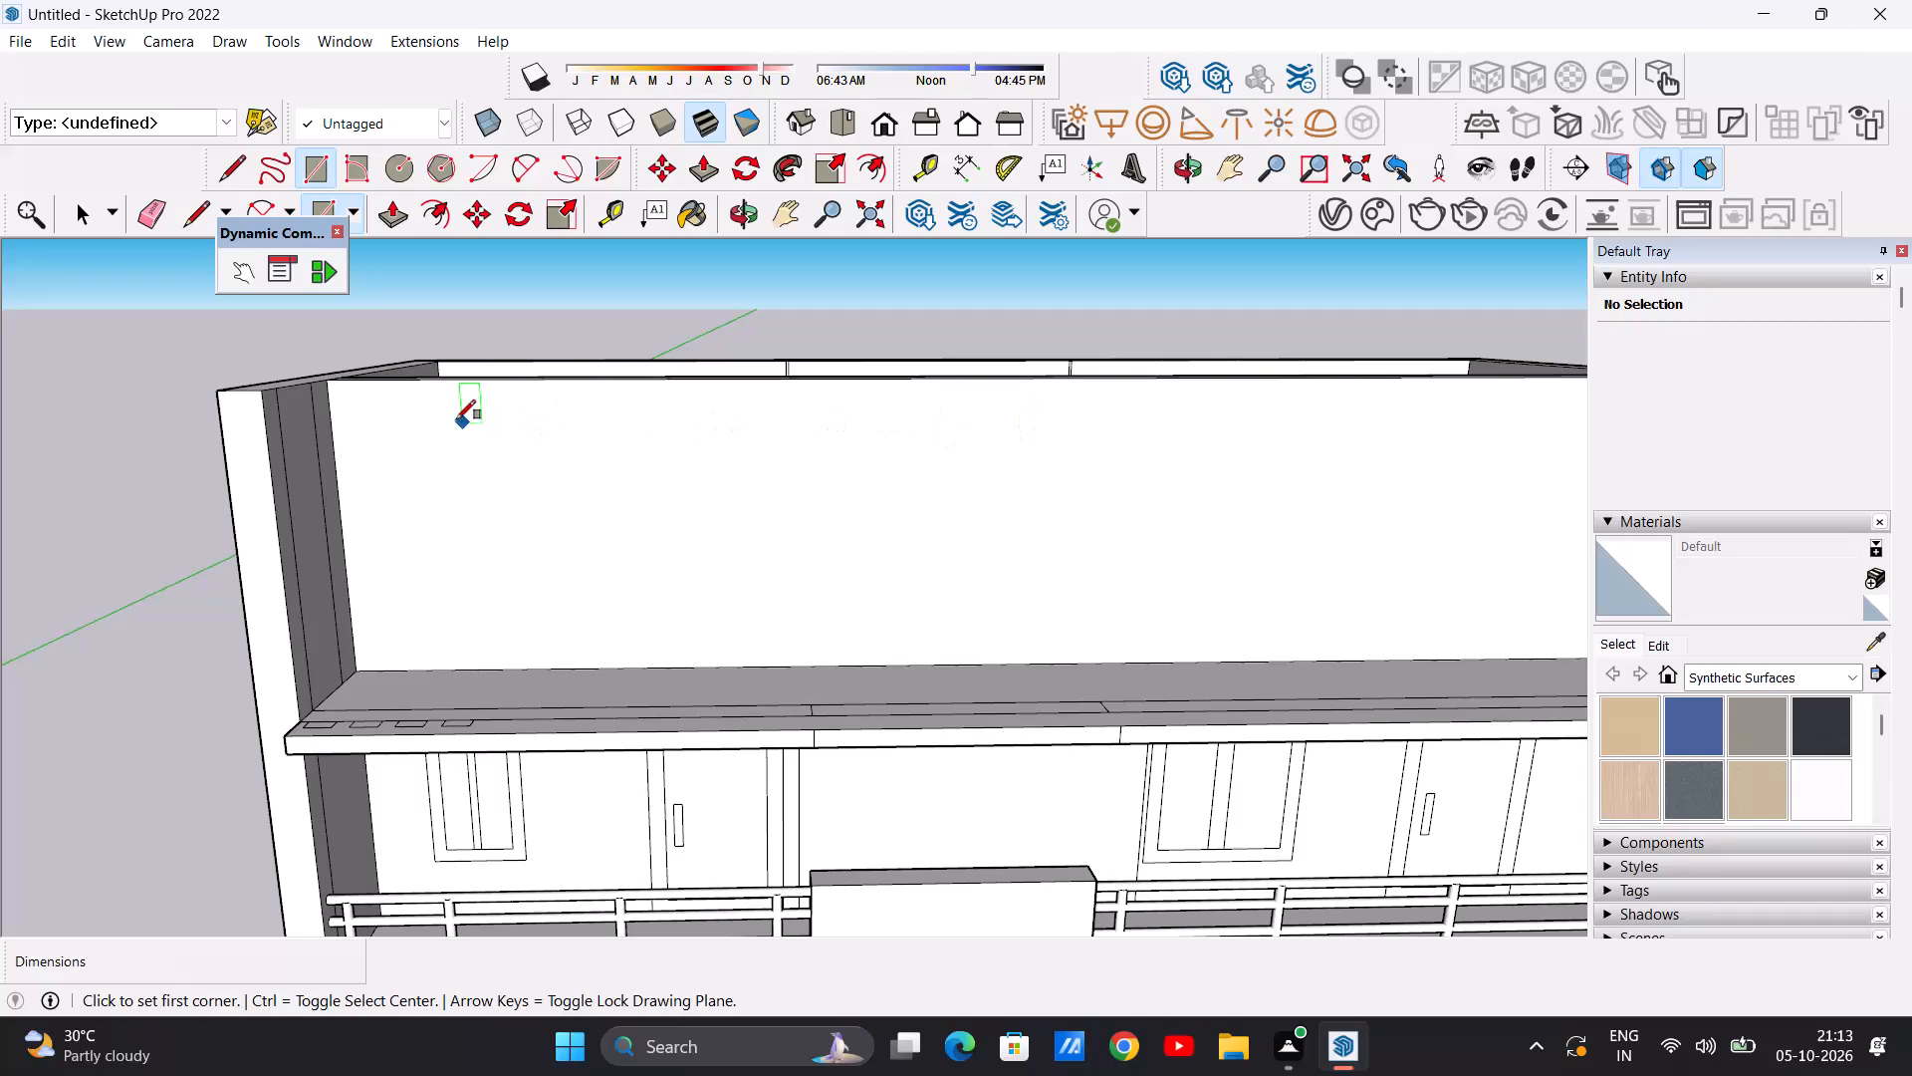
Draw a window rectangle about 22' 10" wide and 30' 1" high on the top-floor front wall, near its left end.
{"action": "left_click", "coordinate": [394, 420]}
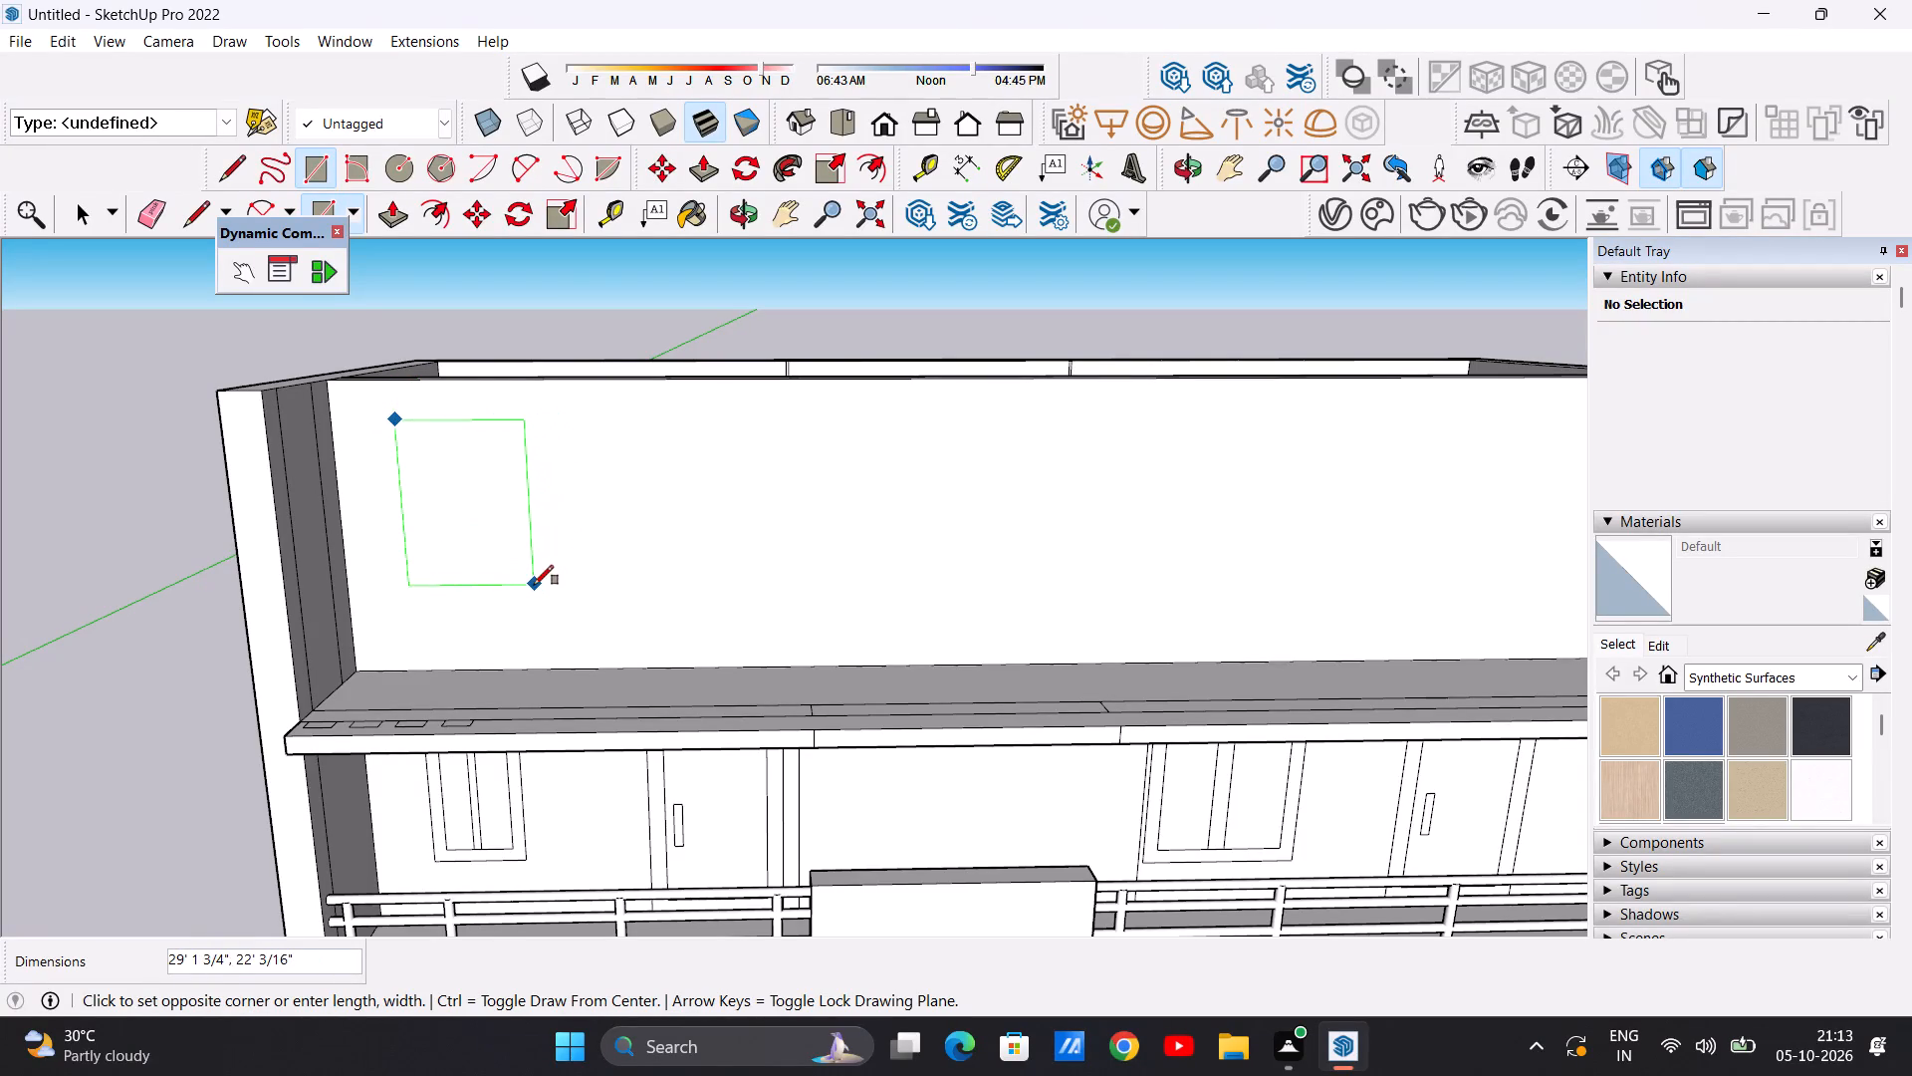
{"action": "left_click", "coordinate": [539, 590]}
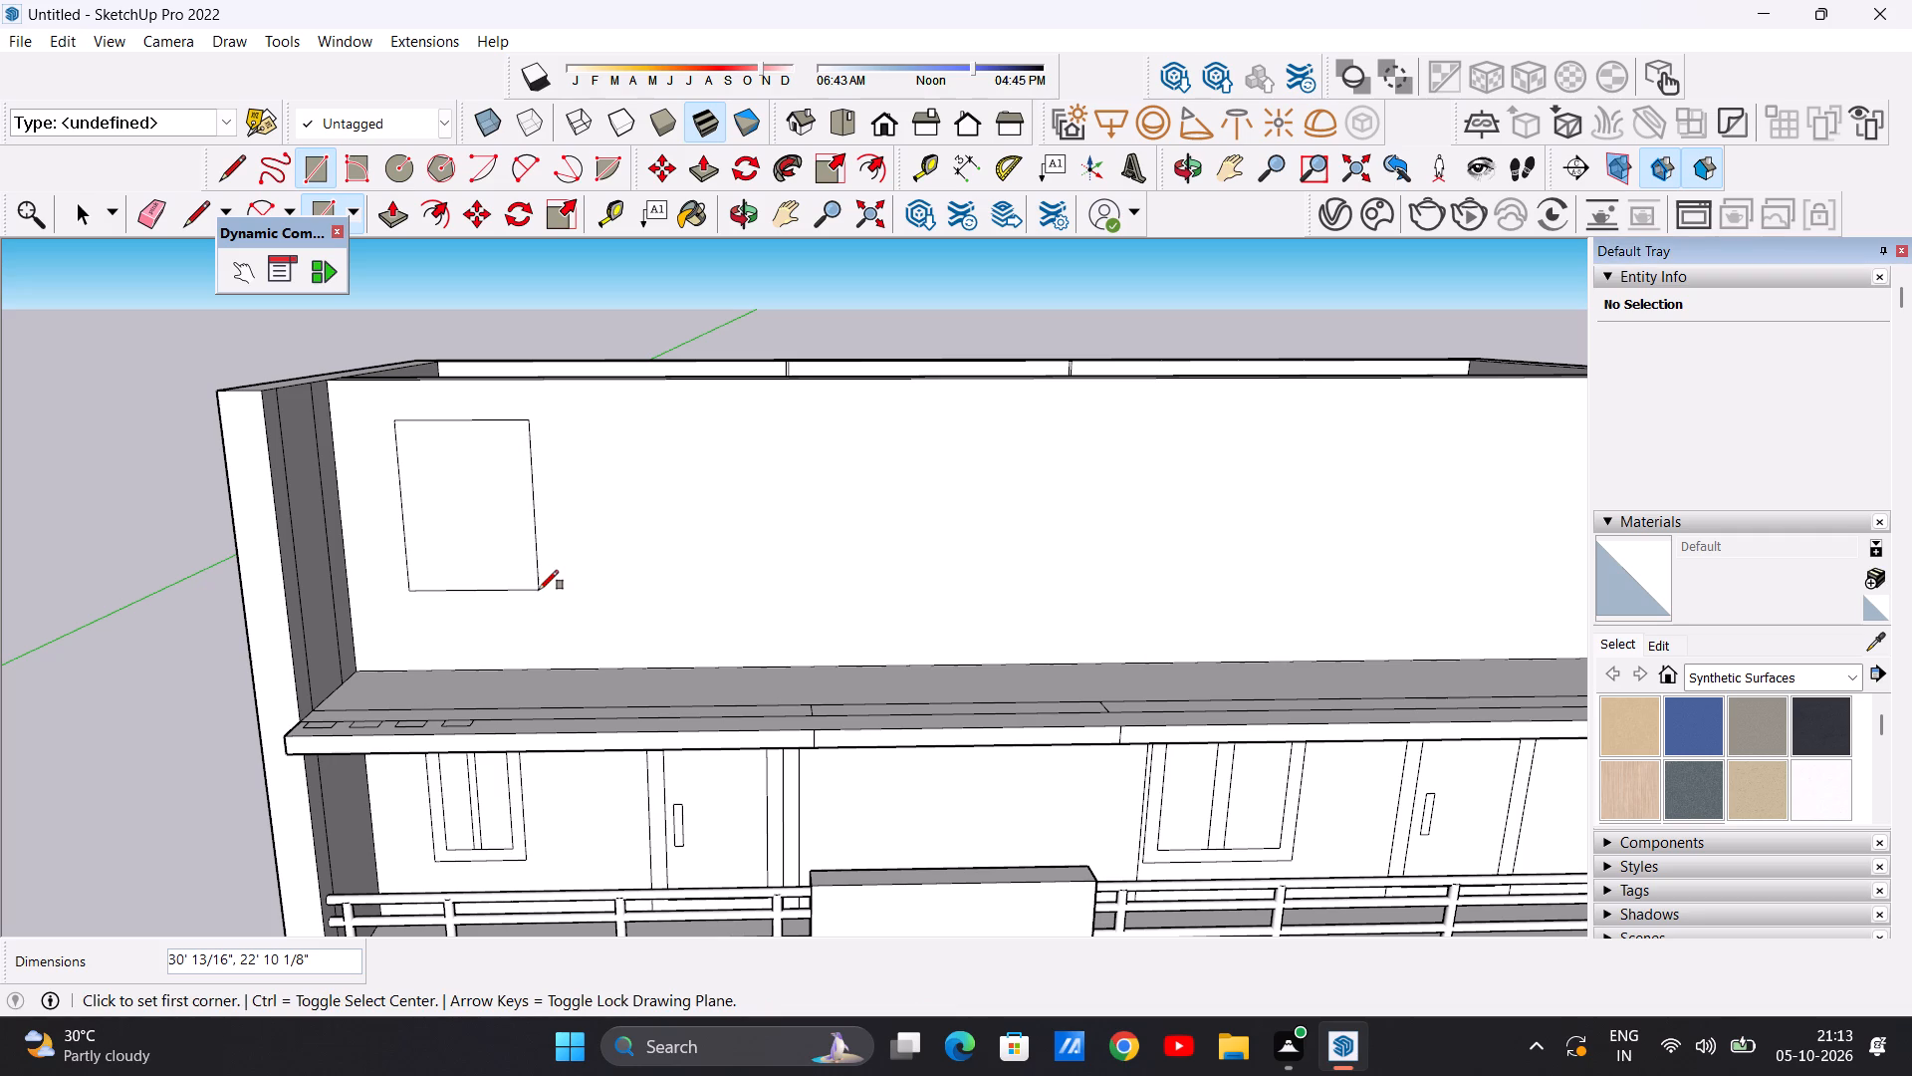
{"action": "key", "text": "space"}
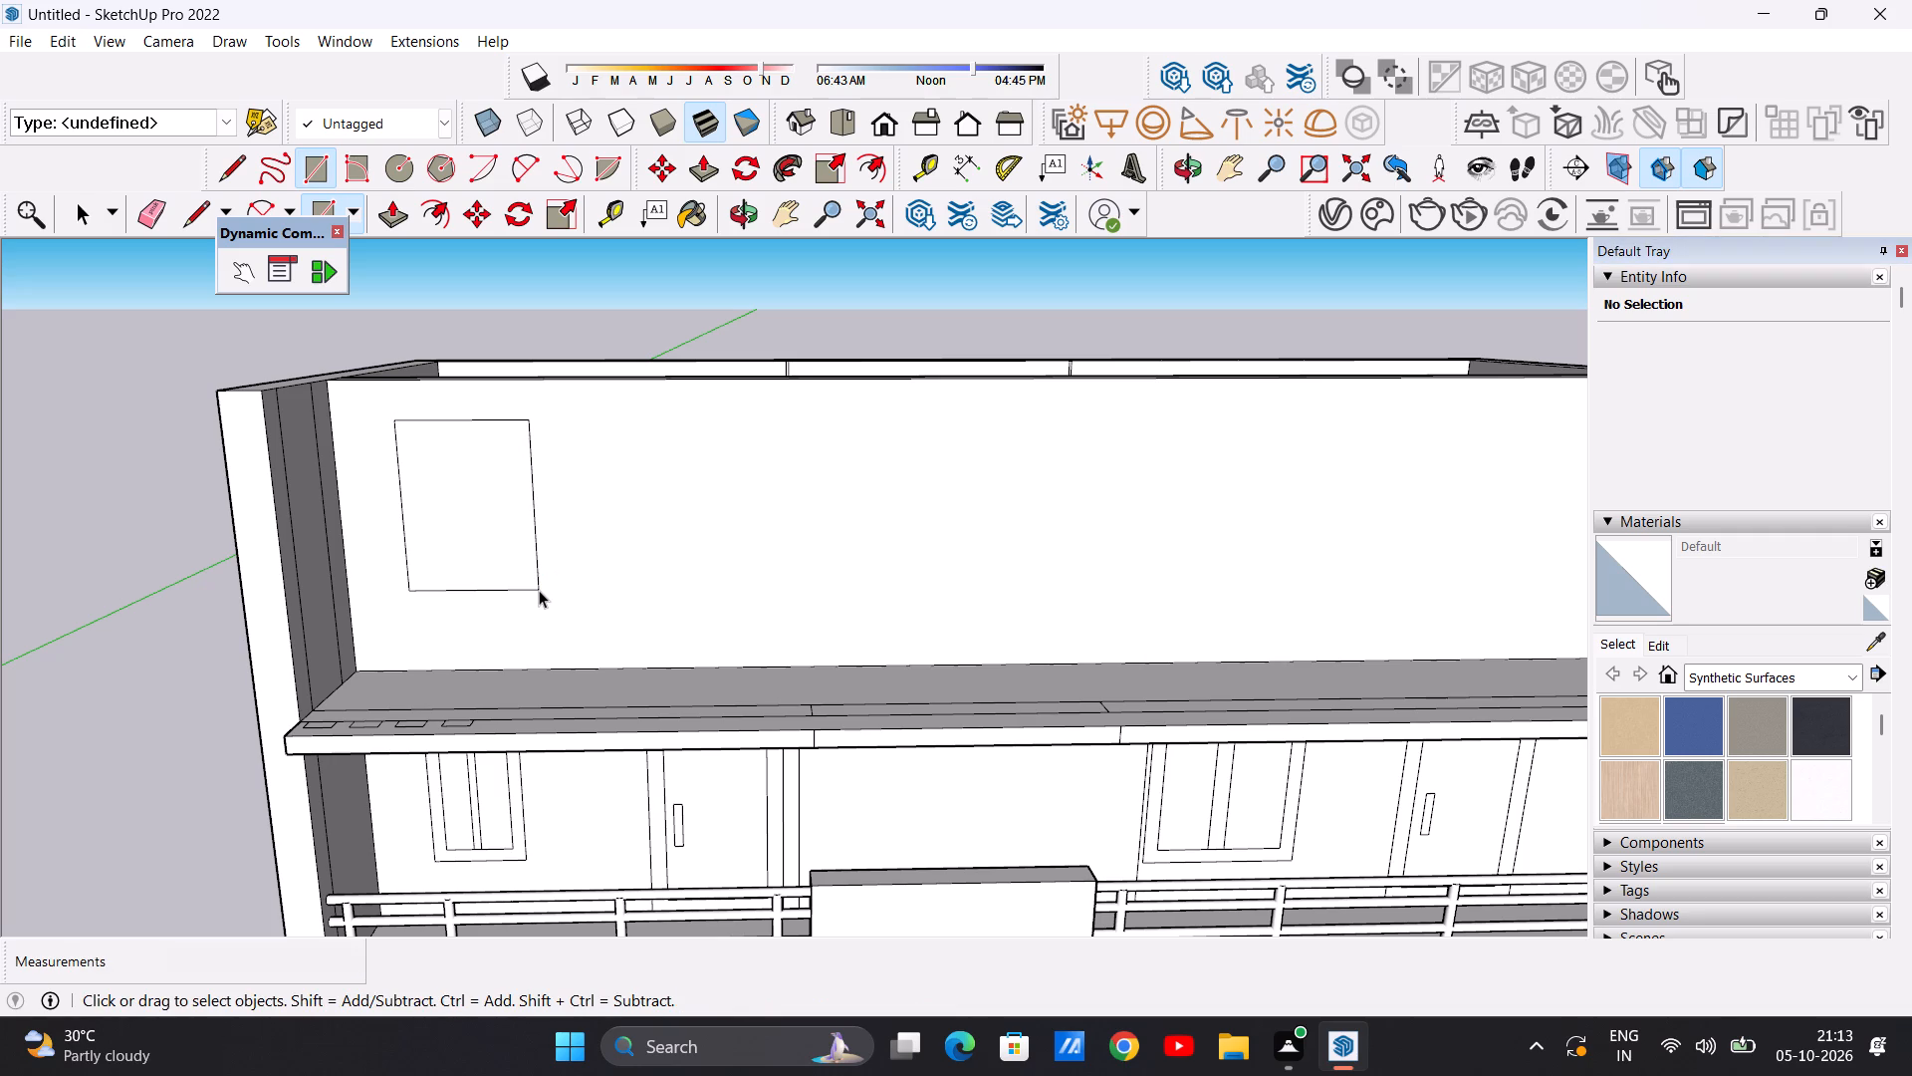
Push the window rectangle about 6' 10" through the top-floor wall with Push/Pull to cut an open window.
{"action": "scroll", "coordinate": [536, 546], "scroll_direction": "down", "scroll_amount": 9}
{"action": "middle_click_drag", "start_coordinate": [588, 473], "coordinate": [554, 495]}
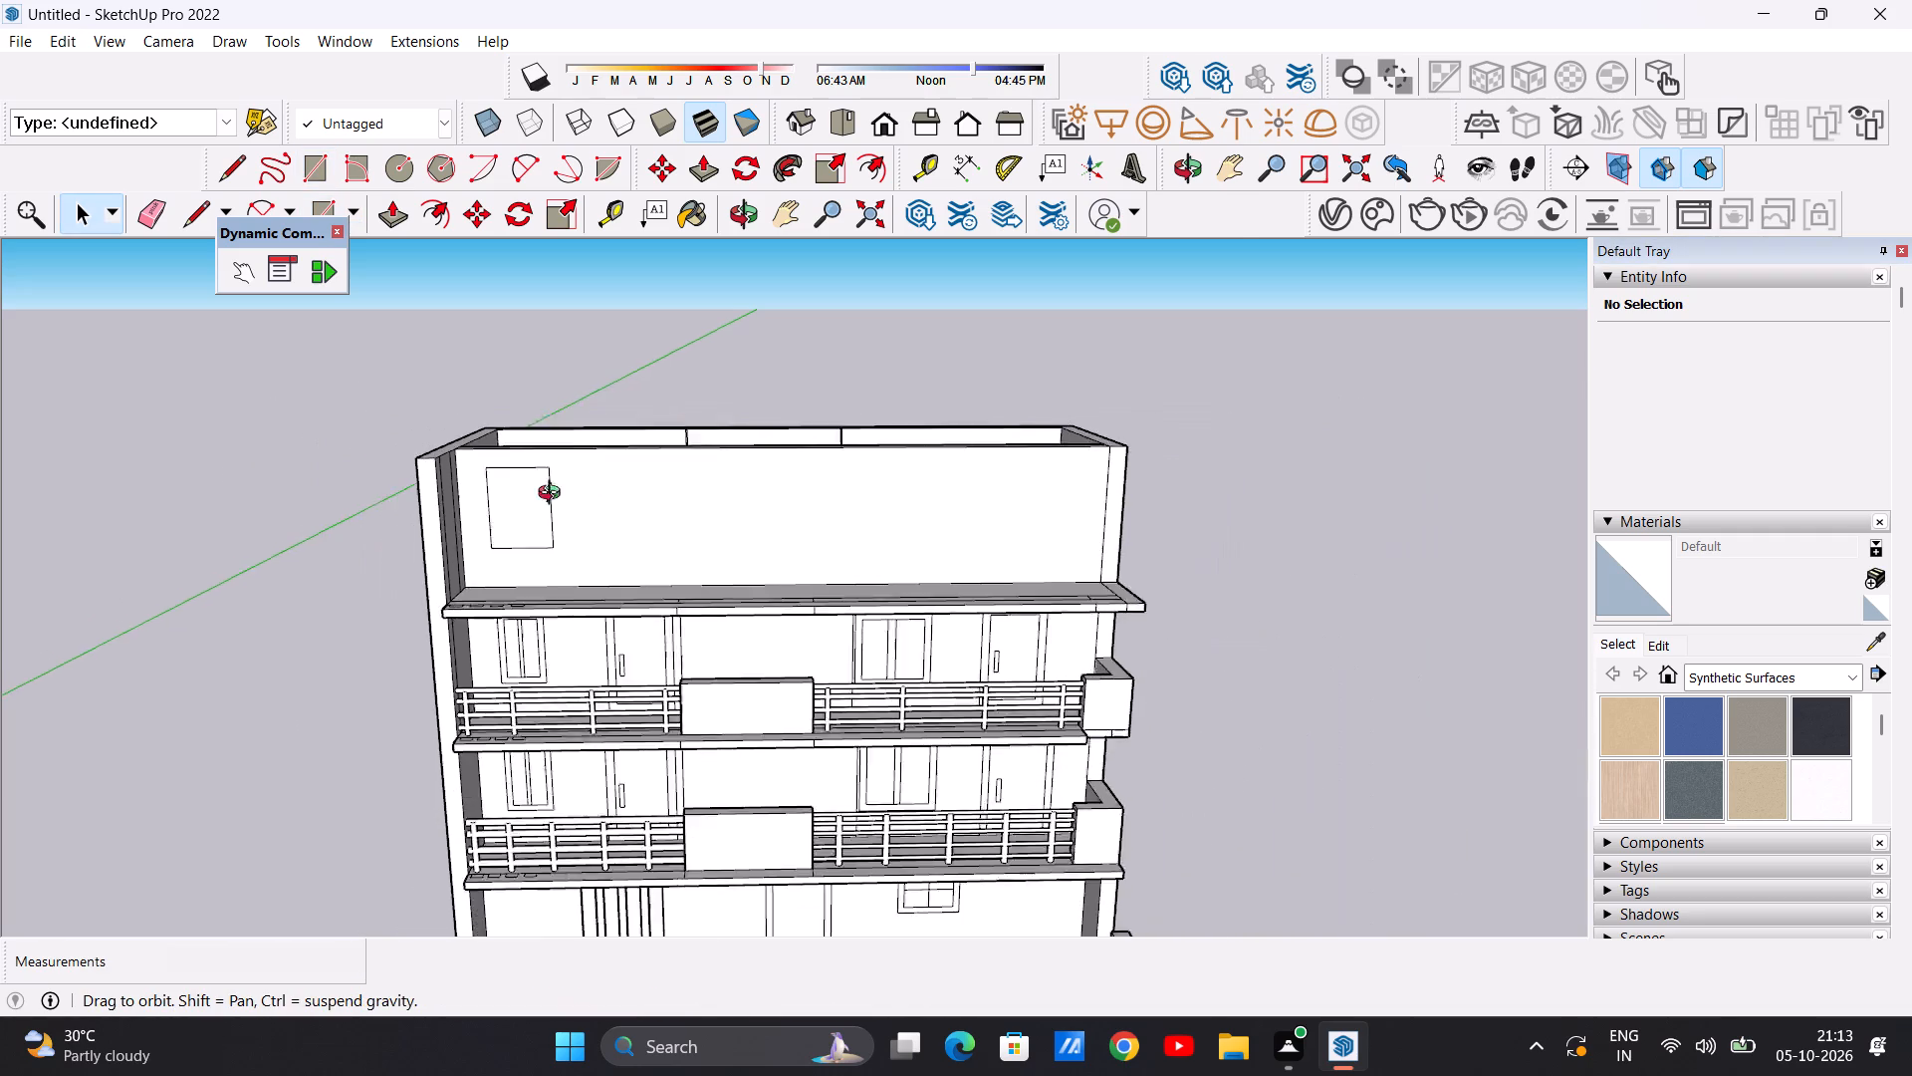
{"action": "middle_click_drag", "start_coordinate": [554, 495], "coordinate": [404, 613]}
{"action": "scroll", "coordinate": [561, 403], "scroll_direction": "up", "scroll_amount": 11}
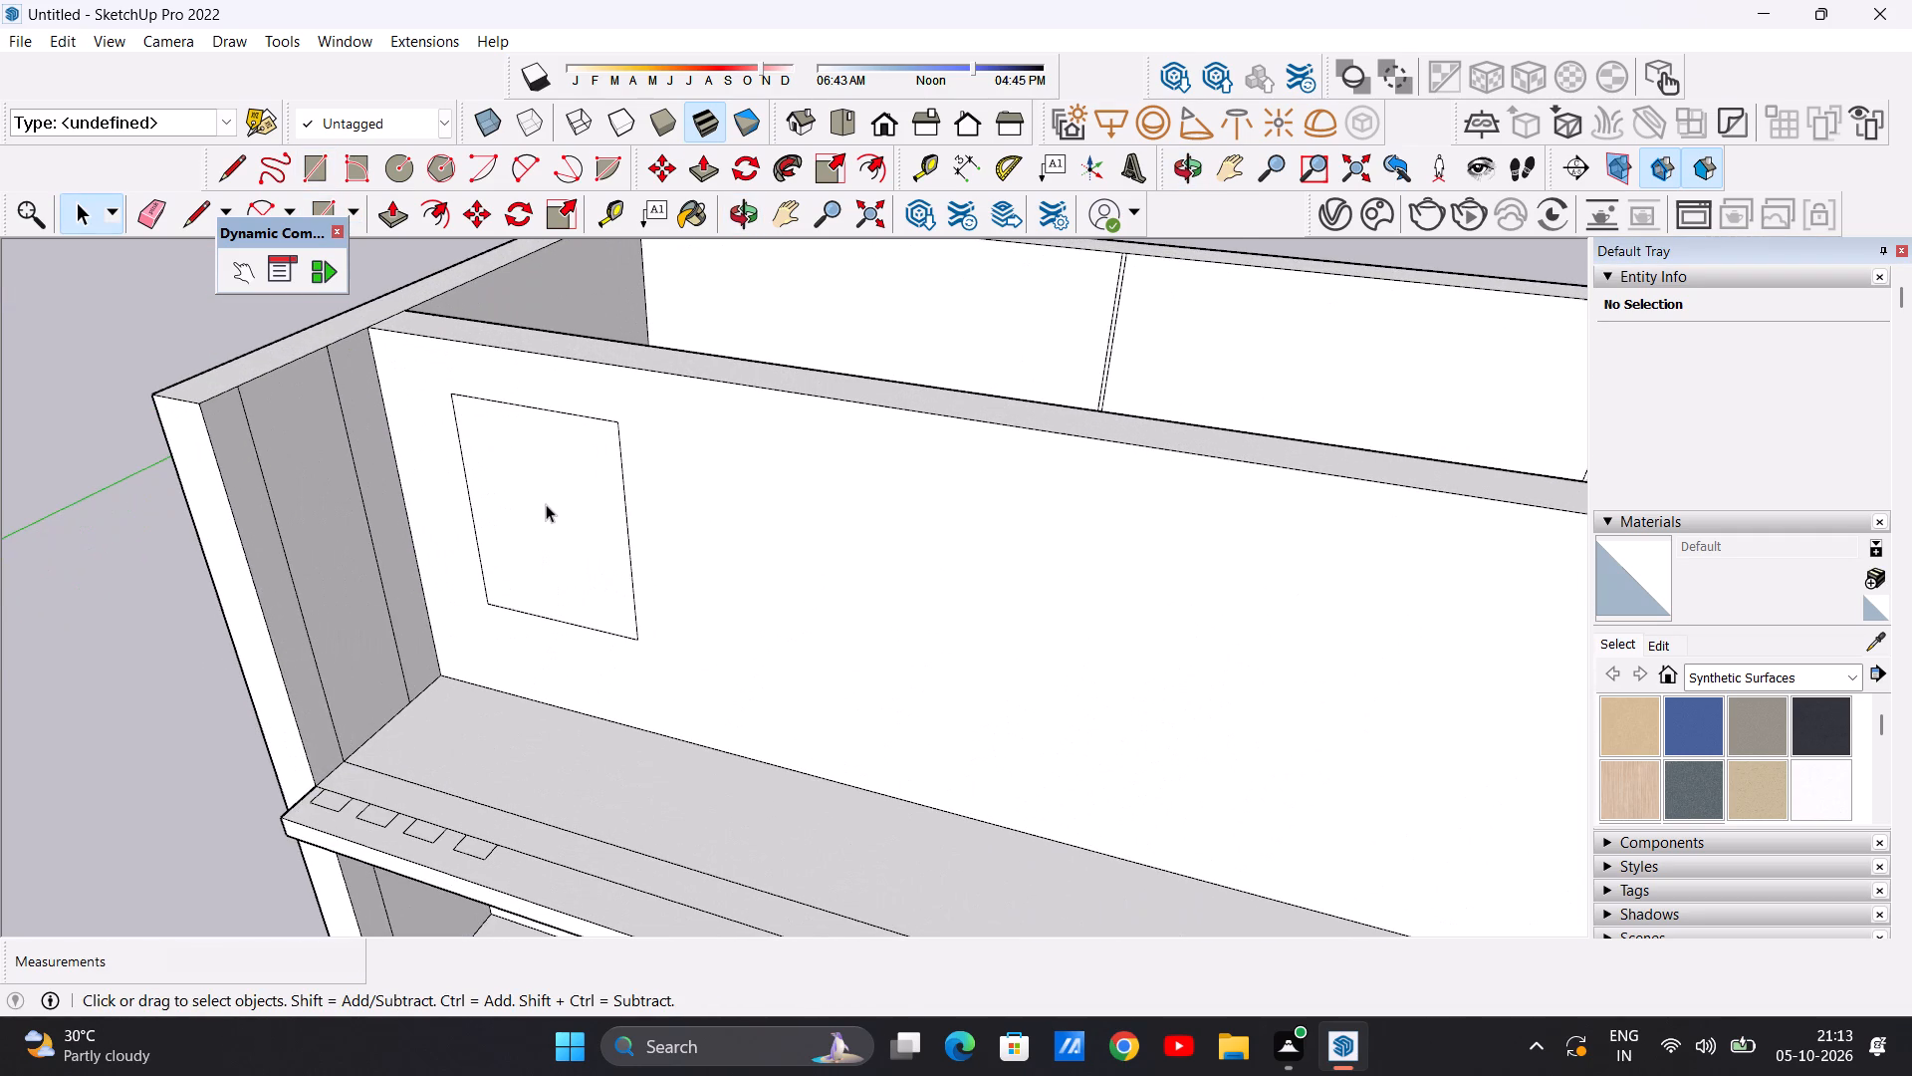
{"action": "key", "text": "p"}
{"action": "left_click", "coordinate": [541, 459]}
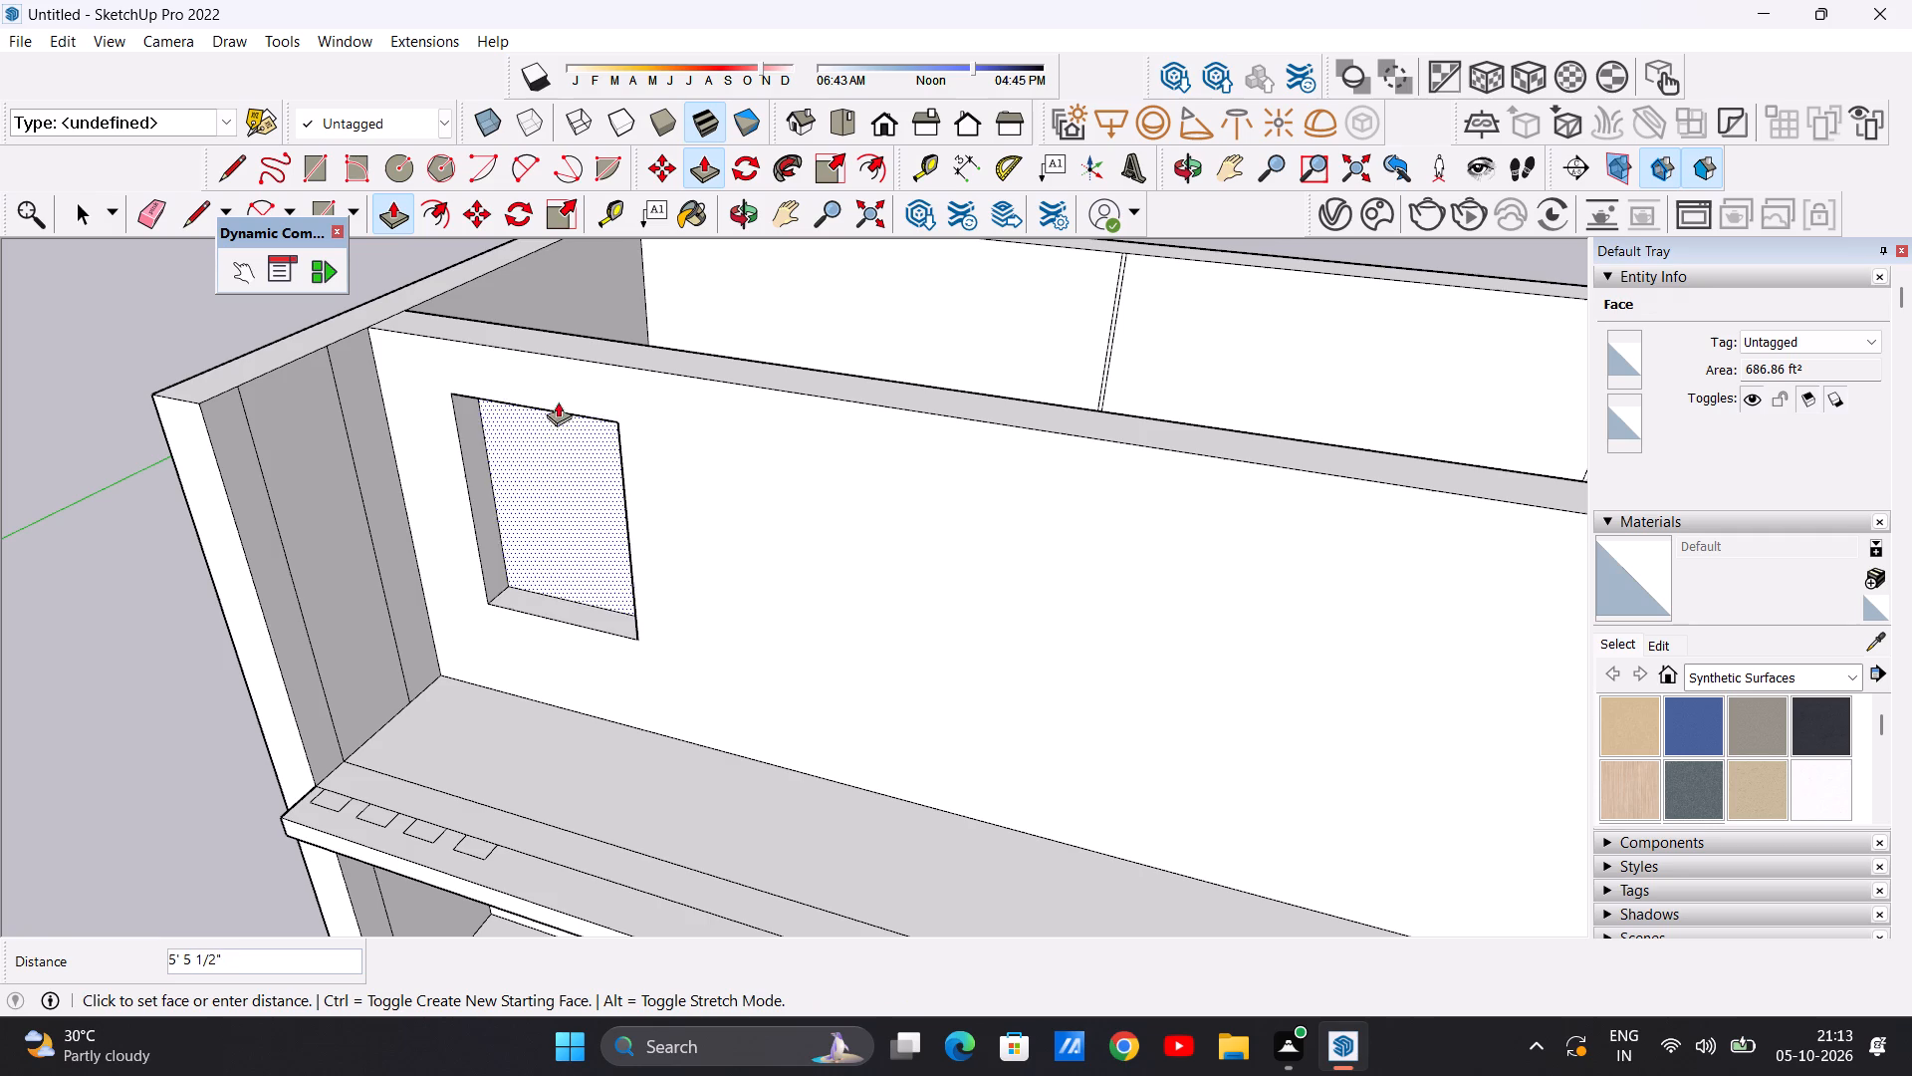
{"action": "left_click", "coordinate": [585, 334]}
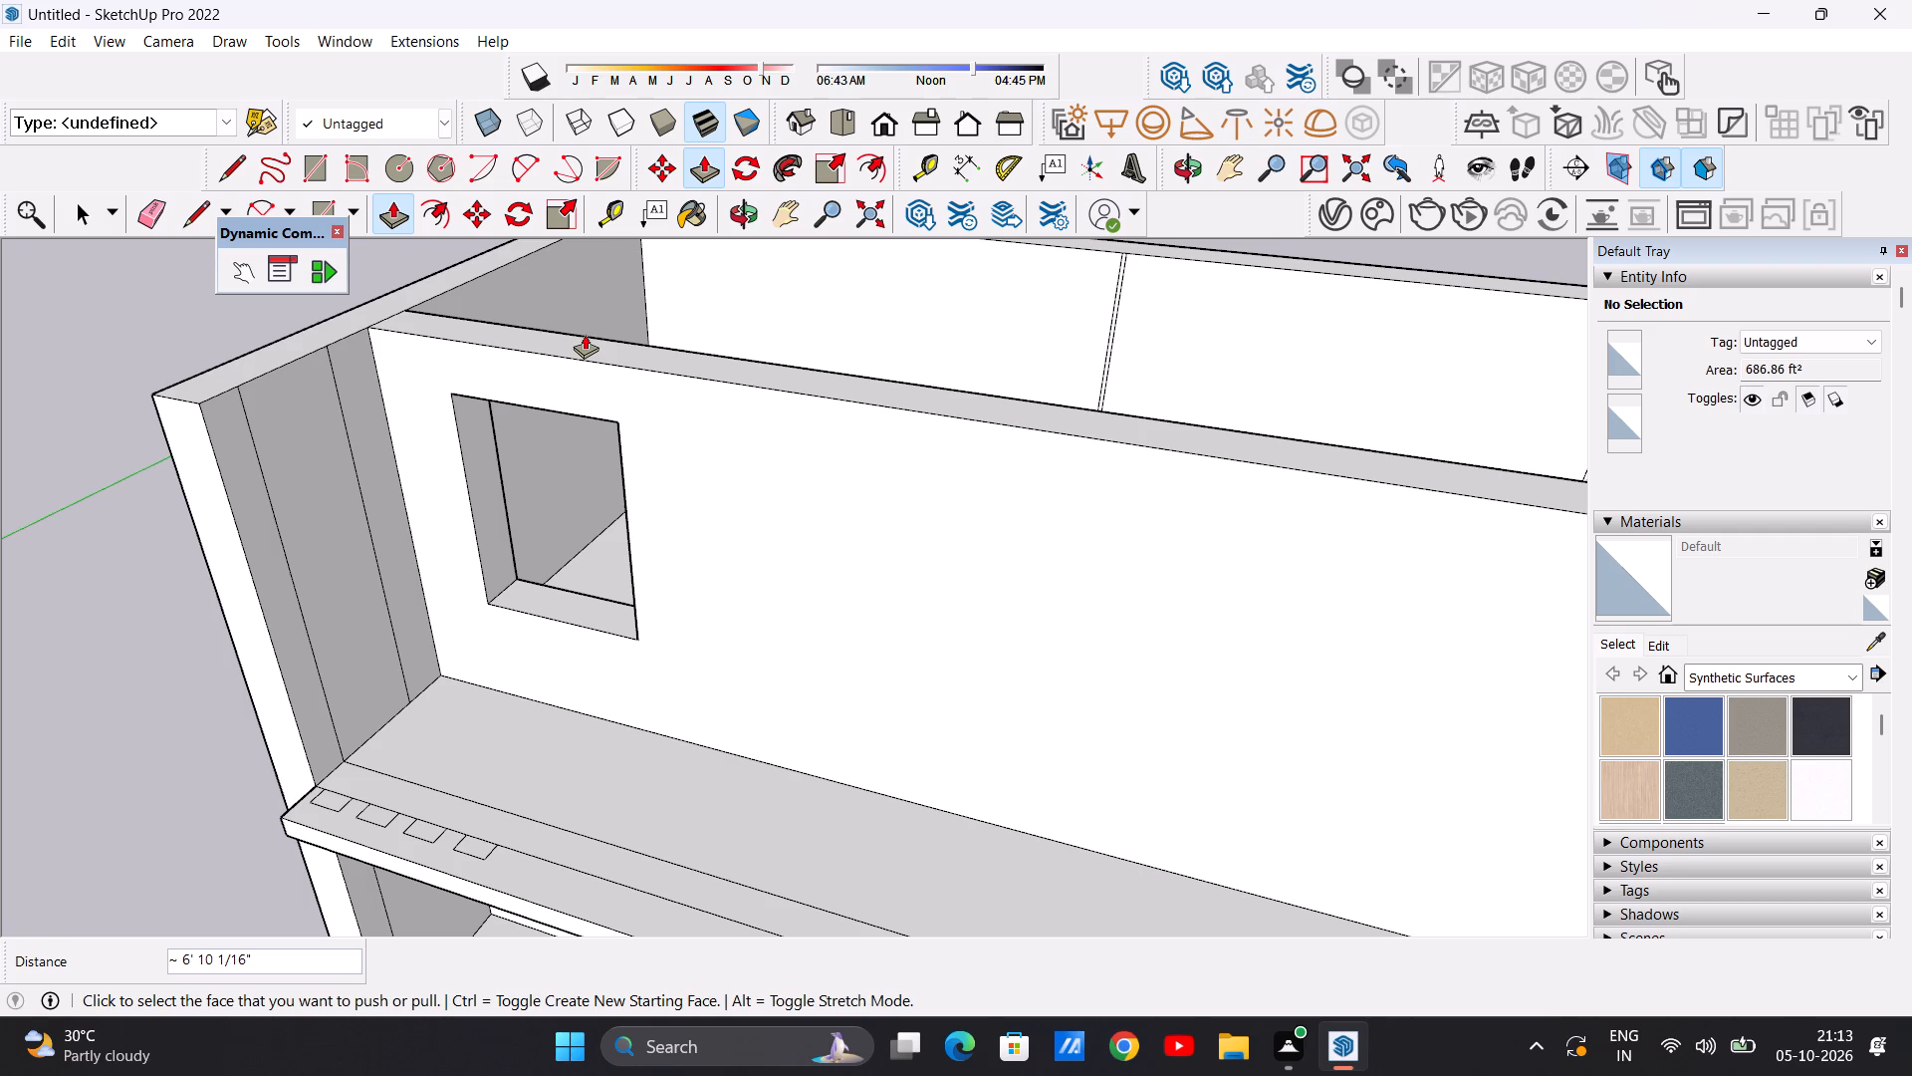
{"action": "scroll", "coordinate": [723, 412], "scroll_direction": "down", "scroll_amount": 2}
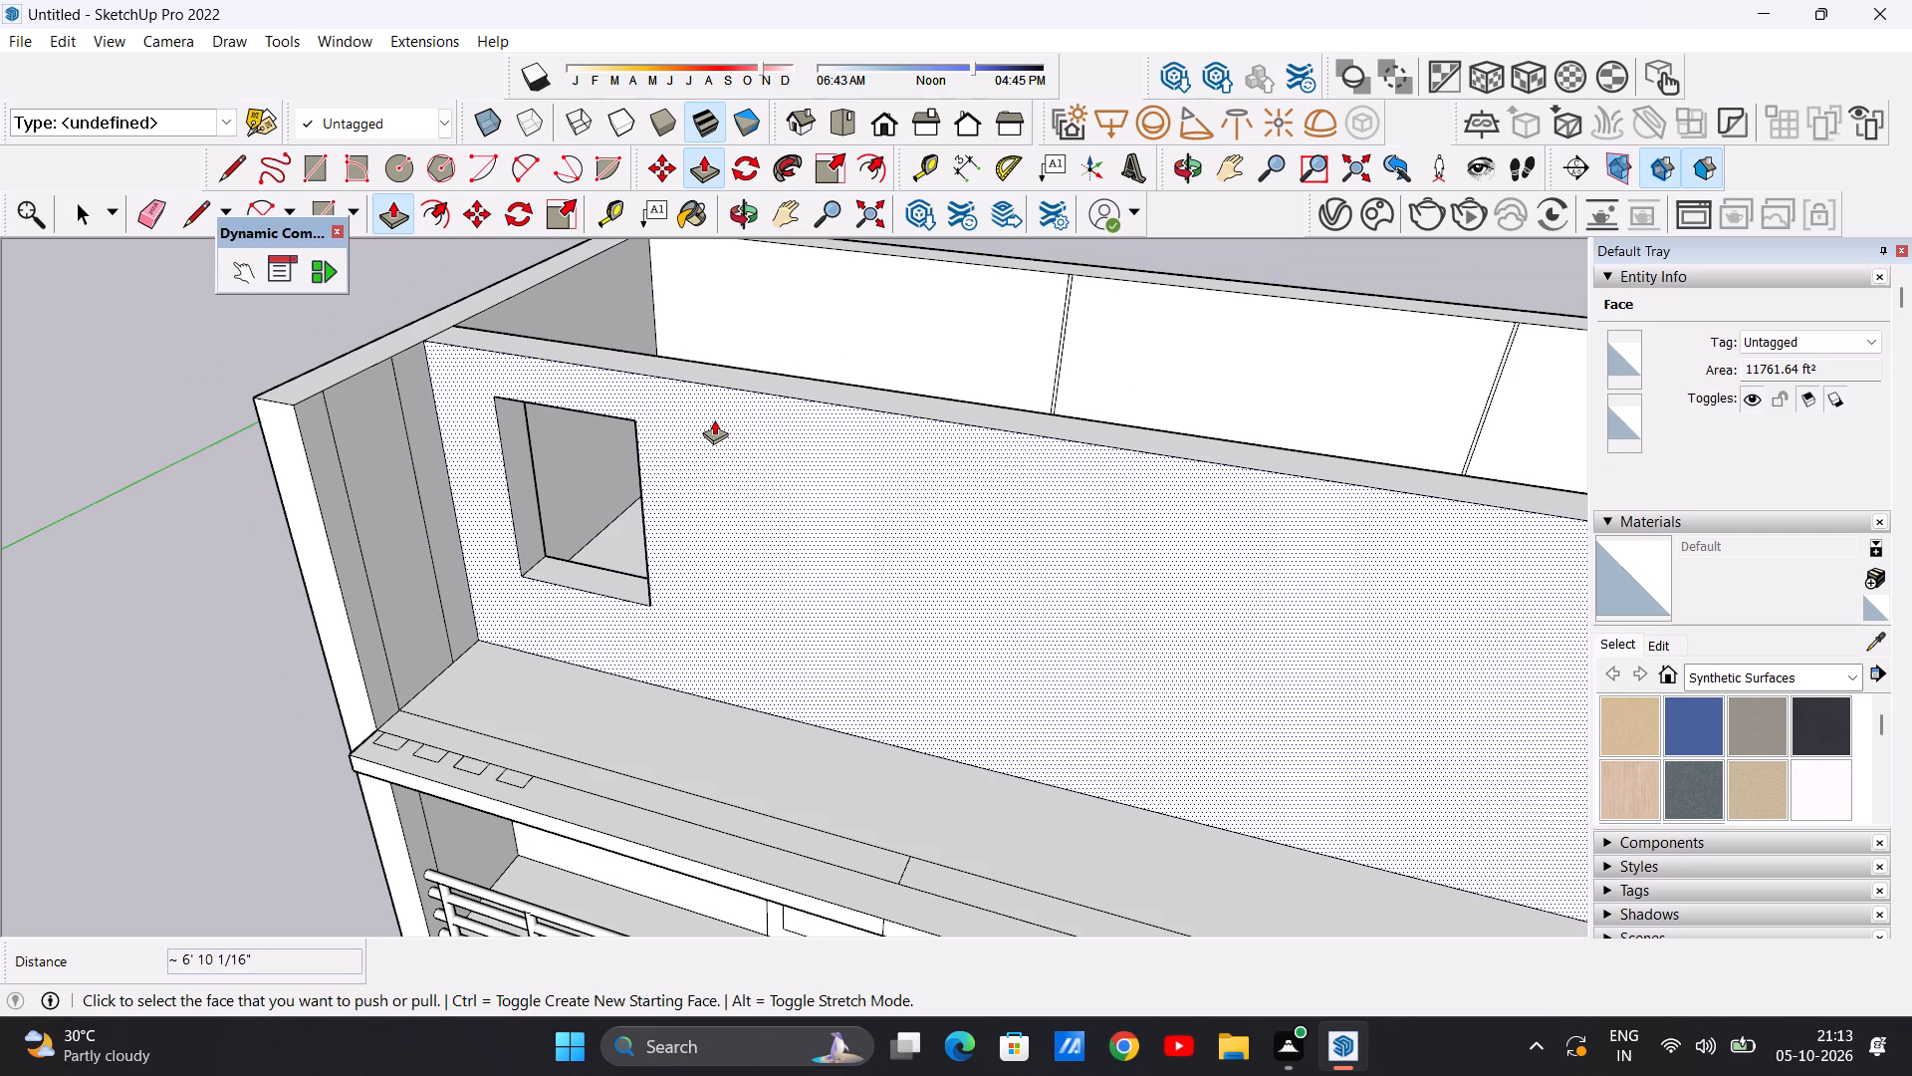
{"action": "key", "text": "space"}
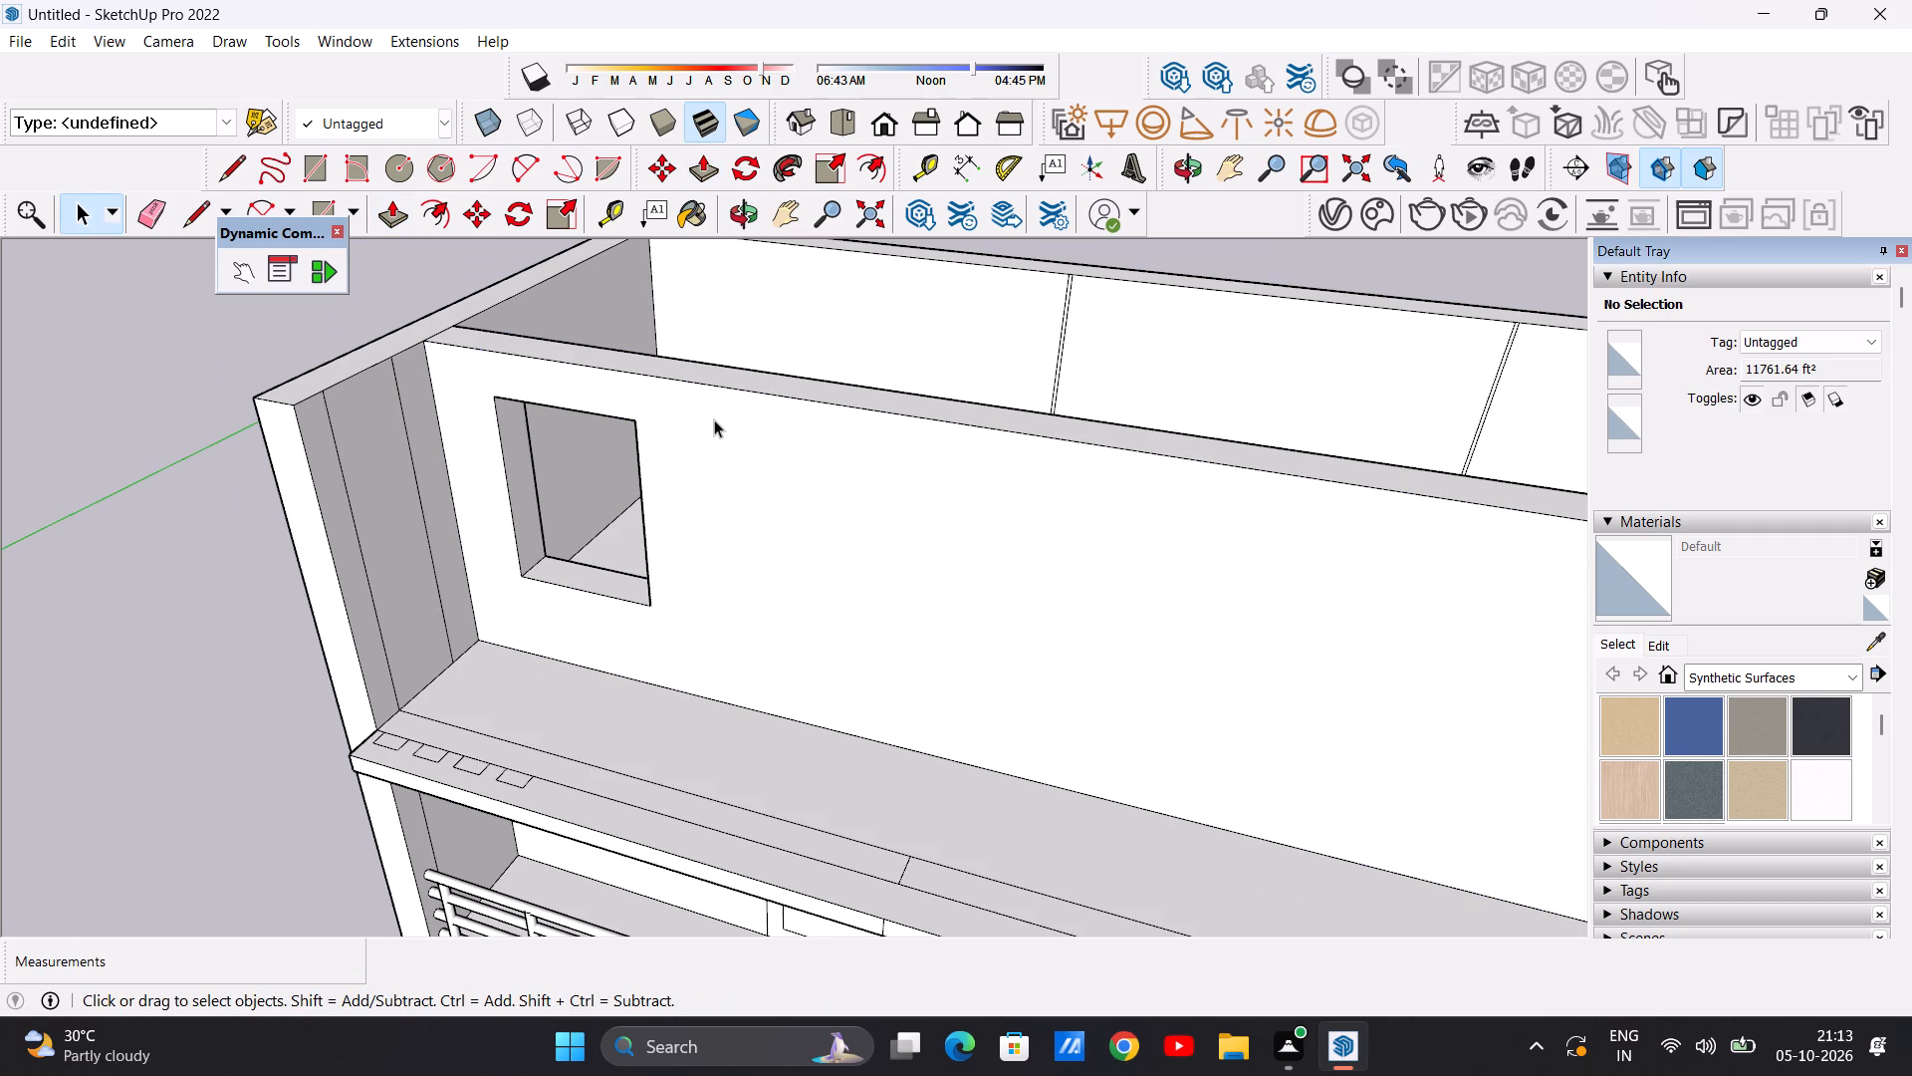
{"action": "key", "text": "space"}
Draw a door rectangle about 29' 6" wide and 42' 10" high from the top-floor wall's base edge, right of the window opening.
{"action": "scroll", "coordinate": [607, 519], "scroll_direction": "down", "scroll_amount": 4}
{"action": "scroll", "coordinate": [592, 492], "scroll_direction": "up", "scroll_amount": 5}
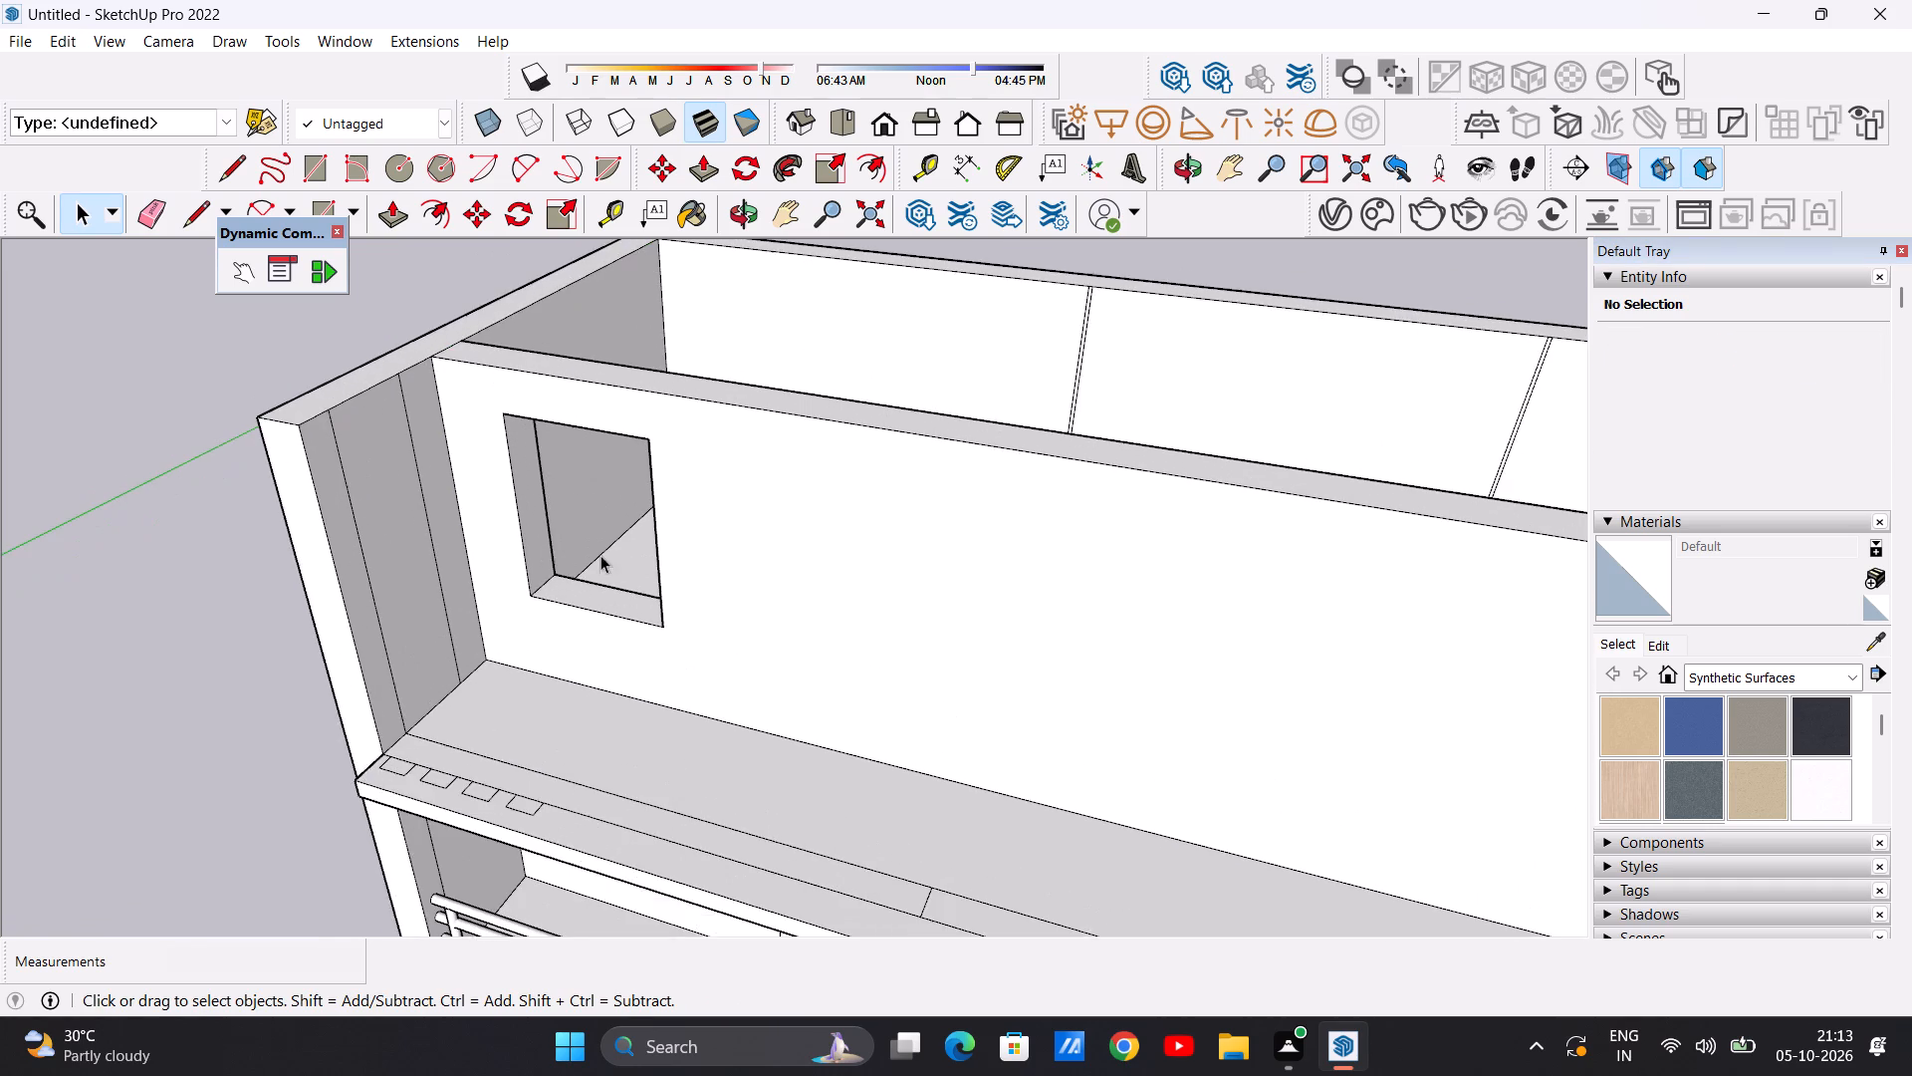
{"action": "middle_click_drag", "start_coordinate": [601, 557], "coordinate": [707, 473]}
{"action": "scroll", "coordinate": [724, 536], "scroll_direction": "down", "scroll_amount": 14}
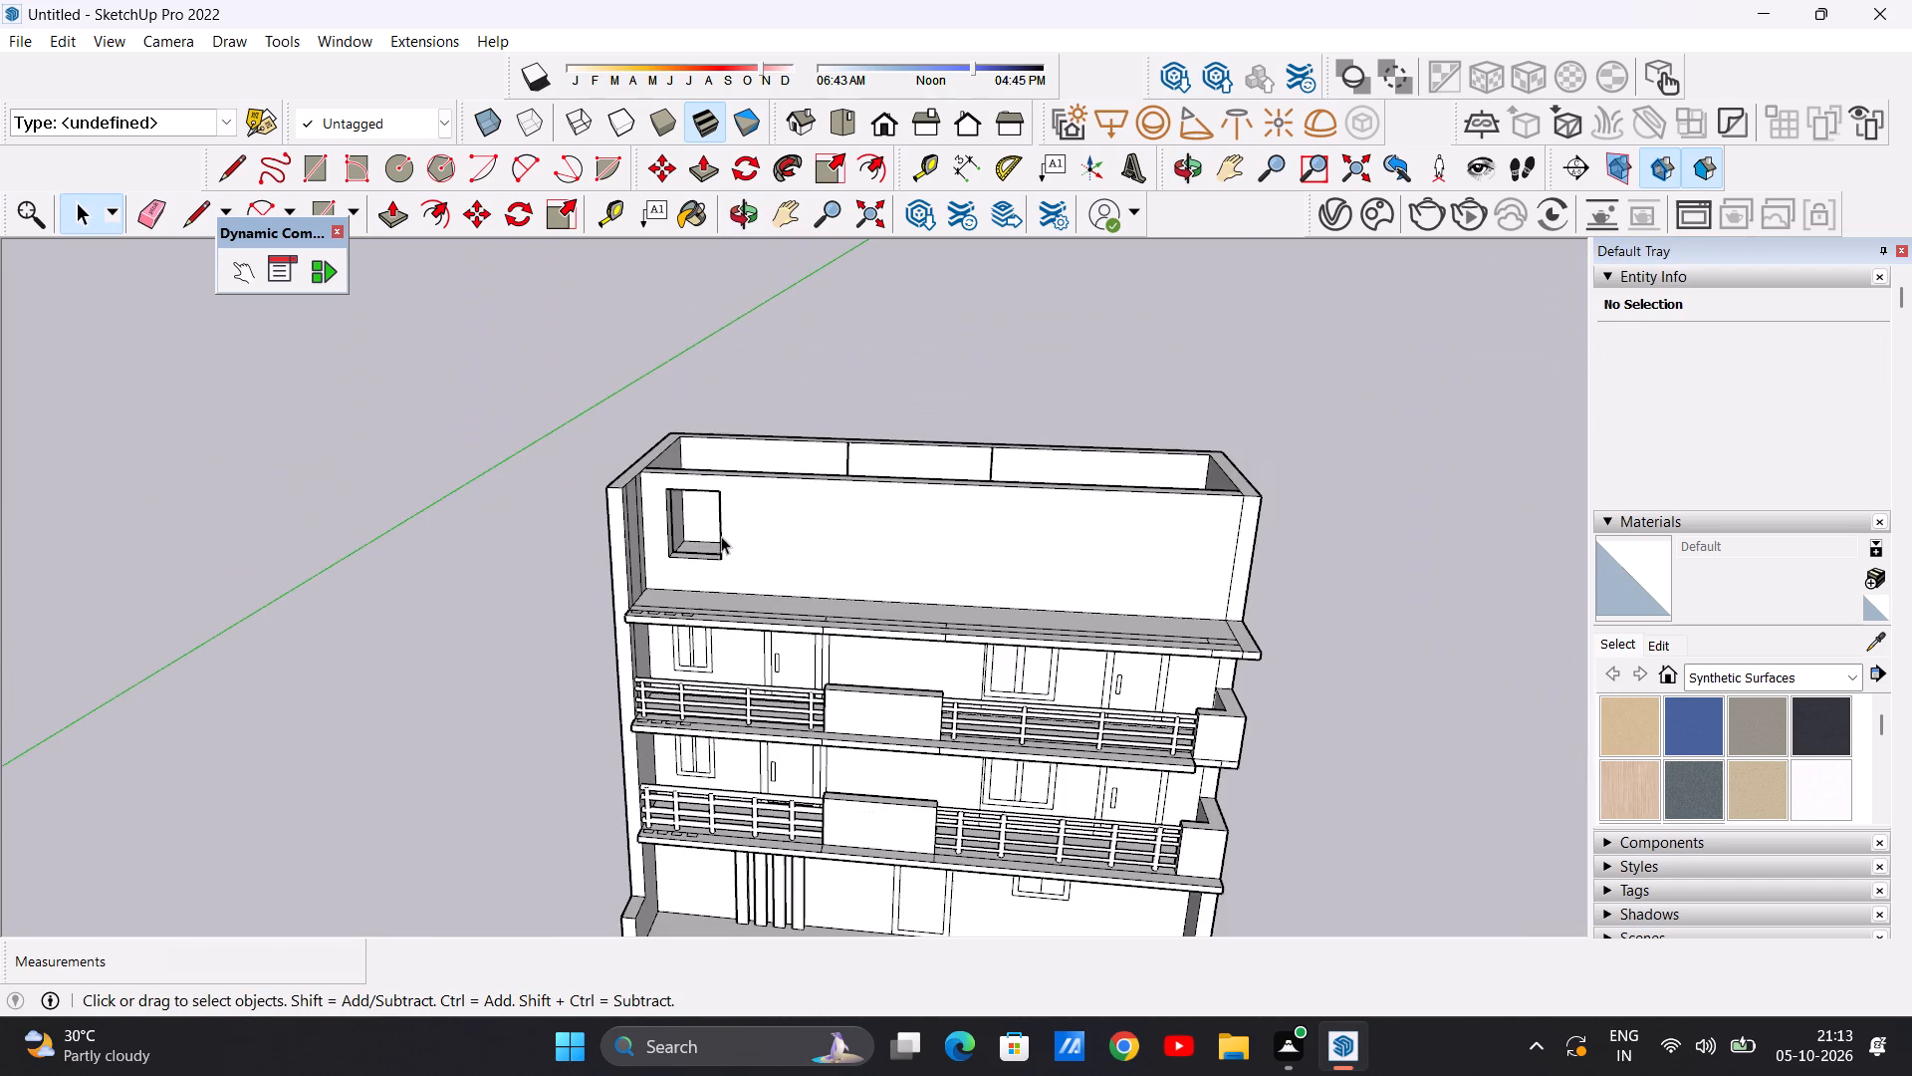
{"action": "scroll", "coordinate": [863, 514], "scroll_direction": "up", "scroll_amount": 3}
{"action": "middle_click_drag", "start_coordinate": [825, 539], "coordinate": [878, 446]}
{"action": "scroll", "coordinate": [863, 499], "scroll_direction": "up", "scroll_amount": 4}
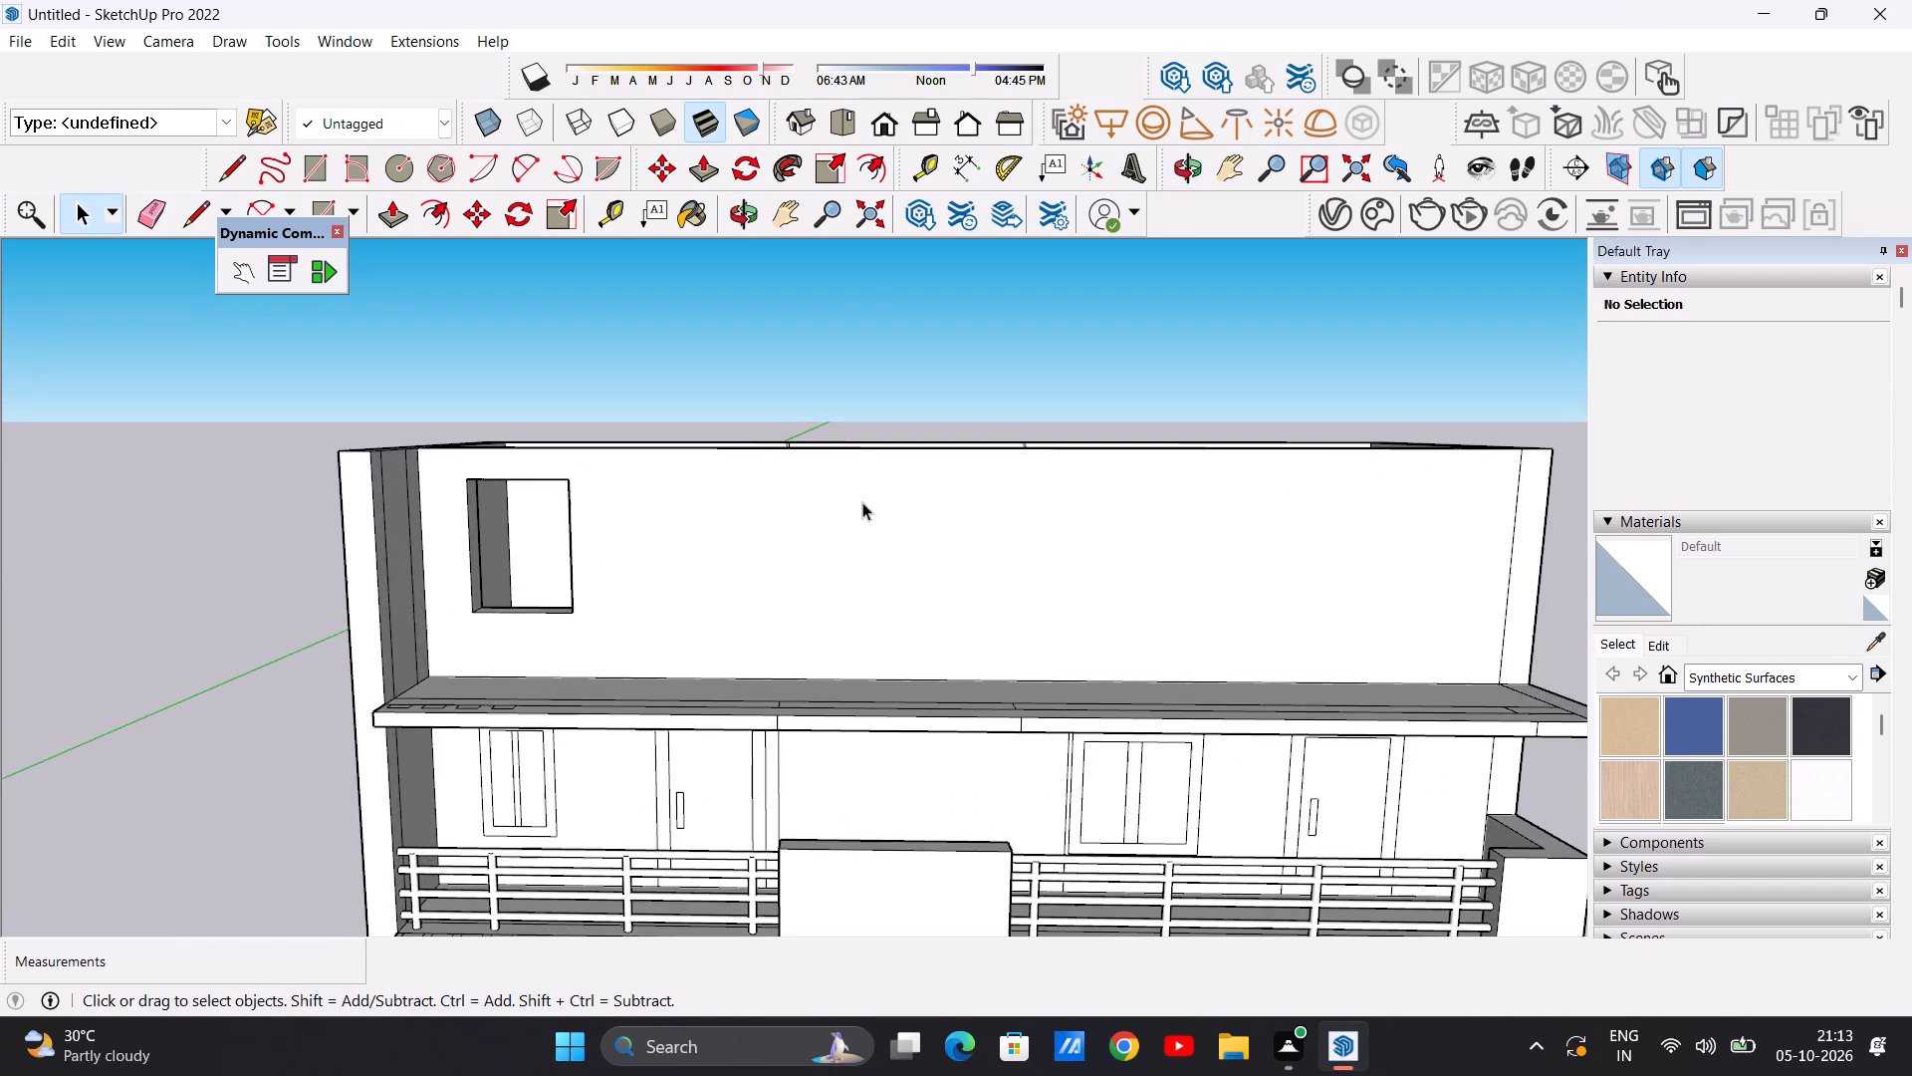
{"action": "scroll", "coordinate": [810, 550], "scroll_direction": "down", "scroll_amount": 3}
{"action": "scroll", "coordinate": [795, 580], "scroll_direction": "up", "scroll_amount": 1}
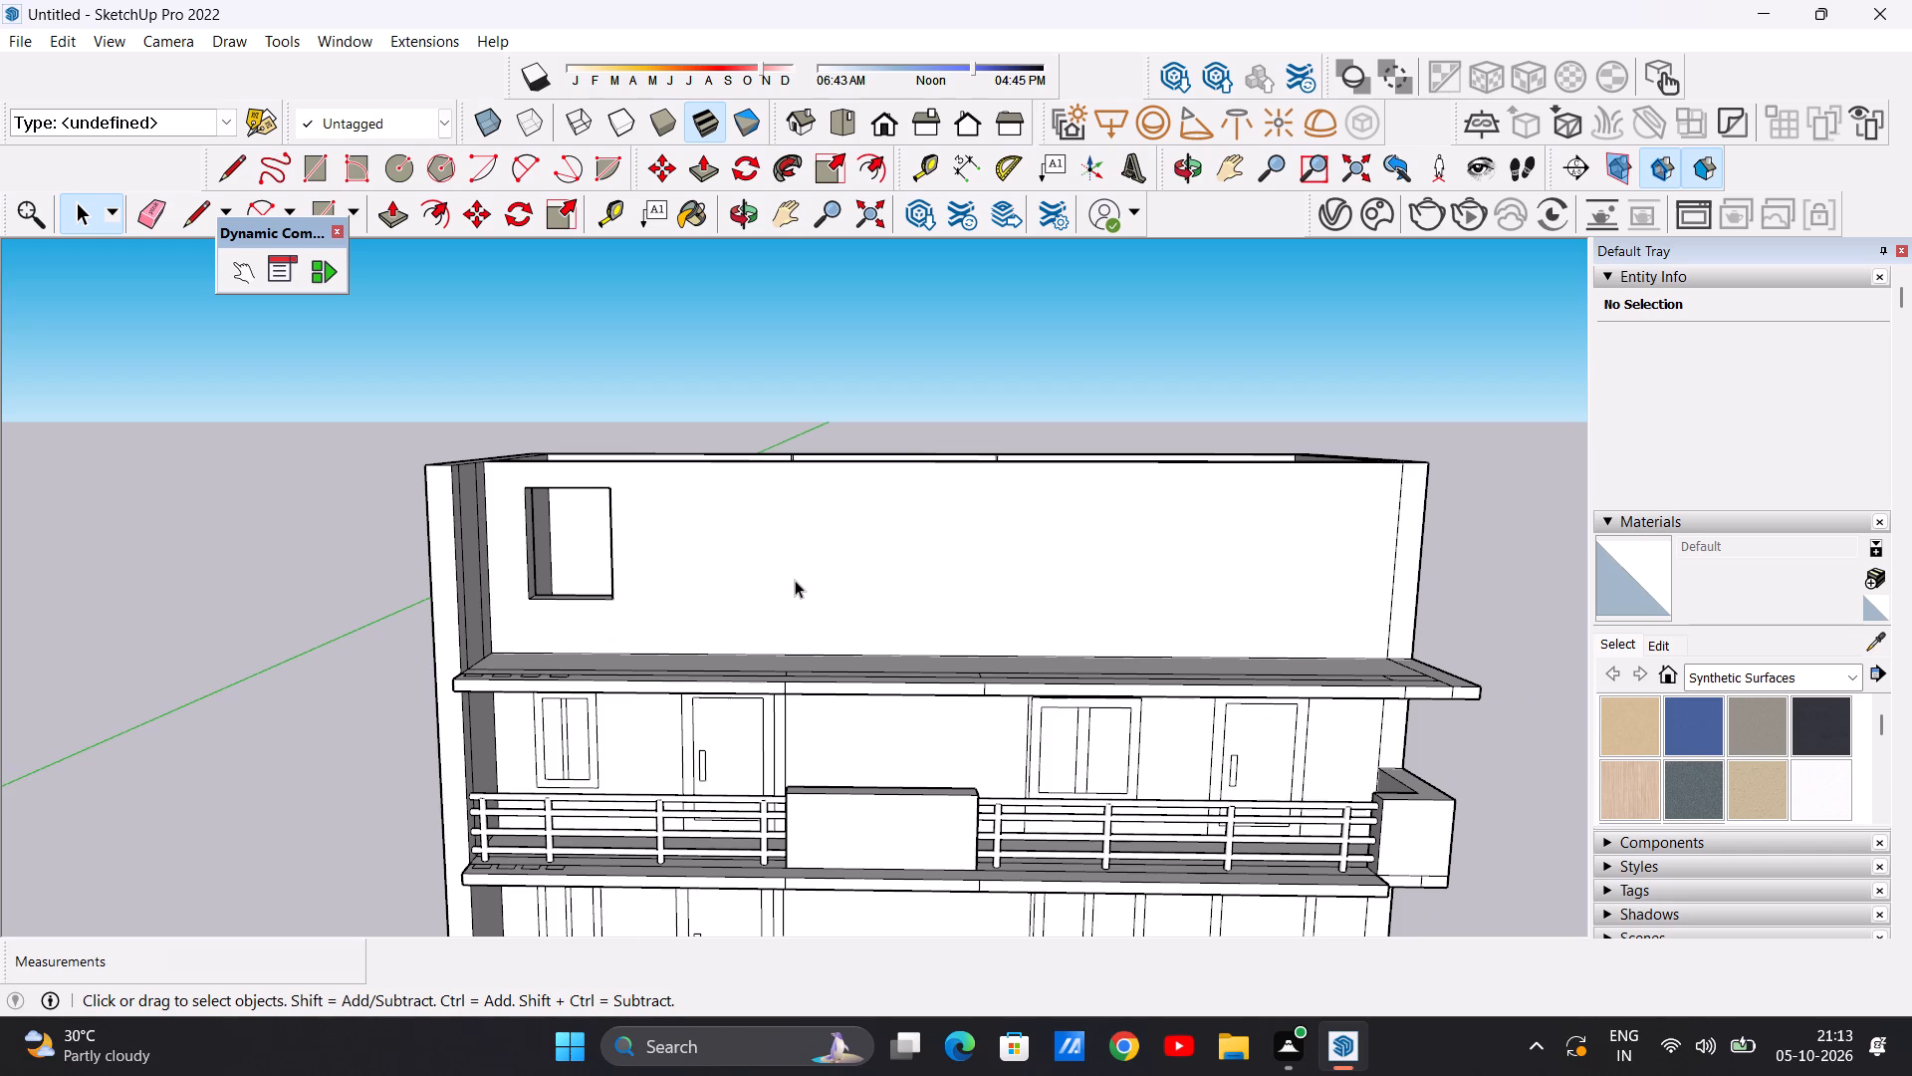
{"action": "scroll", "coordinate": [747, 607], "scroll_direction": "down", "scroll_amount": 6}
{"action": "scroll", "coordinate": [770, 572], "scroll_direction": "up", "scroll_amount": 4}
{"action": "key", "text": "r"}
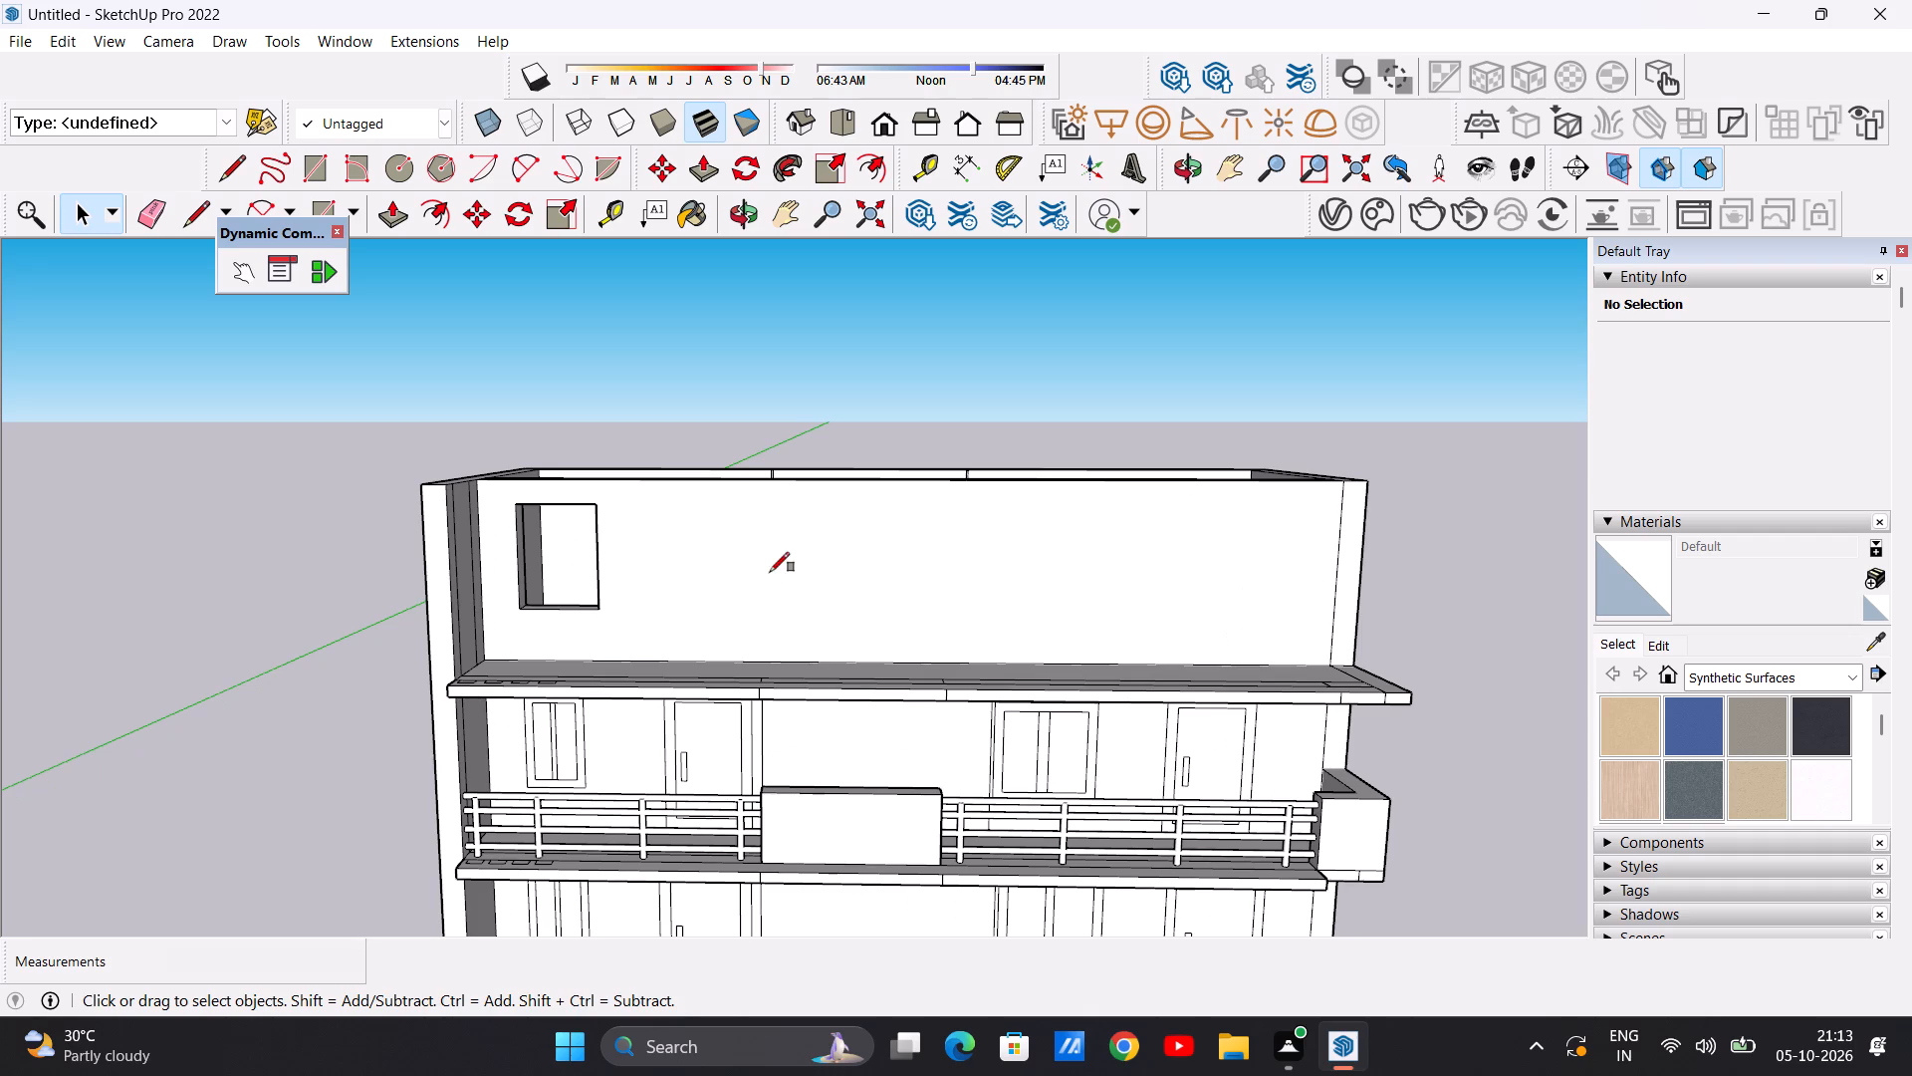
{"action": "scroll", "coordinate": [669, 657], "scroll_direction": "up", "scroll_amount": 5}
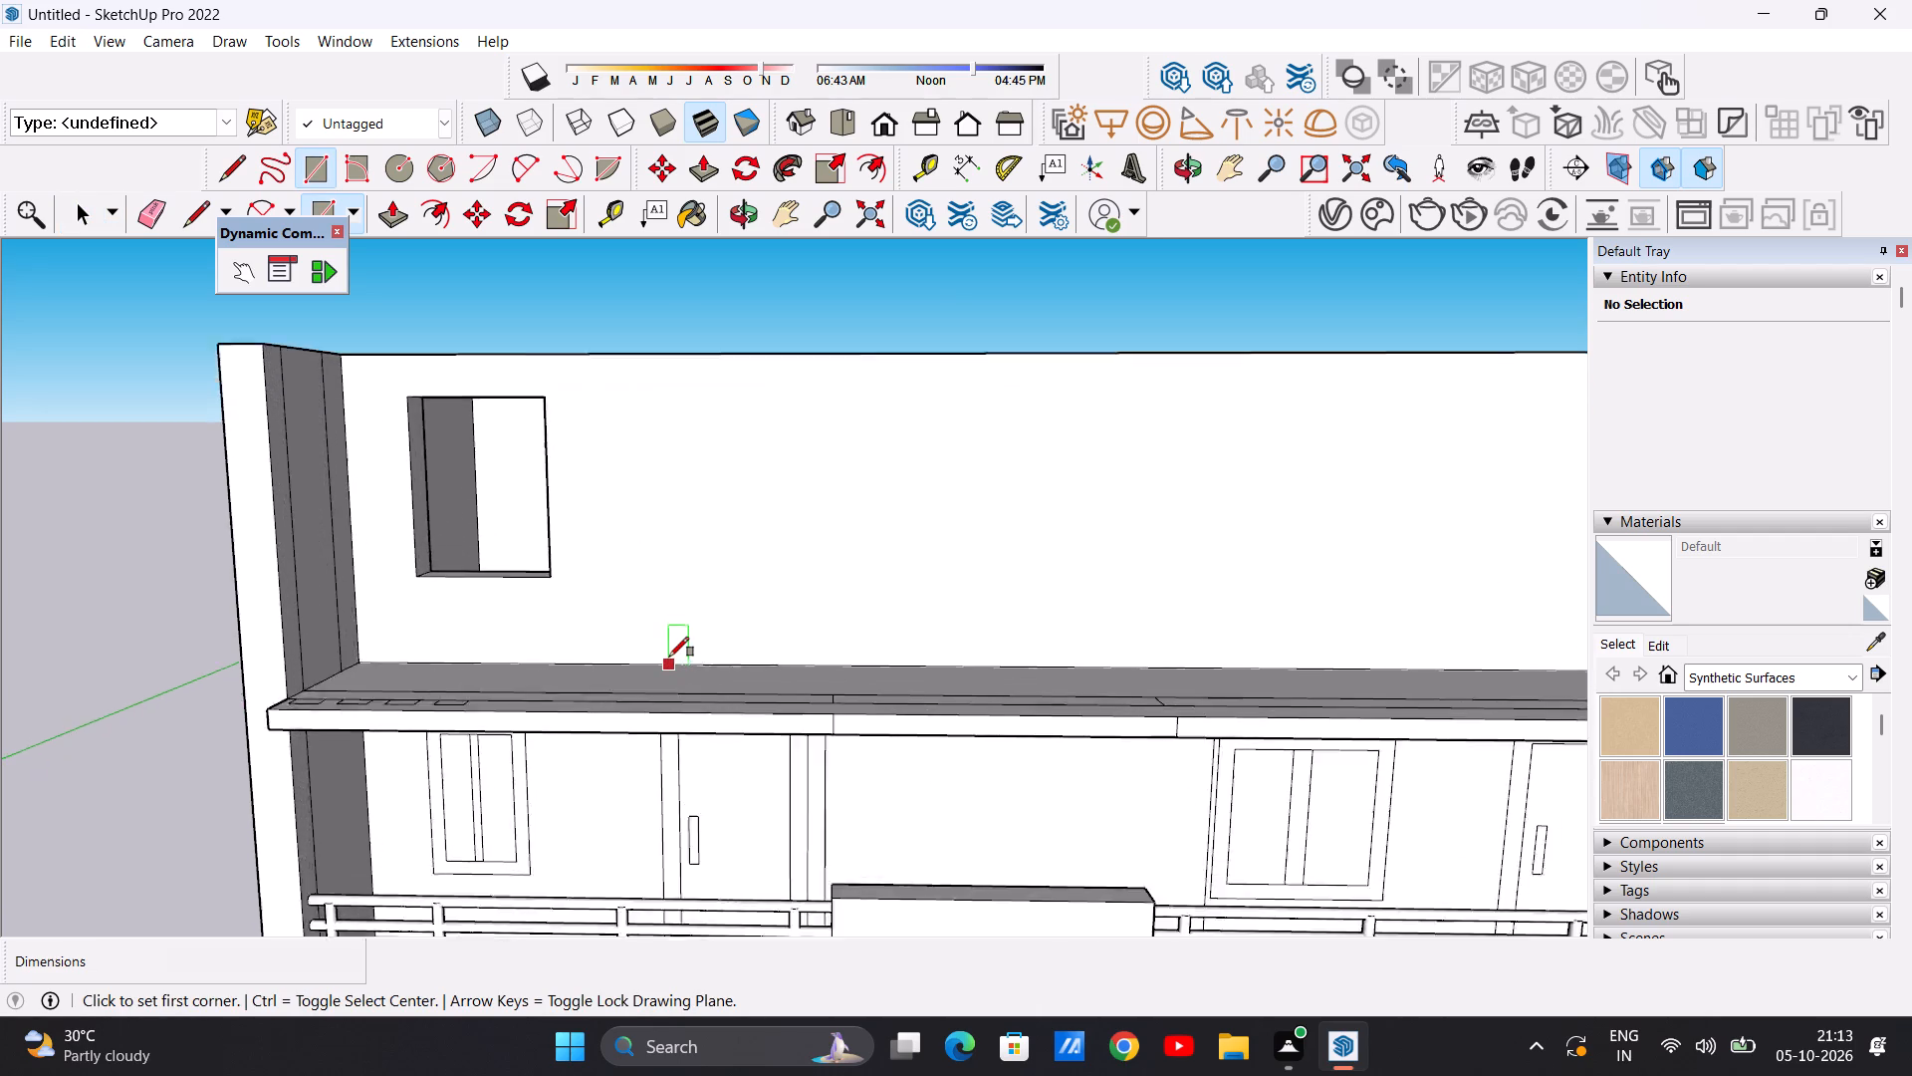
{"action": "scroll", "coordinate": [669, 657], "scroll_direction": "up", "scroll_amount": 7}
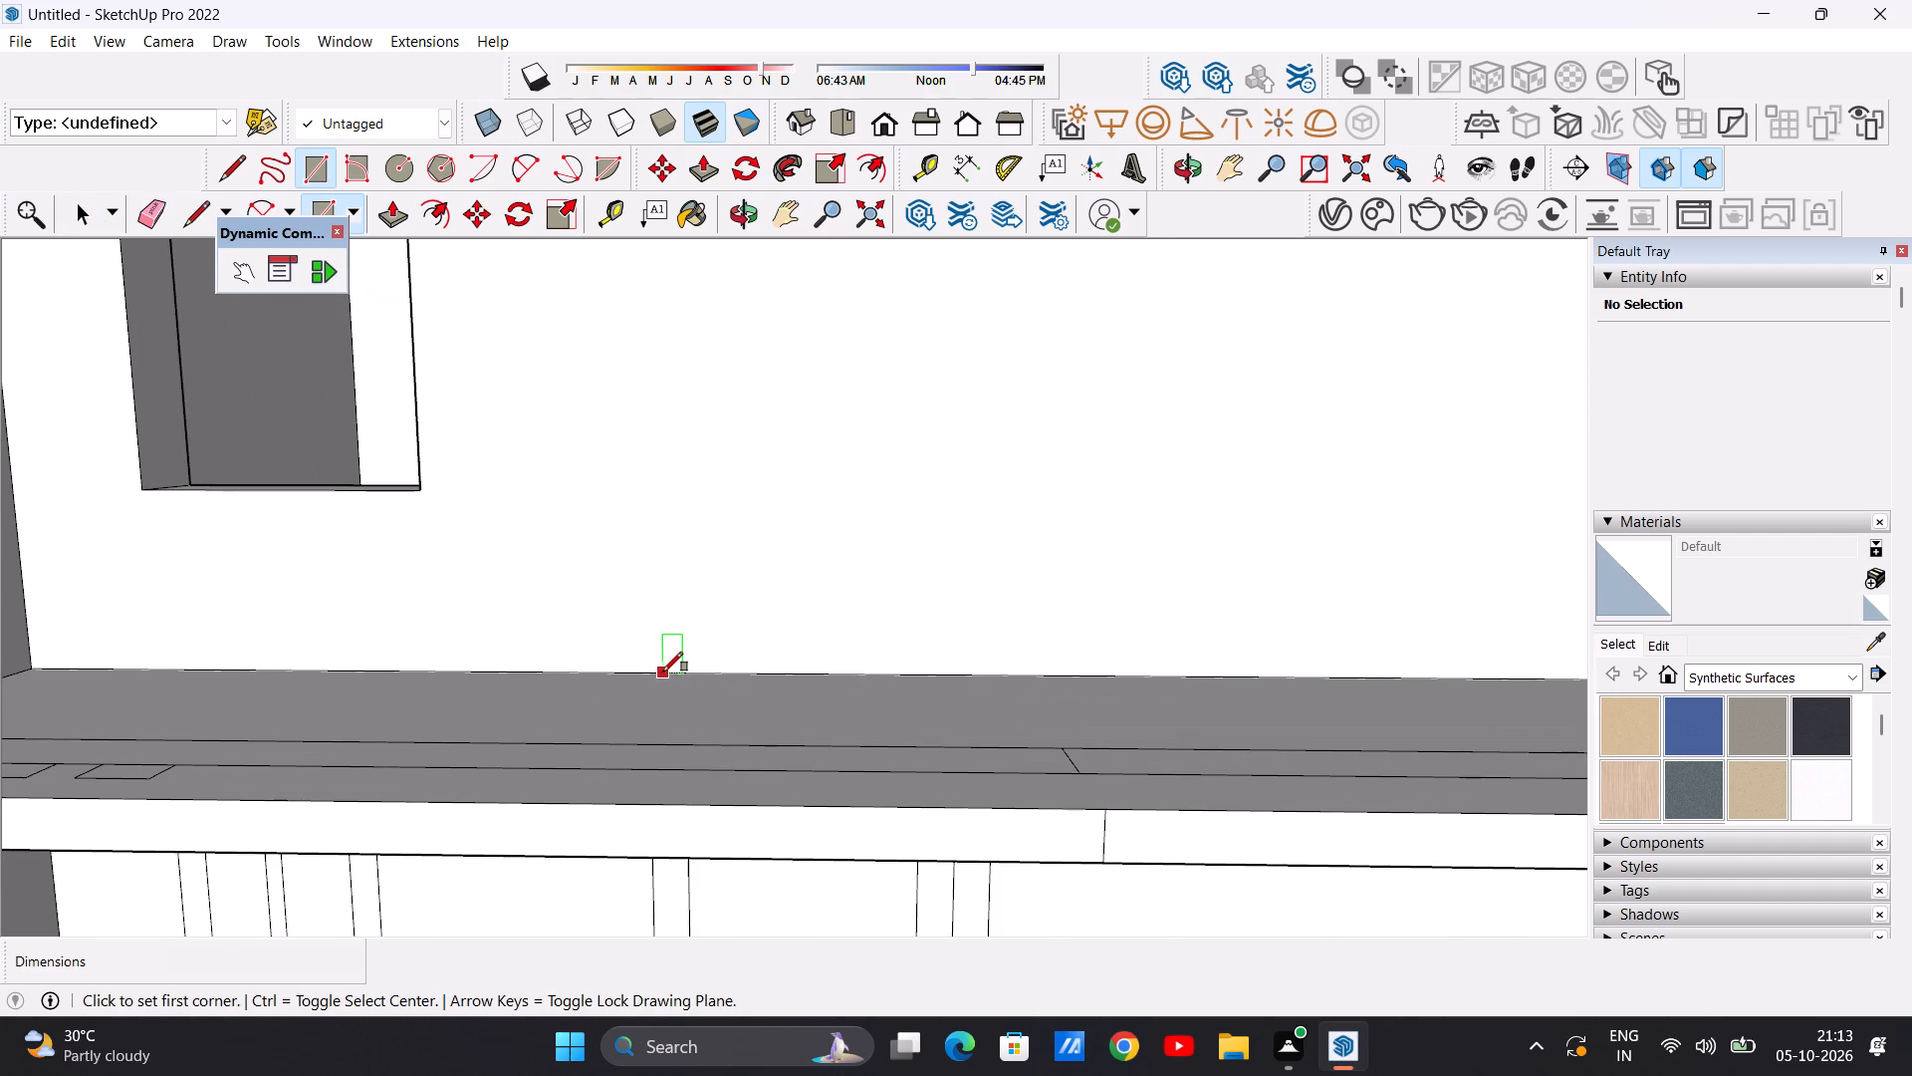
{"action": "left_click", "coordinate": [663, 672]}
{"action": "scroll", "coordinate": [657, 401], "scroll_direction": "down", "scroll_amount": 9}
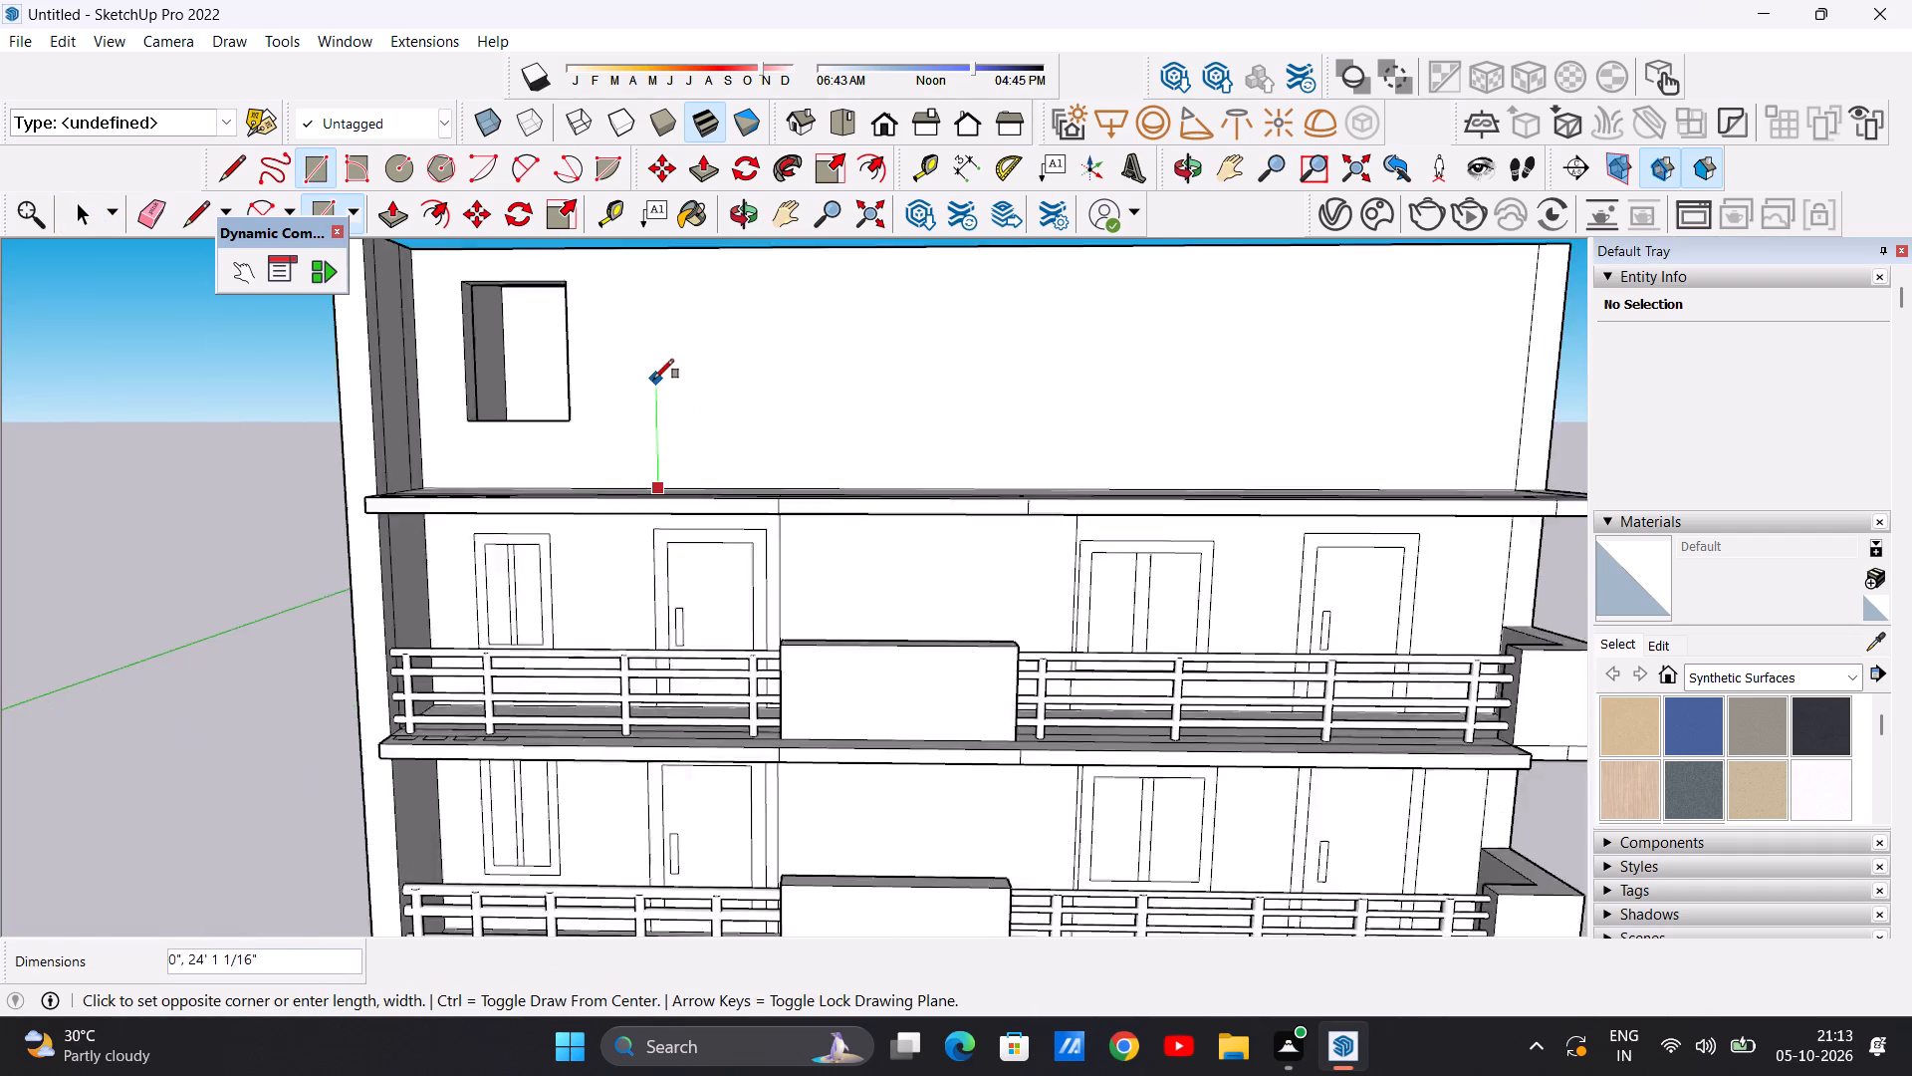
{"action": "scroll", "coordinate": [654, 379], "scroll_direction": "down", "scroll_amount": 6}
{"action": "scroll", "coordinate": [743, 318], "scroll_direction": "up", "scroll_amount": 2}
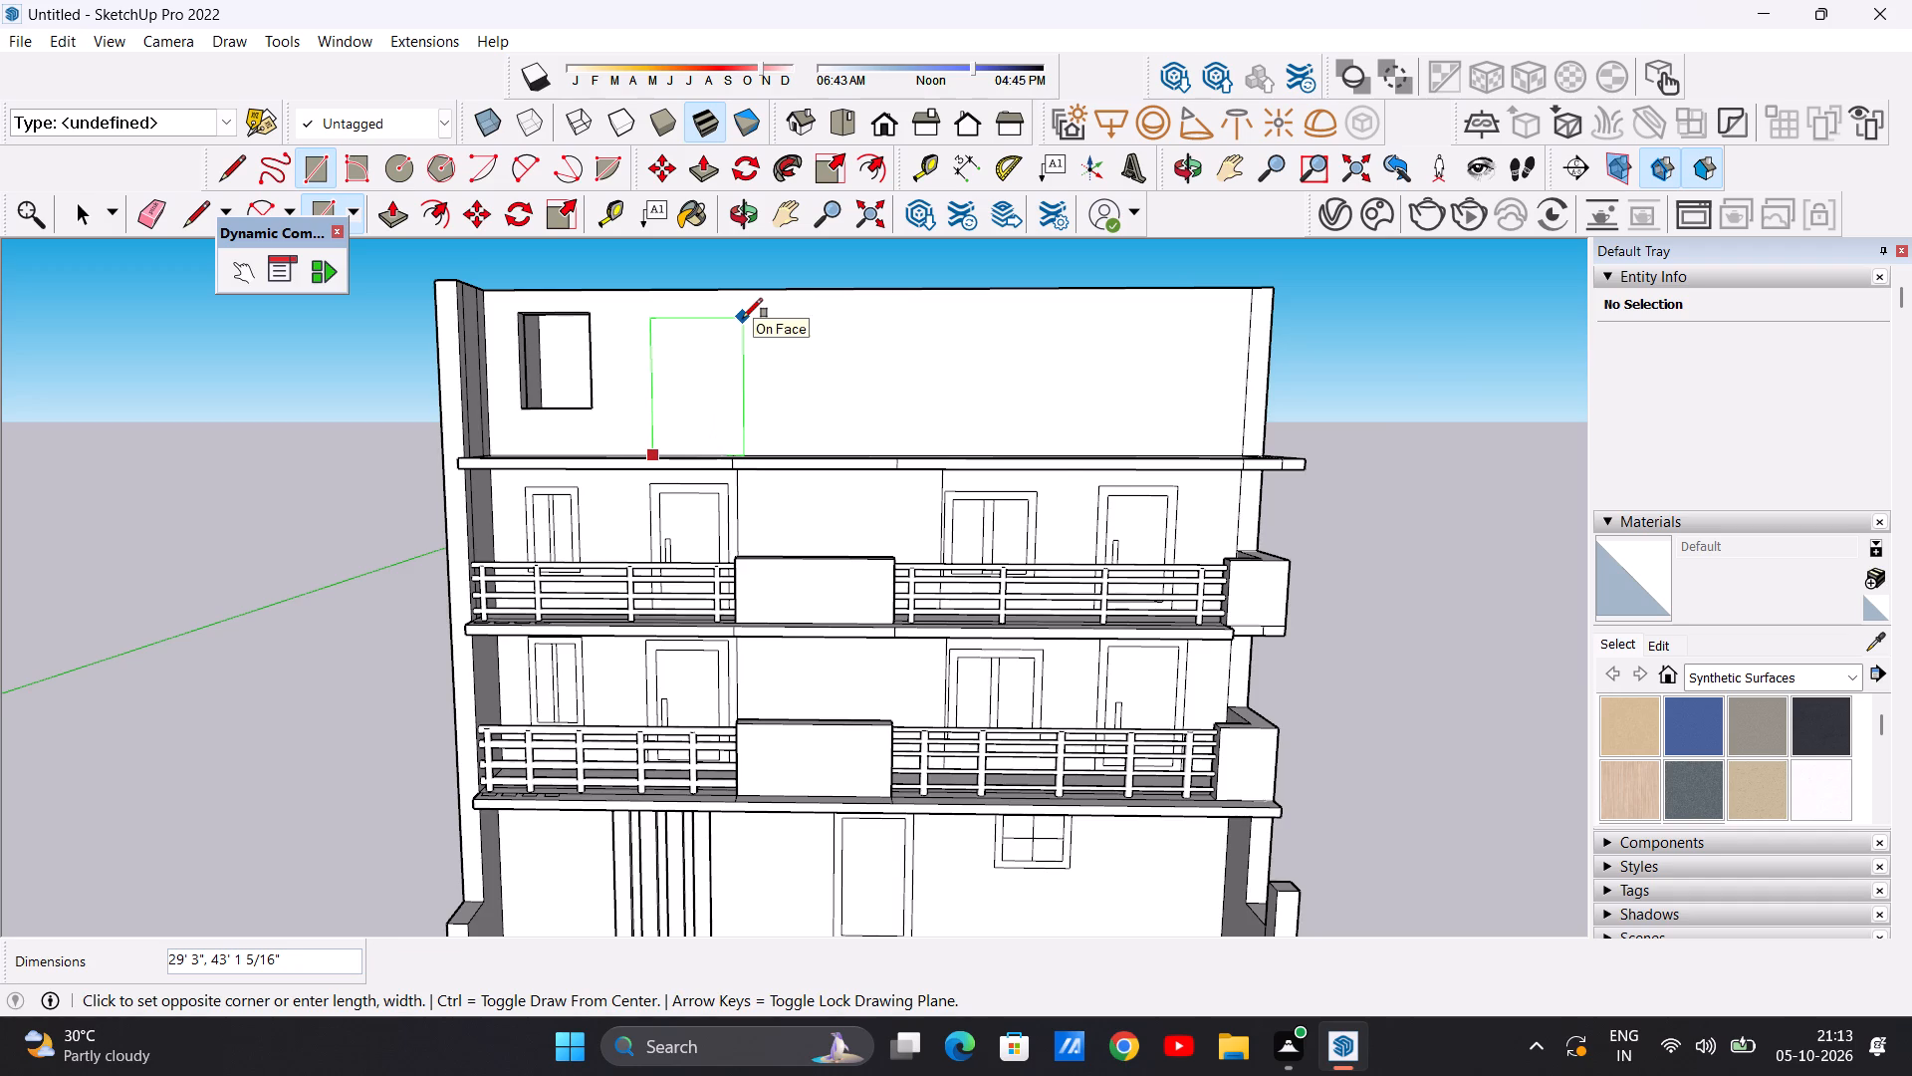
{"action": "scroll", "coordinate": [743, 318], "scroll_direction": "up", "scroll_amount": 1}
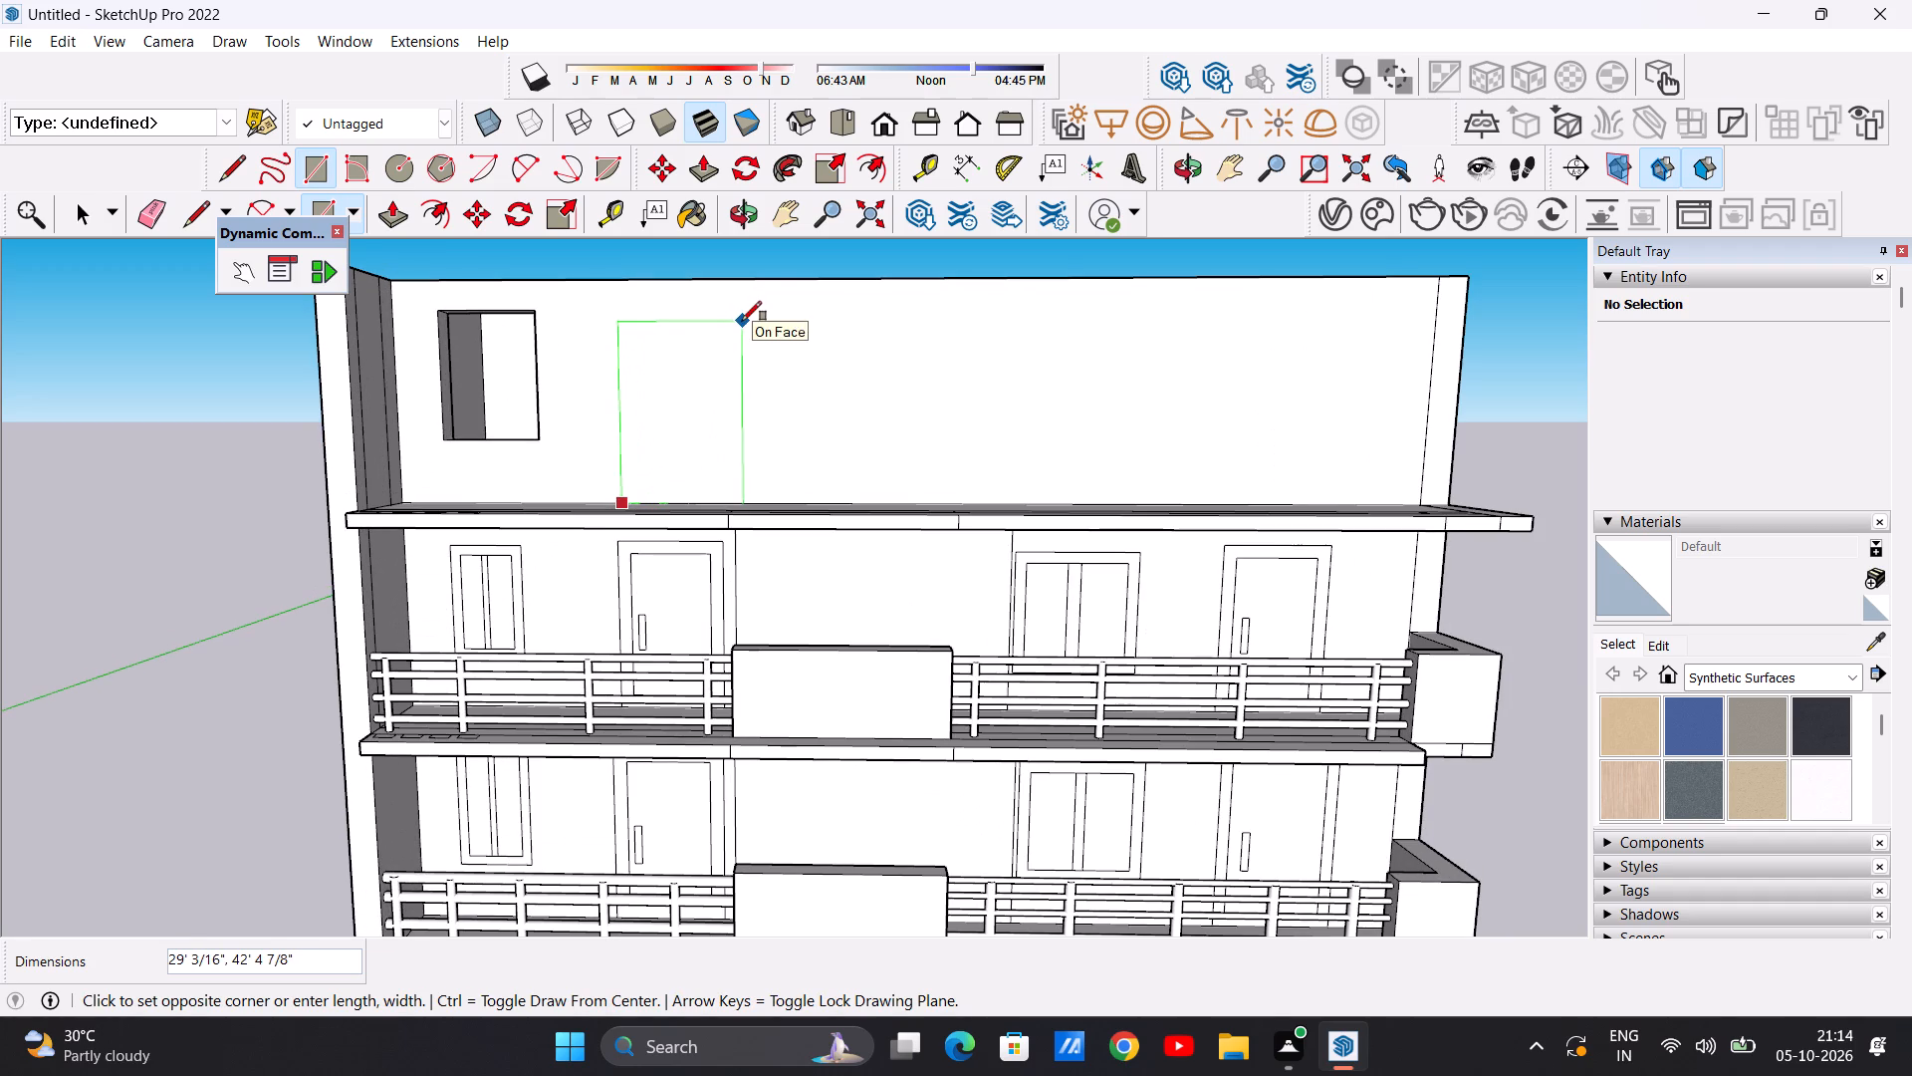
{"action": "left_click", "coordinate": [744, 319]}
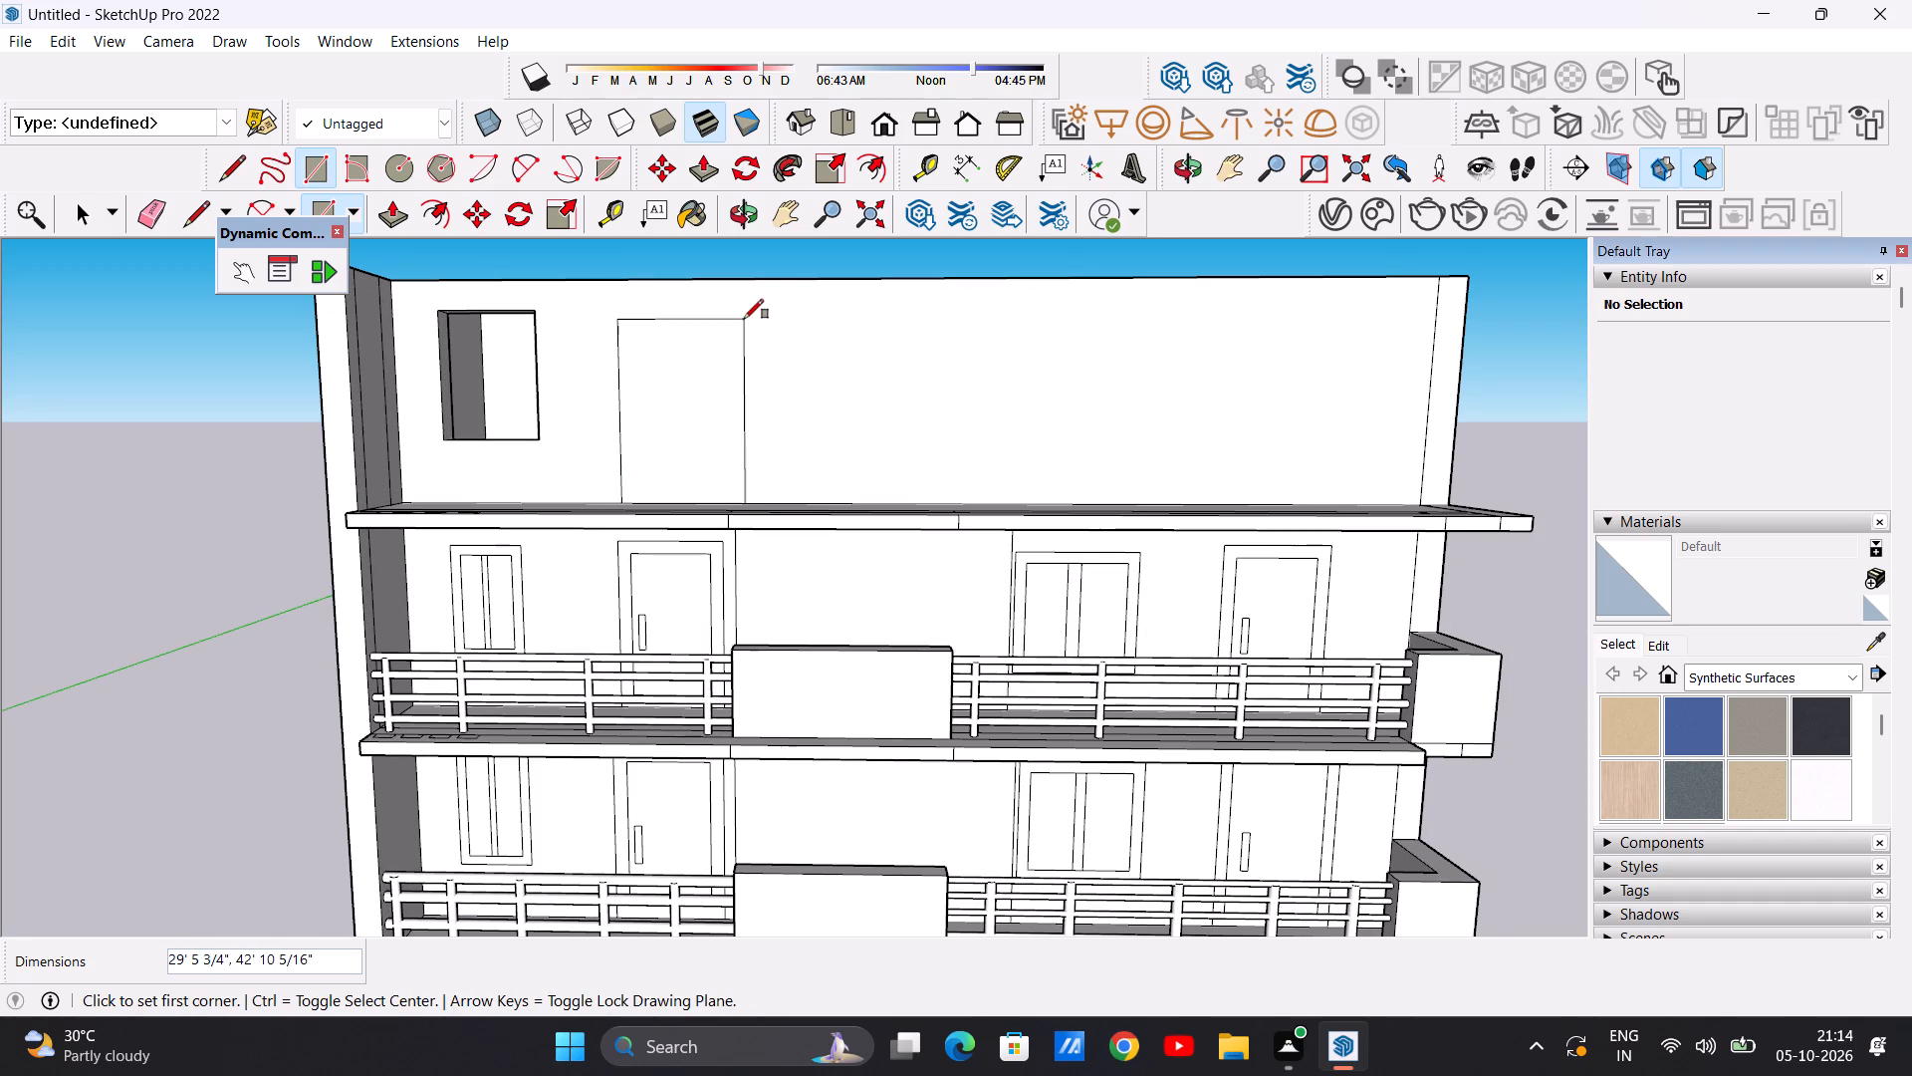
{"action": "key", "text": "space"}
{"action": "scroll", "coordinate": [689, 499], "scroll_direction": "down", "scroll_amount": 6}
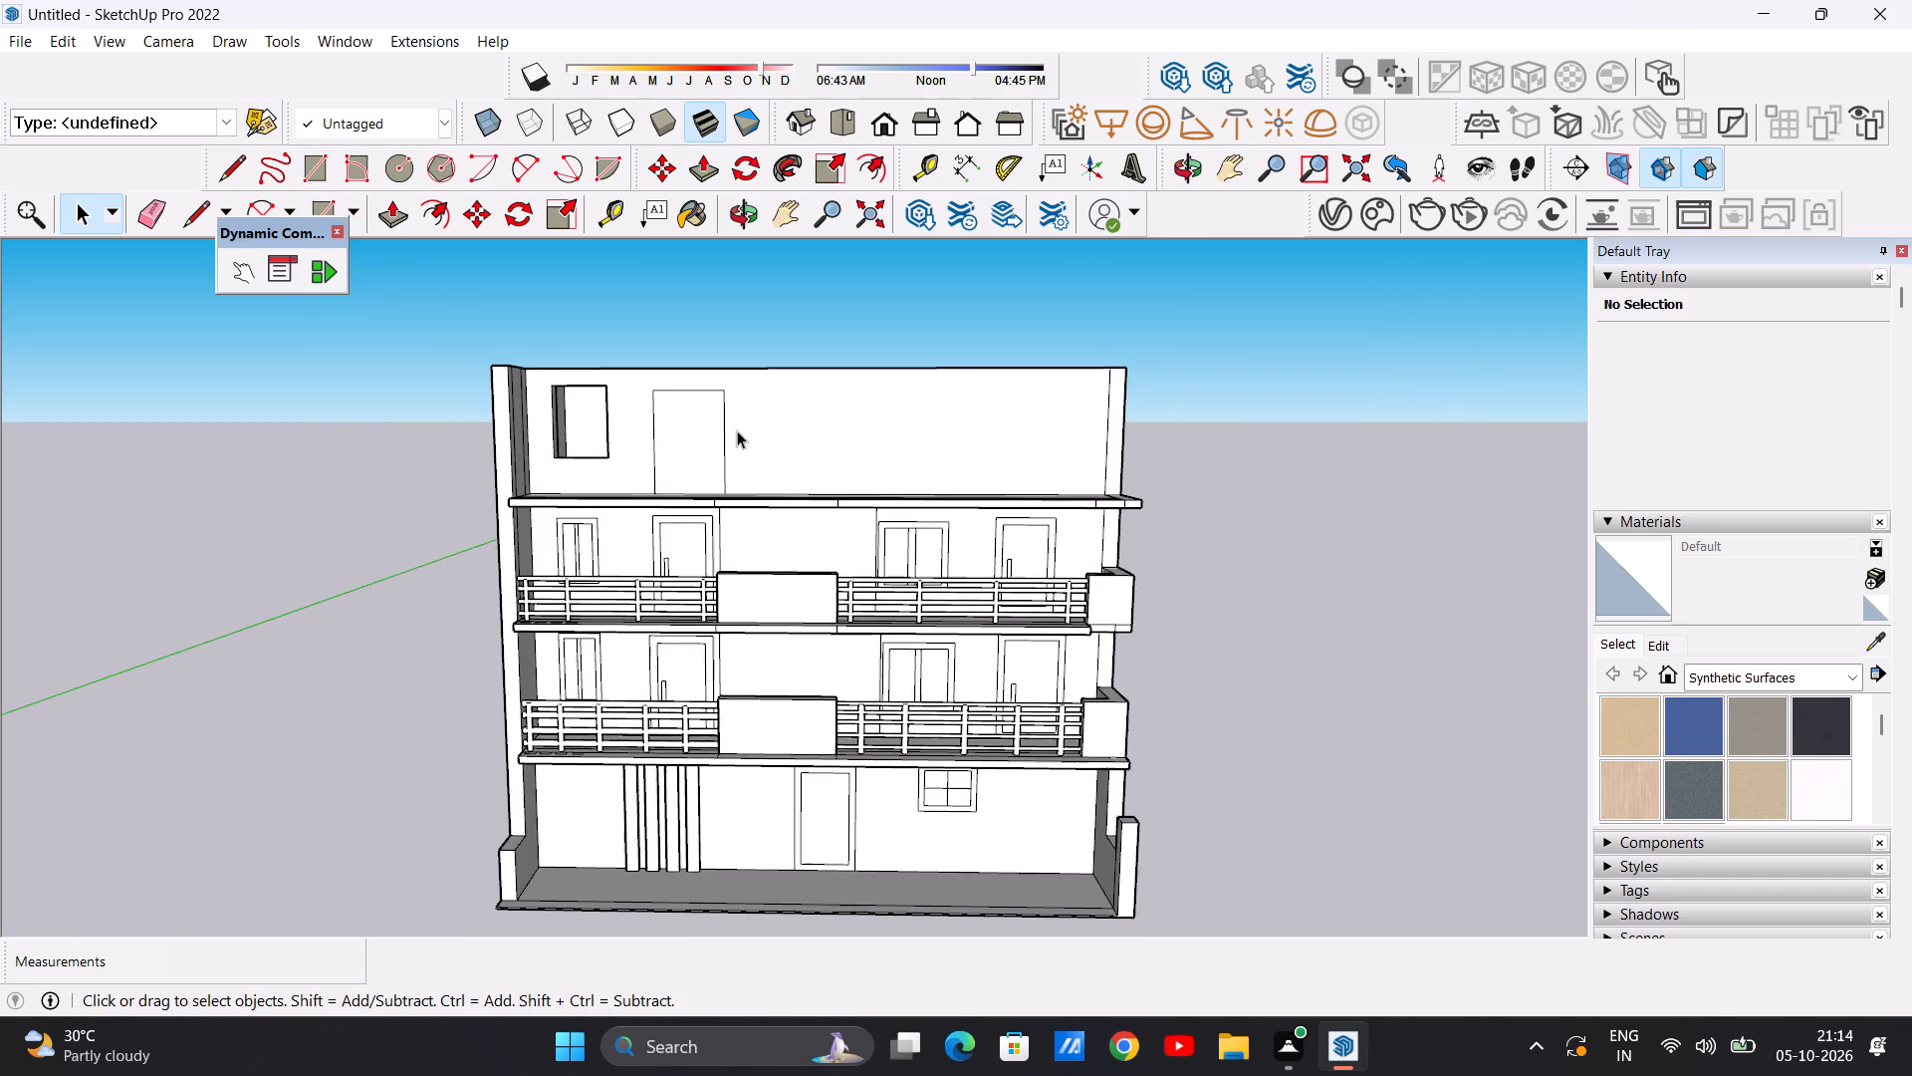
{"action": "middle_click_drag", "start_coordinate": [737, 430], "coordinate": [614, 626]}
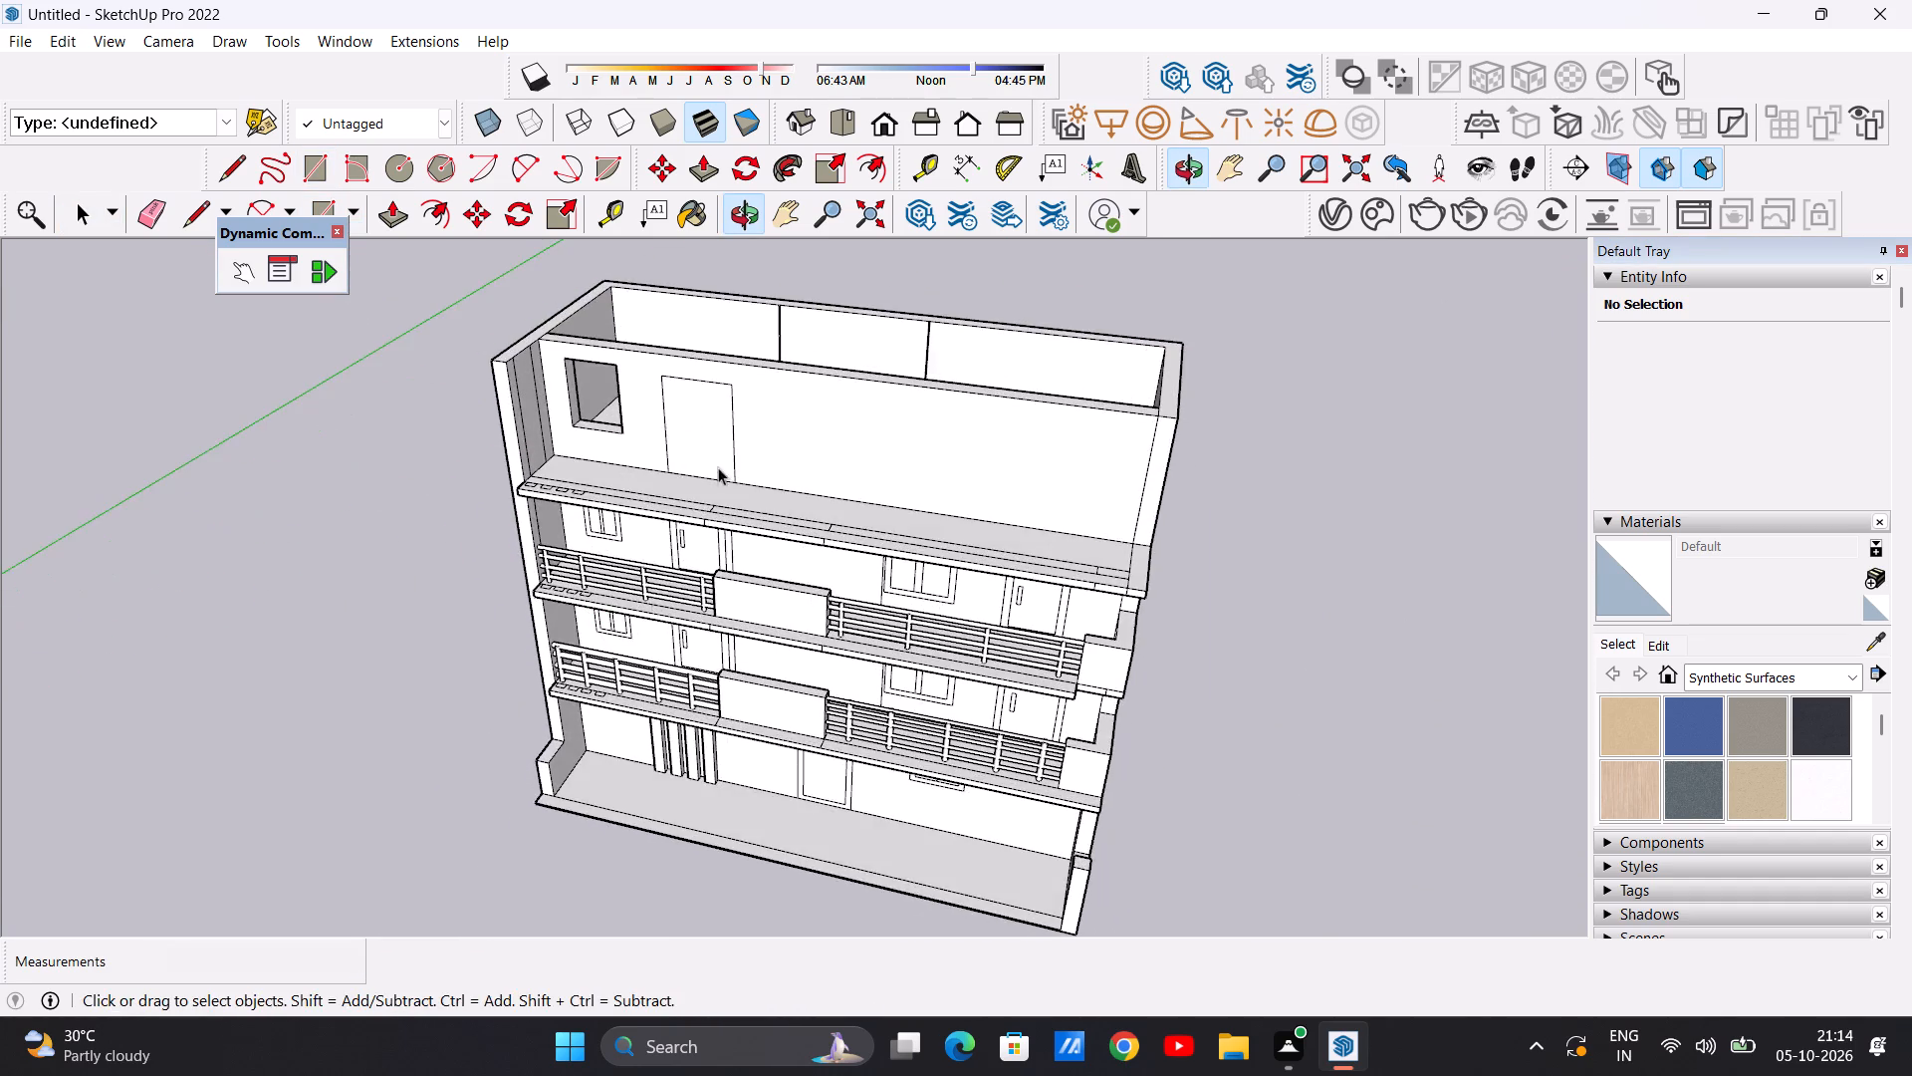
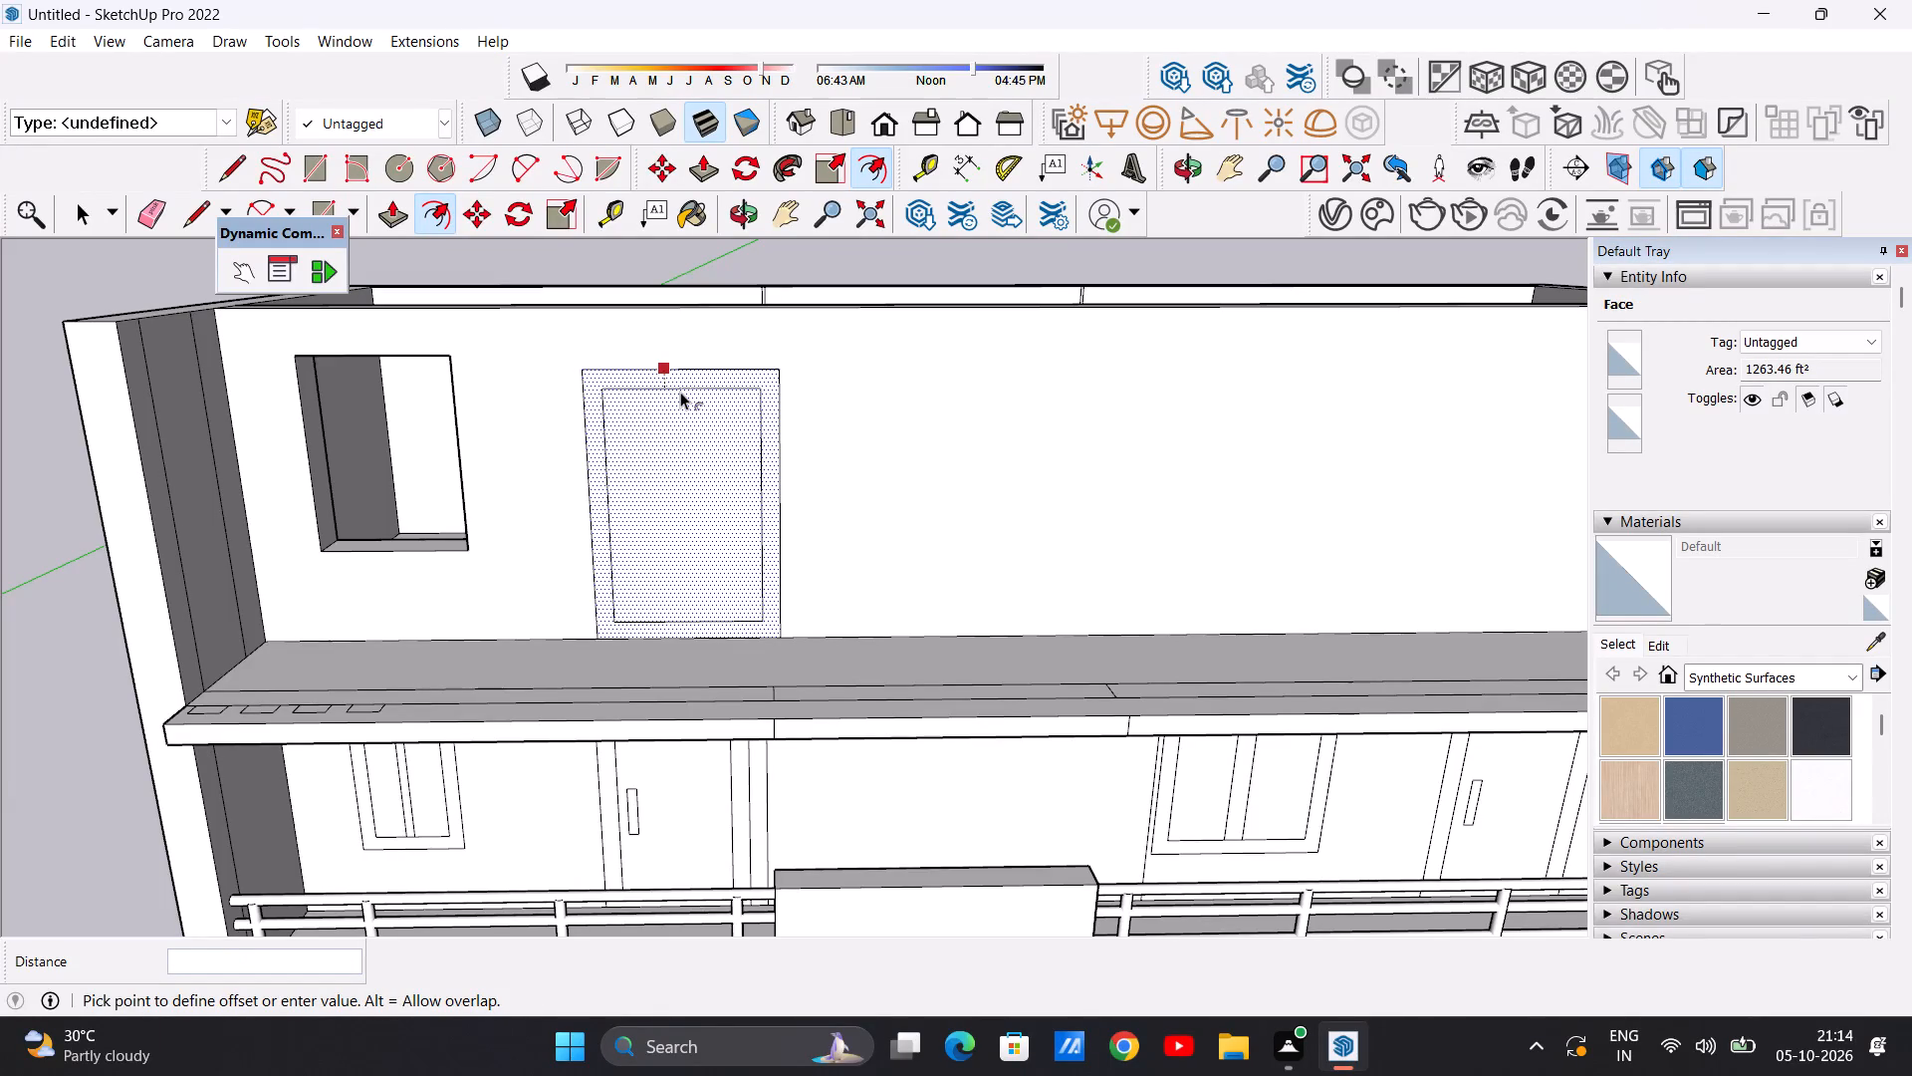
Offset the door rectangle's outline inward on the top-floor wall to form an even frame border.
{"action": "left_click", "coordinate": [680, 389]}
{"action": "key", "text": "space"}
{"action": "key", "text": "space"}
{"action": "key", "text": "space"}
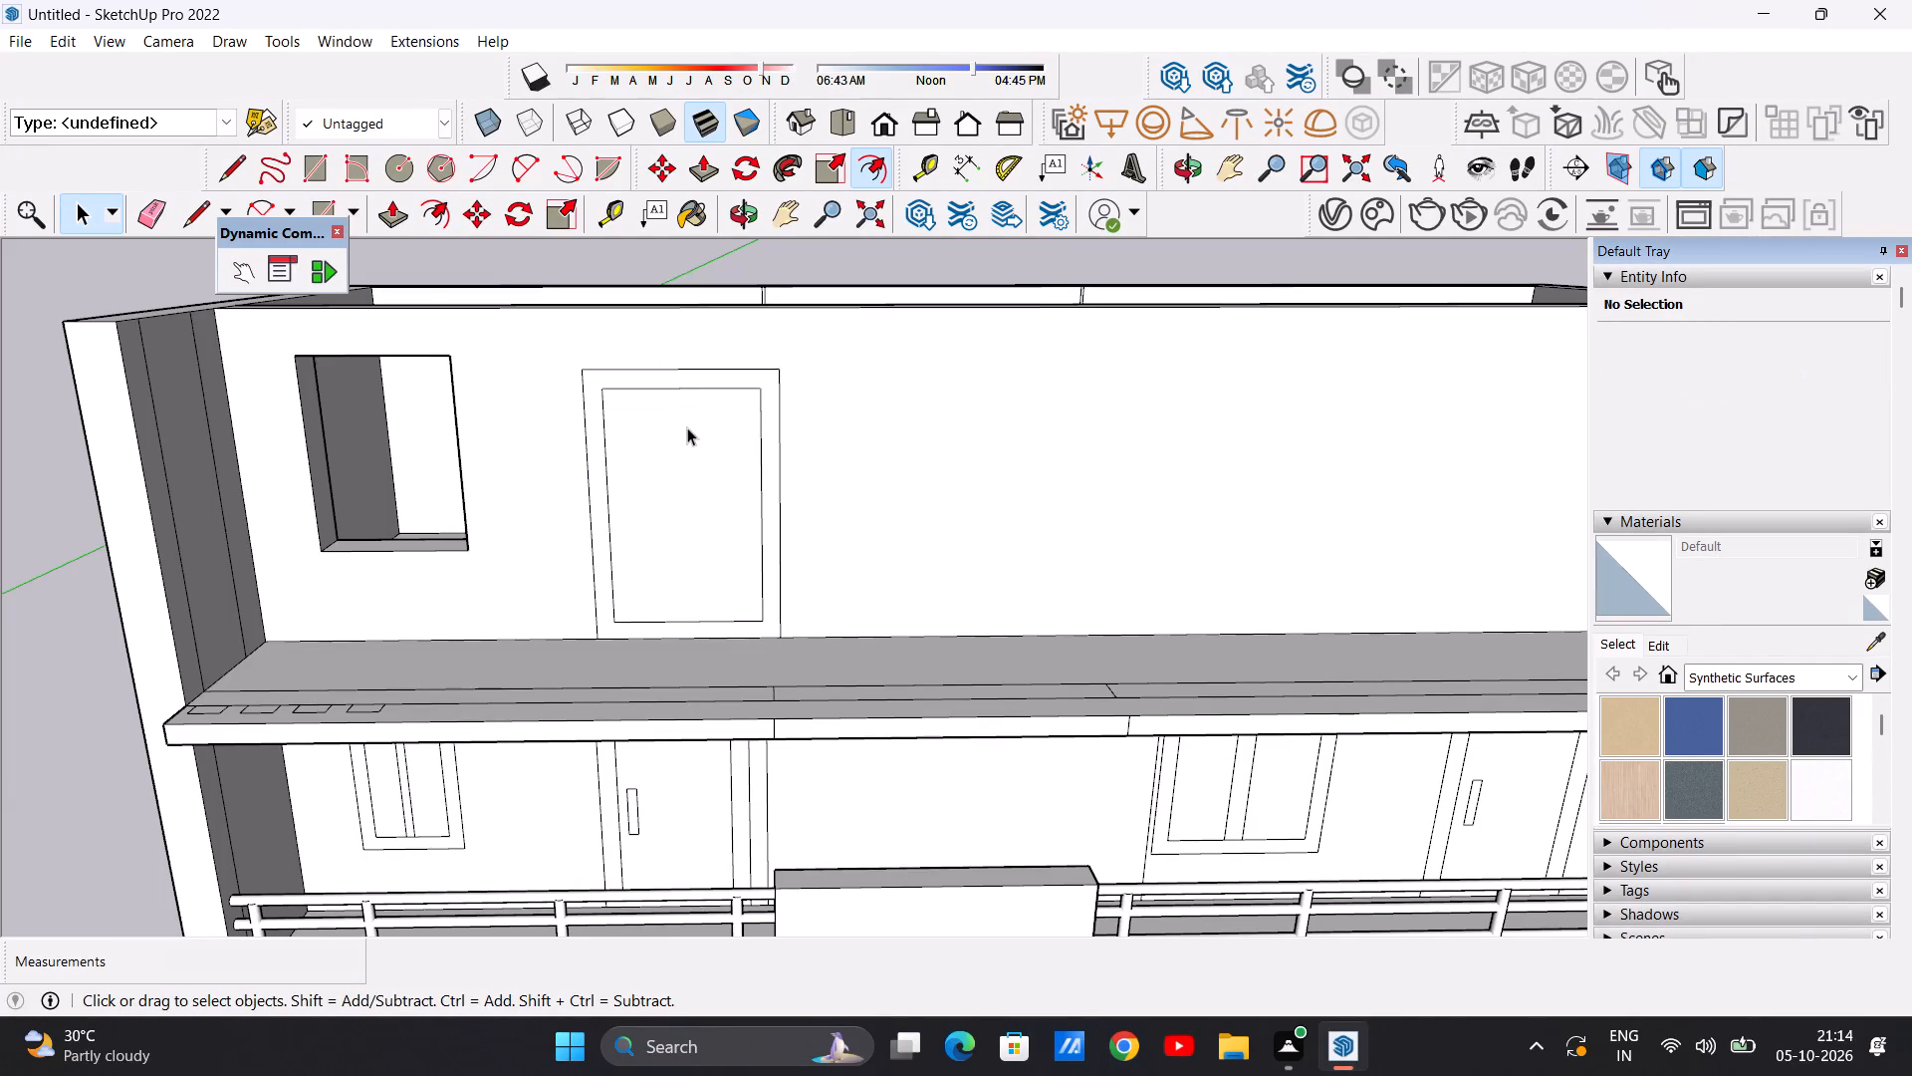
{"action": "key", "text": "space"}
{"action": "scroll", "coordinate": [683, 423], "scroll_direction": "down", "scroll_amount": 4}
{"action": "middle_click_drag", "start_coordinate": [681, 468], "coordinate": [688, 403]}
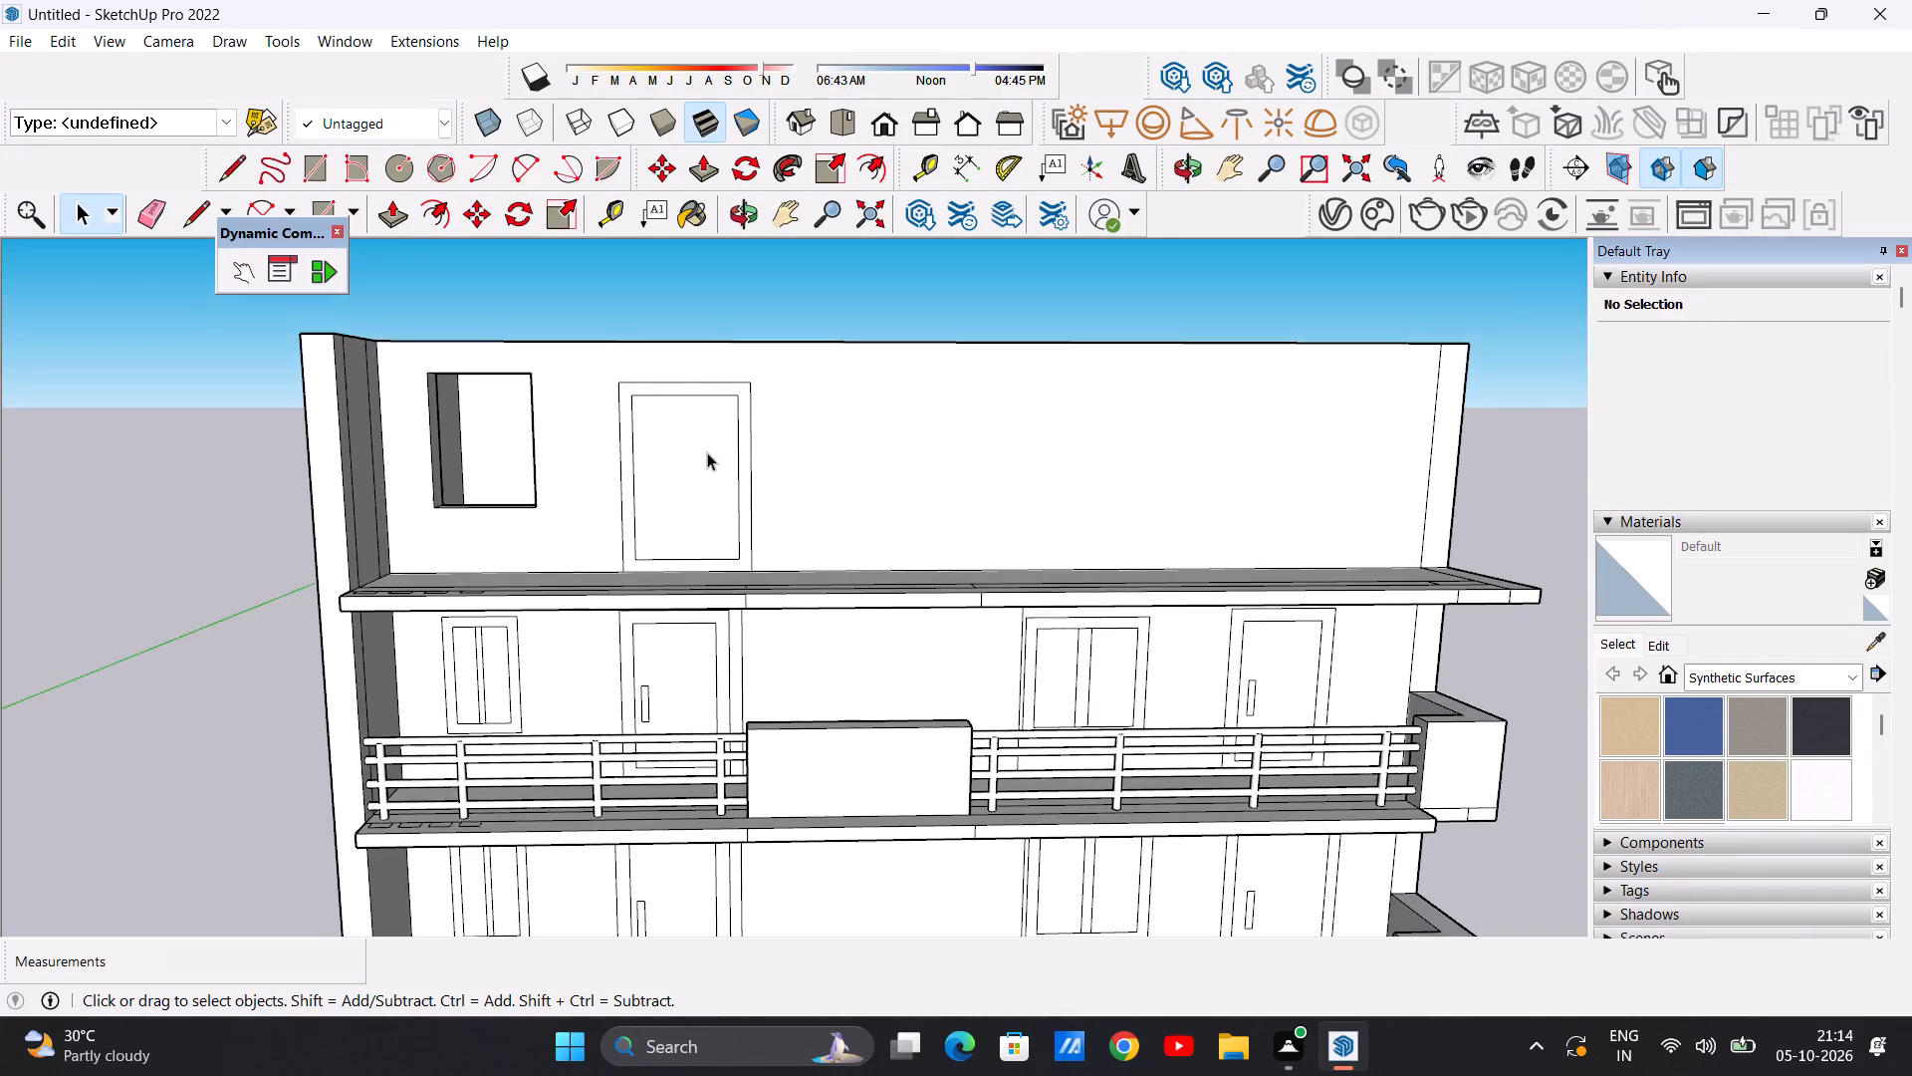
{"action": "scroll", "coordinate": [707, 452], "scroll_direction": "up", "scroll_amount": 5}
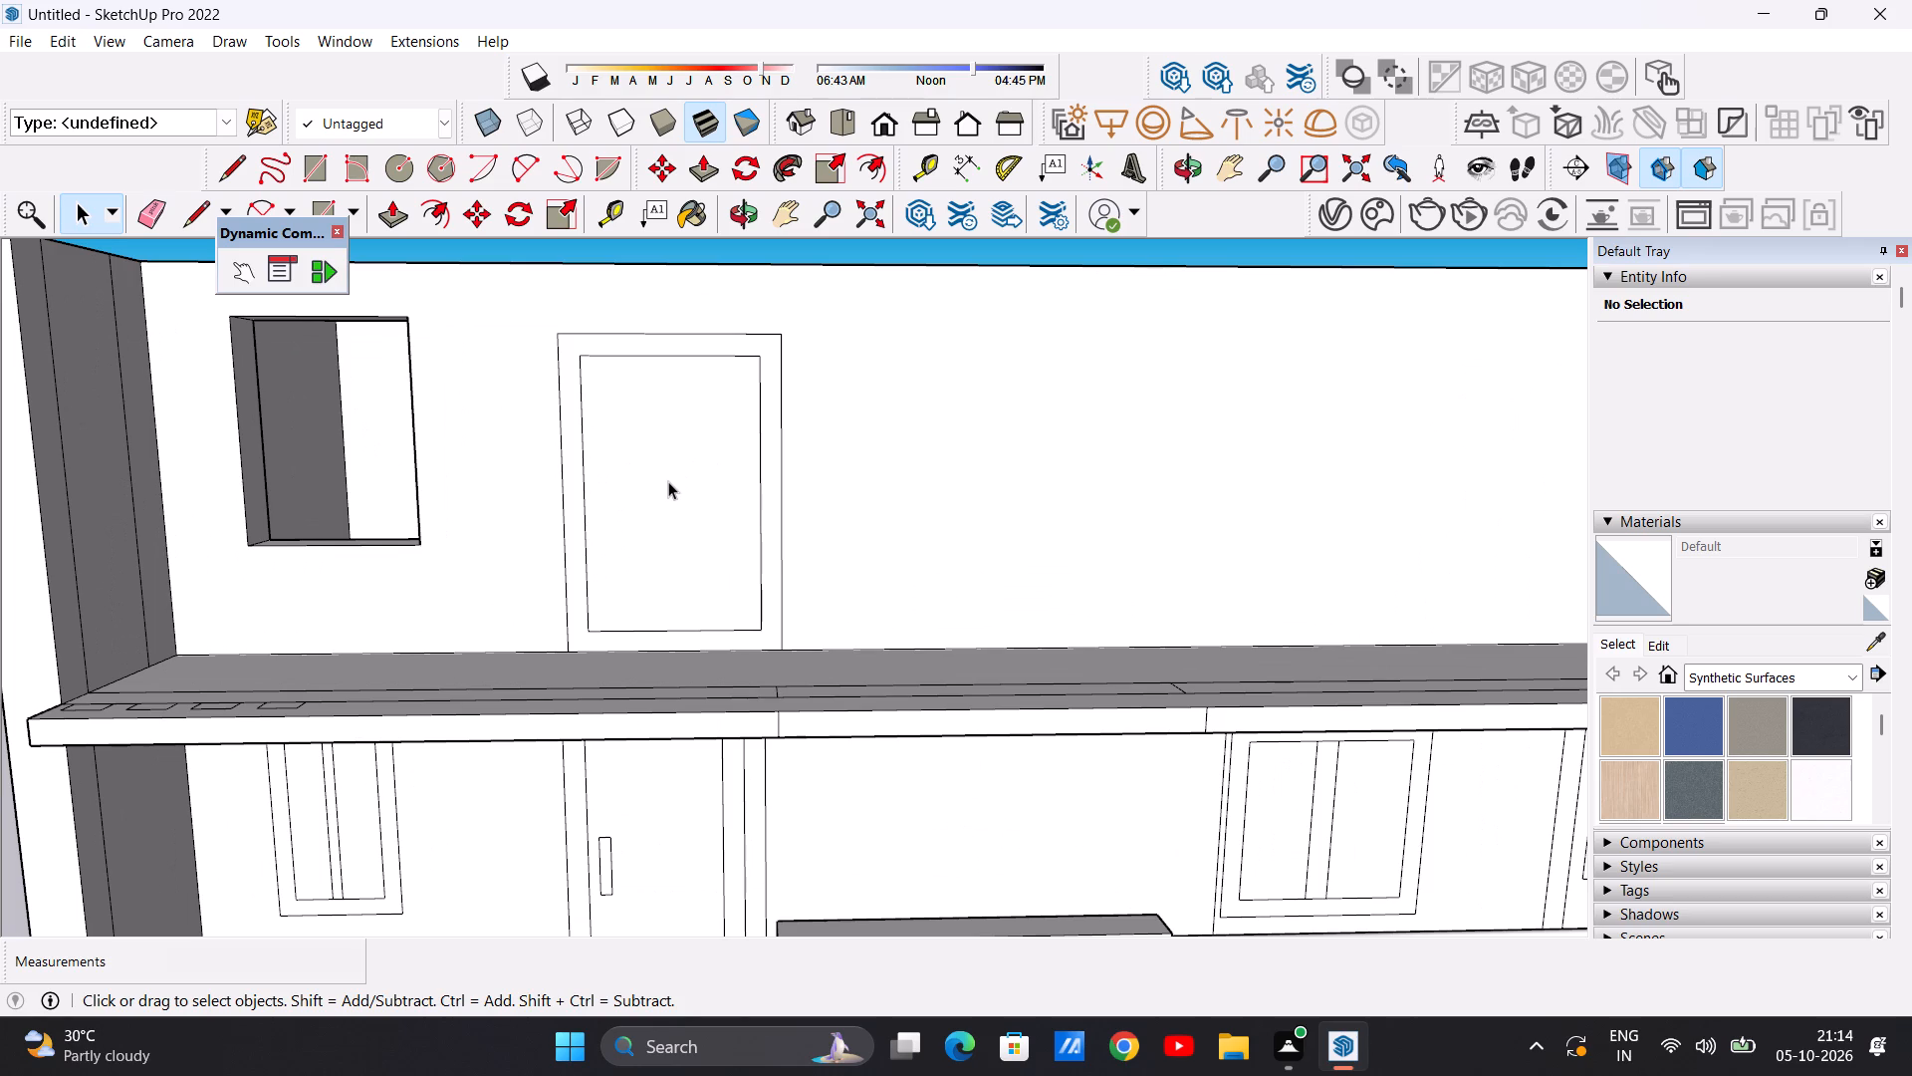
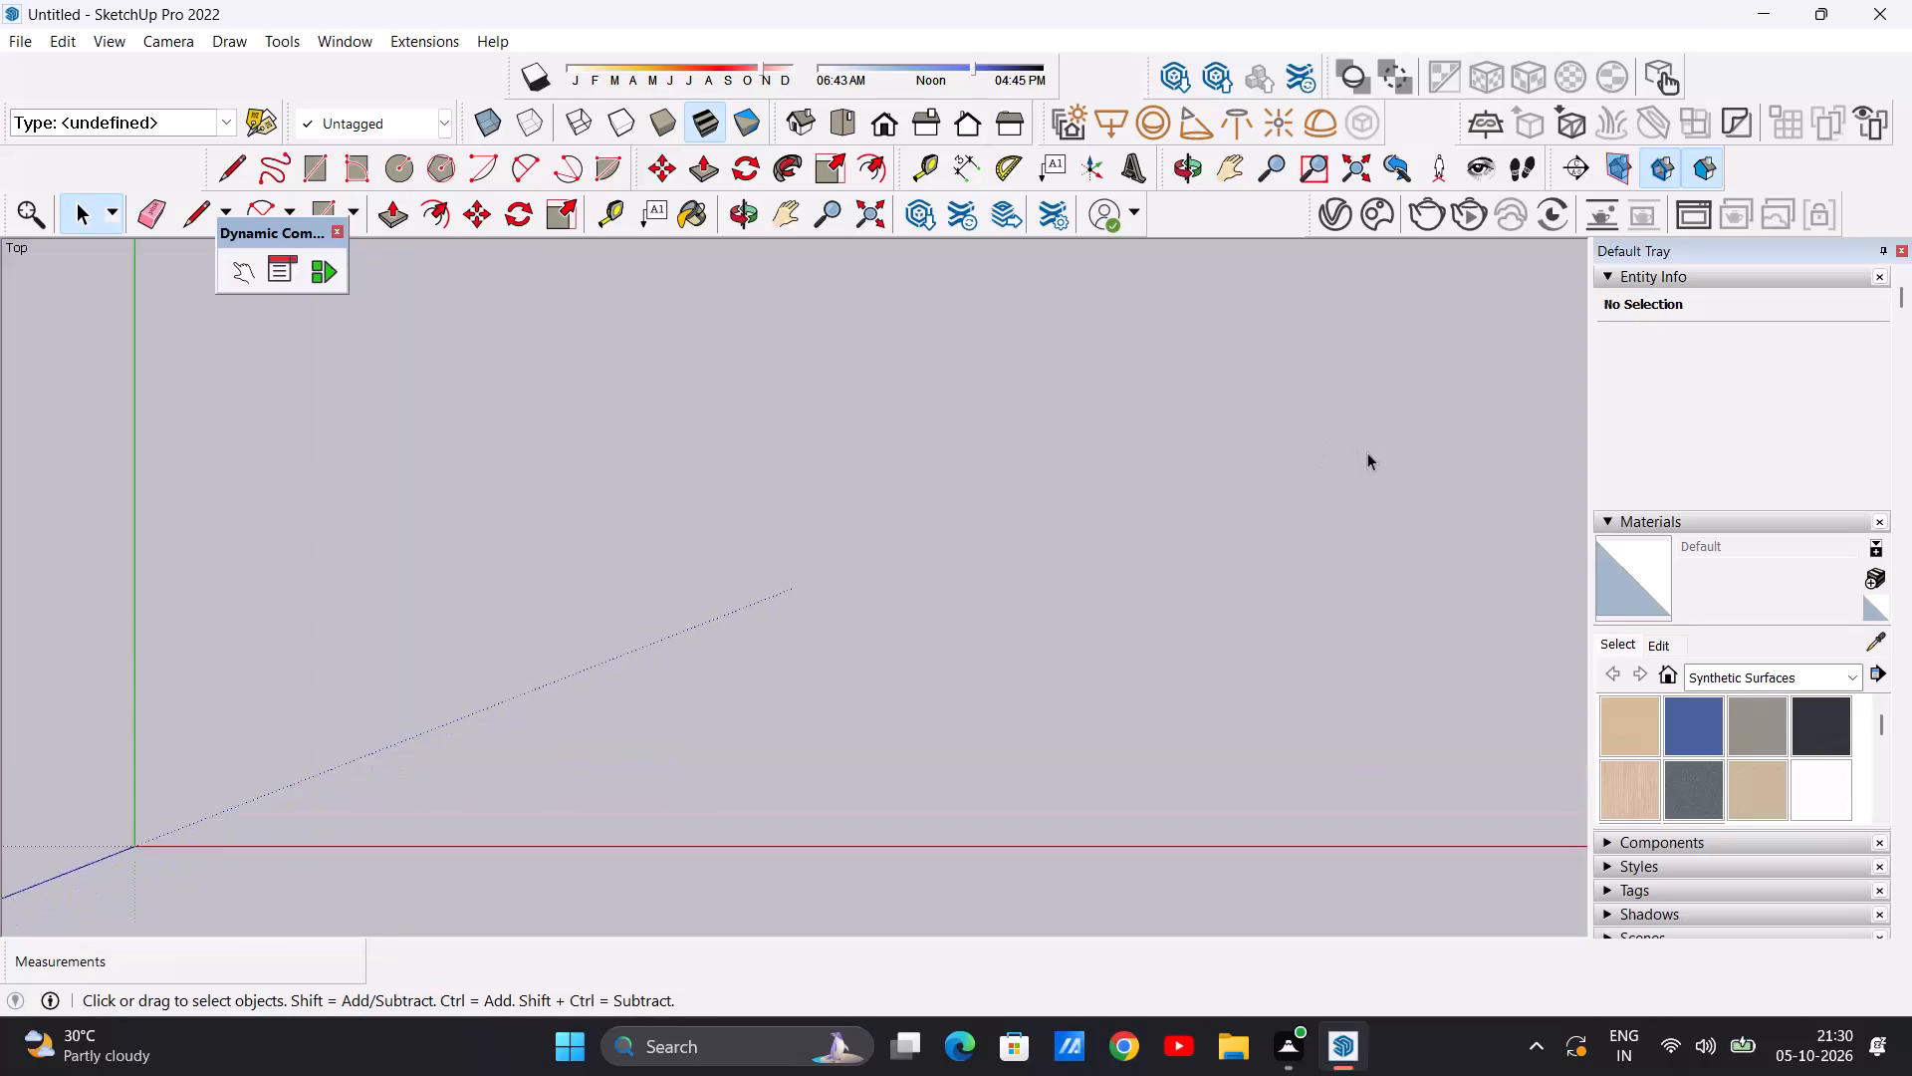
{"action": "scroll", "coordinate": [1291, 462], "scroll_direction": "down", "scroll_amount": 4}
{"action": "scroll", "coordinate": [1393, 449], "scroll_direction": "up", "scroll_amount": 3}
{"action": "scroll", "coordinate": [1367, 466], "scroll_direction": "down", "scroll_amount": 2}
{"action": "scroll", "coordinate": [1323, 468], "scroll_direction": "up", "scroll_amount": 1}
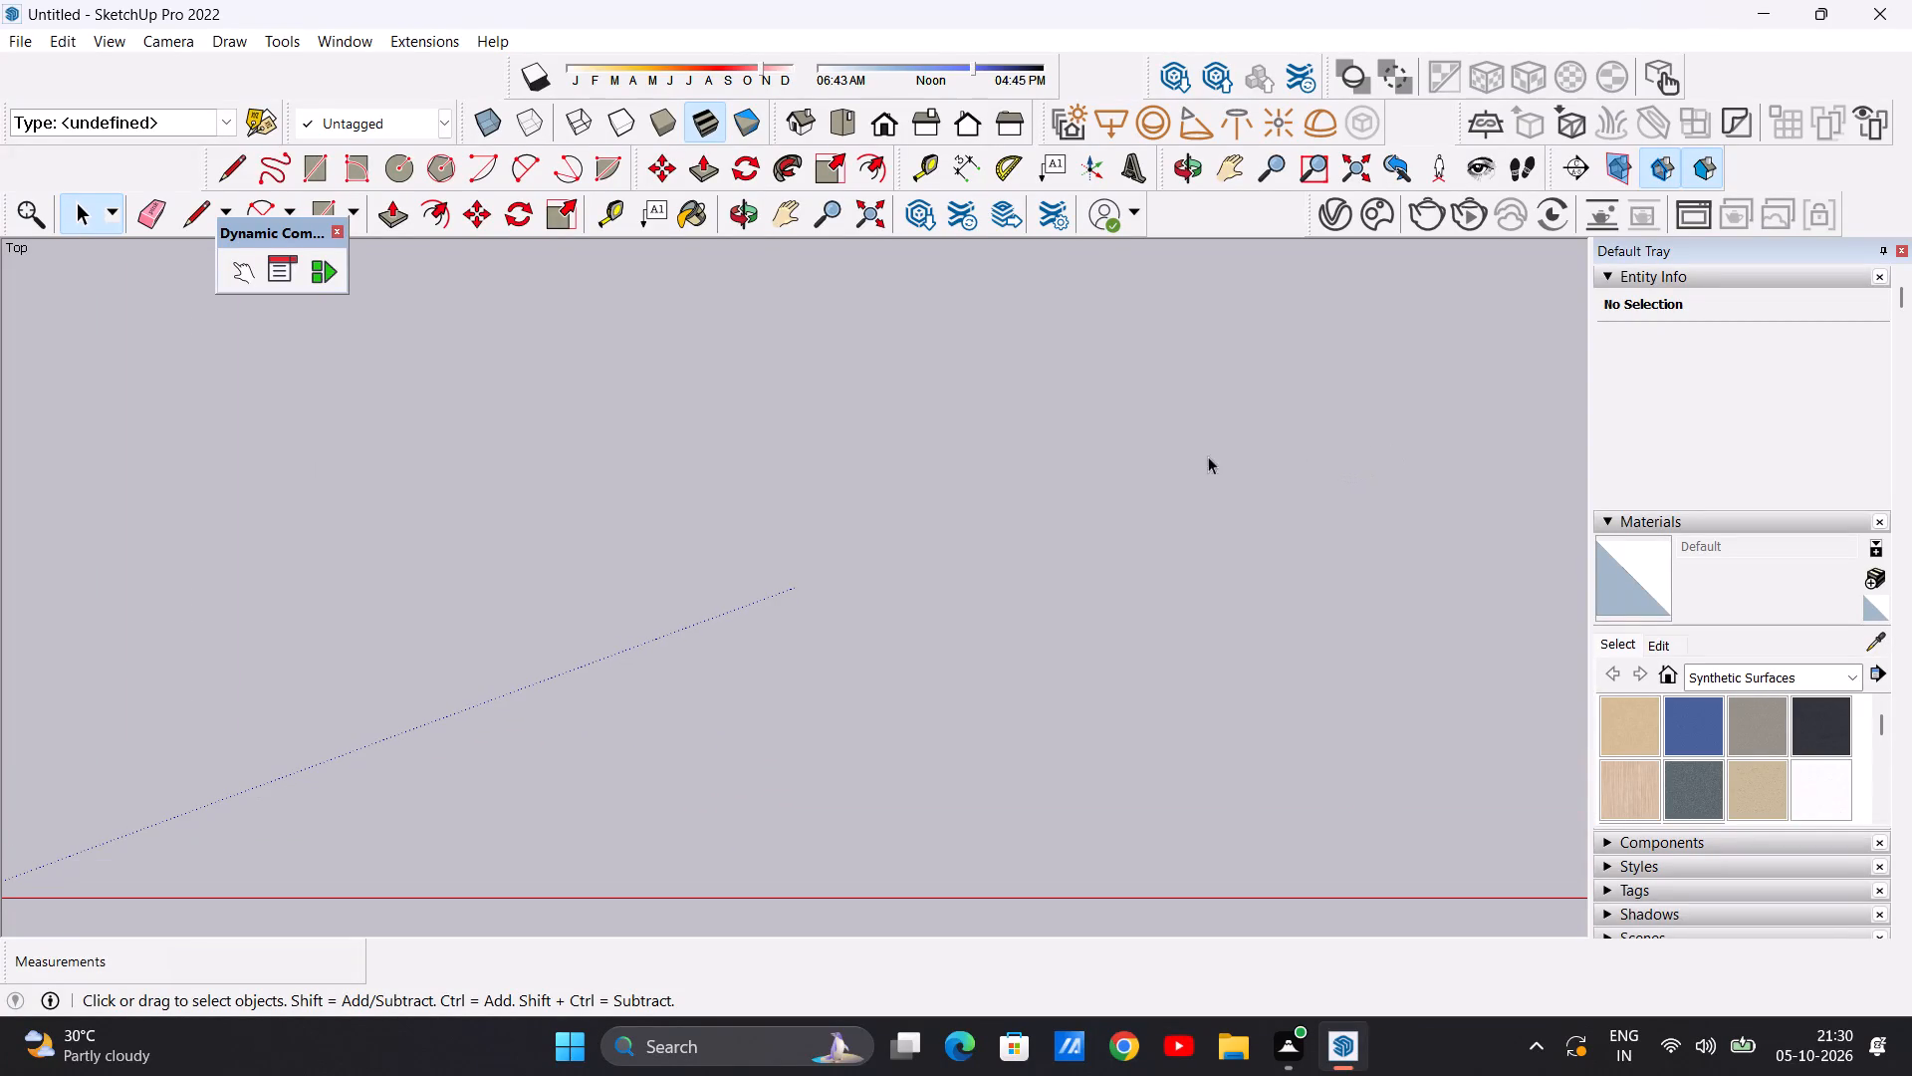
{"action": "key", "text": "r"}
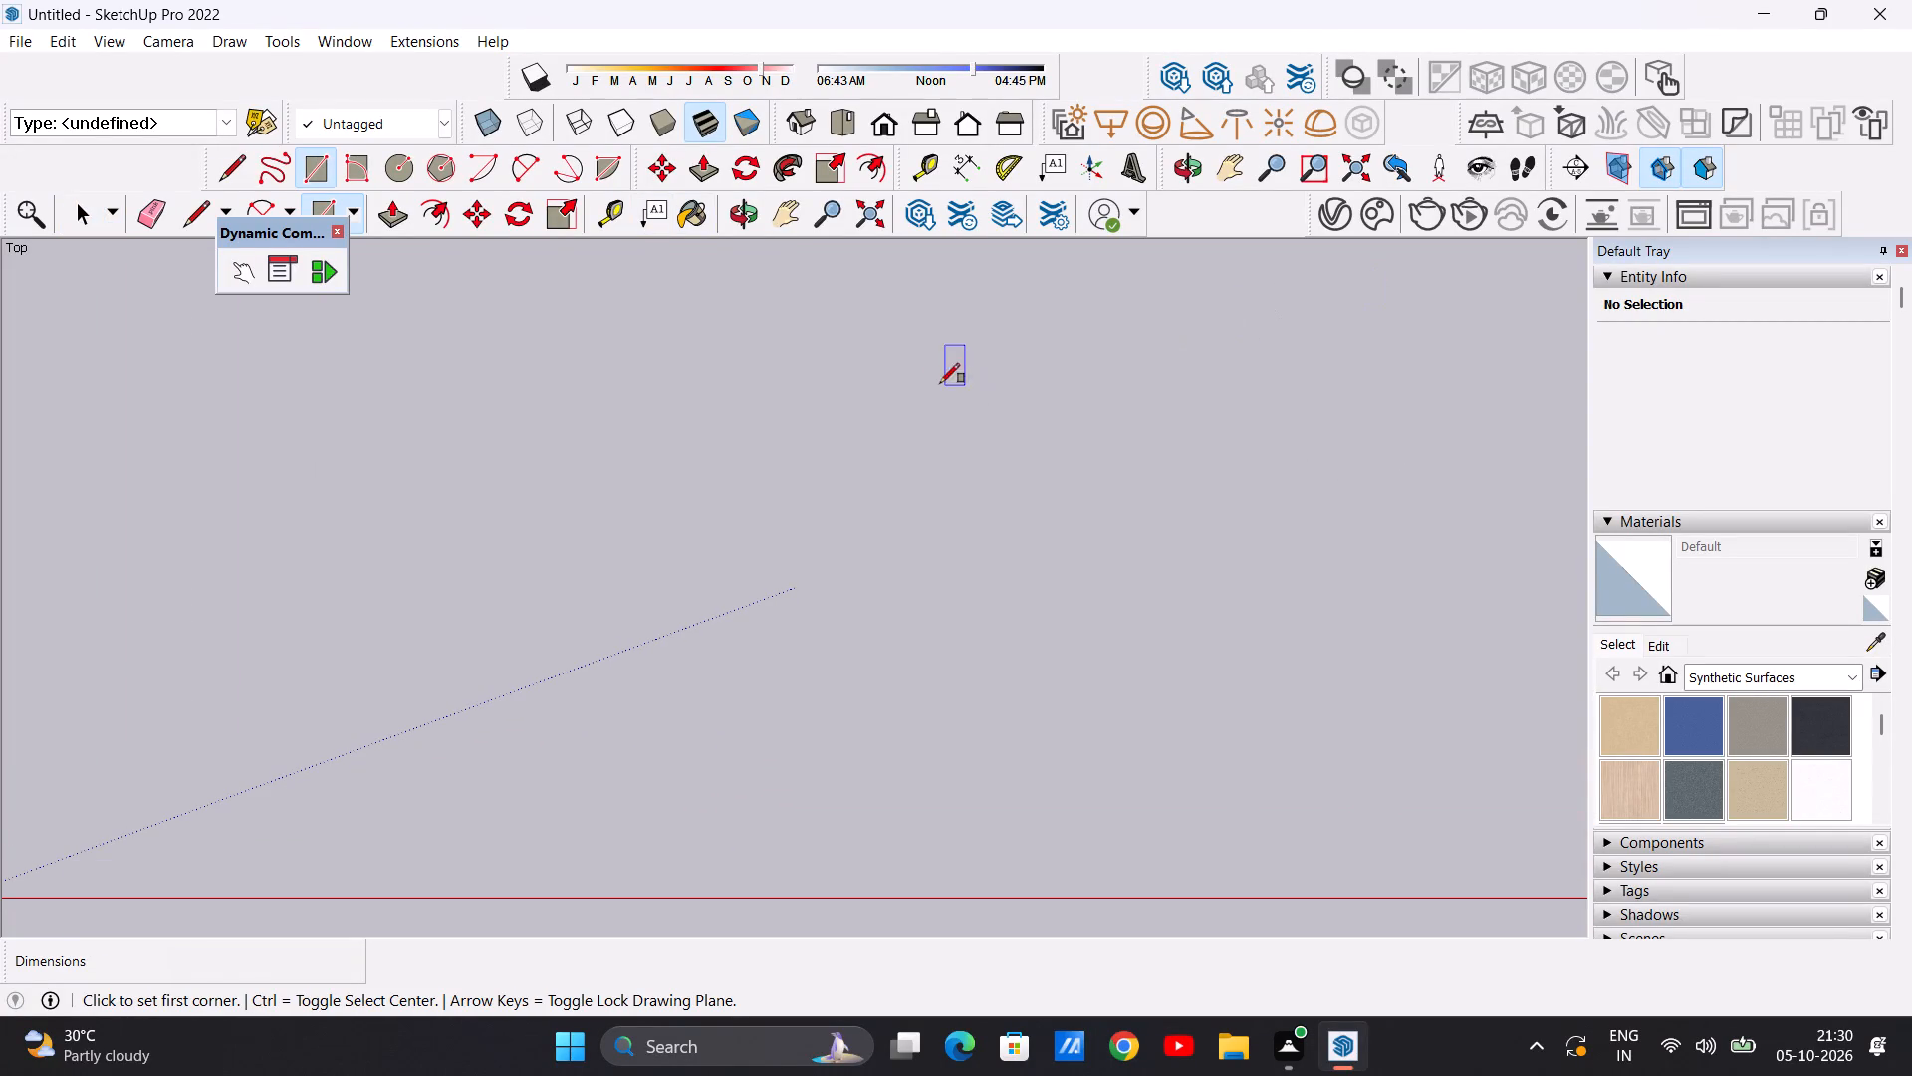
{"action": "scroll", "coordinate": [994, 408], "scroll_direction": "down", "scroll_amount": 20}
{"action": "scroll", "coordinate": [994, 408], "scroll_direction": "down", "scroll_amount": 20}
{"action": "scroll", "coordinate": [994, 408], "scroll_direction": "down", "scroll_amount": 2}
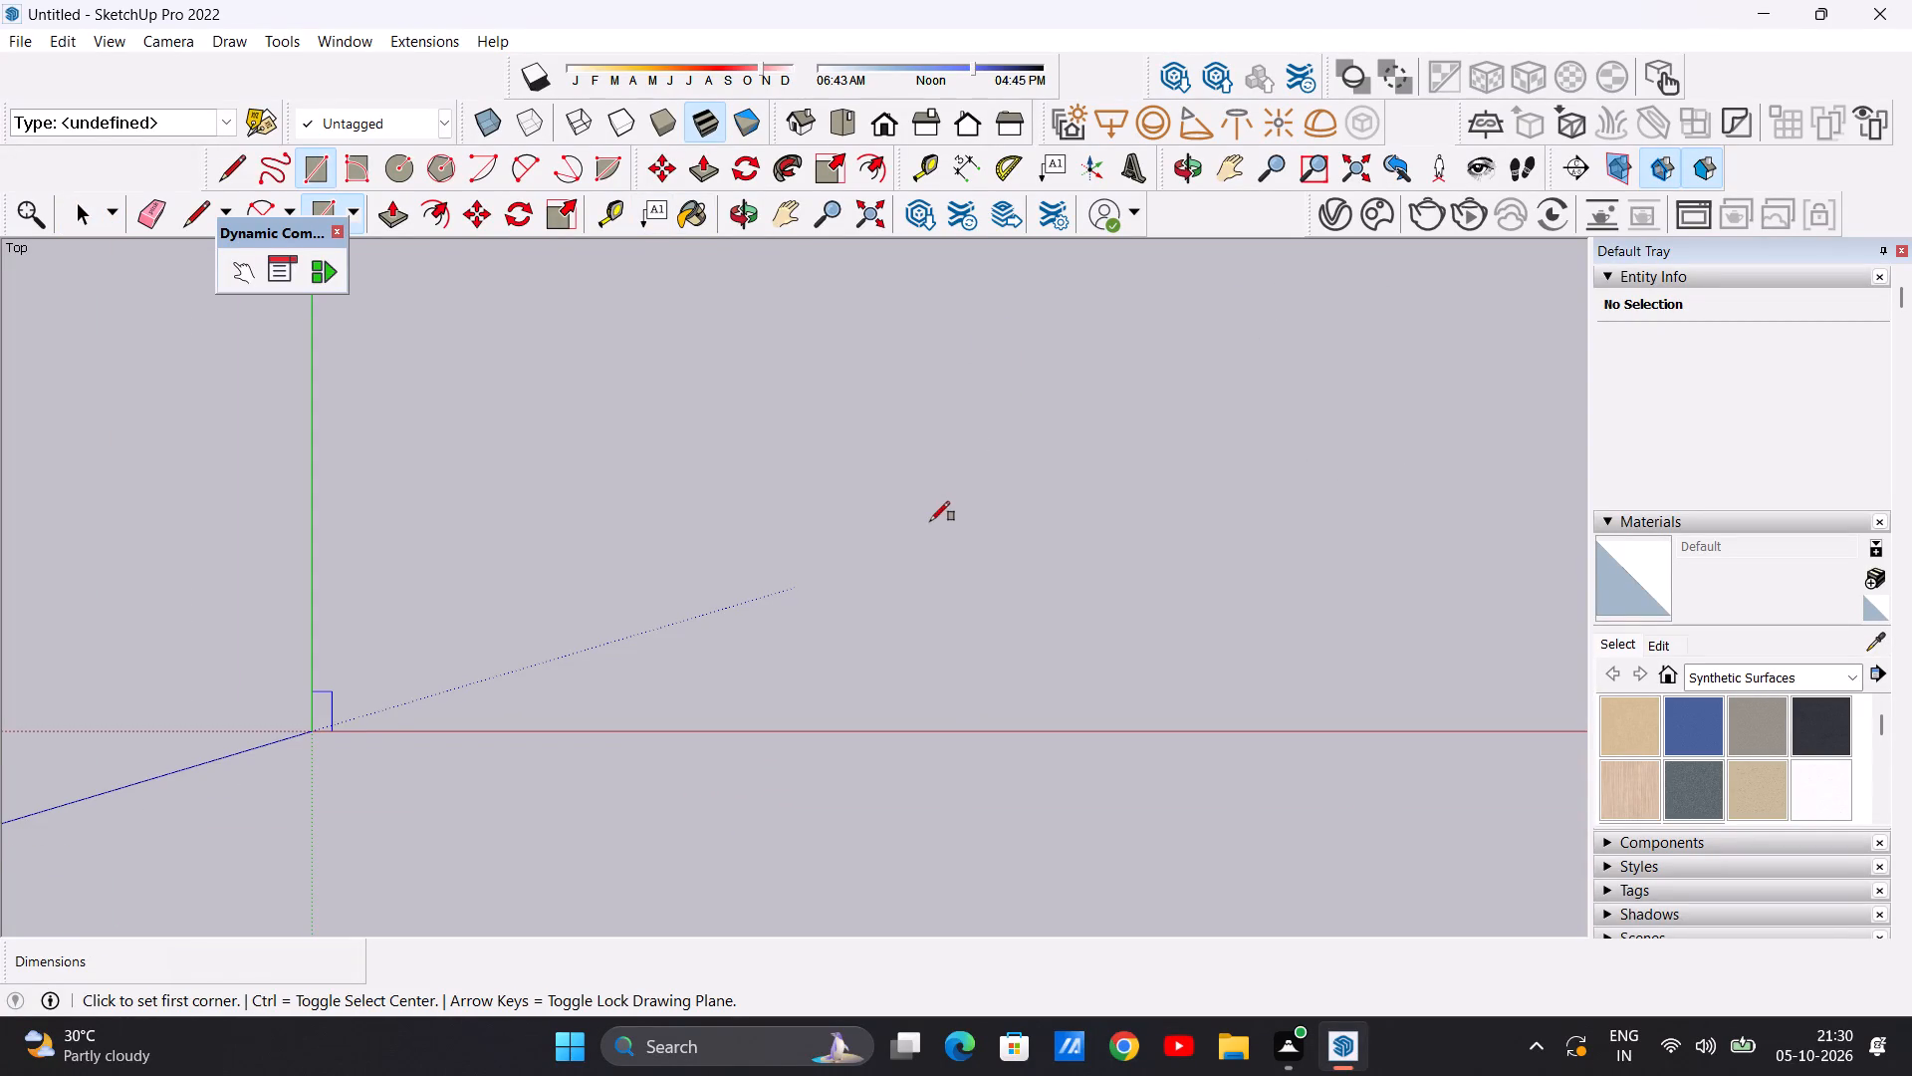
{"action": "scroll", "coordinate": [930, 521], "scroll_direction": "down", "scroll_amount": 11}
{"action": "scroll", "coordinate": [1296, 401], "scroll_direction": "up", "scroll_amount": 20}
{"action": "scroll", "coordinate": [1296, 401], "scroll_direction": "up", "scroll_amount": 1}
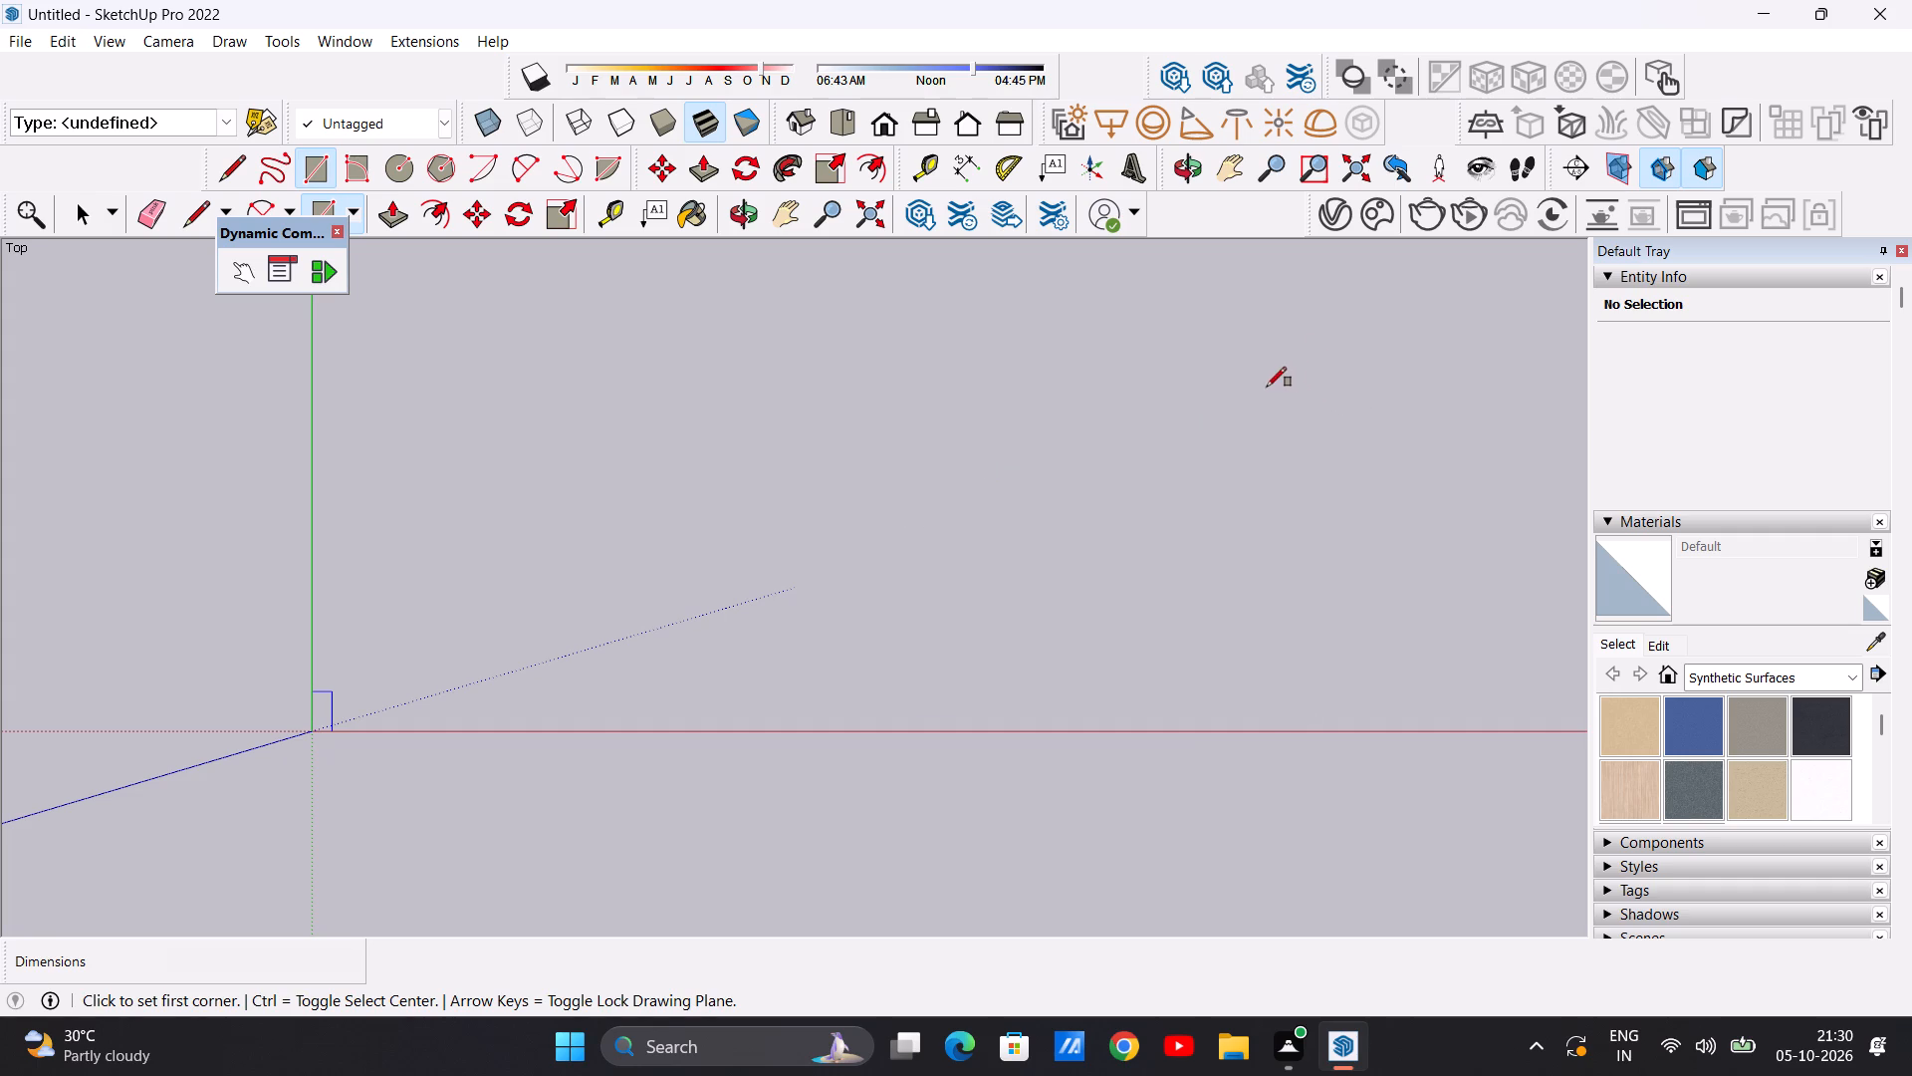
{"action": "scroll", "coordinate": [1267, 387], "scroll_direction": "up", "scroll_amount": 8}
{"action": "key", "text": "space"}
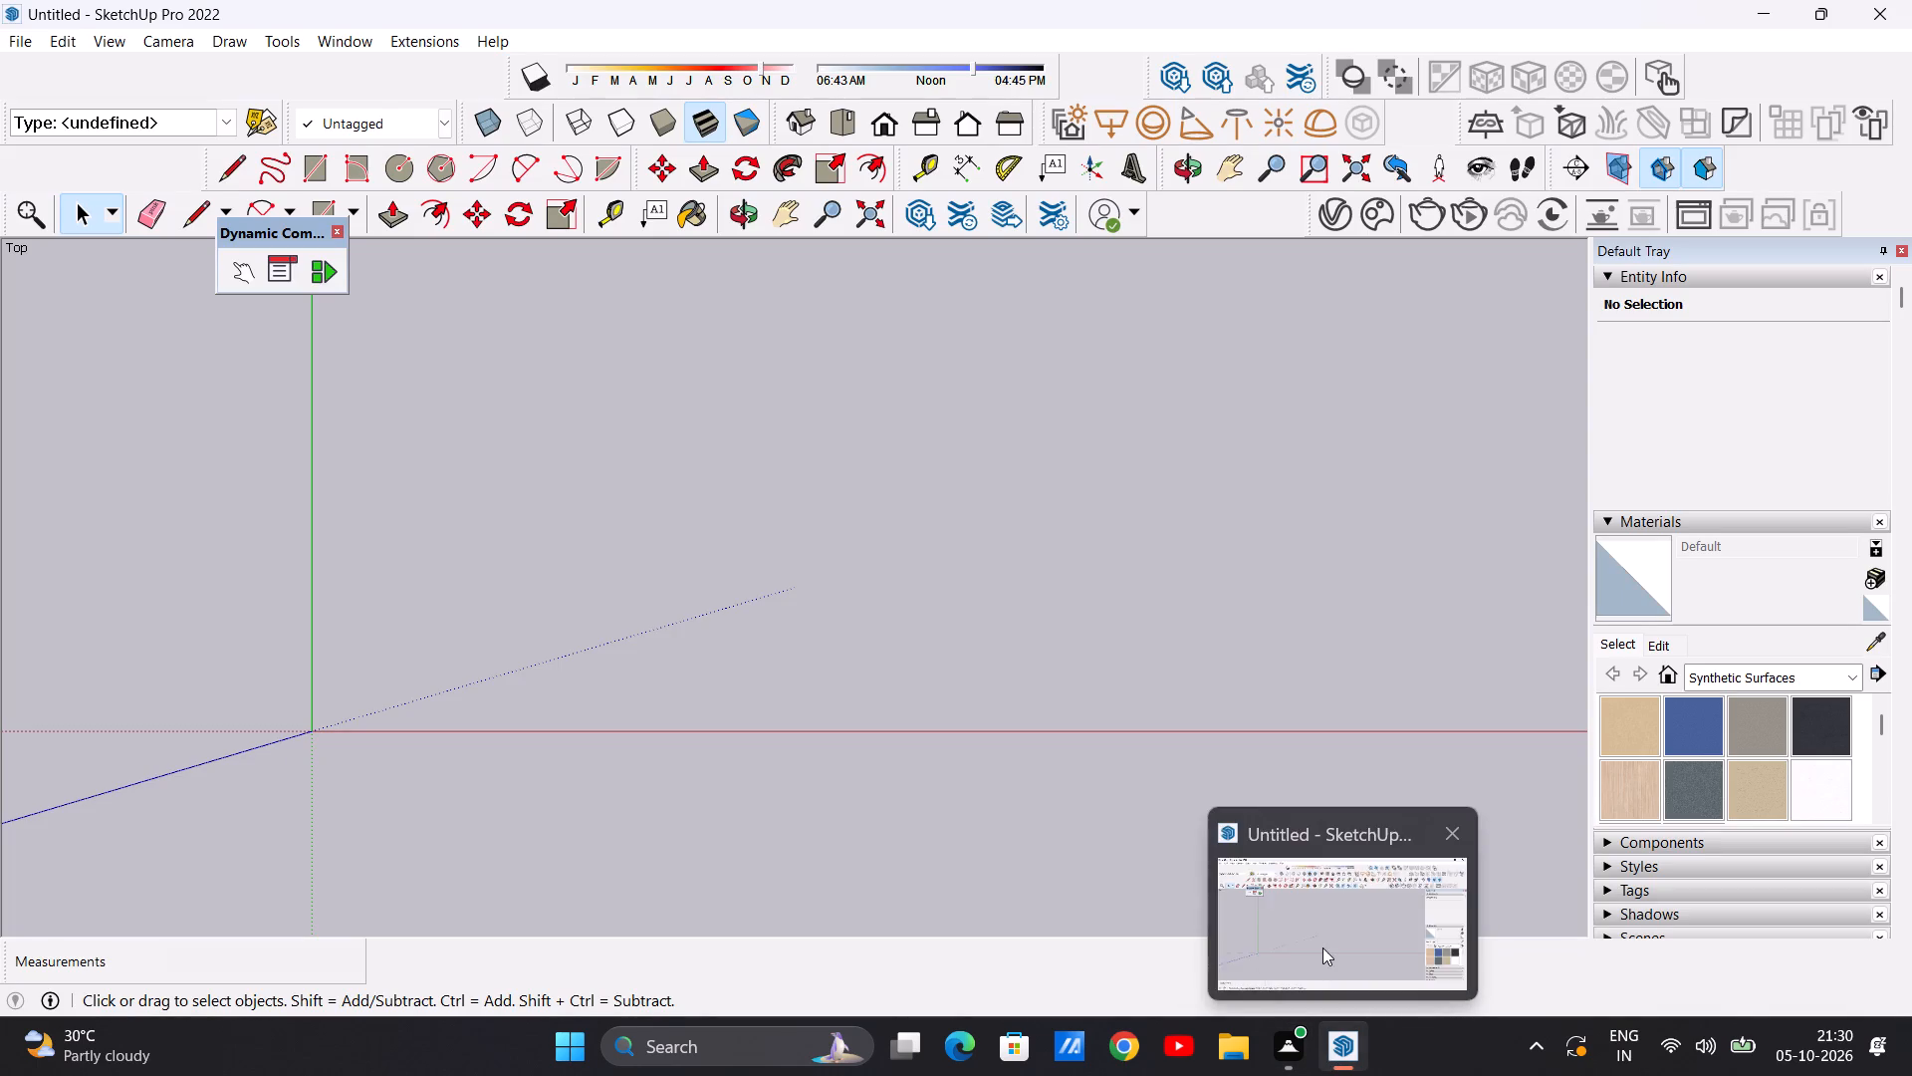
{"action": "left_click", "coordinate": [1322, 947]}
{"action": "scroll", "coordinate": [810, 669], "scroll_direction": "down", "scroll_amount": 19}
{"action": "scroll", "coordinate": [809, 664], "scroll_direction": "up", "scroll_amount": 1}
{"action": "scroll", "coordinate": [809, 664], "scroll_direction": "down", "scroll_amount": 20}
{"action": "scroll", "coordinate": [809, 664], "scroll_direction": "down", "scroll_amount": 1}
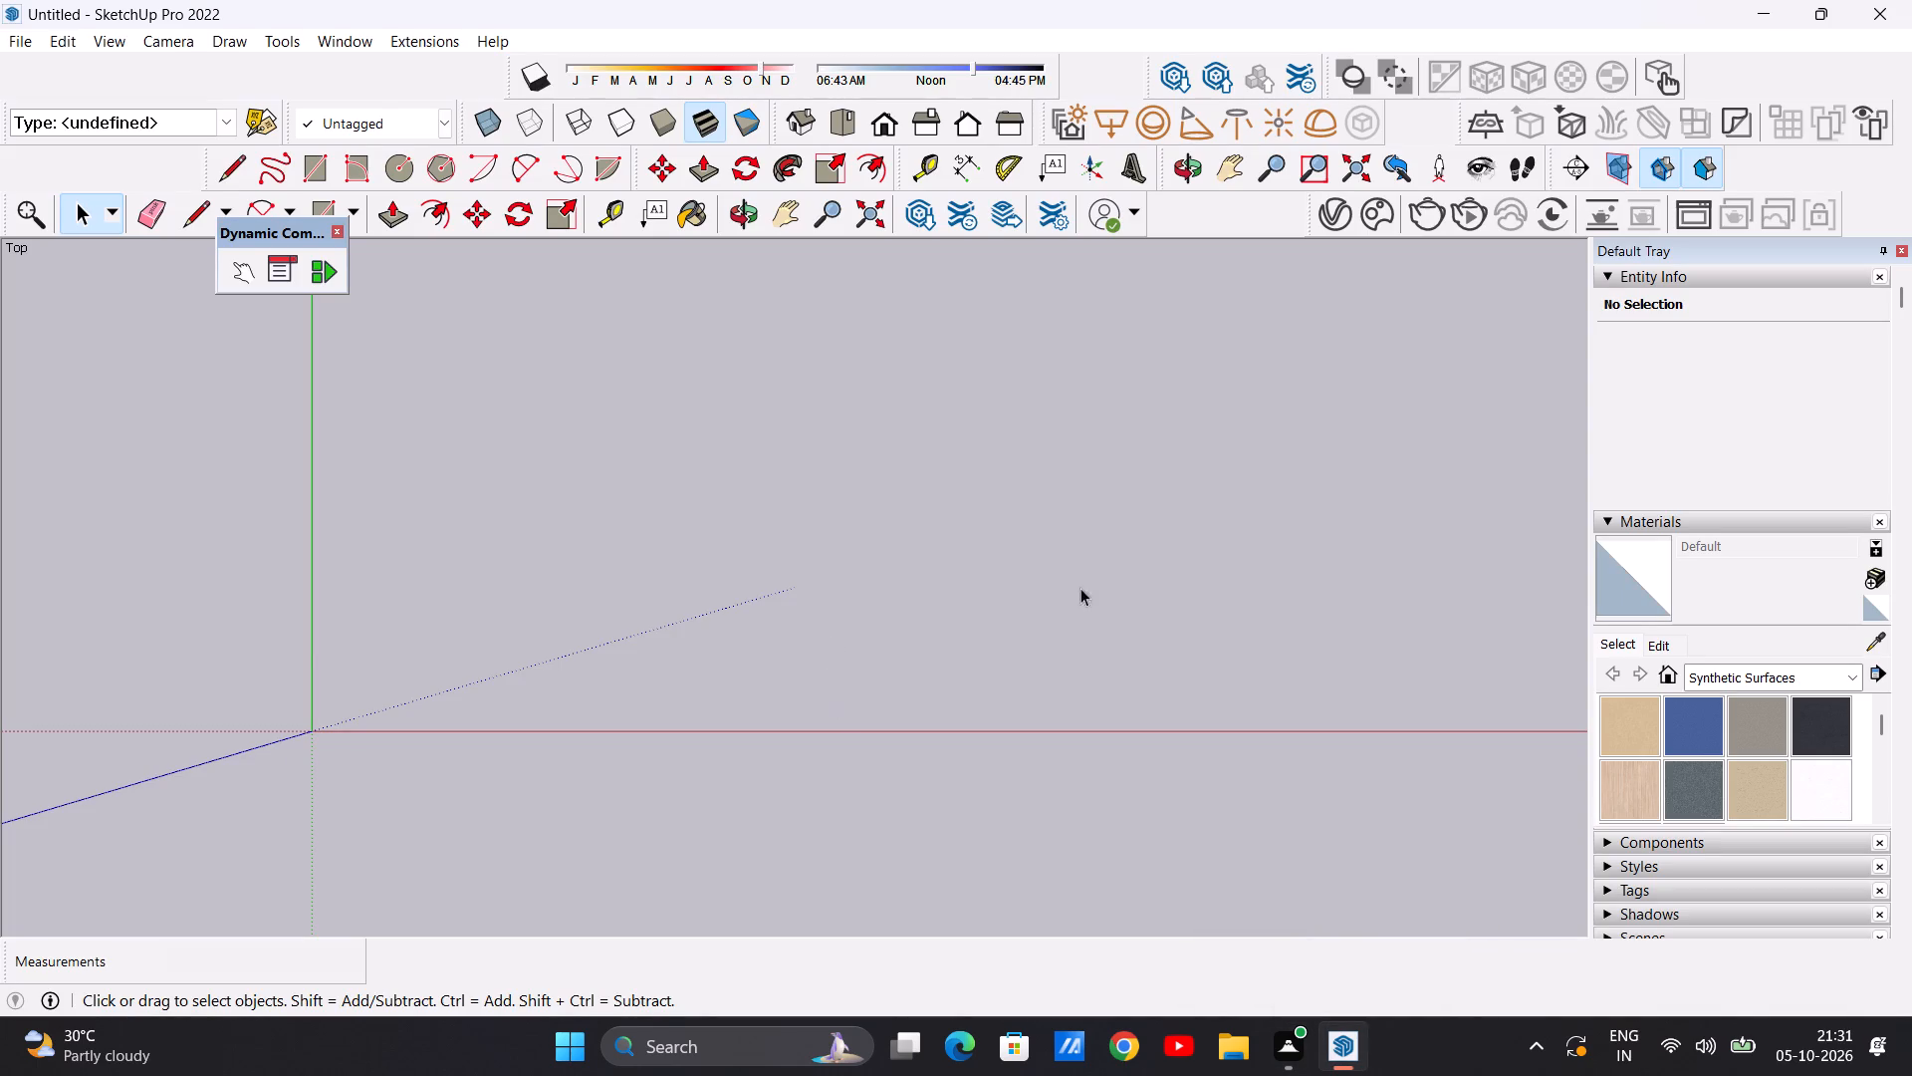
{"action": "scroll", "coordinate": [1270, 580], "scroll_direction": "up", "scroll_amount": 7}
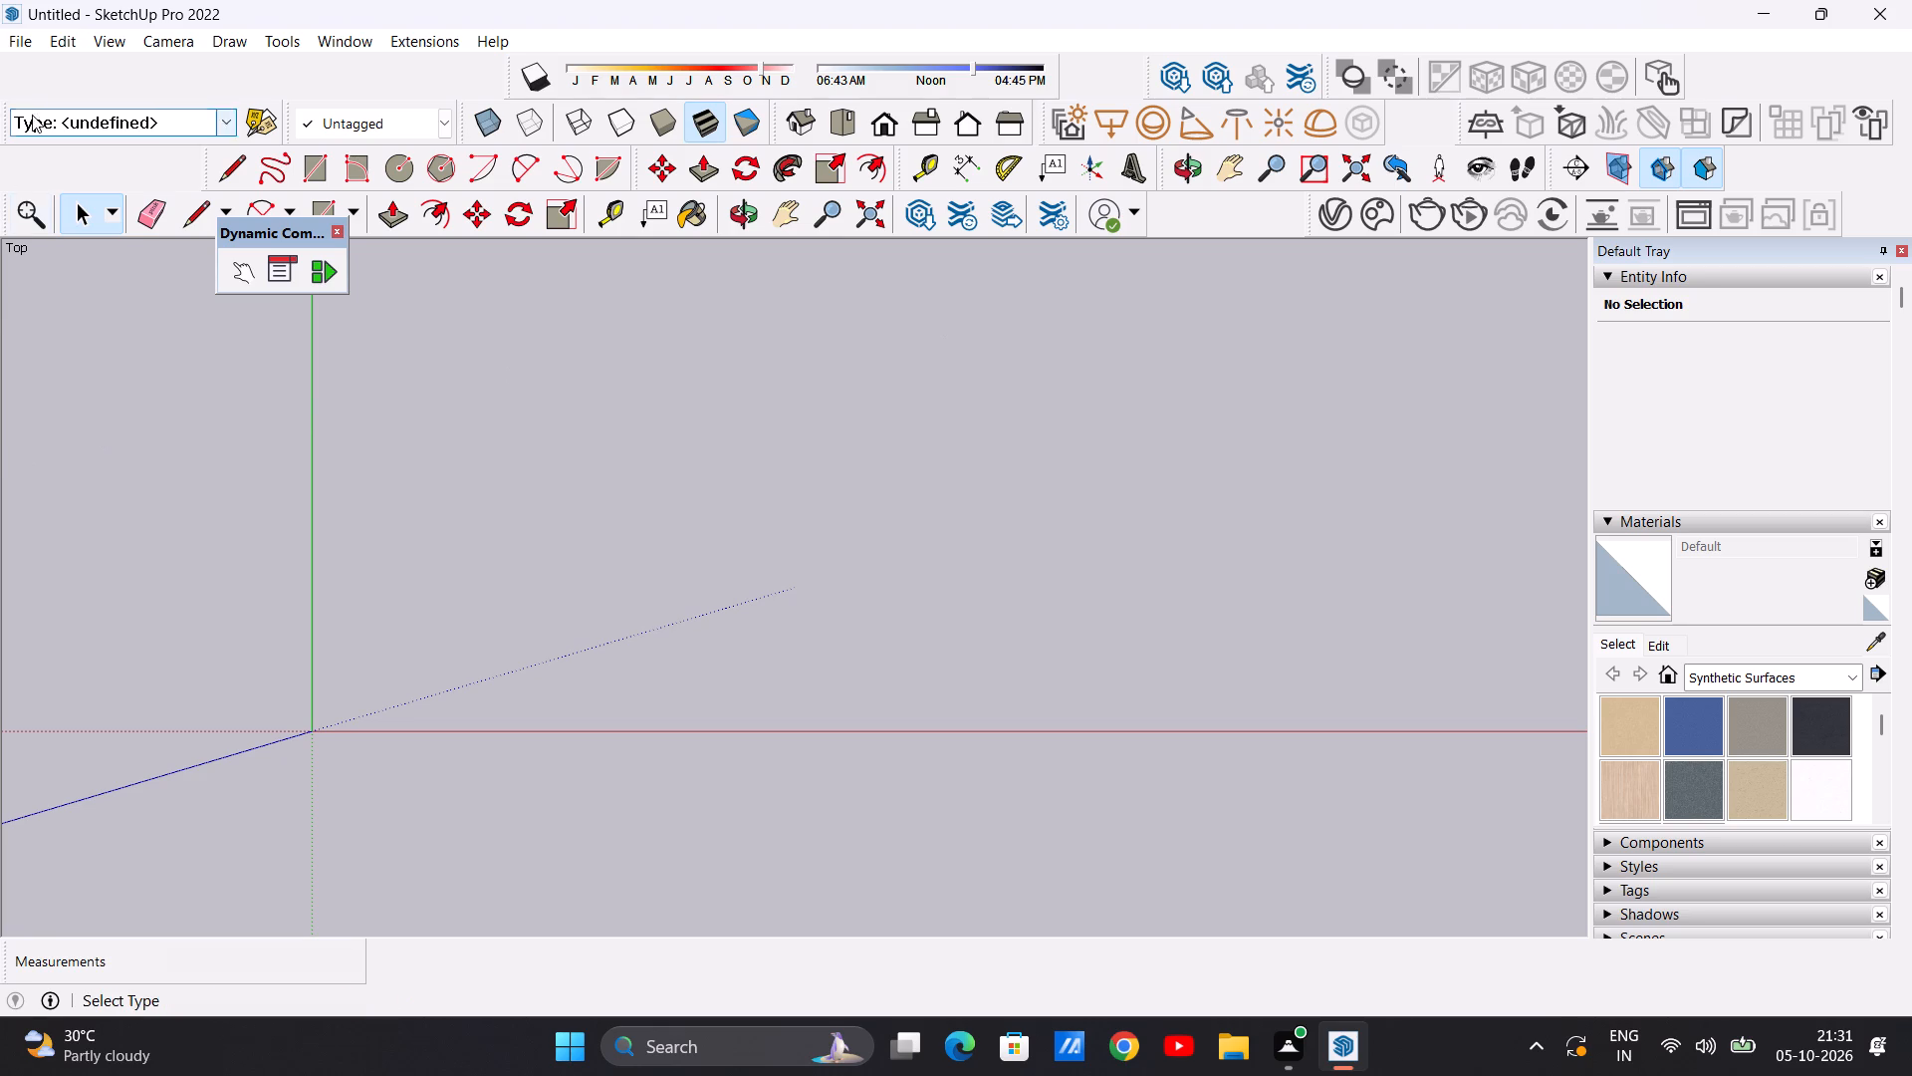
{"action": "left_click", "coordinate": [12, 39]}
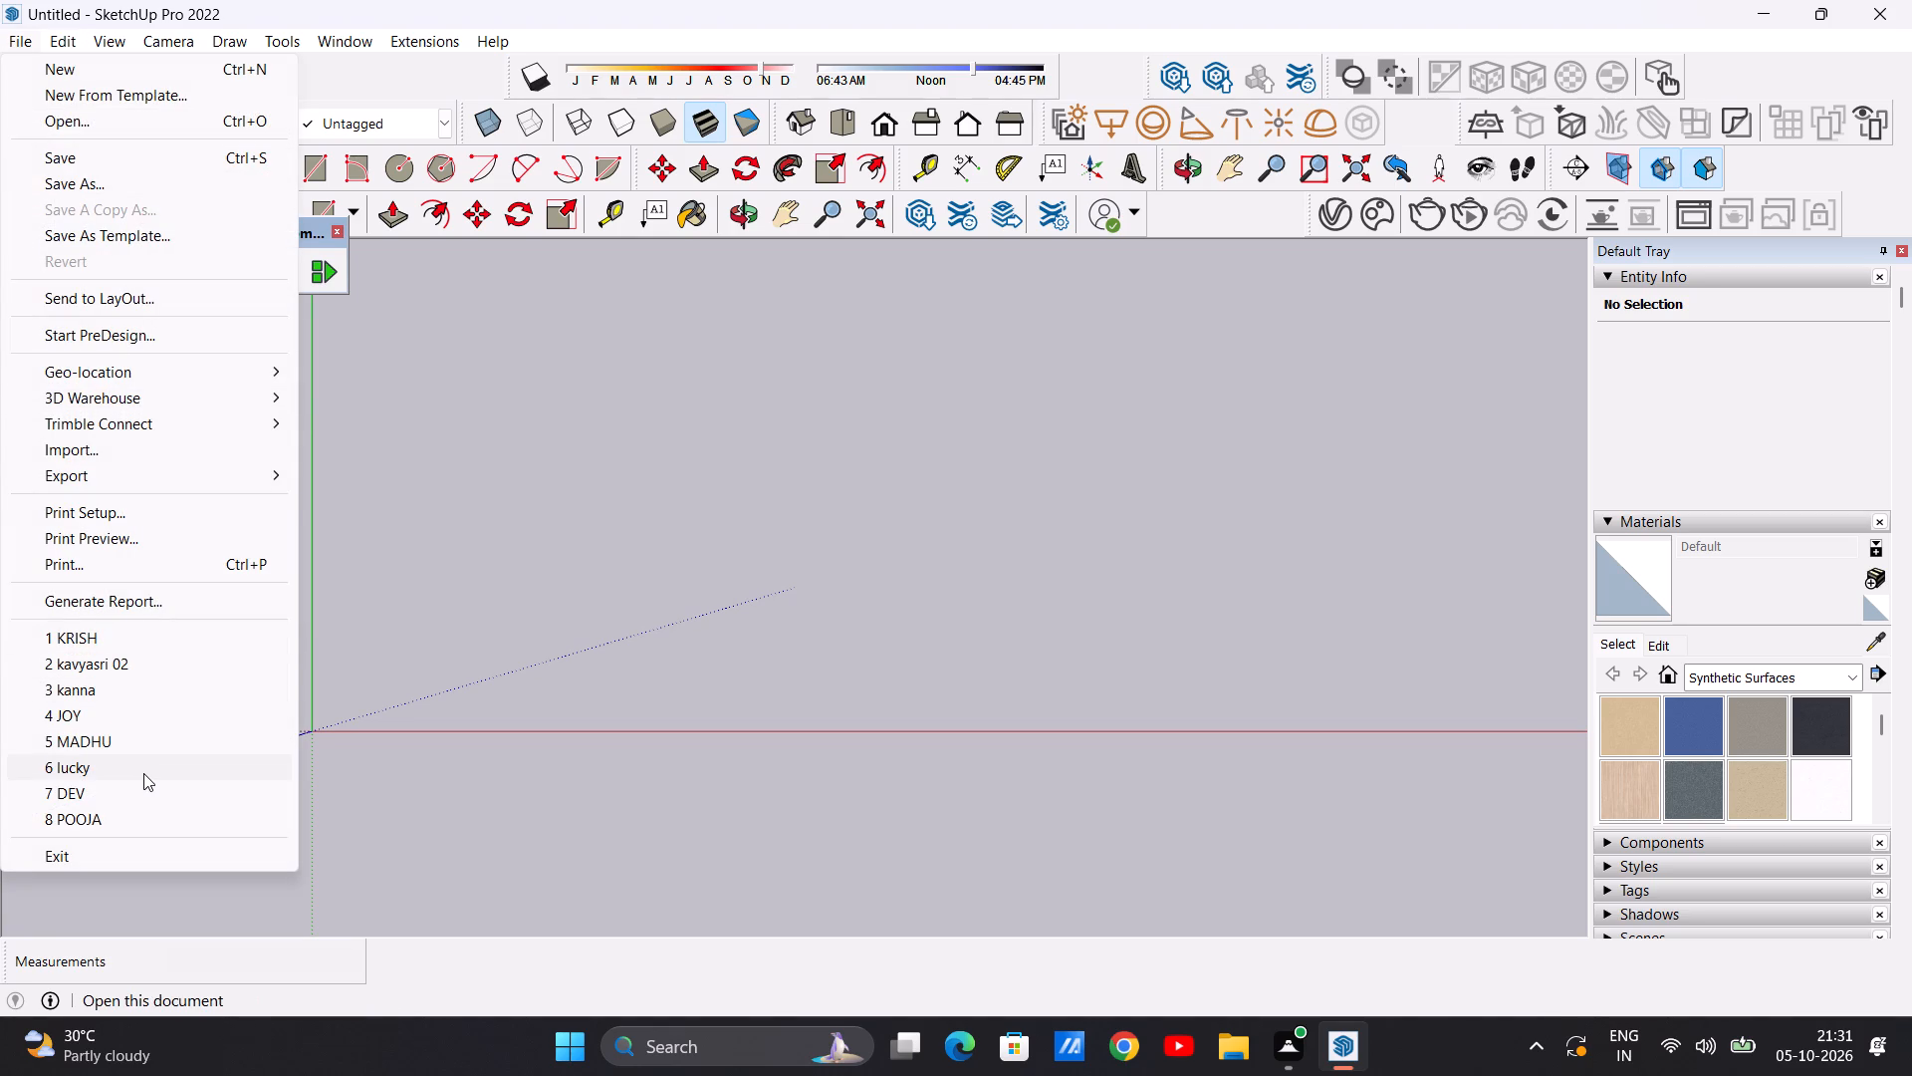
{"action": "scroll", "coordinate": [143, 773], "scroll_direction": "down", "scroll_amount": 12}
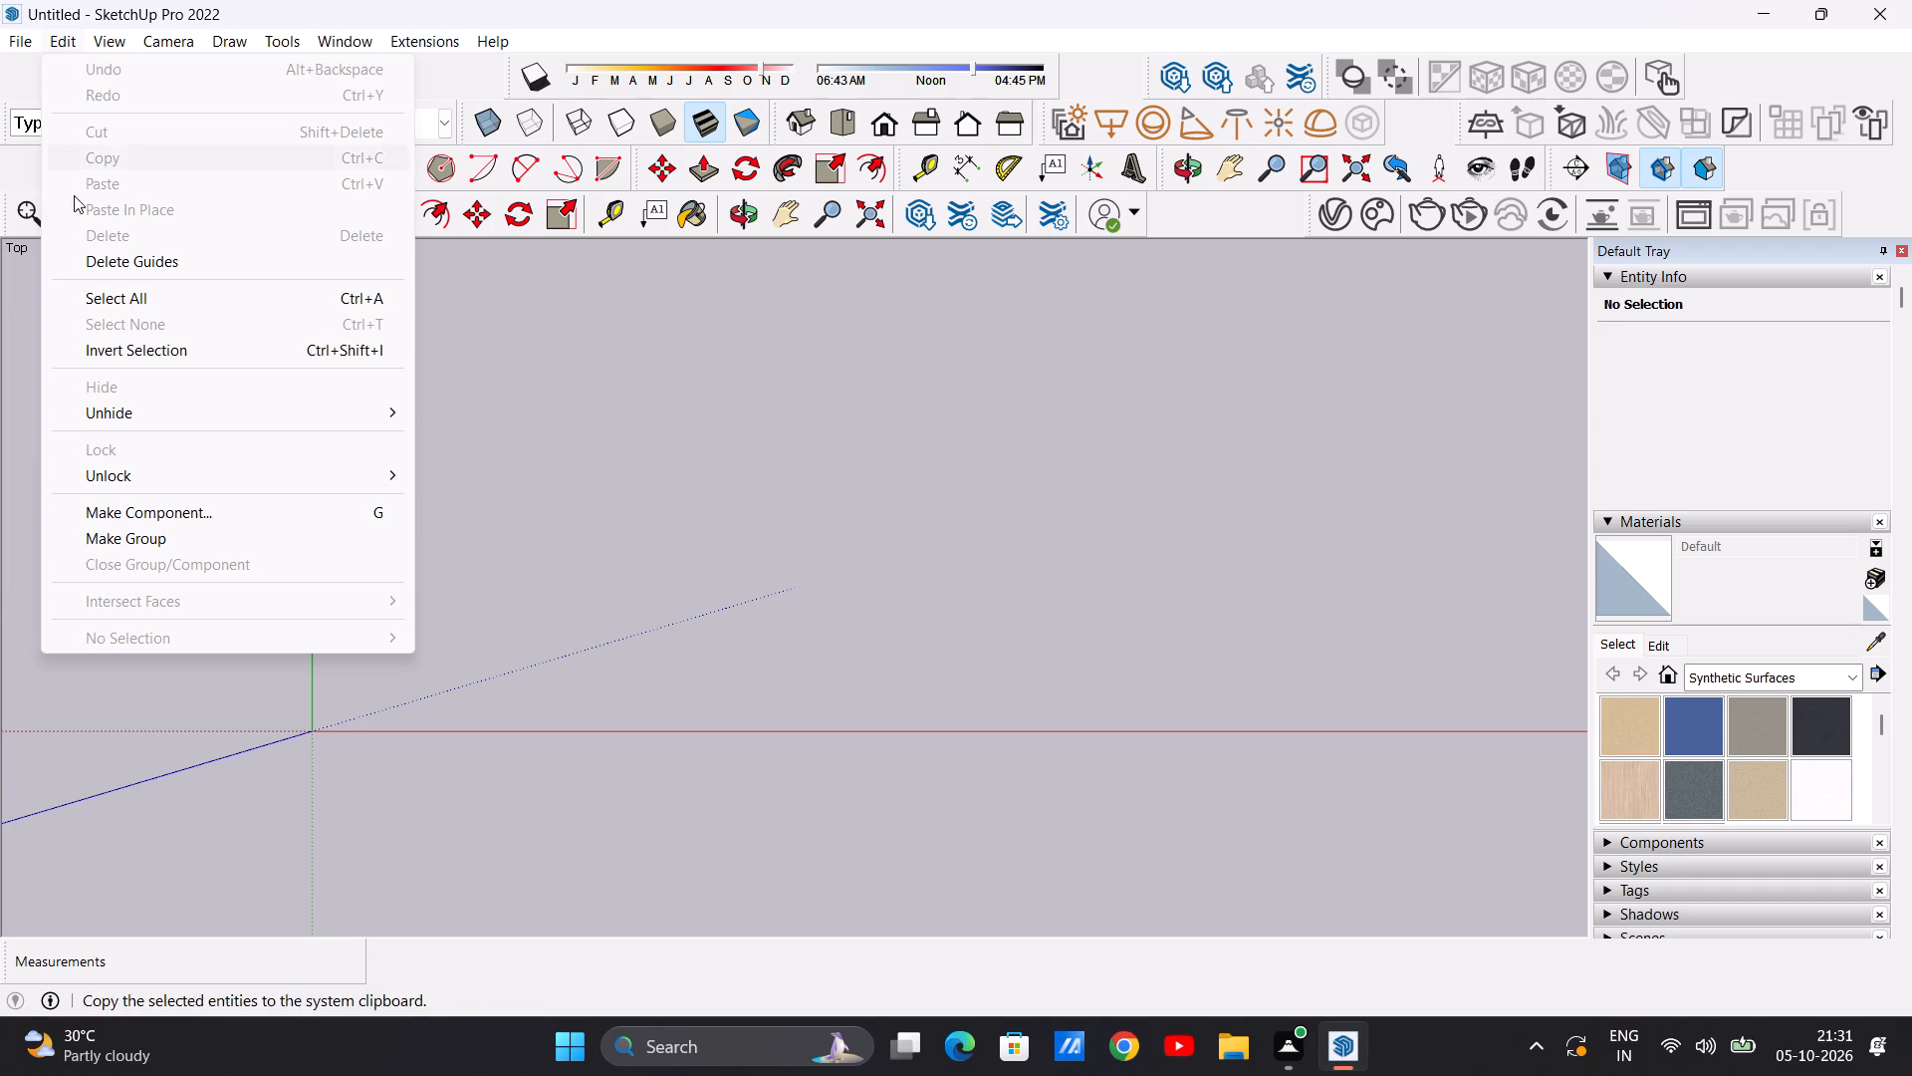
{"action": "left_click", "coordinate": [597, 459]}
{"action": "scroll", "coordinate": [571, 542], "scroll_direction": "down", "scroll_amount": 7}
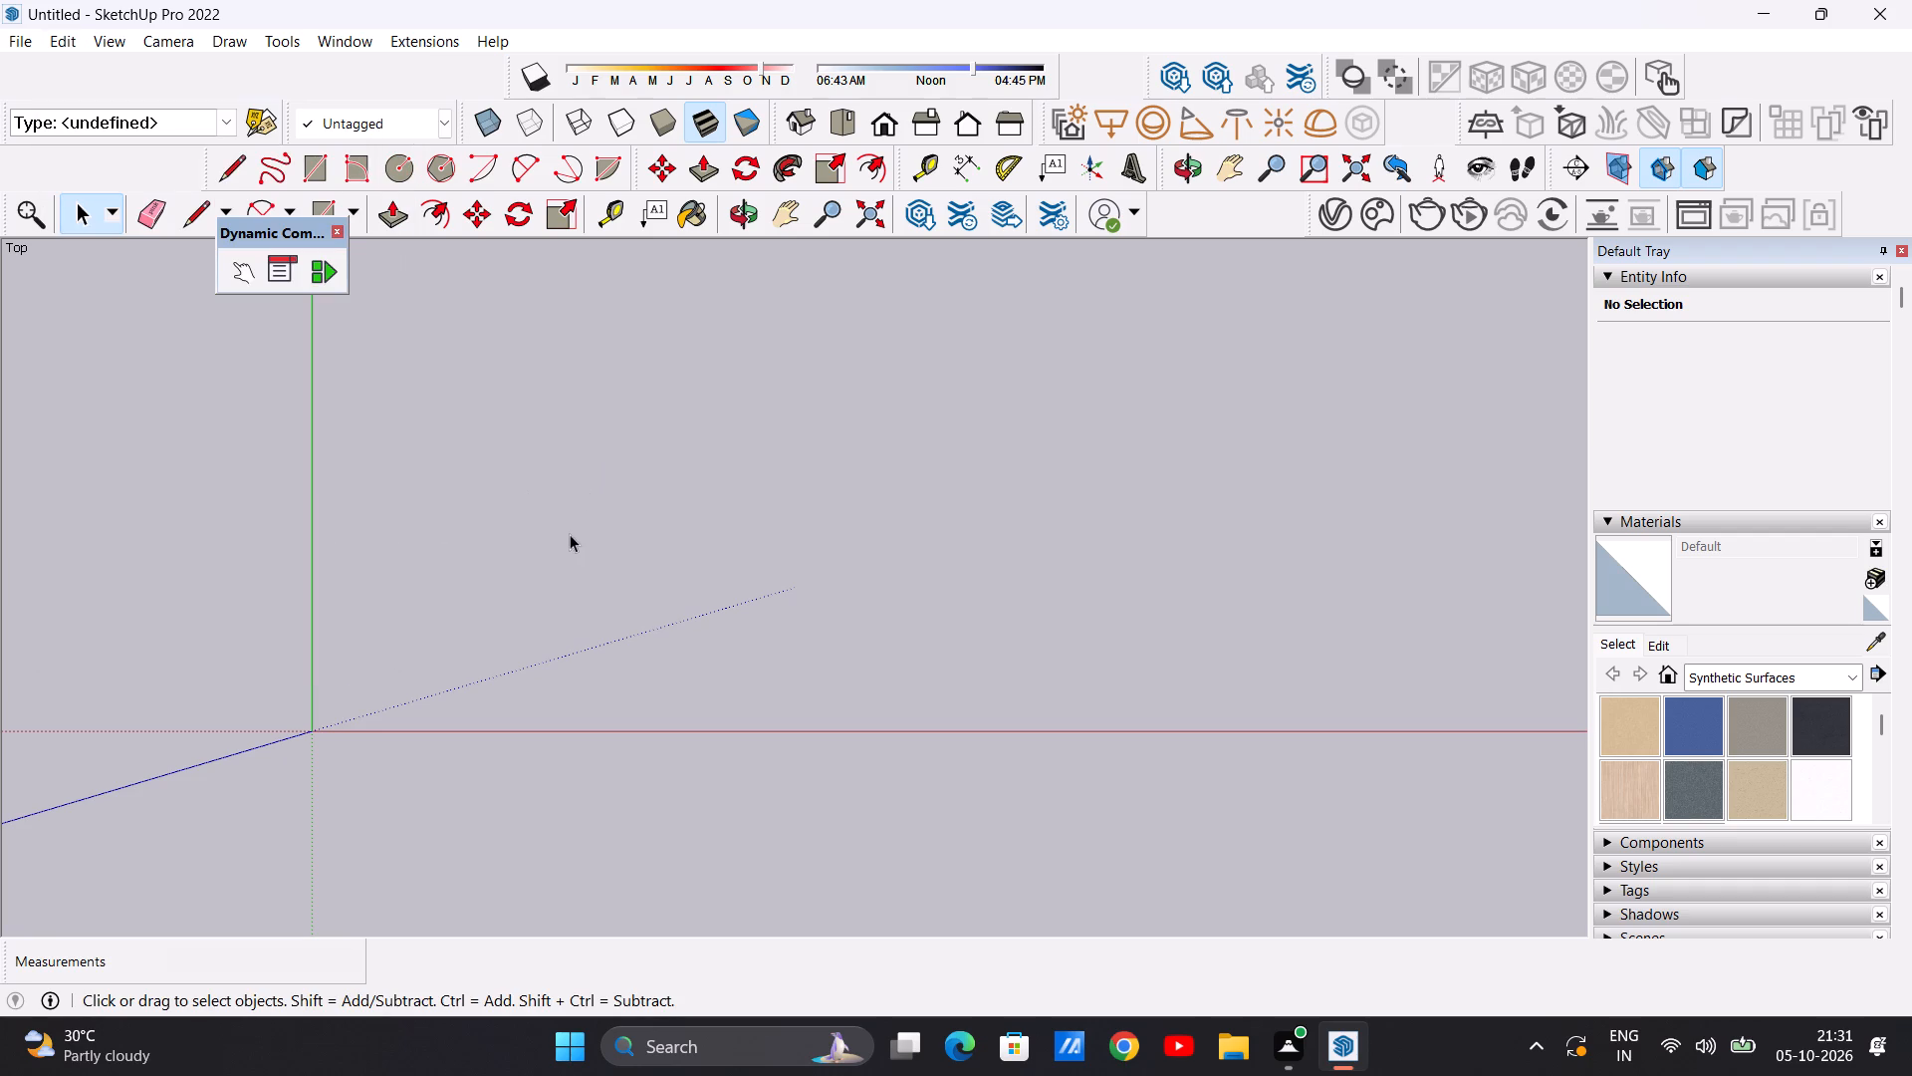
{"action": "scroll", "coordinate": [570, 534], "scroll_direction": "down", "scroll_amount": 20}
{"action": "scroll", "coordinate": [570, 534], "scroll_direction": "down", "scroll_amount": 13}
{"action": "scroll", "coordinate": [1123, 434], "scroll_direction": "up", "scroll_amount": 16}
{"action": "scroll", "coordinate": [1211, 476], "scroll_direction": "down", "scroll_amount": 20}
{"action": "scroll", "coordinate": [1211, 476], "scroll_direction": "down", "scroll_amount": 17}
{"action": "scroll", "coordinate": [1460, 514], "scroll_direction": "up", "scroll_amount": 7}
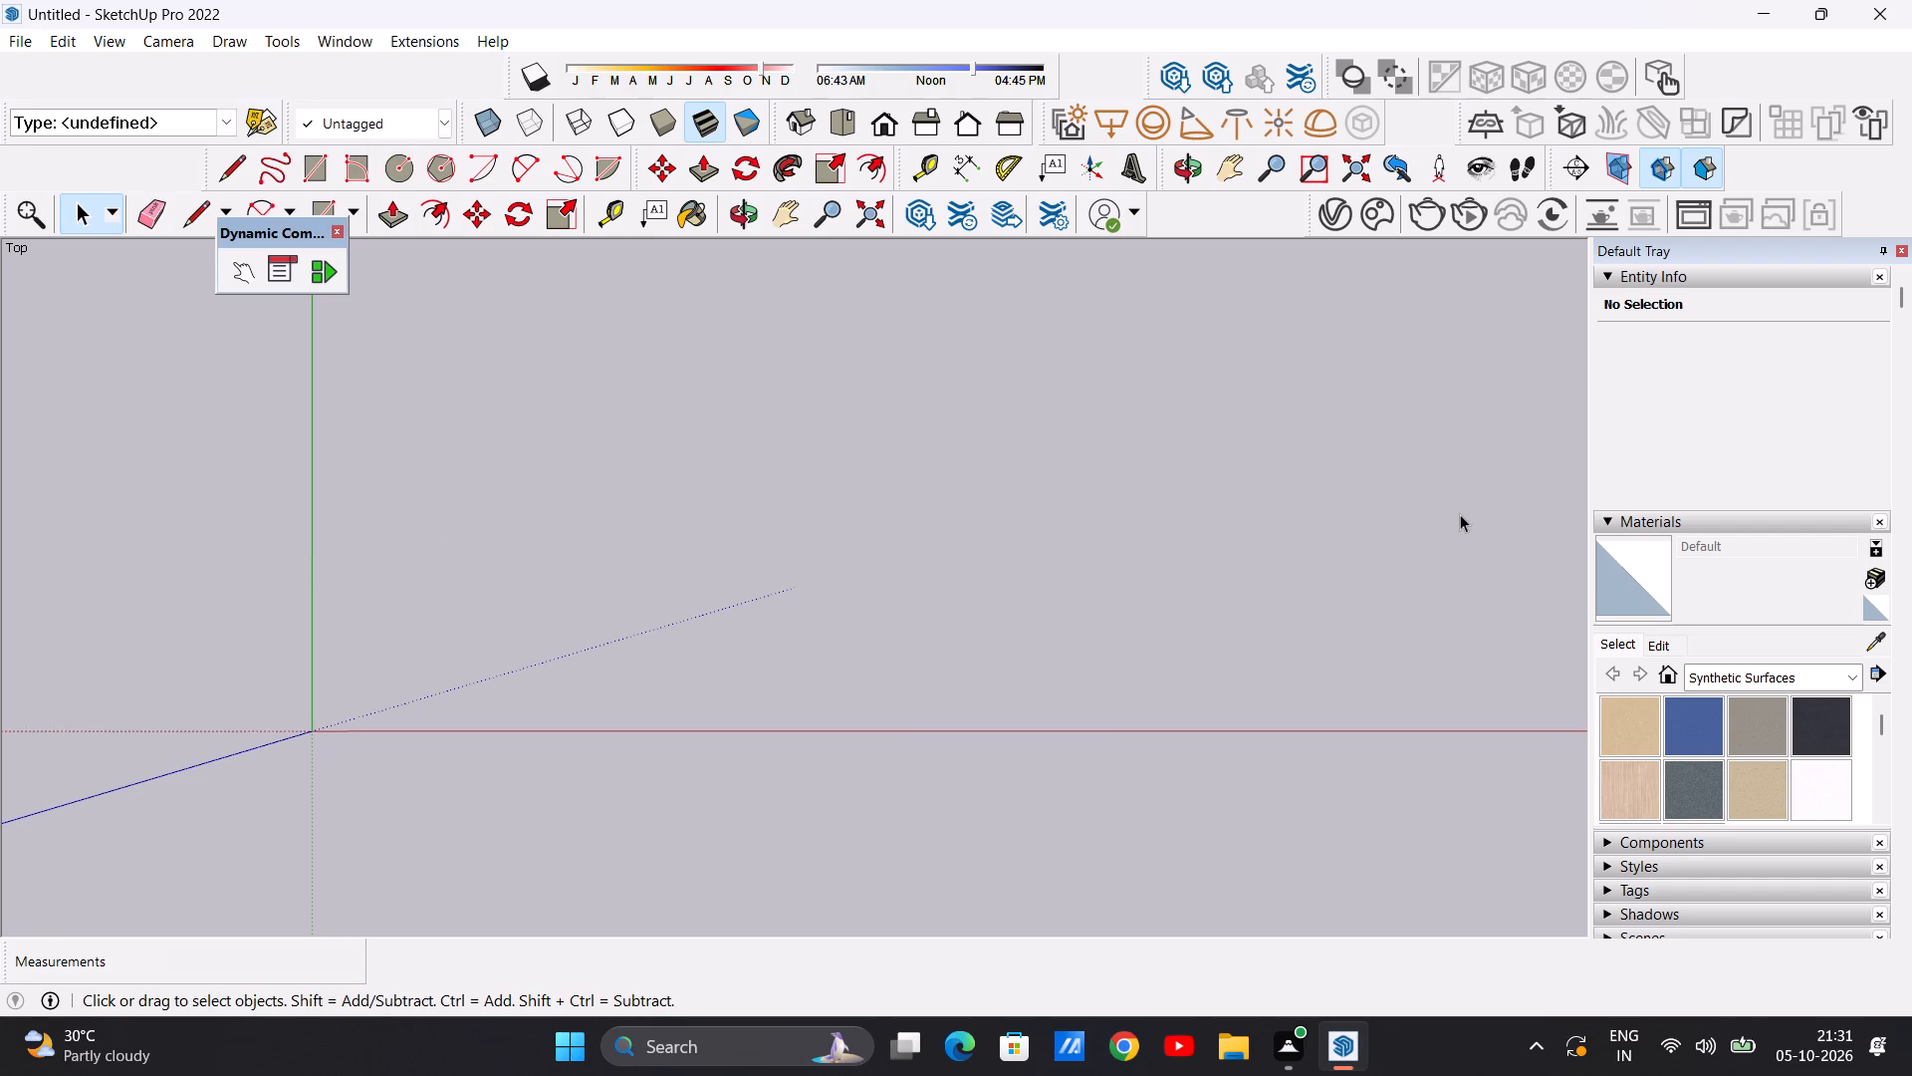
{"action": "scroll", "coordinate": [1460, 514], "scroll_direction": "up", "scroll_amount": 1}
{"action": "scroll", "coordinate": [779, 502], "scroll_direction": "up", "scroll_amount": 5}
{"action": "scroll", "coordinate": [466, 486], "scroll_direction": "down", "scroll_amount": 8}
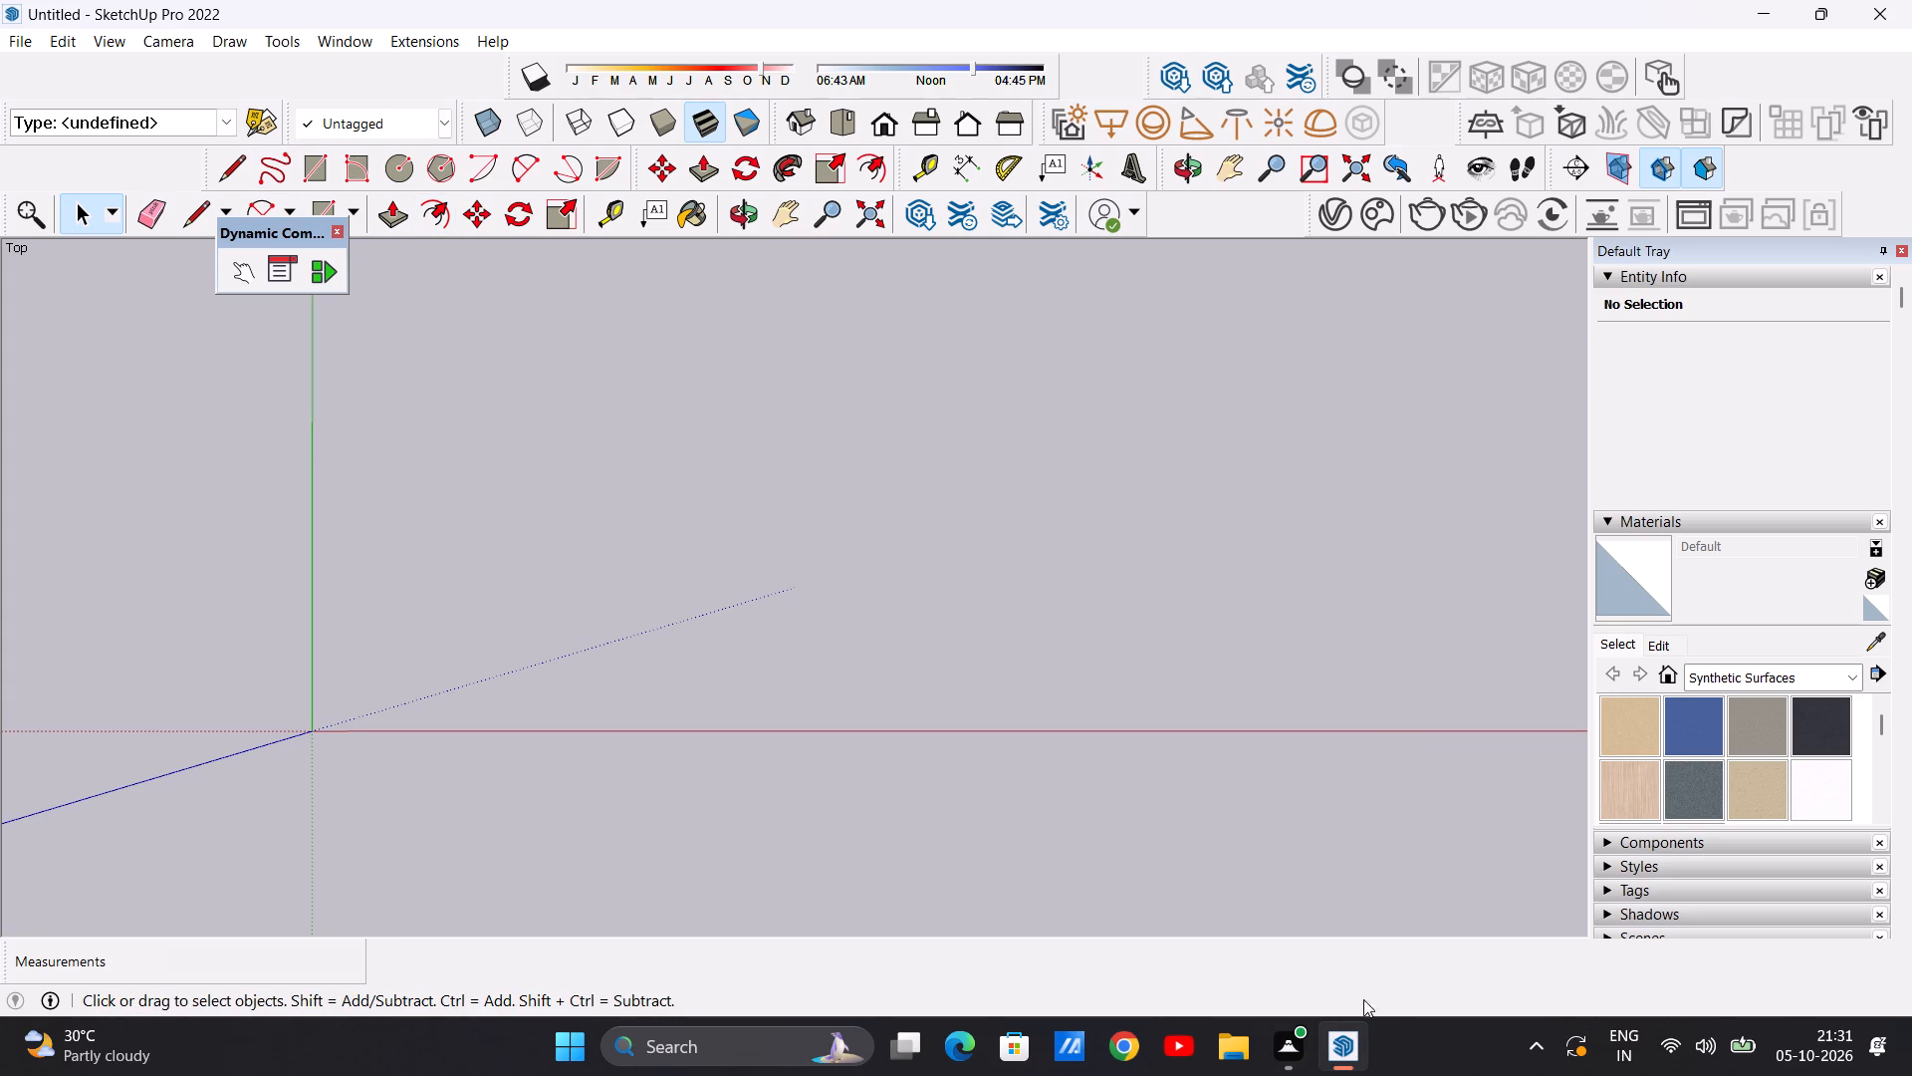
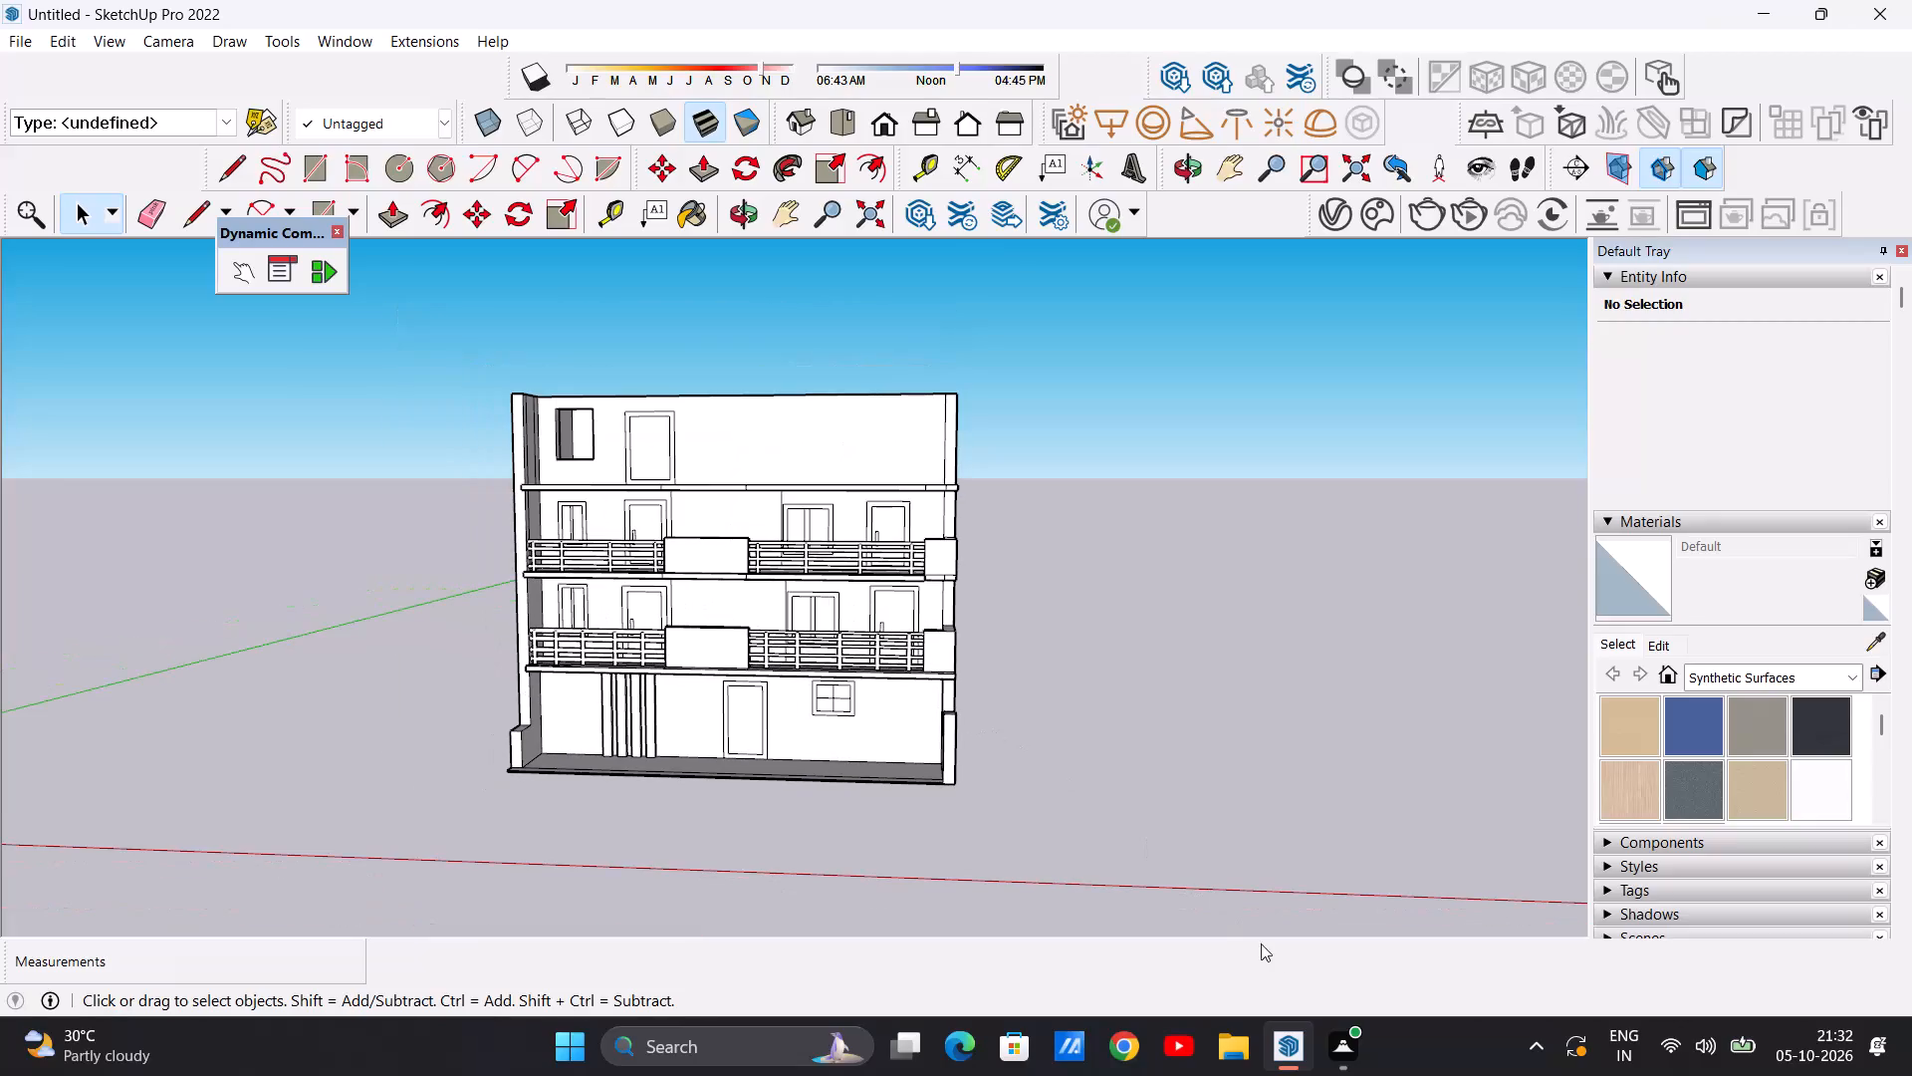
Examine the building's front facade and the unfinished top-floor wall from several angles.
{"action": "scroll", "coordinate": [918, 623], "scroll_direction": "up", "scroll_amount": 7}
{"action": "scroll", "coordinate": [956, 626], "scroll_direction": "down", "scroll_amount": 8}
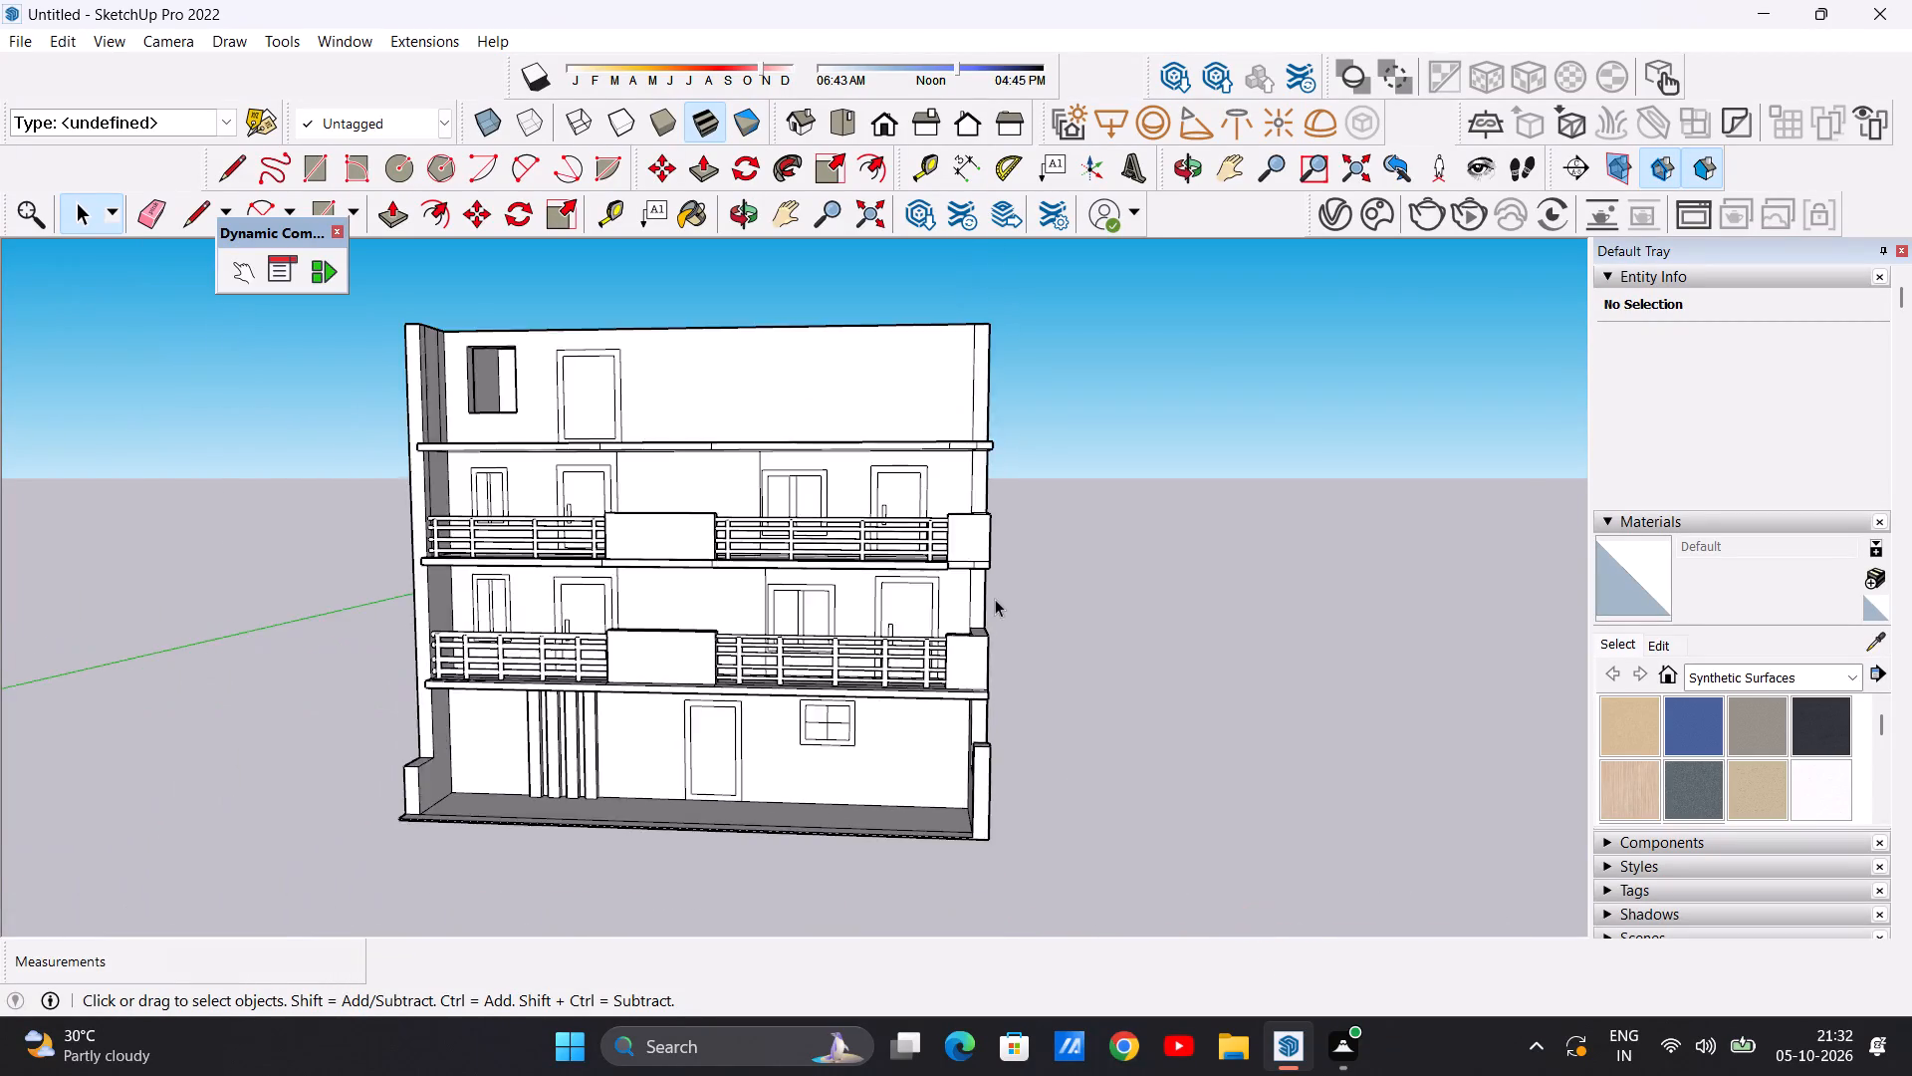
{"action": "scroll", "coordinate": [995, 599], "scroll_direction": "down", "scroll_amount": 3}
{"action": "middle_click_drag", "start_coordinate": [1002, 589], "coordinate": [1022, 810]}
{"action": "scroll", "coordinate": [770, 422], "scroll_direction": "up", "scroll_amount": 7}
{"action": "scroll", "coordinate": [772, 446], "scroll_direction": "down", "scroll_amount": 8}
{"action": "middle_click_drag", "start_coordinate": [896, 447], "coordinate": [655, 392]}
{"action": "scroll", "coordinate": [658, 393], "scroll_direction": "up", "scroll_amount": 10}
{"action": "scroll", "coordinate": [751, 404], "scroll_direction": "down", "scroll_amount": 16}
{"action": "middle_click_drag", "start_coordinate": [819, 548], "coordinate": [940, 482]}
{"action": "scroll", "coordinate": [848, 407], "scroll_direction": "up", "scroll_amount": 7}
{"action": "scroll", "coordinate": [799, 479], "scroll_direction": "down", "scroll_amount": 2}
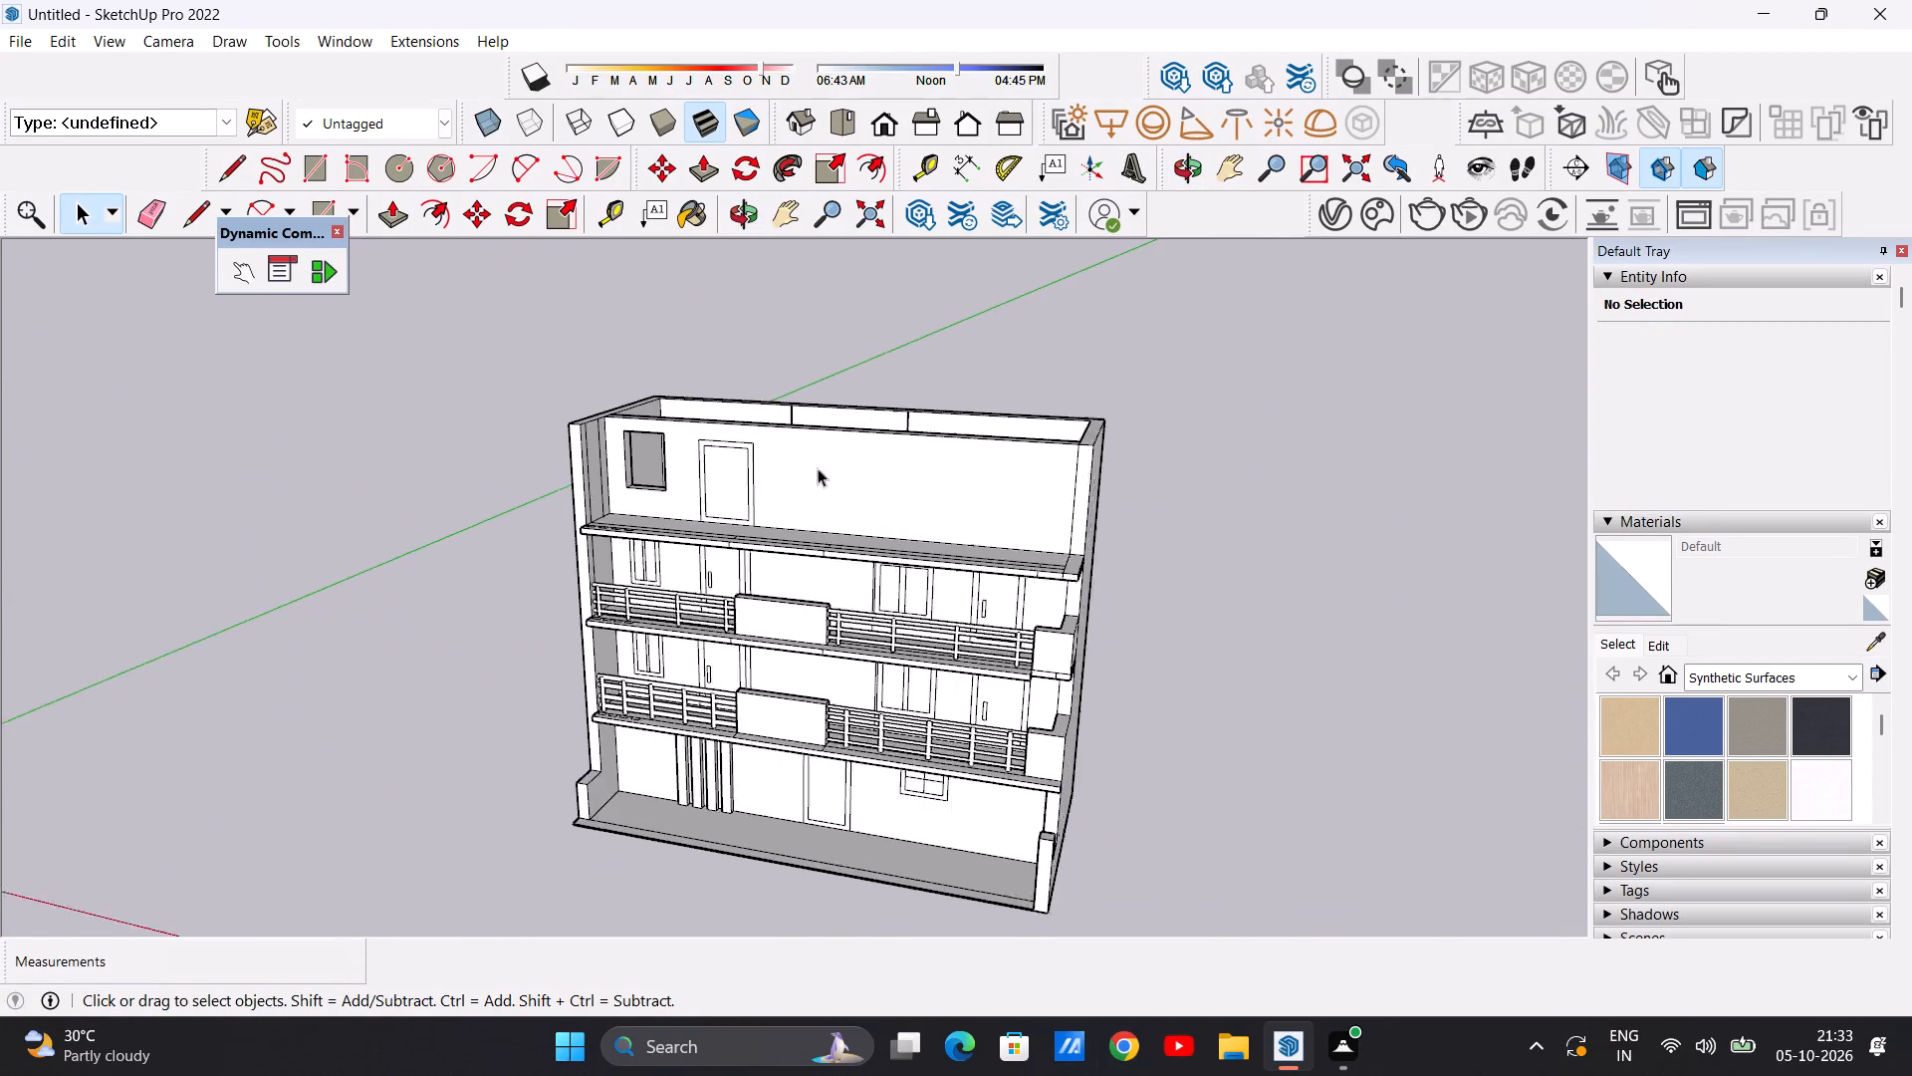
{"action": "scroll", "coordinate": [818, 468], "scroll_direction": "down", "scroll_amount": 5}
{"action": "middle_click_drag", "start_coordinate": [785, 547], "coordinate": [686, 496]}
{"action": "scroll", "coordinate": [772, 443], "scroll_direction": "up", "scroll_amount": 8}
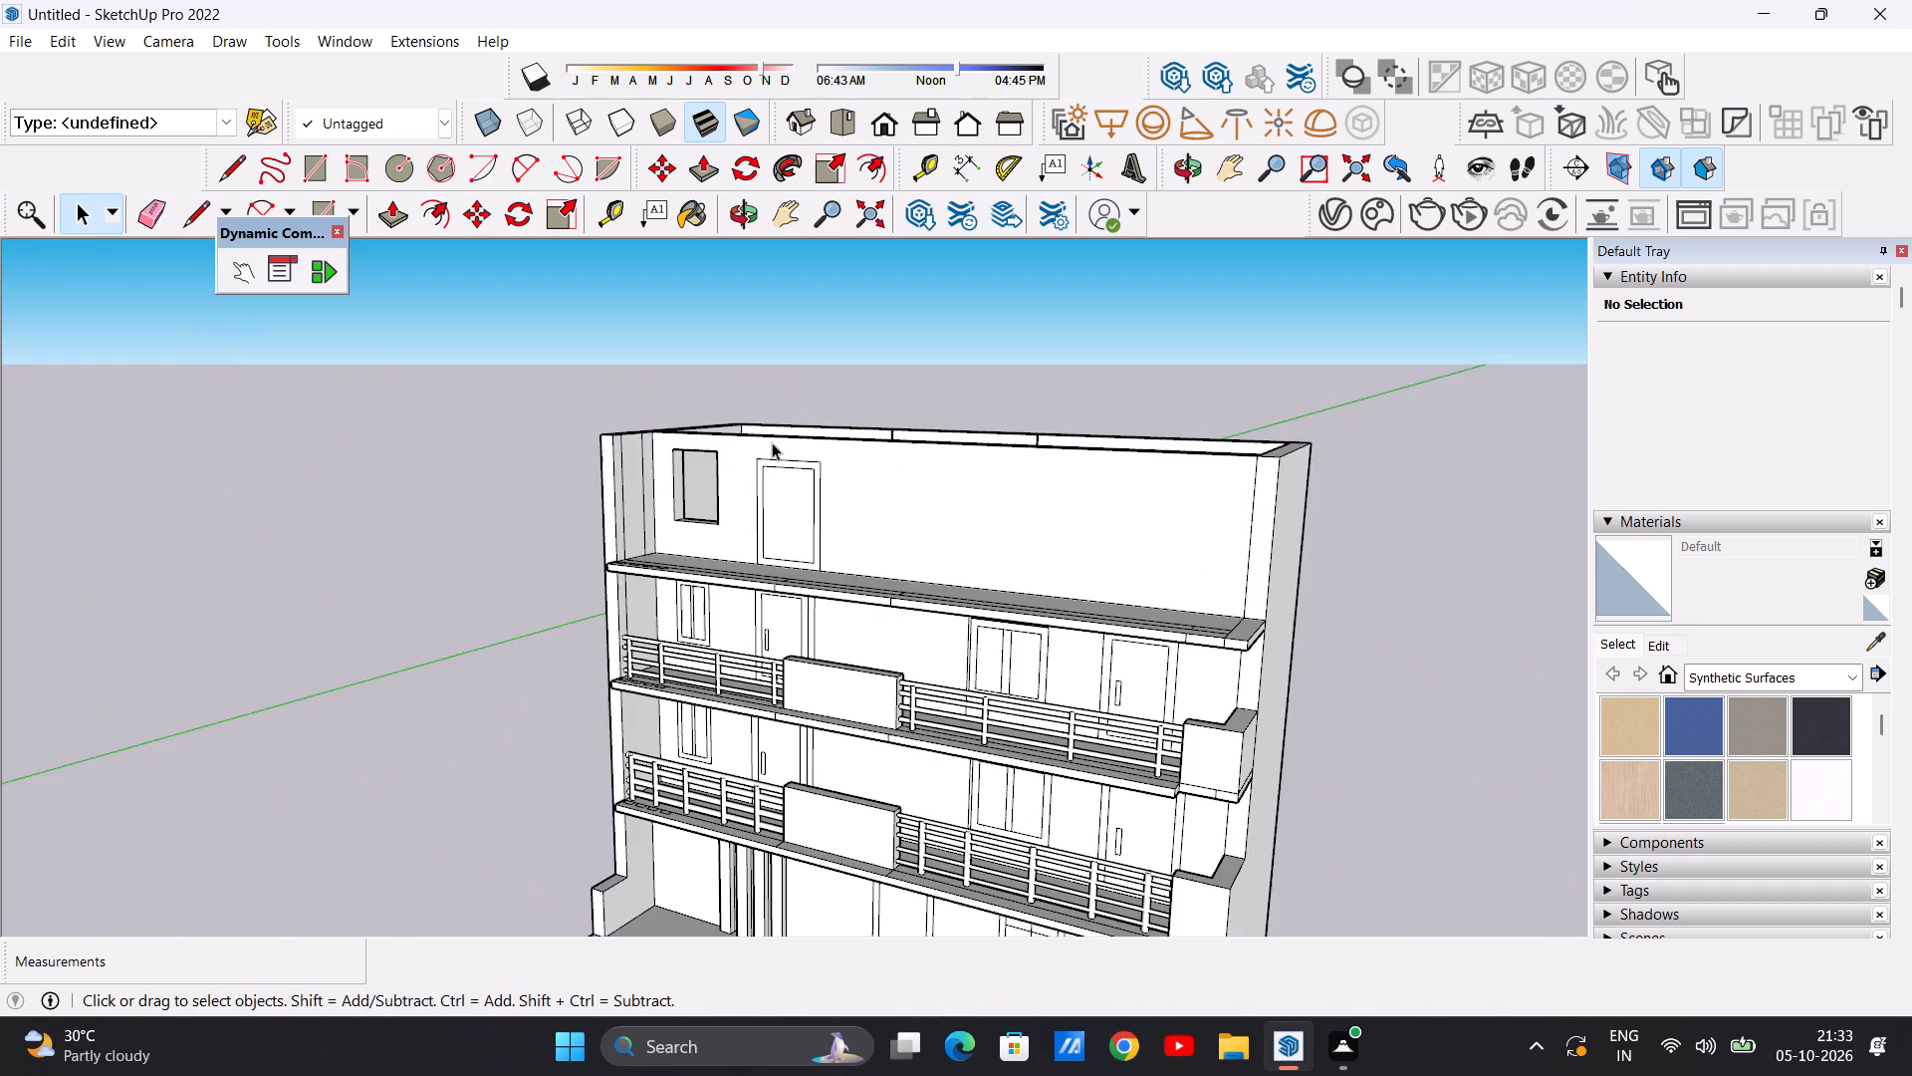
{"action": "scroll", "coordinate": [769, 500], "scroll_direction": "down", "scroll_amount": 7}
{"action": "middle_click_drag", "start_coordinate": [803, 481], "coordinate": [678, 618]}
{"action": "scroll", "coordinate": [809, 478], "scroll_direction": "up", "scroll_amount": 14}
{"action": "scroll", "coordinate": [827, 464], "scroll_direction": "down", "scroll_amount": 5}
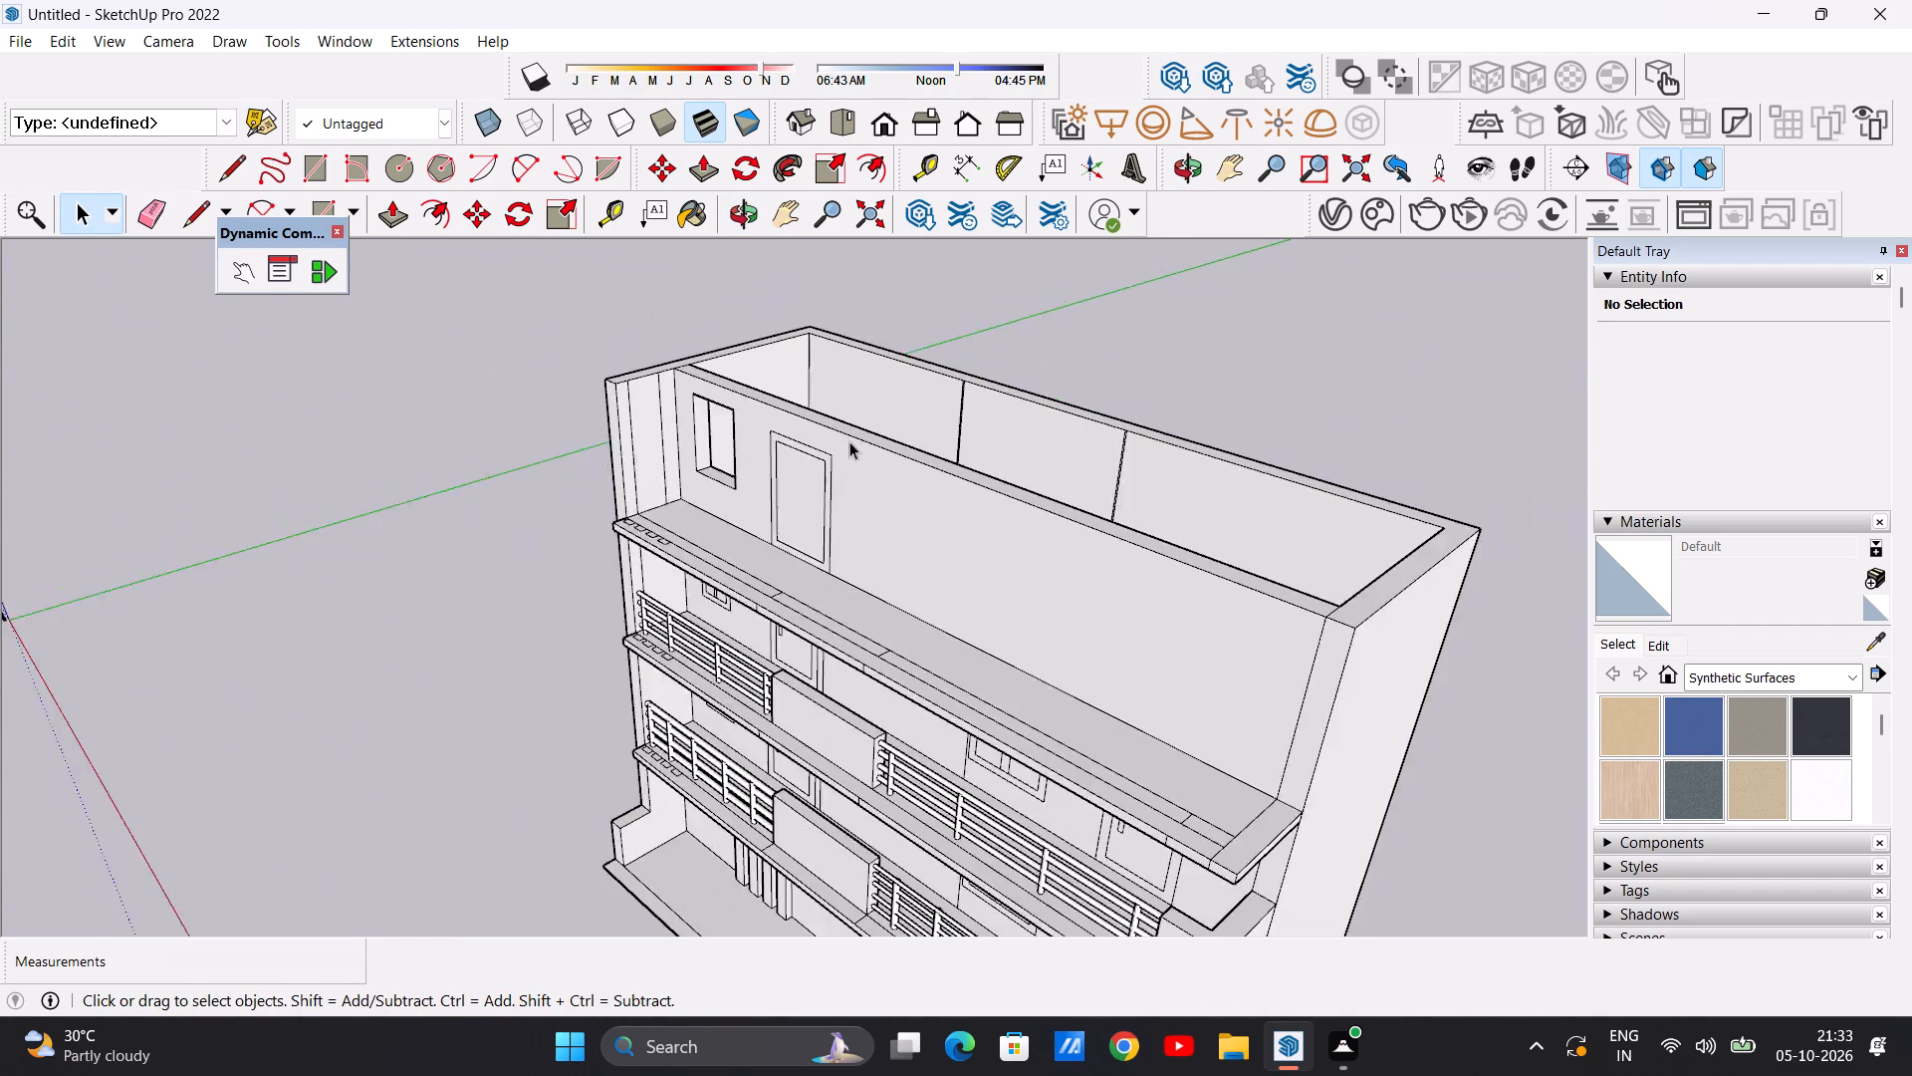
{"action": "scroll", "coordinate": [849, 441], "scroll_direction": "down", "scroll_amount": 12}
{"action": "scroll", "coordinate": [922, 552], "scroll_direction": "down", "scroll_amount": 3}
{"action": "scroll", "coordinate": [1115, 690], "scroll_direction": "up", "scroll_amount": 5}
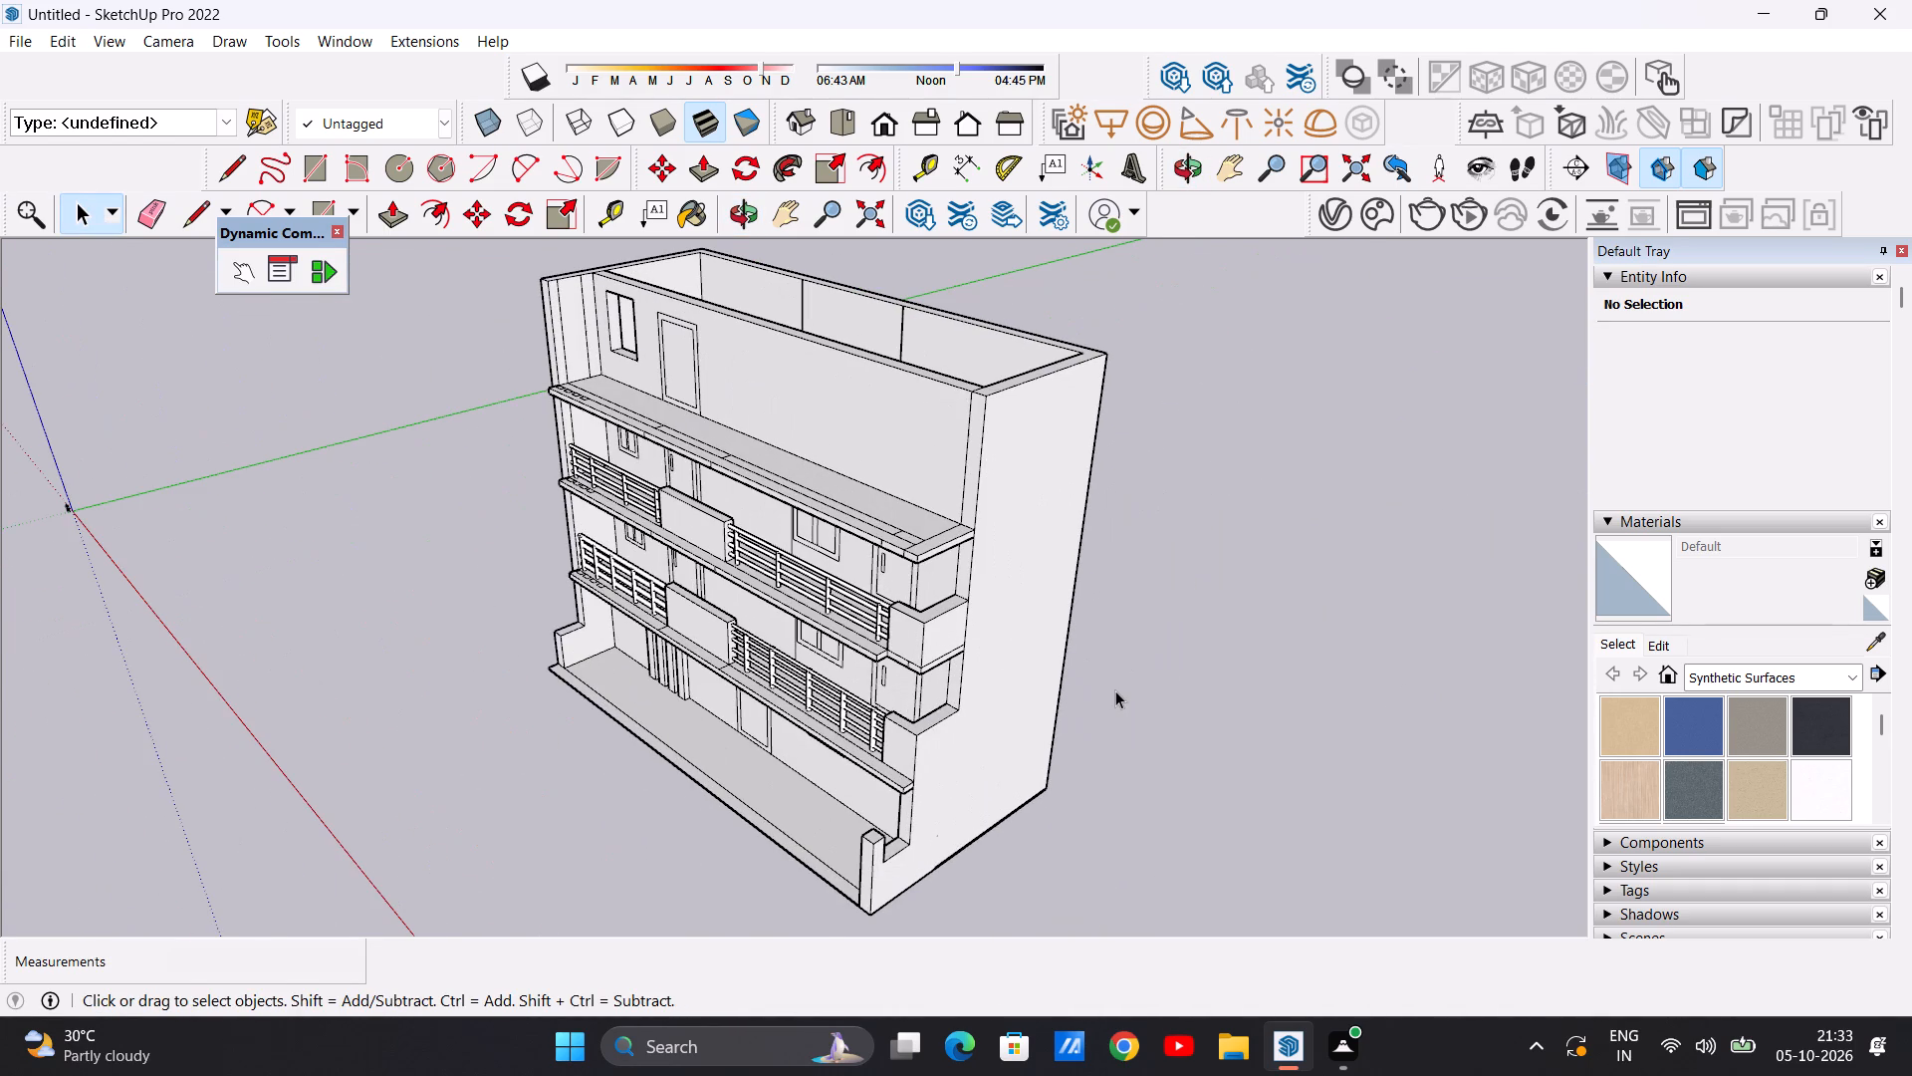
{"action": "scroll", "coordinate": [1190, 558], "scroll_direction": "down", "scroll_amount": 7}
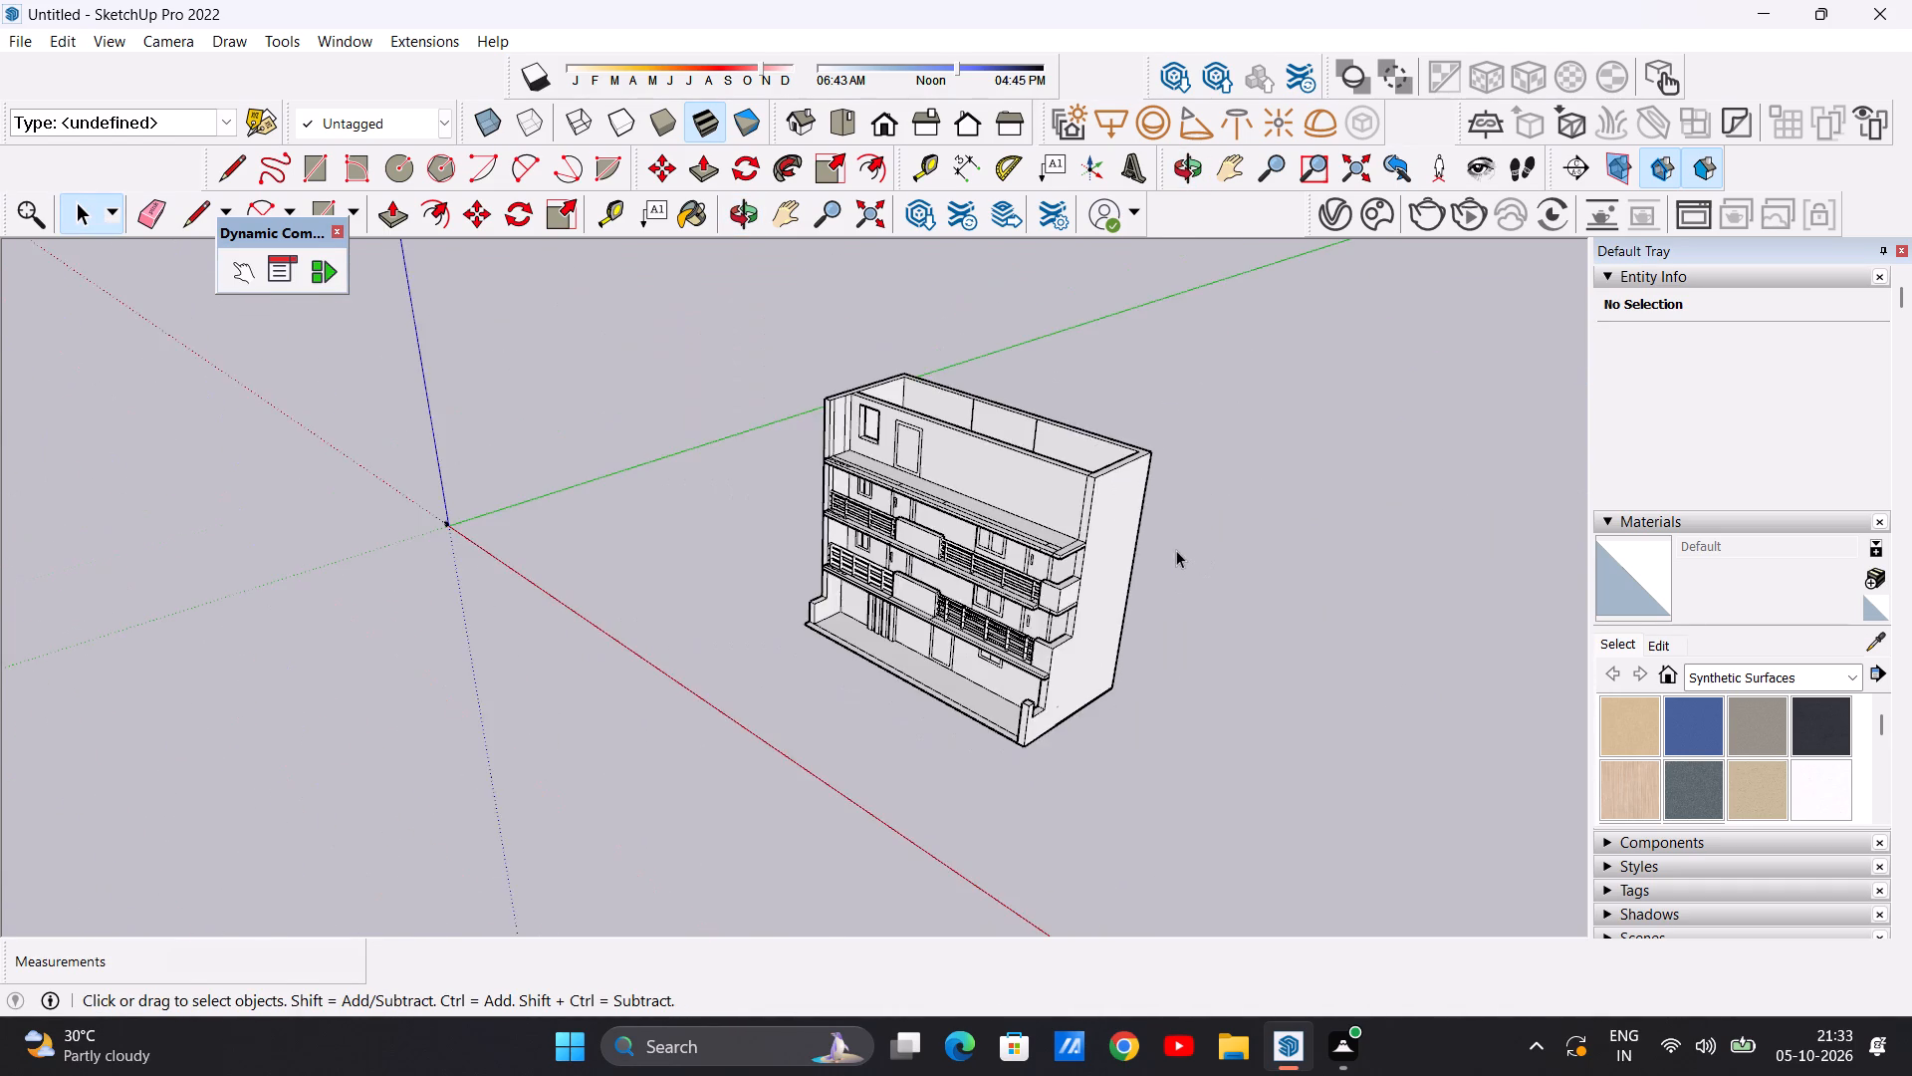
{"action": "scroll", "coordinate": [1006, 454], "scroll_direction": "up", "scroll_amount": 7}
{"action": "middle_click_drag", "start_coordinate": [871, 499], "coordinate": [1147, 441]}
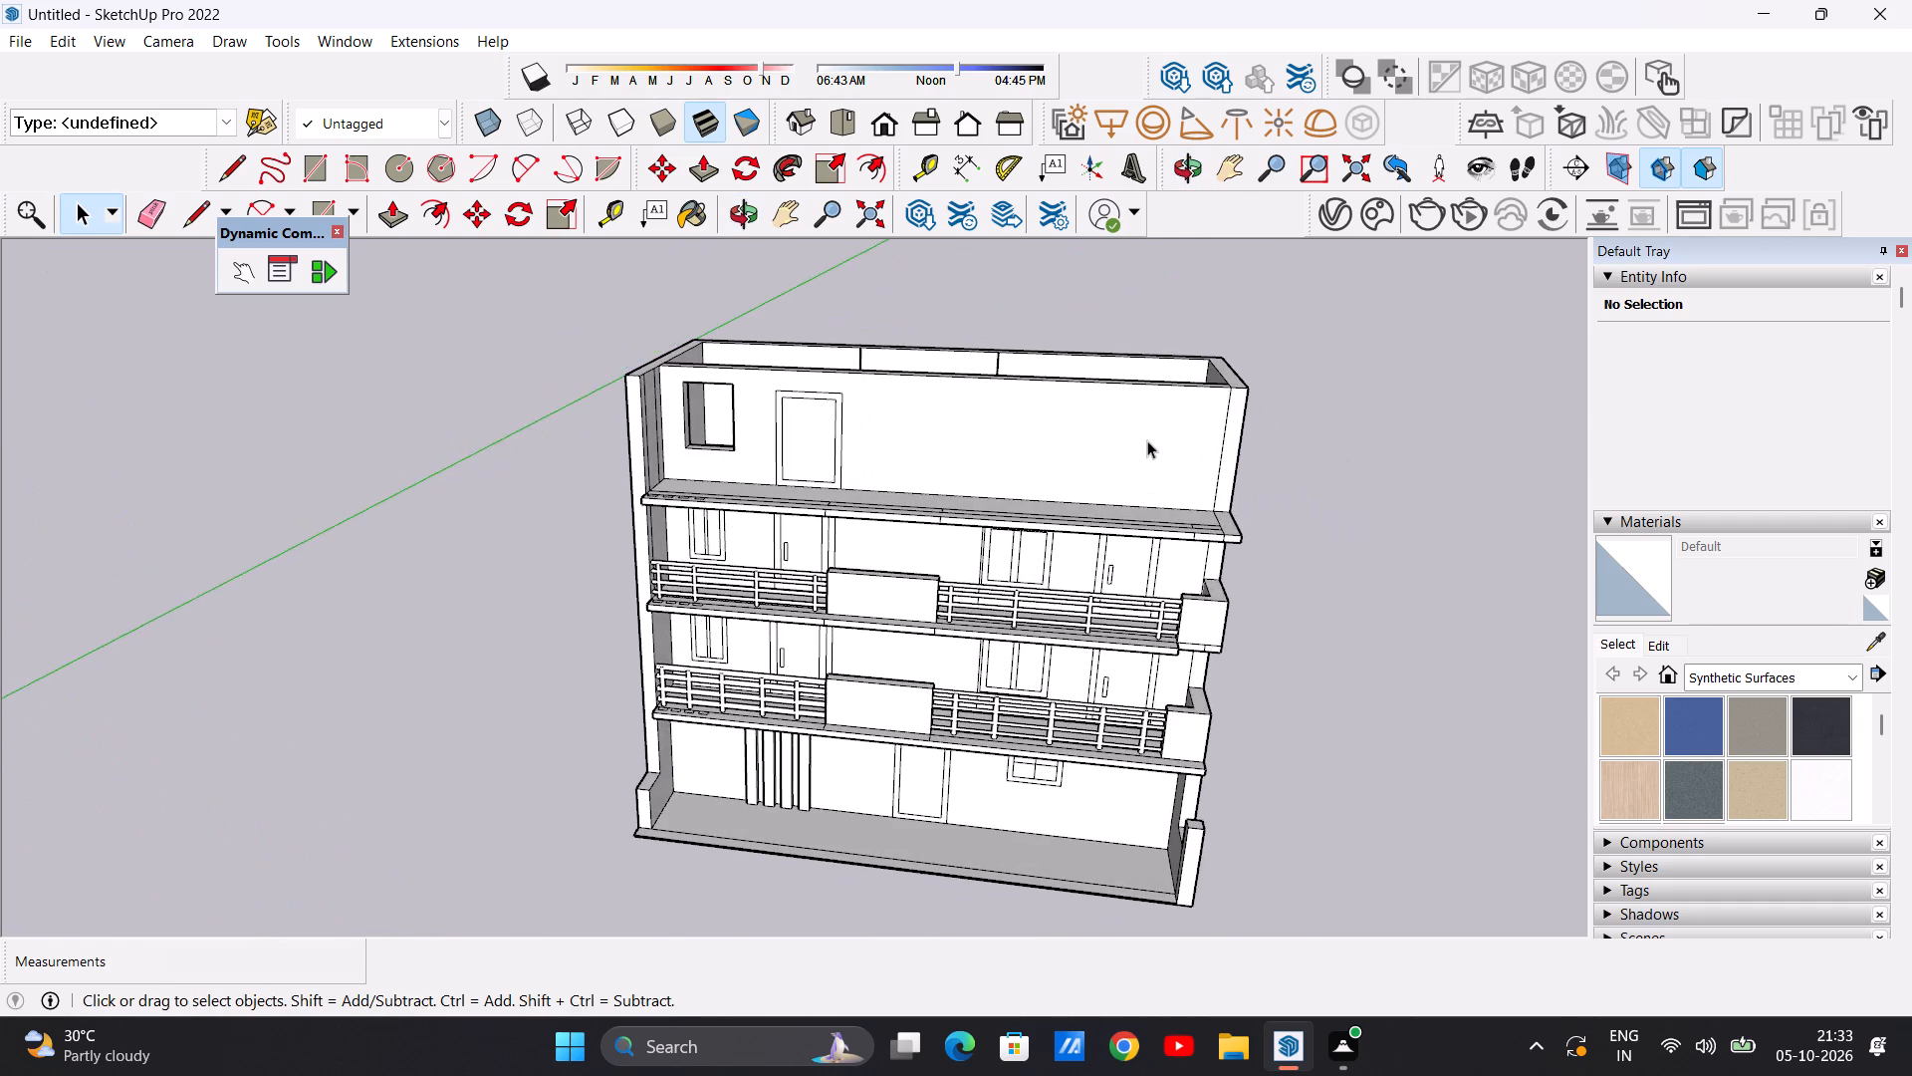
{"action": "scroll", "coordinate": [1182, 530], "scroll_direction": "up", "scroll_amount": 6}
{"action": "scroll", "coordinate": [1112, 494], "scroll_direction": "down", "scroll_amount": 12}
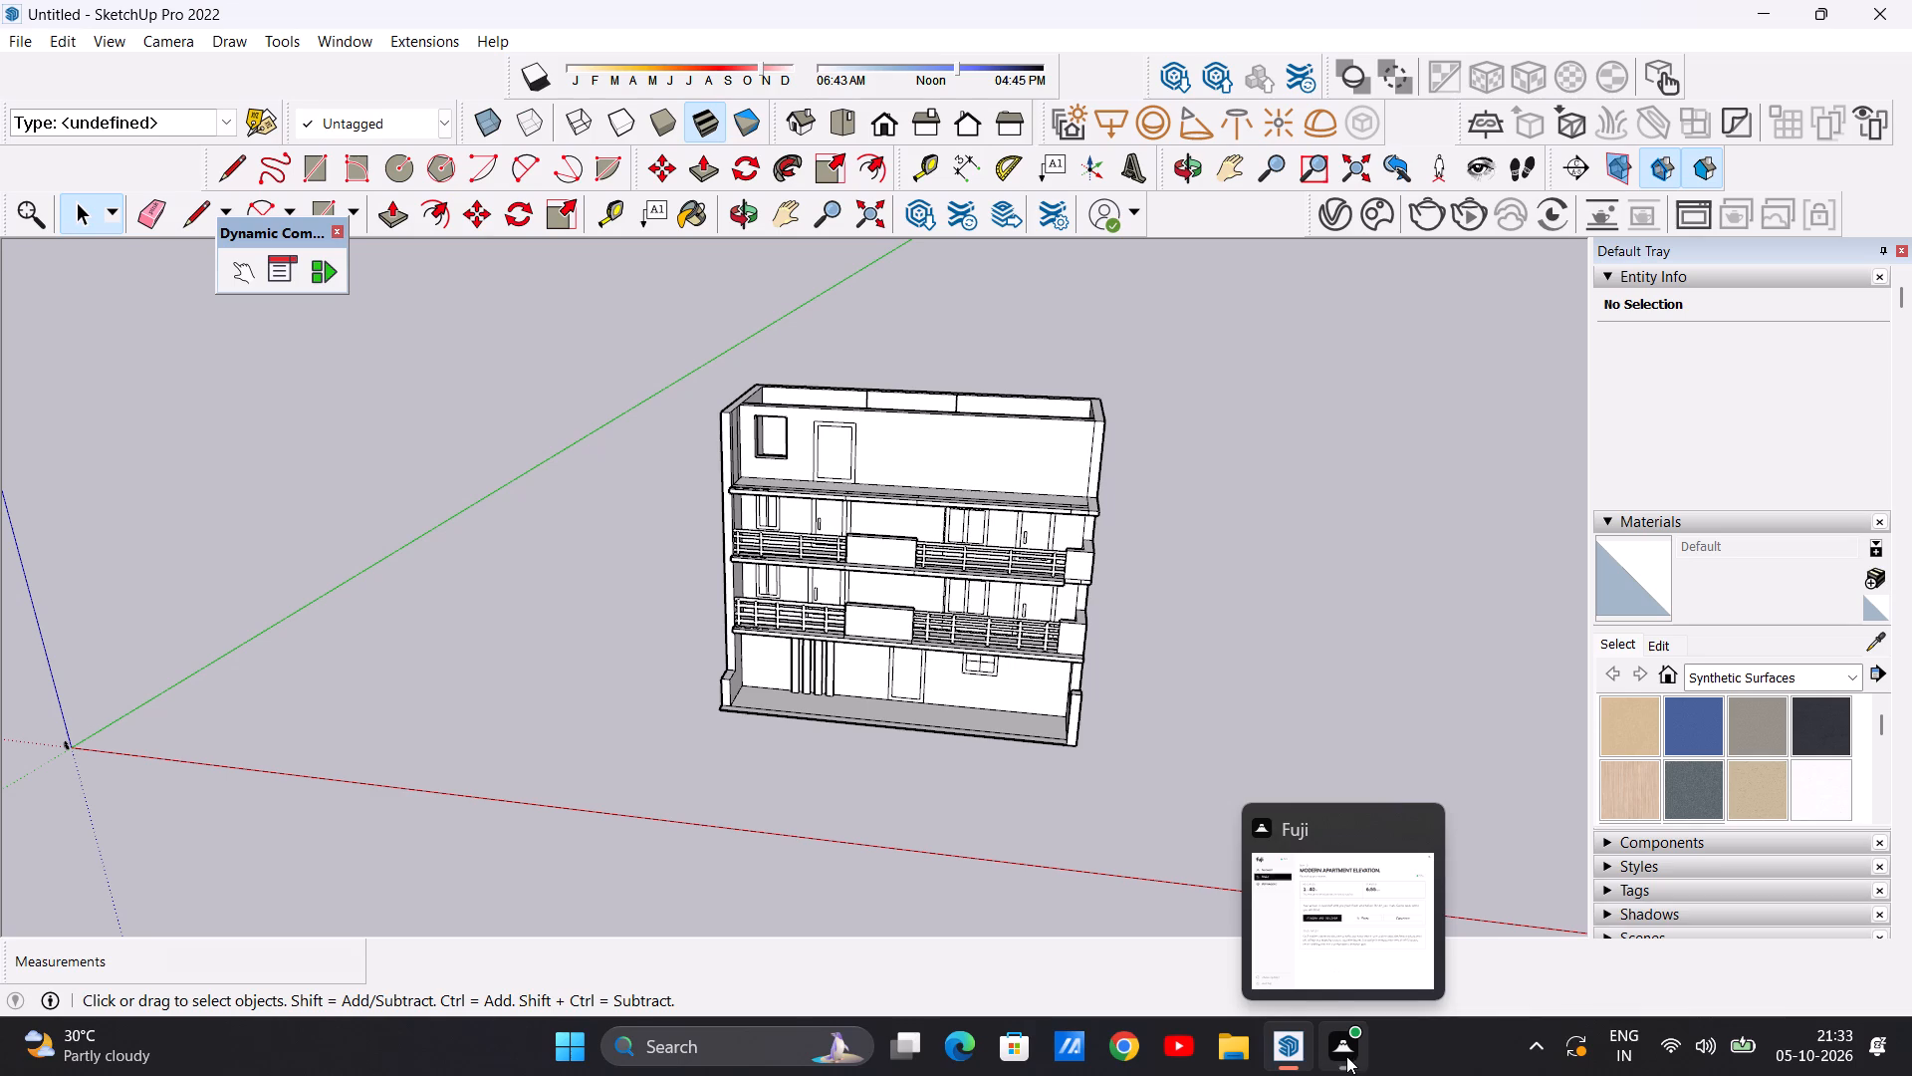
{"action": "left_click", "coordinate": [1269, 955]}
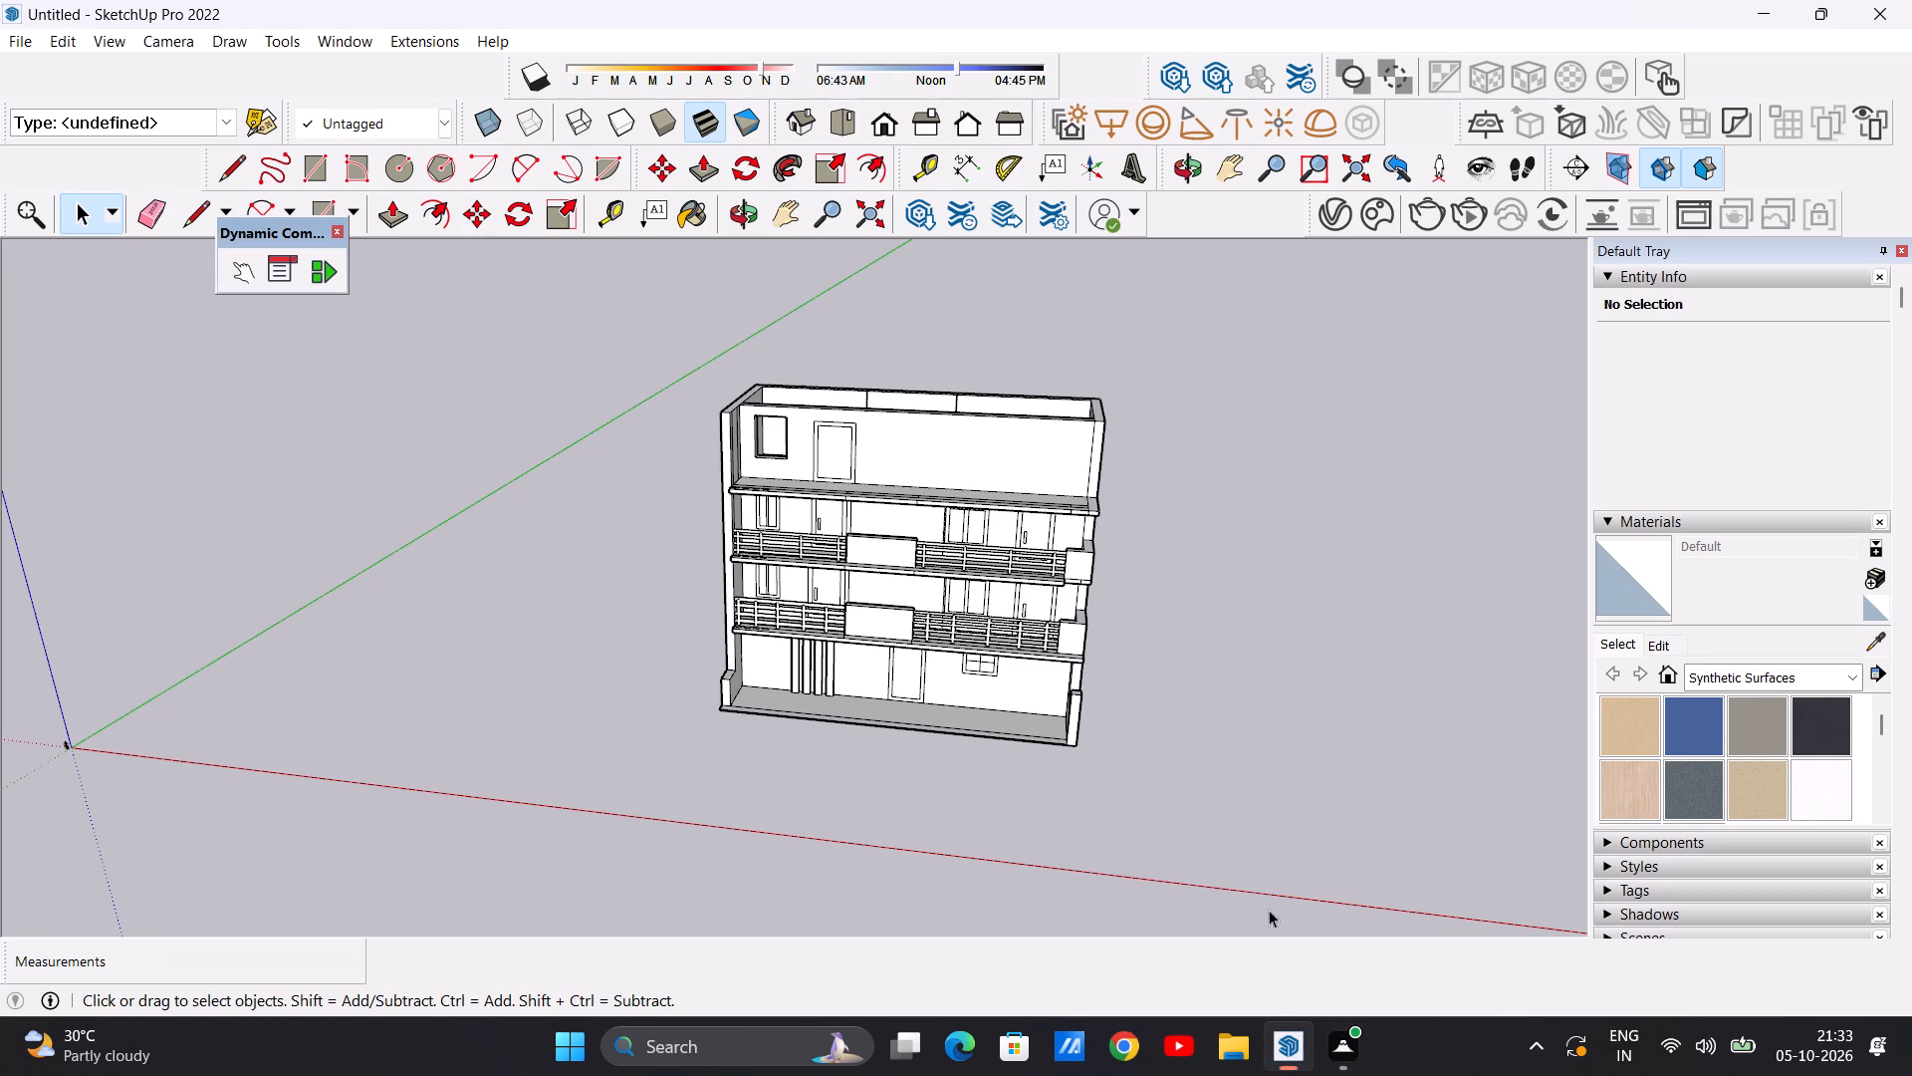
Draw a narrow vertical rectangle as a handle on the existing top-floor door, matching the handles on the doors below.
{"action": "scroll", "coordinate": [1153, 700], "scroll_direction": "down", "scroll_amount": 4}
{"action": "scroll", "coordinate": [1094, 648], "scroll_direction": "up", "scroll_amount": 7}
{"action": "middle_click_drag", "start_coordinate": [817, 492], "coordinate": [914, 433]}
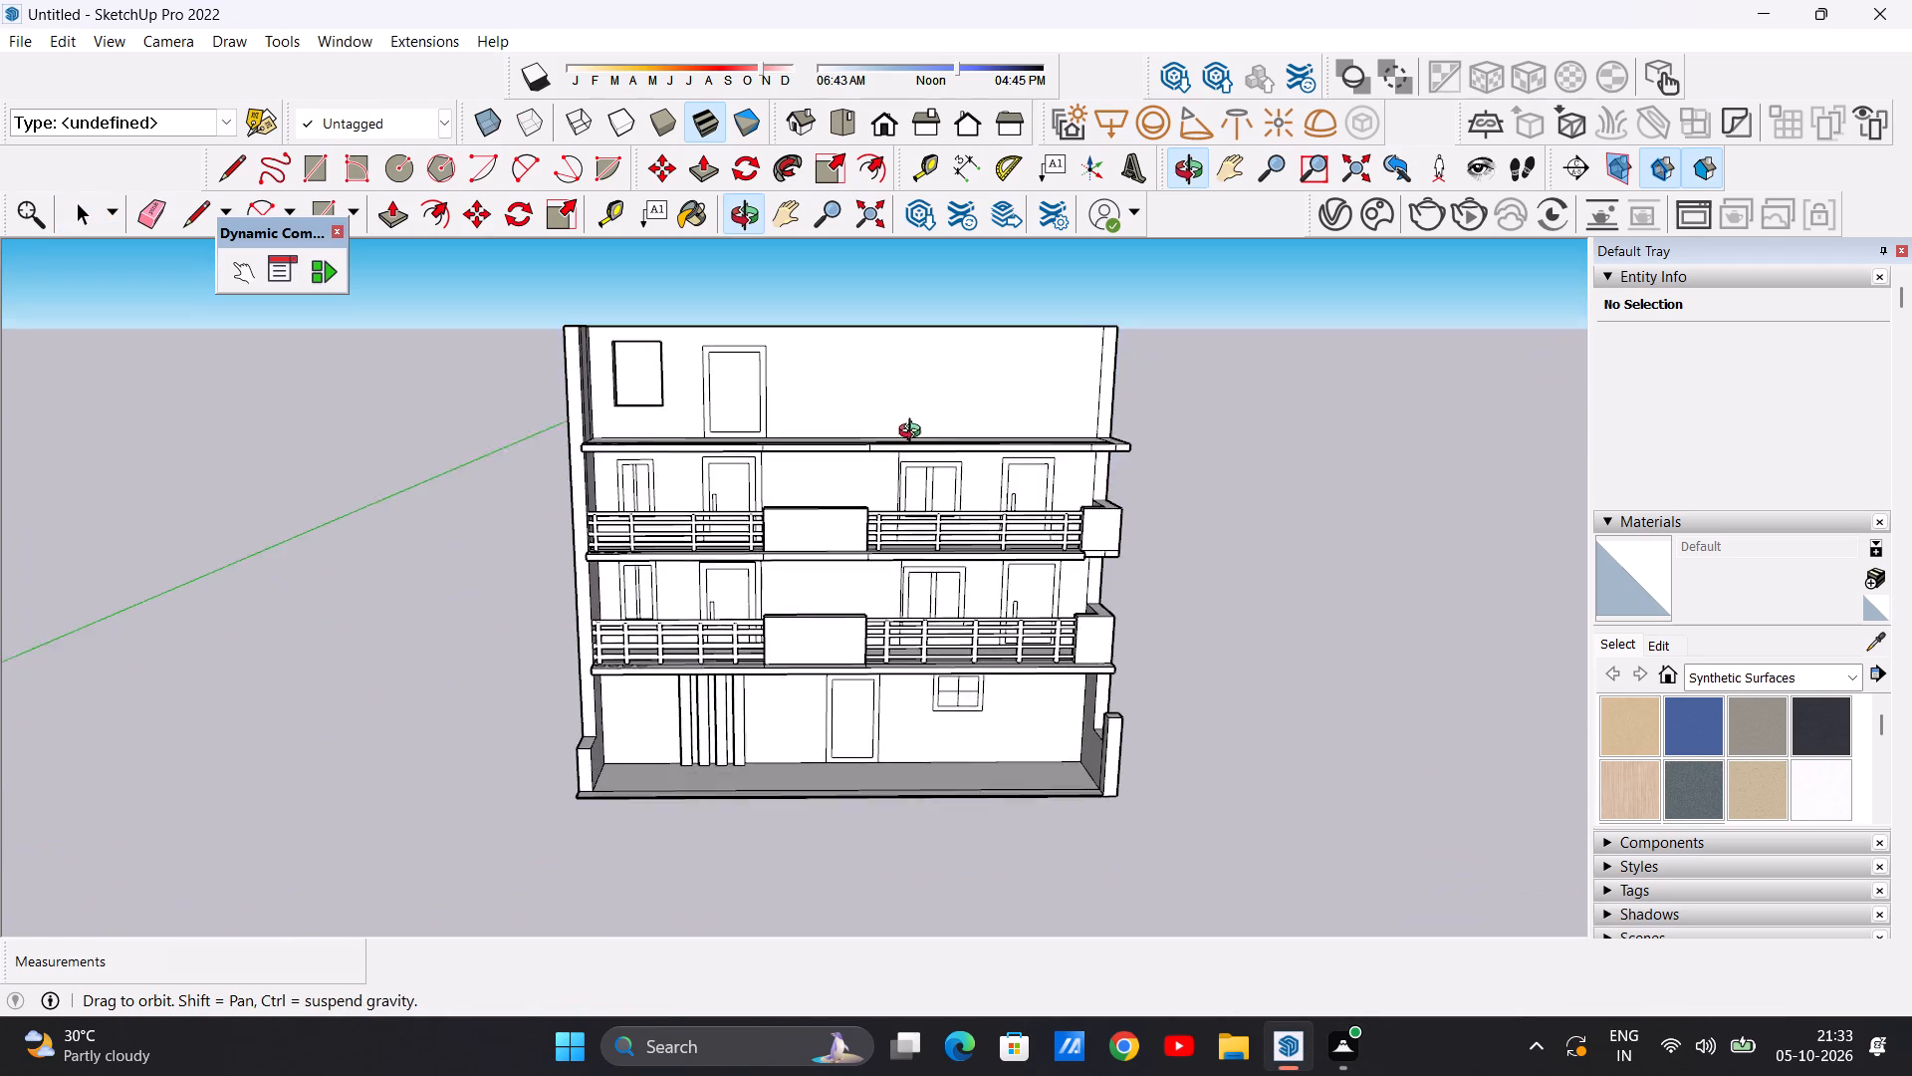
{"action": "middle_click_drag", "start_coordinate": [914, 433], "coordinate": [911, 448]}
{"action": "scroll", "coordinate": [856, 397], "scroll_direction": "up", "scroll_amount": 3}
{"action": "middle_click_drag", "start_coordinate": [795, 402], "coordinate": [800, 361]}
{"action": "scroll", "coordinate": [706, 358], "scroll_direction": "up", "scroll_amount": 6}
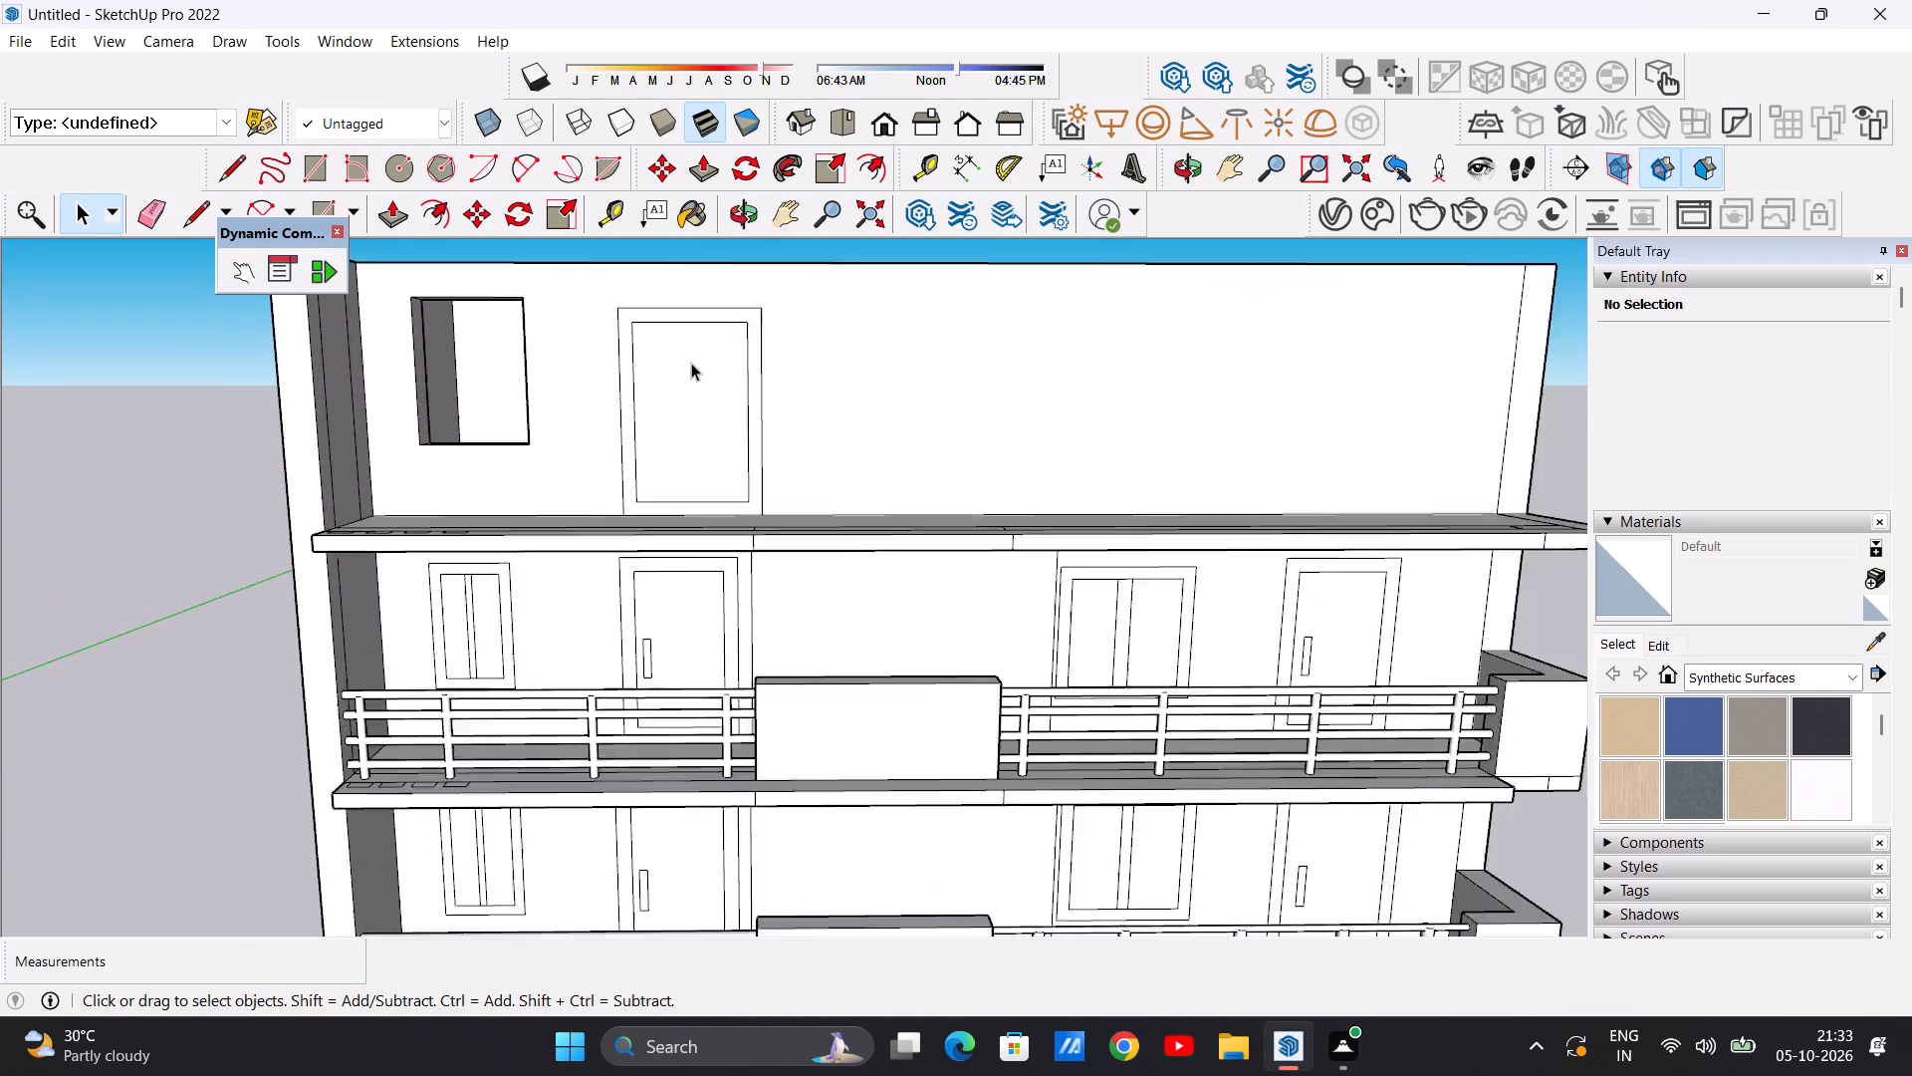
{"action": "scroll", "coordinate": [691, 363], "scroll_direction": "up", "scroll_amount": 1}
{"action": "scroll", "coordinate": [683, 363], "scroll_direction": "down", "scroll_amount": 7}
{"action": "scroll", "coordinate": [675, 379], "scroll_direction": "up", "scroll_amount": 3}
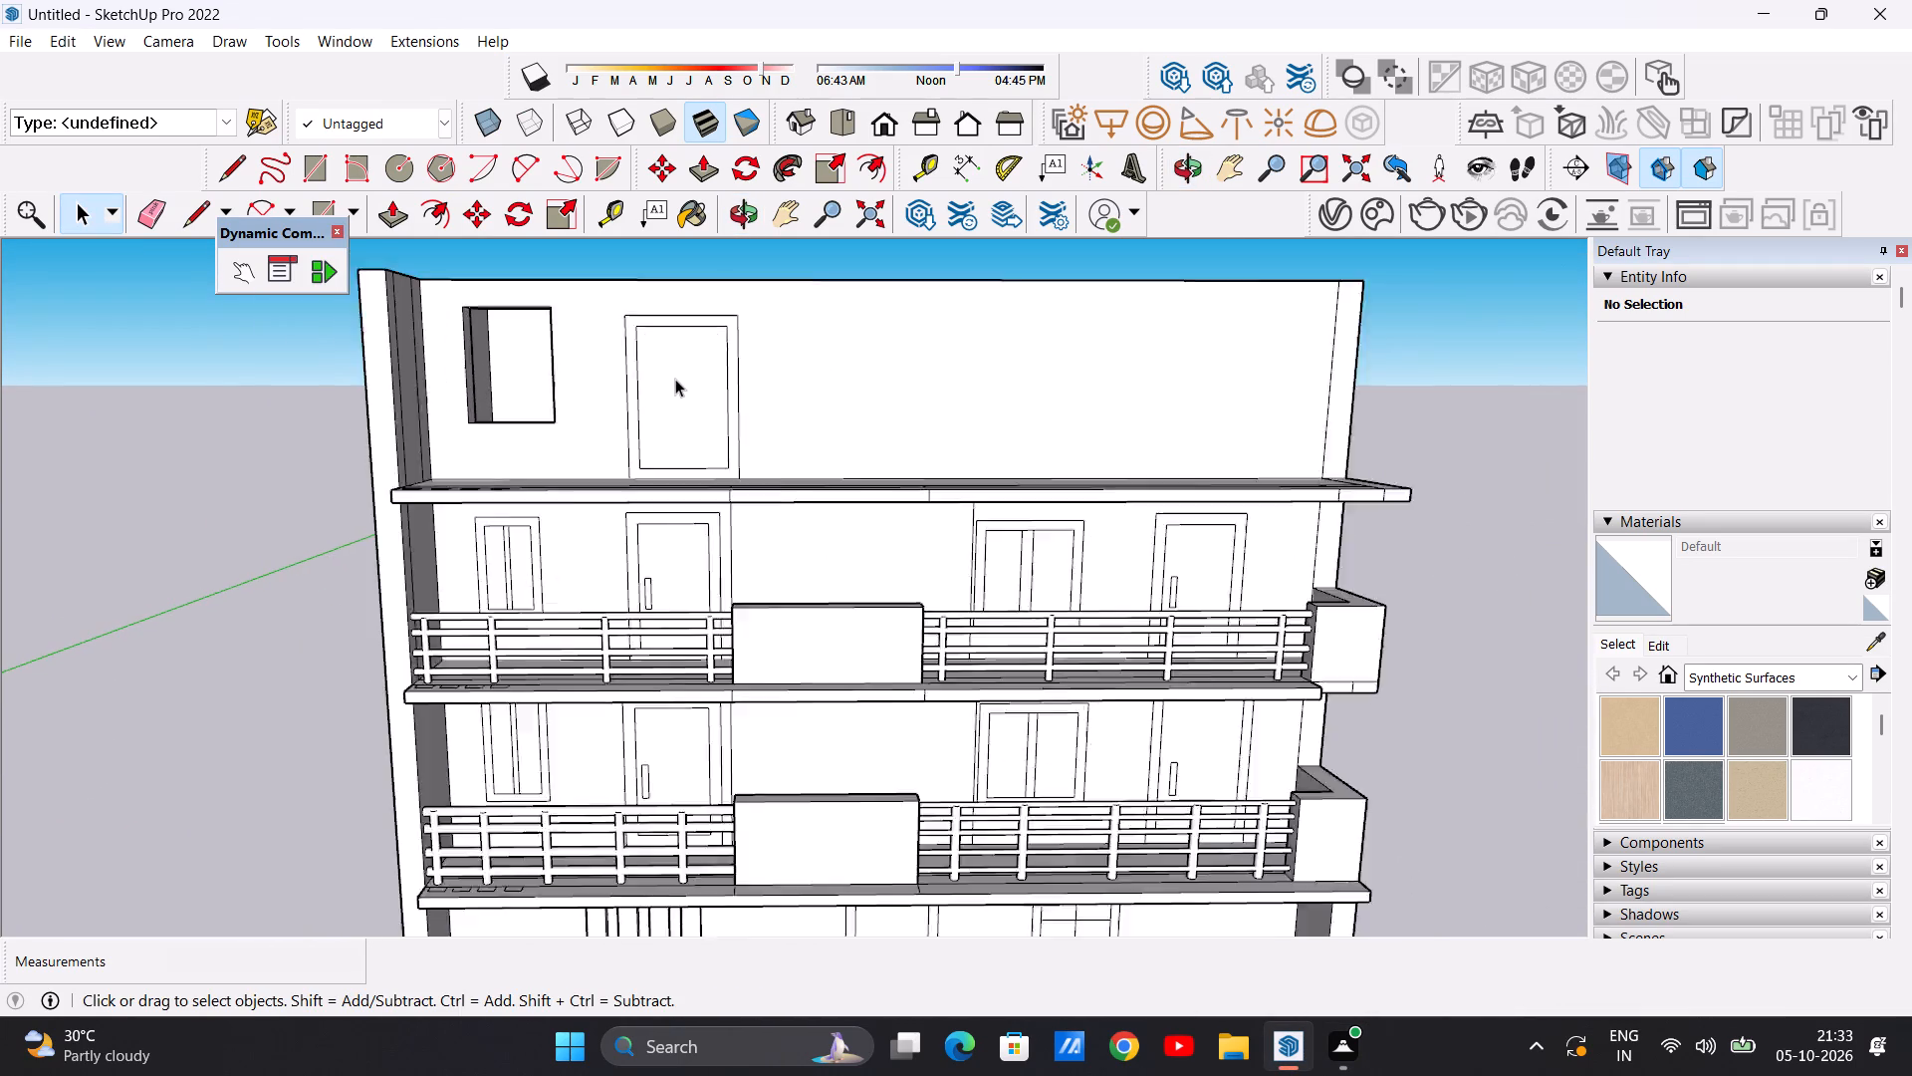
{"action": "scroll", "coordinate": [675, 379], "scroll_direction": "up", "scroll_amount": 2}
{"action": "key", "text": "r"}
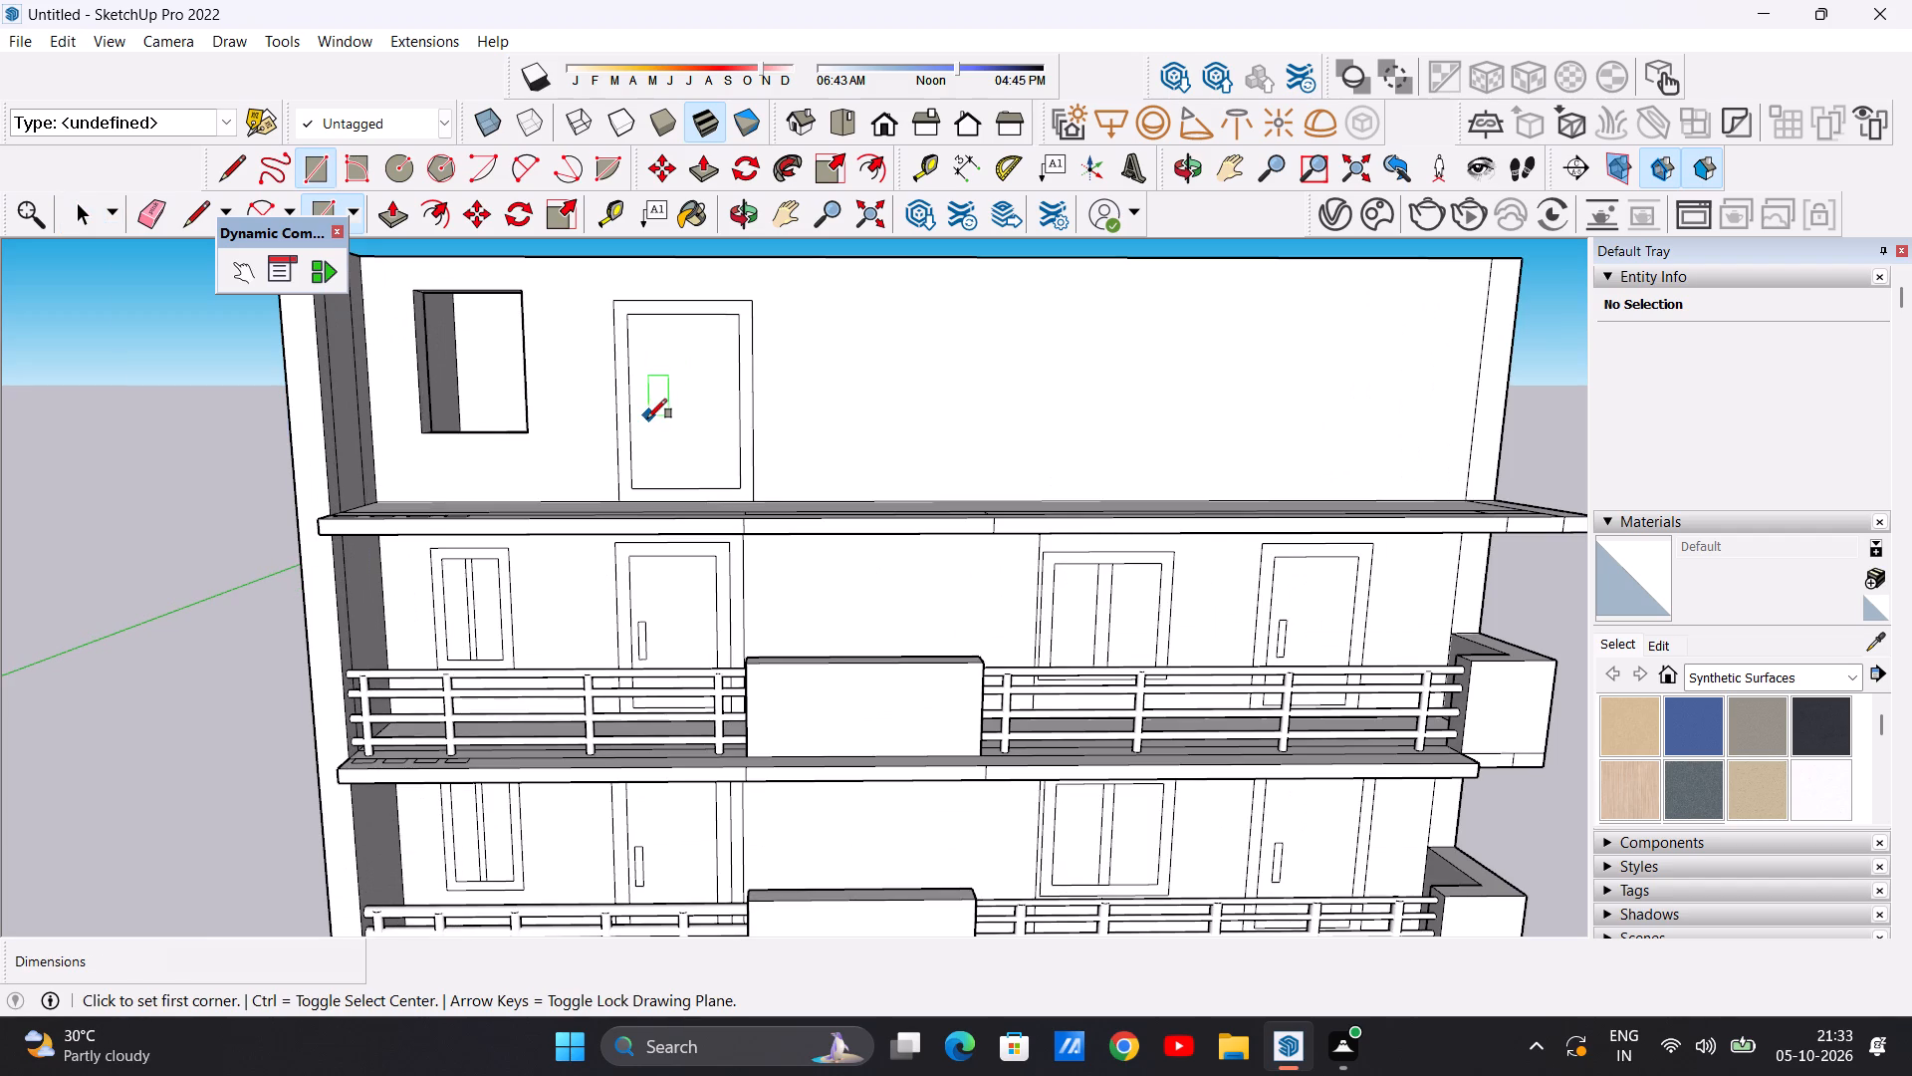
{"action": "scroll", "coordinate": [647, 418], "scroll_direction": "up", "scroll_amount": 9}
{"action": "scroll", "coordinate": [652, 429], "scroll_direction": "down", "scroll_amount": 9}
{"action": "scroll", "coordinate": [650, 394], "scroll_direction": "up", "scroll_amount": 6}
{"action": "left_click", "coordinate": [632, 377]}
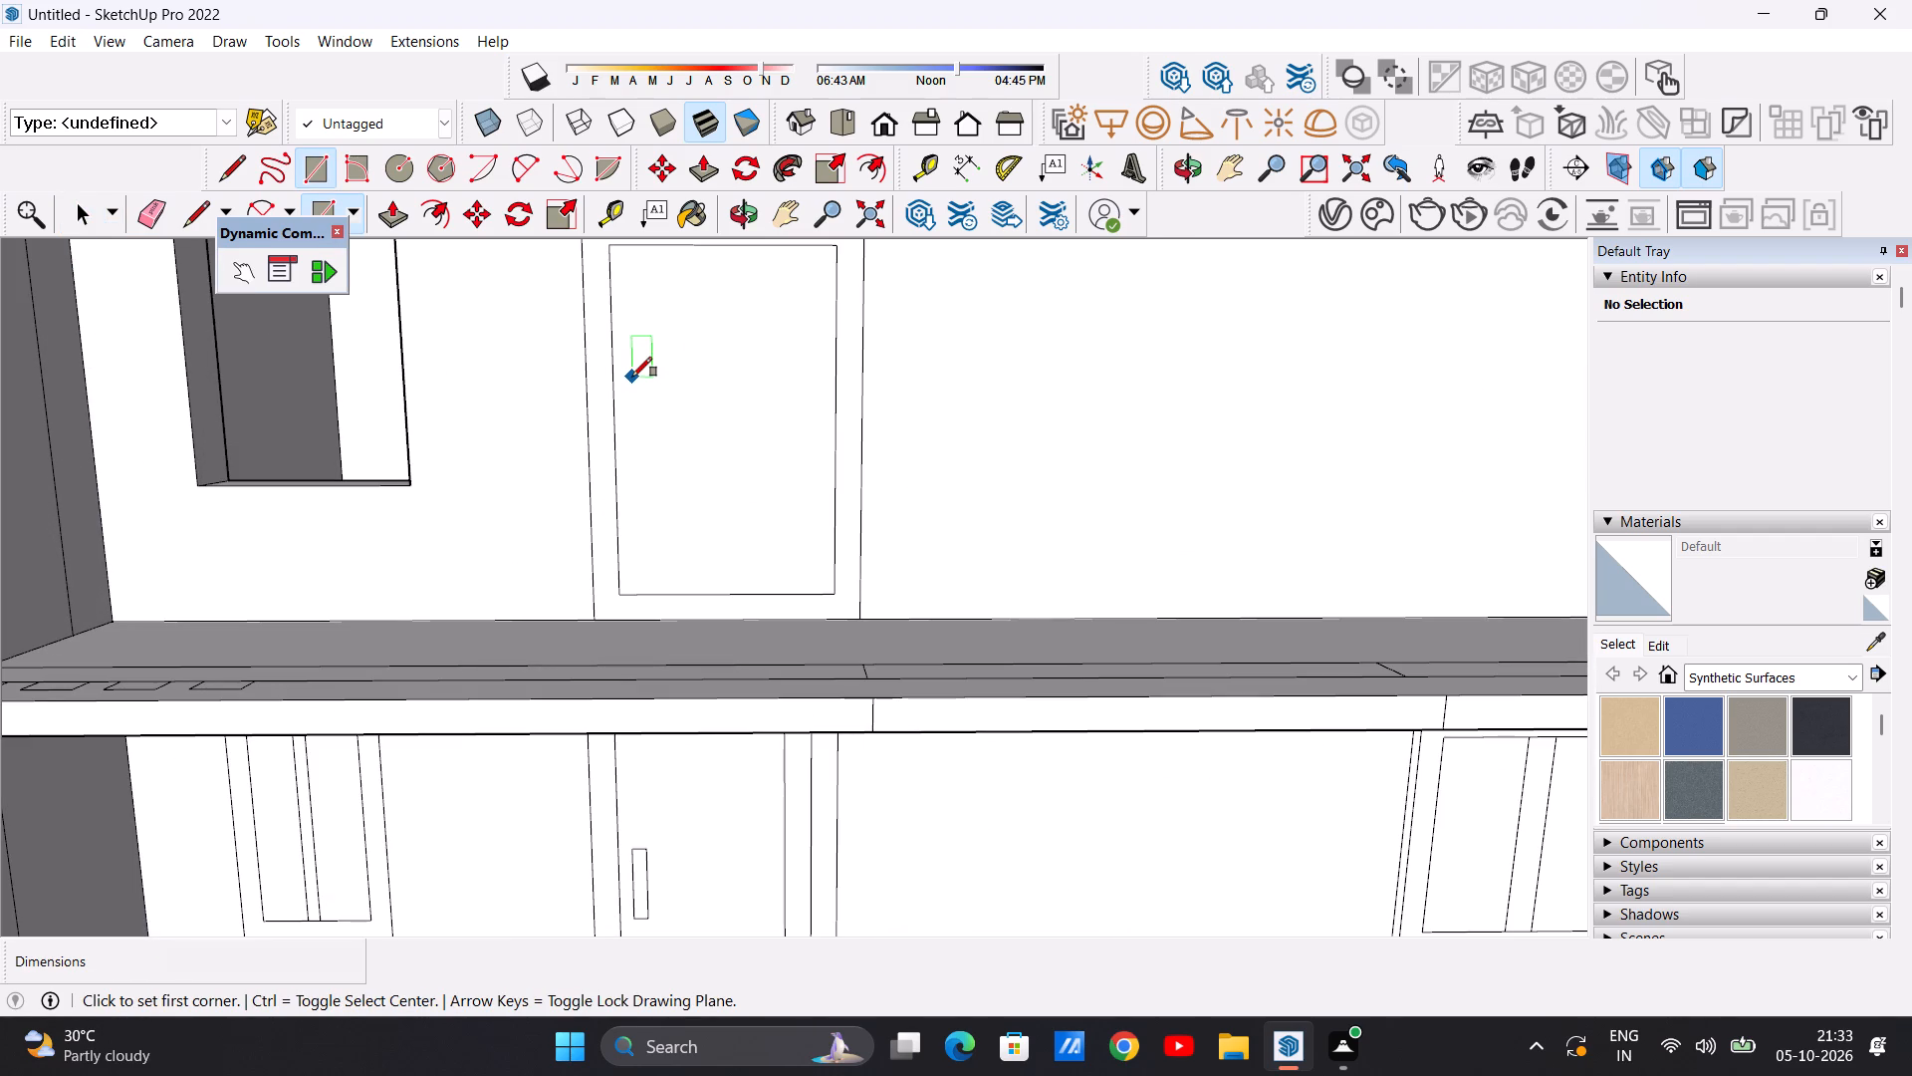
{"action": "left_click", "coordinate": [649, 458]}
{"action": "key", "text": "space"}
{"action": "scroll", "coordinate": [546, 473], "scroll_direction": "down", "scroll_amount": 14}
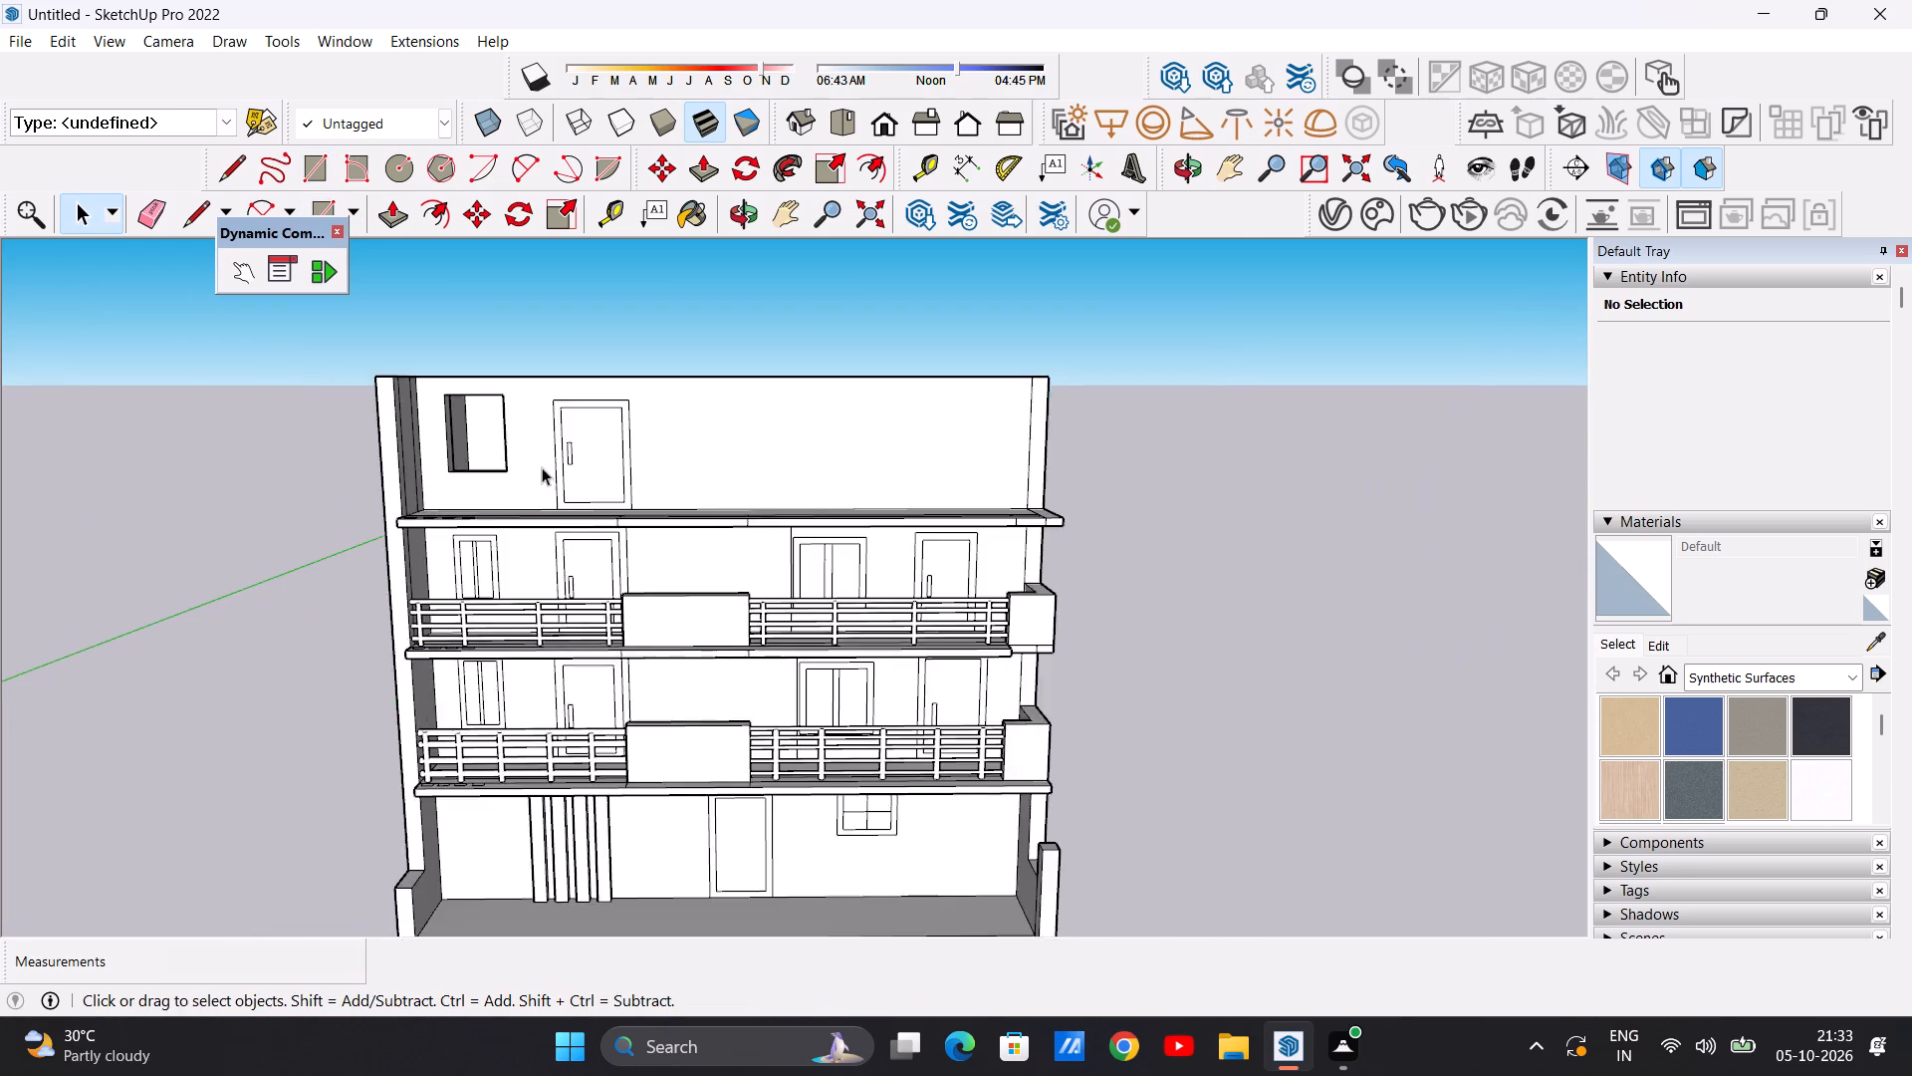
Draw a second door rectangle about 29 ft wide and 47 ft high on the top-floor wall, starting at the slab above the right-hand lower-floor door.
{"action": "scroll", "coordinate": [542, 467], "scroll_direction": "down", "scroll_amount": 8}
{"action": "scroll", "coordinate": [692, 452], "scroll_direction": "up", "scroll_amount": 7}
{"action": "middle_click_drag", "start_coordinate": [574, 480], "coordinate": [560, 620]}
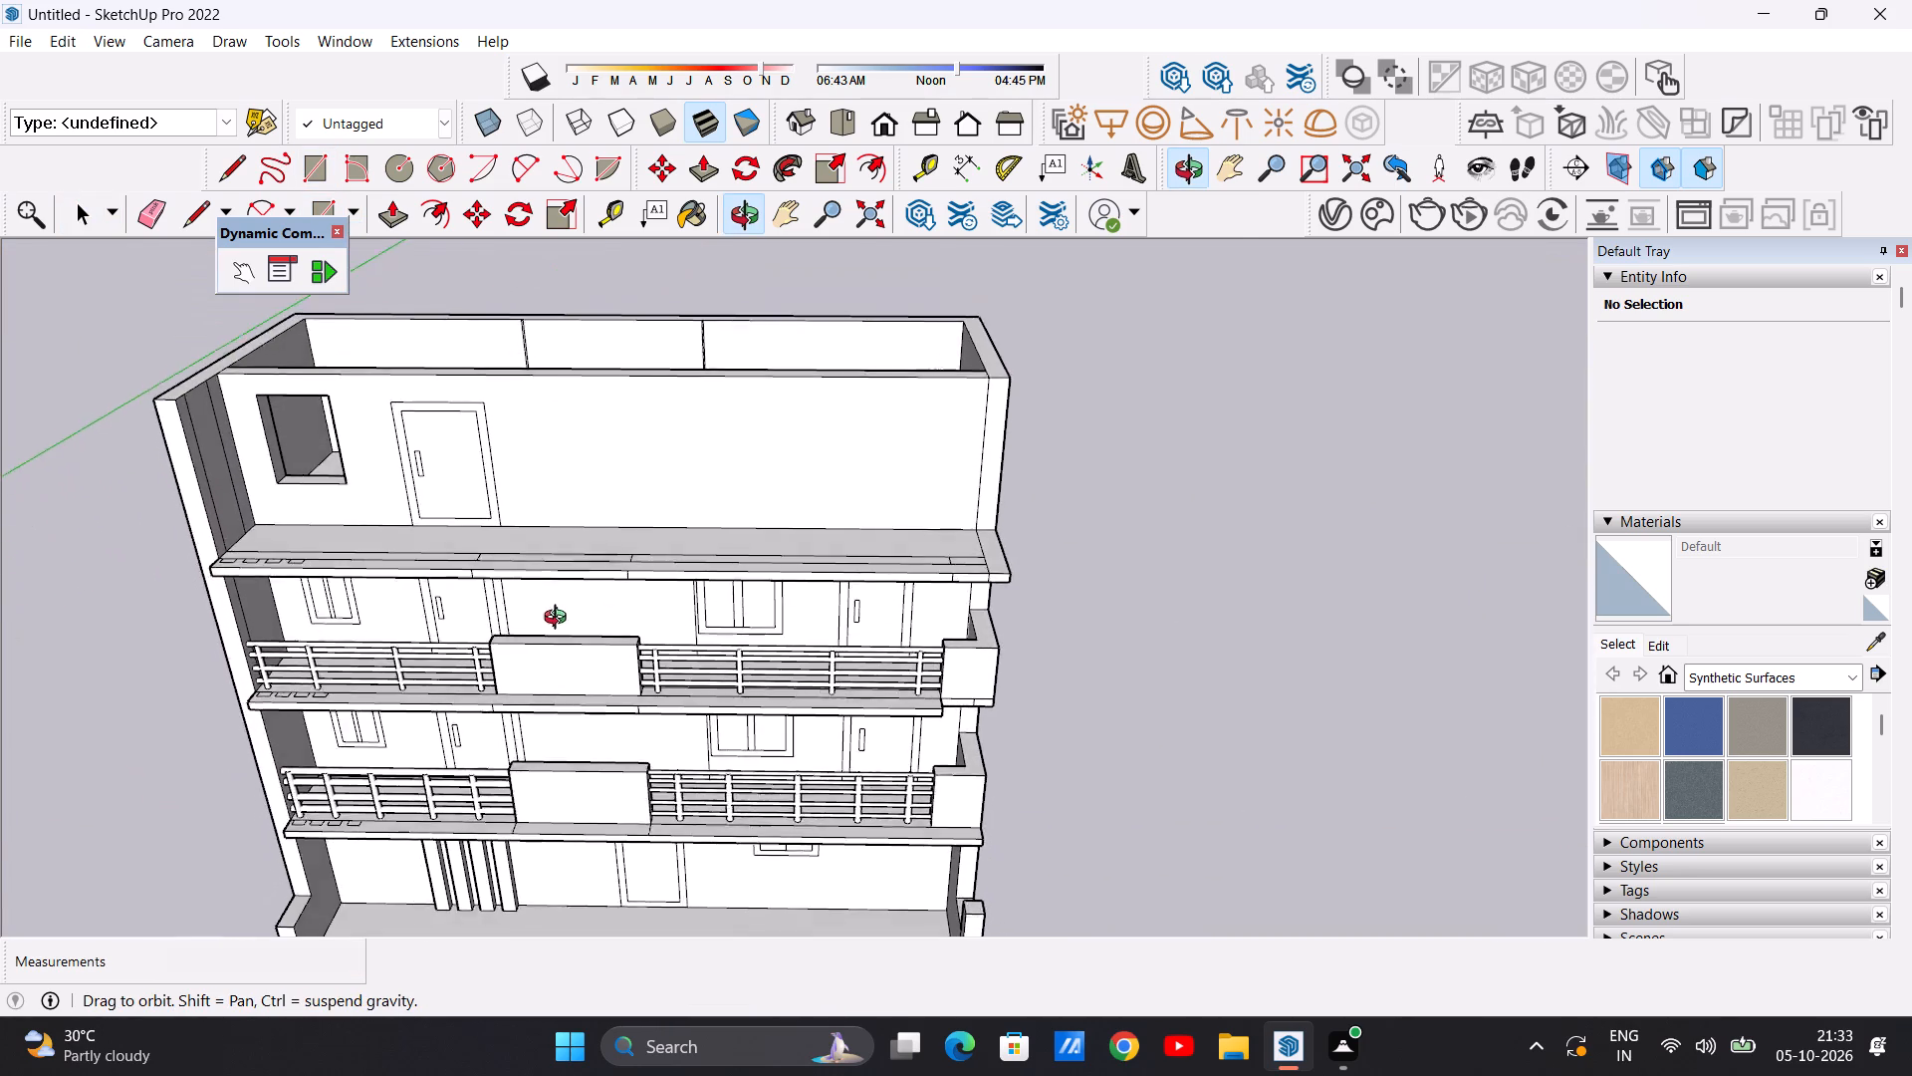
{"action": "middle_click_drag", "start_coordinate": [560, 620], "coordinate": [592, 443]}
{"action": "scroll", "coordinate": [673, 438], "scroll_direction": "up", "scroll_amount": 5}
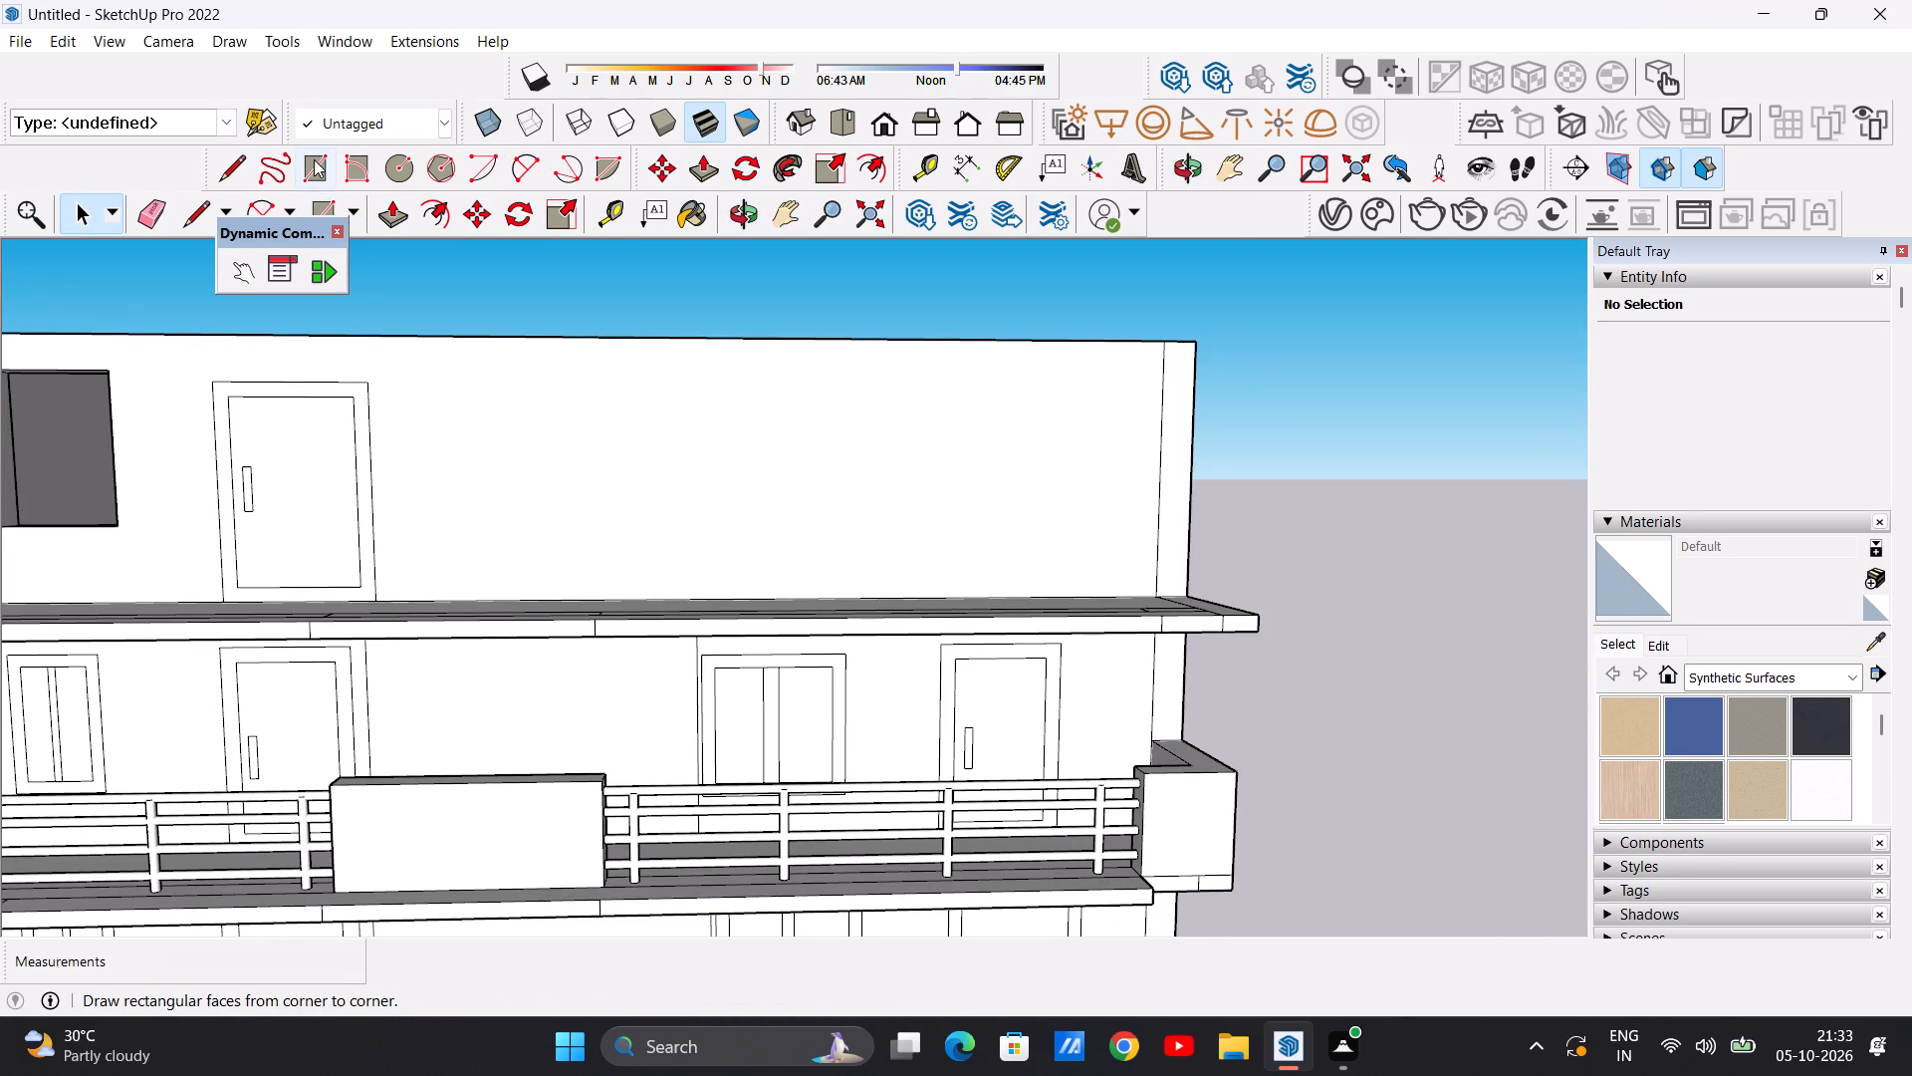
{"action": "left_click", "coordinate": [314, 159]}
{"action": "scroll", "coordinate": [662, 457], "scroll_direction": "down", "scroll_amount": 5}
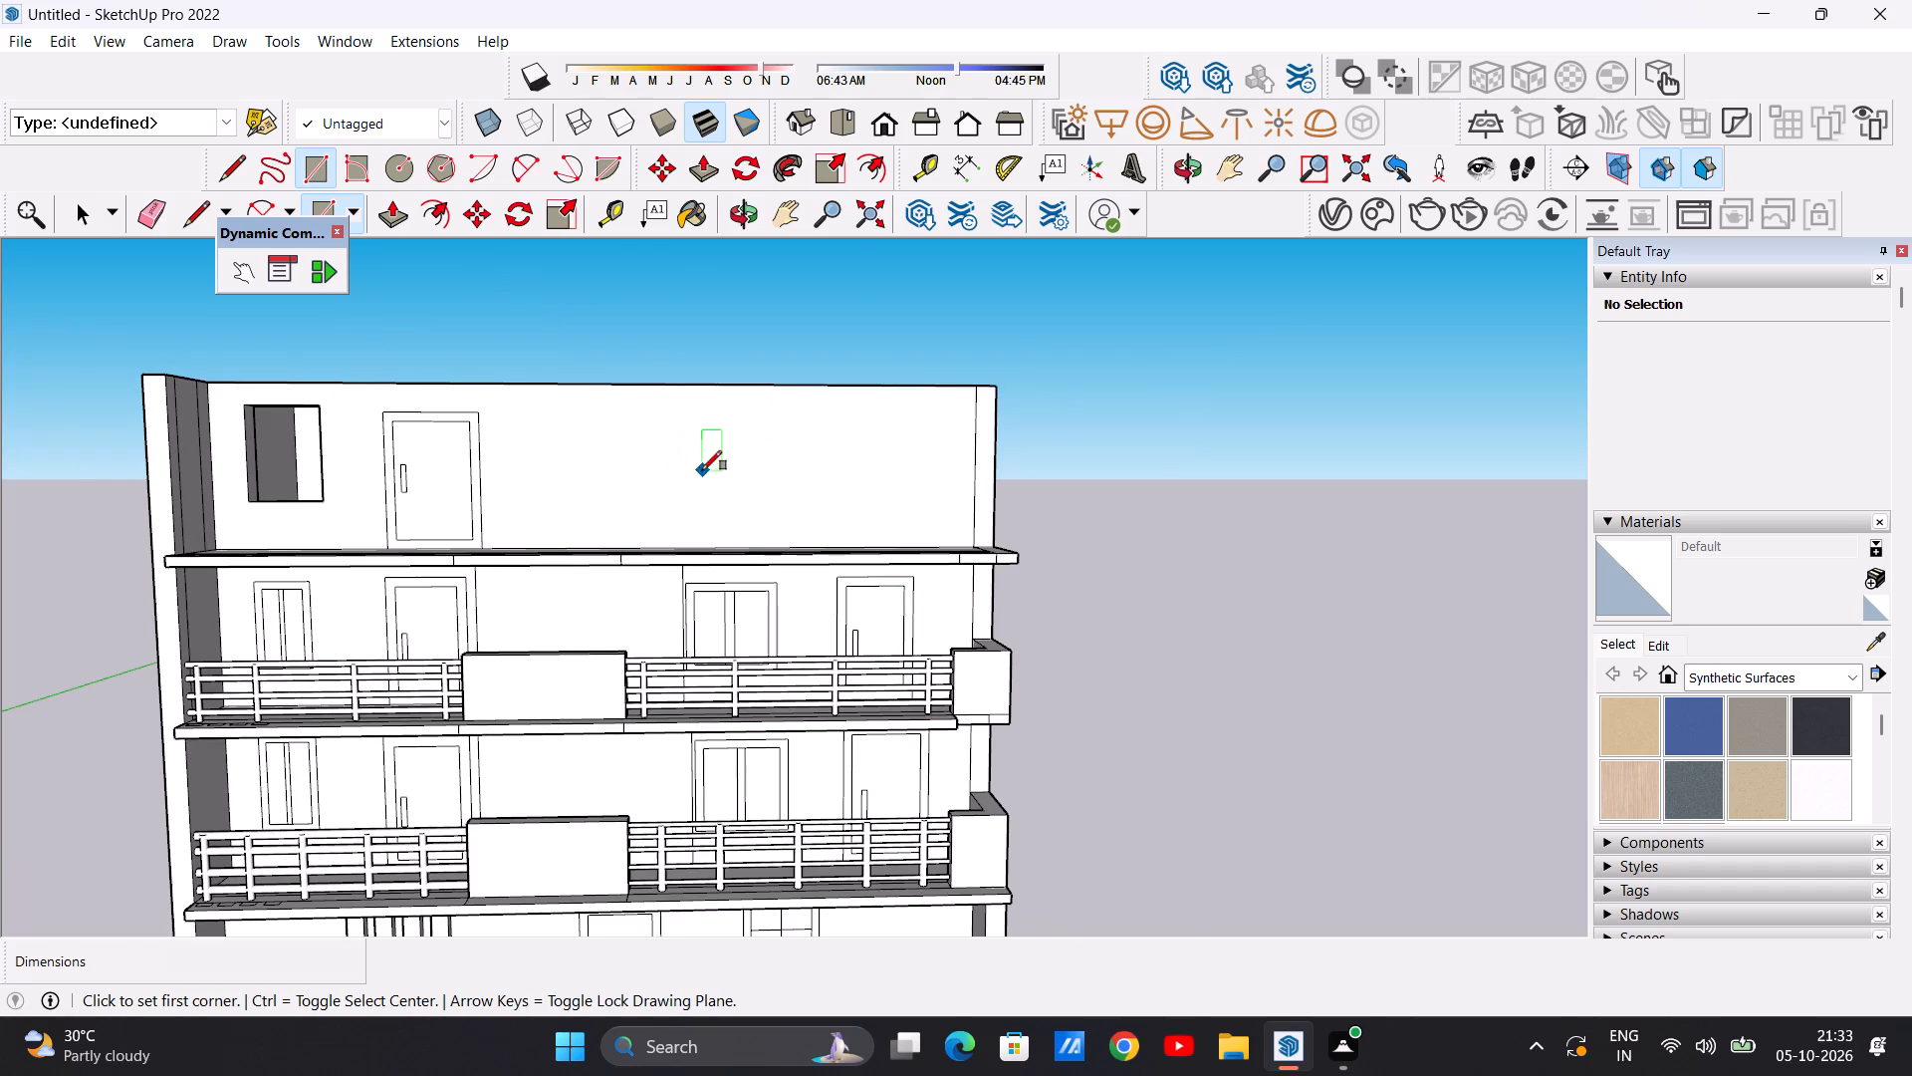
{"action": "scroll", "coordinate": [877, 496], "scroll_direction": "up", "scroll_amount": 5}
{"action": "middle_click_drag", "start_coordinate": [834, 578], "coordinate": [793, 675]}
{"action": "scroll", "coordinate": [832, 590], "scroll_direction": "up", "scroll_amount": 6}
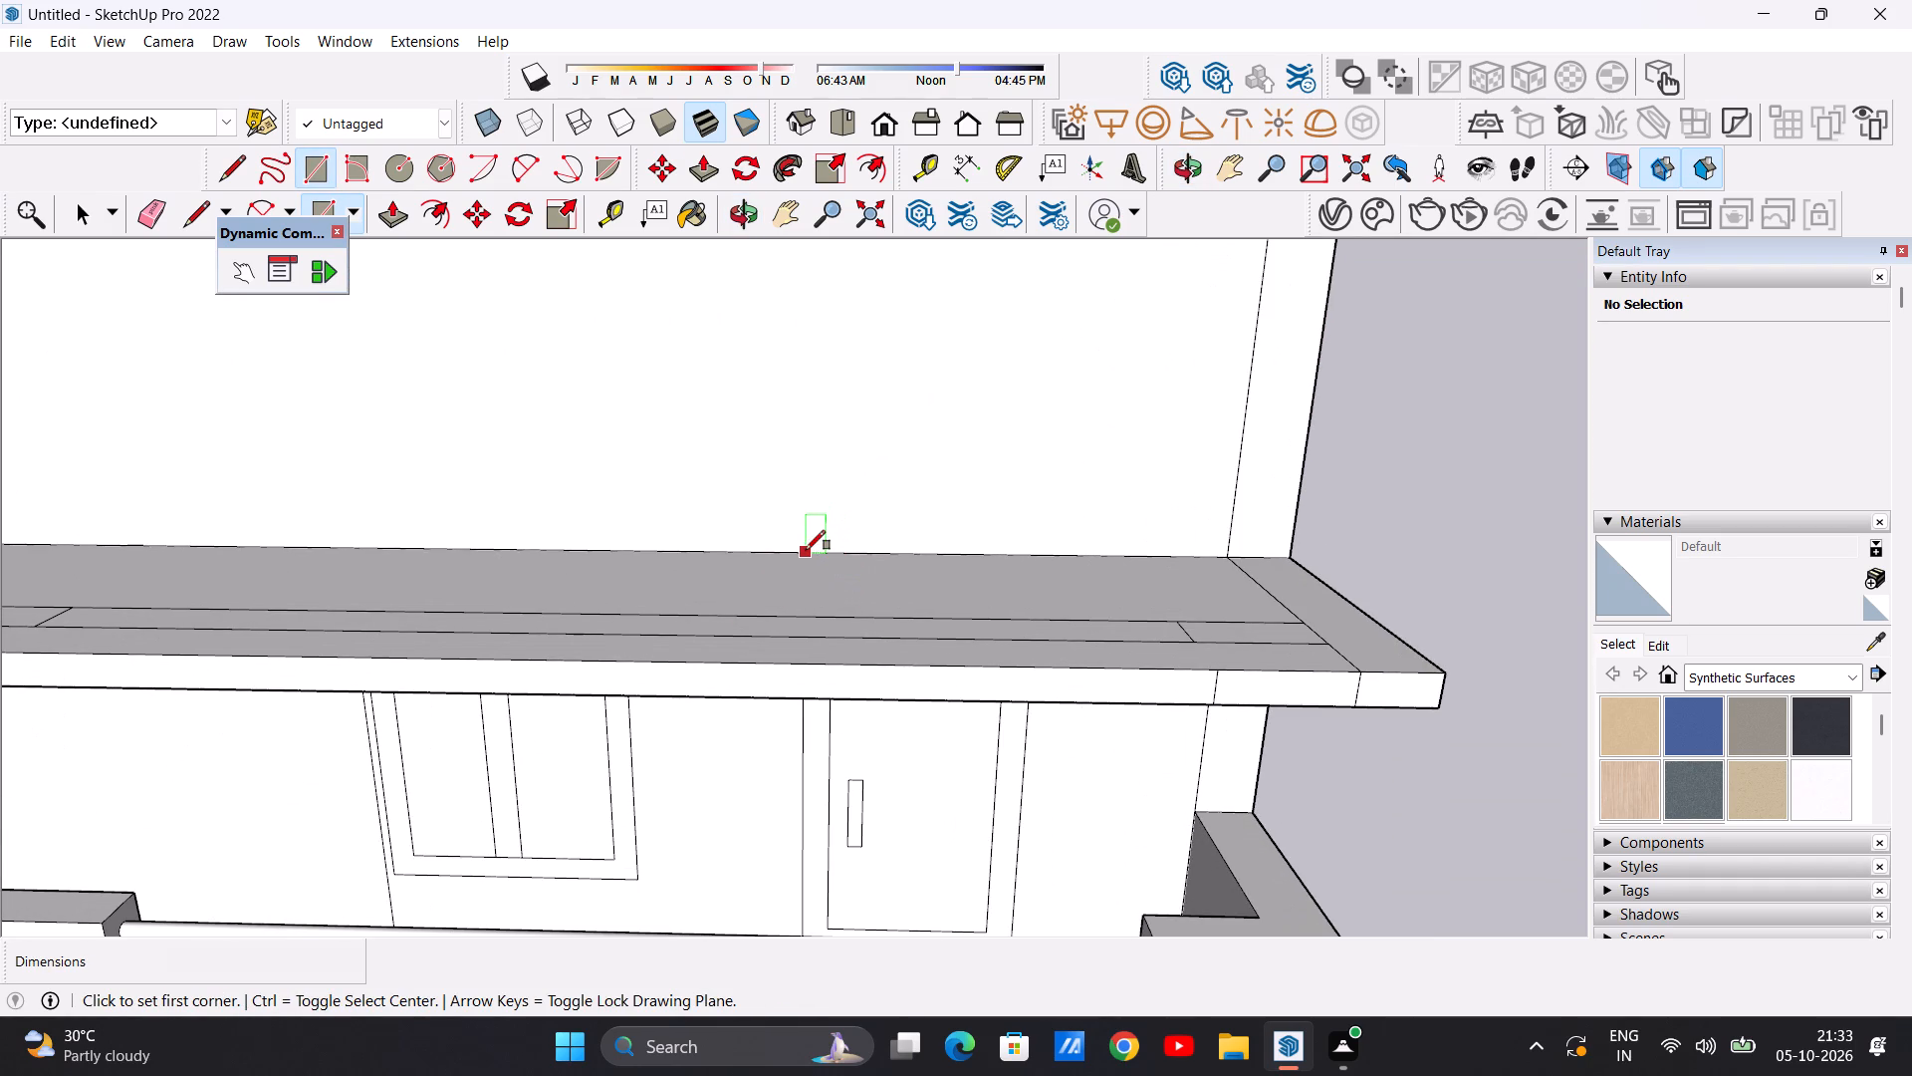
{"action": "left_click", "coordinate": [806, 550]}
{"action": "scroll", "coordinate": [800, 365], "scroll_direction": "down", "scroll_amount": 14}
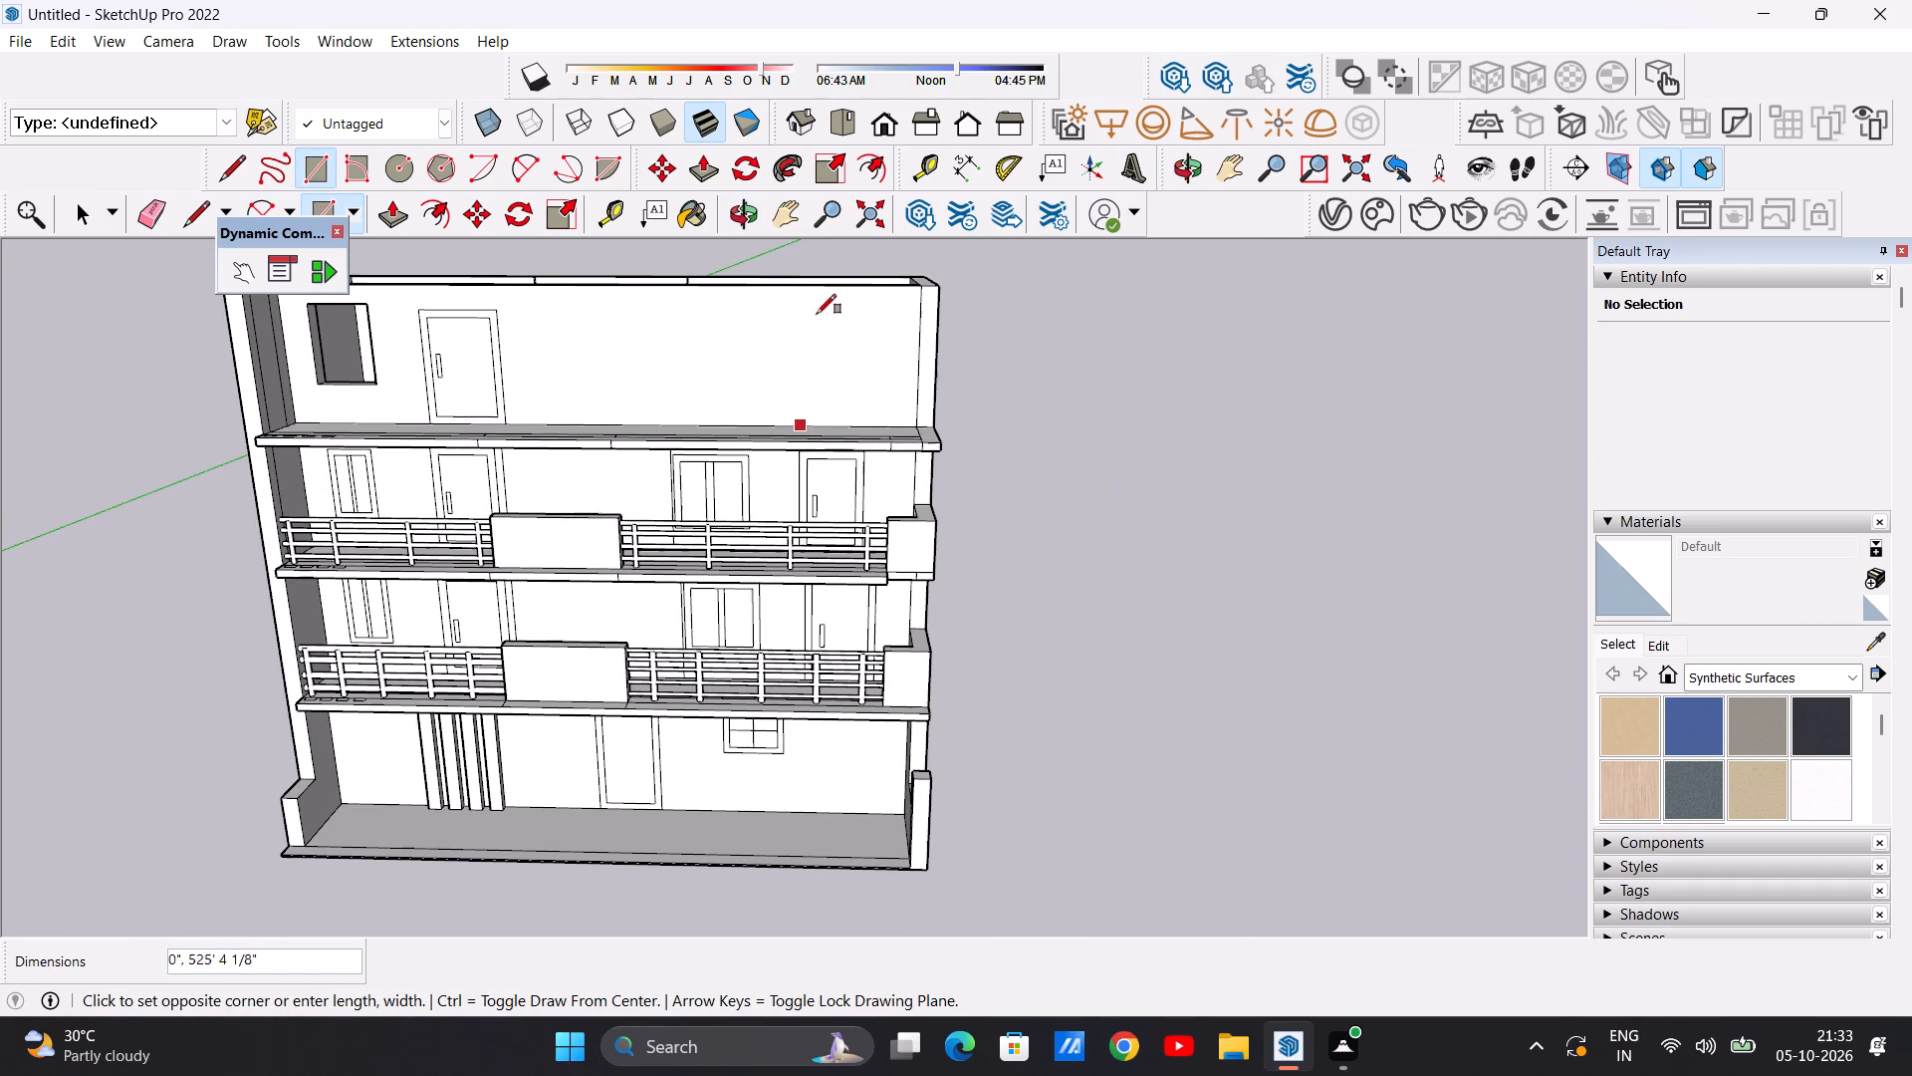
{"action": "scroll", "coordinate": [866, 303], "scroll_direction": "up", "scroll_amount": 5}
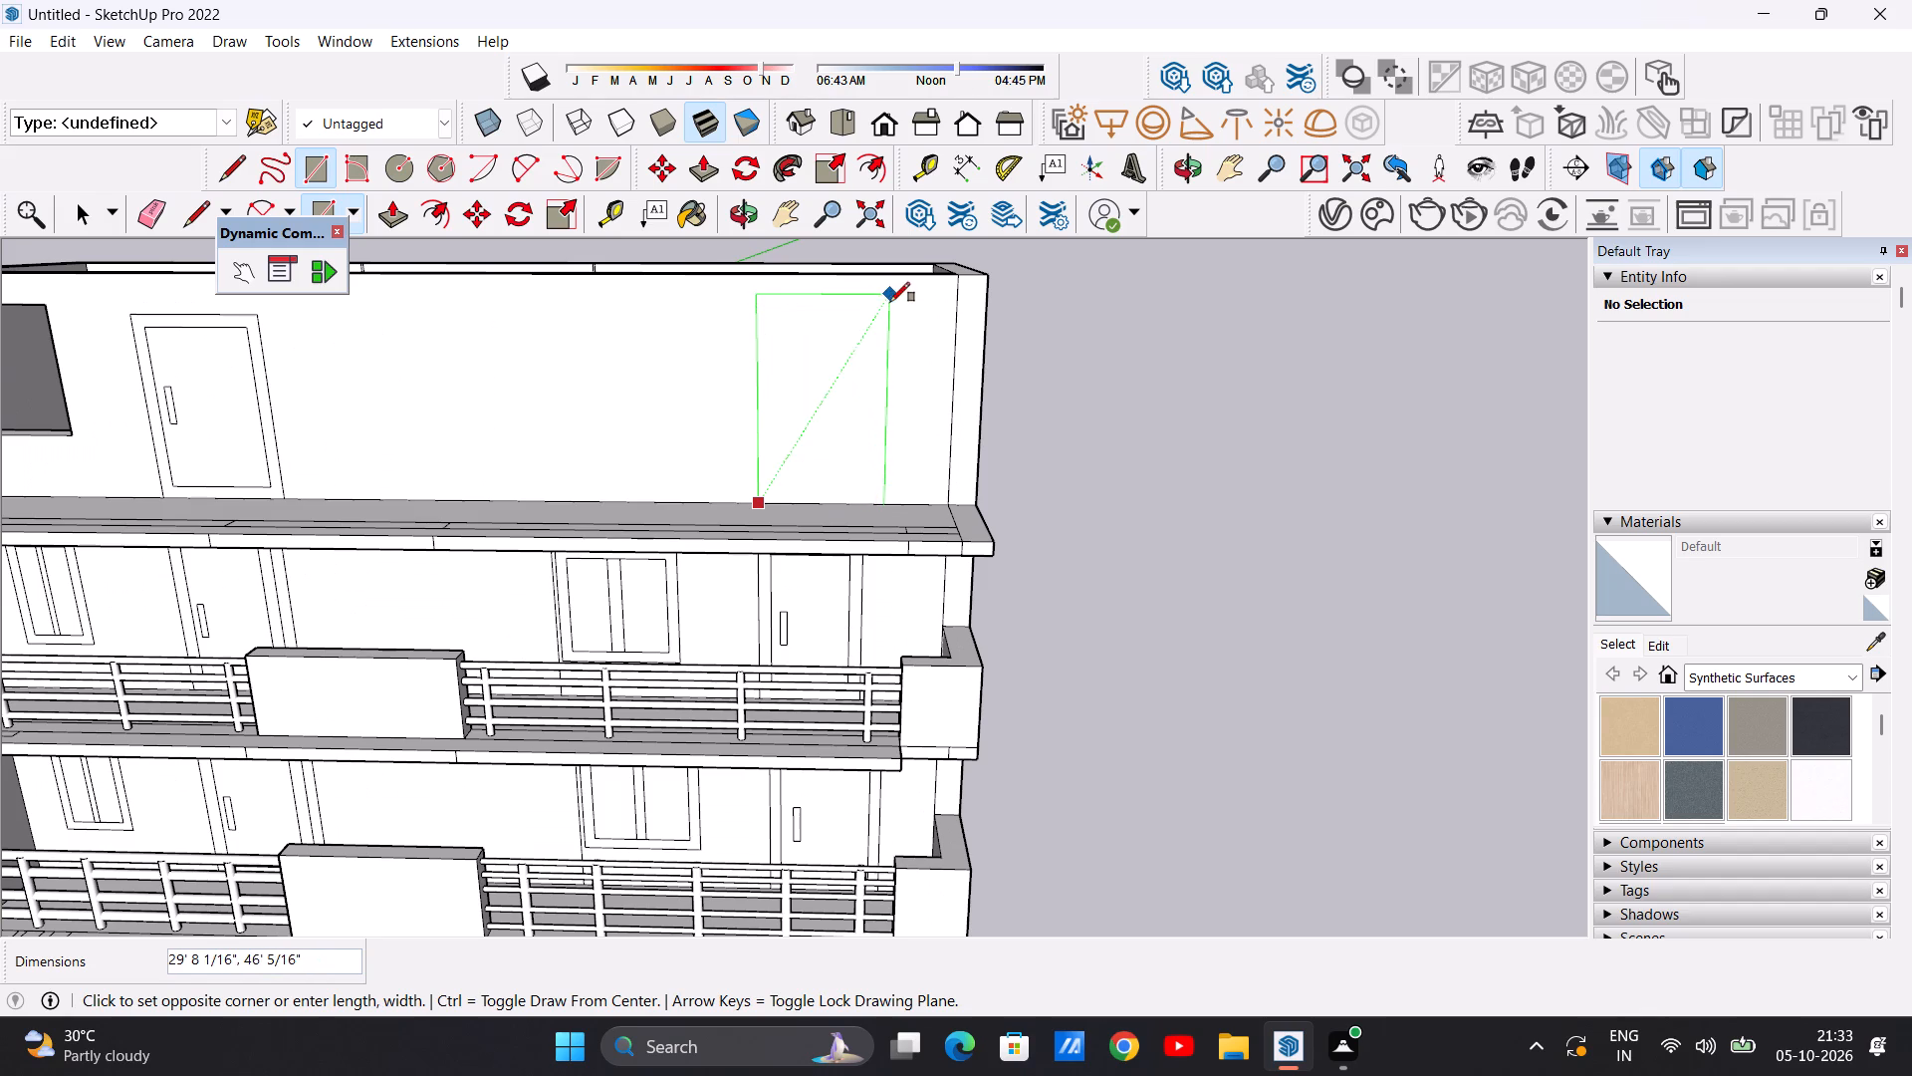
{"action": "left_click", "coordinate": [887, 301]}
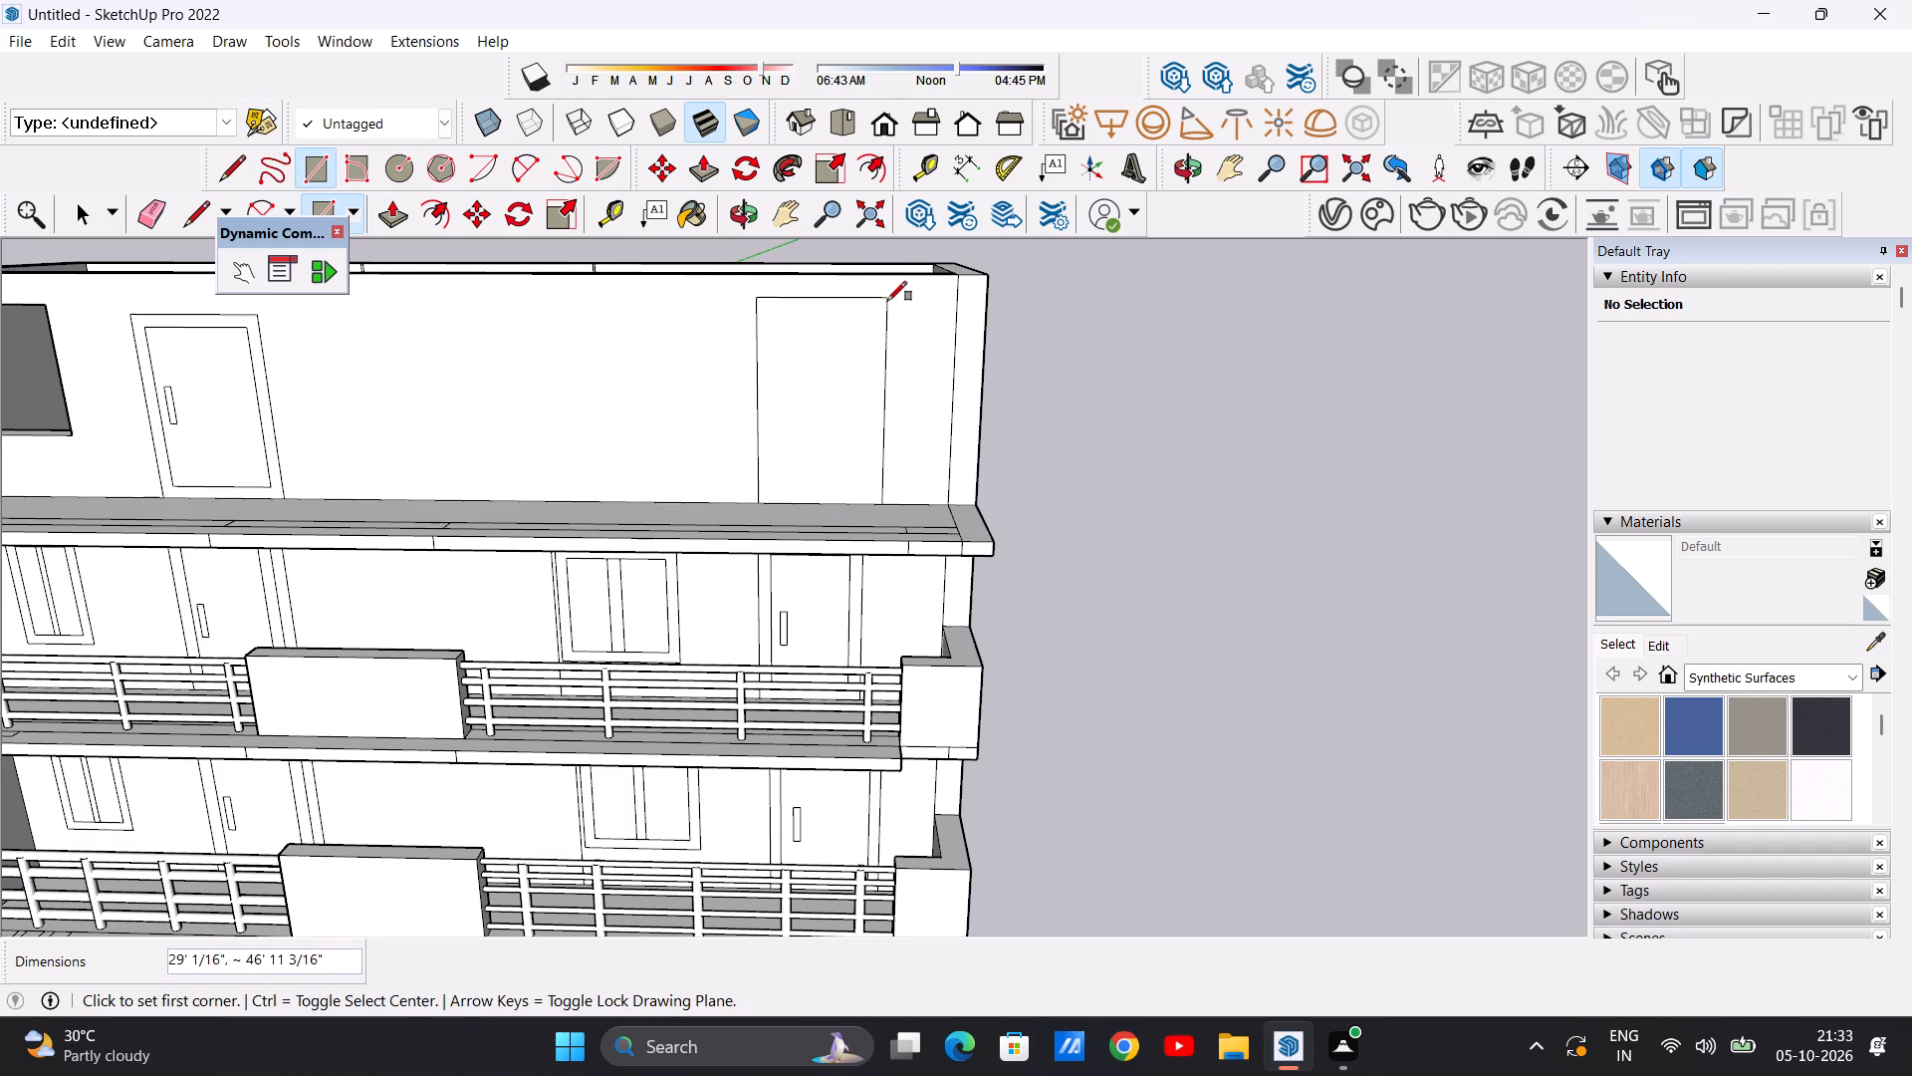
{"action": "key", "text": "space"}
Offset the second top-floor door's outline inward about 3 ft 9 in as a frame.
{"action": "scroll", "coordinate": [758, 513], "scroll_direction": "down", "scroll_amount": 9}
{"action": "scroll", "coordinate": [768, 437], "scroll_direction": "up", "scroll_amount": 8}
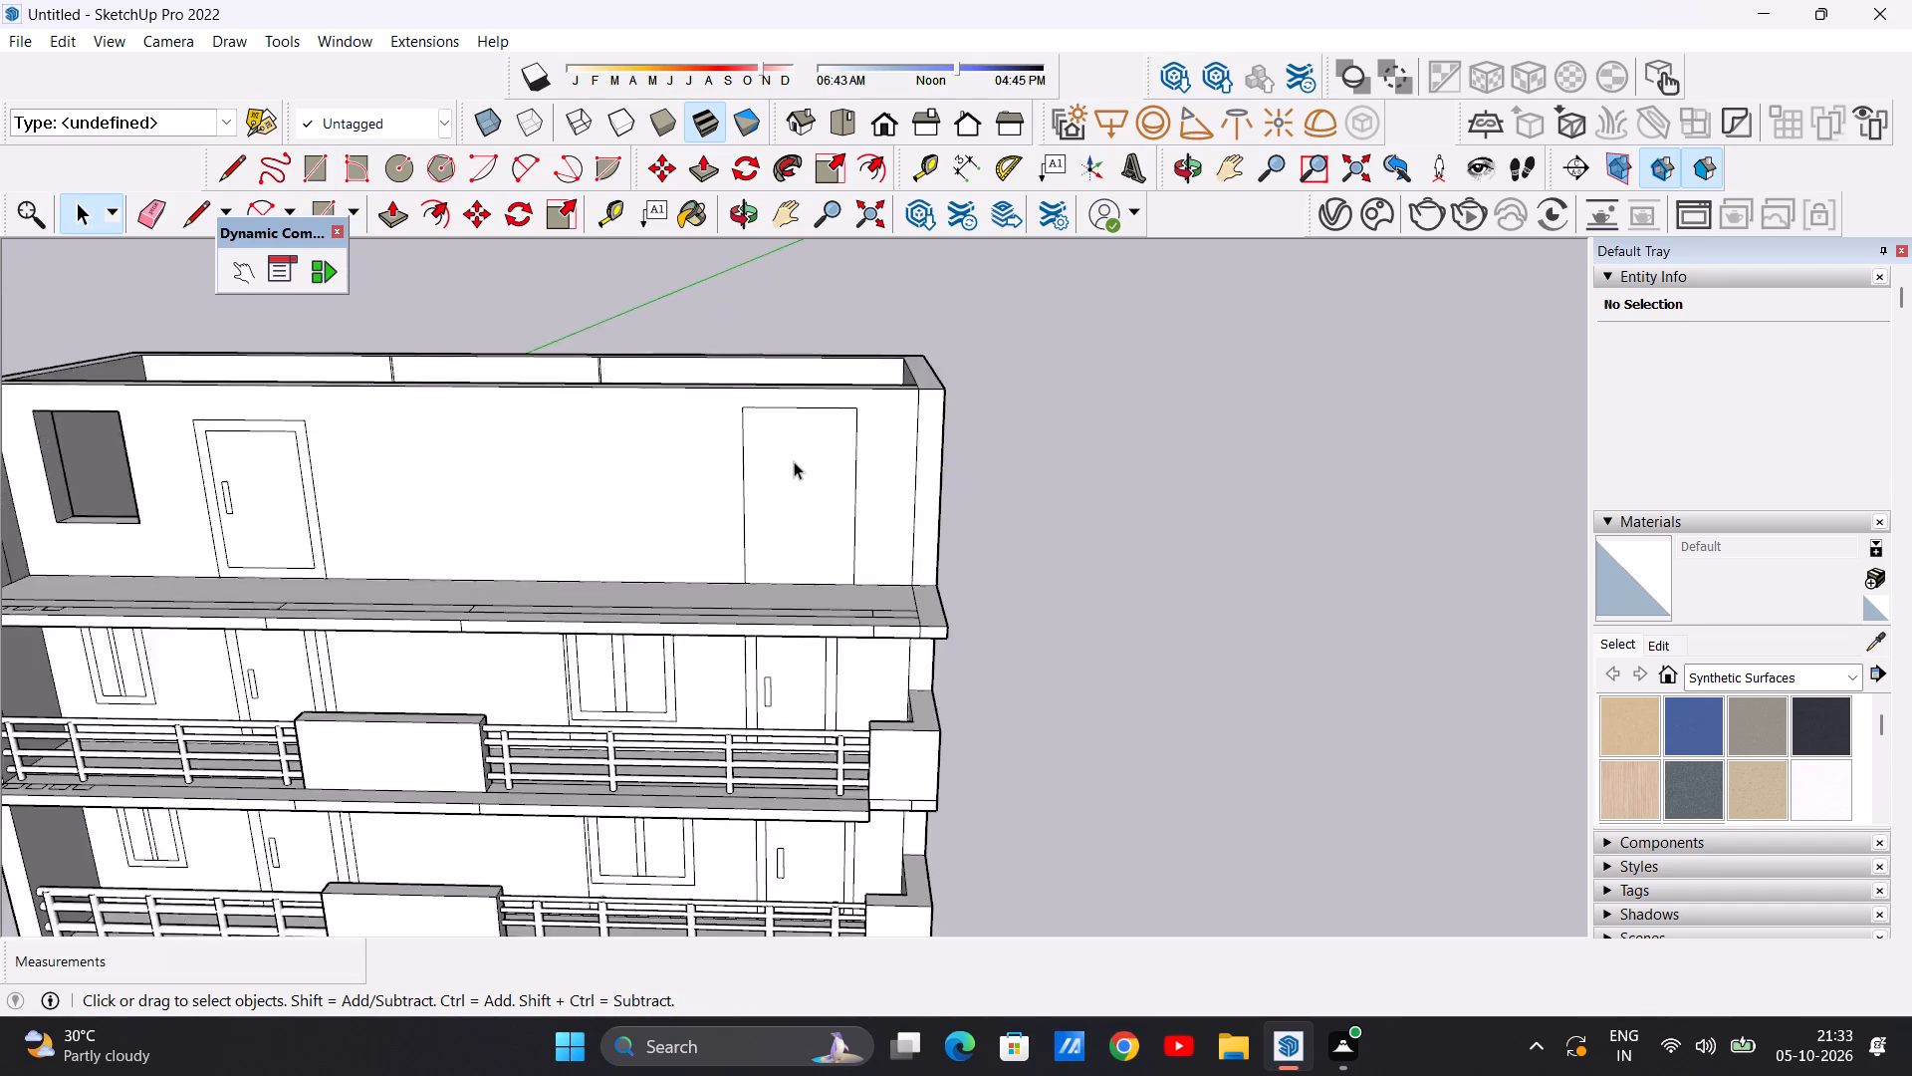
{"action": "scroll", "coordinate": [794, 461], "scroll_direction": "up", "scroll_amount": 3}
{"action": "middle_click_drag", "start_coordinate": [787, 518], "coordinate": [778, 399]}
{"action": "scroll", "coordinate": [783, 416], "scroll_direction": "down", "scroll_amount": 8}
{"action": "scroll", "coordinate": [817, 438], "scroll_direction": "up", "scroll_amount": 7}
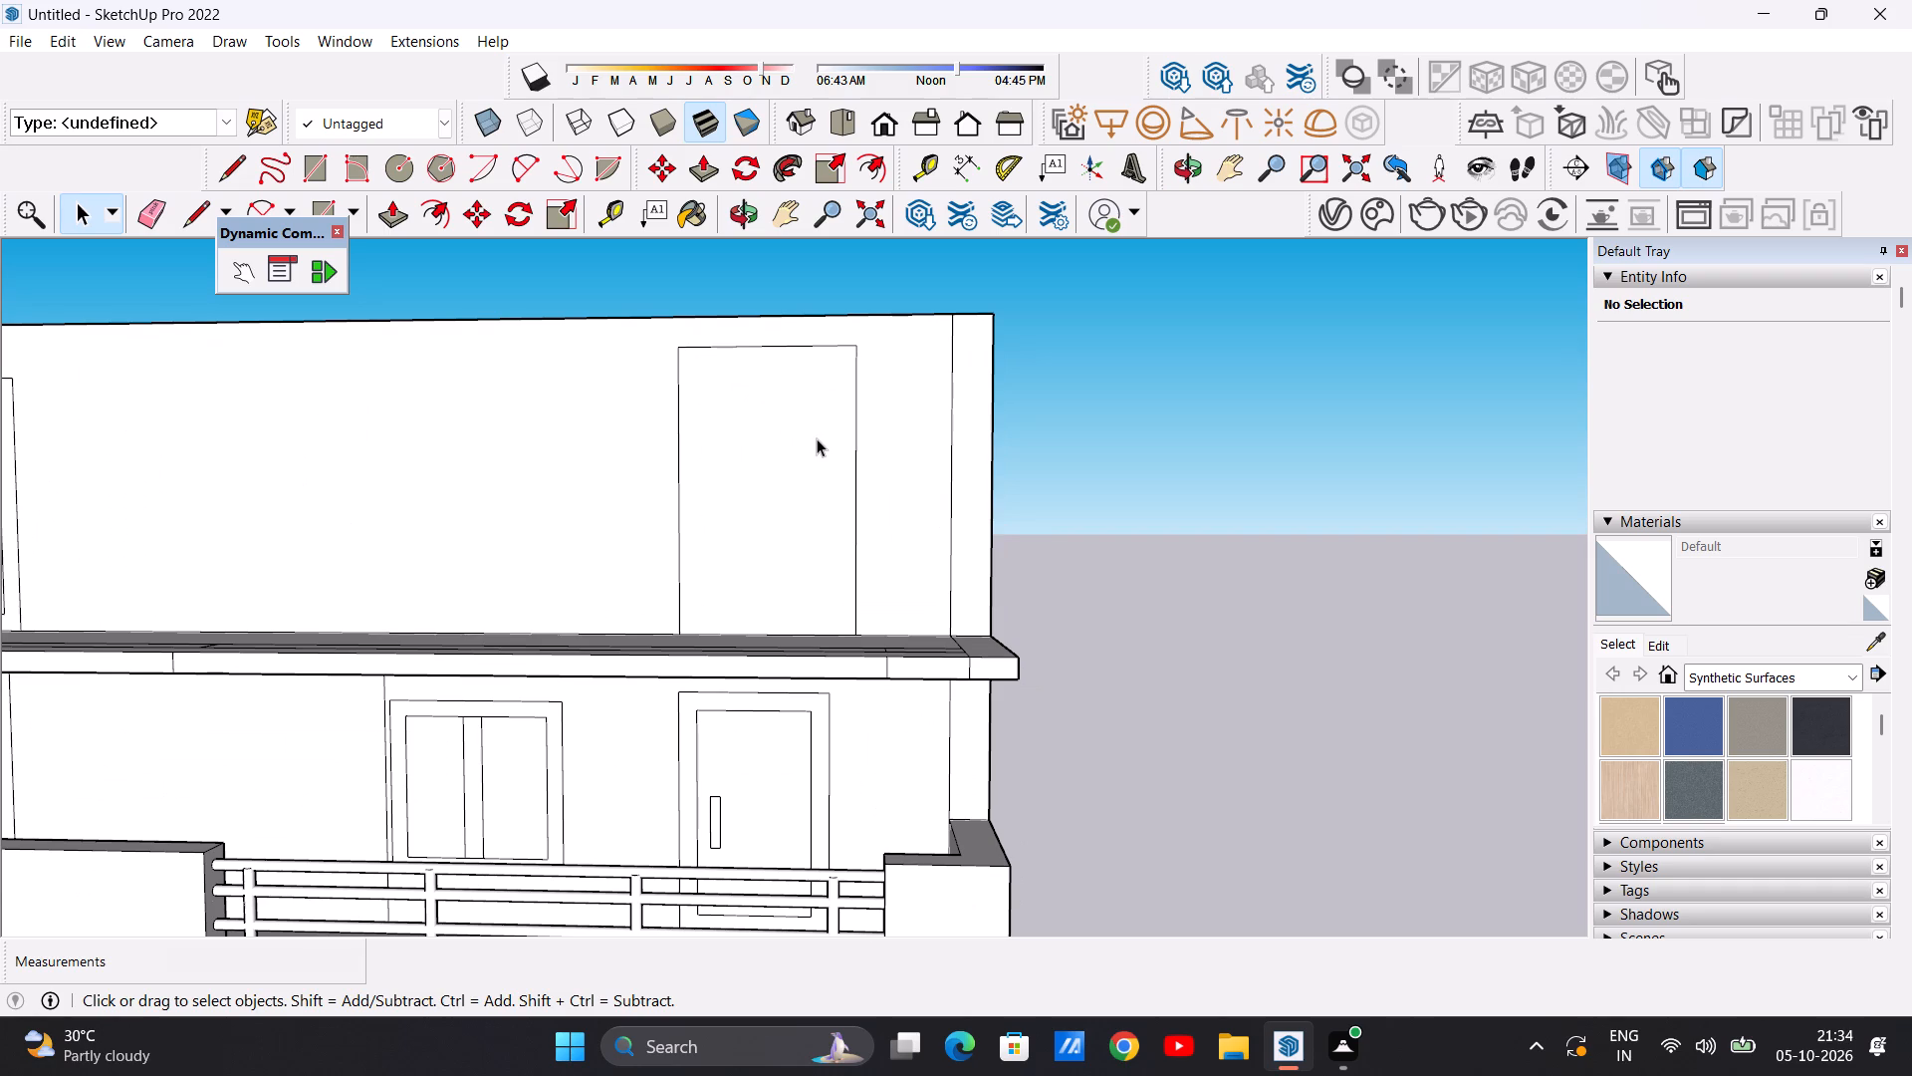
{"action": "type", "text": "OF"}
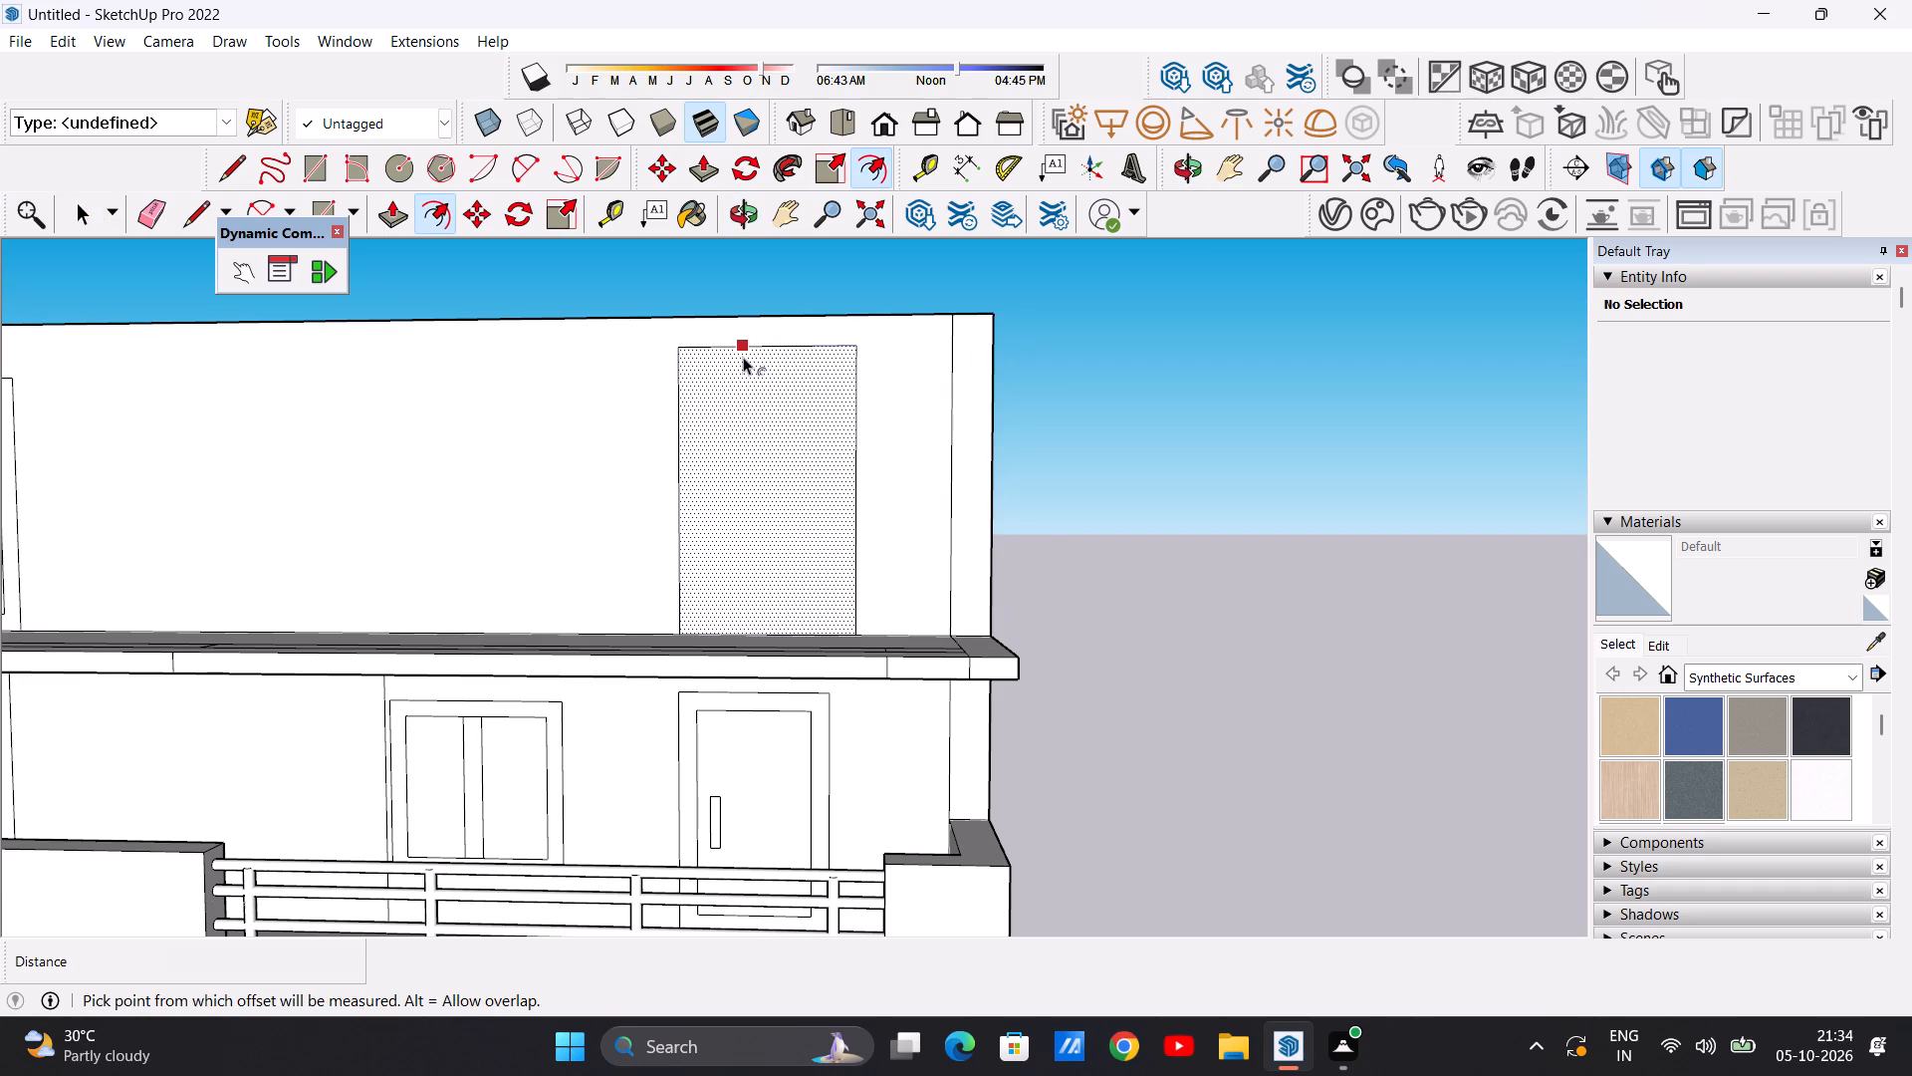
{"action": "left_click", "coordinate": [743, 357]}
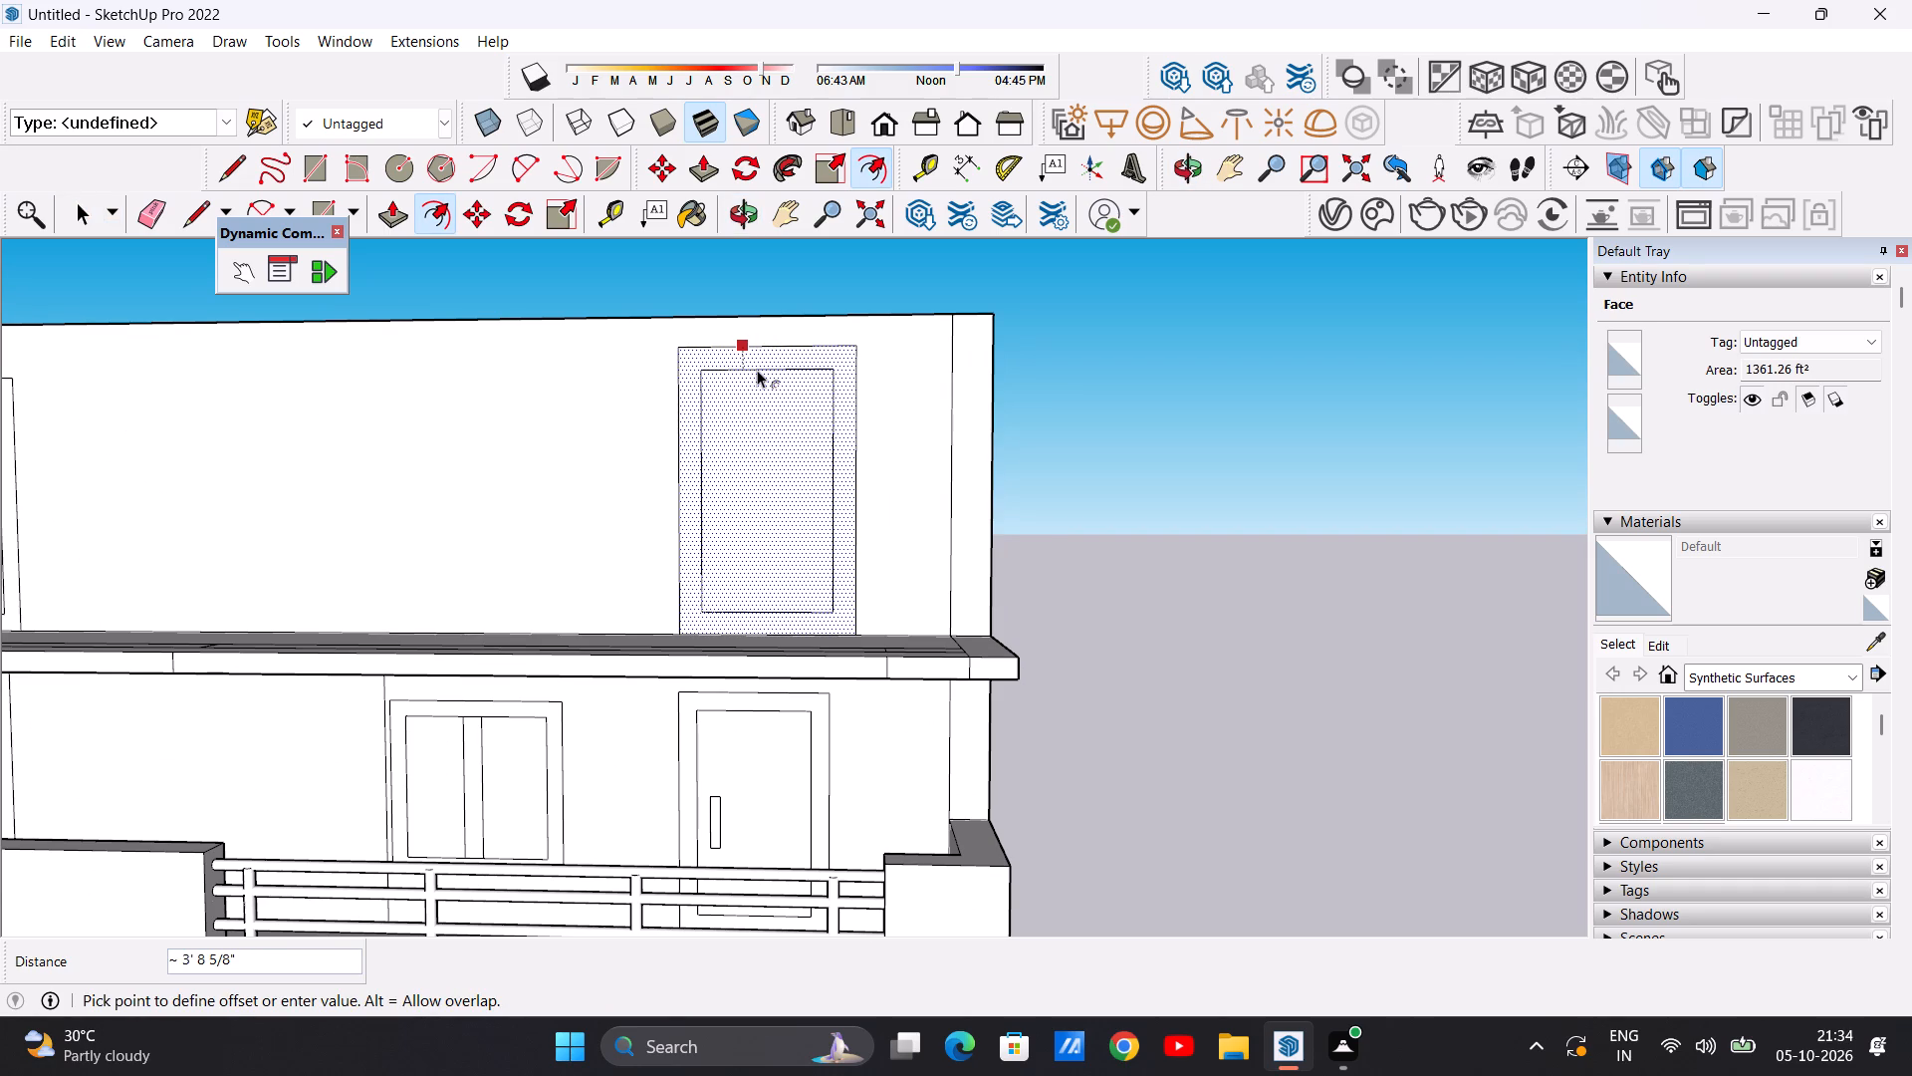
{"action": "left_click", "coordinate": [757, 370]}
{"action": "key", "text": "space"}
{"action": "scroll", "coordinate": [821, 577], "scroll_direction": "down", "scroll_amount": 12}
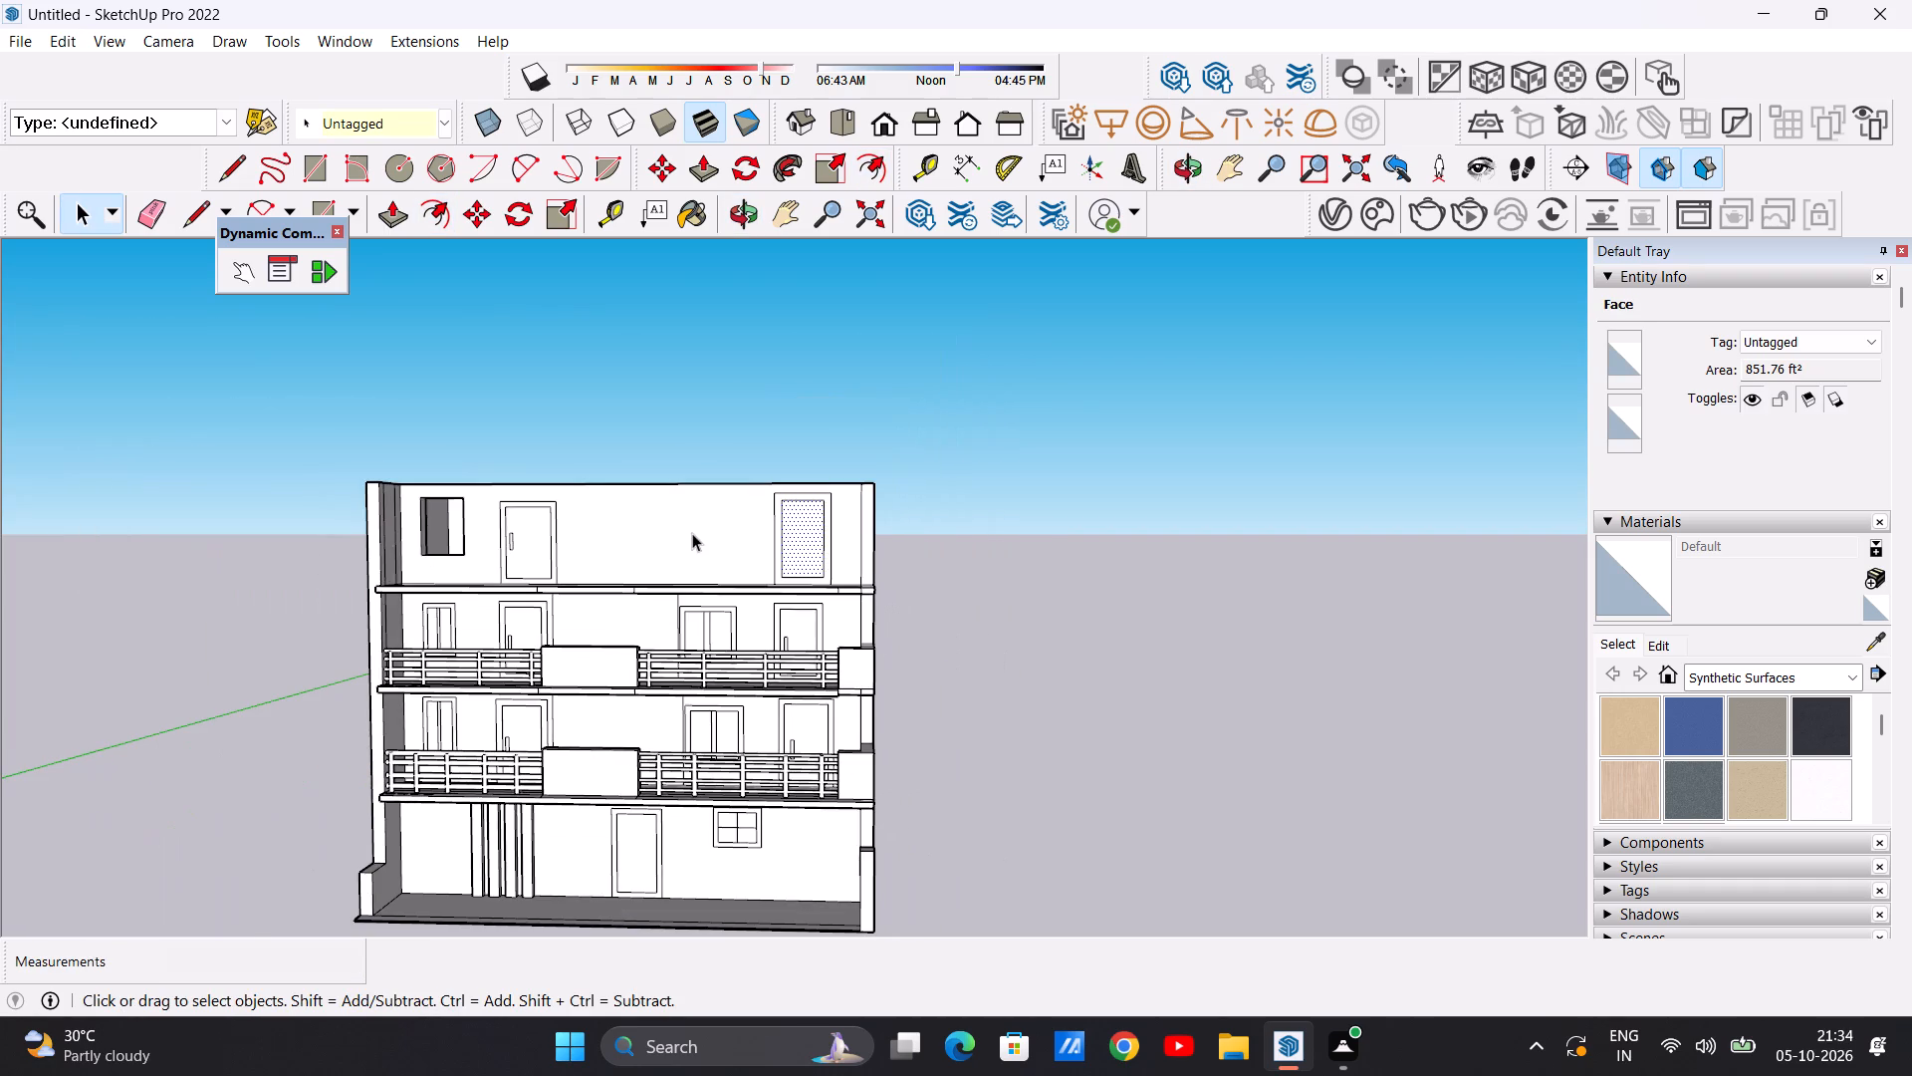
{"action": "scroll", "coordinate": [686, 528], "scroll_direction": "up", "scroll_amount": 3}
{"action": "left_click", "coordinate": [781, 371]}
Draw a window rectangle about 28 ft 9 in wide and 30 ft 8 in high on the top-floor wall, above the double window below.
{"action": "scroll", "coordinate": [698, 502], "scroll_direction": "up", "scroll_amount": 1}
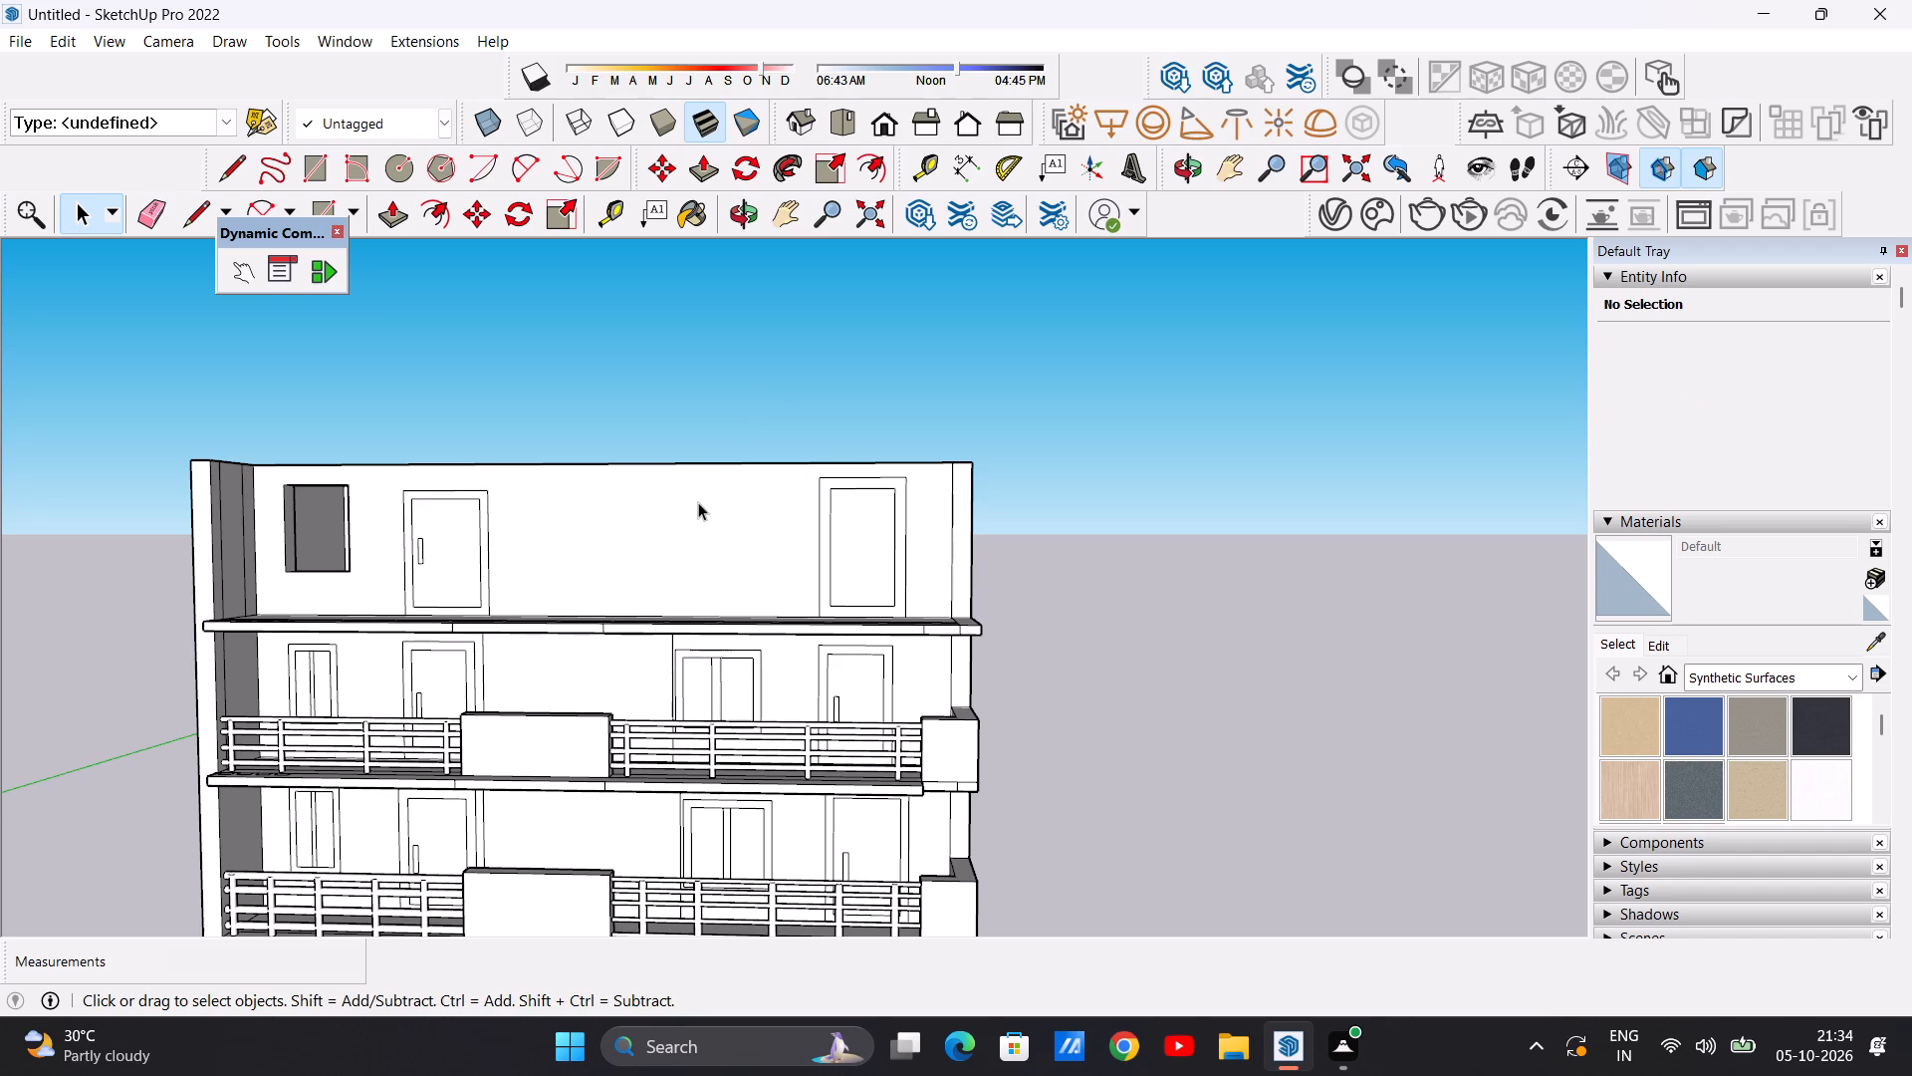
{"action": "key", "text": "r"}
{"action": "scroll", "coordinate": [681, 525], "scroll_direction": "up", "scroll_amount": 2}
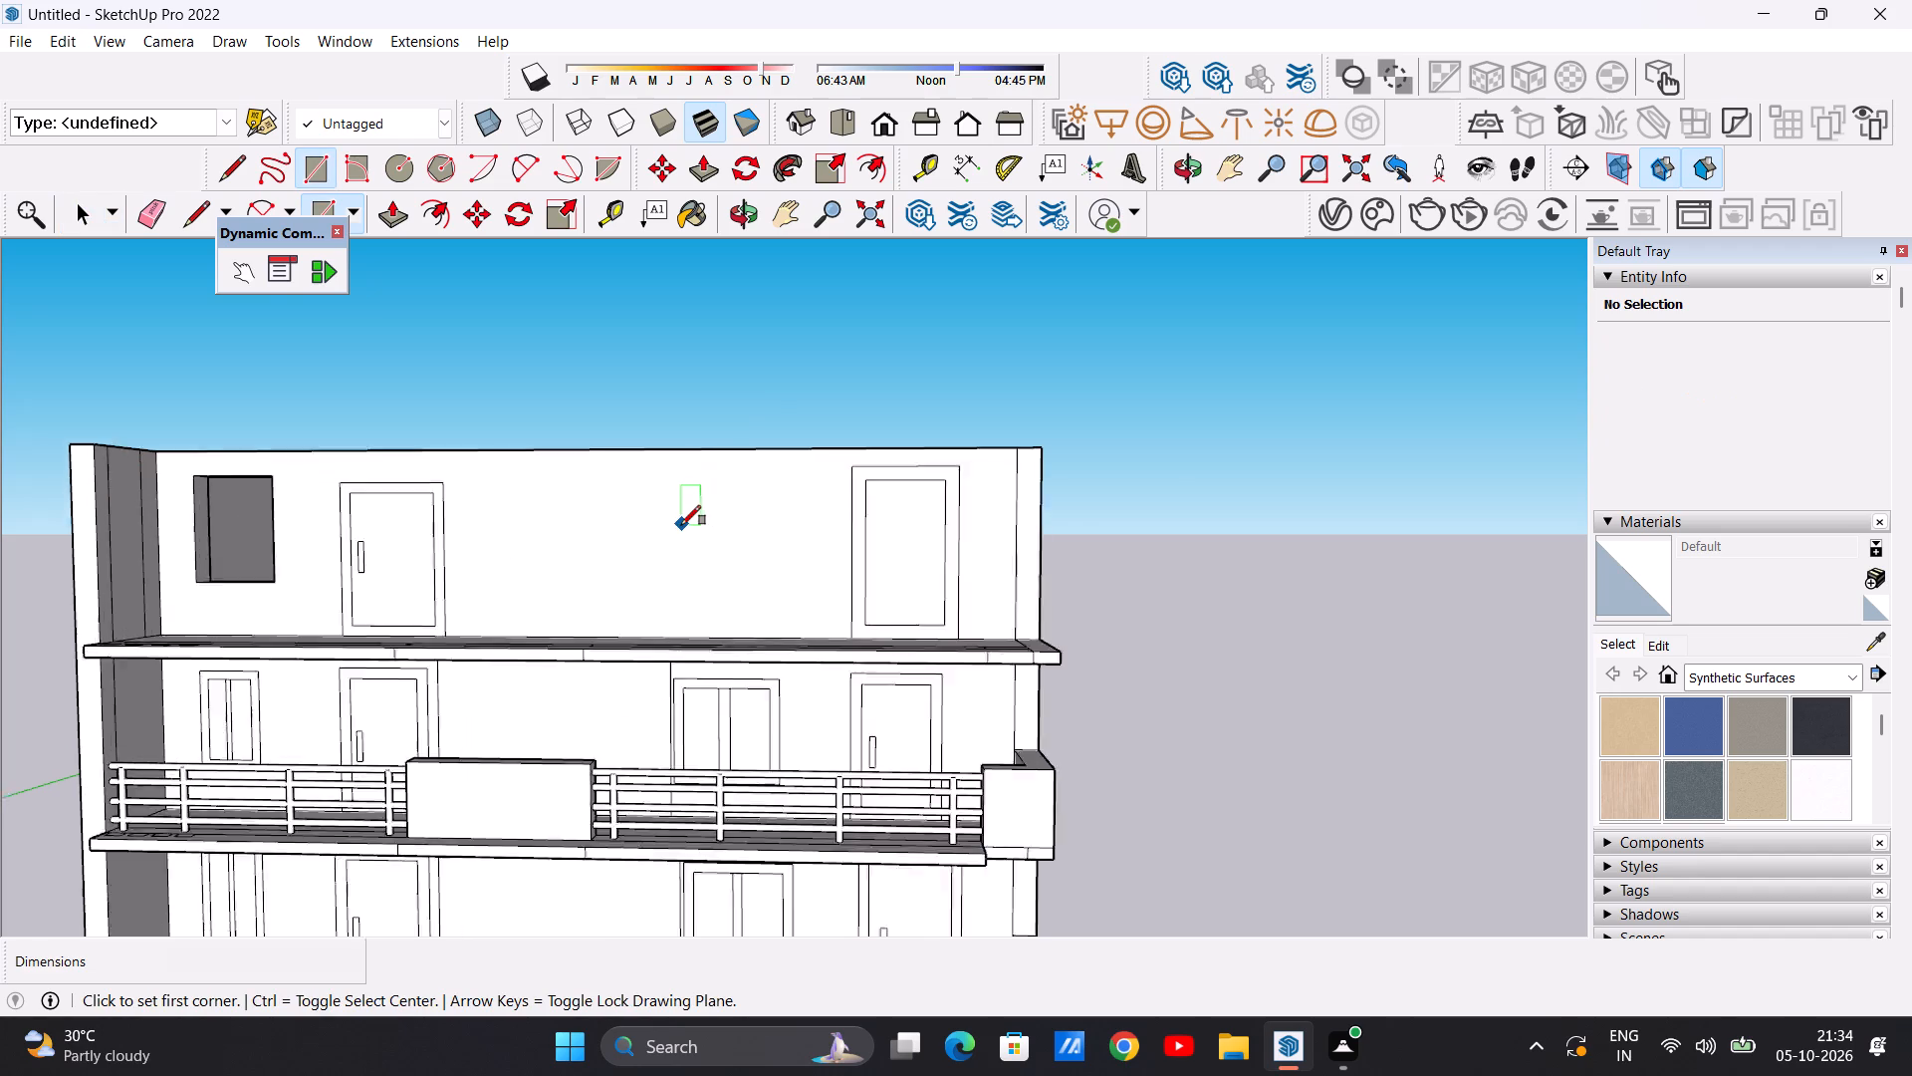
{"action": "scroll", "coordinate": [681, 525], "scroll_direction": "up", "scroll_amount": 4}
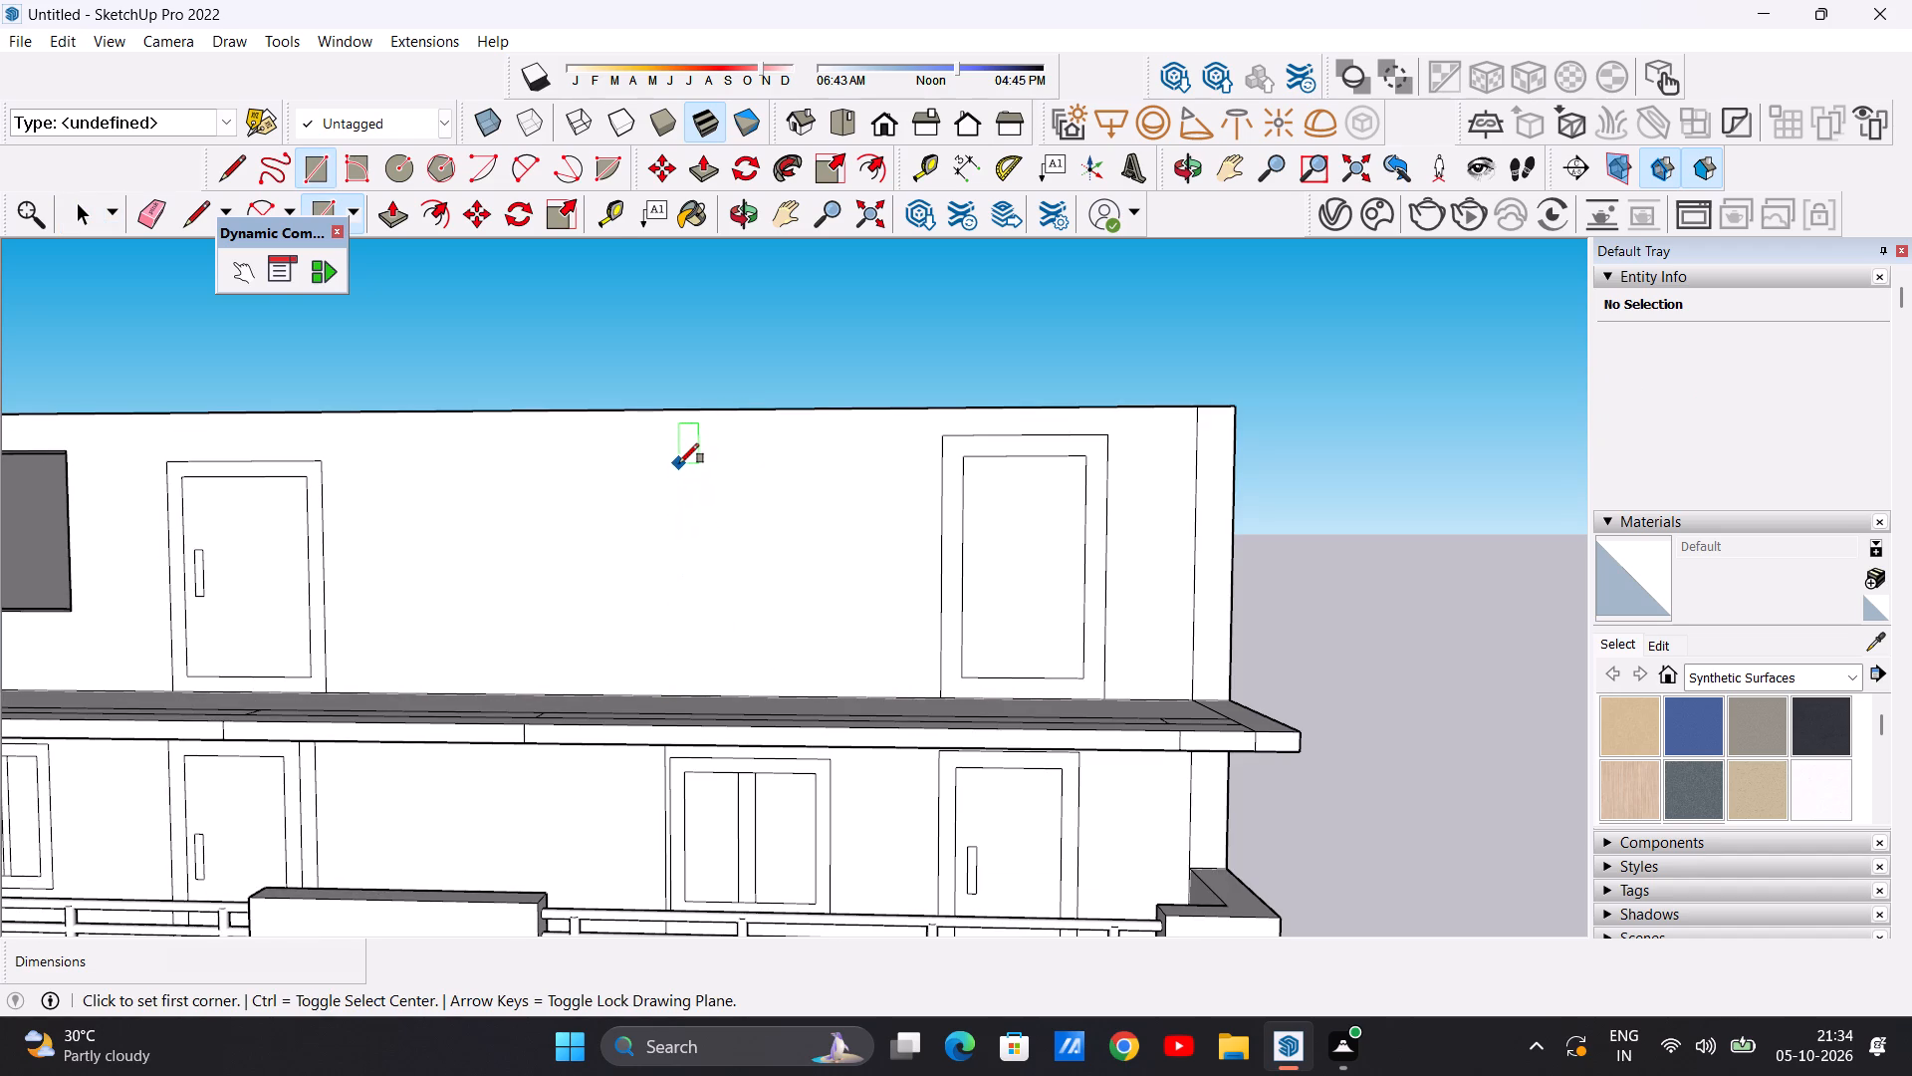
{"action": "left_click", "coordinate": [681, 460]}
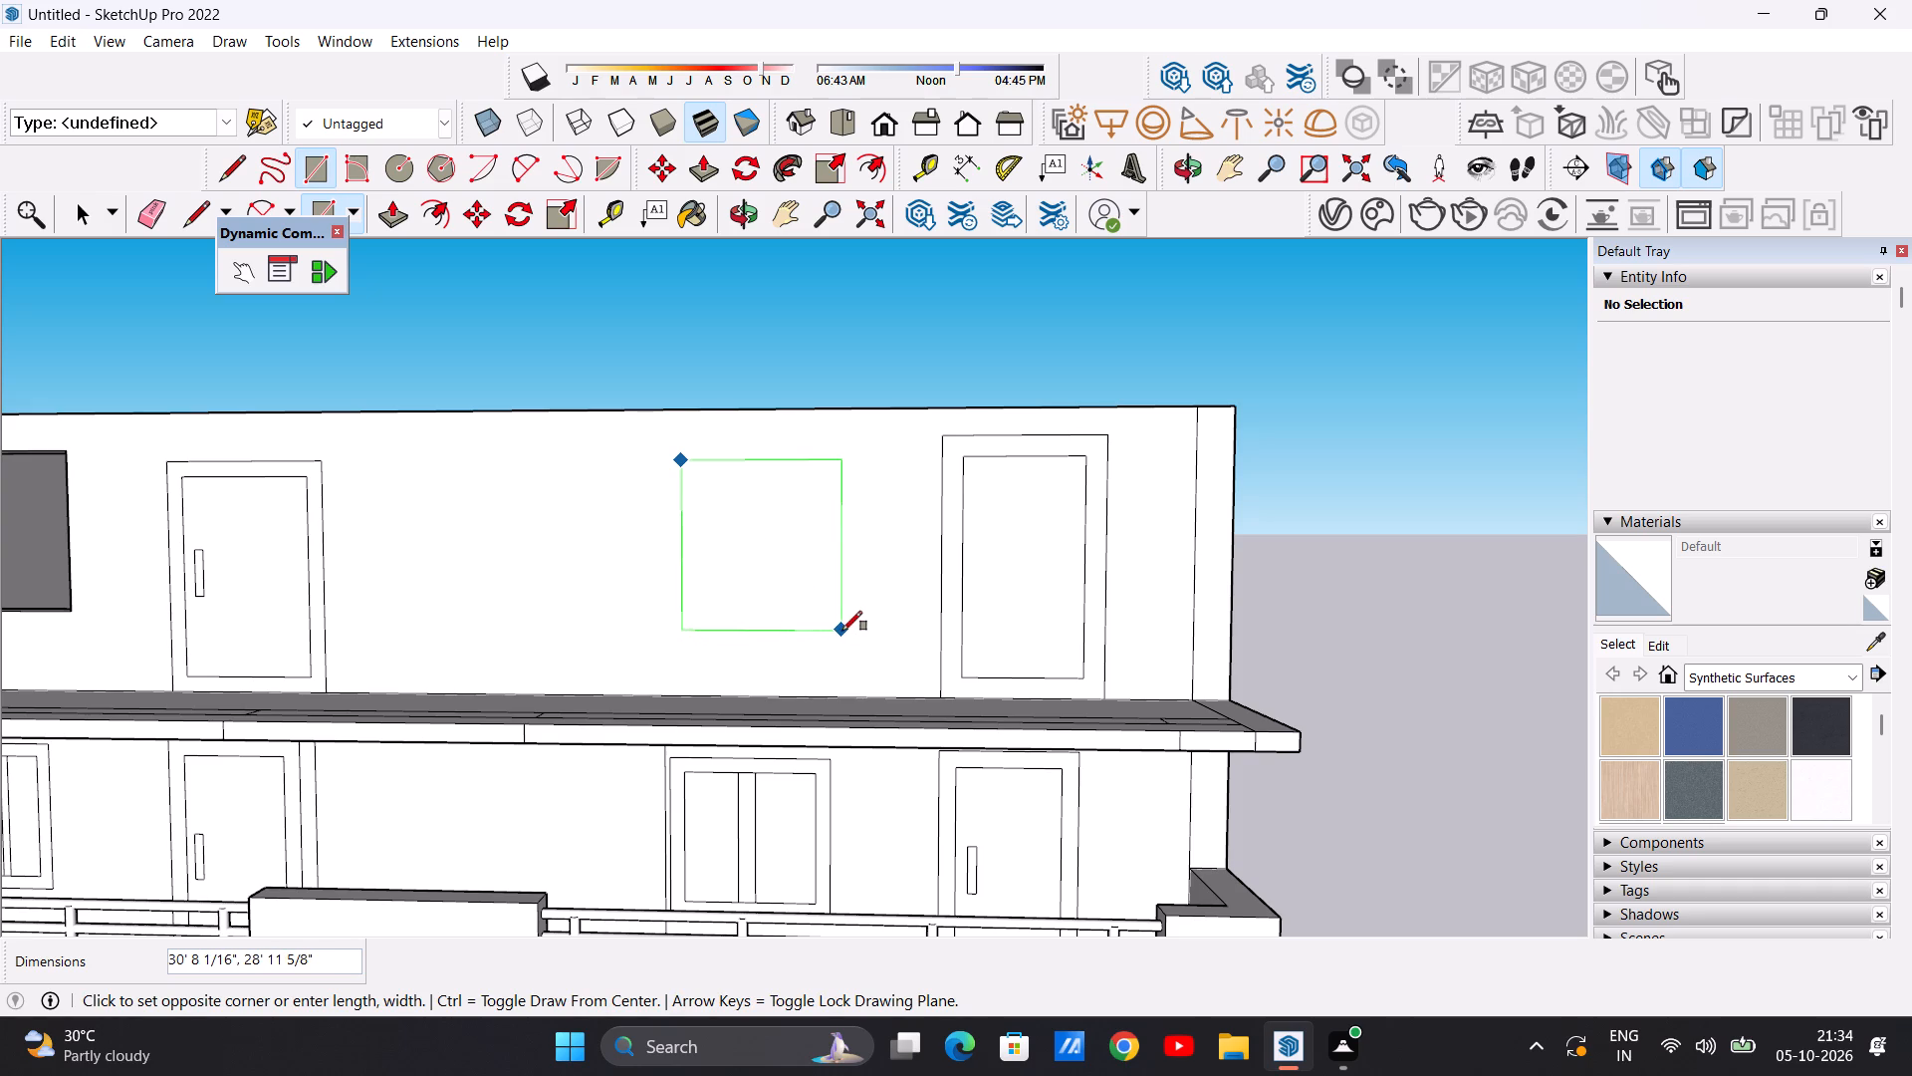
{"action": "left_click", "coordinate": [840, 631]}
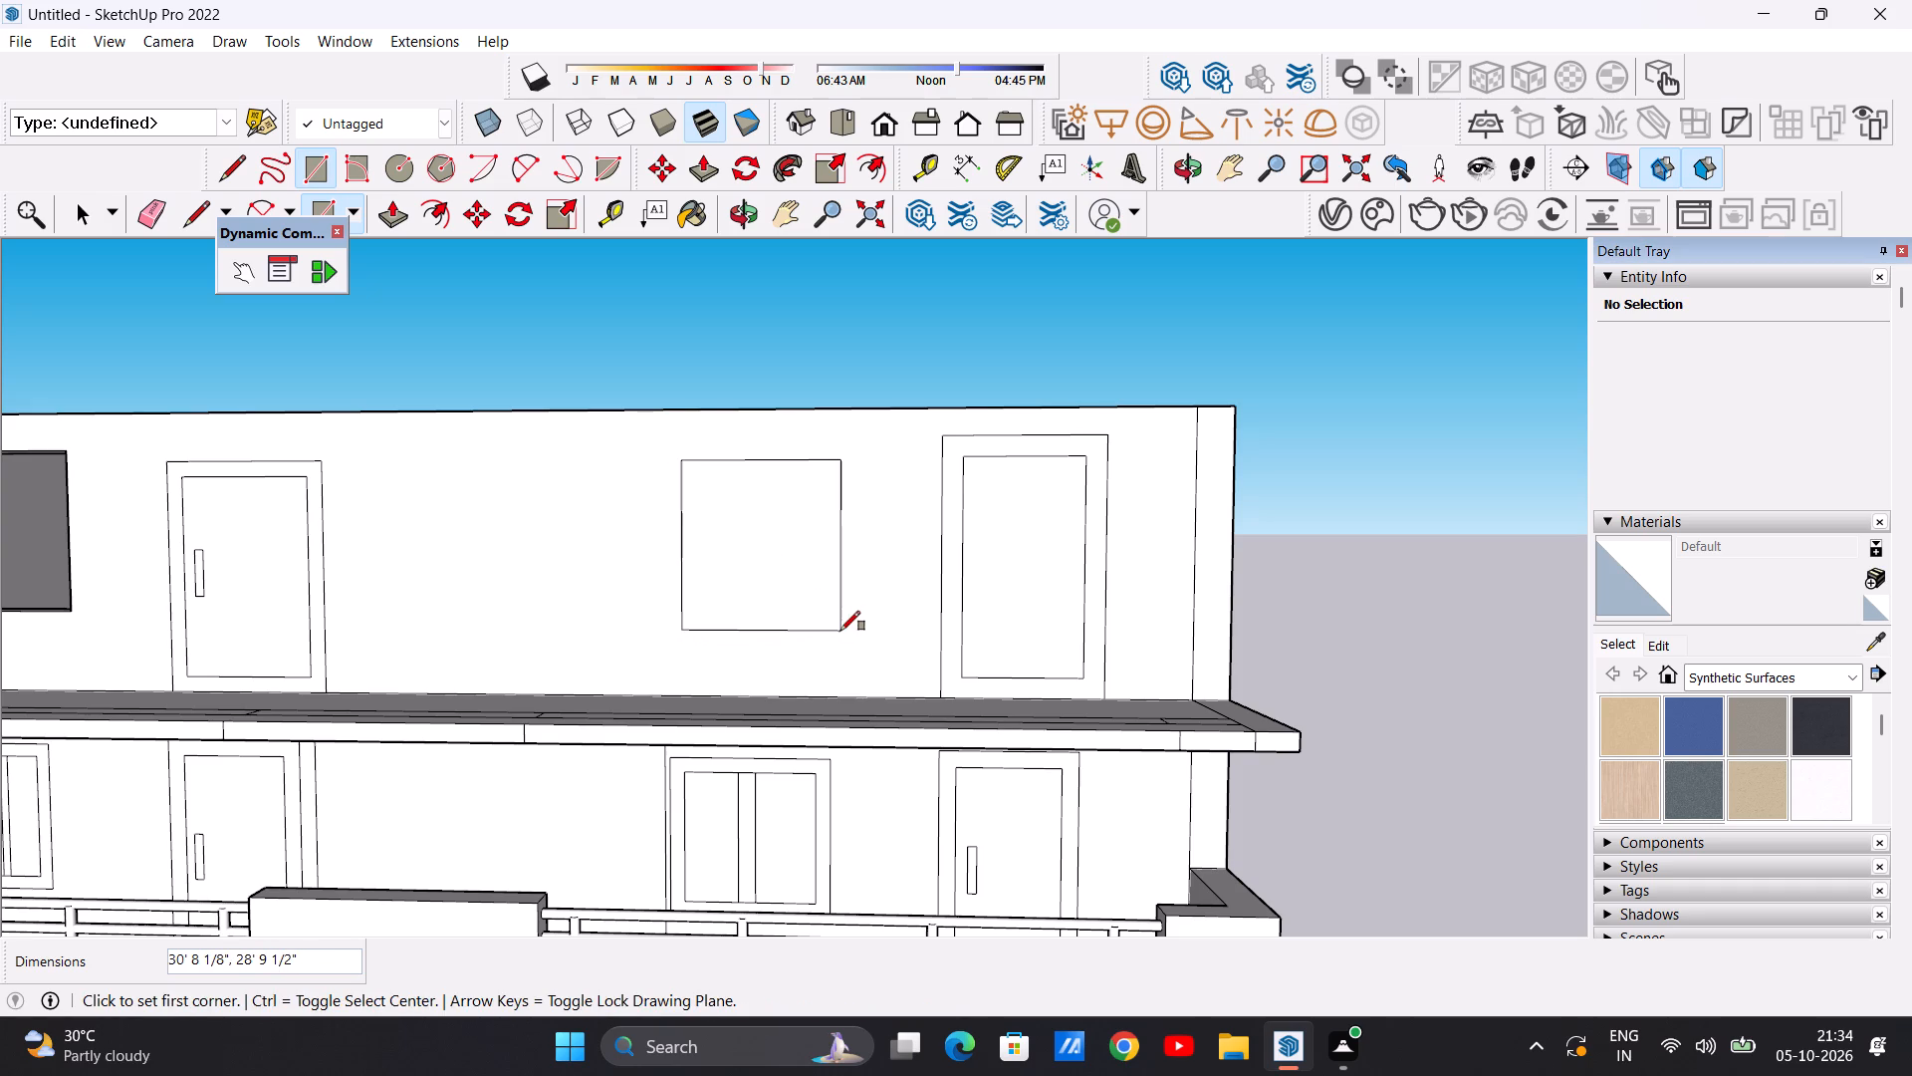
{"action": "key", "text": "space"}
Offset the new top-floor window's outline inward about 3 ft 6 in as a frame.
{"action": "scroll", "coordinate": [795, 627], "scroll_direction": "down", "scroll_amount": 1}
{"action": "type", "text": "OF"}
{"action": "scroll", "coordinate": [761, 500], "scroll_direction": "up", "scroll_amount": 4}
{"action": "left_click", "coordinate": [756, 472]}
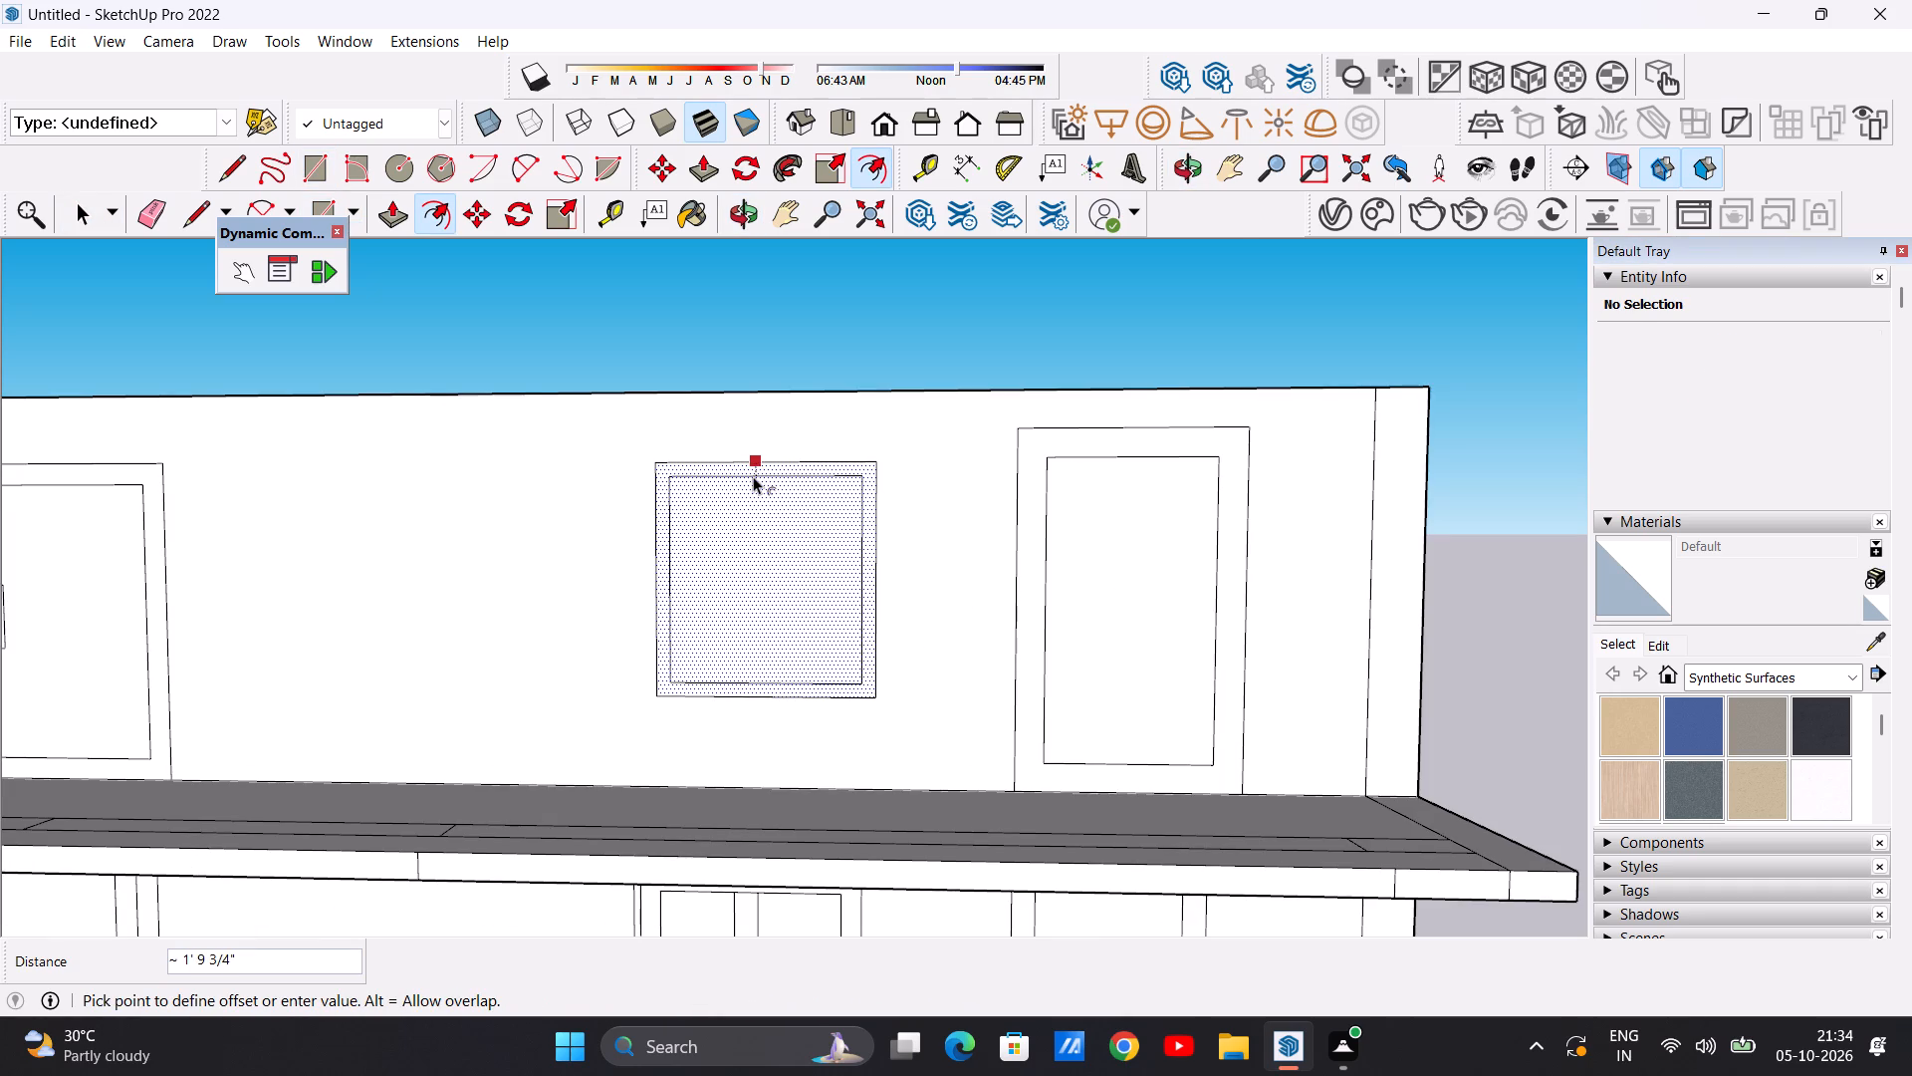
{"action": "left_click", "coordinate": [760, 489]}
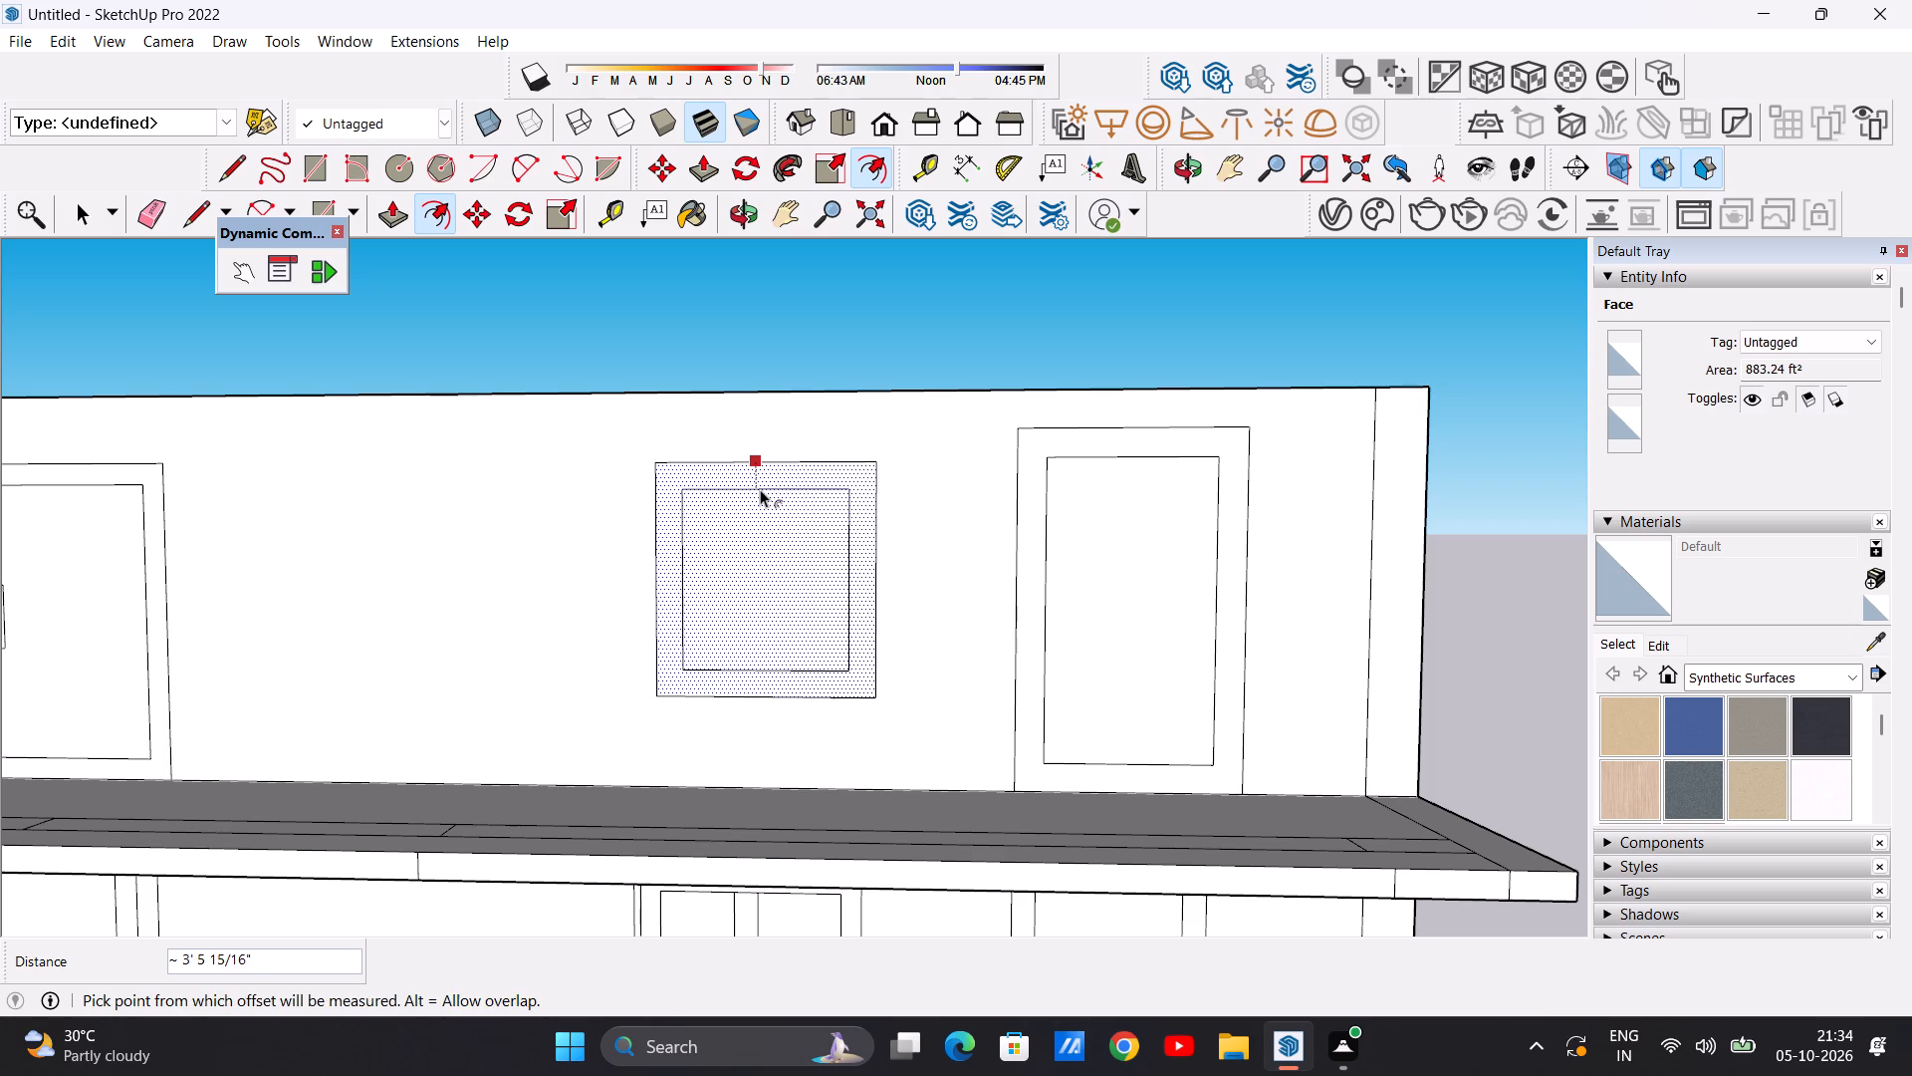
{"action": "key", "text": "space"}
{"action": "scroll", "coordinate": [759, 571], "scroll_direction": "down", "scroll_amount": 5}
{"action": "scroll", "coordinate": [758, 550], "scroll_direction": "up", "scroll_amount": 2}
{"action": "scroll", "coordinate": [758, 550], "scroll_direction": "down", "scroll_amount": 1}
{"action": "scroll", "coordinate": [758, 550], "scroll_direction": "up", "scroll_amount": 1}
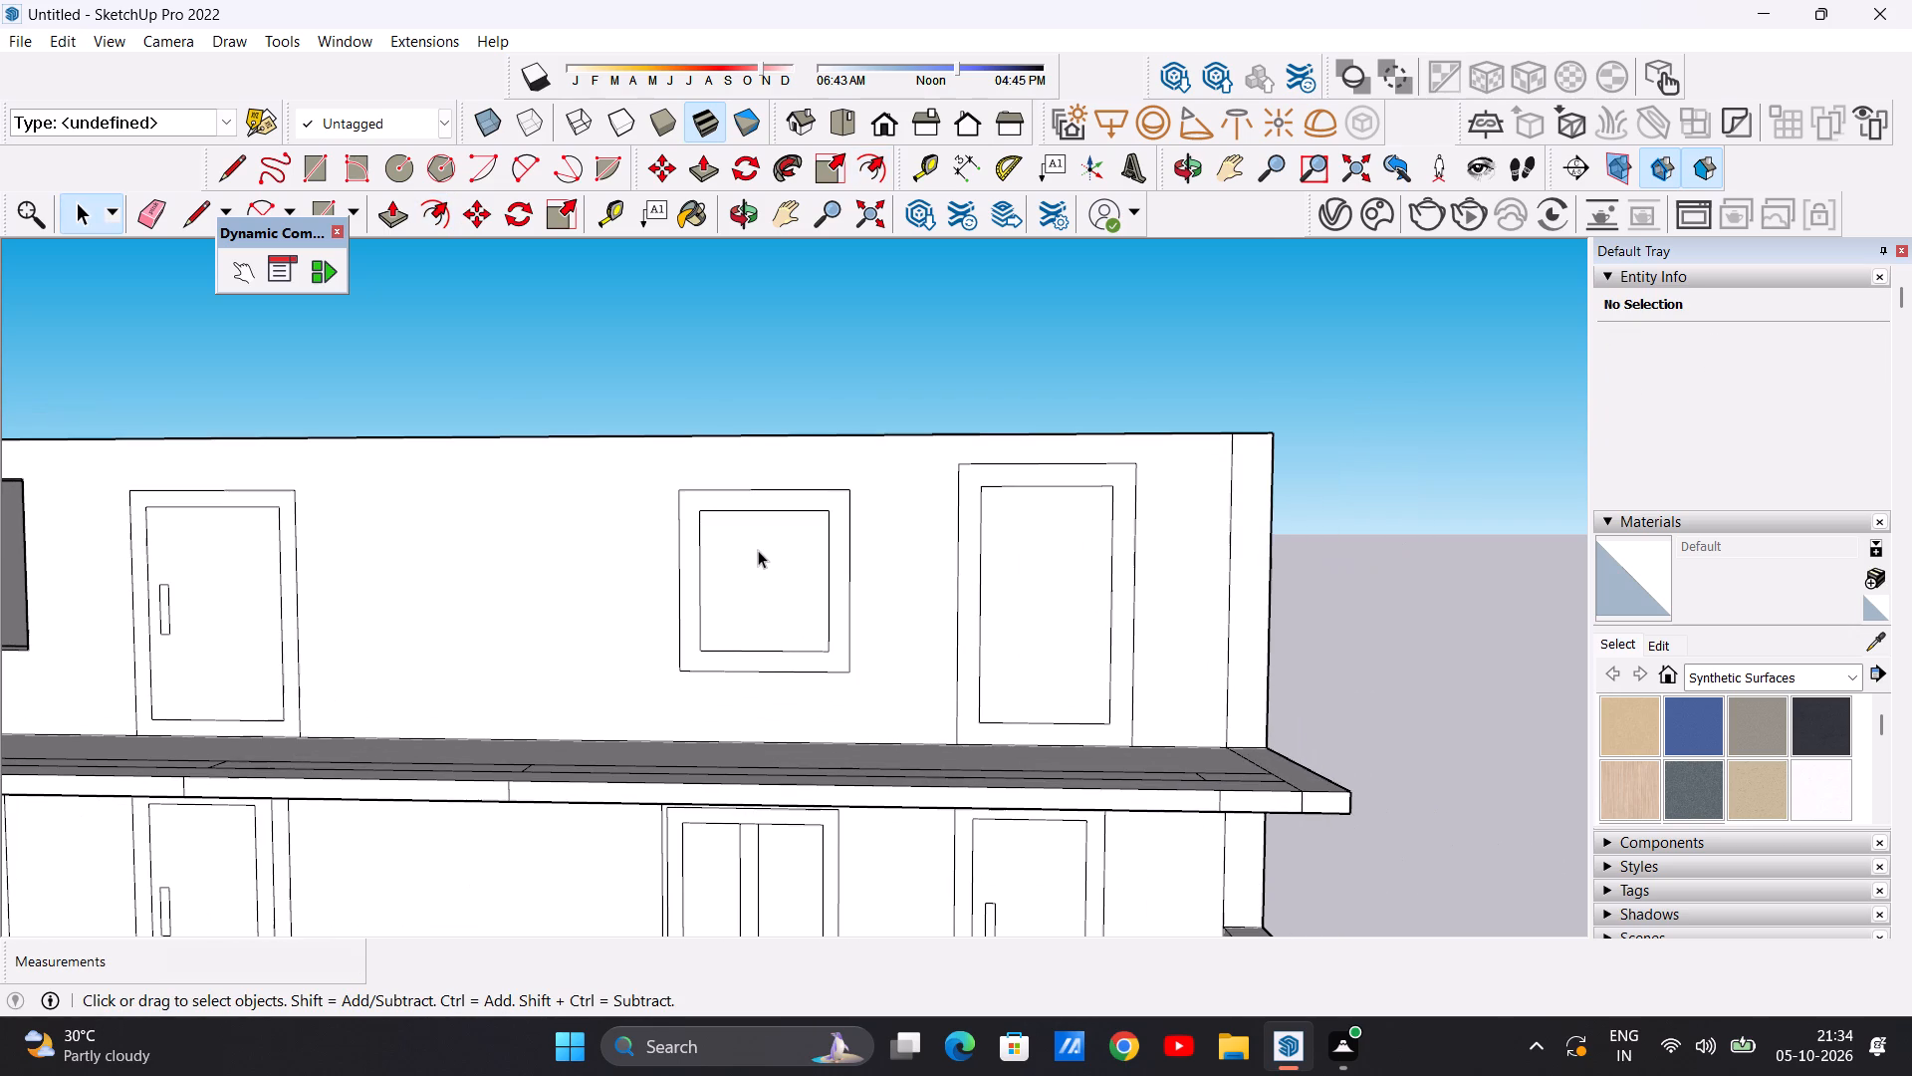
Save the model in the Documents folder as a SketchUp file named KALYA.
{"action": "scroll", "coordinate": [758, 550], "scroll_direction": "up", "scroll_amount": 3}
{"action": "scroll", "coordinate": [796, 558], "scroll_direction": "down", "scroll_amount": 12}
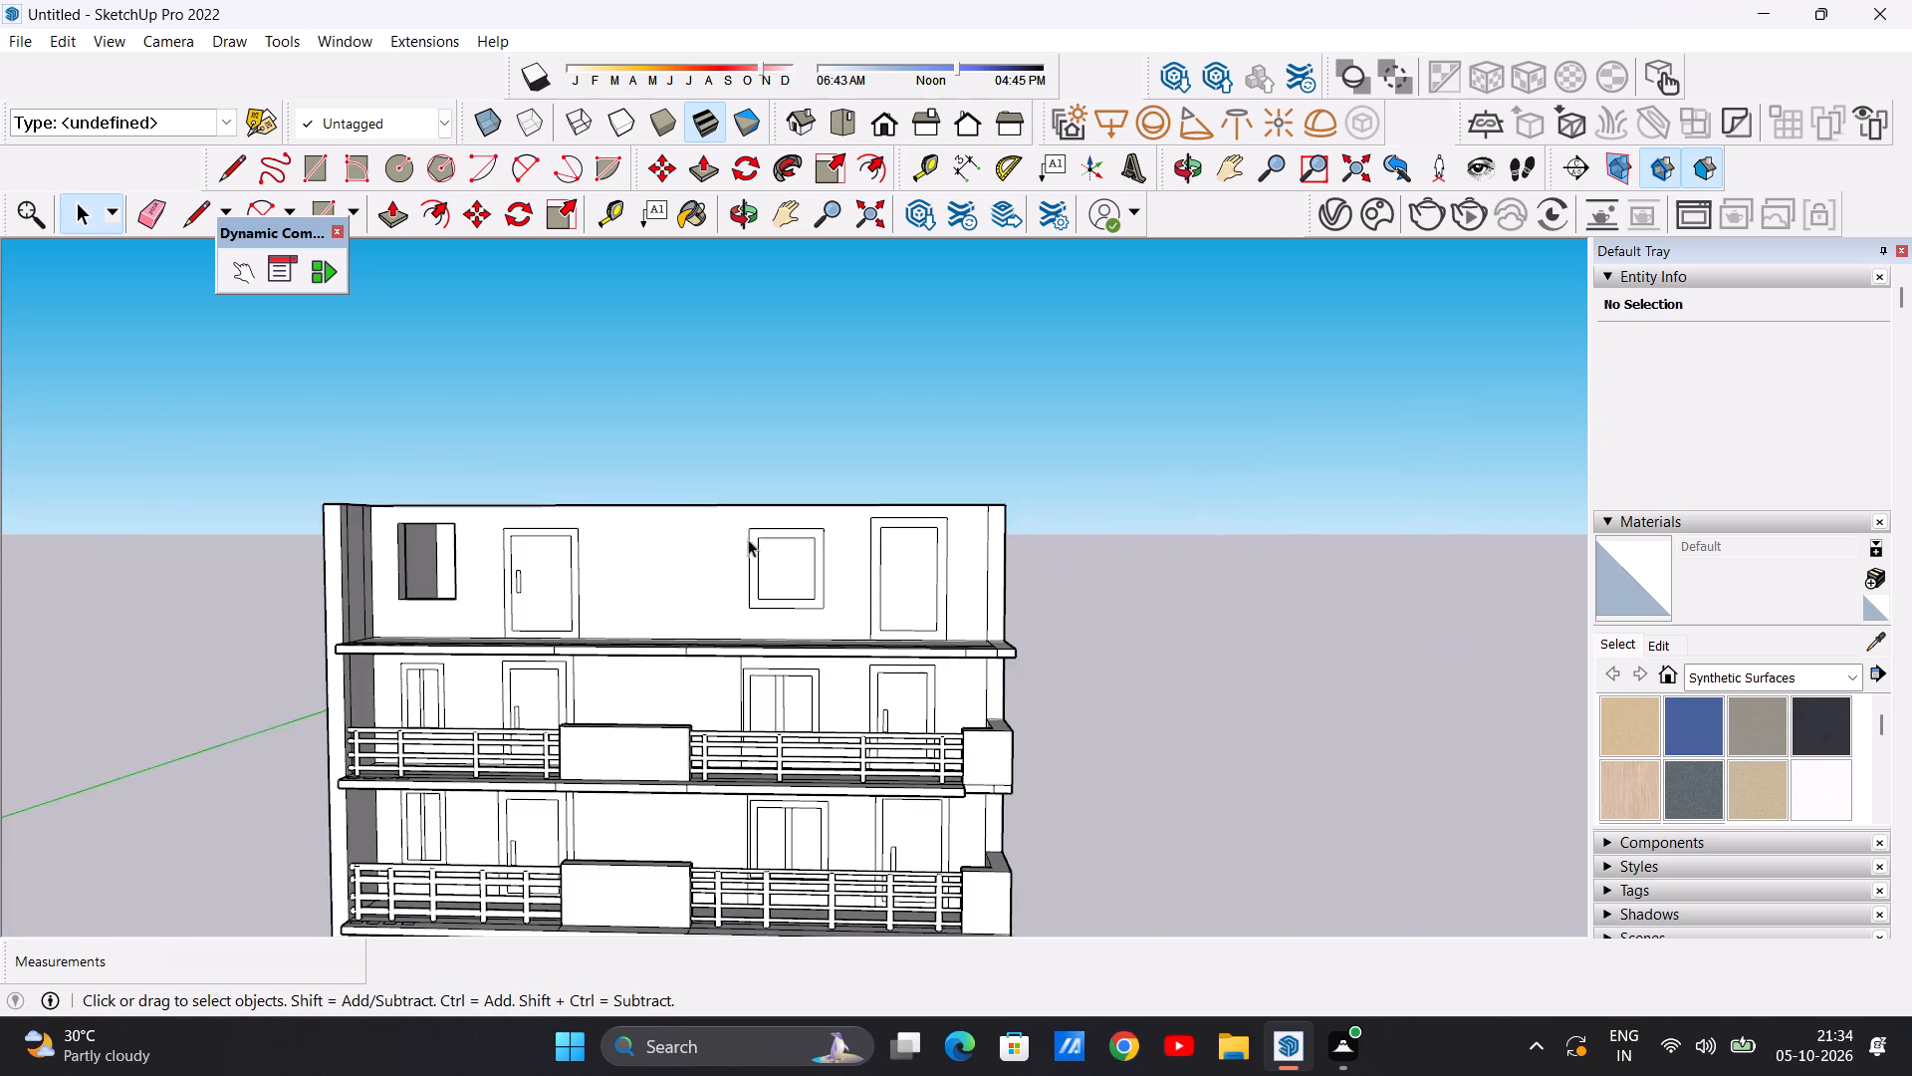
{"action": "scroll", "coordinate": [592, 430], "scroll_direction": "up", "scroll_amount": 6}
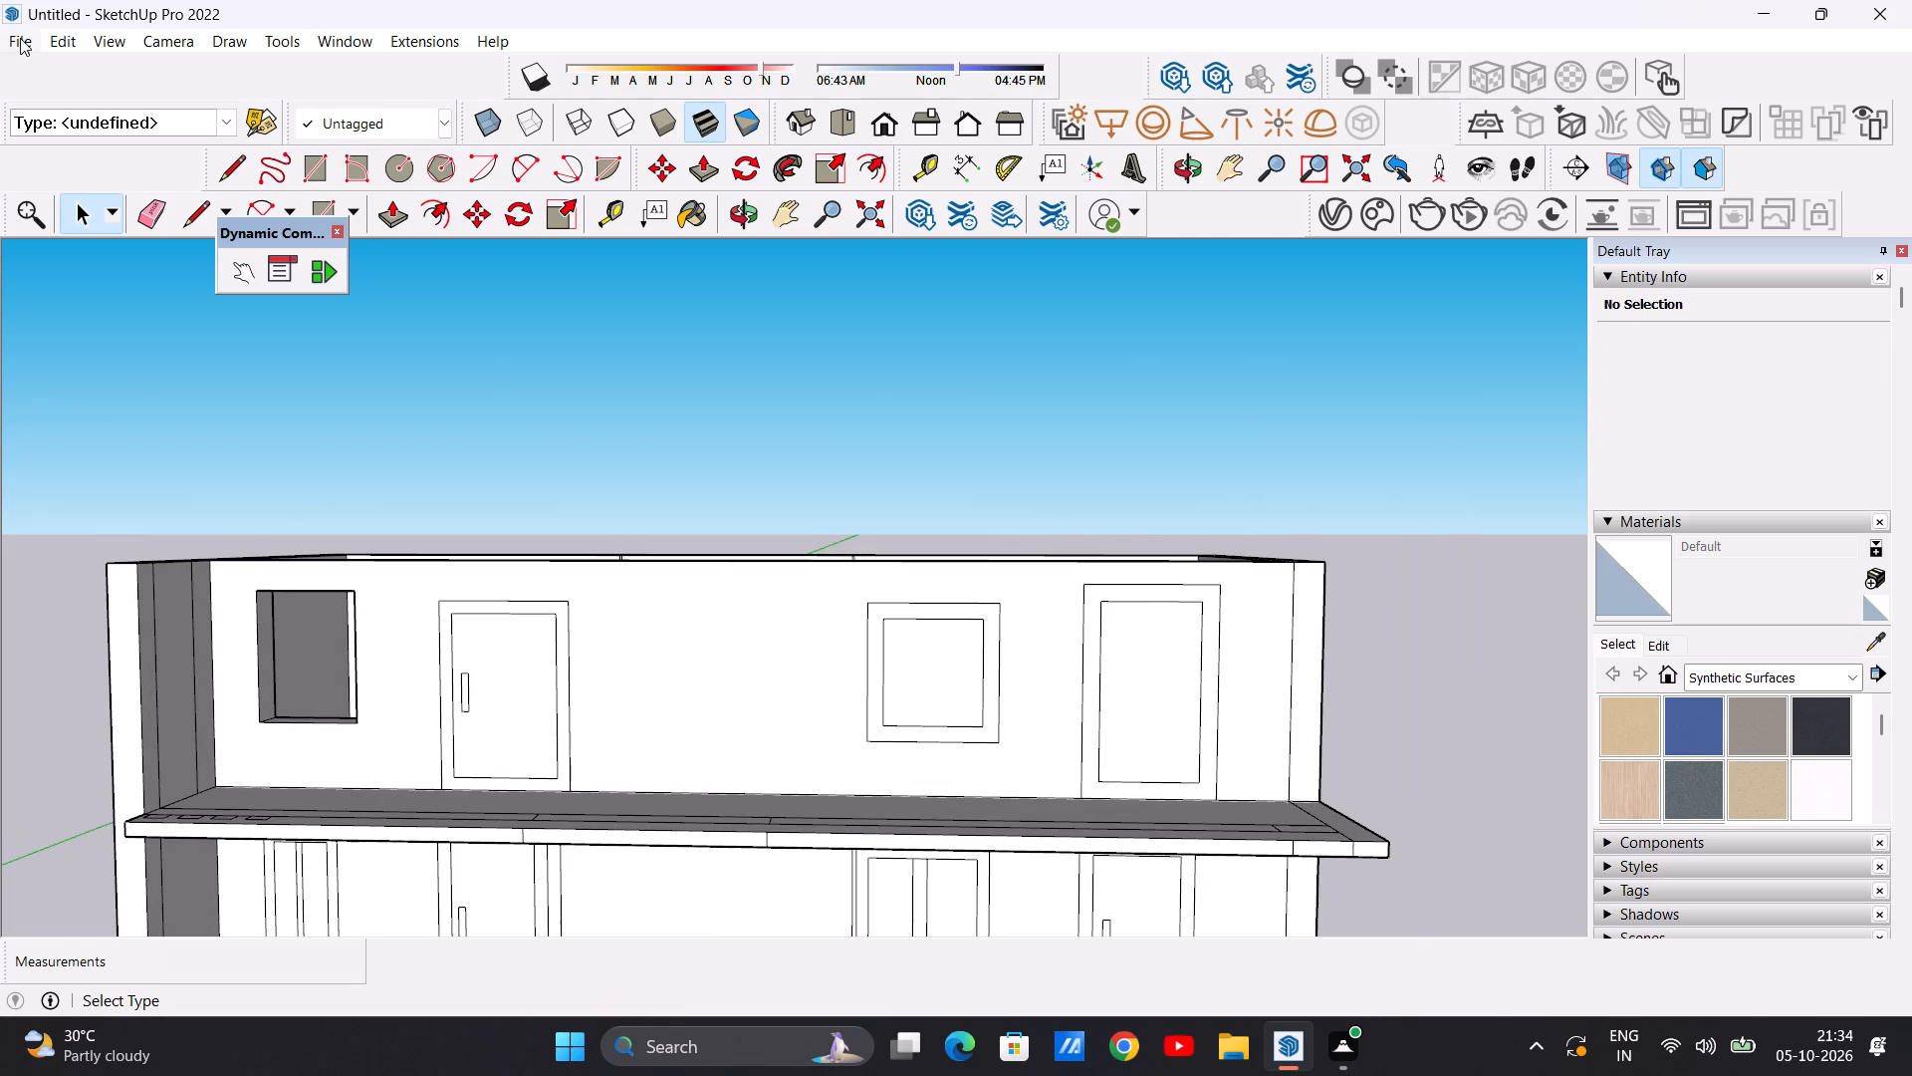
{"action": "left_click", "coordinate": [20, 38]}
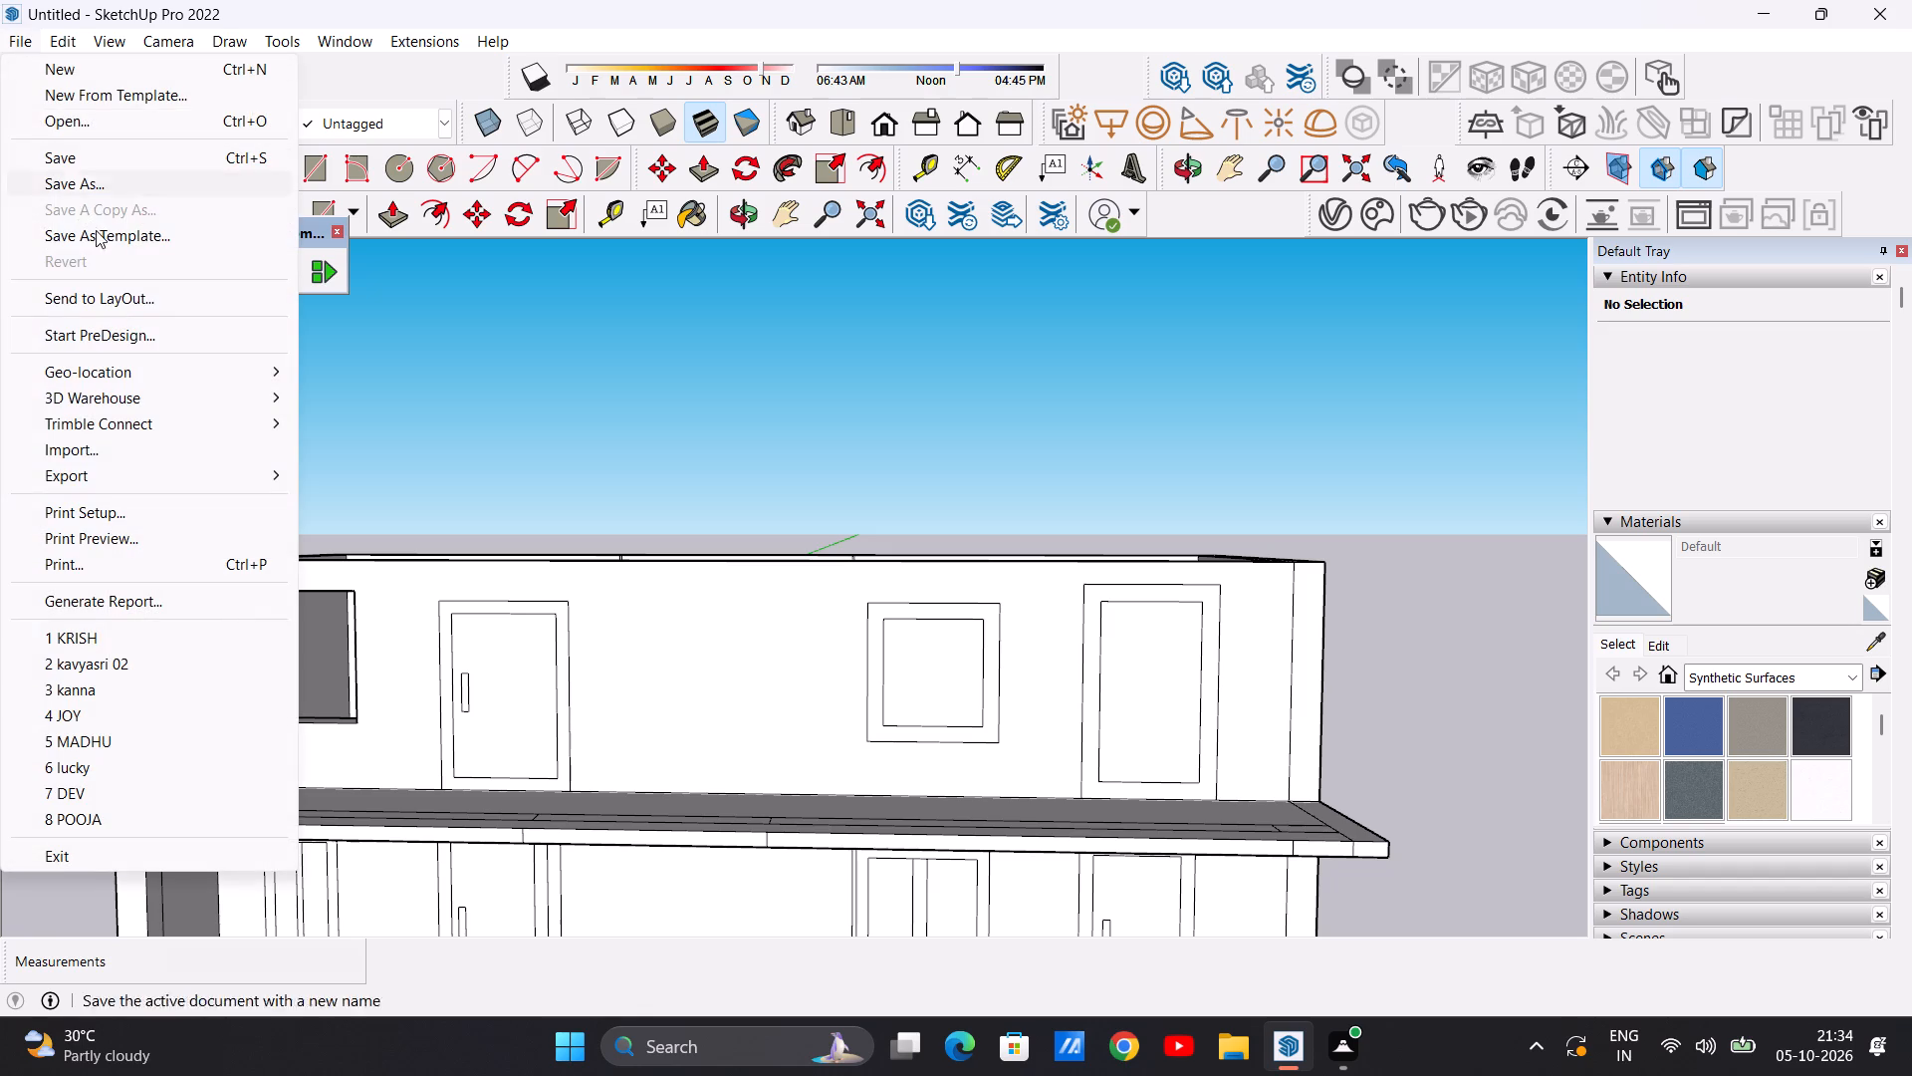
{"action": "left_click", "coordinate": [162, 156]}
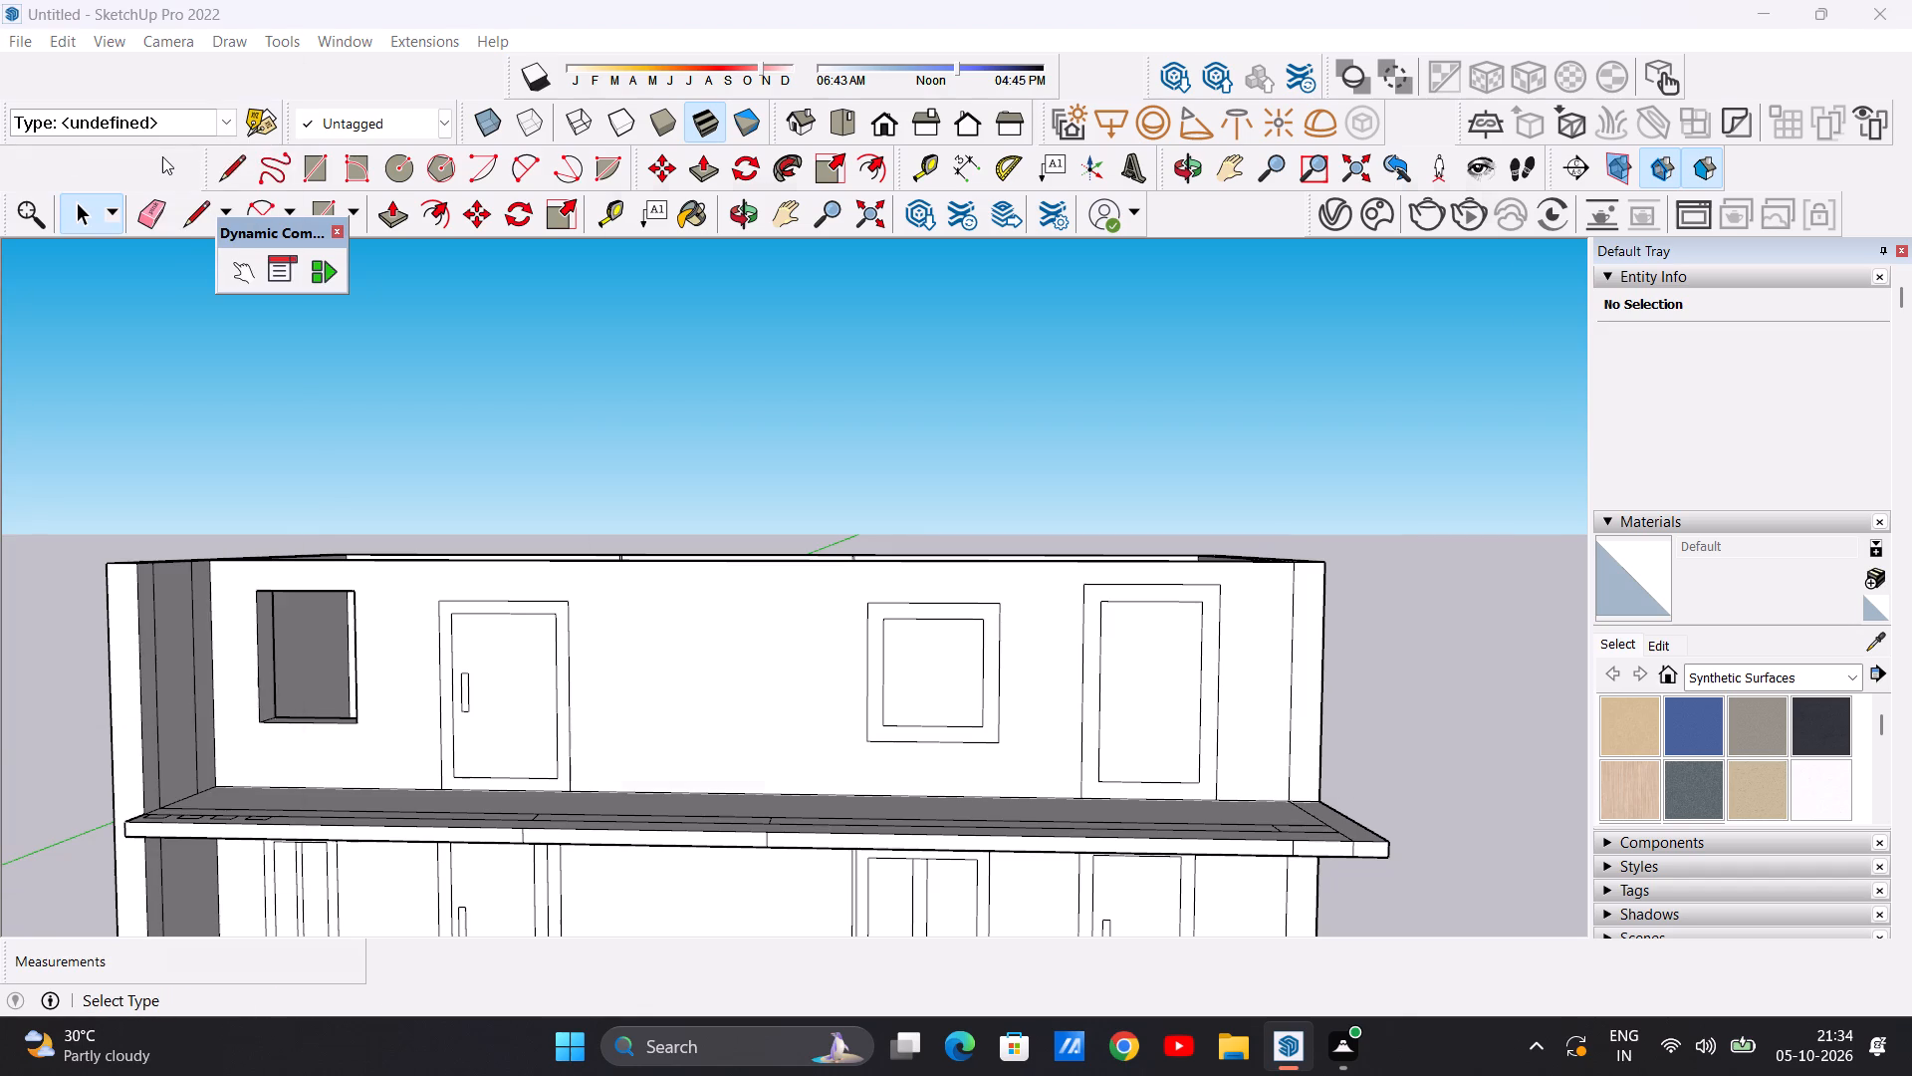
{"action": "left_click", "coordinate": [829, 575]}
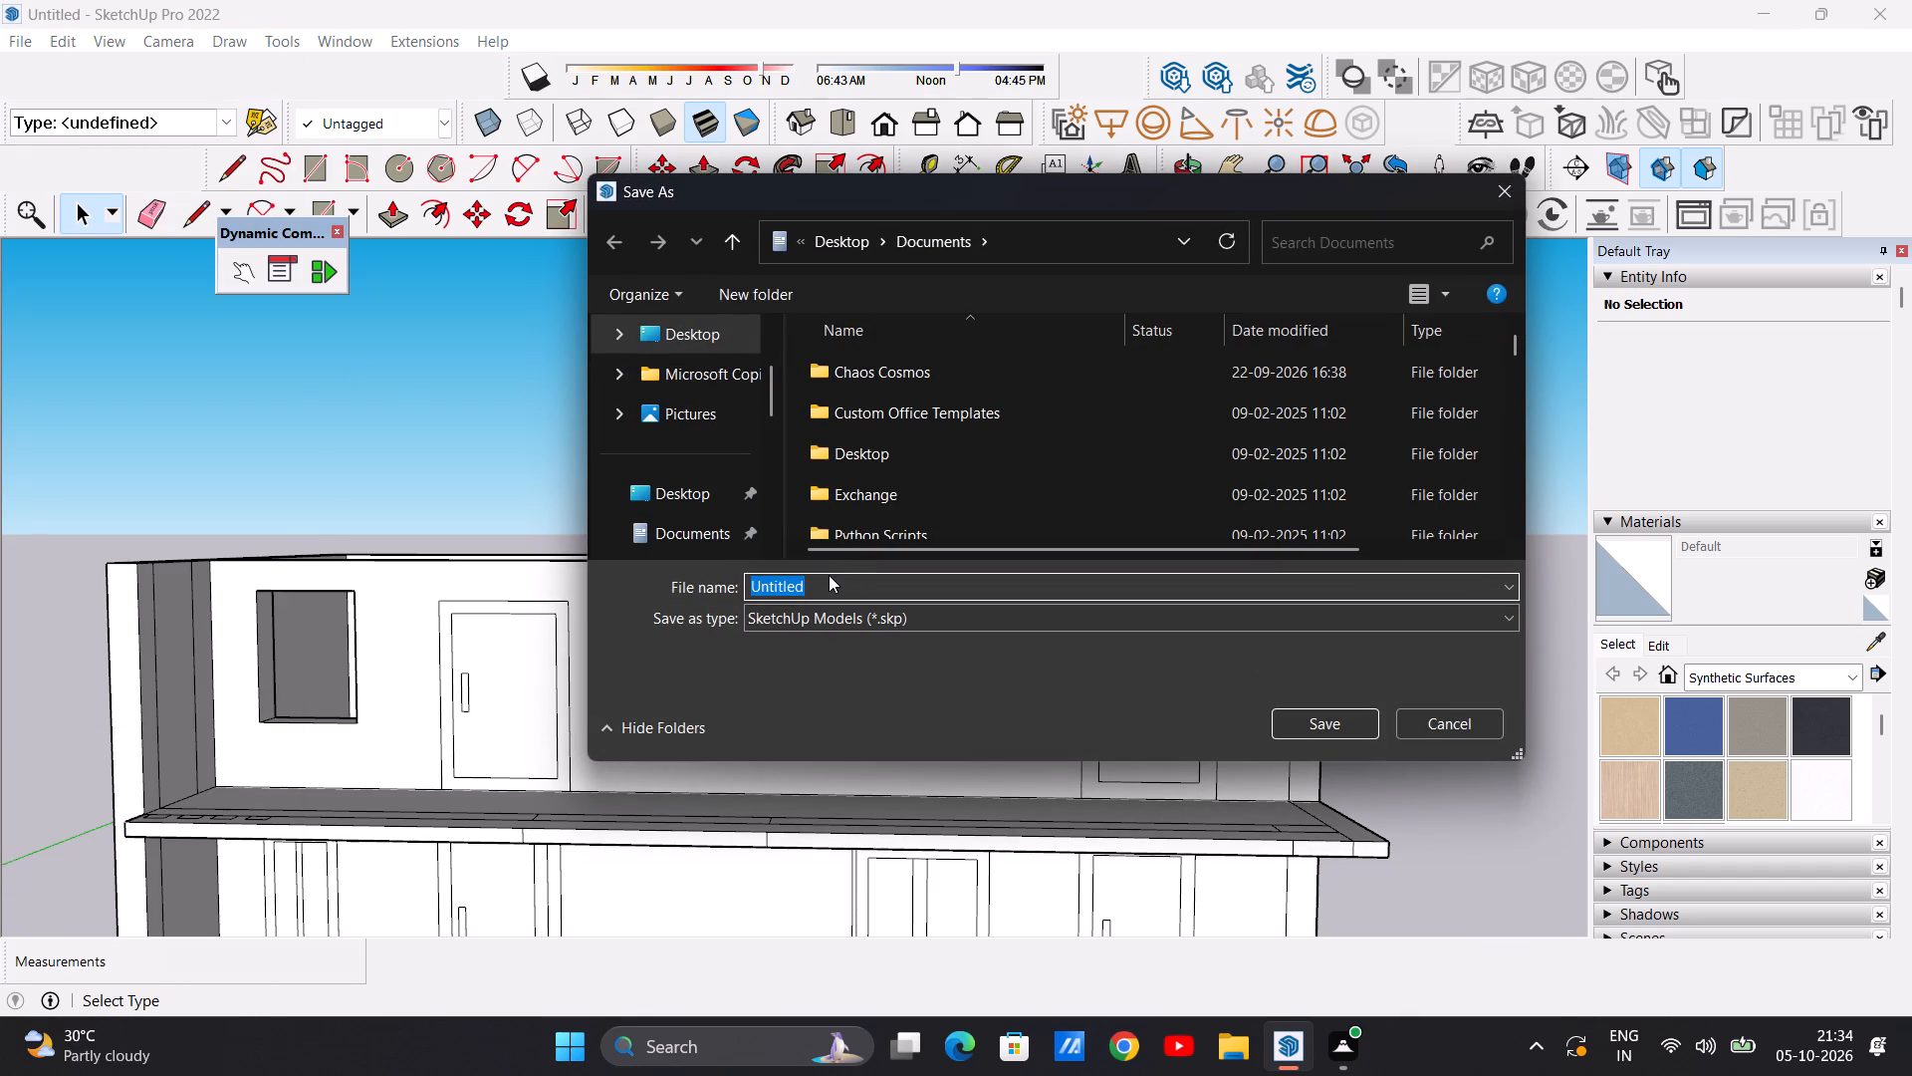
{"action": "key", "text": "BackSpace"}
{"action": "key", "text": "BackSpace"}
{"action": "key", "text": "BackSpace"}
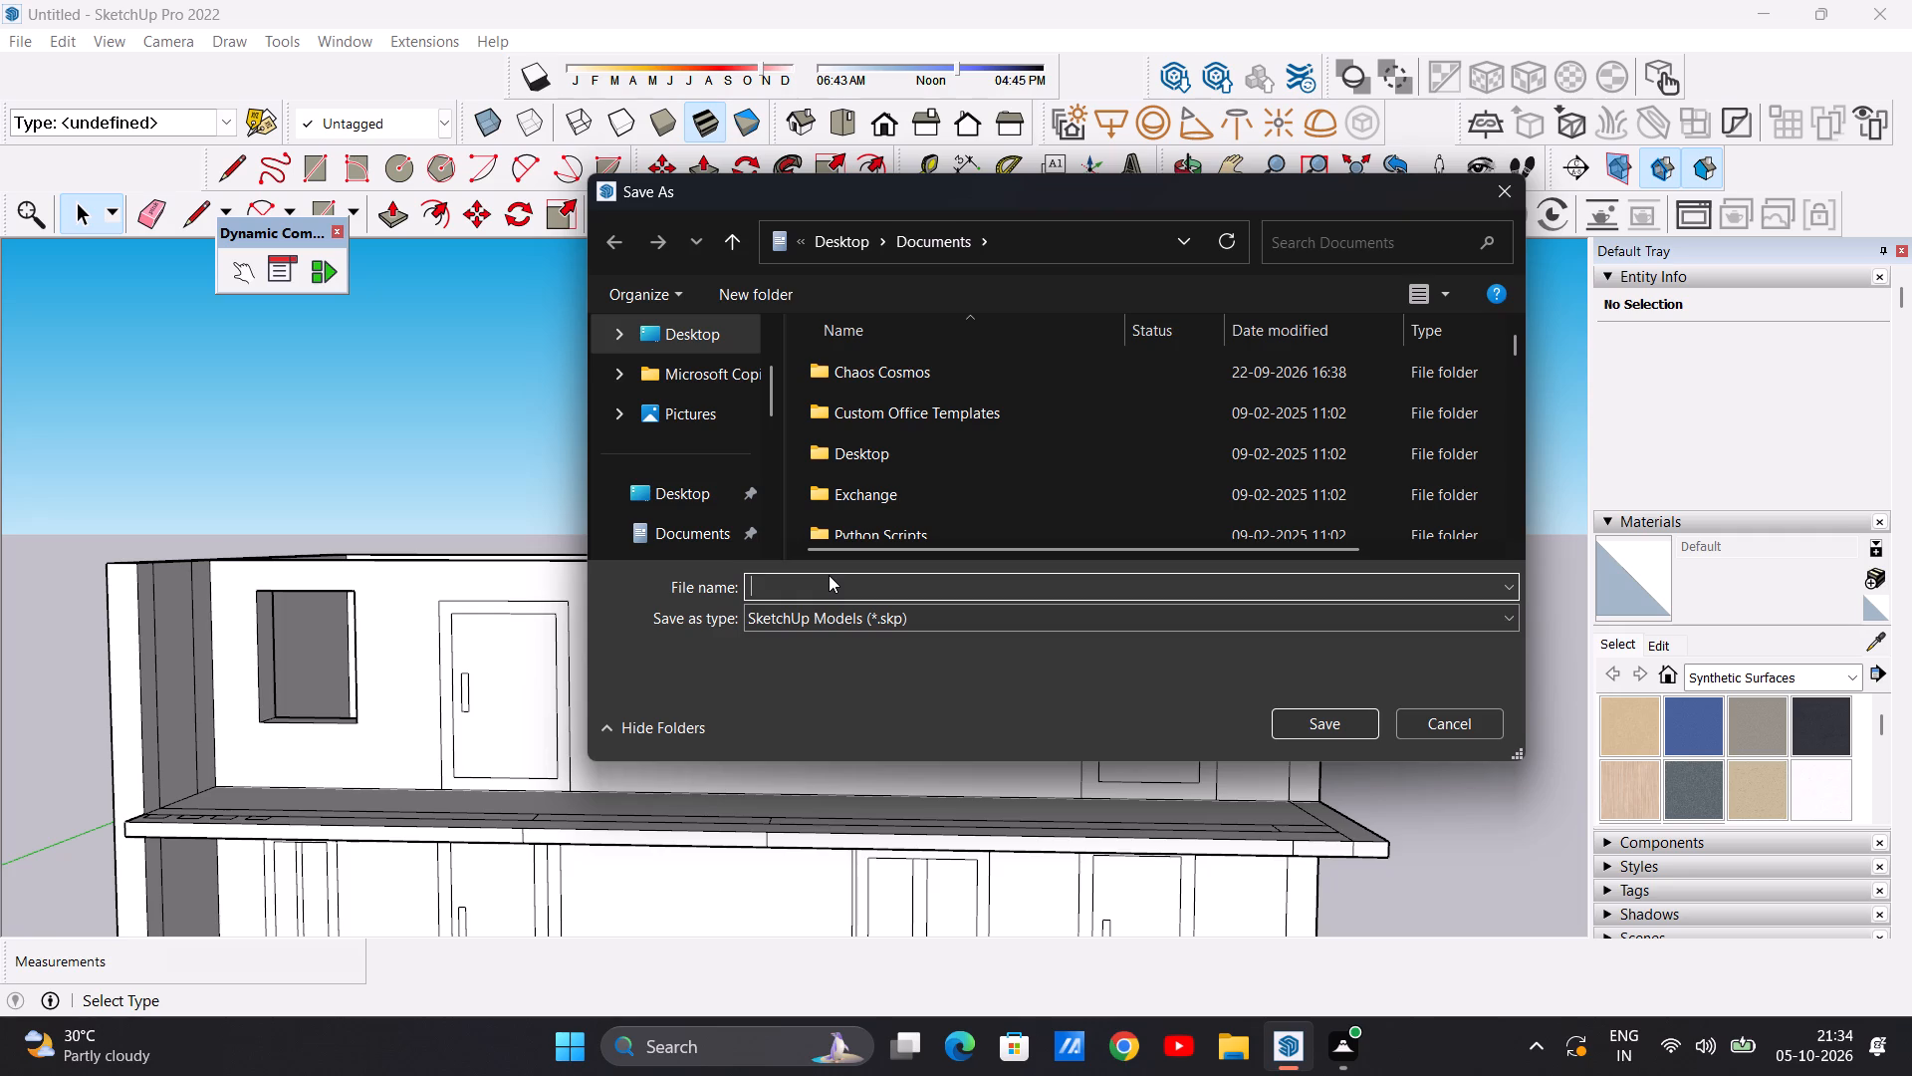
{"action": "type", "text": "KALYA"}
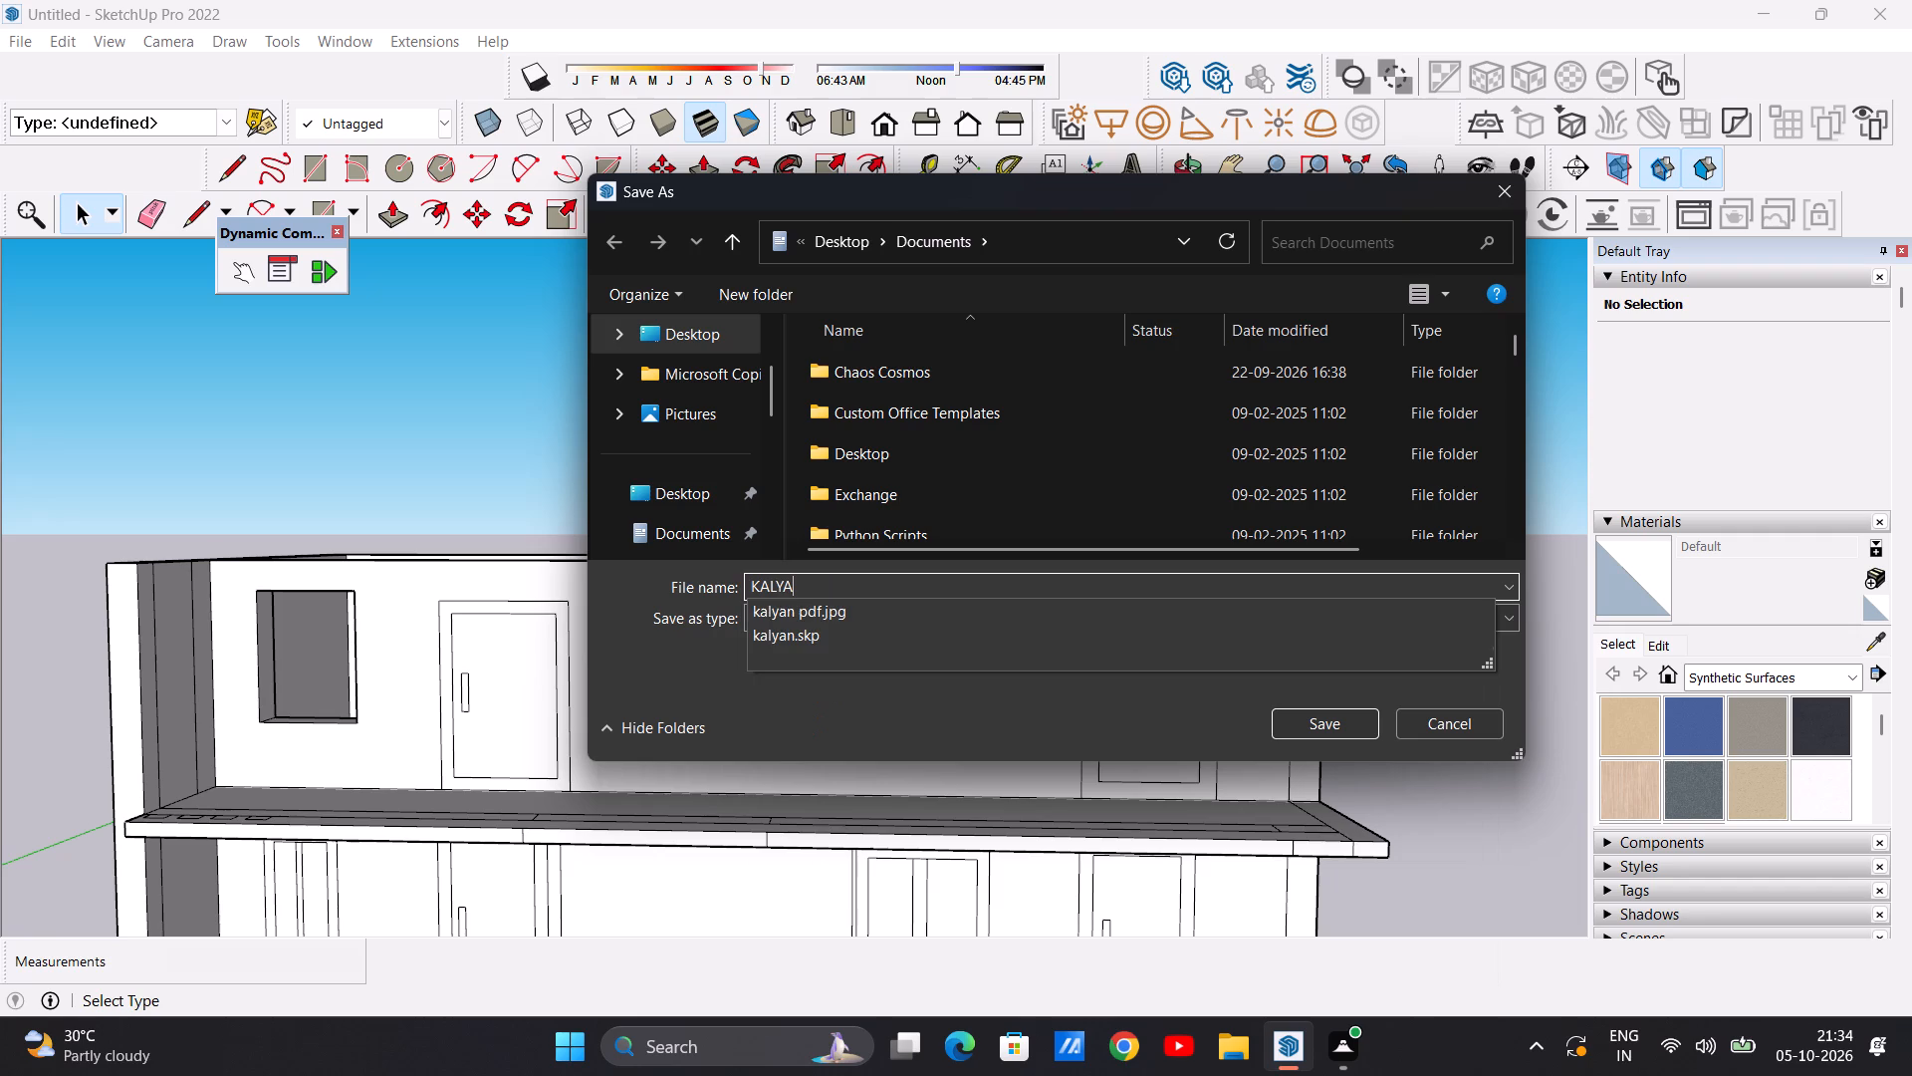
{"action": "key", "text": "space"}
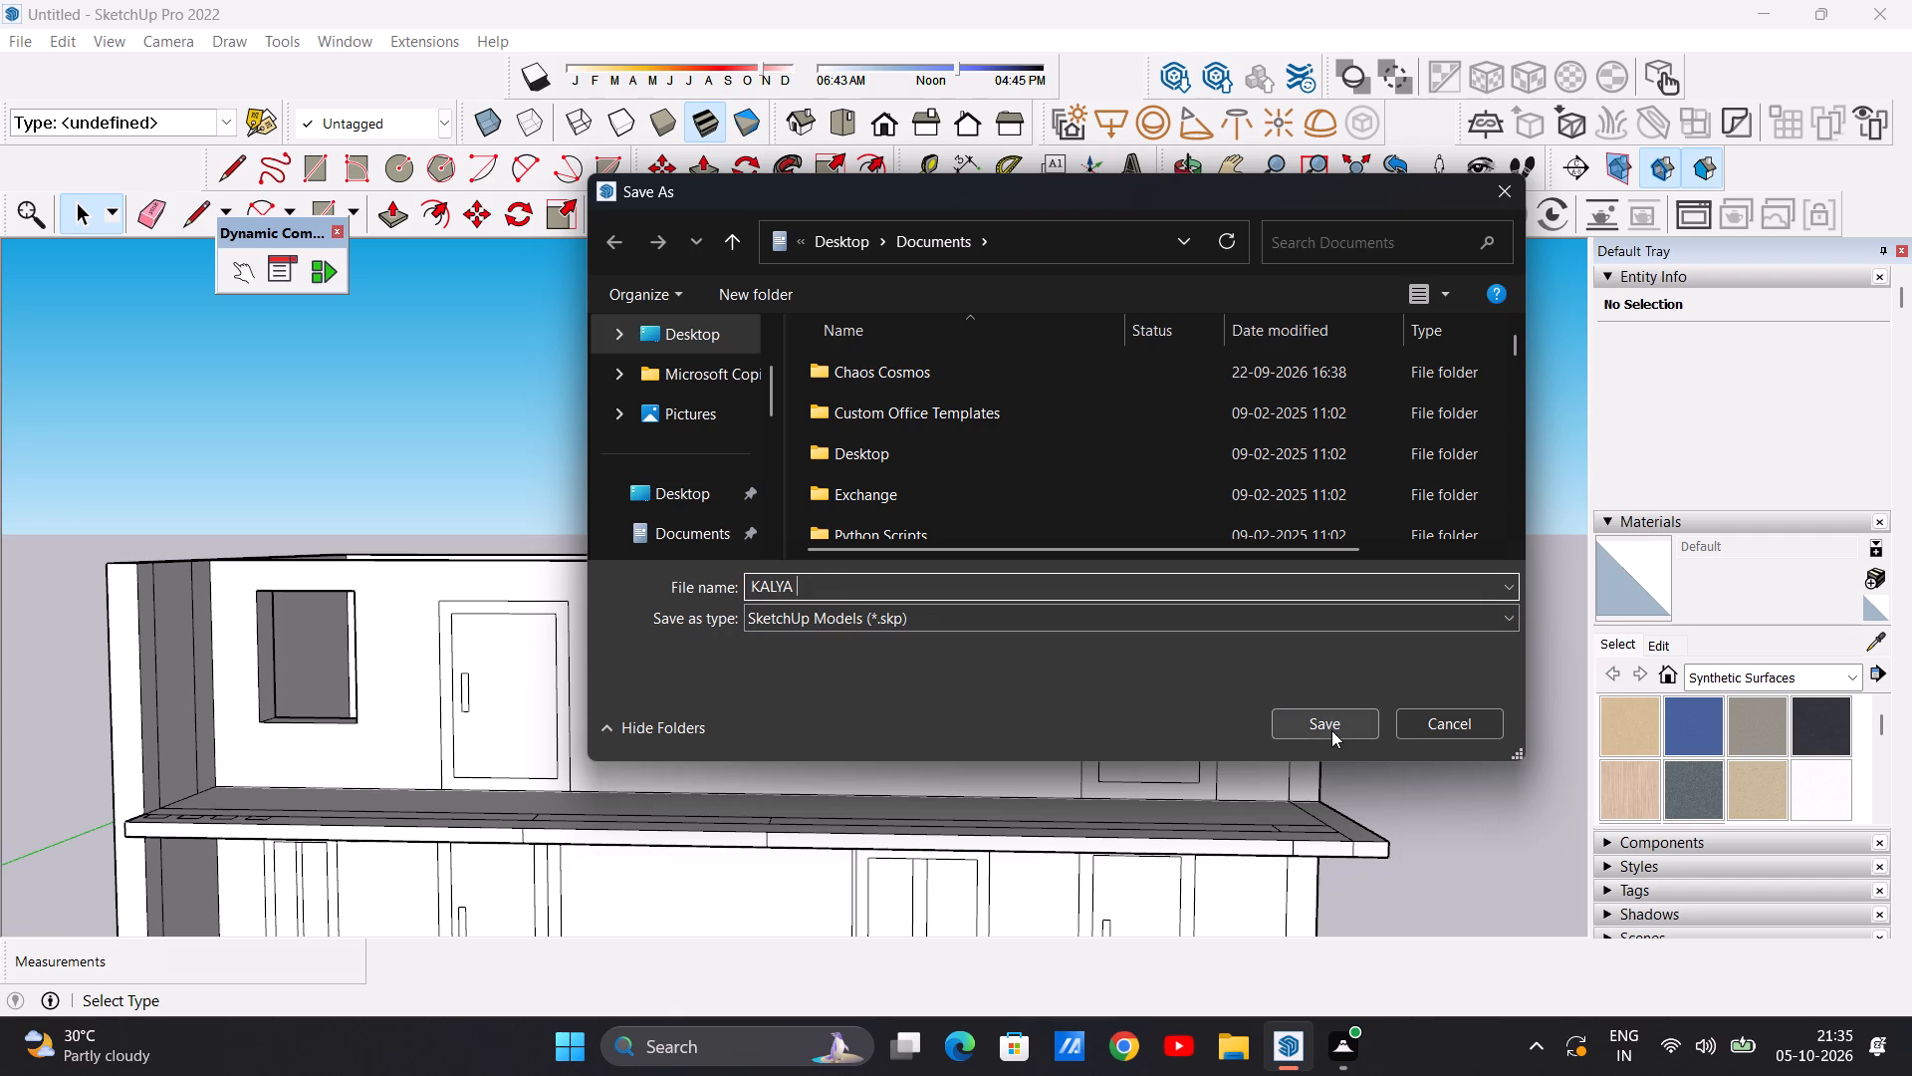
{"action": "left_click", "coordinate": [1331, 730]}
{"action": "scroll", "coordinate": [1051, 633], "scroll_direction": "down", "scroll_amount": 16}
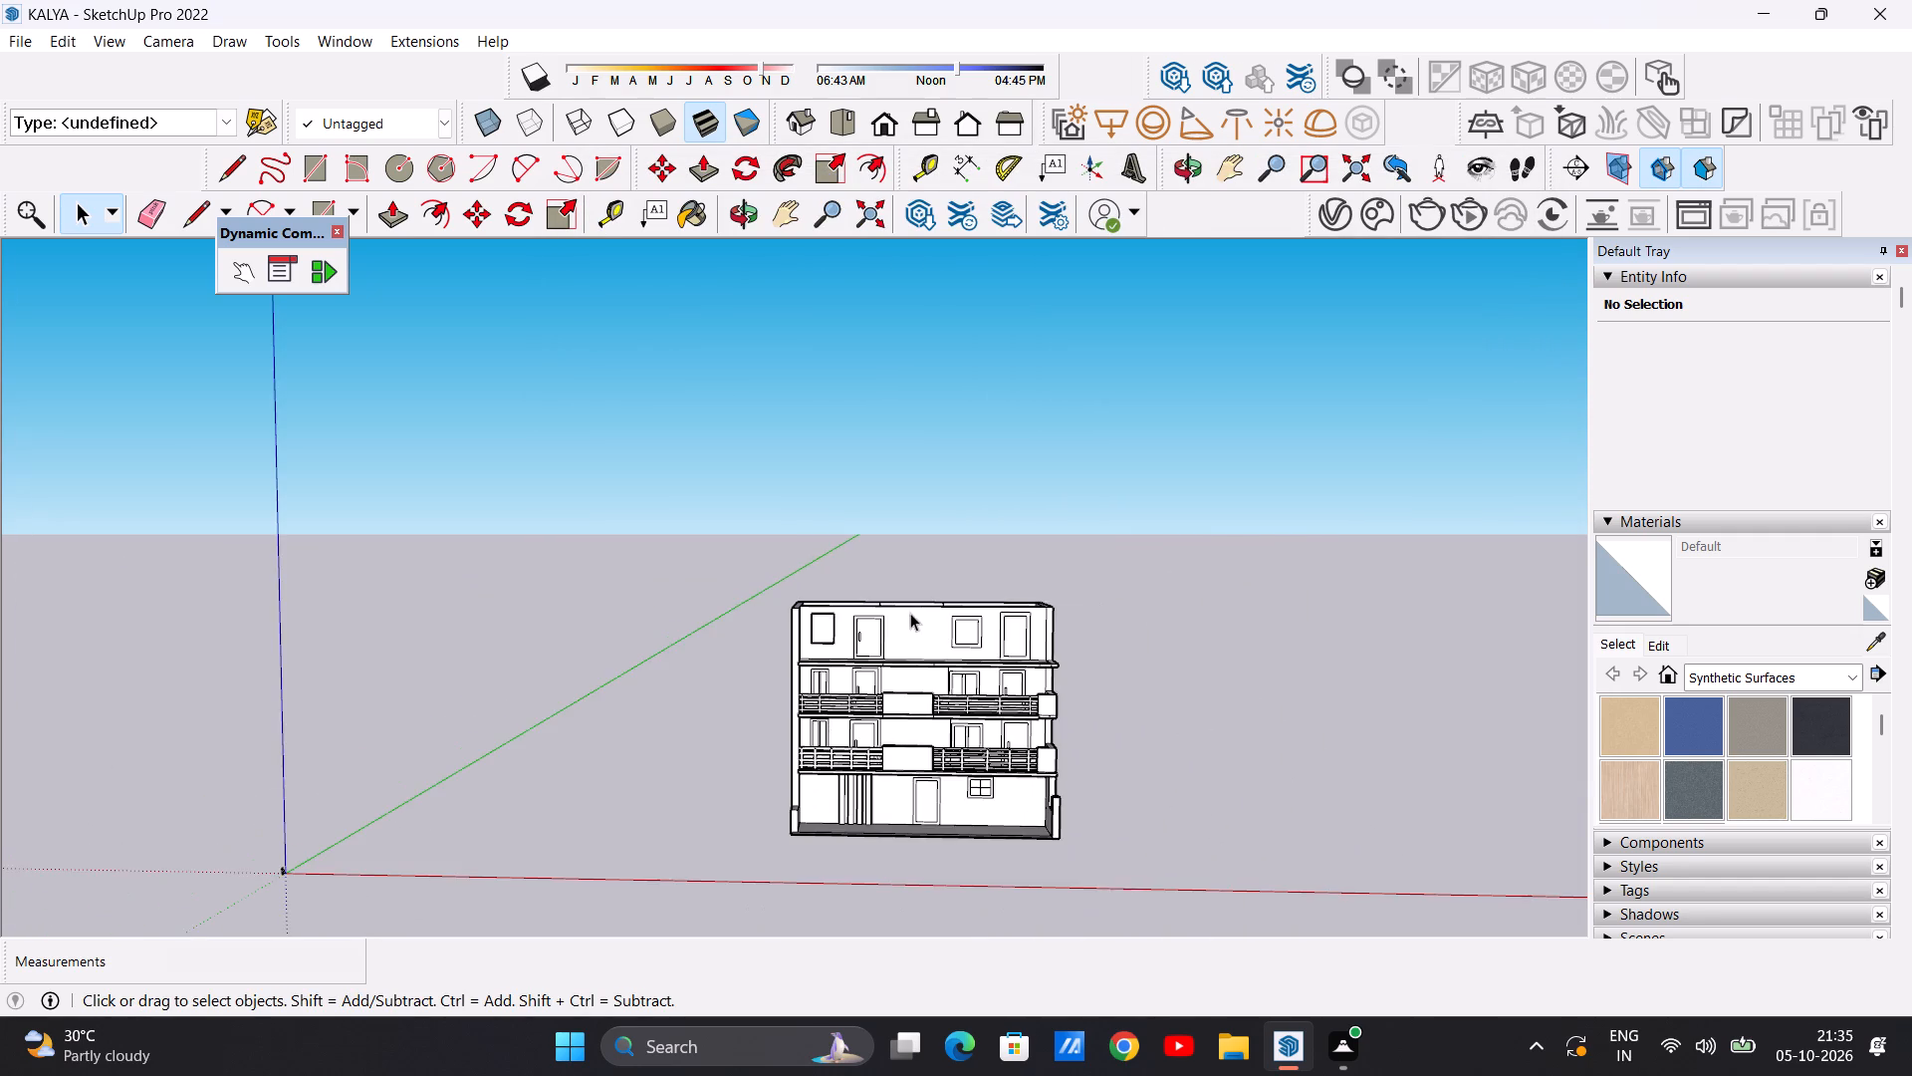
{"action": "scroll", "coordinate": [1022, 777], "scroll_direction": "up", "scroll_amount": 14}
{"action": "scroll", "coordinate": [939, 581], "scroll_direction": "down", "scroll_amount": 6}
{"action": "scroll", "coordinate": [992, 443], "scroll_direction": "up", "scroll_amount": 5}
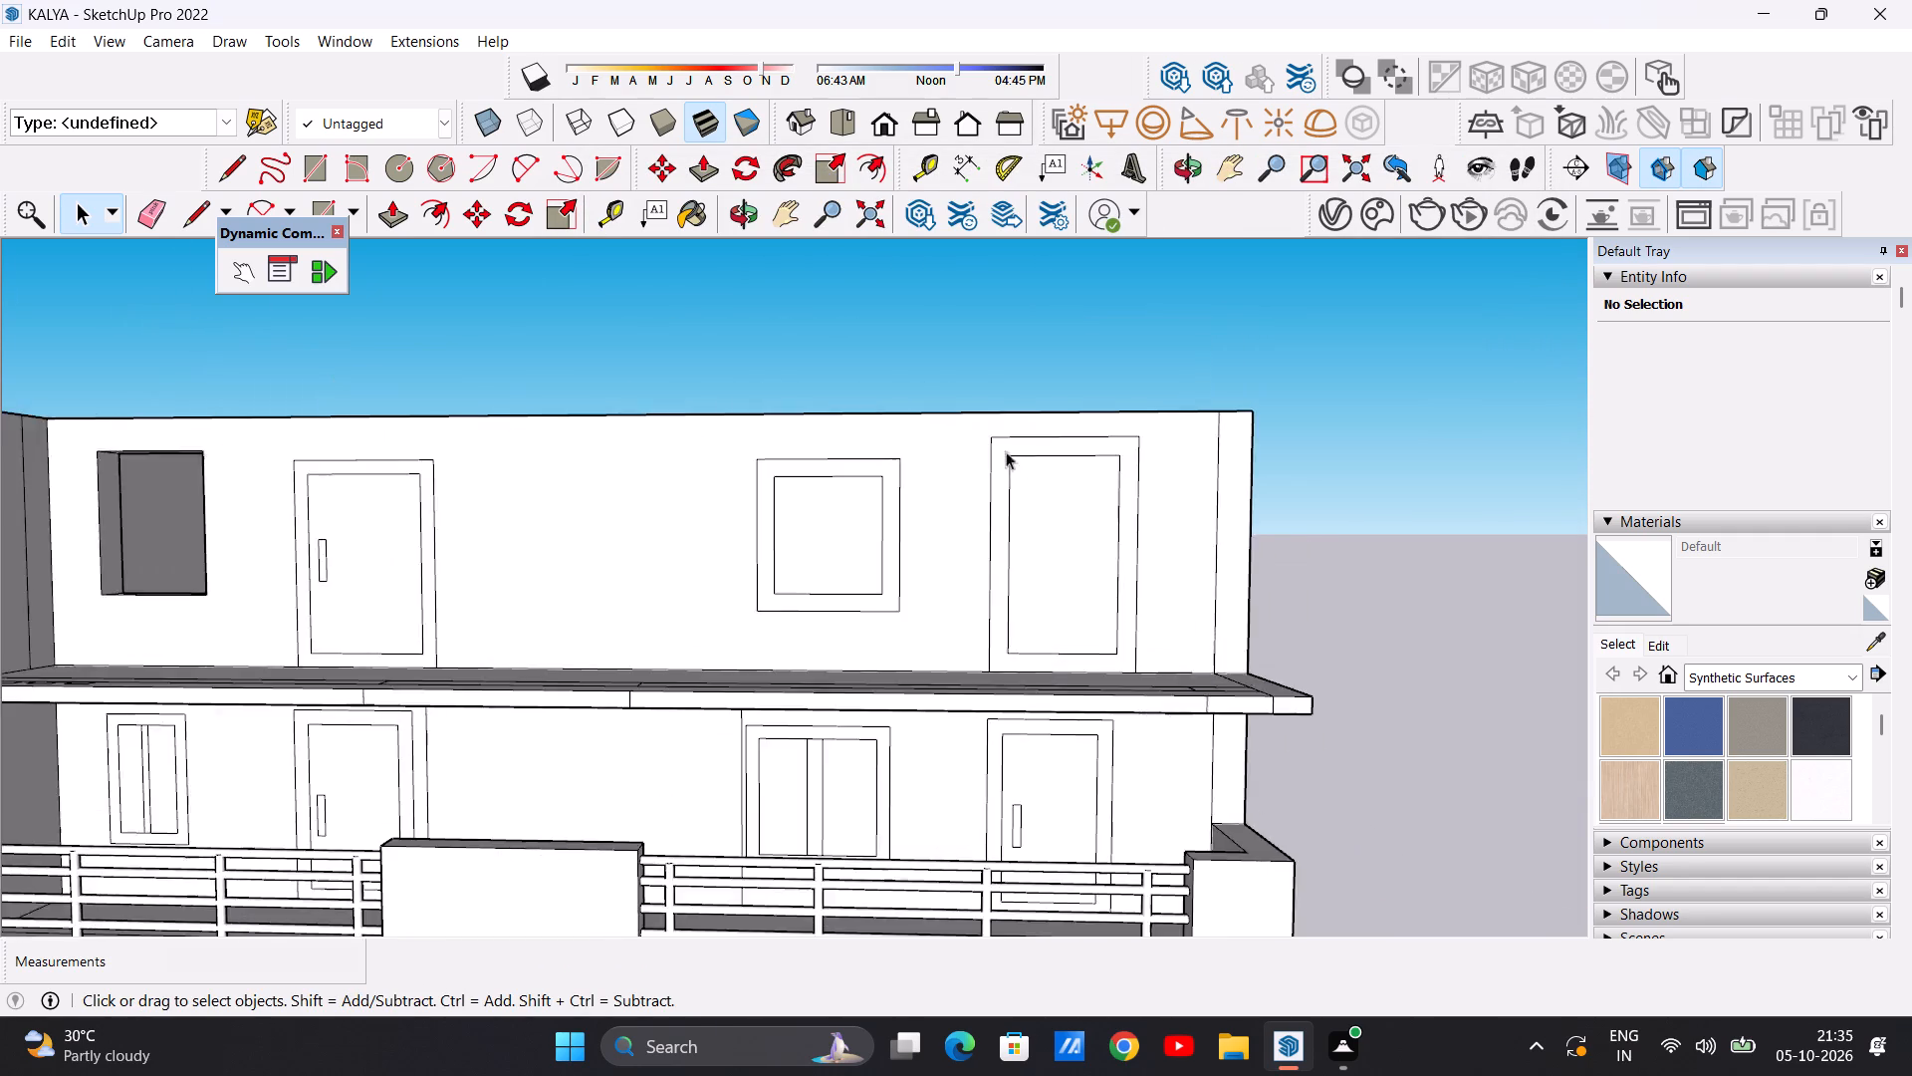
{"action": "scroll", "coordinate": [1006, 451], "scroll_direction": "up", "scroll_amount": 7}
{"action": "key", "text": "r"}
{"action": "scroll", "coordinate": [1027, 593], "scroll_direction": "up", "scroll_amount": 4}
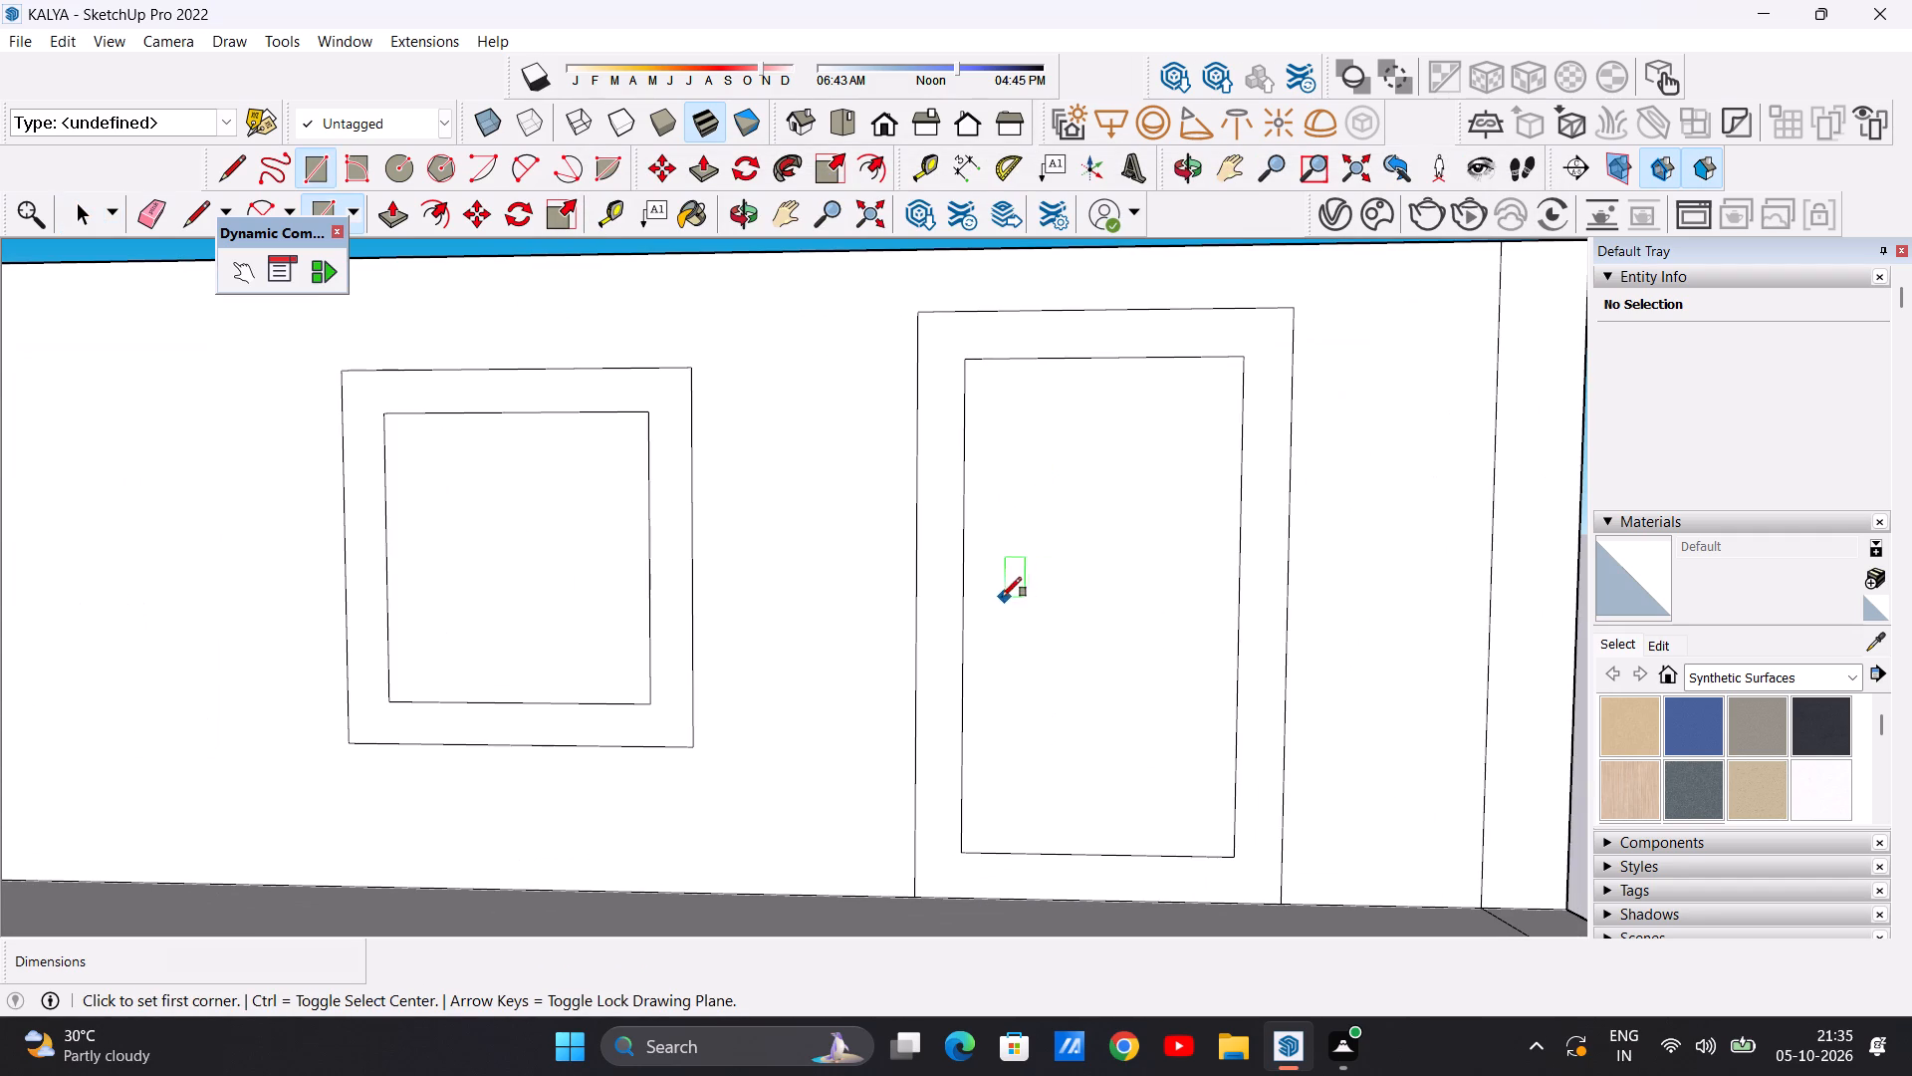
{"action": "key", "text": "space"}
Copy the handle of the first top-floor door about 143 ft 8 in horizontally onto the second top-floor door.
{"action": "scroll", "coordinate": [983, 630], "scroll_direction": "down", "scroll_amount": 10}
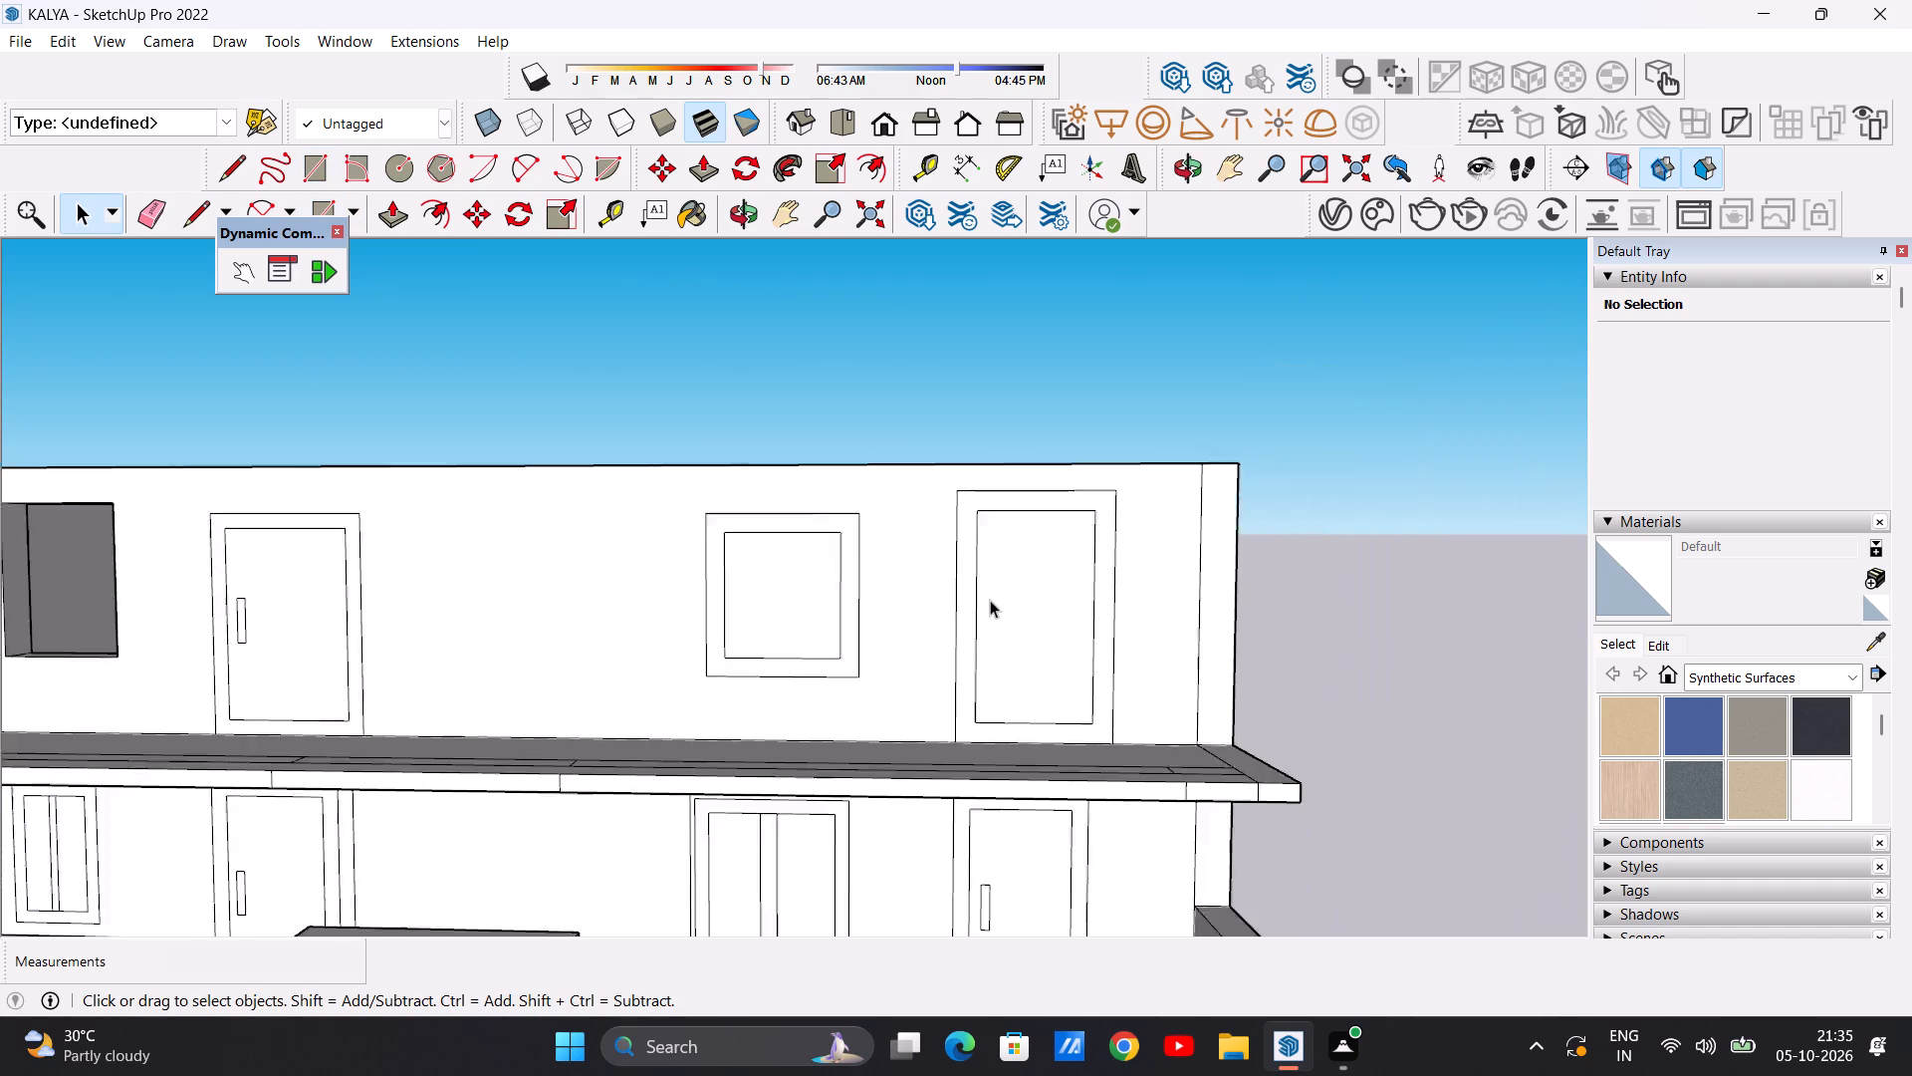
{"action": "scroll", "coordinate": [990, 600], "scroll_direction": "down", "scroll_amount": 7}
{"action": "scroll", "coordinate": [774, 612], "scroll_direction": "up", "scroll_amount": 15}
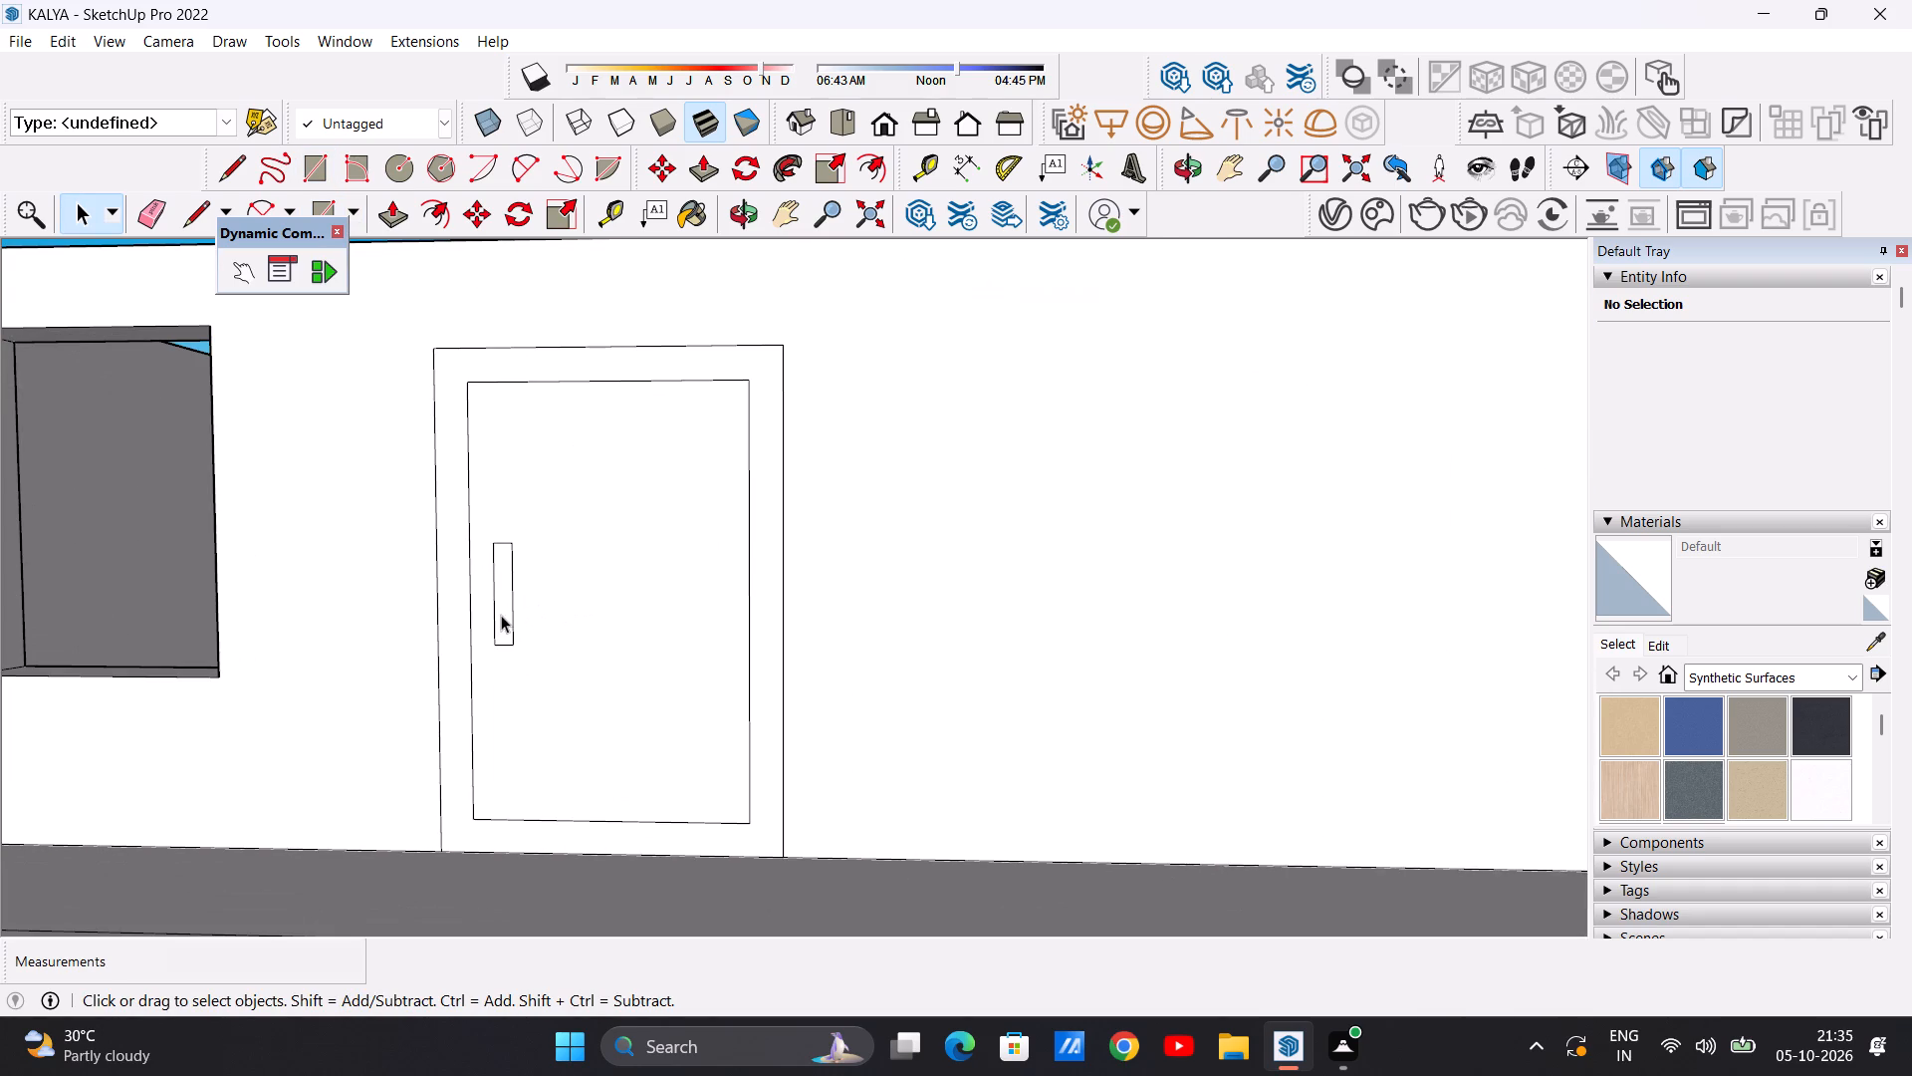
{"action": "double_click", "coordinate": [502, 615]}
{"action": "key", "text": "m"}
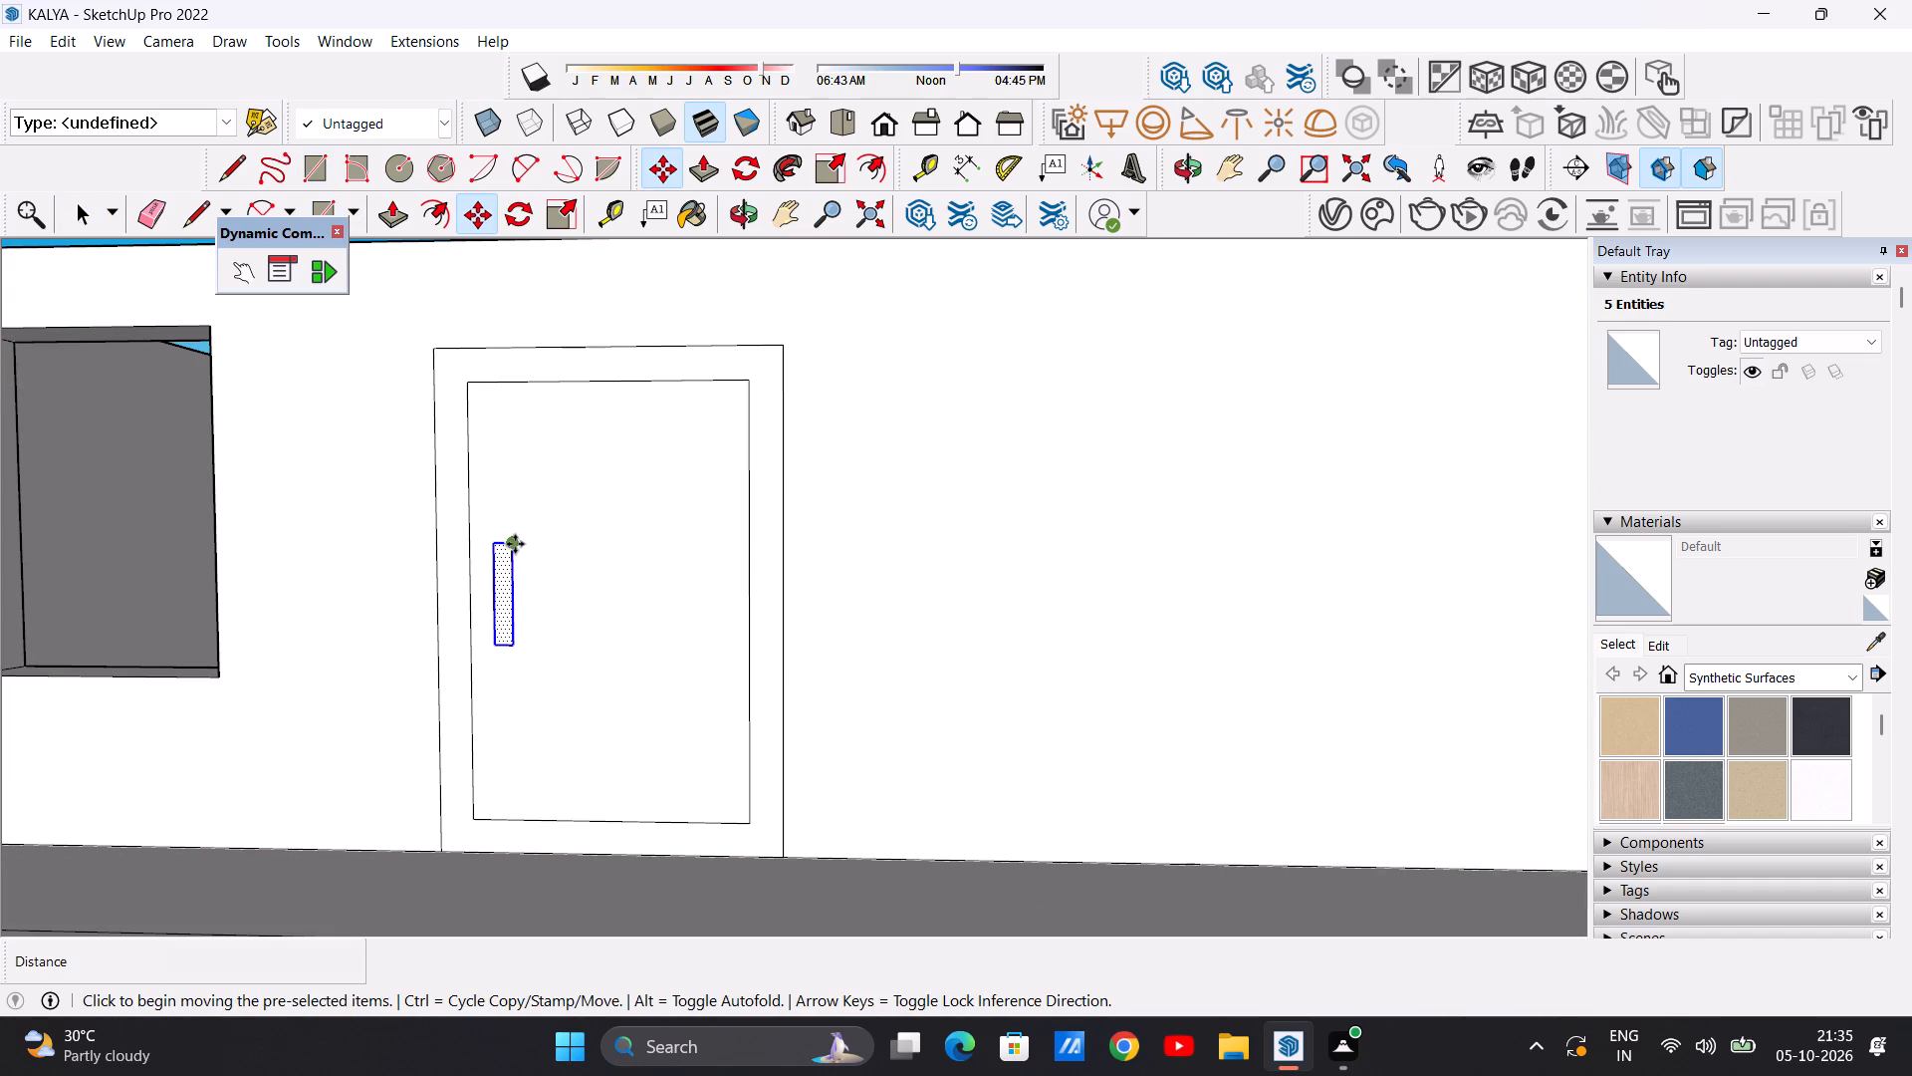
{"action": "left_click", "coordinate": [513, 545]}
{"action": "scroll", "coordinate": [572, 531], "scroll_direction": "down", "scroll_amount": 11}
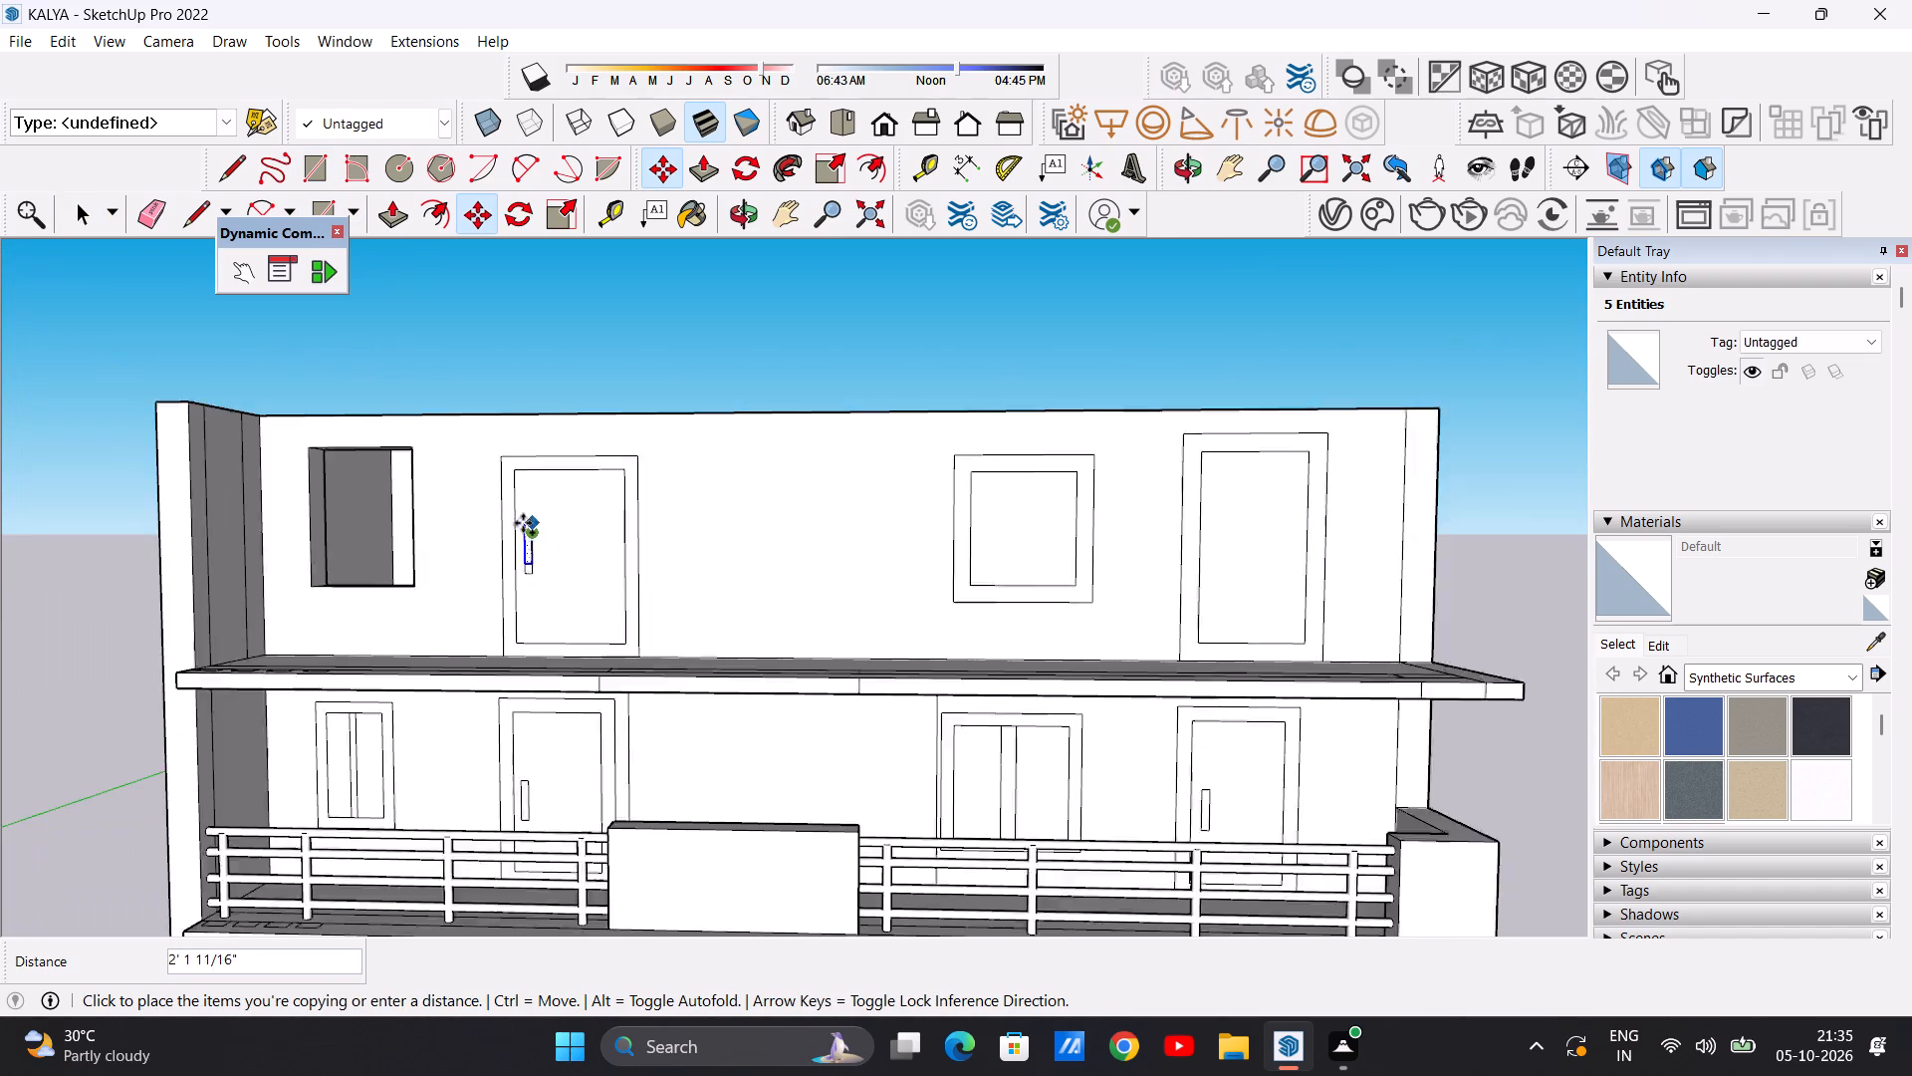
{"action": "scroll", "coordinate": [1149, 531], "scroll_direction": "up", "scroll_amount": 9}
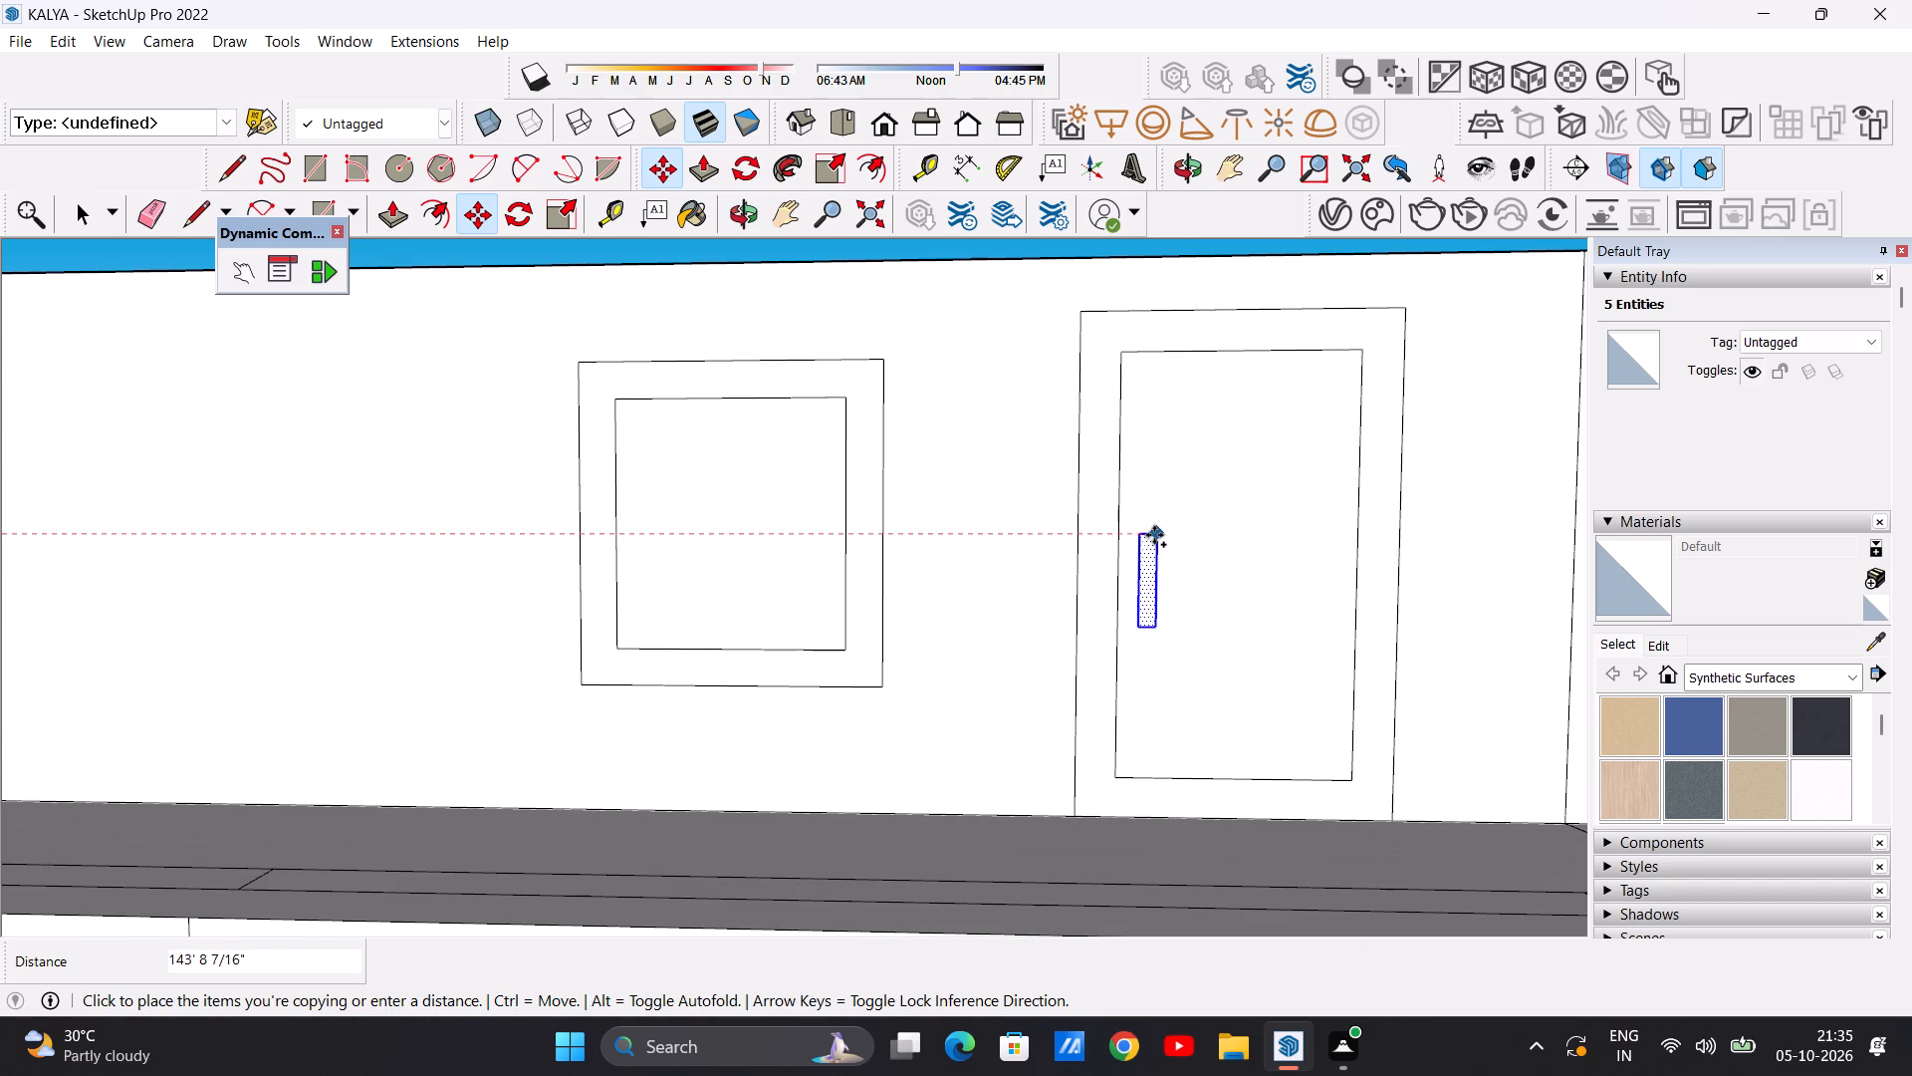
{"action": "left_click", "coordinate": [1160, 530]}
{"action": "key", "text": "space"}
{"action": "scroll", "coordinate": [1059, 569], "scroll_direction": "down", "scroll_amount": 3}
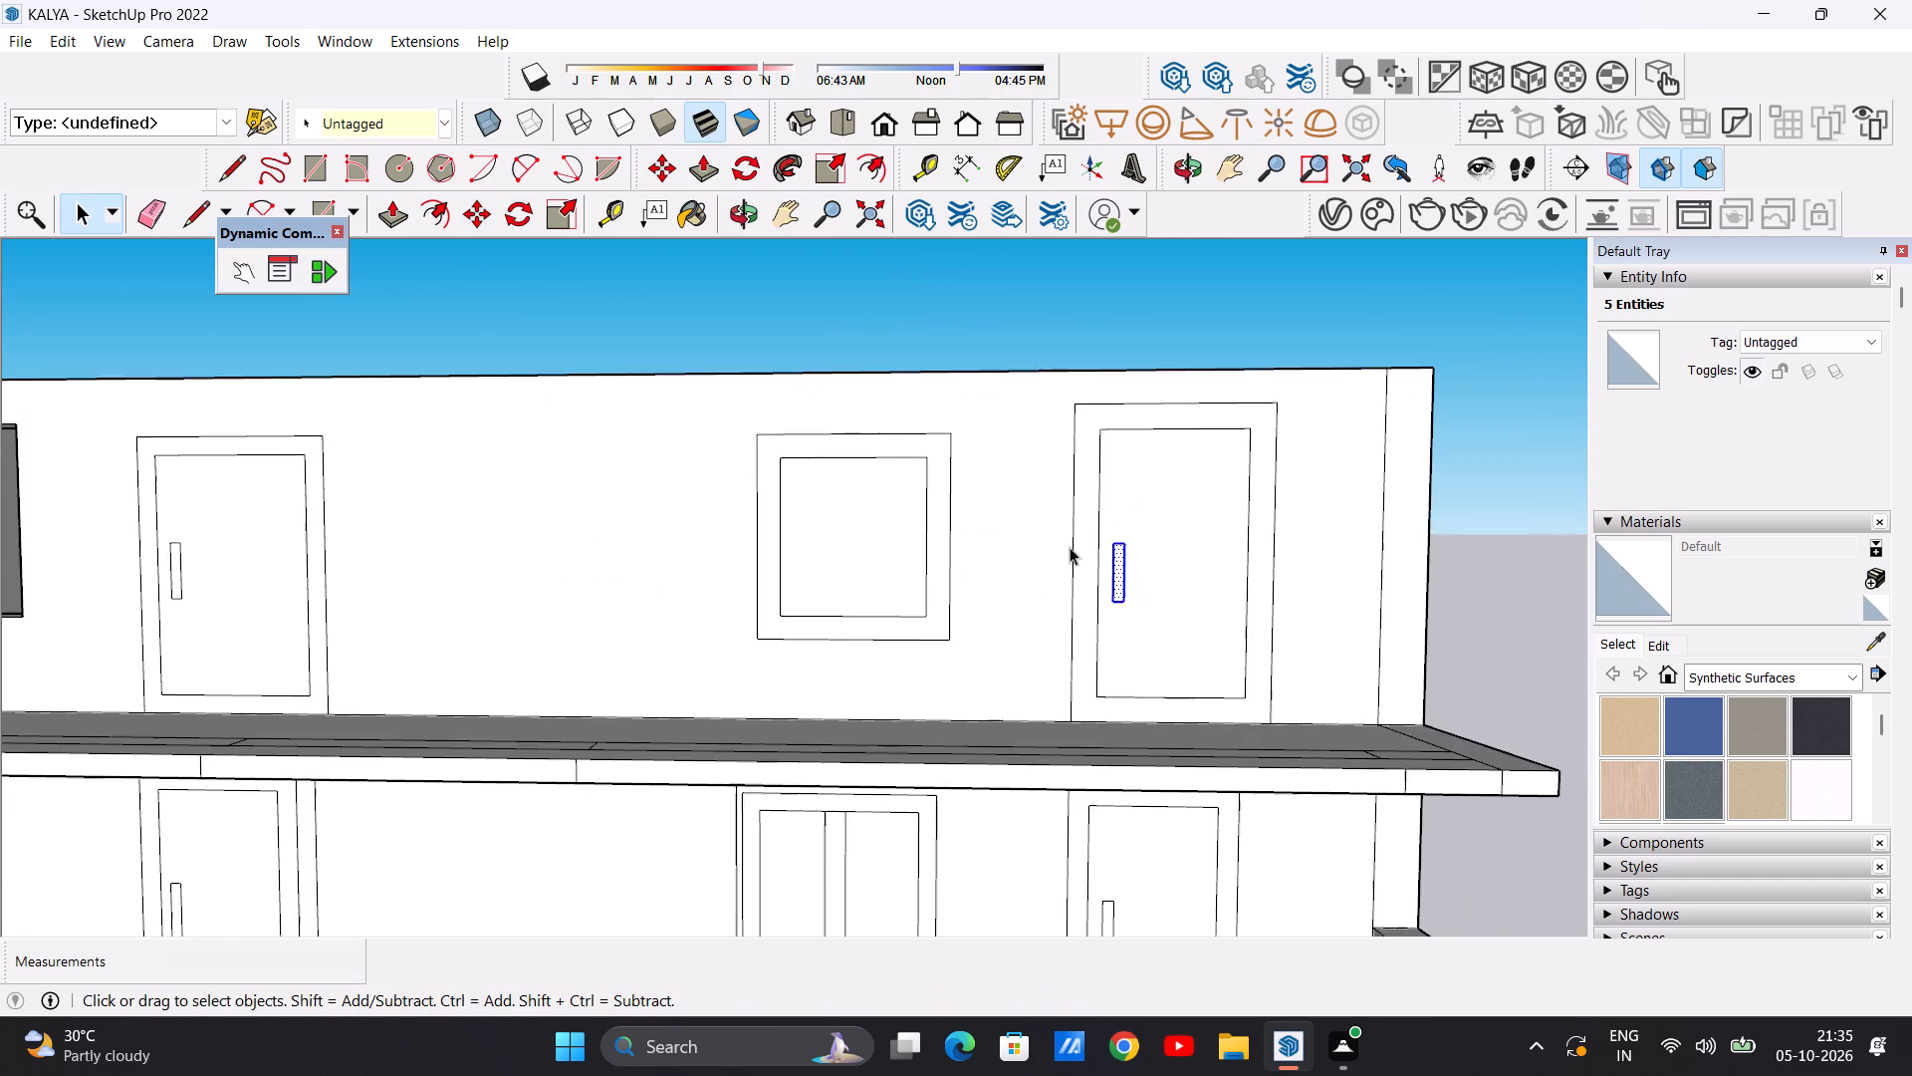
{"action": "scroll", "coordinate": [1070, 547], "scroll_direction": "down", "scroll_amount": 7}
{"action": "left_click", "coordinate": [1401, 411]}
Draw two closely spaced vertical lines, each about 23 ft 8 in long, near the middle of the new top-floor window's inner pane as a mullion.
{"action": "scroll", "coordinate": [1109, 563], "scroll_direction": "up", "scroll_amount": 5}
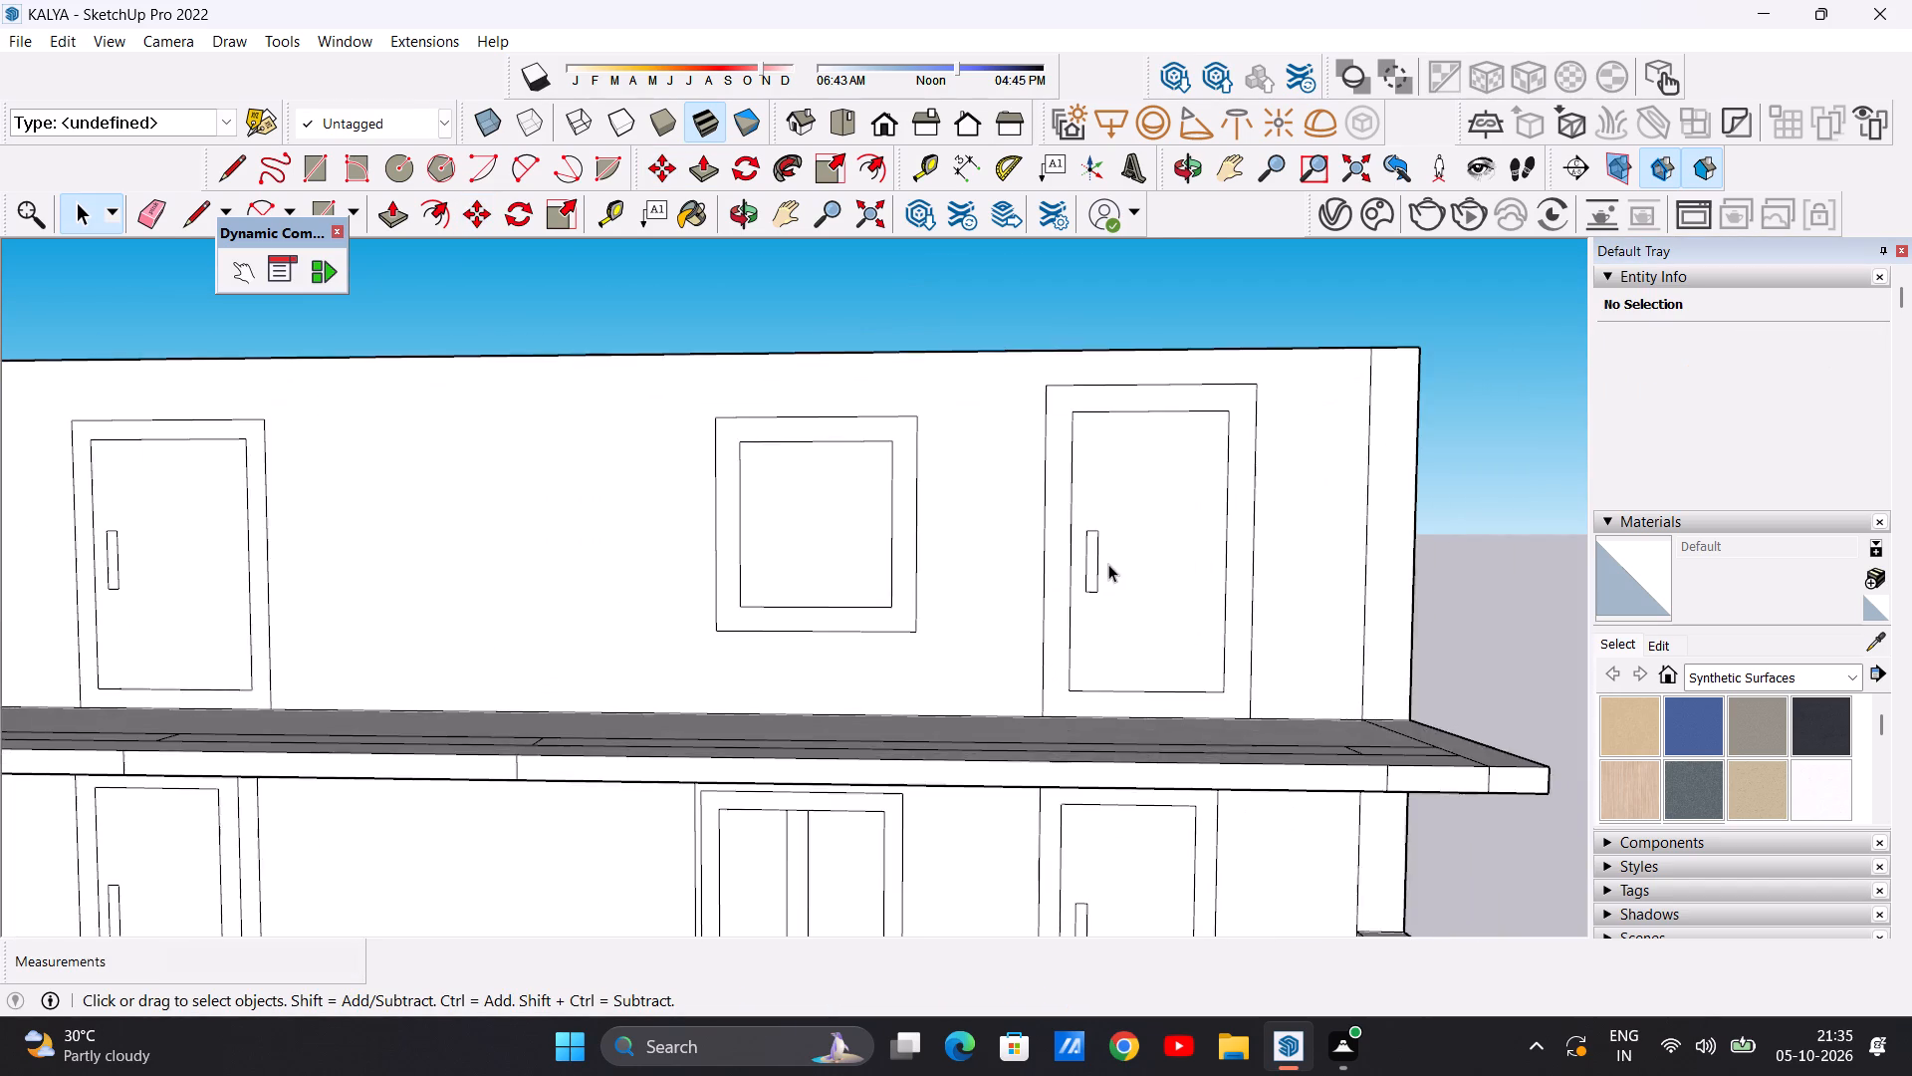
{"action": "scroll", "coordinate": [1146, 555], "scroll_direction": "down", "scroll_amount": 12}
{"action": "scroll", "coordinate": [986, 562], "scroll_direction": "up", "scroll_amount": 4}
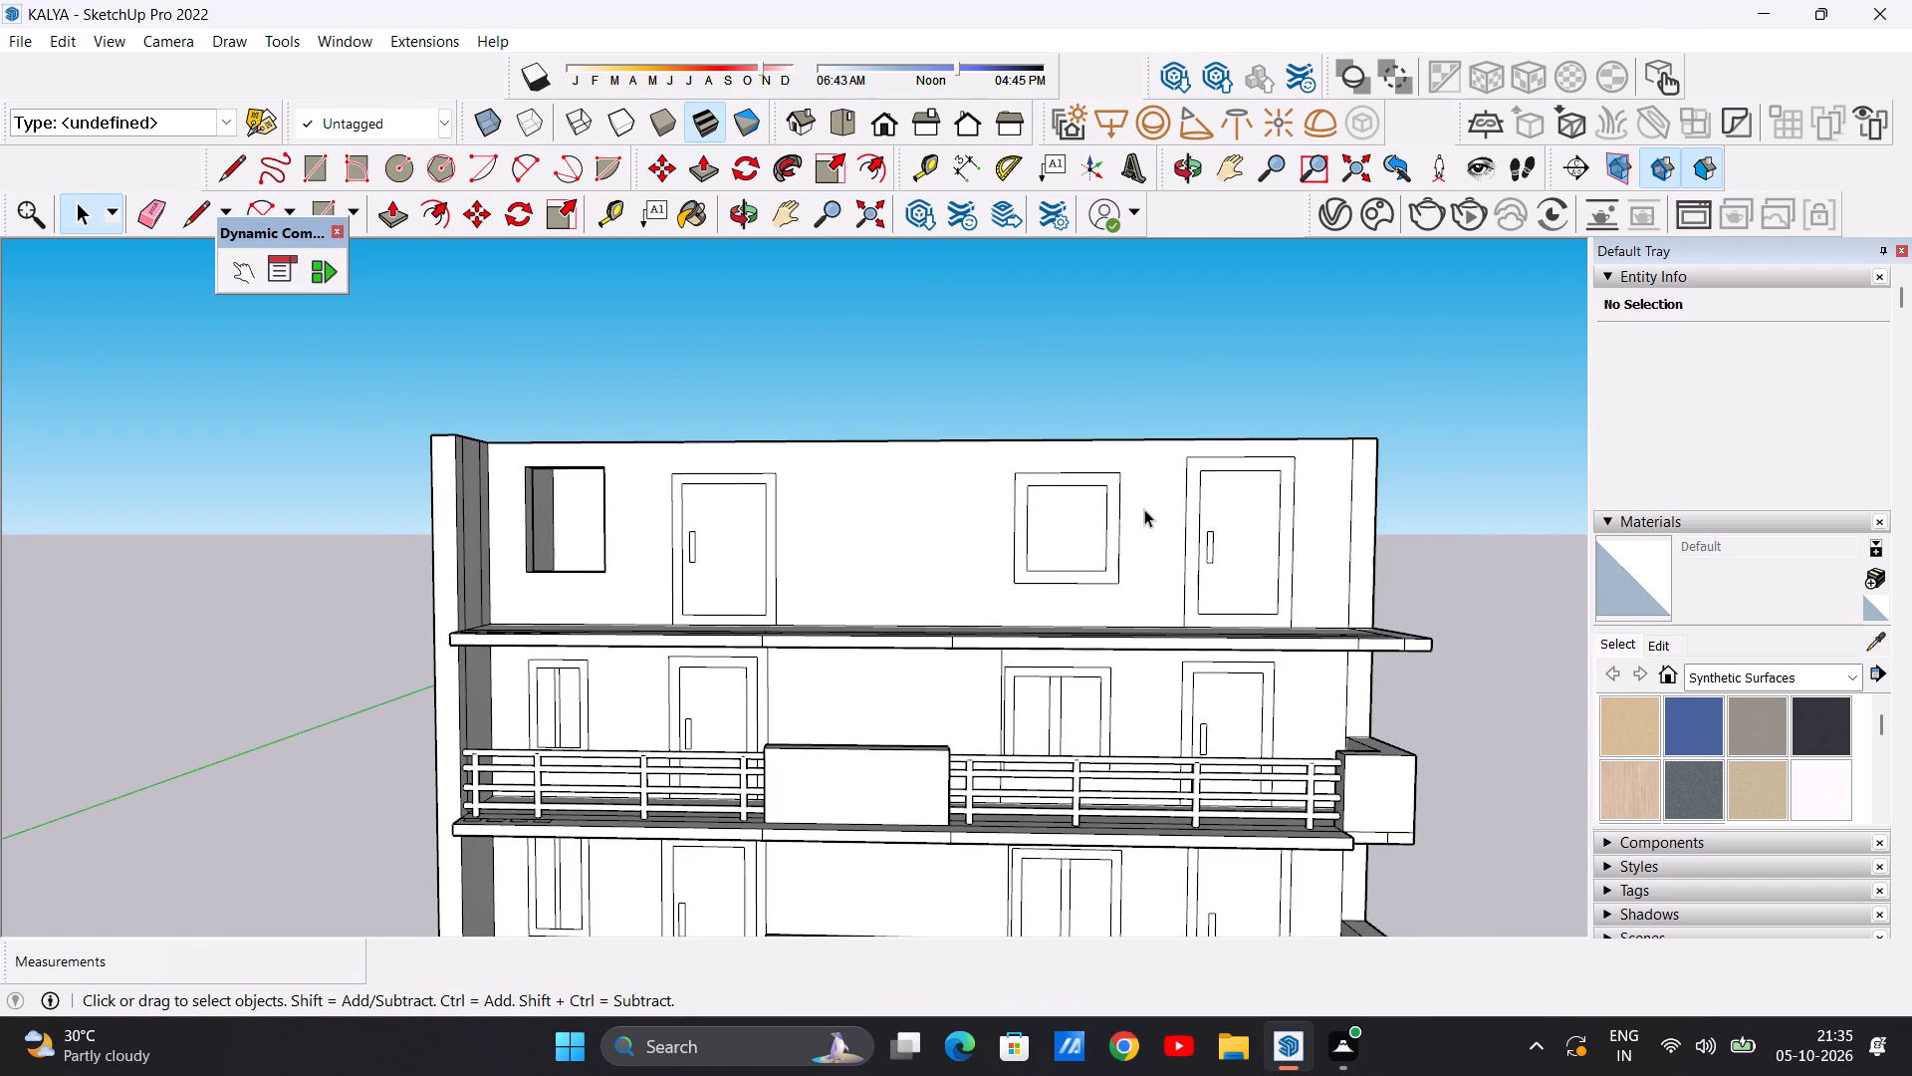
{"action": "scroll", "coordinate": [1144, 509], "scroll_direction": "up", "scroll_amount": 10}
{"action": "key", "text": "l"}
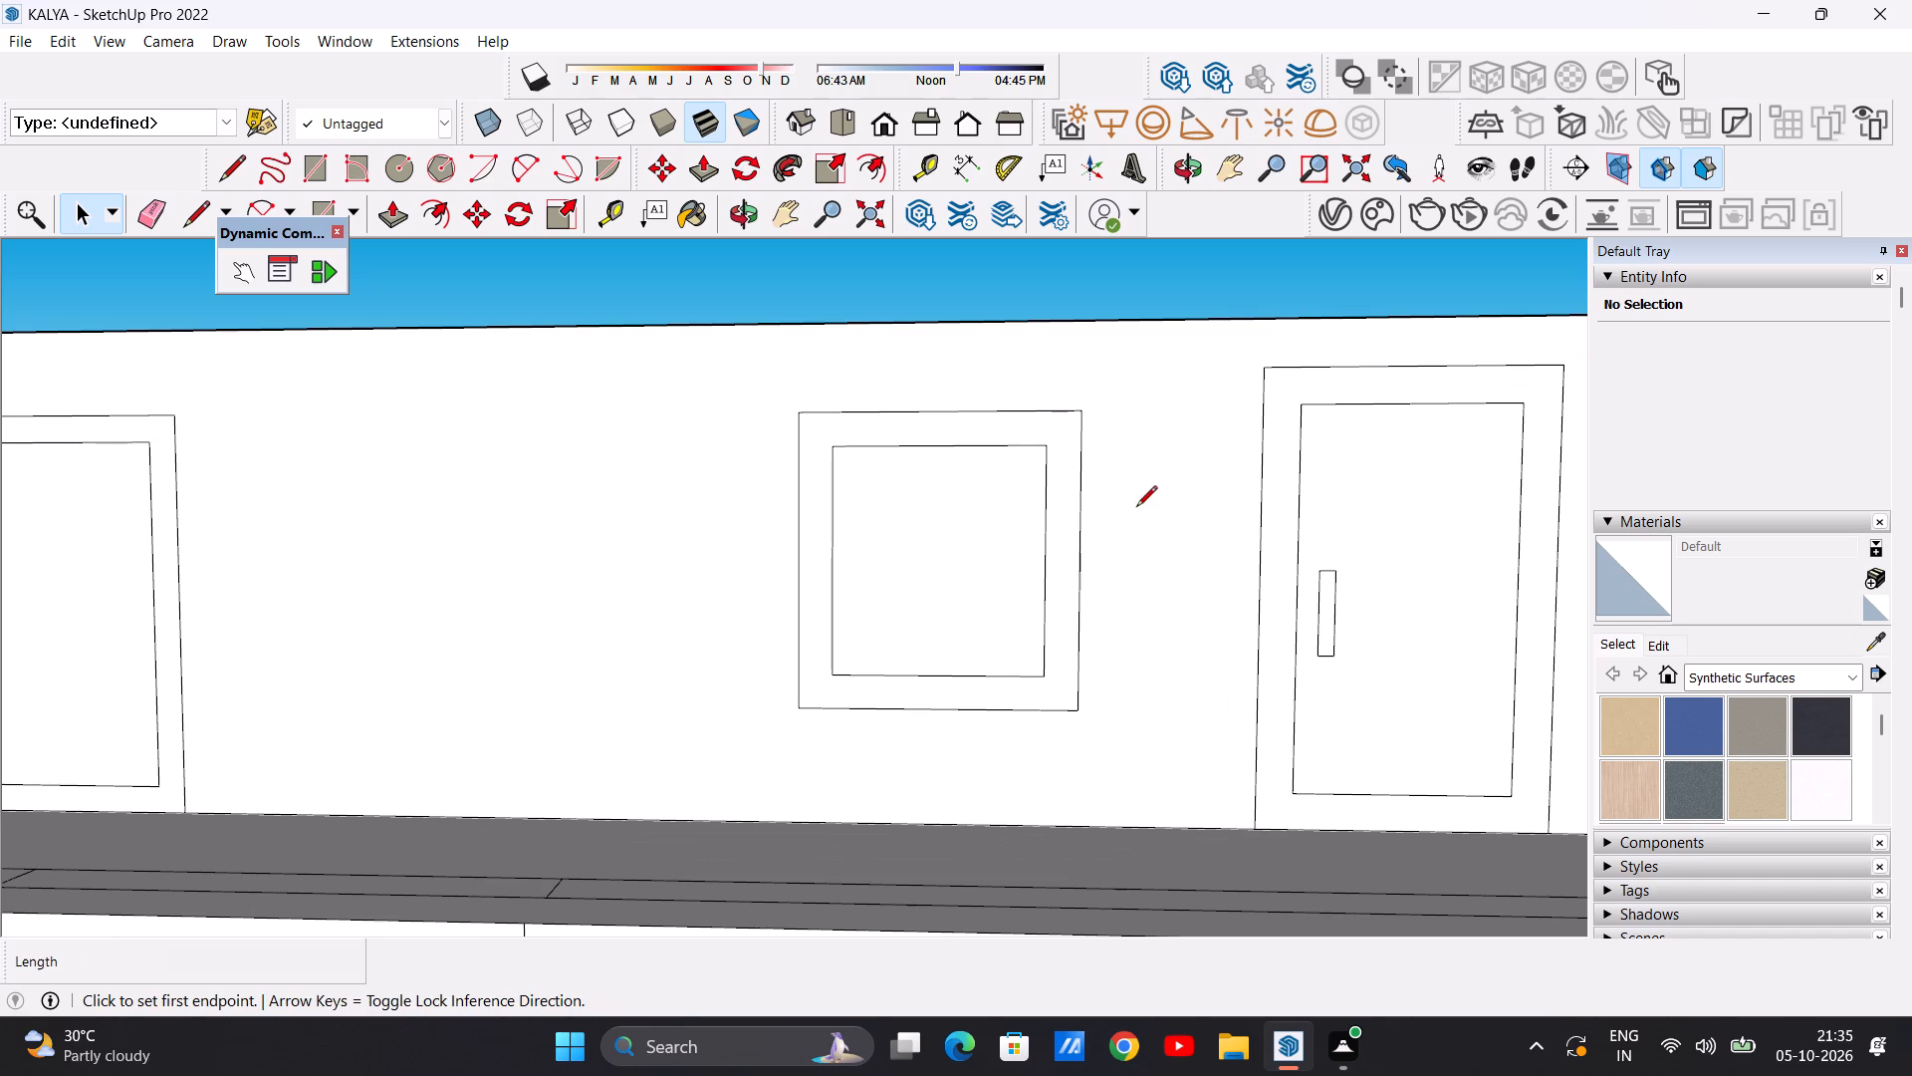
{"action": "scroll", "coordinate": [953, 449], "scroll_direction": "up", "scroll_amount": 4}
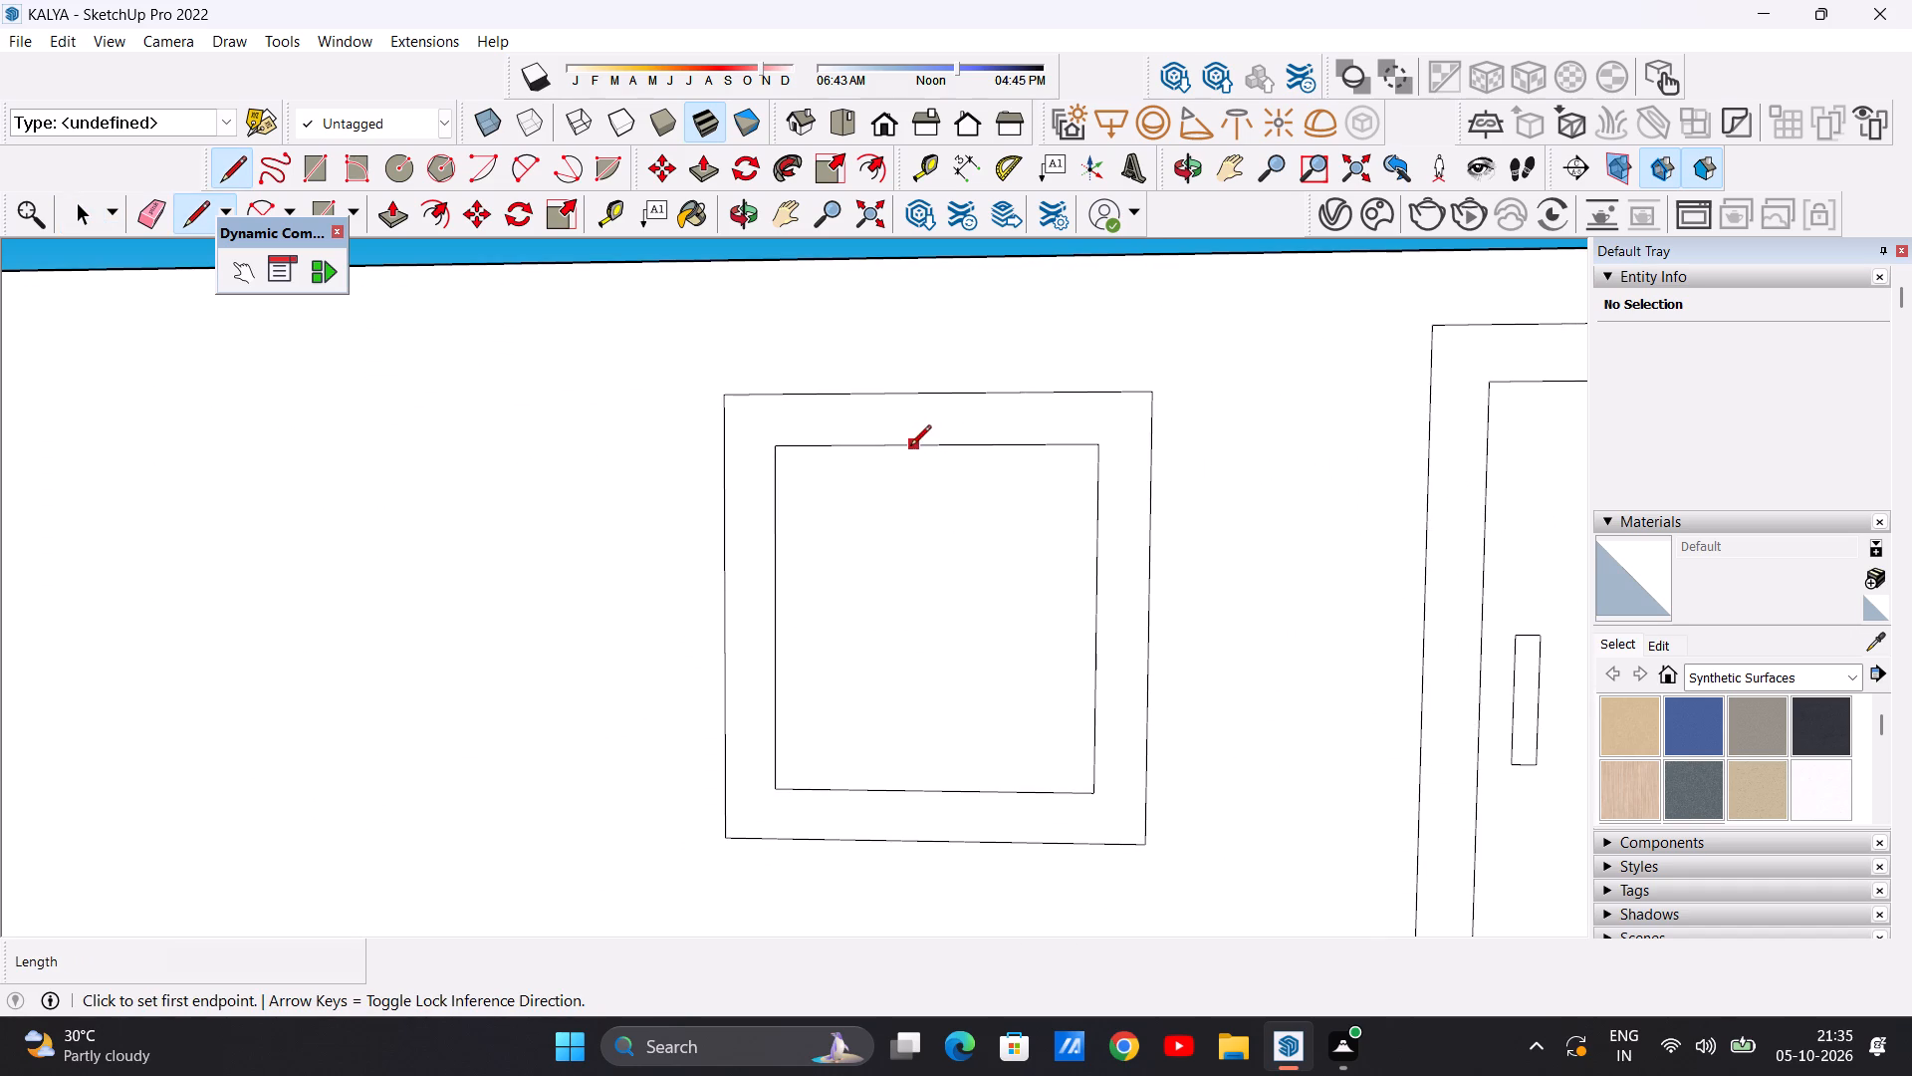
{"action": "left_click", "coordinate": [920, 448]}
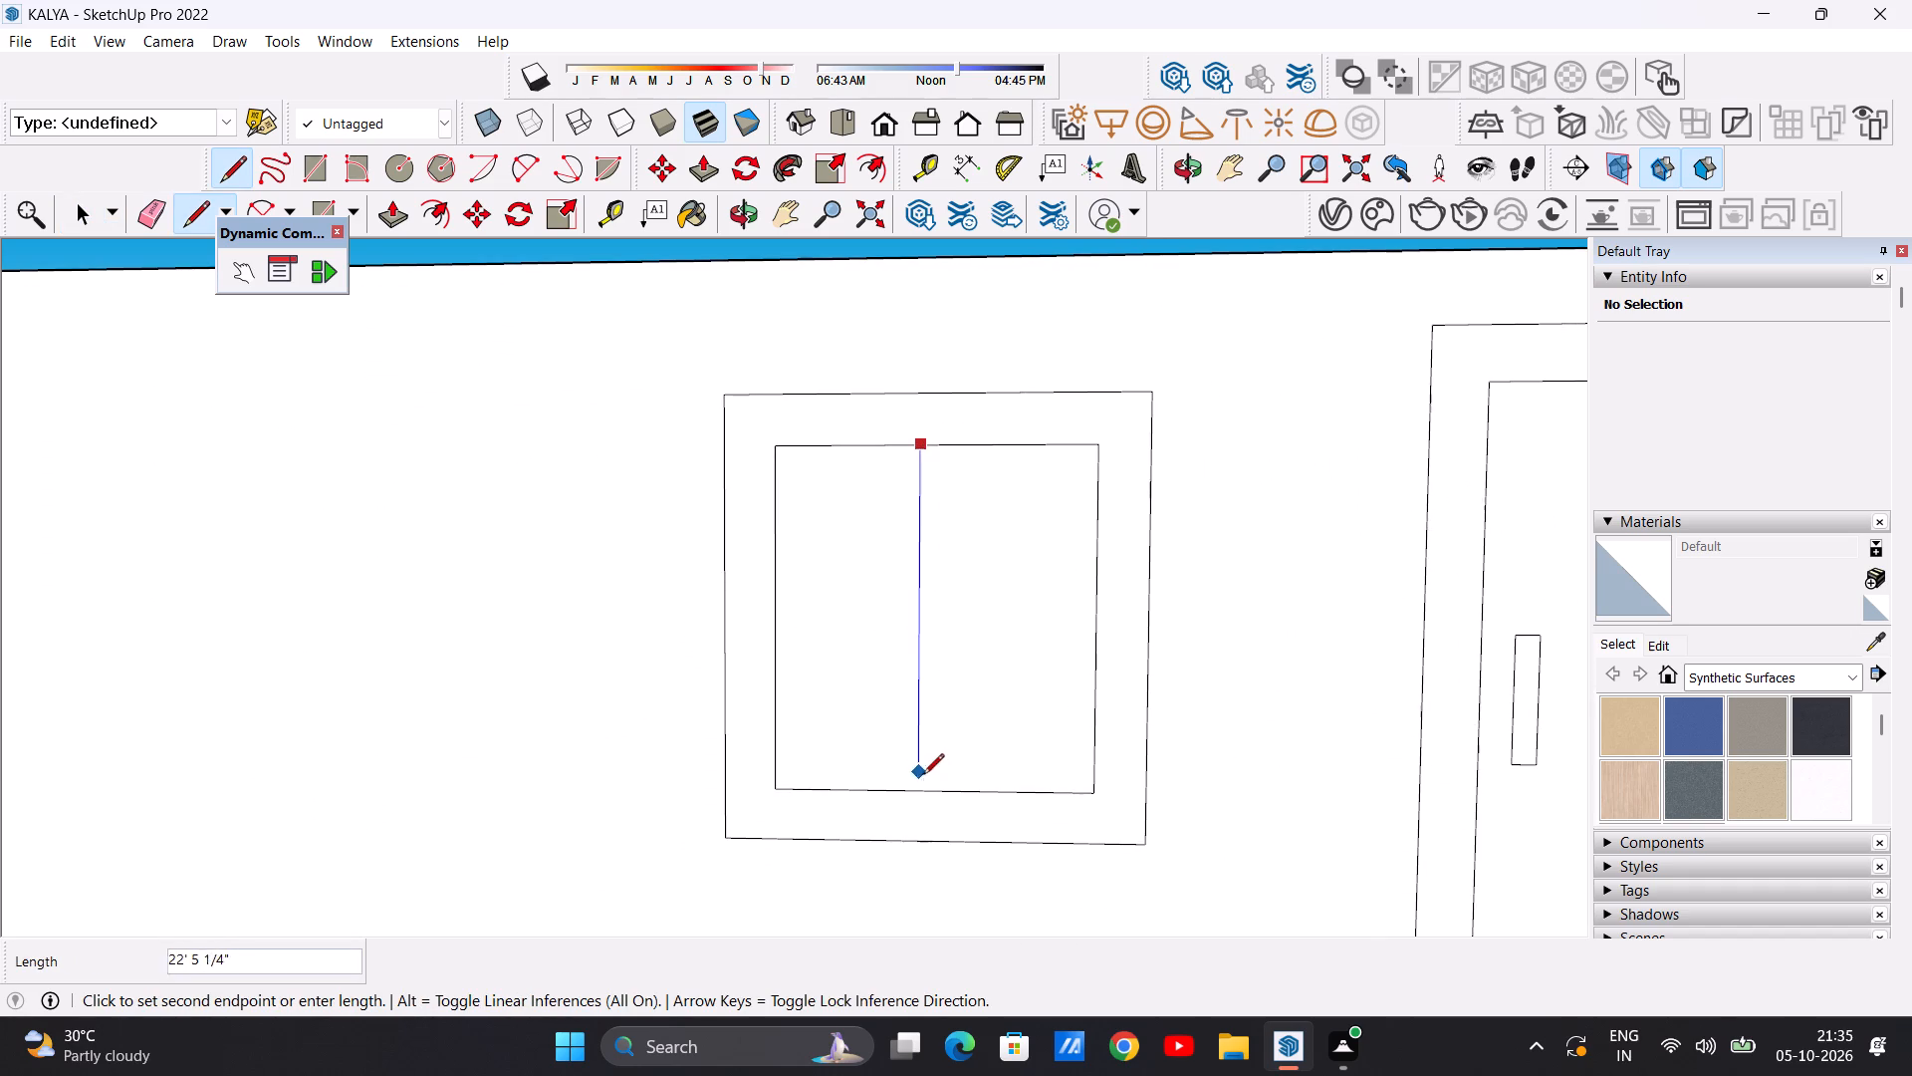
{"action": "left_click", "coordinate": [923, 790]}
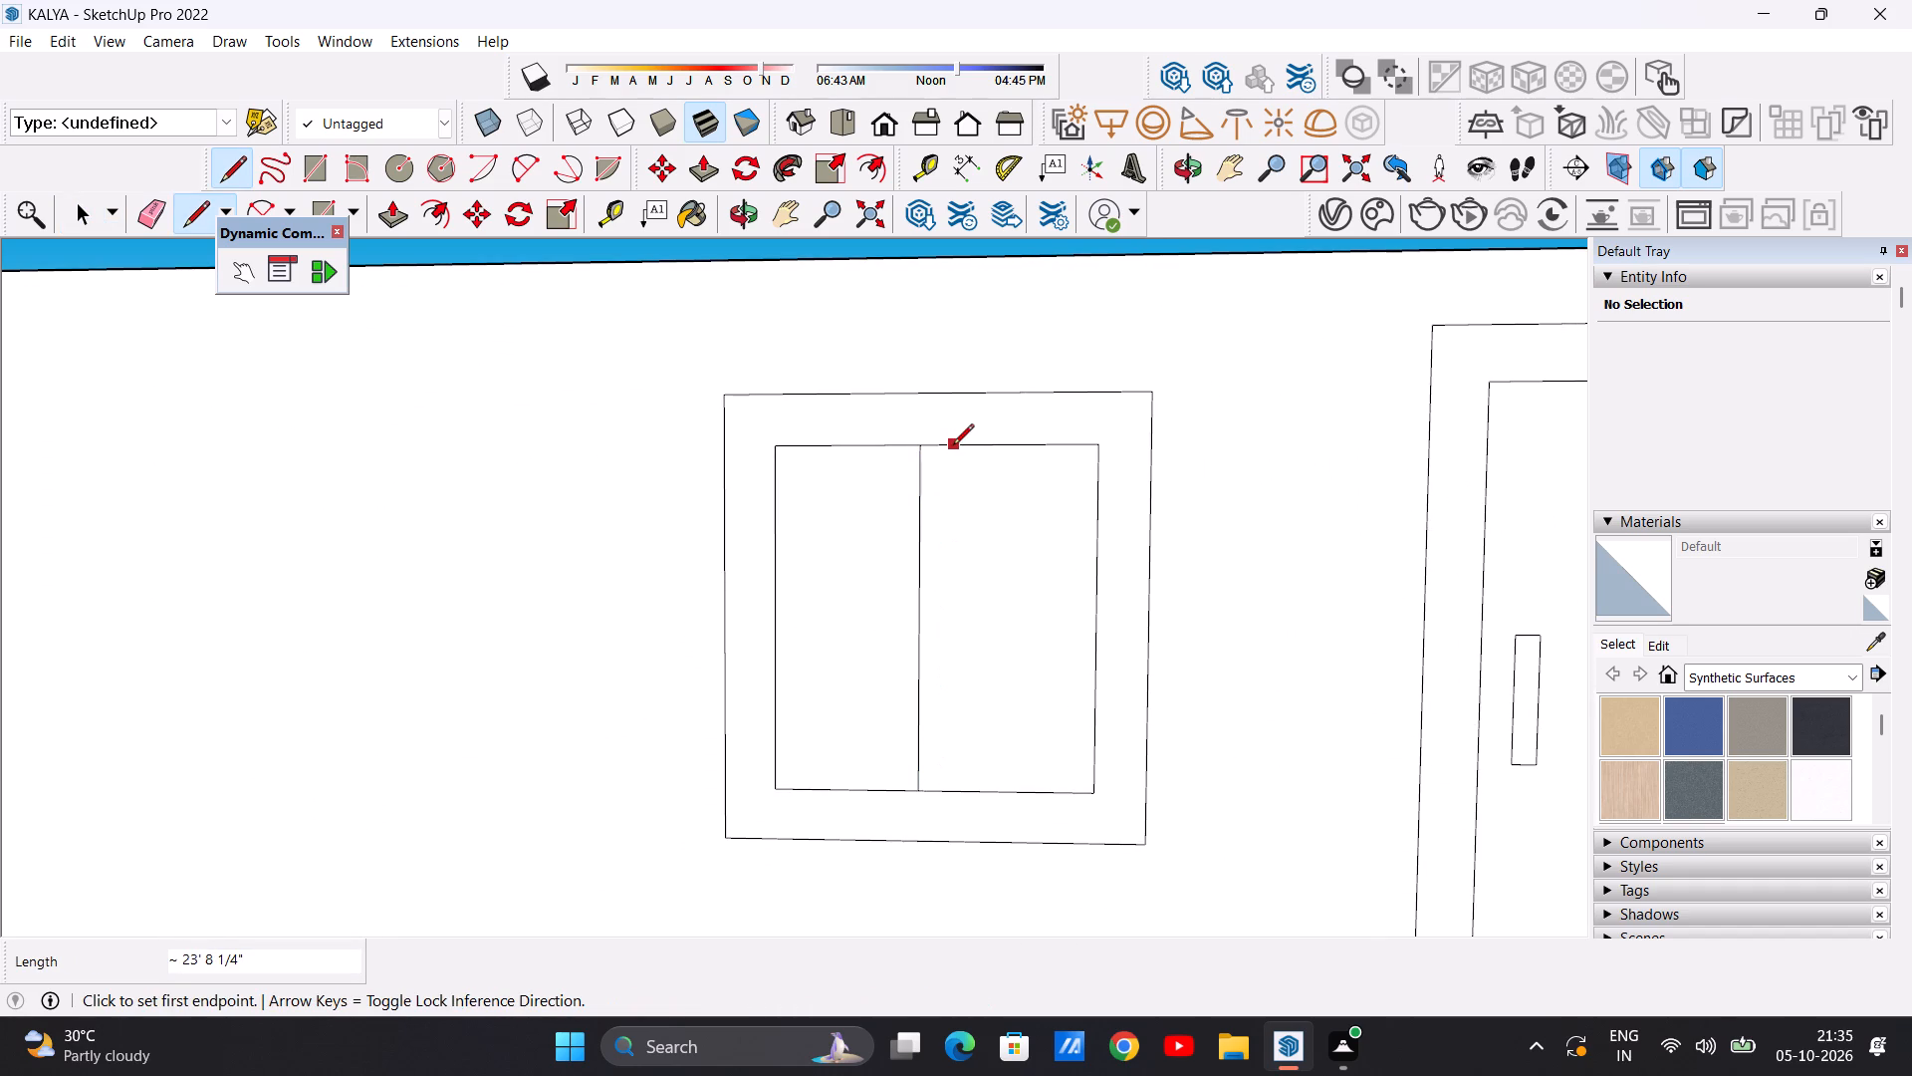
{"action": "left_click", "coordinate": [953, 446]}
{"action": "left_click", "coordinate": [953, 780]}
{"action": "scroll", "coordinate": [981, 471], "scroll_direction": "down", "scroll_amount": 2}
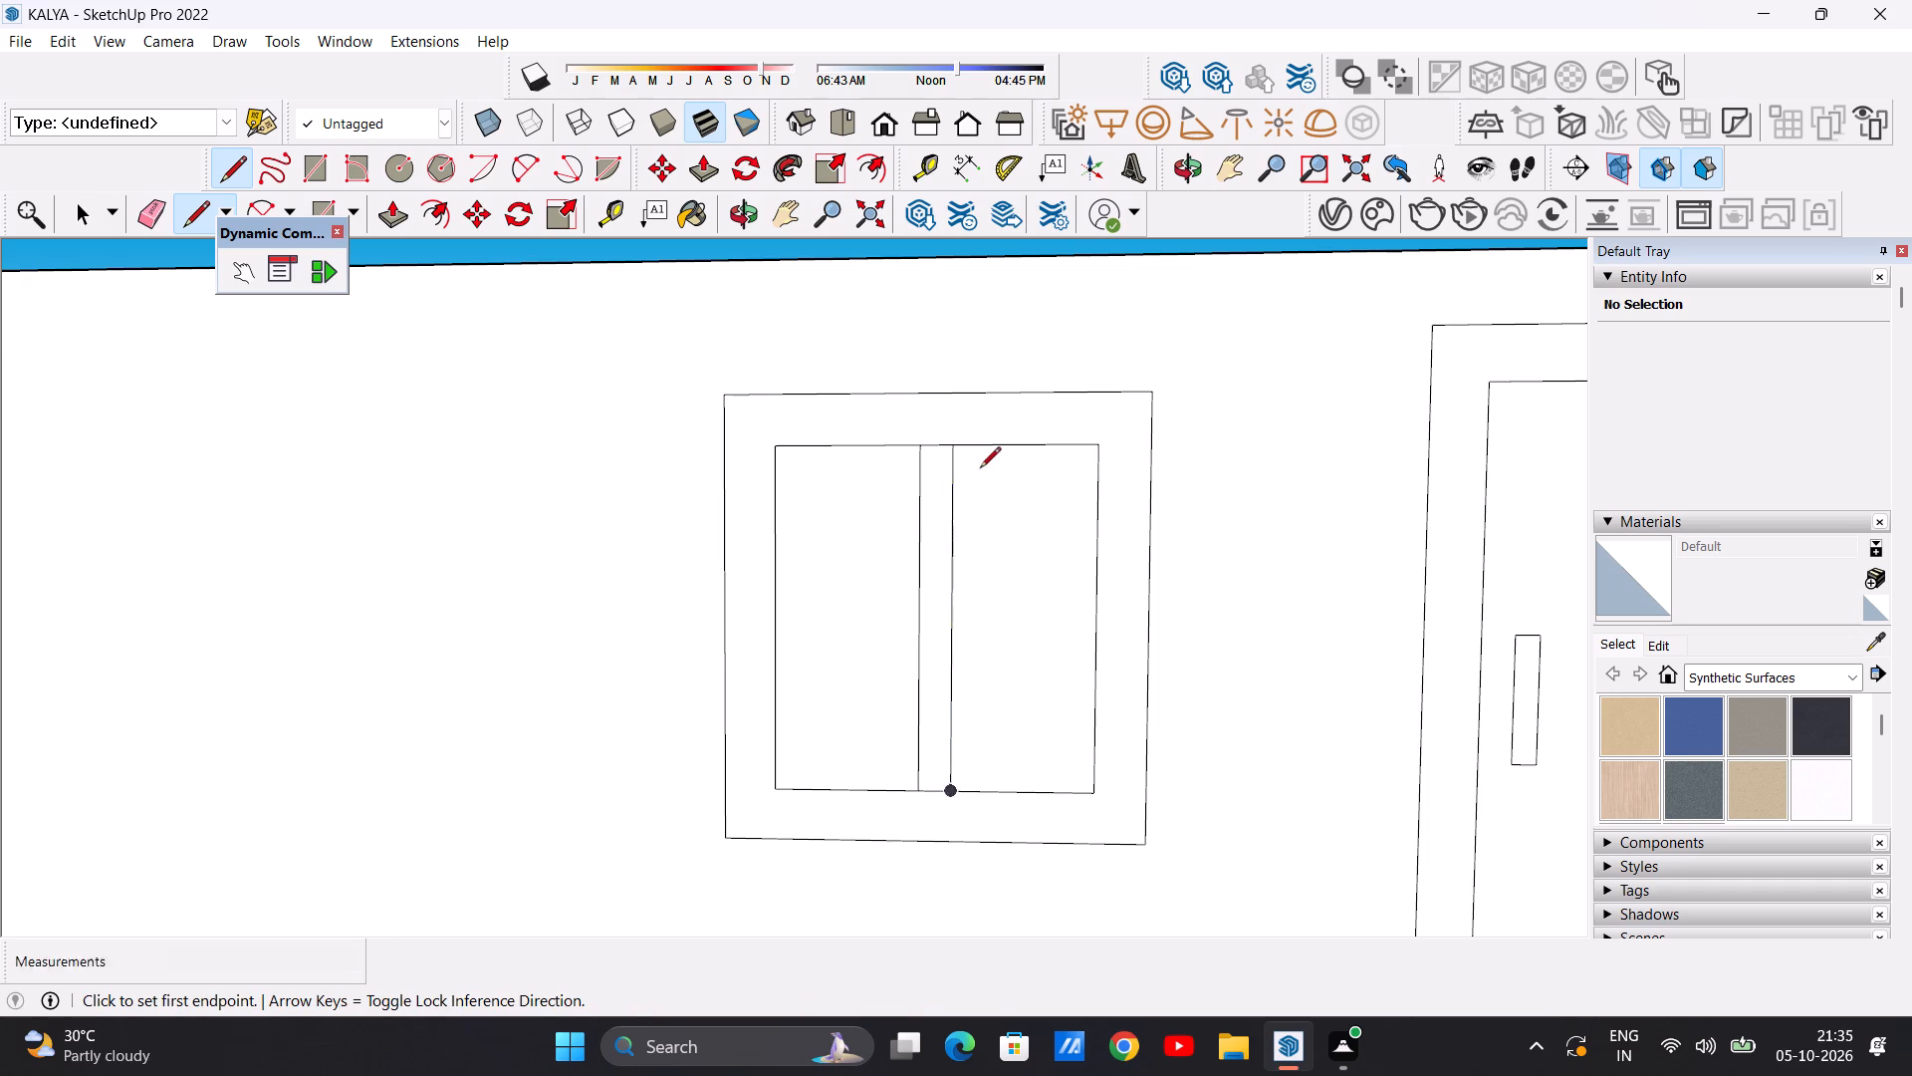
{"action": "scroll", "coordinate": [980, 469], "scroll_direction": "down", "scroll_amount": 16}
{"action": "key", "text": "space"}
Close the open window hole beside the first top-floor door with a face by tracing its top edge, about 22 ft long.
{"action": "scroll", "coordinate": [581, 496], "scroll_direction": "up", "scroll_amount": 7}
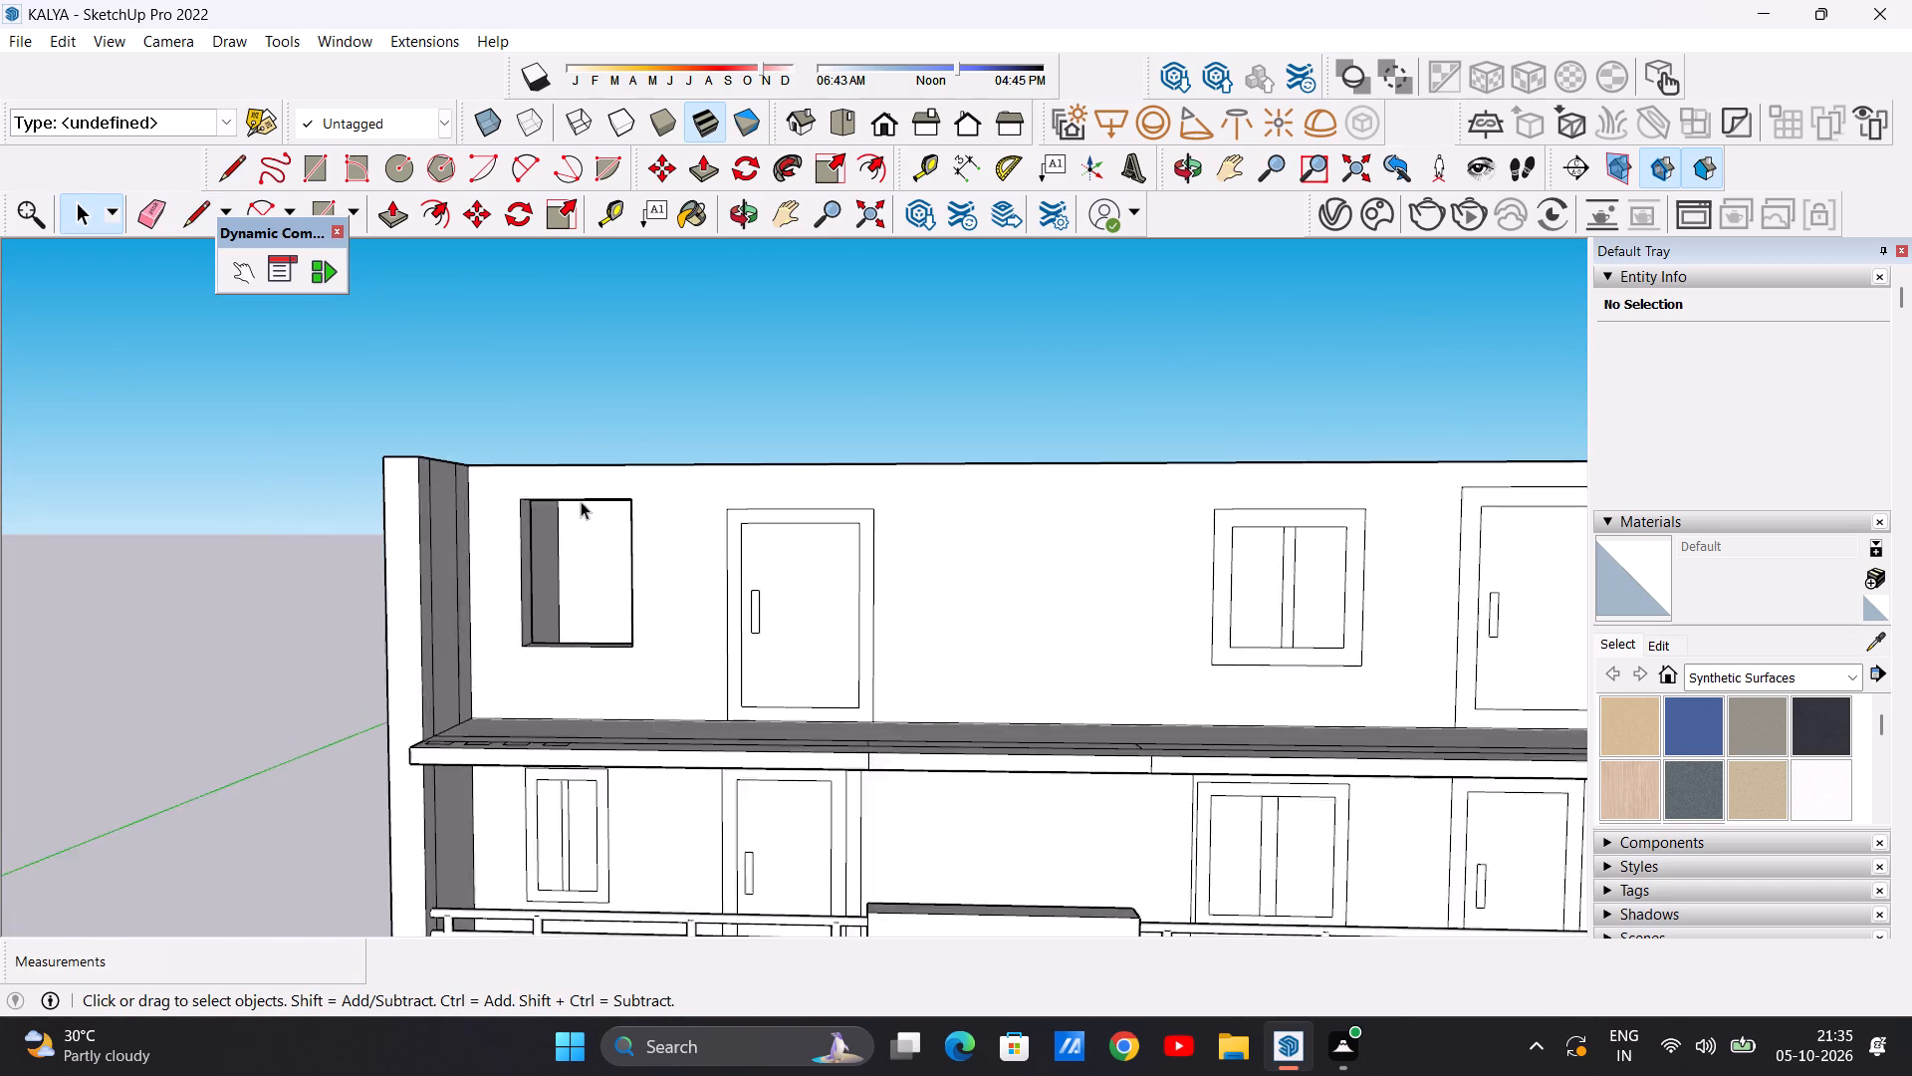
{"action": "scroll", "coordinate": [581, 501], "scroll_direction": "up", "scroll_amount": 4}
{"action": "key", "text": "l"}
{"action": "scroll", "coordinate": [477, 507], "scroll_direction": "up", "scroll_amount": 6}
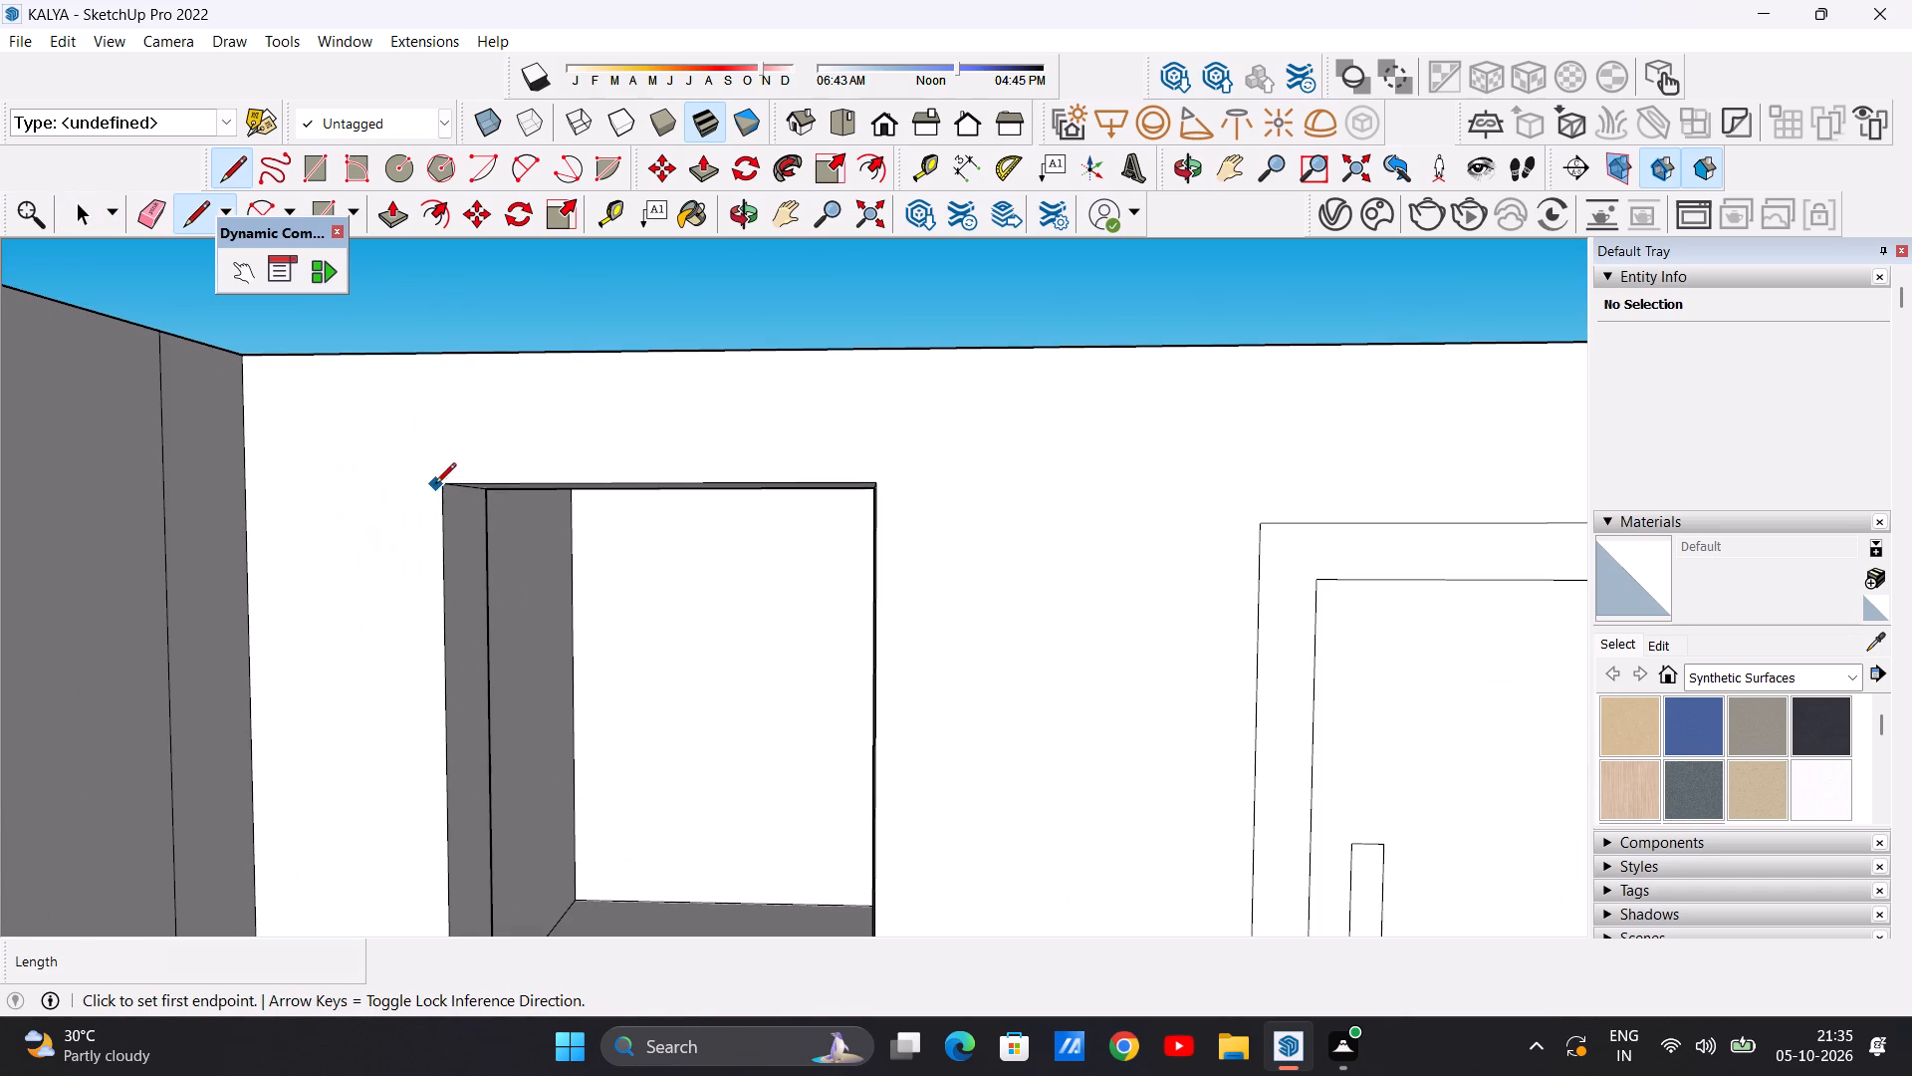
{"action": "left_click", "coordinate": [441, 485]}
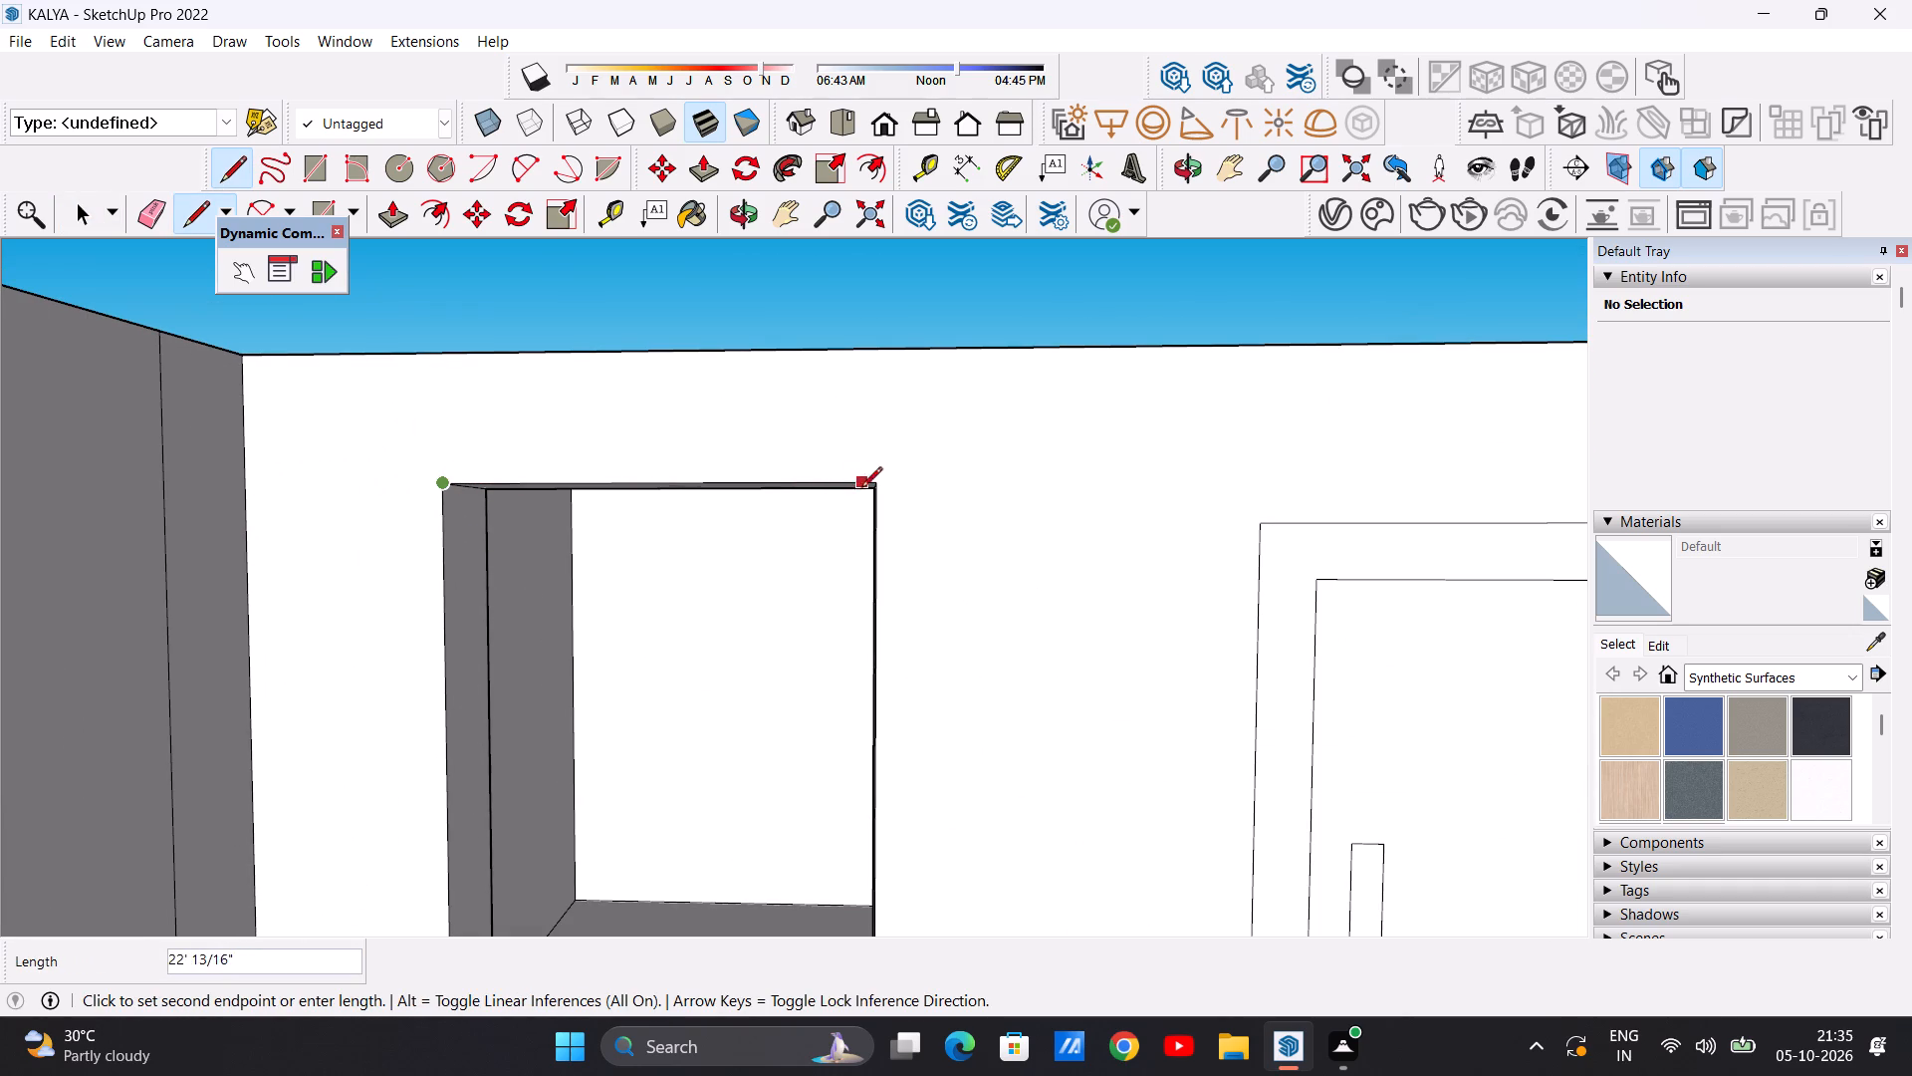
{"action": "left_click", "coordinate": [868, 486]}
{"action": "scroll", "coordinate": [881, 578], "scroll_direction": "down", "scroll_amount": 13}
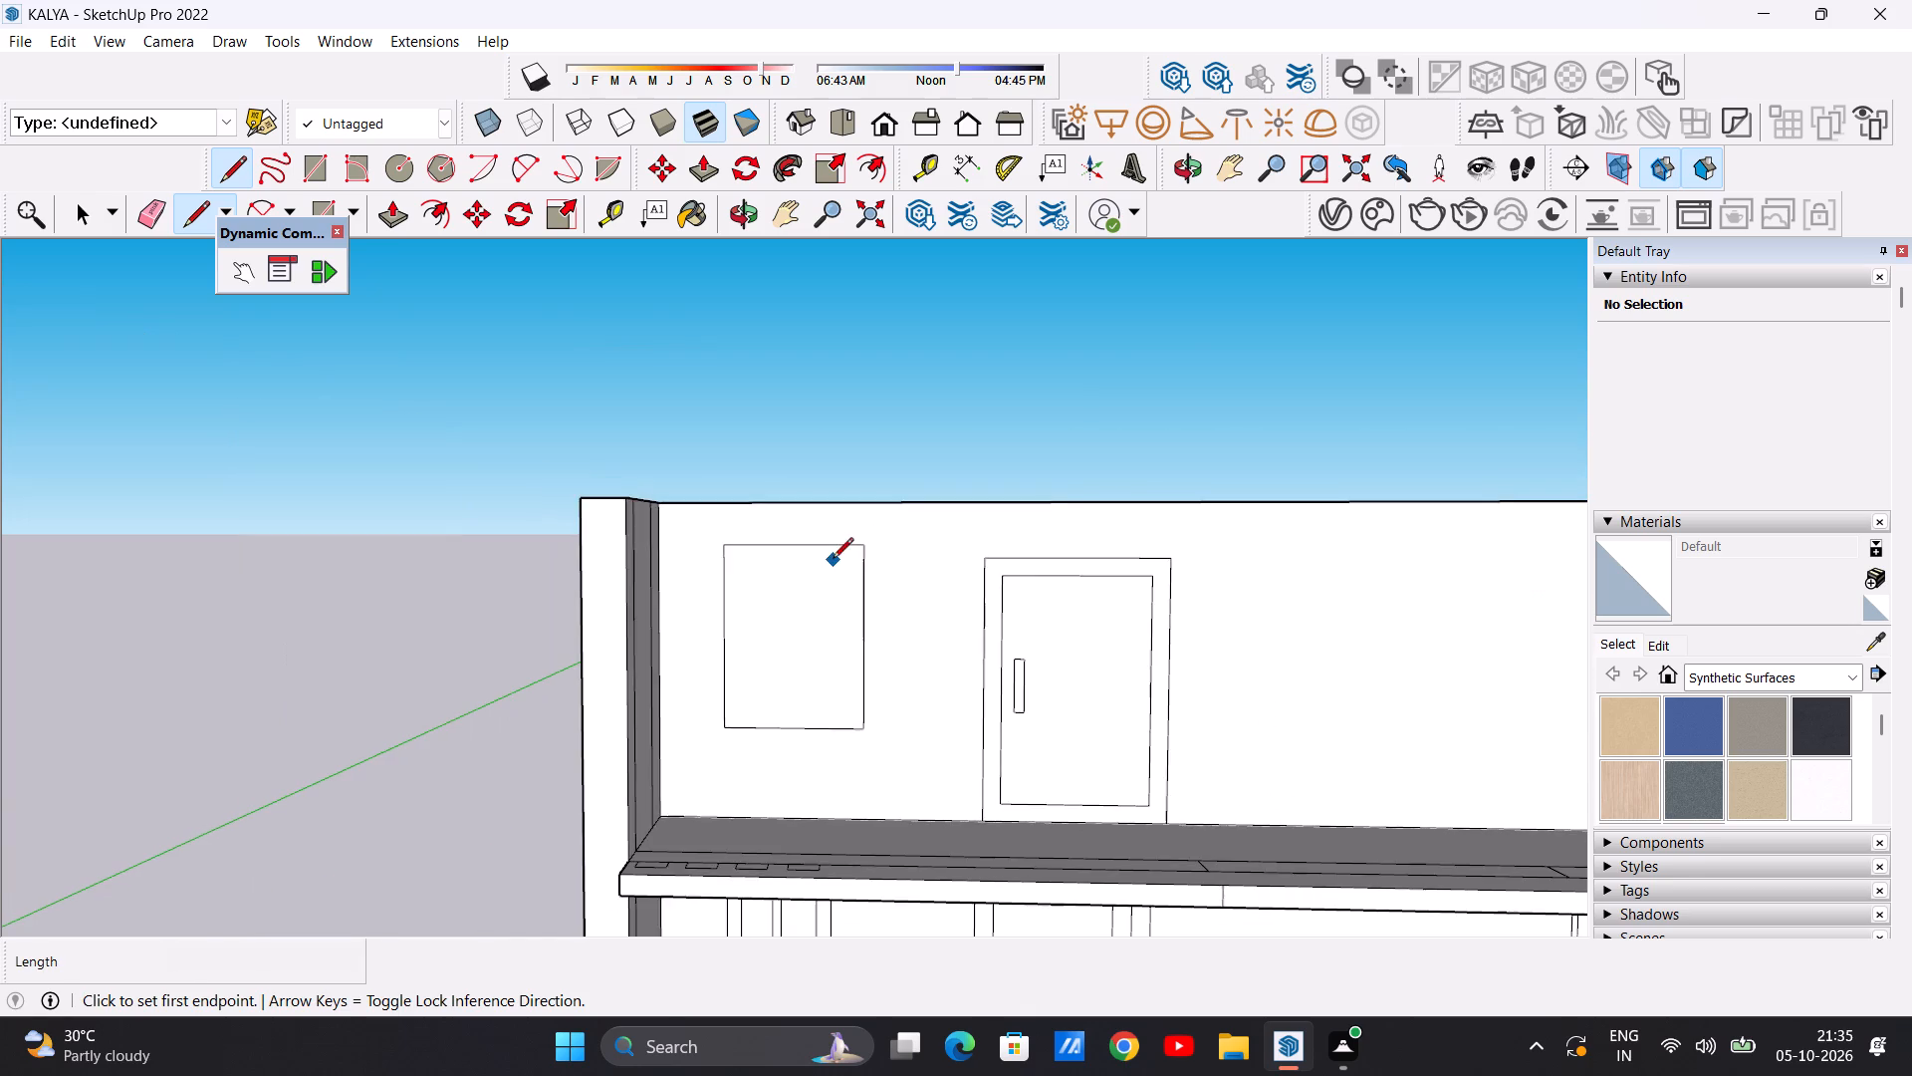
{"action": "key", "text": "space"}
Offset the outline of the closed window beside the first top-floor door inward about 2 ft 4 in as a frame.
{"action": "type", "text": "OF"}
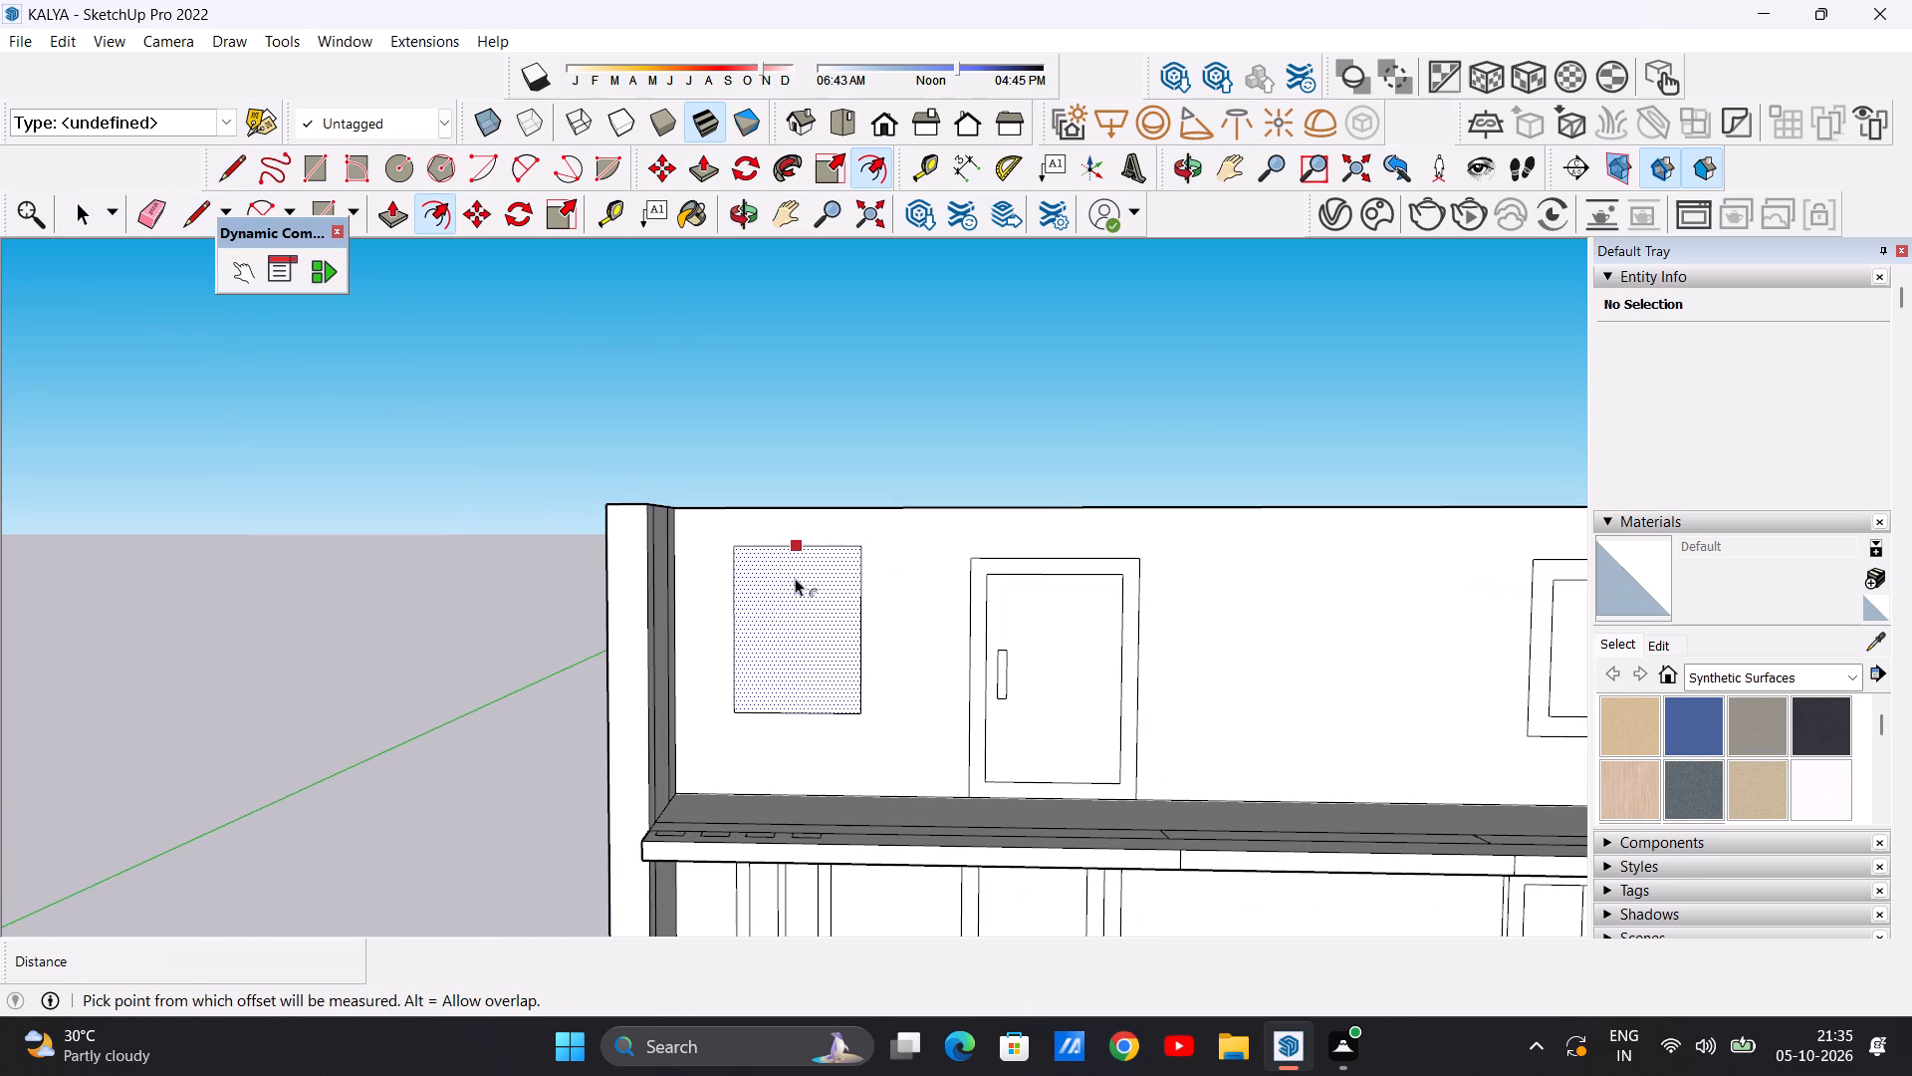
{"action": "scroll", "coordinate": [793, 578], "scroll_direction": "up", "scroll_amount": 6}
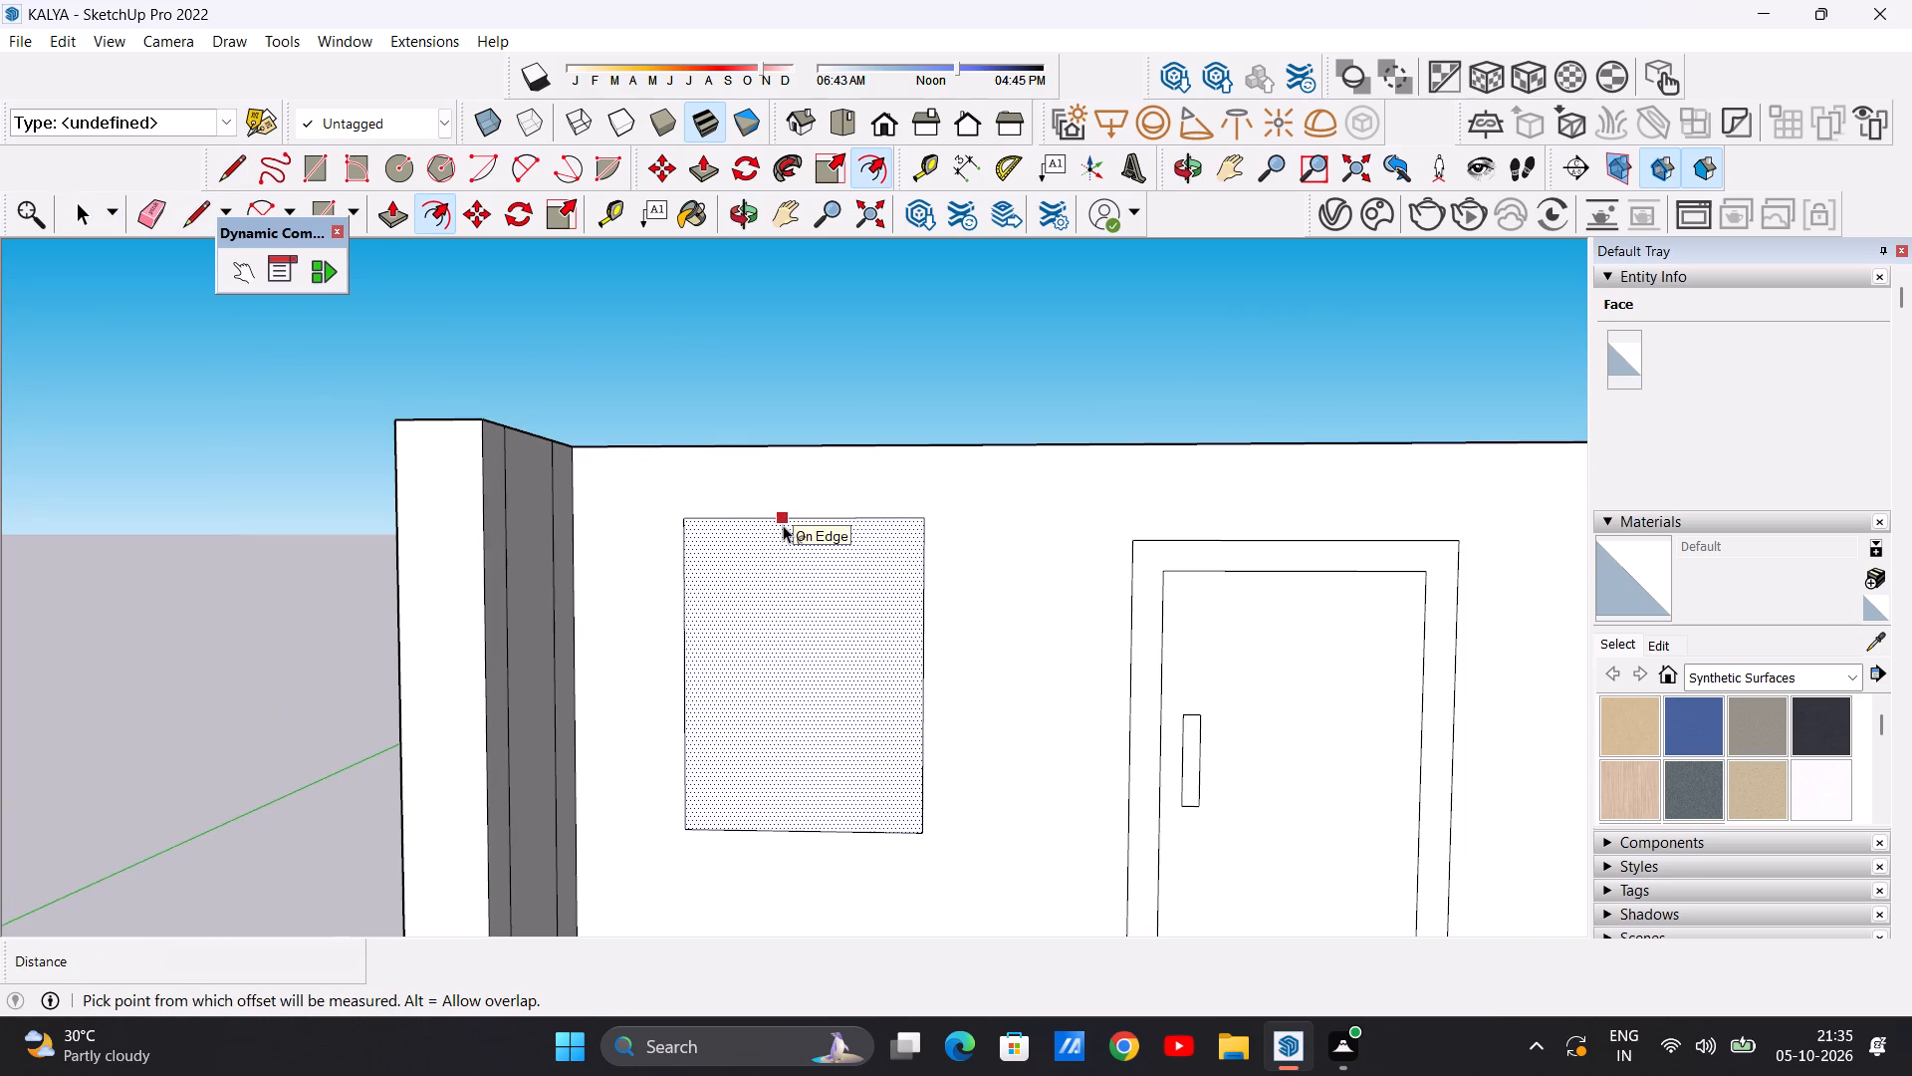
{"action": "left_click", "coordinate": [783, 525]}
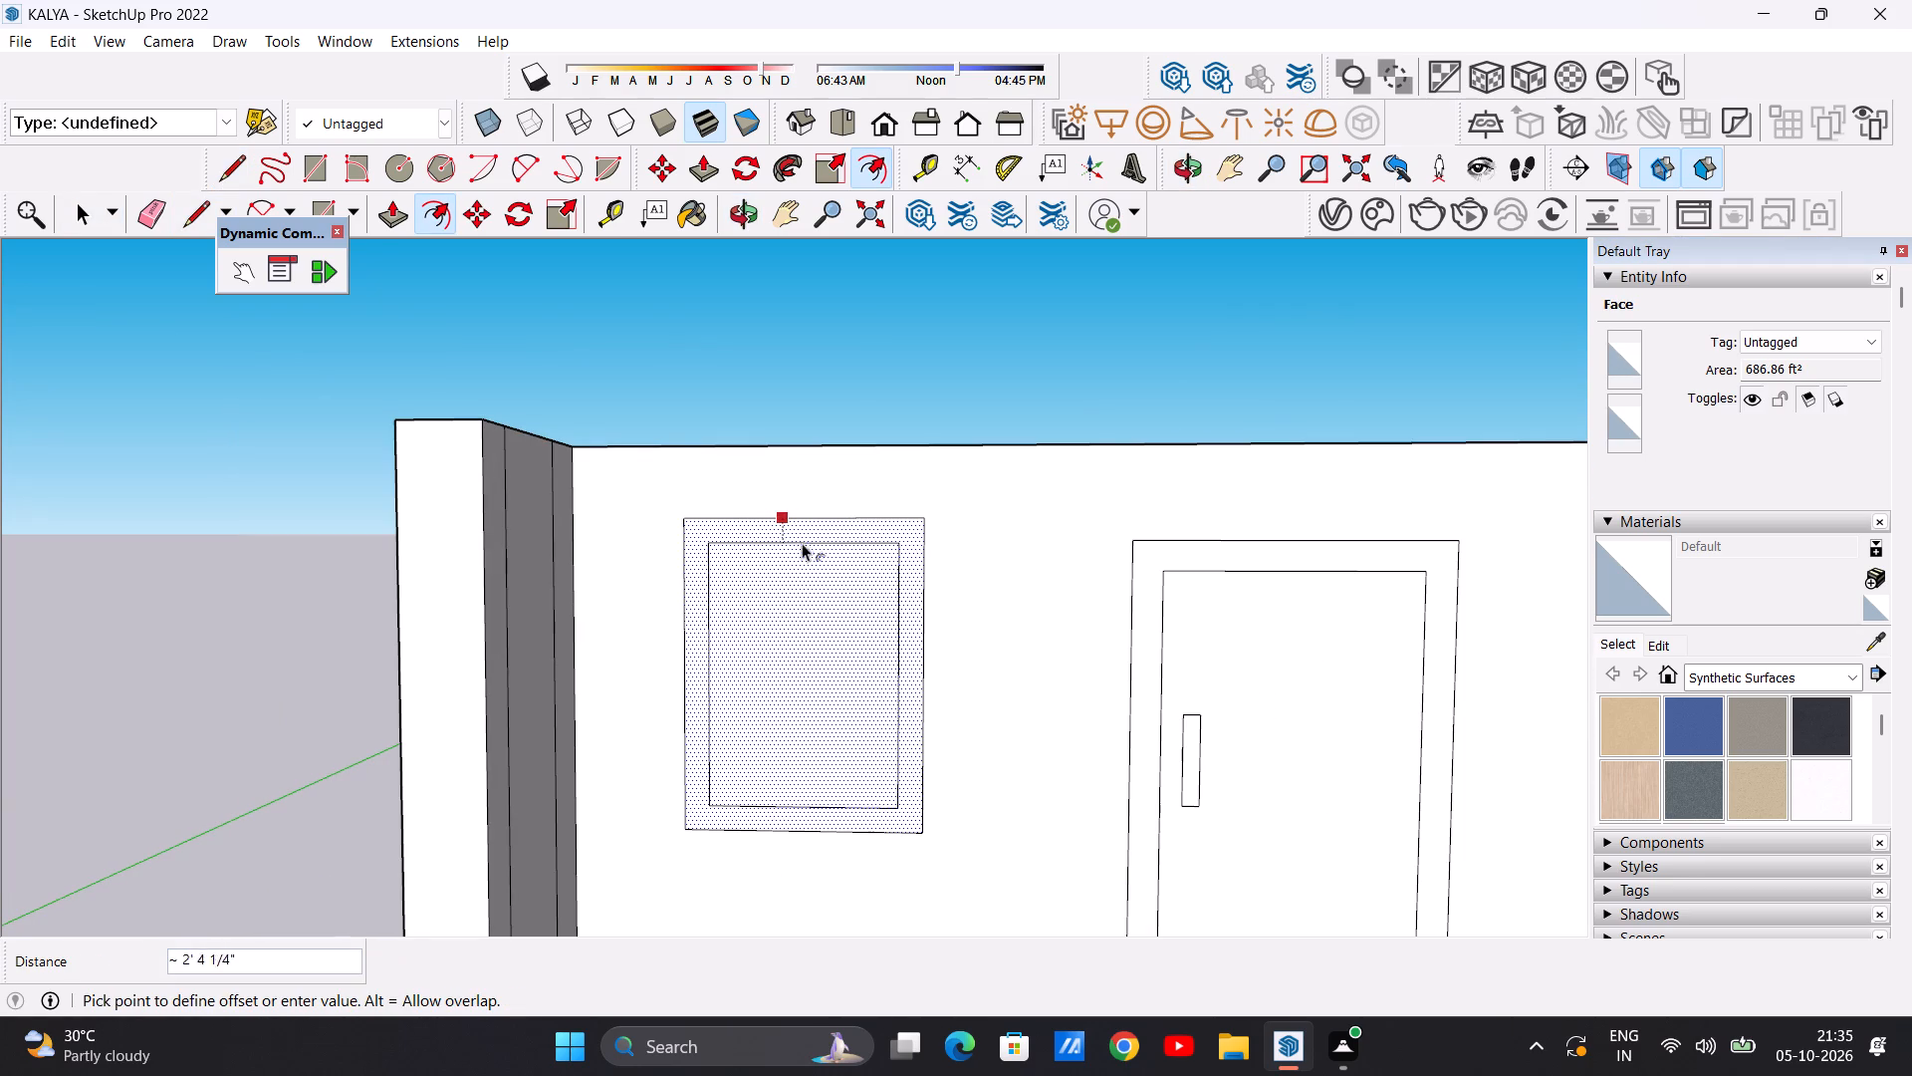
{"action": "left_click", "coordinate": [802, 543]}
{"action": "key", "text": "space"}
{"action": "key", "text": "space"}
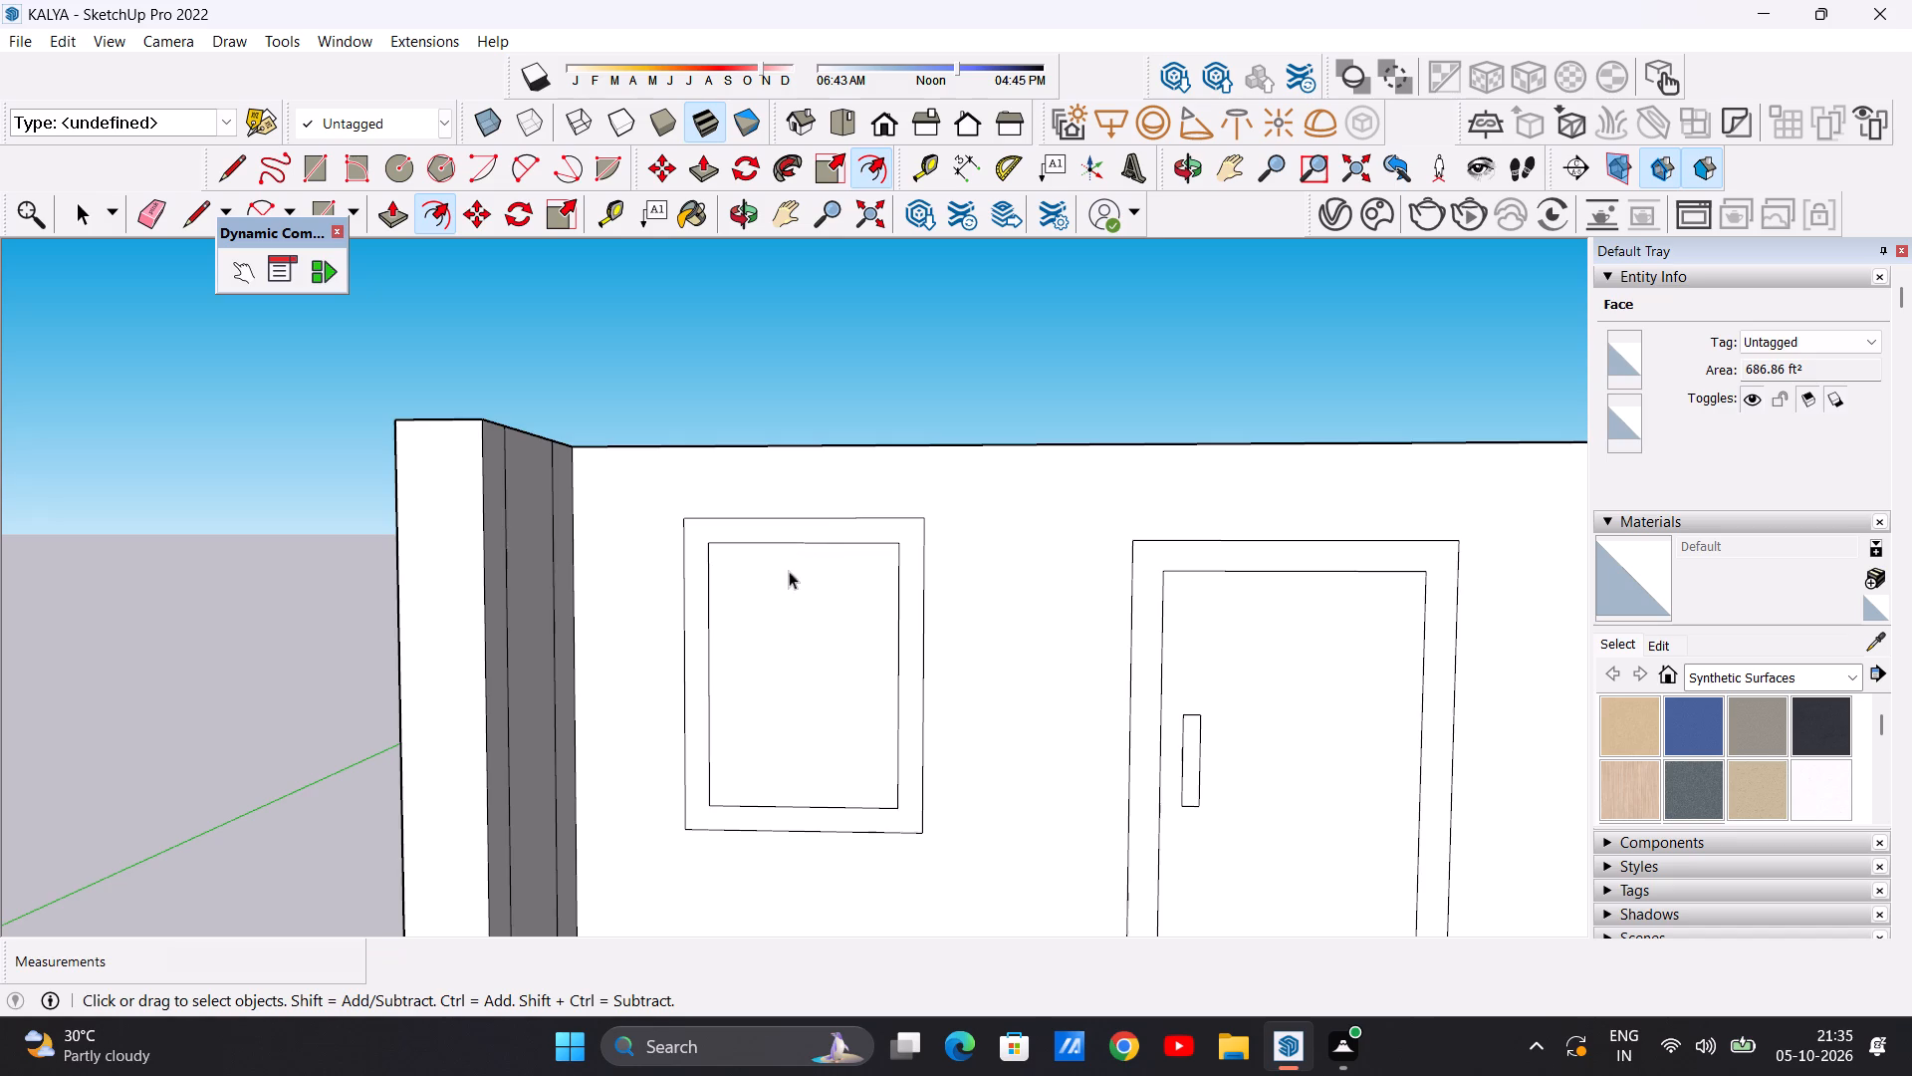
Draw two closely spaced vertical lines, each about 25 ft 4 in long, near the middle of the framed window's inner pane as a mullion.
{"action": "scroll", "coordinate": [772, 580], "scroll_direction": "down", "scroll_amount": 9}
{"action": "scroll", "coordinate": [788, 624], "scroll_direction": "up", "scroll_amount": 7}
{"action": "key", "text": "l"}
{"action": "scroll", "coordinate": [787, 551], "scroll_direction": "up", "scroll_amount": 3}
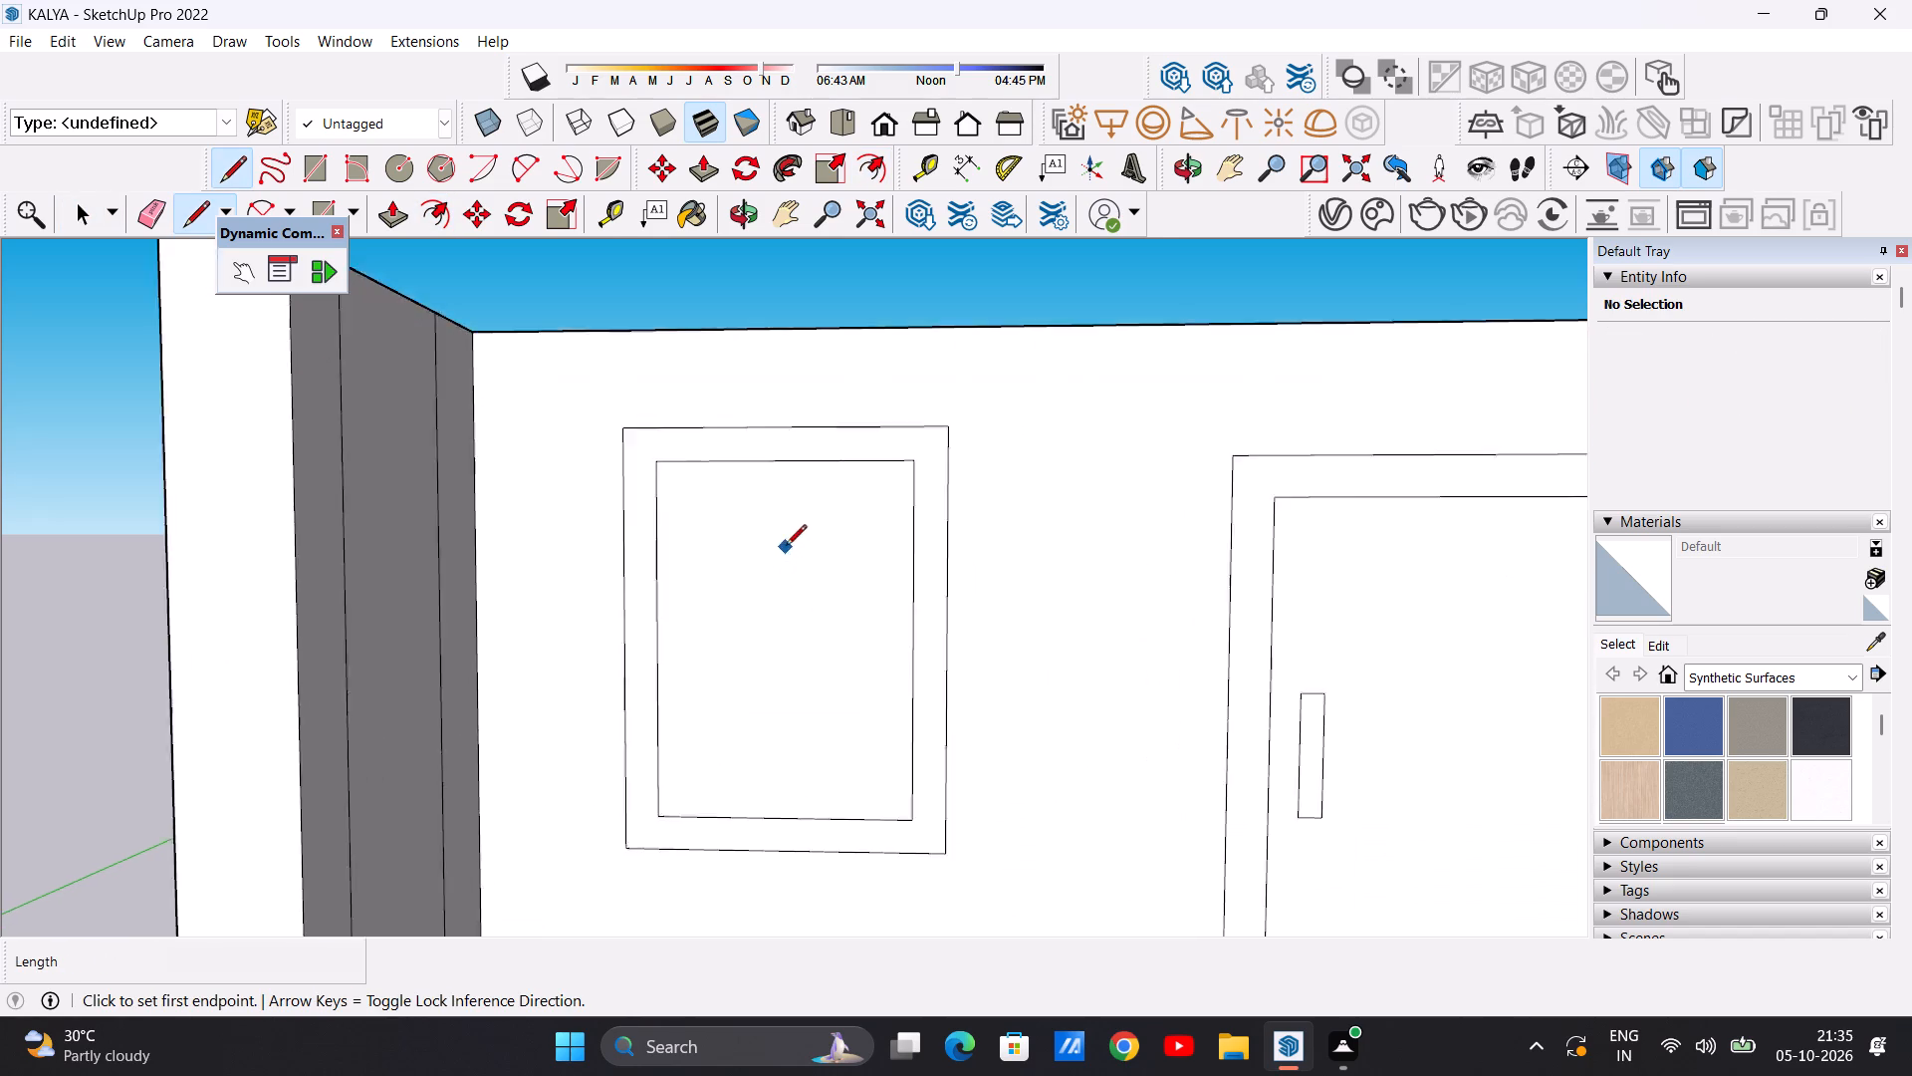
{"action": "scroll", "coordinate": [786, 547], "scroll_direction": "up", "scroll_amount": 6}
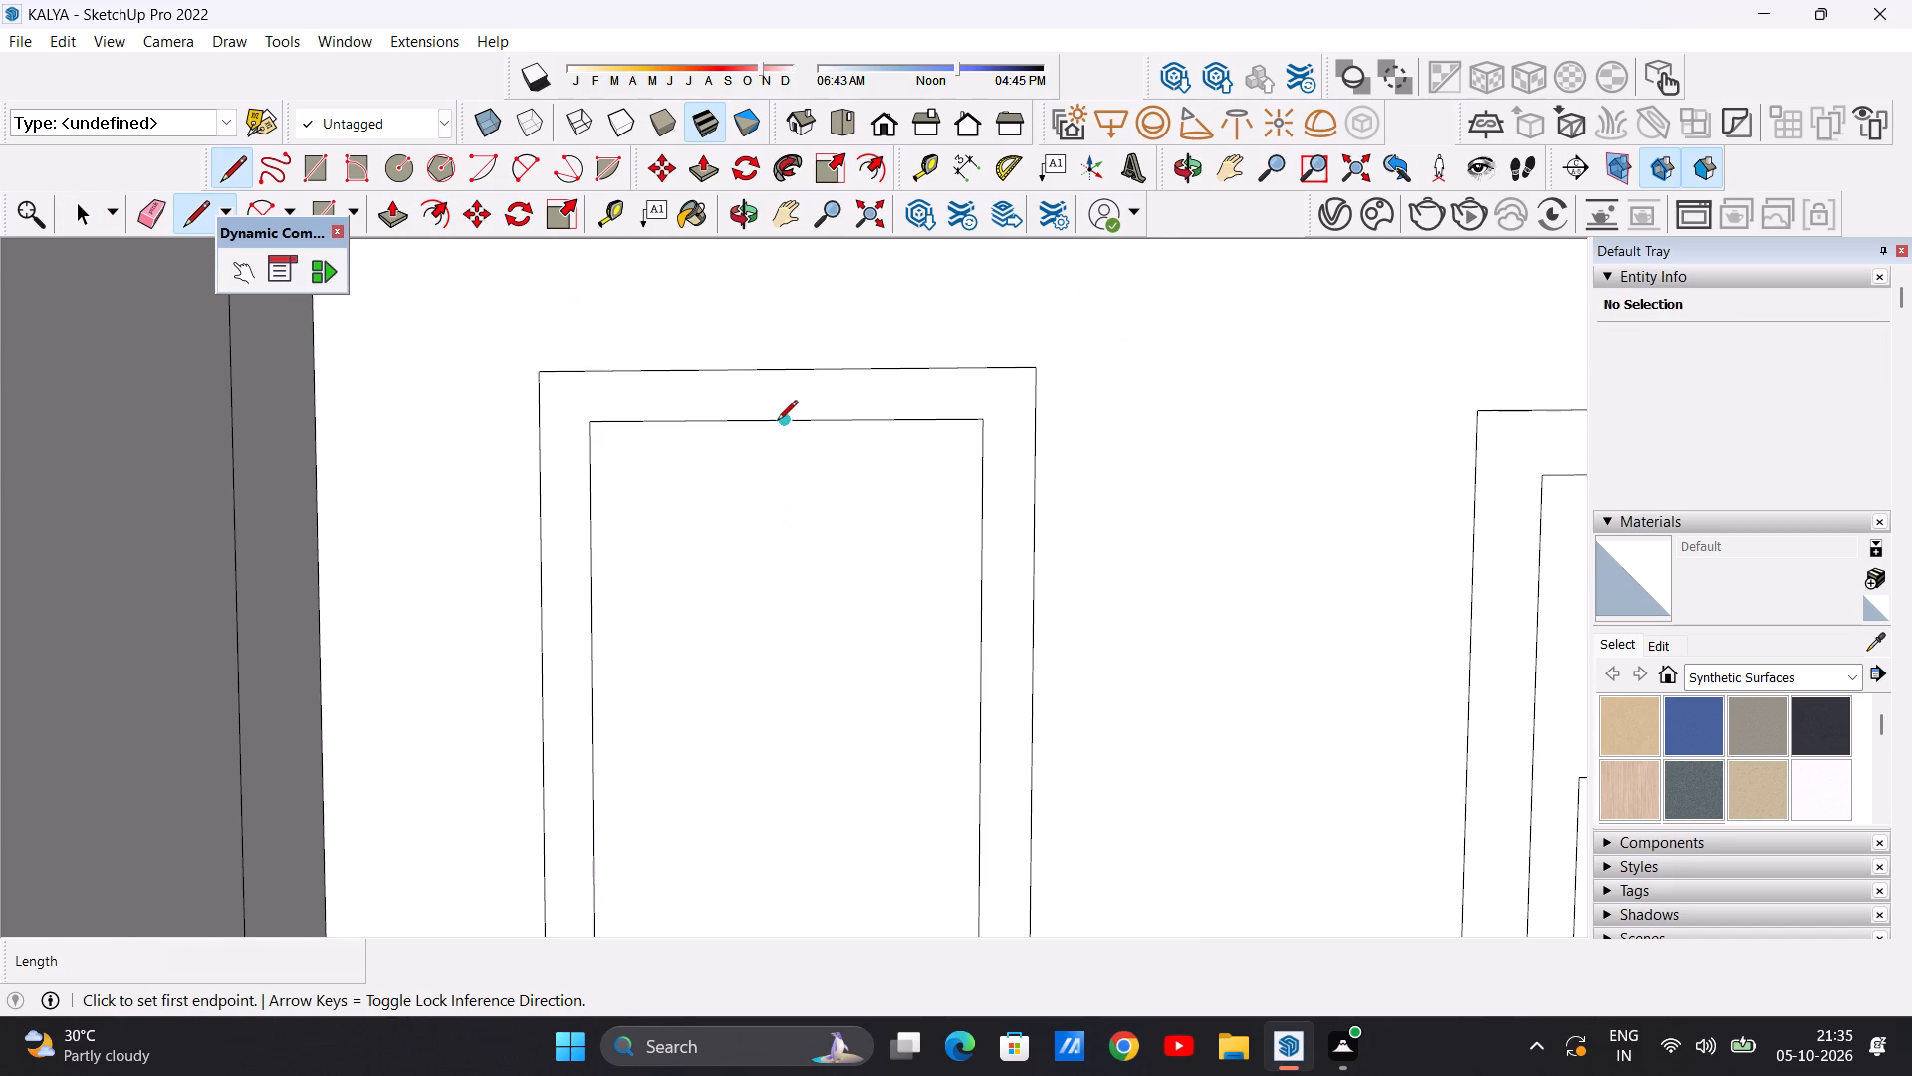
{"action": "left_click", "coordinate": [766, 423]}
{"action": "scroll", "coordinate": [765, 528], "scroll_direction": "down", "scroll_amount": 8}
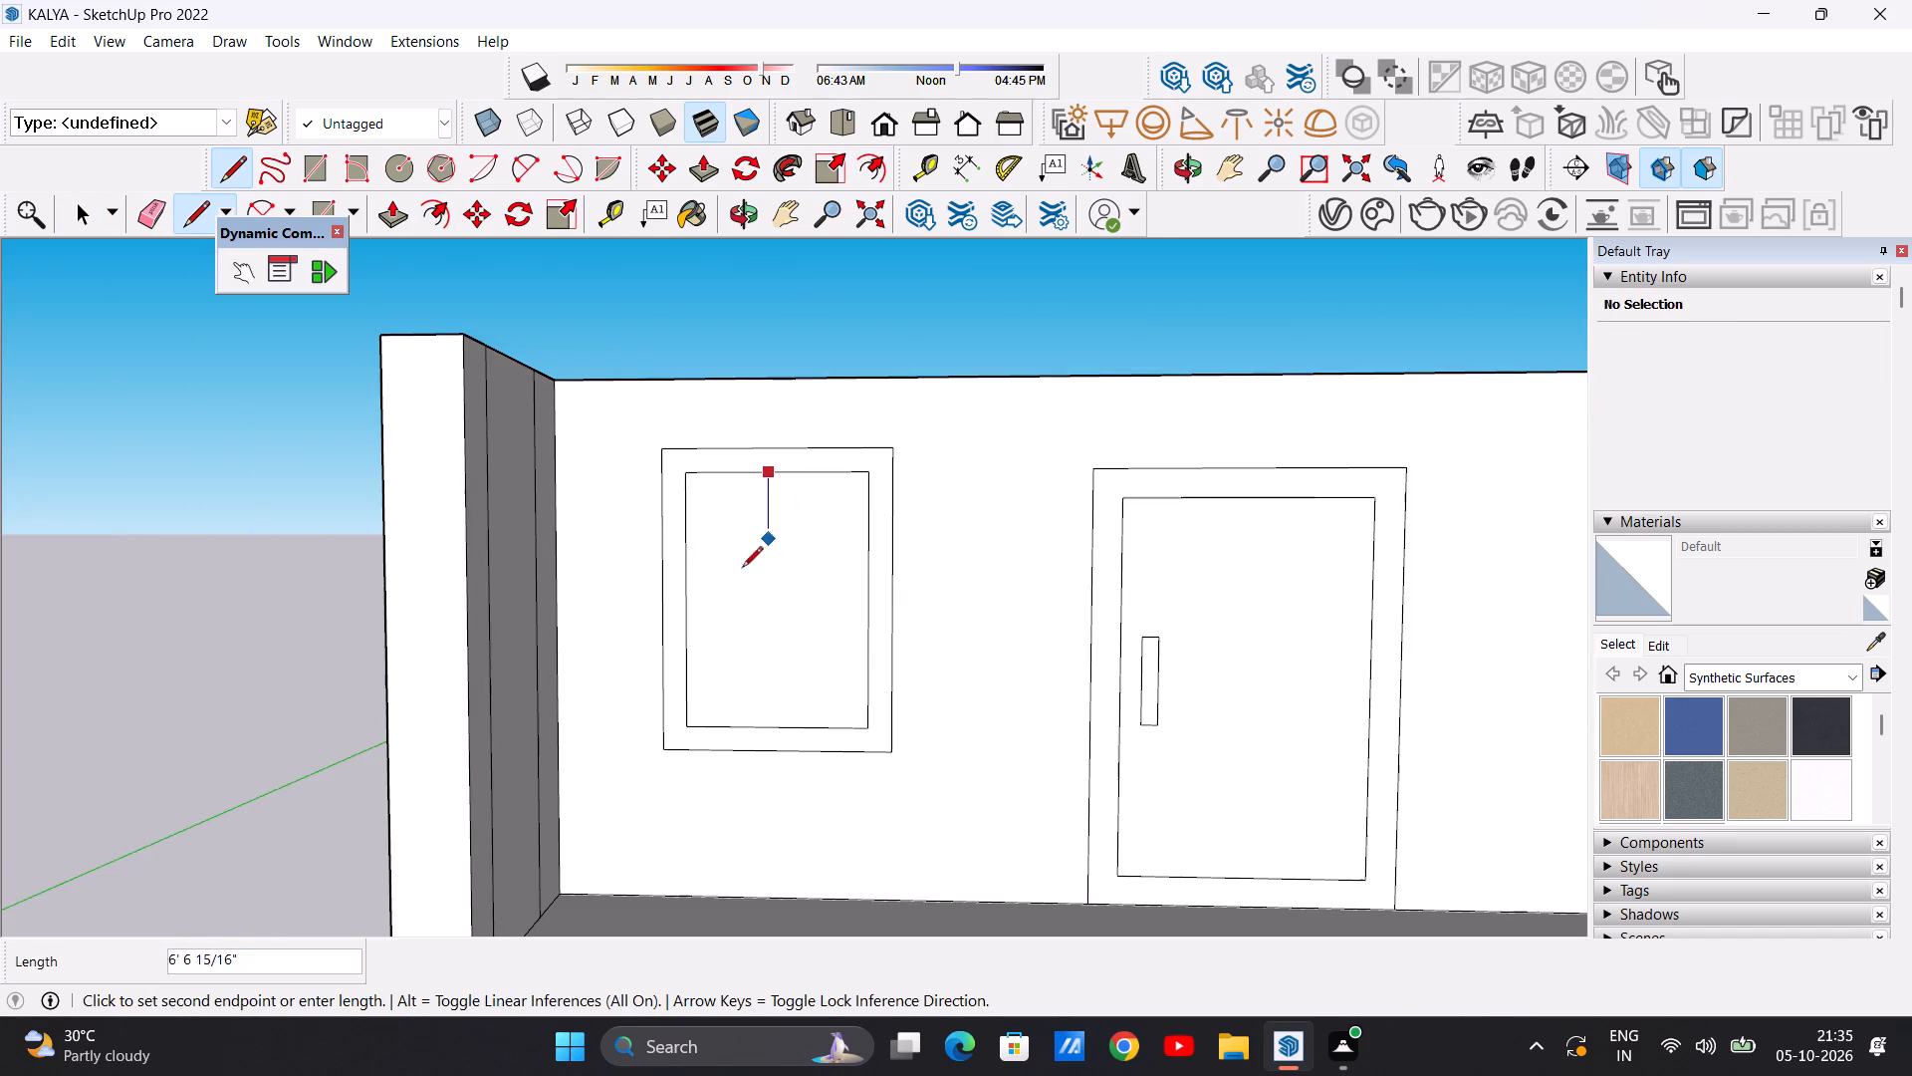
{"action": "scroll", "coordinate": [767, 713], "scroll_direction": "up", "scroll_amount": 6}
{"action": "left_click", "coordinate": [767, 741]}
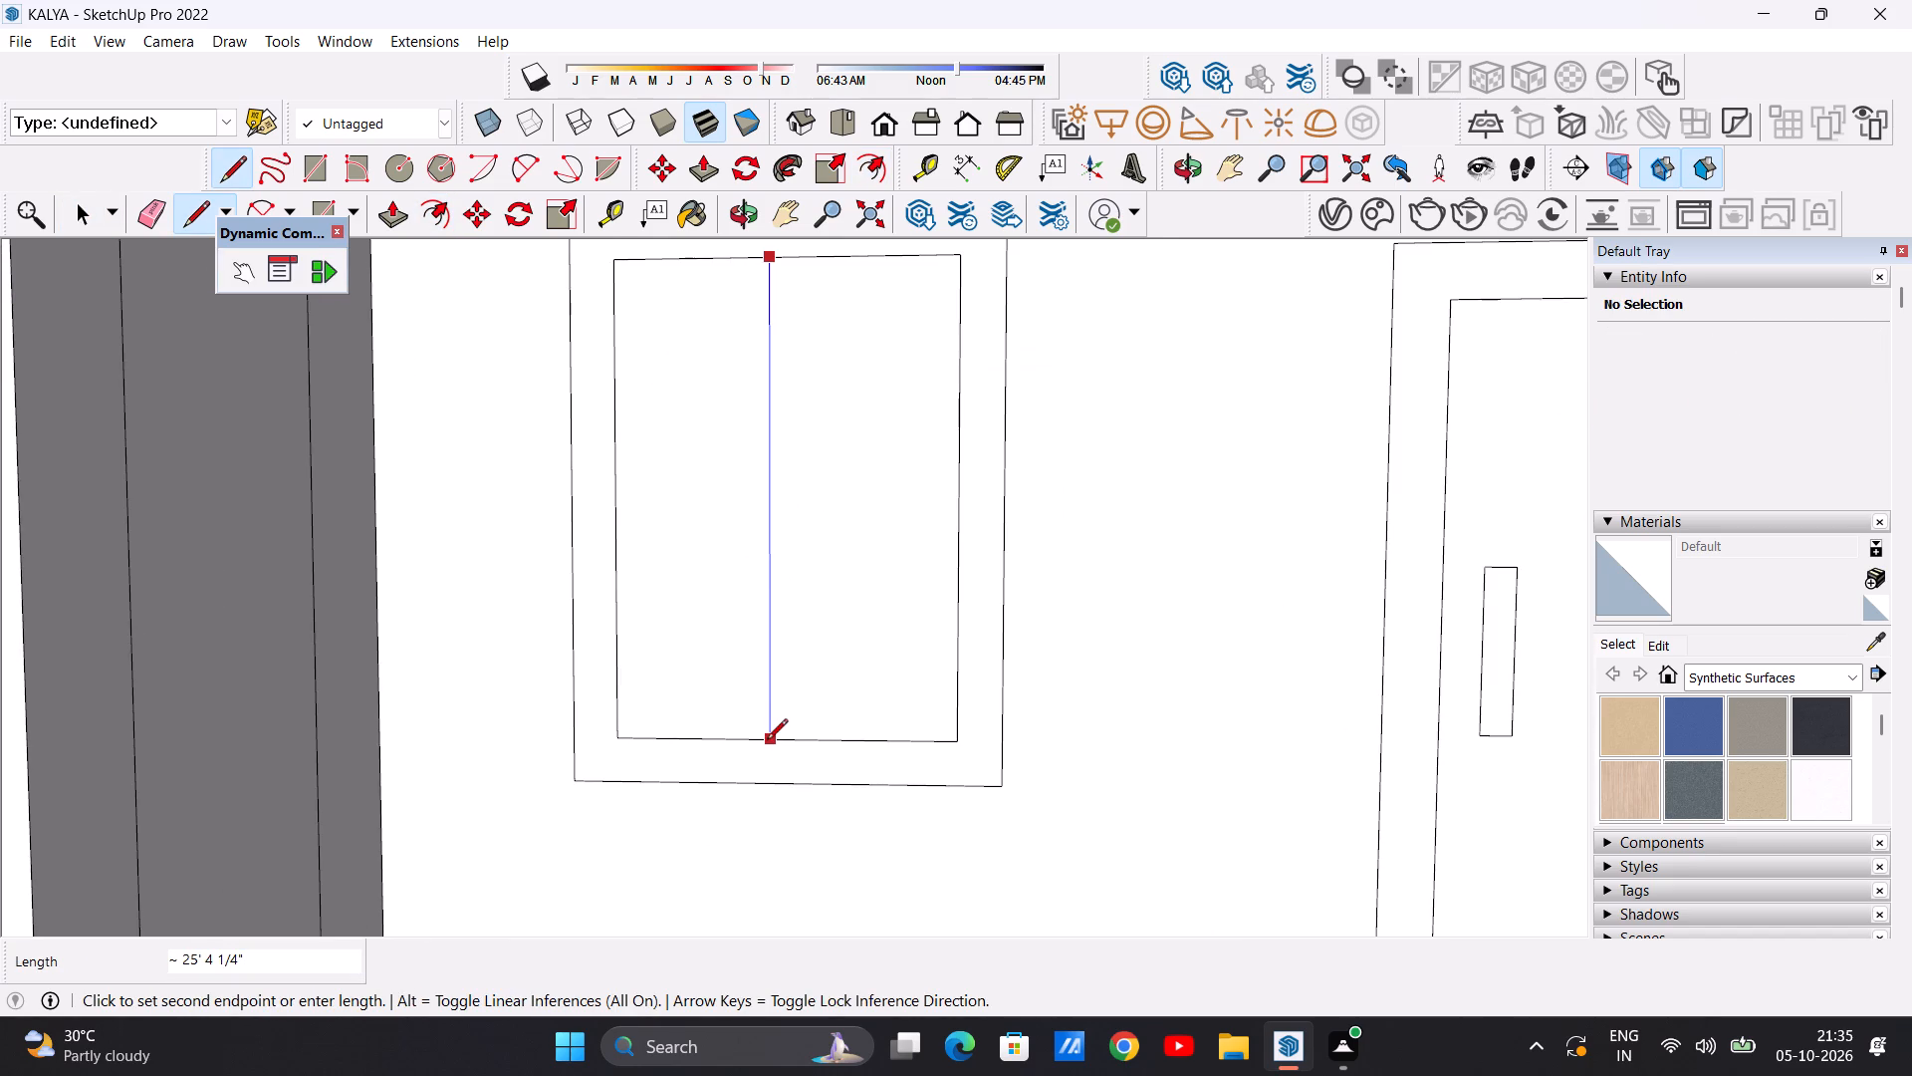
{"action": "scroll", "coordinate": [758, 523], "scroll_direction": "down", "scroll_amount": 4}
{"action": "scroll", "coordinate": [800, 339], "scroll_direction": "up", "scroll_amount": 5}
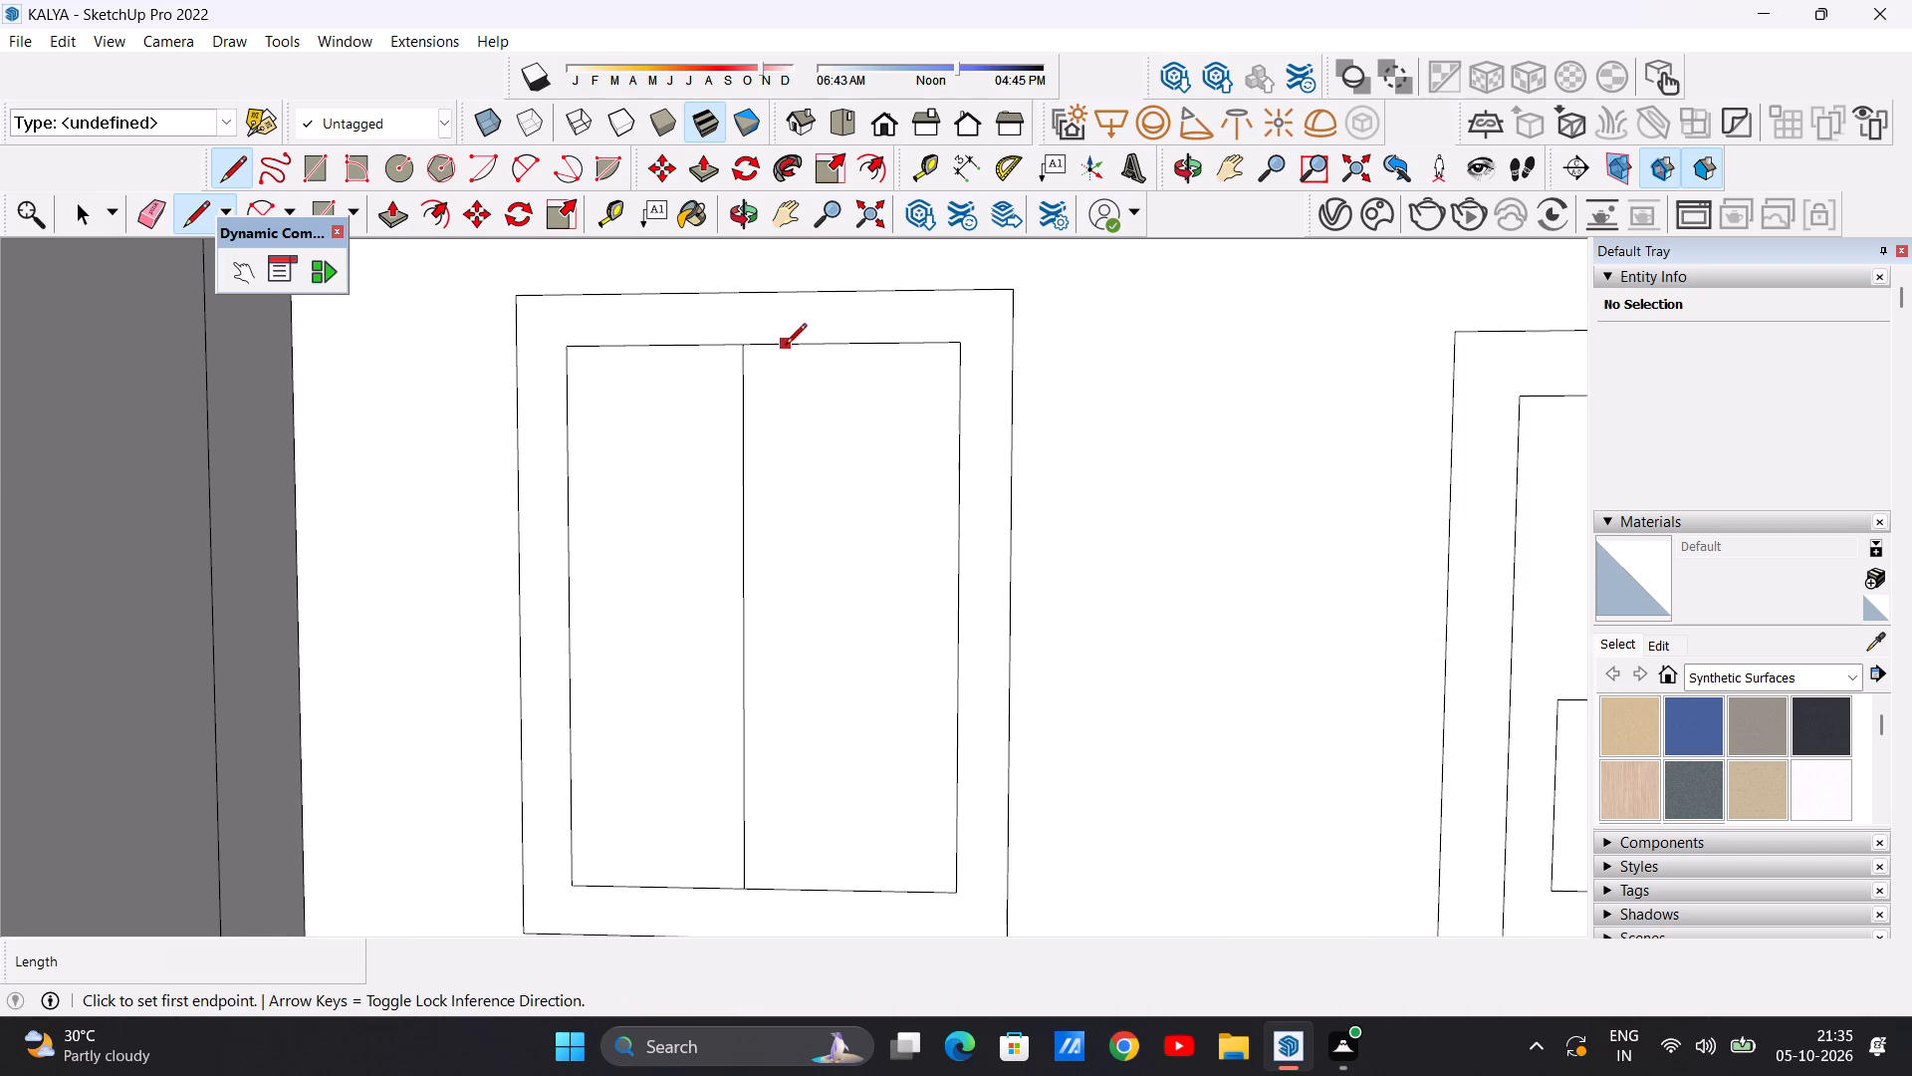
{"action": "left_click", "coordinate": [786, 347]}
{"action": "scroll", "coordinate": [779, 523], "scroll_direction": "down", "scroll_amount": 8}
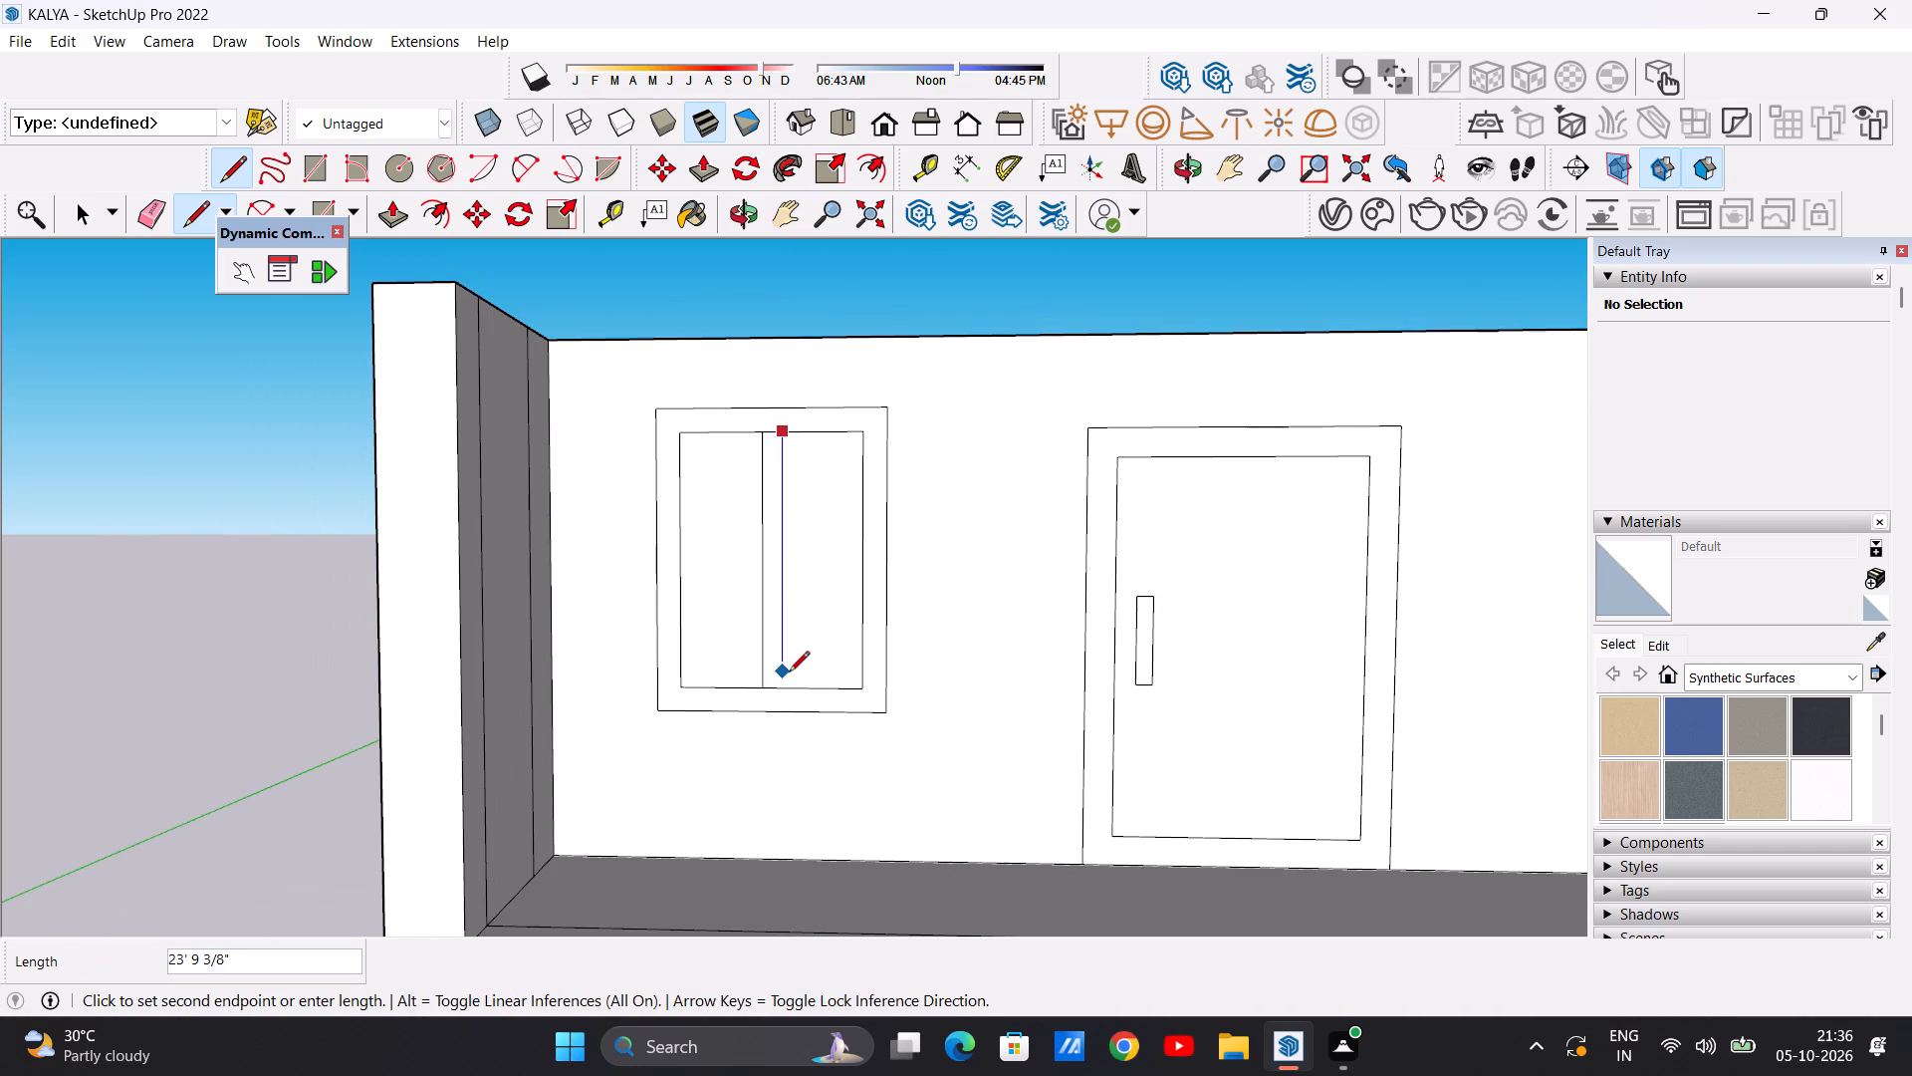
{"action": "left_click", "coordinate": [787, 687]}
{"action": "key", "text": "space"}
{"action": "scroll", "coordinate": [656, 677], "scroll_direction": "down", "scroll_amount": 9}
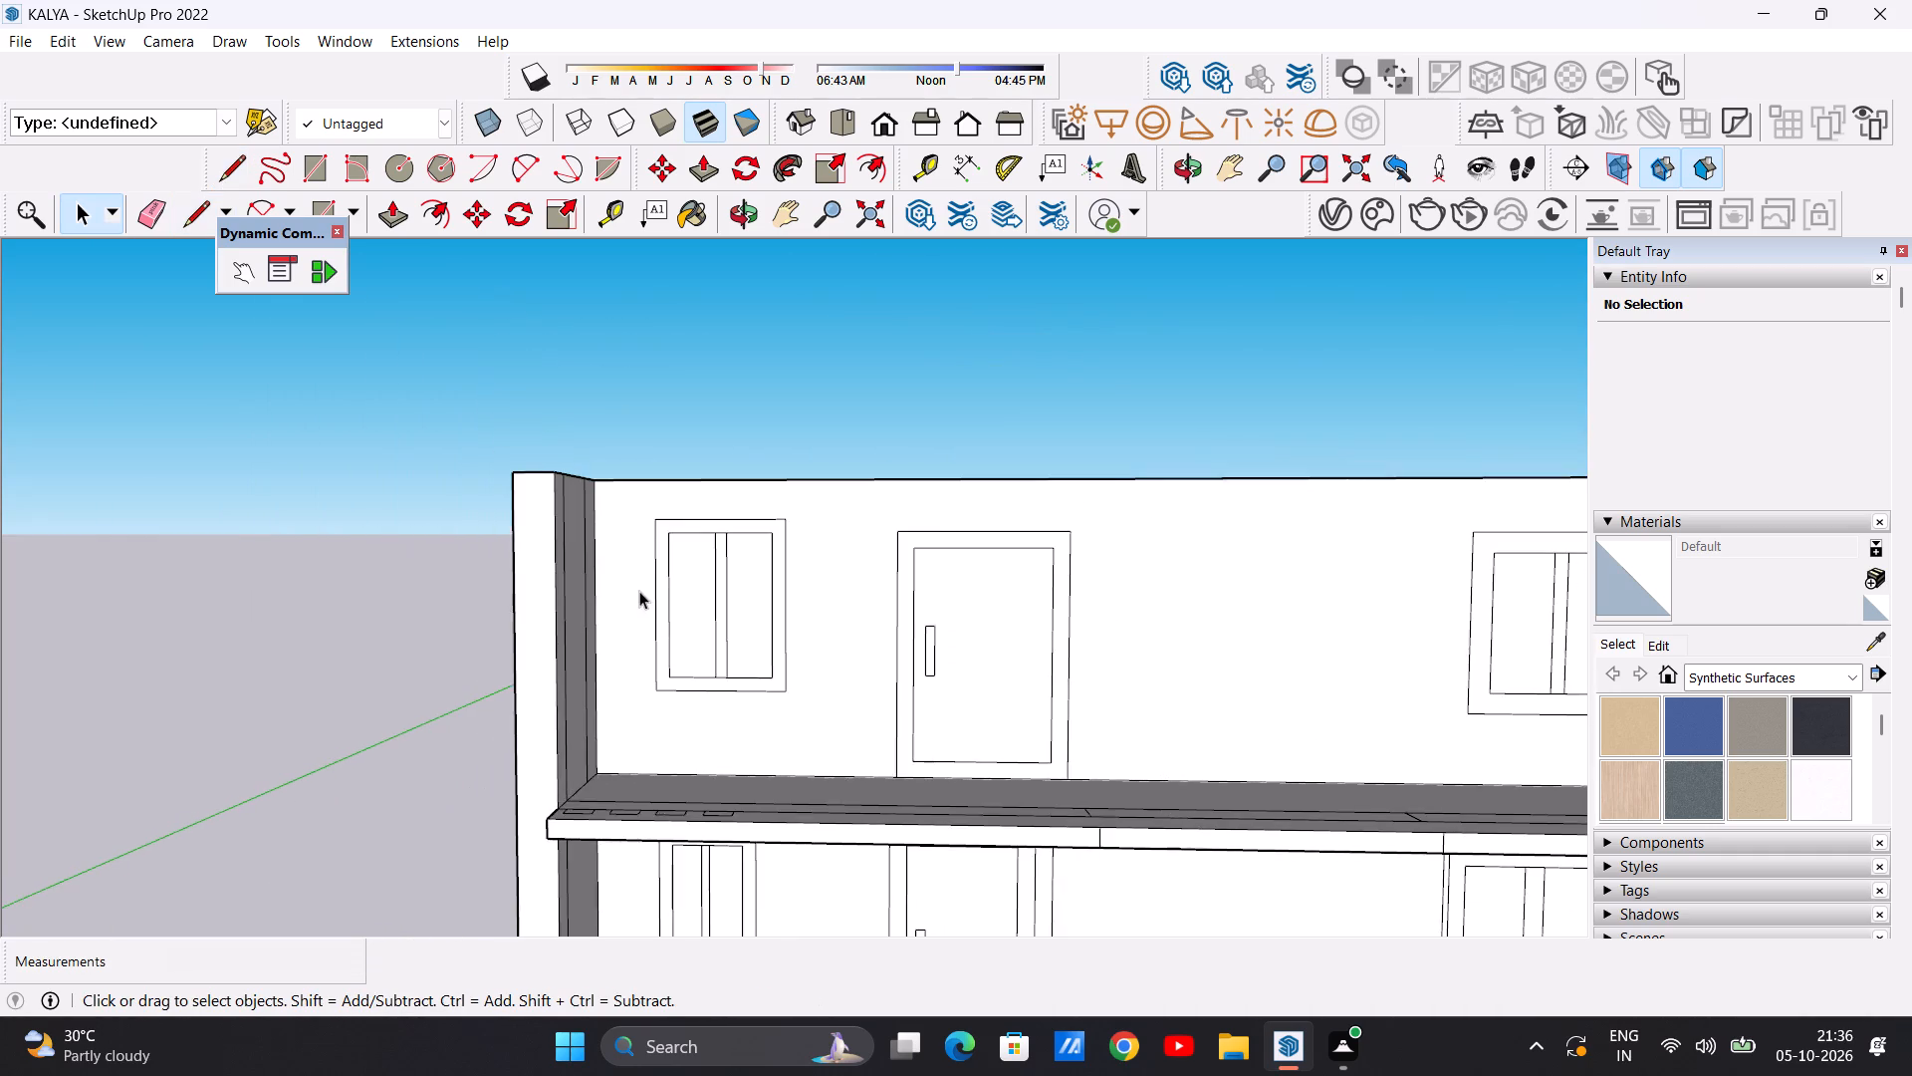
Examine the end corner of the top-floor balcony slab and compare it with the finished corner parapets on the balconies below.
{"action": "scroll", "coordinate": [639, 591], "scroll_direction": "down", "scroll_amount": 8}
{"action": "scroll", "coordinate": [1062, 626], "scroll_direction": "up", "scroll_amount": 3}
{"action": "middle_click_drag", "start_coordinate": [1180, 647], "coordinate": [1037, 666]}
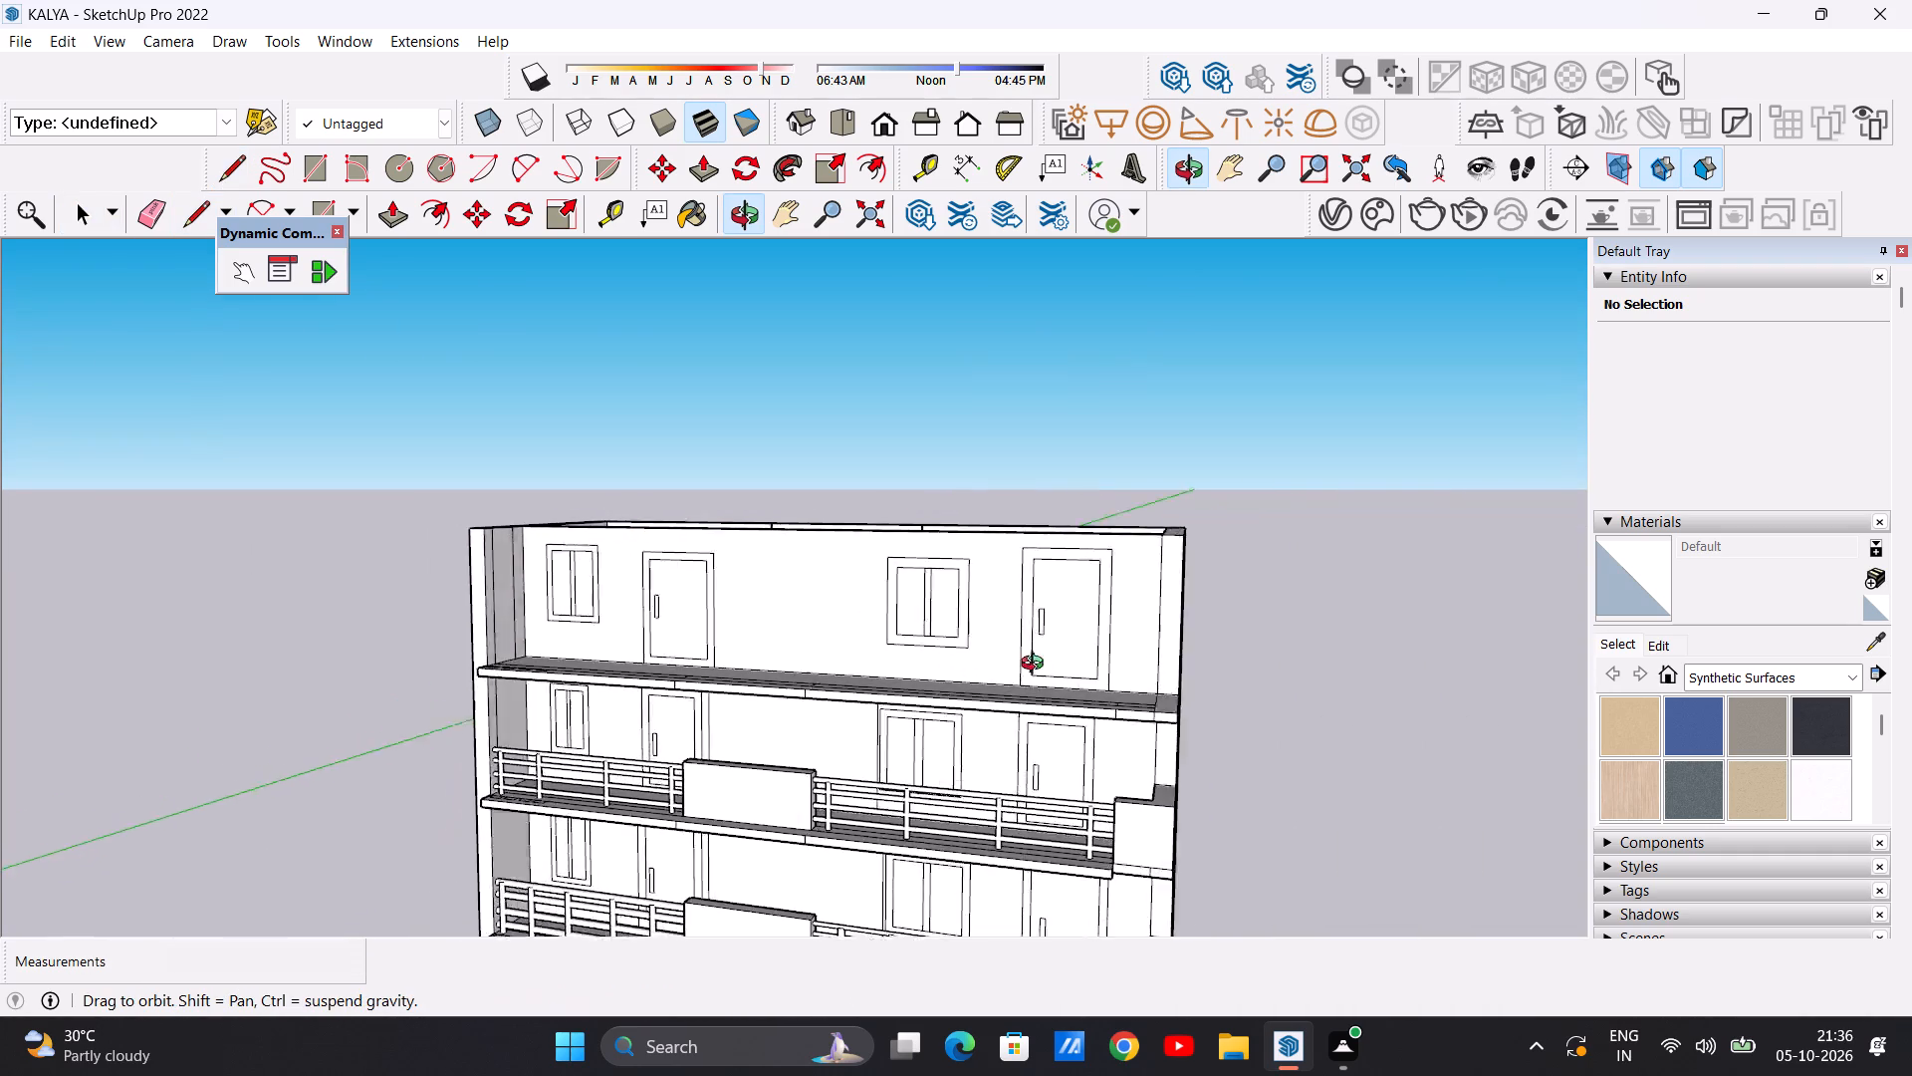
{"action": "middle_click_drag", "start_coordinate": [1037, 666], "coordinate": [869, 822]}
{"action": "scroll", "coordinate": [875, 822], "scroll_direction": "up", "scroll_amount": 1}
{"action": "scroll", "coordinate": [942, 682], "scroll_direction": "down", "scroll_amount": 6}
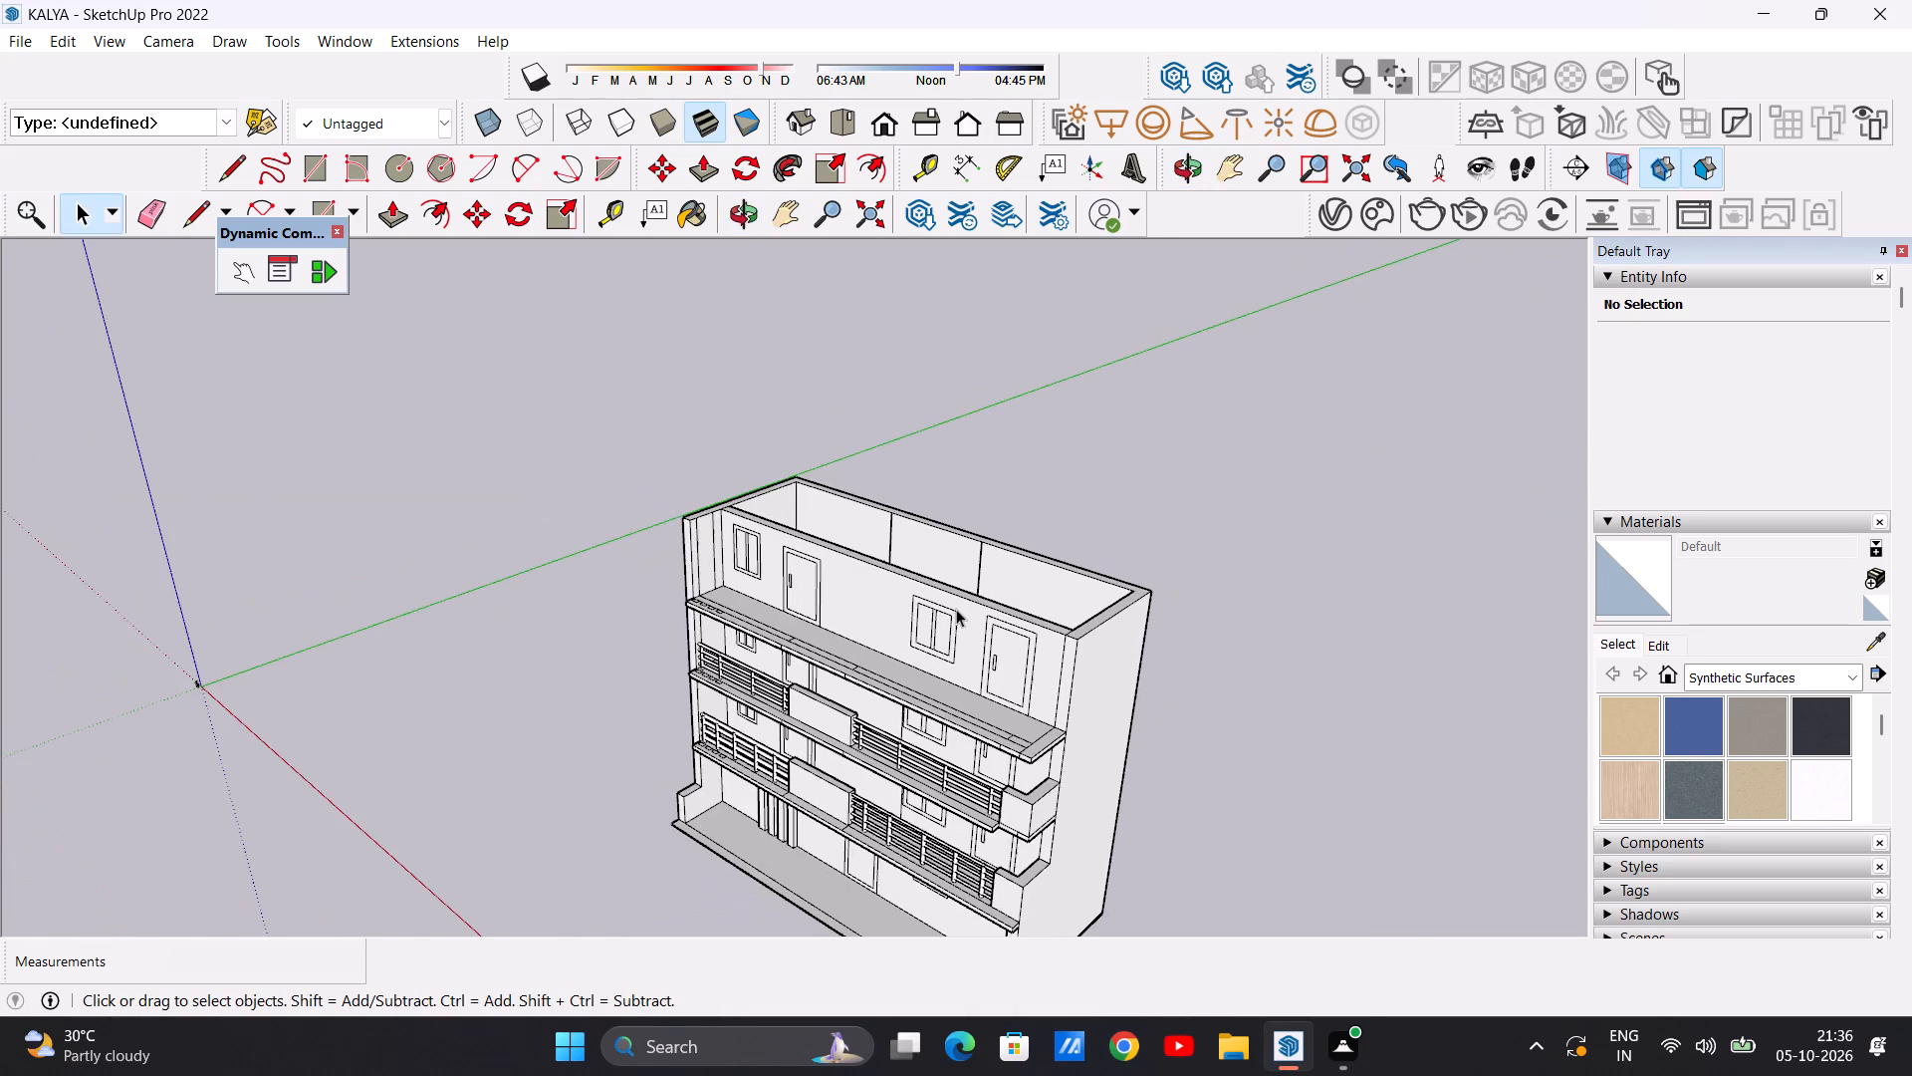
{"action": "scroll", "coordinate": [958, 609], "scroll_direction": "down", "scroll_amount": 5}
{"action": "middle_click_drag", "start_coordinate": [972, 742], "coordinate": [976, 875]}
{"action": "scroll", "coordinate": [976, 875], "scroll_direction": "up", "scroll_amount": 1}
{"action": "scroll", "coordinate": [996, 727], "scroll_direction": "up", "scroll_amount": 8}
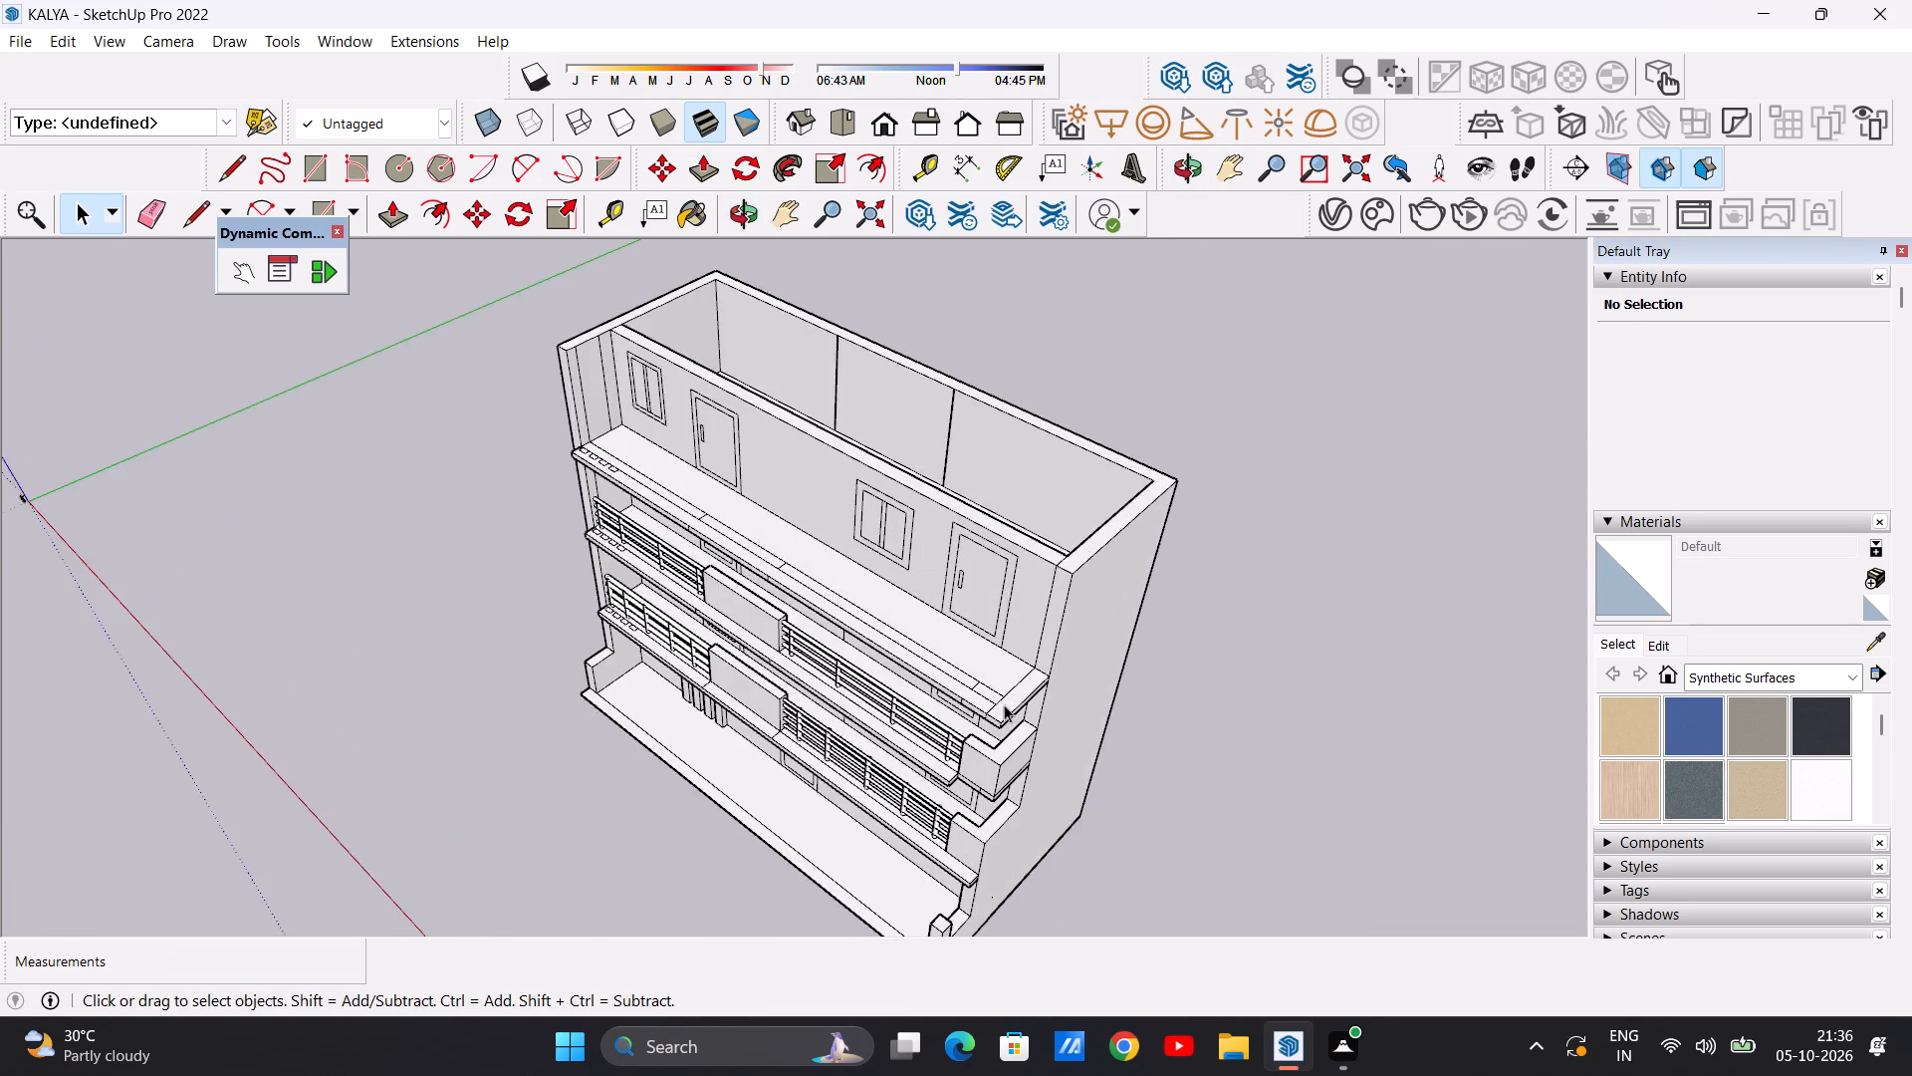
{"action": "scroll", "coordinate": [1004, 704], "scroll_direction": "up", "scroll_amount": 8}
{"action": "middle_click_drag", "start_coordinate": [899, 698], "coordinate": [1023, 772]}
{"action": "scroll", "coordinate": [1141, 741], "scroll_direction": "up", "scroll_amount": 3}
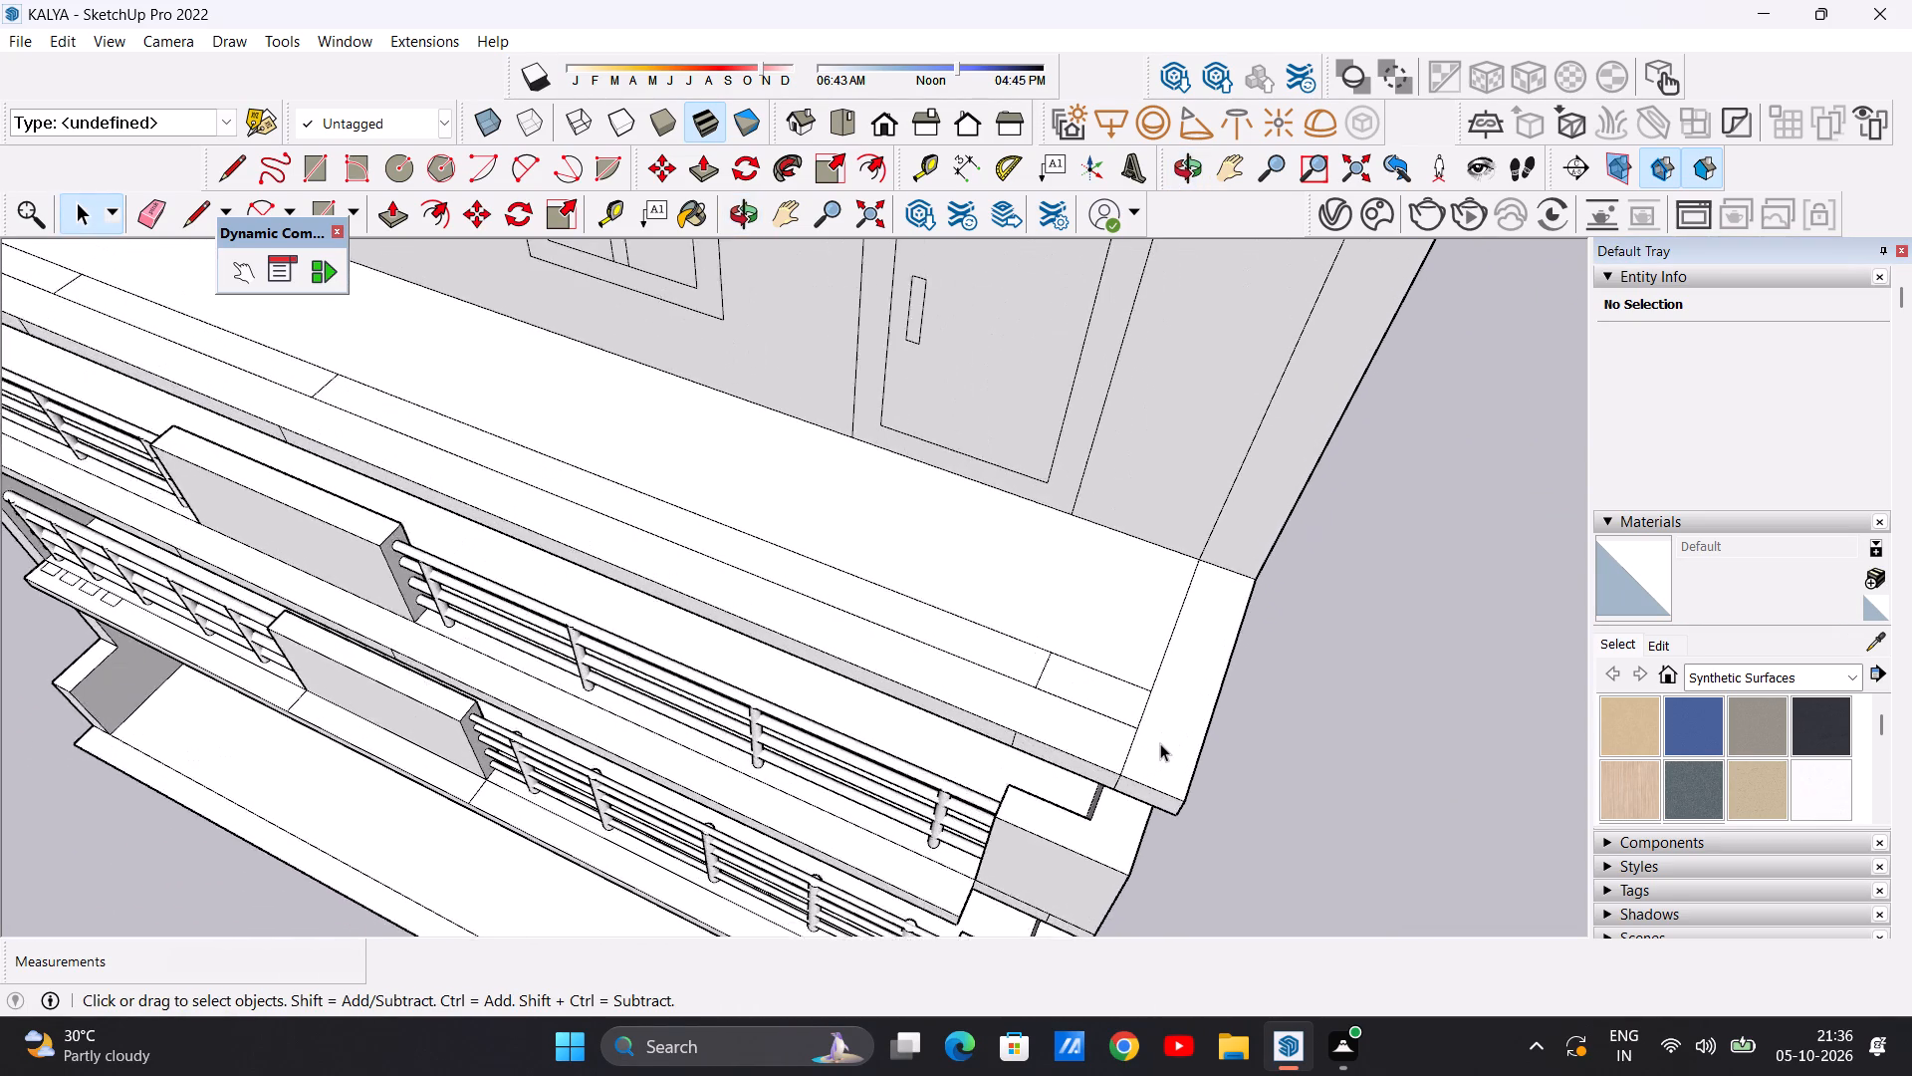
{"action": "scroll", "coordinate": [1160, 743], "scroll_direction": "up", "scroll_amount": 3}
{"action": "scroll", "coordinate": [986, 699], "scroll_direction": "down", "scroll_amount": 9}
{"action": "scroll", "coordinate": [1080, 682], "scroll_direction": "up", "scroll_amount": 6}
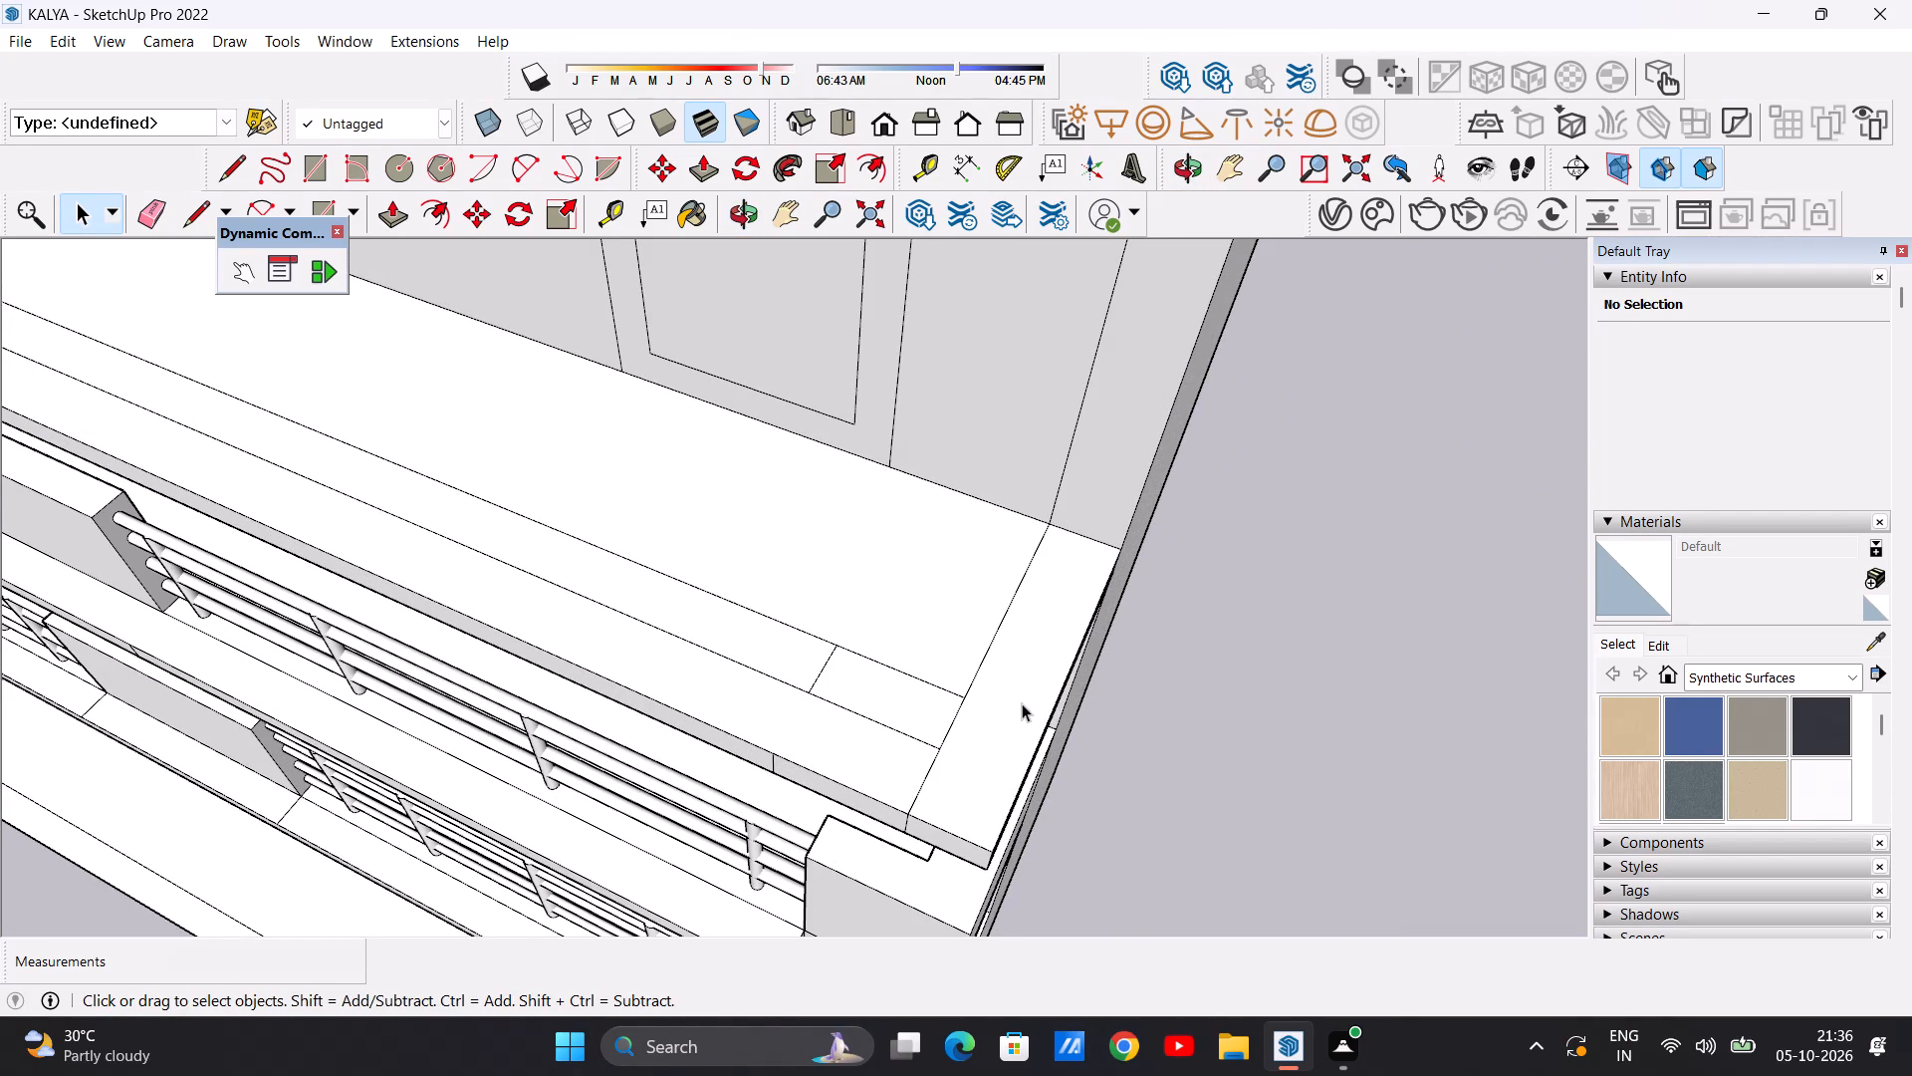
{"action": "key", "text": "p"}
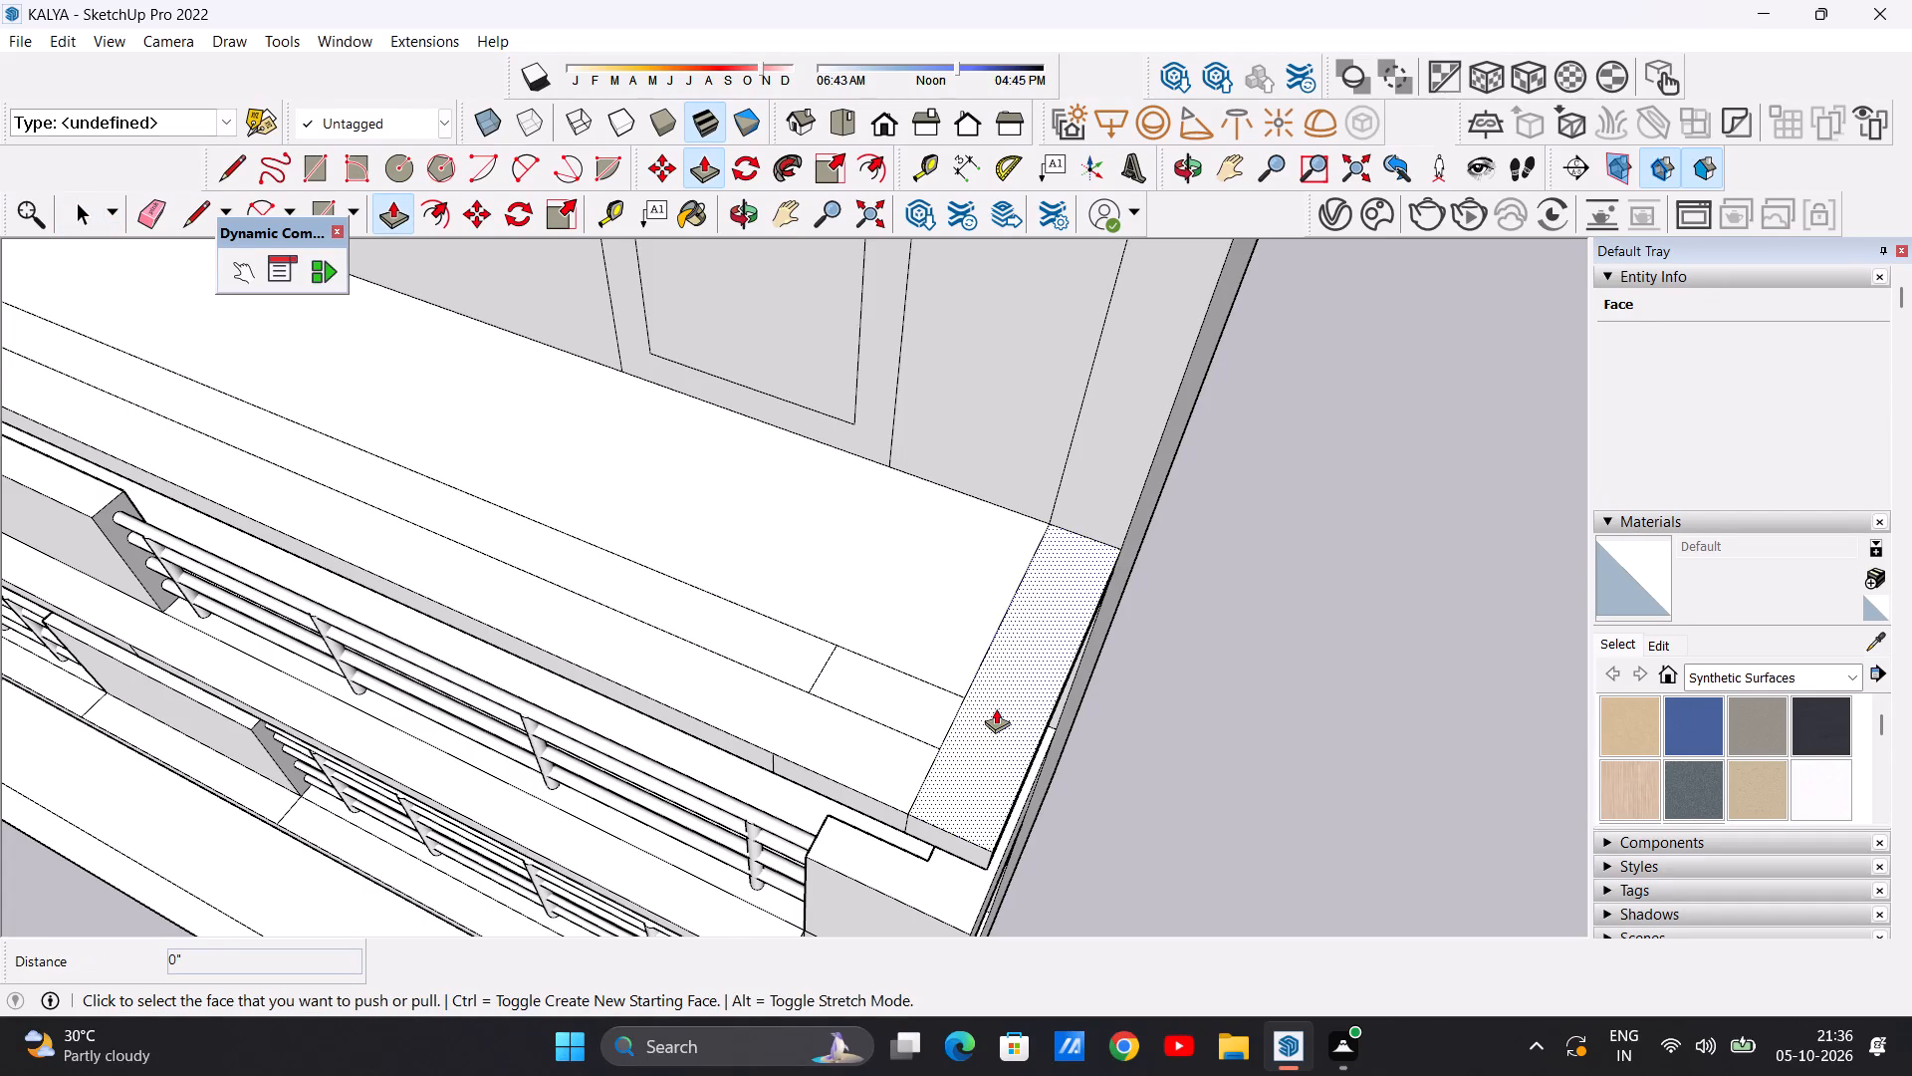
{"action": "key", "text": "space"}
{"action": "scroll", "coordinate": [958, 740], "scroll_direction": "down", "scroll_amount": 2}
{"action": "scroll", "coordinate": [981, 761], "scroll_direction": "up", "scroll_amount": 5}
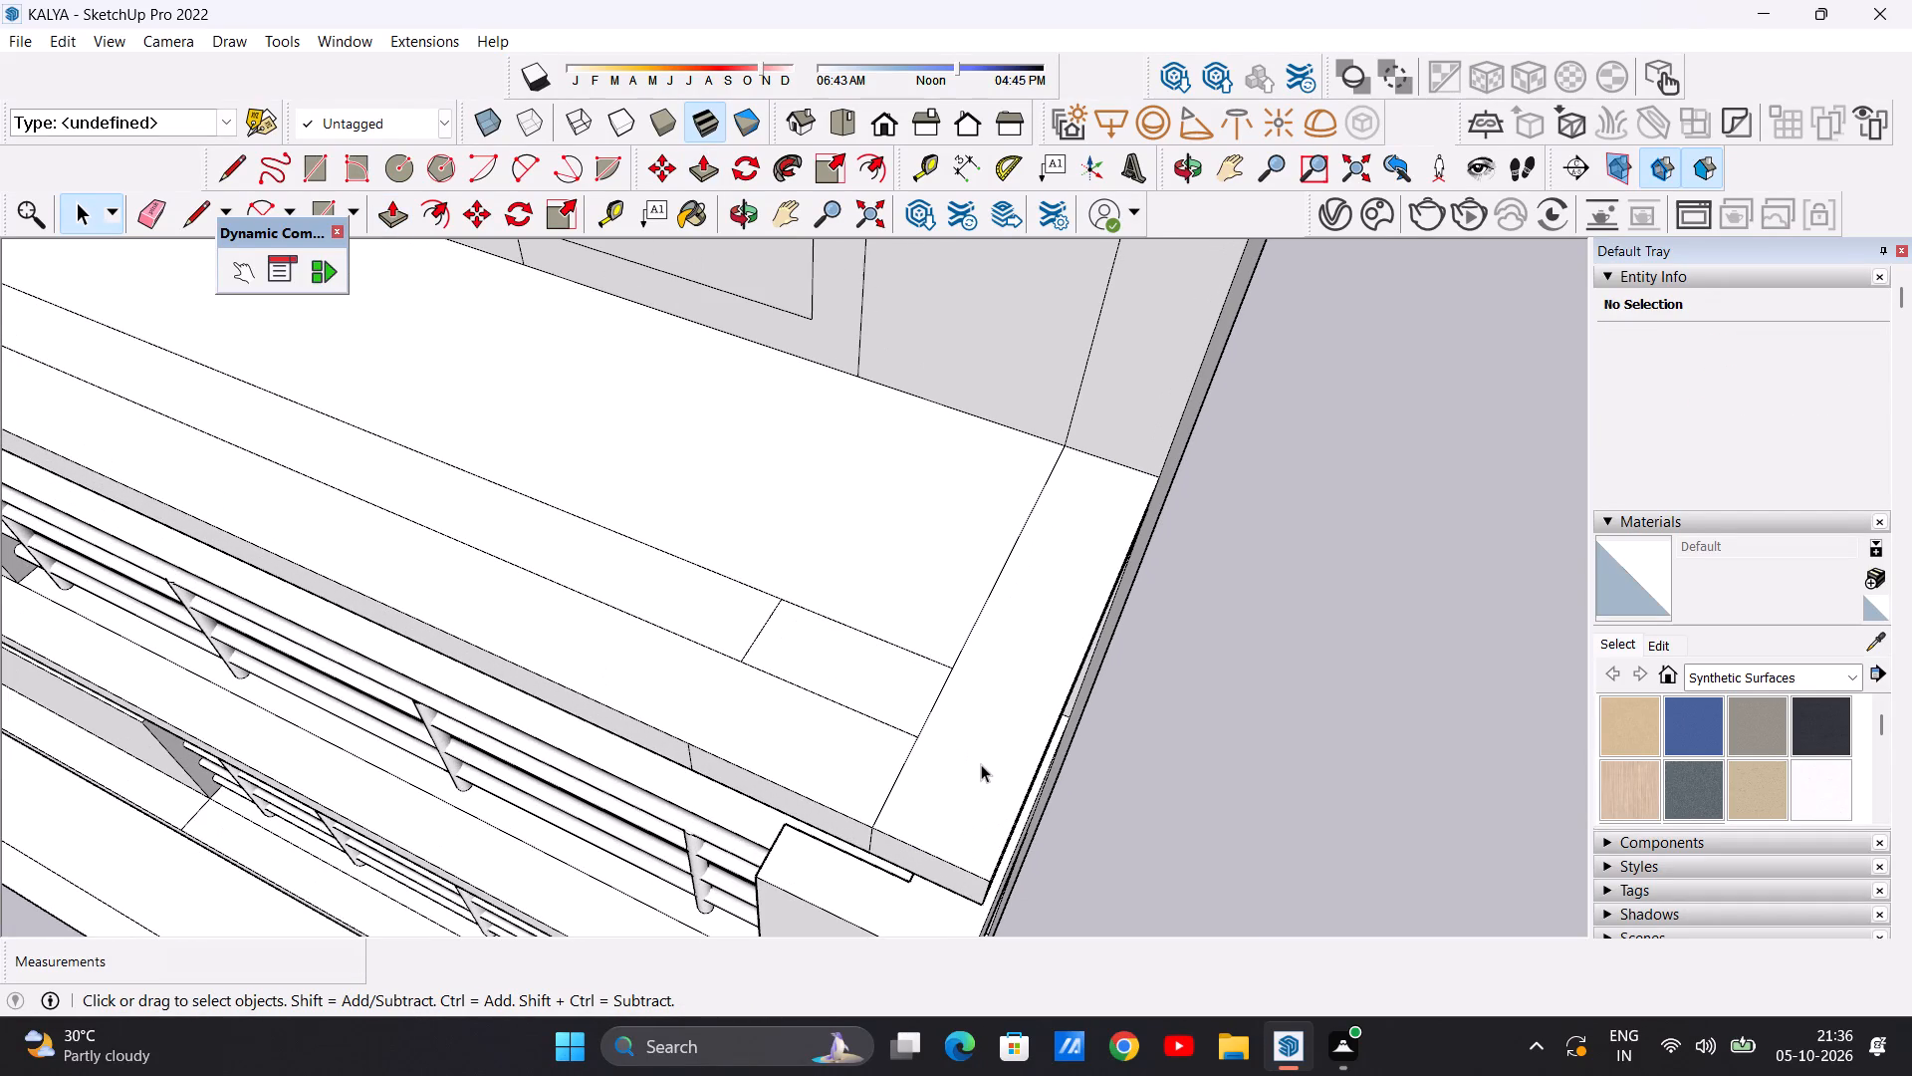
{"action": "scroll", "coordinate": [911, 696], "scroll_direction": "down", "scroll_amount": 10}
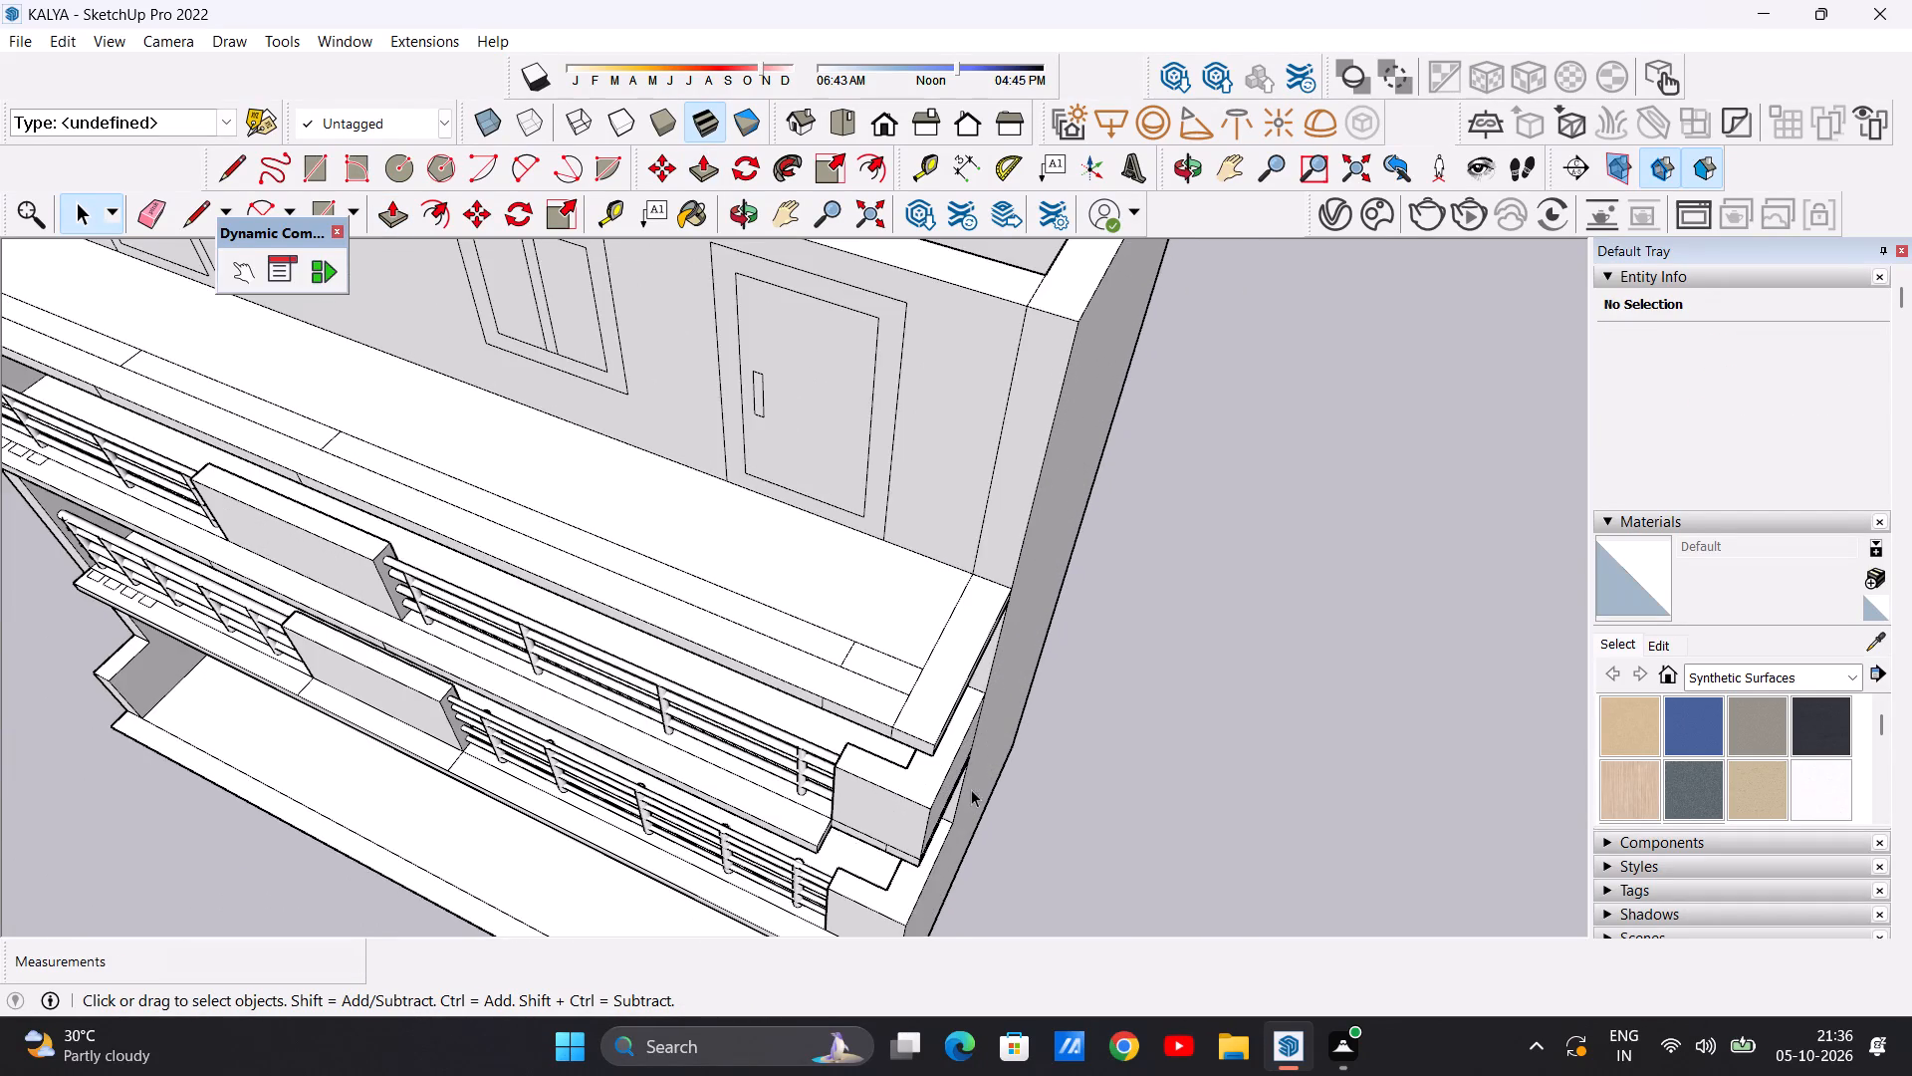
{"action": "middle_click_drag", "start_coordinate": [971, 789], "coordinate": [975, 485]}
{"action": "scroll", "coordinate": [936, 696], "scroll_direction": "down", "scroll_amount": 7}
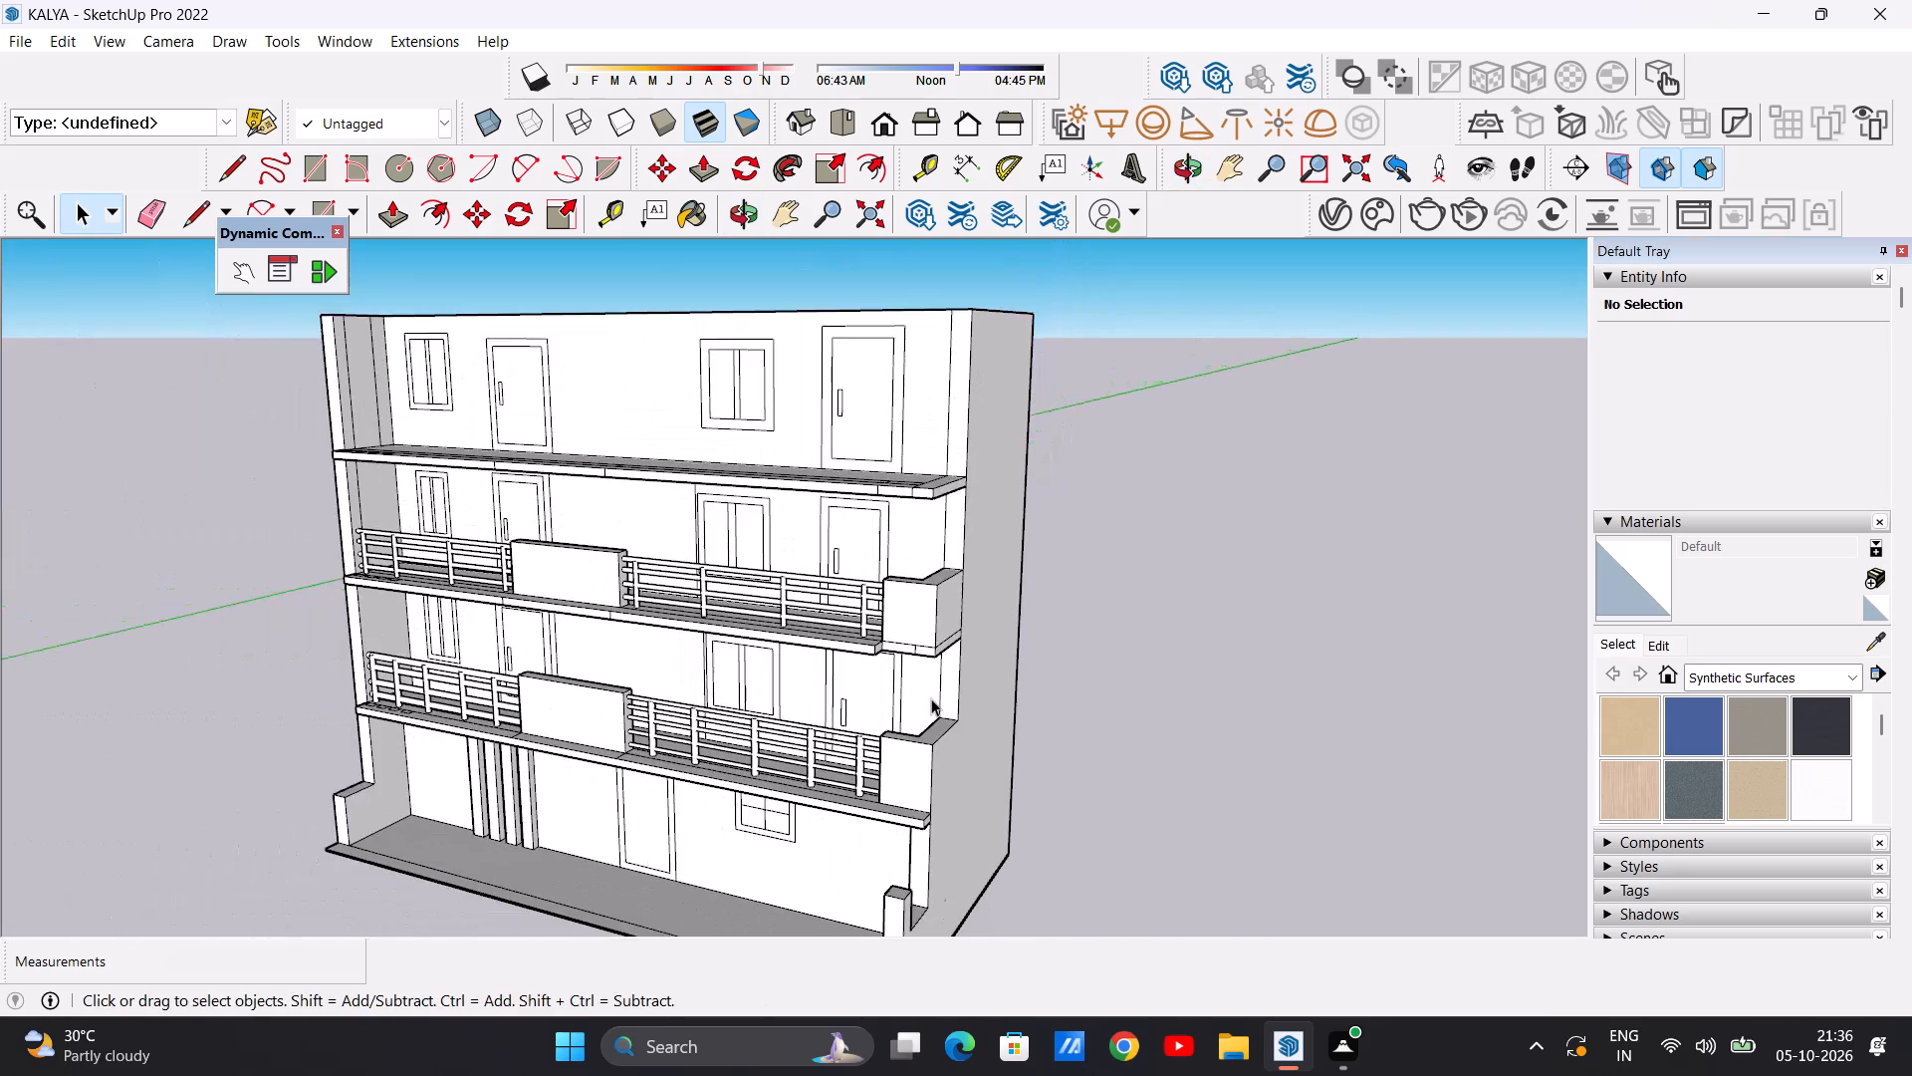
{"action": "scroll", "coordinate": [945, 553], "scroll_direction": "up", "scroll_amount": 4}
{"action": "middle_click_drag", "start_coordinate": [912, 500], "coordinate": [932, 653]}
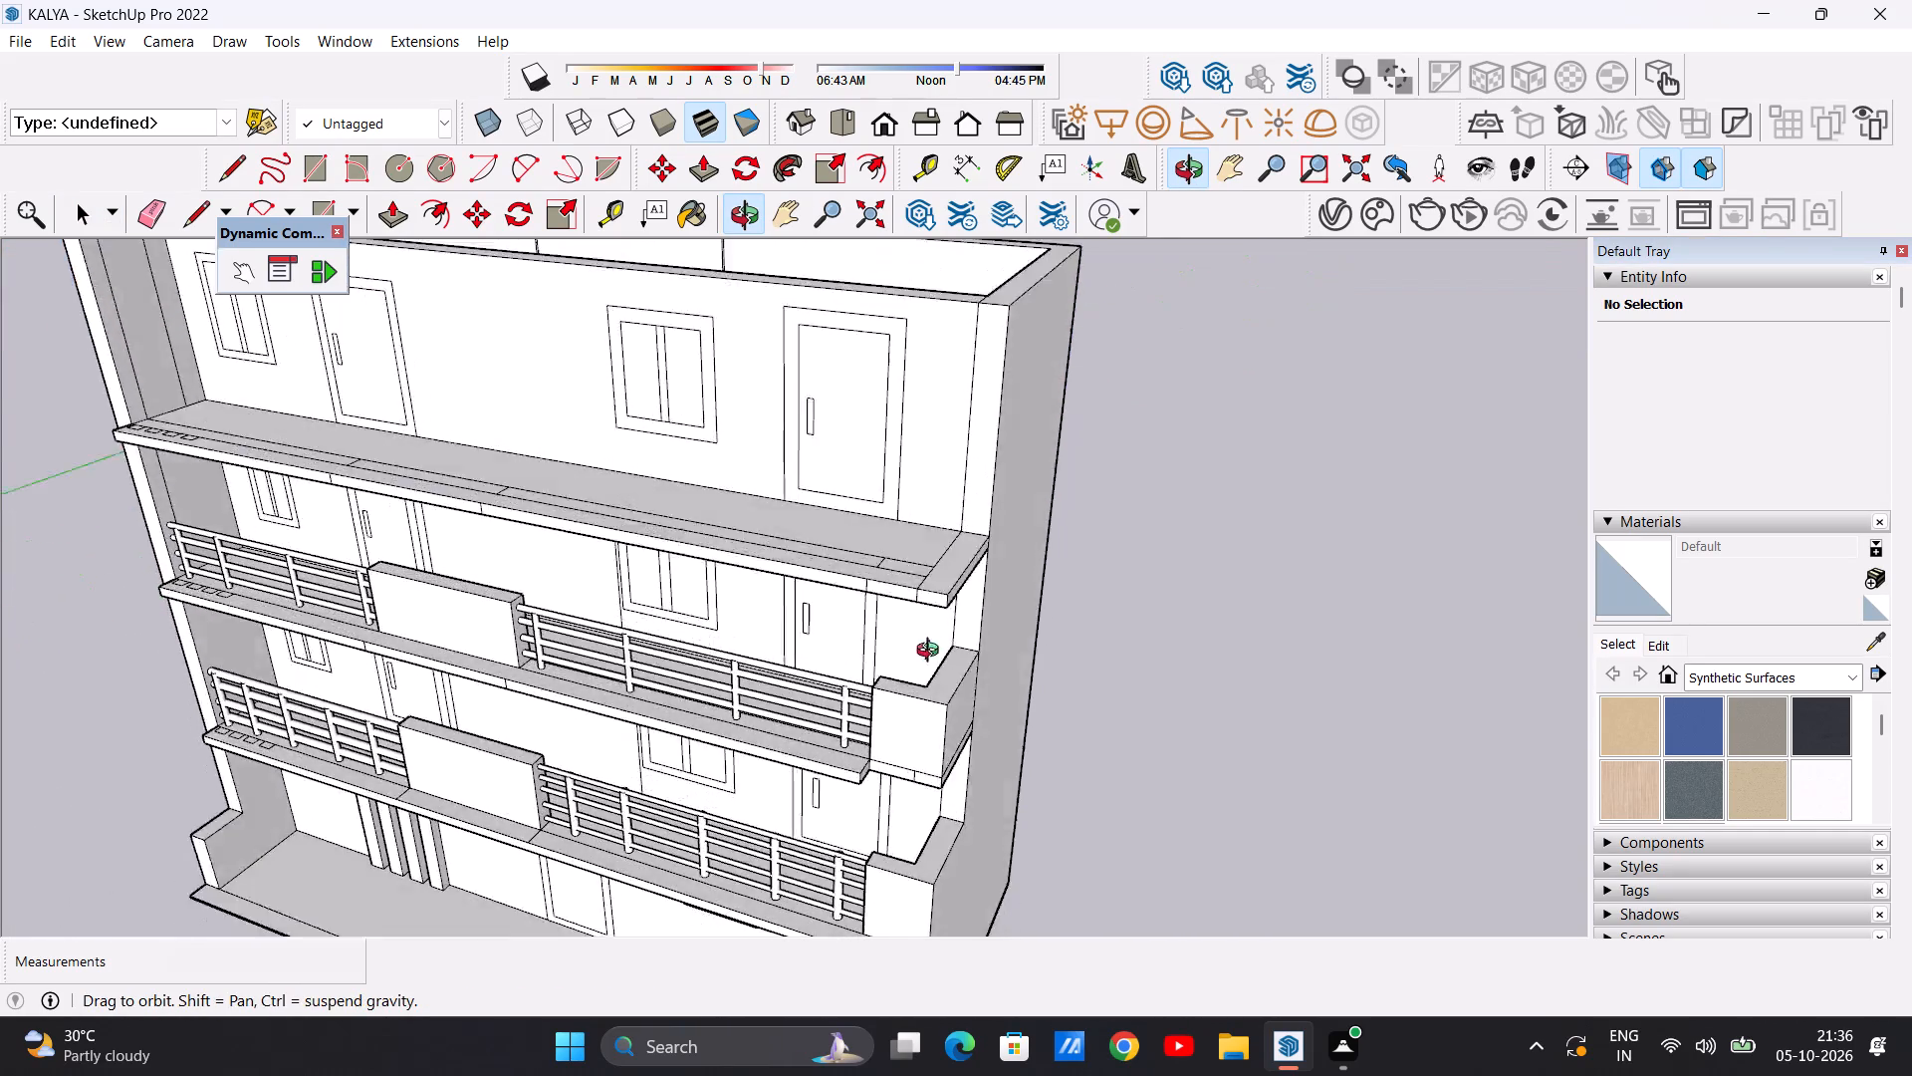
{"action": "middle_click_drag", "start_coordinate": [932, 653], "coordinate": [925, 778]}
{"action": "scroll", "coordinate": [943, 746], "scroll_direction": "up", "scroll_amount": 7}
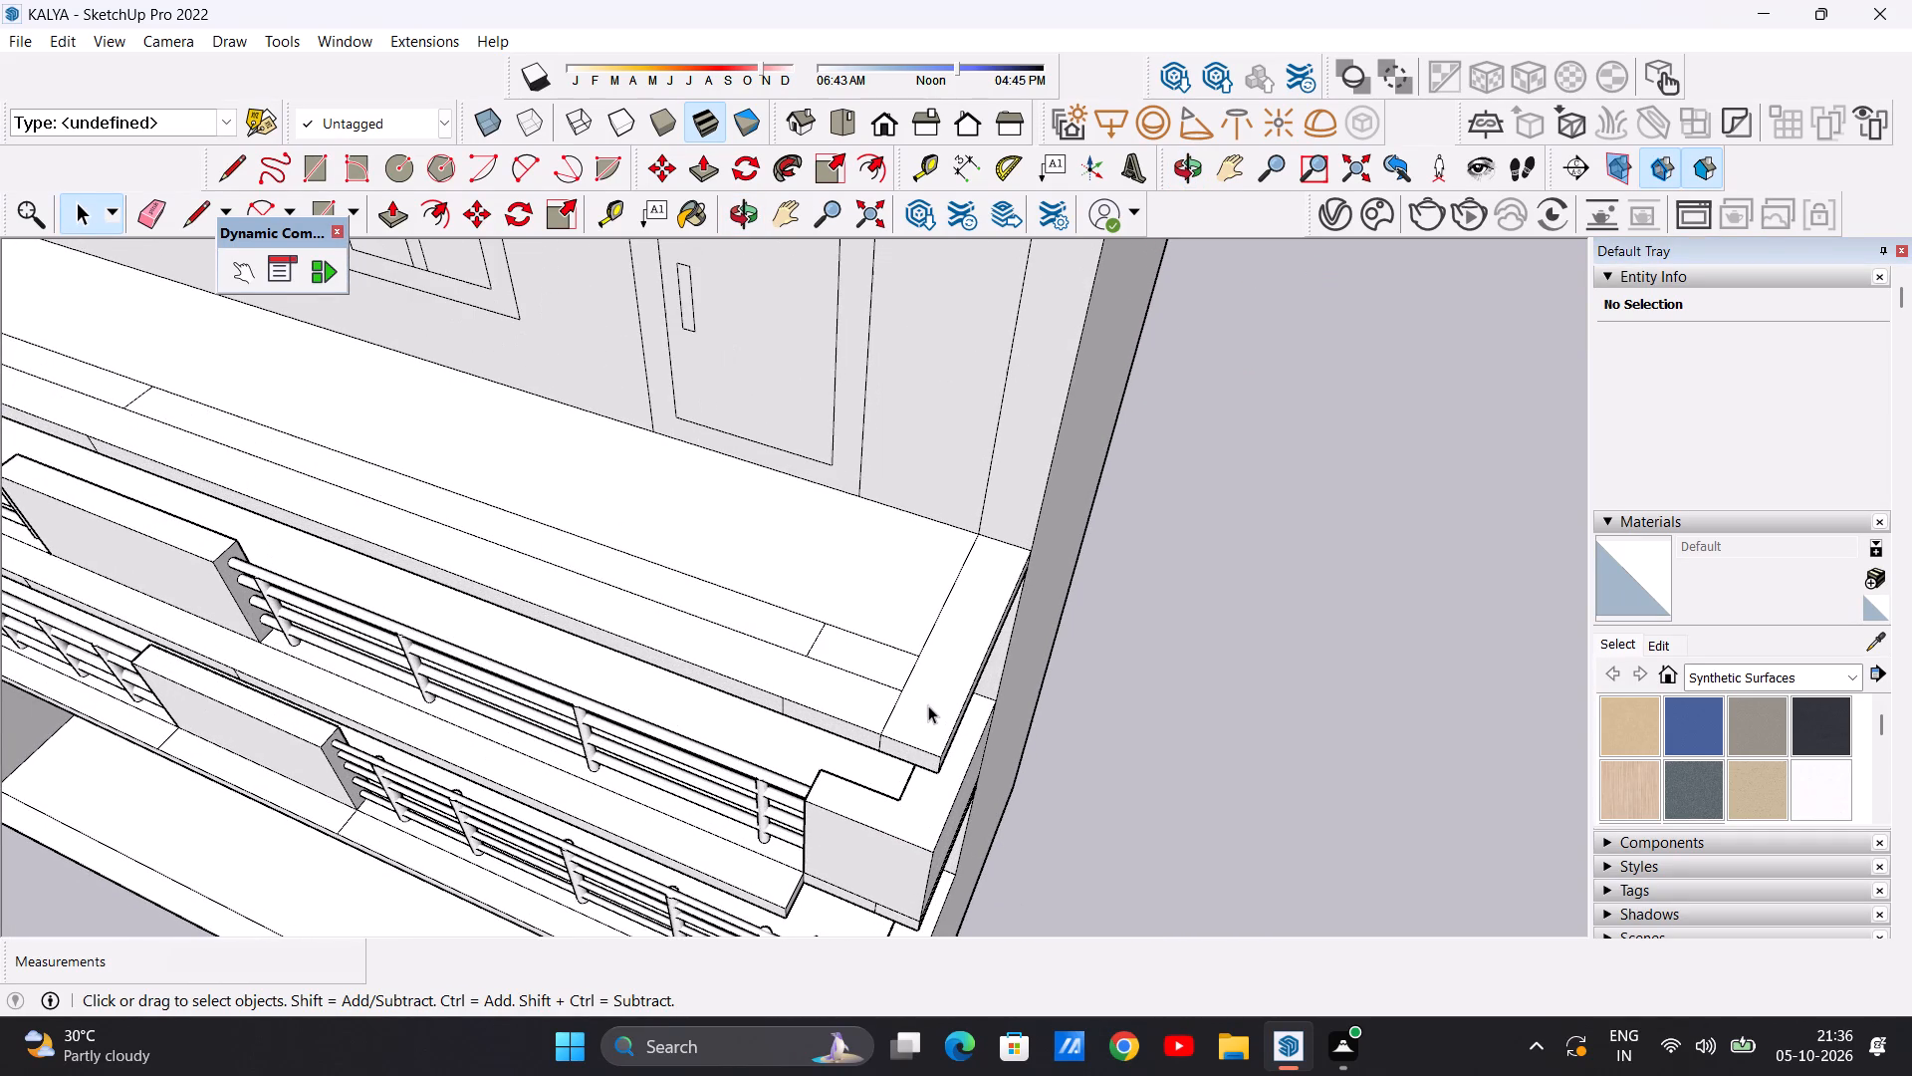
{"action": "scroll", "coordinate": [908, 699], "scroll_direction": "down", "scroll_amount": 3}
{"action": "middle_click_drag", "start_coordinate": [937, 774], "coordinate": [917, 653]}
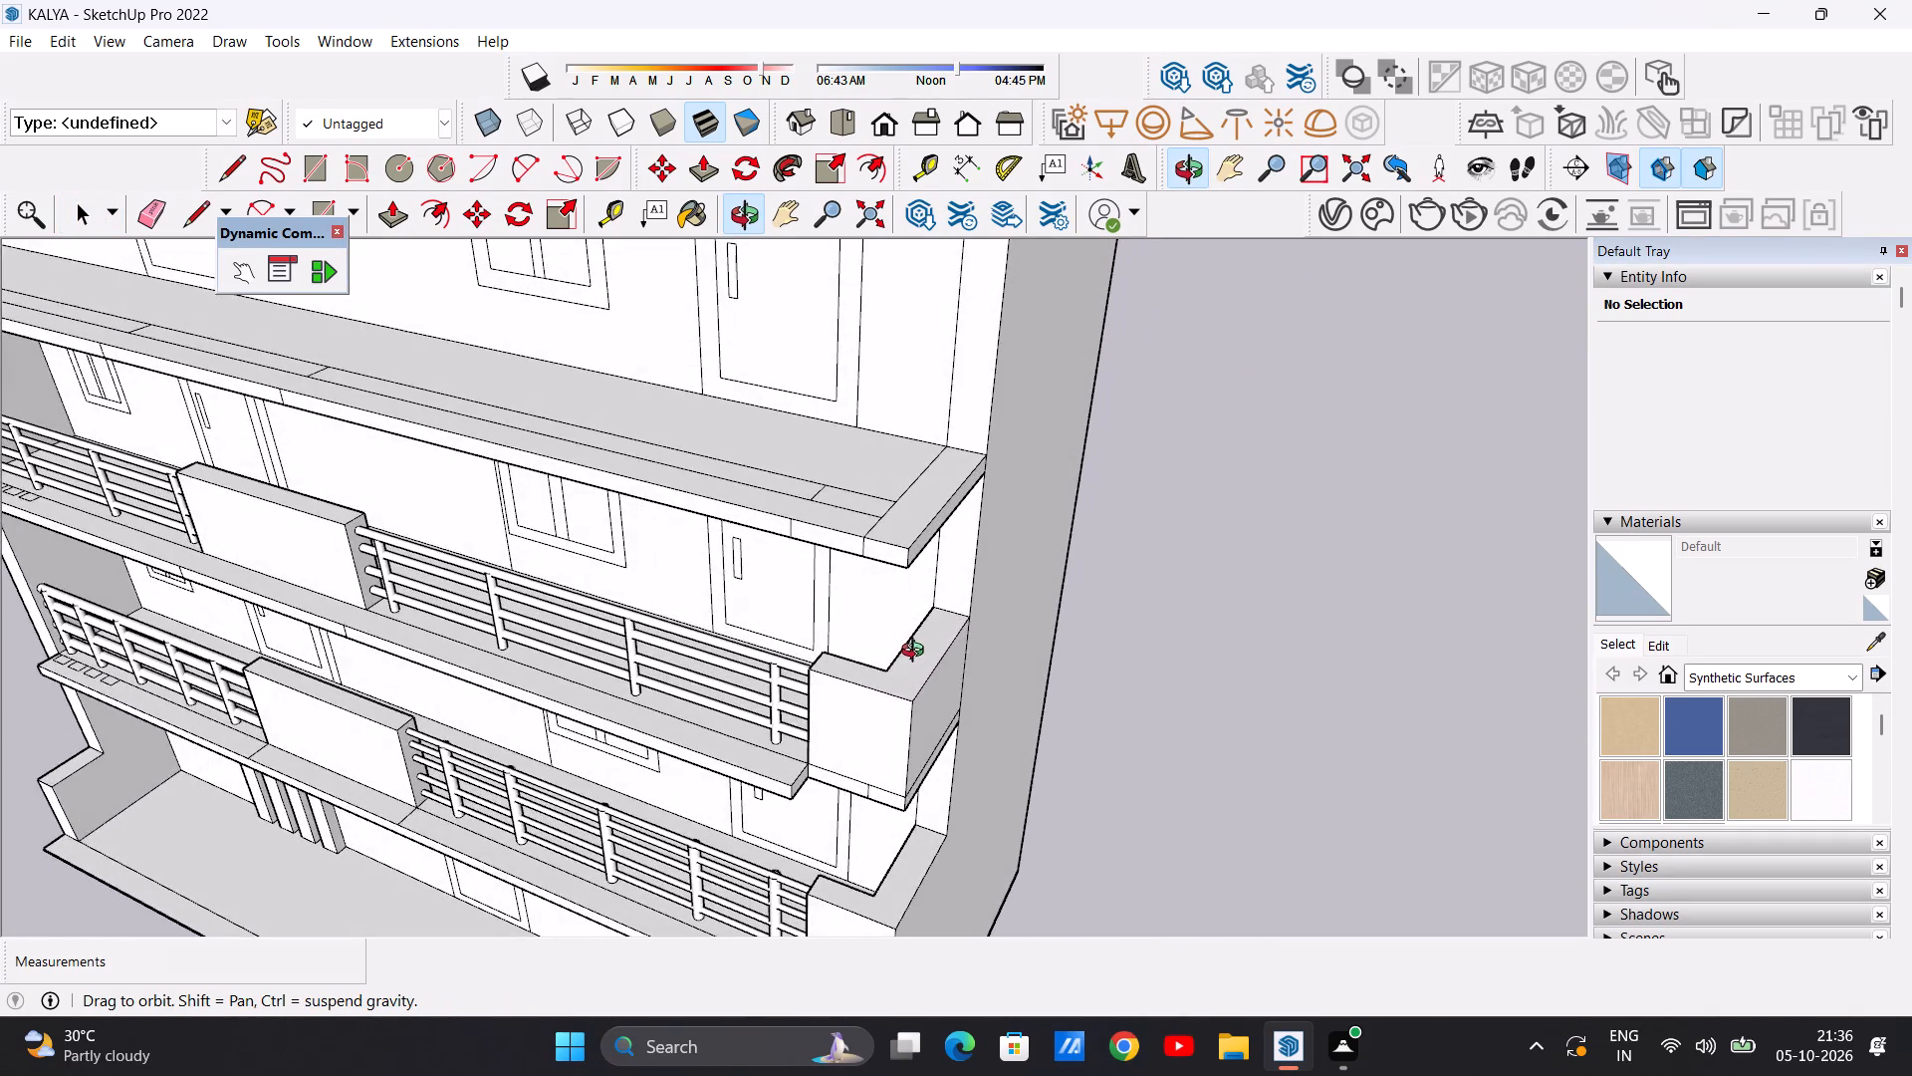
{"action": "middle_click_drag", "start_coordinate": [917, 653], "coordinate": [890, 730]}
{"action": "scroll", "coordinate": [890, 690], "scroll_direction": "up", "scroll_amount": 2}
{"action": "scroll", "coordinate": [890, 690], "scroll_direction": "down", "scroll_amount": 6}
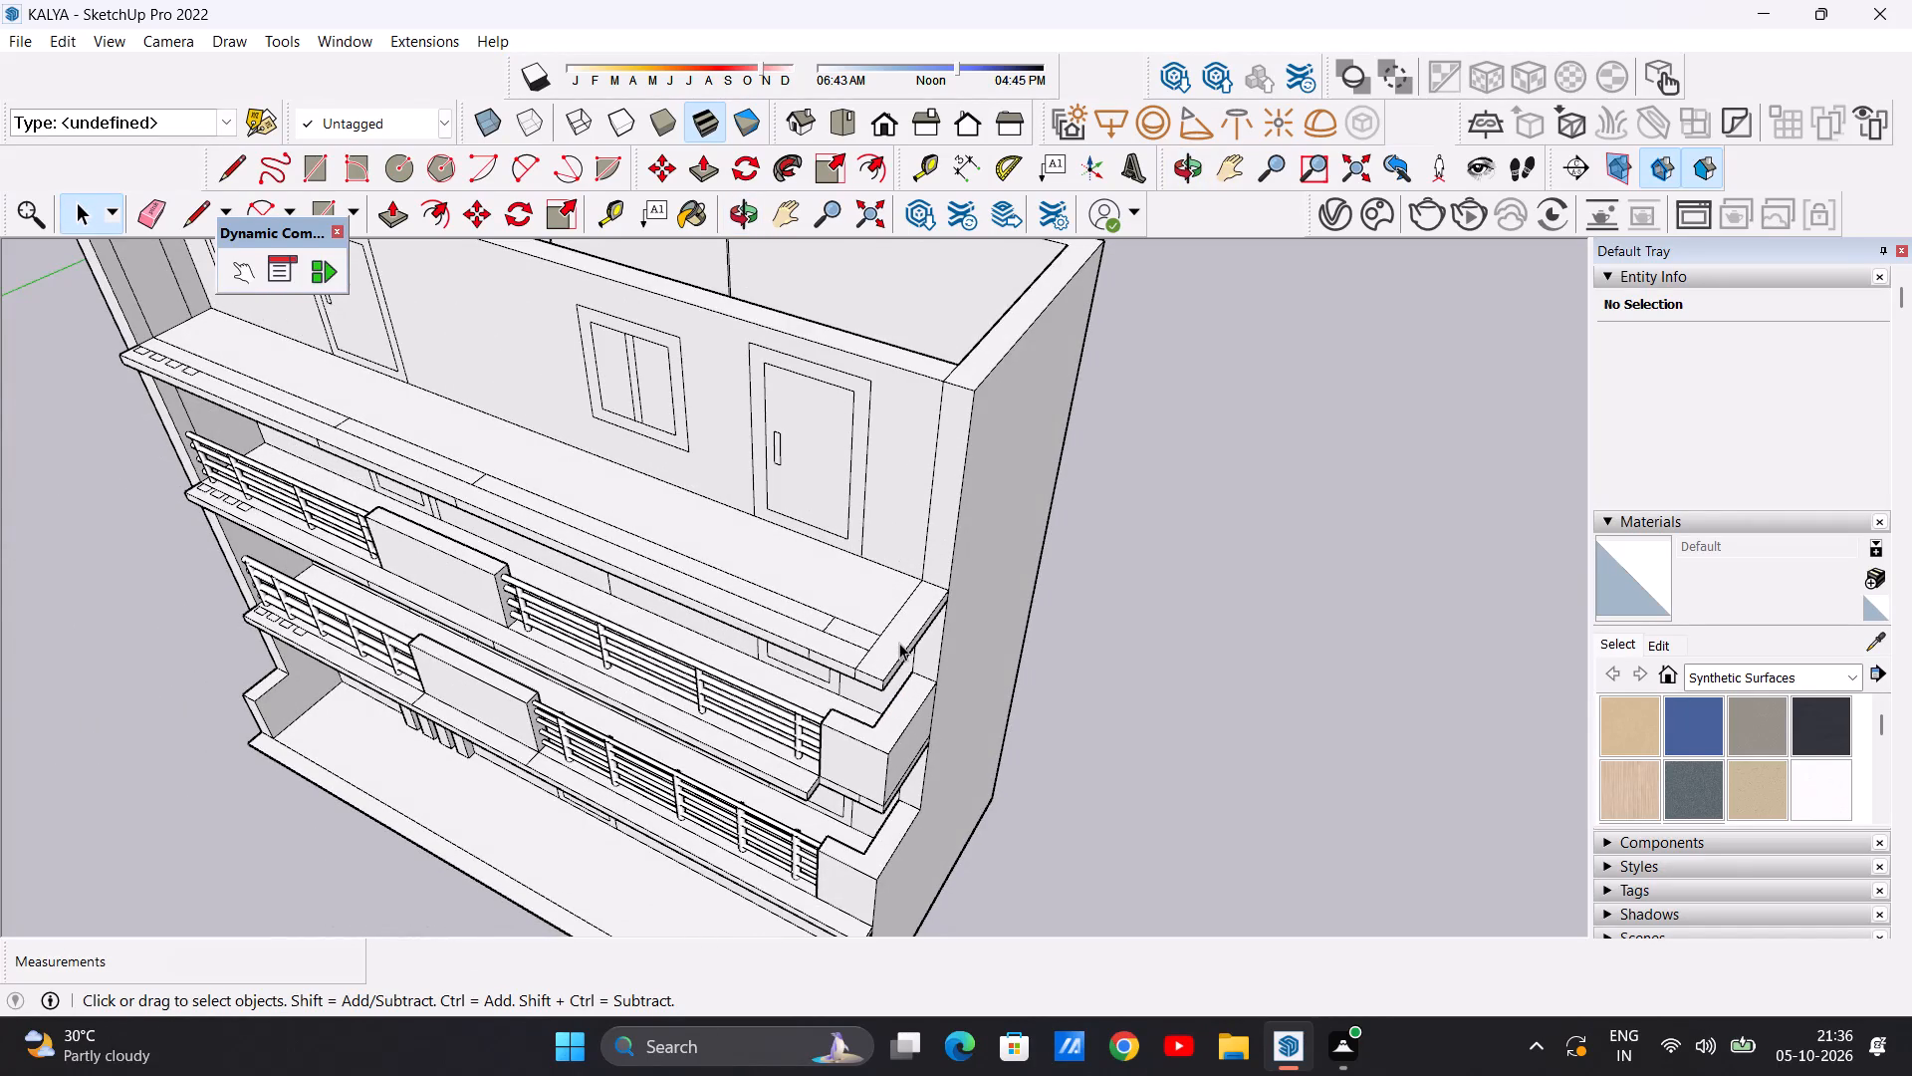
Push the front face of the top balcony slab's end strip back about 6 ft to the inner edge line.
{"action": "scroll", "coordinate": [899, 635], "scroll_direction": "up", "scroll_amount": 1}
{"action": "scroll", "coordinate": [847, 814], "scroll_direction": "up", "scroll_amount": 5}
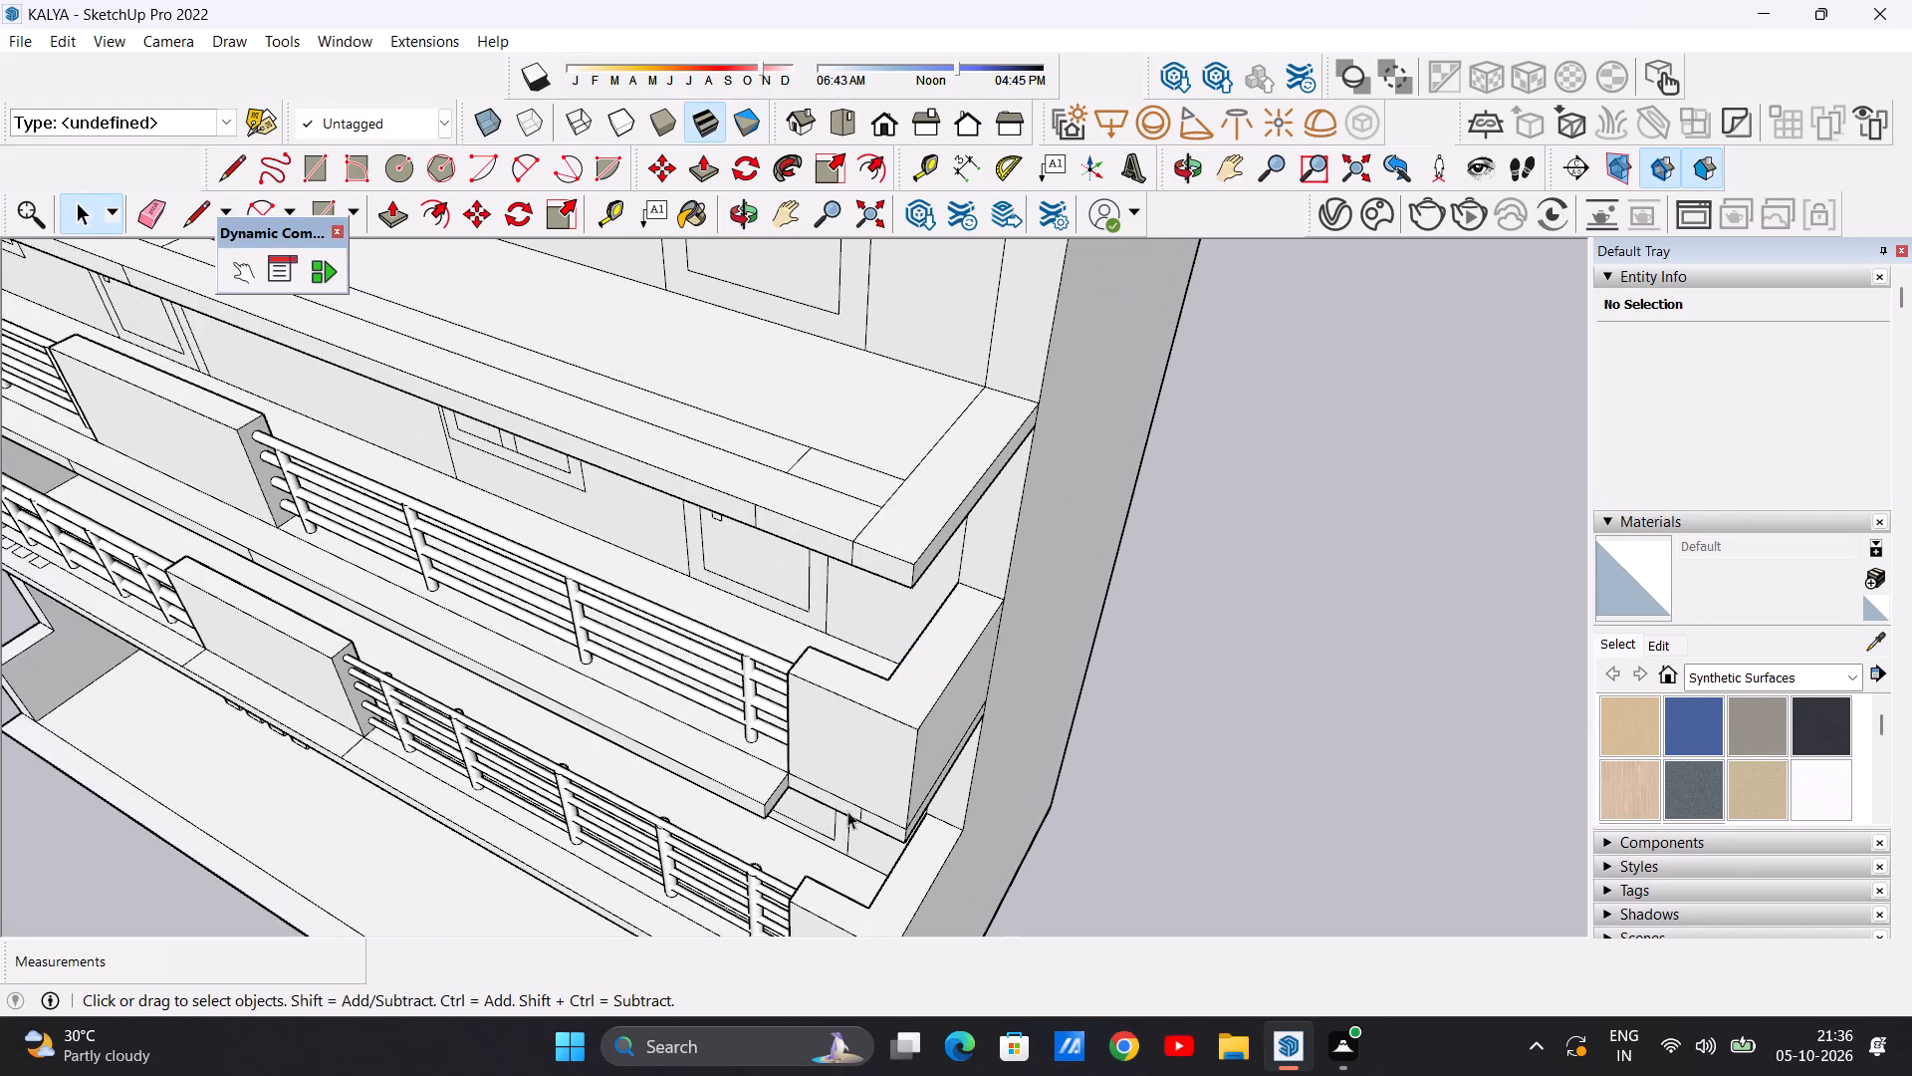
{"action": "scroll", "coordinate": [892, 573], "scroll_direction": "up", "scroll_amount": 6}
{"action": "key", "text": "p"}
{"action": "scroll", "coordinate": [910, 552], "scroll_direction": "up", "scroll_amount": 2}
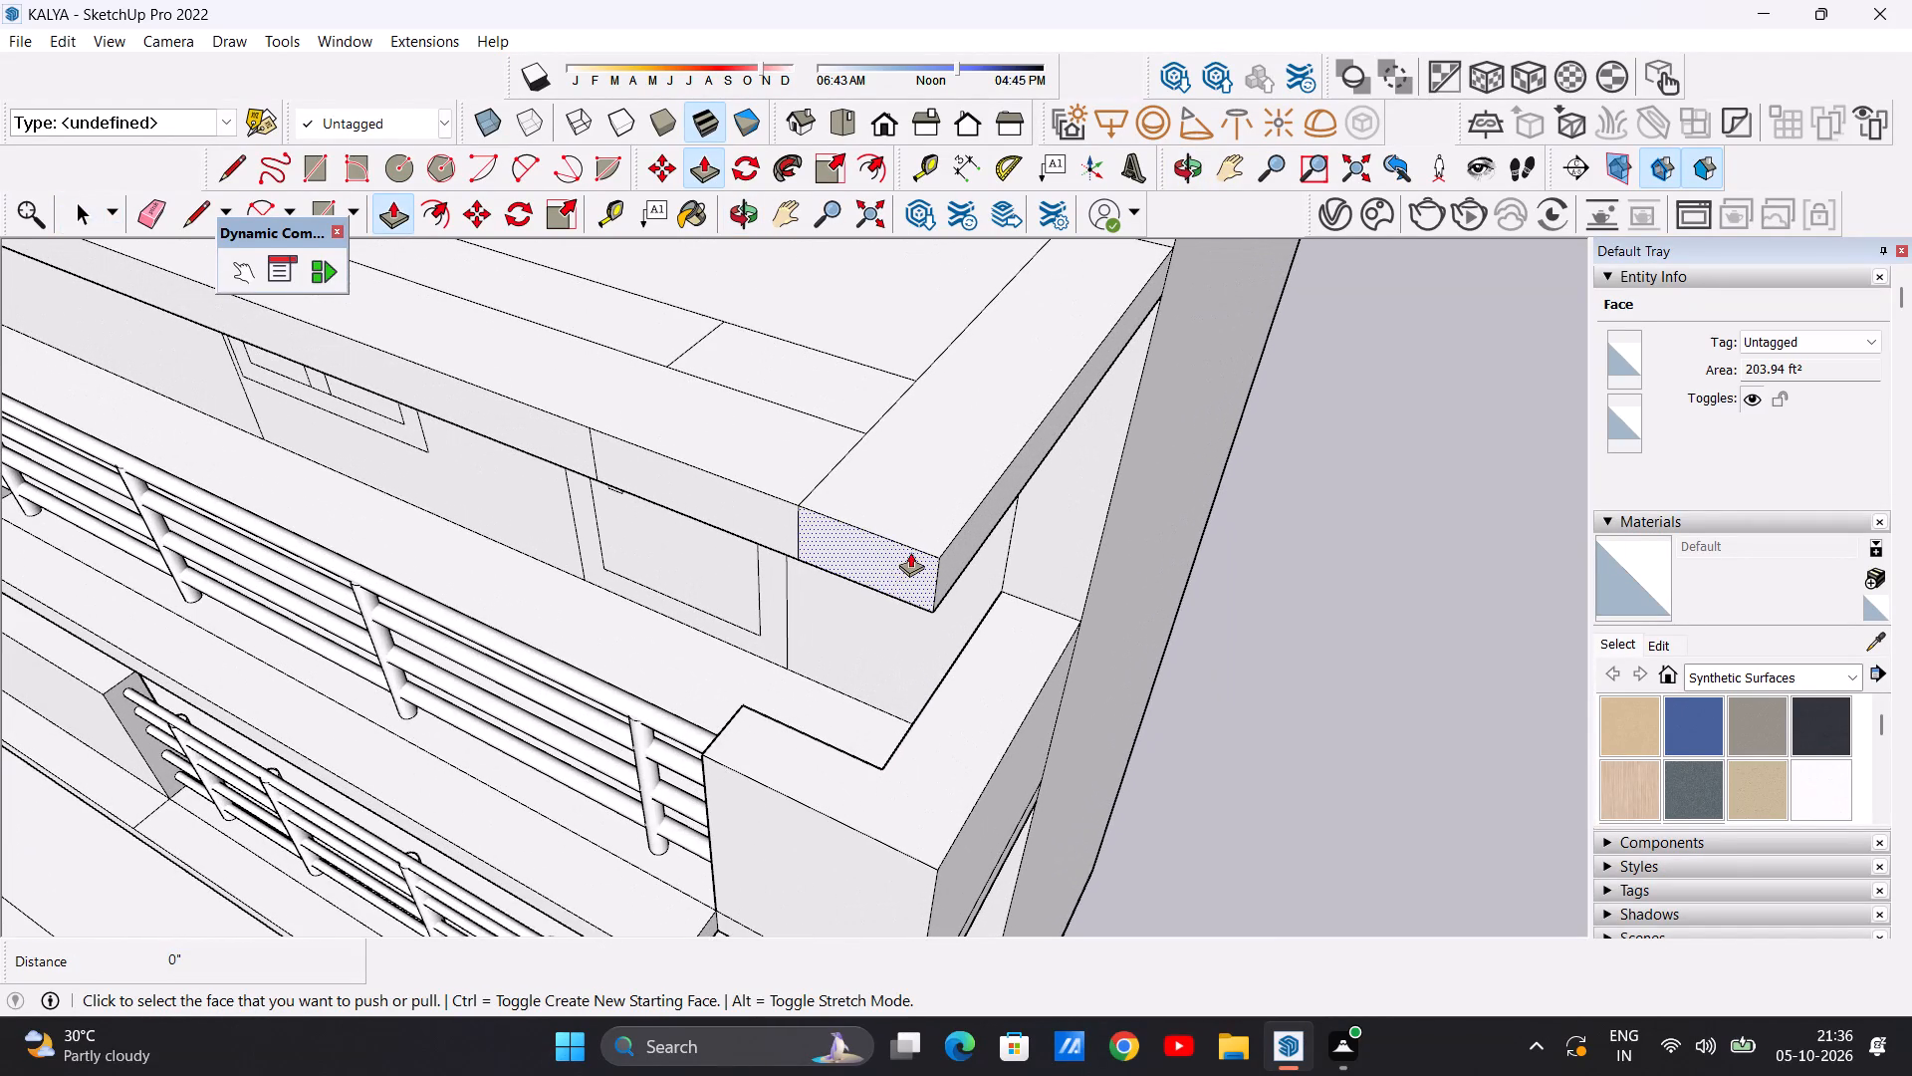
{"action": "left_click", "coordinate": [896, 563]}
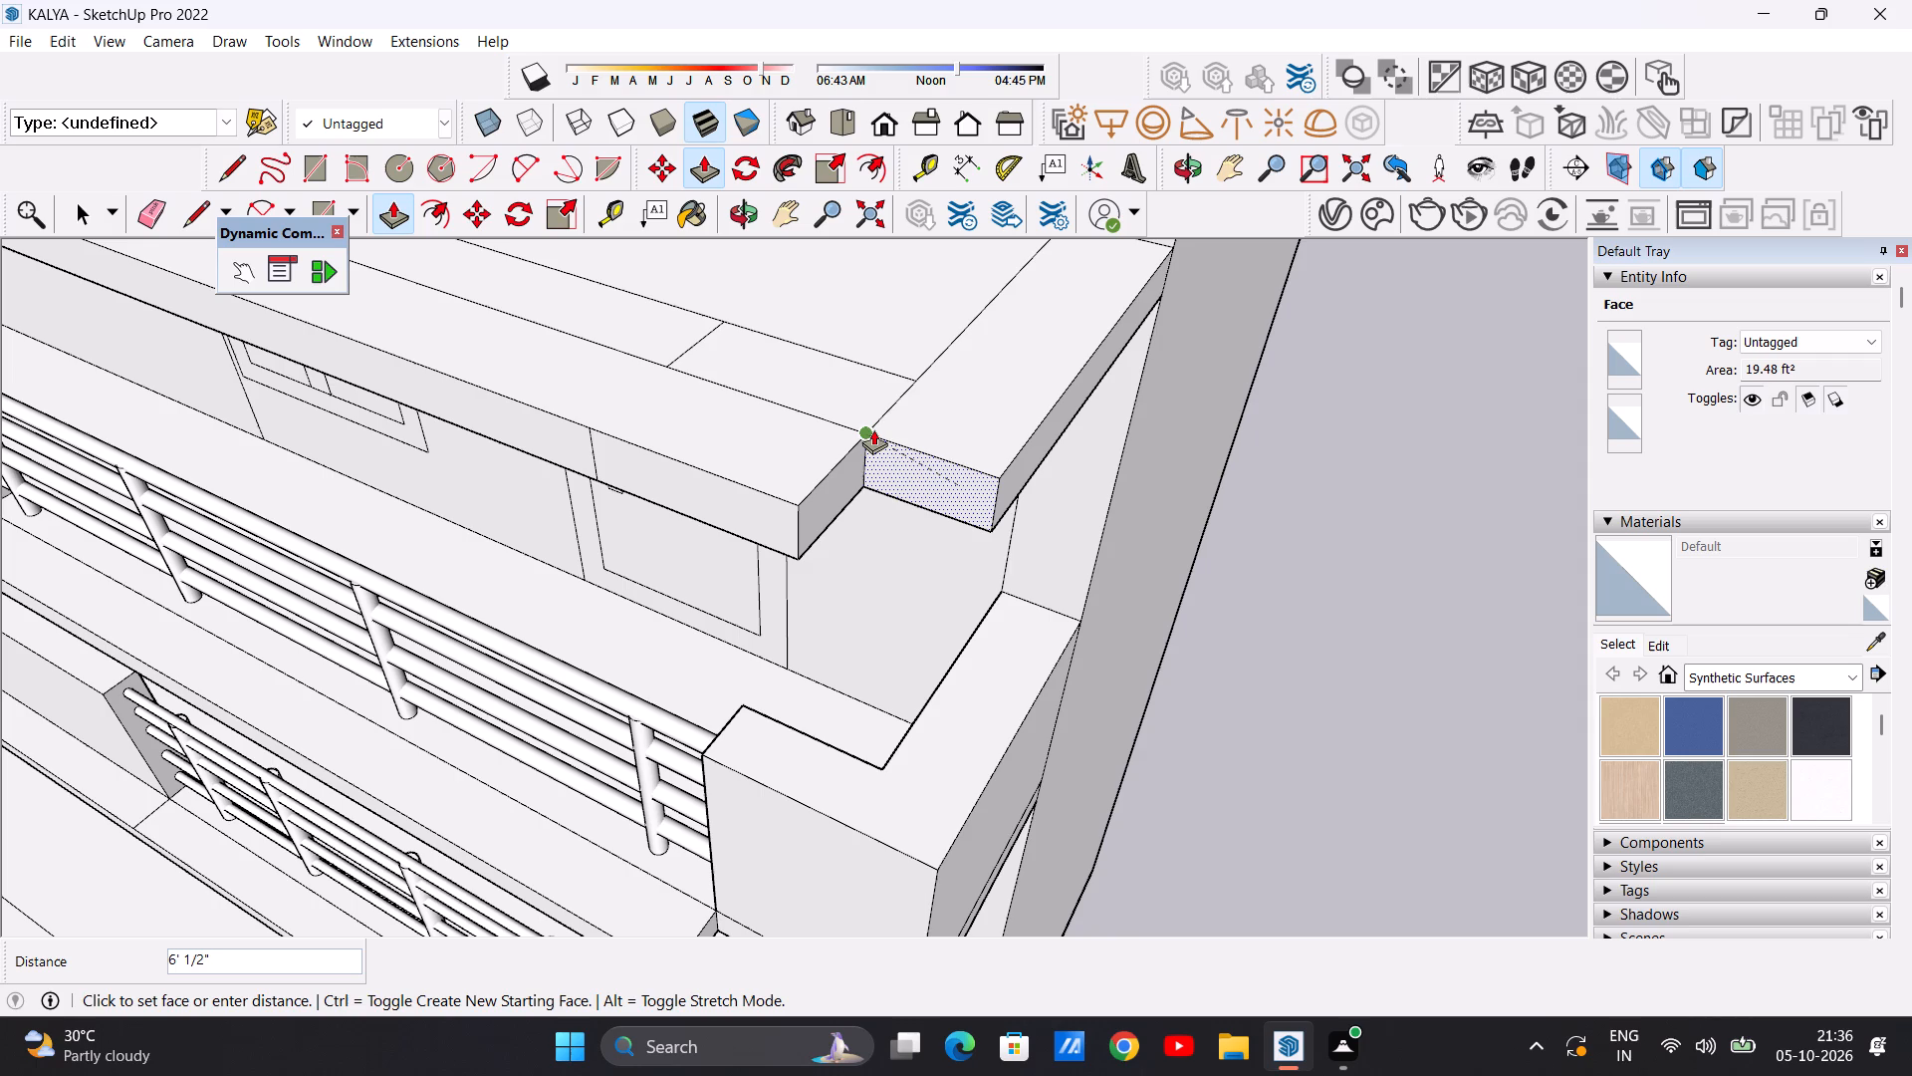
{"action": "left_click", "coordinate": [873, 429]}
{"action": "key", "text": "space"}
{"action": "scroll", "coordinate": [866, 572], "scroll_direction": "down", "scroll_amount": 11}
{"action": "scroll", "coordinate": [890, 458], "scroll_direction": "up", "scroll_amount": 7}
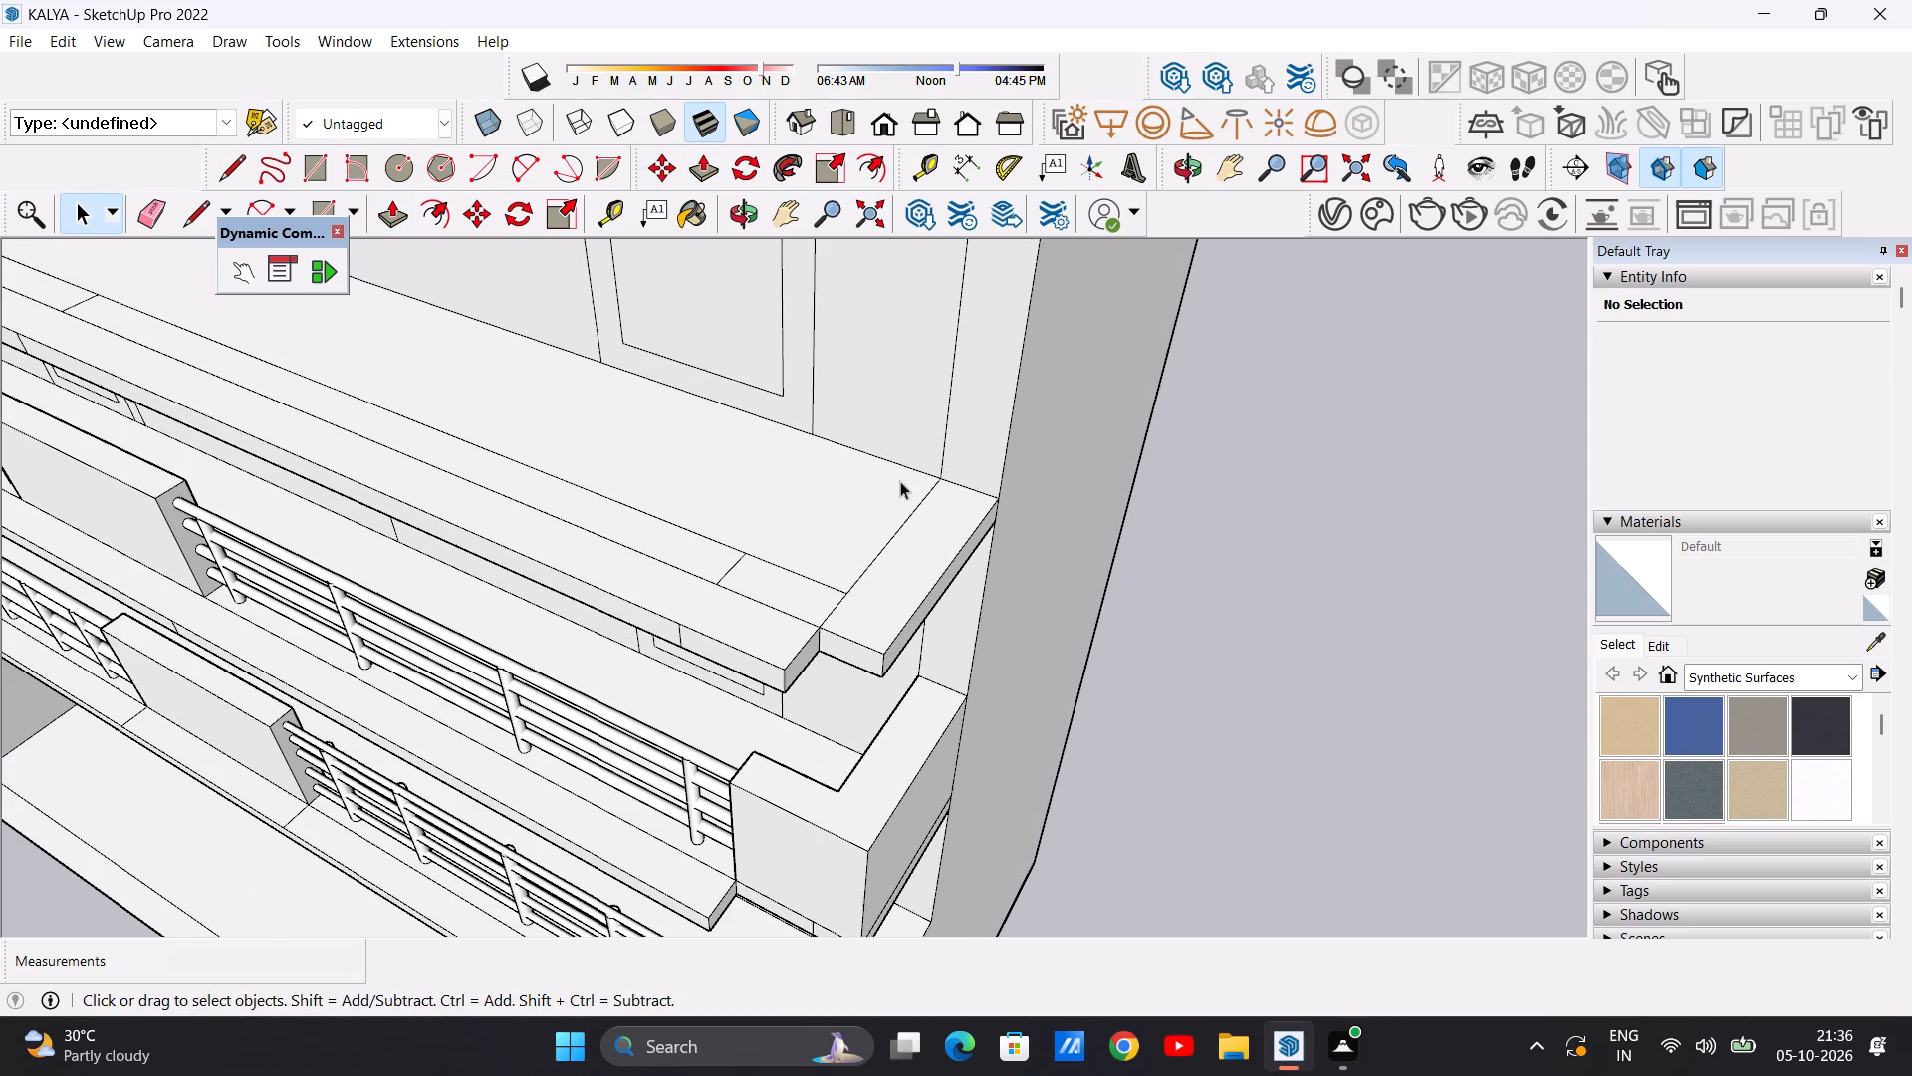
Pull the shortened end strip of the top balcony slab up about 19 ft 11 3/8 in to form the side parapet.
{"action": "key", "text": "p"}
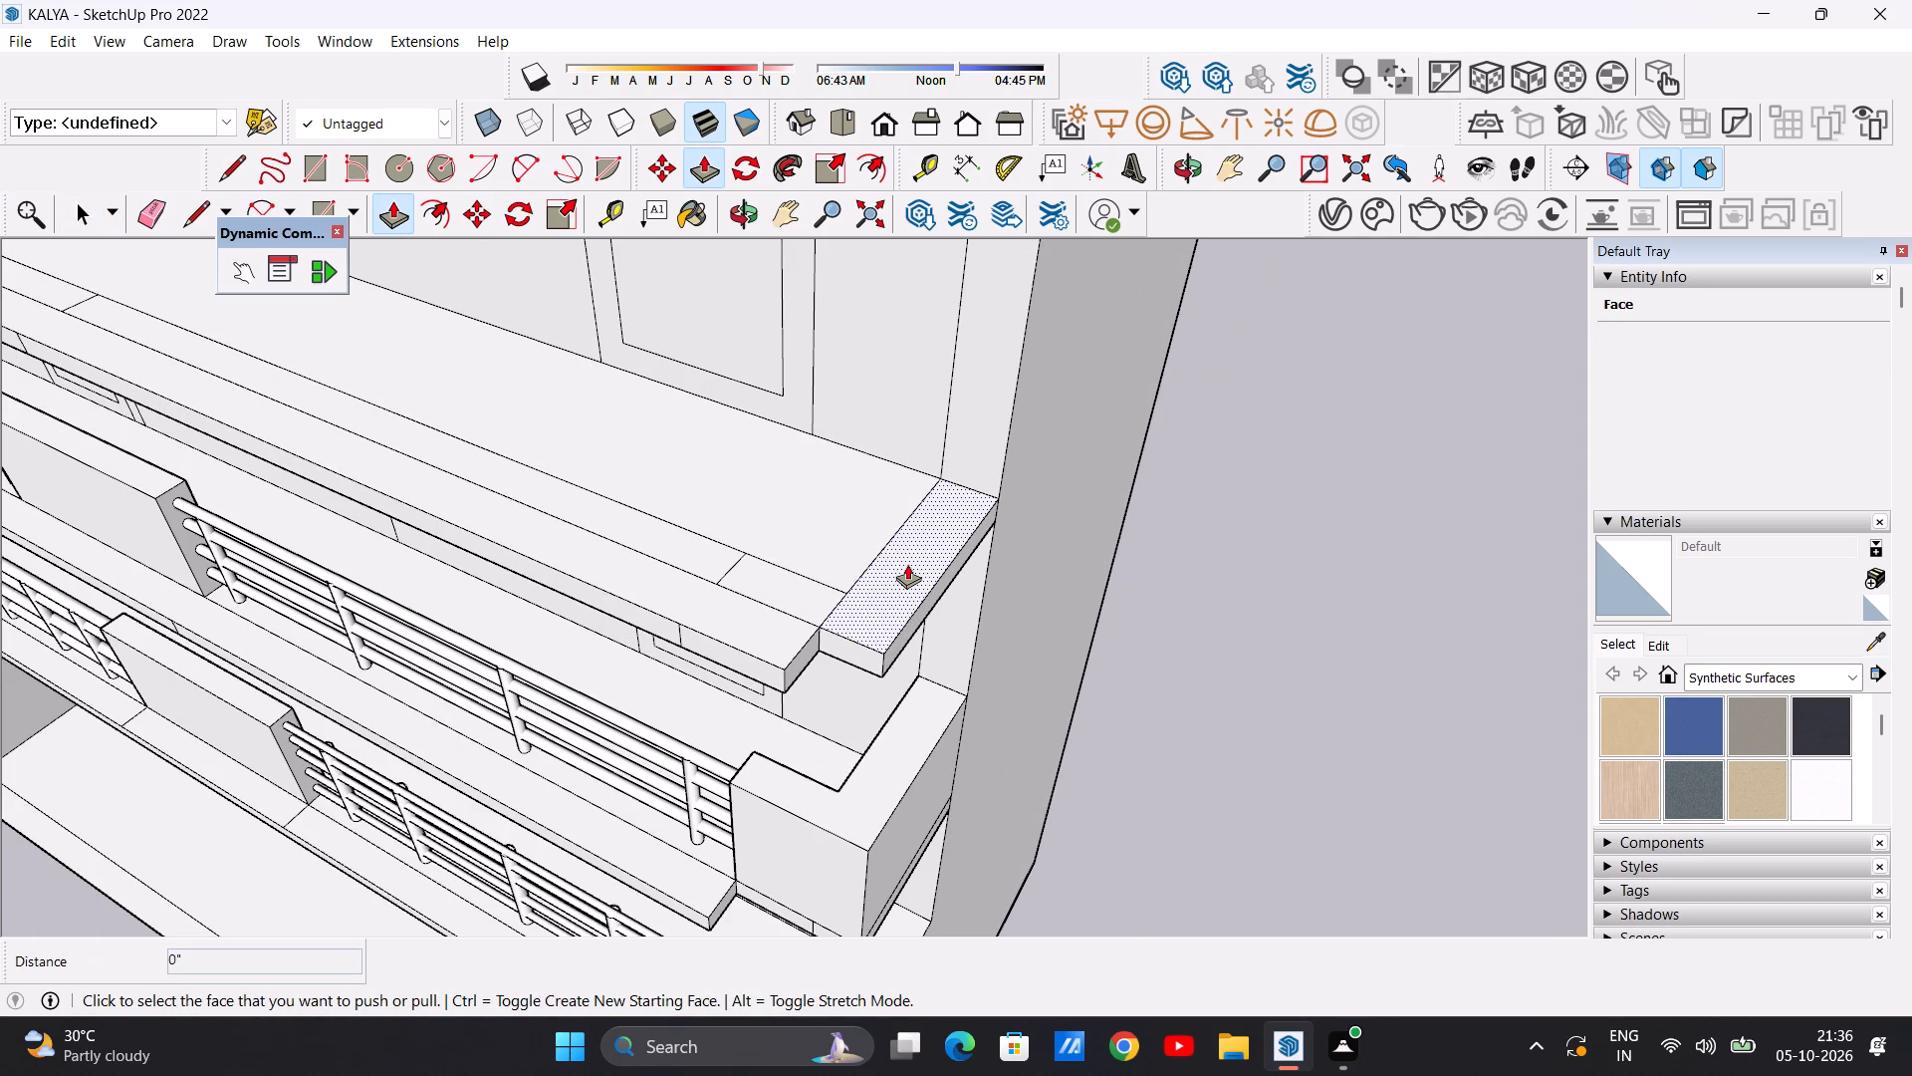
{"action": "left_click", "coordinate": [907, 564]}
{"action": "scroll", "coordinate": [908, 468], "scroll_direction": "down", "scroll_amount": 12}
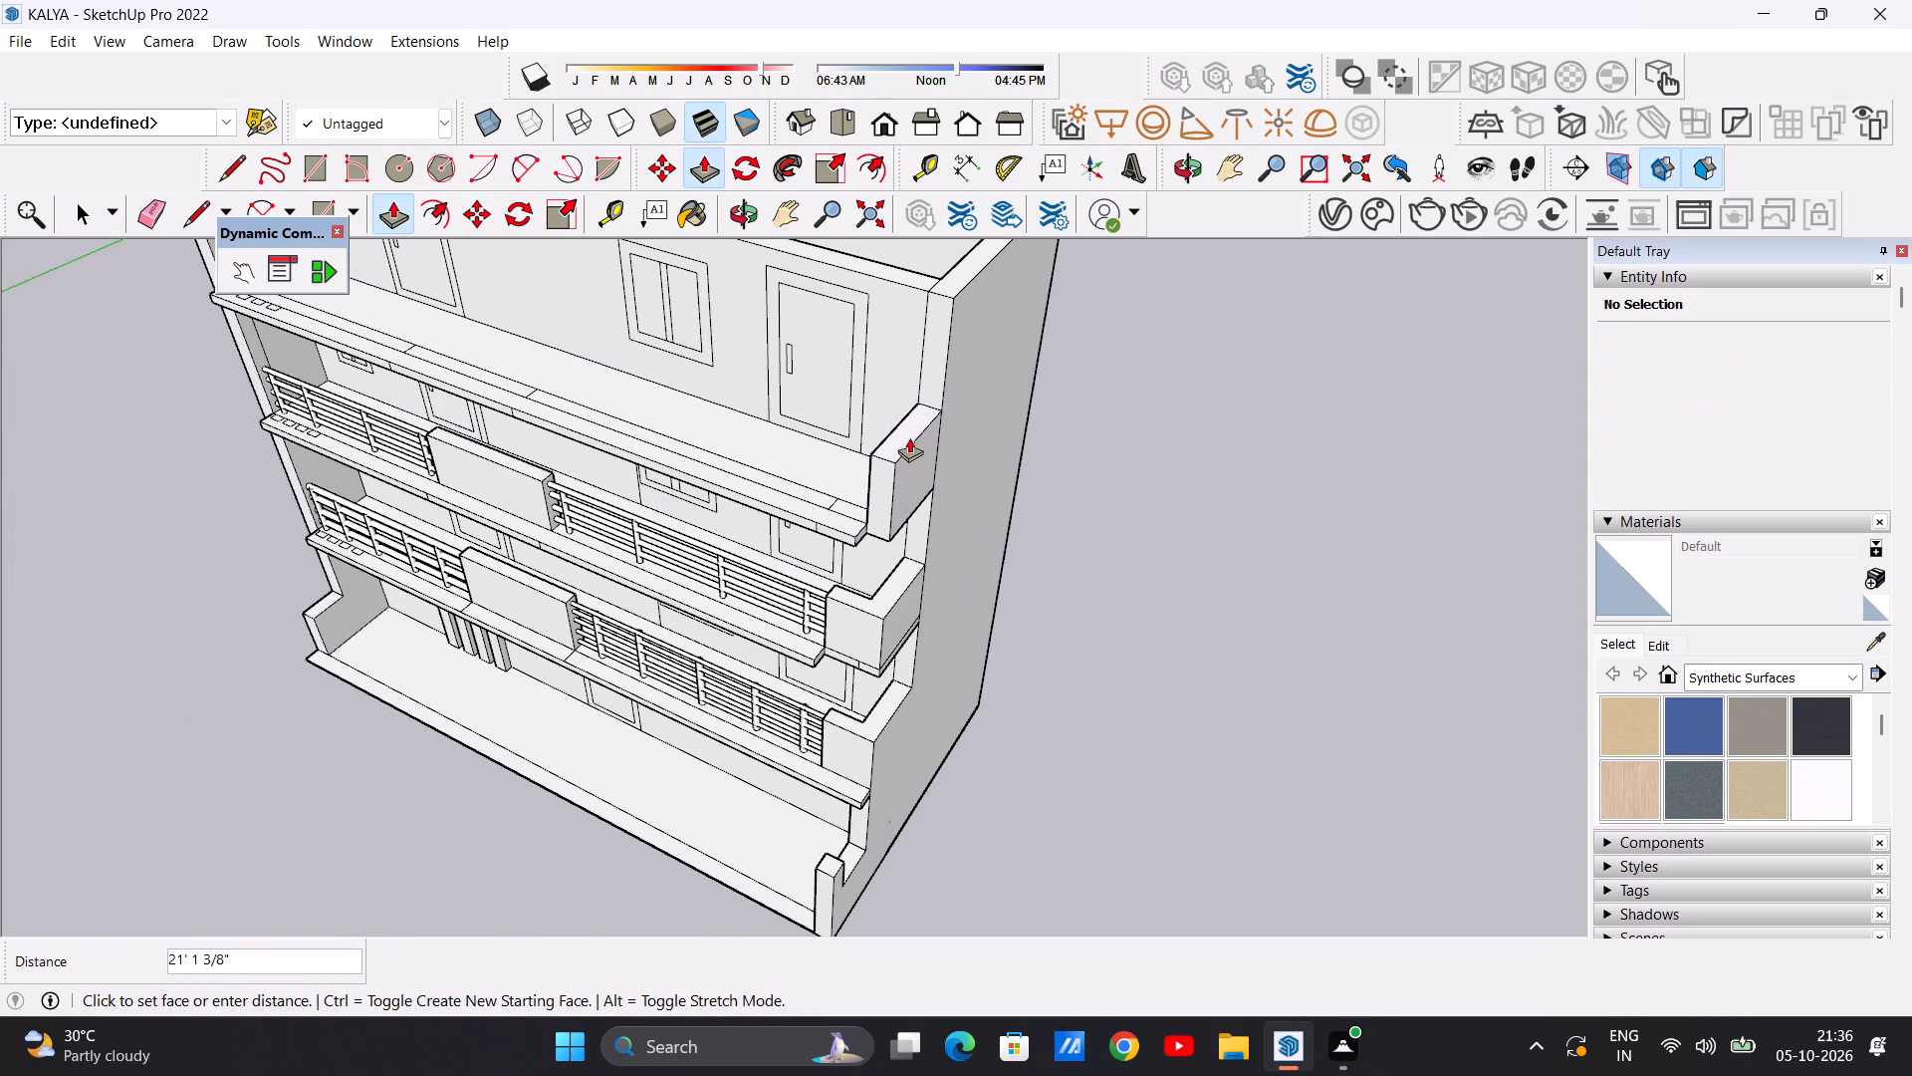
{"action": "left_click", "coordinate": [895, 437]}
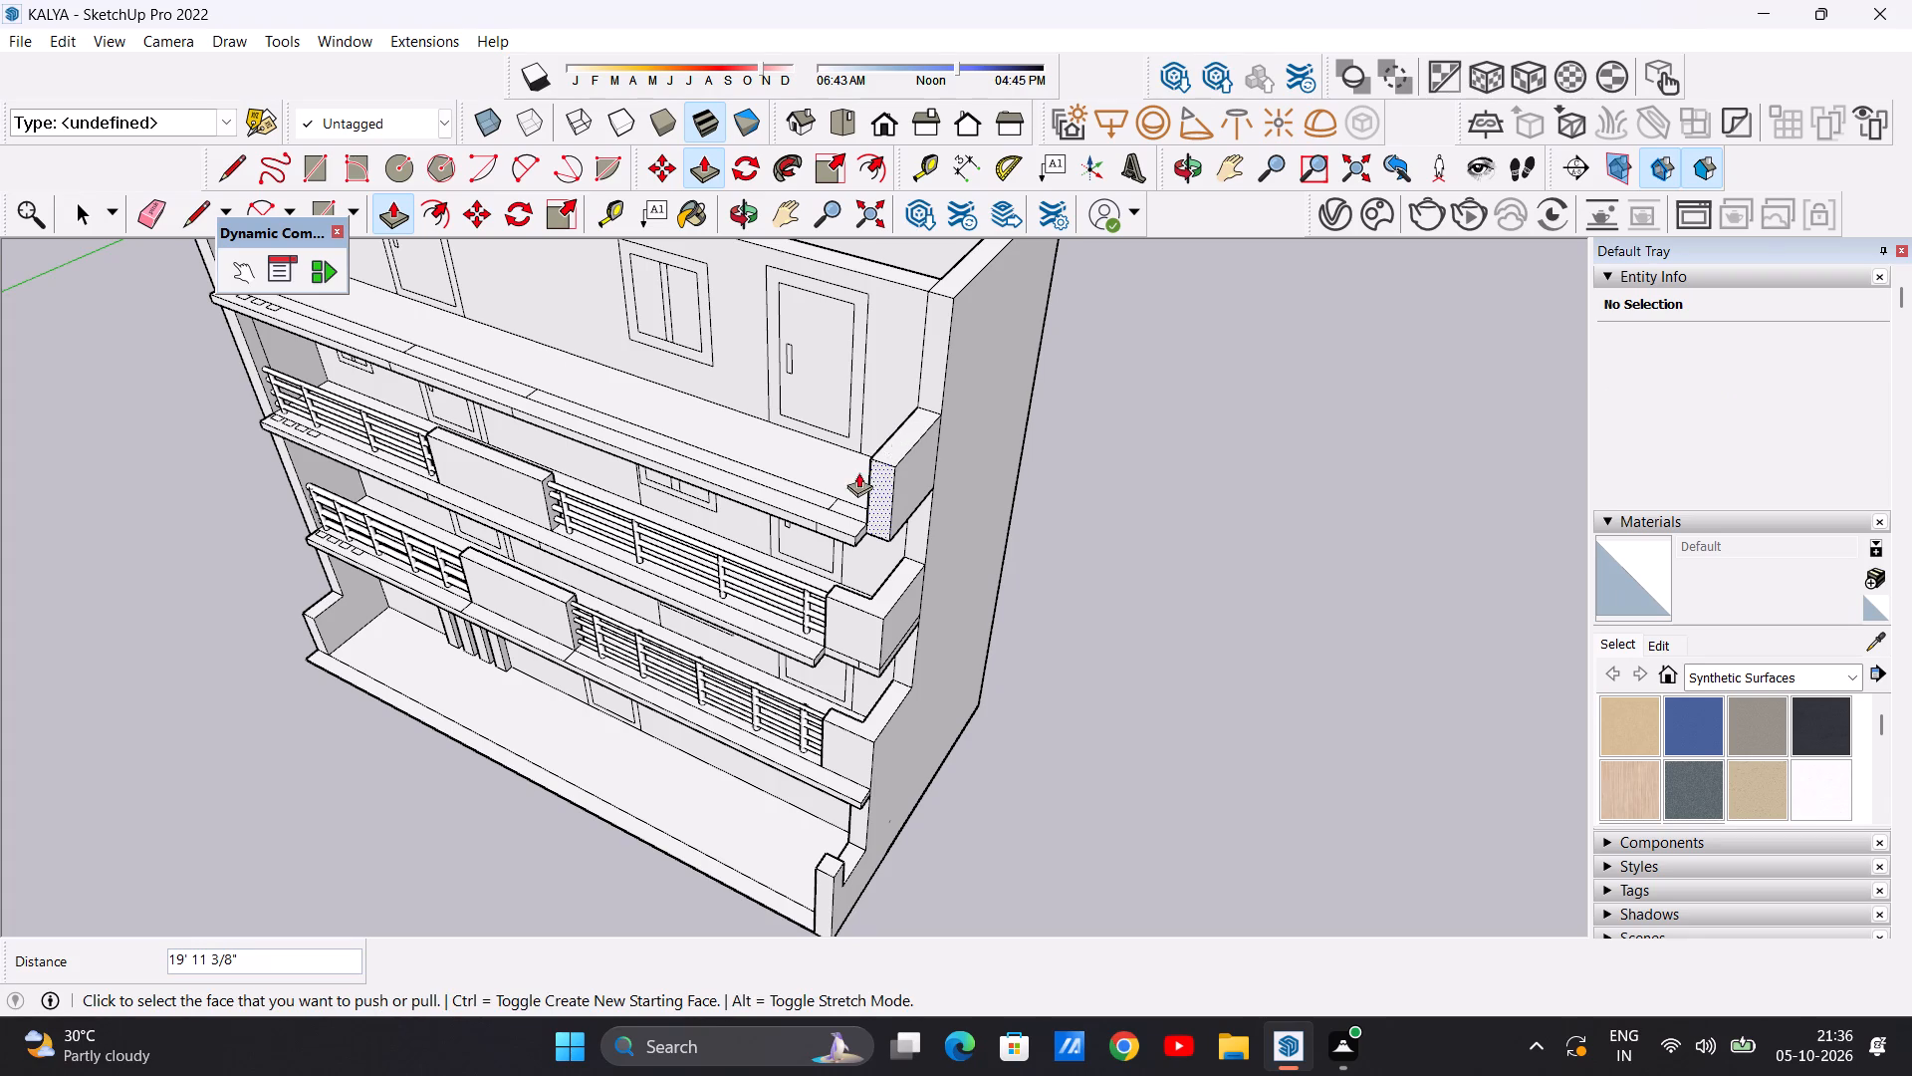
Pull up the small rectangle beside the top balcony's side parapet 19 ft 11 3/8 in, level with the parapet's top.
{"action": "middle_click_drag", "start_coordinate": [838, 485], "coordinate": [1150, 508]}
{"action": "scroll", "coordinate": [970, 465], "scroll_direction": "up", "scroll_amount": 12}
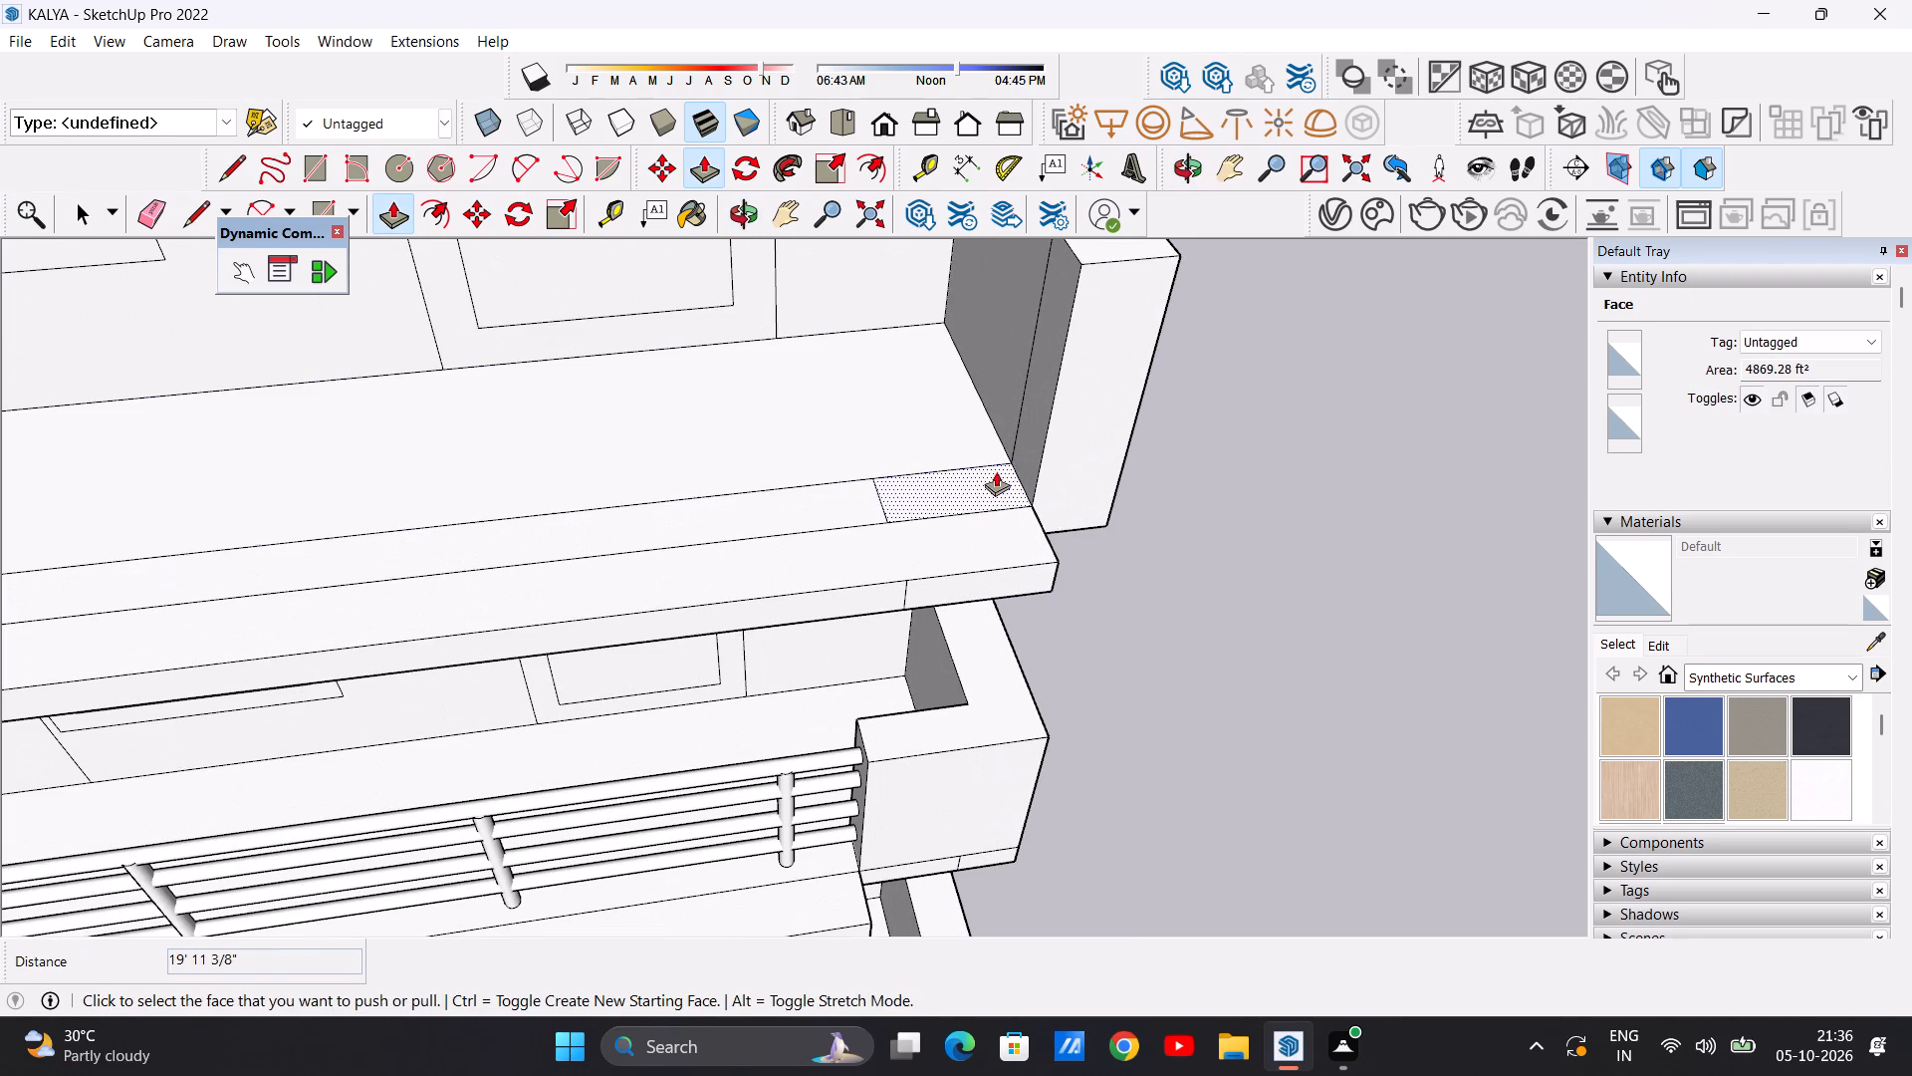
{"action": "left_click", "coordinate": [998, 471]}
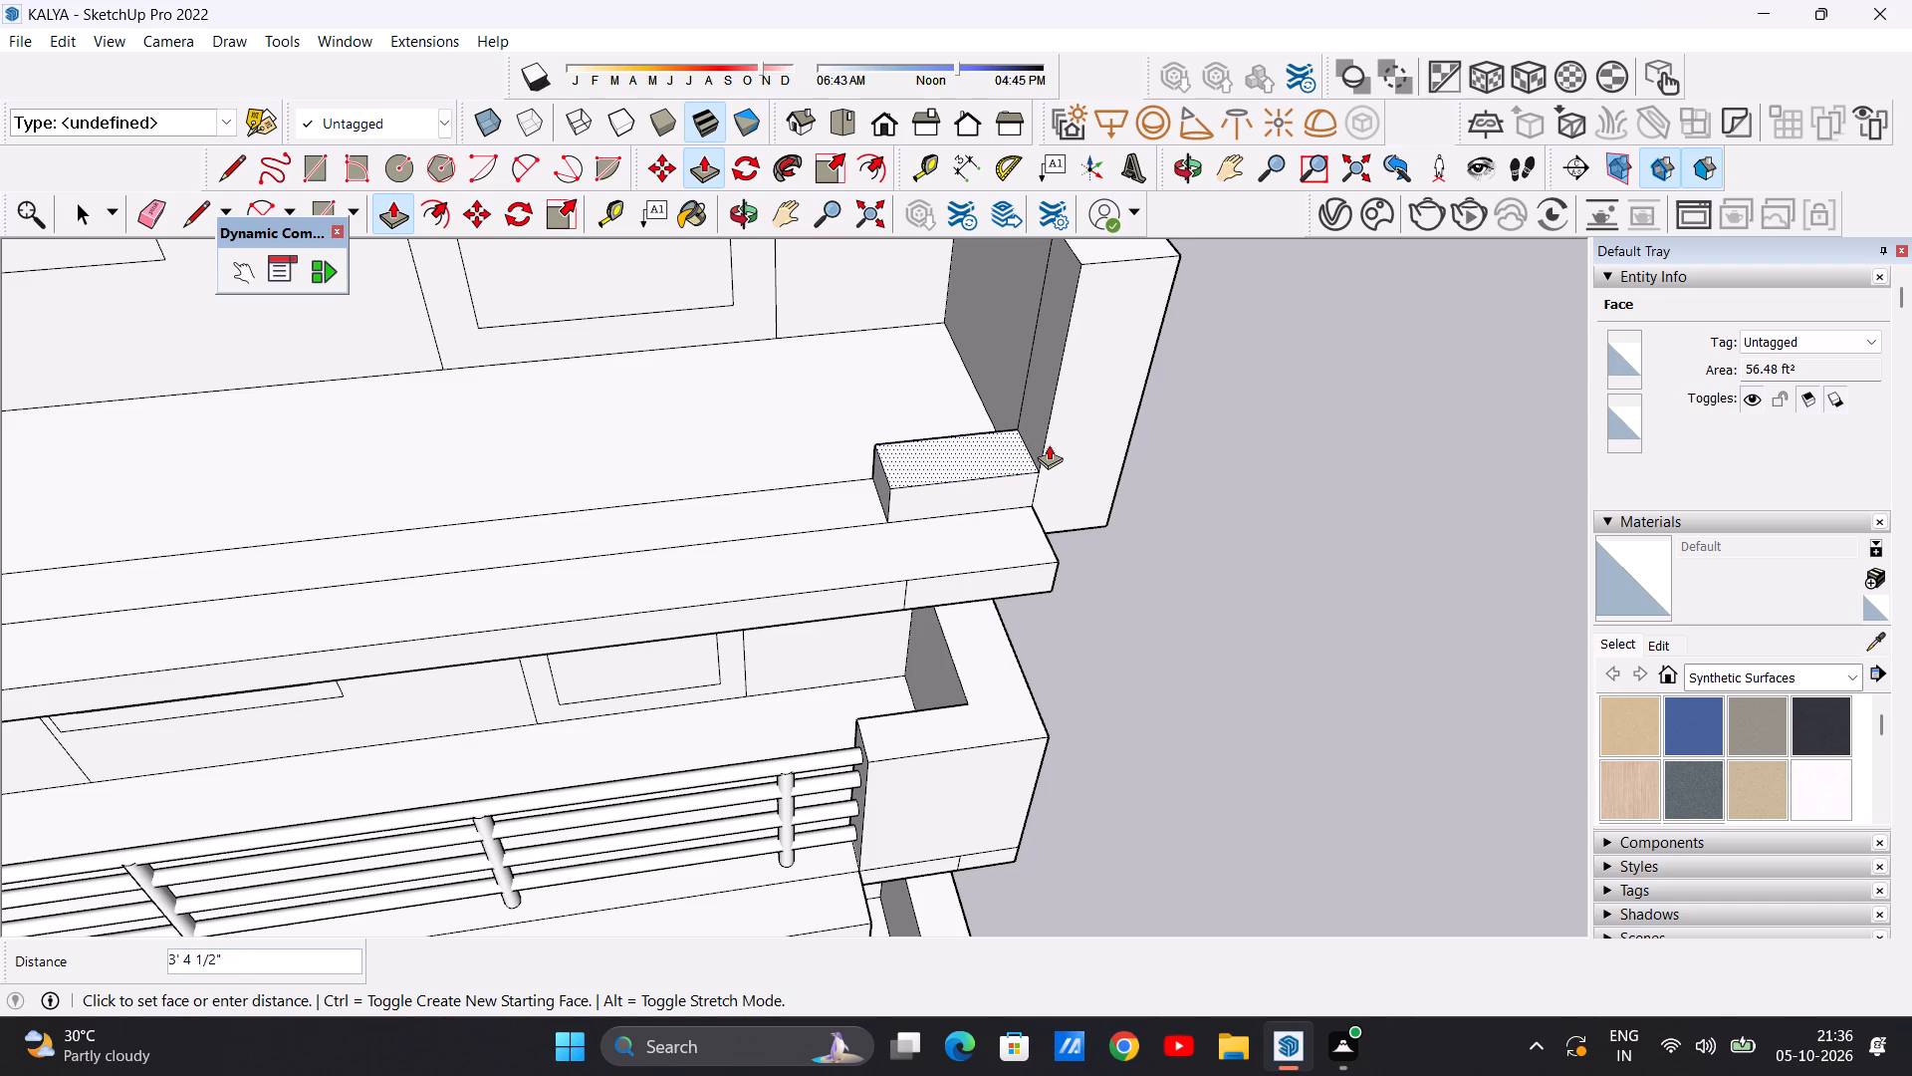
{"action": "scroll", "coordinate": [993, 481], "scroll_direction": "down", "scroll_amount": 7}
{"action": "scroll", "coordinate": [1028, 384], "scroll_direction": "up", "scroll_amount": 7}
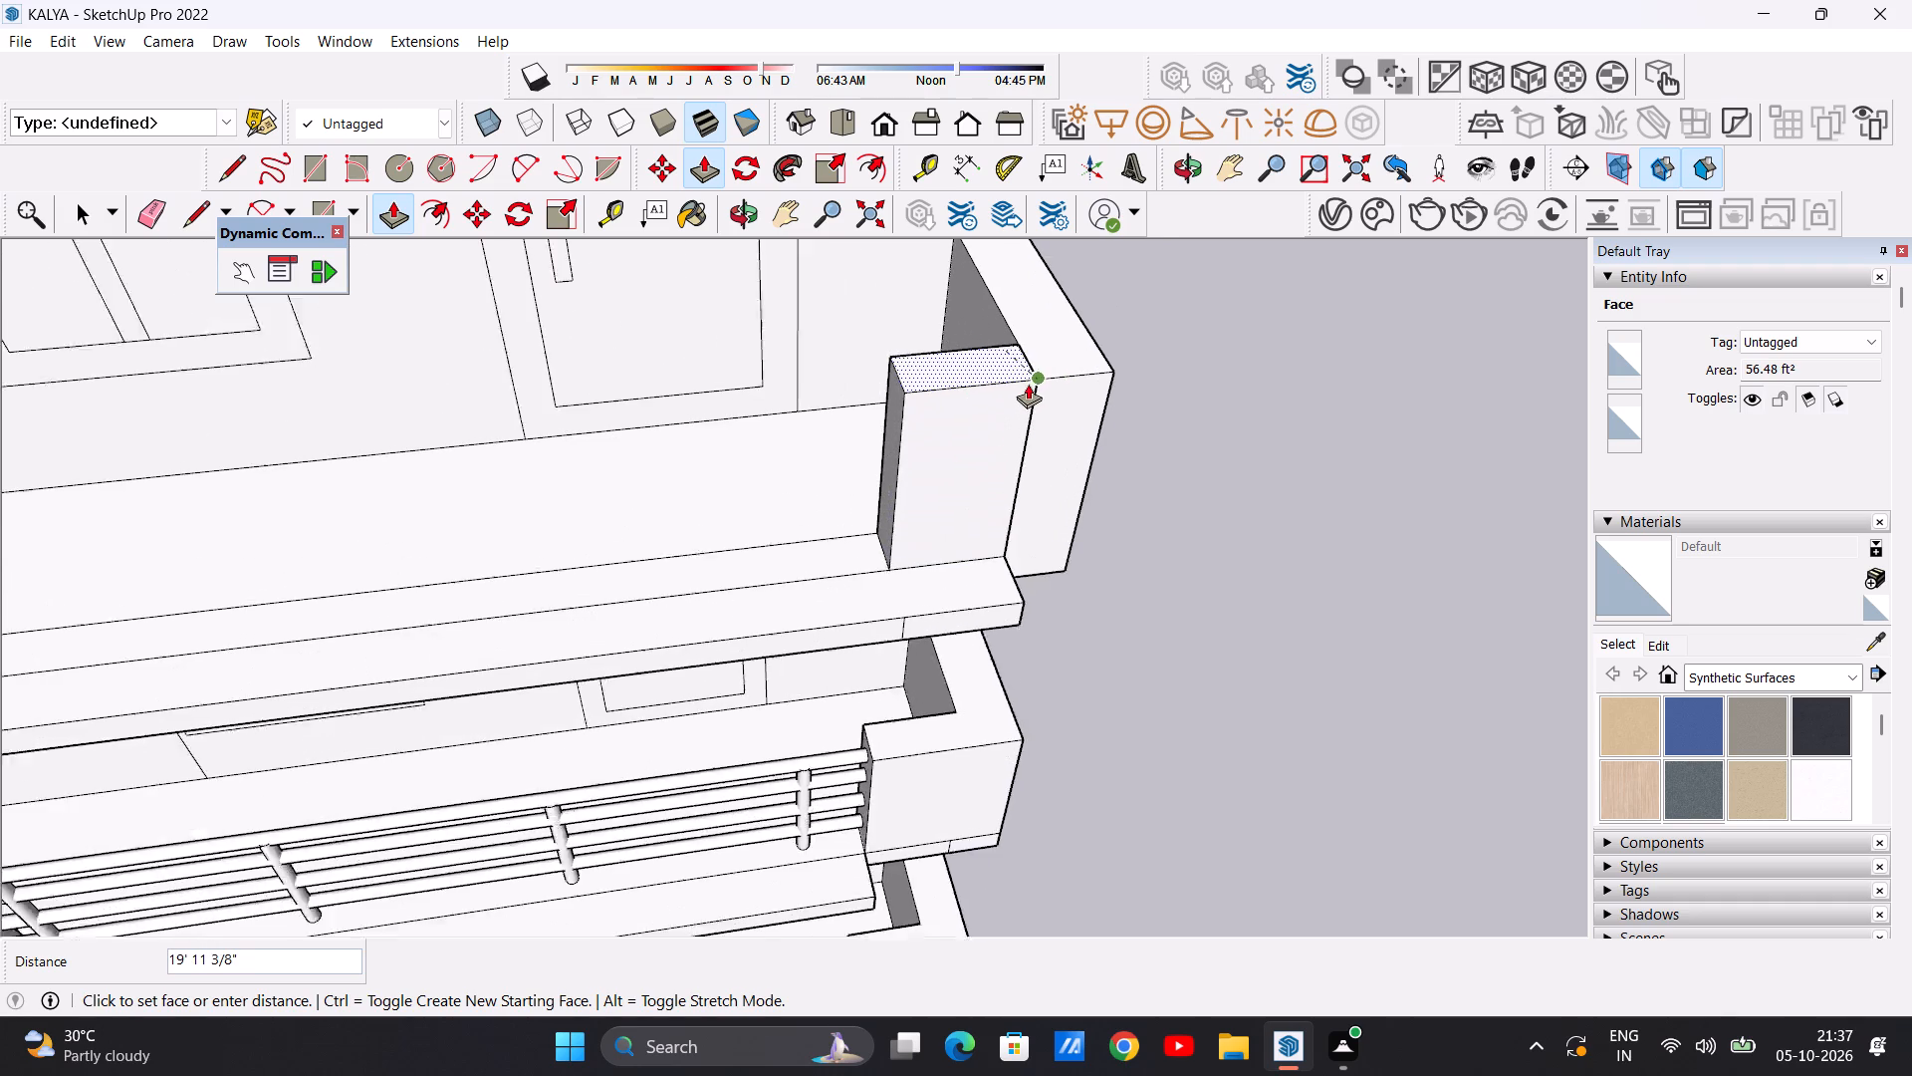
{"action": "scroll", "coordinate": [1028, 384], "scroll_direction": "up", "scroll_amount": 2}
{"action": "left_click", "coordinate": [1050, 373]}
{"action": "key", "text": "space"}
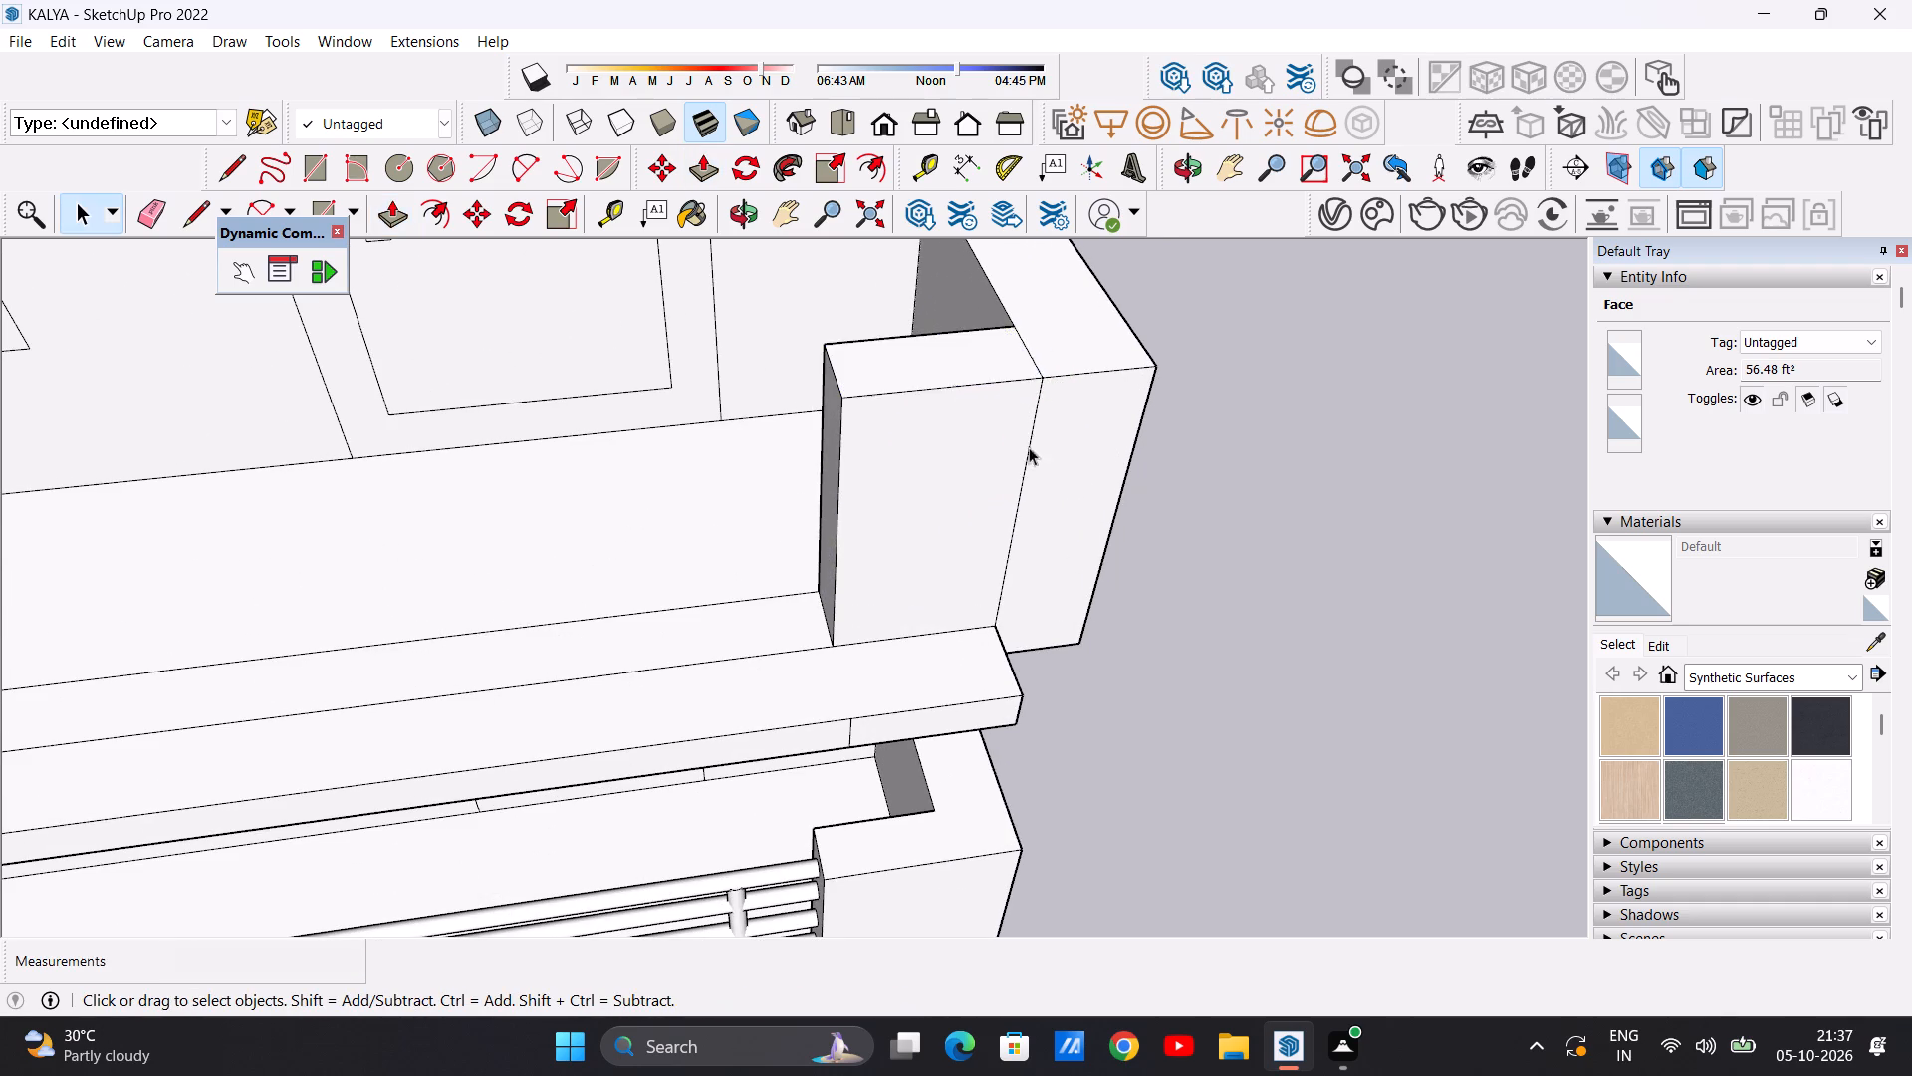
Examine the building's front elevation from several angles, comparing the top-floor balcony with the lower ones.
{"action": "scroll", "coordinate": [968, 539], "scroll_direction": "down", "scroll_amount": 20}
{"action": "scroll", "coordinate": [968, 539], "scroll_direction": "down", "scroll_amount": 2}
{"action": "middle_click_drag", "start_coordinate": [962, 496], "coordinate": [905, 322]}
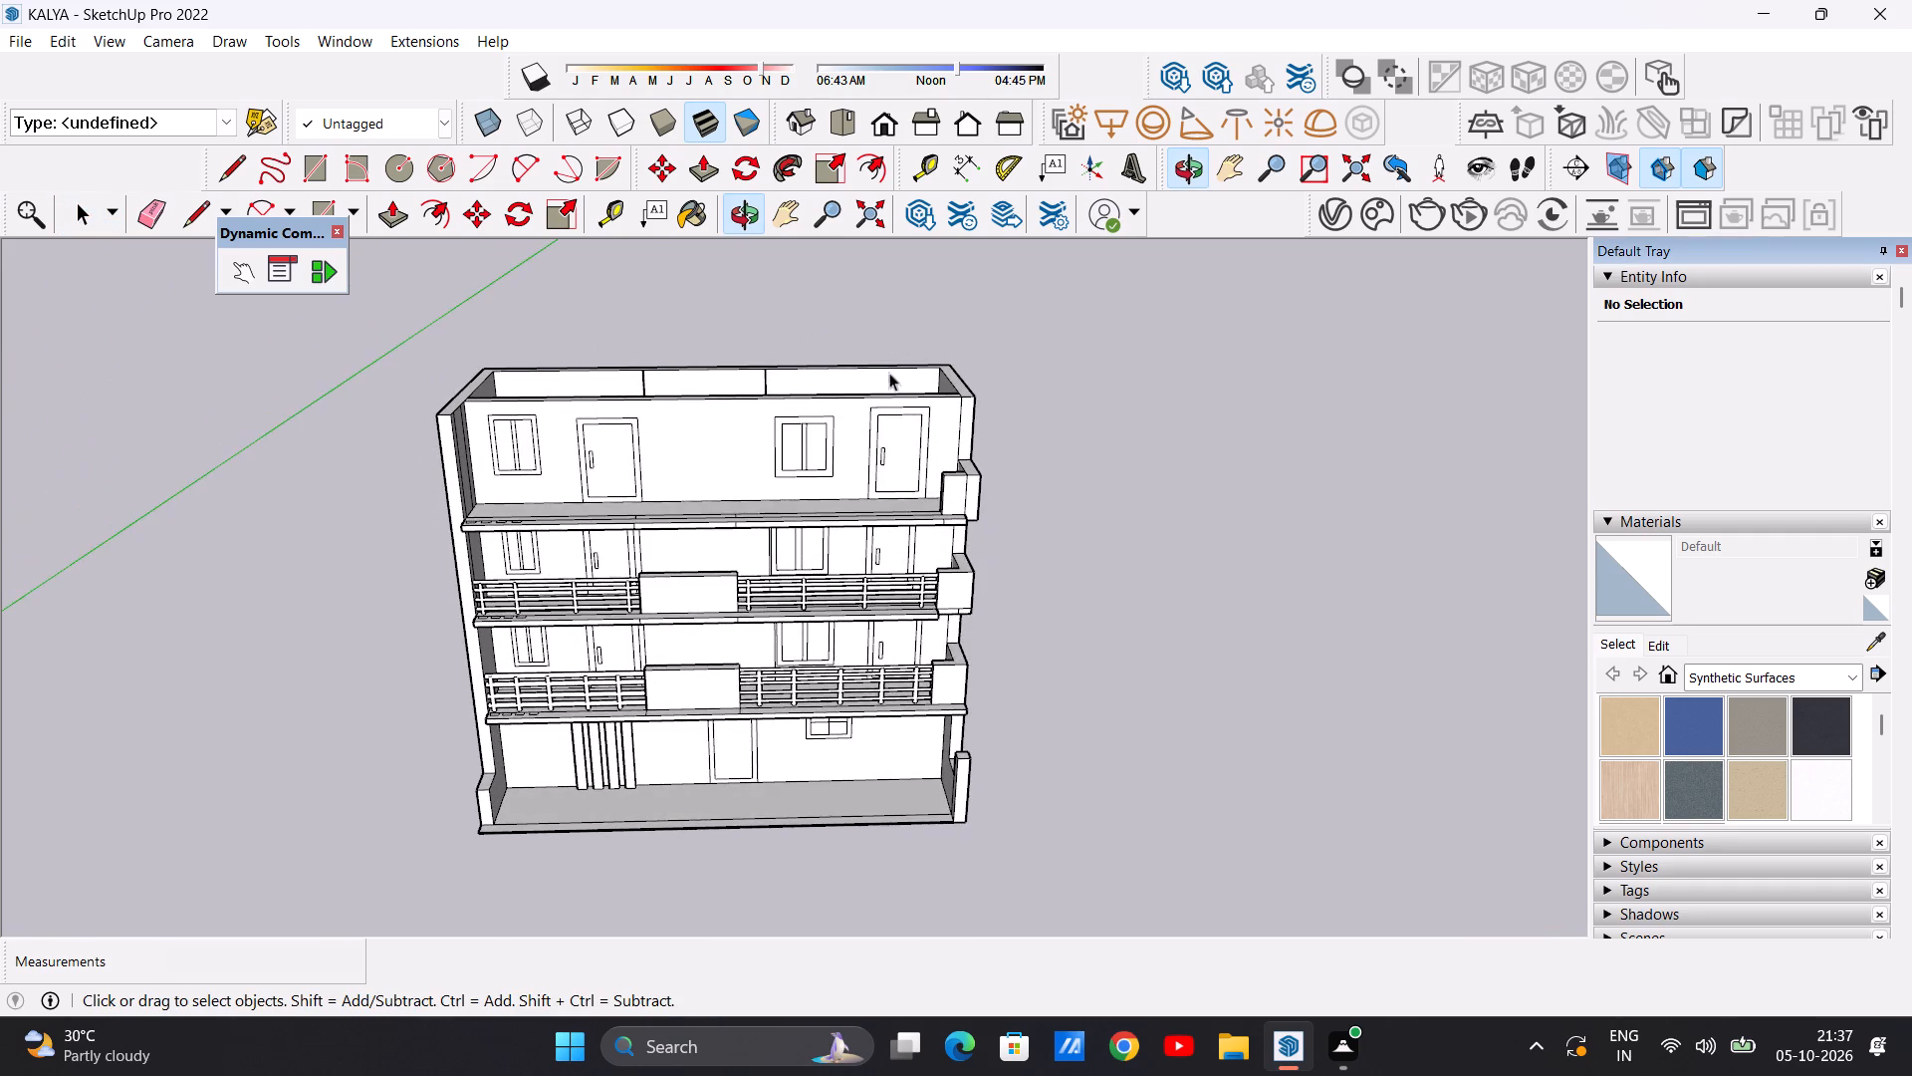
{"action": "scroll", "coordinate": [915, 517], "scroll_direction": "up", "scroll_amount": 4}
{"action": "scroll", "coordinate": [999, 515], "scroll_direction": "down", "scroll_amount": 10}
{"action": "middle_click_drag", "start_coordinate": [881, 544], "coordinate": [807, 381]}
{"action": "scroll", "coordinate": [885, 459], "scroll_direction": "up", "scroll_amount": 7}
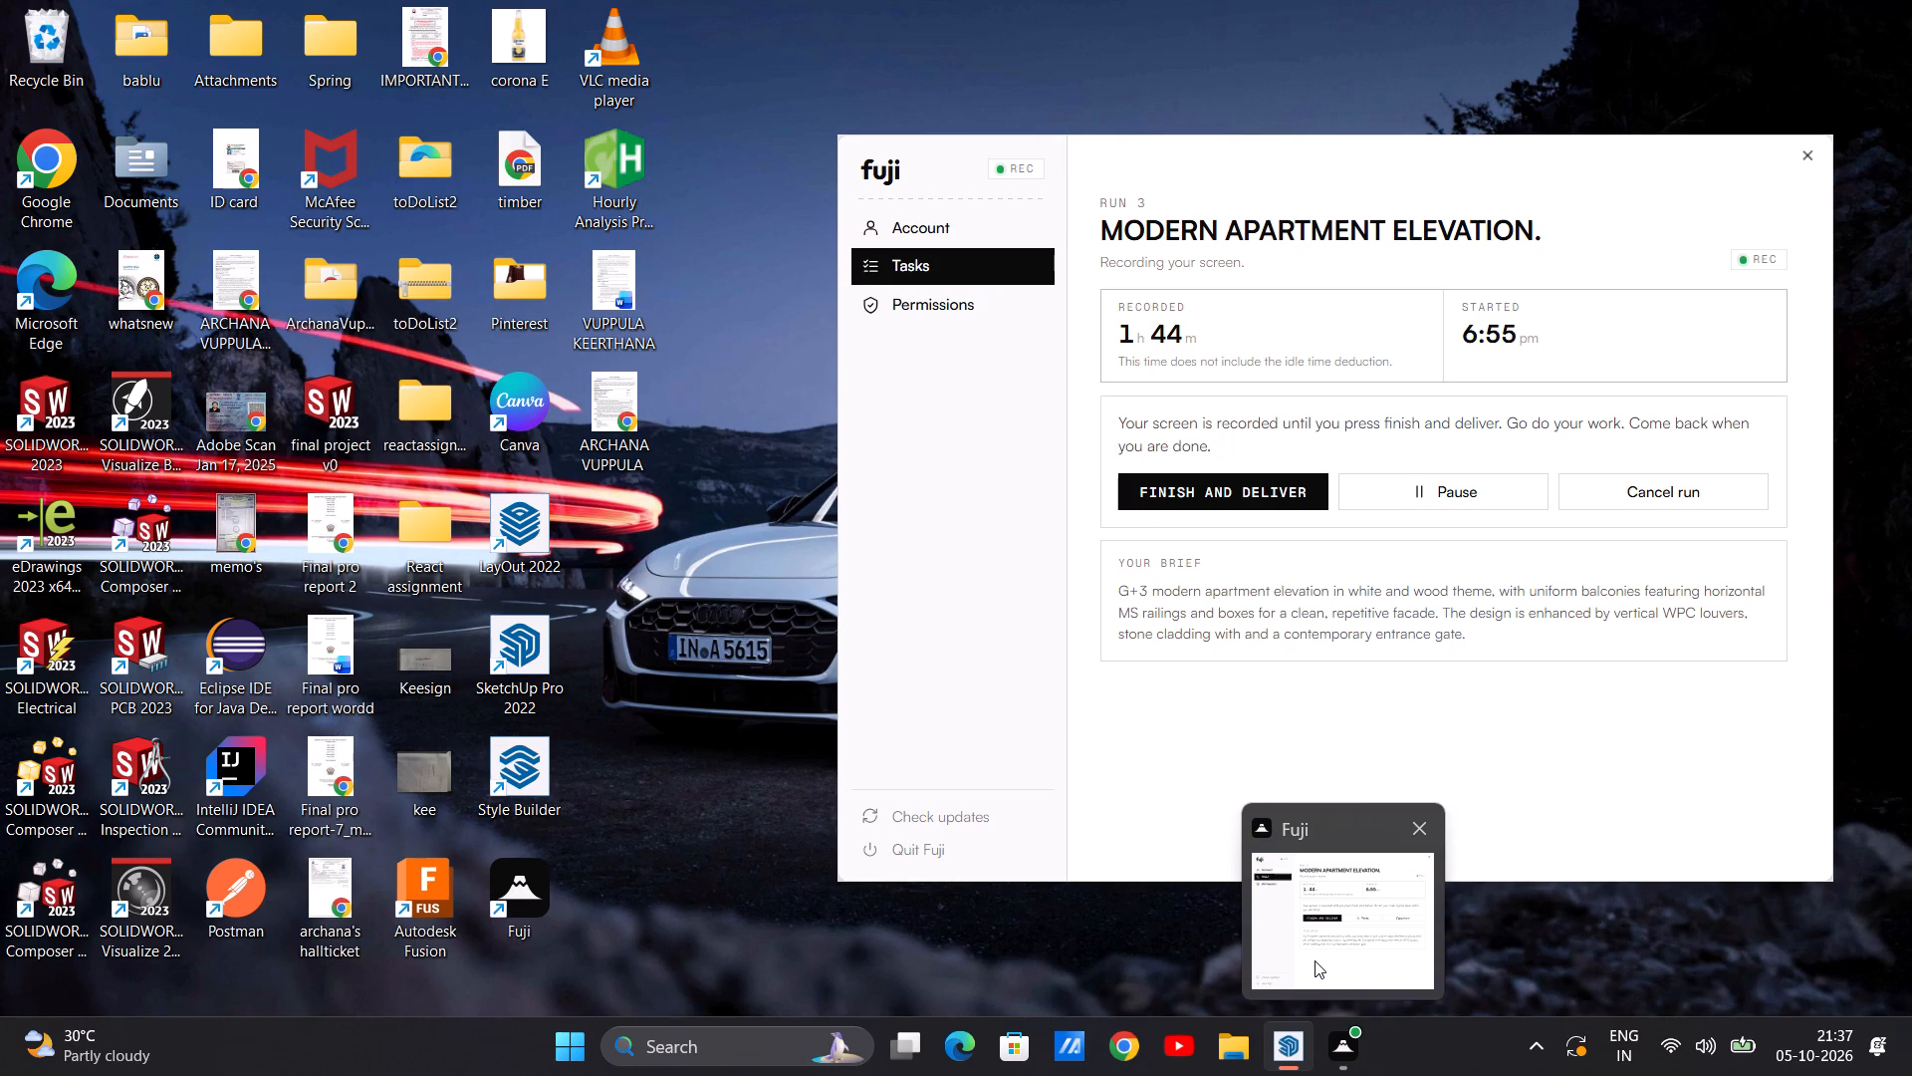
{"action": "left_click", "coordinate": [1281, 946]}
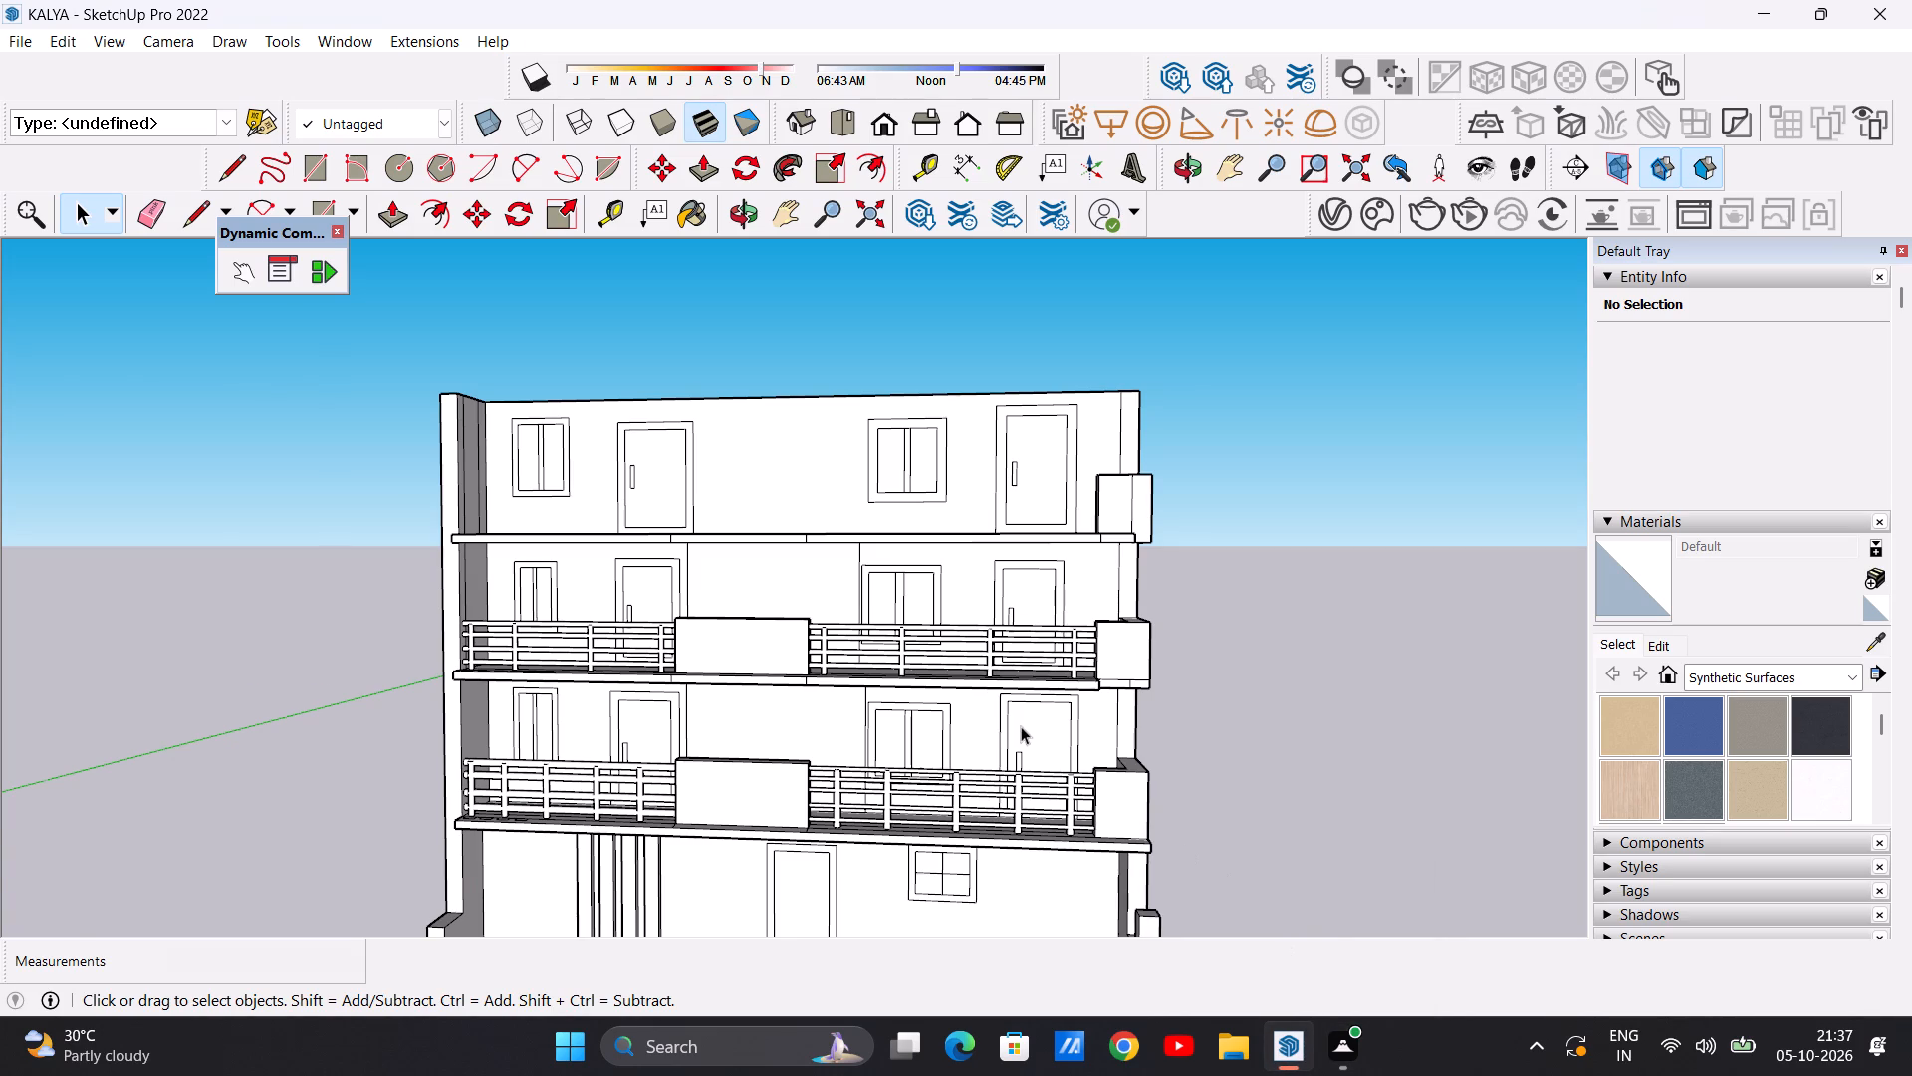
{"action": "scroll", "coordinate": [1021, 726], "scroll_direction": "down", "scroll_amount": 12}
{"action": "scroll", "coordinate": [992, 647], "scroll_direction": "up", "scroll_amount": 7}
{"action": "middle_click_drag", "start_coordinate": [999, 636], "coordinate": [1187, 829]}
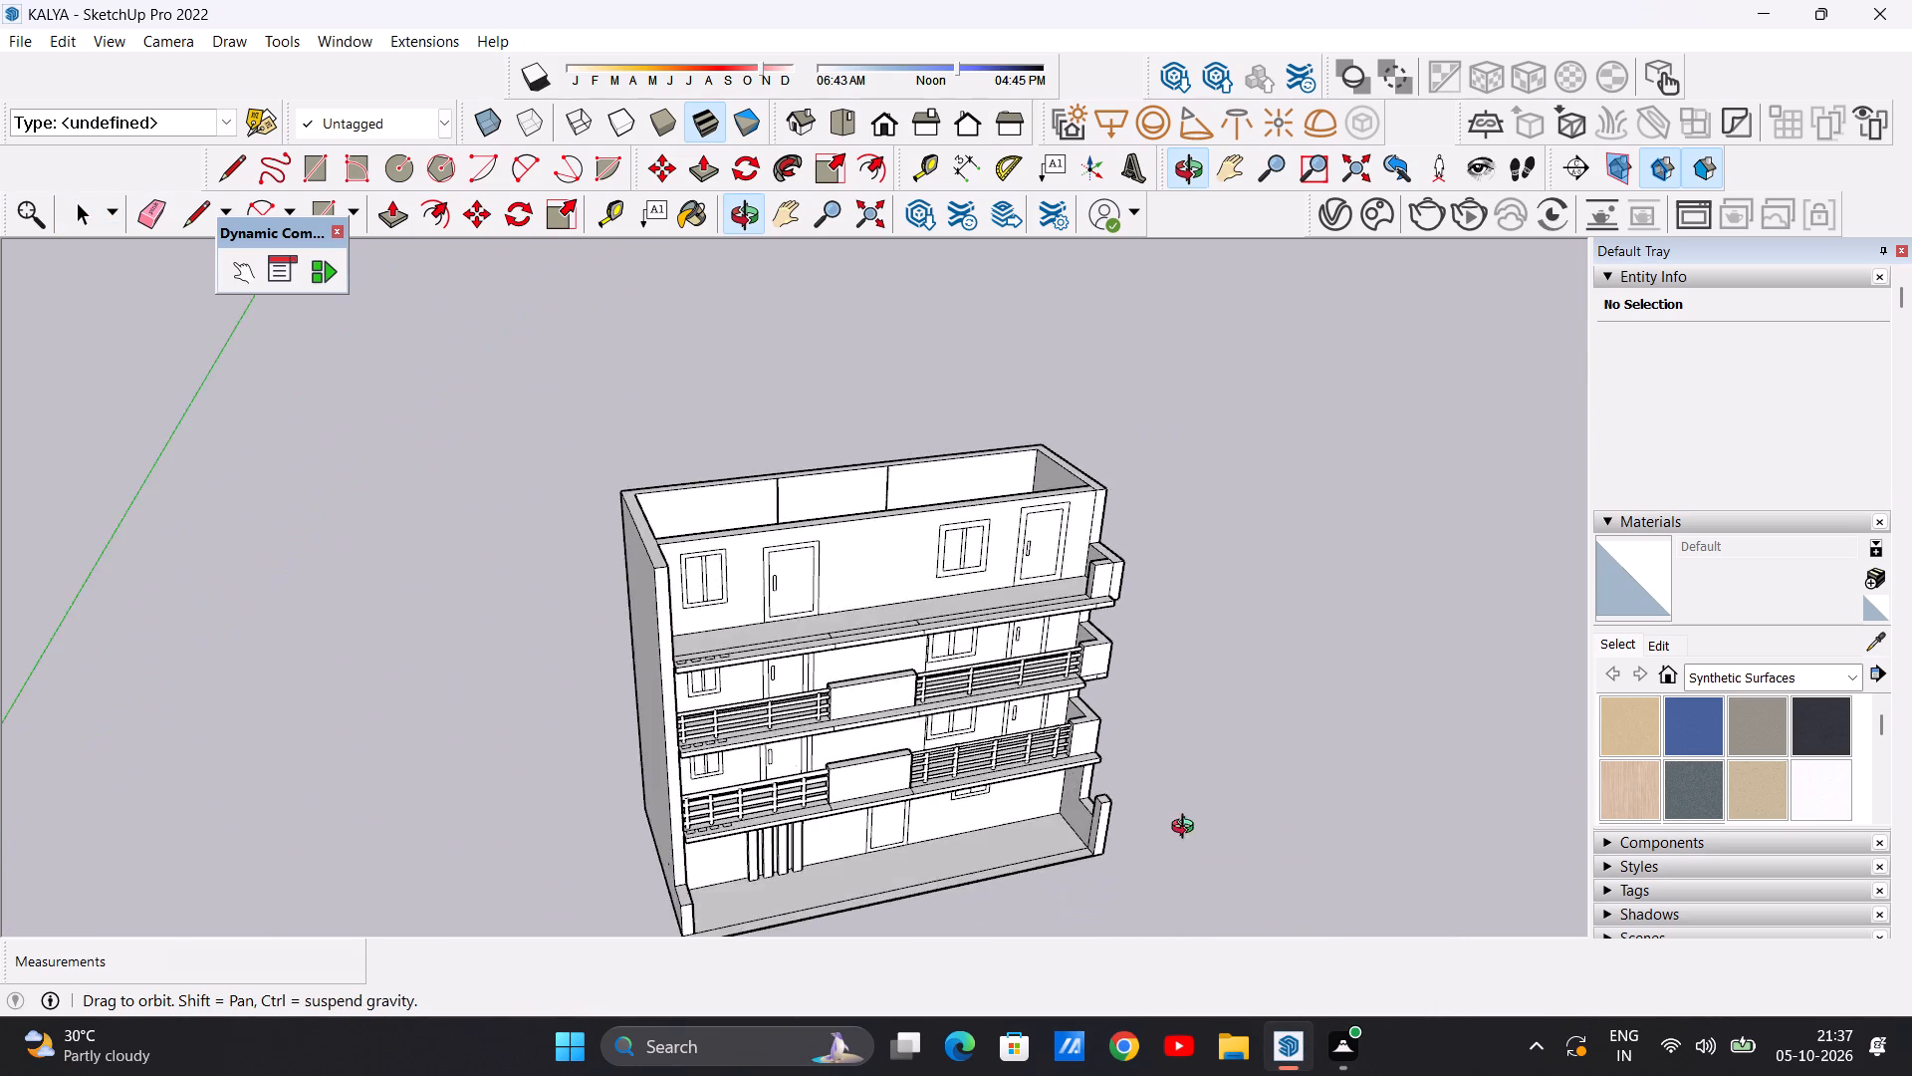
Draw two vertical lines on the top-floor front wall between the door and window, from the top edge to the balcony slab, about 51 ft 9 1/2 in.
{"action": "middle_click_drag", "start_coordinate": [1187, 829], "coordinate": [1043, 605]}
{"action": "scroll", "coordinate": [968, 558], "scroll_direction": "up", "scroll_amount": 6}
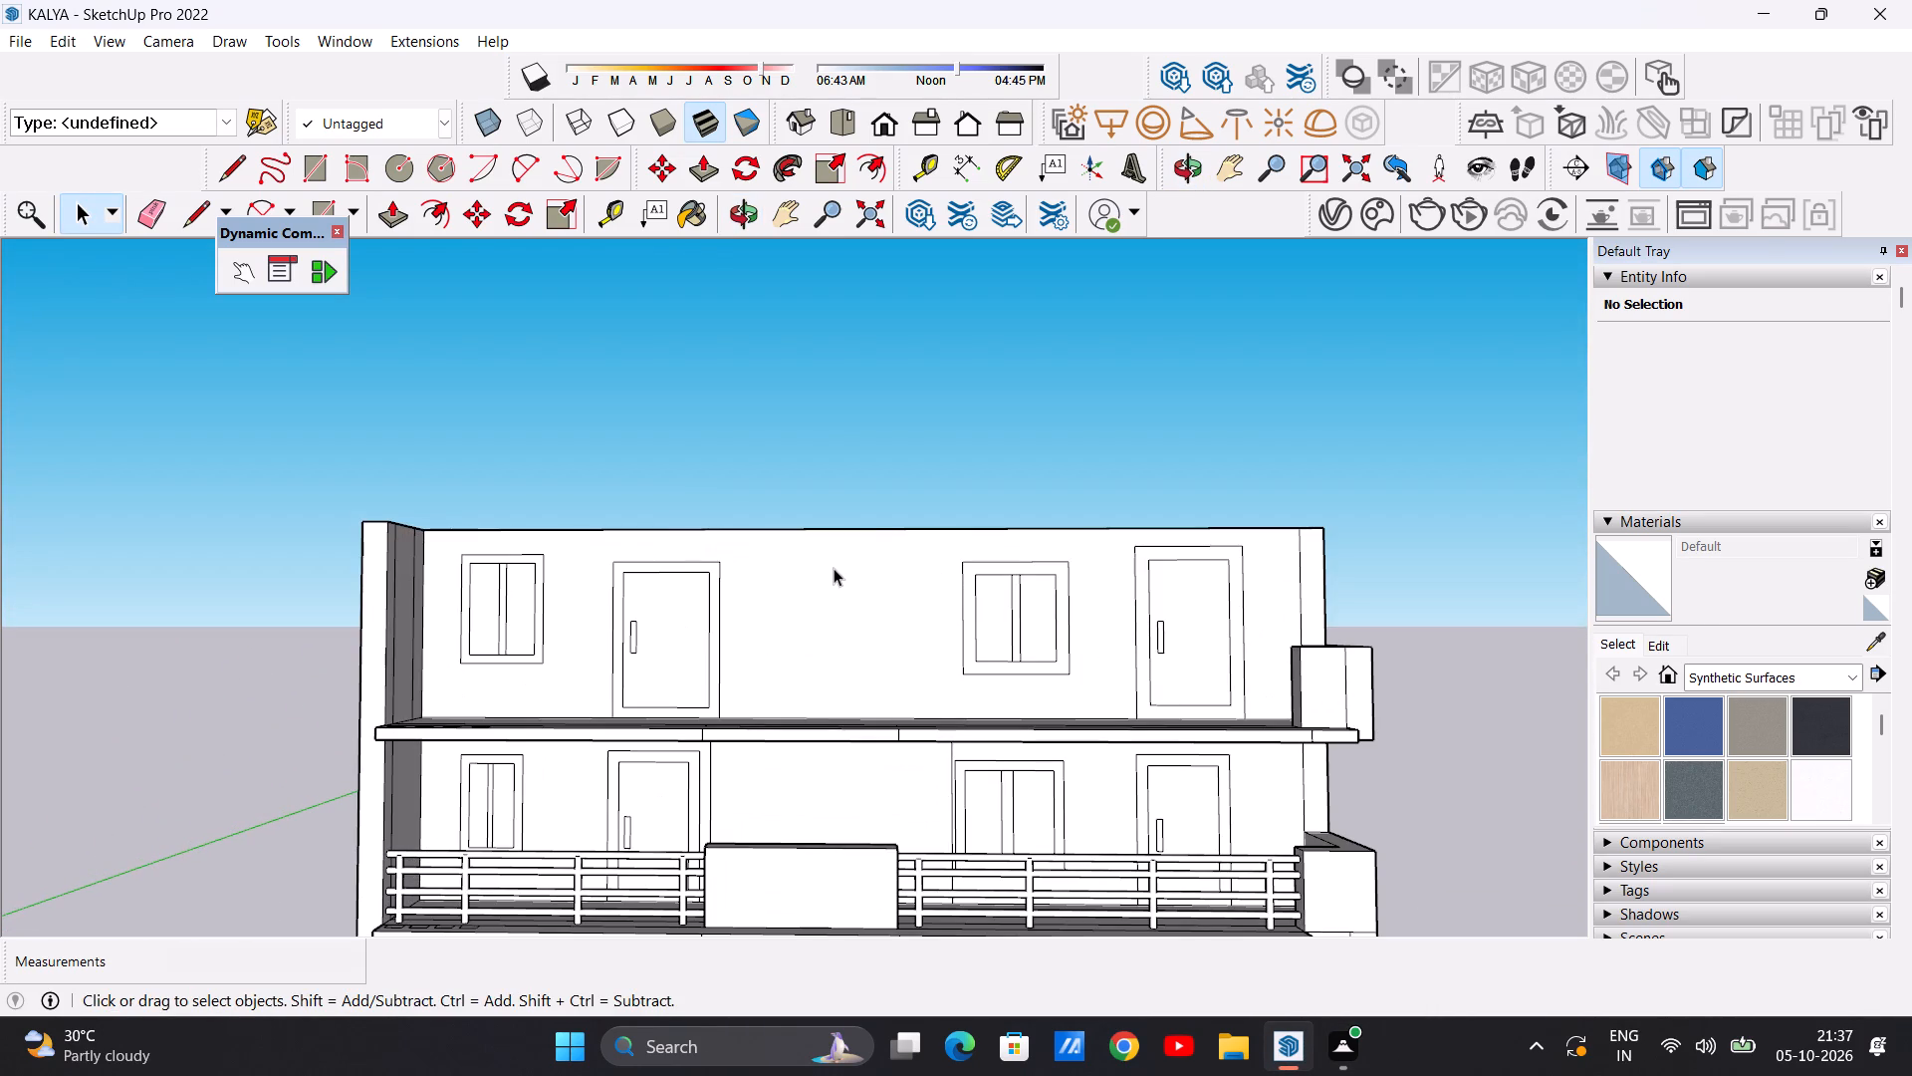
{"action": "key", "text": "l"}
{"action": "scroll", "coordinate": [716, 521], "scroll_direction": "up", "scroll_amount": 11}
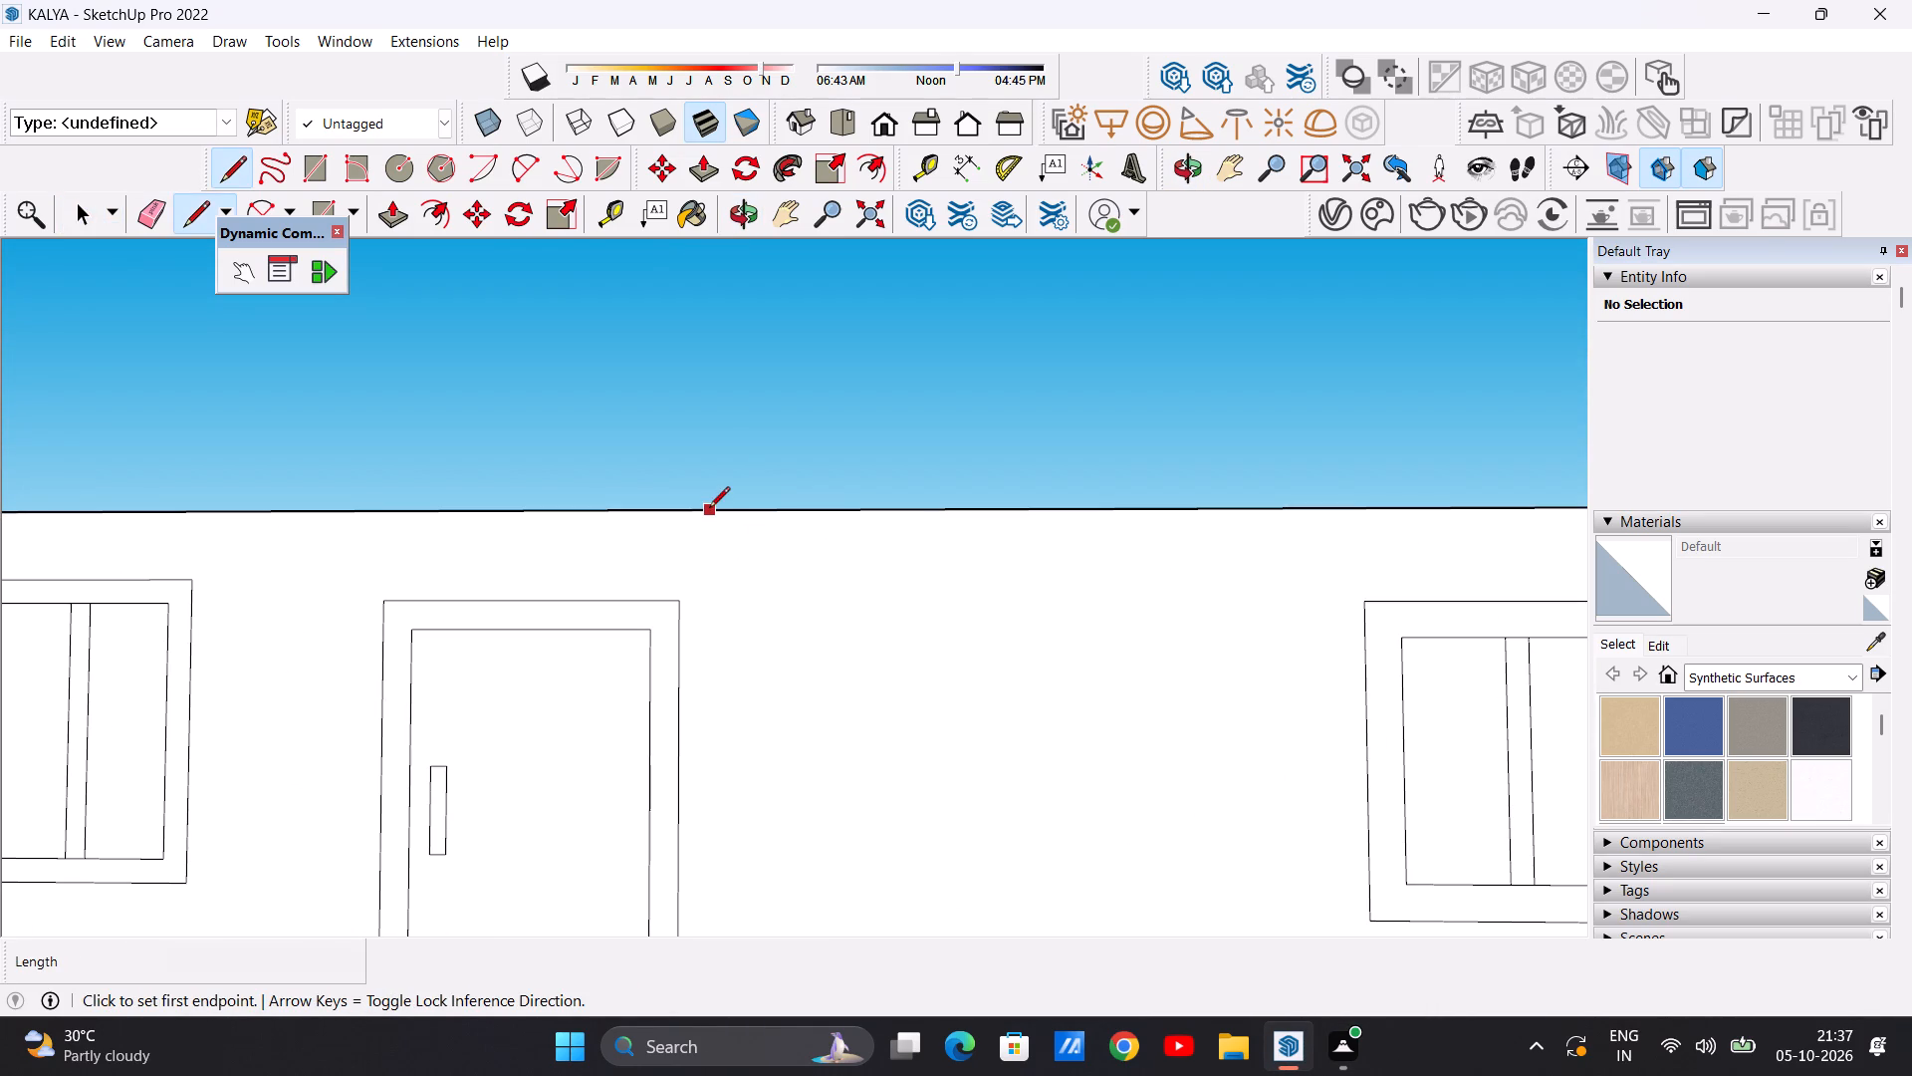
{"action": "left_click", "coordinate": [704, 508]}
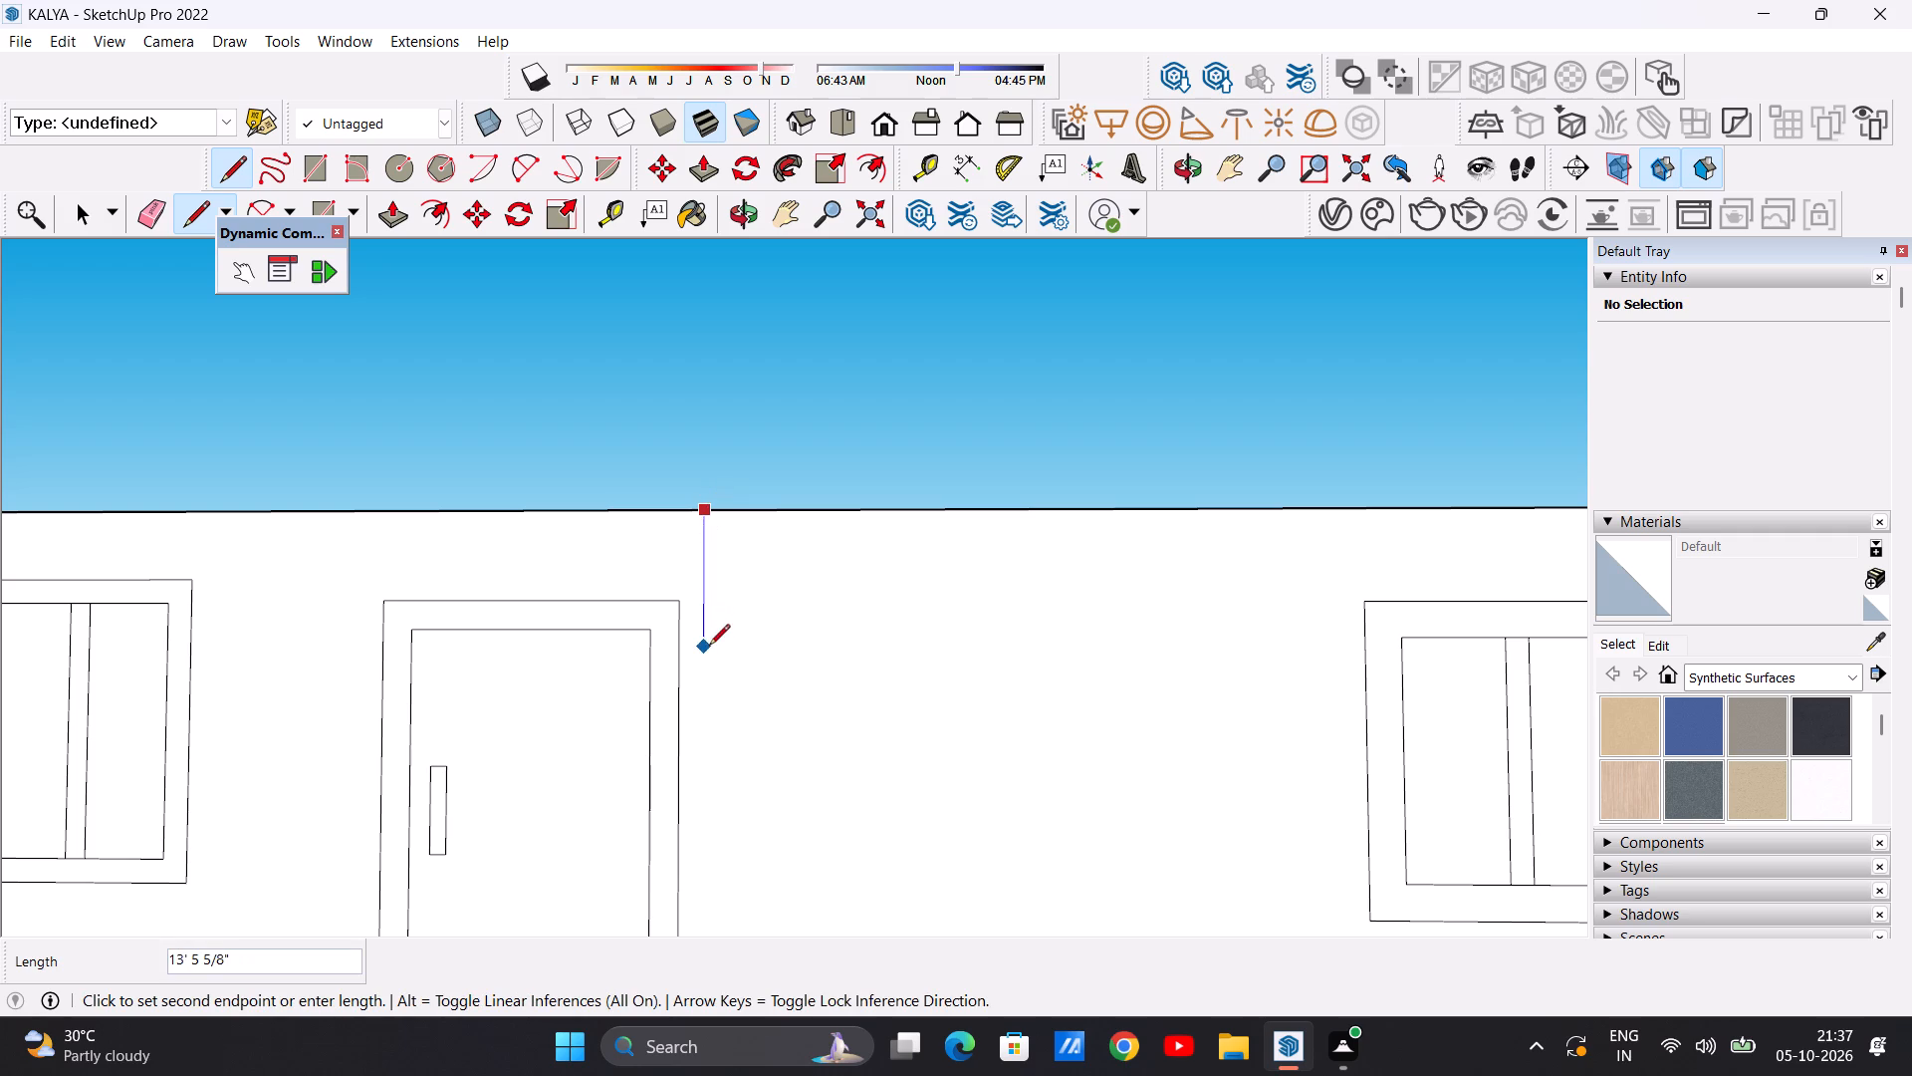
{"action": "scroll", "coordinate": [708, 635], "scroll_direction": "down", "scroll_amount": 11}
{"action": "scroll", "coordinate": [729, 734], "scroll_direction": "up", "scroll_amount": 7}
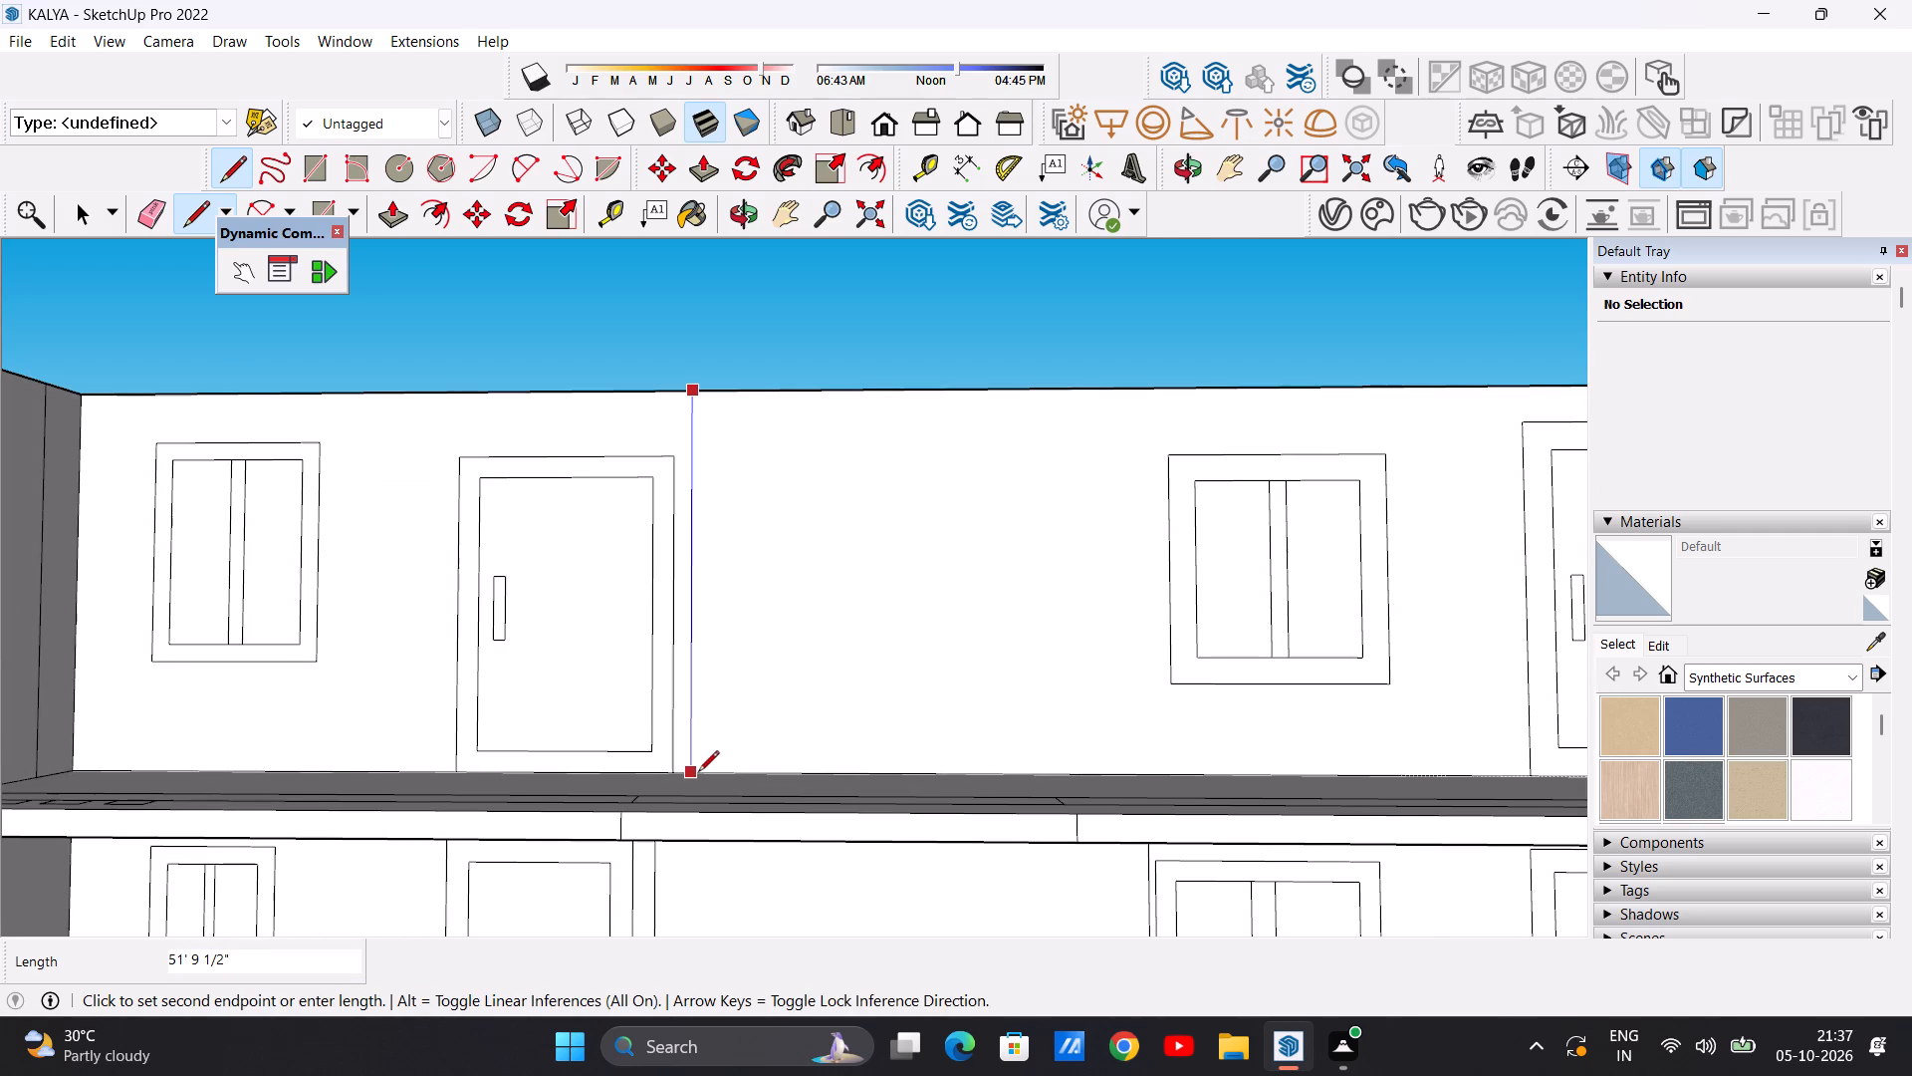
{"action": "left_click", "coordinate": [696, 774]}
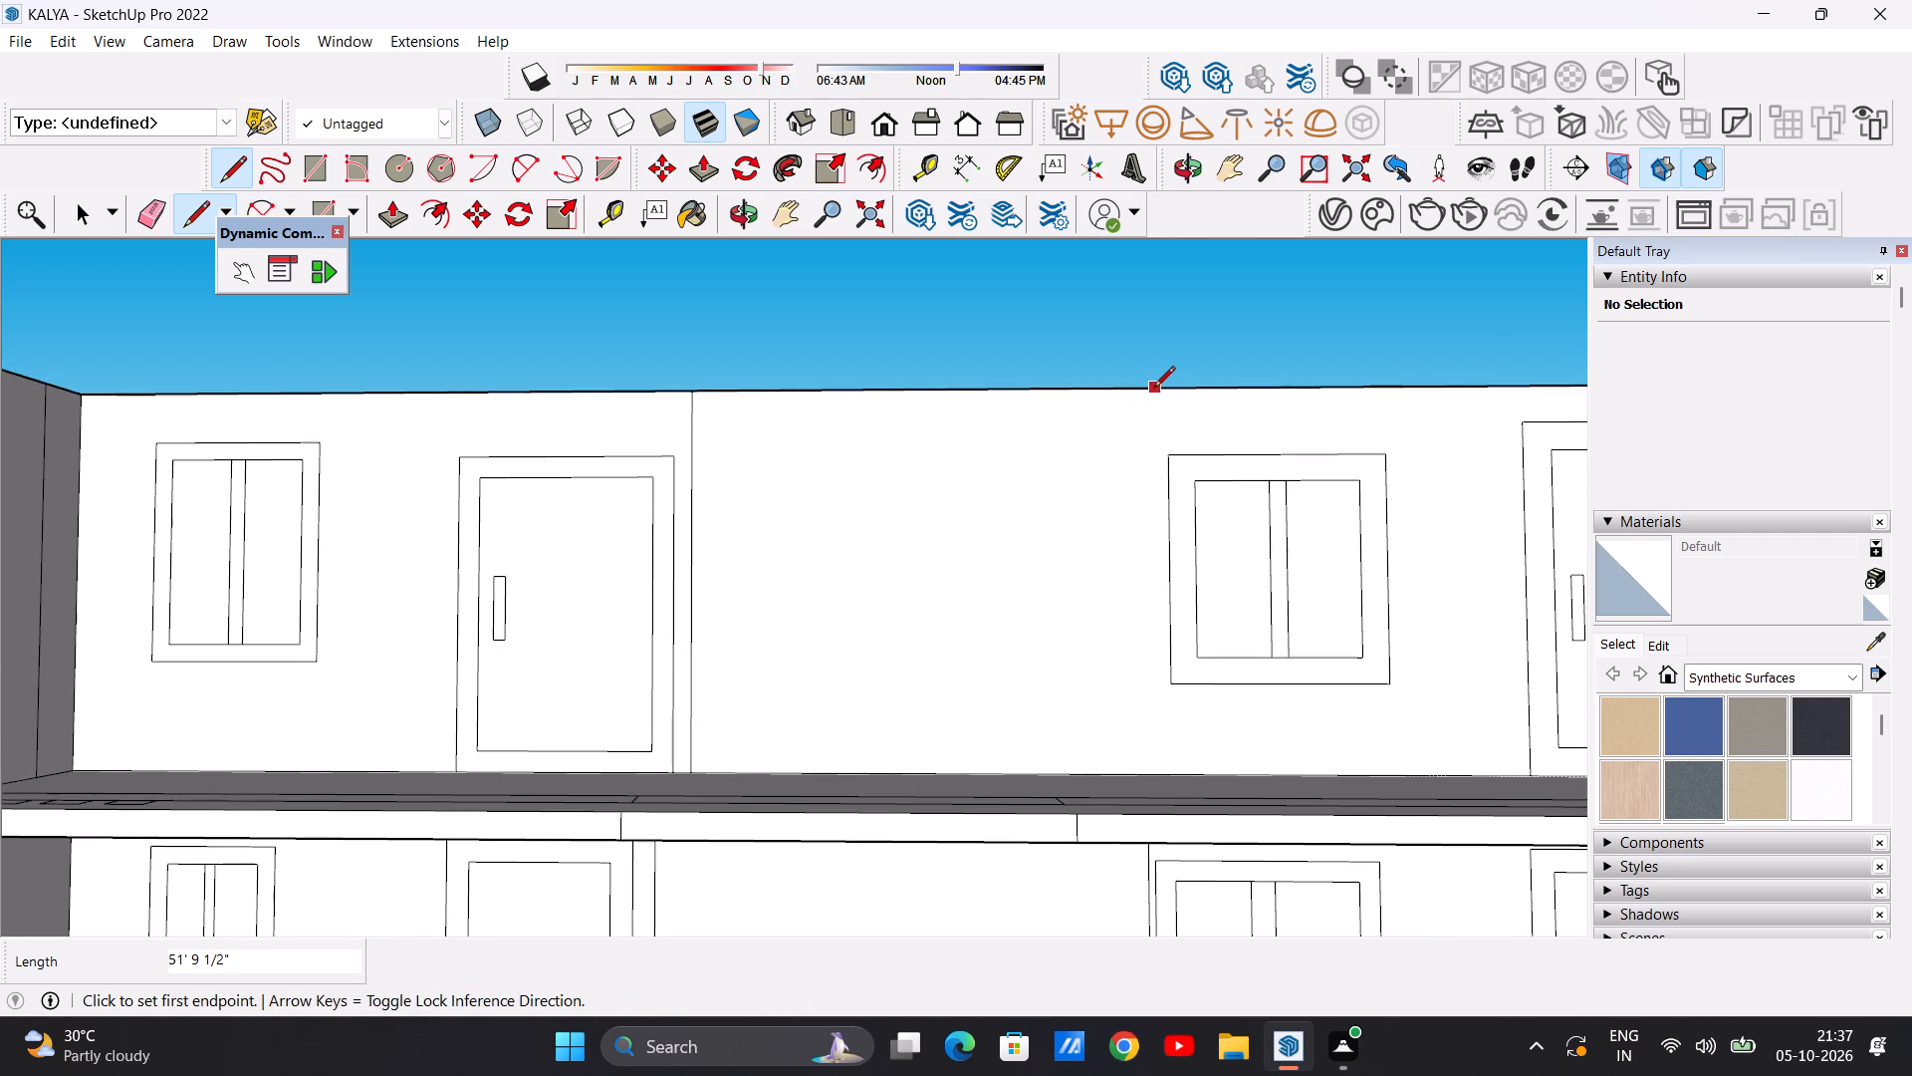
{"action": "left_click", "coordinate": [1154, 389]}
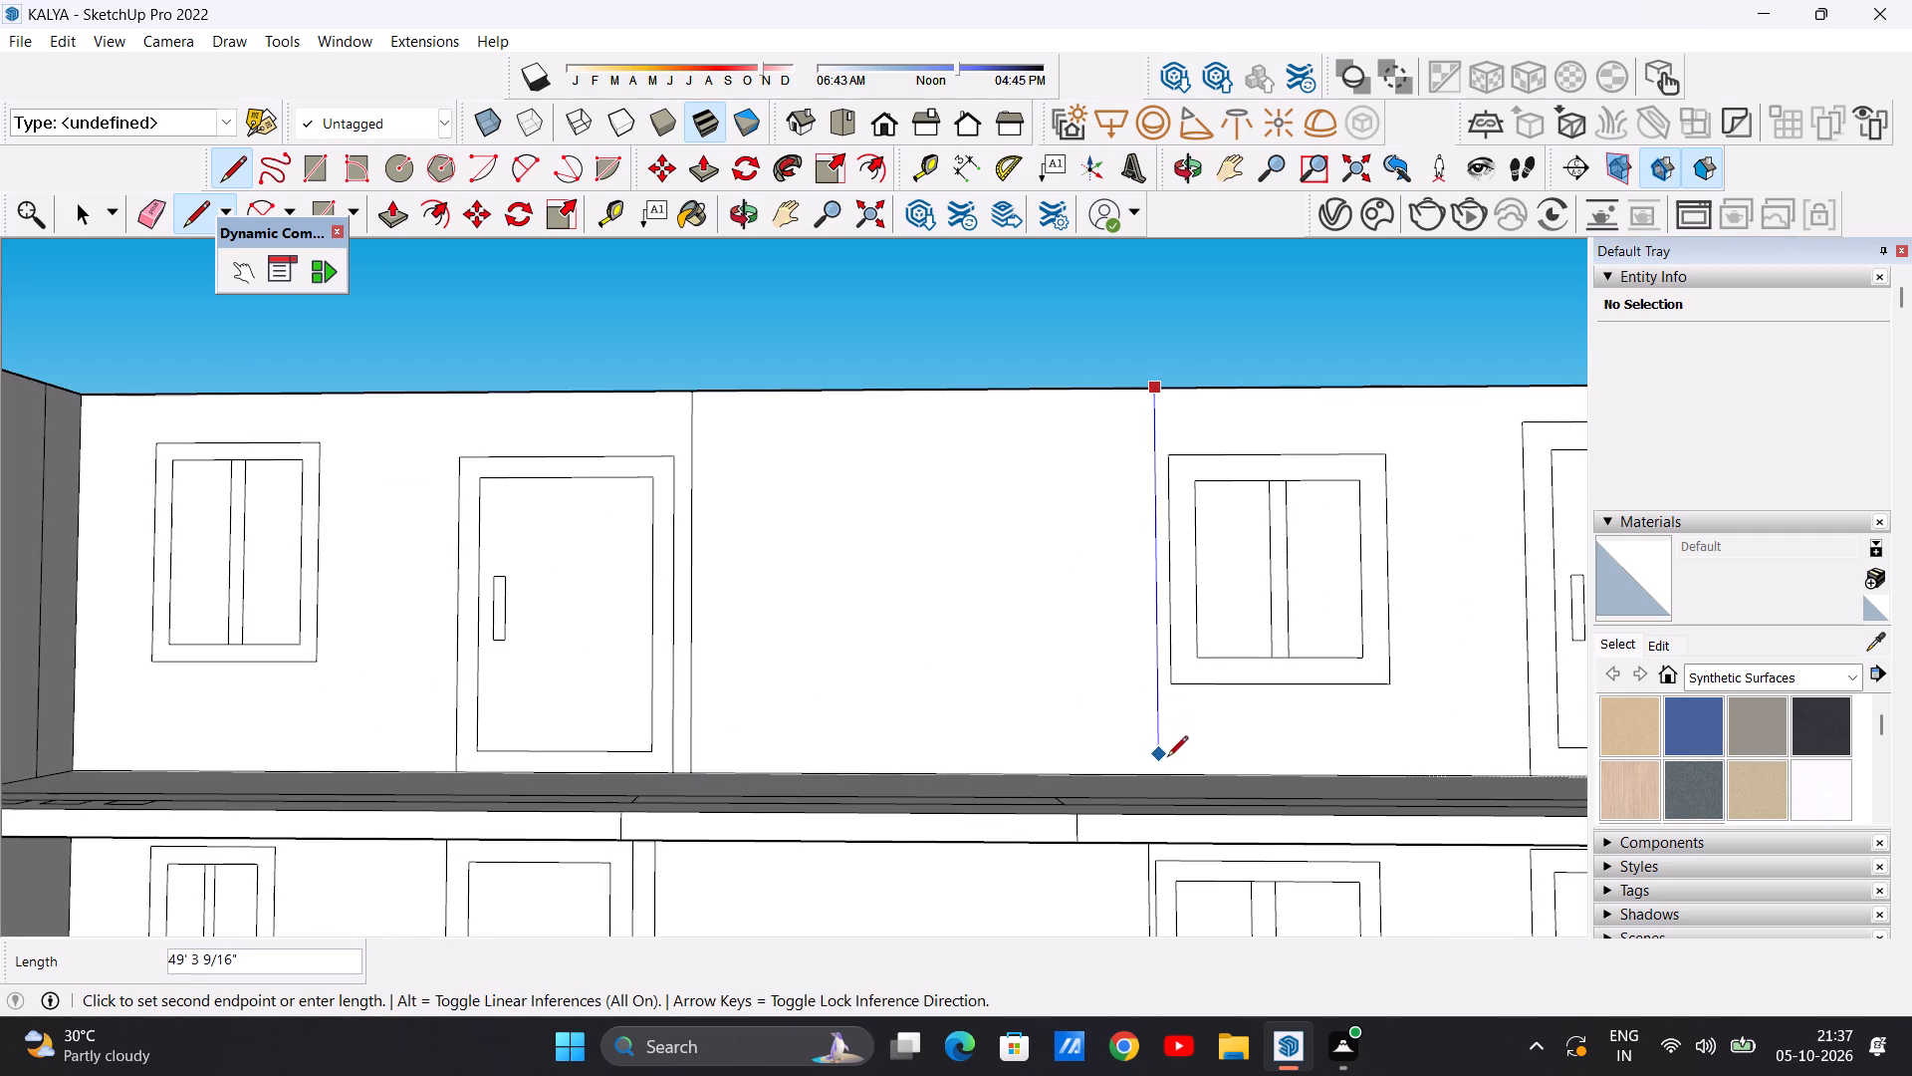
{"action": "left_click", "coordinate": [1164, 767]}
{"action": "key", "text": "space"}
{"action": "scroll", "coordinate": [931, 783], "scroll_direction": "down", "scroll_amount": 20}
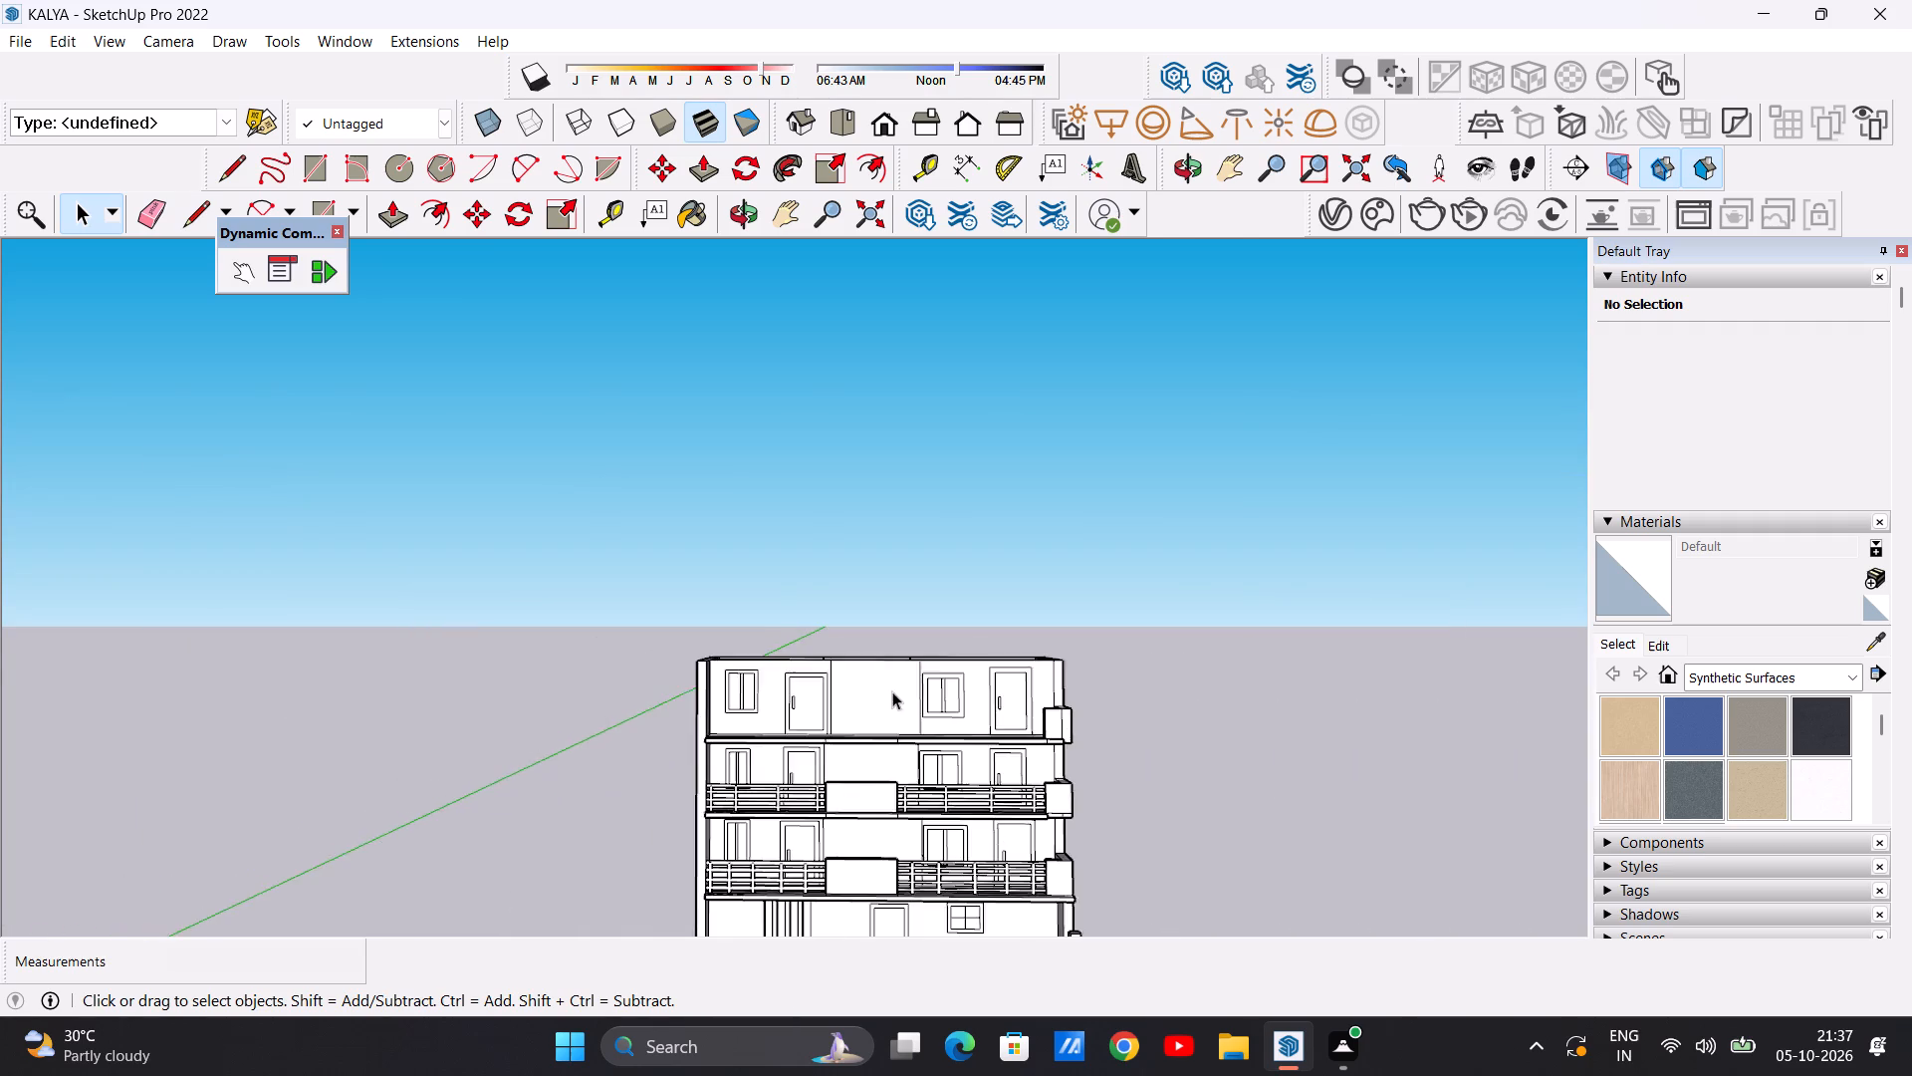
Pull the middle rectangle on the top balcony slab up 19 ft 11 3/8 in, level with the side parapet, to form the central parapet.
{"action": "middle_click_drag", "start_coordinate": [893, 697], "coordinate": [894, 878]}
{"action": "scroll", "coordinate": [872, 714], "scroll_direction": "up", "scroll_amount": 16}
{"action": "scroll", "coordinate": [871, 729], "scroll_direction": "down", "scroll_amount": 3}
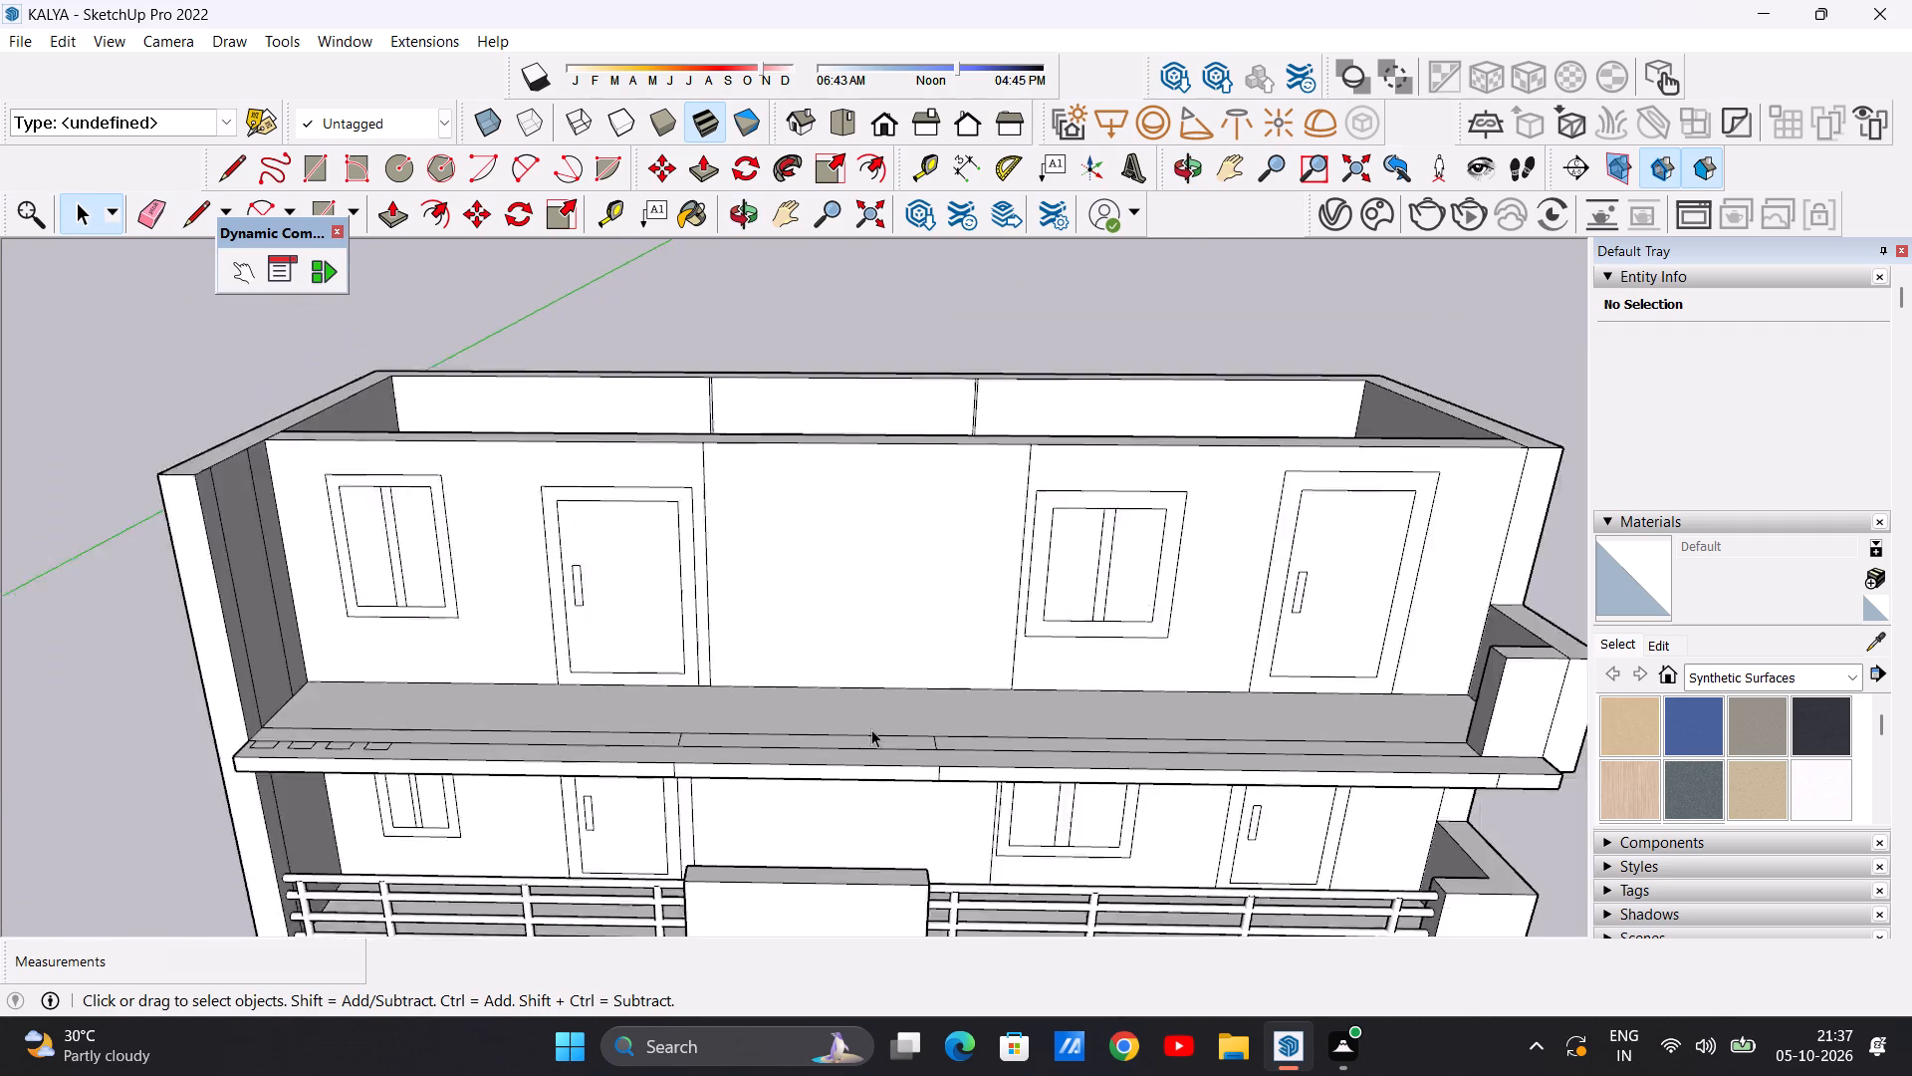
{"action": "scroll", "coordinate": [871, 729], "scroll_direction": "down", "scroll_amount": 2}
{"action": "middle_click_drag", "start_coordinate": [845, 728], "coordinate": [822, 823]}
{"action": "scroll", "coordinate": [858, 773], "scroll_direction": "up", "scroll_amount": 6}
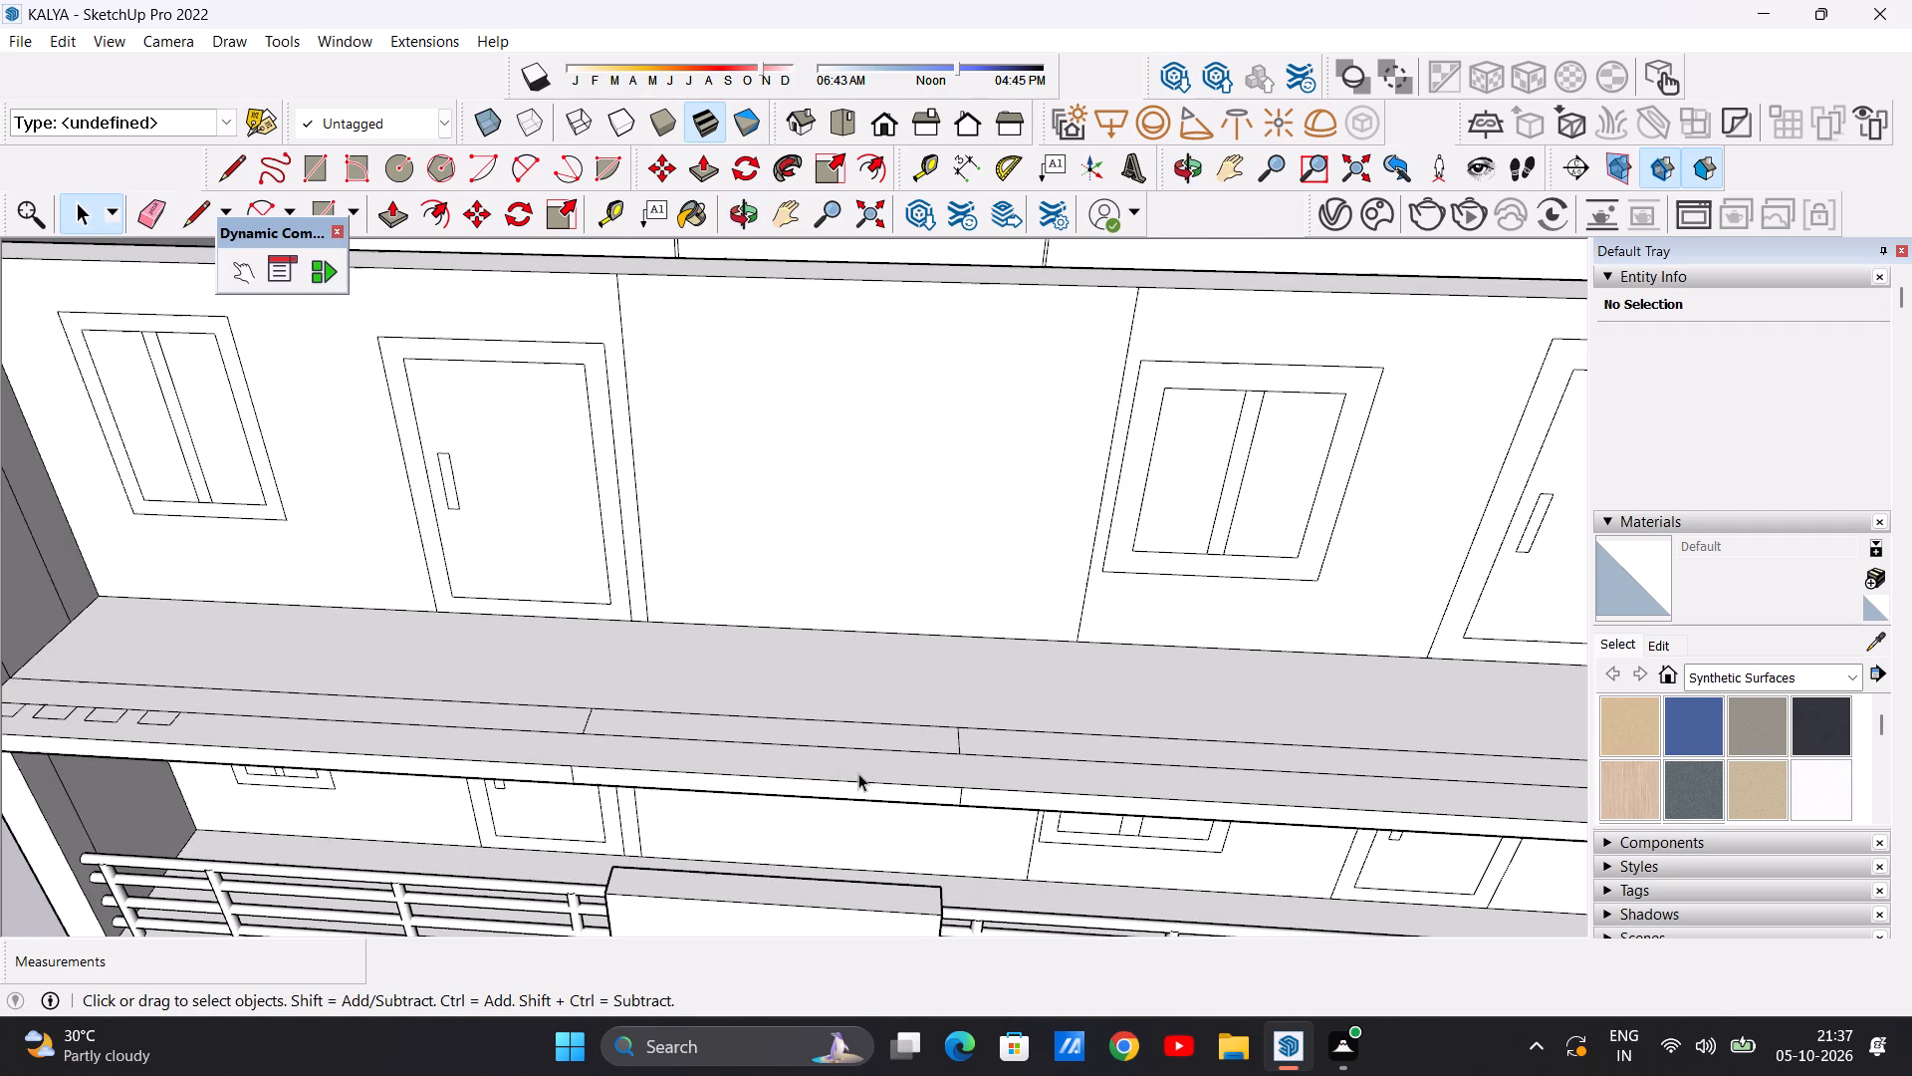
{"action": "key", "text": "p"}
{"action": "scroll", "coordinate": [918, 711], "scroll_direction": "up", "scroll_amount": 5}
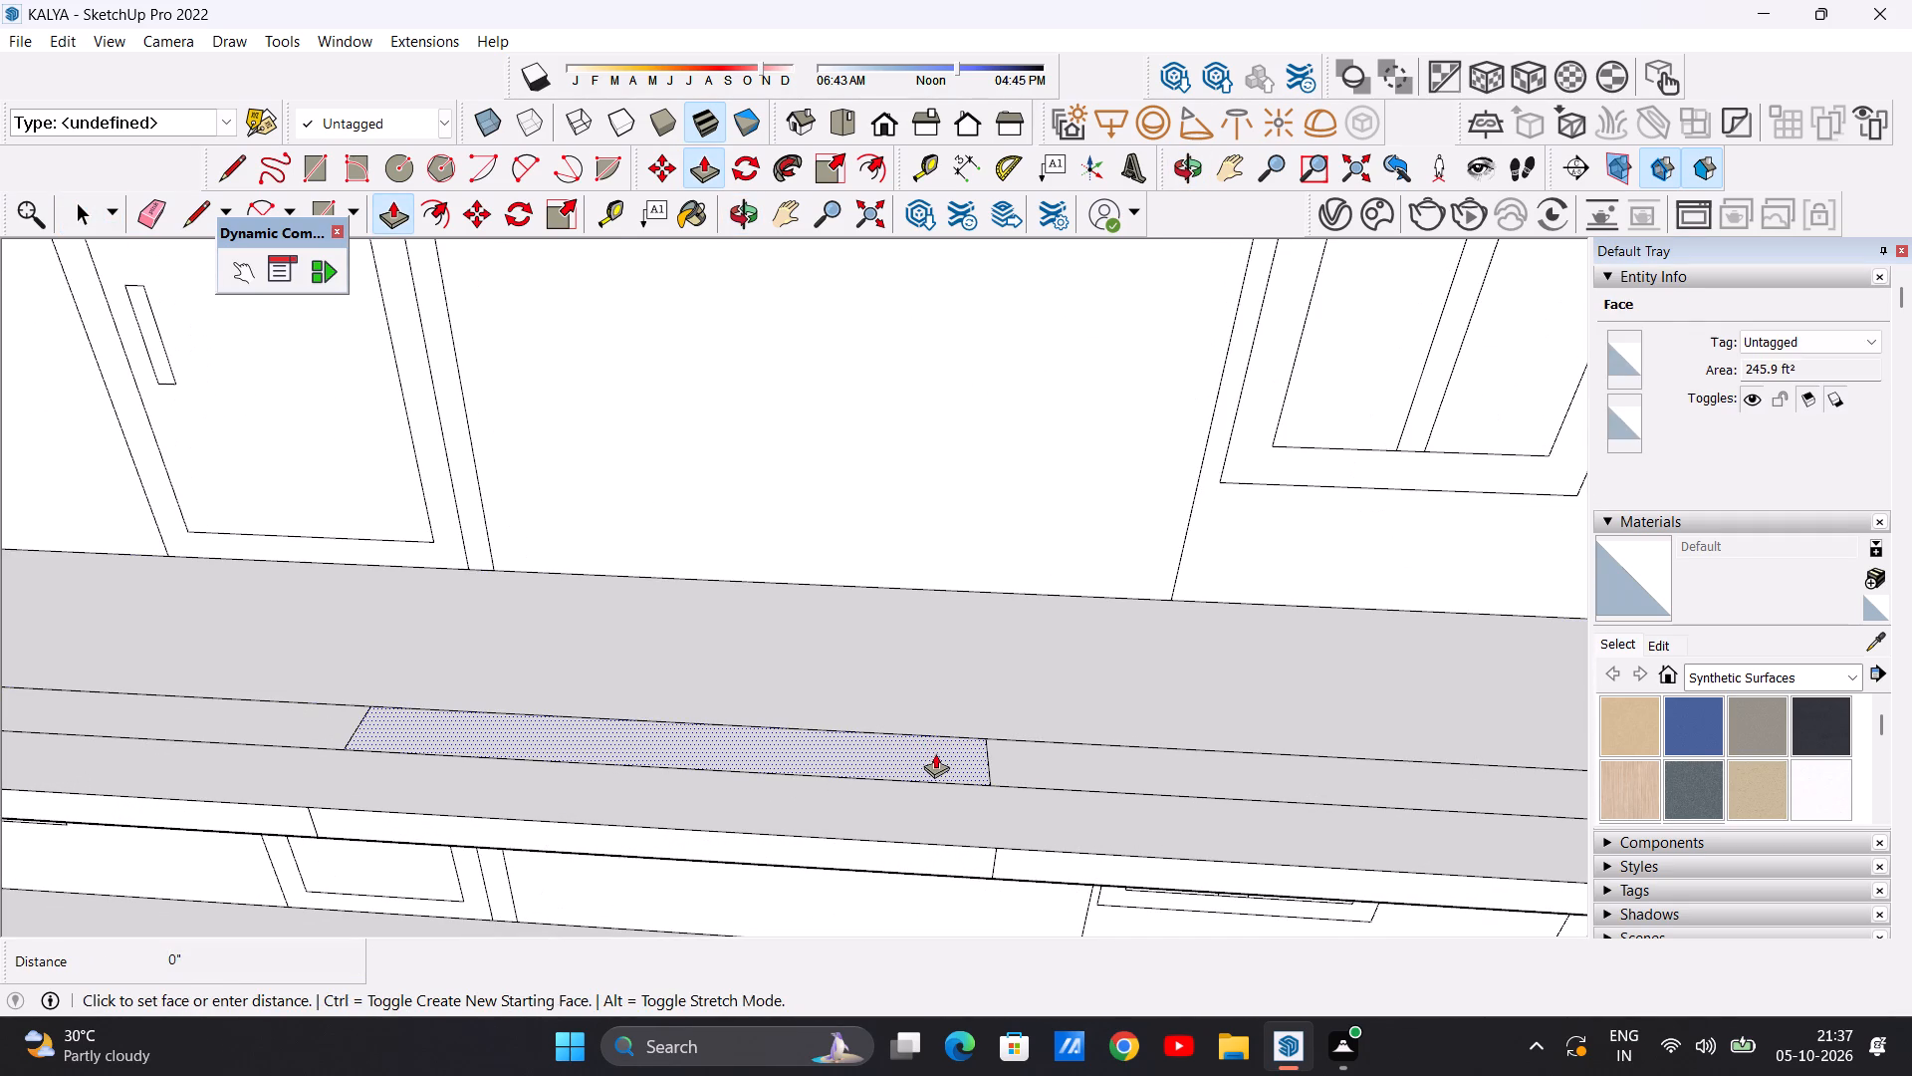
{"action": "left_click", "coordinate": [935, 753]}
{"action": "scroll", "coordinate": [927, 558], "scroll_direction": "down", "scroll_amount": 13}
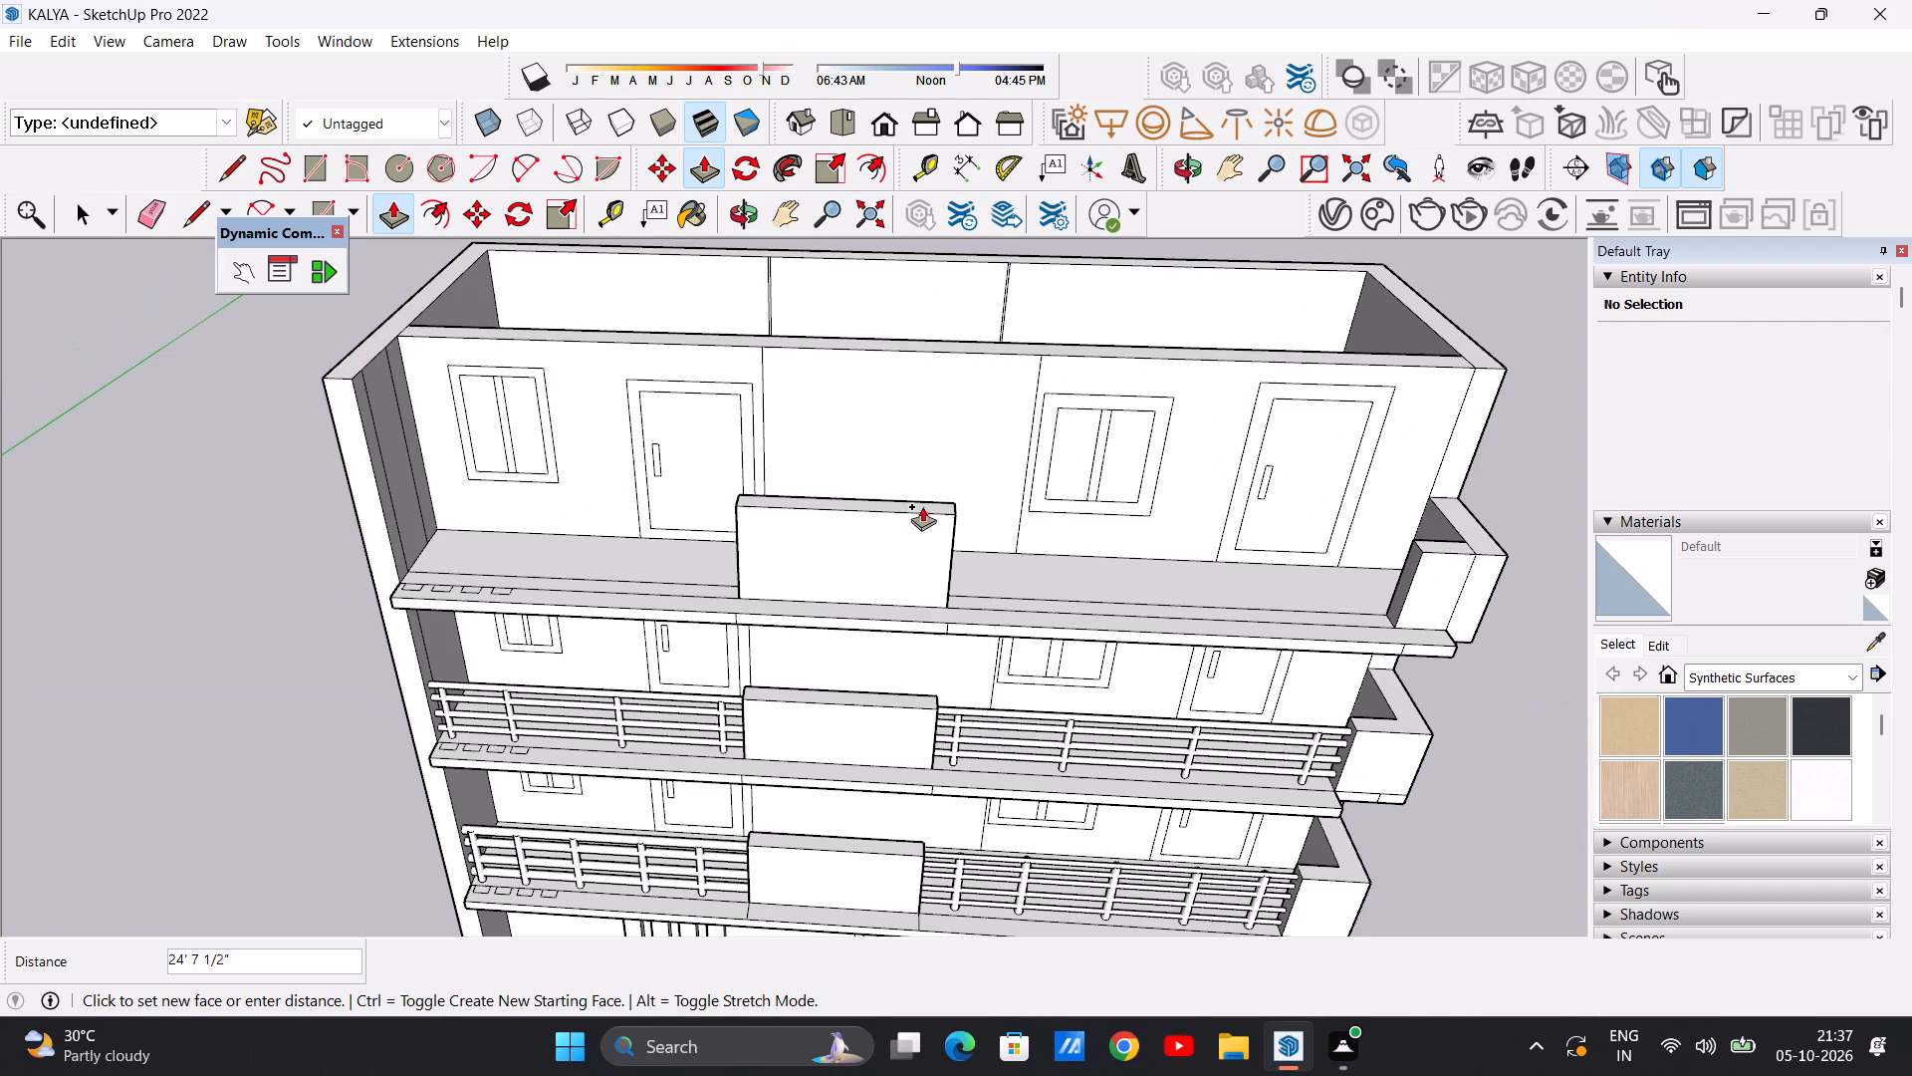
{"action": "left_click", "coordinate": [1417, 552]}
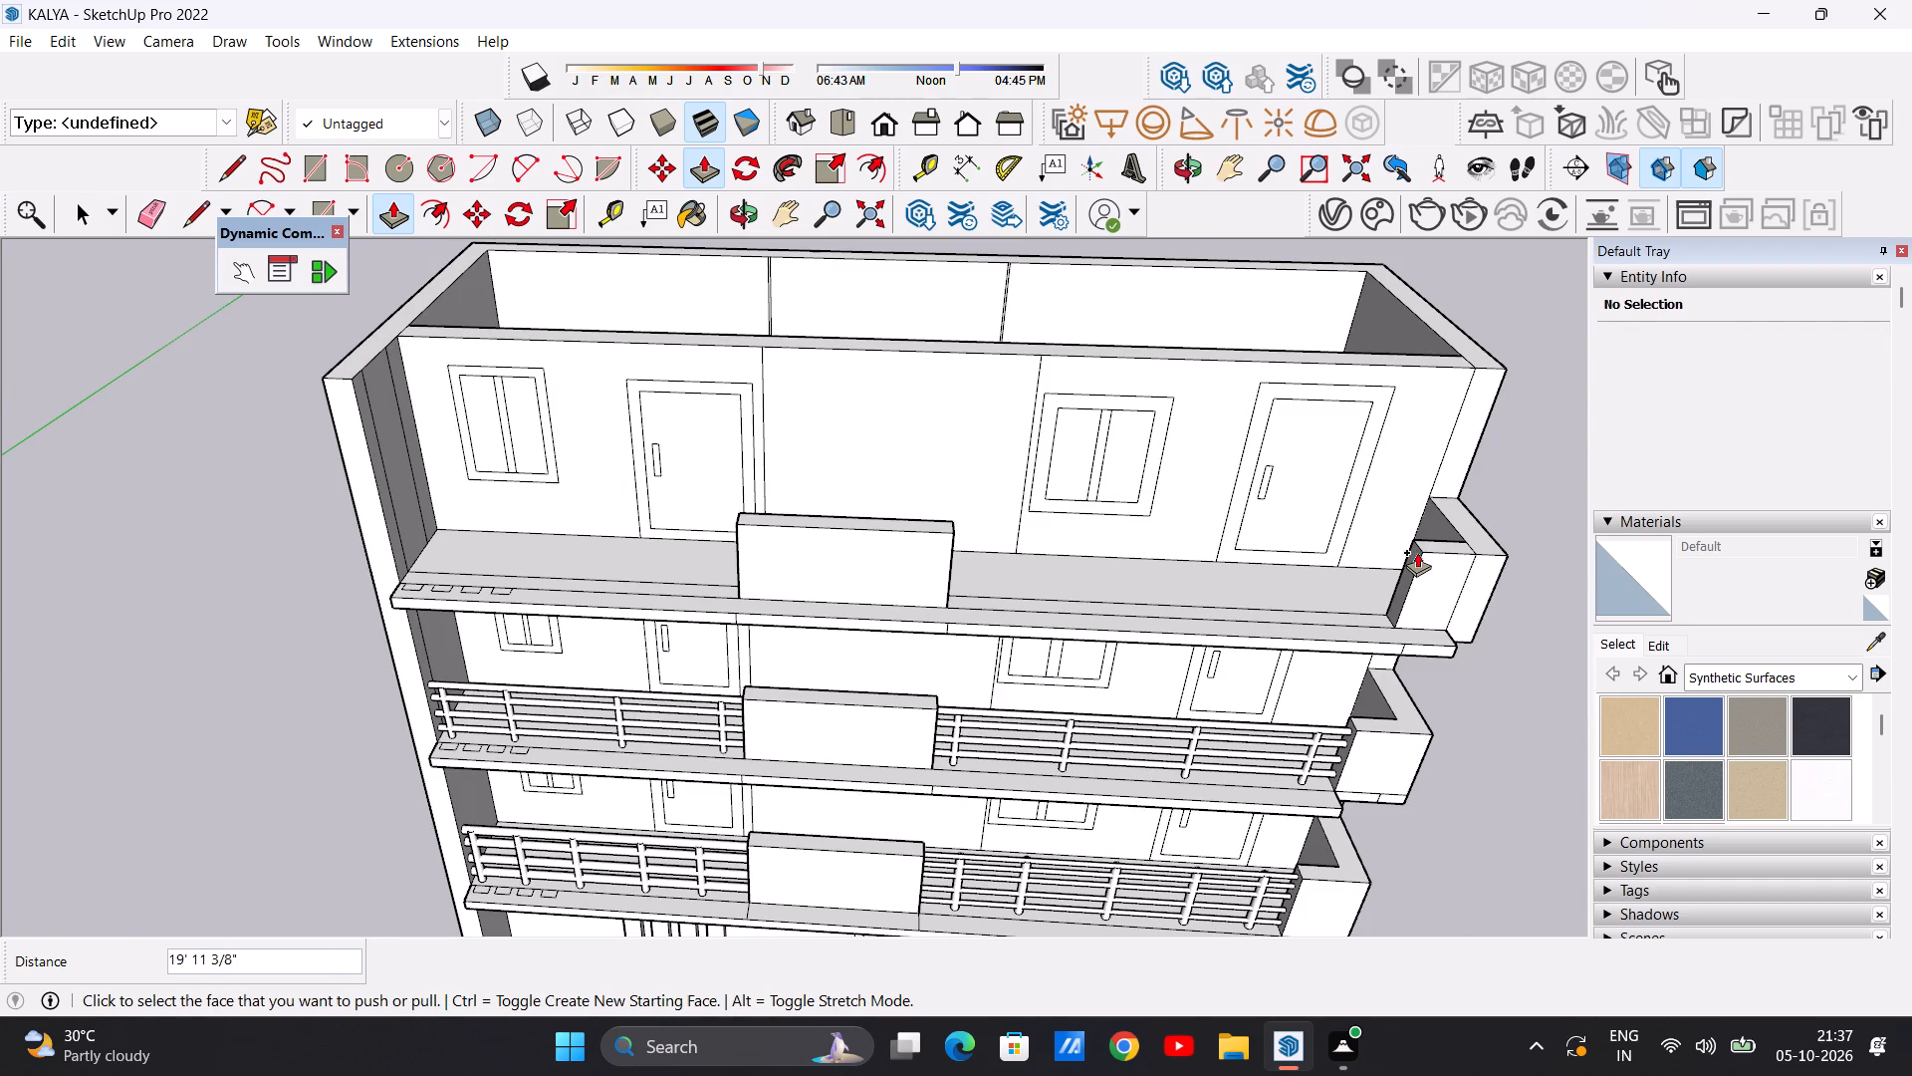
{"action": "key", "text": "space"}
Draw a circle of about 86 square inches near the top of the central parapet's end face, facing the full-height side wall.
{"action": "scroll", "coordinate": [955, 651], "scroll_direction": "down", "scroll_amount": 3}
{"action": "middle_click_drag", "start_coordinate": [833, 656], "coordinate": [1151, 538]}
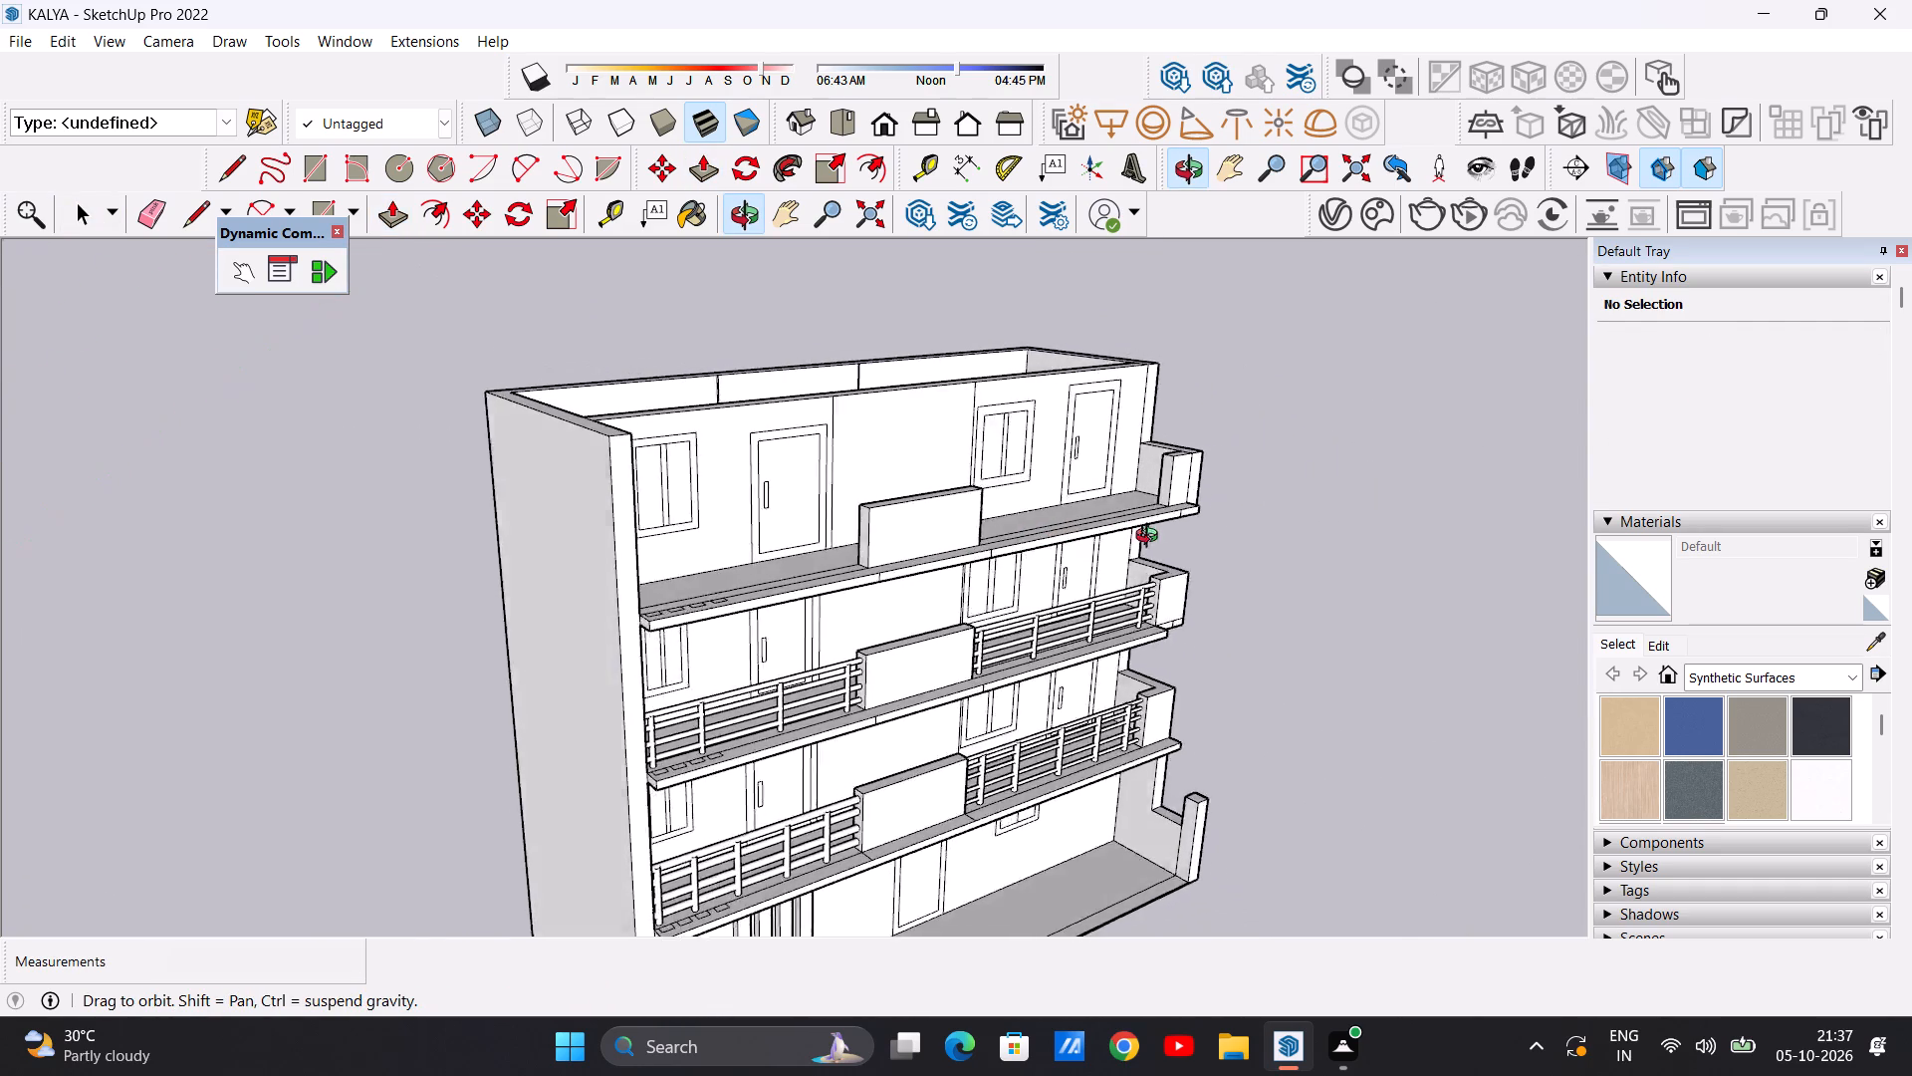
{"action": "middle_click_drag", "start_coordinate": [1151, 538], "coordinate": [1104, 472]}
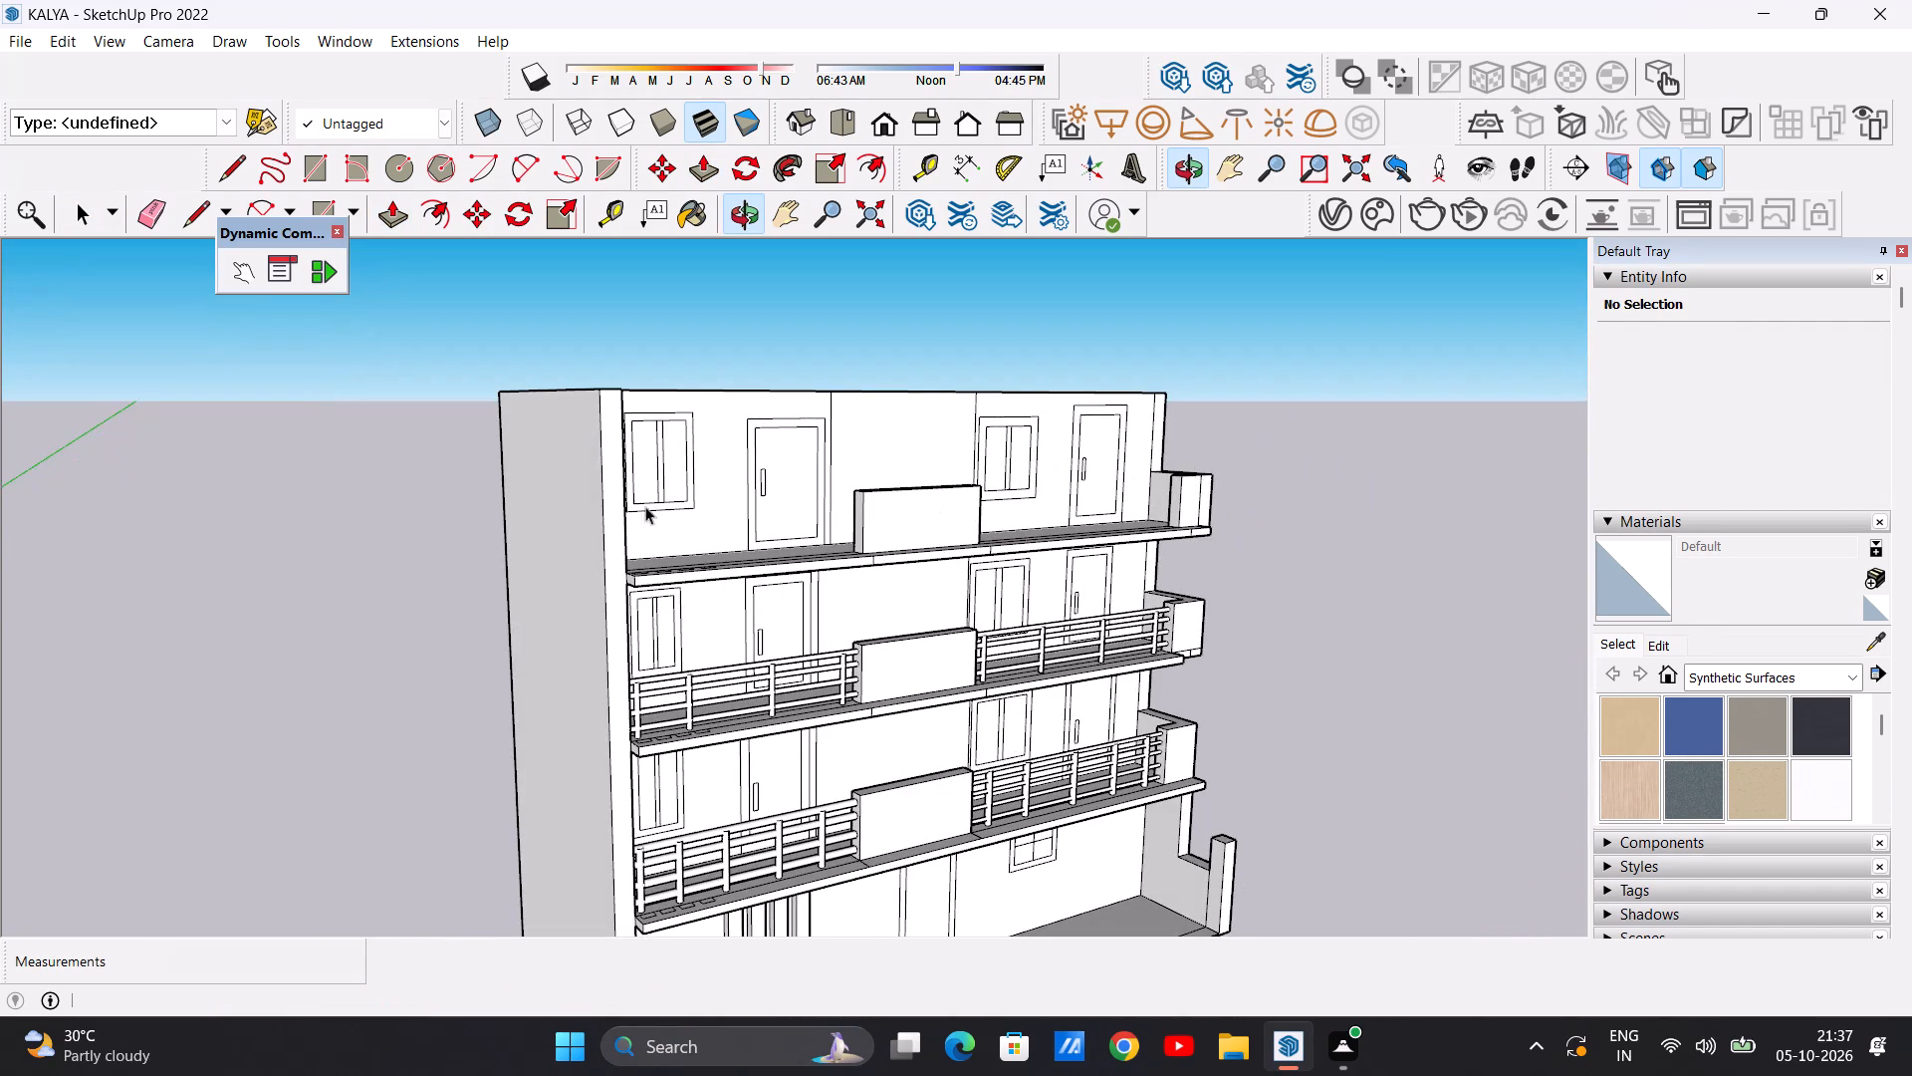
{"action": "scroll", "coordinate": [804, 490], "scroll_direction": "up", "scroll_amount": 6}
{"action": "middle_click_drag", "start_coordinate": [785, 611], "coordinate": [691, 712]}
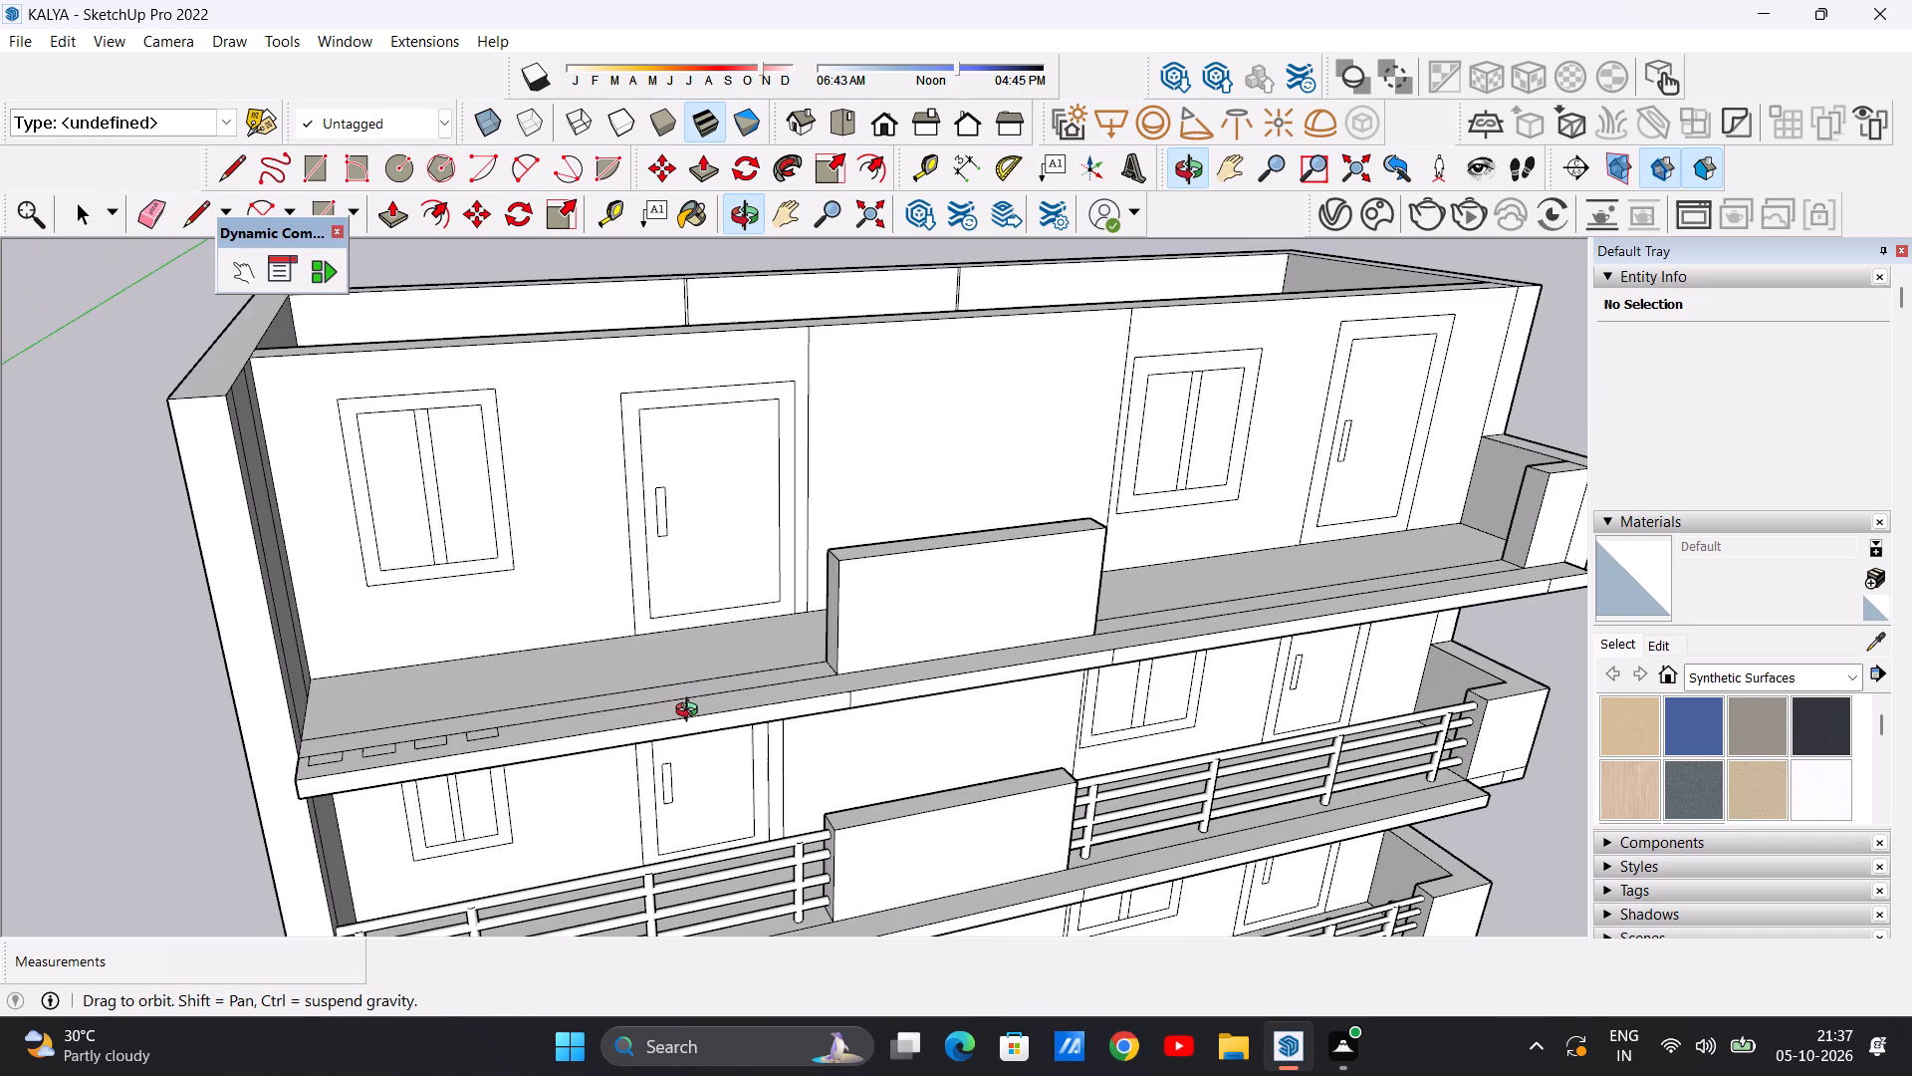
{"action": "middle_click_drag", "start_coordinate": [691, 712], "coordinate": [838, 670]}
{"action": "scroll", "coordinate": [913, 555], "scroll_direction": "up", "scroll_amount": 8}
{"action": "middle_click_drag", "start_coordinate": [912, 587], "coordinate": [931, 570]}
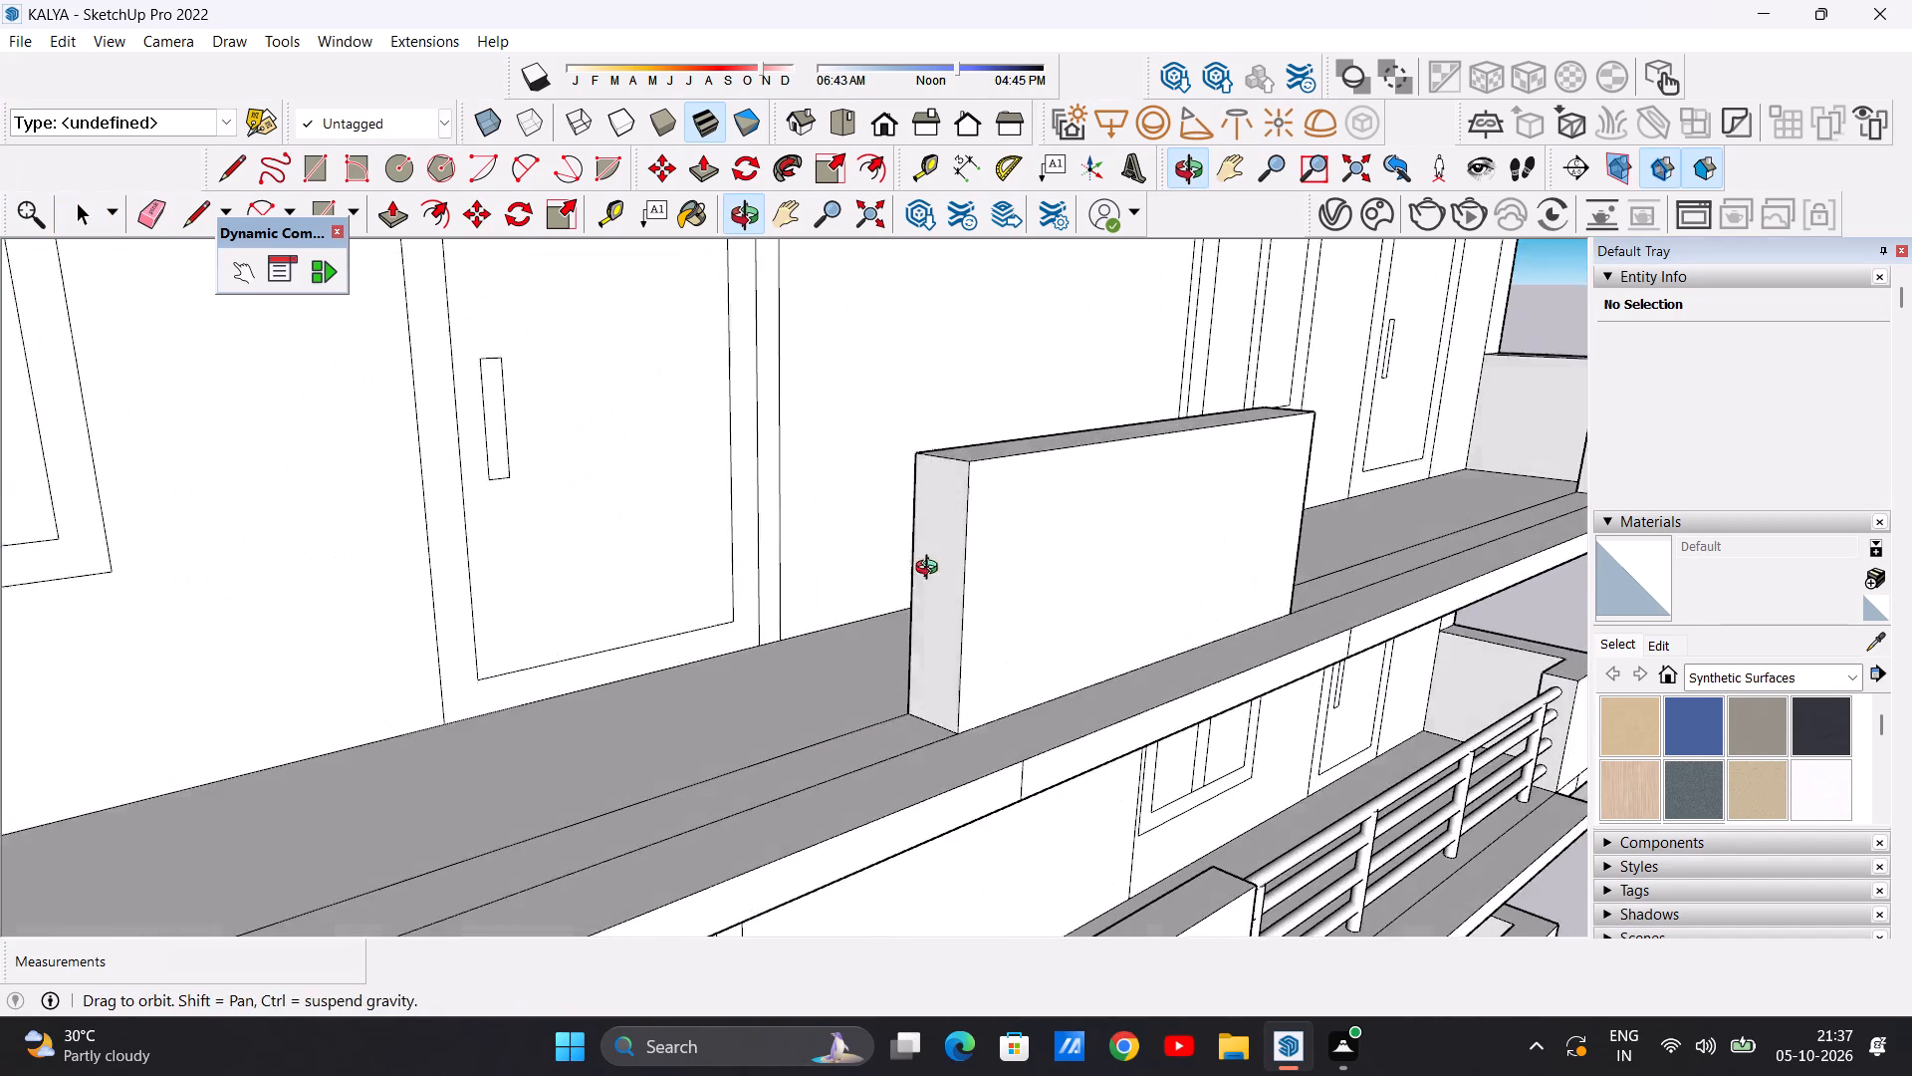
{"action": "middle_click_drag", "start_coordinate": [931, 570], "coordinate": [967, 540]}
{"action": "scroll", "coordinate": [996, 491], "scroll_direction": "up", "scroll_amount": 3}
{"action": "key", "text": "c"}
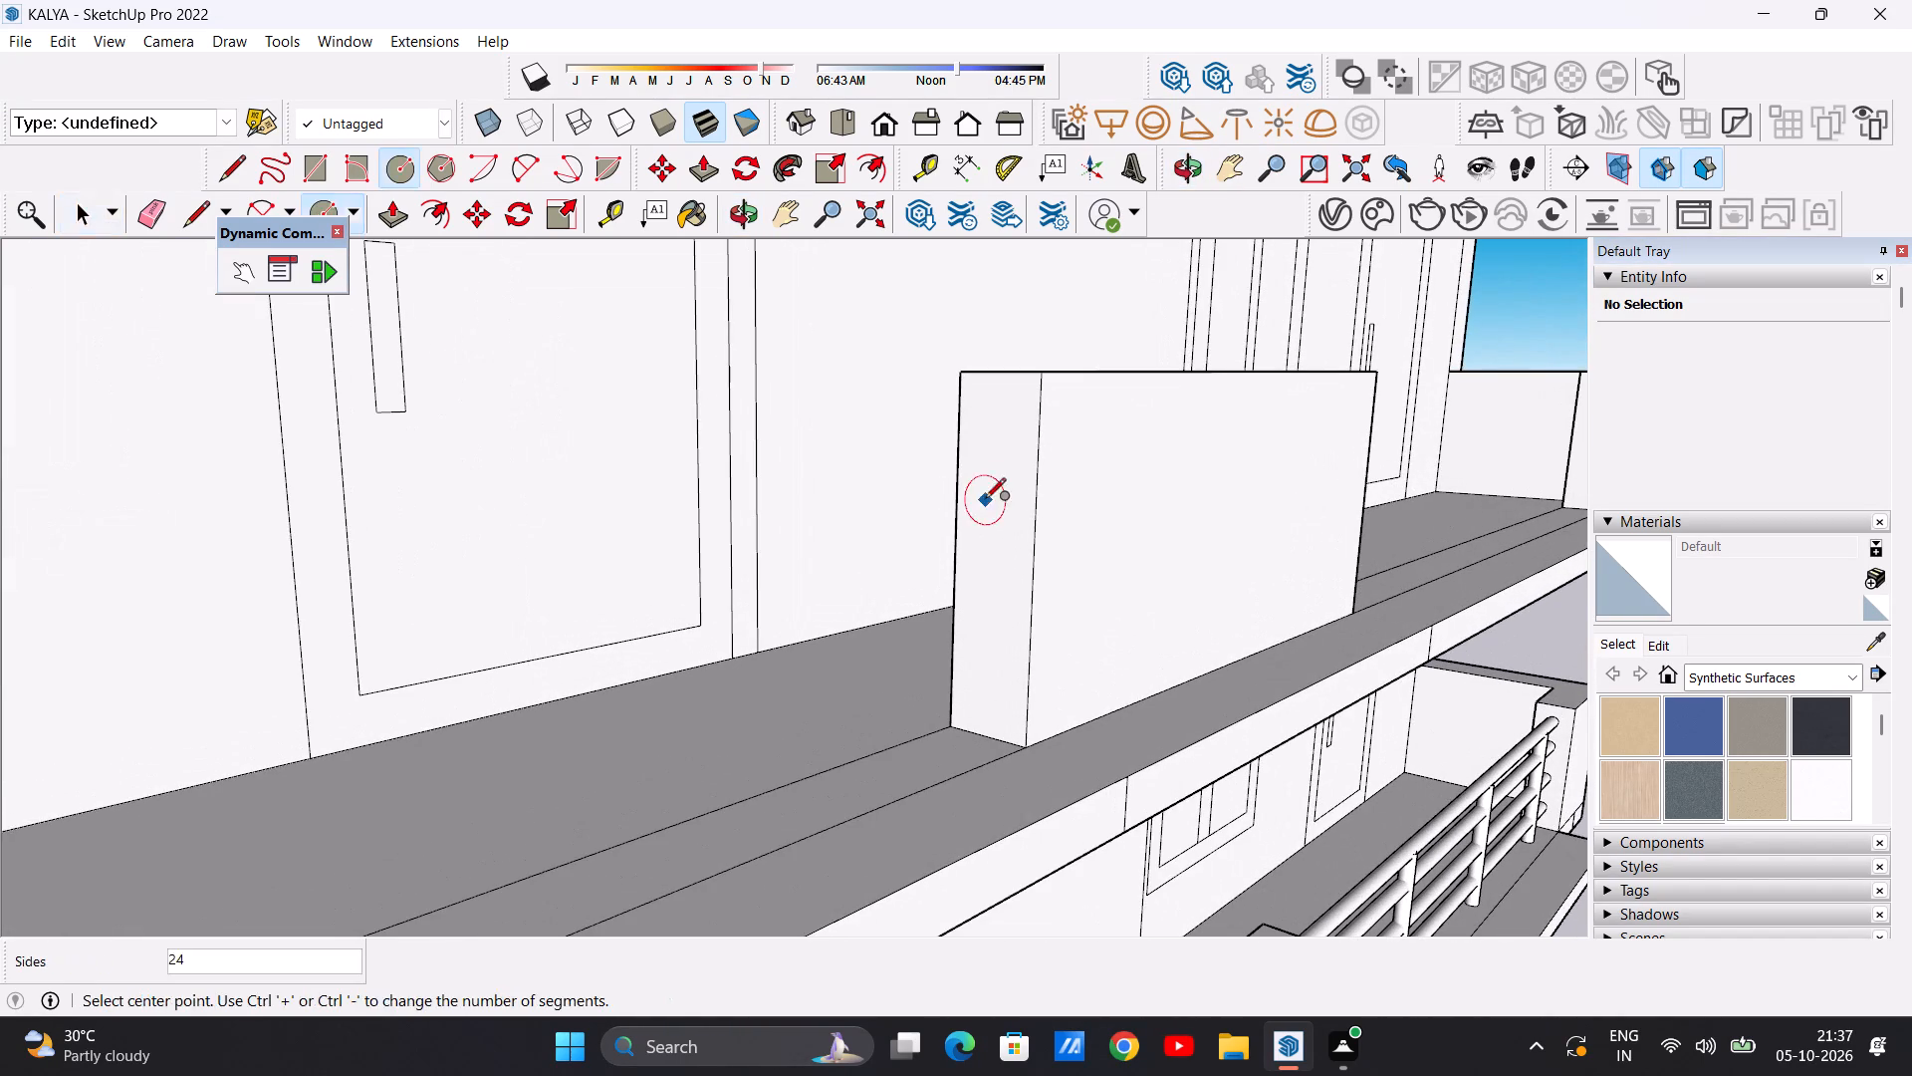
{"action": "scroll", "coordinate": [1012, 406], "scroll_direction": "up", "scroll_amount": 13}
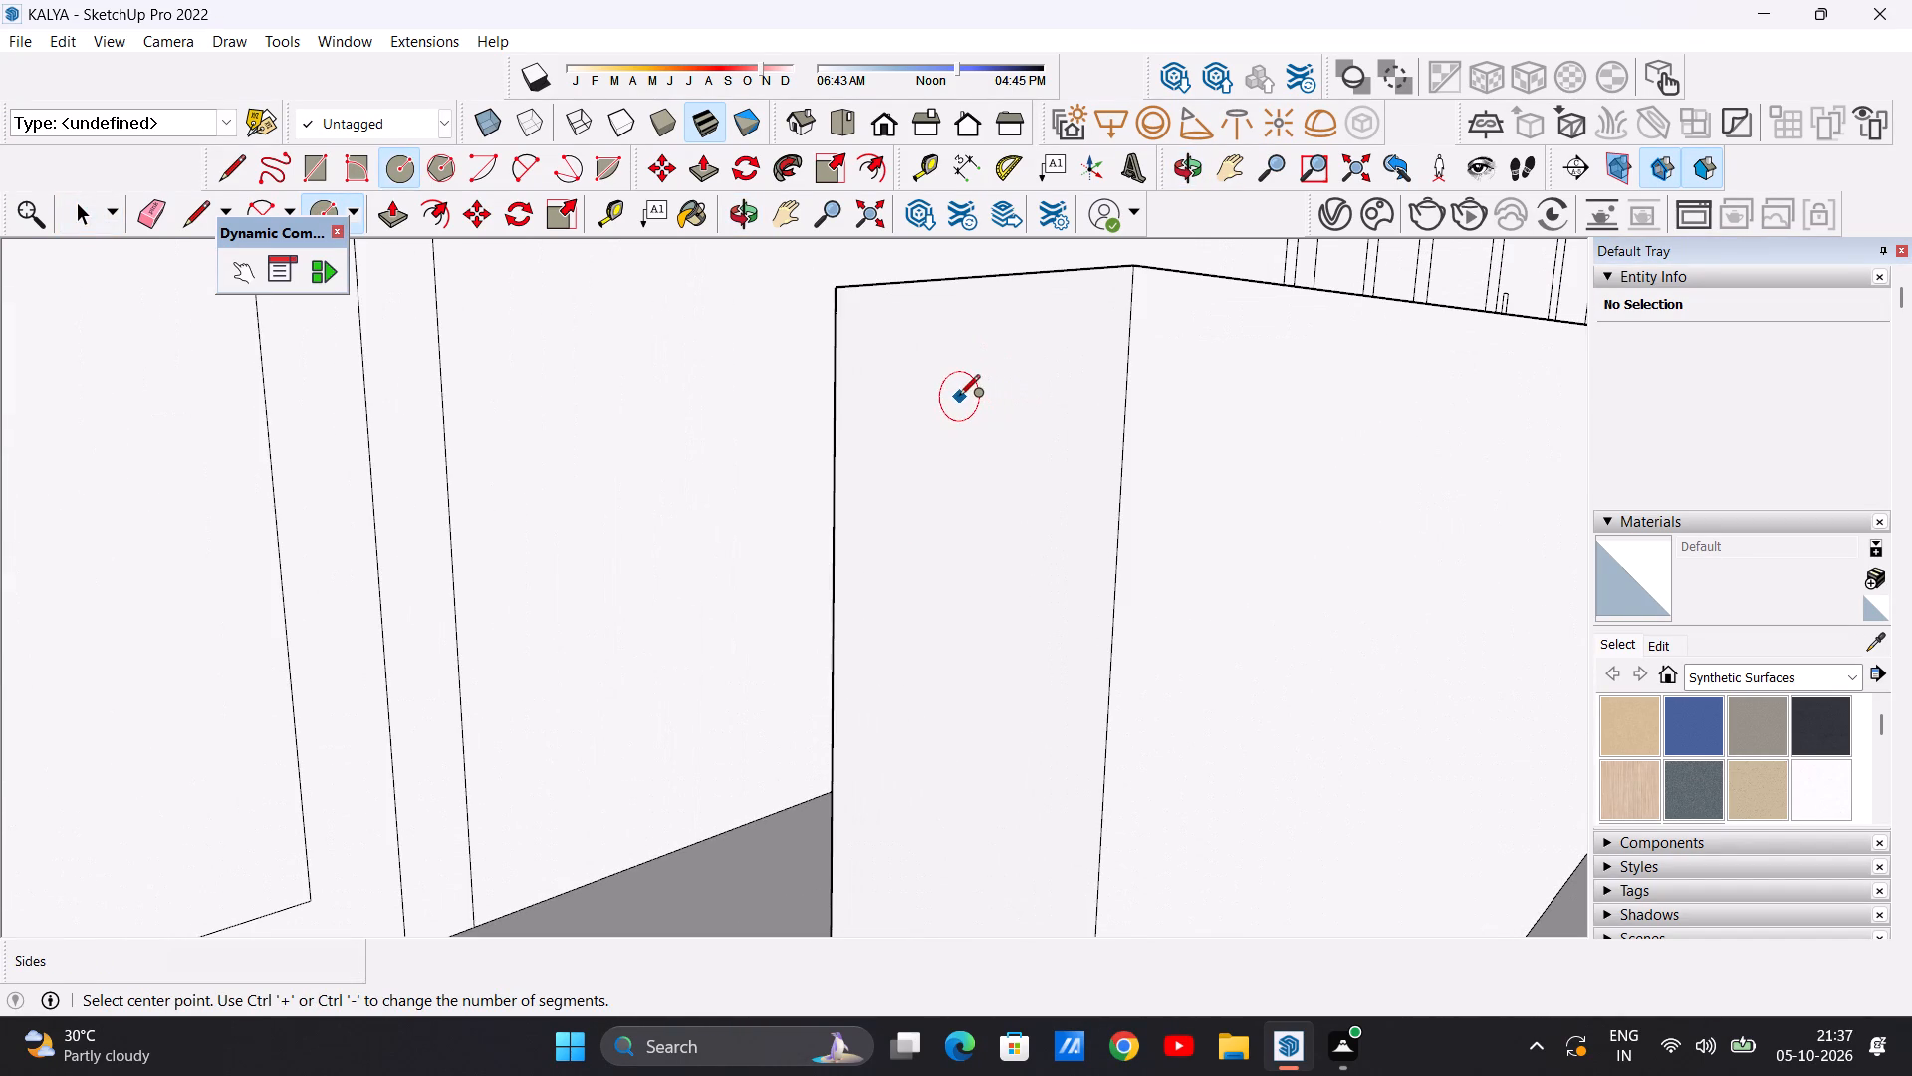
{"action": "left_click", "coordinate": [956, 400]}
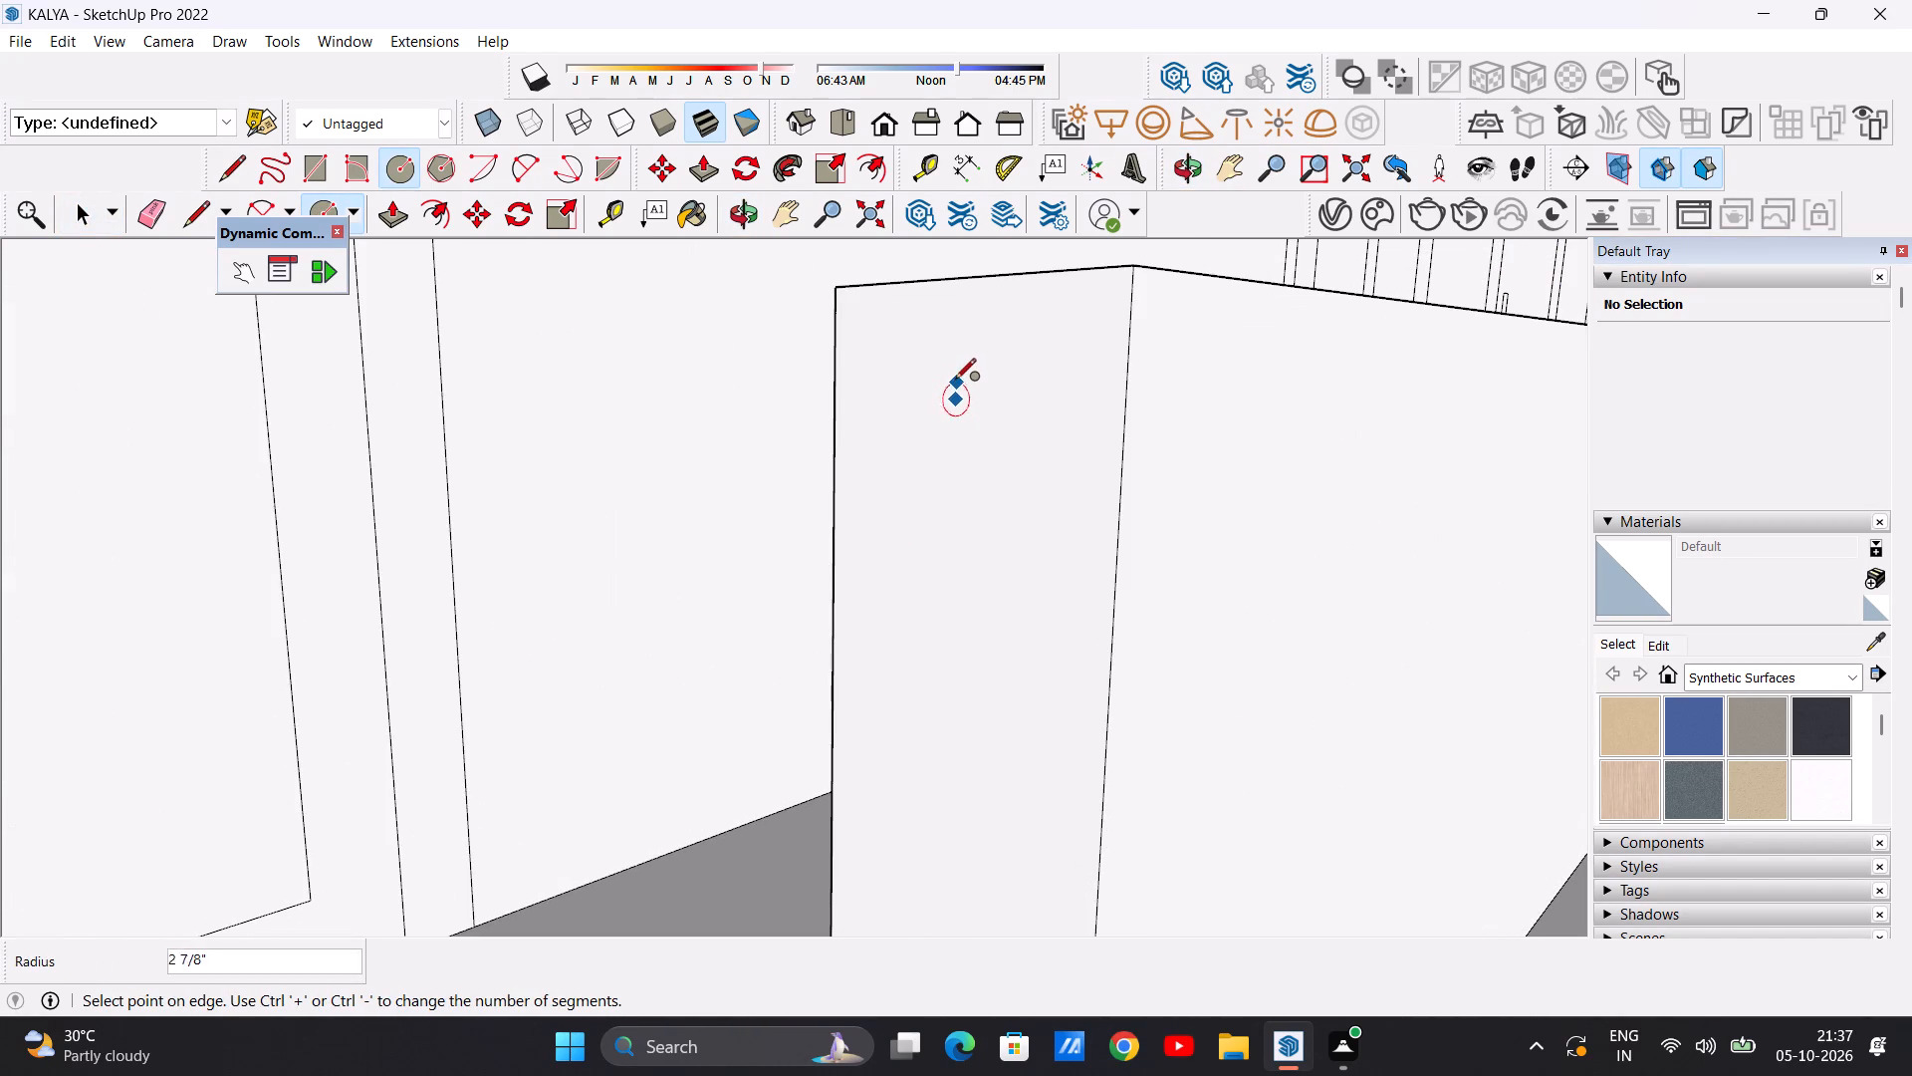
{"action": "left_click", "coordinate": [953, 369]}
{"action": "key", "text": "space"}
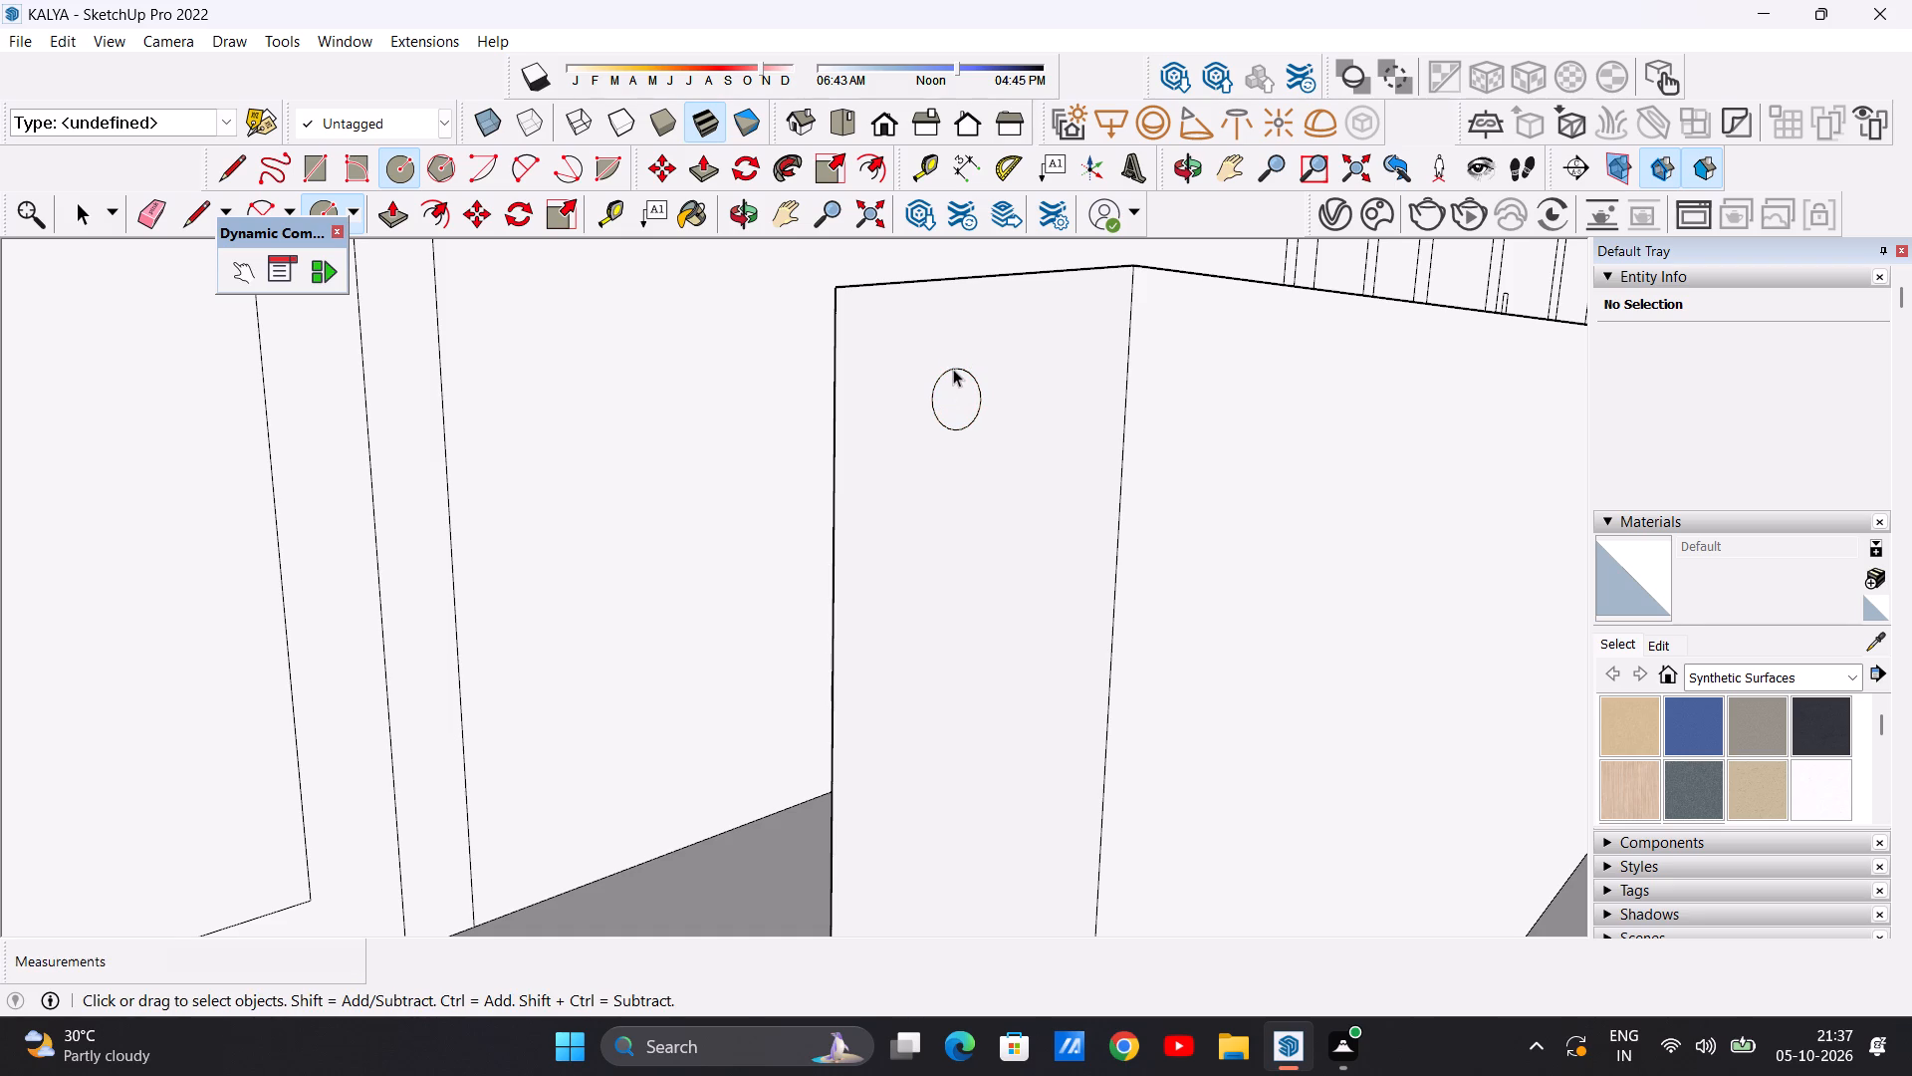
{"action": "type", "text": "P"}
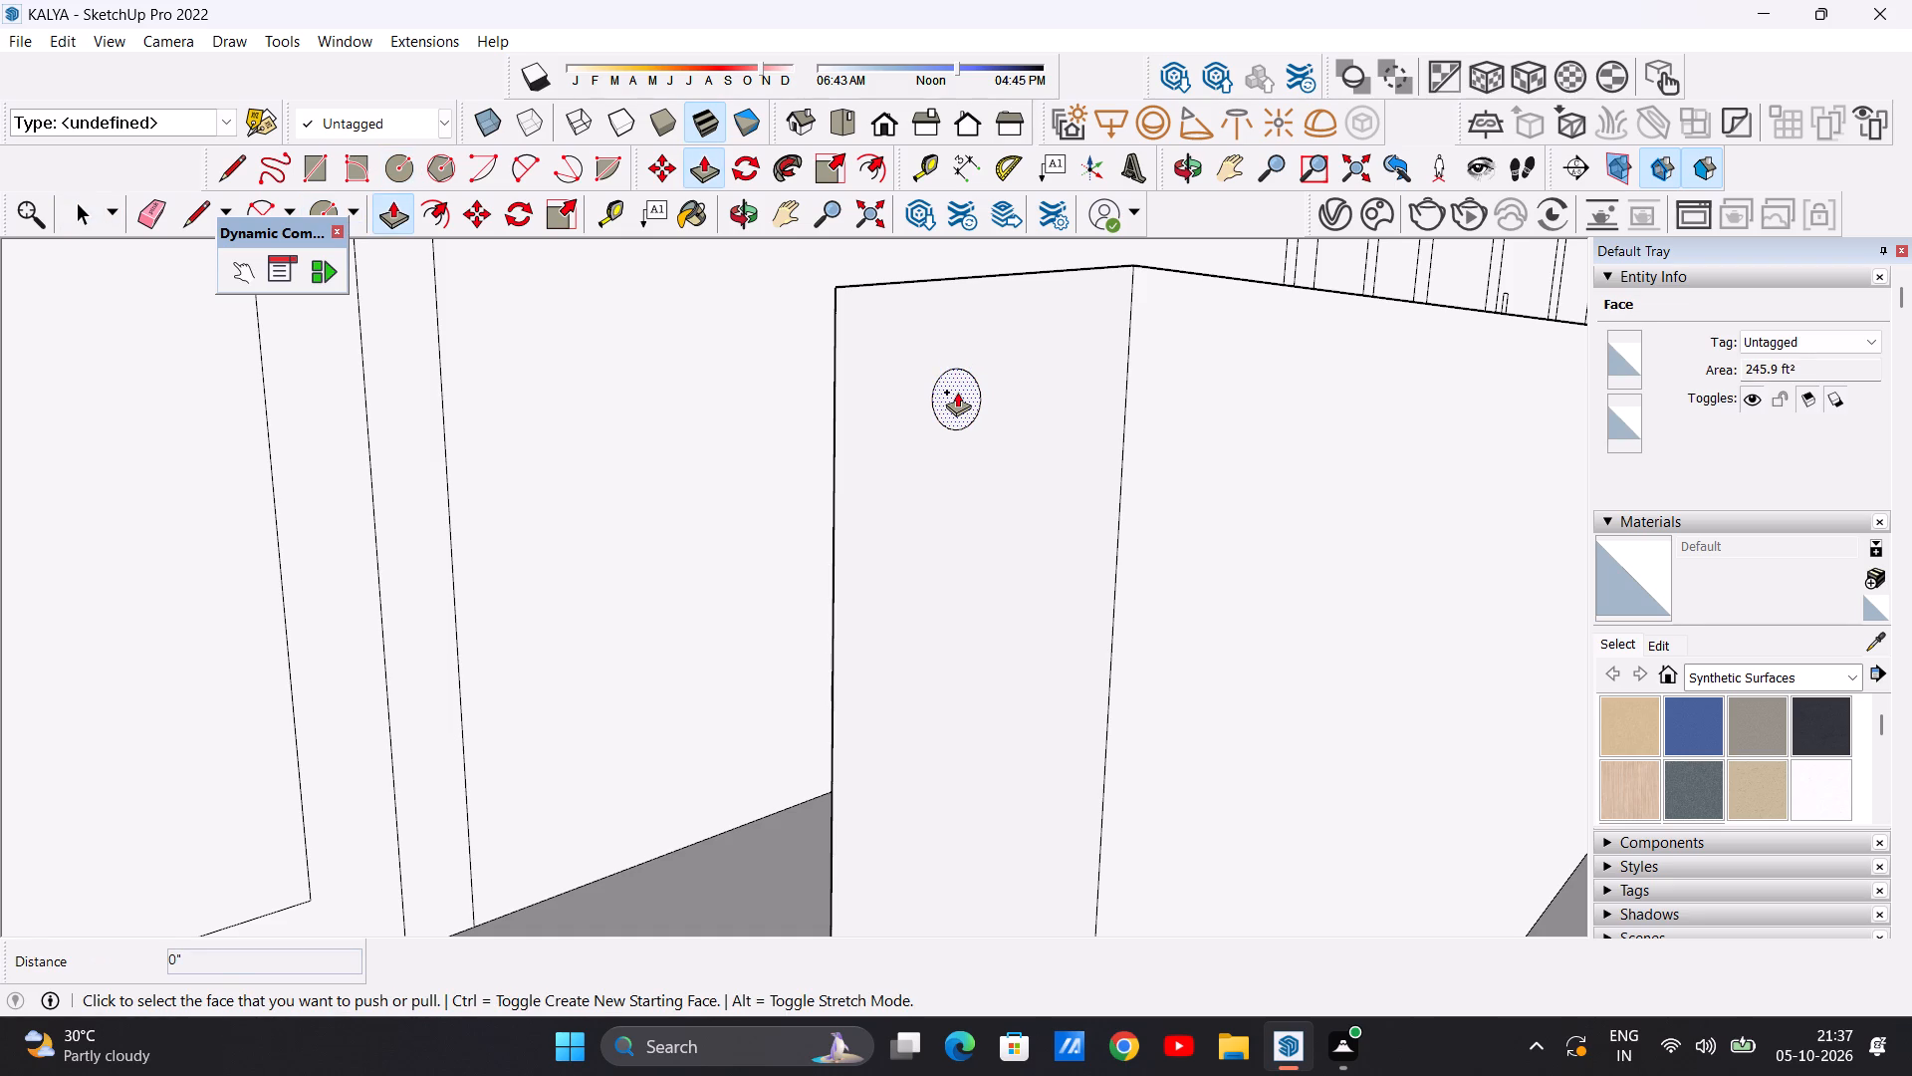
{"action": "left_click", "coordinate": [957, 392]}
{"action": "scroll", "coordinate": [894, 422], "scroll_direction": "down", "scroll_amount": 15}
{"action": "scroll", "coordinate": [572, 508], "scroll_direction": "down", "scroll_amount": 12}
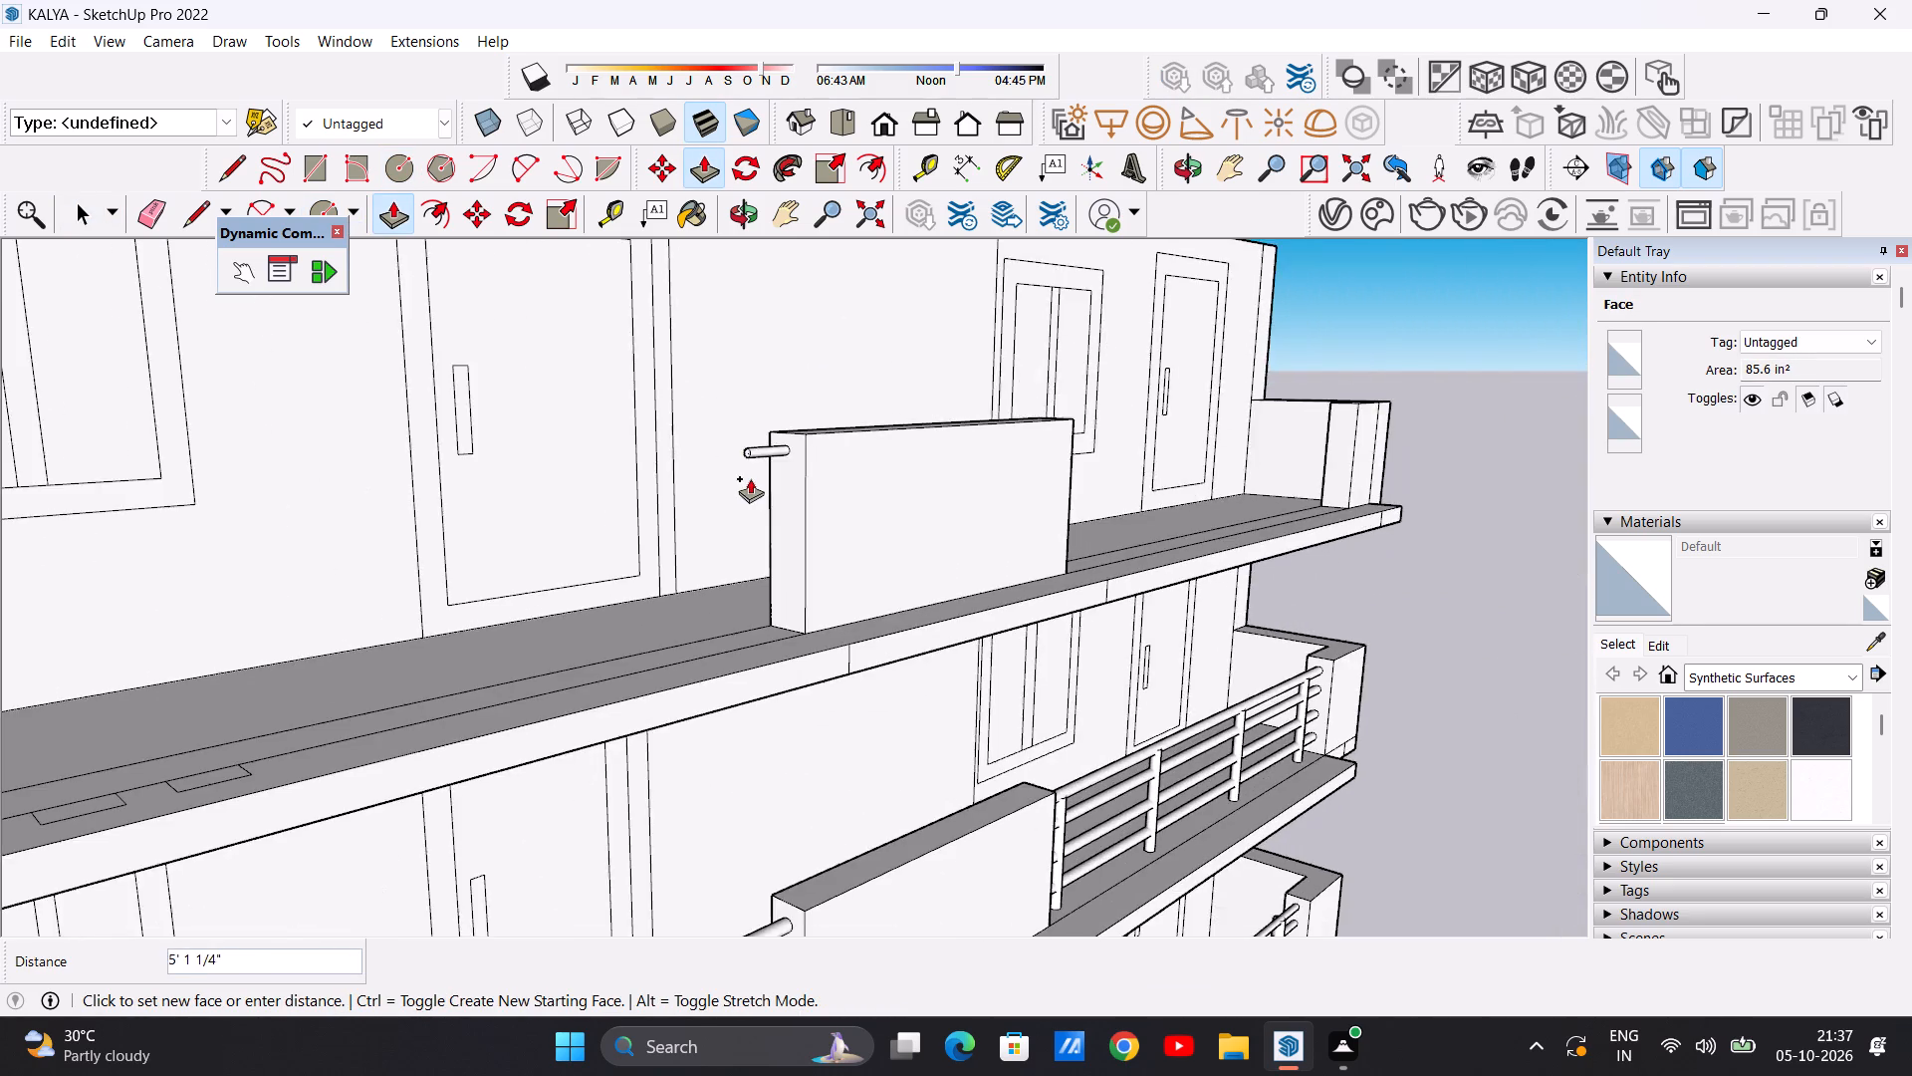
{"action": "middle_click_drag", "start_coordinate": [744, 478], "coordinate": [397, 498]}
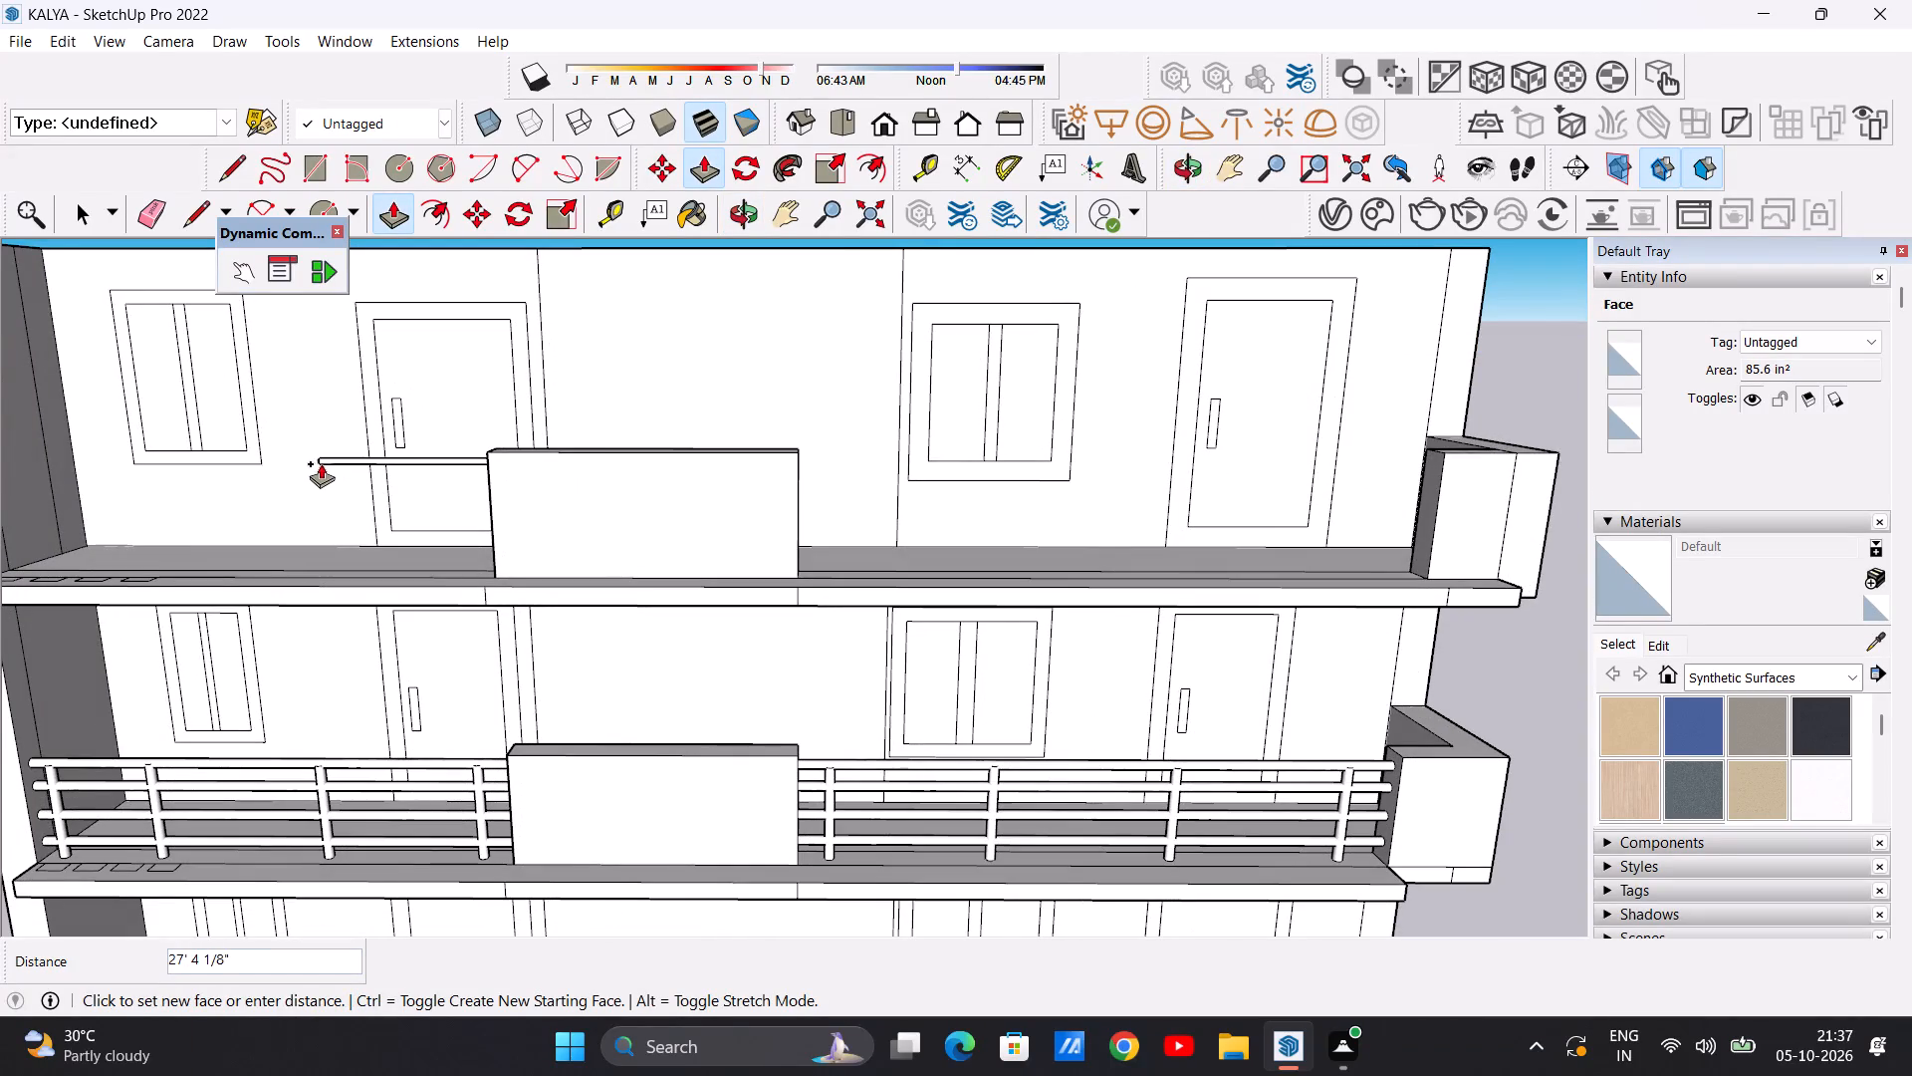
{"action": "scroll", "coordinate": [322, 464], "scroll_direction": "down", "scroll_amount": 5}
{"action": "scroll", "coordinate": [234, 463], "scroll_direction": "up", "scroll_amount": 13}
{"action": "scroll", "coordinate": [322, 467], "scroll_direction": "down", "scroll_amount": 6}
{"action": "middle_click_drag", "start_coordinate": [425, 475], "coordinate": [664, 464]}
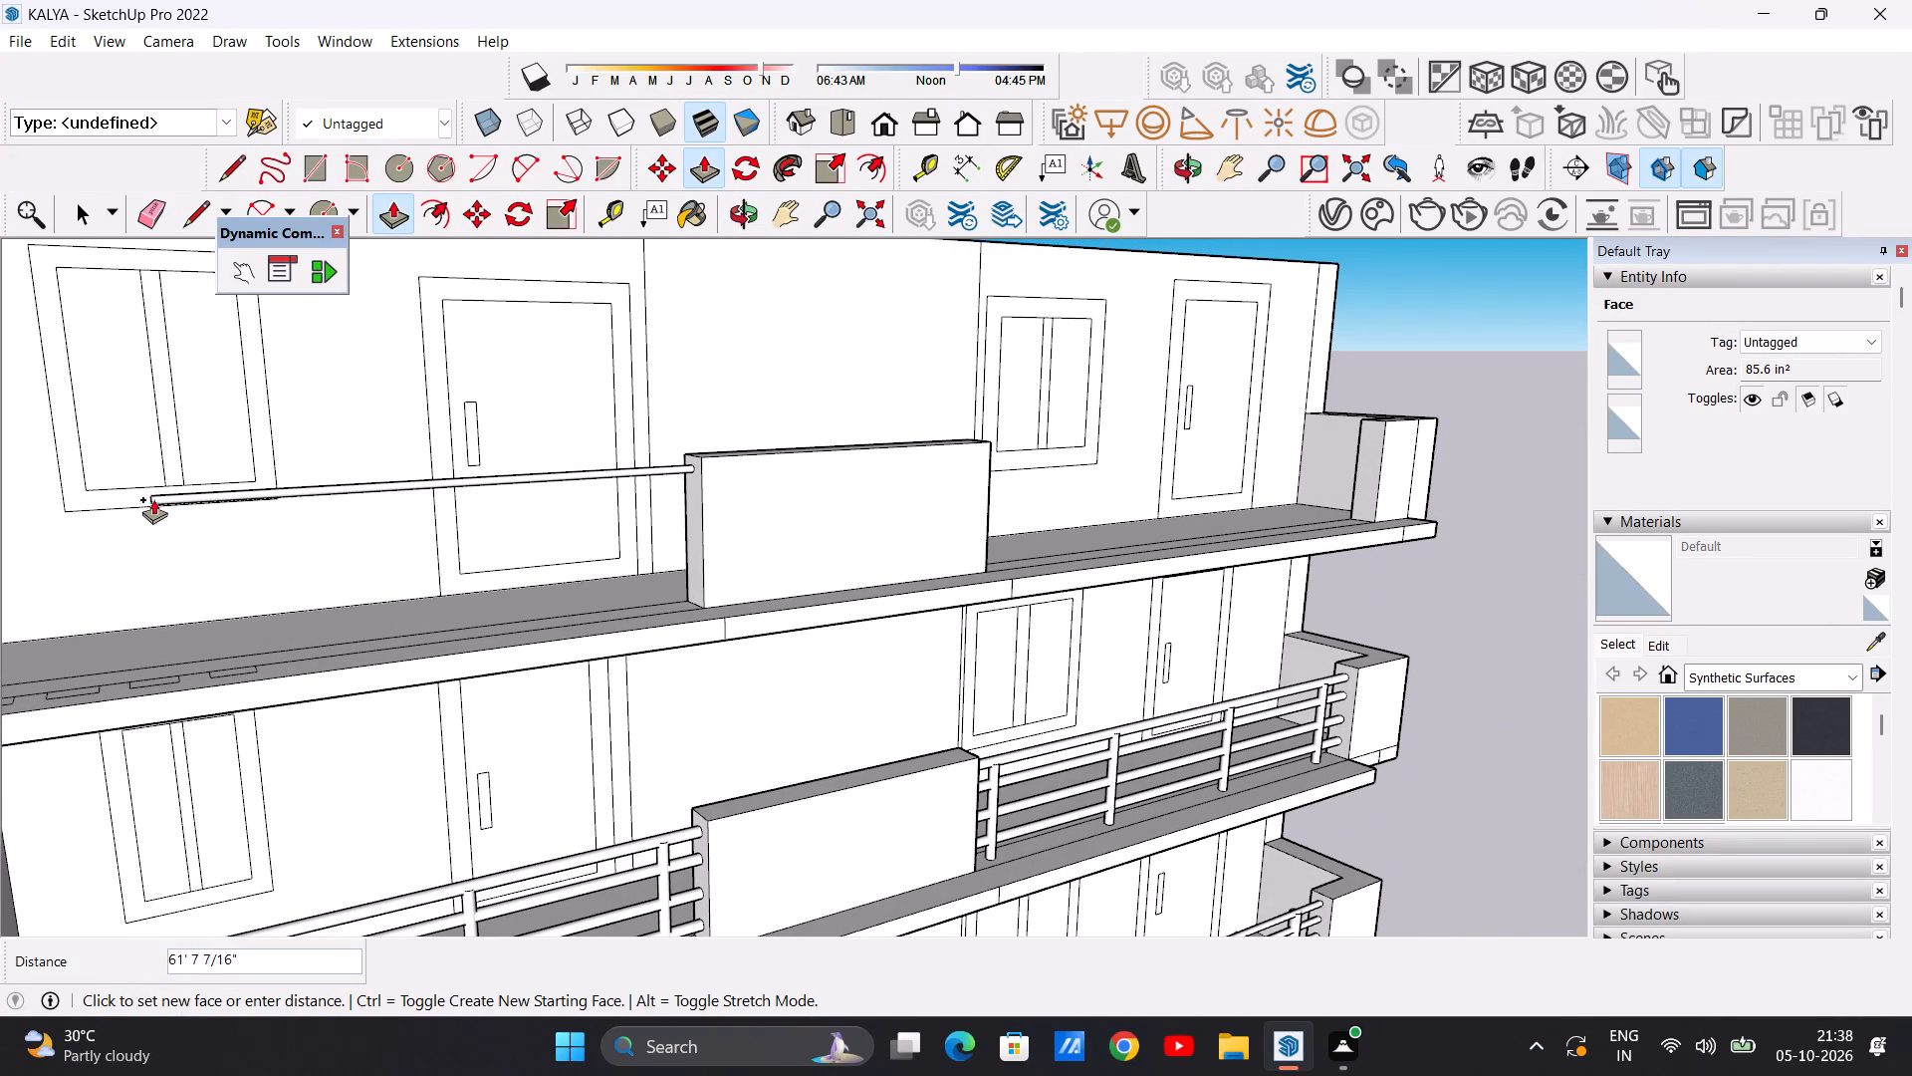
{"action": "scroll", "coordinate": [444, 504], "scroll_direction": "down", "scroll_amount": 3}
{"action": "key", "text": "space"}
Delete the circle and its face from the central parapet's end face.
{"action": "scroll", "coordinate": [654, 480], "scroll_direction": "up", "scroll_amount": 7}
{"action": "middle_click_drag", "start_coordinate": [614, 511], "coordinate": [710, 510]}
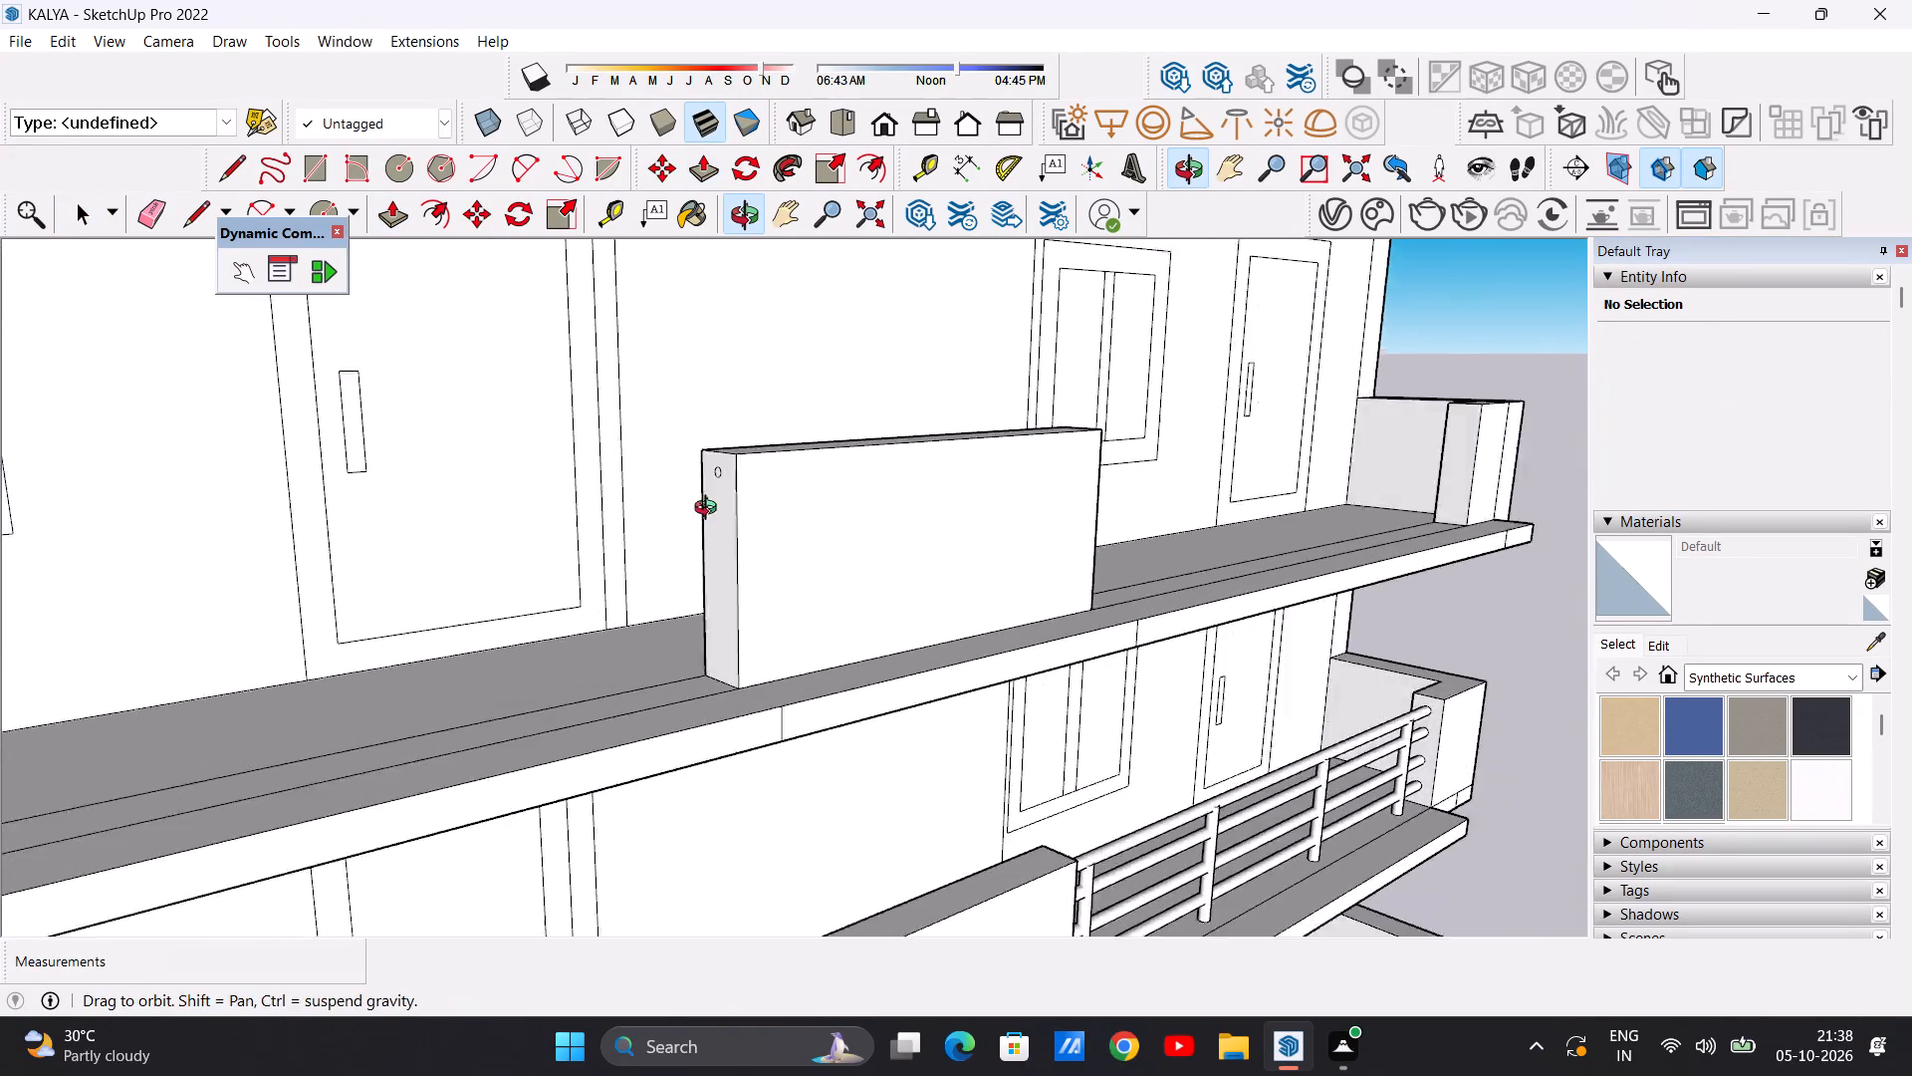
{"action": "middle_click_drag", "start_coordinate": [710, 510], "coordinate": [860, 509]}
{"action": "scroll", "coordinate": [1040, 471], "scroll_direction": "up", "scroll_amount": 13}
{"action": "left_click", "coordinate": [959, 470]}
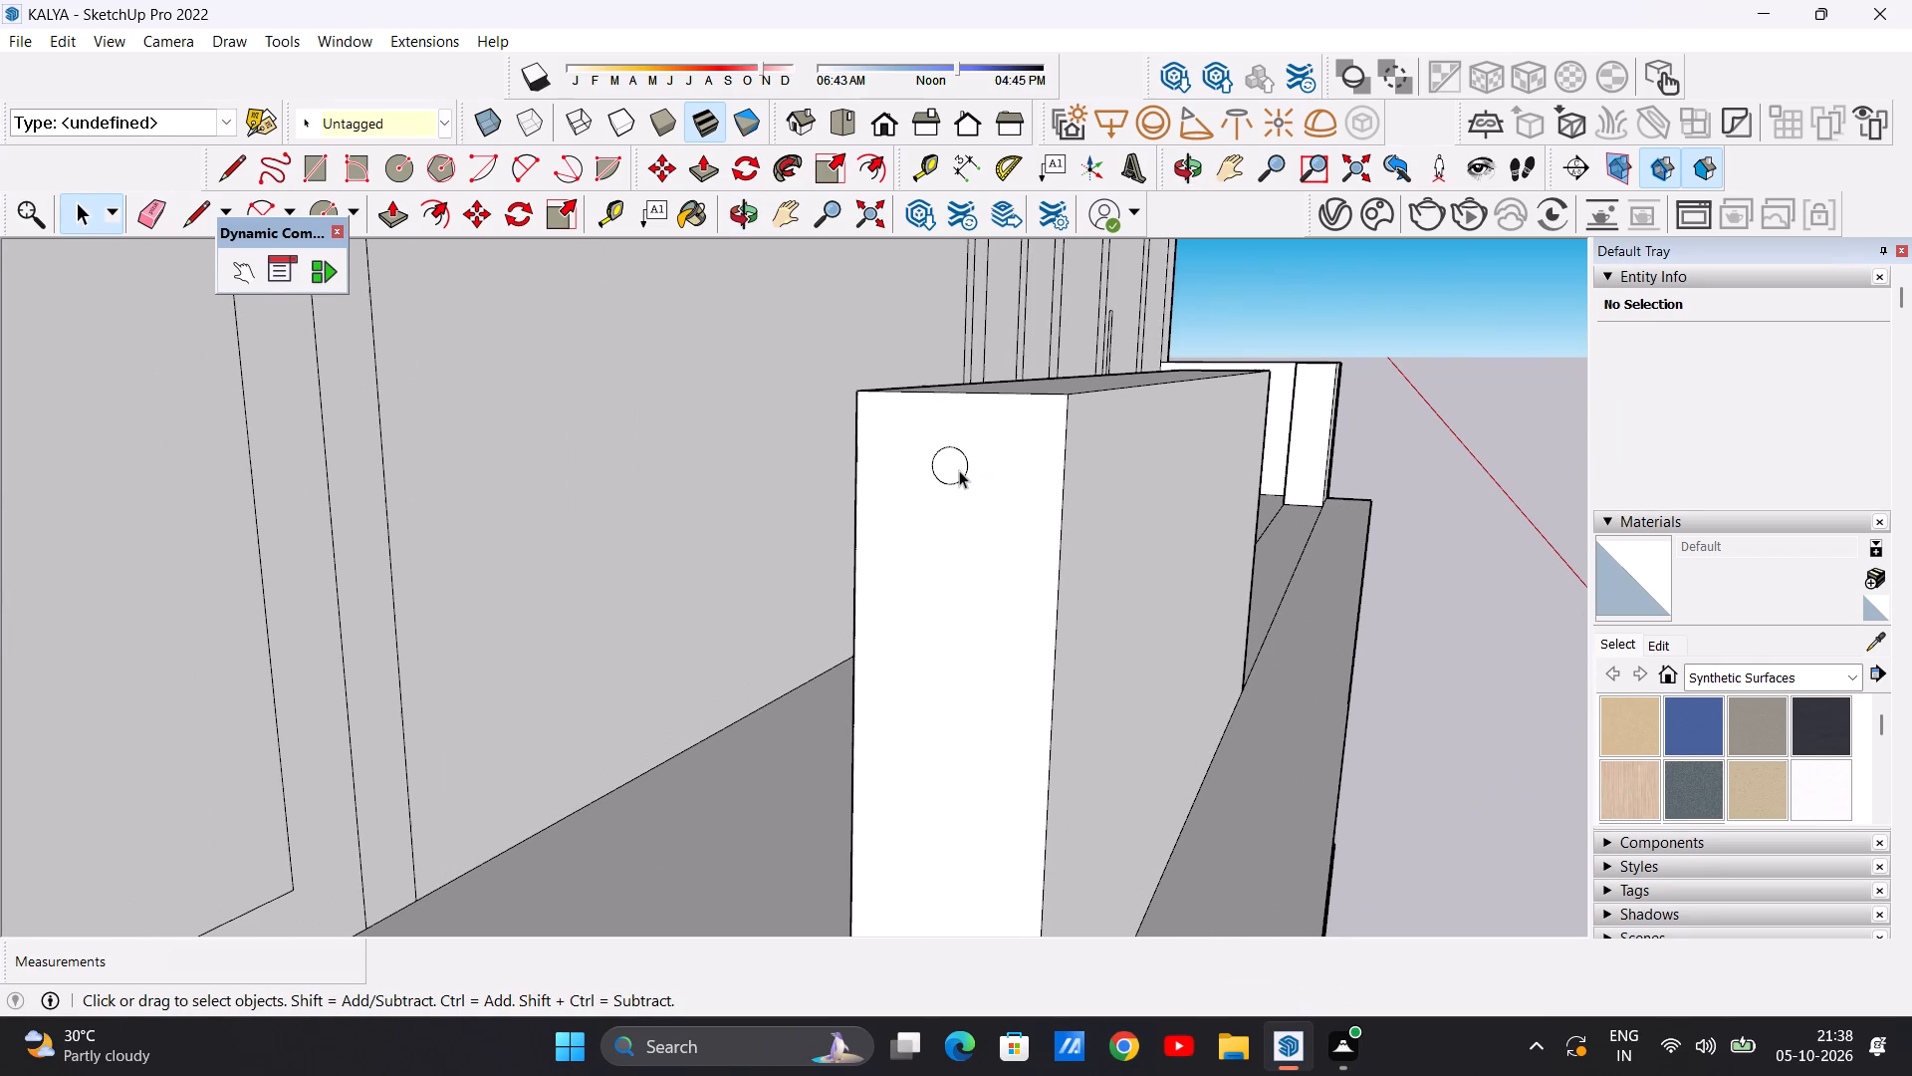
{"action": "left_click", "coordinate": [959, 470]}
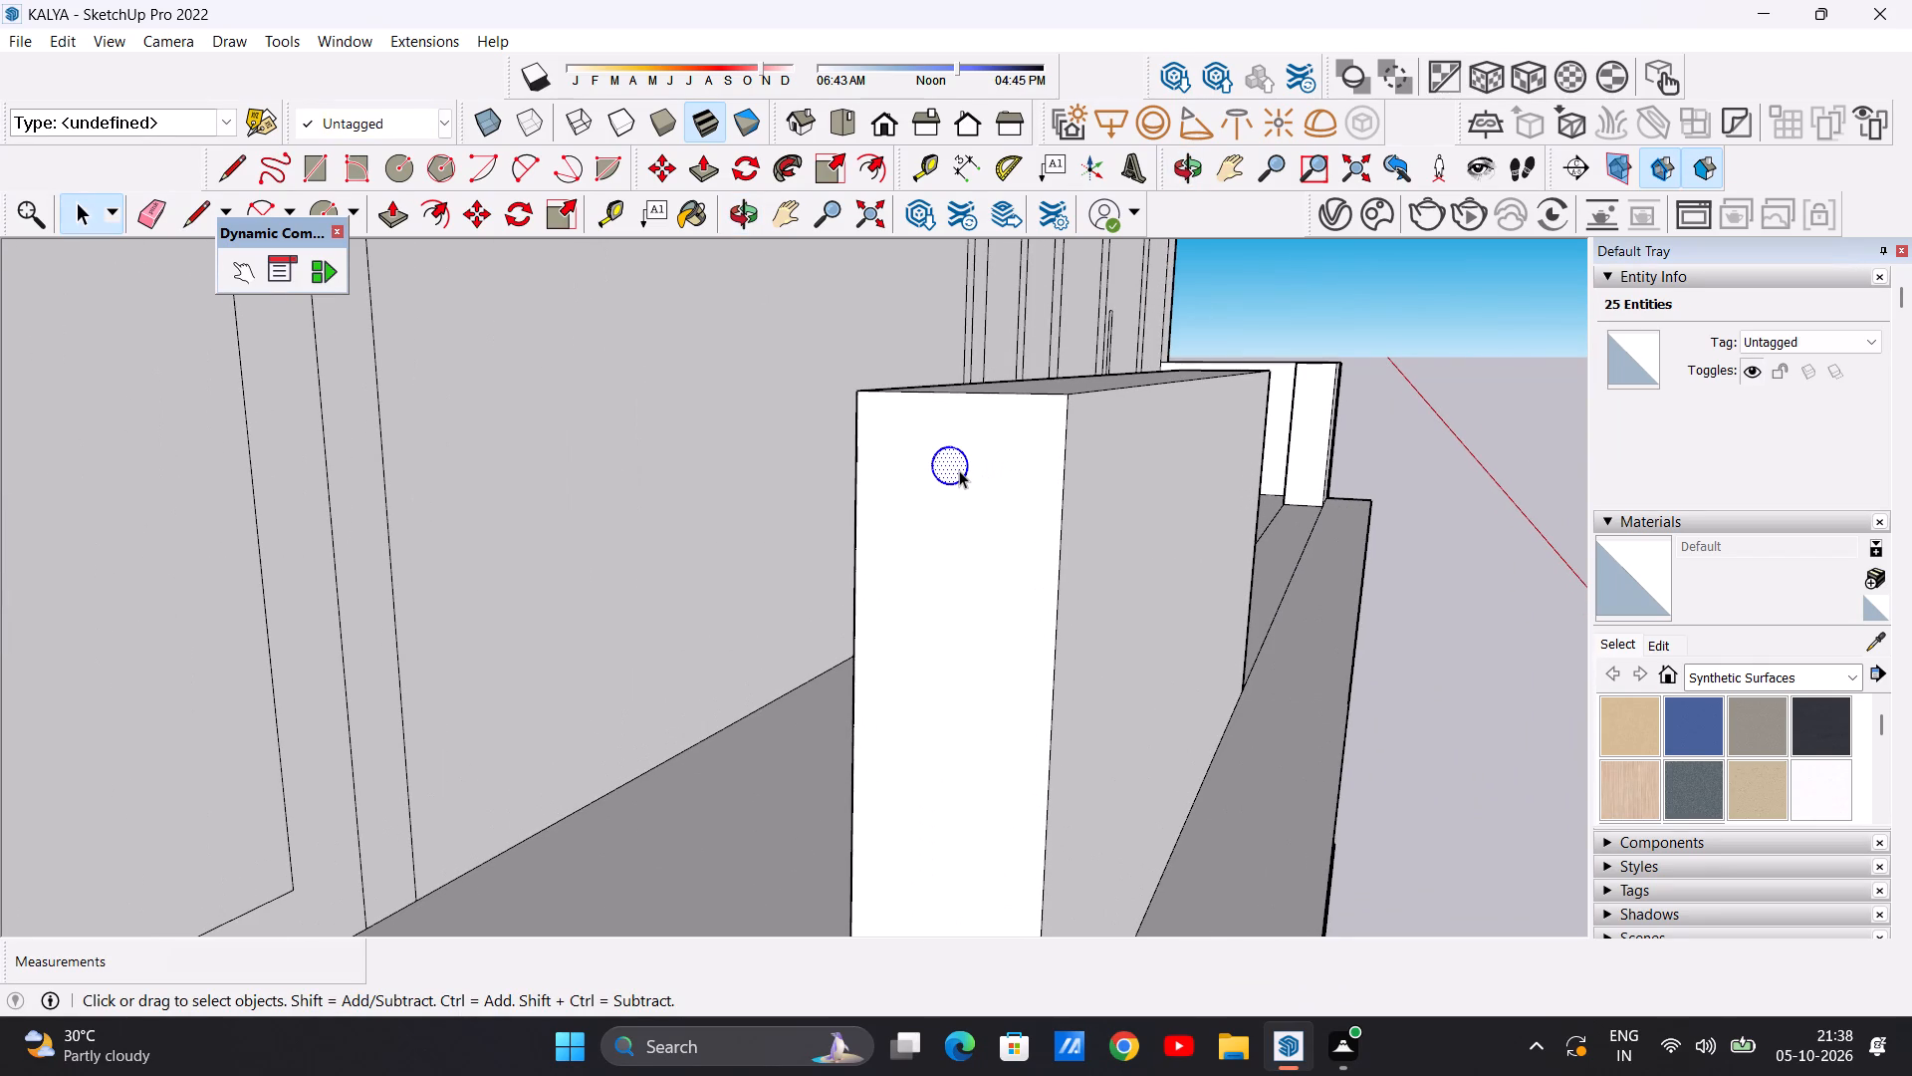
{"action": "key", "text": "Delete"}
Draw a larger circle of about 105 square inches near the top of the central parapet's end face for the railing profile.
{"action": "key", "text": "c"}
{"action": "scroll", "coordinate": [937, 497], "scroll_direction": "up", "scroll_amount": 5}
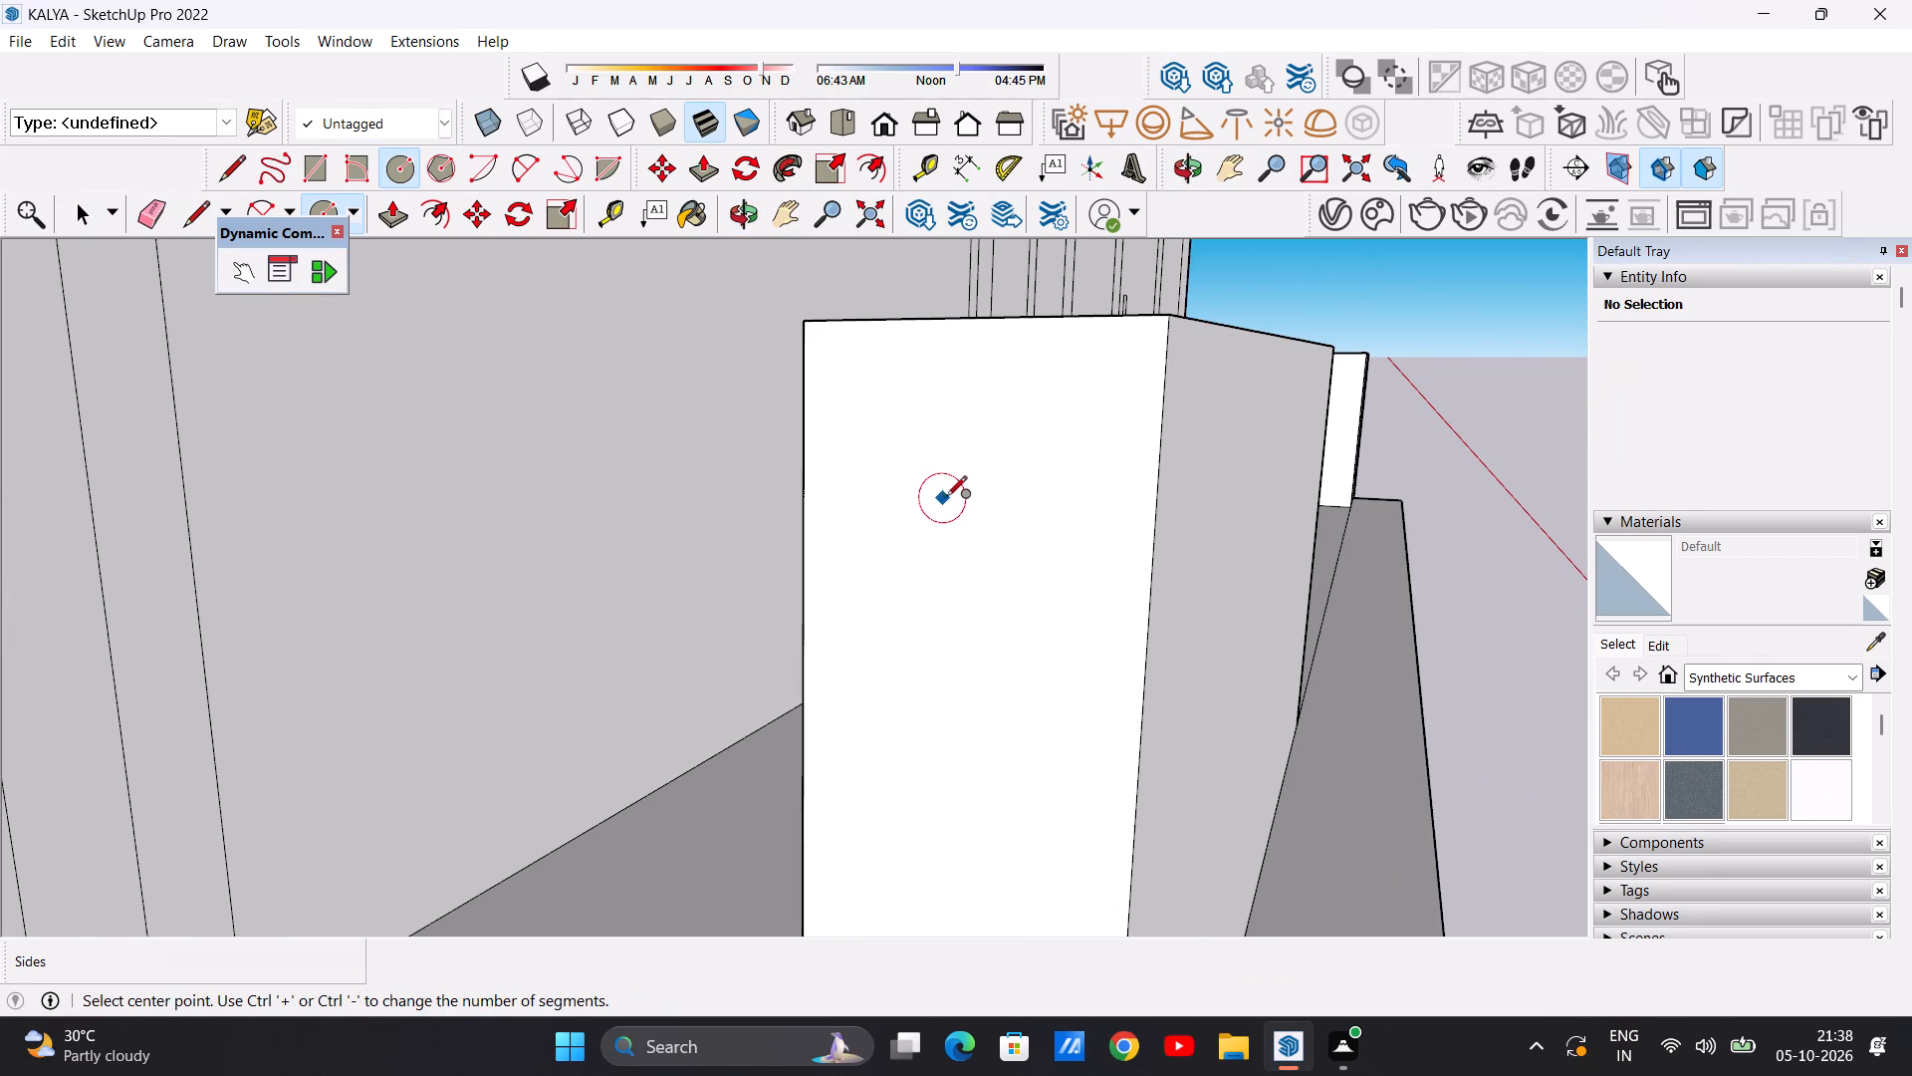
{"action": "left_click", "coordinate": [952, 476]}
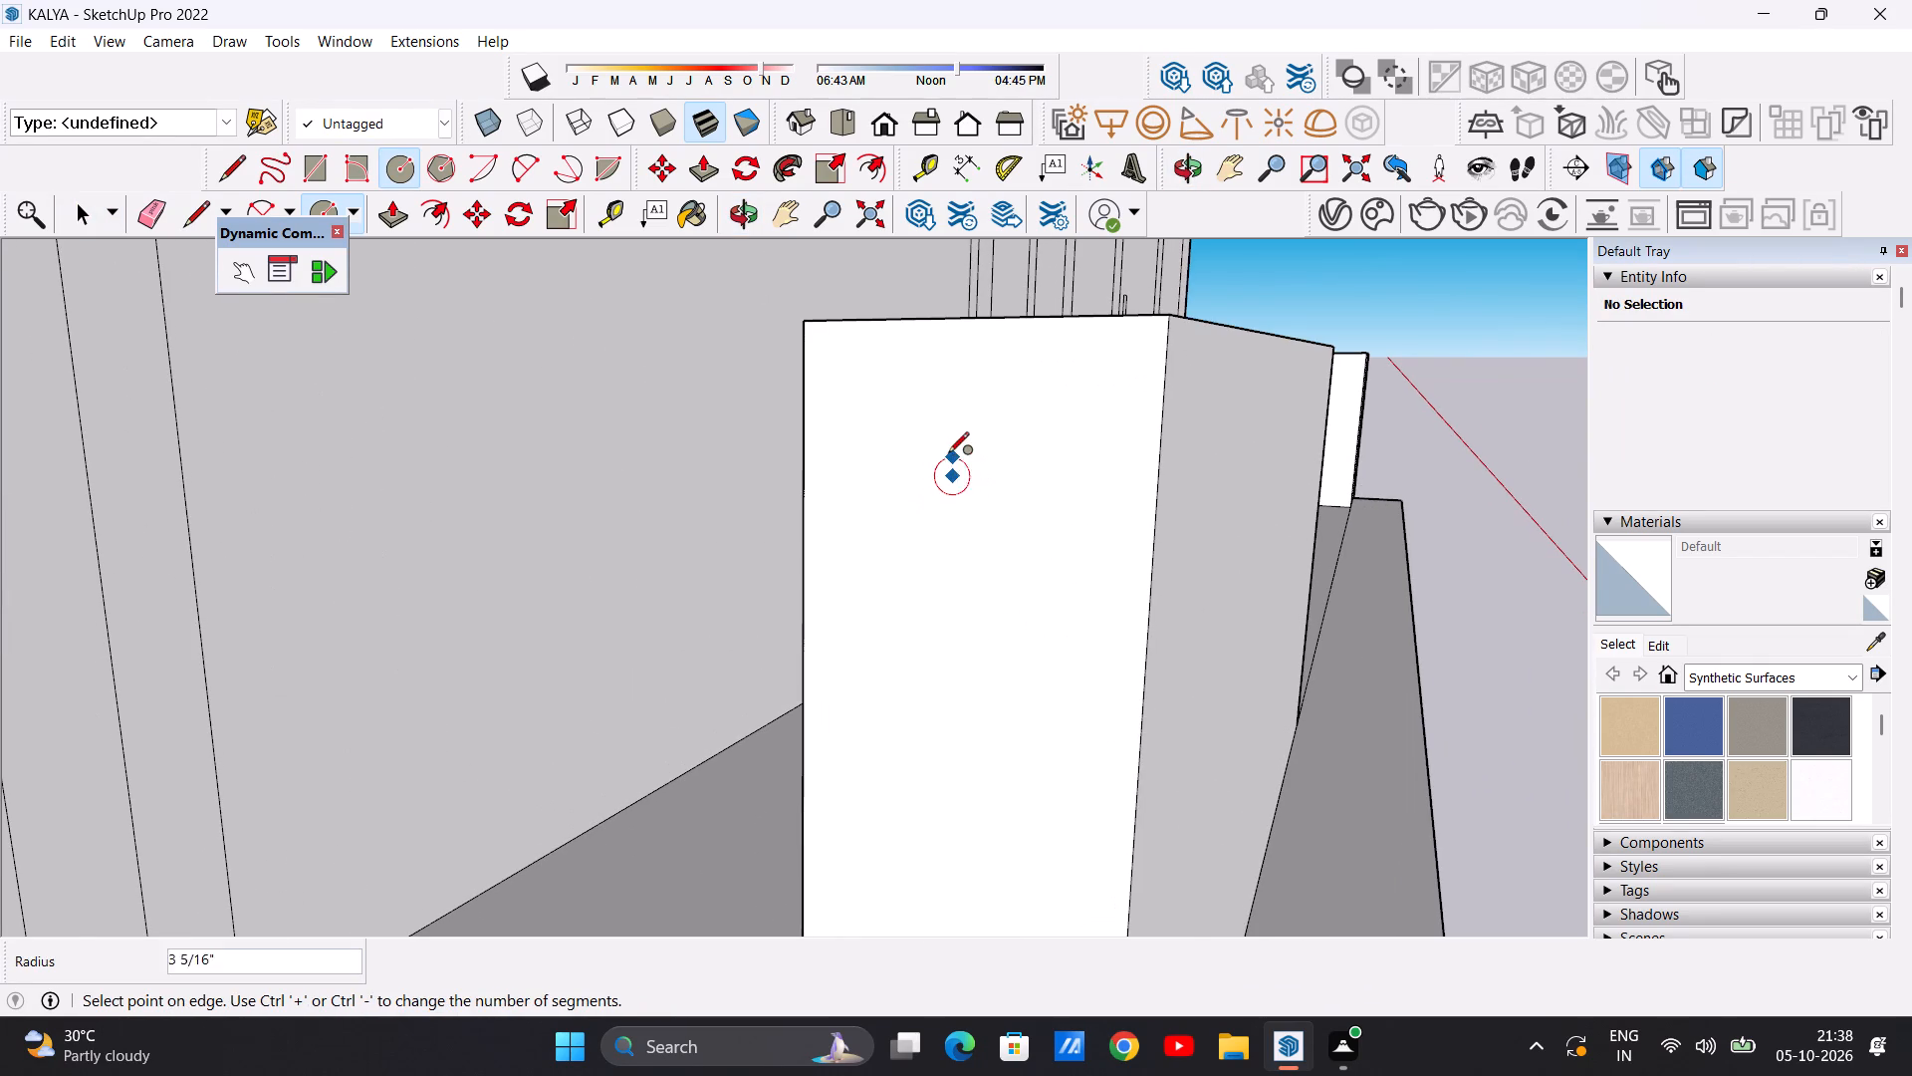
{"action": "left_click", "coordinate": [958, 441]}
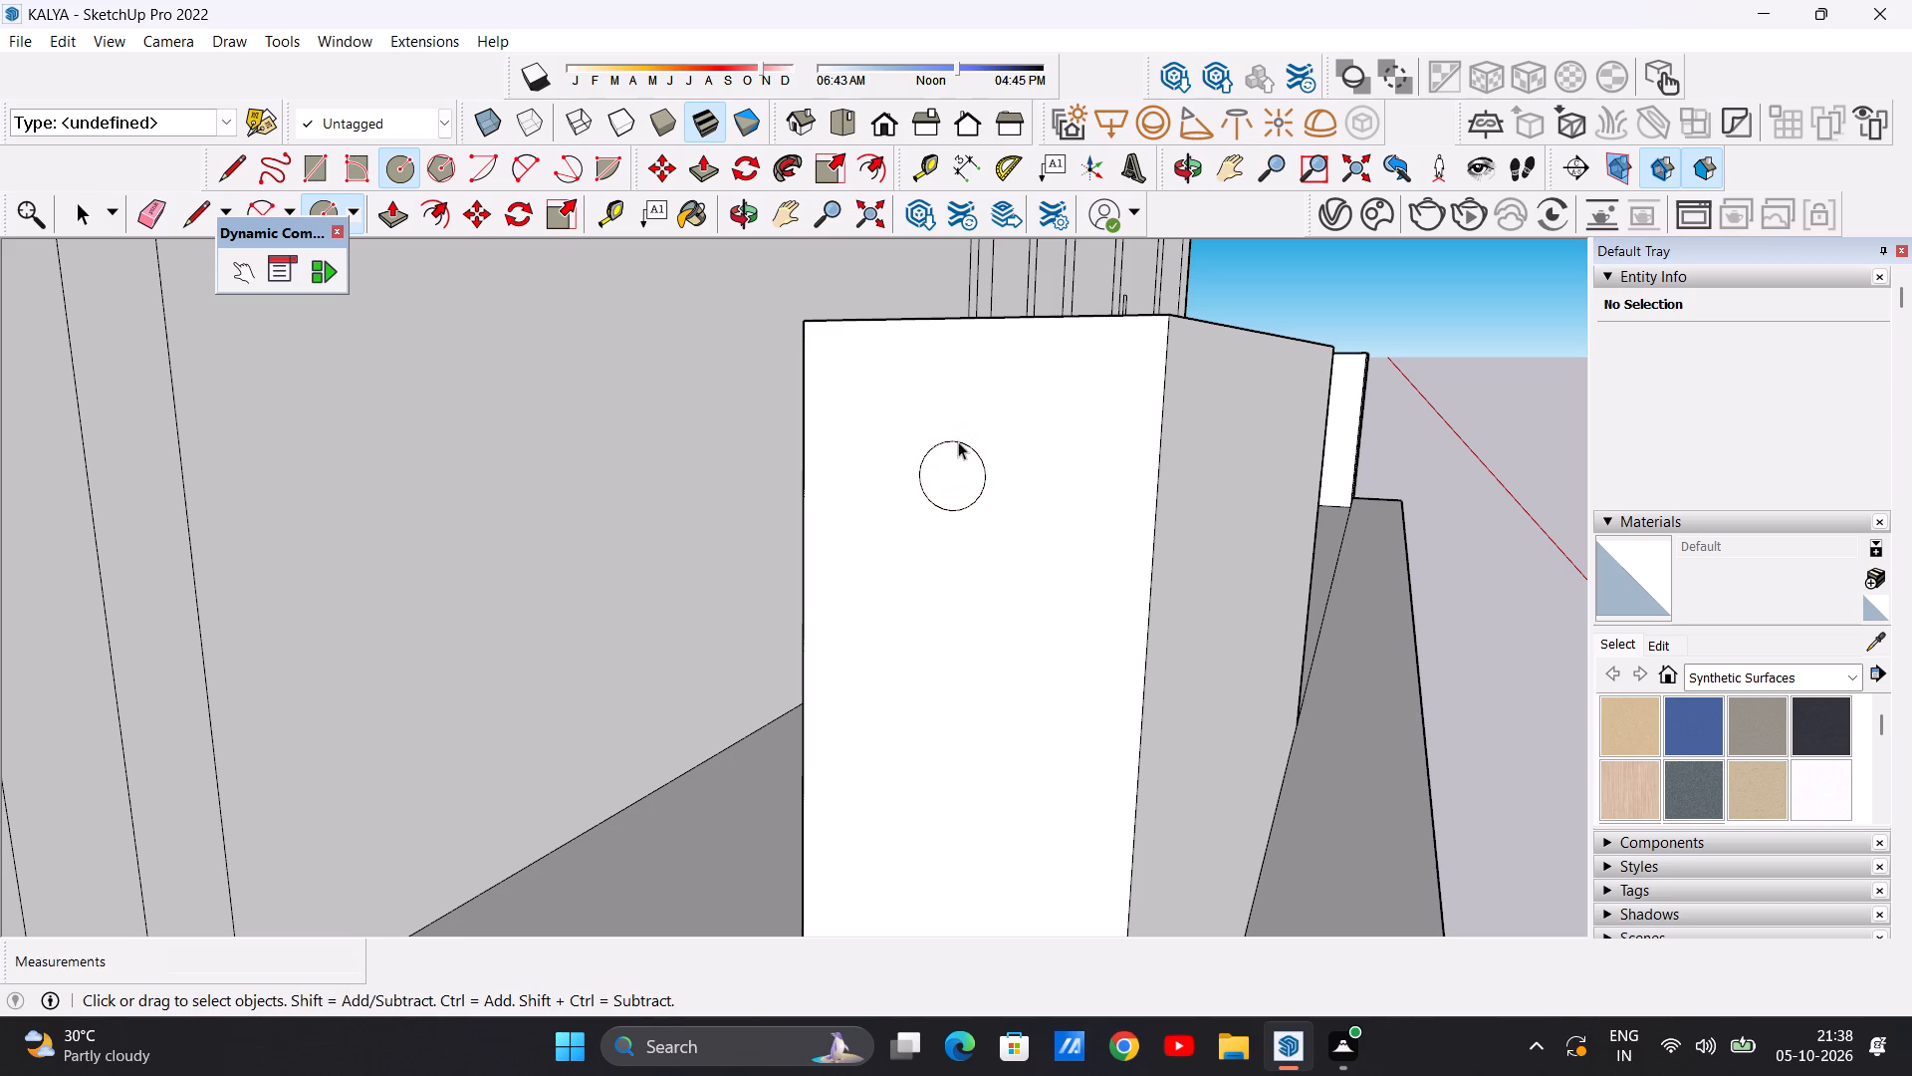
{"action": "key", "text": "space"}
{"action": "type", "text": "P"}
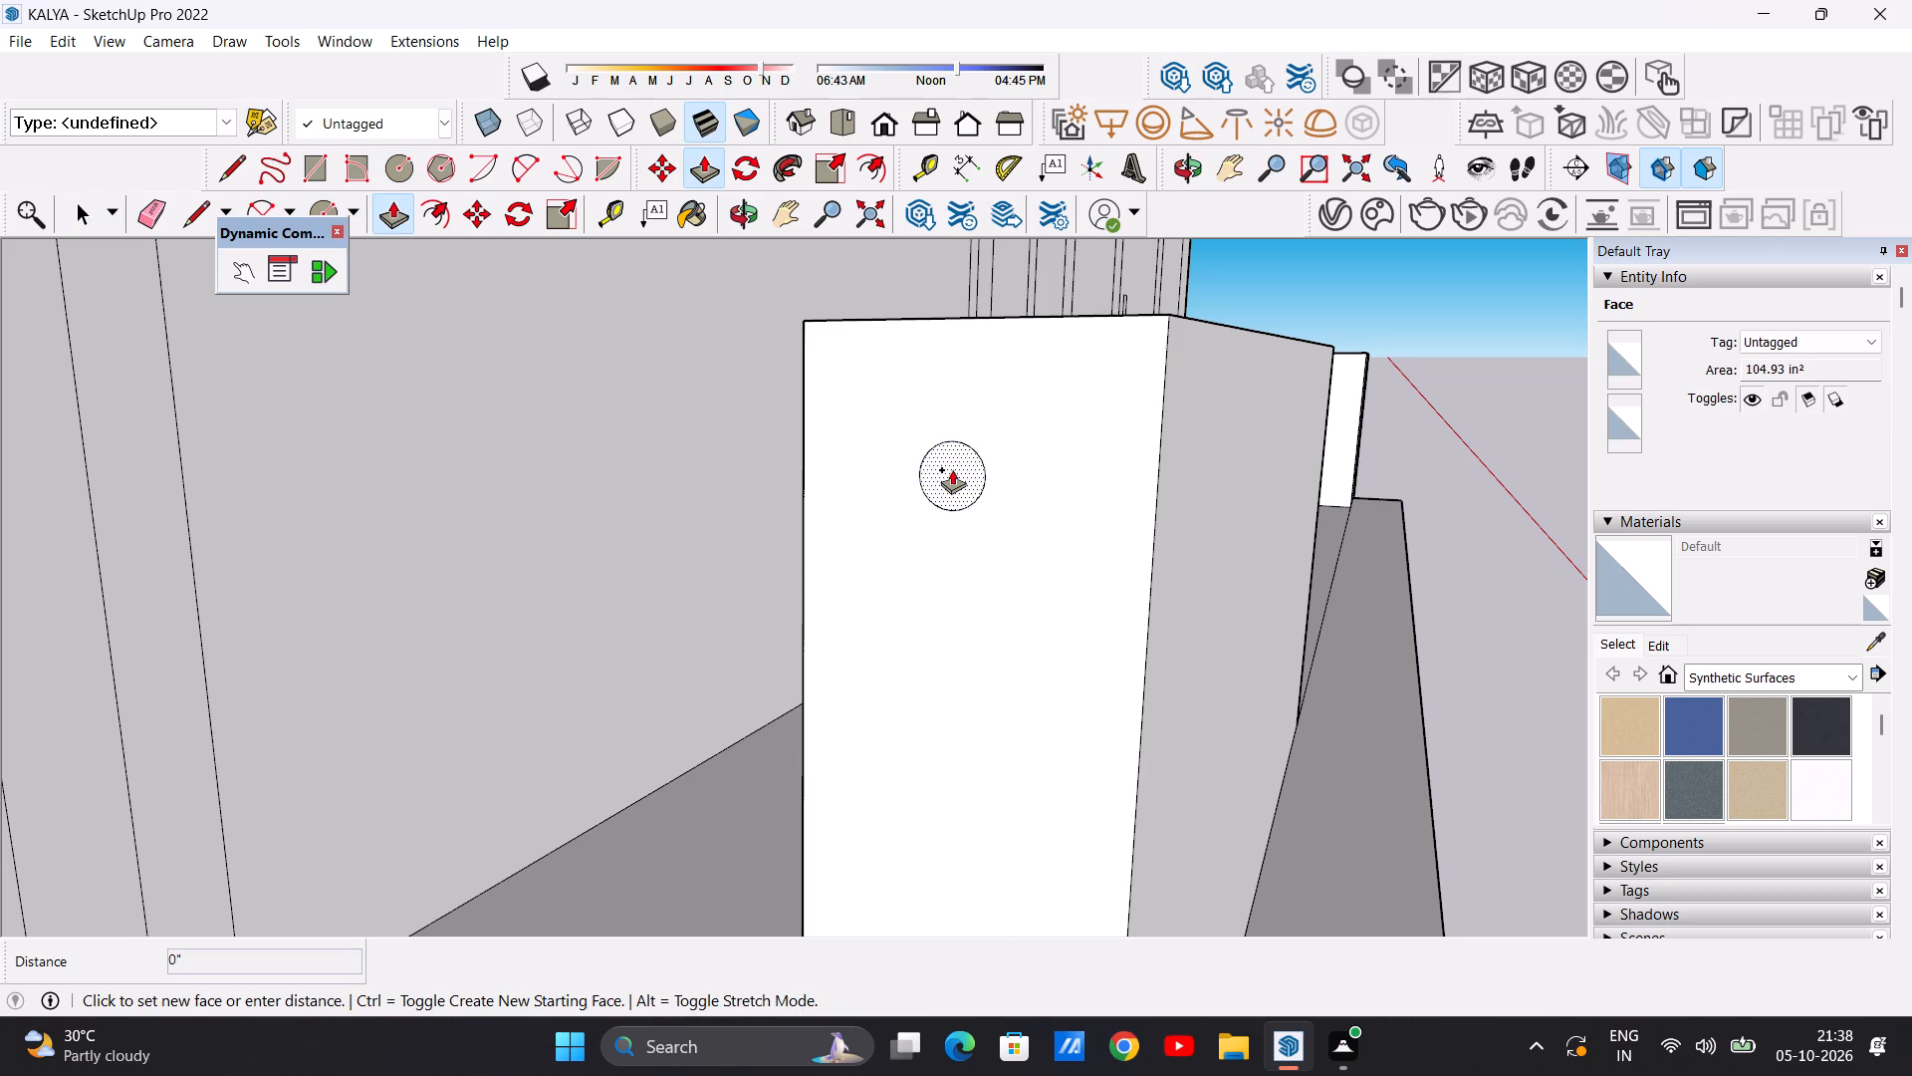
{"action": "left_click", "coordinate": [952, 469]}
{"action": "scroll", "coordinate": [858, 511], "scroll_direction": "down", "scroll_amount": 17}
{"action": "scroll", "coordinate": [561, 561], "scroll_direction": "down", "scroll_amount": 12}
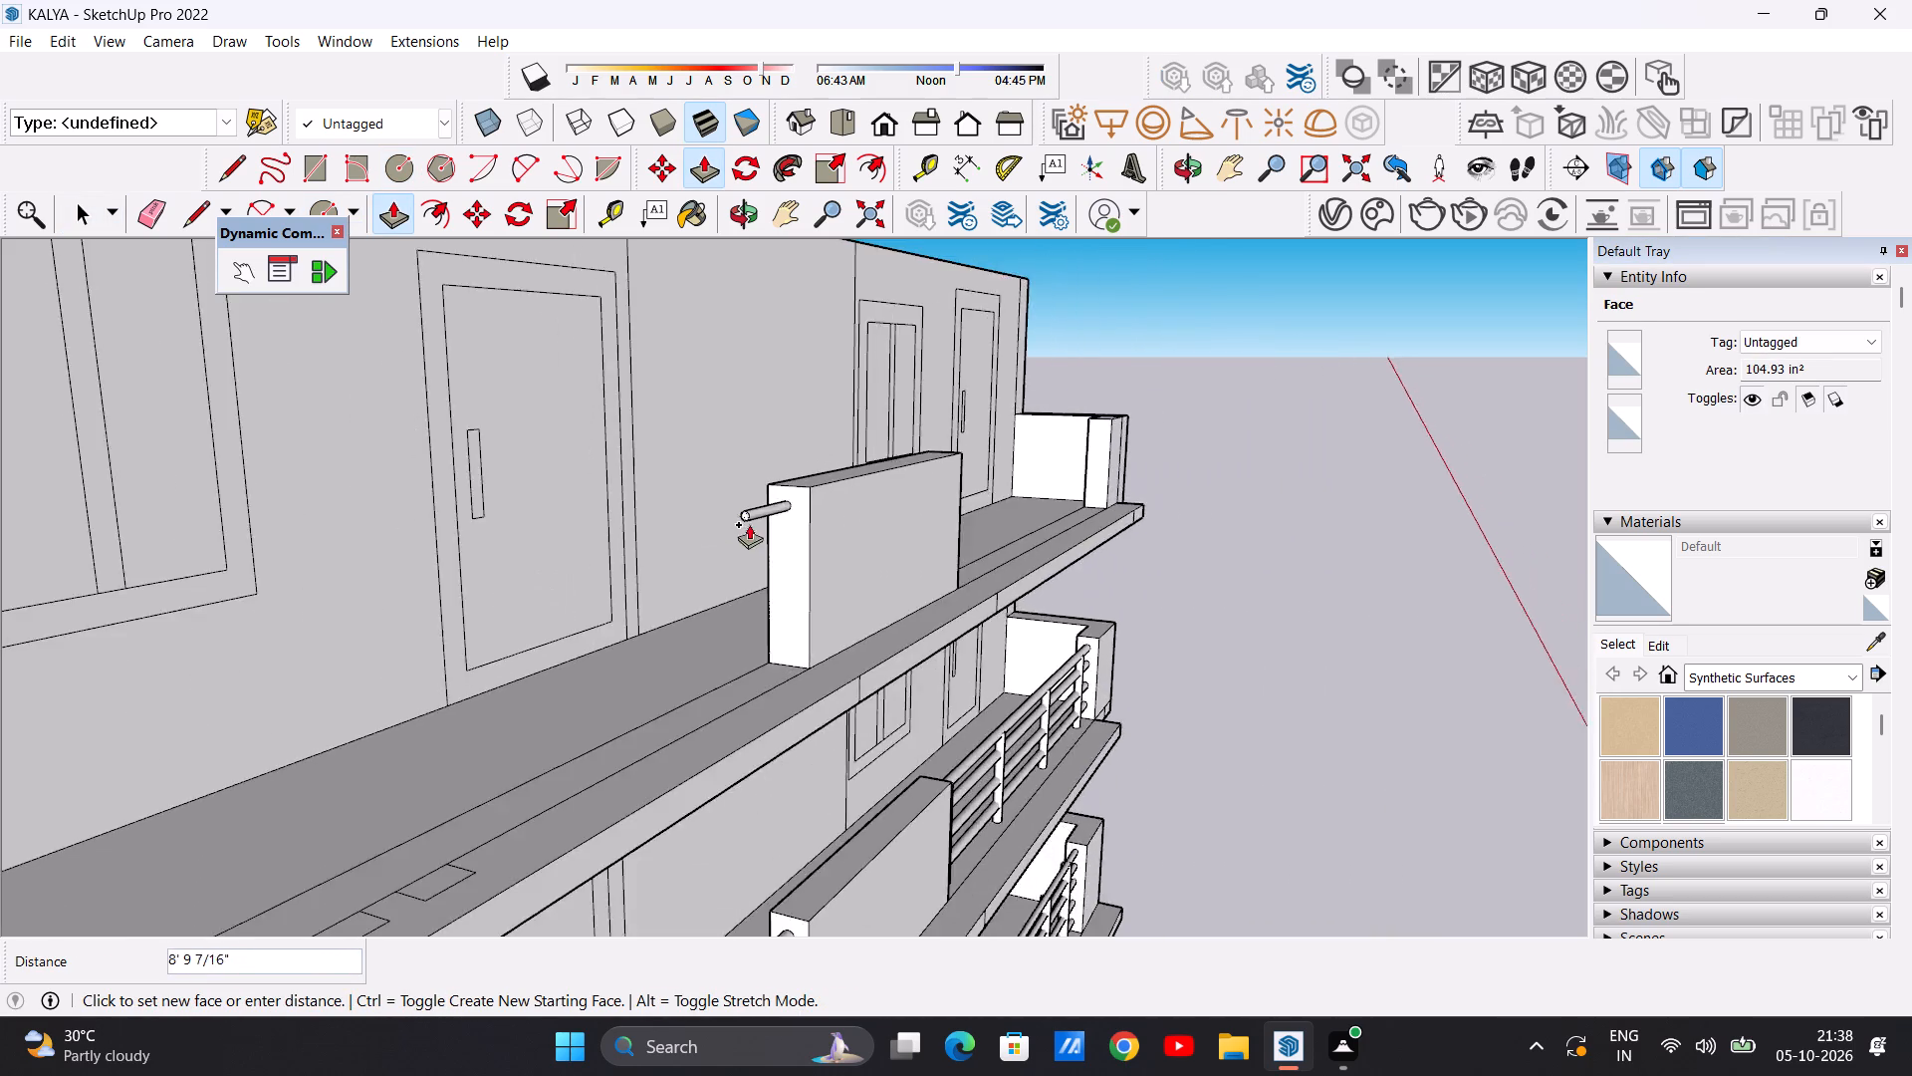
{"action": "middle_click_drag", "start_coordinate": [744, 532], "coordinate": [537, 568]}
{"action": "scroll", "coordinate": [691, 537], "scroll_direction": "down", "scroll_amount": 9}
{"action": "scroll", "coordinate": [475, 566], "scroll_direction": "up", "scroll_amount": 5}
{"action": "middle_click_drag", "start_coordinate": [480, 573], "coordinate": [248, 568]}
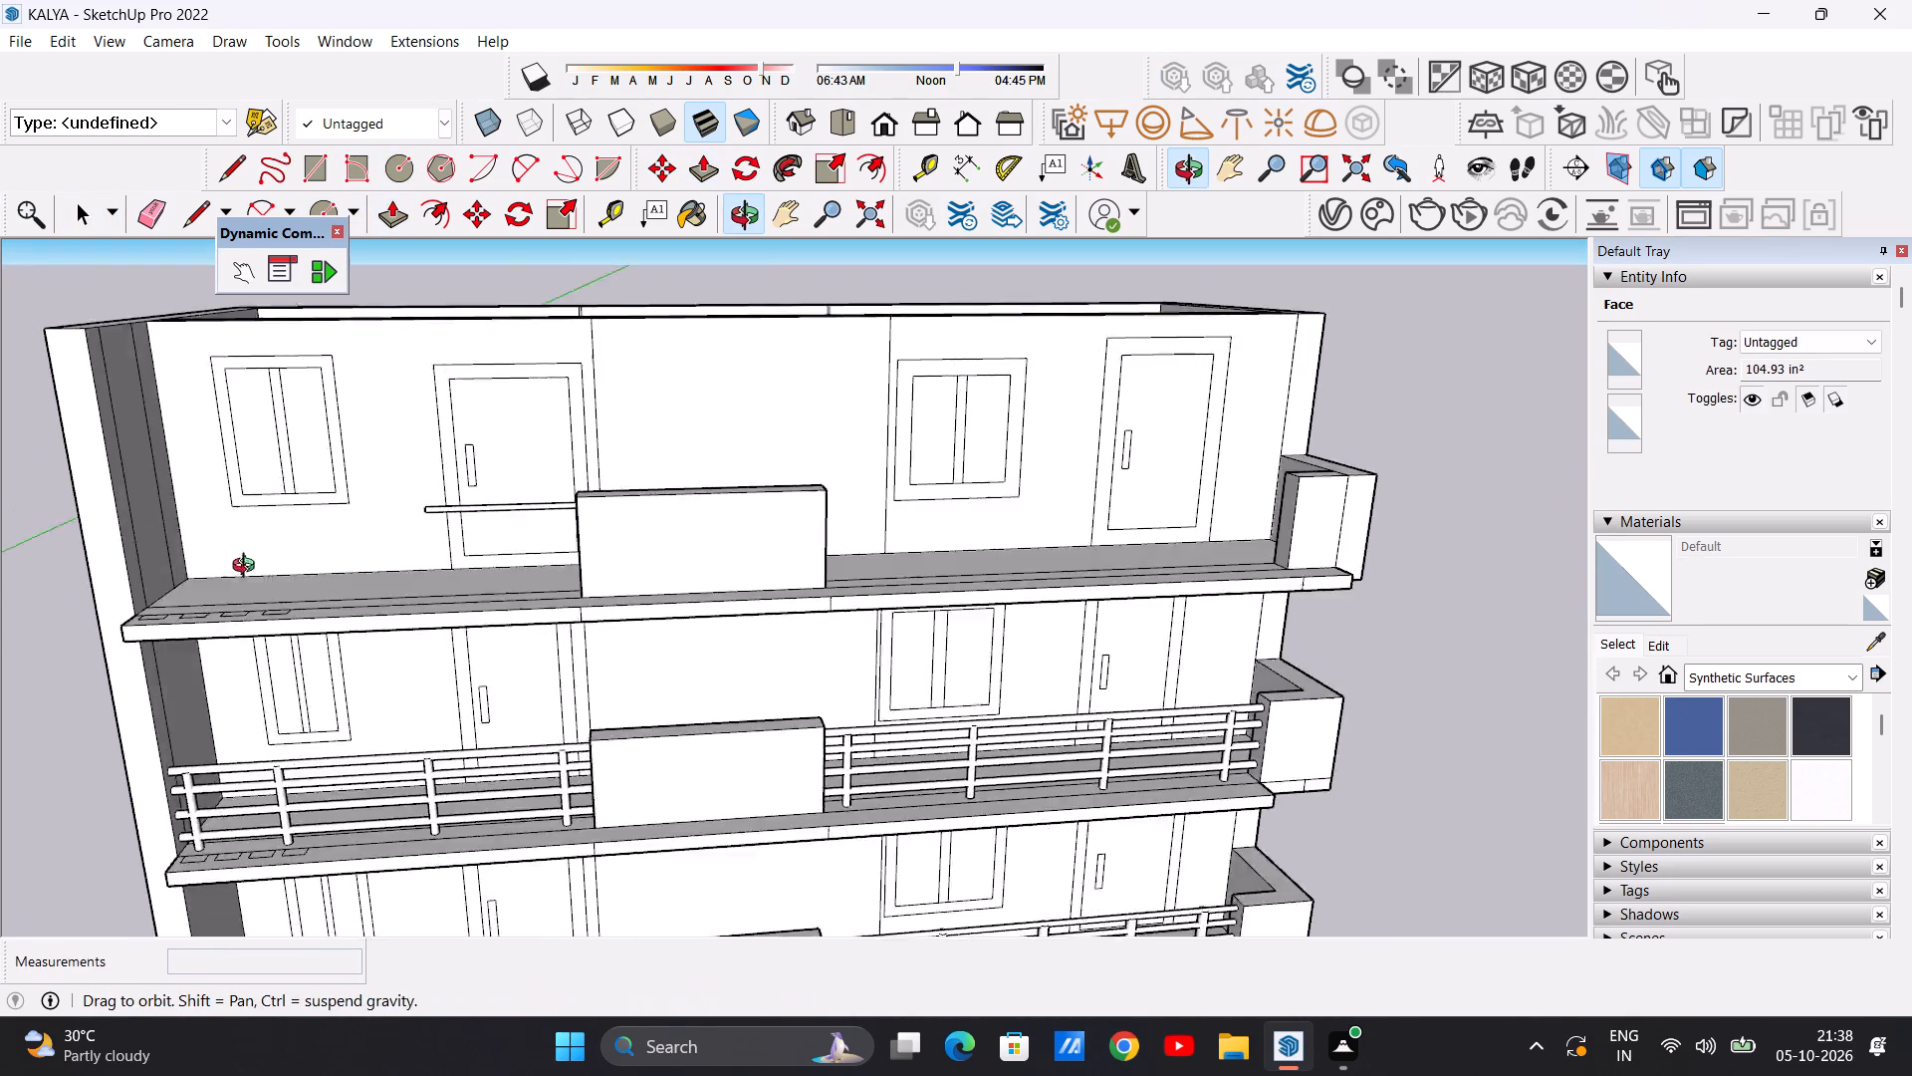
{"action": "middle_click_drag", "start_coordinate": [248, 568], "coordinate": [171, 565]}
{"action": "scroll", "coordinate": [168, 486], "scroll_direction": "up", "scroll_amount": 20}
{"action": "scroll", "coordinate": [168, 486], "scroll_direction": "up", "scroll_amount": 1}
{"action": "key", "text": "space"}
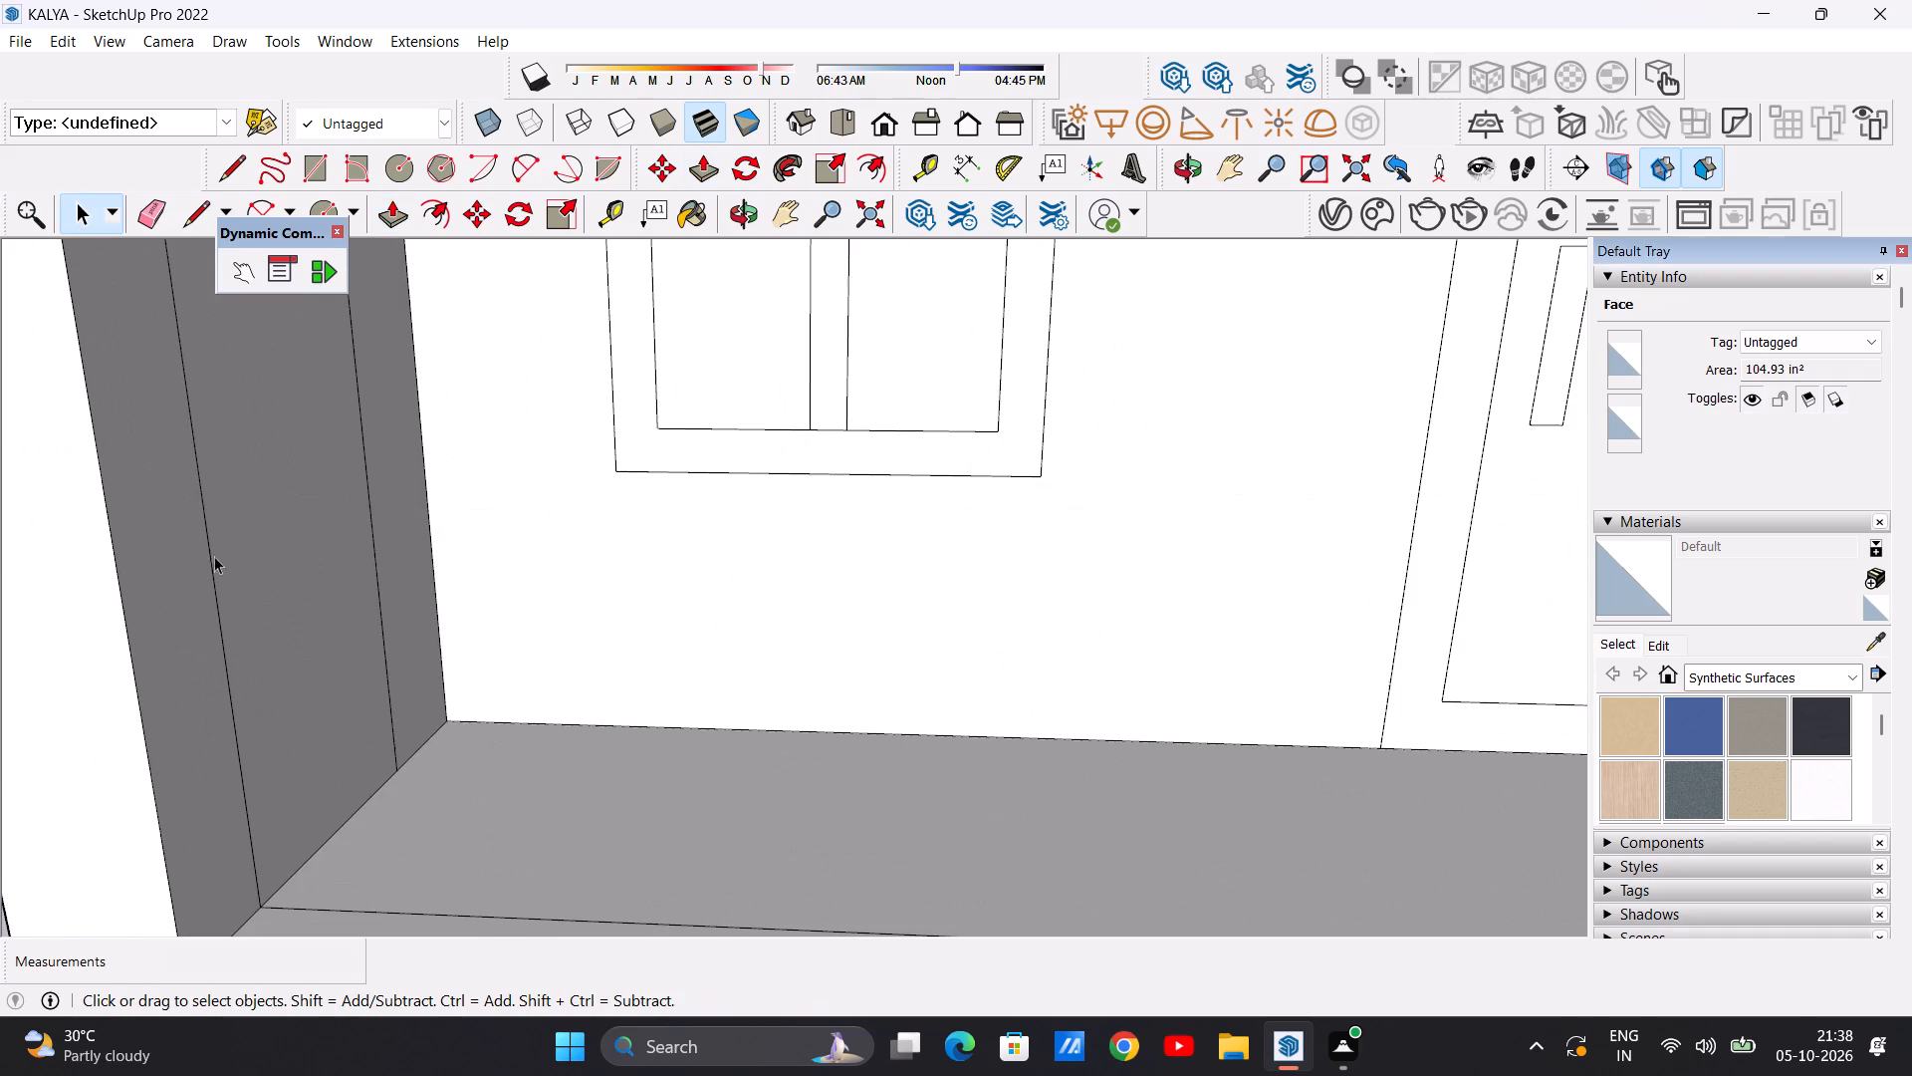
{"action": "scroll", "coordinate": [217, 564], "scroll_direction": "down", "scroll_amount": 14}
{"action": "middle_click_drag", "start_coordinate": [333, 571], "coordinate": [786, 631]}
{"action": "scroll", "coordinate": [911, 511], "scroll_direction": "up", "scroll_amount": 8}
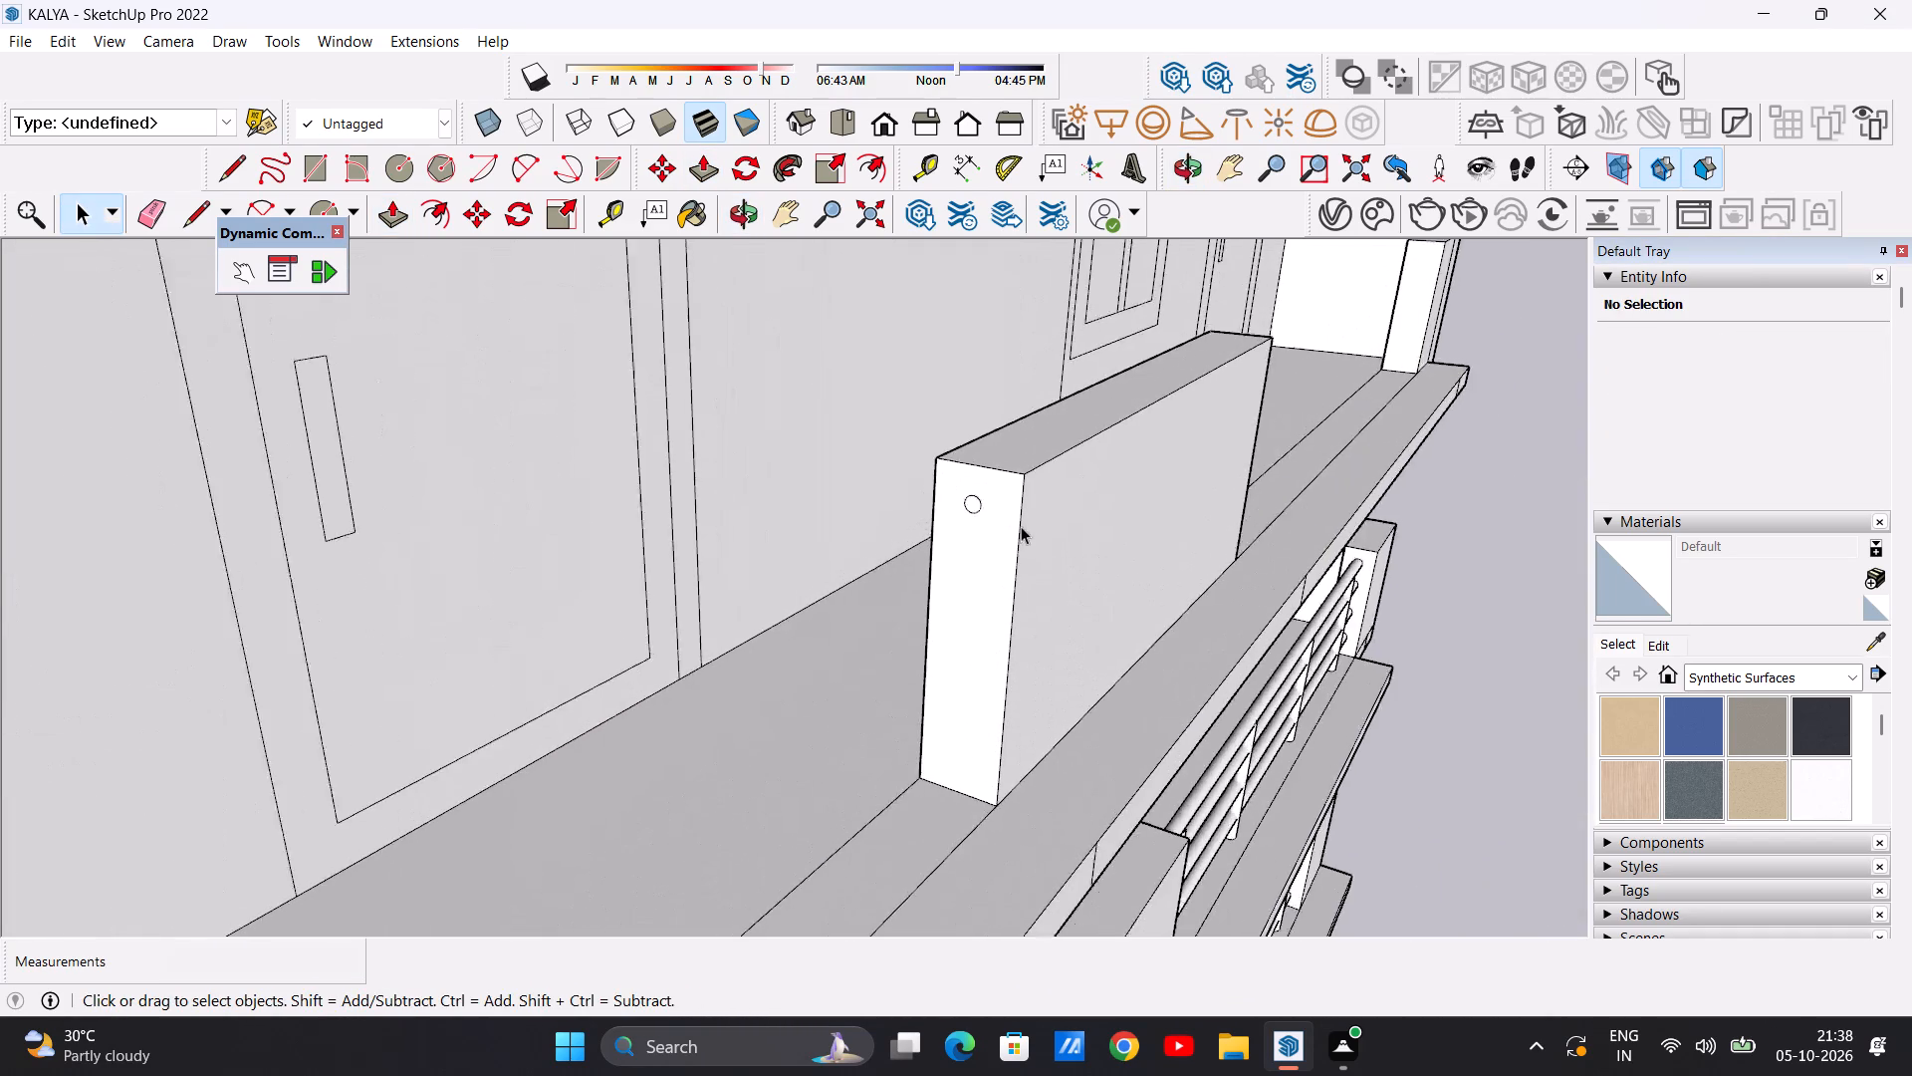
Copy the railing circle straight down the central parapet's end face about 15 ft 6 in, placing the copy near its base.
{"action": "scroll", "coordinate": [1021, 526], "scroll_direction": "up", "scroll_amount": 10}
{"action": "double_click", "coordinate": [905, 469]}
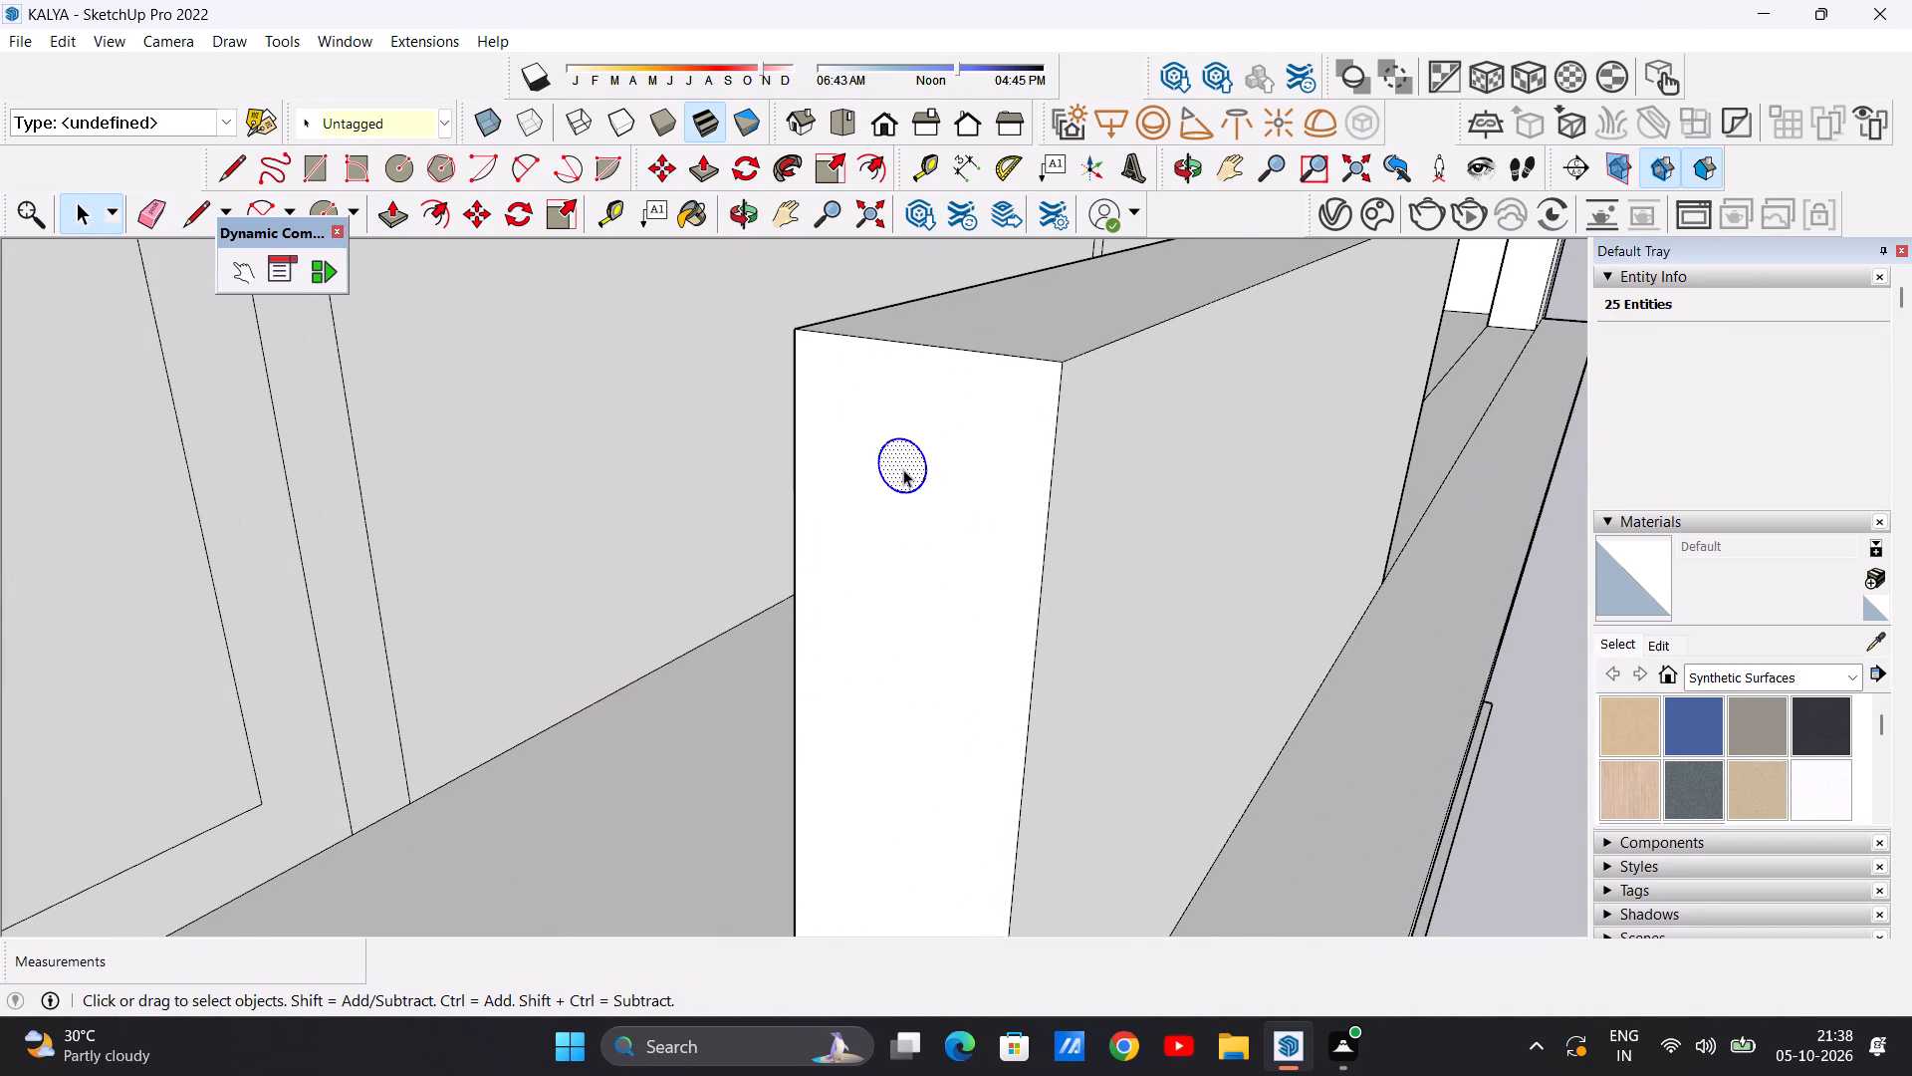
{"action": "key", "text": "m"}
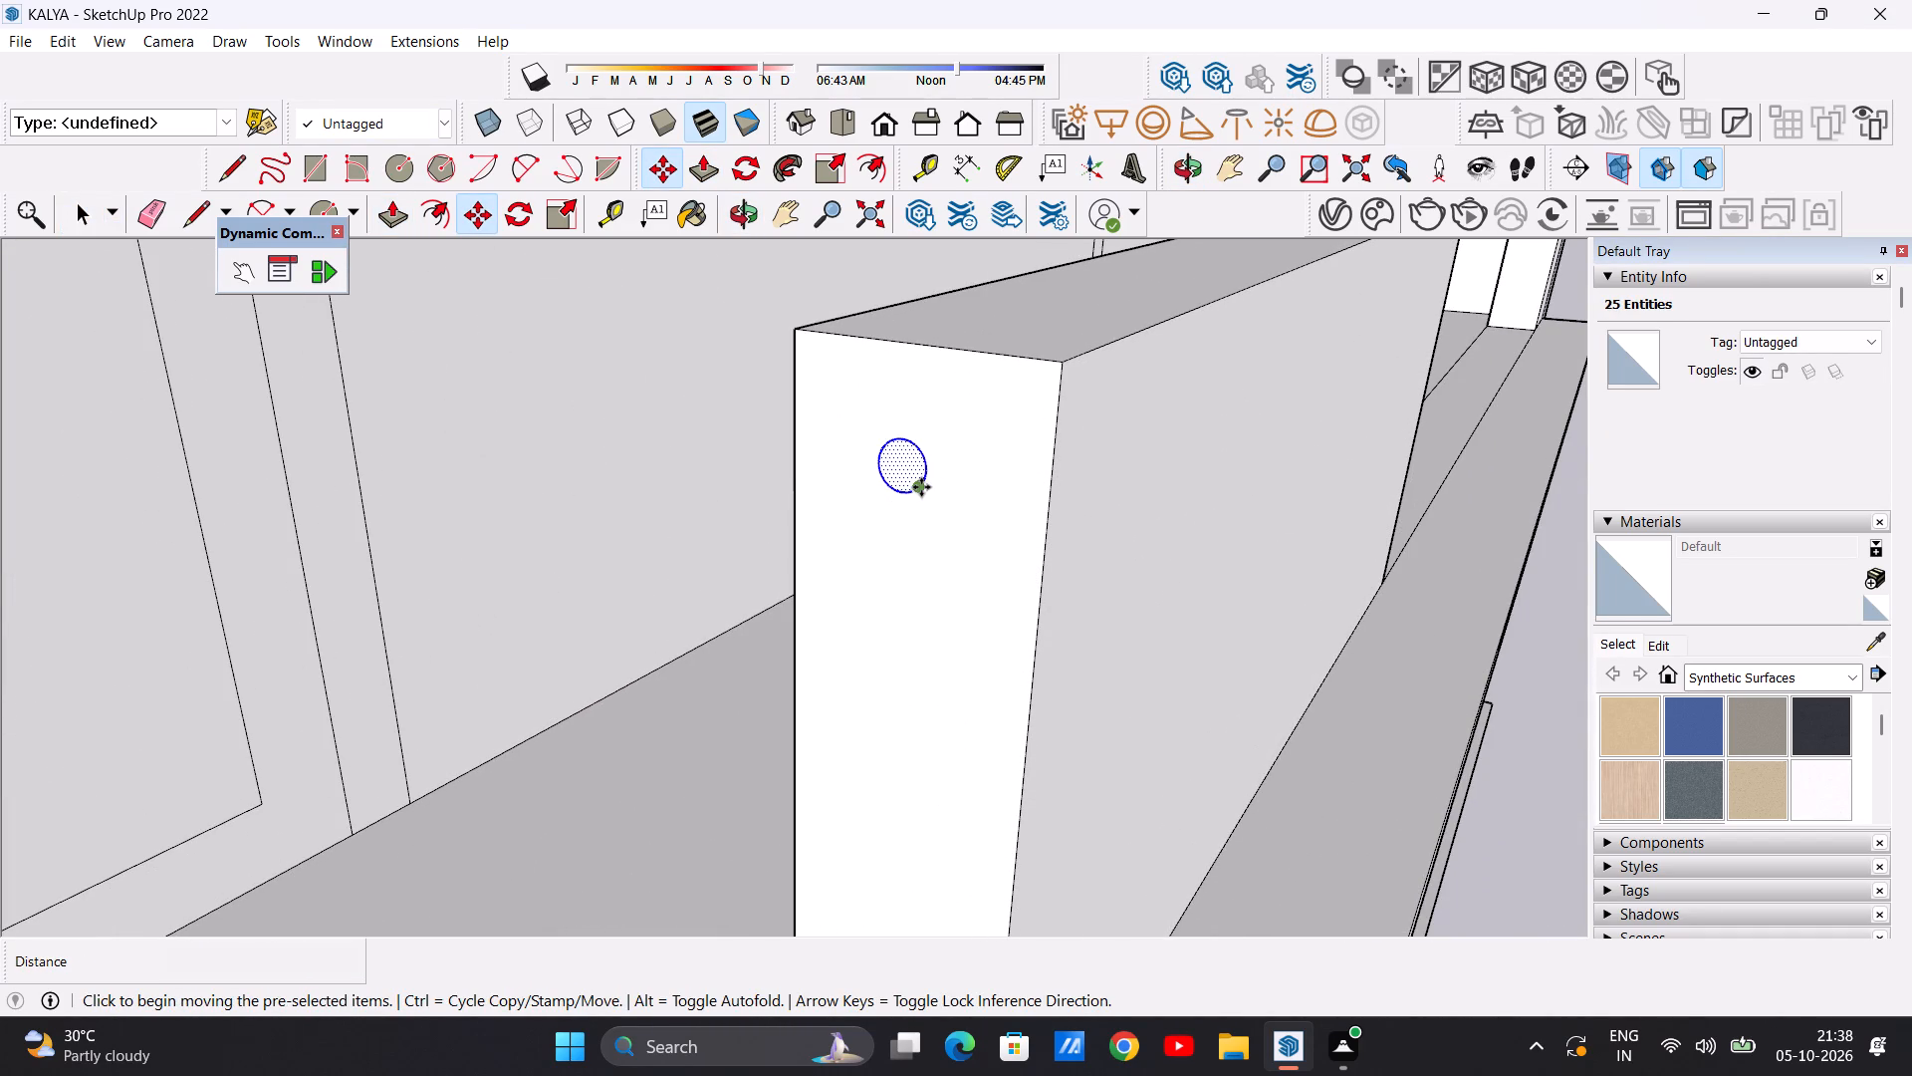
{"action": "left_click", "coordinate": [921, 487]}
{"action": "scroll", "coordinate": [914, 539], "scroll_direction": "down", "scroll_amount": 10}
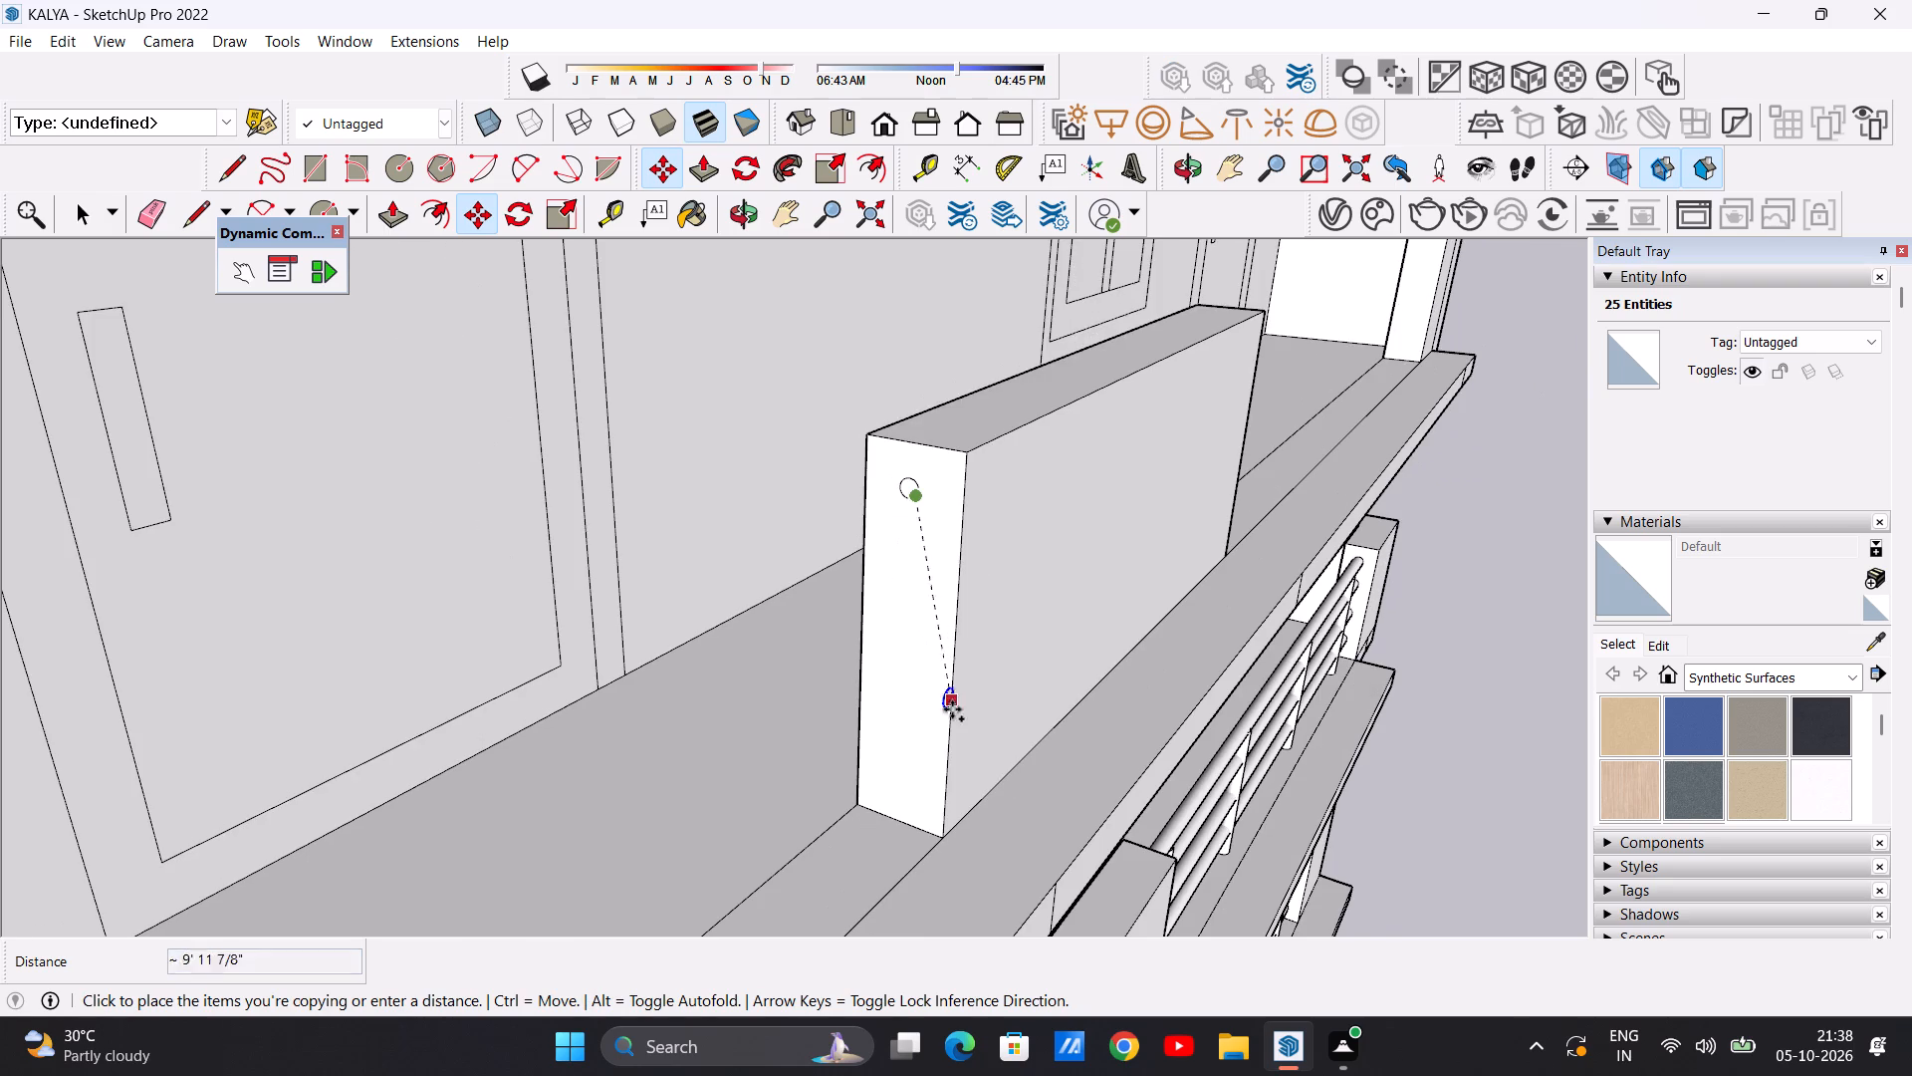
{"action": "scroll", "coordinate": [887, 772], "scroll_direction": "up", "scroll_amount": 4}
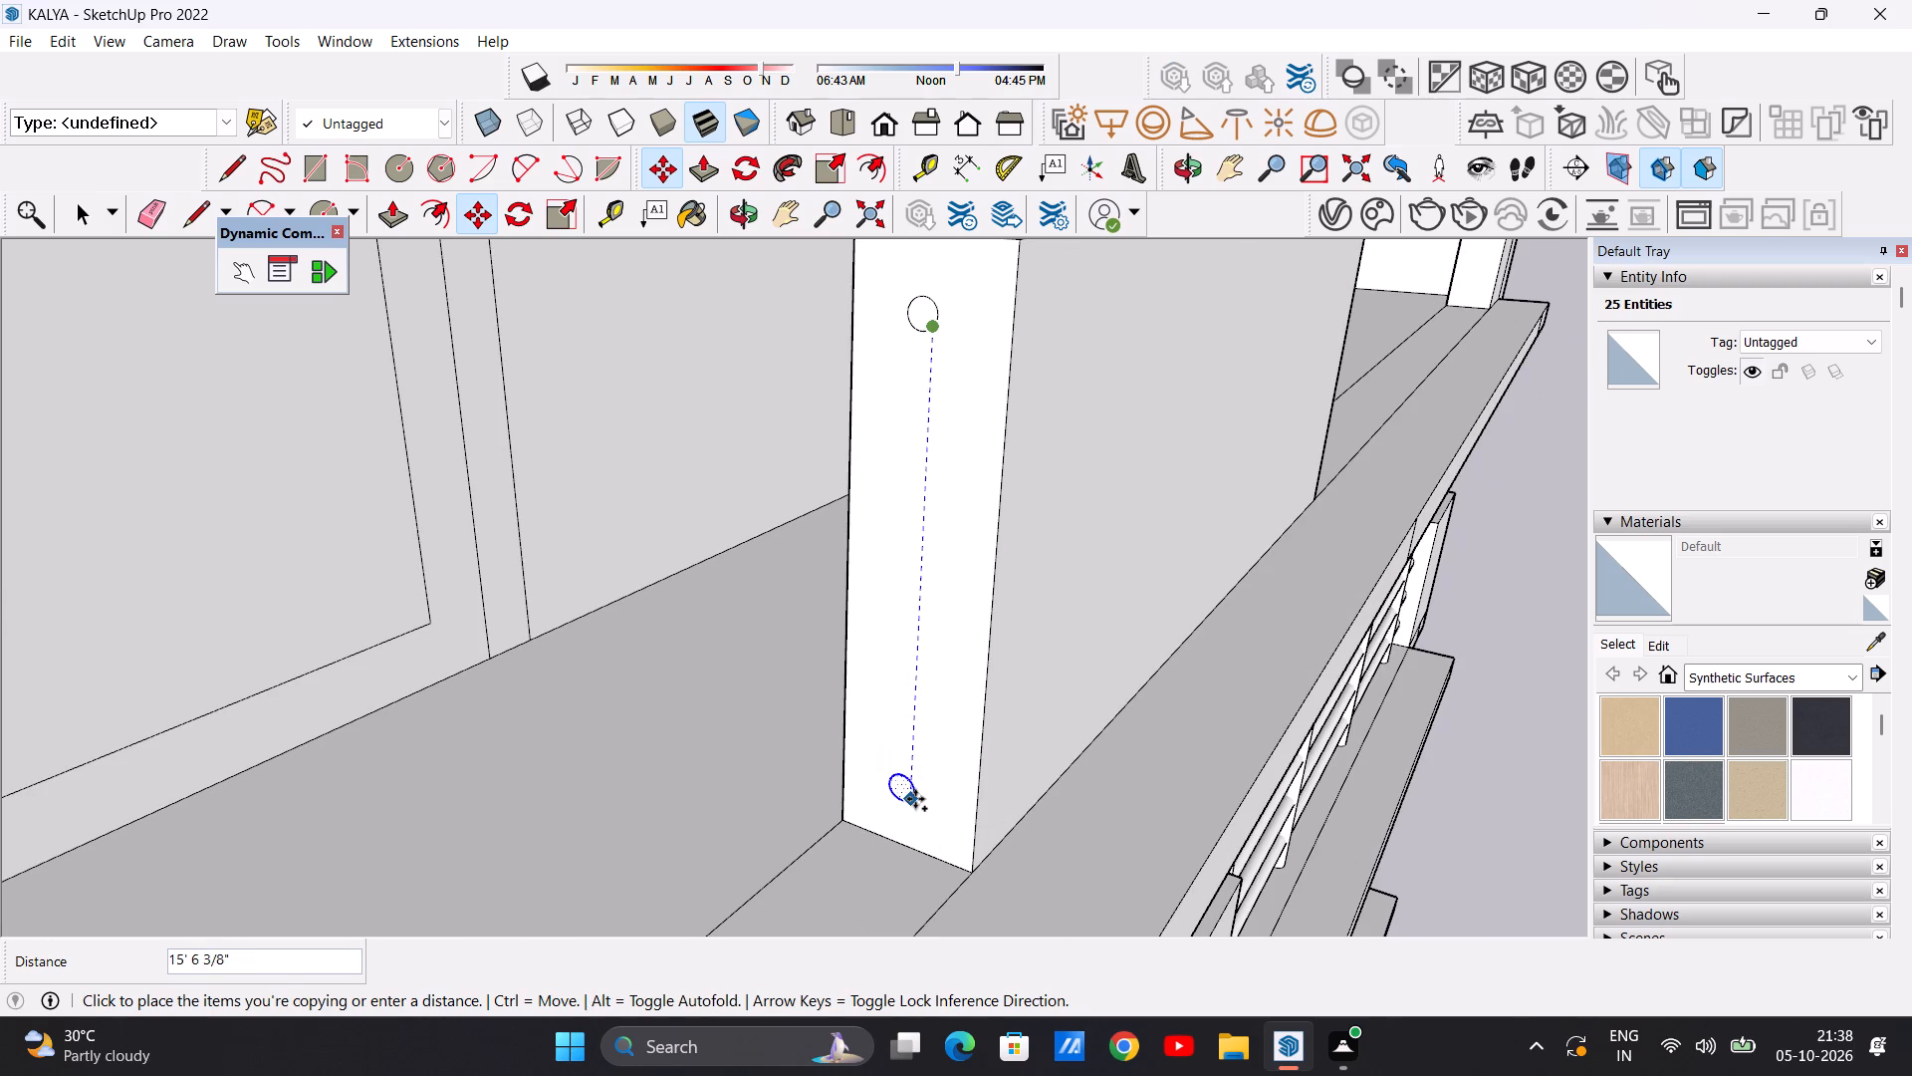
{"action": "left_click", "coordinate": [915, 799]}
Place three more copies of the circle between the upper and lowest ones, making a vertical row of five on the parapet's end face.
{"action": "left_click", "coordinate": [916, 795]}
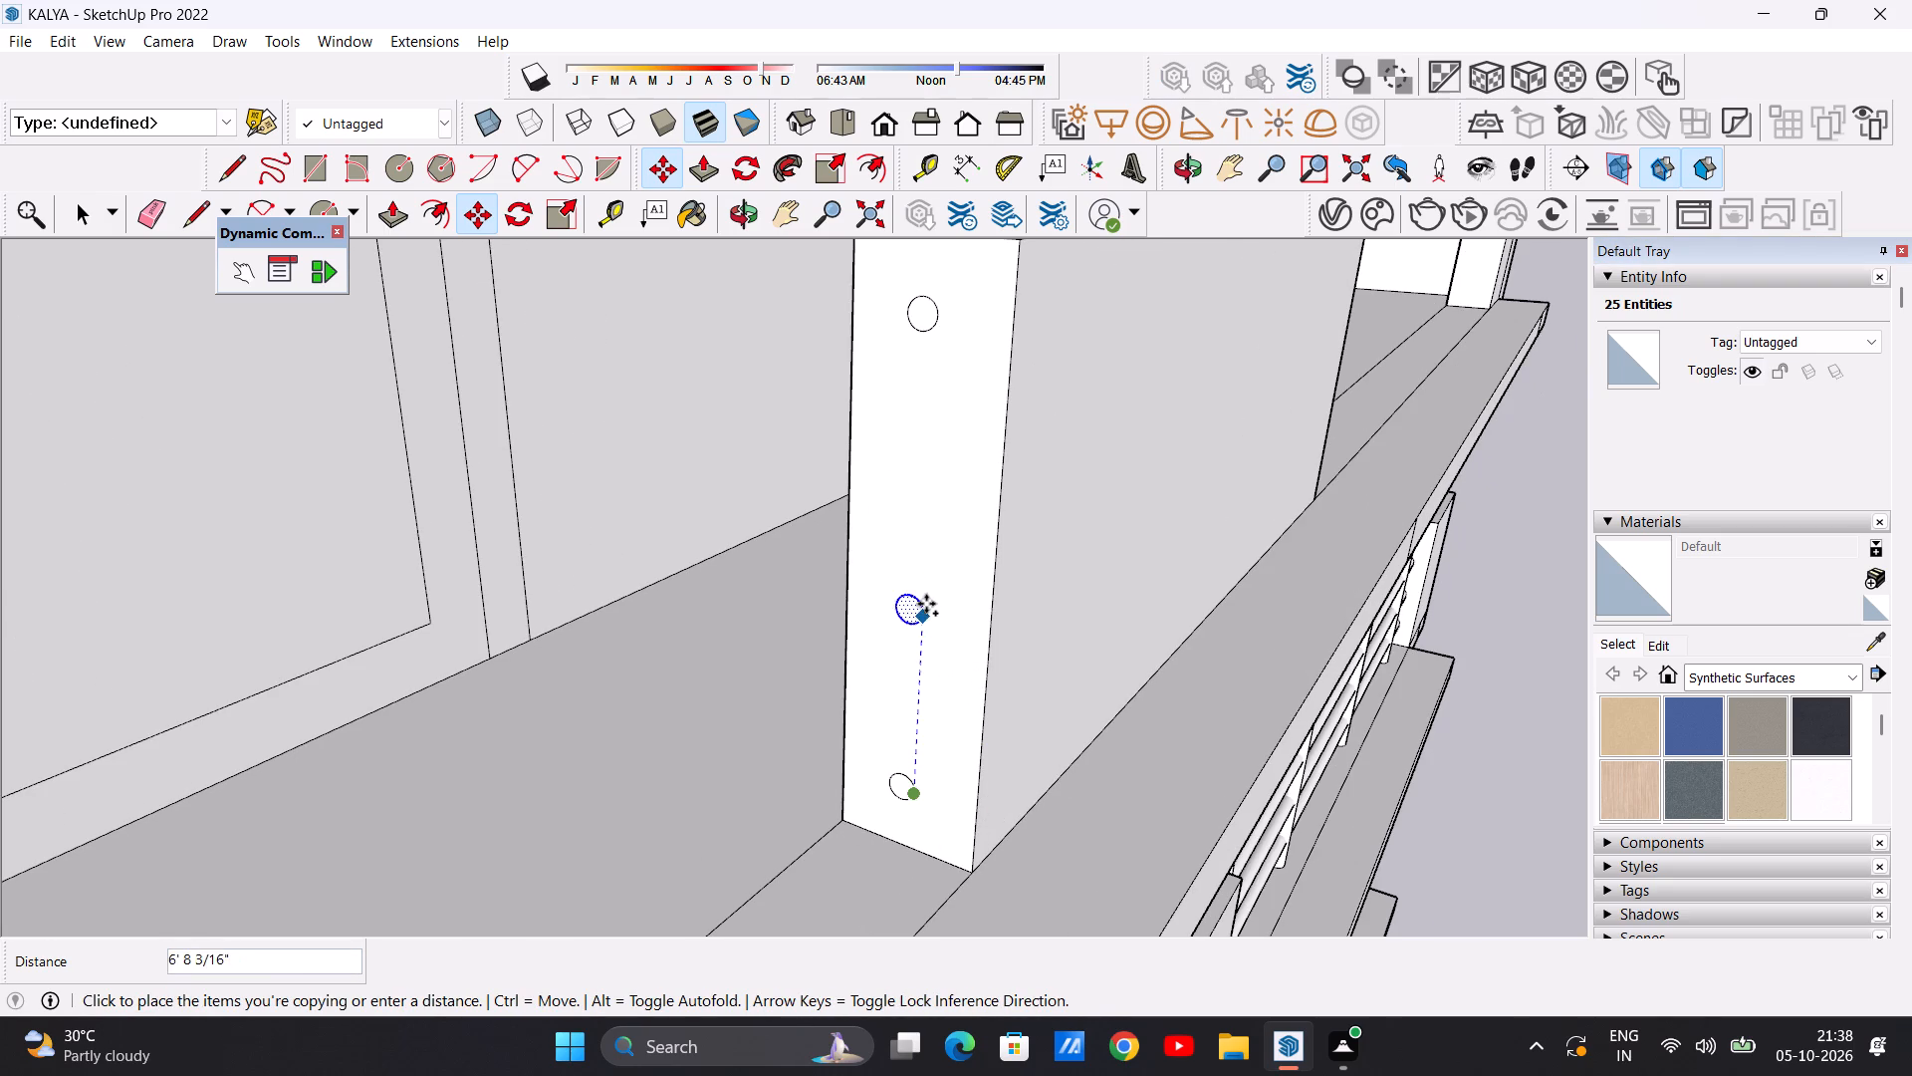
{"action": "left_click", "coordinate": [931, 451]}
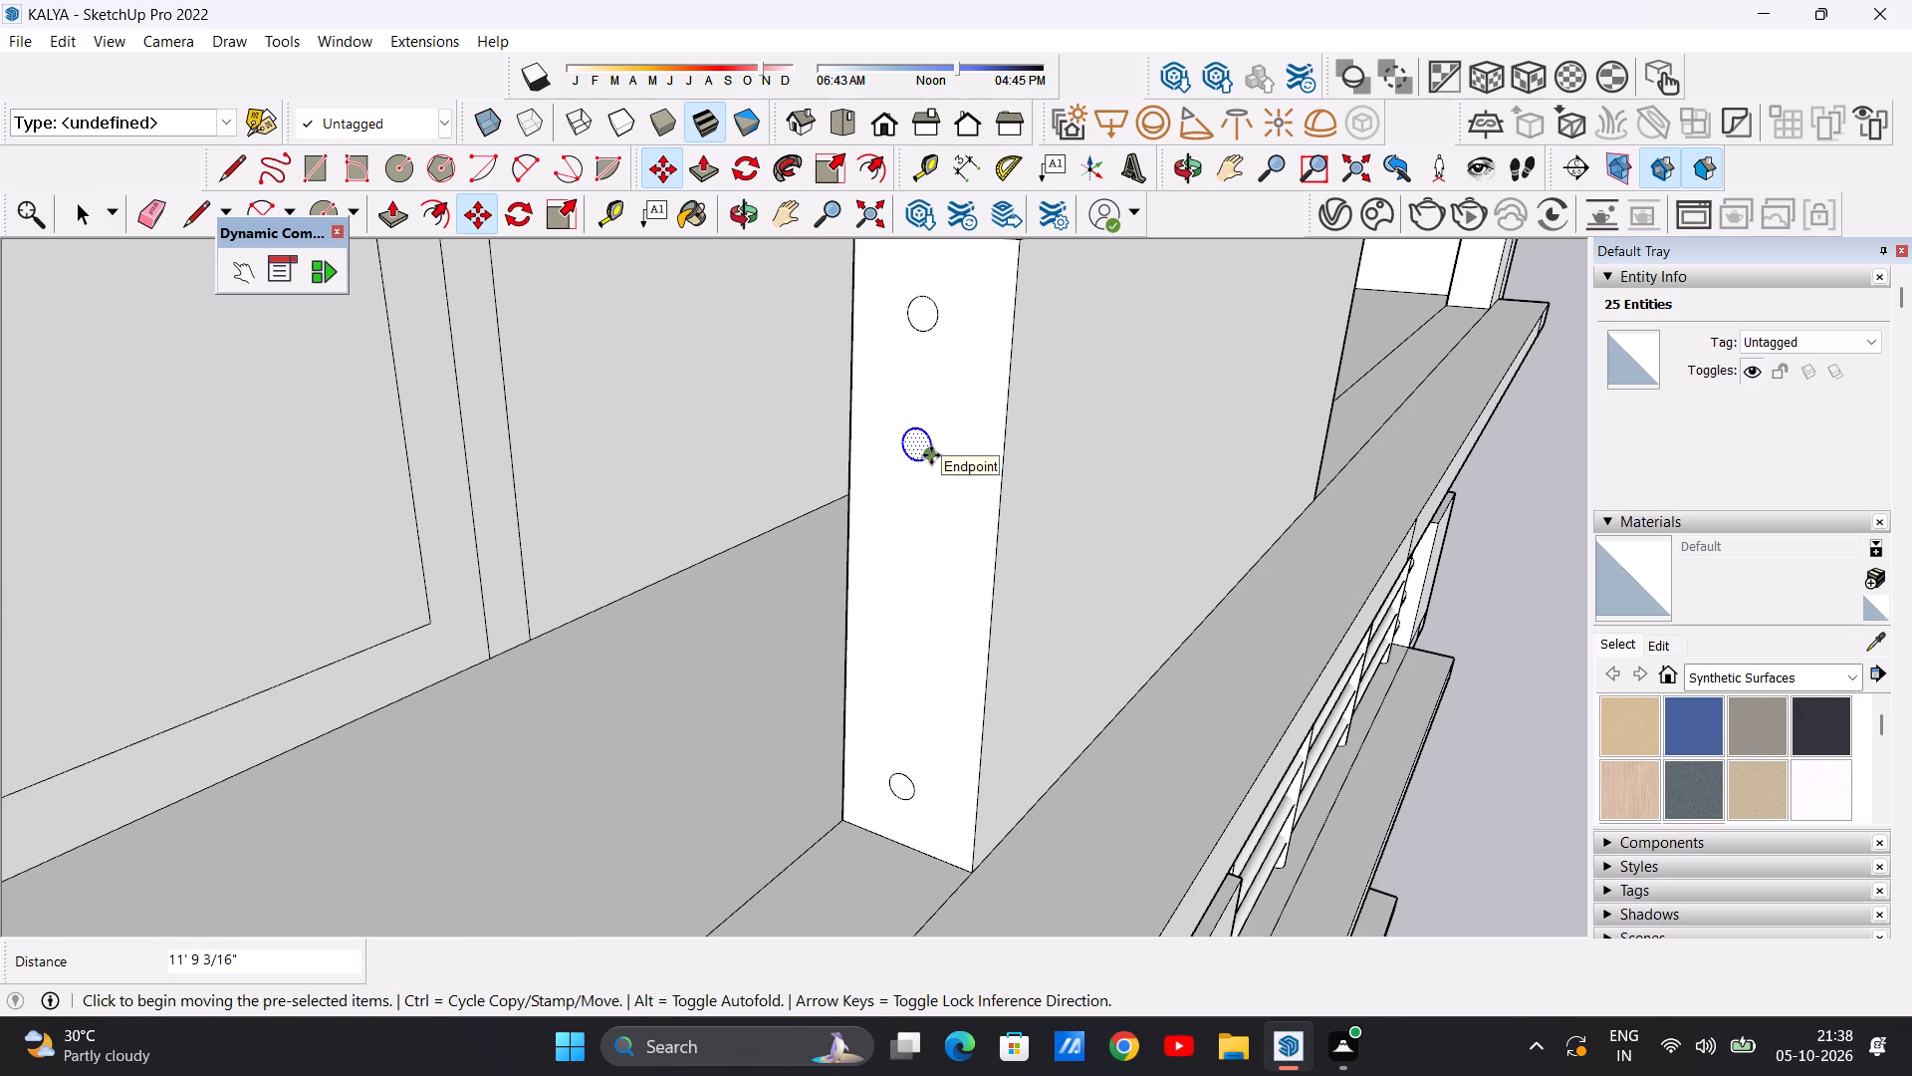
{"action": "left_click", "coordinate": [931, 455]}
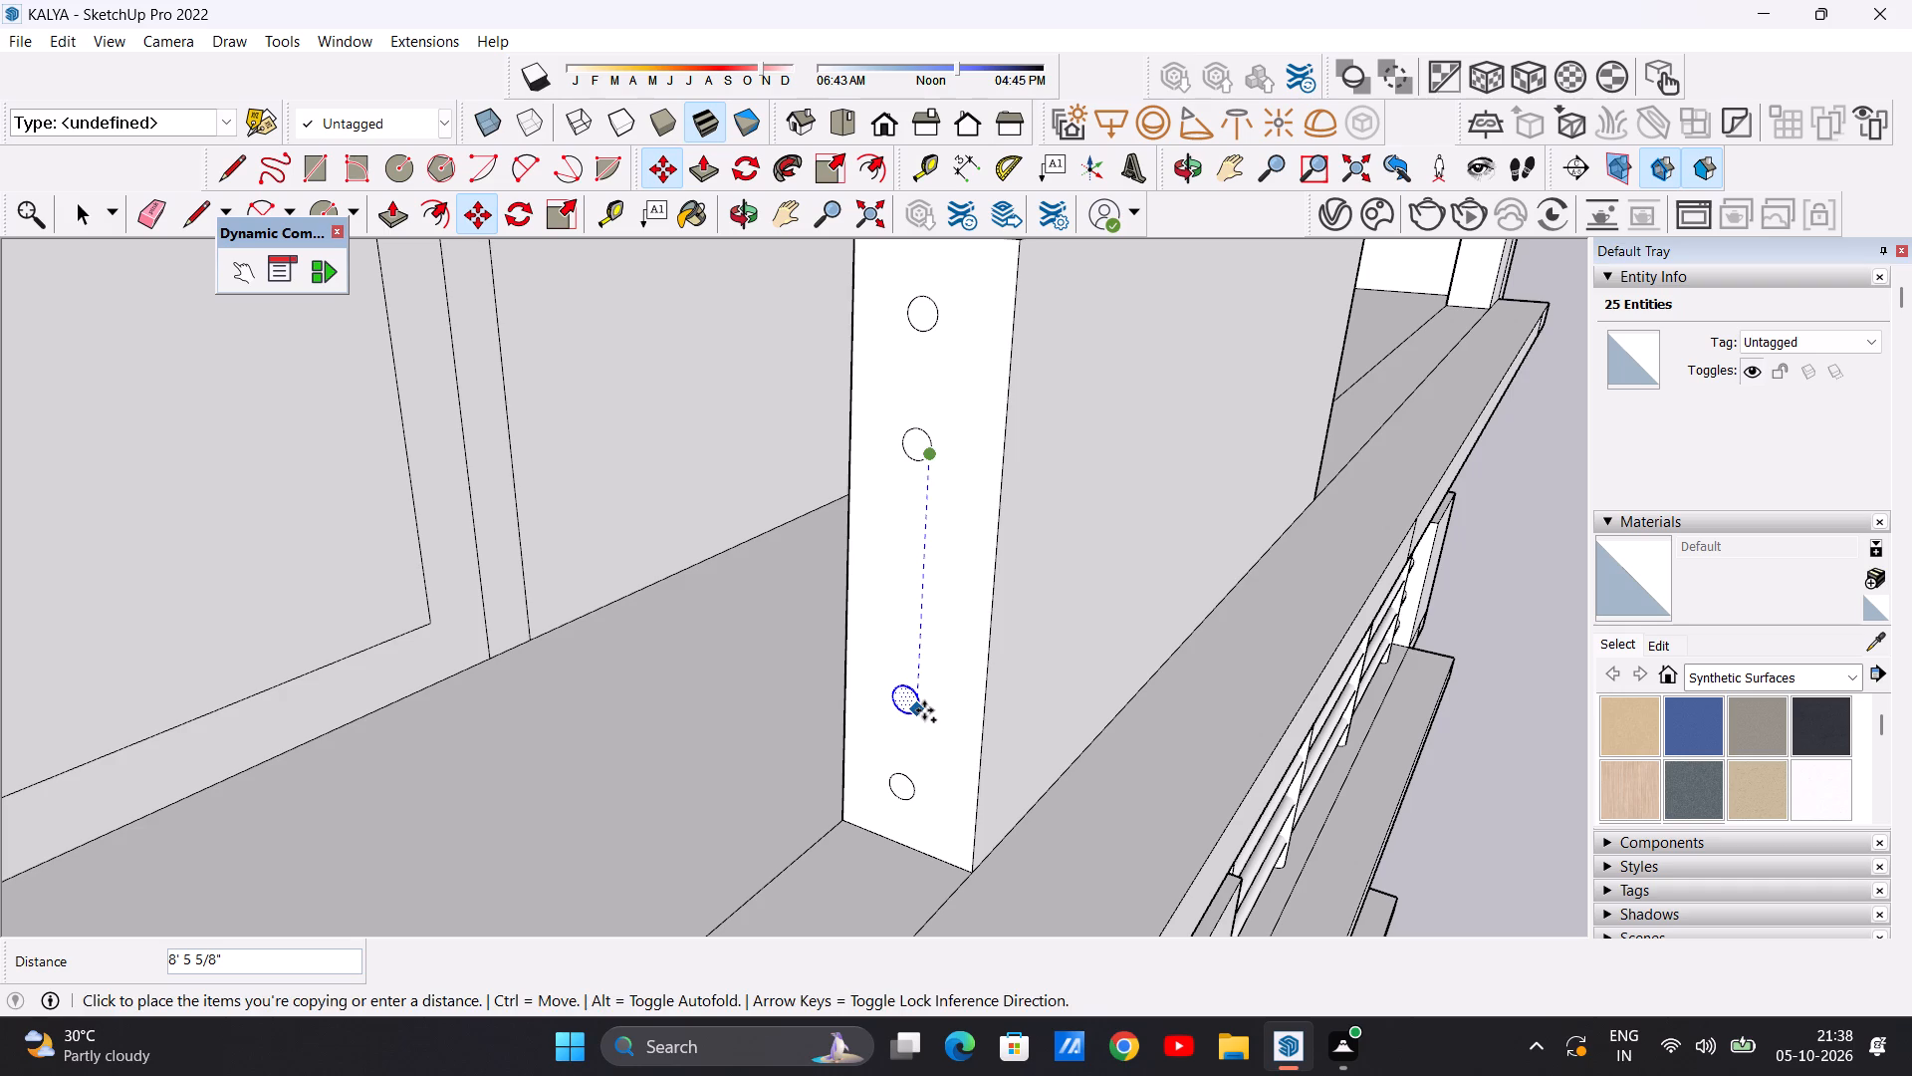
{"action": "left_click", "coordinate": [924, 710]}
{"action": "left_click", "coordinate": [917, 710]}
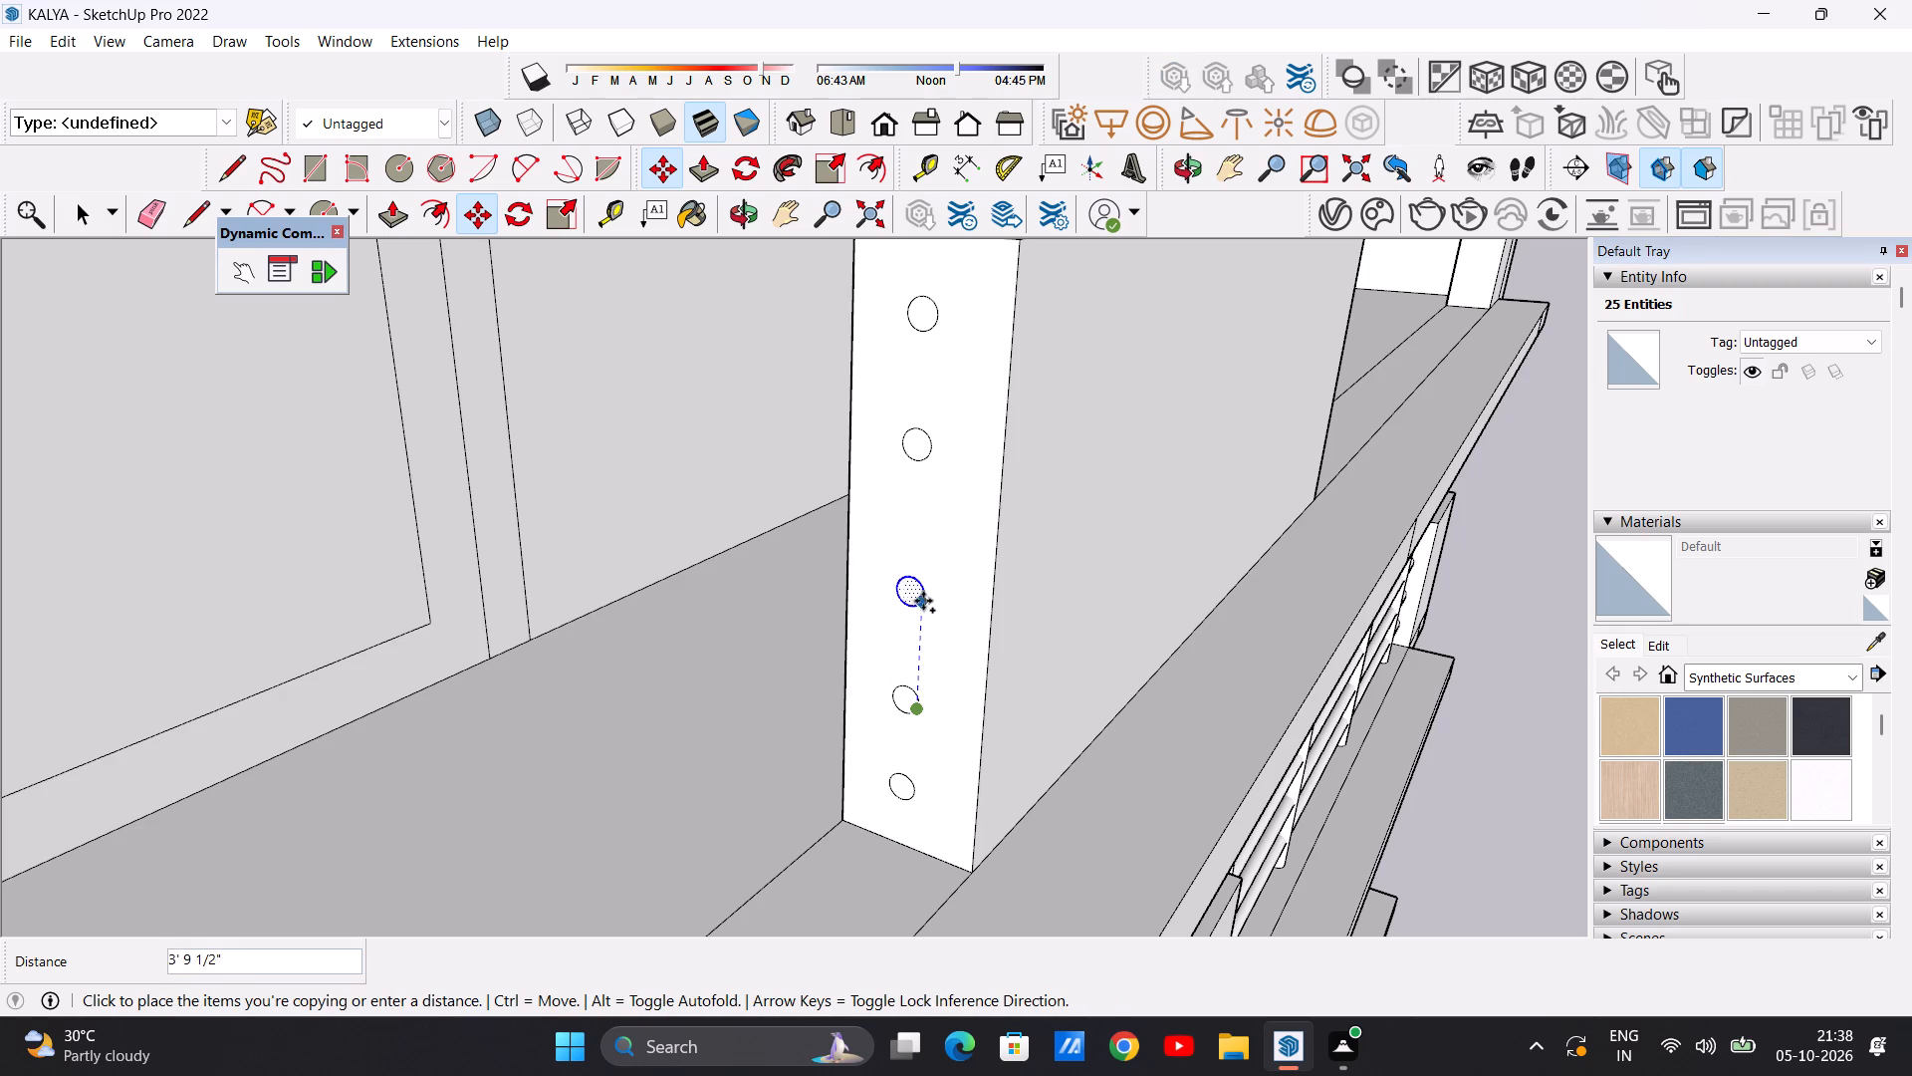
{"action": "left_click", "coordinate": [928, 567]}
{"action": "key", "text": "space"}
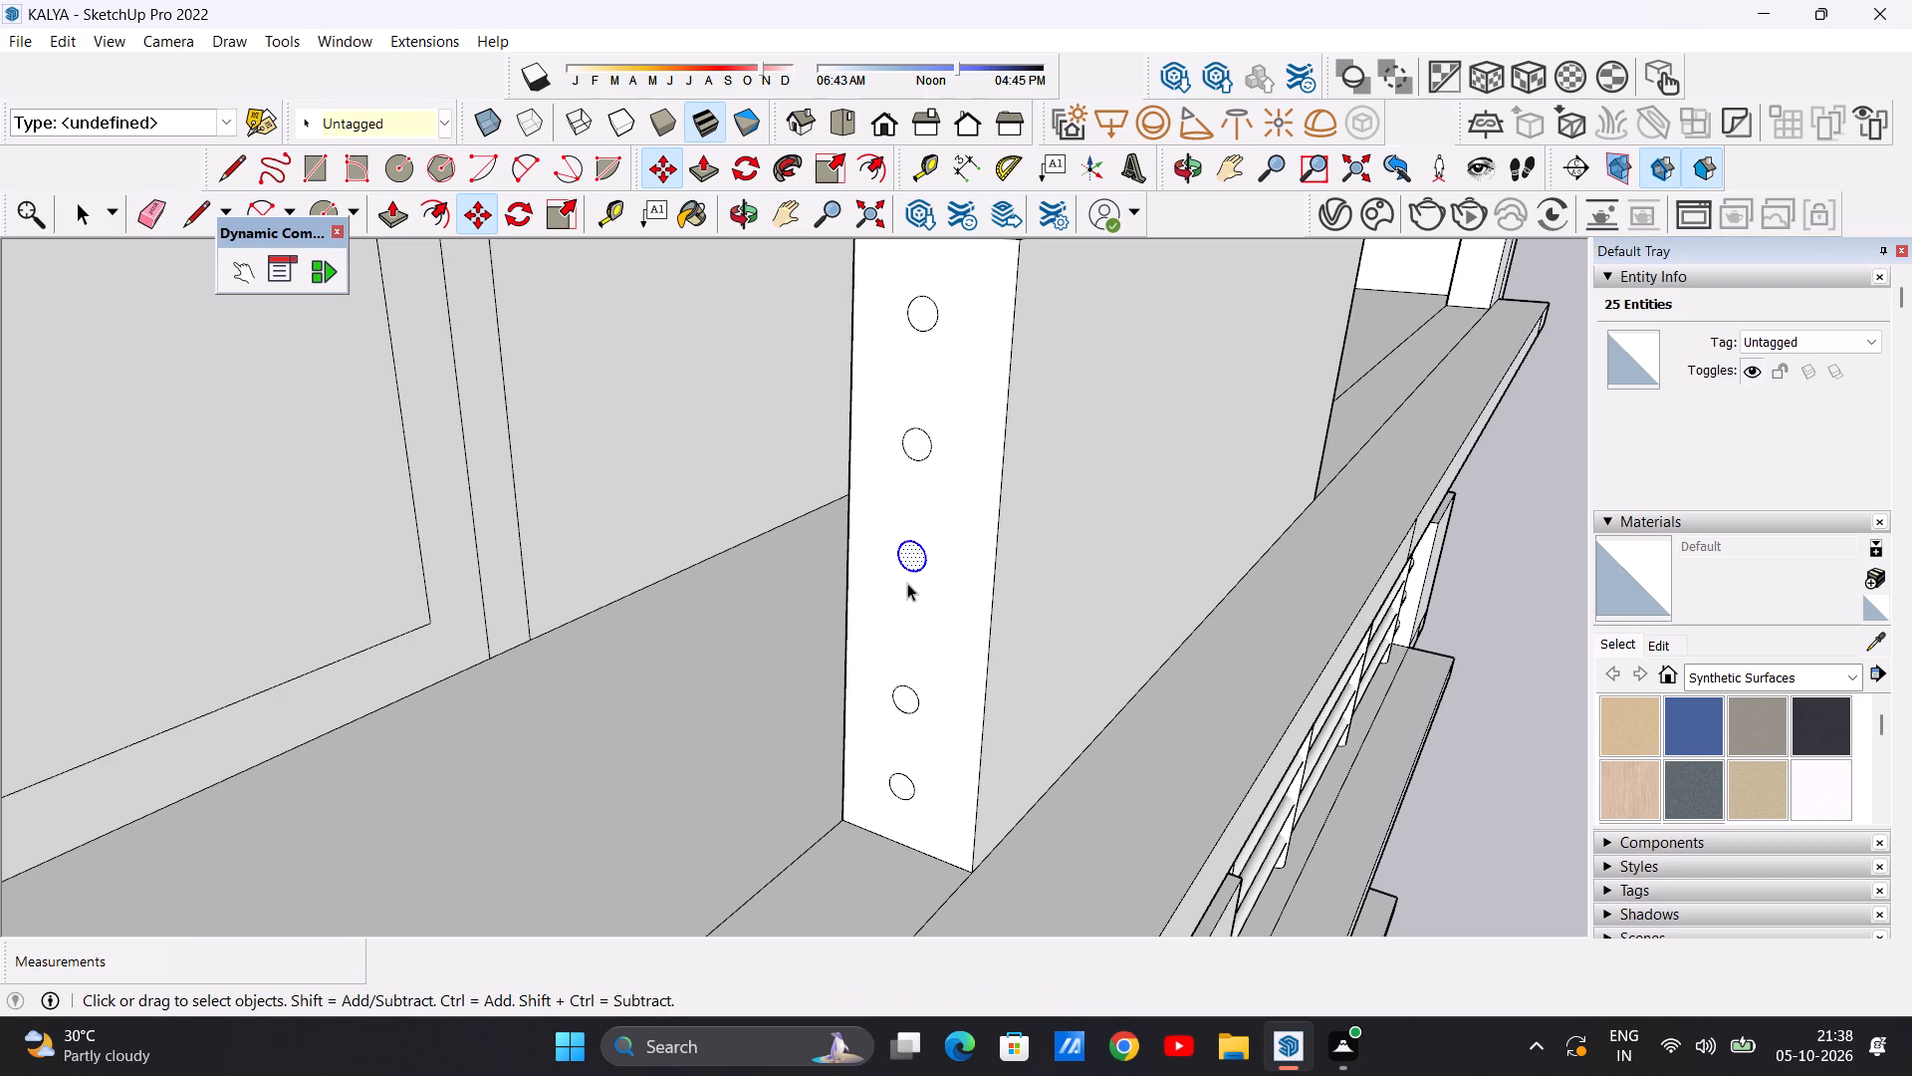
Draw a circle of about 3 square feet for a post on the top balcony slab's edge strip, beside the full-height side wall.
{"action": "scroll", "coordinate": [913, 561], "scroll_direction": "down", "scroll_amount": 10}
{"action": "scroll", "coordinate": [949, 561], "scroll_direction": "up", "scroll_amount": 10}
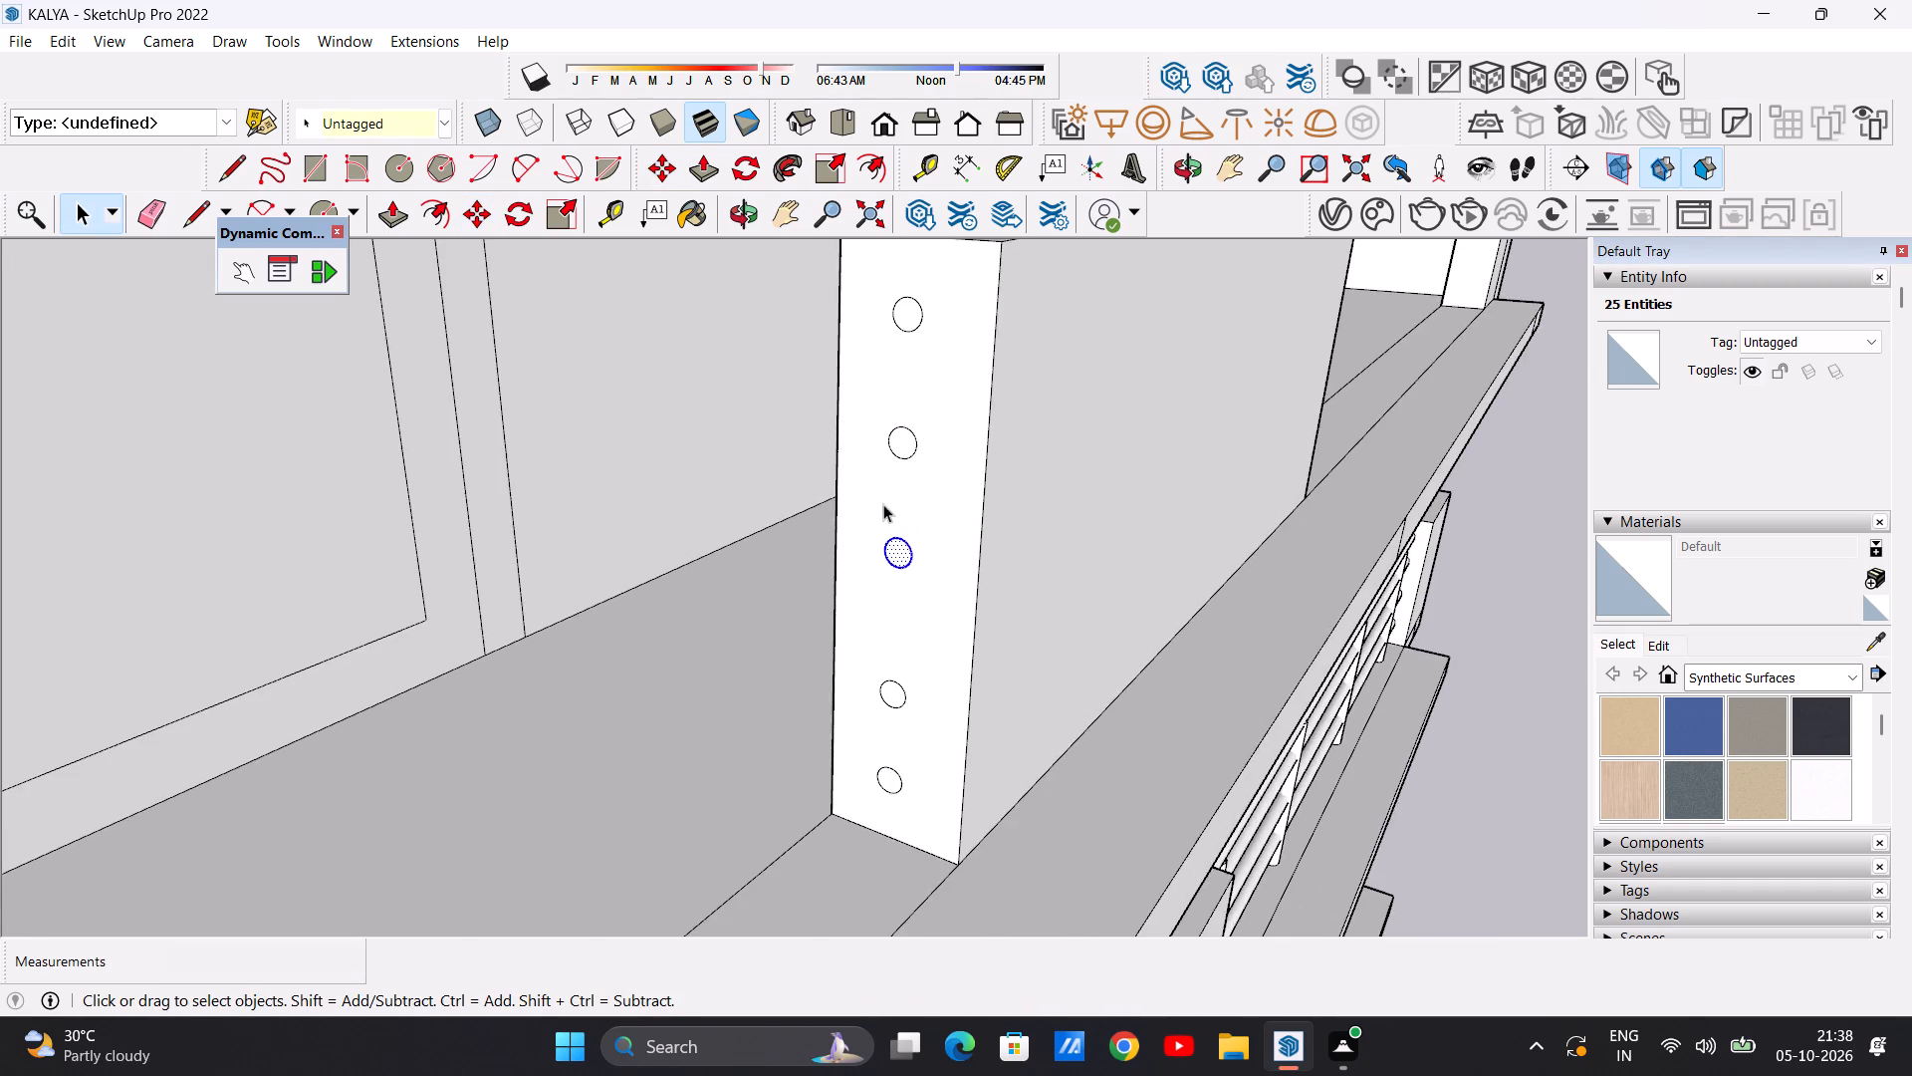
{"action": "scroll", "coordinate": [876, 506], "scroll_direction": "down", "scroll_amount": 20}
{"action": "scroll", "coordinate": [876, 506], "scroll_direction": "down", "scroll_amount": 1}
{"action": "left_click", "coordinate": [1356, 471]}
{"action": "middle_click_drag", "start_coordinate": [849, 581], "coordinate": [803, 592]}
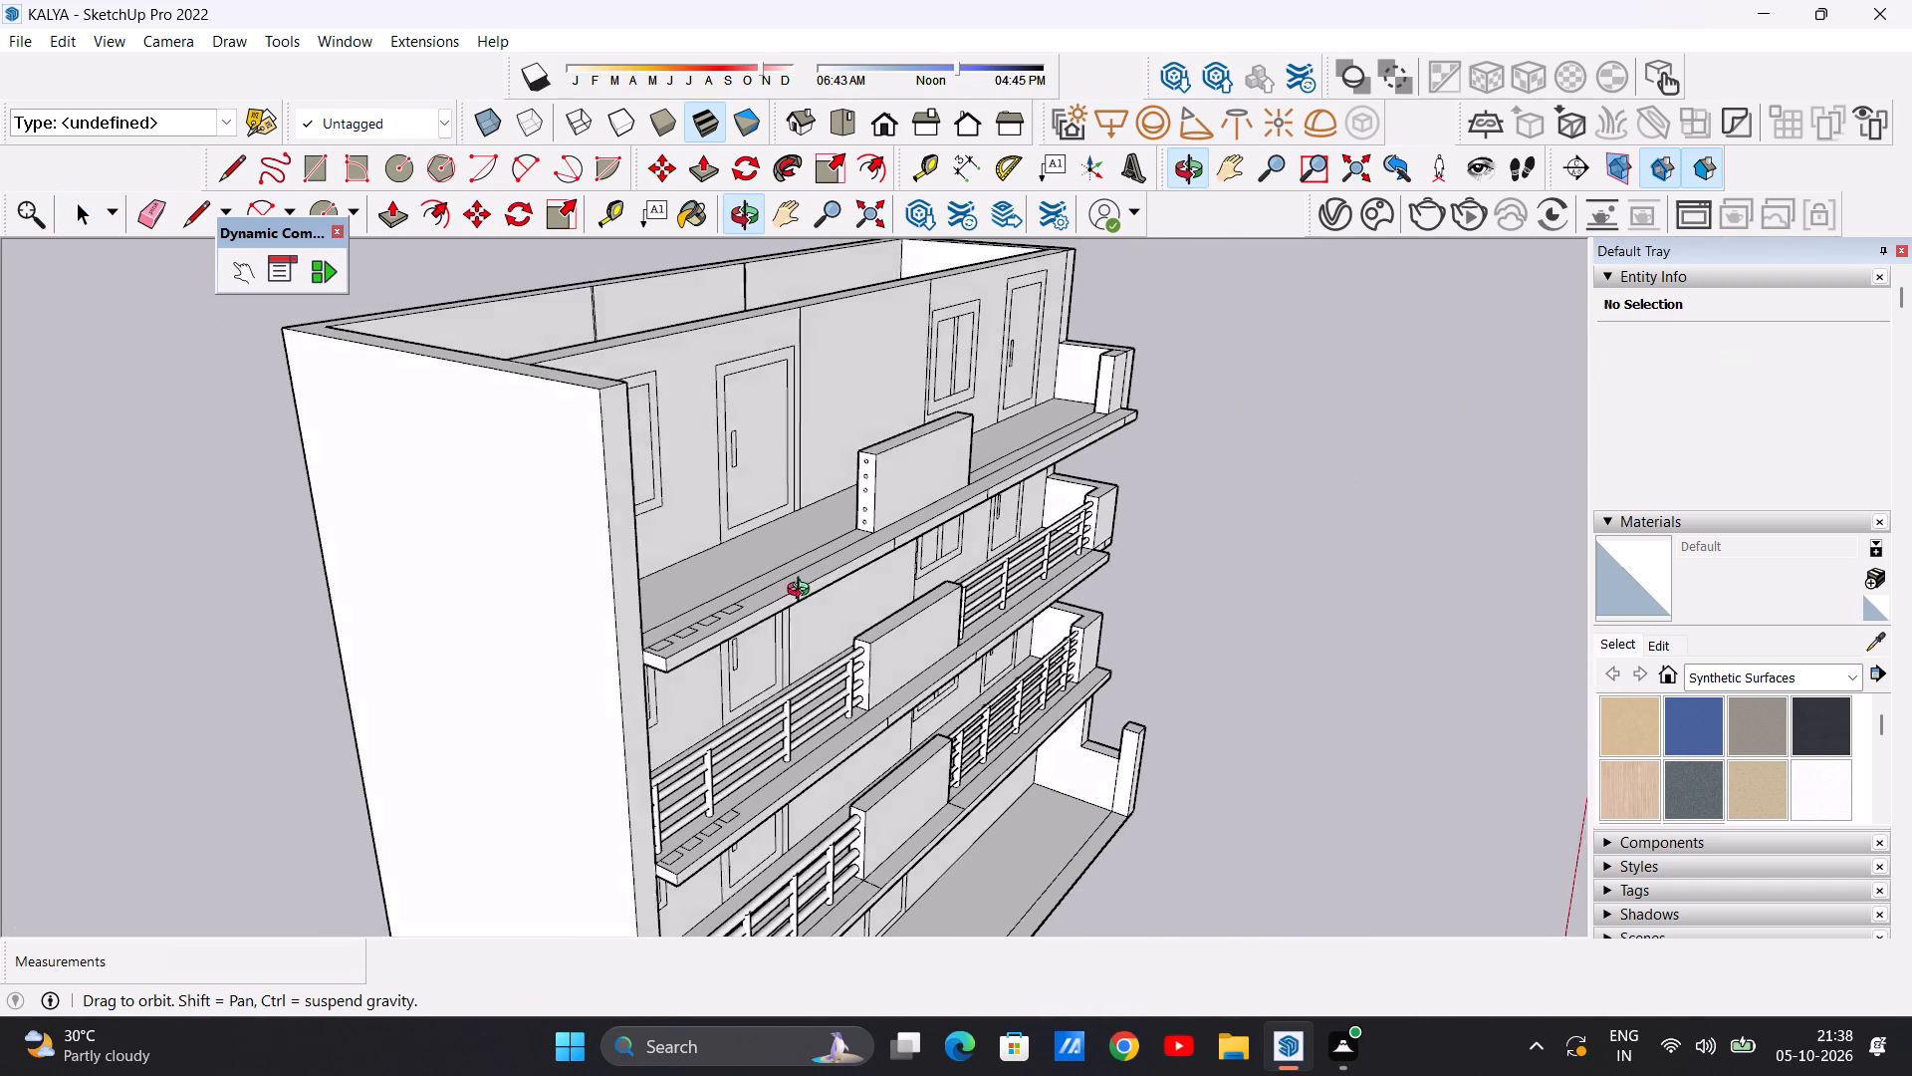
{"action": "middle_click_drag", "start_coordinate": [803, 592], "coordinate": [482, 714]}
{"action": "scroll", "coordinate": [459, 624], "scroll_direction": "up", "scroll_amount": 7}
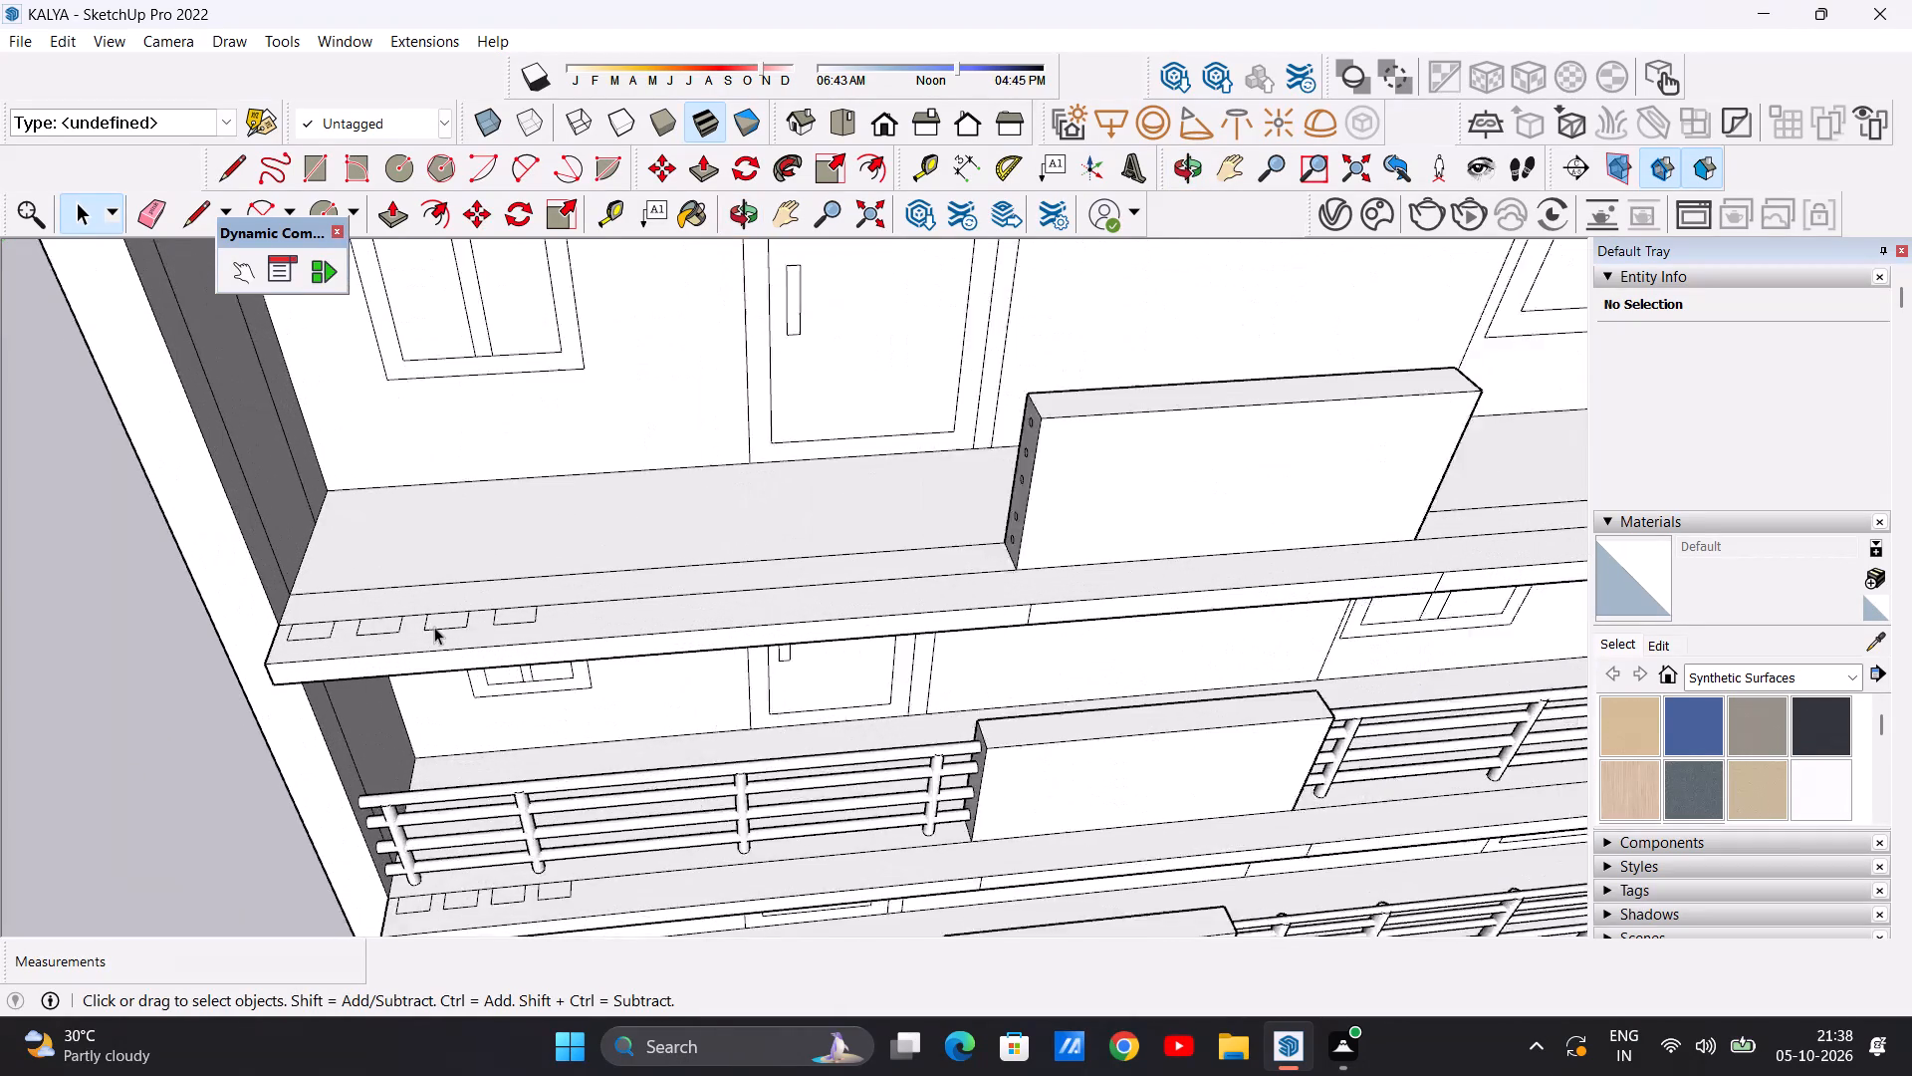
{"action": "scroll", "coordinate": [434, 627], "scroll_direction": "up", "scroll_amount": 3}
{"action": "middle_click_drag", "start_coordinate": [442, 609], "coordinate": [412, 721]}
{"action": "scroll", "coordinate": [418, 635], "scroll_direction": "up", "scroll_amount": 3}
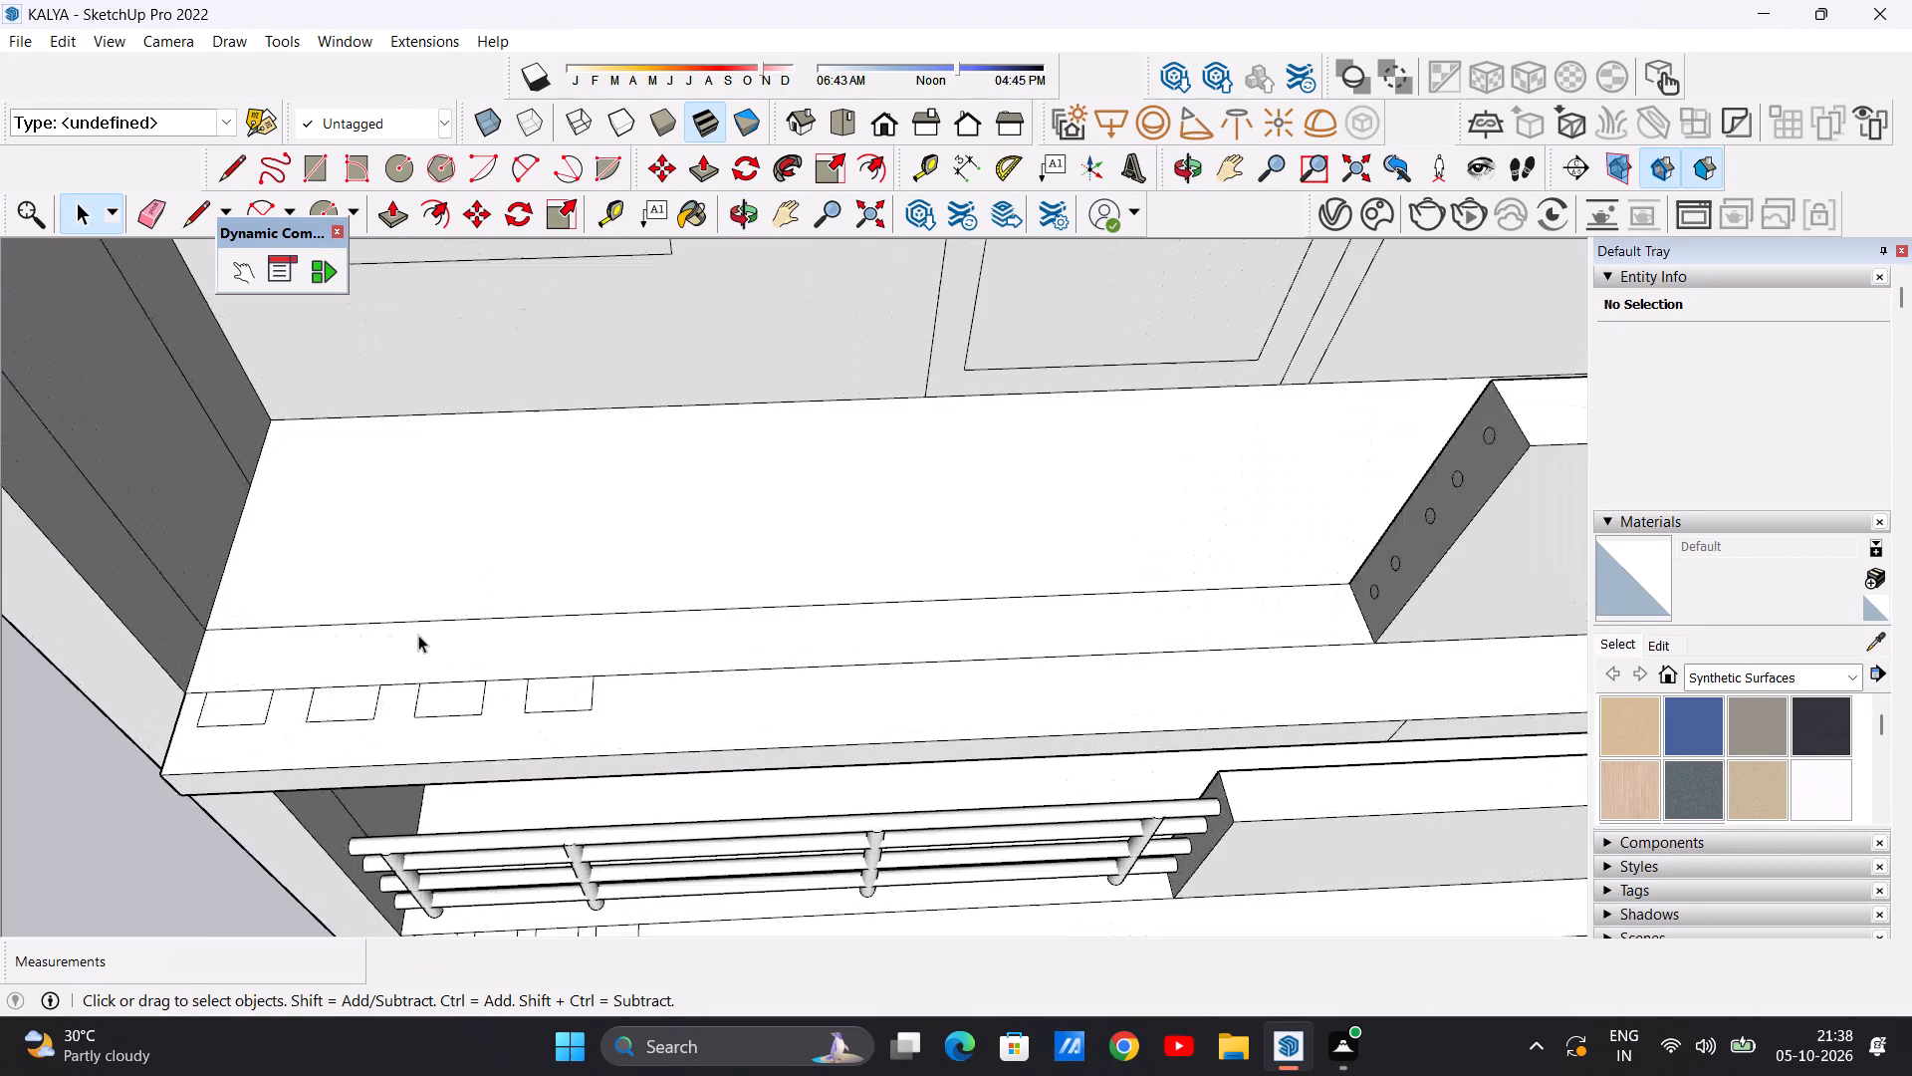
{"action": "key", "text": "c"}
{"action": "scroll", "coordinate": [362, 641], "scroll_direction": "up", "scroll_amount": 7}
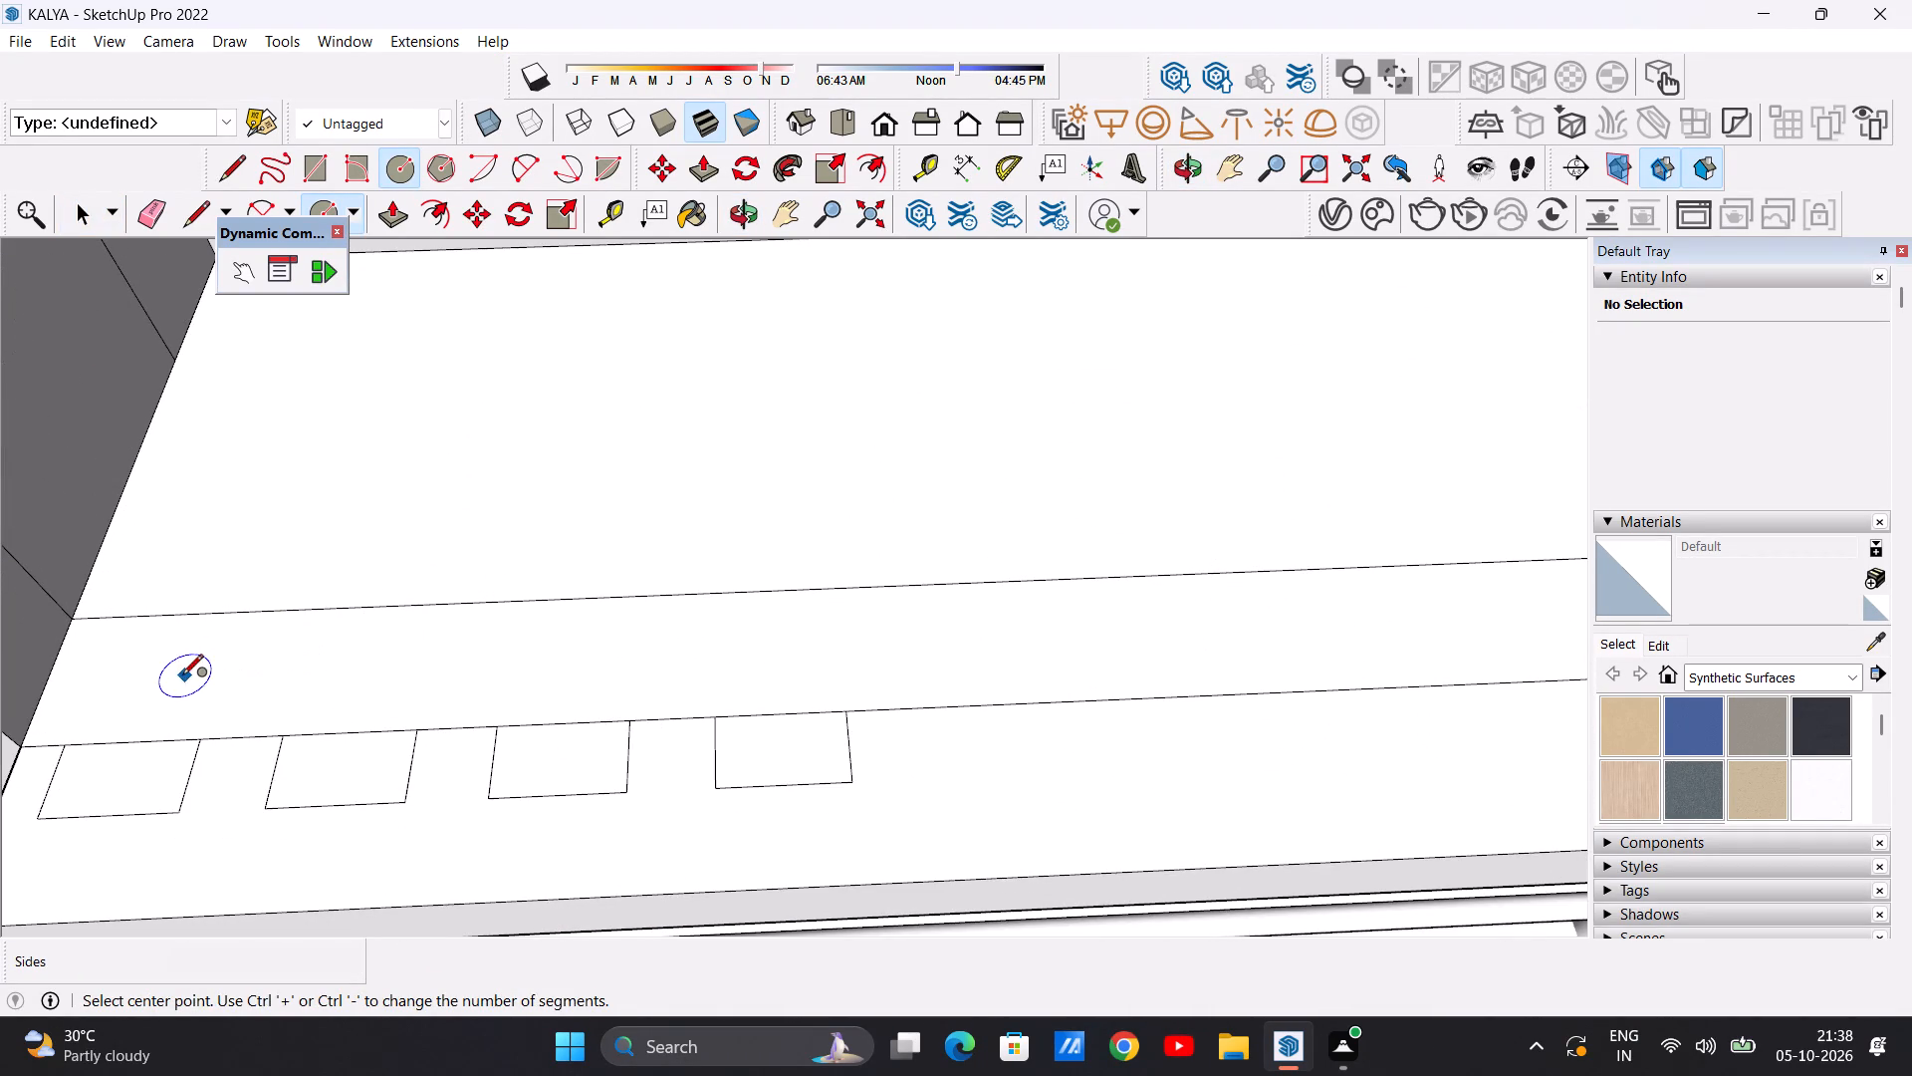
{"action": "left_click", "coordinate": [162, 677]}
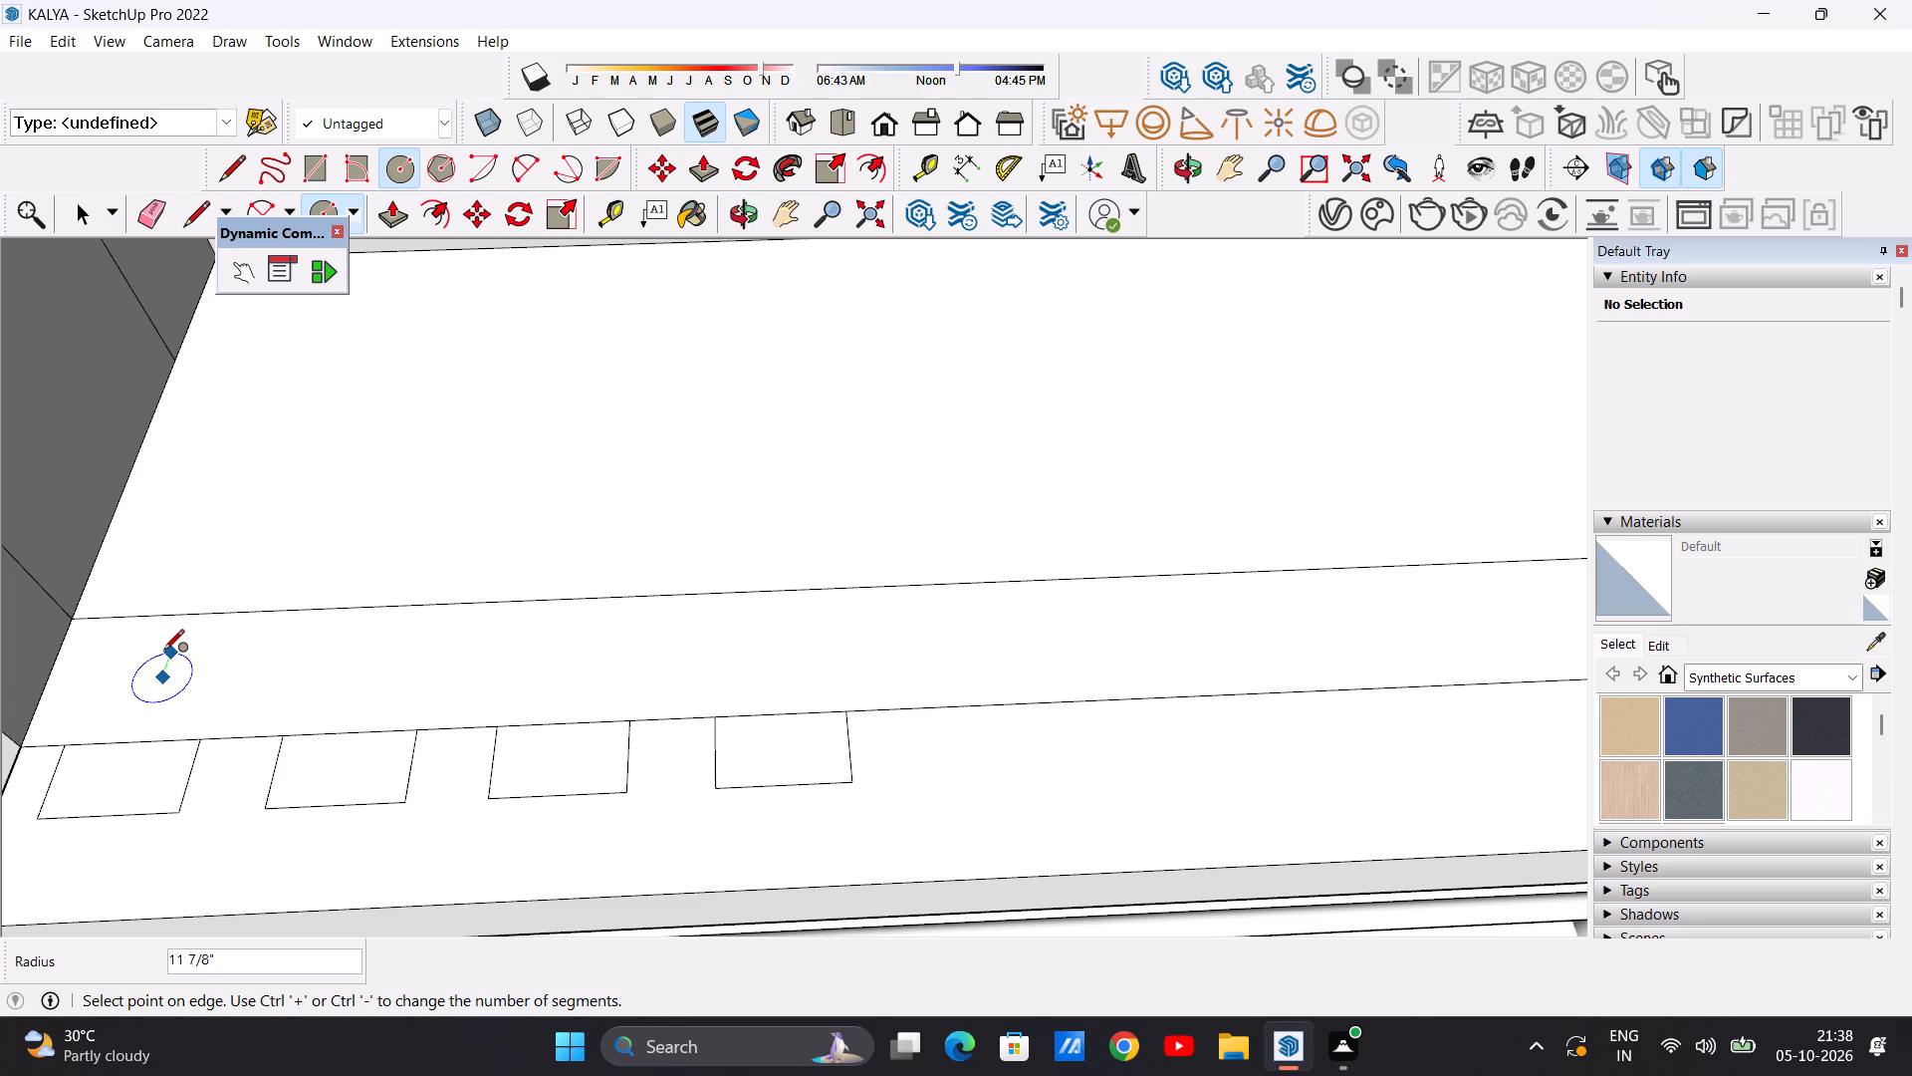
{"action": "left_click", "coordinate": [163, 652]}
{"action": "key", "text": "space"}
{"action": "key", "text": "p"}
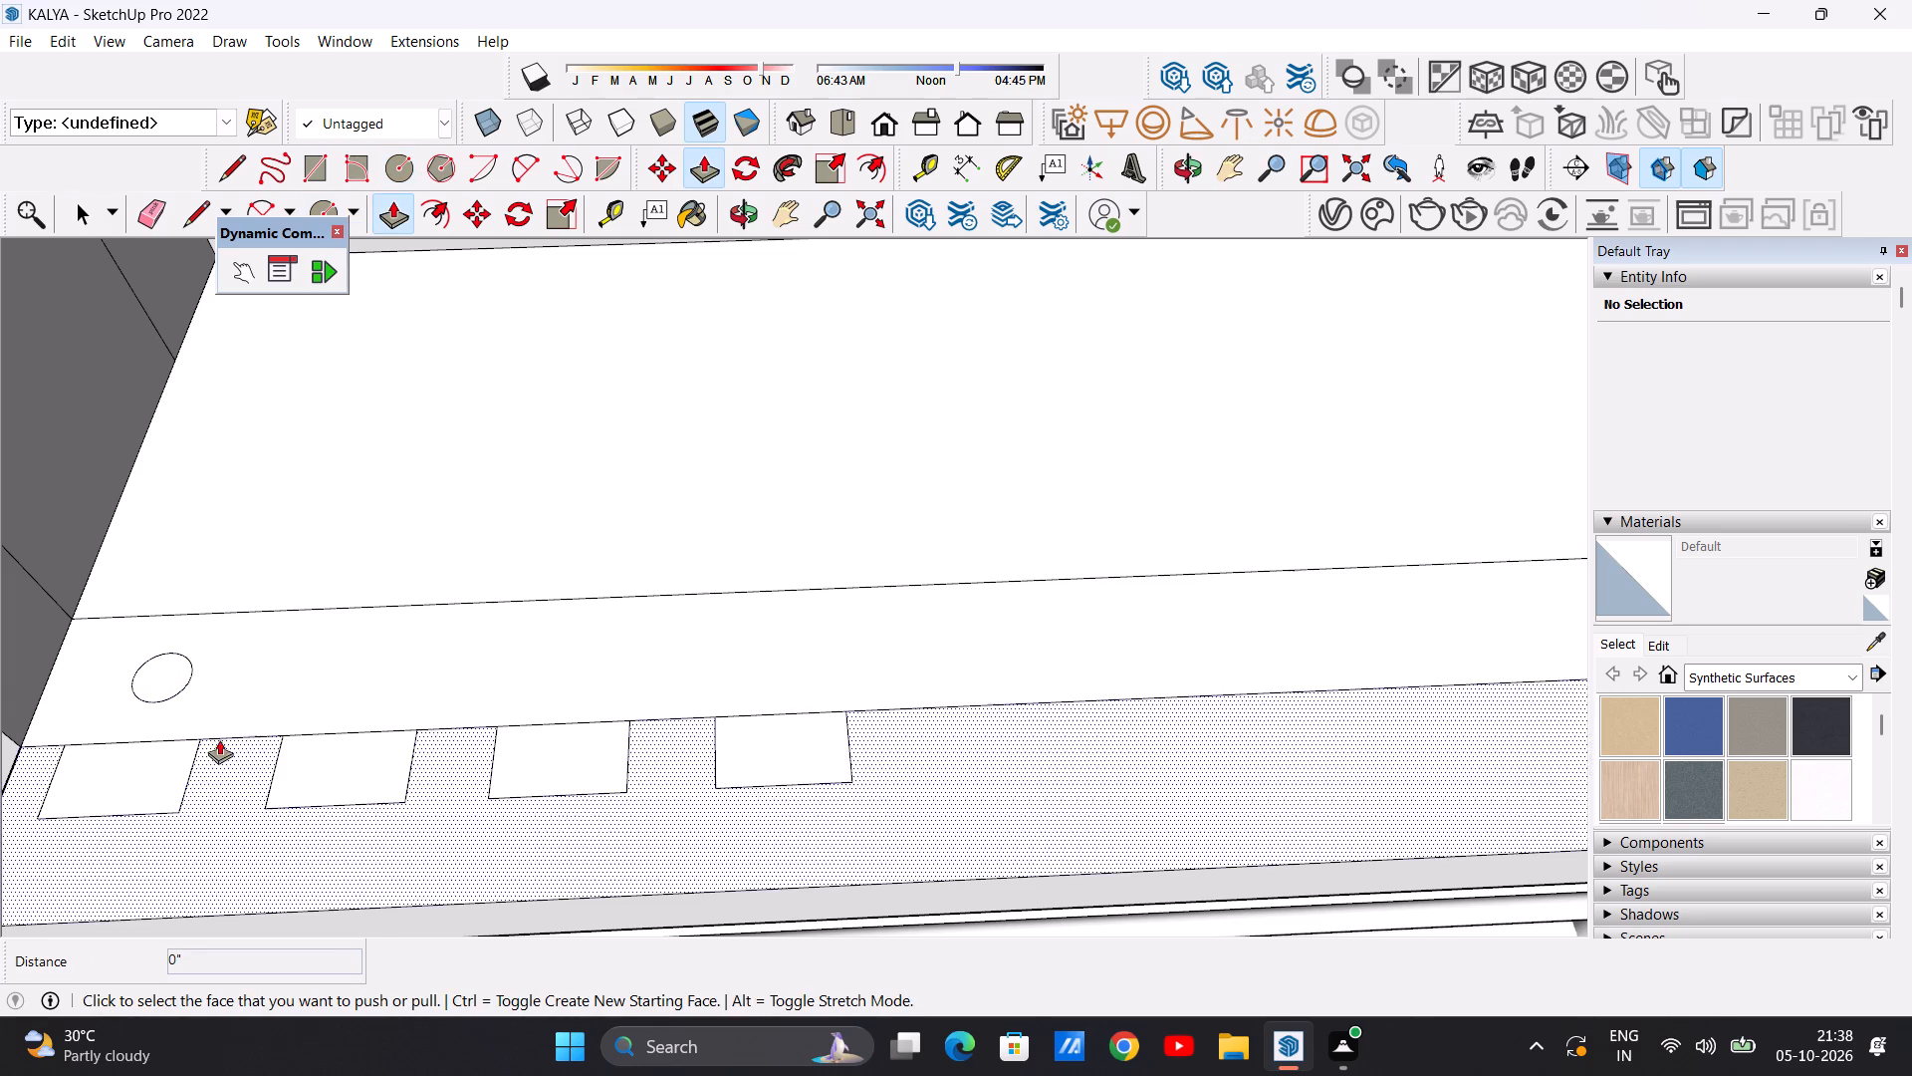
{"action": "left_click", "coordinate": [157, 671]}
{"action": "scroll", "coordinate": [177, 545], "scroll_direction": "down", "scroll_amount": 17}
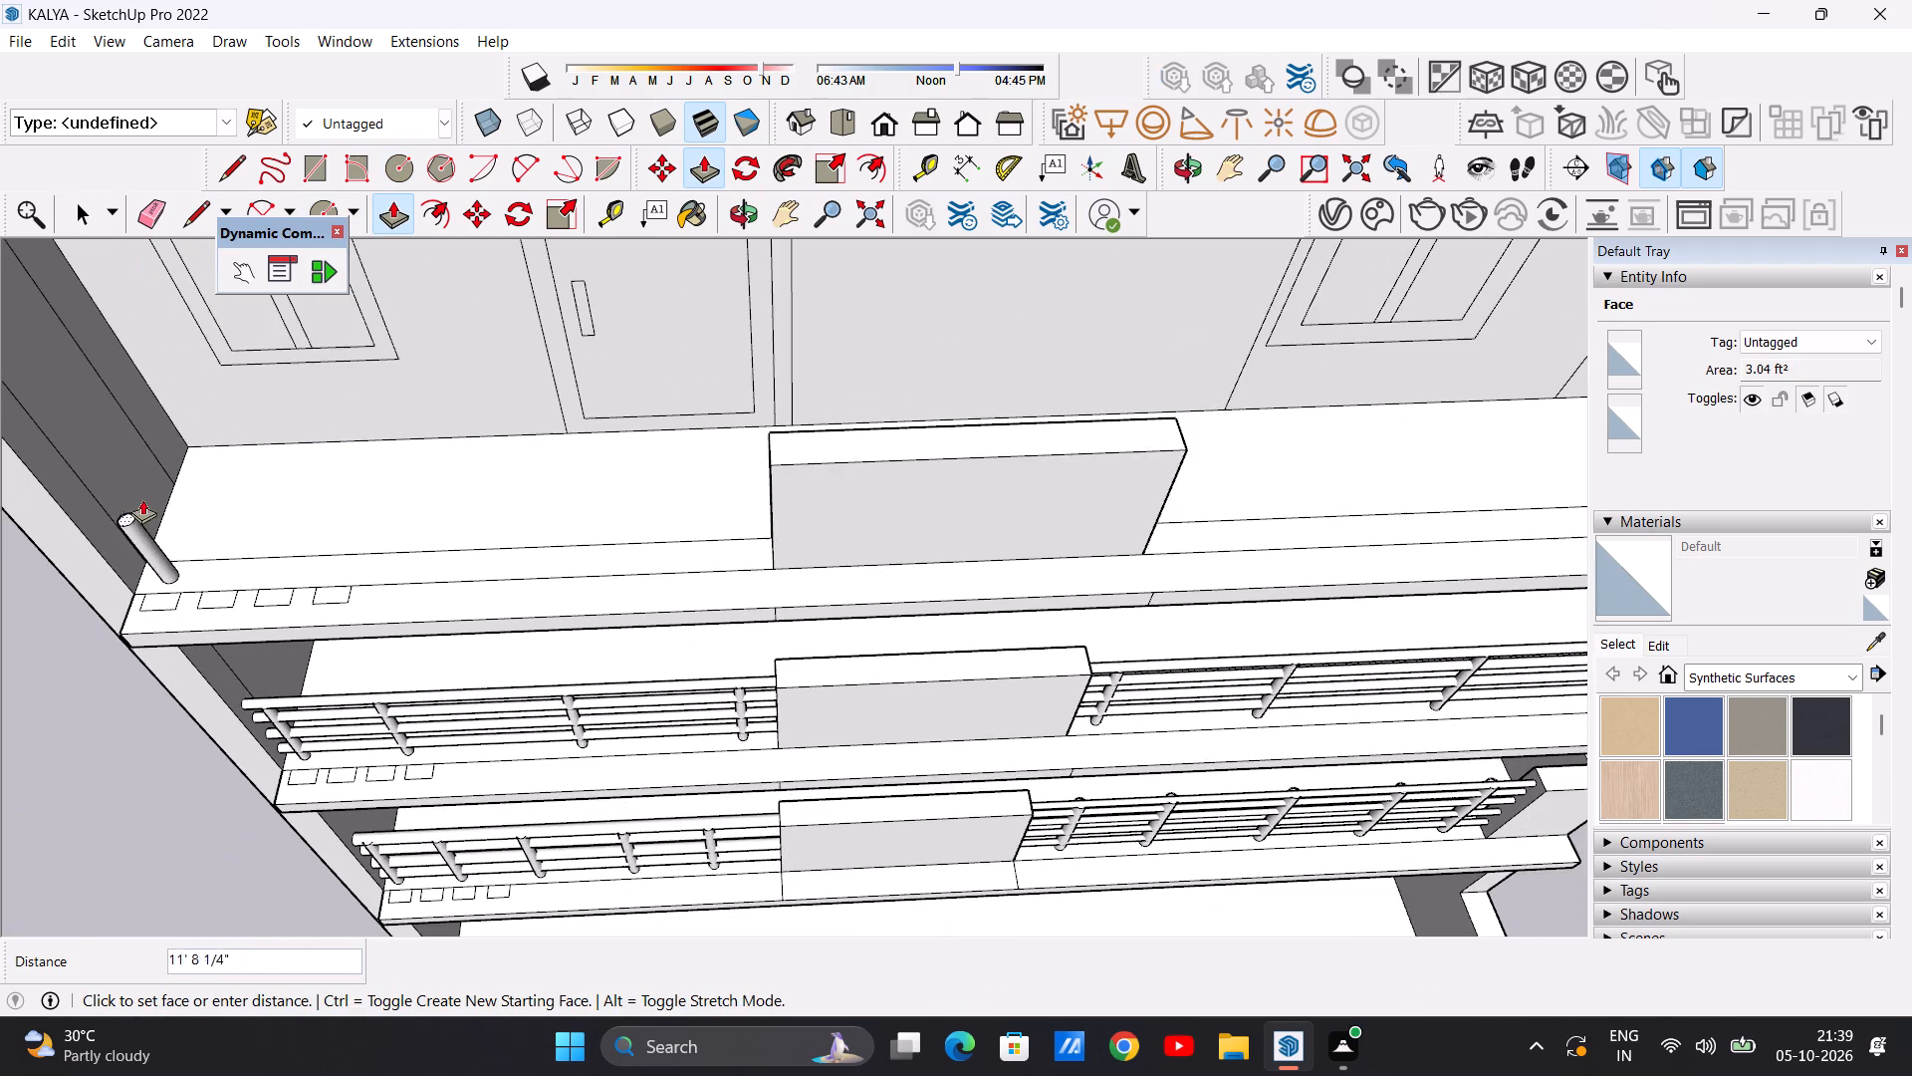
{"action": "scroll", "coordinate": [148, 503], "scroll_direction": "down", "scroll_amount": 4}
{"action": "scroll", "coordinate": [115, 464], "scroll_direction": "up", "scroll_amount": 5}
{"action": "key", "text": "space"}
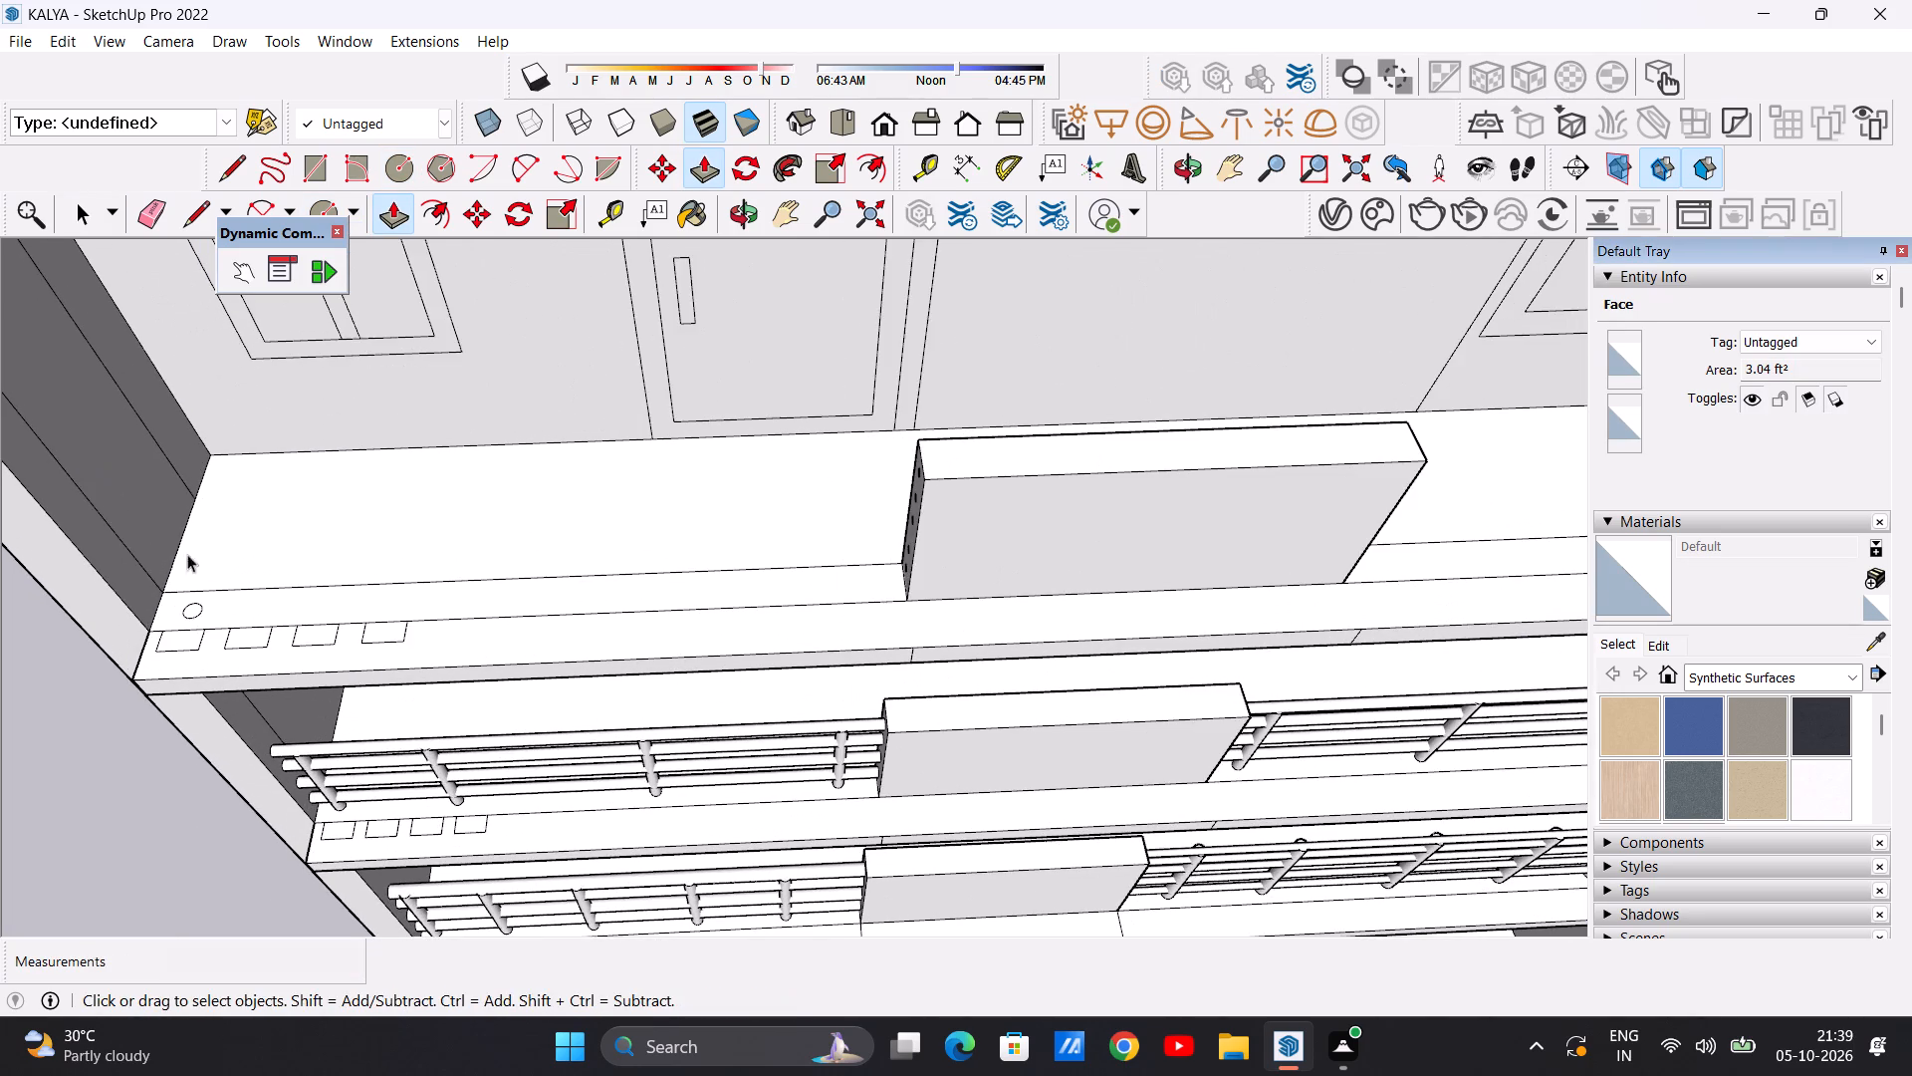
Pull the uppermost circle on the central parapet's end face out about 81 ft 3 1/4 in to the full-height side wall, forming the top rail.
{"action": "middle_click_drag", "start_coordinate": [278, 581], "coordinate": [417, 555]}
{"action": "scroll", "coordinate": [976, 502], "scroll_direction": "up", "scroll_amount": 6}
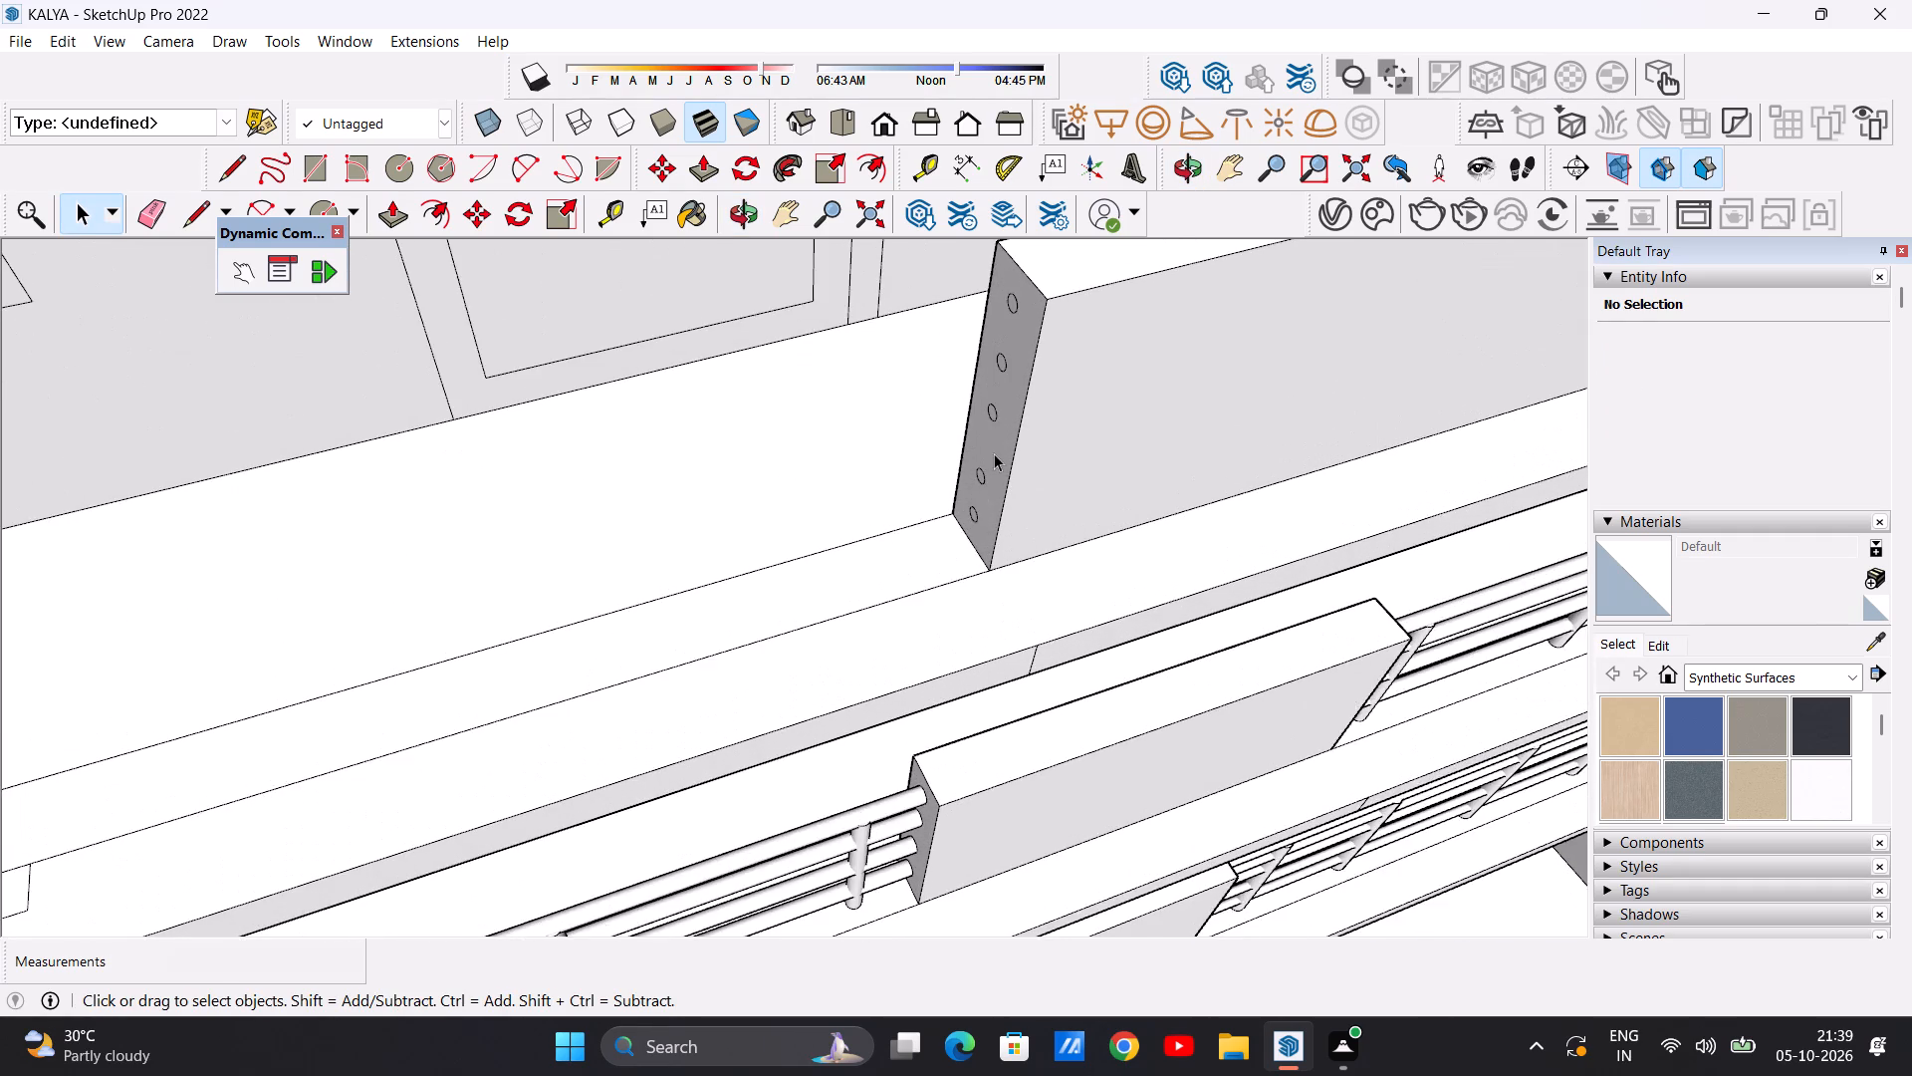
{"action": "scroll", "coordinate": [992, 473], "scroll_direction": "down", "scroll_amount": 6}
{"action": "scroll", "coordinate": [1008, 372], "scroll_direction": "up", "scroll_amount": 7}
{"action": "key", "text": "p"}
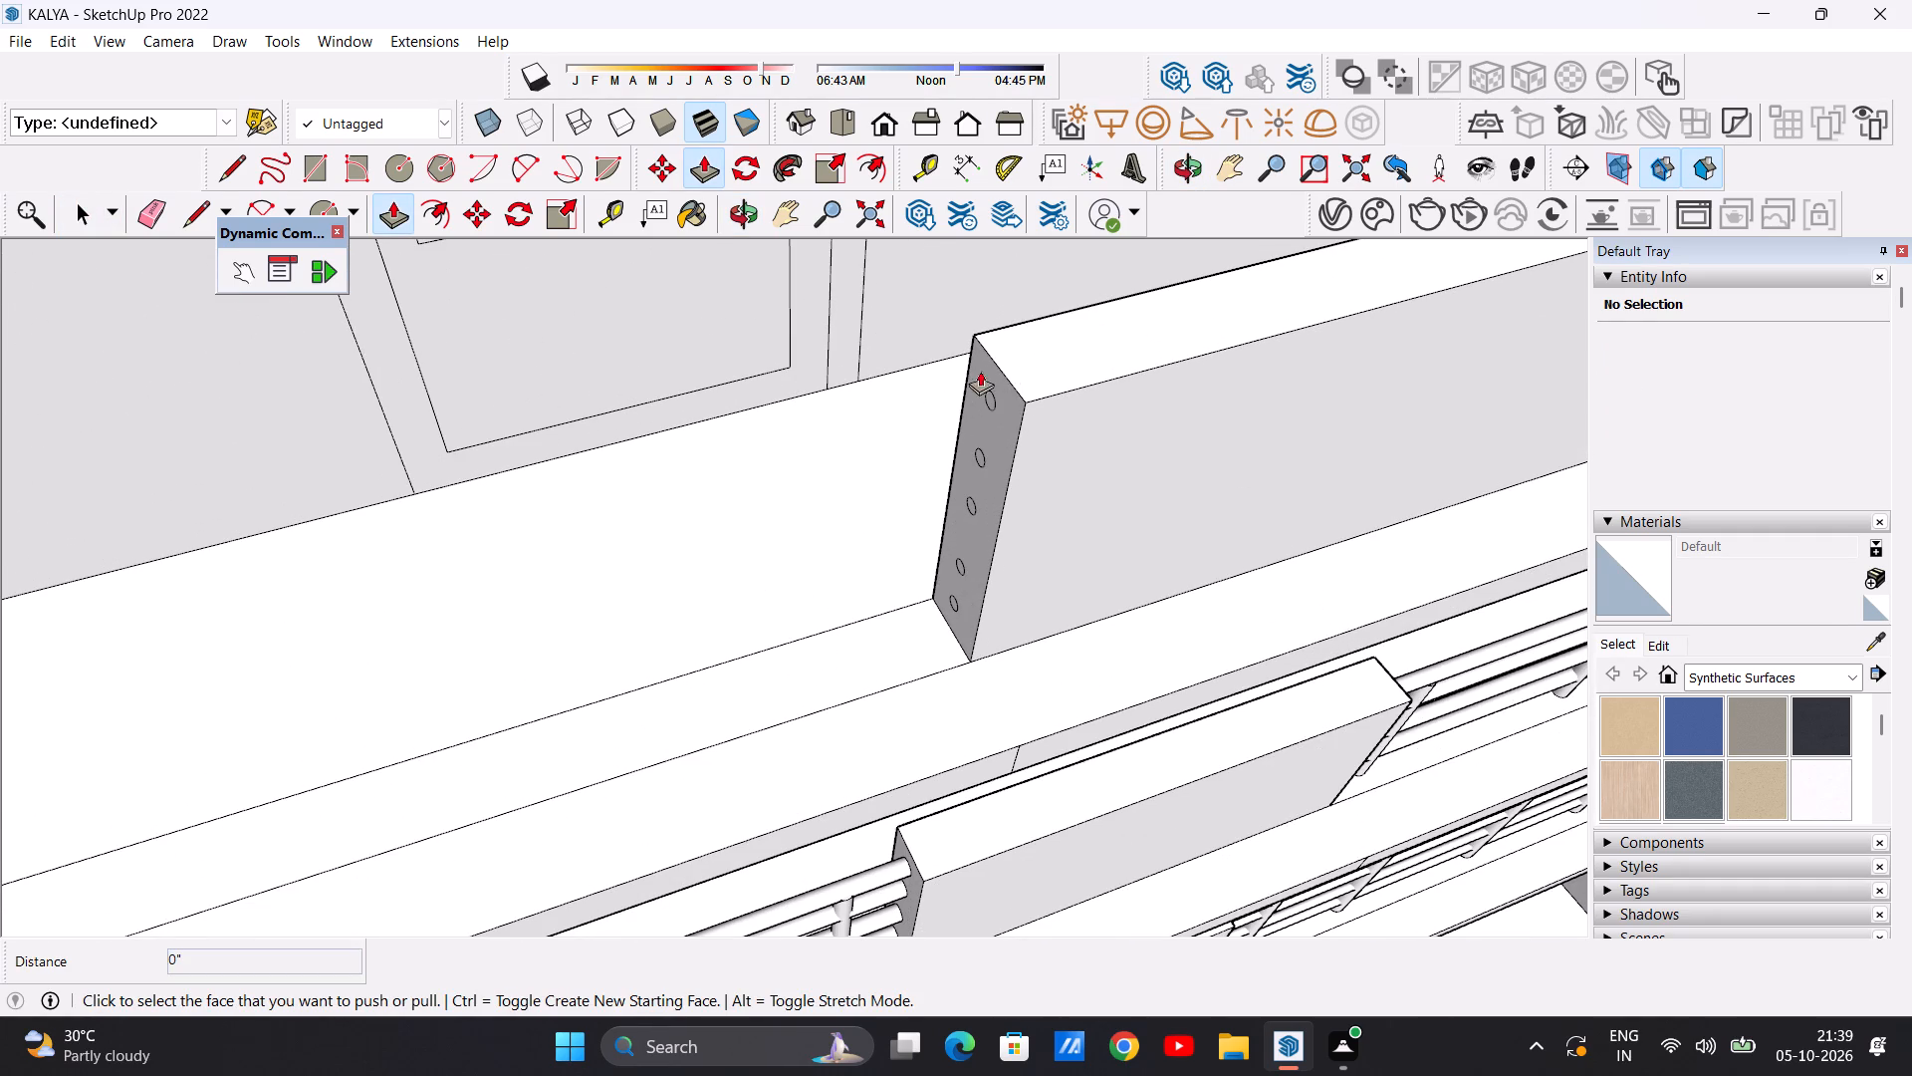
{"action": "scroll", "coordinate": [1005, 375], "scroll_direction": "up", "scroll_amount": 18}
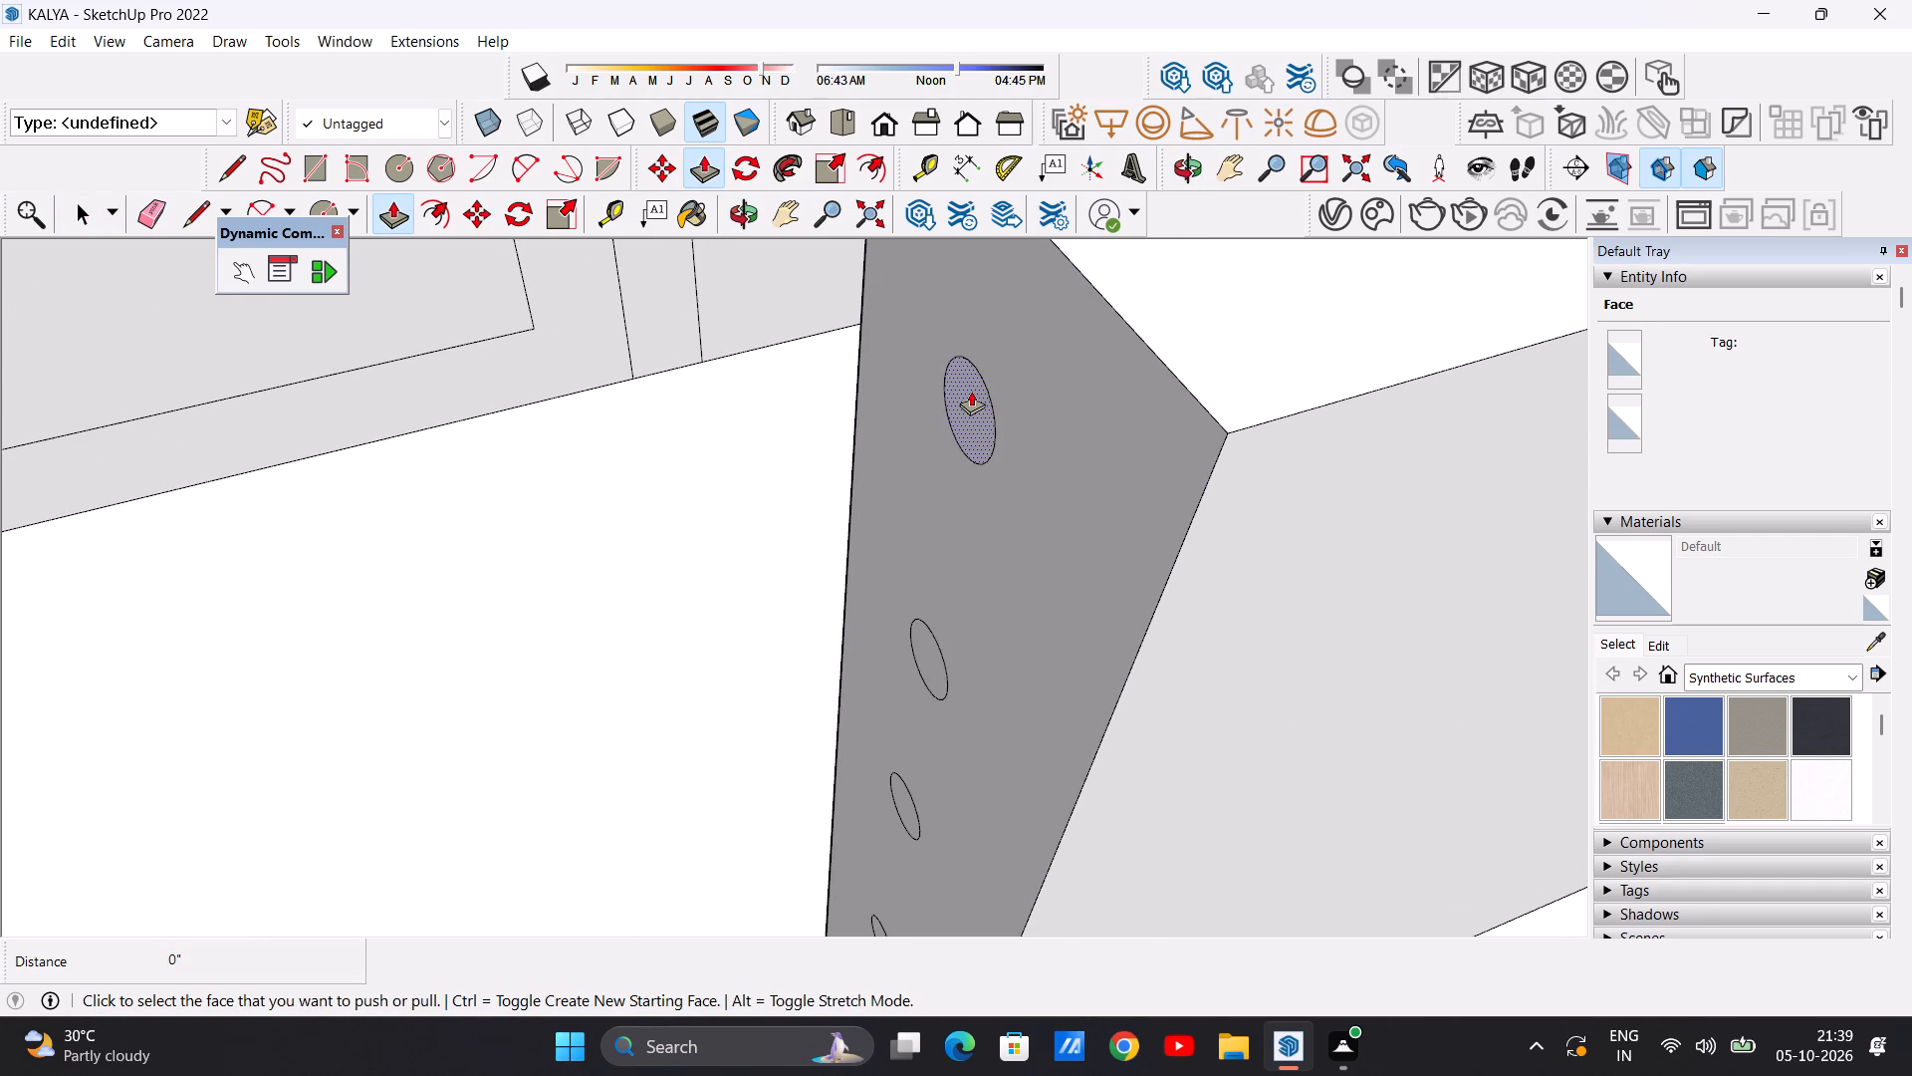
{"action": "left_click", "coordinate": [971, 391]}
{"action": "scroll", "coordinate": [836, 422], "scroll_direction": "down", "scroll_amount": 18}
{"action": "scroll", "coordinate": [529, 501], "scroll_direction": "down", "scroll_amount": 10}
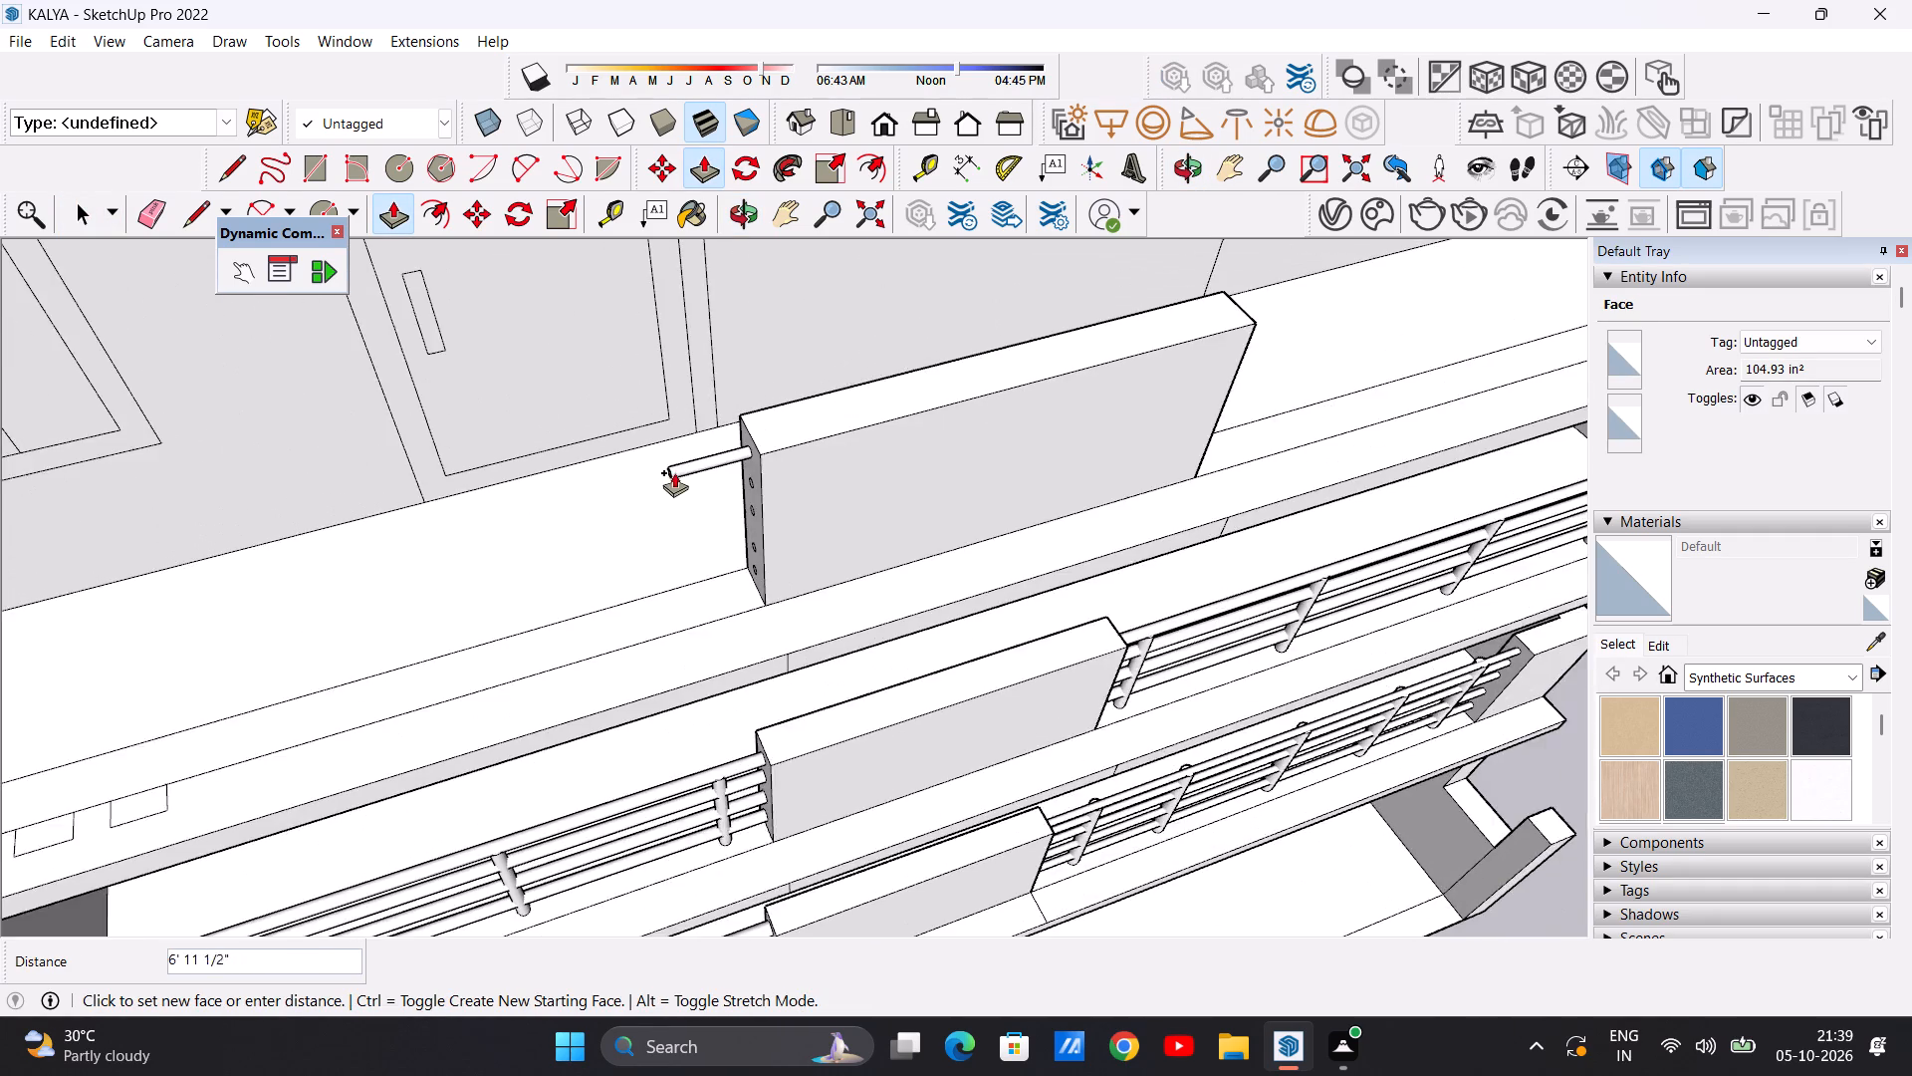
{"action": "scroll", "coordinate": [674, 472], "scroll_direction": "down", "scroll_amount": 4}
{"action": "scroll", "coordinate": [364, 539], "scroll_direction": "down", "scroll_amount": 7}
{"action": "middle_click_drag", "start_coordinate": [355, 533], "coordinate": [262, 508]}
{"action": "scroll", "coordinate": [241, 483], "scroll_direction": "up", "scroll_amount": 12}
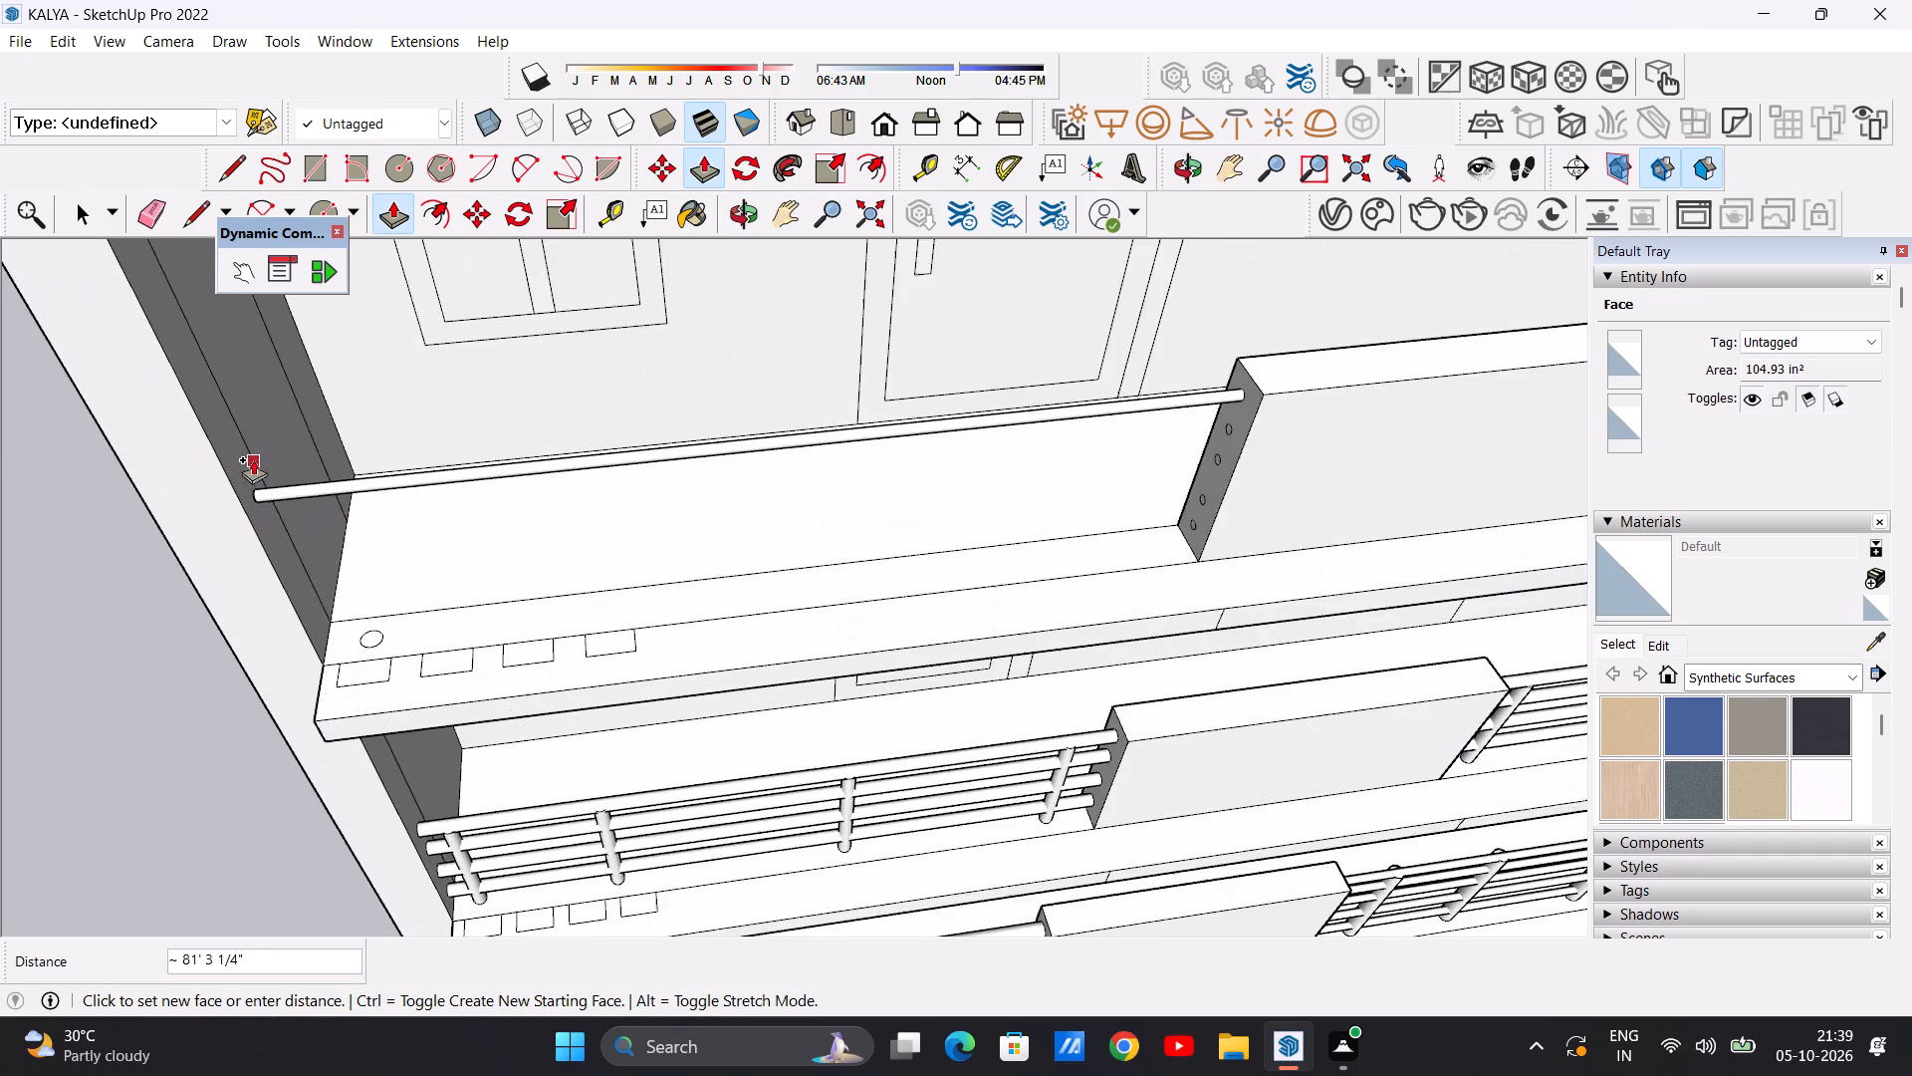
{"action": "scroll", "coordinate": [253, 459], "scroll_direction": "up", "scroll_amount": 7}
{"action": "left_click", "coordinate": [242, 463]}
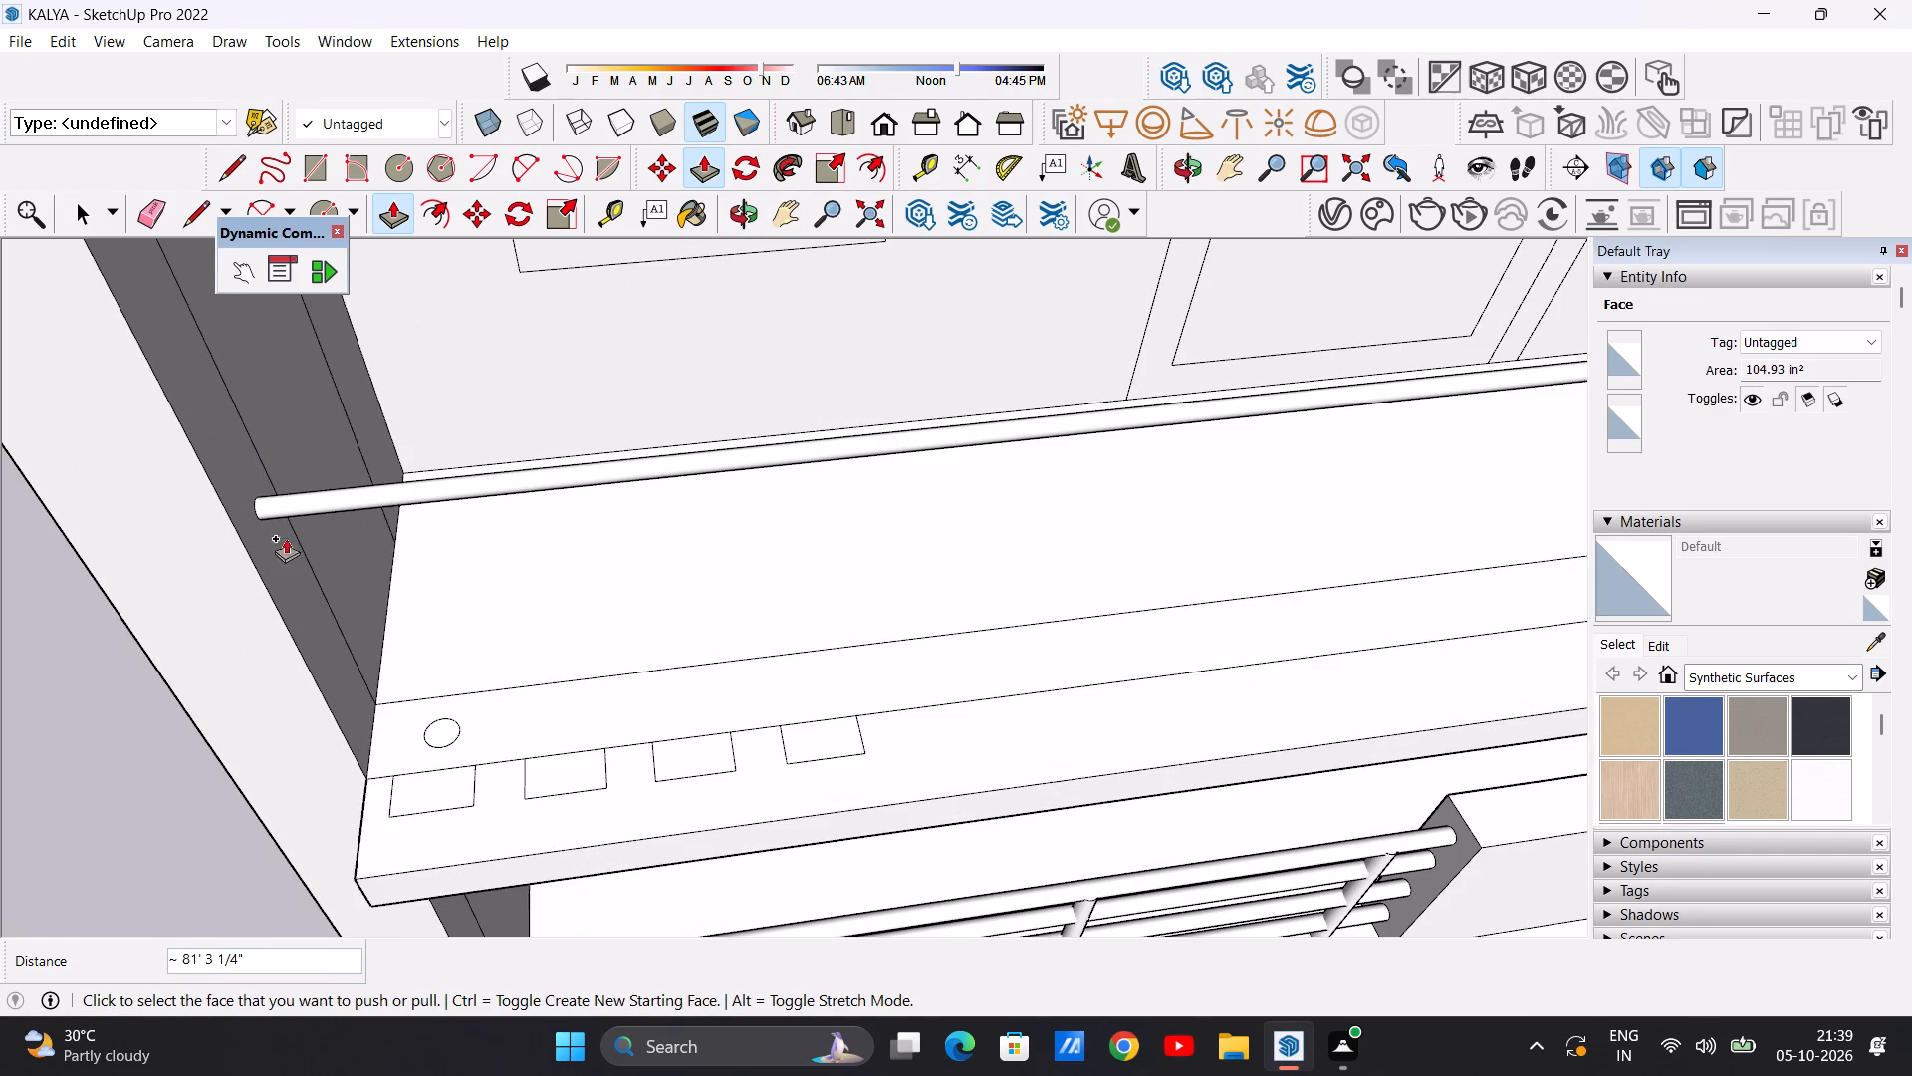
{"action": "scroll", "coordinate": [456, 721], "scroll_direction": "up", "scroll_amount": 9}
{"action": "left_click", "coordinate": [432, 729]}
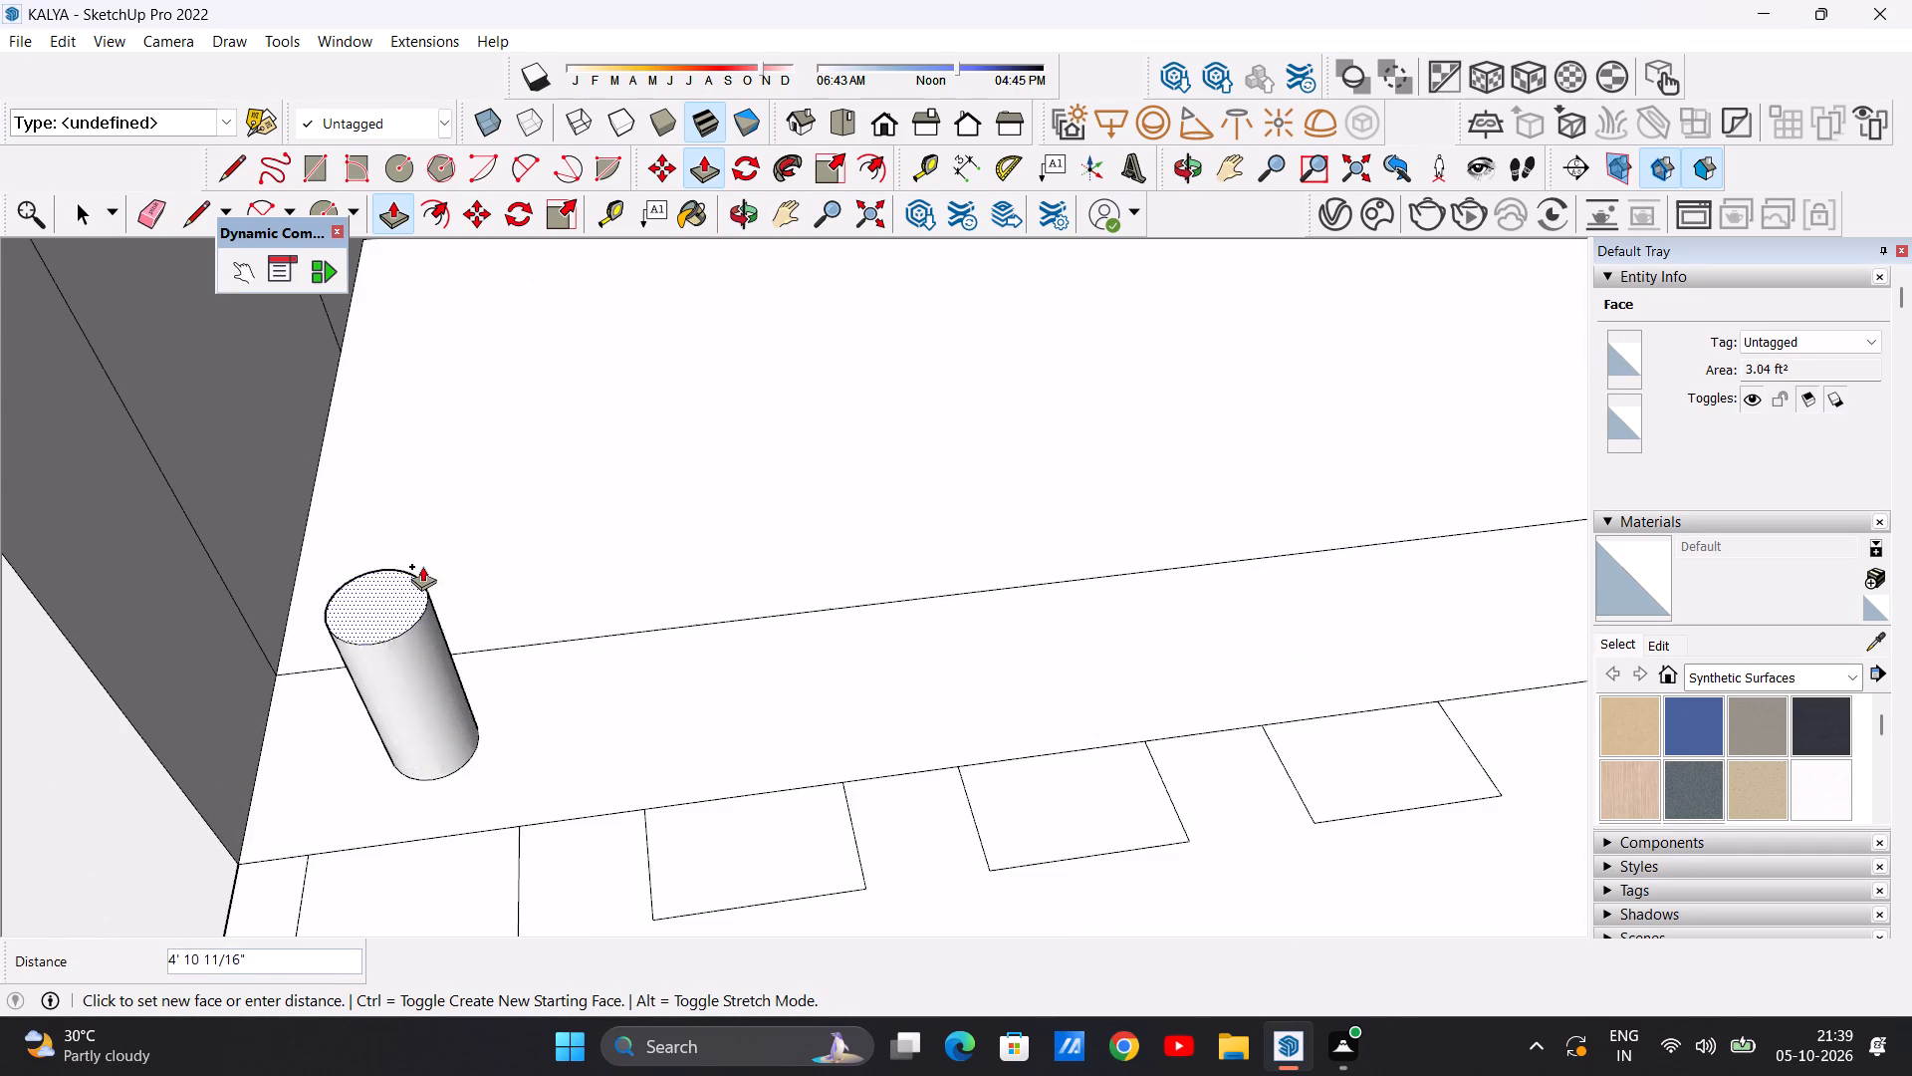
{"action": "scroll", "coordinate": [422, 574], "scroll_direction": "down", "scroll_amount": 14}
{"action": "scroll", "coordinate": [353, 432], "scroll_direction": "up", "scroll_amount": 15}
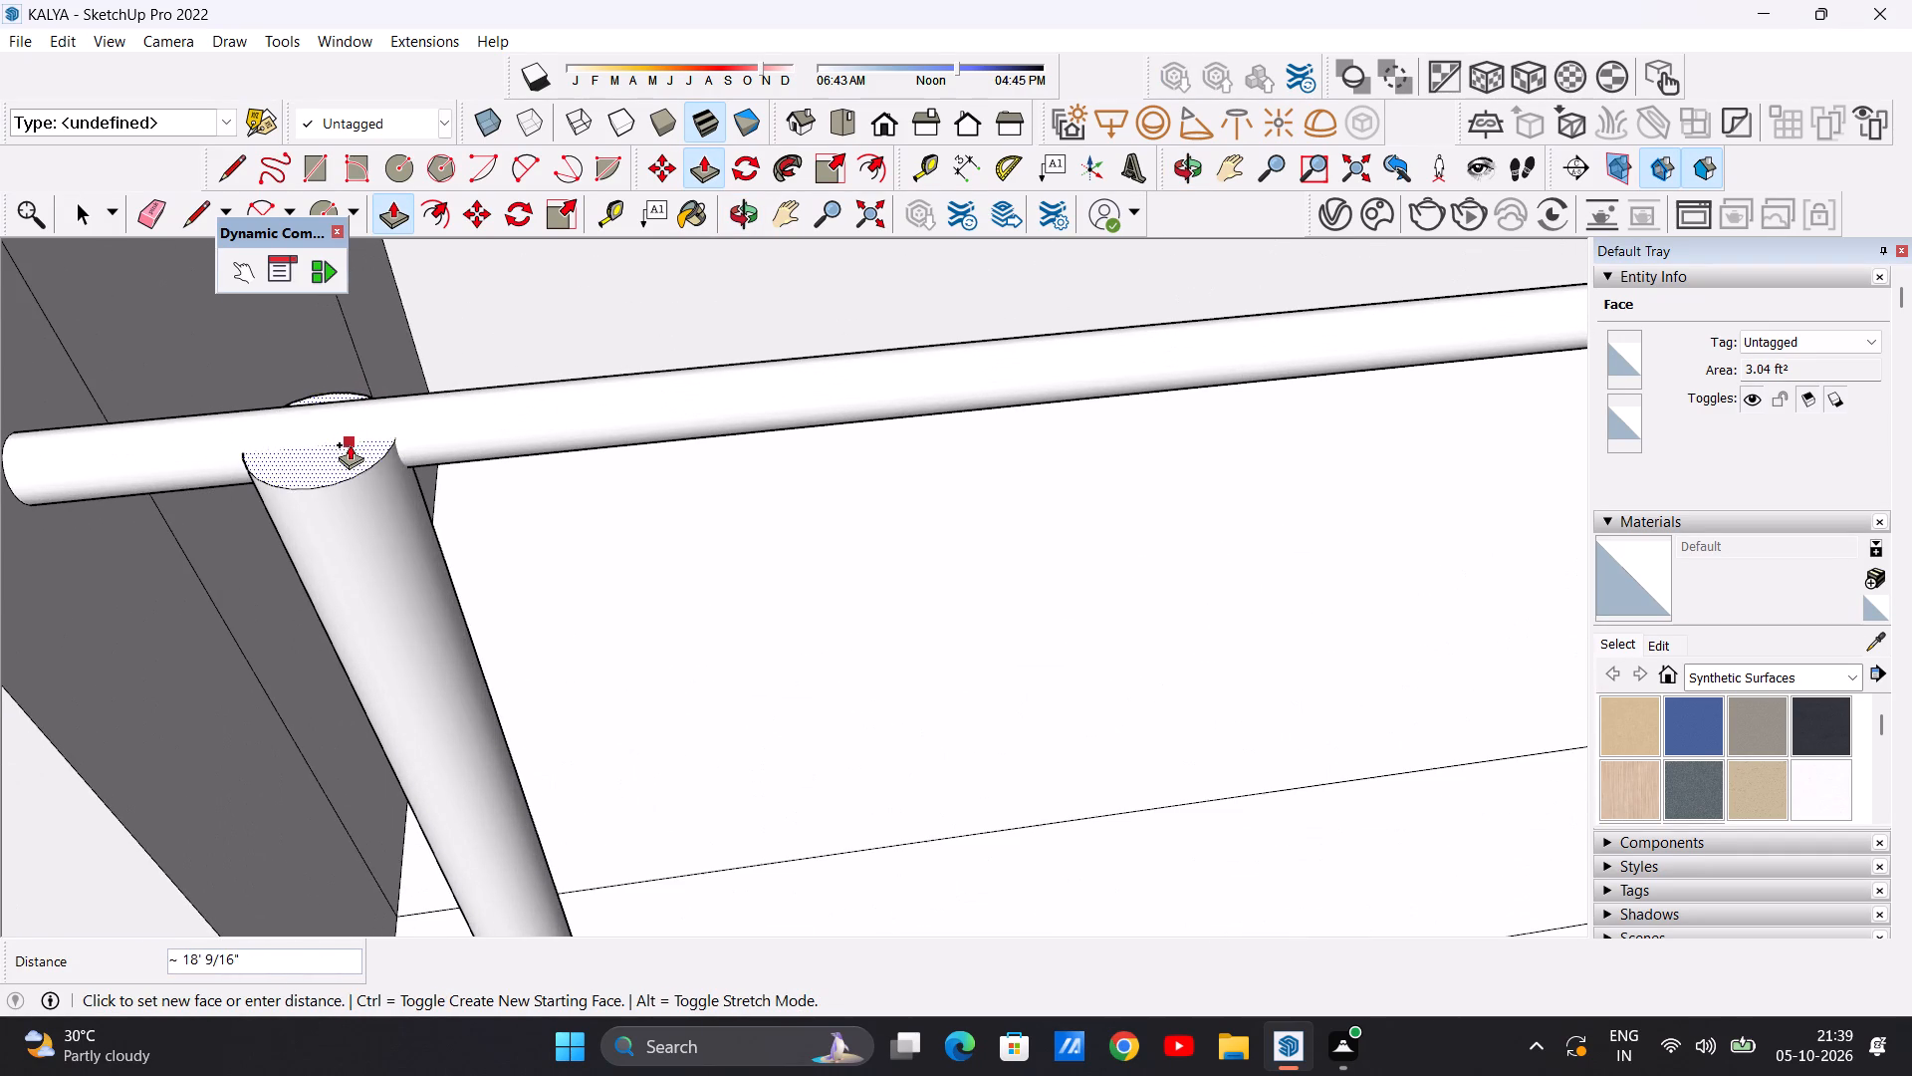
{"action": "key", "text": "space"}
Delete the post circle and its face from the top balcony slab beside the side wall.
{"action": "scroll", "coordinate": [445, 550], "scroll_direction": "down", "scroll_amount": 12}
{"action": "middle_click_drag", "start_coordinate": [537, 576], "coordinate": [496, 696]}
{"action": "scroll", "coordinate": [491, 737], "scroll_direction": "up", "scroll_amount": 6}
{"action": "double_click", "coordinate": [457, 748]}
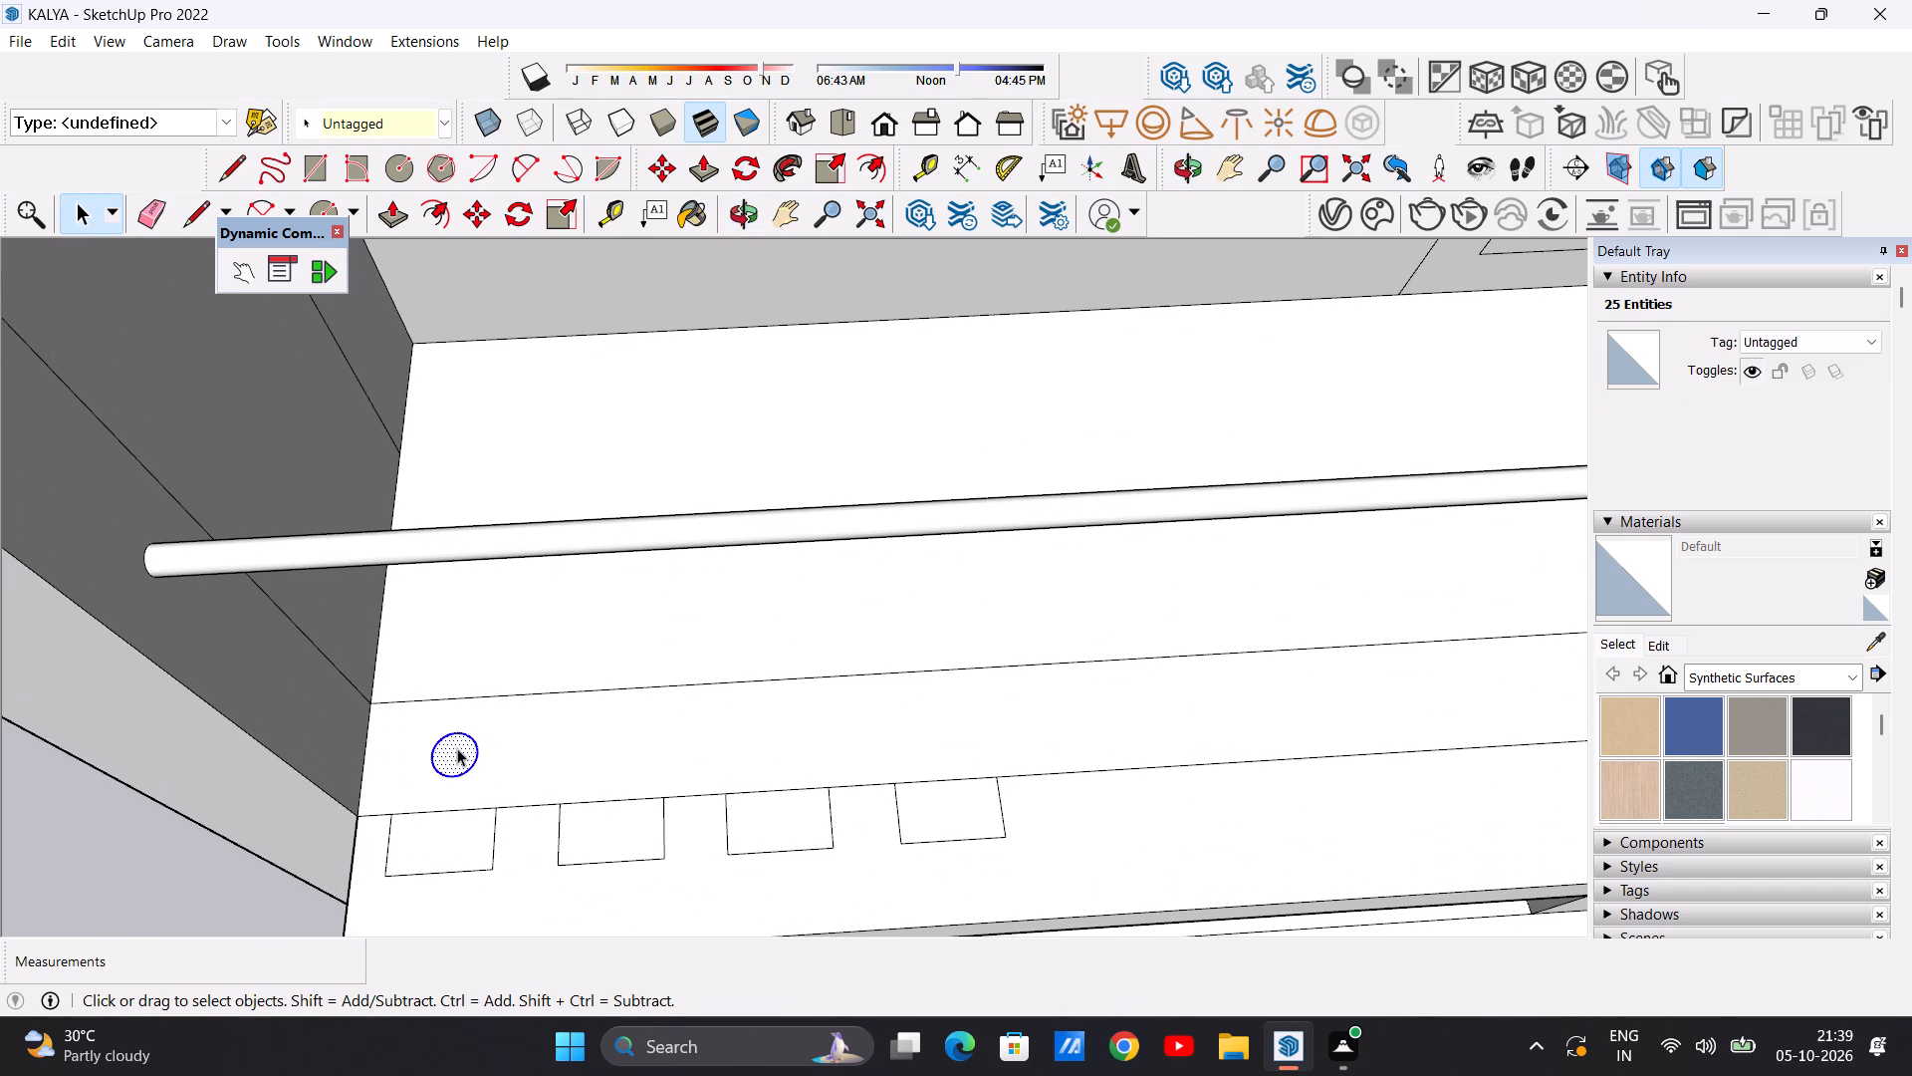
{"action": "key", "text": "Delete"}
Draw a smaller post circle of about 1.3 square feet on the top balcony slab's edge strip beside the side wall.
{"action": "scroll", "coordinate": [456, 707], "scroll_direction": "down", "scroll_amount": 7}
{"action": "middle_click_drag", "start_coordinate": [546, 740], "coordinate": [487, 782]}
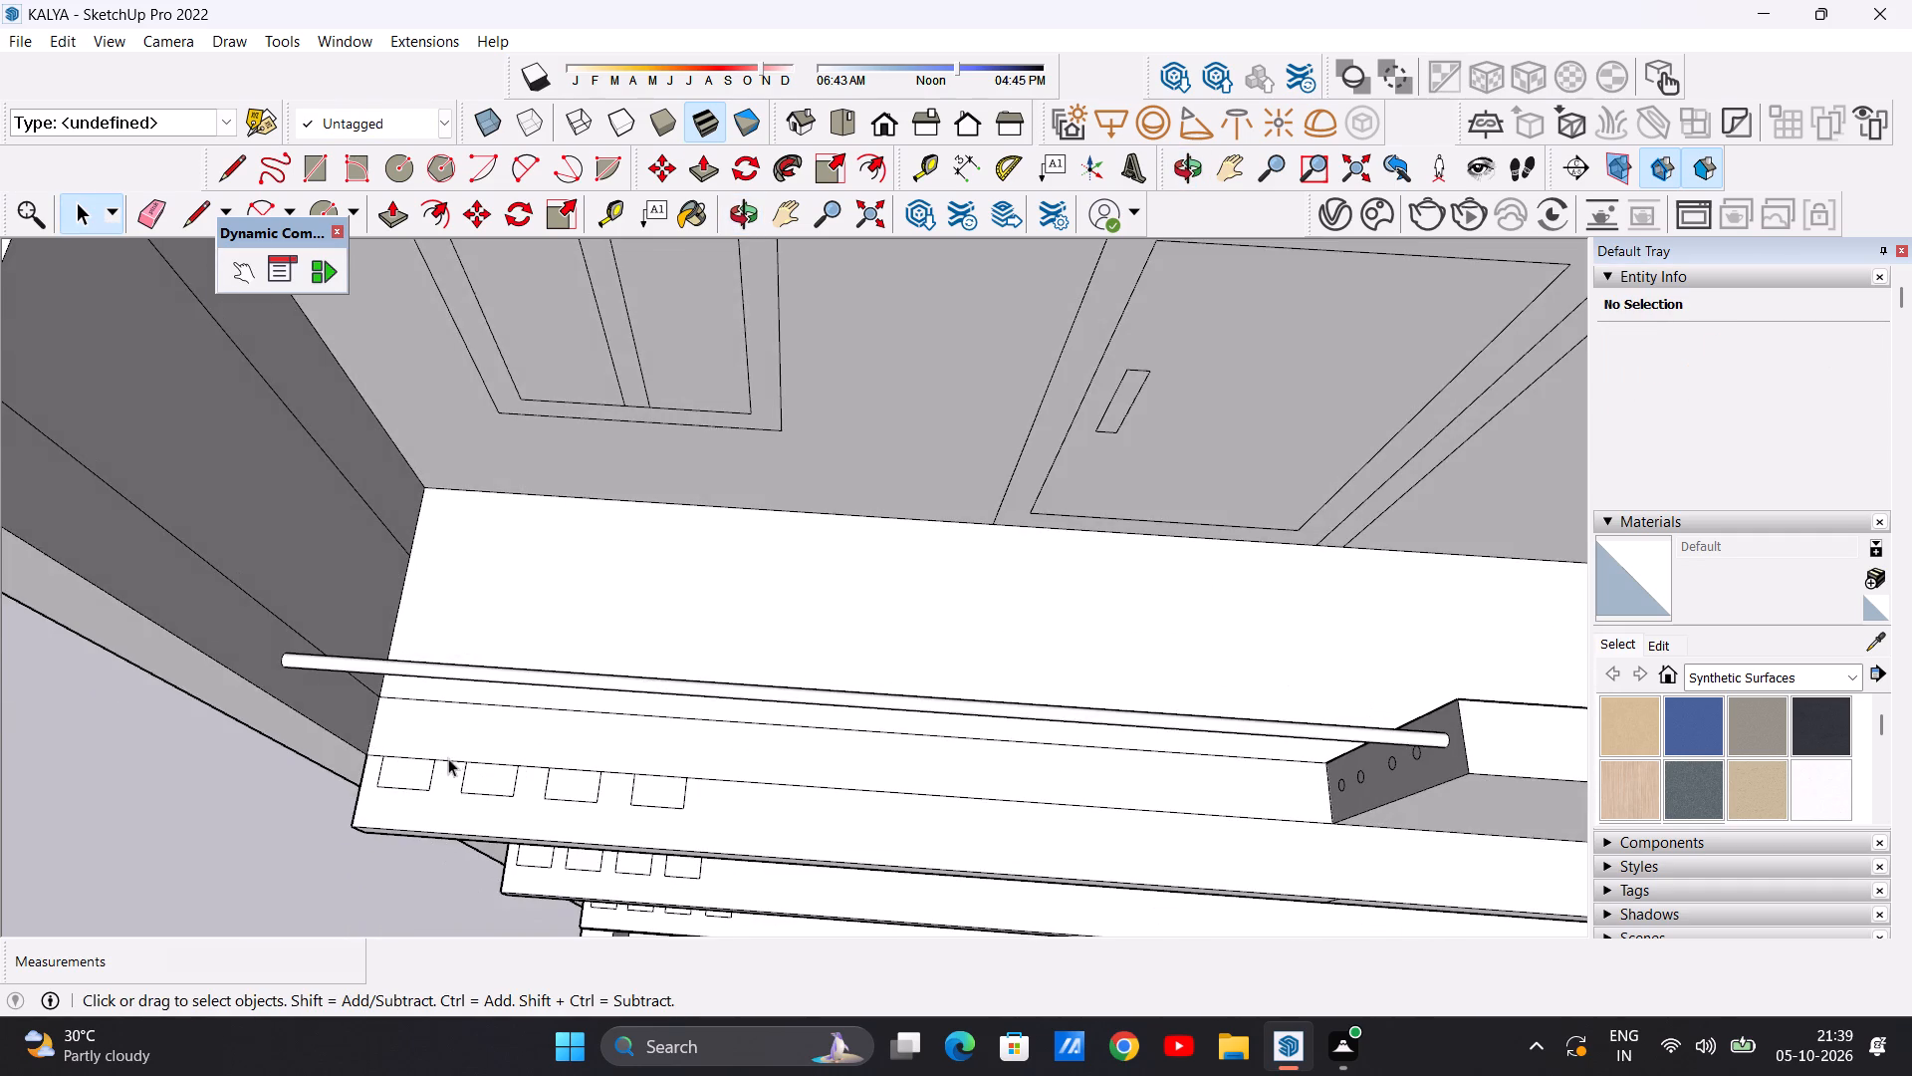
{"action": "scroll", "coordinate": [442, 756], "scroll_direction": "up", "scroll_amount": 5}
{"action": "key", "text": "c"}
{"action": "middle_click_drag", "start_coordinate": [416, 737], "coordinate": [481, 737]}
{"action": "scroll", "coordinate": [443, 764], "scroll_direction": "up", "scroll_amount": 10}
{"action": "left_click", "coordinate": [415, 765]}
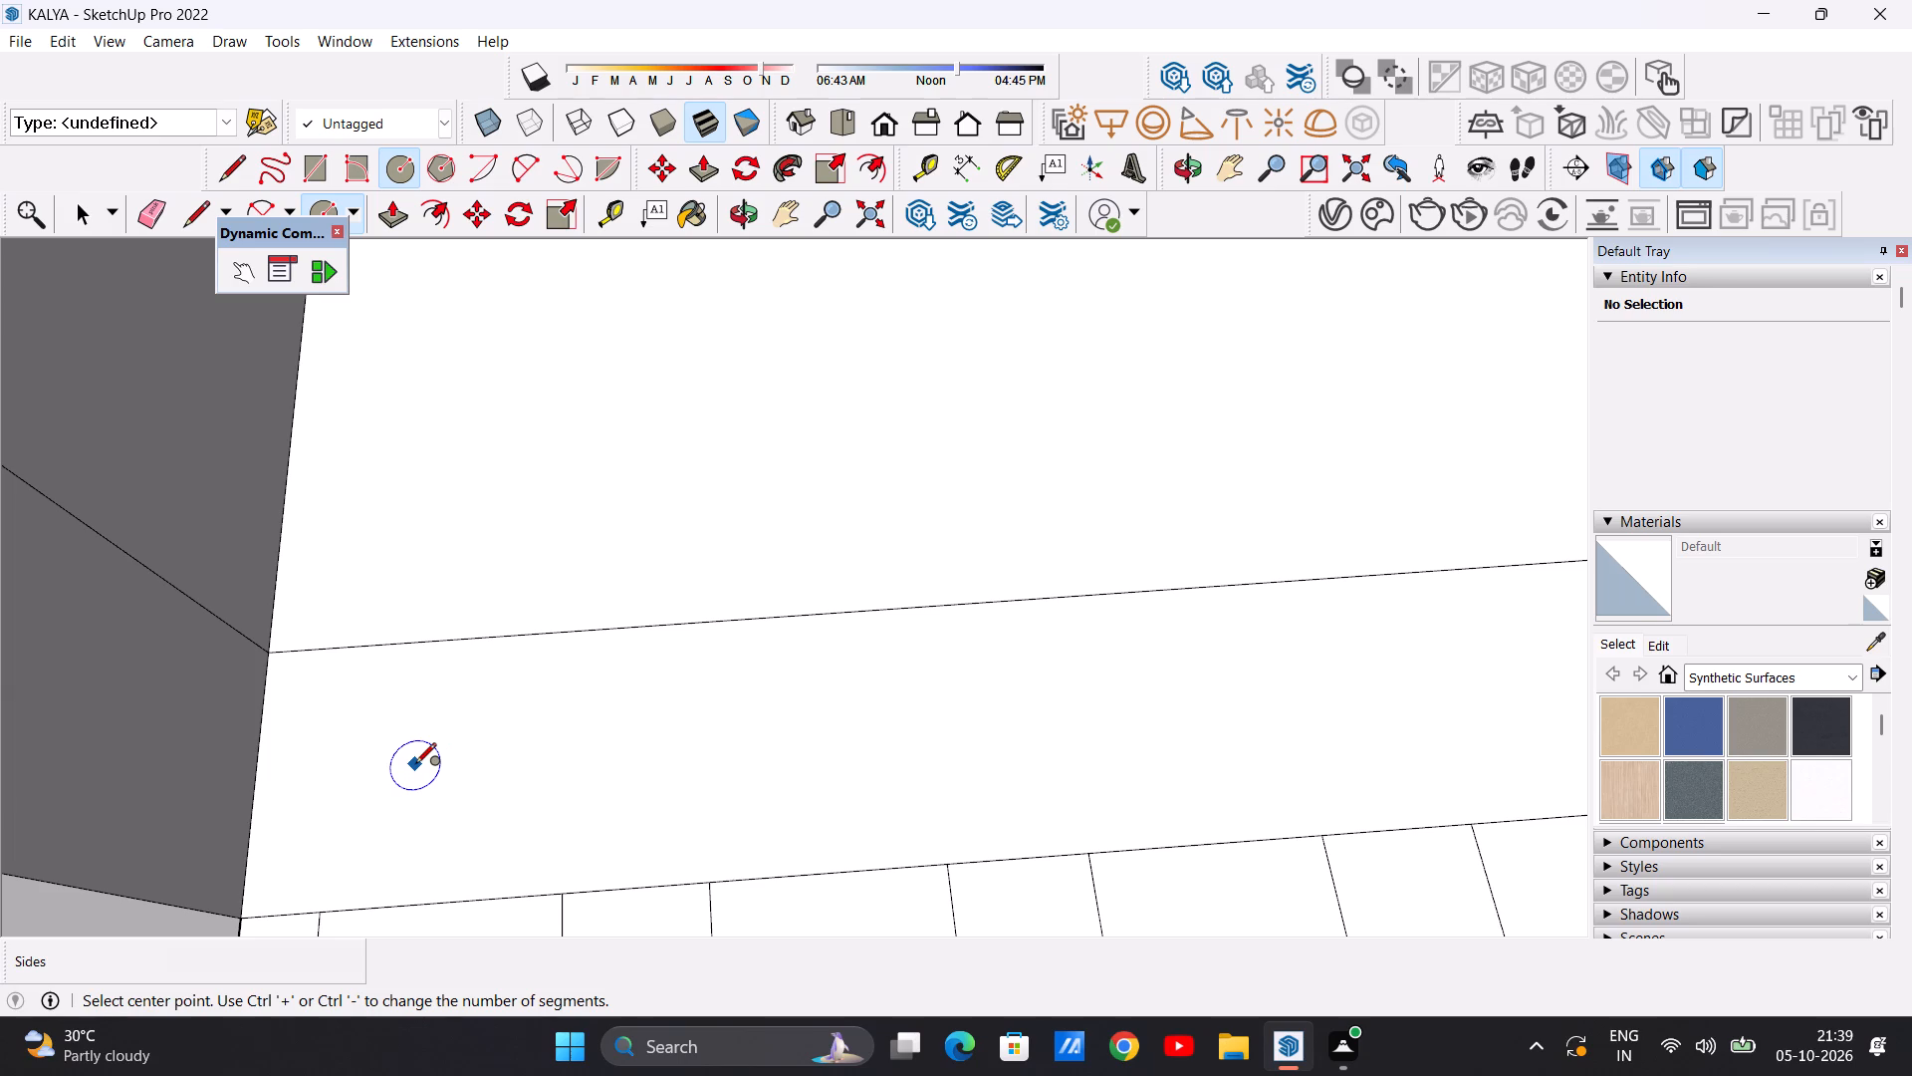
{"action": "left_click", "coordinate": [412, 732]}
{"action": "key", "text": "space"}
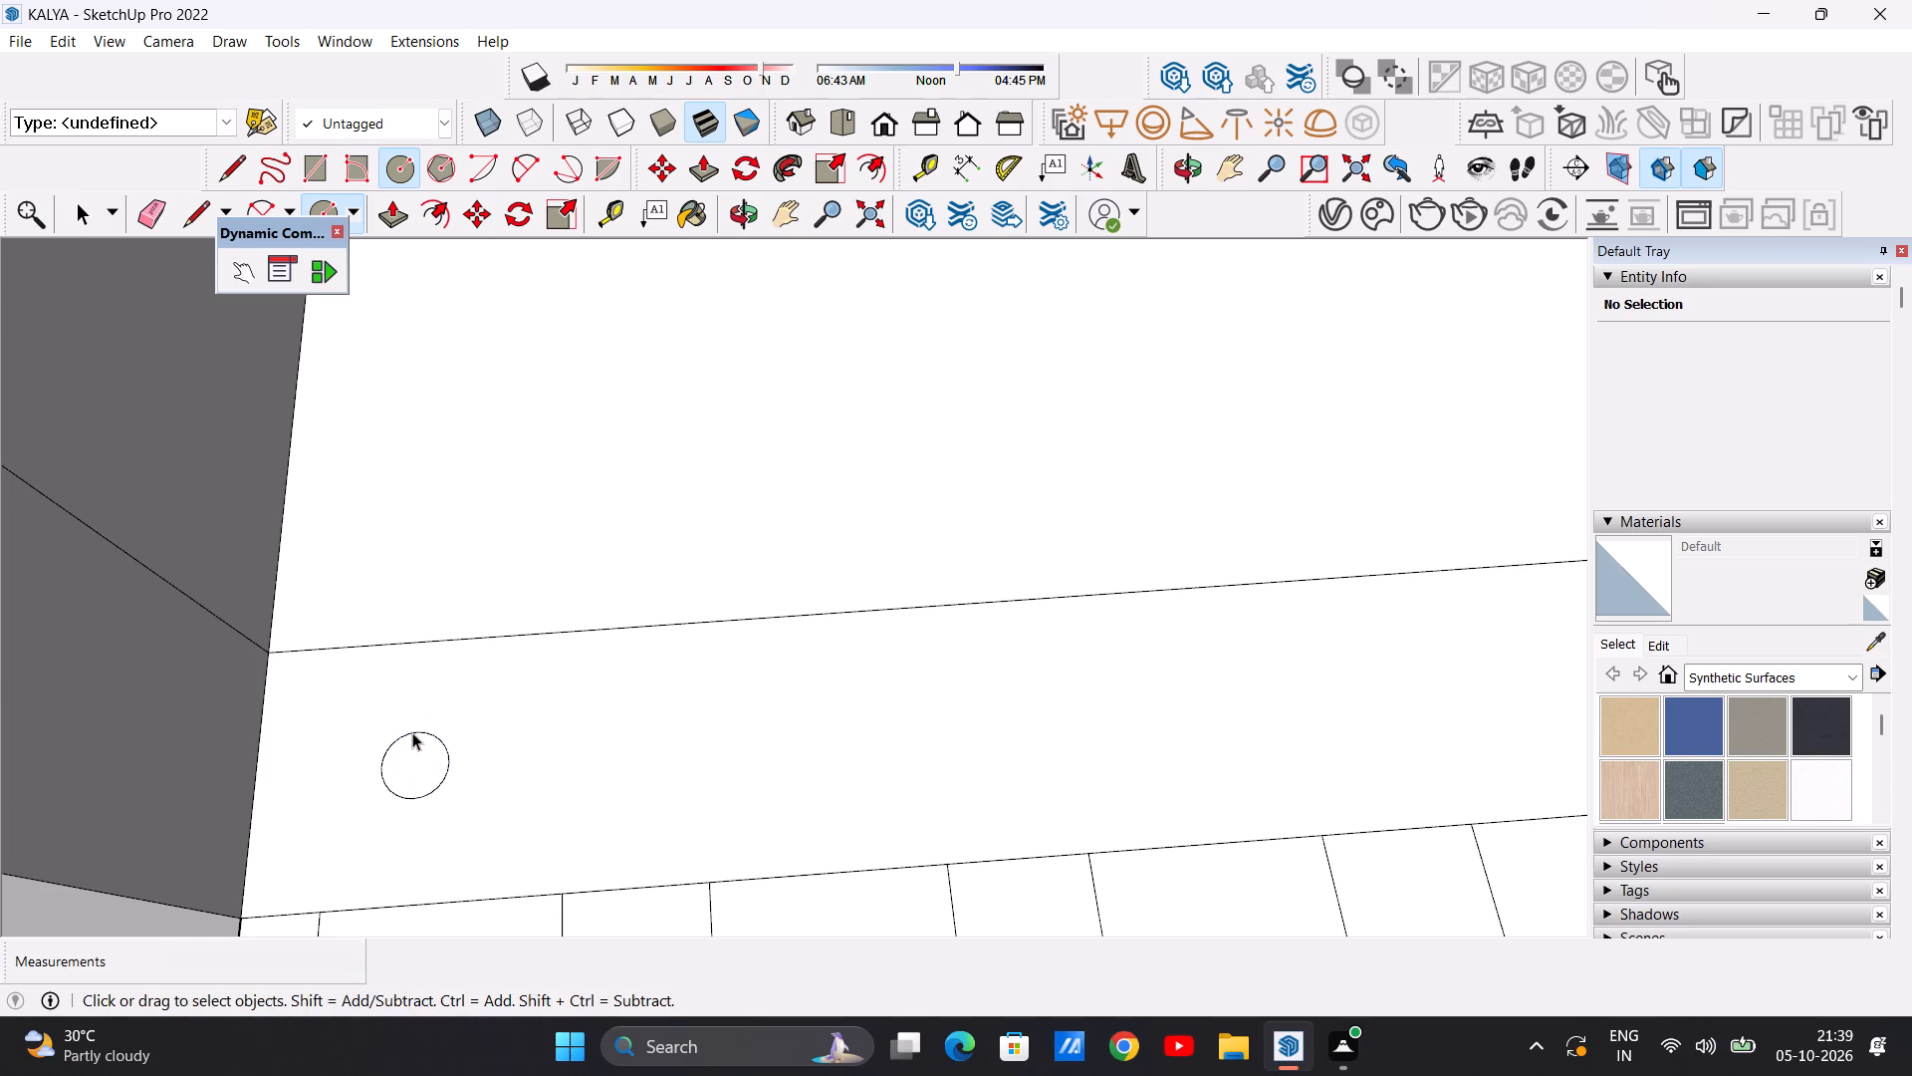
Pull the post circle up about 17 ft 9 11/16 in to meet the top rail, forming the railing's end post.
{"action": "type", "text": "P"}
{"action": "left_click", "coordinate": [418, 756]}
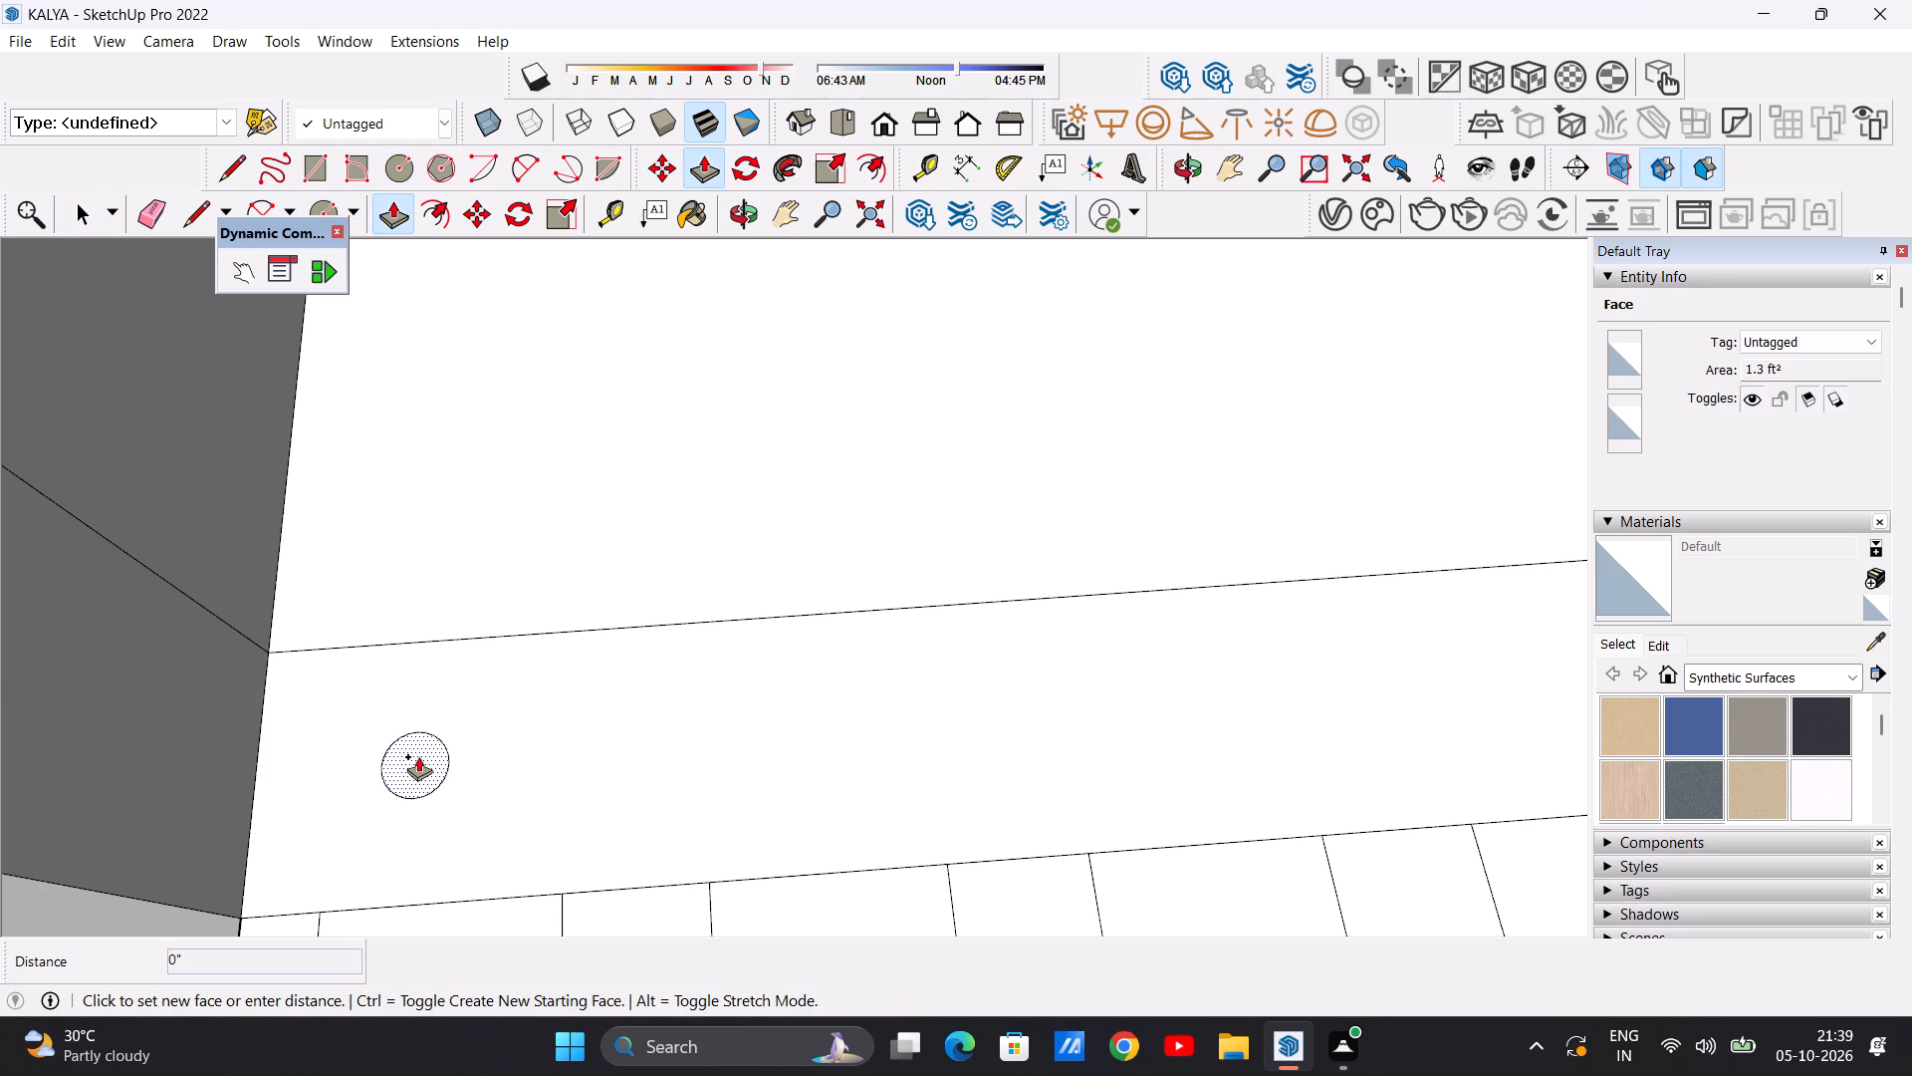
{"action": "scroll", "coordinate": [430, 563], "scroll_direction": "down", "scroll_amount": 15}
{"action": "scroll", "coordinate": [367, 523], "scroll_direction": "up", "scroll_amount": 7}
{"action": "middle_click_drag", "start_coordinate": [333, 550], "coordinate": [321, 411]}
{"action": "scroll", "coordinate": [308, 408], "scroll_direction": "up", "scroll_amount": 4}
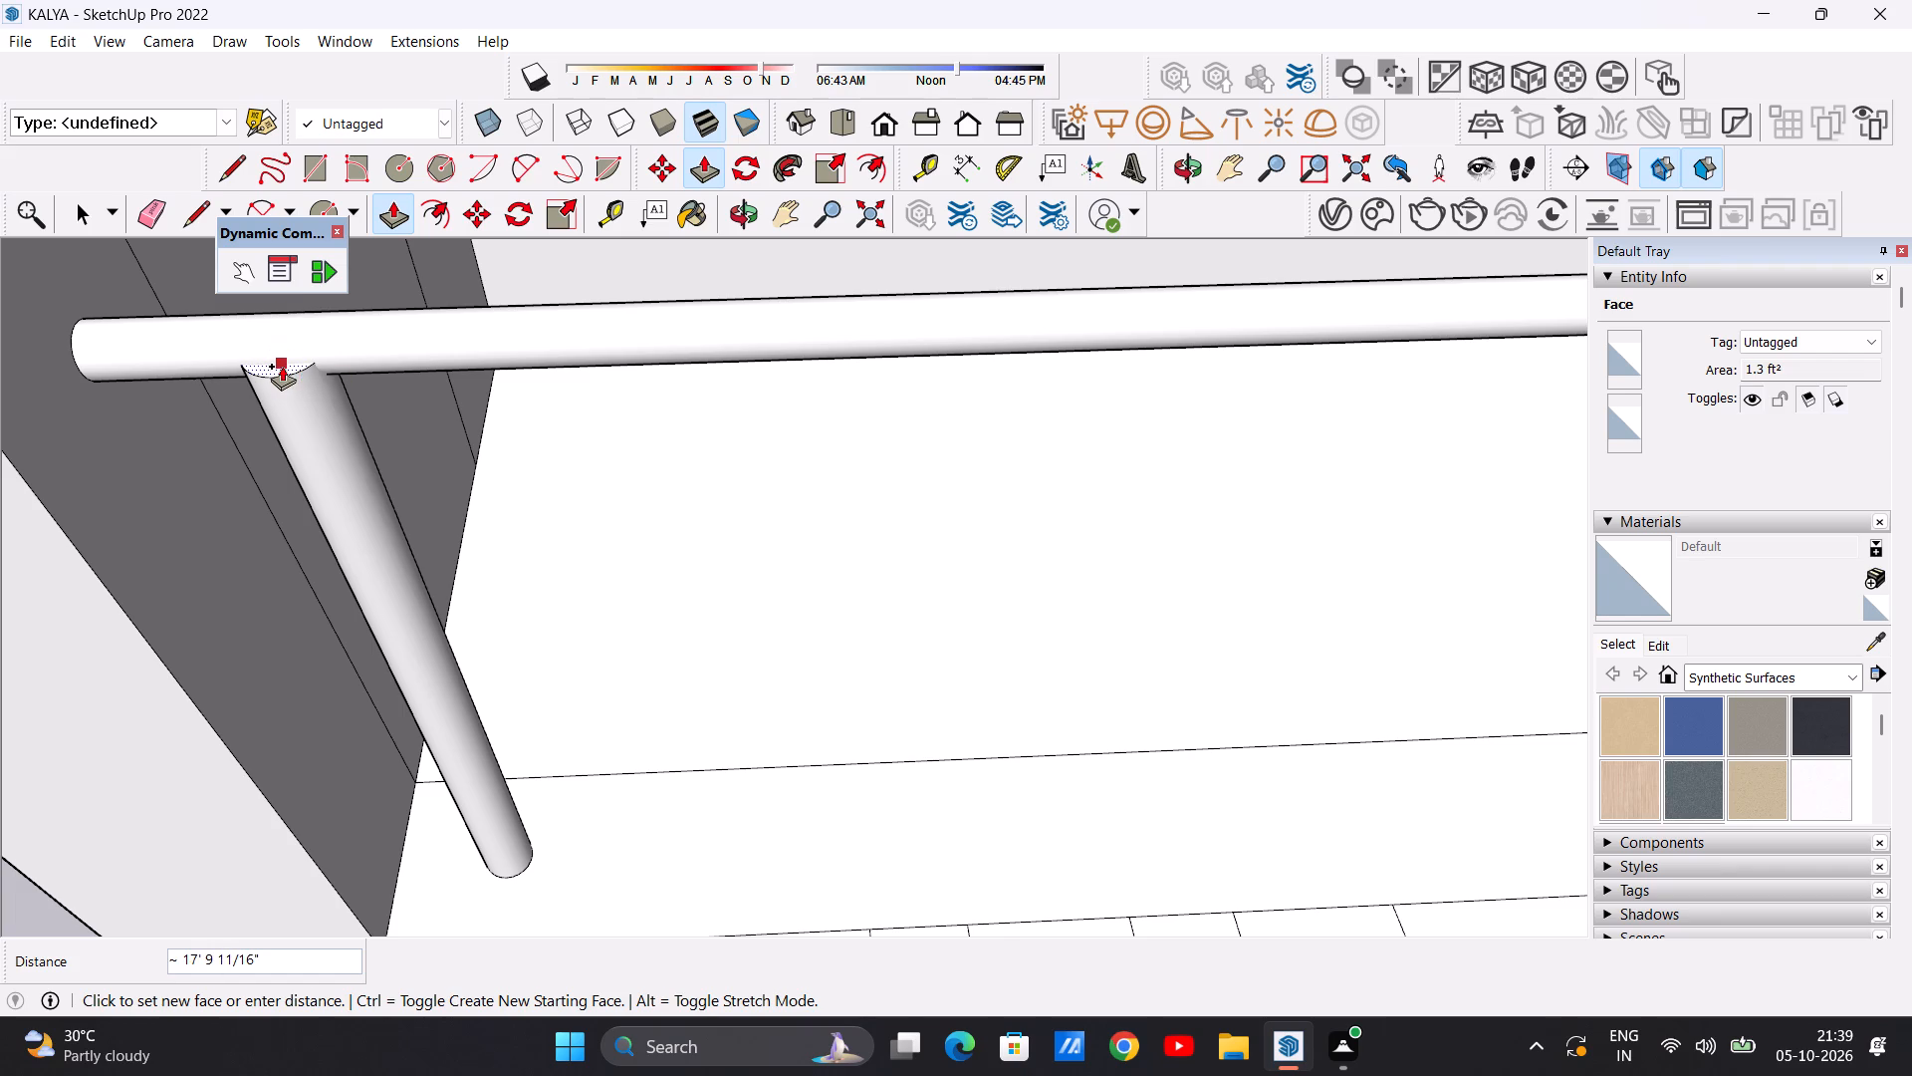
{"action": "left_click", "coordinate": [282, 366]}
{"action": "key", "text": "space"}
Examine the new top rail and end post alongside the railings on the balconies below.
{"action": "scroll", "coordinate": [322, 604], "scroll_direction": "down", "scroll_amount": 13}
{"action": "middle_click_drag", "start_coordinate": [473, 647], "coordinate": [492, 454]}
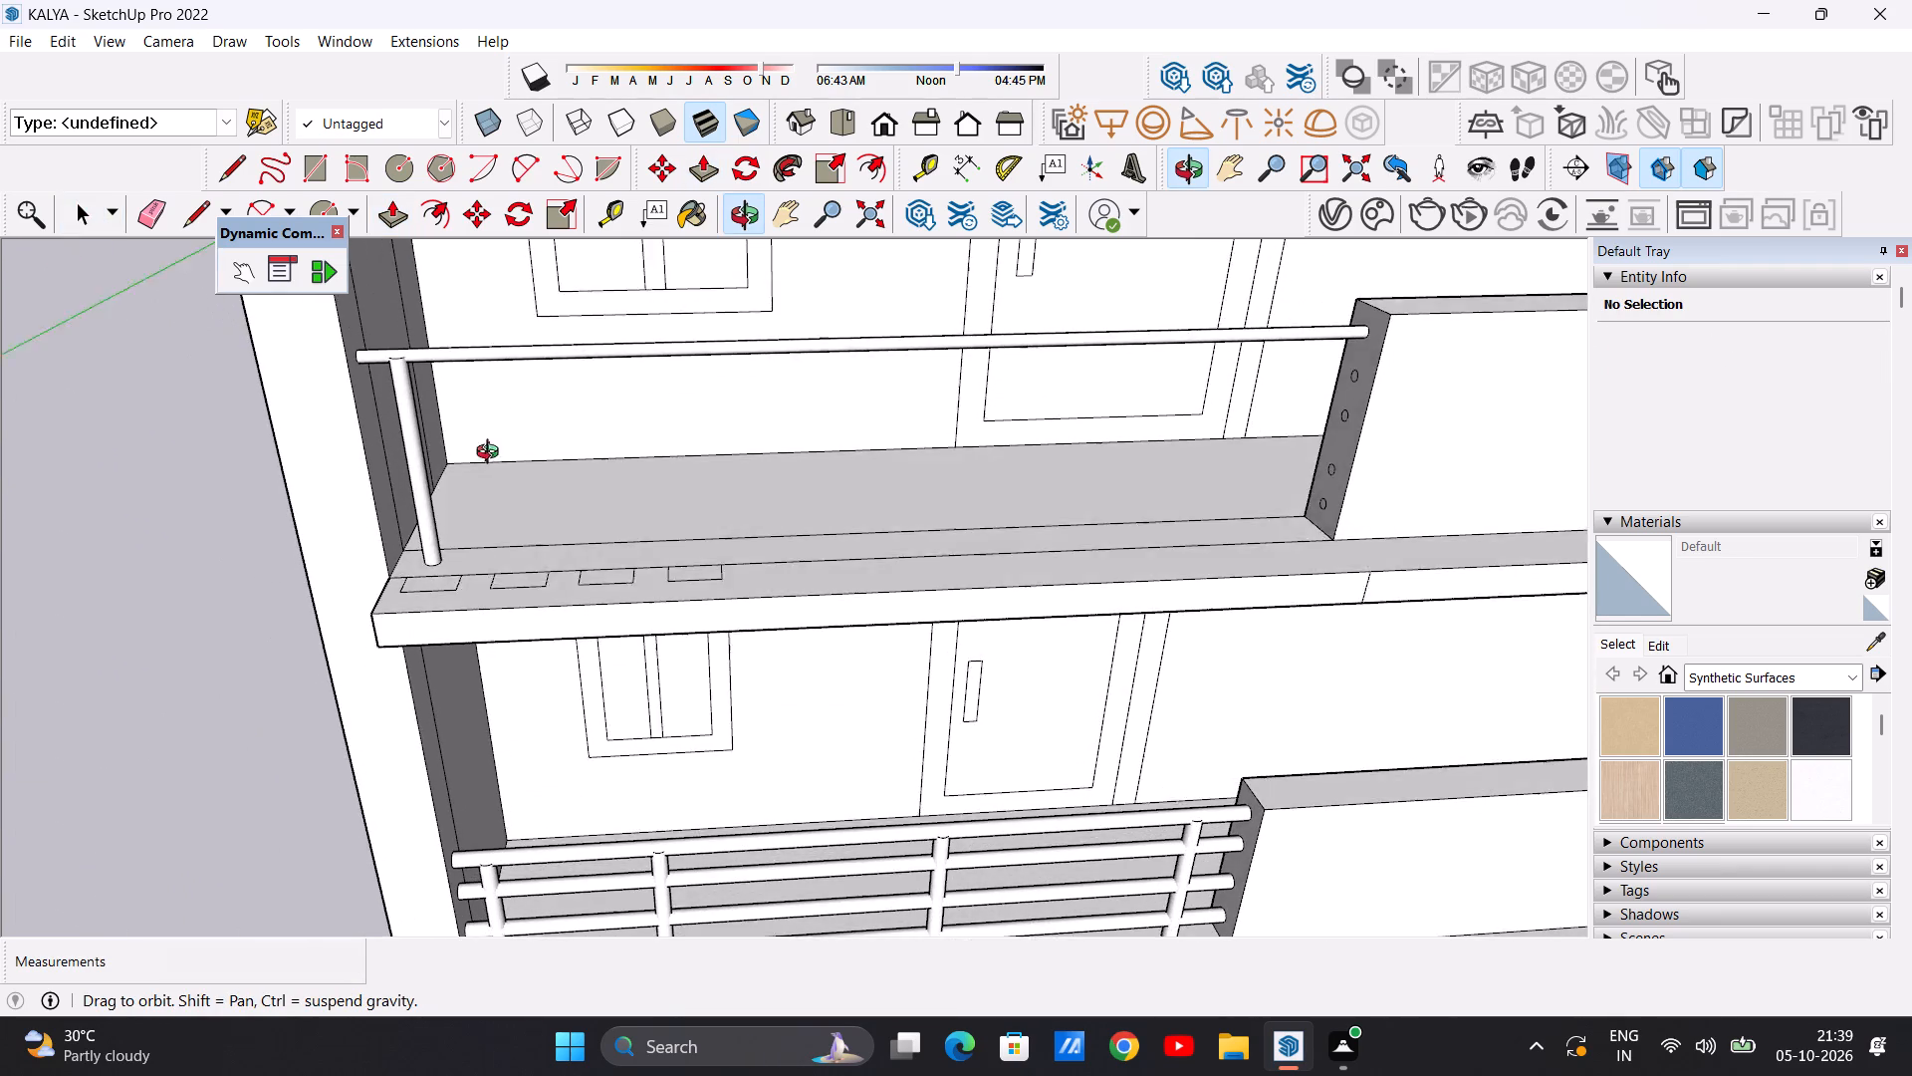
{"action": "middle_click_drag", "start_coordinate": [492, 454], "coordinate": [497, 435]}
{"action": "scroll", "coordinate": [373, 520], "scroll_direction": "down", "scroll_amount": 8}
{"action": "scroll", "coordinate": [822, 448], "scroll_direction": "up", "scroll_amount": 6}
{"action": "middle_click_drag", "start_coordinate": [717, 512], "coordinate": [943, 492]}
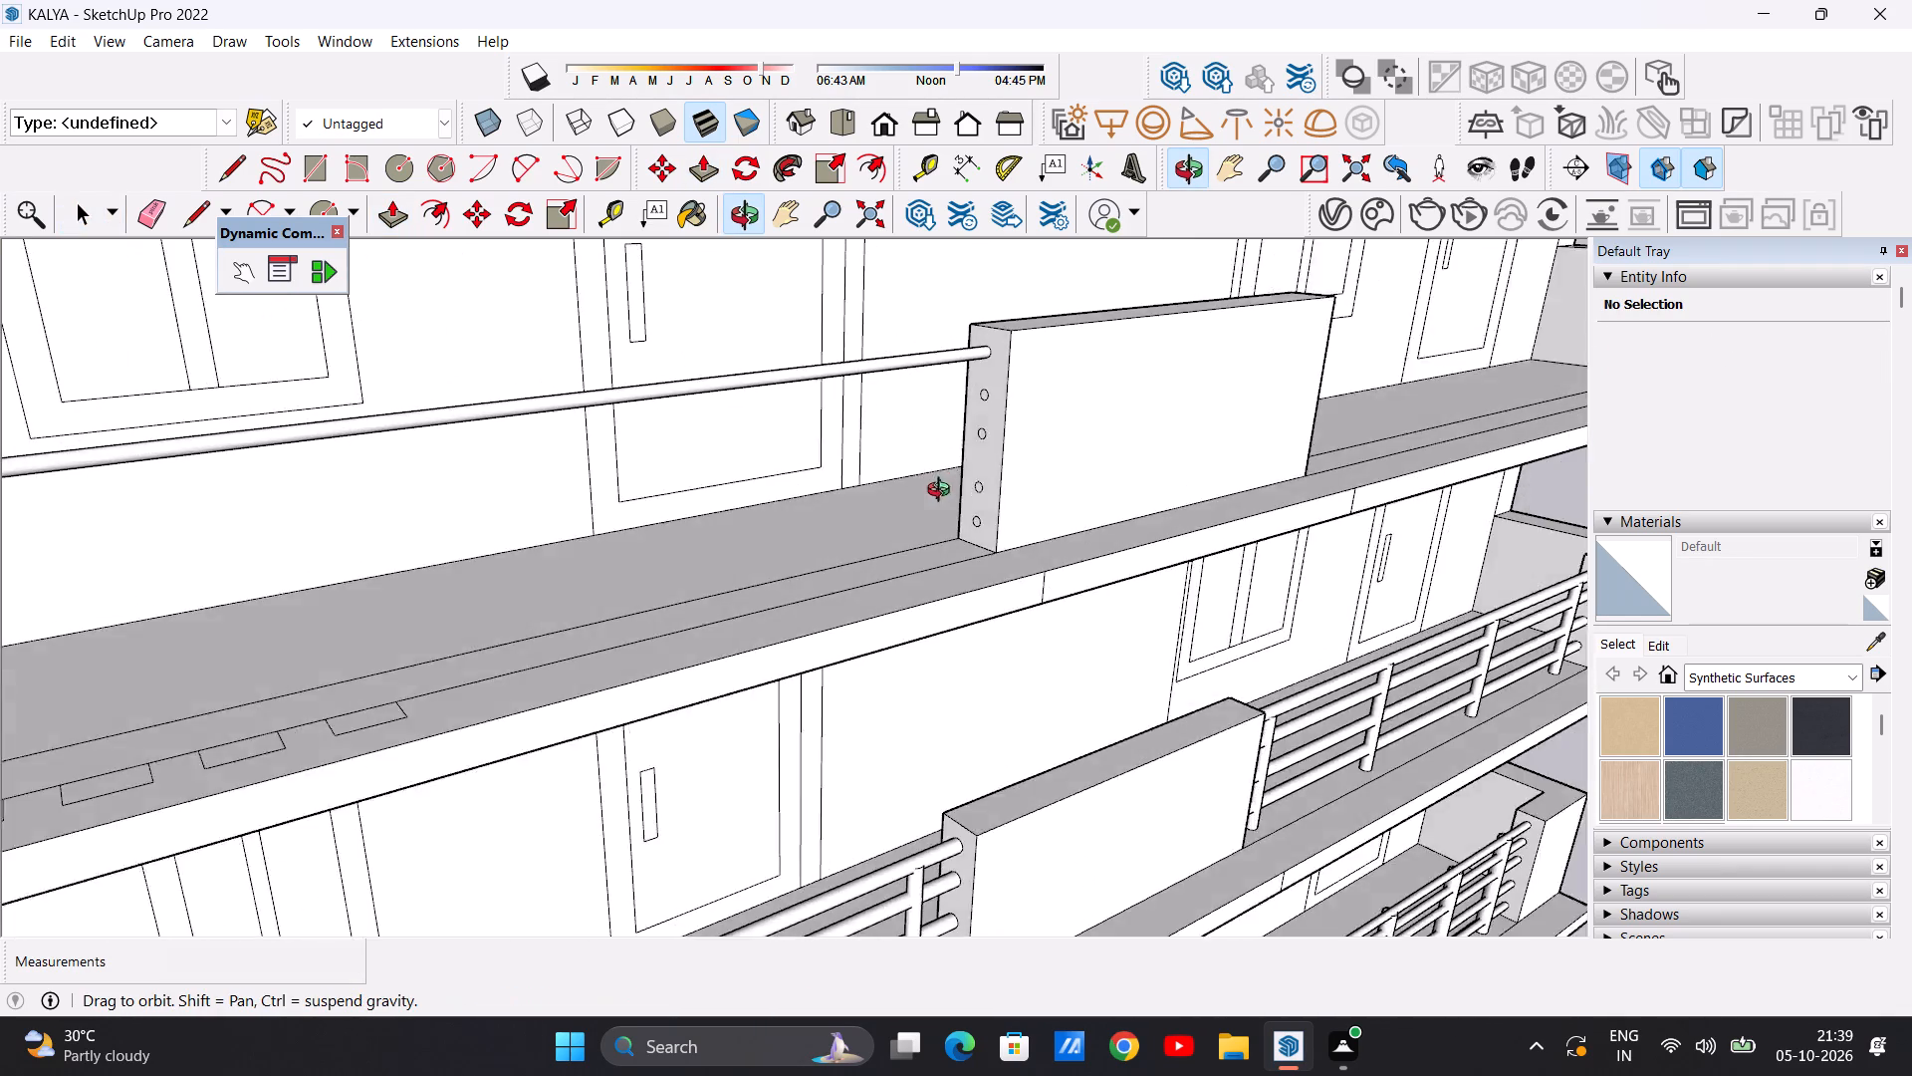
{"action": "middle_click_drag", "start_coordinate": [943, 492], "coordinate": [705, 540]}
{"action": "scroll", "coordinate": [770, 547], "scroll_direction": "up", "scroll_amount": 1}
{"action": "scroll", "coordinate": [850, 549], "scroll_direction": "down", "scroll_amount": 9}
{"action": "scroll", "coordinate": [675, 548], "scroll_direction": "up", "scroll_amount": 3}
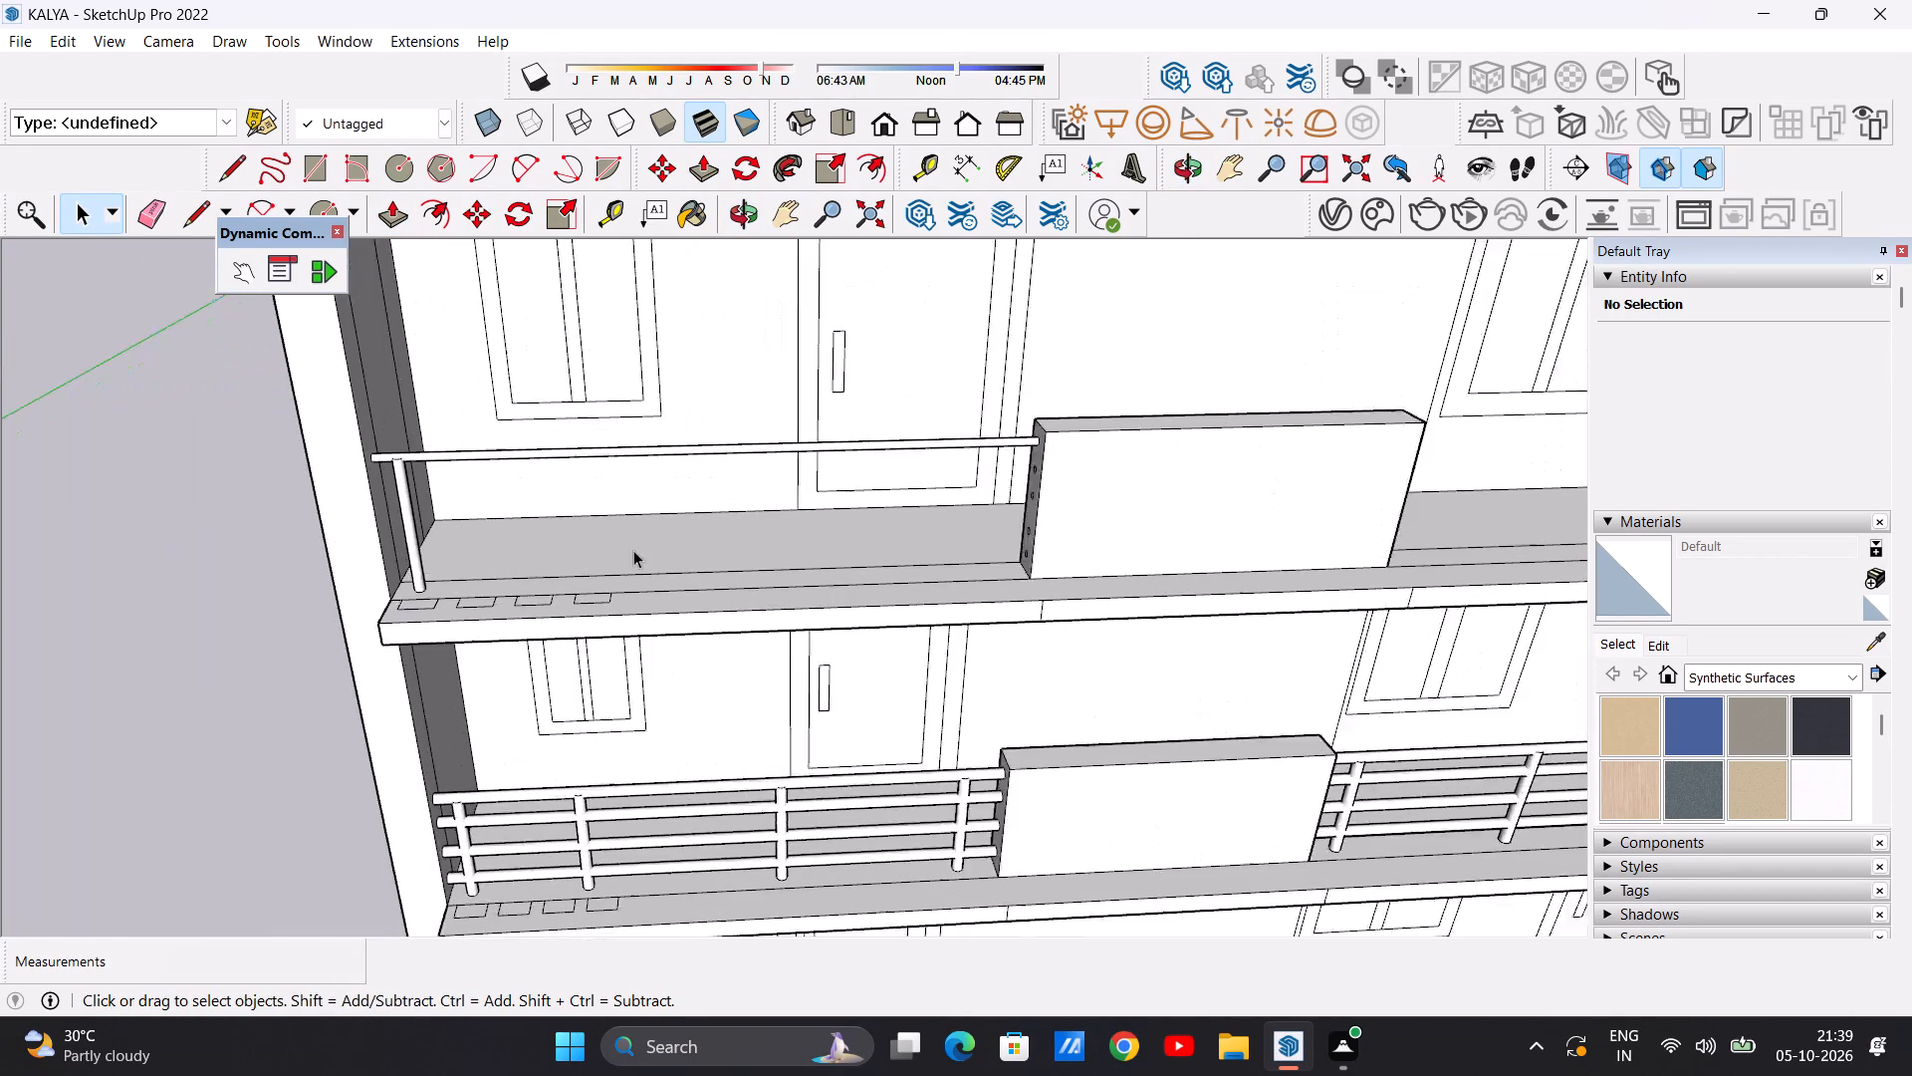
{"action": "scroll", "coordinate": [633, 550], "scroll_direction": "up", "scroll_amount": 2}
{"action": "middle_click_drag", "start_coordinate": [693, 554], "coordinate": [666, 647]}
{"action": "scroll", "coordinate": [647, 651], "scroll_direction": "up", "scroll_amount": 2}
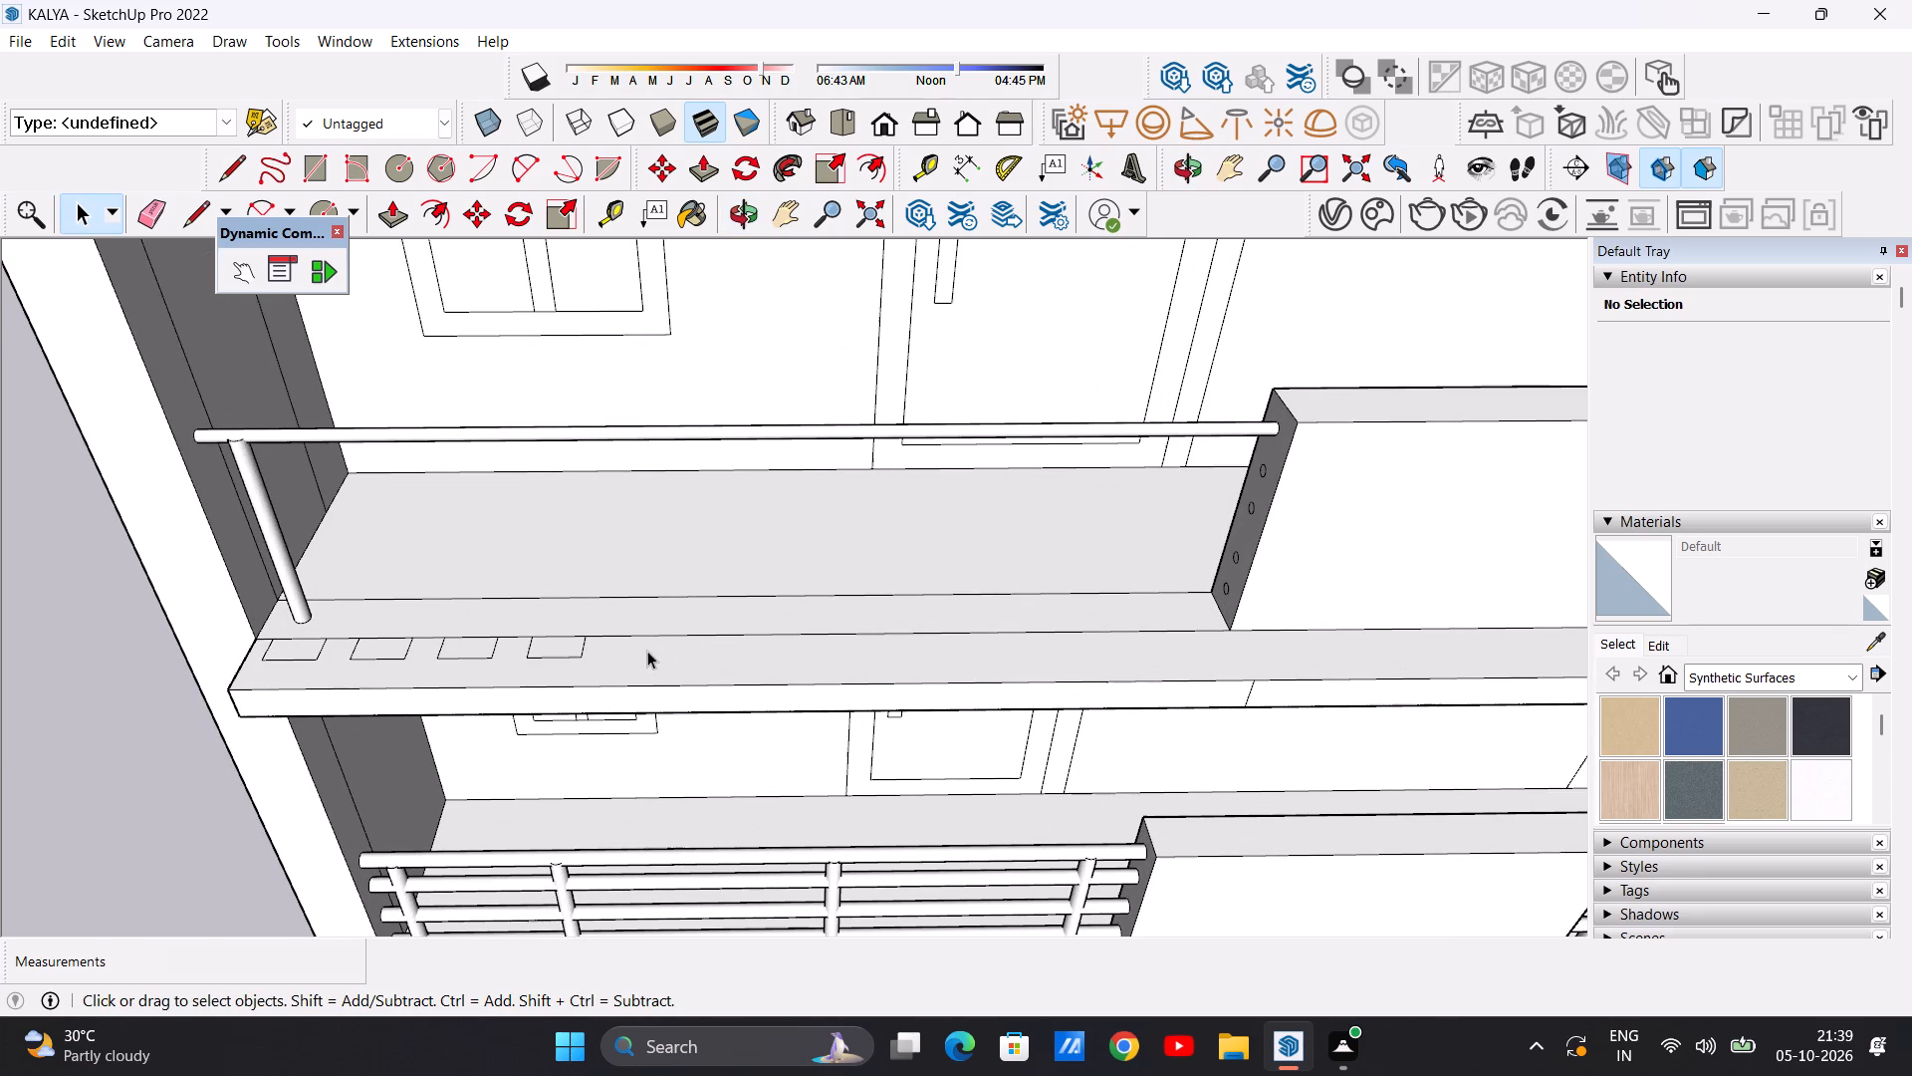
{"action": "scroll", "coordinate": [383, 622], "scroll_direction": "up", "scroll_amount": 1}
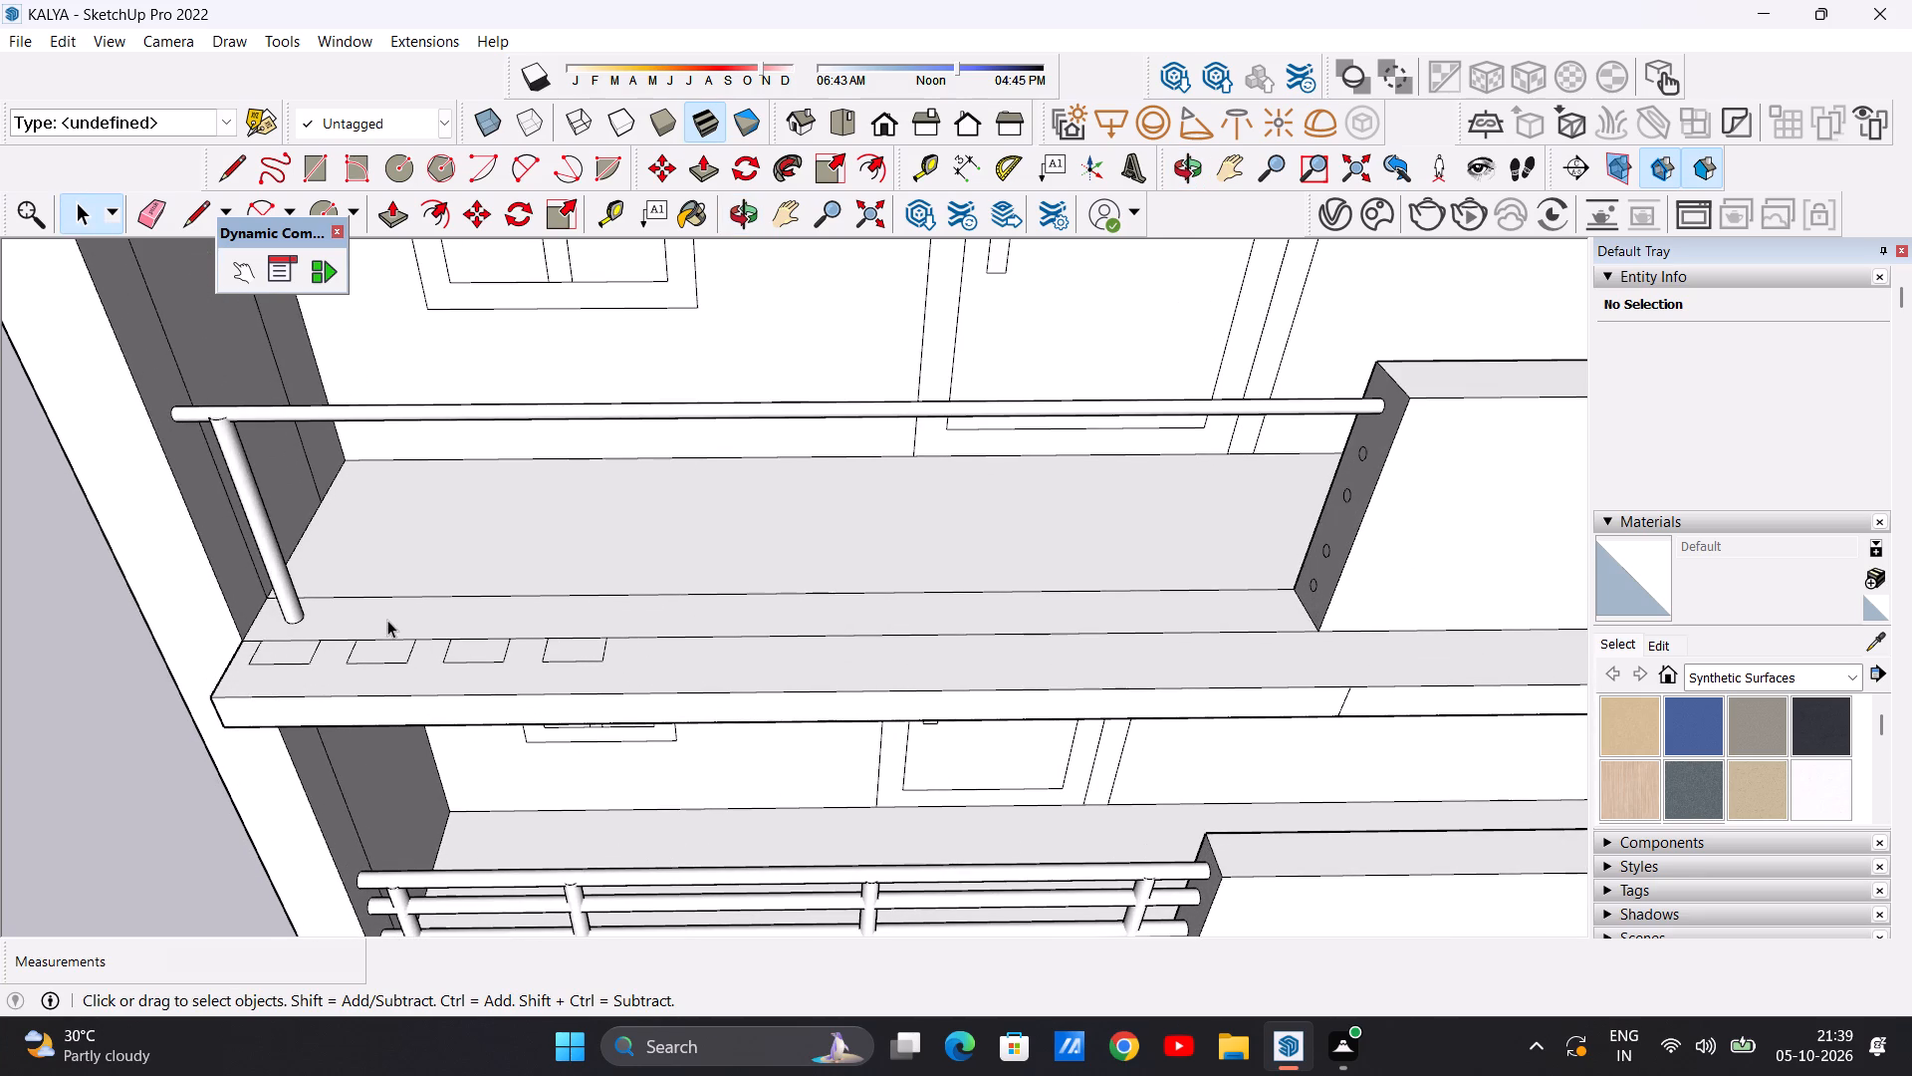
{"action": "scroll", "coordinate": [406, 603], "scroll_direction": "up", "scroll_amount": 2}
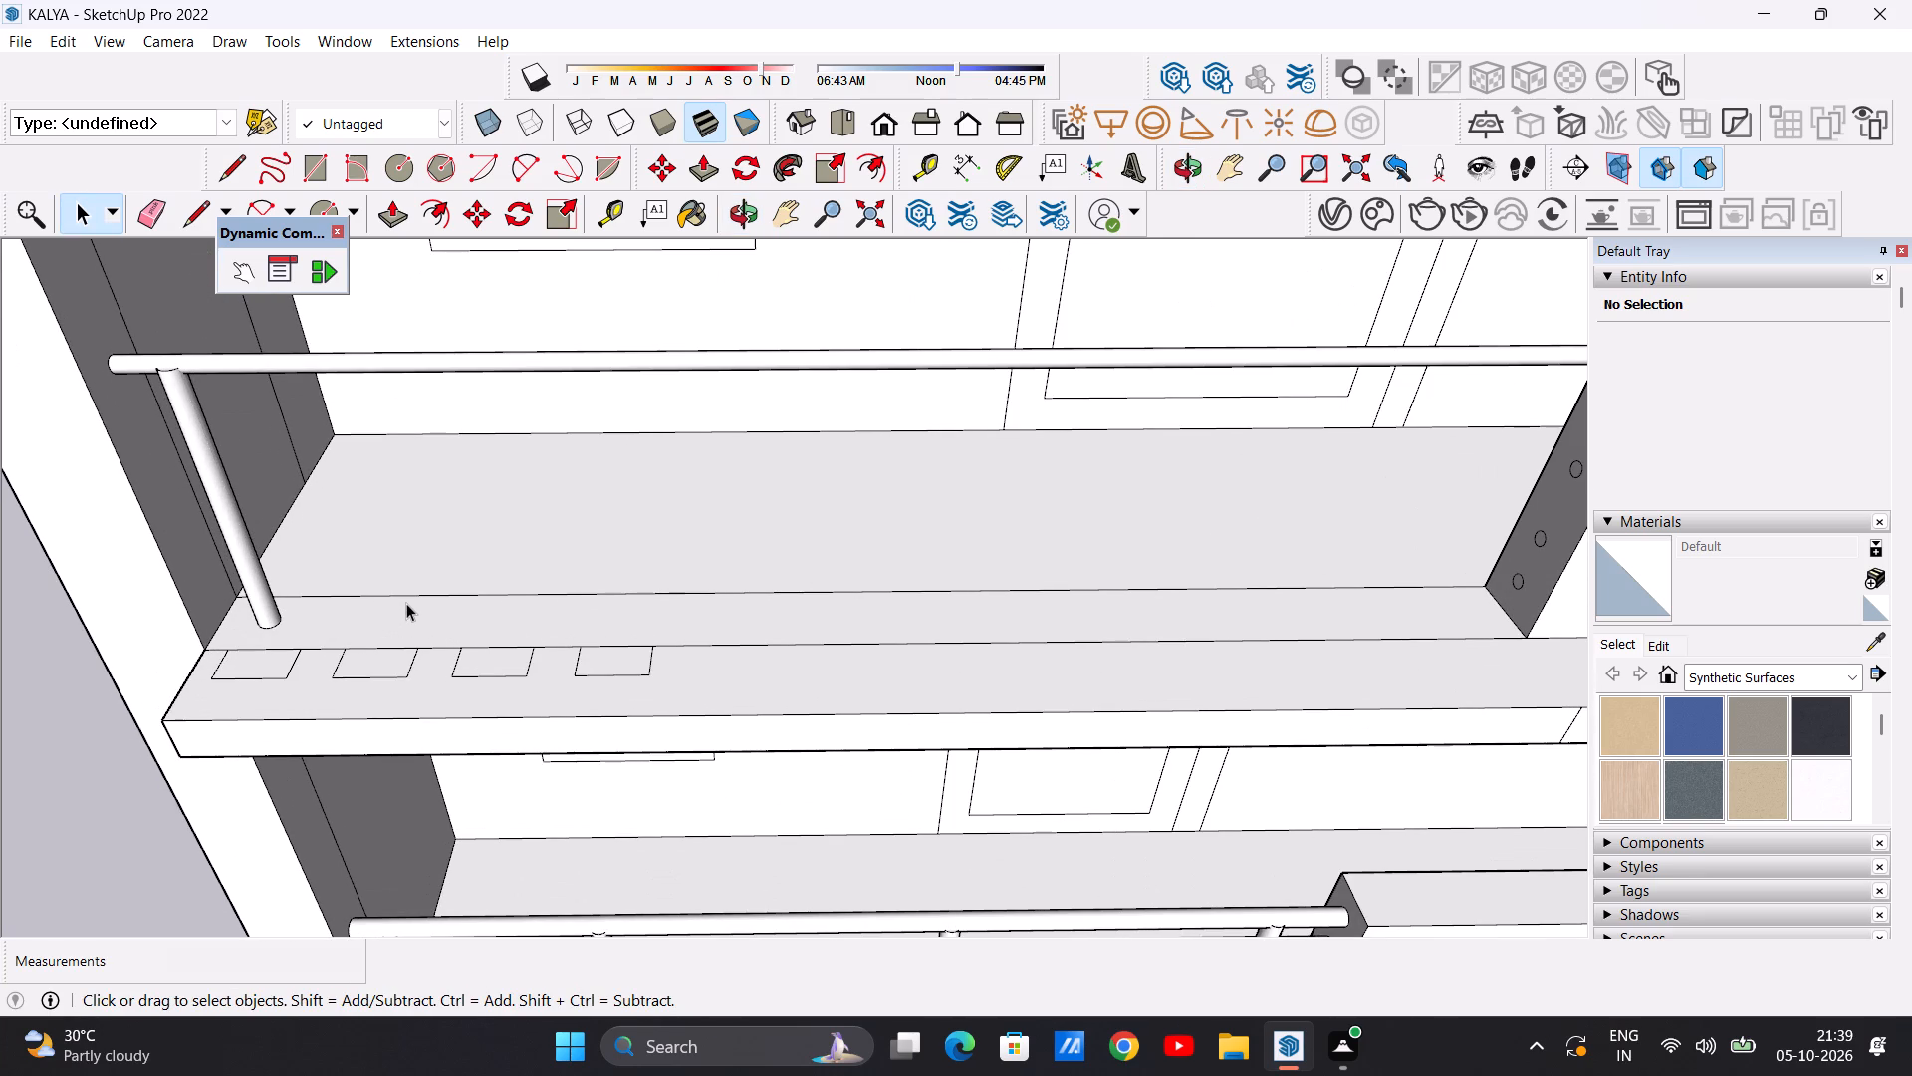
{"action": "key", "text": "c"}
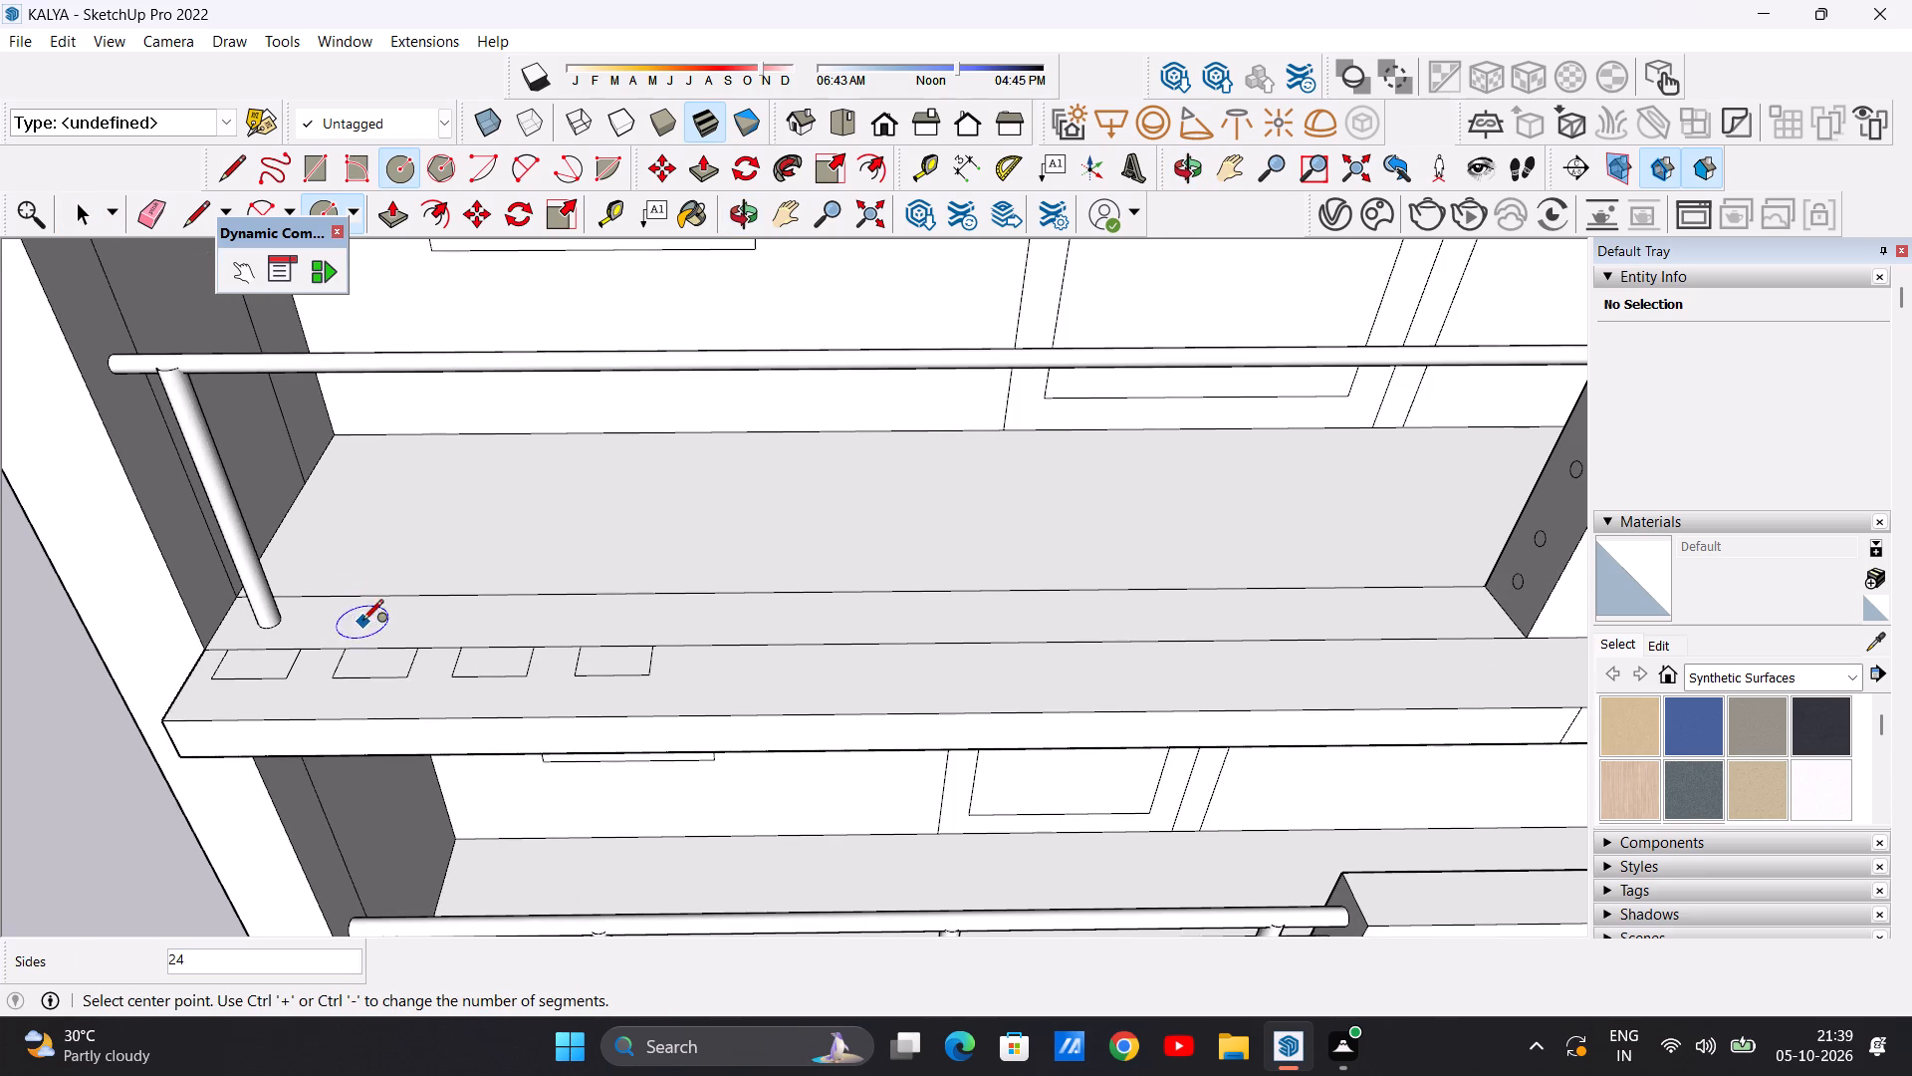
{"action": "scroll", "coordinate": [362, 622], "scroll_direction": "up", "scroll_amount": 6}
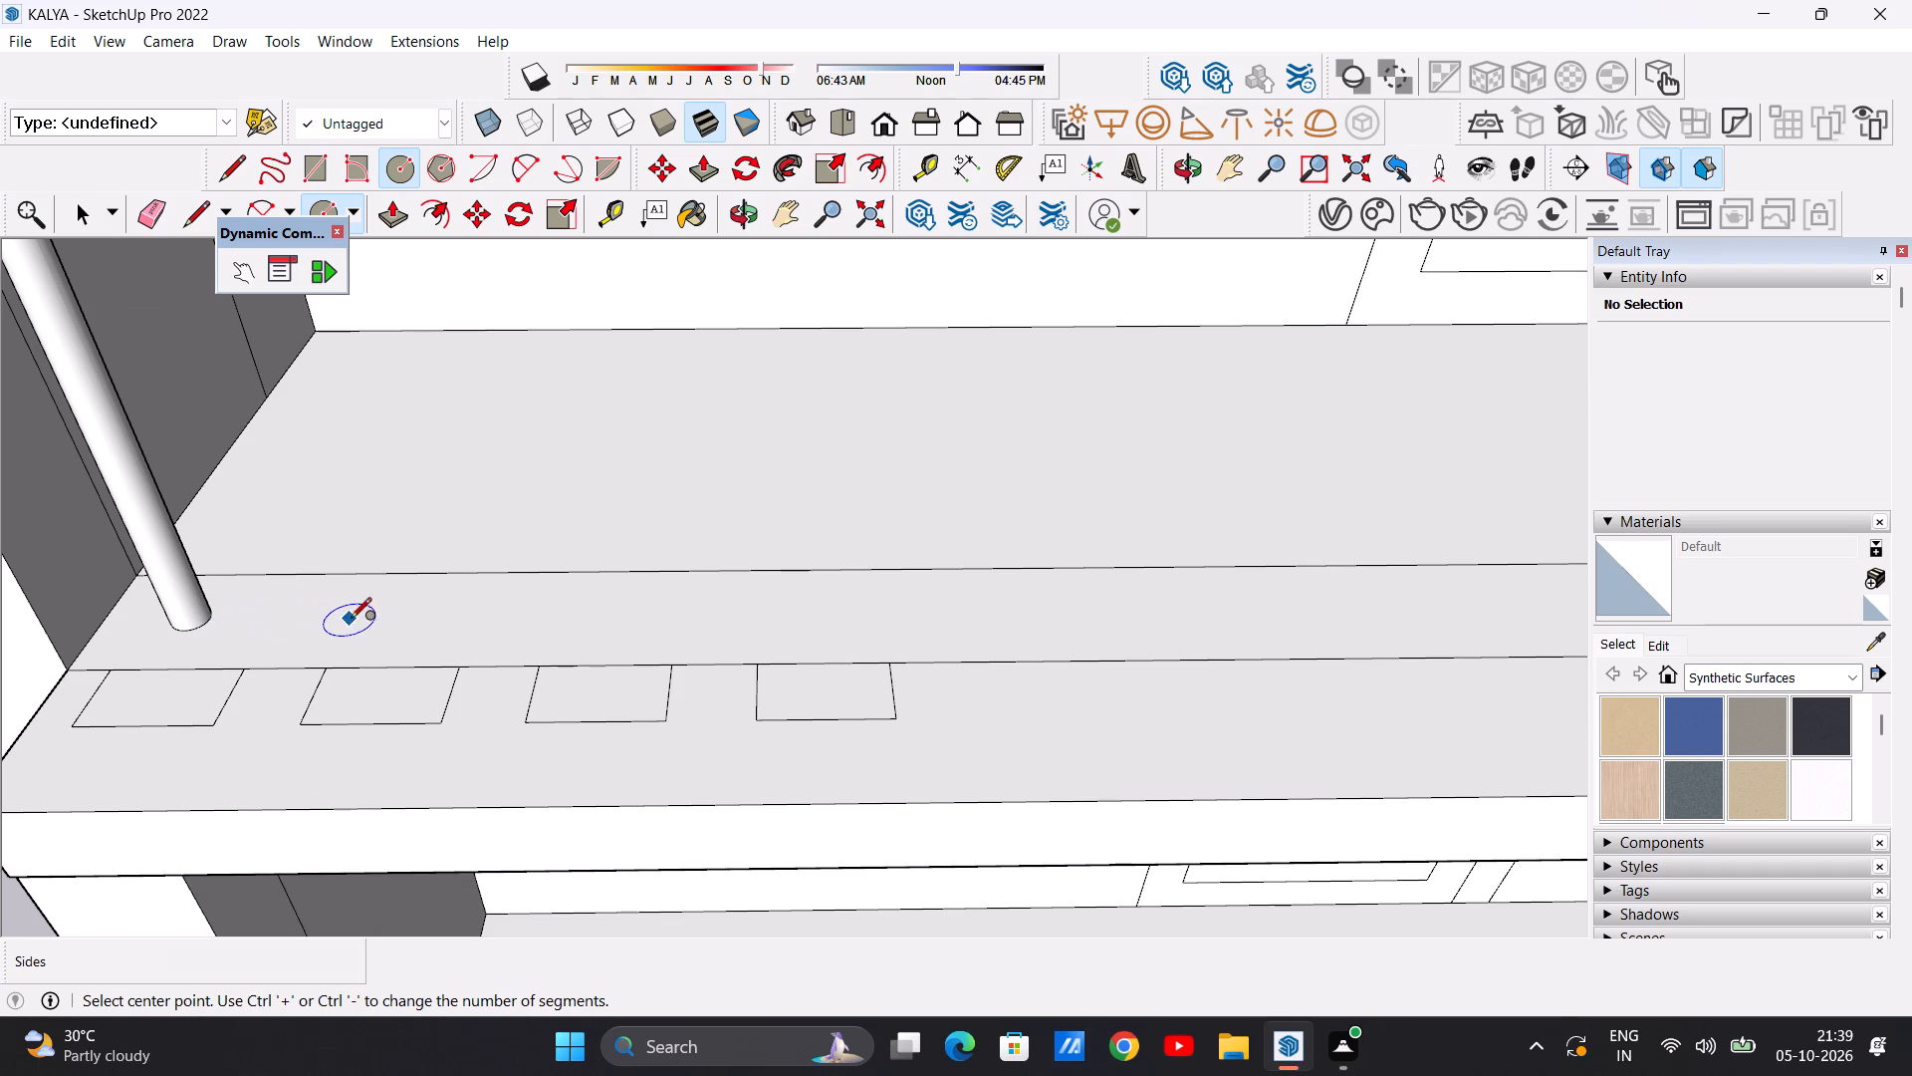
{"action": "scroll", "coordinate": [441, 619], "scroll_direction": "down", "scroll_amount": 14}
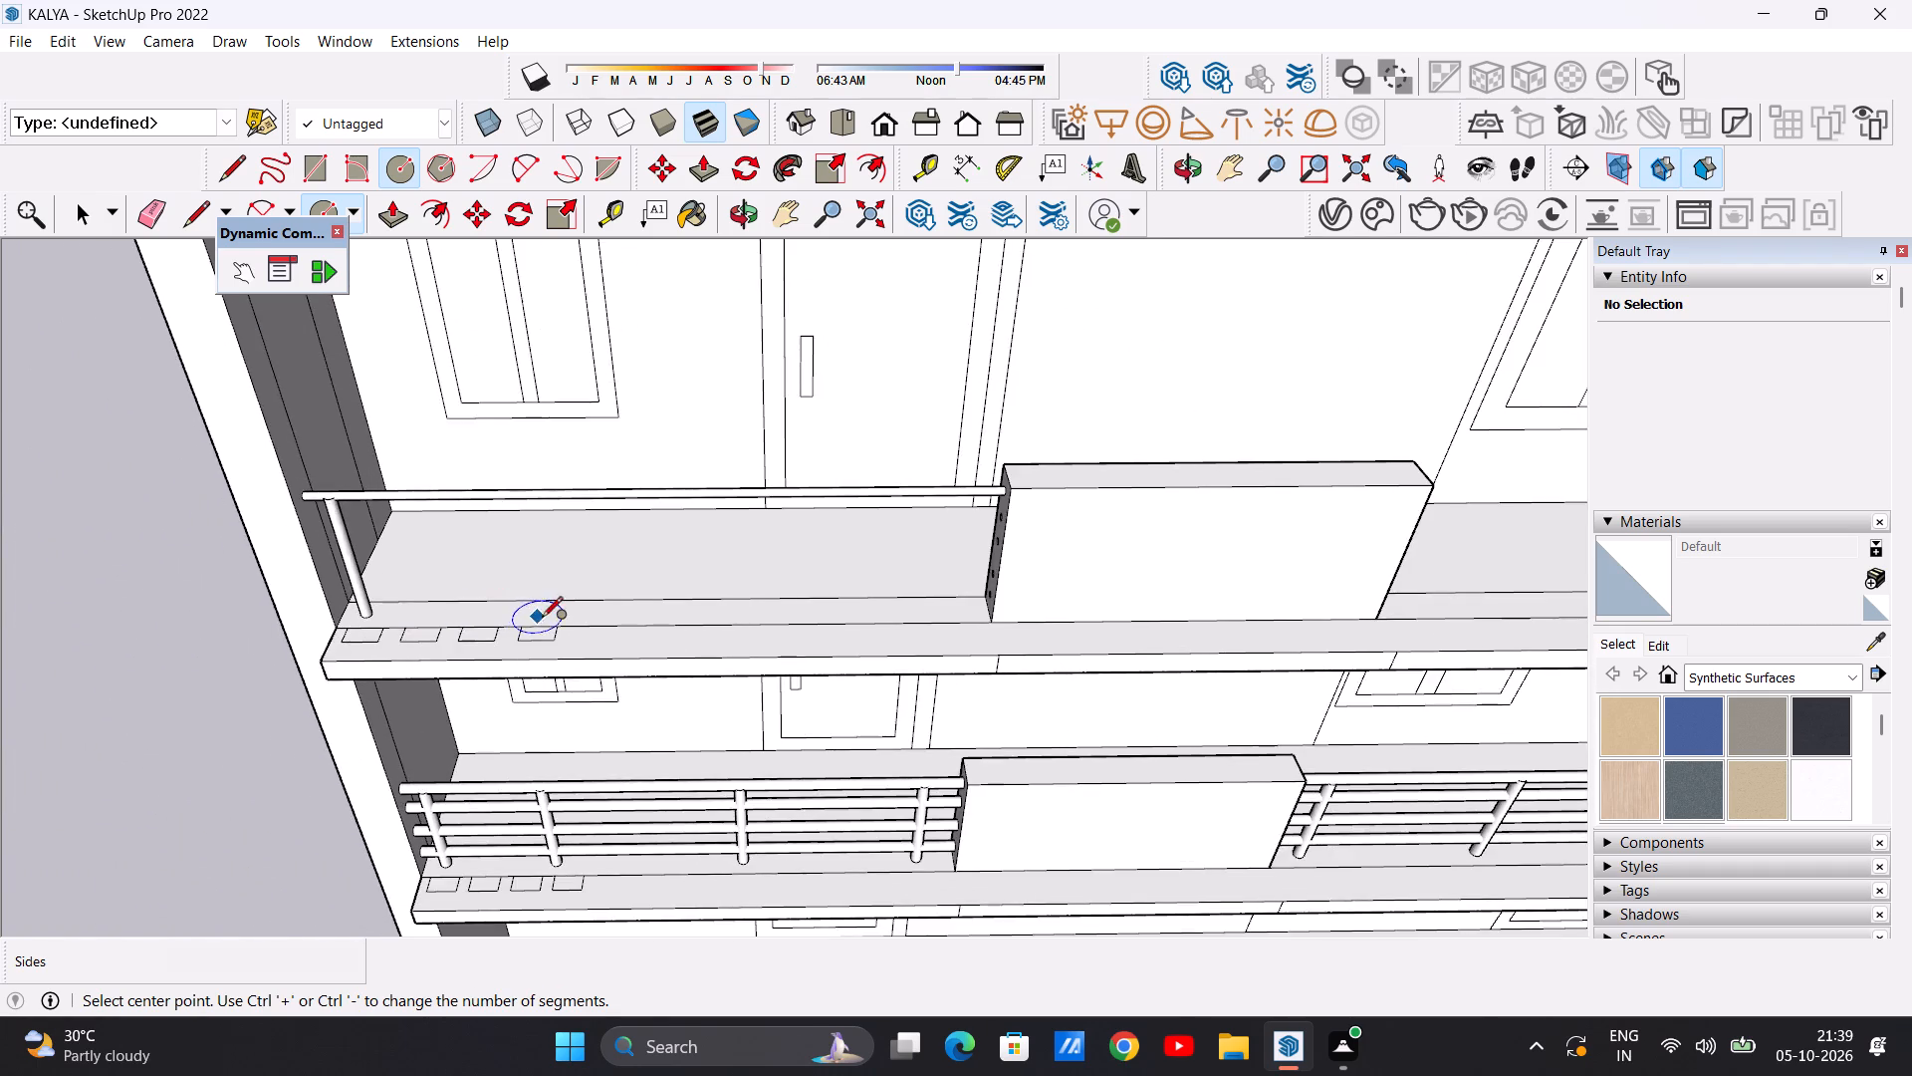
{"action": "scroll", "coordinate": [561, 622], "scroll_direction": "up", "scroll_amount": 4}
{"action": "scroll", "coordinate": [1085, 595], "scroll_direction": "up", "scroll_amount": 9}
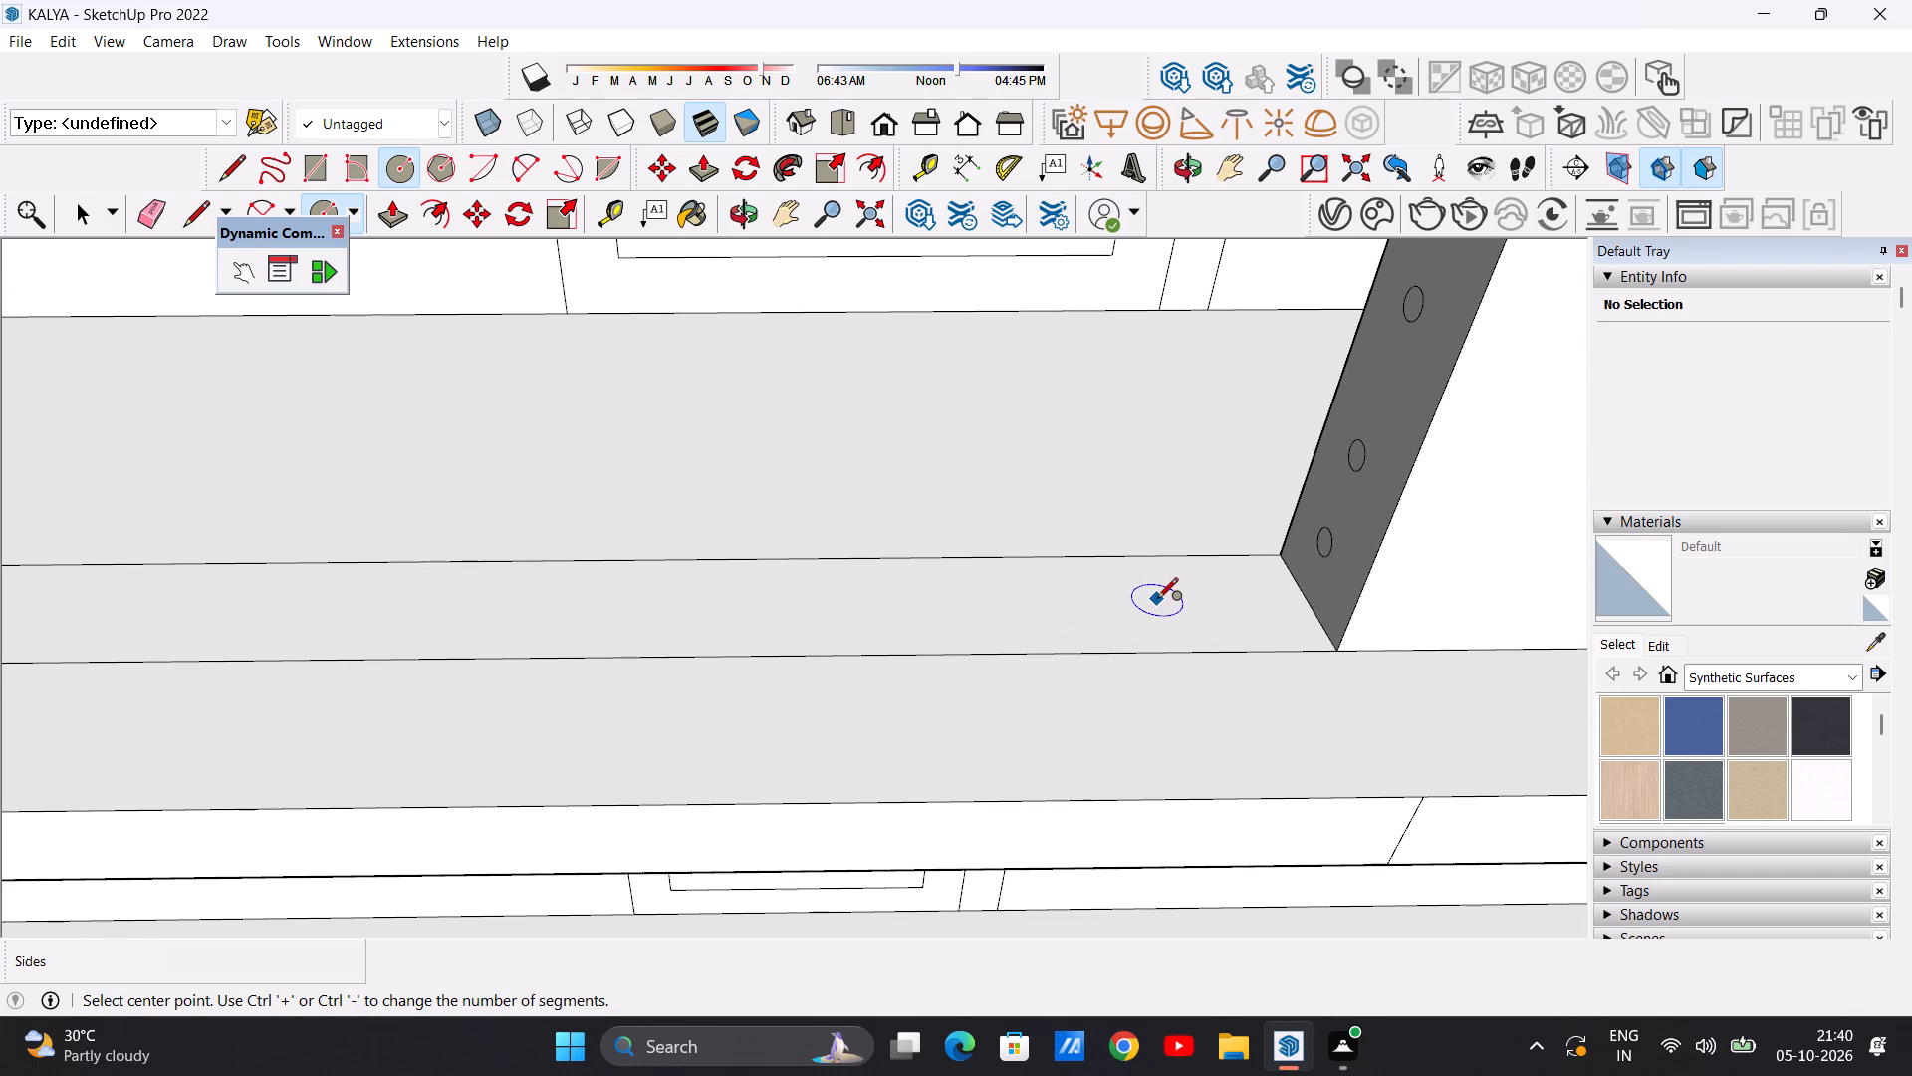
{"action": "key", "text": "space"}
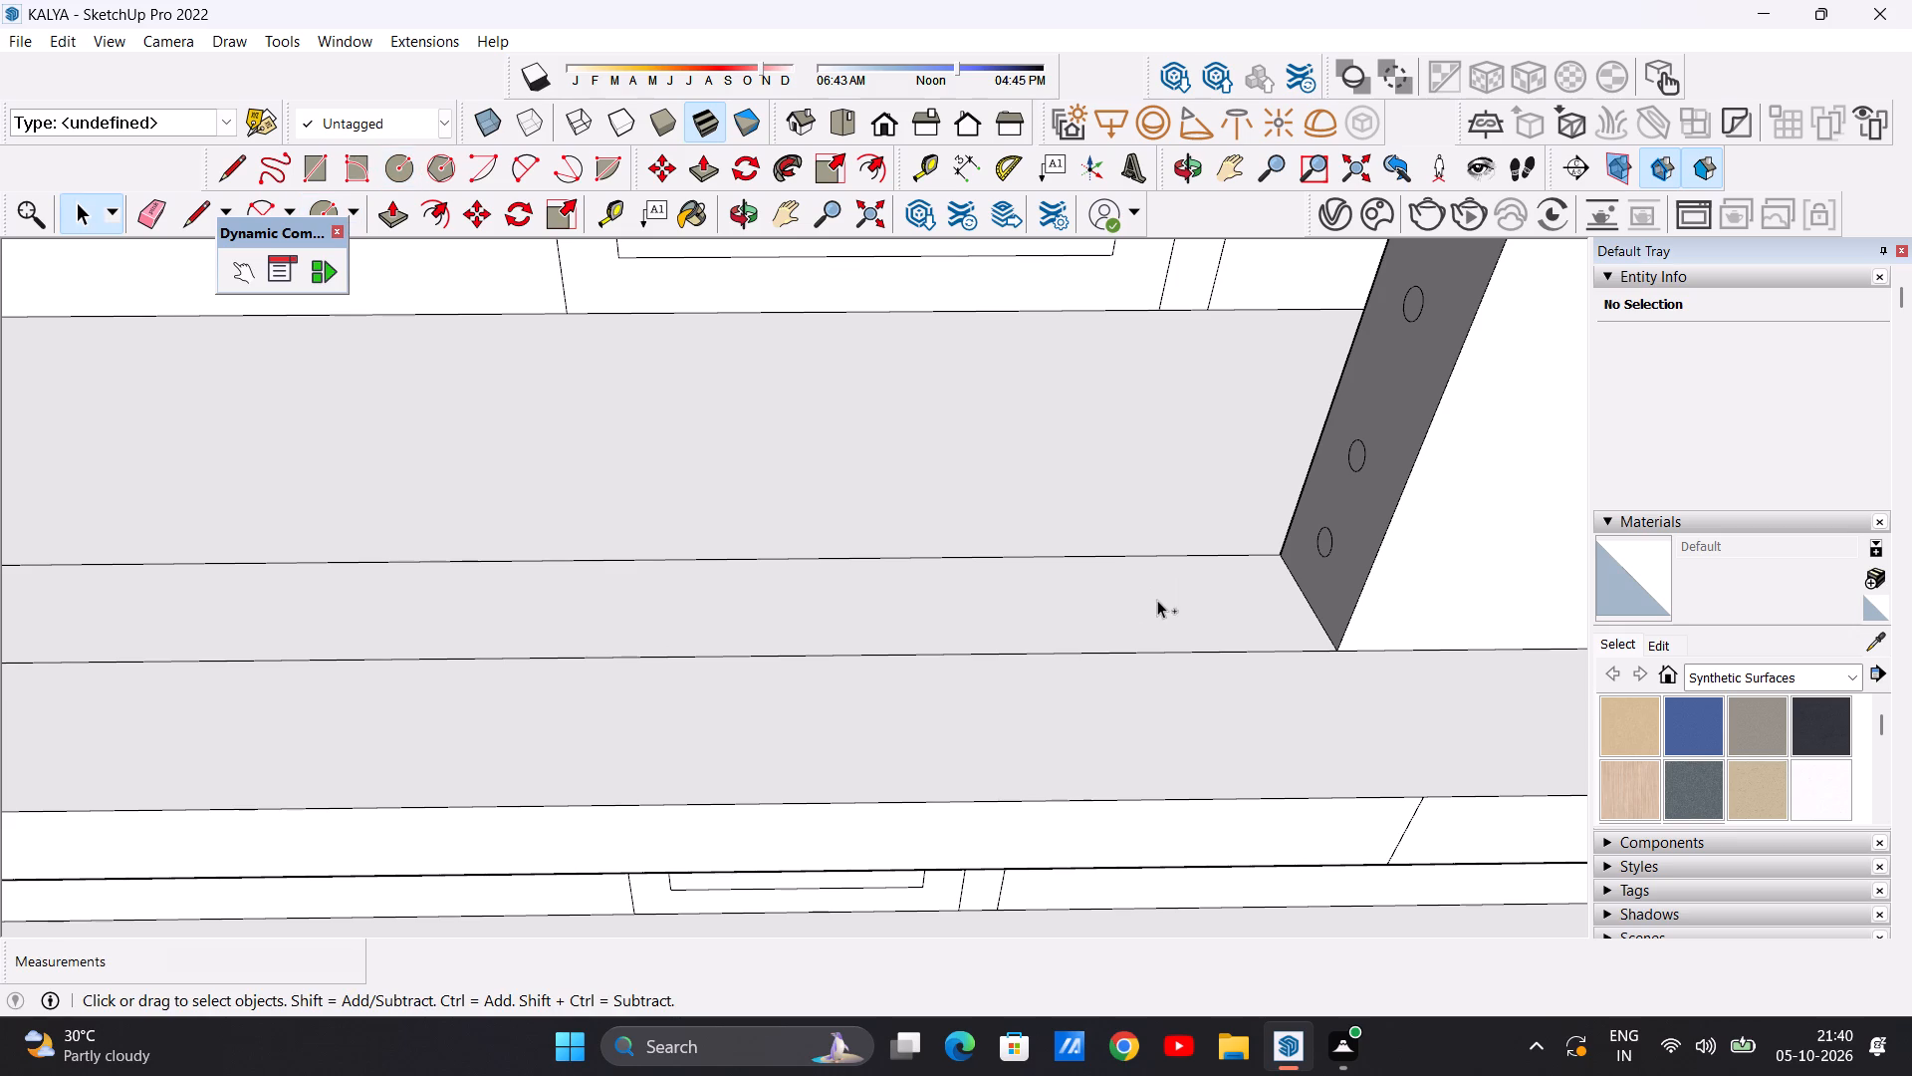
Undo the pull that raised the top balcony's end post beside the side wall.
{"action": "key", "text": "ctrl+z"}
Copy the post circle and its face about 72 ft 9 11/16 in along the slab's edge strip to beside the parapet.
{"action": "scroll", "coordinate": [1141, 627], "scroll_direction": "down", "scroll_amount": 16}
{"action": "scroll", "coordinate": [800, 612], "scroll_direction": "up", "scroll_amount": 8}
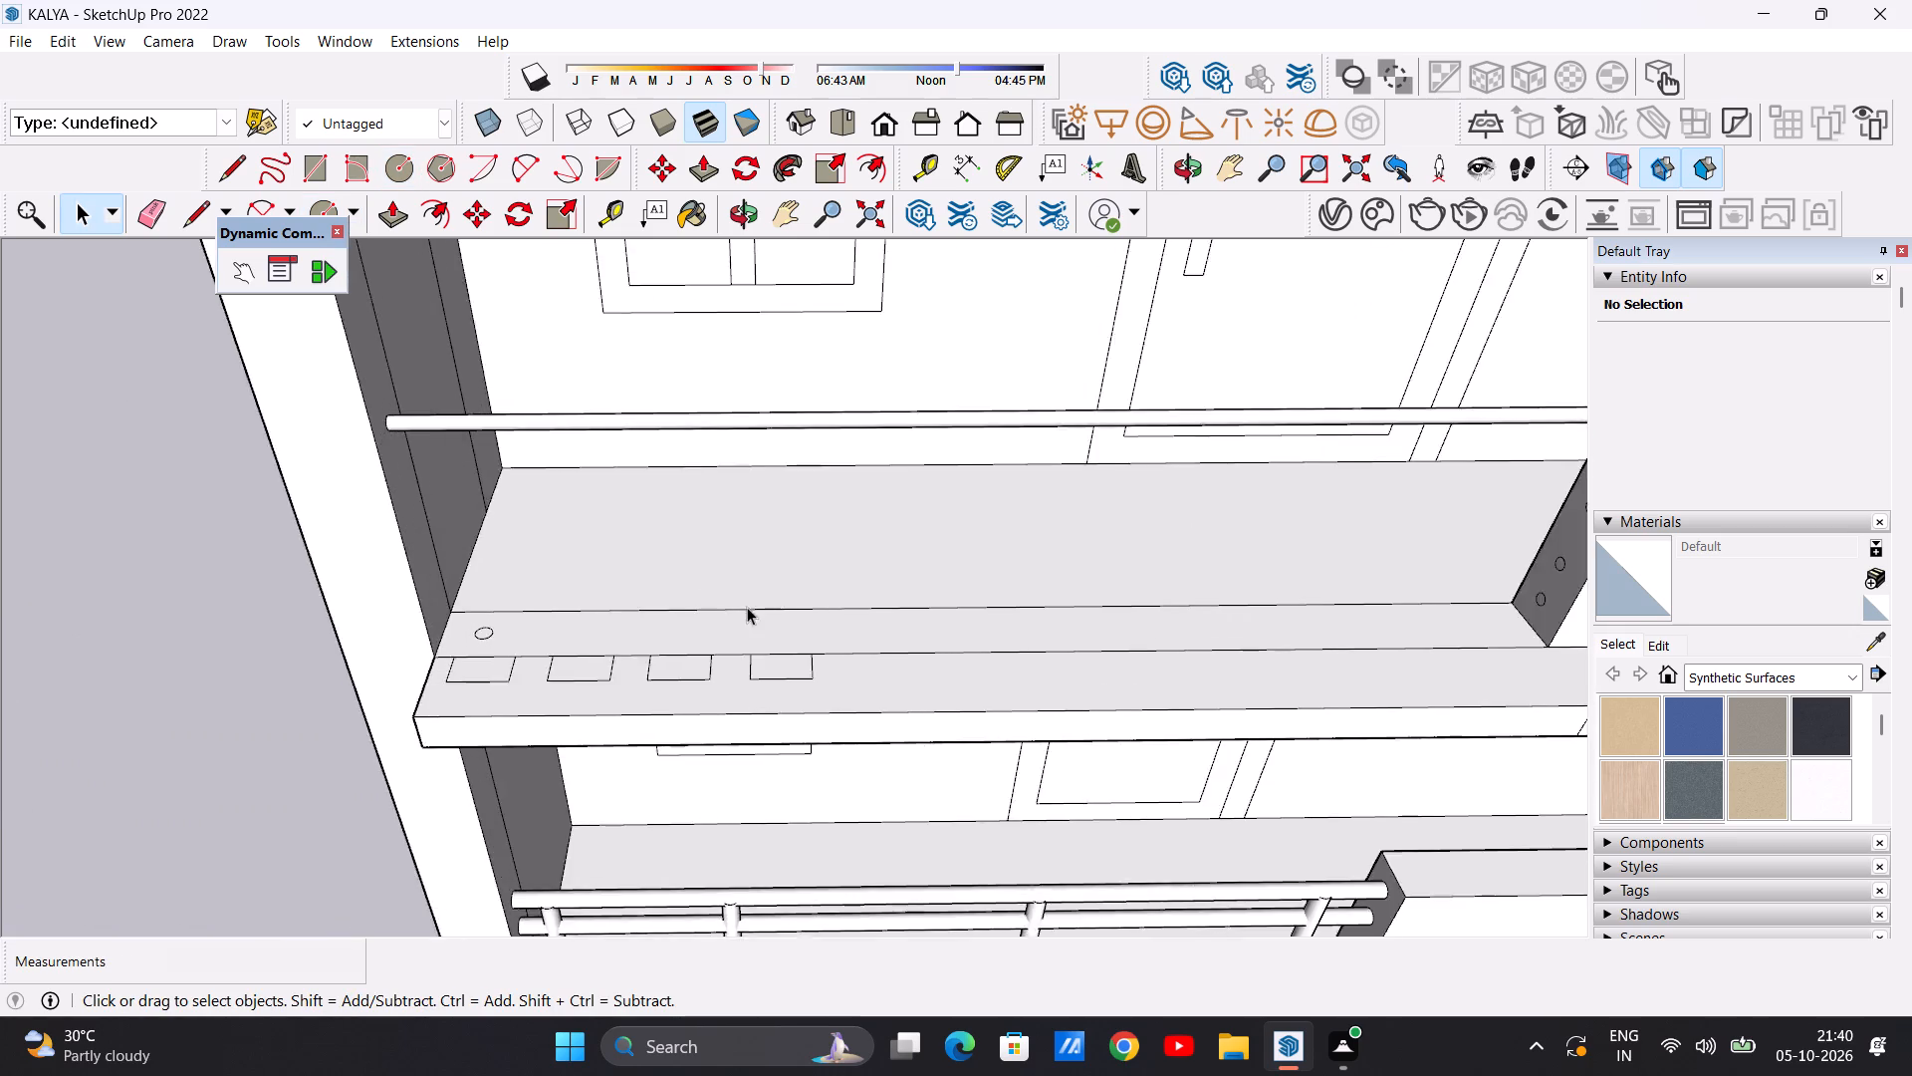
{"action": "scroll", "coordinate": [747, 607], "scroll_direction": "up", "scroll_amount": 5}
{"action": "scroll", "coordinate": [269, 660], "scroll_direction": "up", "scroll_amount": 7}
{"action": "middle_click_drag", "start_coordinate": [261, 665], "coordinate": [237, 727]}
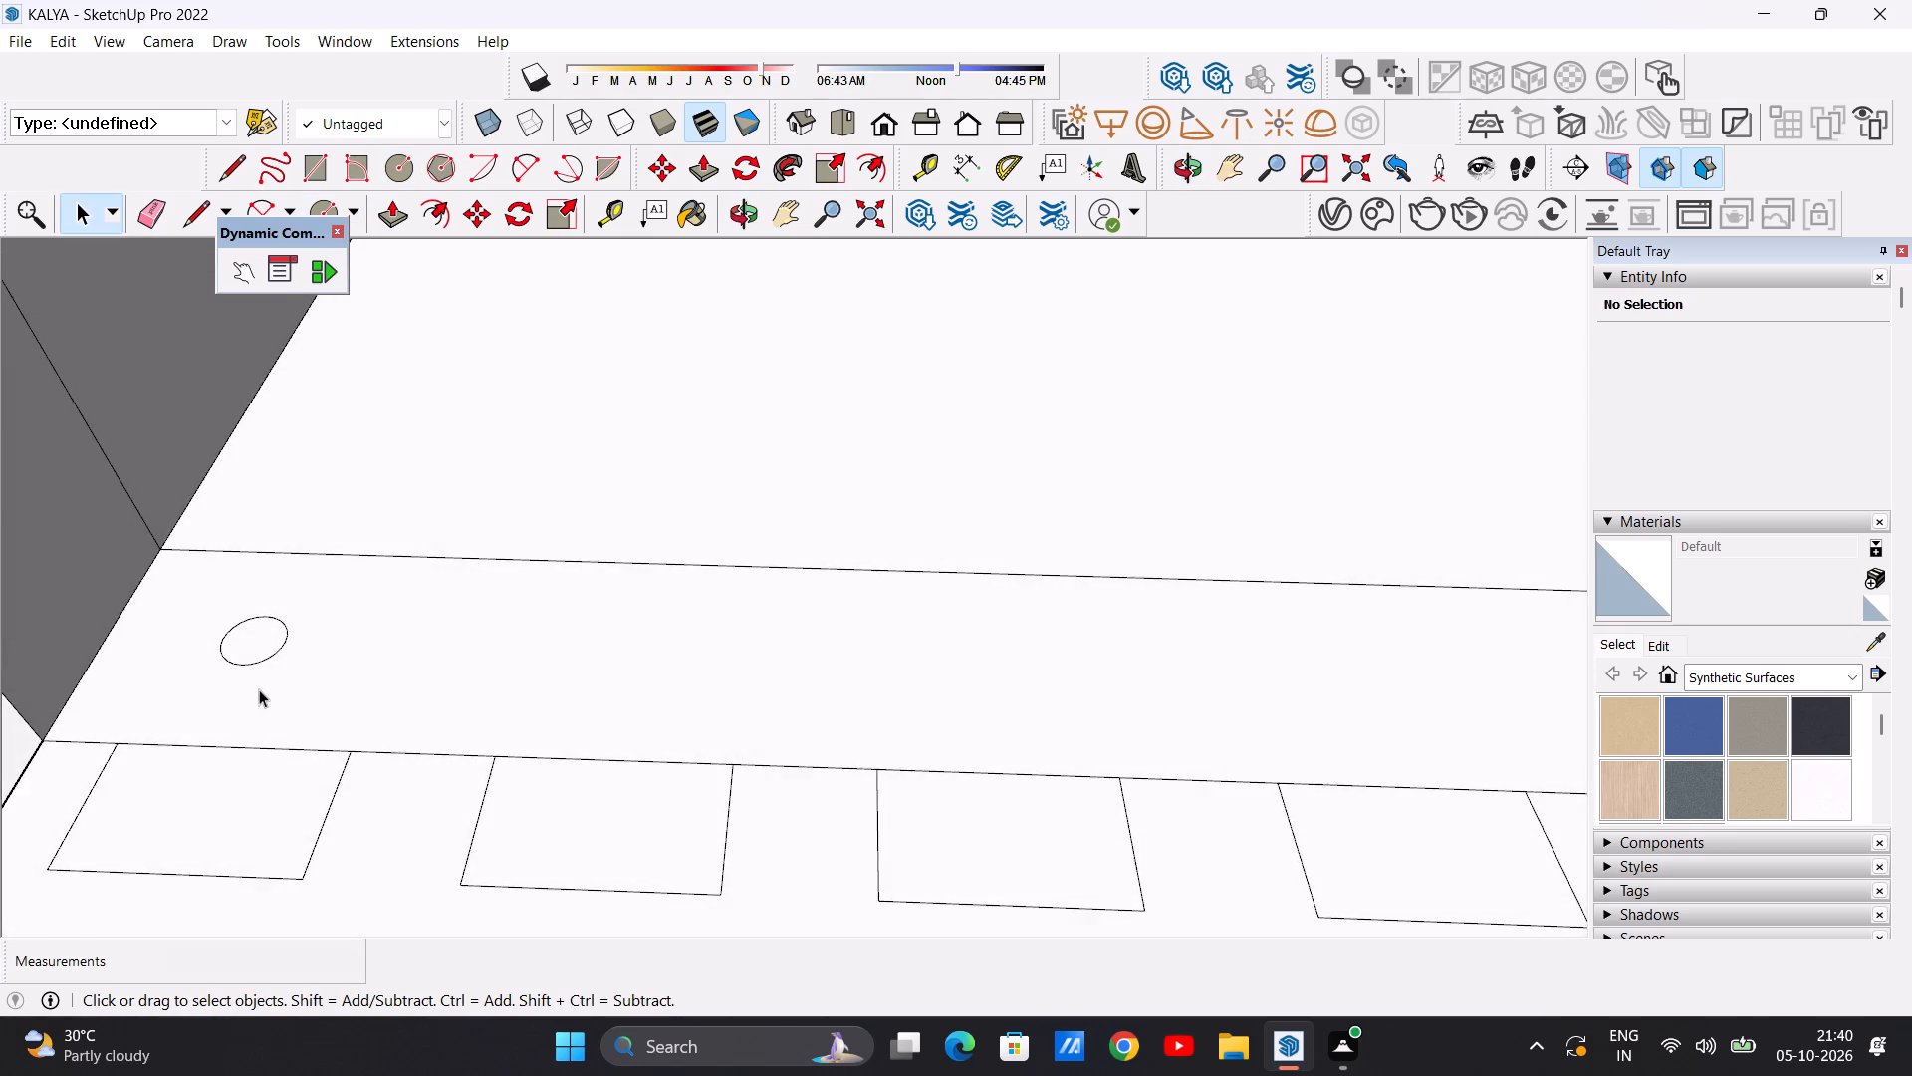
{"action": "scroll", "coordinate": [260, 684], "scroll_direction": "up", "scroll_amount": 4}
{"action": "double_click", "coordinate": [259, 636]}
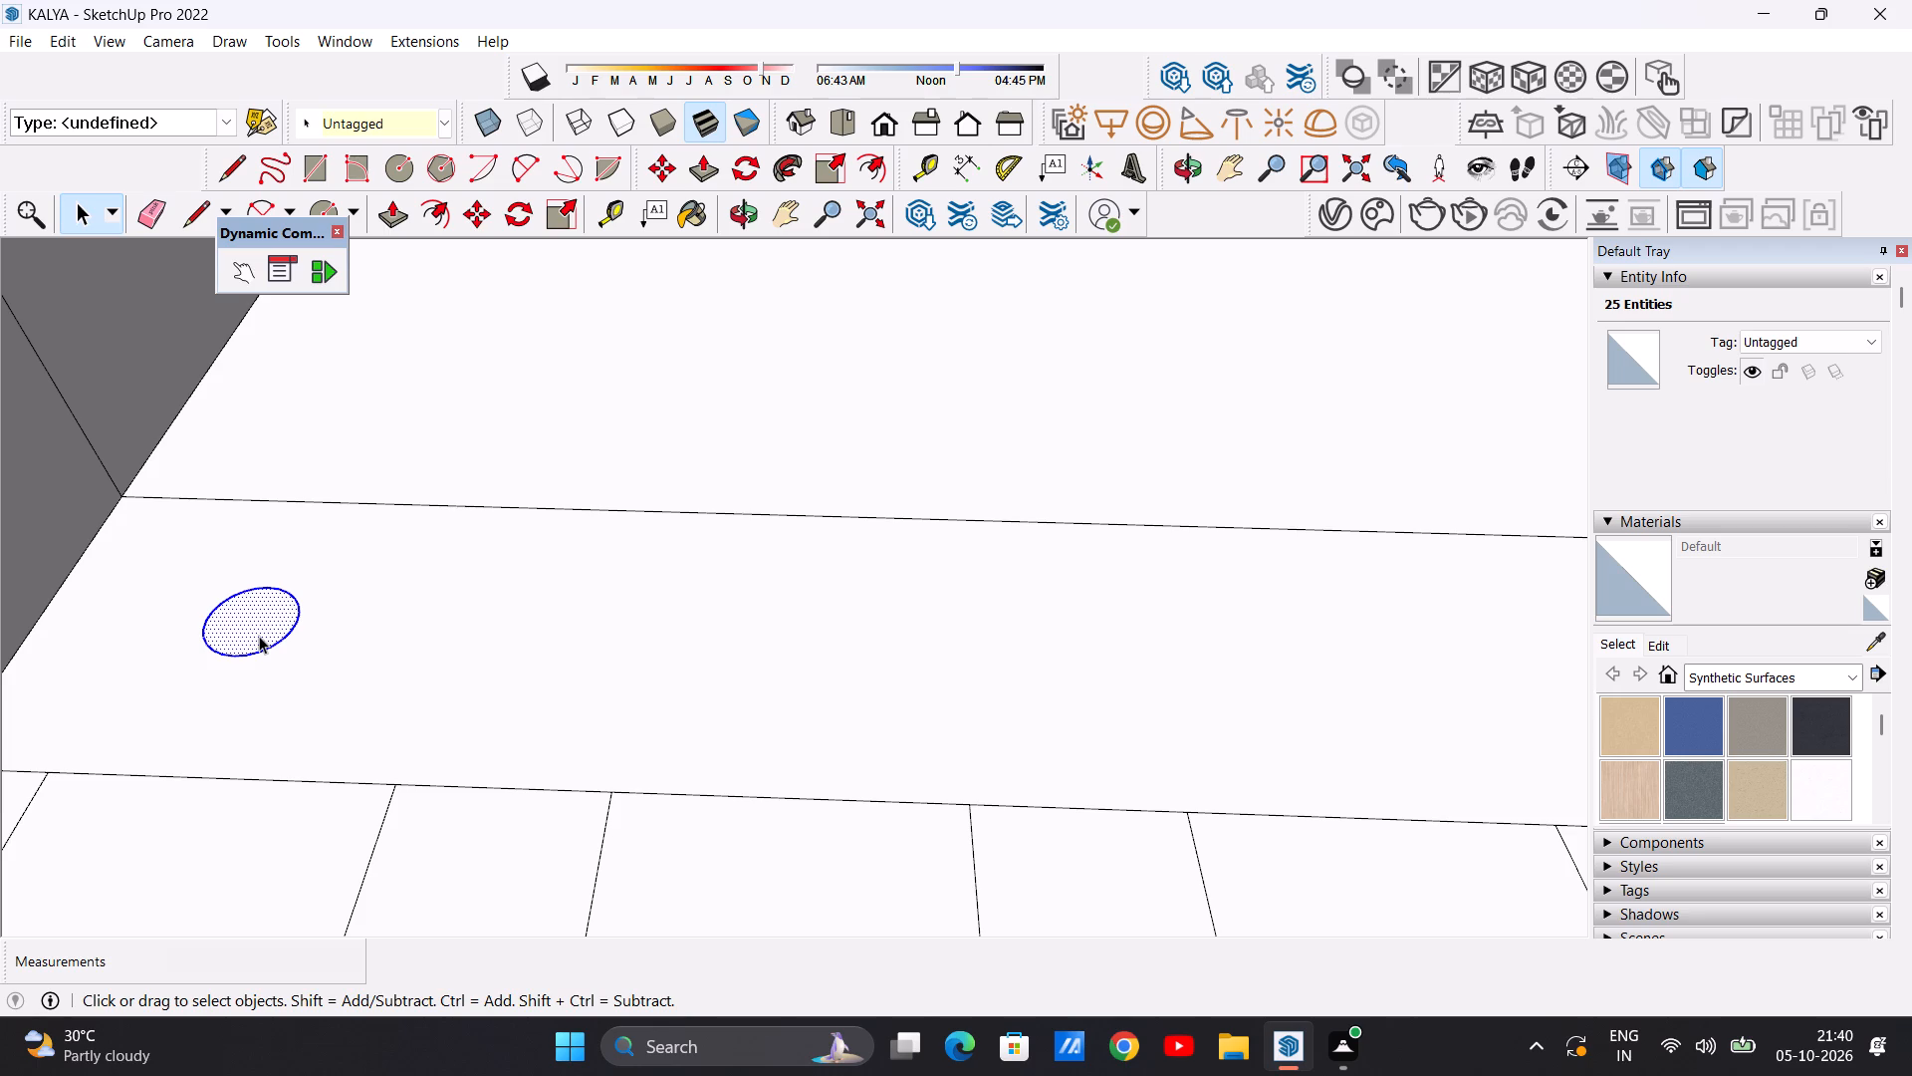
{"action": "key", "text": "m"}
{"action": "left_click", "coordinate": [288, 638]}
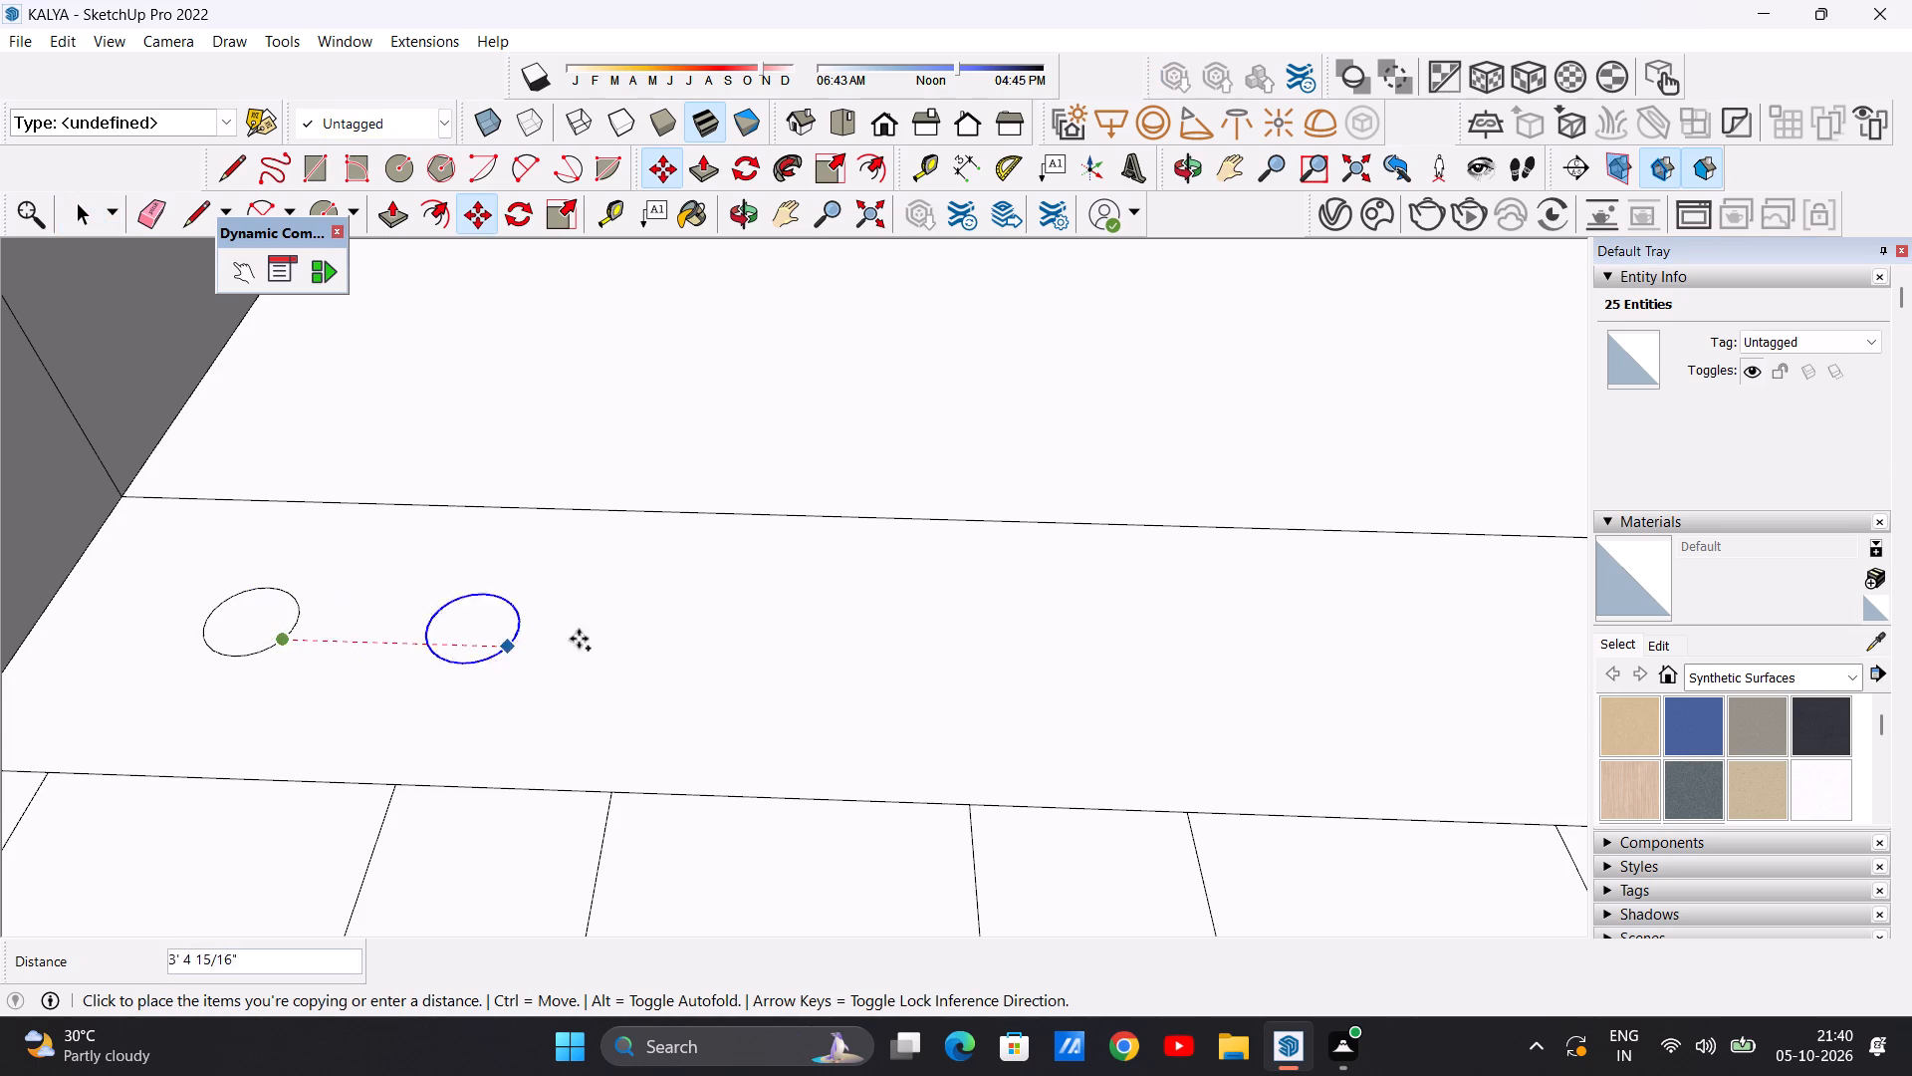
{"action": "scroll", "coordinate": [596, 630], "scroll_direction": "down", "scroll_amount": 14}
{"action": "scroll", "coordinate": [796, 633], "scroll_direction": "down", "scroll_amount": 8}
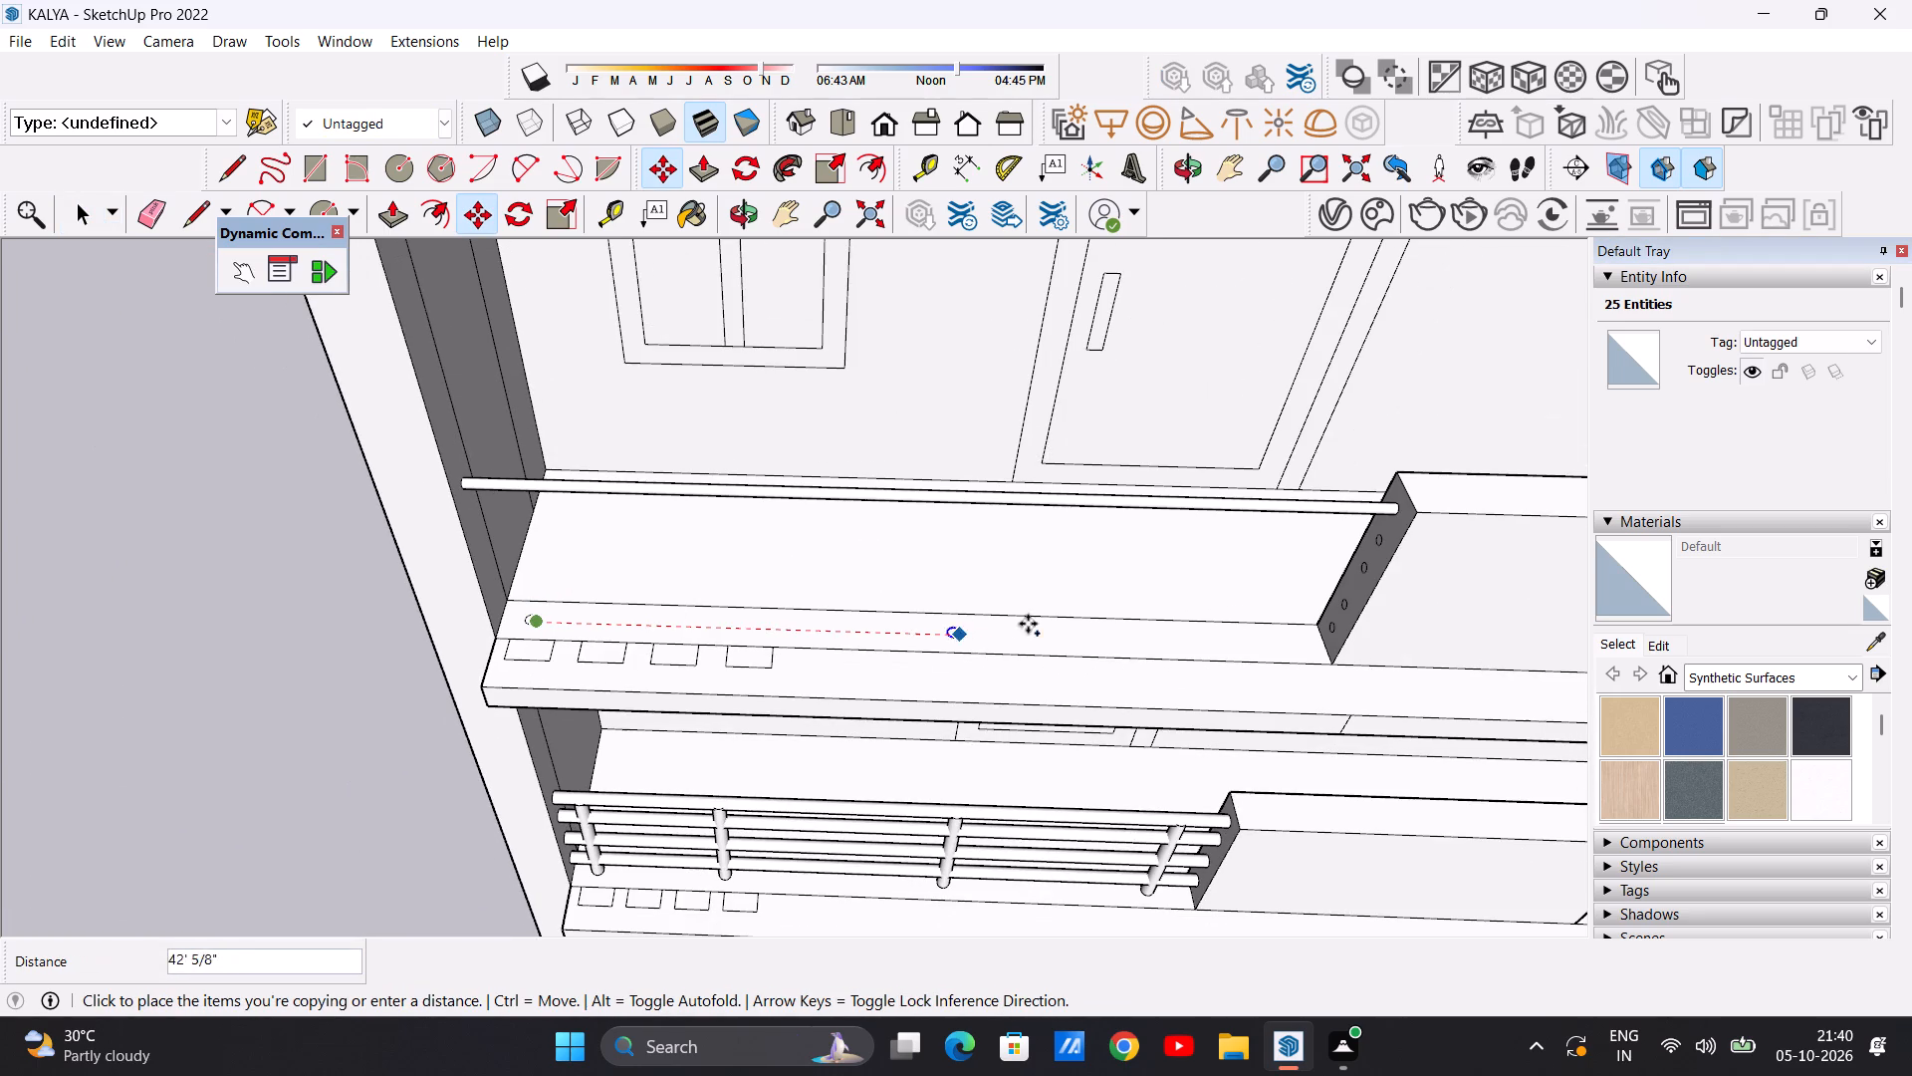
{"action": "scroll", "coordinate": [1241, 629], "scroll_direction": "up", "scroll_amount": 4}
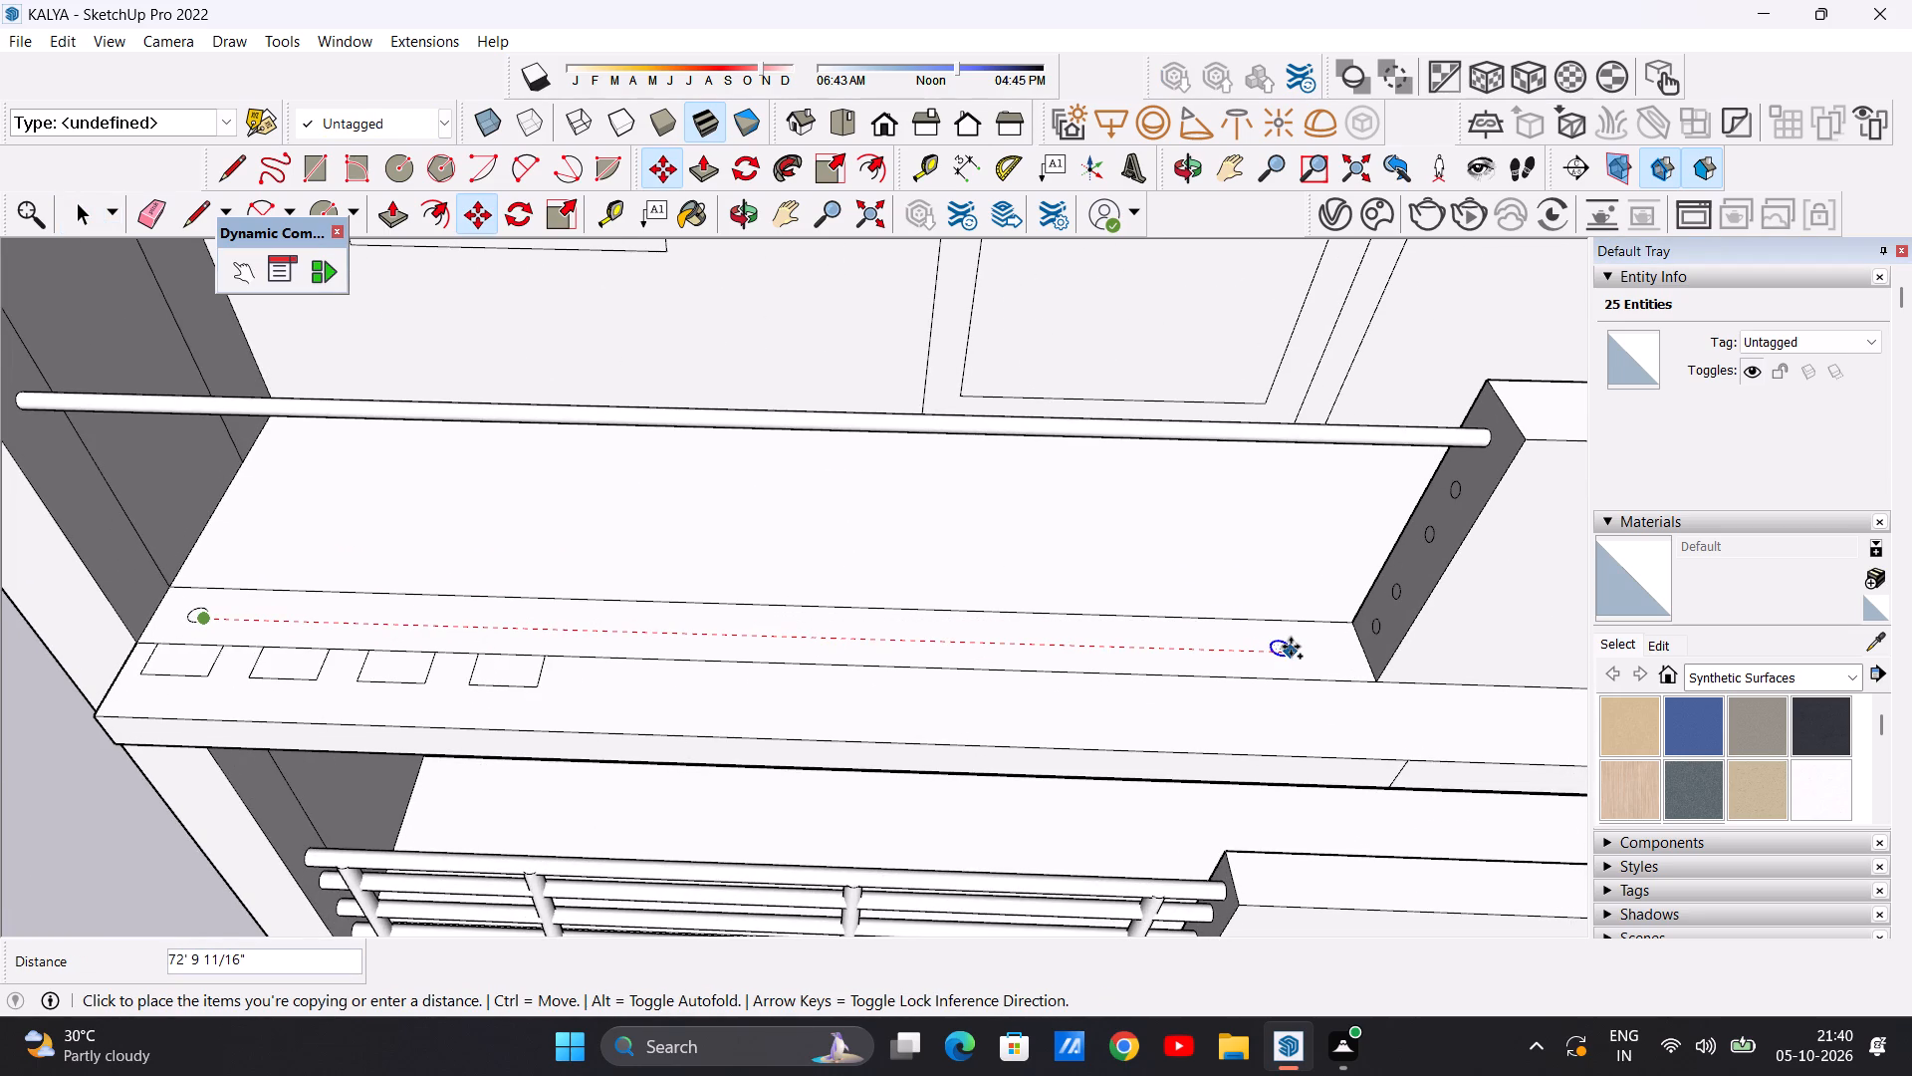
{"action": "left_click", "coordinate": [1291, 647]}
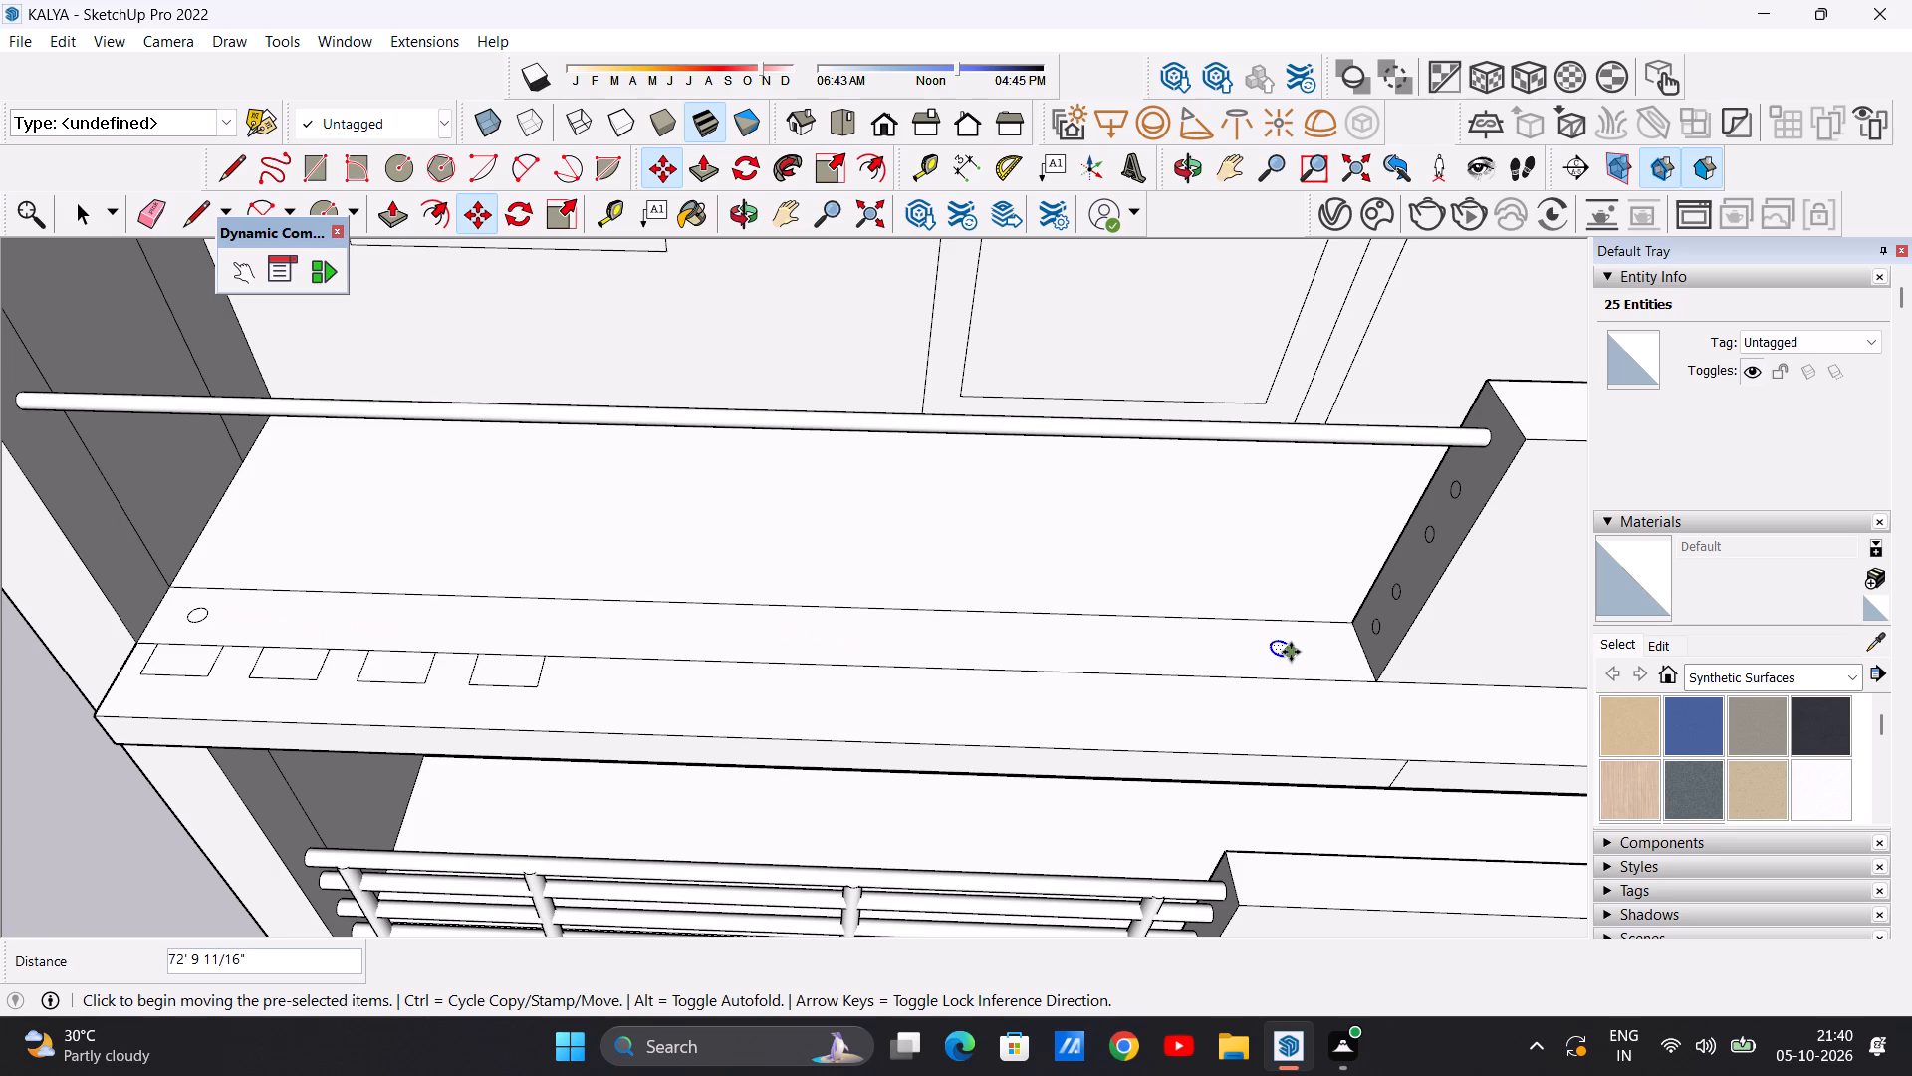
Add three intermediate post circles by successive copies of about 56 ft 7 in back, 36 ft 8 in forward and 18 ft back.
{"action": "left_click", "coordinate": [1291, 652]}
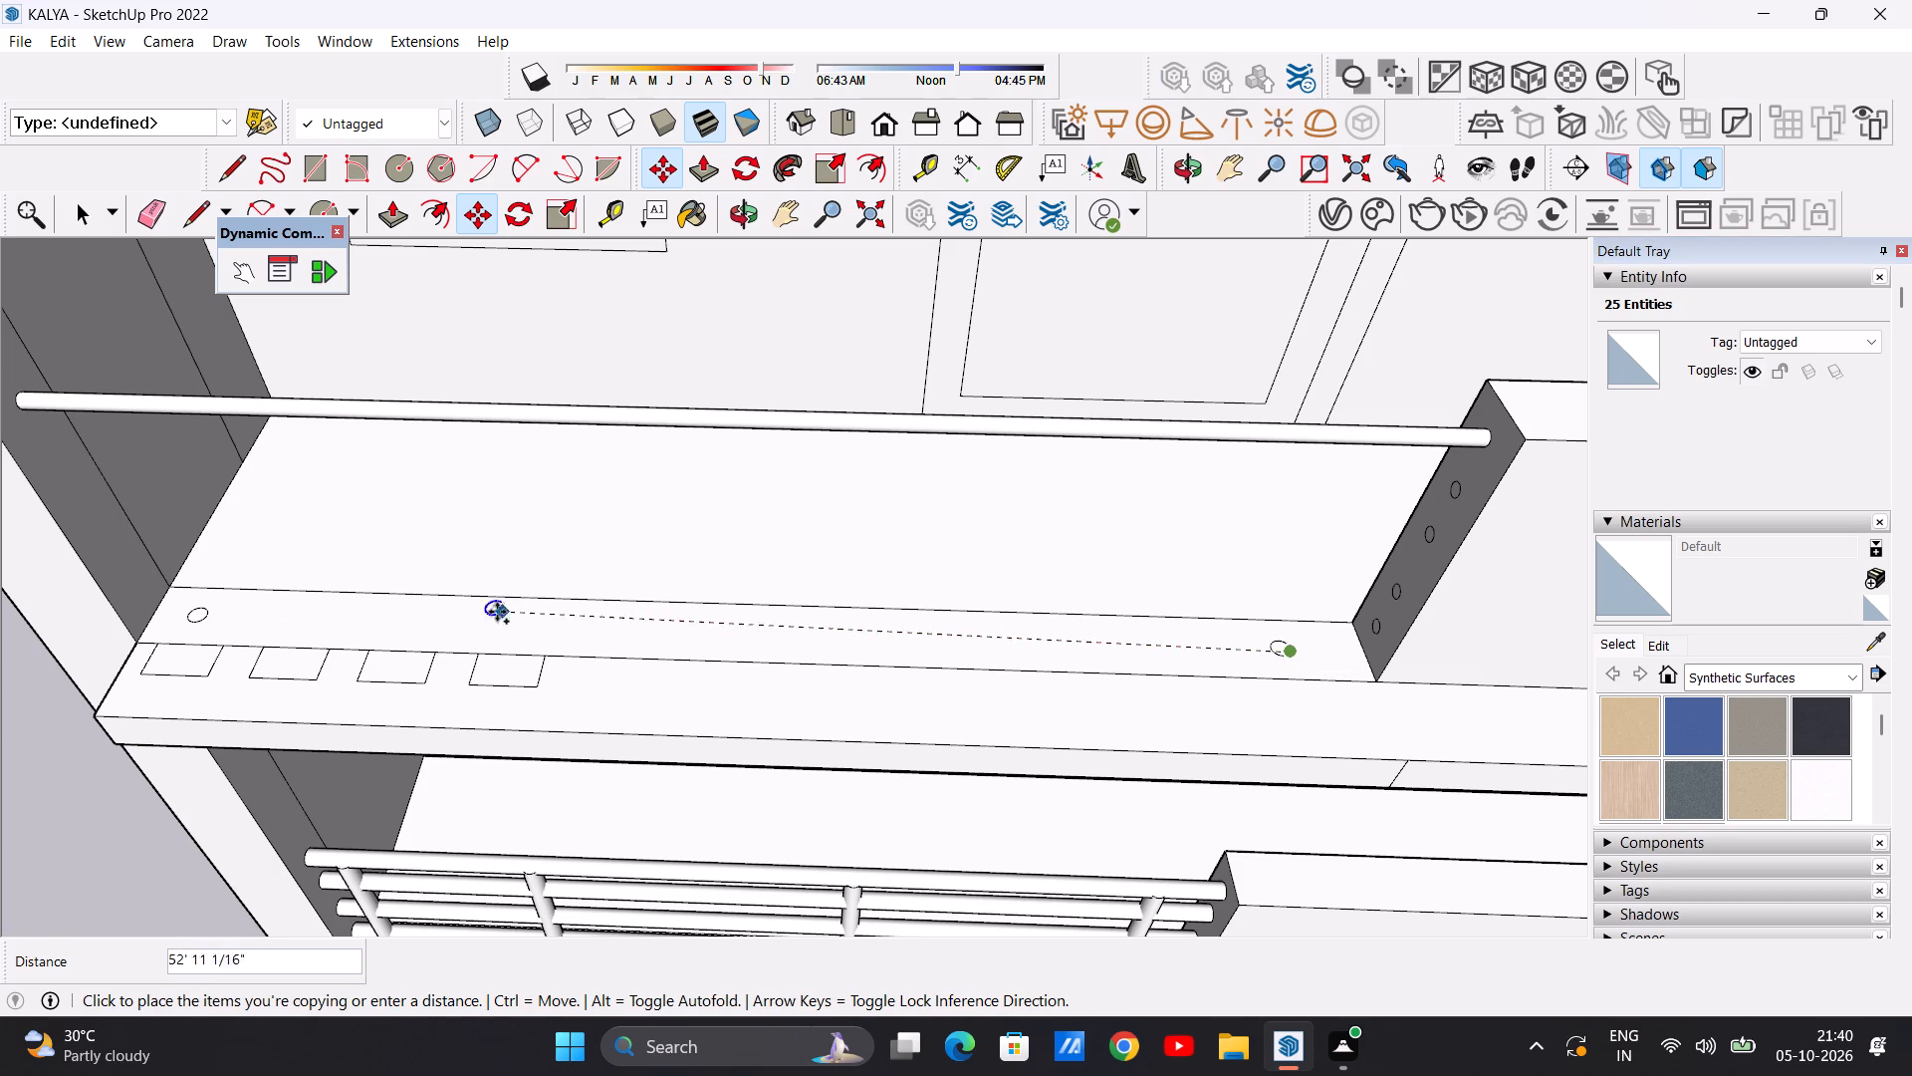
{"action": "left_click", "coordinate": [441, 623]}
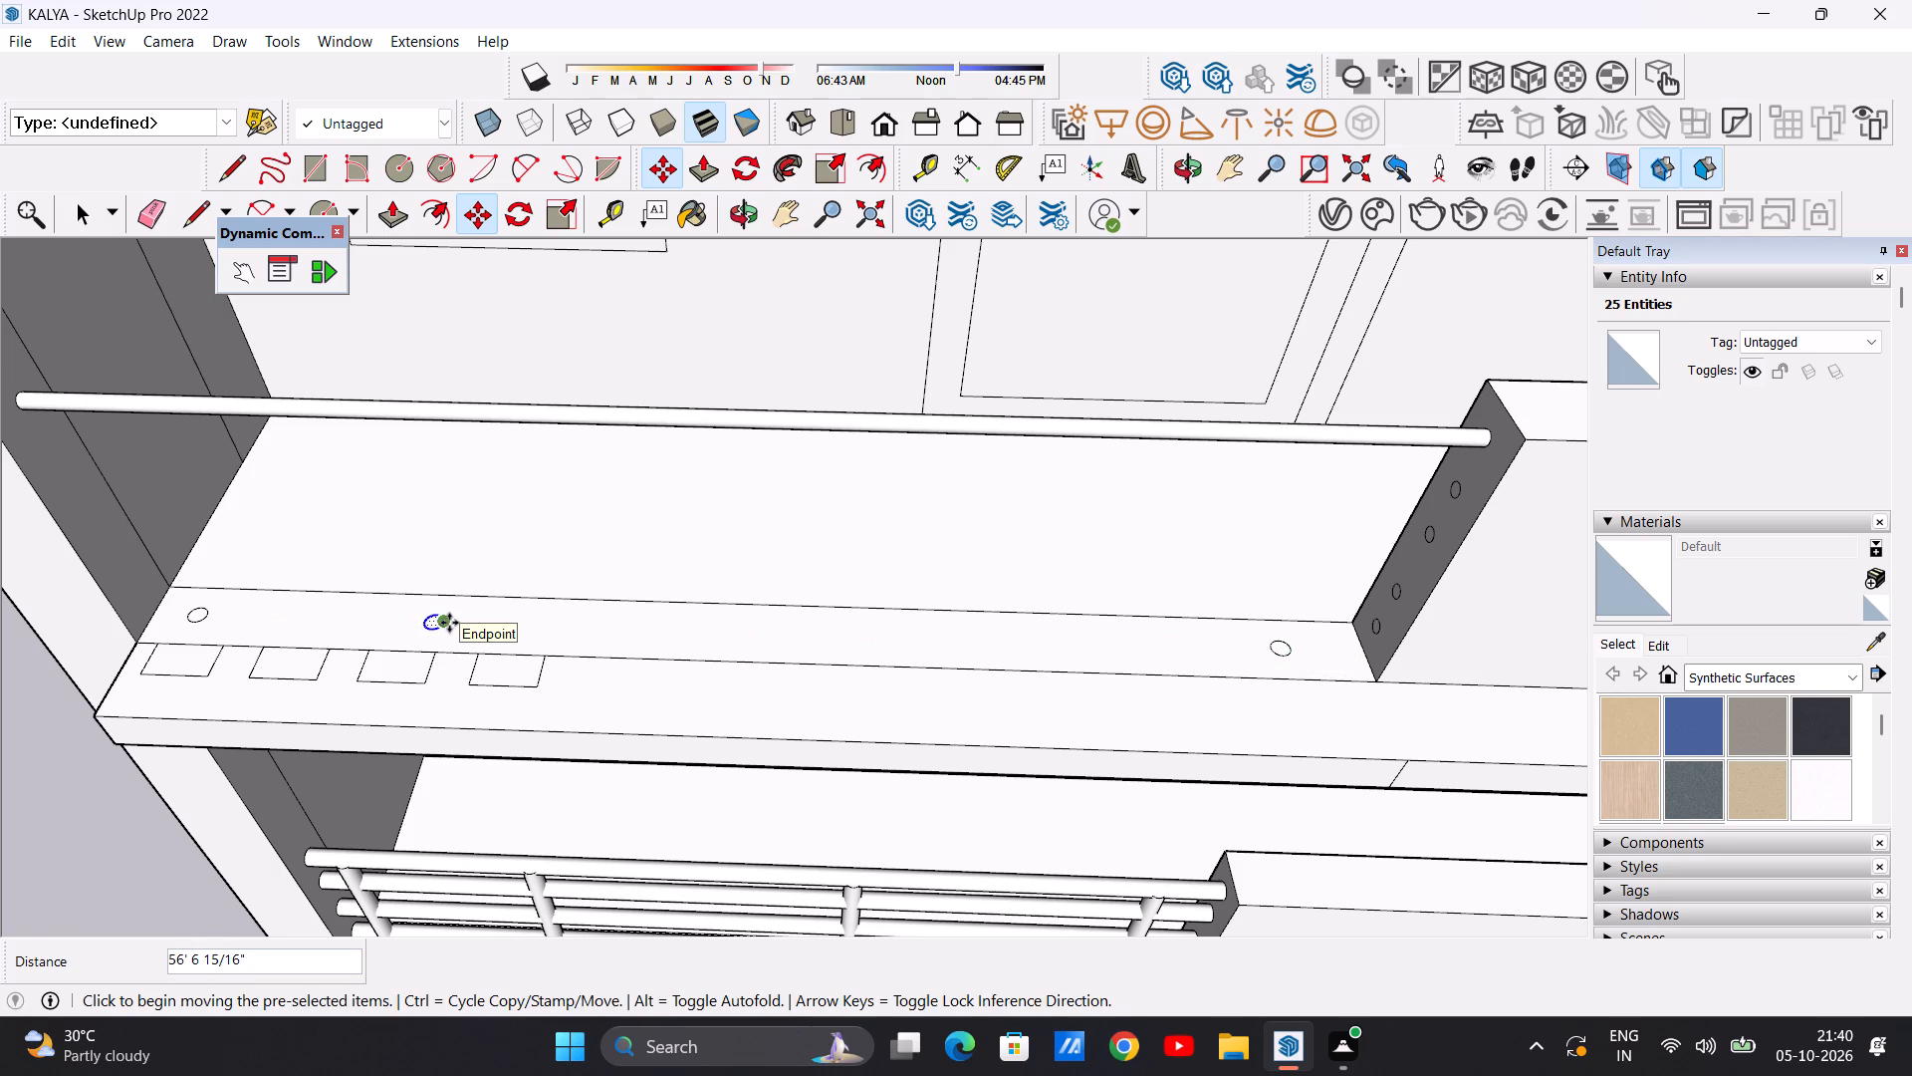
{"action": "left_click", "coordinate": [449, 623]}
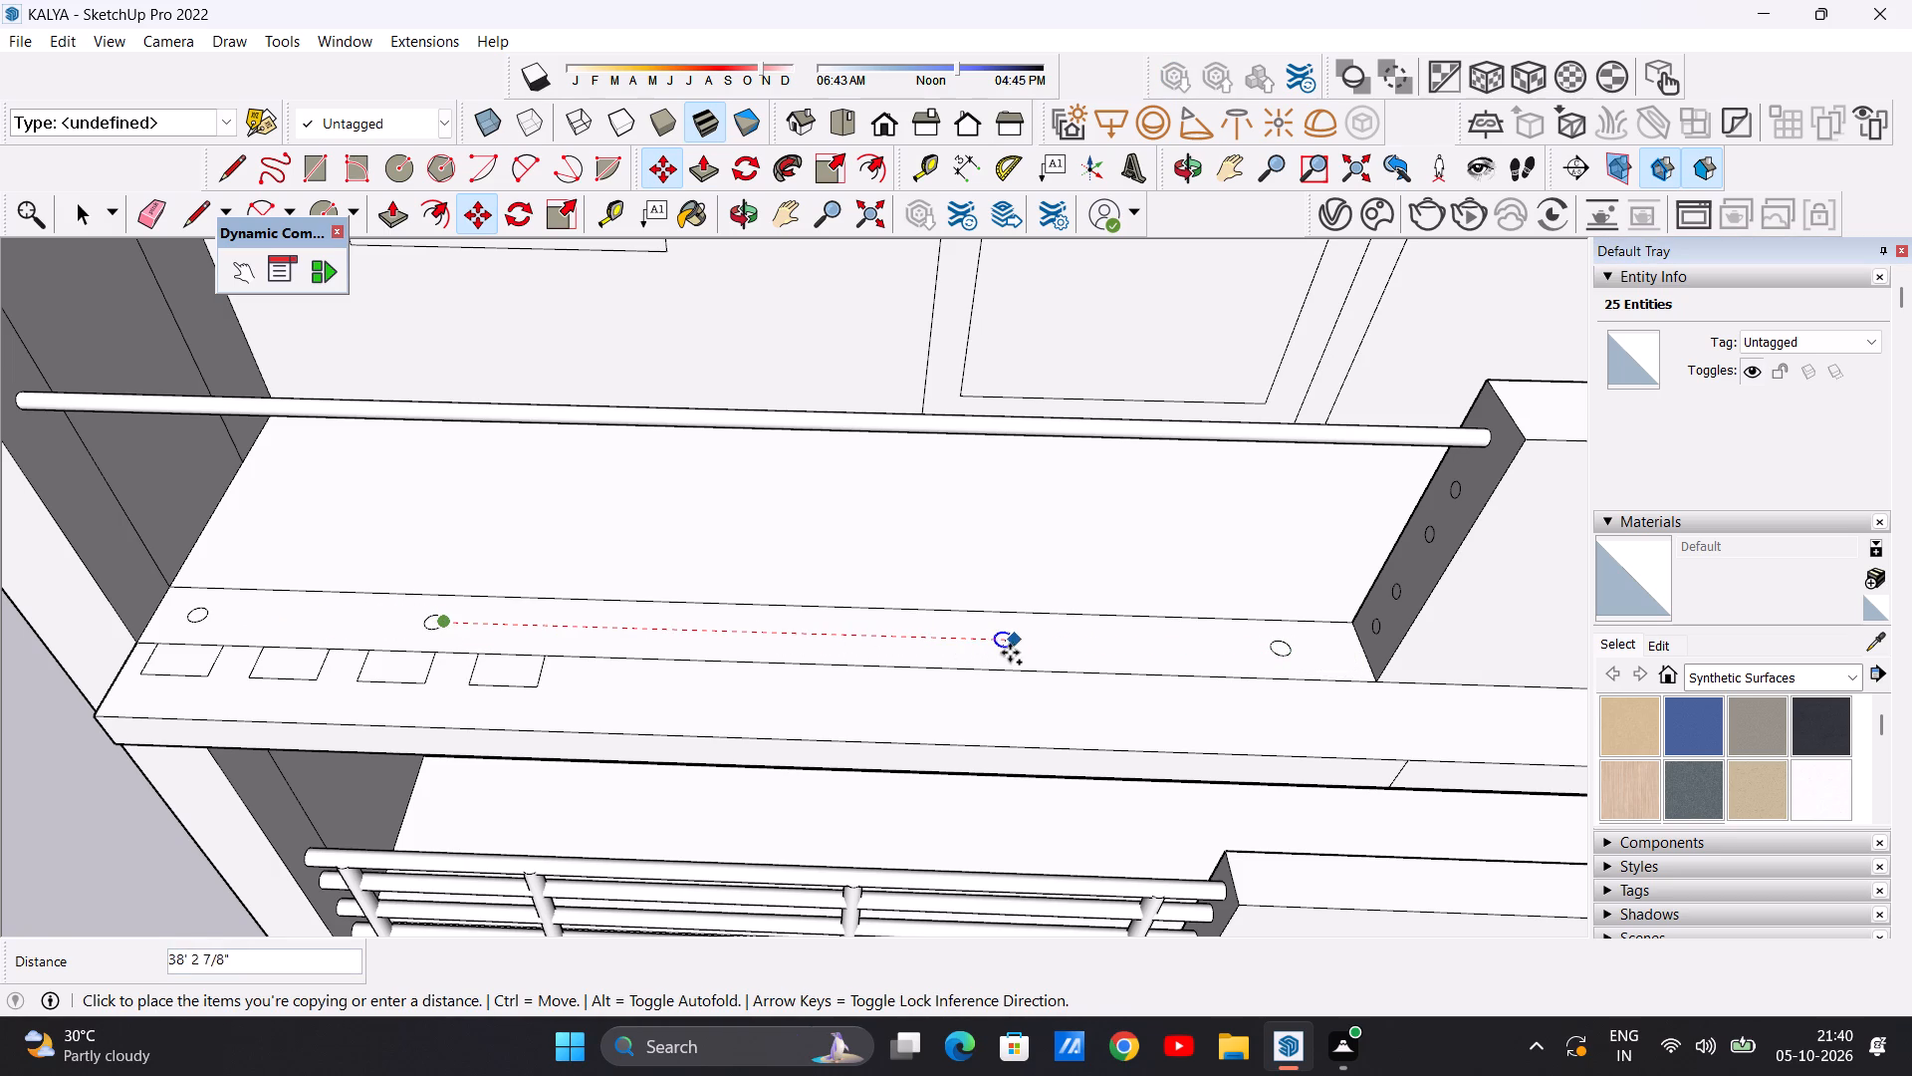
{"action": "left_click", "coordinate": [988, 643]}
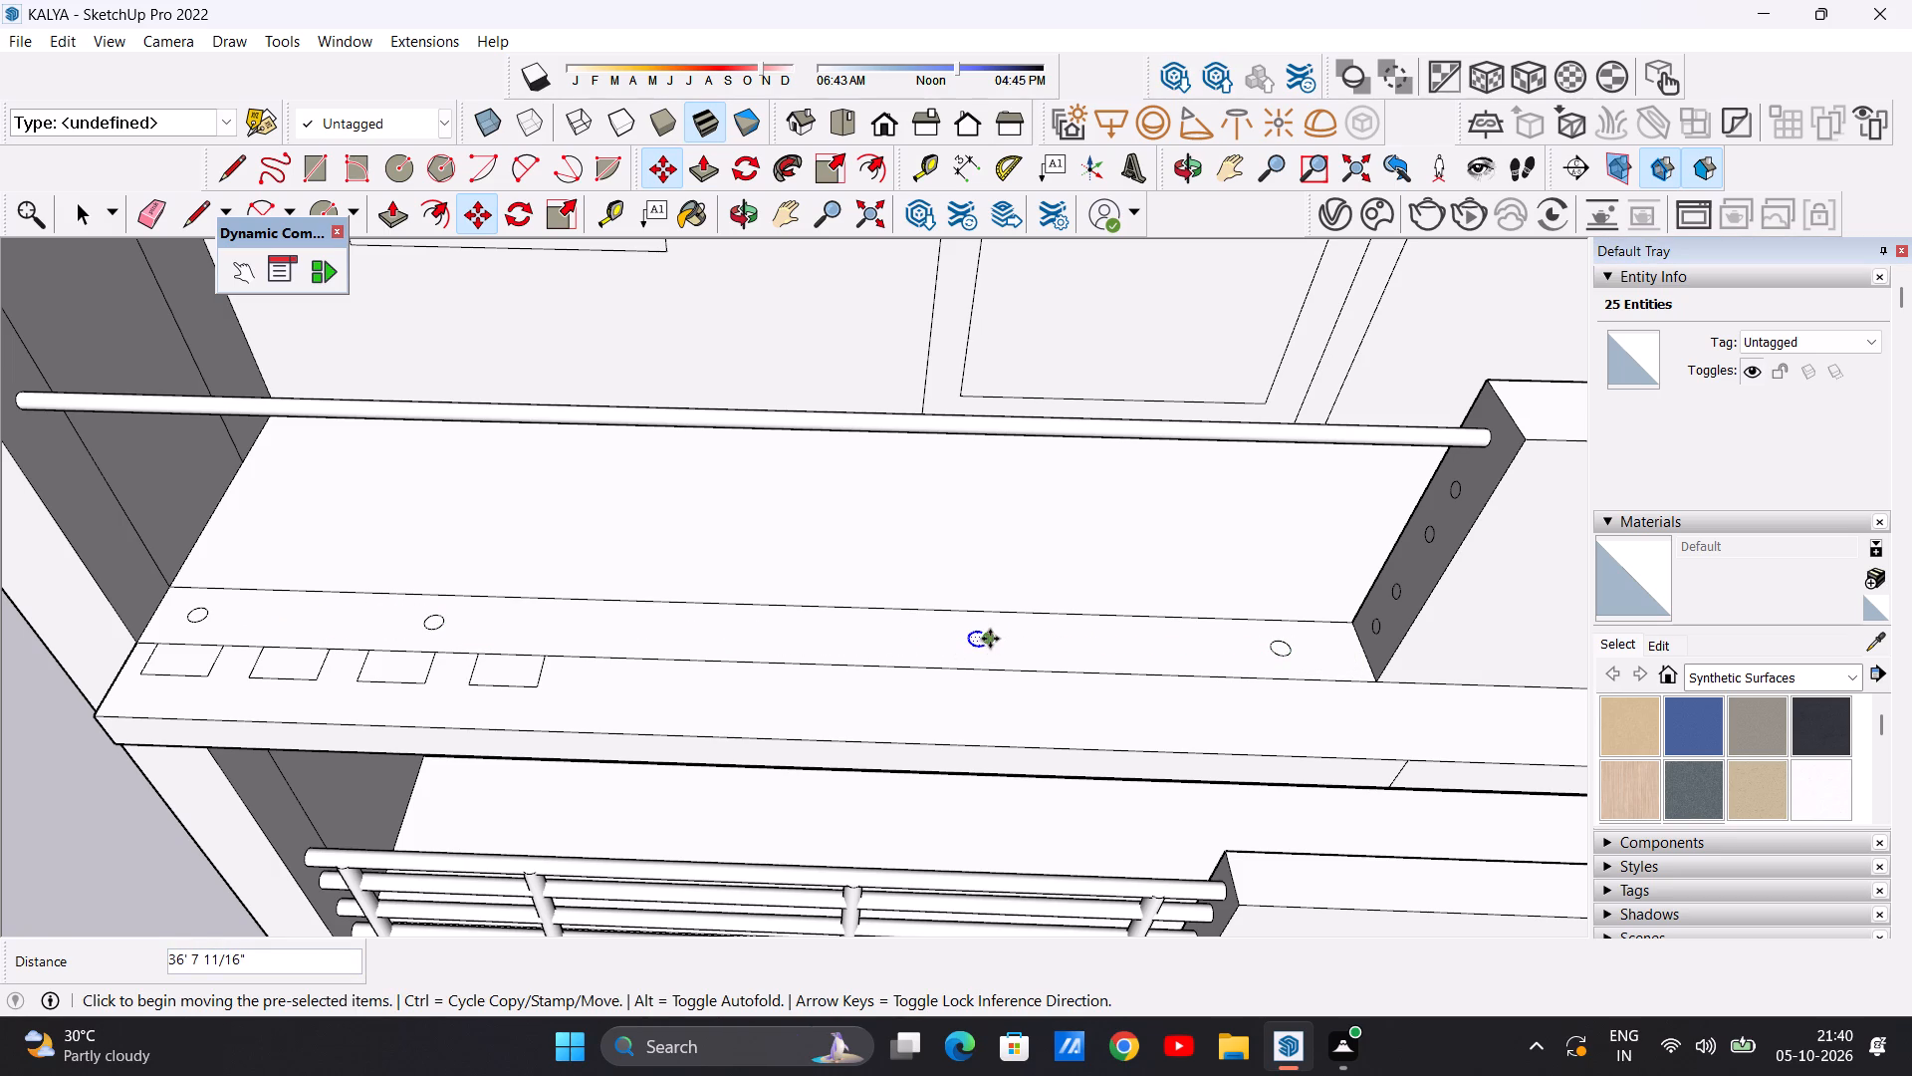
{"action": "left_click", "coordinate": [990, 639]}
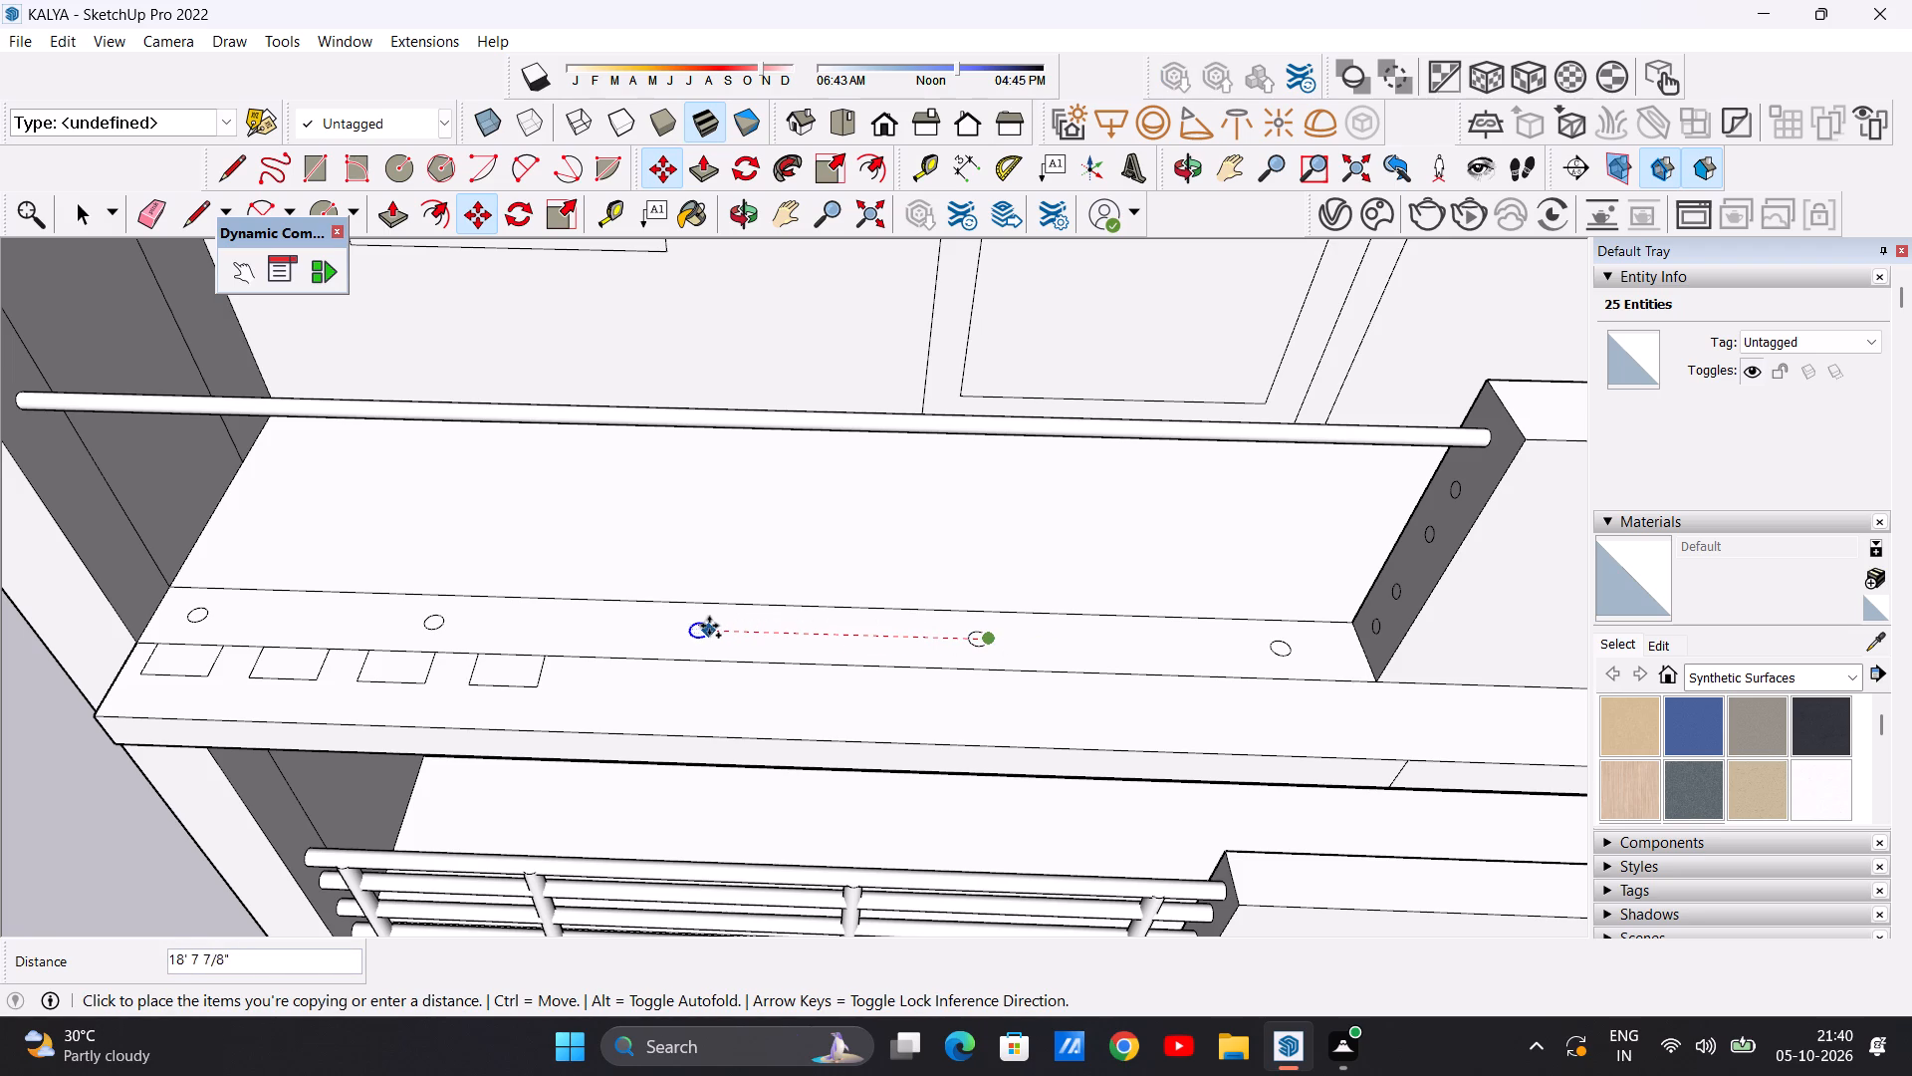
{"action": "left_click", "coordinate": [716, 628]}
{"action": "key", "text": "space"}
{"action": "scroll", "coordinate": [744, 615], "scroll_direction": "down", "scroll_amount": 9}
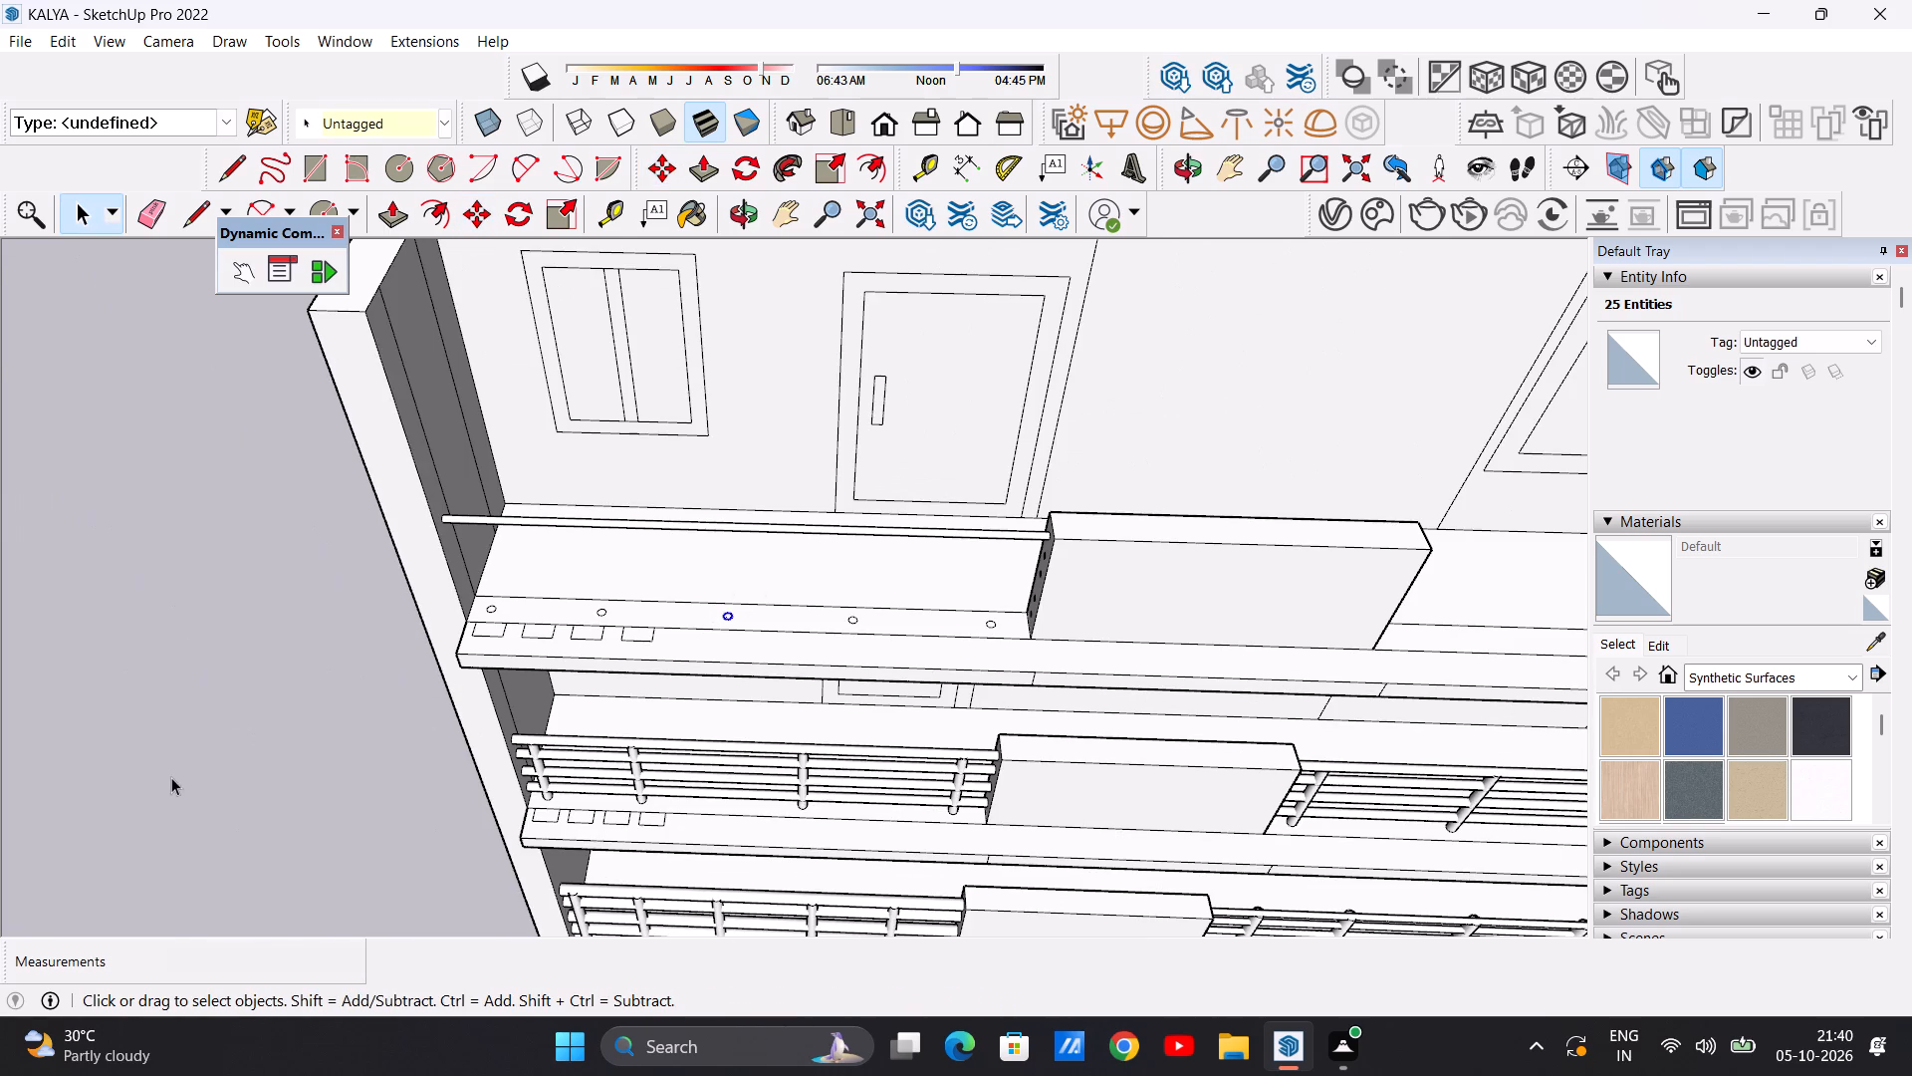
{"action": "left_click", "coordinate": [171, 777]}
Pull the post circle beside the parapet up about 17 ft 9 11/16 in to meet the top rail.
{"action": "scroll", "coordinate": [886, 644], "scroll_direction": "up", "scroll_amount": 5}
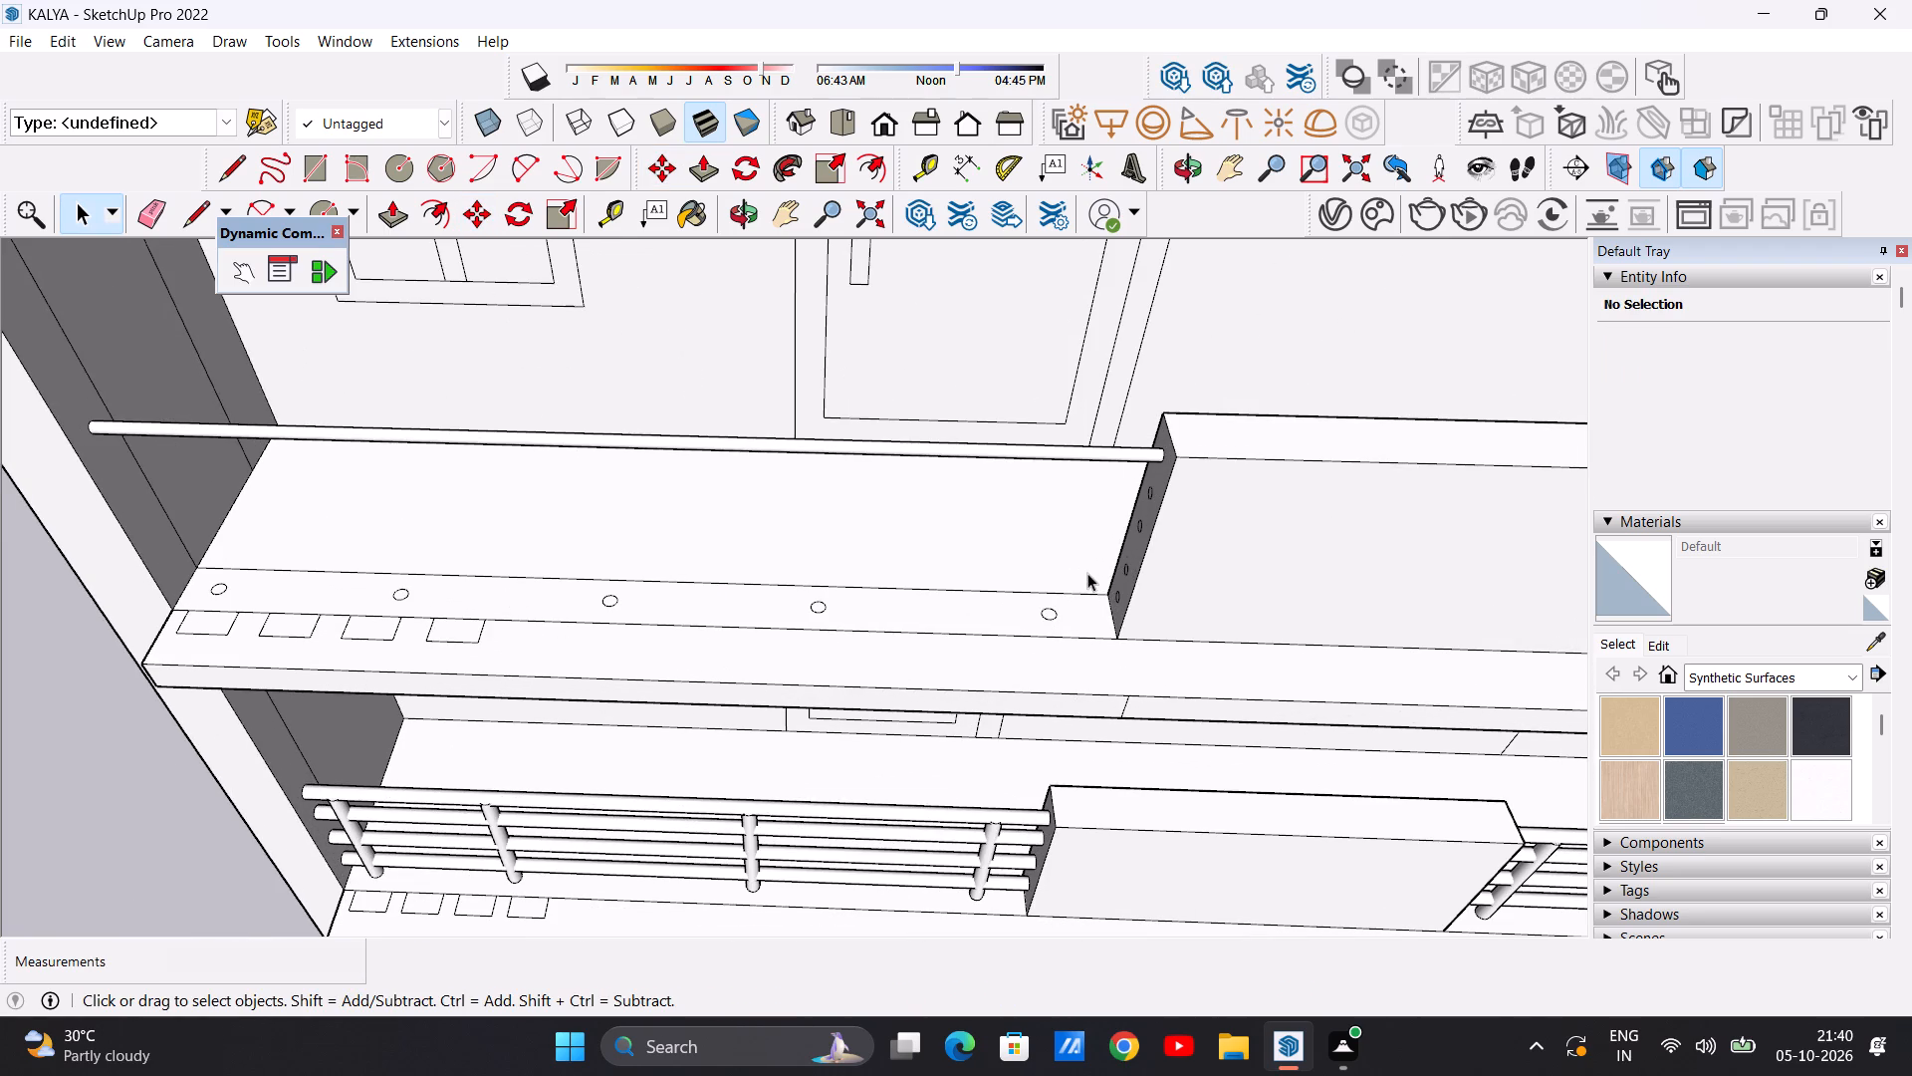
{"action": "scroll", "coordinate": [1065, 585], "scroll_direction": "up", "scroll_amount": 2}
{"action": "scroll", "coordinate": [1028, 599], "scroll_direction": "down", "scroll_amount": 6}
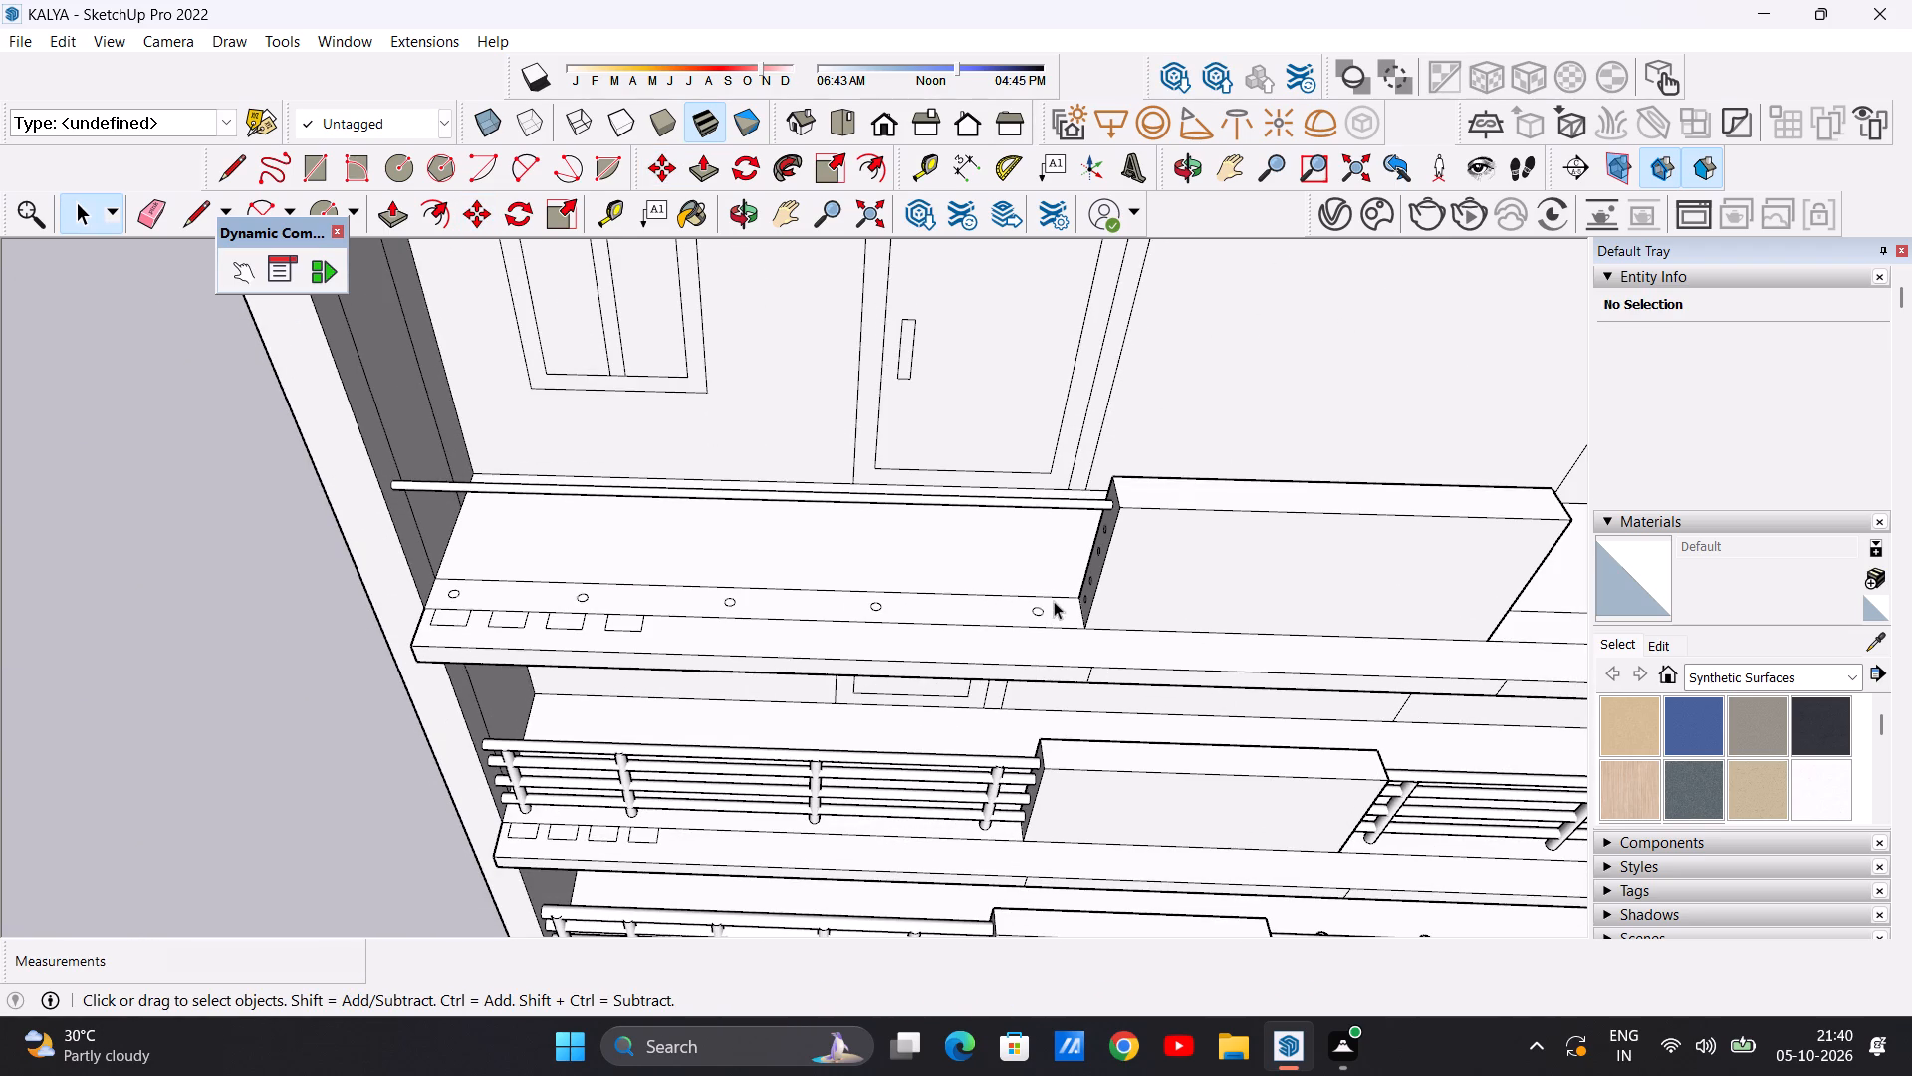
{"action": "key", "text": "p"}
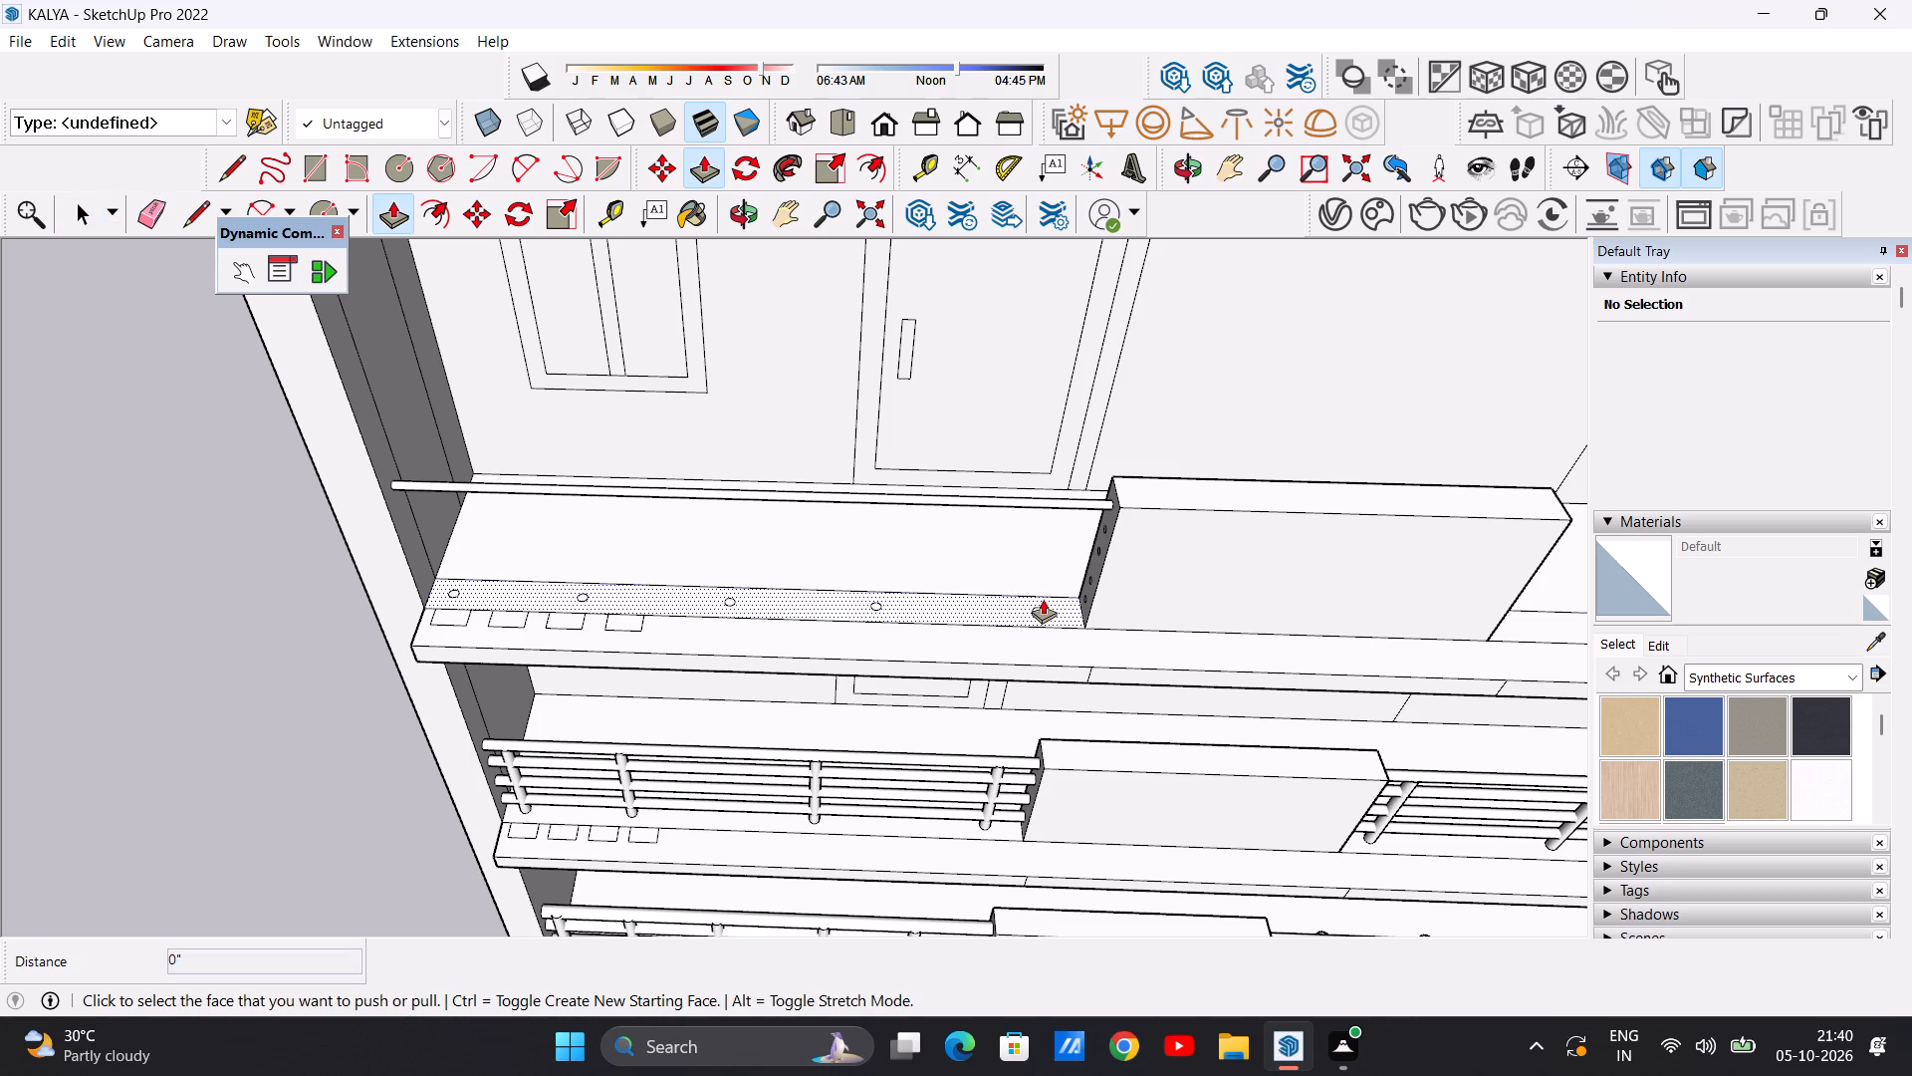
{"action": "scroll", "coordinate": [1044, 599], "scroll_direction": "up", "scroll_amount": 20}
{"action": "scroll", "coordinate": [1044, 599], "scroll_direction": "up", "scroll_amount": 1}
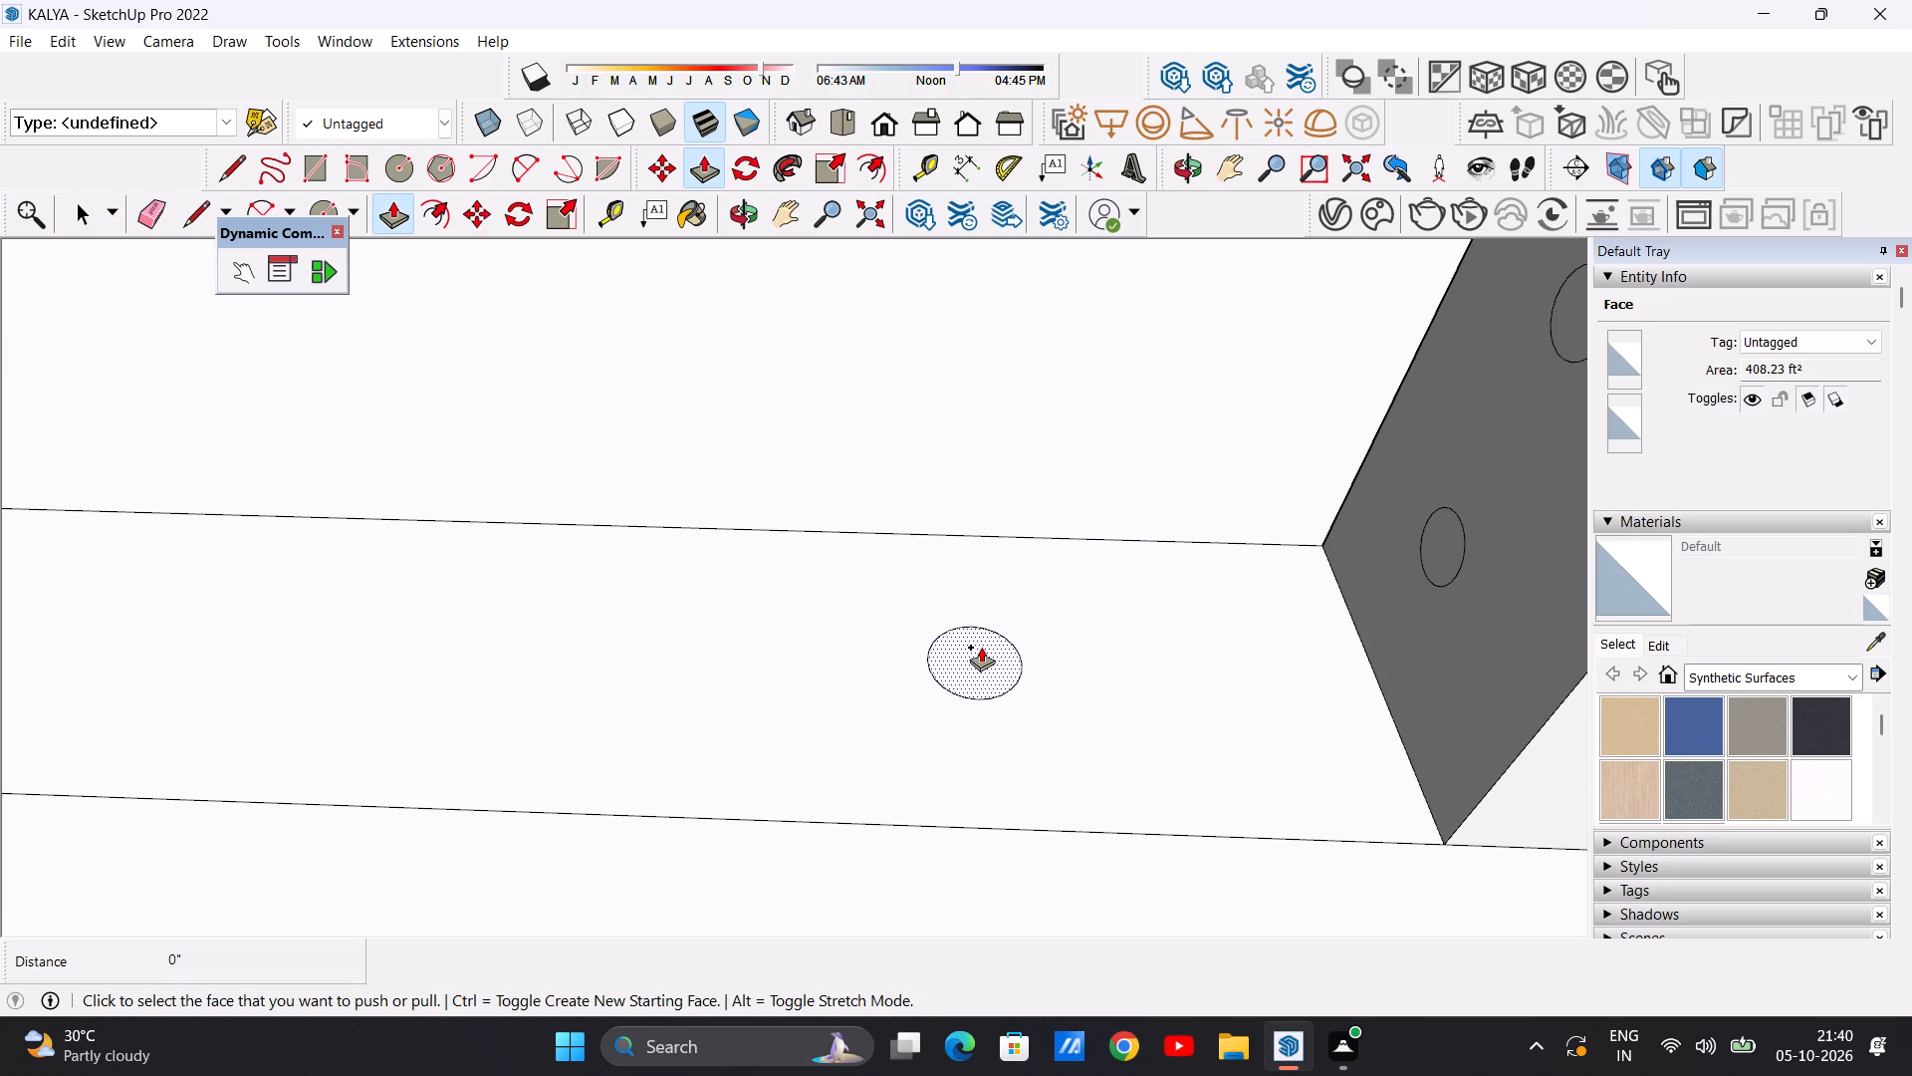
{"action": "left_click", "coordinate": [981, 647]}
{"action": "scroll", "coordinate": [988, 579], "scroll_direction": "down", "scroll_amount": 19}
{"action": "scroll", "coordinate": [1007, 330], "scroll_direction": "up", "scroll_amount": 7}
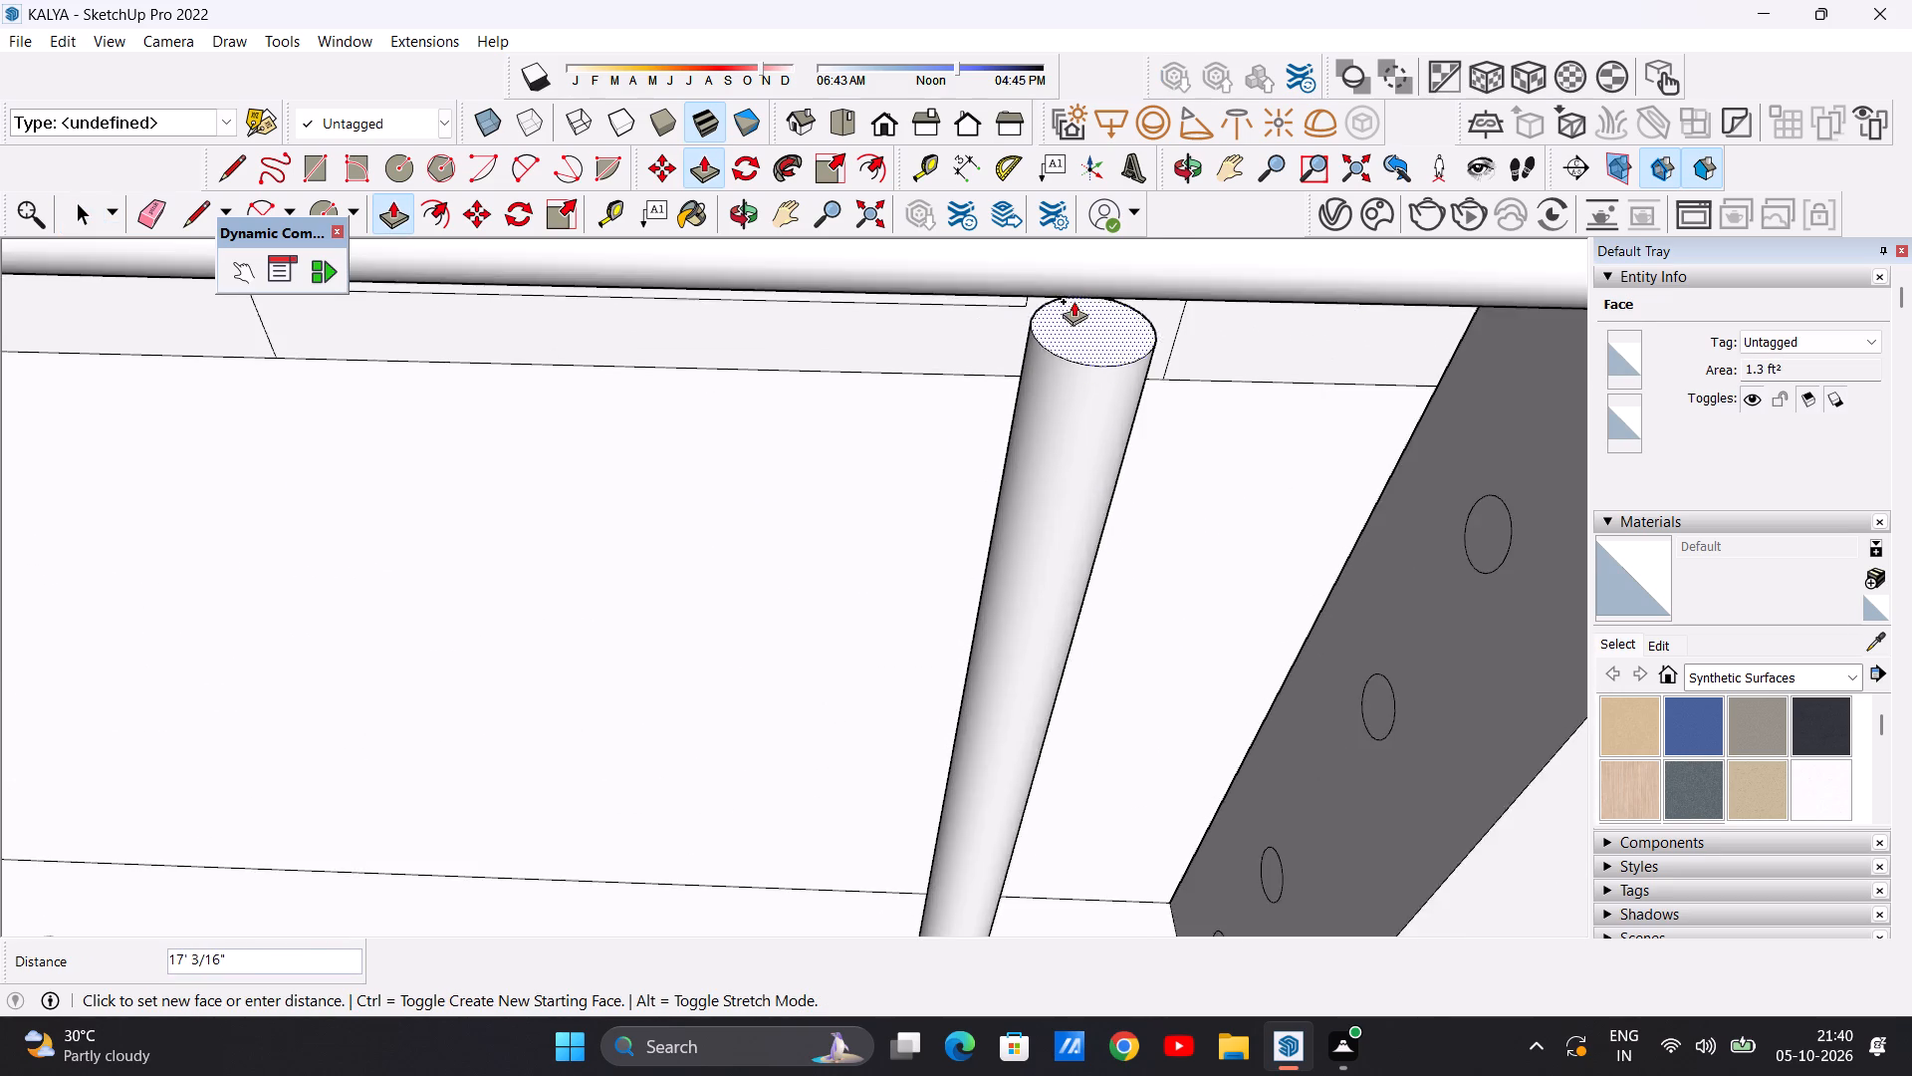
{"action": "scroll", "coordinate": [1074, 301], "scroll_direction": "up", "scroll_amount": 3}
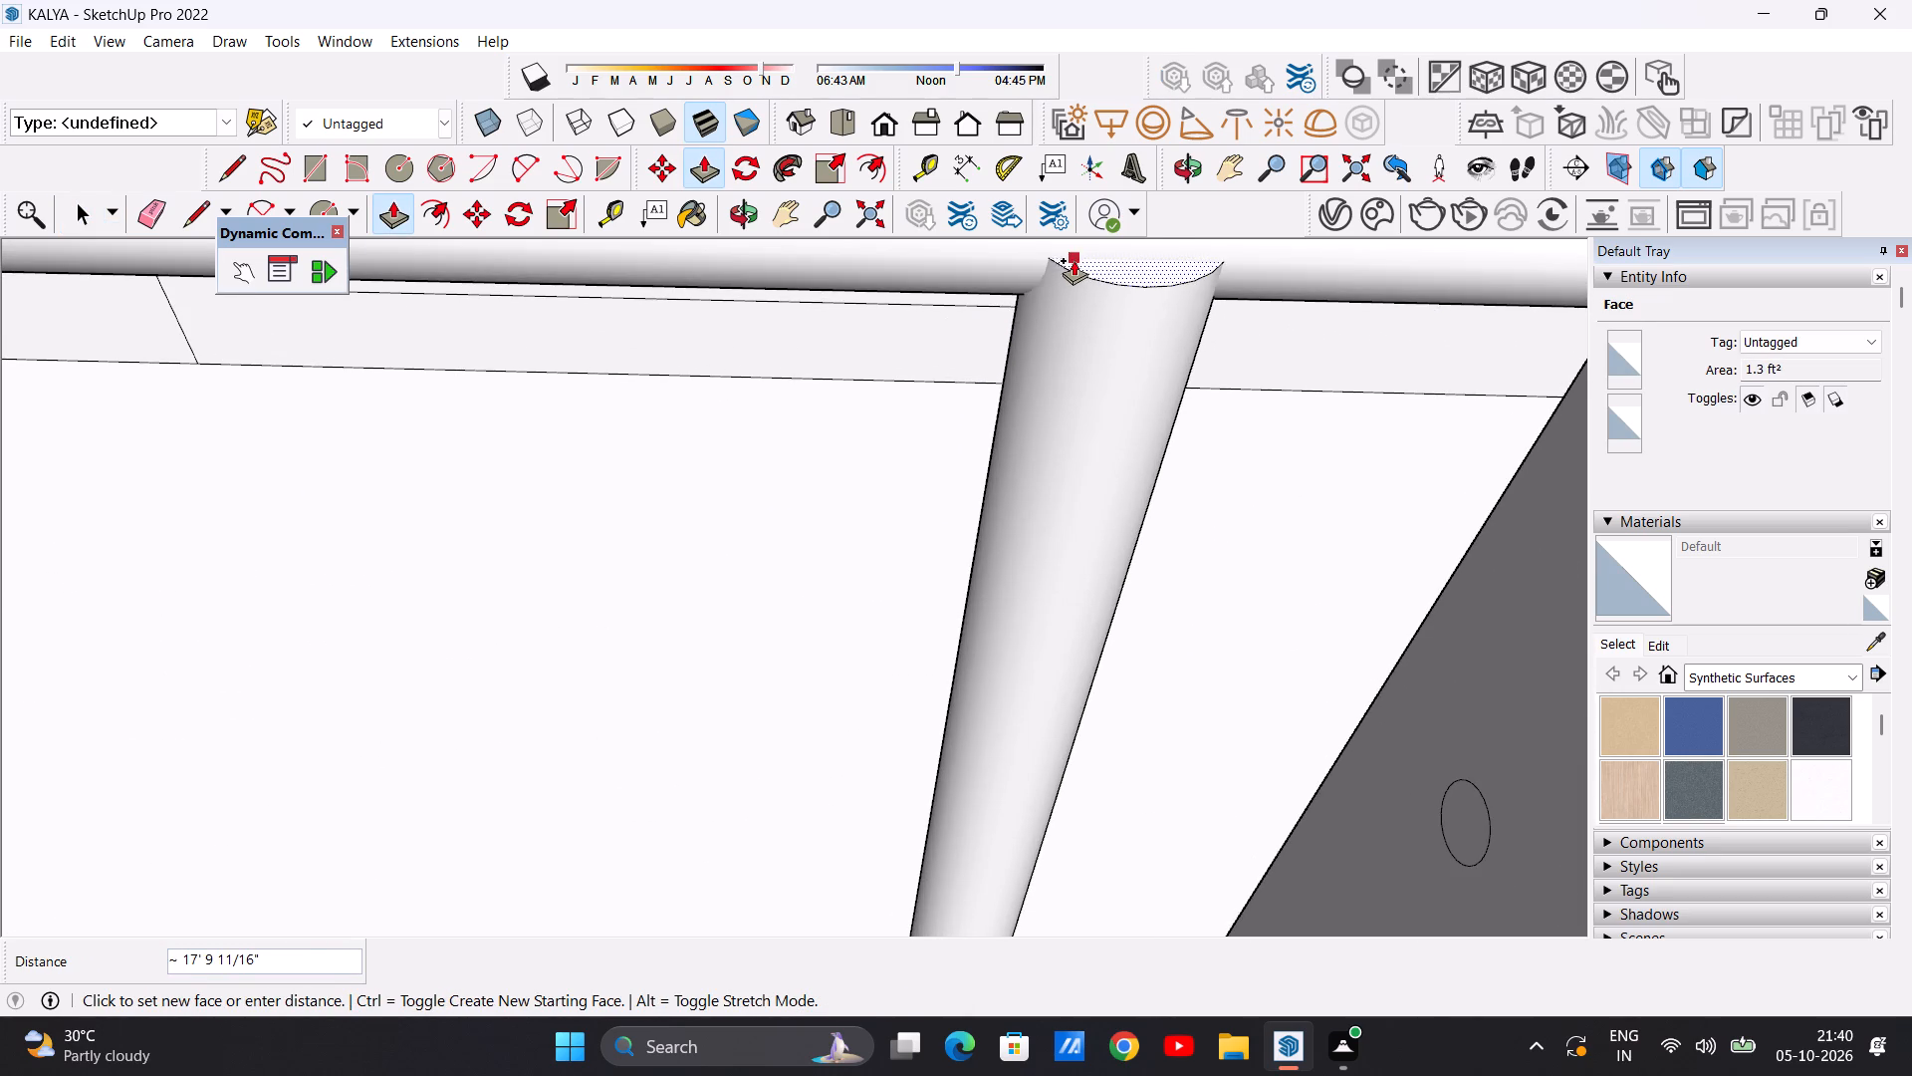
{"action": "left_click", "coordinate": [1074, 260]}
Pull the neighbouring post circle, second from the parapet, up about 17 ft 10 1/4 in to the top rail.
{"action": "scroll", "coordinate": [1094, 456], "scroll_direction": "down", "scroll_amount": 20}
{"action": "scroll", "coordinate": [739, 647], "scroll_direction": "up", "scroll_amount": 11}
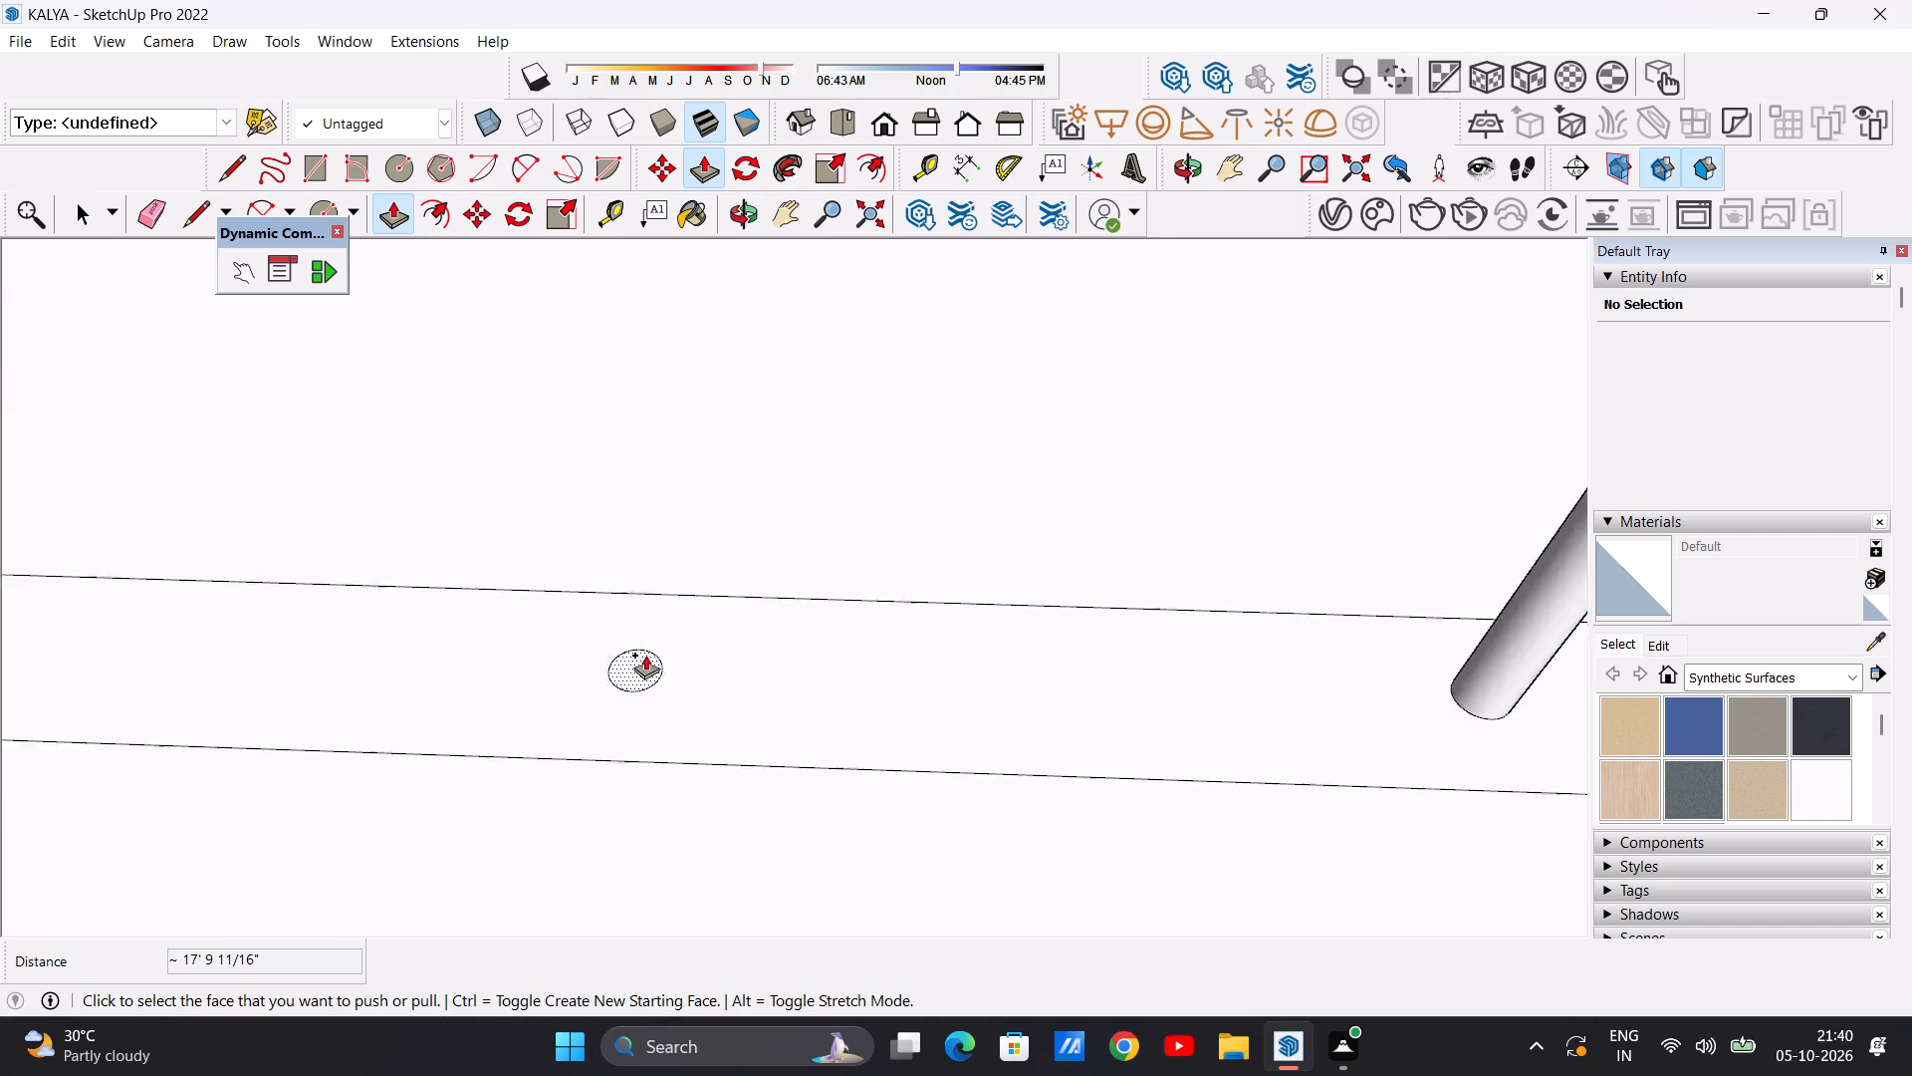
{"action": "scroll", "coordinate": [645, 655], "scroll_direction": "up", "scroll_amount": 3}
{"action": "left_click", "coordinate": [622, 668]}
{"action": "scroll", "coordinate": [637, 488], "scroll_direction": "down", "scroll_amount": 20}
{"action": "scroll", "coordinate": [637, 488], "scroll_direction": "down", "scroll_amount": 5}
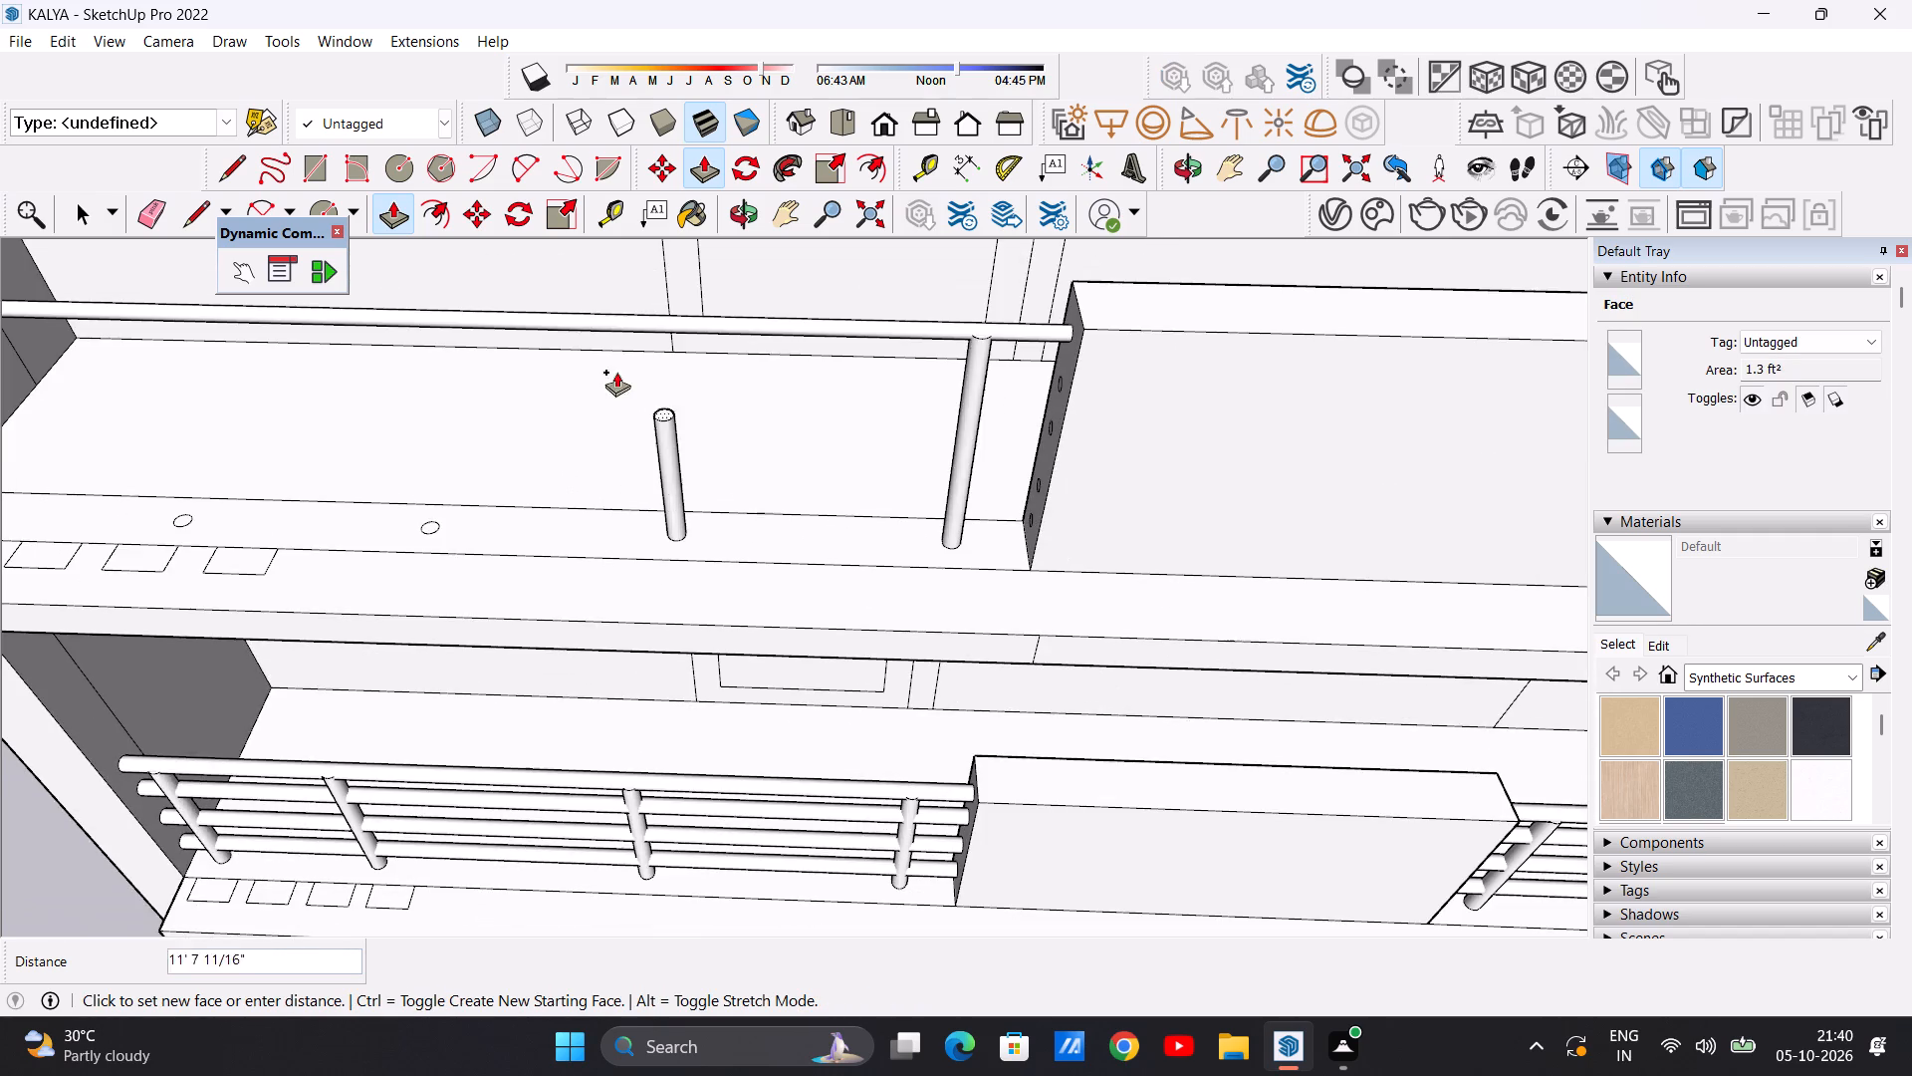
{"action": "scroll", "coordinate": [614, 318], "scroll_direction": "up", "scroll_amount": 14}
{"action": "left_click", "coordinate": [687, 325]}
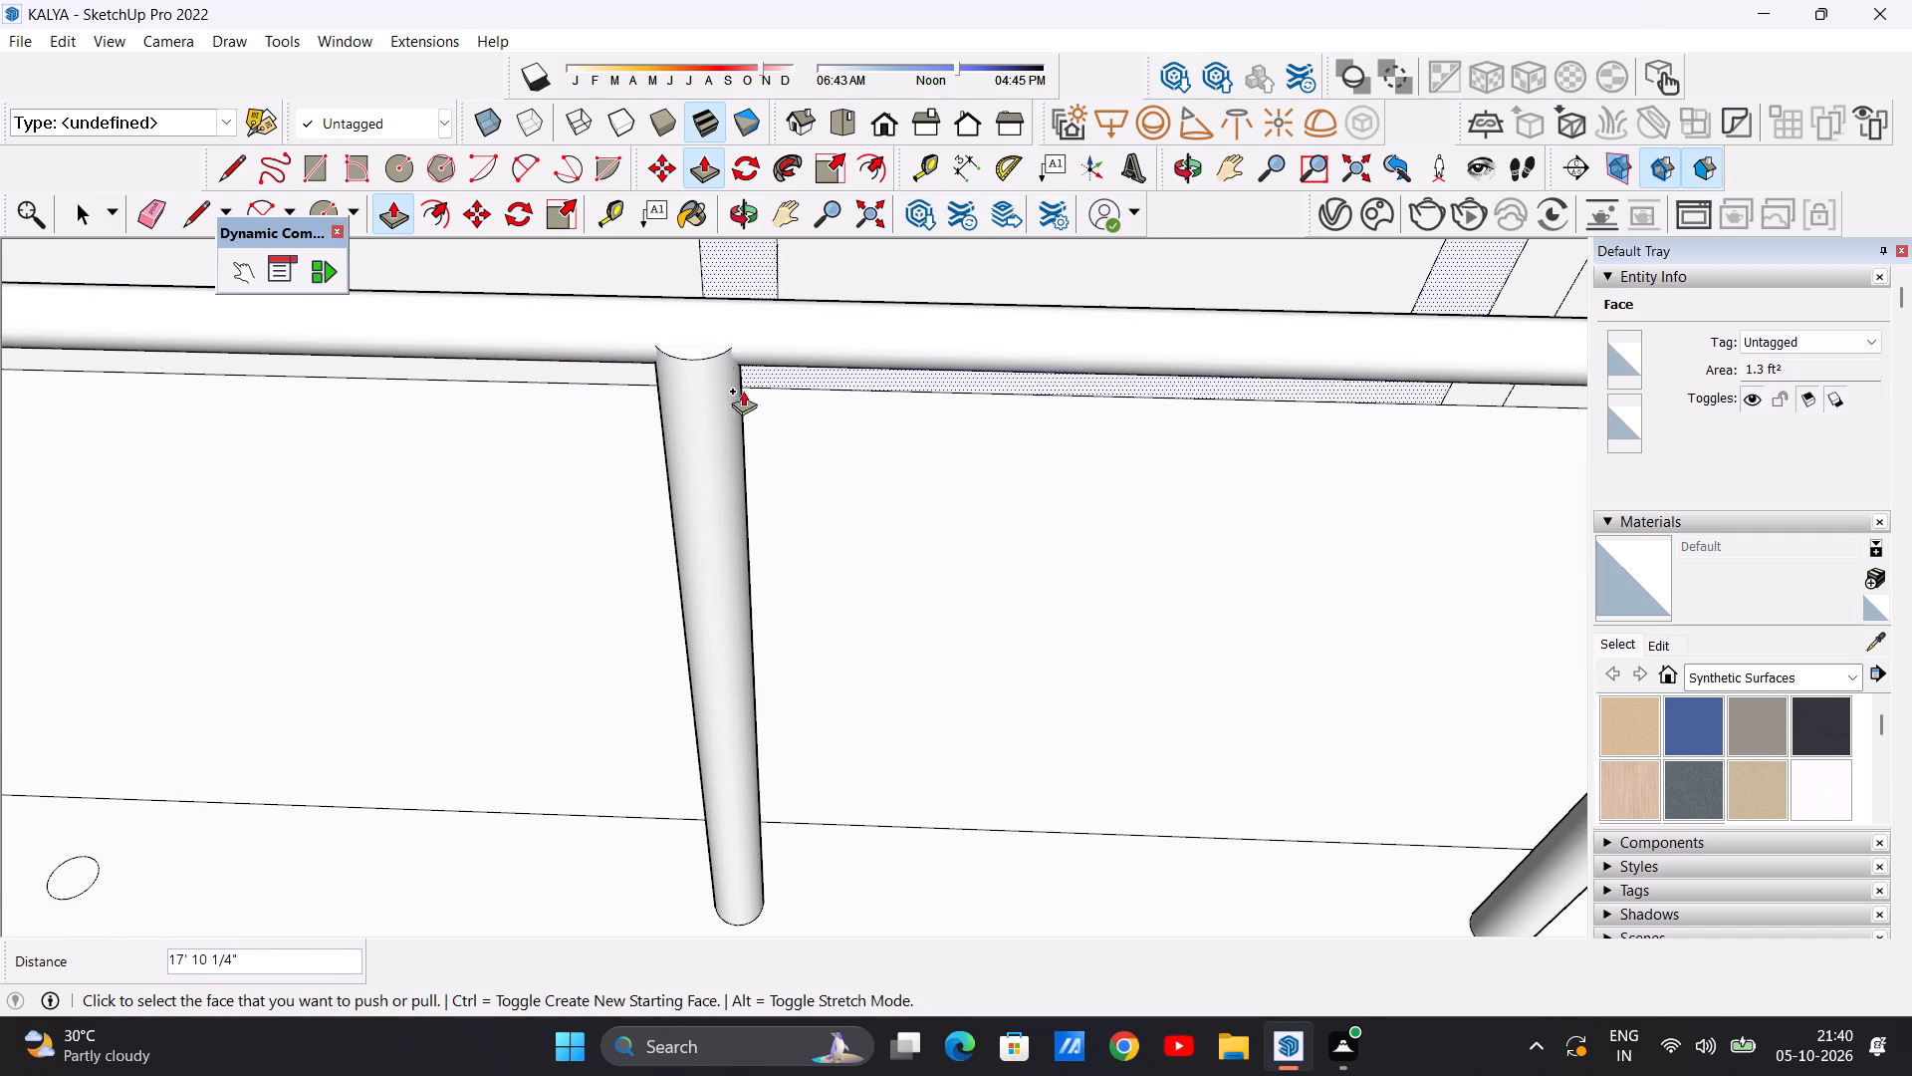
Pull the middle post circle on the edge strip up about 17 ft 8 13/16 in to the top rail.
{"action": "scroll", "coordinate": [746, 413], "scroll_direction": "down", "scroll_amount": 14}
{"action": "scroll", "coordinate": [556, 573], "scroll_direction": "up", "scroll_amount": 14}
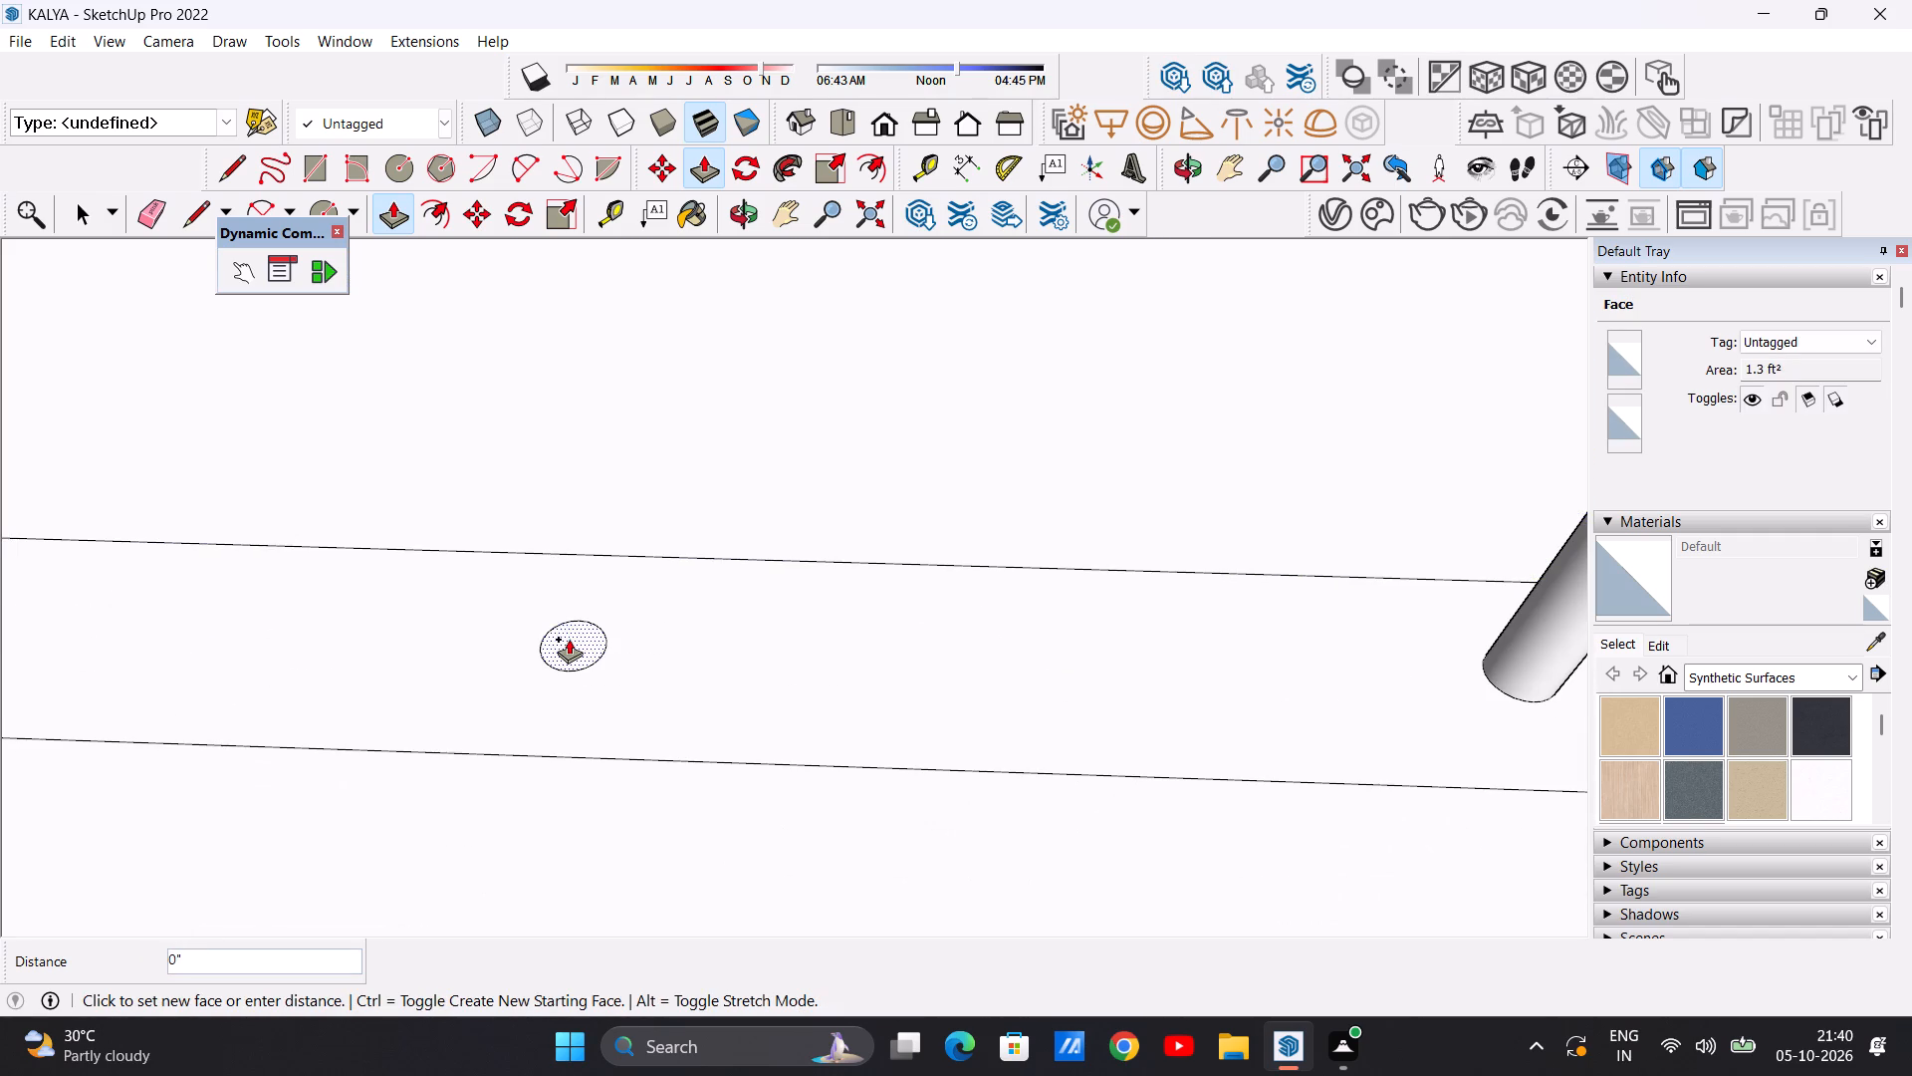
{"action": "left_click", "coordinate": [569, 639]}
{"action": "scroll", "coordinate": [599, 465], "scroll_direction": "down", "scroll_amount": 20}
{"action": "scroll", "coordinate": [599, 465], "scroll_direction": "down", "scroll_amount": 1}
{"action": "scroll", "coordinate": [595, 378], "scroll_direction": "up", "scroll_amount": 11}
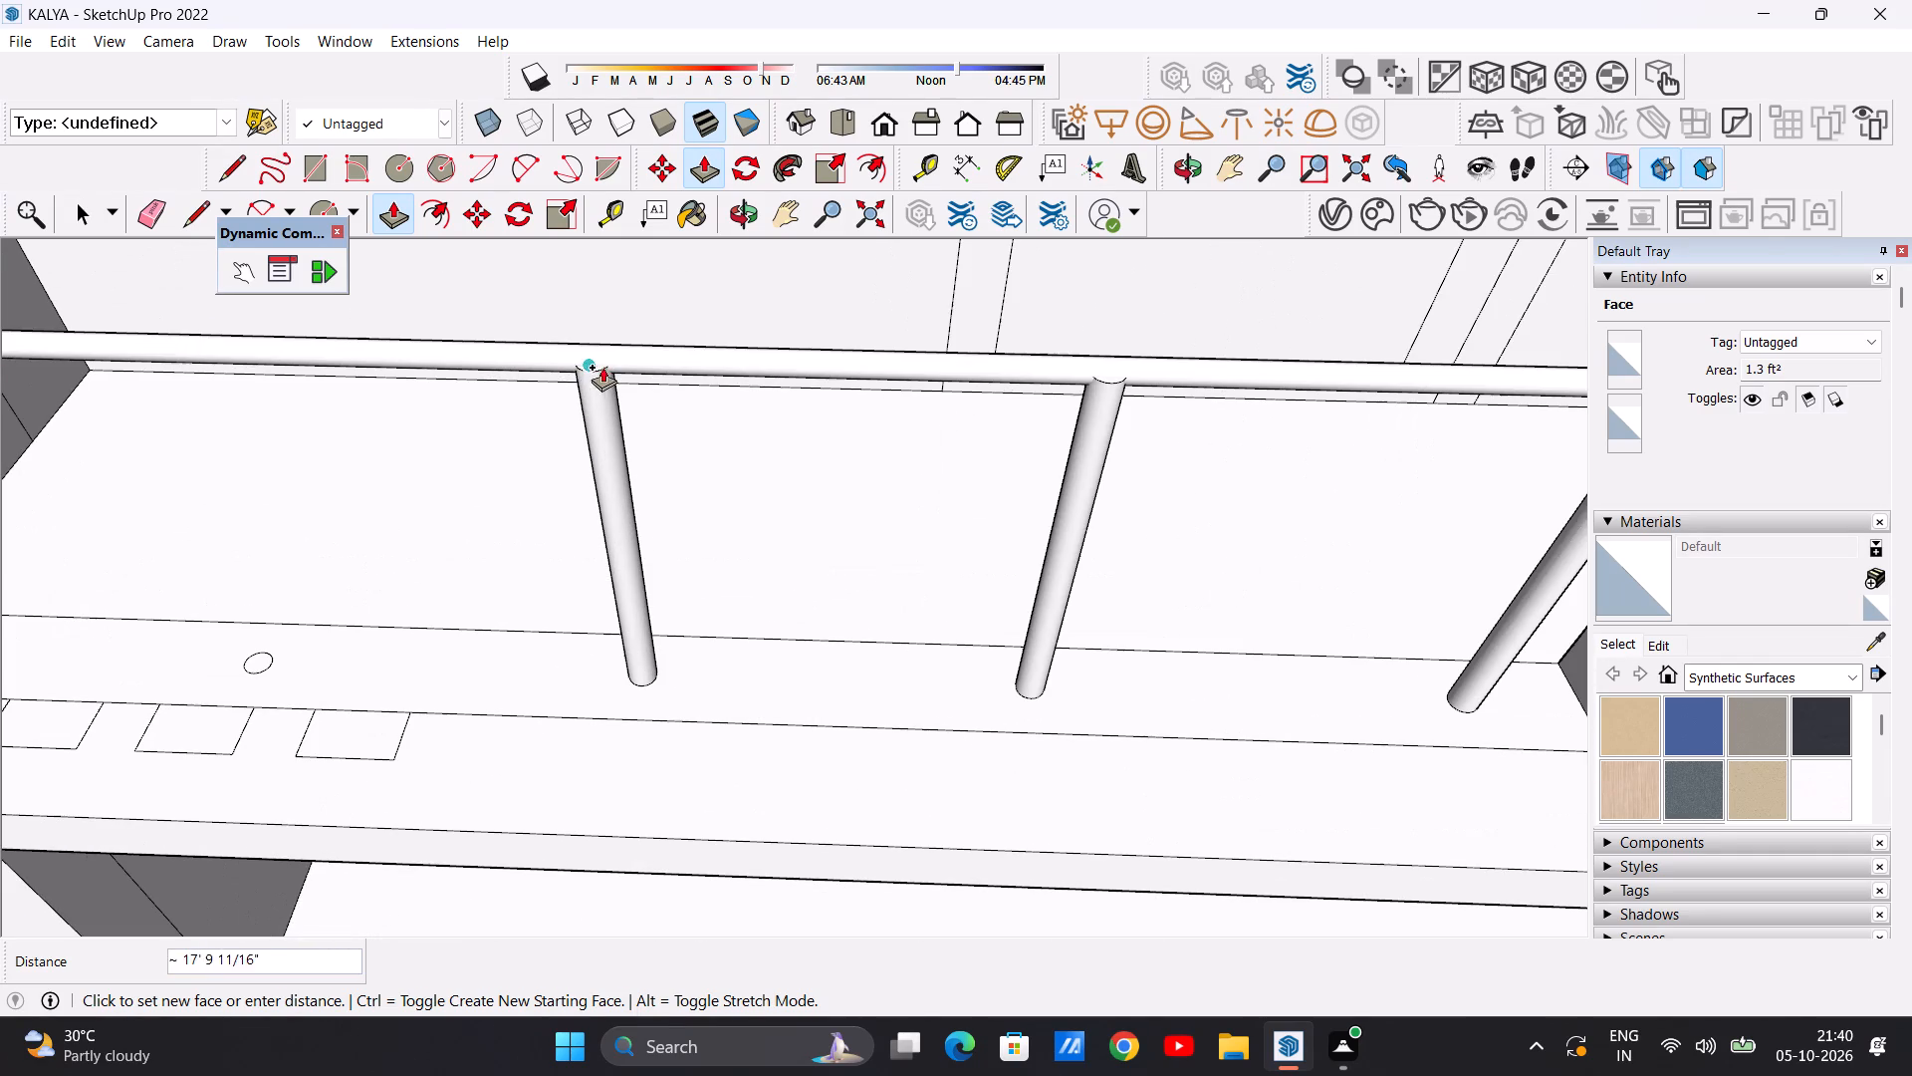
{"action": "left_click", "coordinate": [592, 360]}
Pull the fourth post circle from the parapet up about 18 ft 9/16 in to meet the top rail.
{"action": "scroll", "coordinate": [638, 410], "scroll_direction": "down", "scroll_amount": 10}
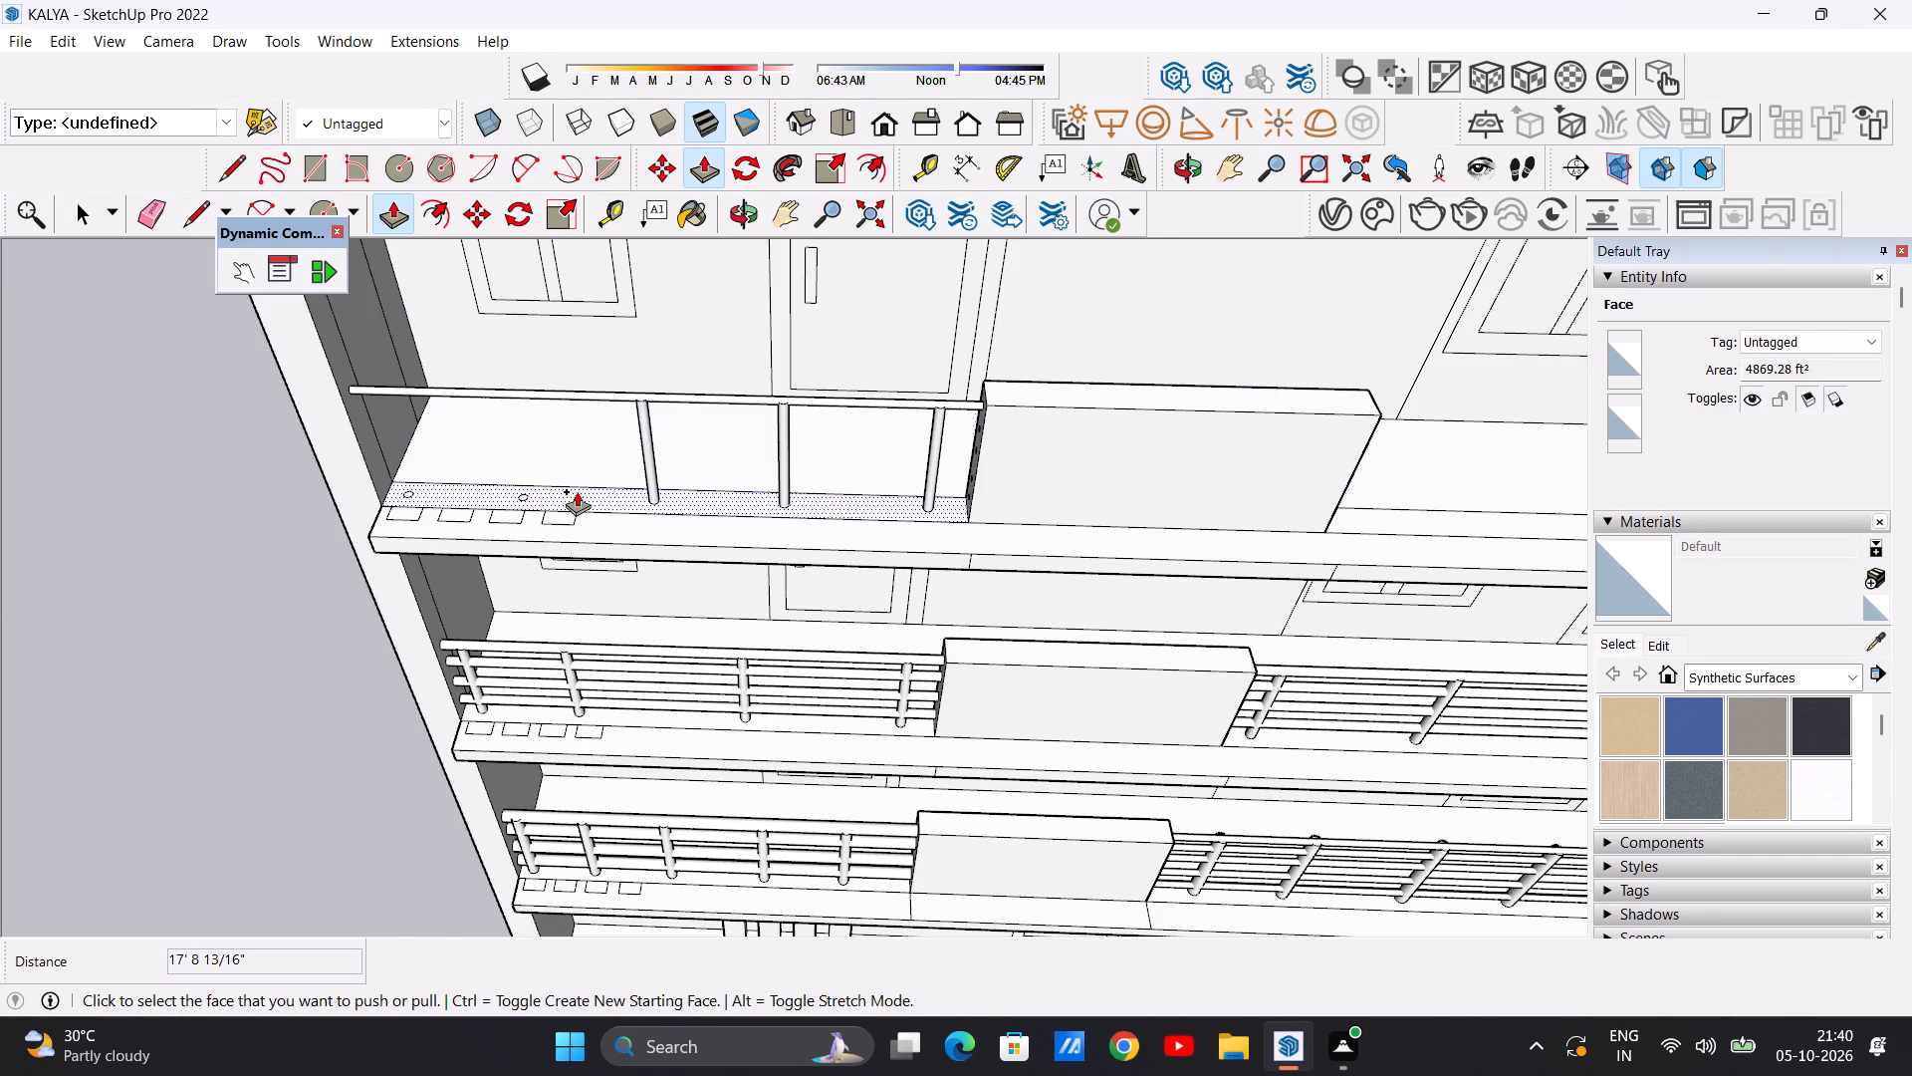
{"action": "scroll", "coordinate": [561, 498], "scroll_direction": "up", "scroll_amount": 20}
{"action": "scroll", "coordinate": [561, 498], "scroll_direction": "up", "scroll_amount": 1}
{"action": "left_click", "coordinate": [514, 506]}
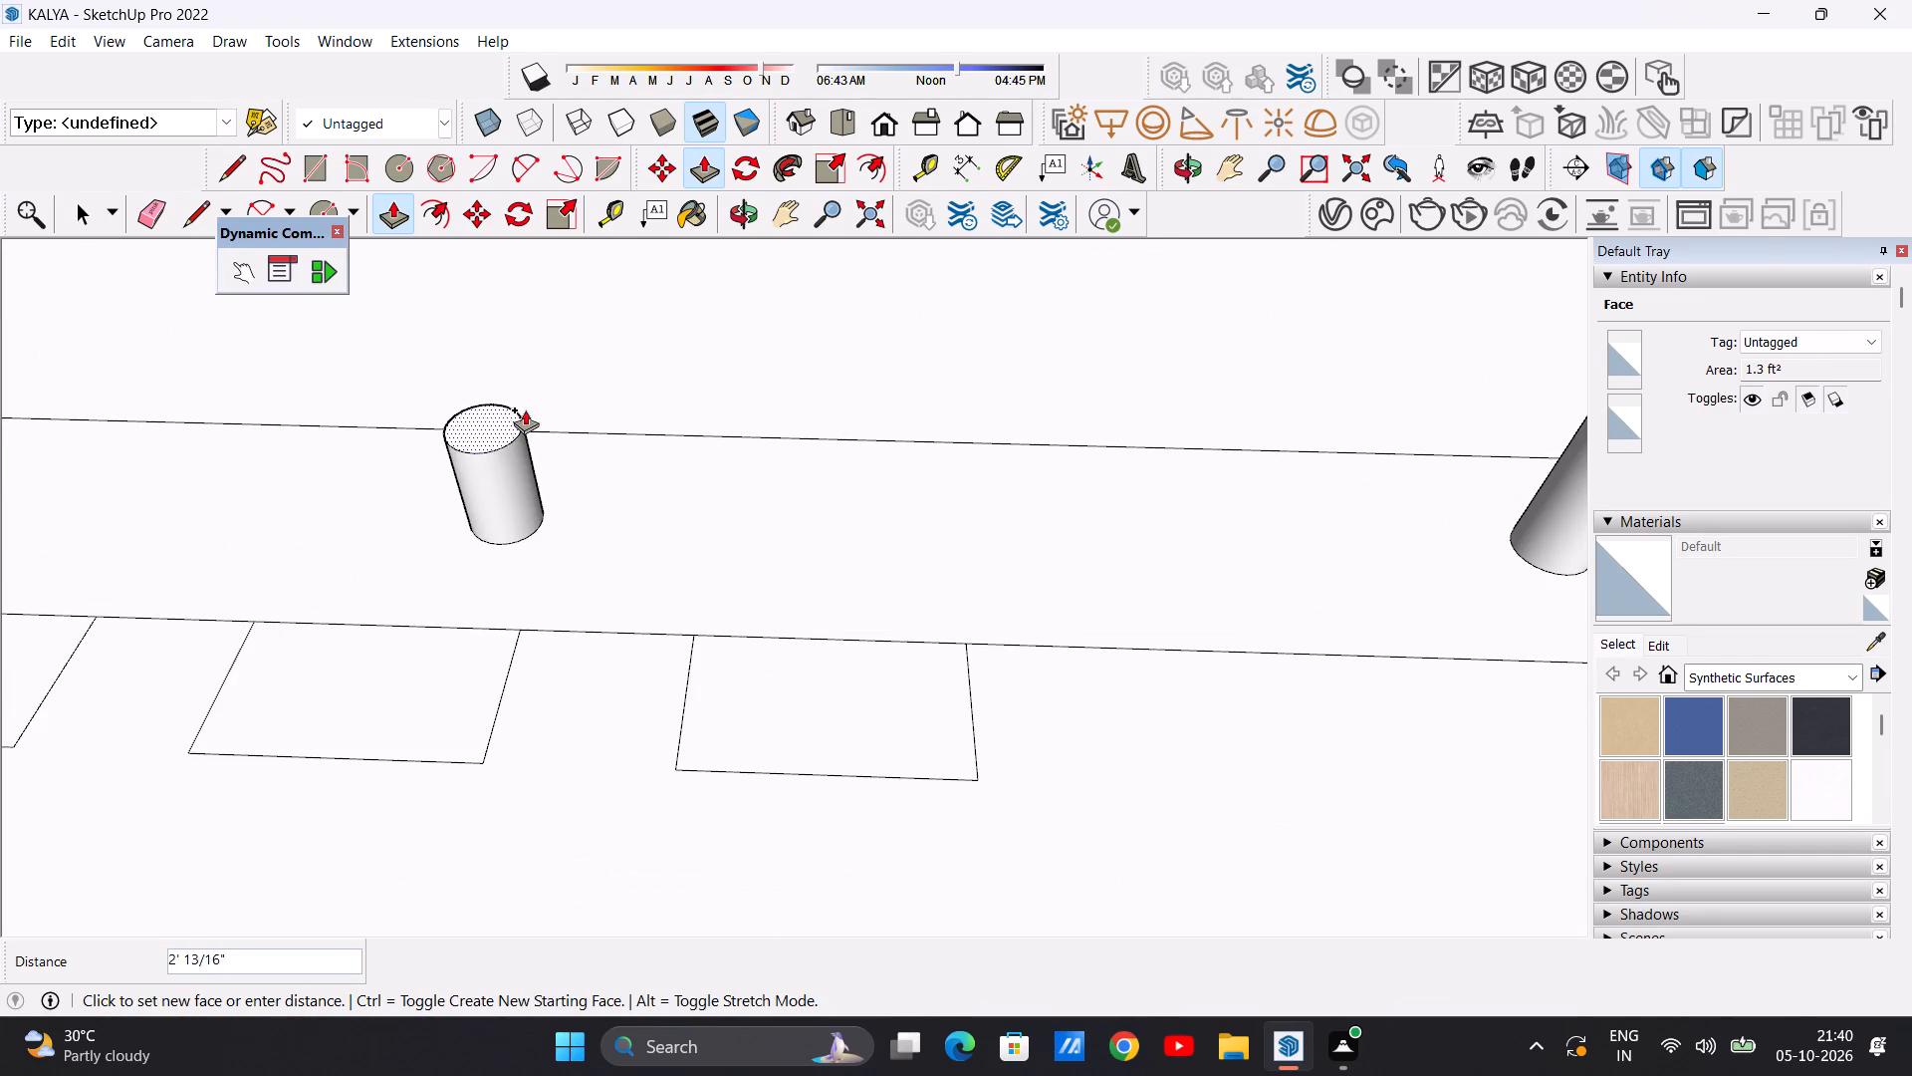
{"action": "scroll", "coordinate": [525, 422], "scroll_direction": "down", "scroll_amount": 20}
{"action": "scroll", "coordinate": [525, 422], "scroll_direction": "down", "scroll_amount": 7}
{"action": "scroll", "coordinate": [507, 310], "scroll_direction": "up", "scroll_amount": 16}
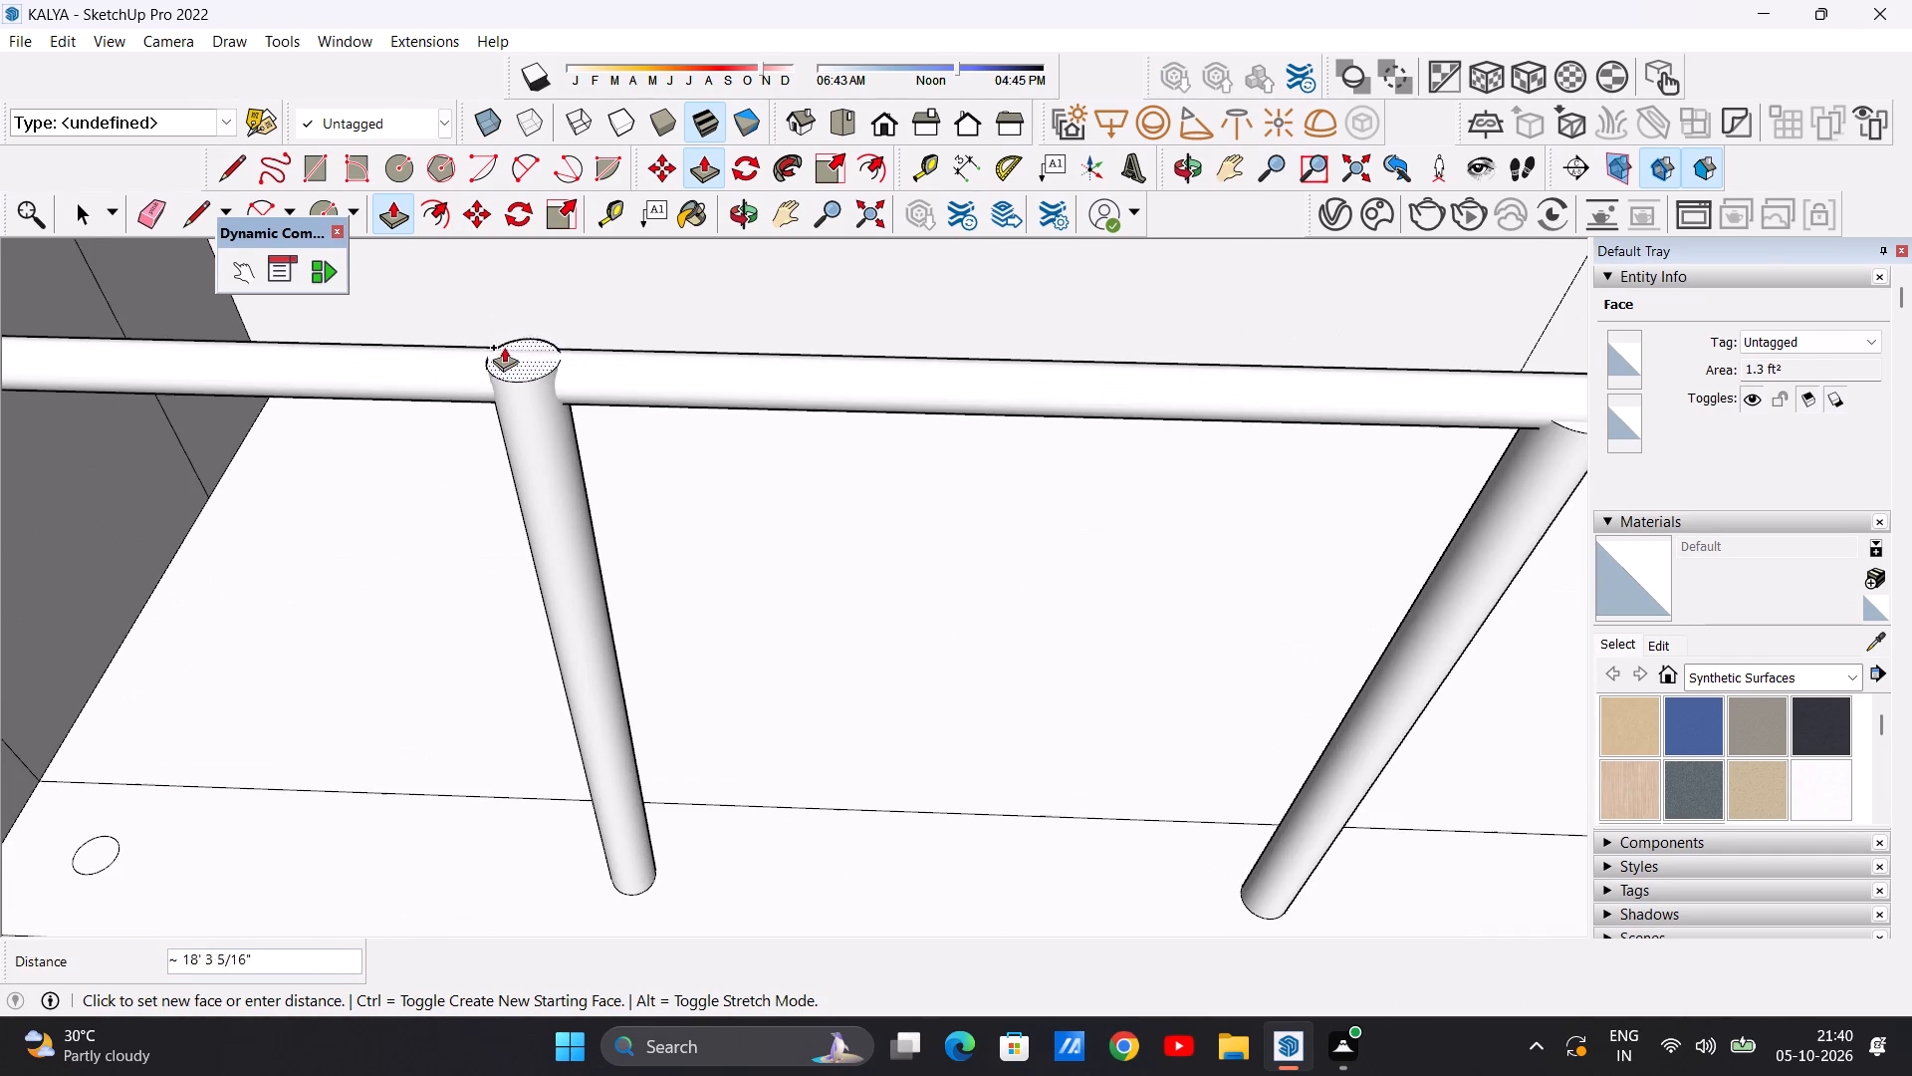
{"action": "left_click", "coordinate": [522, 381]}
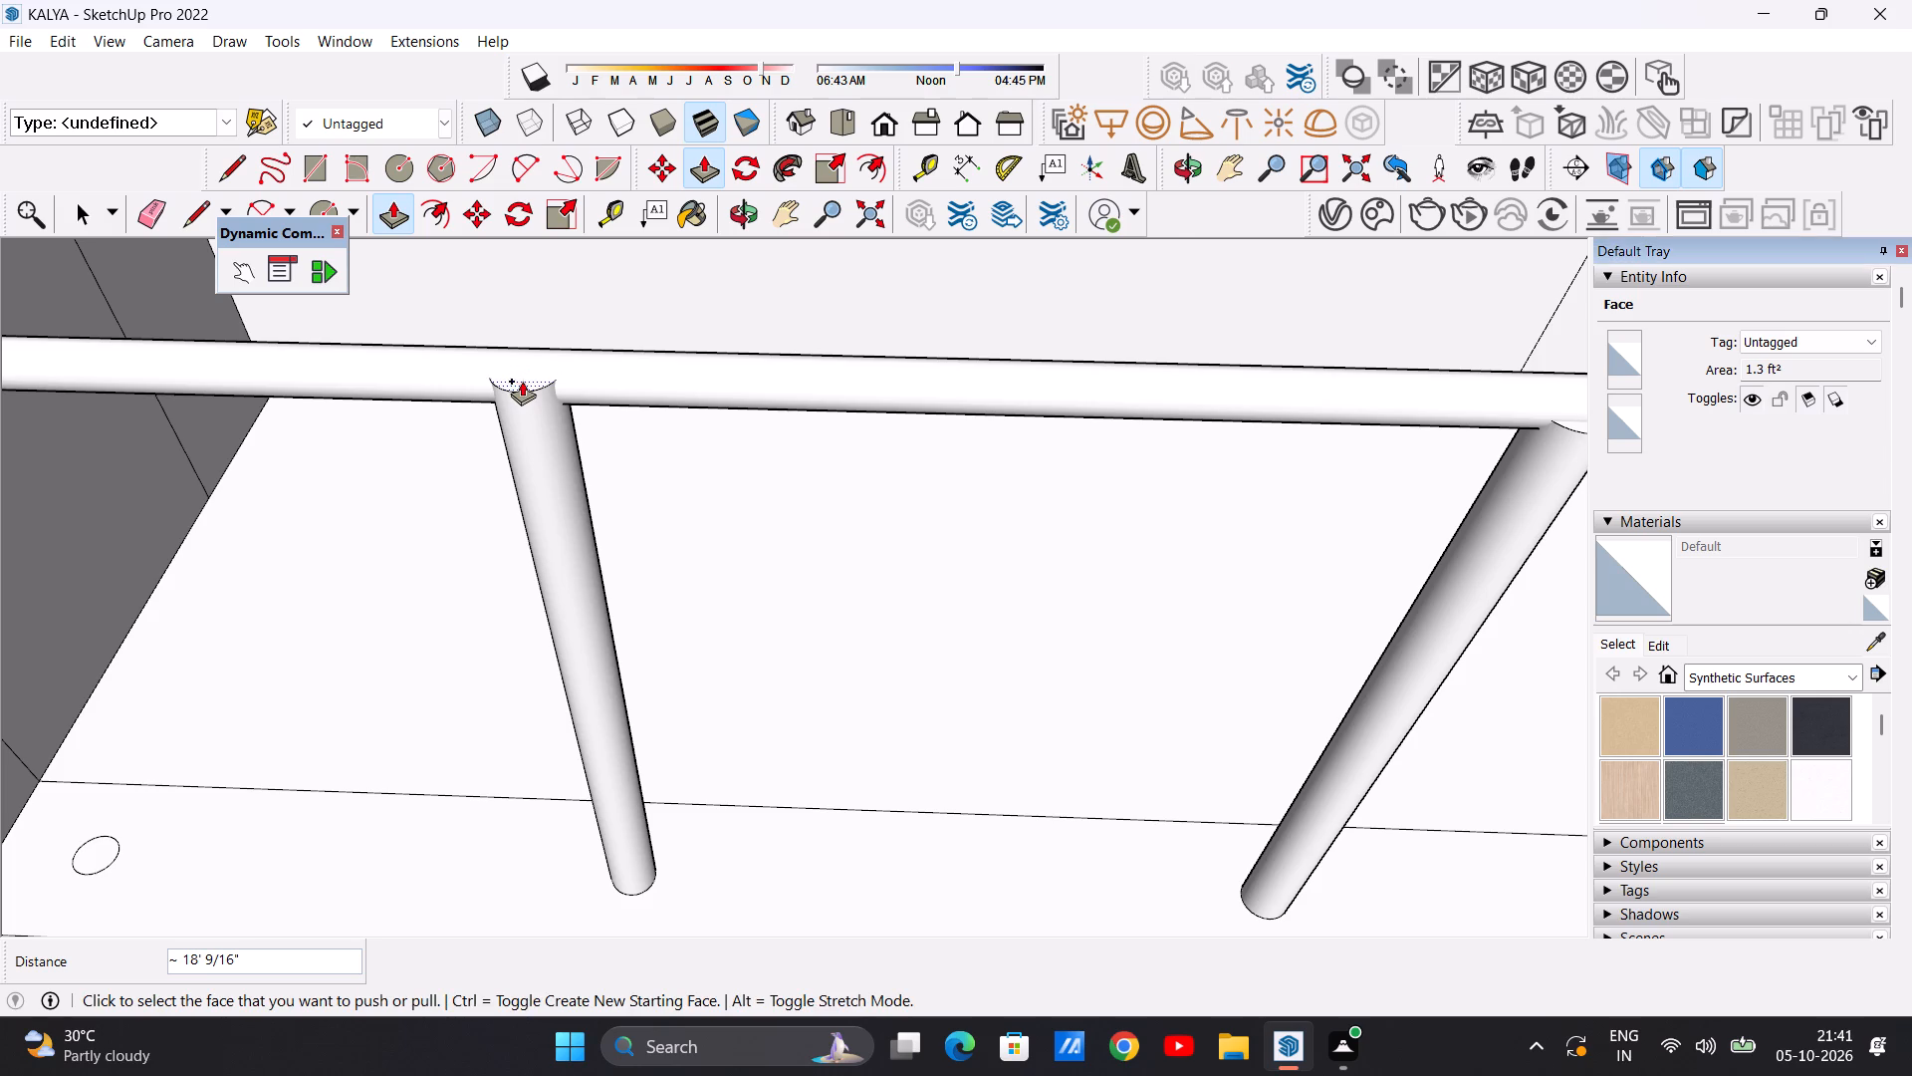
Pull the last post circle, beside the side wall, up about 18 ft to meet the top rail.
{"action": "scroll", "coordinate": [617, 421], "scroll_direction": "down", "scroll_amount": 16}
{"action": "scroll", "coordinate": [561, 490], "scroll_direction": "up", "scroll_amount": 2}
{"action": "scroll", "coordinate": [575, 488], "scroll_direction": "down", "scroll_amount": 1}
{"action": "scroll", "coordinate": [577, 487], "scroll_direction": "up", "scroll_amount": 12}
{"action": "middle_click_drag", "start_coordinate": [523, 565], "coordinate": [500, 589]}
{"action": "scroll", "coordinate": [502, 589], "scroll_direction": "up", "scroll_amount": 8}
{"action": "left_click", "coordinate": [543, 596]}
{"action": "scroll", "coordinate": [569, 479], "scroll_direction": "down", "scroll_amount": 19}
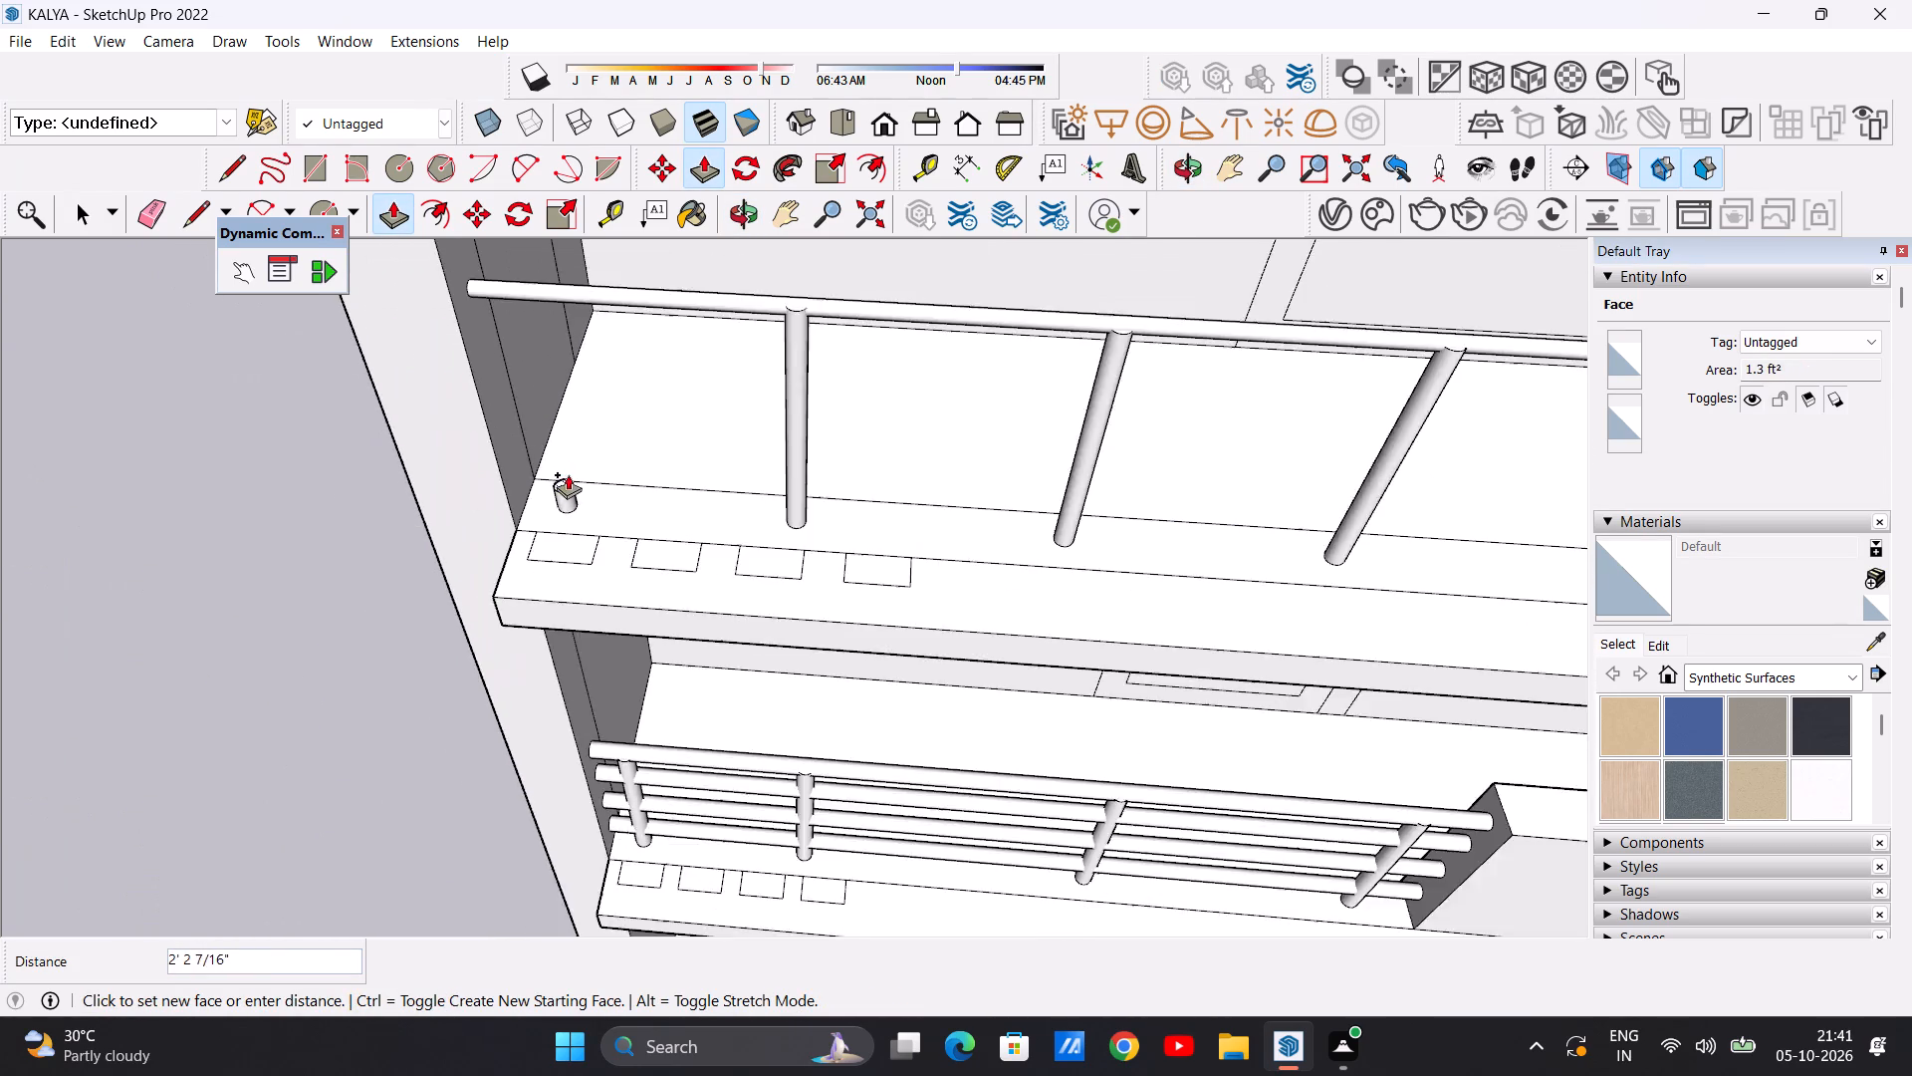
{"action": "scroll", "coordinate": [568, 474], "scroll_direction": "down", "scroll_amount": 7}
{"action": "scroll", "coordinate": [561, 380], "scroll_direction": "up", "scroll_amount": 11}
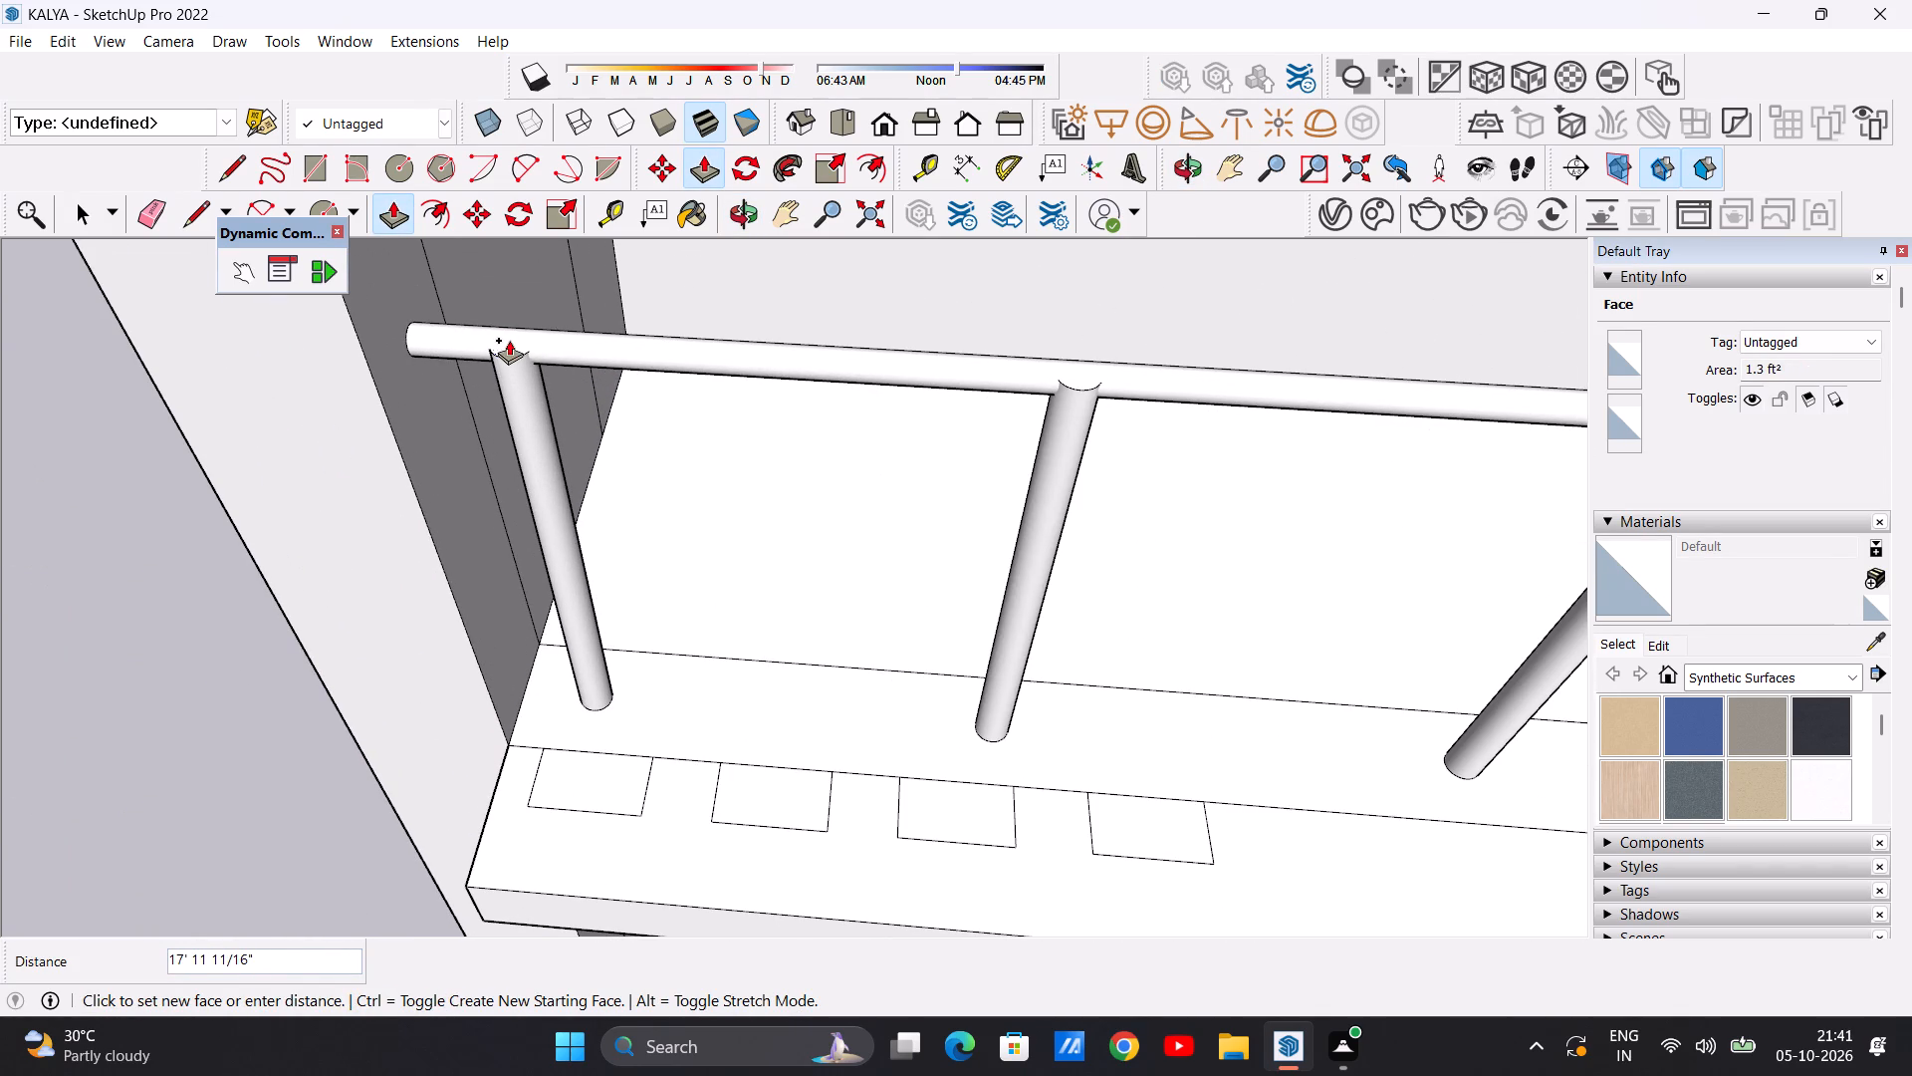
{"action": "left_click", "coordinate": [509, 340]}
{"action": "key", "text": "space"}
Extrude the uppermost remaining rail circle on the parapet's end face about 81 ft 3 1/4 in to the side wall.
{"action": "scroll", "coordinate": [568, 523], "scroll_direction": "down", "scroll_amount": 13}
{"action": "middle_click_drag", "start_coordinate": [577, 489], "coordinate": [618, 444]}
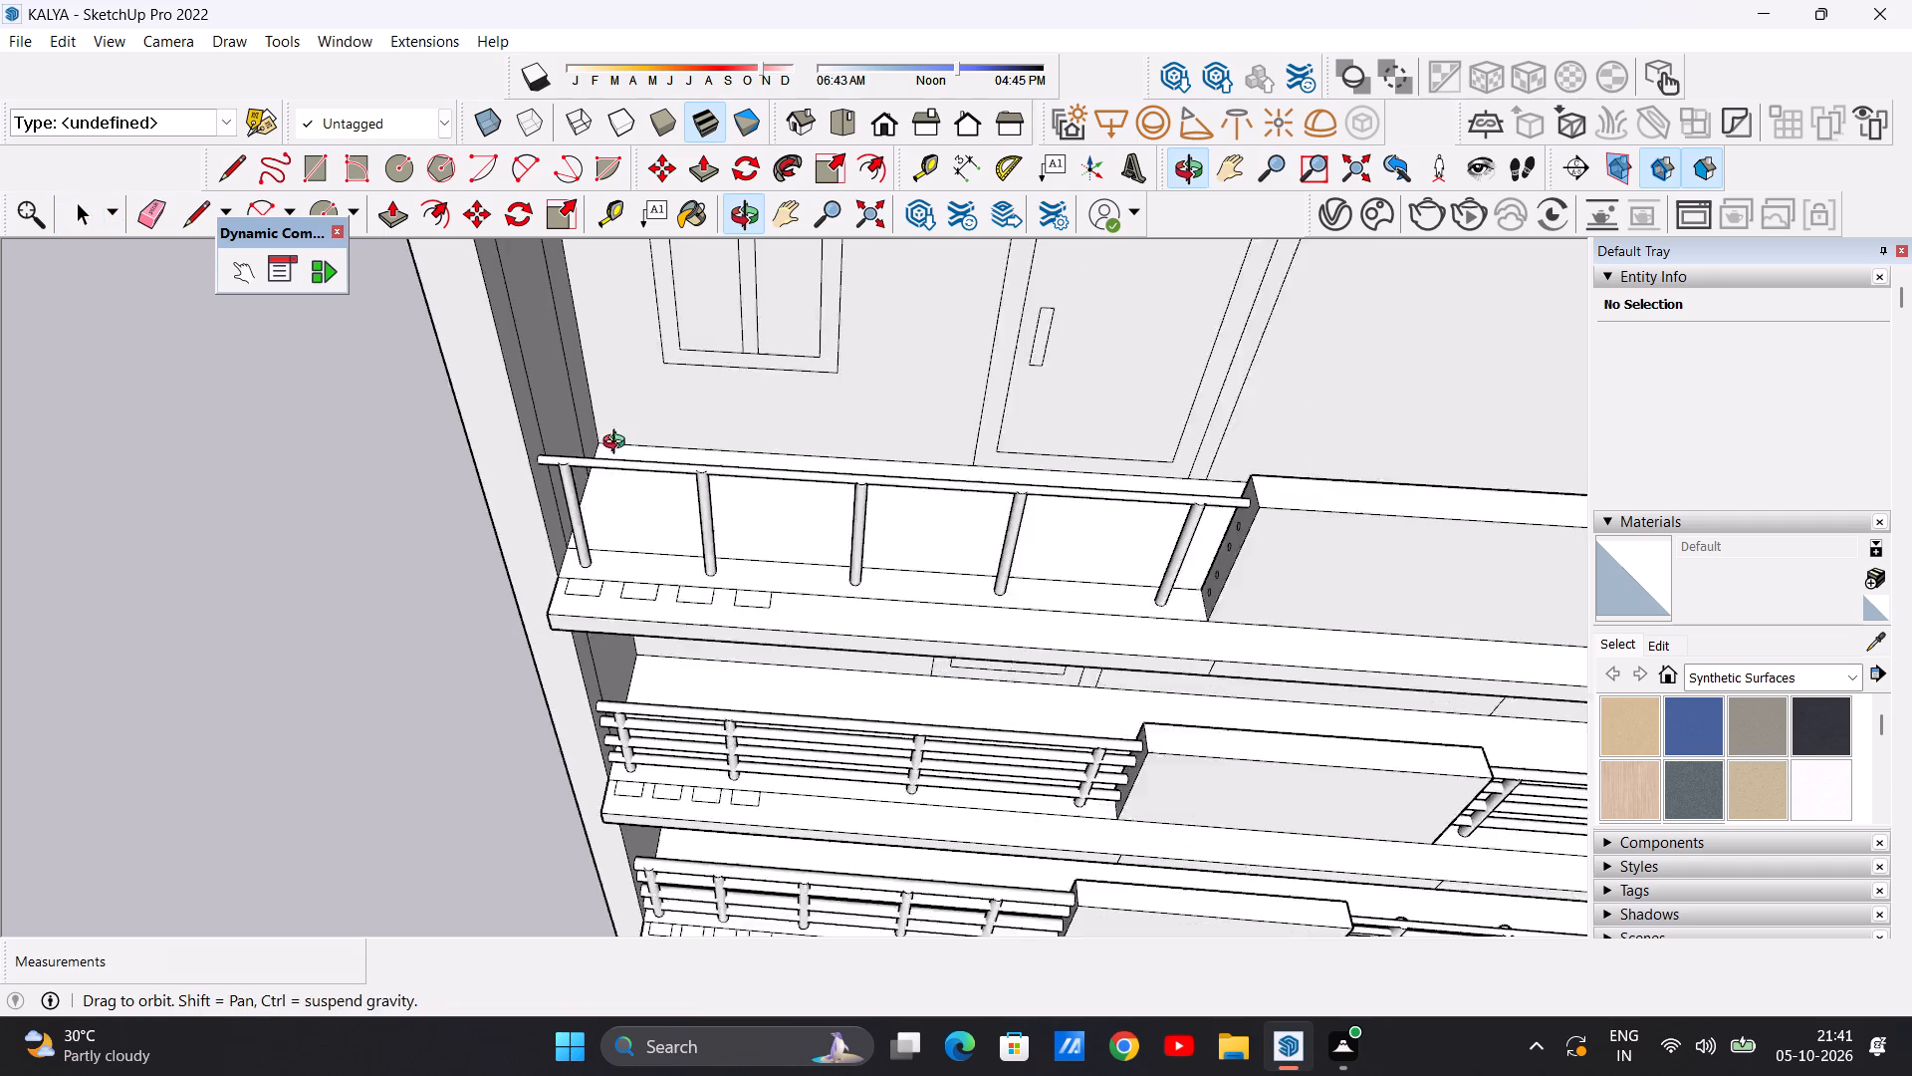
{"action": "middle_click_drag", "start_coordinate": [618, 444], "coordinate": [752, 332]}
{"action": "scroll", "coordinate": [628, 367], "scroll_direction": "down", "scroll_amount": 7}
{"action": "scroll", "coordinate": [914, 394], "scroll_direction": "up", "scroll_amount": 8}
{"action": "middle_click_drag", "start_coordinate": [755, 416], "coordinate": [934, 374]}
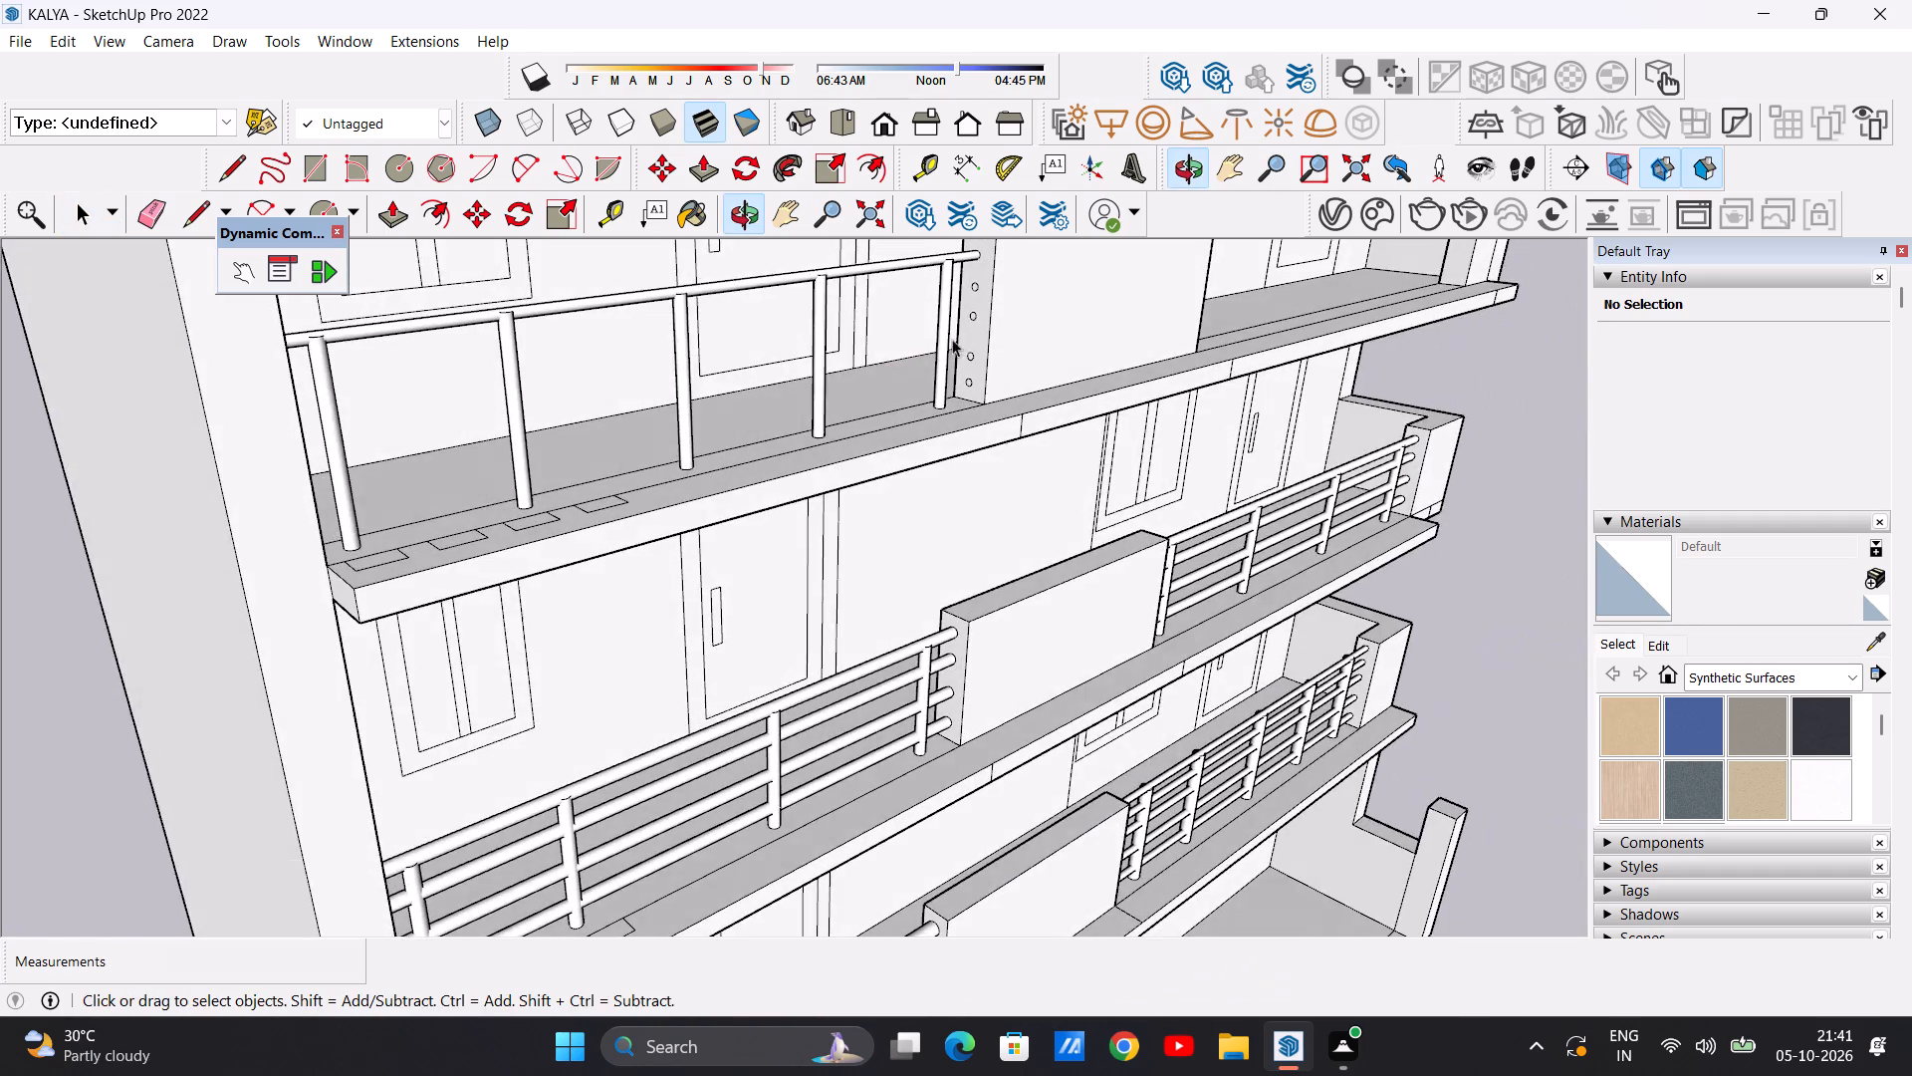
{"action": "scroll", "coordinate": [965, 325], "scroll_direction": "up", "scroll_amount": 10}
{"action": "scroll", "coordinate": [969, 334], "scroll_direction": "down", "scroll_amount": 11}
{"action": "scroll", "coordinate": [993, 284], "scroll_direction": "up", "scroll_amount": 13}
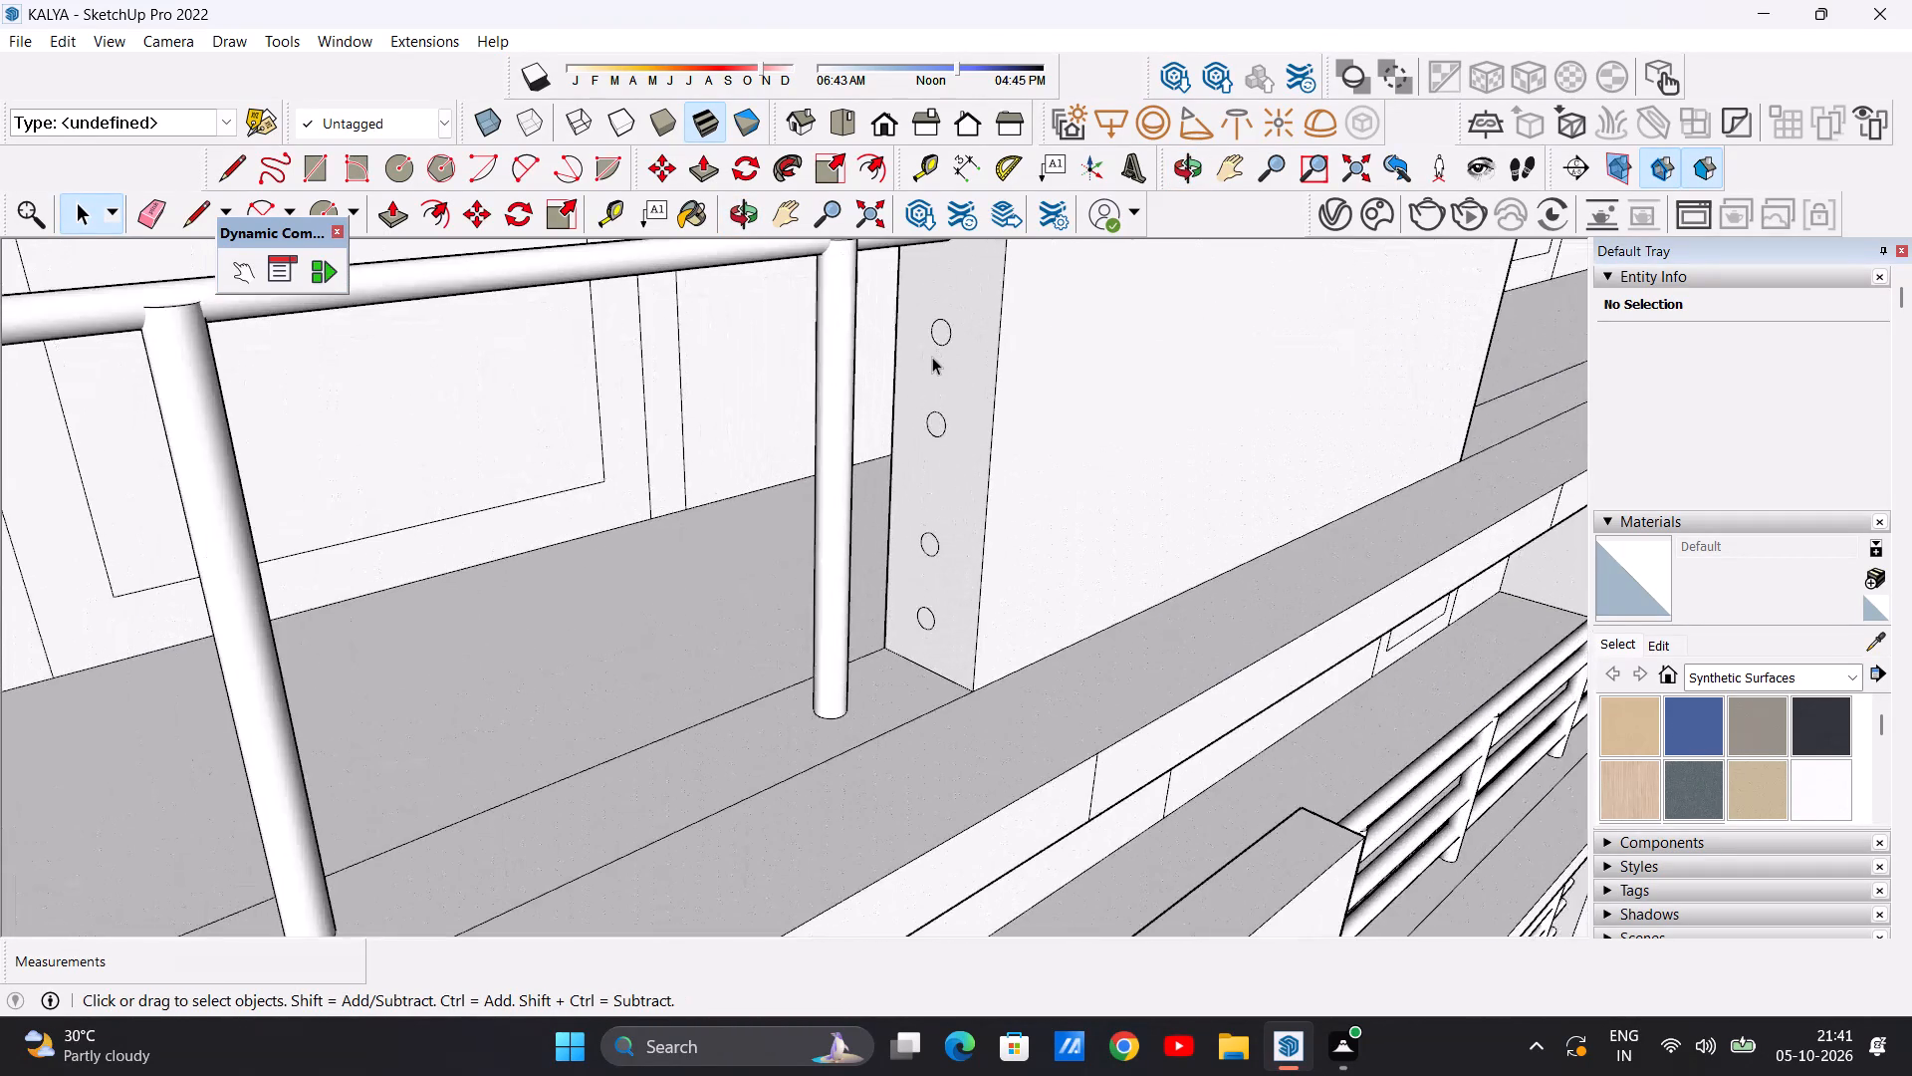
{"action": "key", "text": "p"}
{"action": "scroll", "coordinate": [955, 307], "scroll_direction": "up", "scroll_amount": 11}
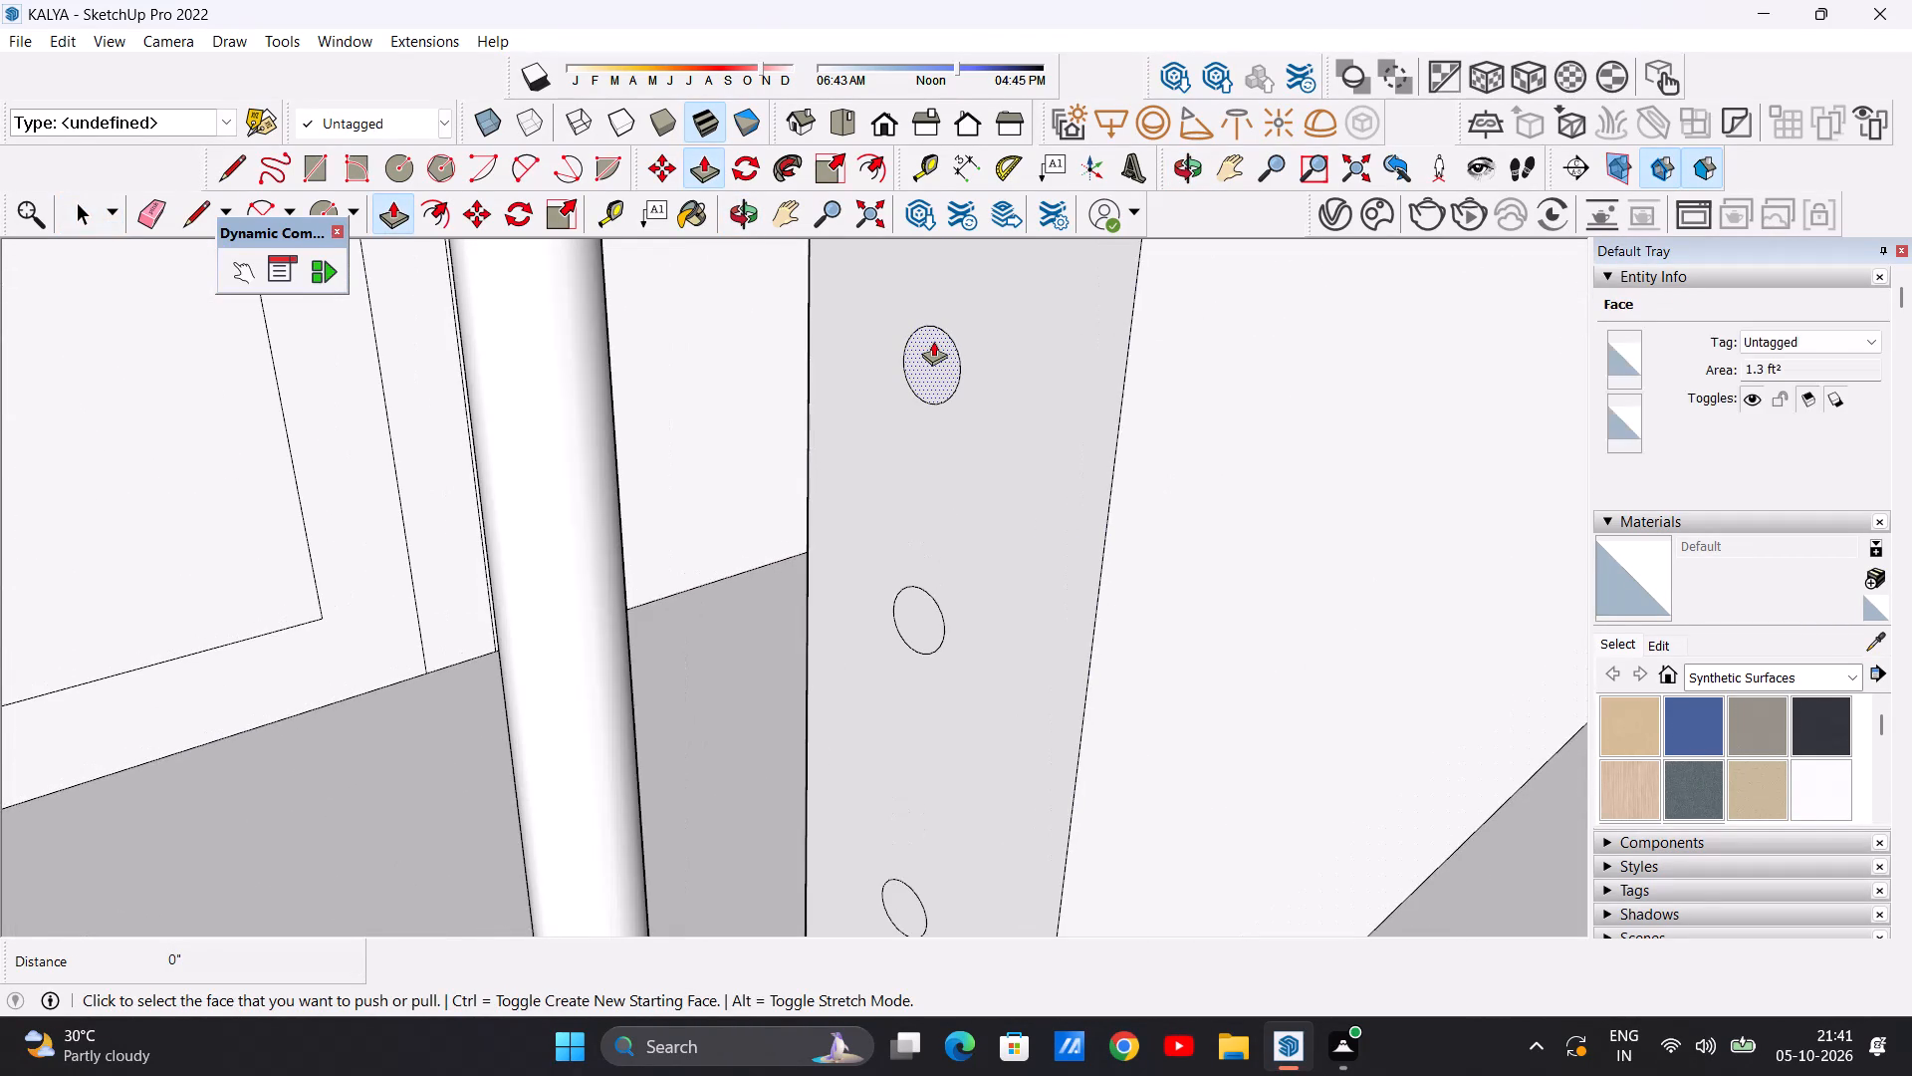
{"action": "left_click", "coordinate": [933, 341]}
{"action": "scroll", "coordinate": [895, 355], "scroll_direction": "down", "scroll_amount": 15}
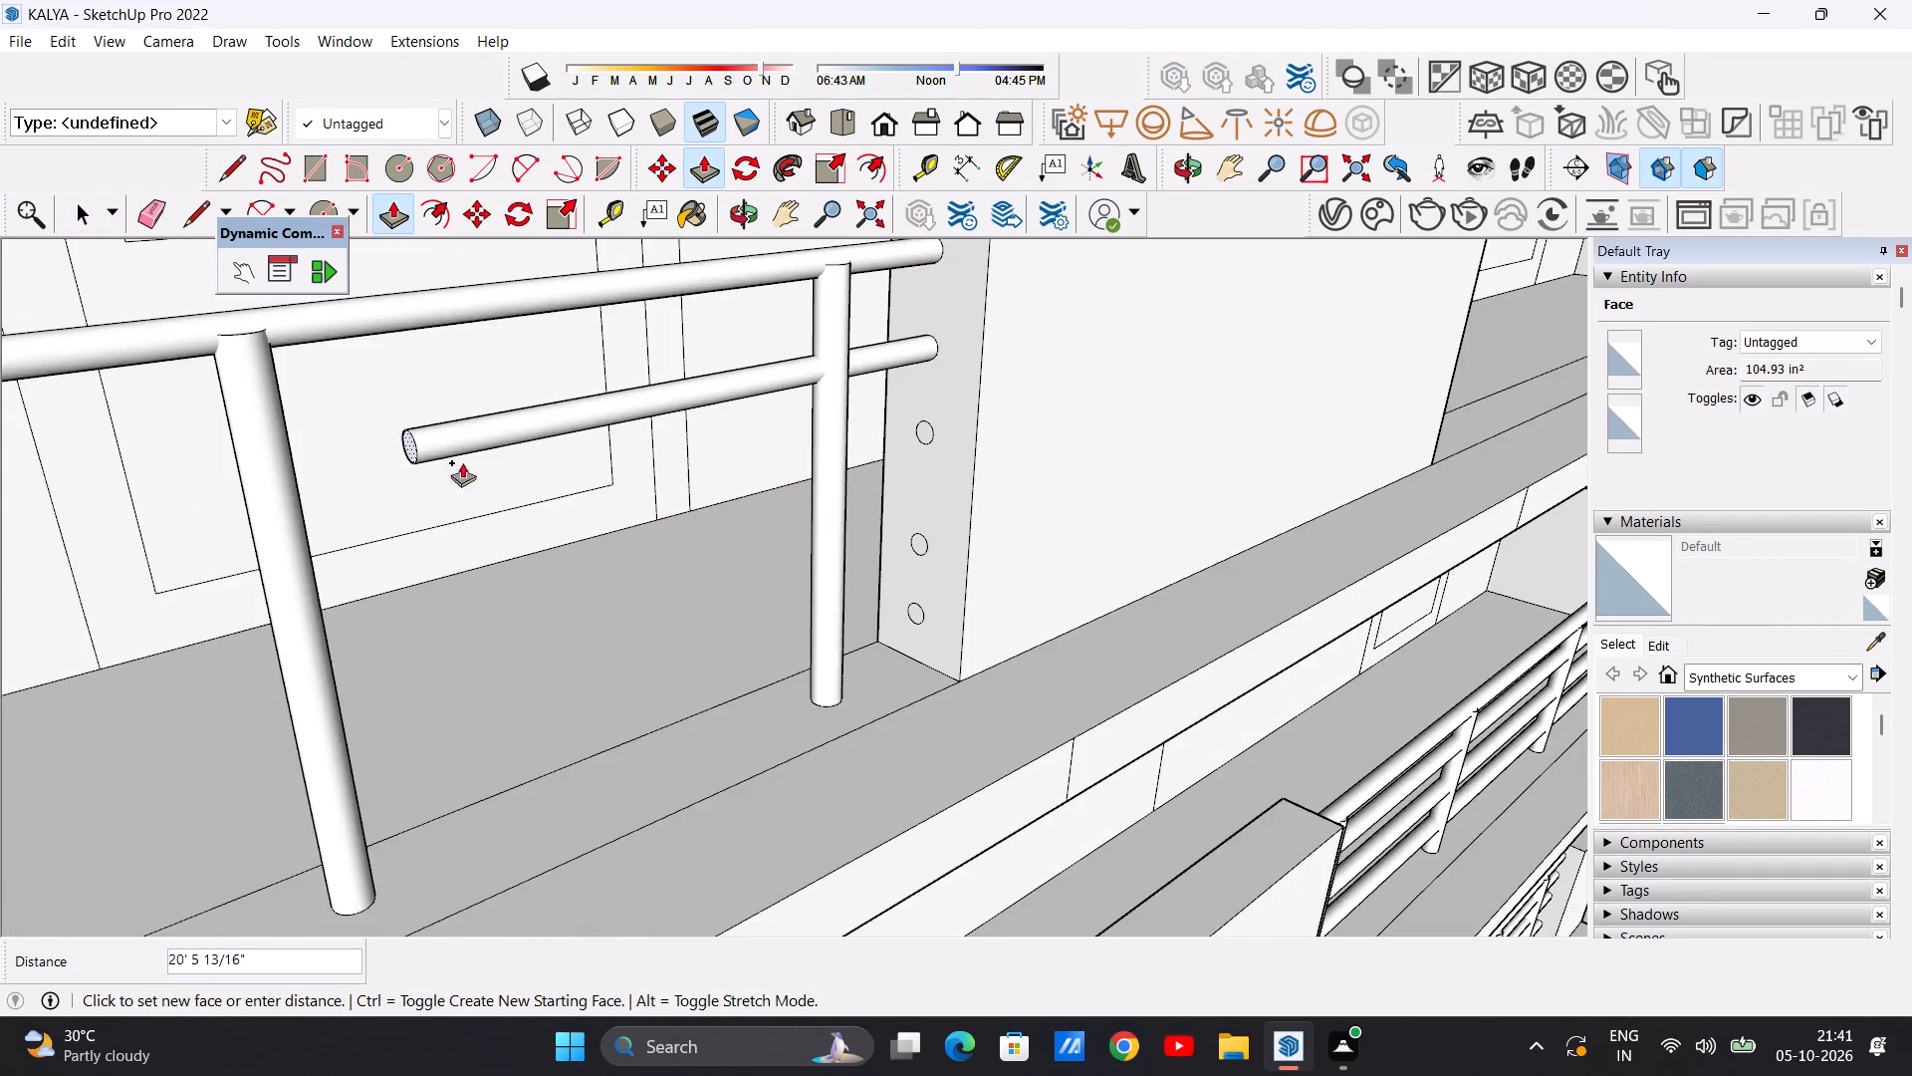
{"action": "scroll", "coordinate": [490, 462], "scroll_direction": "down", "scroll_amount": 14}
{"action": "middle_click_drag", "start_coordinate": [198, 495], "coordinate": [99, 489]}
{"action": "scroll", "coordinate": [144, 416], "scroll_direction": "up", "scroll_amount": 6}
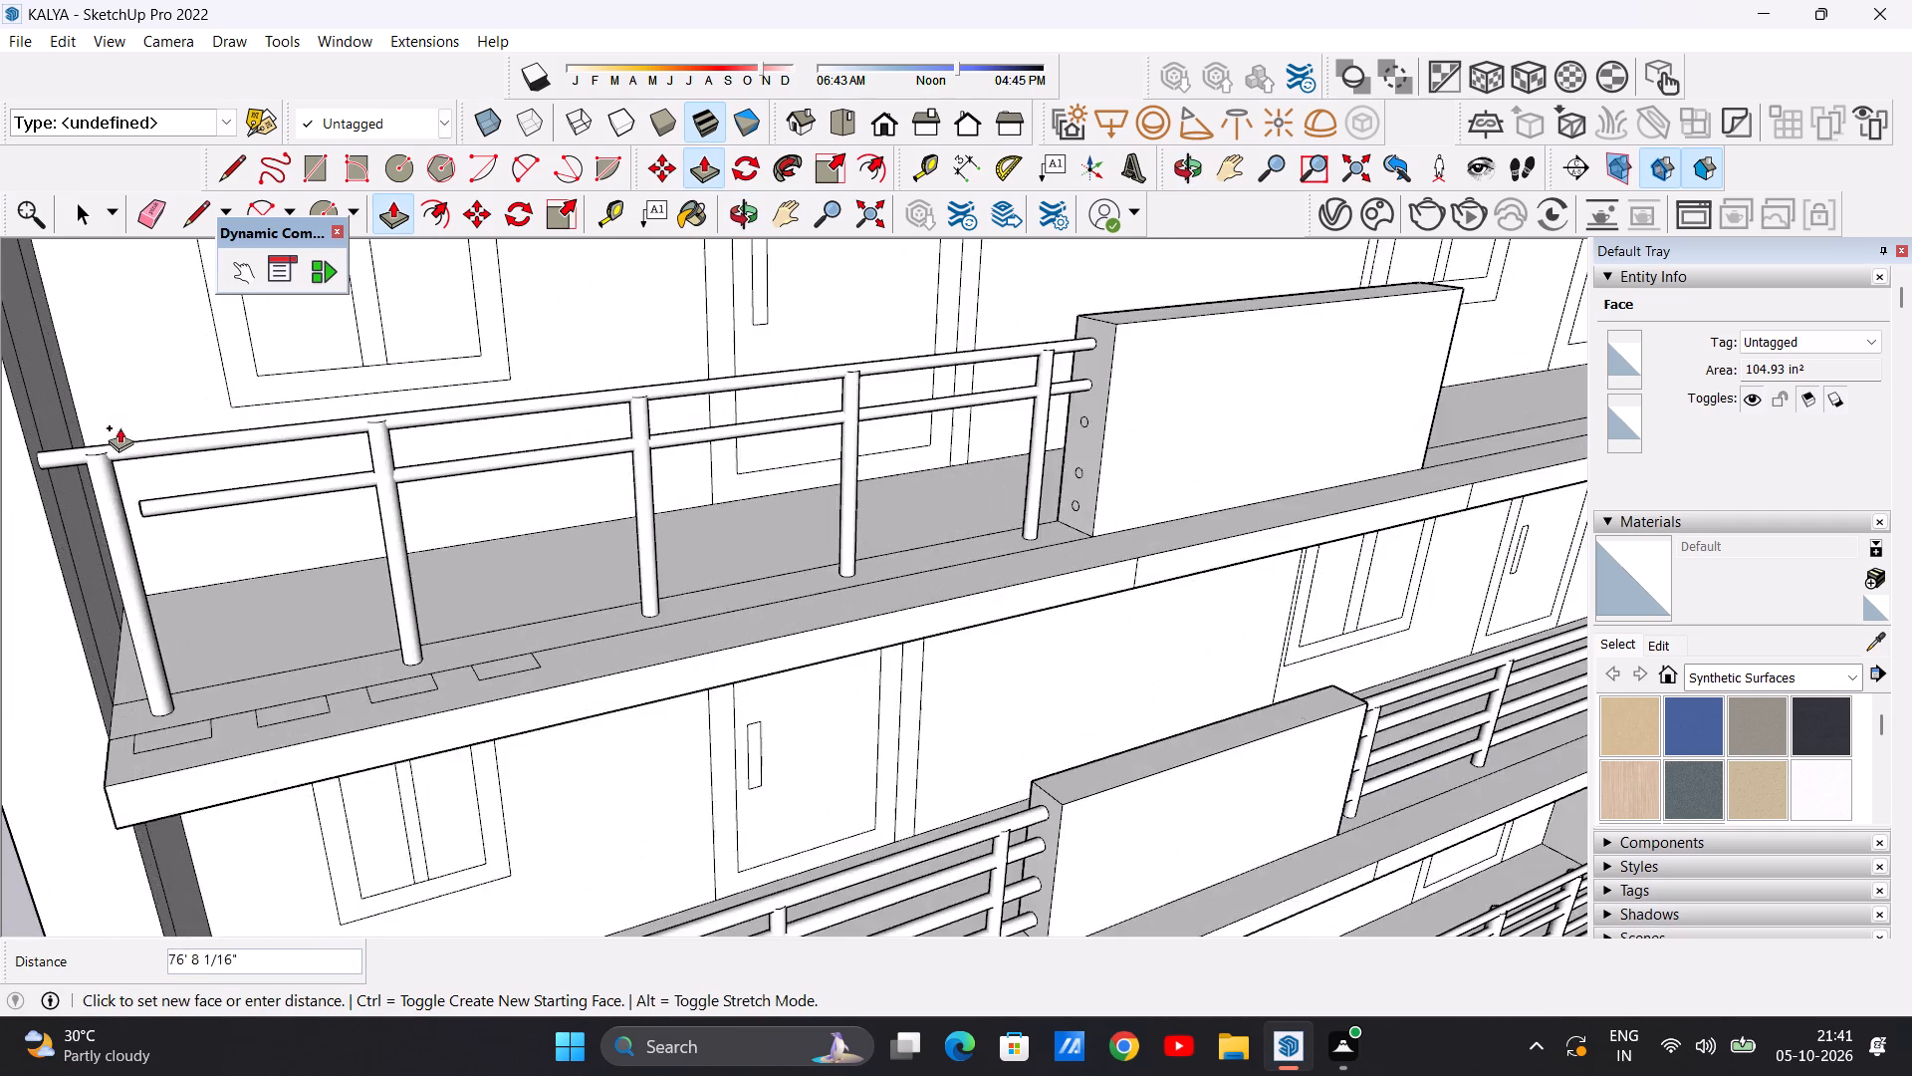
{"action": "scroll", "coordinate": [119, 427], "scroll_direction": "up", "scroll_amount": 6}
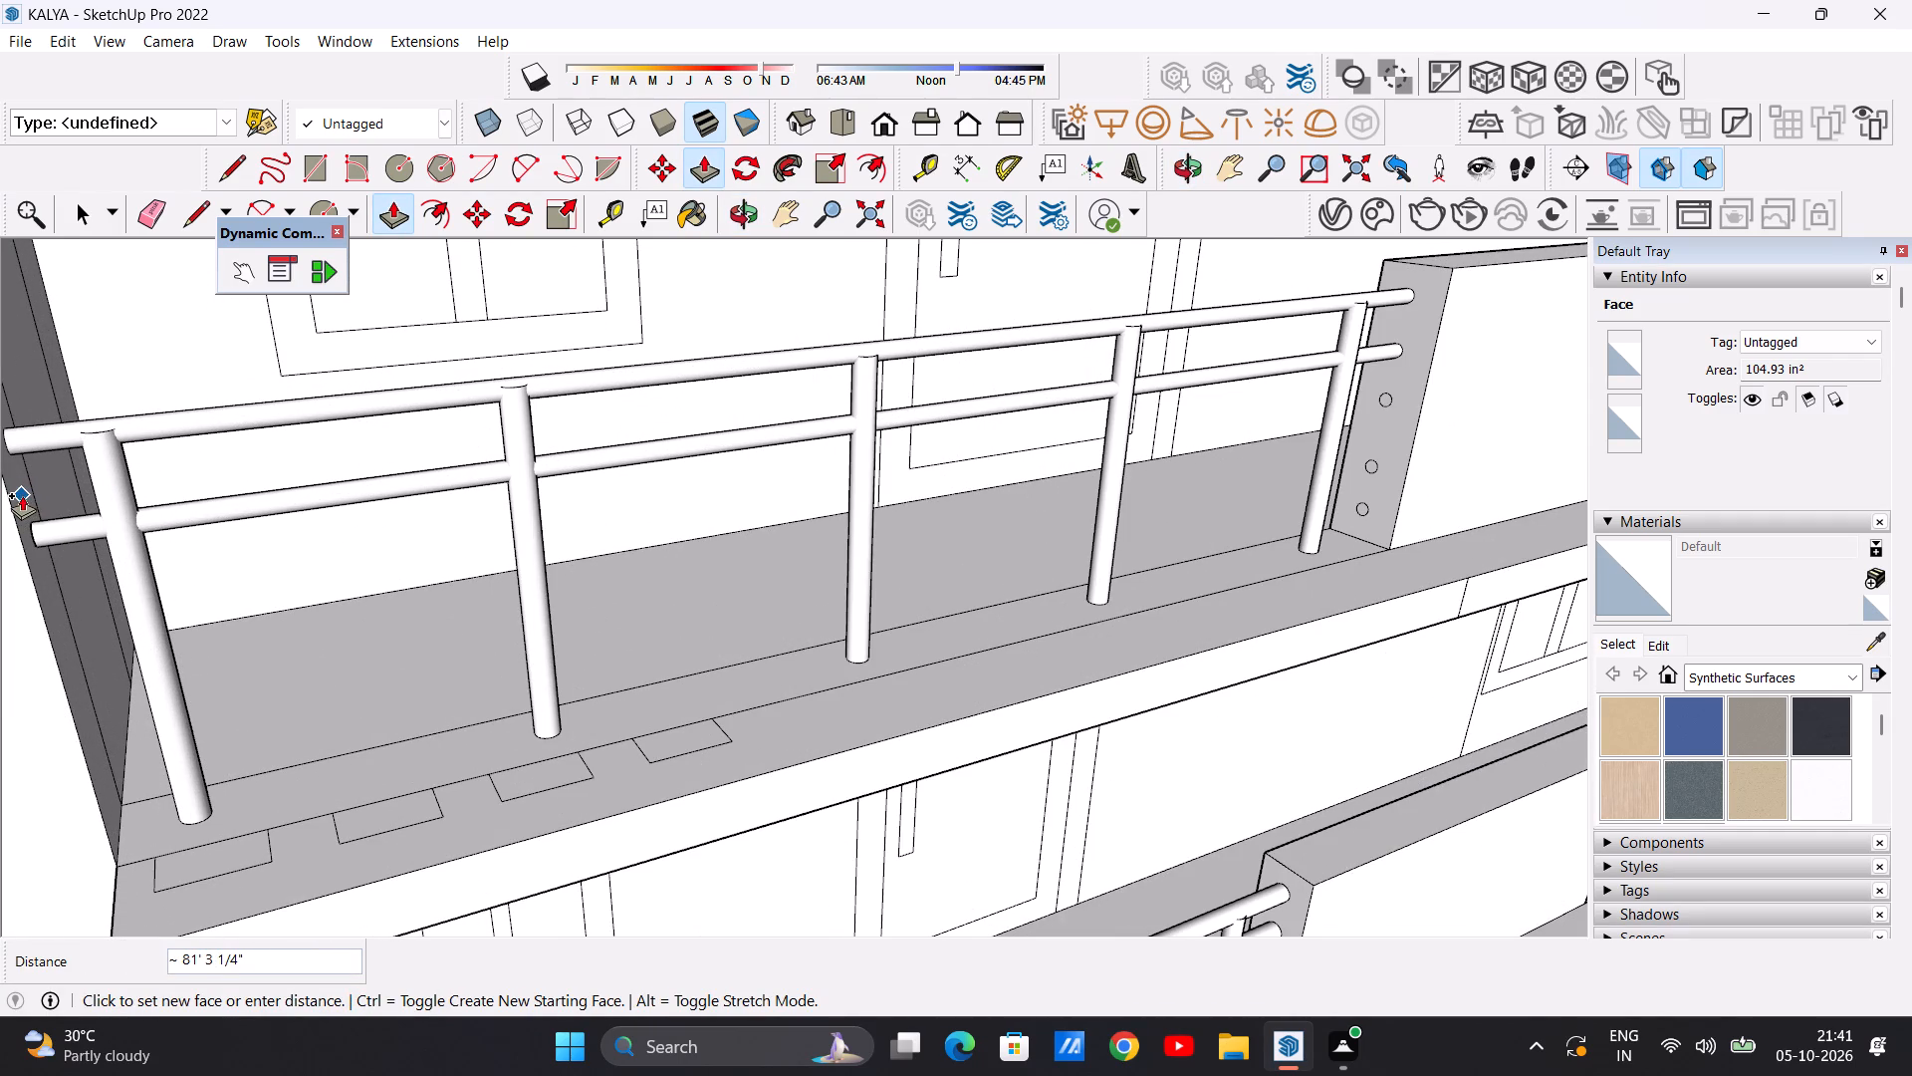
{"action": "left_click", "coordinate": [22, 495]}
Extrude the next rail circle down on the parapet's end face about 81 ft 3 1/4 in to the side wall.
{"action": "scroll", "coordinate": [91, 537], "scroll_direction": "down", "scroll_amount": 12}
{"action": "middle_click_drag", "start_coordinate": [230, 538], "coordinate": [452, 467]}
{"action": "scroll", "coordinate": [772, 449], "scroll_direction": "up", "scroll_amount": 4}
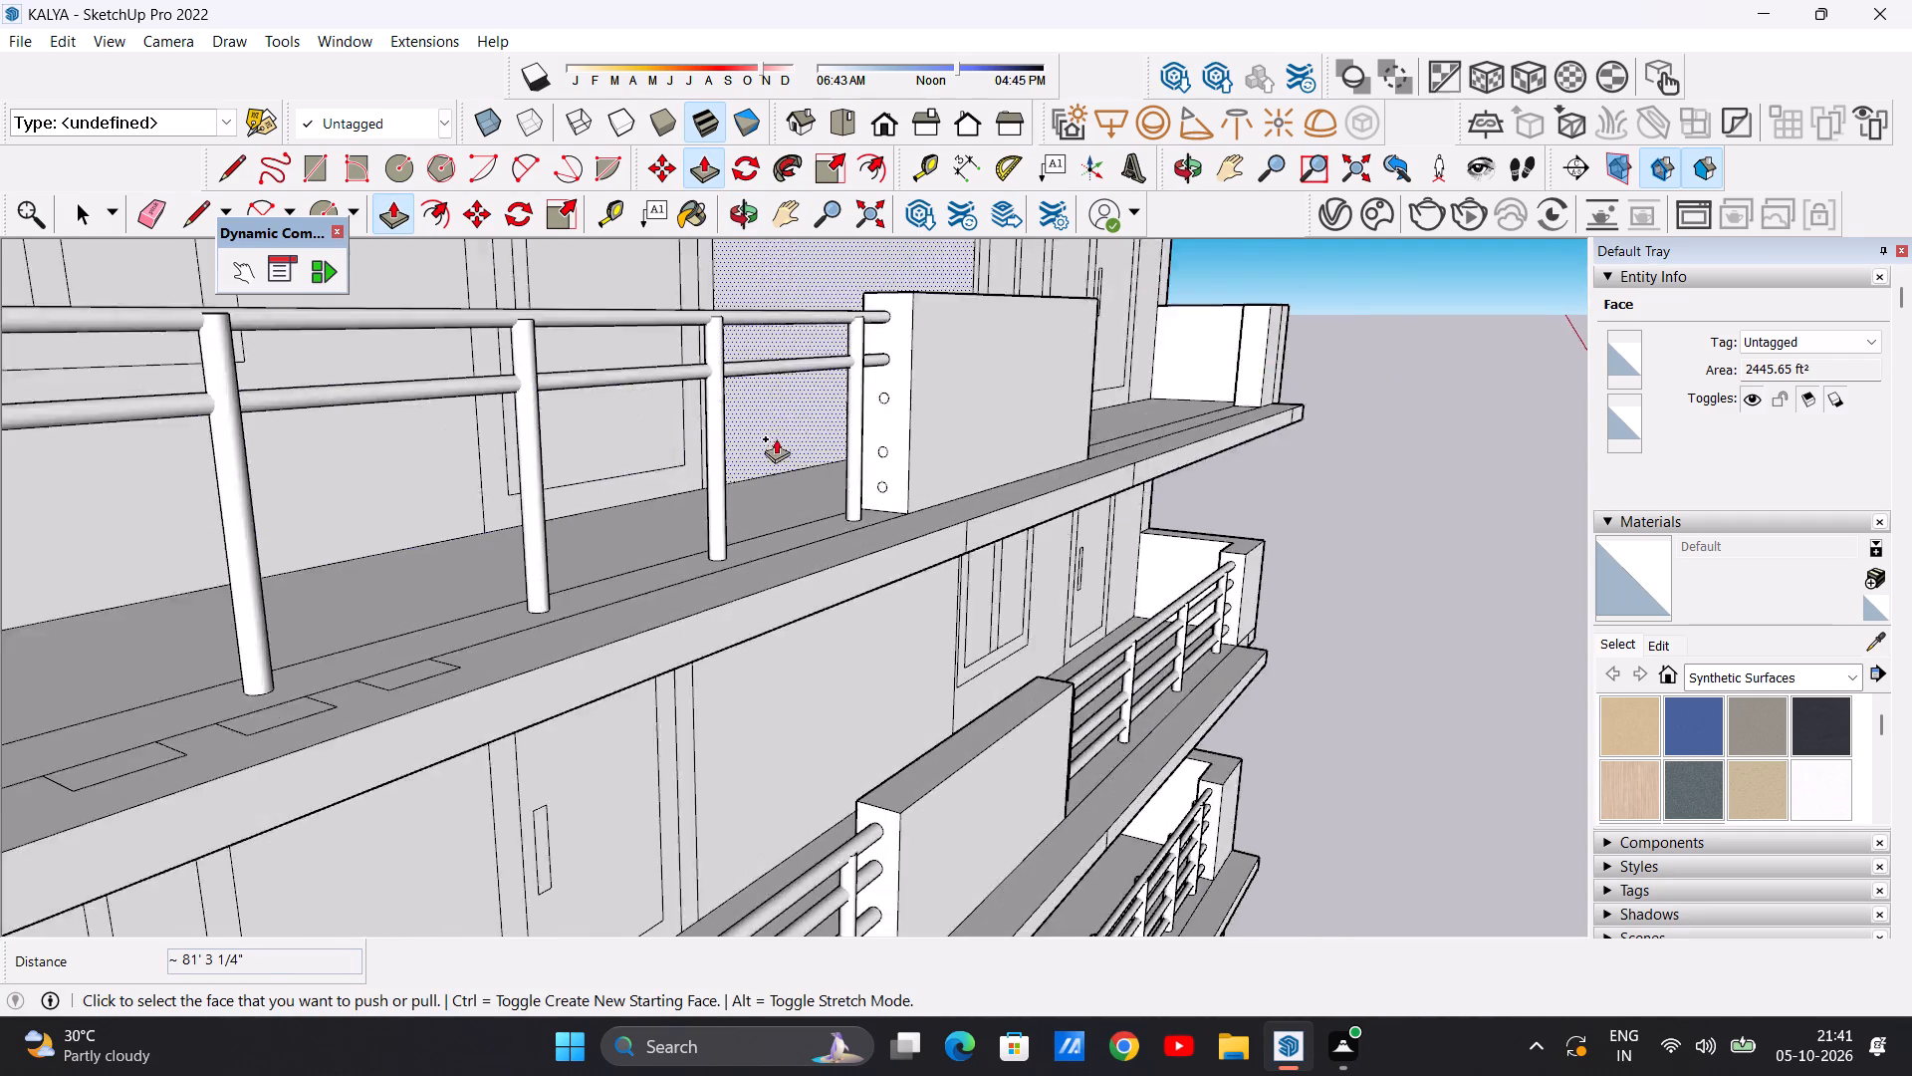
{"action": "scroll", "coordinate": [776, 438], "scroll_direction": "up", "scroll_amount": 4}
{"action": "scroll", "coordinate": [977, 363], "scroll_direction": "up", "scroll_amount": 15}
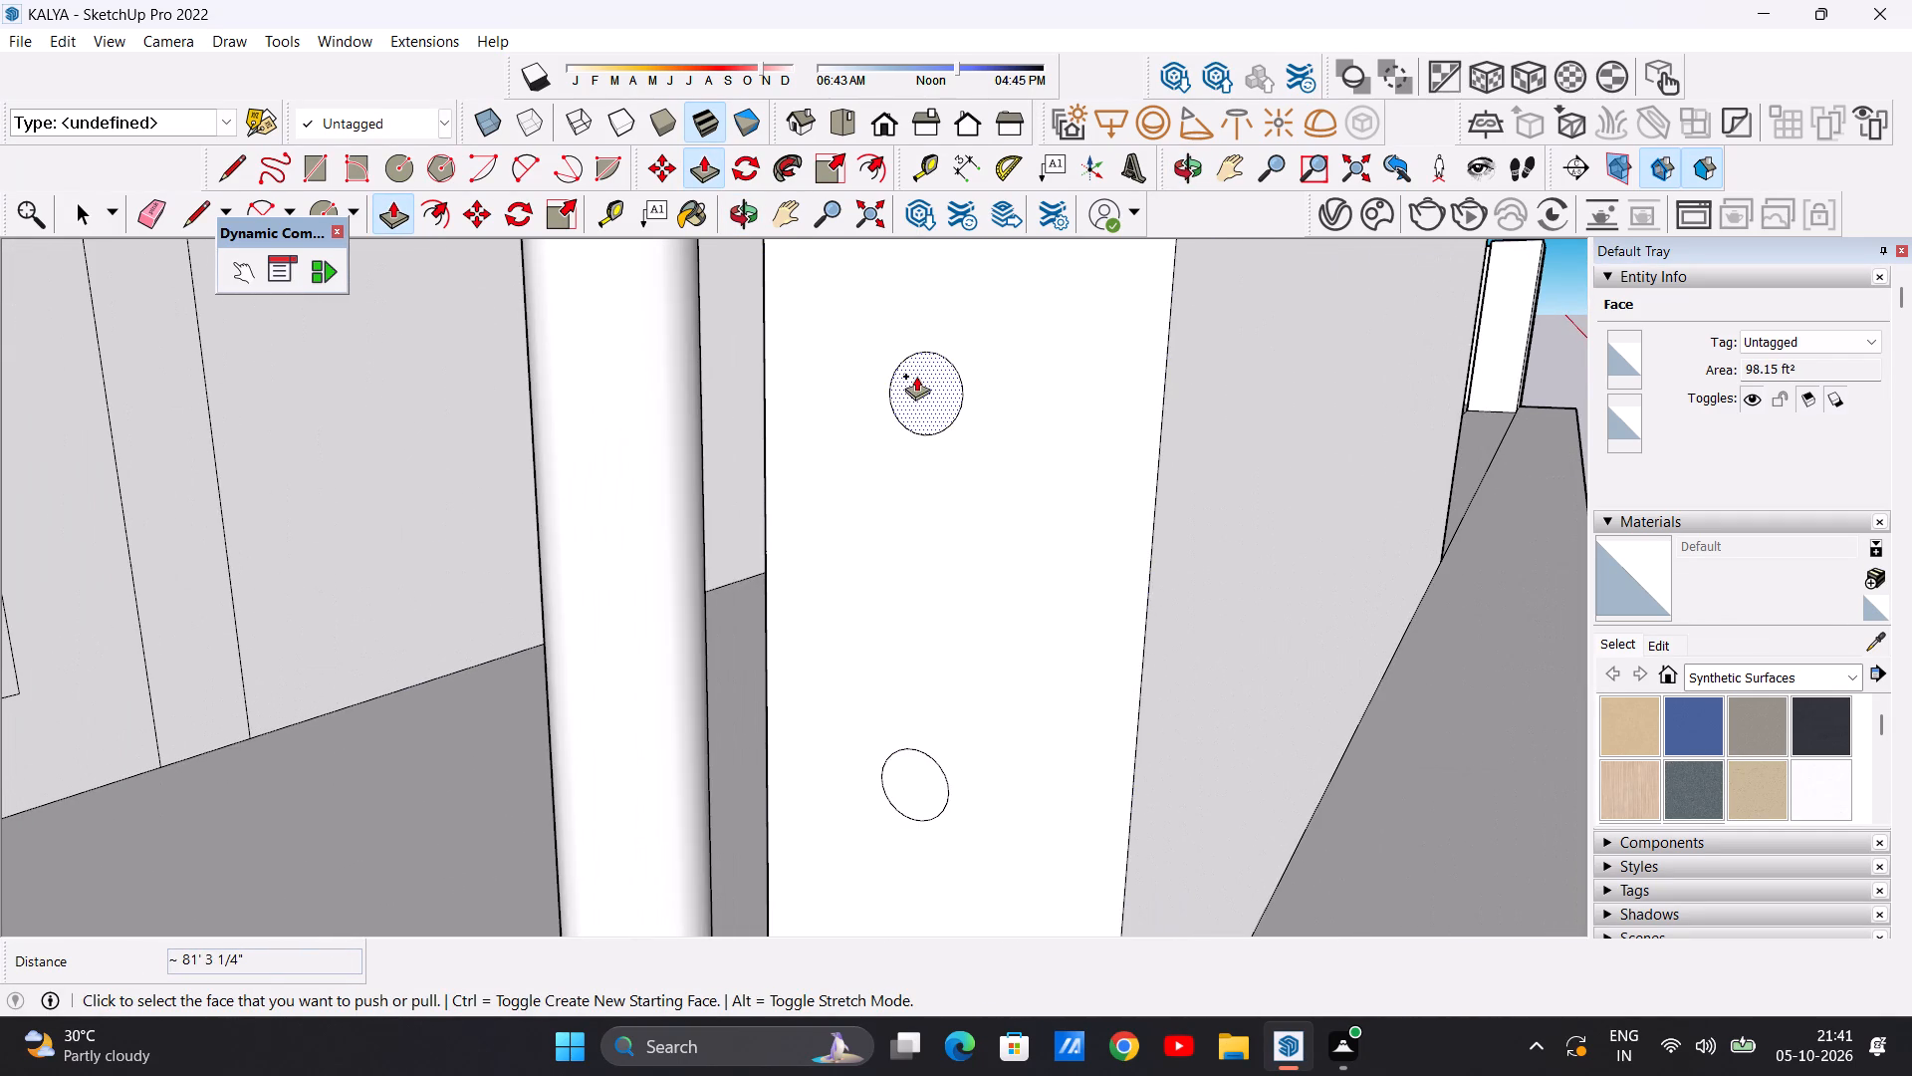
{"action": "left_click", "coordinate": [927, 377]}
{"action": "scroll", "coordinate": [485, 569], "scroll_direction": "down", "scroll_amount": 20}
{"action": "scroll", "coordinate": [485, 569], "scroll_direction": "down", "scroll_amount": 9}
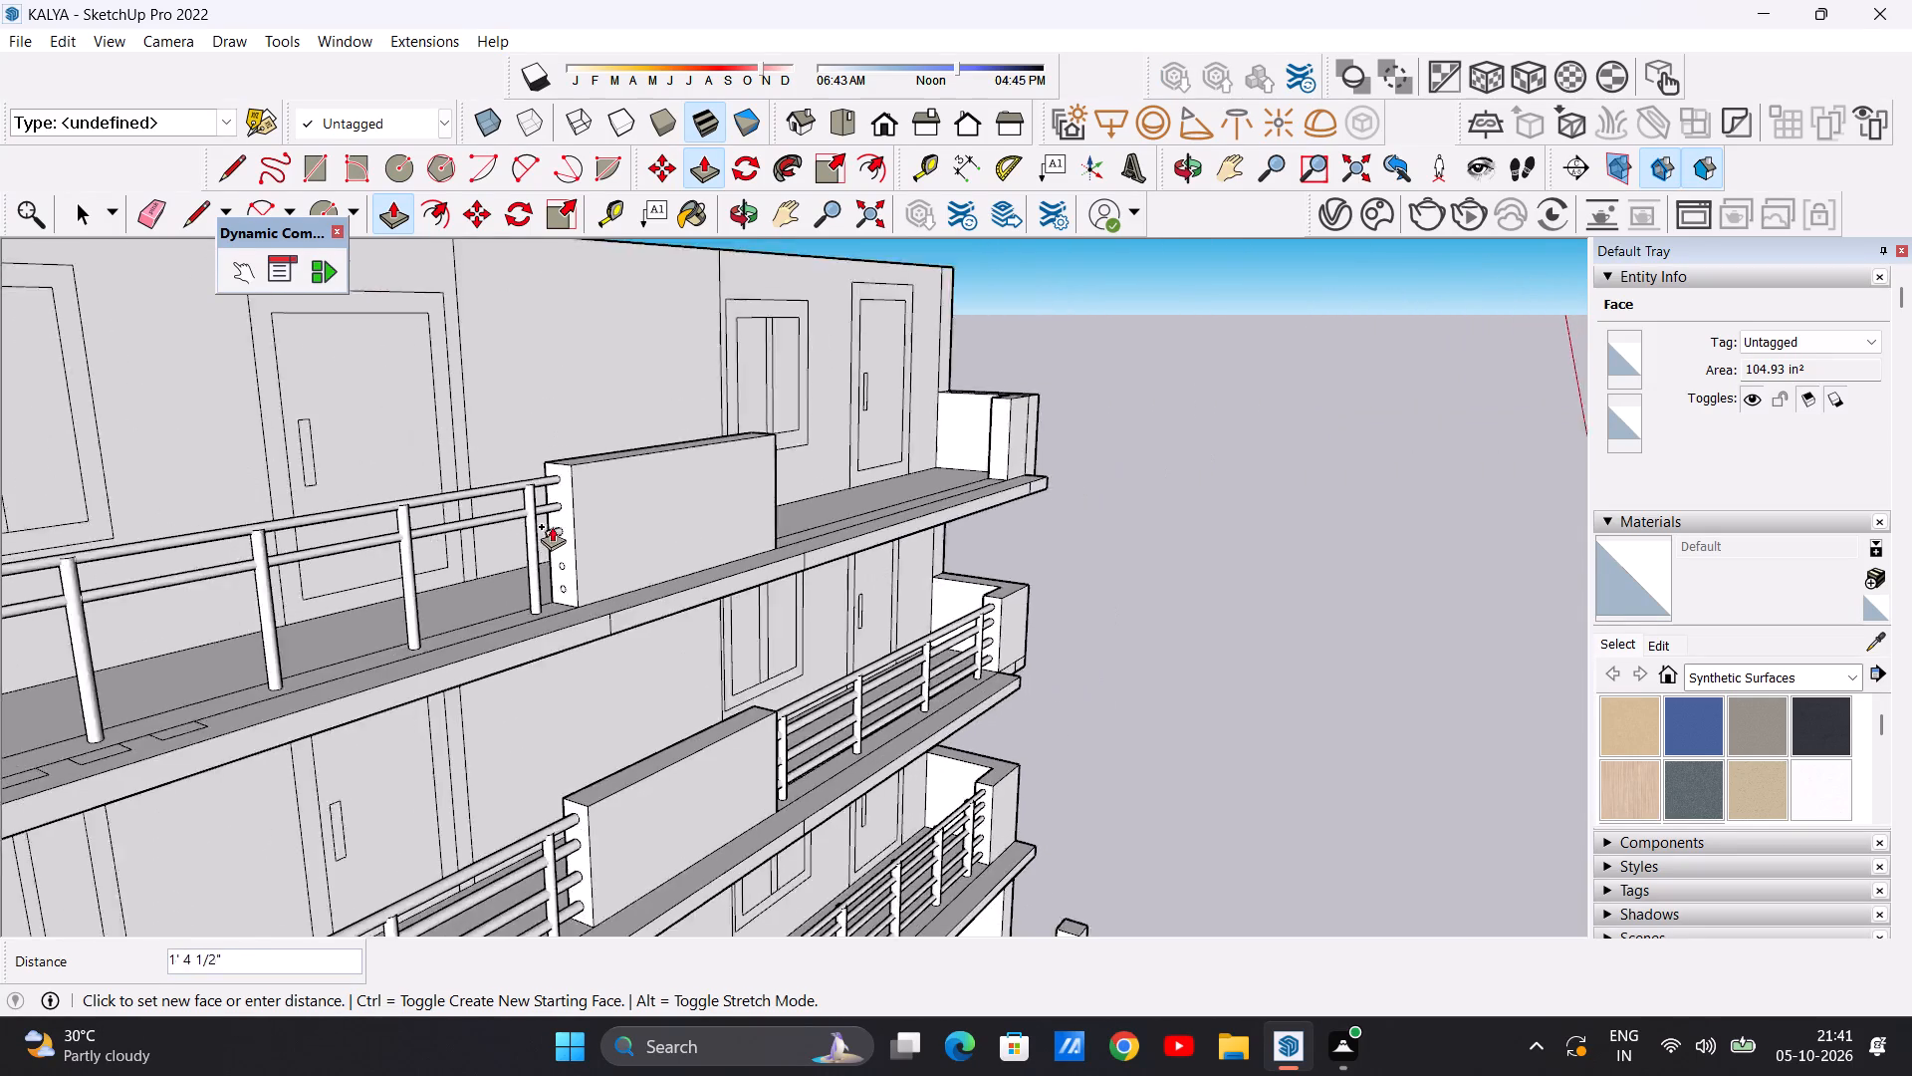
{"action": "scroll", "coordinate": [552, 526], "scroll_direction": "down", "scroll_amount": 5}
{"action": "middle_click_drag", "start_coordinate": [438, 557], "coordinate": [188, 561]}
{"action": "scroll", "coordinate": [202, 523], "scroll_direction": "up", "scroll_amount": 15}
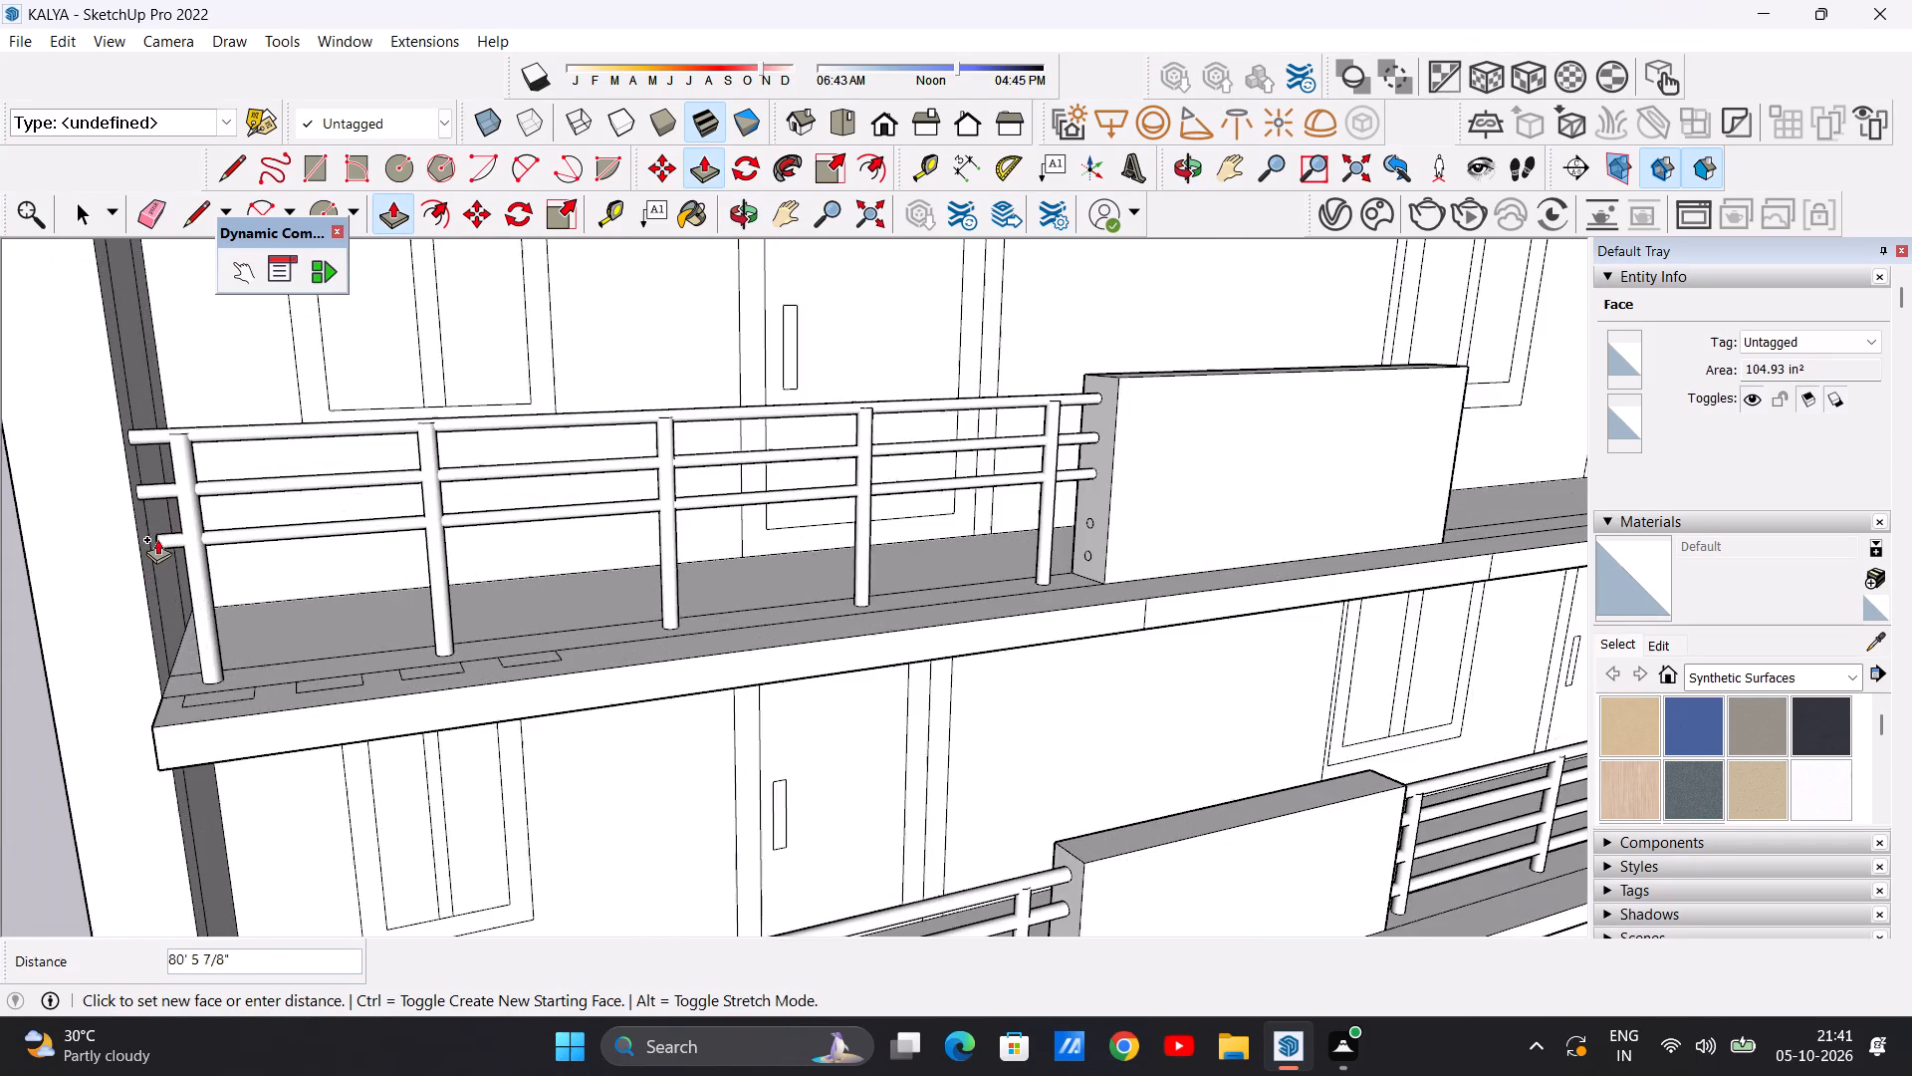
{"action": "scroll", "coordinate": [157, 539], "scroll_direction": "up", "scroll_amount": 4}
{"action": "left_click", "coordinate": [132, 523]}
Extrude the lowest rail circle on the parapet's end face about 81 ft 3 1/4 in to the side wall.
{"action": "scroll", "coordinate": [237, 589], "scroll_direction": "down", "scroll_amount": 12}
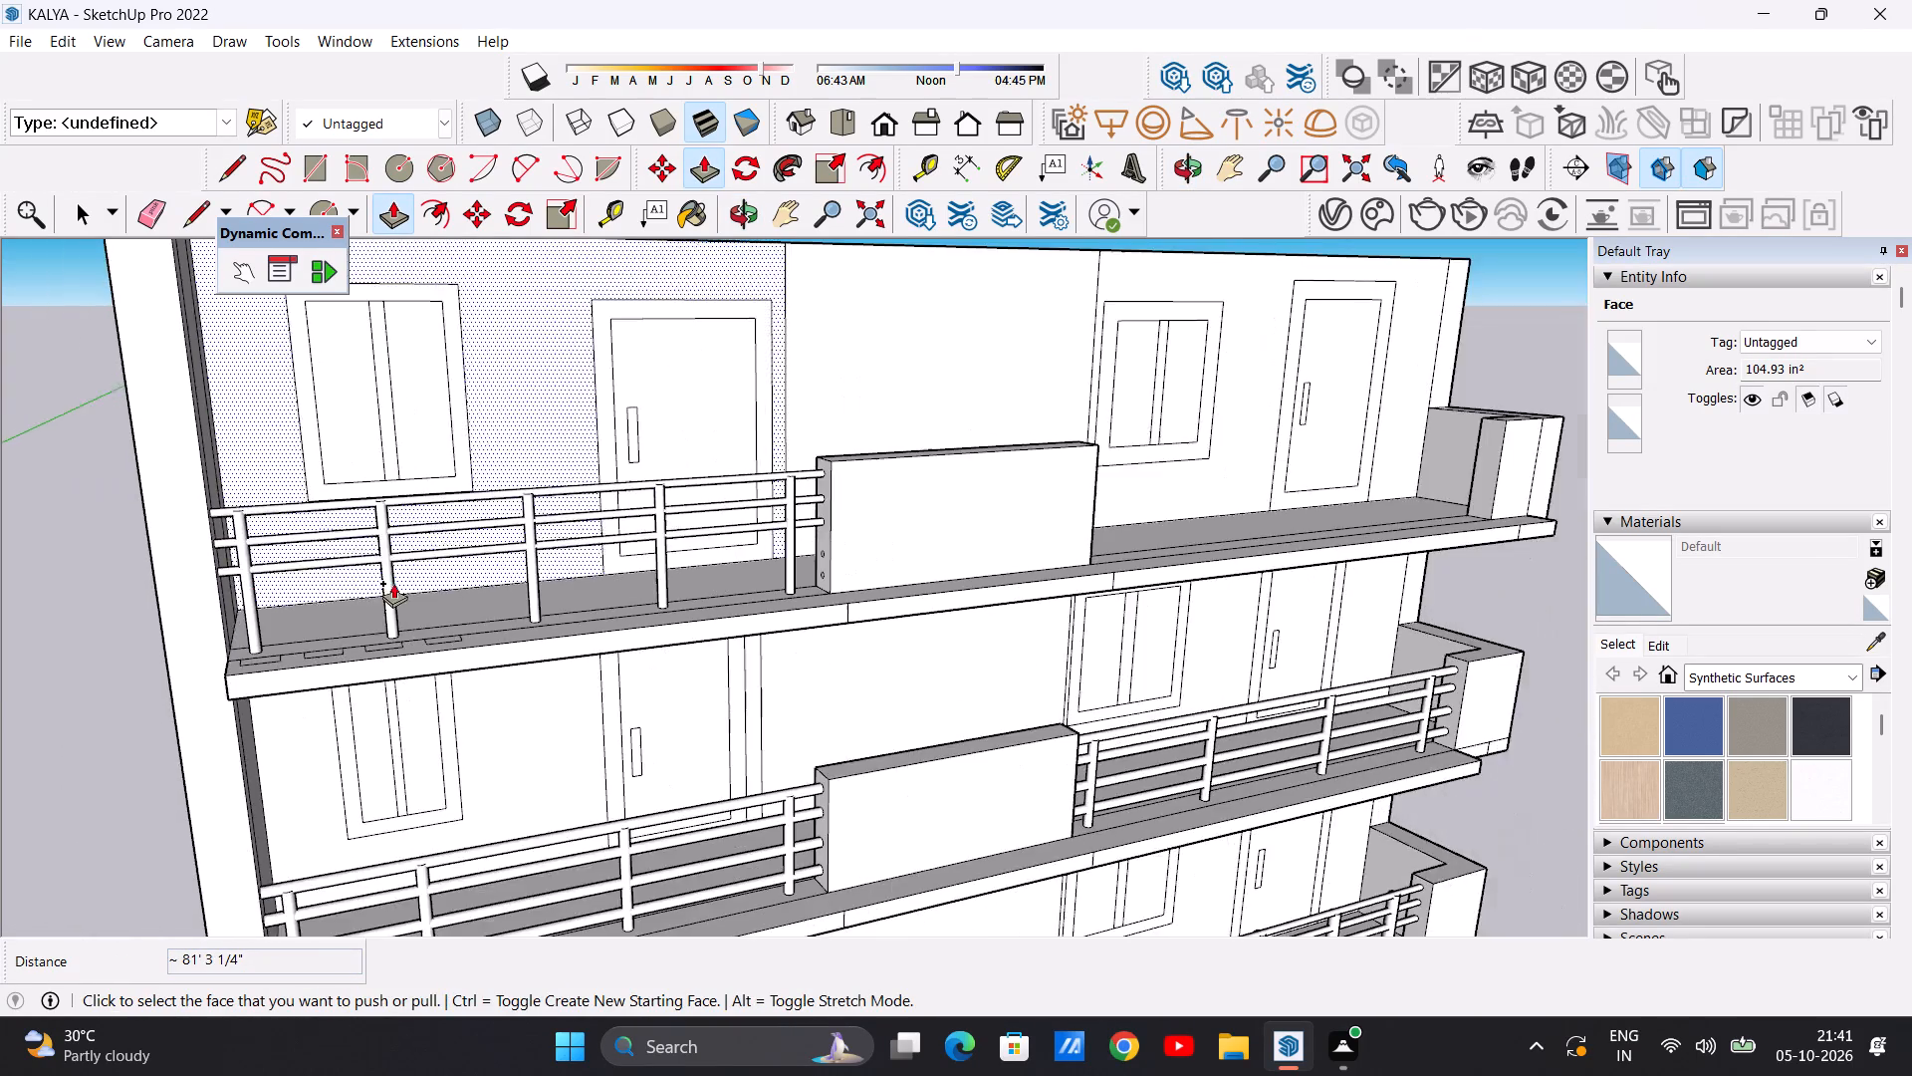
{"action": "middle_click_drag", "start_coordinate": [486, 588], "coordinate": [779, 573]}
{"action": "scroll", "coordinate": [953, 525], "scroll_direction": "up", "scroll_amount": 18}
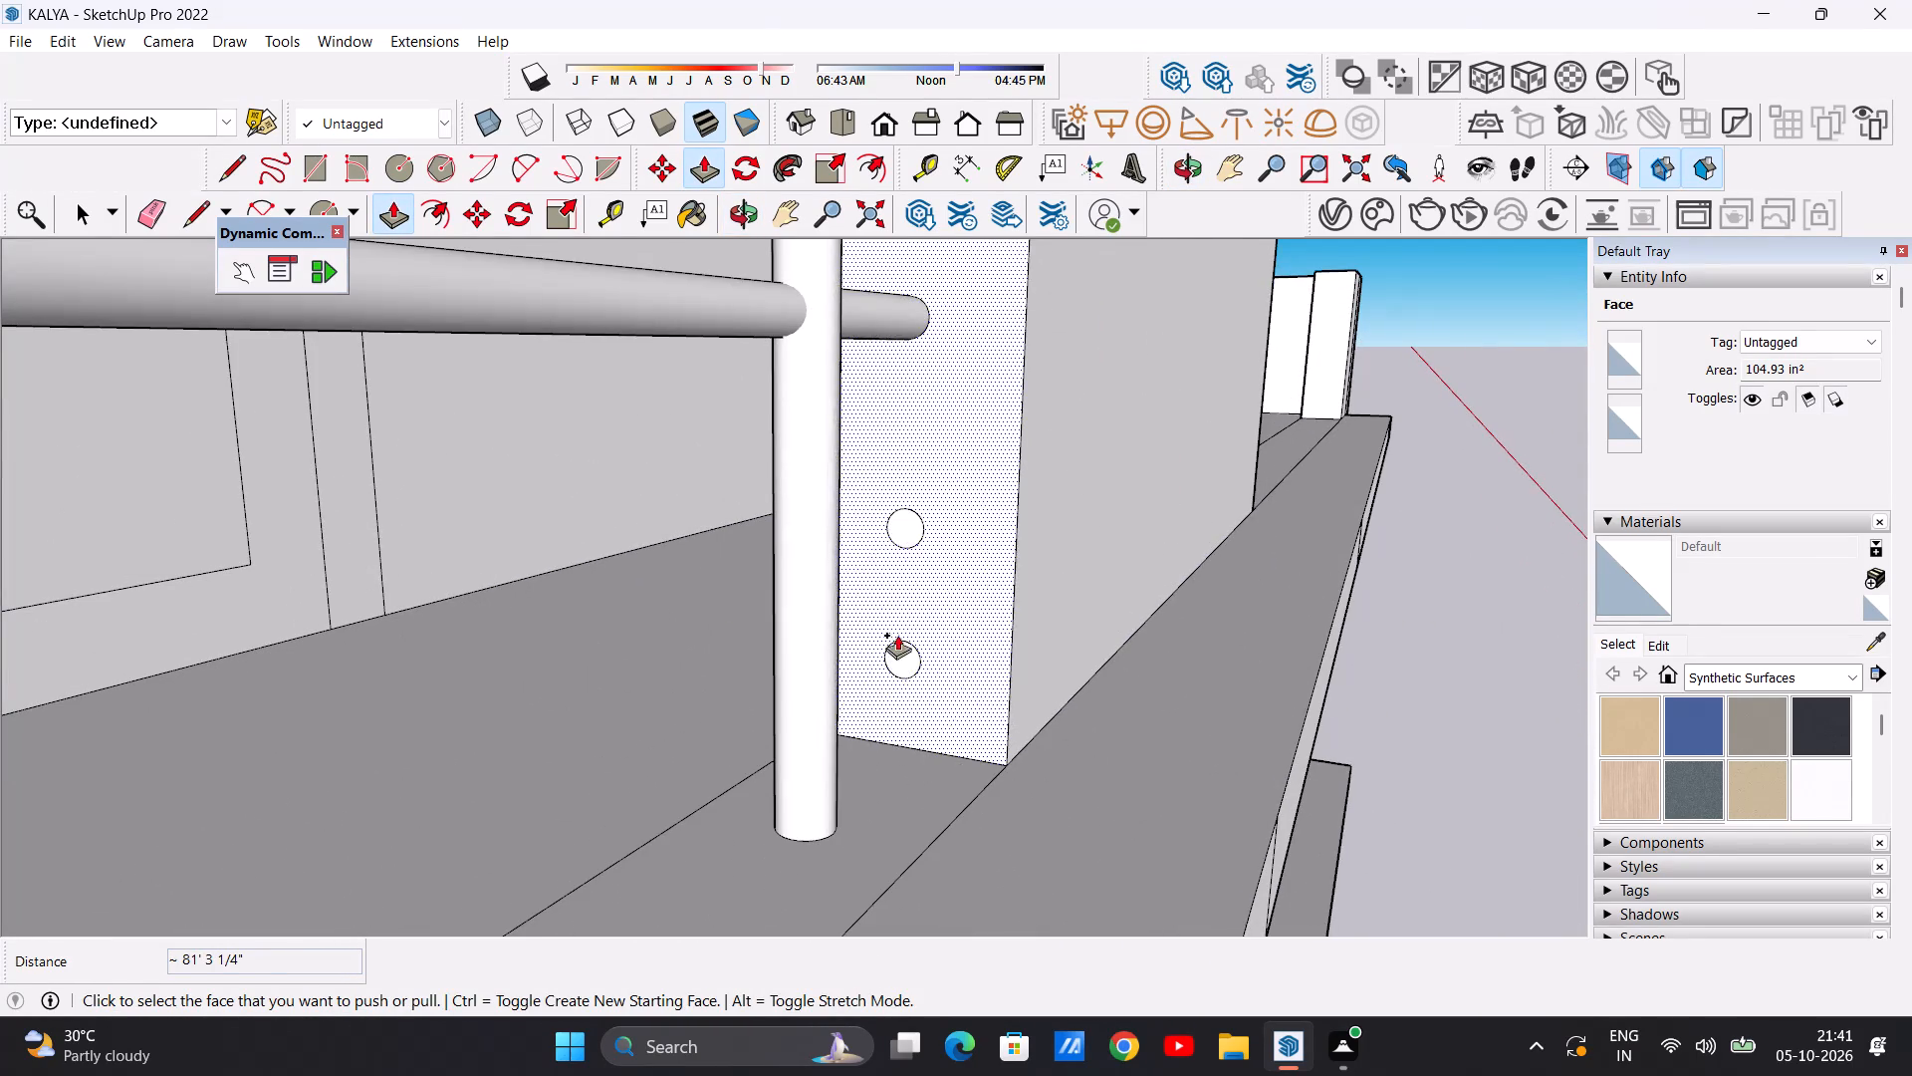
{"action": "left_click", "coordinate": [899, 651]}
{"action": "scroll", "coordinate": [511, 749], "scroll_direction": "down", "scroll_amount": 20}
{"action": "scroll", "coordinate": [511, 749], "scroll_direction": "down", "scroll_amount": 5}
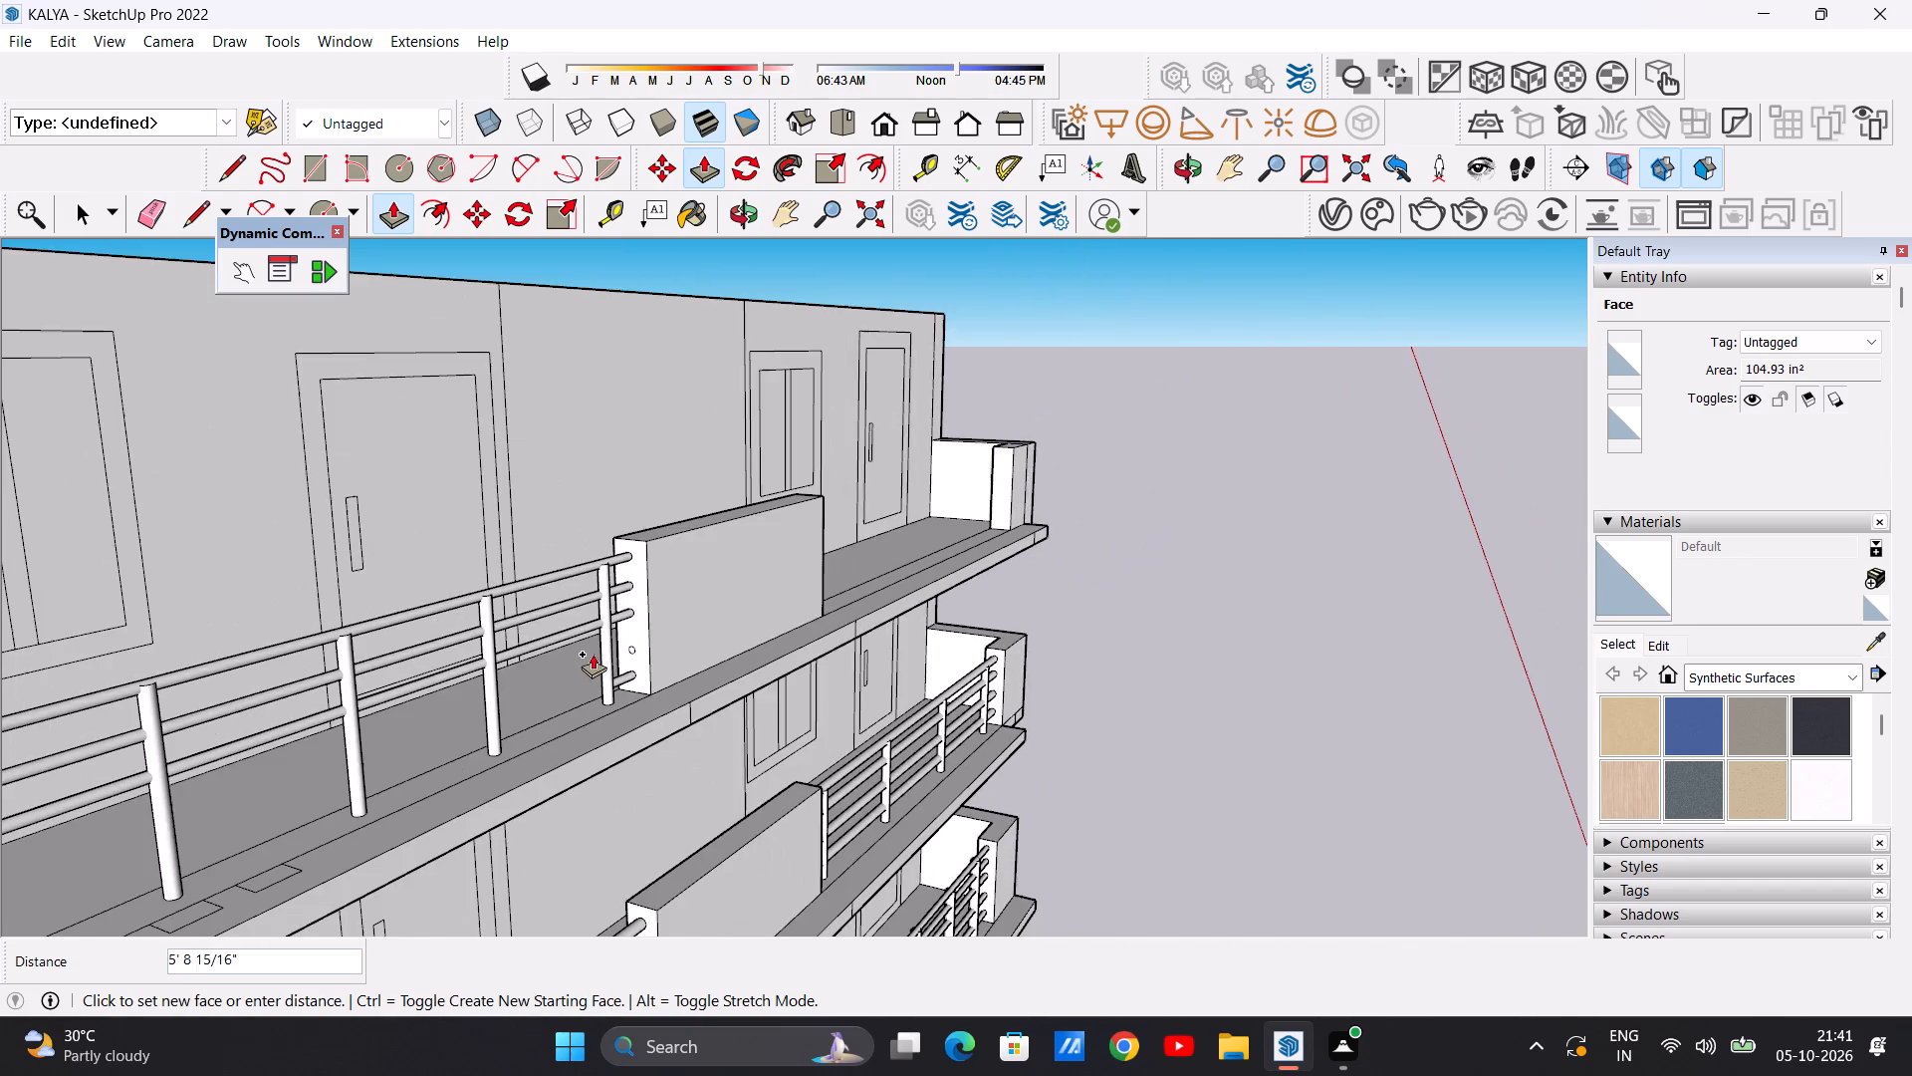
{"action": "scroll", "coordinate": [578, 665], "scroll_direction": "down", "scroll_amount": 12}
{"action": "middle_click_drag", "start_coordinate": [510, 668], "coordinate": [277, 695]}
{"action": "scroll", "coordinate": [364, 656], "scroll_direction": "up", "scroll_amount": 16}
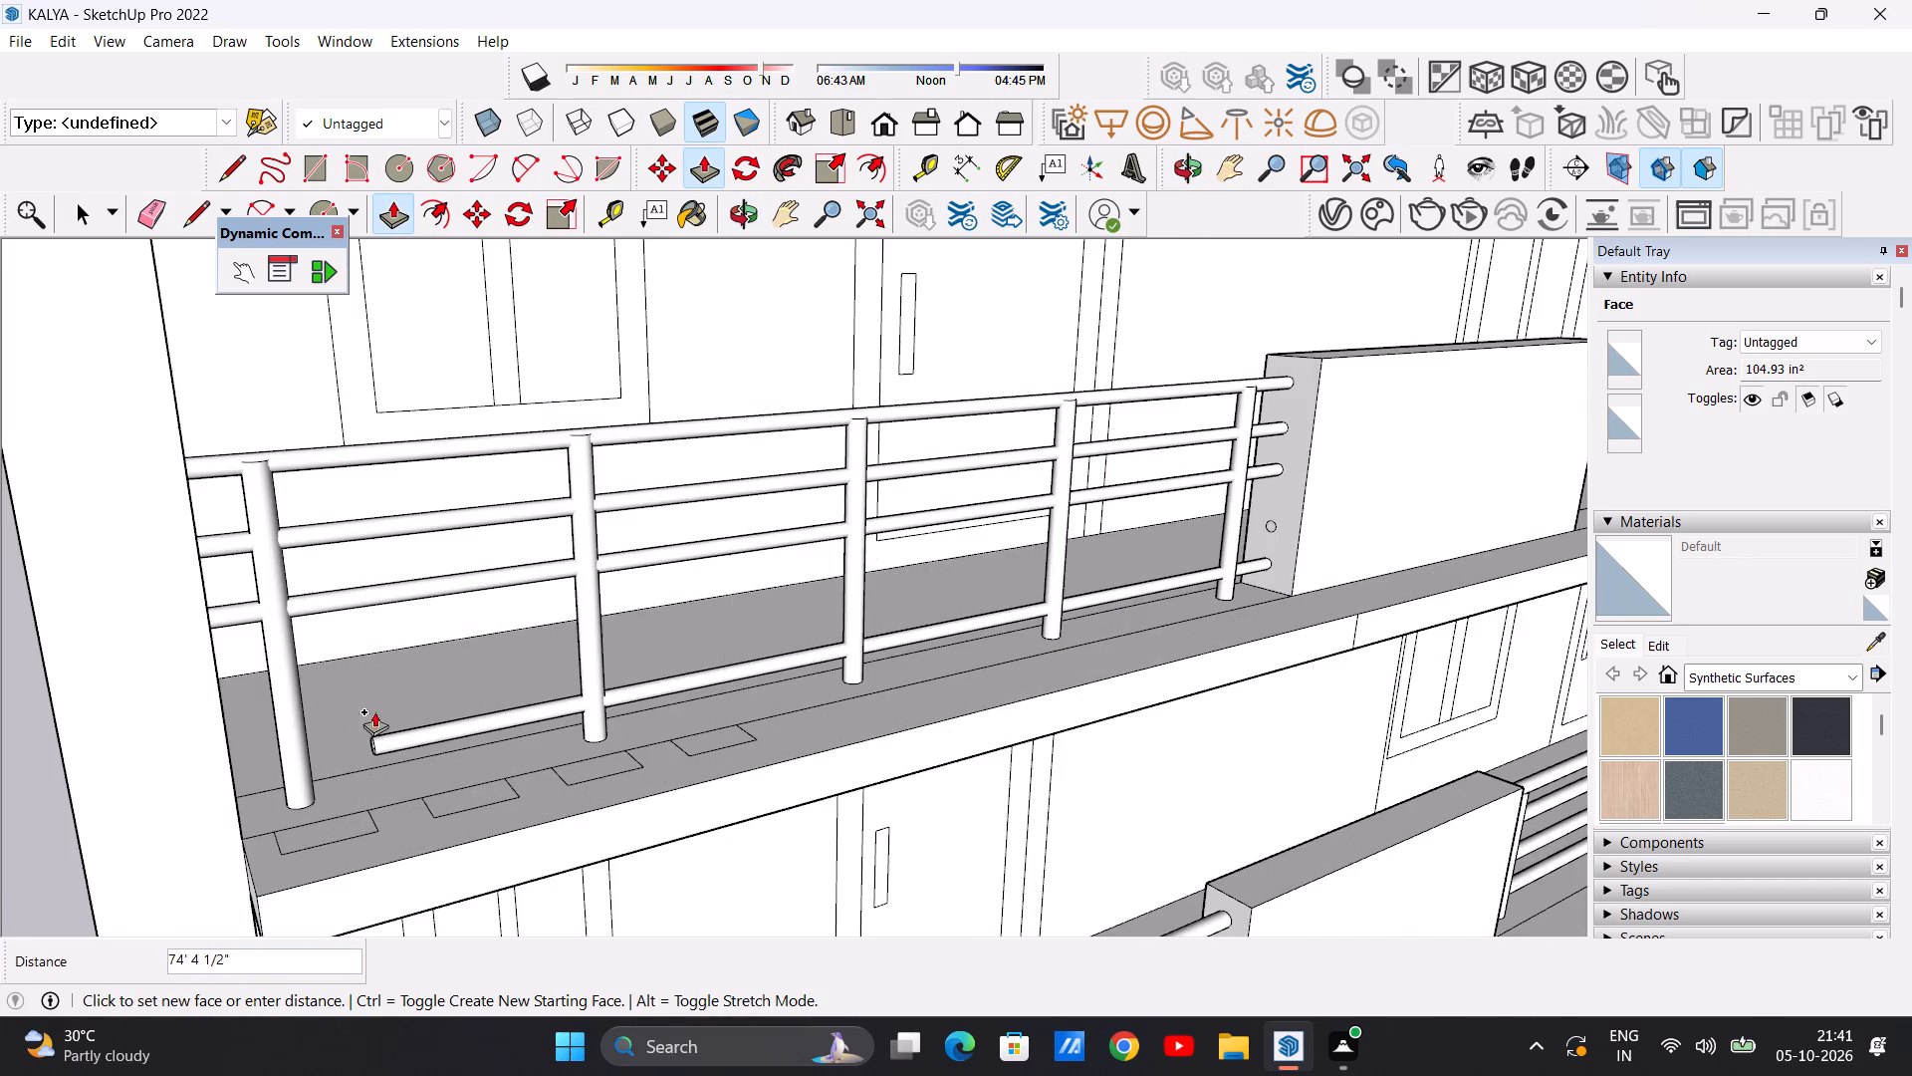
{"action": "middle_click_drag", "start_coordinate": [305, 736], "coordinate": [127, 738]}
{"action": "scroll", "coordinate": [242, 683], "scroll_direction": "up", "scroll_amount": 13}
{"action": "left_click", "coordinate": [213, 646]}
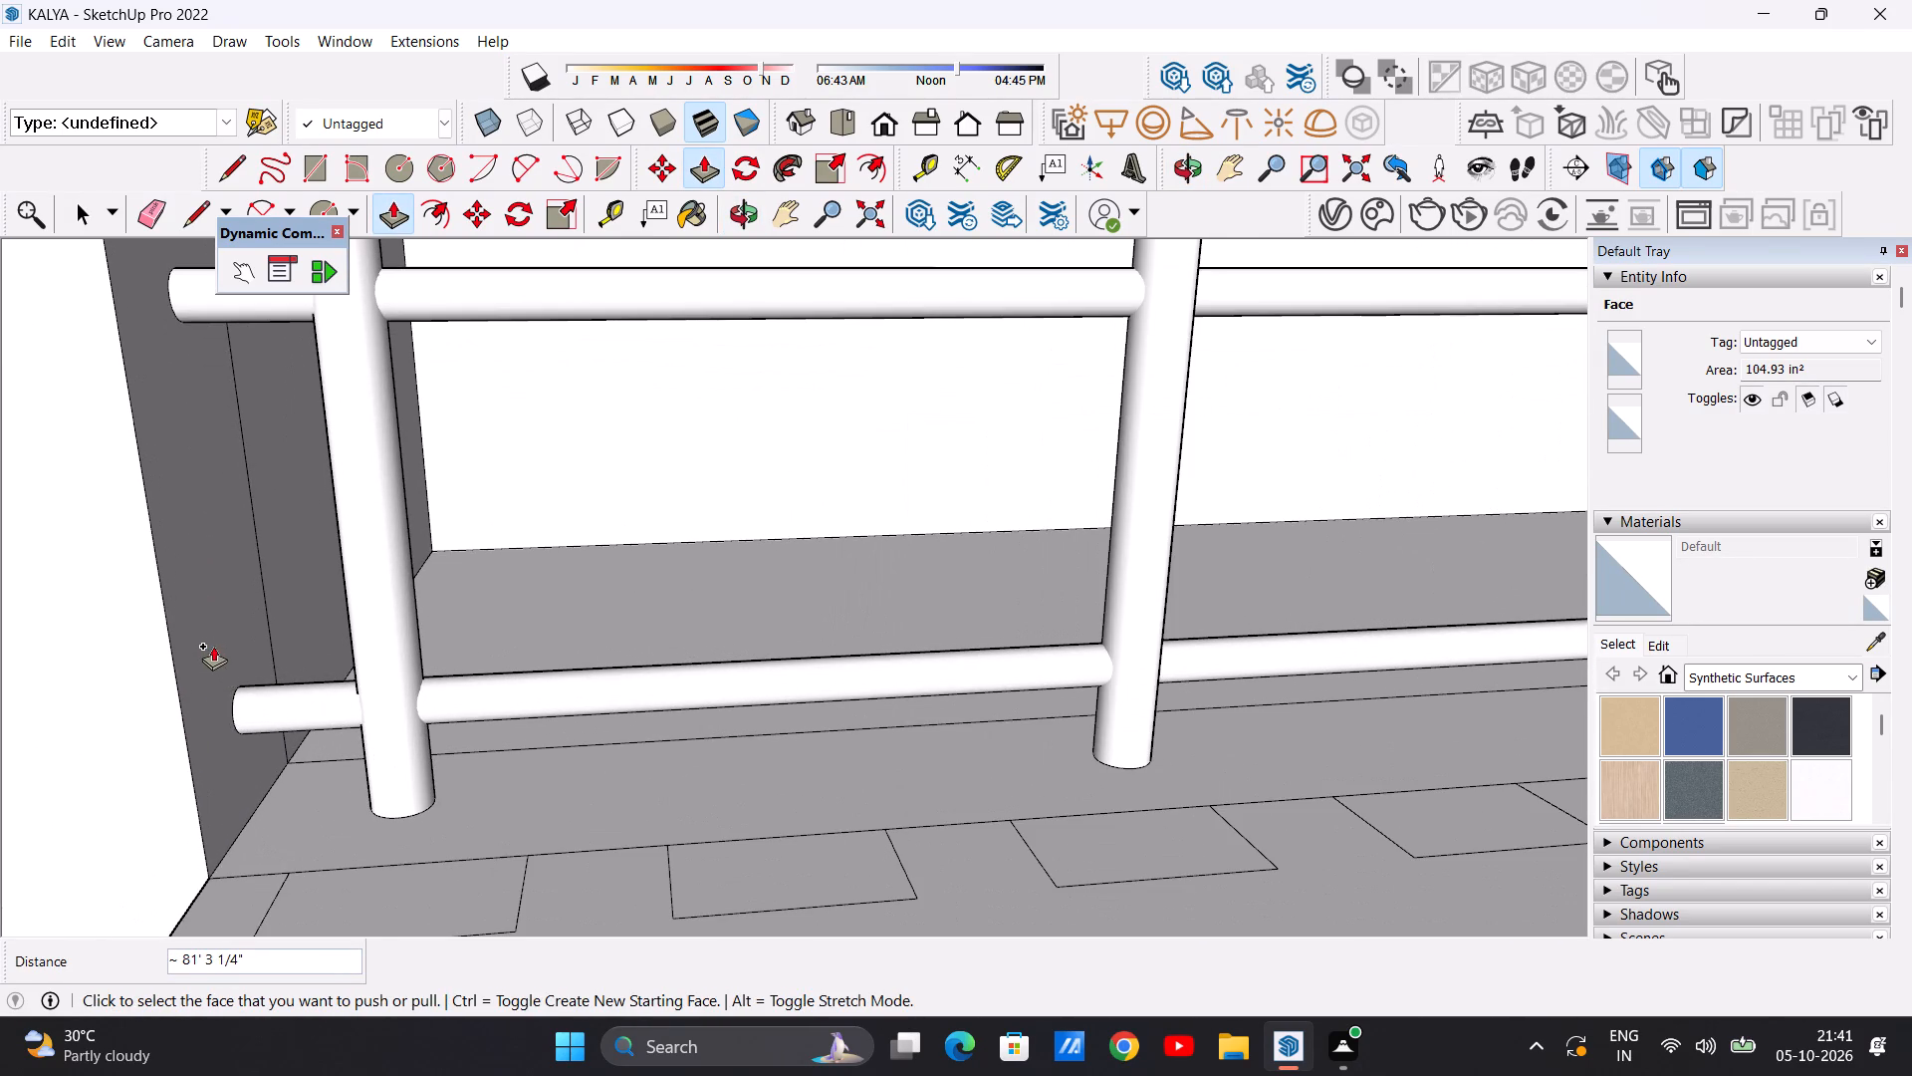
Extrude the remaining rail circle, just above the lowest rail, about 81 ft 3 1/4 in to the side wall.
{"action": "scroll", "coordinate": [242, 708], "scroll_direction": "down", "scroll_amount": 19}
{"action": "middle_click_drag", "start_coordinate": [453, 652], "coordinate": [692, 624]}
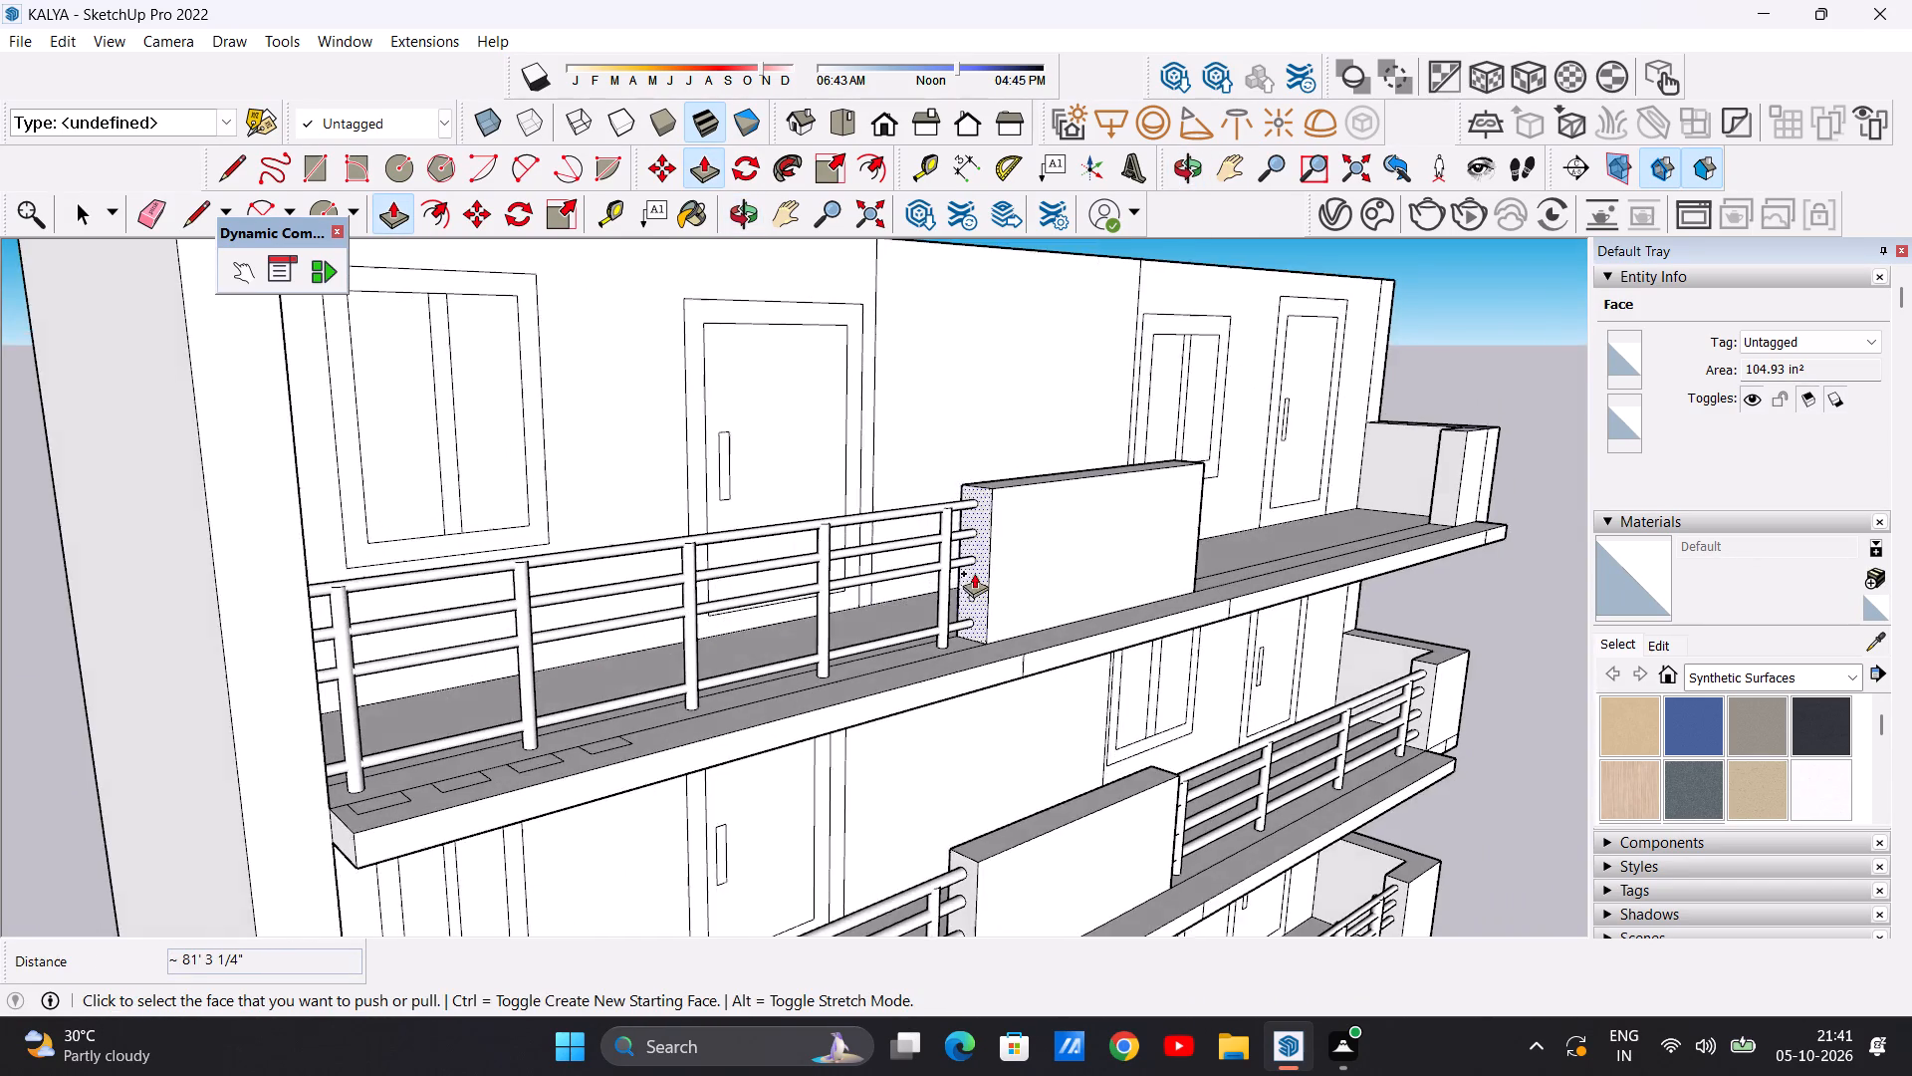
{"action": "scroll", "coordinate": [1017, 573], "scroll_direction": "up", "scroll_amount": 6}
{"action": "scroll", "coordinate": [934, 603], "scroll_direction": "up", "scroll_amount": 20}
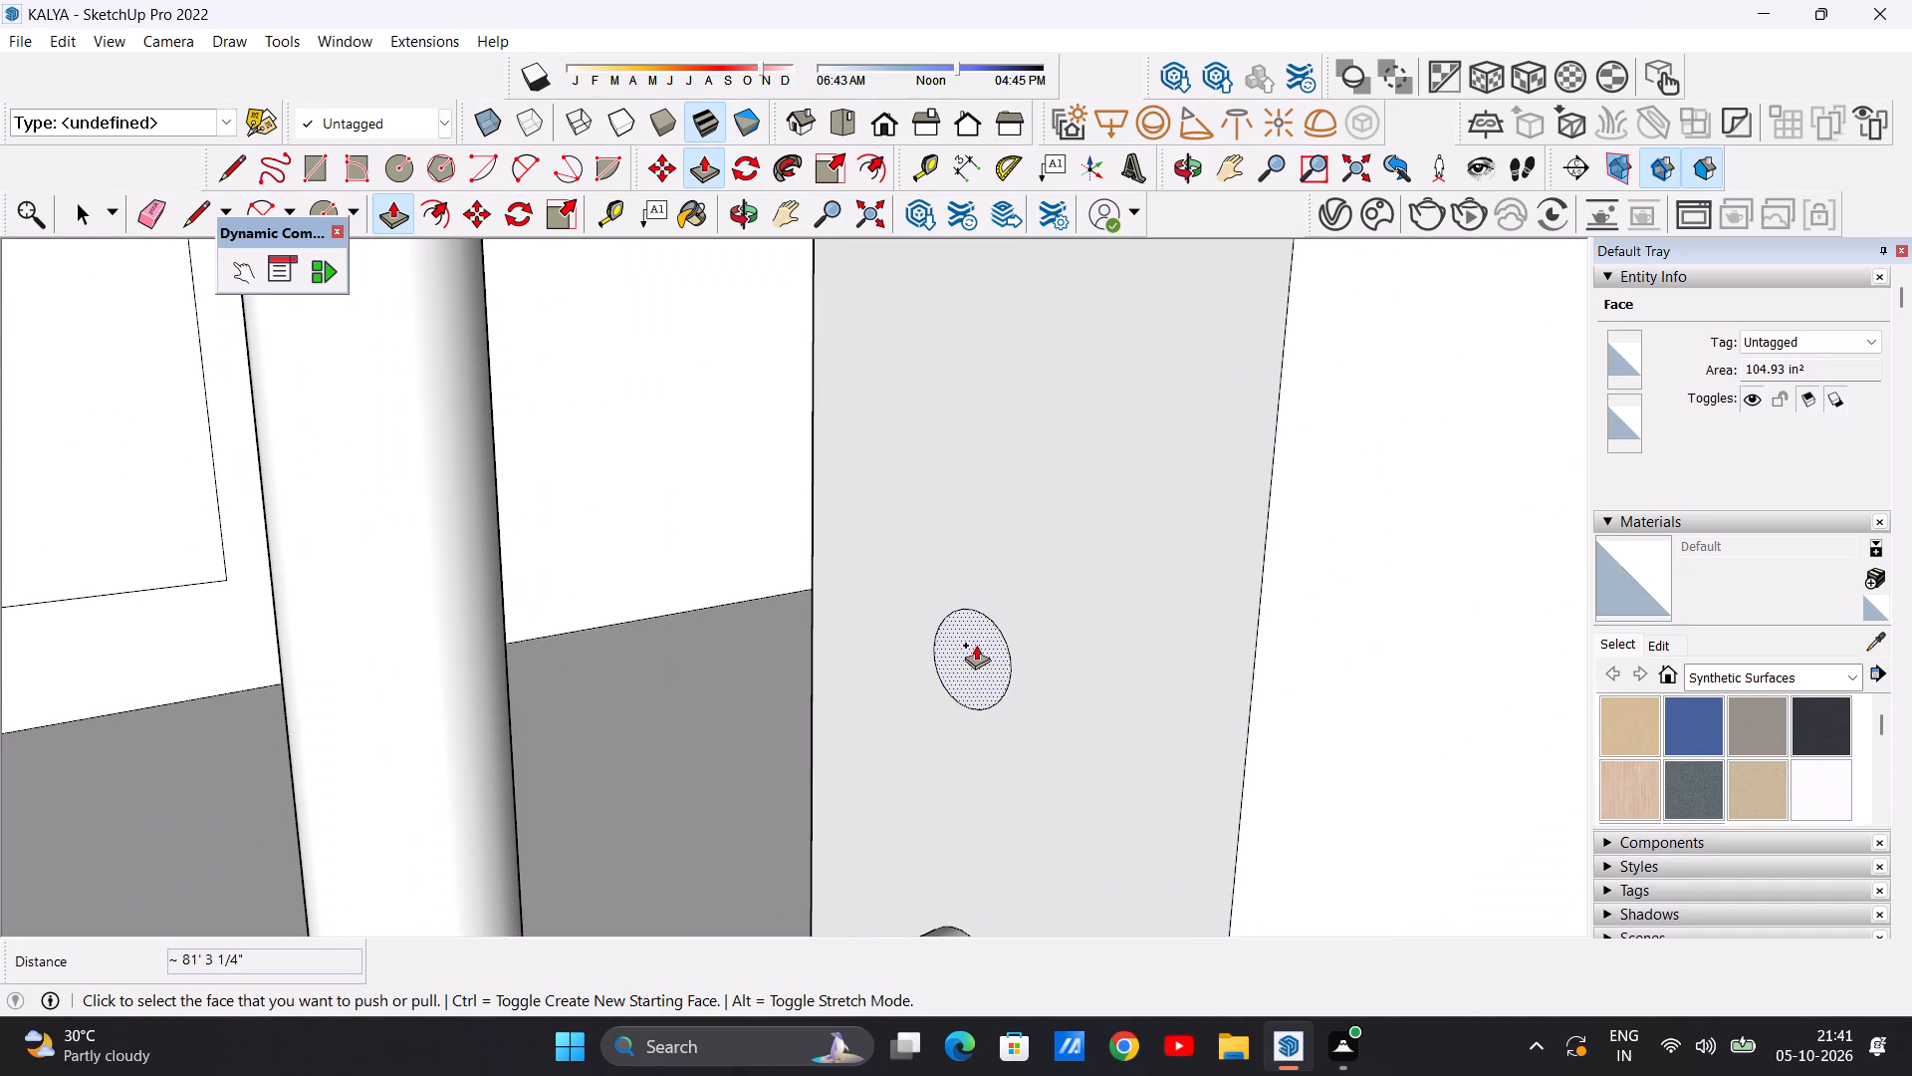
{"action": "left_click", "coordinate": [976, 645]}
{"action": "scroll", "coordinate": [651, 696], "scroll_direction": "down", "scroll_amount": 20}
{"action": "scroll", "coordinate": [651, 696], "scroll_direction": "down", "scroll_amount": 7}
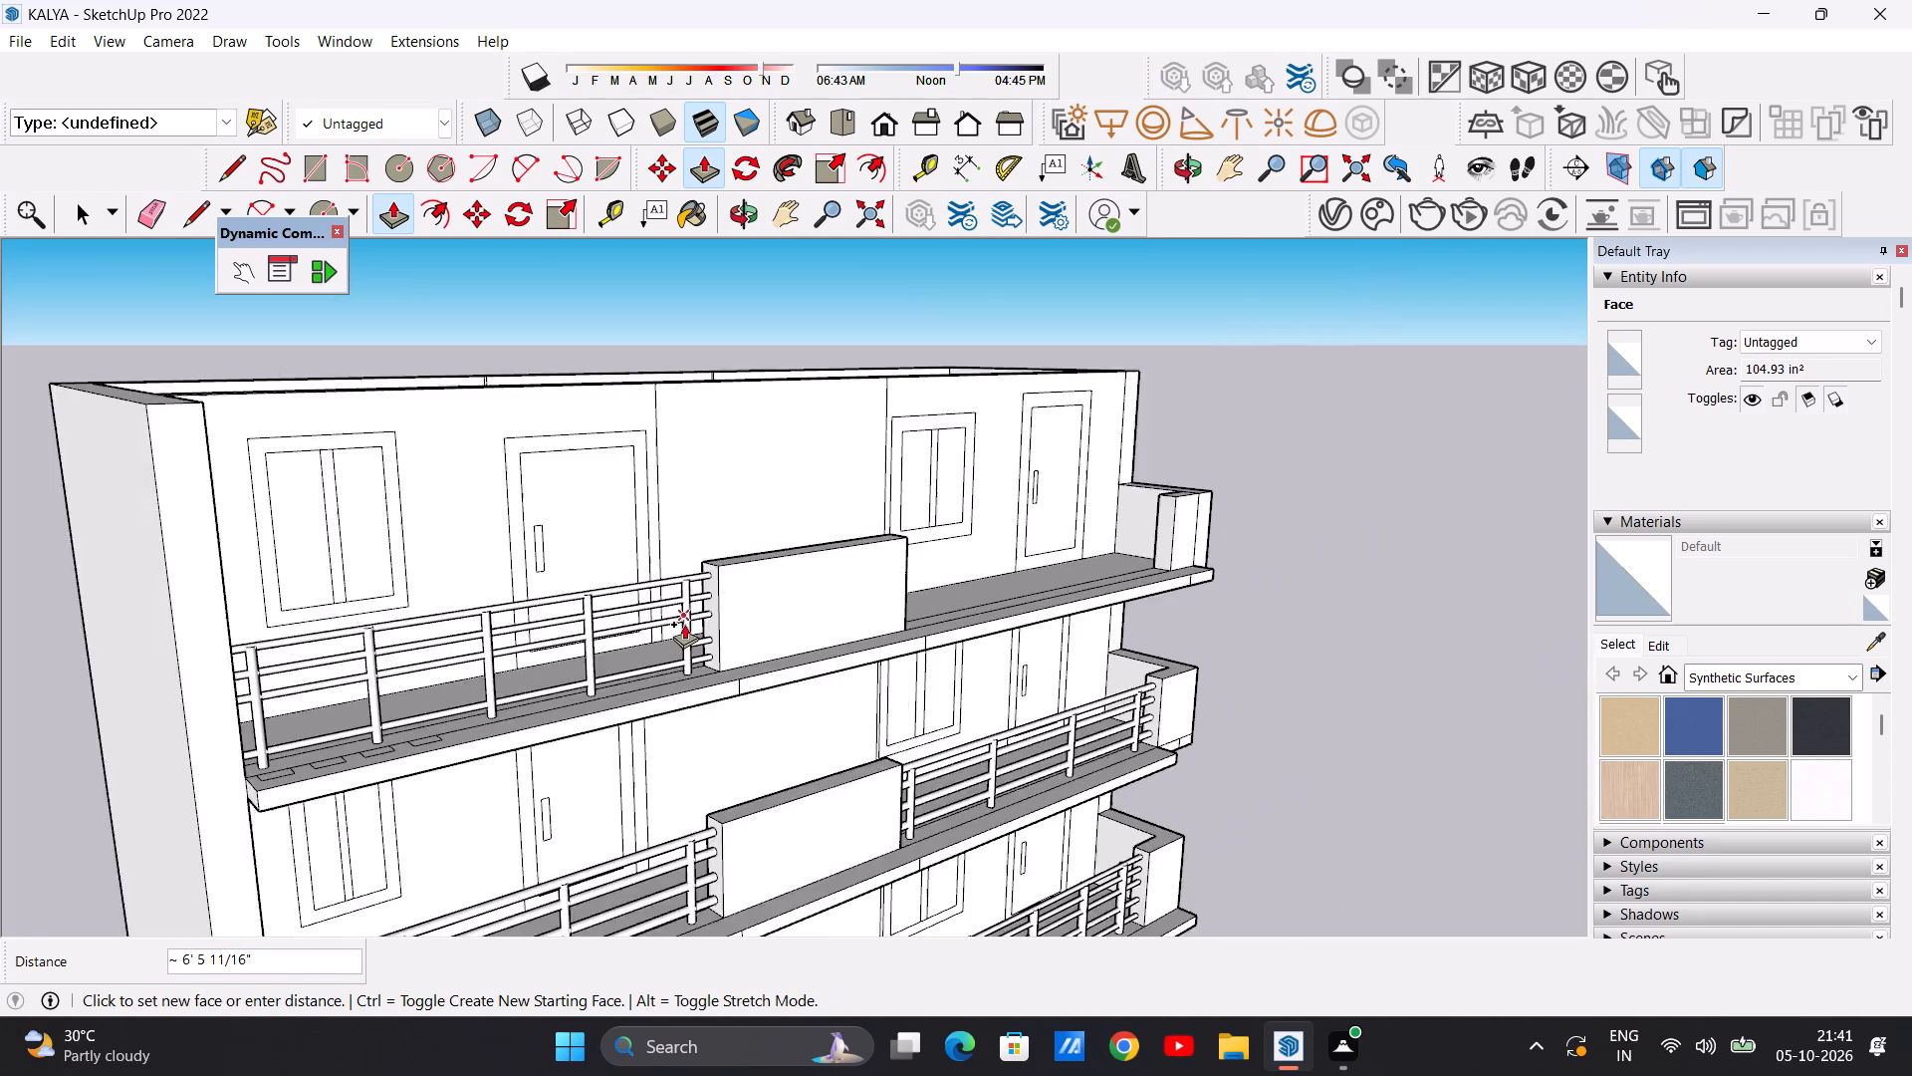
{"action": "scroll", "coordinate": [684, 624], "scroll_direction": "down", "scroll_amount": 5}
{"action": "middle_click_drag", "start_coordinate": [525, 641], "coordinate": [342, 641]}
{"action": "scroll", "coordinate": [471, 628], "scroll_direction": "up", "scroll_amount": 7}
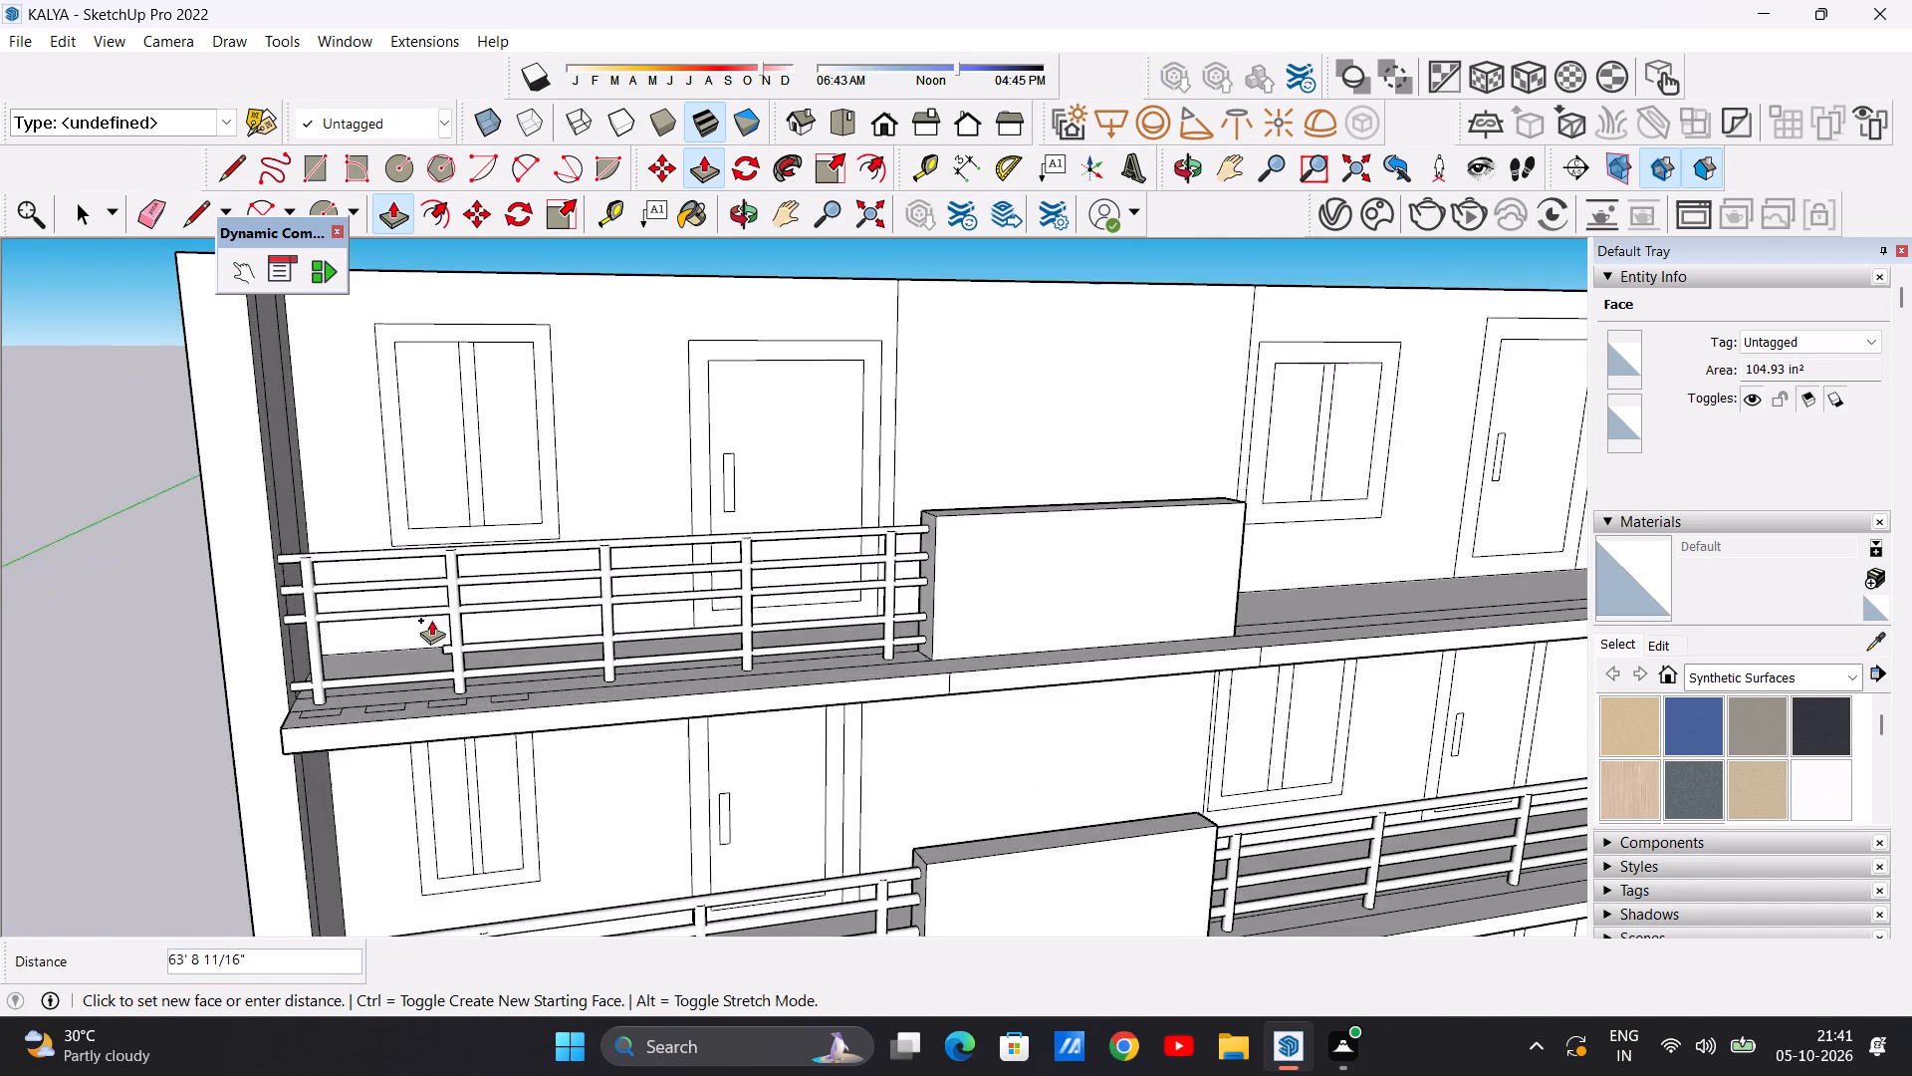
{"action": "scroll", "coordinate": [431, 620], "scroll_direction": "up", "scroll_amount": 6}
{"action": "middle_click_drag", "start_coordinate": [397, 631], "coordinate": [252, 637]}
{"action": "scroll", "coordinate": [252, 637], "scroll_direction": "up", "scroll_amount": 19}
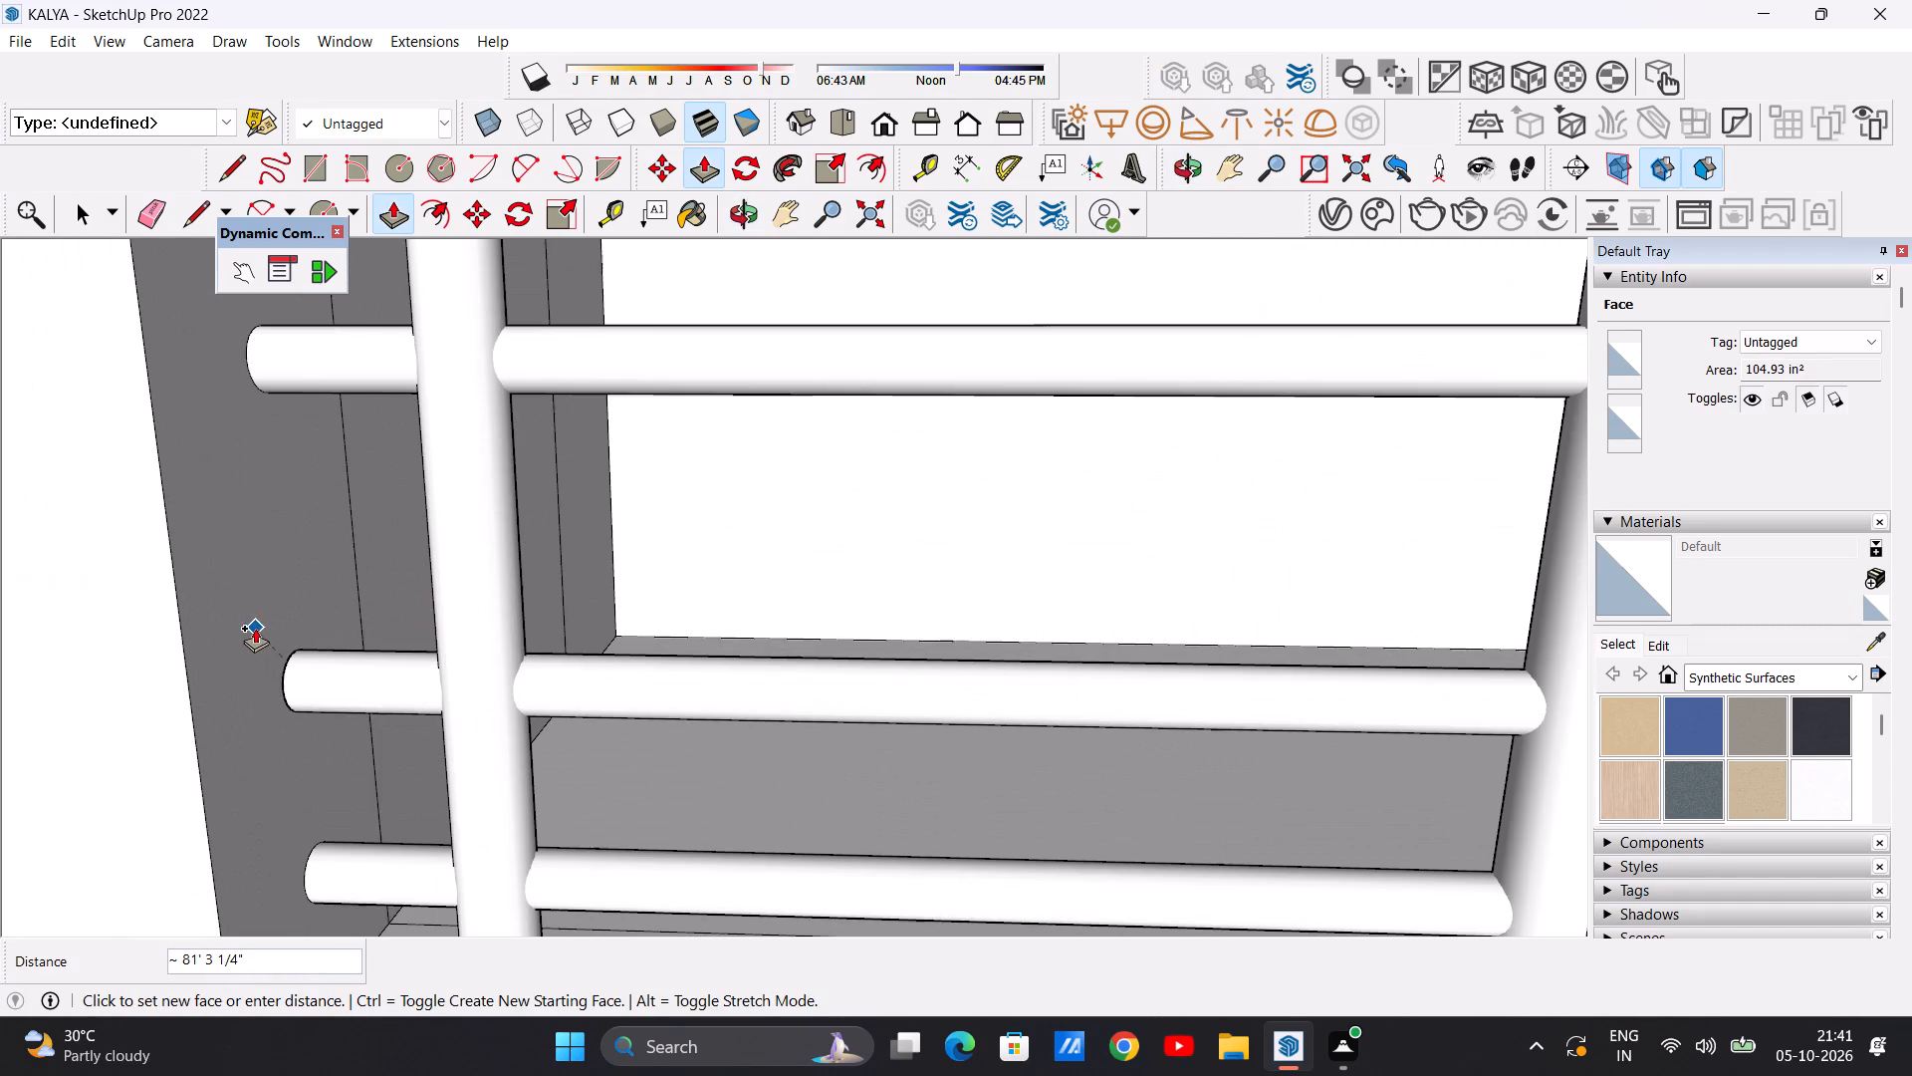
{"action": "left_click", "coordinate": [263, 616]}
Examine the top-floor balcony against the floors below, including the open bay and its end parapet.
{"action": "scroll", "coordinate": [329, 734], "scroll_direction": "down", "scroll_amount": 20}
{"action": "scroll", "coordinate": [329, 734], "scroll_direction": "down", "scroll_amount": 6}
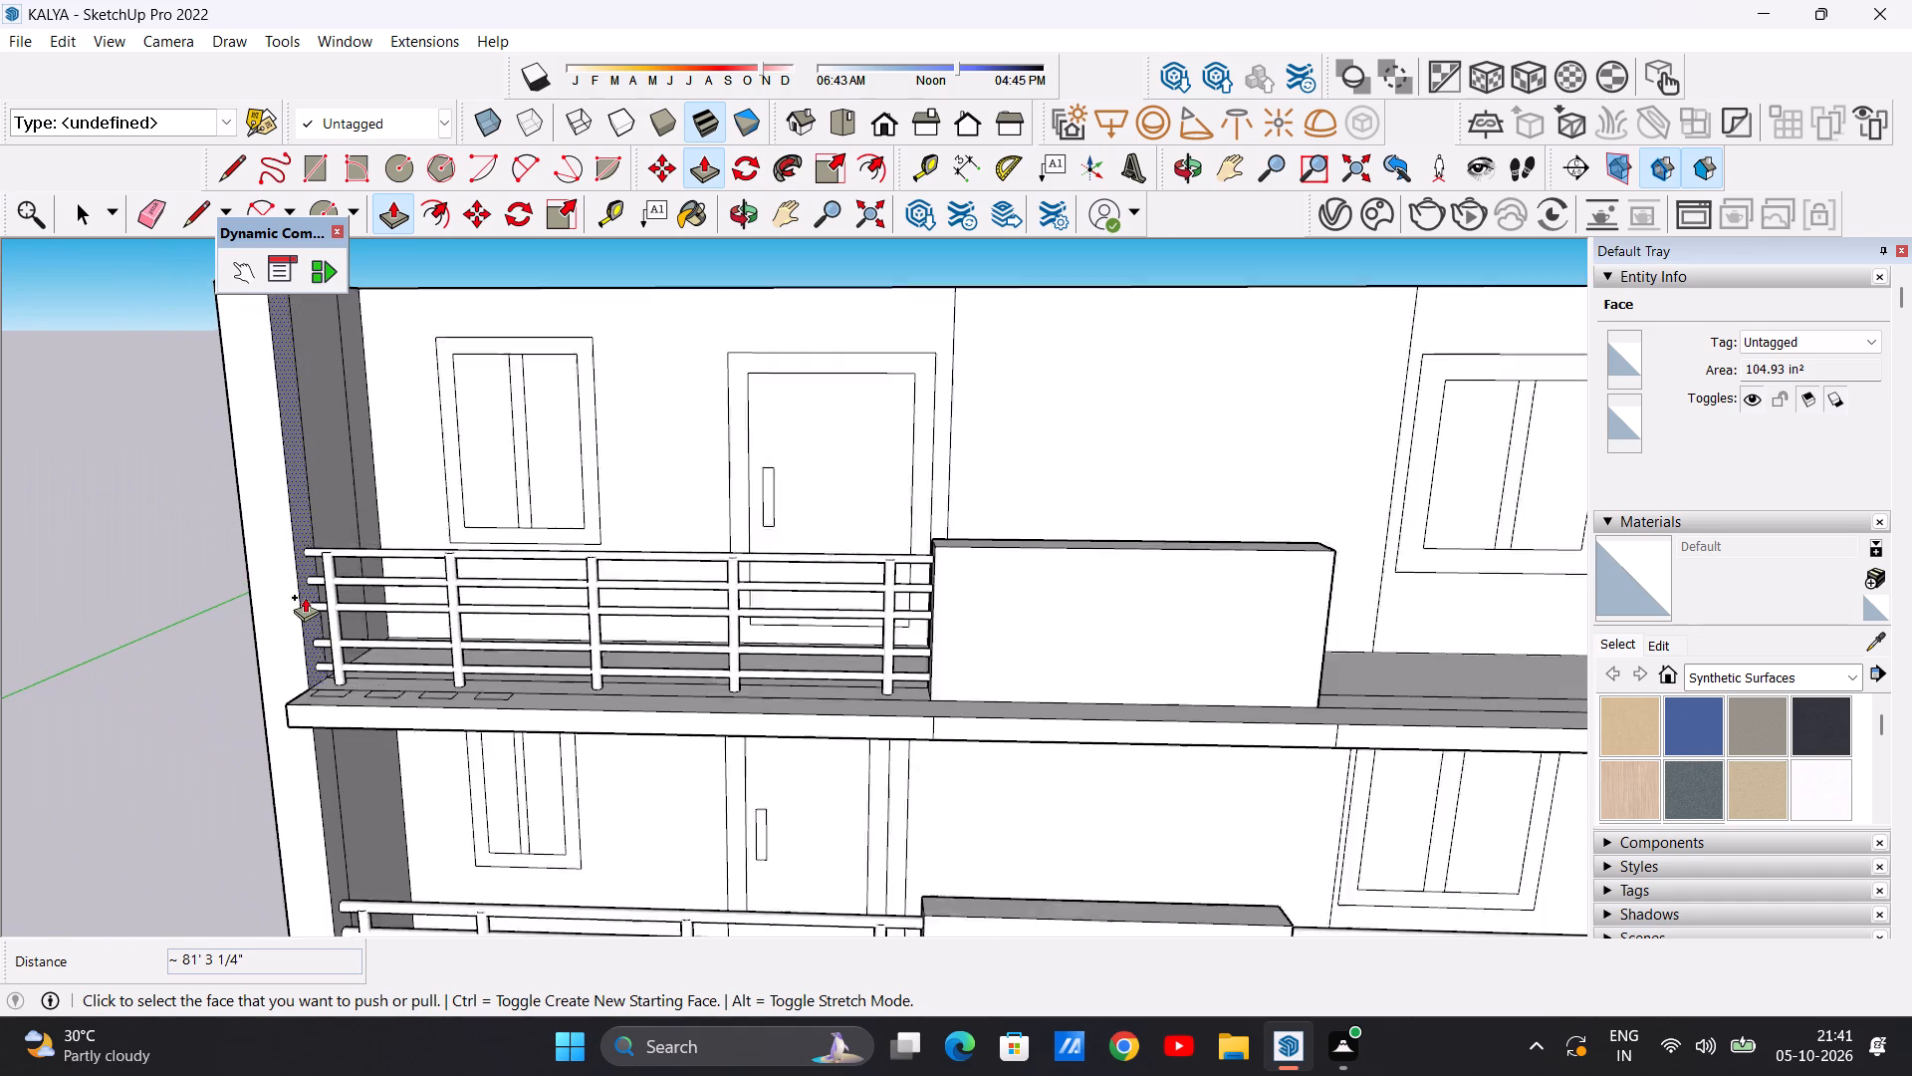
{"action": "scroll", "coordinate": [305, 597], "scroll_direction": "down", "scroll_amount": 8}
{"action": "scroll", "coordinate": [1078, 617], "scroll_direction": "up", "scroll_amount": 7}
{"action": "middle_click_drag", "start_coordinate": [1202, 652], "coordinate": [1258, 657]}
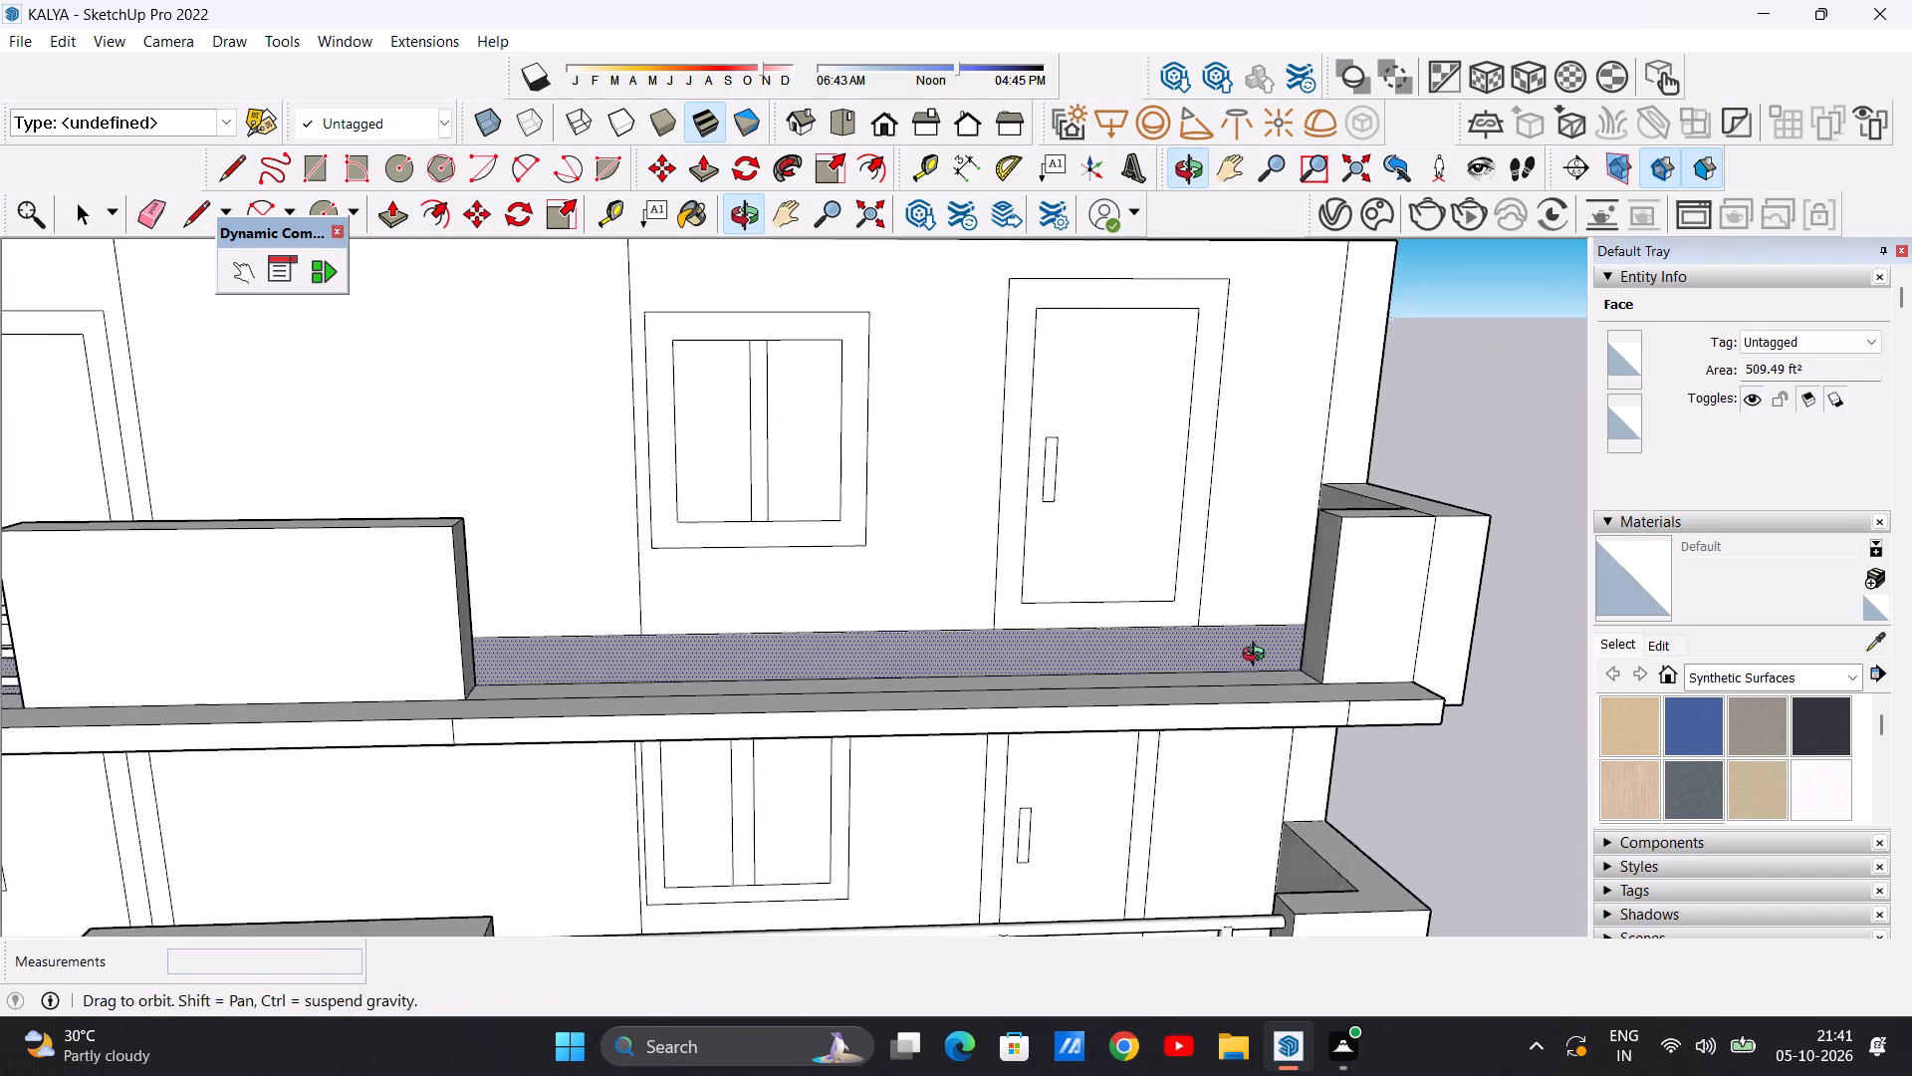
{"action": "middle_click_drag", "start_coordinate": [1258, 657], "coordinate": [1292, 643]}
{"action": "middle_click_drag", "start_coordinate": [1114, 641], "coordinate": [832, 633]}
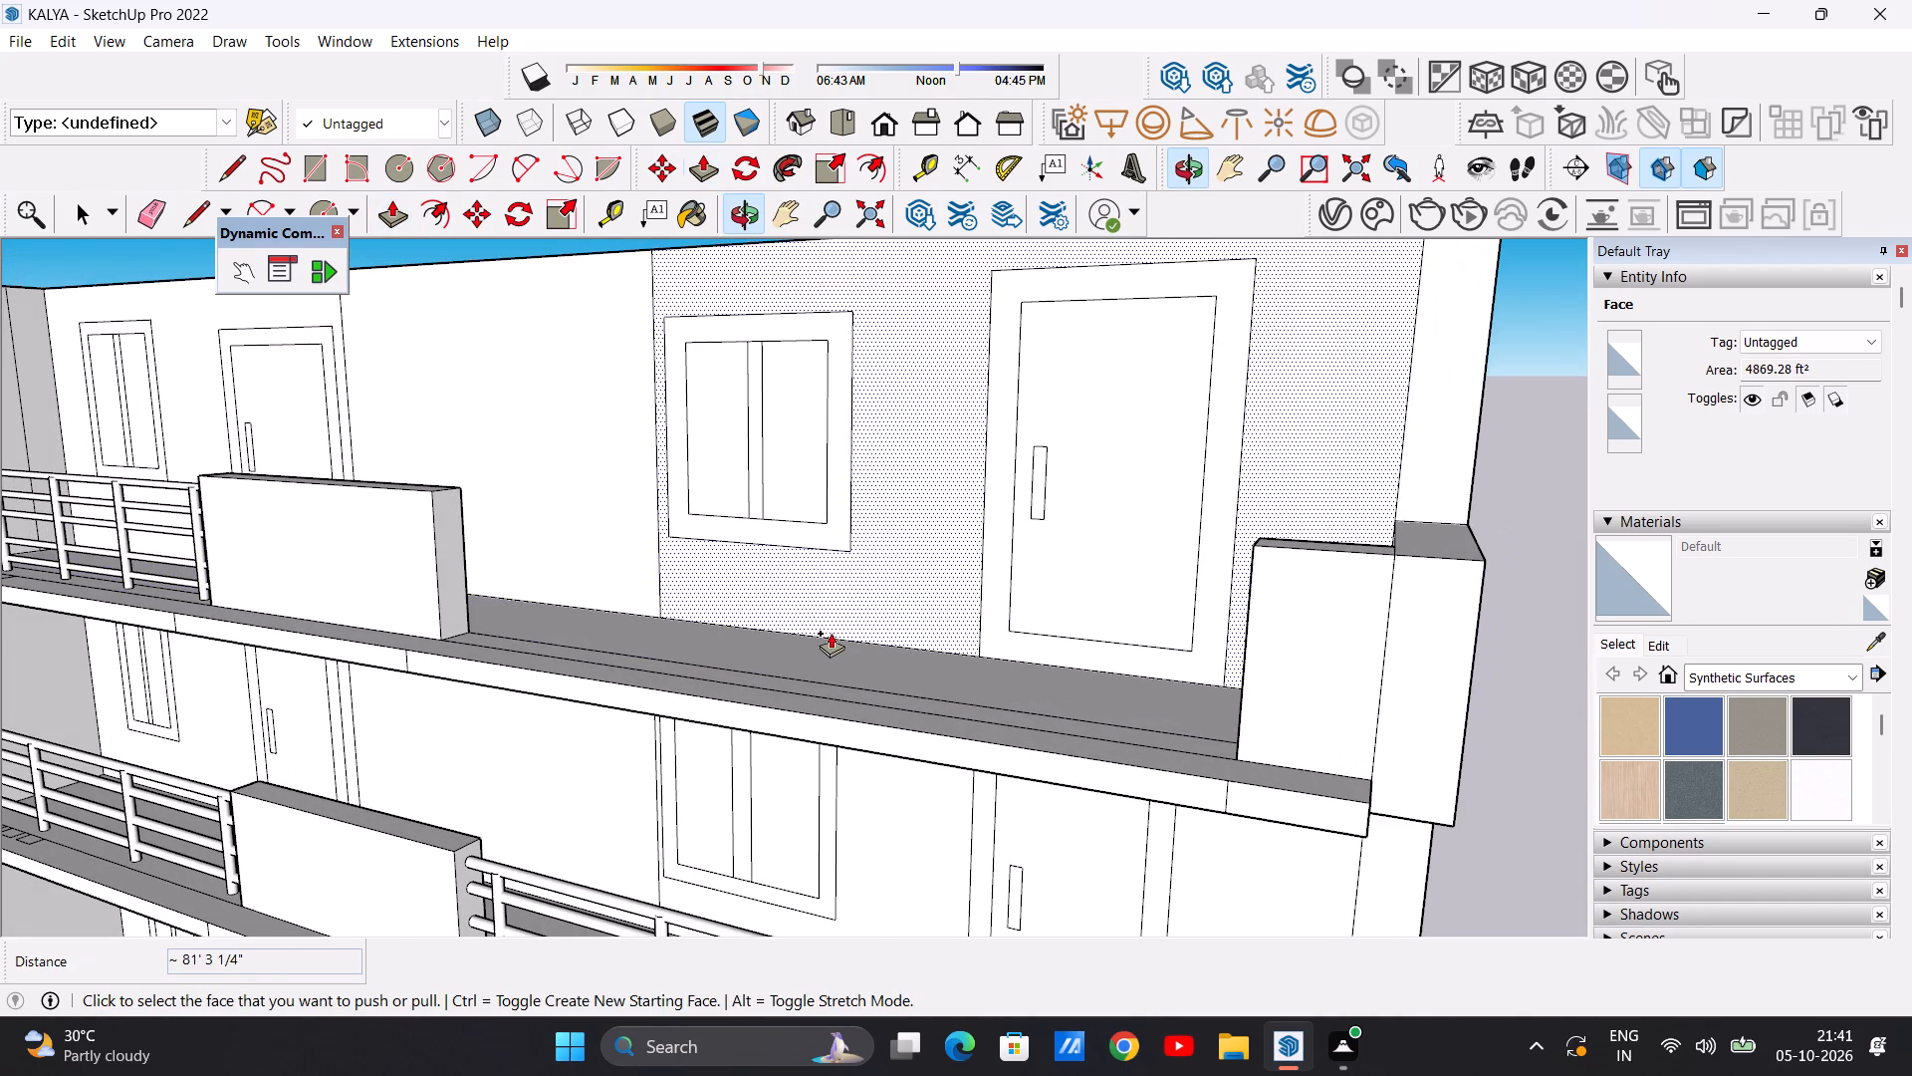
{"action": "key", "text": "space"}
{"action": "scroll", "coordinate": [914, 680], "scroll_direction": "down", "scroll_amount": 7}
{"action": "middle_click_drag", "start_coordinate": [484, 632], "coordinate": [783, 630]}
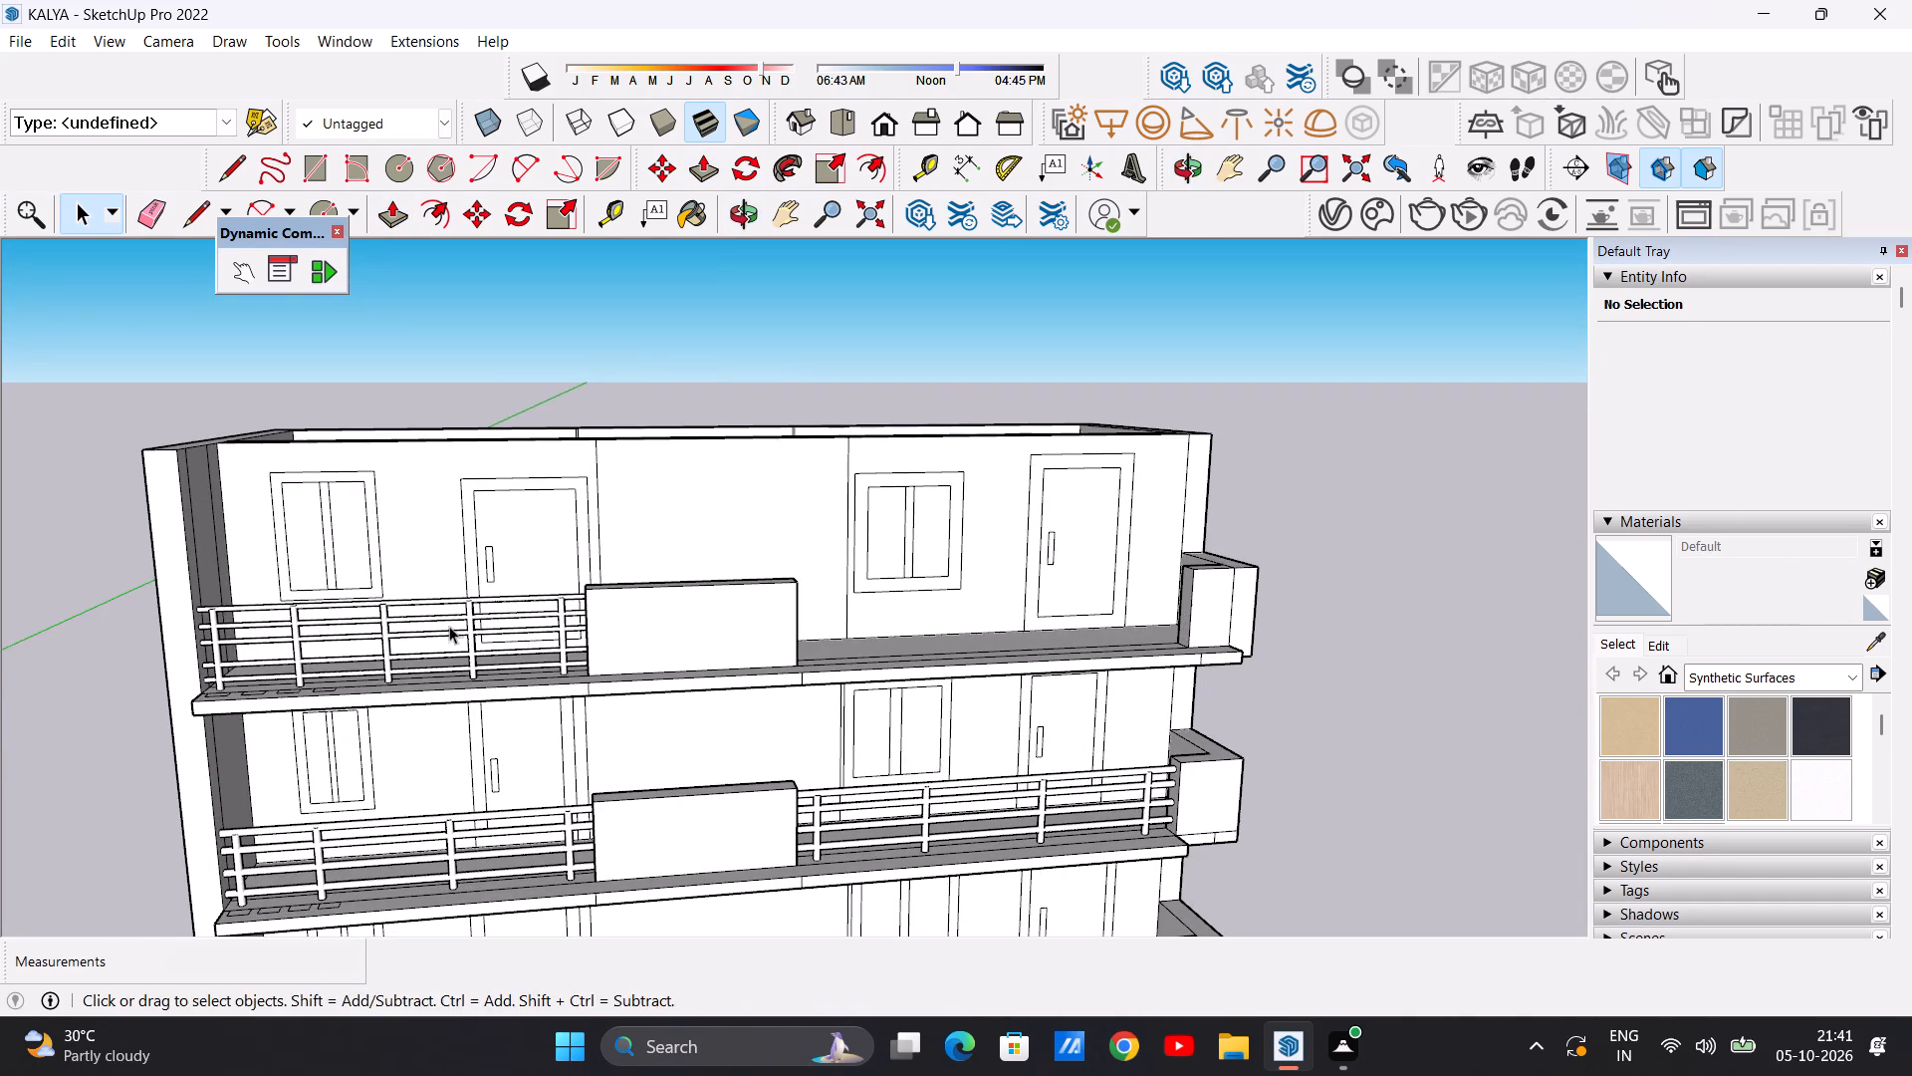
{"action": "middle_click_drag", "start_coordinate": [449, 626], "coordinate": [586, 632]}
{"action": "scroll", "coordinate": [599, 647], "scroll_direction": "up", "scroll_amount": 7}
{"action": "scroll", "coordinate": [483, 674], "scroll_direction": "down", "scroll_amount": 20}
{"action": "scroll", "coordinate": [483, 674], "scroll_direction": "down", "scroll_amount": 1}
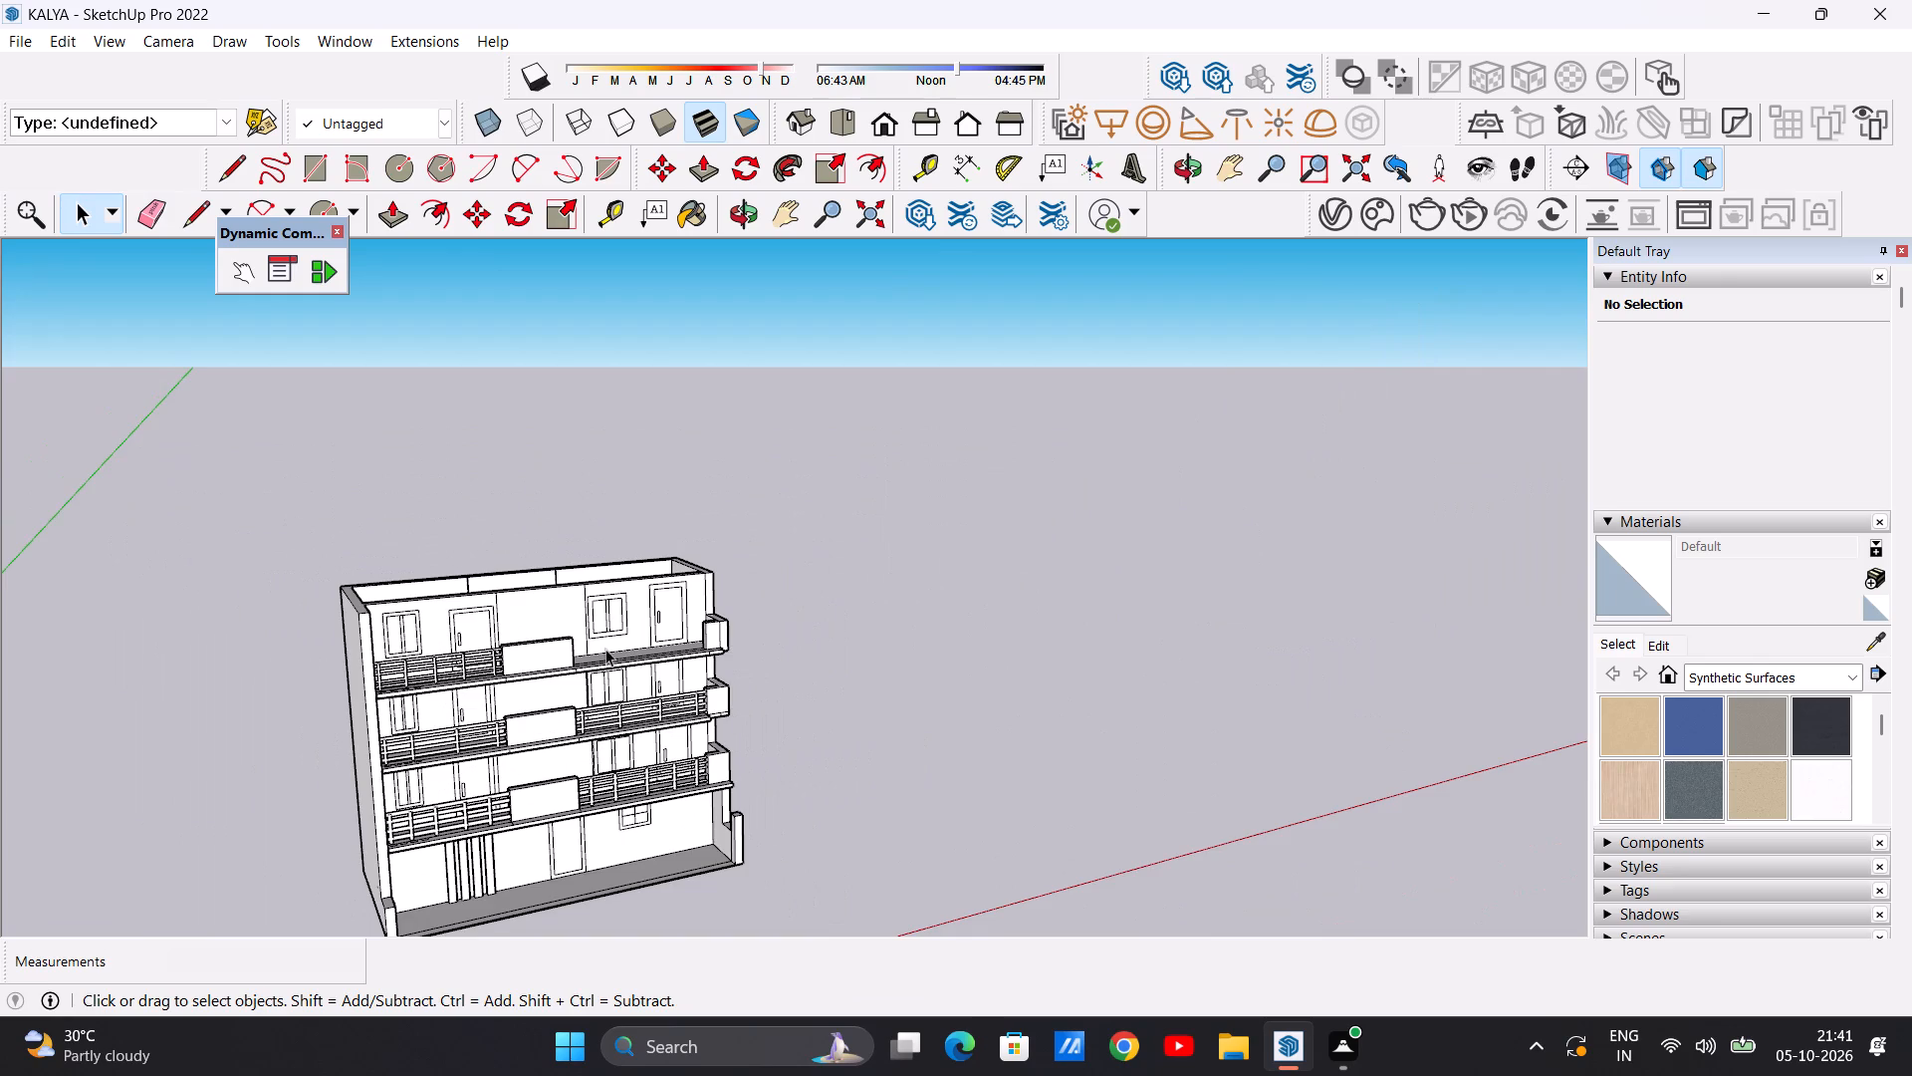
{"action": "middle_click_drag", "start_coordinate": [679, 669], "coordinate": [526, 629]}
{"action": "scroll", "coordinate": [571, 710], "scroll_direction": "up", "scroll_amount": 7}
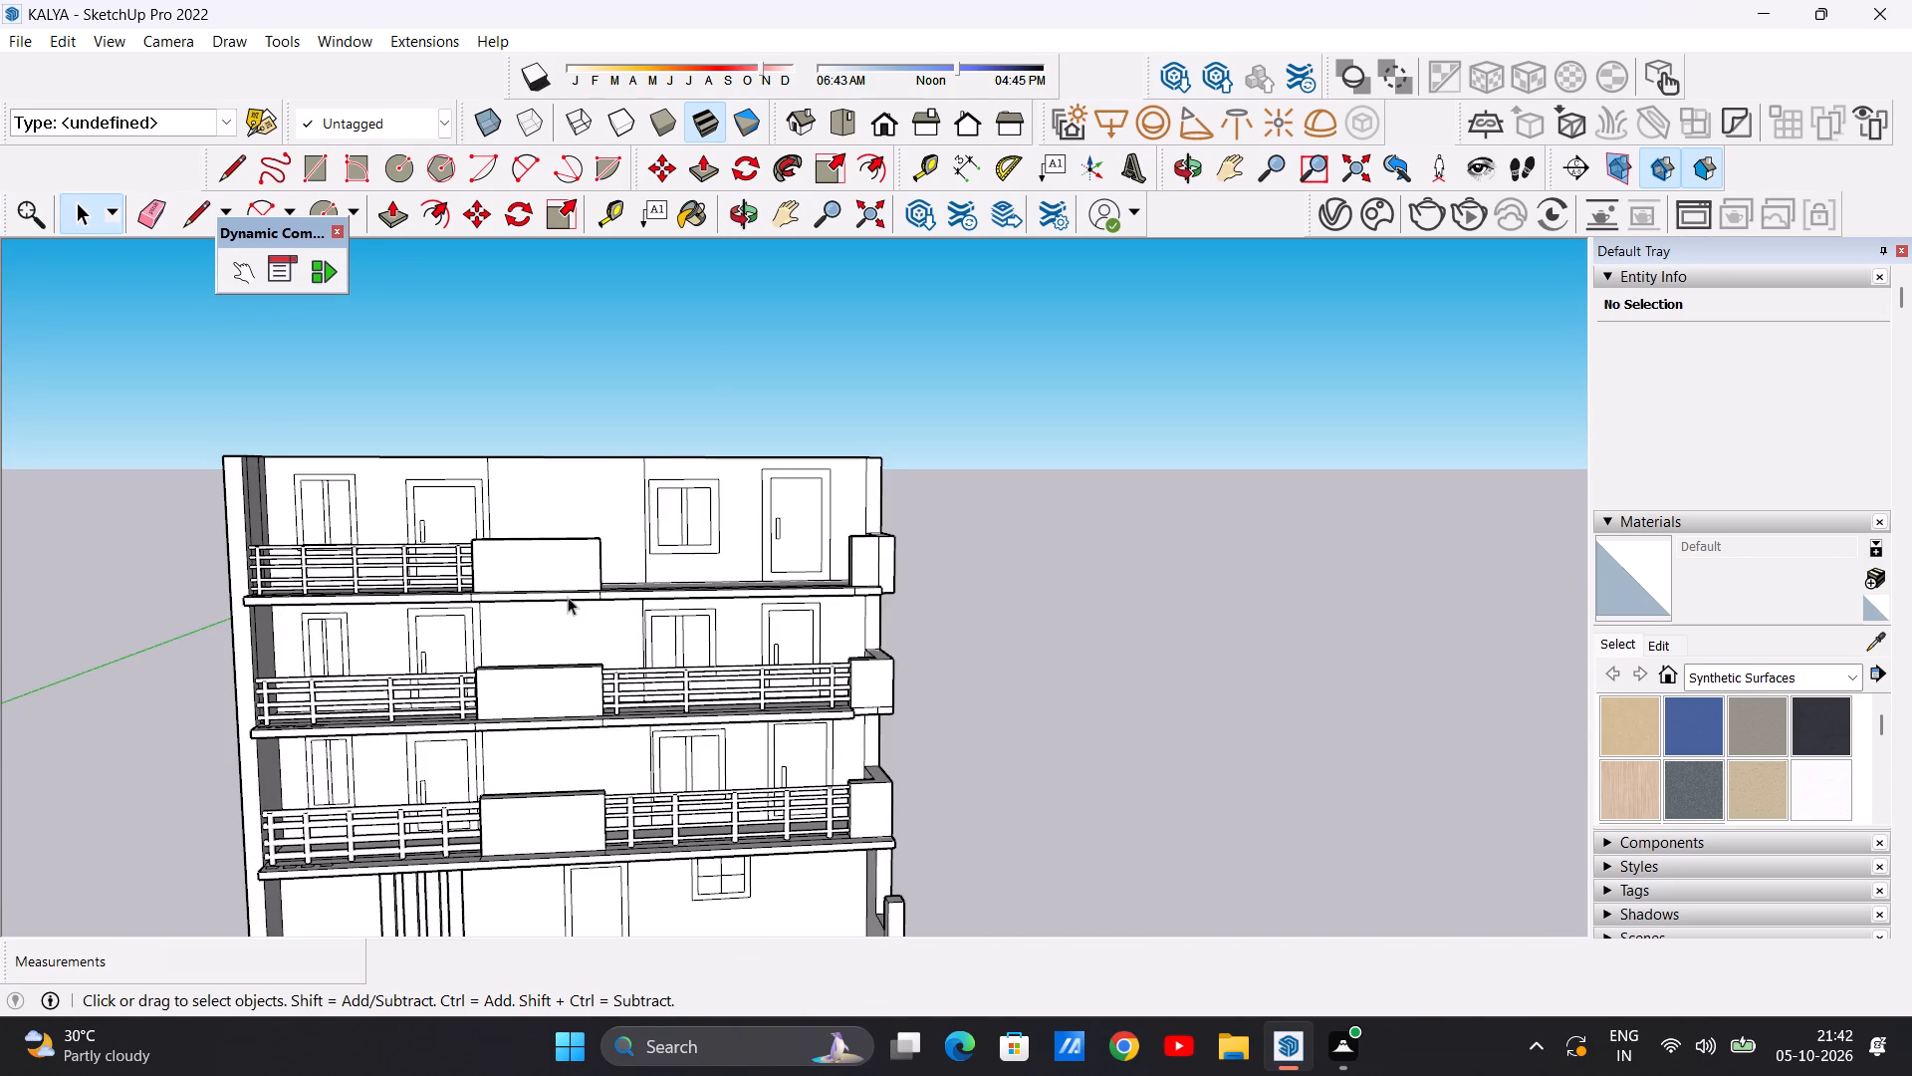
{"action": "scroll", "coordinate": [568, 597], "scroll_direction": "up", "scroll_amount": 3}
{"action": "scroll", "coordinate": [558, 595], "scroll_direction": "down", "scroll_amount": 6}
{"action": "middle_click_drag", "start_coordinate": [646, 563], "coordinate": [858, 565]}
{"action": "scroll", "coordinate": [755, 564], "scroll_direction": "up", "scroll_amount": 3}
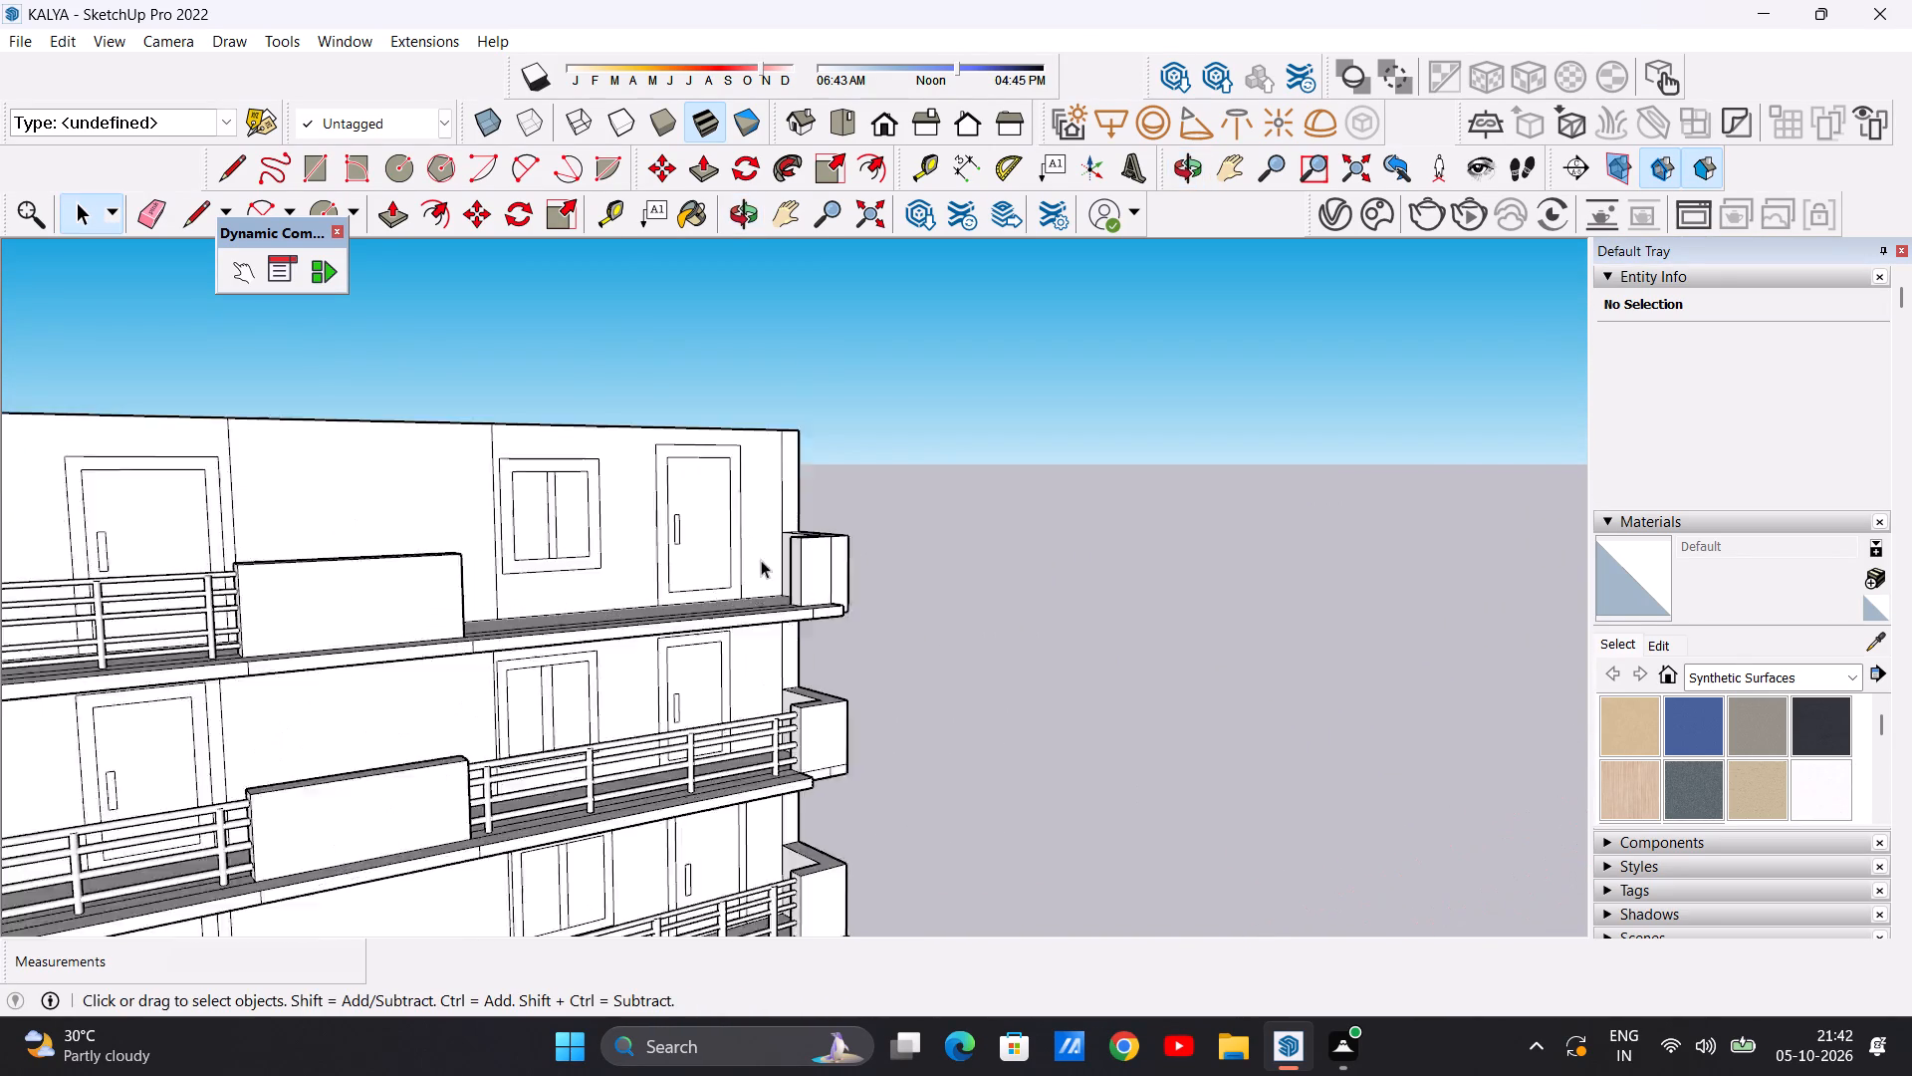
{"action": "scroll", "coordinate": [761, 560], "scroll_direction": "up", "scroll_amount": 8}
{"action": "middle_click_drag", "start_coordinate": [713, 573], "coordinate": [808, 612]}
{"action": "scroll", "coordinate": [826, 580], "scroll_direction": "up", "scroll_amount": 8}
{"action": "middle_click_drag", "start_coordinate": [737, 593], "coordinate": [804, 574]}
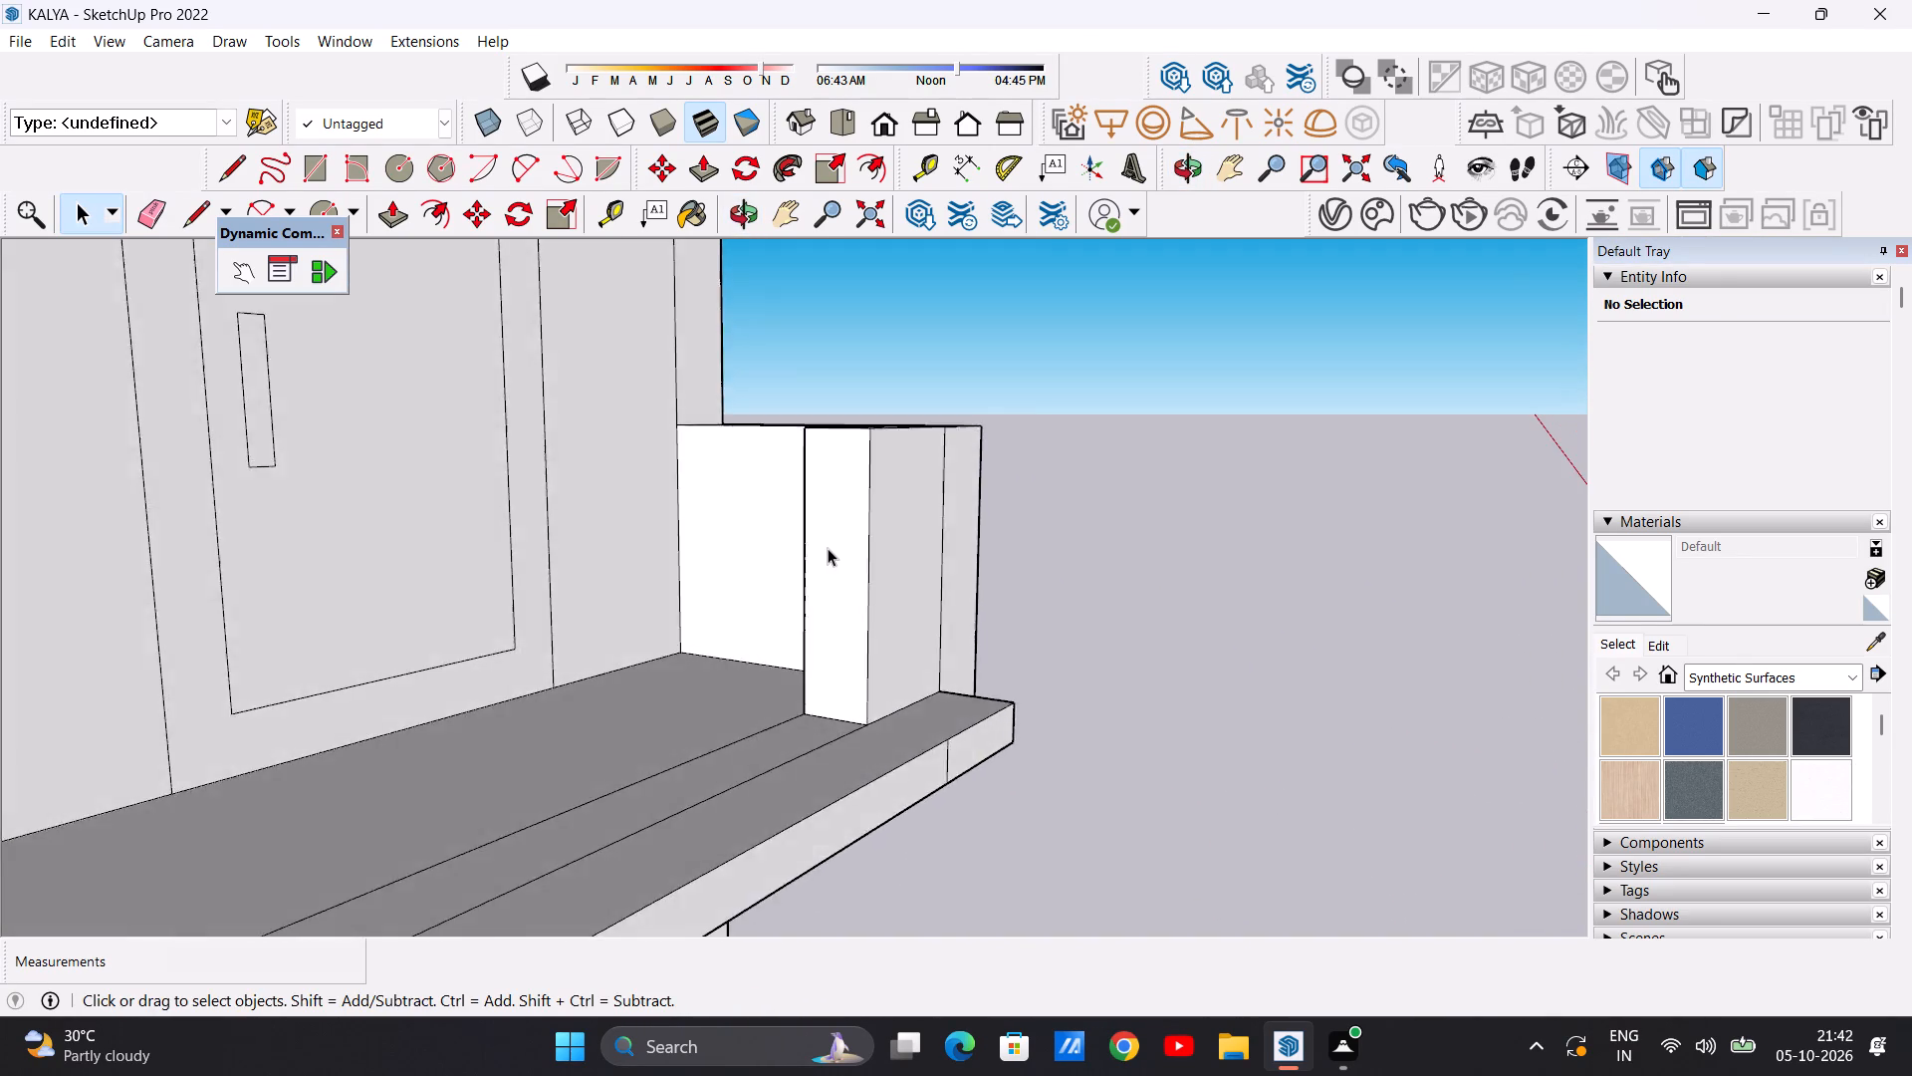
Draw a rail circle of about 9 1/16 in radius near the top of the end parapet's inner face in the open top-floor bay.
{"action": "scroll", "coordinate": [832, 542], "scroll_direction": "up", "scroll_amount": 3}
{"action": "key", "text": "c"}
{"action": "scroll", "coordinate": [834, 460], "scroll_direction": "up", "scroll_amount": 5}
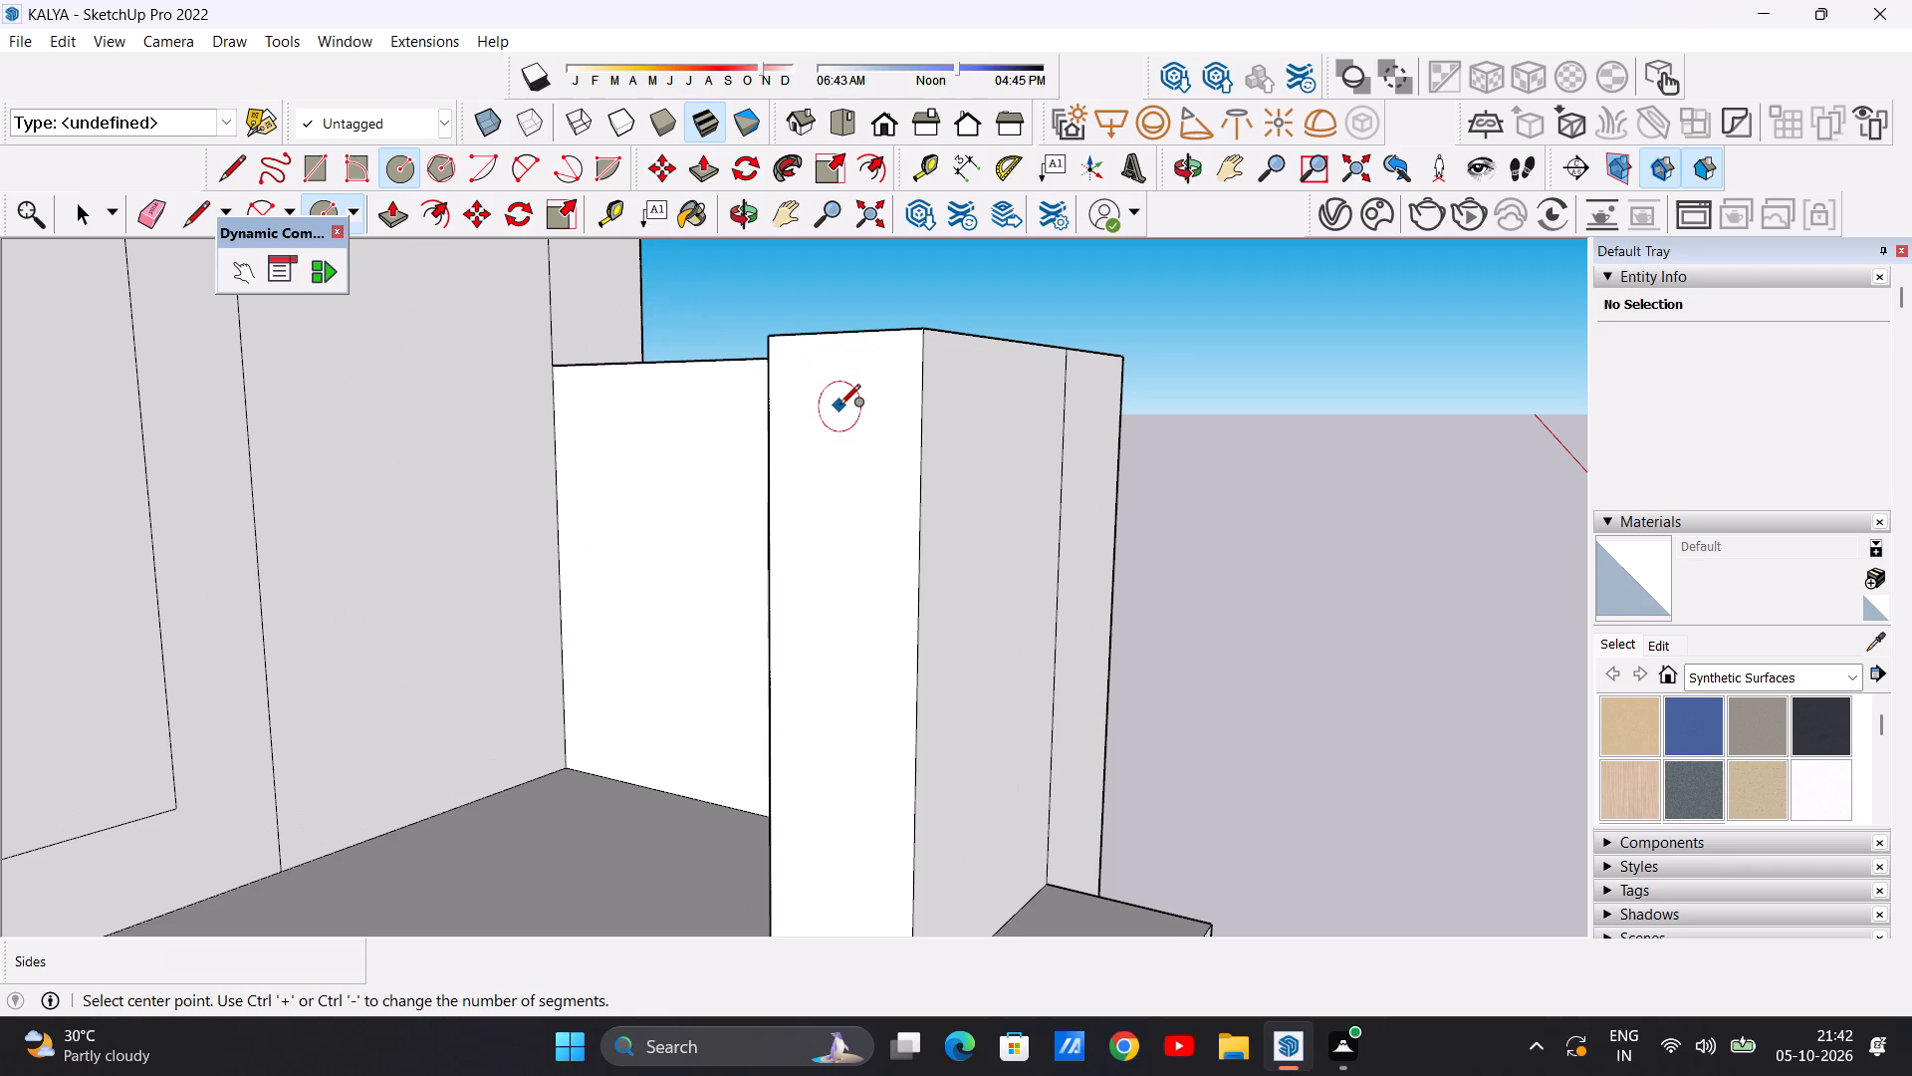
{"action": "left_click", "coordinate": [839, 403]}
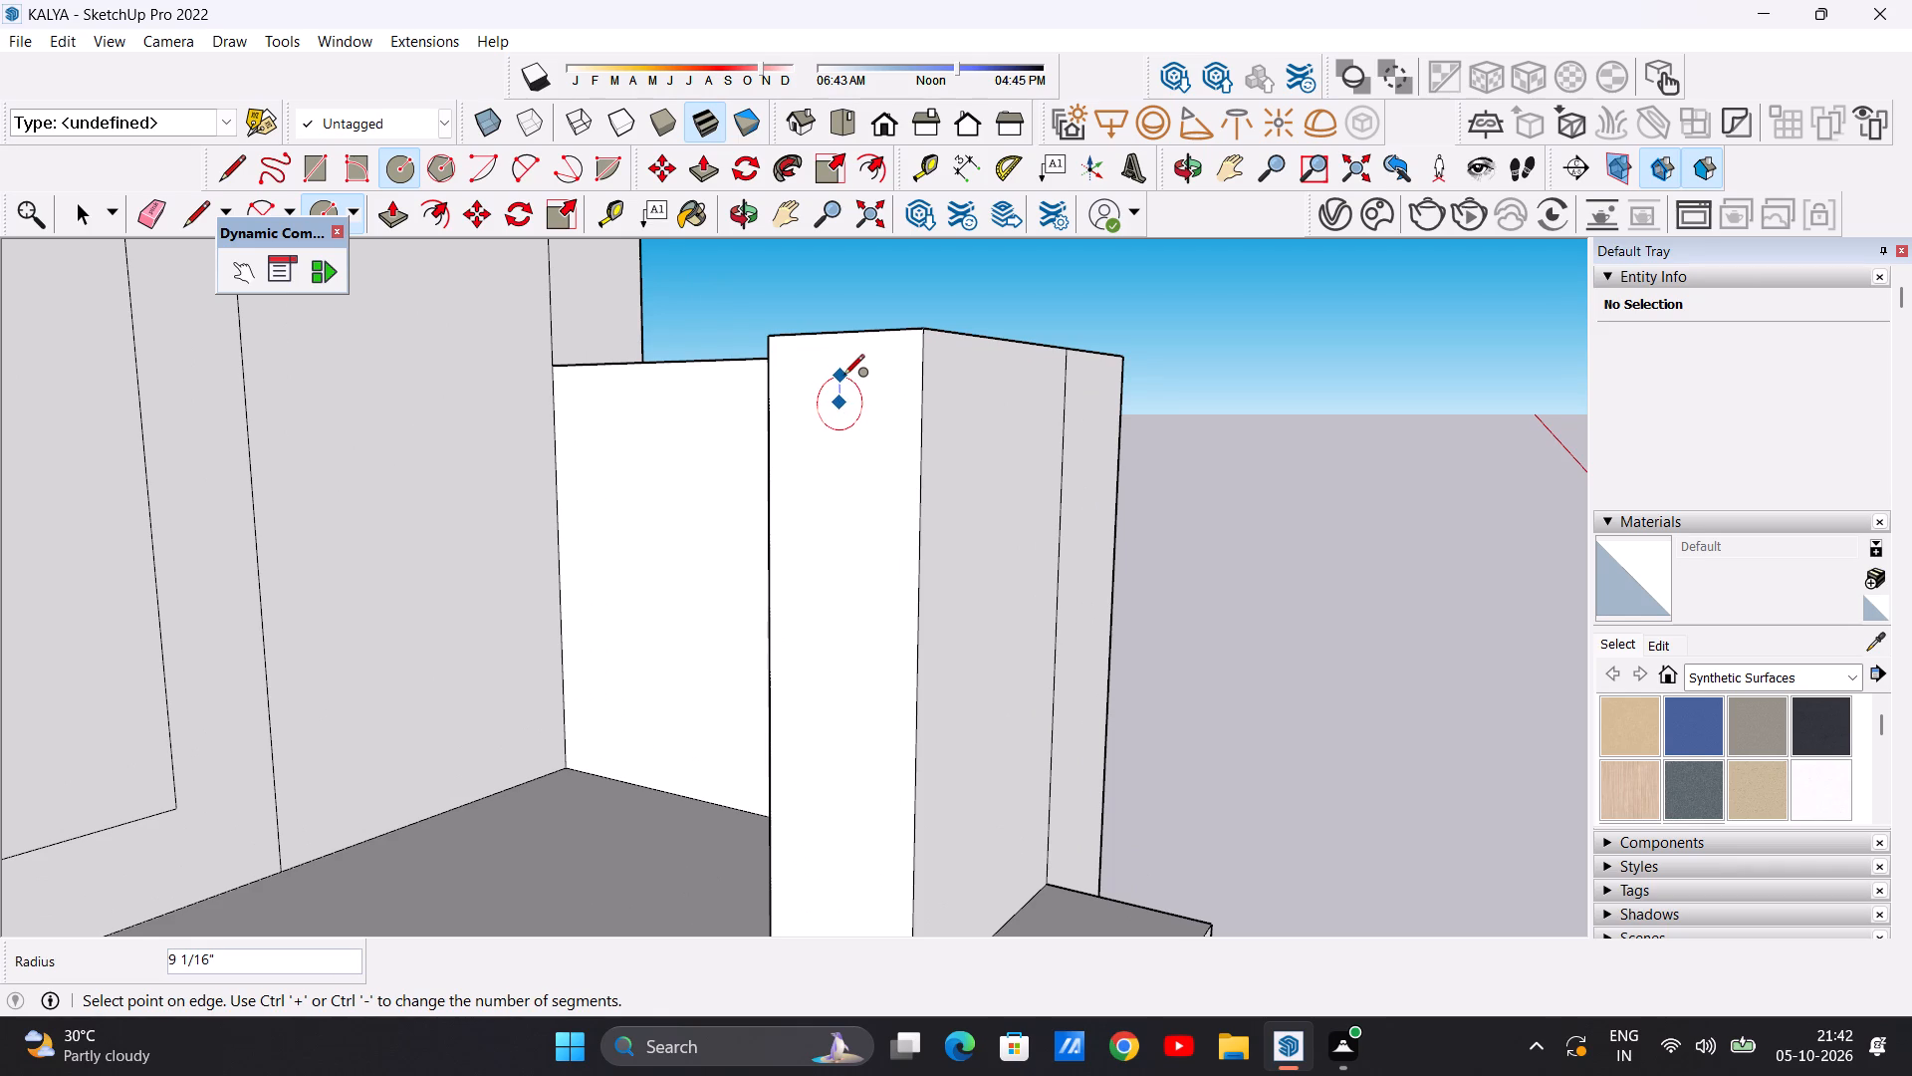
{"action": "left_click", "coordinate": [843, 377]}
{"action": "key", "text": "space"}
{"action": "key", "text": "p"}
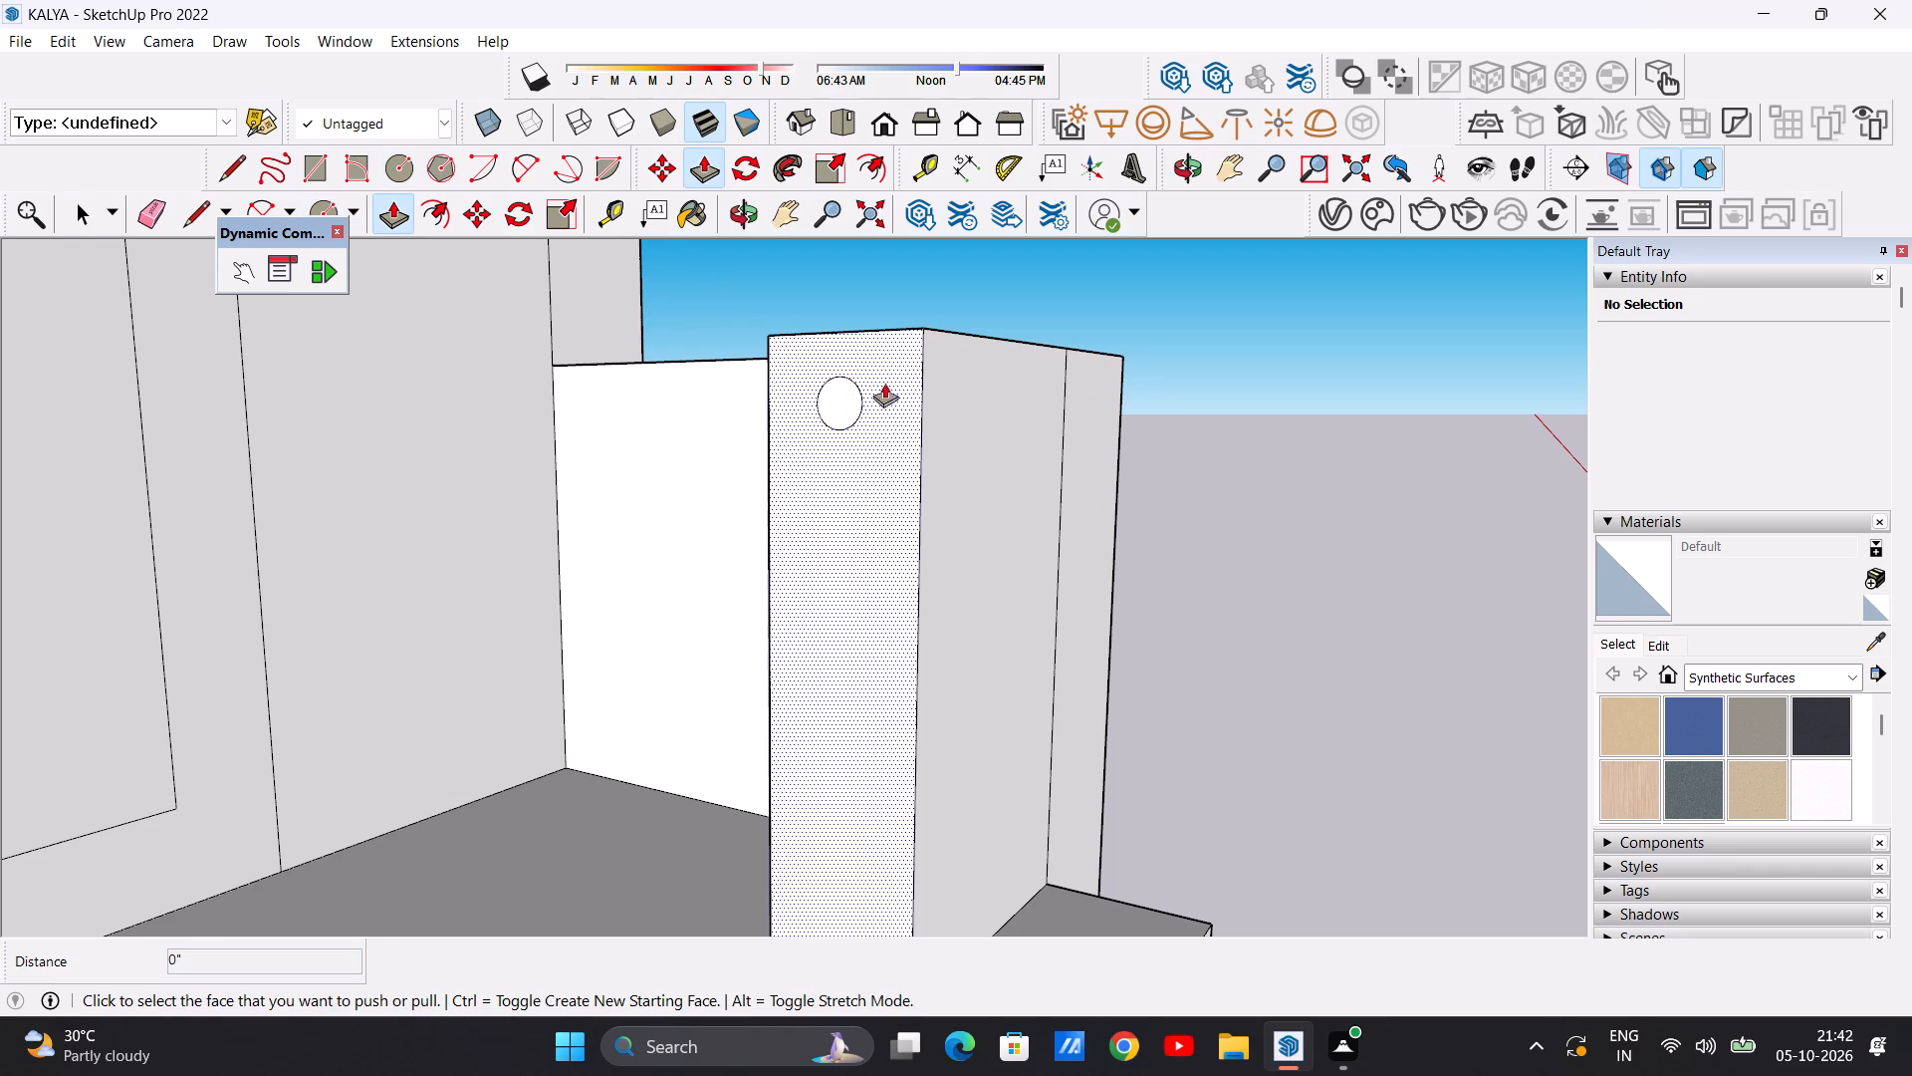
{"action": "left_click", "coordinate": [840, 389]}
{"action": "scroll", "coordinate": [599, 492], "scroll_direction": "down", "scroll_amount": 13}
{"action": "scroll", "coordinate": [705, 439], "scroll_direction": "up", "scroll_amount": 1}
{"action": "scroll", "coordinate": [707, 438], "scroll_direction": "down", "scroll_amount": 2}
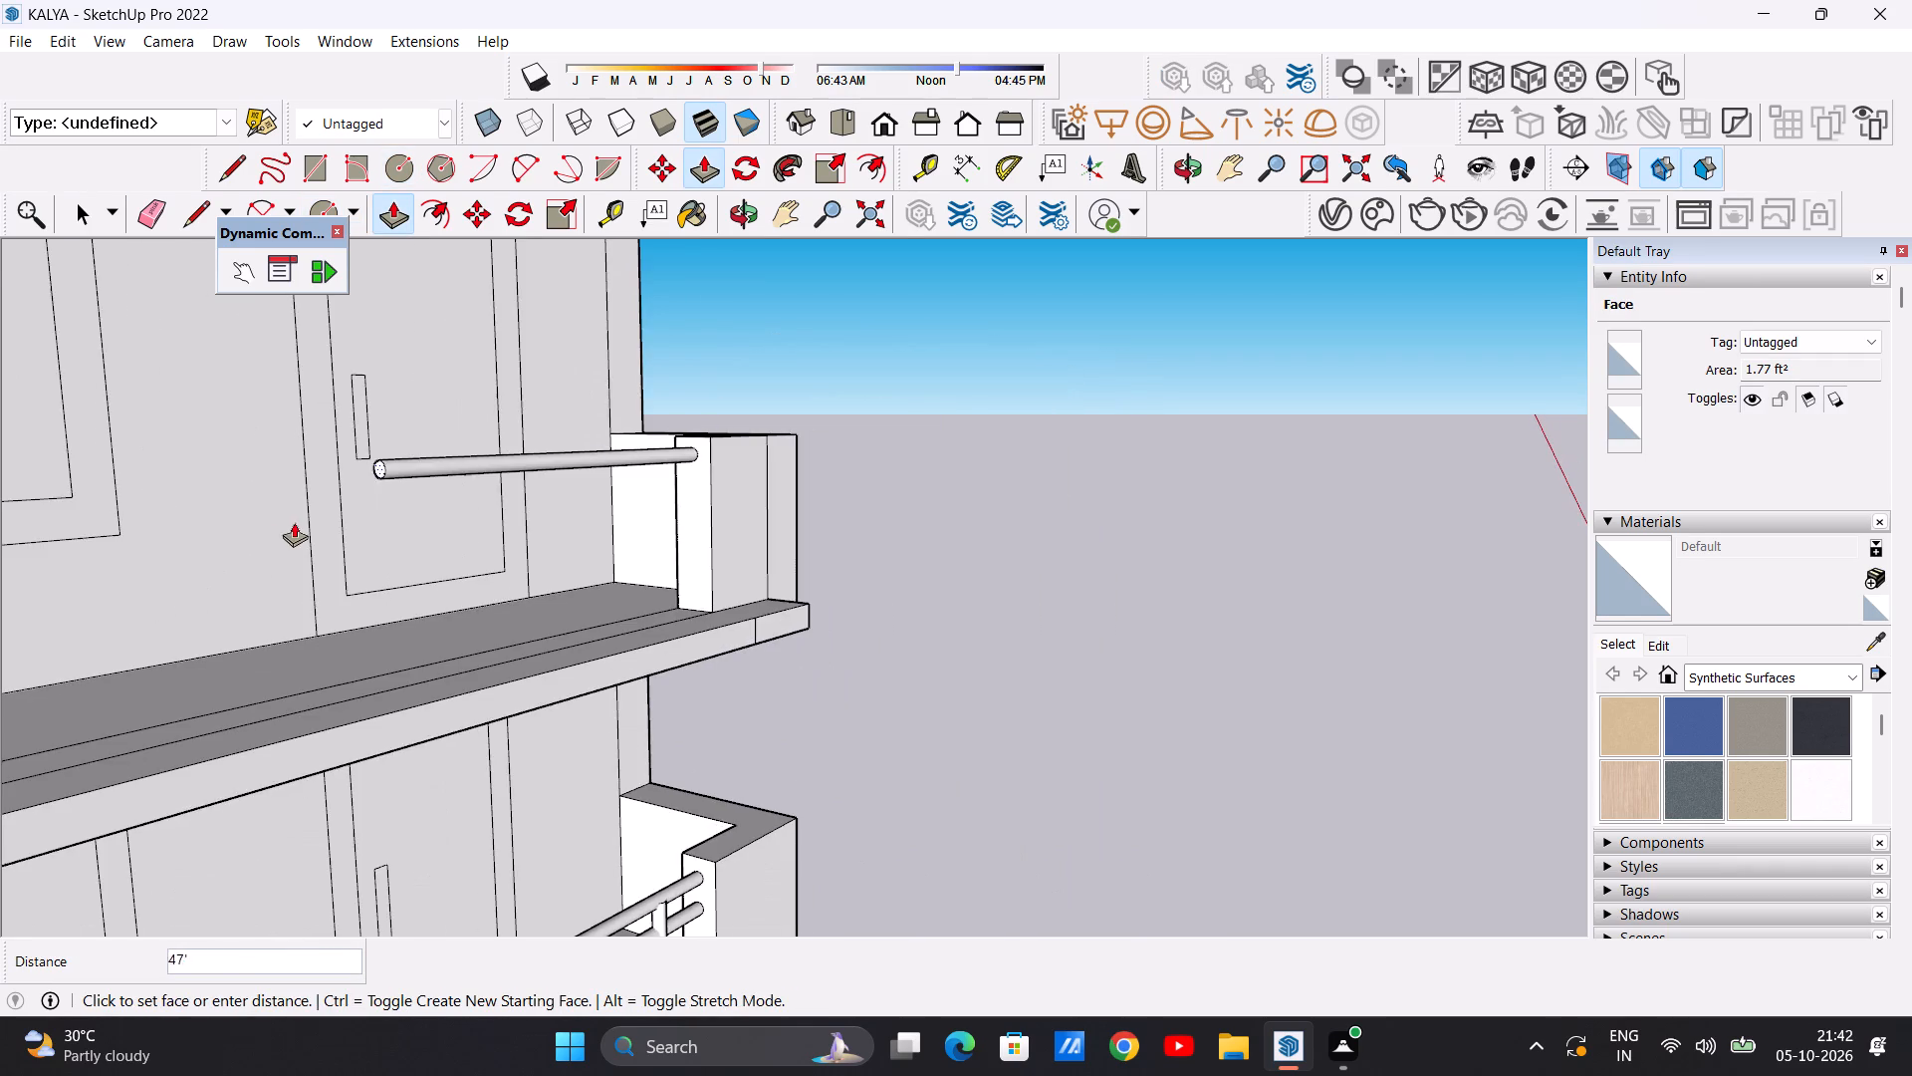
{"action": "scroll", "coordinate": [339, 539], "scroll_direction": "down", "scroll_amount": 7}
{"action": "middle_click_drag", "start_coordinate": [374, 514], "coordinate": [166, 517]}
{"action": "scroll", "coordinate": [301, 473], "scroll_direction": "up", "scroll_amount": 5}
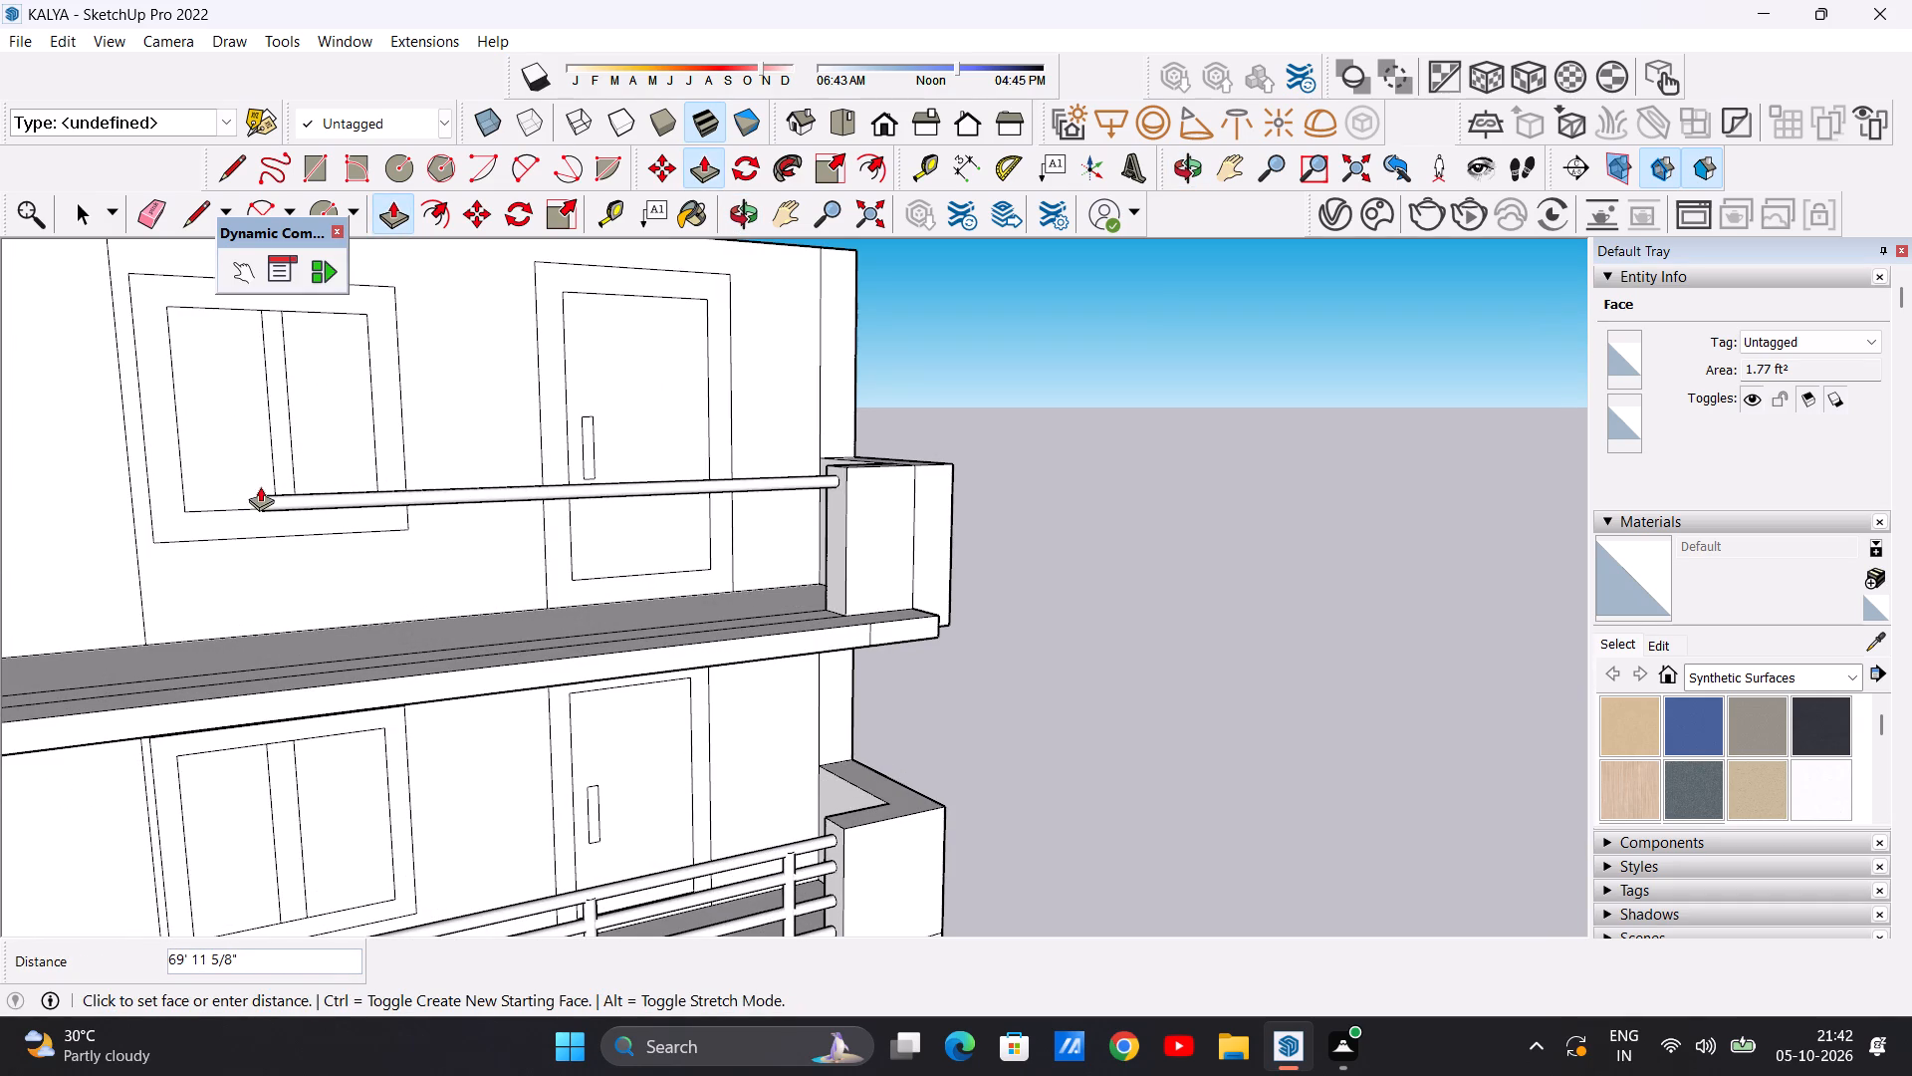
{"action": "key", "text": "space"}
Copy the rail circle about 14 ft 7 in down the end face, copy that 10 ft 5 1/2 in up, and copy that 5 ft 10 7/16 in down.
{"action": "middle_click_drag", "start_coordinate": [627, 493], "coordinate": [872, 493]}
{"action": "scroll", "coordinate": [874, 493], "scroll_direction": "up", "scroll_amount": 13}
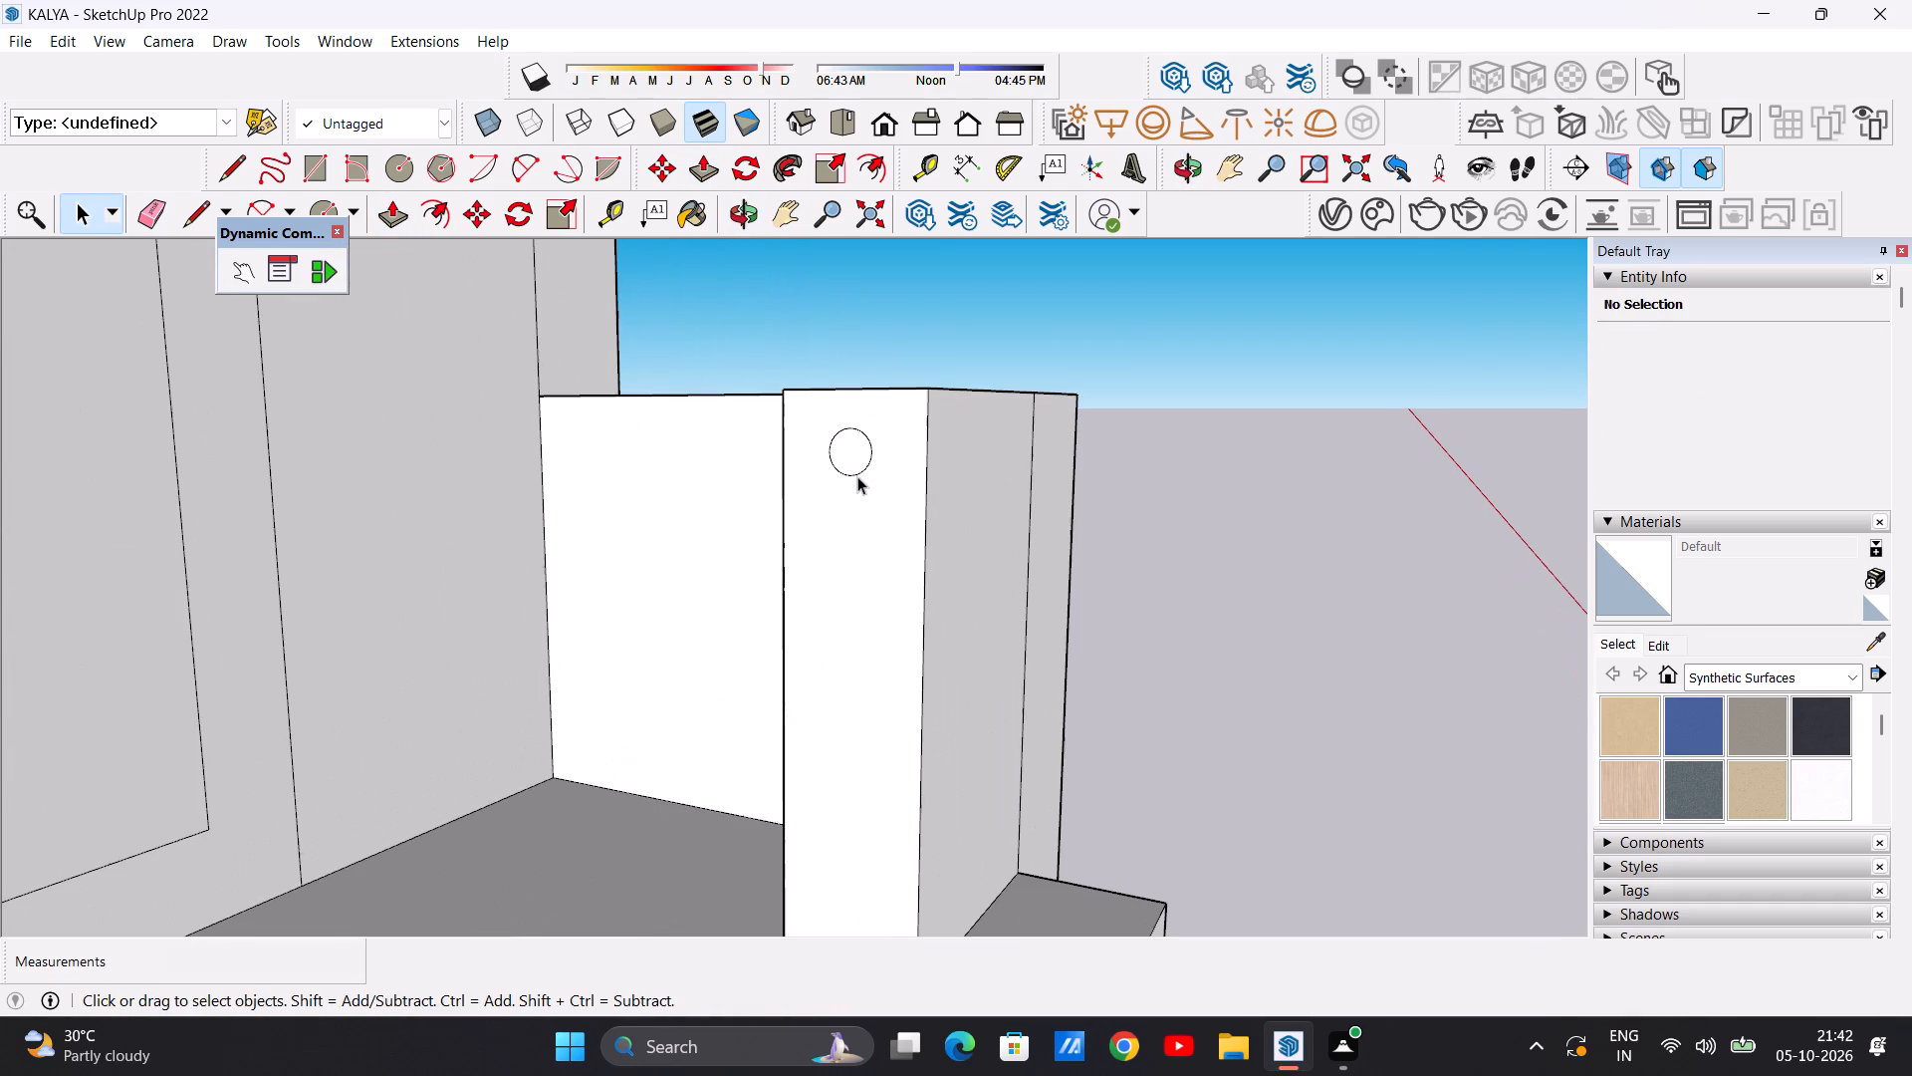
{"action": "scroll", "coordinate": [857, 476], "scroll_direction": "up", "scroll_amount": 1}
{"action": "double_click", "coordinate": [856, 456]}
{"action": "key", "text": "m"}
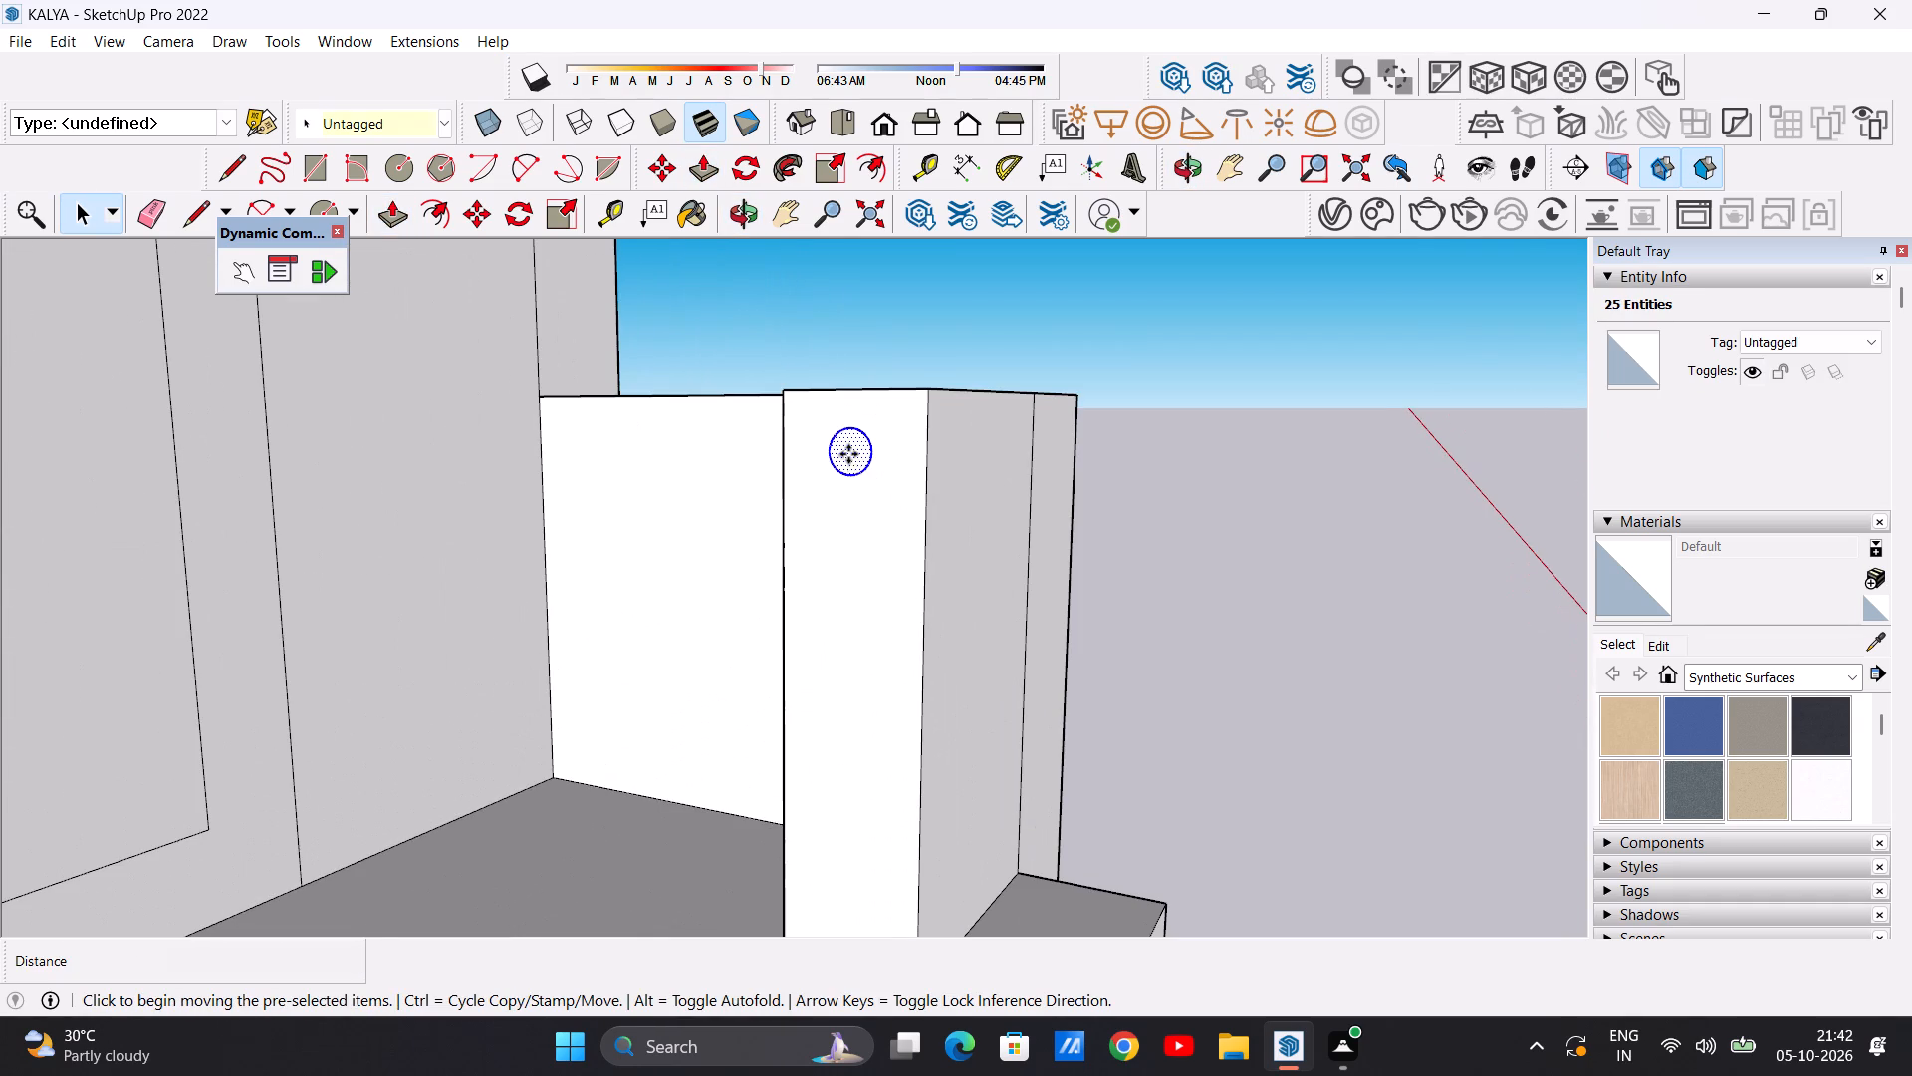
{"action": "left_click", "coordinate": [865, 473]}
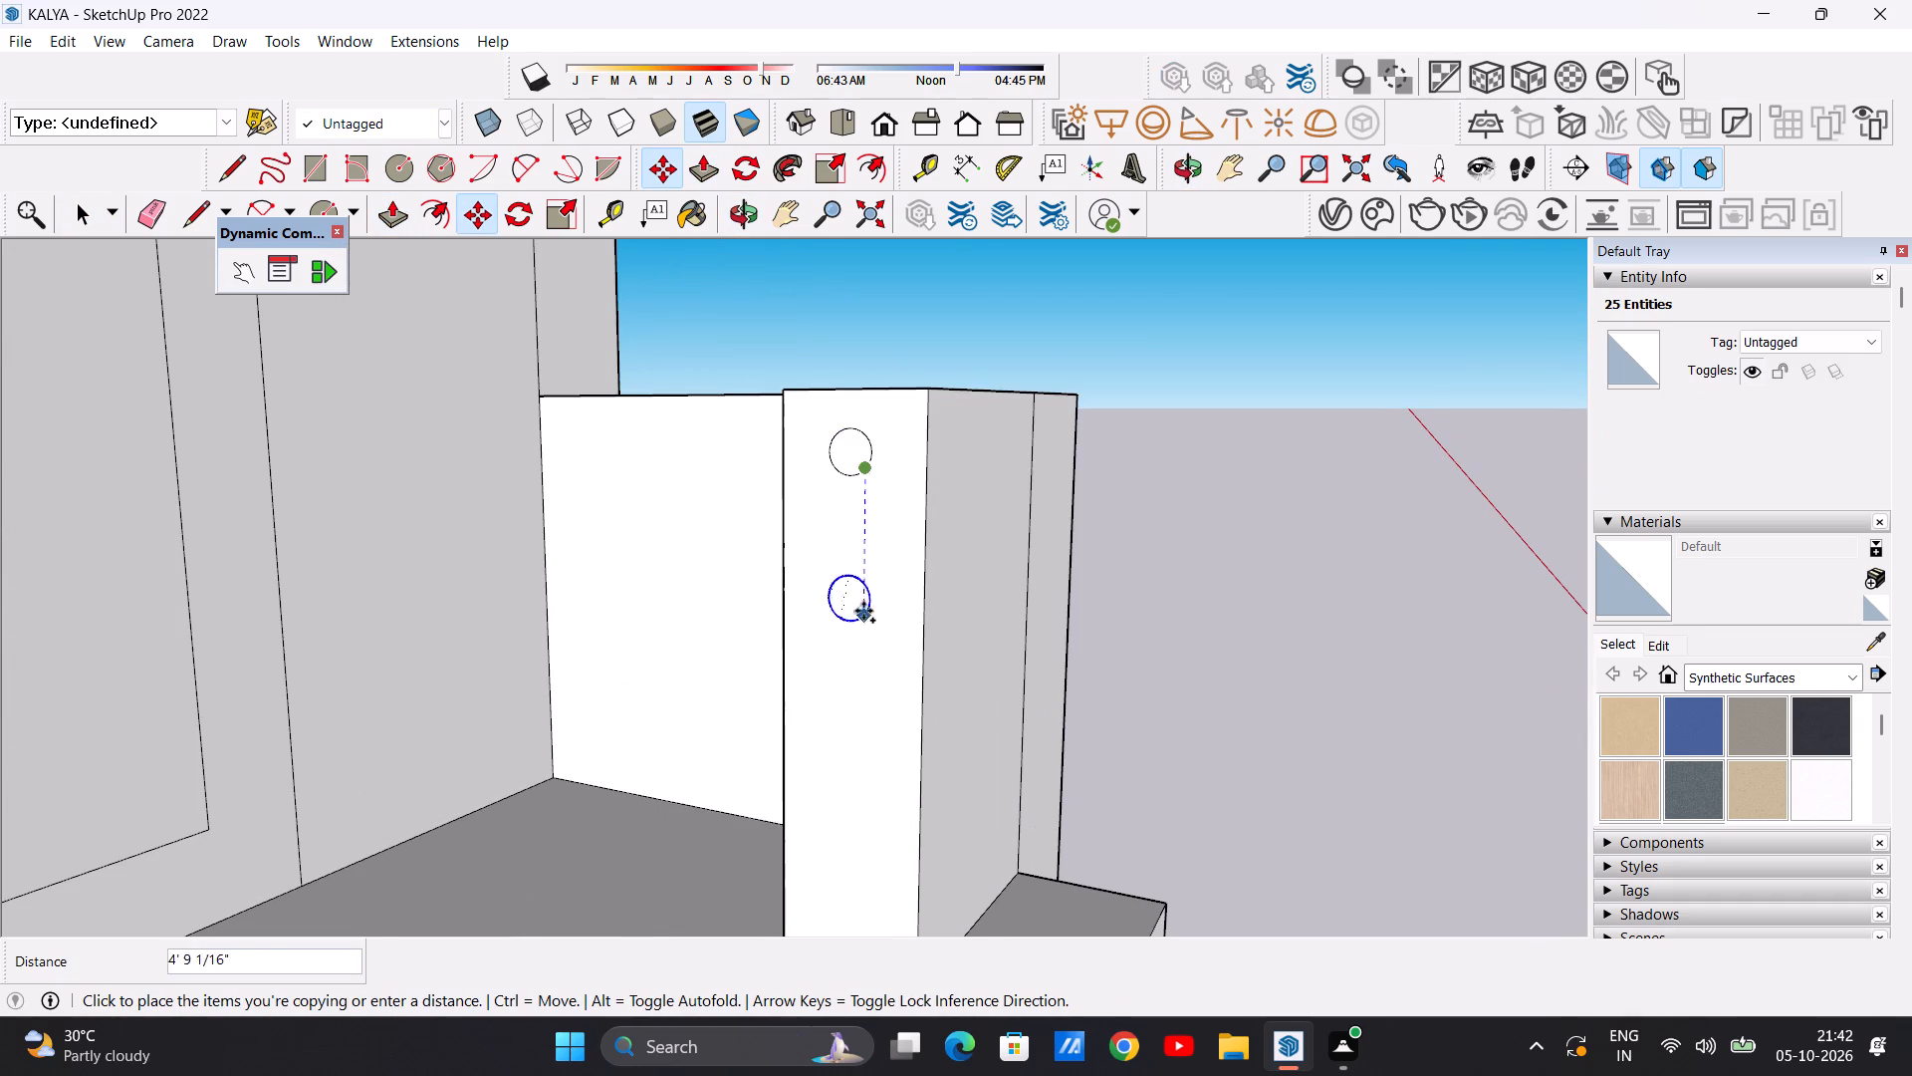
{"action": "scroll", "coordinate": [860, 603], "scroll_direction": "down", "scroll_amount": 6}
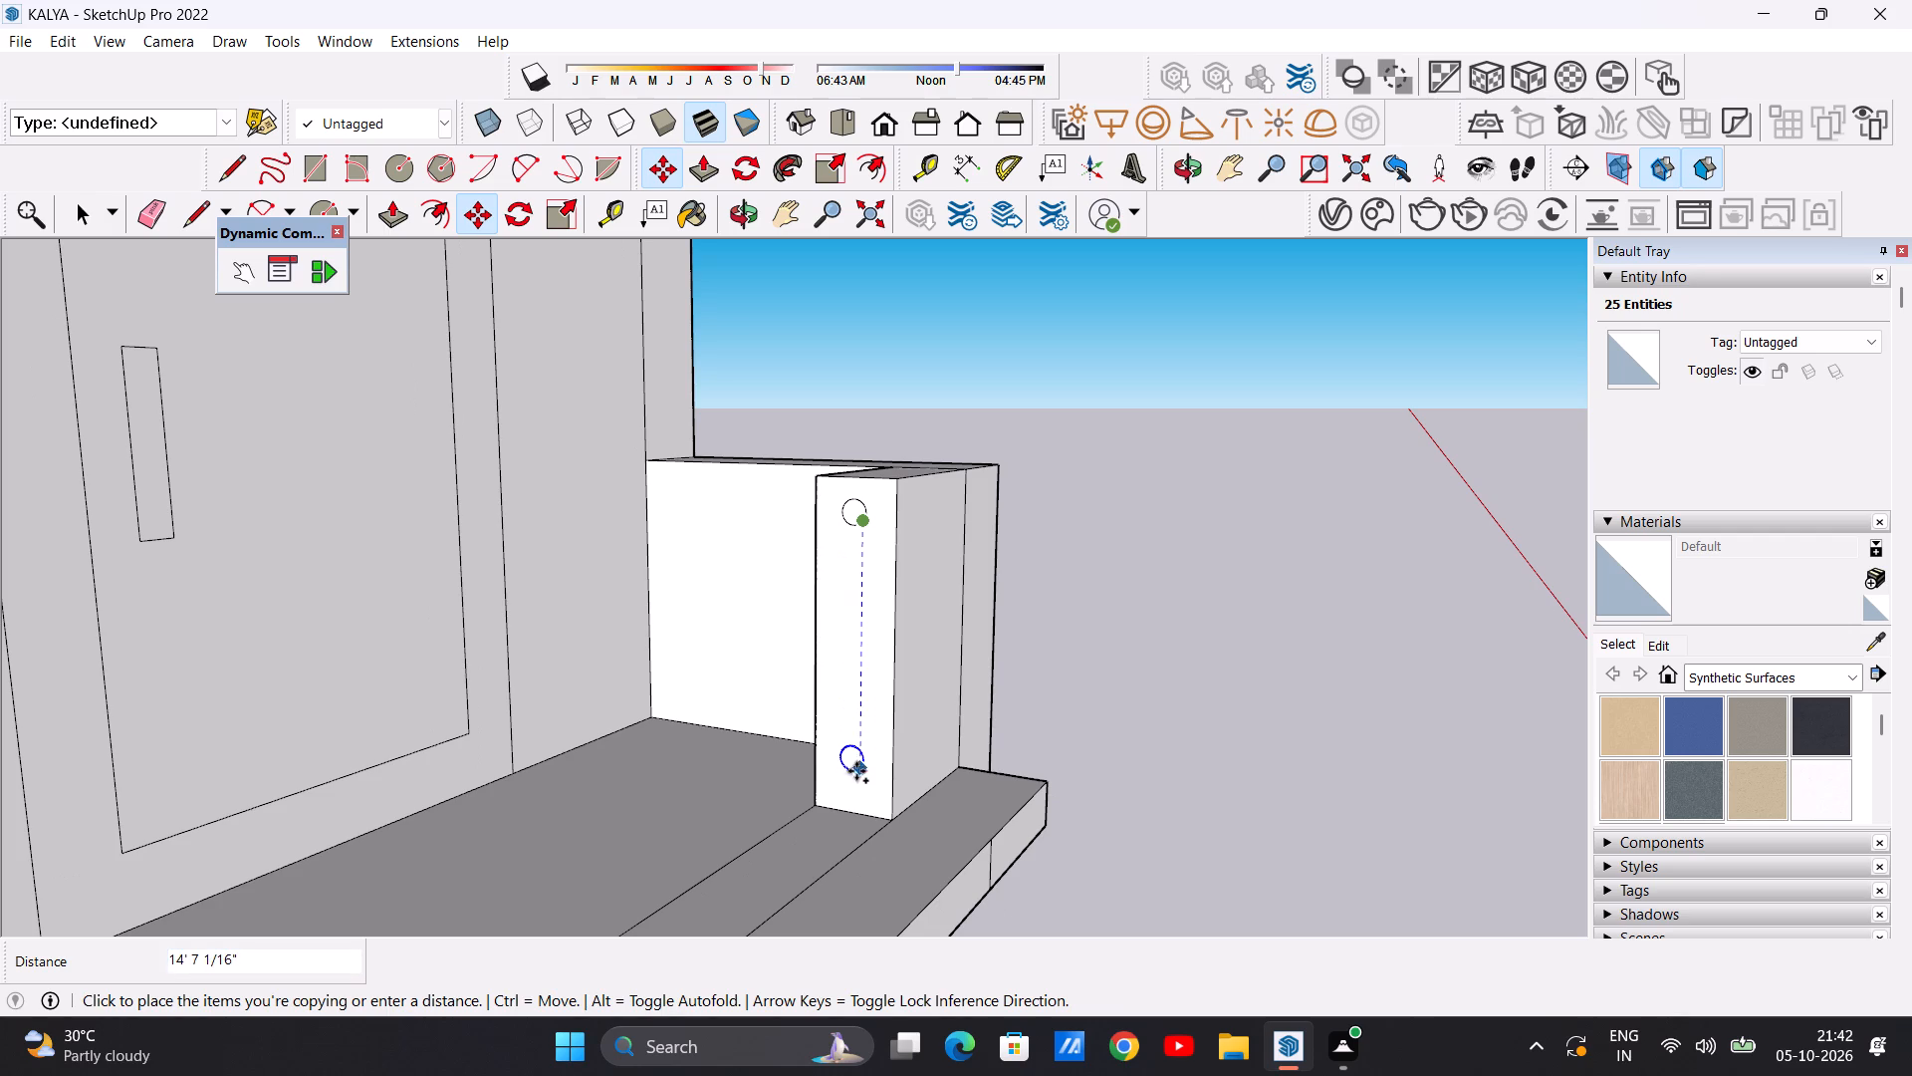
{"action": "left_click", "coordinate": [857, 771]}
{"action": "left_click", "coordinate": [857, 767]}
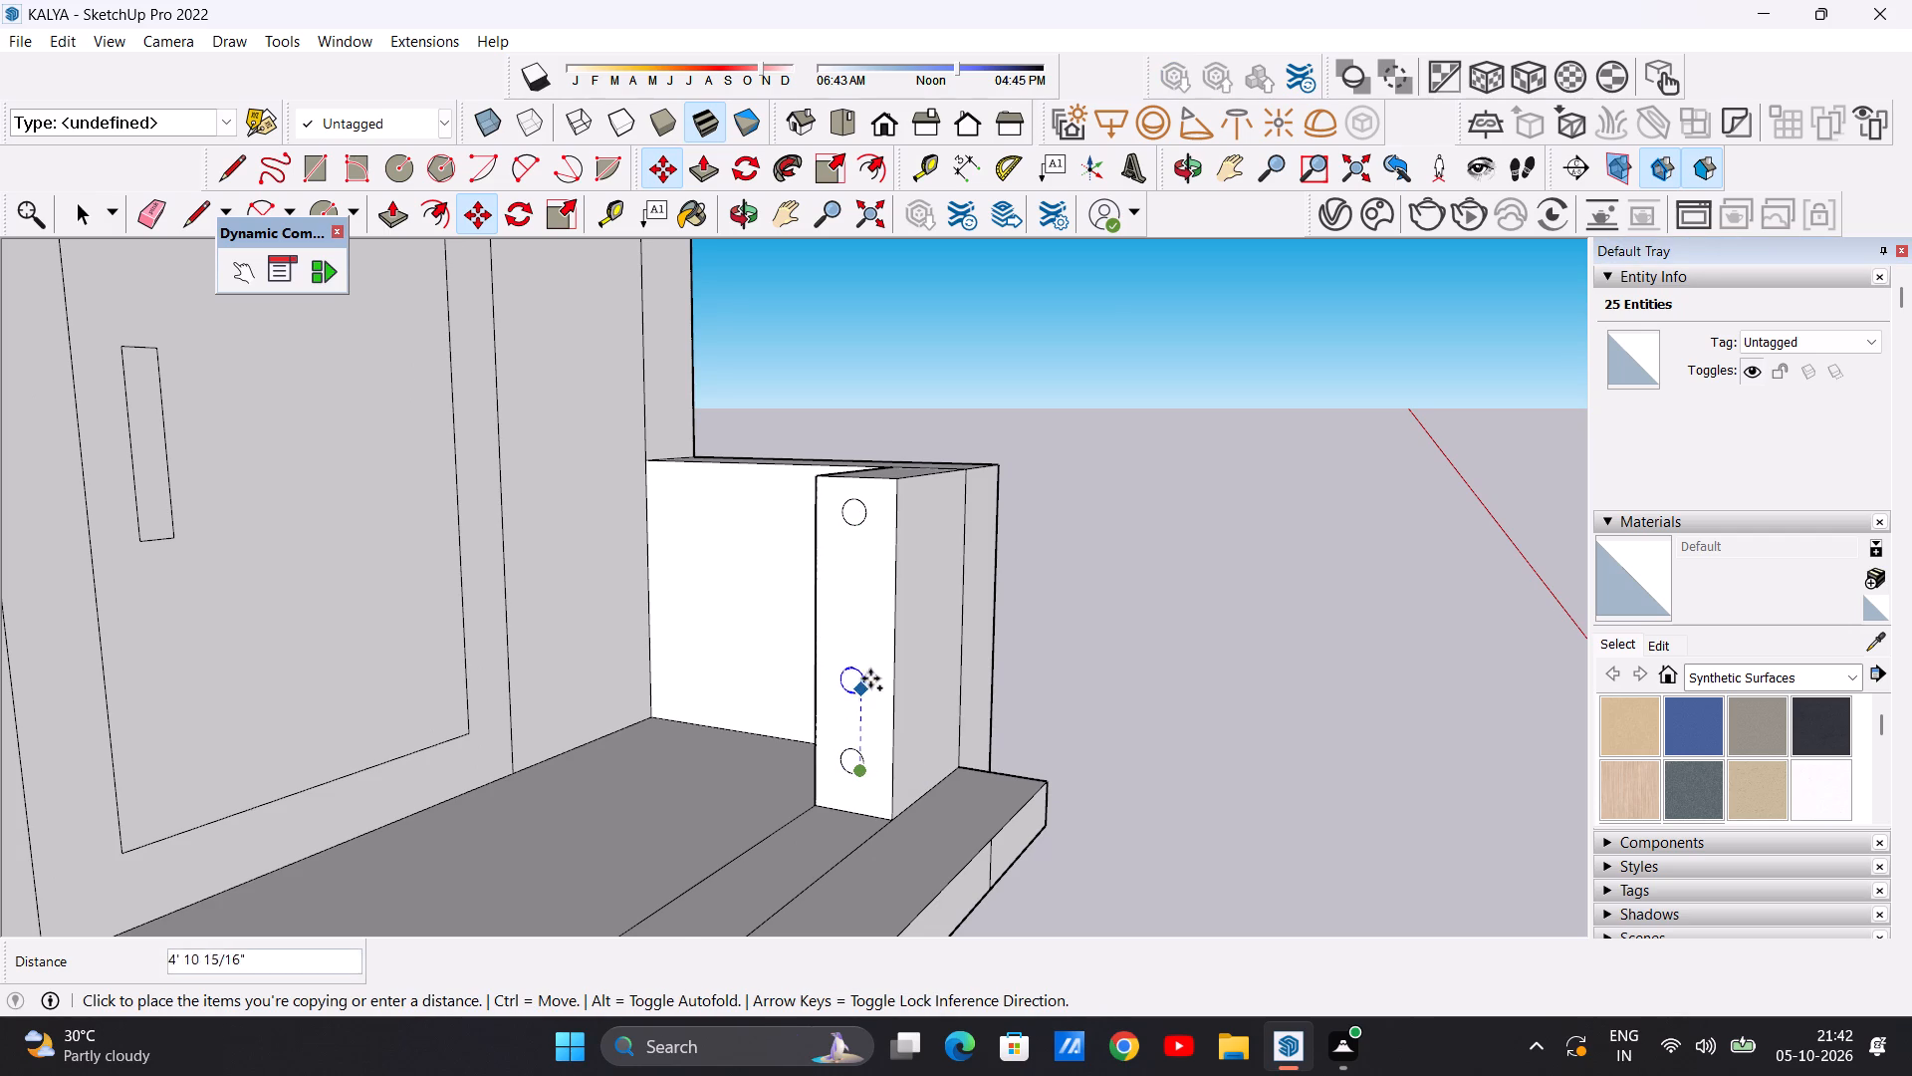
{"action": "left_click", "coordinate": [872, 597]}
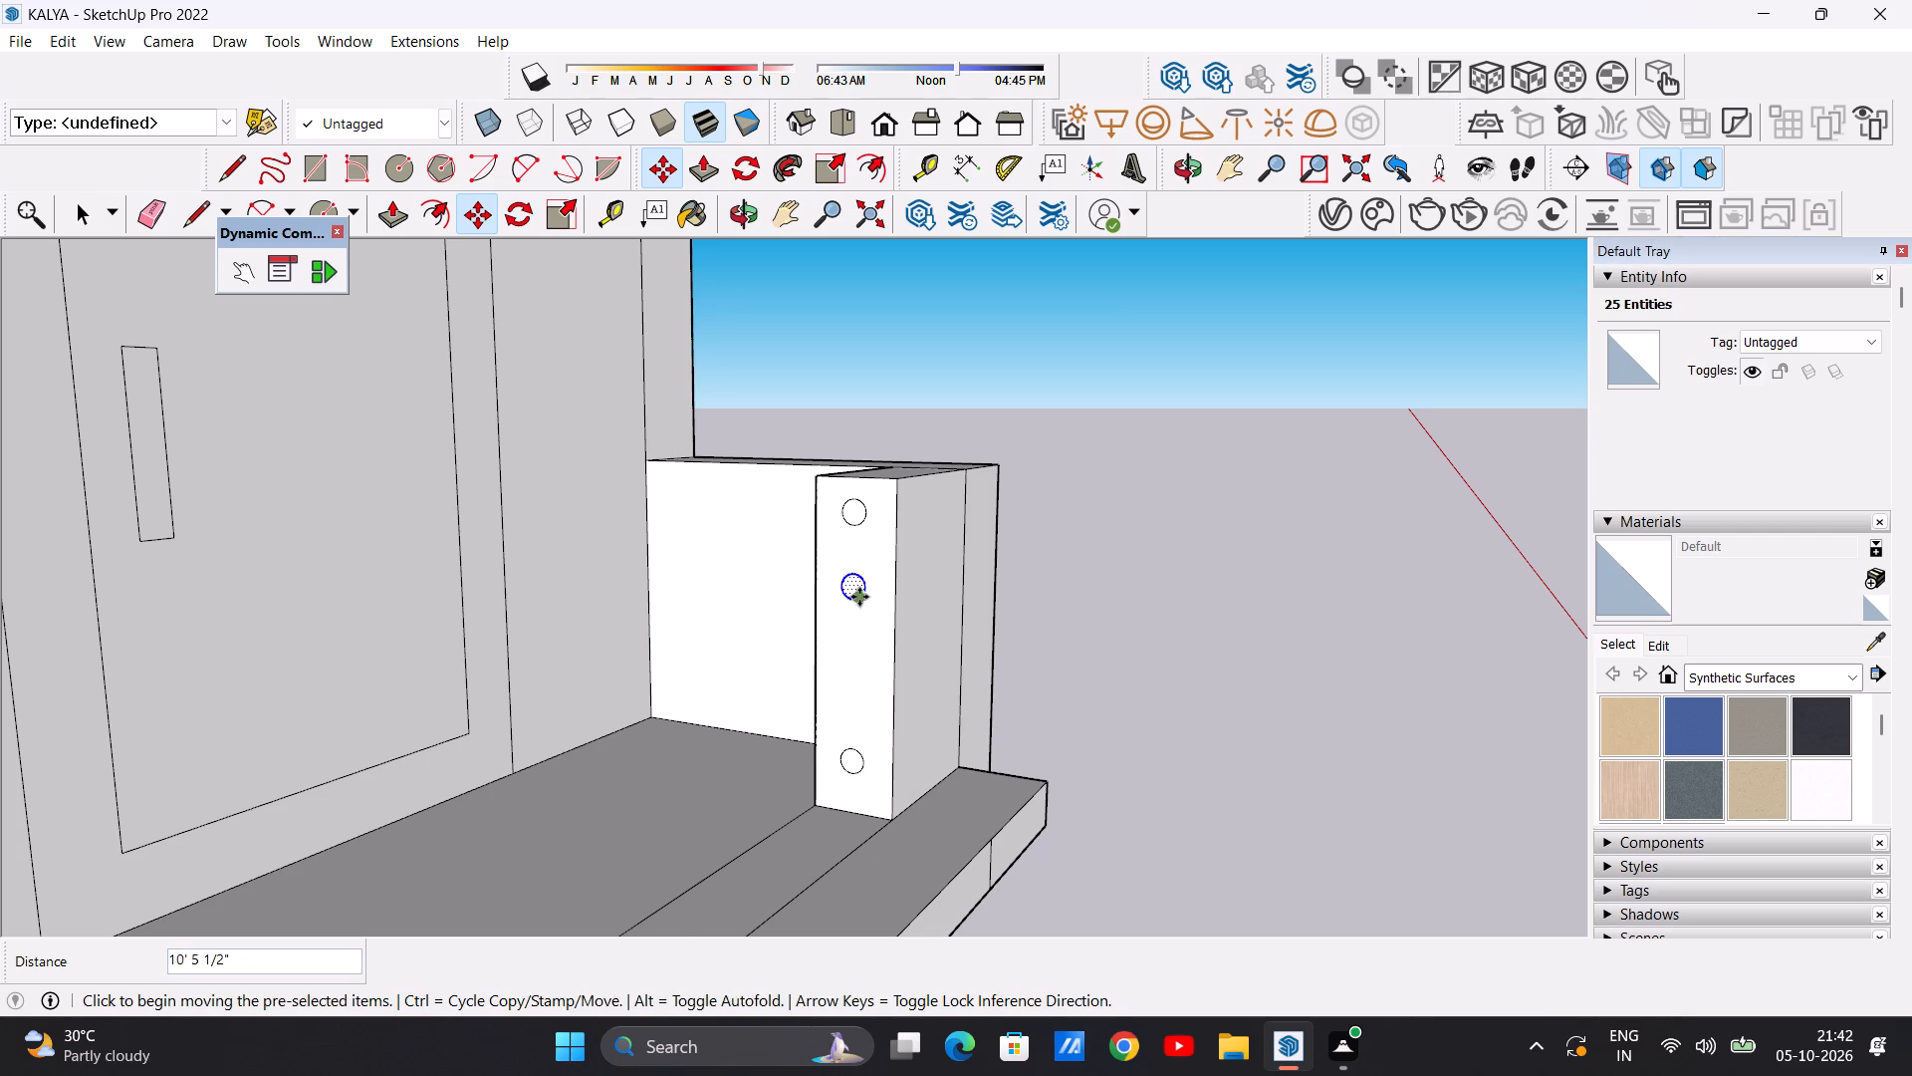
{"action": "left_click", "coordinate": [859, 597]}
{"action": "left_click", "coordinate": [856, 697]}
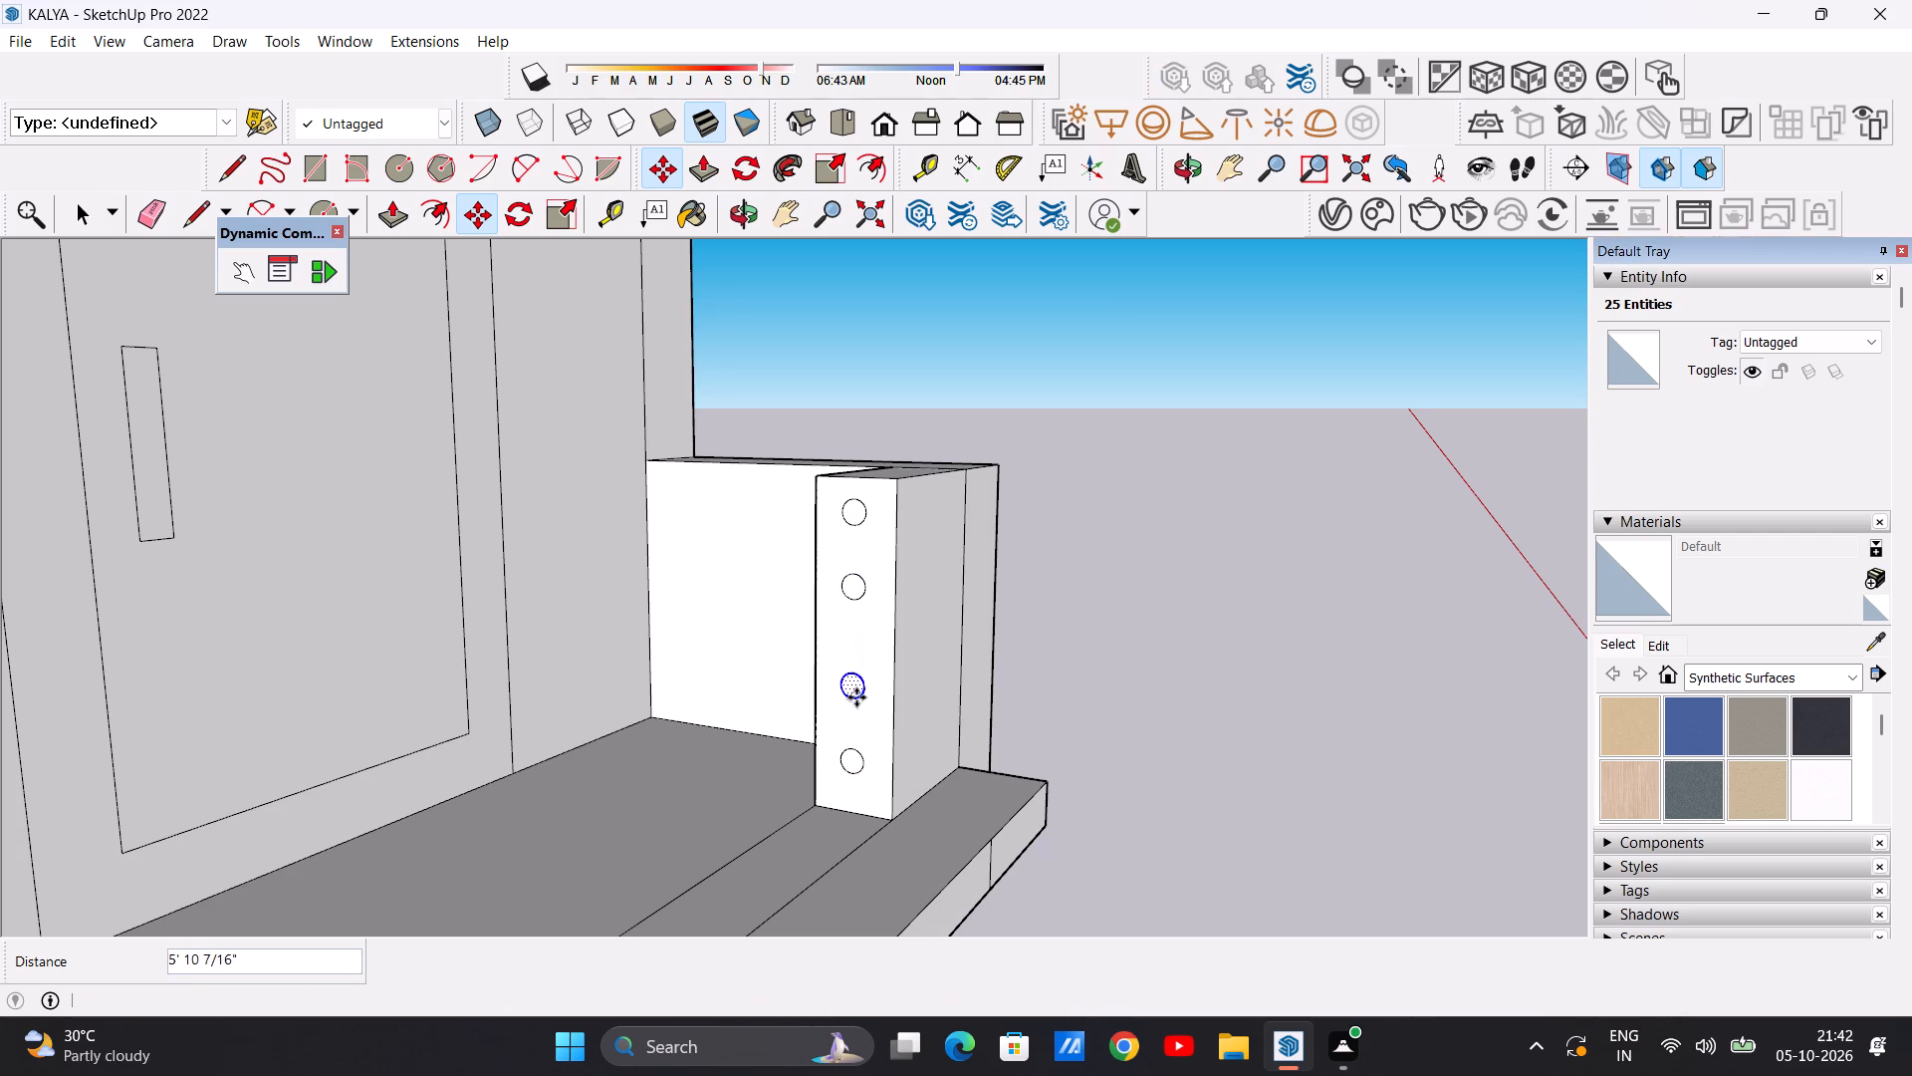
{"action": "key", "text": "space"}
{"action": "left_click", "coordinate": [1113, 583]}
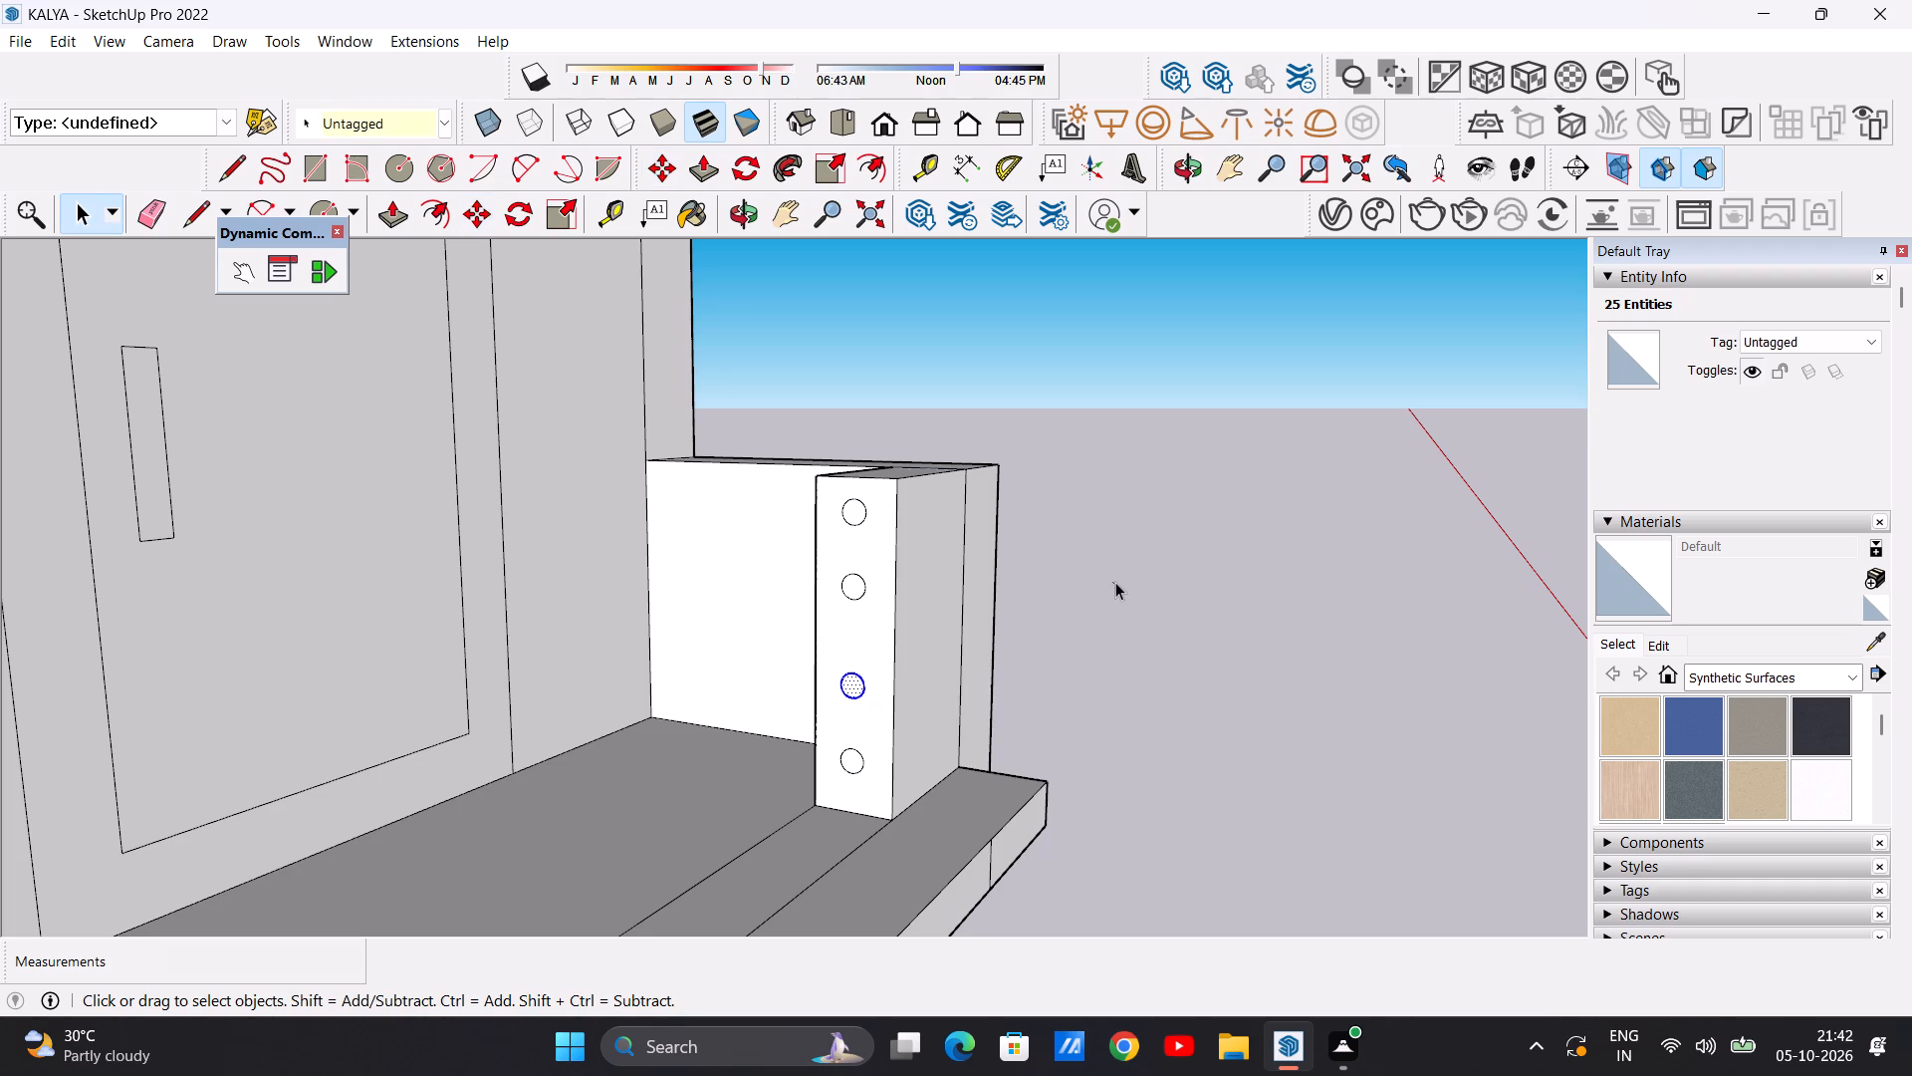
Examine the open top-floor bay against the railings and posts on the floors below.
{"action": "scroll", "coordinate": [654, 614], "scroll_direction": "down", "scroll_amount": 20}
{"action": "scroll", "coordinate": [654, 614], "scroll_direction": "down", "scroll_amount": 2}
{"action": "middle_click_drag", "start_coordinate": [787, 645], "coordinate": [360, 630]}
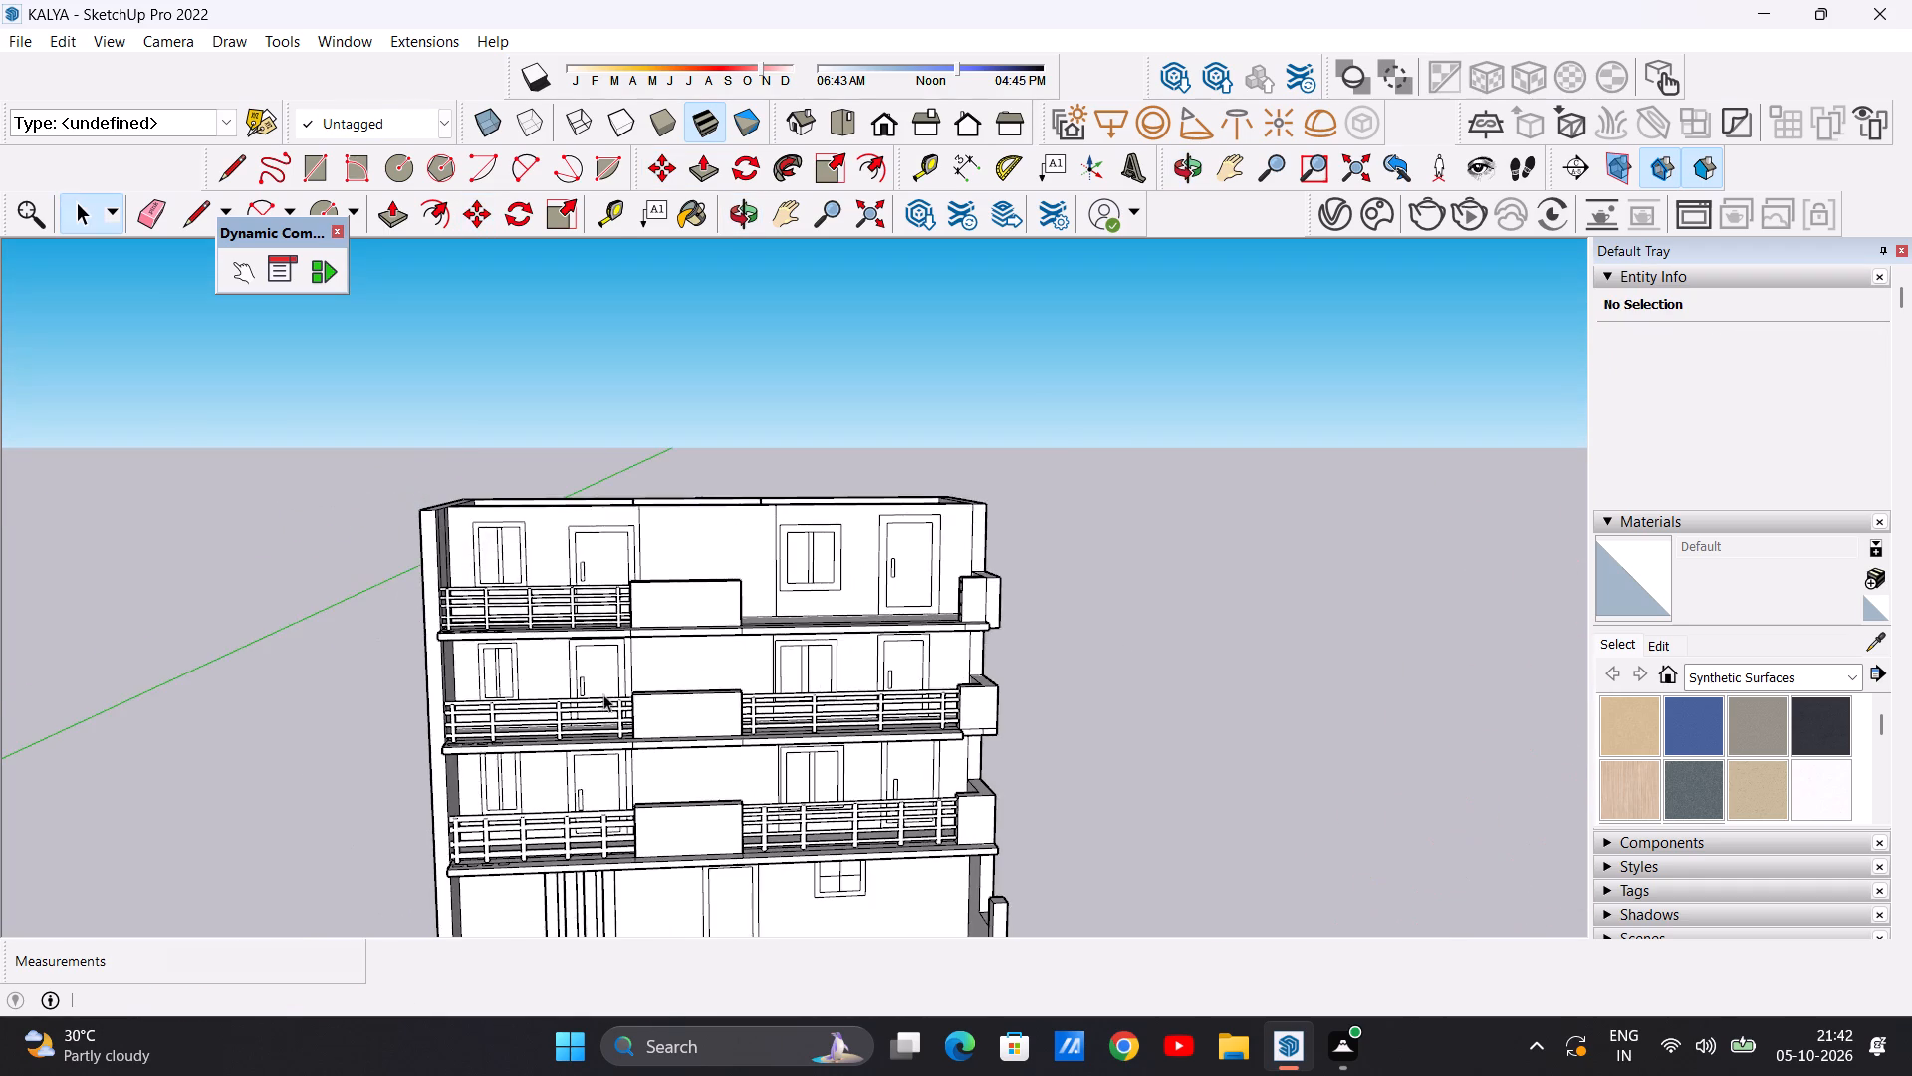
{"action": "scroll", "coordinate": [929, 749], "scroll_direction": "up", "scroll_amount": 16}
{"action": "scroll", "coordinate": [892, 775], "scroll_direction": "down", "scroll_amount": 13}
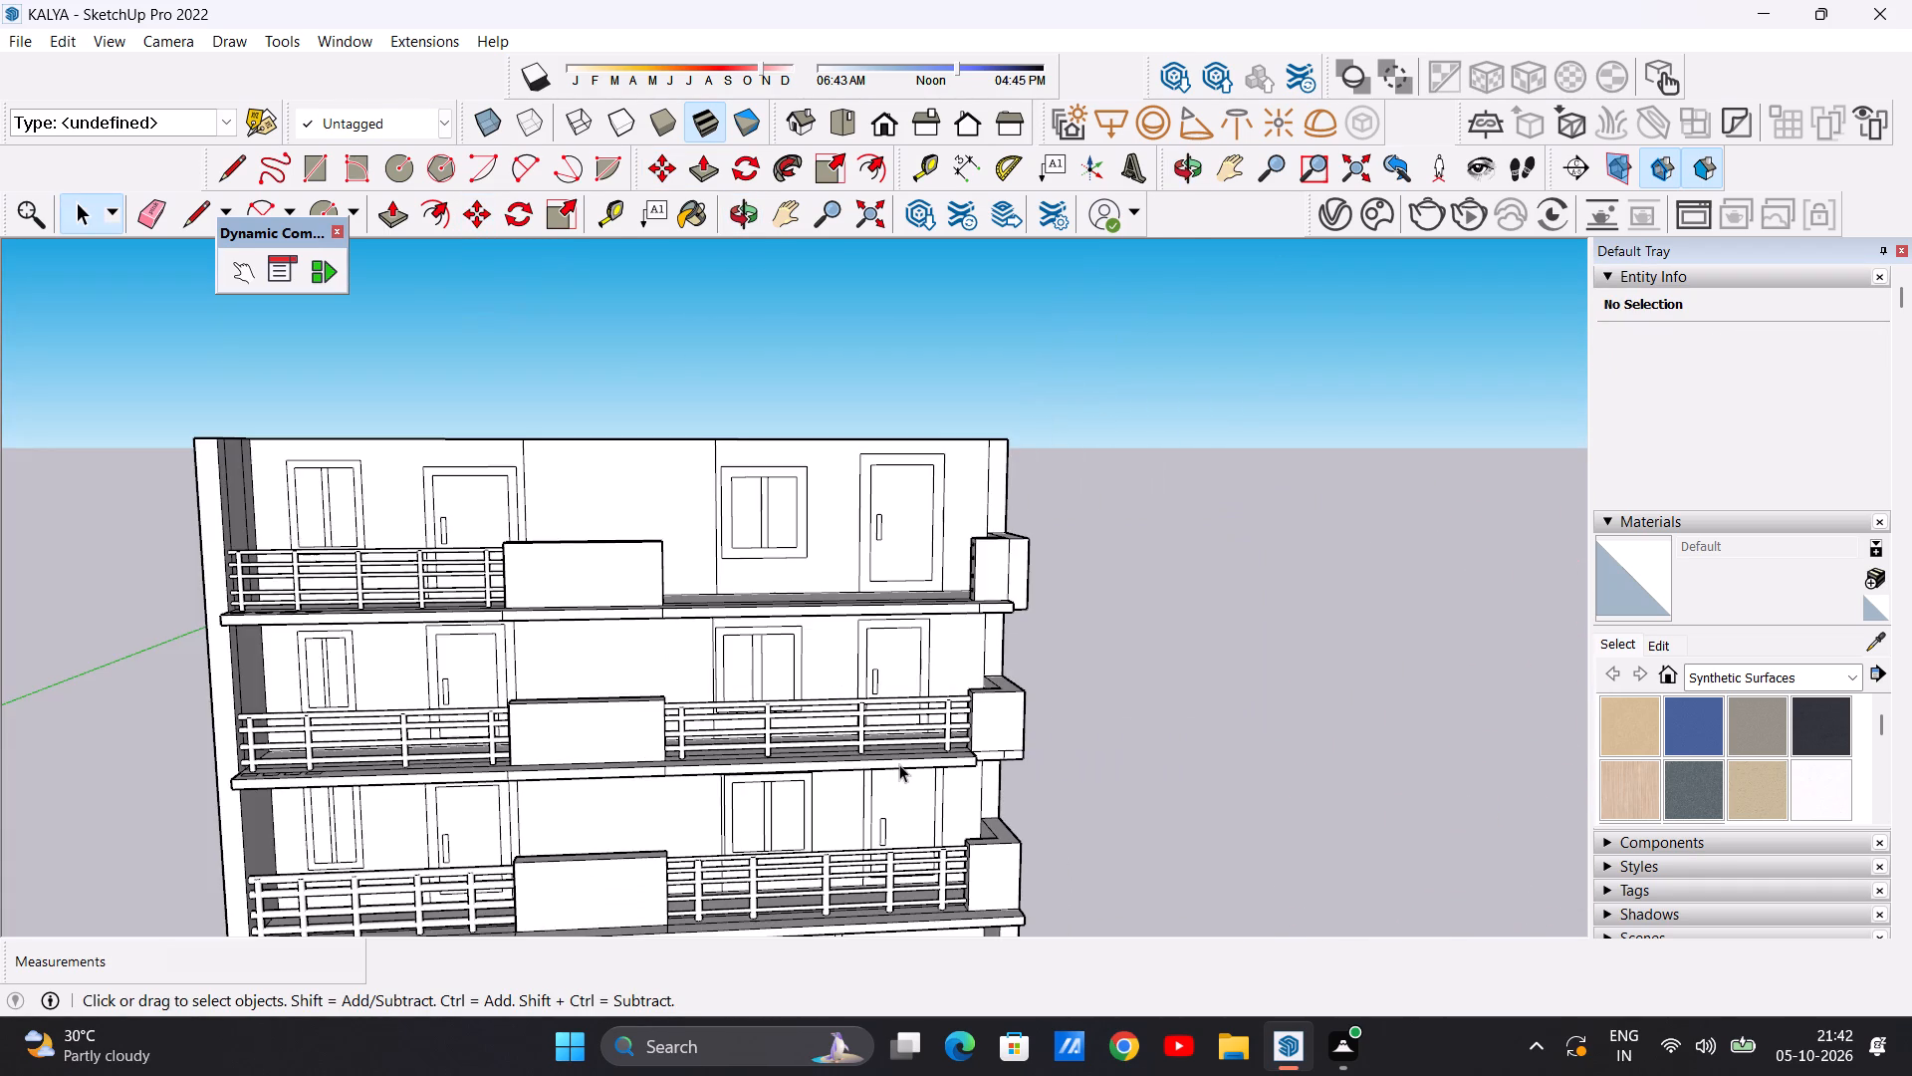
{"action": "scroll", "coordinate": [925, 729], "scroll_direction": "up", "scroll_amount": 8}
{"action": "scroll", "coordinate": [761, 620], "scroll_direction": "down", "scroll_amount": 5}
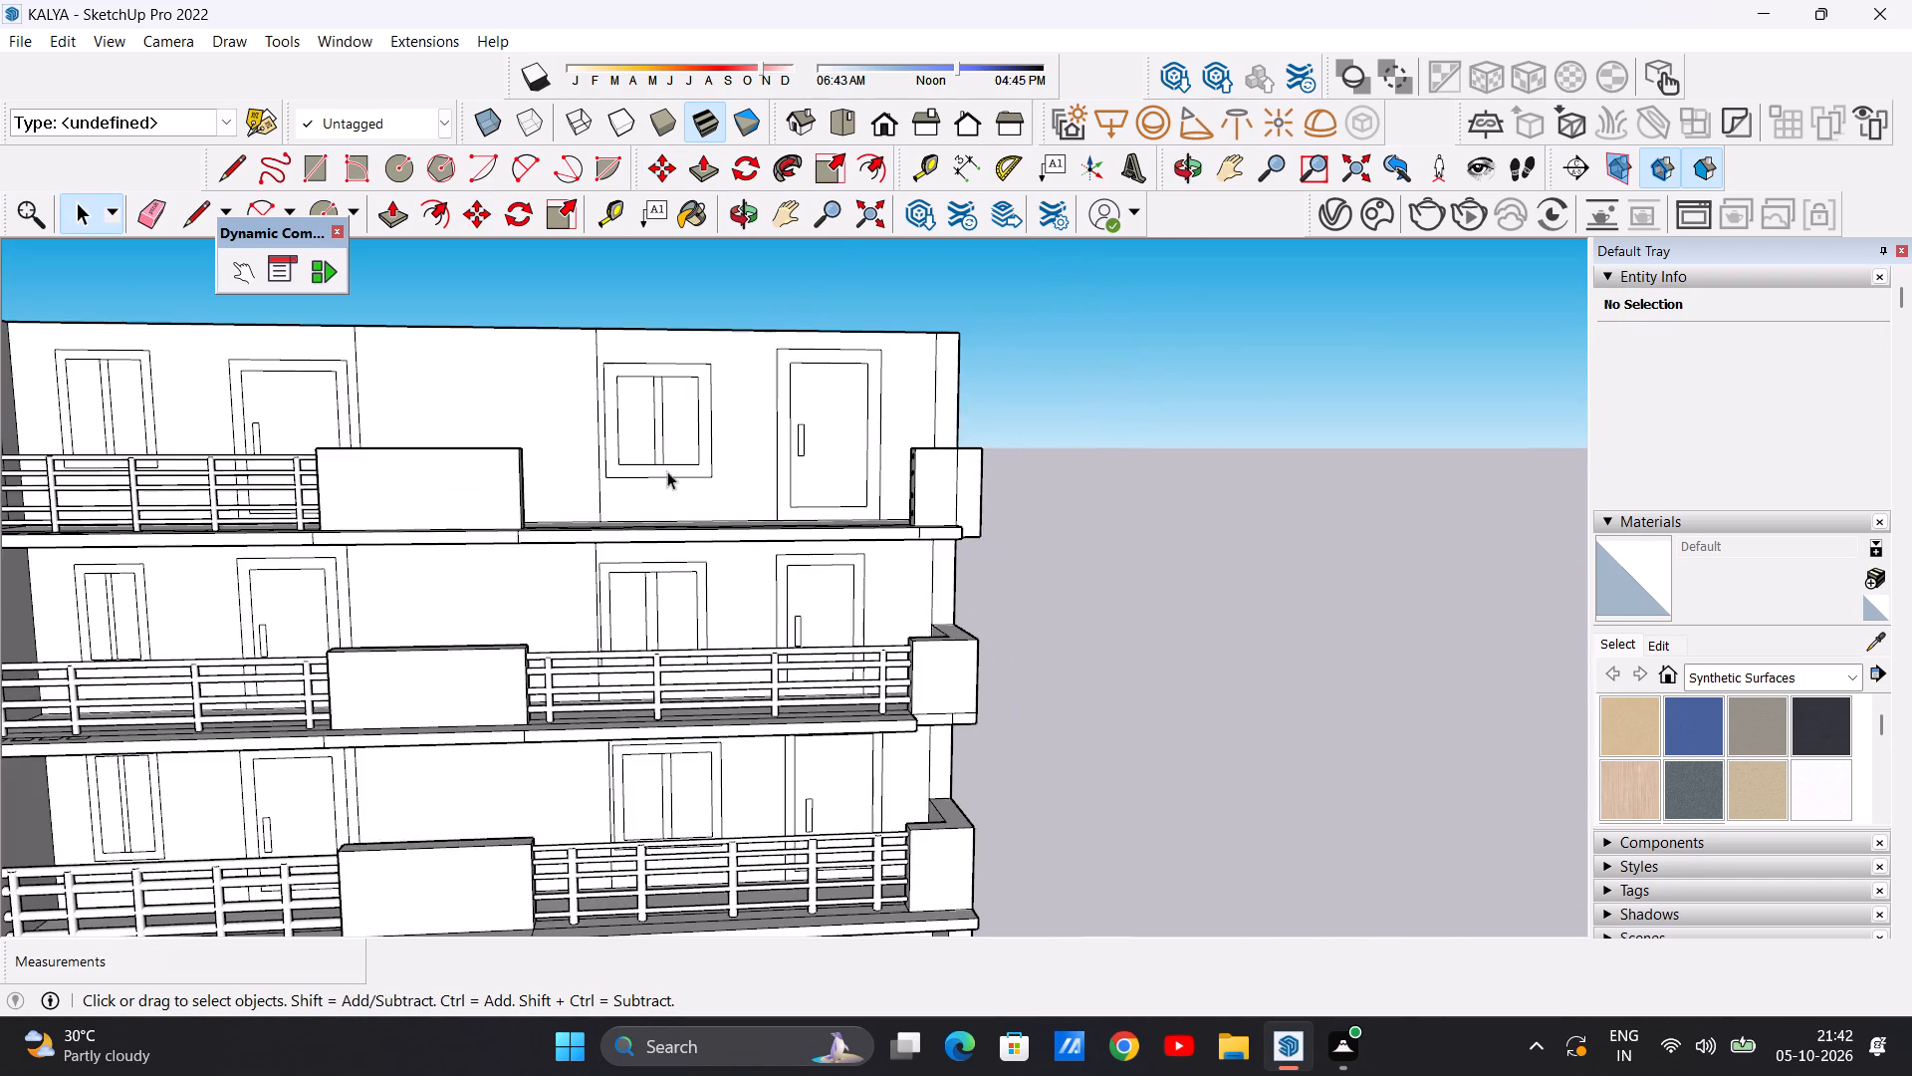
{"action": "middle_click_drag", "start_coordinate": [647, 505], "coordinate": [556, 759]}
{"action": "scroll", "coordinate": [660, 573], "scroll_direction": "up", "scroll_amount": 3}
{"action": "middle_click_drag", "start_coordinate": [610, 594], "coordinate": [635, 686]}
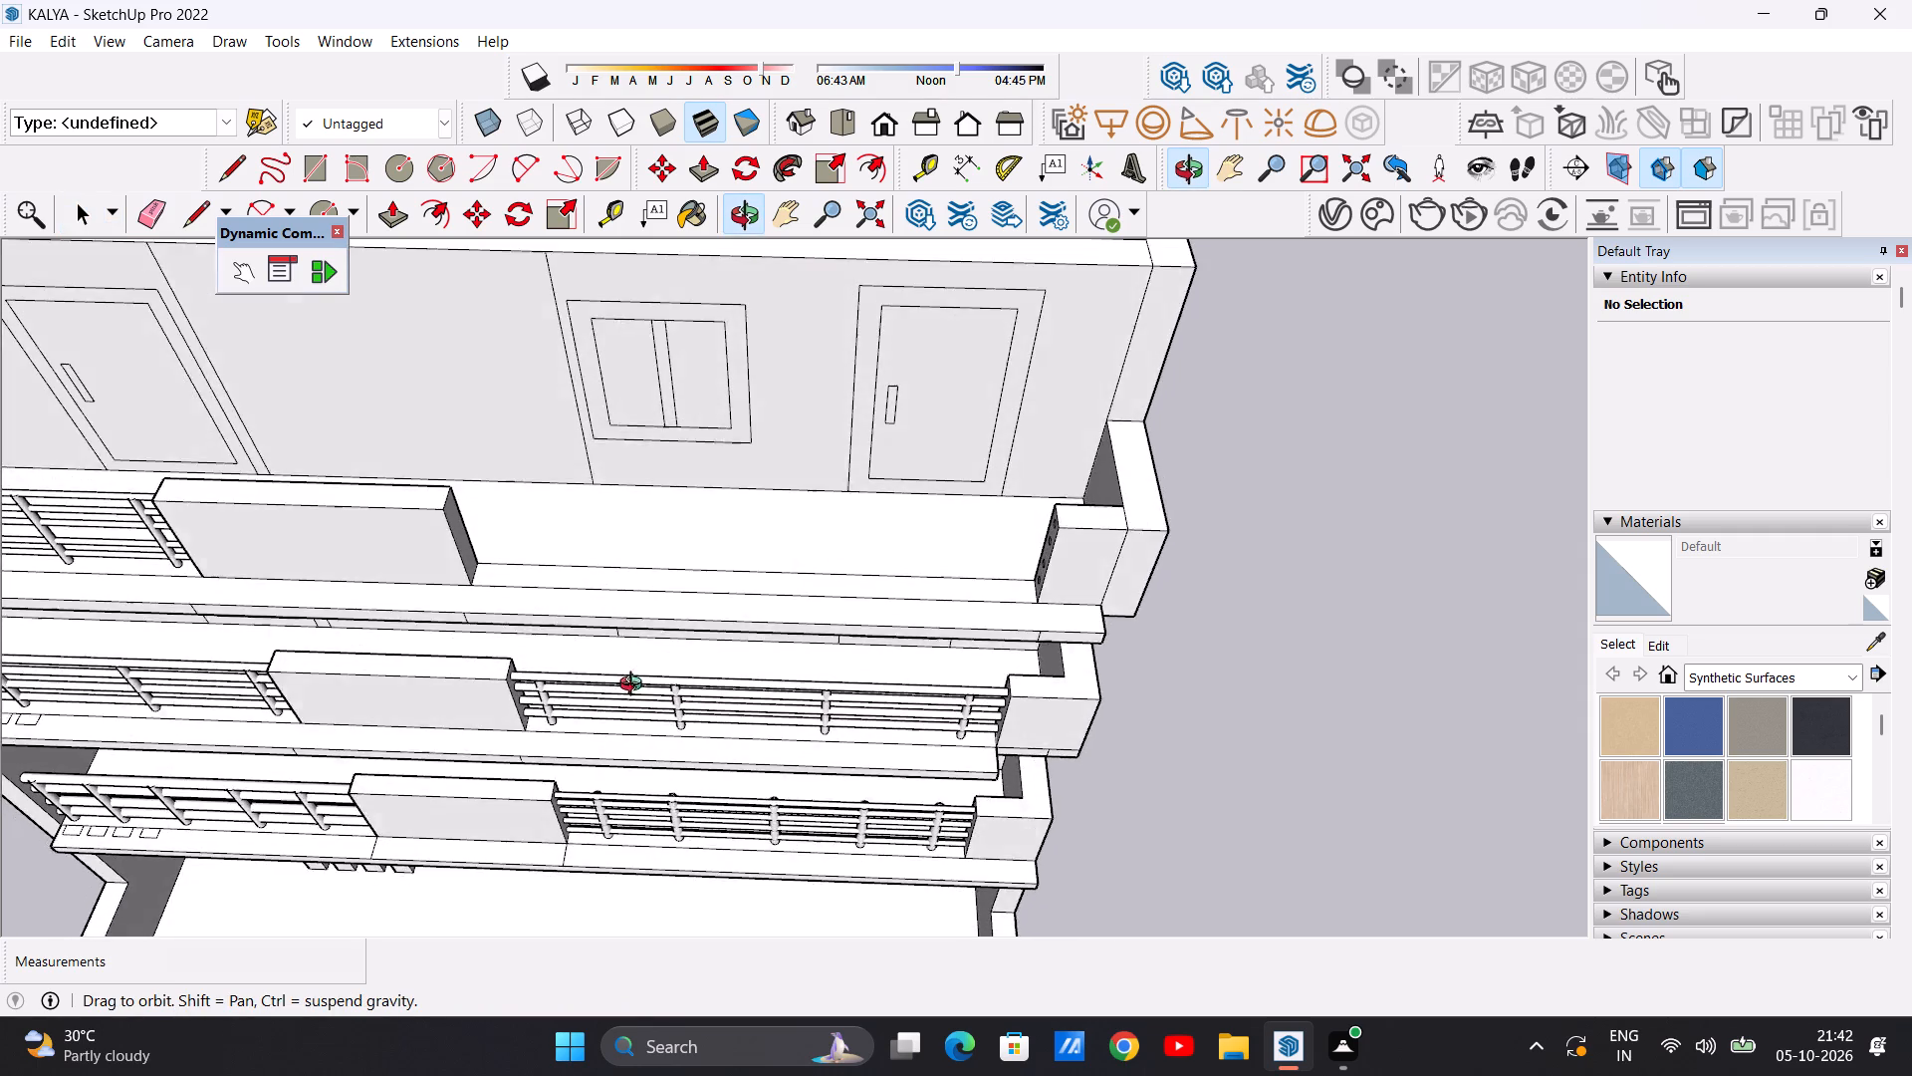
{"action": "middle_click_drag", "start_coordinate": [635, 686], "coordinate": [636, 699]}
{"action": "middle_click_drag", "start_coordinate": [636, 699], "coordinate": [694, 717]}
{"action": "middle_click_drag", "start_coordinate": [593, 722], "coordinate": [577, 730]}
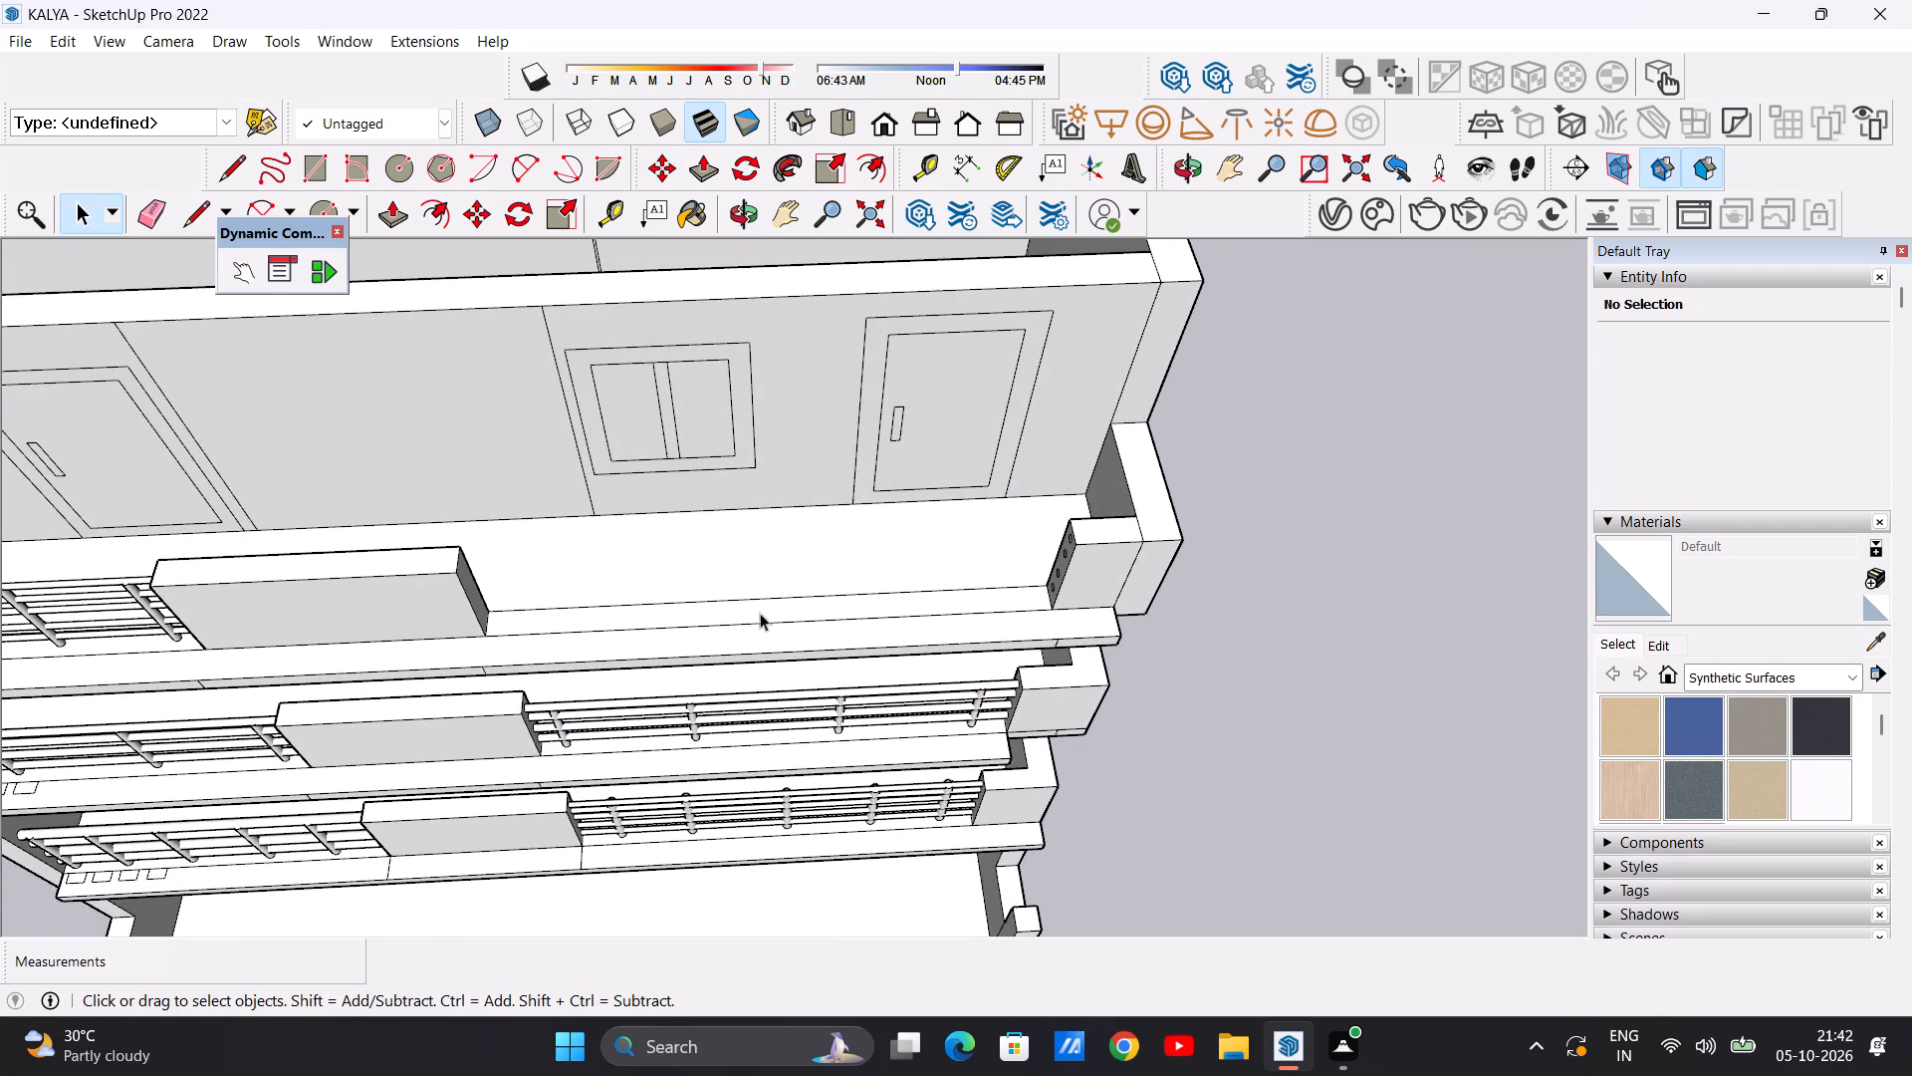
Draw a post circle of about 2.43 sq ft on the top-floor balcony's edge strip, beside the middle parapet in the open bay.
{"action": "scroll", "coordinate": [763, 612], "scroll_direction": "up", "scroll_amount": 2}
{"action": "key", "text": "c"}
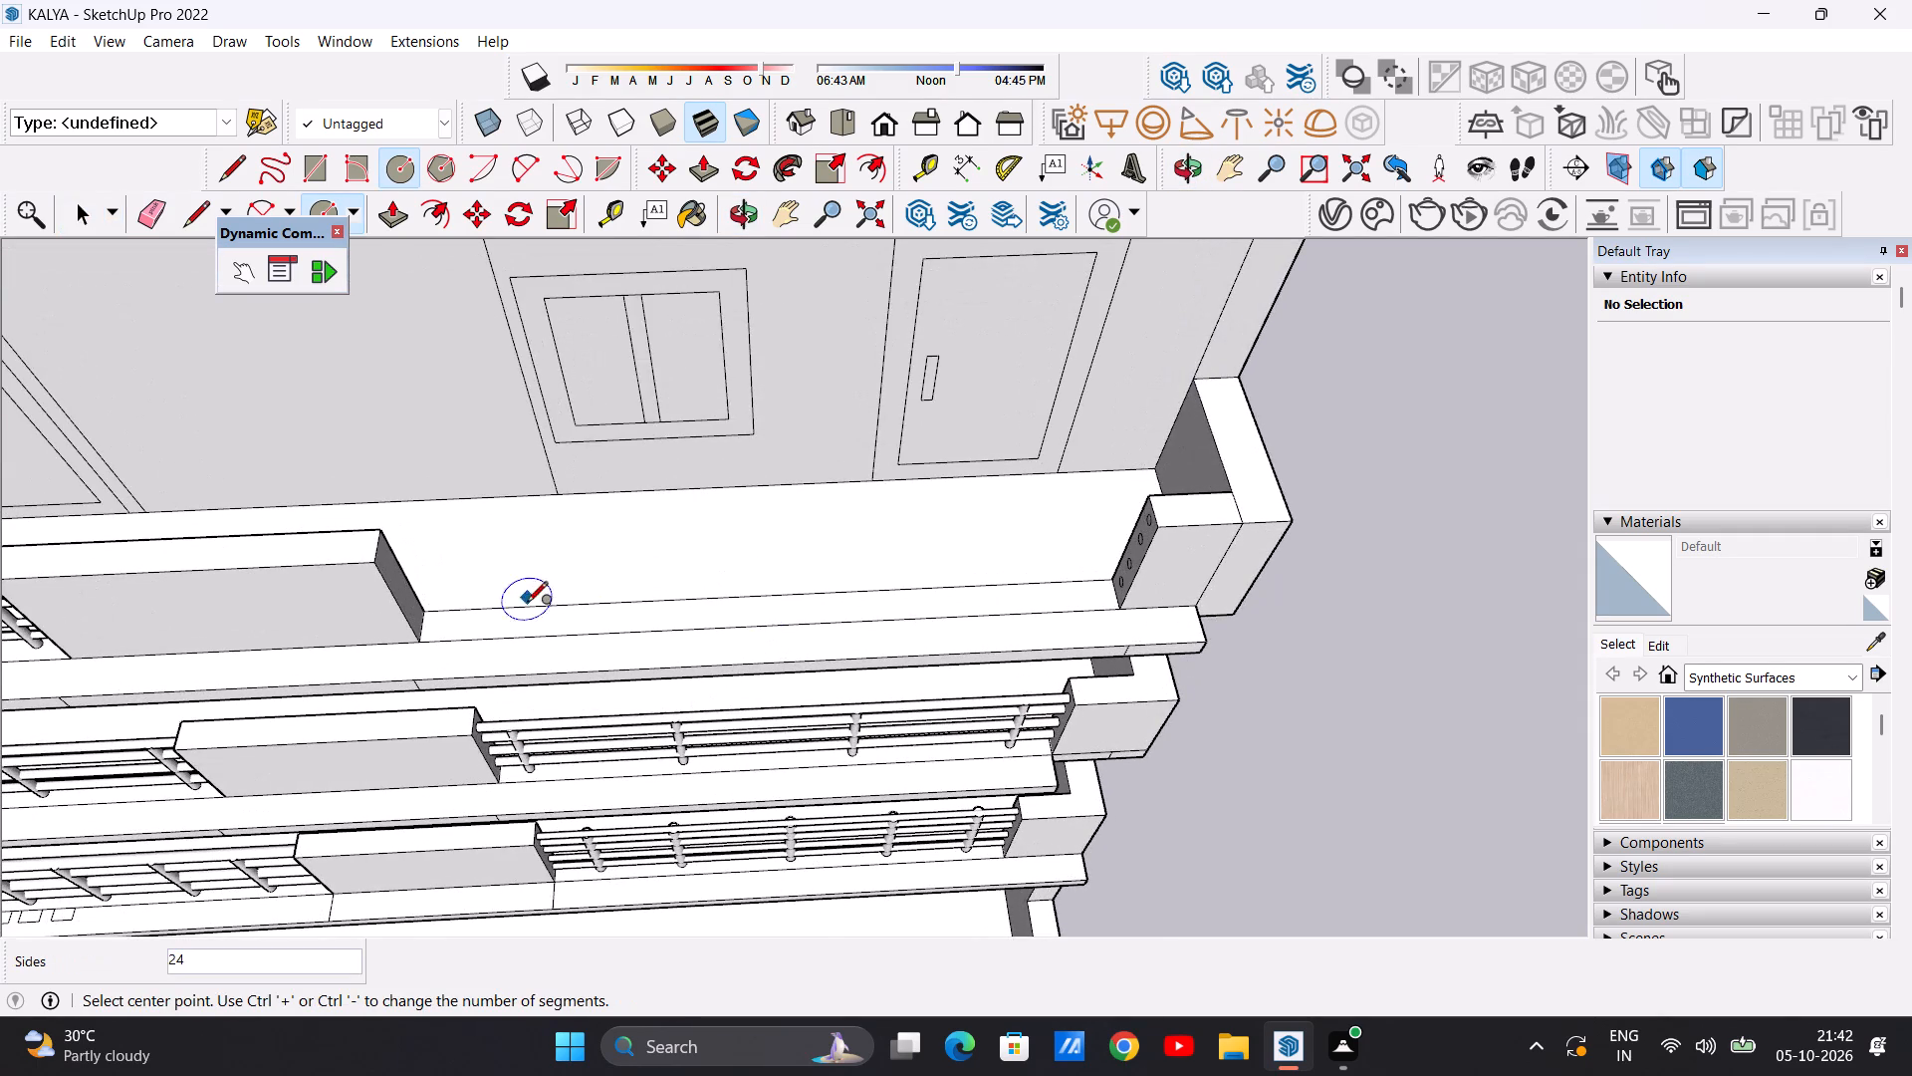
{"action": "scroll", "coordinate": [521, 614], "scroll_direction": "up", "scroll_amount": 11}
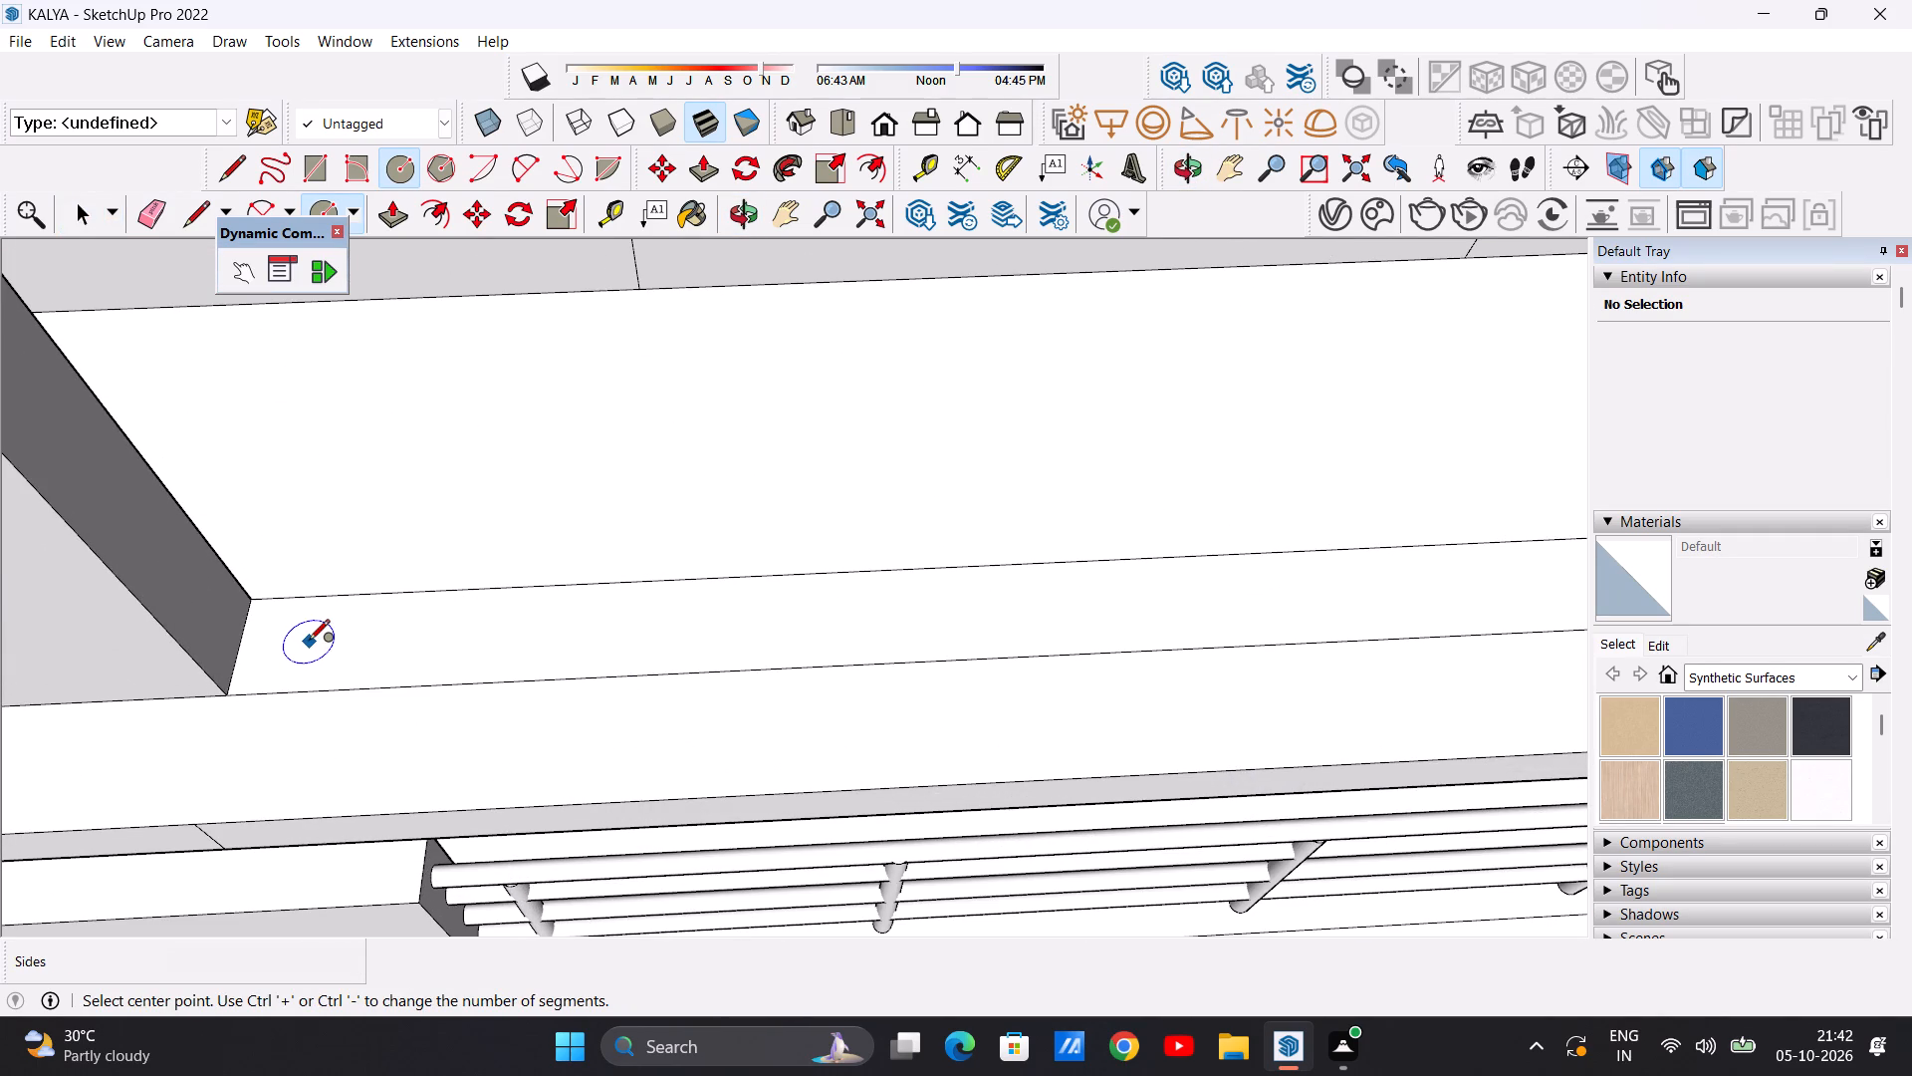
{"action": "scroll", "coordinate": [437, 652], "scroll_direction": "down", "scroll_amount": 7}
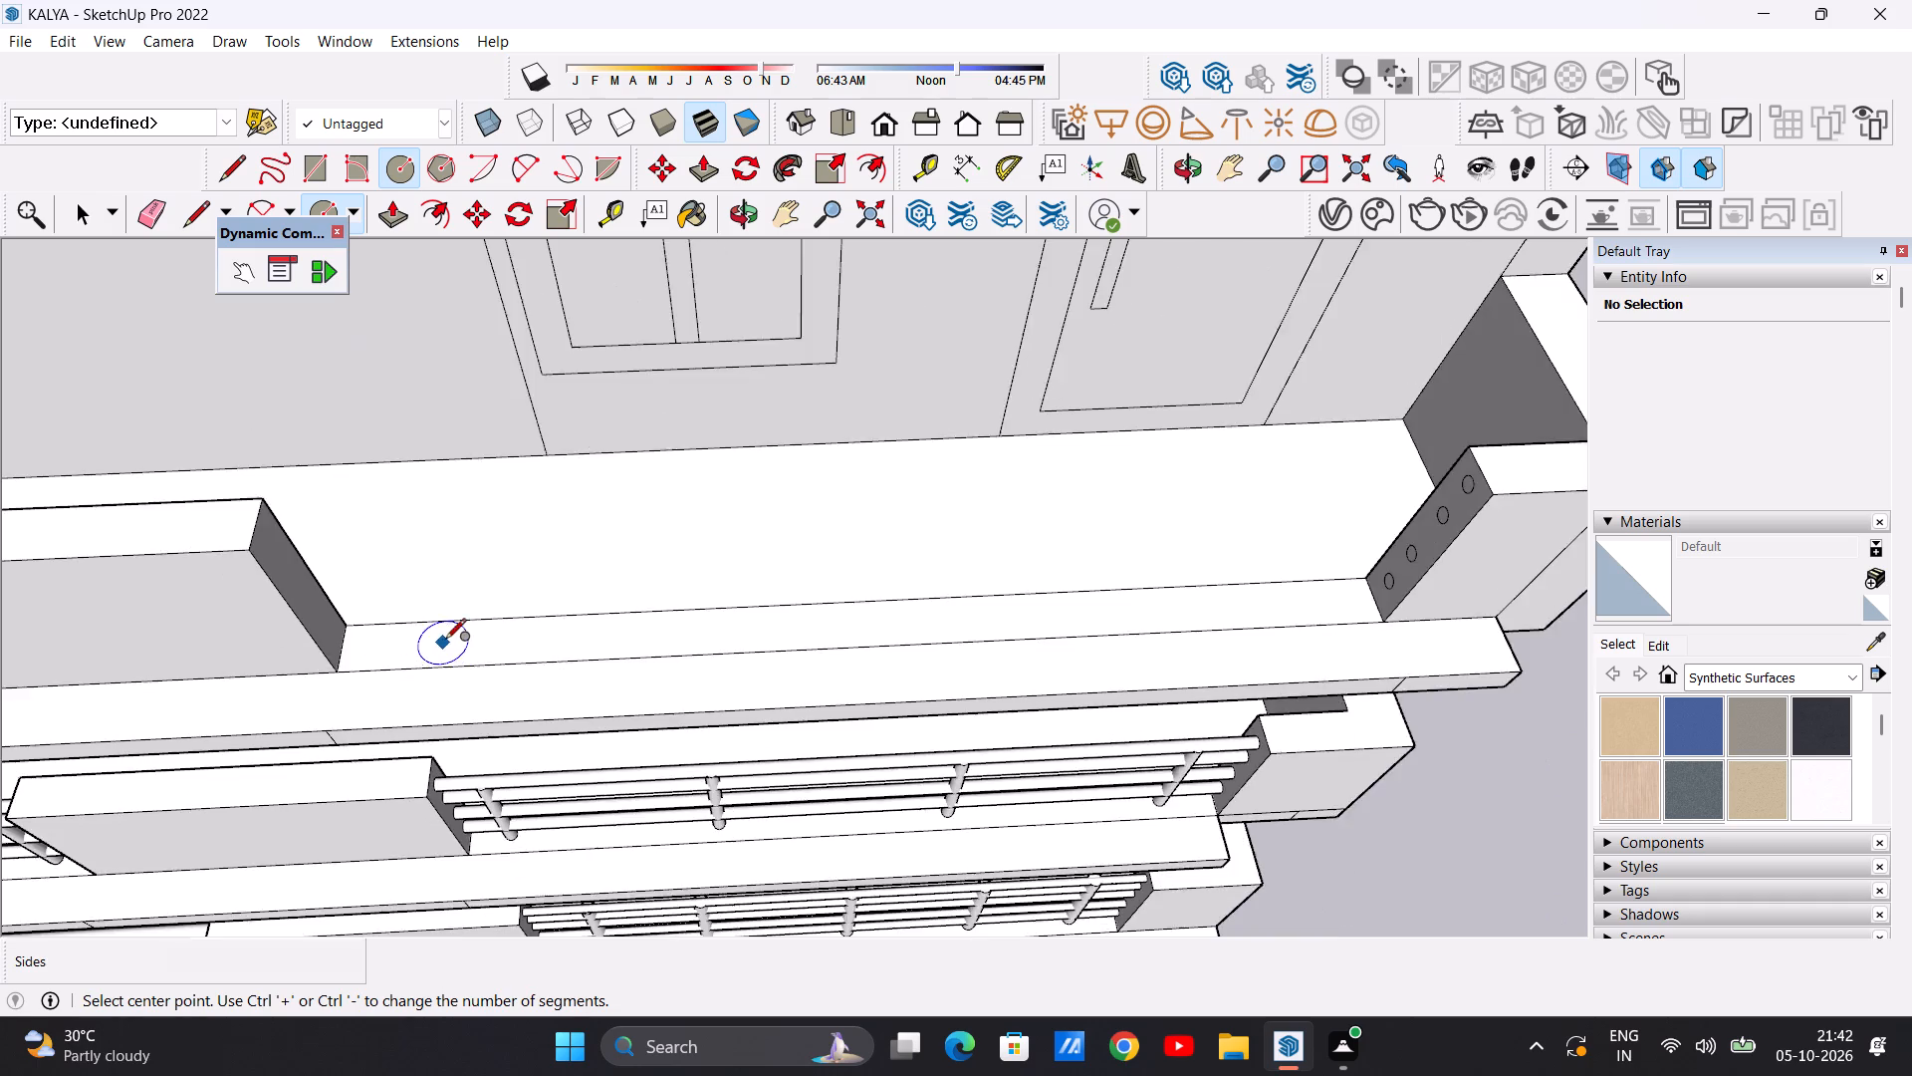
{"action": "scroll", "coordinate": [445, 641], "scroll_direction": "down", "scroll_amount": 13}
{"action": "scroll", "coordinate": [464, 620], "scroll_direction": "up", "scroll_amount": 20}
{"action": "scroll", "coordinate": [464, 620], "scroll_direction": "up", "scroll_amount": 9}
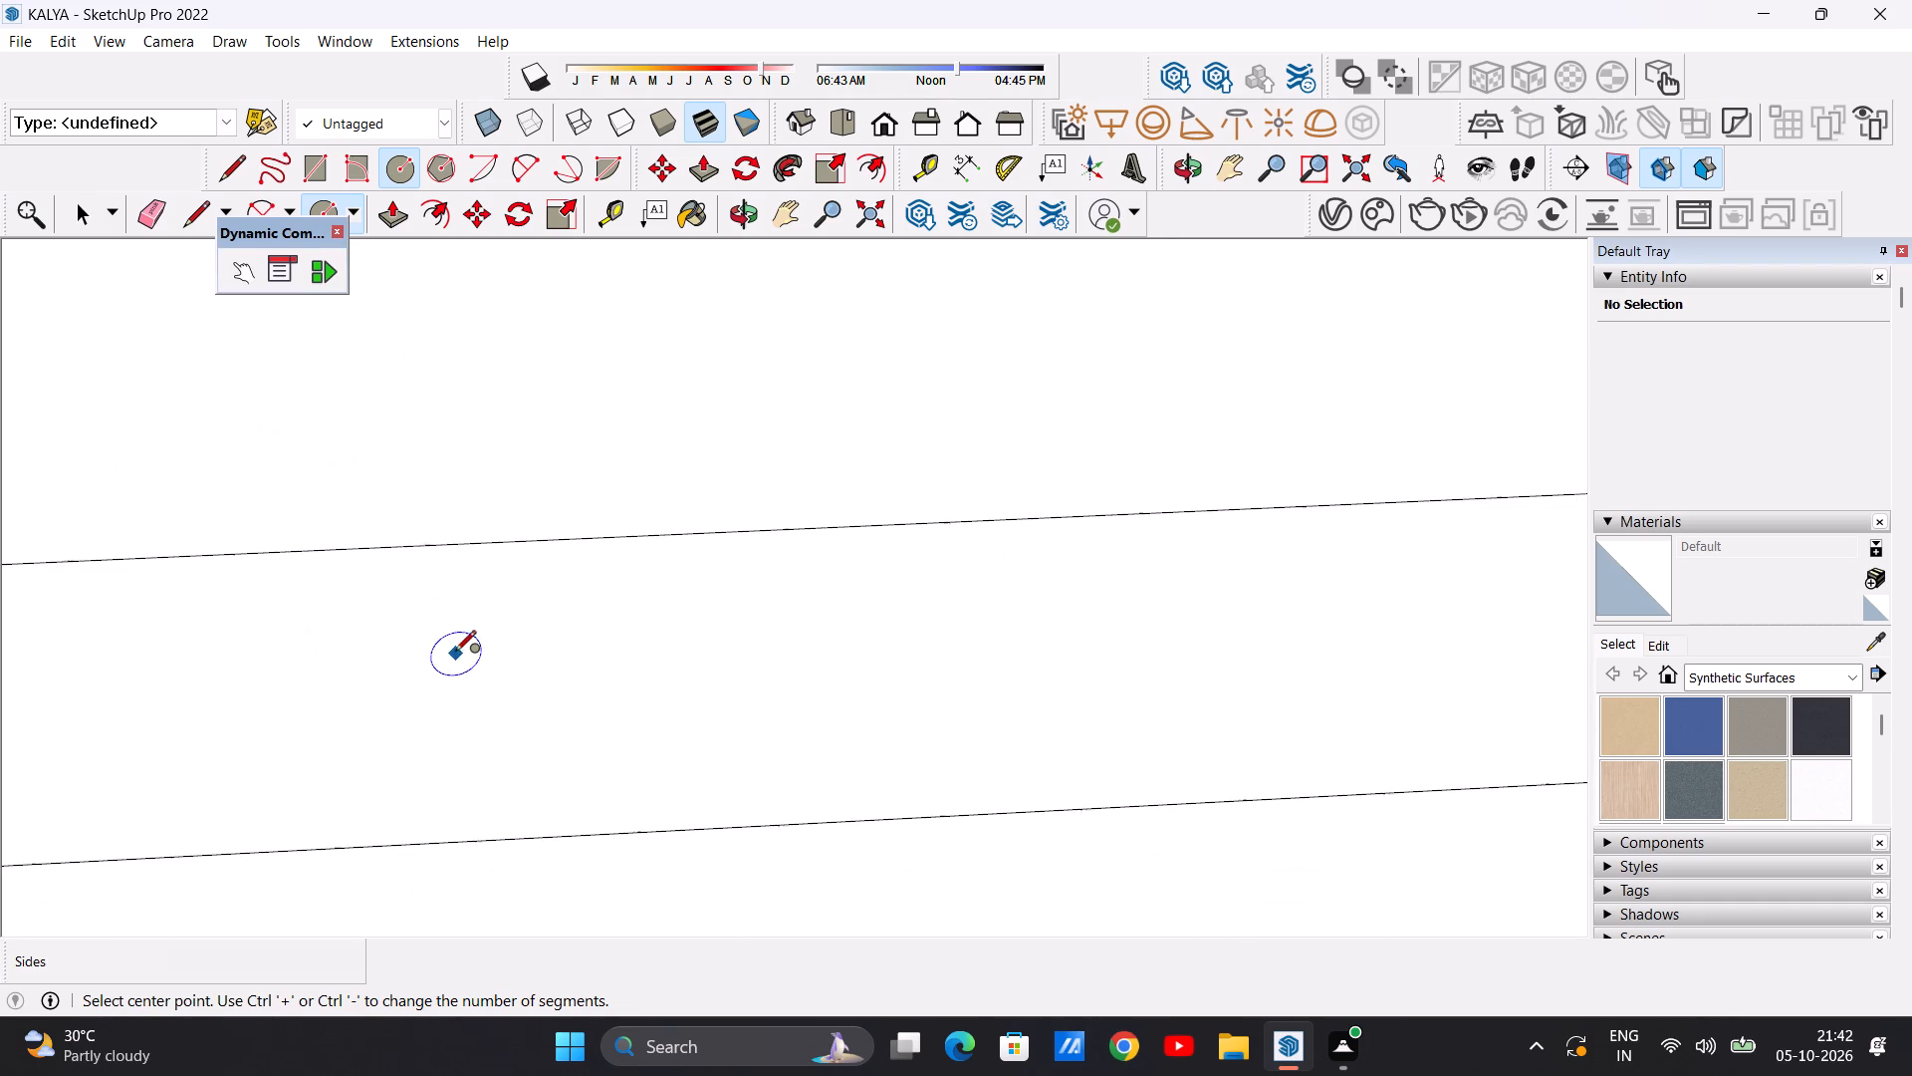
{"action": "scroll", "coordinate": [466, 660], "scroll_direction": "down", "scroll_amount": 15}
{"action": "scroll", "coordinate": [459, 657], "scroll_direction": "up", "scroll_amount": 7}
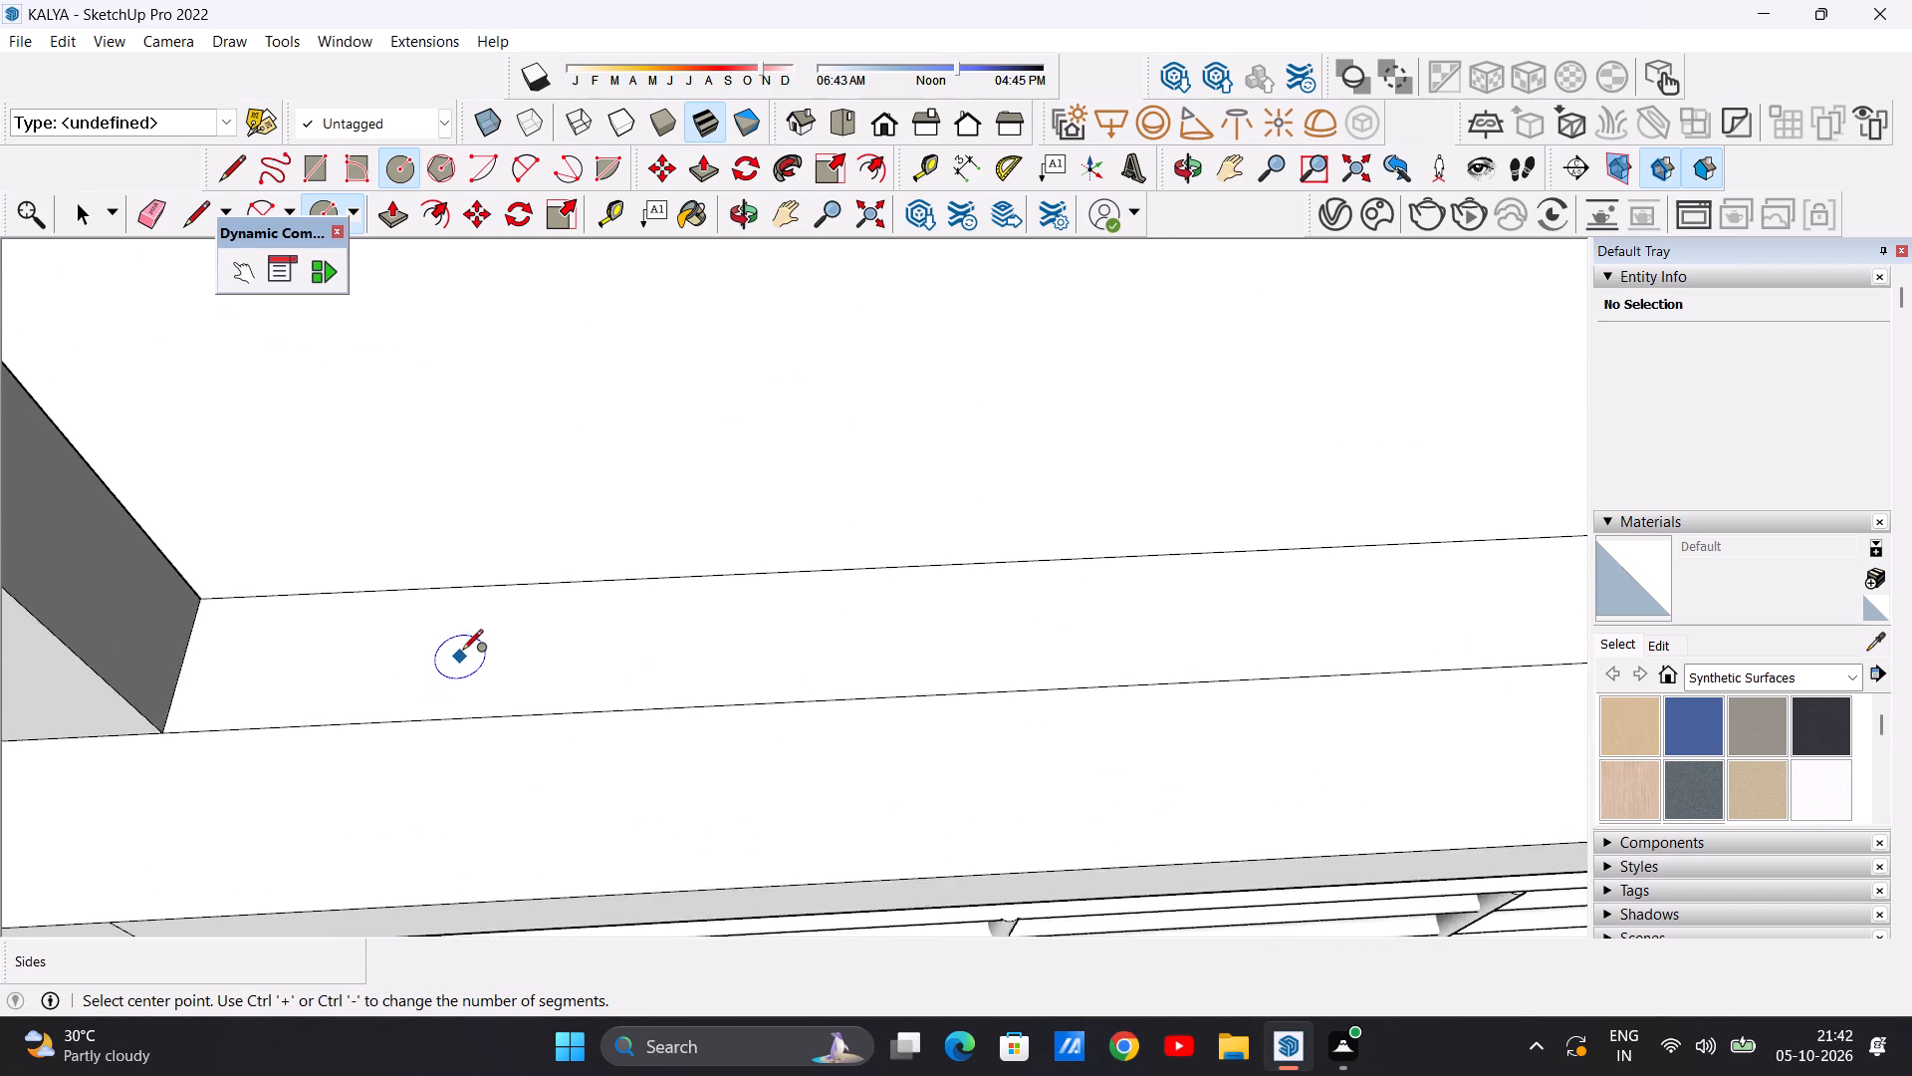
{"action": "scroll", "coordinate": [462, 652], "scroll_direction": "up", "scroll_amount": 4}
{"action": "scroll", "coordinate": [444, 669], "scroll_direction": "down", "scroll_amount": 6}
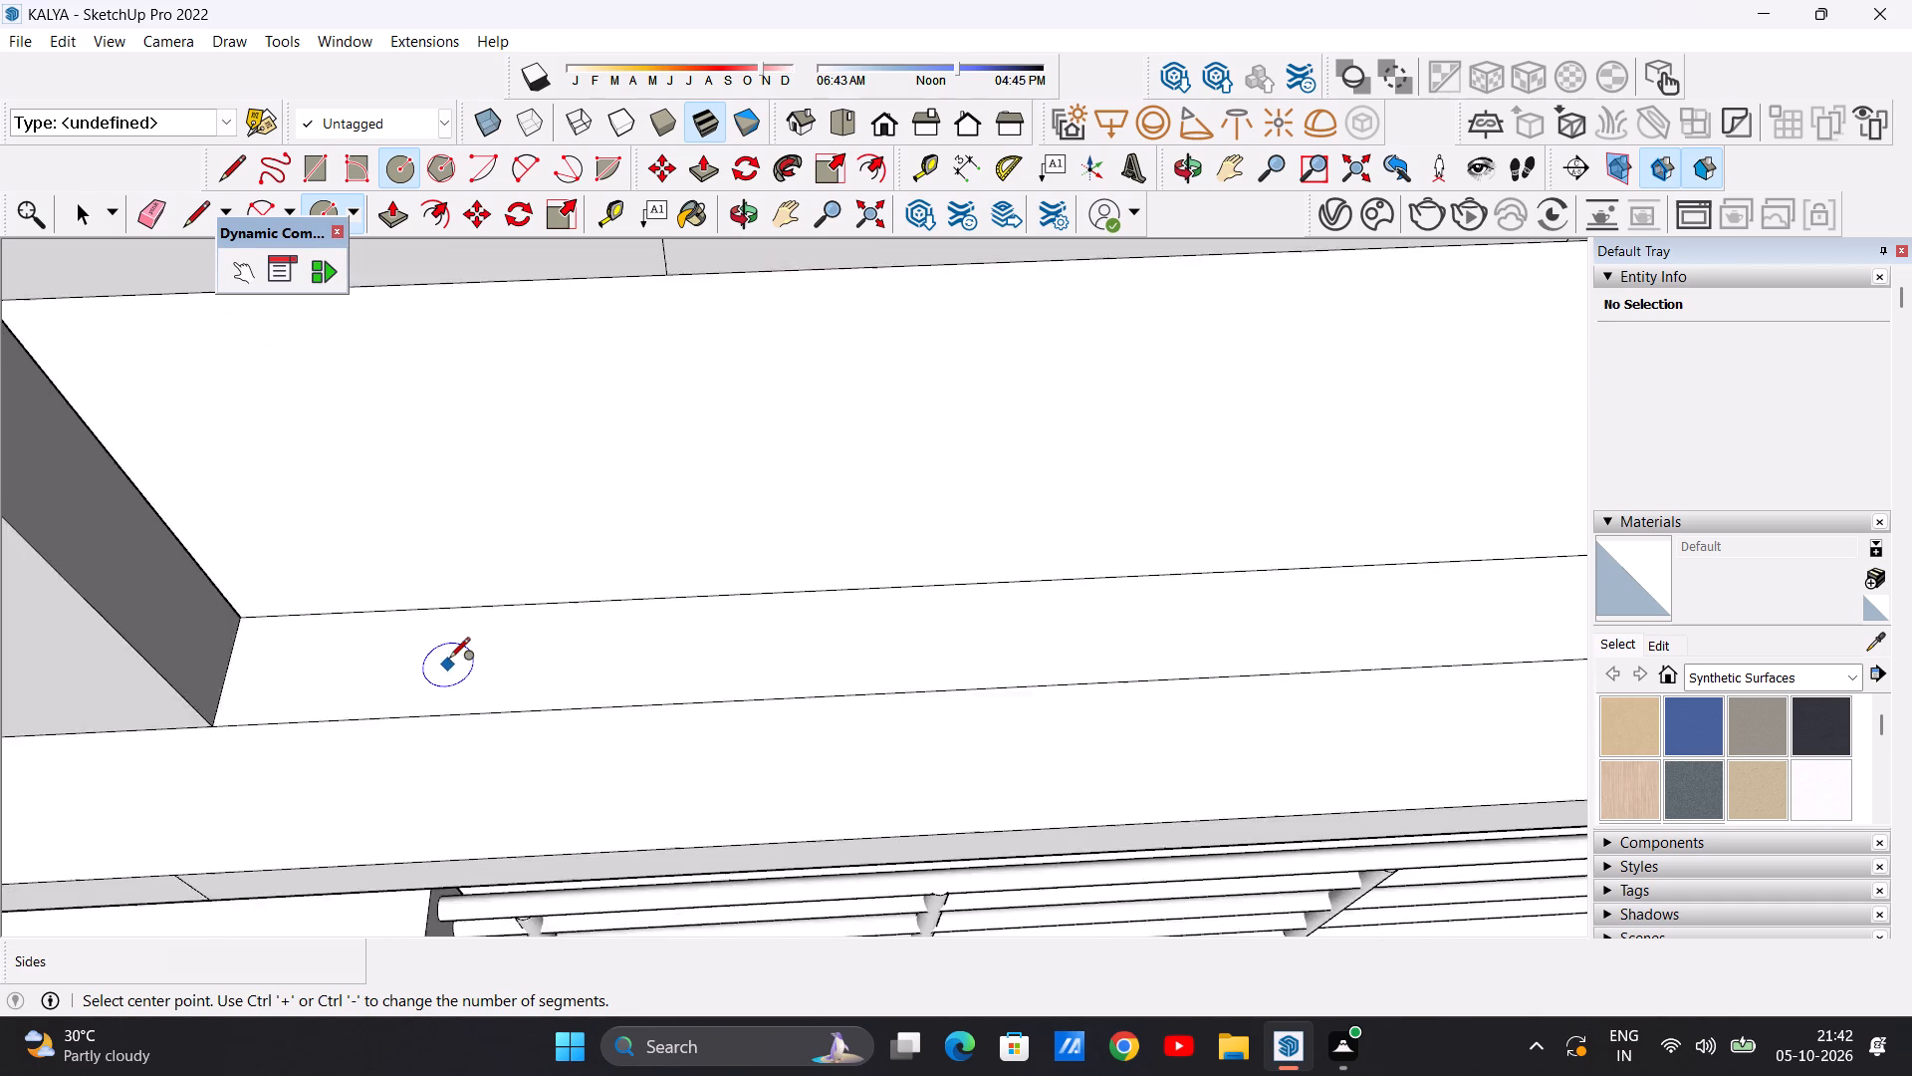
{"action": "scroll", "coordinate": [449, 660], "scroll_direction": "down", "scroll_amount": 7}
{"action": "scroll", "coordinate": [425, 658], "scroll_direction": "up", "scroll_amount": 7}
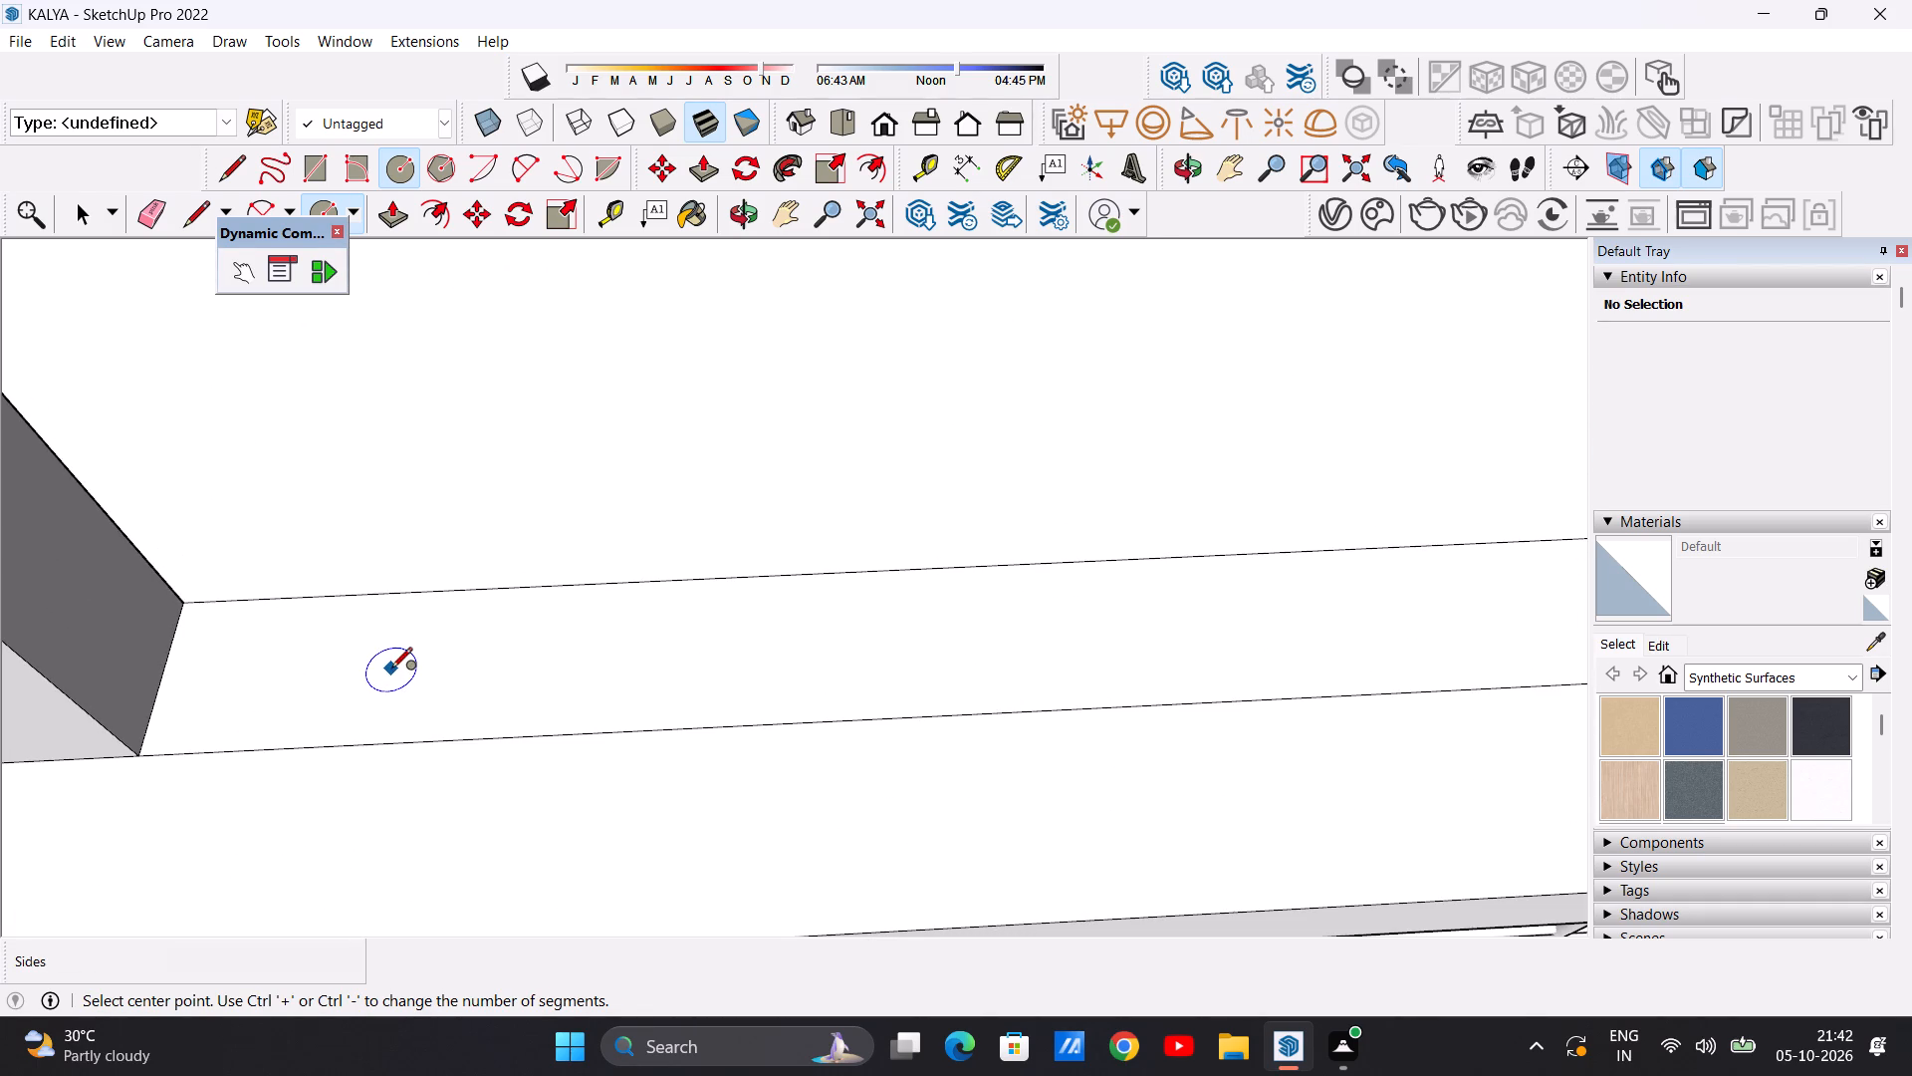
{"action": "left_click", "coordinate": [391, 670]}
{"action": "left_click", "coordinate": [388, 643]}
{"action": "key", "text": "space"}
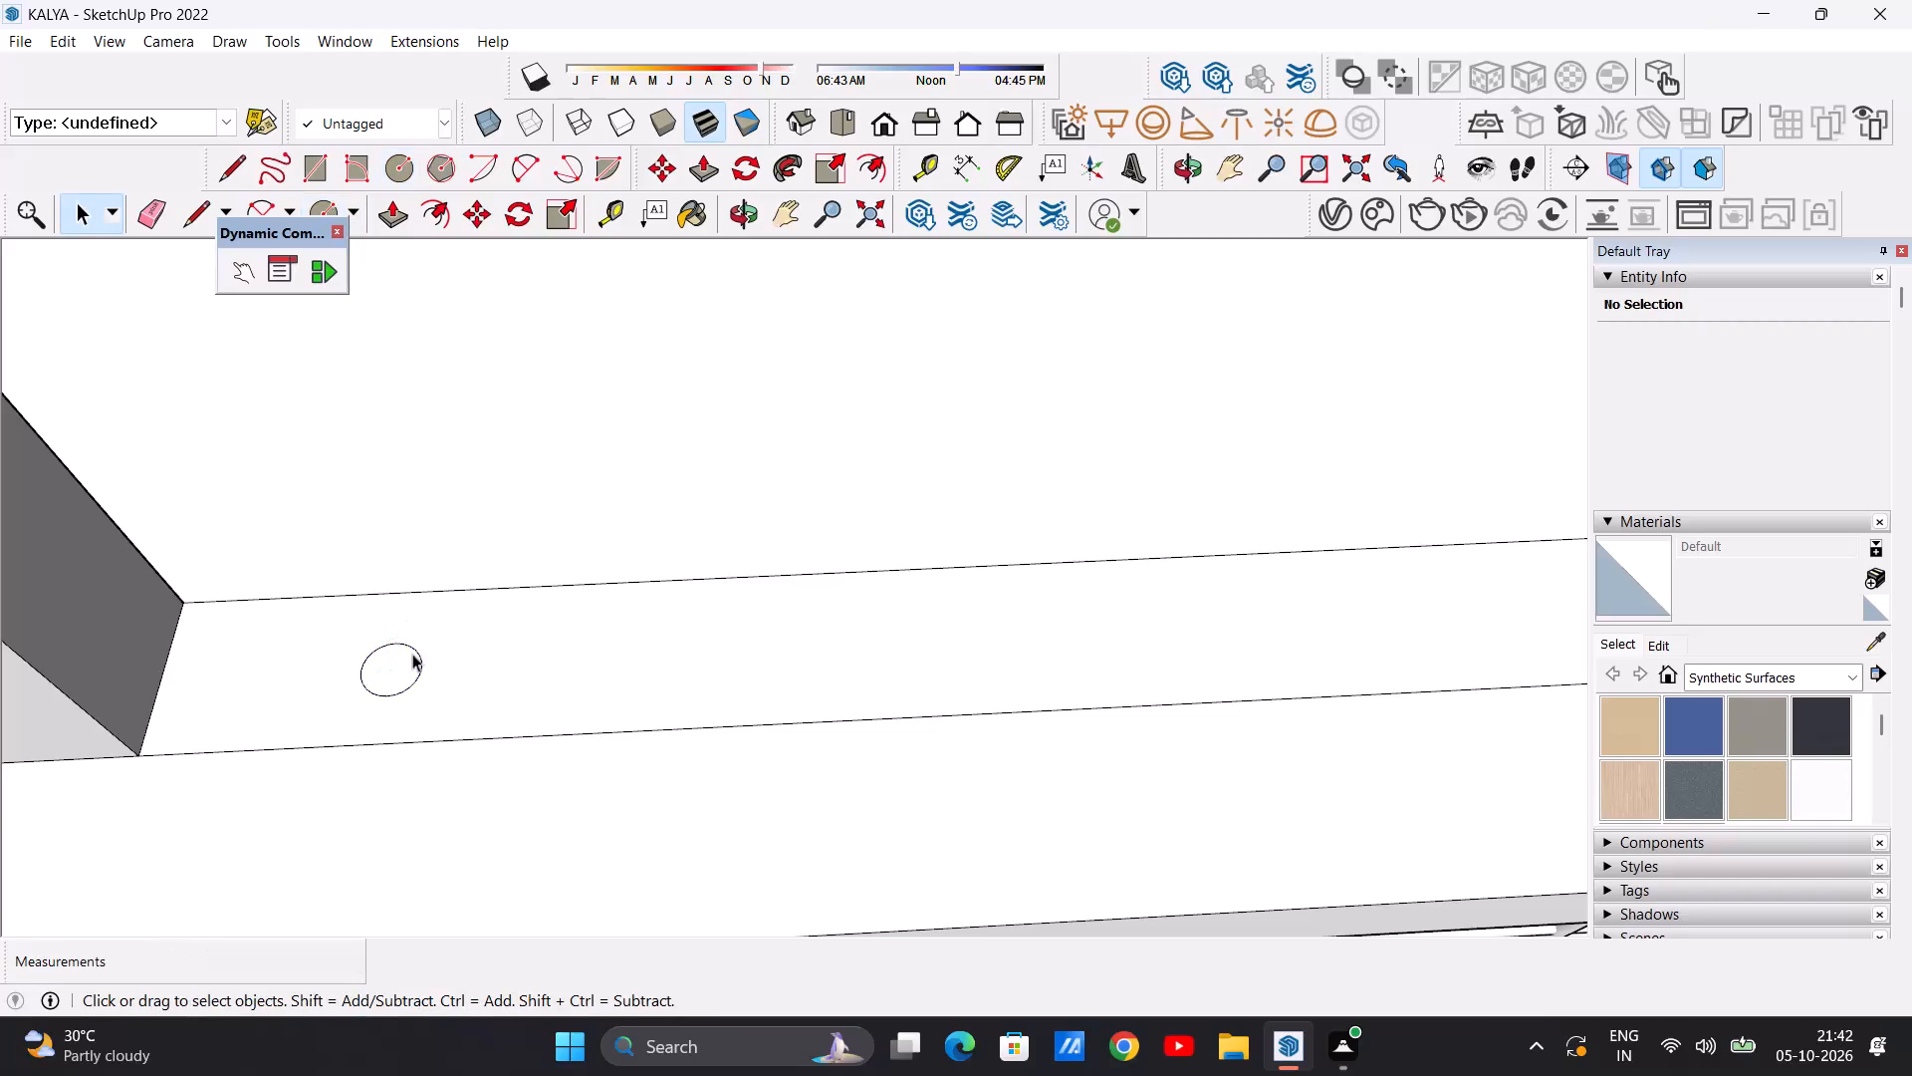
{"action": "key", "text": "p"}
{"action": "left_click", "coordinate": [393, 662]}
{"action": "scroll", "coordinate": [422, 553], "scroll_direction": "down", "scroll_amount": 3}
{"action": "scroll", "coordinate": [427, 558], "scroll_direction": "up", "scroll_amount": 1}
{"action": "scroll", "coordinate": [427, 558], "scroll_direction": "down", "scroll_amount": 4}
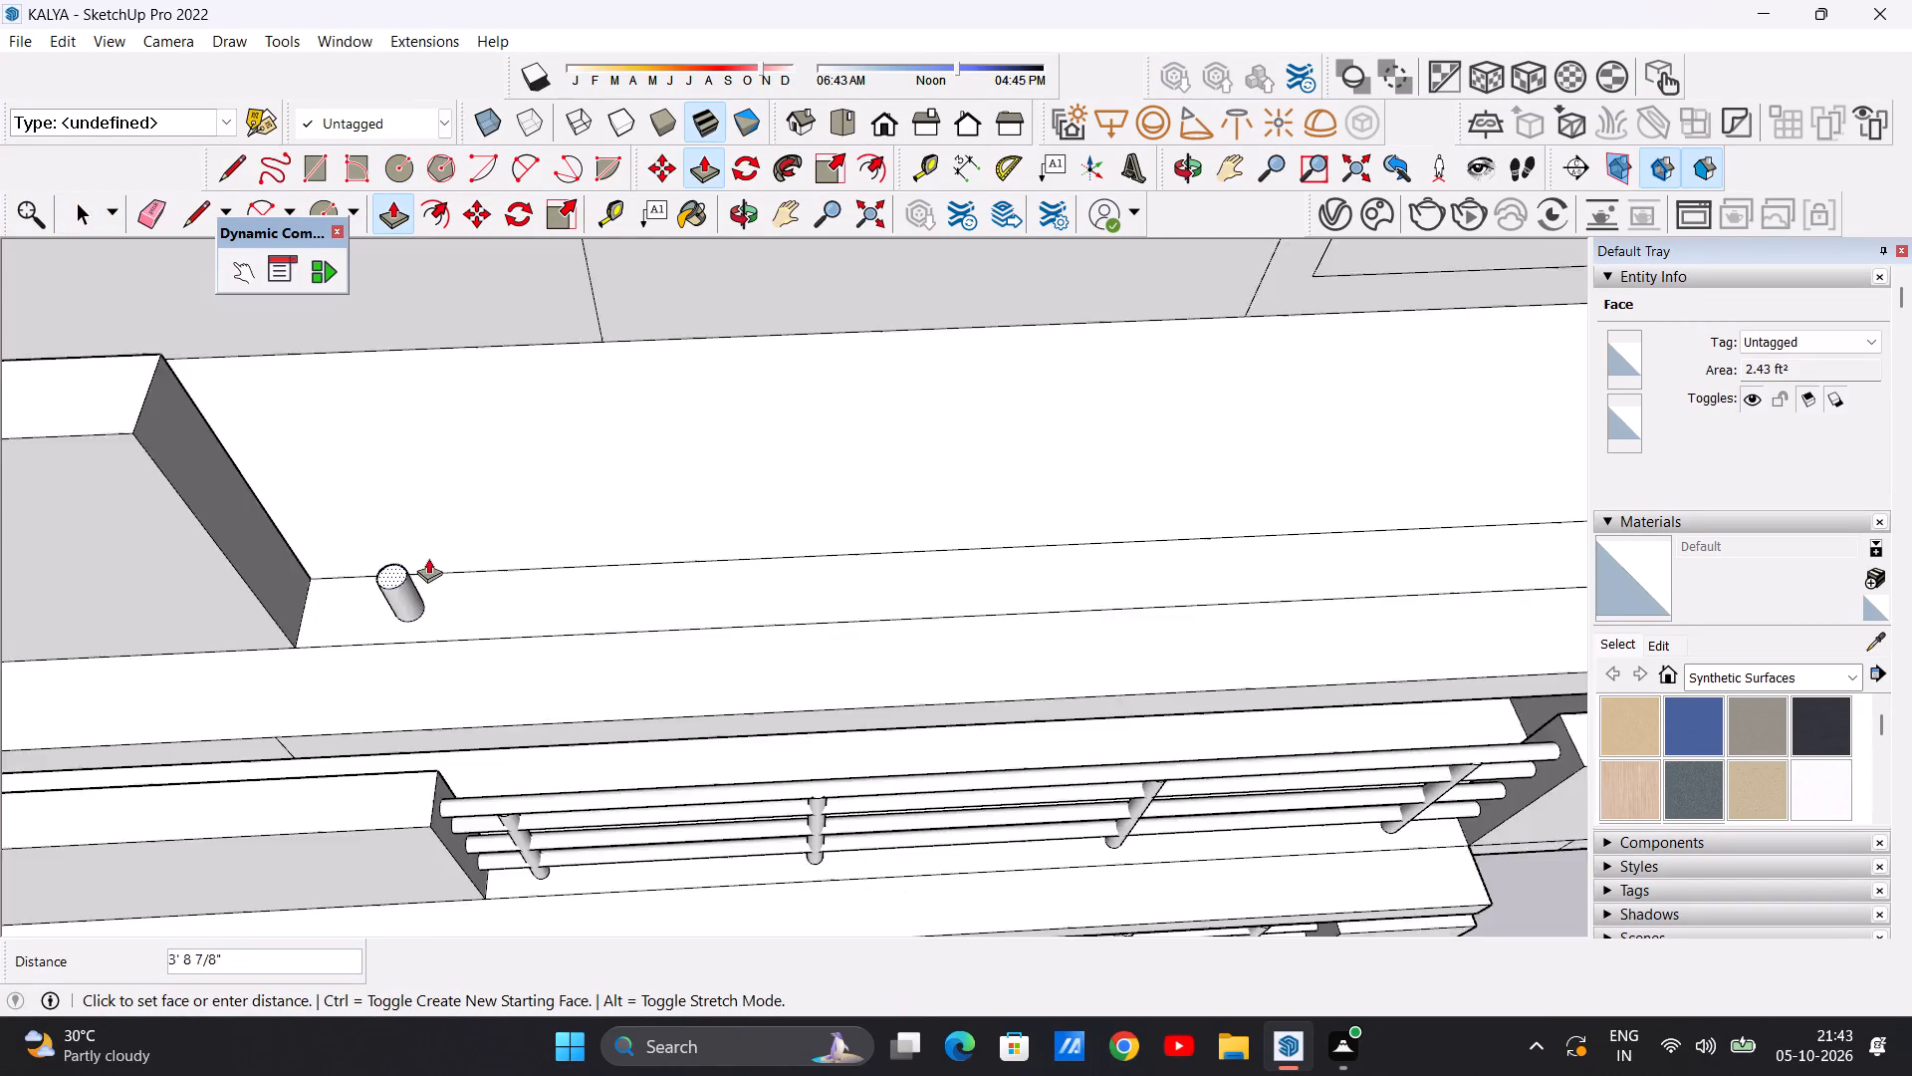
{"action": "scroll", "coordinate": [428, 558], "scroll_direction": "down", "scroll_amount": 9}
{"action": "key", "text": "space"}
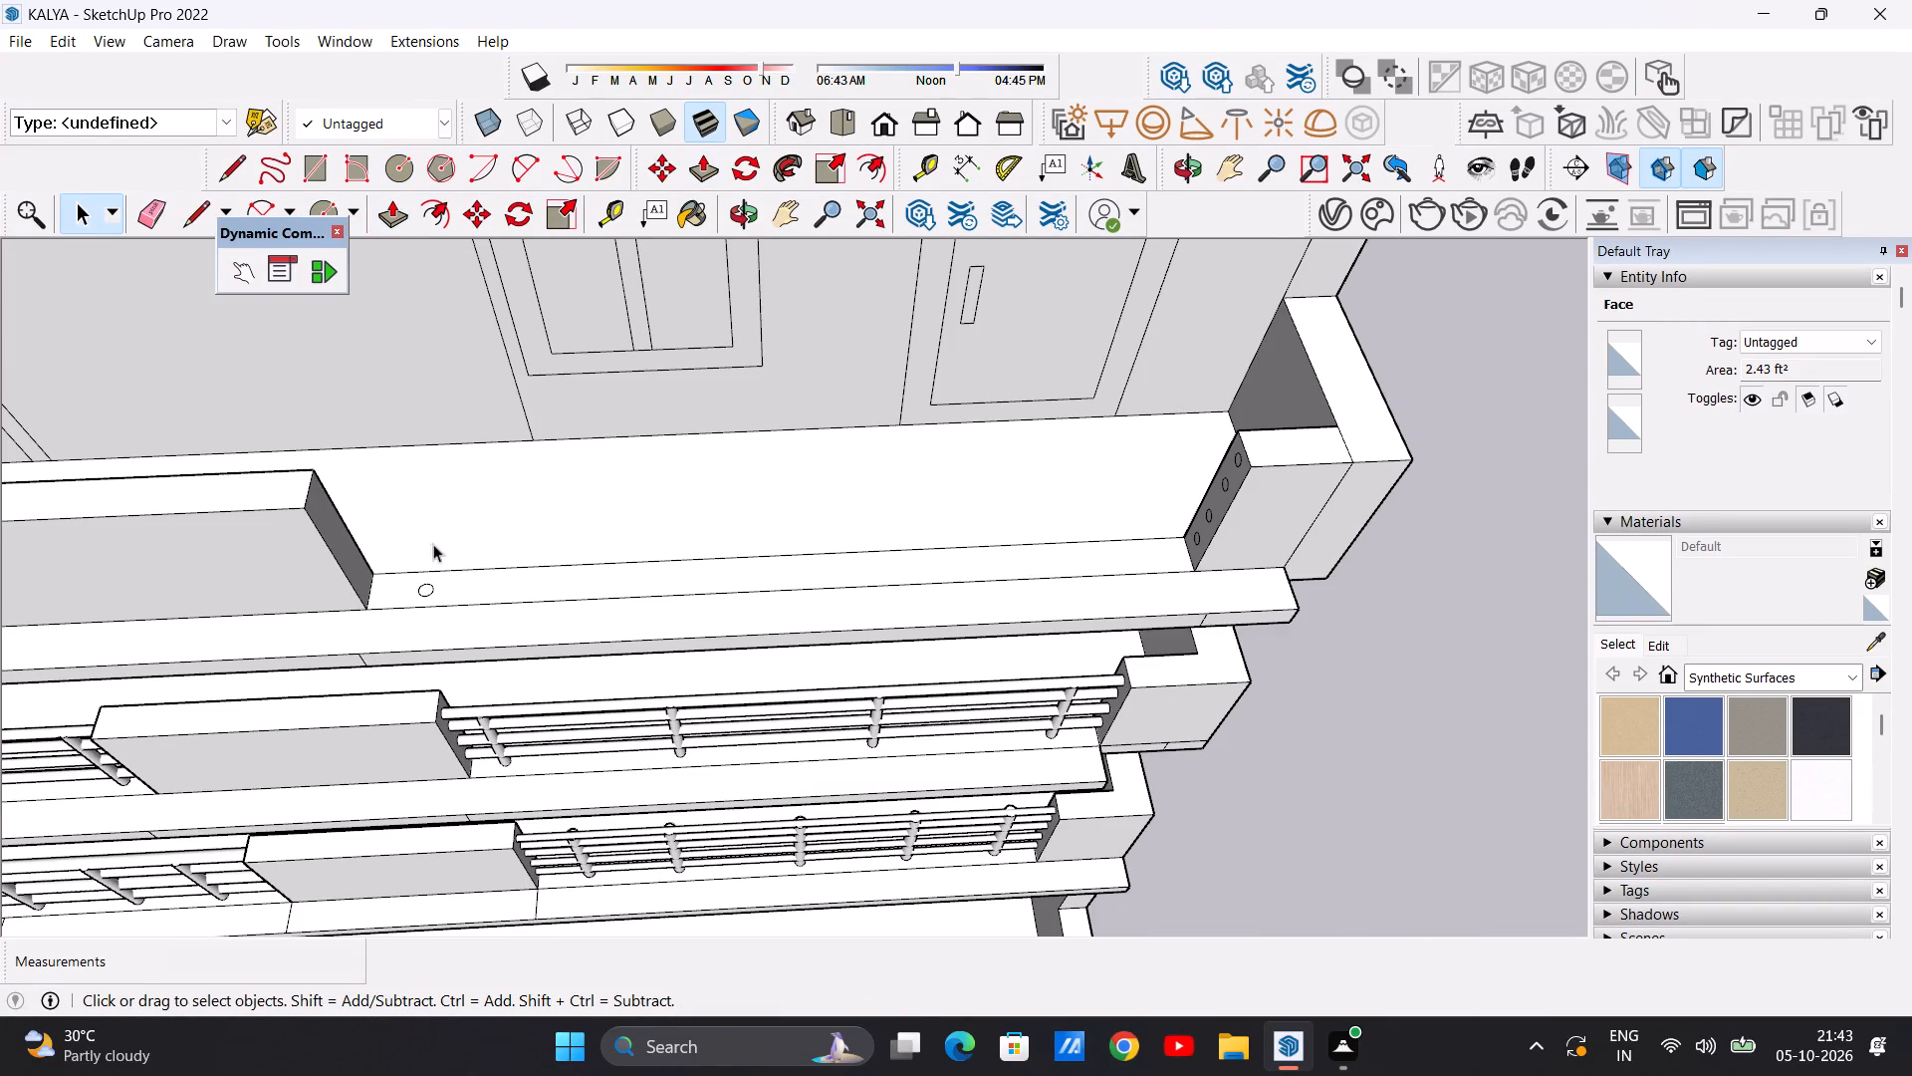
Extrude the top rail circle on the end parapet about 99 ft 7 in across the open bay to the middle parapet.
{"action": "scroll", "coordinate": [450, 578], "scroll_direction": "up", "scroll_amount": 11}
{"action": "scroll", "coordinate": [349, 612], "scroll_direction": "down", "scroll_amount": 11}
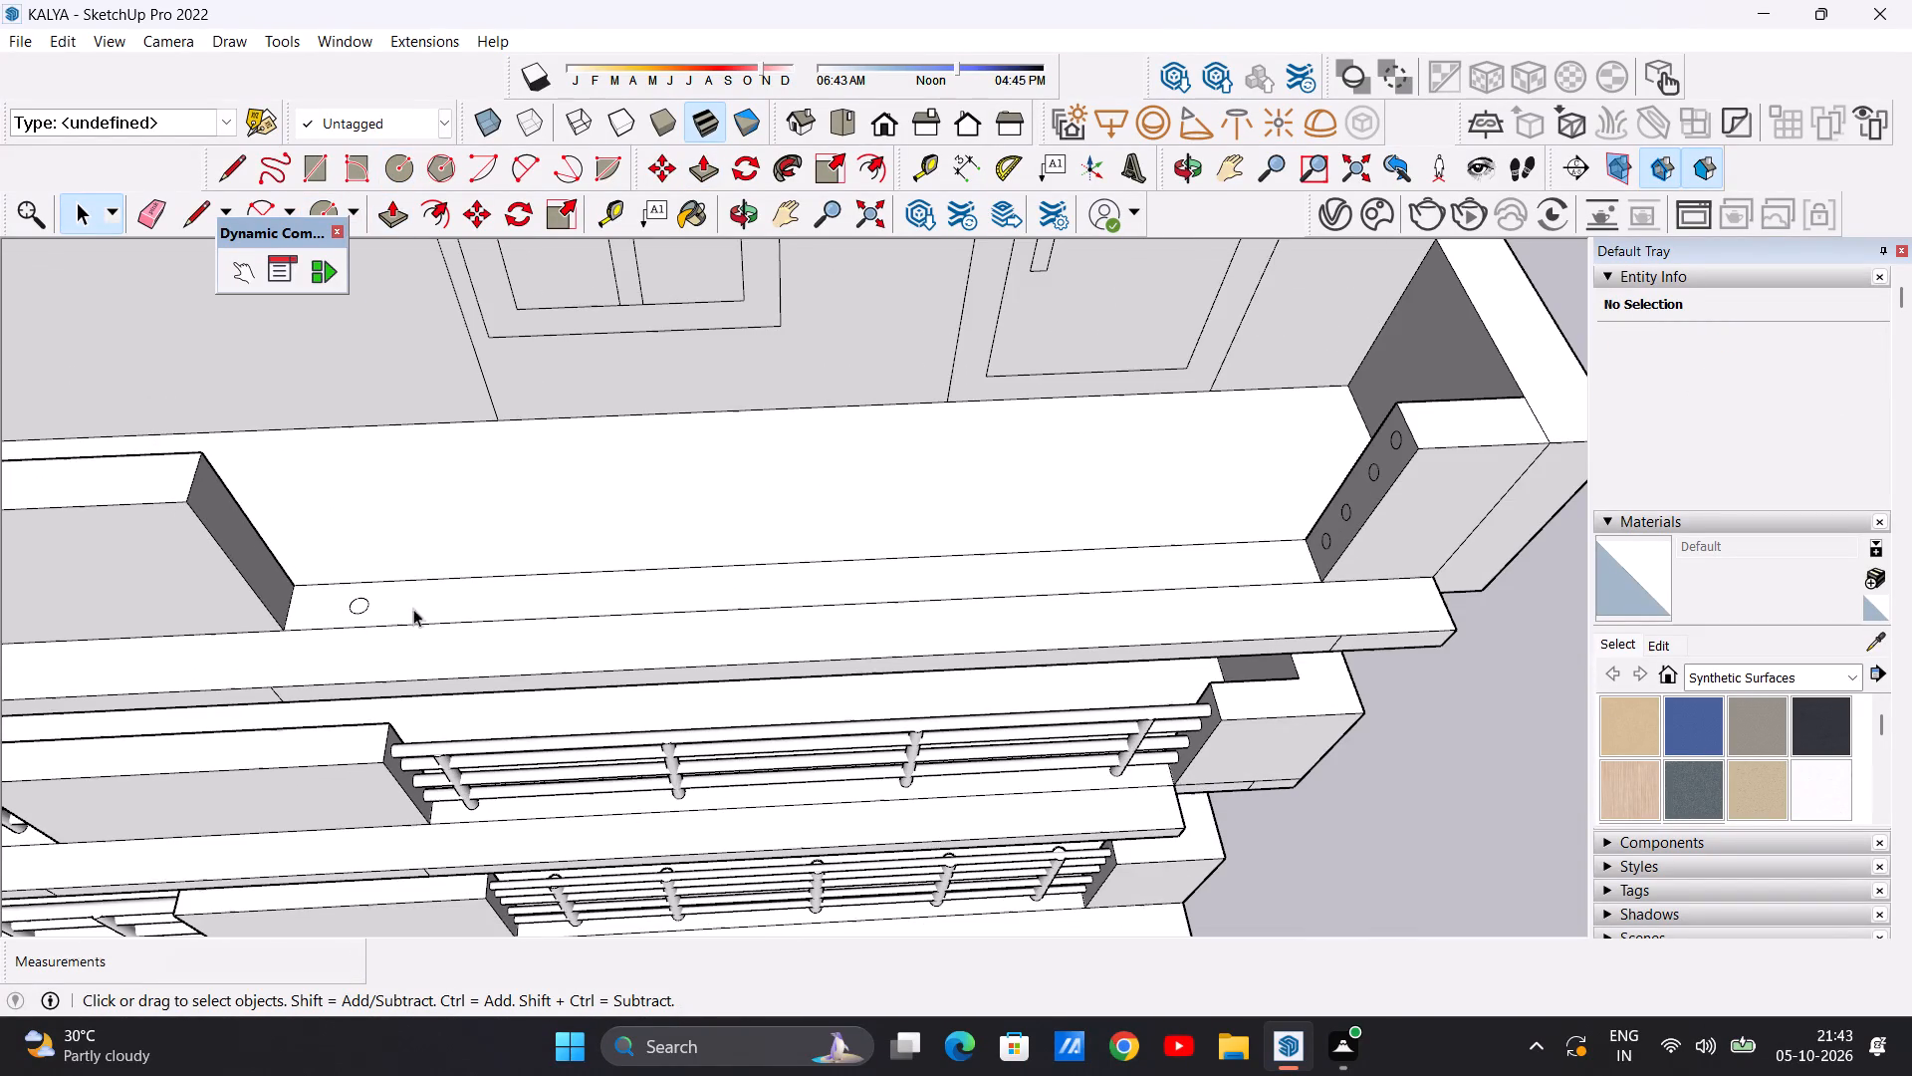
{"action": "scroll", "coordinate": [1256, 515], "scroll_direction": "up", "scroll_amount": 5}
{"action": "scroll", "coordinate": [1196, 547], "scroll_direction": "down", "scroll_amount": 7}
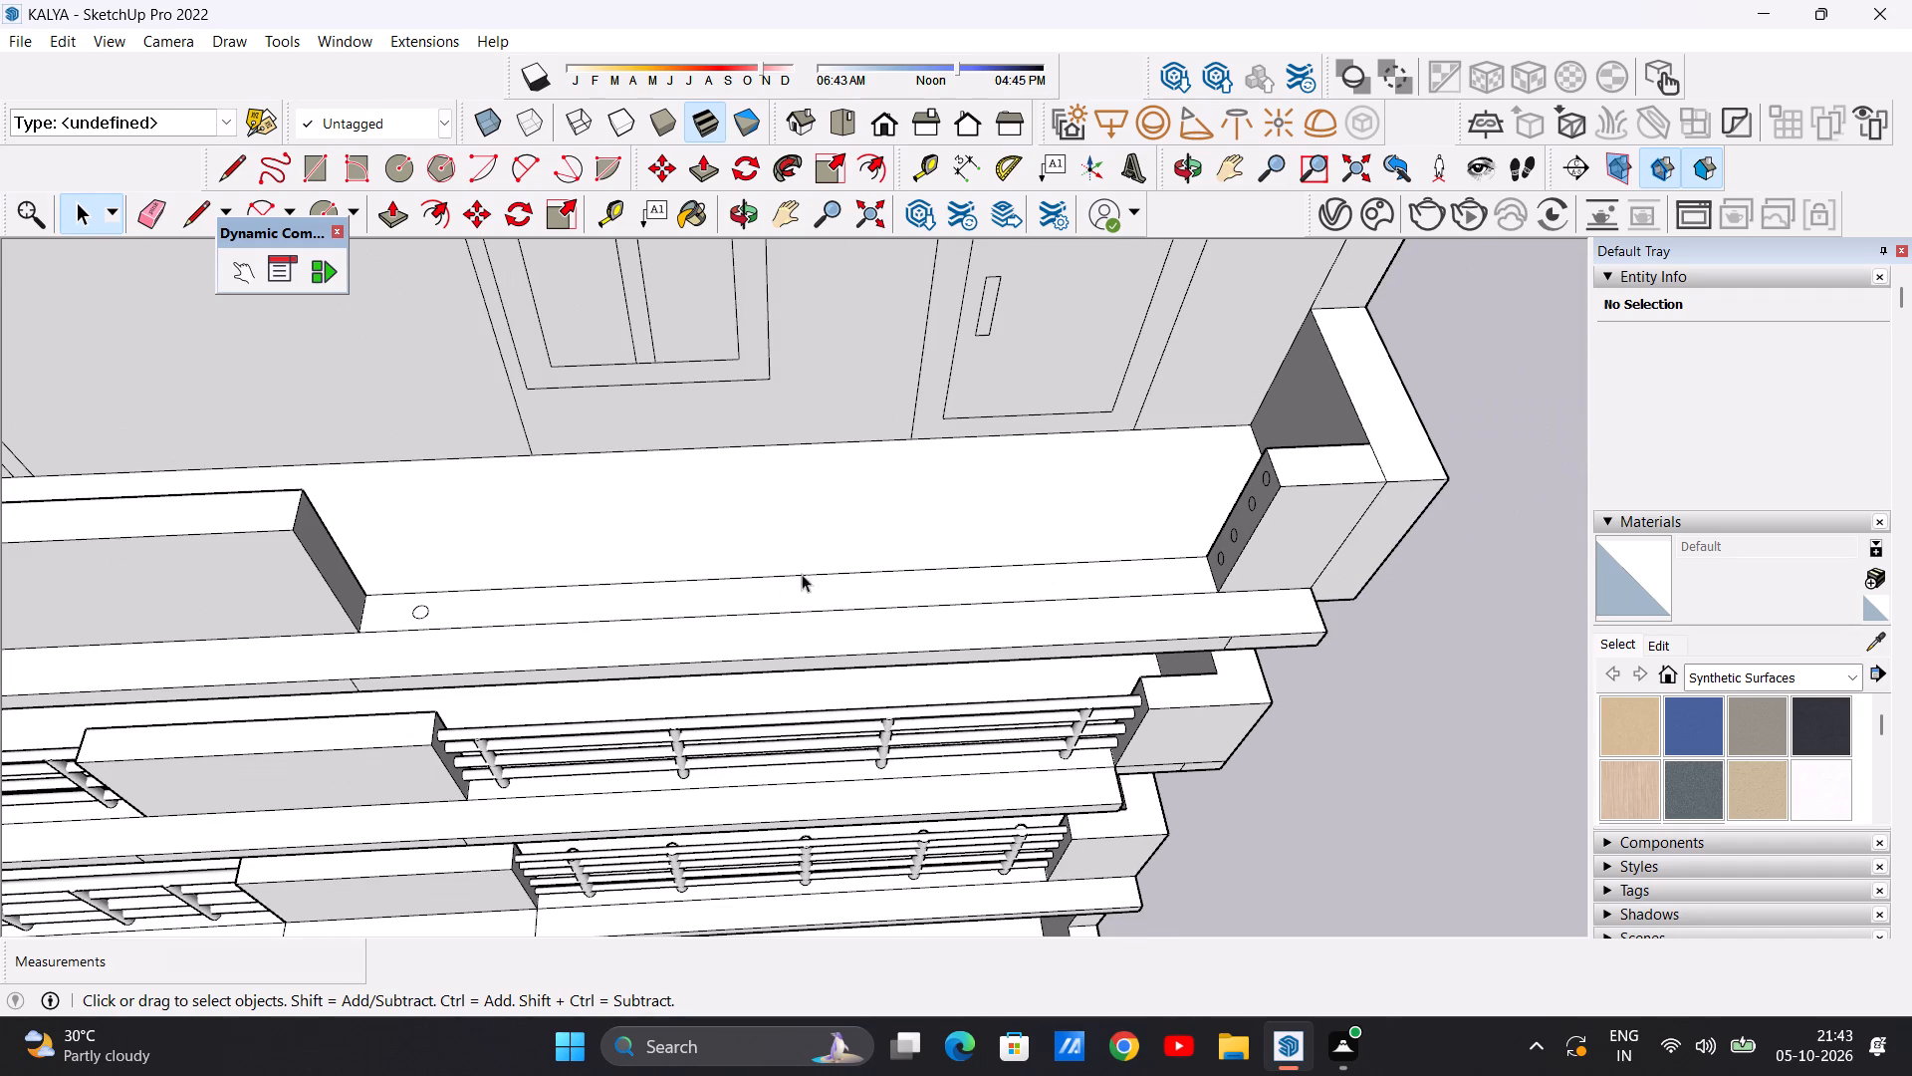
{"action": "scroll", "coordinate": [1243, 489], "scroll_direction": "up", "scroll_amount": 6}
{"action": "middle_click_drag", "start_coordinate": [1291, 495], "coordinate": [1317, 467]}
{"action": "scroll", "coordinate": [1288, 438], "scroll_direction": "up", "scroll_amount": 6}
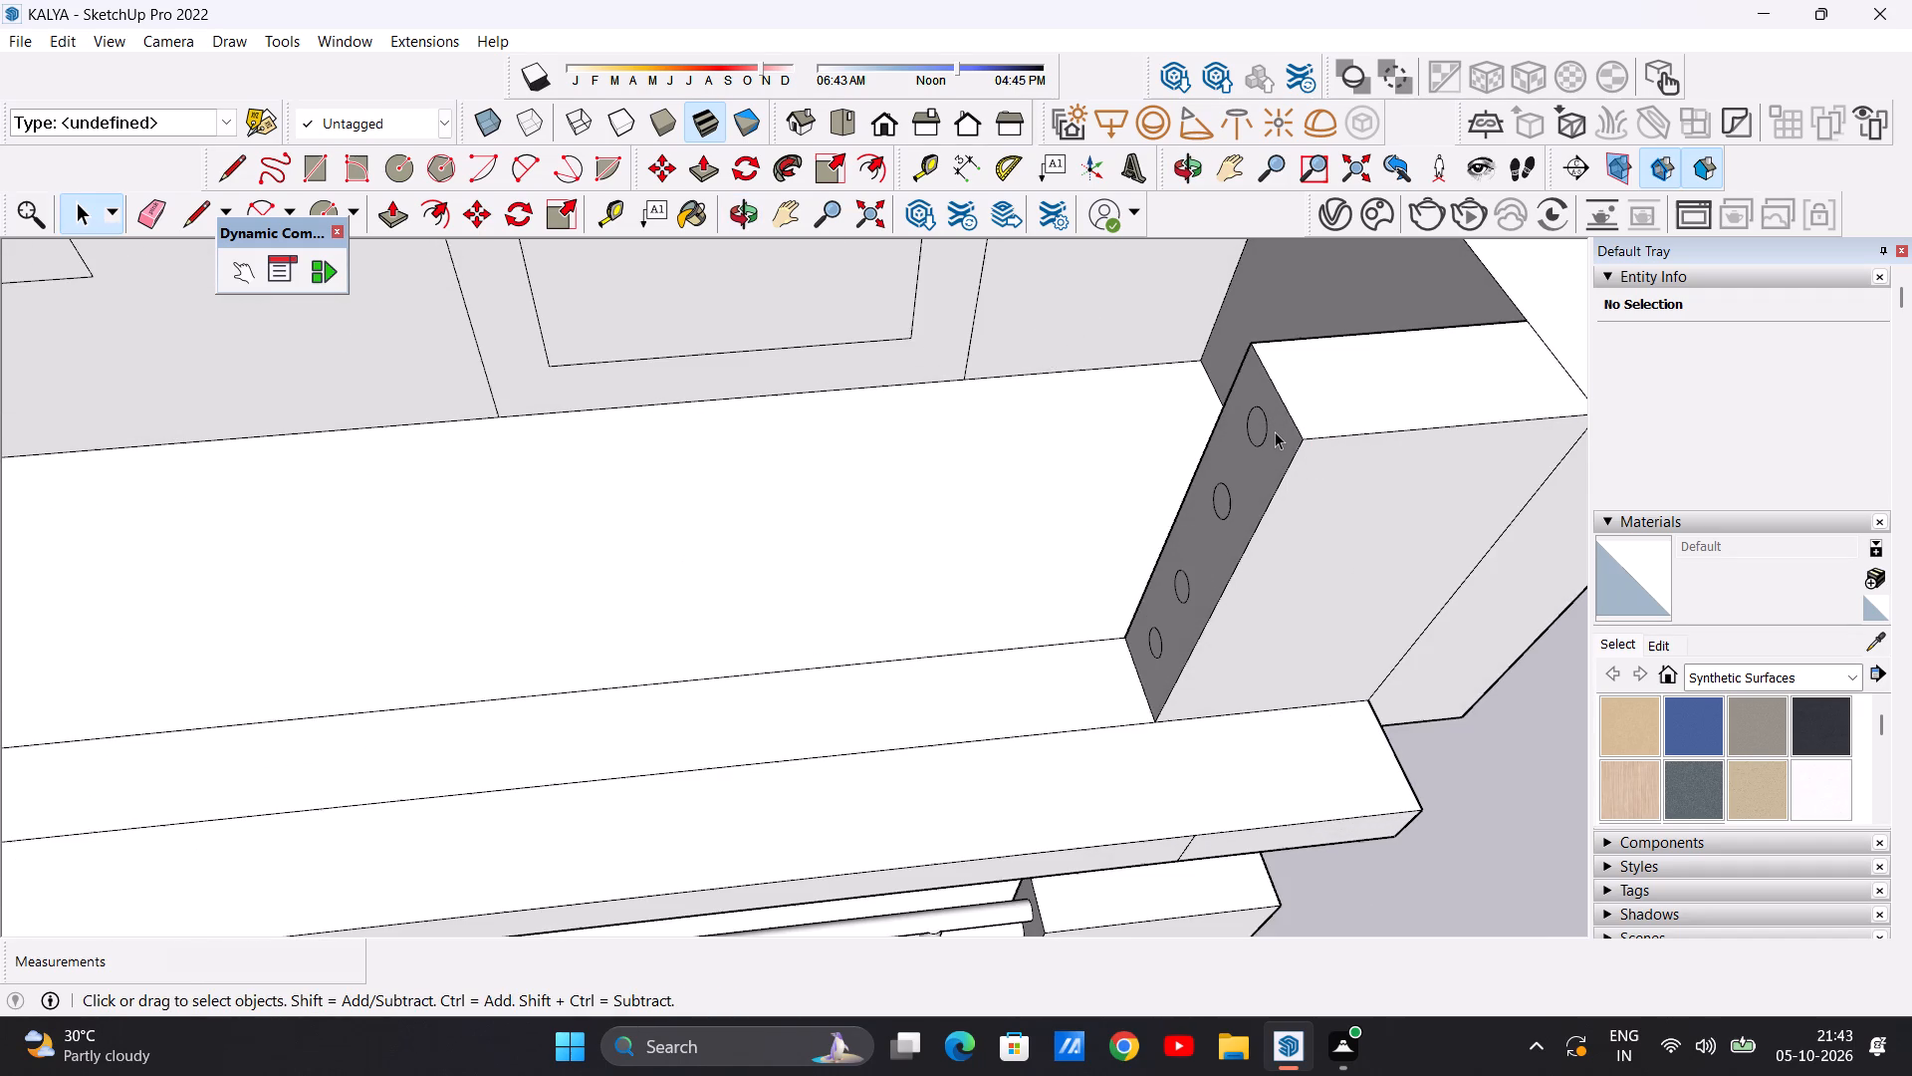
{"action": "key", "text": "p"}
{"action": "scroll", "coordinate": [1261, 418], "scroll_direction": "up", "scroll_amount": 5}
{"action": "left_click", "coordinate": [1260, 417]}
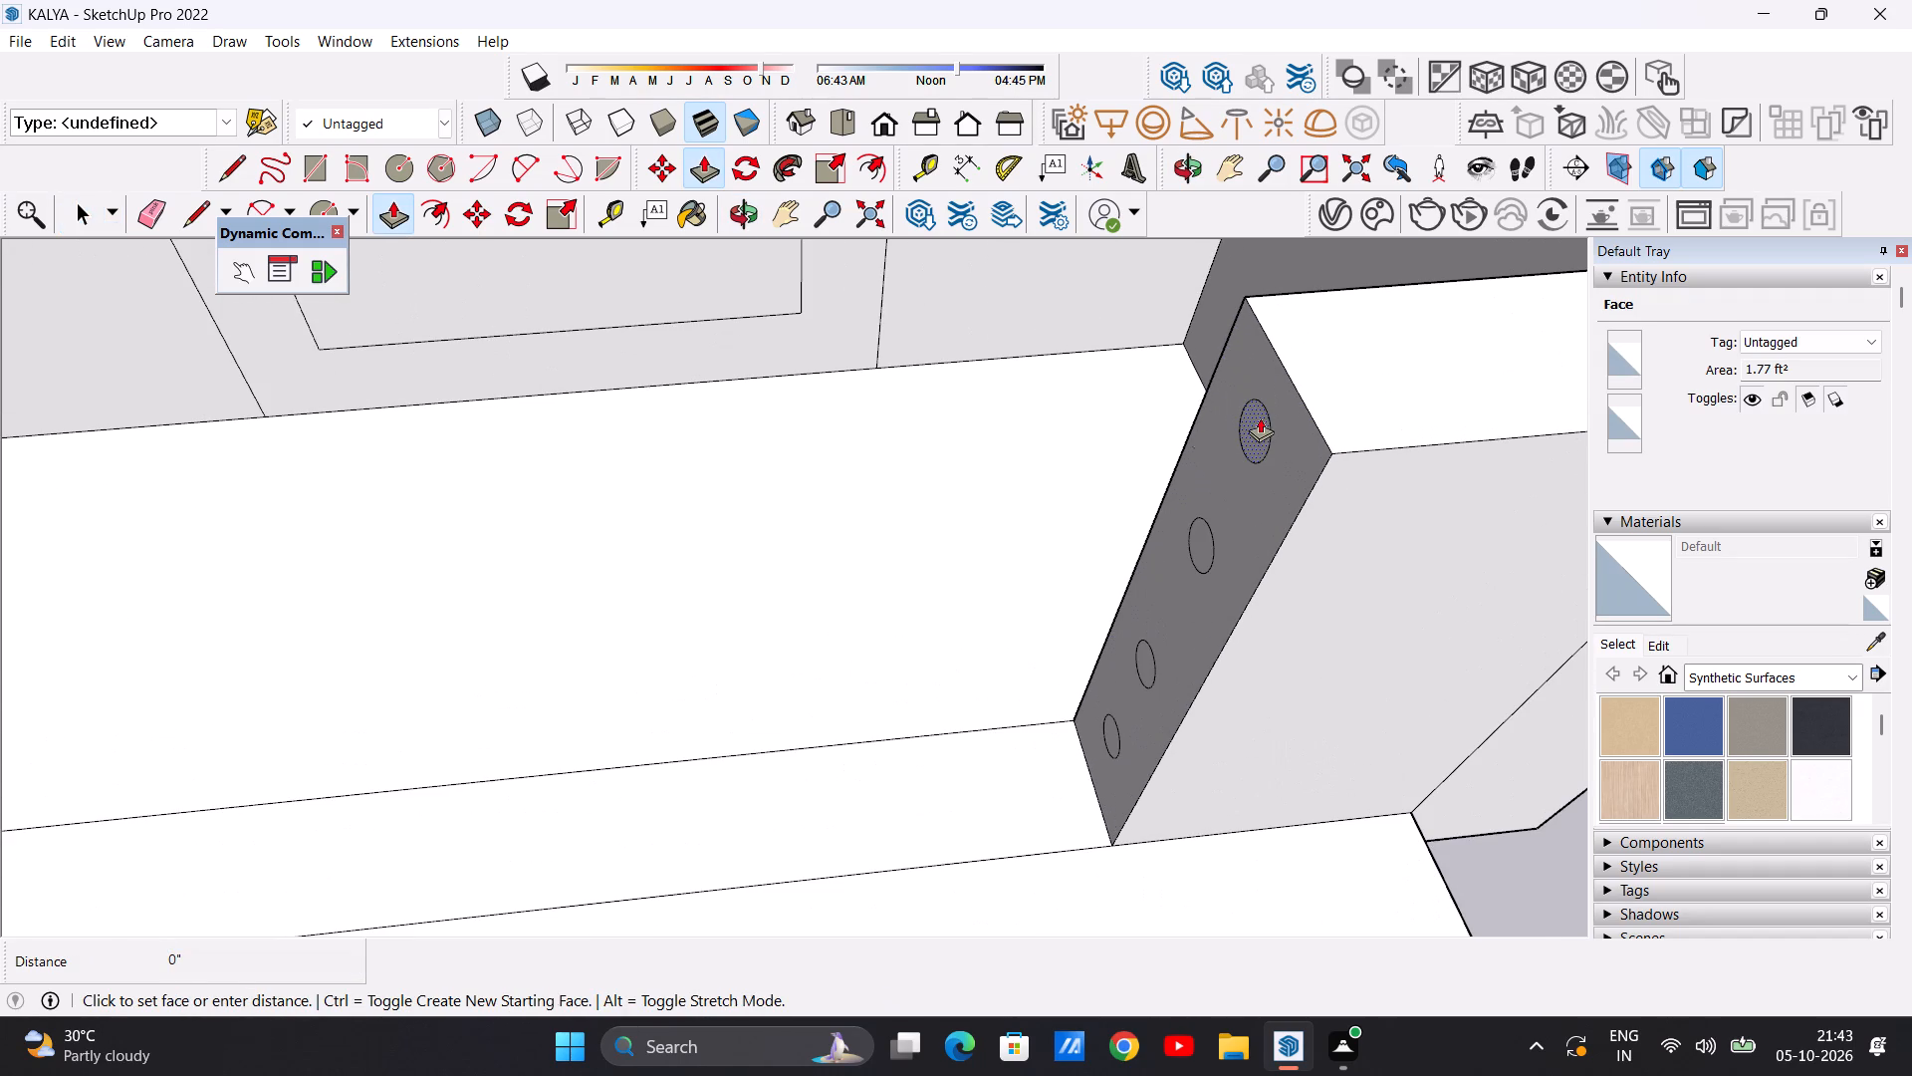
{"action": "scroll", "coordinate": [1034, 481], "scroll_direction": "down", "scroll_amount": 15}
{"action": "scroll", "coordinate": [204, 547], "scroll_direction": "down", "scroll_amount": 11}
{"action": "scroll", "coordinate": [0, 547], "scroll_direction": "up", "scroll_amount": 2}
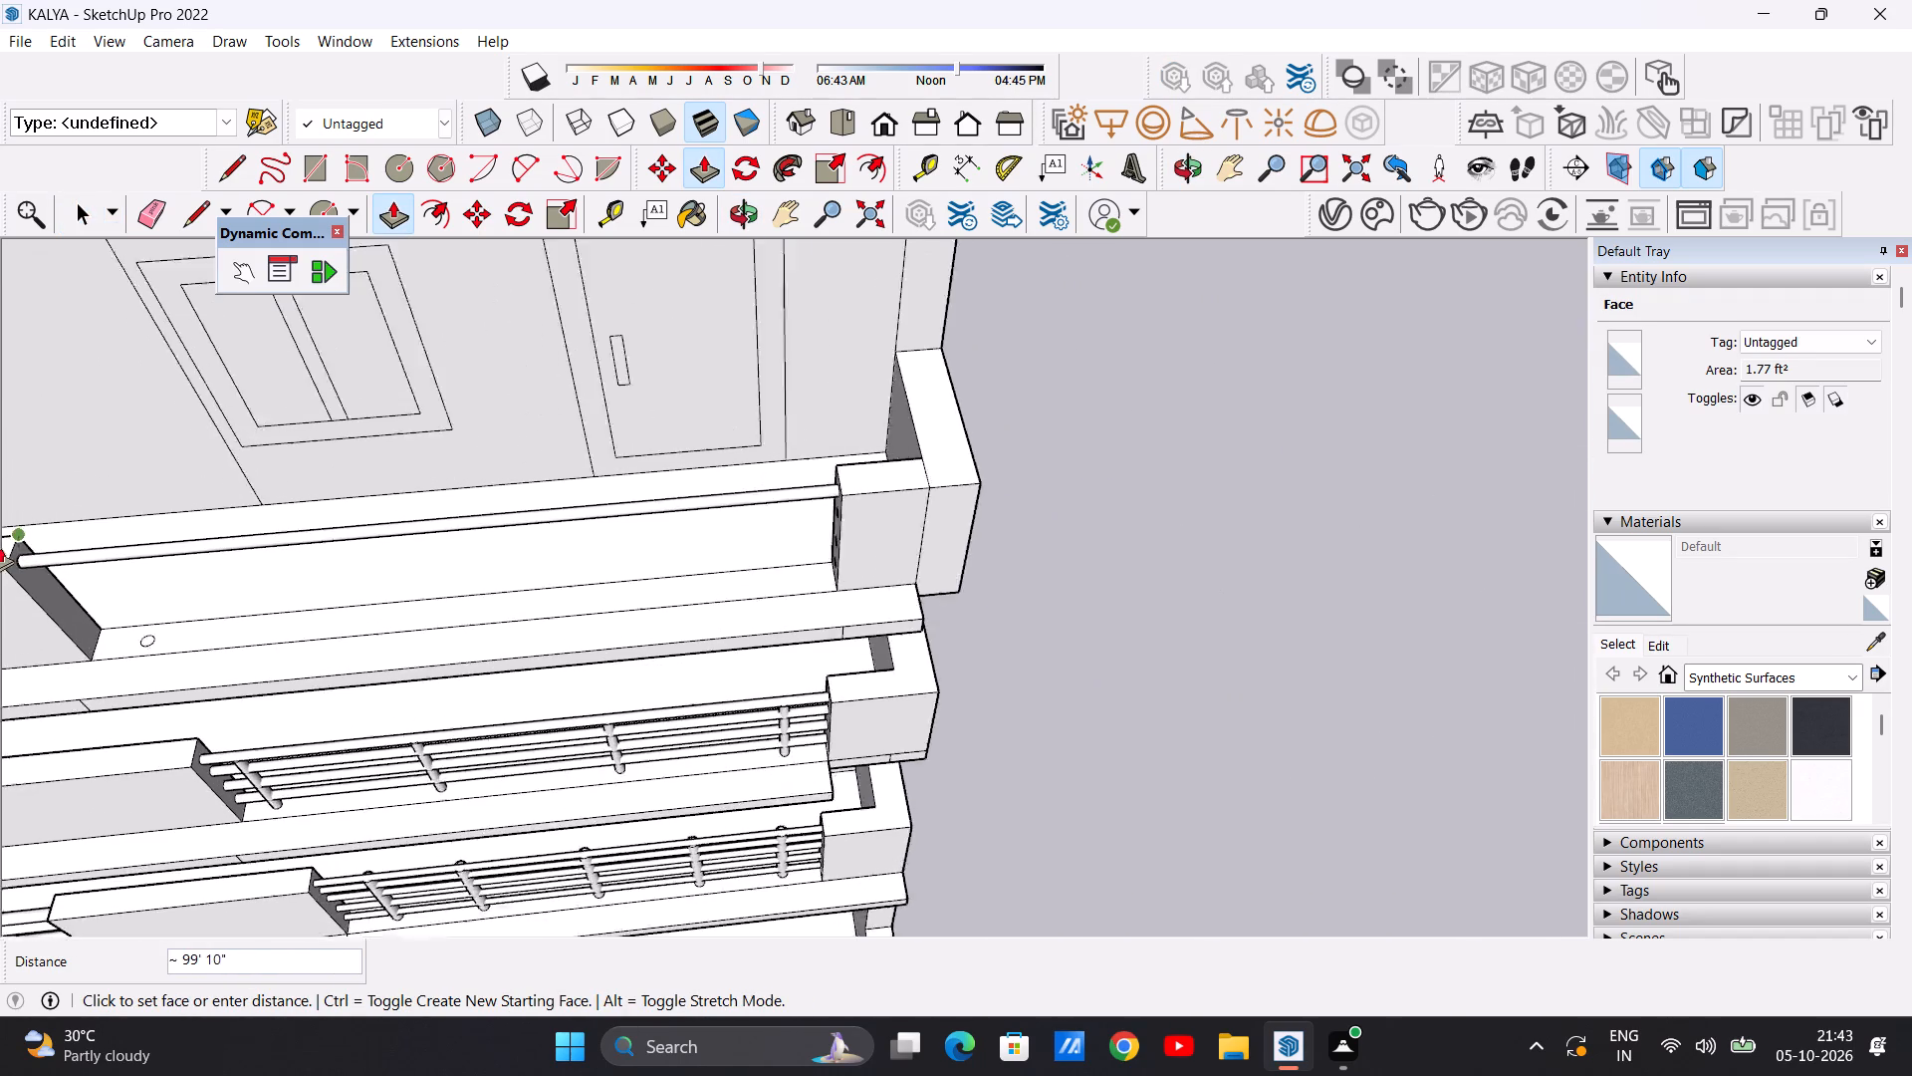
{"action": "scroll", "coordinate": [0, 547], "scroll_direction": "up", "scroll_amount": 7}
{"action": "left_click", "coordinate": [27, 561]}
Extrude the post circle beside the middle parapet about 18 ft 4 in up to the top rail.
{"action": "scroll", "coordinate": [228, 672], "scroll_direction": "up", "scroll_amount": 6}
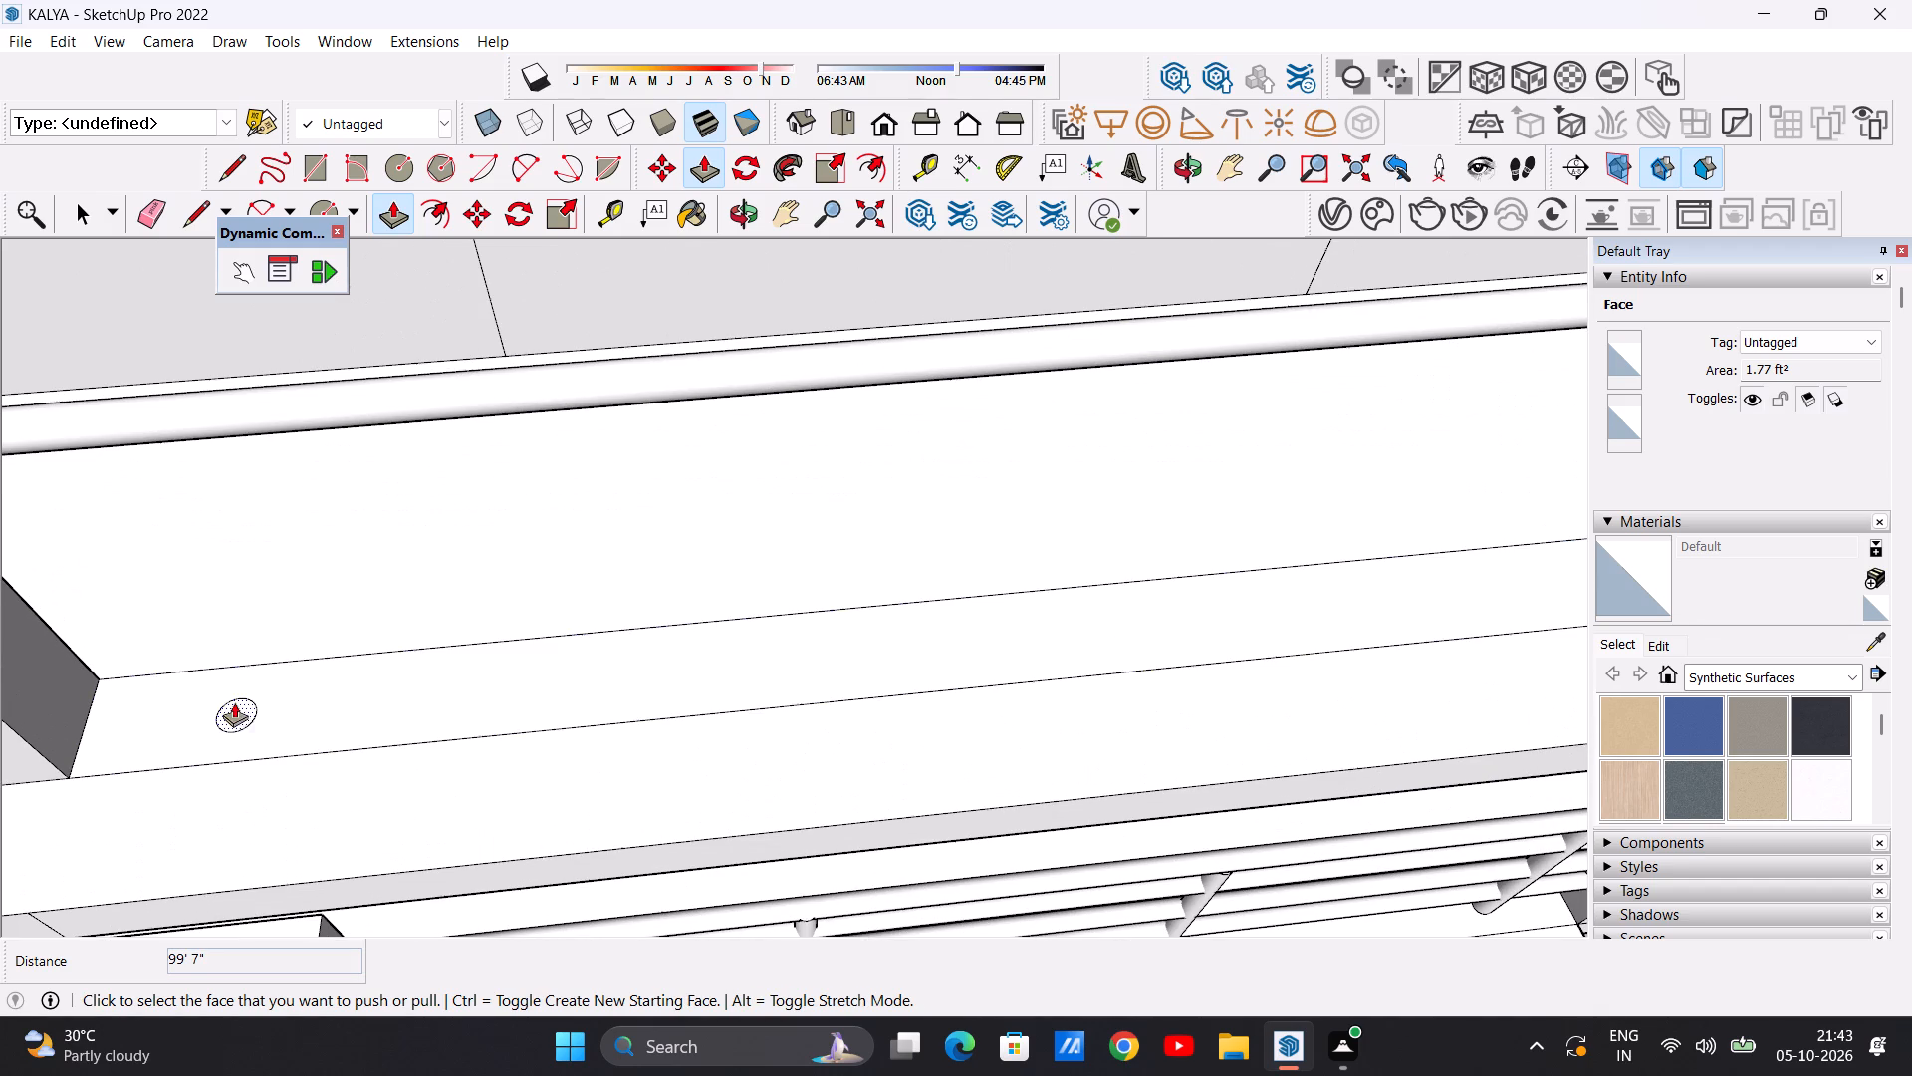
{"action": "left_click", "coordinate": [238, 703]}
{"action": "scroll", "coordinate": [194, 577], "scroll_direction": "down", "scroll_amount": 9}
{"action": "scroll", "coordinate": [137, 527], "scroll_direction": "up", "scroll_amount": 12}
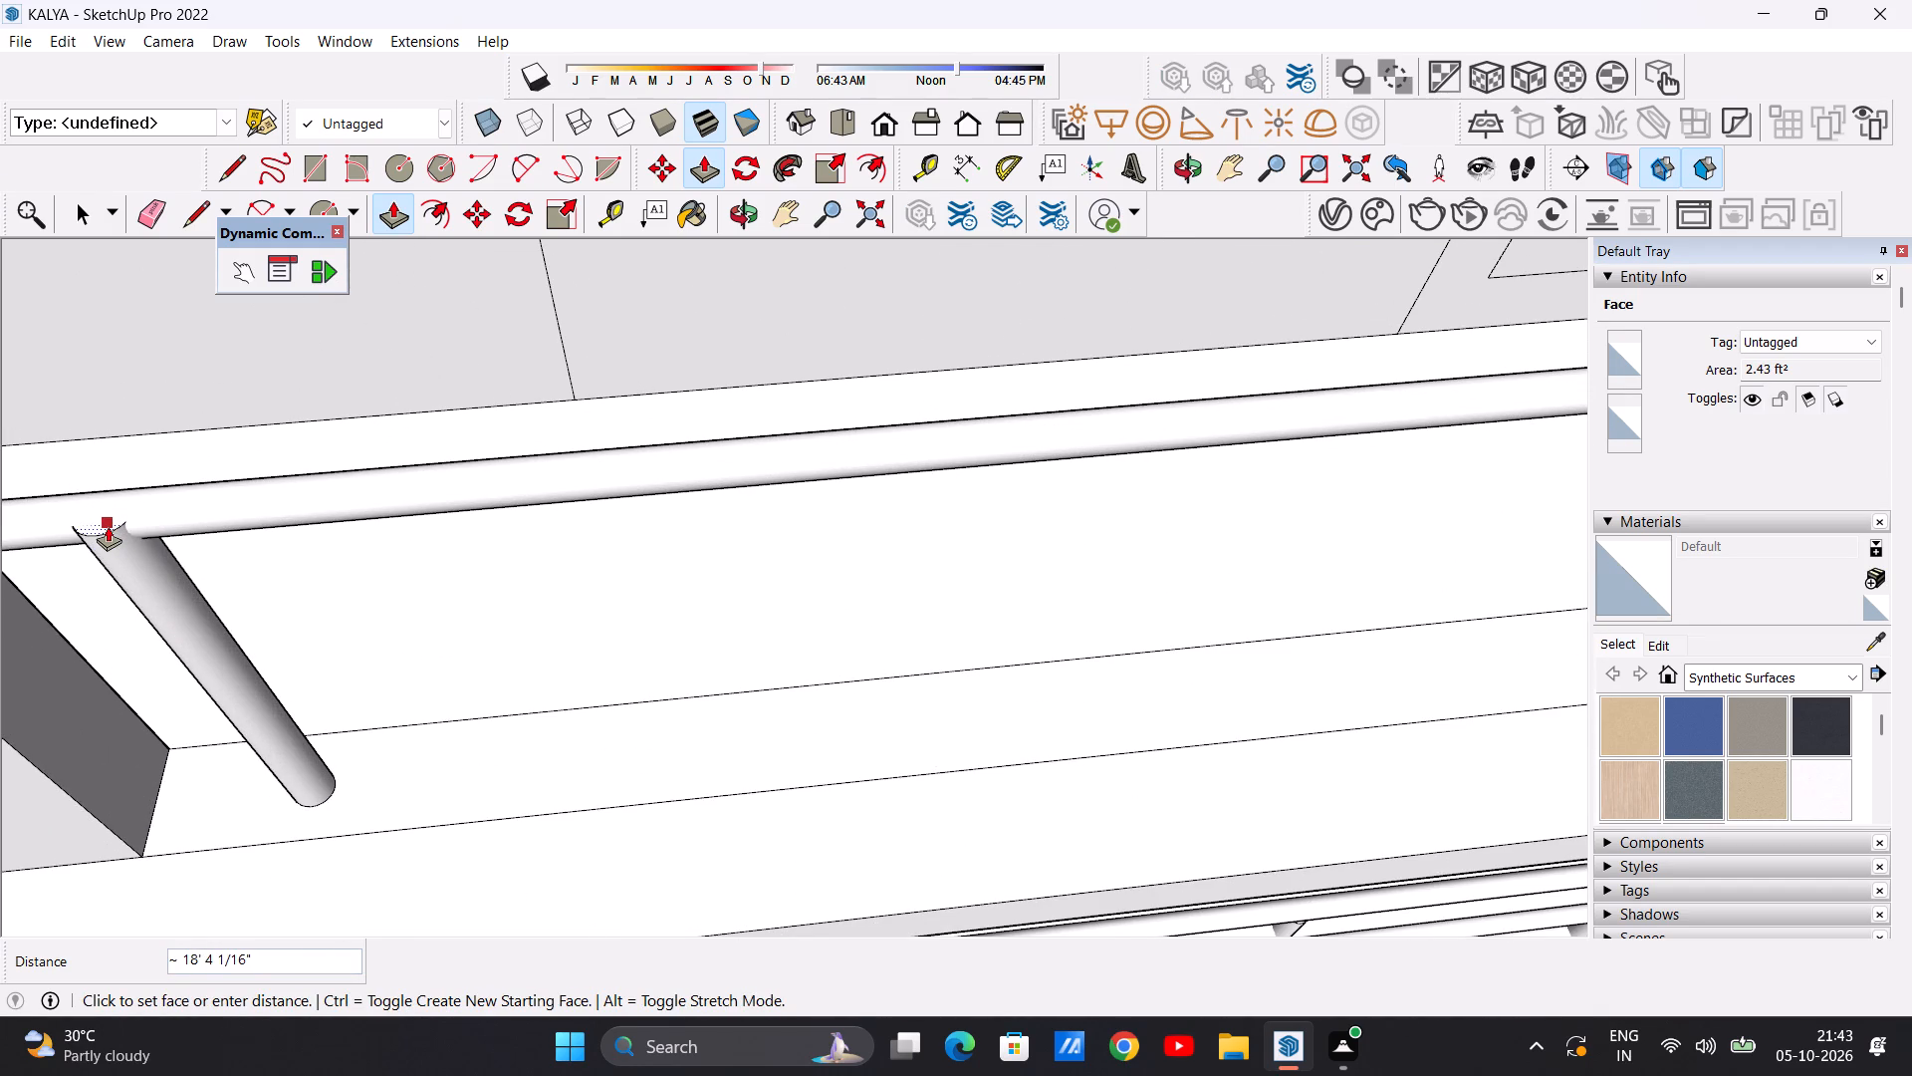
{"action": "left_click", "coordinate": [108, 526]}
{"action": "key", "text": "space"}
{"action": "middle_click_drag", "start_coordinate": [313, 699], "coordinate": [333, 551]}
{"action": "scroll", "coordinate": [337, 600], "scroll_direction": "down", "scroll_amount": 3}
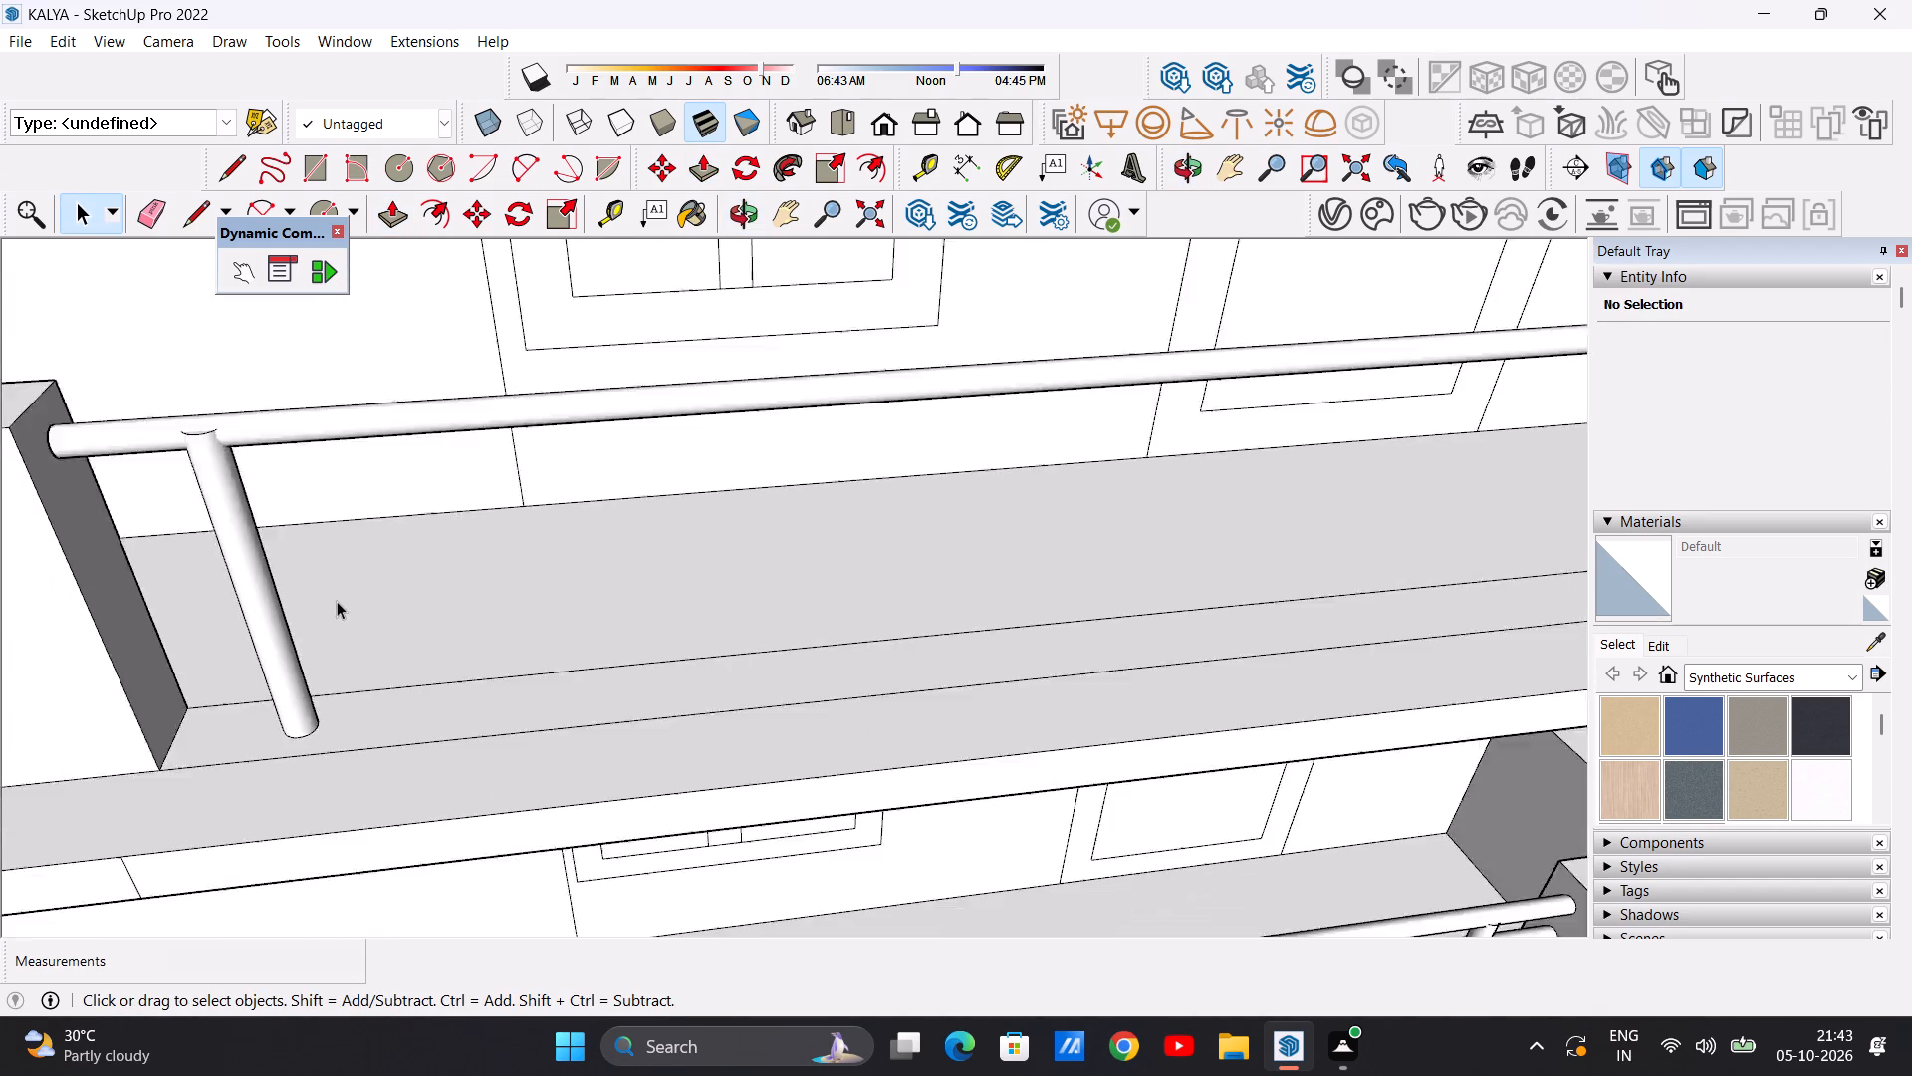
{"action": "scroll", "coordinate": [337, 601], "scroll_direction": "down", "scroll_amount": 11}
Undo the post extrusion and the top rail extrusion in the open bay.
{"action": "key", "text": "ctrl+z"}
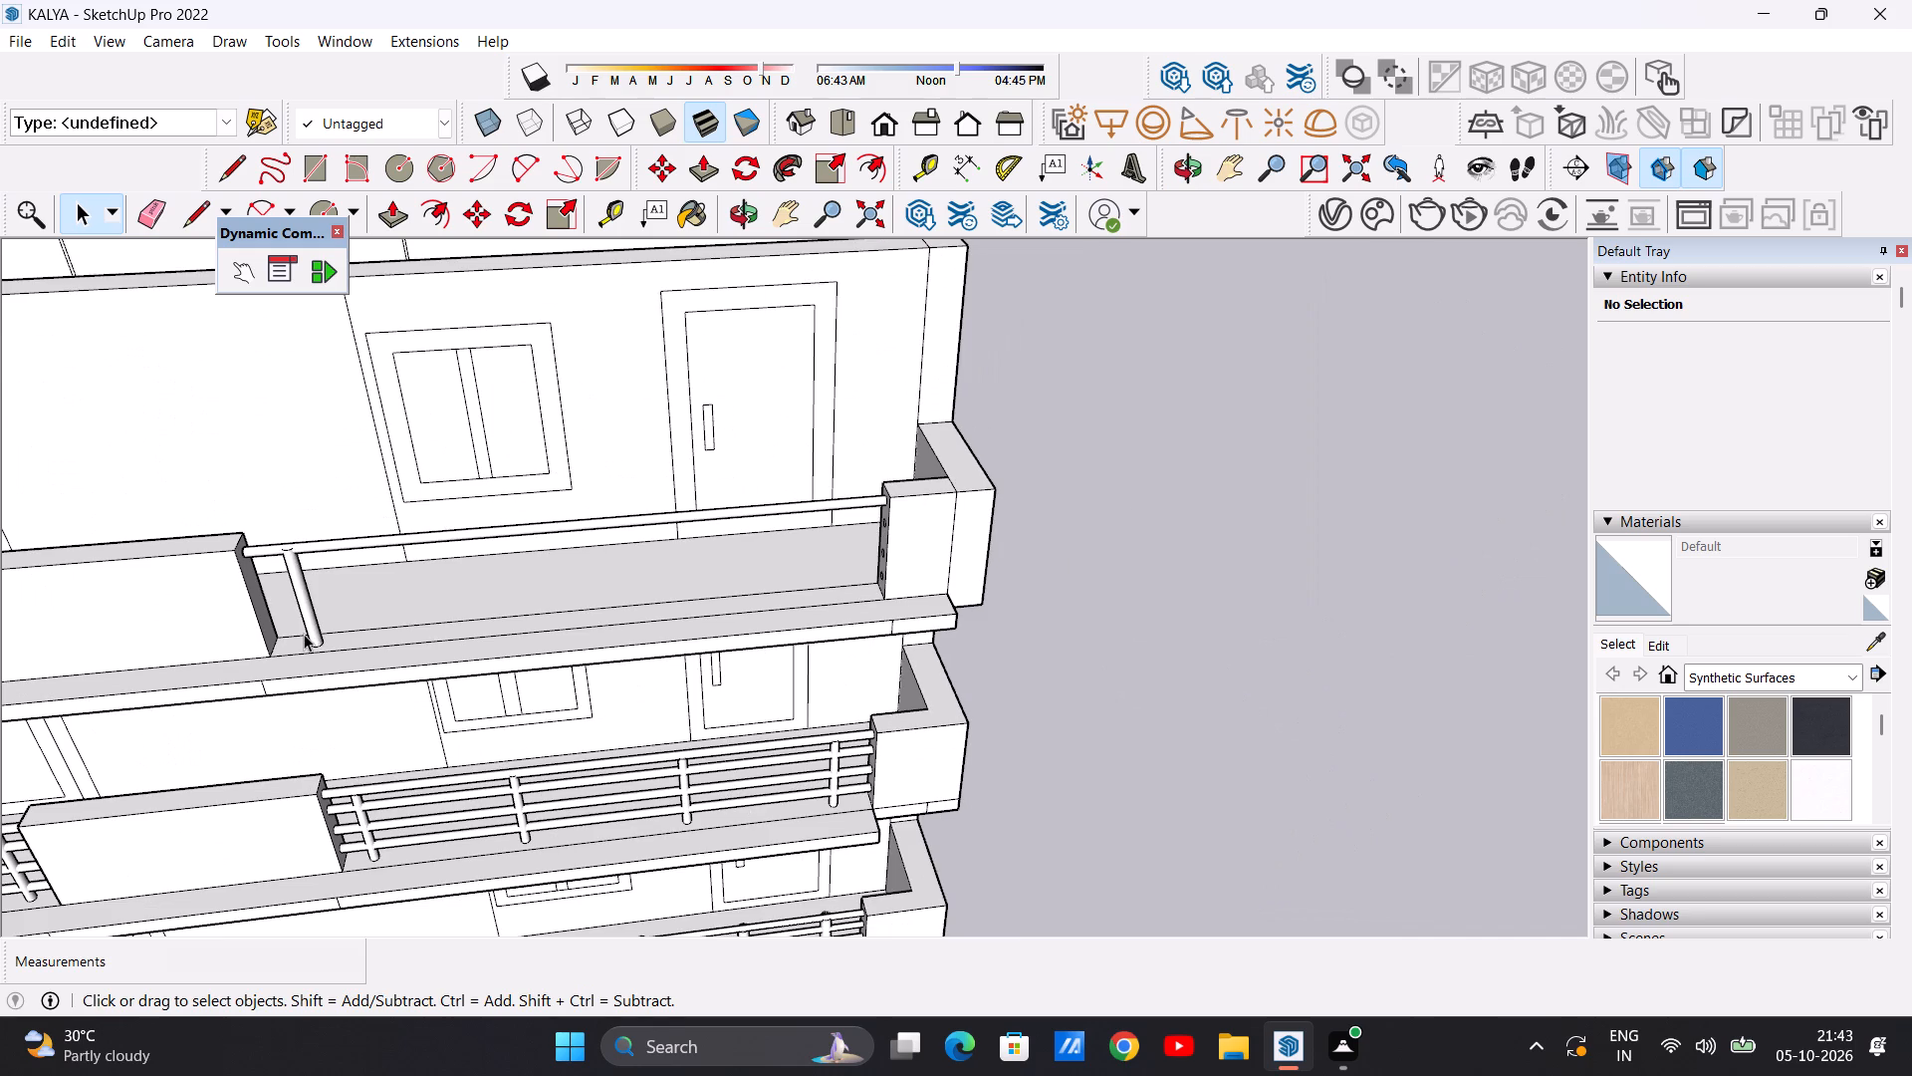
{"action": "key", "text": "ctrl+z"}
Copy the post circle about 85 ft 10 in along the edge strip to the end parapet, and copy that about 68 ft 4 in back.
{"action": "middle_click_drag", "start_coordinate": [533, 643], "coordinate": [481, 797]}
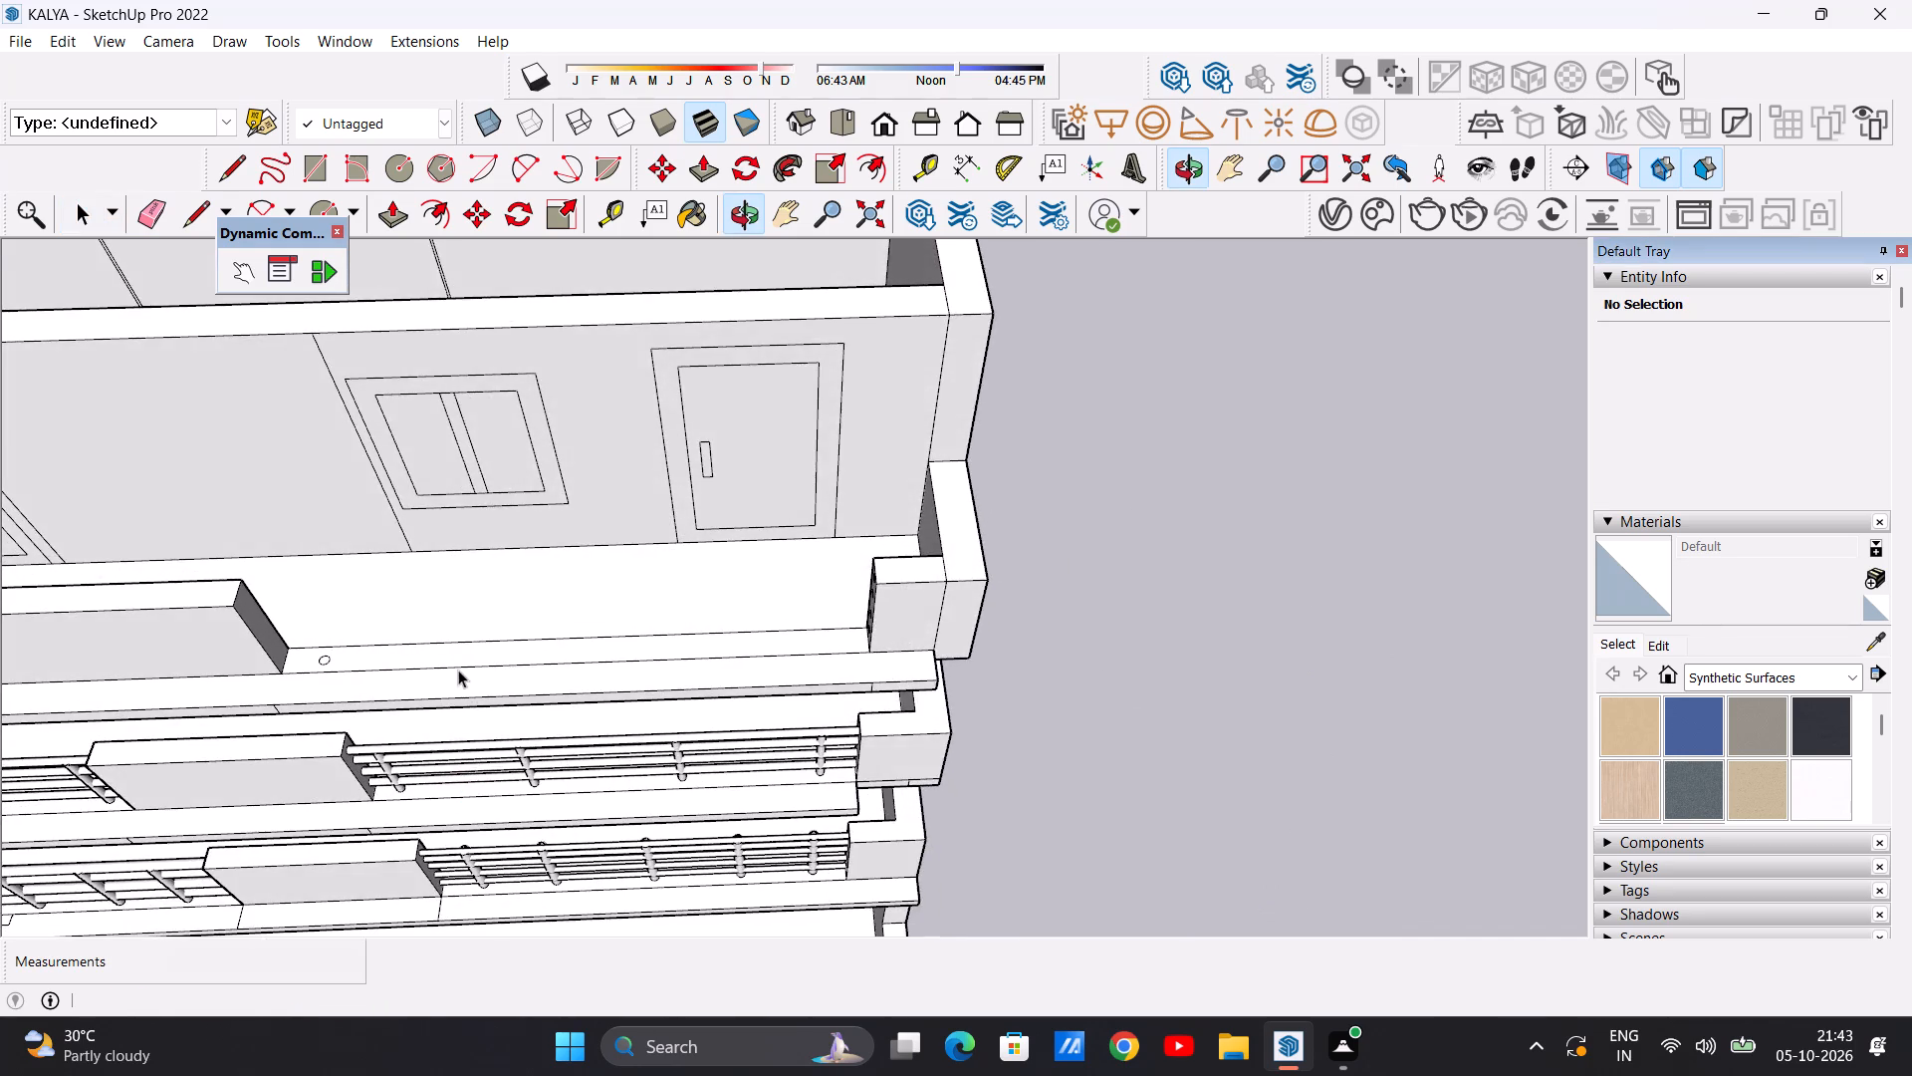
{"action": "scroll", "coordinate": [458, 670], "scroll_direction": "up", "scroll_amount": 5}
{"action": "scroll", "coordinate": [286, 647], "scroll_direction": "up", "scroll_amount": 7}
{"action": "double_click", "coordinate": [201, 661]}
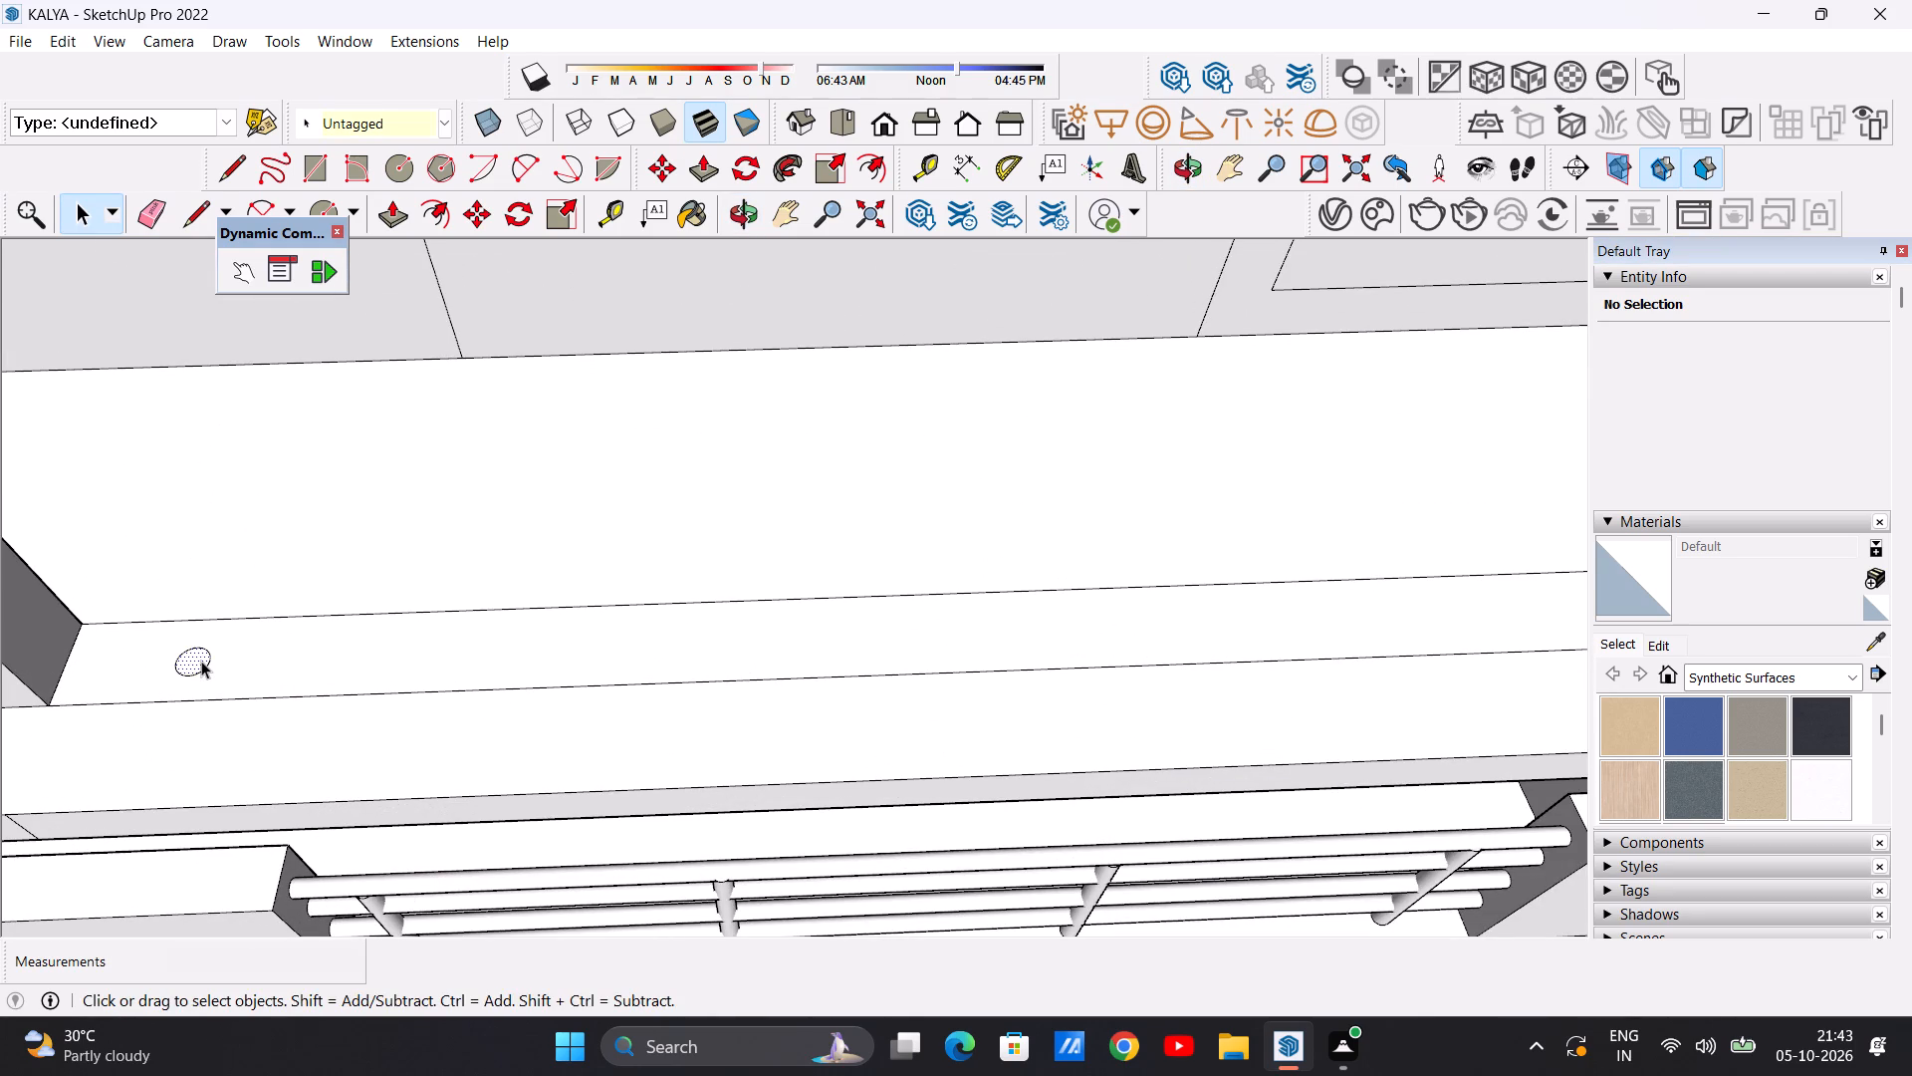
{"action": "key", "text": "m"}
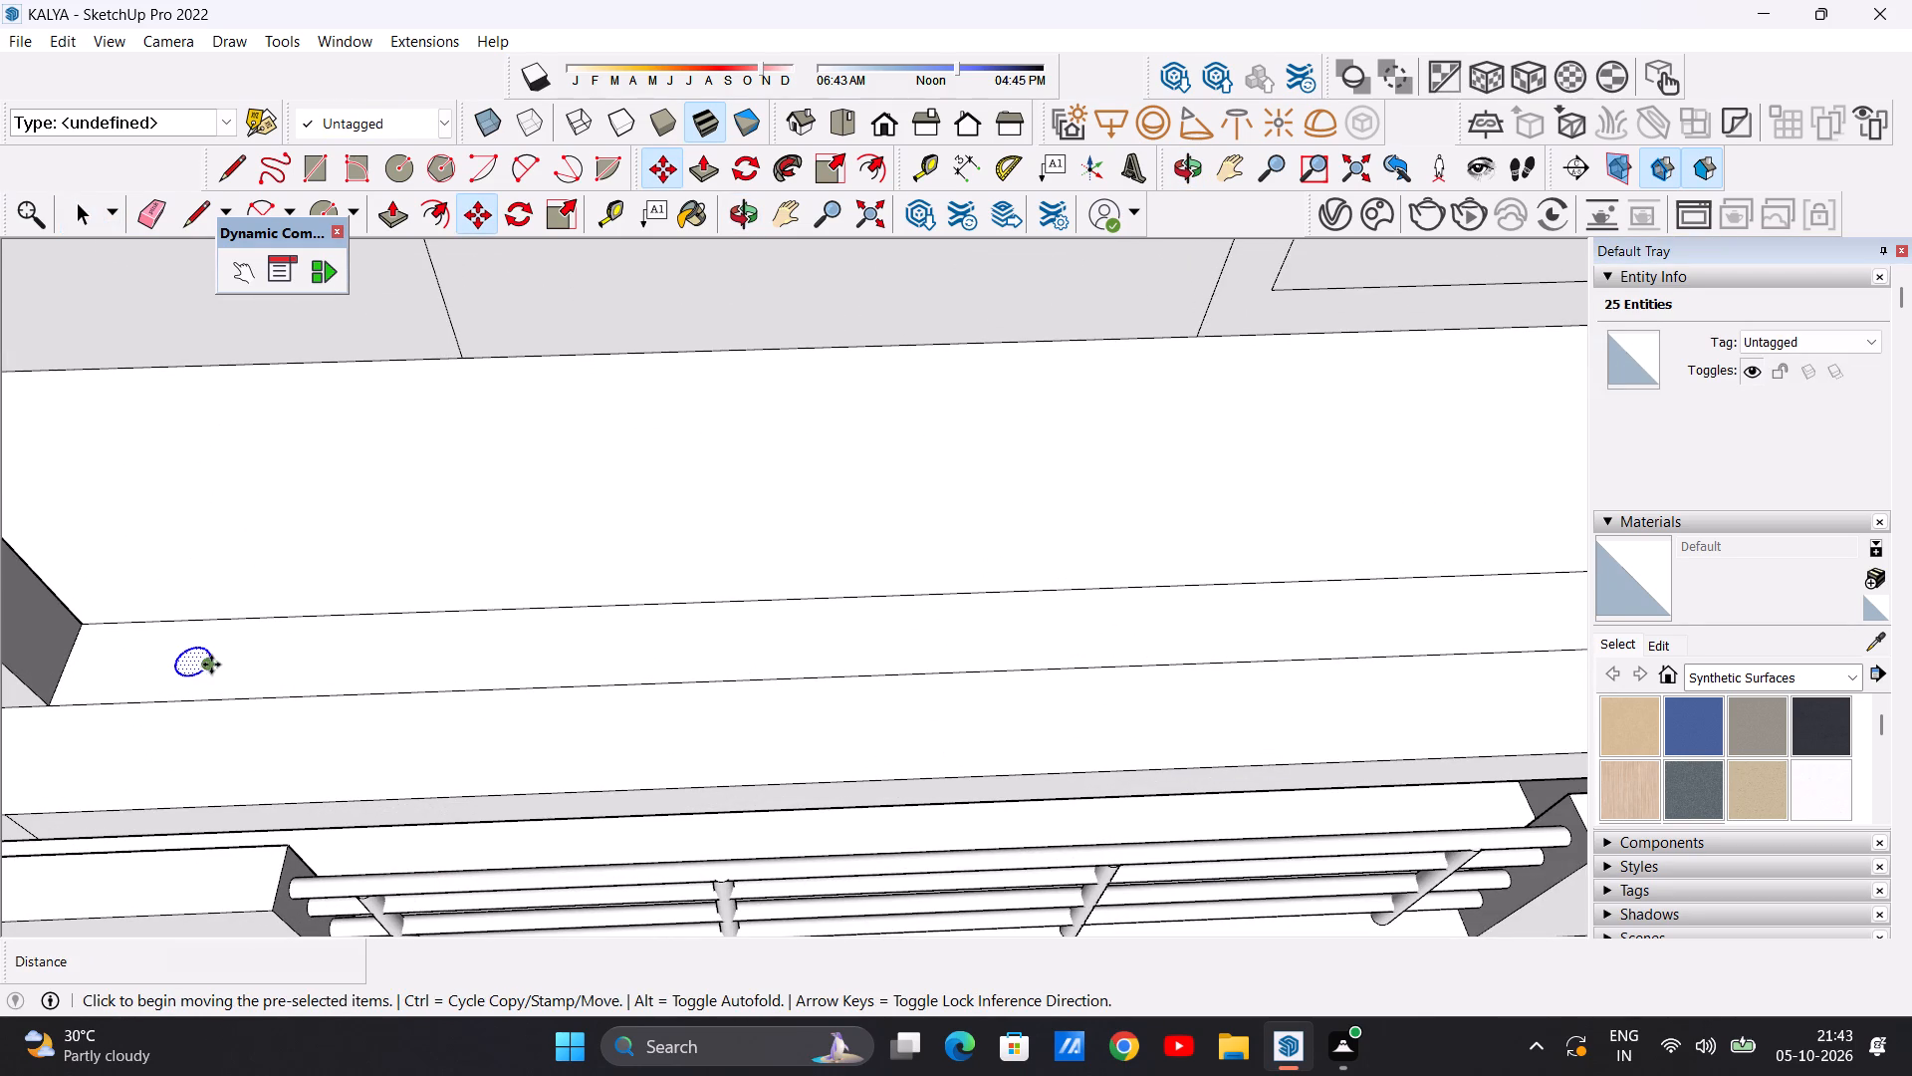
{"action": "left_click", "coordinate": [211, 665]}
{"action": "scroll", "coordinate": [460, 666], "scroll_direction": "down", "scroll_amount": 9}
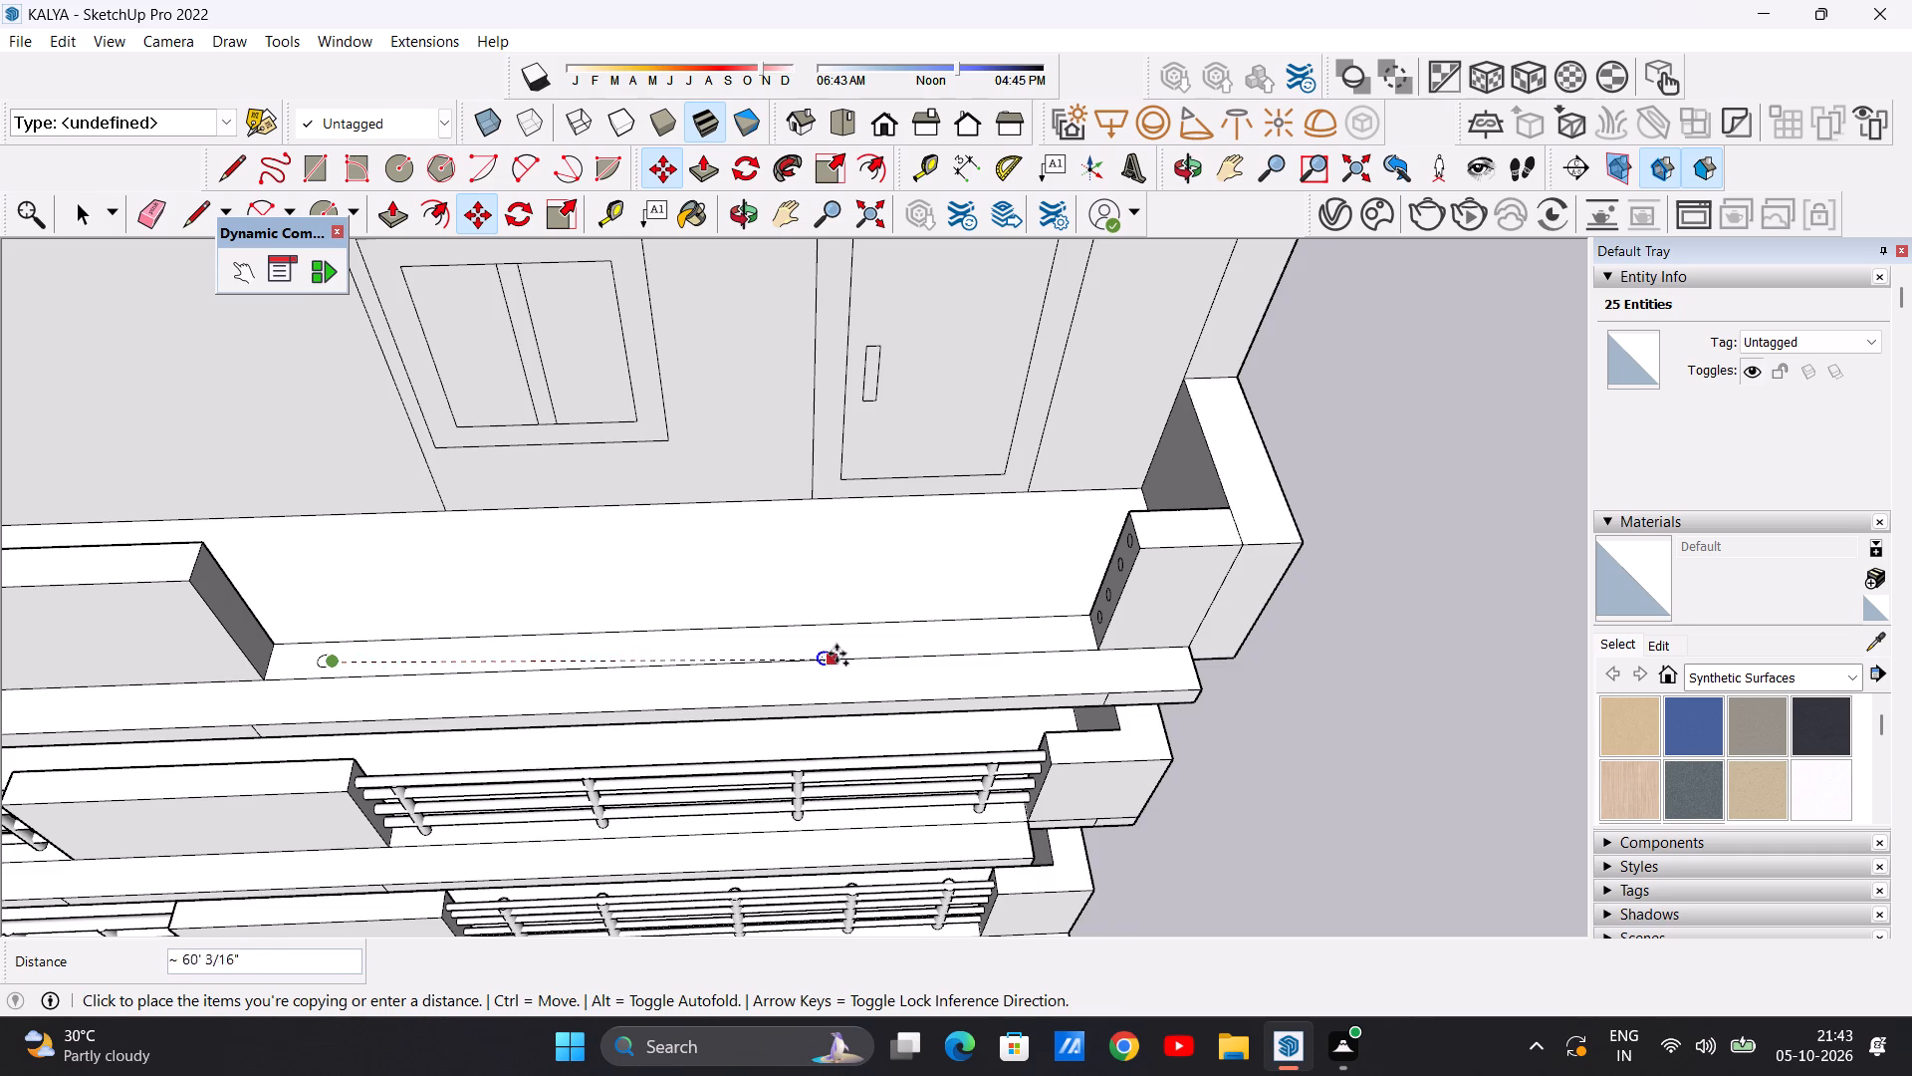
{"action": "scroll", "coordinate": [959, 630], "scroll_direction": "up", "scroll_amount": 8}
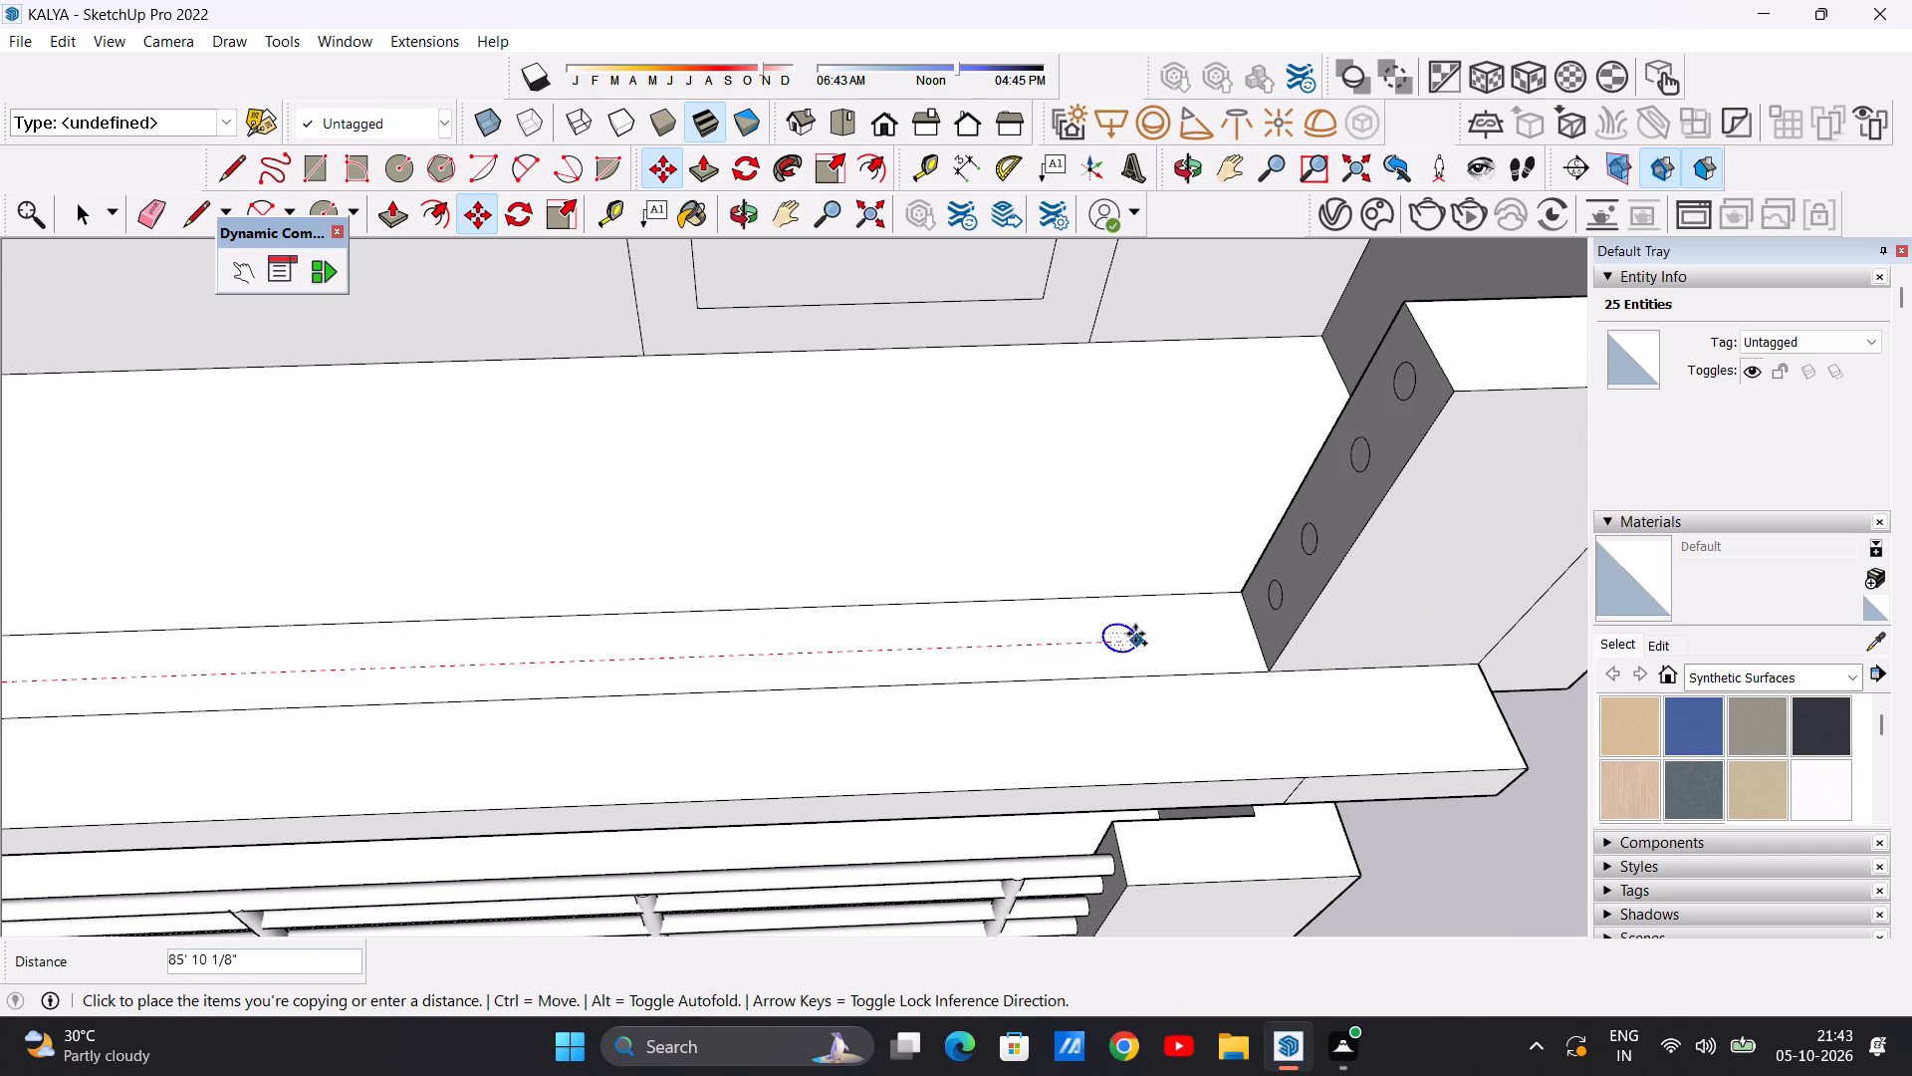
{"action": "left_click", "coordinate": [1135, 634]}
{"action": "left_click", "coordinate": [1133, 641]}
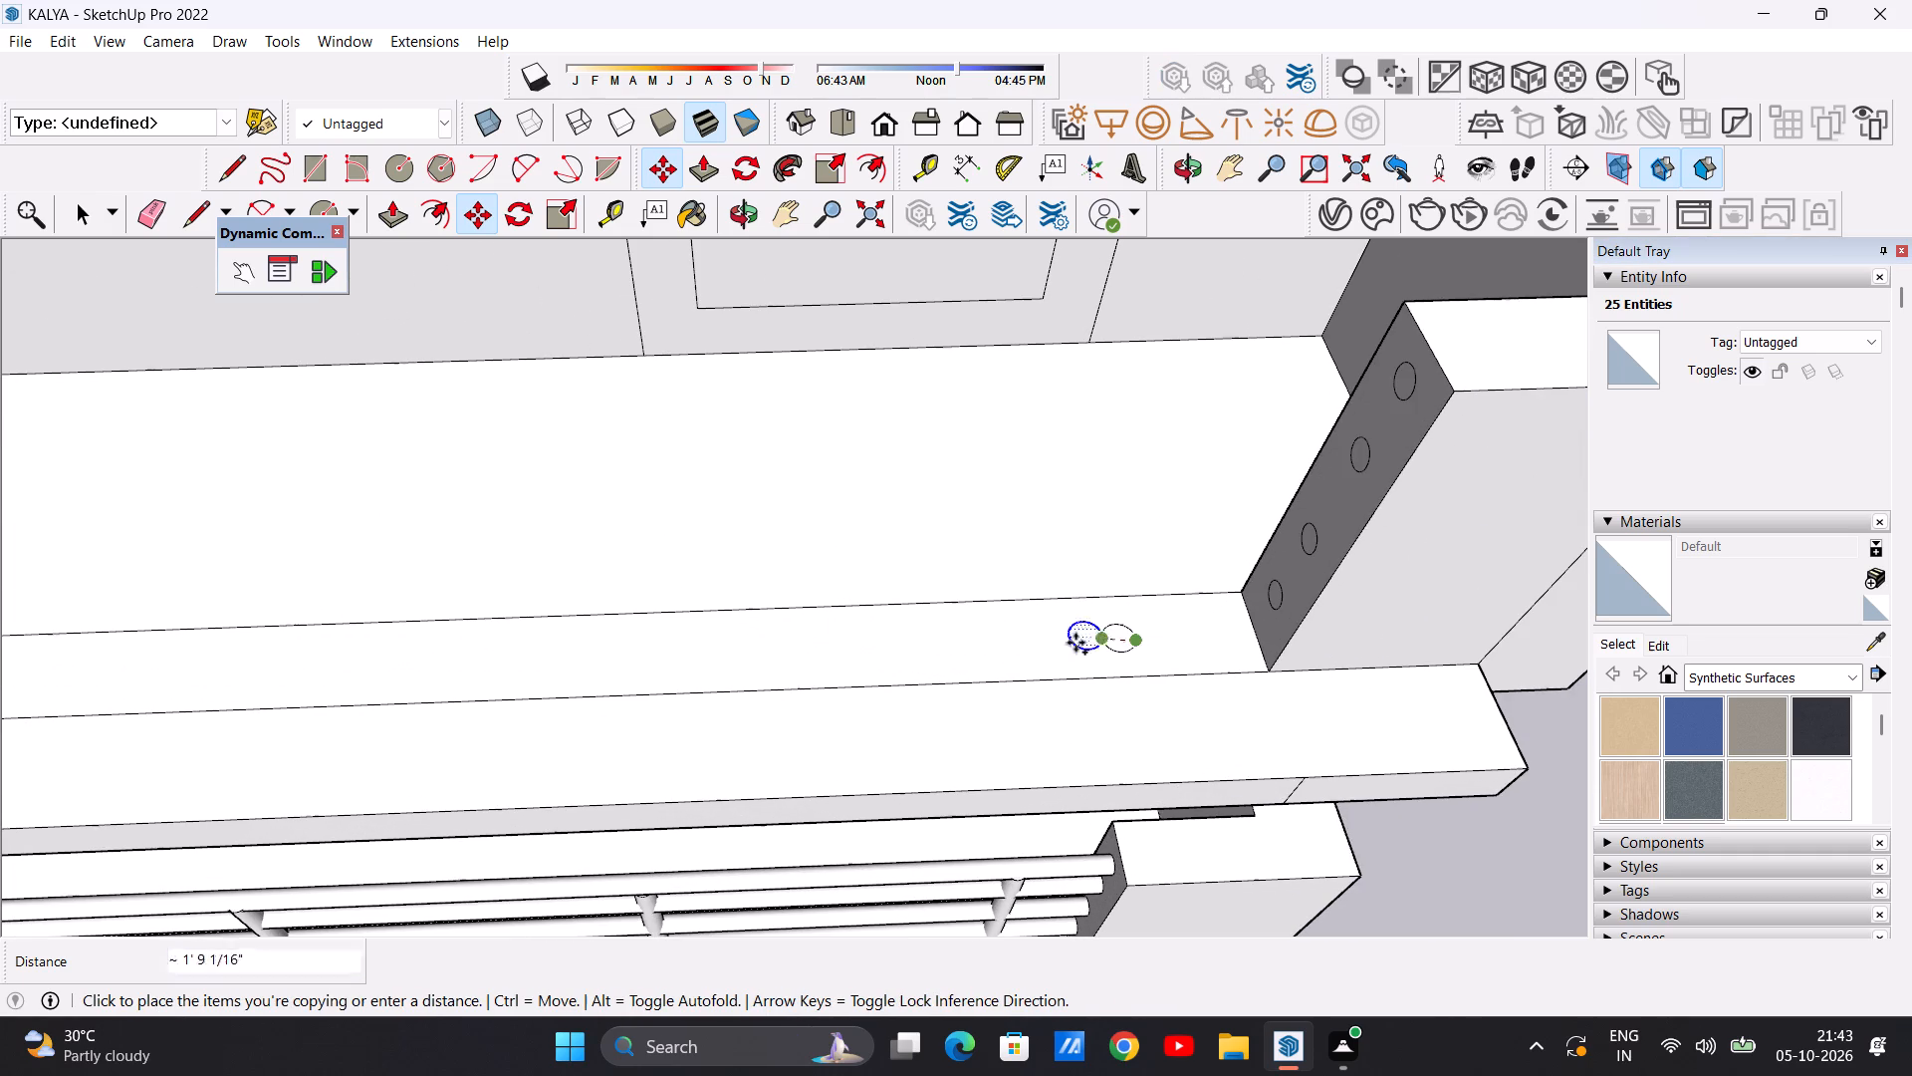
{"action": "scroll", "coordinate": [867, 653], "scroll_direction": "down", "scroll_amount": 9}
{"action": "scroll", "coordinate": [422, 663], "scroll_direction": "up", "scroll_amount": 4}
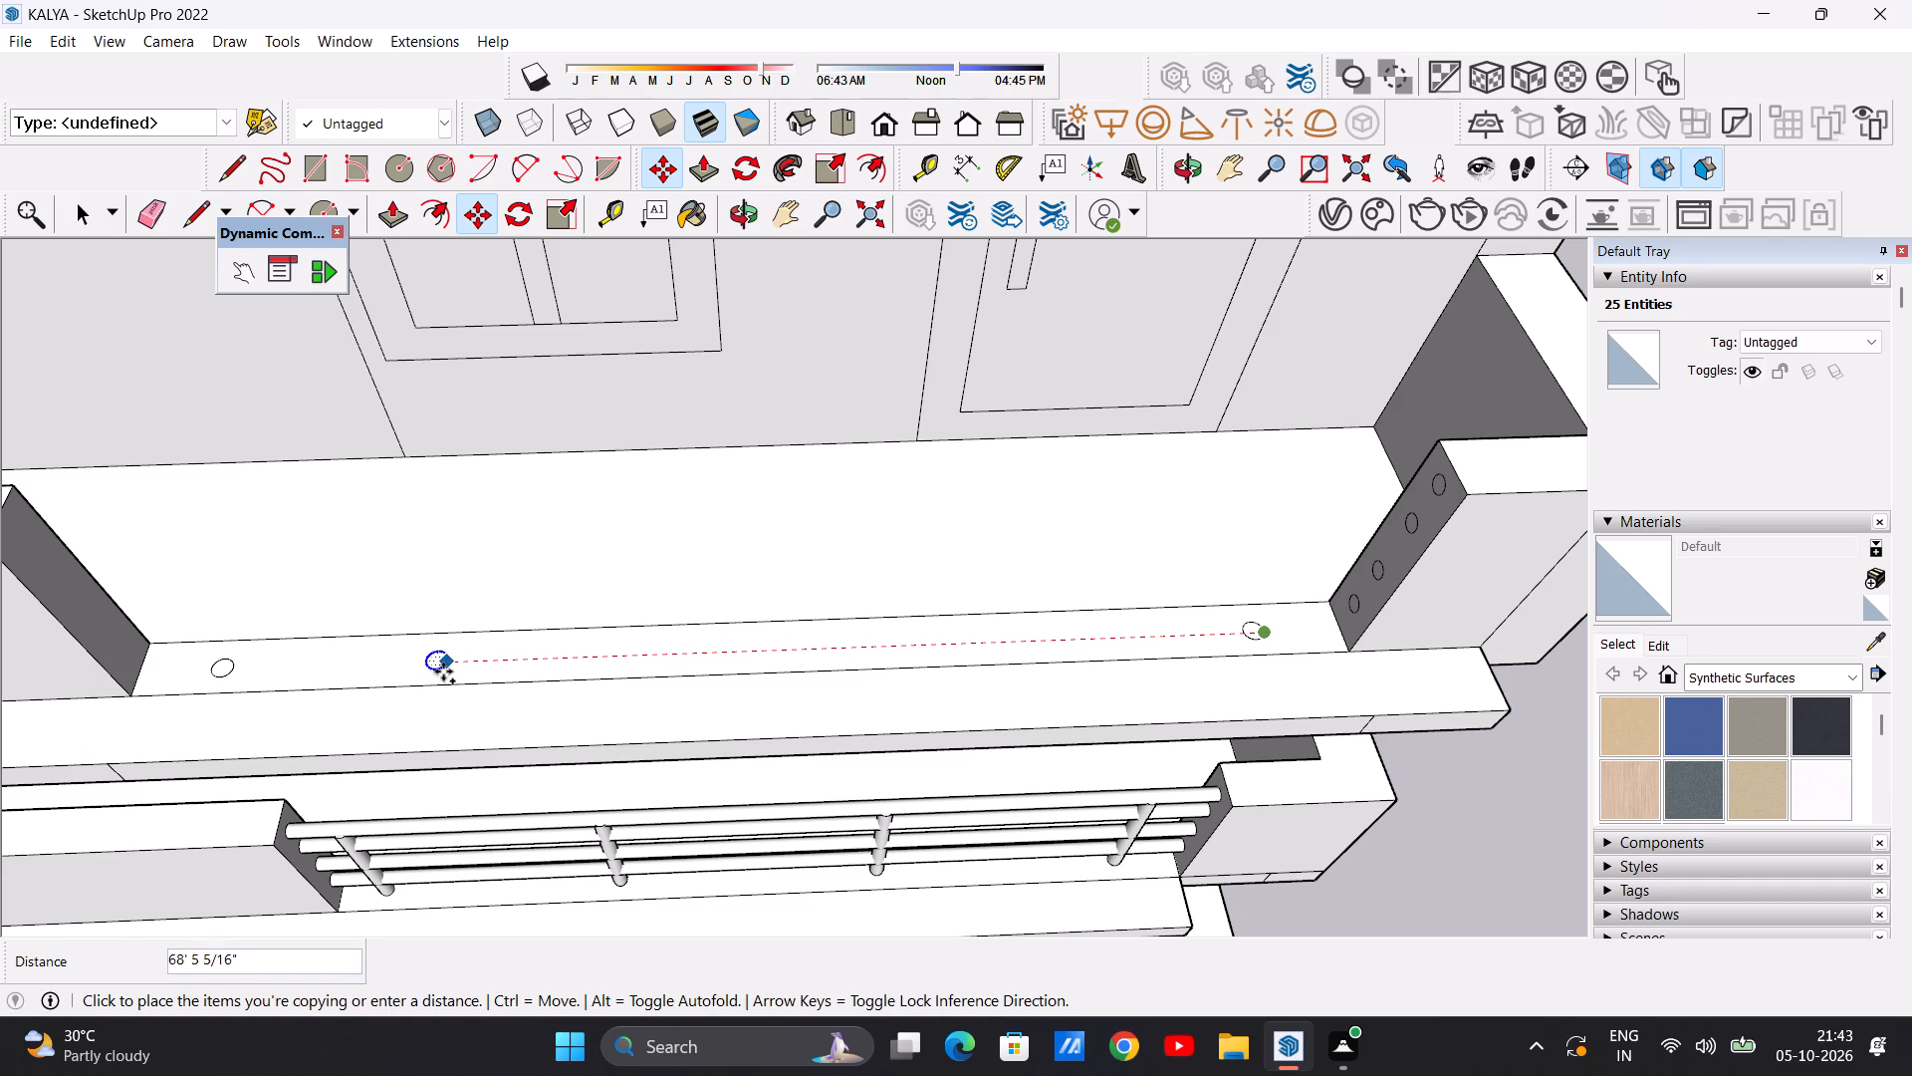
{"action": "left_click", "coordinate": [446, 672]}
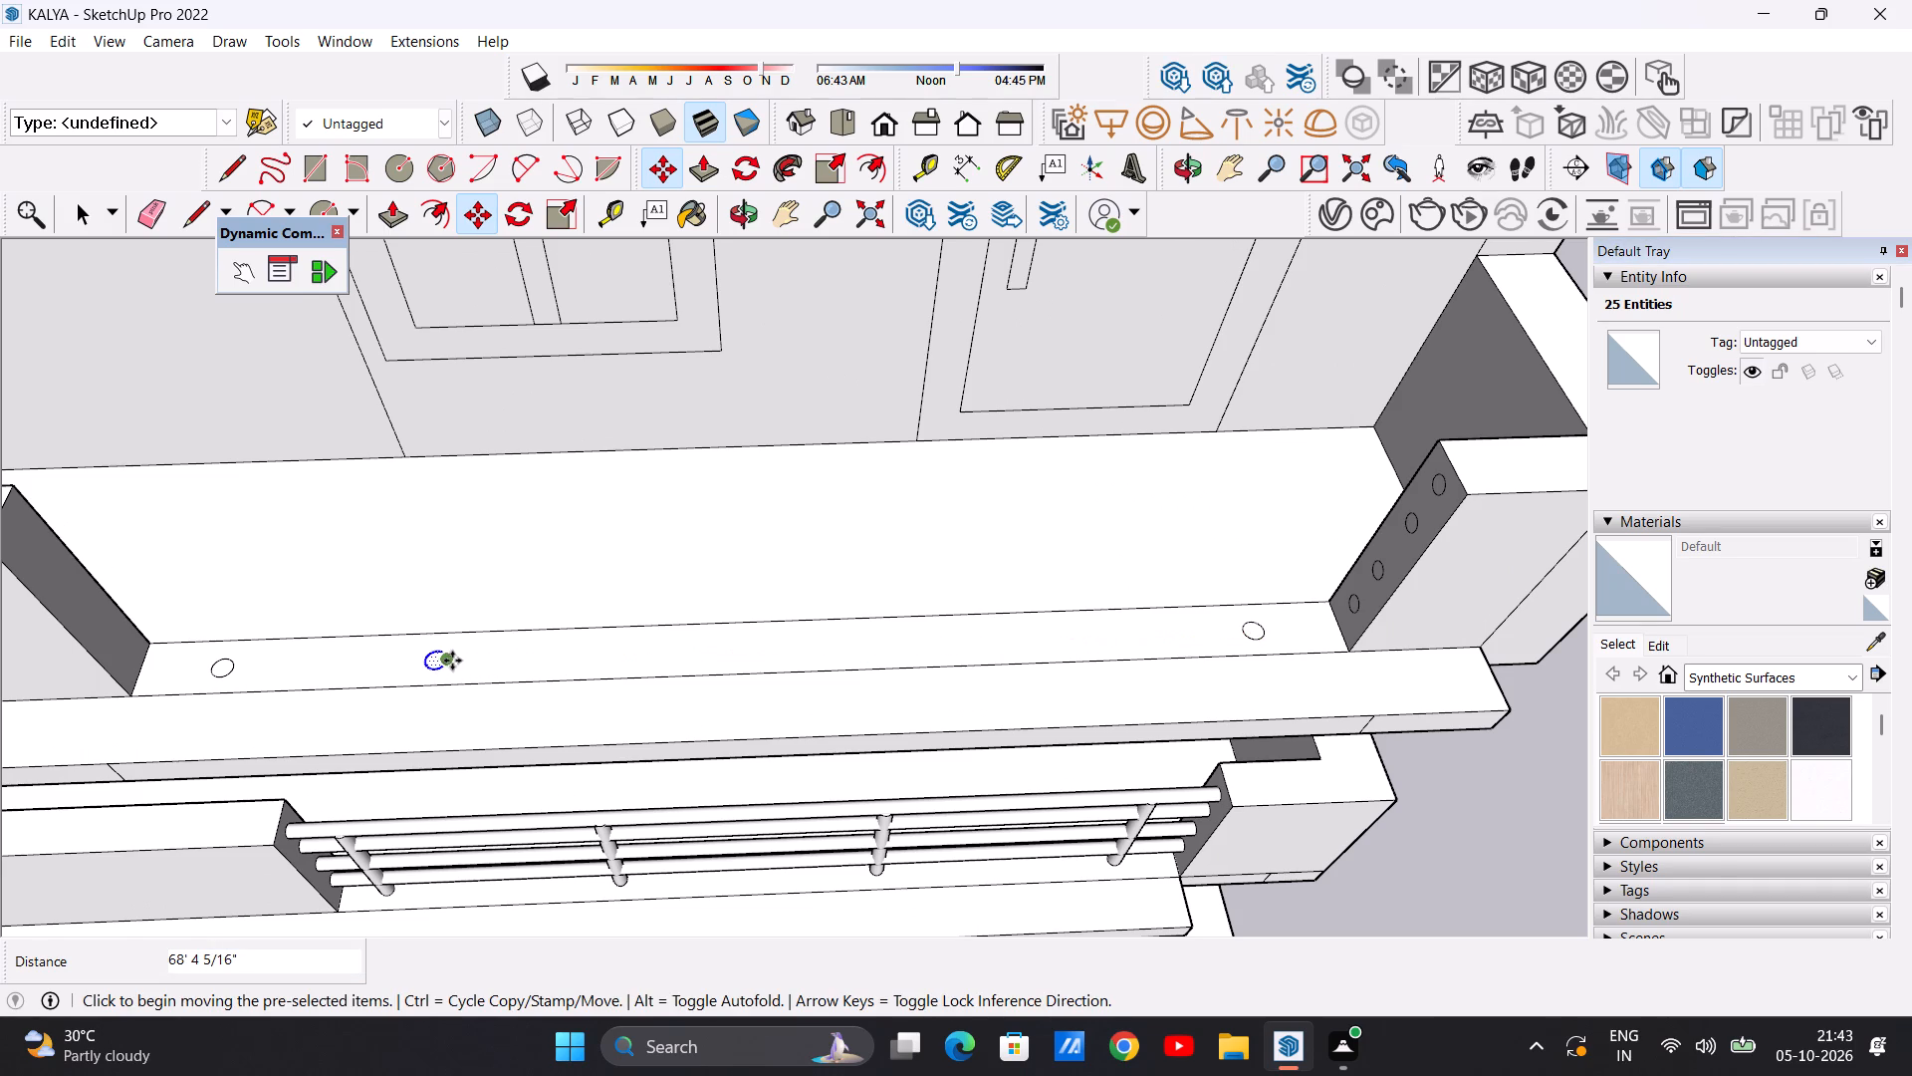
Copy the second post circle about 46 ft 7 in toward the end parapet, and copy that about 24 ft 6 in back.
{"action": "left_click", "coordinate": [452, 661]}
{"action": "left_click", "coordinate": [1007, 645]}
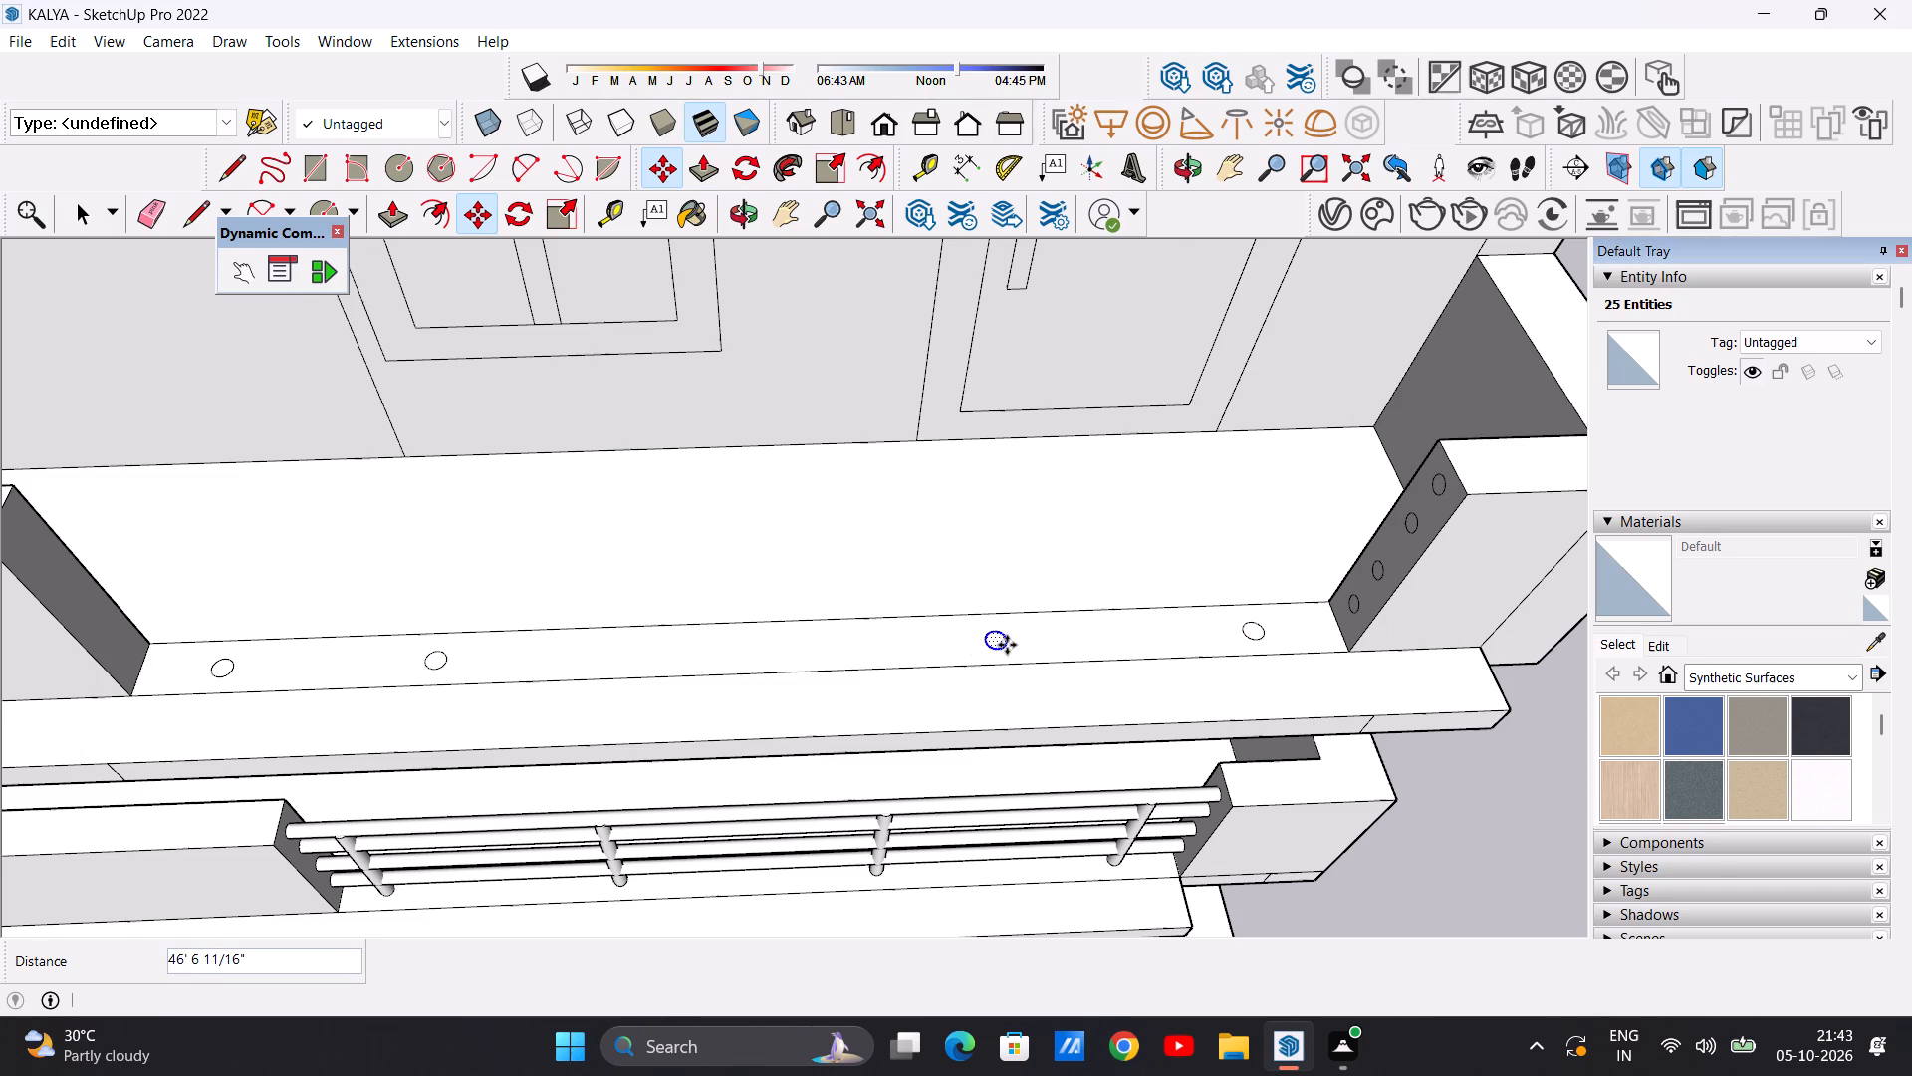
{"action": "left_click", "coordinate": [1006, 645]}
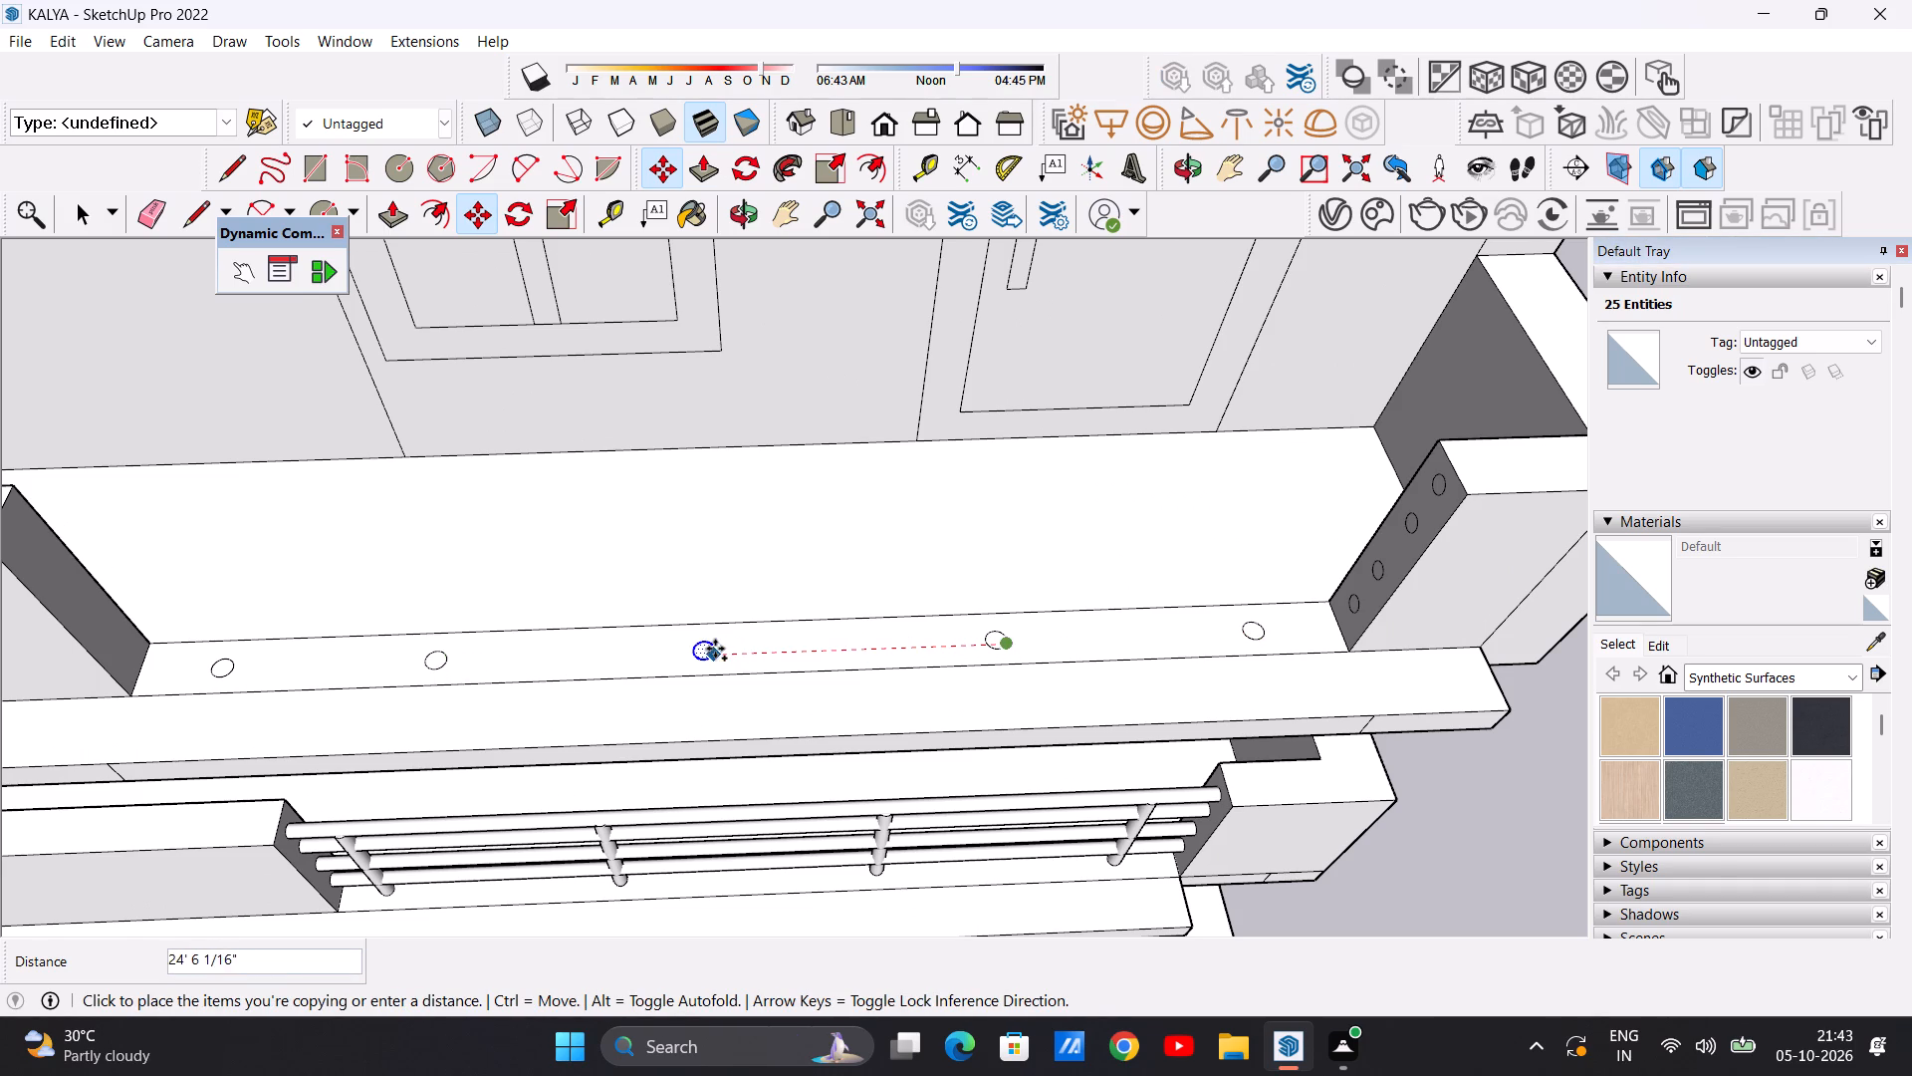
{"action": "left_click", "coordinate": [719, 649]}
{"action": "key", "text": "space"}
{"action": "scroll", "coordinate": [552, 583], "scroll_direction": "down", "scroll_amount": 7}
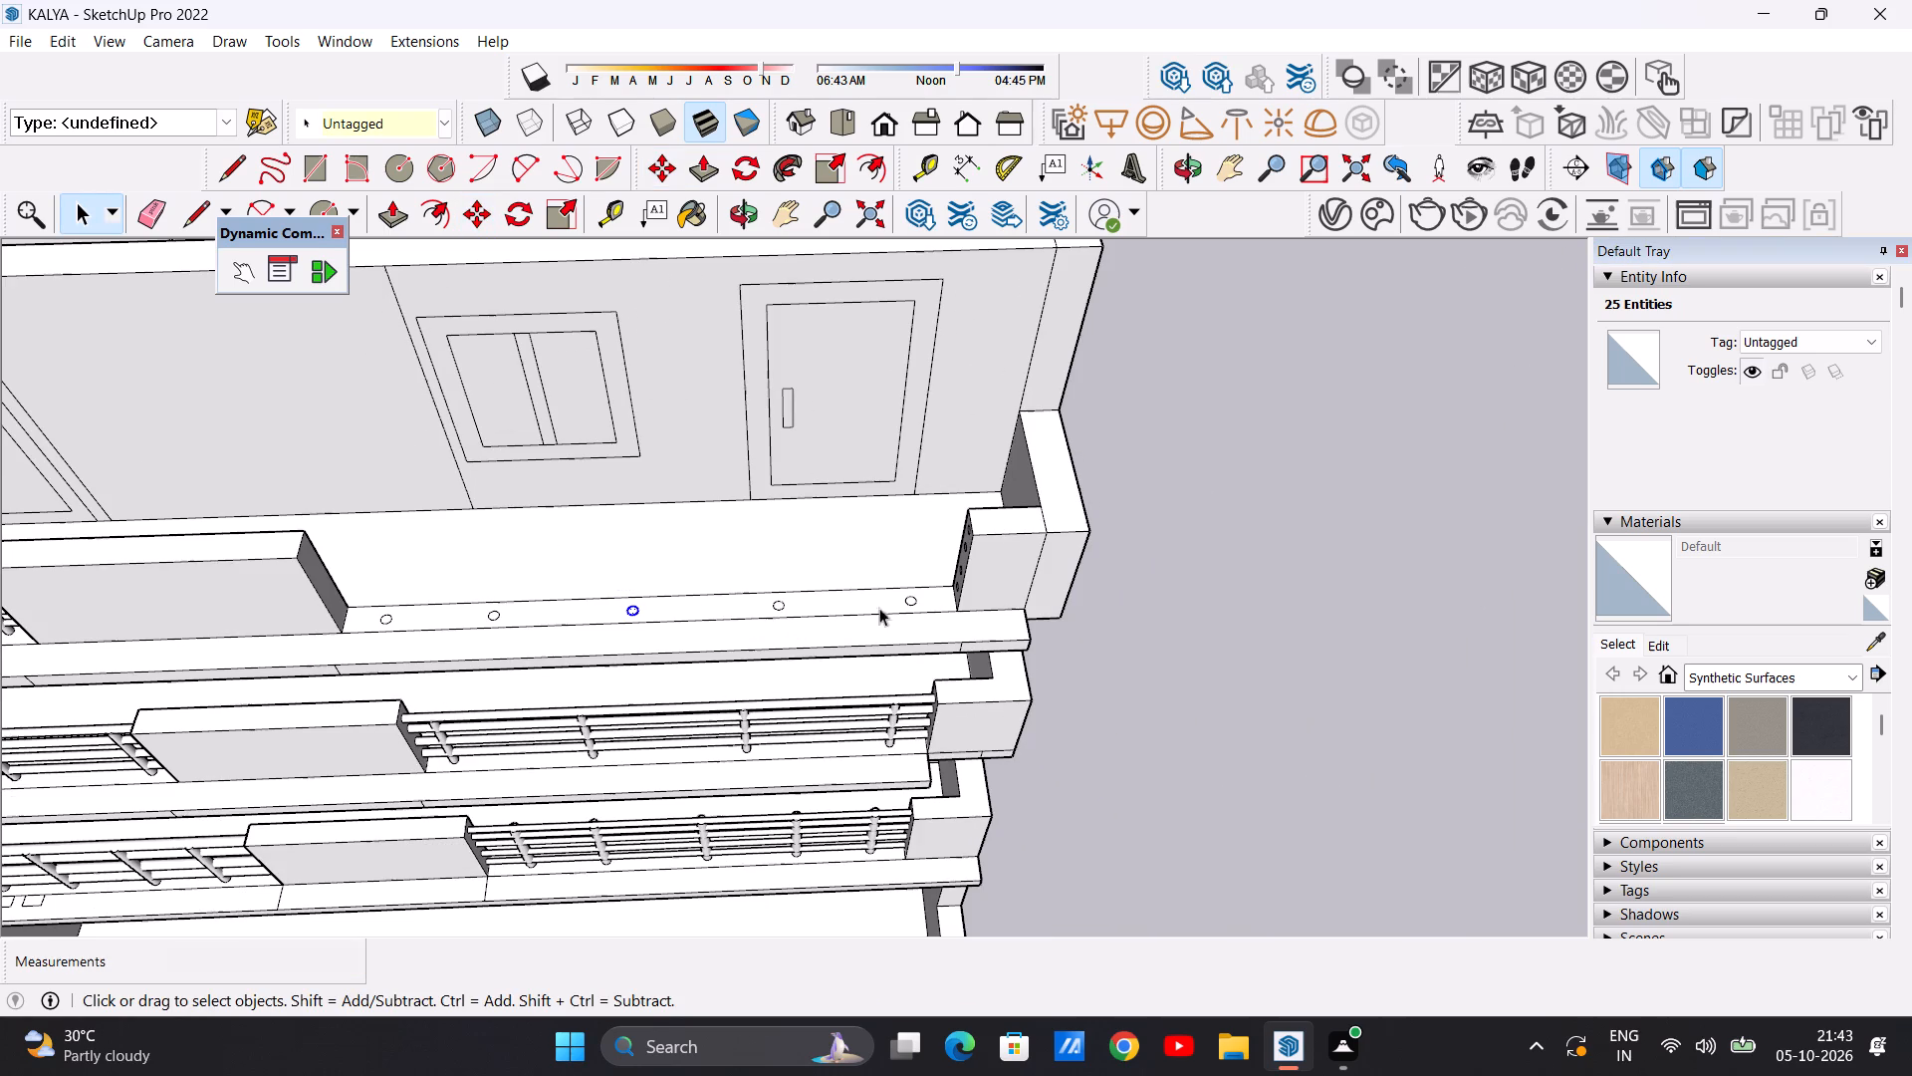
{"action": "left_click", "coordinate": [1288, 610]}
Extrude the top rail circle on the end parapet about 99 ft 10 in across the open bay to the middle parapet.
{"action": "scroll", "coordinate": [786, 625], "scroll_direction": "up", "scroll_amount": 3}
{"action": "middle_click_drag", "start_coordinate": [967, 588], "coordinate": [1072, 538]}
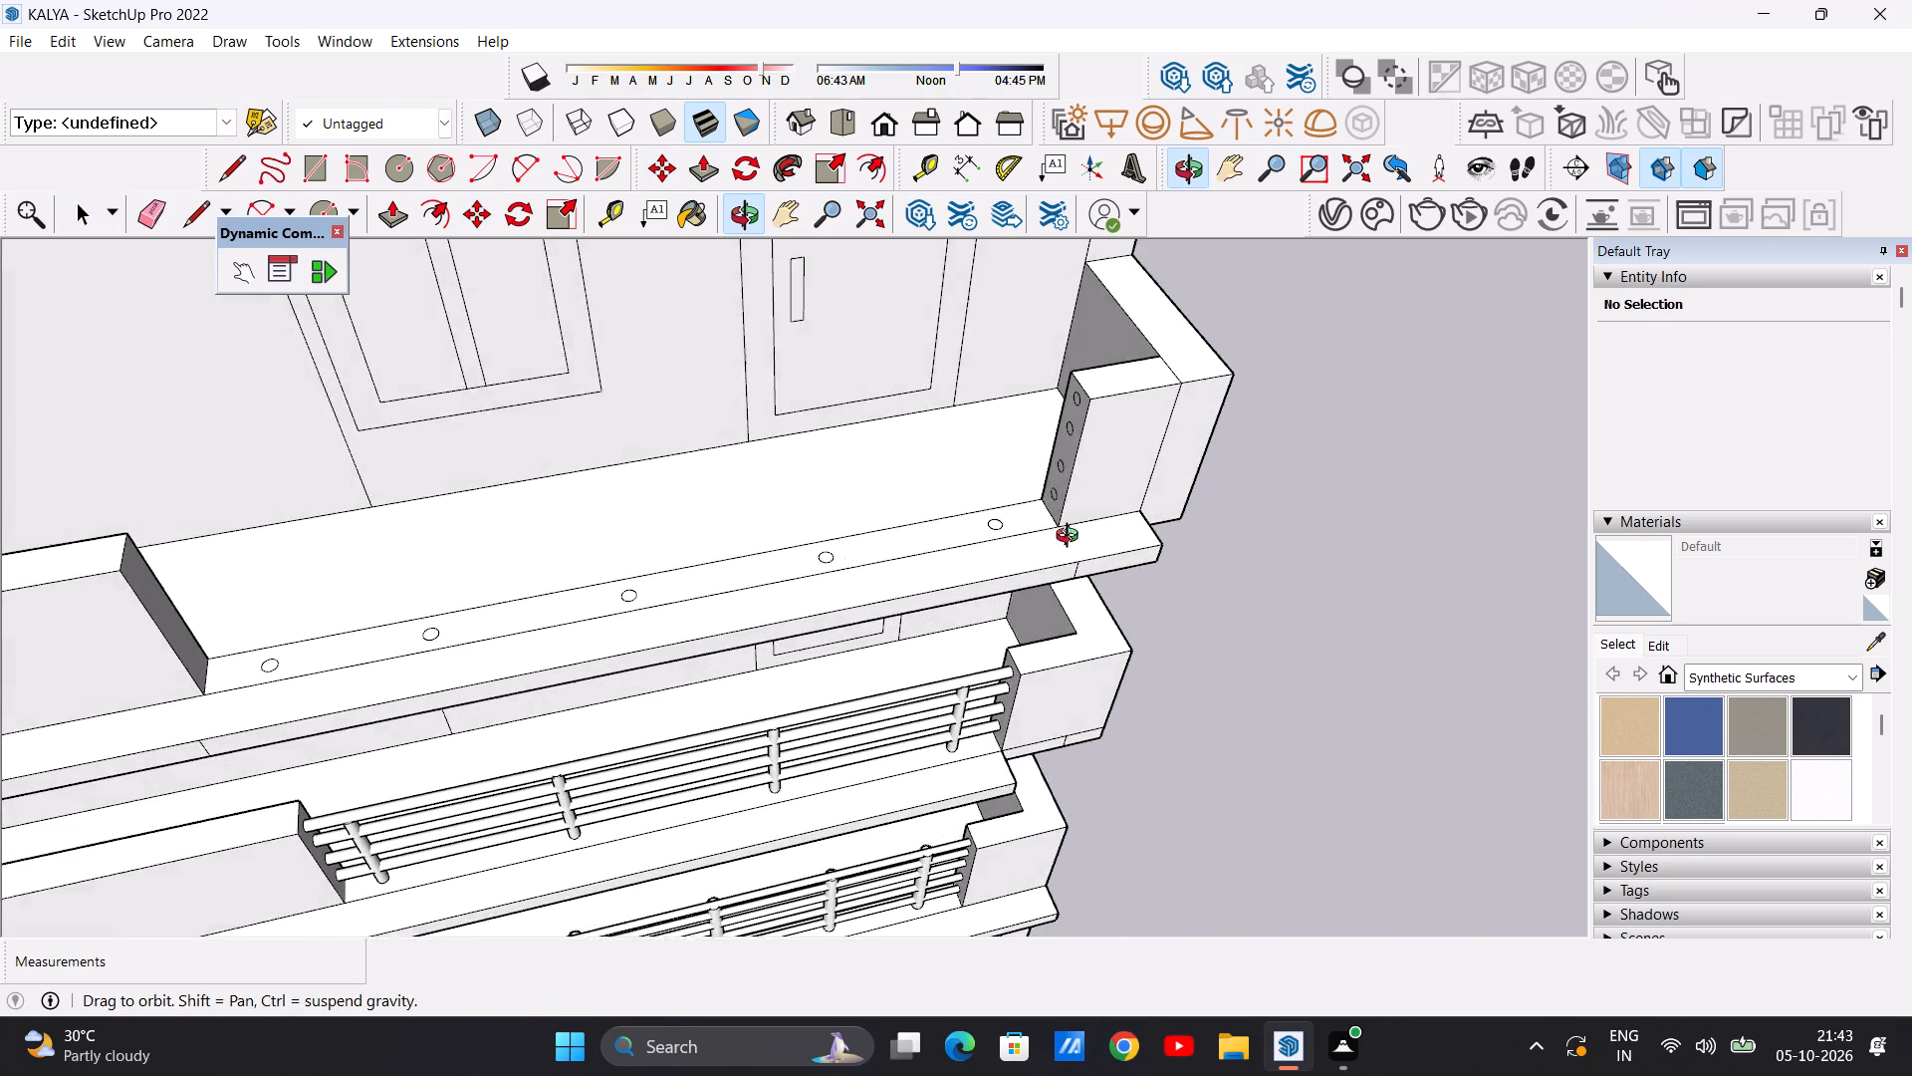
{"action": "middle_click_drag", "start_coordinate": [1072, 538], "coordinate": [1074, 536]}
{"action": "scroll", "coordinate": [1089, 438], "scroll_direction": "up", "scroll_amount": 7}
{"action": "scroll", "coordinate": [1035, 422], "scroll_direction": "down", "scroll_amount": 6}
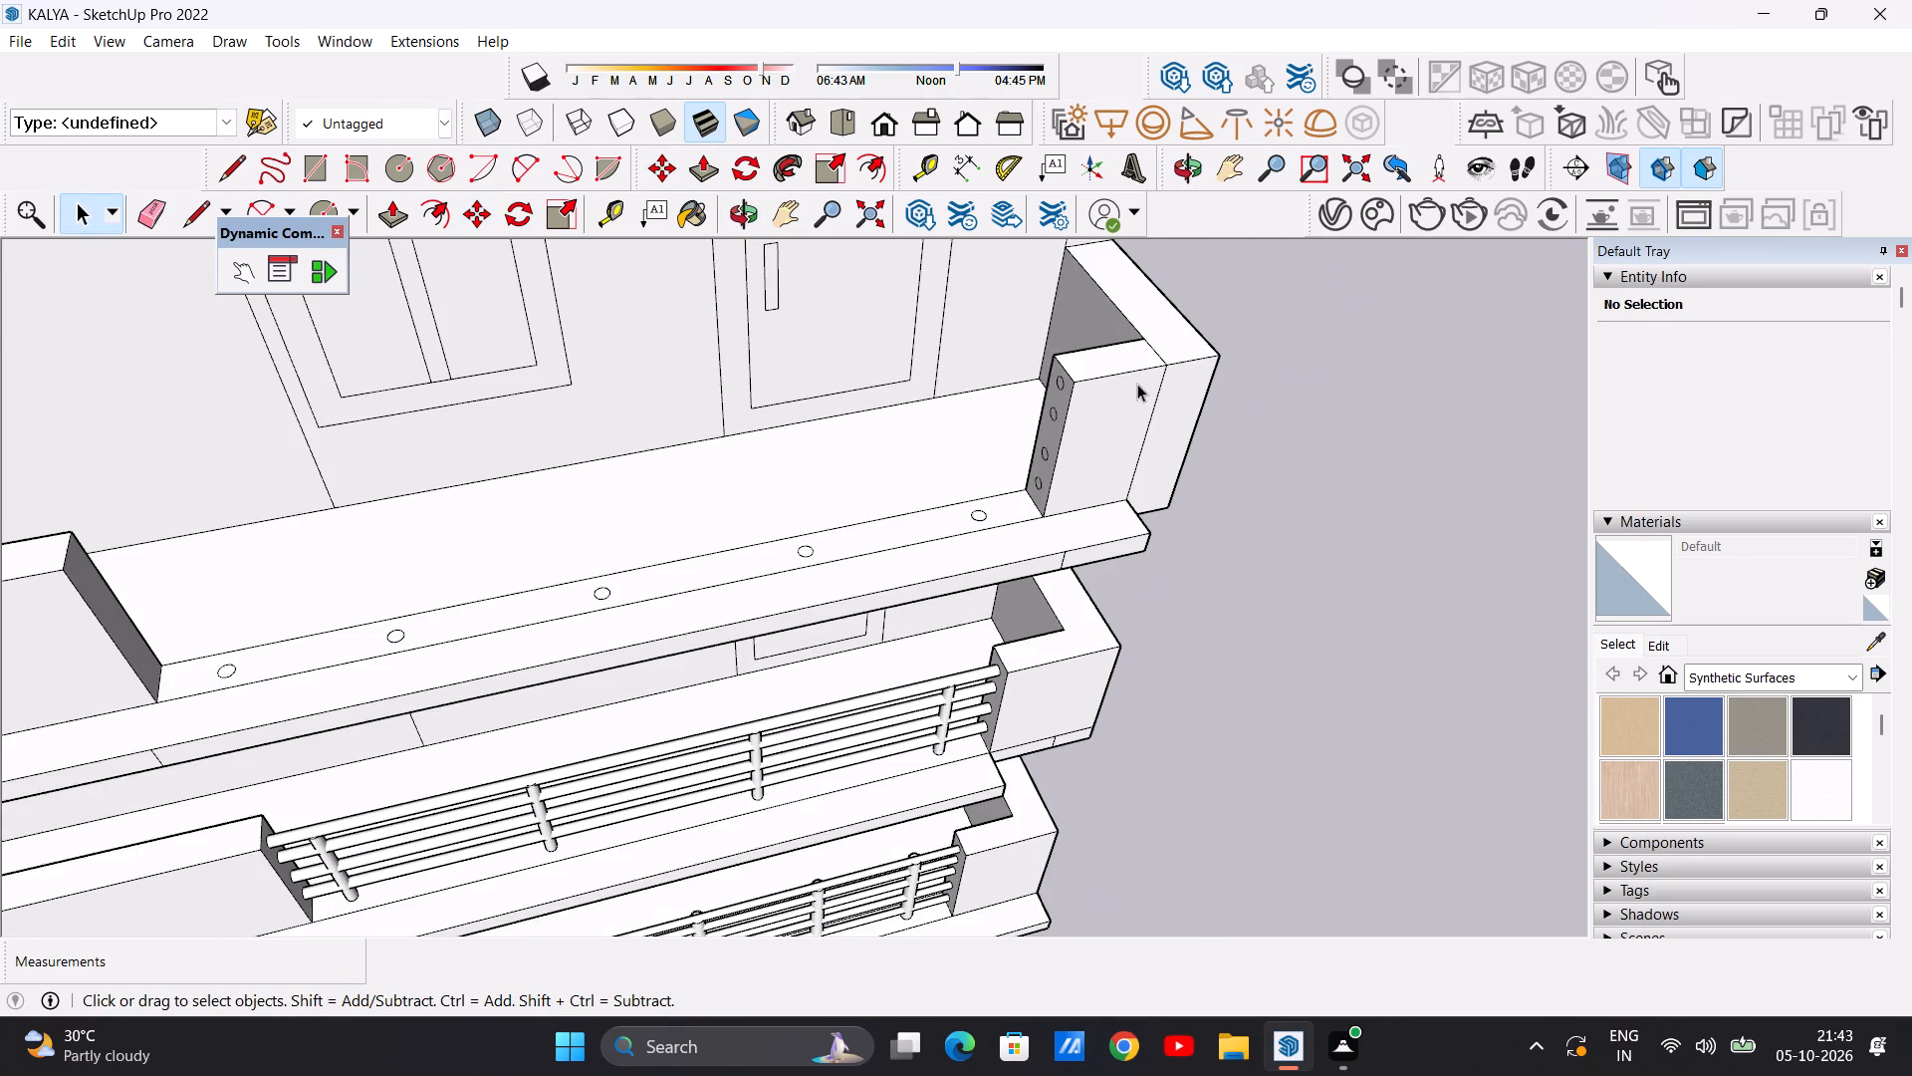
{"action": "middle_click_drag", "start_coordinate": [1137, 384], "coordinate": [1217, 322]}
{"action": "scroll", "coordinate": [1064, 314], "scroll_direction": "up", "scroll_amount": 20}
{"action": "scroll", "coordinate": [1064, 314], "scroll_direction": "up", "scroll_amount": 1}
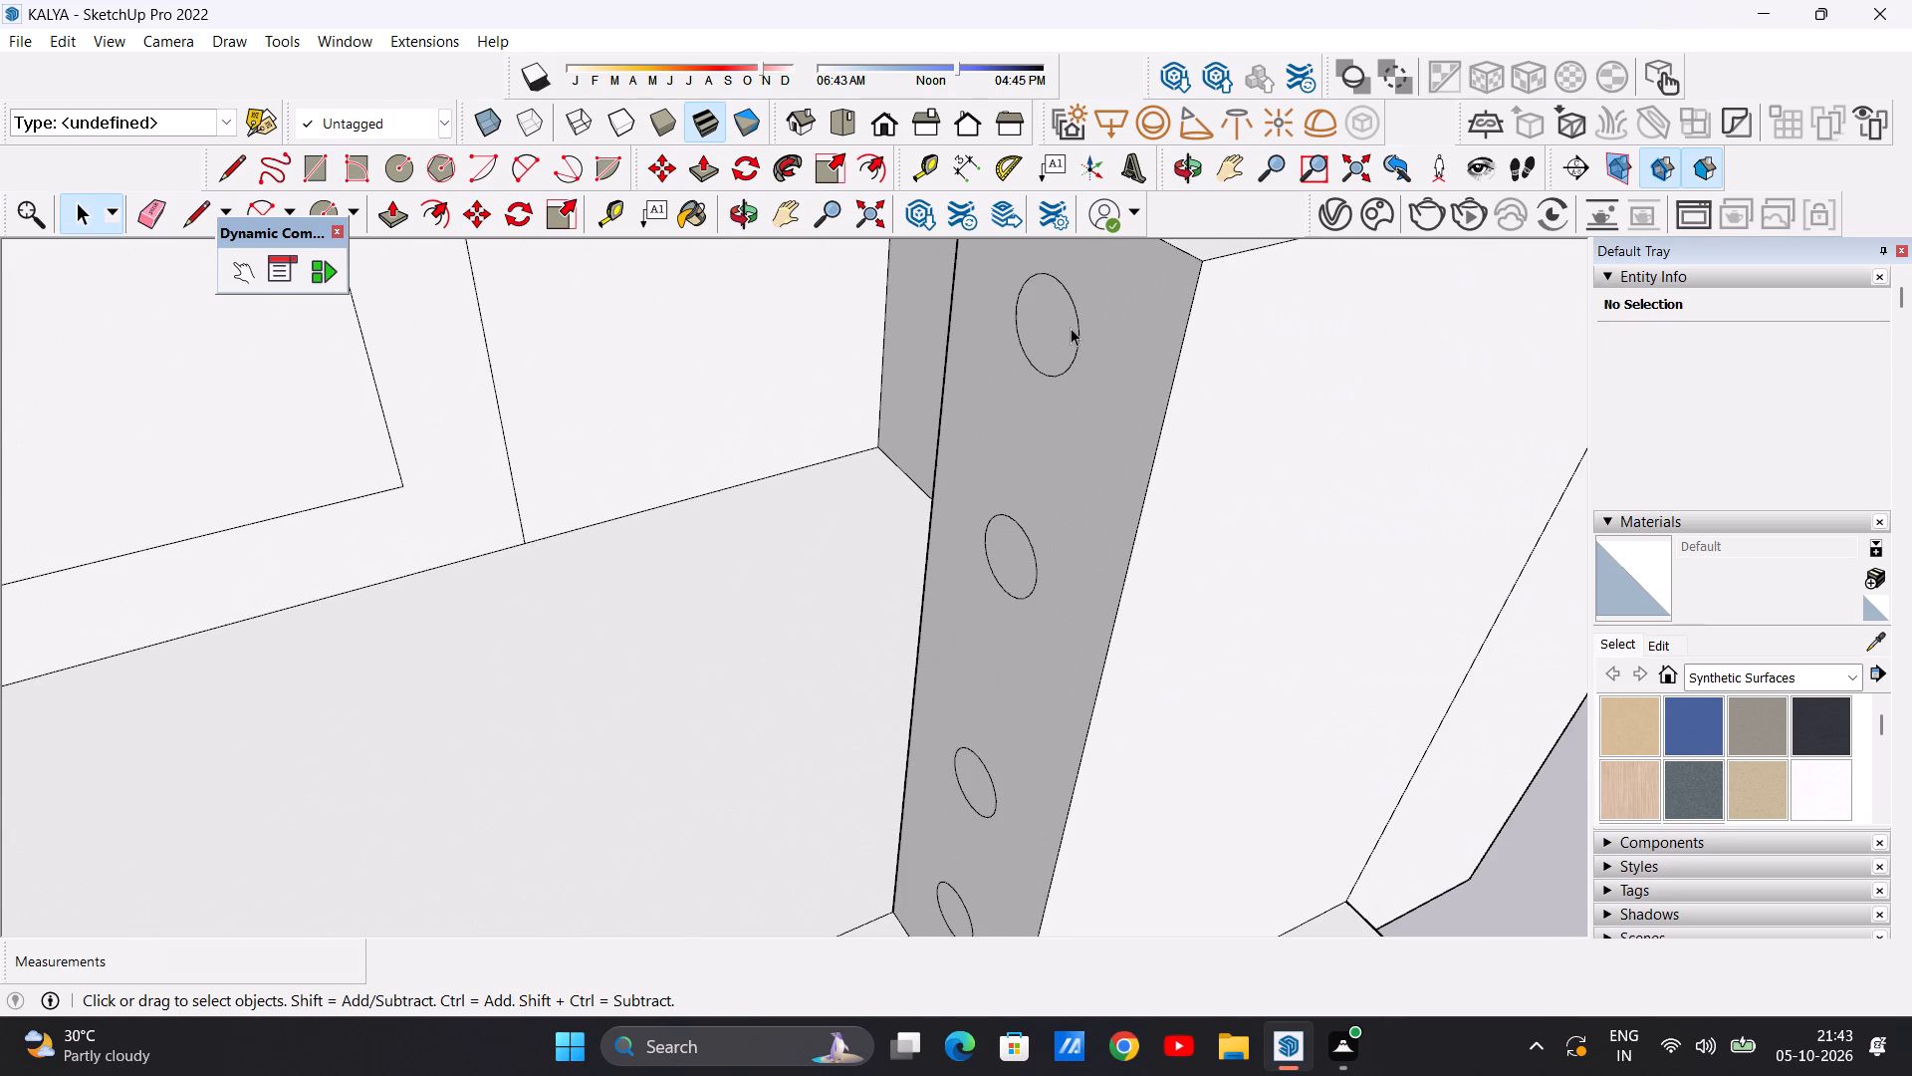
{"action": "key", "text": "p"}
{"action": "left_click", "coordinate": [1049, 320]}
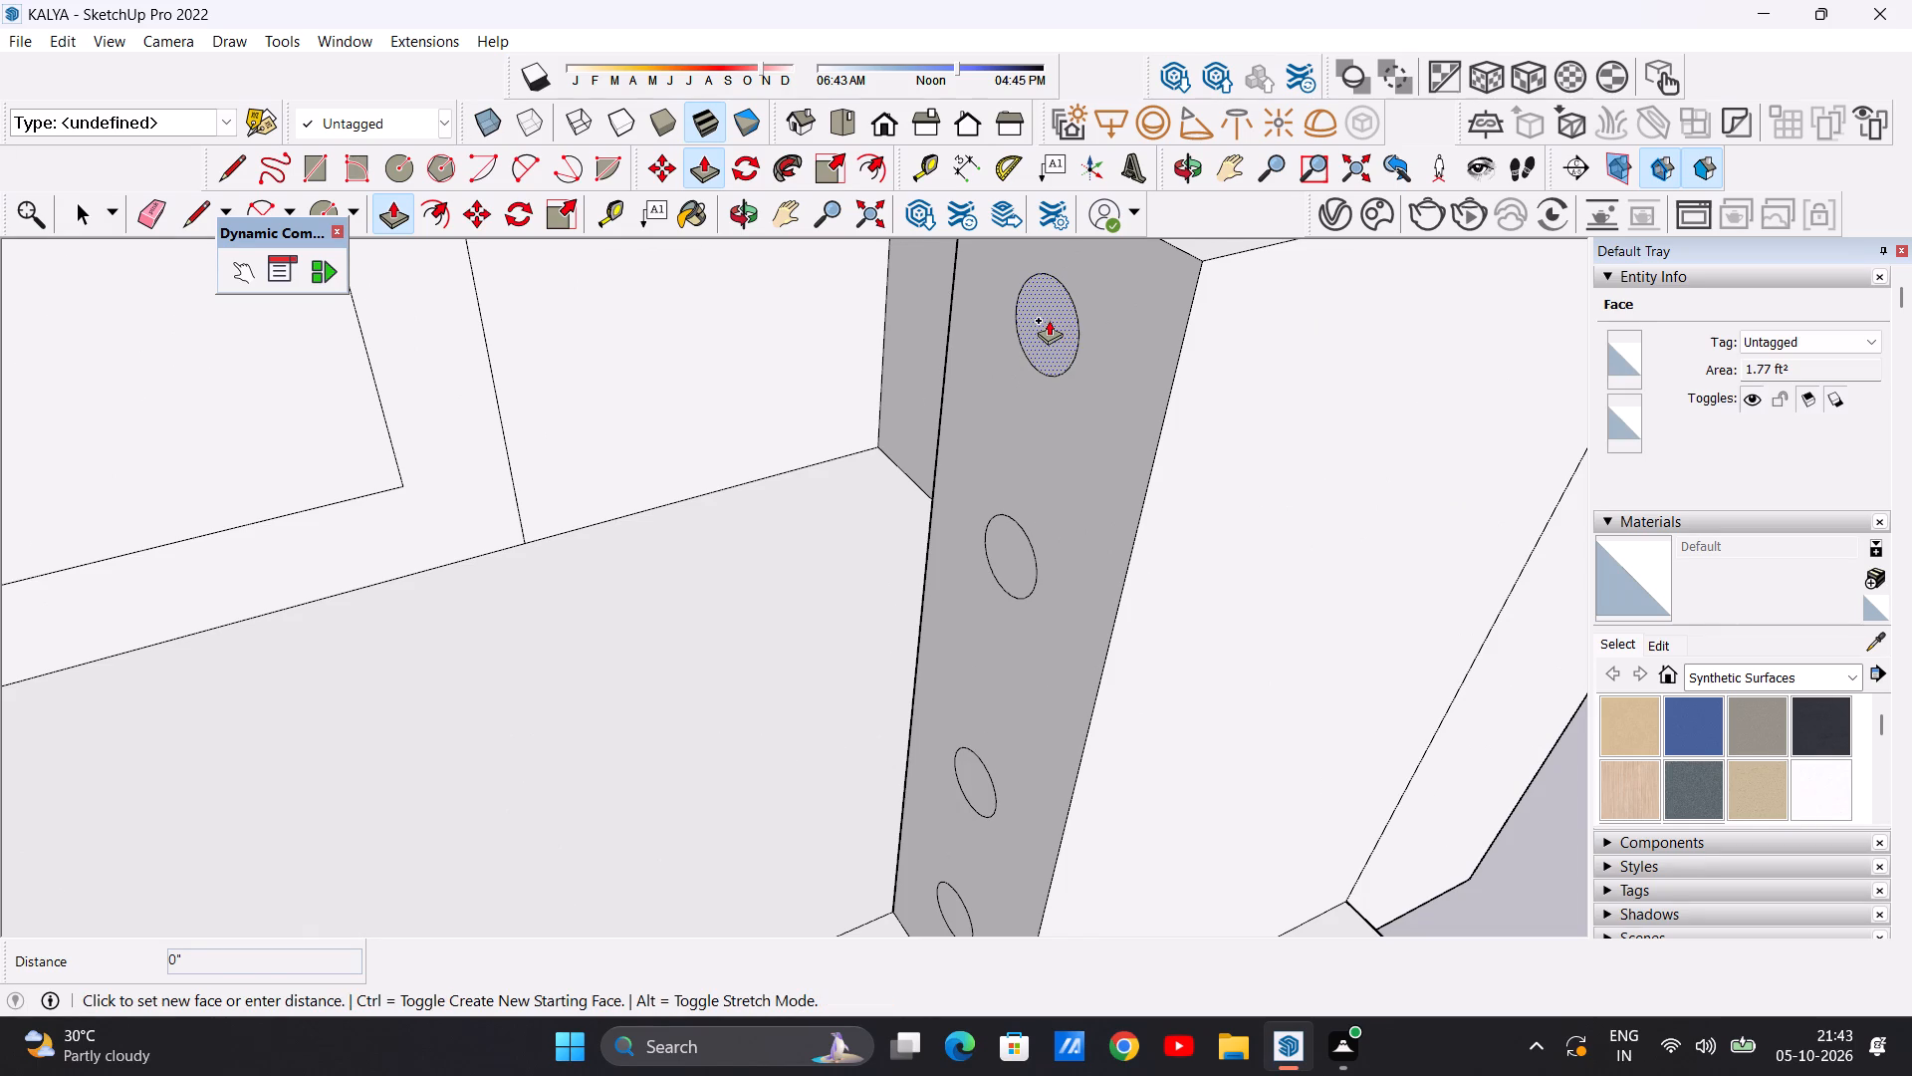
{"action": "scroll", "coordinate": [1032, 353], "scroll_direction": "down", "scroll_amount": 20}
{"action": "scroll", "coordinate": [1032, 353], "scroll_direction": "down", "scroll_amount": 15}
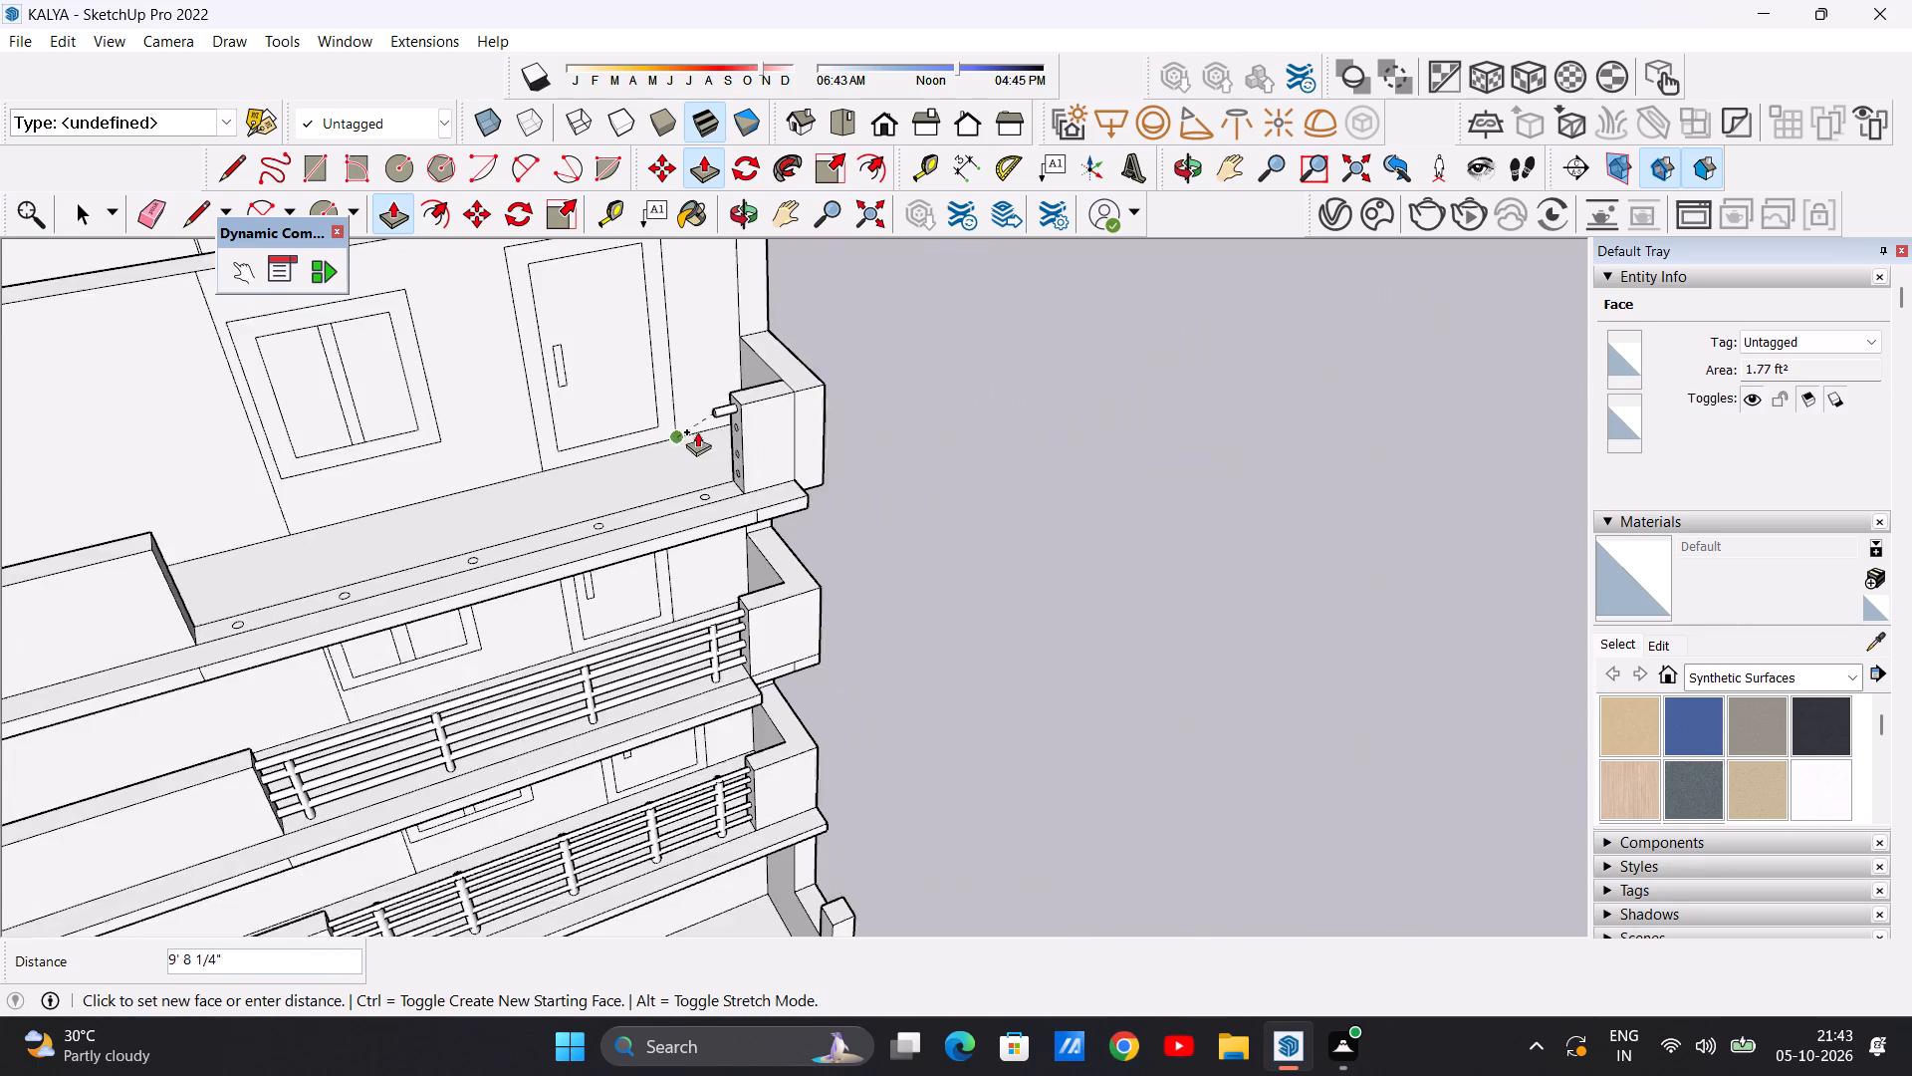
{"action": "scroll", "coordinate": [697, 431], "scroll_direction": "down", "scroll_amount": 5}
{"action": "middle_click_drag", "start_coordinate": [623, 425], "coordinate": [377, 429]}
{"action": "scroll", "coordinate": [396, 396], "scroll_direction": "up", "scroll_amount": 20}
{"action": "scroll", "coordinate": [396, 396], "scroll_direction": "up", "scroll_amount": 3}
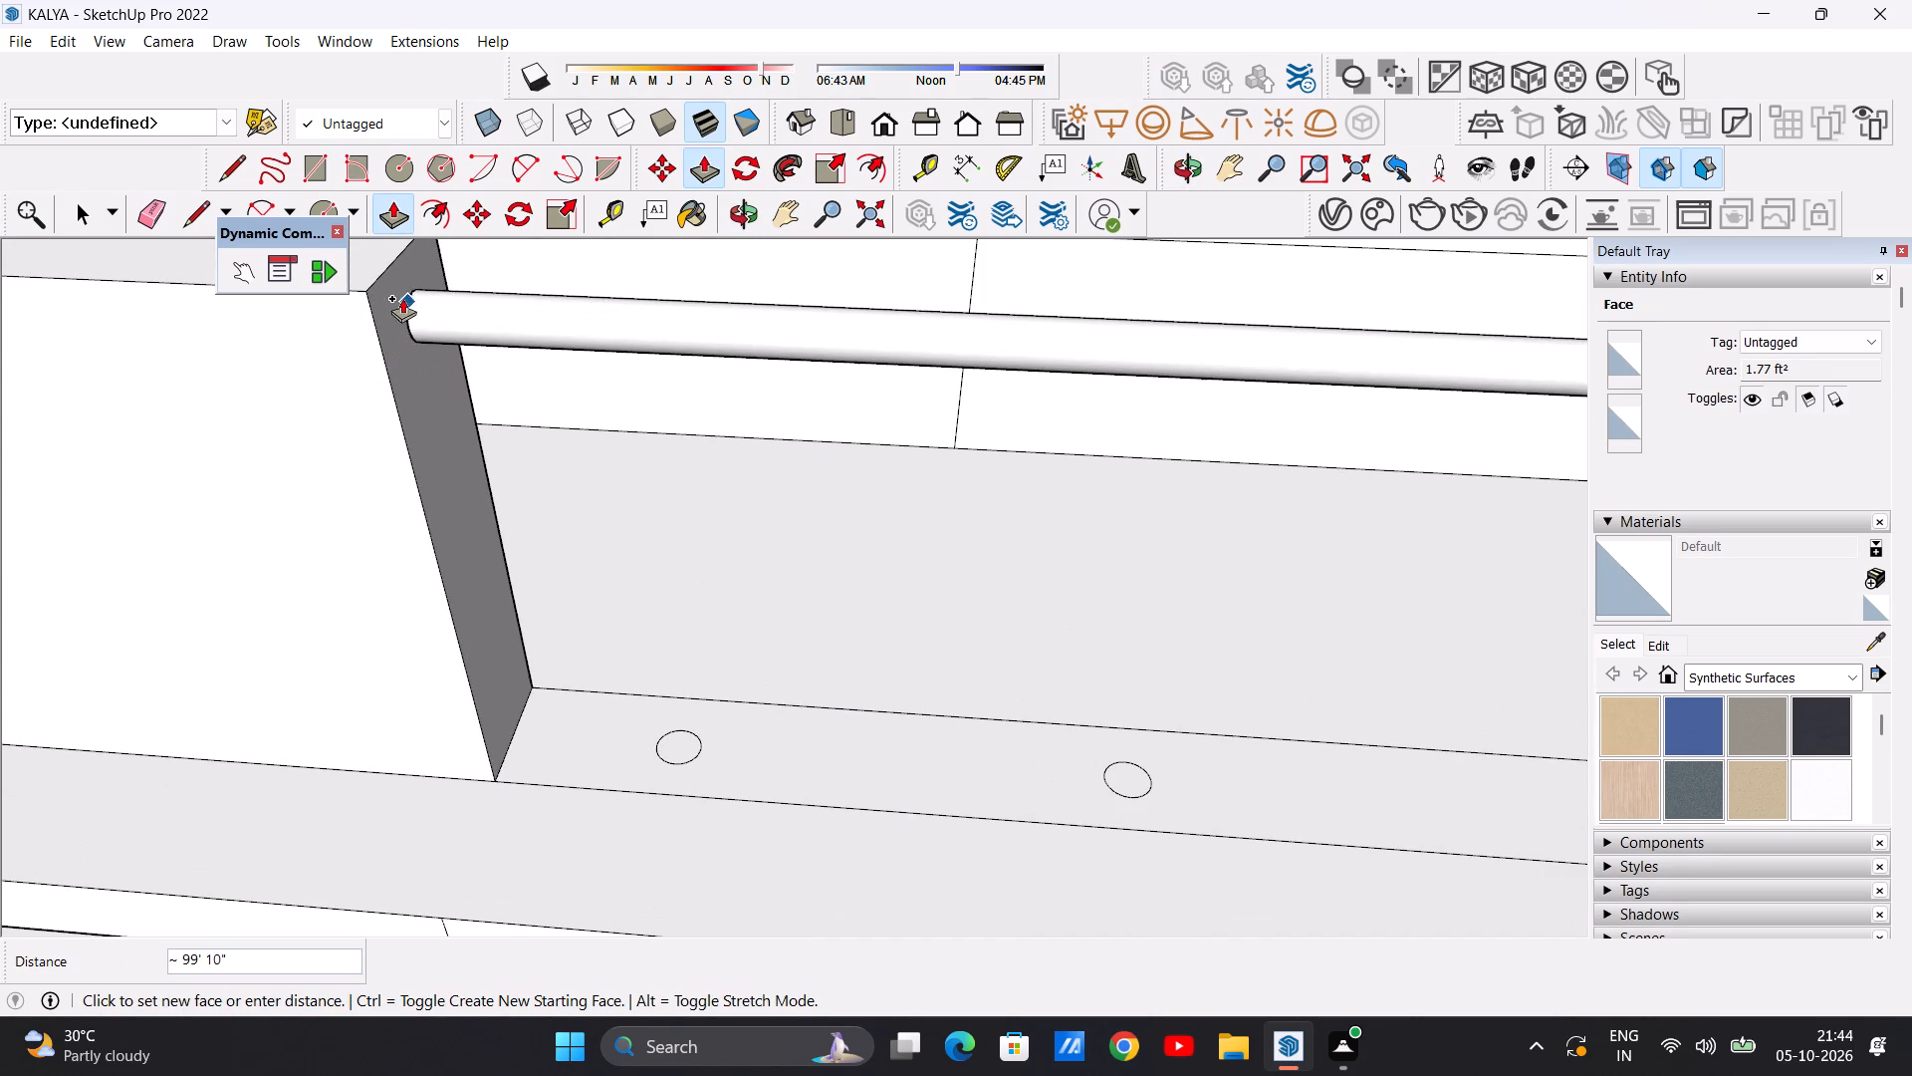
{"action": "left_click", "coordinate": [394, 293]}
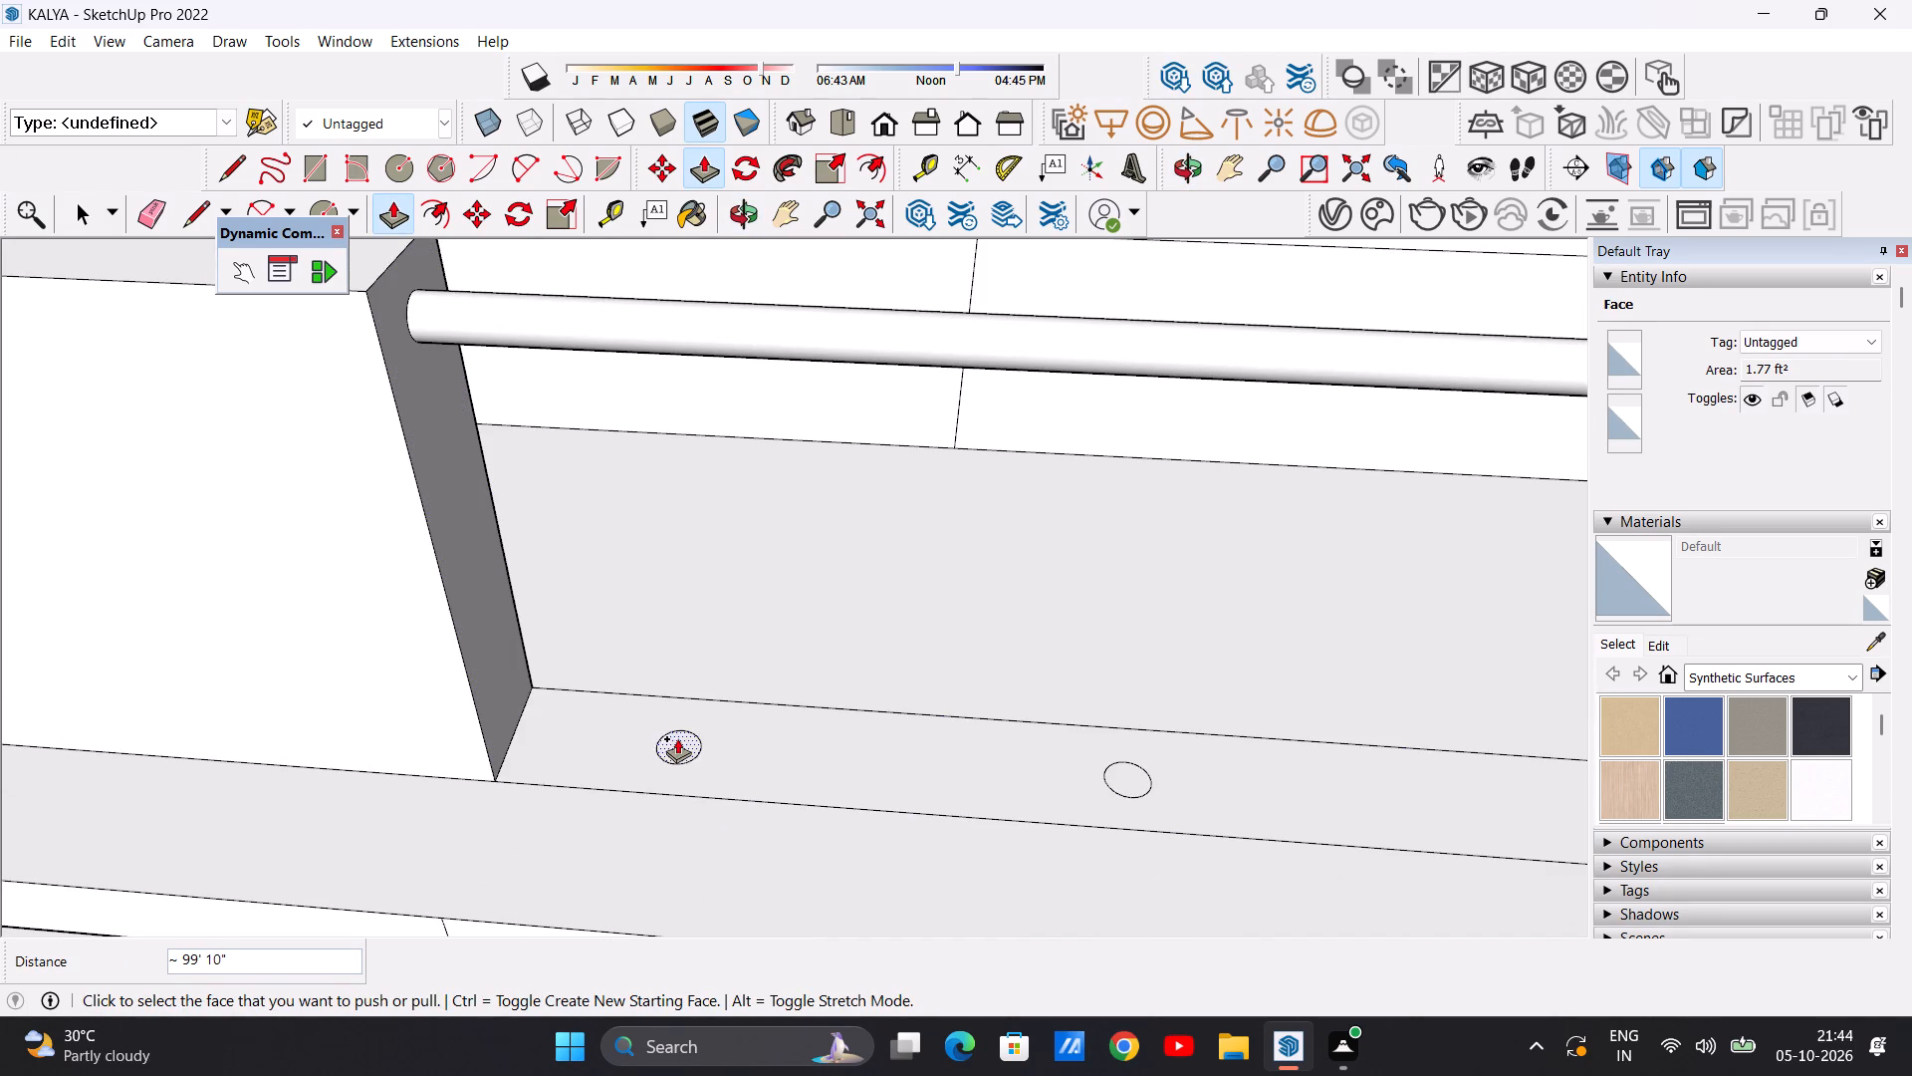
Extrude the two post circles nearest the middle parapet up to the top rail, about 17 ft 11 in and 18 ft 4 in.
{"action": "left_click", "coordinate": [677, 738]}
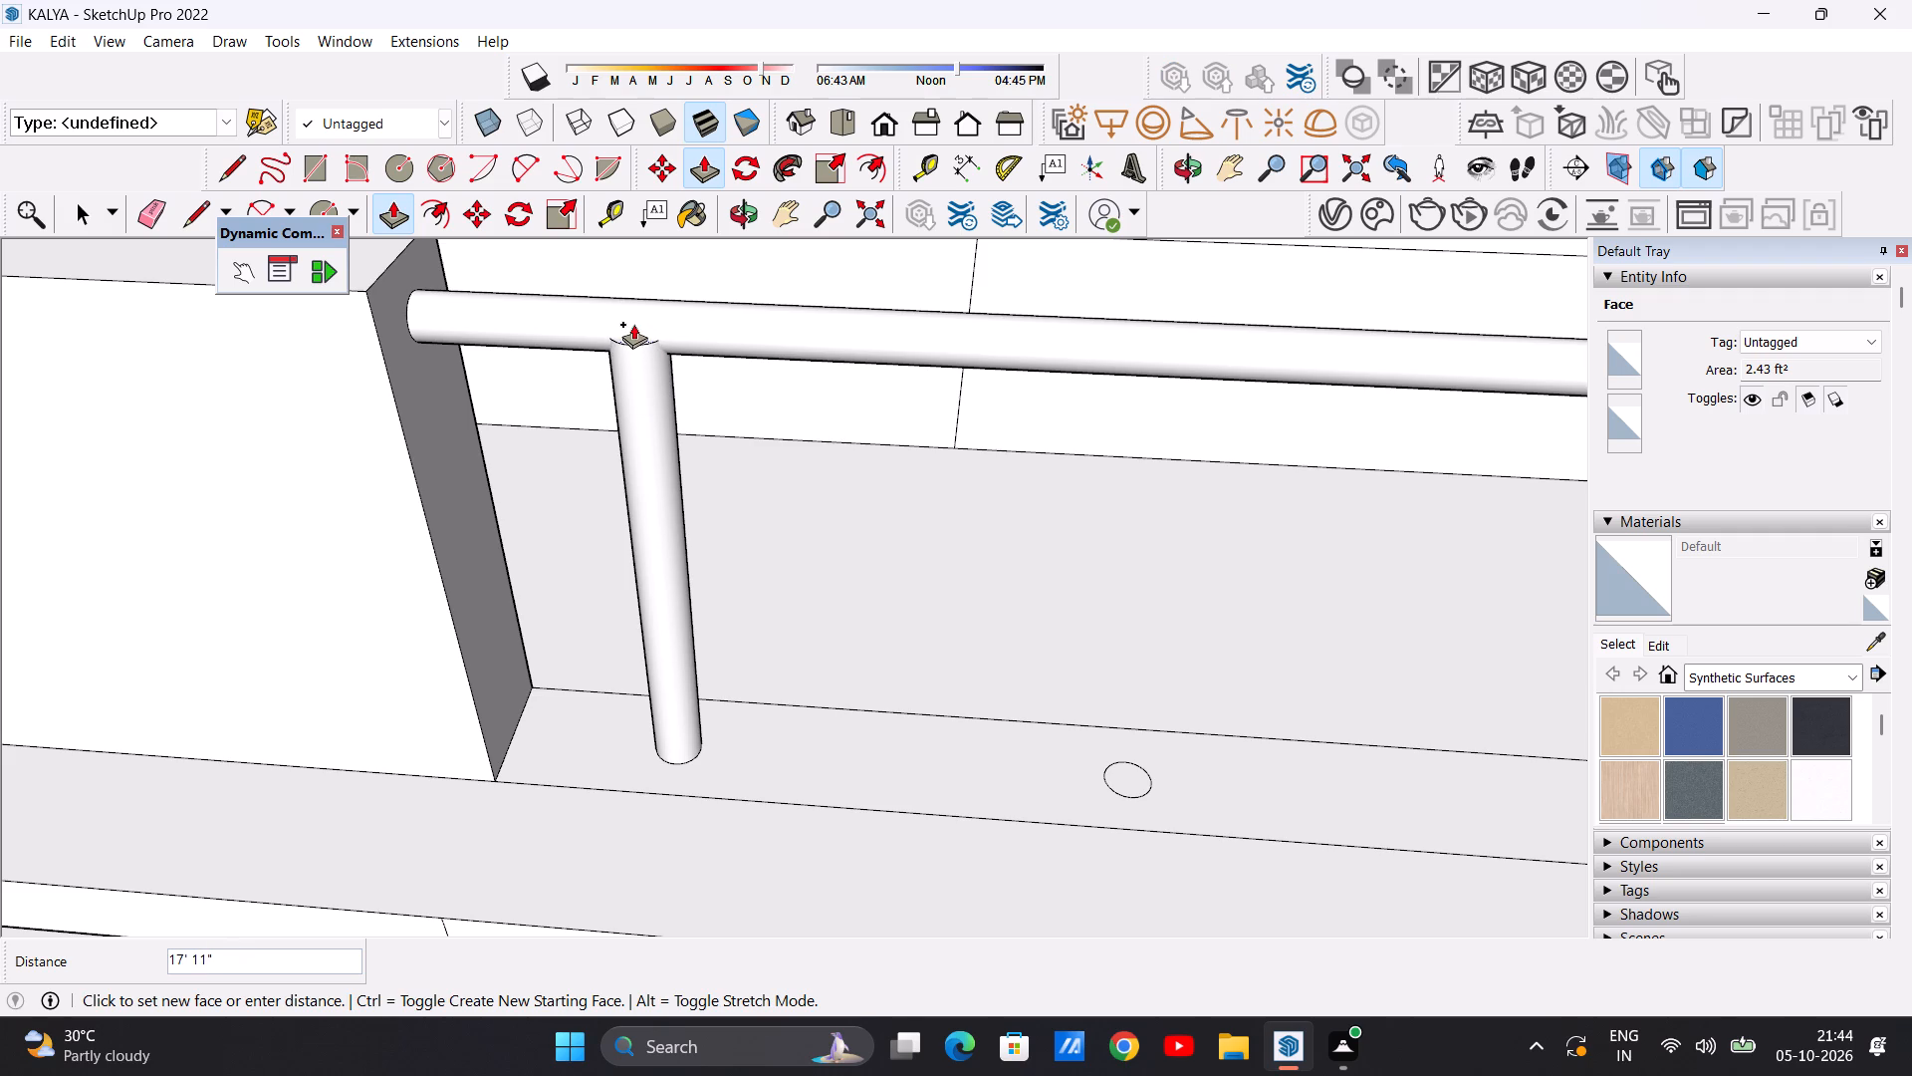
{"action": "left_click", "coordinate": [633, 324]}
{"action": "scroll", "coordinate": [564, 493], "scroll_direction": "down", "scroll_amount": 11}
{"action": "scroll", "coordinate": [798, 548], "scroll_direction": "up", "scroll_amount": 10}
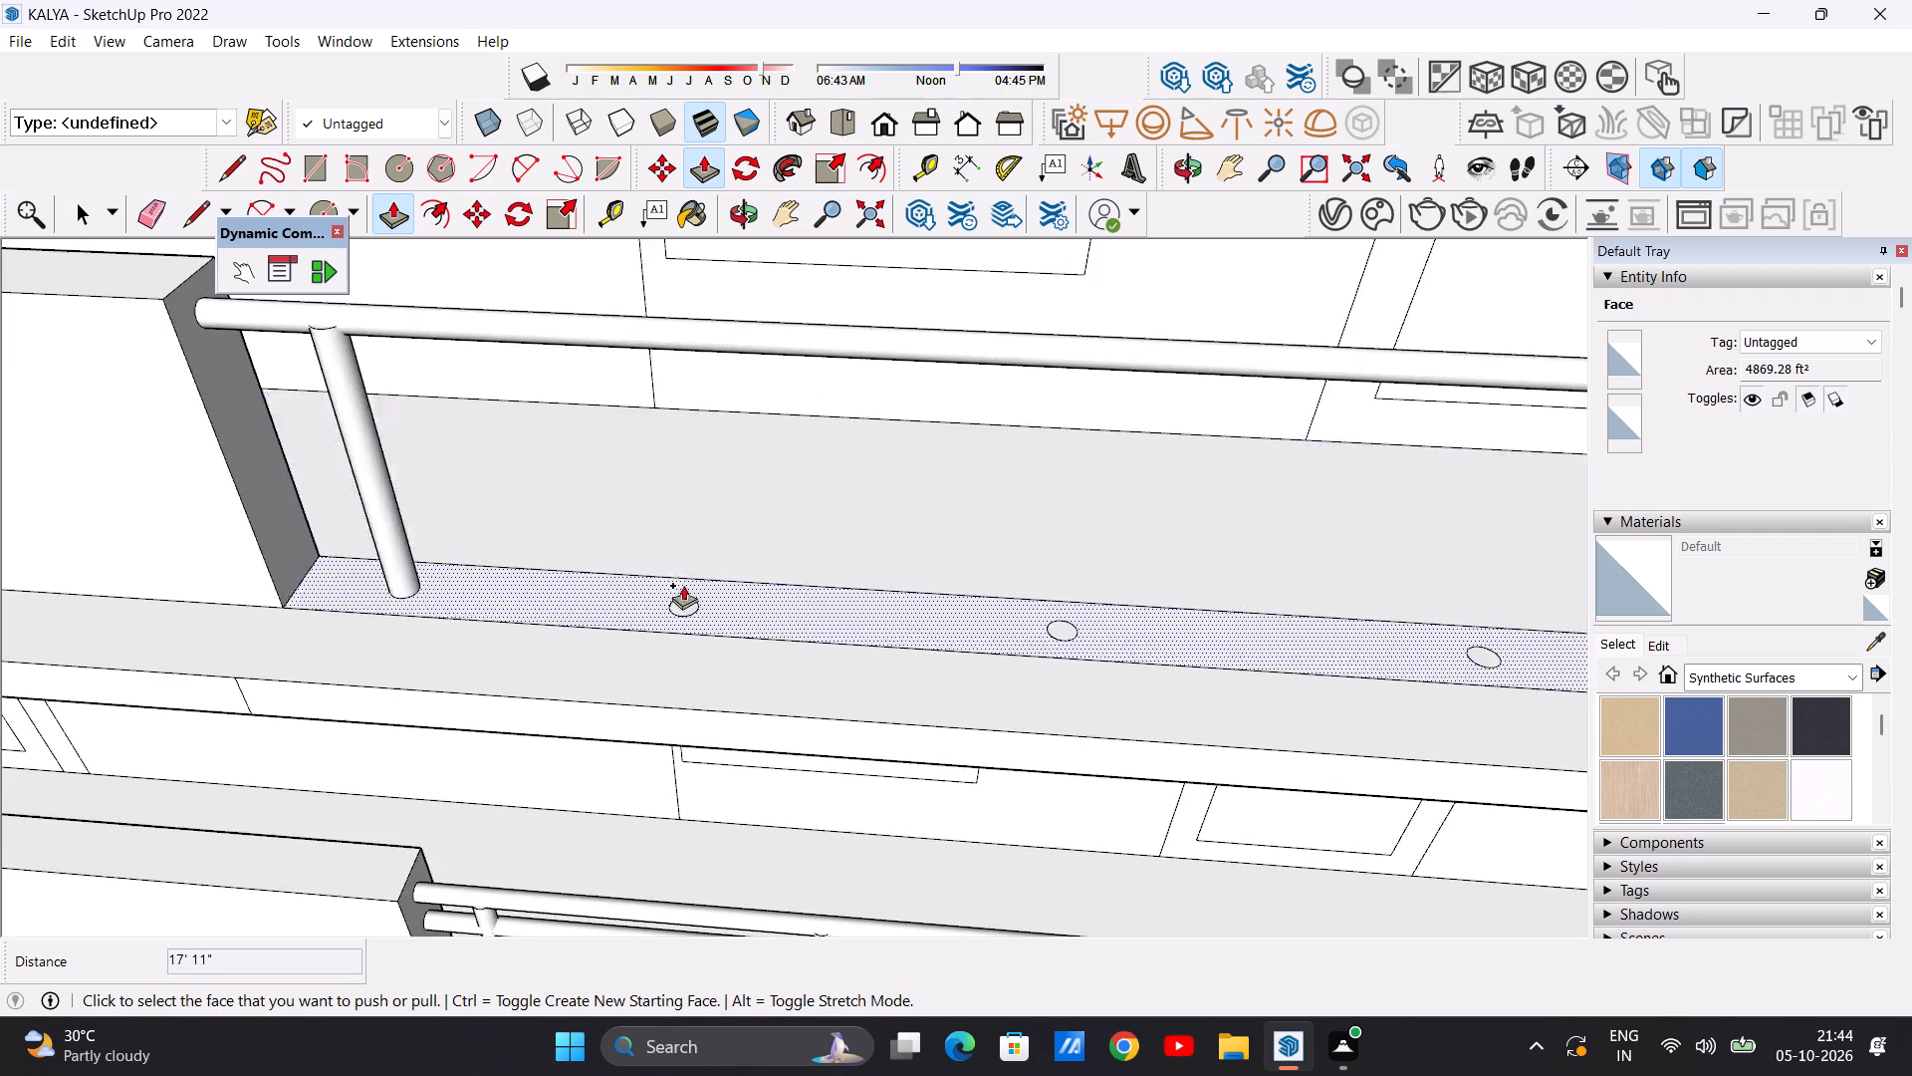
{"action": "scroll", "coordinate": [683, 585], "scroll_direction": "up", "scroll_amount": 4}
{"action": "left_click", "coordinate": [688, 621]}
{"action": "scroll", "coordinate": [693, 518], "scroll_direction": "down", "scroll_amount": 15}
{"action": "scroll", "coordinate": [689, 559], "scroll_direction": "up", "scroll_amount": 1}
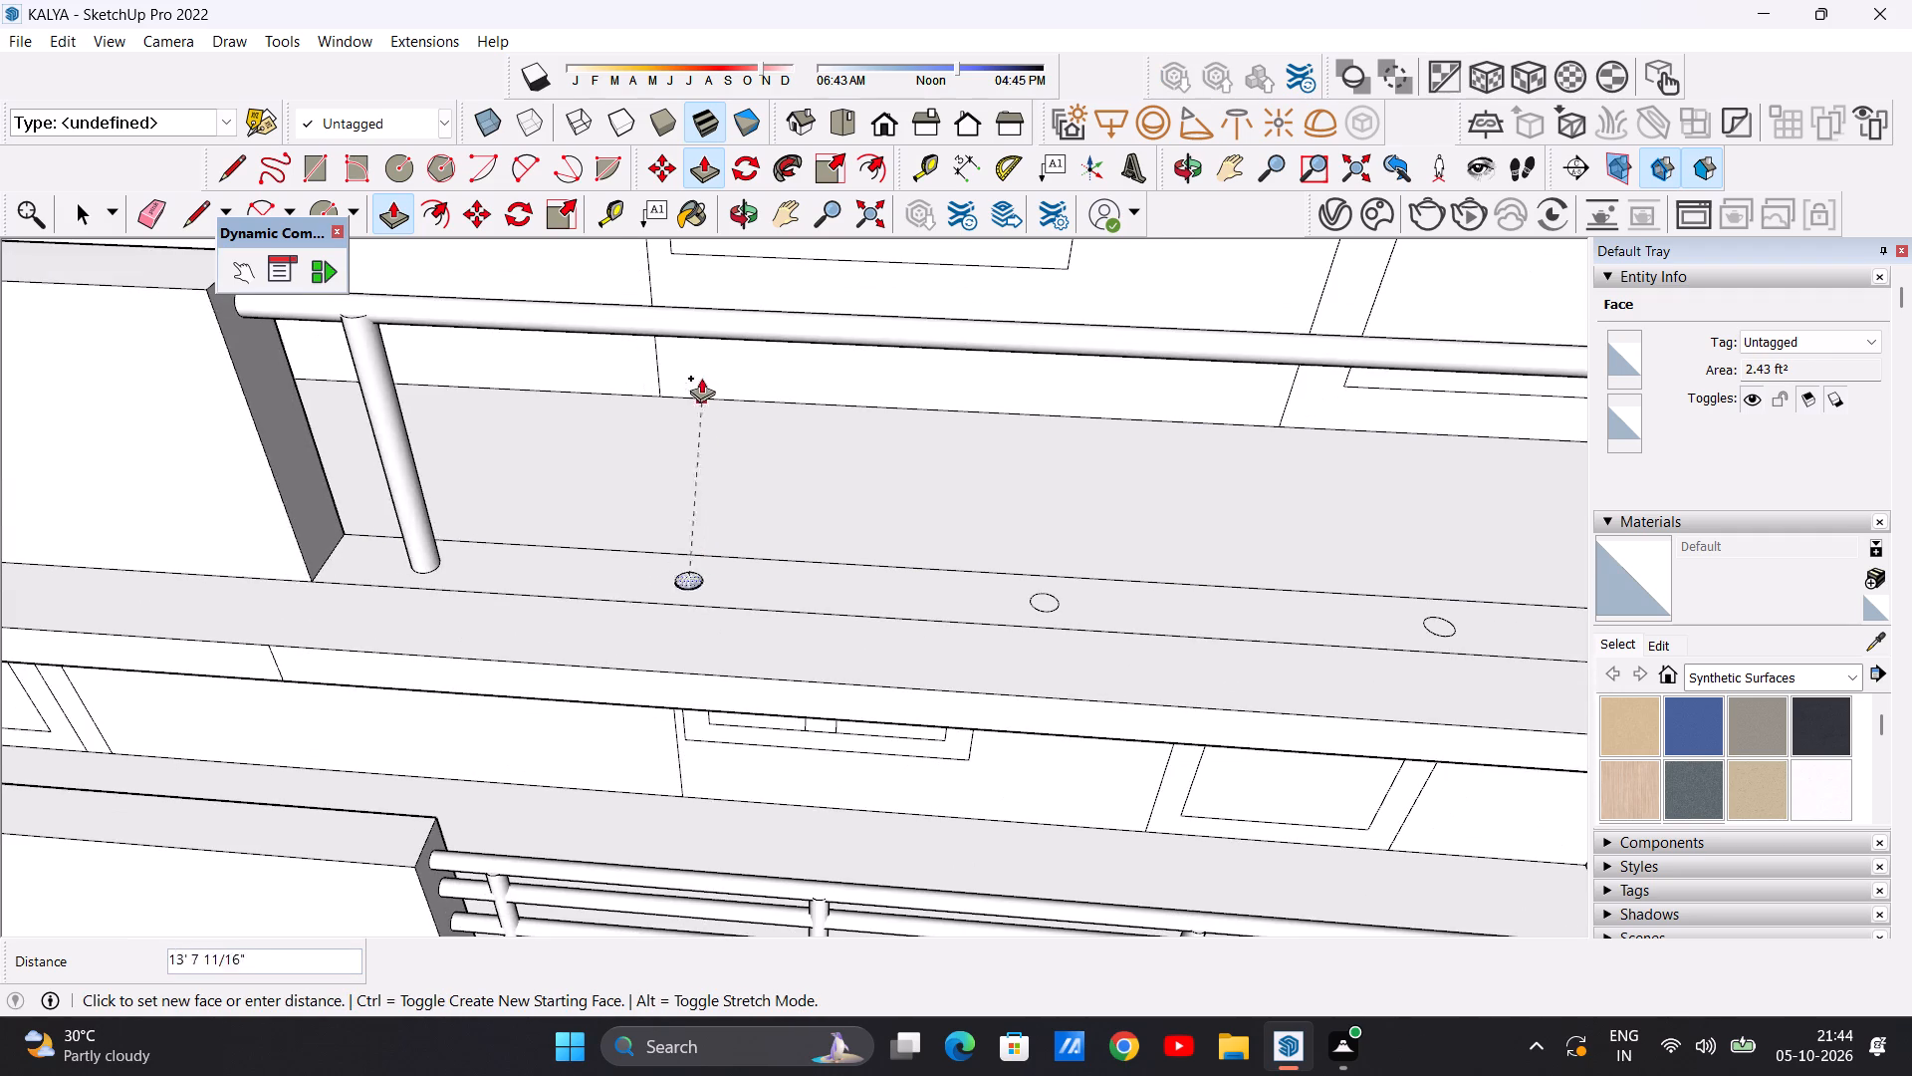
{"action": "scroll", "coordinate": [701, 377], "scroll_direction": "down", "scroll_amount": 6}
{"action": "scroll", "coordinate": [693, 348], "scroll_direction": "up", "scroll_amount": 12}
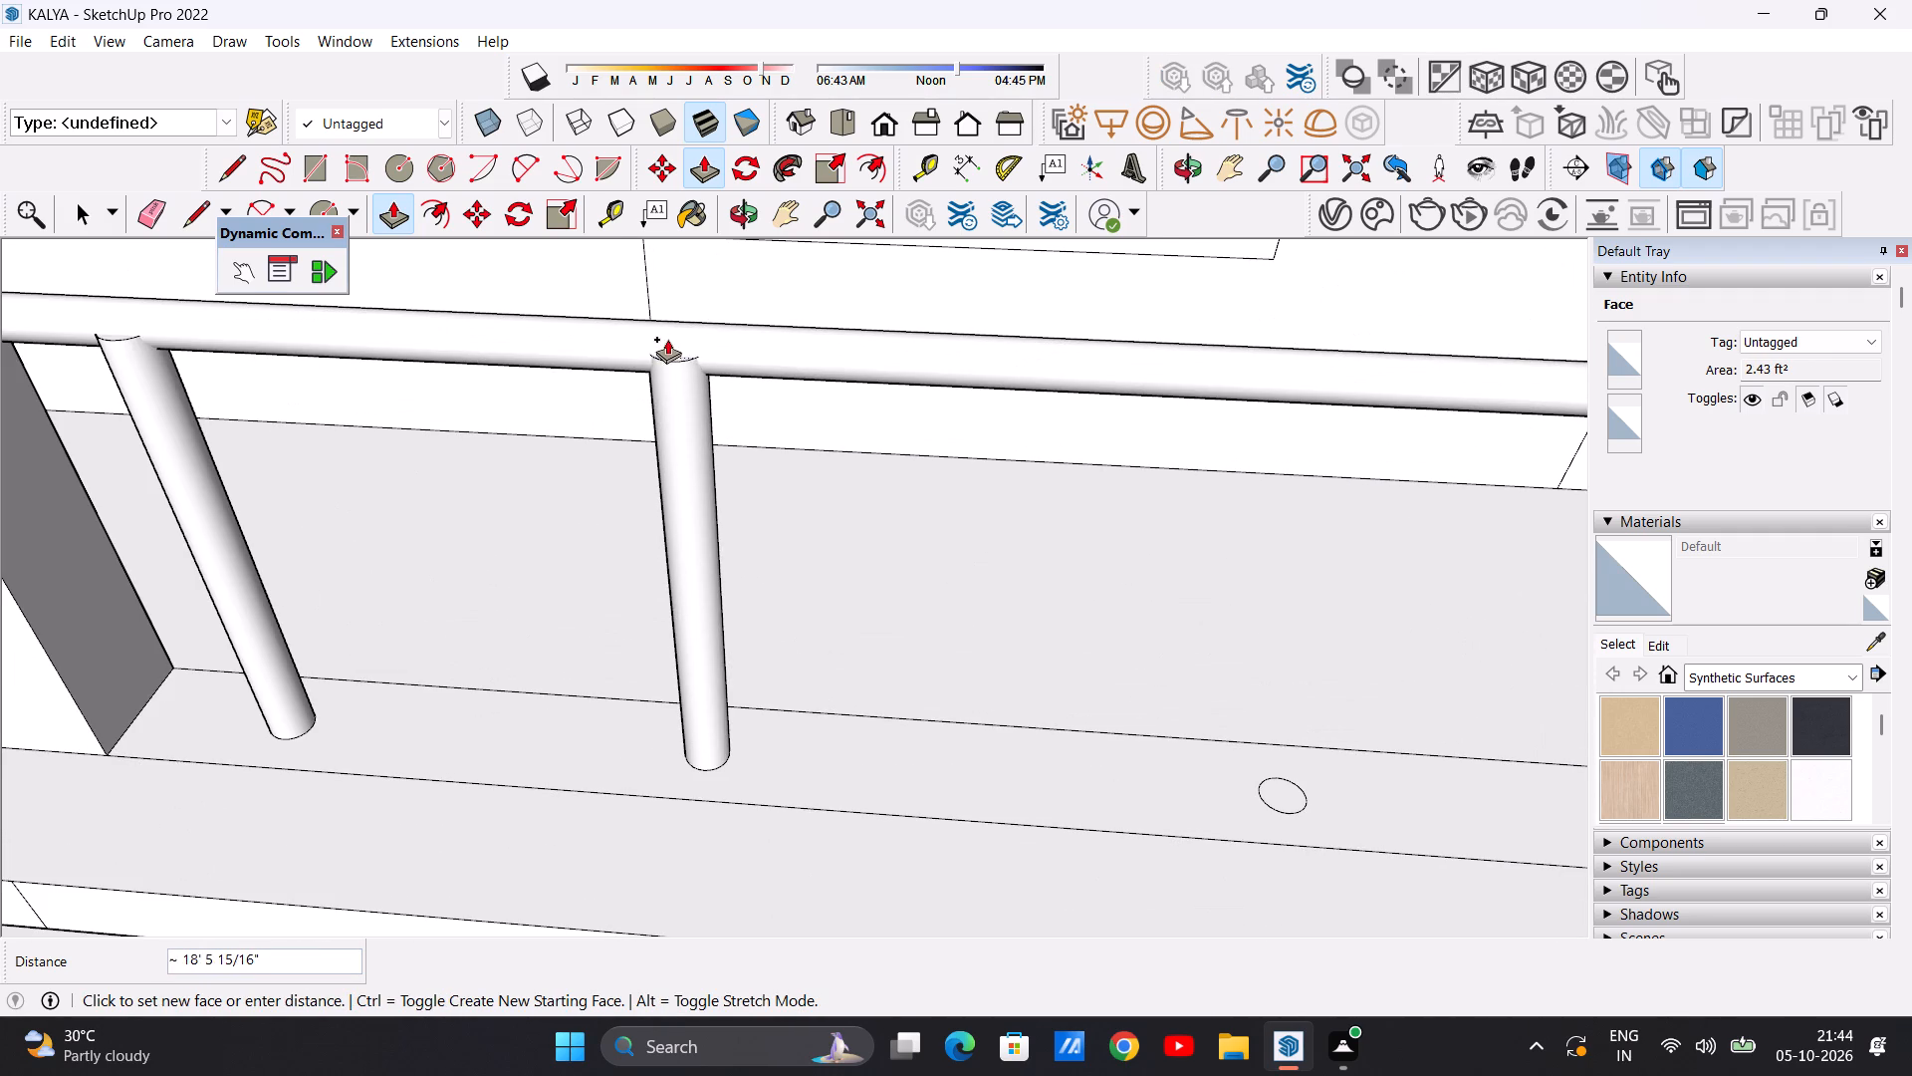
{"action": "left_click", "coordinate": [666, 347]}
Extrude the middle post circle on the edge strip about 17 ft 9 in up to the top rail.
{"action": "scroll", "coordinate": [637, 532], "scroll_direction": "down", "scroll_amount": 16}
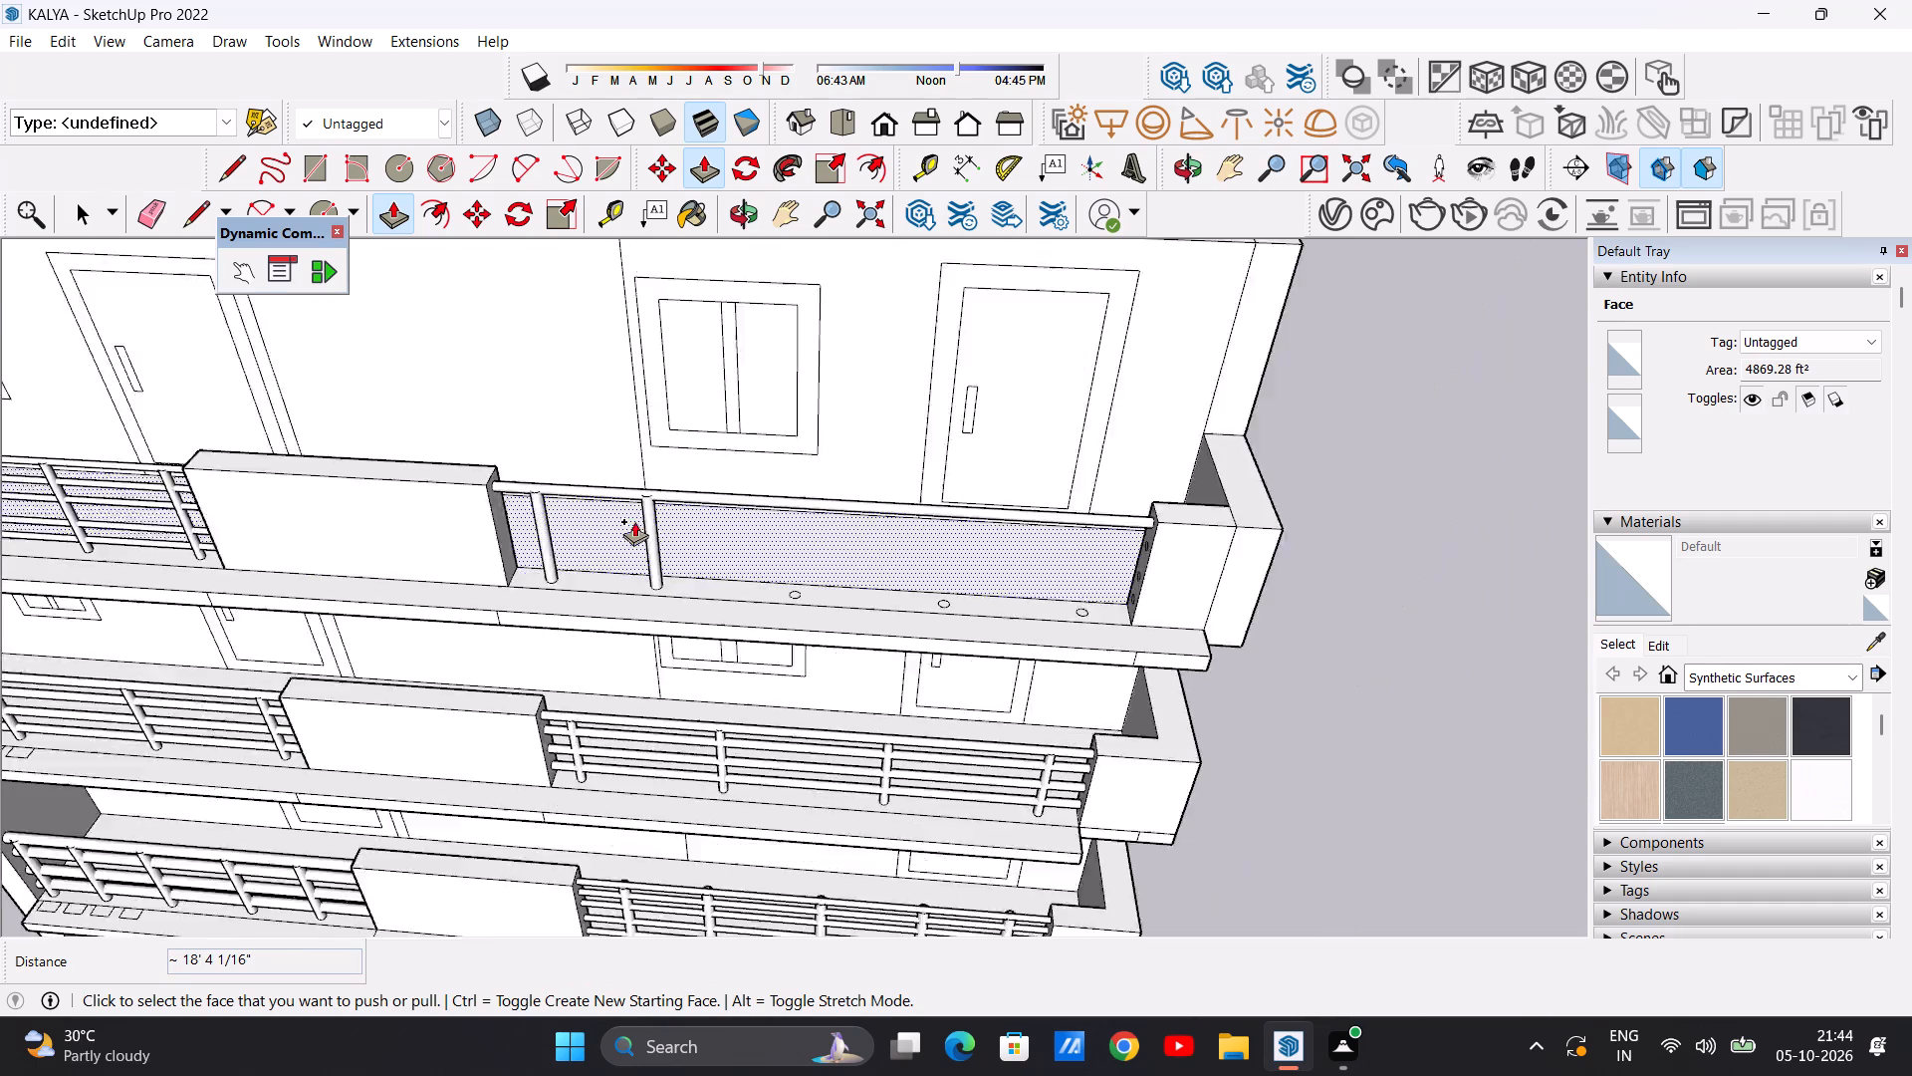
{"action": "scroll", "coordinate": [634, 521], "scroll_direction": "down", "scroll_amount": 3}
{"action": "scroll", "coordinate": [770, 537], "scroll_direction": "up", "scroll_amount": 20}
{"action": "scroll", "coordinate": [770, 537], "scroll_direction": "up", "scroll_amount": 4}
{"action": "left_click", "coordinate": [683, 665]}
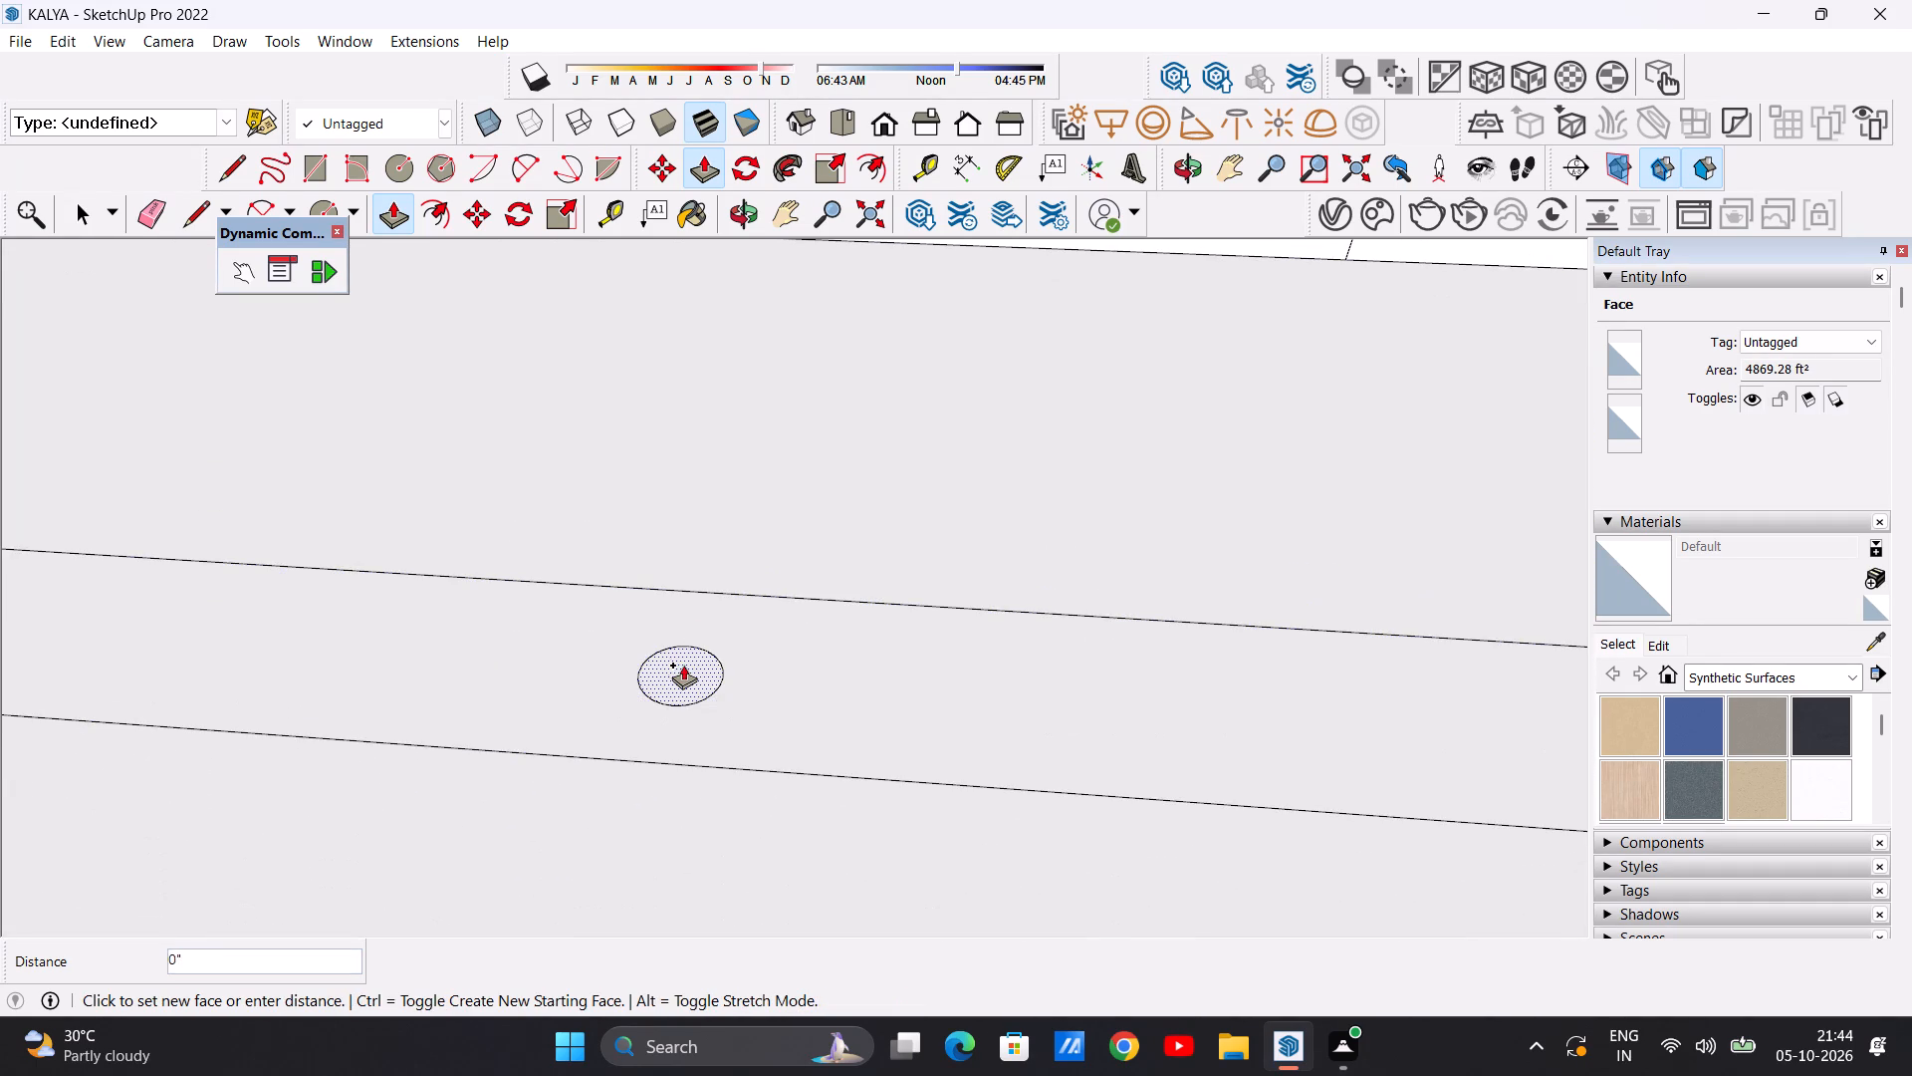
{"action": "scroll", "coordinate": [701, 523], "scroll_direction": "down", "scroll_amount": 20}
{"action": "scroll", "coordinate": [701, 523], "scroll_direction": "down", "scroll_amount": 5}
{"action": "scroll", "coordinate": [705, 465], "scroll_direction": "up", "scroll_amount": 6}
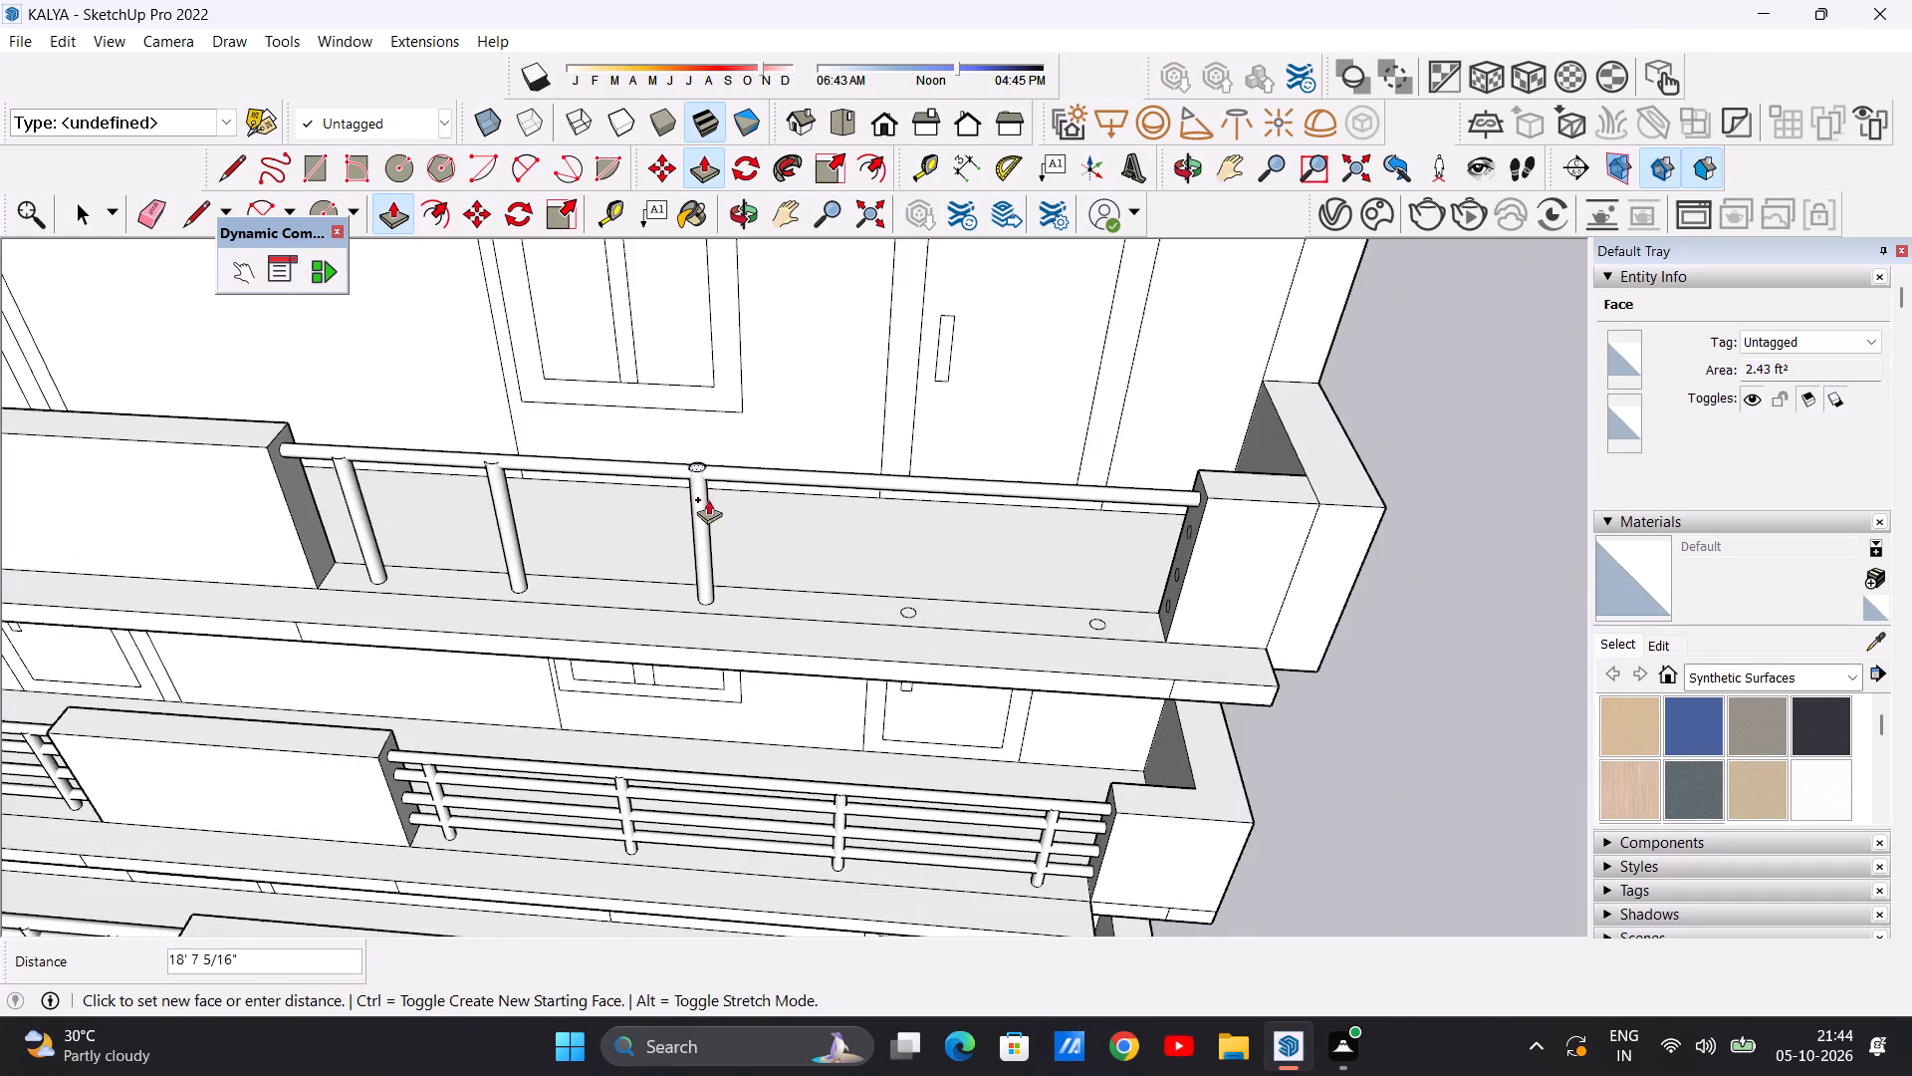
{"action": "middle_click_drag", "start_coordinate": [713, 521], "coordinate": [734, 434]}
{"action": "scroll", "coordinate": [704, 410], "scroll_direction": "up", "scroll_amount": 15}
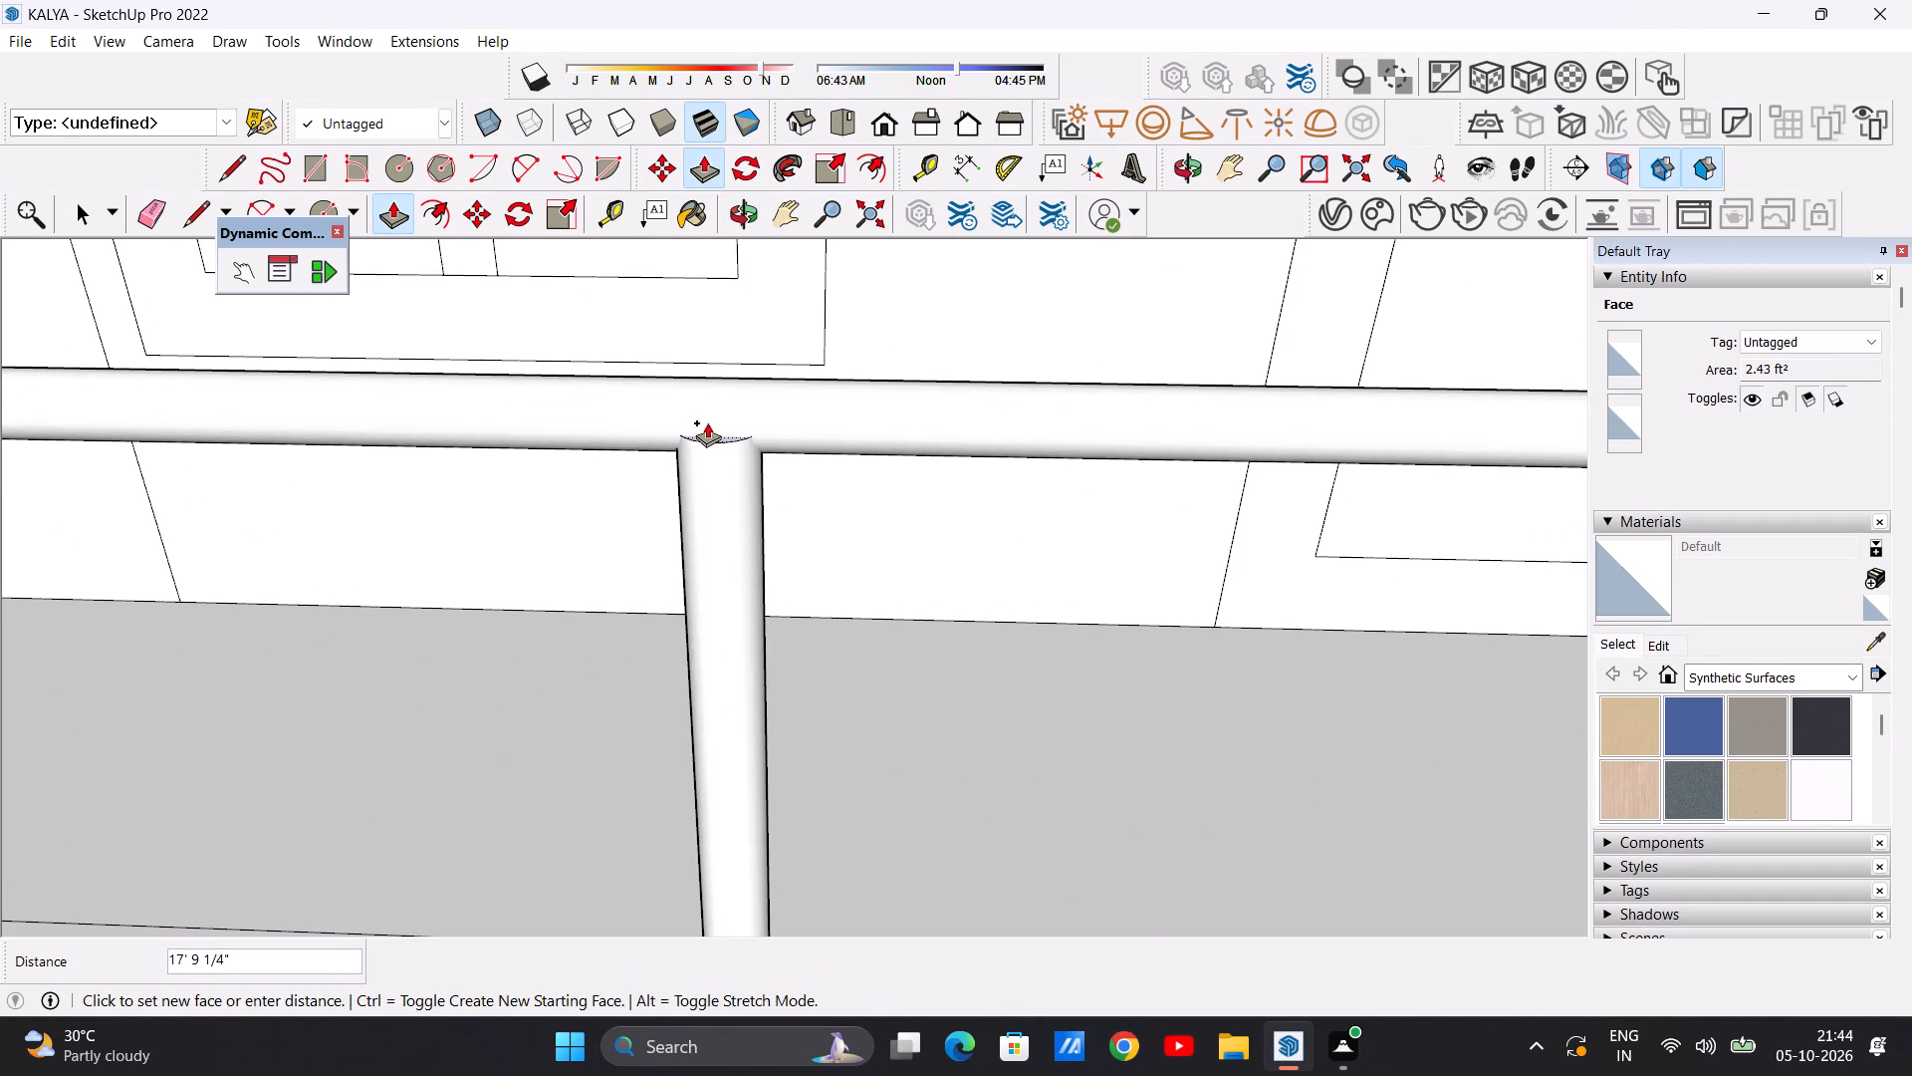
{"action": "left_click", "coordinate": [707, 422]}
Extrude the fourth post circle from the middle parapet about 17 ft 8 1/2 in up to the top rail.
{"action": "scroll", "coordinate": [669, 523], "scroll_direction": "down", "scroll_amount": 18}
{"action": "scroll", "coordinate": [804, 566], "scroll_direction": "up", "scroll_amount": 3}
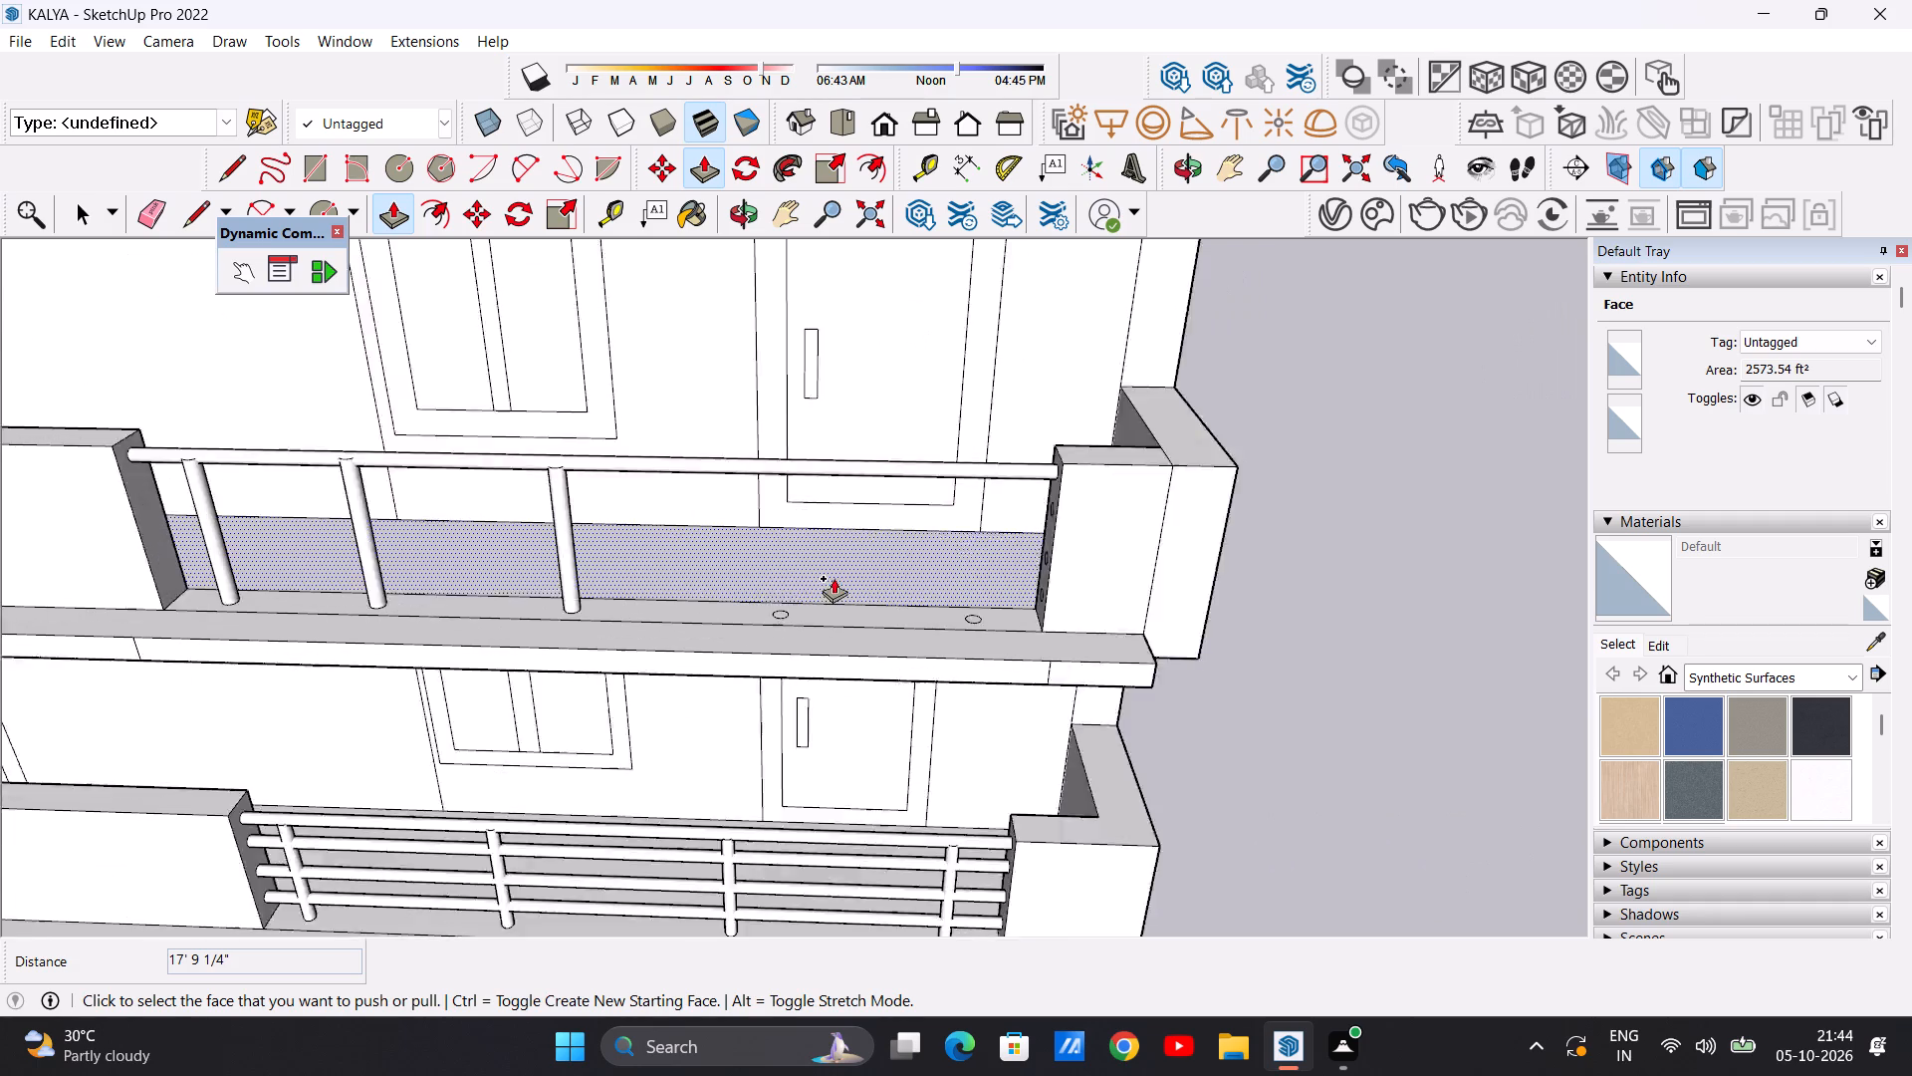
{"action": "scroll", "coordinate": [834, 578], "scroll_direction": "up", "scroll_amount": 18}
{"action": "left_click", "coordinate": [735, 681]}
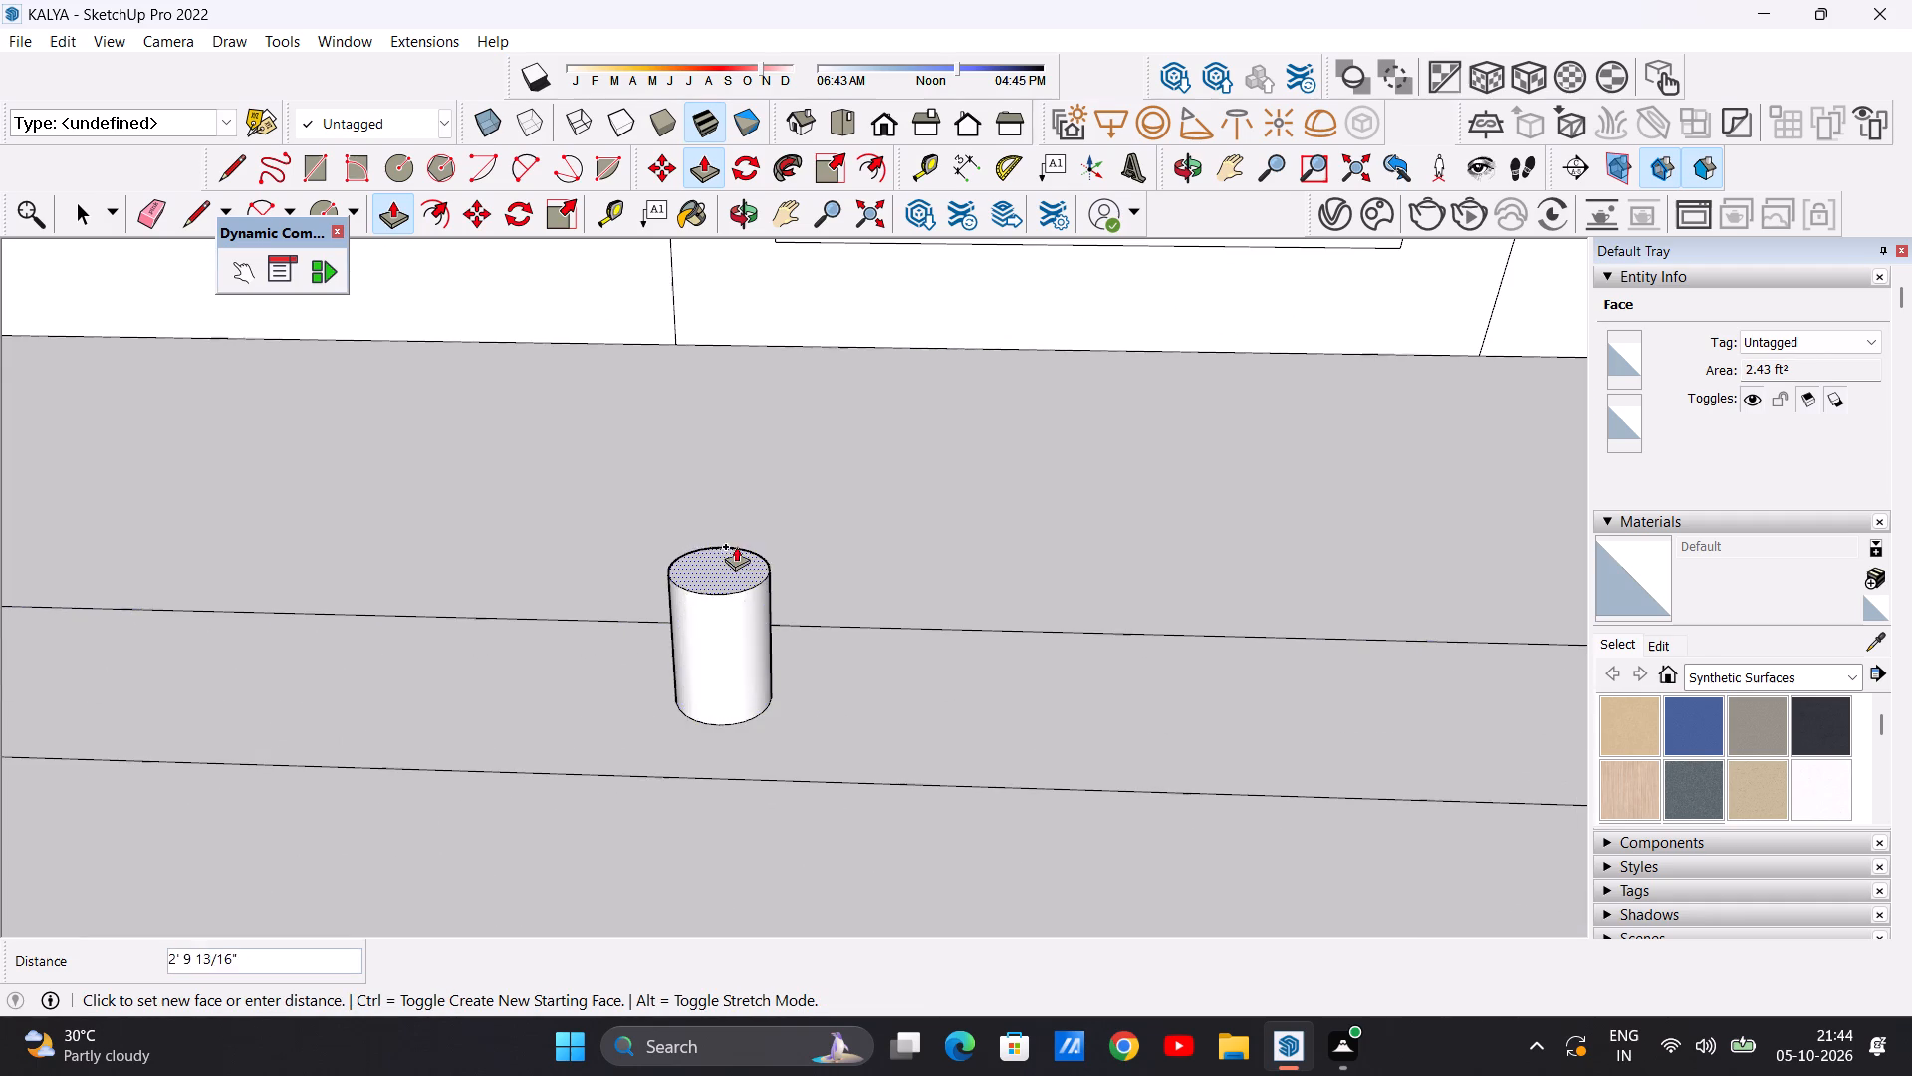
{"action": "scroll", "coordinate": [738, 546], "scroll_direction": "down", "scroll_amount": 20}
{"action": "scroll", "coordinate": [738, 546], "scroll_direction": "down", "scroll_amount": 5}
{"action": "scroll", "coordinate": [746, 403], "scroll_direction": "up", "scroll_amount": 11}
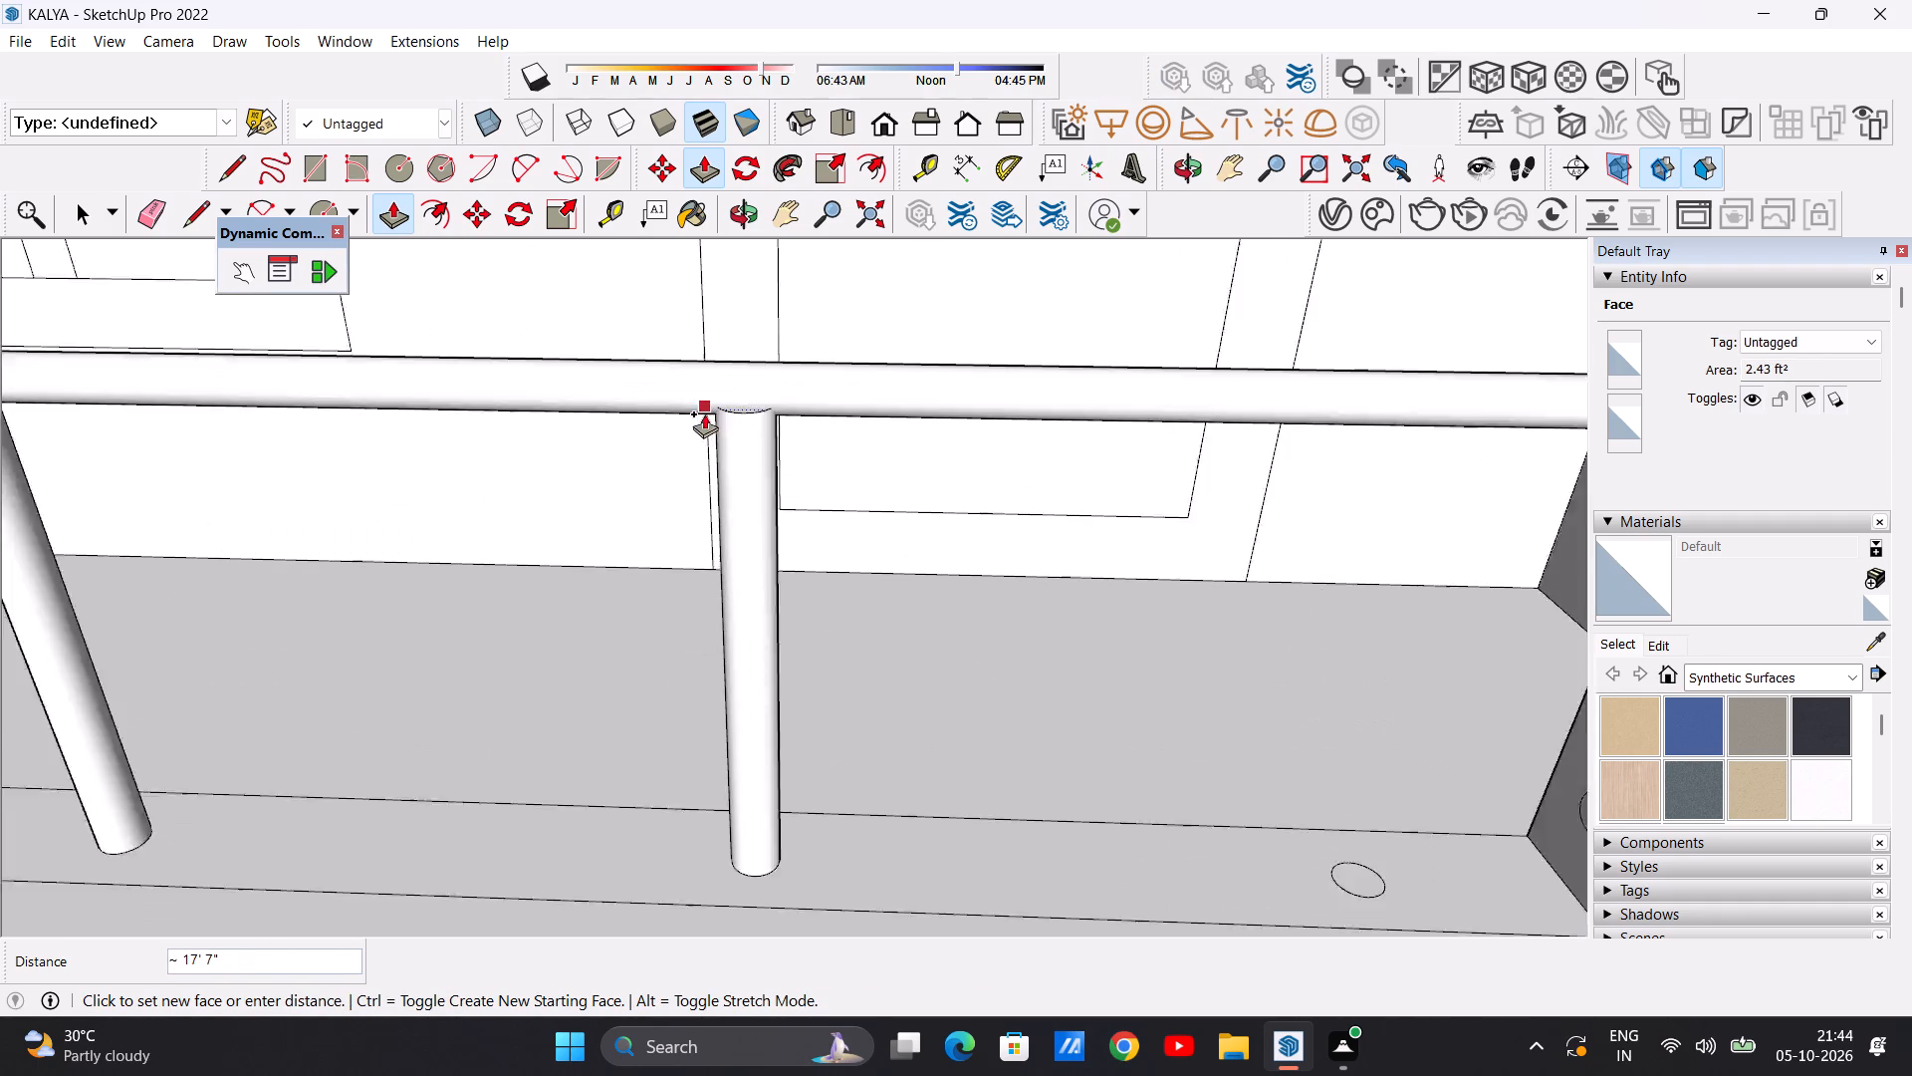
{"action": "scroll", "coordinate": [704, 413], "scroll_direction": "up", "scroll_amount": 1}
{"action": "left_click", "coordinate": [754, 389]}
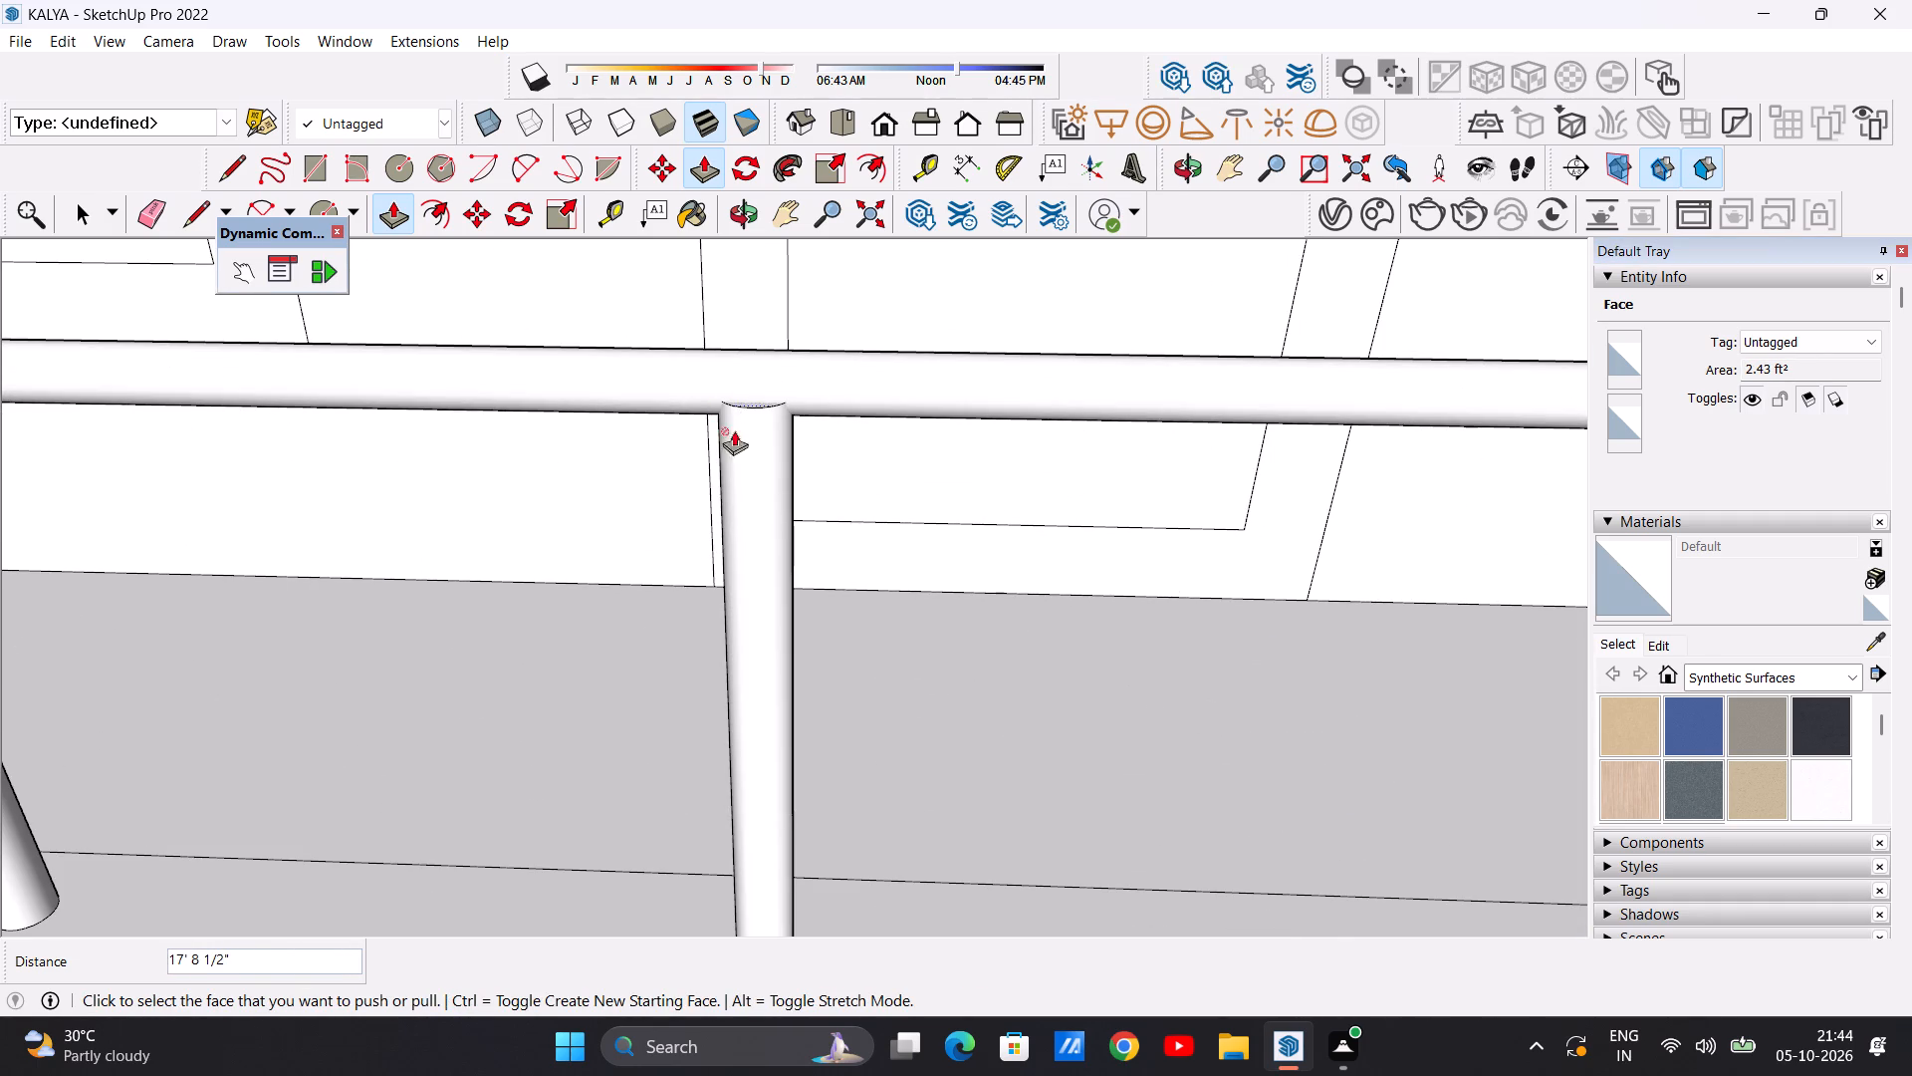
Extrude the post circle nearest the end parapet about 18 ft 1 in up to the top rail.
{"action": "scroll", "coordinate": [724, 508], "scroll_direction": "down", "scroll_amount": 18}
{"action": "scroll", "coordinate": [888, 573], "scroll_direction": "up", "scroll_amount": 20}
{"action": "scroll", "coordinate": [888, 573], "scroll_direction": "up", "scroll_amount": 1}
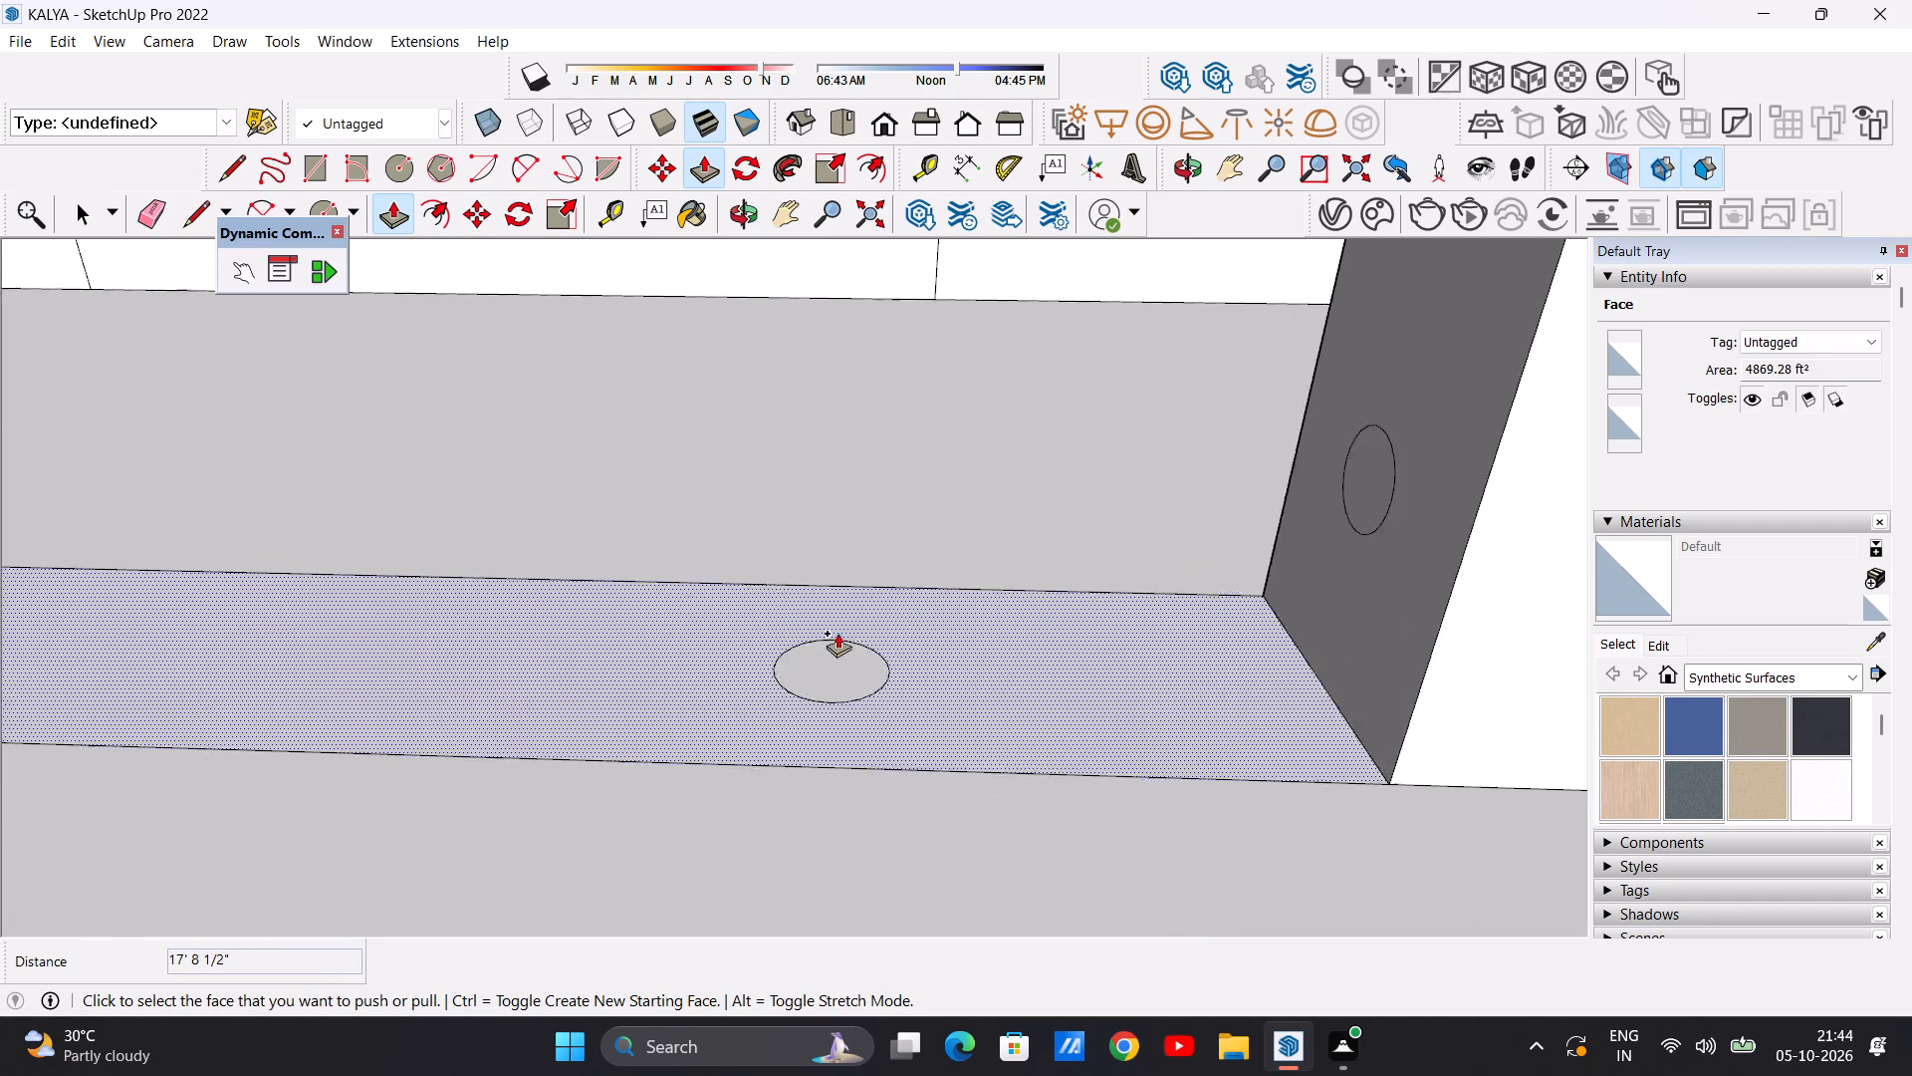
{"action": "left_click", "coordinate": [831, 655]}
{"action": "scroll", "coordinate": [836, 487], "scroll_direction": "down", "scroll_amount": 20}
{"action": "scroll", "coordinate": [836, 487], "scroll_direction": "down", "scroll_amount": 9}
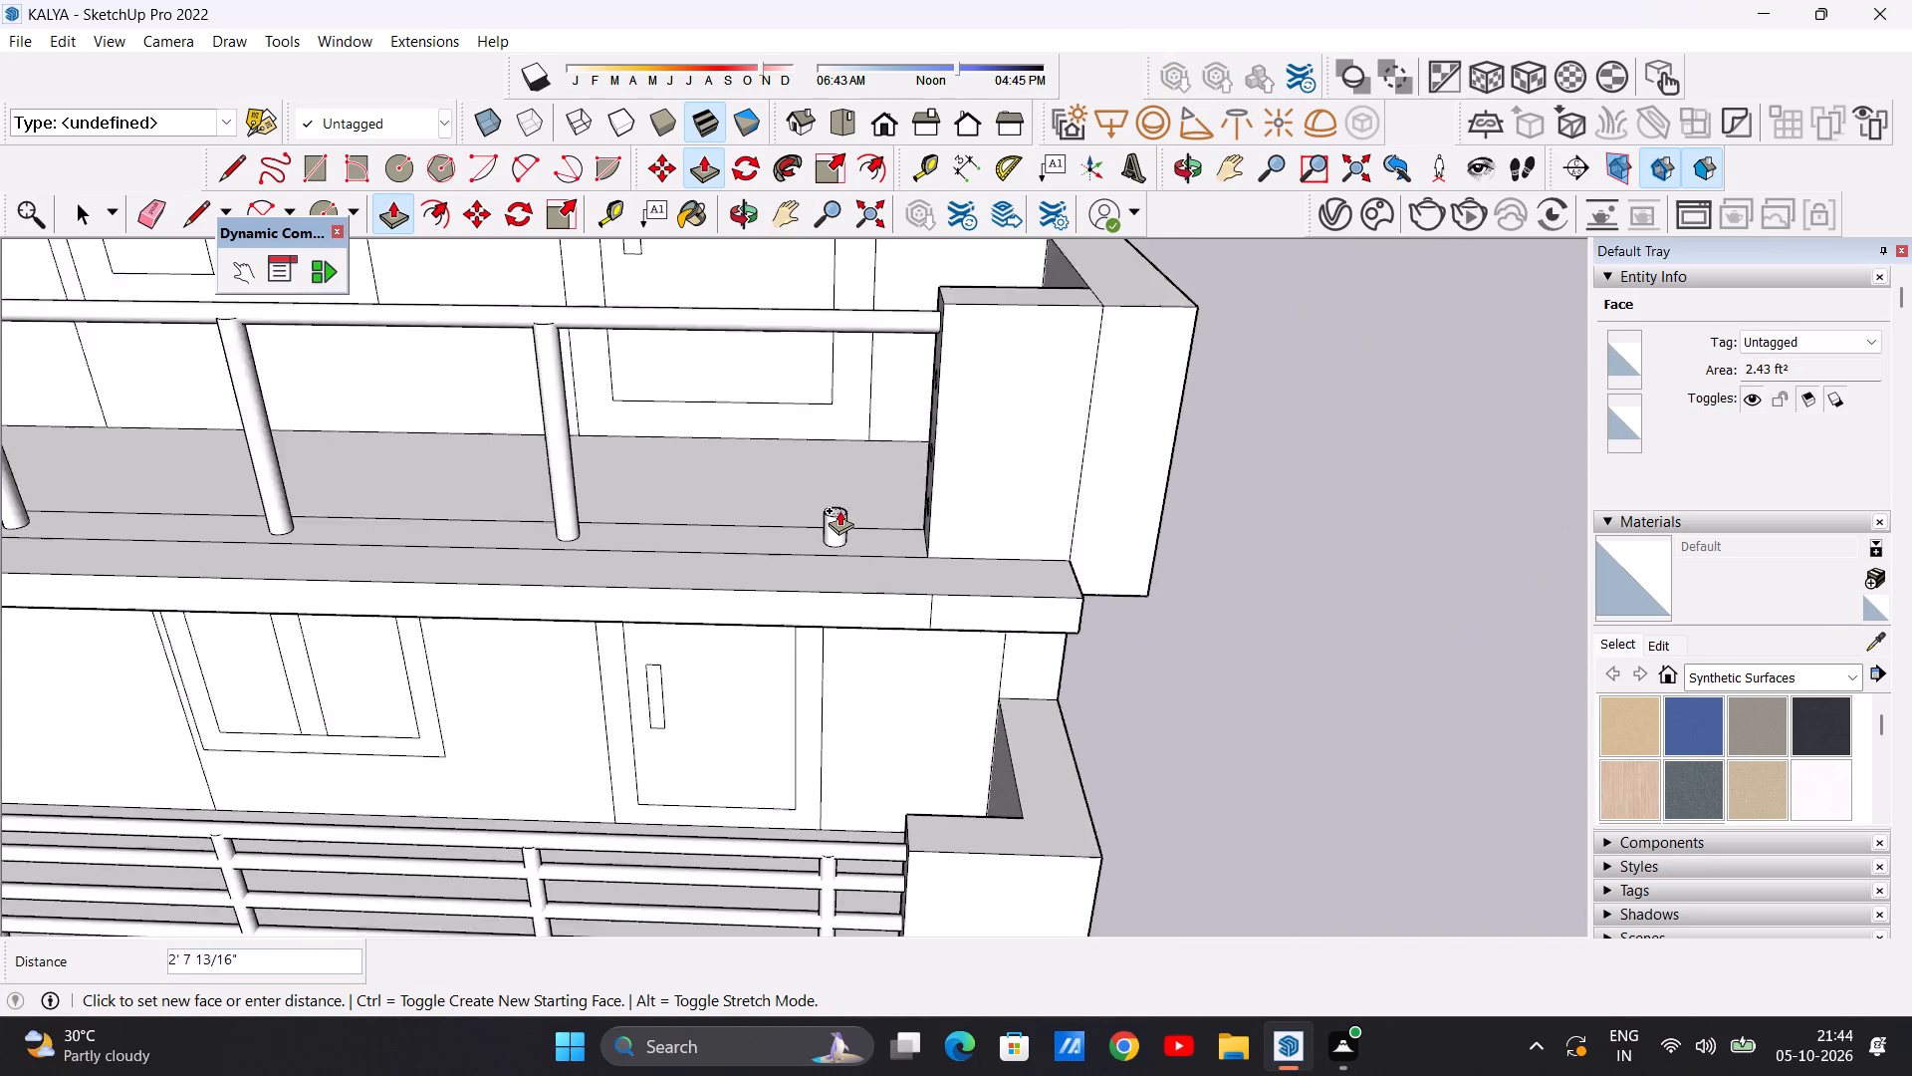
{"action": "scroll", "coordinate": [839, 355], "scroll_direction": "up", "scroll_amount": 12}
{"action": "left_click", "coordinate": [837, 353]}
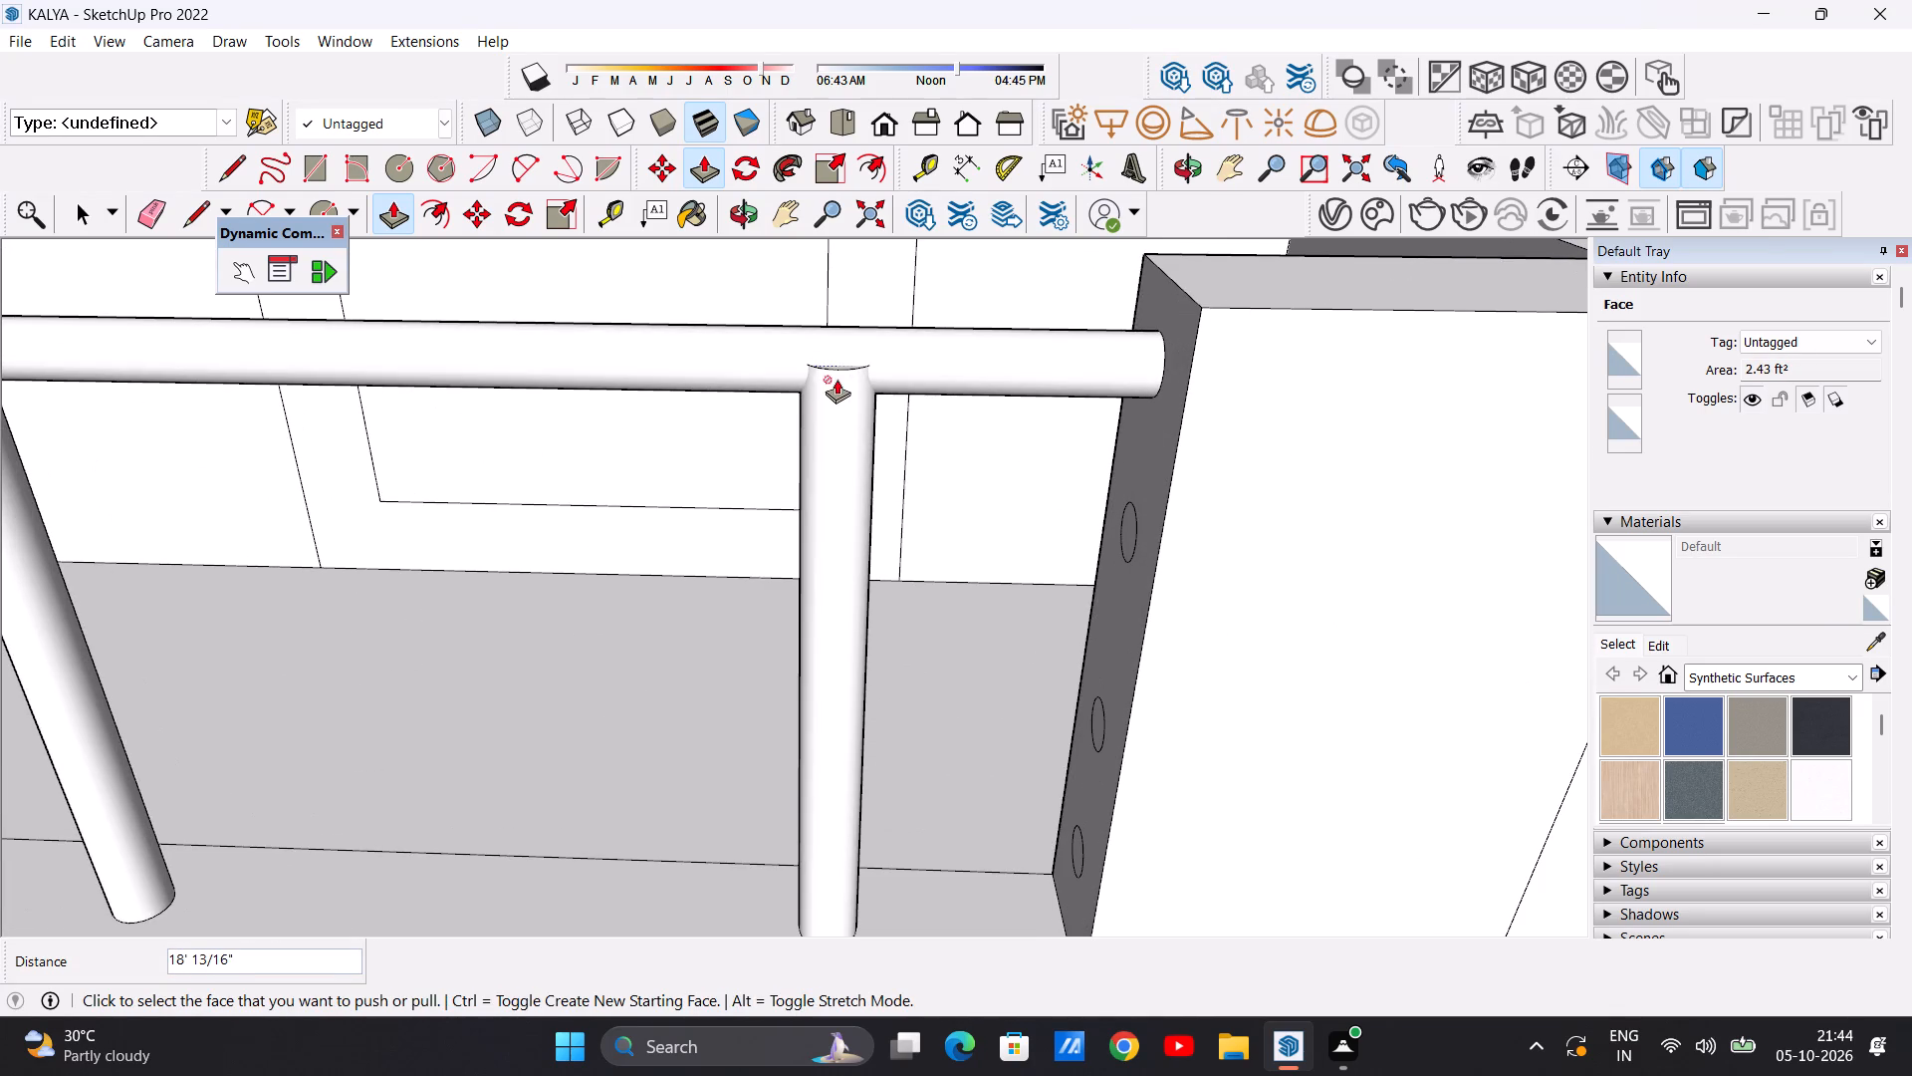
Extrude the second rail circle from the top on the end parapet about 99 ft 10 in to the middle parapet.
{"action": "scroll", "coordinate": [836, 426], "scroll_direction": "down", "scroll_amount": 4}
{"action": "middle_click_drag", "start_coordinate": [821, 457], "coordinate": [1022, 399]}
{"action": "scroll", "coordinate": [1011, 448], "scroll_direction": "up", "scroll_amount": 6}
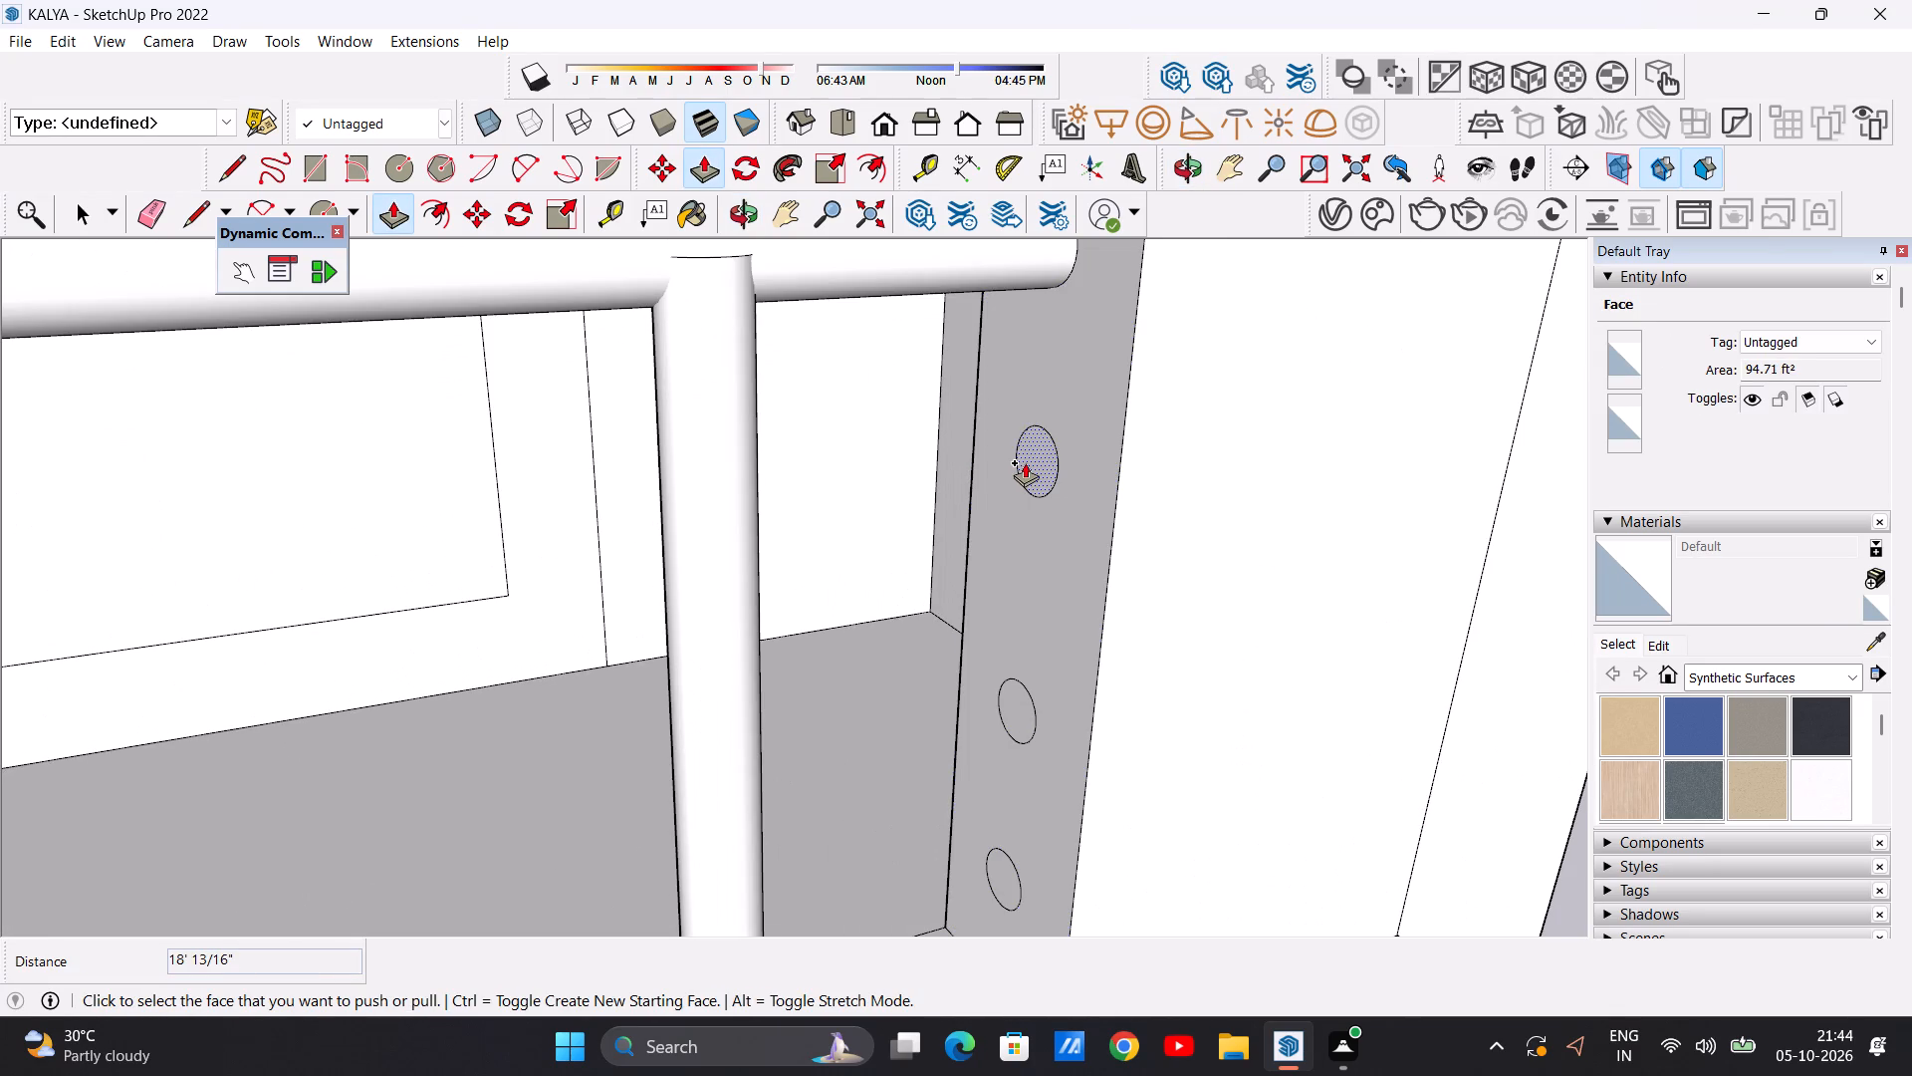
{"action": "left_click", "coordinate": [1025, 462]}
{"action": "scroll", "coordinate": [666, 510], "scroll_direction": "down", "scroll_amount": 20}
{"action": "scroll", "coordinate": [409, 573], "scroll_direction": "down", "scroll_amount": 4}
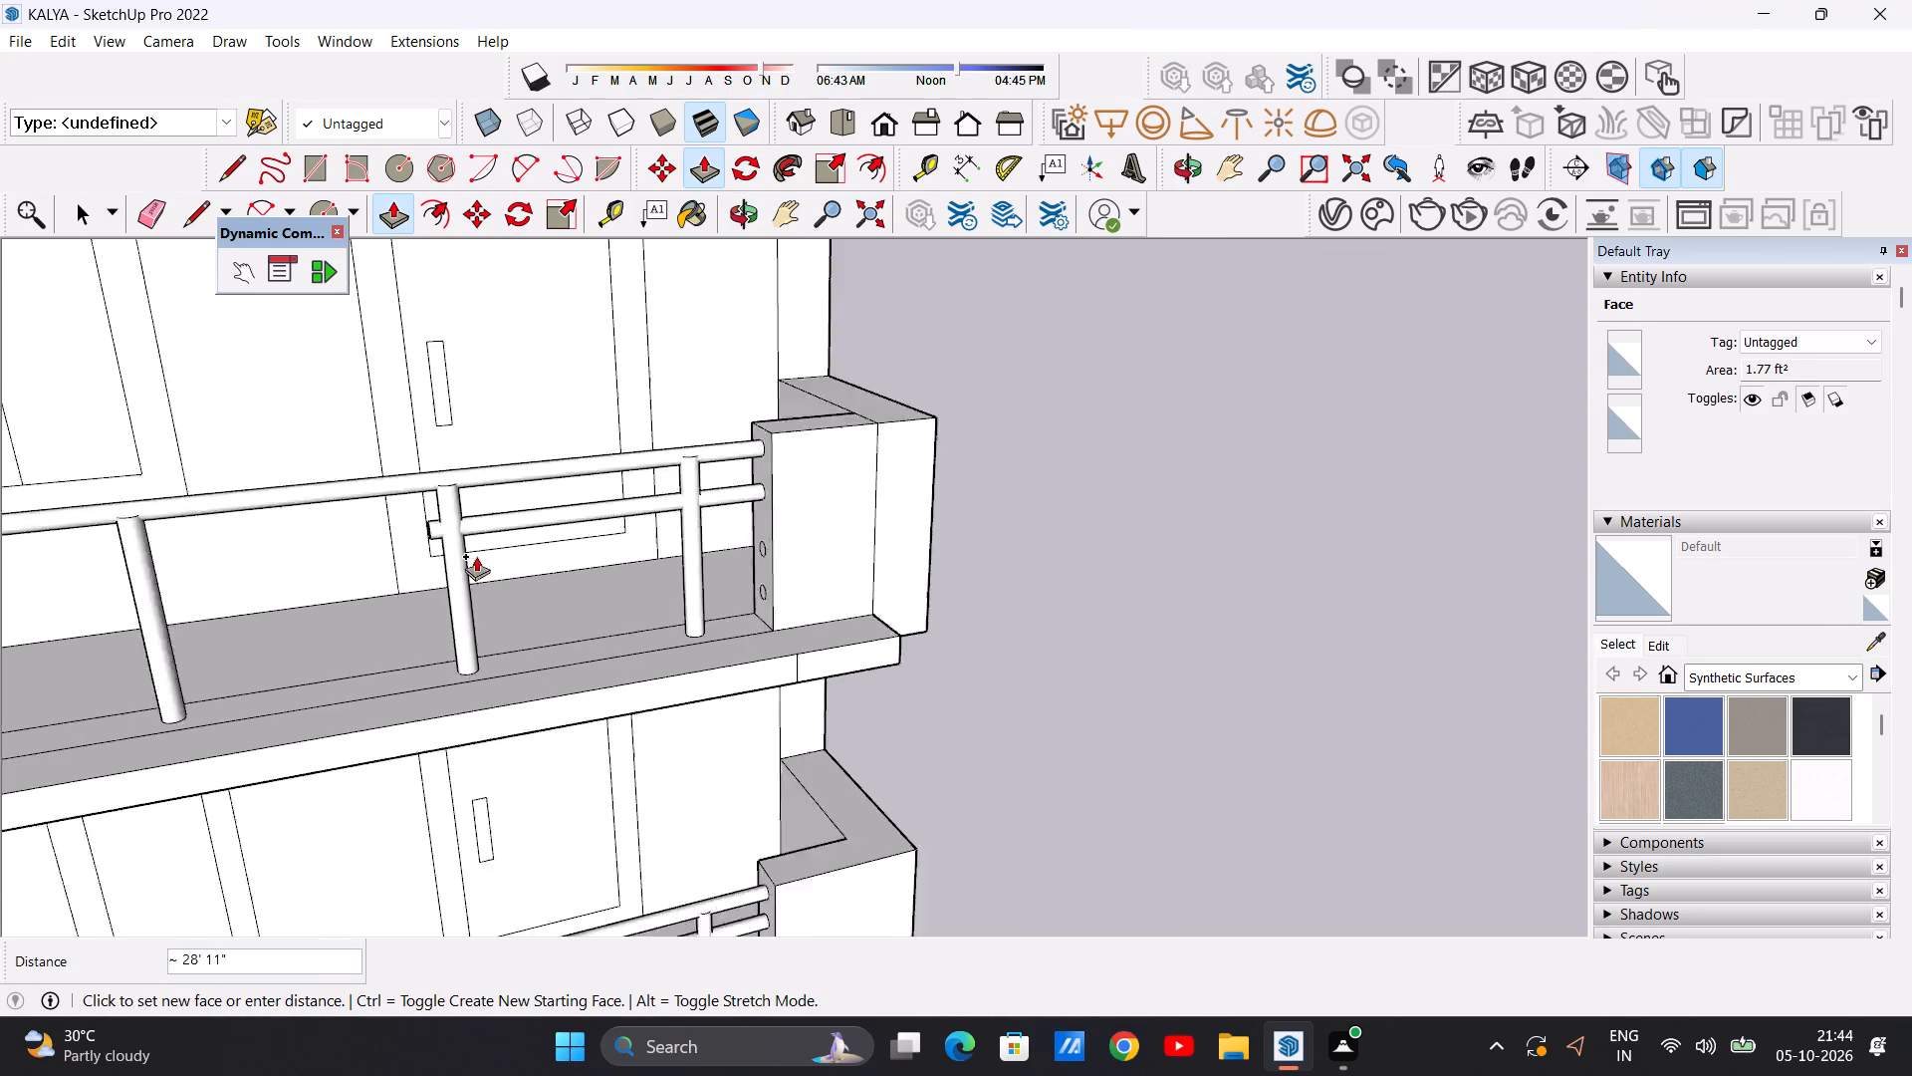
{"action": "scroll", "coordinate": [476, 556], "scroll_direction": "down", "scroll_amount": 12}
{"action": "middle_click_drag", "start_coordinate": [387, 560], "coordinate": [209, 559]}
{"action": "scroll", "coordinate": [261, 508], "scroll_direction": "up", "scroll_amount": 14}
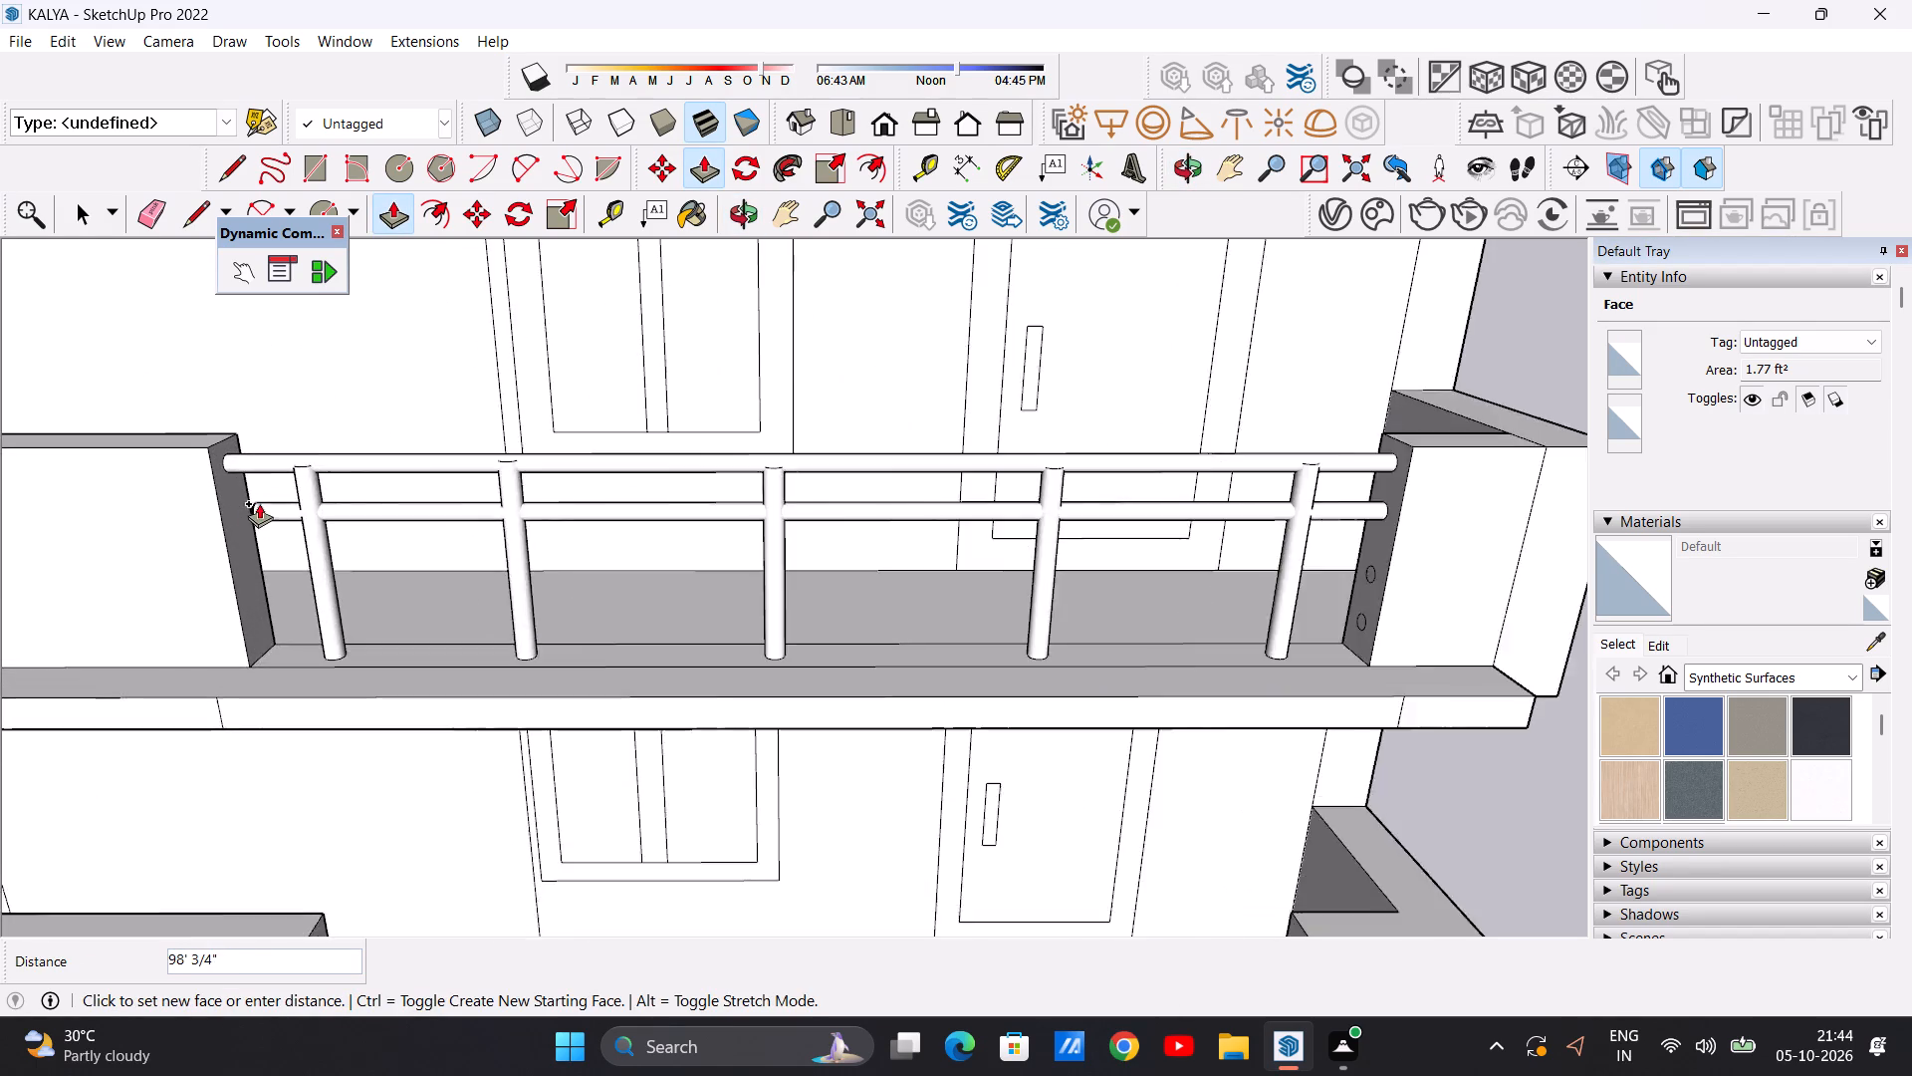
{"action": "scroll", "coordinate": [259, 503], "scroll_direction": "up", "scroll_amount": 4}
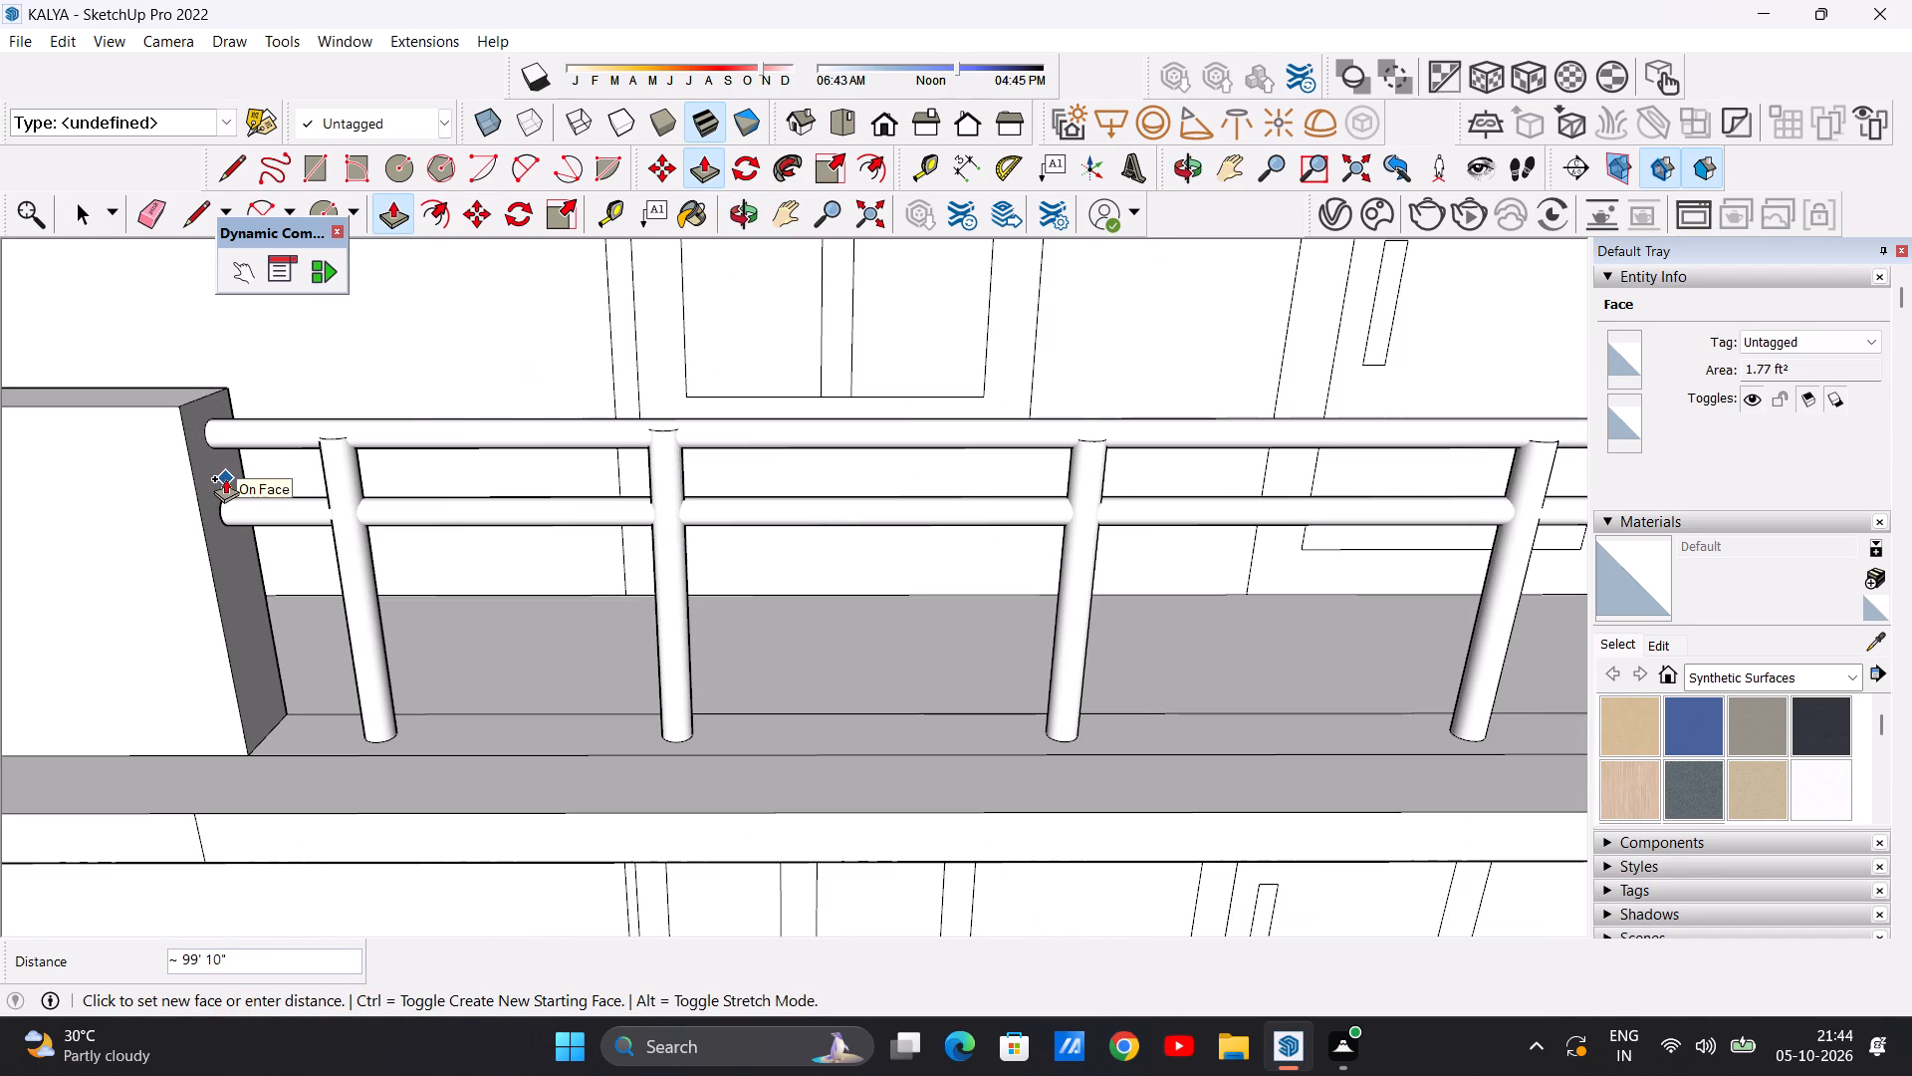
{"action": "left_click", "coordinate": [225, 478]}
Extrude the third rail circle from the top on the end parapet about 99 ft 10 in to the middle parapet.
{"action": "scroll", "coordinate": [420, 643], "scroll_direction": "down", "scroll_amount": 11}
{"action": "middle_click_drag", "start_coordinate": [530, 630], "coordinate": [943, 502]}
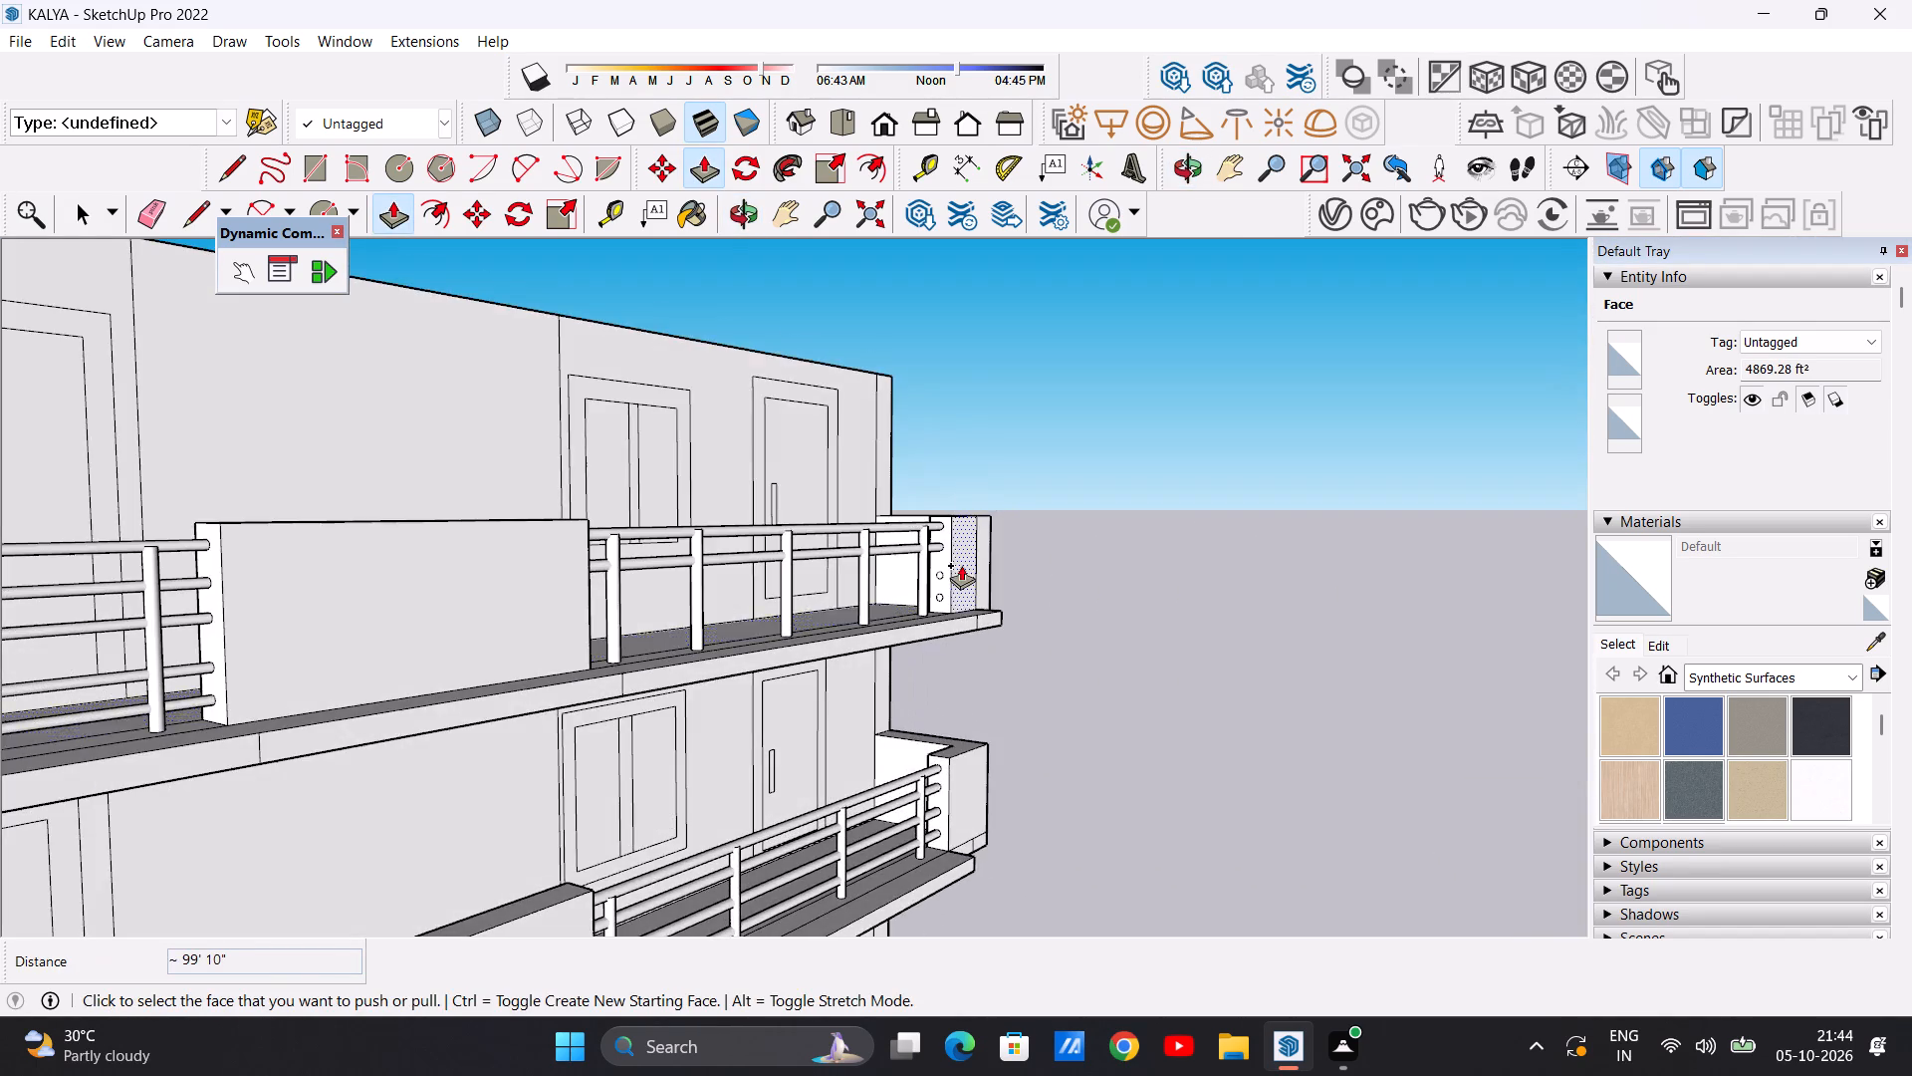
{"action": "scroll", "coordinate": [961, 565], "scroll_direction": "up", "scroll_amount": 19}
{"action": "left_click", "coordinate": [929, 586]}
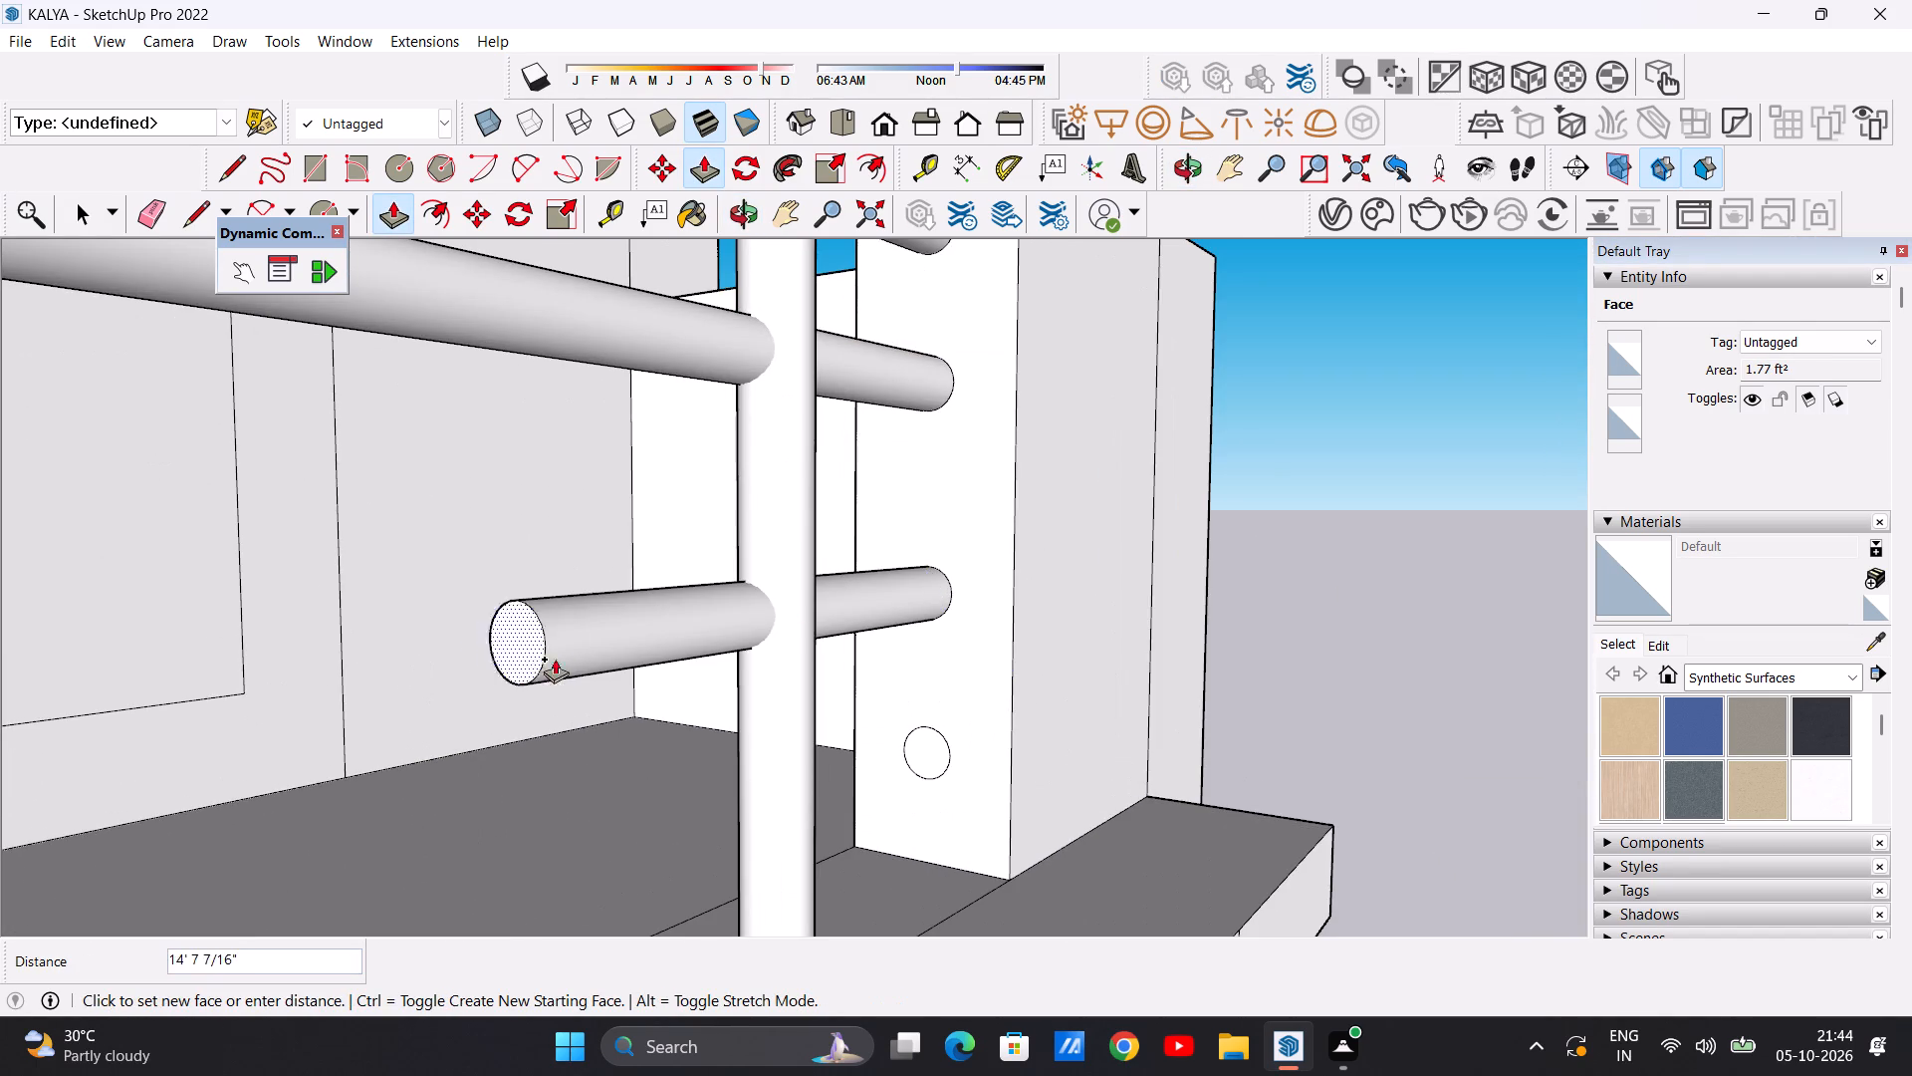
{"action": "scroll", "coordinate": [438, 680], "scroll_direction": "down", "scroll_amount": 20}
{"action": "scroll", "coordinate": [438, 680], "scroll_direction": "down", "scroll_amount": 11}
{"action": "middle_click_drag", "start_coordinate": [414, 668], "coordinate": [406, 670]}
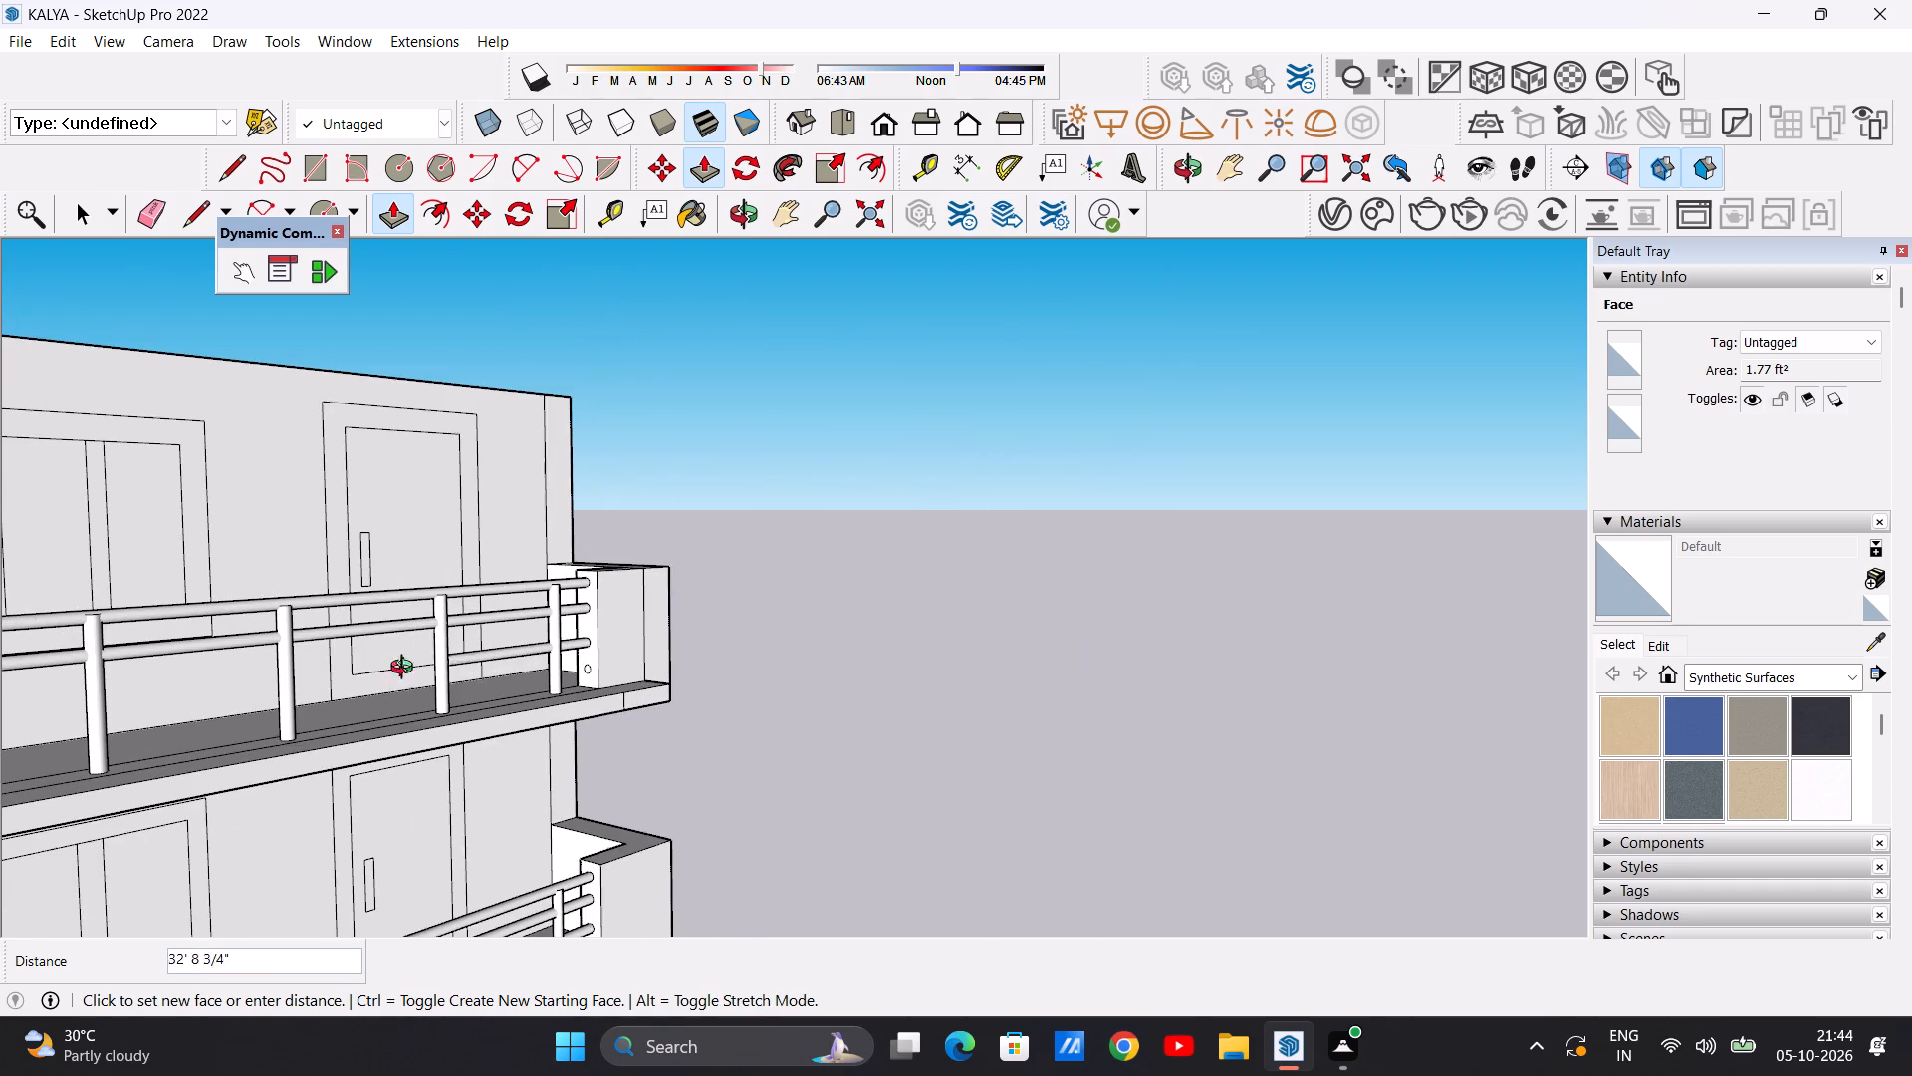
{"action": "middle_click_drag", "start_coordinate": [406, 670], "coordinate": [178, 671]}
{"action": "scroll", "coordinate": [218, 662], "scroll_direction": "down", "scroll_amount": 7}
{"action": "scroll", "coordinate": [172, 639], "scroll_direction": "up", "scroll_amount": 7}
{"action": "middle_click_drag", "start_coordinate": [194, 656], "coordinate": [71, 656]}
{"action": "scroll", "coordinate": [71, 656], "scroll_direction": "up", "scroll_amount": 15}
{"action": "left_click", "coordinate": [135, 630]}
Extrude the lowest rail circle on the end parapet across the open bay to the middle parapet.
{"action": "scroll", "coordinate": [159, 689], "scroll_direction": "down", "scroll_amount": 19}
{"action": "middle_click_drag", "start_coordinate": [272, 666], "coordinate": [700, 668]}
{"action": "scroll", "coordinate": [730, 681], "scroll_direction": "up", "scroll_amount": 11}
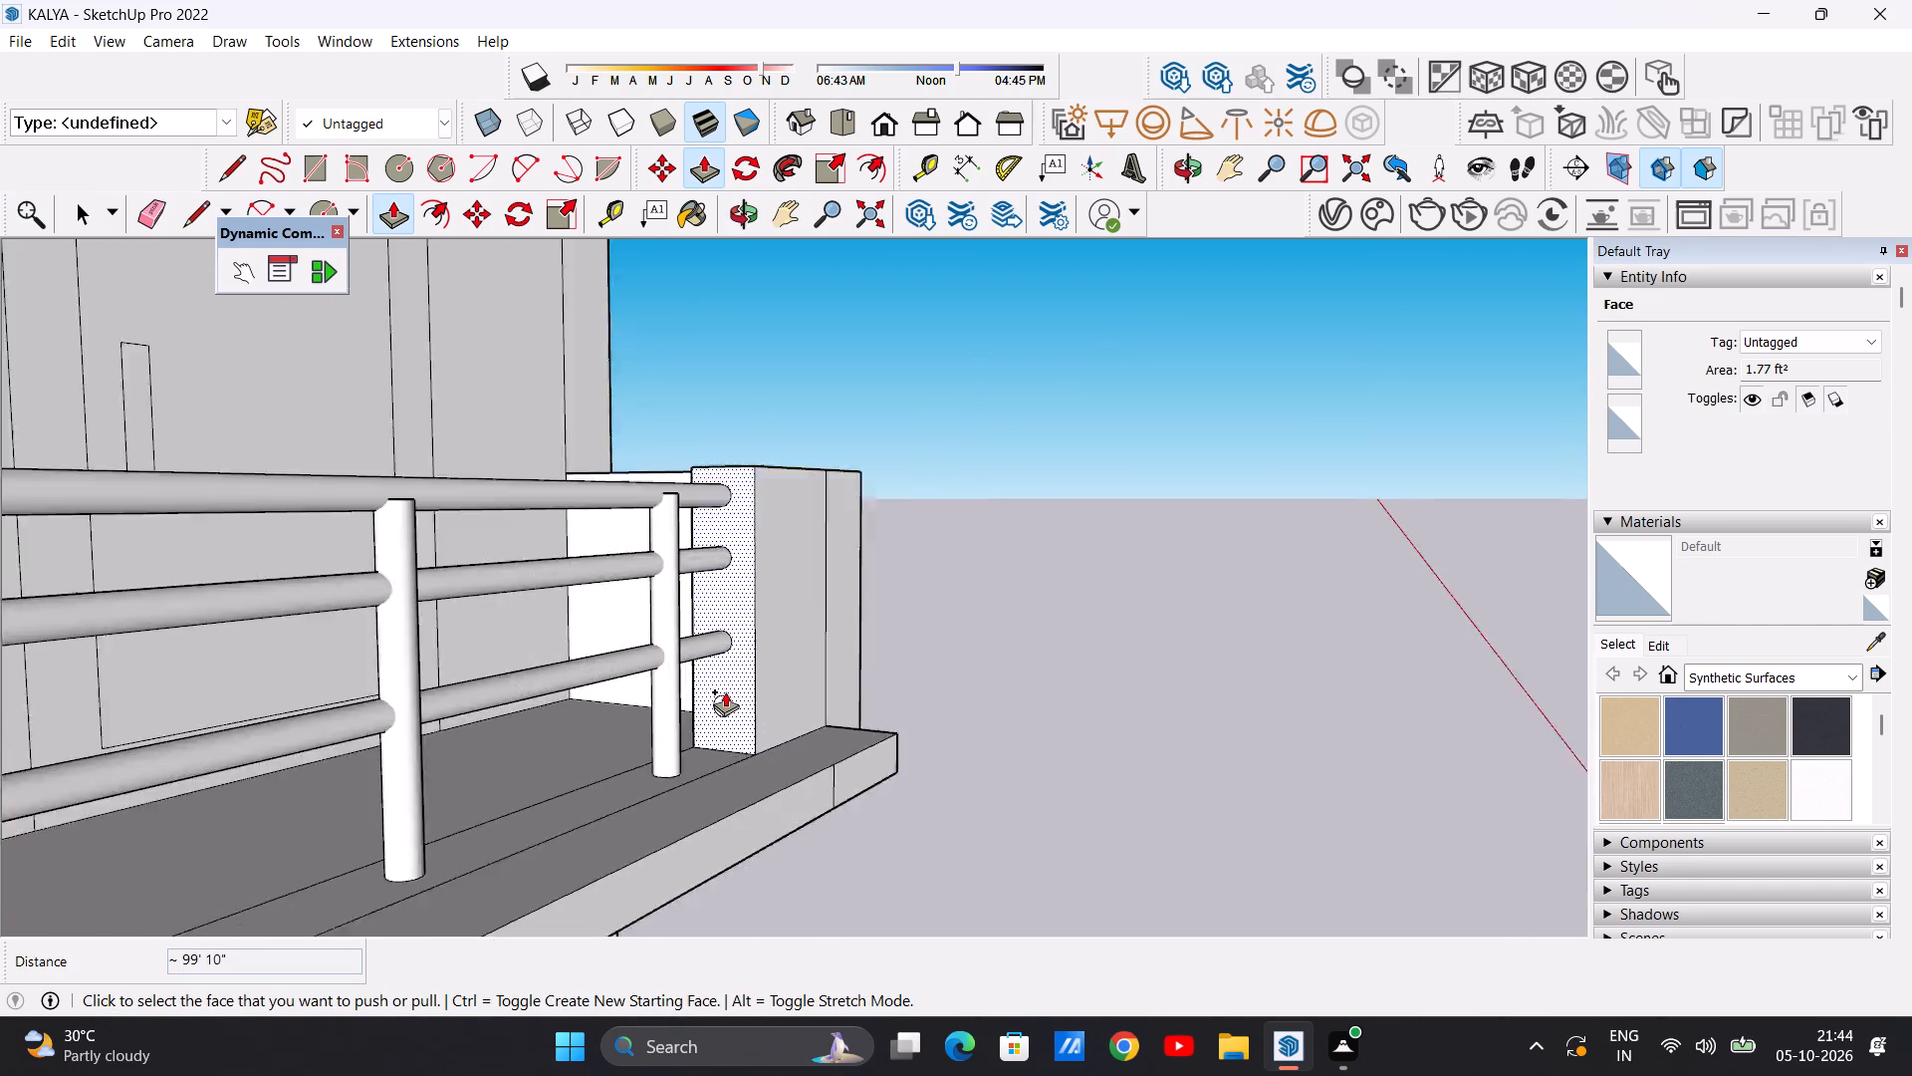
{"action": "scroll", "coordinate": [725, 691], "scroll_direction": "up", "scroll_amount": 9}
{"action": "left_click", "coordinate": [719, 705]}
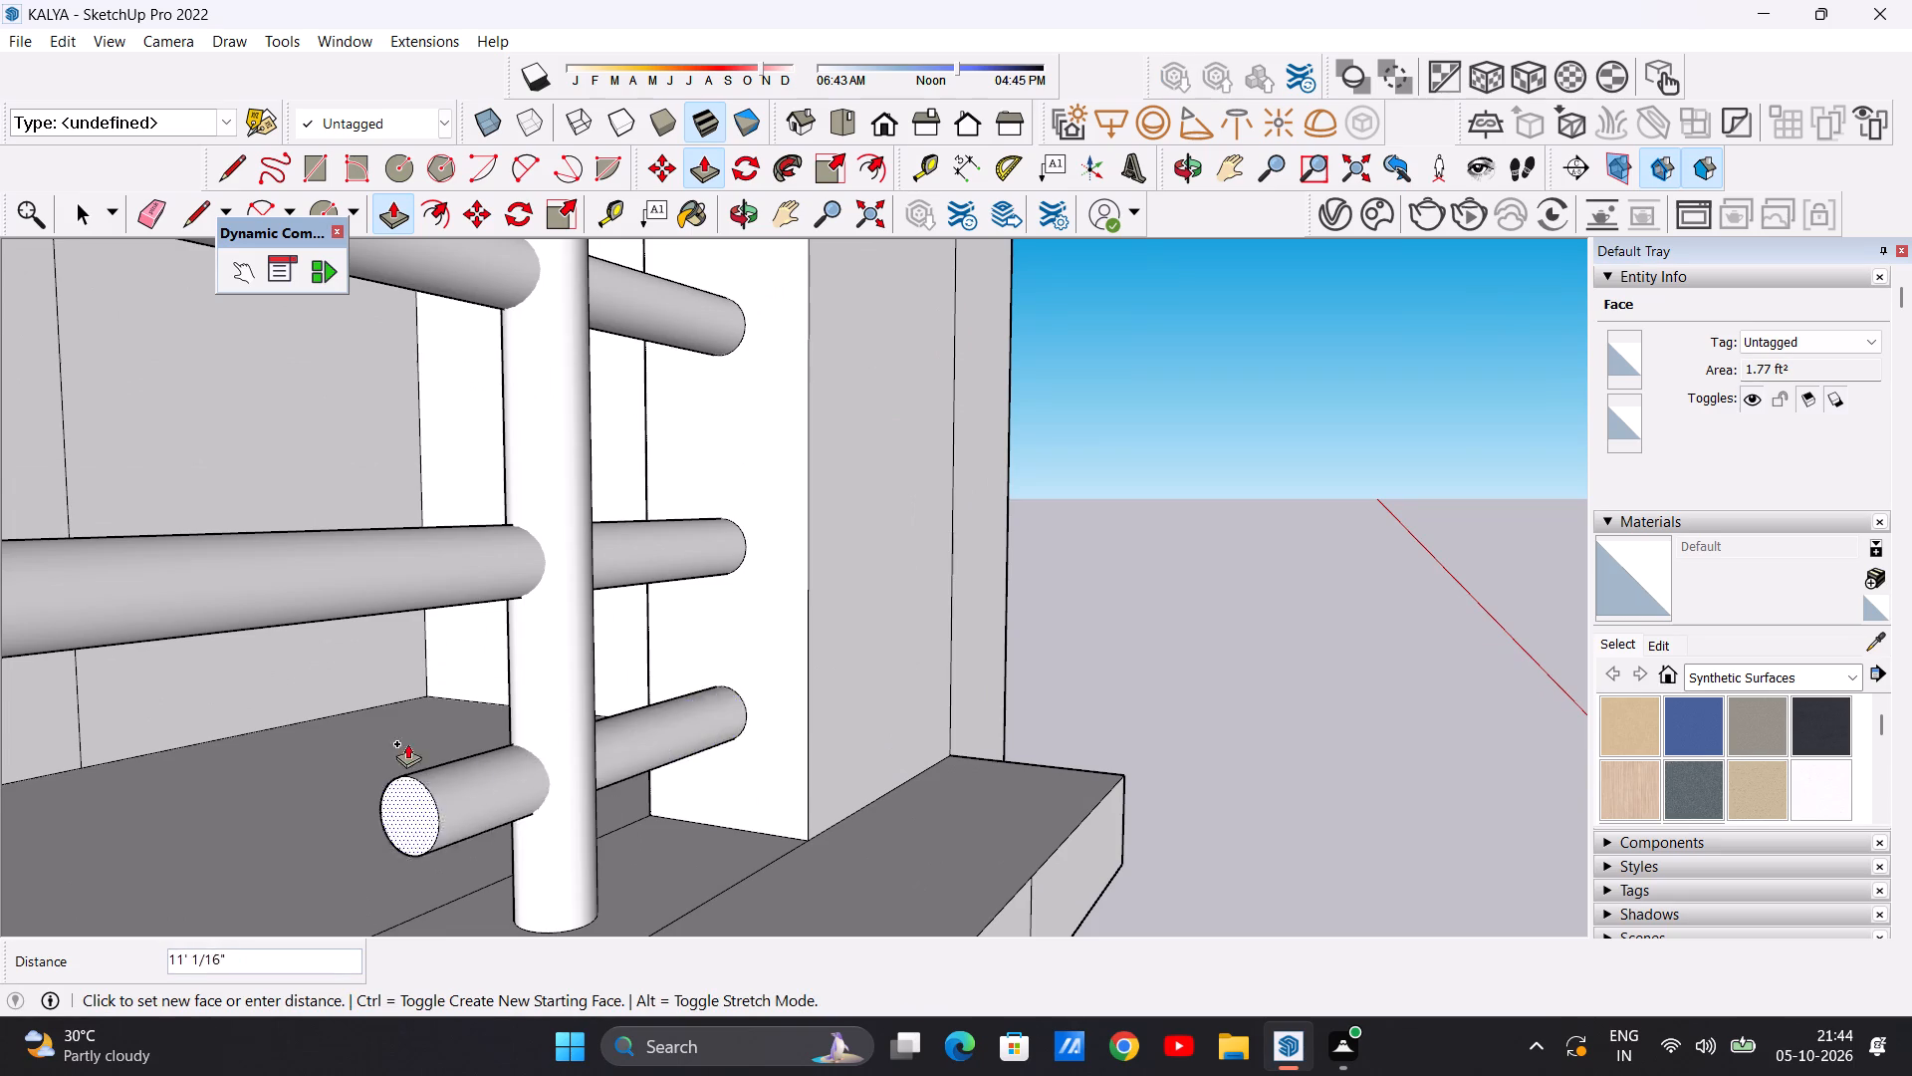
{"action": "scroll", "coordinate": [409, 742], "scroll_direction": "down", "scroll_amount": 20}
{"action": "scroll", "coordinate": [409, 742], "scroll_direction": "down", "scroll_amount": 7}
{"action": "middle_click_drag", "start_coordinate": [437, 721], "coordinate": [106, 750]}
{"action": "scroll", "coordinate": [352, 710], "scroll_direction": "down", "scroll_amount": 6}
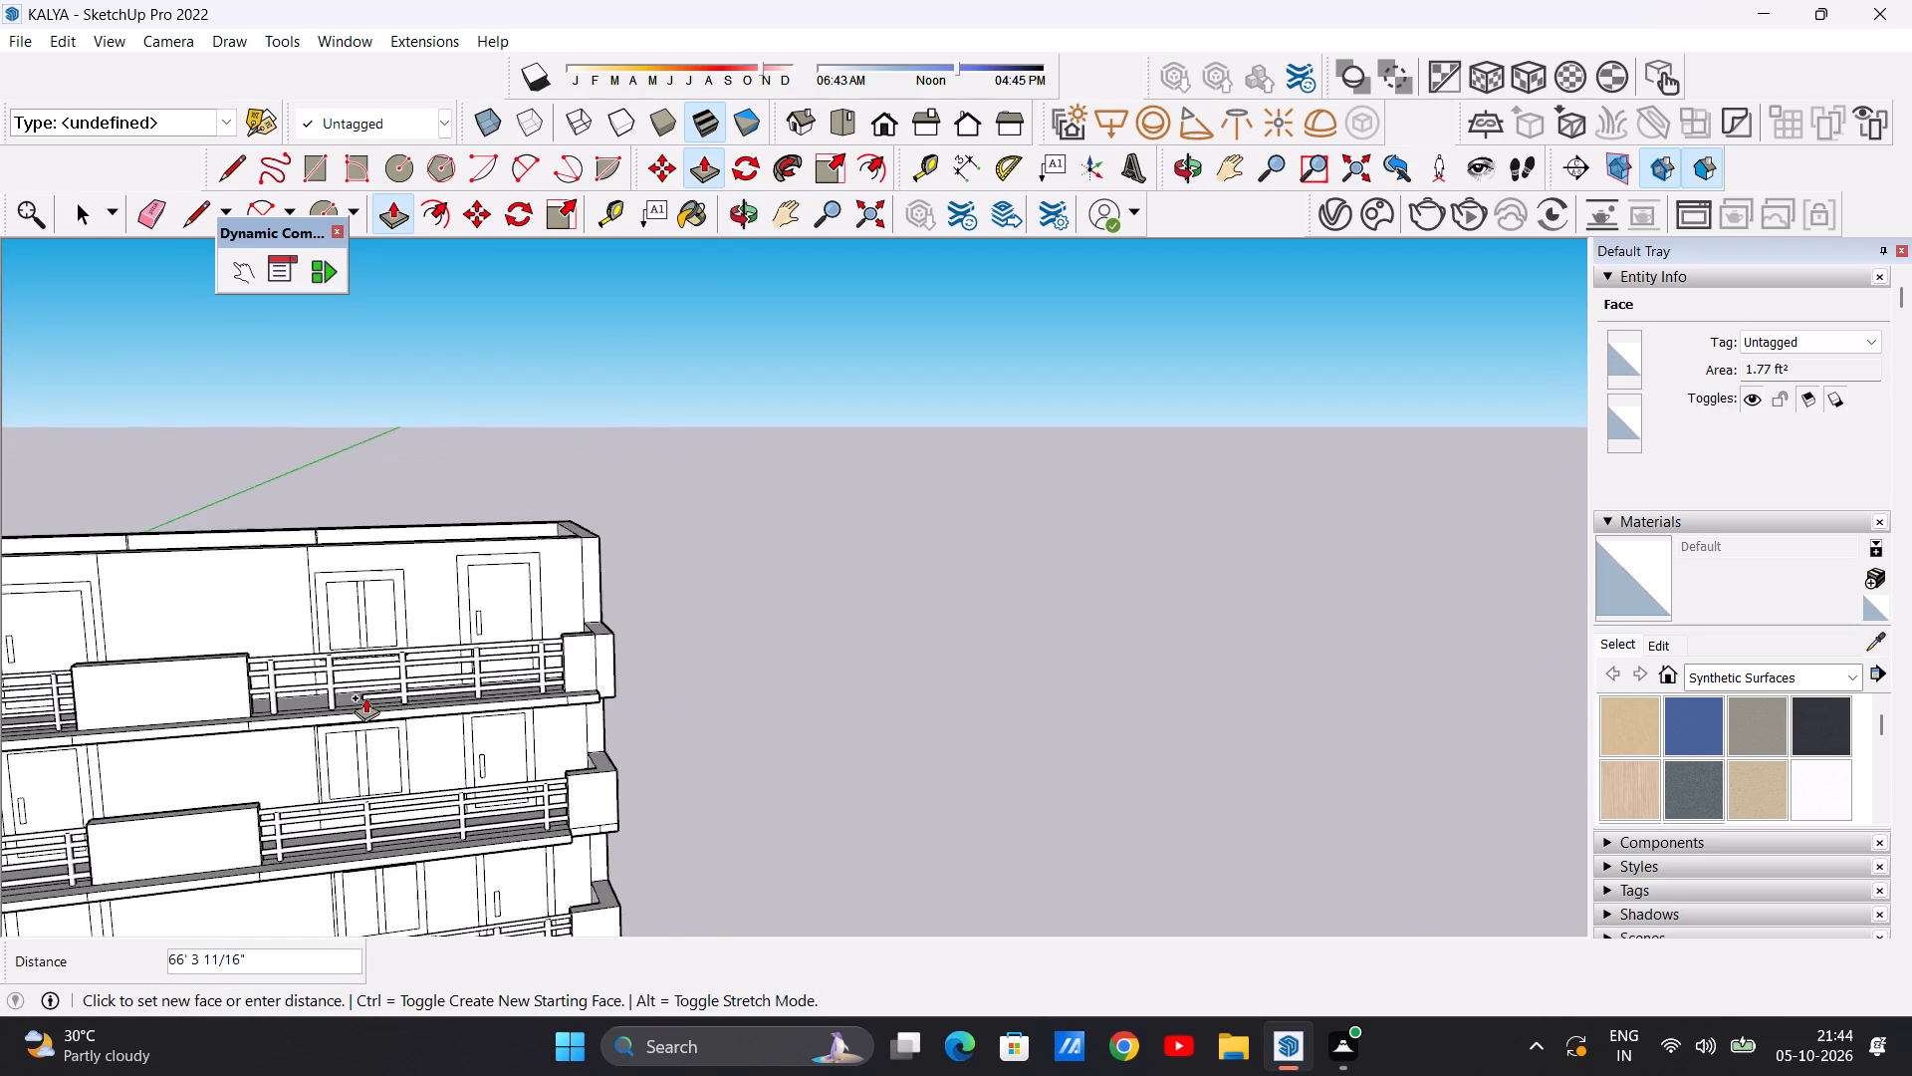
{"action": "middle_click_drag", "start_coordinate": [365, 696], "coordinate": [210, 696]}
{"action": "scroll", "coordinate": [210, 696], "scroll_direction": "up", "scroll_amount": 20}
{"action": "scroll", "coordinate": [210, 696], "scroll_direction": "up", "scroll_amount": 2}
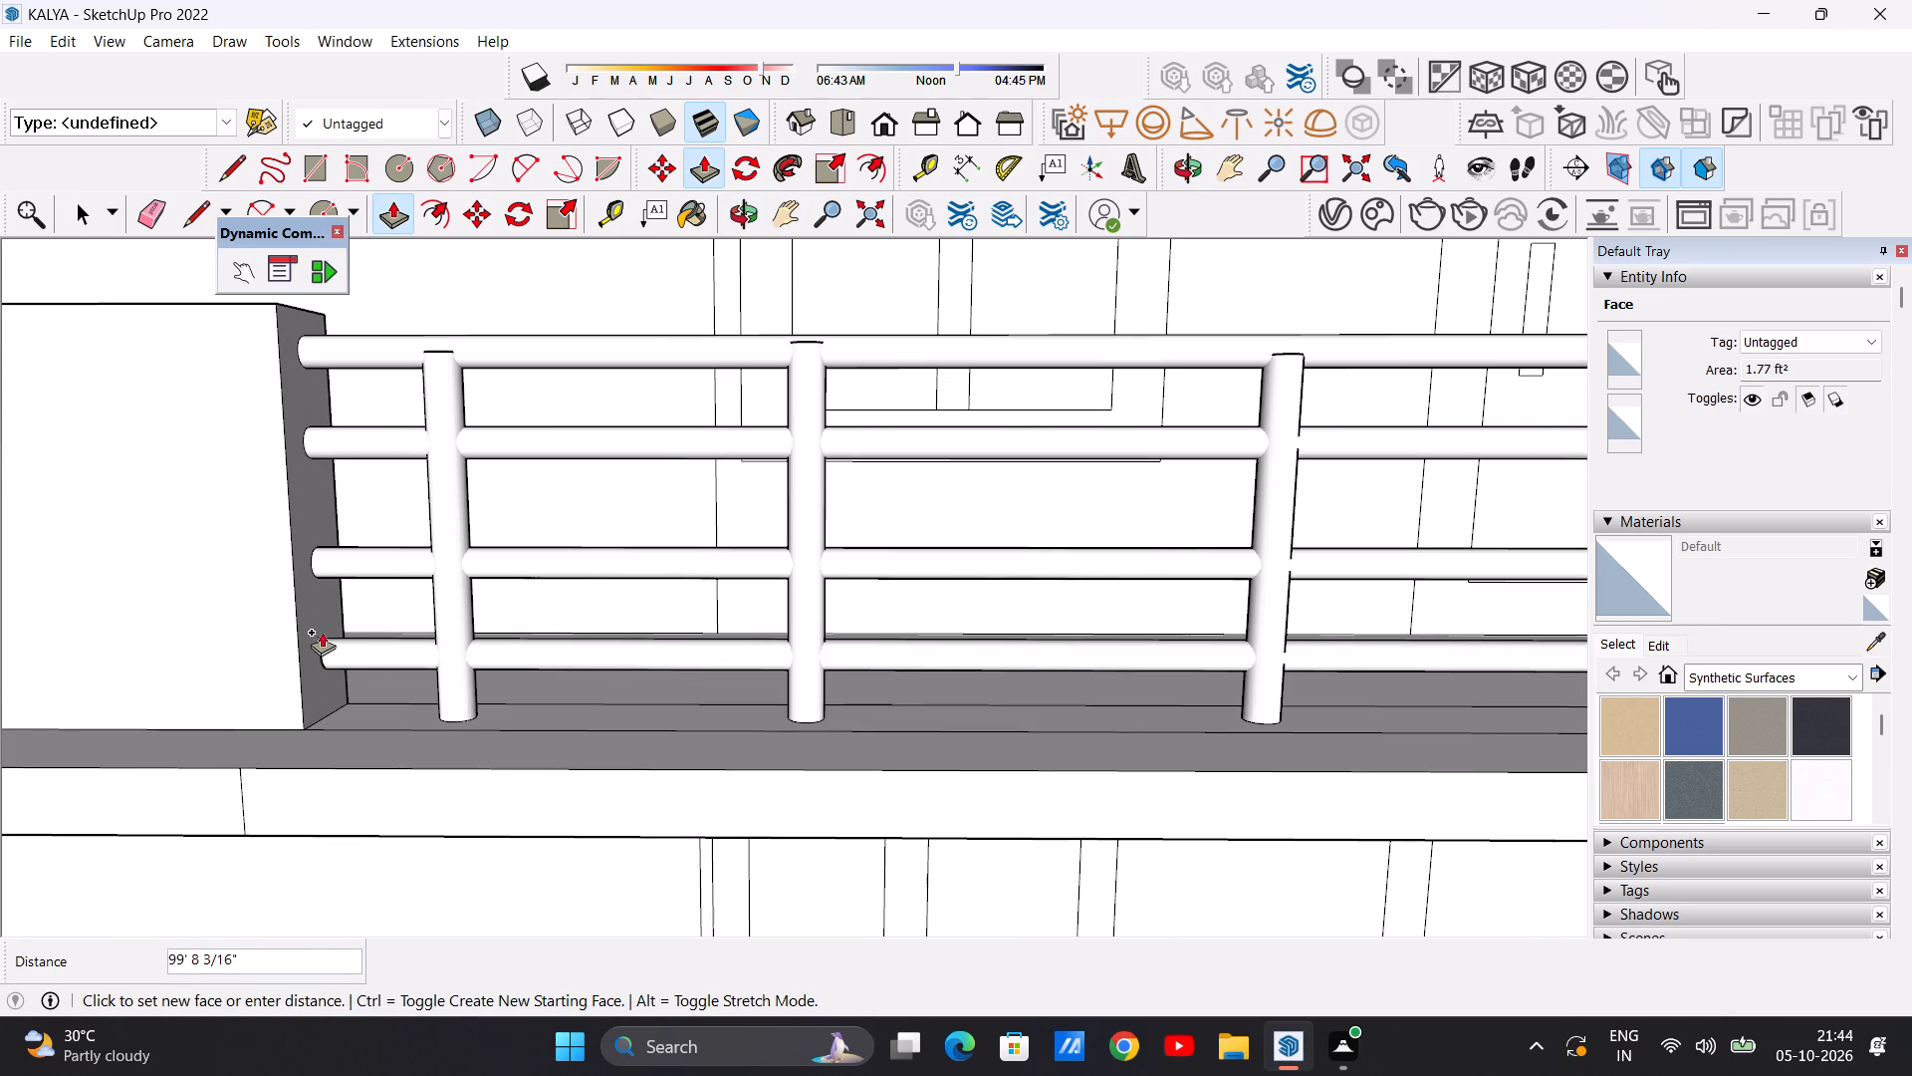
{"action": "left_click", "coordinate": [310, 622]}
{"action": "key", "text": "space"}
Examine the whole building from the front, side, below and above to check the balconies and railings on all floors.
{"action": "scroll", "coordinate": [459, 672], "scroll_direction": "down", "scroll_amount": 12}
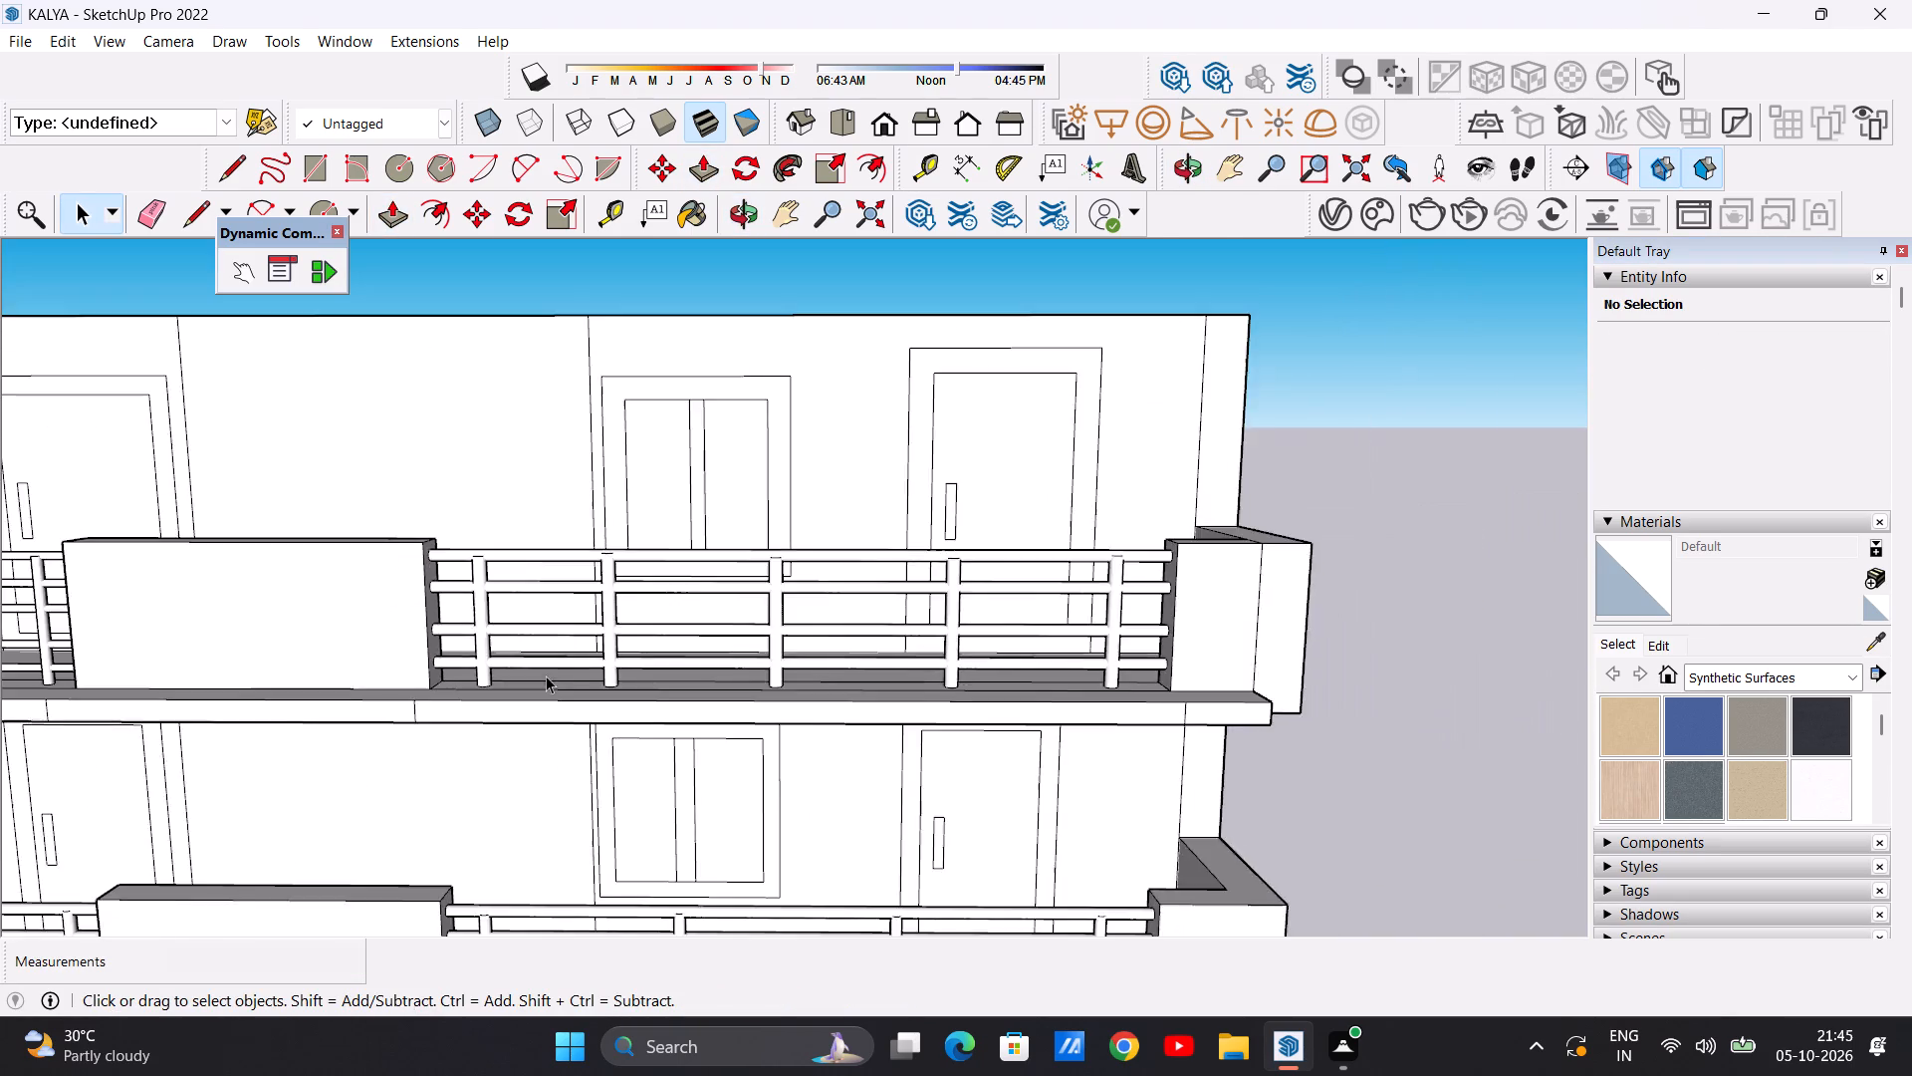
{"action": "scroll", "coordinate": [546, 675], "scroll_direction": "down", "scroll_amount": 9}
{"action": "middle_click_drag", "start_coordinate": [384, 691], "coordinate": [465, 640]}
{"action": "scroll", "coordinate": [515, 724], "scroll_direction": "down", "scroll_amount": 16}
{"action": "scroll", "coordinate": [517, 756], "scroll_direction": "up", "scroll_amount": 14}
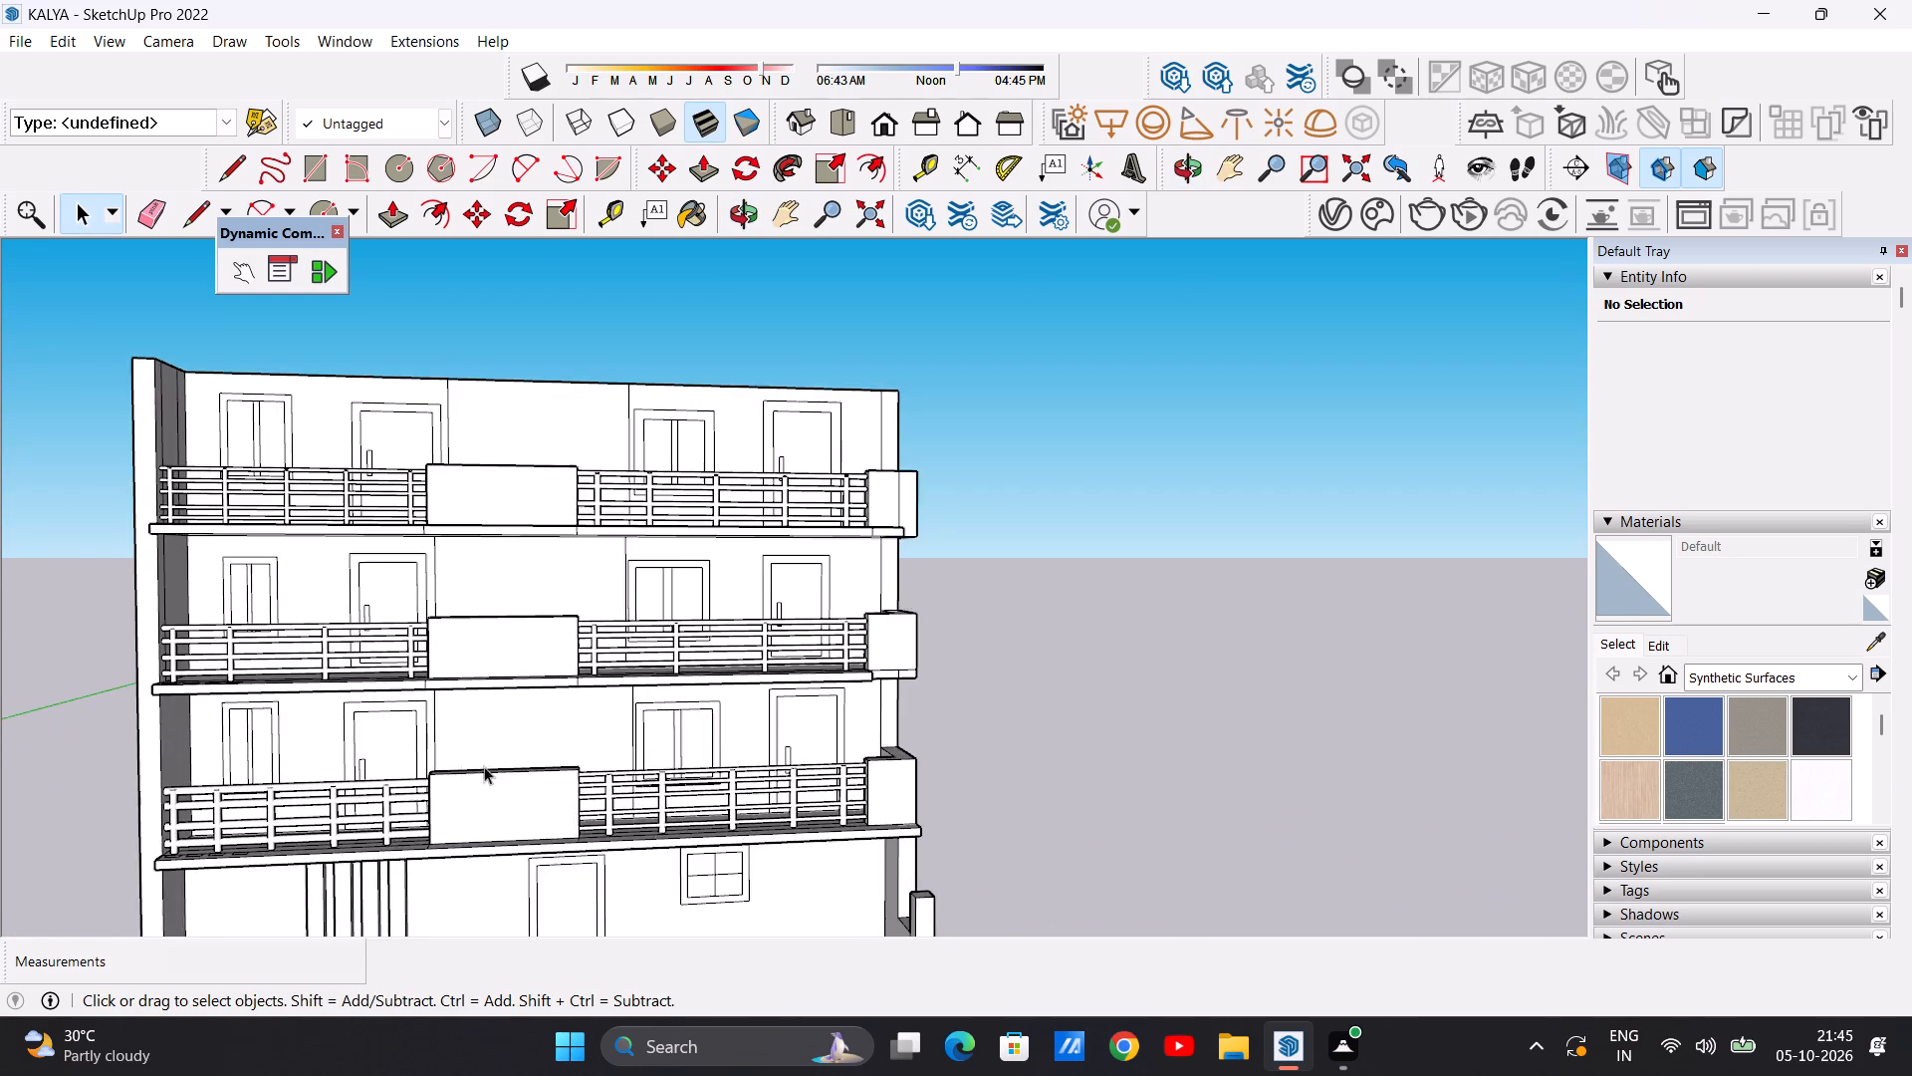
{"action": "scroll", "coordinate": [384, 672], "scroll_direction": "down", "scroll_amount": 6}
{"action": "middle_click_drag", "start_coordinate": [596, 670], "coordinate": [185, 749]}
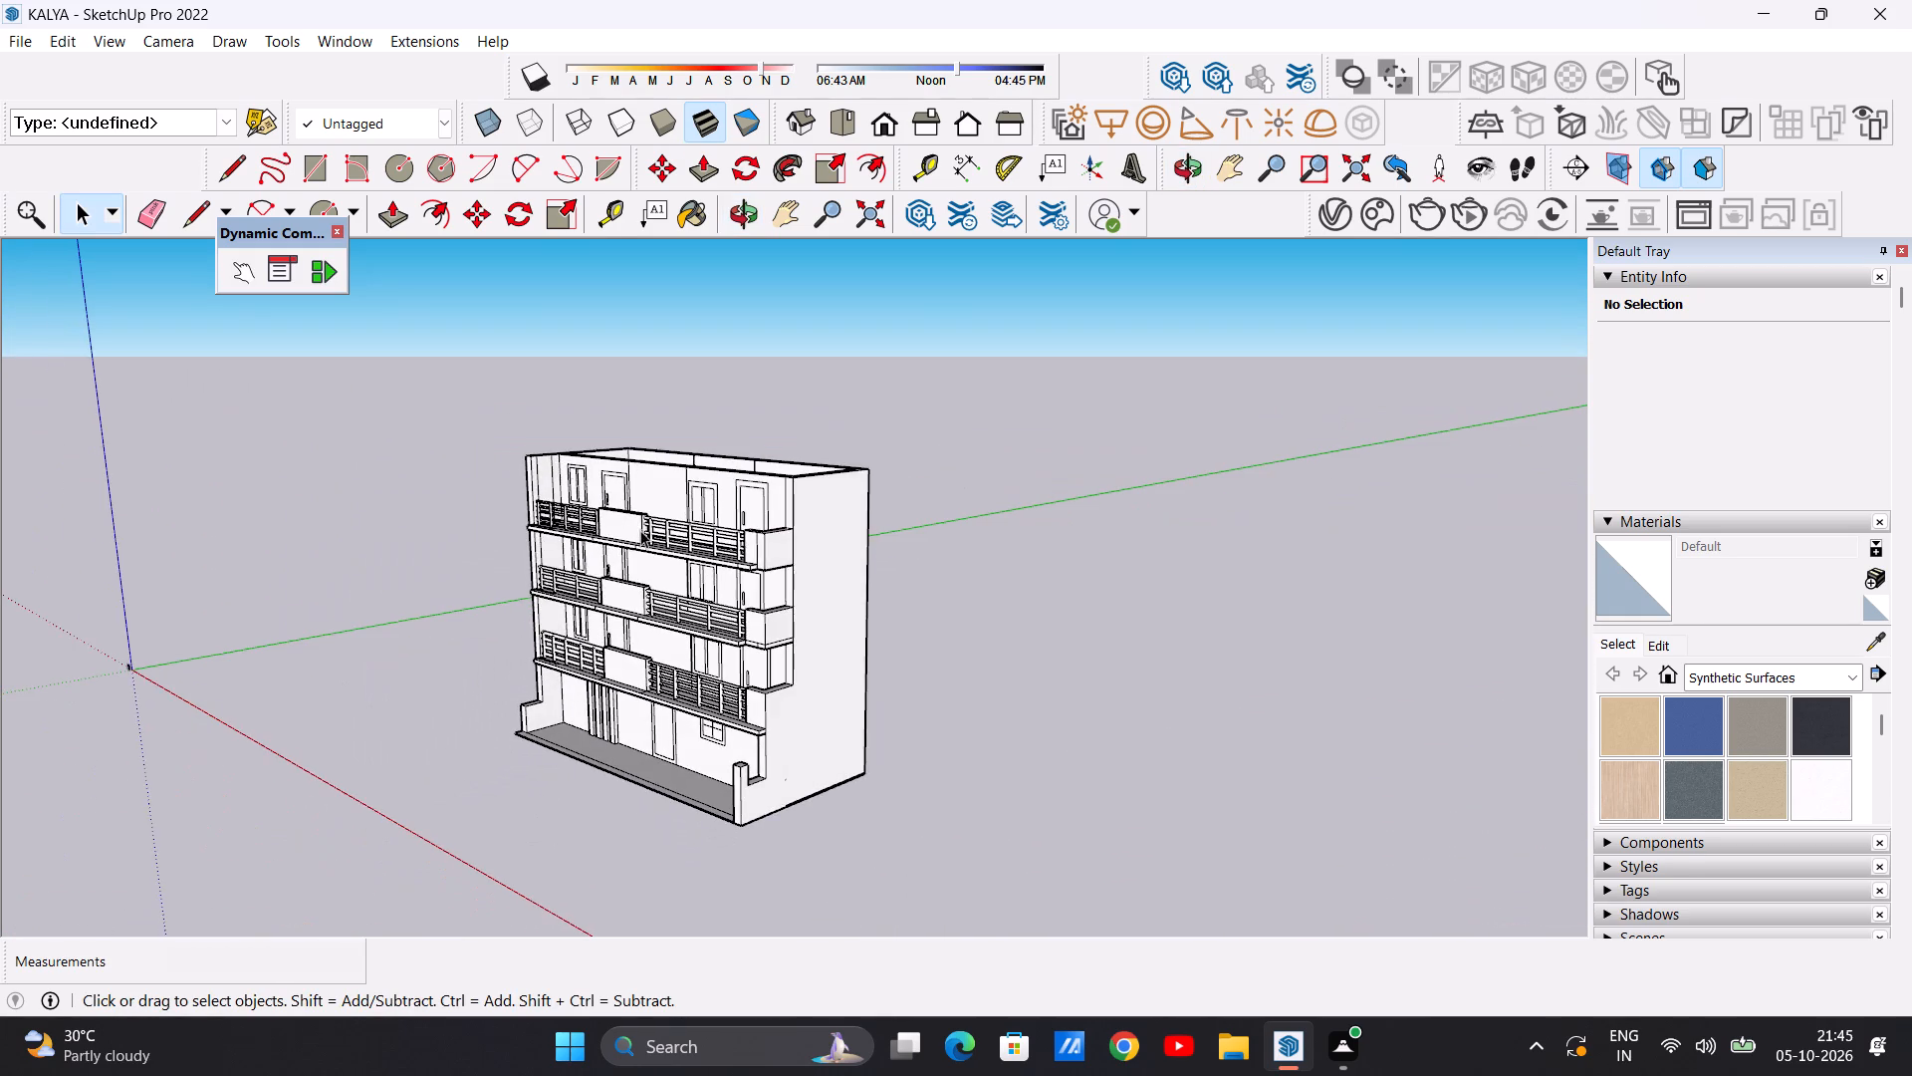
{"action": "scroll", "coordinate": [640, 530], "scroll_direction": "up", "scroll_amount": 7}
{"action": "middle_click_drag", "start_coordinate": [538, 609], "coordinate": [774, 562]}
{"action": "scroll", "coordinate": [486, 571], "scroll_direction": "down", "scroll_amount": 6}
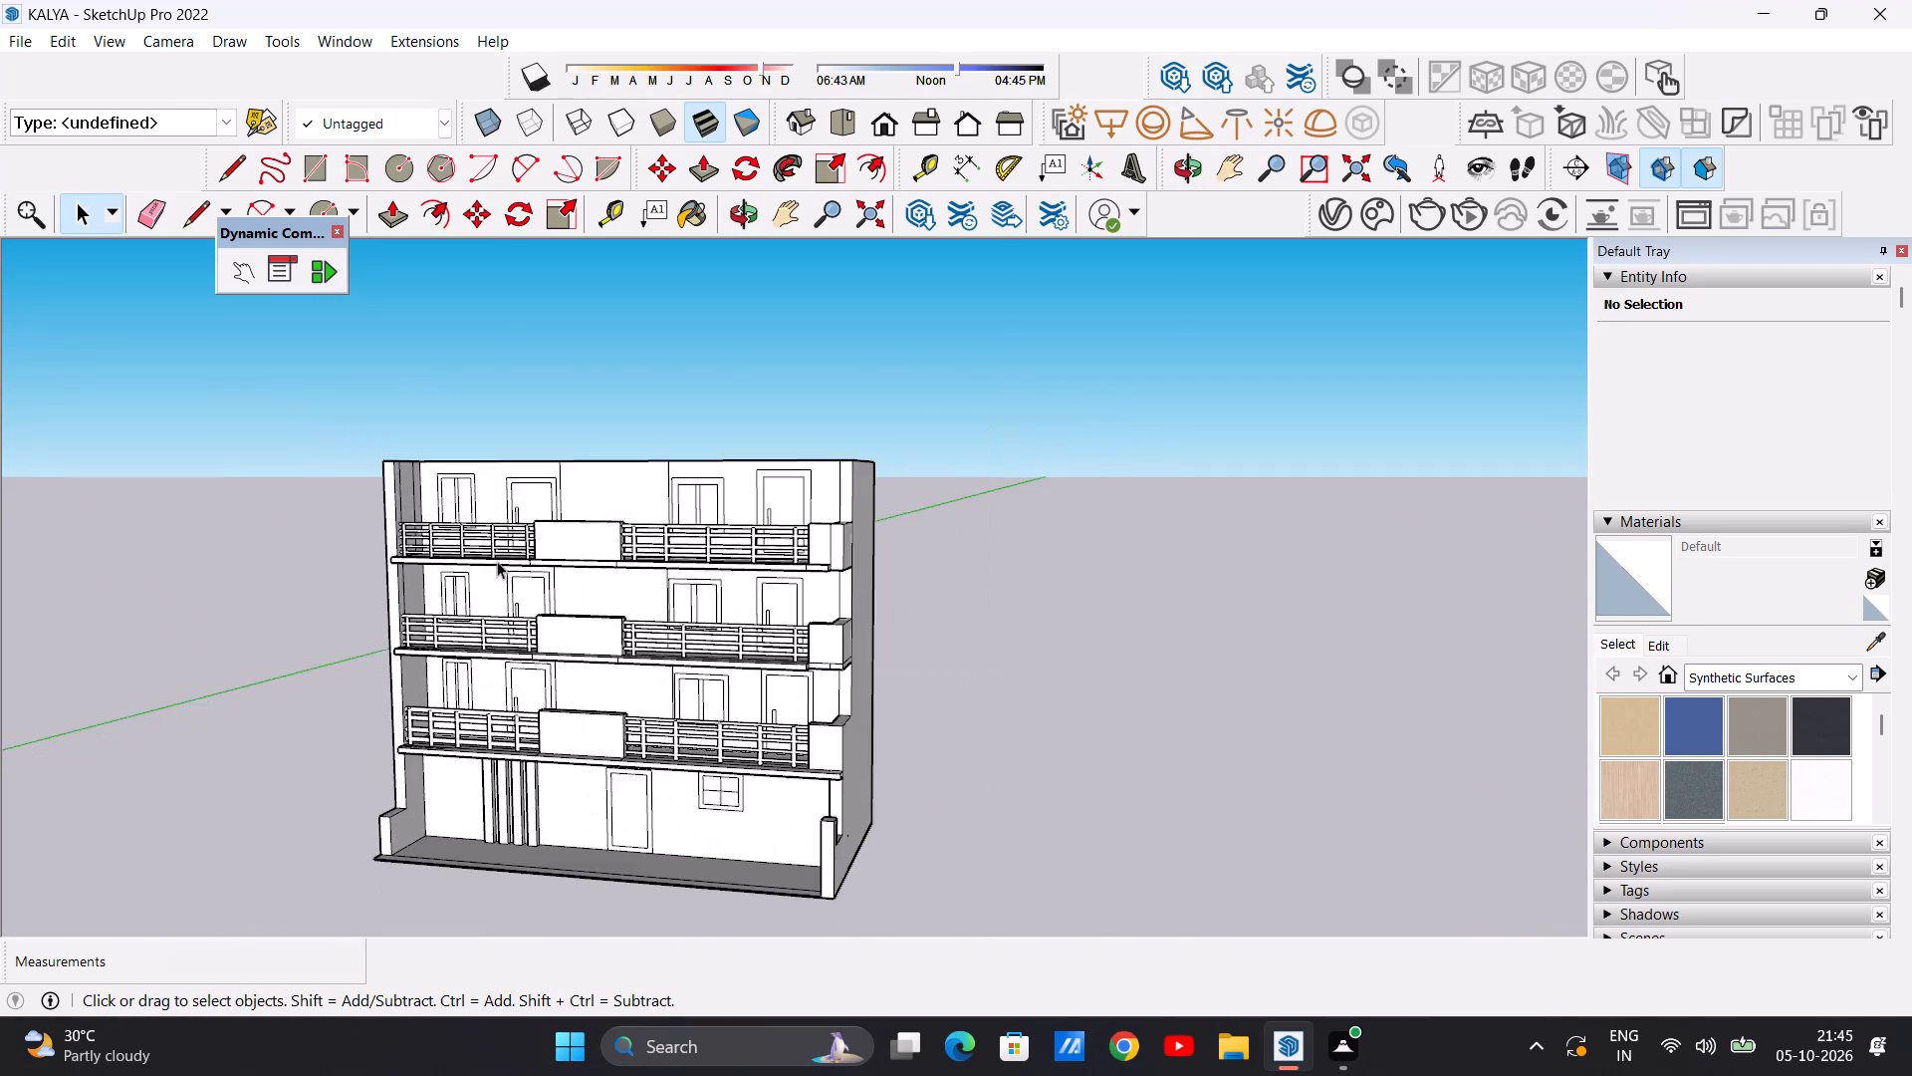
{"action": "scroll", "coordinate": [497, 561], "scroll_direction": "down", "scroll_amount": 4}
{"action": "scroll", "coordinate": [579, 577], "scroll_direction": "up", "scroll_amount": 7}
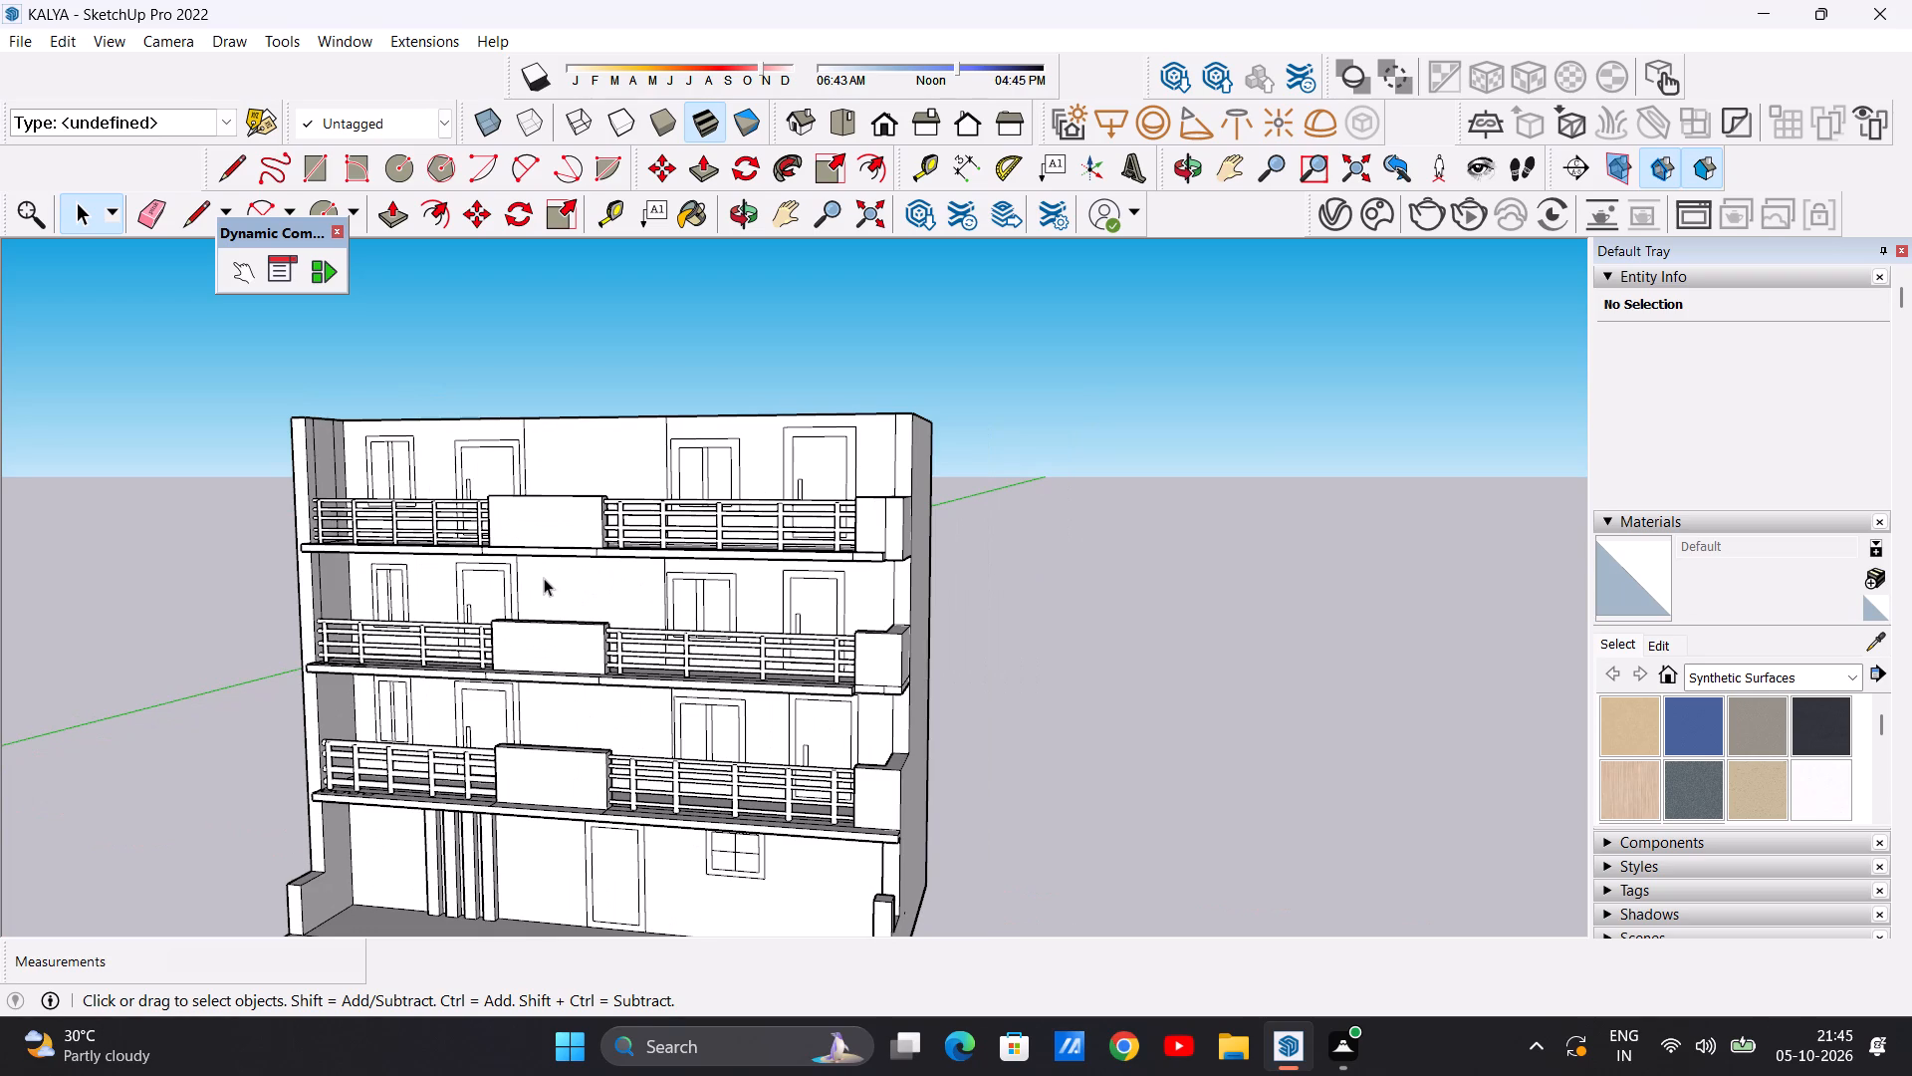
{"action": "scroll", "coordinate": [631, 529], "scroll_direction": "down", "scroll_amount": 9}
{"action": "scroll", "coordinate": [545, 633], "scroll_direction": "up", "scroll_amount": 8}
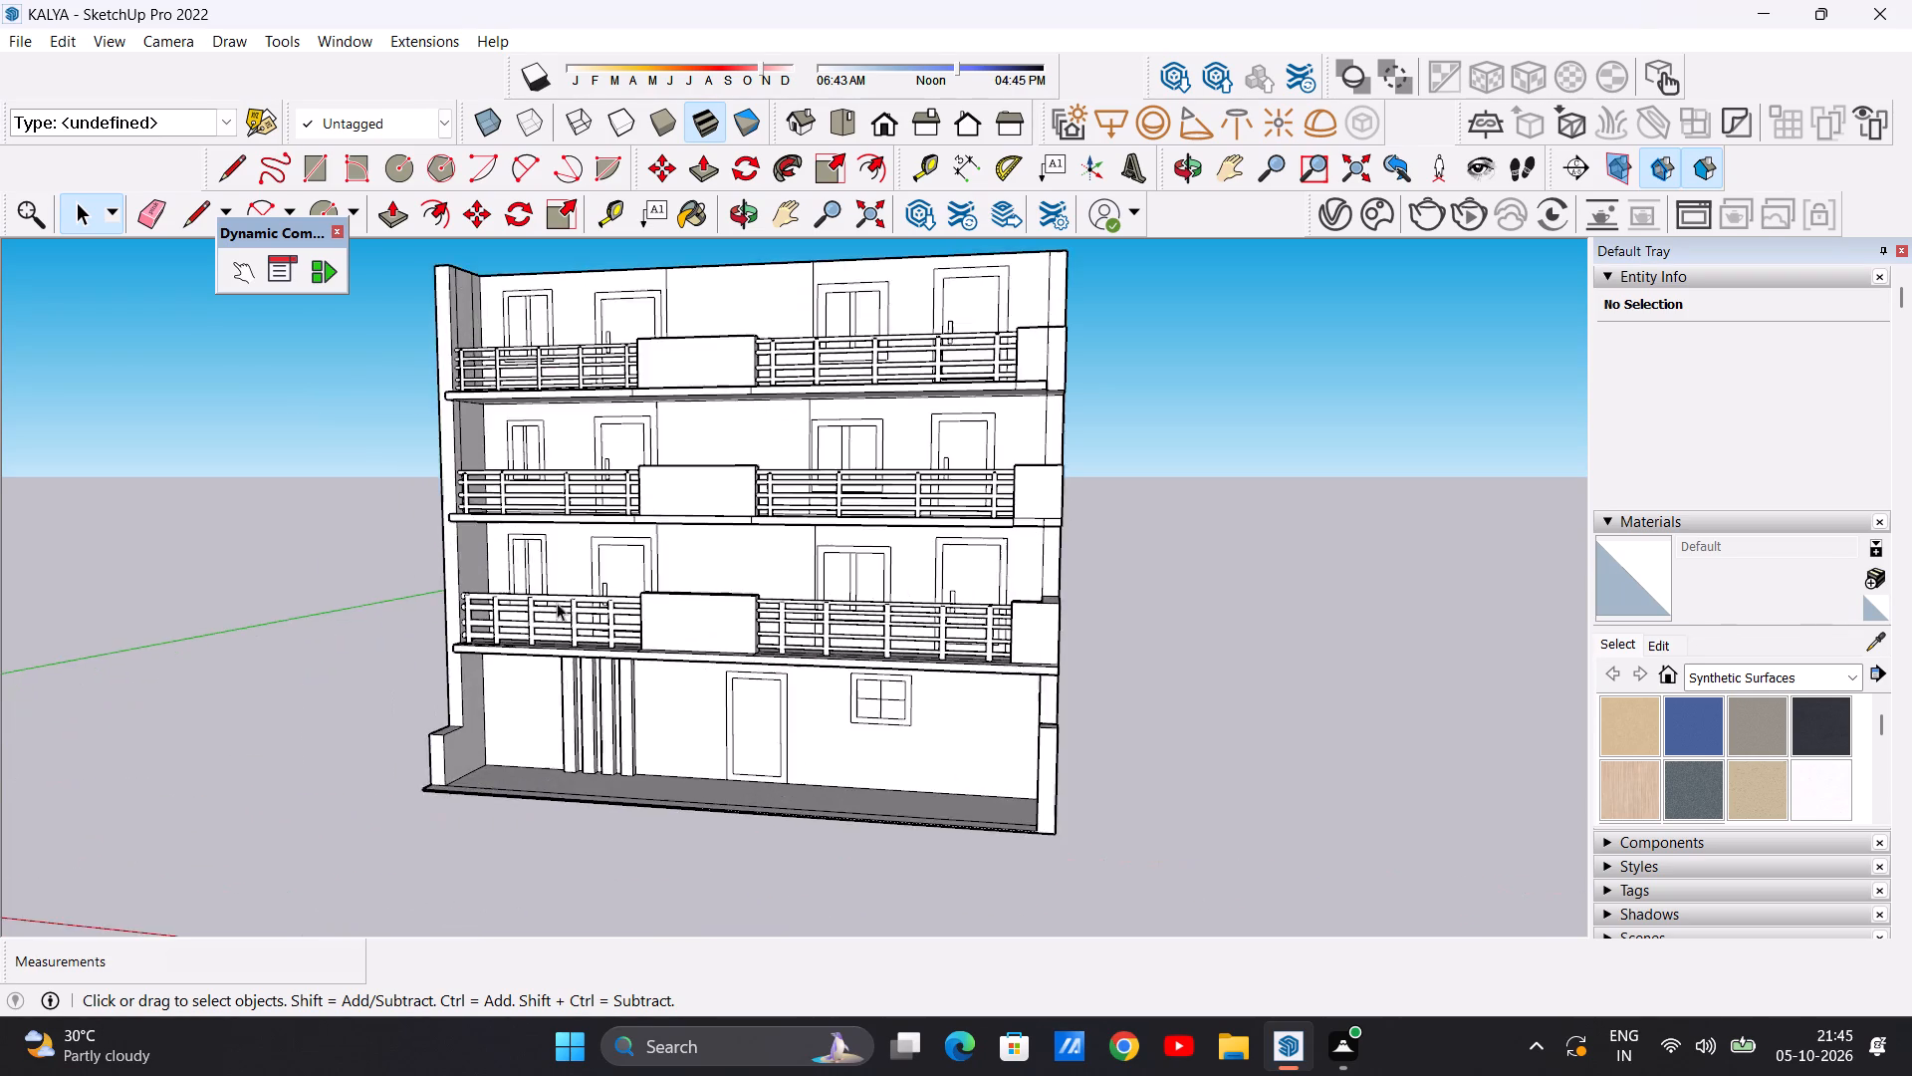
{"action": "middle_click_drag", "start_coordinate": [526, 605], "coordinate": [1122, 529]}
{"action": "middle_click_drag", "start_coordinate": [678, 657], "coordinate": [360, 653]}
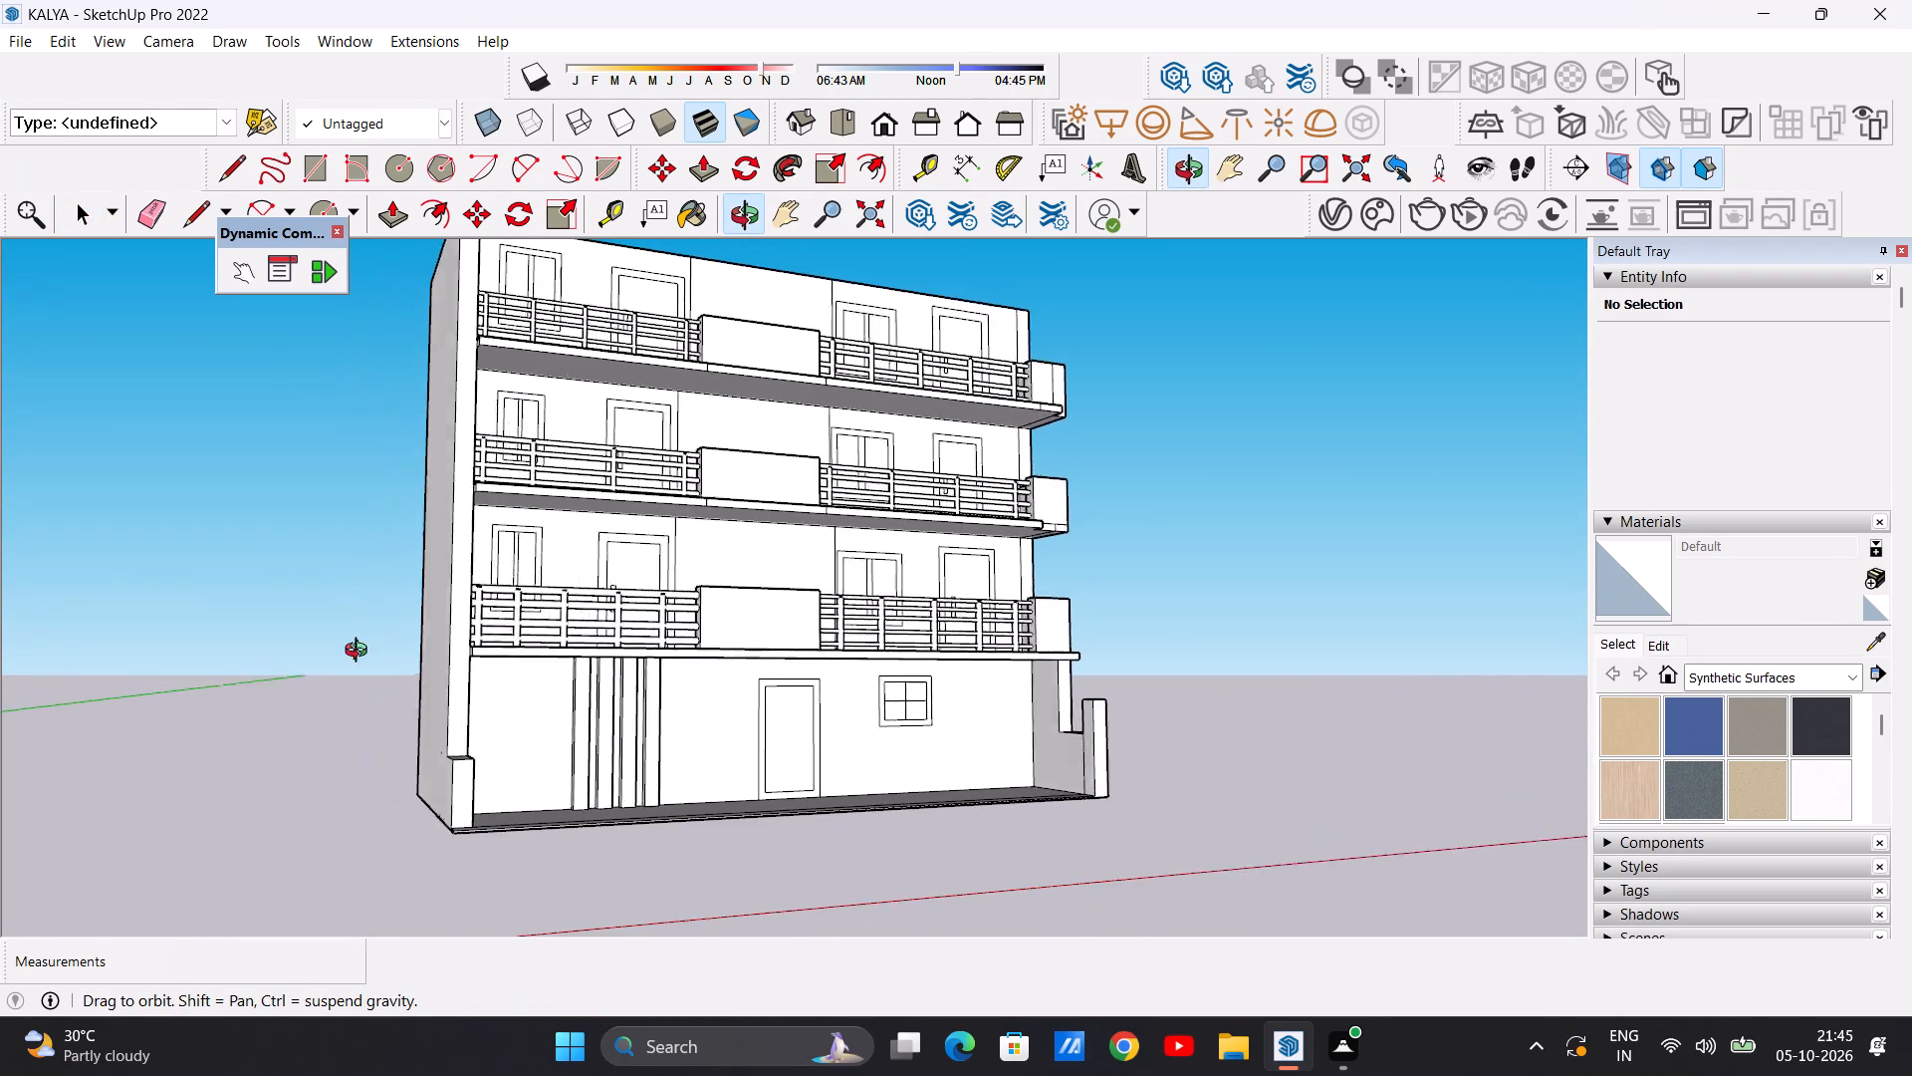
{"action": "middle_click_drag", "start_coordinate": [360, 653], "coordinate": [346, 655]}
{"action": "scroll", "coordinate": [348, 655], "scroll_direction": "down", "scroll_amount": 3}
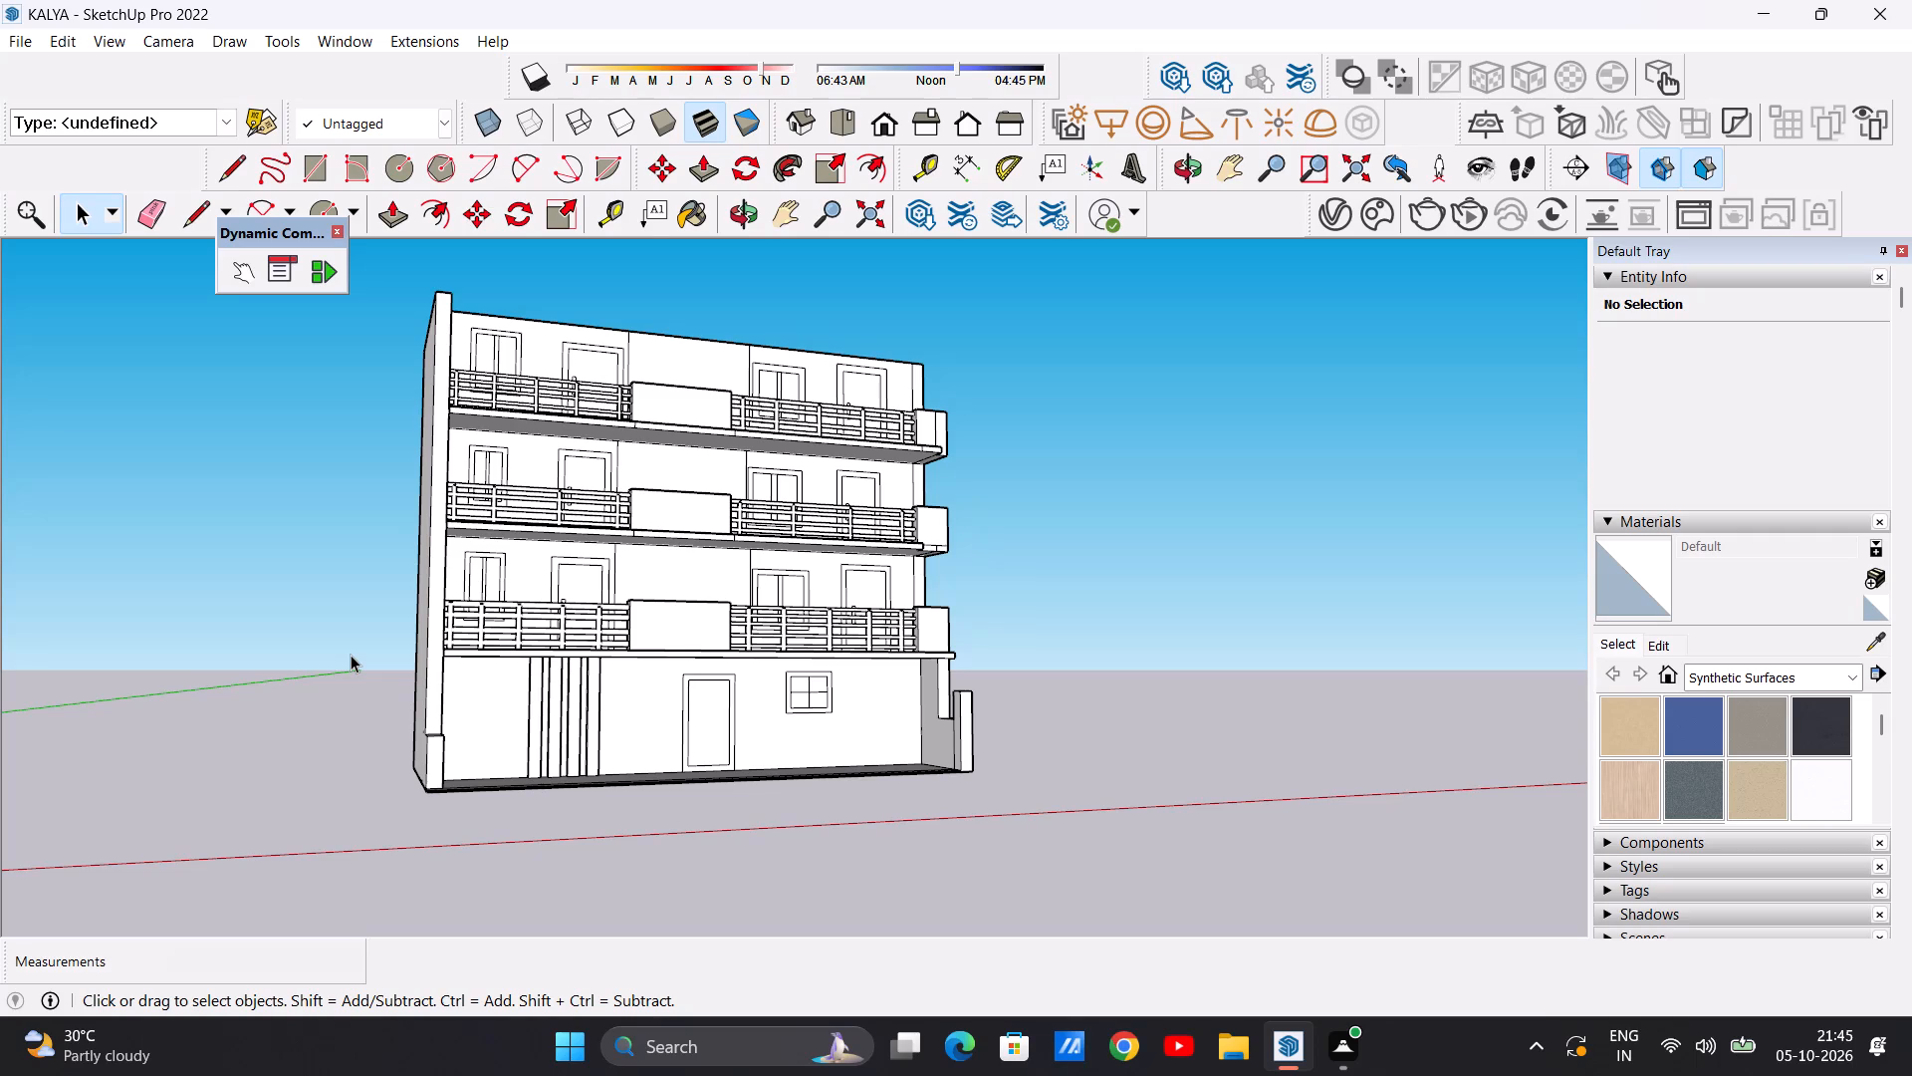
{"action": "scroll", "coordinate": [484, 489], "scroll_direction": "down", "scroll_amount": 9}
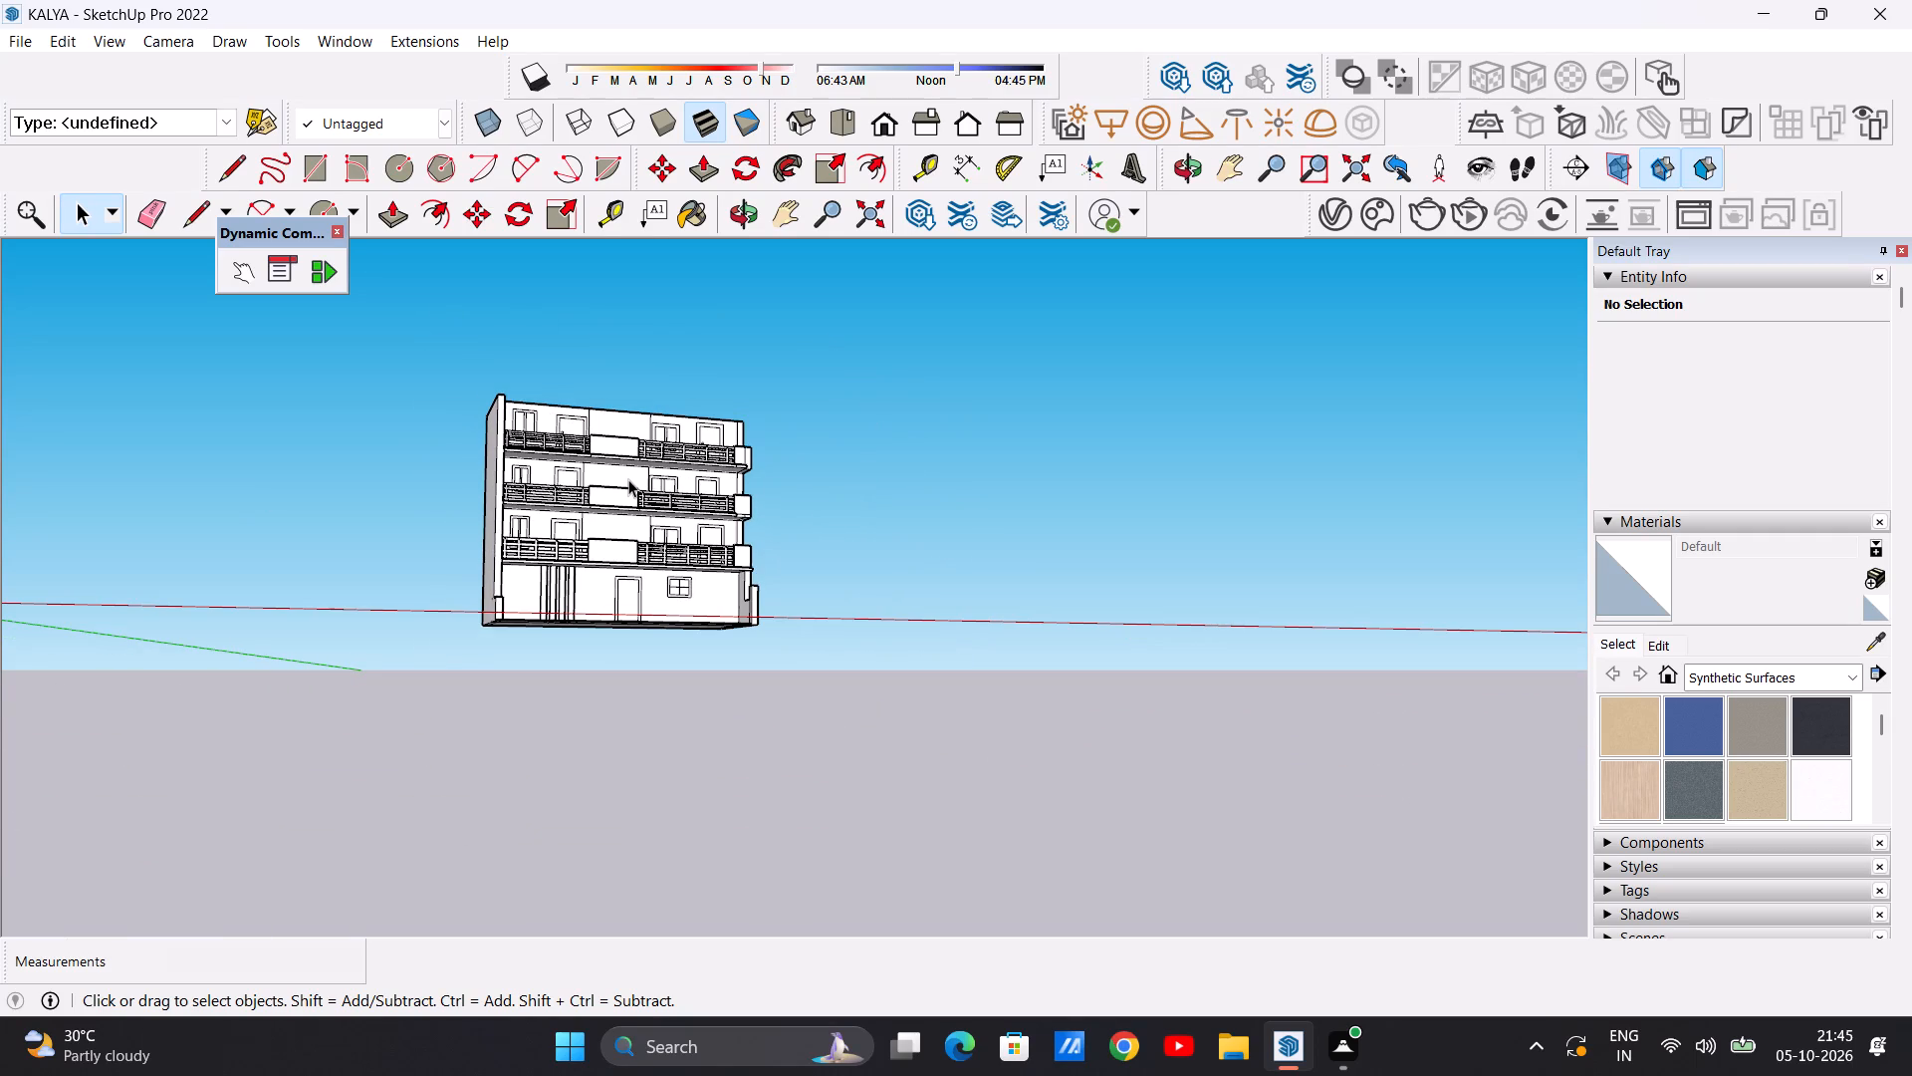
{"action": "middle_click_drag", "start_coordinate": [627, 509], "coordinate": [359, 649]}
{"action": "scroll", "coordinate": [788, 377], "scroll_direction": "up", "scroll_amount": 6}
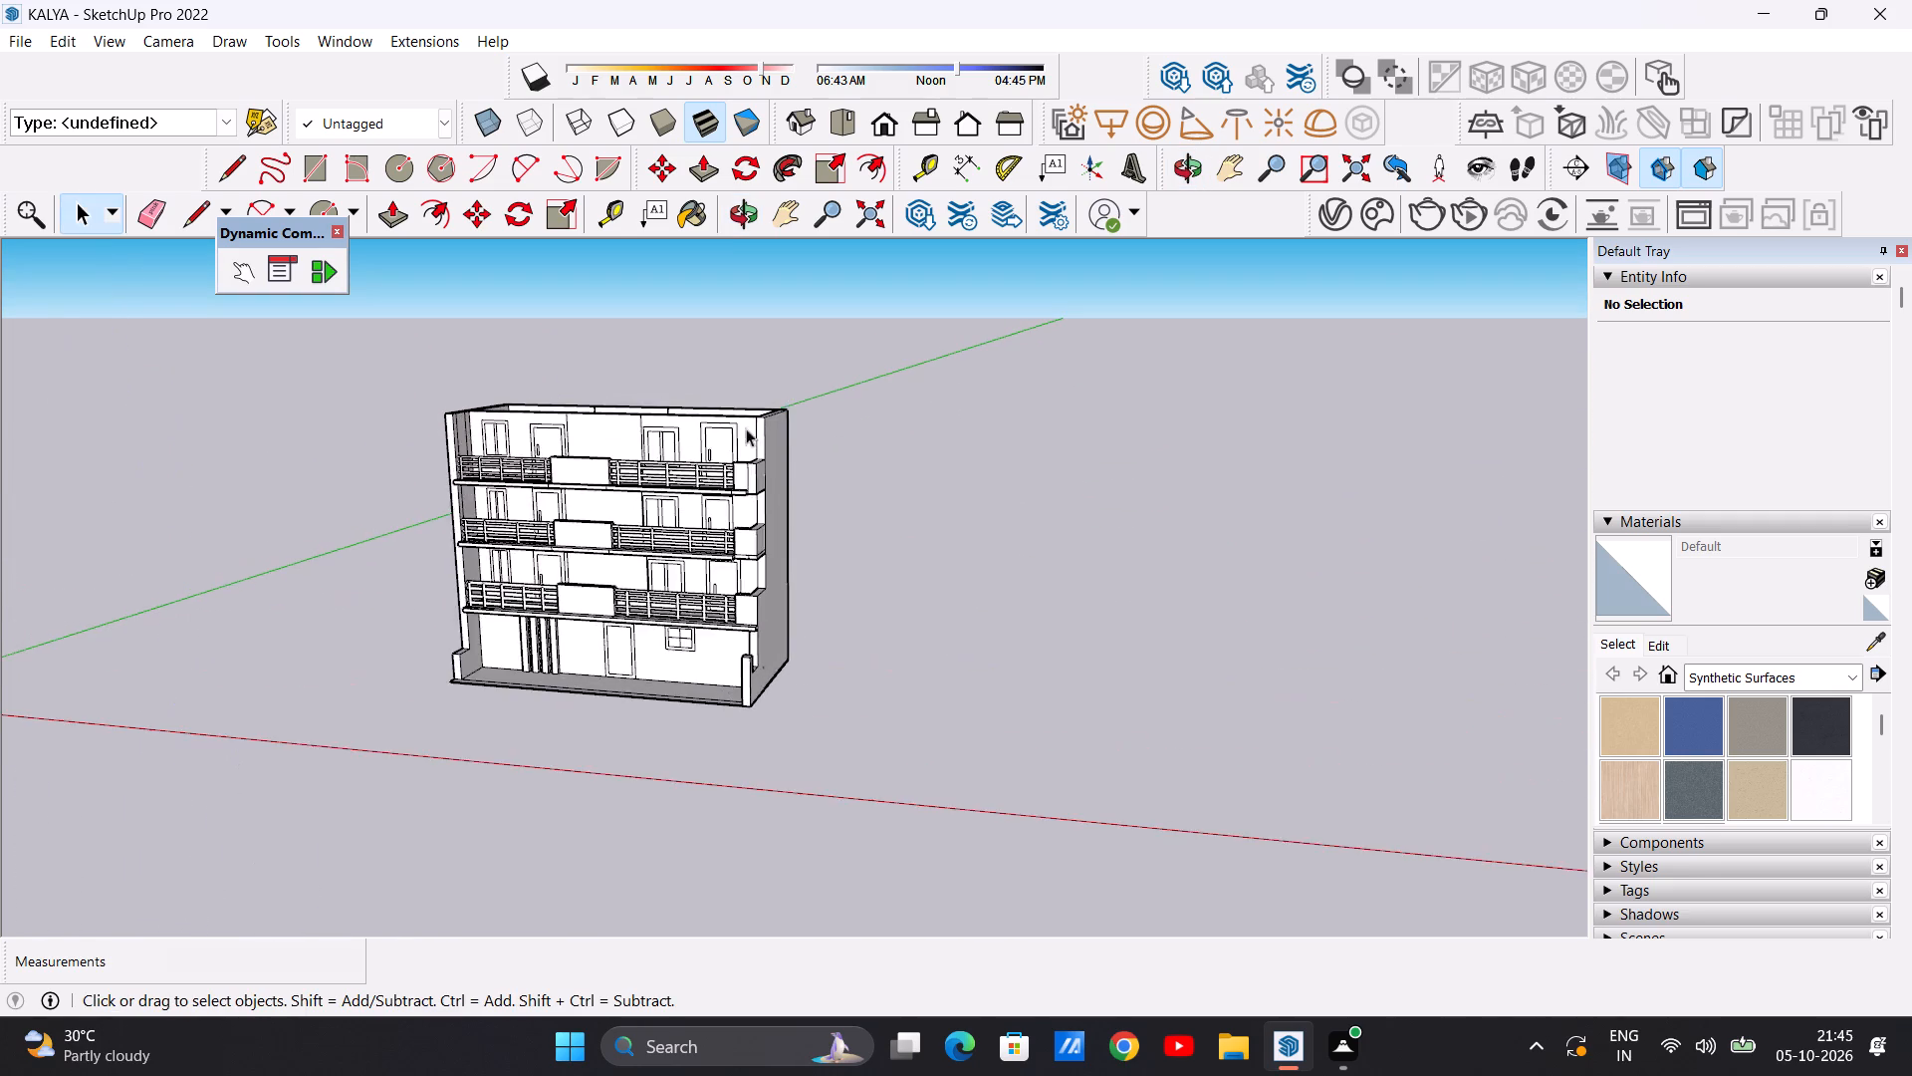
{"action": "scroll", "coordinate": [746, 428], "scroll_direction": "up", "scroll_amount": 6}
{"action": "scroll", "coordinate": [730, 444], "scroll_direction": "down", "scroll_amount": 6}
{"action": "middle_click_drag", "start_coordinate": [661, 435], "coordinate": [151, 734]}
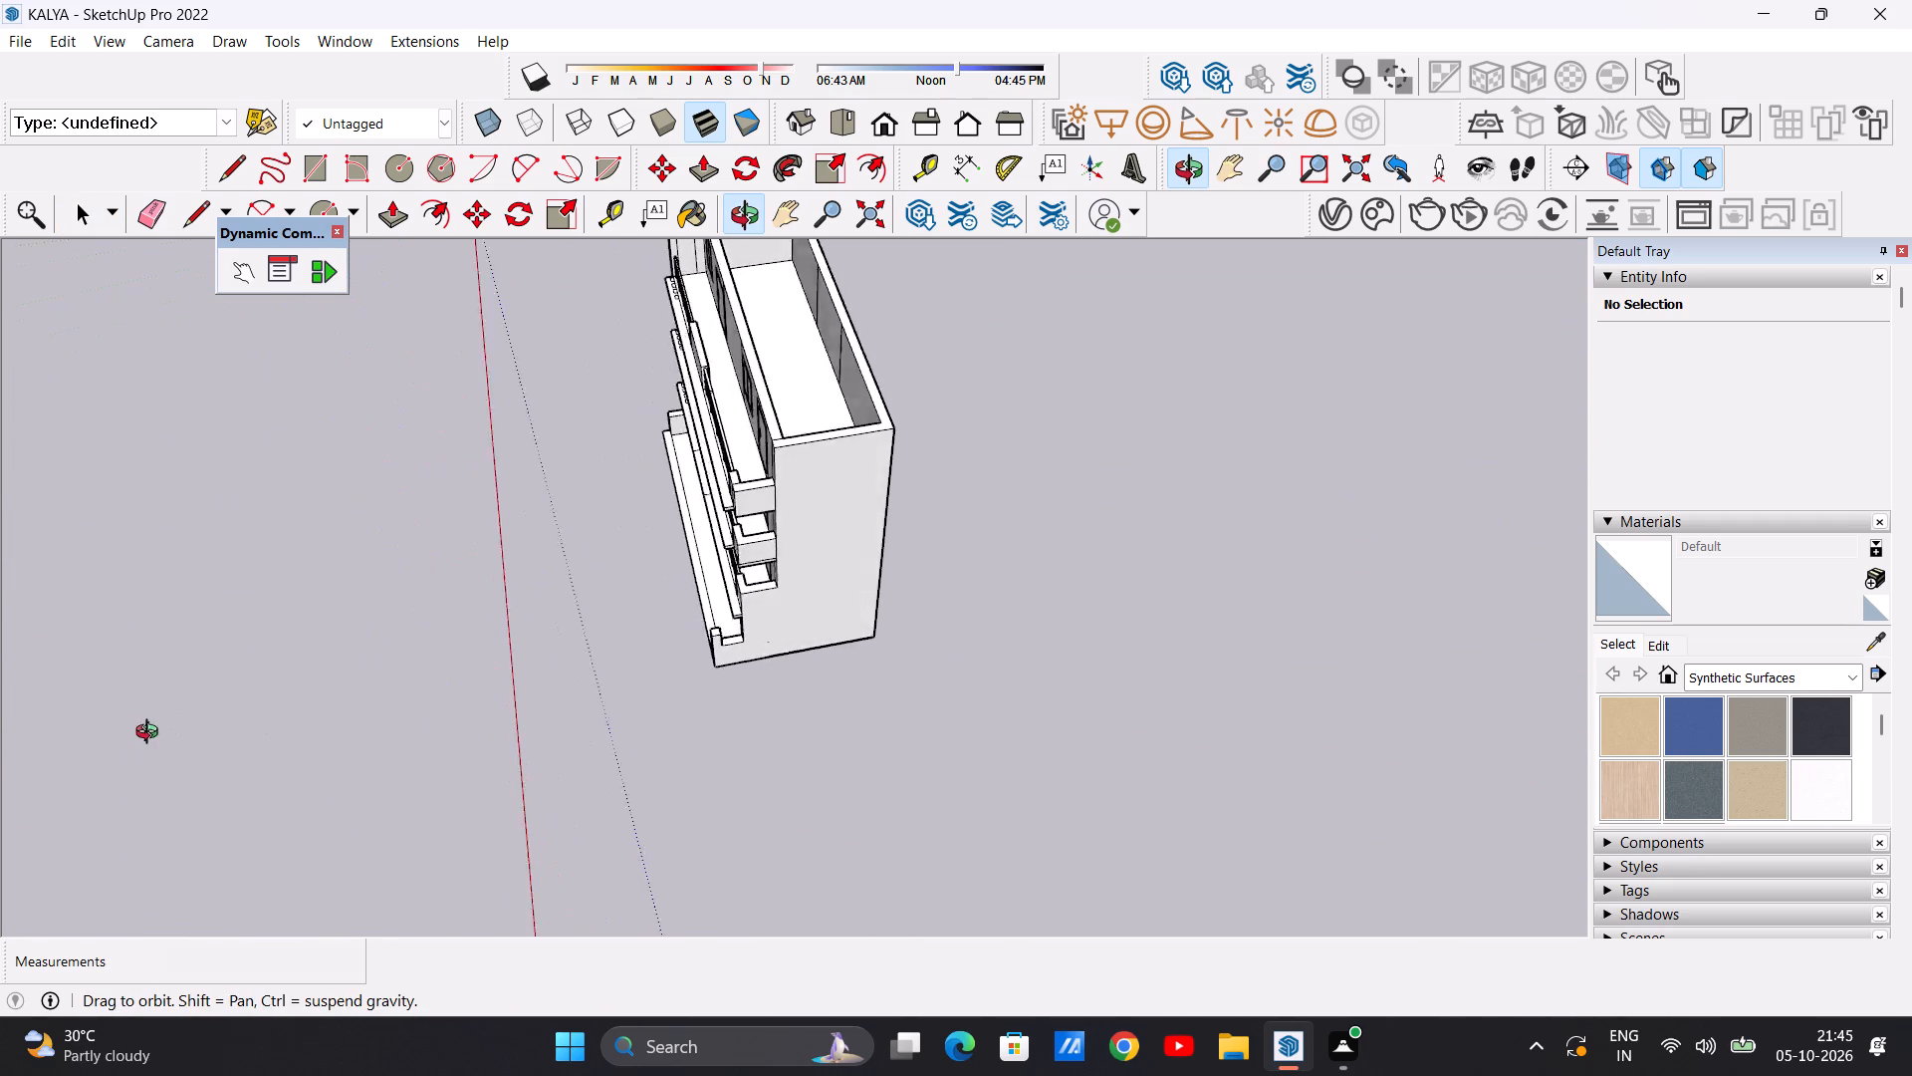
{"action": "middle_click_drag", "start_coordinate": [151, 734], "coordinate": [765, 396]}
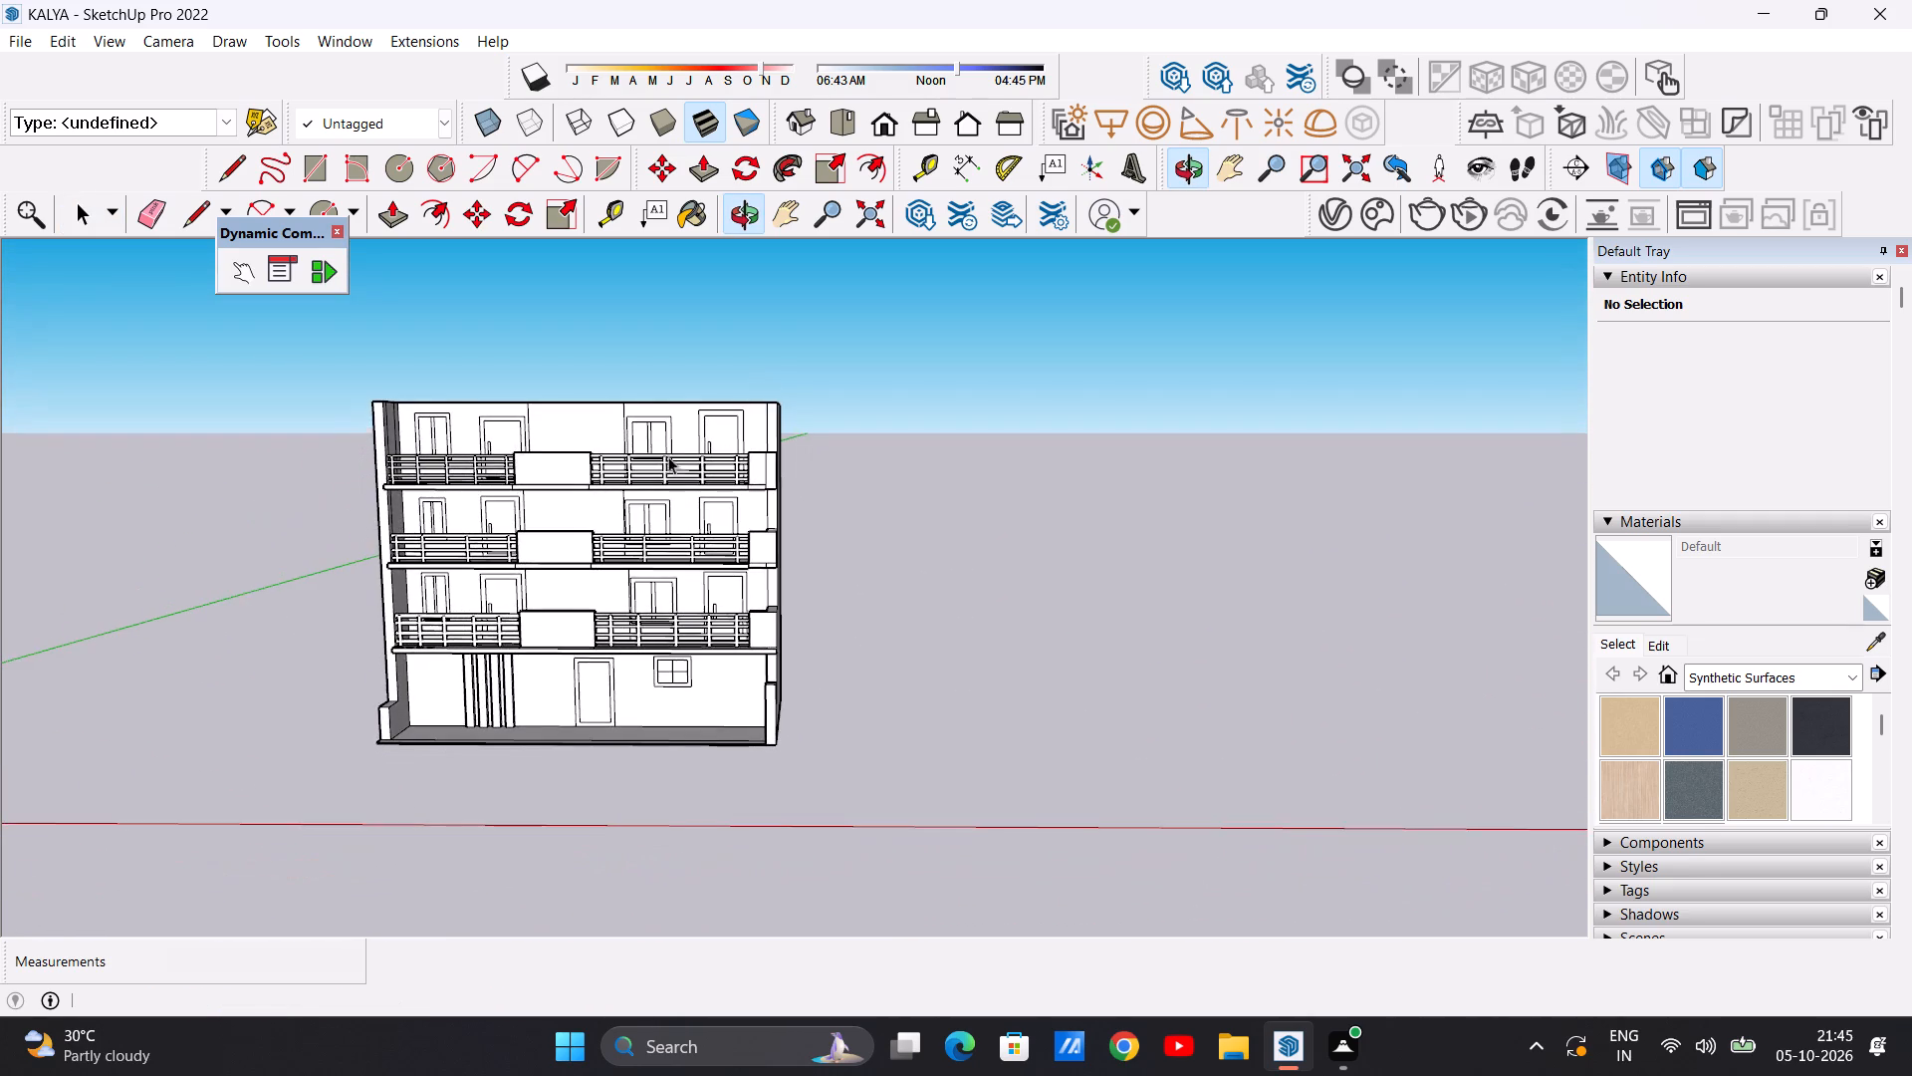
Erase the two pairs of stray vertical lines on the inner face of the roof's rear parapet wall.
{"action": "scroll", "coordinate": [584, 518], "scroll_direction": "up", "scroll_amount": 6}
{"action": "scroll", "coordinate": [675, 519], "scroll_direction": "down", "scroll_amount": 9}
{"action": "middle_click_drag", "start_coordinate": [659, 403], "coordinate": [477, 735]}
{"action": "scroll", "coordinate": [699, 338], "scroll_direction": "up", "scroll_amount": 7}
{"action": "scroll", "coordinate": [731, 437], "scroll_direction": "up", "scroll_amount": 11}
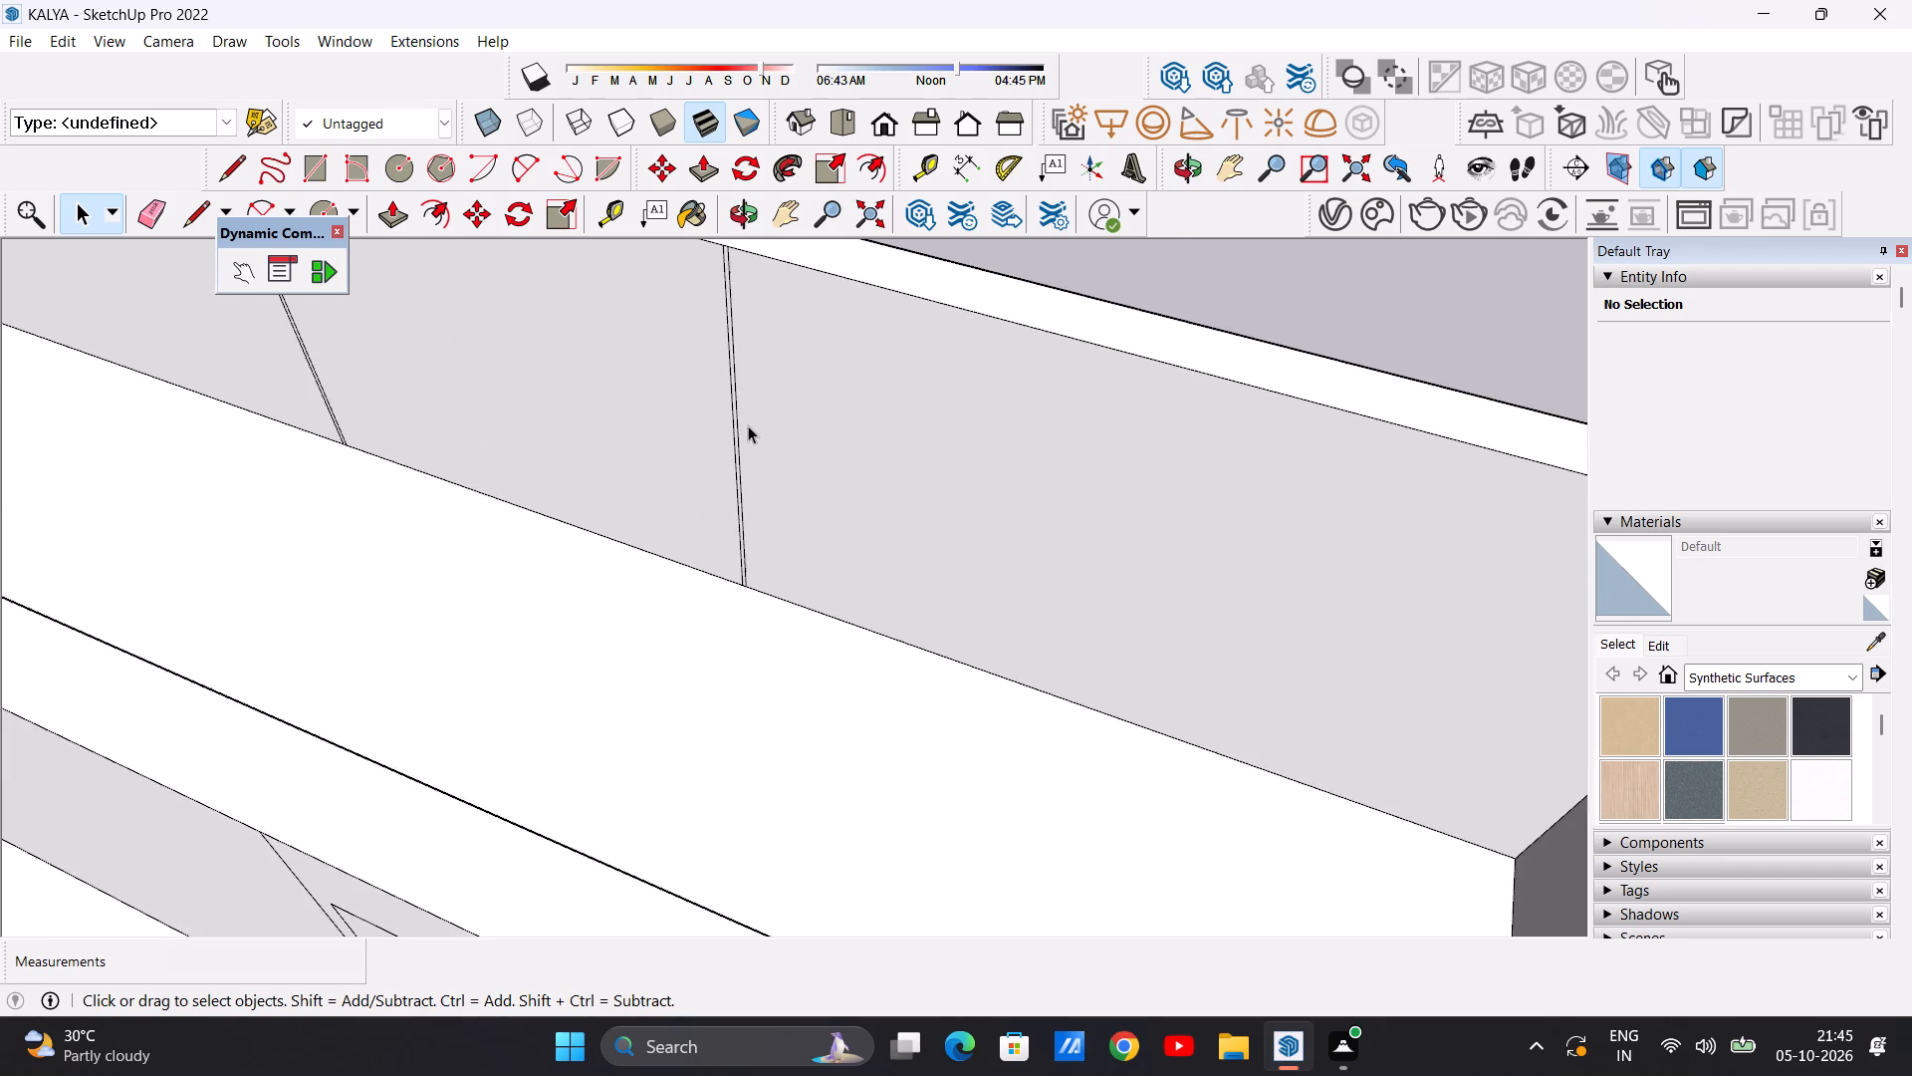
{"action": "scroll", "coordinate": [748, 425], "scroll_direction": "up", "scroll_amount": 6}
{"action": "scroll", "coordinate": [753, 458], "scroll_direction": "down", "scroll_amount": 13}
{"action": "scroll", "coordinate": [761, 435], "scroll_direction": "up", "scroll_amount": 2}
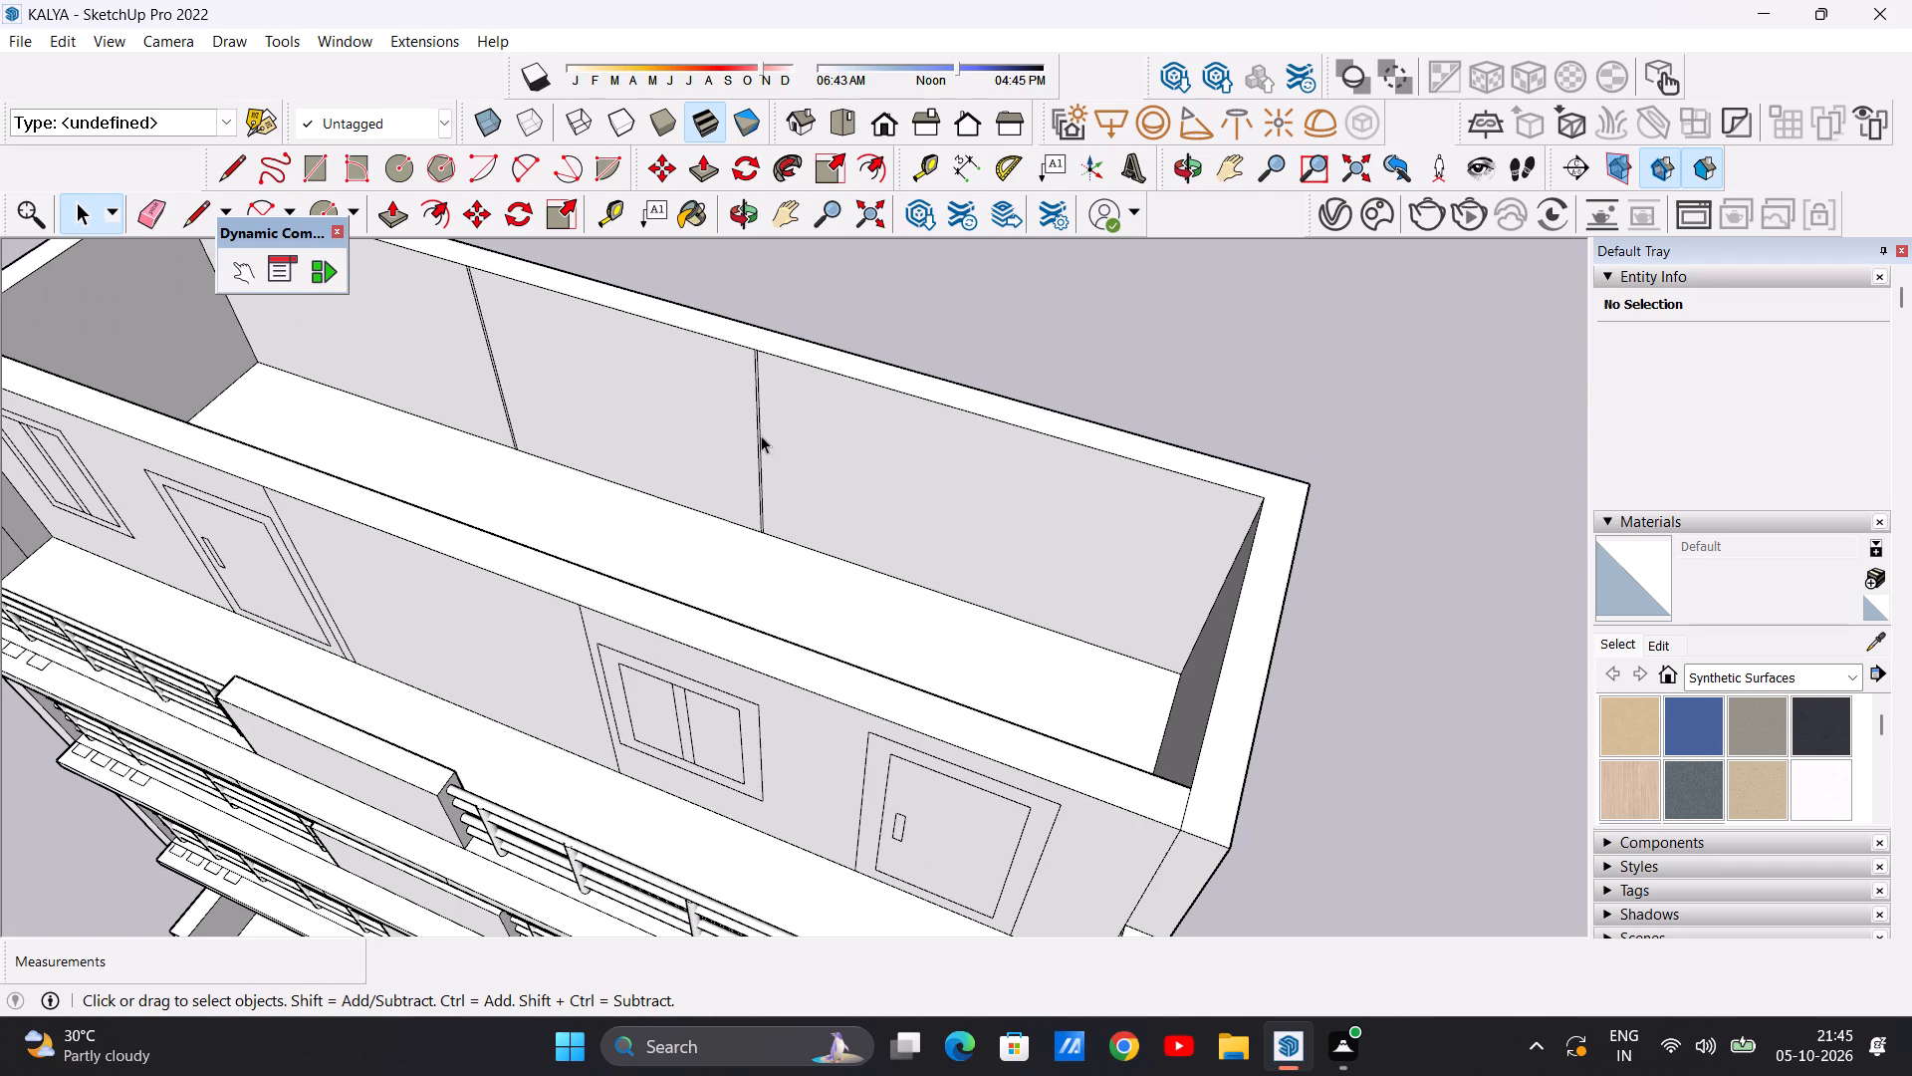
{"action": "key", "text": "e"}
{"action": "scroll", "coordinate": [773, 425], "scroll_direction": "up", "scroll_amount": 9}
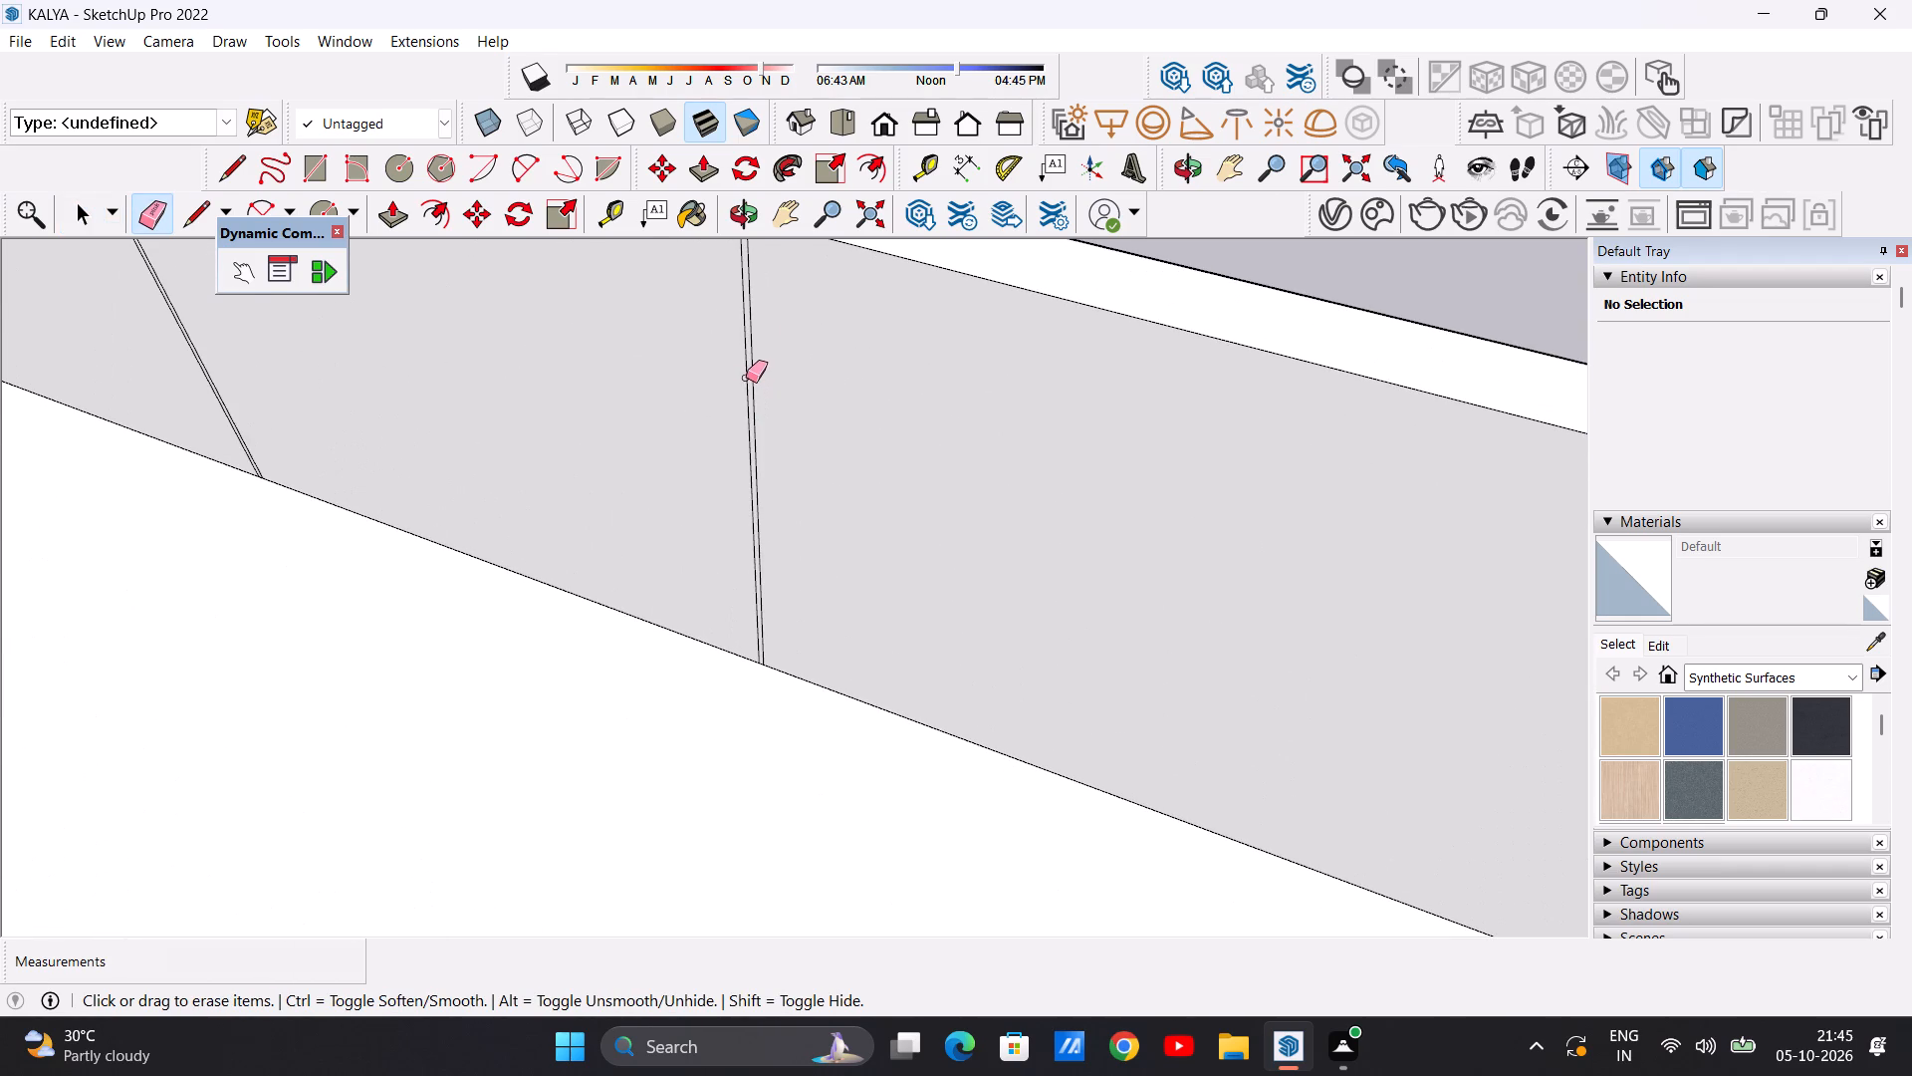
{"action": "left_click", "coordinate": [746, 378]}
{"action": "left_click", "coordinate": [753, 373]}
{"action": "scroll", "coordinate": [781, 436], "scroll_direction": "down", "scroll_amount": 10}
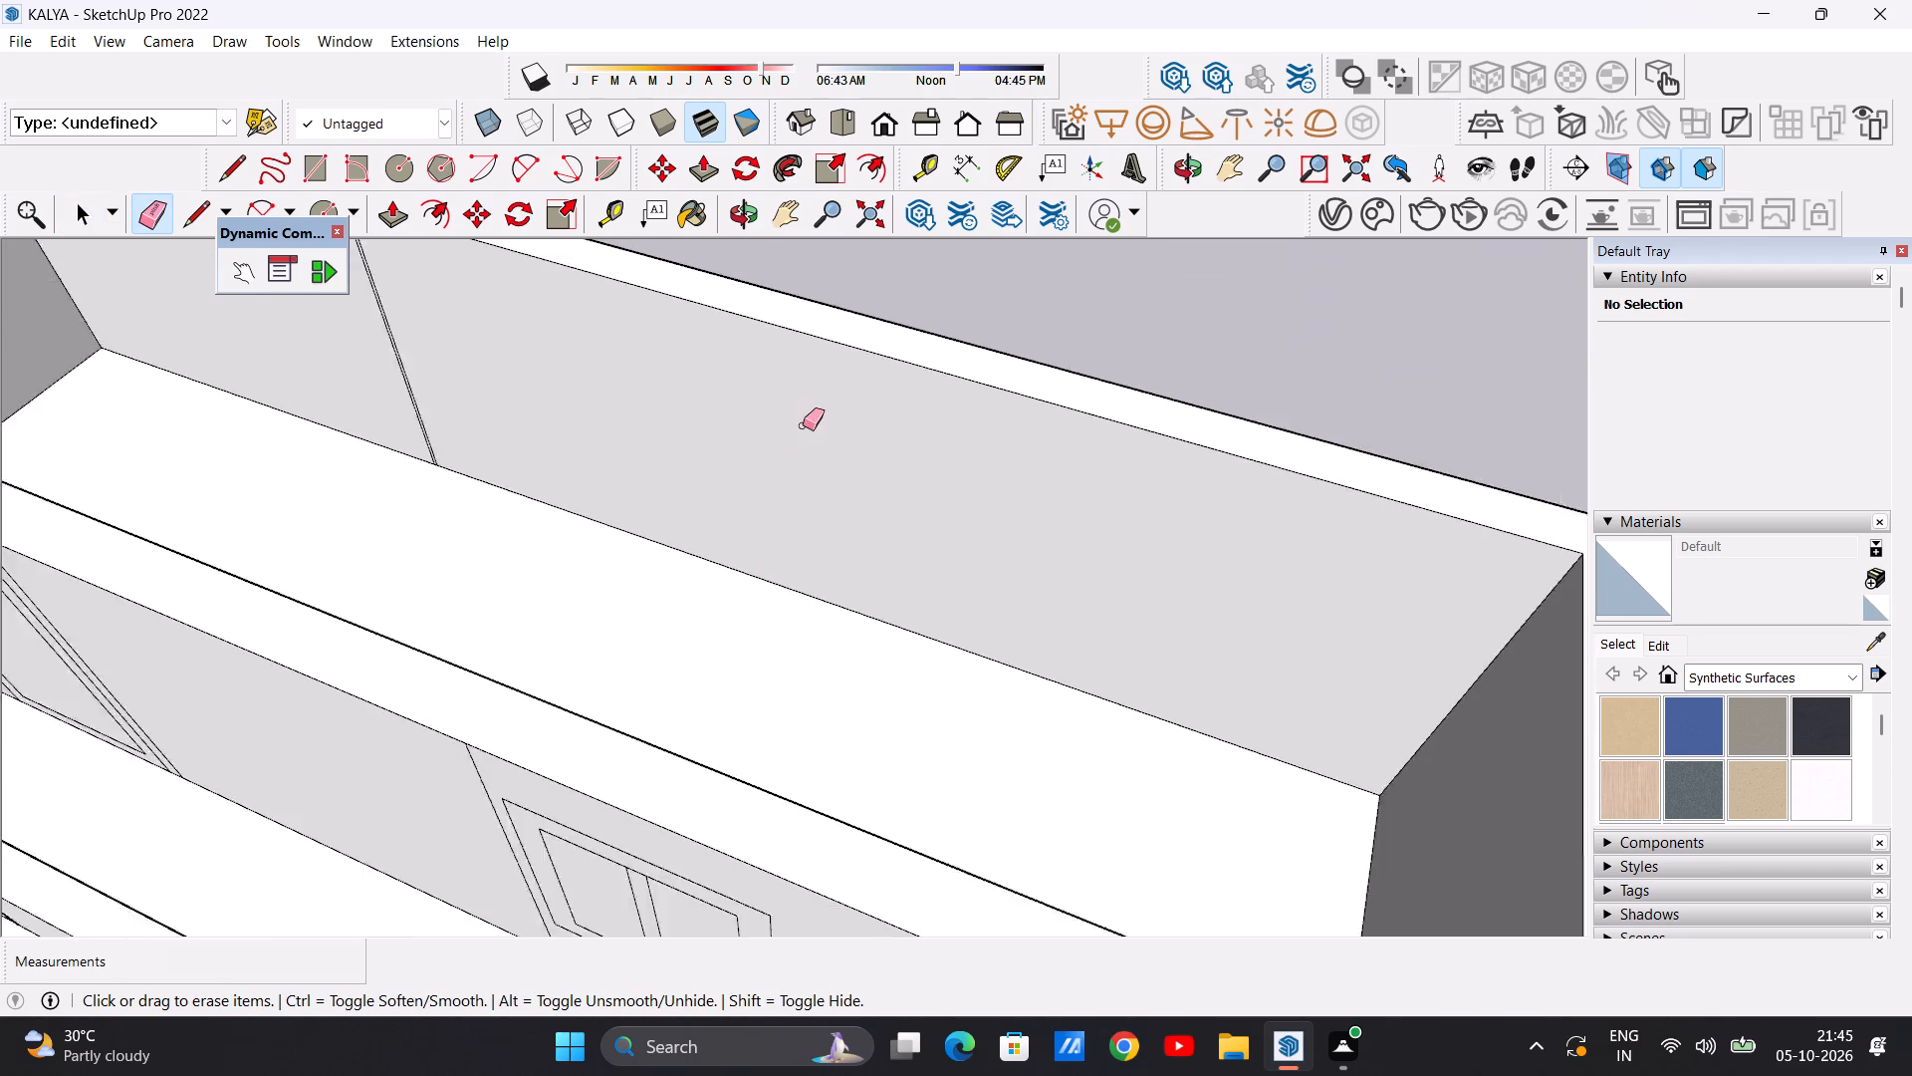
{"action": "scroll", "coordinate": [803, 425], "scroll_direction": "down", "scroll_amount": 3}
{"action": "scroll", "coordinate": [577, 324], "scroll_direction": "up", "scroll_amount": 20}
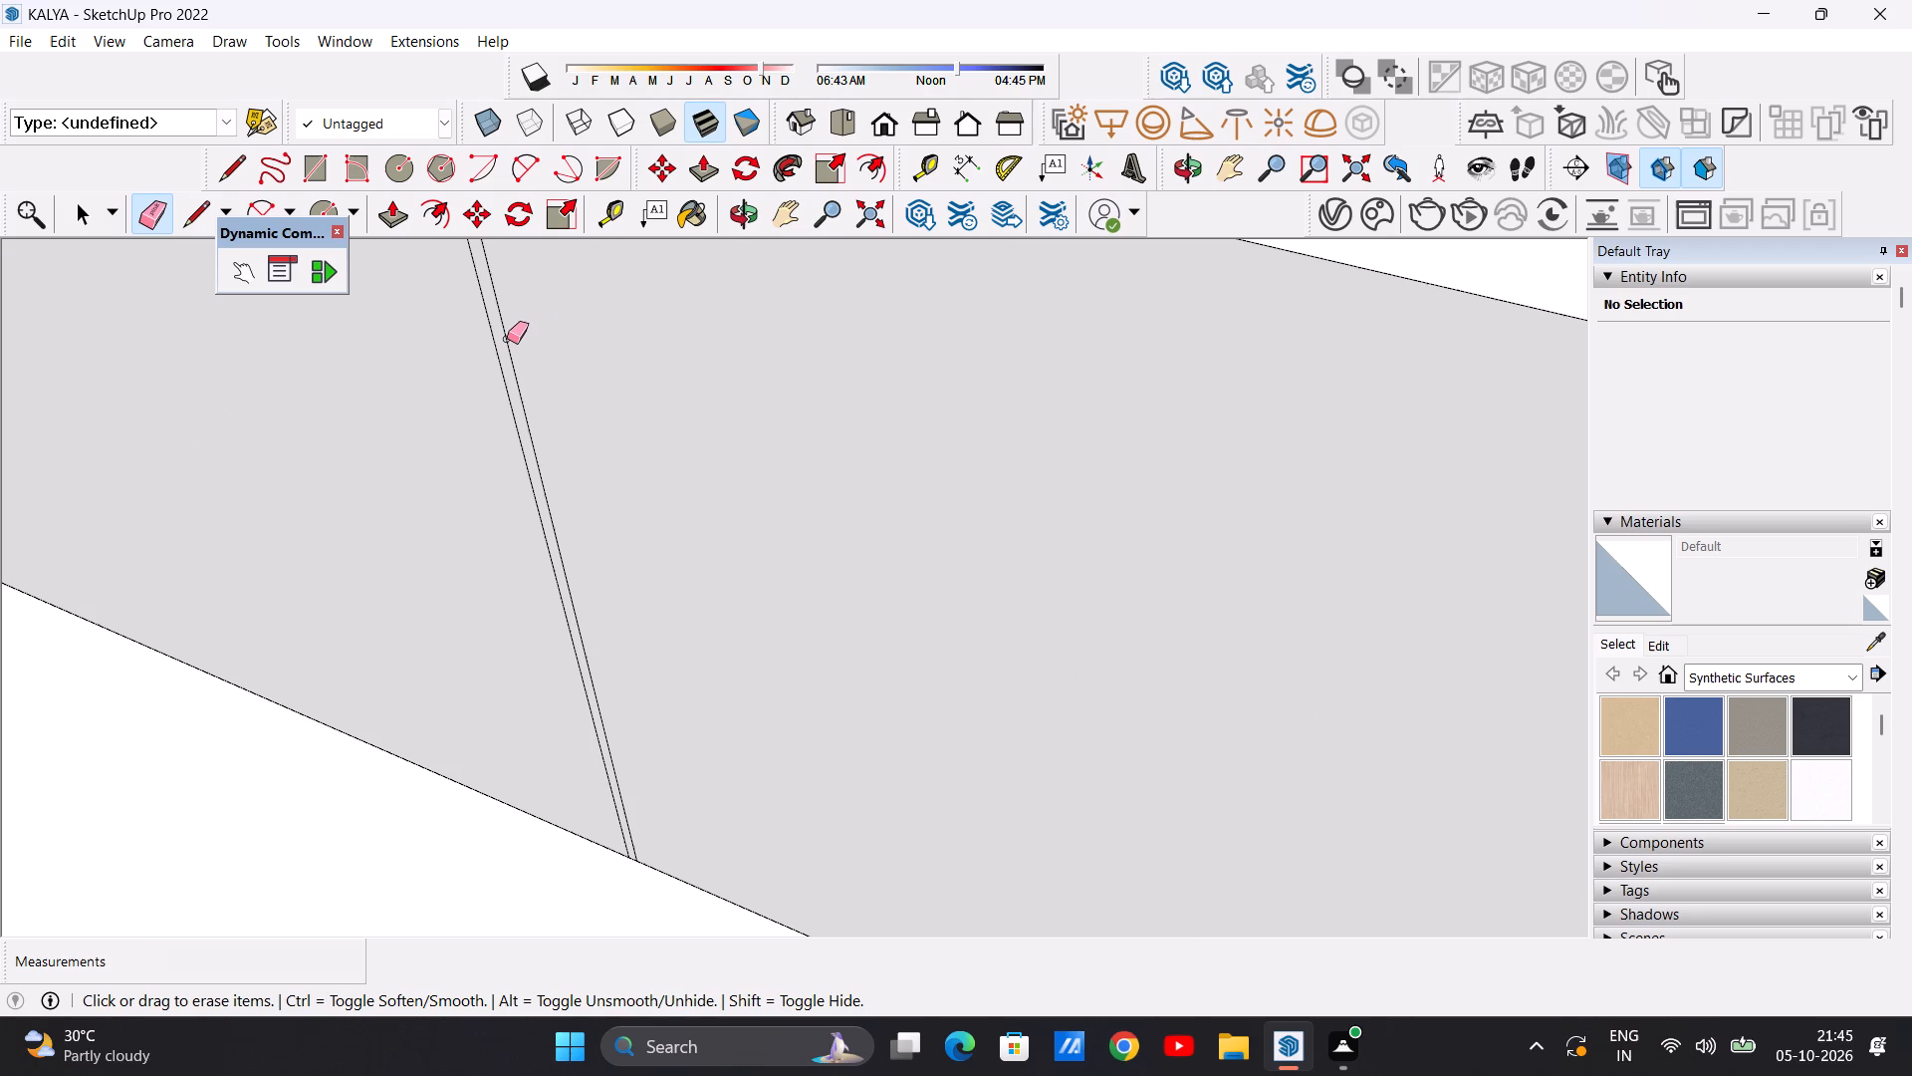
{"action": "left_click", "coordinate": [507, 339]}
{"action": "left_click", "coordinate": [494, 345]}
{"action": "key", "text": "space"}
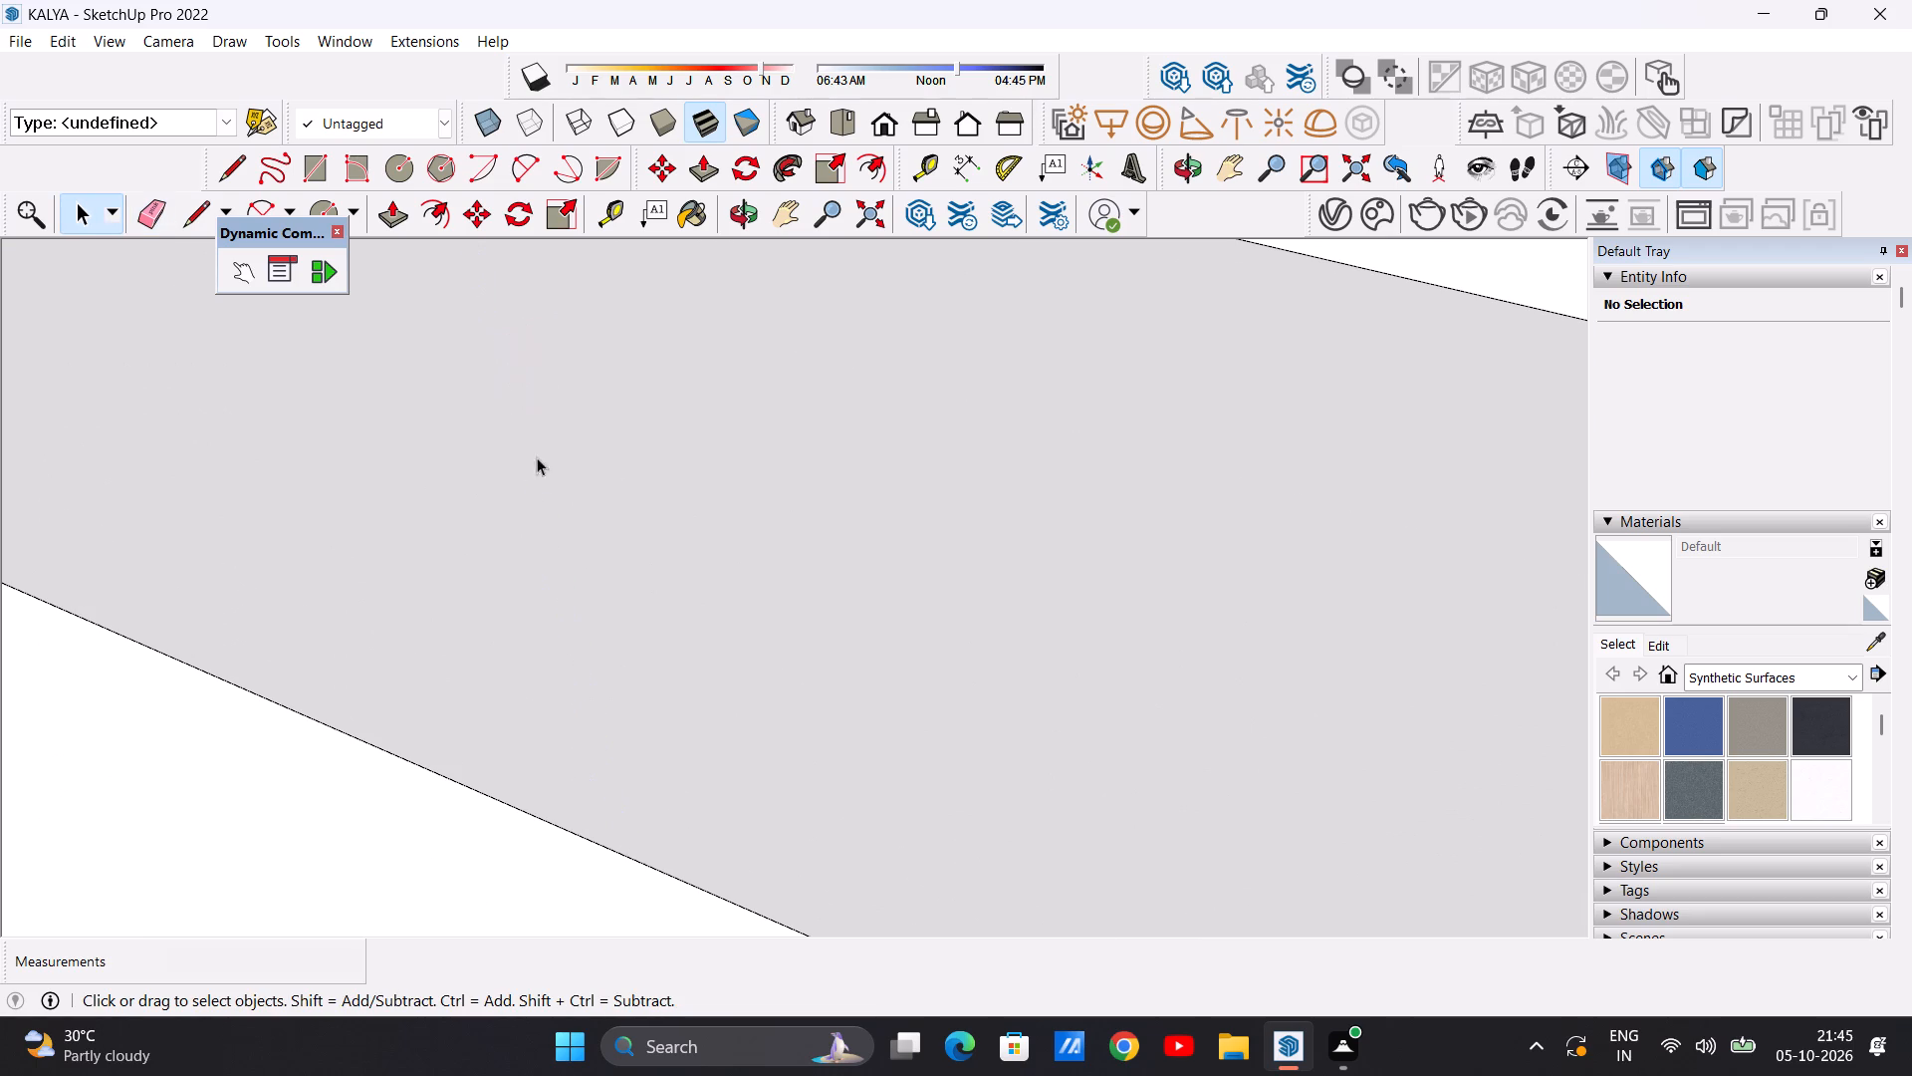
Examine the roof parapet and the complete front elevation from above and from the front.
{"action": "scroll", "coordinate": [557, 468], "scroll_direction": "down", "scroll_amount": 20}
{"action": "scroll", "coordinate": [557, 468], "scroll_direction": "down", "scroll_amount": 9}
{"action": "middle_click_drag", "start_coordinate": [742, 528], "coordinate": [851, 393]}
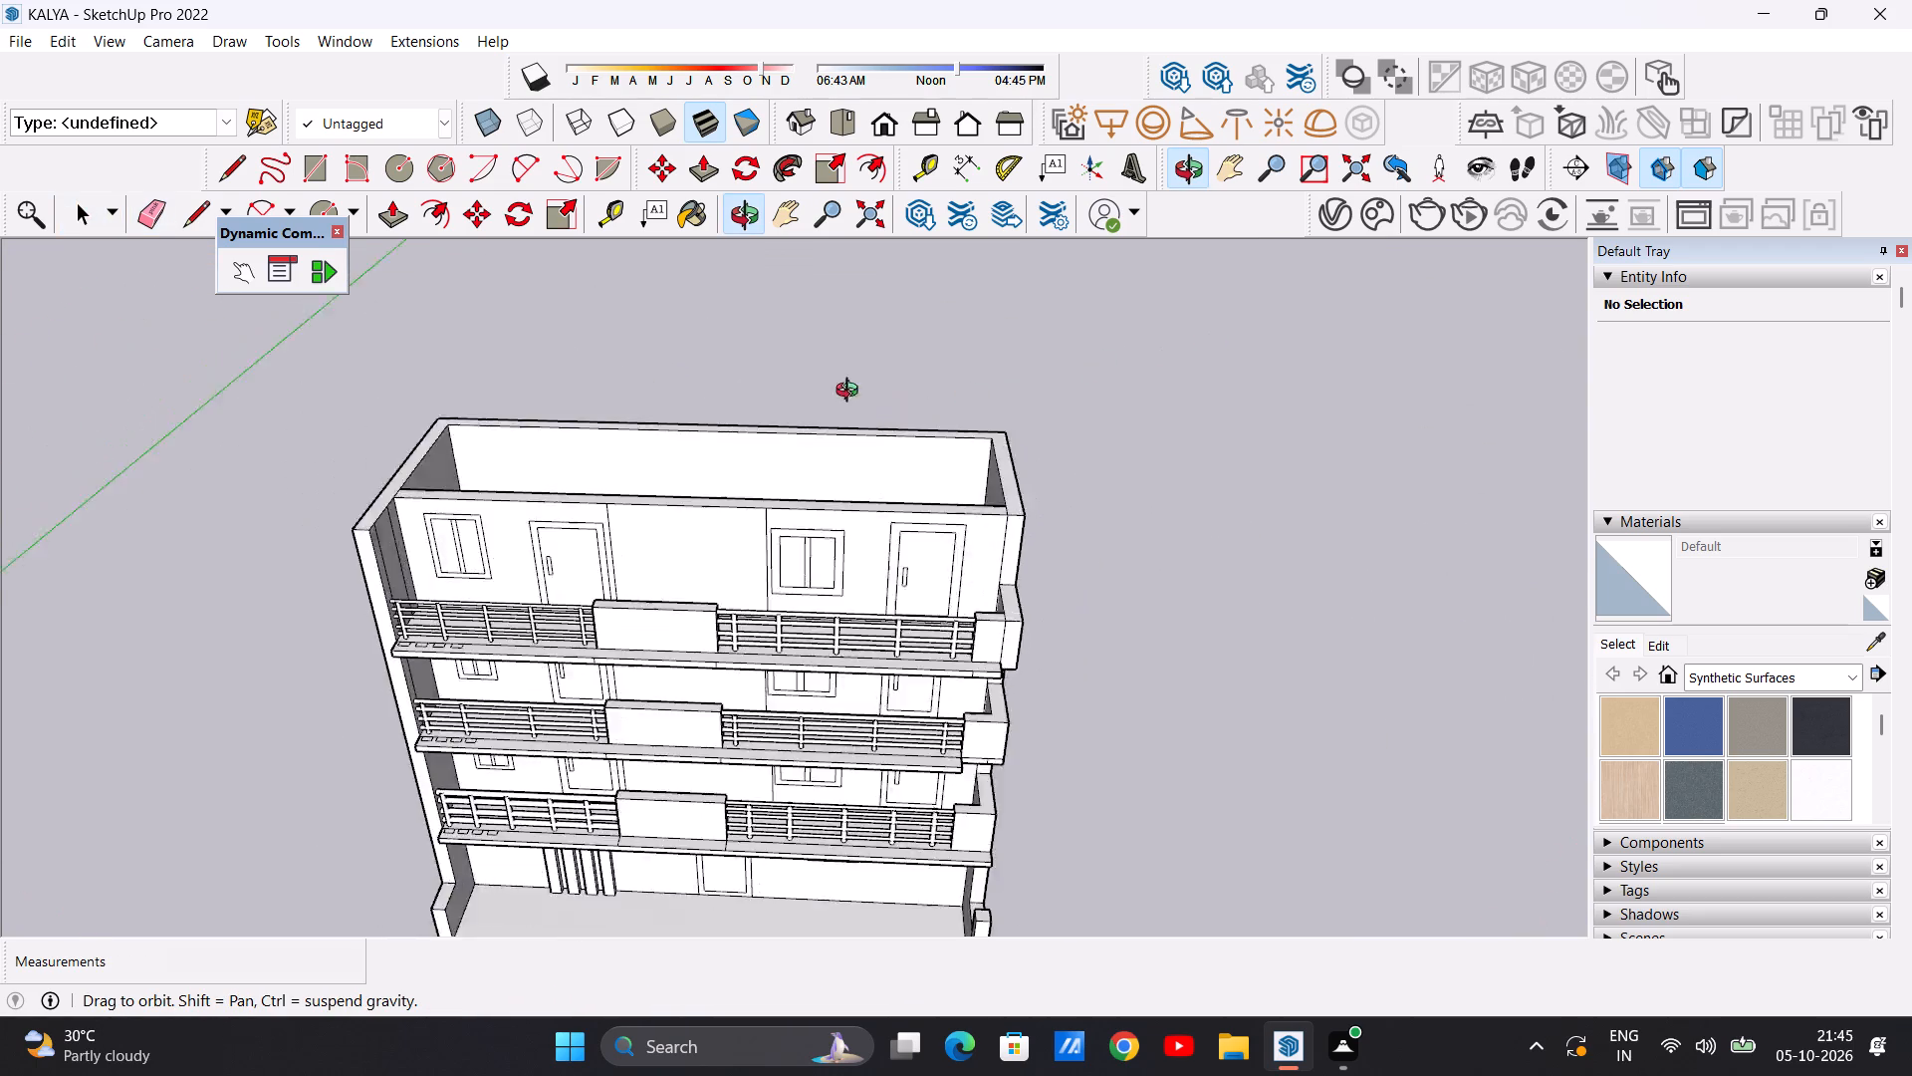
{"action": "middle_click_drag", "start_coordinate": [851, 393], "coordinate": [824, 284]}
{"action": "middle_click_drag", "start_coordinate": [675, 653], "coordinate": [772, 607]}
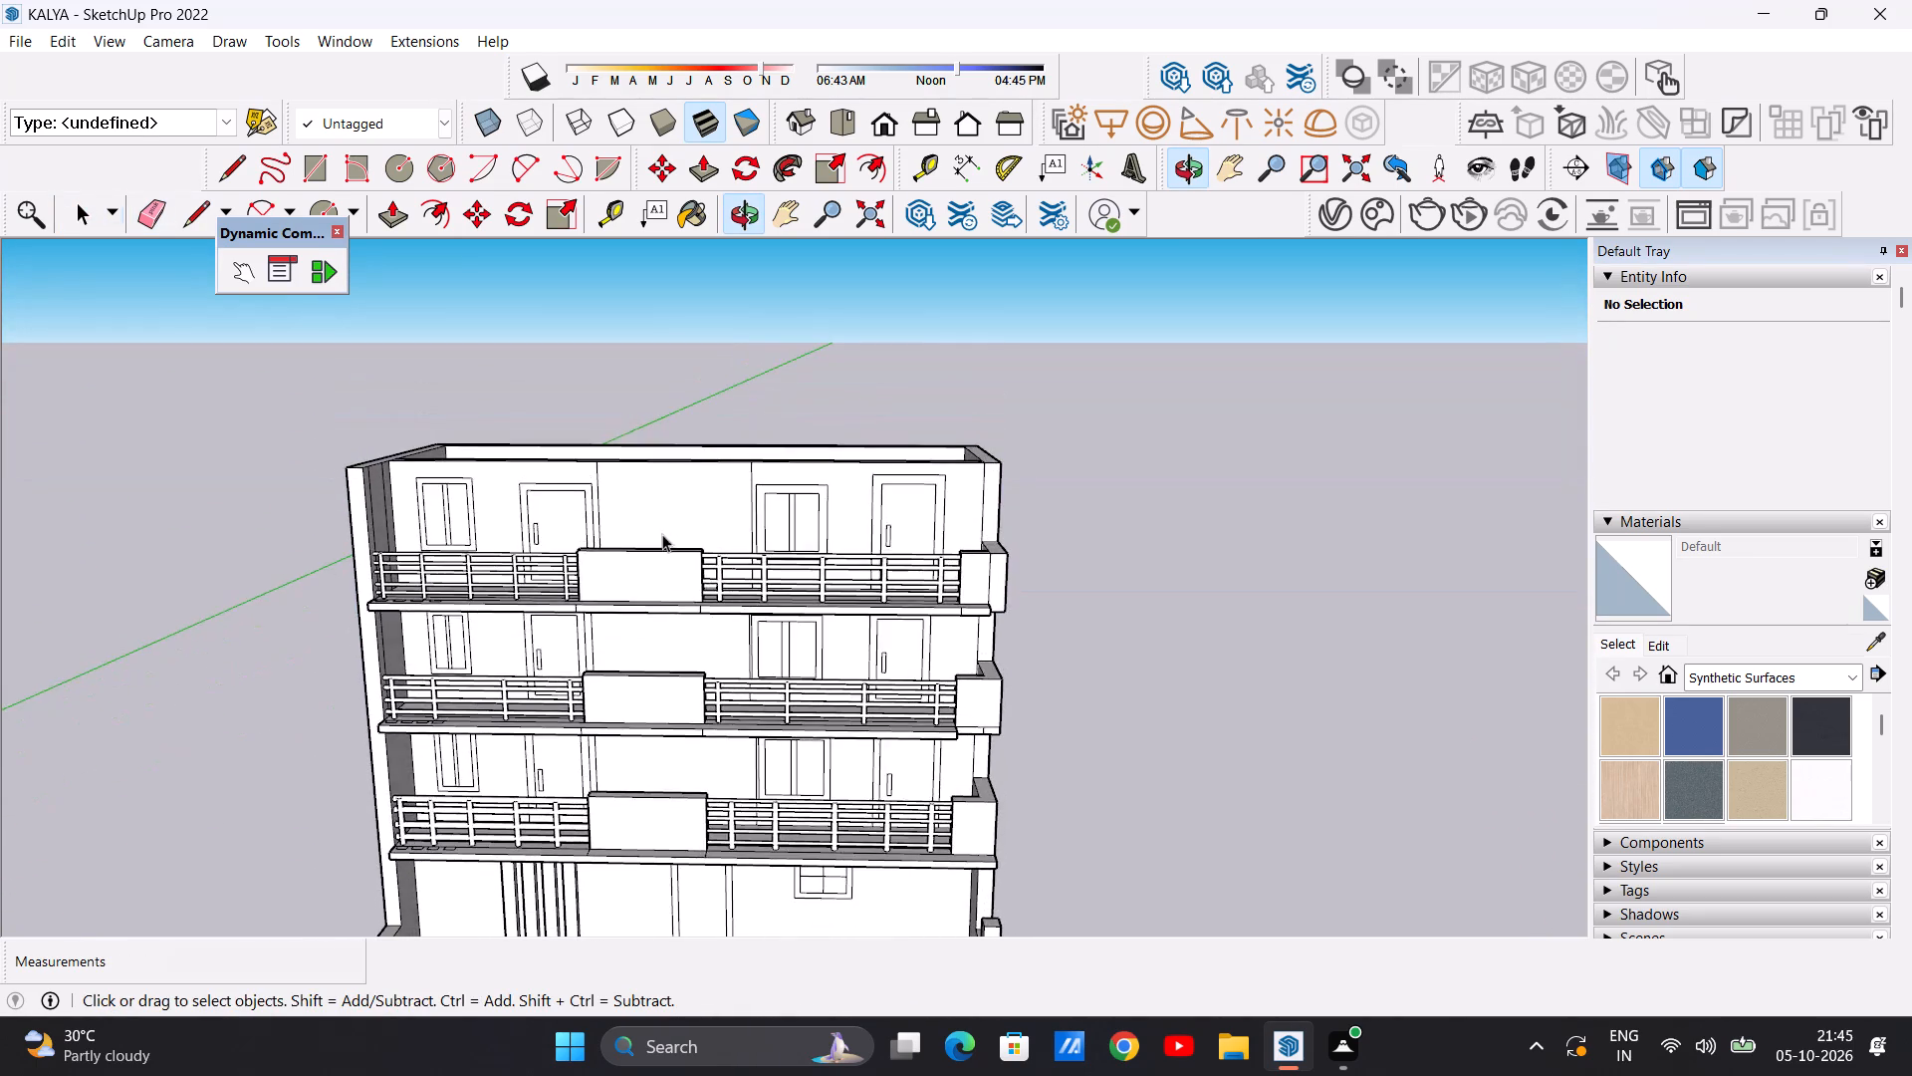
{"action": "scroll", "coordinate": [662, 533], "scroll_direction": "down", "scroll_amount": 3}
{"action": "scroll", "coordinate": [662, 521], "scroll_direction": "up", "scroll_amount": 1}
{"action": "scroll", "coordinate": [662, 514], "scroll_direction": "down", "scroll_amount": 5}
{"action": "middle_click_drag", "start_coordinate": [695, 700], "coordinate": [682, 628]}
{"action": "scroll", "coordinate": [684, 614], "scroll_direction": "up", "scroll_amount": 8}
{"action": "scroll", "coordinate": [684, 614], "scroll_direction": "down", "scroll_amount": 11}
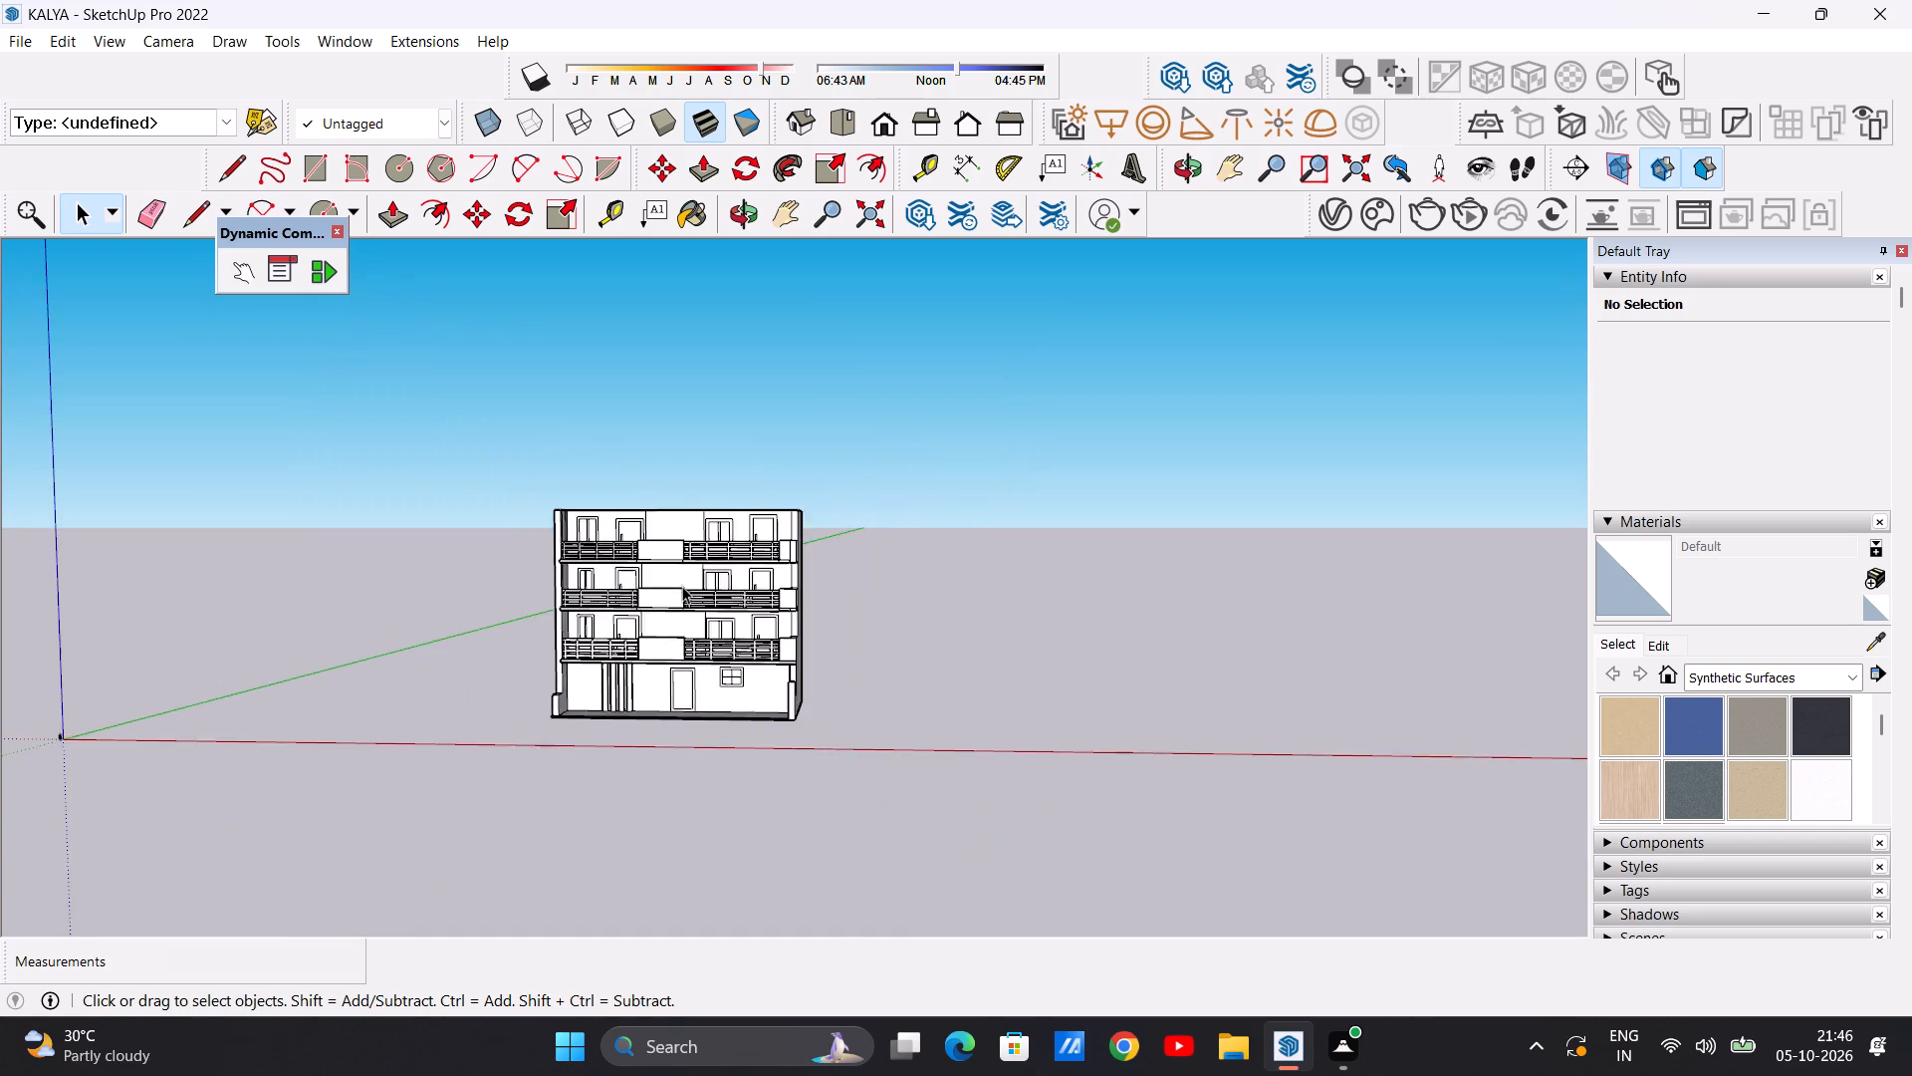
Examine the building from the front, side and above to check the balconies and the open top.
{"action": "scroll", "coordinate": [682, 586], "scroll_direction": "down", "scroll_amount": 1}
{"action": "scroll", "coordinate": [761, 579], "scroll_direction": "up", "scroll_amount": 8}
{"action": "scroll", "coordinate": [669, 583], "scroll_direction": "up", "scroll_amount": 4}
{"action": "scroll", "coordinate": [676, 538], "scroll_direction": "down", "scroll_amount": 6}
{"action": "middle_click_drag", "start_coordinate": [713, 493], "coordinate": [492, 537]}
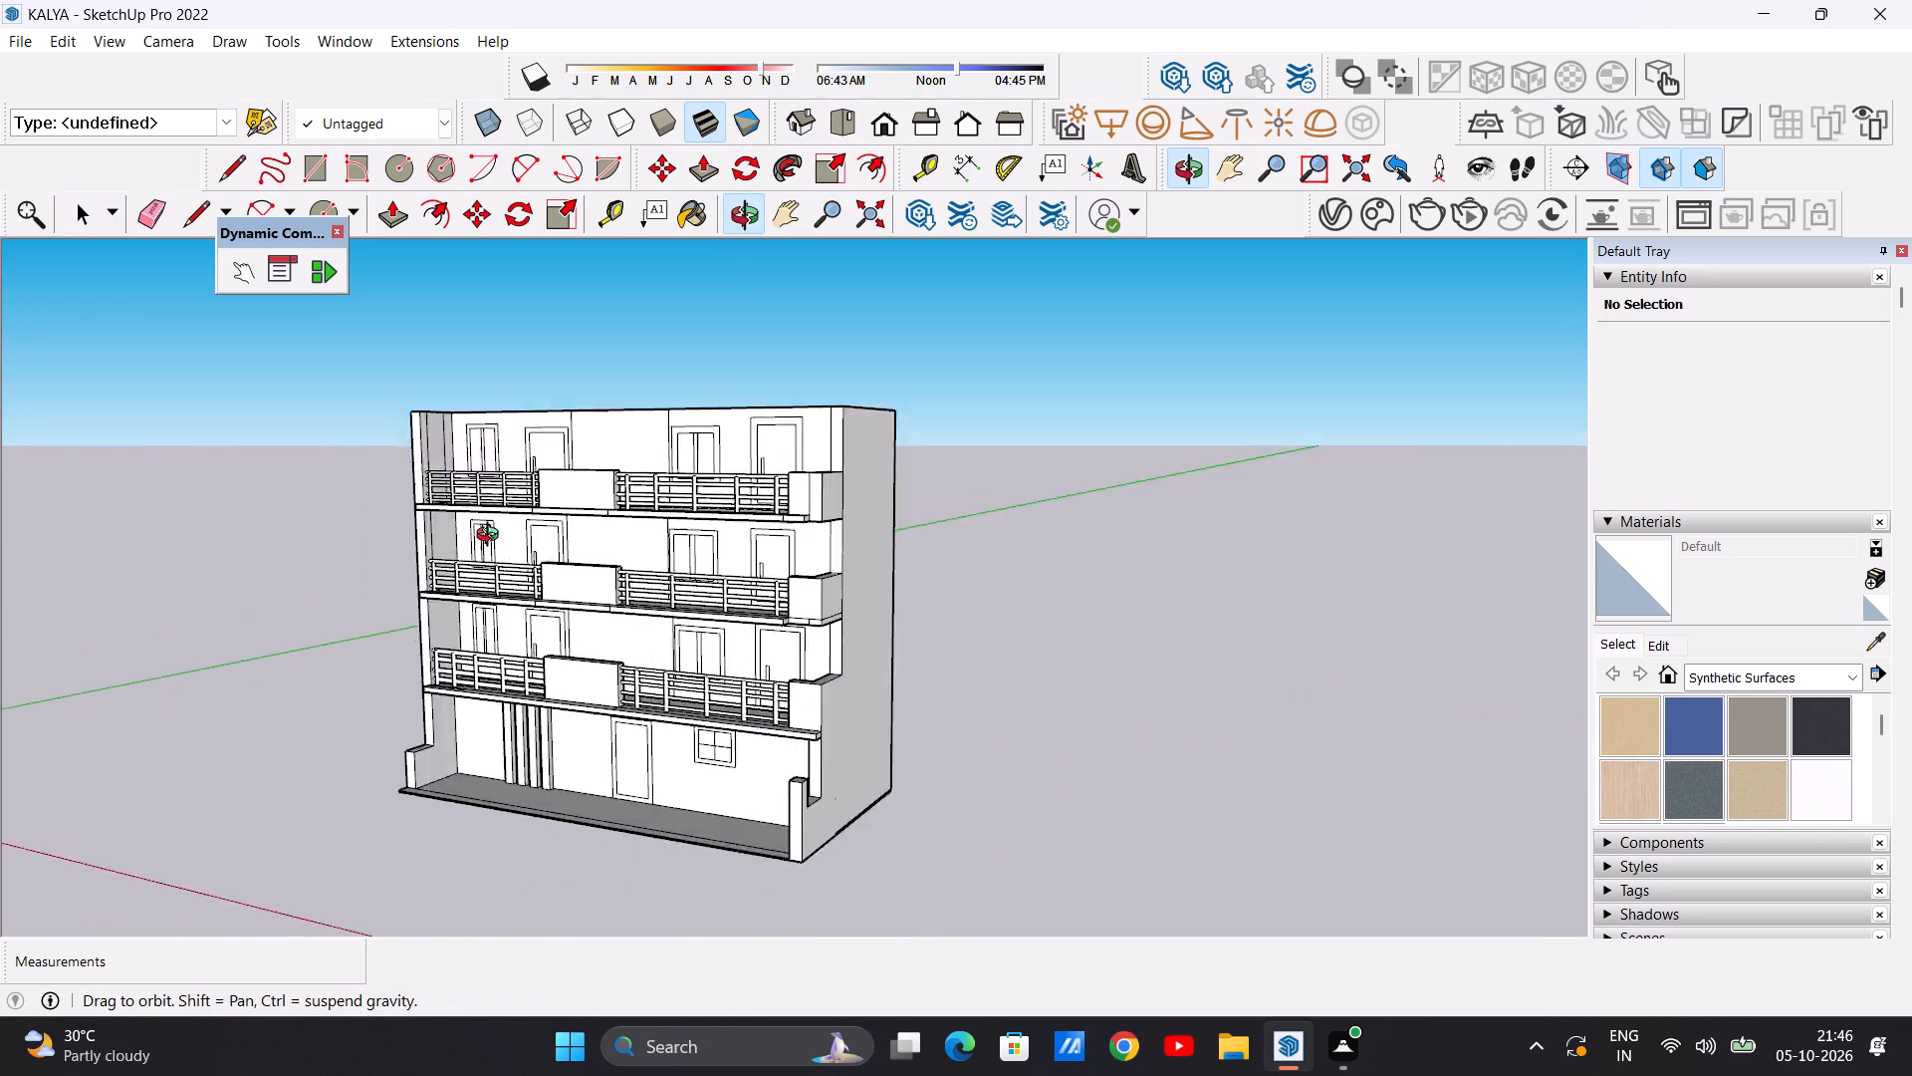
{"action": "middle_click_drag", "start_coordinate": [492, 537], "coordinate": [222, 792]}
{"action": "scroll", "coordinate": [677, 564], "scroll_direction": "down", "scroll_amount": 8}
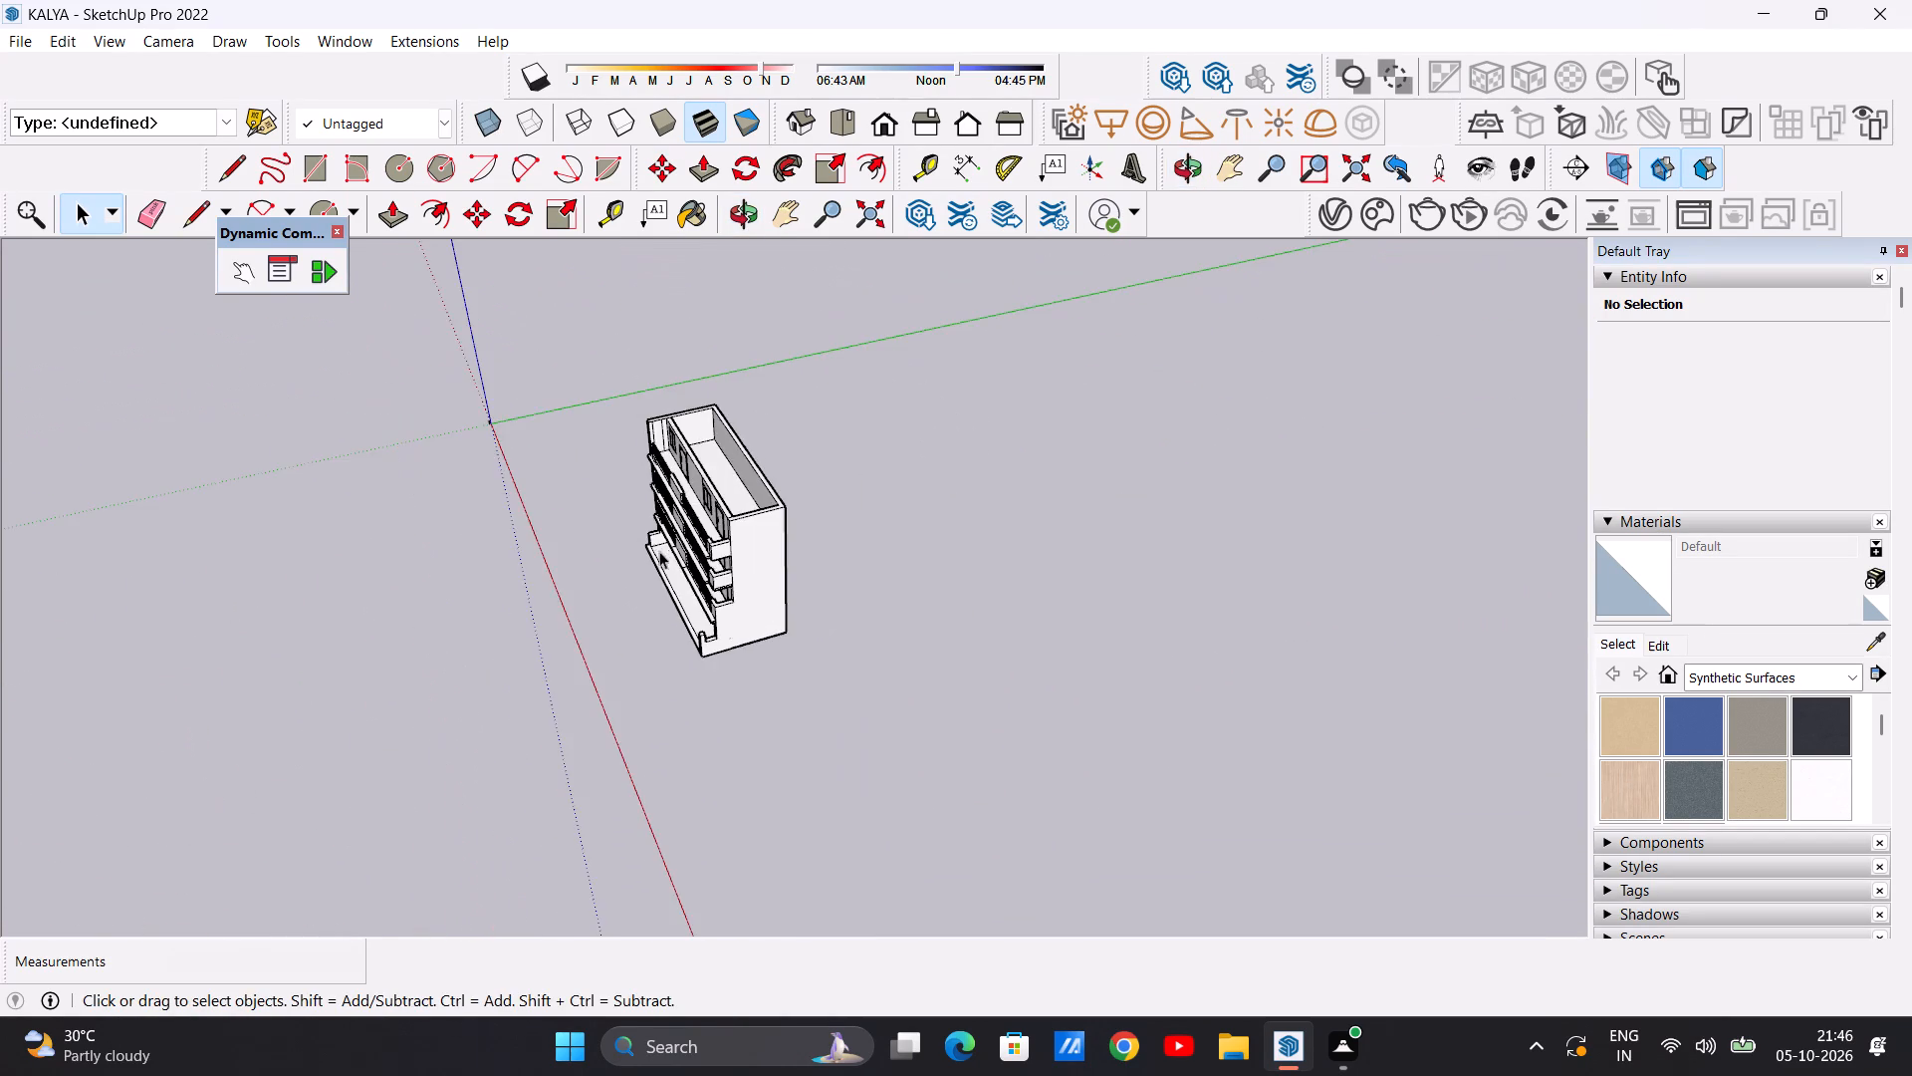
{"action": "middle_click_drag", "start_coordinate": [654, 560], "coordinate": [931, 502]}
Erase the two stray vertical lines on the inner face of the end wall at the top-floor balcony.
{"action": "scroll", "coordinate": [629, 507], "scroll_direction": "up", "scroll_amount": 8}
{"action": "middle_click_drag", "start_coordinate": [644, 486], "coordinate": [421, 519]}
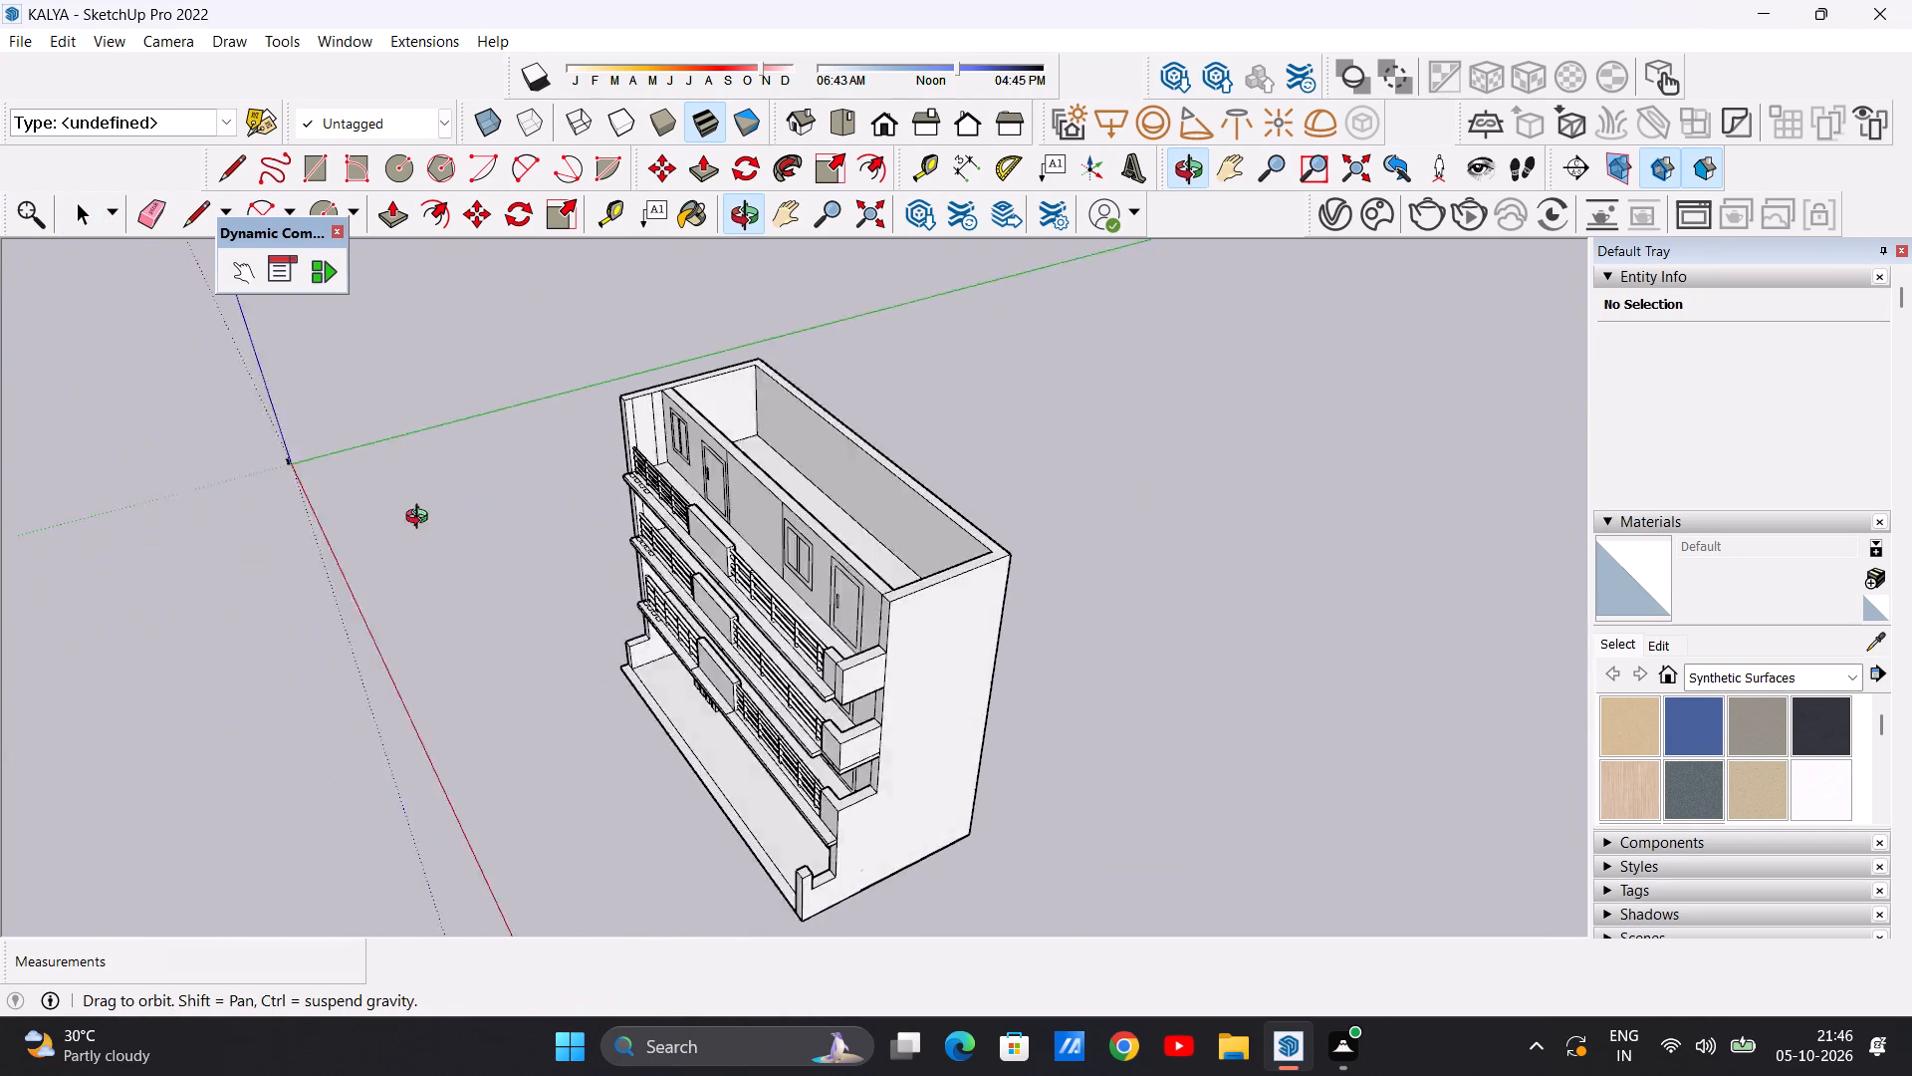
{"action": "middle_click_drag", "start_coordinate": [421, 519], "coordinate": [366, 617]}
{"action": "scroll", "coordinate": [623, 415], "scroll_direction": "up", "scroll_amount": 8}
{"action": "middle_click_drag", "start_coordinate": [761, 405], "coordinate": [639, 394]}
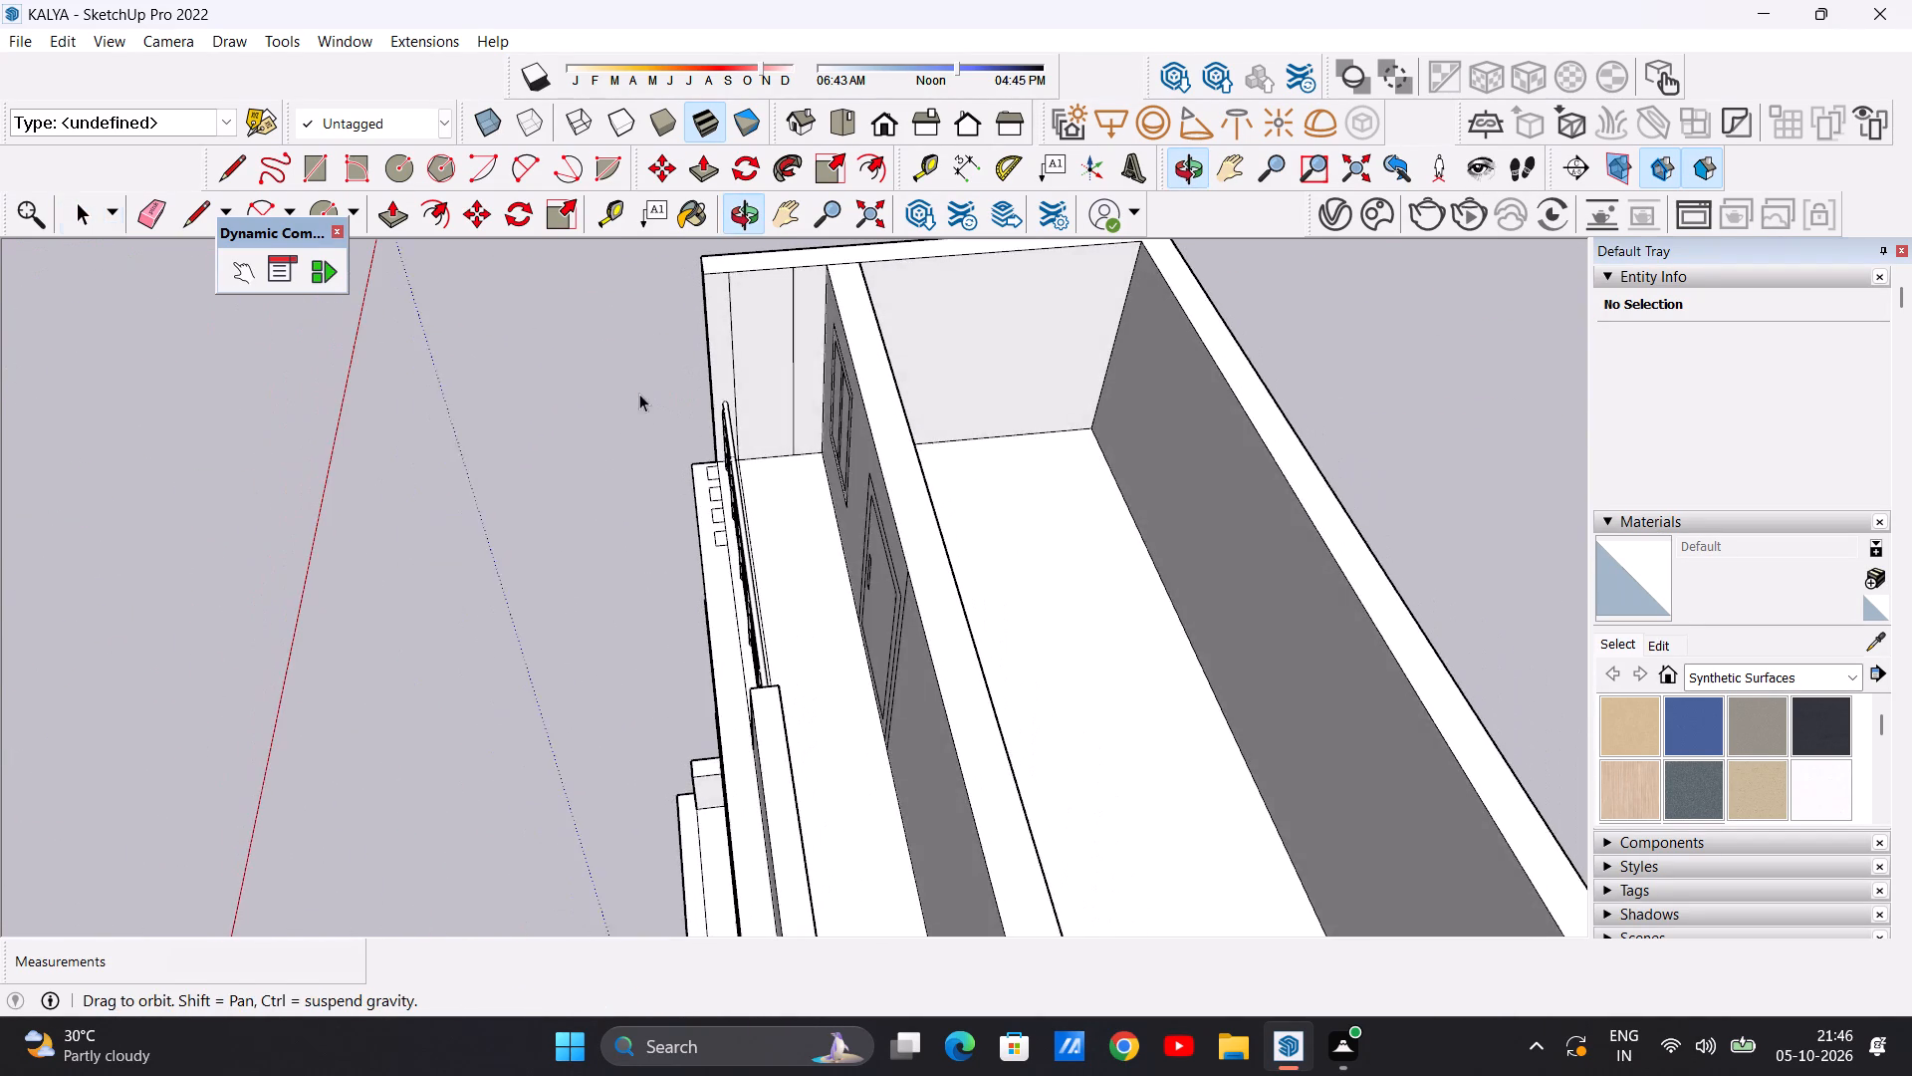
{"action": "middle_click_drag", "start_coordinate": [639, 394], "coordinate": [640, 394]}
{"action": "scroll", "coordinate": [723, 359], "scroll_direction": "up", "scroll_amount": 7}
{"action": "scroll", "coordinate": [719, 361], "scroll_direction": "down", "scroll_amount": 13}
{"action": "scroll", "coordinate": [785, 332], "scroll_direction": "up", "scroll_amount": 7}
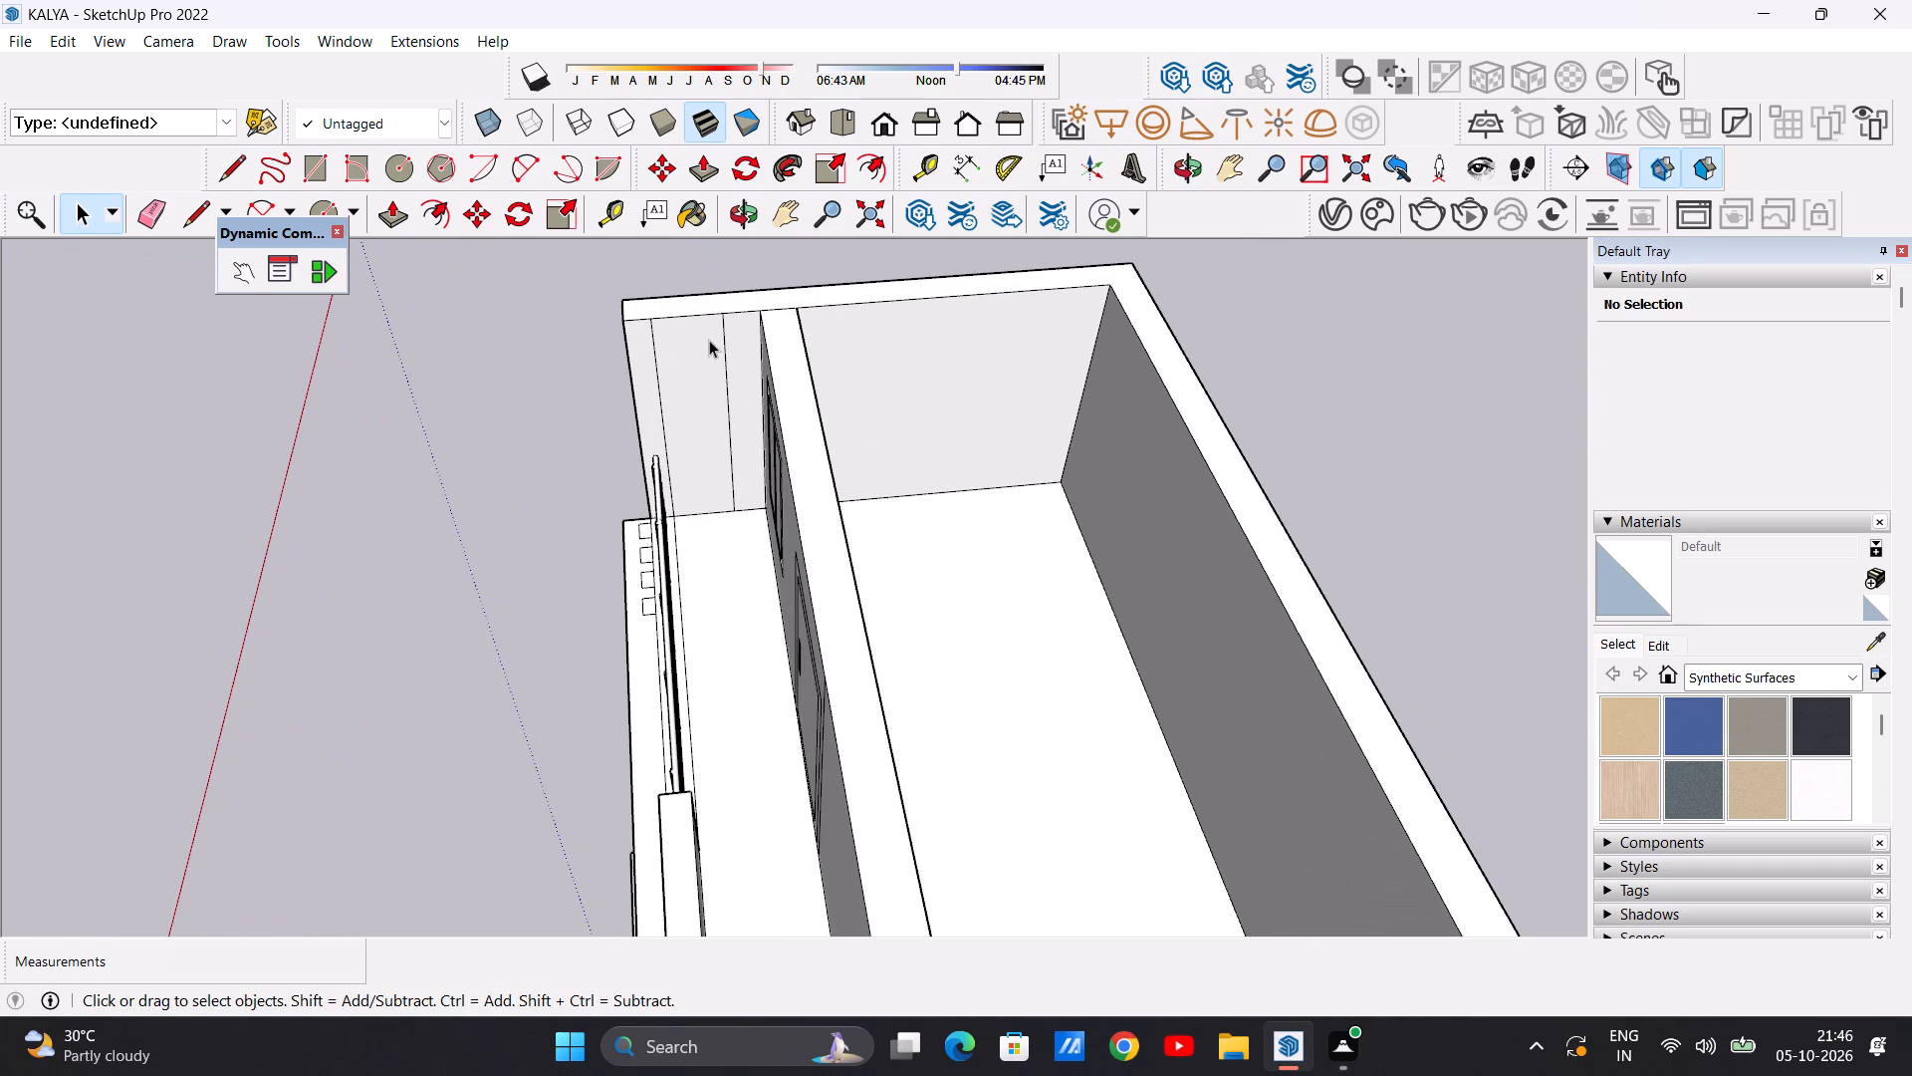
{"action": "key", "text": "e"}
{"action": "scroll", "coordinate": [726, 366], "scroll_direction": "up", "scroll_amount": 11}
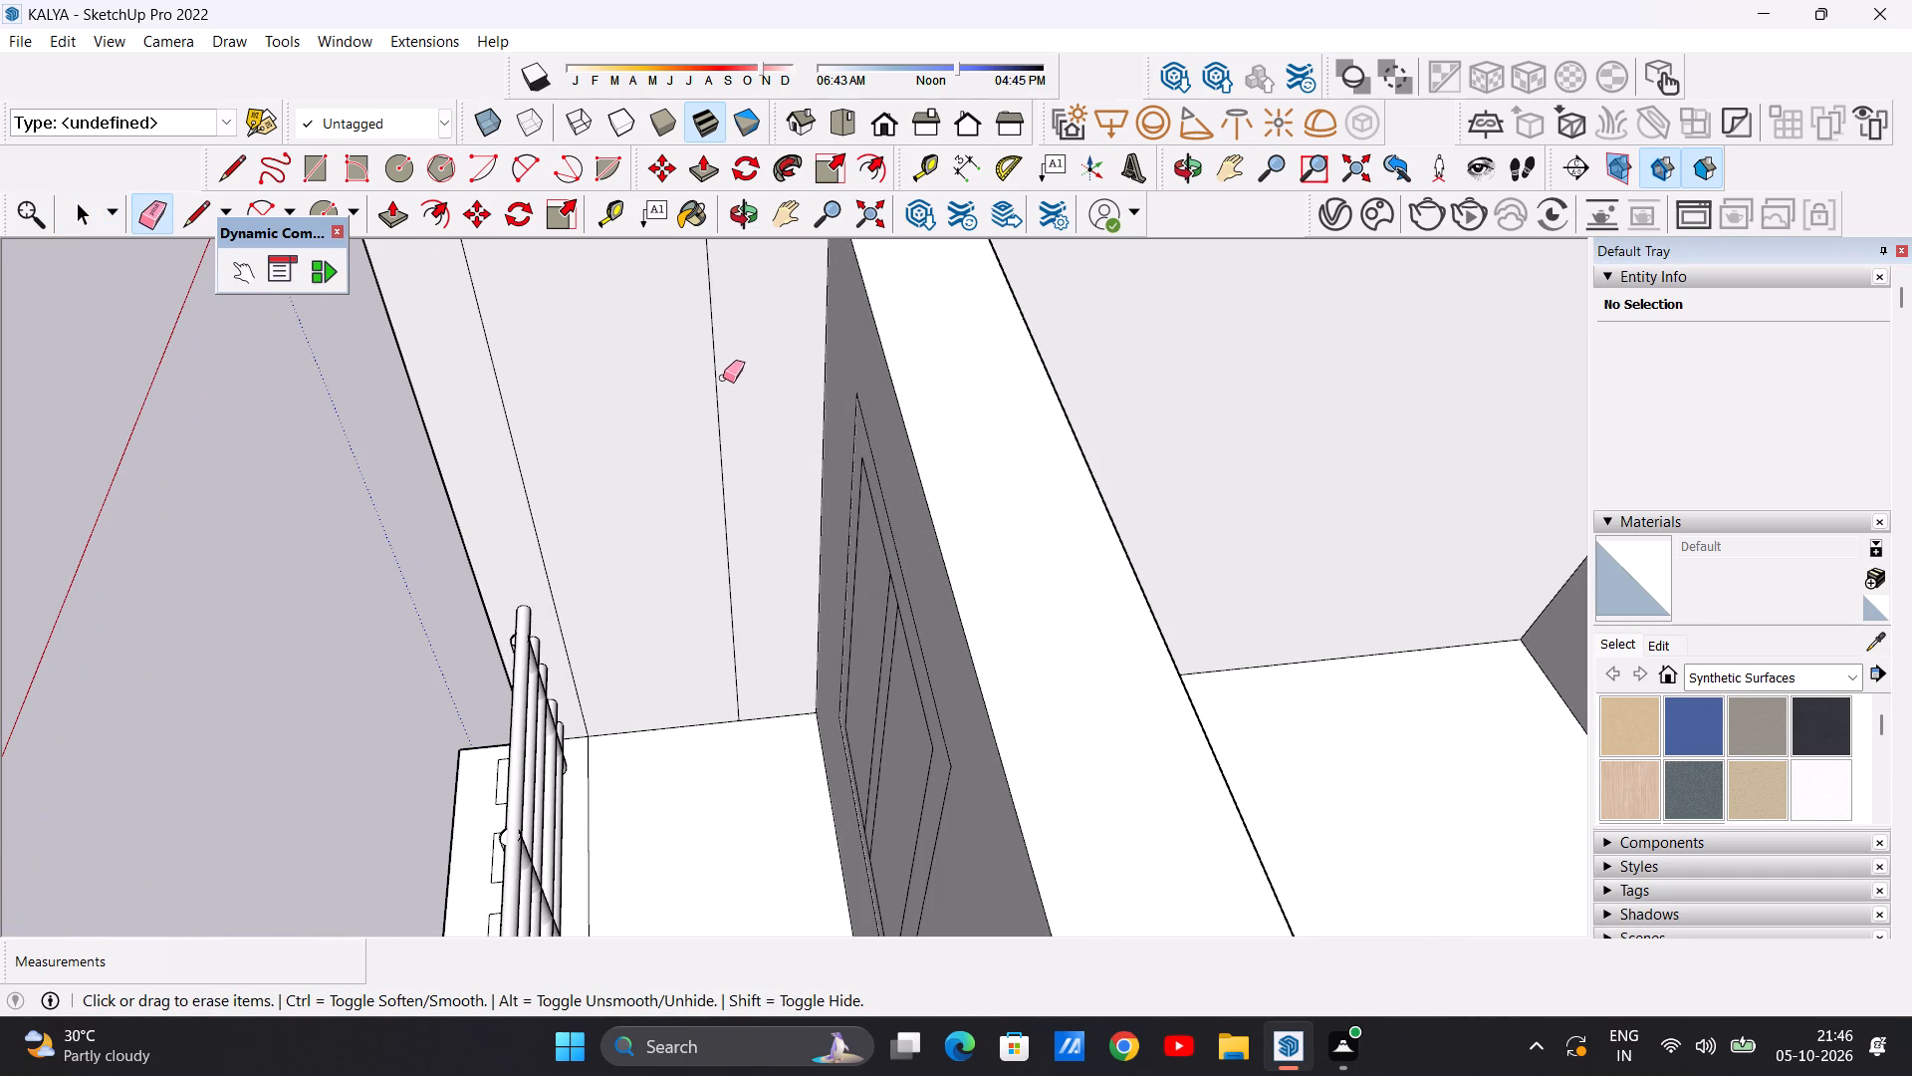
{"action": "left_click", "coordinate": [715, 367]}
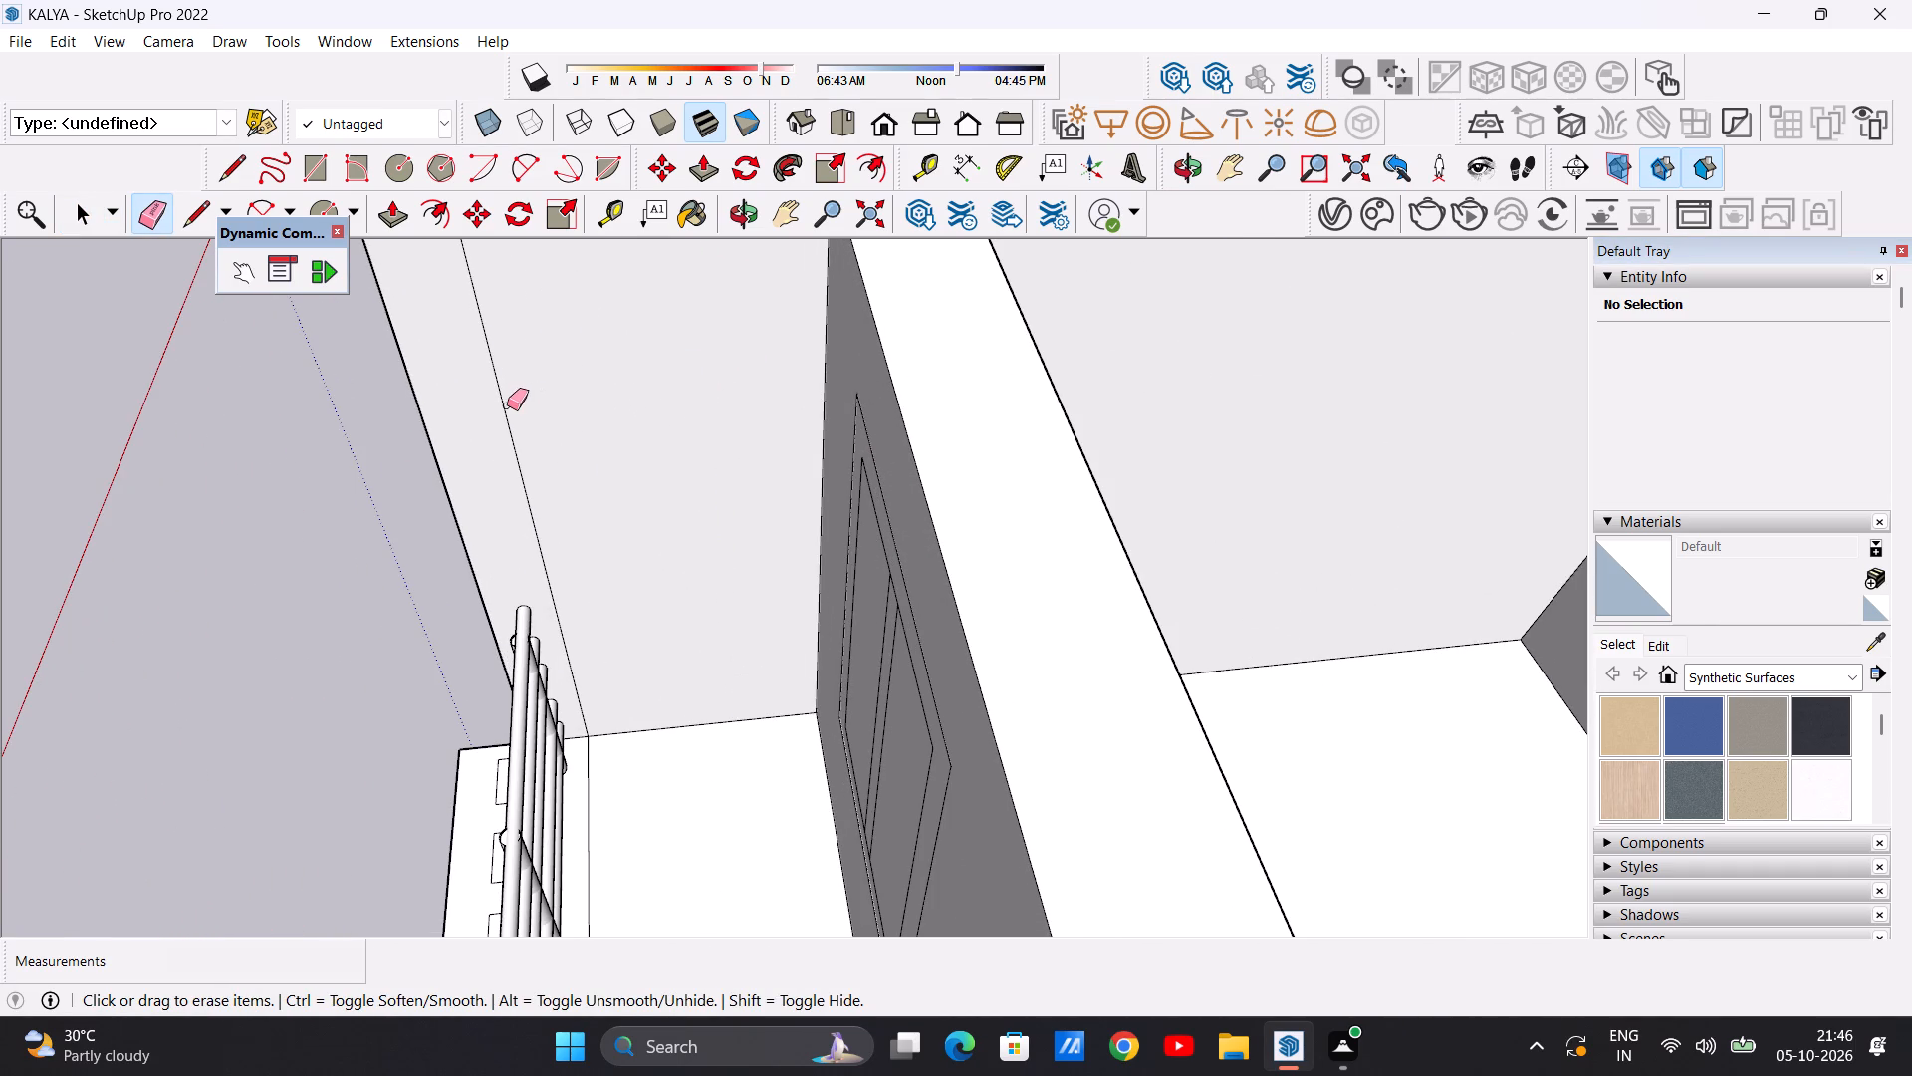
{"action": "left_click", "coordinate": [503, 408]}
{"action": "key", "text": "space"}
Examine the balconies, railings and wall tops on all floors from the front, side and above.
{"action": "scroll", "coordinate": [606, 496], "scroll_direction": "down", "scroll_amount": 6}
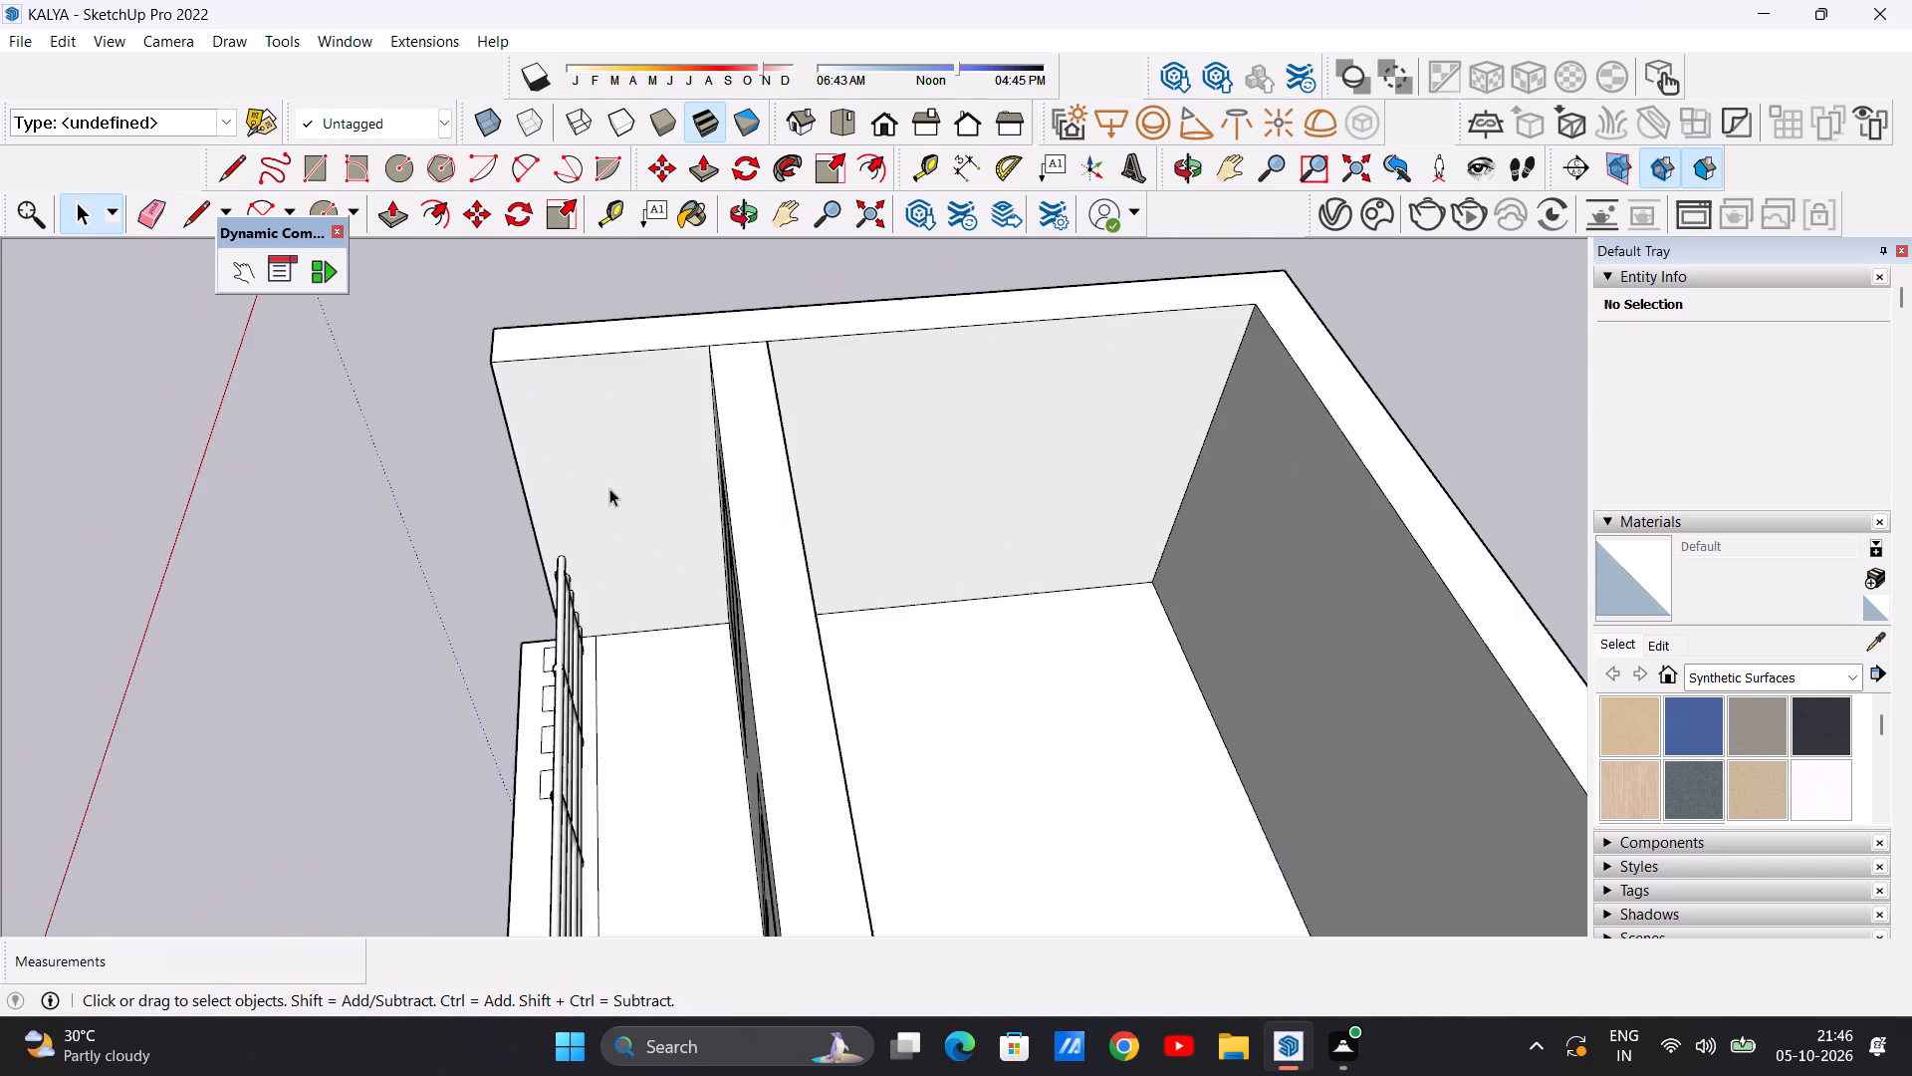
{"action": "scroll", "coordinate": [609, 488], "scroll_direction": "down", "scroll_amount": 14}
{"action": "middle_click_drag", "start_coordinate": [451, 599], "coordinate": [1237, 461]}
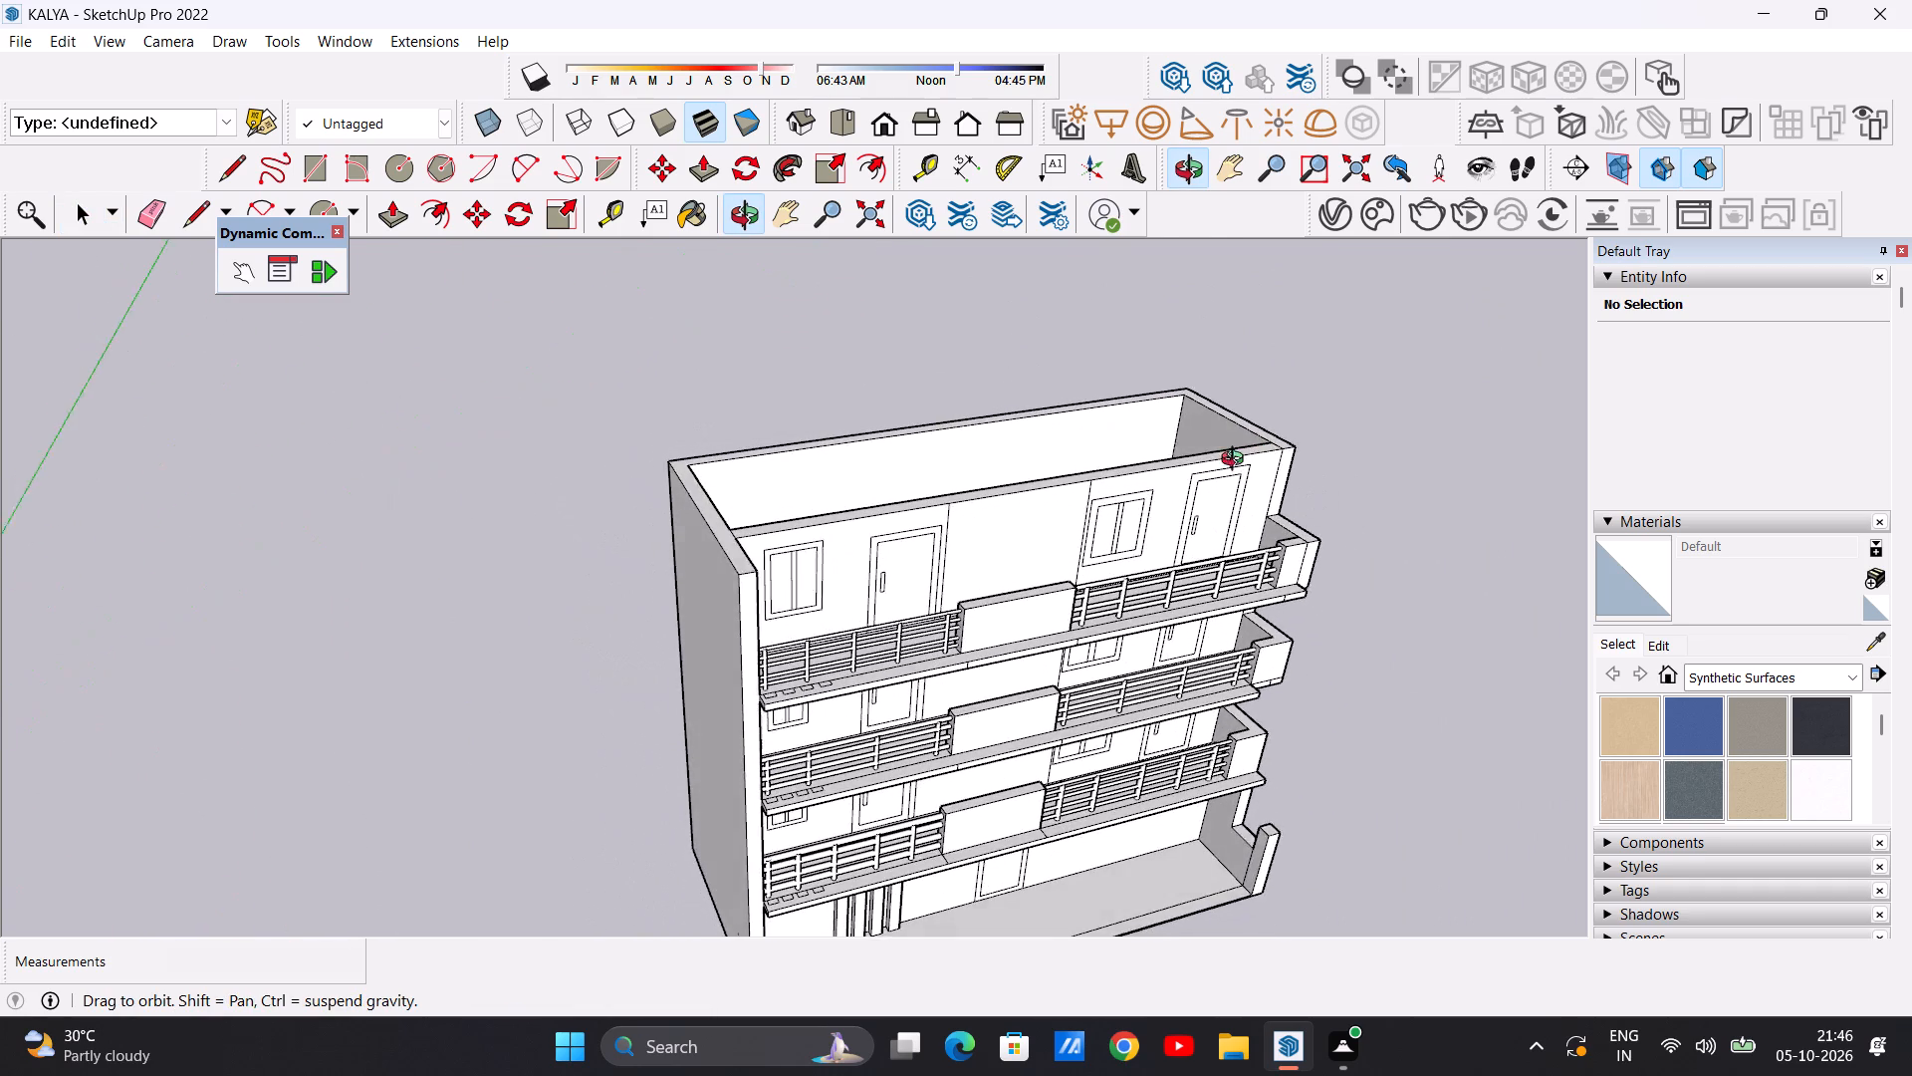
{"action": "middle_click_drag", "start_coordinate": [1237, 461], "coordinate": [1235, 462]}
{"action": "middle_click_drag", "start_coordinate": [1208, 466], "coordinate": [1197, 466]}
{"action": "middle_click_drag", "start_coordinate": [1001, 465], "coordinate": [717, 347]}
{"action": "scroll", "coordinate": [592, 373], "scroll_direction": "down", "scroll_amount": 9}
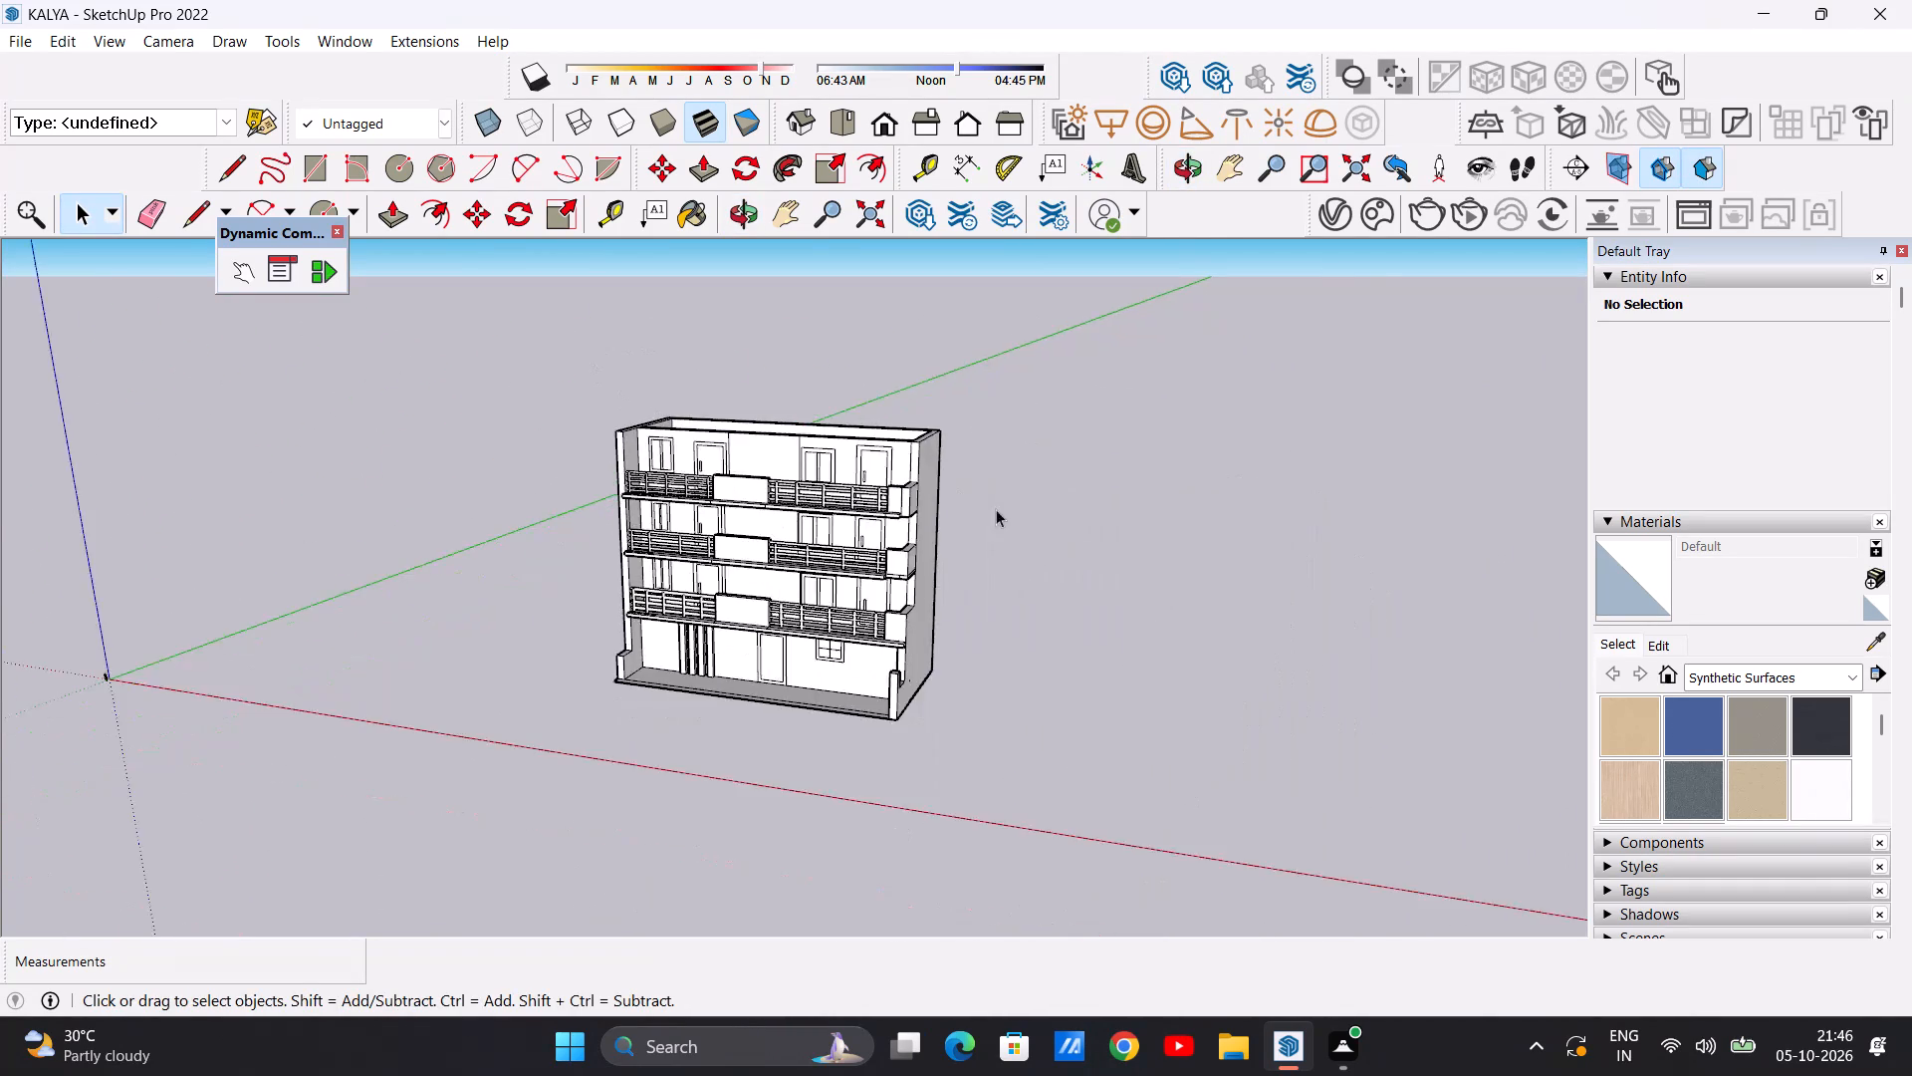
{"action": "middle_click_drag", "start_coordinate": [996, 509], "coordinate": [636, 549]}
{"action": "scroll", "coordinate": [861, 525], "scroll_direction": "up", "scroll_amount": 5}
{"action": "scroll", "coordinate": [824, 542], "scroll_direction": "down", "scroll_amount": 3}
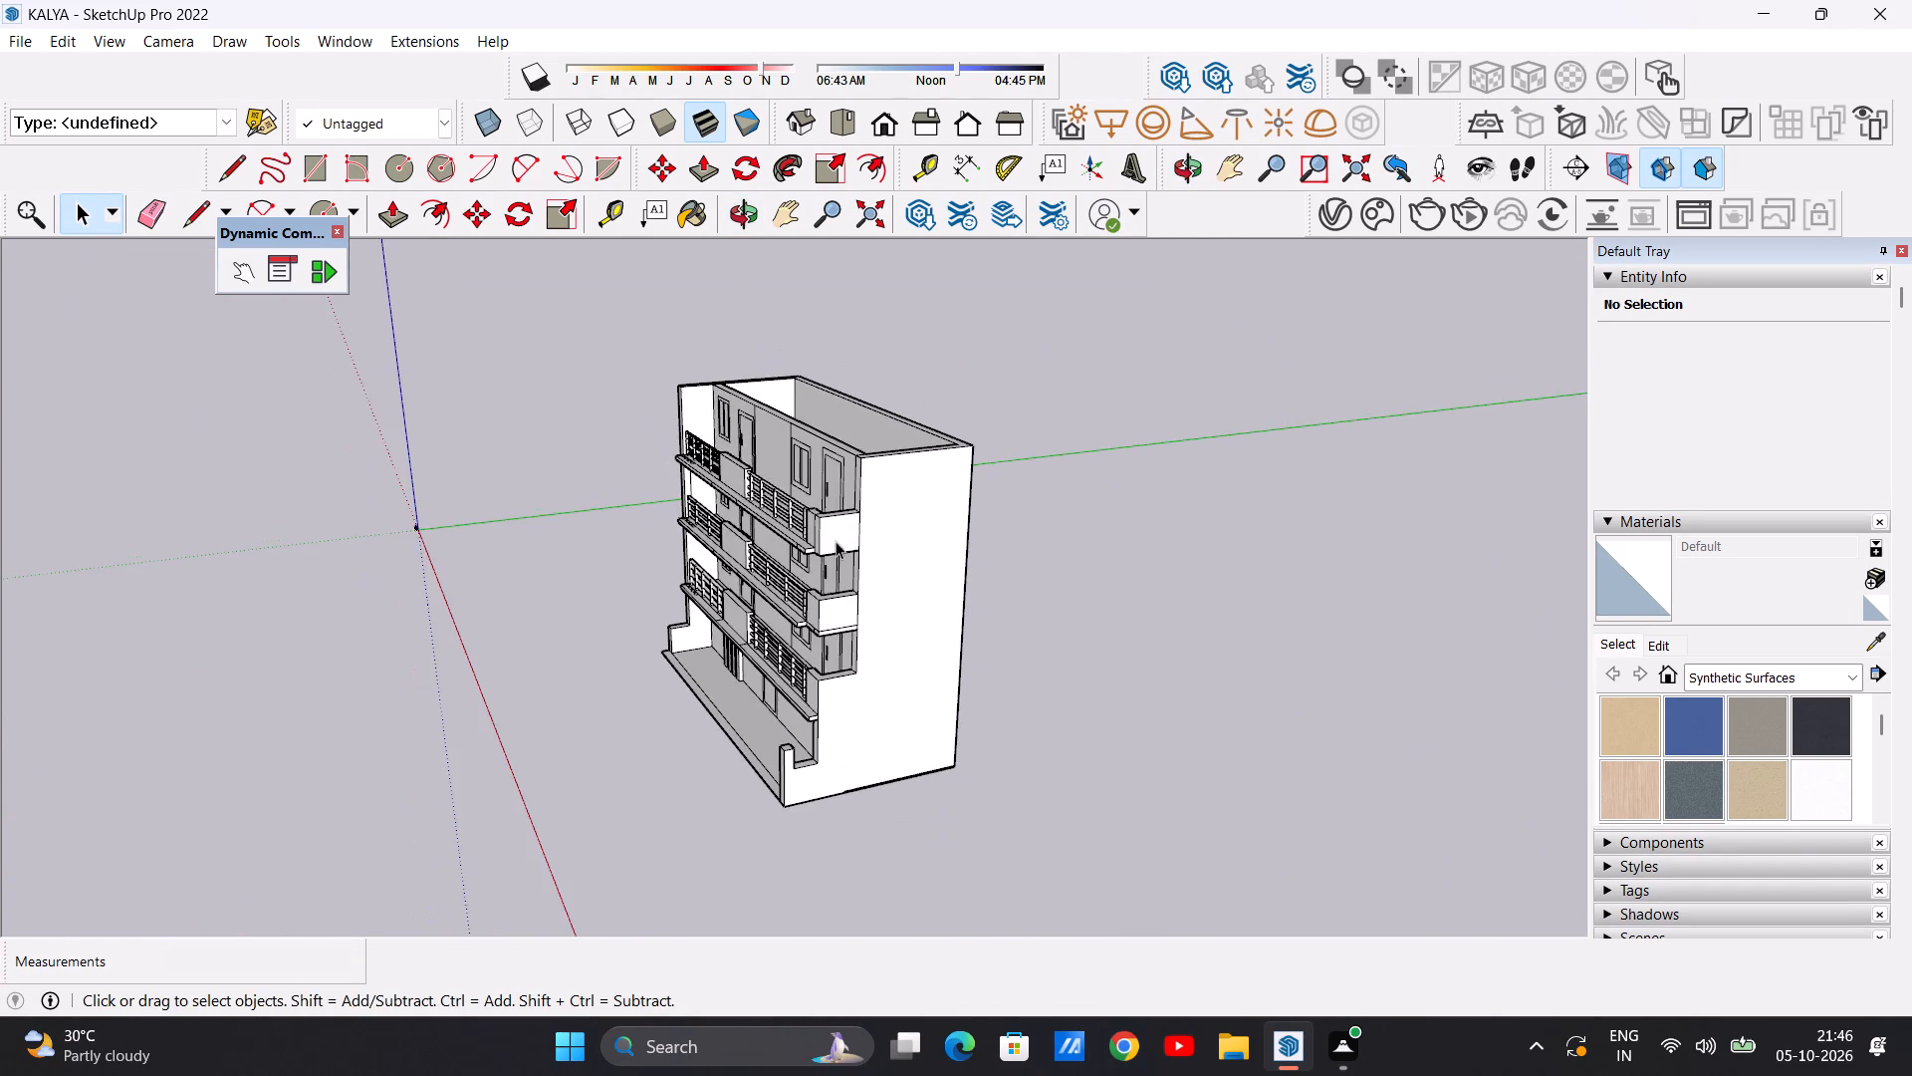
{"action": "middle_click_drag", "start_coordinate": [827, 481], "coordinate": [910, 606]}
{"action": "scroll", "coordinate": [884, 546], "scroll_direction": "up", "scroll_amount": 6}
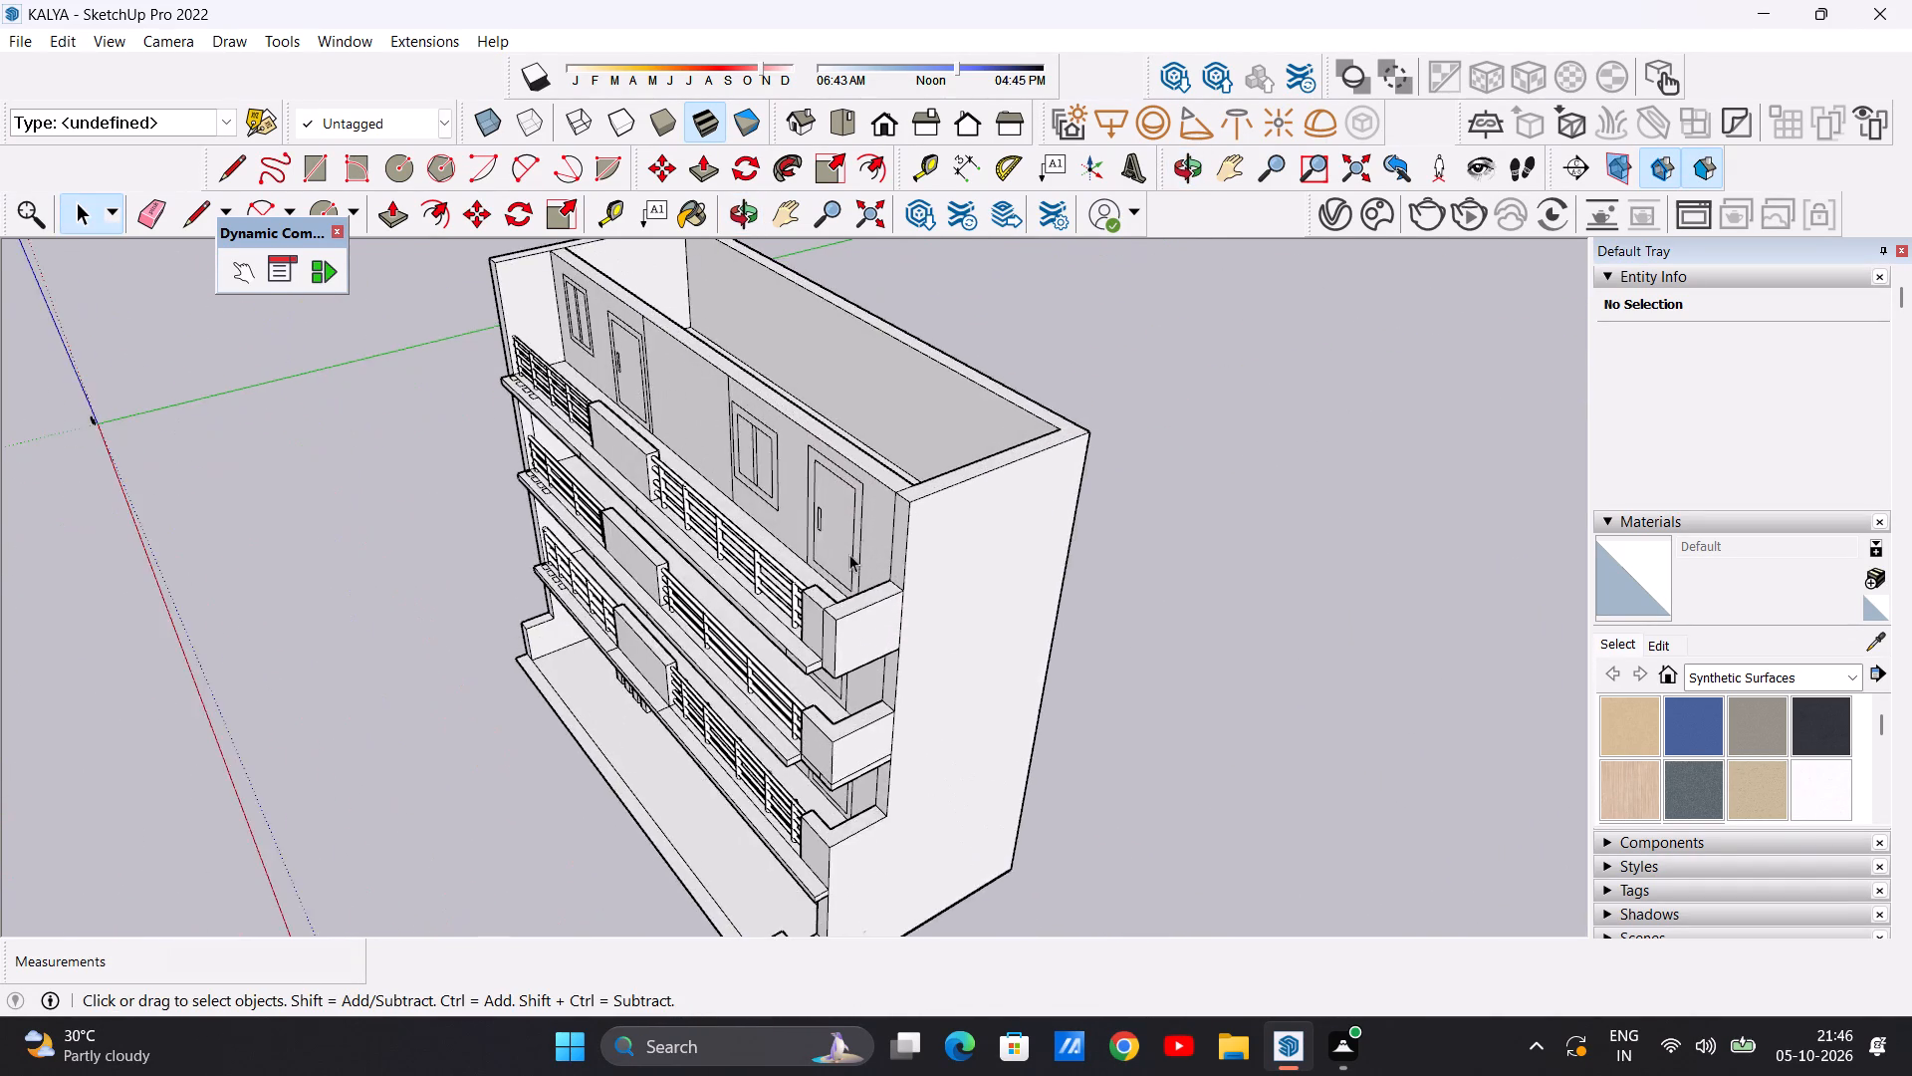
{"action": "scroll", "coordinate": [849, 554], "scroll_direction": "up", "scroll_amount": 6}
{"action": "scroll", "coordinate": [841, 565], "scroll_direction": "down", "scroll_amount": 6}
{"action": "middle_click_drag", "start_coordinate": [767, 577], "coordinate": [1084, 453]}
{"action": "scroll", "coordinate": [540, 556], "scroll_direction": "down", "scroll_amount": 9}
{"action": "middle_click_drag", "start_coordinate": [563, 572], "coordinate": [716, 465]}
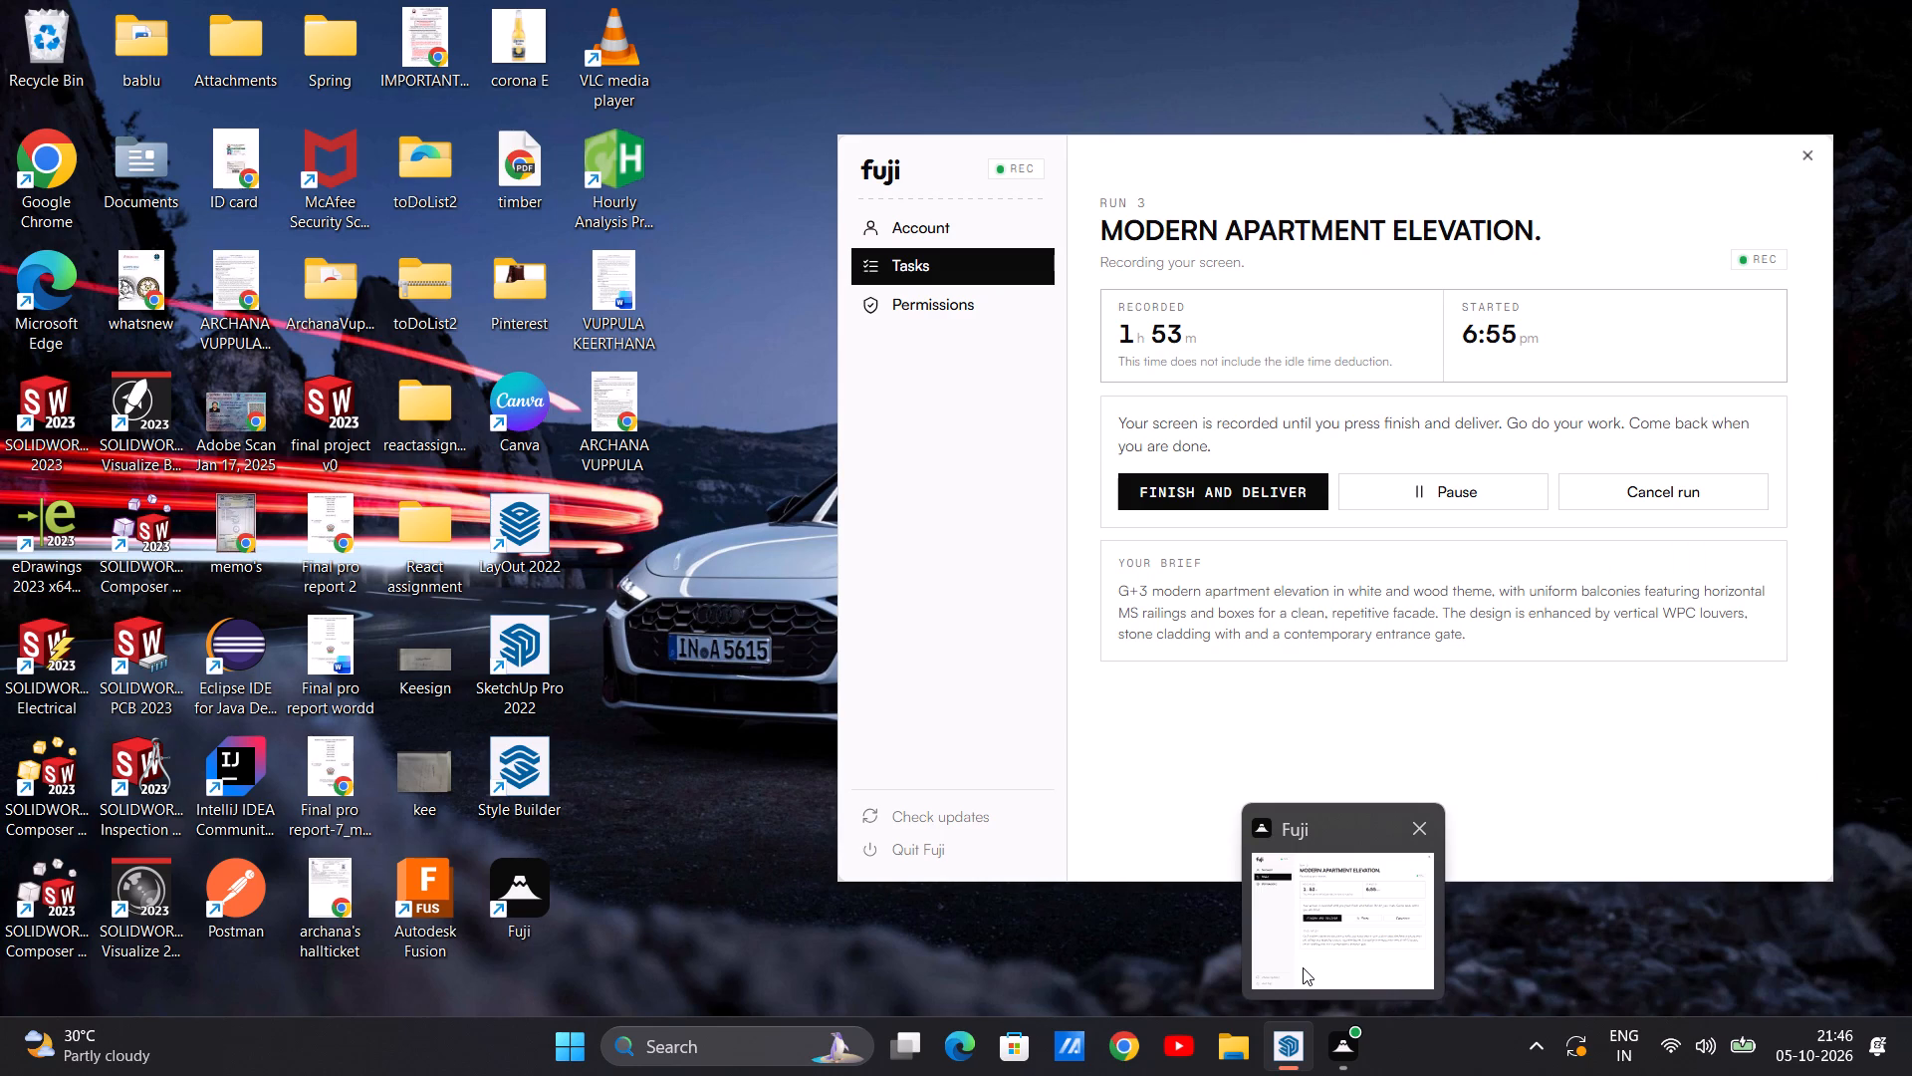
Examine the complete elevation, the top-floor interior and the balcony slabs from the side and above.
{"action": "left_click", "coordinate": [1249, 953]}
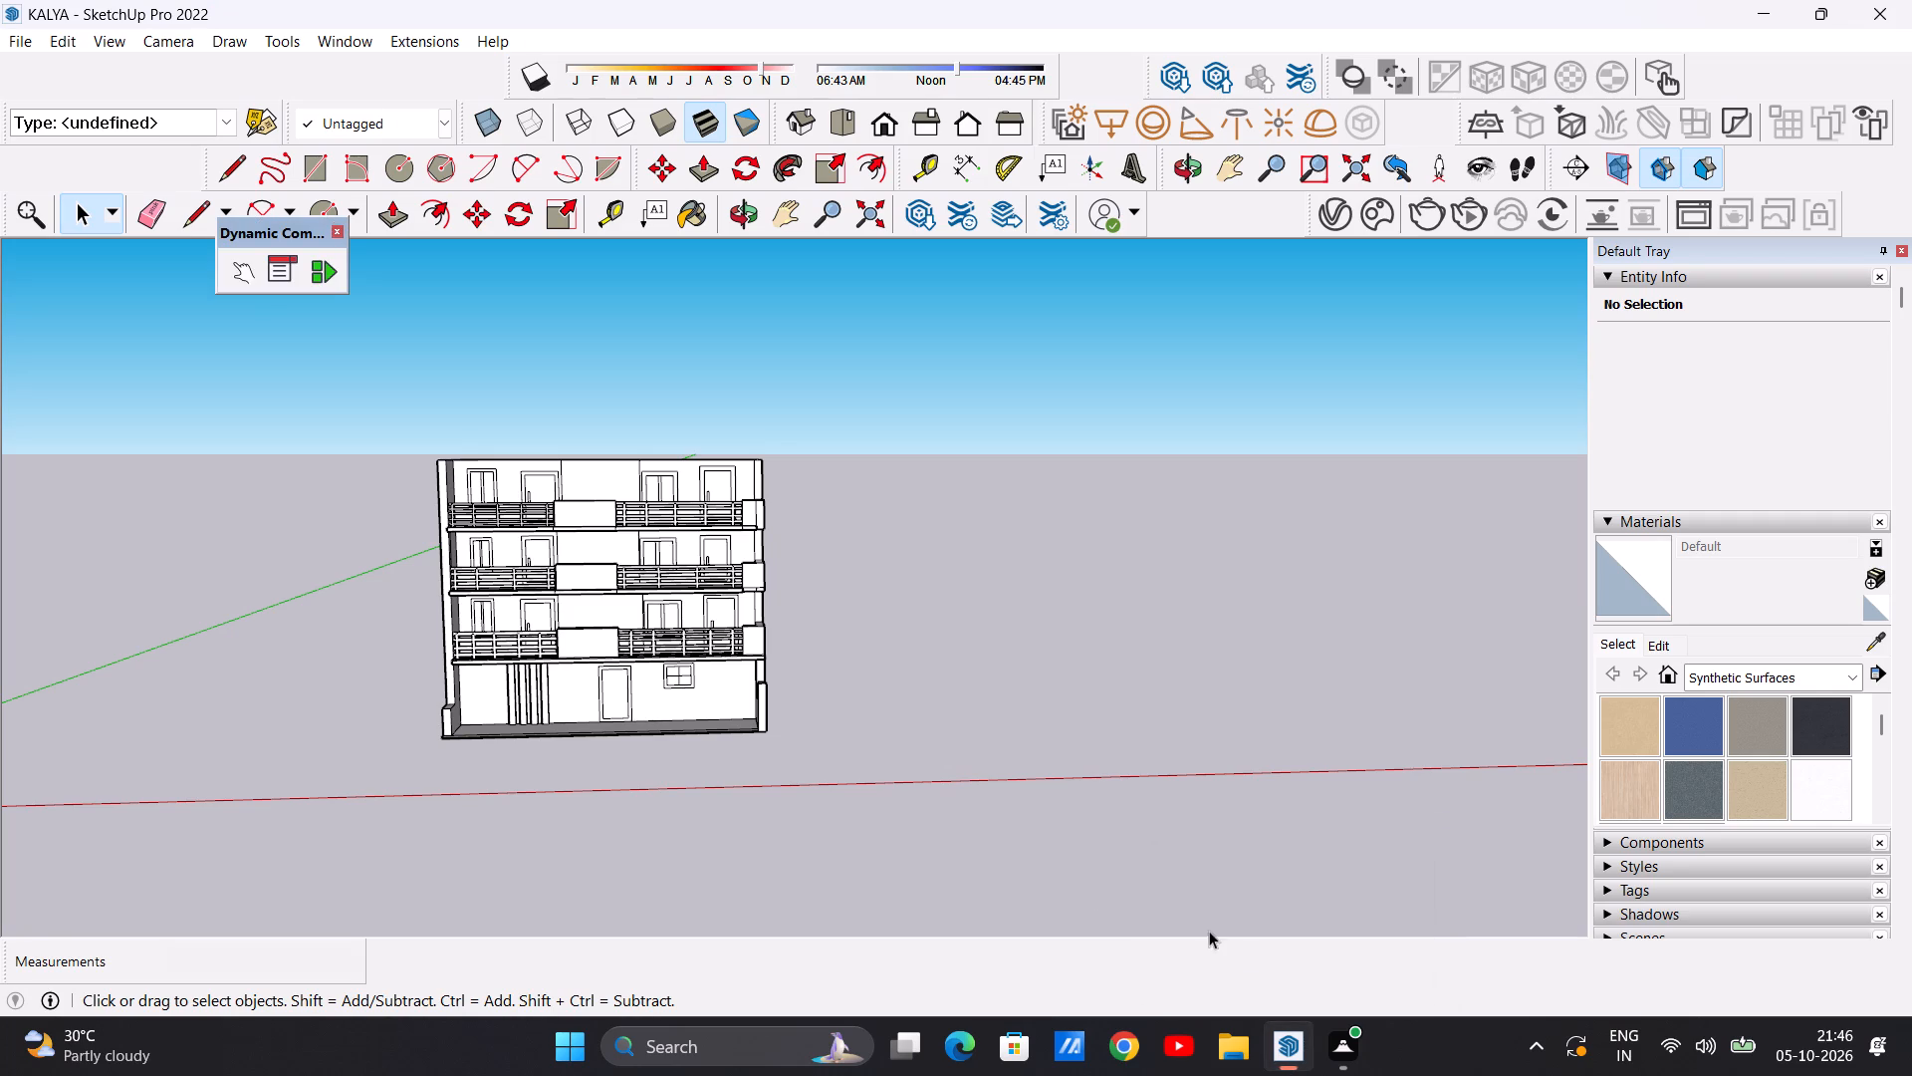
{"action": "scroll", "coordinate": [601, 491], "scroll_direction": "down", "scroll_amount": 4}
{"action": "scroll", "coordinate": [777, 604], "scroll_direction": "up", "scroll_amount": 6}
{"action": "middle_click_drag", "start_coordinate": [730, 609], "coordinate": [309, 716]}
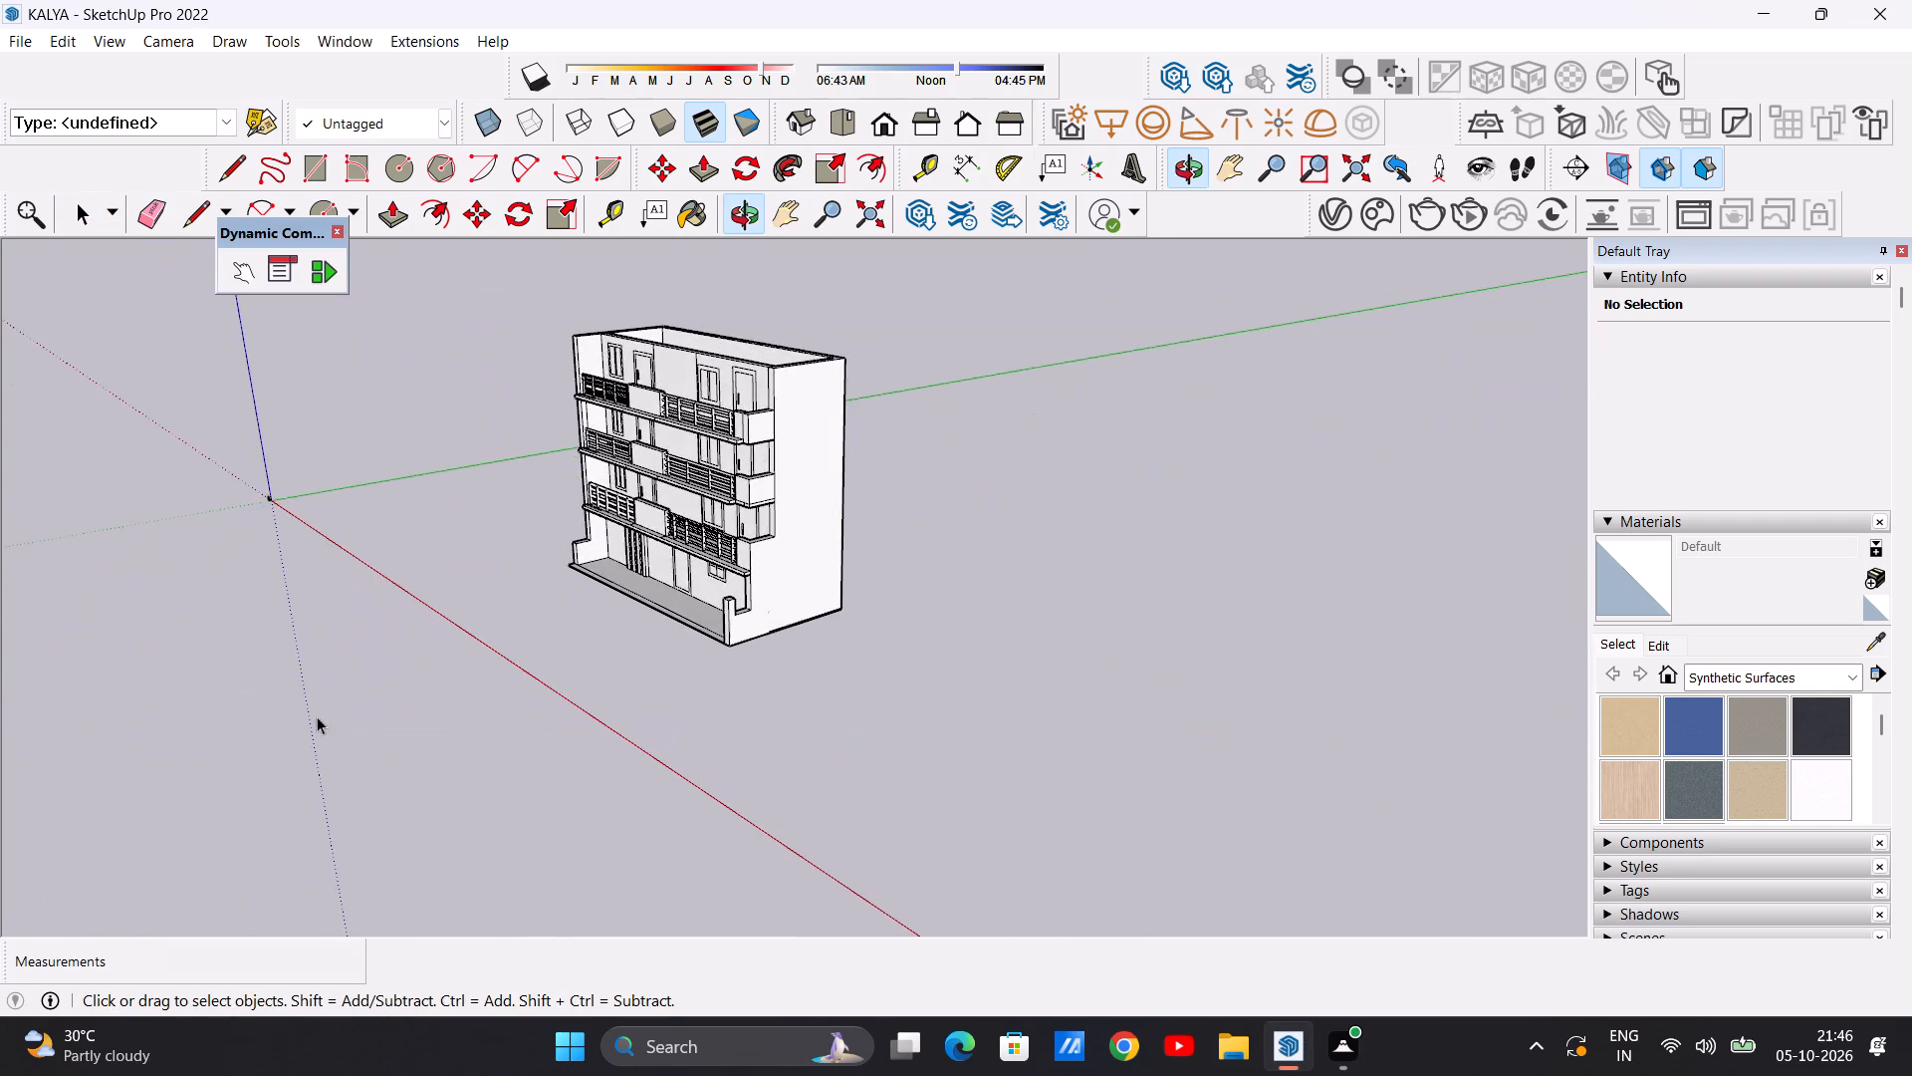
{"action": "scroll", "coordinate": [507, 640], "scroll_direction": "down", "scroll_amount": 4}
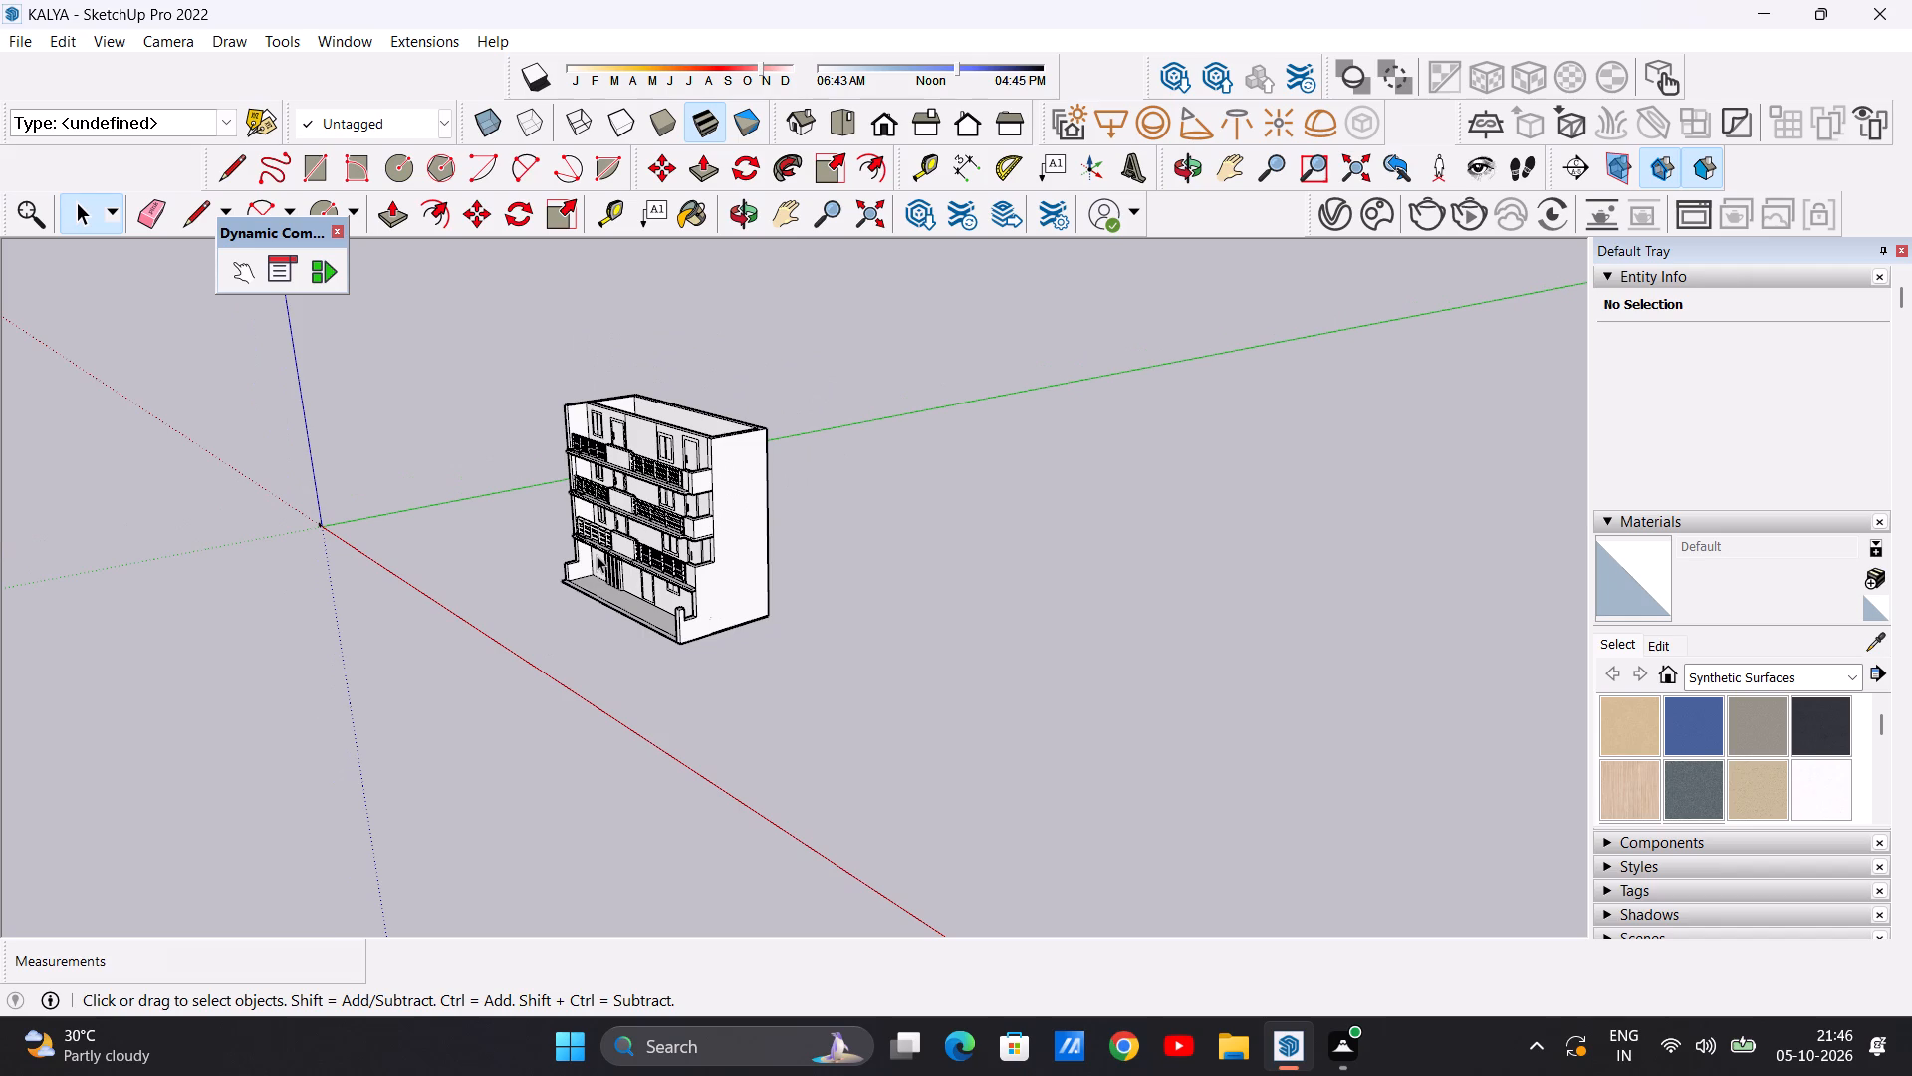
{"action": "scroll", "coordinate": [698, 564], "scroll_direction": "down", "scroll_amount": 7}
{"action": "scroll", "coordinate": [694, 498], "scroll_direction": "up", "scroll_amount": 16}
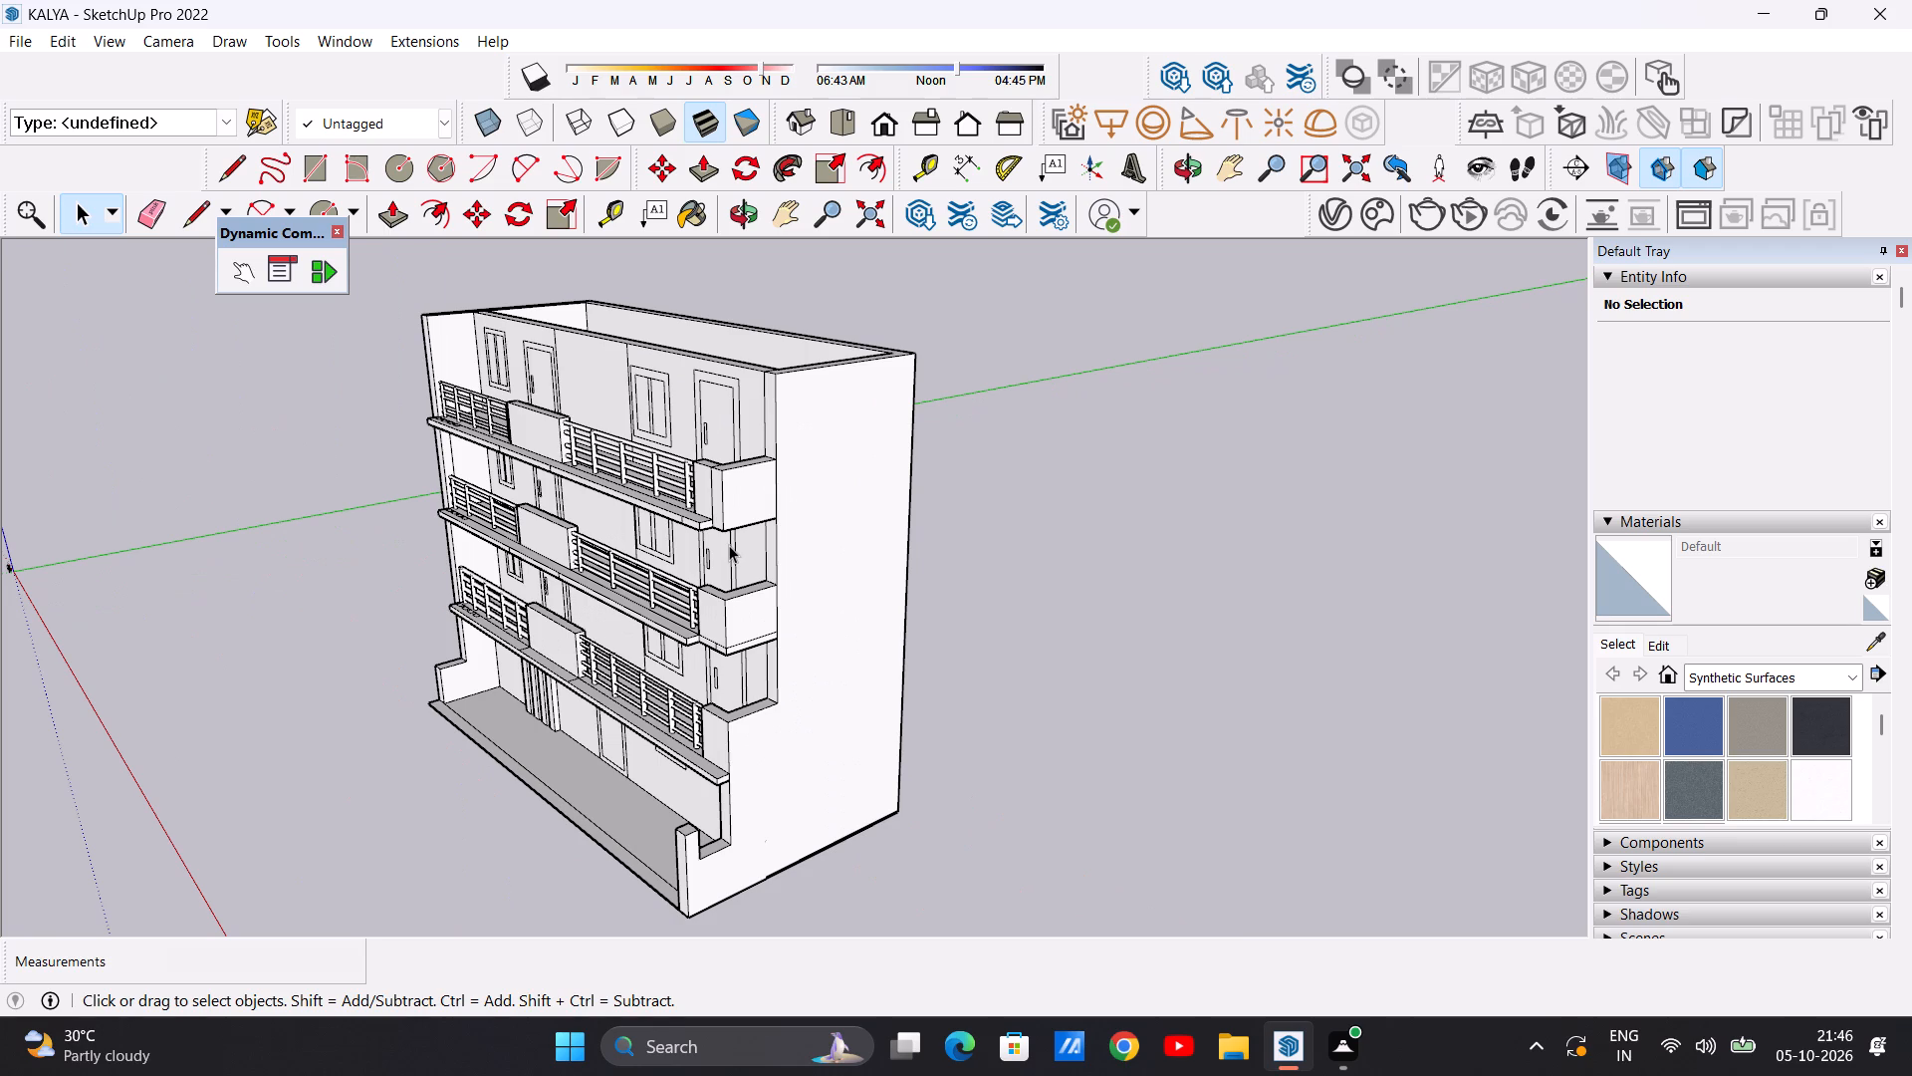
{"action": "scroll", "coordinate": [662, 553], "scroll_direction": "down", "scroll_amount": 4}
{"action": "scroll", "coordinate": [685, 509], "scroll_direction": "up", "scroll_amount": 7}
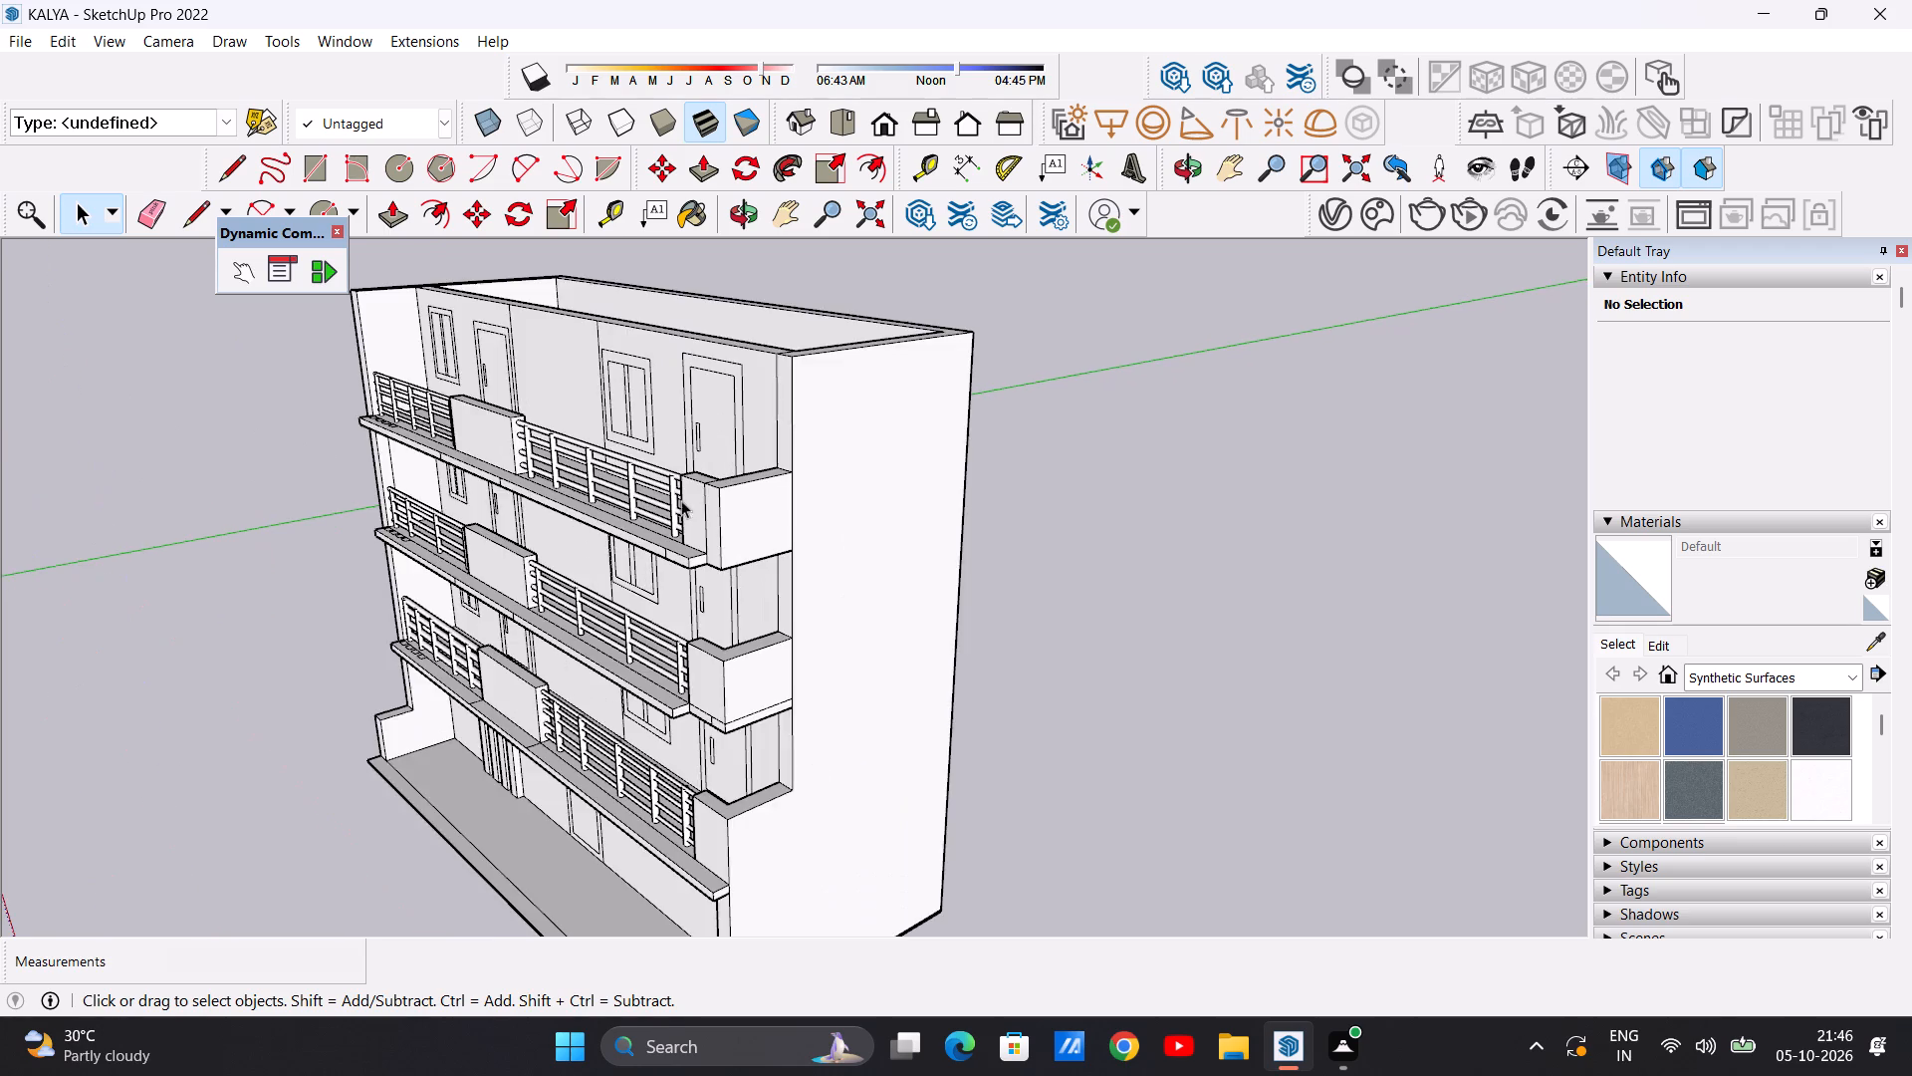
{"action": "middle_click_drag", "start_coordinate": [581, 539], "coordinate": [837, 477]}
{"action": "scroll", "coordinate": [731, 481], "scroll_direction": "down", "scroll_amount": 14}
{"action": "scroll", "coordinate": [756, 453], "scroll_direction": "up", "scroll_amount": 1}
{"action": "middle_click_drag", "start_coordinate": [728, 488], "coordinate": [556, 691]}
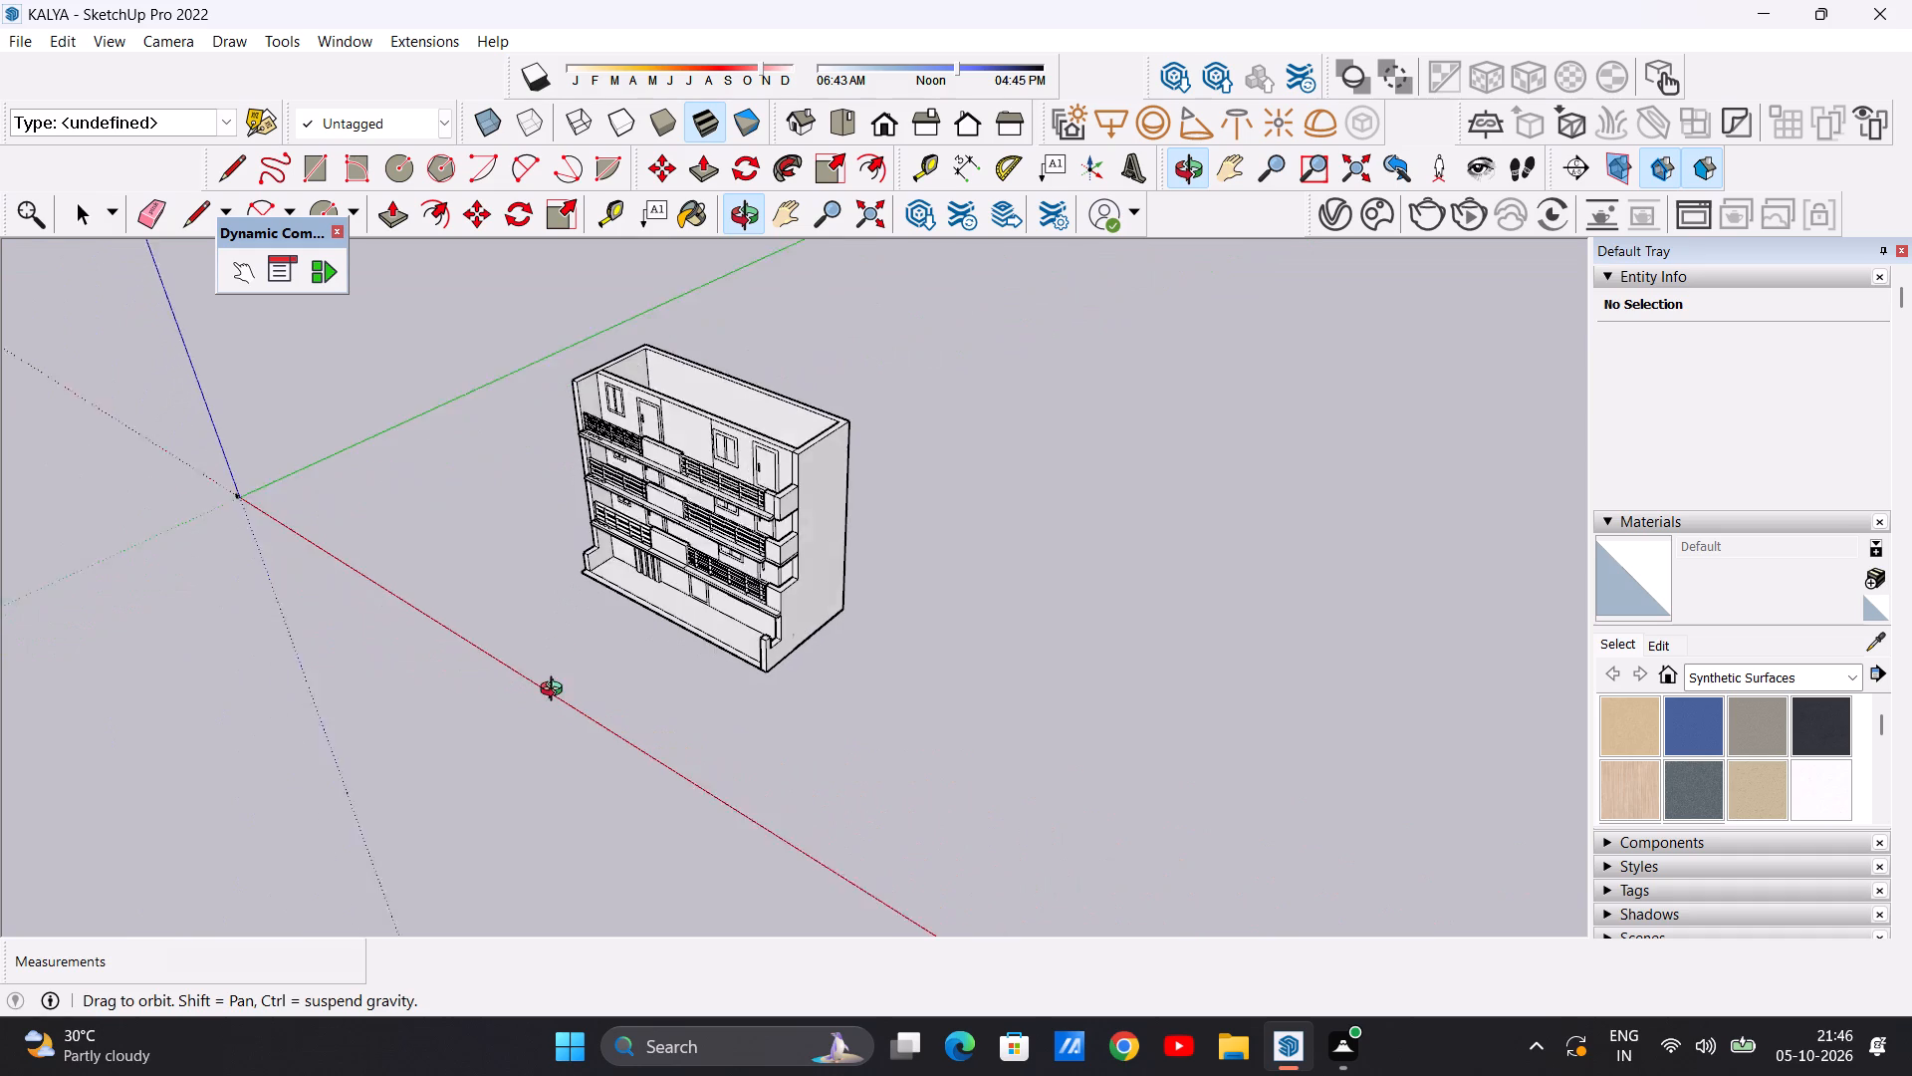
{"action": "middle_click_drag", "start_coordinate": [556, 691], "coordinate": [544, 722]}
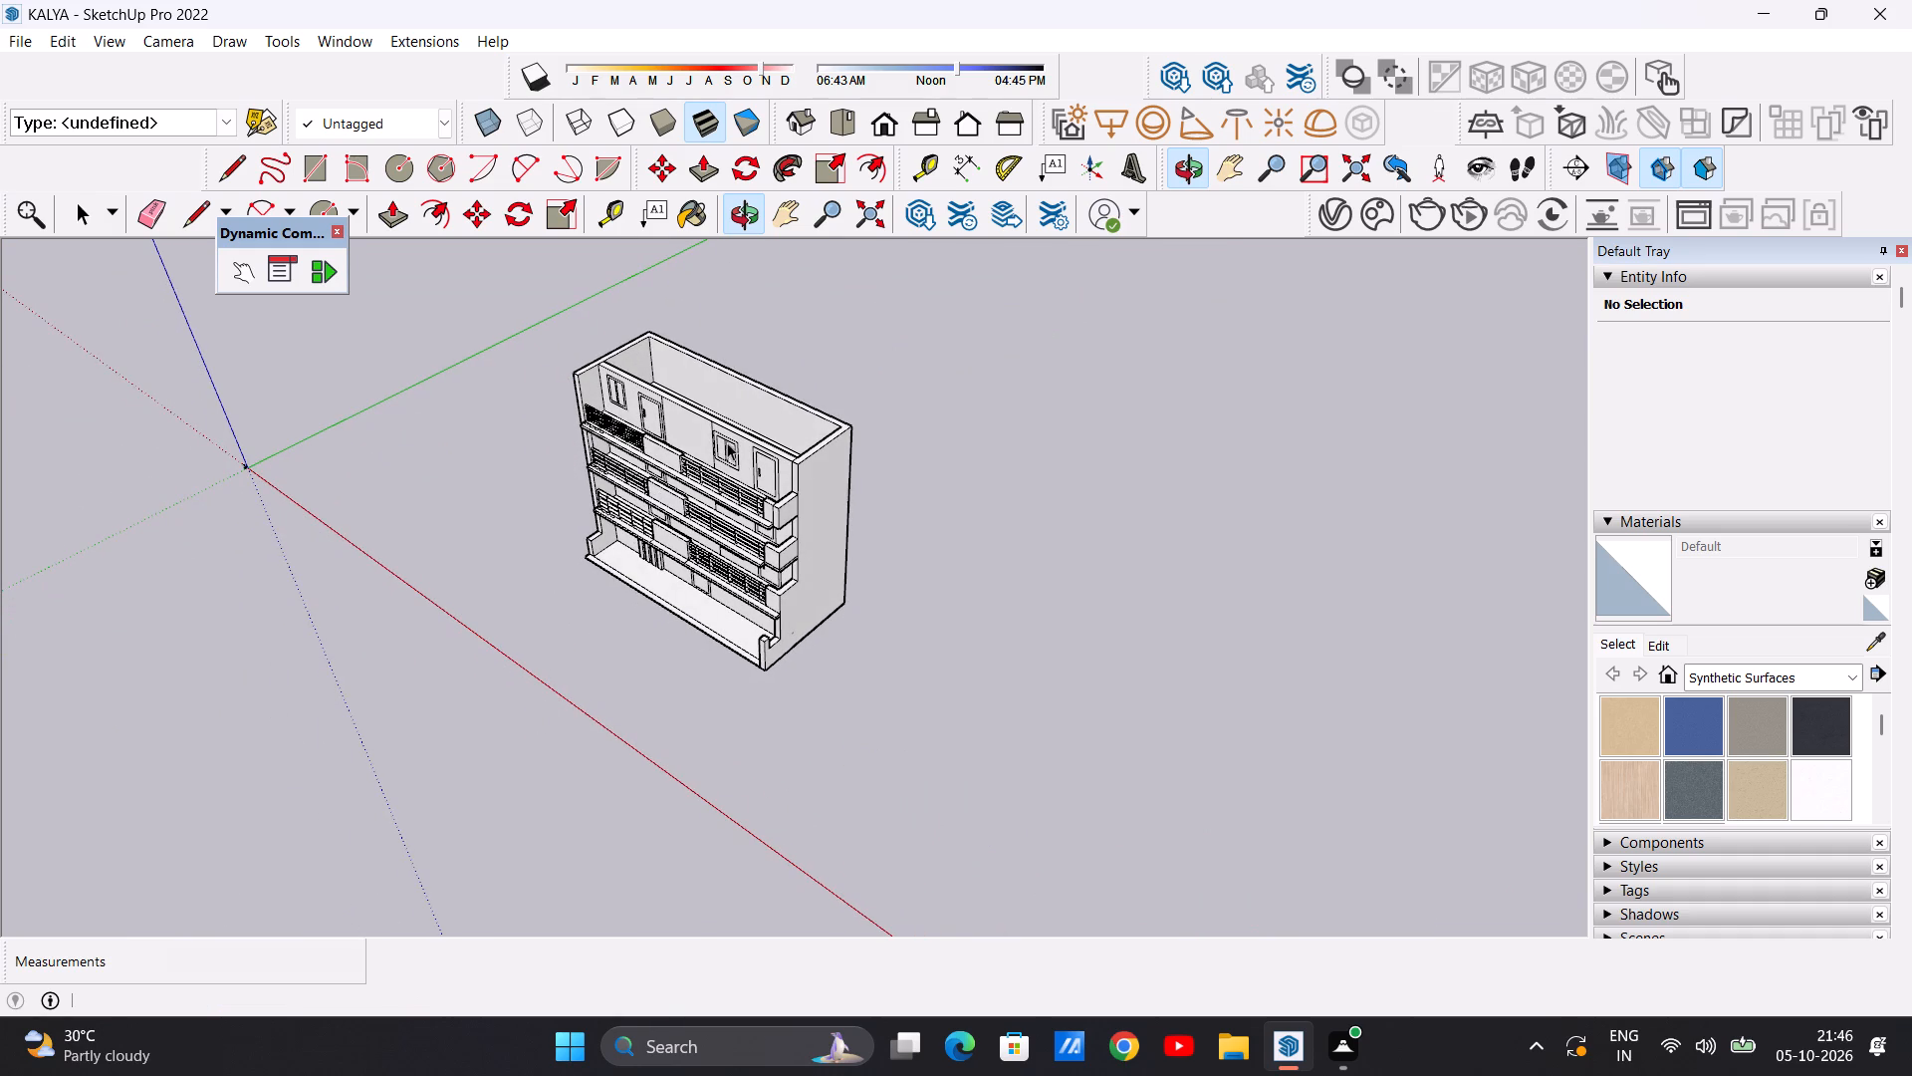
{"action": "middle_click_drag", "start_coordinate": [715, 443], "coordinate": [653, 570]}
{"action": "scroll", "coordinate": [757, 424], "scroll_direction": "up", "scroll_amount": 7}
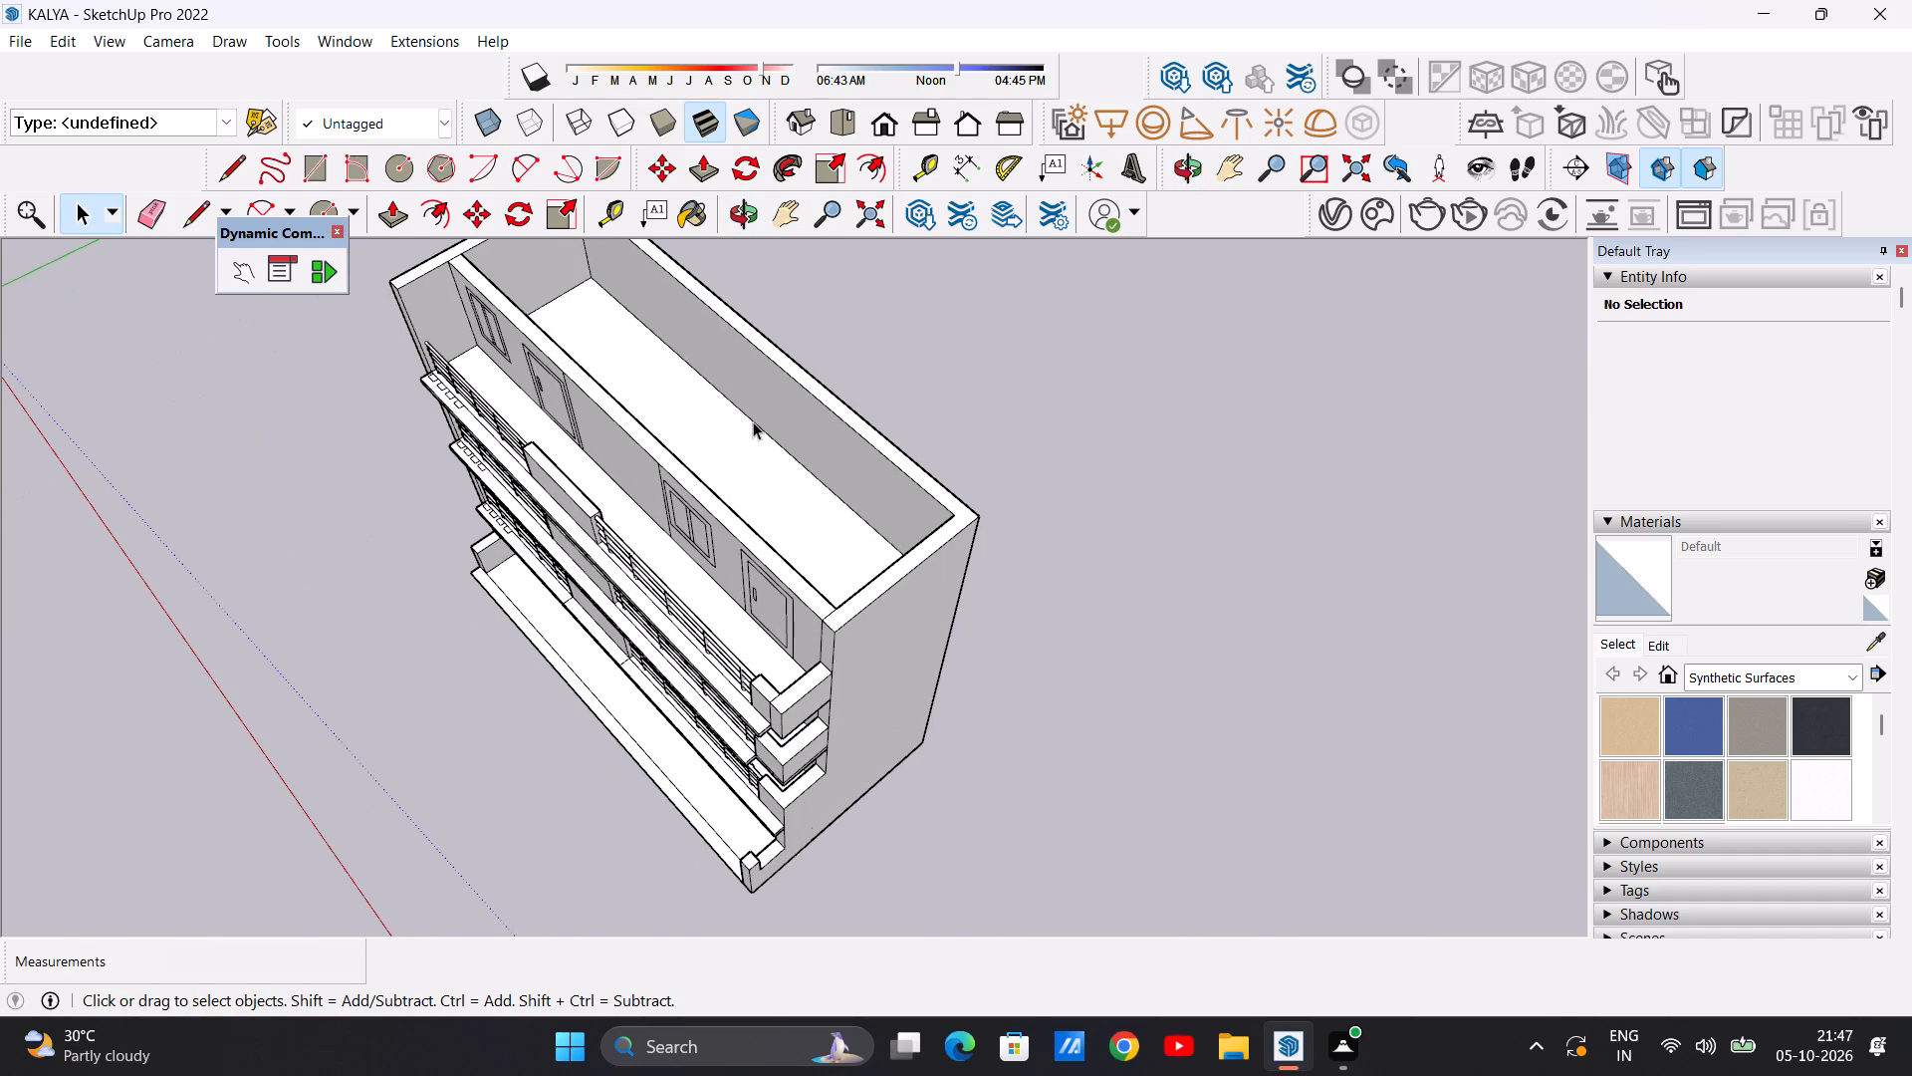
{"action": "scroll", "coordinate": [745, 426], "scroll_direction": "up", "scroll_amount": 4}
{"action": "scroll", "coordinate": [744, 427], "scroll_direction": "down", "scroll_amount": 11}
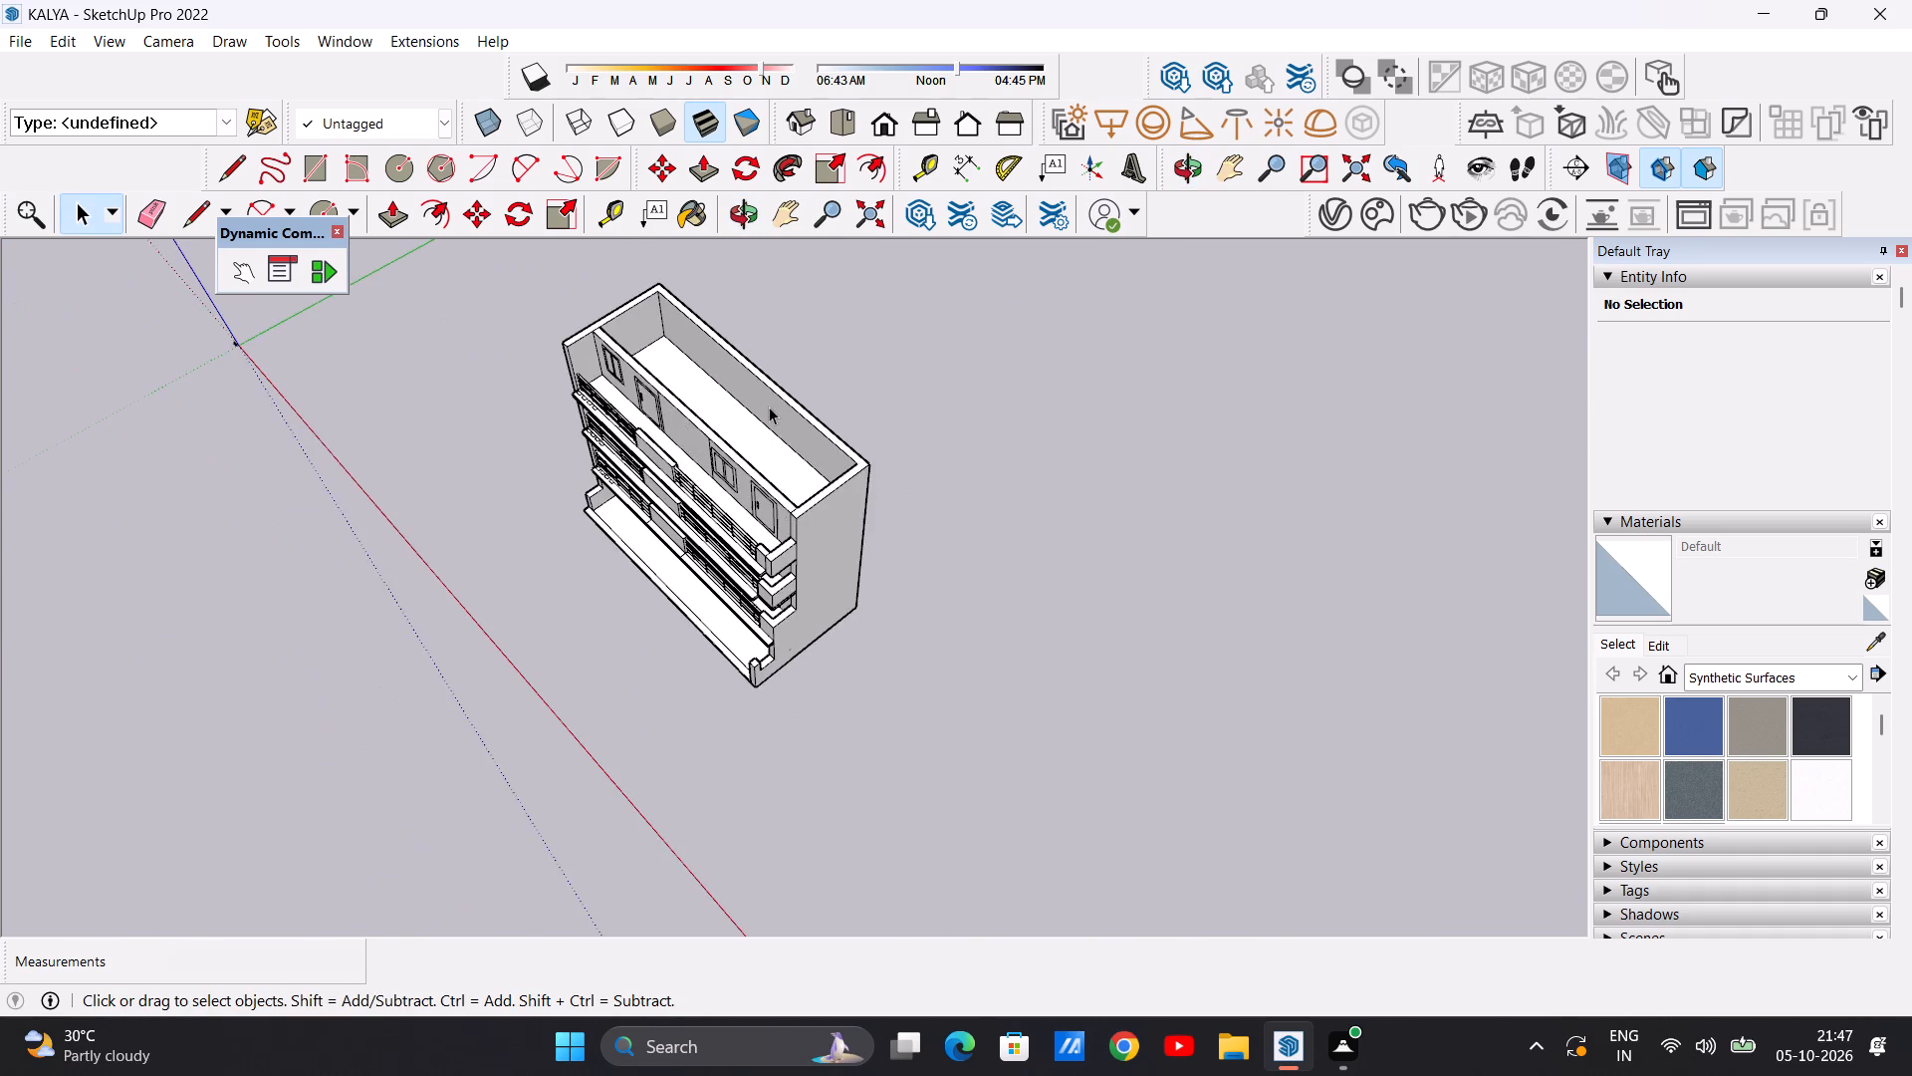
{"action": "scroll", "coordinate": [769, 406], "scroll_direction": "down", "scroll_amount": 1}
{"action": "middle_click_drag", "start_coordinate": [637, 474], "coordinate": [838, 505]}
{"action": "scroll", "coordinate": [548, 505], "scroll_direction": "up", "scroll_amount": 14}
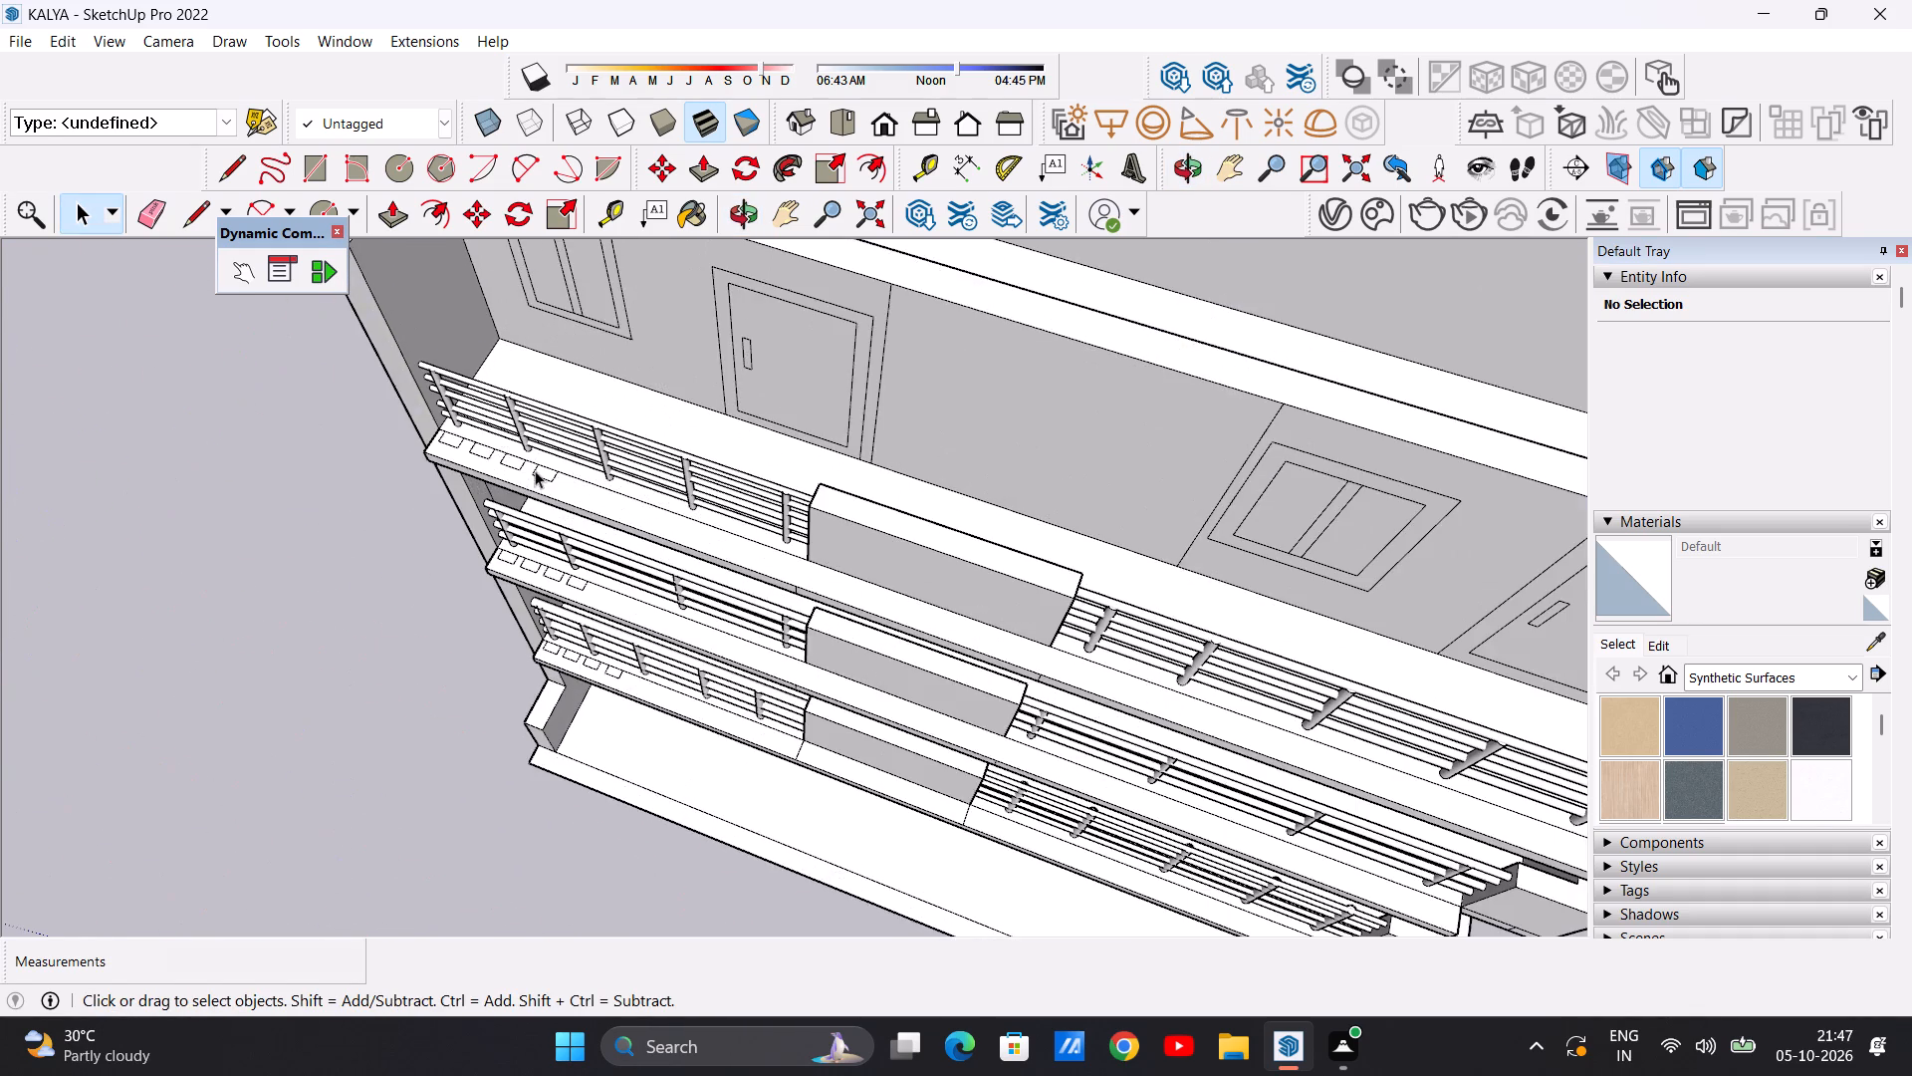
{"action": "scroll", "coordinate": [526, 483], "scroll_direction": "down", "scroll_amount": 11}
{"action": "middle_click_drag", "start_coordinate": [590, 442], "coordinate": [753, 473]}
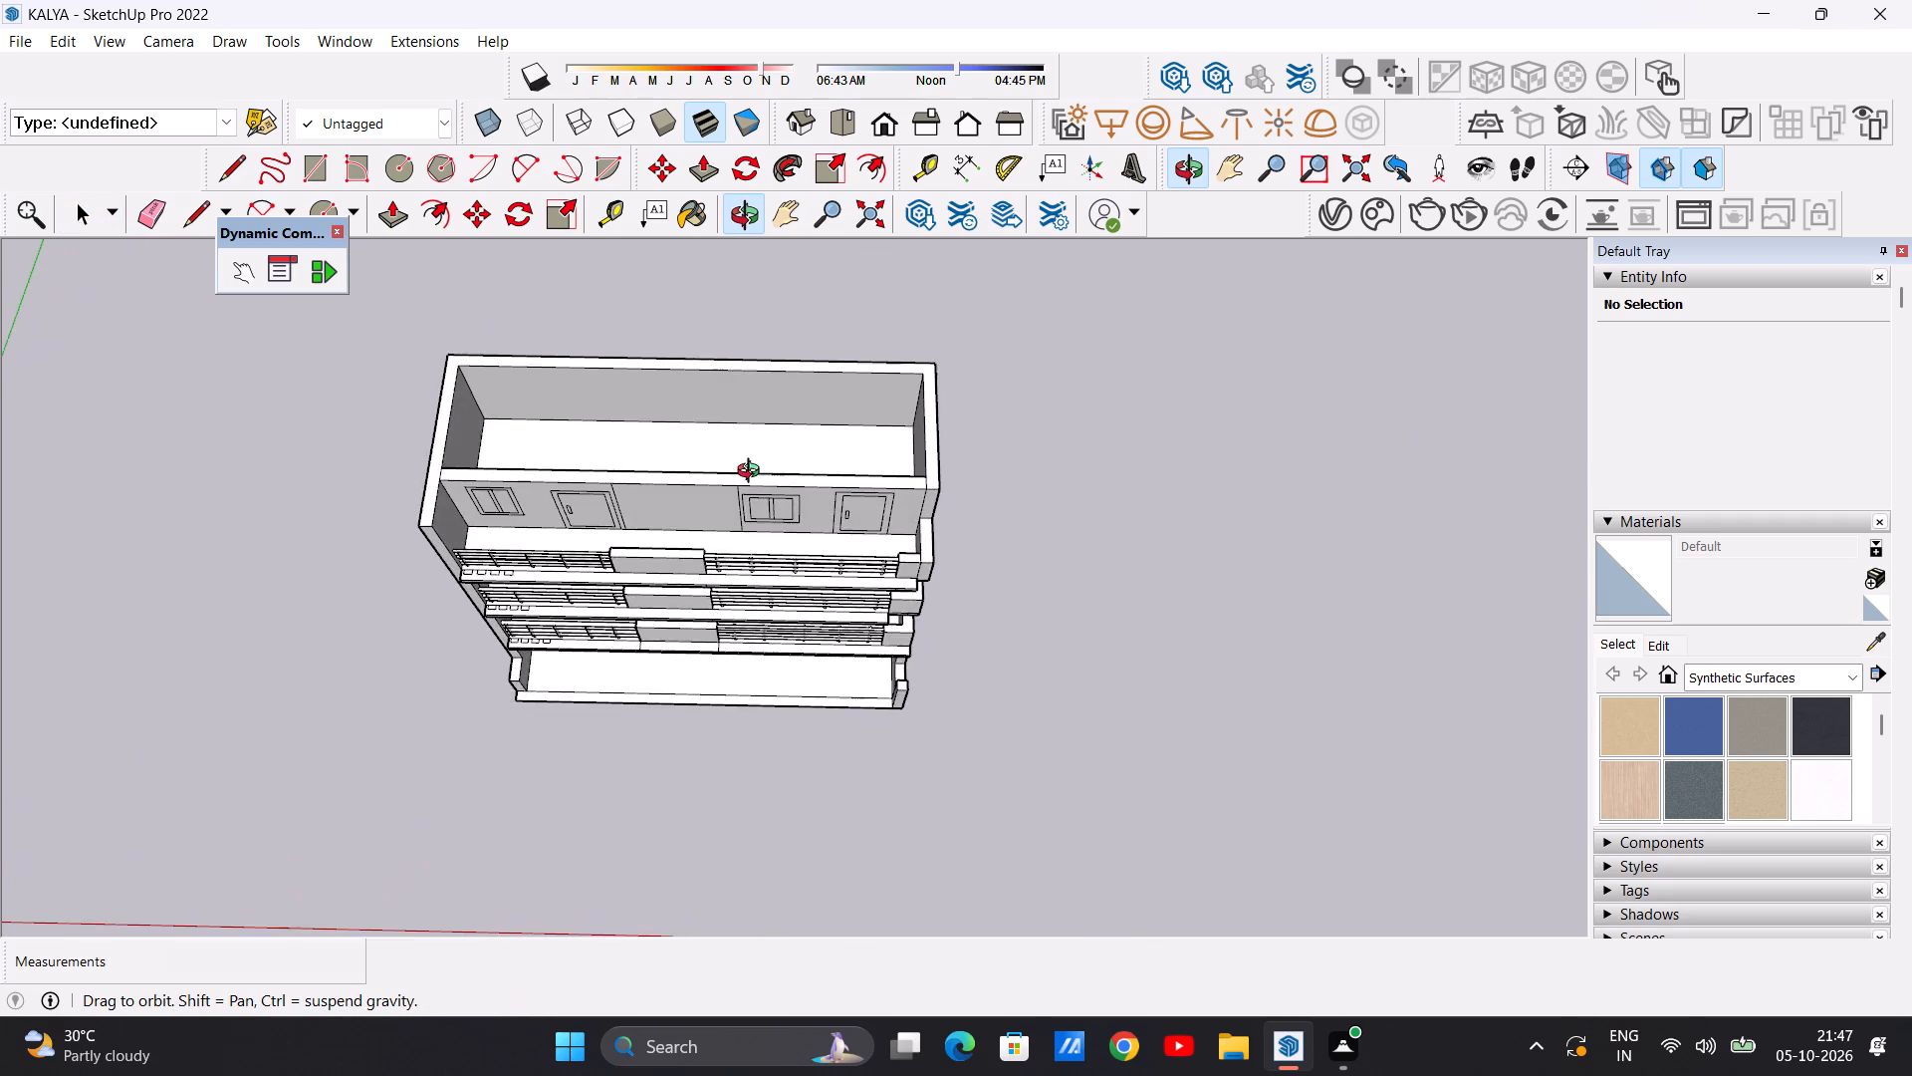
{"action": "middle_click_drag", "start_coordinate": [753, 473], "coordinate": [289, 525]}
{"action": "scroll", "coordinate": [710, 425], "scroll_direction": "up", "scroll_amount": 7}
{"action": "scroll", "coordinate": [574, 431], "scroll_direction": "down", "scroll_amount": 7}
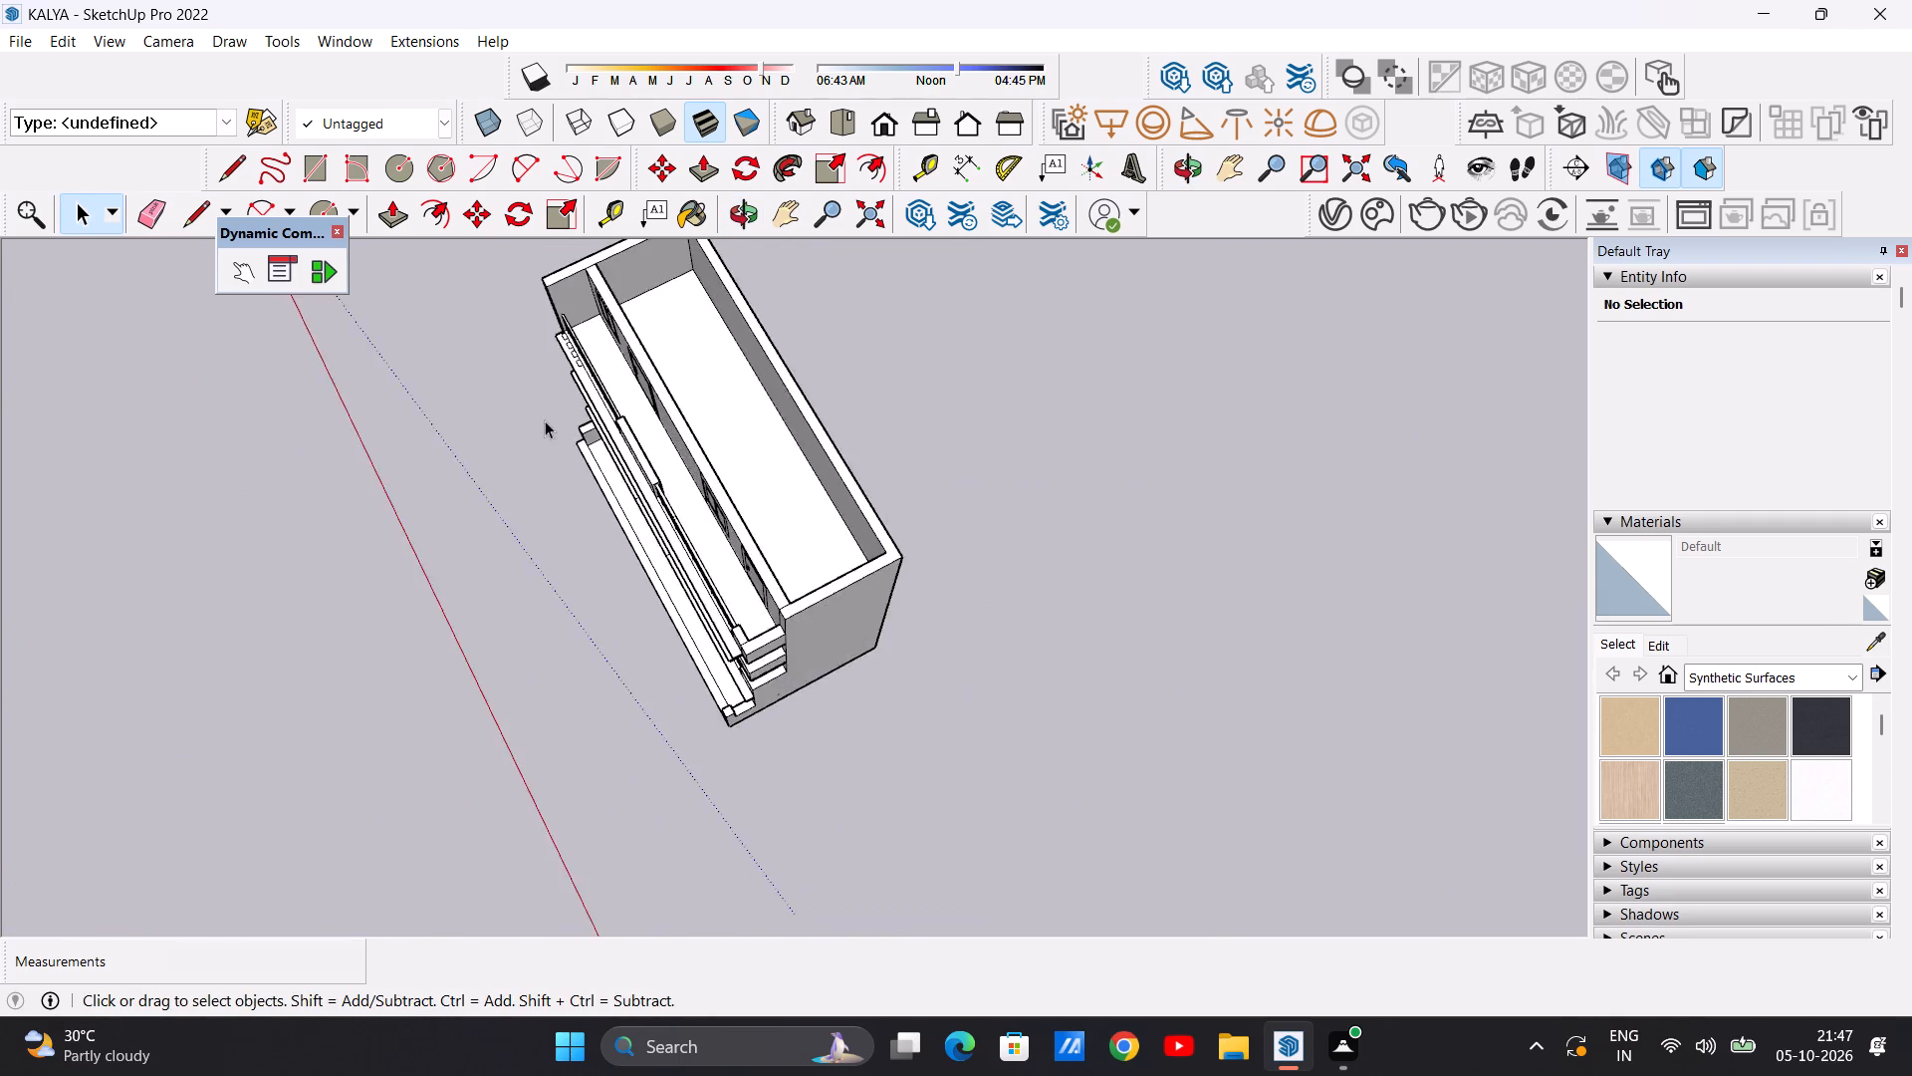
Copy the top-floor room's floor face with its edges up 51' 9 1/2" to the inner top corner of the walls.
{"action": "scroll", "coordinate": [545, 420], "scroll_direction": "down", "scroll_amount": 5}
{"action": "scroll", "coordinate": [744, 427], "scroll_direction": "up", "scroll_amount": 5}
{"action": "scroll", "coordinate": [654, 438], "scroll_direction": "up", "scroll_amount": 3}
{"action": "double_click", "coordinate": [644, 439]}
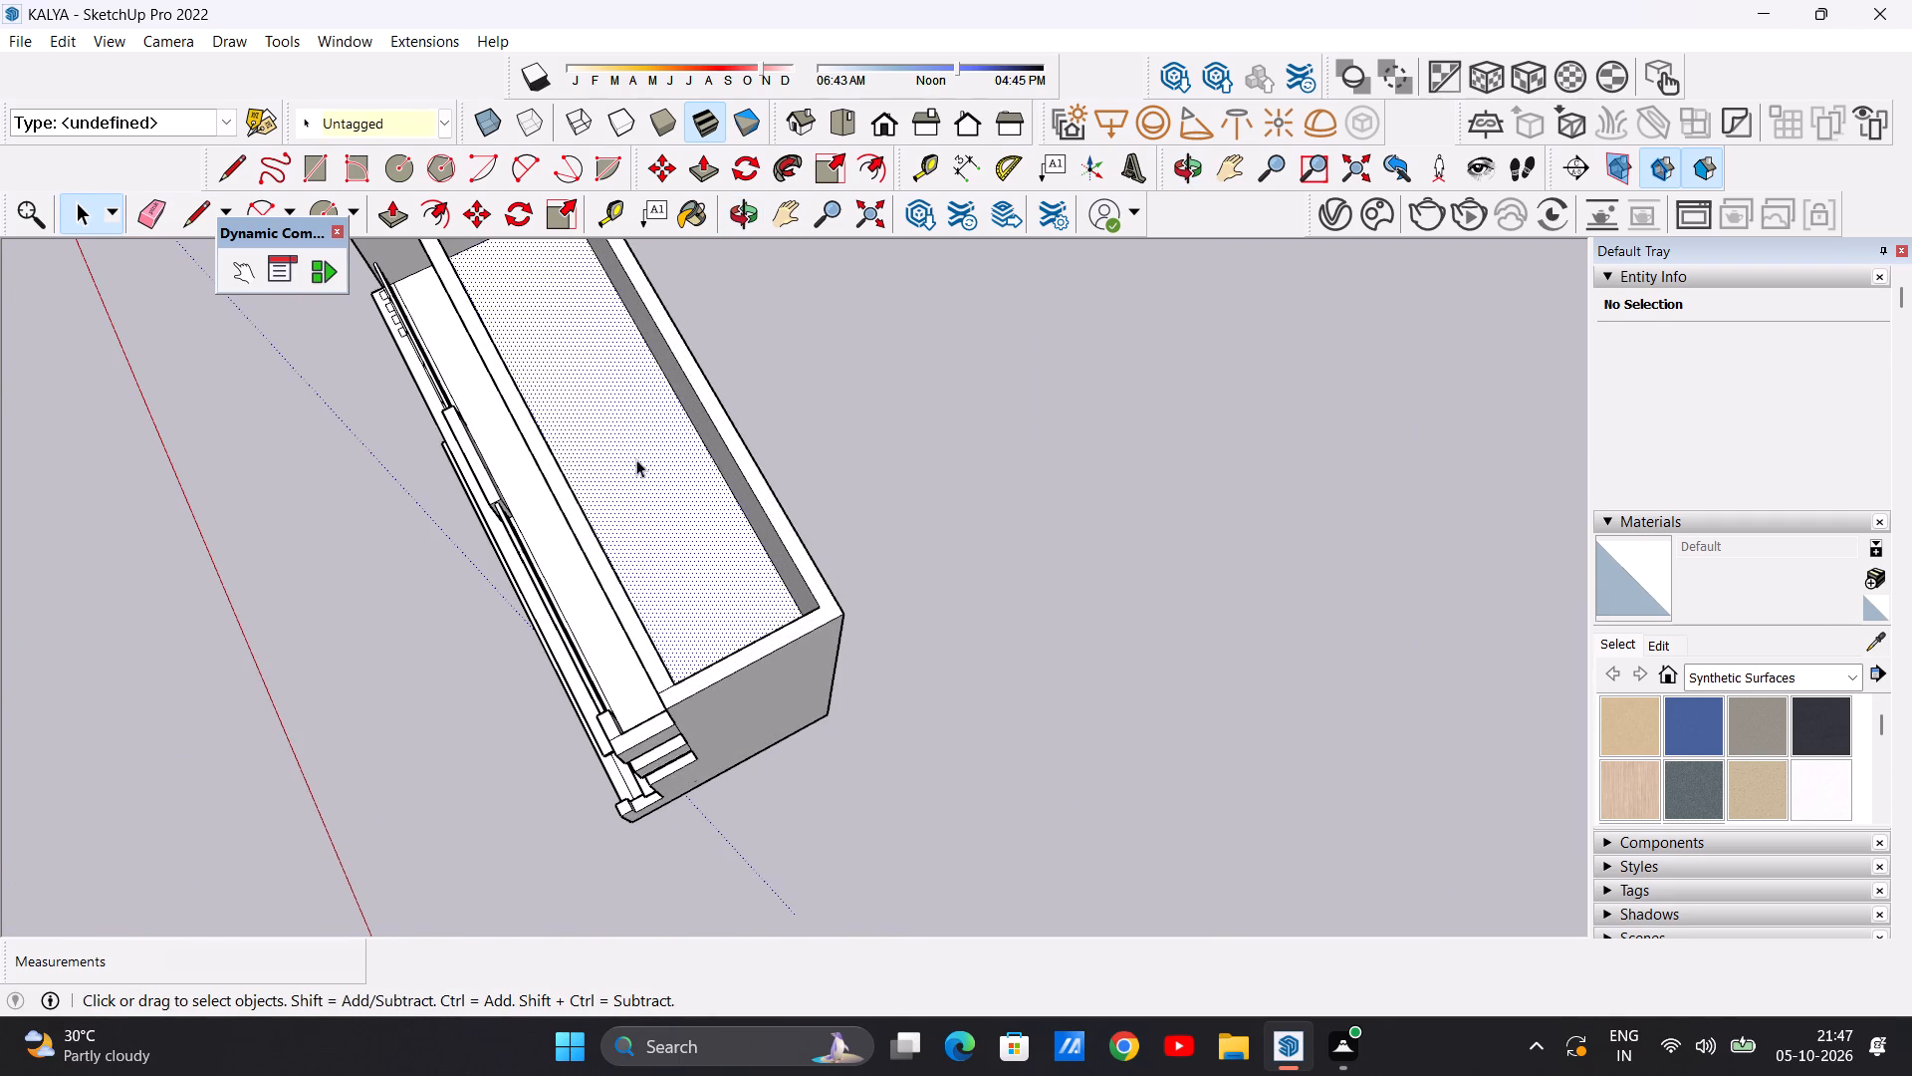
{"action": "scroll", "coordinate": [631, 498], "scroll_direction": "down", "scroll_amount": 12}
{"action": "scroll", "coordinate": [615, 418], "scroll_direction": "up", "scroll_amount": 15}
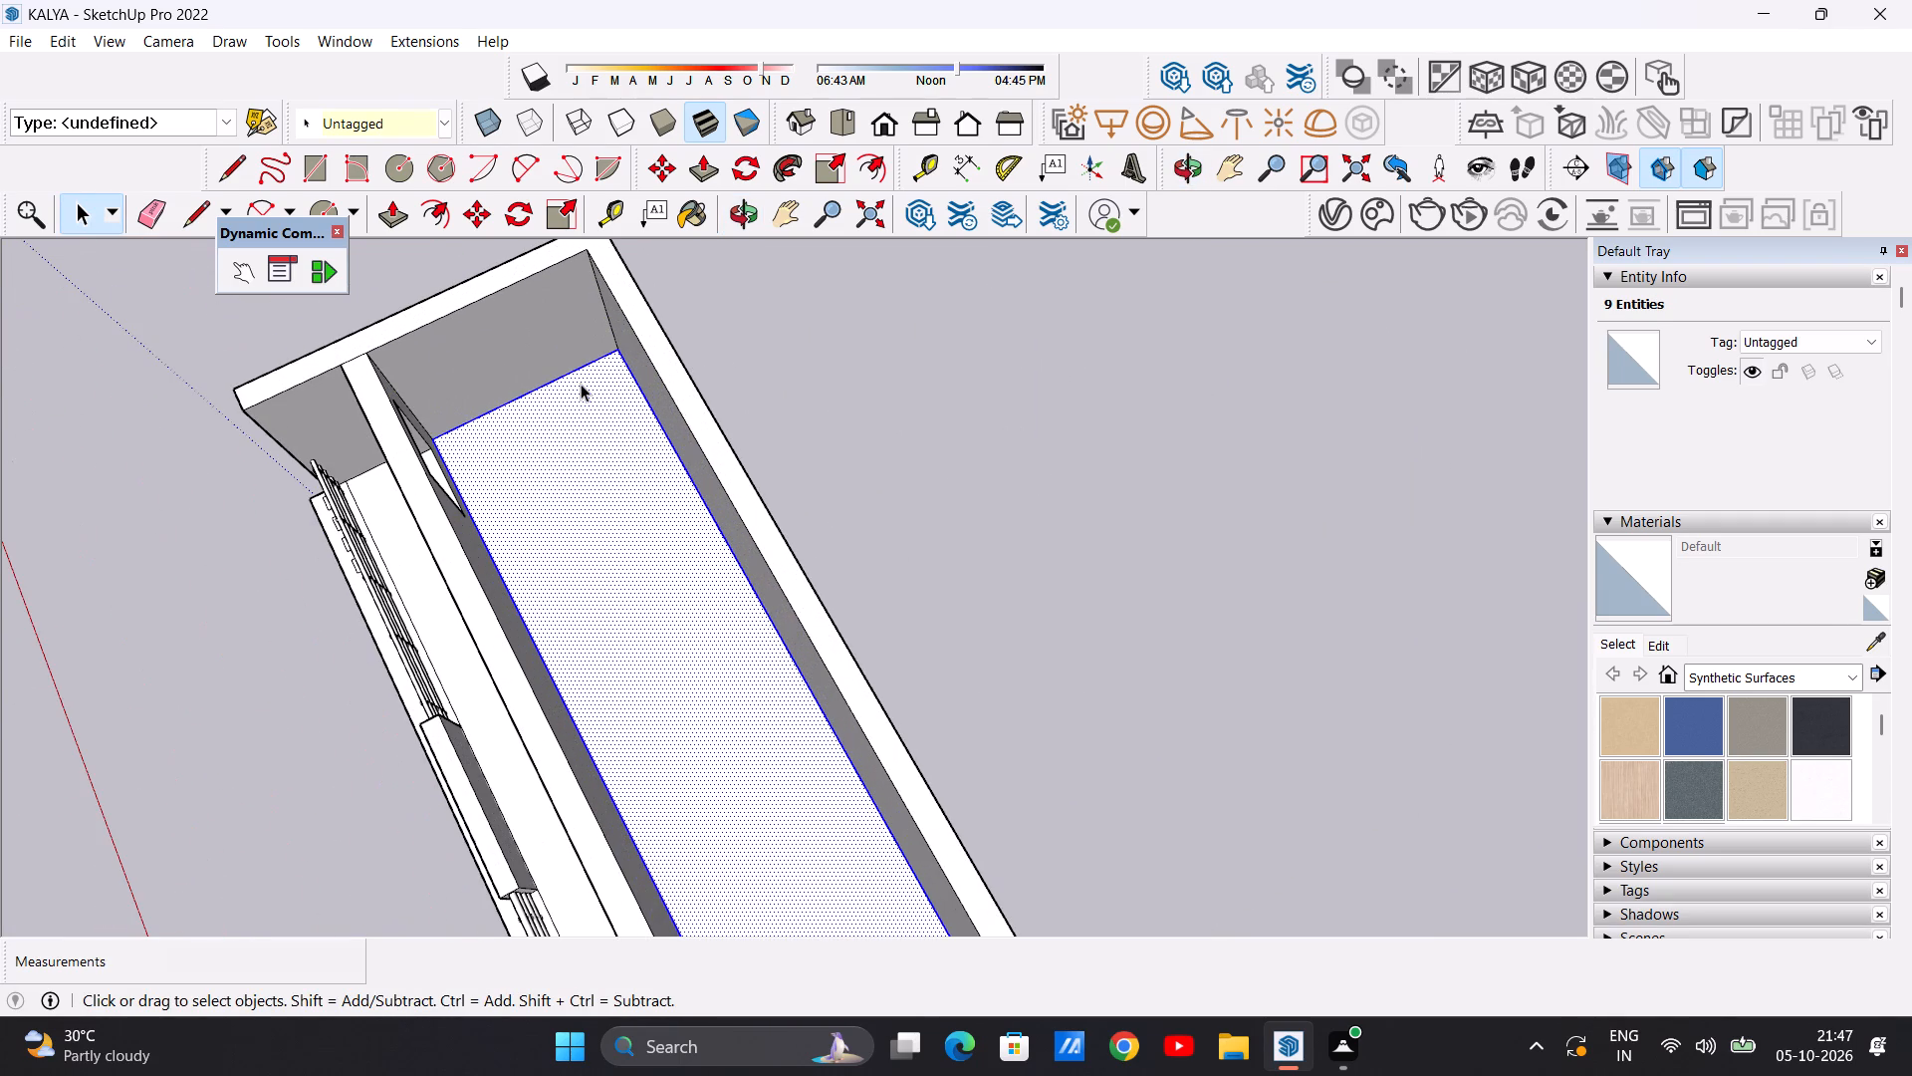
{"action": "key", "text": "m"}
{"action": "scroll", "coordinate": [624, 355], "scroll_direction": "up", "scroll_amount": 4}
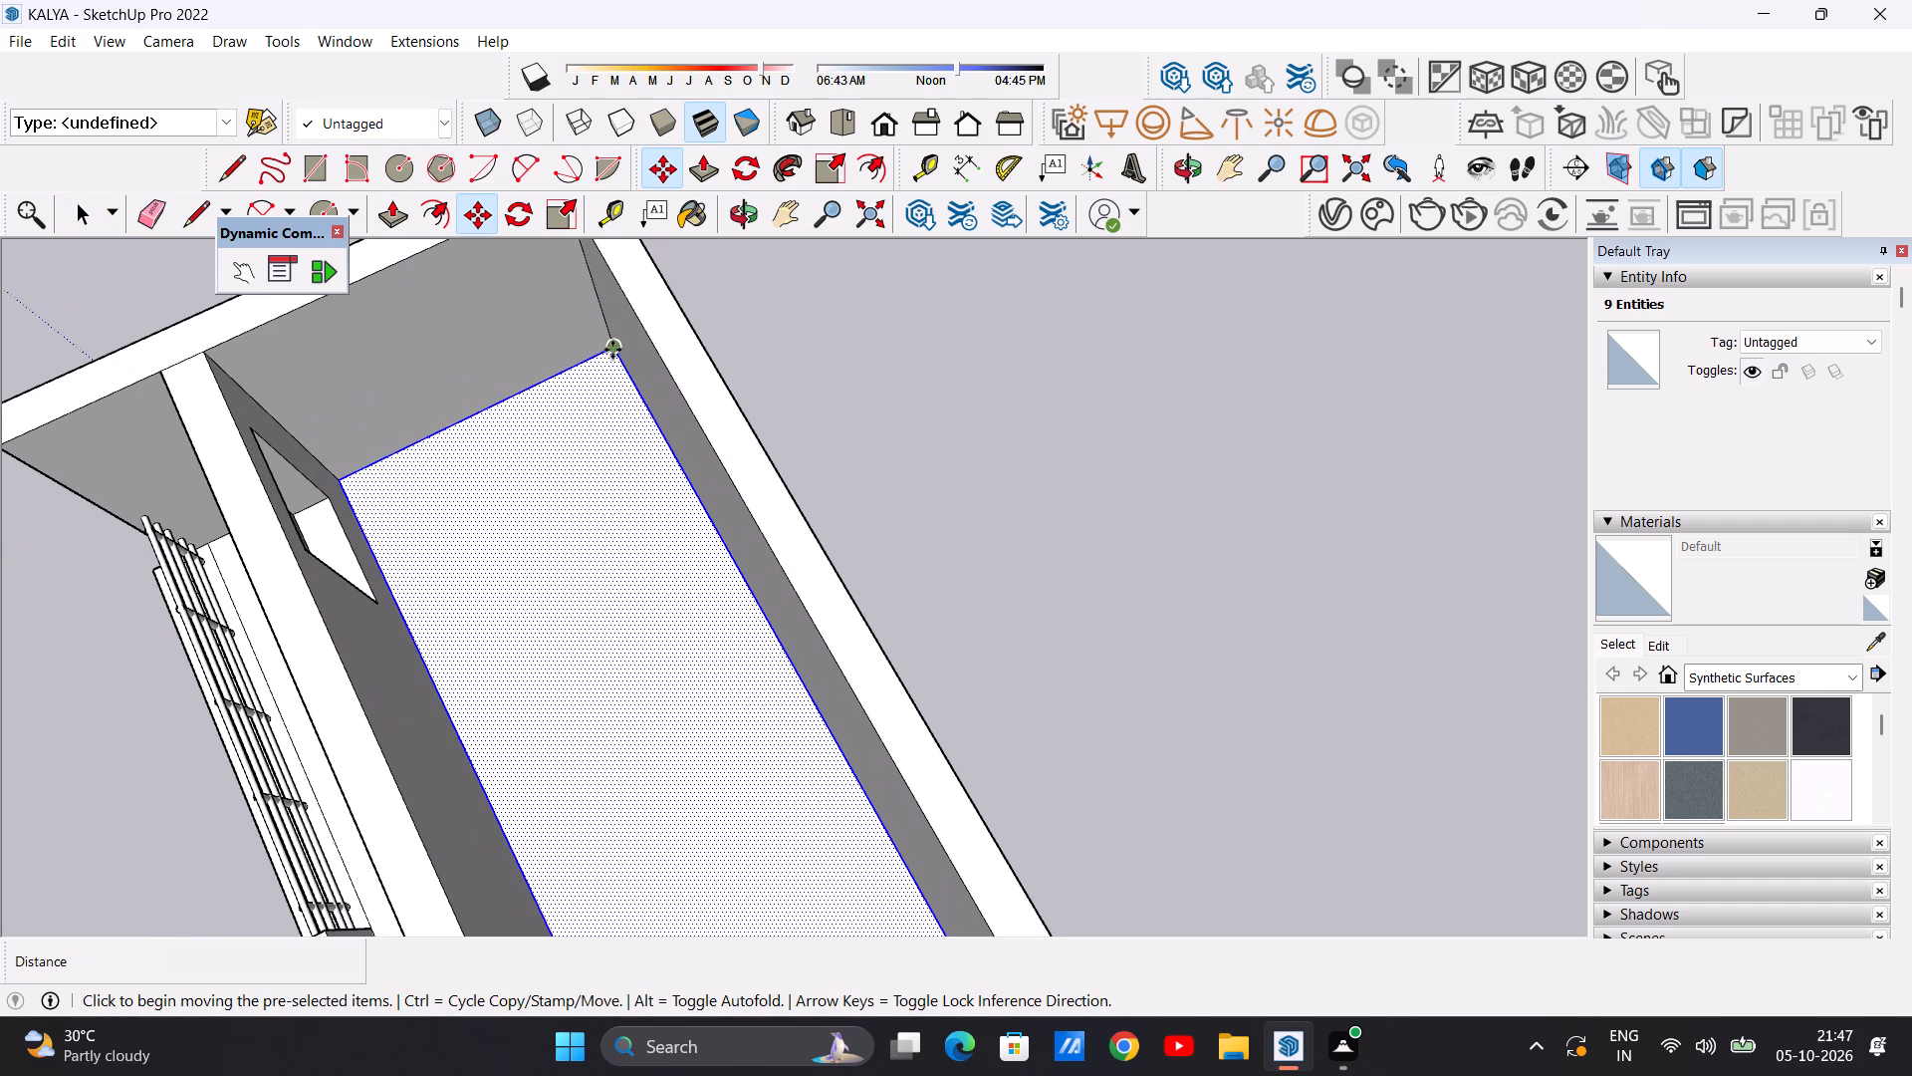
{"action": "left_click", "coordinate": [612, 350]}
{"action": "scroll", "coordinate": [599, 341], "scroll_direction": "down", "scroll_amount": 12}
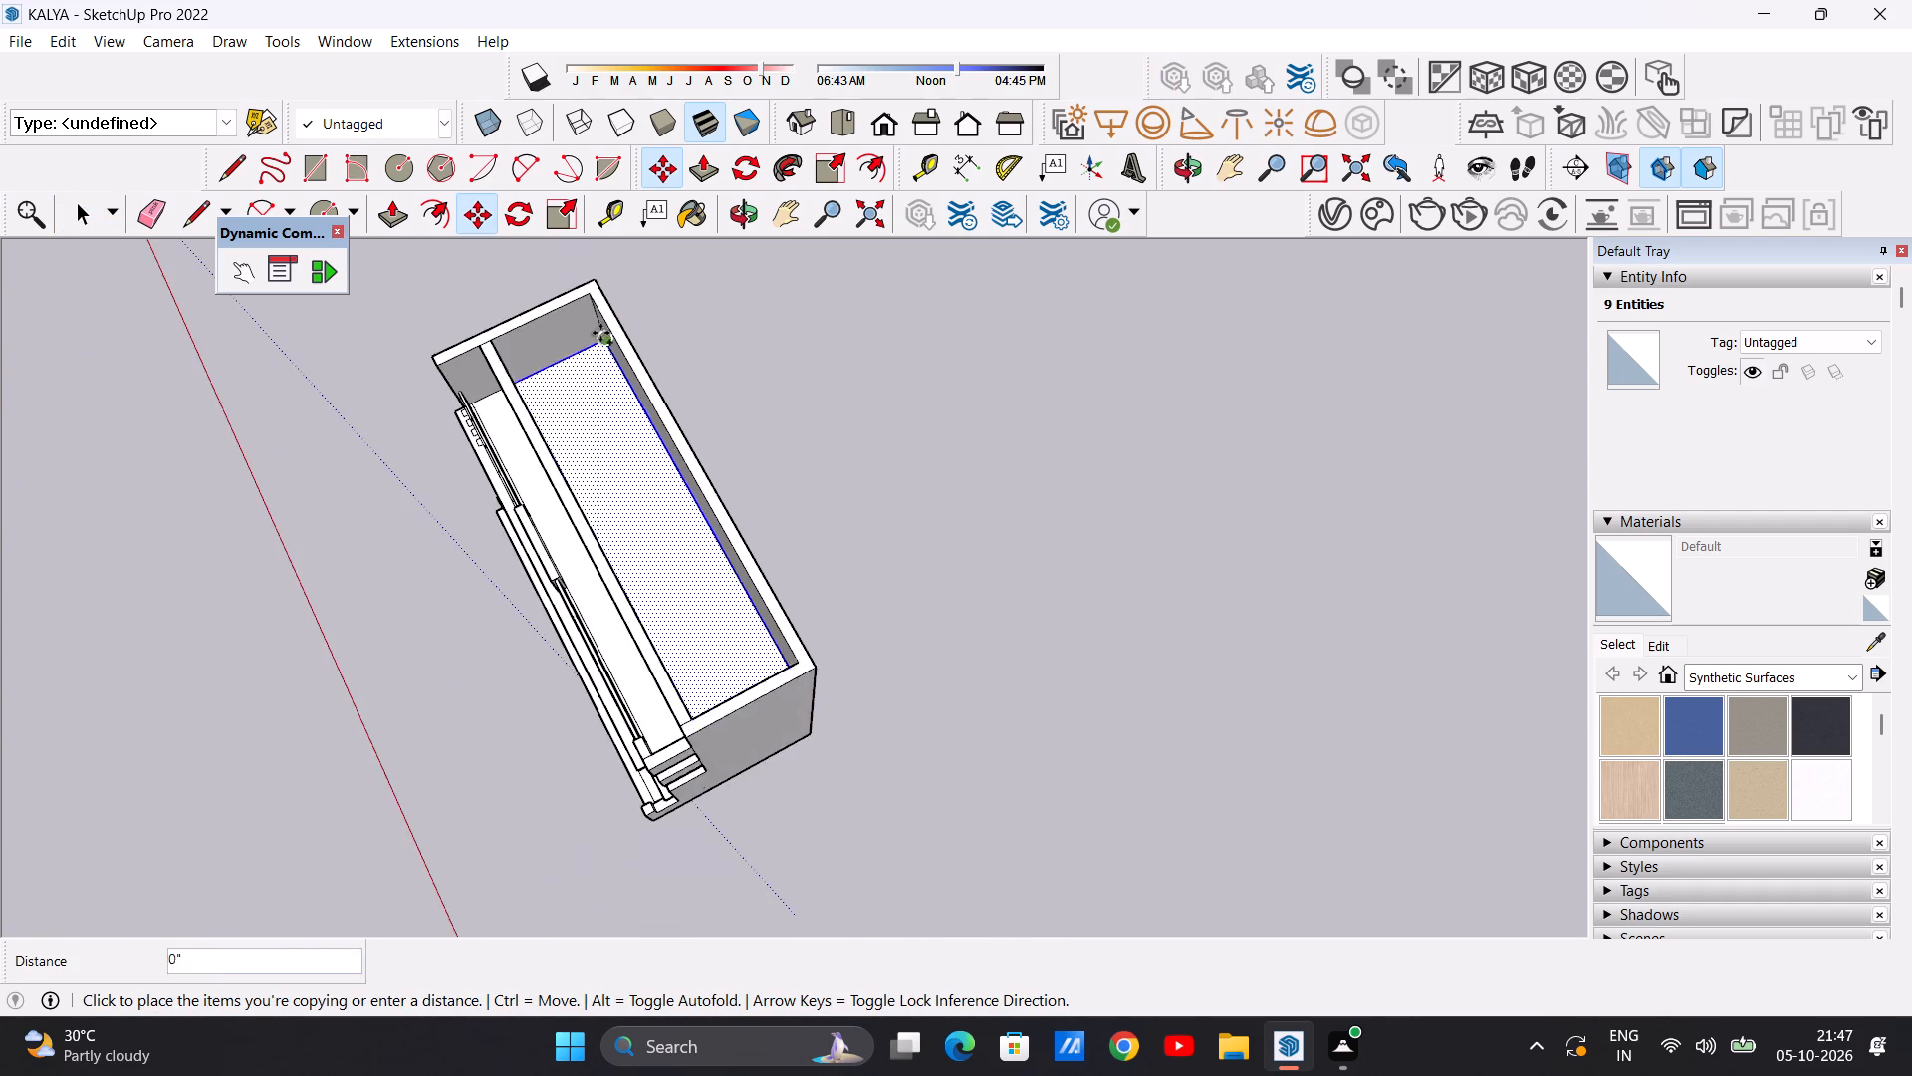
{"action": "scroll", "coordinate": [589, 289], "scroll_direction": "up", "scroll_amount": 10}
{"action": "left_click", "coordinate": [587, 296]}
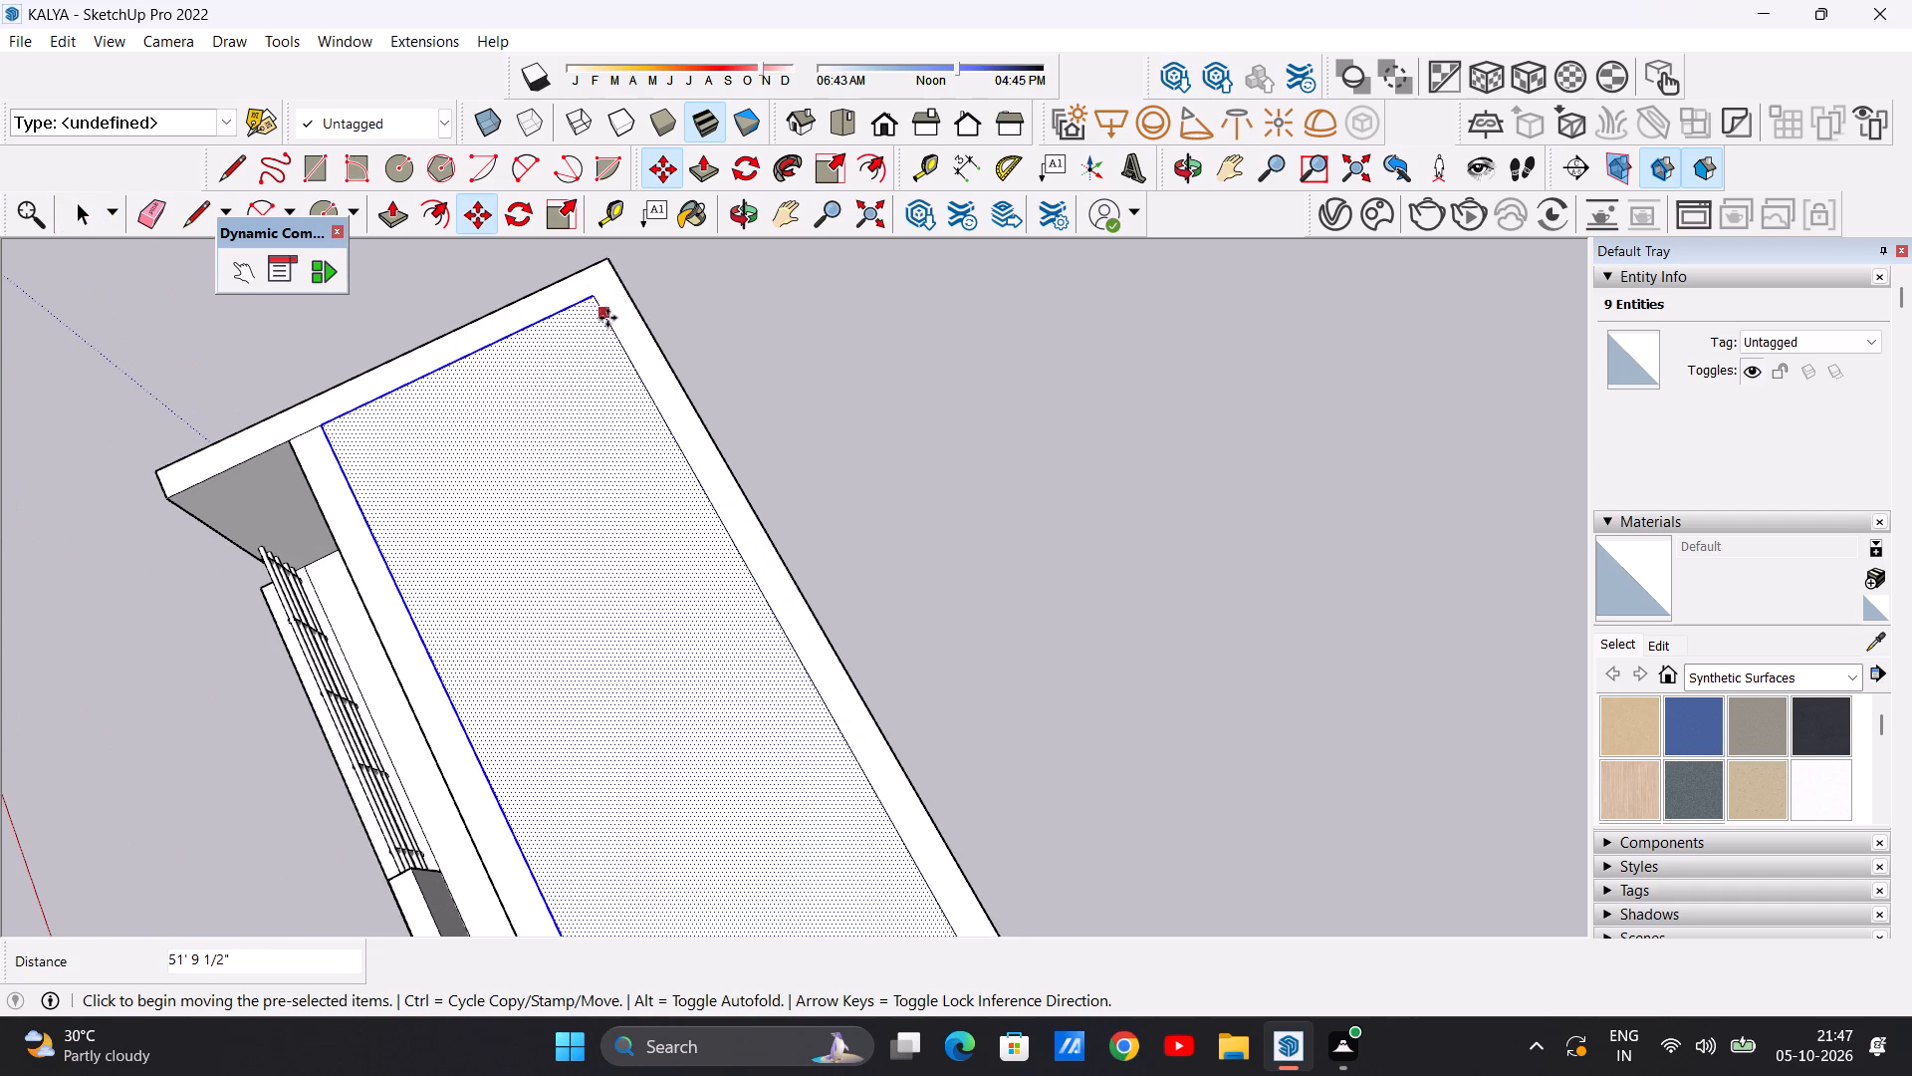
{"action": "scroll", "coordinate": [618, 329], "scroll_direction": "down", "scroll_amount": 14}
{"action": "key", "text": "space"}
Copy the top-floor balcony's floor face with its edges up 51' 9 1/2" to the top of the walls.
{"action": "scroll", "coordinate": [597, 473], "scroll_direction": "up", "scroll_amount": 6}
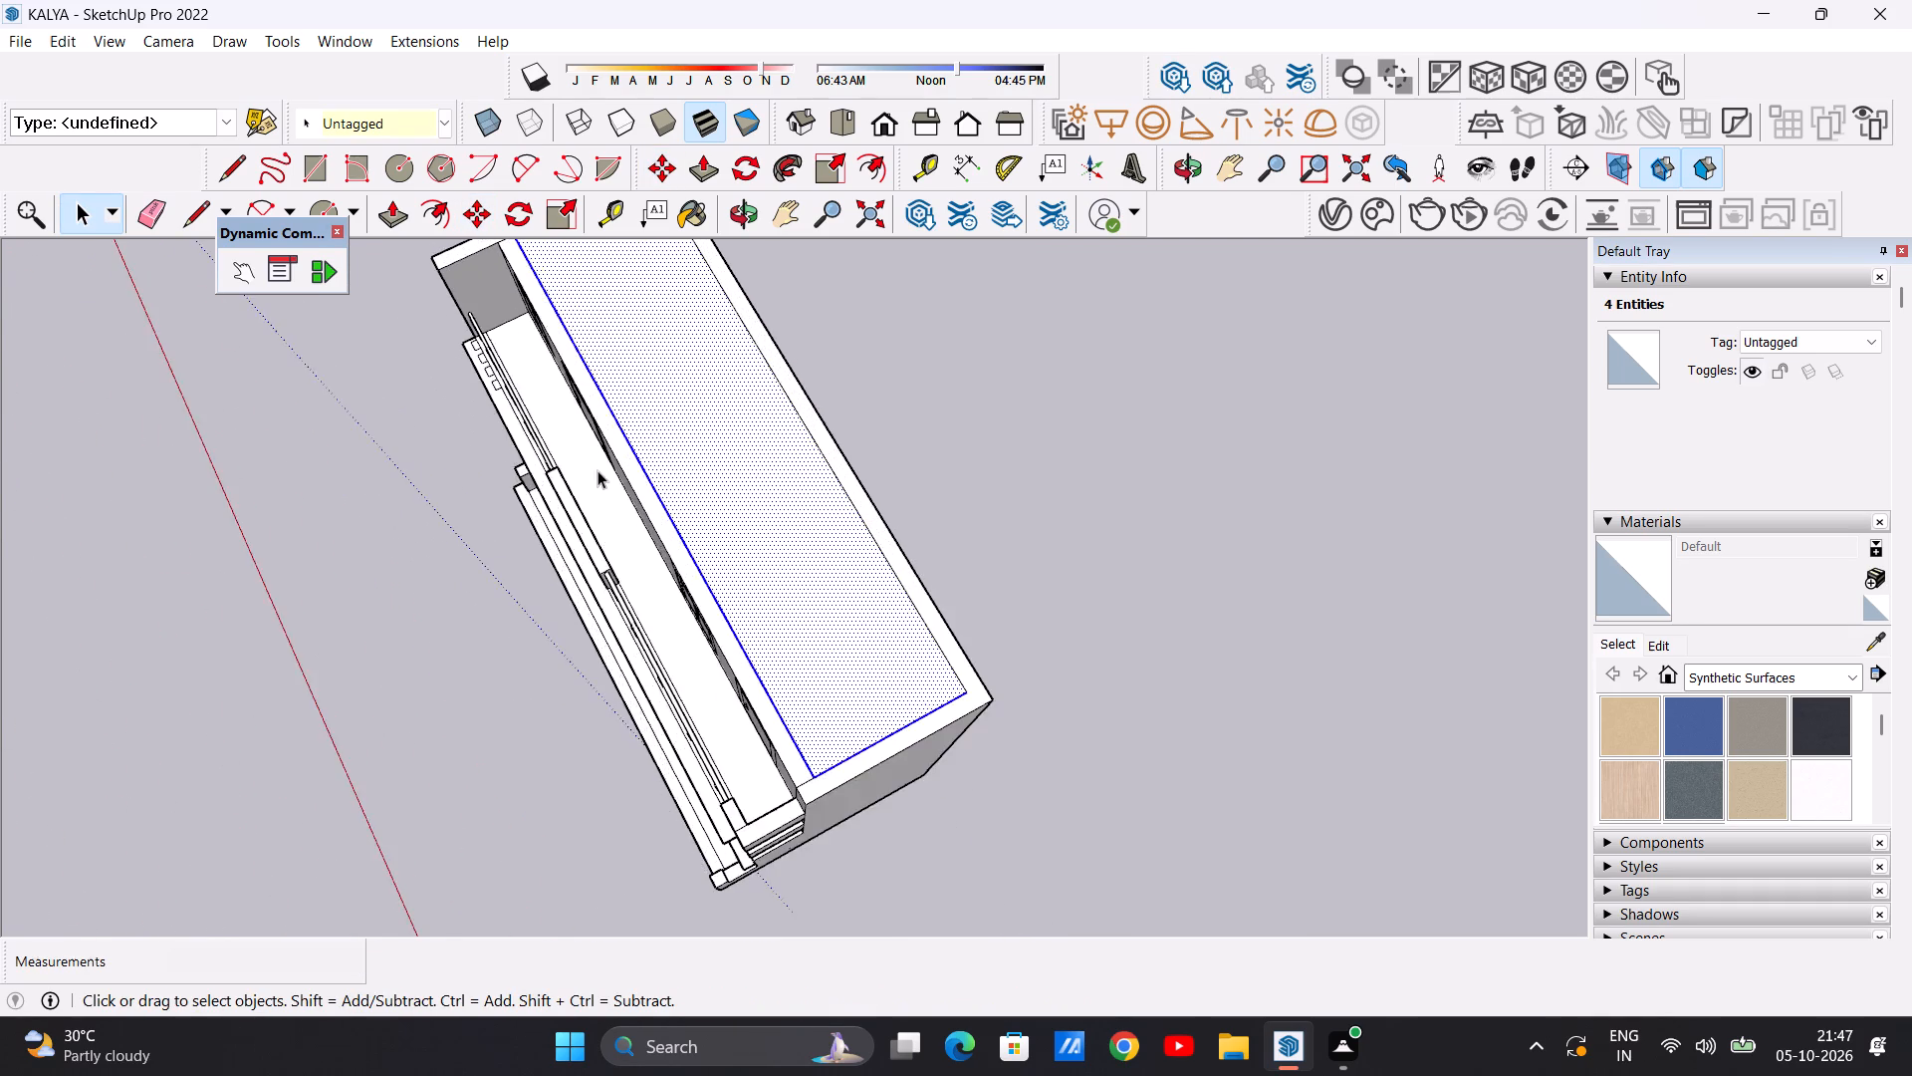
{"action": "scroll", "coordinate": [597, 470], "scroll_direction": "up", "scroll_amount": 6}
{"action": "double_click", "coordinate": [582, 487]}
{"action": "scroll", "coordinate": [579, 508], "scroll_direction": "down", "scroll_amount": 10}
{"action": "scroll", "coordinate": [538, 372], "scroll_direction": "up", "scroll_amount": 5}
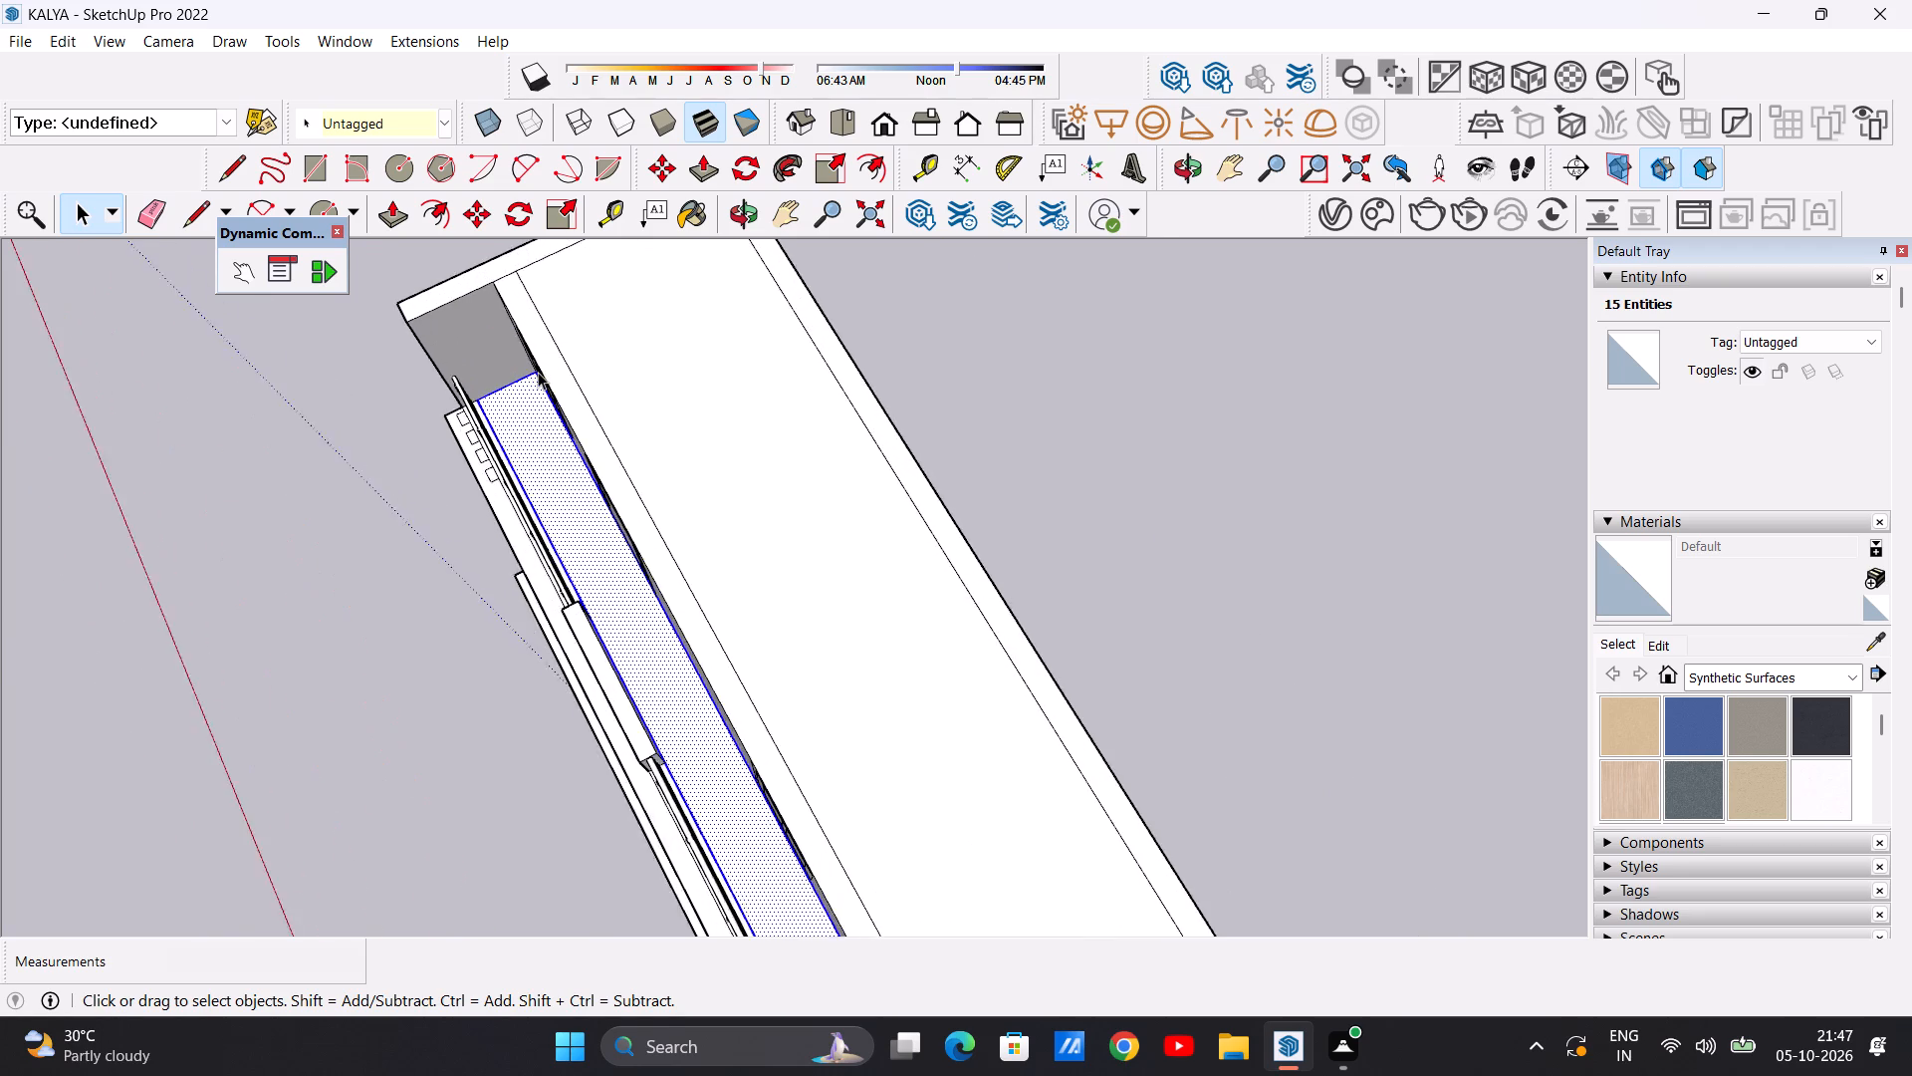
{"action": "scroll", "coordinate": [538, 372], "scroll_direction": "up", "scroll_amount": 9}
{"action": "middle_click_drag", "start_coordinate": [517, 402], "coordinate": [558, 379]}
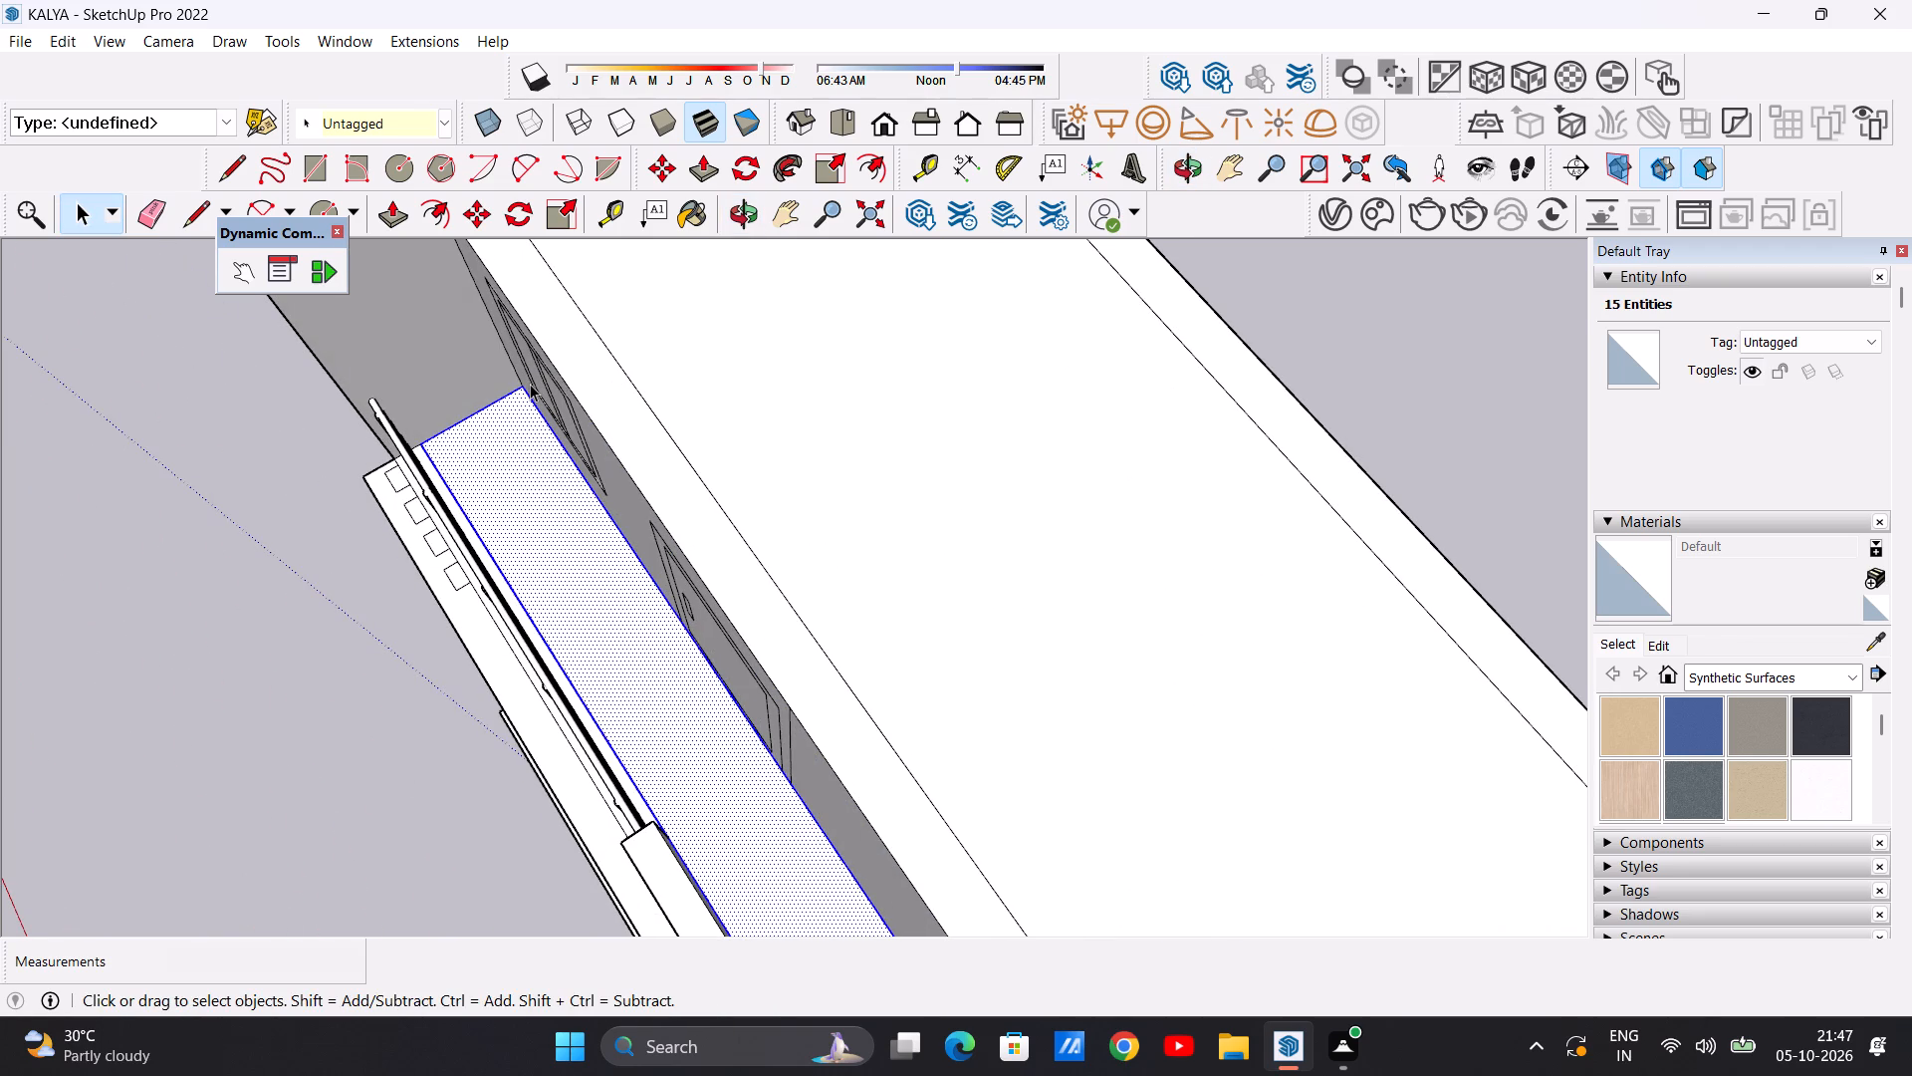
{"action": "key", "text": "m"}
{"action": "scroll", "coordinate": [488, 357], "scroll_direction": "down", "scroll_amount": 7}
{"action": "scroll", "coordinate": [505, 371], "scroll_direction": "up", "scroll_amount": 6}
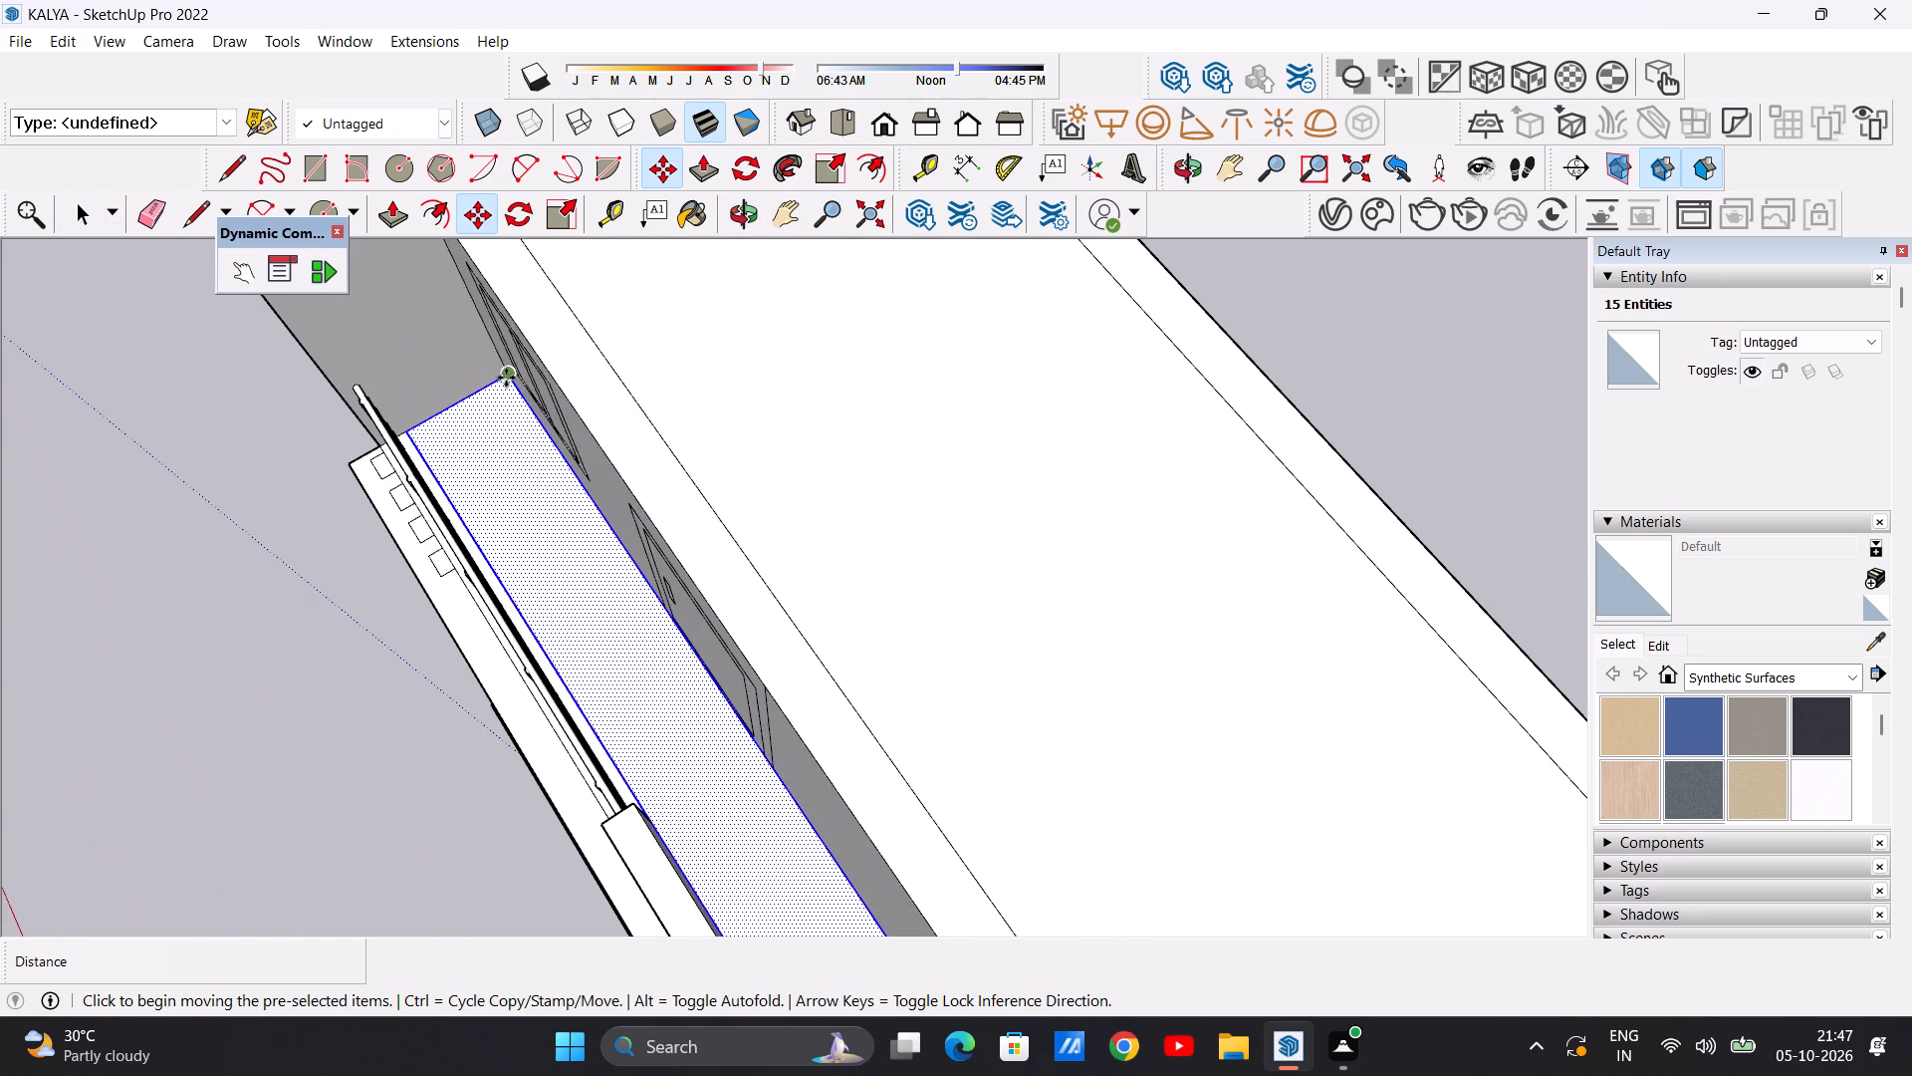
{"action": "left_click", "coordinate": [506, 378]}
{"action": "scroll", "coordinate": [502, 360], "scroll_direction": "down", "scroll_amount": 11}
{"action": "scroll", "coordinate": [453, 292], "scroll_direction": "up", "scroll_amount": 4}
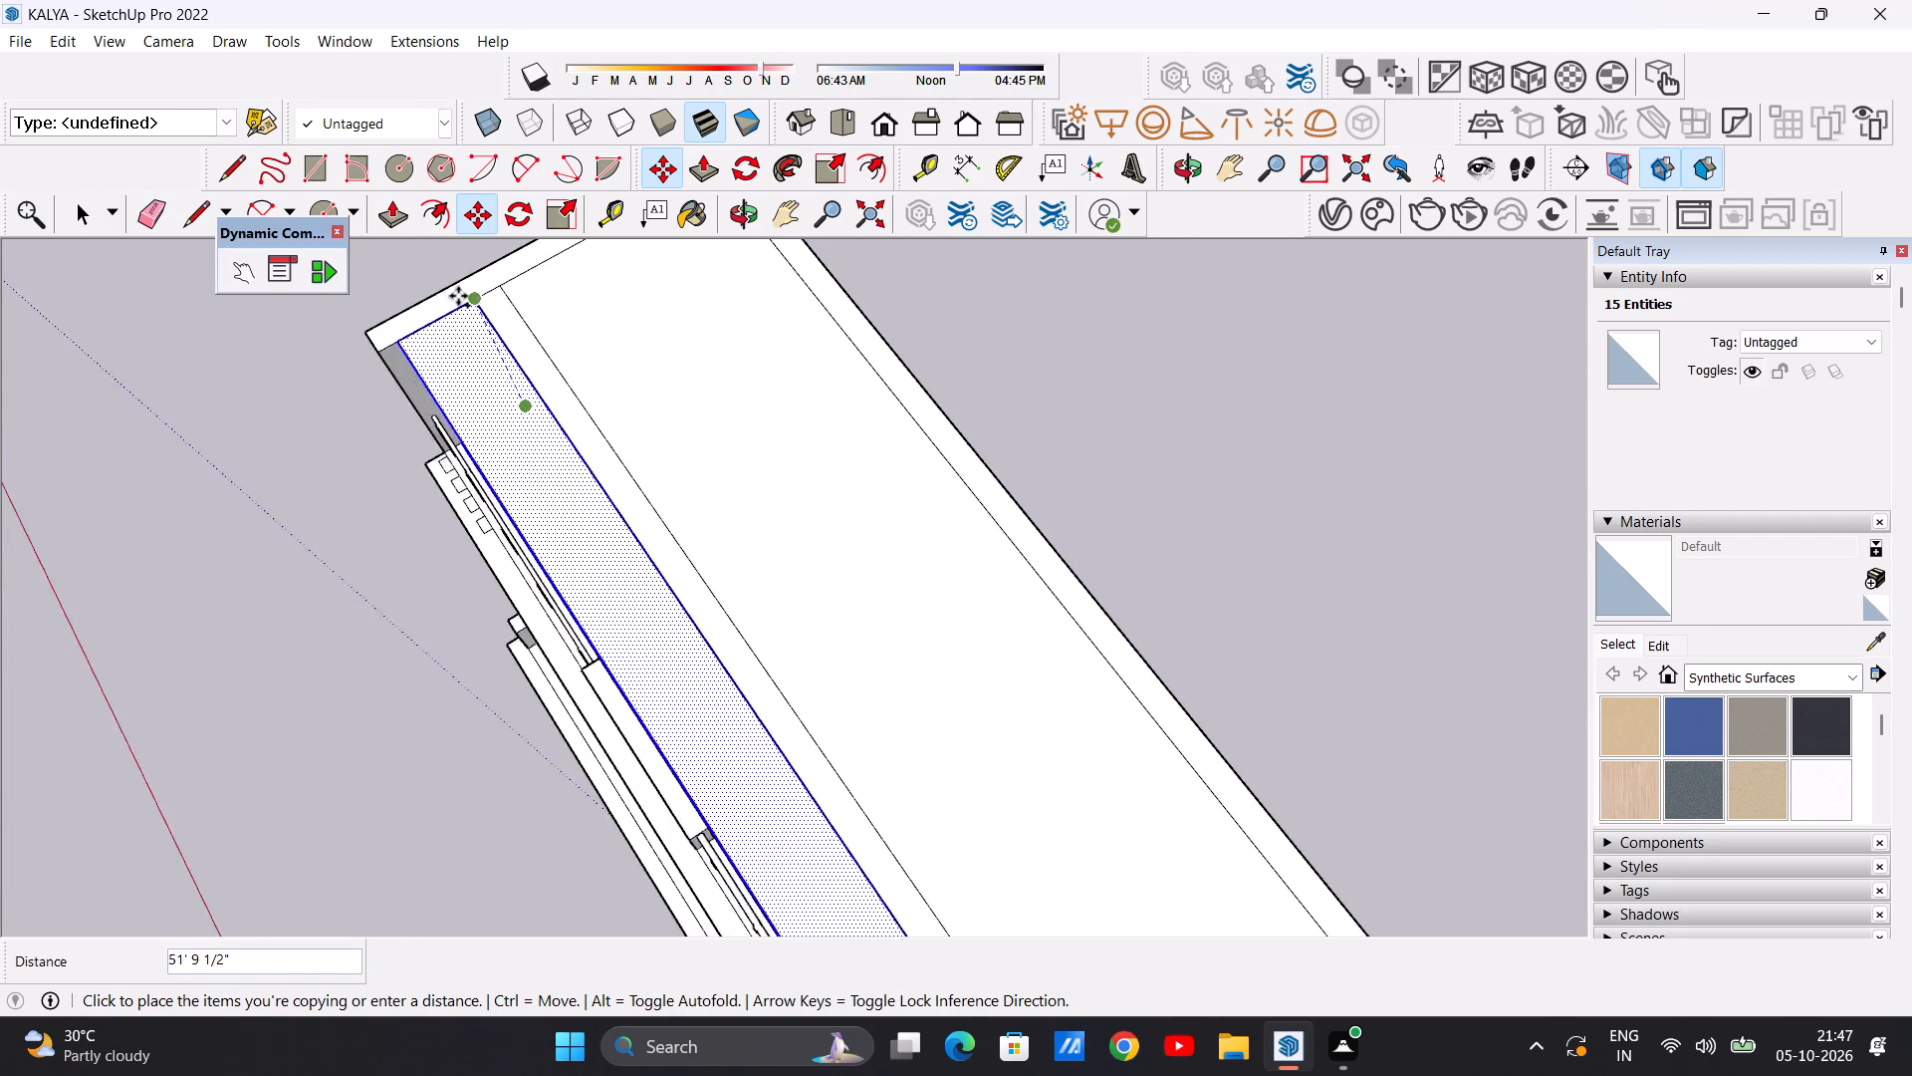
{"action": "scroll", "coordinate": [458, 296], "scroll_direction": "up", "scroll_amount": 9}
{"action": "left_click", "coordinate": [483, 303]}
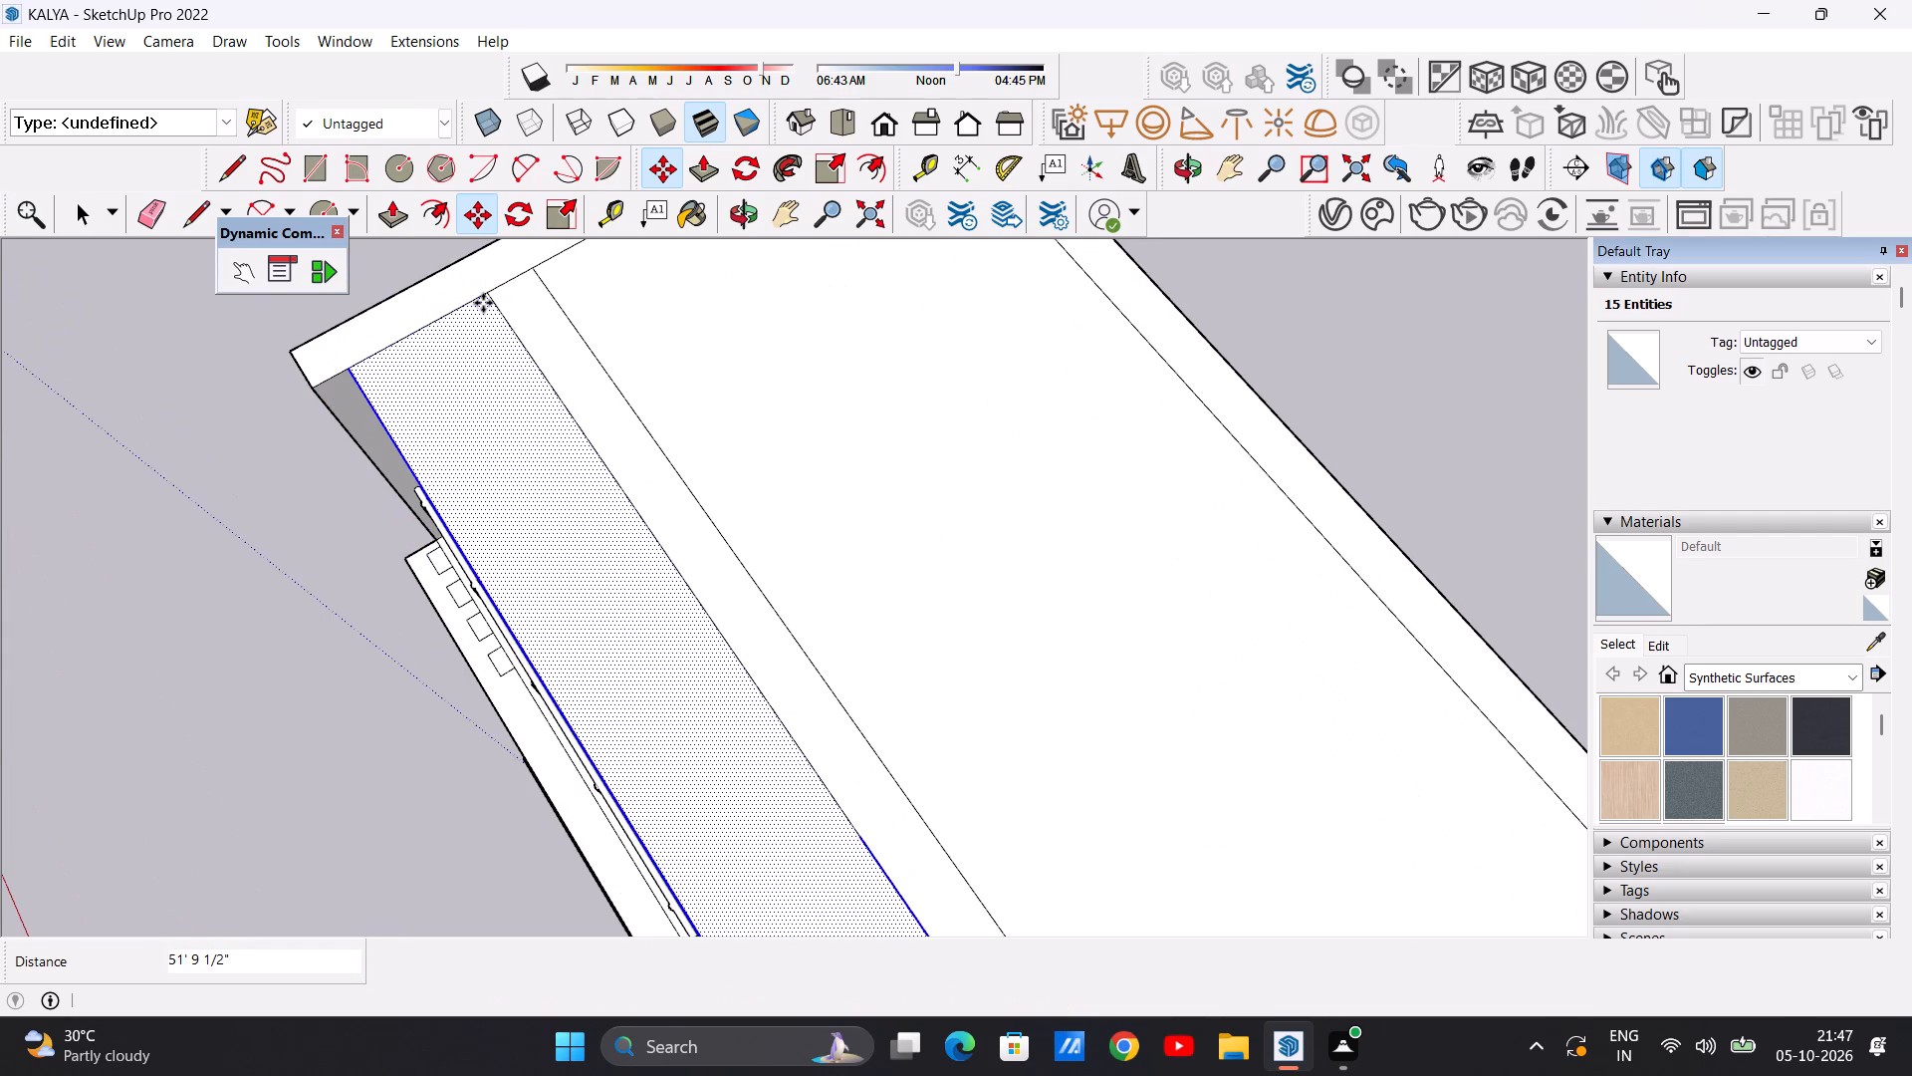
{"action": "key", "text": "space"}
{"action": "scroll", "coordinate": [476, 433], "scroll_direction": "down", "scroll_amount": 19}
{"action": "left_click", "coordinate": [867, 386]}
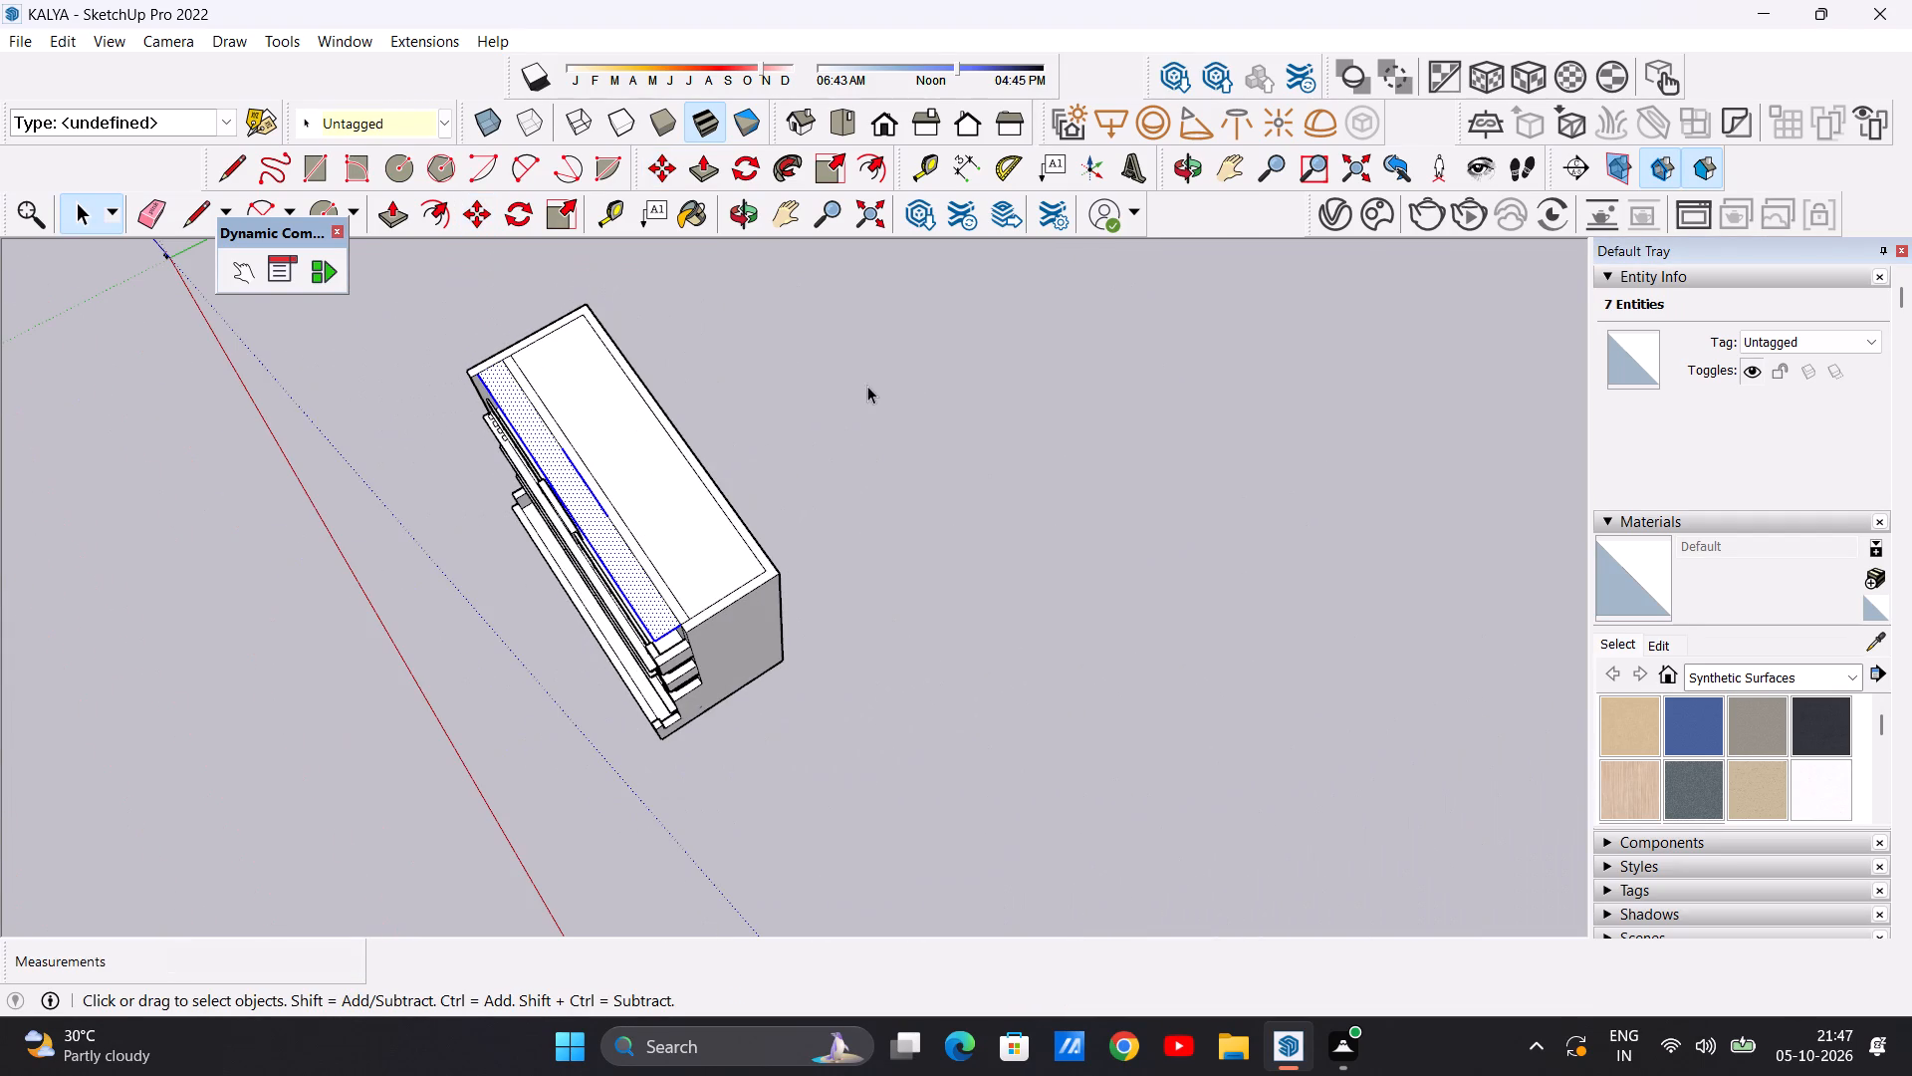
Draw a rectangle about 20' 3" by 6' 6" from the end wall's top corner, closing the gap beside the balcony roof.
{"action": "middle_click_drag", "start_coordinate": [584, 707], "coordinate": [733, 589]}
{"action": "scroll", "coordinate": [666, 663], "scroll_direction": "up", "scroll_amount": 9}
{"action": "middle_click_drag", "start_coordinate": [740, 486], "coordinate": [740, 515]}
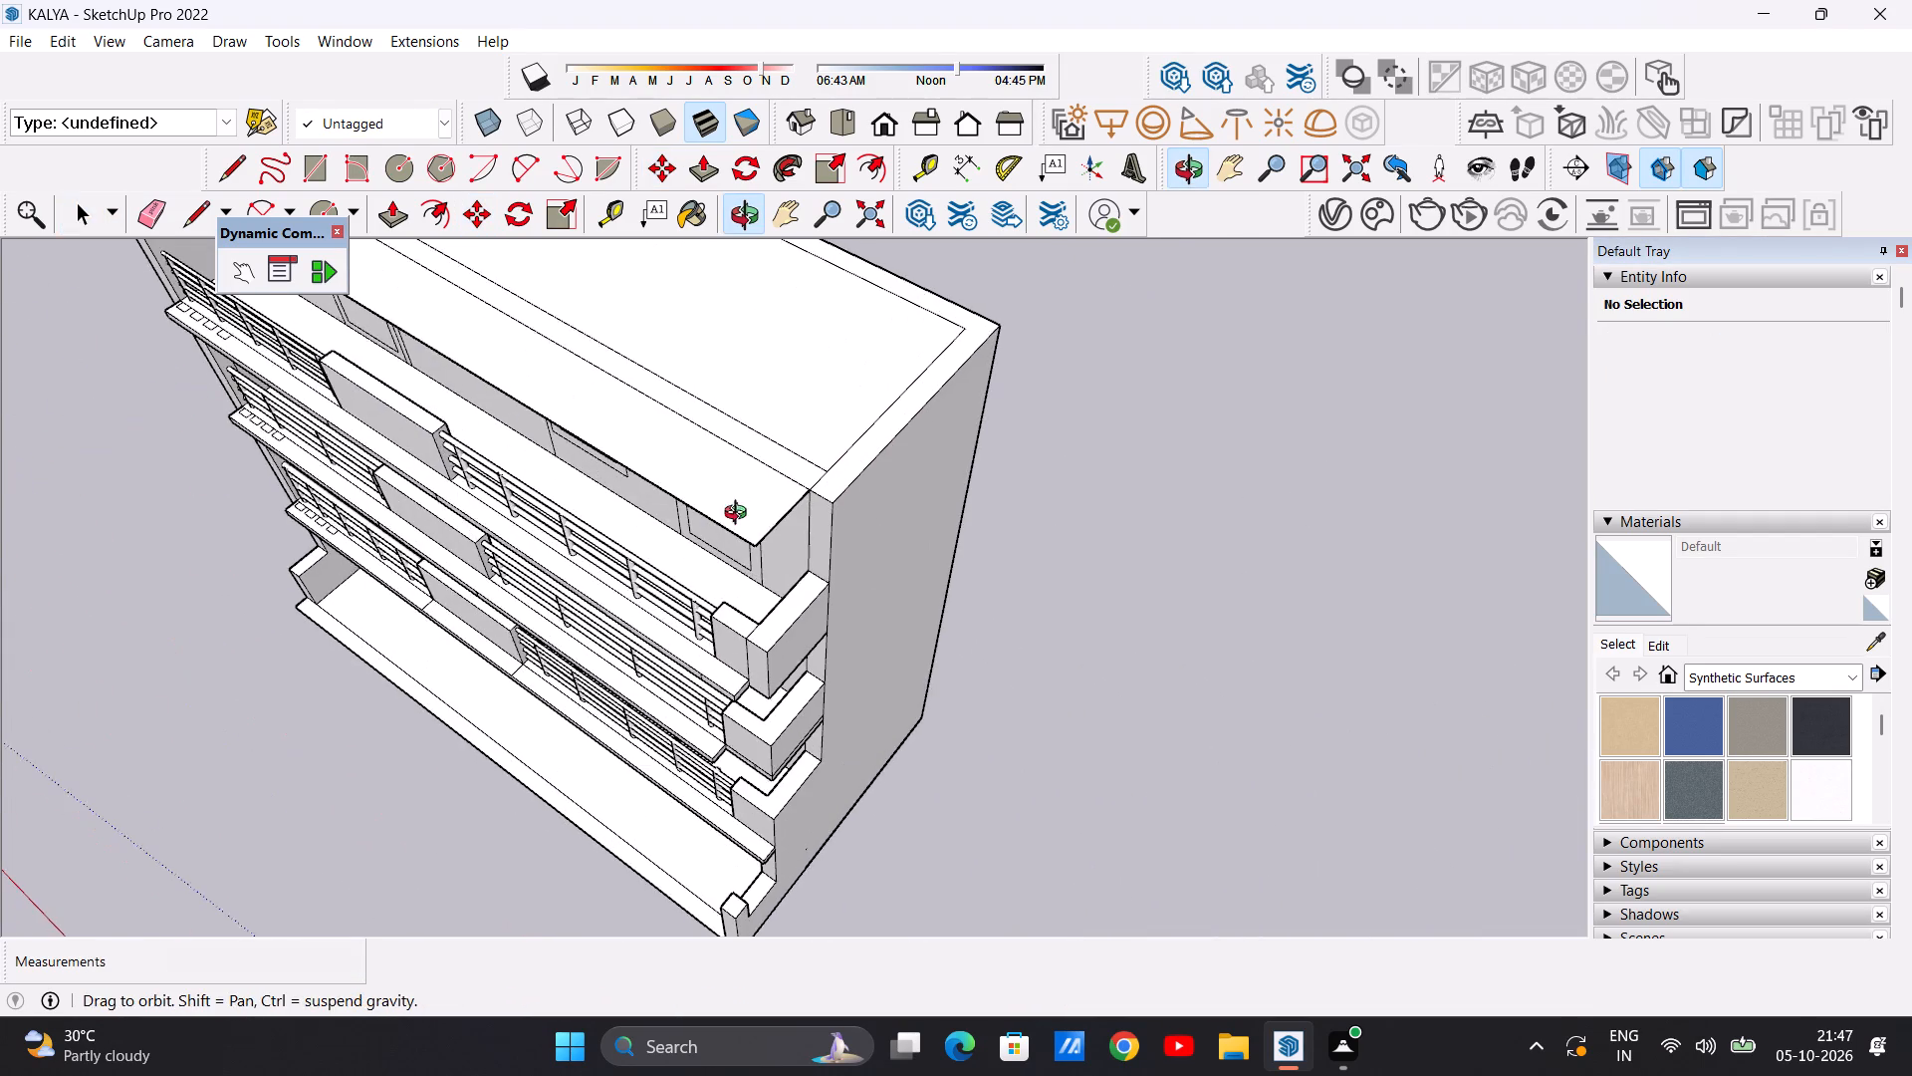
{"action": "middle_click_drag", "start_coordinate": [740, 515], "coordinate": [737, 571]}
{"action": "scroll", "coordinate": [768, 608], "scroll_direction": "up", "scroll_amount": 5}
{"action": "middle_click_drag", "start_coordinate": [734, 533], "coordinate": [846, 493]}
{"action": "scroll", "coordinate": [815, 505], "scroll_direction": "down", "scroll_amount": 5}
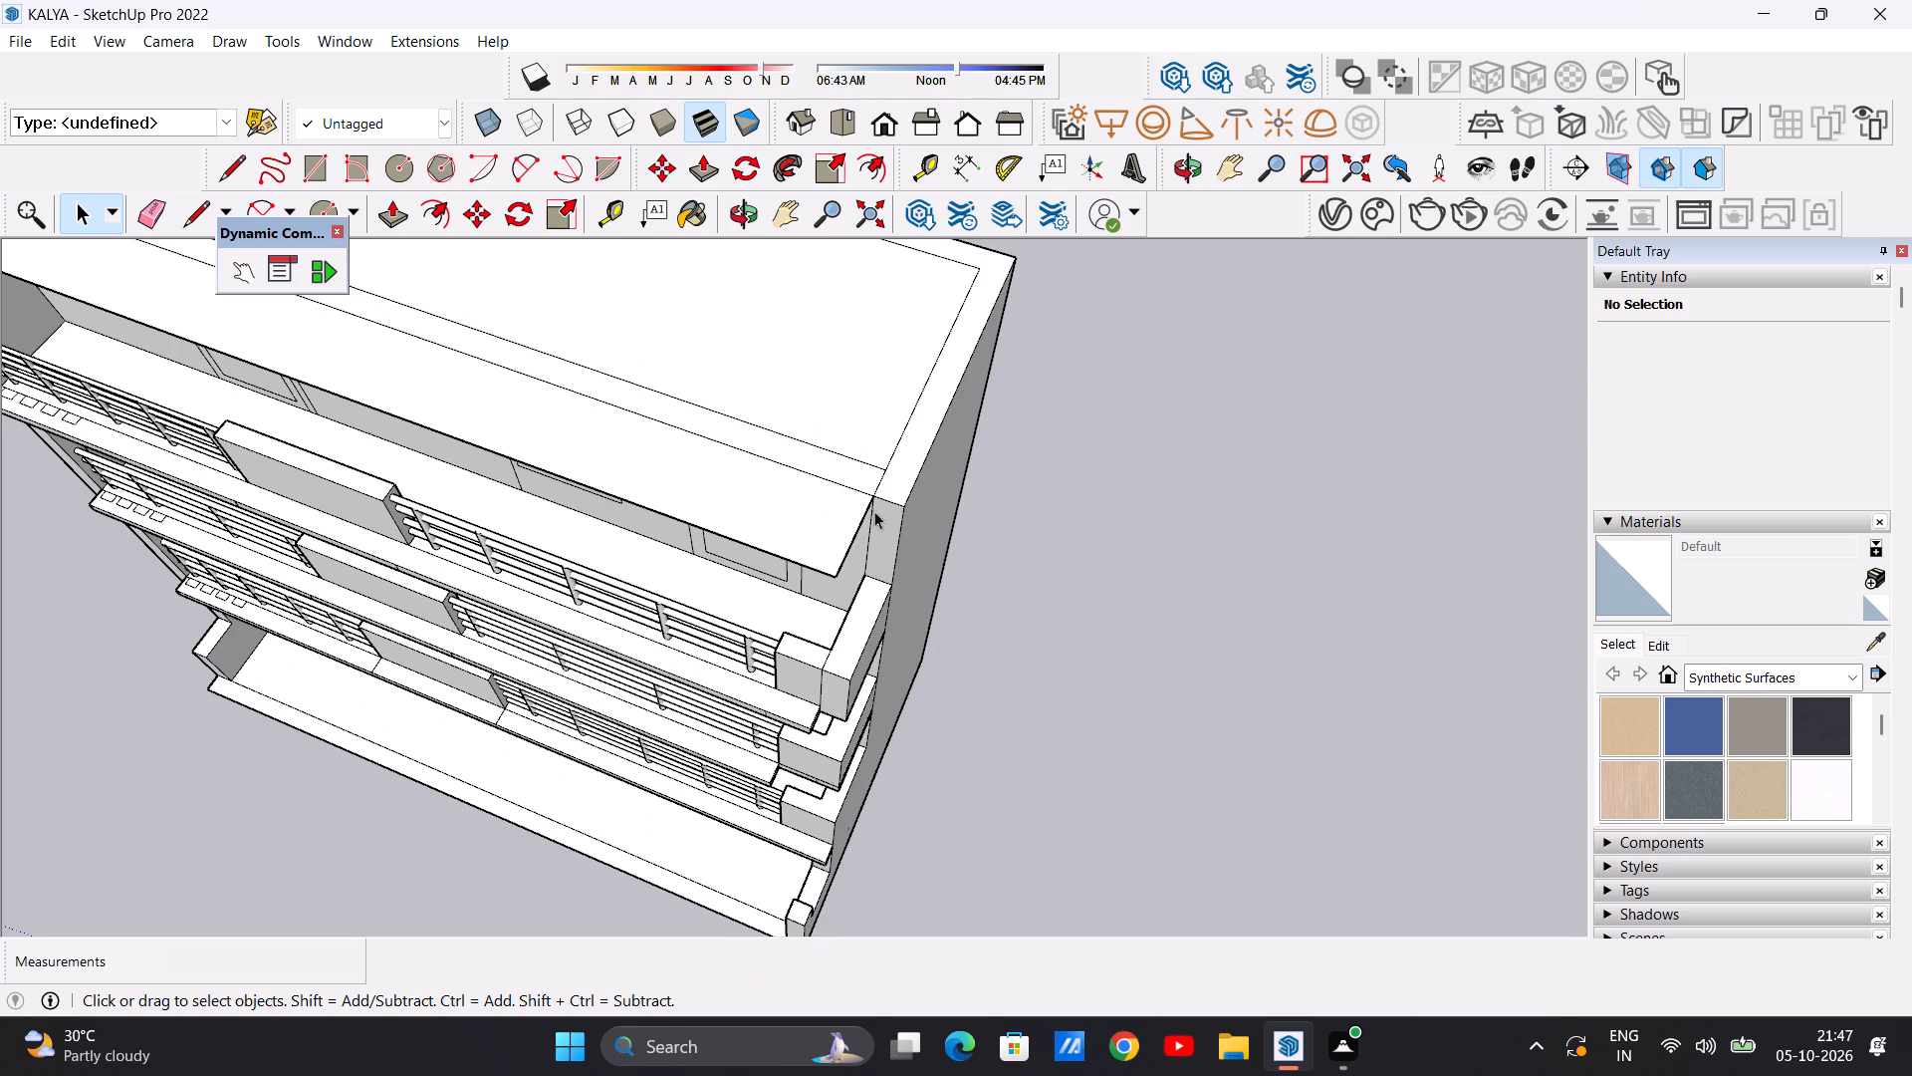
{"action": "middle_click_drag", "start_coordinate": [875, 512], "coordinate": [864, 569]}
{"action": "scroll", "coordinate": [844, 649], "scroll_direction": "up", "scroll_amount": 7}
{"action": "key", "text": "r"}
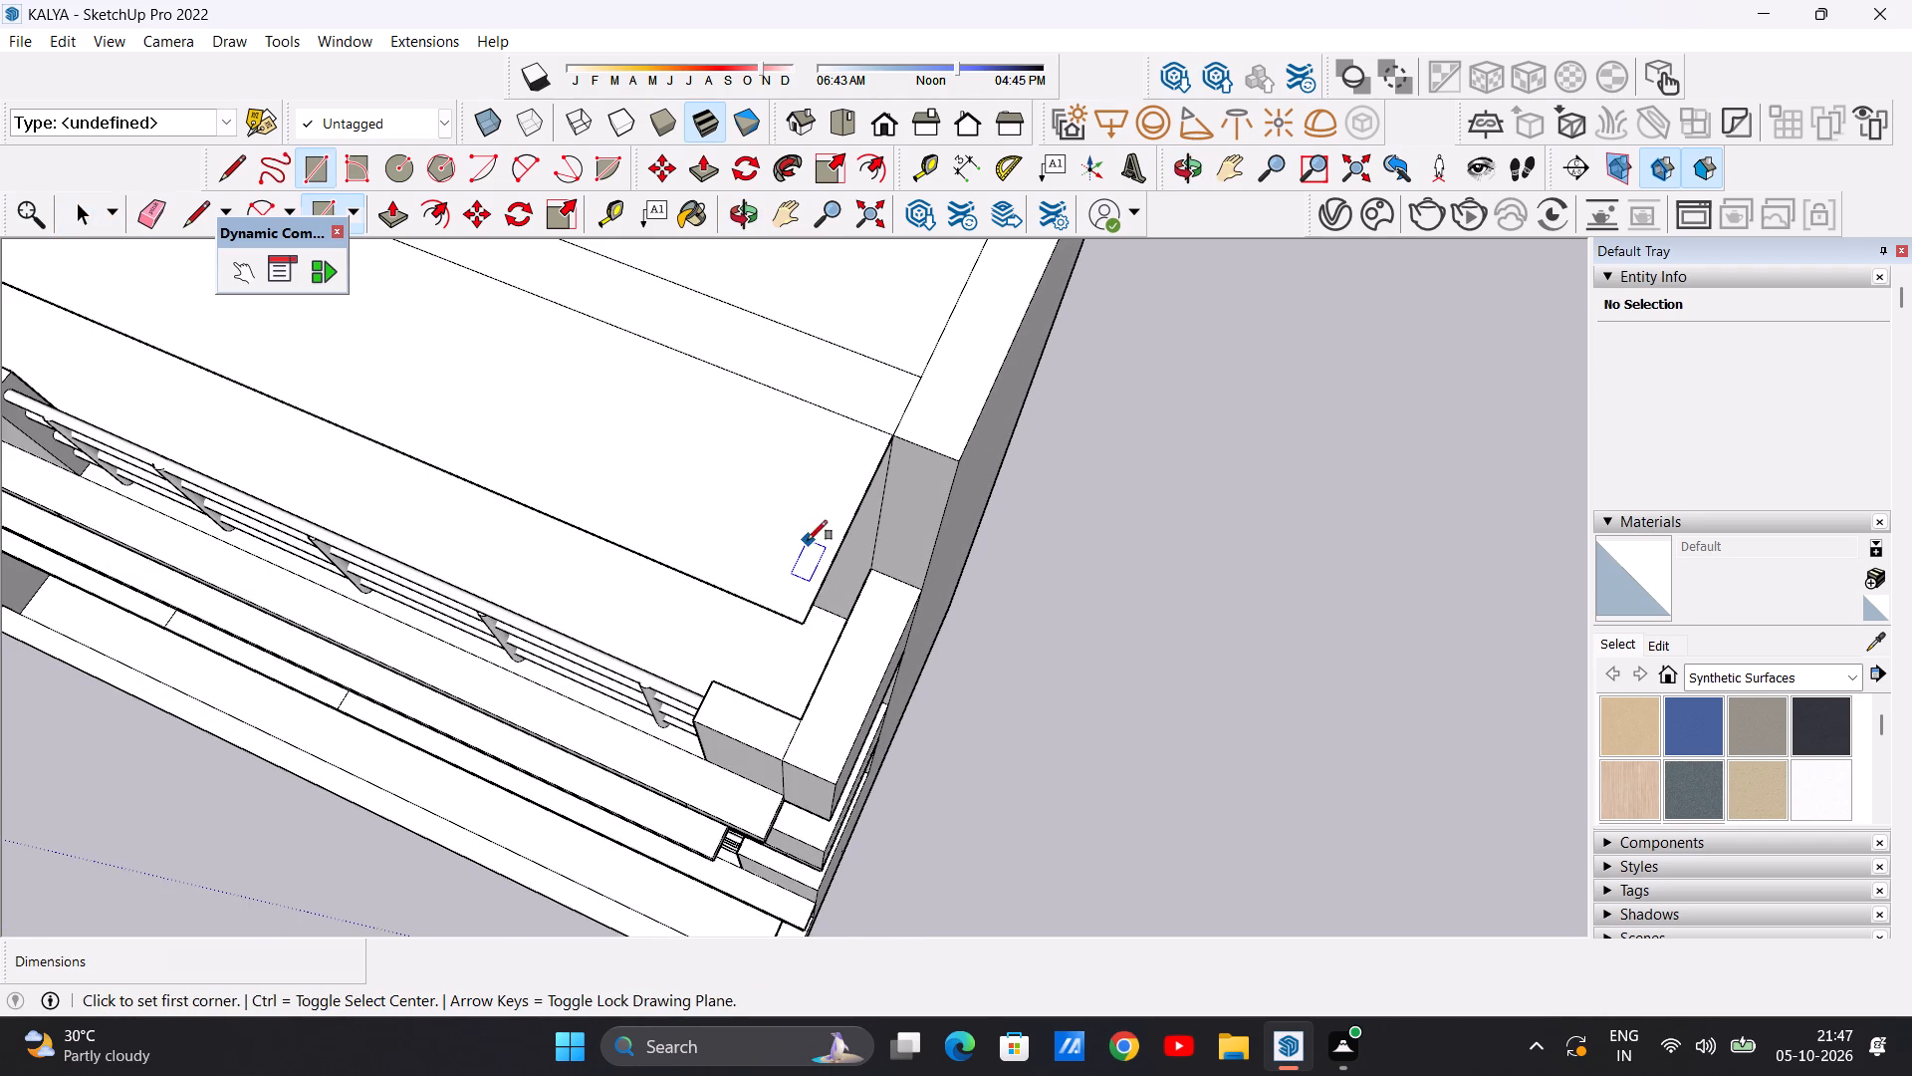
{"action": "left_click", "coordinate": [890, 441]}
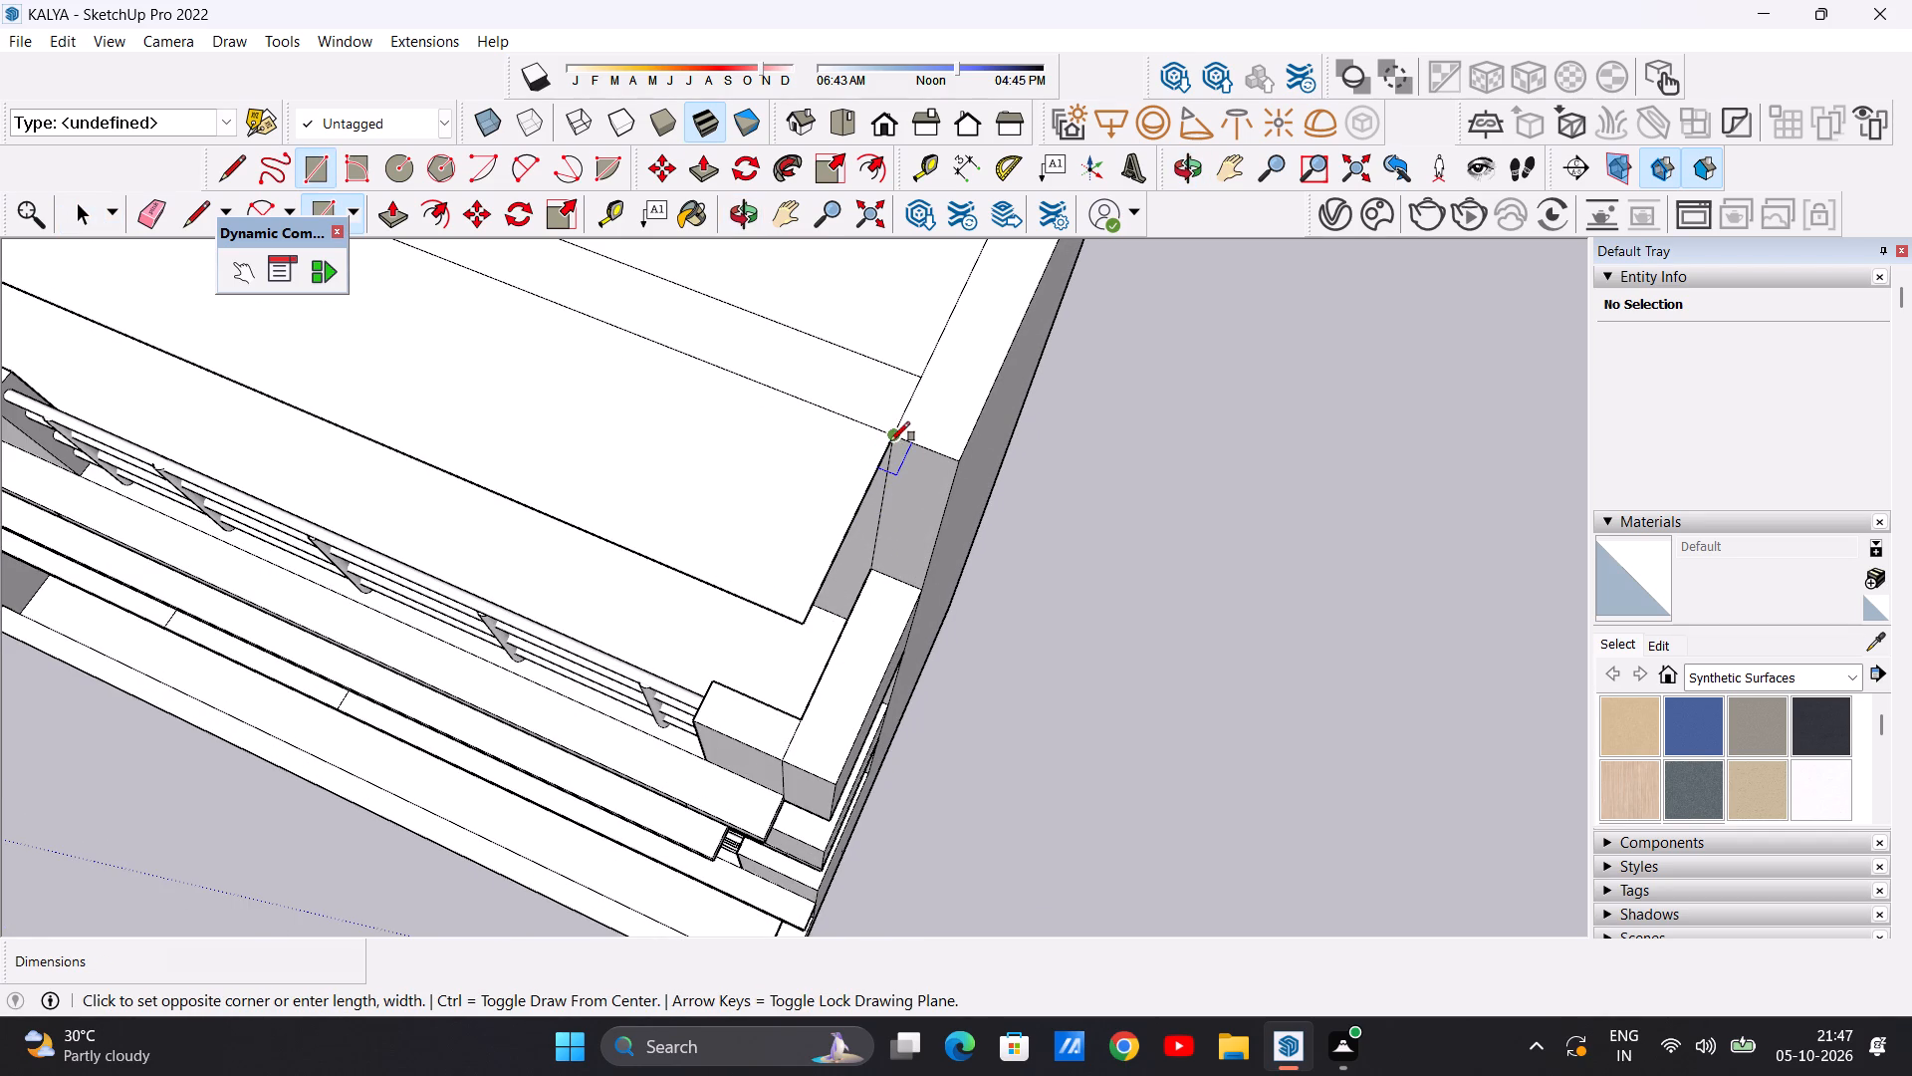
{"action": "left_click", "coordinate": [957, 459]}
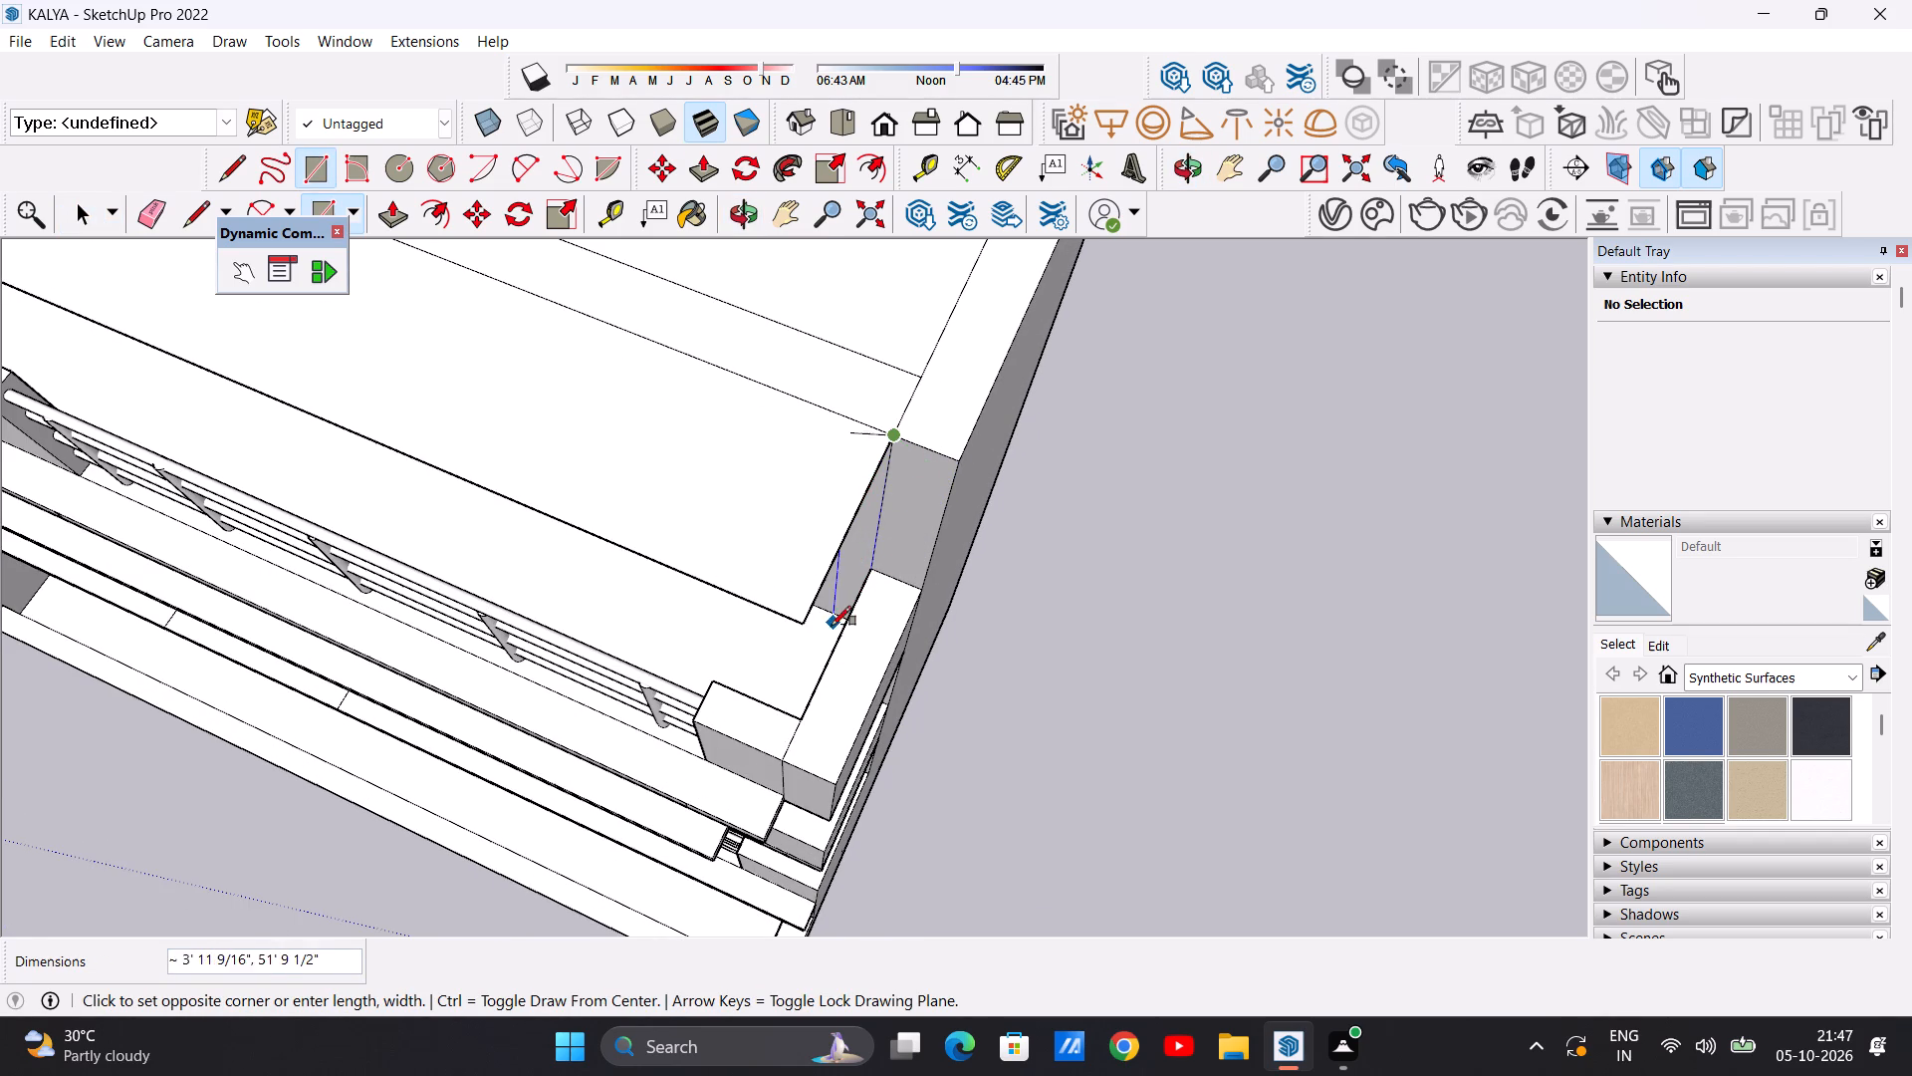
{"action": "left_click", "coordinate": [804, 627]}
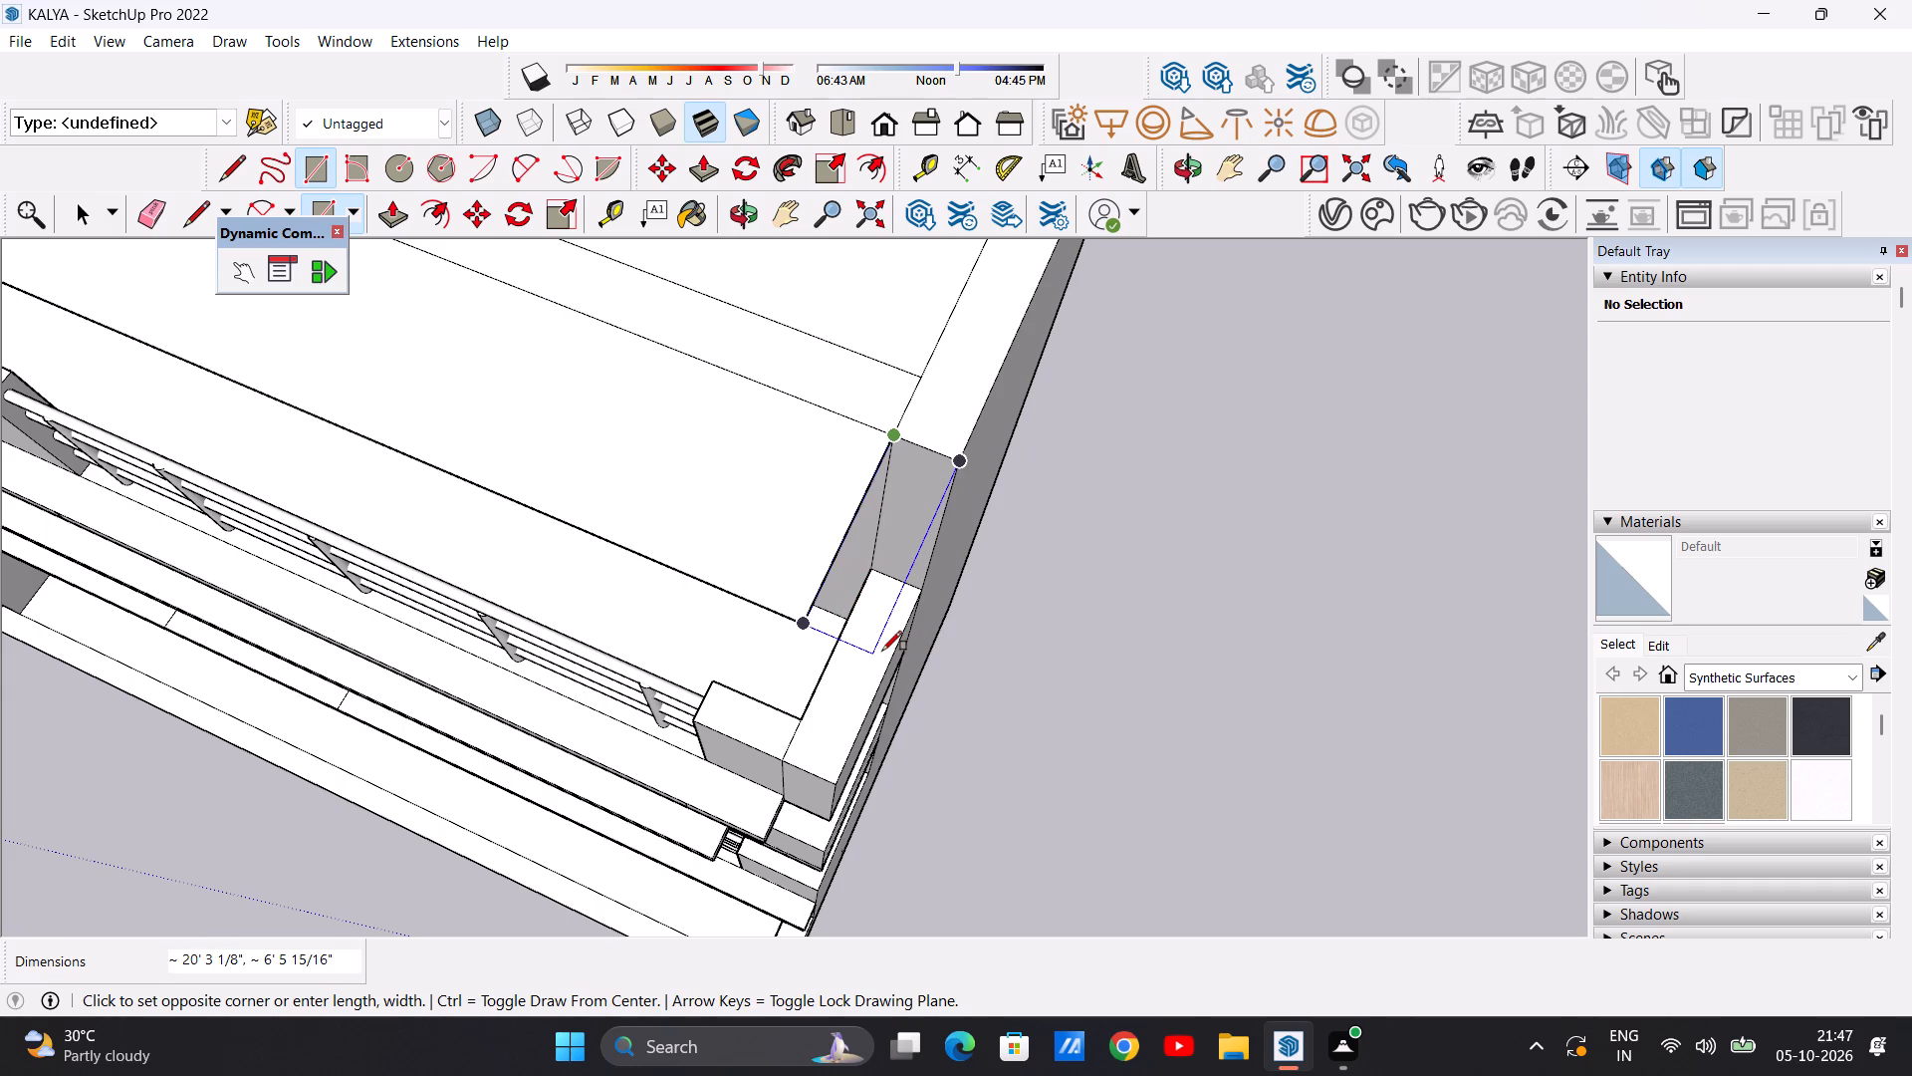
{"action": "left_click", "coordinate": [882, 651]}
{"action": "key", "text": "space"}
Examine the closed roof and the balcony overhang from the front, the side and above.
{"action": "scroll", "coordinate": [804, 539], "scroll_direction": "down", "scroll_amount": 11}
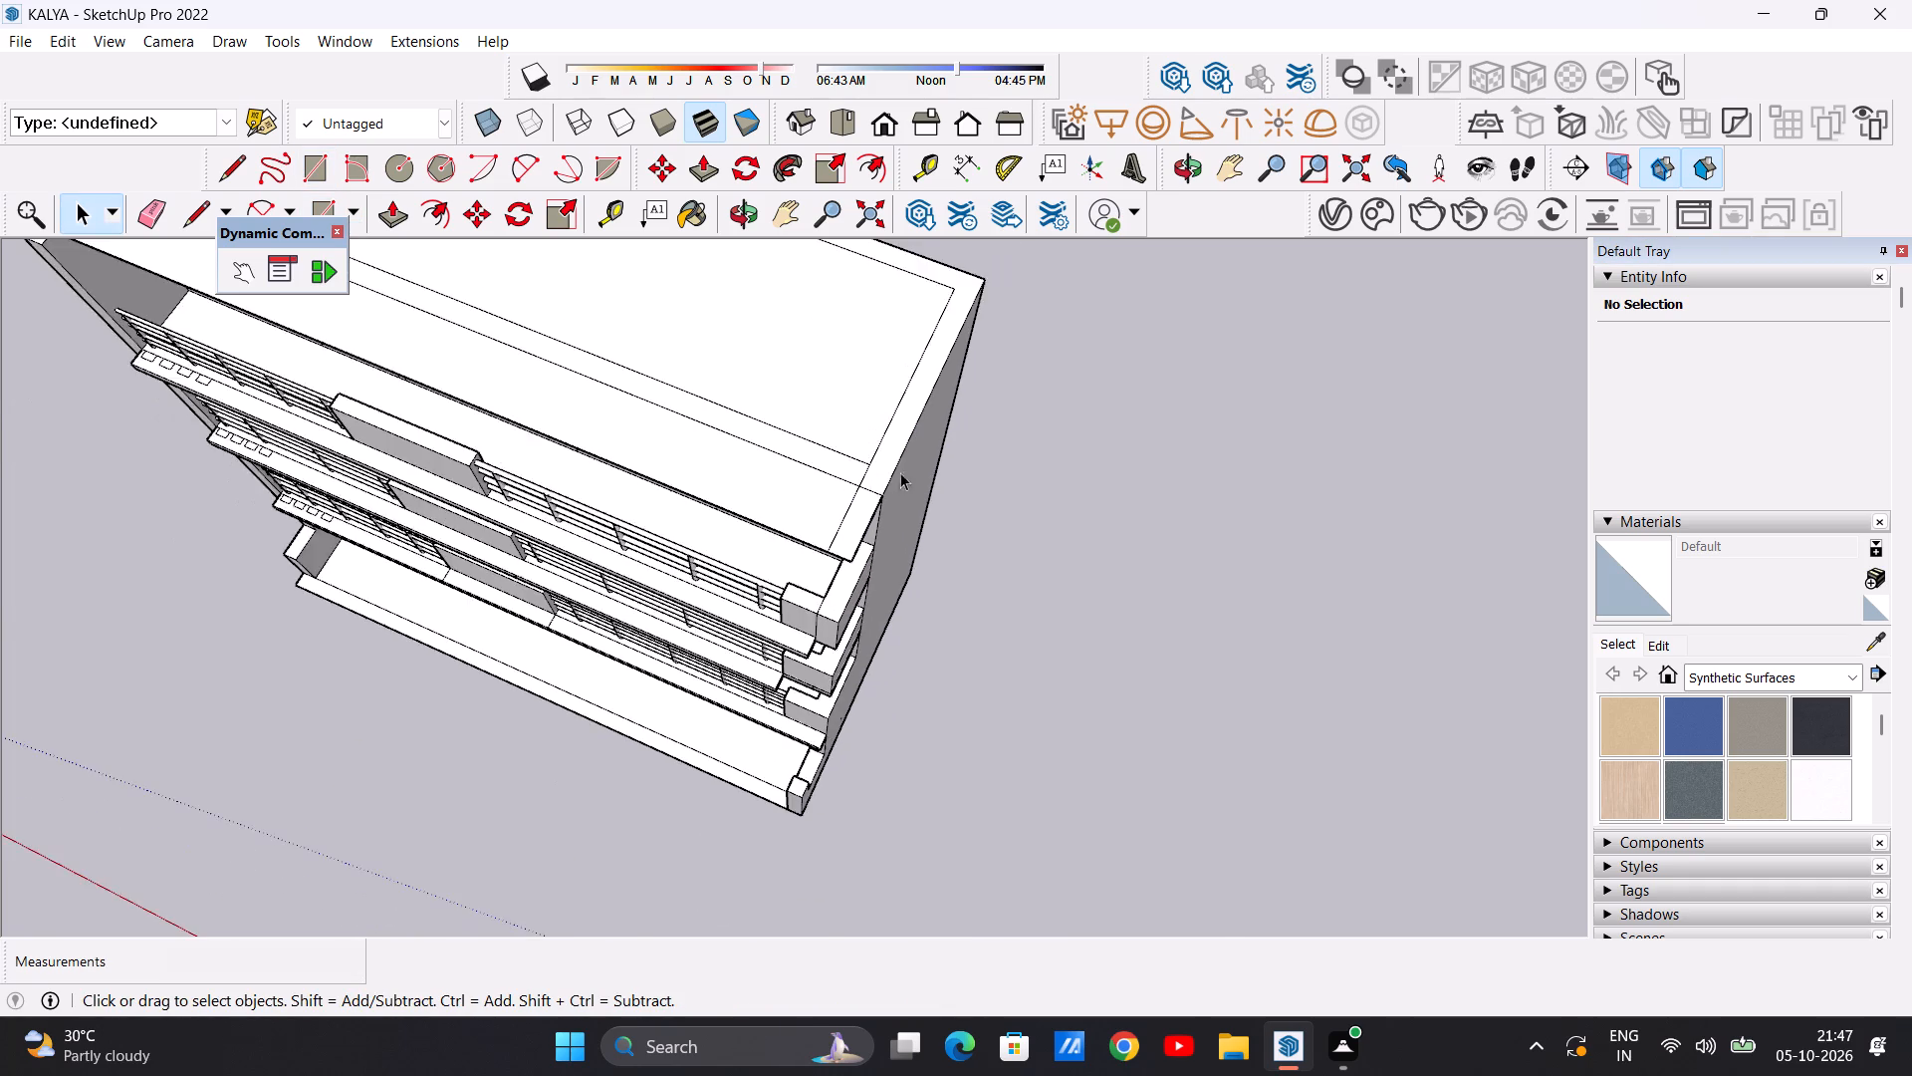
{"action": "scroll", "coordinate": [900, 472], "scroll_direction": "down", "scroll_amount": 15}
{"action": "scroll", "coordinate": [509, 348], "scroll_direction": "up", "scroll_amount": 7}
{"action": "middle_click_drag", "start_coordinate": [610, 462], "coordinate": [738, 325]}
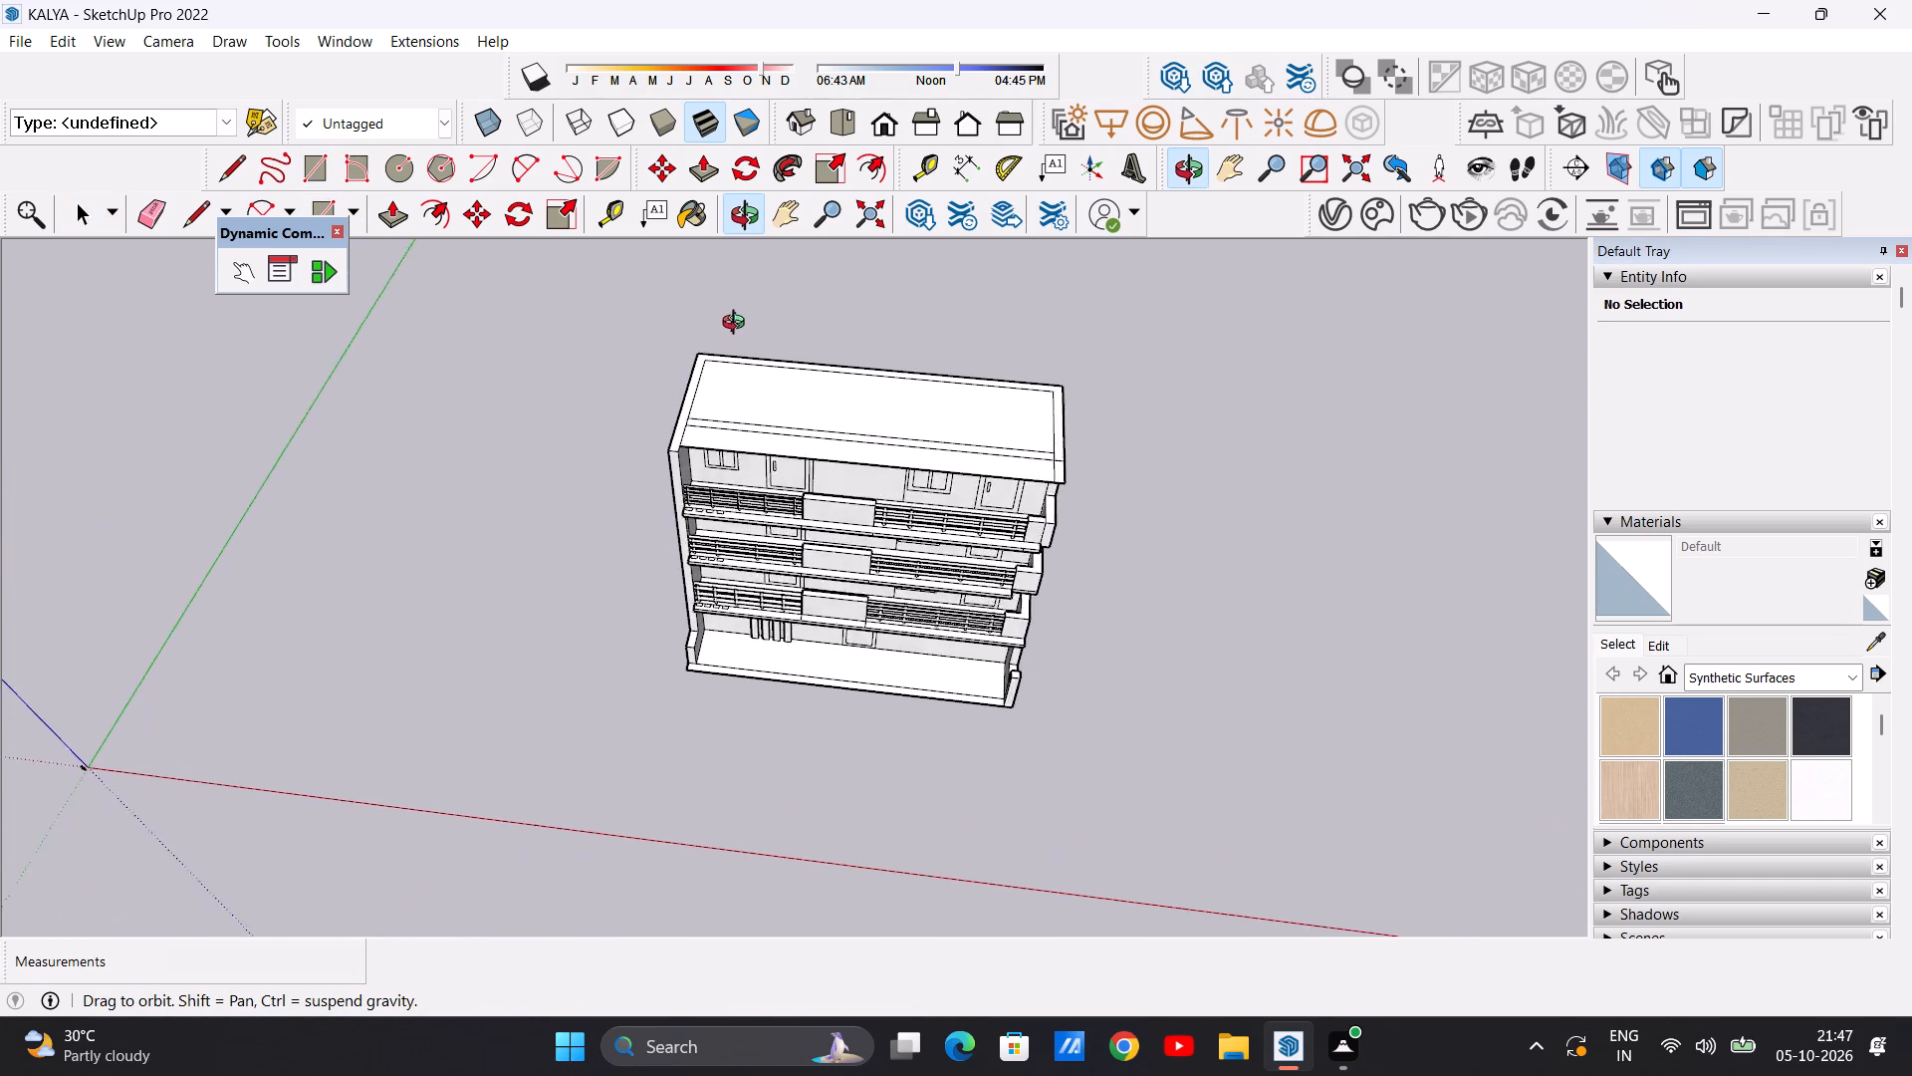
{"action": "middle_click_drag", "start_coordinate": [738, 325], "coordinate": [721, 292]}
{"action": "scroll", "coordinate": [855, 490], "scroll_direction": "up", "scroll_amount": 5}
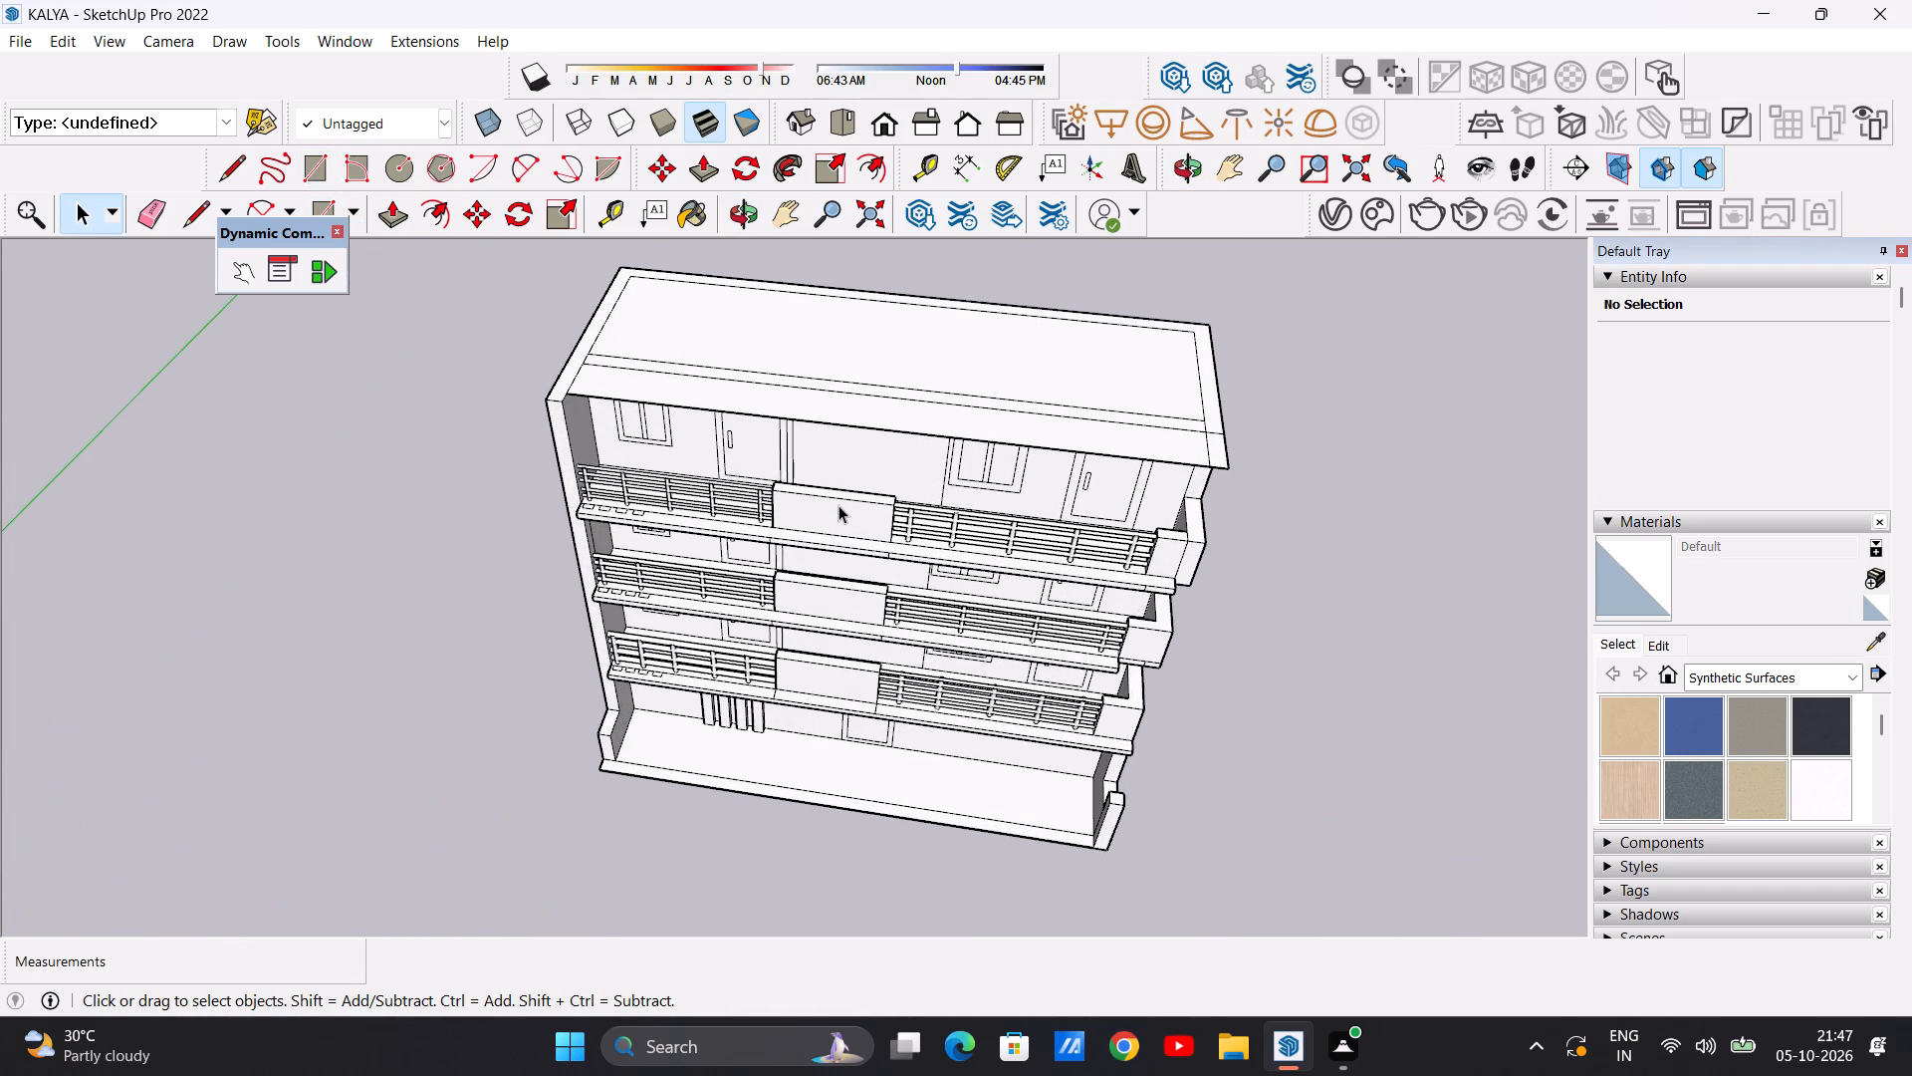
{"action": "scroll", "coordinate": [825, 425], "scroll_direction": "down", "scroll_amount": 6}
{"action": "middle_click_drag", "start_coordinate": [895, 542], "coordinate": [740, 327]}
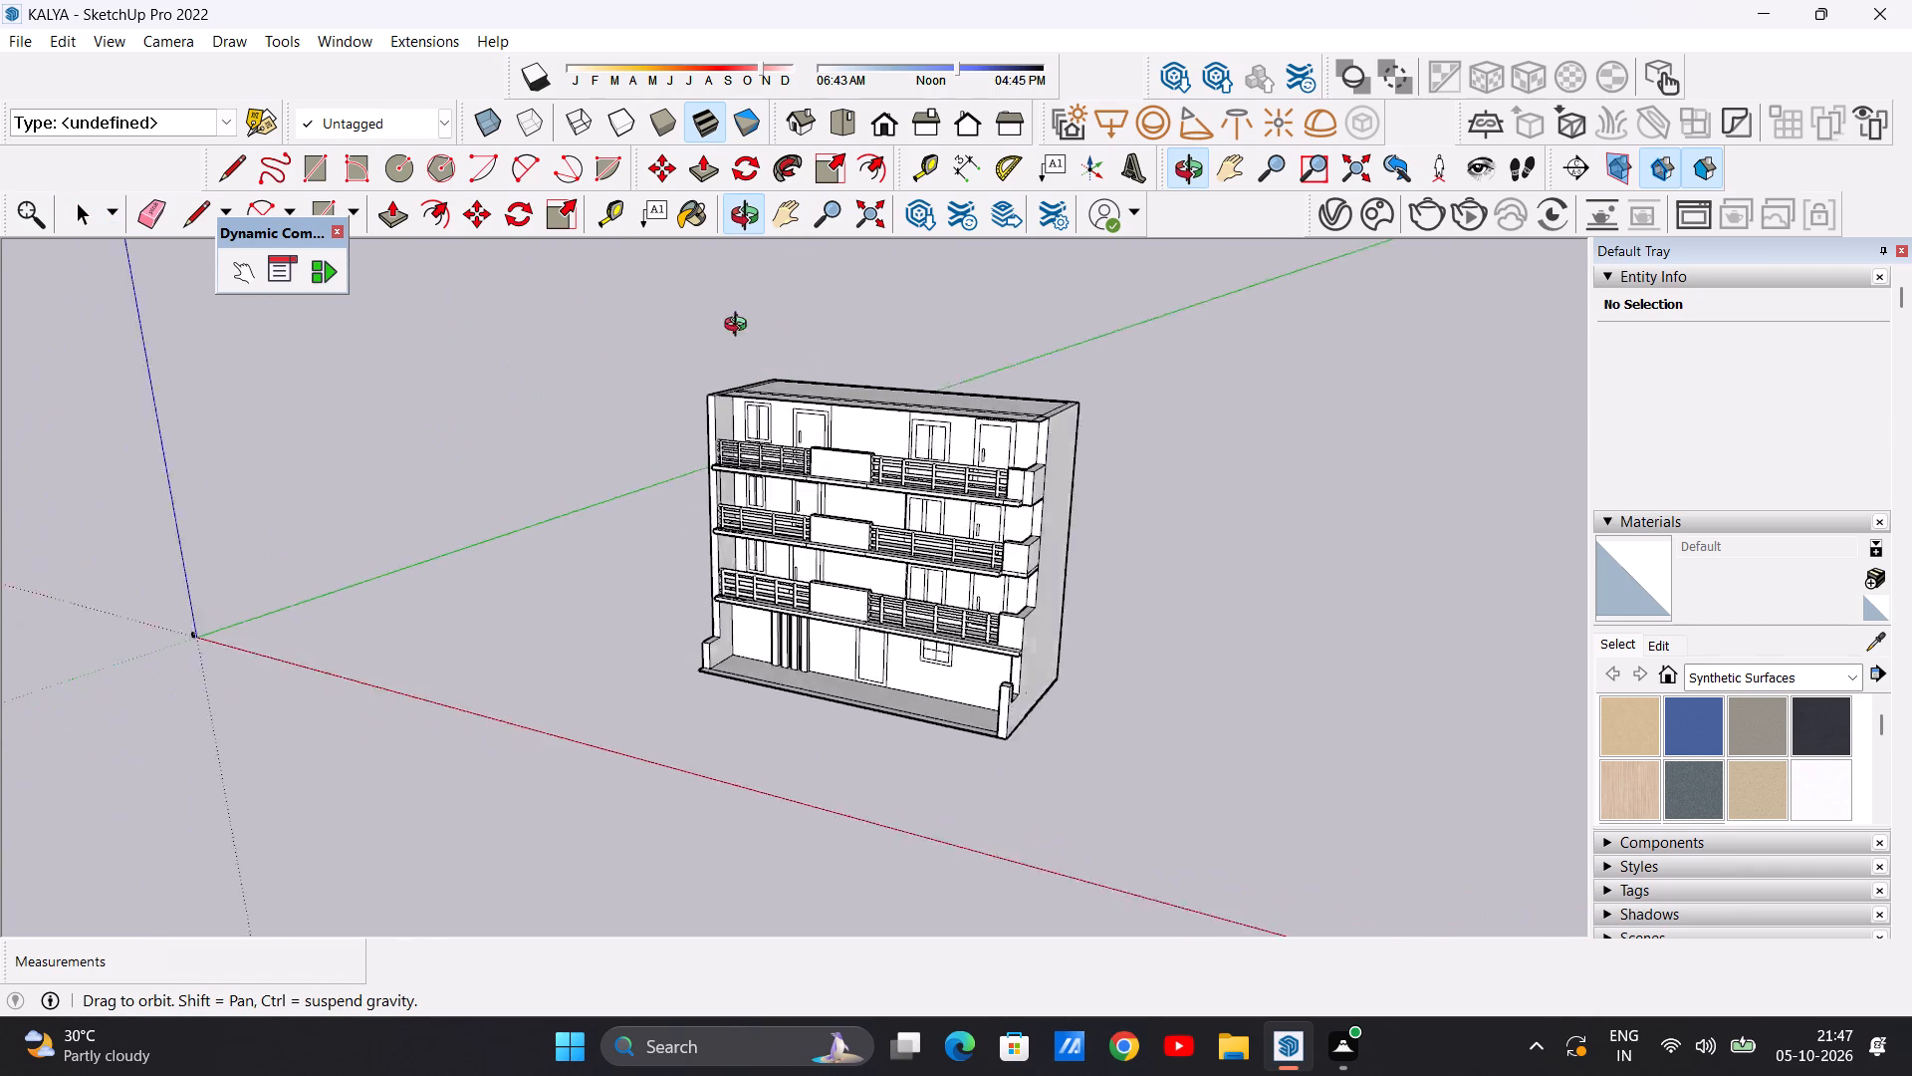
{"action": "middle_click_drag", "start_coordinate": [740, 327], "coordinate": [370, 449]}
{"action": "scroll", "coordinate": [1035, 469], "scroll_direction": "up", "scroll_amount": 6}
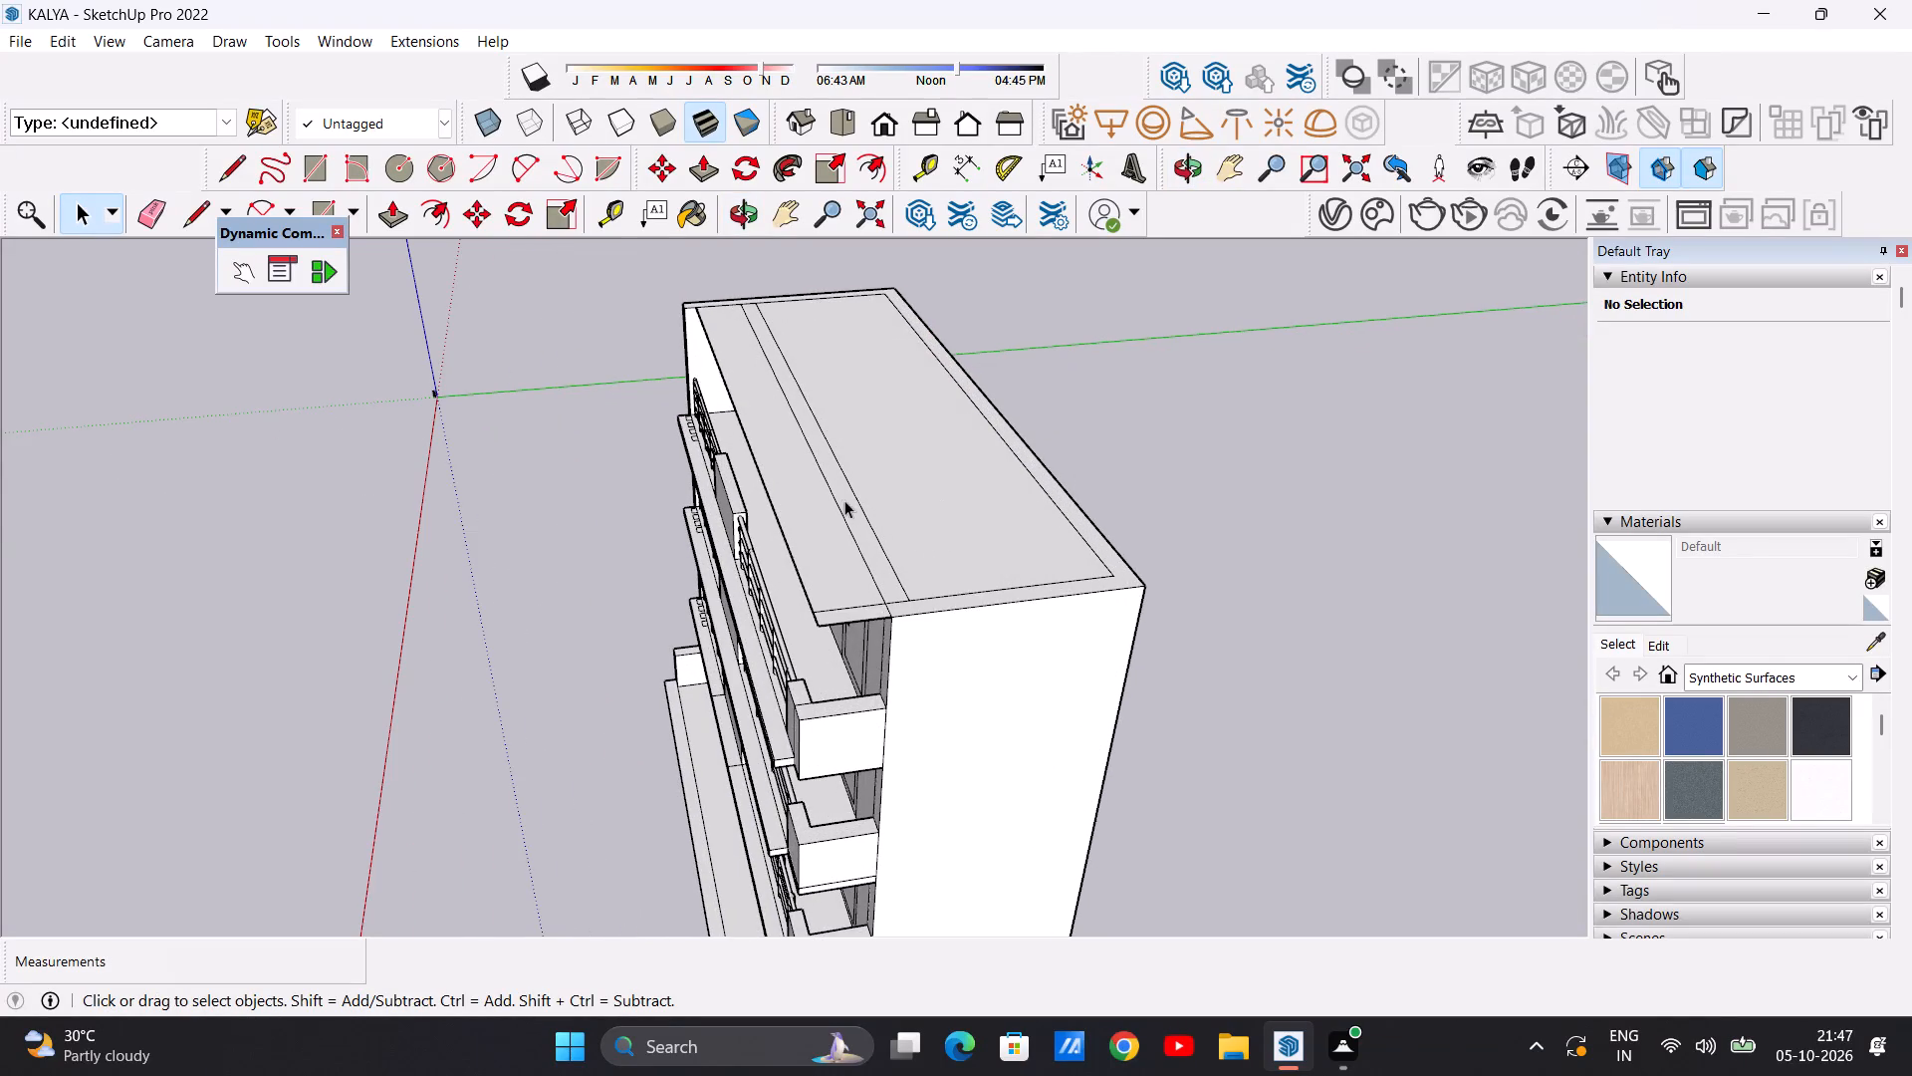
{"action": "scroll", "coordinate": [856, 494], "scroll_direction": "down", "scroll_amount": 2}
{"action": "middle_click_drag", "start_coordinate": [798, 508], "coordinate": [1144, 450]}
{"action": "middle_click_drag", "start_coordinate": [929, 458], "coordinate": [917, 596]}
{"action": "scroll", "coordinate": [1091, 519], "scroll_direction": "up", "scroll_amount": 6}
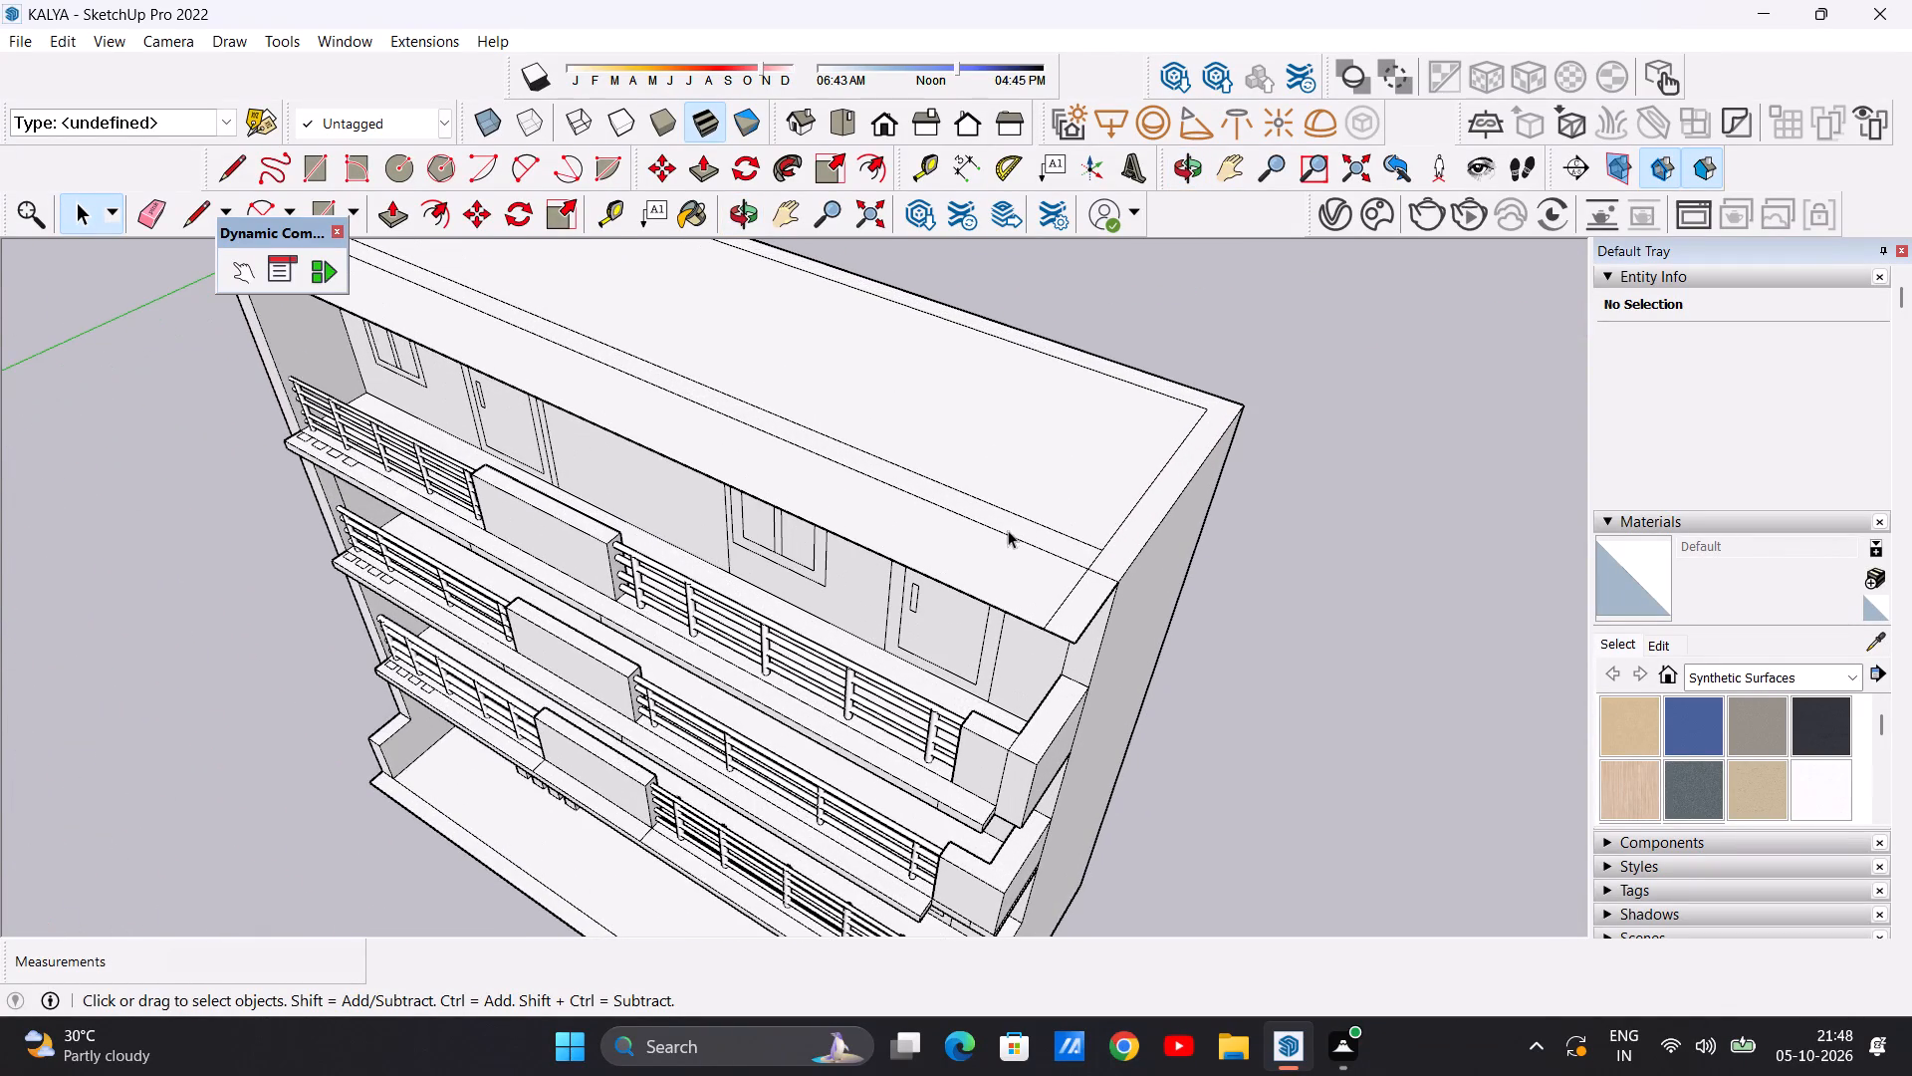
Push/Pull the long roof face above the top-floor balcony upward by 3'.
{"action": "scroll", "coordinate": [1091, 613], "scroll_direction": "up", "scroll_amount": 4}
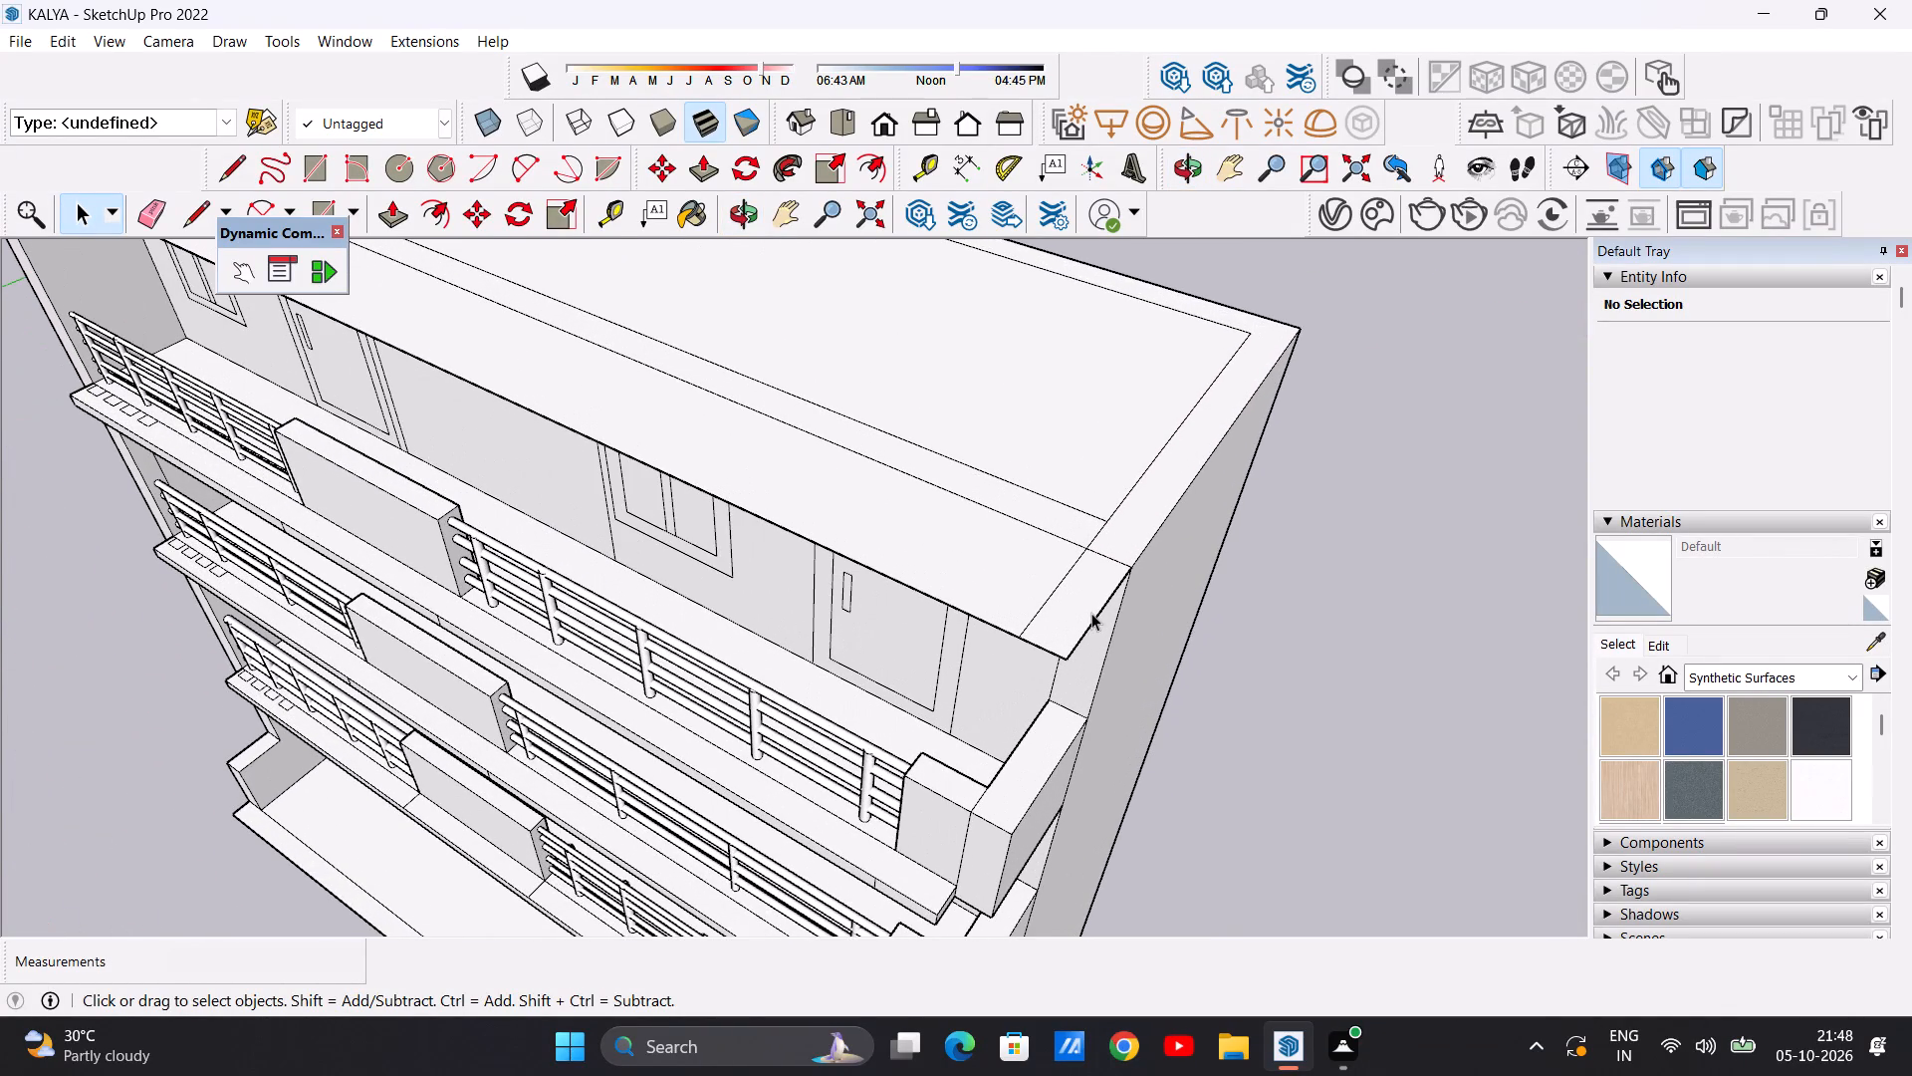
{"action": "key", "text": "p"}
{"action": "scroll", "coordinate": [1020, 570], "scroll_direction": "up", "scroll_amount": 5}
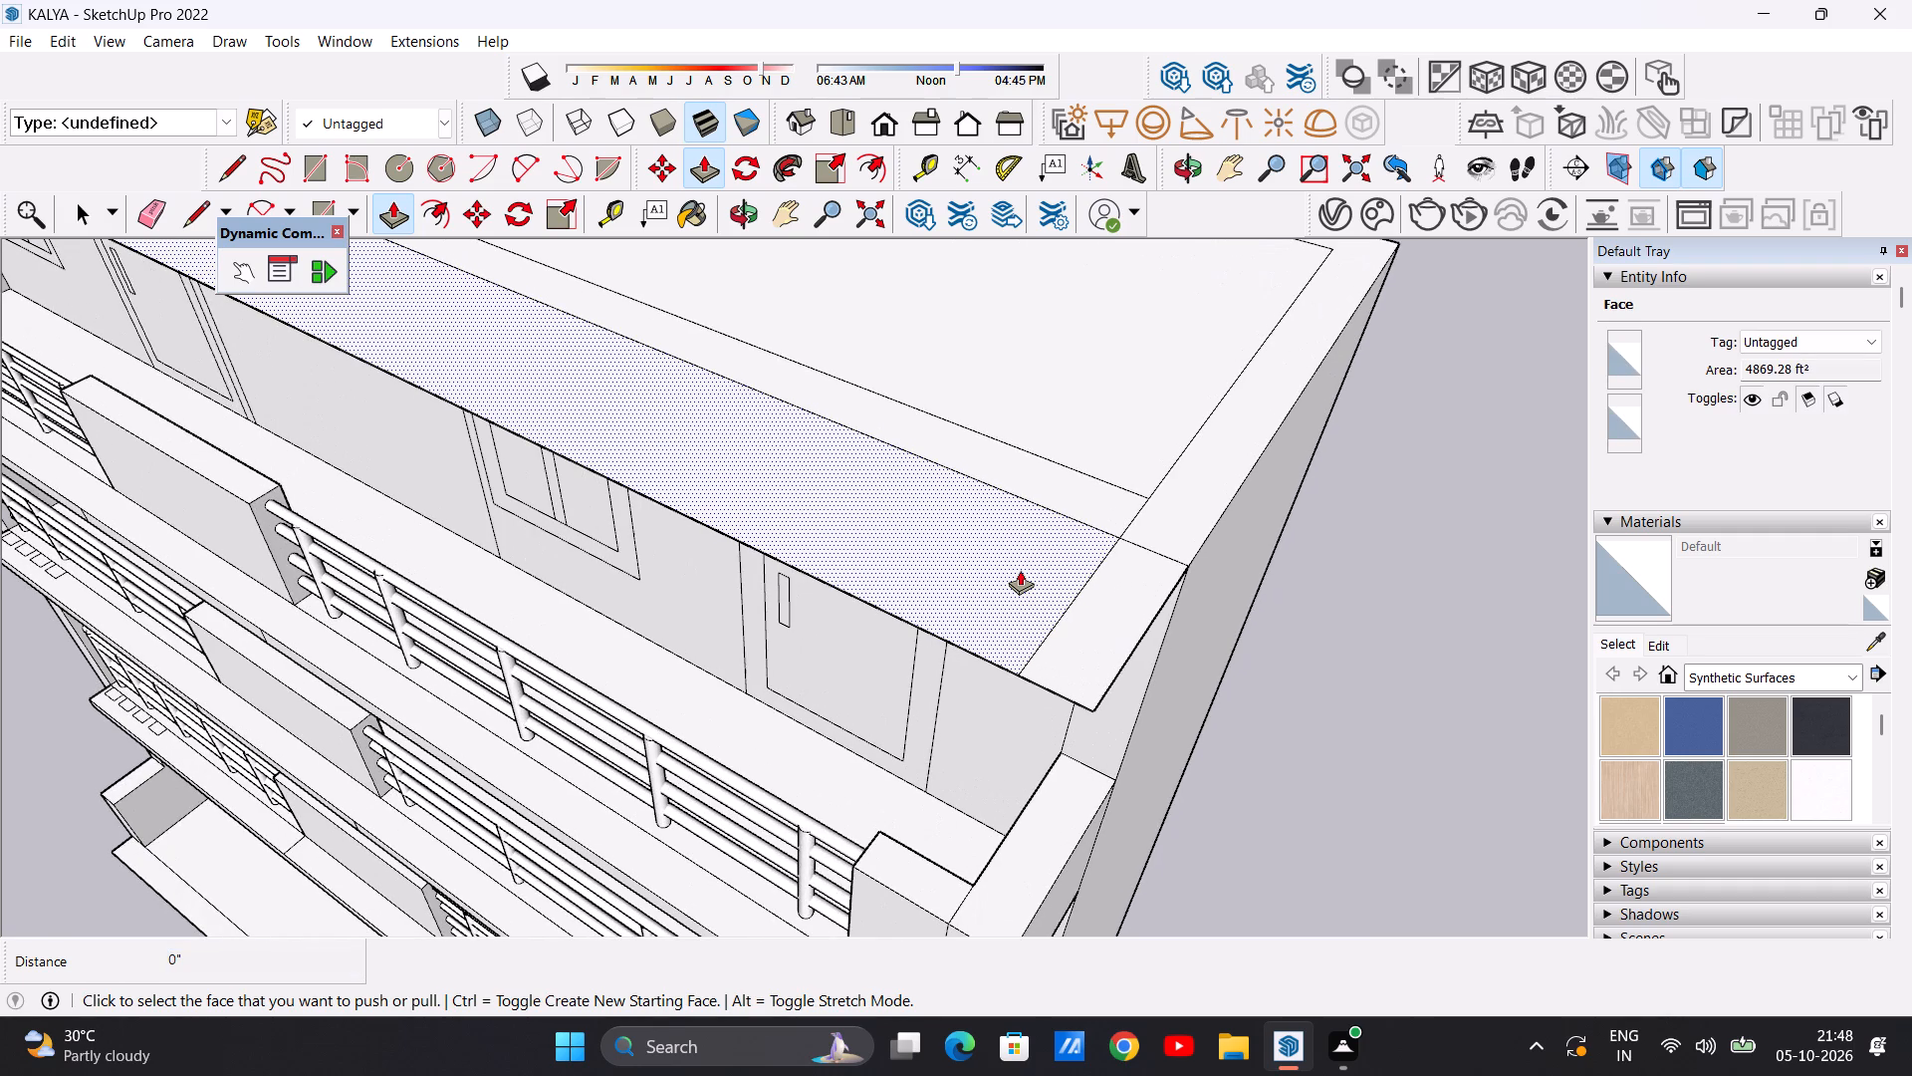
{"action": "left_click", "coordinate": [1020, 570]}
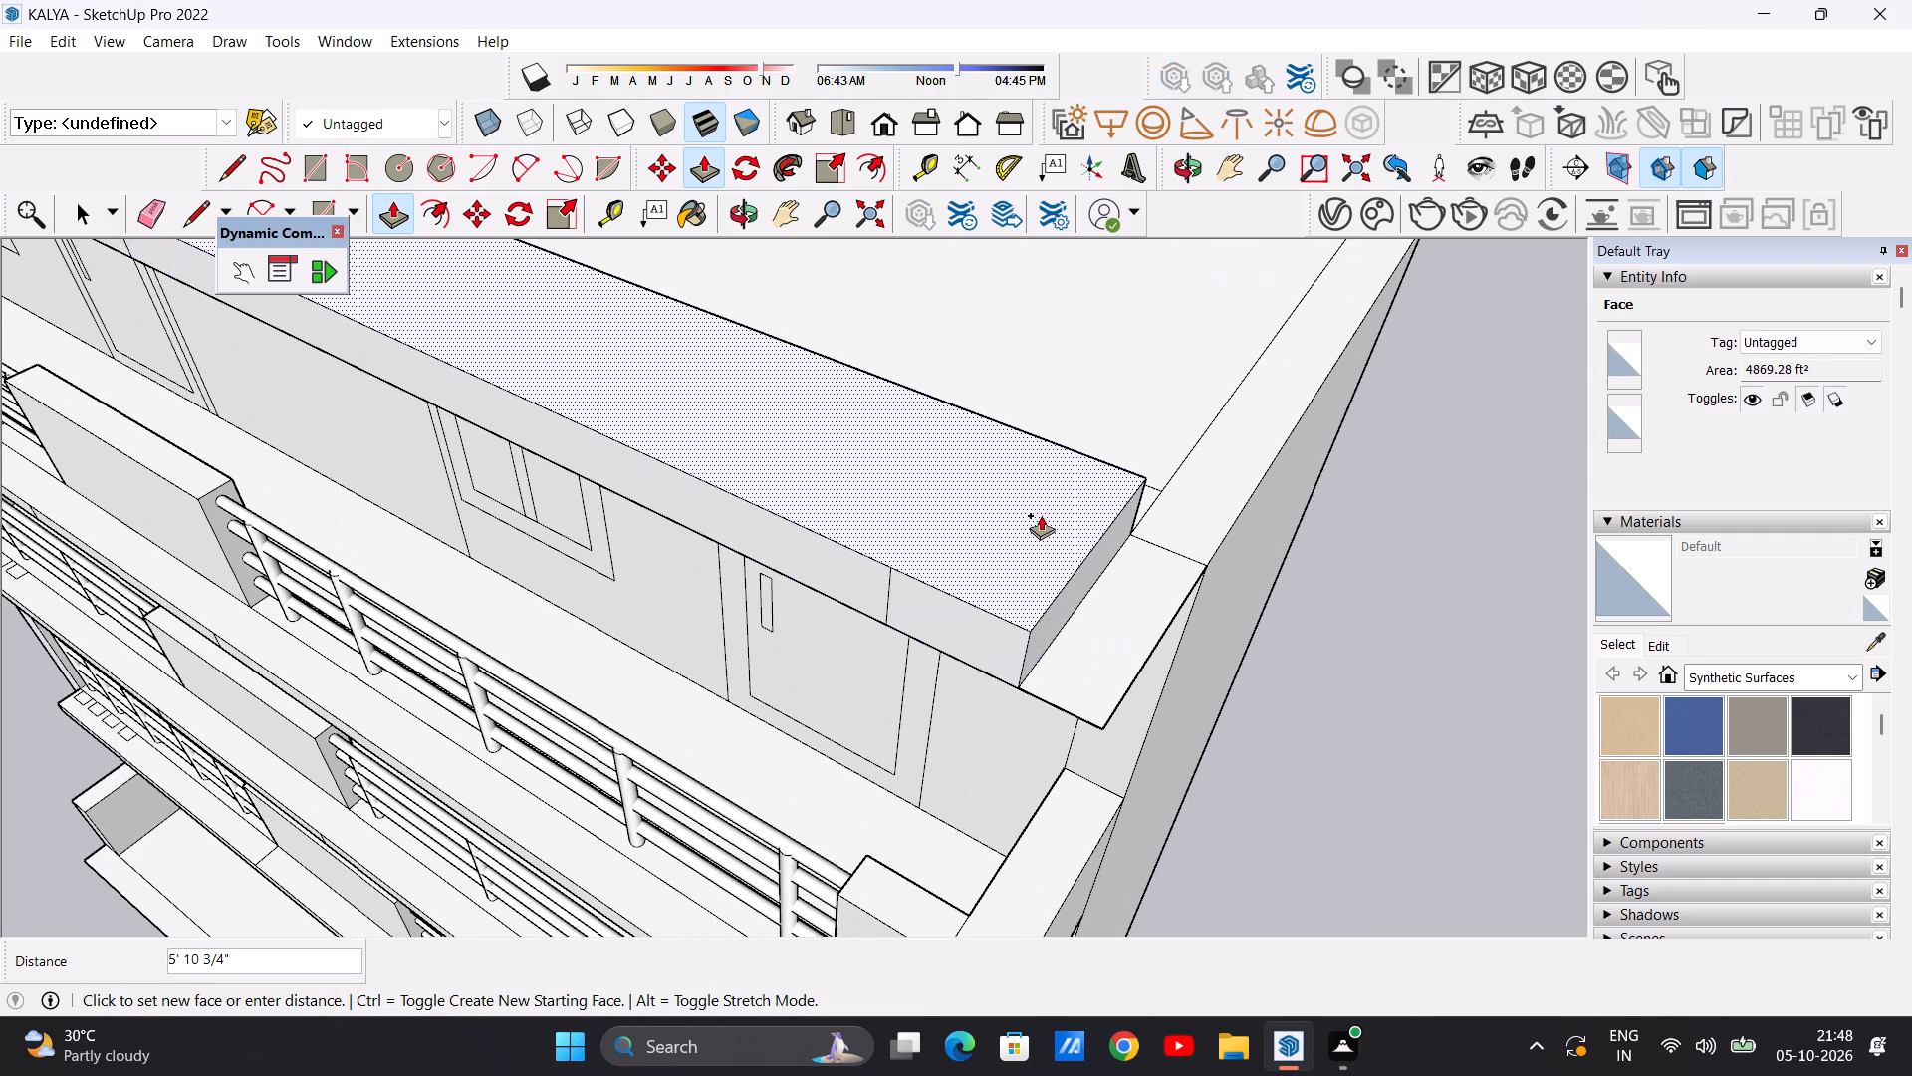
{"action": "type", "text": "3'"}
{"action": "key", "text": "Return"}
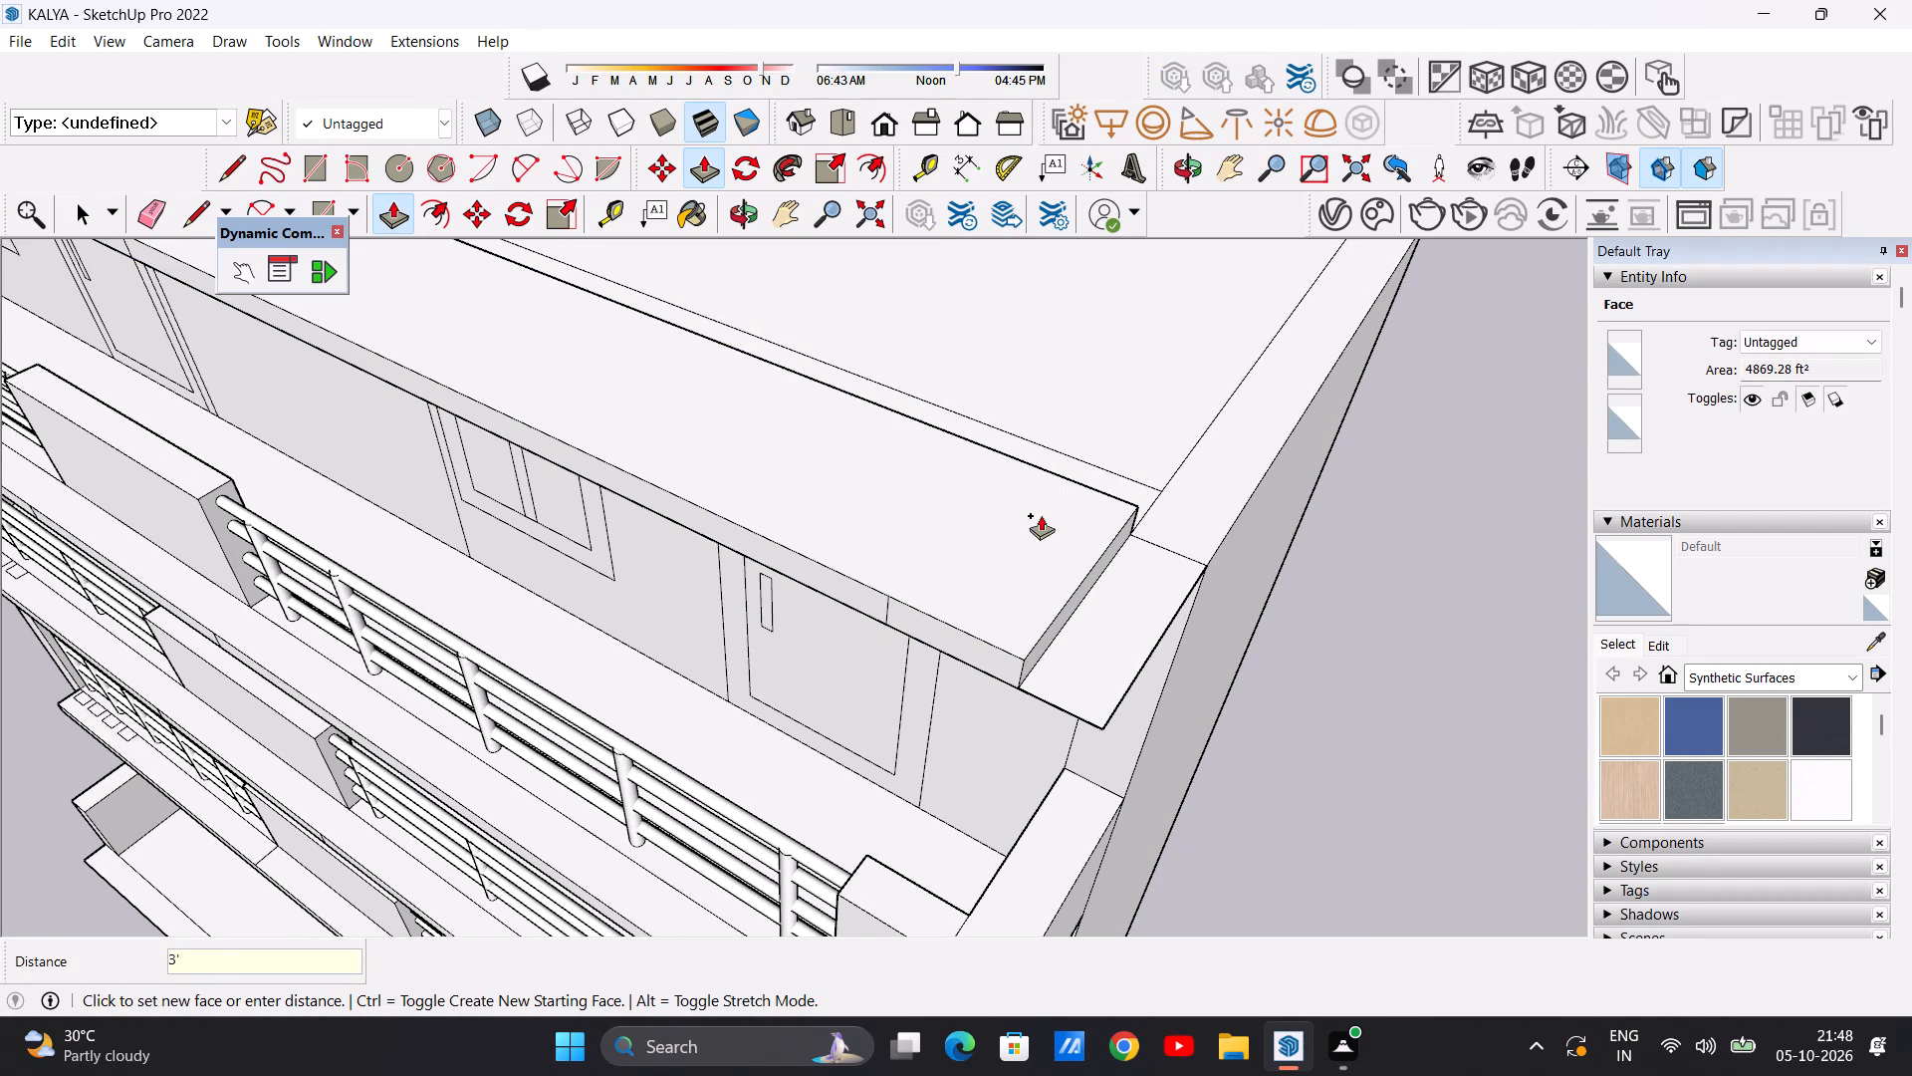
{"action": "key", "text": "space"}
Erase the two vertical lines nearest the end on the back face of the raised roof strip.
{"action": "scroll", "coordinate": [1041, 515], "scroll_direction": "down", "scroll_amount": 17}
{"action": "middle_click_drag", "start_coordinate": [946, 492], "coordinate": [782, 336]}
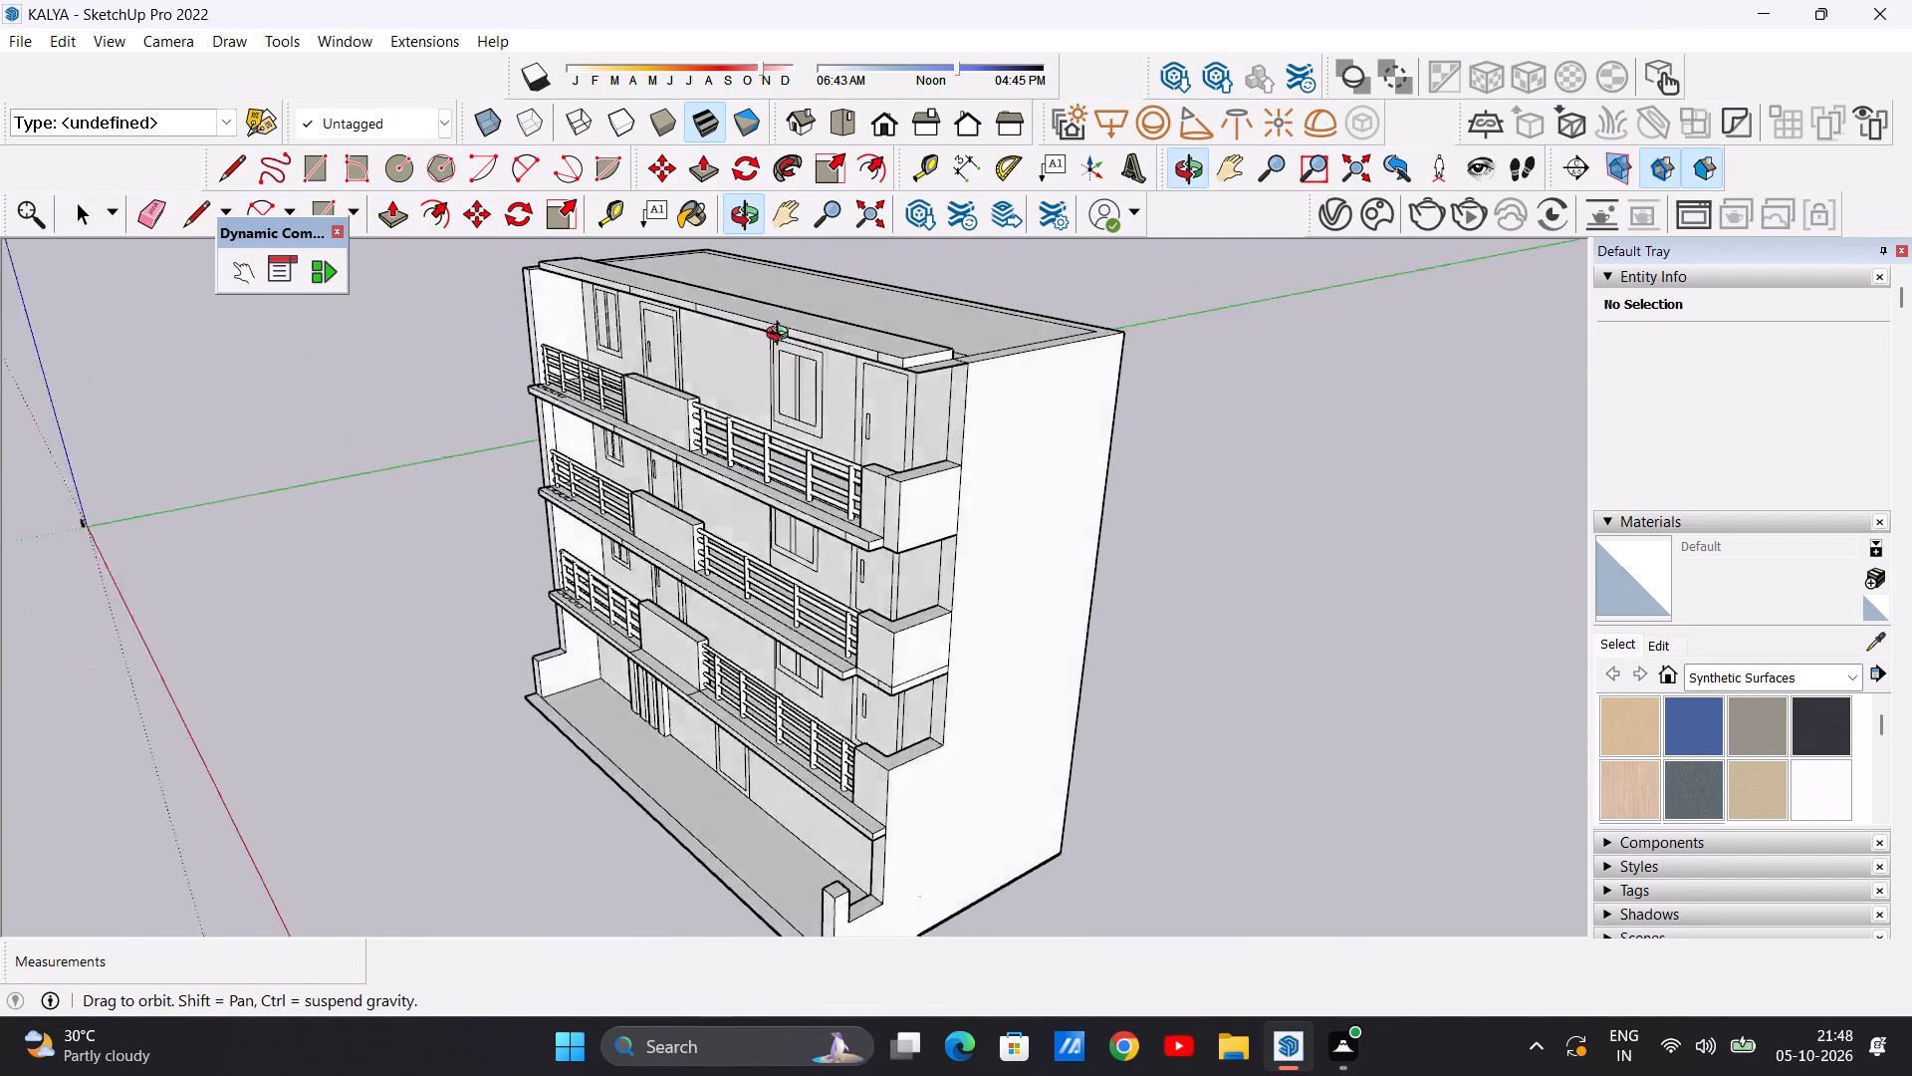
{"action": "middle_click_drag", "start_coordinate": [782, 336], "coordinate": [483, 368]}
{"action": "scroll", "coordinate": [712, 341], "scroll_direction": "up", "scroll_amount": 6}
{"action": "middle_click_drag", "start_coordinate": [898, 360], "coordinate": [414, 394]}
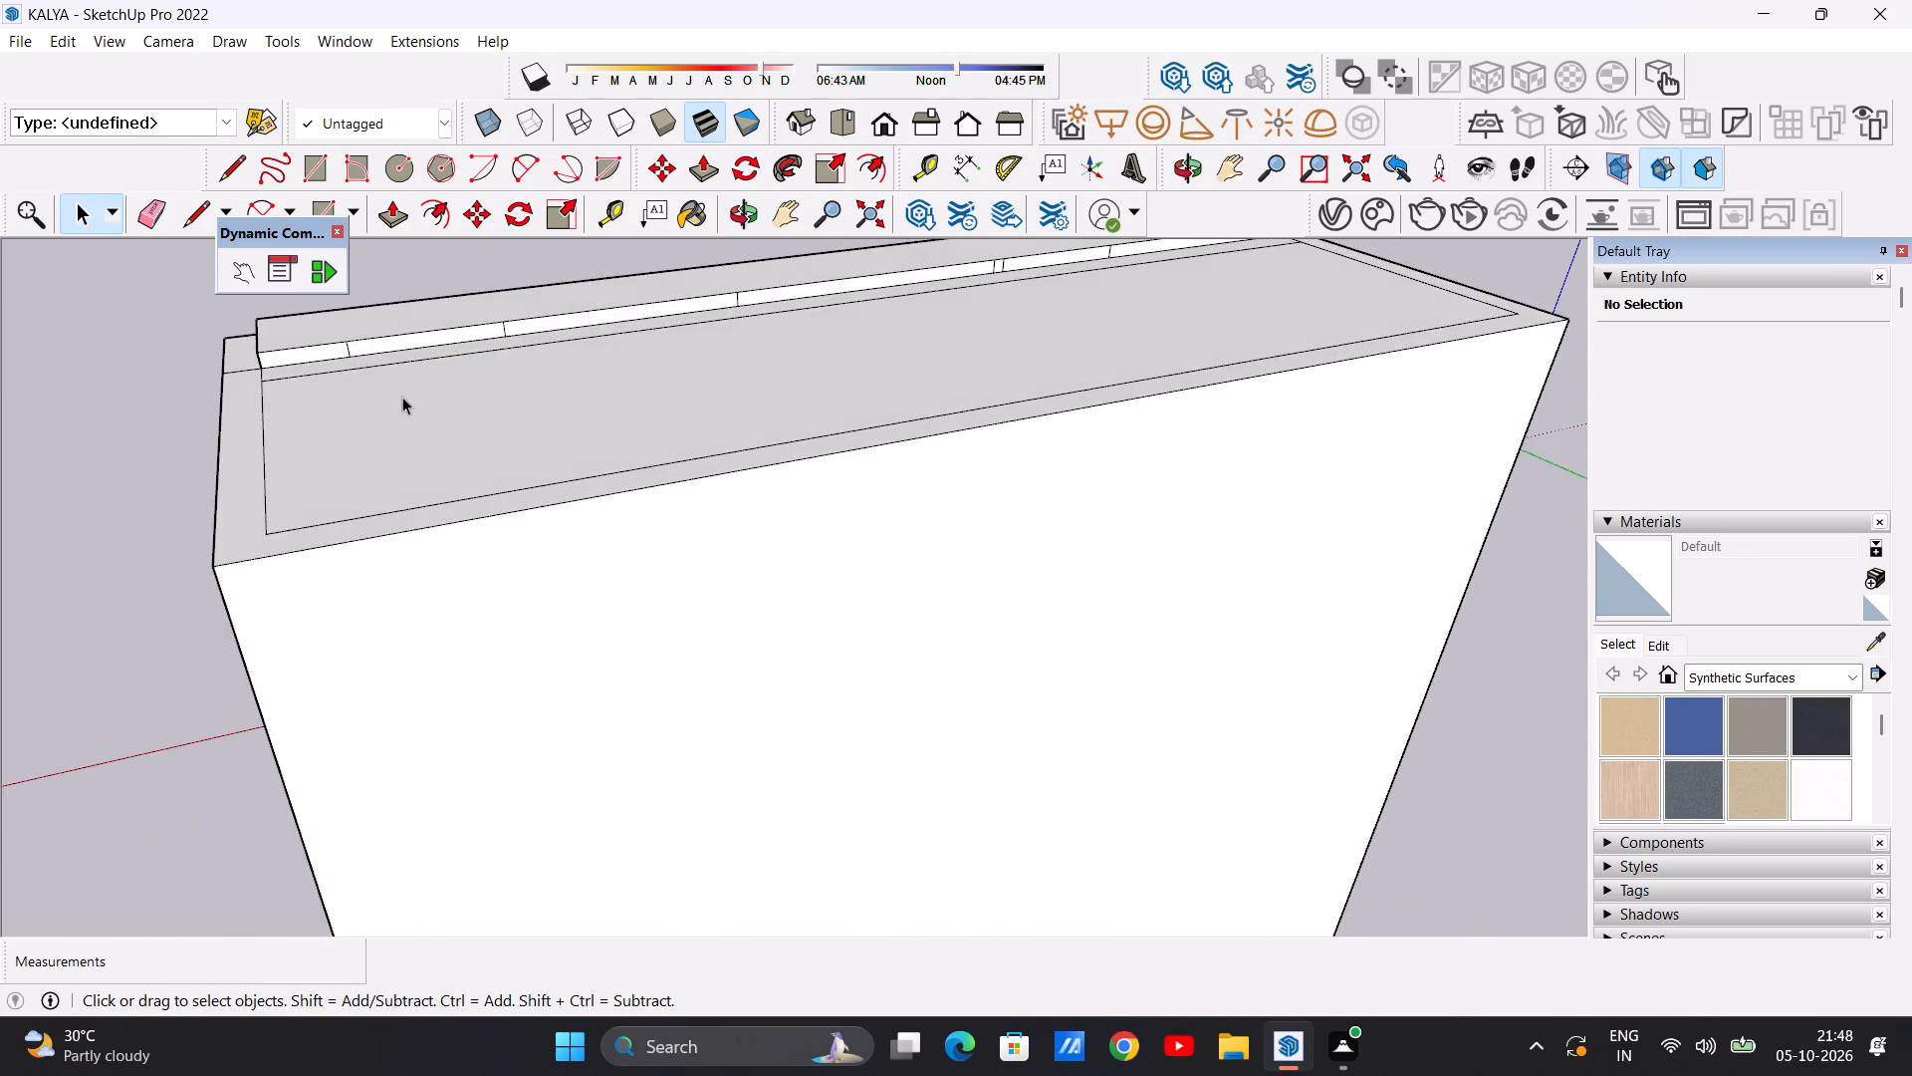
{"action": "scroll", "coordinate": [481, 442], "scroll_direction": "down", "scroll_amount": 5}
{"action": "middle_click_drag", "start_coordinate": [689, 346], "coordinate": [576, 324]}
{"action": "scroll", "coordinate": [515, 308], "scroll_direction": "up", "scroll_amount": 8}
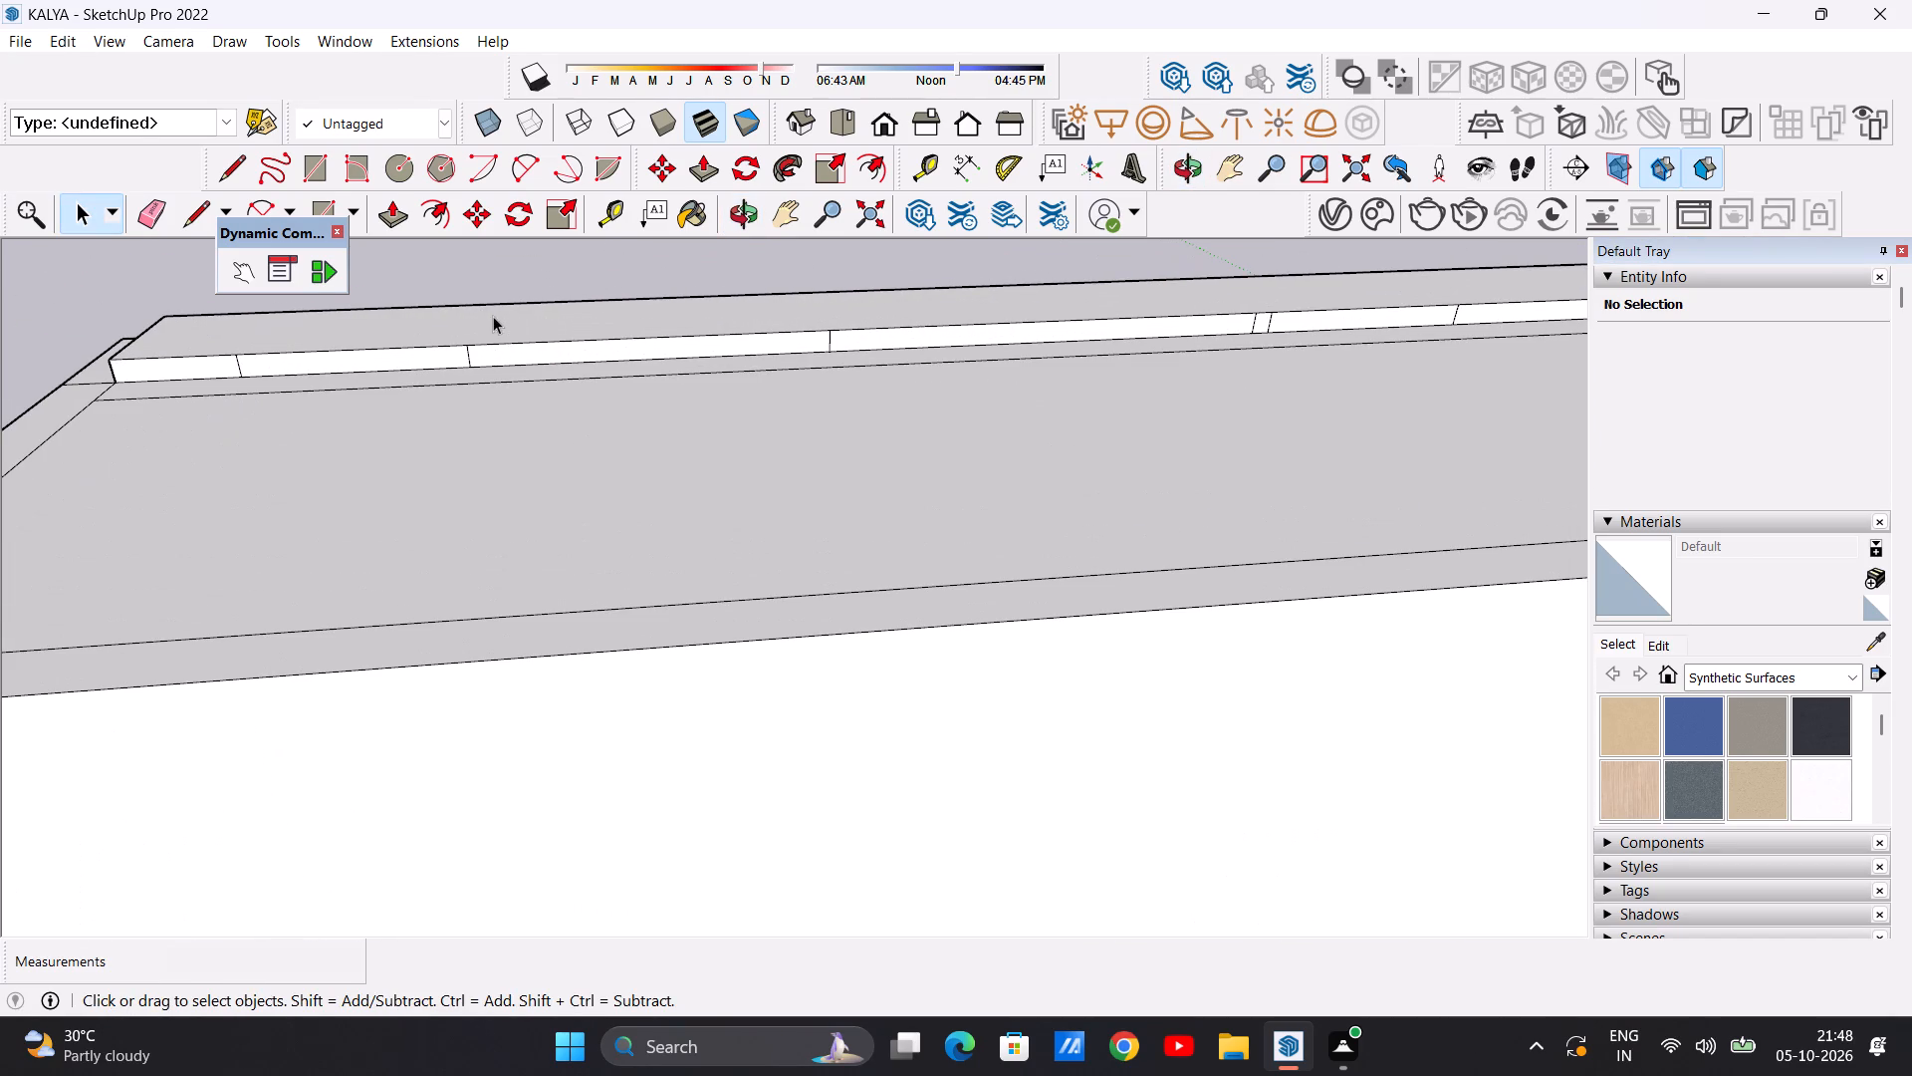
{"action": "key", "text": "e"}
{"action": "scroll", "coordinate": [594, 393], "scroll_direction": "down", "scroll_amount": 11}
{"action": "scroll", "coordinate": [446, 364], "scroll_direction": "up", "scroll_amount": 12}
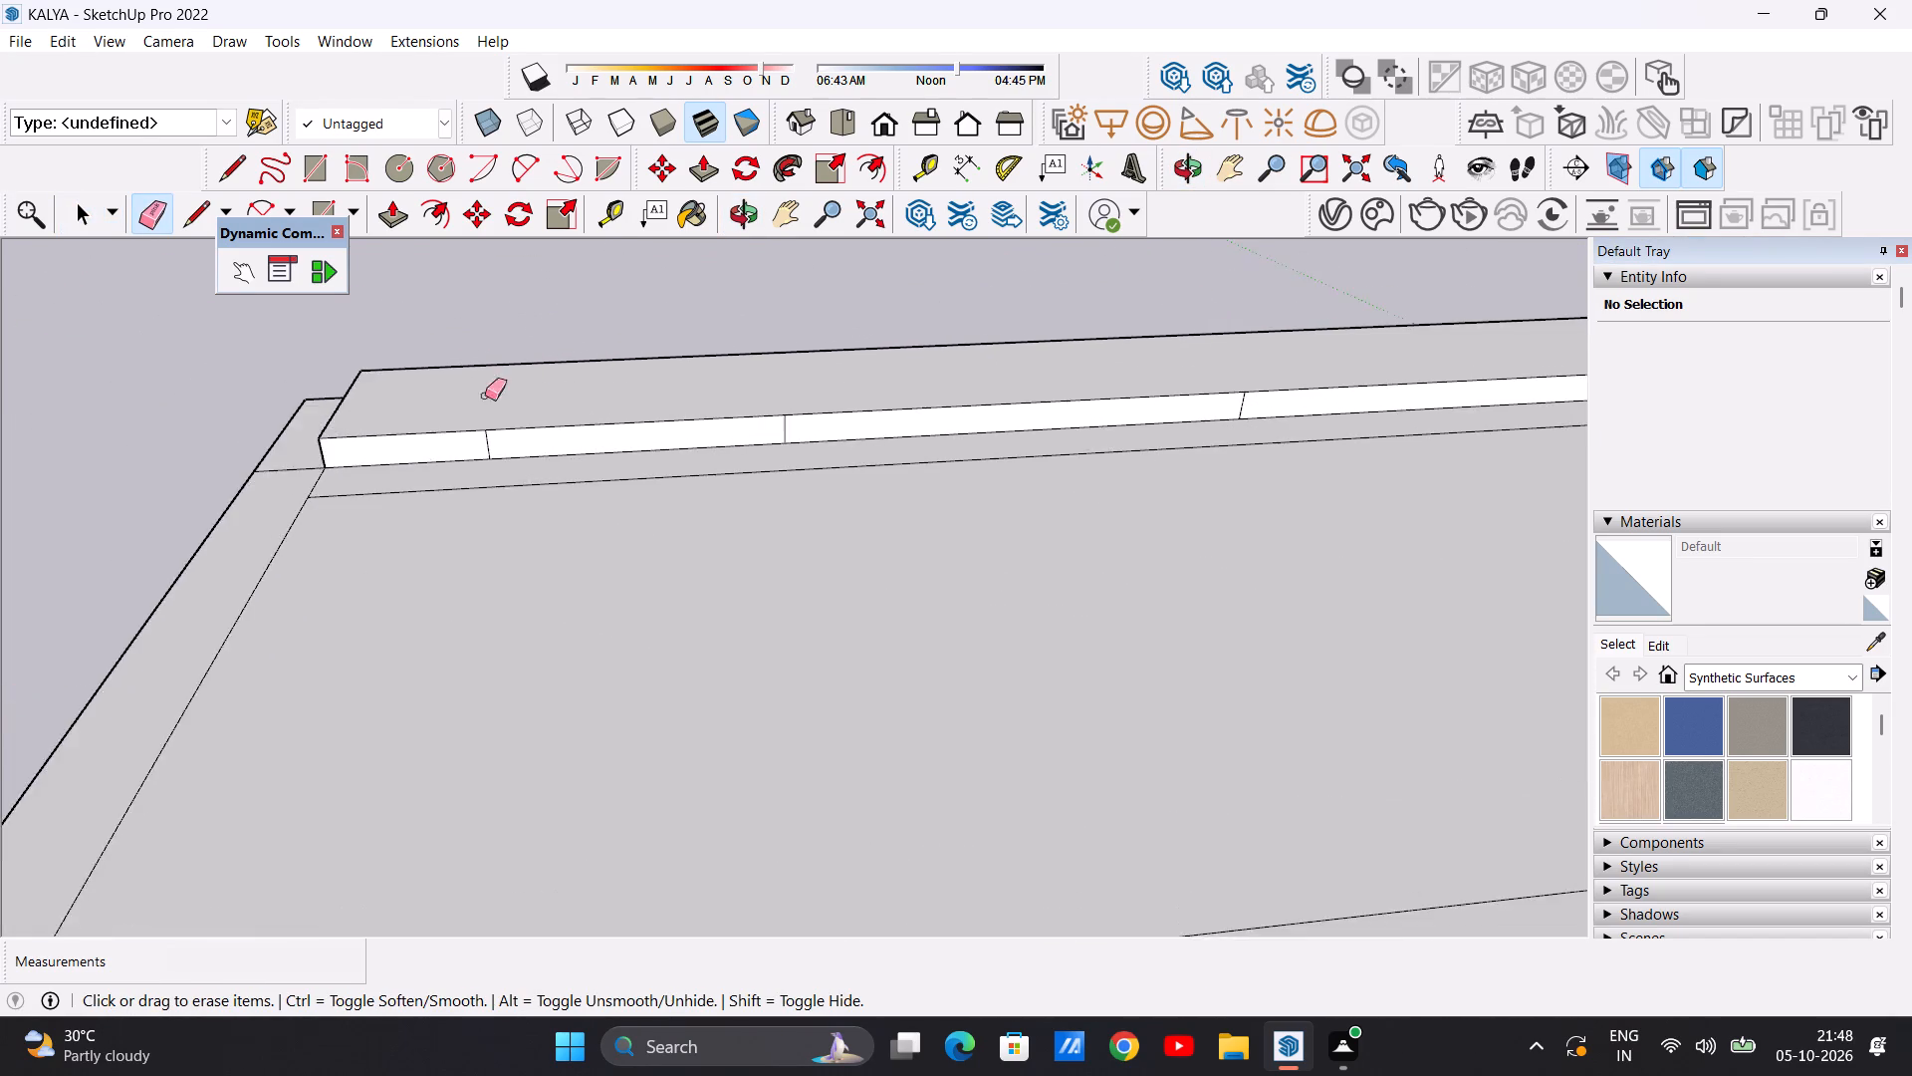
{"action": "scroll", "coordinate": [485, 396], "scroll_direction": "up", "scroll_amount": 5}
{"action": "middle_click_drag", "start_coordinate": [493, 495], "coordinate": [488, 405]}
{"action": "left_click", "coordinate": [491, 309]}
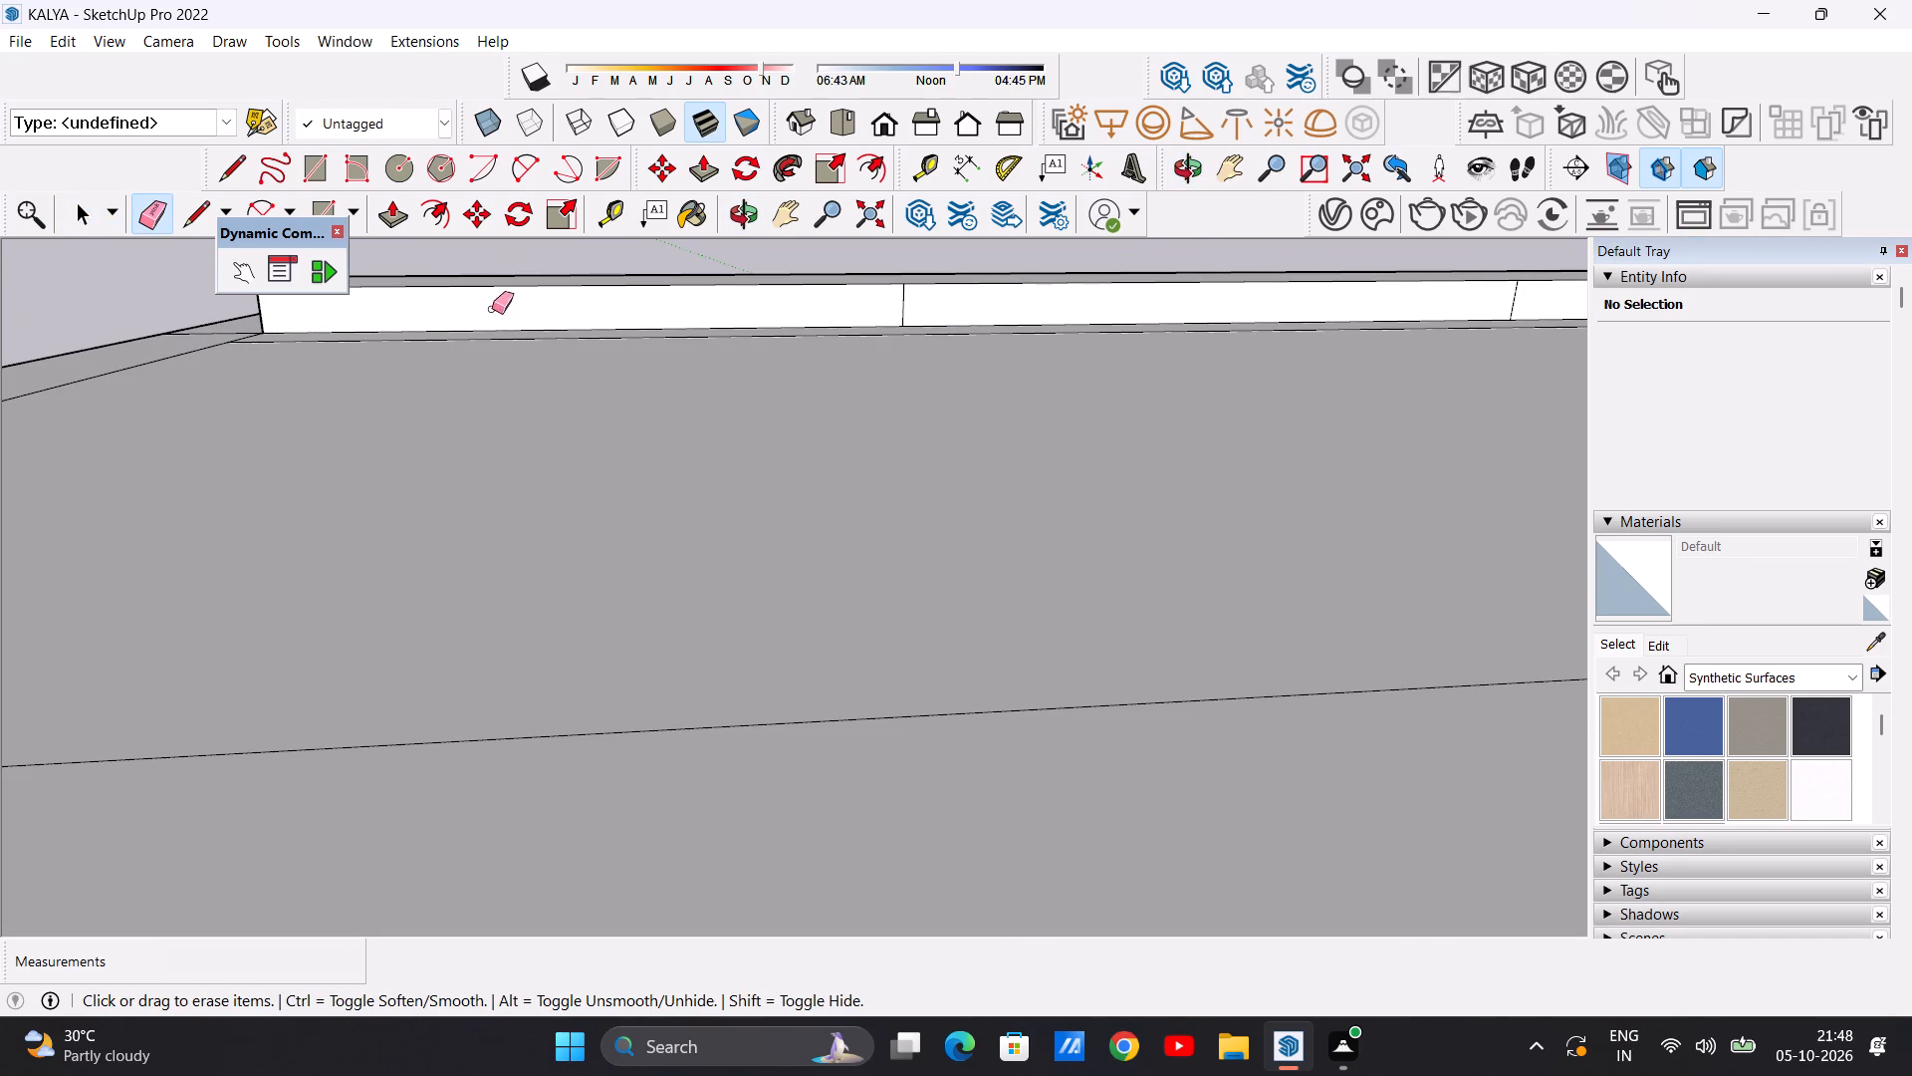
{"action": "left_click", "coordinate": [904, 308]}
Erase the four remaining vertical lines along the back face of the raised roof strip.
{"action": "scroll", "coordinate": [706, 404], "scroll_direction": "down", "scroll_amount": 10}
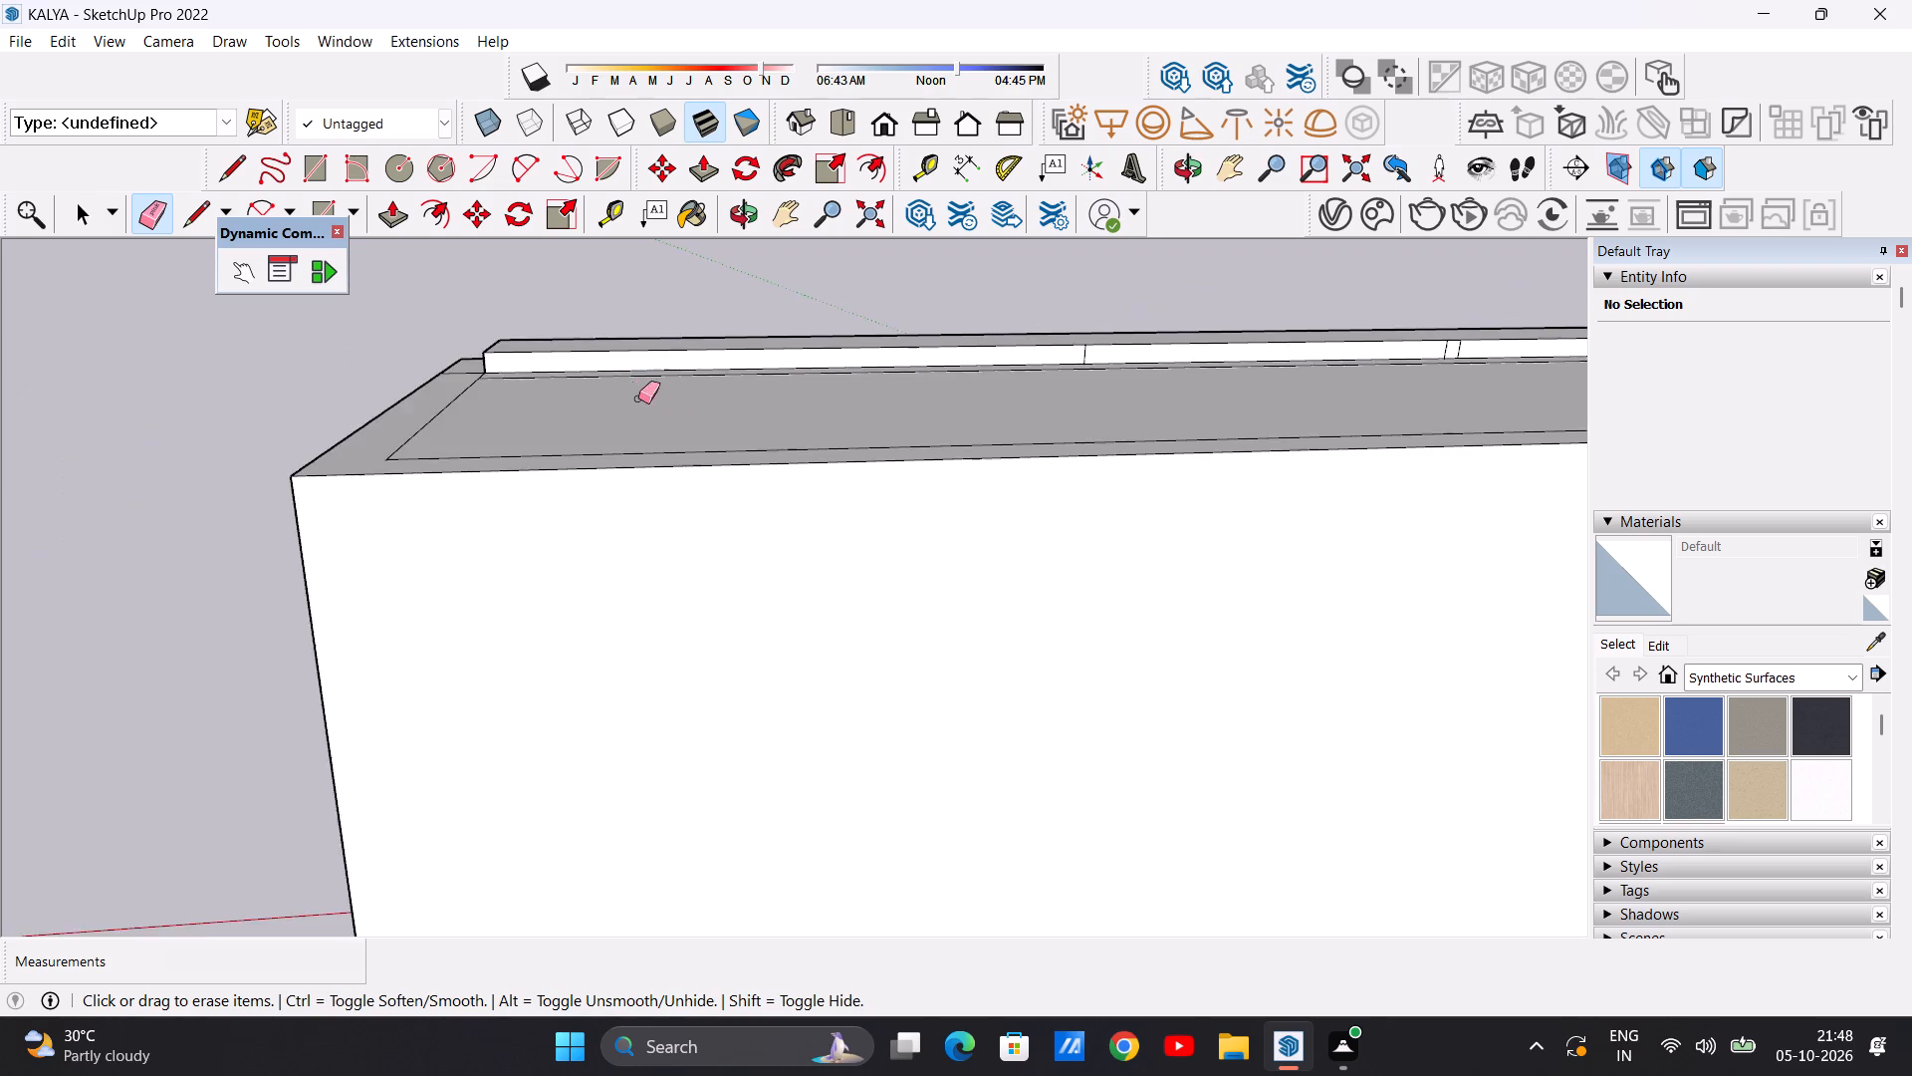
{"action": "scroll", "coordinate": [638, 399], "scroll_direction": "down", "scroll_amount": 11}
{"action": "scroll", "coordinate": [1199, 356], "scroll_direction": "up", "scroll_amount": 16}
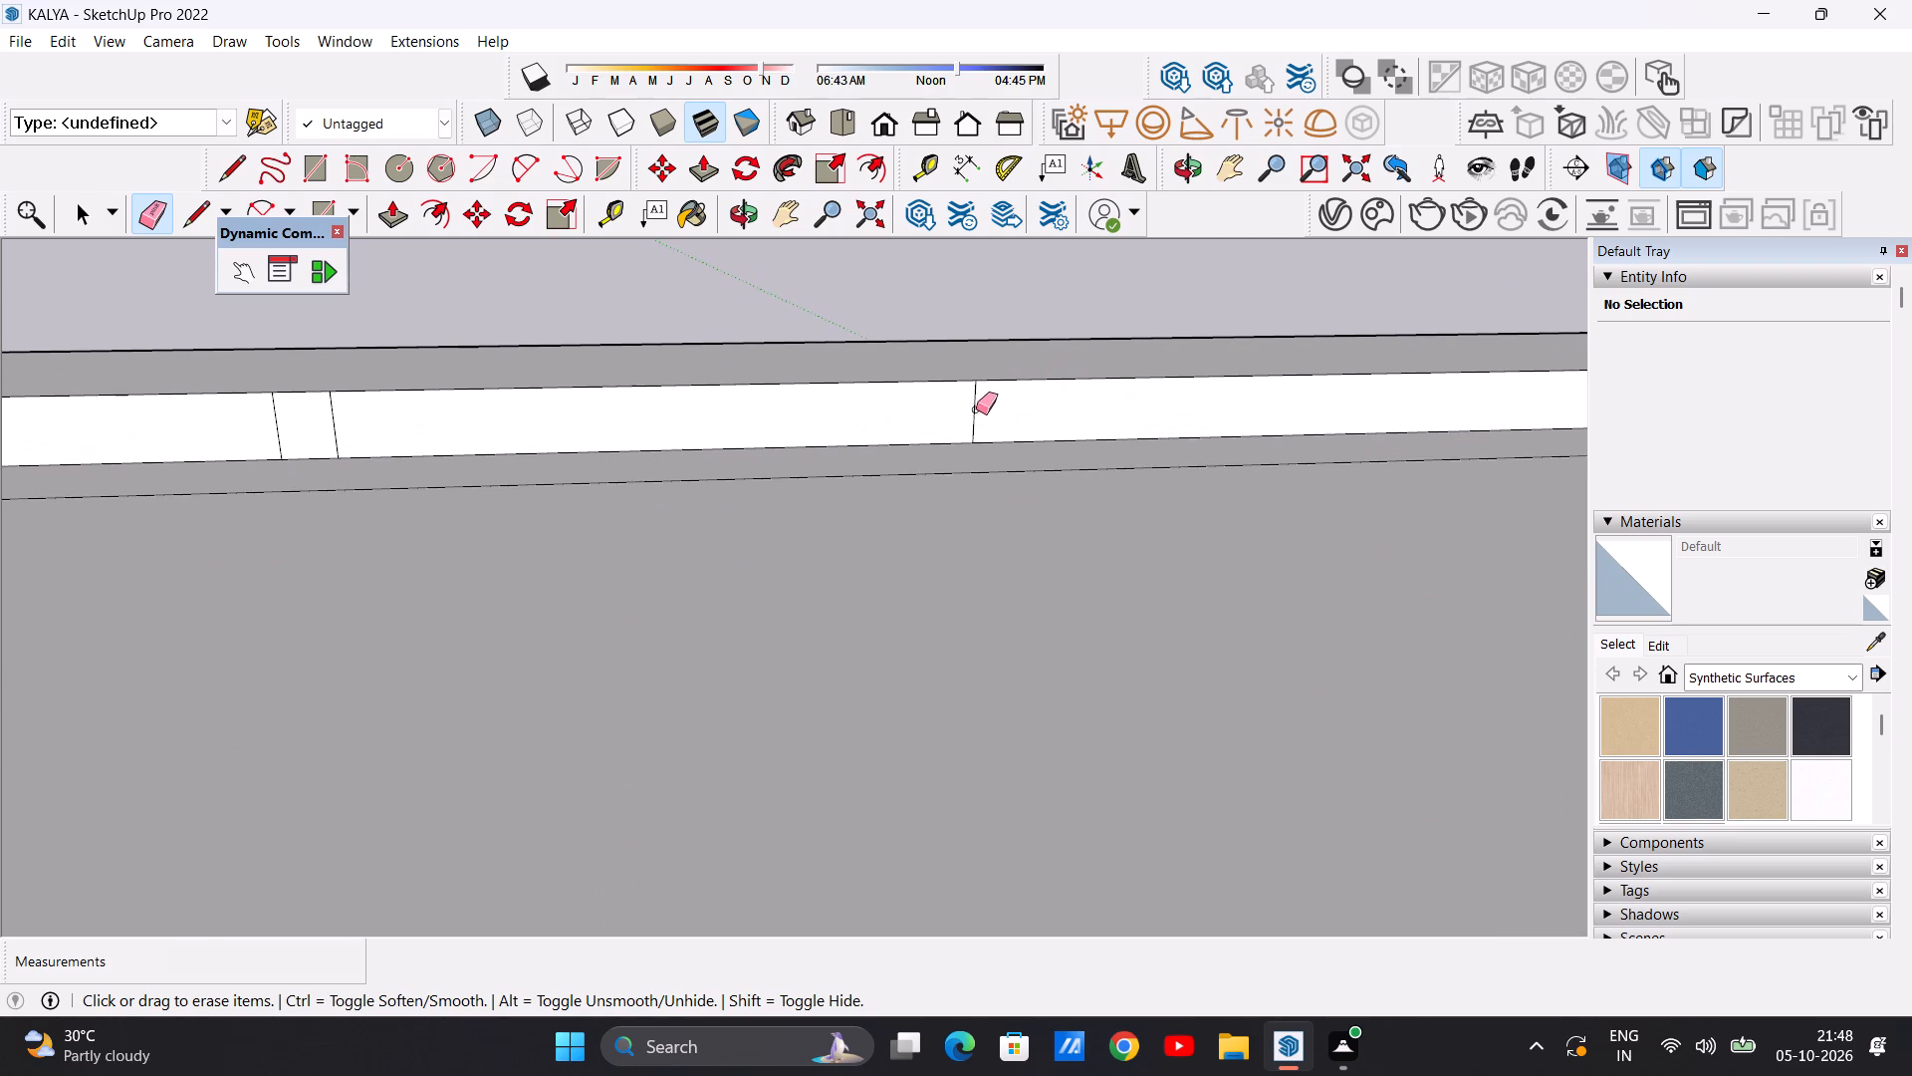
{"action": "left_click", "coordinate": [974, 410]}
{"action": "scroll", "coordinate": [1037, 429], "scroll_direction": "down", "scroll_amount": 7}
{"action": "scroll", "coordinate": [649, 412], "scroll_direction": "up", "scroll_amount": 10}
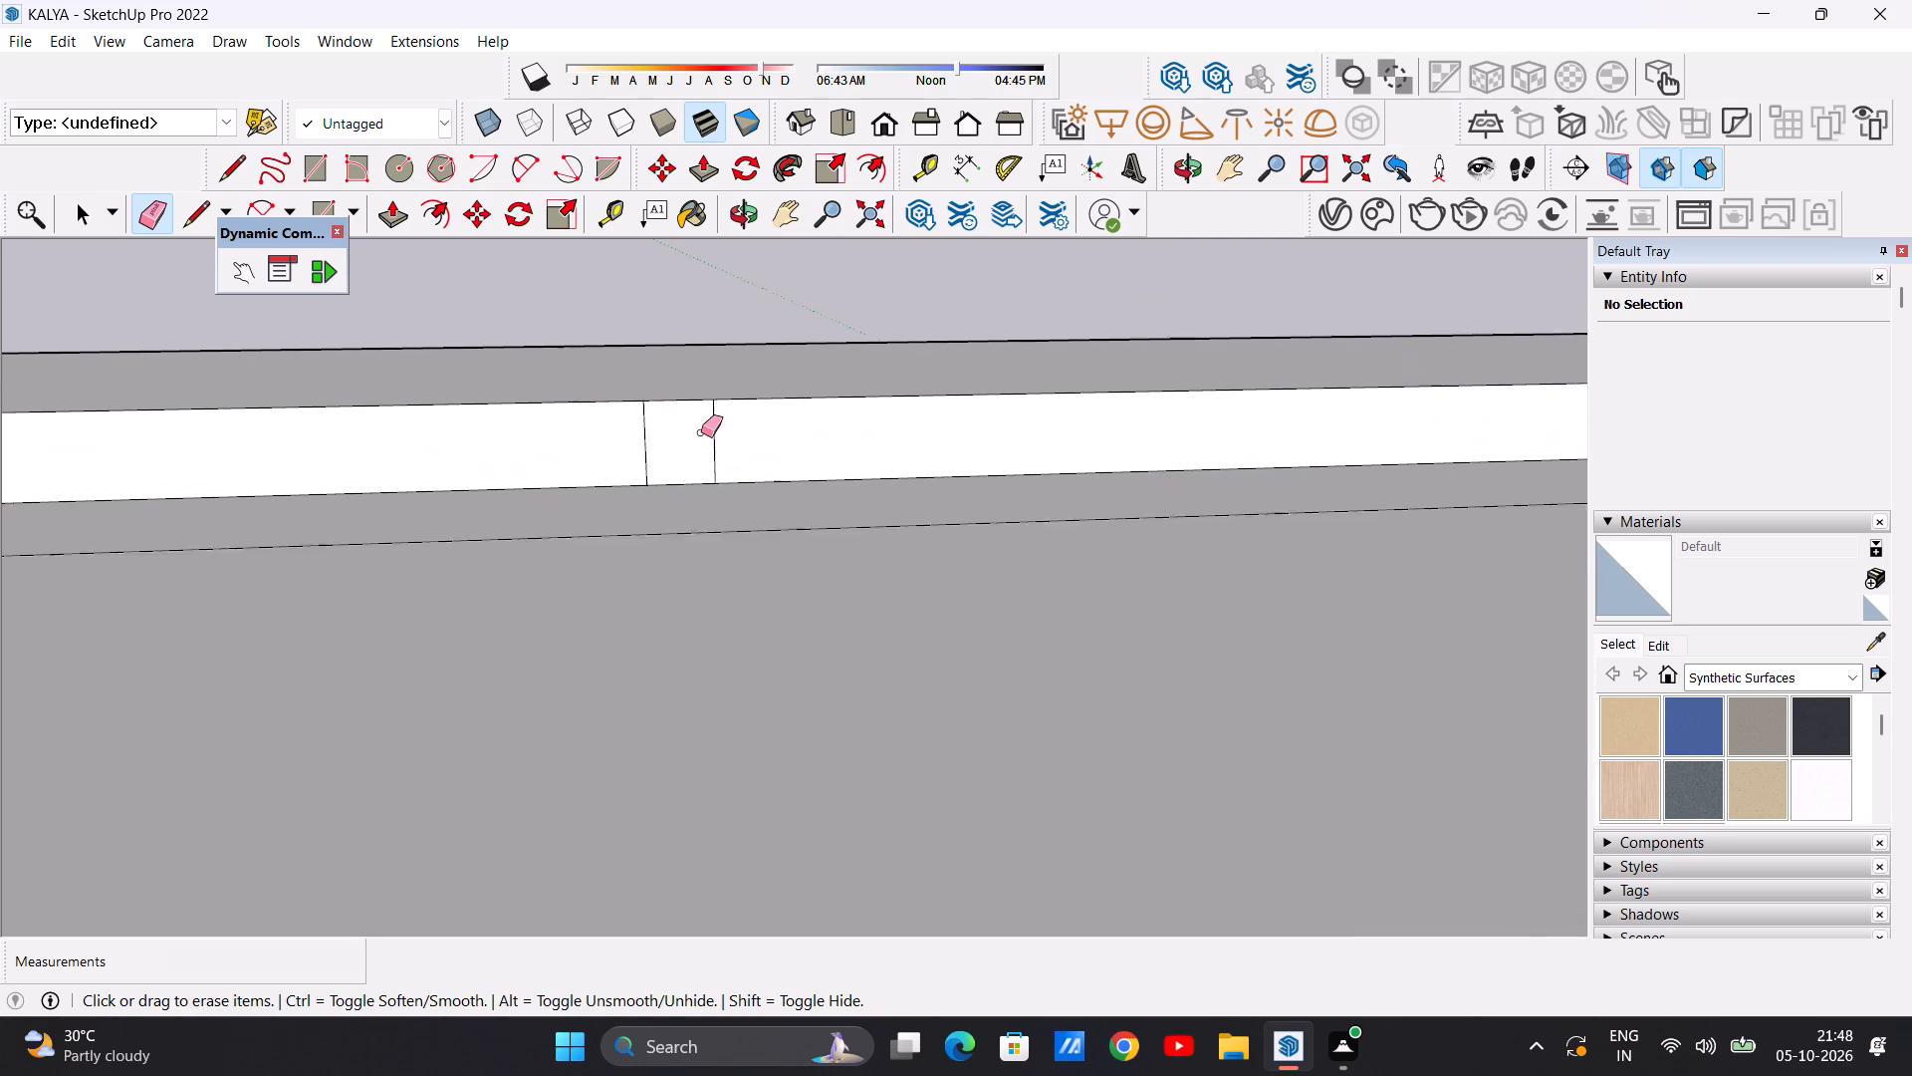
{"action": "scroll", "coordinate": [701, 432], "scroll_direction": "up", "scroll_amount": 1}
{"action": "left_click", "coordinate": [720, 430]}
{"action": "left_click", "coordinate": [629, 434]}
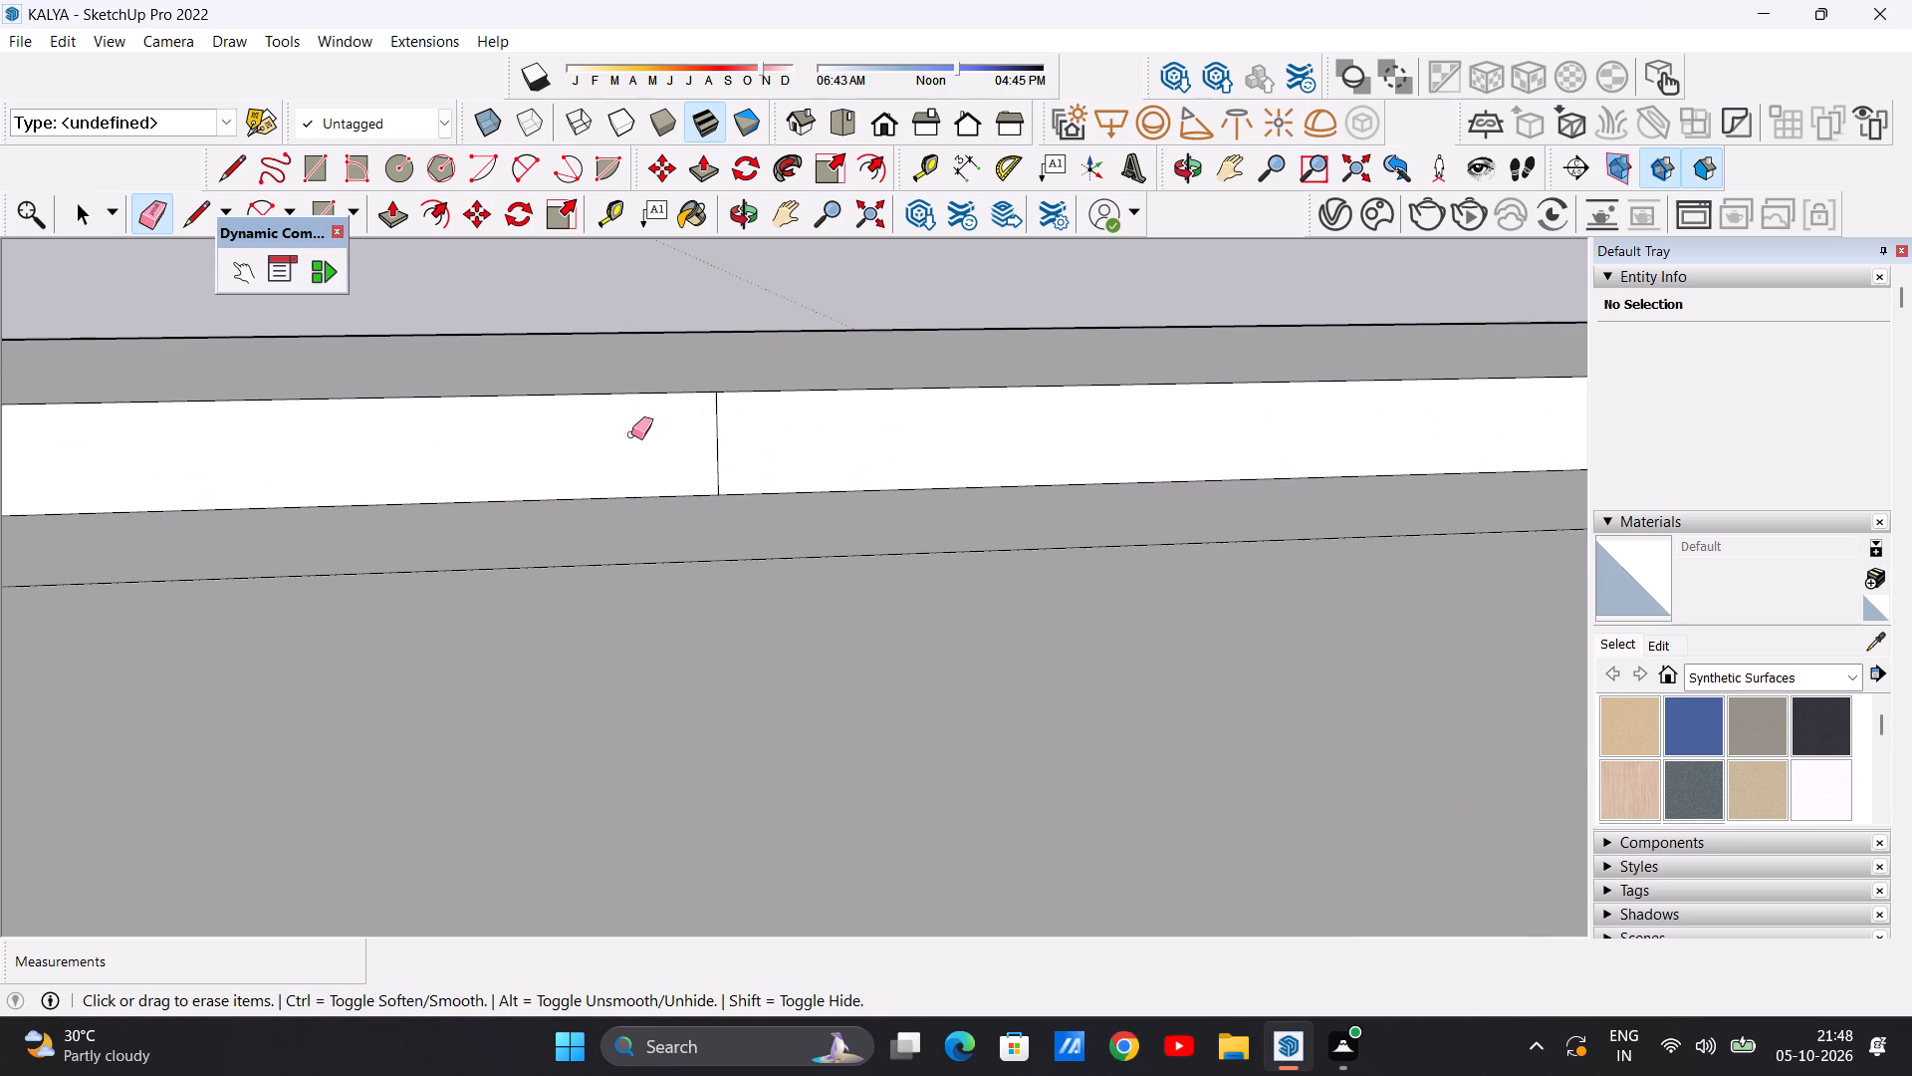
{"action": "left_click", "coordinate": [718, 441]}
{"action": "scroll", "coordinate": [966, 443], "scroll_direction": "down", "scroll_amount": 20}
{"action": "scroll", "coordinate": [543, 427], "scroll_direction": "up", "scroll_amount": 16}
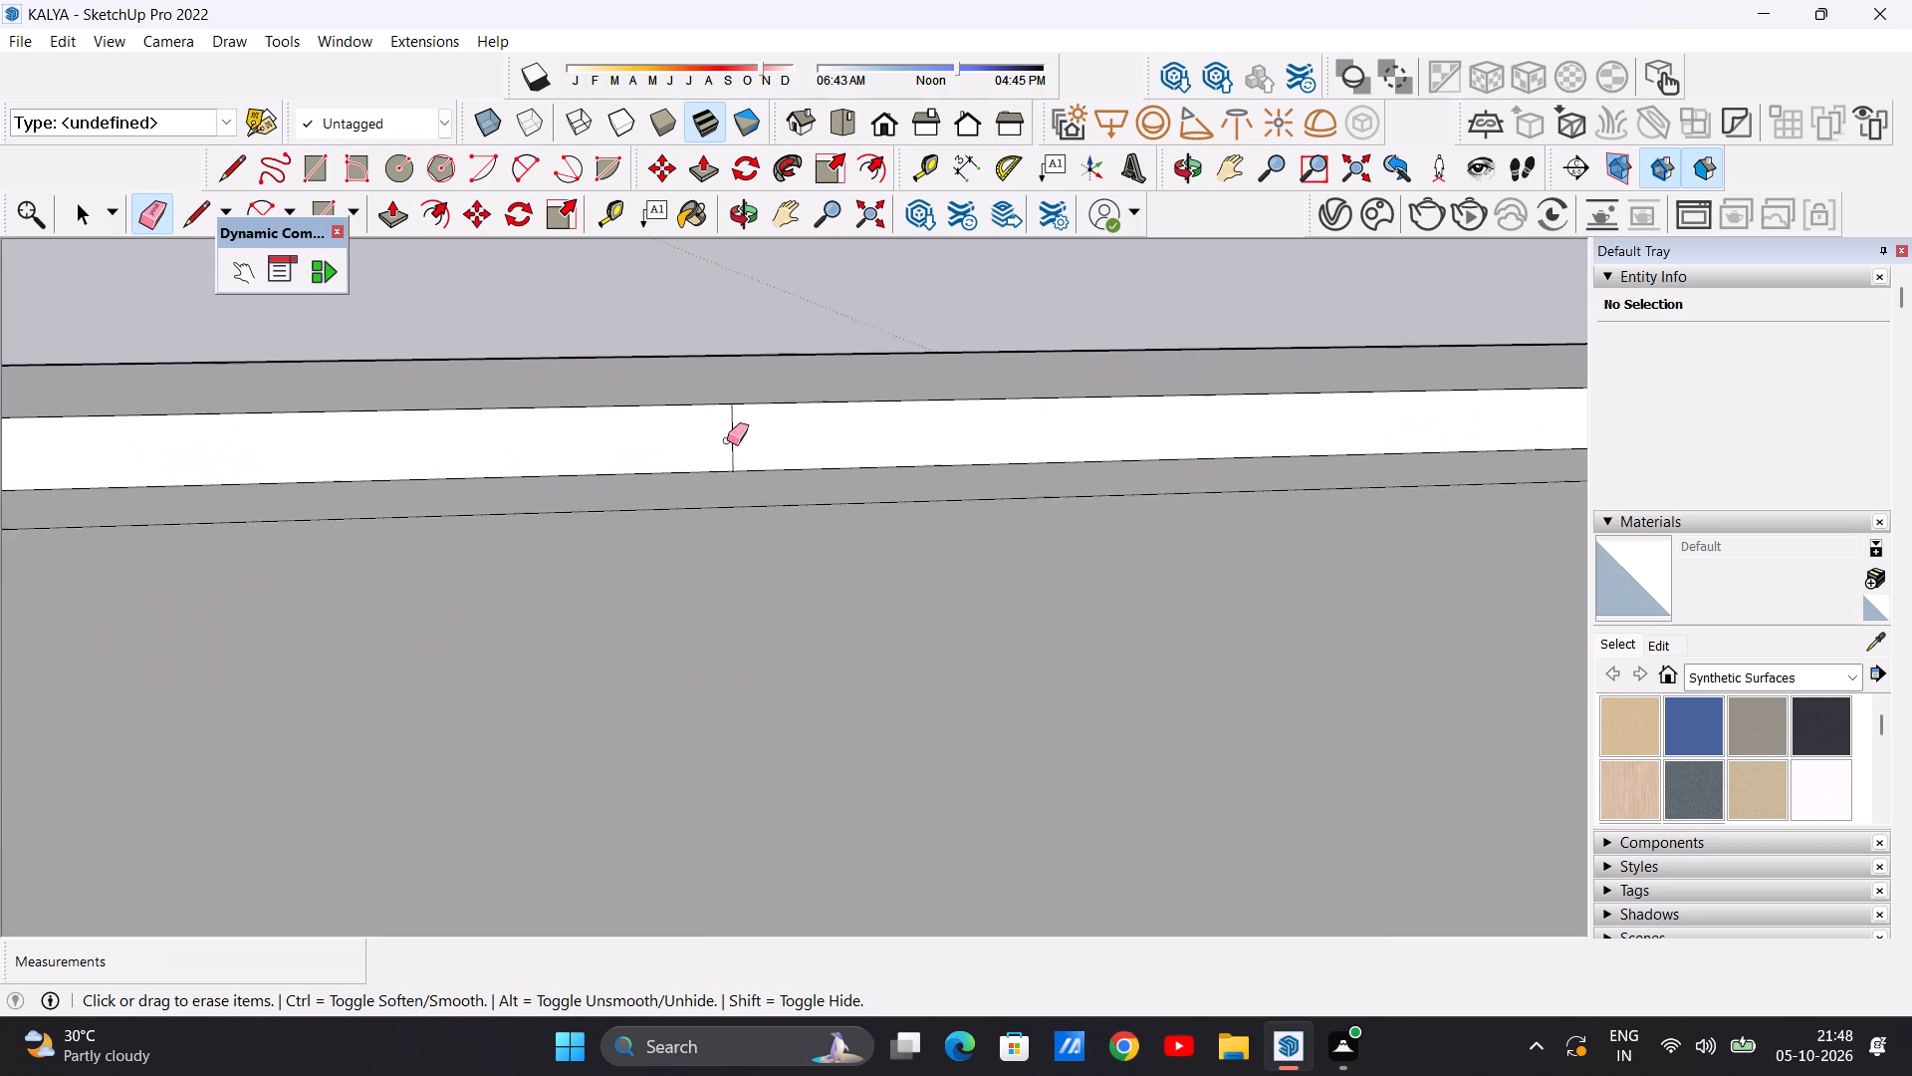
{"action": "scroll", "coordinate": [727, 440], "scroll_direction": "up", "scroll_amount": 3}
{"action": "left_click", "coordinate": [735, 423]}
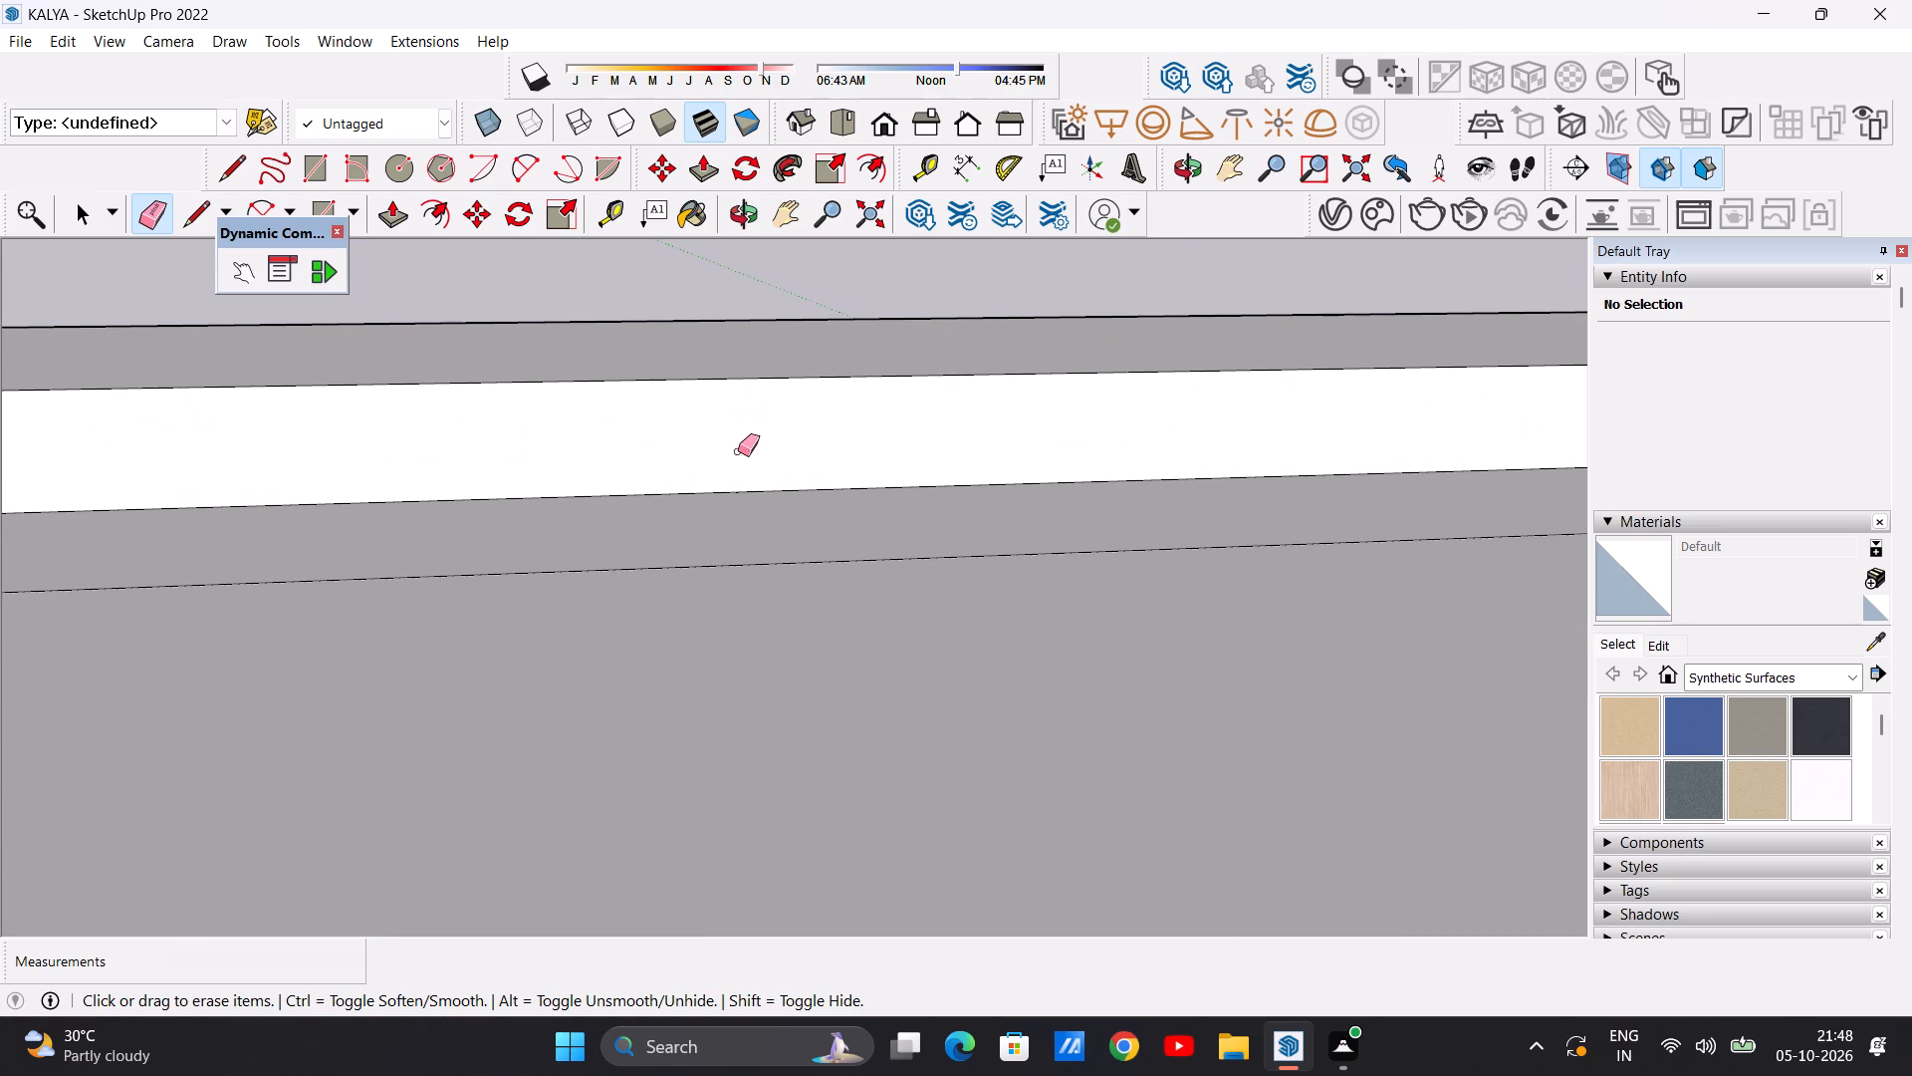
Push/Pull the raised roof strip's back side face across the roof to the inner corner of the rear wall top.
{"action": "key", "text": "space"}
{"action": "scroll", "coordinate": [748, 460], "scroll_direction": "down", "scroll_amount": 20}
{"action": "scroll", "coordinate": [748, 460], "scroll_direction": "down", "scroll_amount": 7}
{"action": "middle_click_drag", "start_coordinate": [473, 423], "coordinate": [709, 545]}
{"action": "scroll", "coordinate": [597, 546], "scroll_direction": "up", "scroll_amount": 5}
{"action": "middle_click_drag", "start_coordinate": [621, 578], "coordinate": [649, 538]}
{"action": "scroll", "coordinate": [619, 463], "scroll_direction": "up", "scroll_amount": 12}
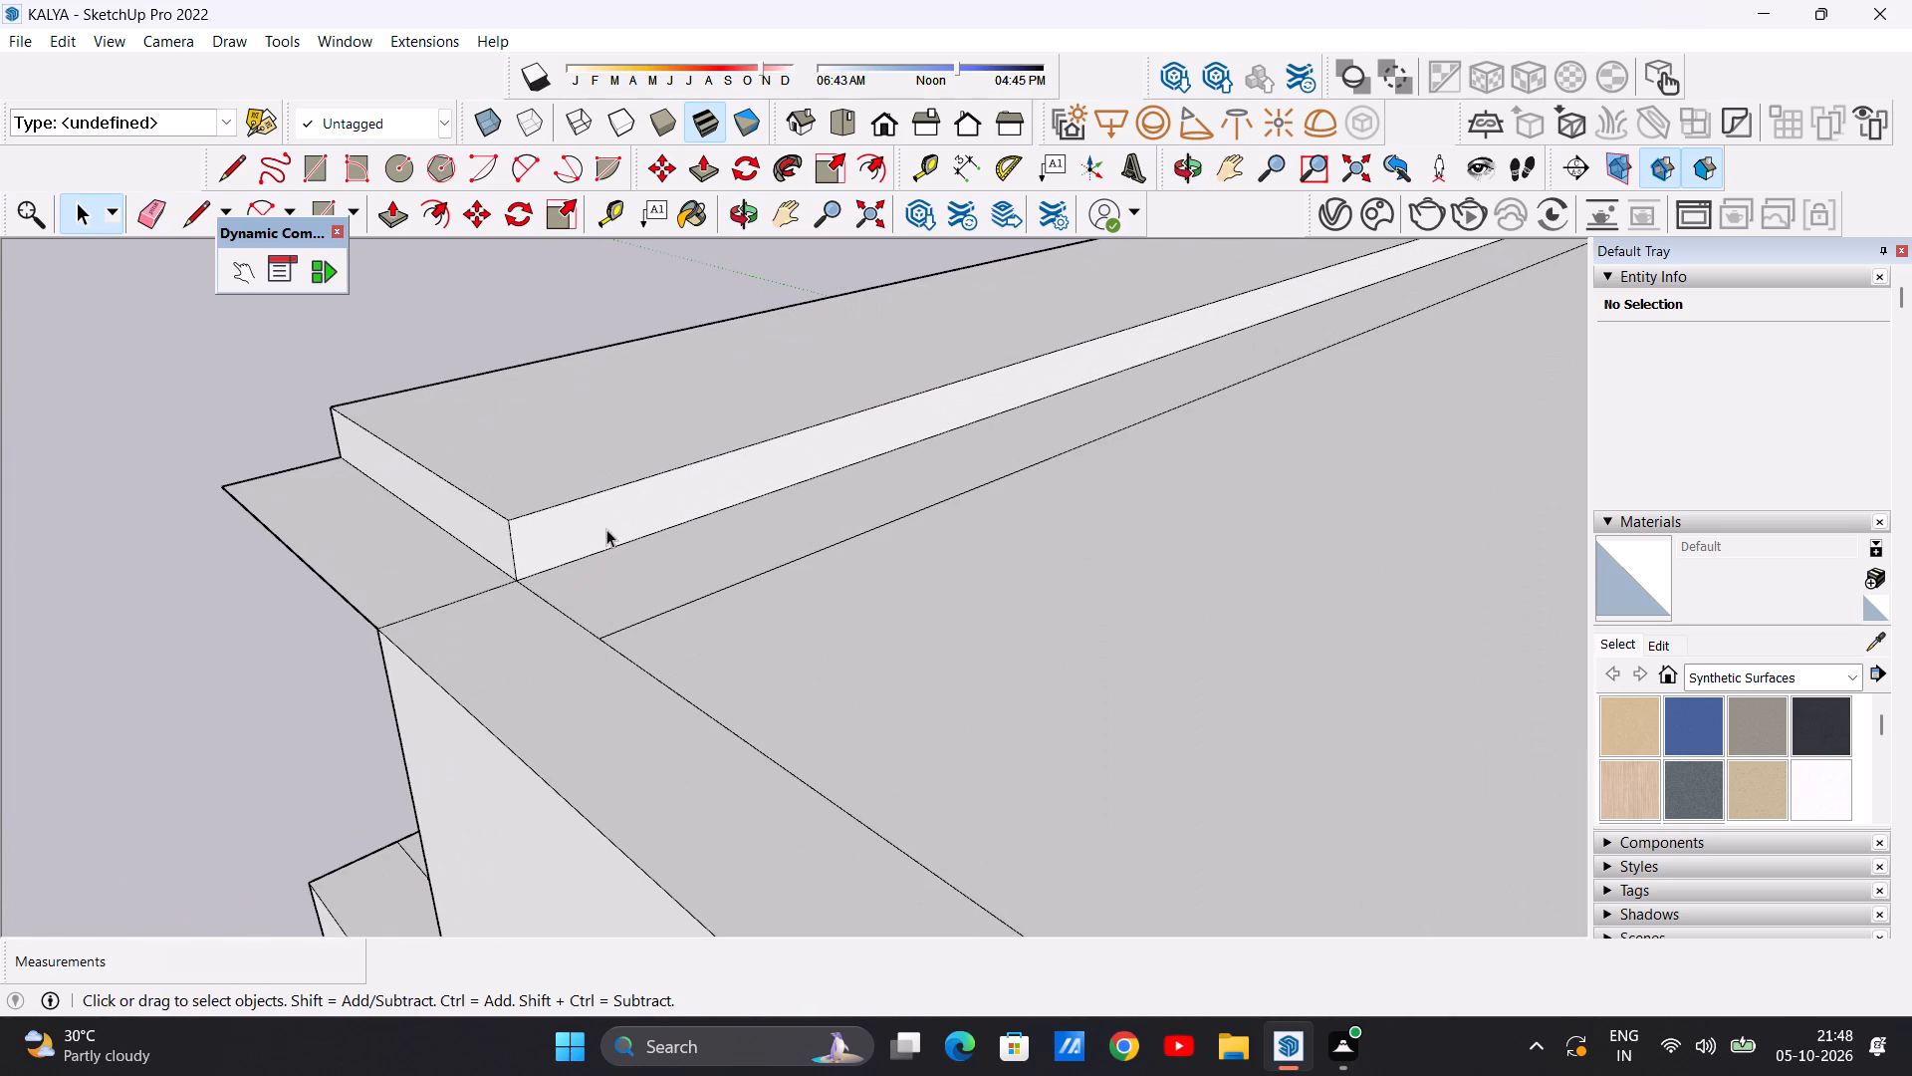
{"action": "key", "text": "p"}
{"action": "left_click", "coordinate": [574, 520]}
{"action": "scroll", "coordinate": [769, 506], "scroll_direction": "down", "scroll_amount": 6}
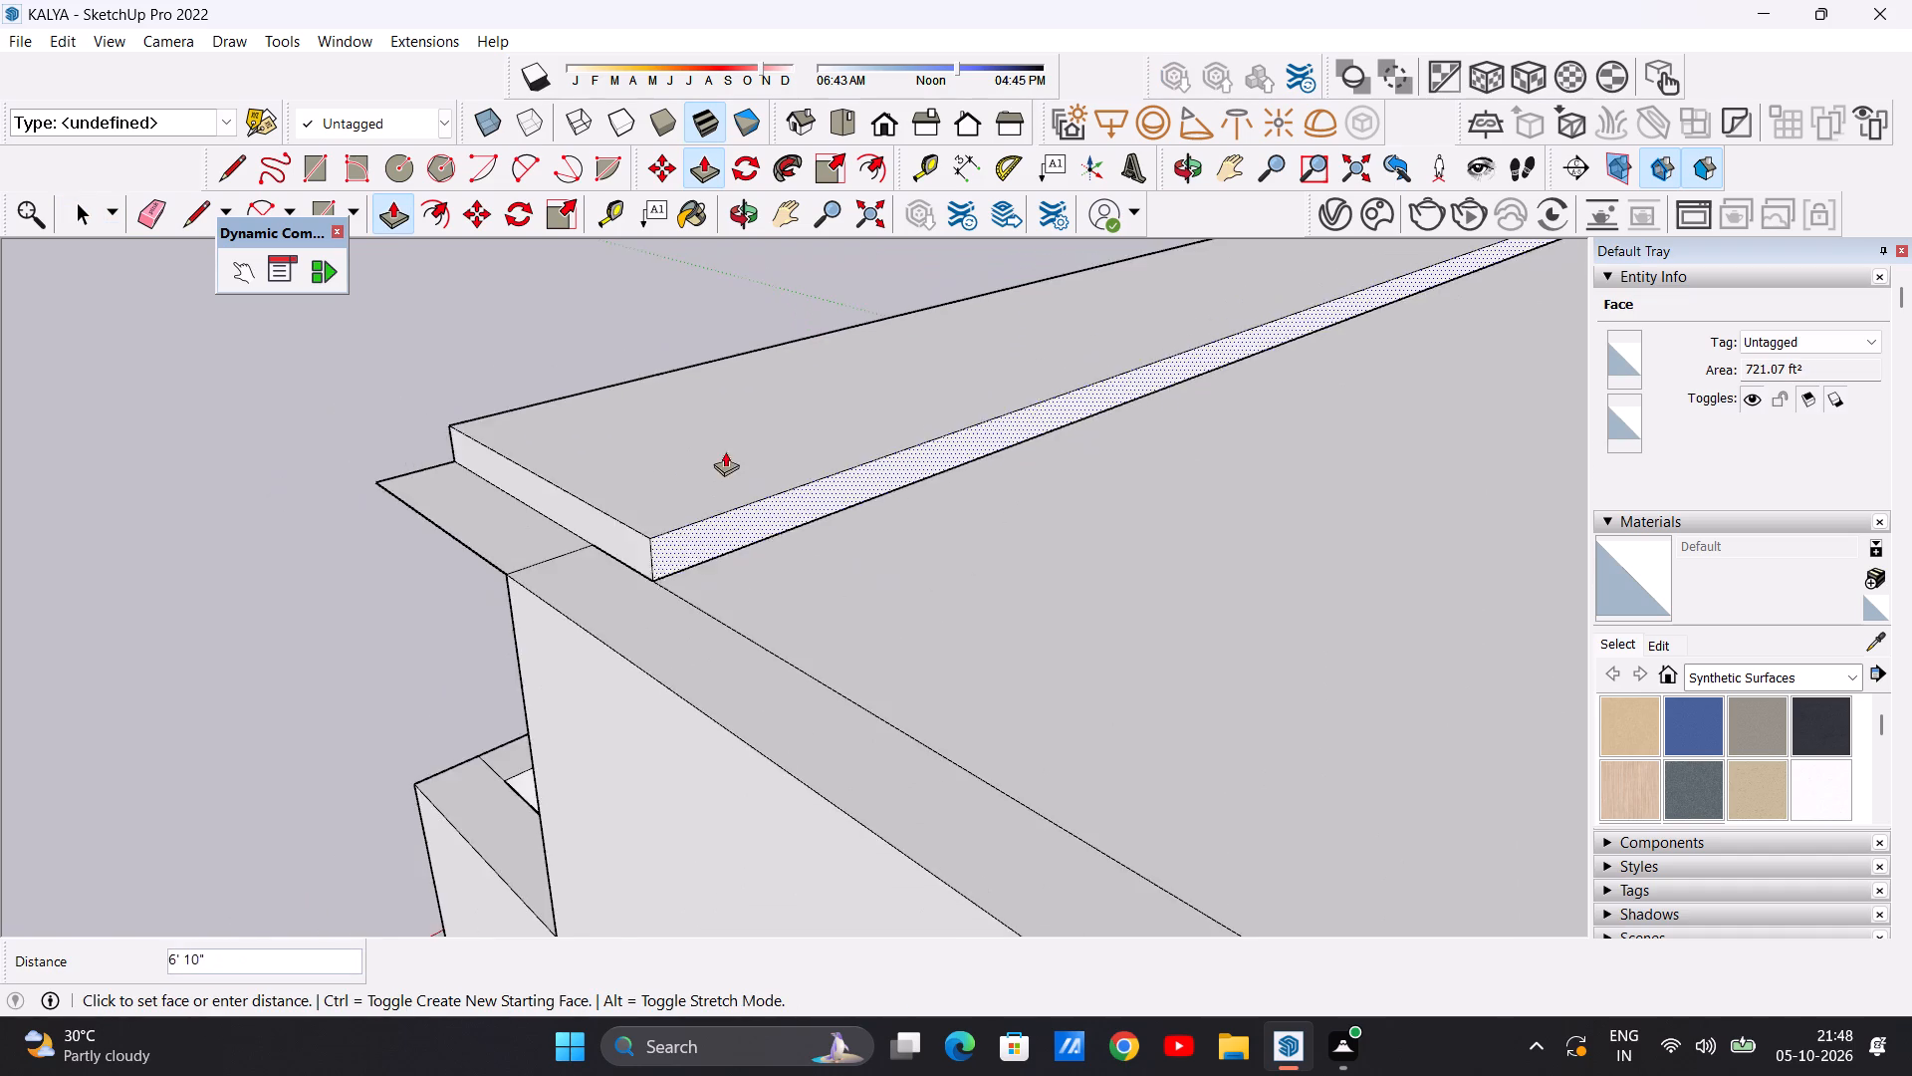
{"action": "scroll", "coordinate": [725, 451], "scroll_direction": "down", "scroll_amount": 13}
{"action": "scroll", "coordinate": [1008, 647], "scroll_direction": "up", "scroll_amount": 13}
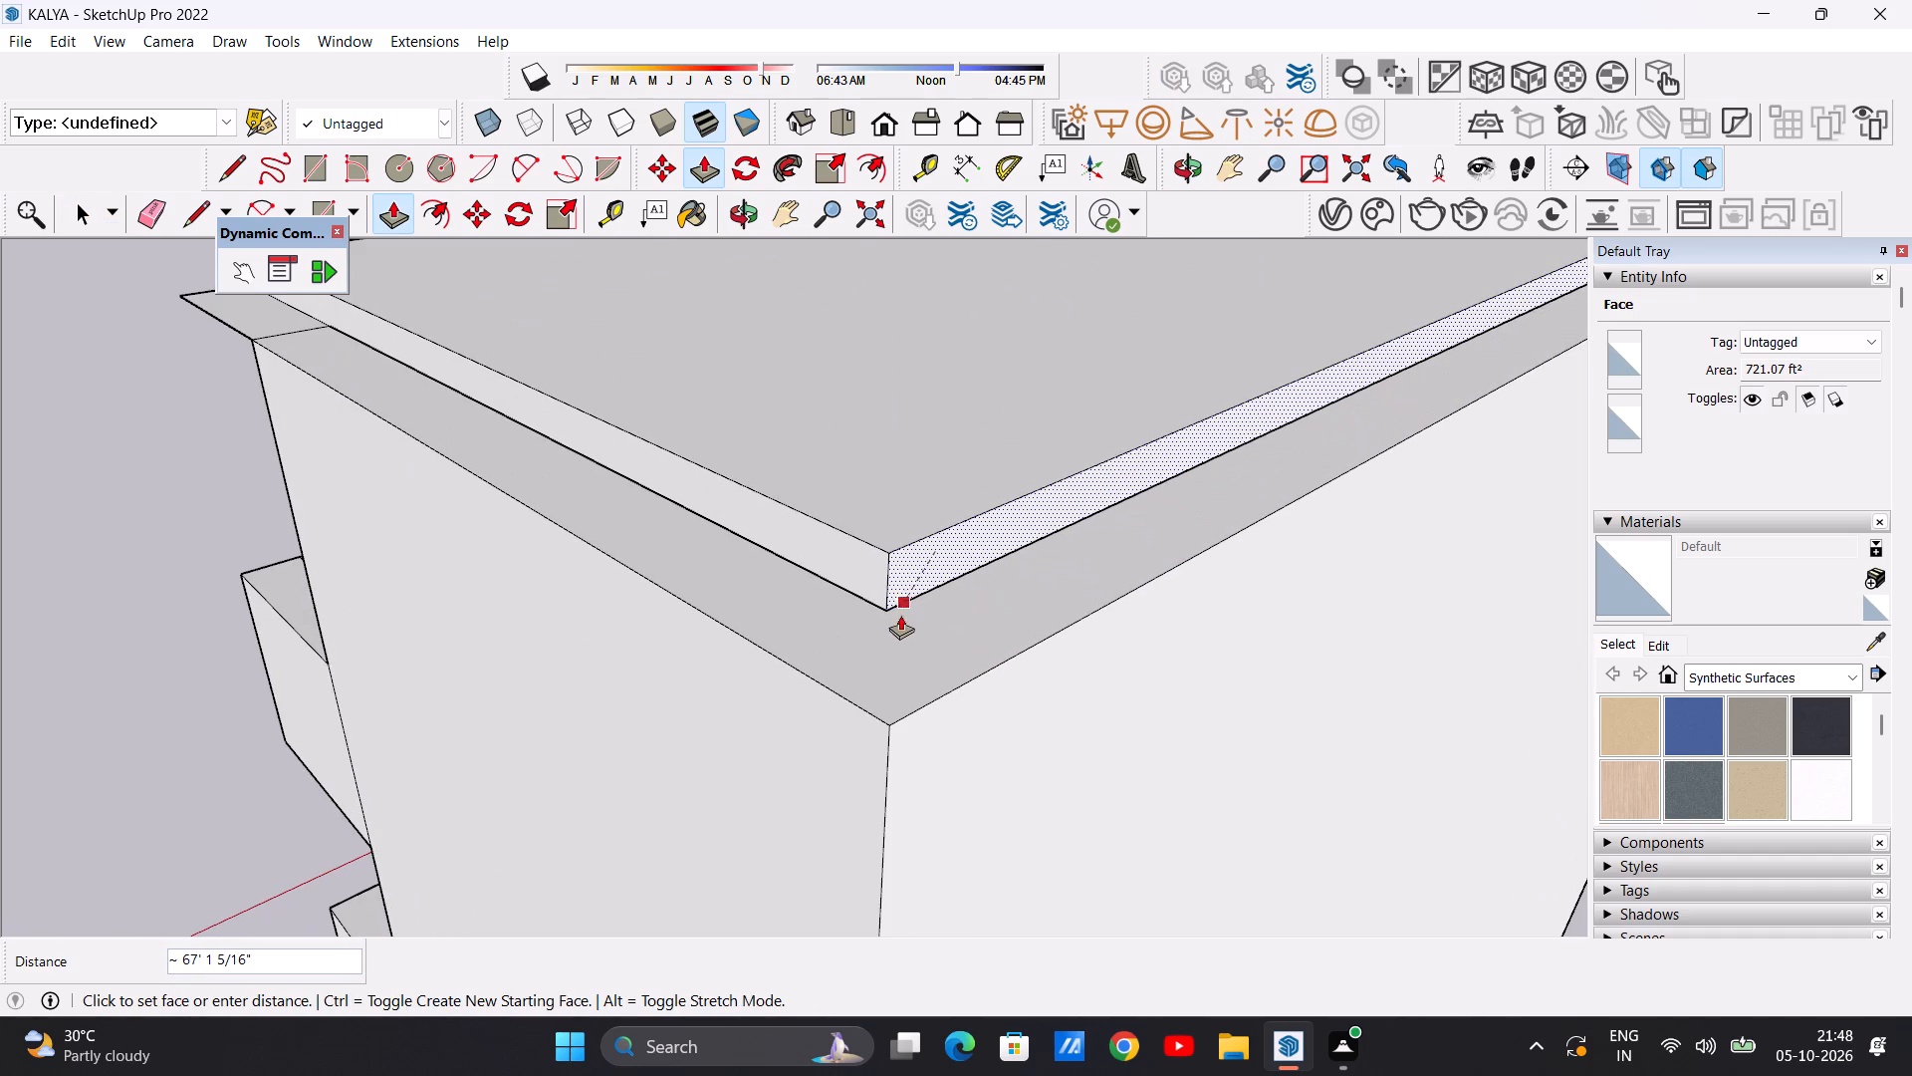
{"action": "left_click", "coordinate": [887, 608]}
{"action": "key", "text": "space"}
{"action": "scroll", "coordinate": [917, 585], "scroll_direction": "down", "scroll_amount": 4}
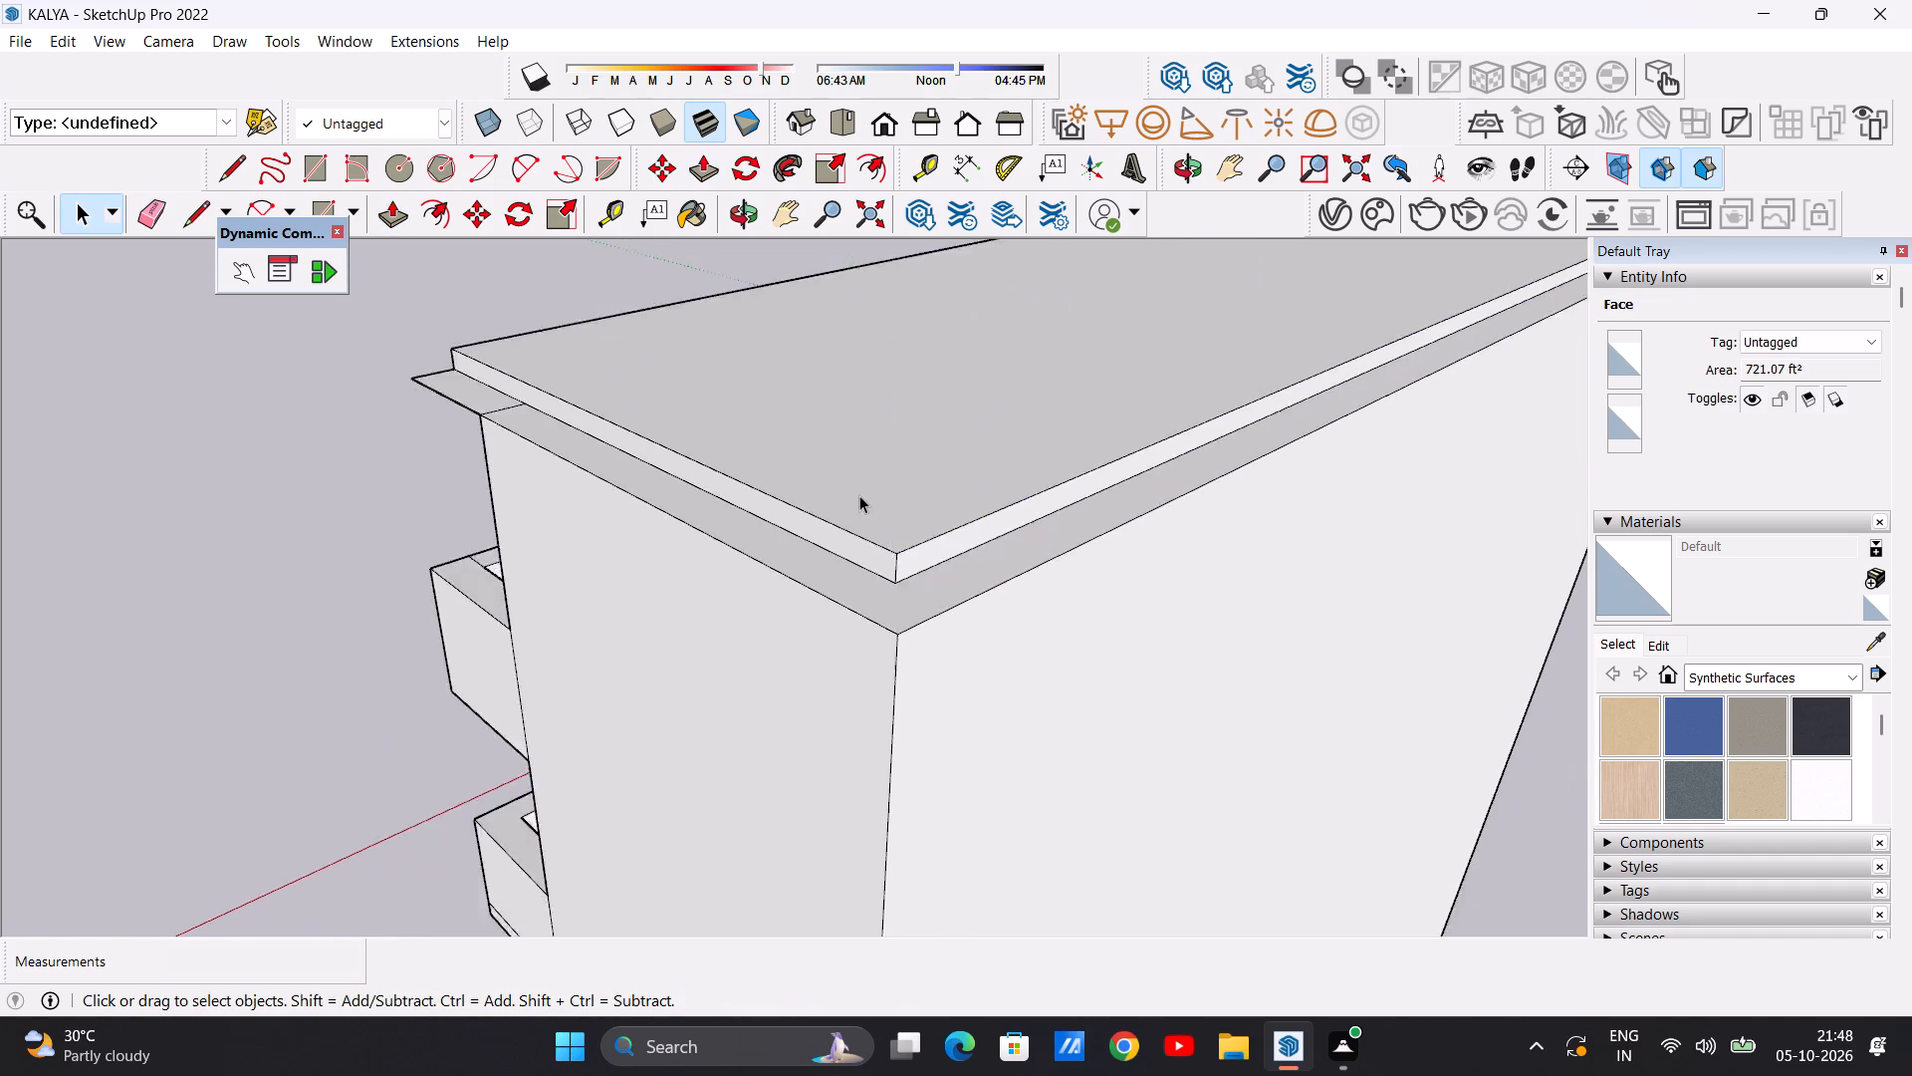
Push/Pull the wall-top face bordering the side of the roof slab upward by about 28' to form the parapet.
{"action": "scroll", "coordinate": [859, 495], "scroll_direction": "down", "scroll_amount": 16}
{"action": "middle_click_drag", "start_coordinate": [707, 551], "coordinate": [1221, 650]}
{"action": "scroll", "coordinate": [981, 519], "scroll_direction": "up", "scroll_amount": 5}
{"action": "middle_click_drag", "start_coordinate": [892, 524], "coordinate": [952, 583]}
{"action": "scroll", "coordinate": [1005, 564], "scroll_direction": "up", "scroll_amount": 7}
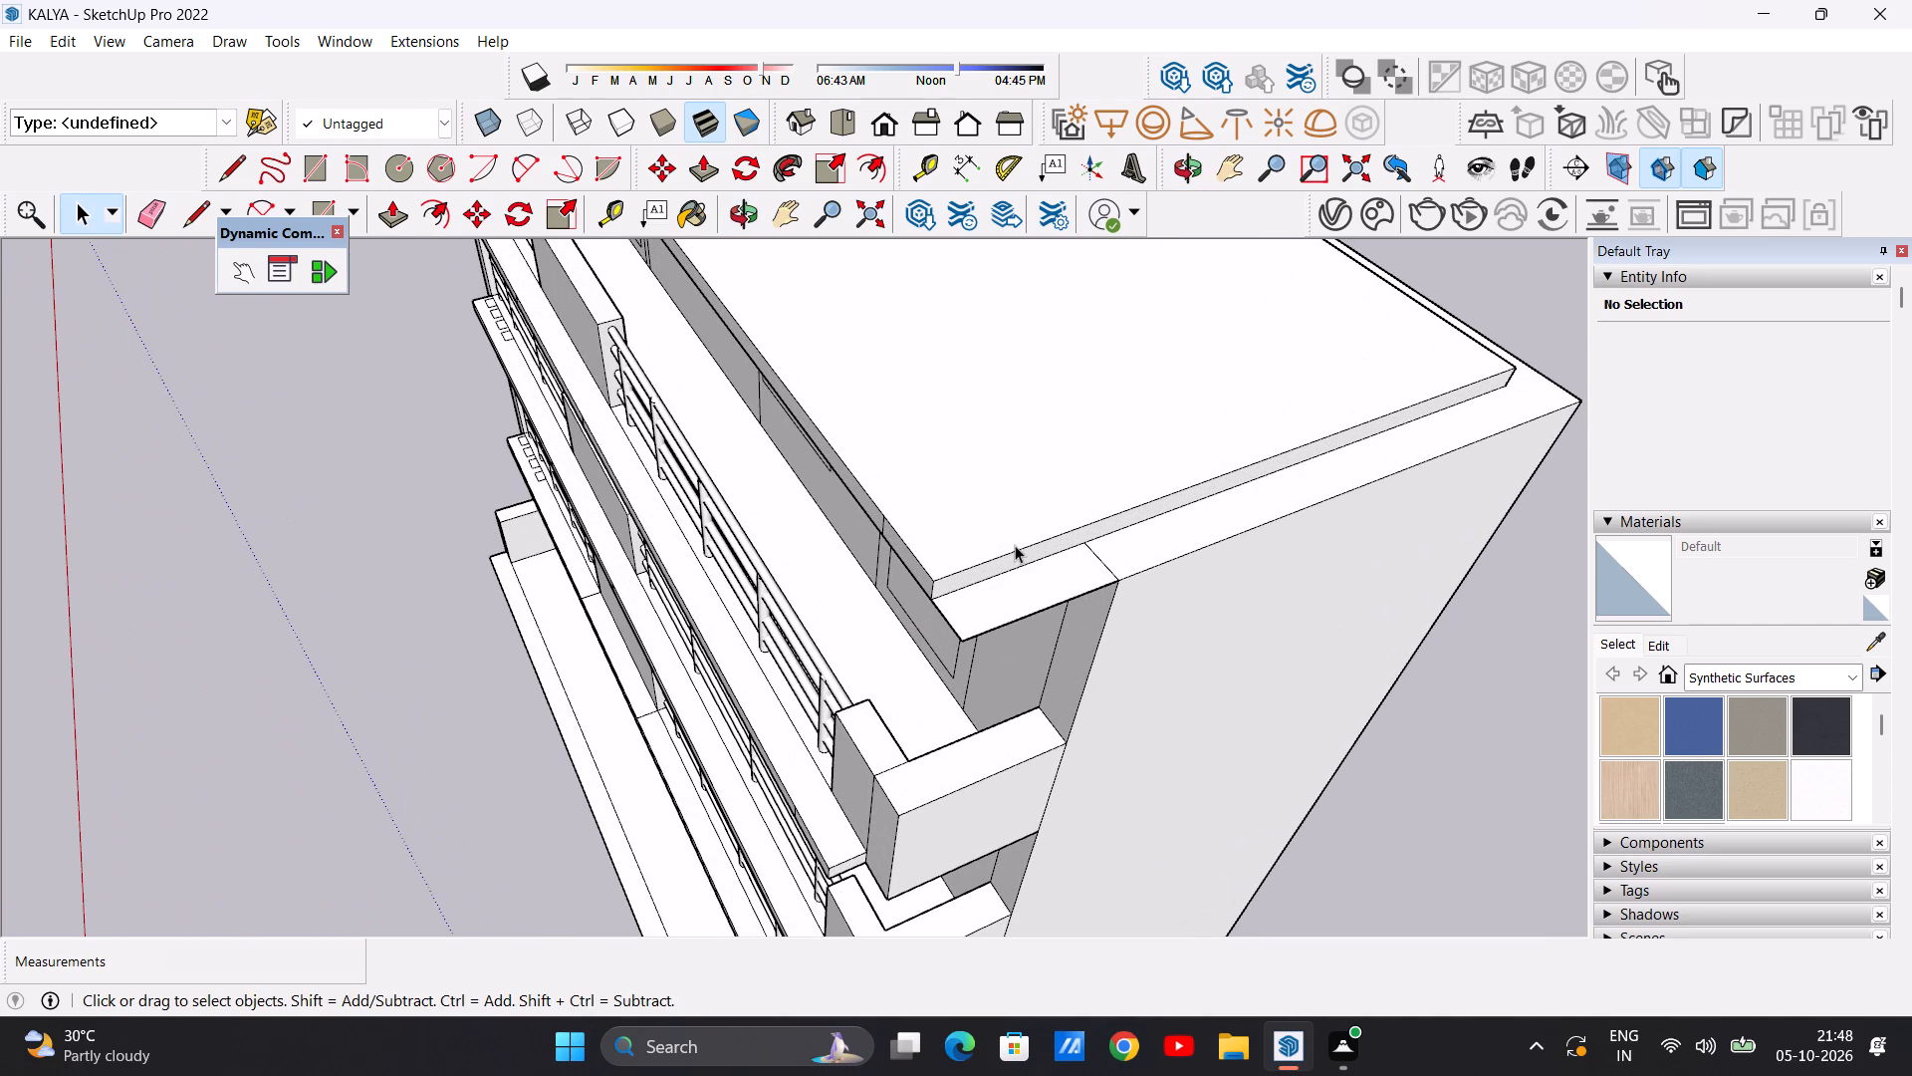
{"action": "scroll", "coordinate": [937, 480], "scroll_direction": "down", "scroll_amount": 4}
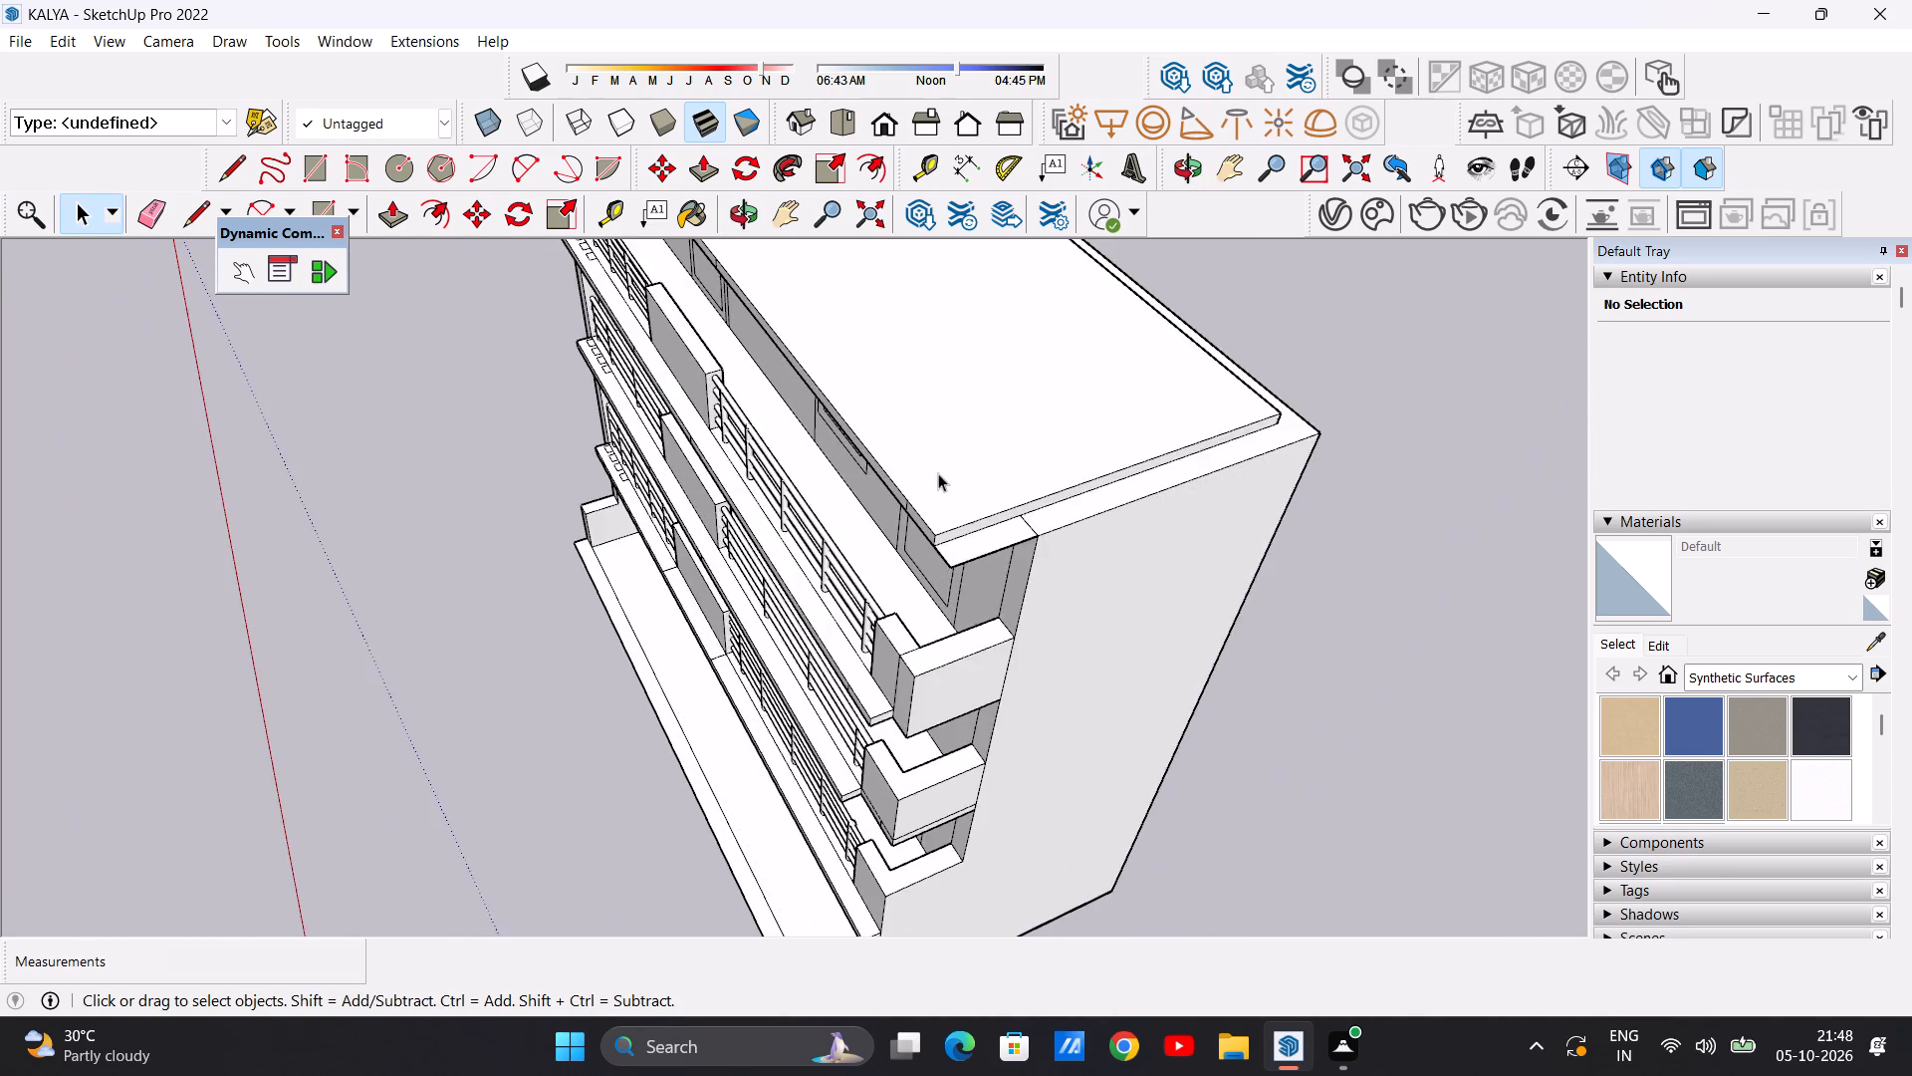
{"action": "scroll", "coordinate": [938, 473], "scroll_direction": "down", "scroll_amount": 6}
{"action": "middle_click_drag", "start_coordinate": [915, 513], "coordinate": [1167, 466]}
{"action": "scroll", "coordinate": [968, 486], "scroll_direction": "down", "scroll_amount": 6}
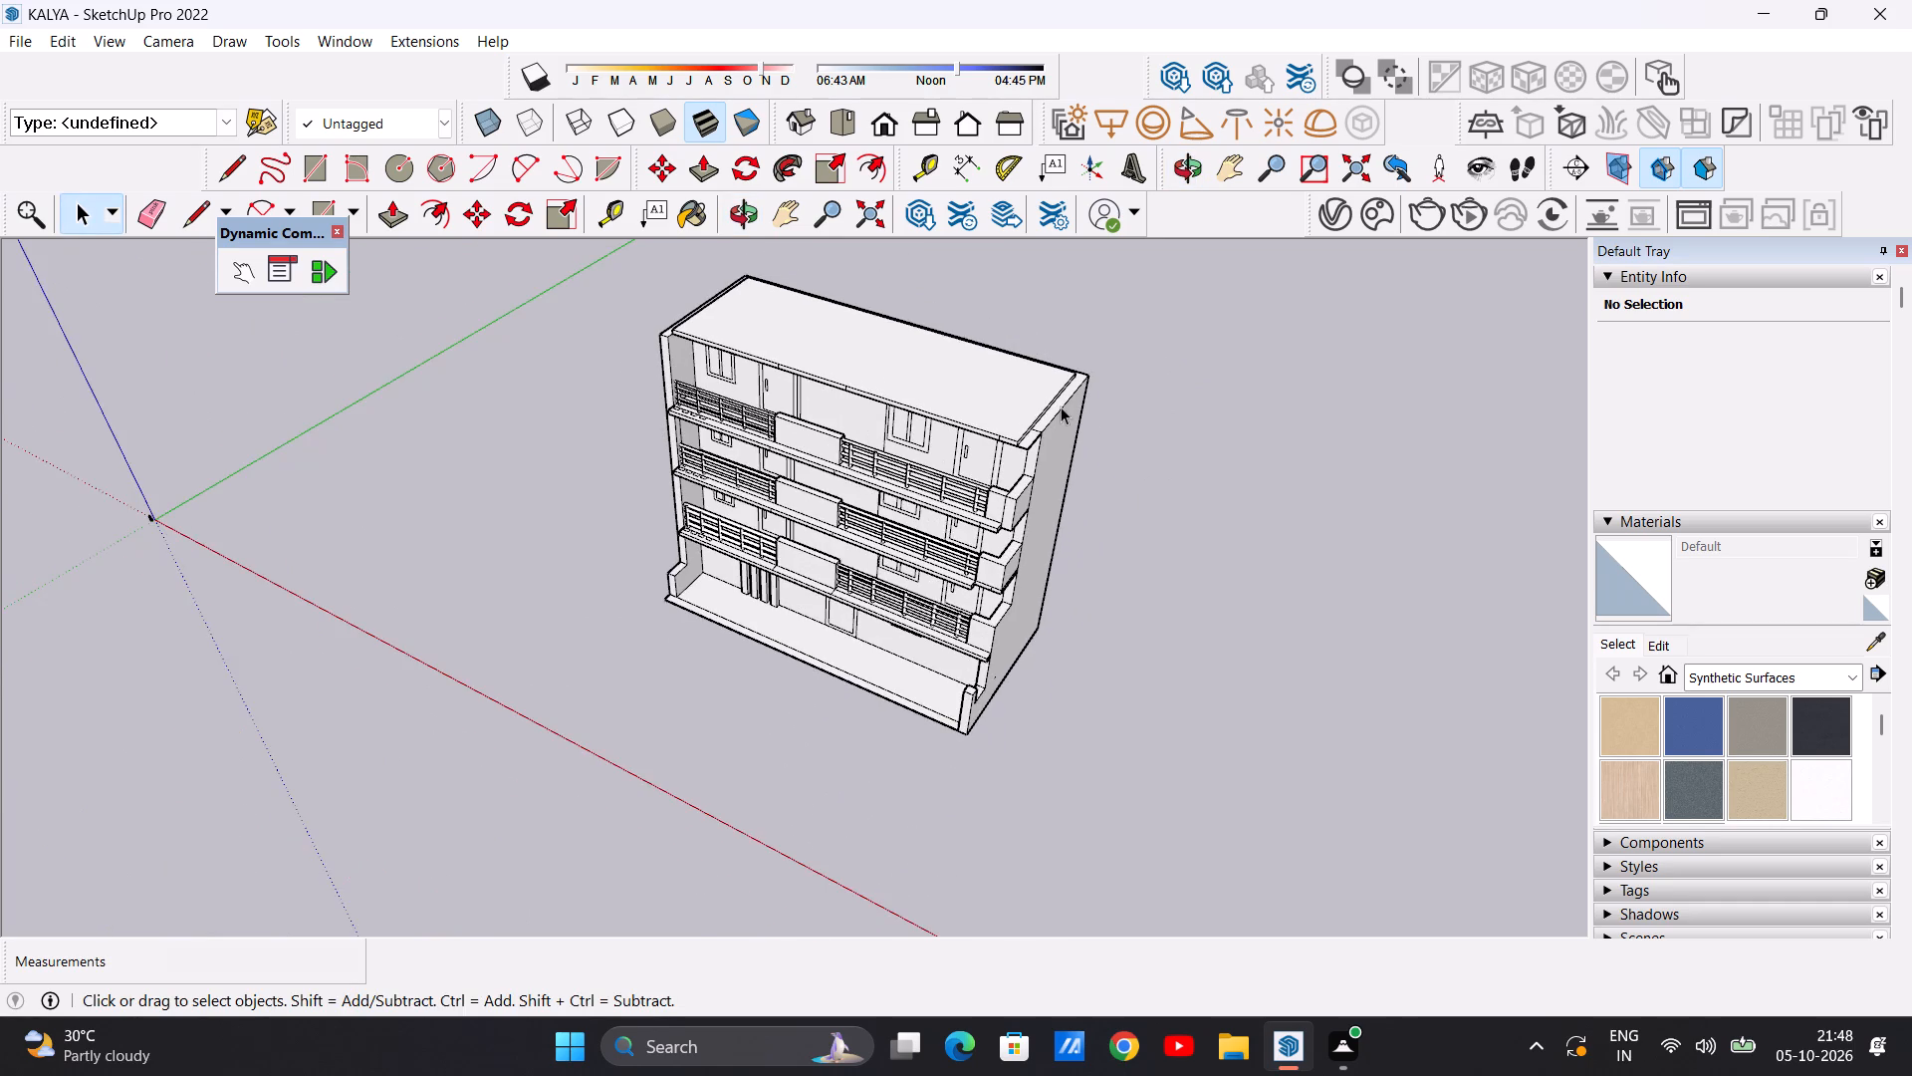
{"action": "scroll", "coordinate": [1061, 406], "scroll_direction": "up", "scroll_amount": 2}
{"action": "middle_click_drag", "start_coordinate": [918, 420], "coordinate": [824, 517]}
{"action": "scroll", "coordinate": [998, 491], "scroll_direction": "up", "scroll_amount": 8}
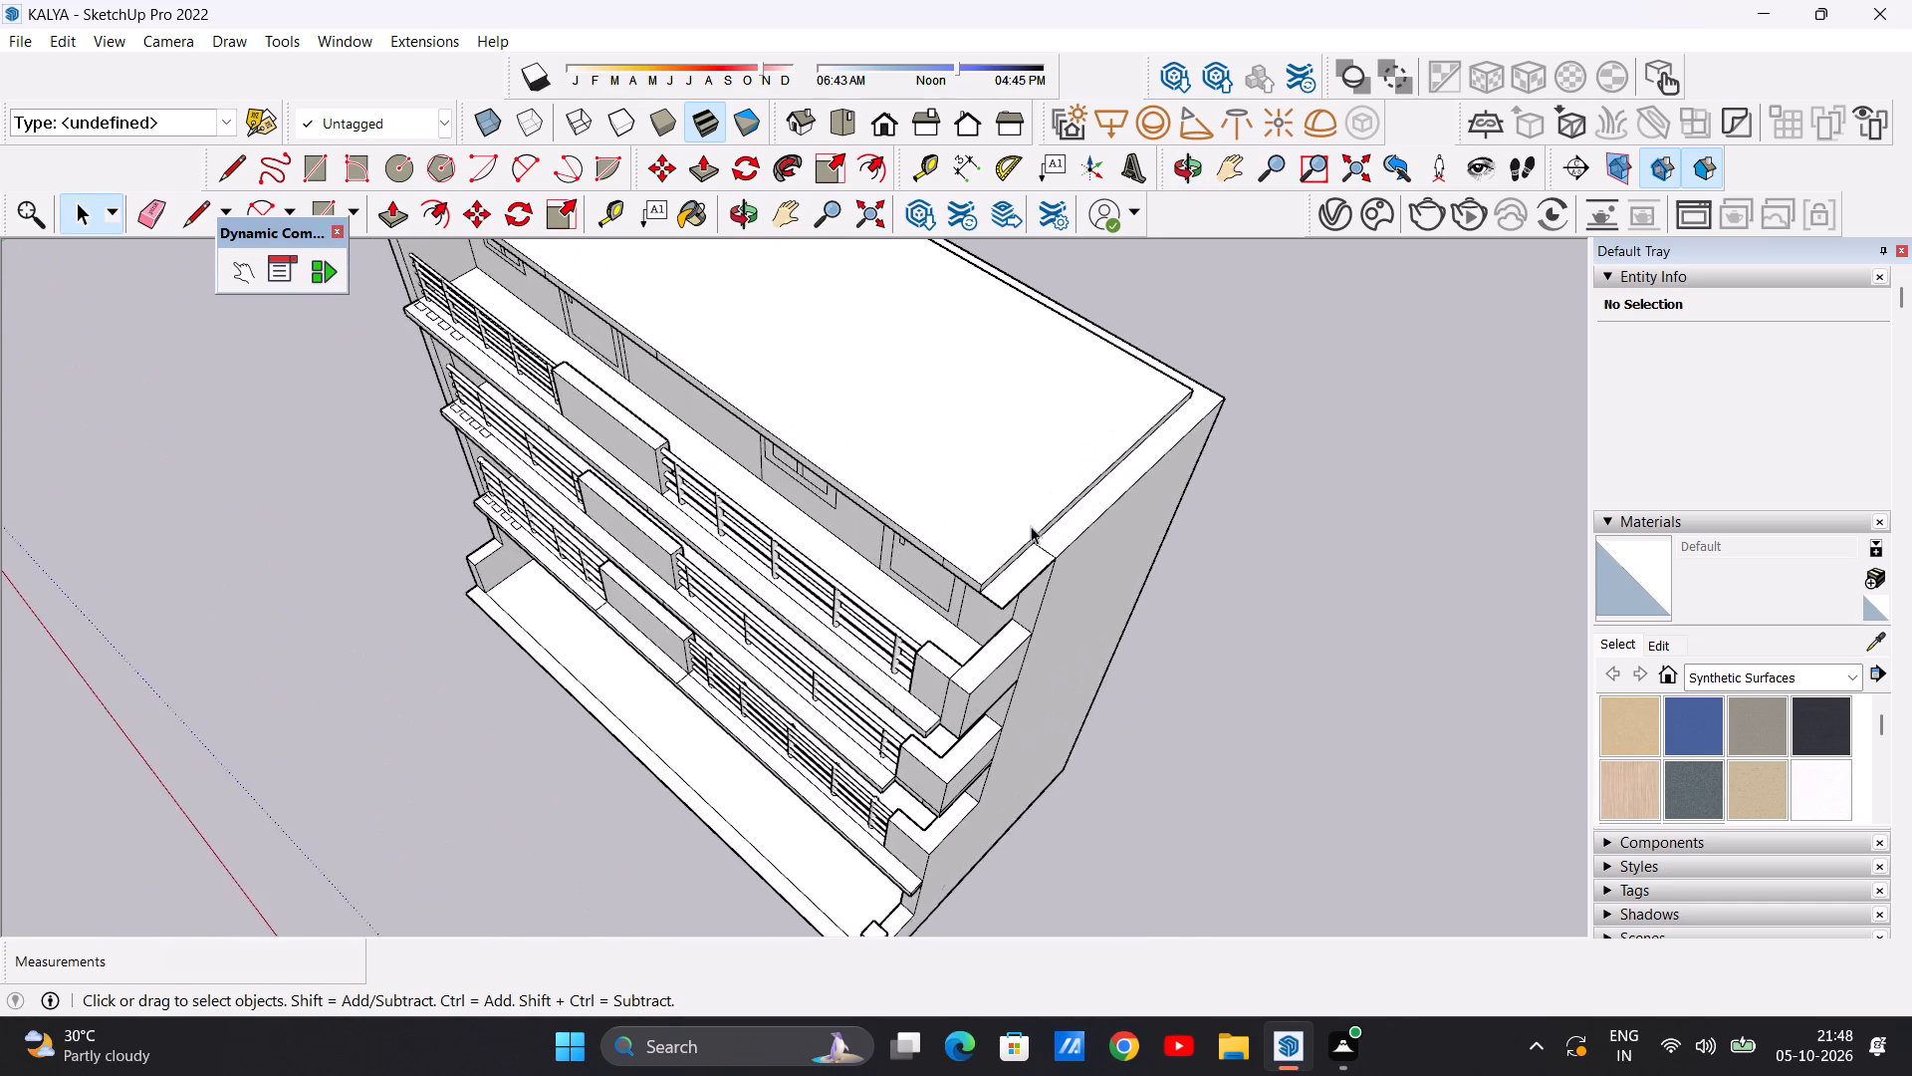
{"action": "scroll", "coordinate": [1031, 526], "scroll_direction": "up", "scroll_amount": 4}
{"action": "key", "text": "p"}
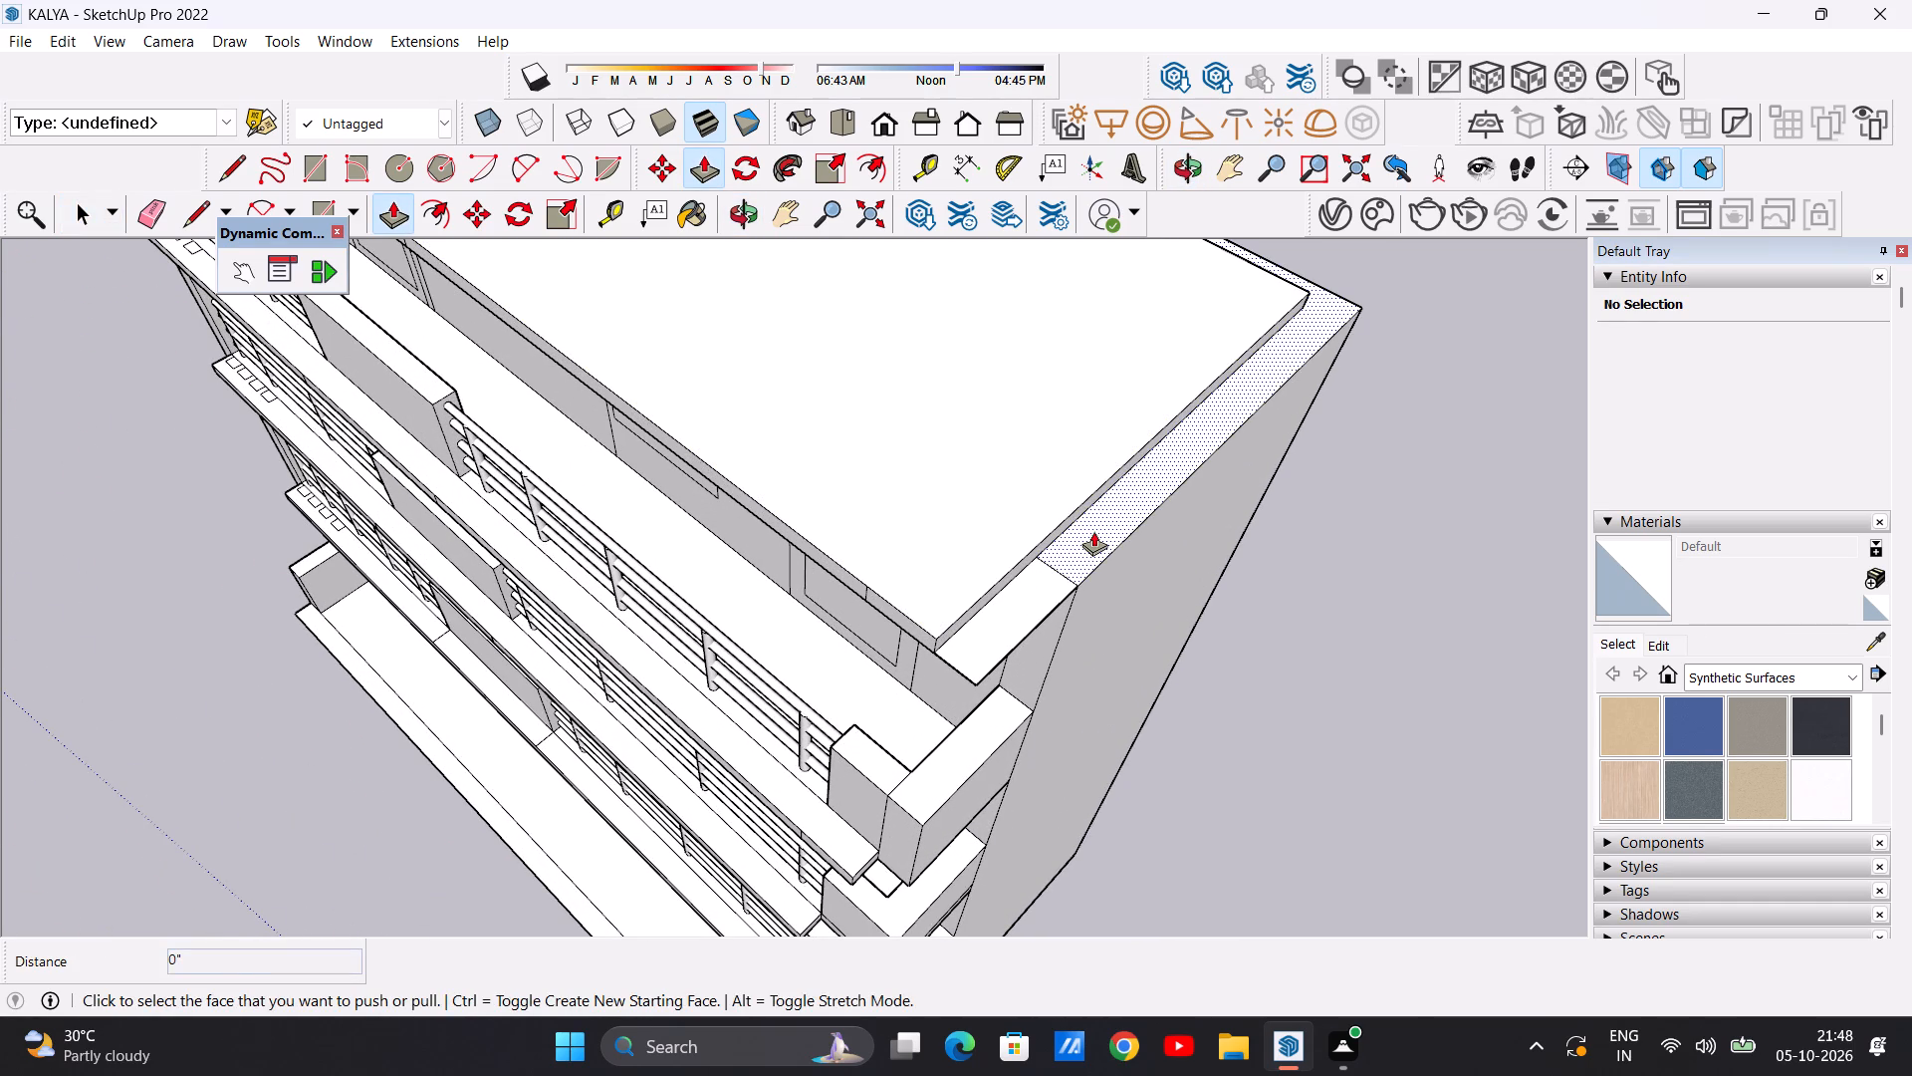
{"action": "left_click", "coordinate": [1093, 531]}
{"action": "scroll", "coordinate": [1115, 414], "scroll_direction": "down", "scroll_amount": 15}
{"action": "middle_click_drag", "start_coordinate": [1123, 402], "coordinate": [1172, 336]}
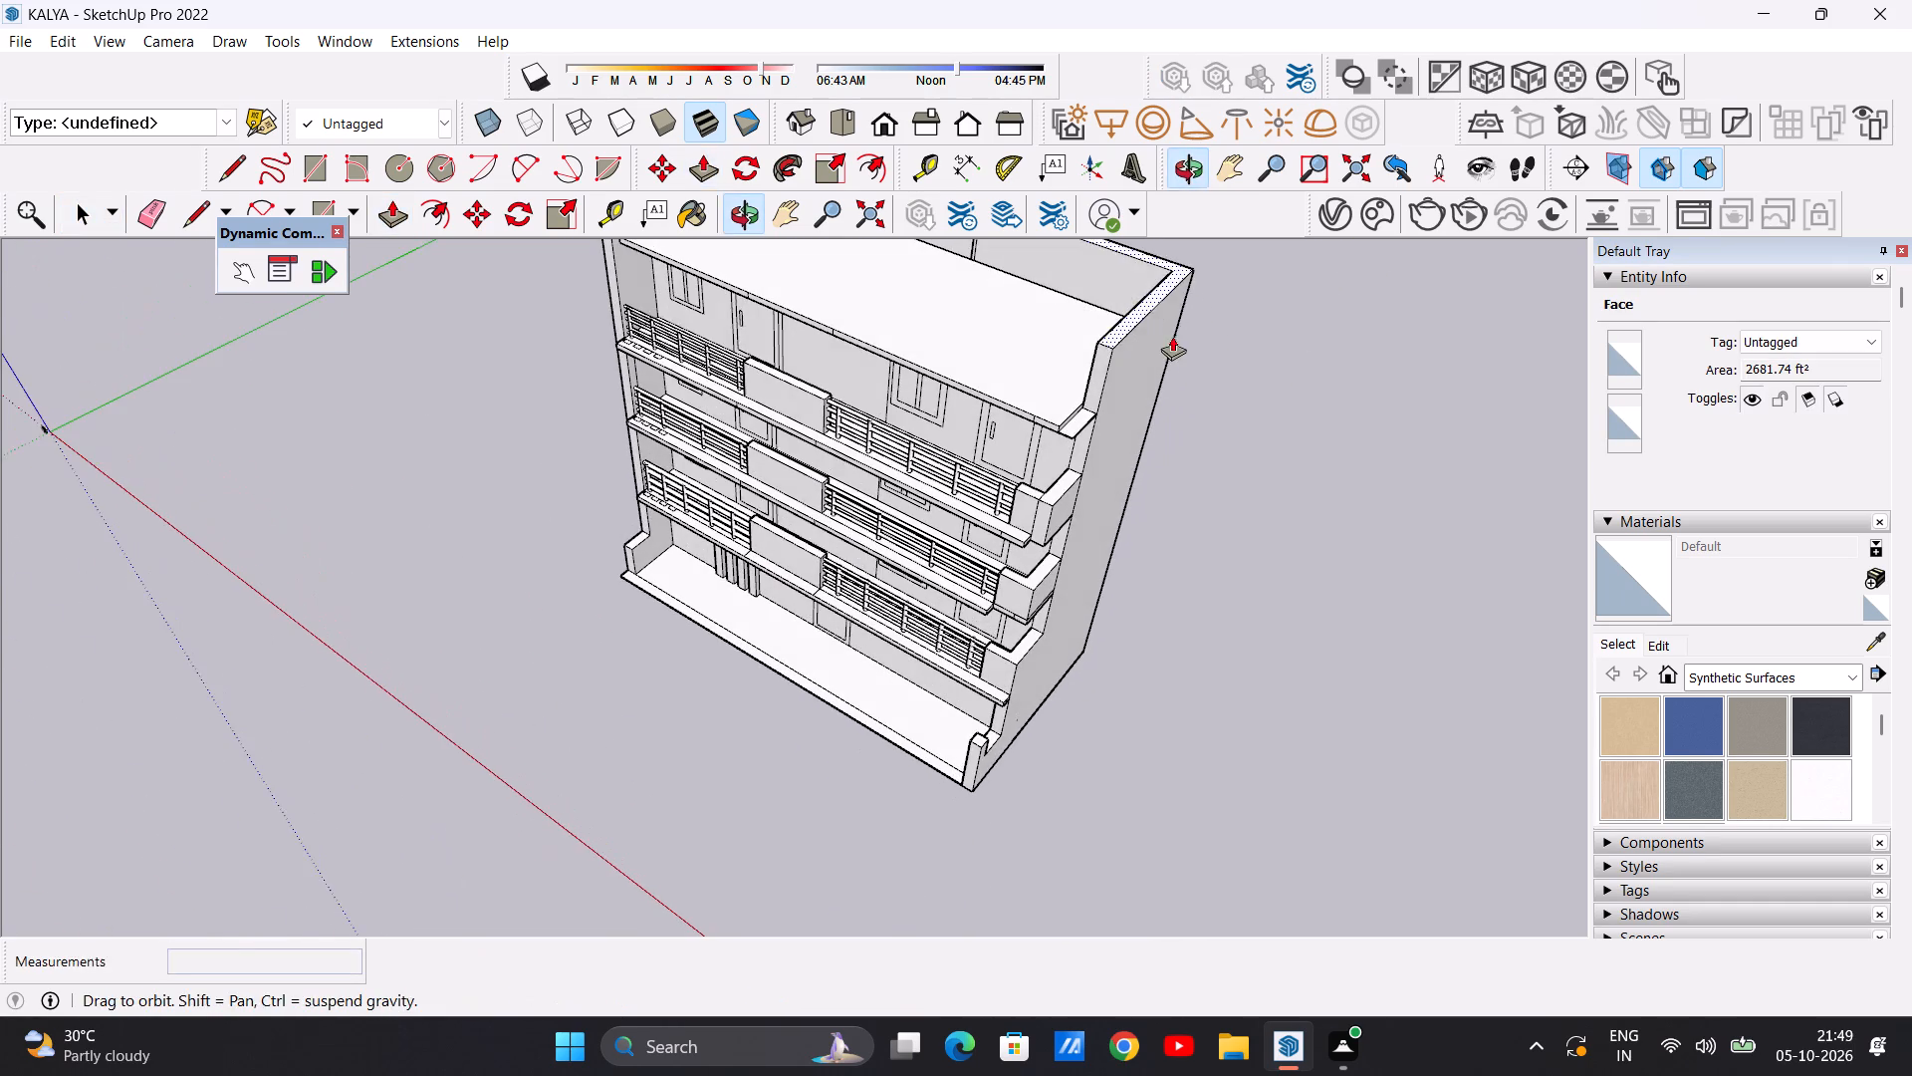
{"action": "middle_click_drag", "start_coordinate": [1172, 336], "coordinate": [1172, 337]}
{"action": "middle_click_drag", "start_coordinate": [1018, 352], "coordinate": [1259, 283]}
{"action": "scroll", "coordinate": [932, 340], "scroll_direction": "down", "scroll_amount": 8}
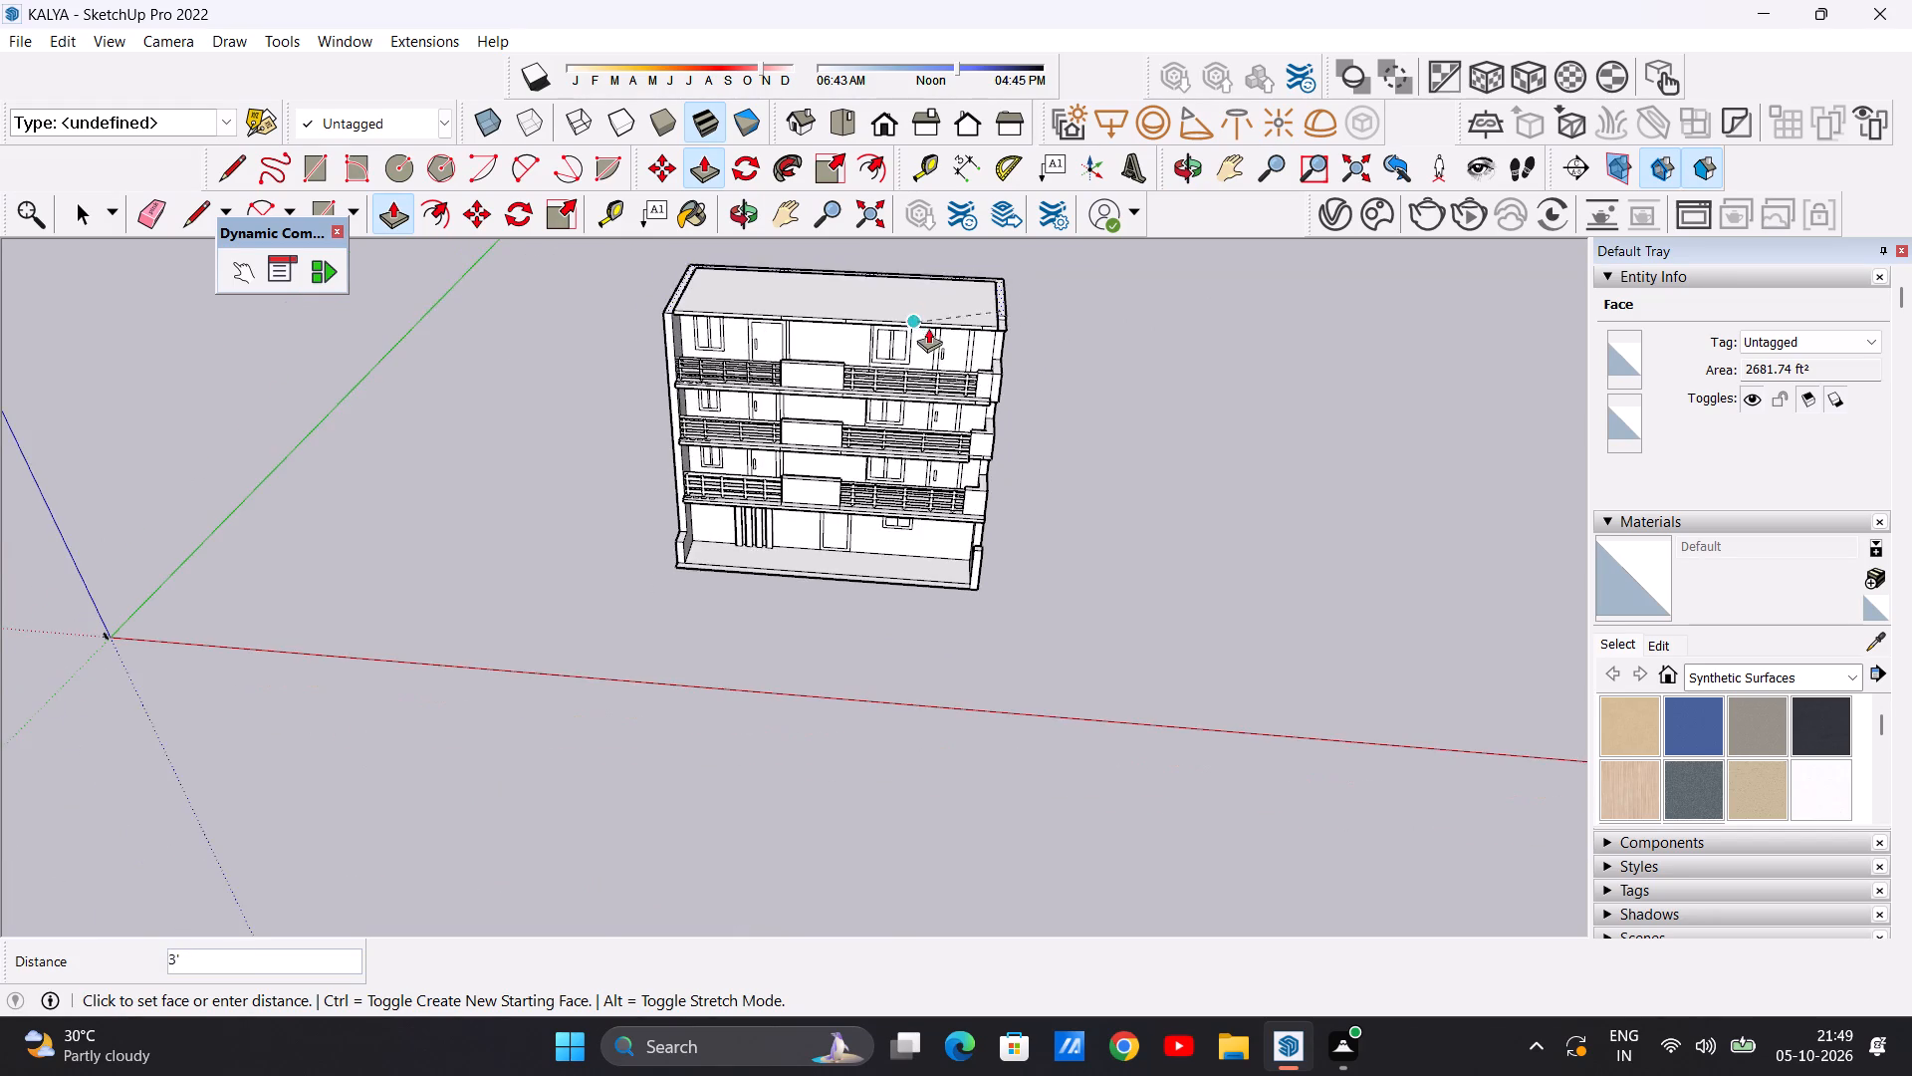
{"action": "scroll", "coordinate": [928, 328], "scroll_direction": "down", "scroll_amount": 8}
{"action": "middle_click_drag", "start_coordinate": [993, 365], "coordinate": [974, 313]}
{"action": "scroll", "coordinate": [956, 296], "scroll_direction": "up", "scroll_amount": 10}
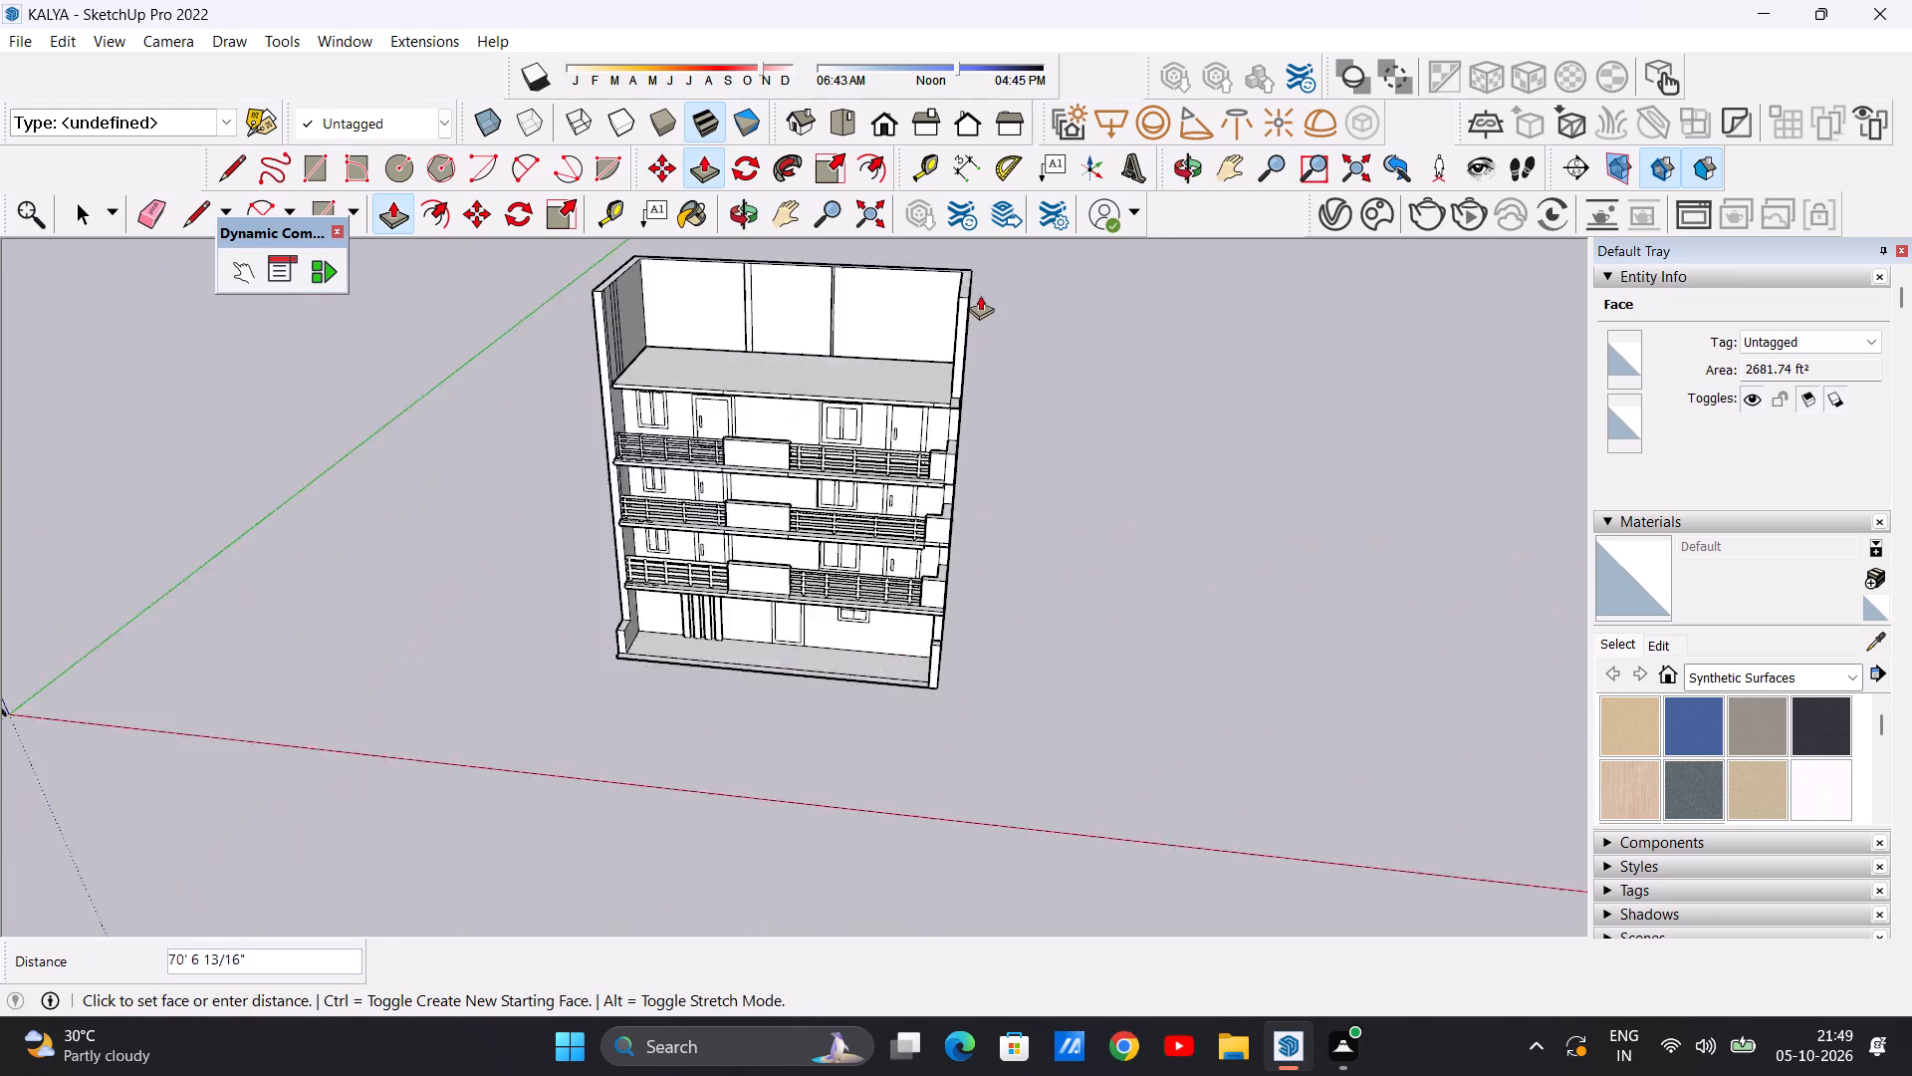
{"action": "scroll", "coordinate": [980, 295], "scroll_direction": "up", "scroll_amount": 1}
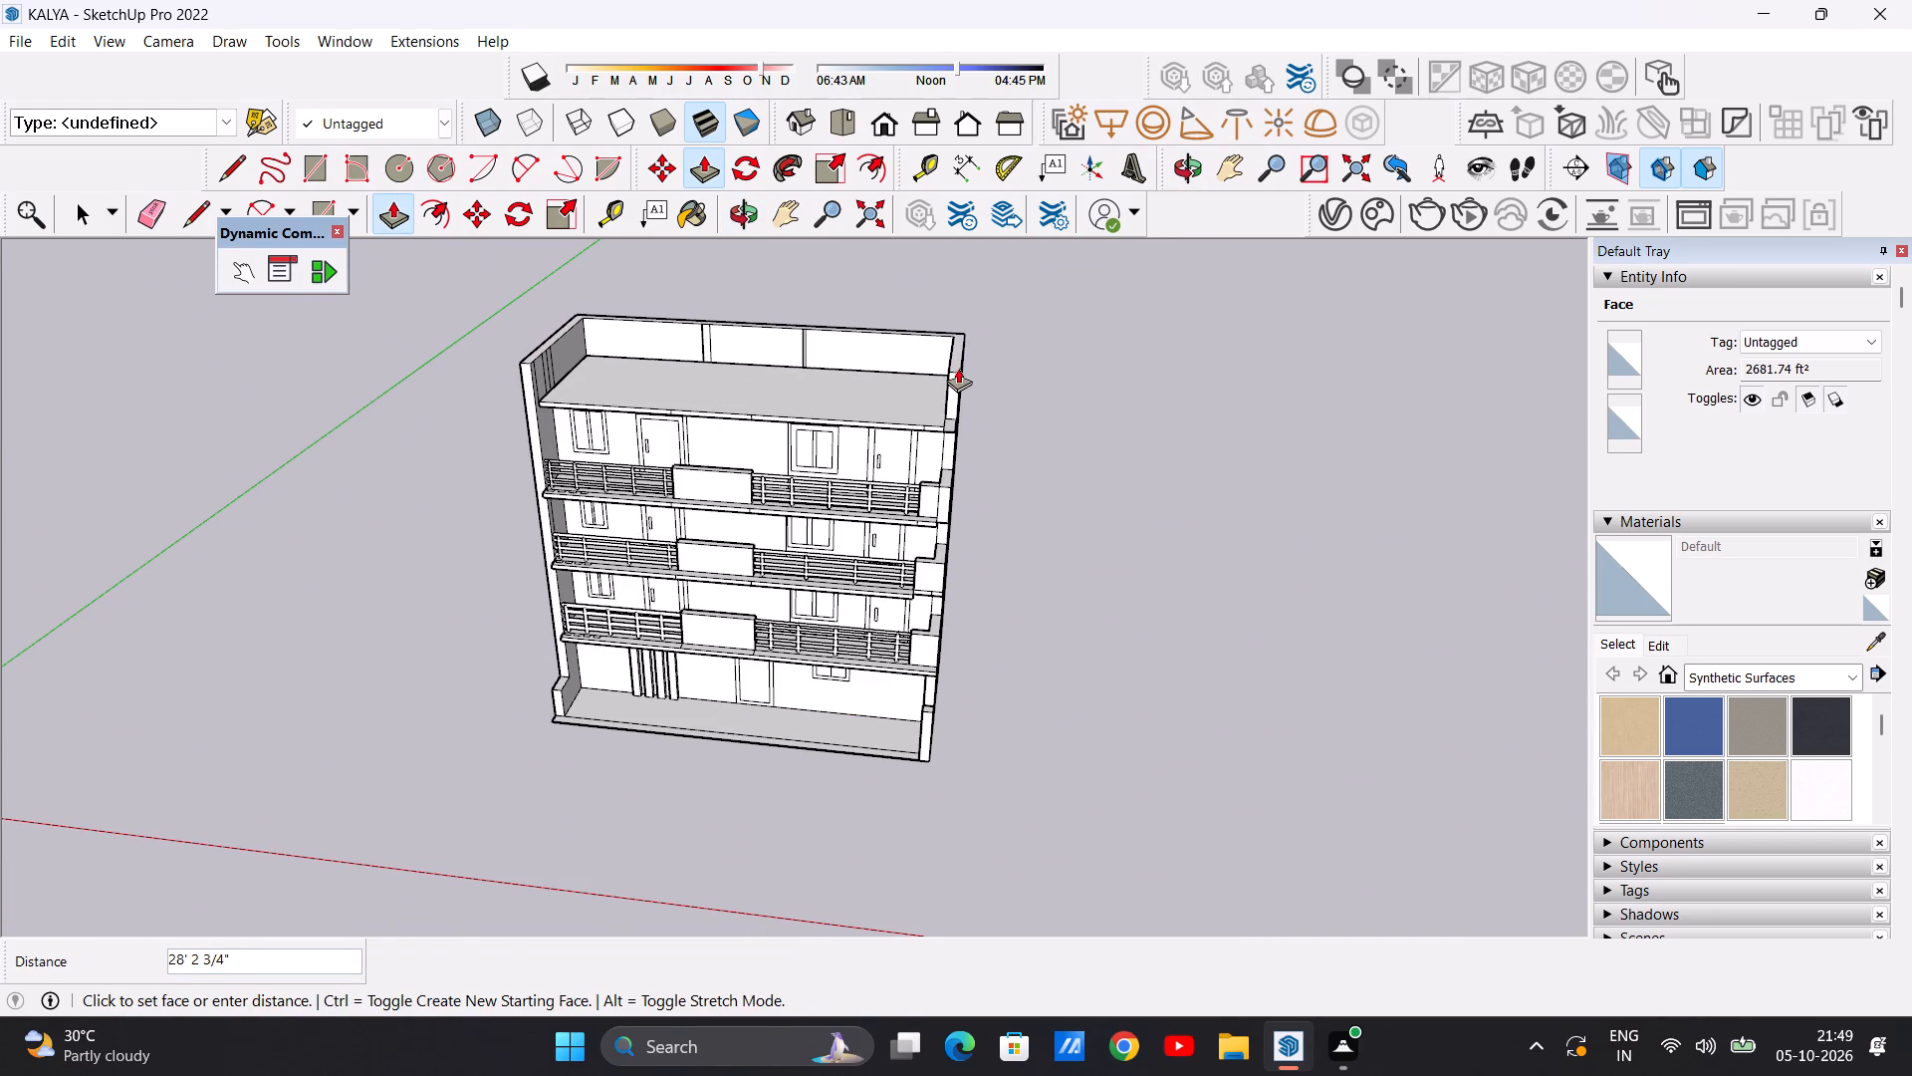
{"action": "left_click", "coordinate": [959, 373]}
{"action": "key", "text": "space"}
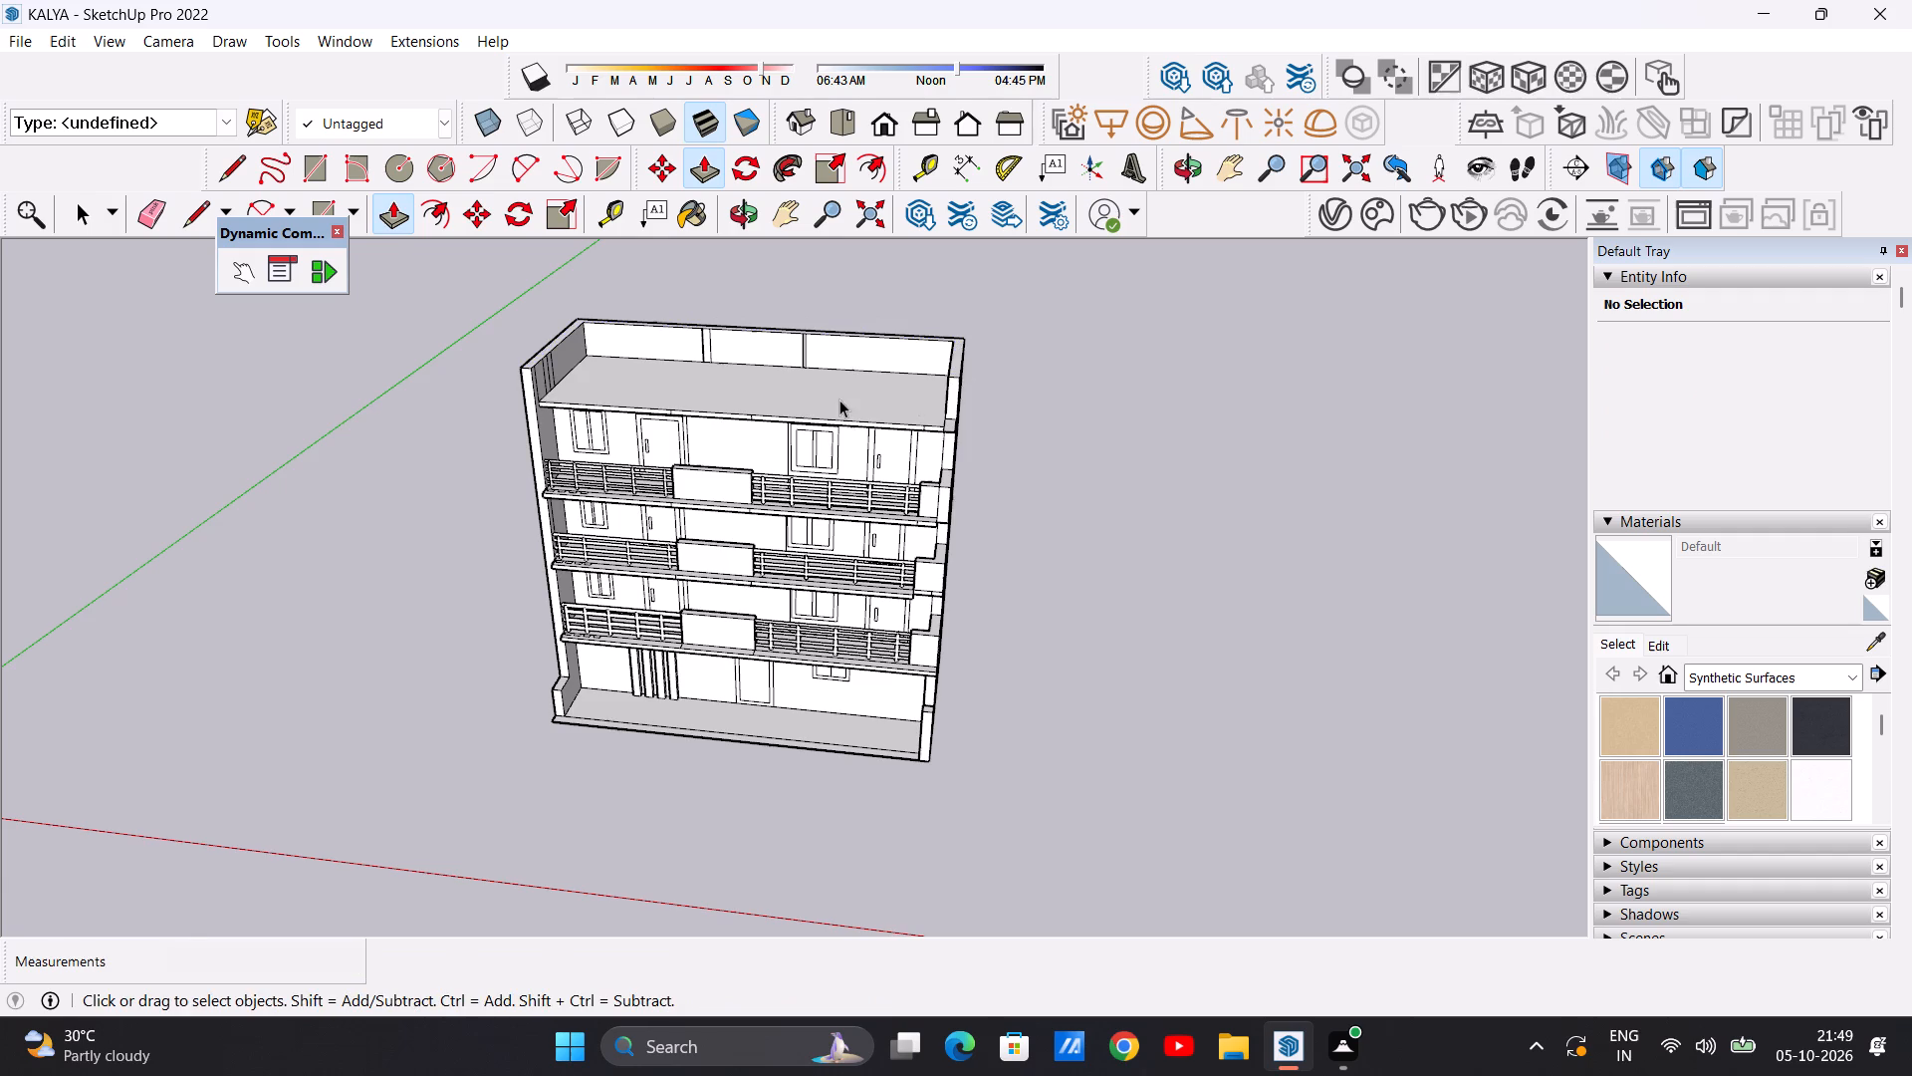
Push/Pull the small lower face at the roof slab's front corner, beside the parapet, upward by 3' to the slab top.
{"action": "middle_click_drag", "start_coordinate": [832, 397], "coordinate": [730, 451]}
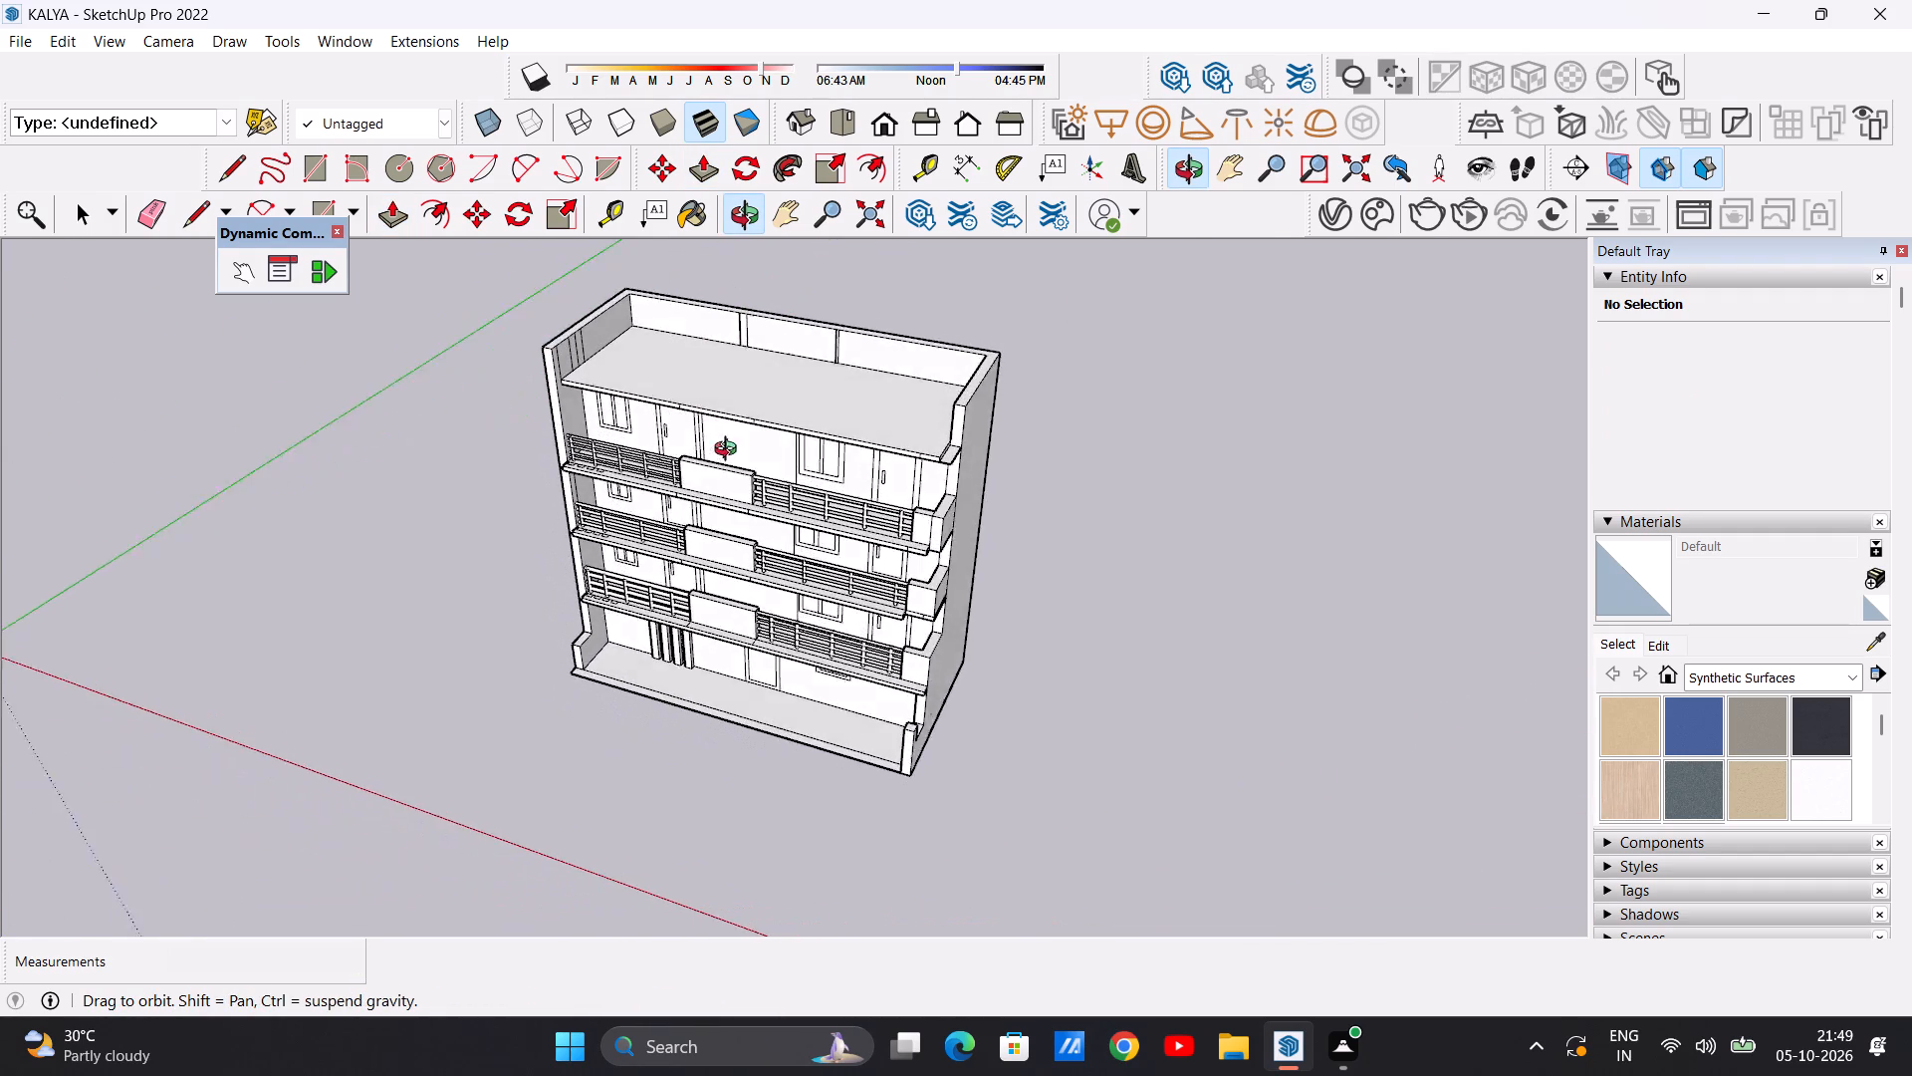
{"action": "middle_click_drag", "start_coordinate": [730, 451], "coordinate": [775, 456]}
{"action": "middle_click_drag", "start_coordinate": [807, 456], "coordinate": [917, 557]}
{"action": "scroll", "coordinate": [940, 470], "scroll_direction": "up", "scroll_amount": 14}
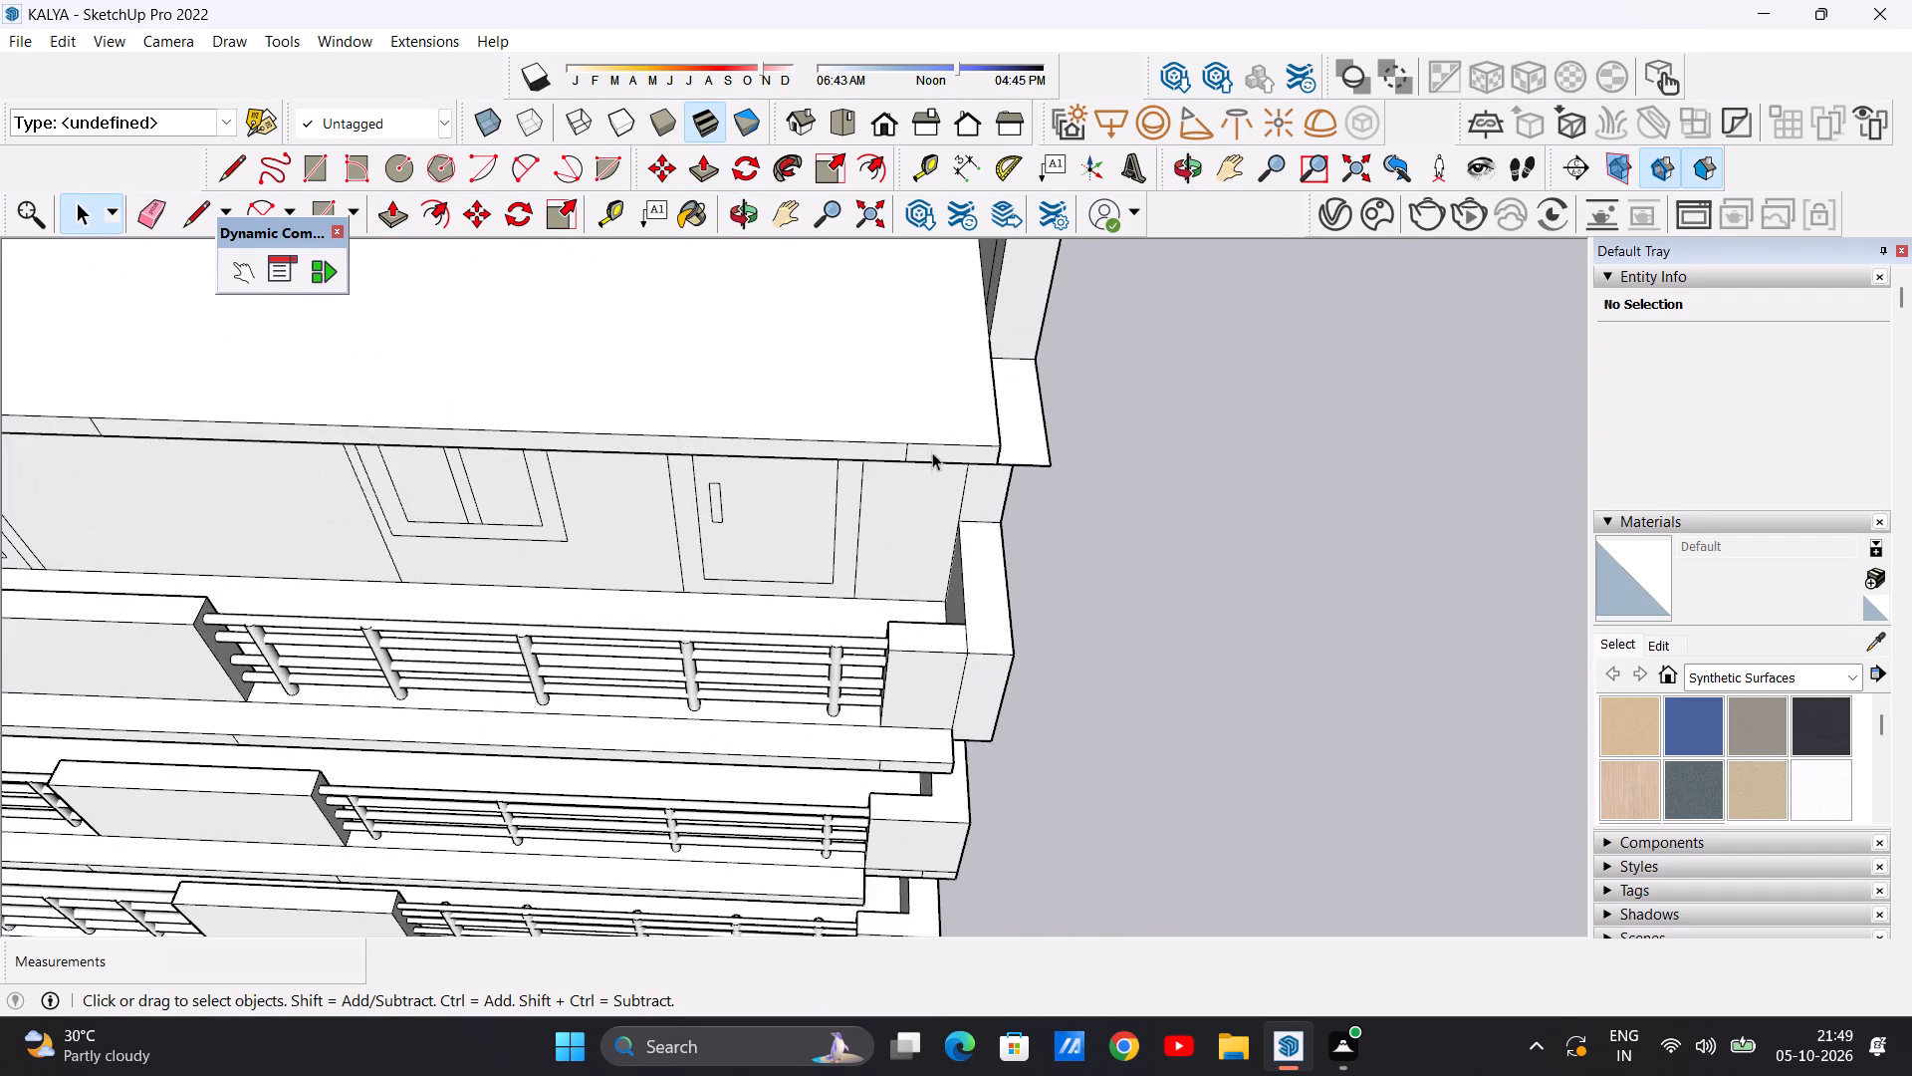
{"action": "scroll", "coordinate": [969, 399], "scroll_direction": "down", "scroll_amount": 6}
{"action": "middle_click_drag", "start_coordinate": [987, 424], "coordinate": [765, 451]}
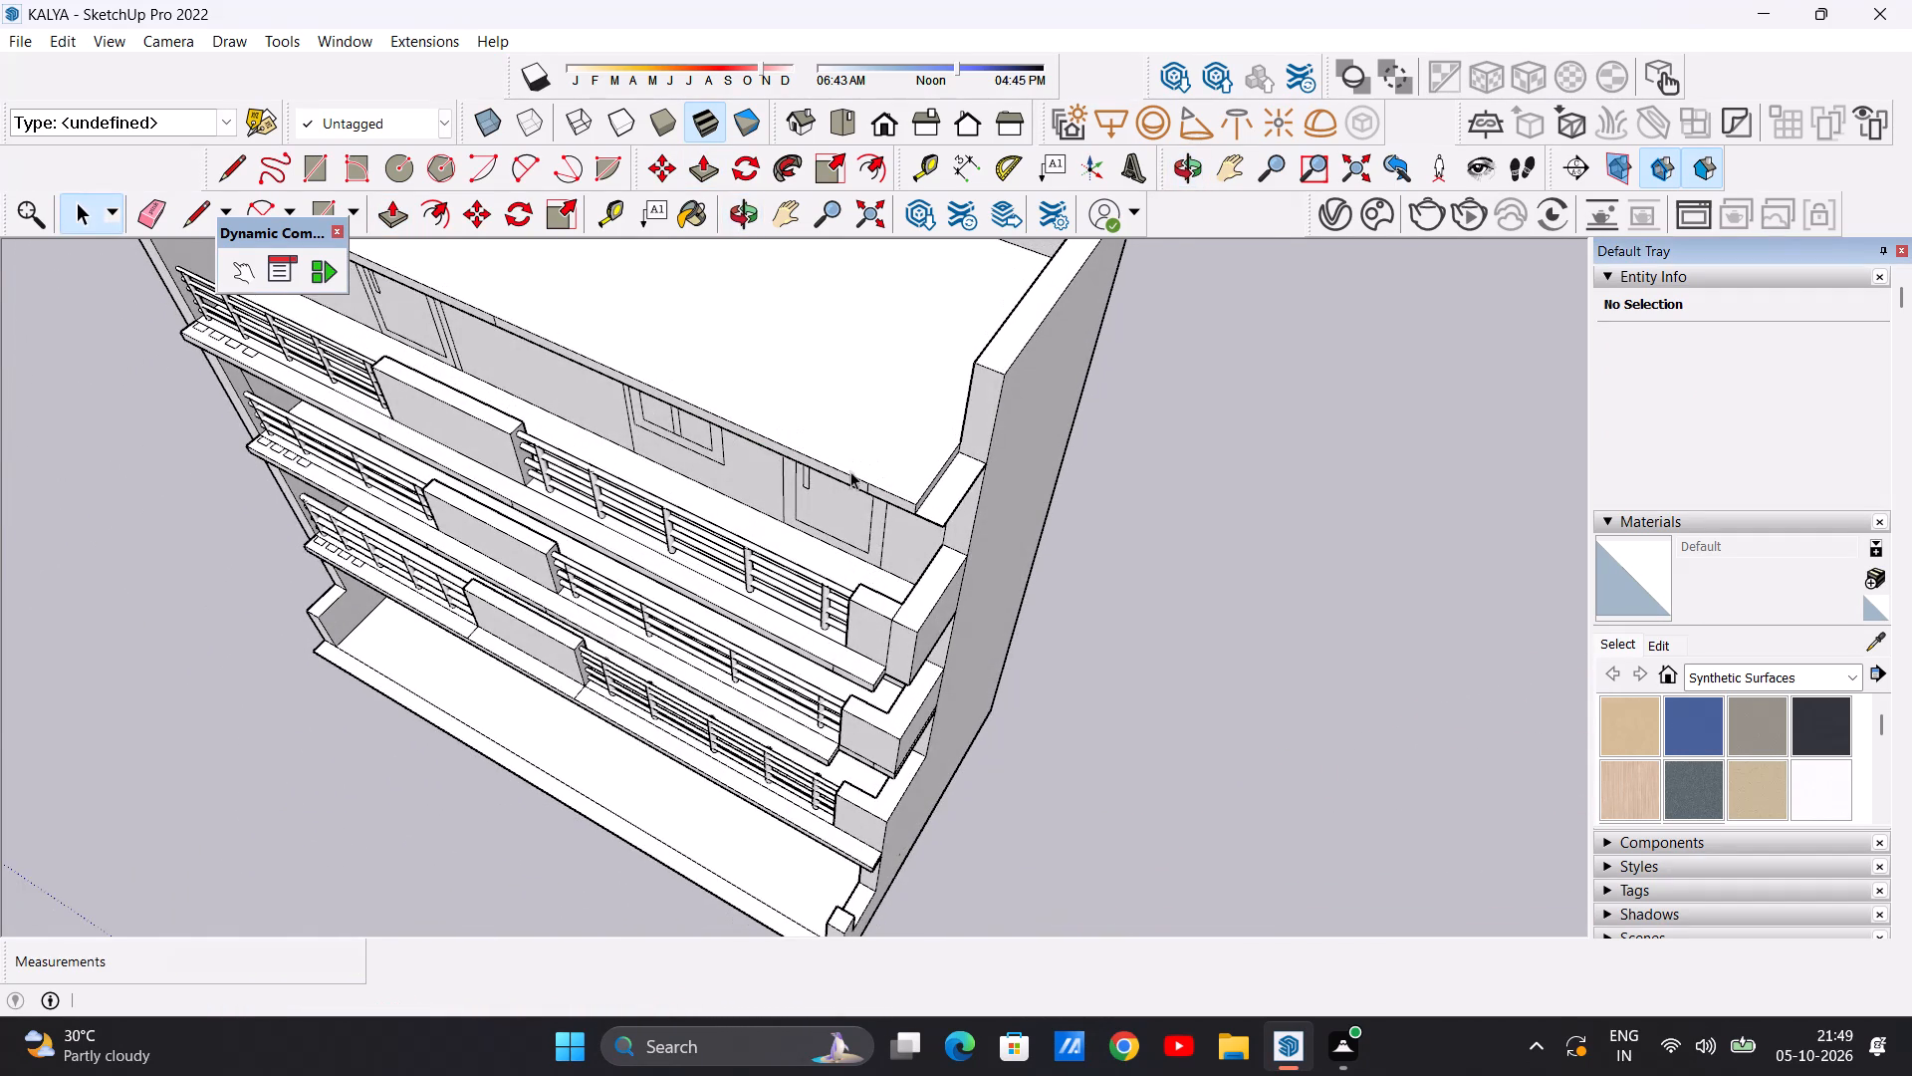
{"action": "scroll", "coordinate": [1001, 431], "scroll_direction": "down", "scroll_amount": 5}
{"action": "scroll", "coordinate": [918, 442], "scroll_direction": "up", "scroll_amount": 7}
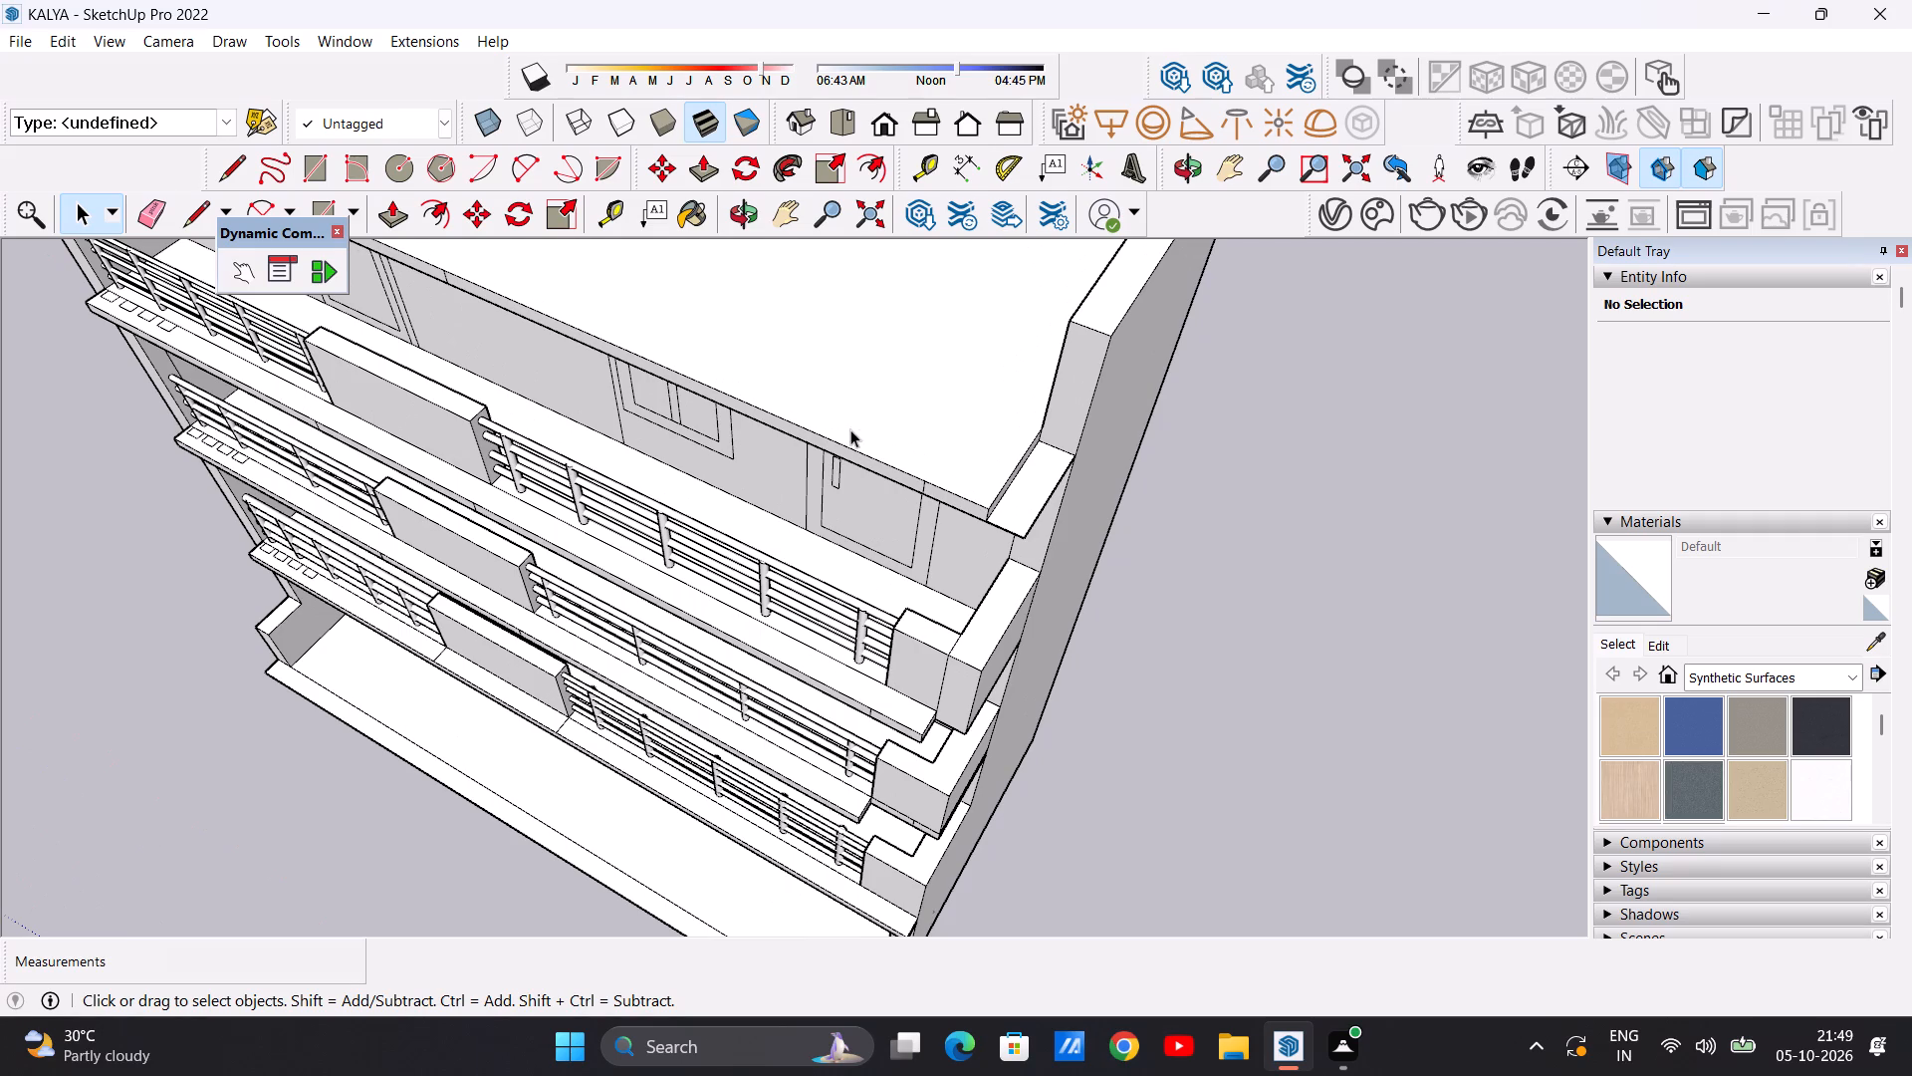
{"action": "scroll", "coordinate": [1012, 510], "scroll_direction": "up", "scroll_amount": 6}
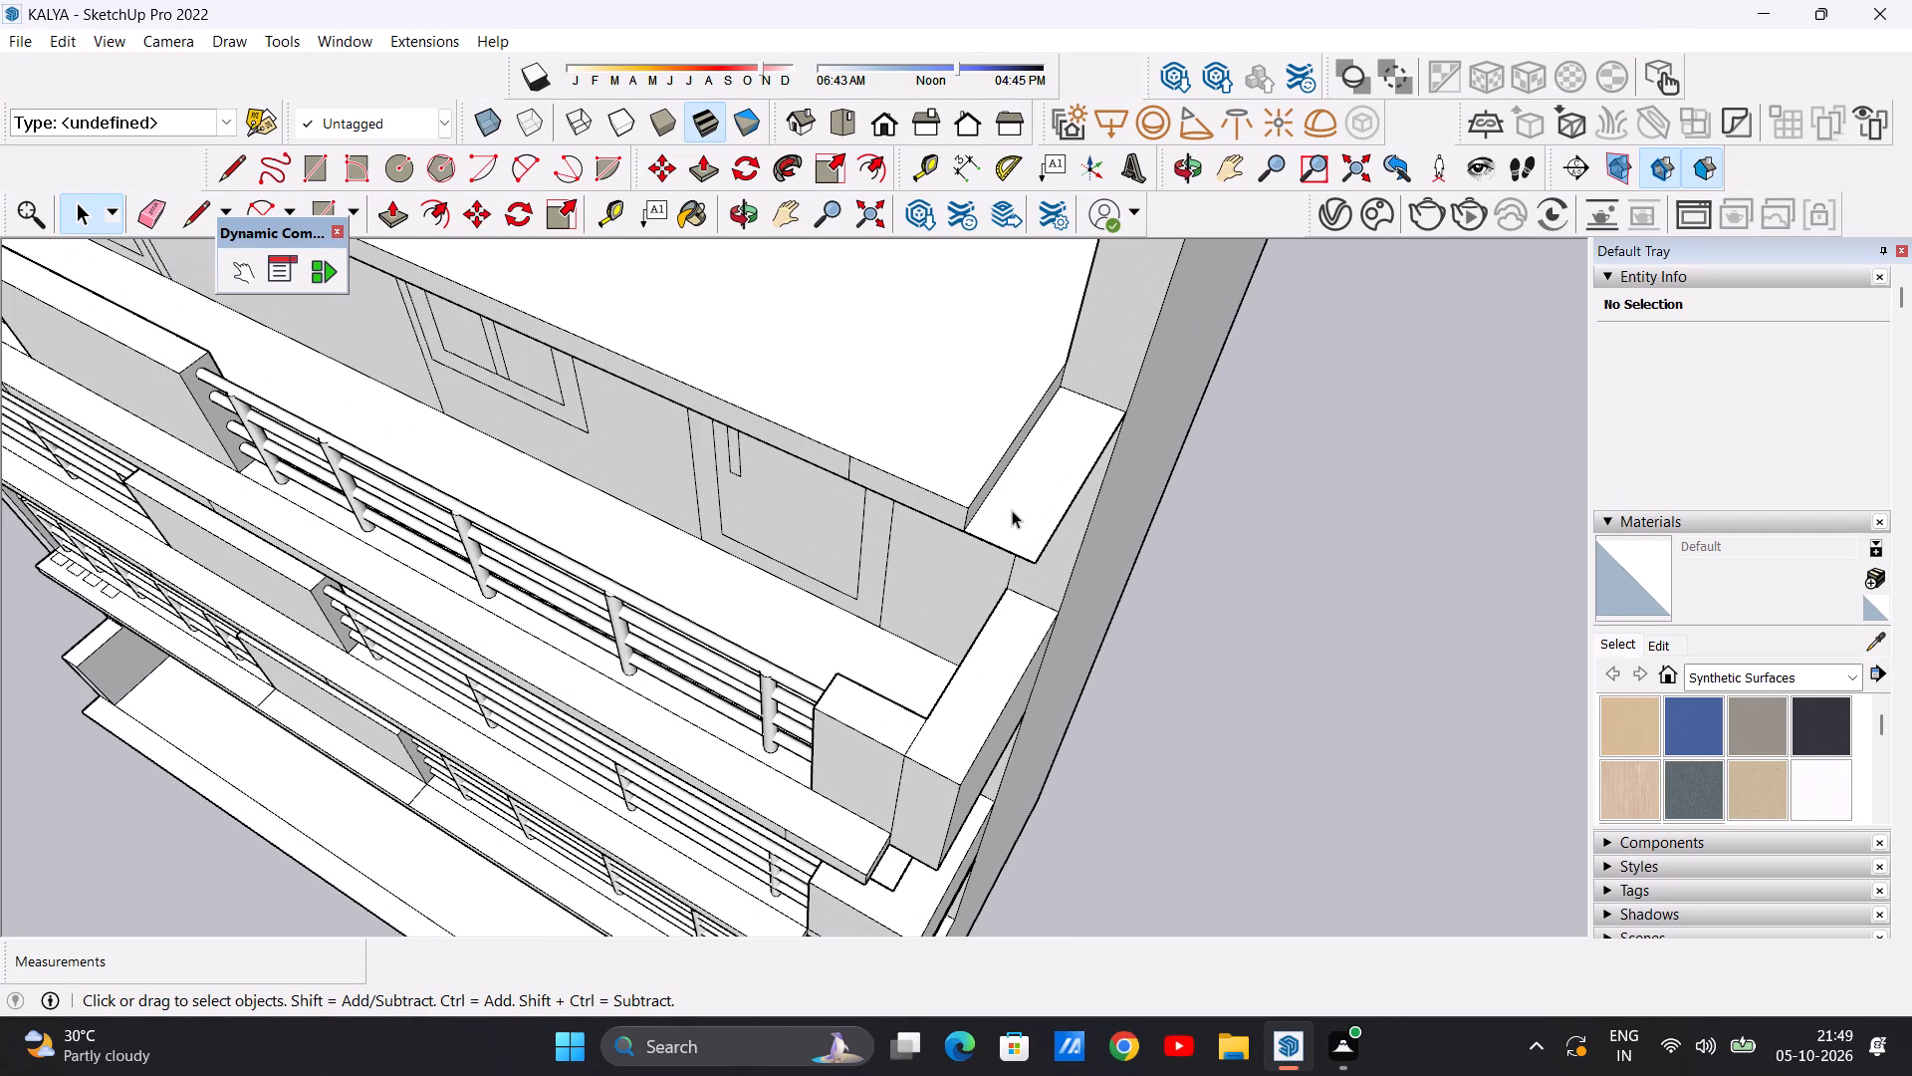
{"action": "key", "text": "p"}
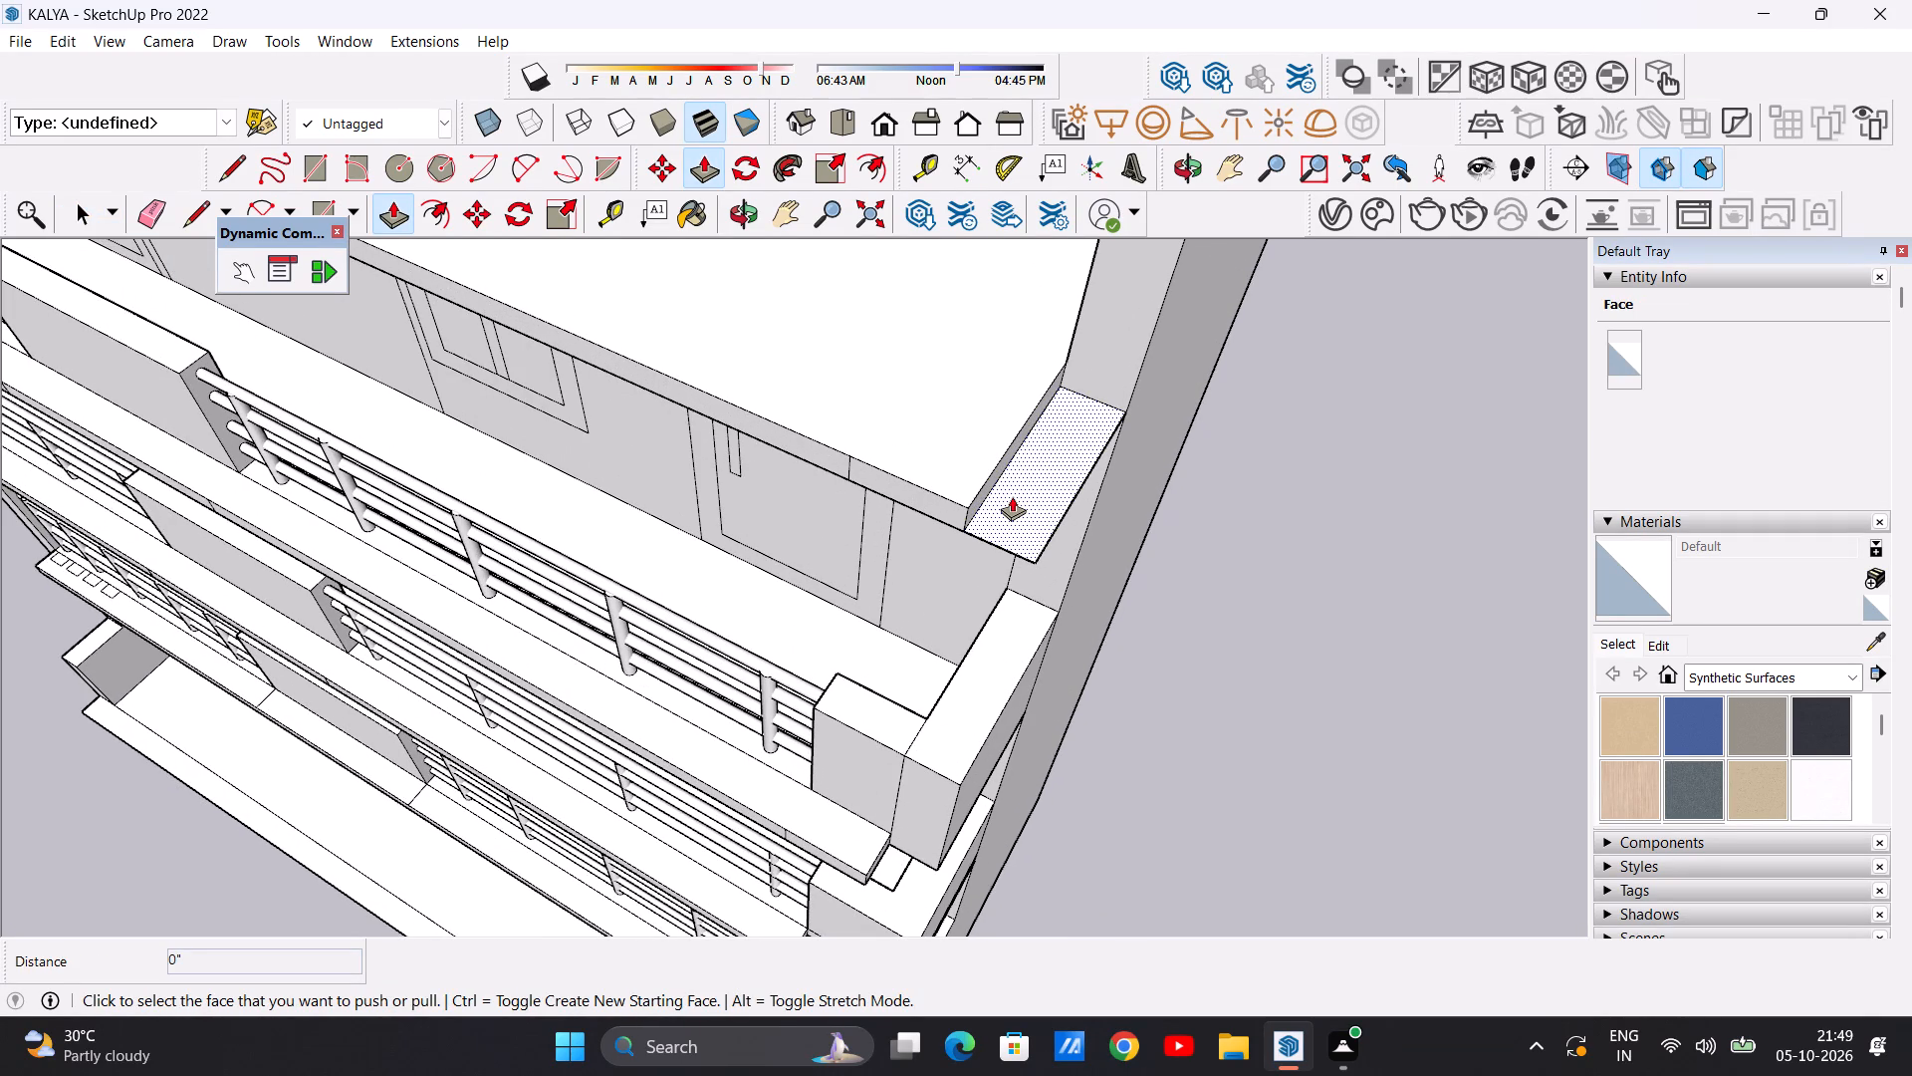
{"action": "left_click", "coordinate": [1012, 496]}
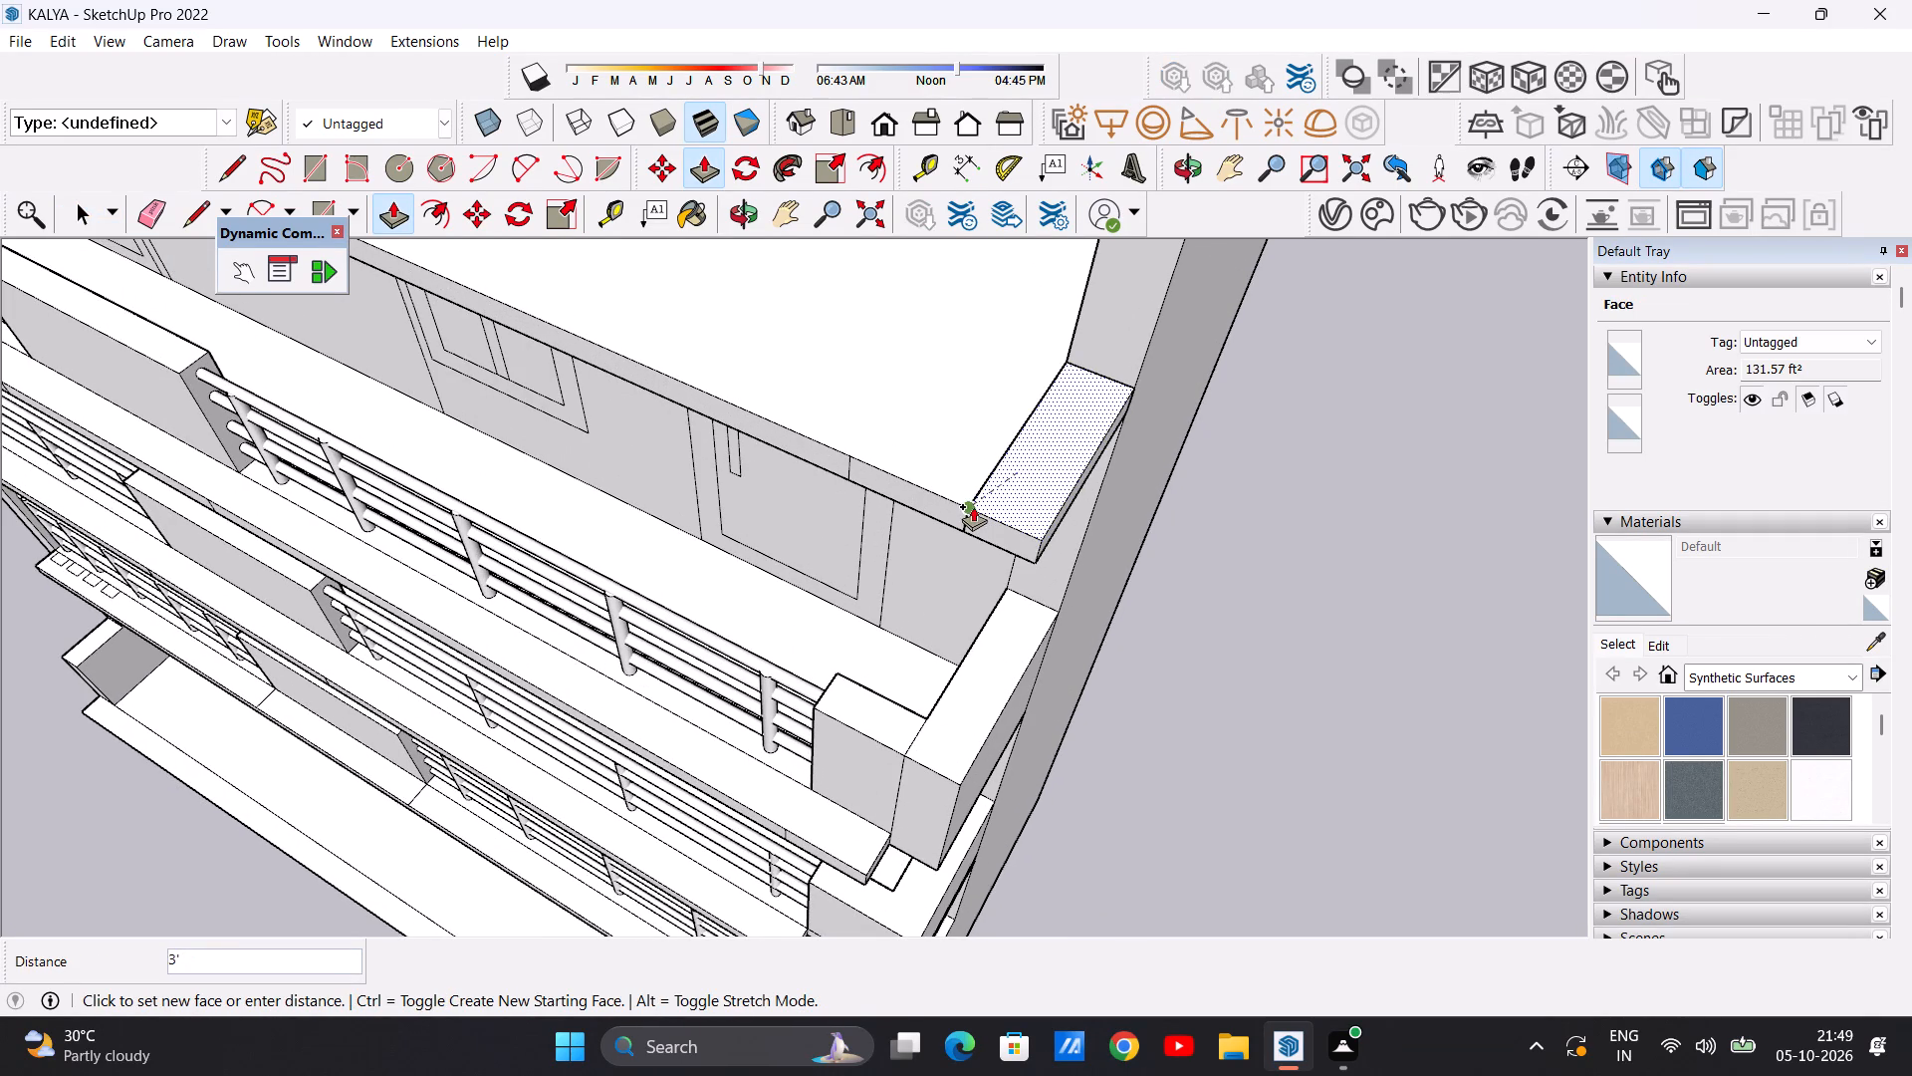
{"action": "left_click", "coordinate": [973, 506]}
{"action": "key", "text": "space"}
Examine the roof slab, its front edge and the parapet from the opposite side and the front.
{"action": "scroll", "coordinate": [1048, 533], "scroll_direction": "down", "scroll_amount": 17}
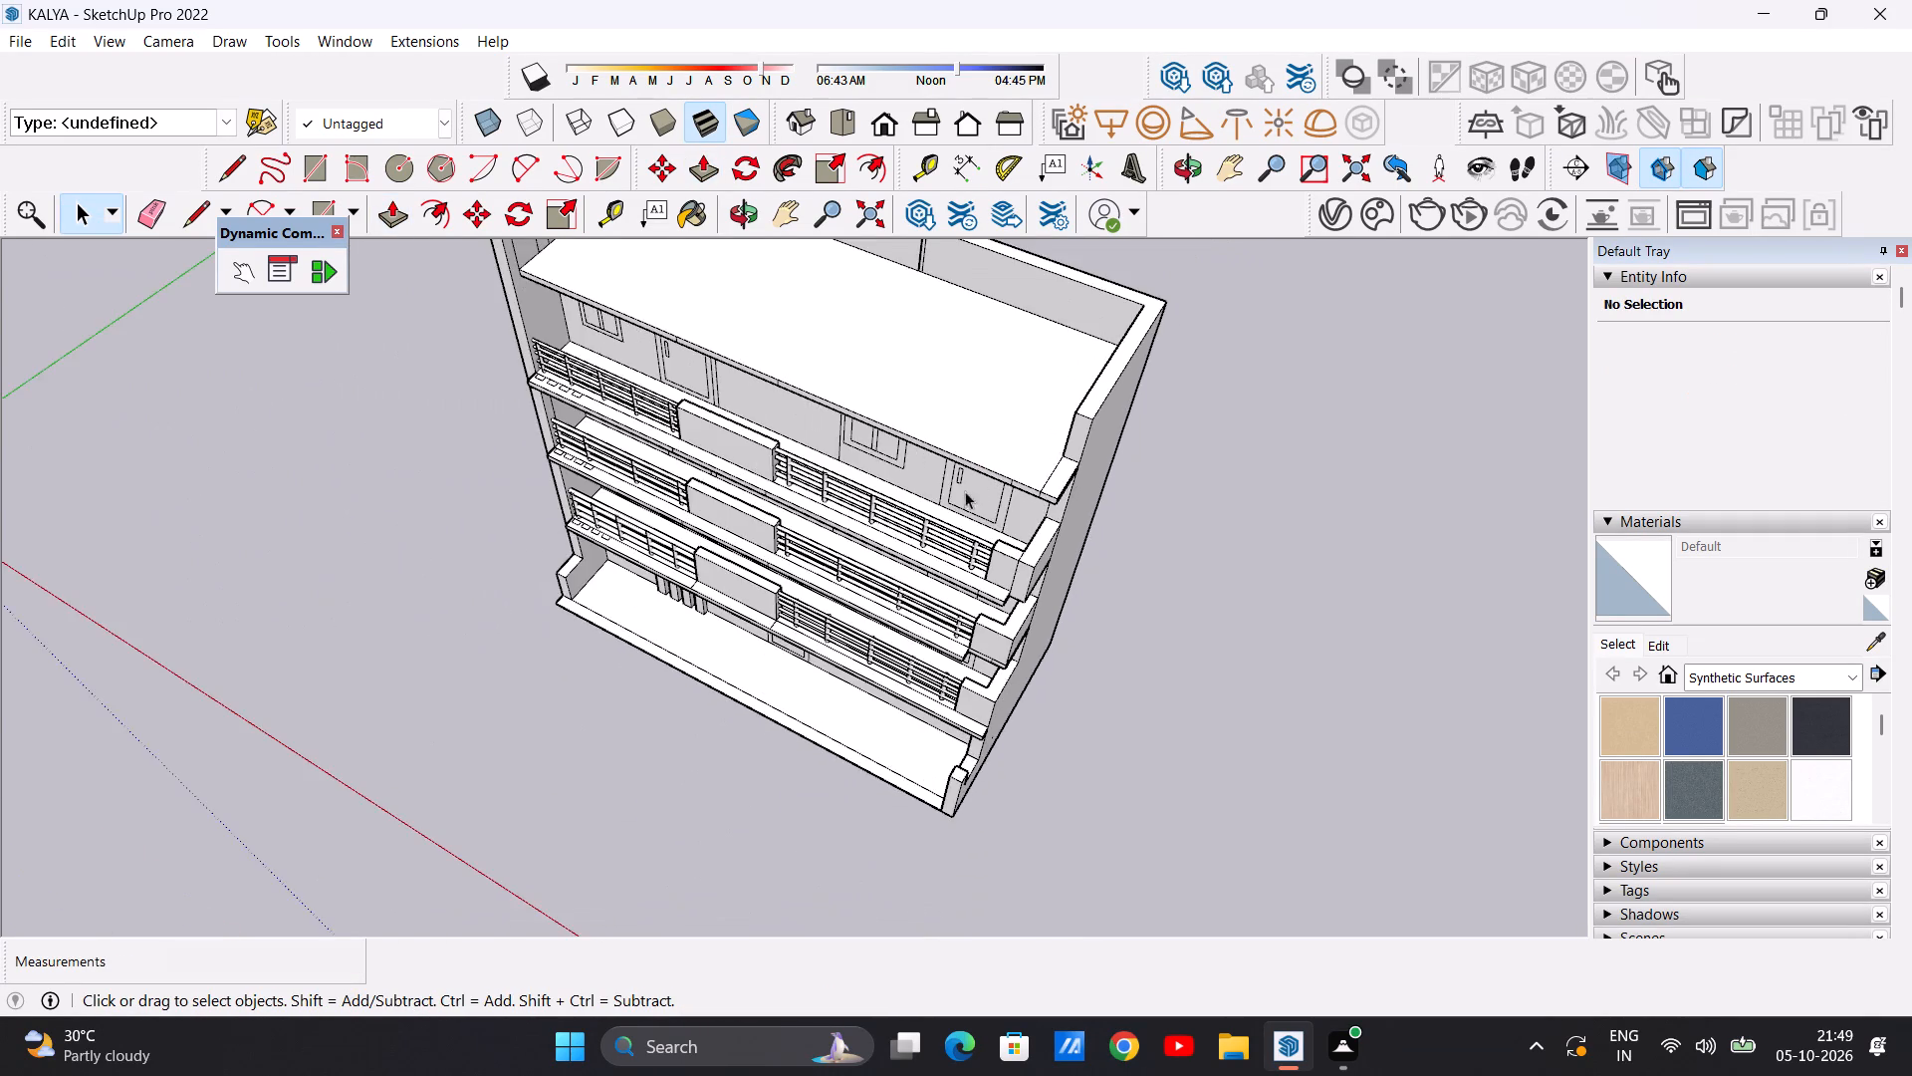
{"action": "middle_click_drag", "start_coordinate": [886, 500], "coordinate": [1243, 434]}
{"action": "scroll", "coordinate": [434, 448], "scroll_direction": "up", "scroll_amount": 4}
{"action": "middle_click_drag", "start_coordinate": [482, 444], "coordinate": [554, 444]}
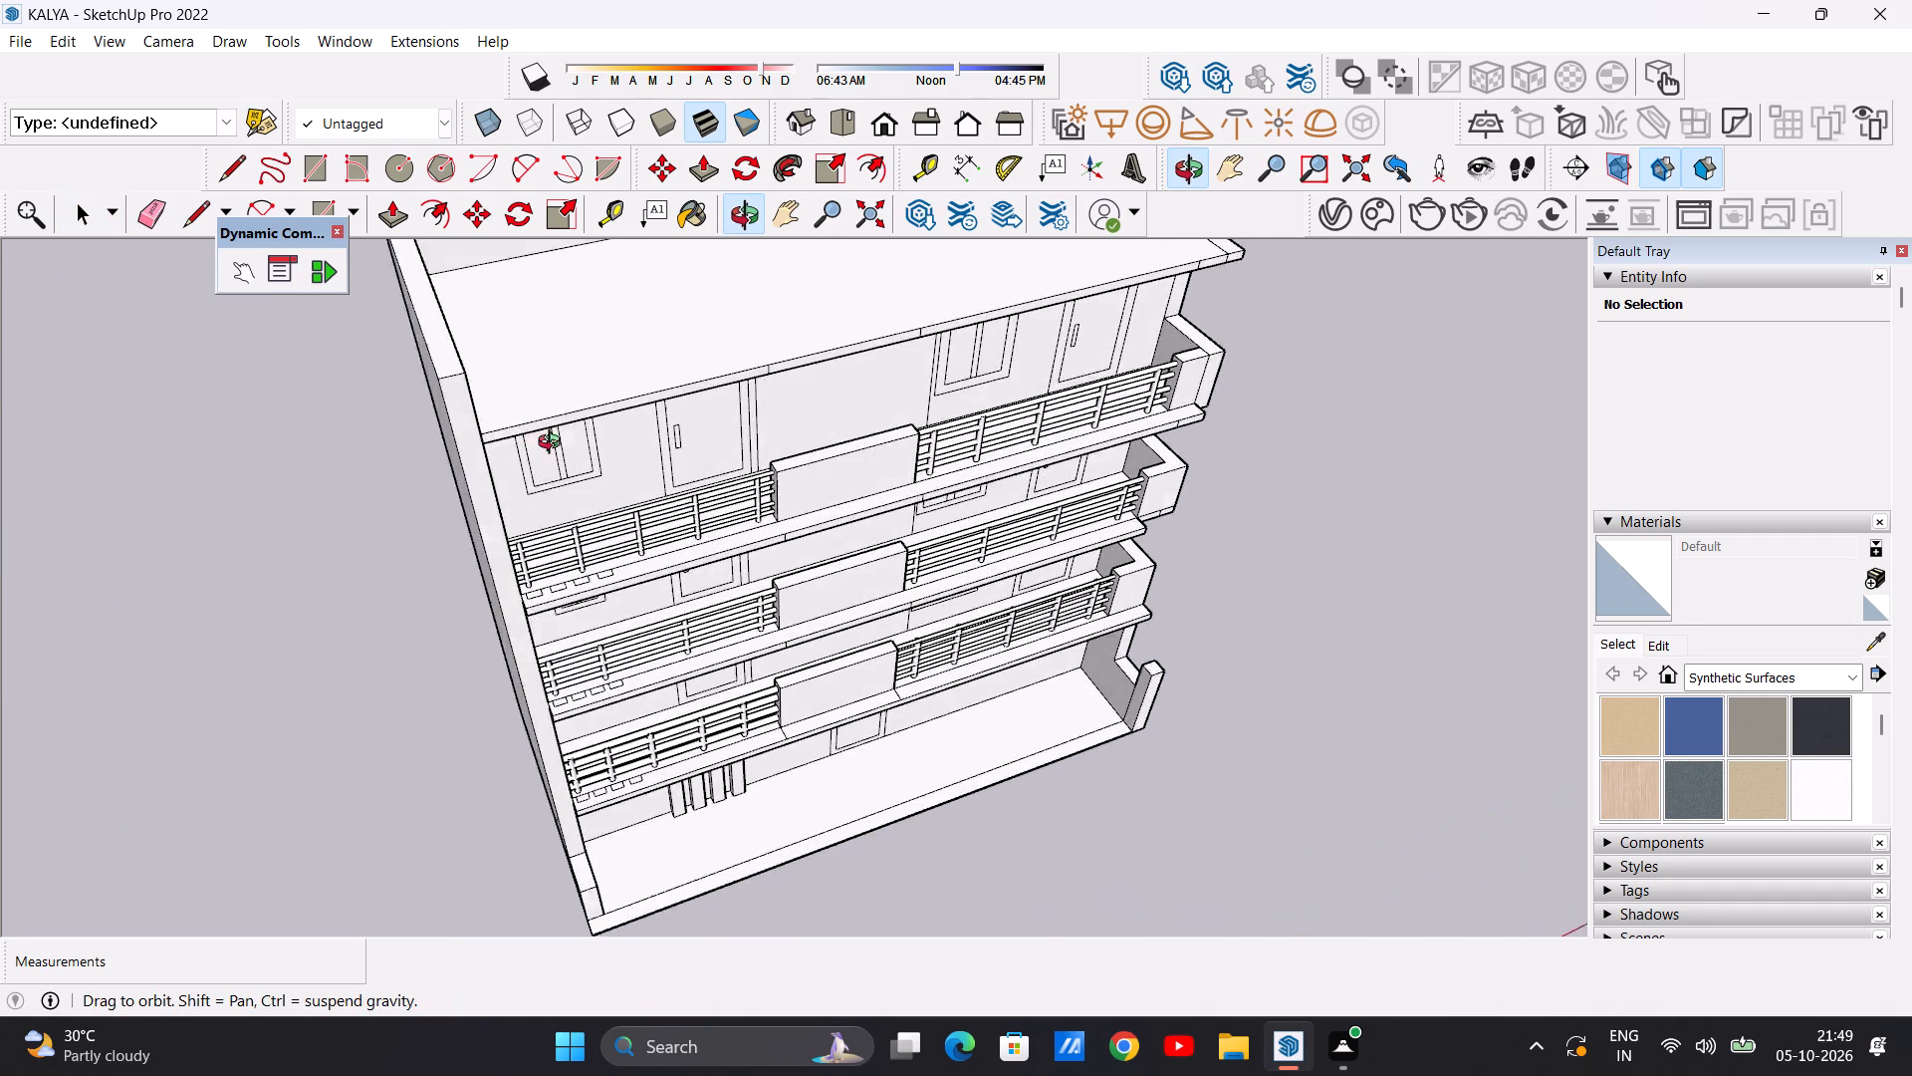
{"action": "middle_click_drag", "start_coordinate": [554, 444], "coordinate": [650, 484]}
{"action": "scroll", "coordinate": [560, 489], "scroll_direction": "up", "scroll_amount": 7}
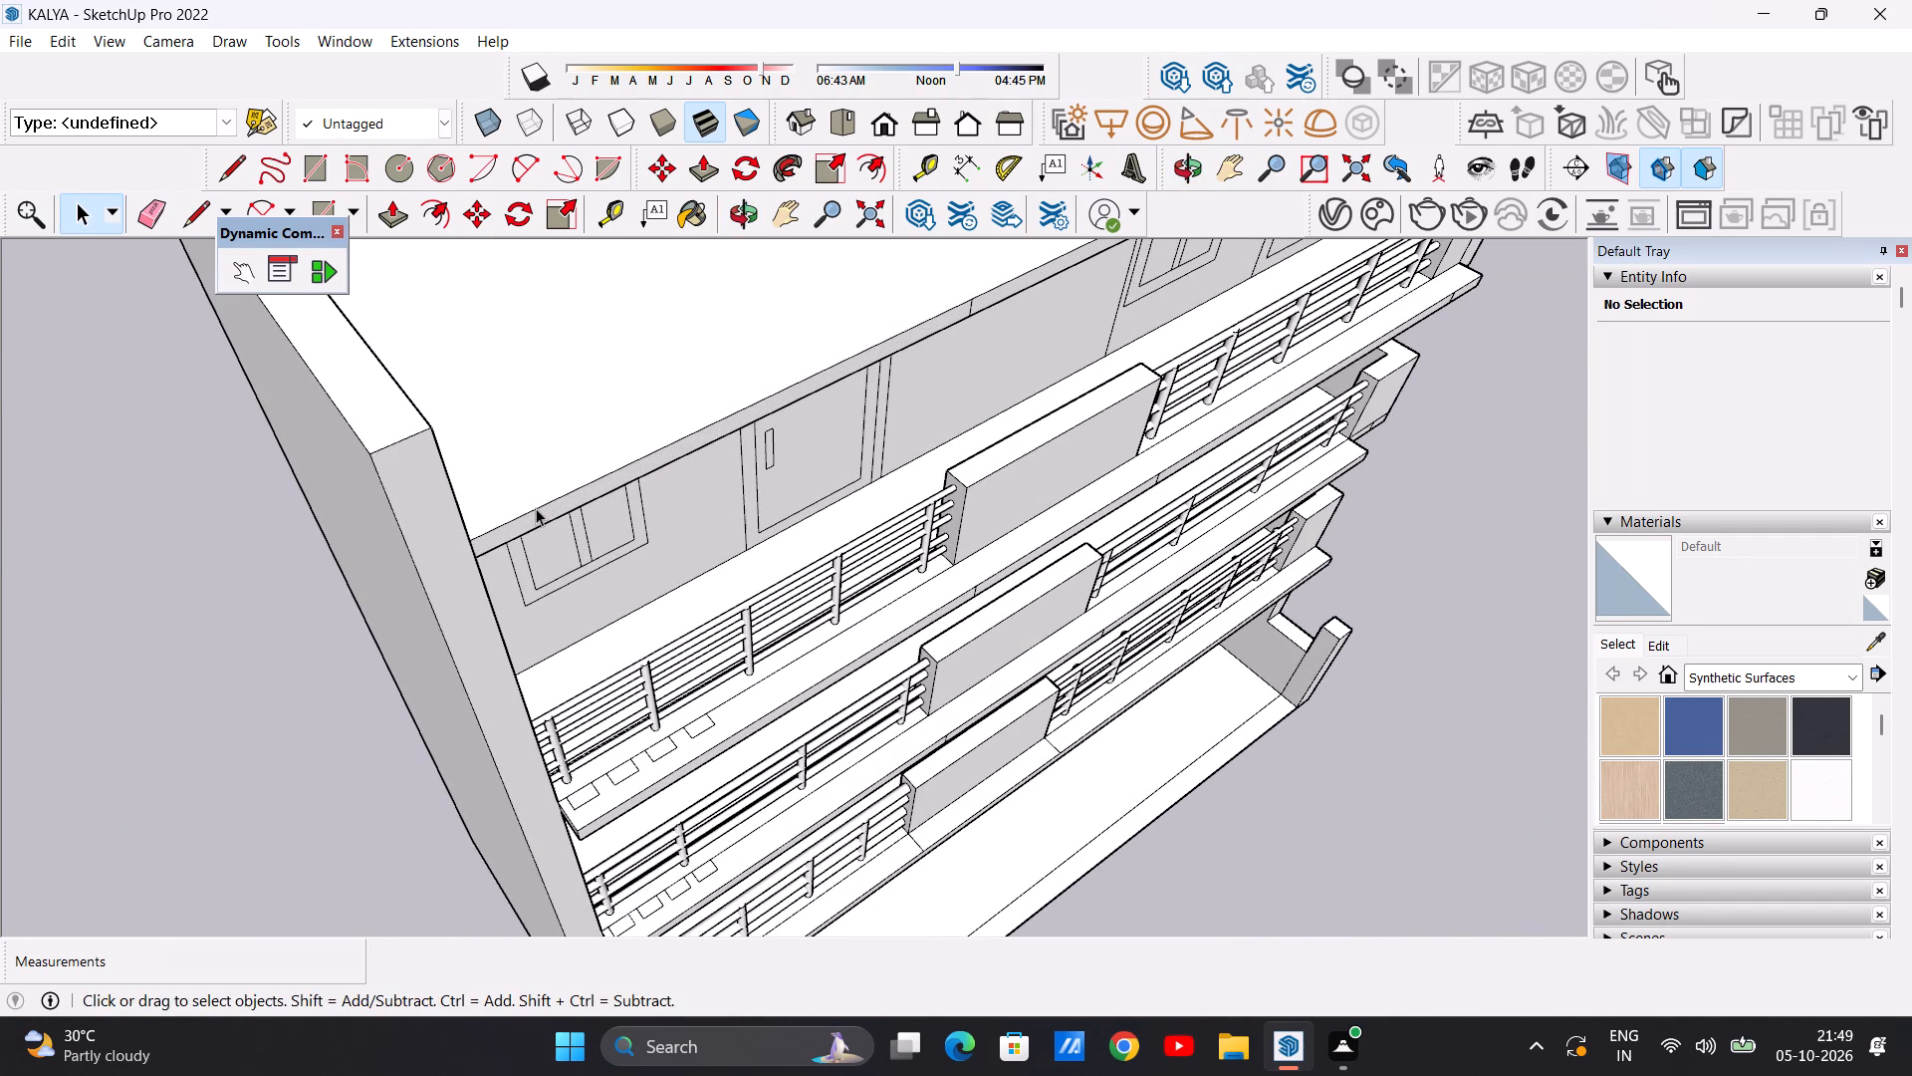
{"action": "key", "text": "p"}
{"action": "scroll", "coordinate": [520, 486], "scroll_direction": "down", "scroll_amount": 3}
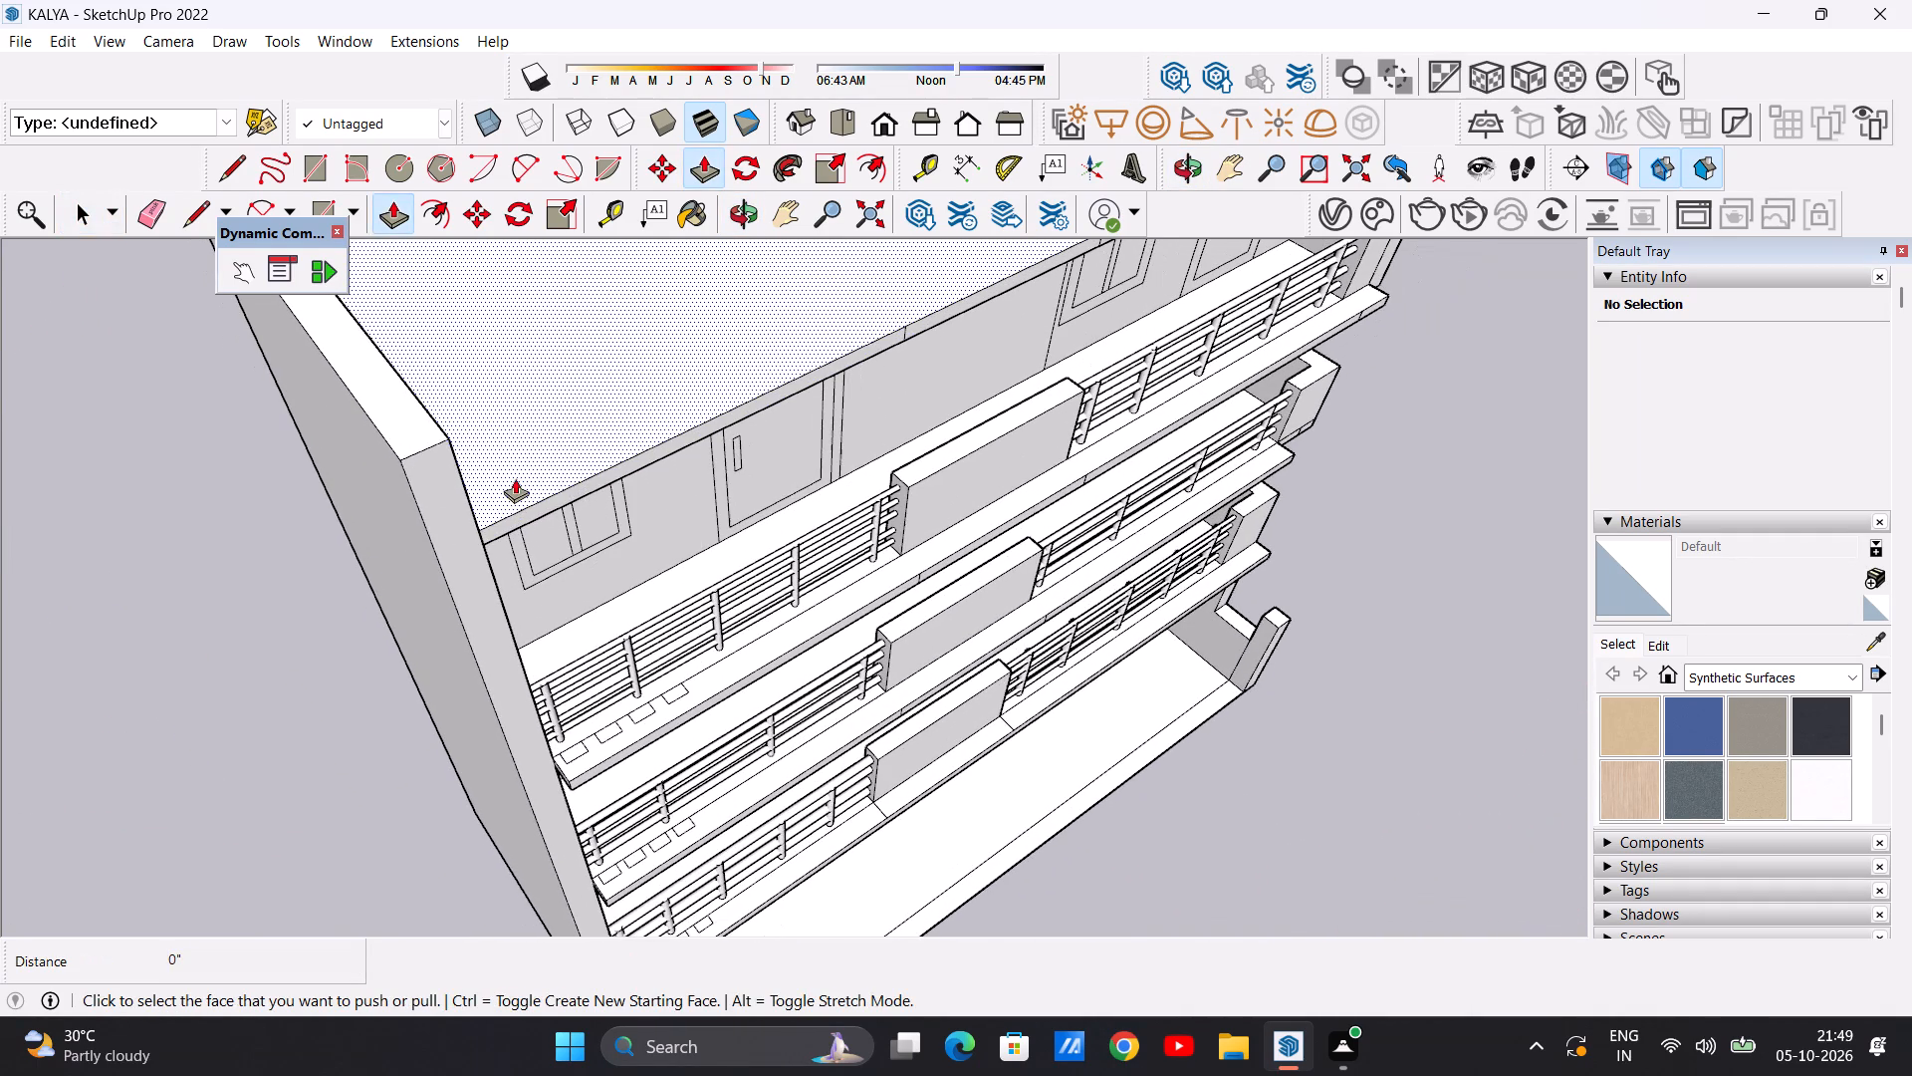
{"action": "scroll", "coordinate": [568, 477], "scroll_direction": "down", "scroll_amount": 6}
{"action": "middle_click_drag", "start_coordinate": [600, 463], "coordinate": [570, 410]}
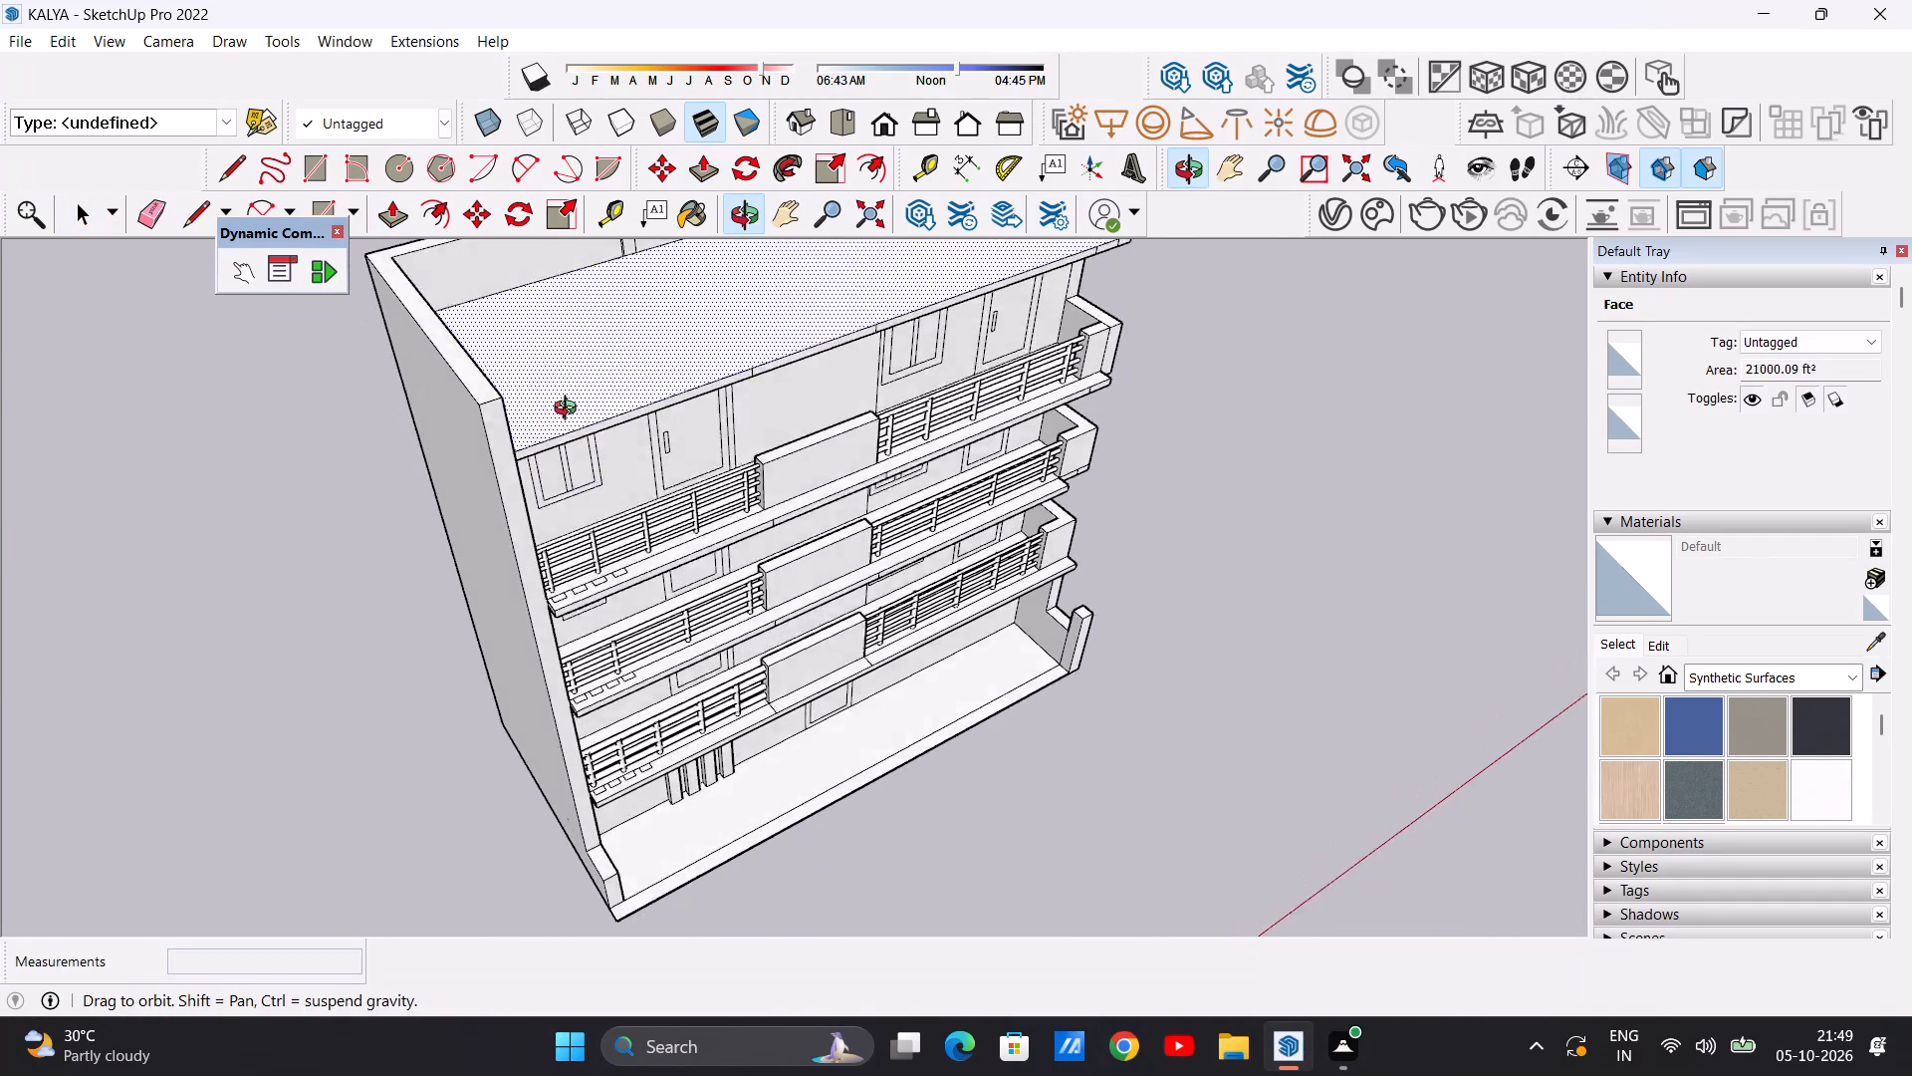
{"action": "middle_click_drag", "start_coordinate": [570, 410], "coordinate": [567, 399]}
{"action": "scroll", "coordinate": [599, 409], "scroll_direction": "up", "scroll_amount": 6}
{"action": "scroll", "coordinate": [573, 449], "scroll_direction": "down", "scroll_amount": 10}
{"action": "middle_click_drag", "start_coordinate": [720, 453], "coordinate": [617, 336]}
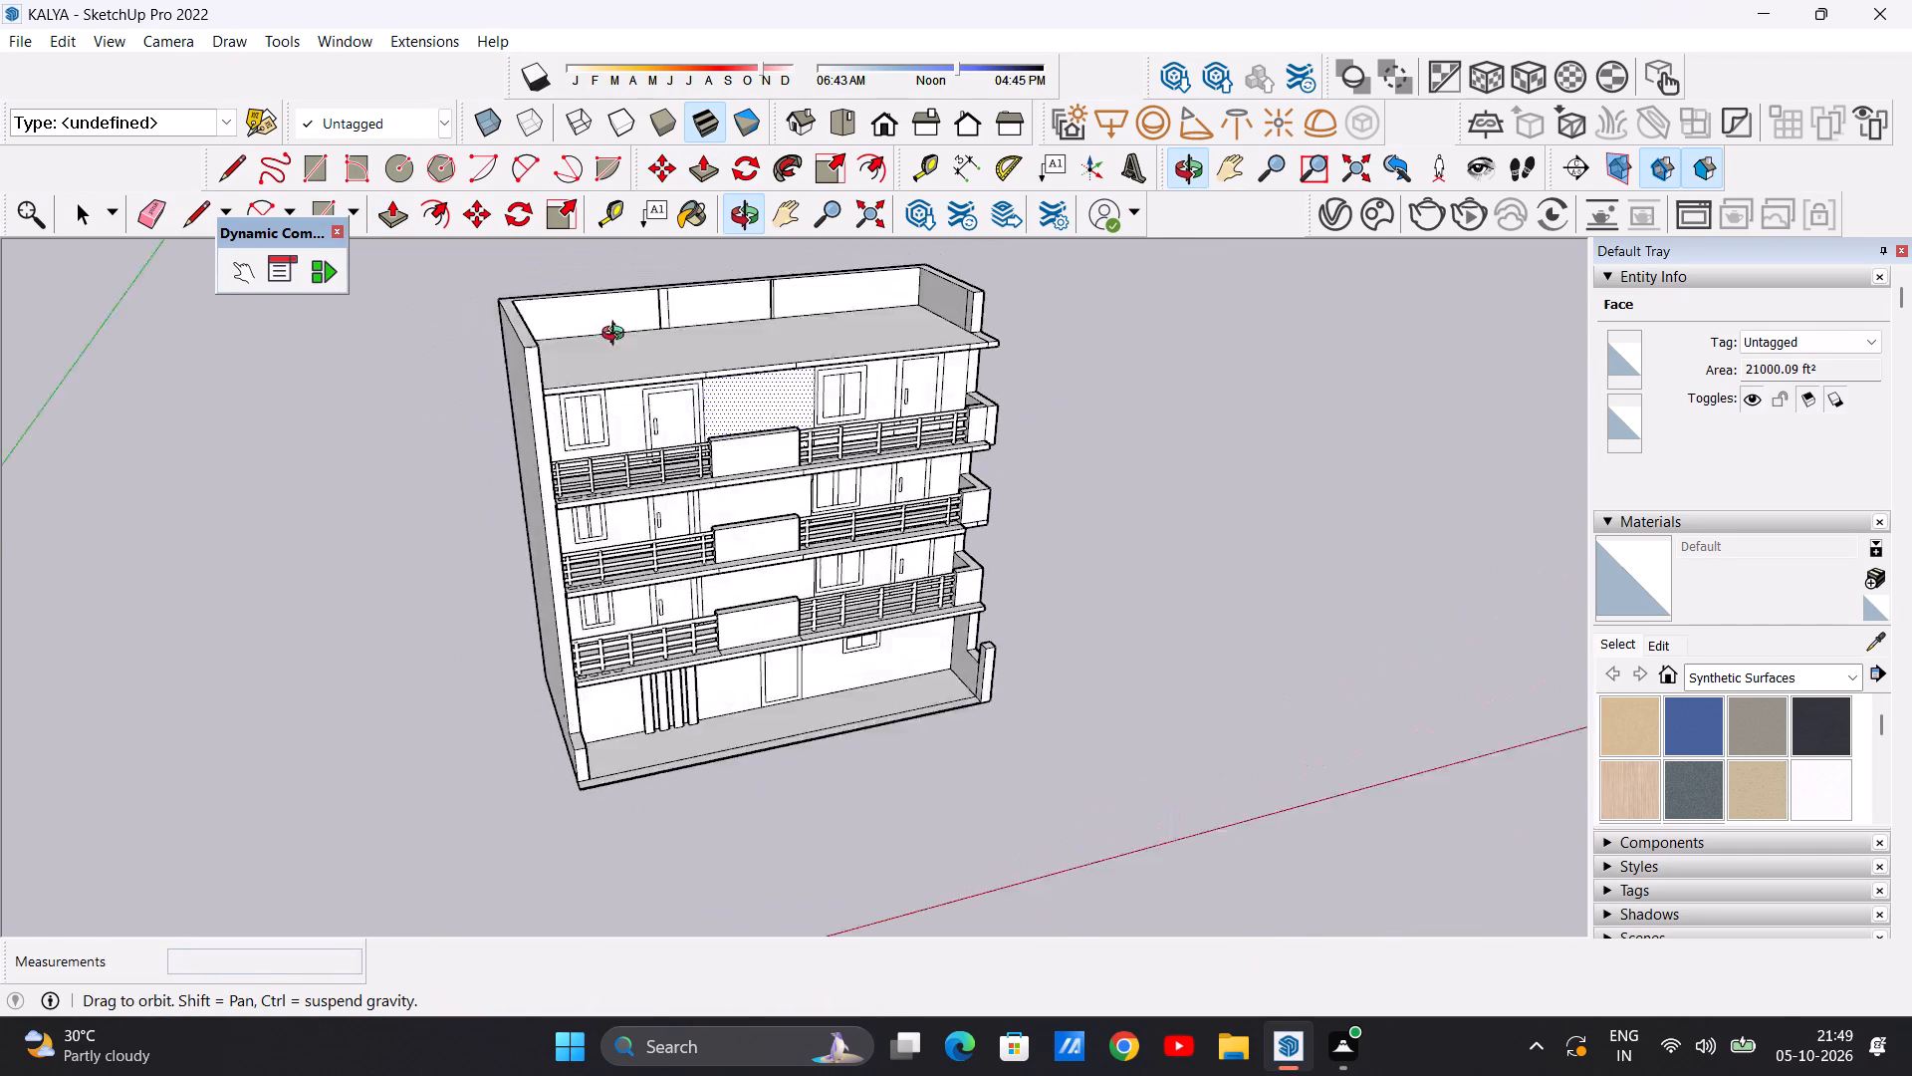
{"action": "middle_click_drag", "start_coordinate": [617, 336], "coordinate": [580, 312]}
{"action": "scroll", "coordinate": [847, 323], "scroll_direction": "up", "scroll_amount": 4}
{"action": "key", "text": "space"}
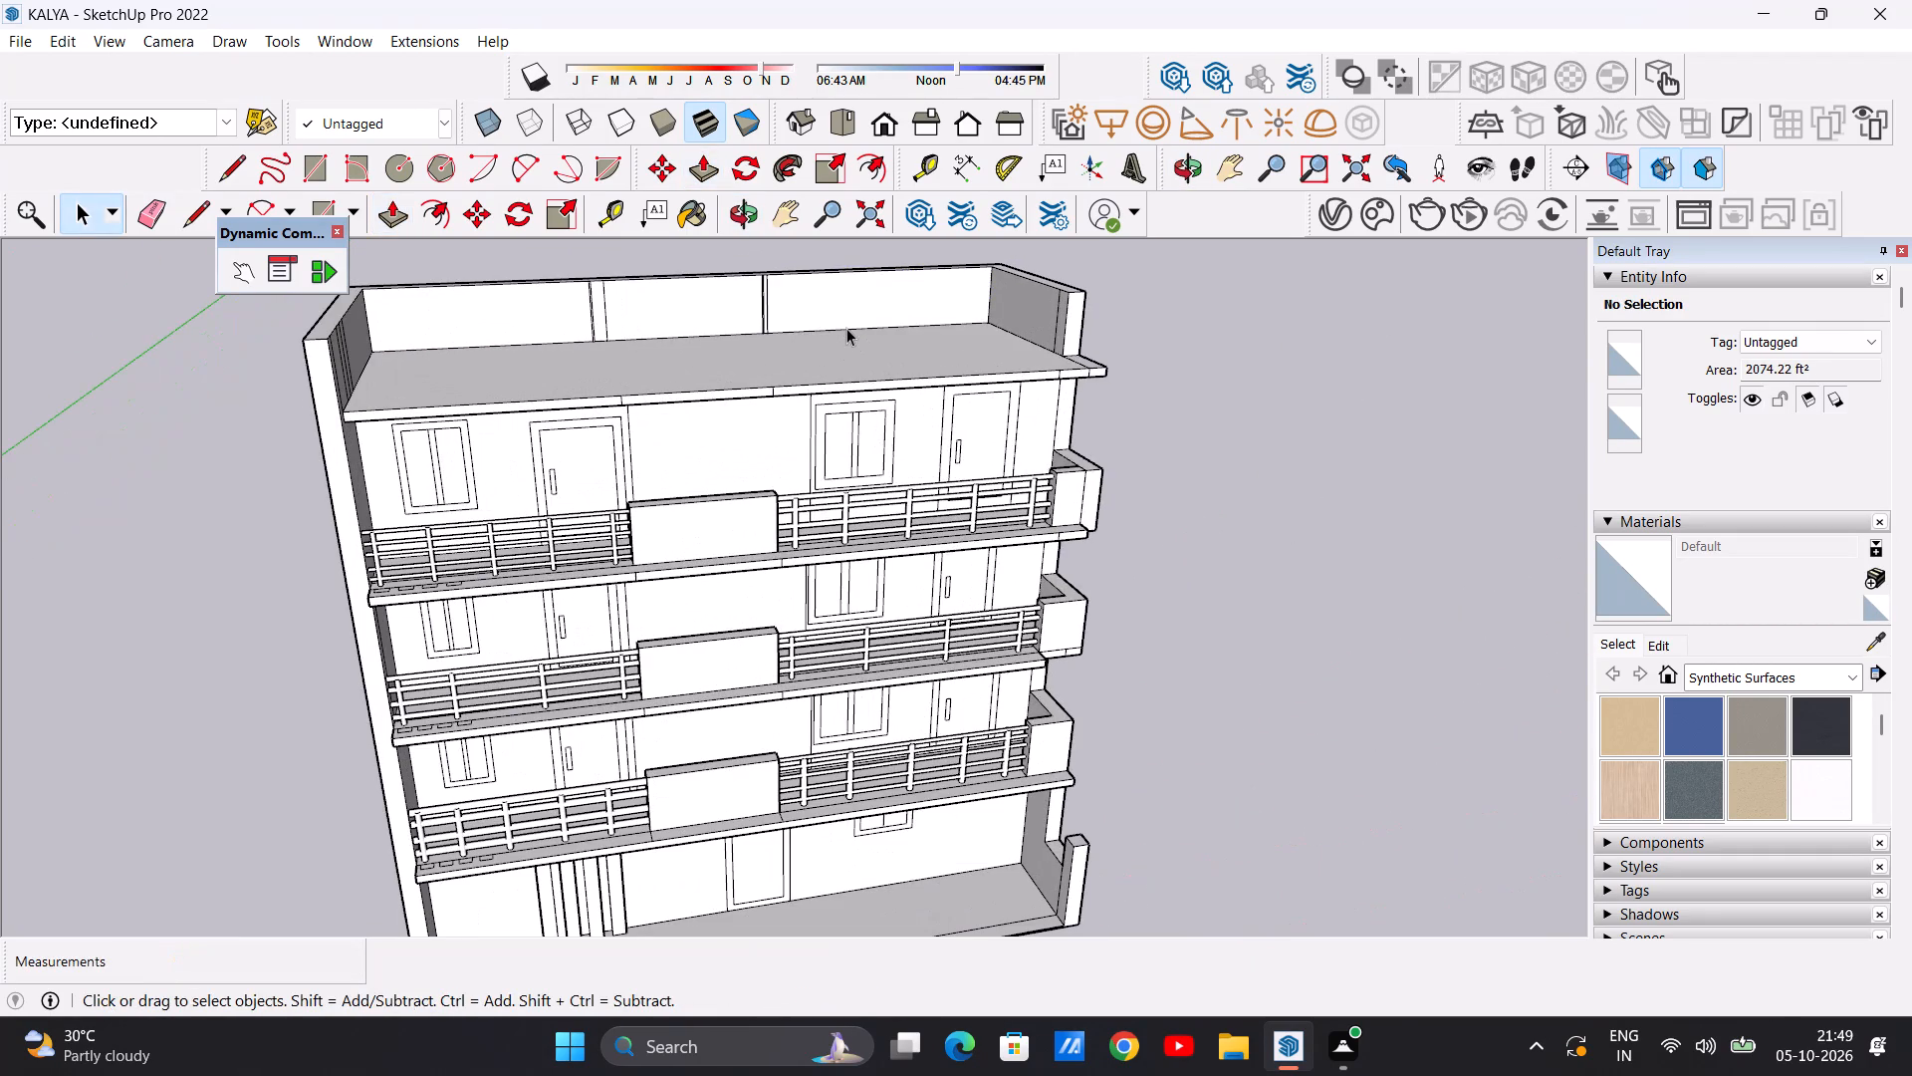
Erase the four short vertical lines along the roof slab's front edge, including the one at the outer corner.
{"action": "key", "text": "e"}
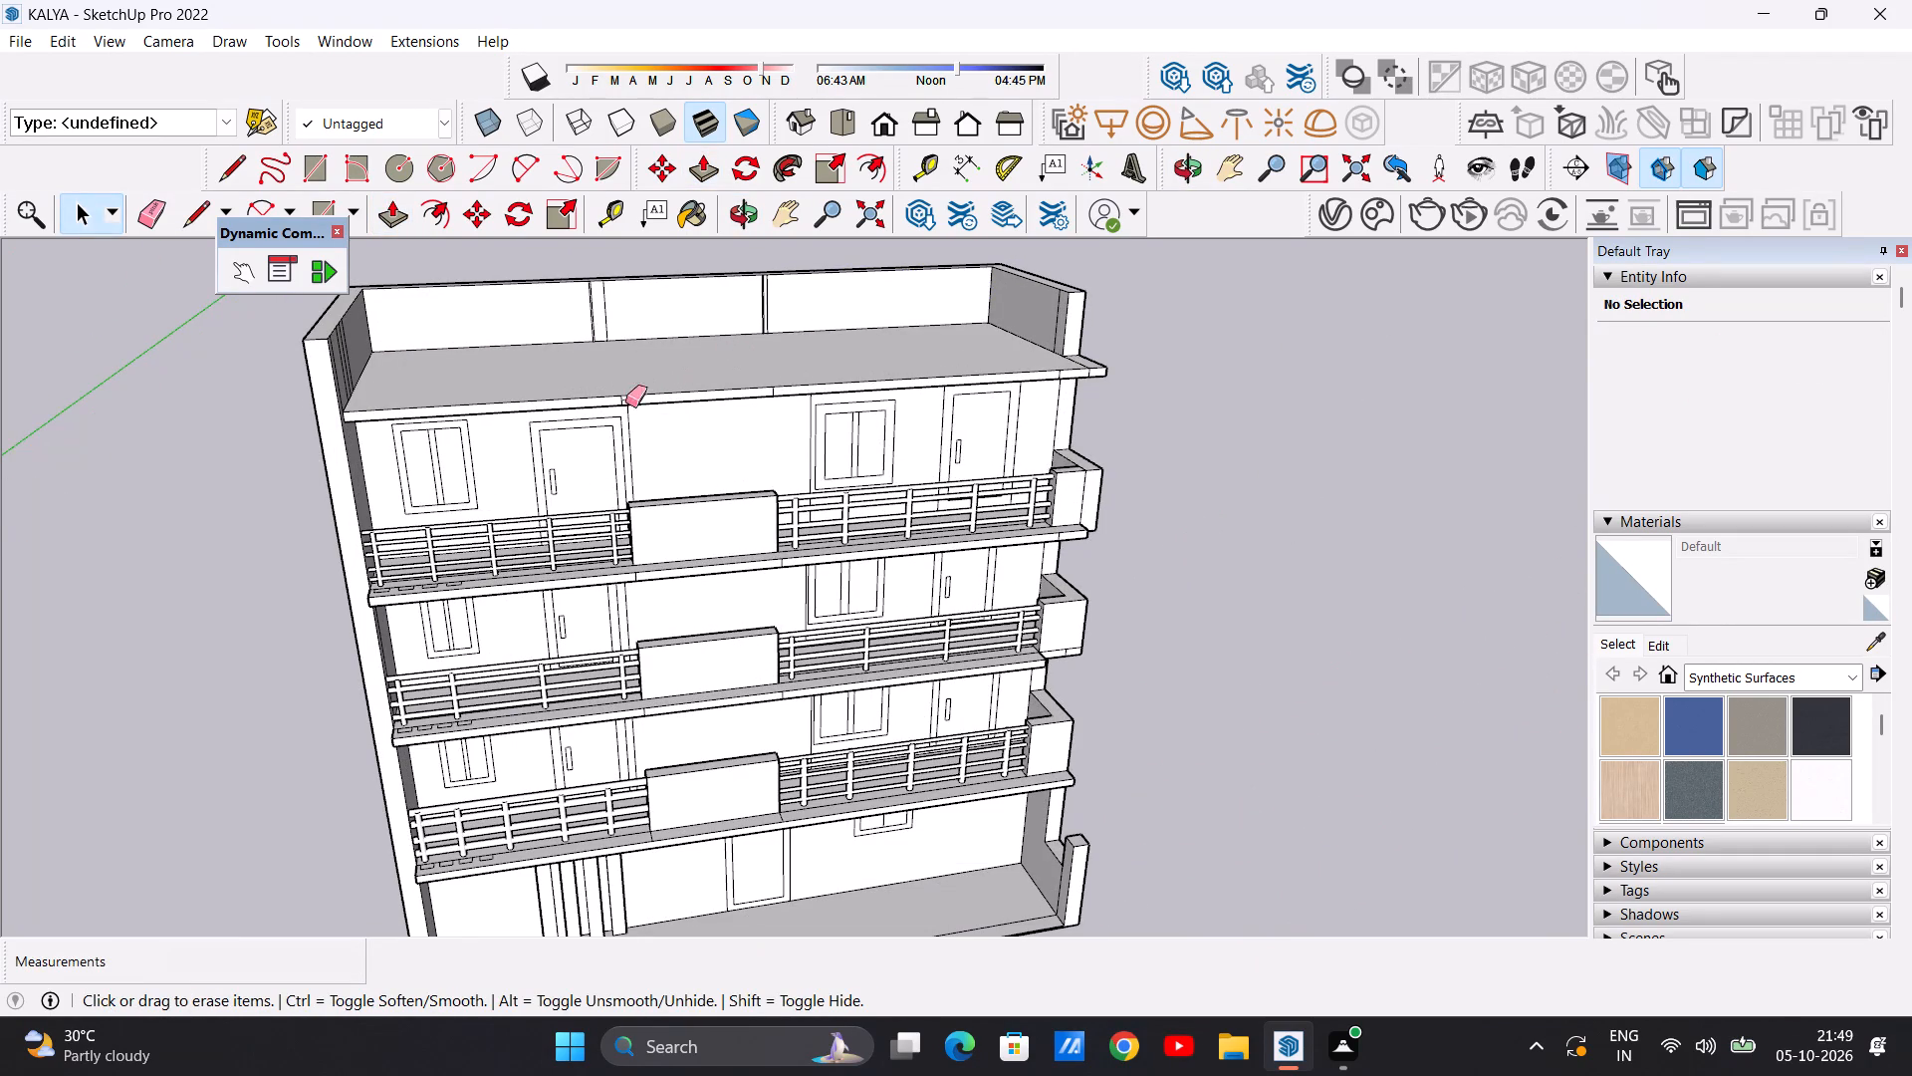
{"action": "scroll", "coordinate": [590, 419], "scroll_direction": "down", "scroll_amount": 5}
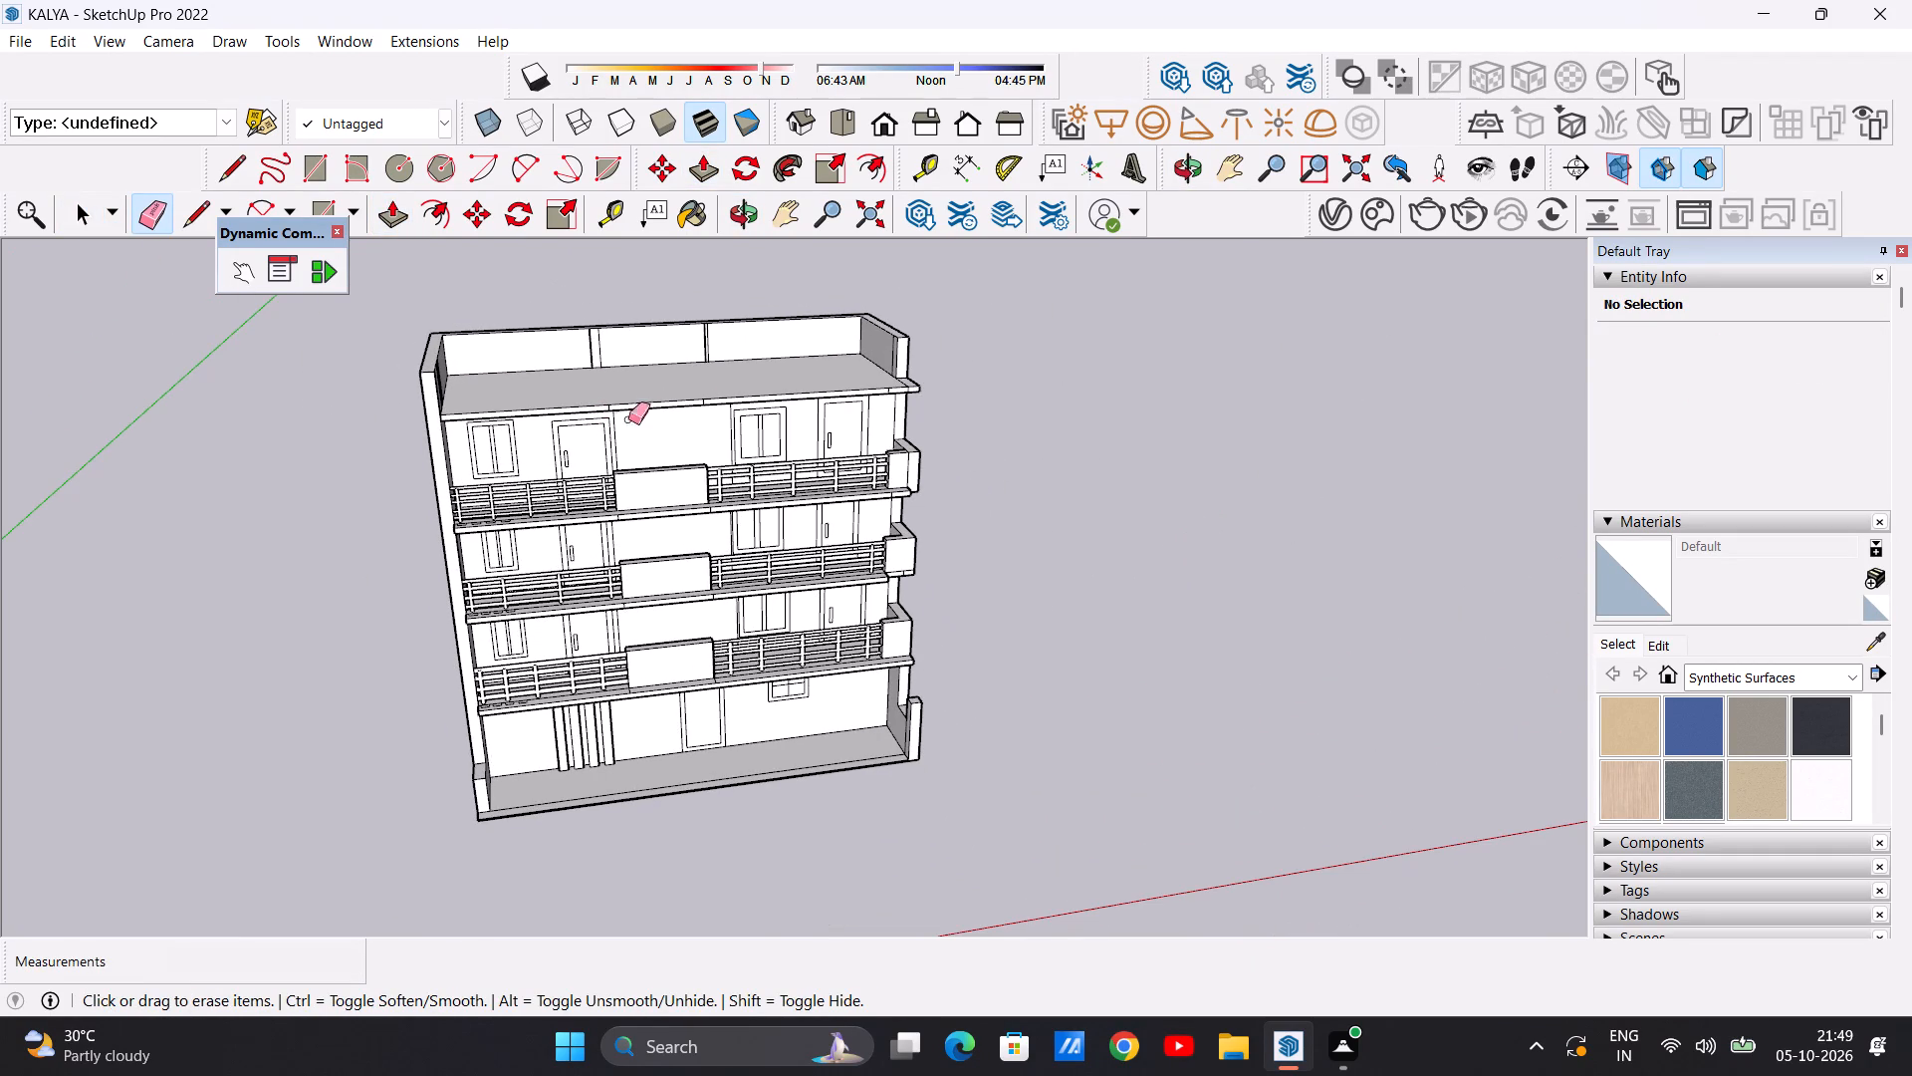
{"action": "scroll", "coordinate": [687, 439], "scroll_direction": "up", "scroll_amount": 12}
{"action": "left_click", "coordinate": [741, 324]}
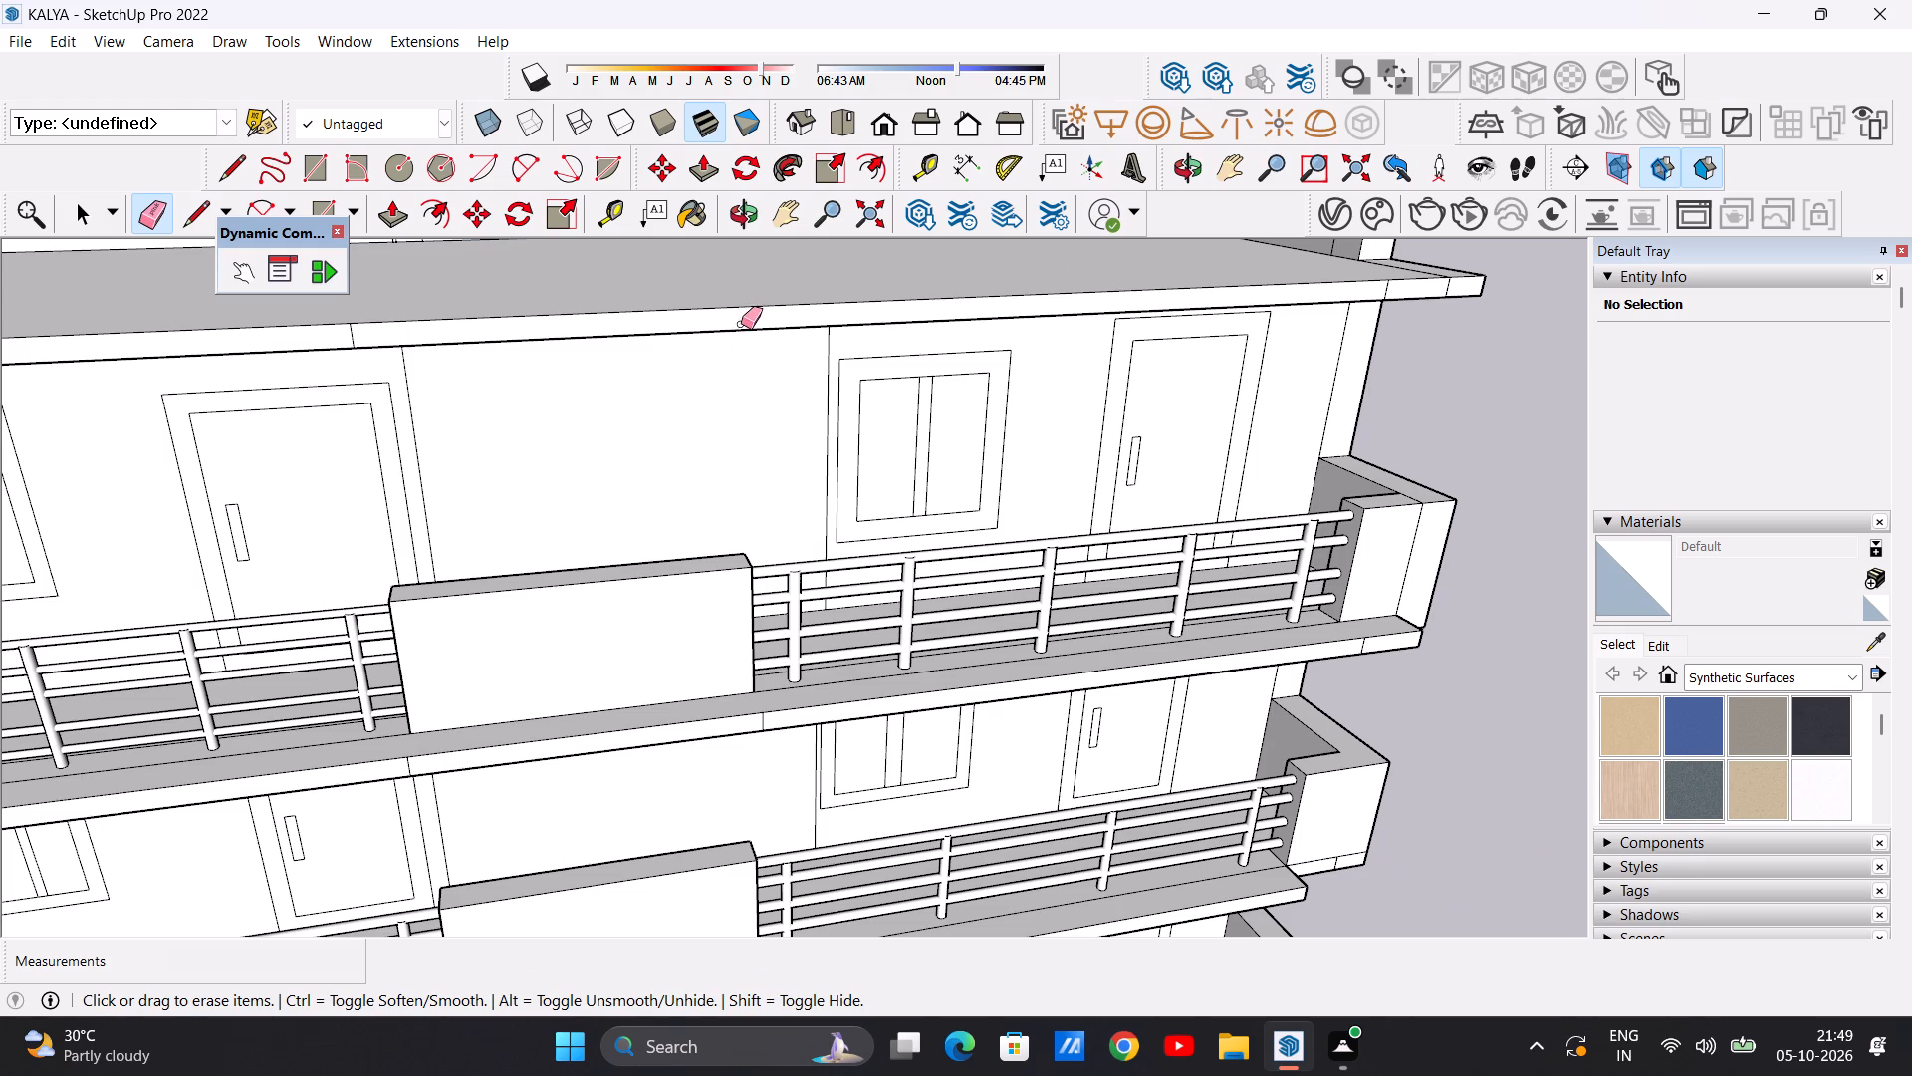
{"action": "left_click", "coordinate": [352, 334]}
{"action": "scroll", "coordinate": [430, 398], "scroll_direction": "down", "scroll_amount": 6}
{"action": "scroll", "coordinate": [1062, 329], "scroll_direction": "up", "scroll_amount": 17}
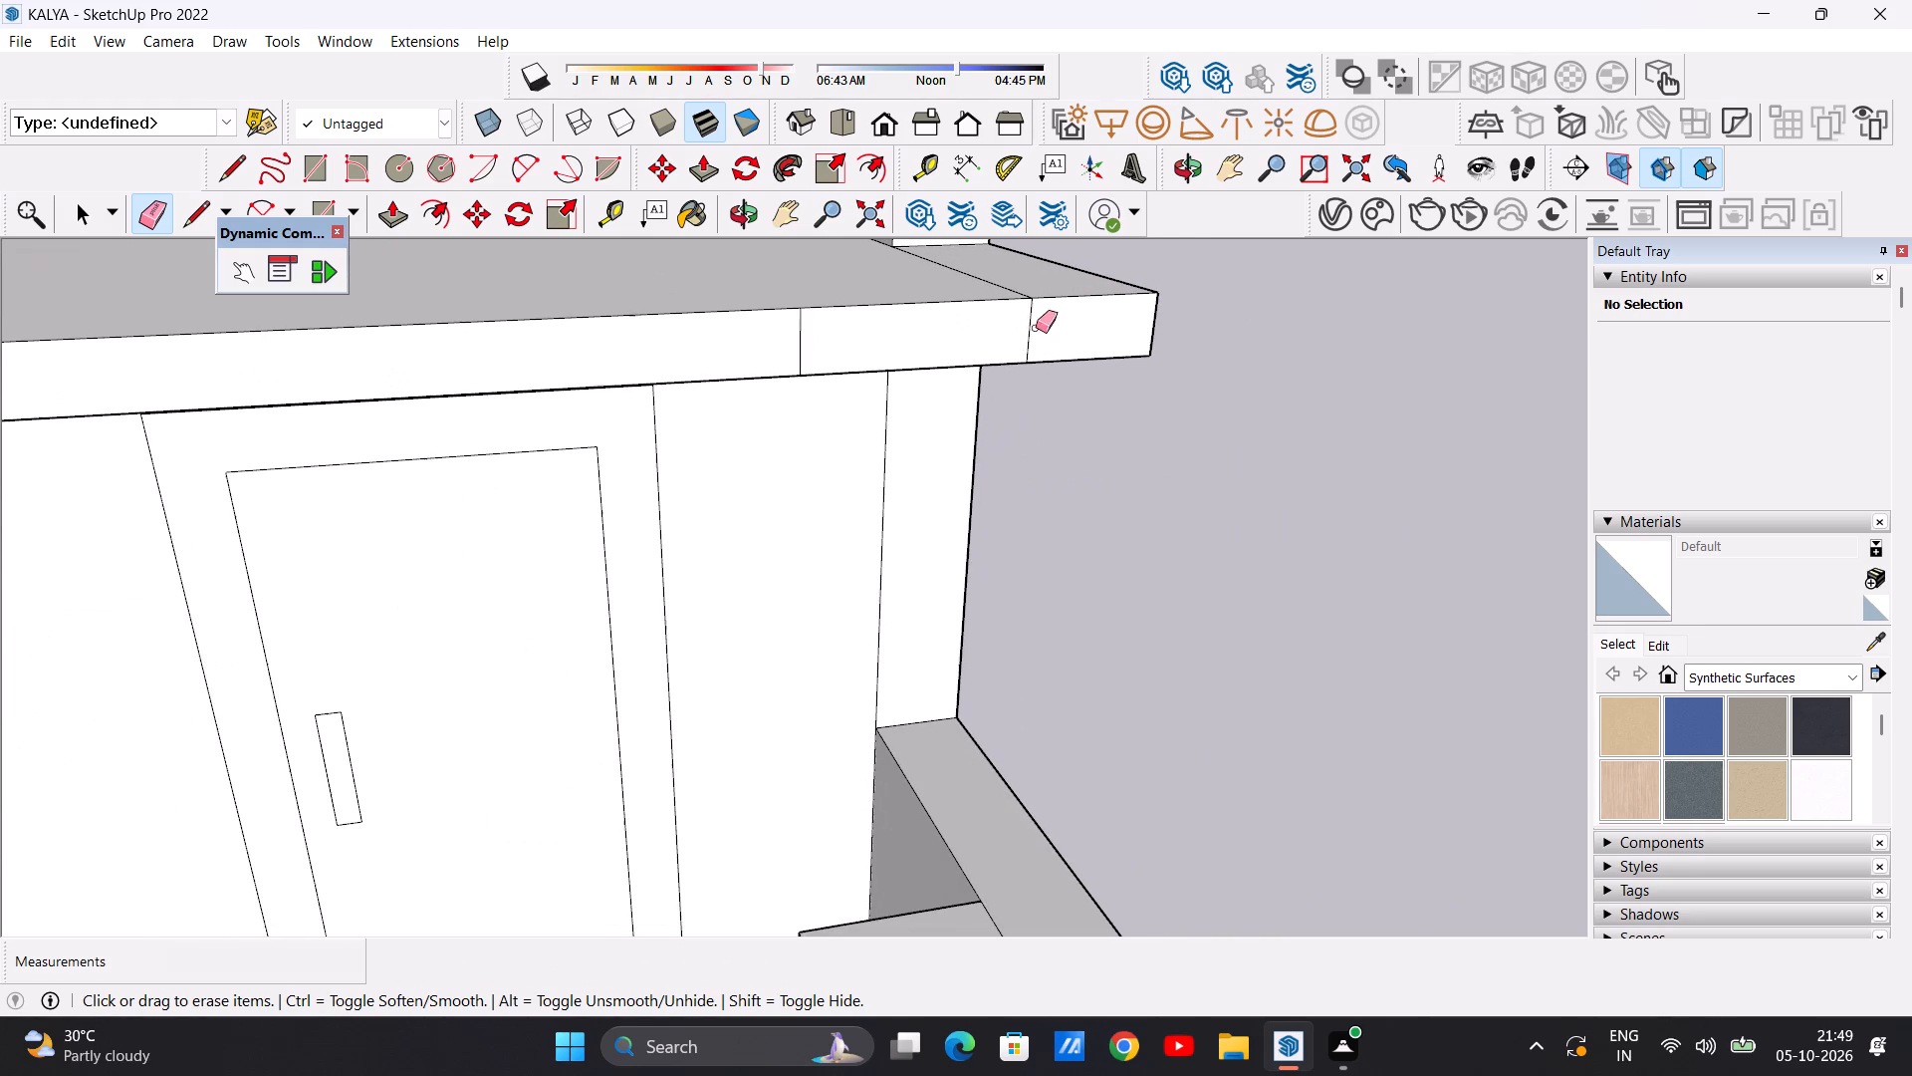
{"action": "left_click", "coordinate": [800, 349]}
{"action": "scroll", "coordinate": [941, 362], "scroll_direction": "down", "scroll_amount": 16}
{"action": "scroll", "coordinate": [996, 343], "scroll_direction": "up", "scroll_amount": 12}
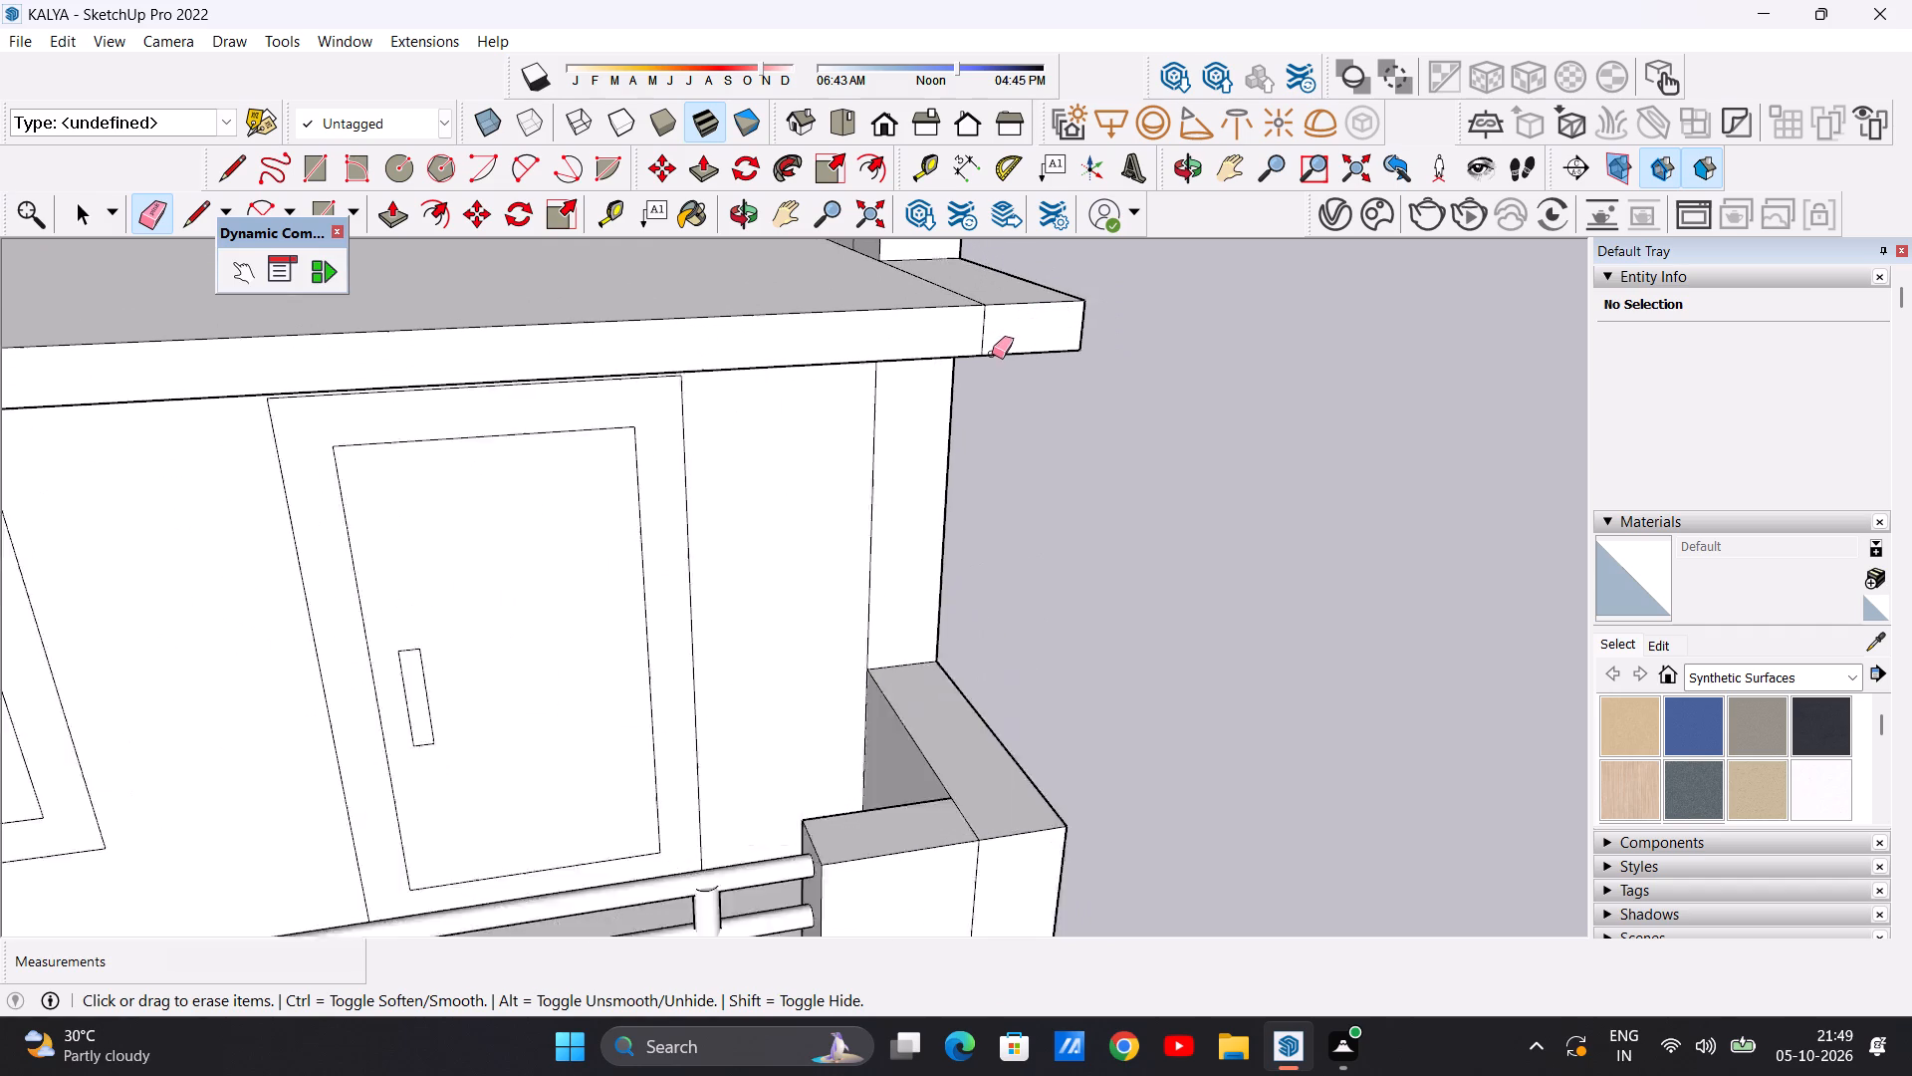
{"action": "scroll", "coordinate": [992, 354], "scroll_direction": "up", "scroll_amount": 8}
{"action": "left_click", "coordinate": [977, 321]}
{"action": "scroll", "coordinate": [978, 364], "scroll_direction": "down", "scroll_amount": 15}
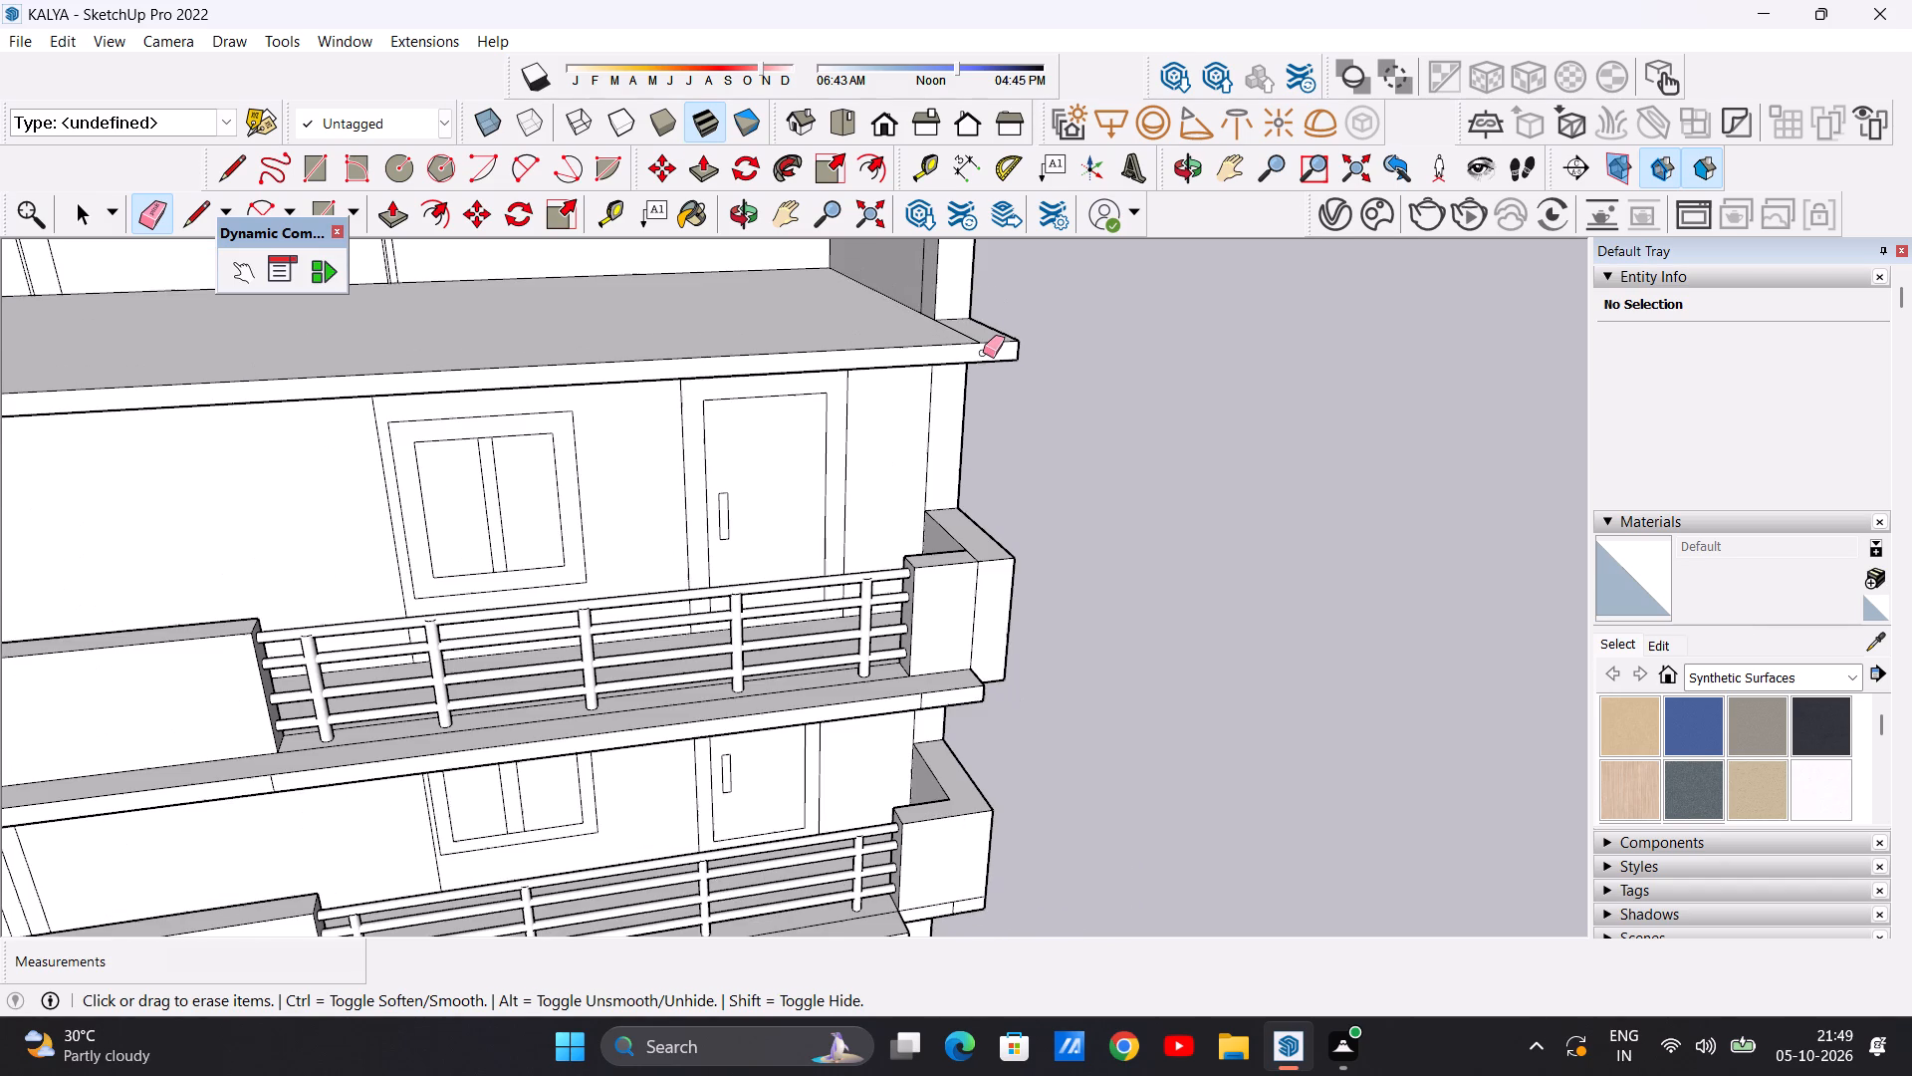
{"action": "key", "text": "space"}
{"action": "scroll", "coordinate": [831, 369], "scroll_direction": "down", "scroll_amount": 17}
{"action": "middle_click_drag", "start_coordinate": [897, 293], "coordinate": [815, 311]}
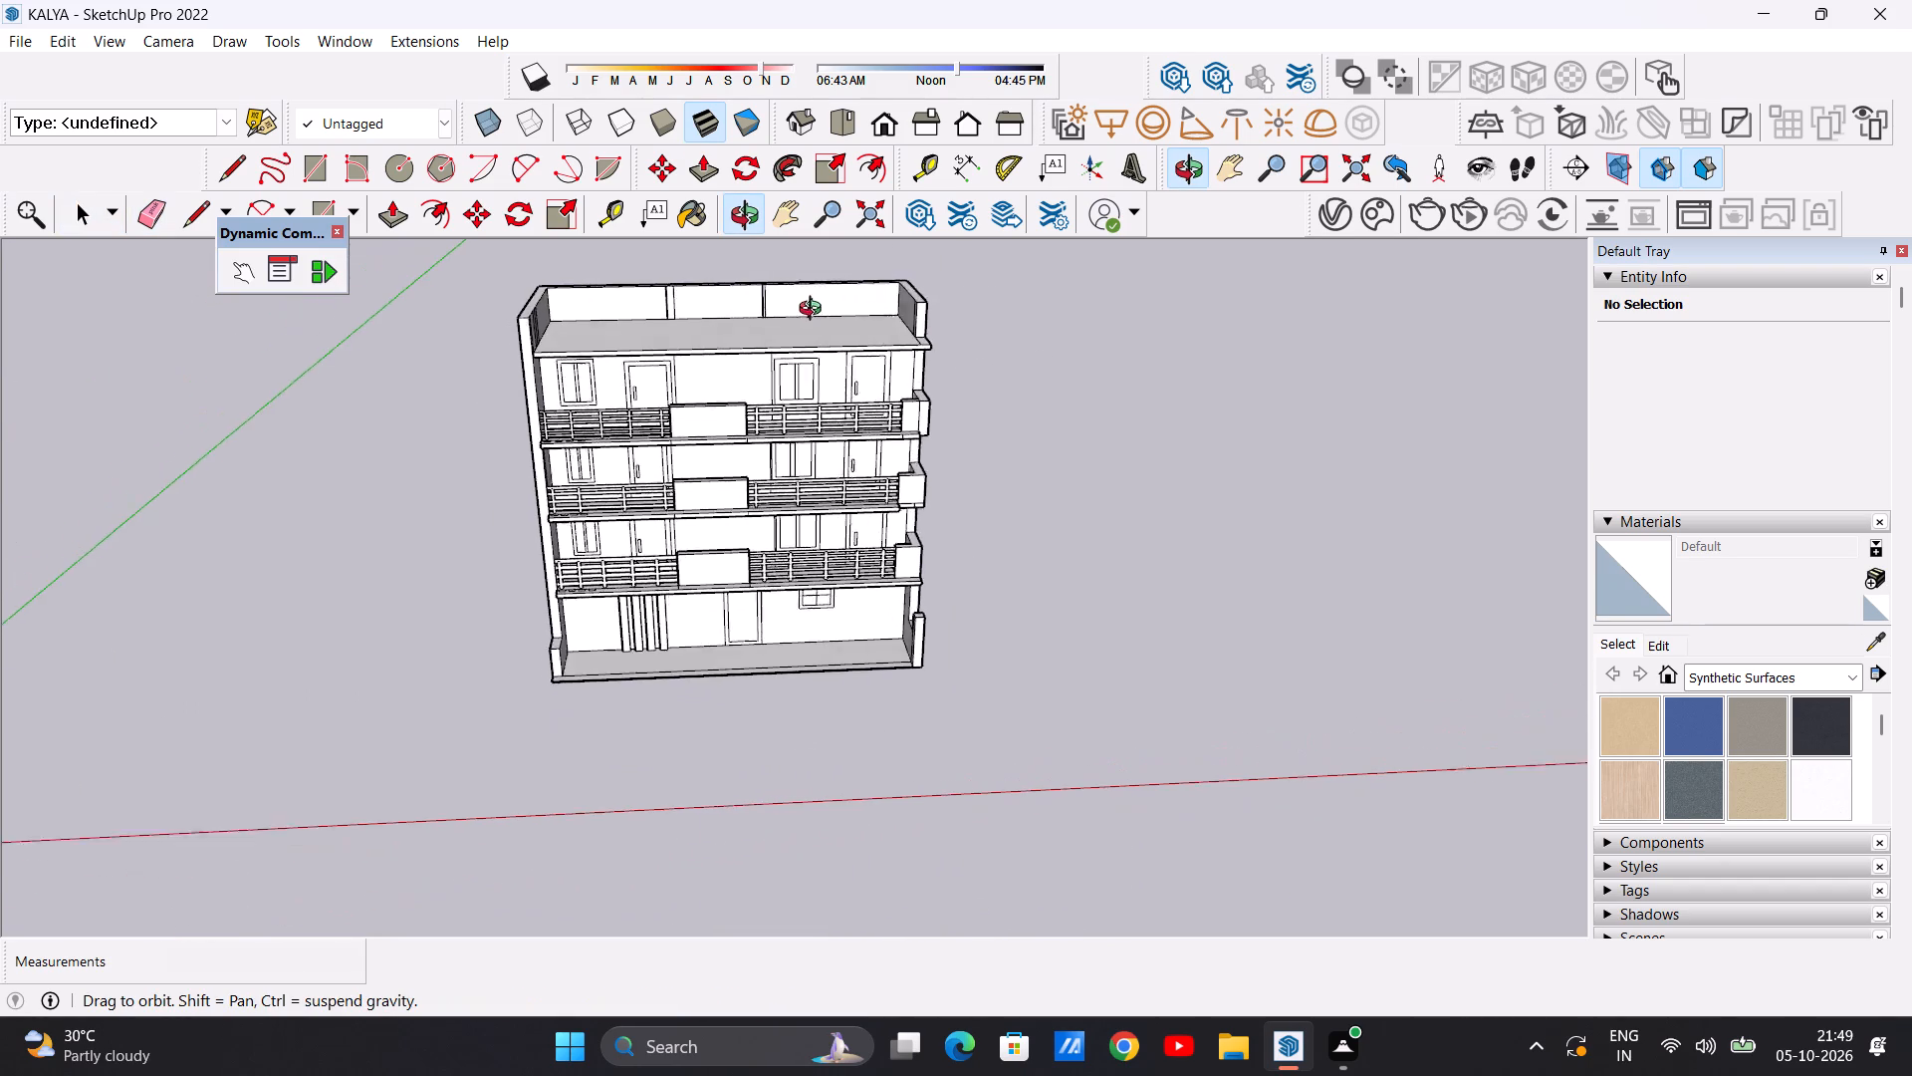
Push/Pull the roof slab's front face outward by 6' 1/2", in line with the front edge of the balcony slab below.
{"action": "middle_click_drag", "start_coordinate": [815, 311], "coordinate": [826, 474]}
{"action": "scroll", "coordinate": [905, 364], "scroll_direction": "up", "scroll_amount": 10}
{"action": "scroll", "coordinate": [967, 361], "scroll_direction": "down", "scroll_amount": 9}
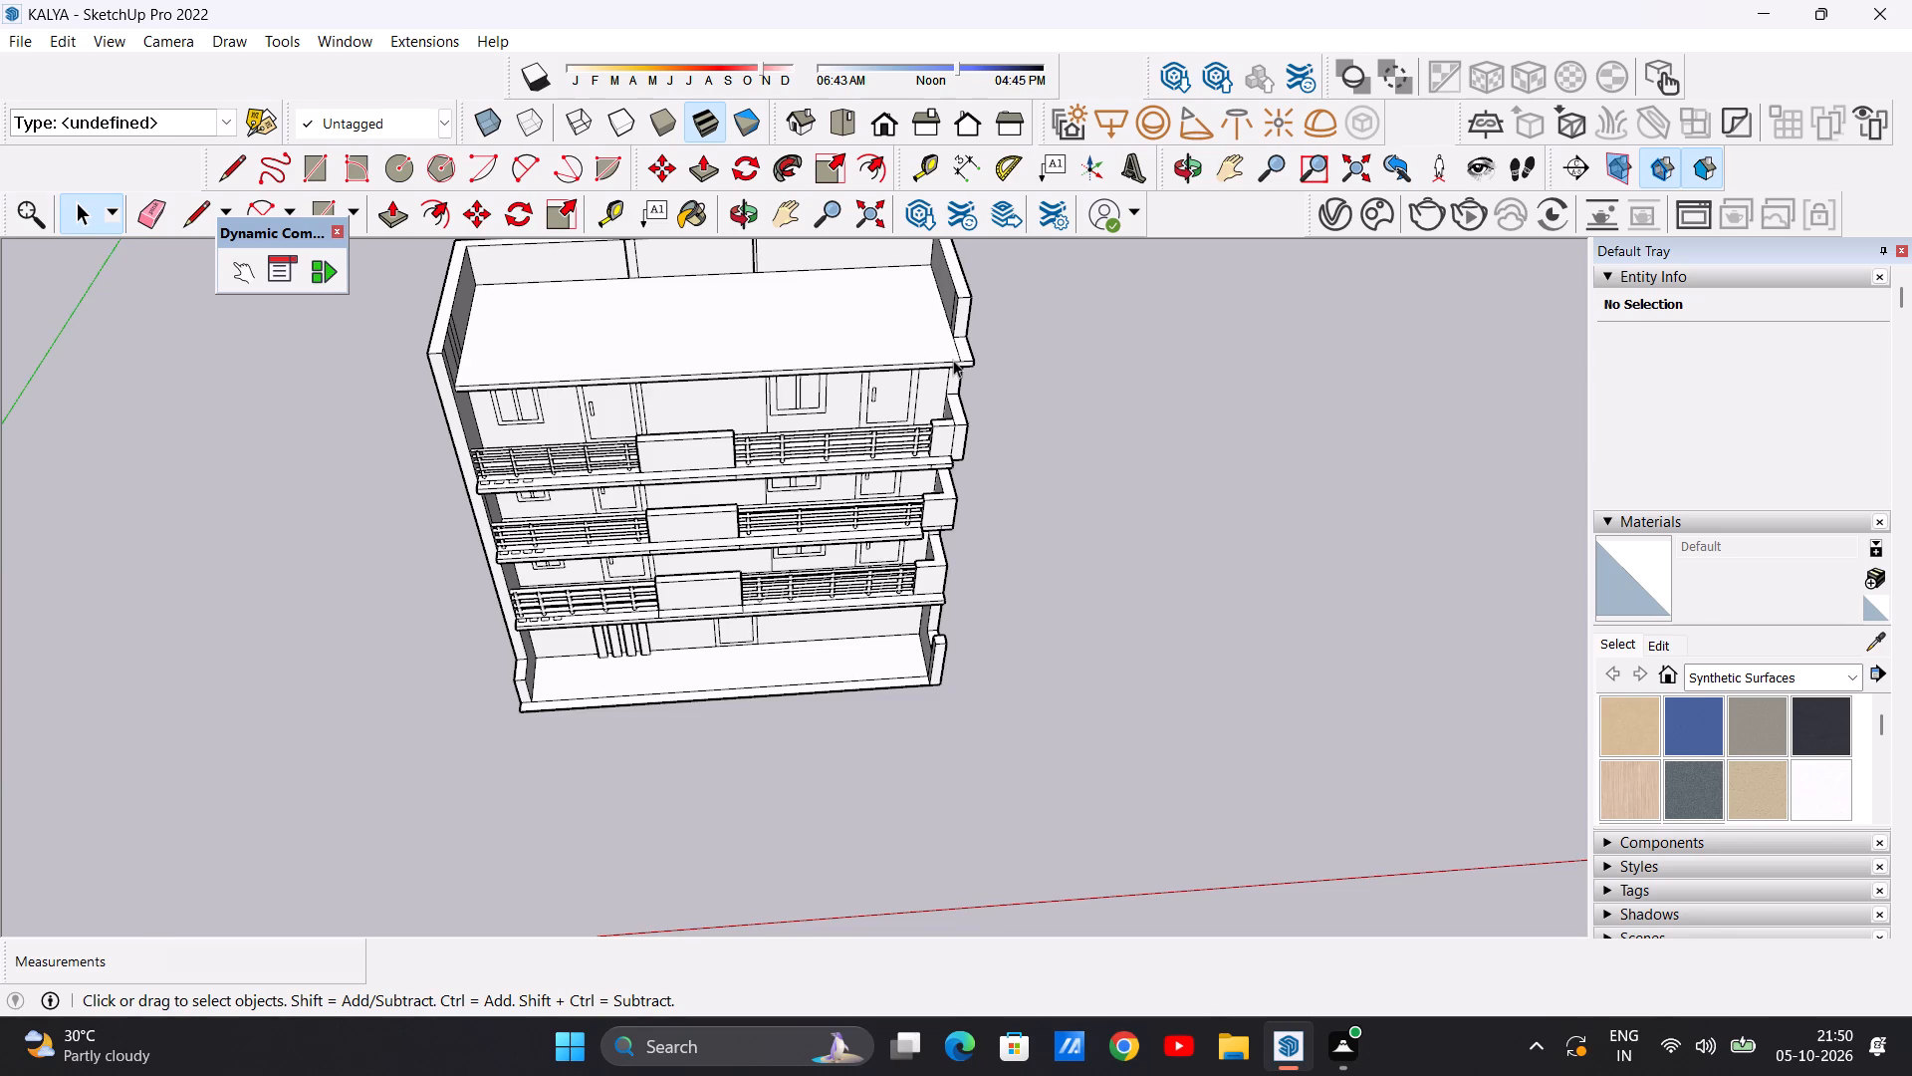
{"action": "scroll", "coordinate": [950, 366], "scroll_direction": "down", "scroll_amount": 5}
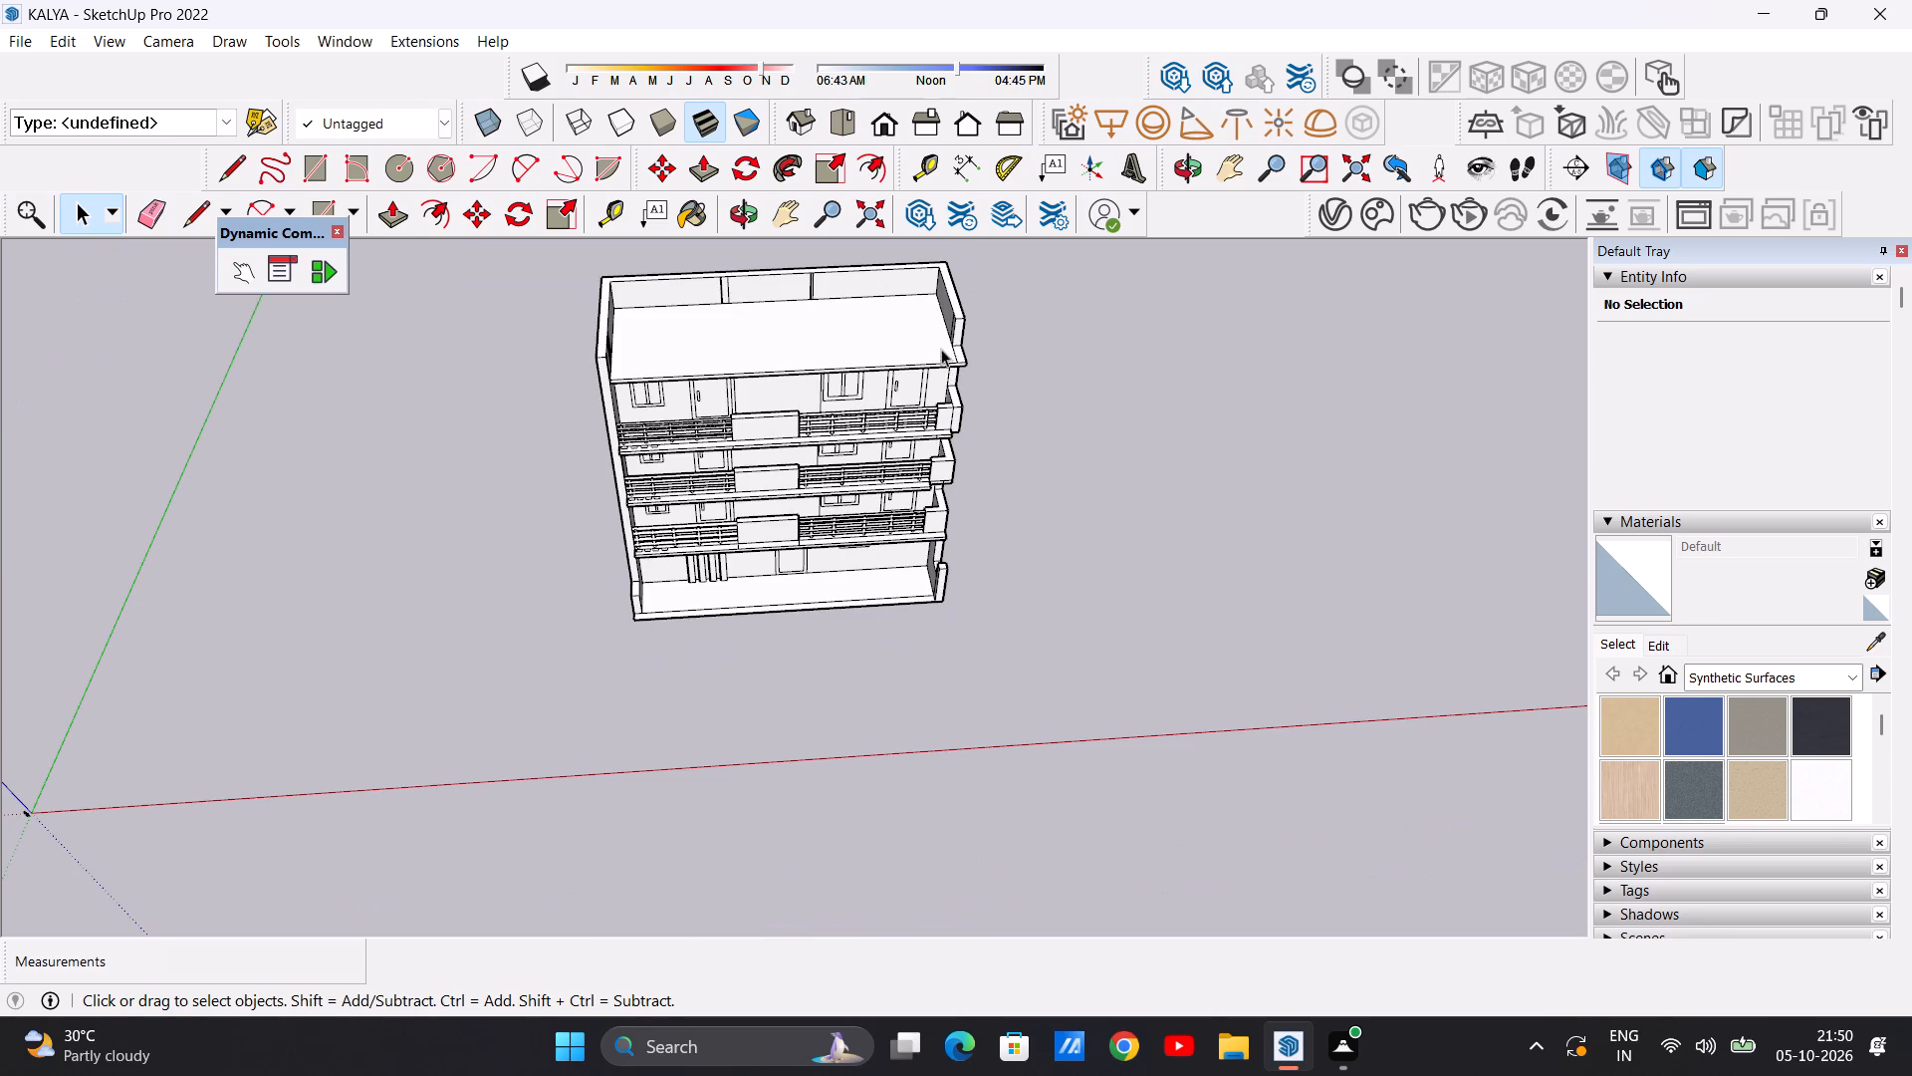
{"action": "scroll", "coordinate": [914, 335], "scroll_direction": "up", "scroll_amount": 2}
{"action": "middle_click_drag", "start_coordinate": [936, 341], "coordinate": [1008, 409]}
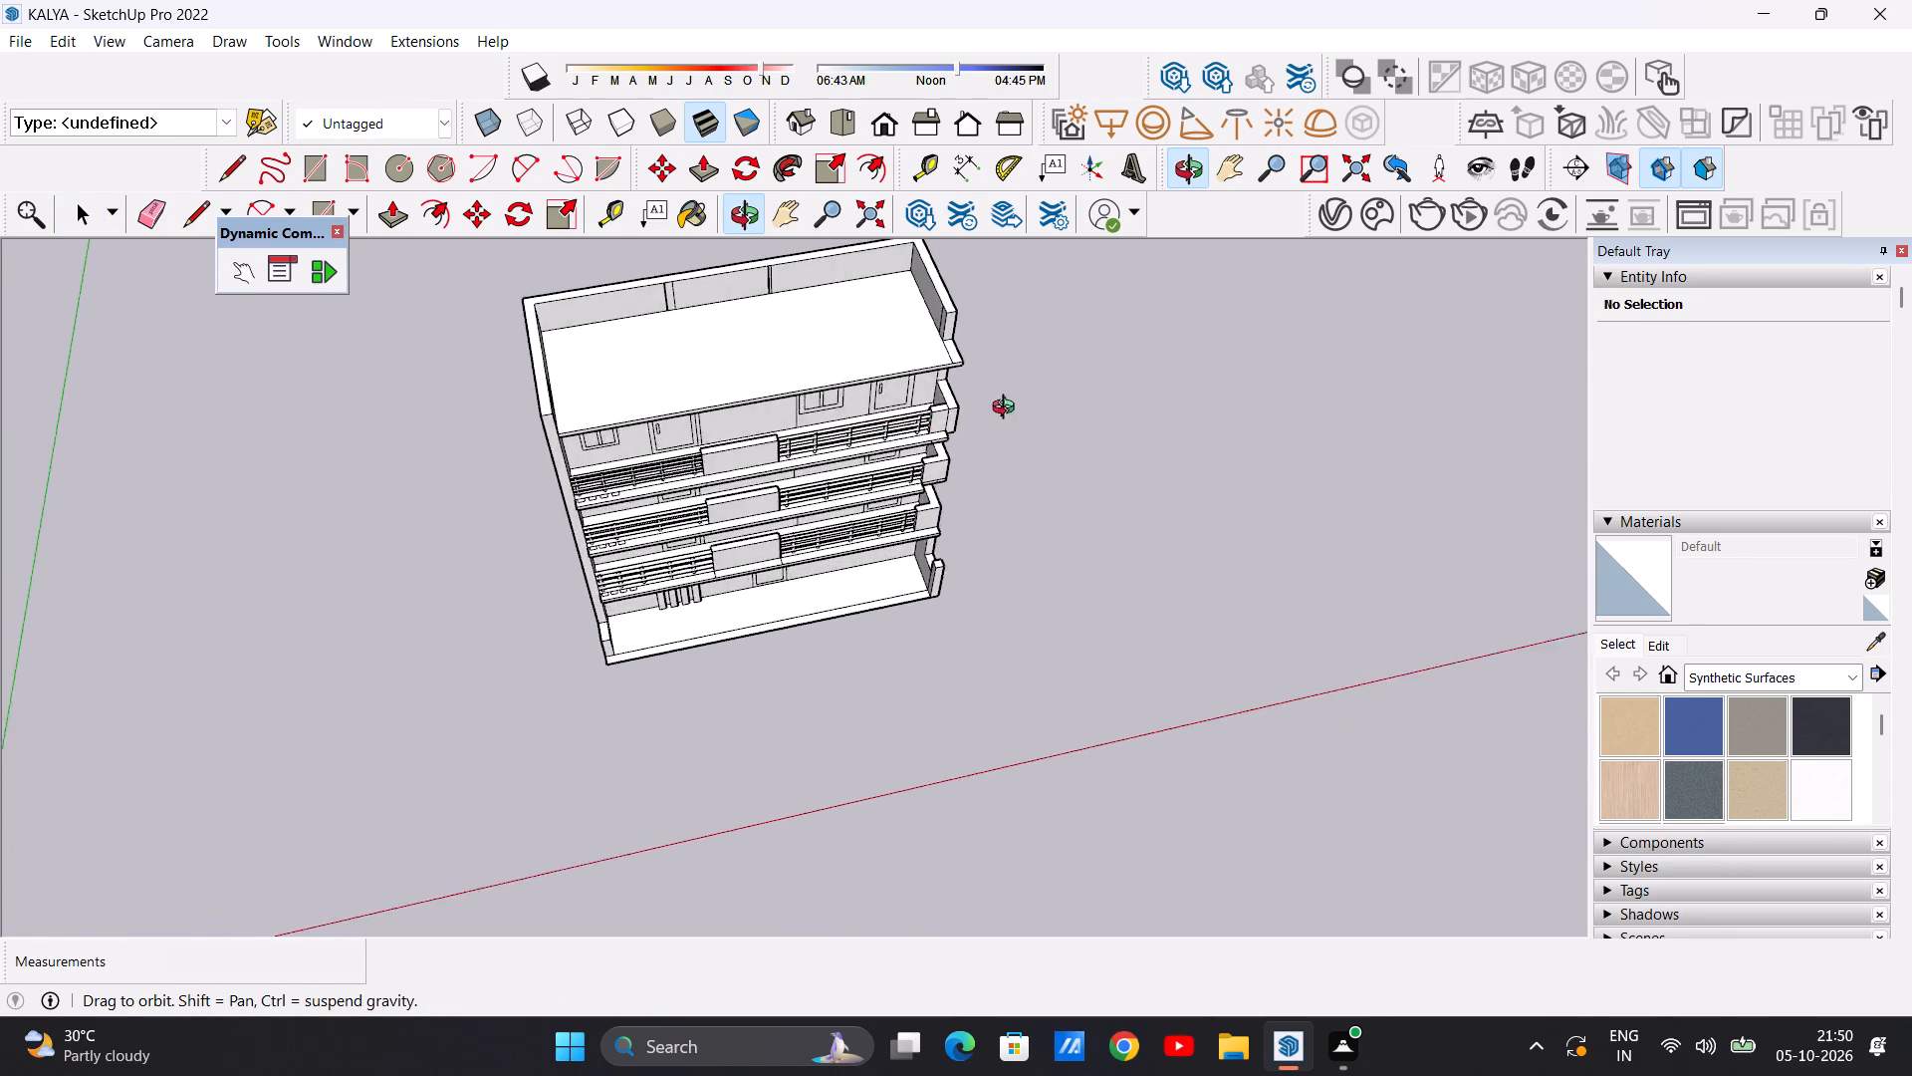
{"action": "middle_click_drag", "start_coordinate": [1008, 409], "coordinate": [1061, 391]}
{"action": "scroll", "coordinate": [649, 455], "scroll_direction": "up", "scroll_amount": 5}
{"action": "scroll", "coordinate": [723, 392], "scroll_direction": "down", "scroll_amount": 5}
{"action": "middle_click_drag", "start_coordinate": [583, 462], "coordinate": [749, 396]}
{"action": "scroll", "coordinate": [661, 439], "scroll_direction": "up", "scroll_amount": 8}
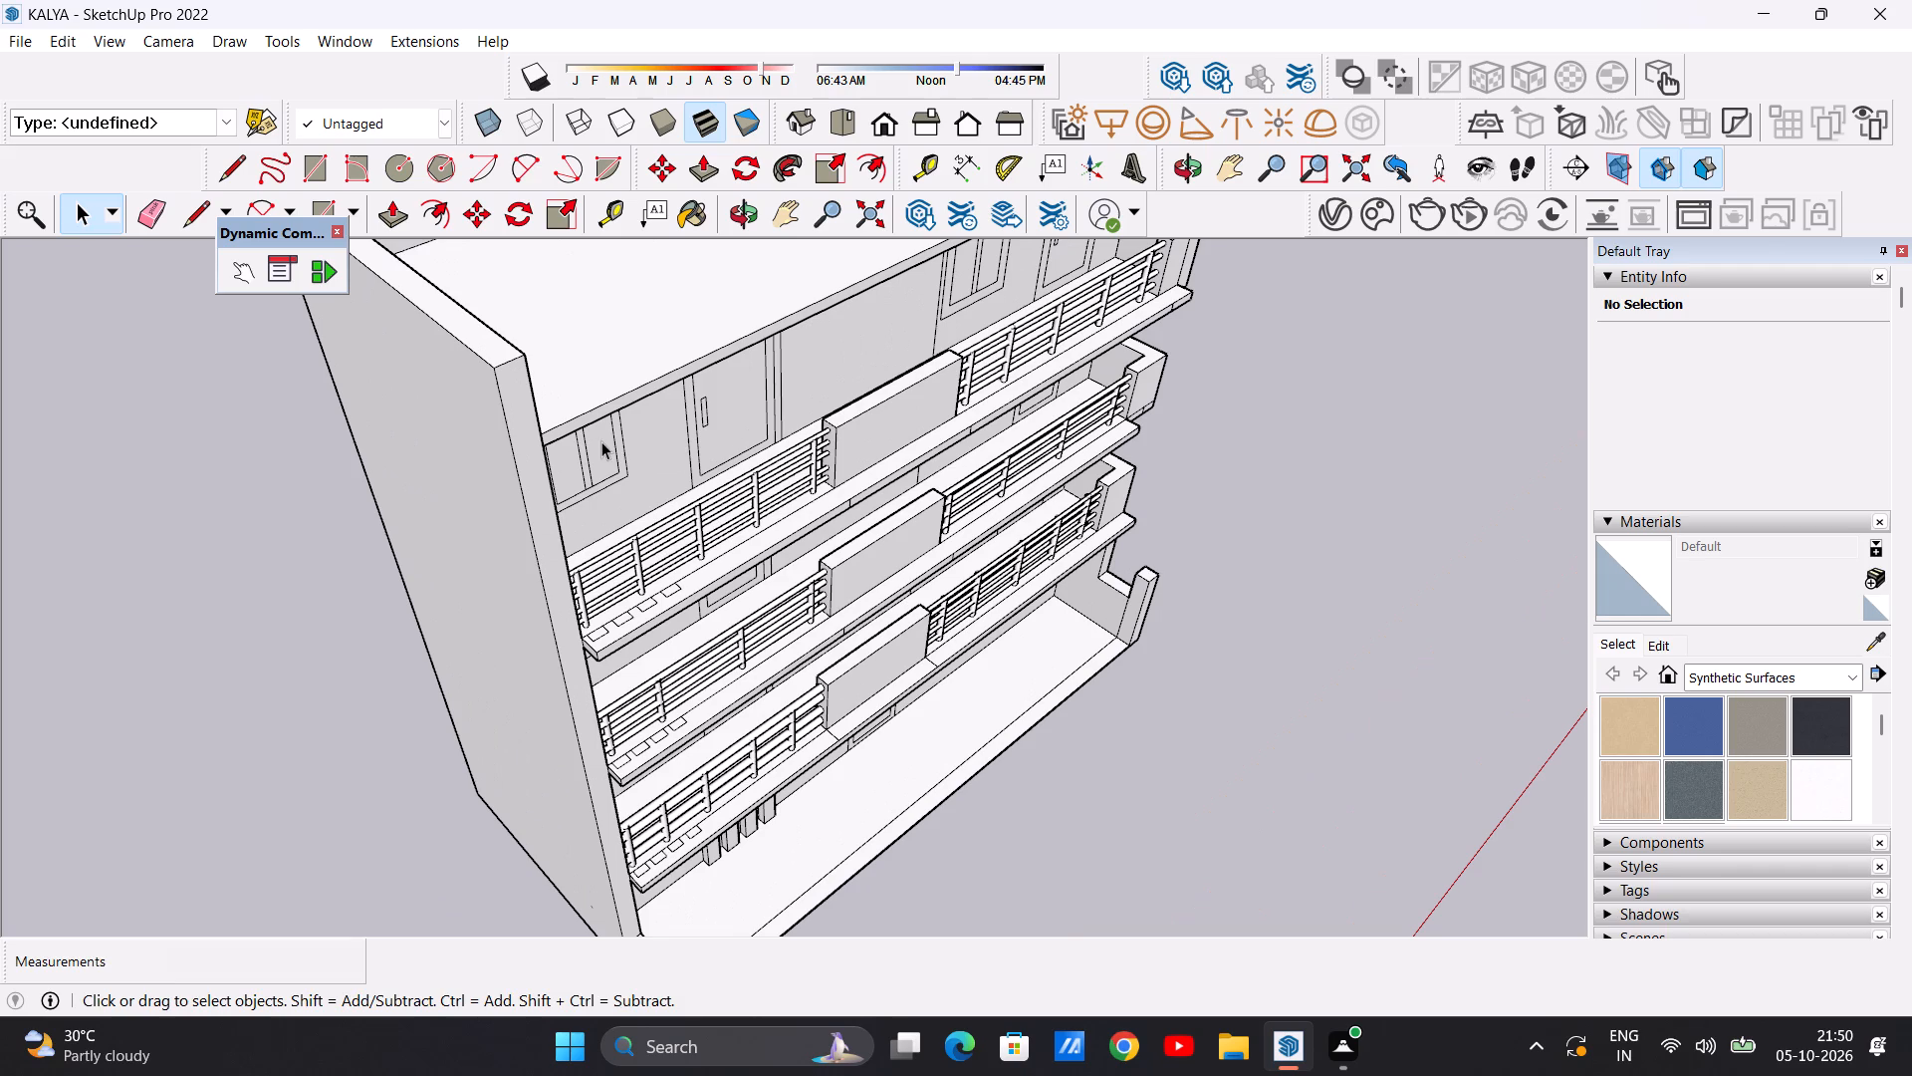
{"action": "key", "text": "p"}
{"action": "scroll", "coordinate": [559, 428], "scroll_direction": "up", "scroll_amount": 12}
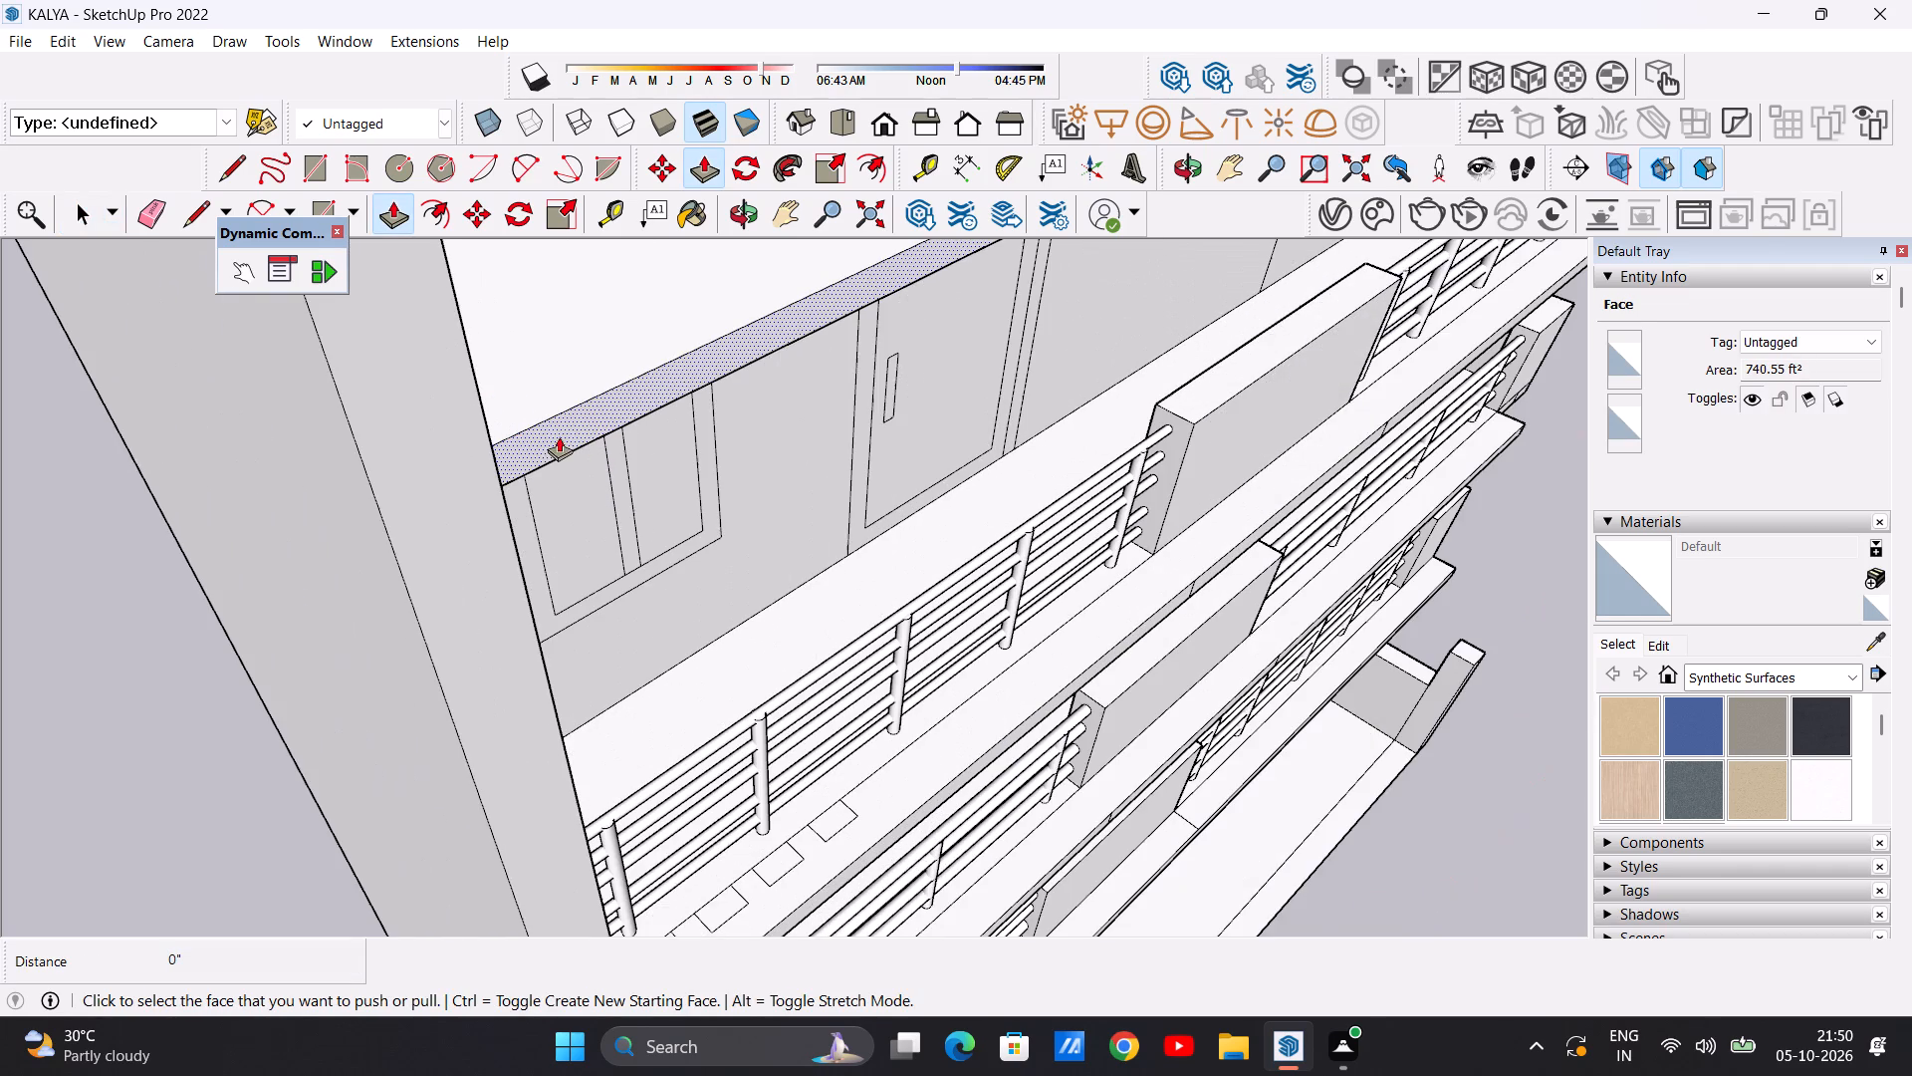
{"action": "left_click", "coordinate": [551, 425]}
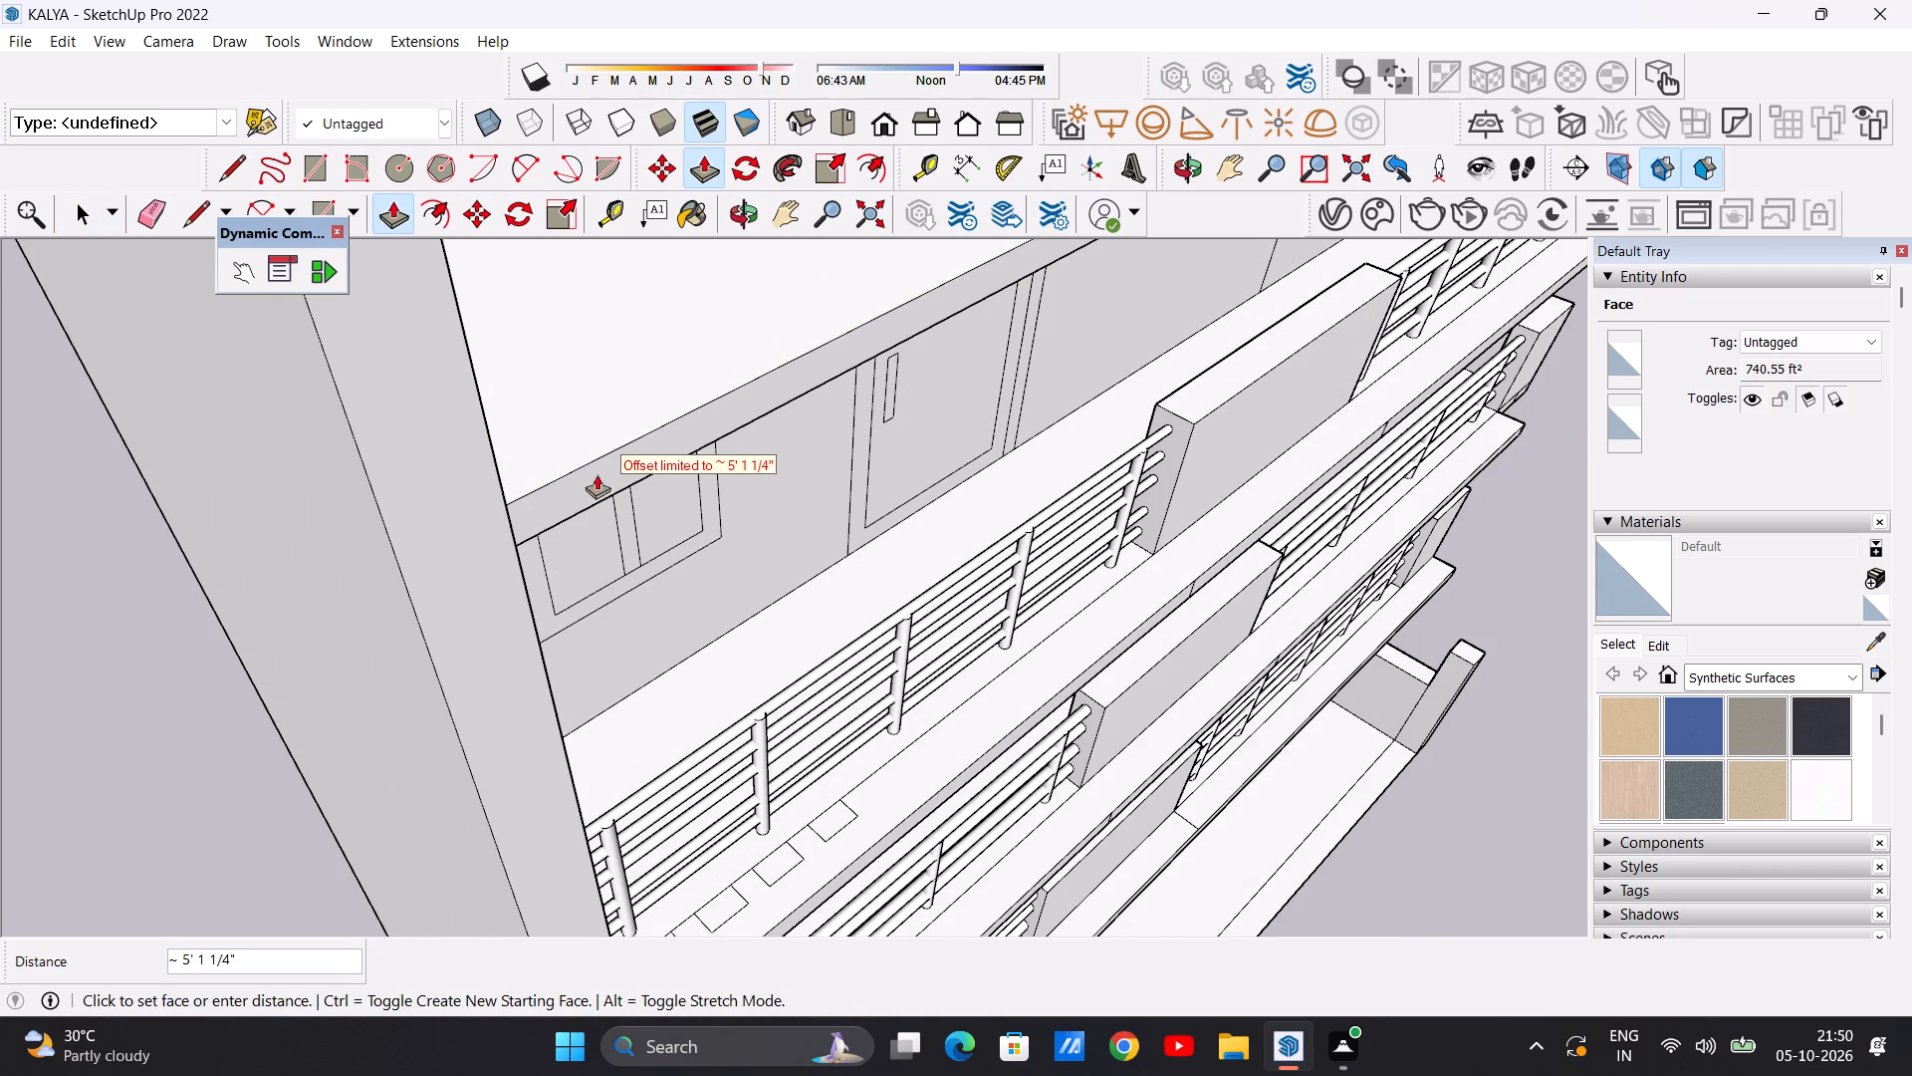
{"action": "scroll", "coordinate": [599, 457], "scroll_direction": "down", "scroll_amount": 9}
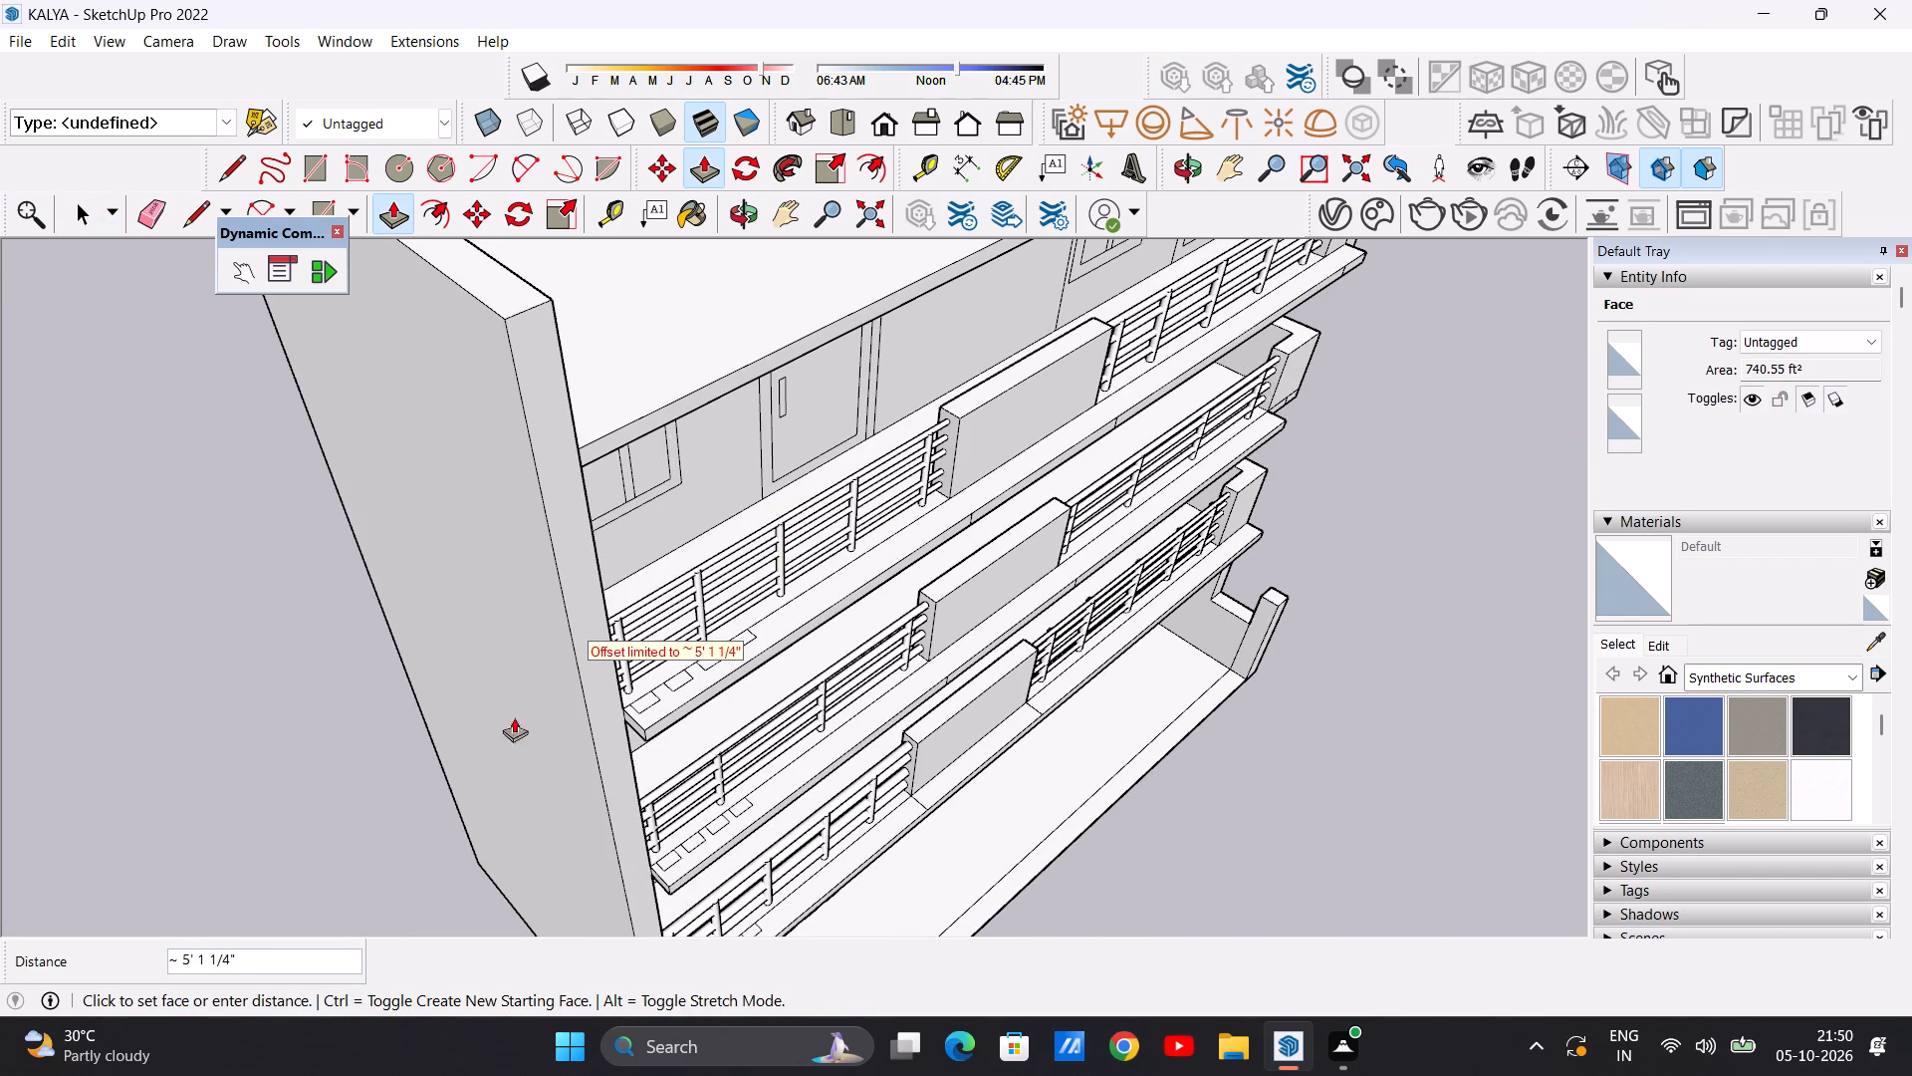
{"action": "left_click", "coordinate": [642, 722]}
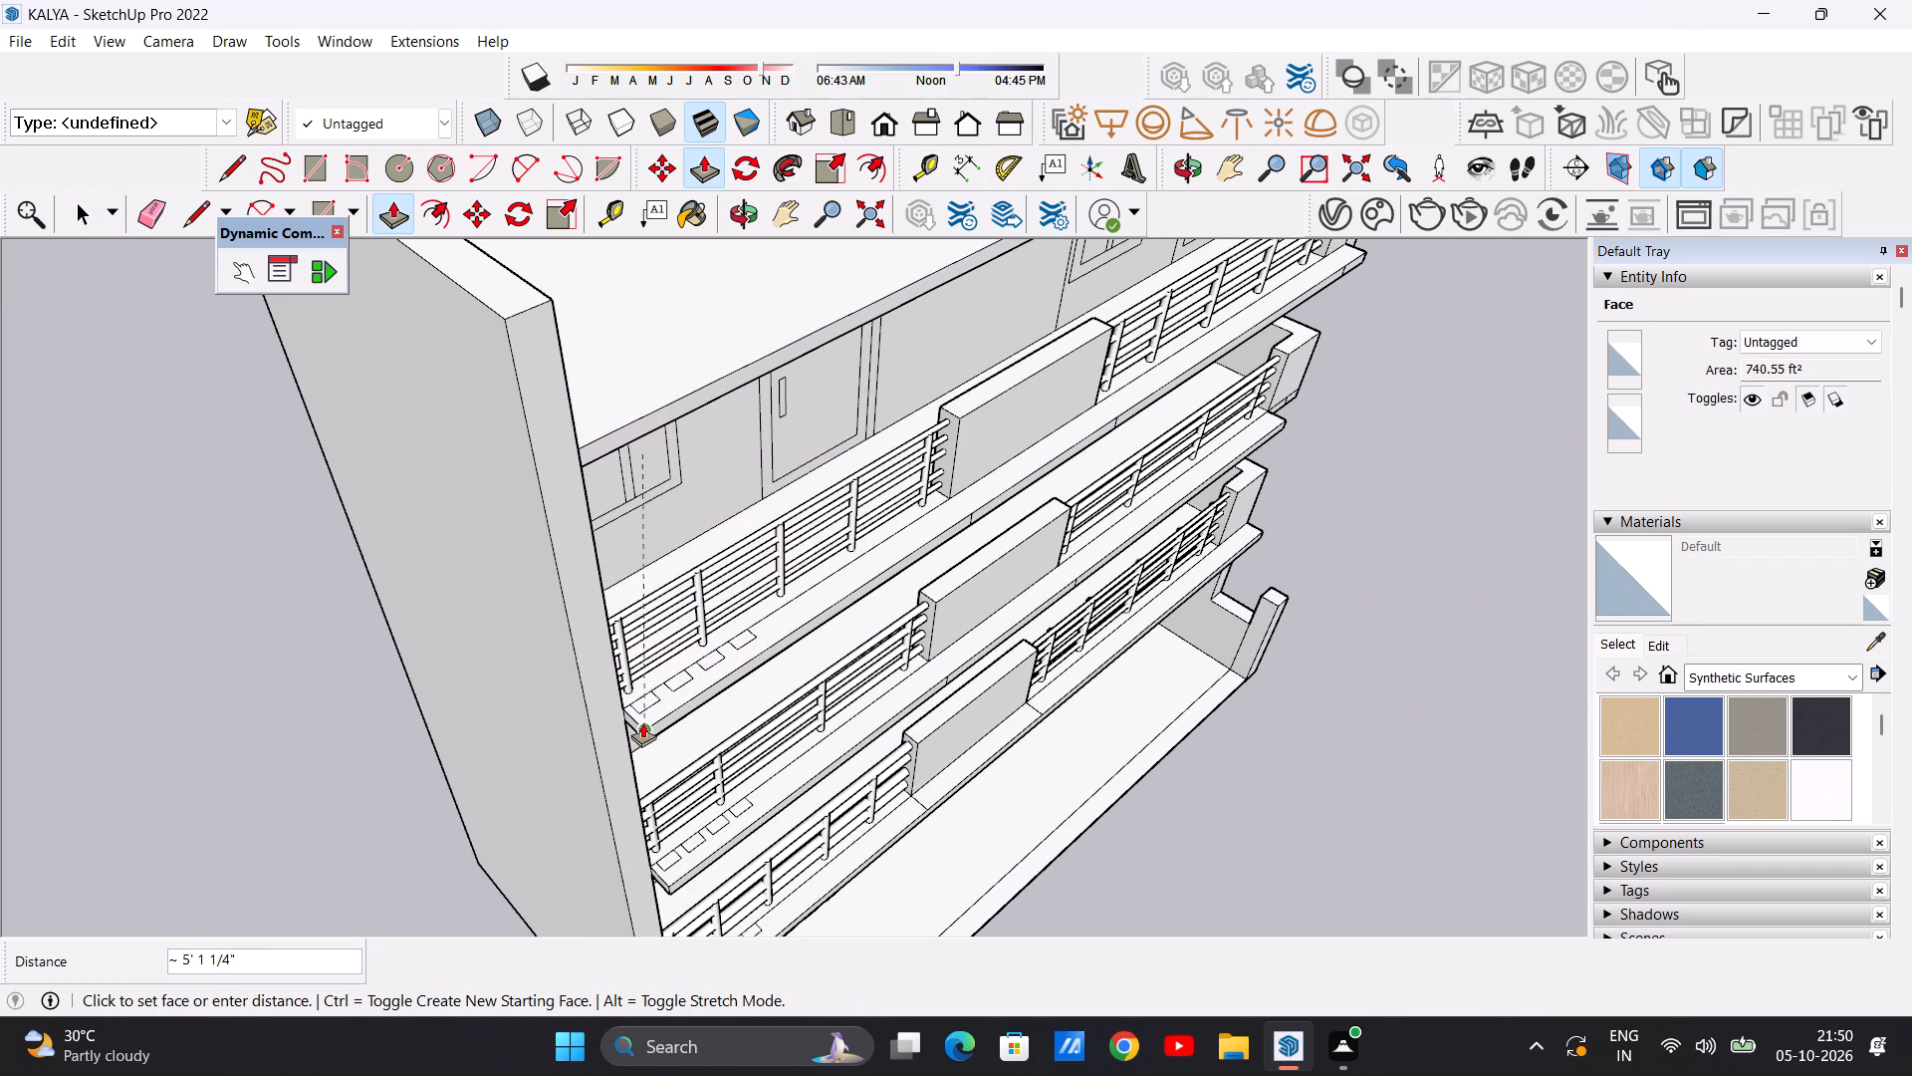
{"action": "scroll", "coordinate": [611, 436], "scroll_direction": "up", "scroll_amount": 8}
{"action": "left_click", "coordinate": [560, 451]}
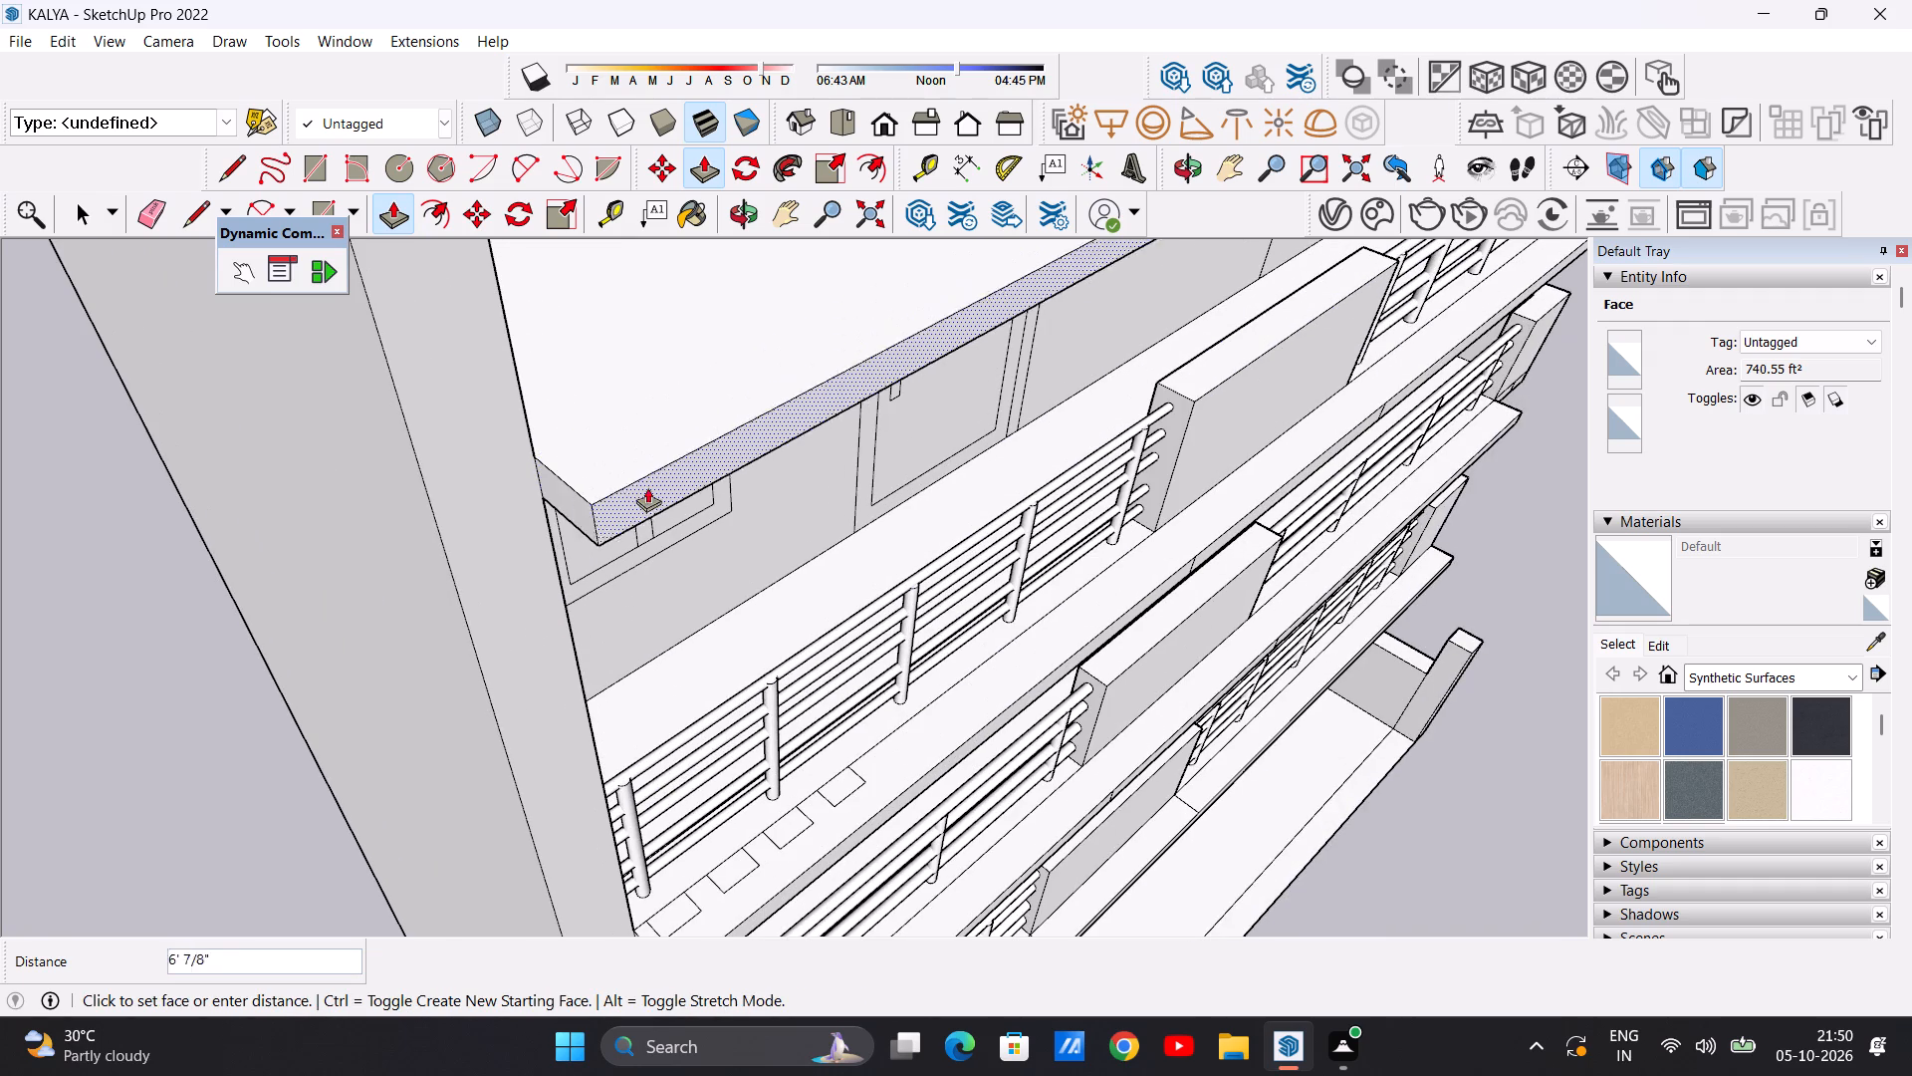
{"action": "scroll", "coordinate": [643, 498], "scroll_direction": "down", "scroll_amount": 8}
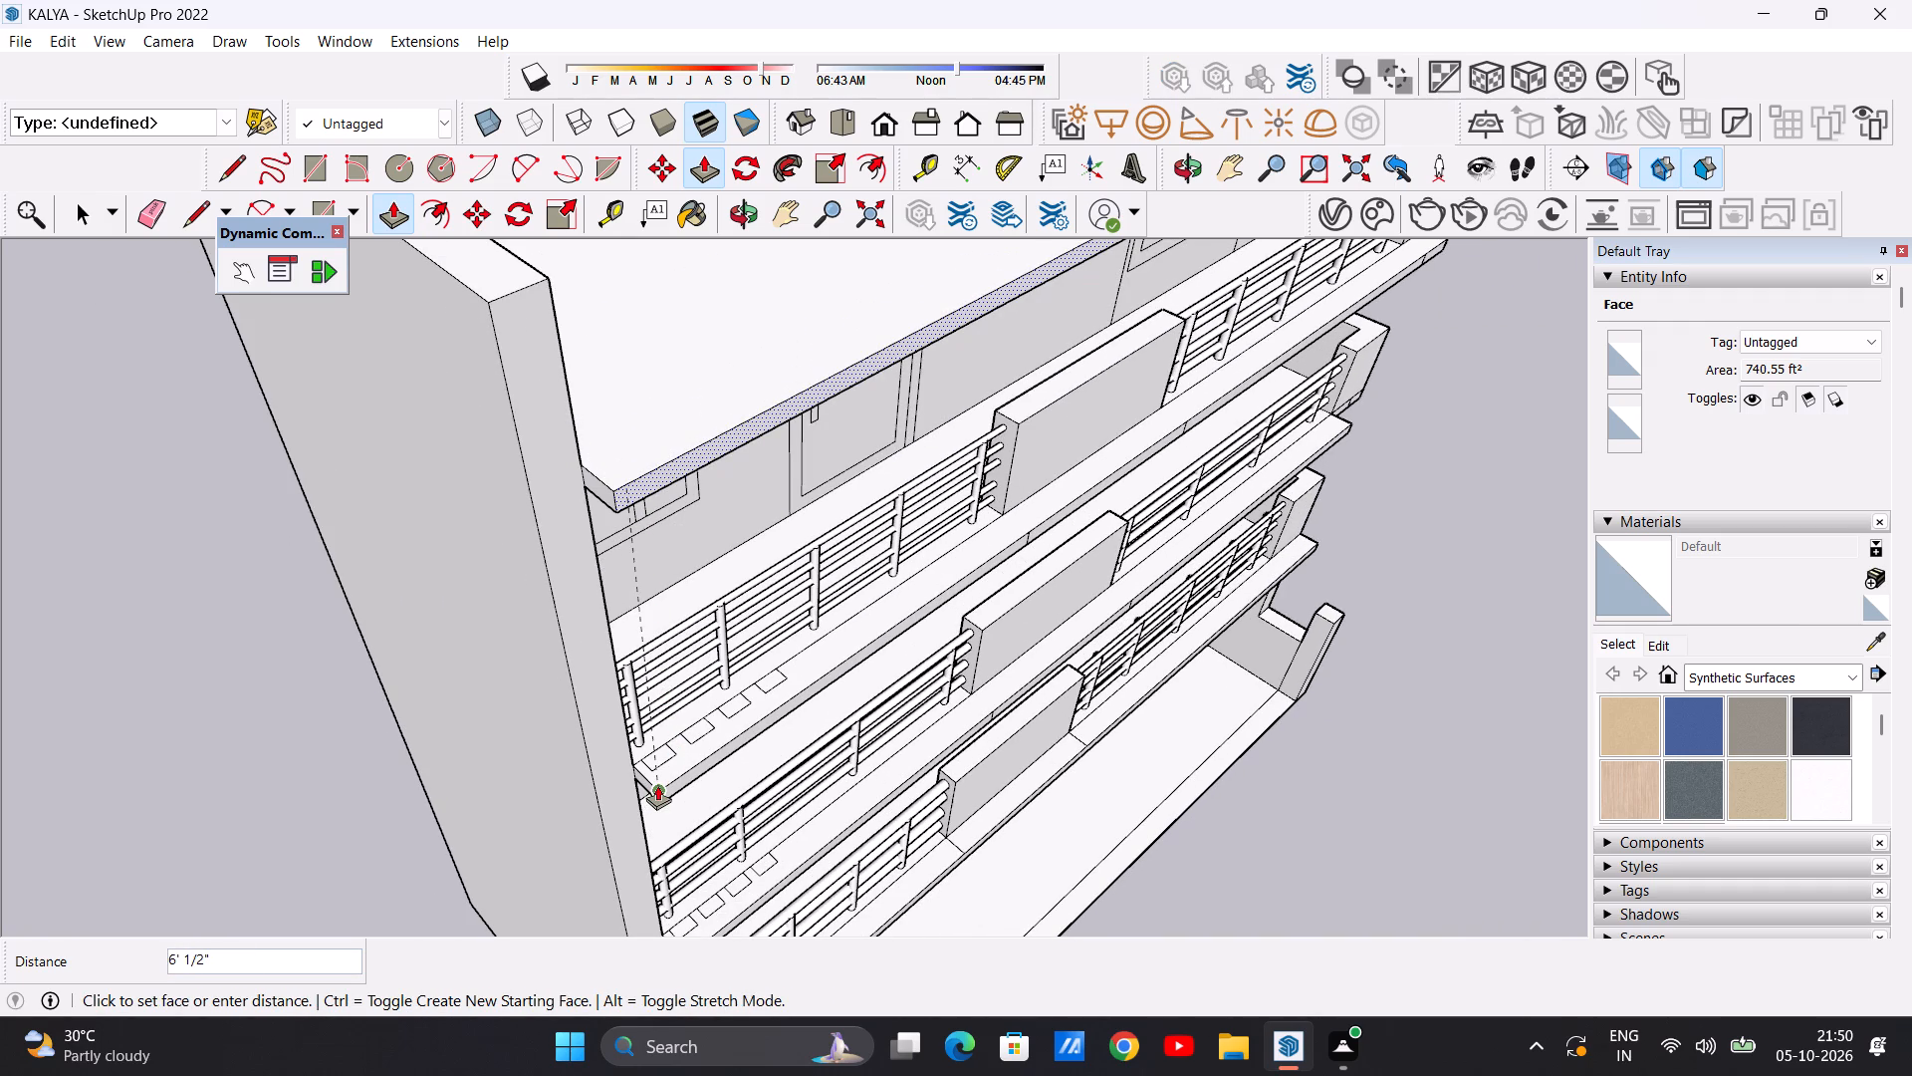
{"action": "left_click", "coordinate": [657, 785]}
{"action": "key", "text": "space"}
{"action": "scroll", "coordinate": [577, 502], "scroll_direction": "down", "scroll_amount": 12}
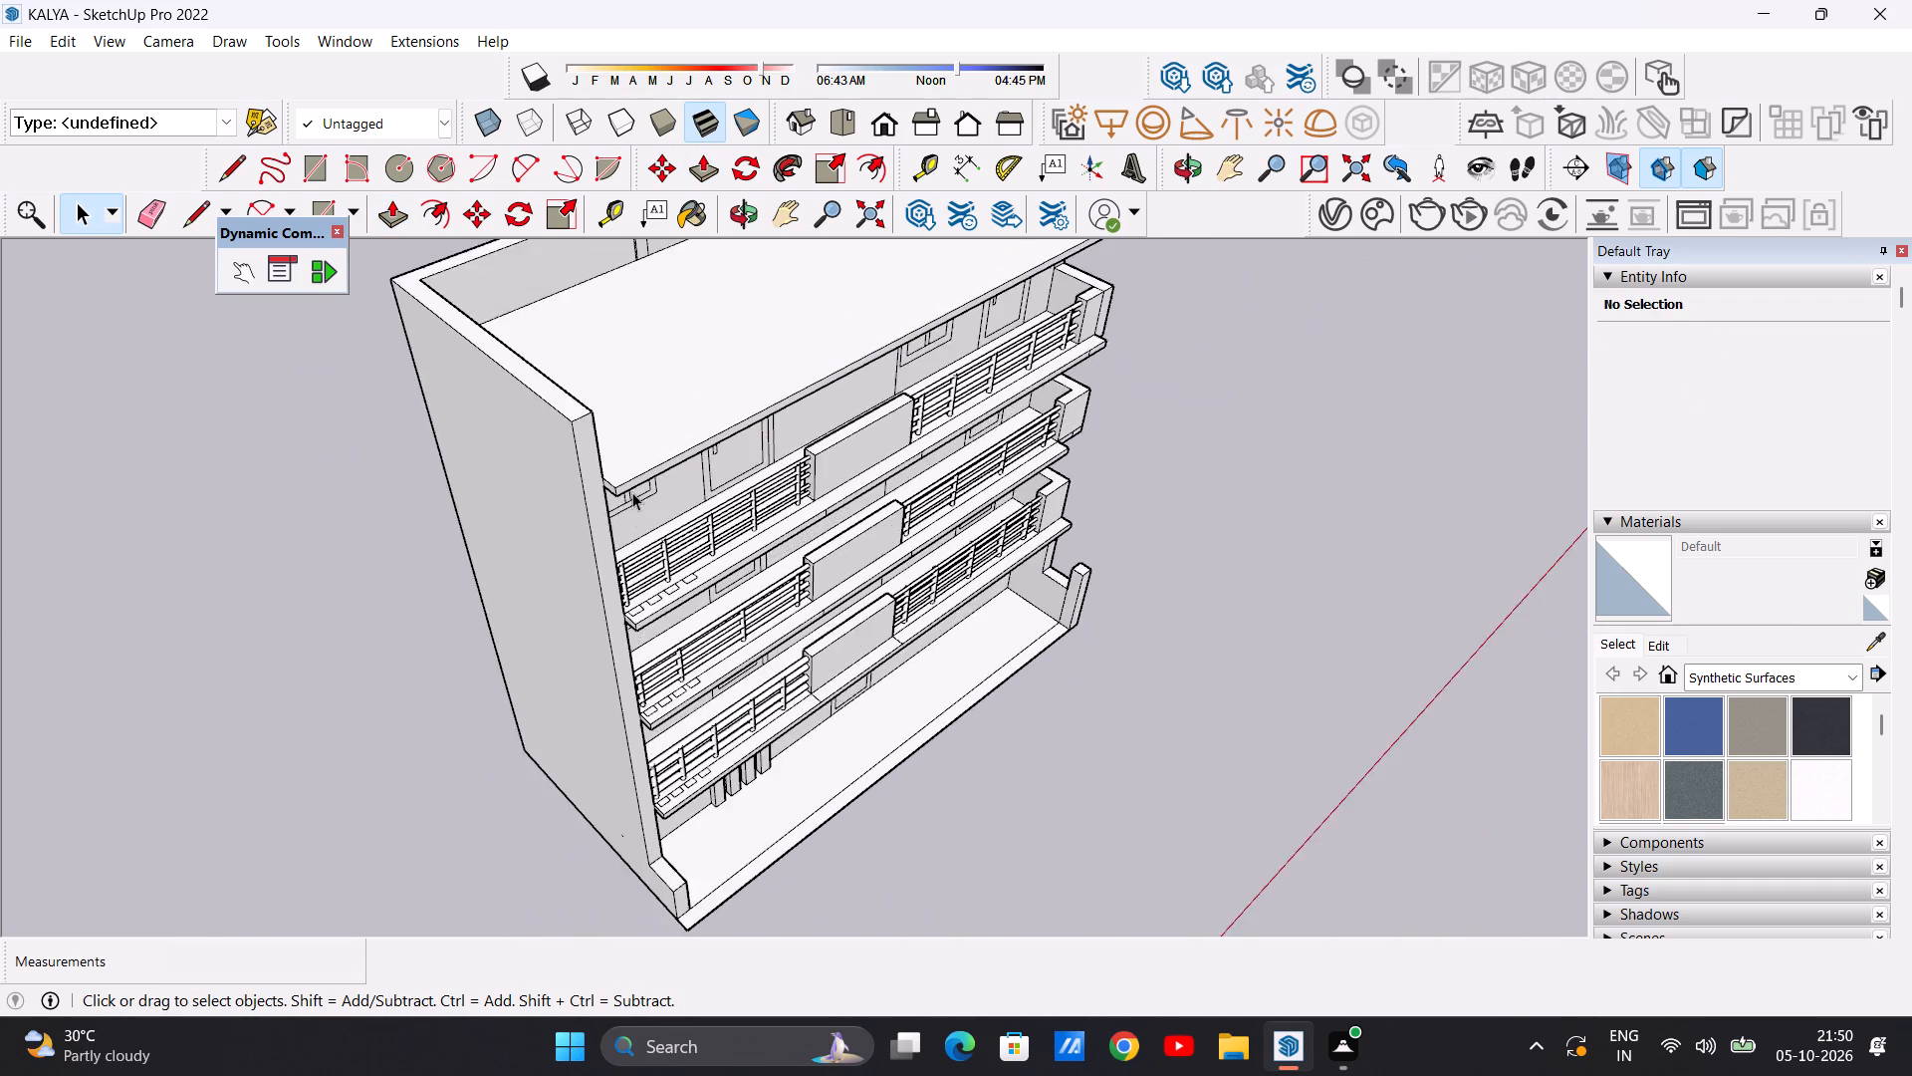
Examine the extended roof slab, its front corners and the parapet from the front and both sides.
{"action": "scroll", "coordinate": [632, 492], "scroll_direction": "down", "scroll_amount": 10}
{"action": "middle_click_drag", "start_coordinate": [985, 472], "coordinate": [553, 452]}
{"action": "scroll", "coordinate": [909, 408], "scroll_direction": "up", "scroll_amount": 4}
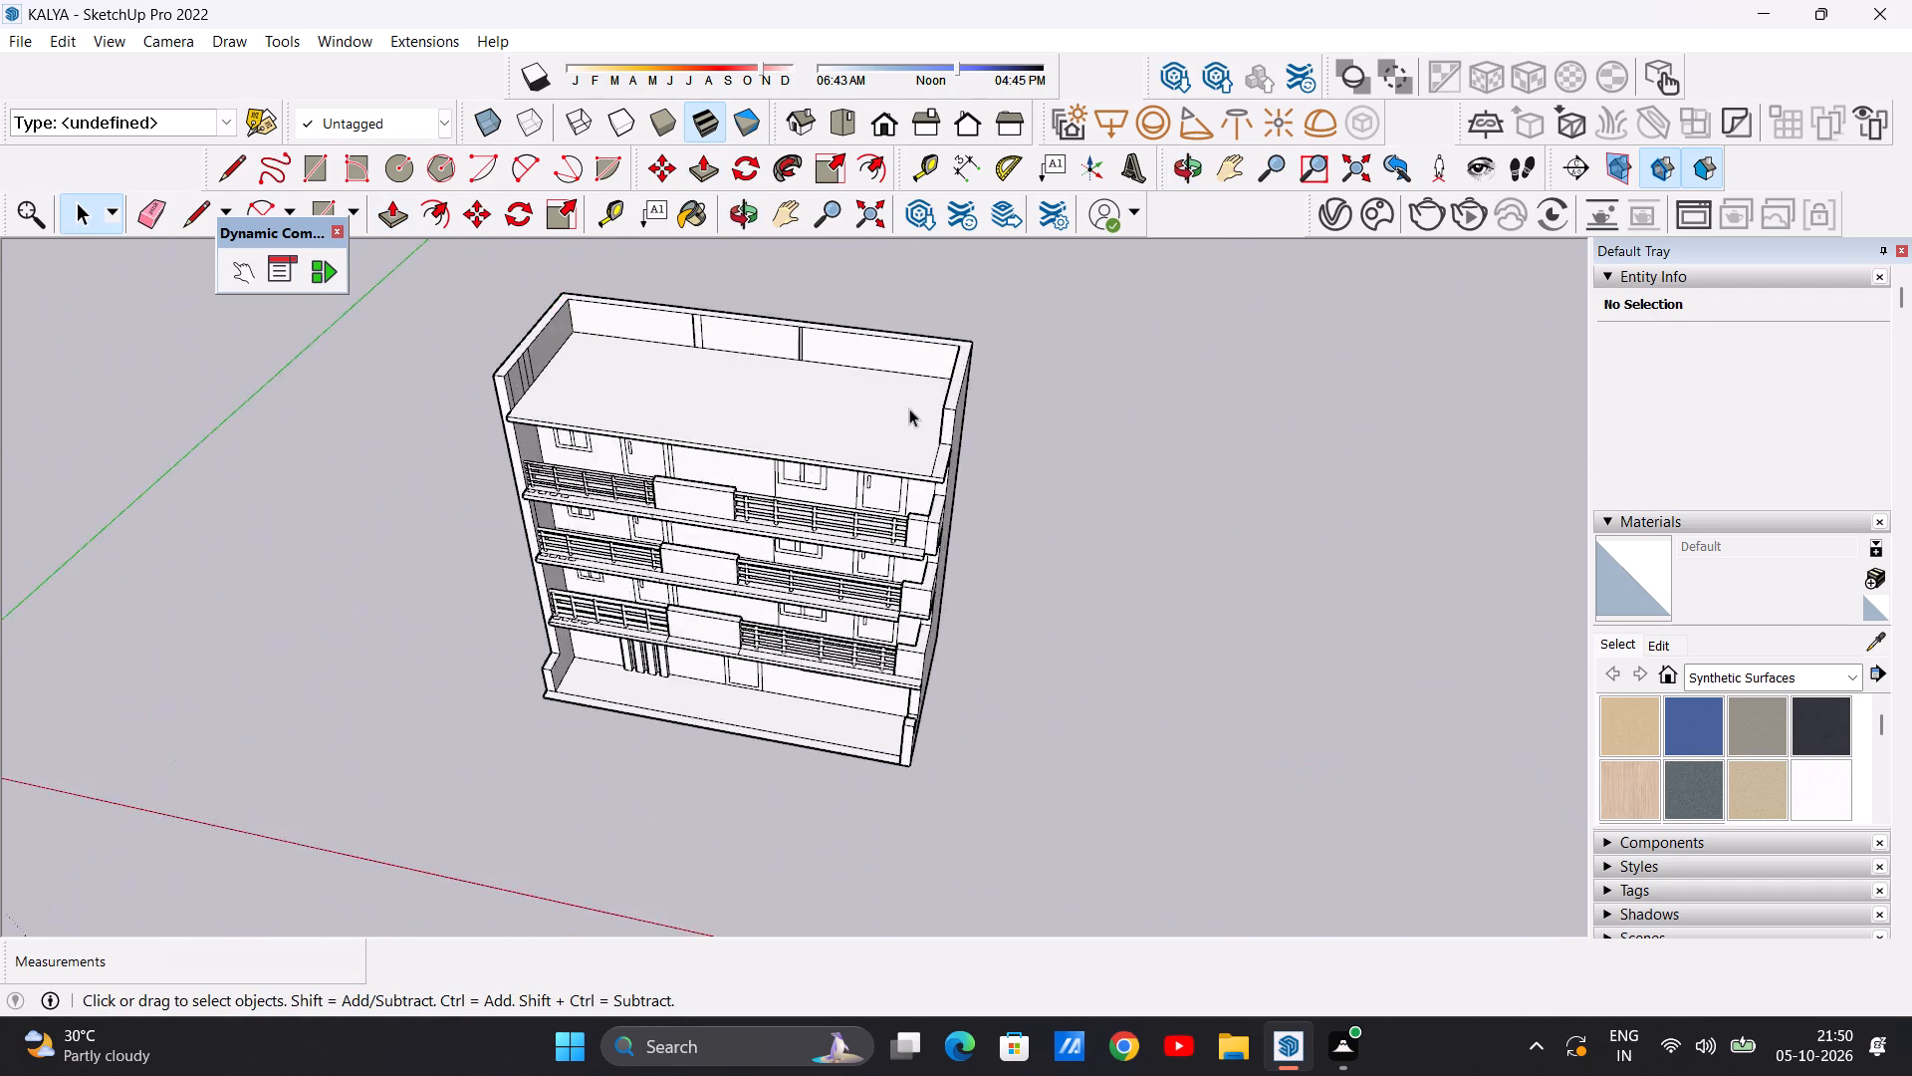
{"action": "scroll", "coordinate": [909, 408], "scroll_direction": "up", "scroll_amount": 4}
{"action": "middle_click_drag", "start_coordinate": [887, 451], "coordinate": [1038, 328]}
{"action": "scroll", "coordinate": [972, 374], "scroll_direction": "up", "scroll_amount": 7}
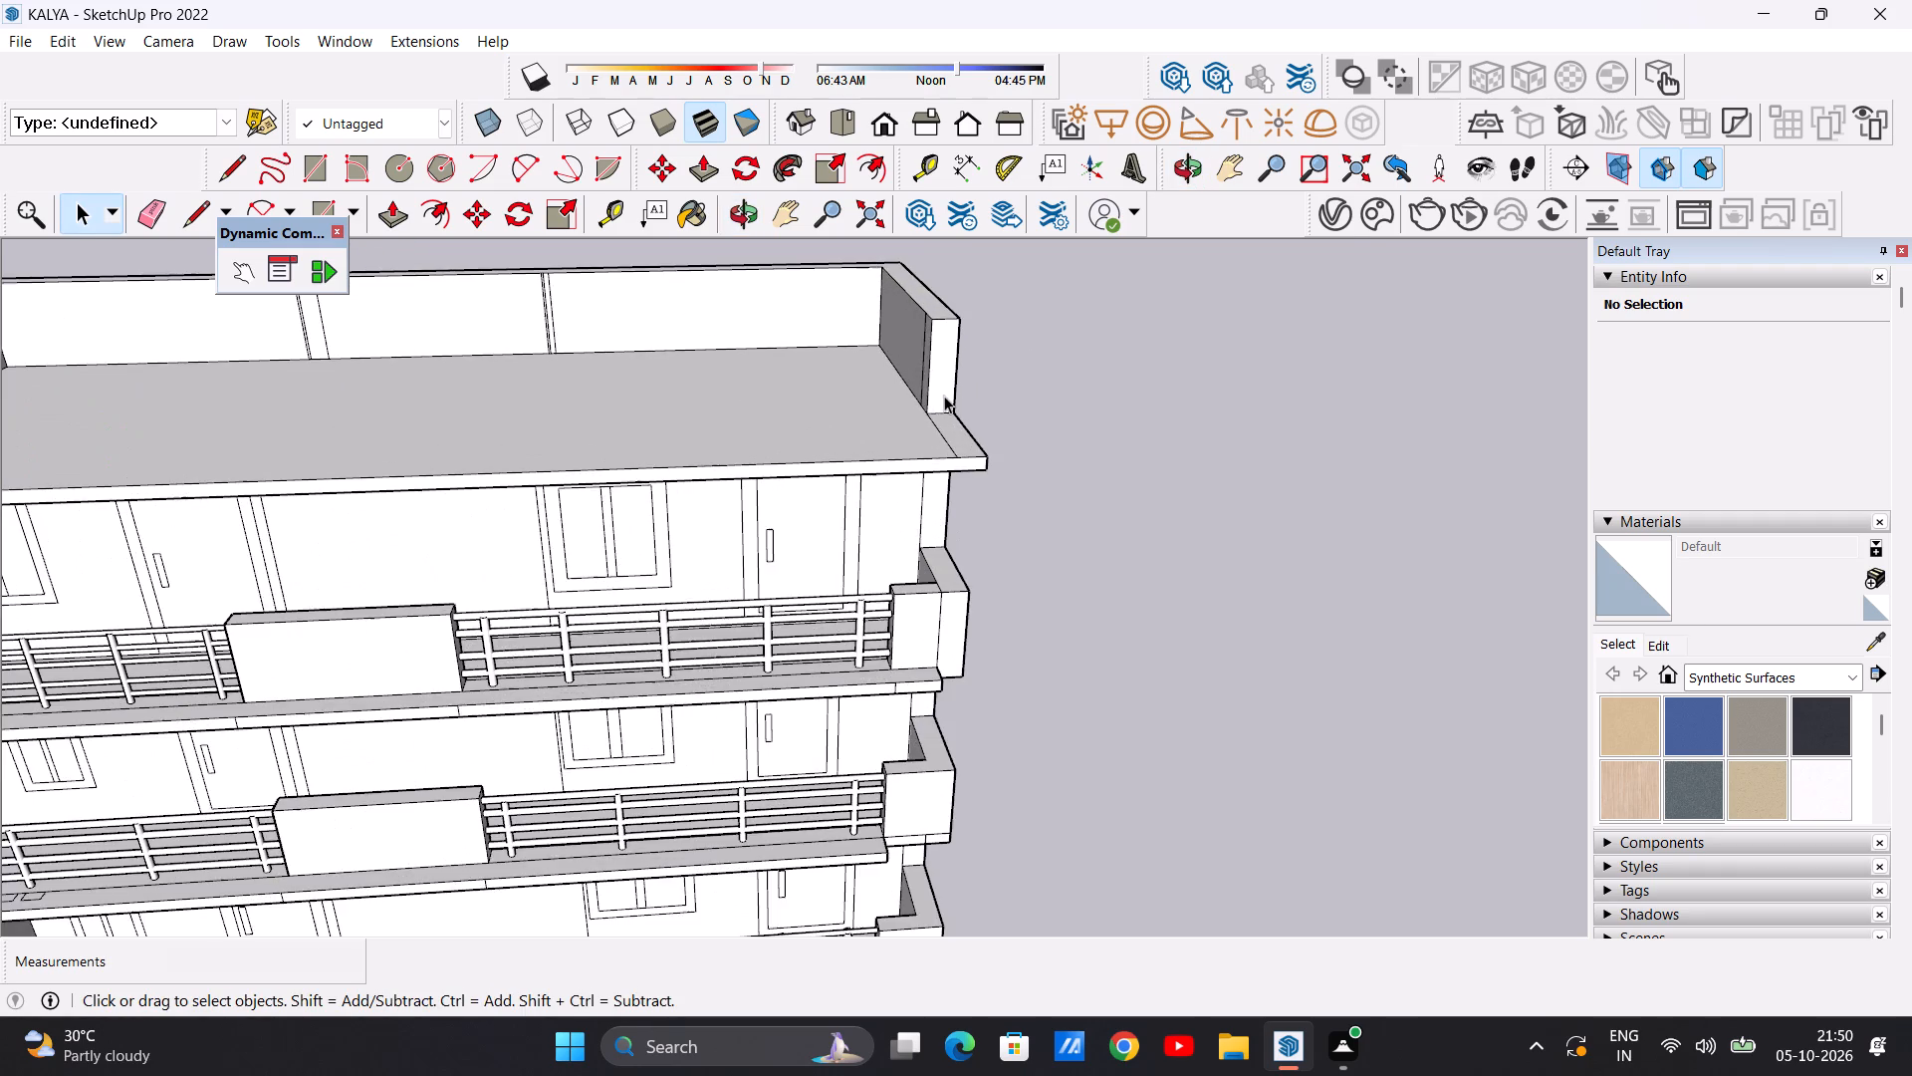
{"action": "scroll", "coordinate": [944, 396], "scroll_direction": "down", "scroll_amount": 5}
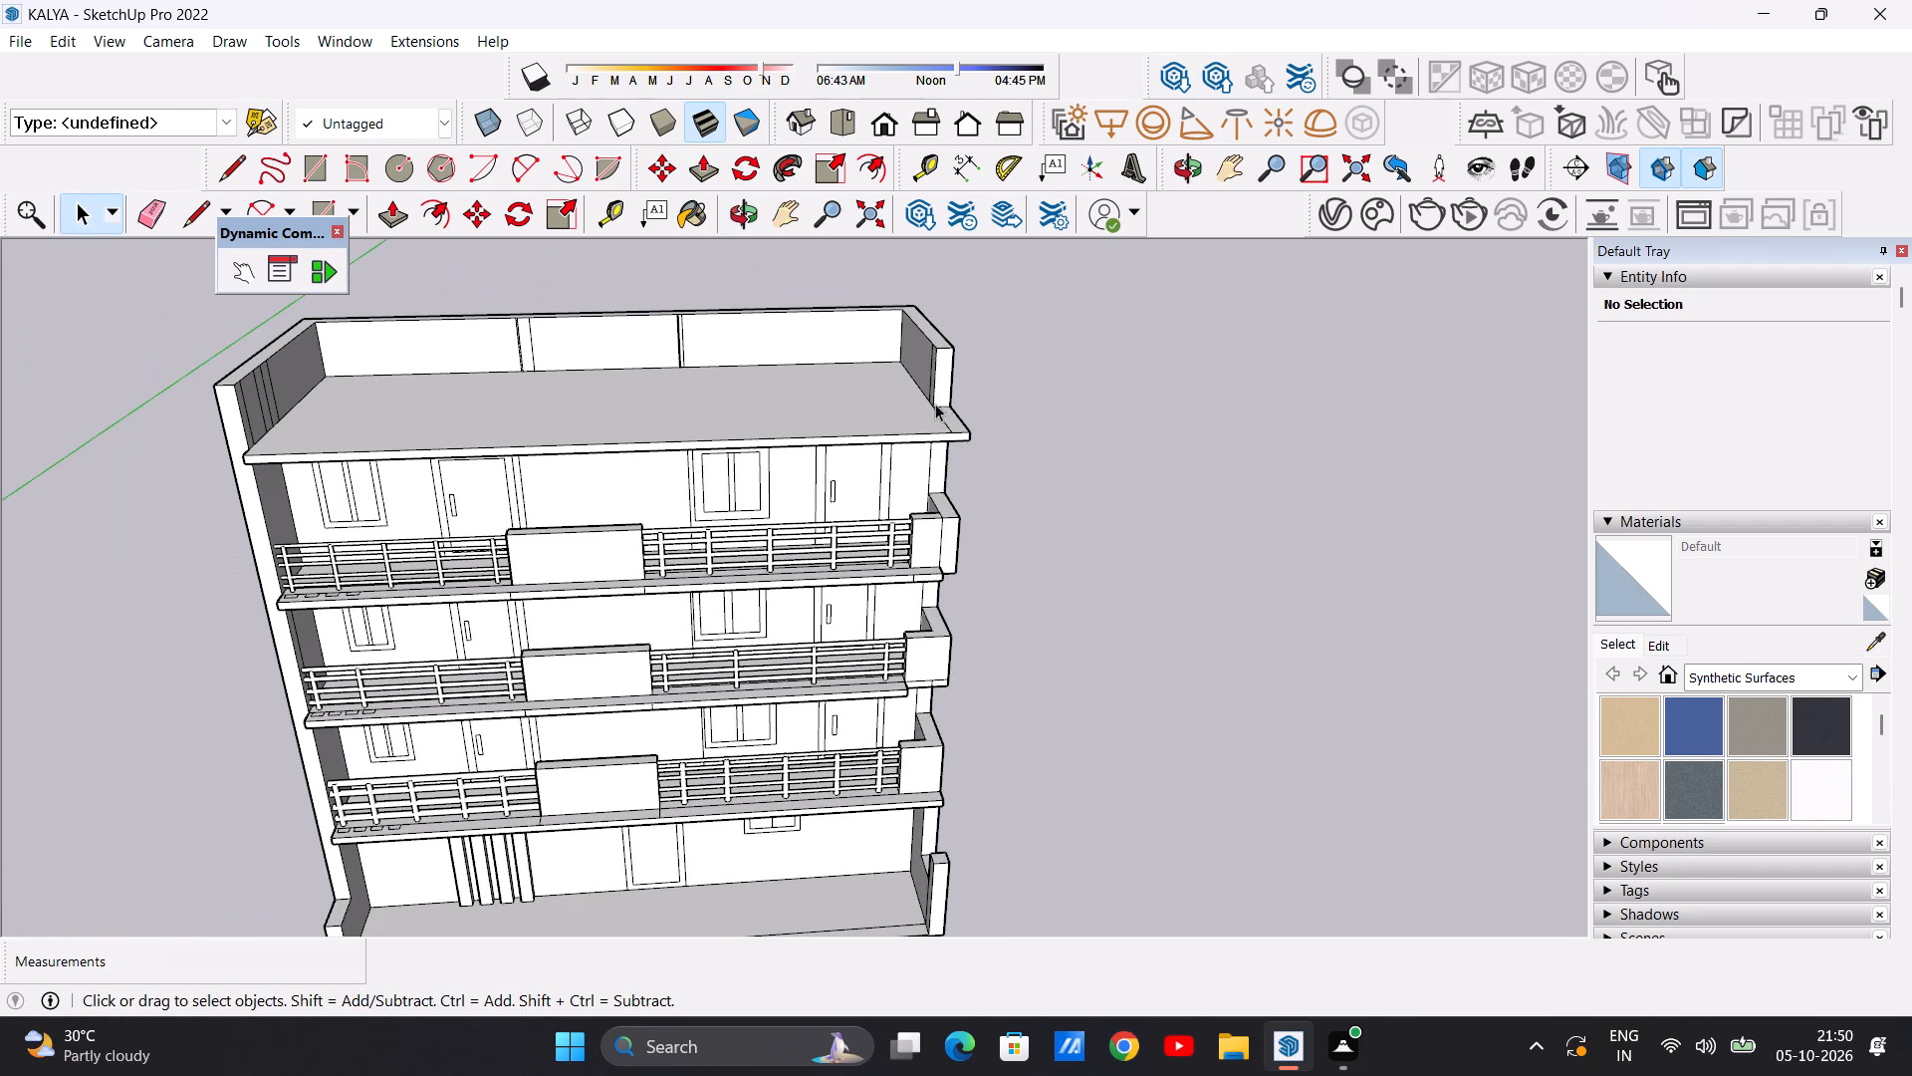
{"action": "middle_click_drag", "start_coordinate": [946, 407], "coordinate": [696, 443]}
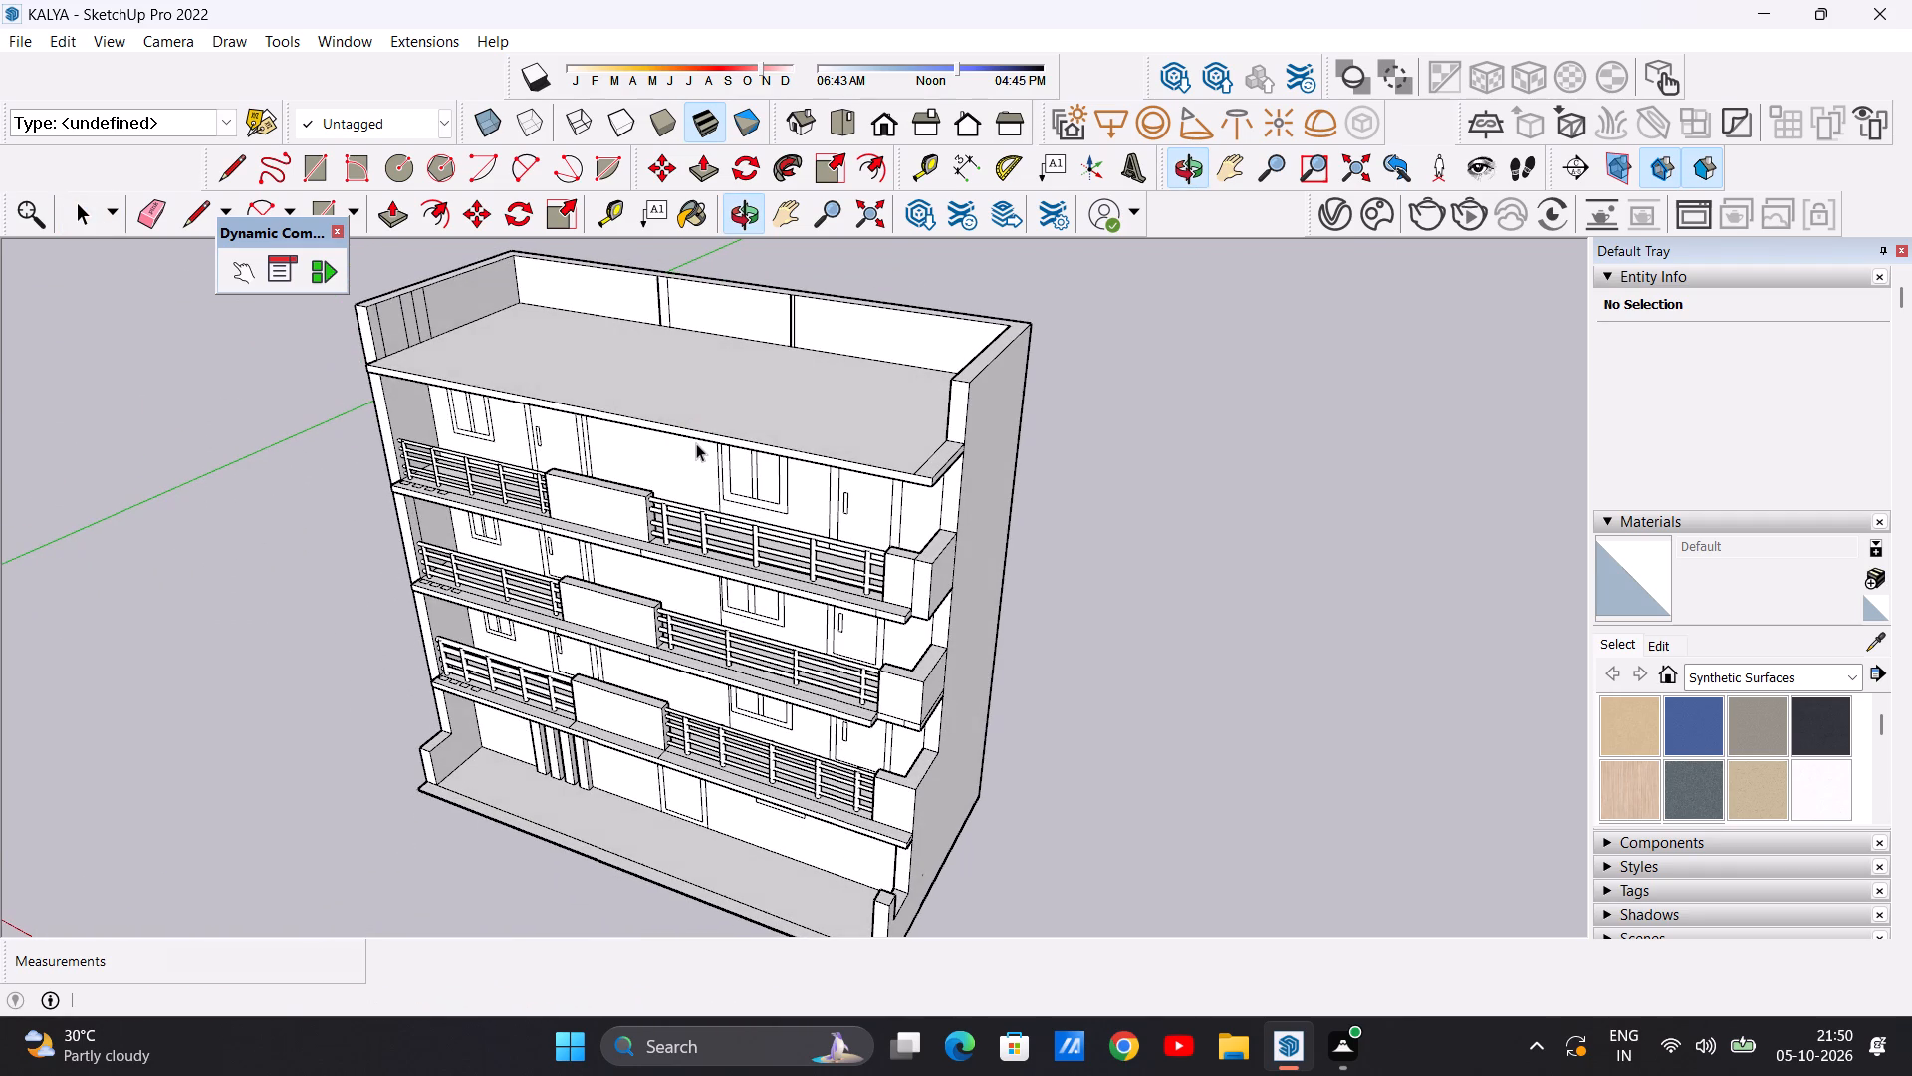
{"action": "scroll", "coordinate": [919, 414], "scroll_direction": "down", "scroll_amount": 3}
{"action": "middle_click_drag", "start_coordinate": [929, 422], "coordinate": [939, 407]}
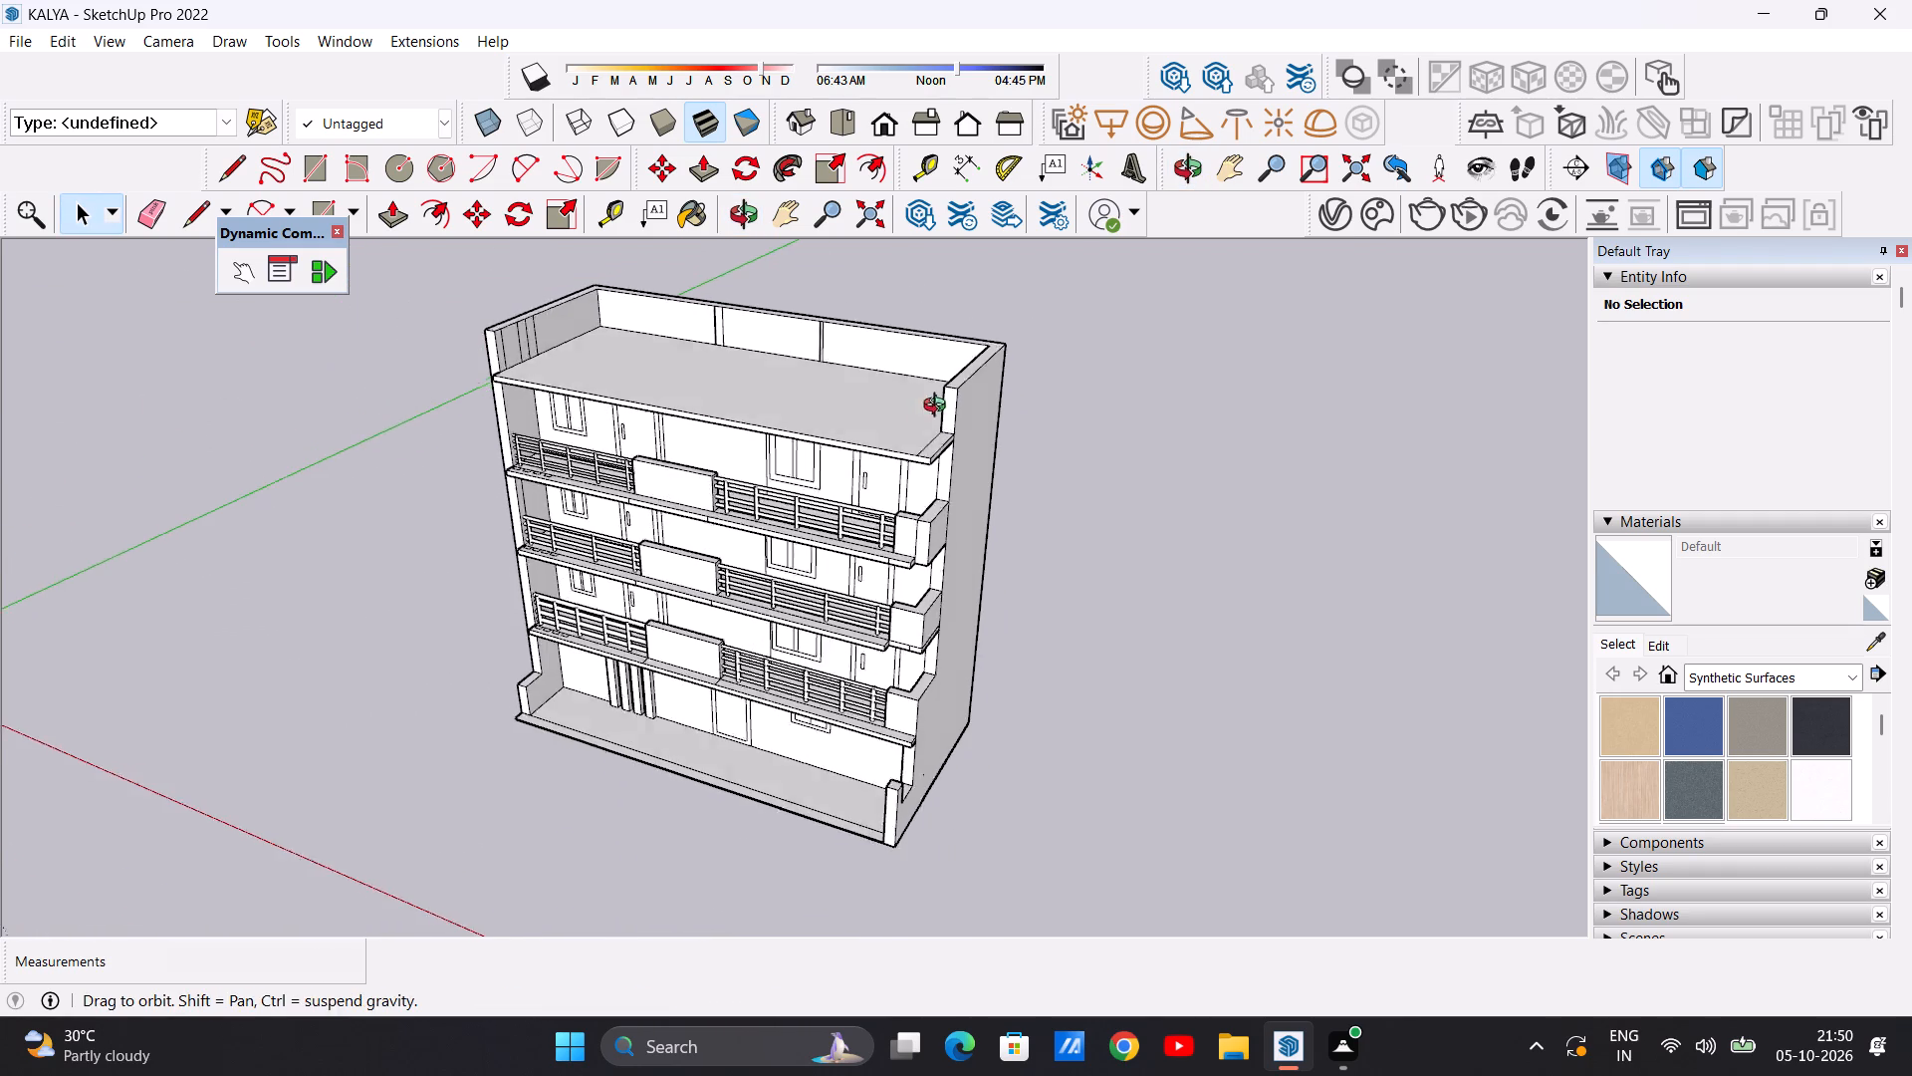
{"action": "middle_click_drag", "start_coordinate": [939, 407], "coordinate": [997, 334]}
{"action": "scroll", "coordinate": [962, 357], "scroll_direction": "up", "scroll_amount": 7}
{"action": "scroll", "coordinate": [971, 355], "scroll_direction": "down", "scroll_amount": 3}
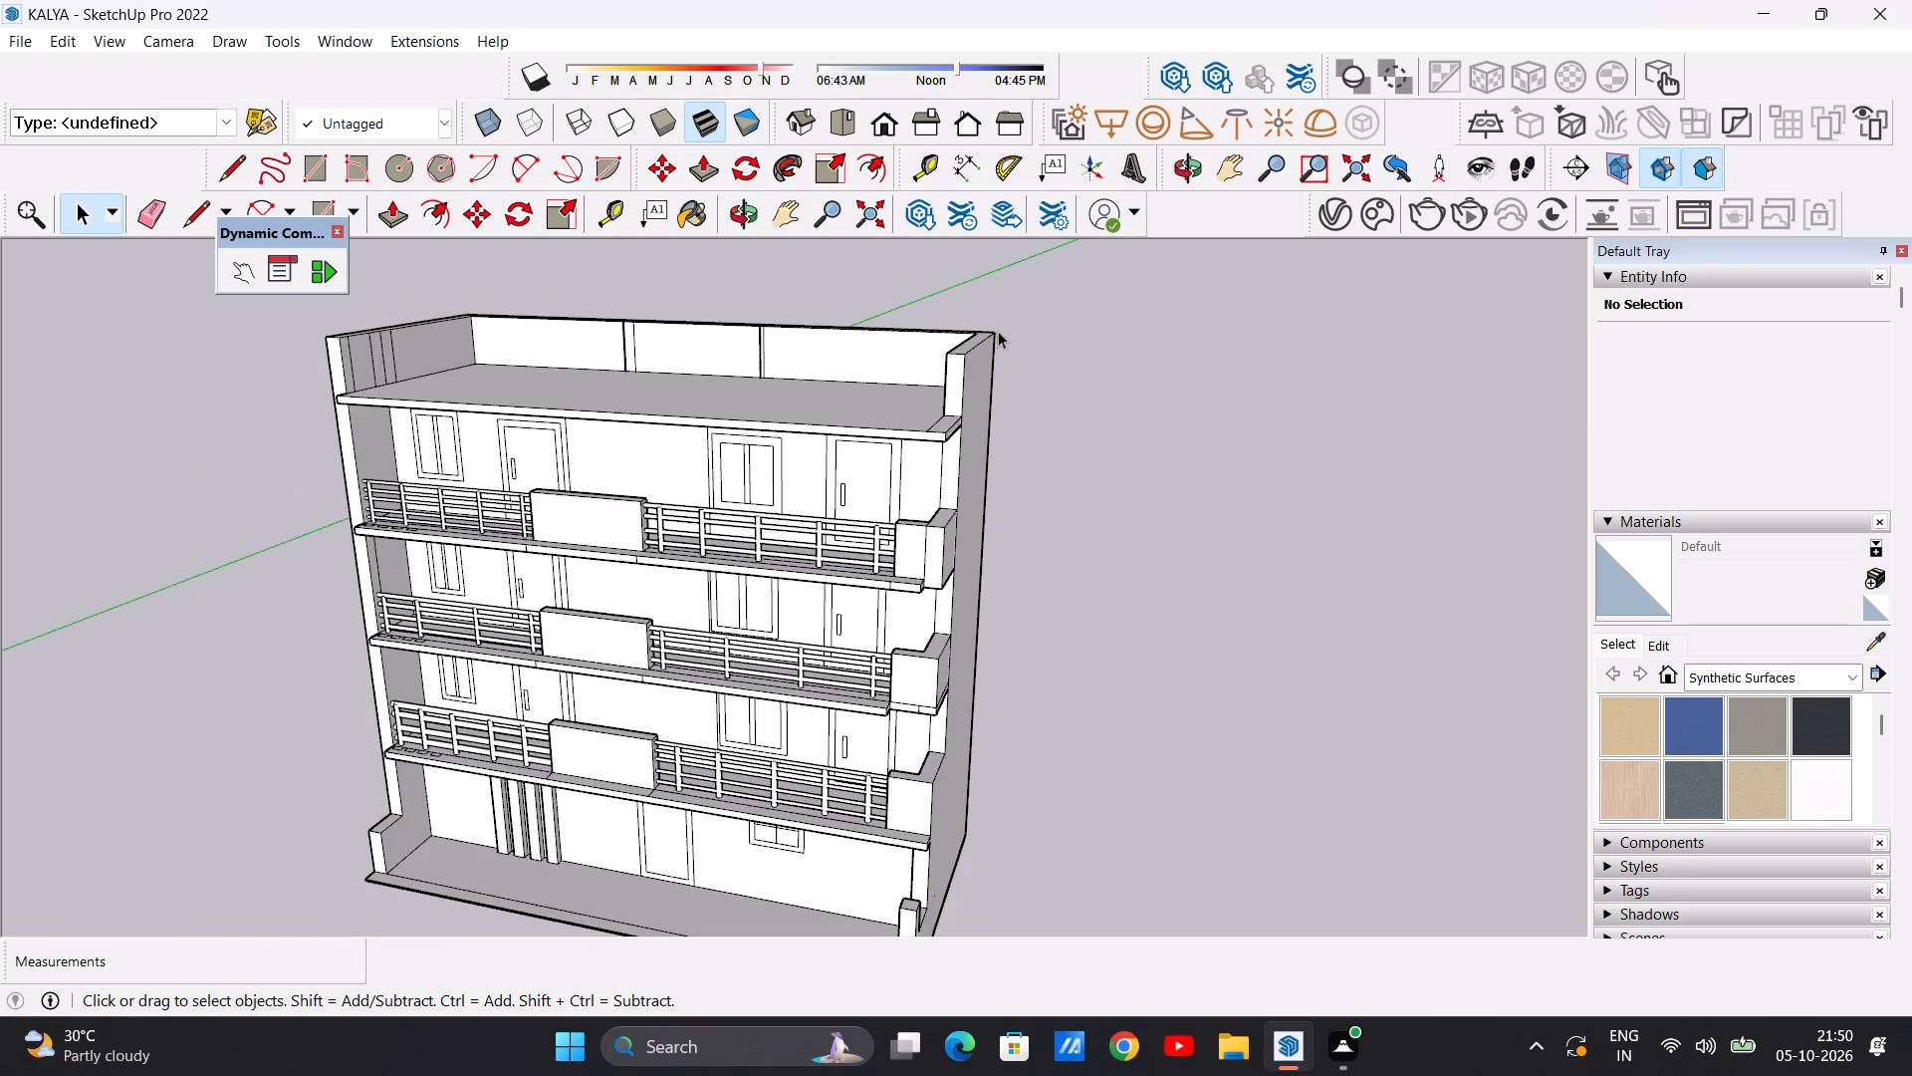
{"action": "scroll", "coordinate": [998, 331], "scroll_direction": "down", "scroll_amount": 9}
{"action": "middle_click_drag", "start_coordinate": [939, 463], "coordinate": [977, 340]}
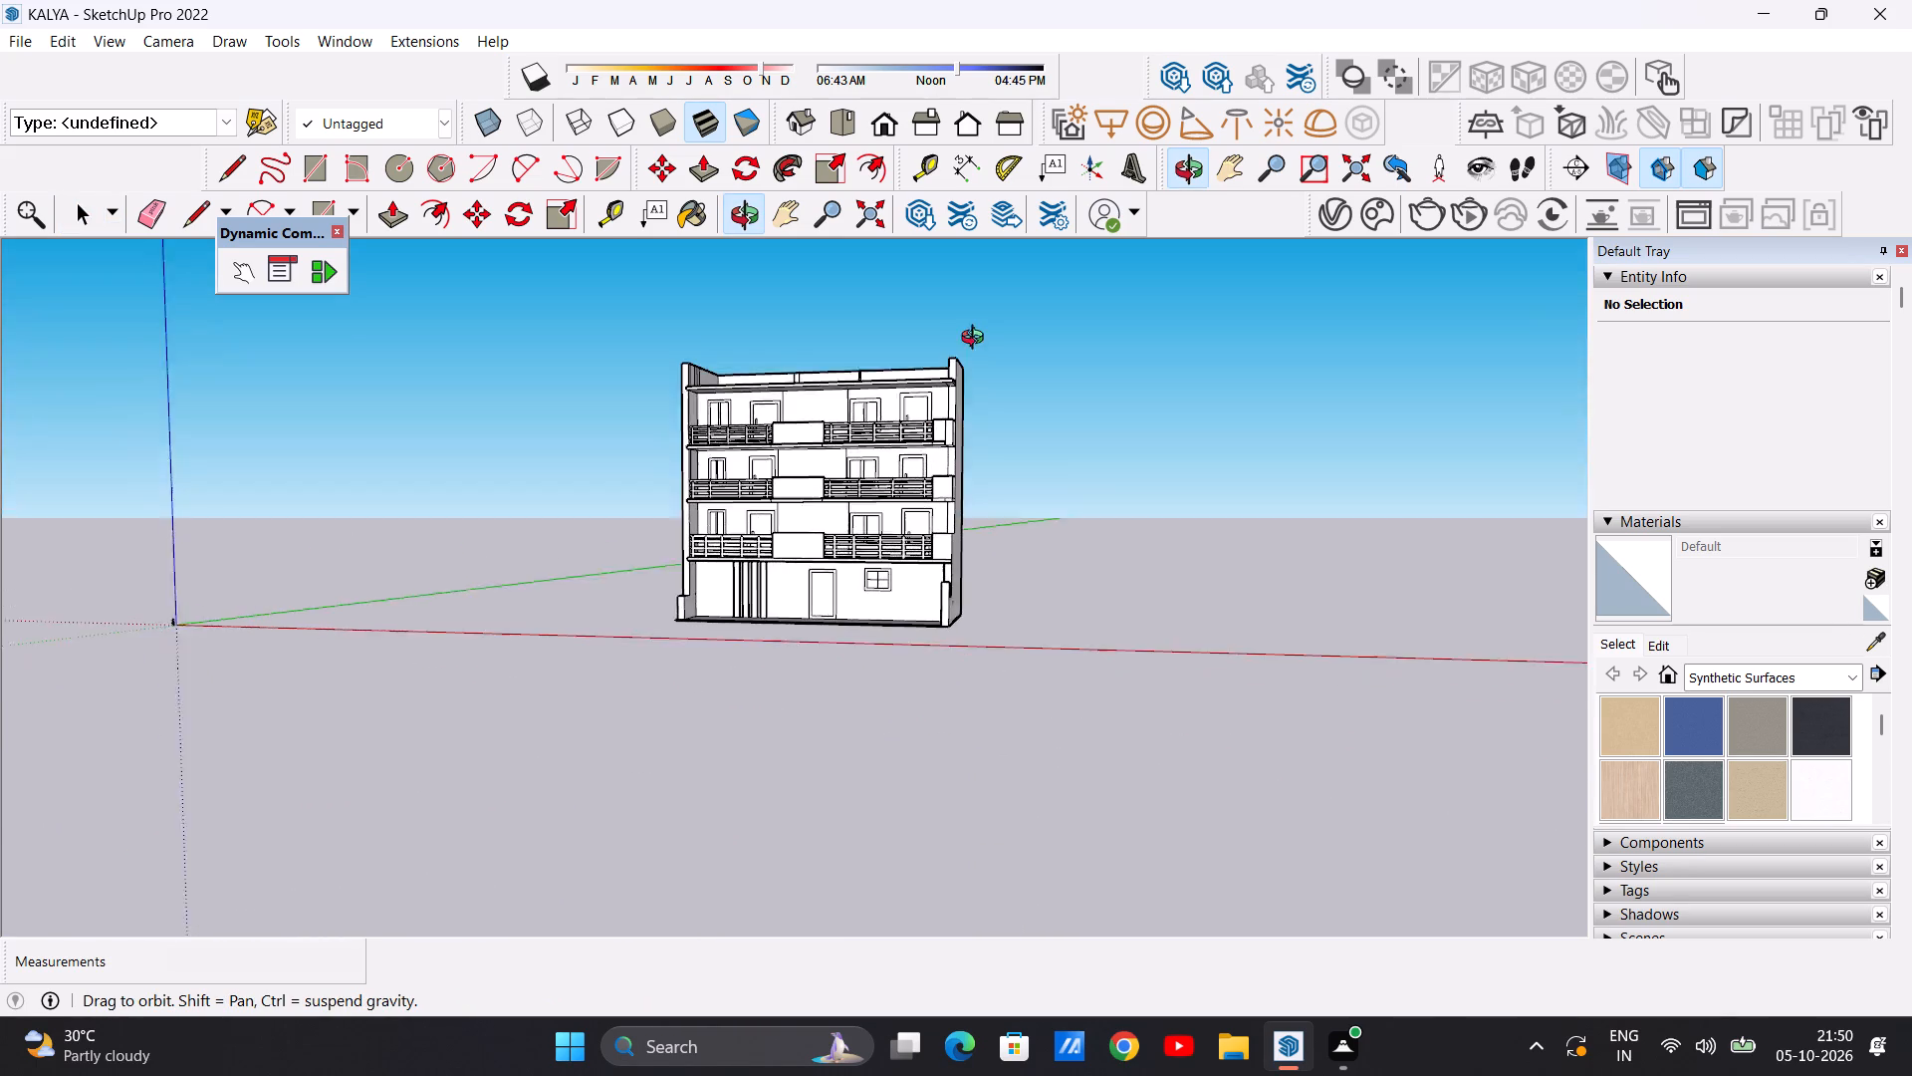
{"action": "middle_click_drag", "start_coordinate": [977, 340], "coordinate": [994, 518]}
Push/Pull the top face of the parapet upward to raise the walls around the roof slab.
{"action": "scroll", "coordinate": [965, 346], "scroll_direction": "up", "scroll_amount": 14}
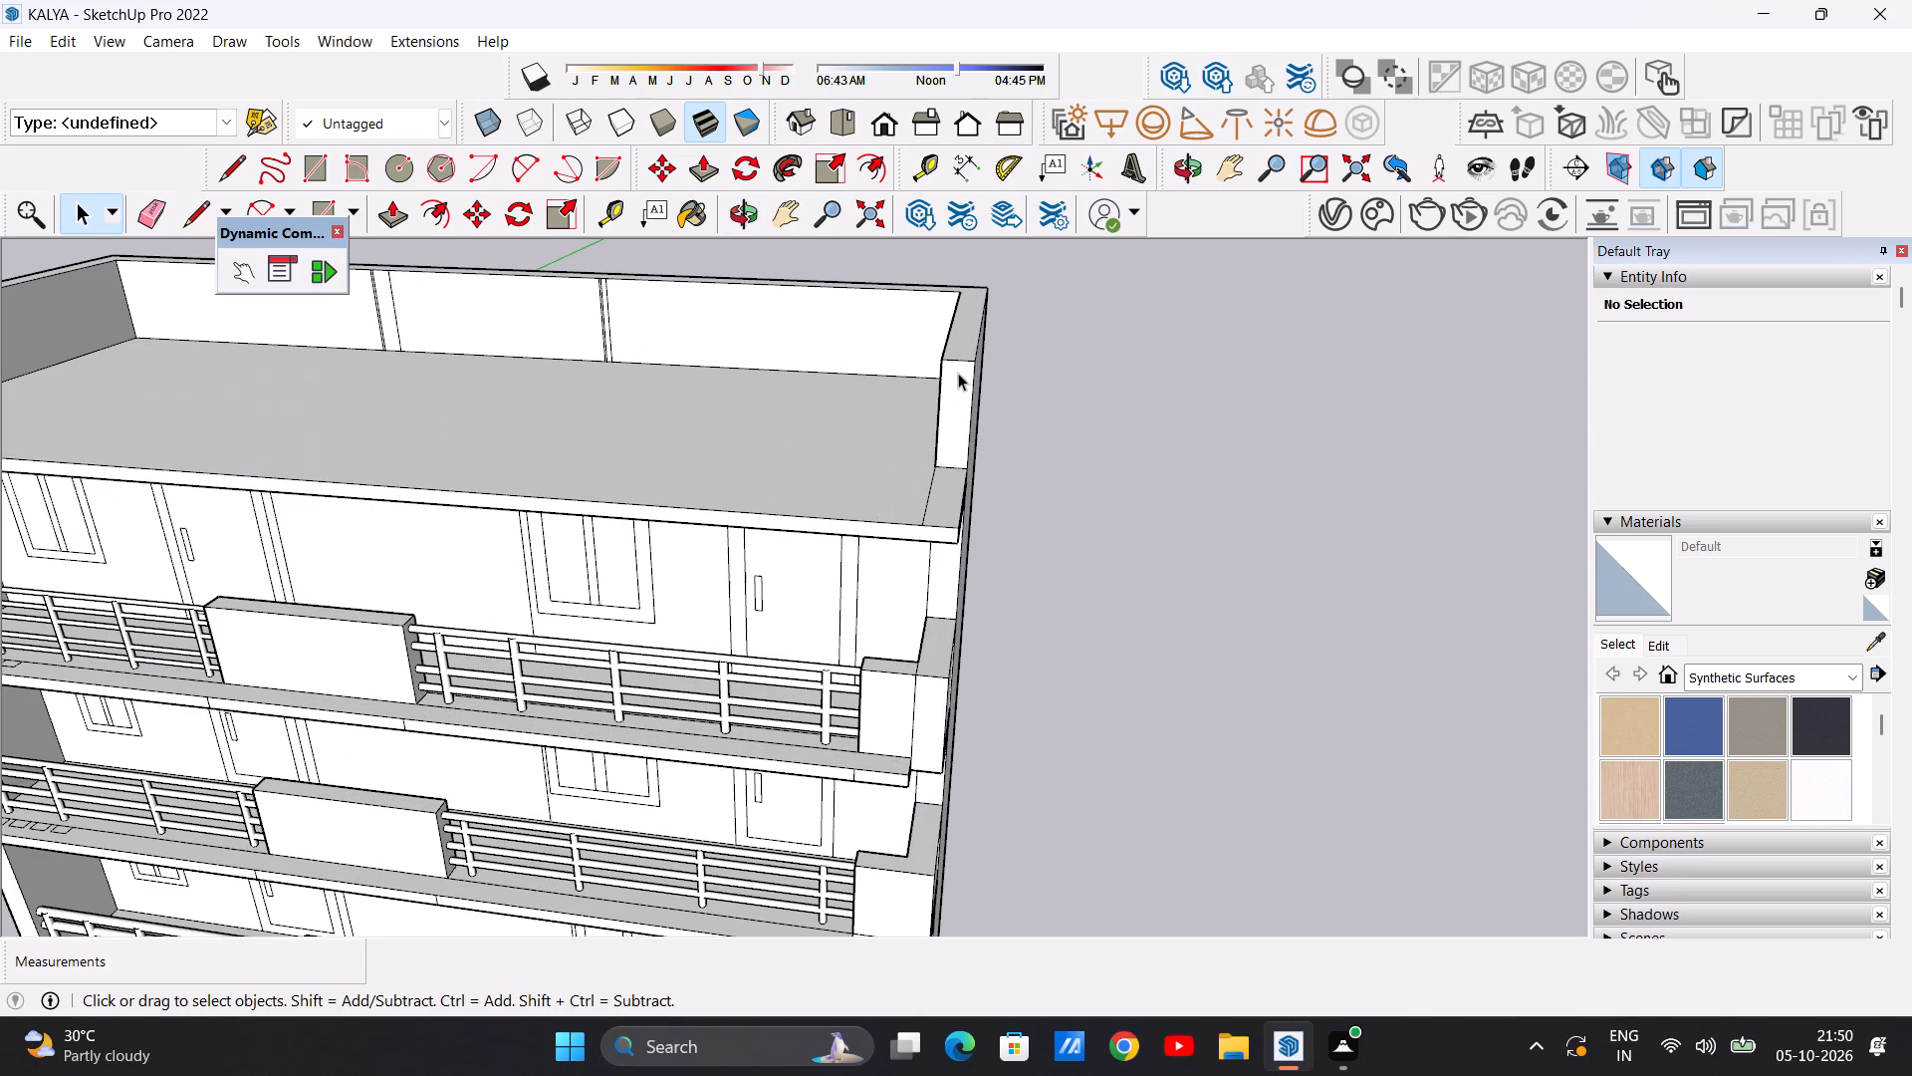
{"action": "key", "text": "p"}
{"action": "left_click", "coordinate": [962, 344]}
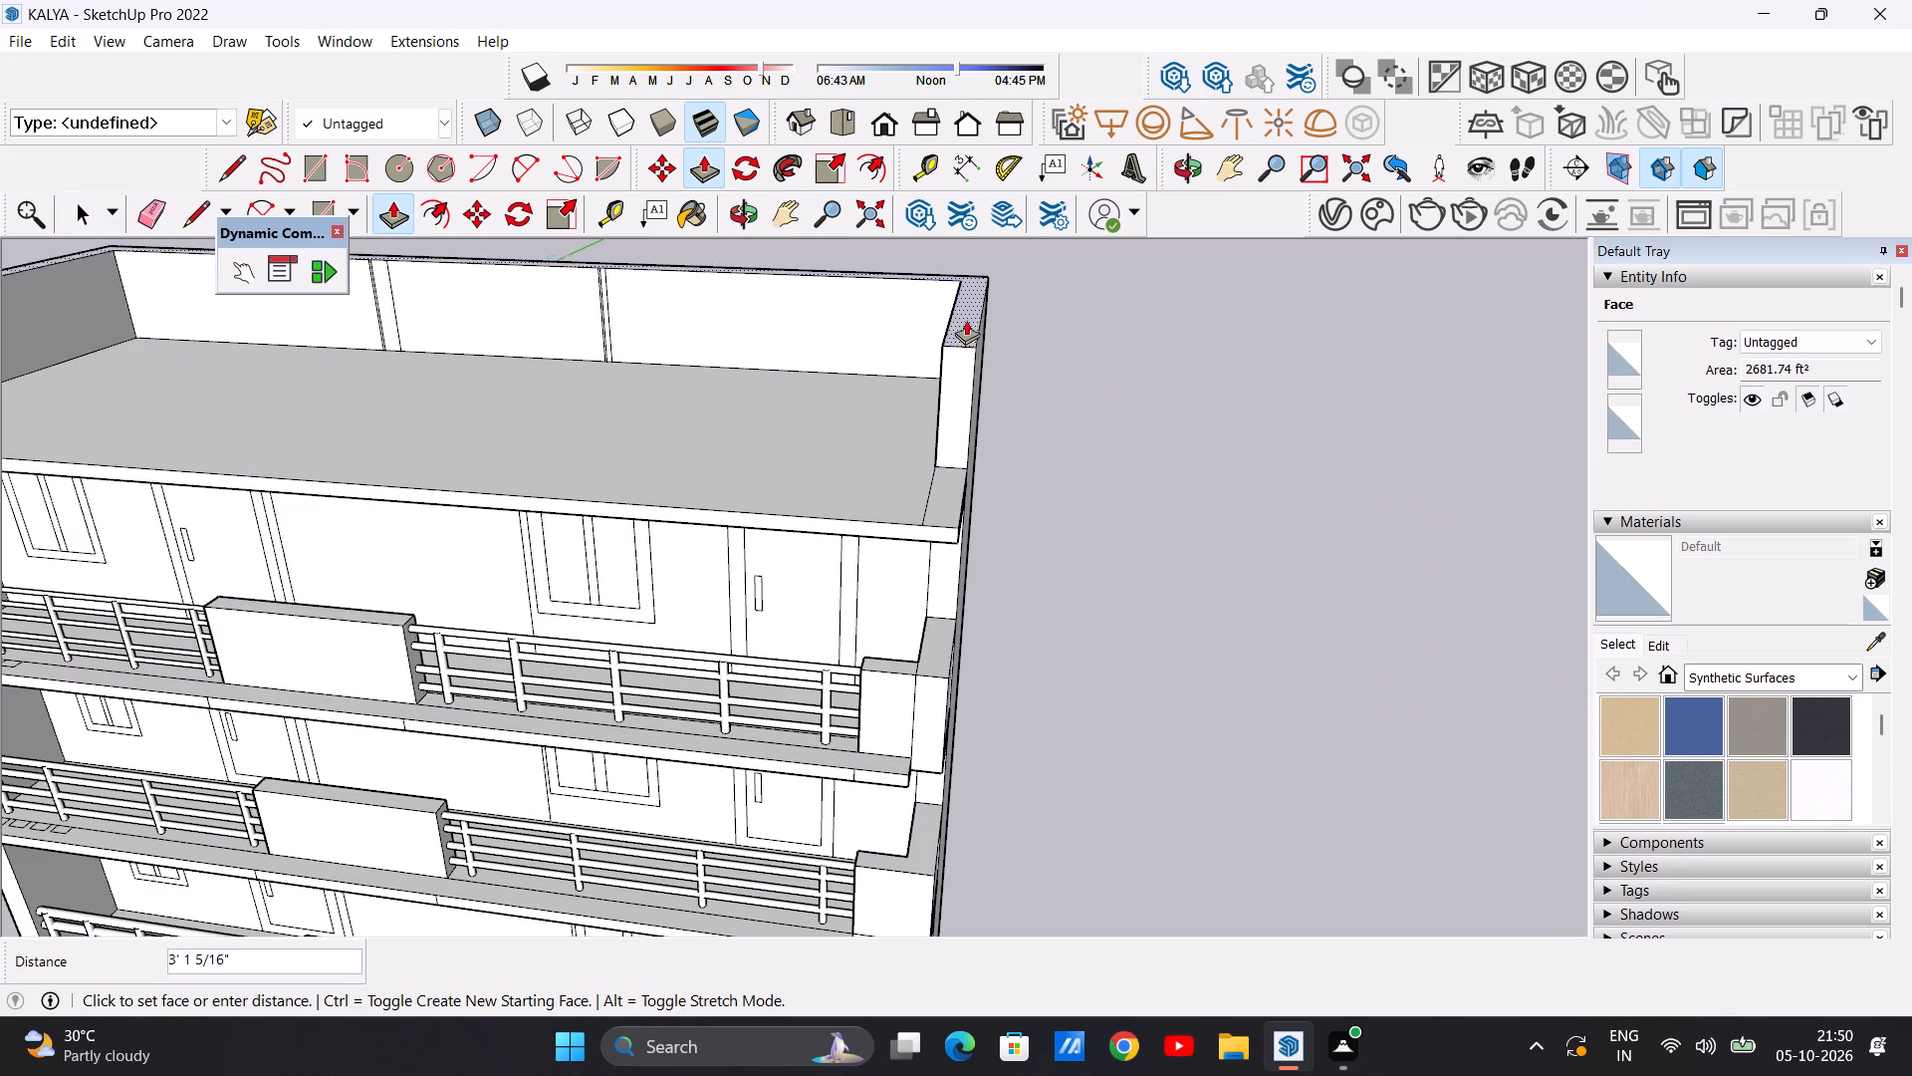
{"action": "left_click", "coordinate": [965, 279]}
{"action": "key", "text": "space"}
{"action": "scroll", "coordinate": [952, 435], "scroll_direction": "down", "scroll_amount": 8}
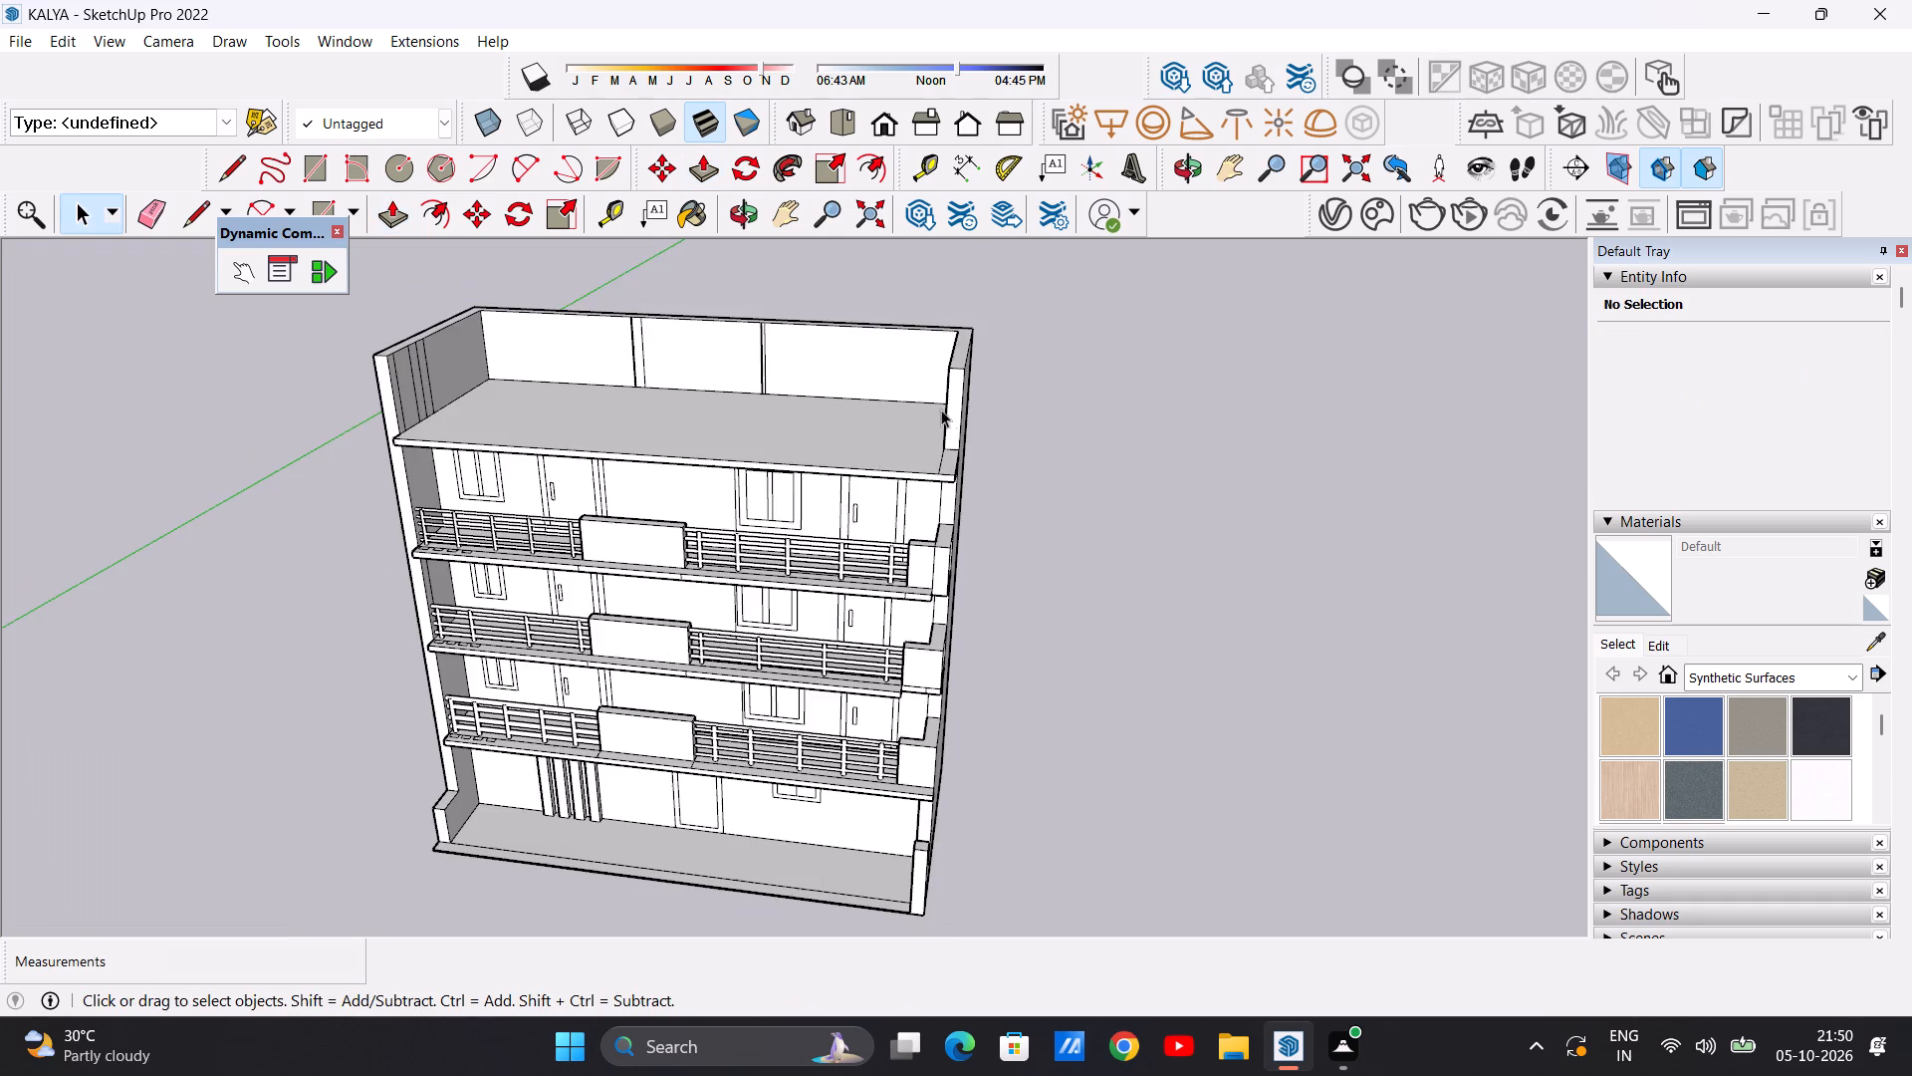
Draw a line about 240' 4" long across the roof slab, parallel to its front edge, from the parapet's front end to the opposite side line.
{"action": "middle_click_drag", "start_coordinate": [931, 443], "coordinate": [800, 549]}
{"action": "scroll", "coordinate": [914, 520], "scroll_direction": "up", "scroll_amount": 6}
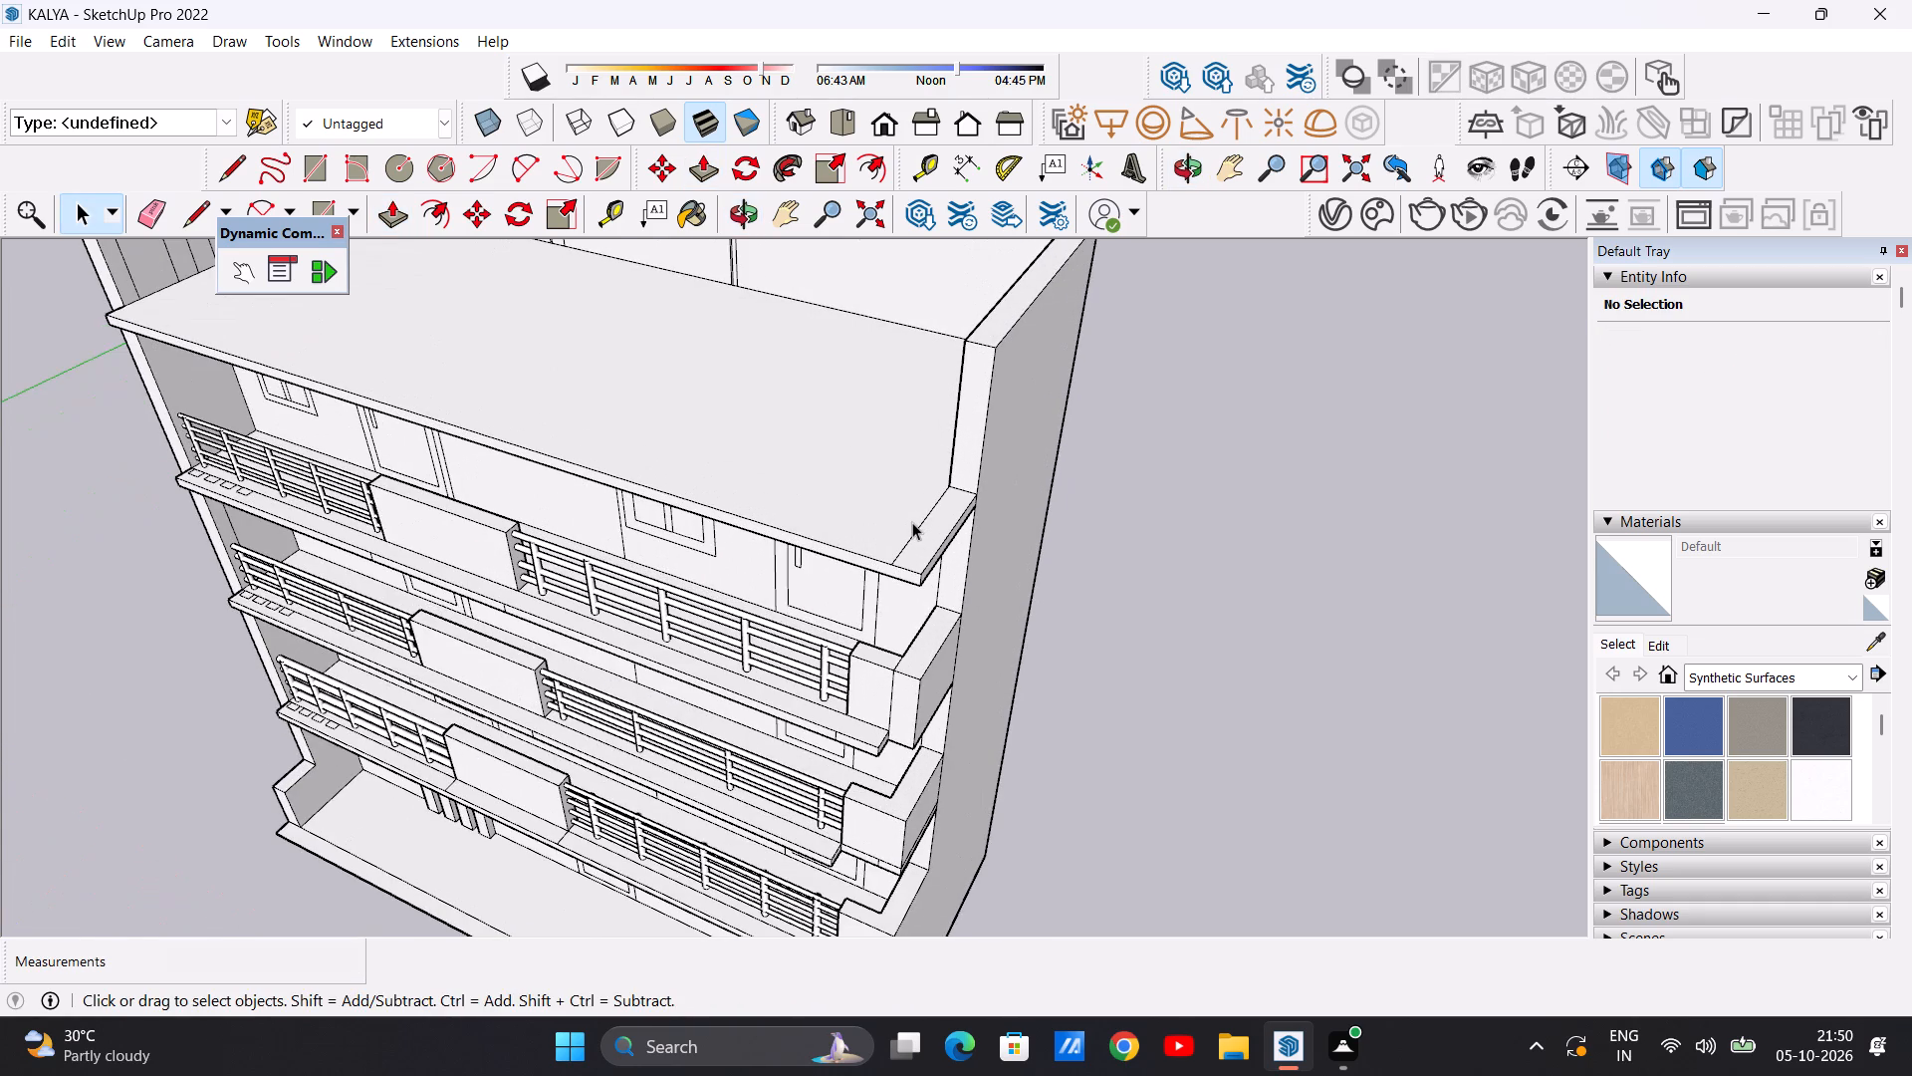
{"action": "scroll", "coordinate": [917, 524], "scroll_direction": "down", "scroll_amount": 1}
{"action": "scroll", "coordinate": [929, 552], "scroll_direction": "up", "scroll_amount": 3}
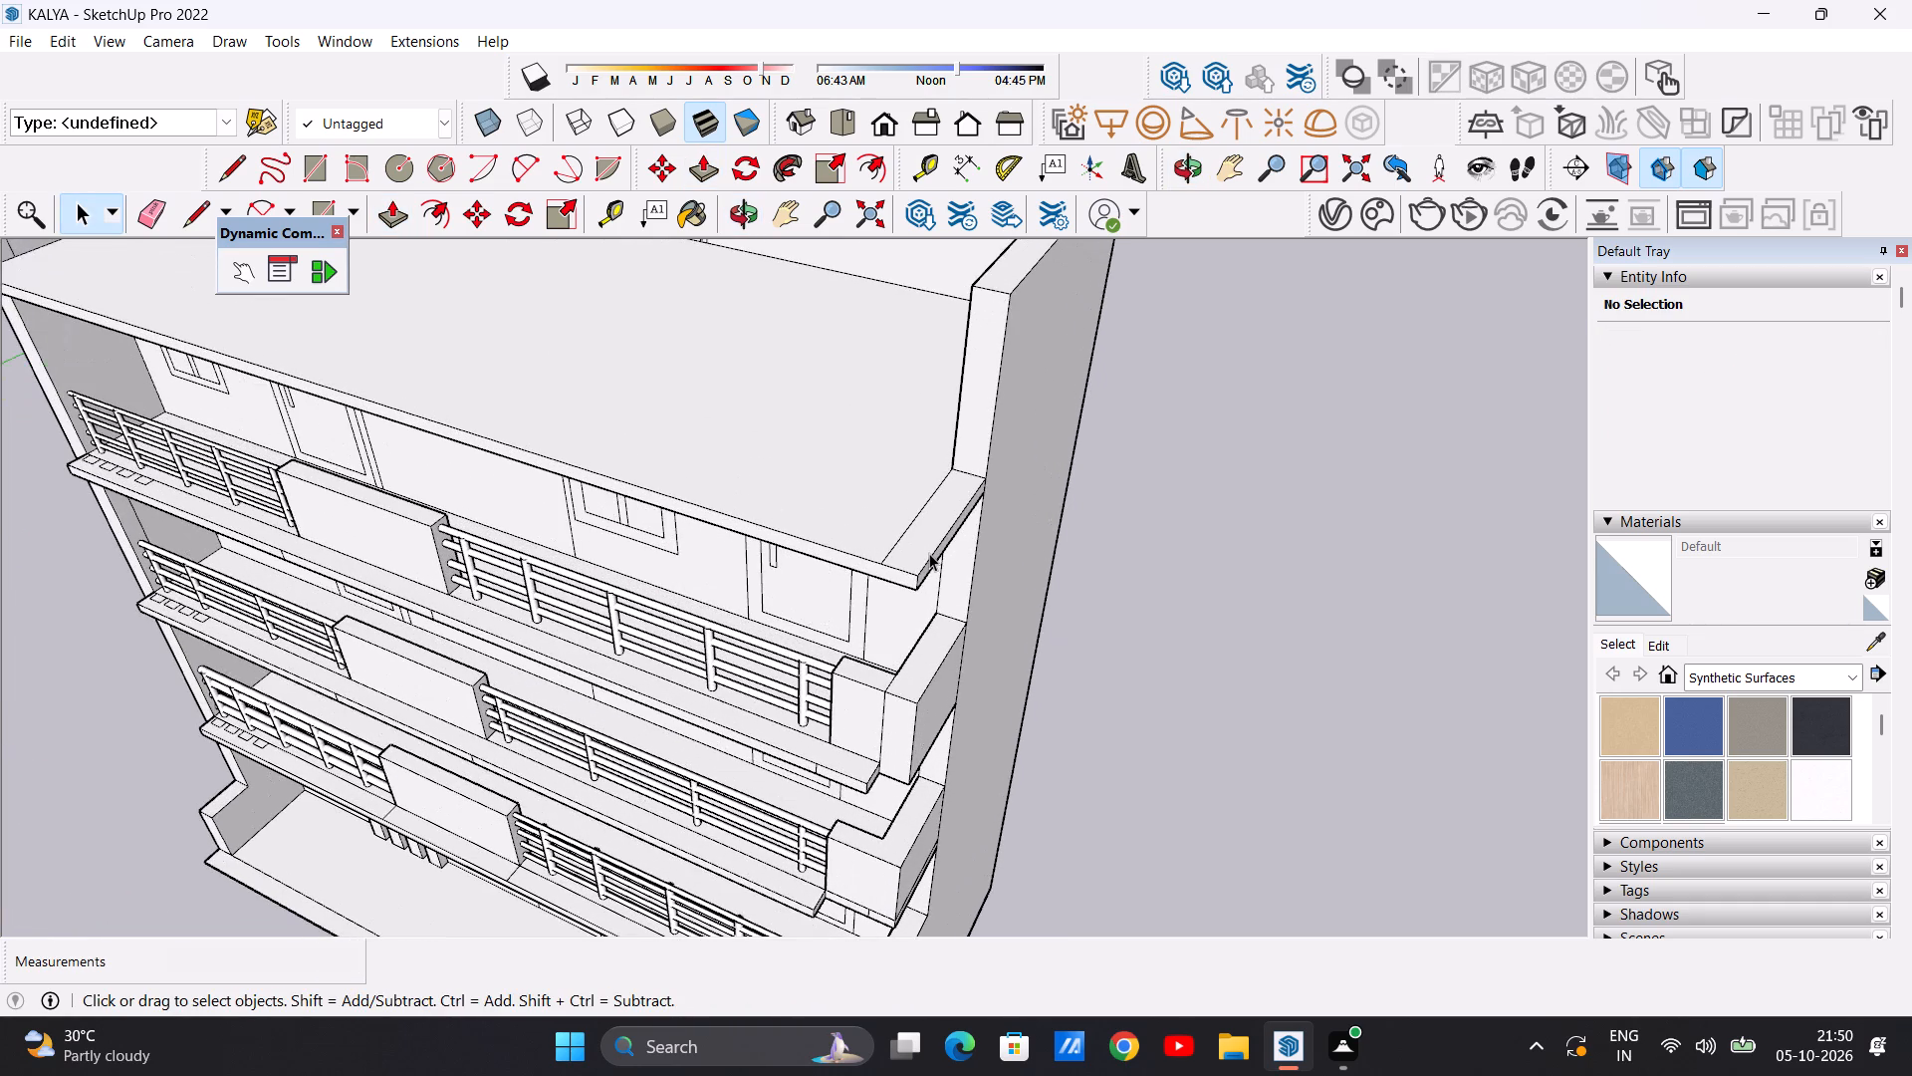
{"action": "middle_click_drag", "start_coordinate": [812, 554], "coordinate": [942, 613]}
{"action": "scroll", "coordinate": [951, 514], "scroll_direction": "down", "scroll_amount": 3}
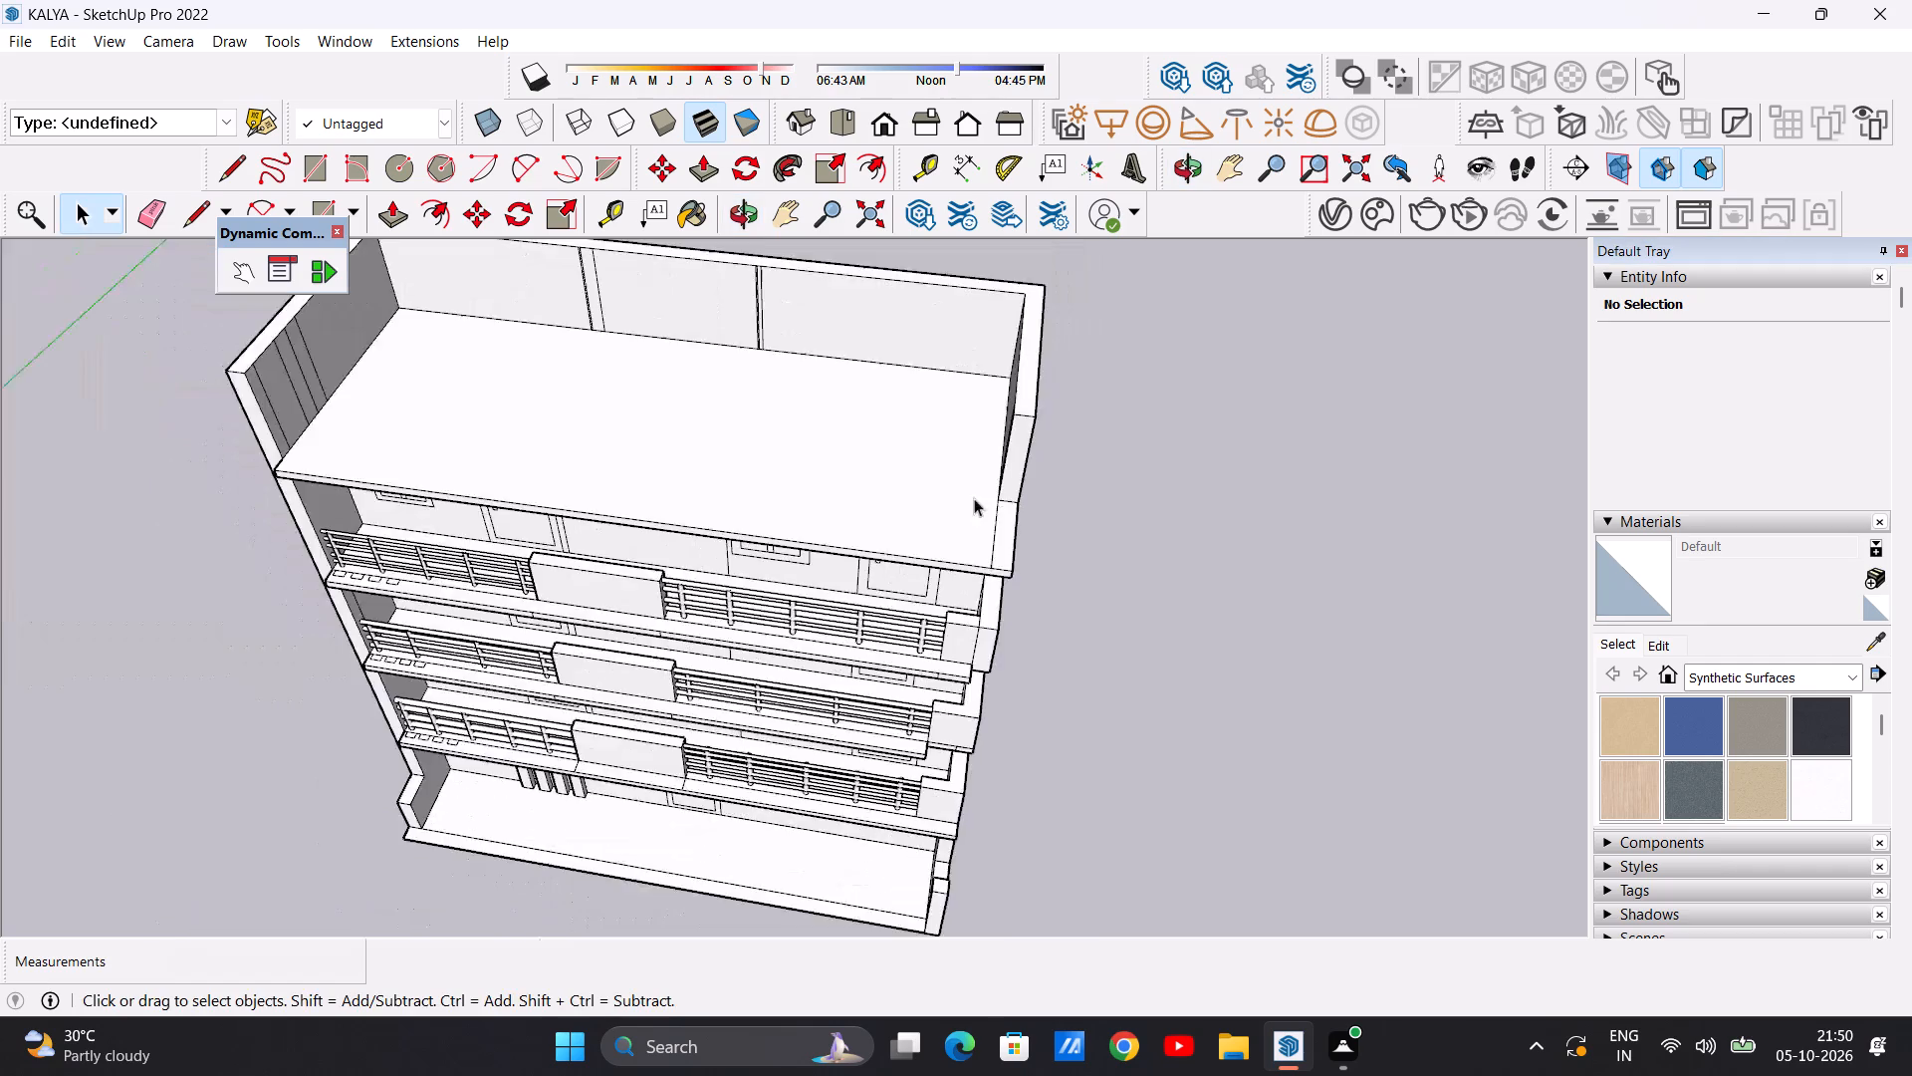
{"action": "scroll", "coordinate": [974, 498], "scroll_direction": "down", "scroll_amount": 7}
{"action": "middle_click_drag", "start_coordinate": [597, 520], "coordinate": [634, 585]}
{"action": "scroll", "coordinate": [438, 516], "scroll_direction": "up", "scroll_amount": 2}
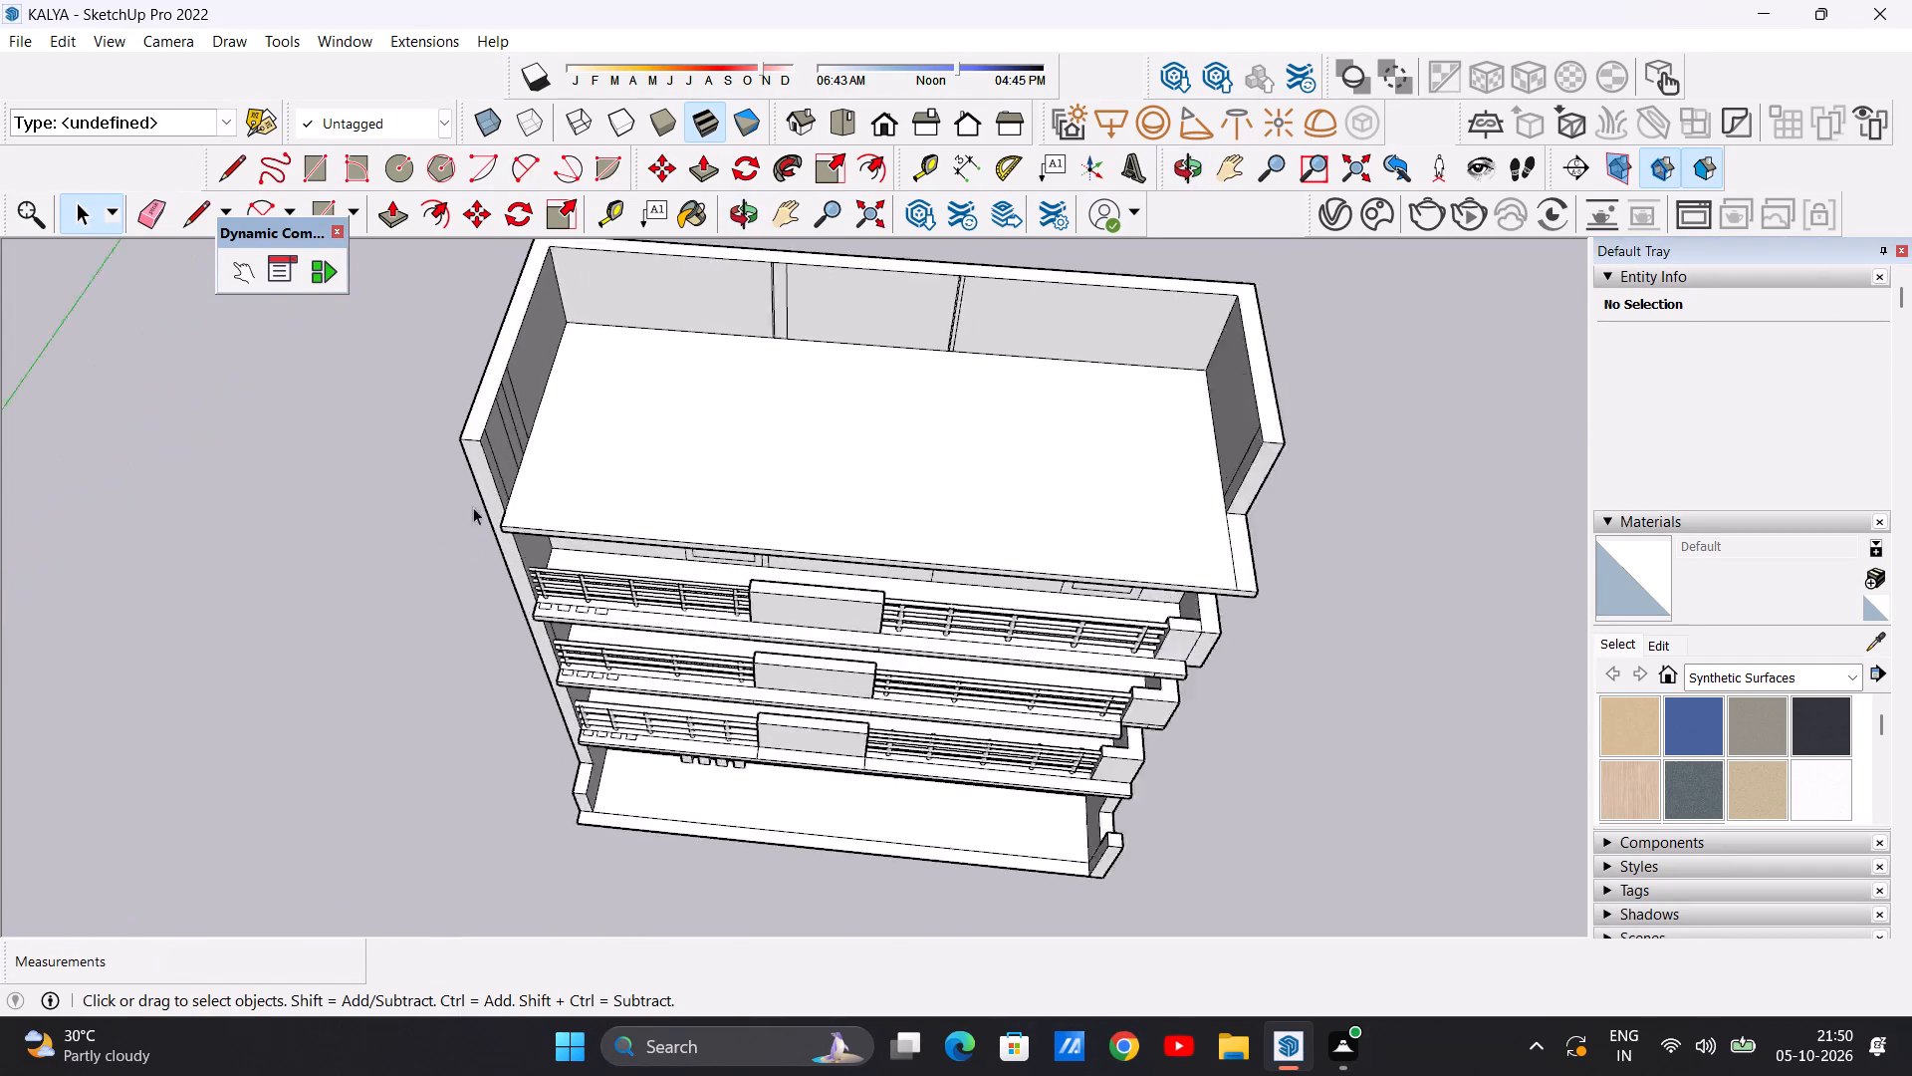
{"action": "scroll", "coordinate": [473, 507], "scroll_direction": "up", "scroll_amount": 11}
{"action": "key", "text": "l"}
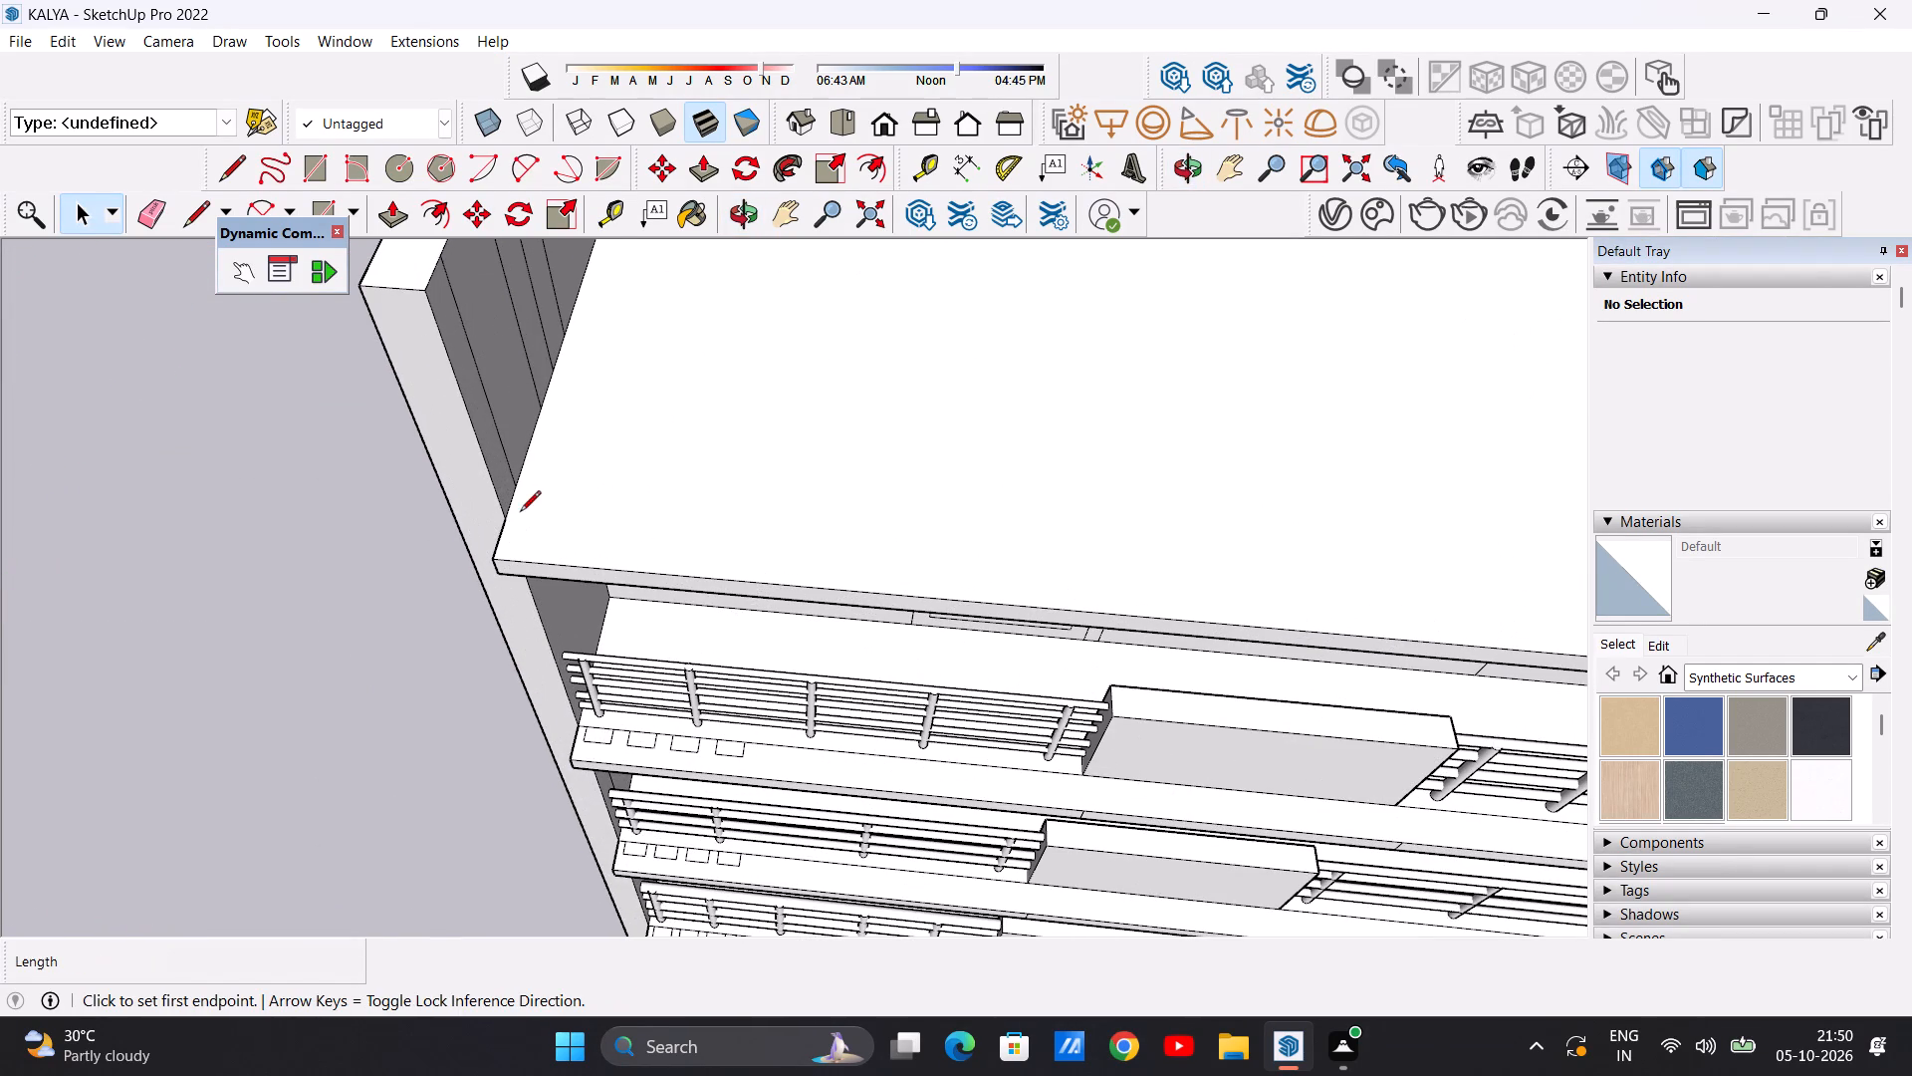
{"action": "left_click", "coordinate": [508, 516]}
{"action": "scroll", "coordinate": [764, 531], "scroll_direction": "down", "scroll_amount": 6}
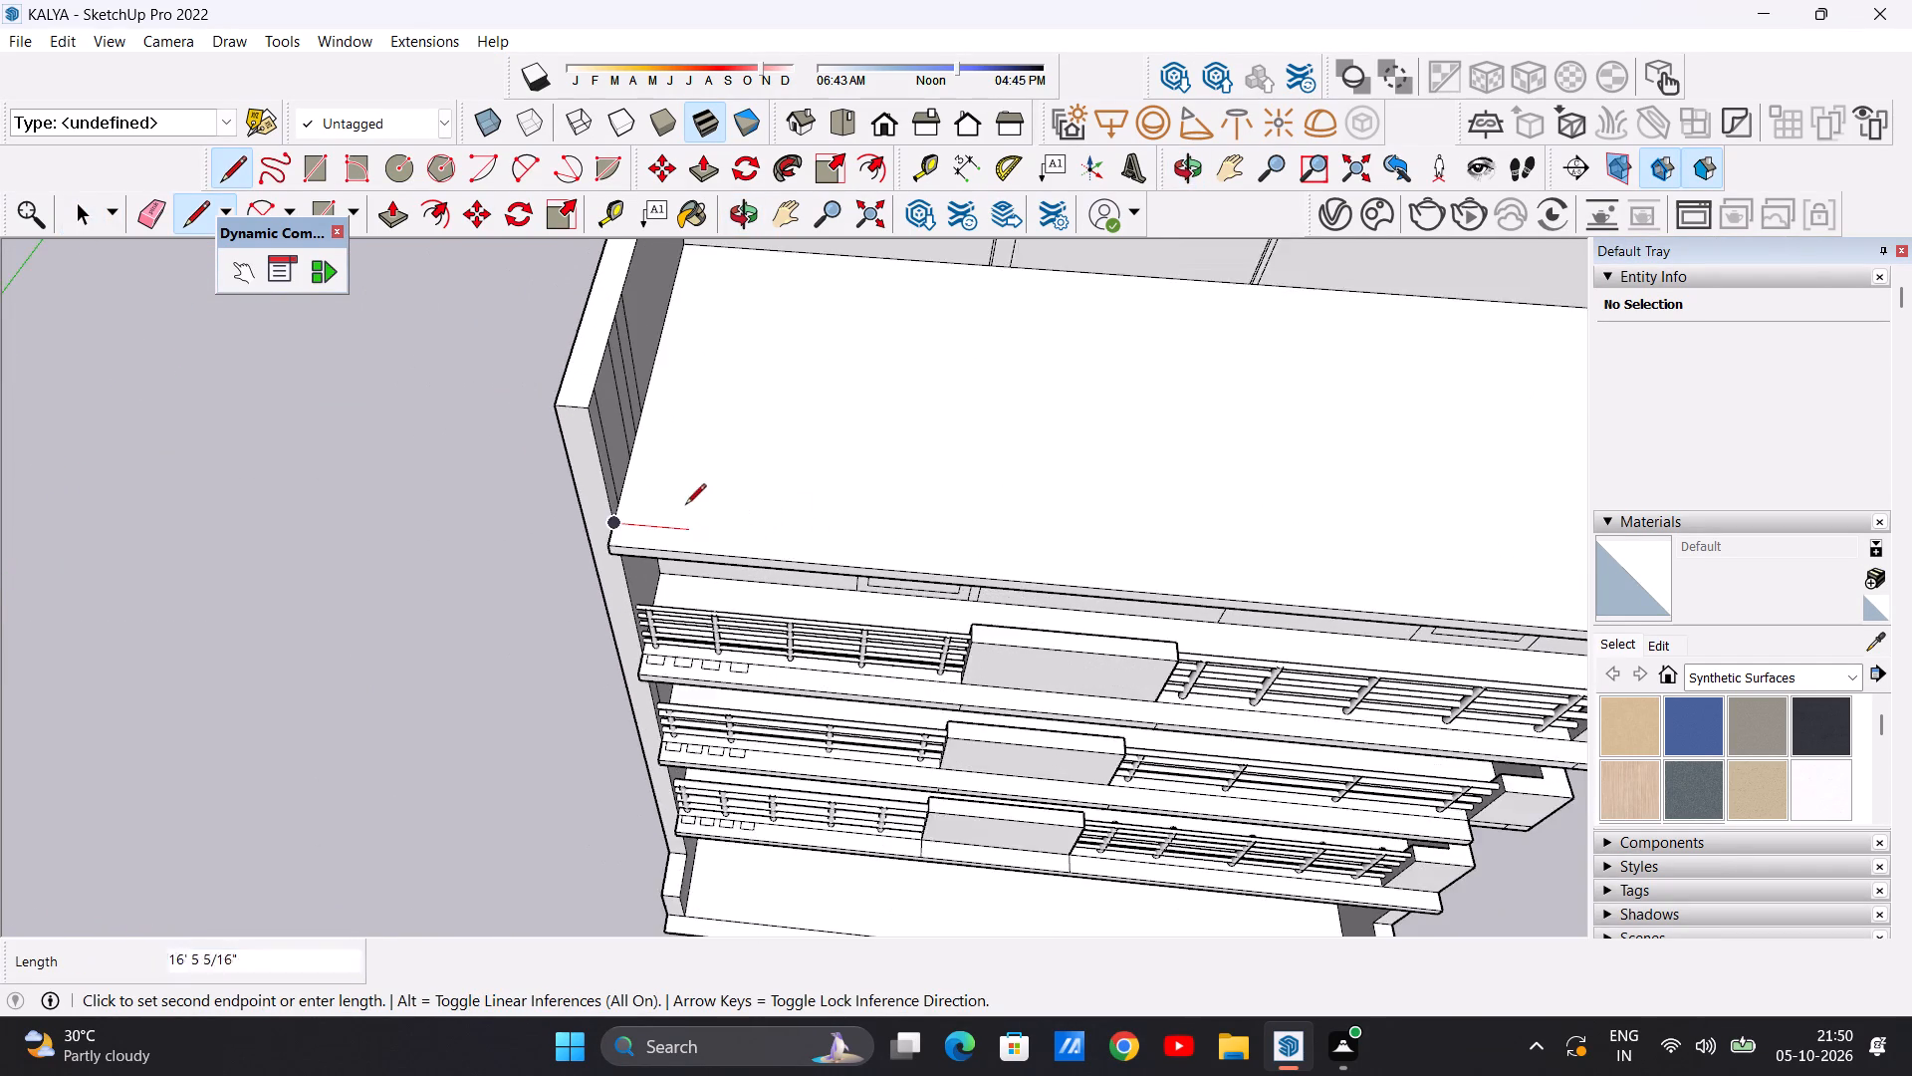
{"action": "scroll", "coordinate": [685, 506], "scroll_direction": "down", "scroll_amount": 6}
{"action": "scroll", "coordinate": [892, 518], "scroll_direction": "down", "scroll_amount": 7}
{"action": "scroll", "coordinate": [1182, 517], "scroll_direction": "up", "scroll_amount": 12}
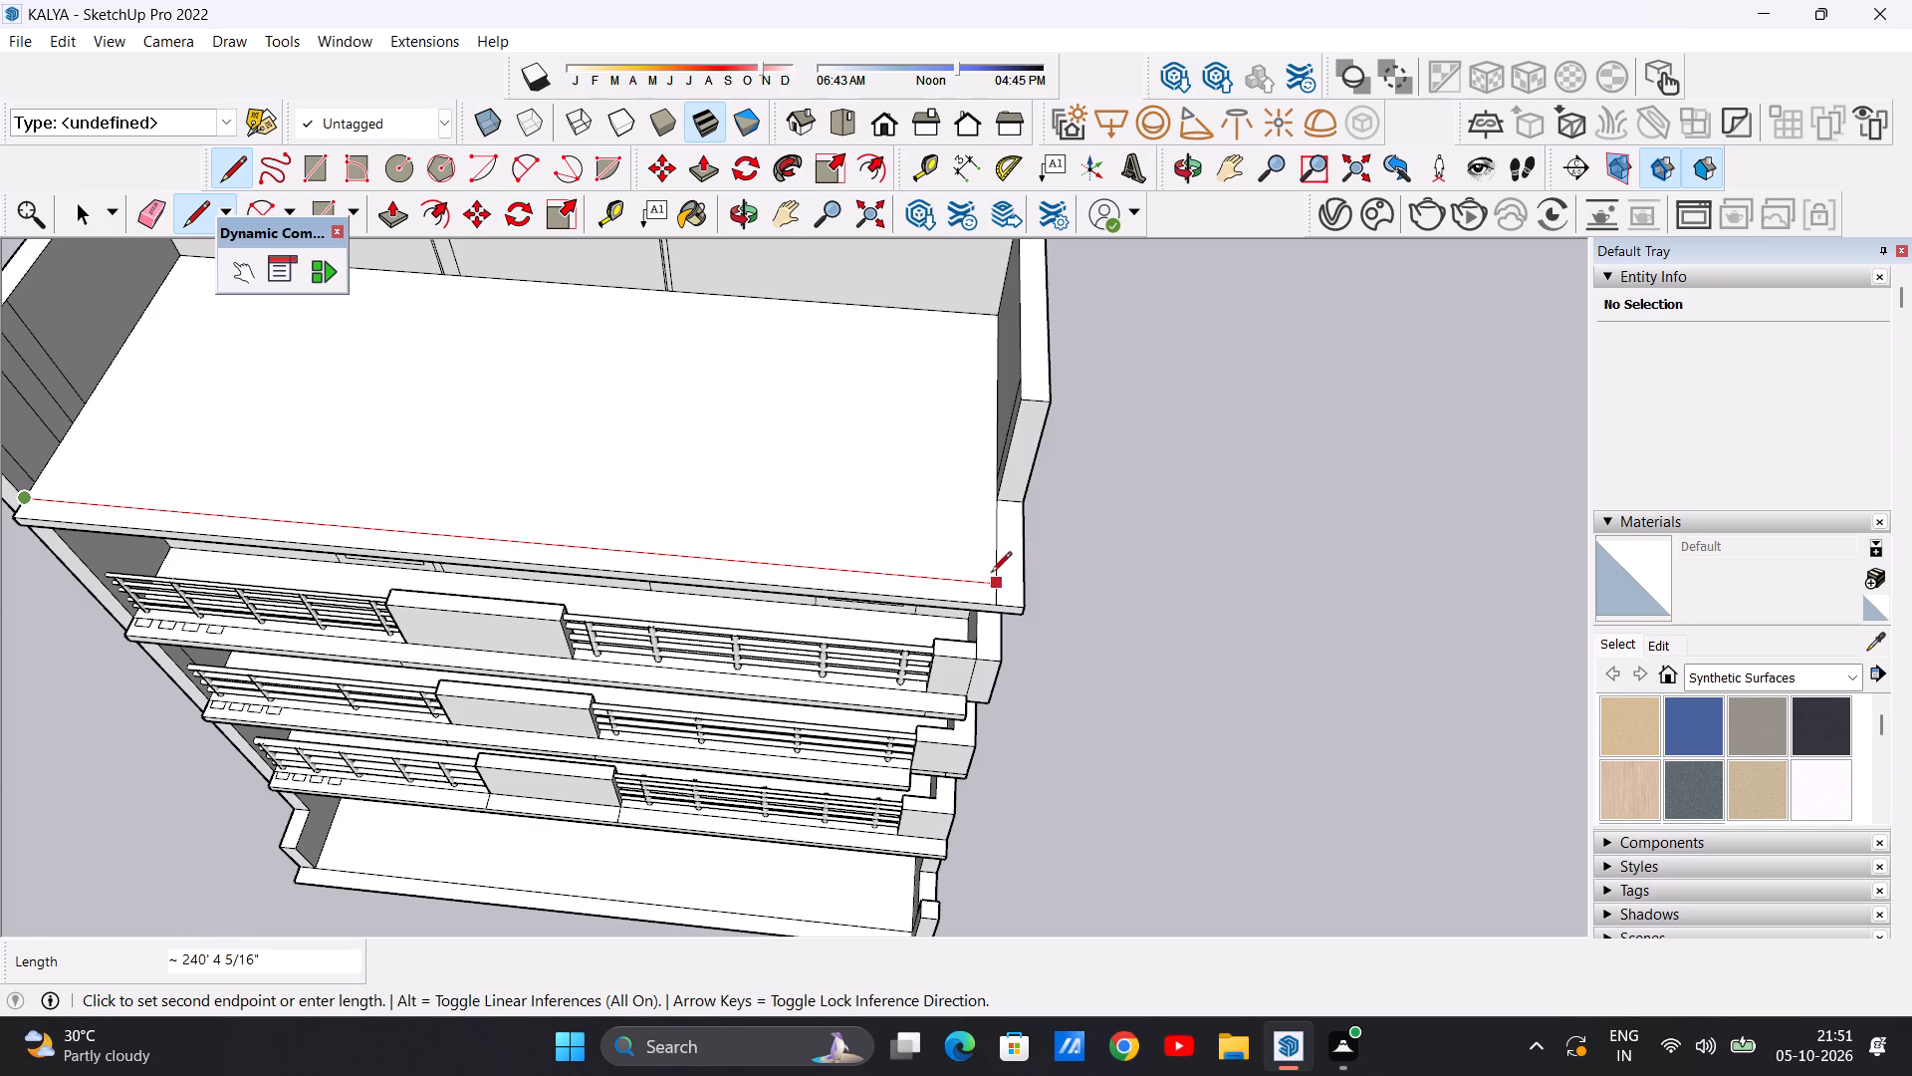
{"action": "left_click", "coordinate": [998, 585]}
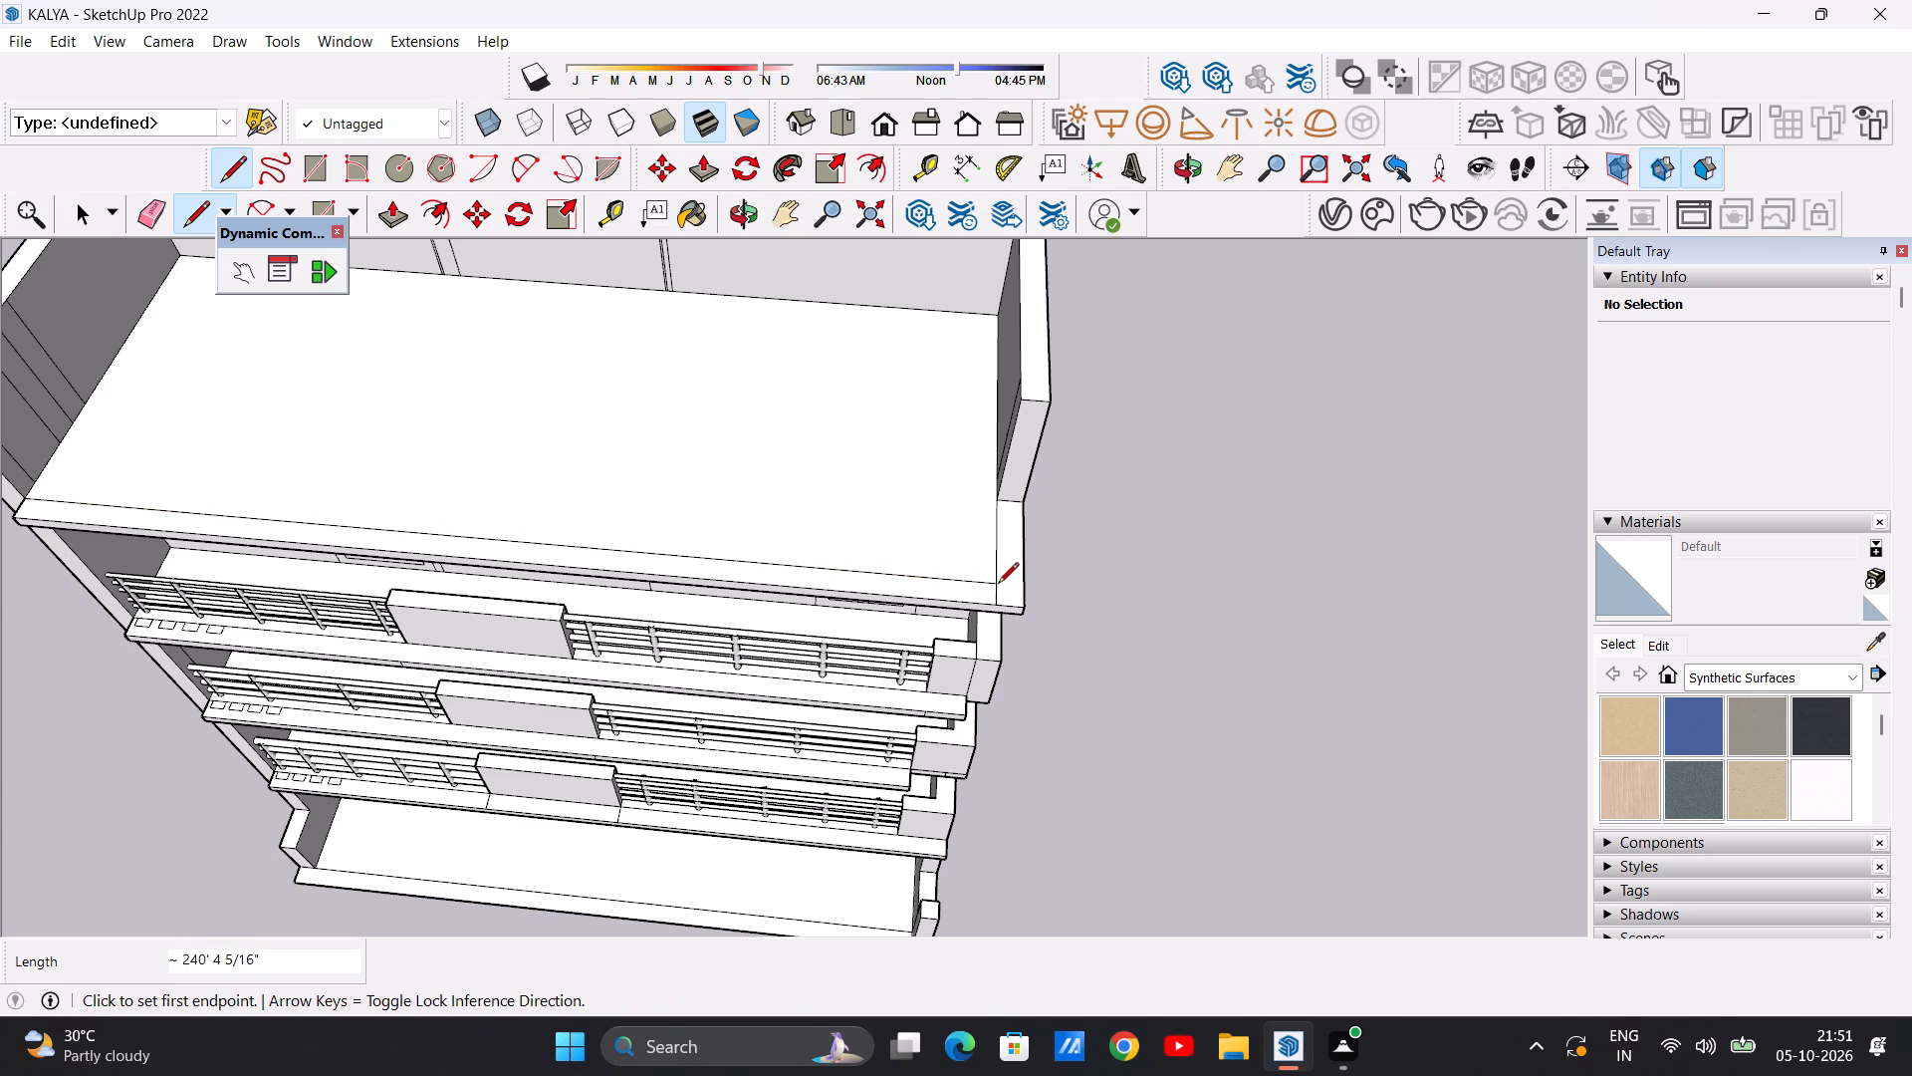
Draw a 6' 1/2" line across the roof slab's front strip, from the front edge to the long line behind it.
{"action": "scroll", "coordinate": [744, 575], "scroll_direction": "down", "scroll_amount": 4}
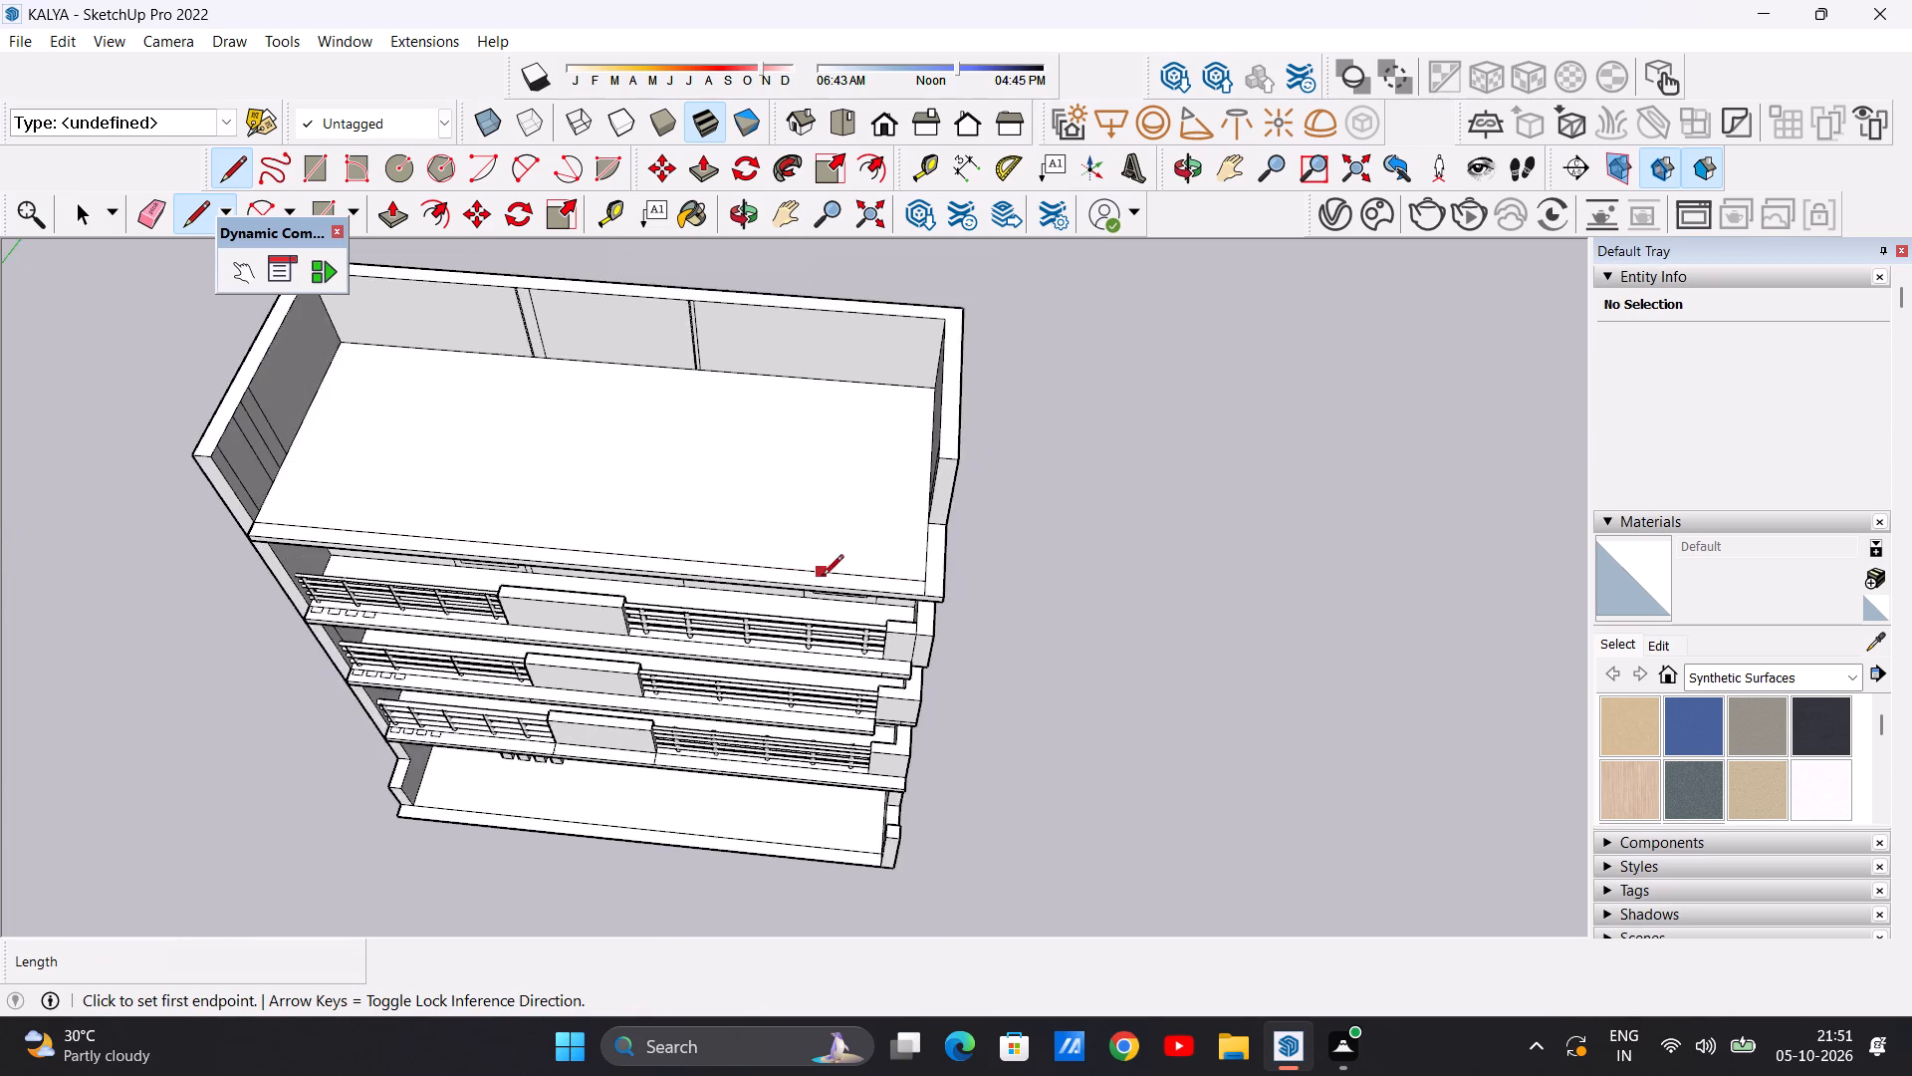
{"action": "scroll", "coordinate": [823, 577], "scroll_direction": "down", "scroll_amount": 4}
{"action": "scroll", "coordinate": [639, 557], "scroll_direction": "up", "scroll_amount": 11}
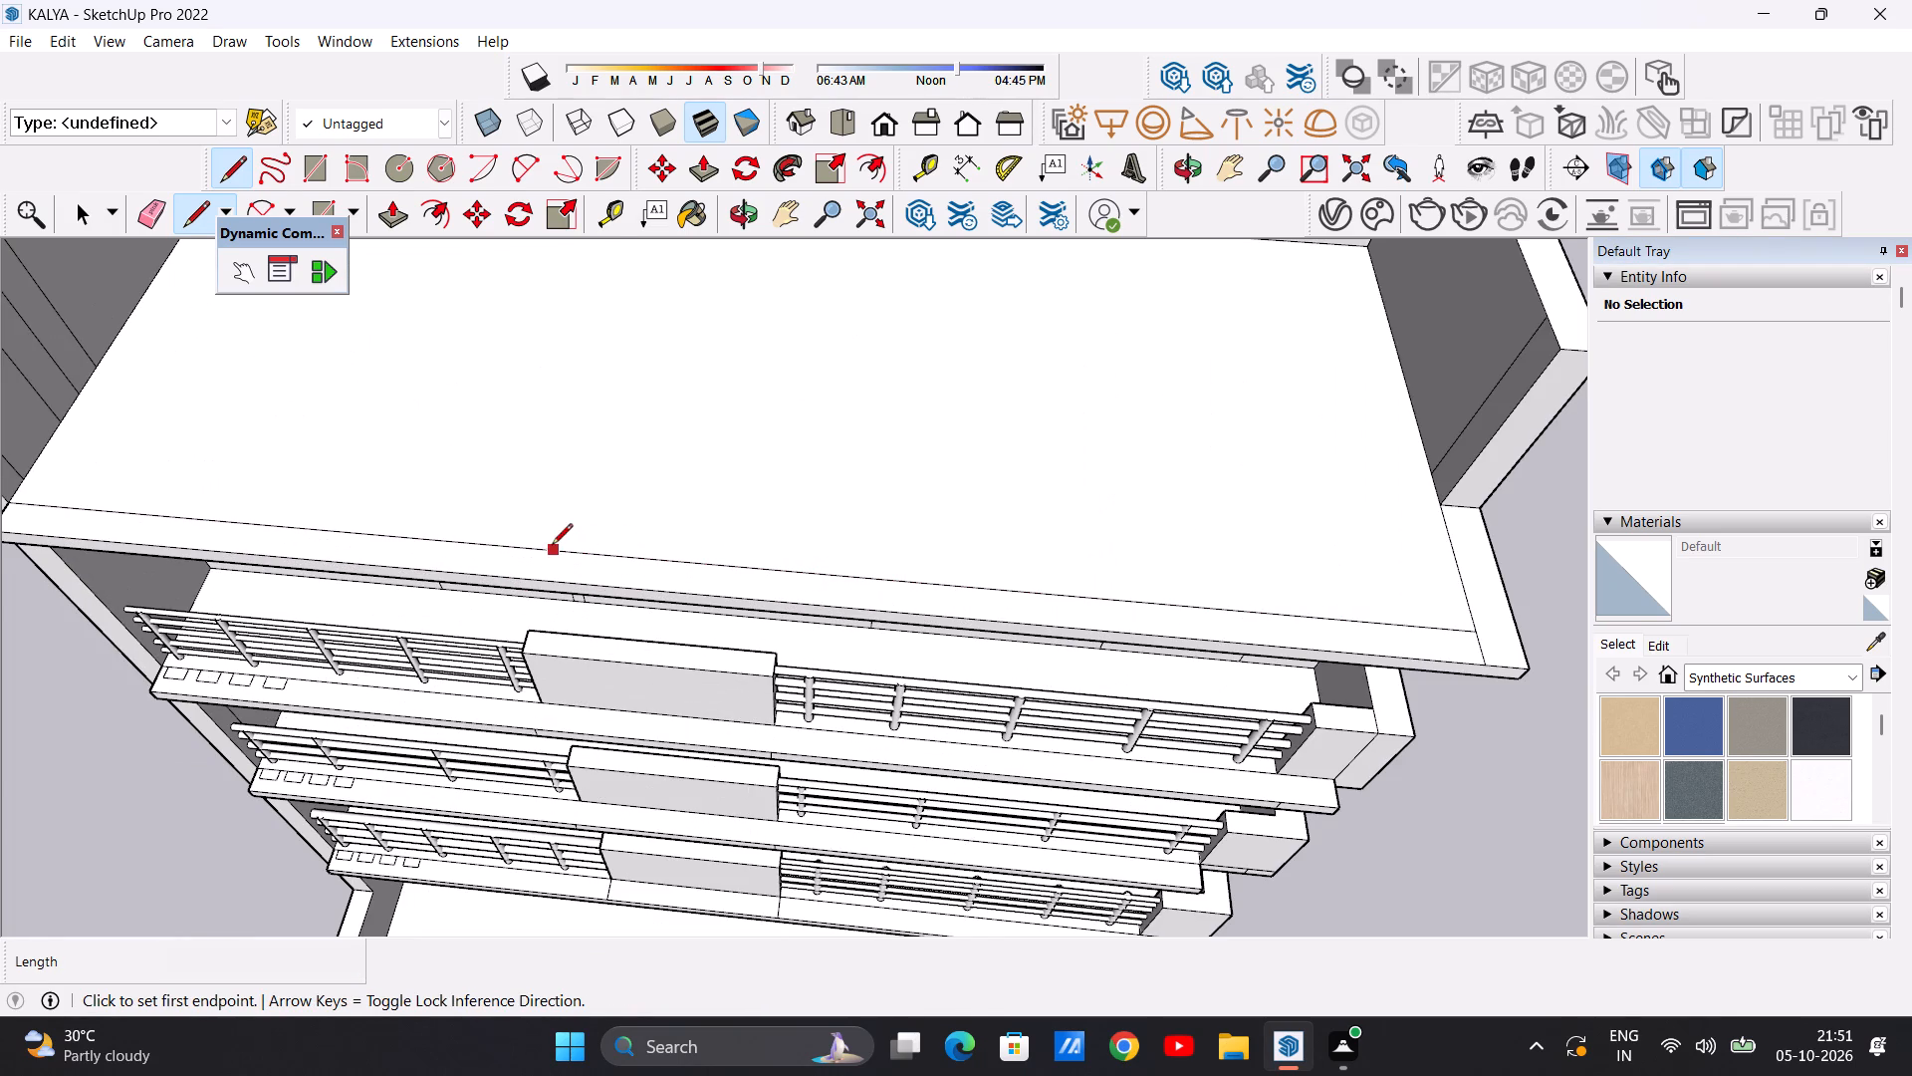
{"action": "scroll", "coordinate": [646, 553], "scroll_direction": "down", "scroll_amount": 4}
{"action": "left_click", "coordinate": [552, 565]}
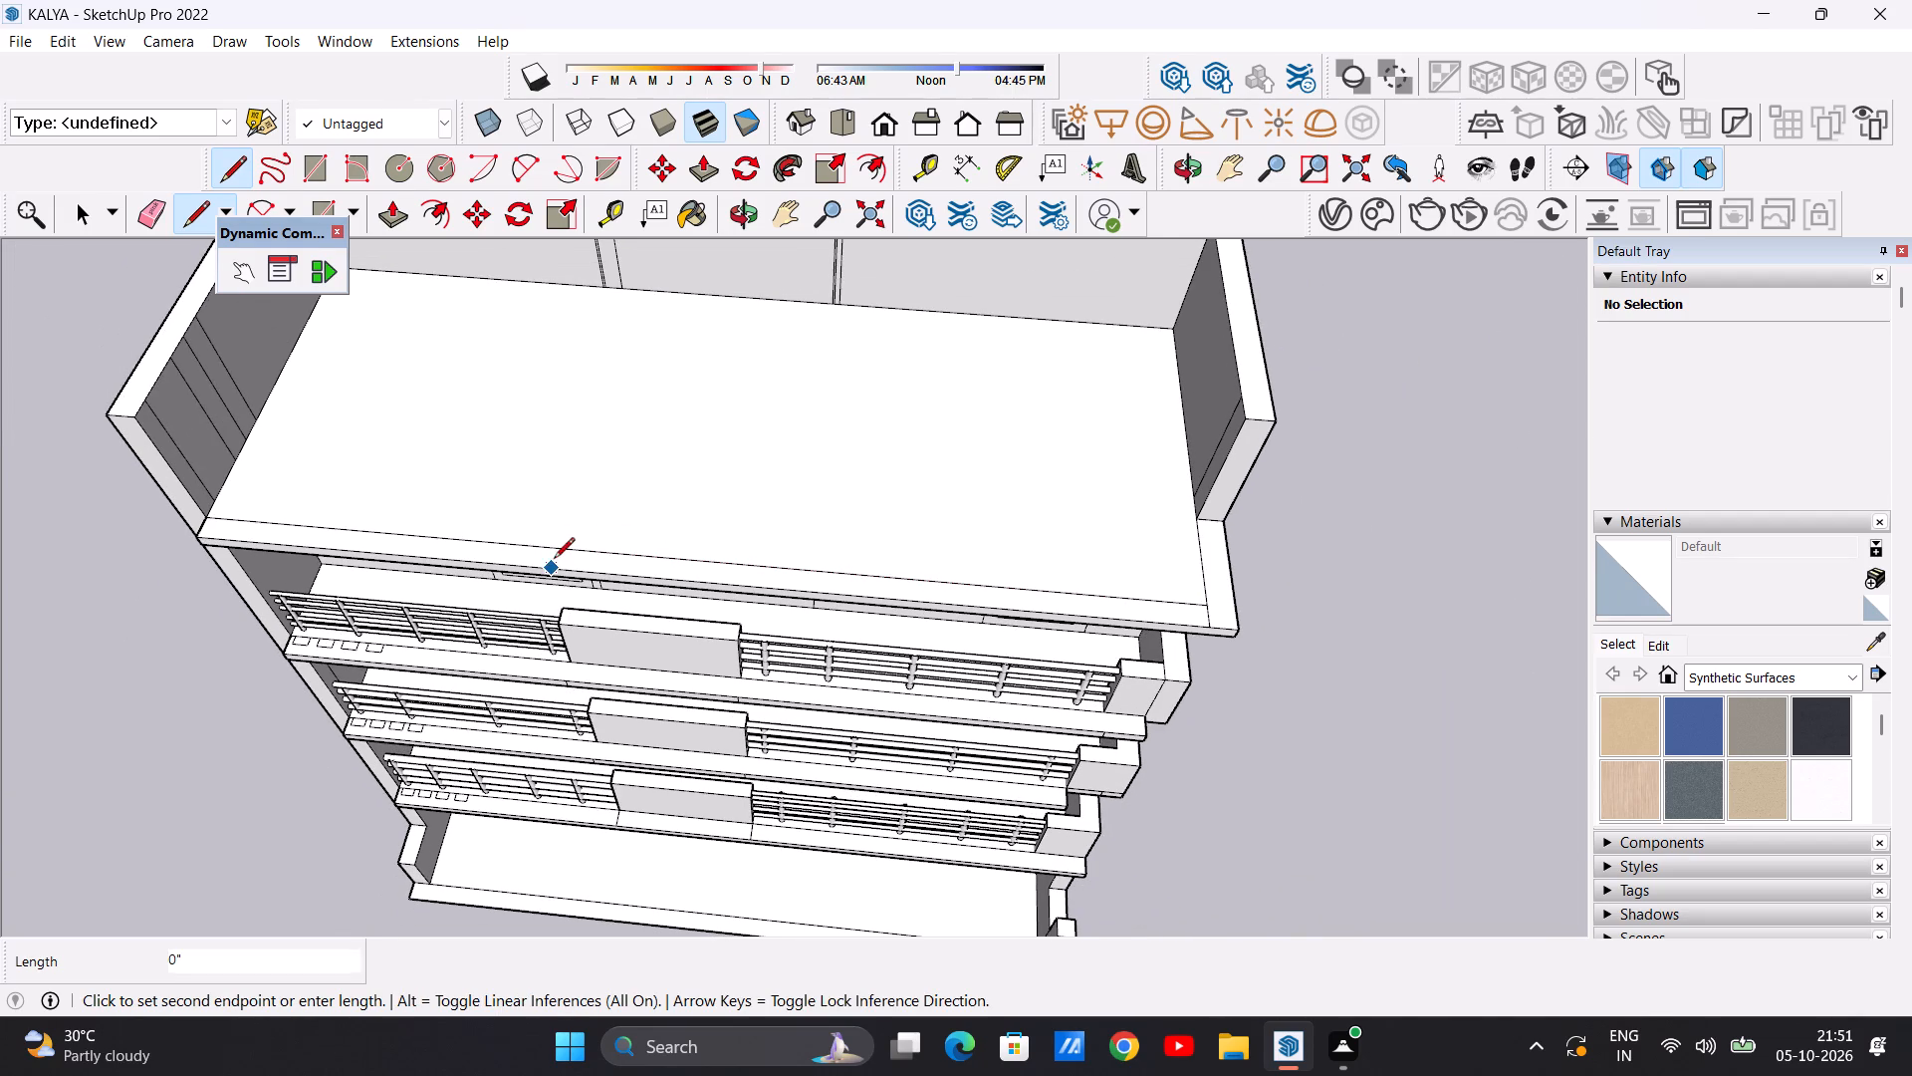
{"action": "left_click", "coordinate": [555, 548]}
{"action": "key", "text": "space"}
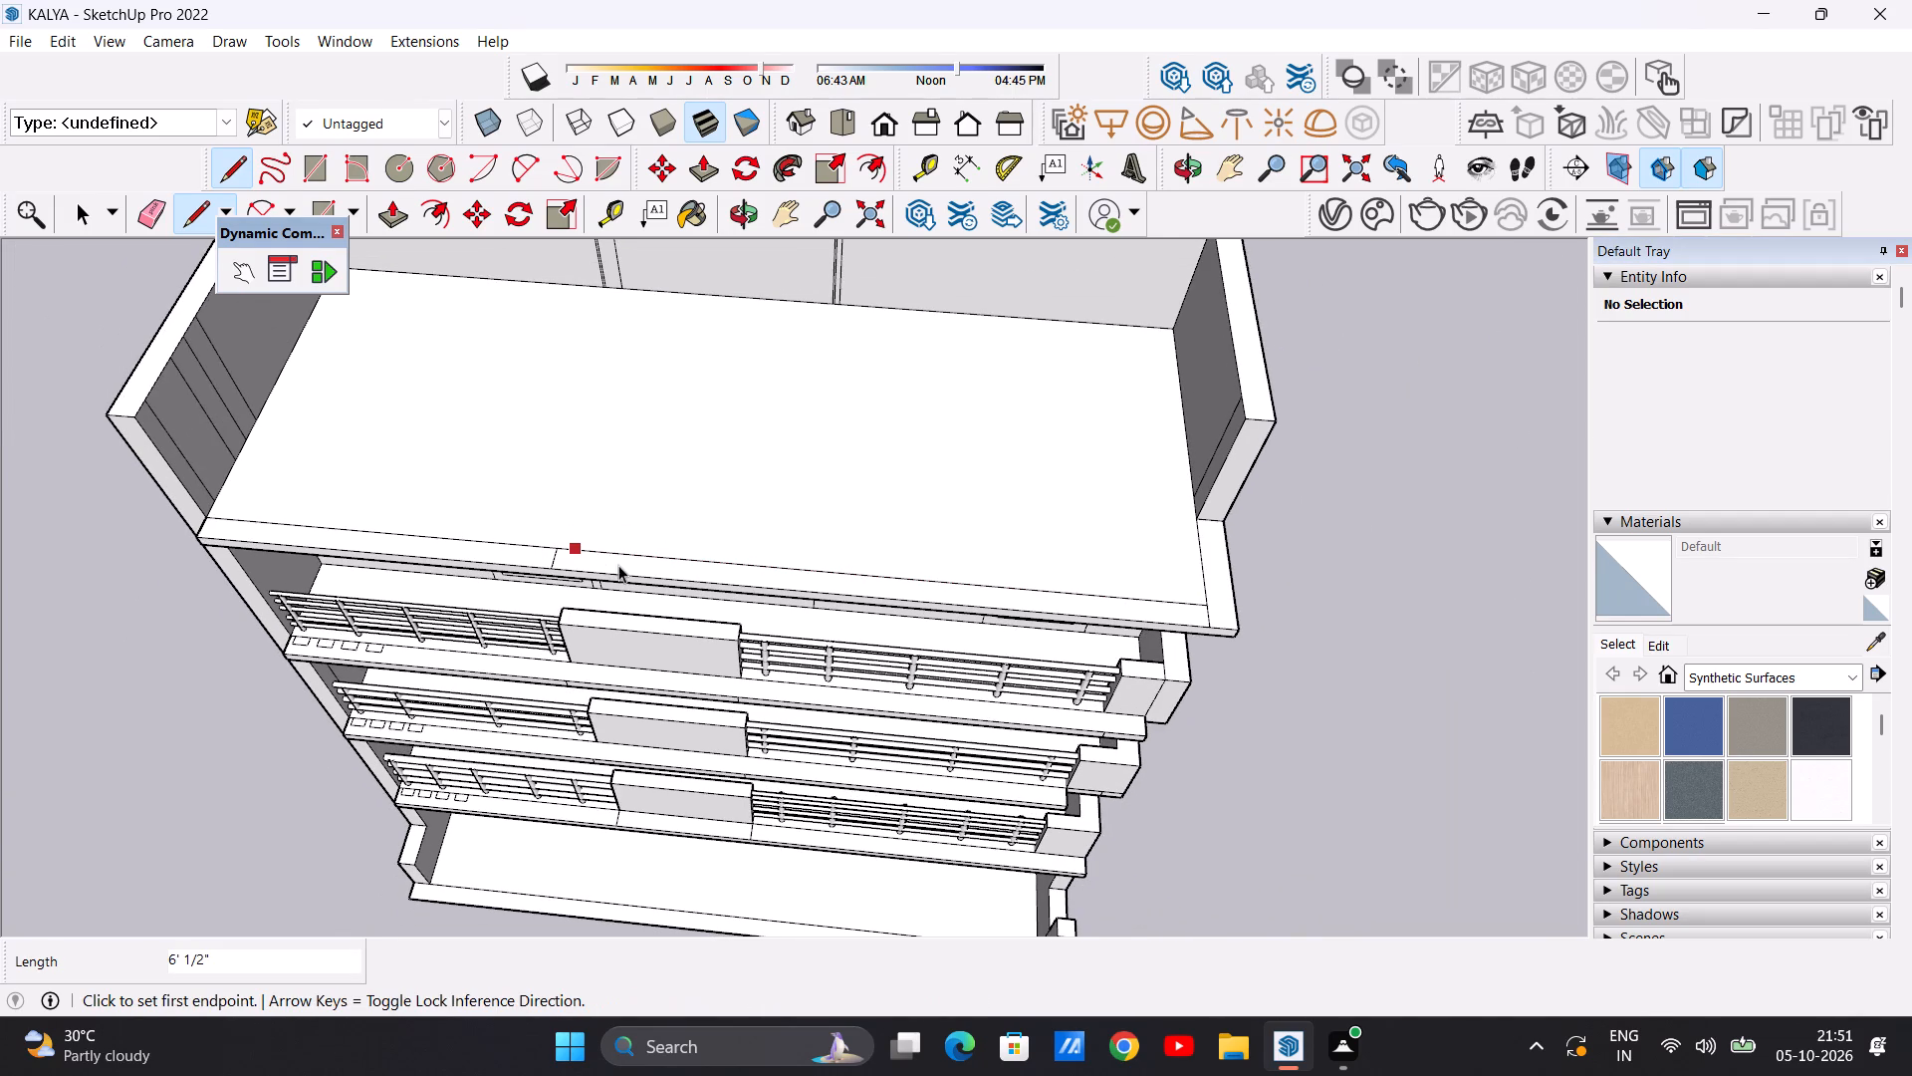
{"action": "scroll", "coordinate": [738, 554], "scroll_direction": "down", "scroll_amount": 9}
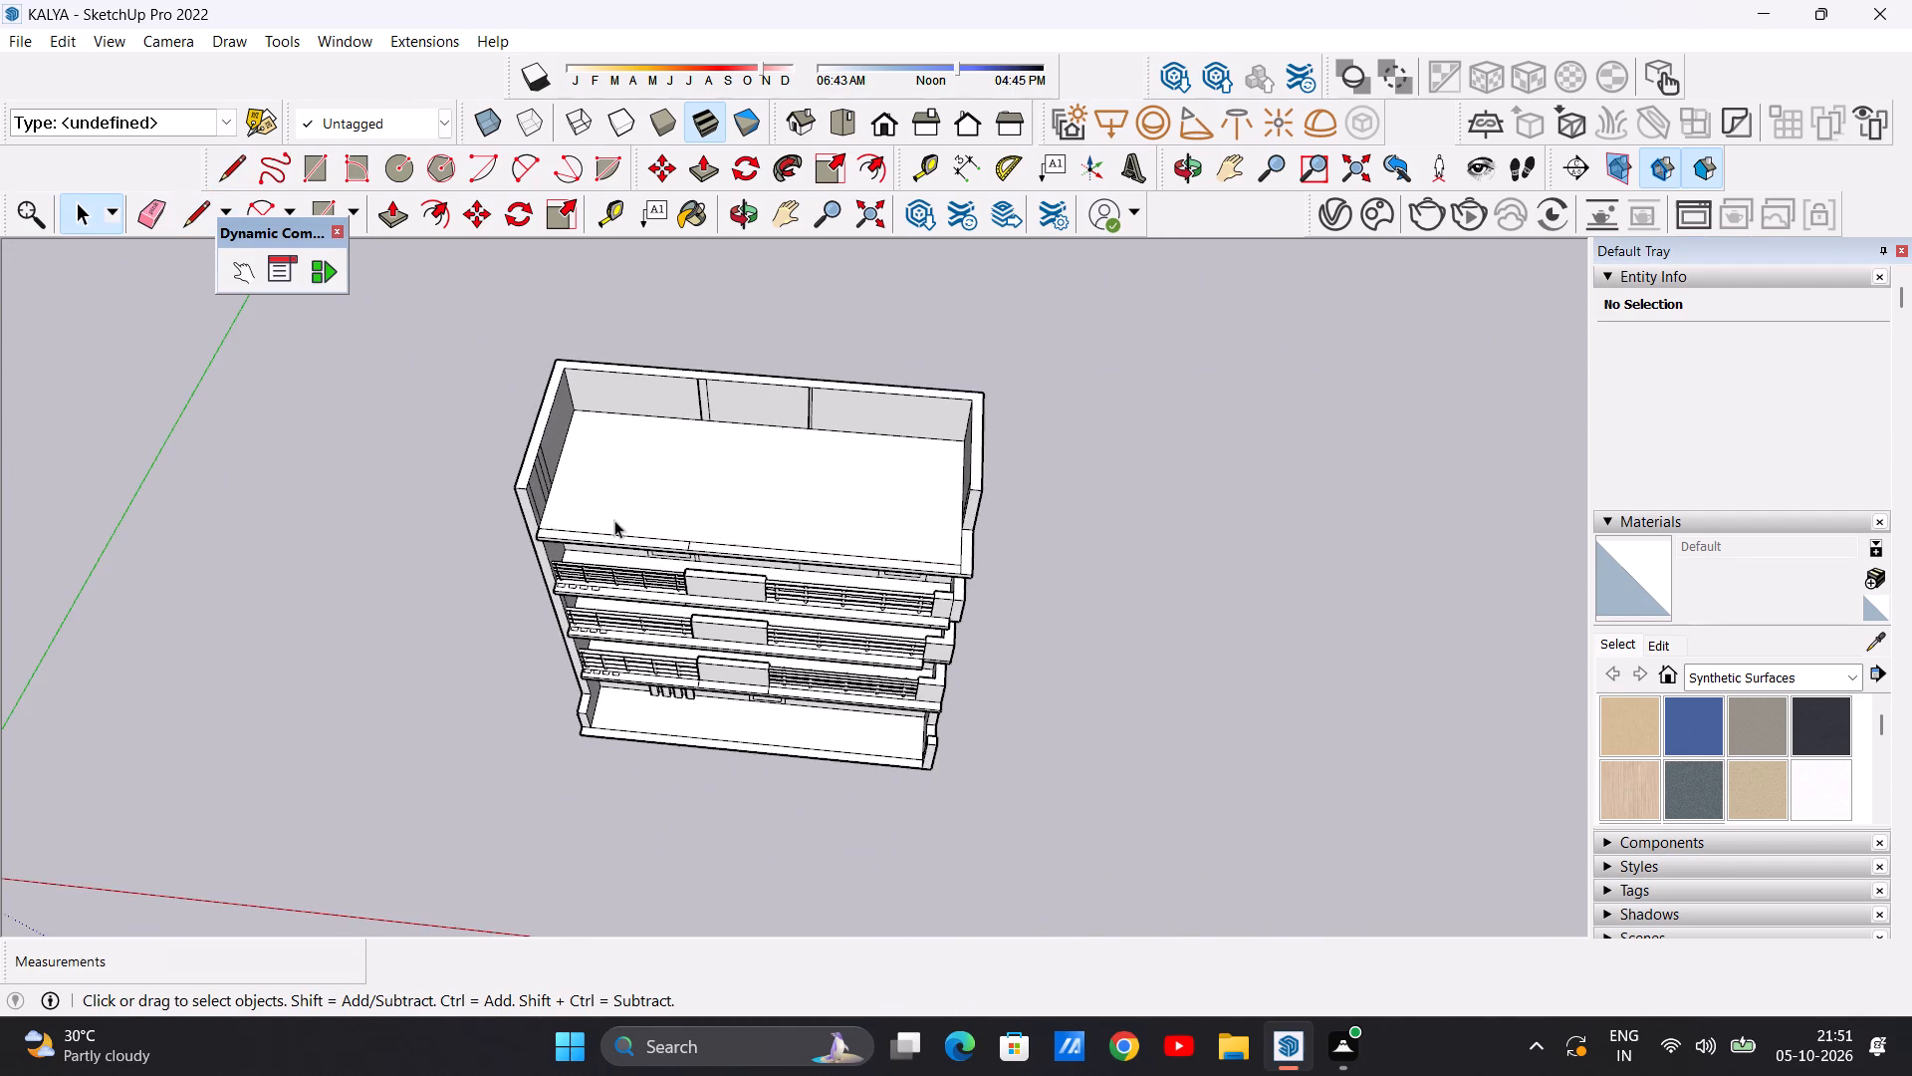
{"action": "scroll", "coordinate": [685, 527], "scroll_direction": "up", "scroll_amount": 6}
{"action": "scroll", "coordinate": [953, 507], "scroll_direction": "down", "scroll_amount": 3}
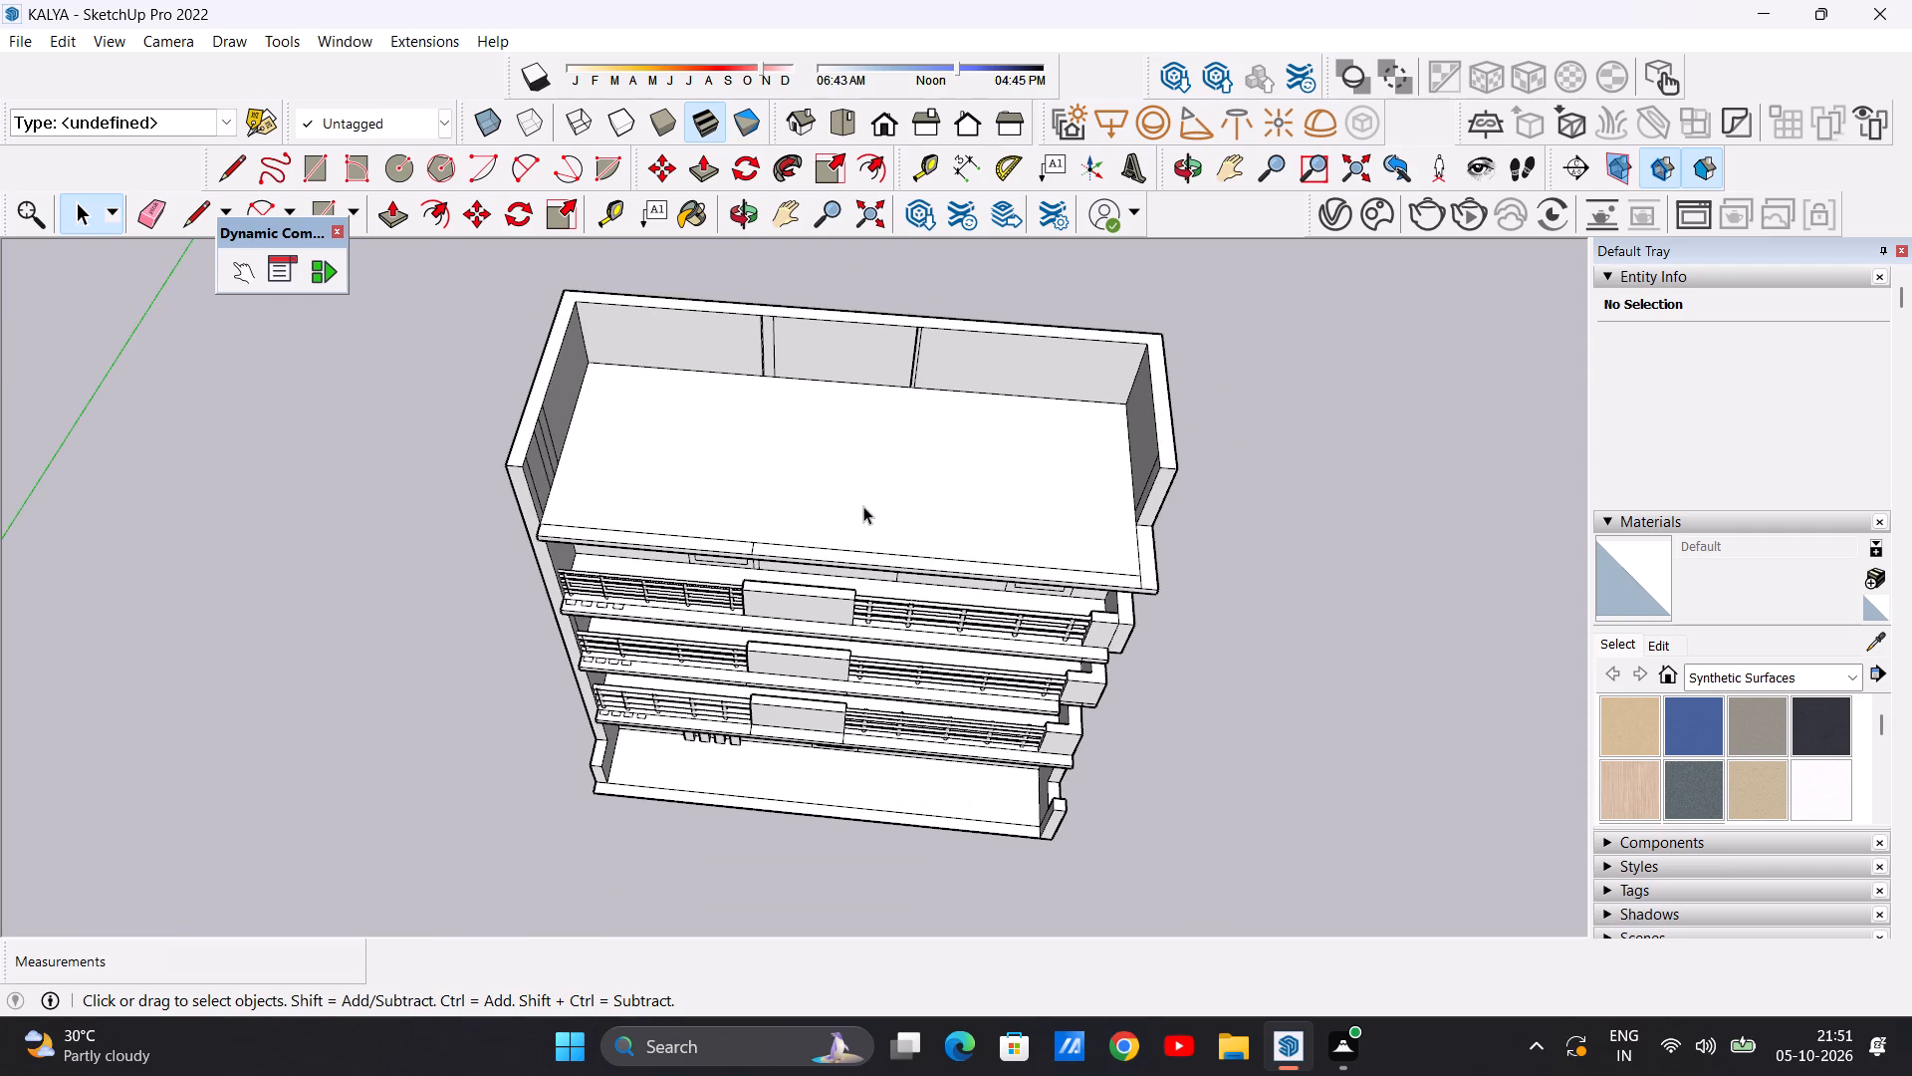
Push/Pull the narrow face at the roof slab's right front corner up about 16' 9/16" to continue the side parapet forward.
{"action": "scroll", "coordinate": [863, 506], "scroll_direction": "up", "scroll_amount": 1}
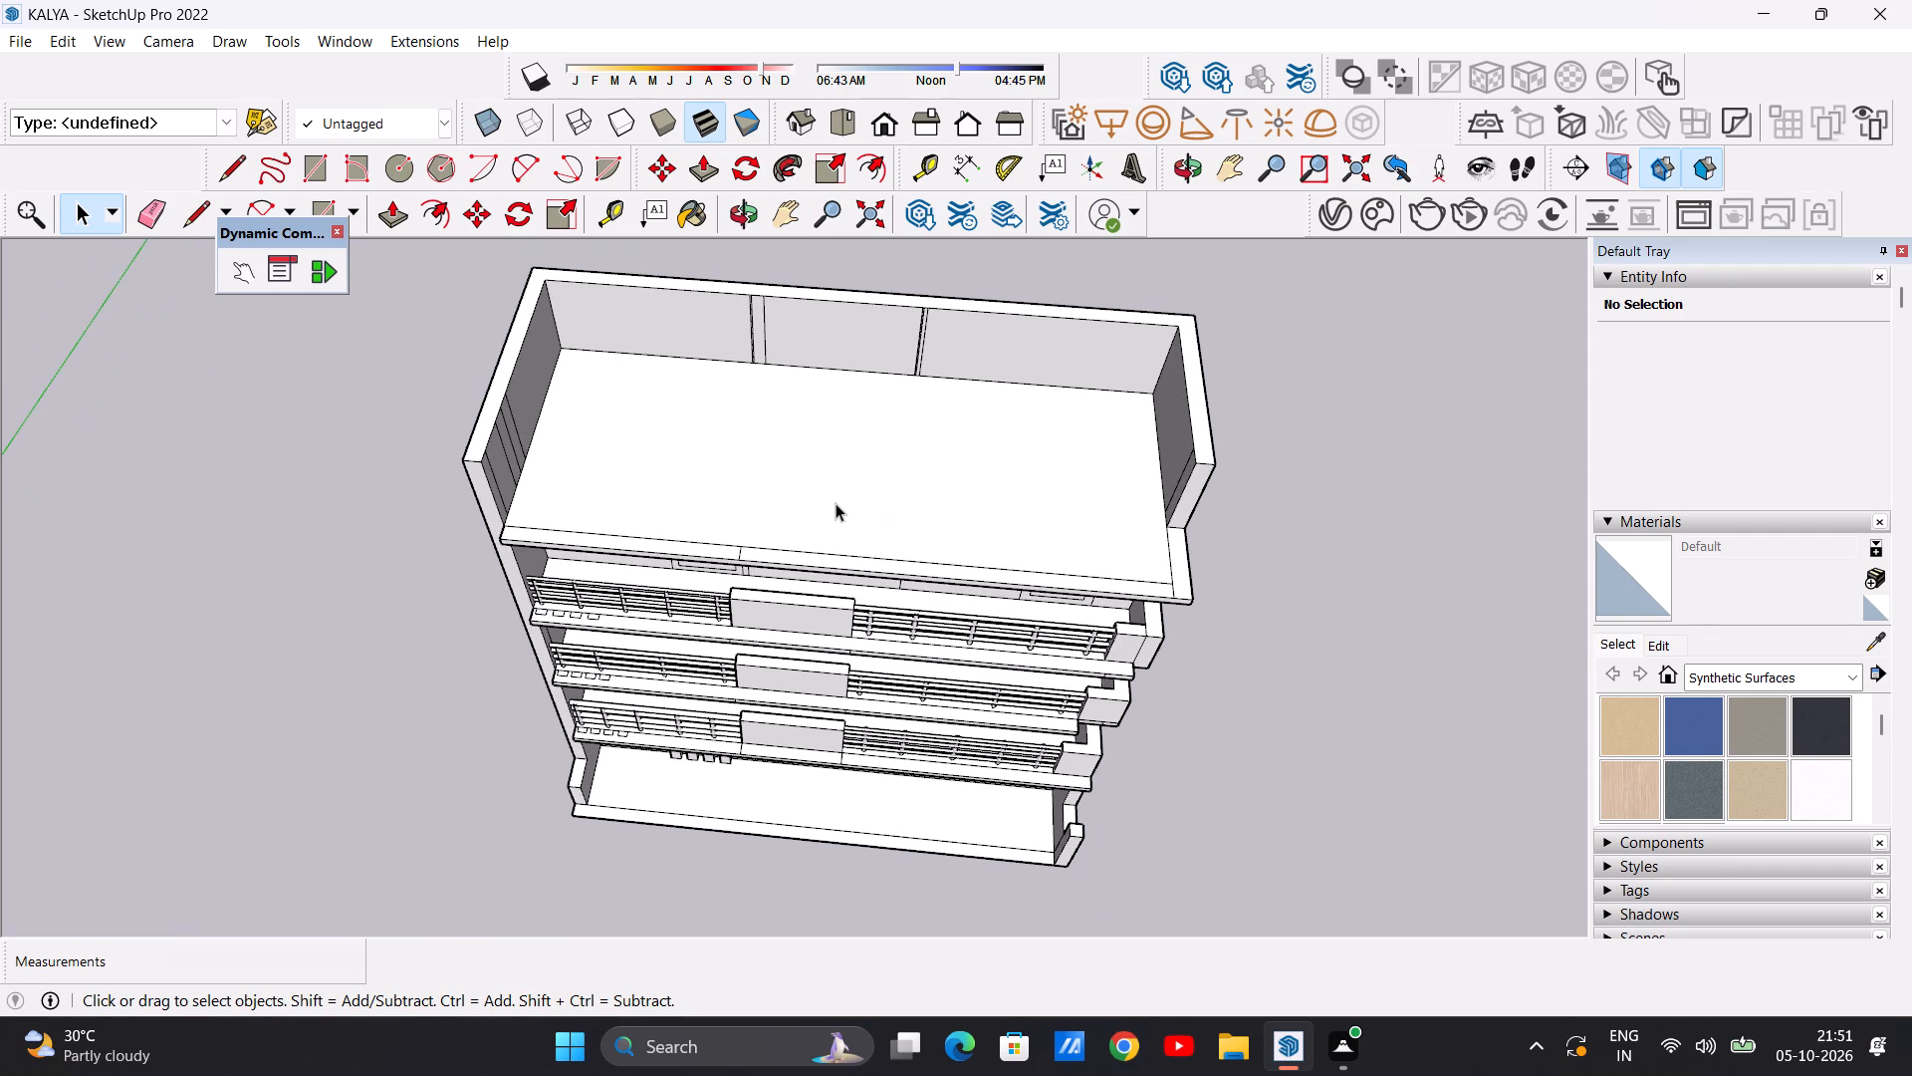
{"action": "scroll", "coordinate": [836, 503], "scroll_direction": "down", "scroll_amount": 8}
{"action": "scroll", "coordinate": [944, 505], "scroll_direction": "up", "scroll_amount": 5}
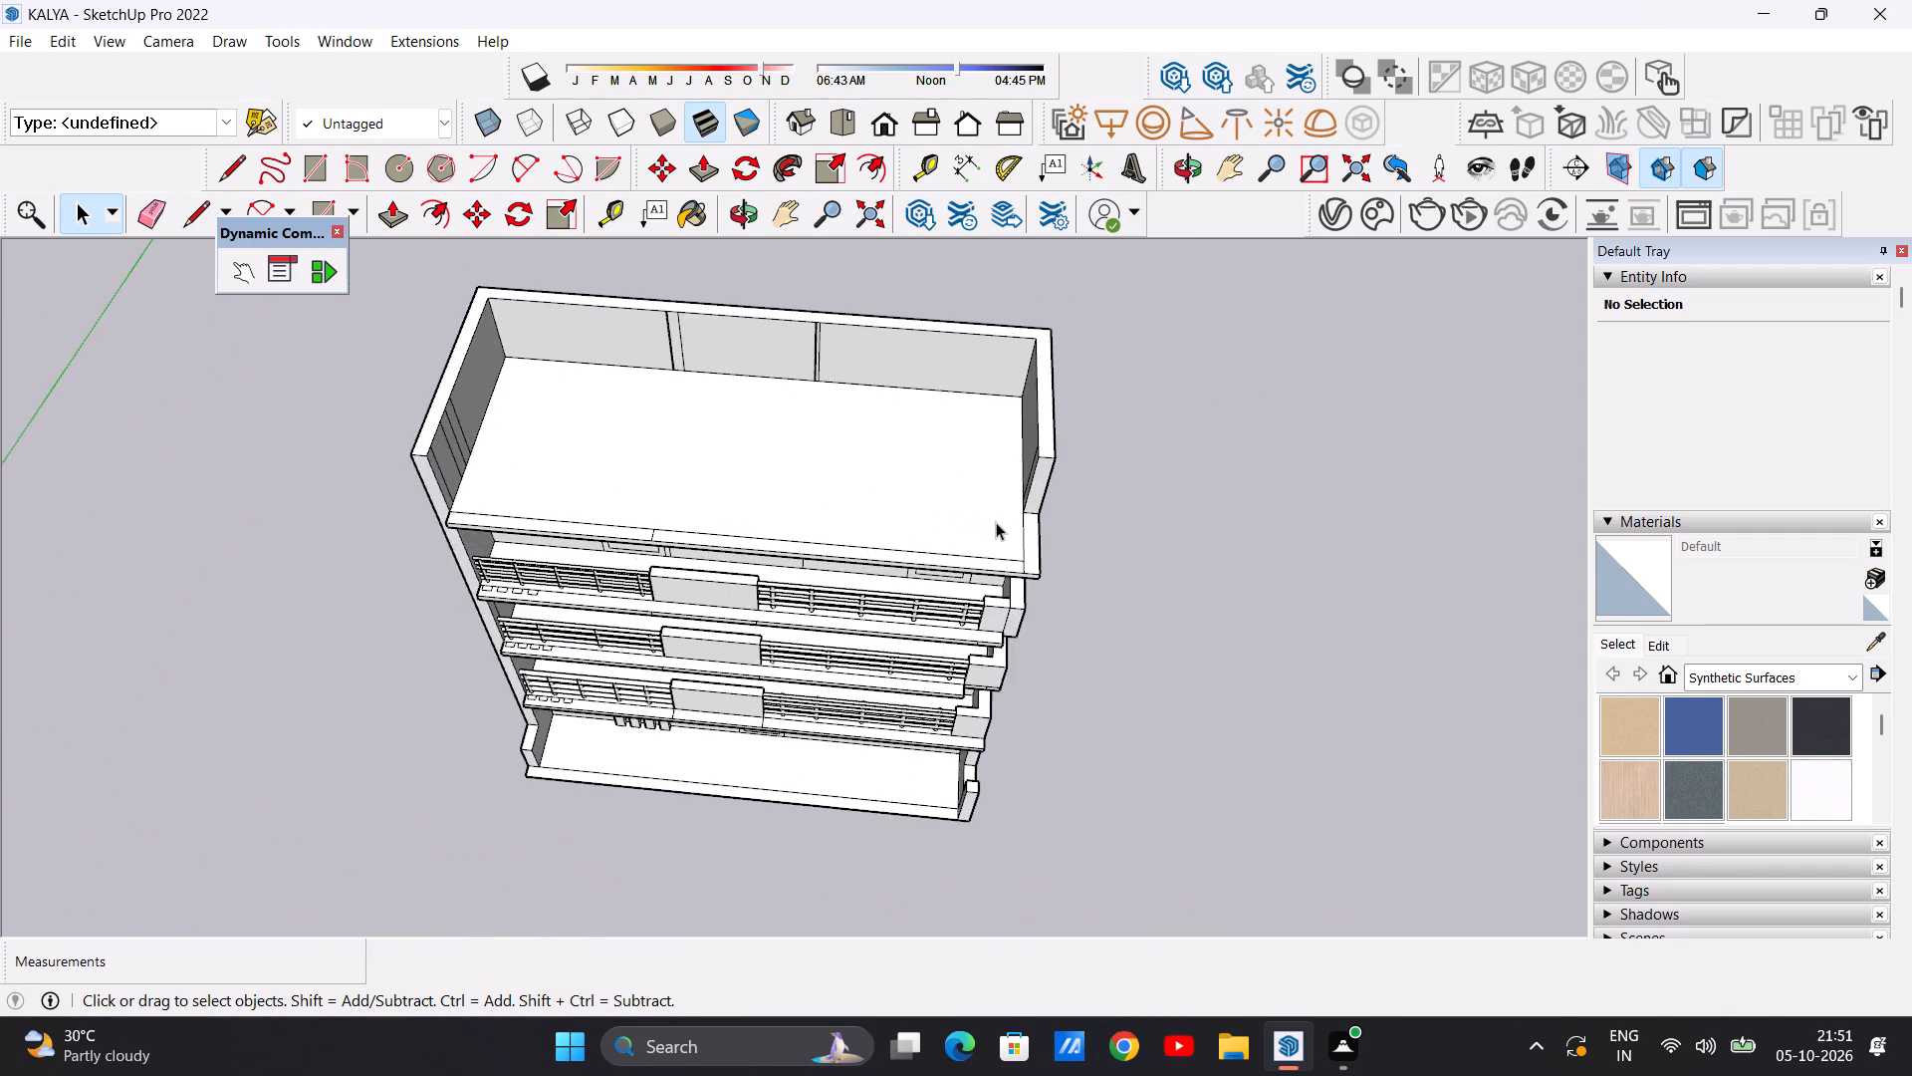
{"action": "scroll", "coordinate": [996, 522], "scroll_direction": "up", "scroll_amount": 5}
{"action": "key", "text": "p"}
{"action": "scroll", "coordinate": [1058, 544], "scroll_direction": "up", "scroll_amount": 5}
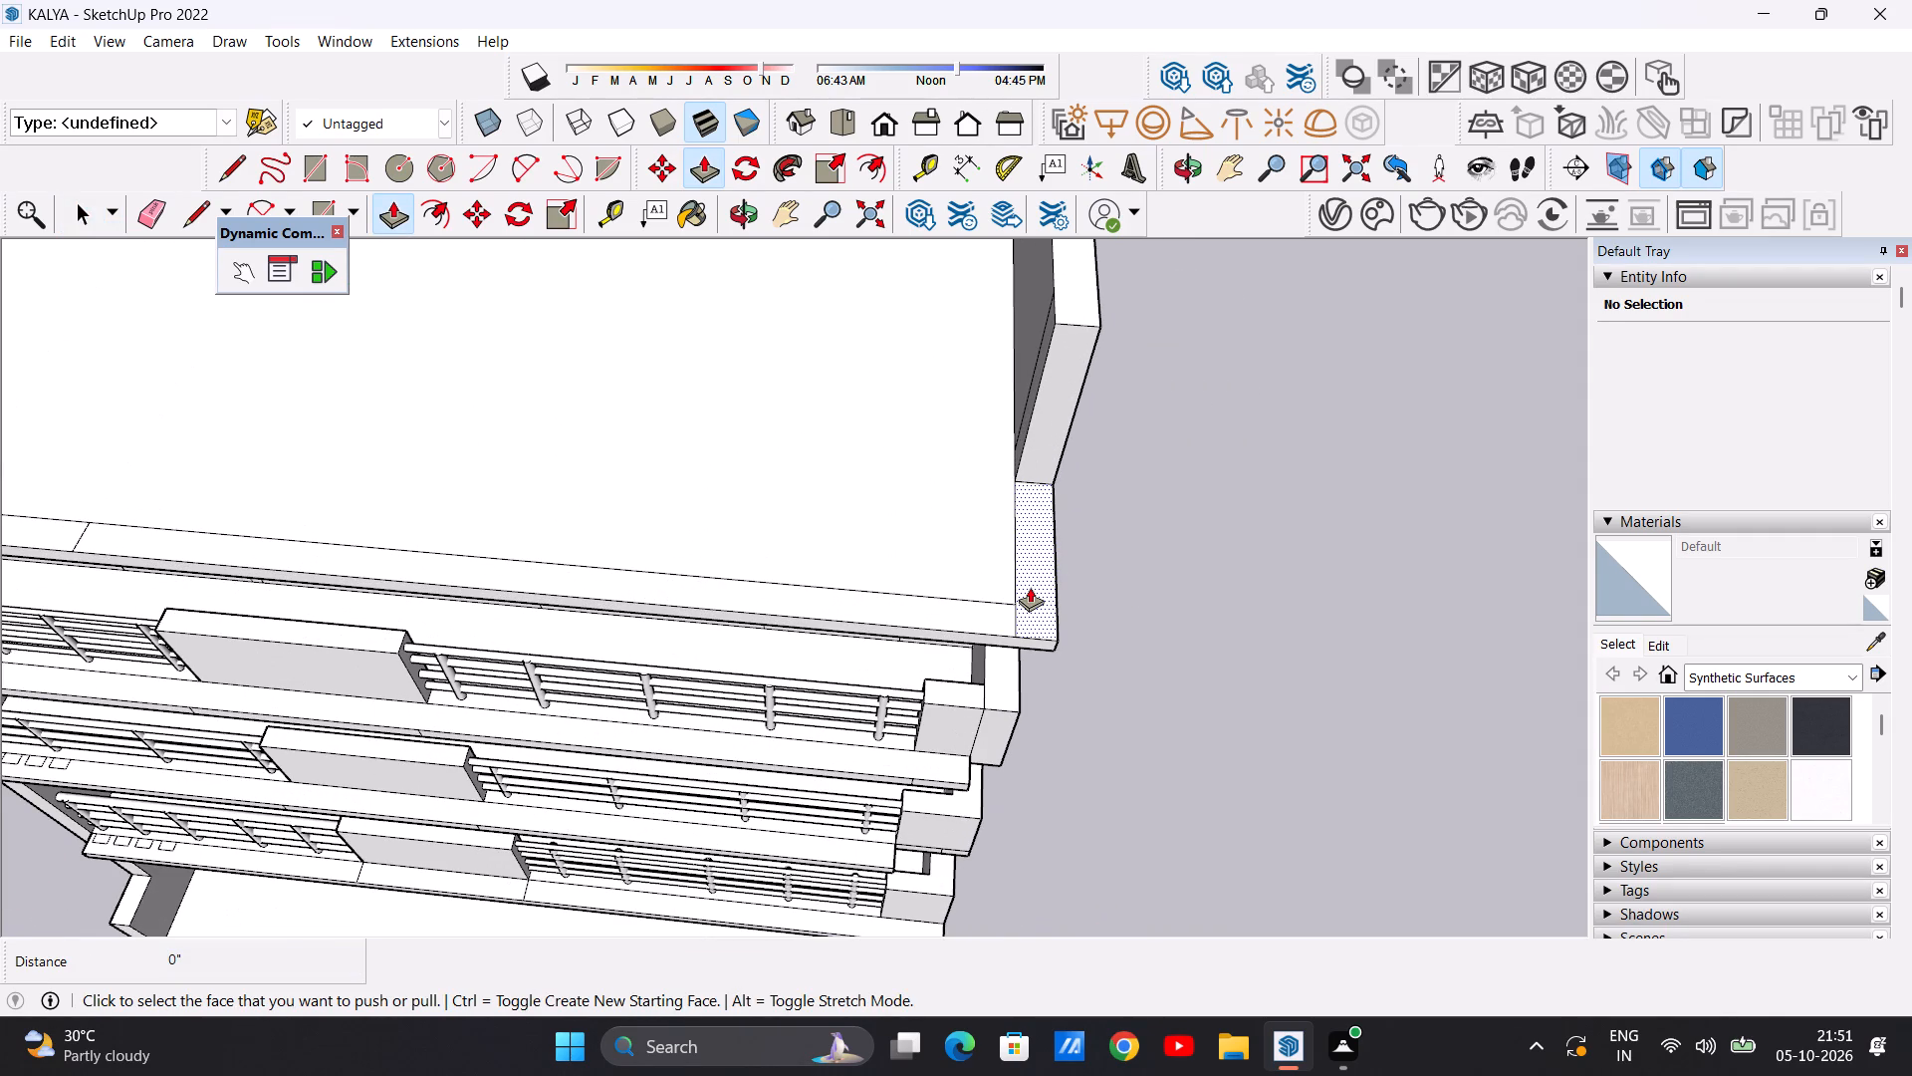
{"action": "left_click", "coordinate": [1030, 587]}
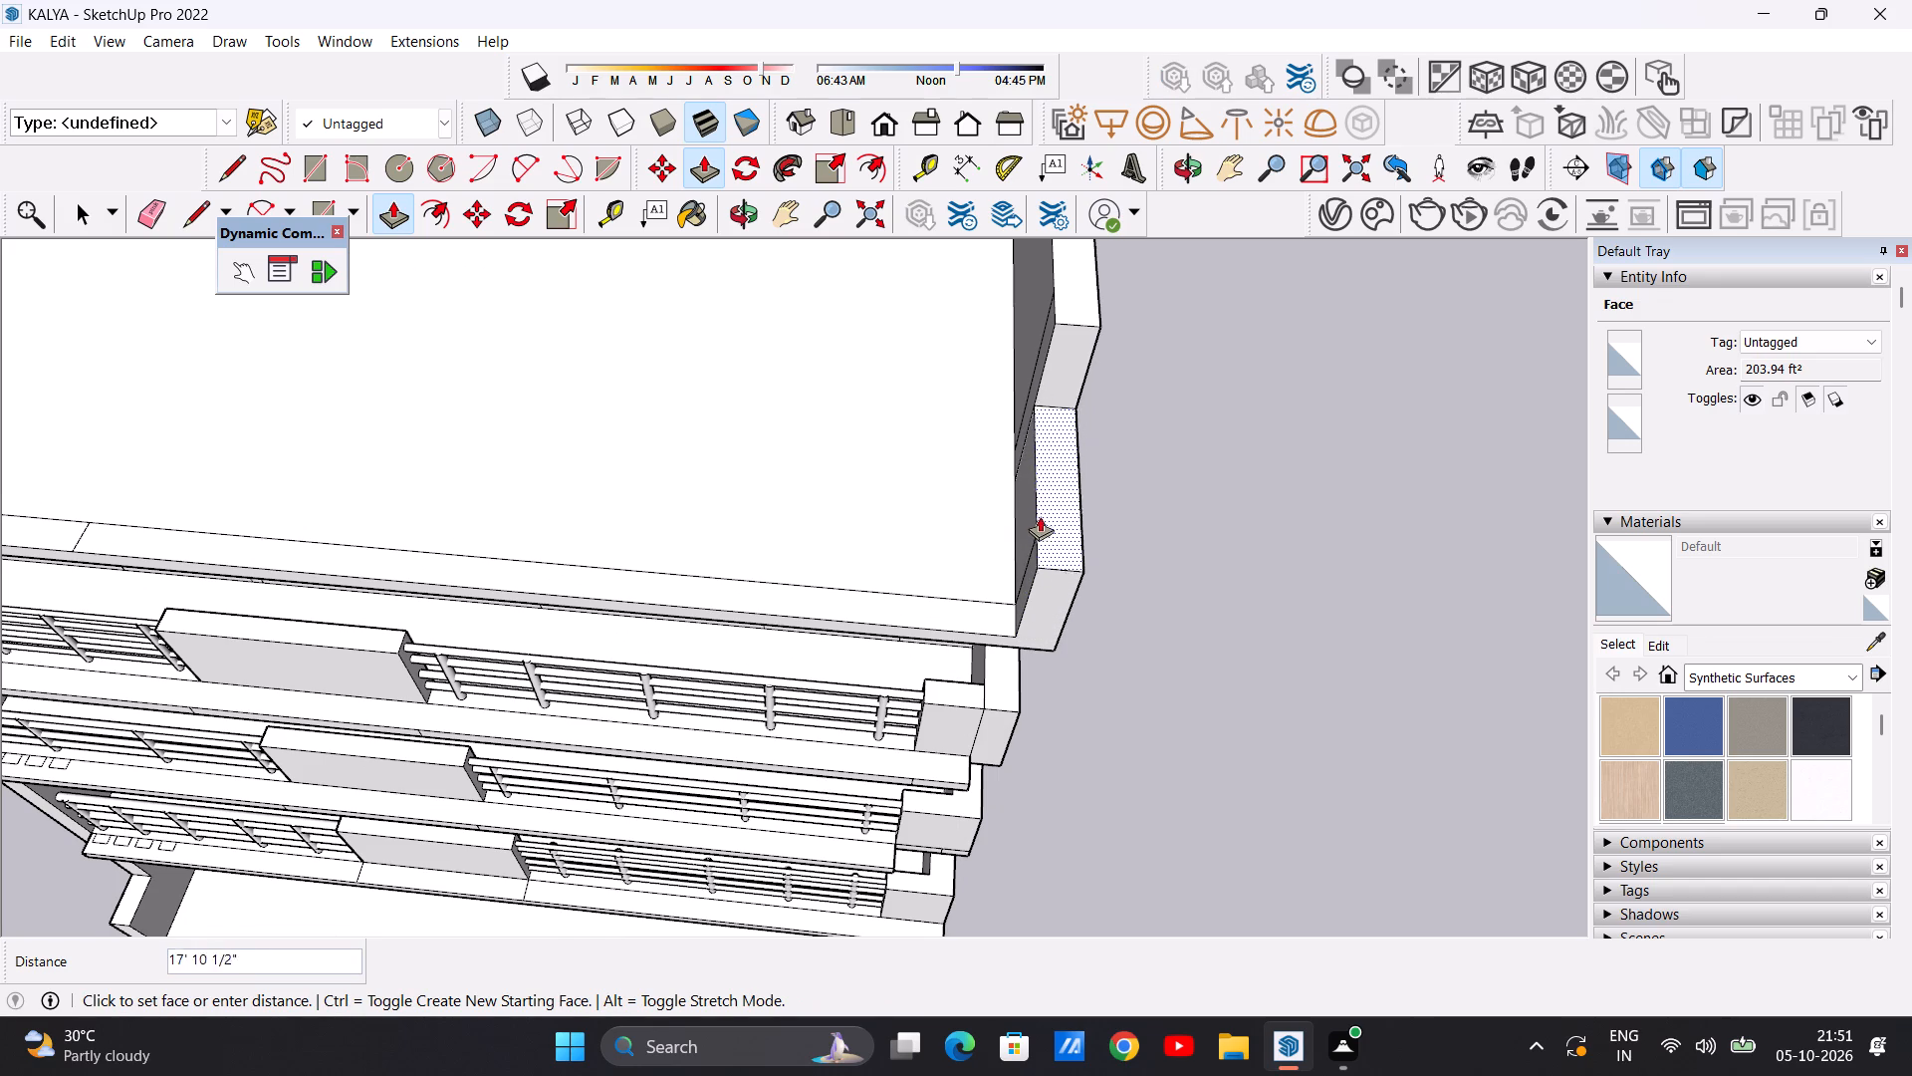
{"action": "left_click", "coordinate": [1040, 523]}
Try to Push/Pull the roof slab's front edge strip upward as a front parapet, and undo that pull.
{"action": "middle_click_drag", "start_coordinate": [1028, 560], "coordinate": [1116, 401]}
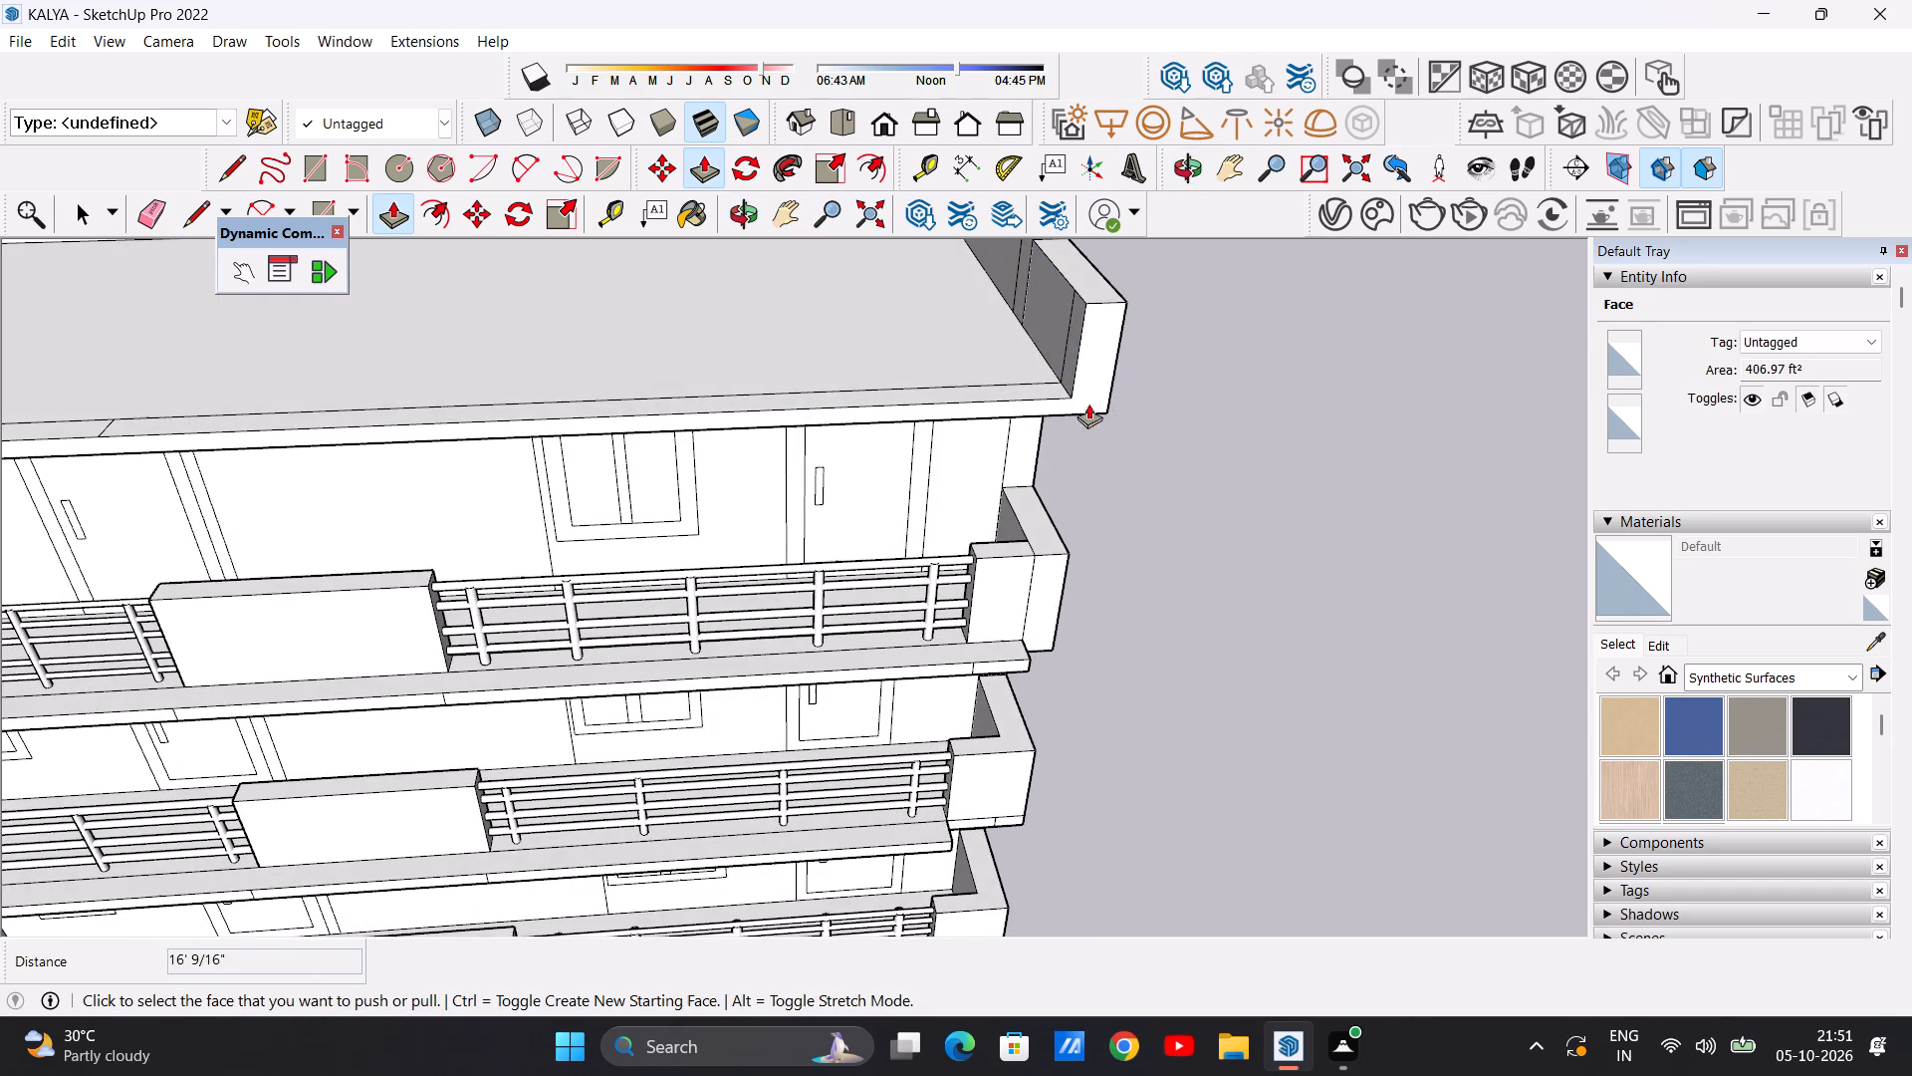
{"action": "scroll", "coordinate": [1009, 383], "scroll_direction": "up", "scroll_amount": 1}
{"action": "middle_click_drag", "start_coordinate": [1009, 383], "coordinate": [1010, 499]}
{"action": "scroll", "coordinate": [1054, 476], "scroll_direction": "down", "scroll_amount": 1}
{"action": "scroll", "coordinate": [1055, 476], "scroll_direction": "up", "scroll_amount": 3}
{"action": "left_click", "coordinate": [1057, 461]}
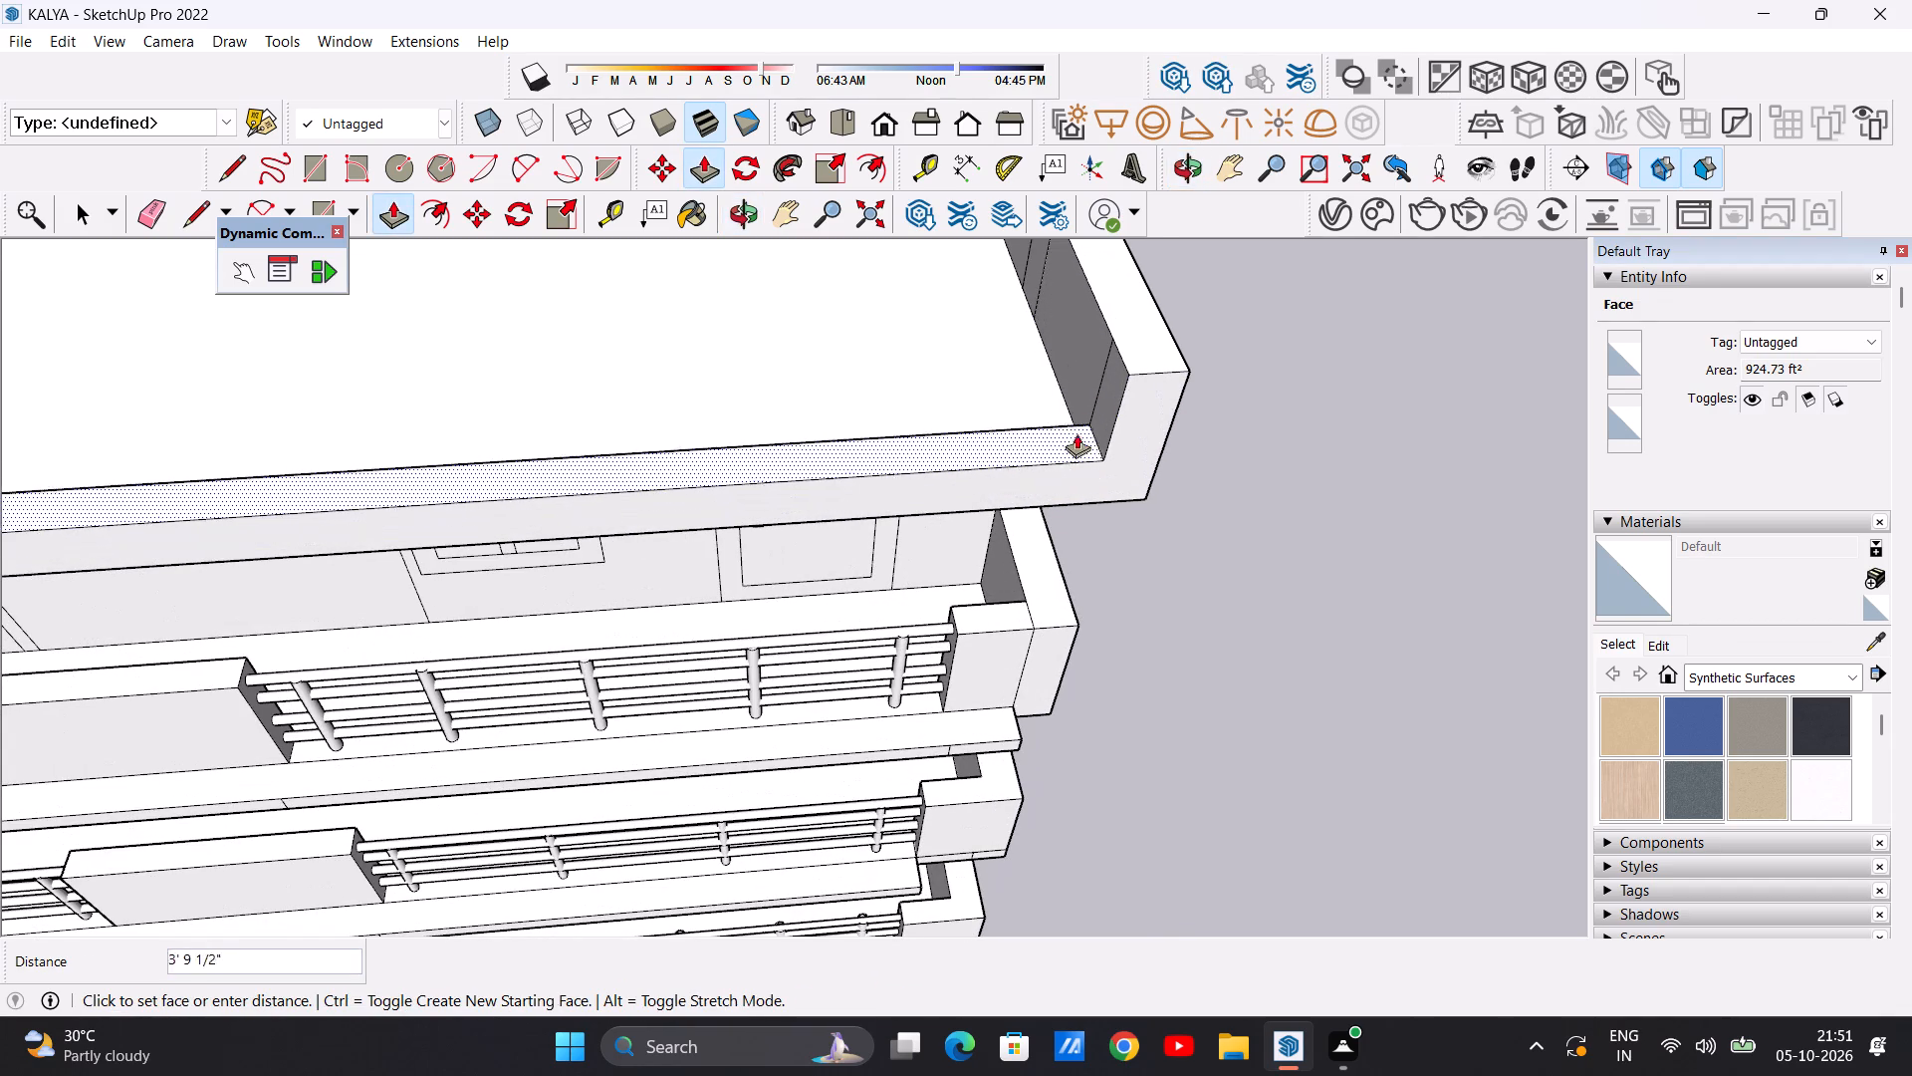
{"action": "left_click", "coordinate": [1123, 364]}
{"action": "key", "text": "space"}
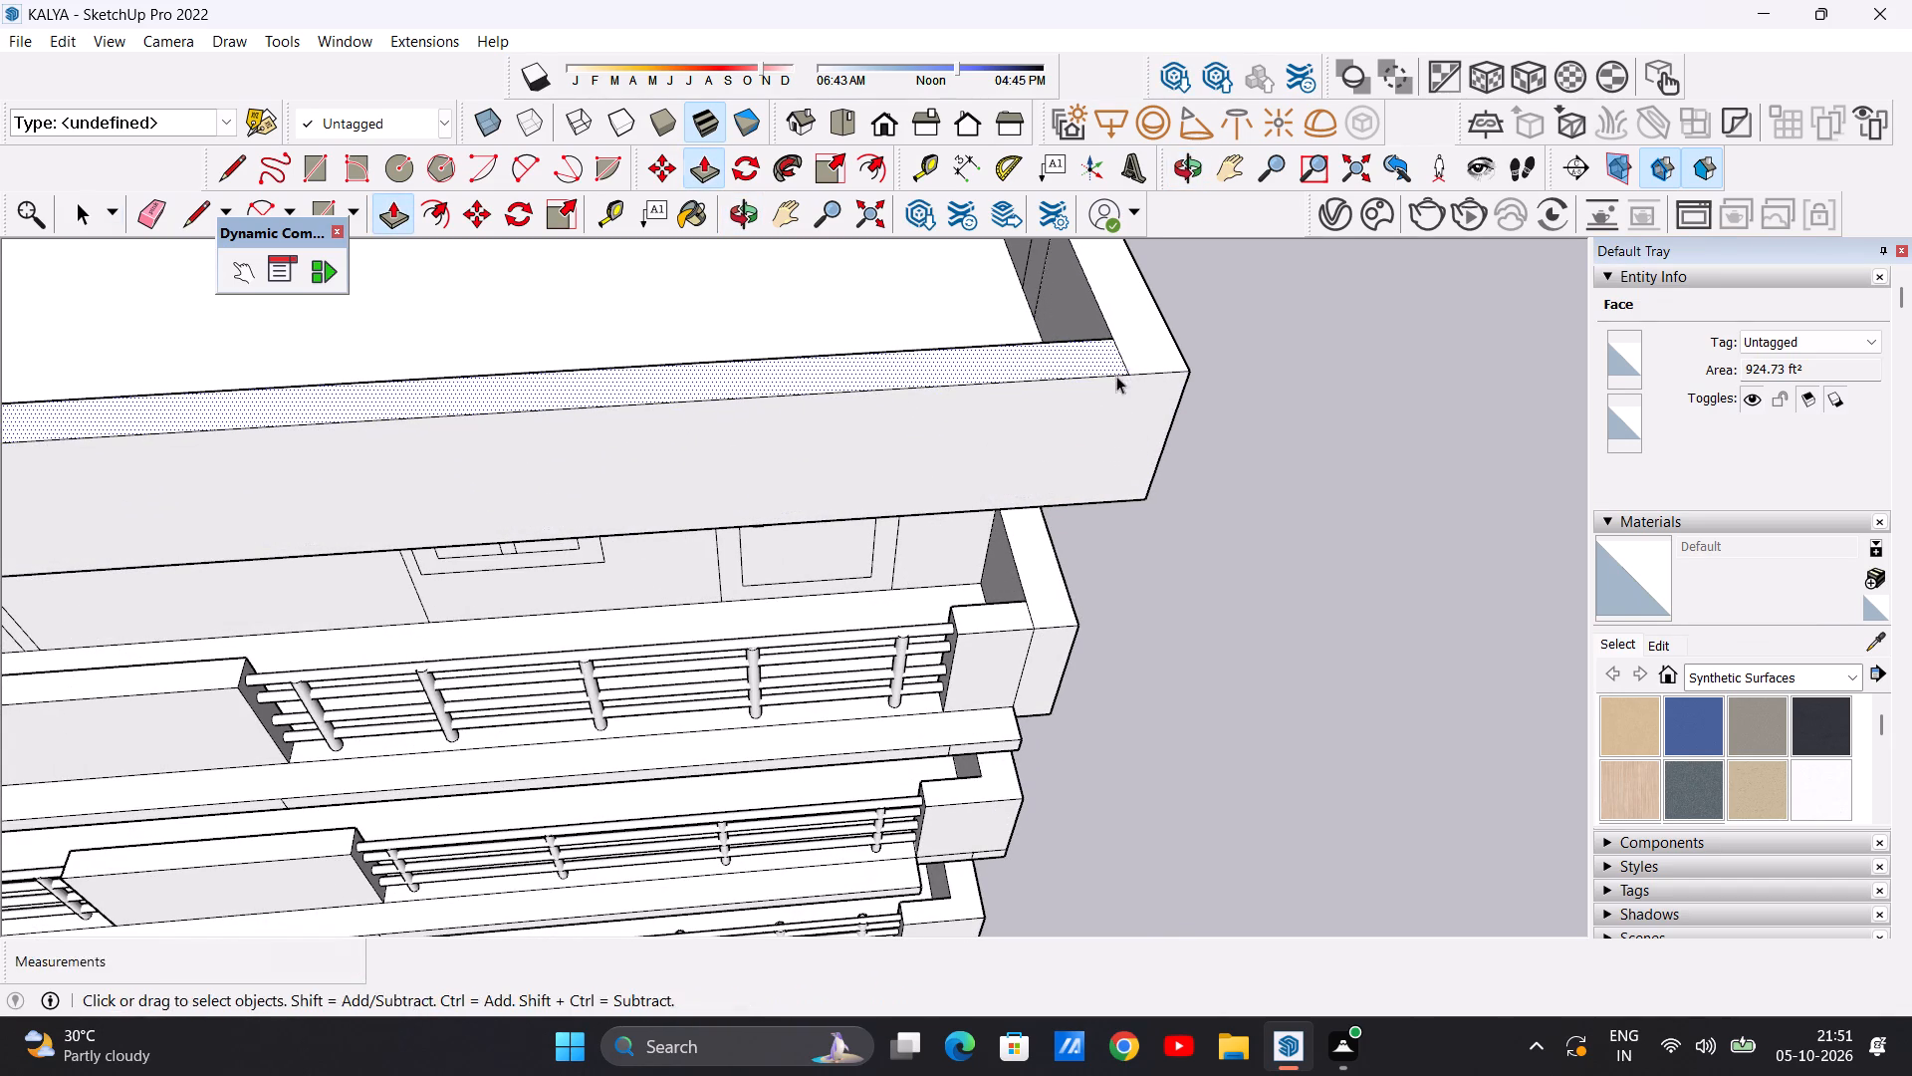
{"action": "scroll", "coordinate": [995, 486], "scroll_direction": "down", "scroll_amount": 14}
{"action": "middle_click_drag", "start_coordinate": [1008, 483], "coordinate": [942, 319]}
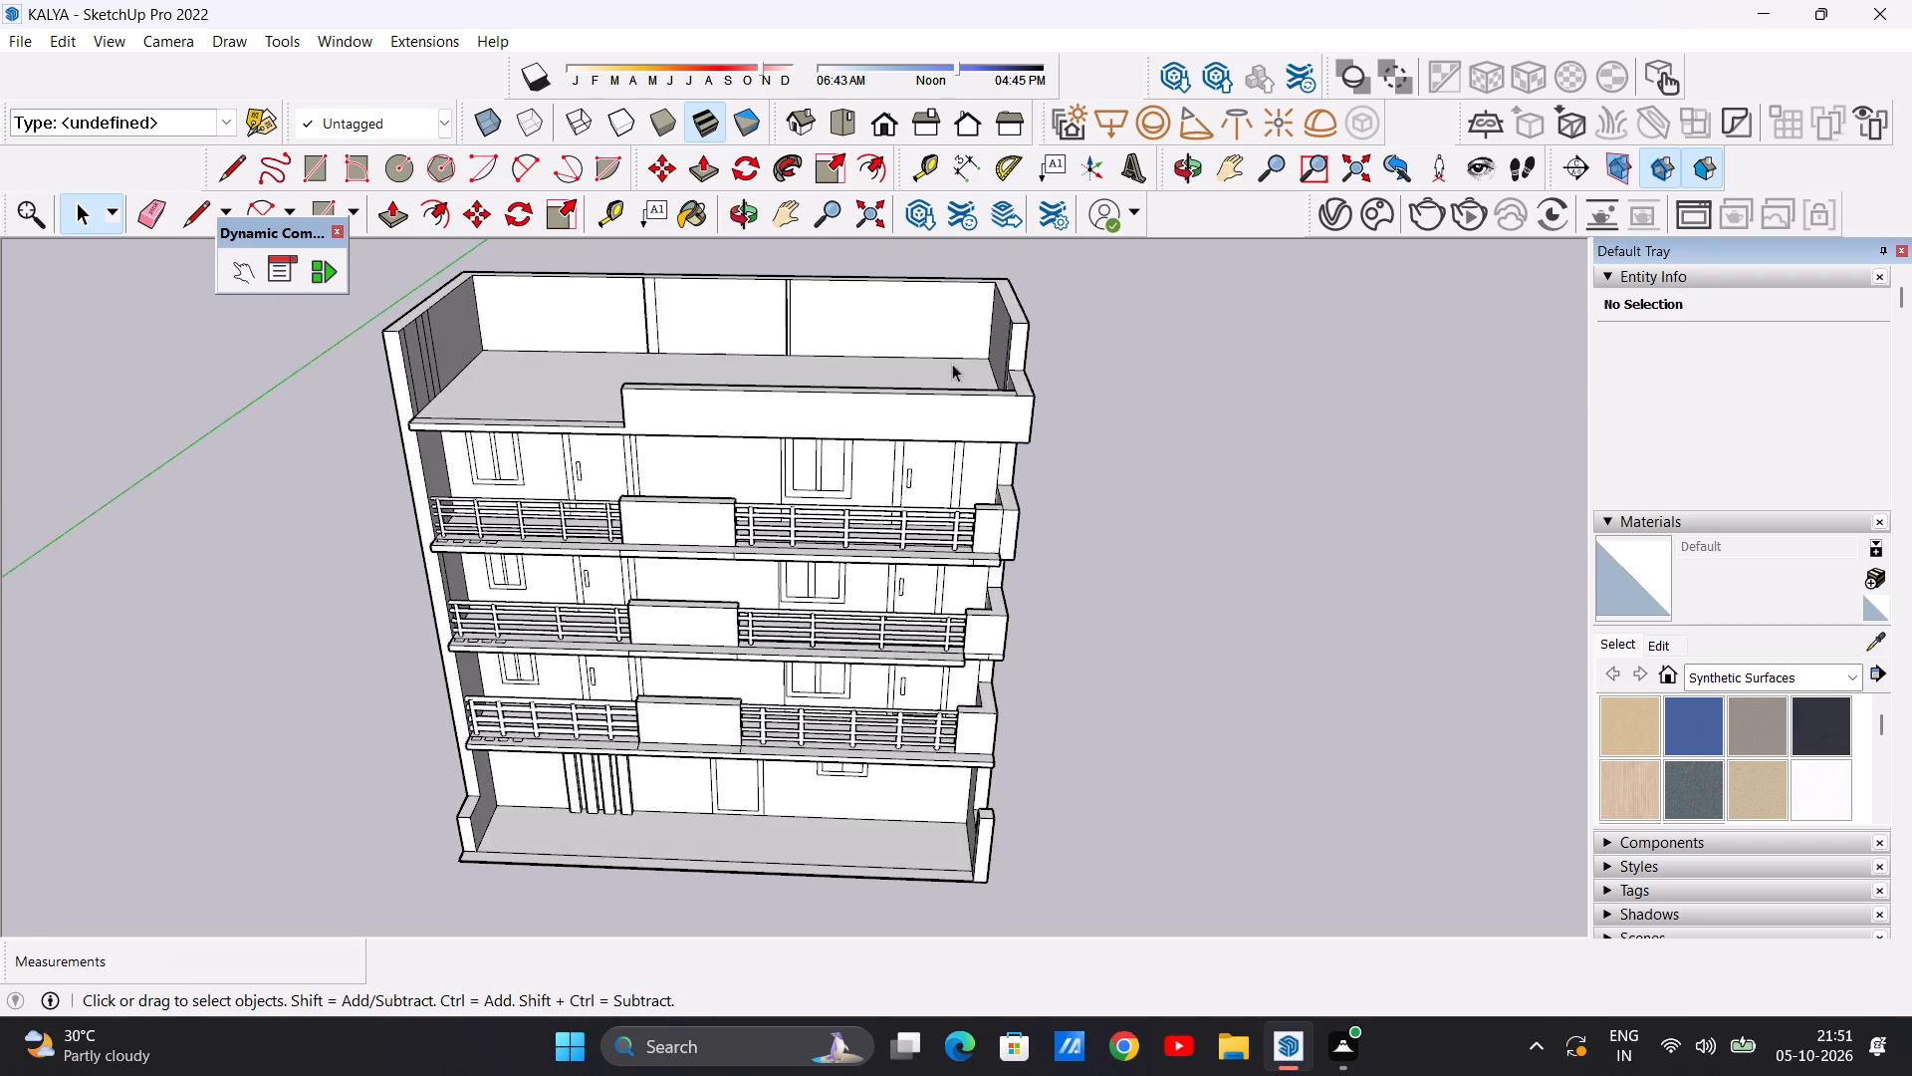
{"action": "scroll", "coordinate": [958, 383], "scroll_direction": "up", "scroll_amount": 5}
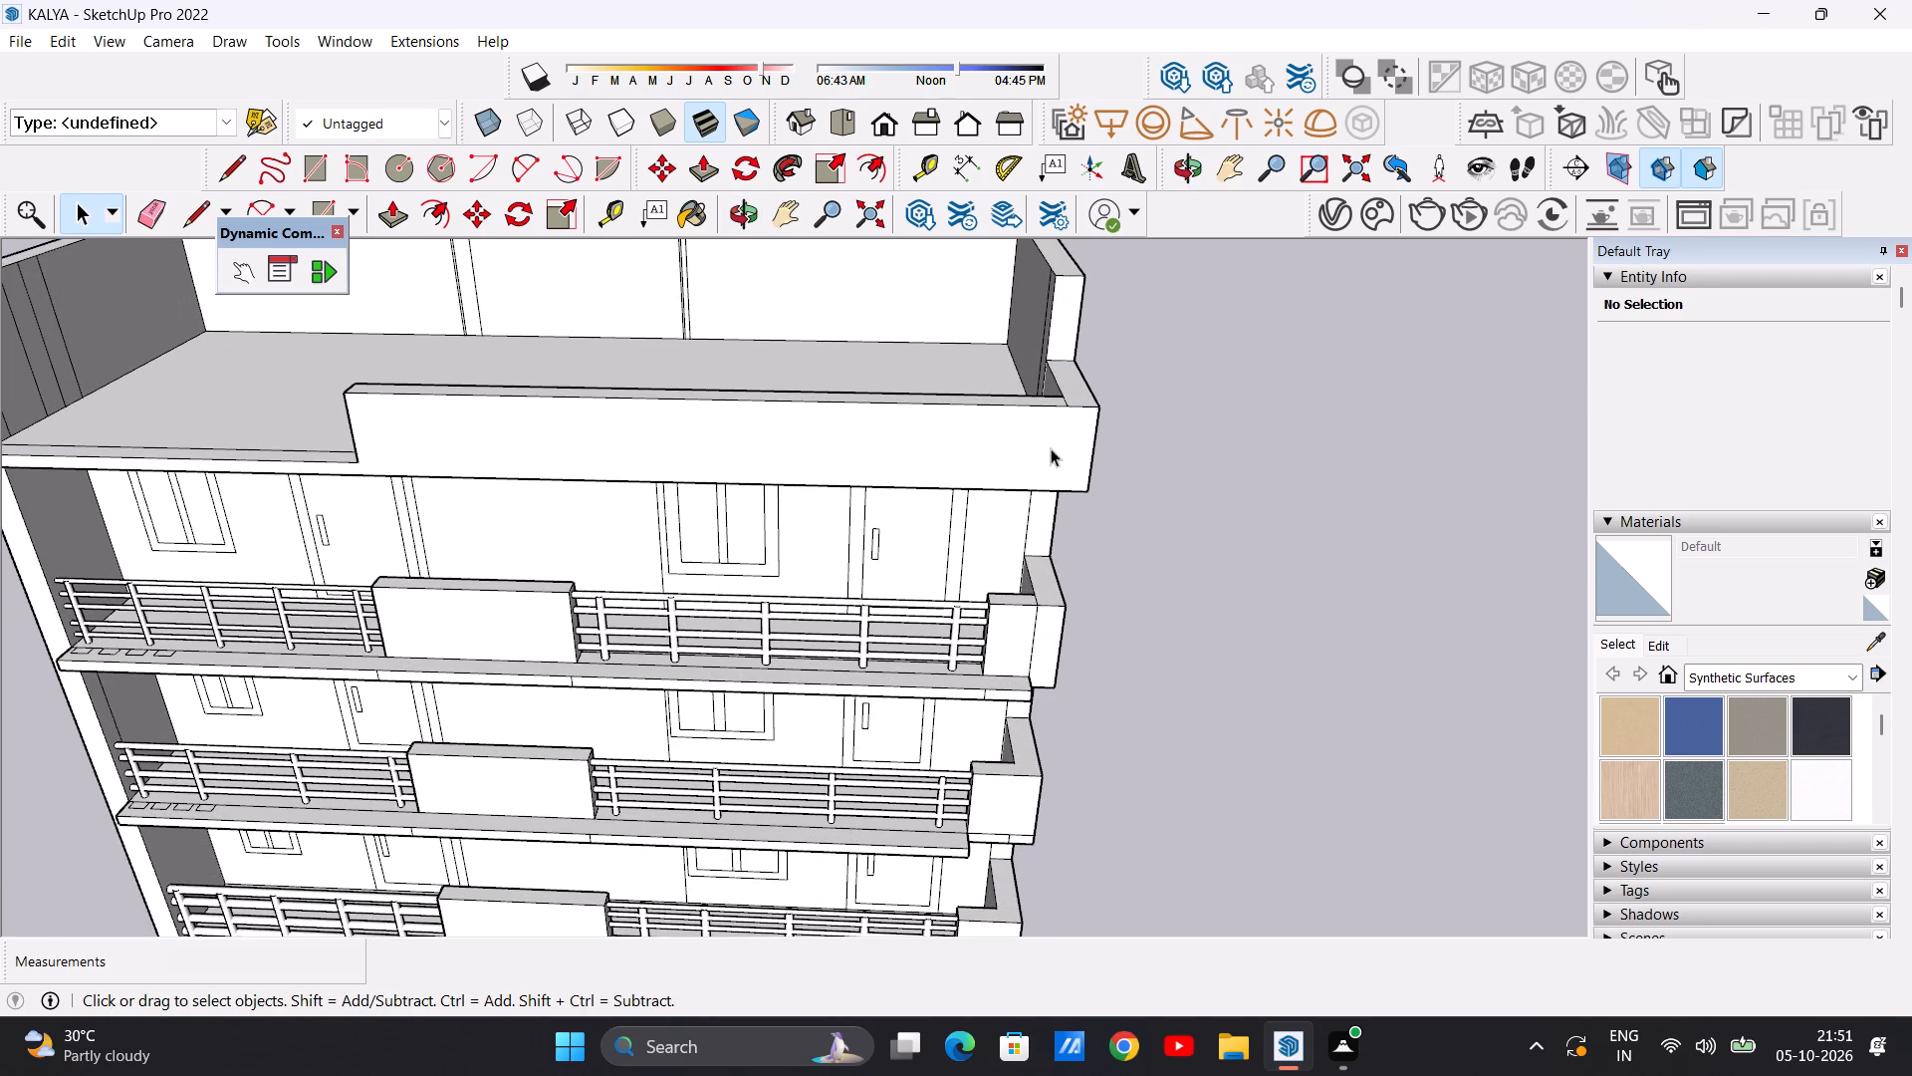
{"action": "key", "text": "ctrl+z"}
Push/Pull the roof slab's front edge strip up about 16' 9/16", level with the low side wall at the corner.
{"action": "middle_click_drag", "start_coordinate": [1037, 460], "coordinate": [1039, 590]}
{"action": "scroll", "coordinate": [1065, 559], "scroll_direction": "up", "scroll_amount": 3}
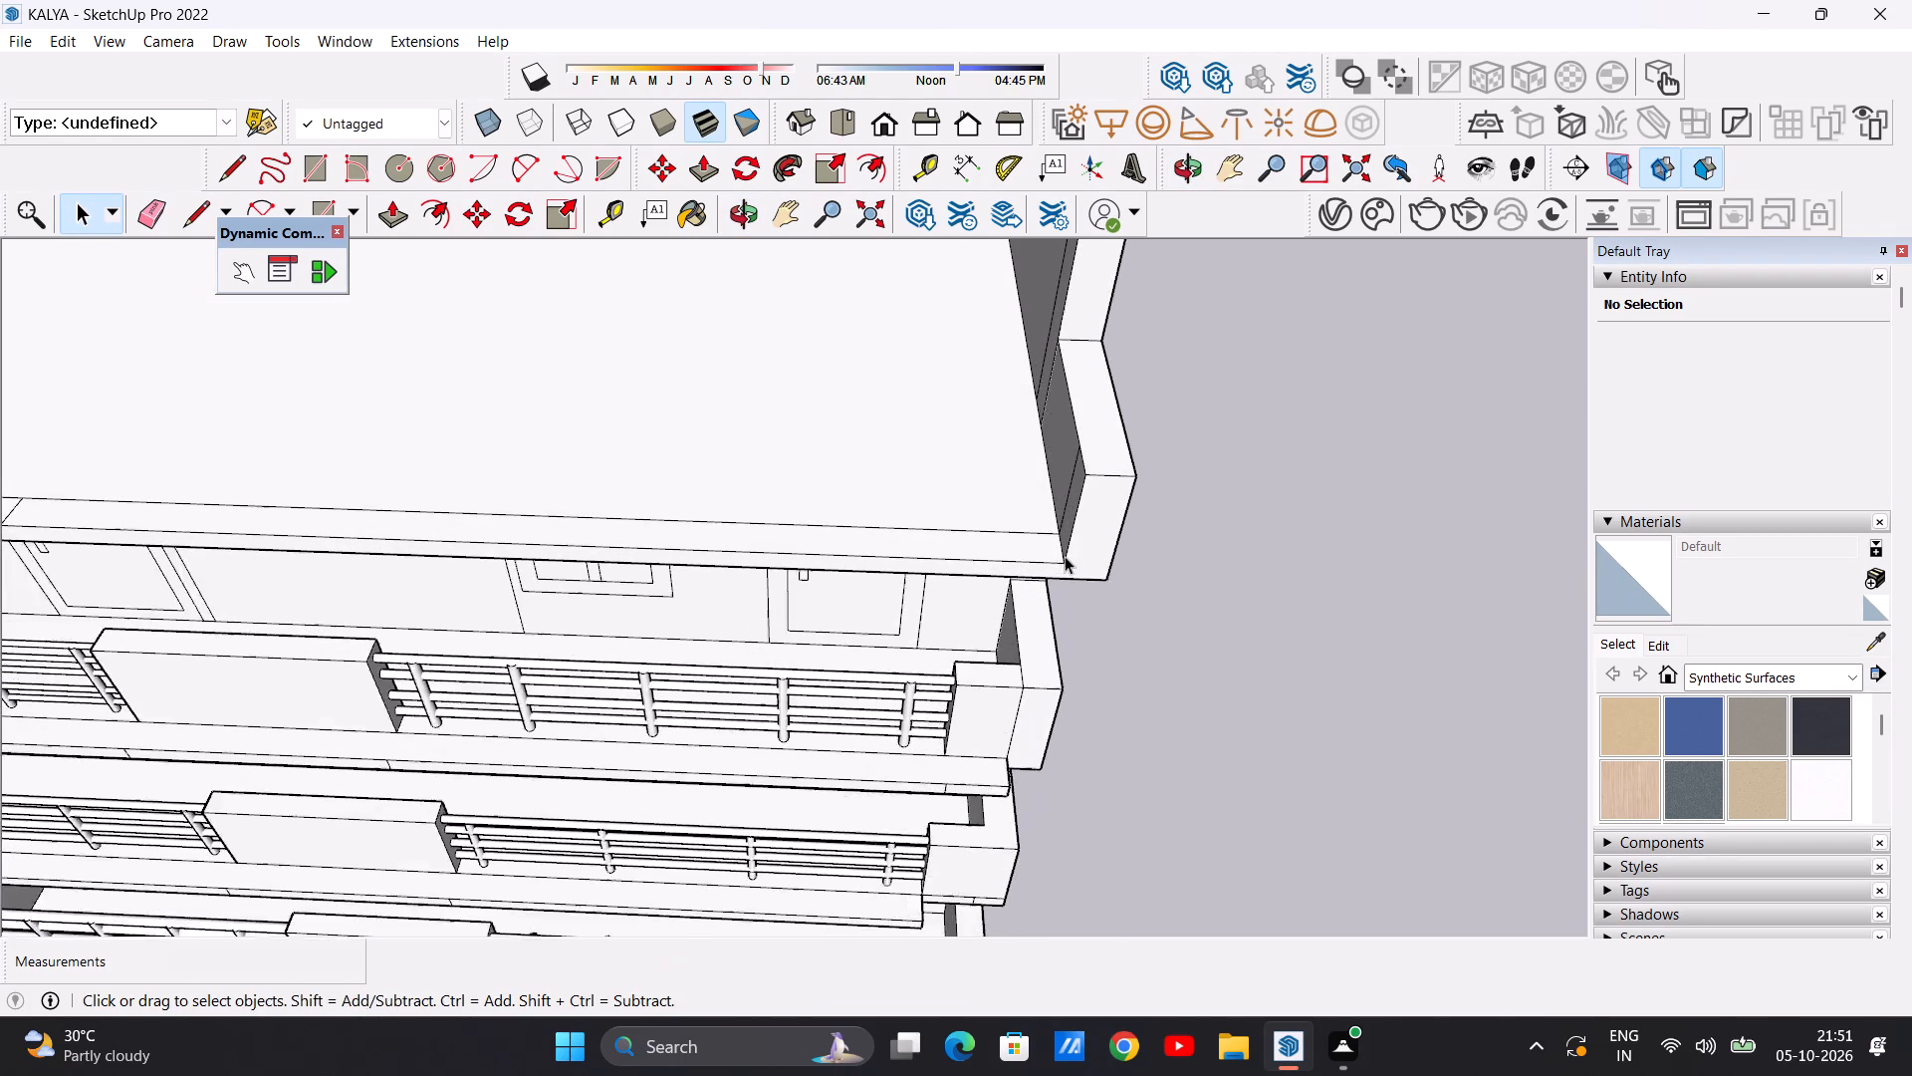
{"action": "scroll", "coordinate": [1065, 556], "scroll_direction": "up", "scroll_amount": 2}
{"action": "key", "text": "p"}
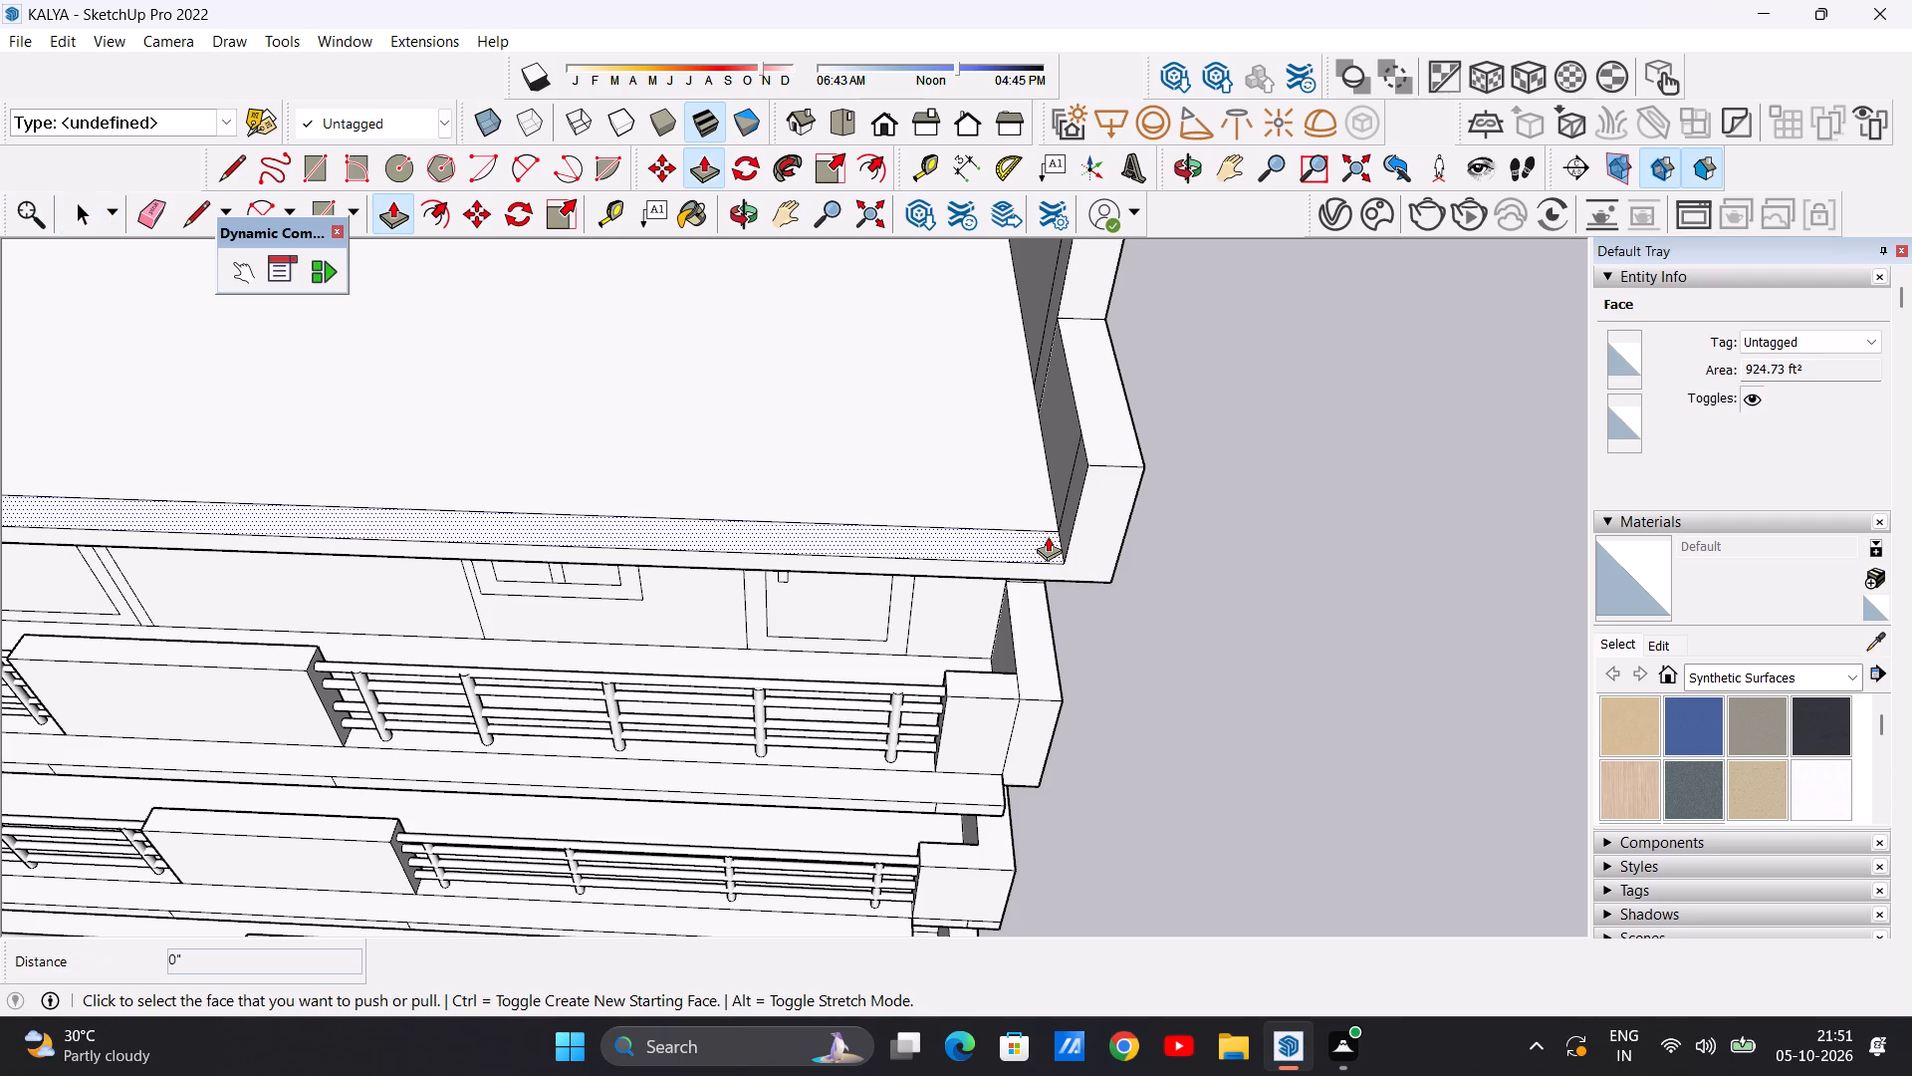
{"action": "left_click", "coordinate": [1048, 536]}
{"action": "left_click", "coordinate": [1089, 465]}
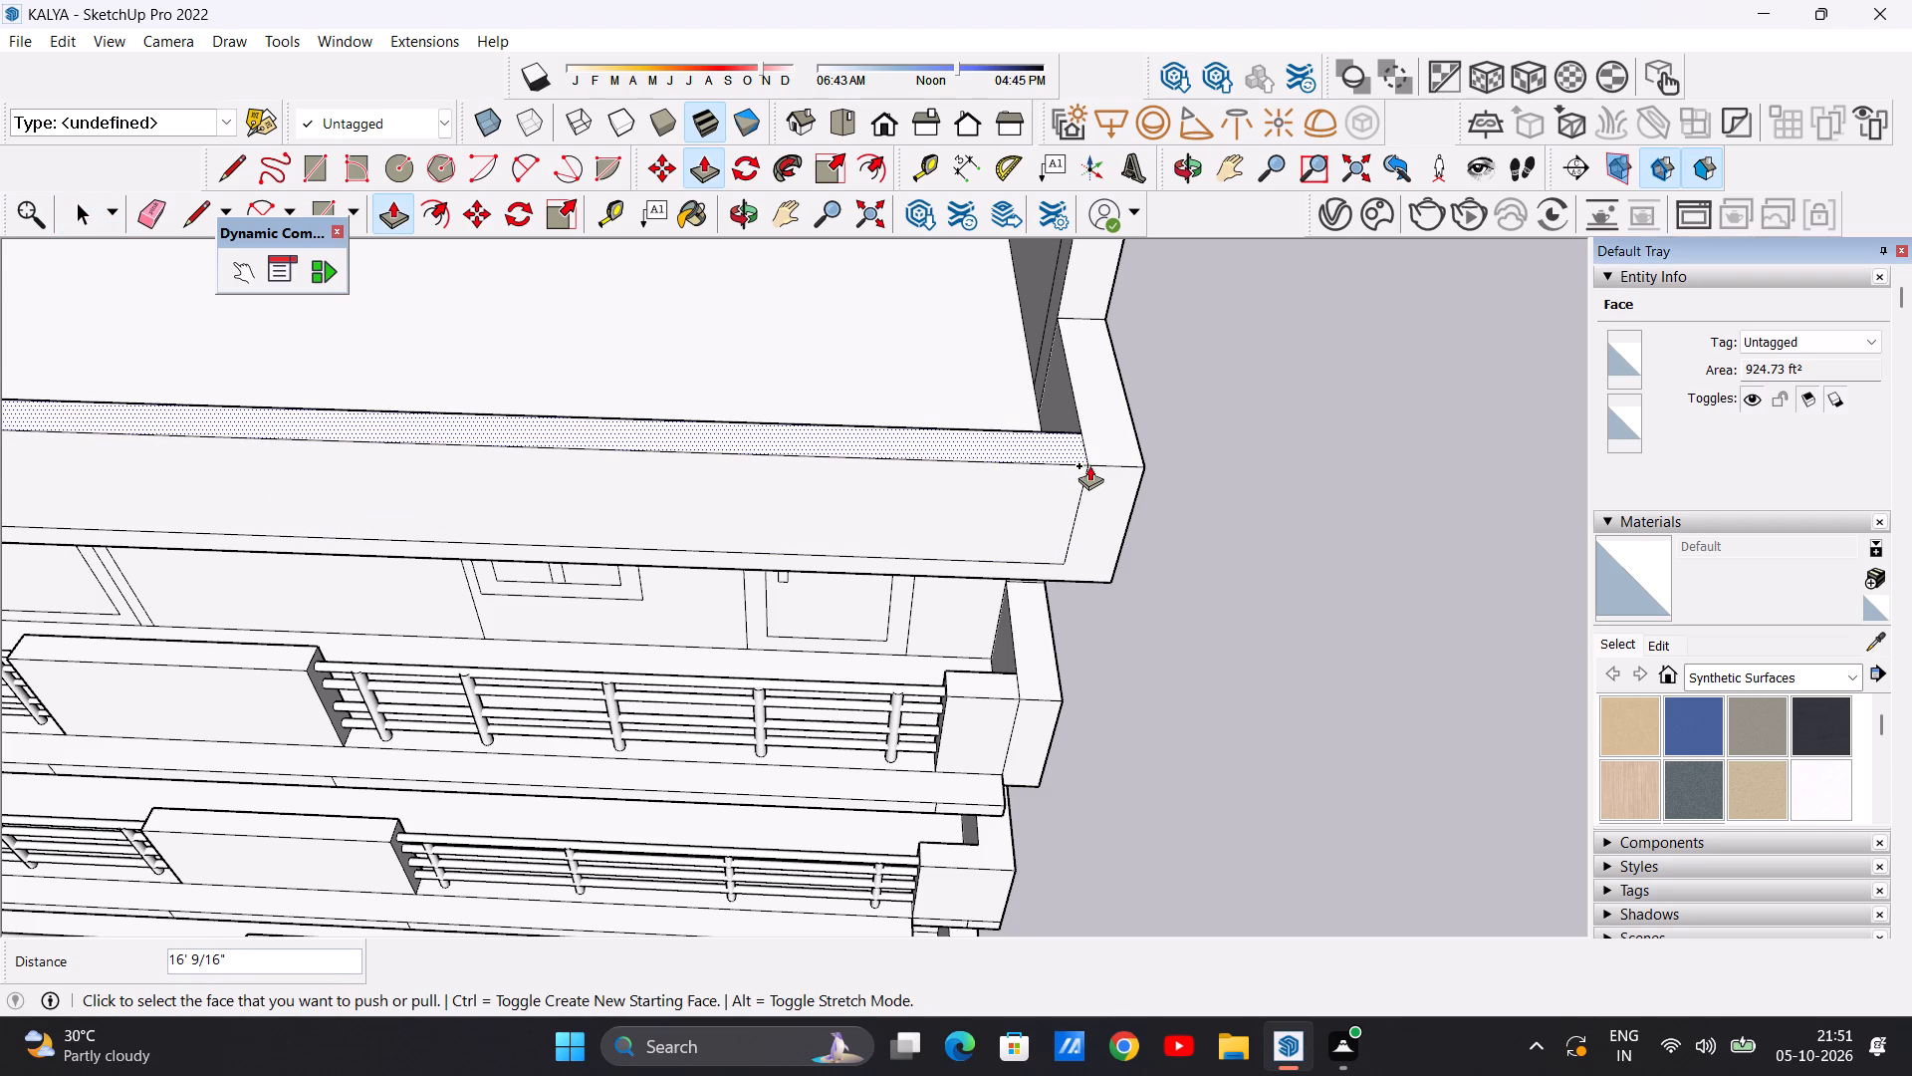
{"action": "key", "text": "space"}
Examine the new front parapet, the roof slab and the side walls from the front, both sides and above.
{"action": "scroll", "coordinate": [1105, 557], "scroll_direction": "down", "scroll_amount": 16}
{"action": "middle_click_drag", "start_coordinate": [1056, 559], "coordinate": [1056, 539]}
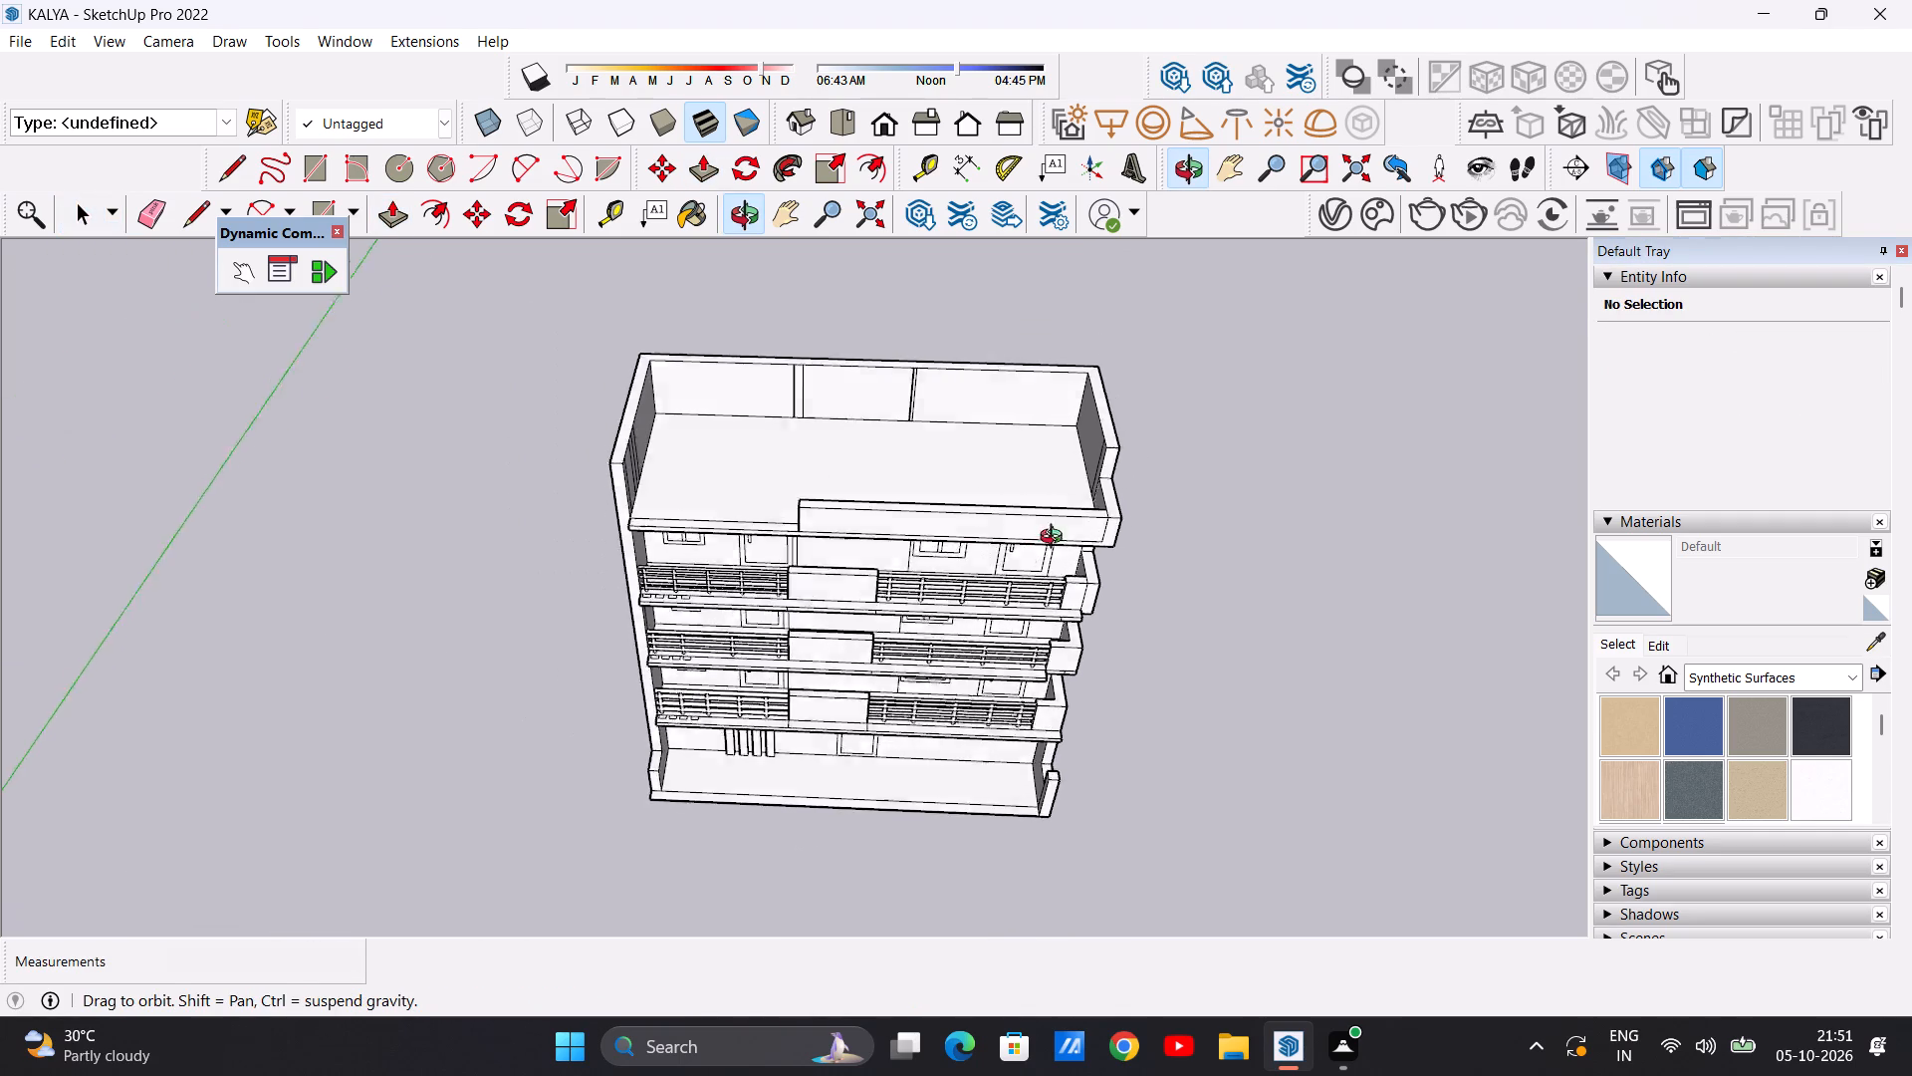
{"action": "middle_click_drag", "start_coordinate": [1056, 539], "coordinate": [1043, 340]}
{"action": "scroll", "coordinate": [1051, 463], "scroll_direction": "up", "scroll_amount": 8}
{"action": "scroll", "coordinate": [1096, 449], "scroll_direction": "down", "scroll_amount": 8}
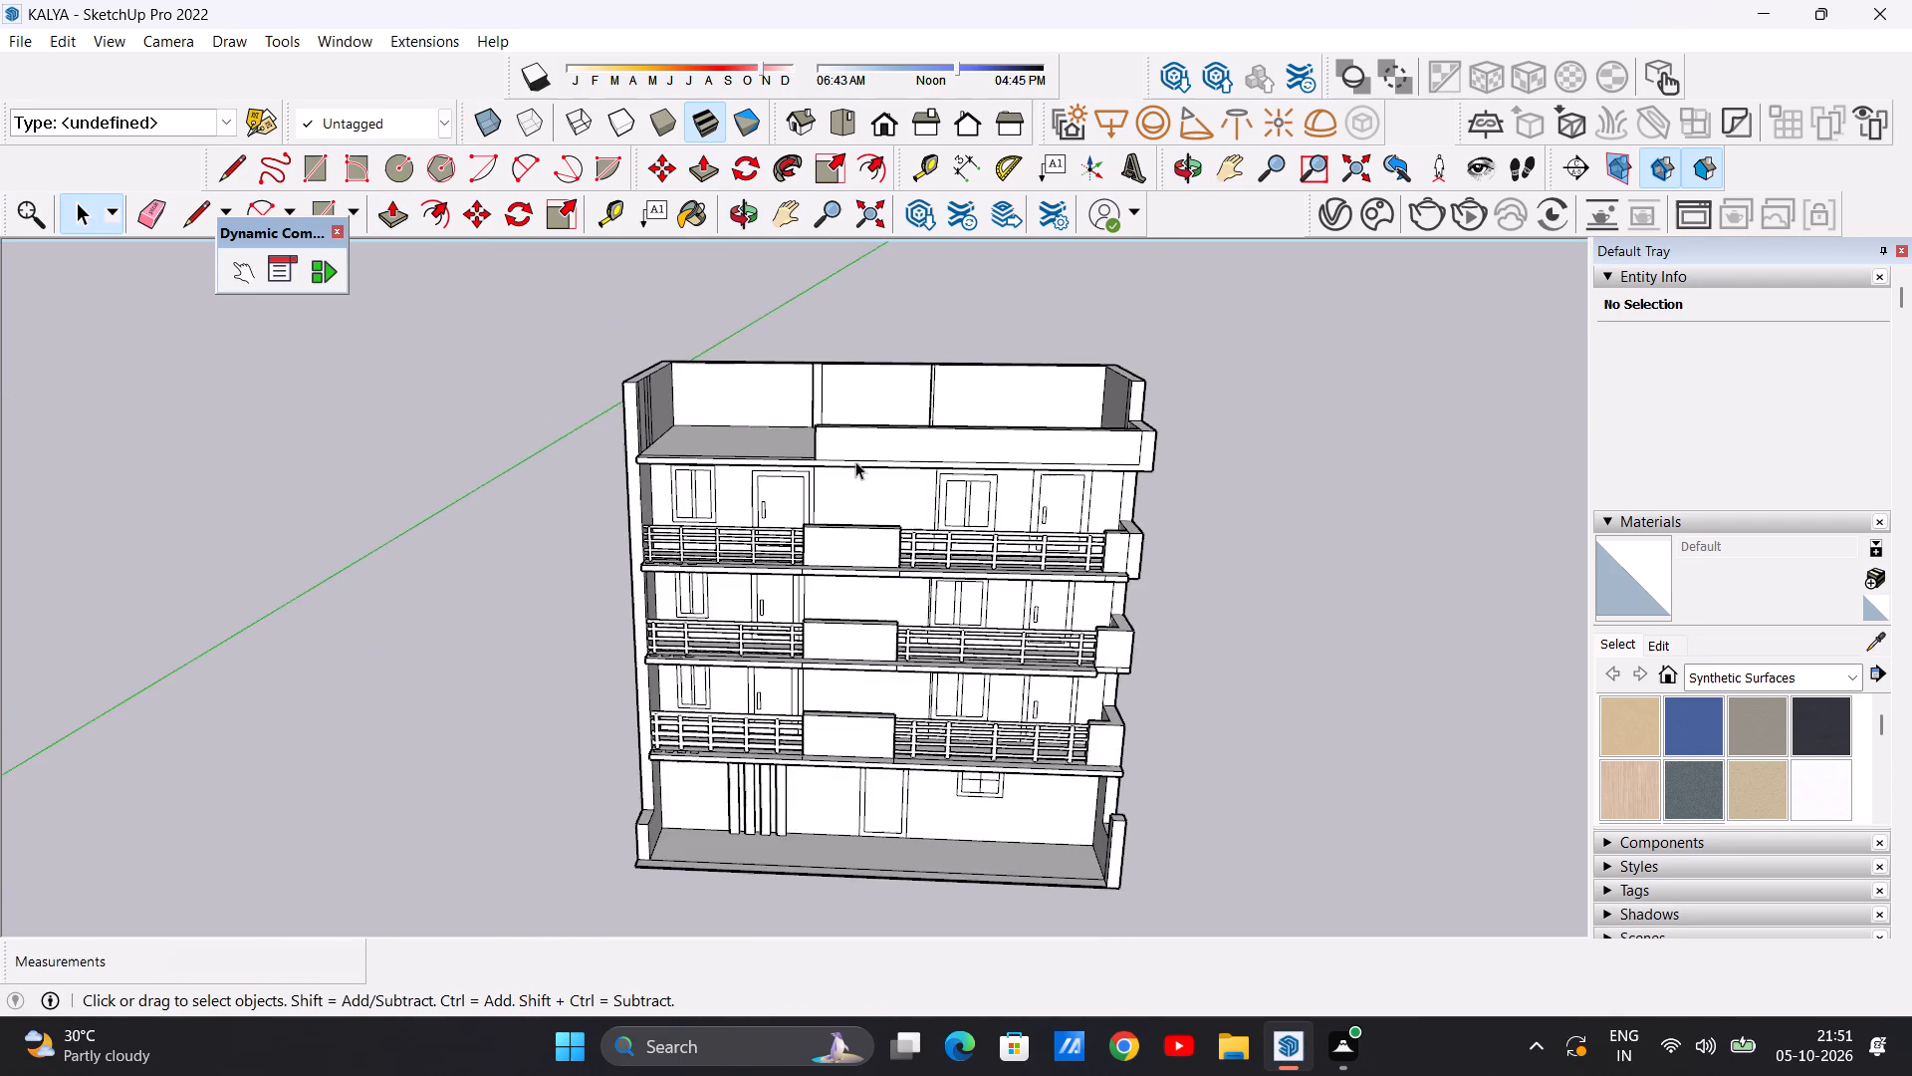
{"action": "middle_click_drag", "start_coordinate": [855, 462], "coordinate": [897, 410]}
{"action": "scroll", "coordinate": [817, 443], "scroll_direction": "down", "scroll_amount": 6}
{"action": "scroll", "coordinate": [955, 430], "scroll_direction": "up", "scroll_amount": 7}
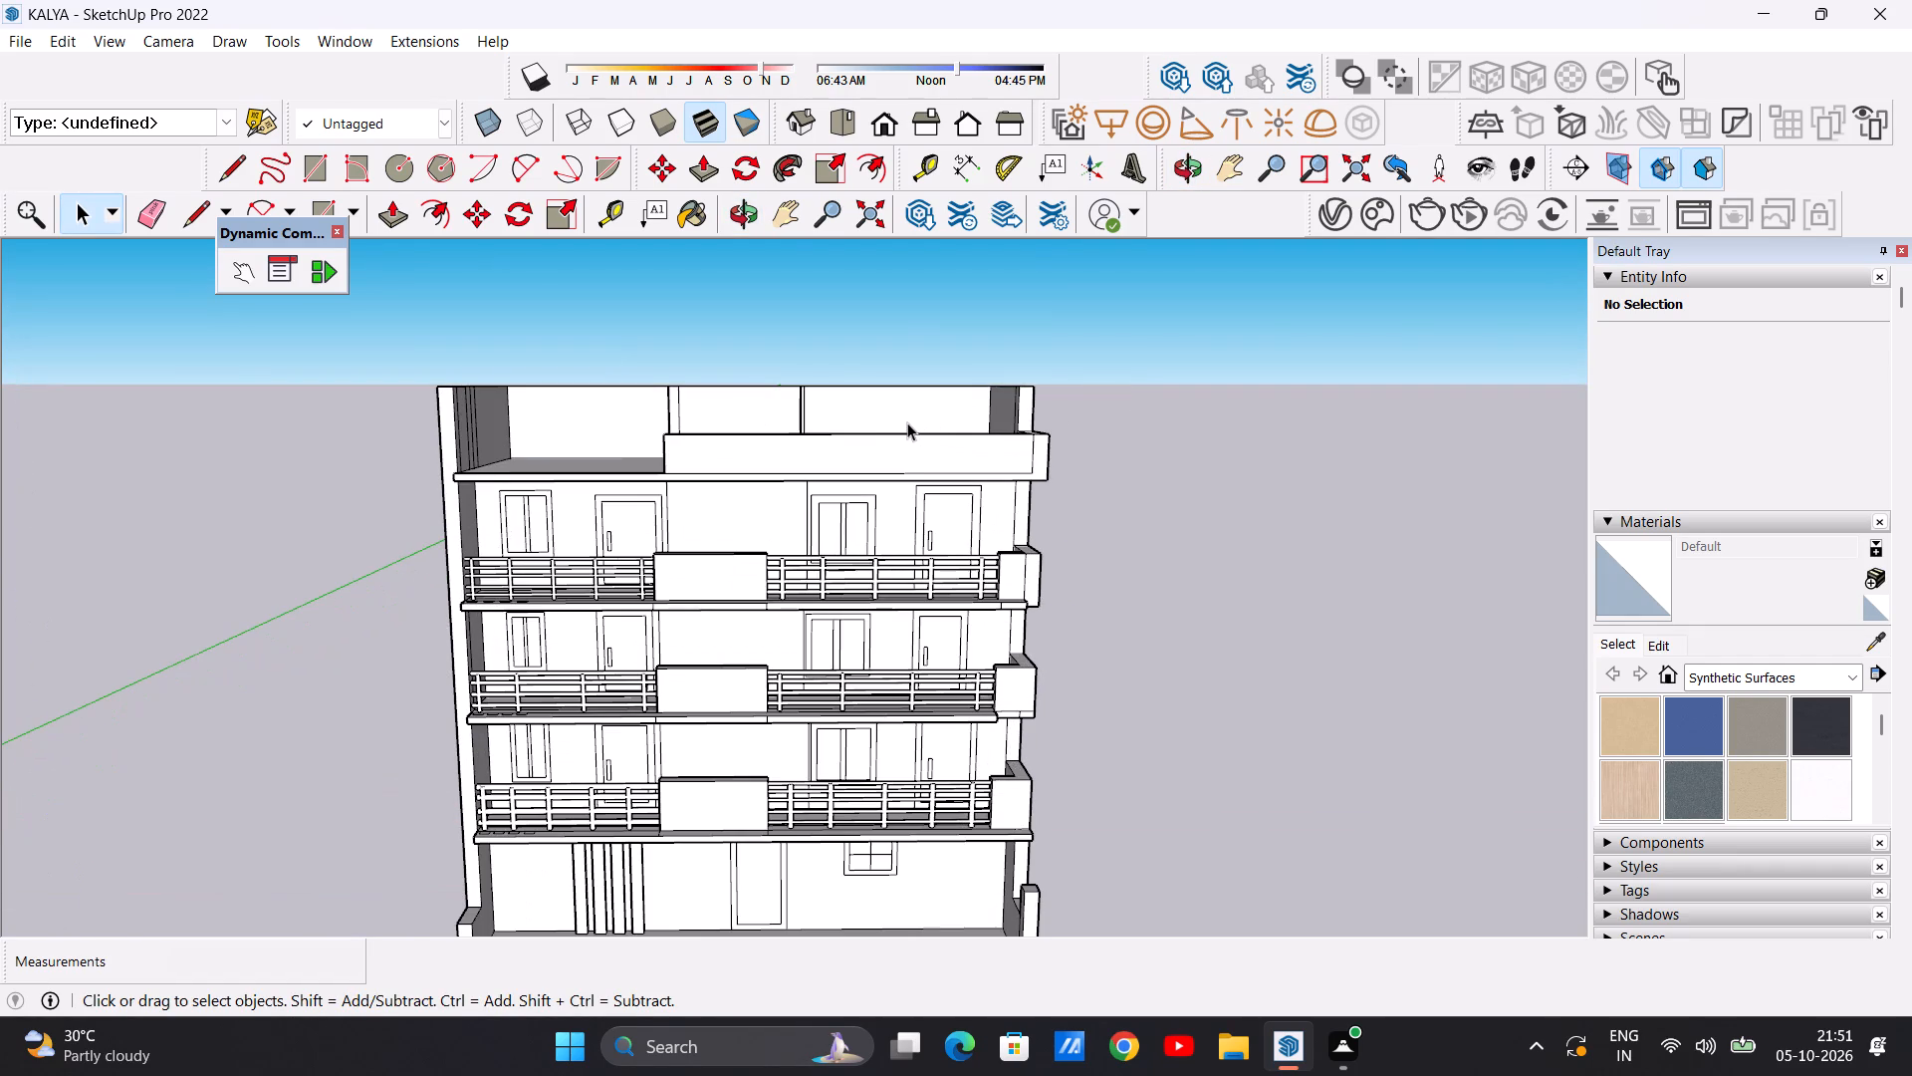
{"action": "scroll", "coordinate": [970, 416], "scroll_direction": "down", "scroll_amount": 2}
{"action": "middle_click_drag", "start_coordinate": [1020, 418], "coordinate": [916, 447]}
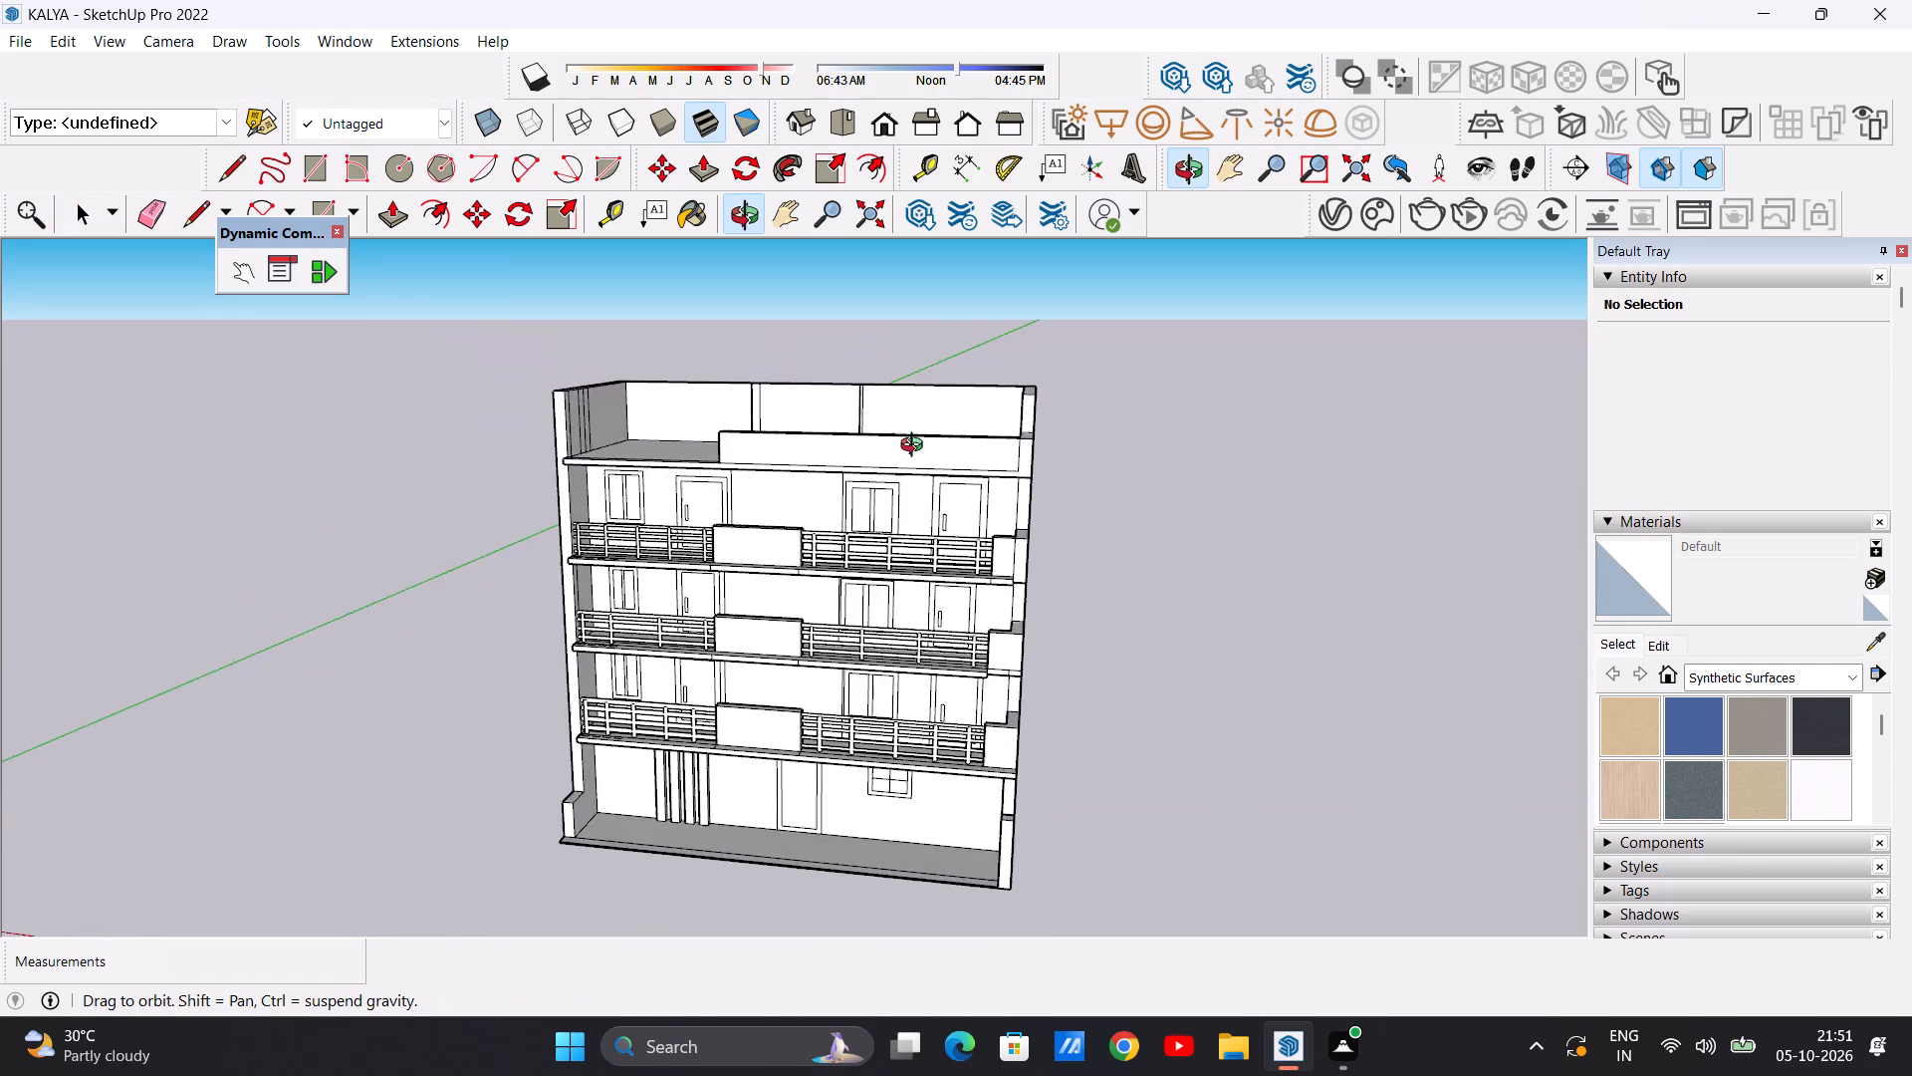
{"action": "middle_click_drag", "start_coordinate": [916, 447], "coordinate": [1218, 544]}
{"action": "middle_click_drag", "start_coordinate": [685, 408], "coordinate": [943, 424]}
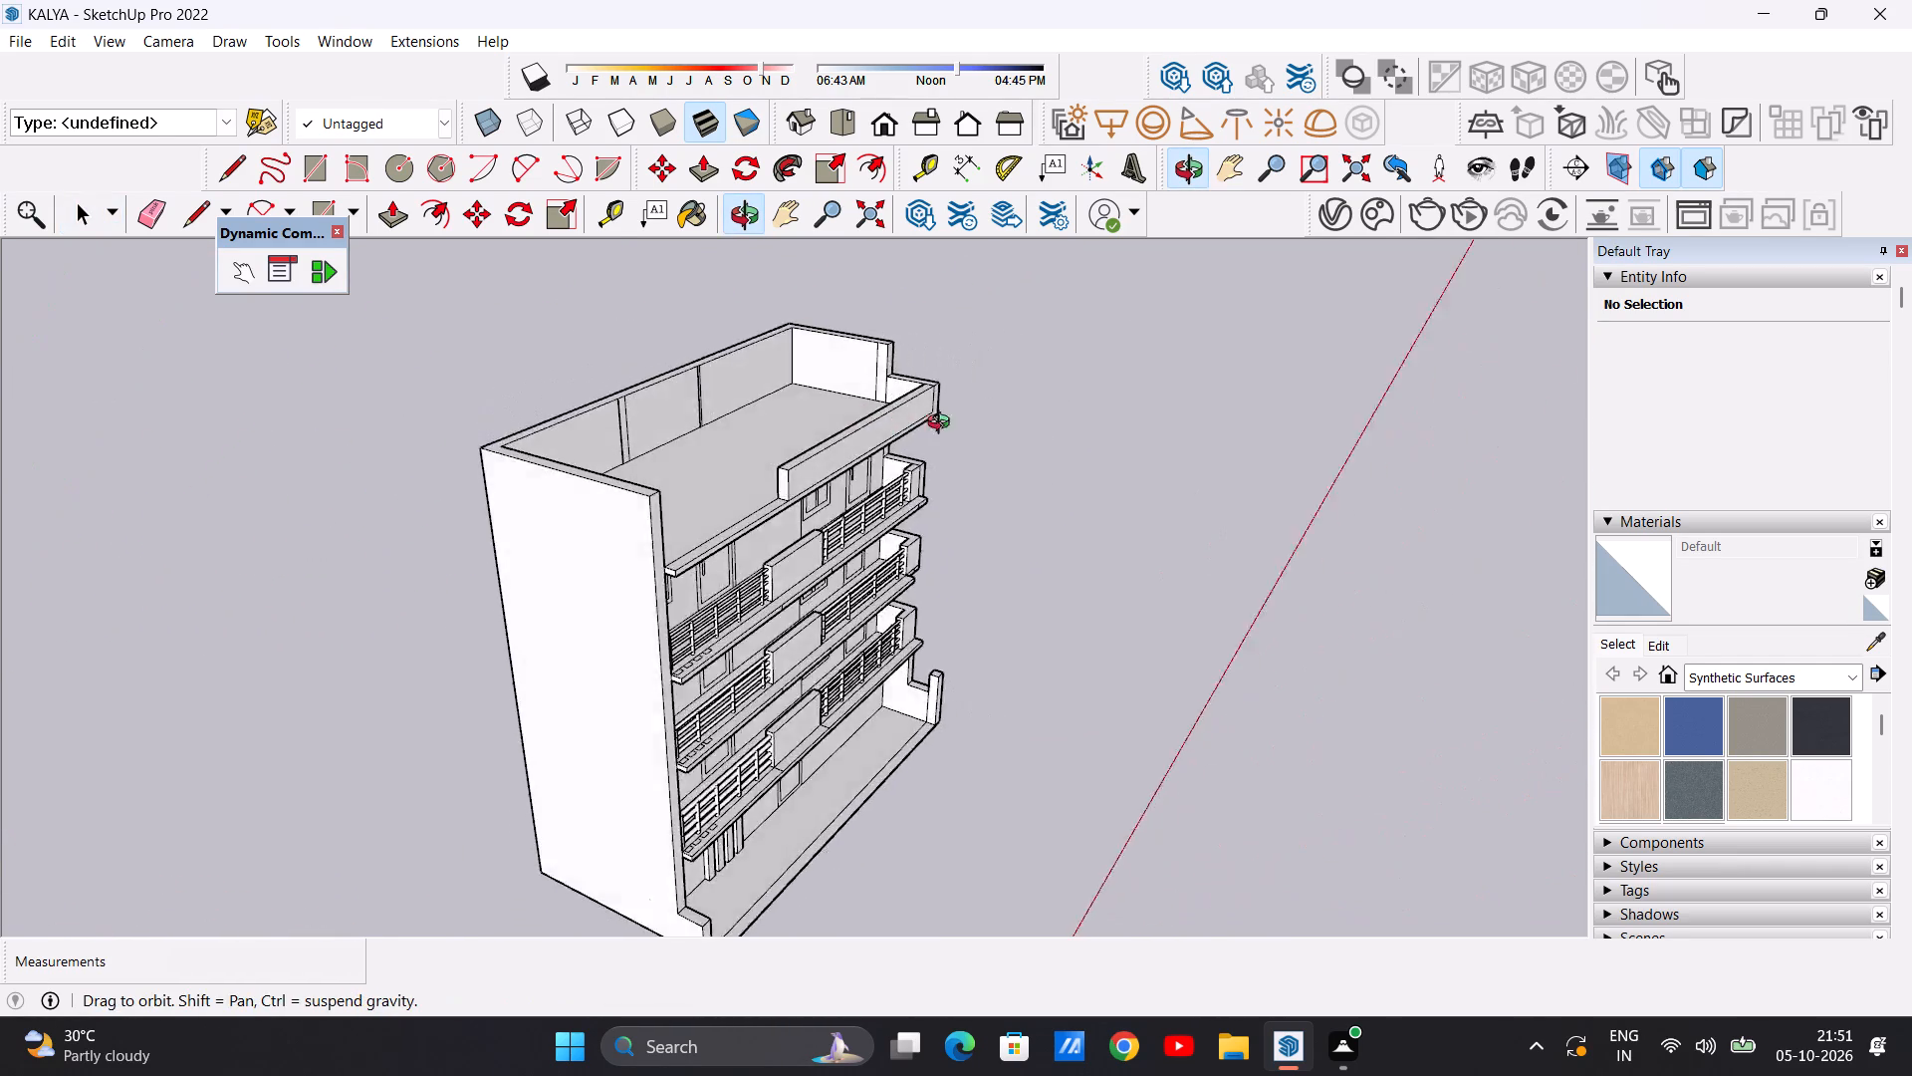
{"action": "middle_click_drag", "start_coordinate": [943, 424], "coordinate": [1043, 415]}
{"action": "scroll", "coordinate": [792, 381], "scroll_direction": "up", "scroll_amount": 5}
{"action": "scroll", "coordinate": [790, 416], "scroll_direction": "down", "scroll_amount": 2}
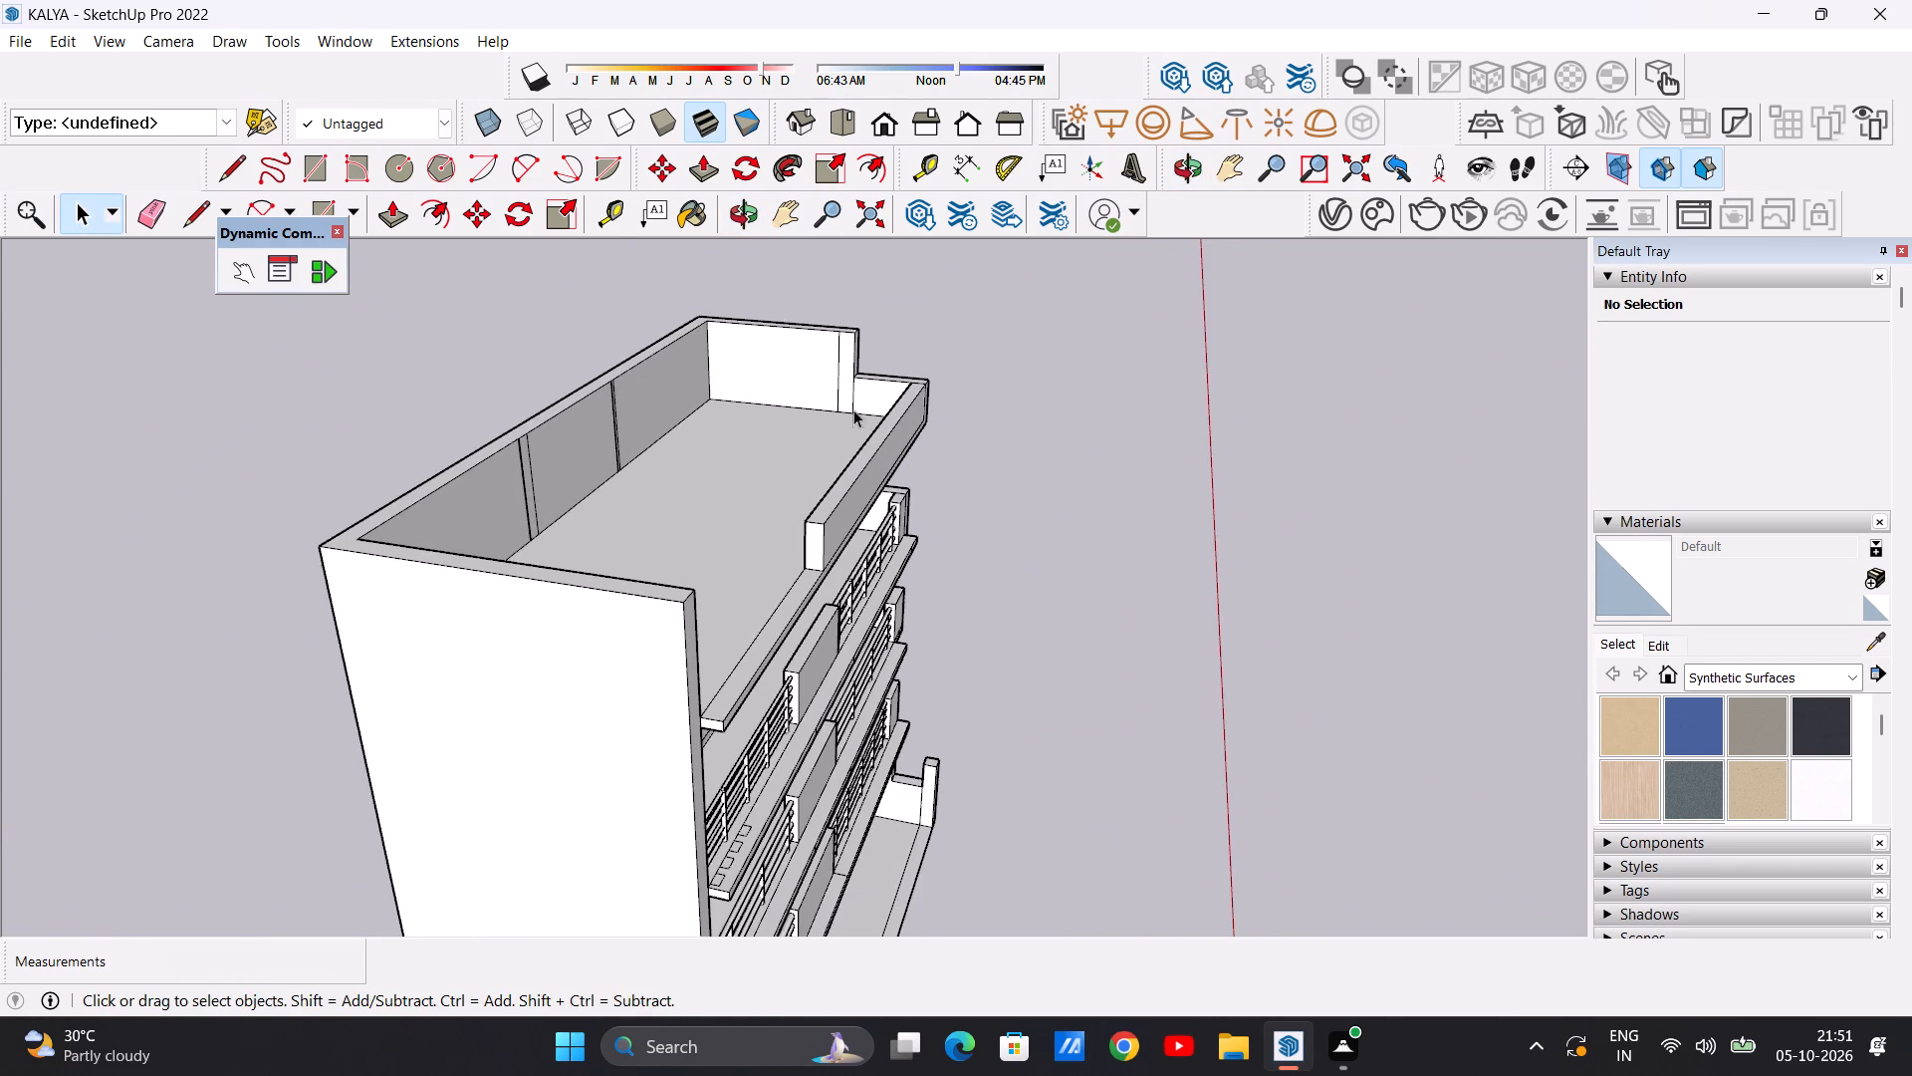
{"action": "middle_click_drag", "start_coordinate": [851, 413], "coordinate": [651, 509]}
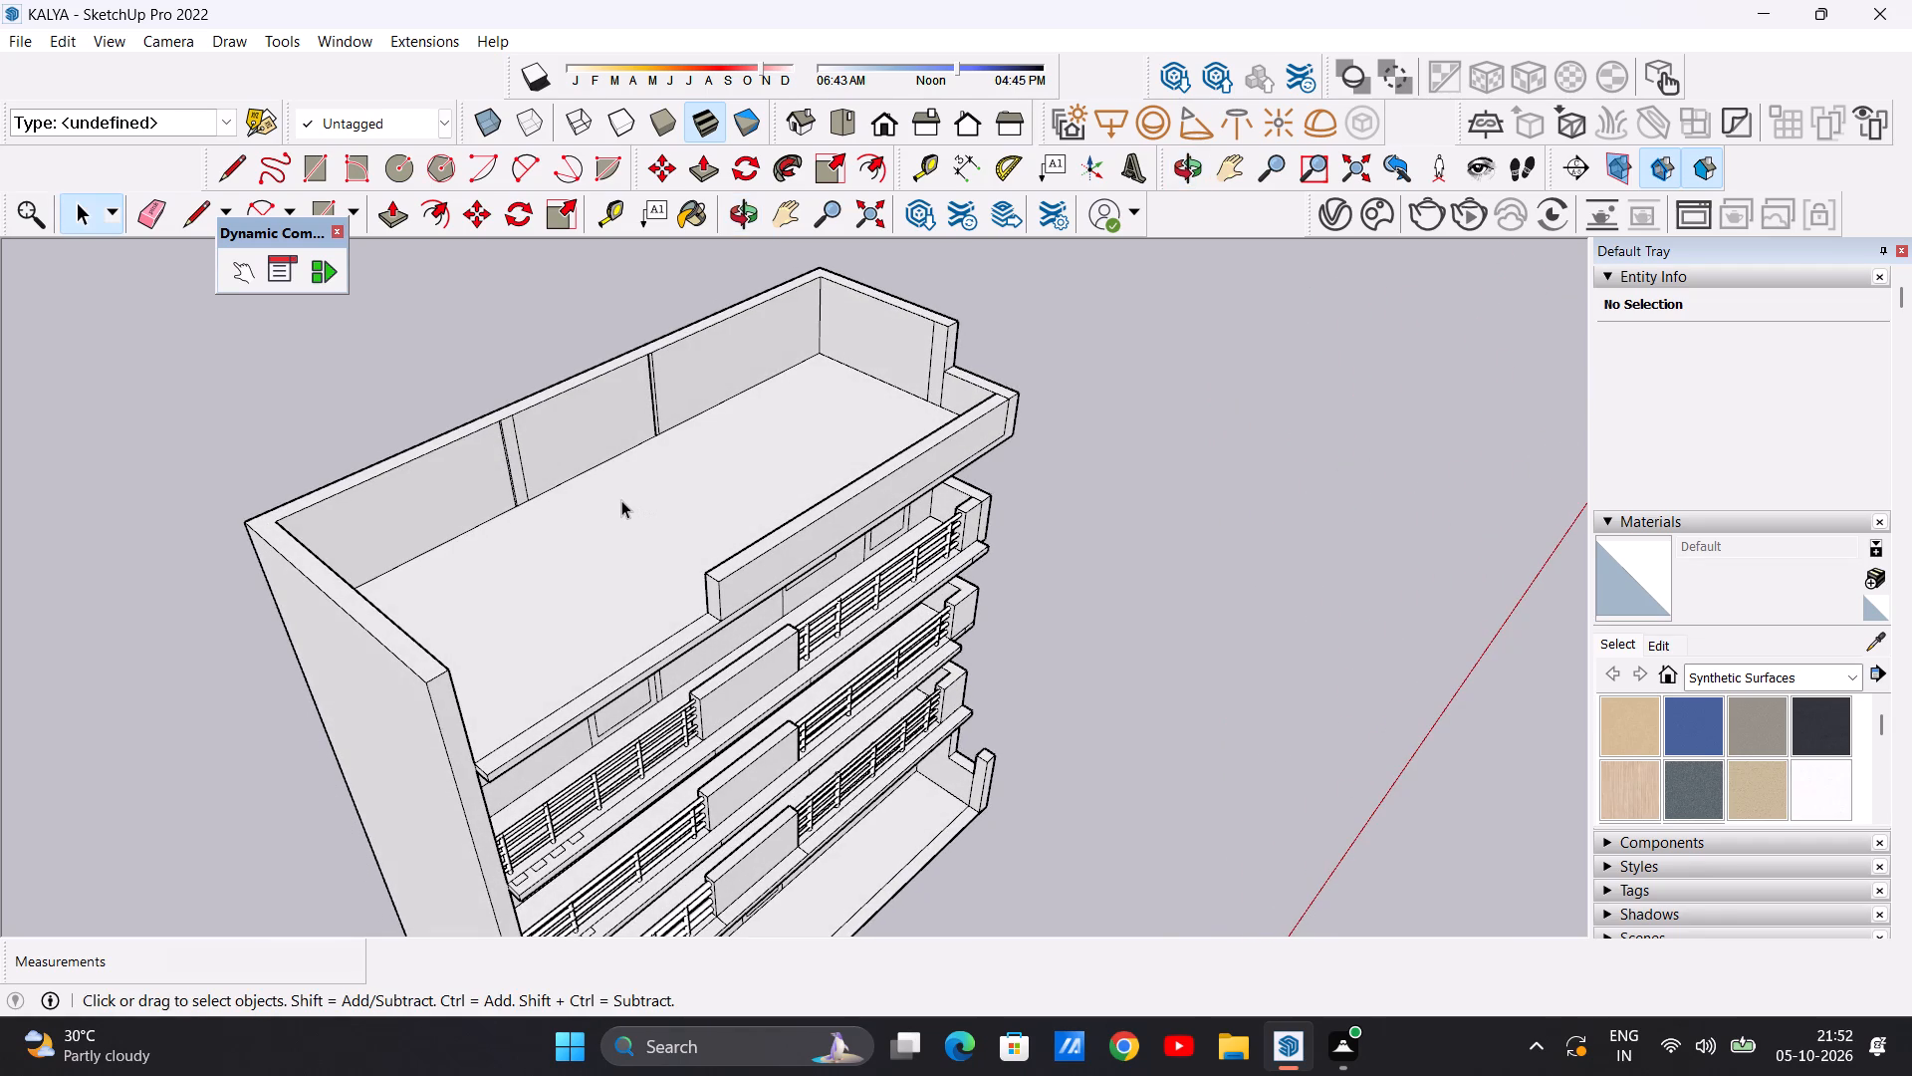
{"action": "scroll", "coordinate": [632, 515], "scroll_direction": "down", "scroll_amount": 3}
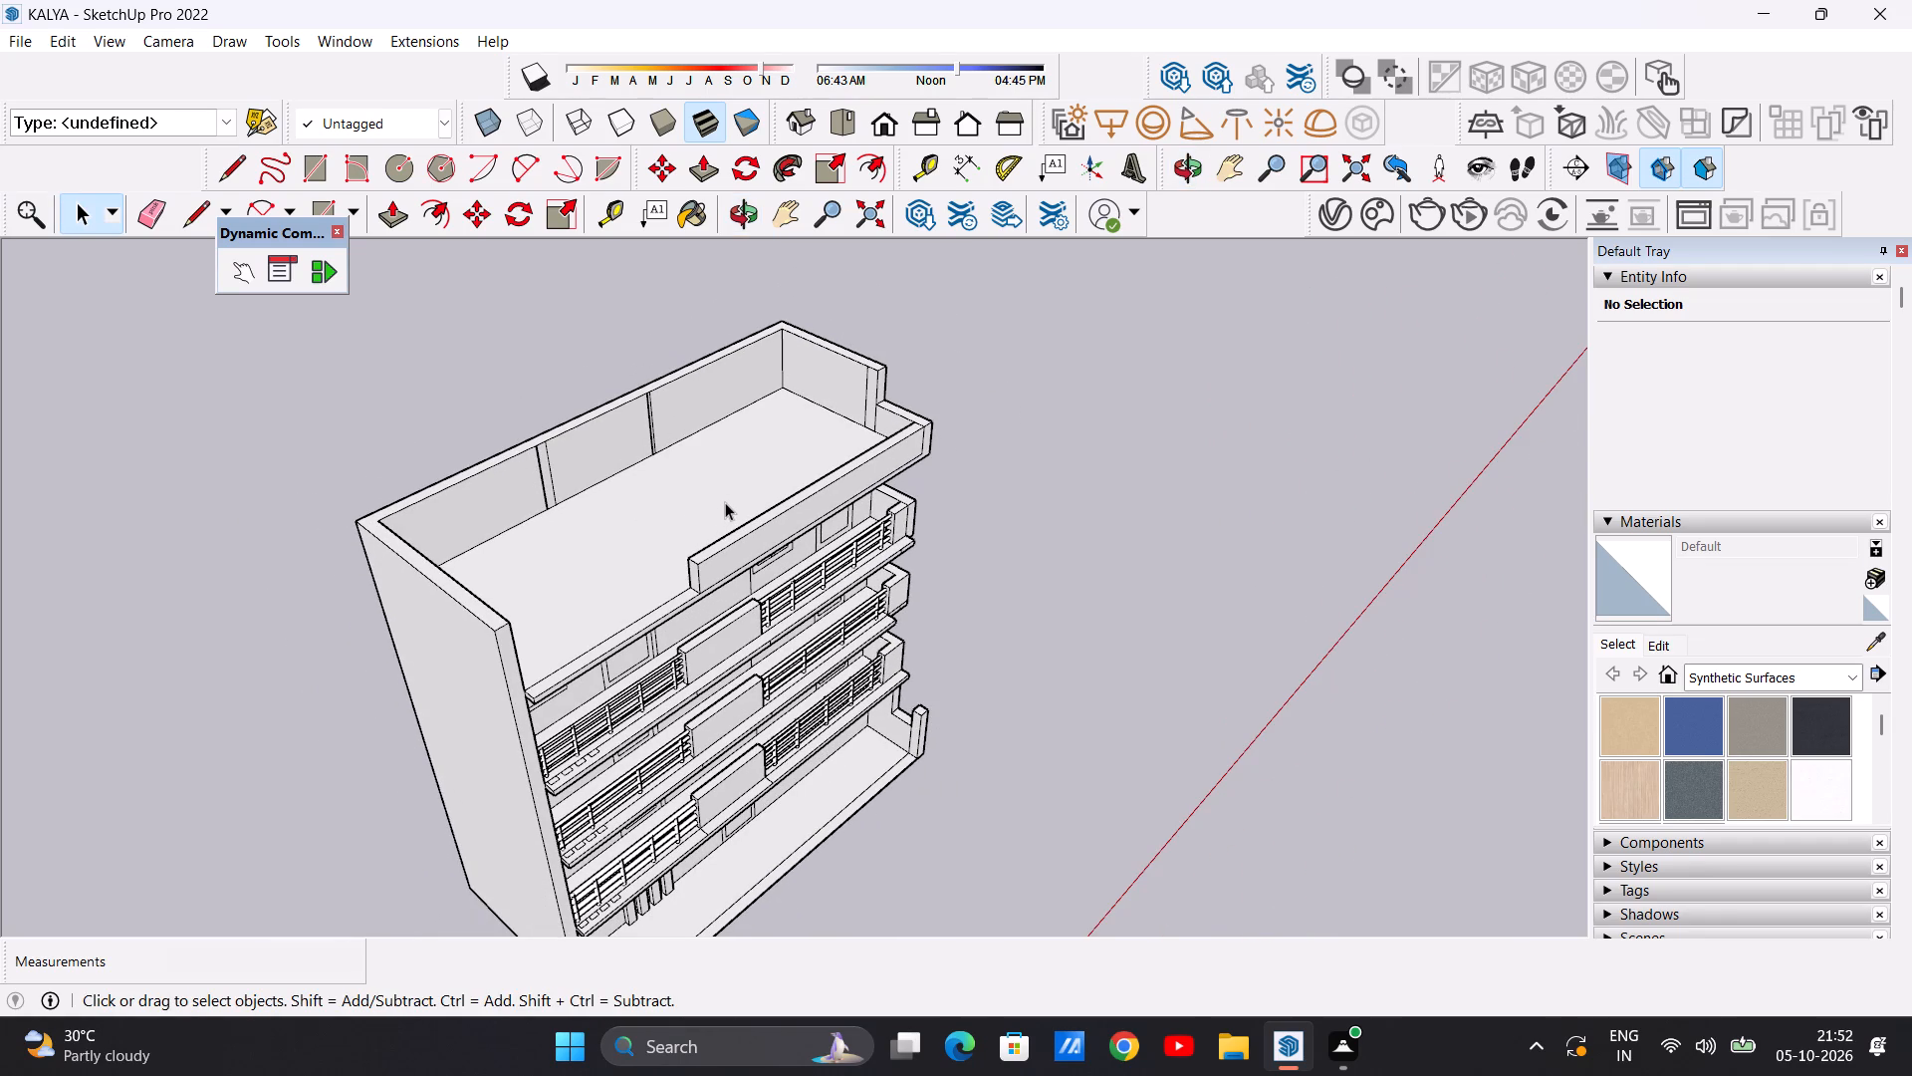
{"action": "scroll", "coordinate": [724, 502], "scroll_direction": "down", "scroll_amount": 3}
{"action": "middle_click_drag", "start_coordinate": [682, 507], "coordinate": [536, 589]}
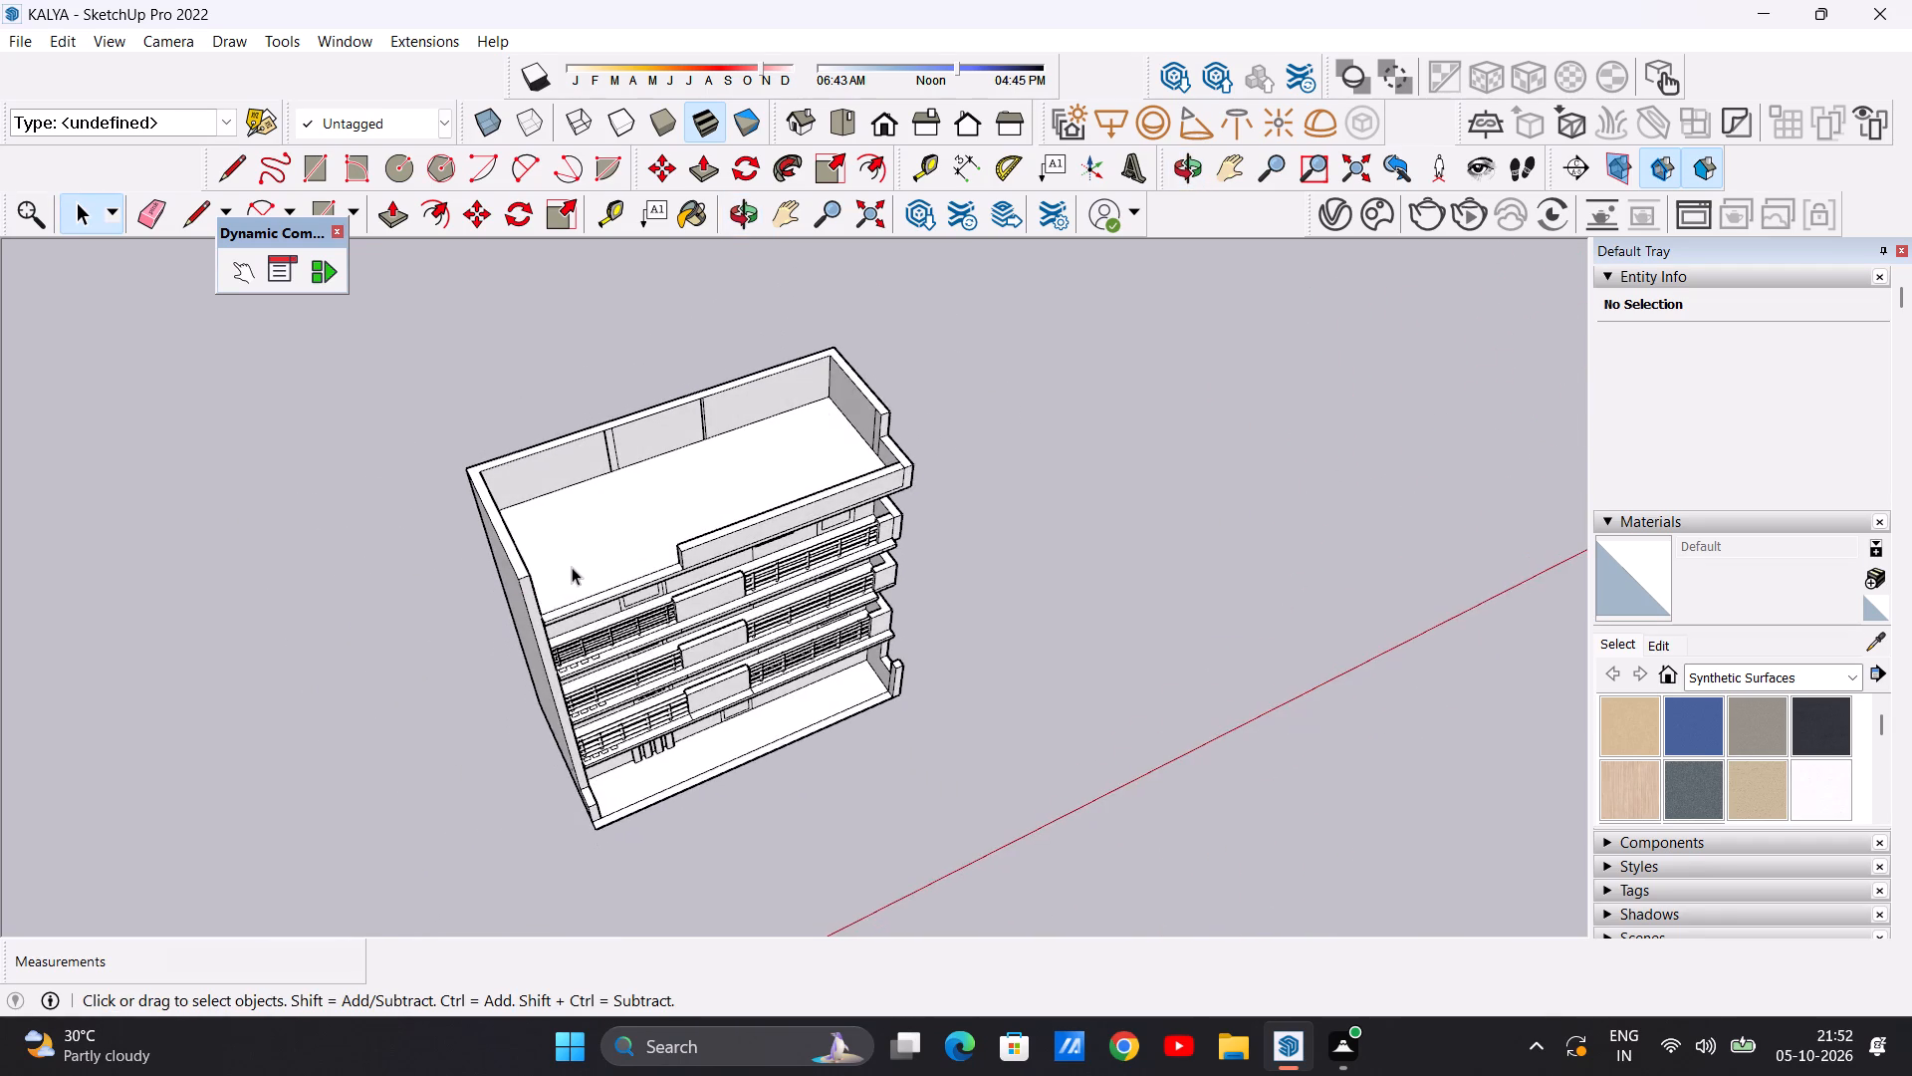
Erase the leftover vertical line near the front end of the right side parapet's inner face.
{"action": "scroll", "coordinate": [844, 386], "scroll_direction": "up", "scroll_amount": 10}
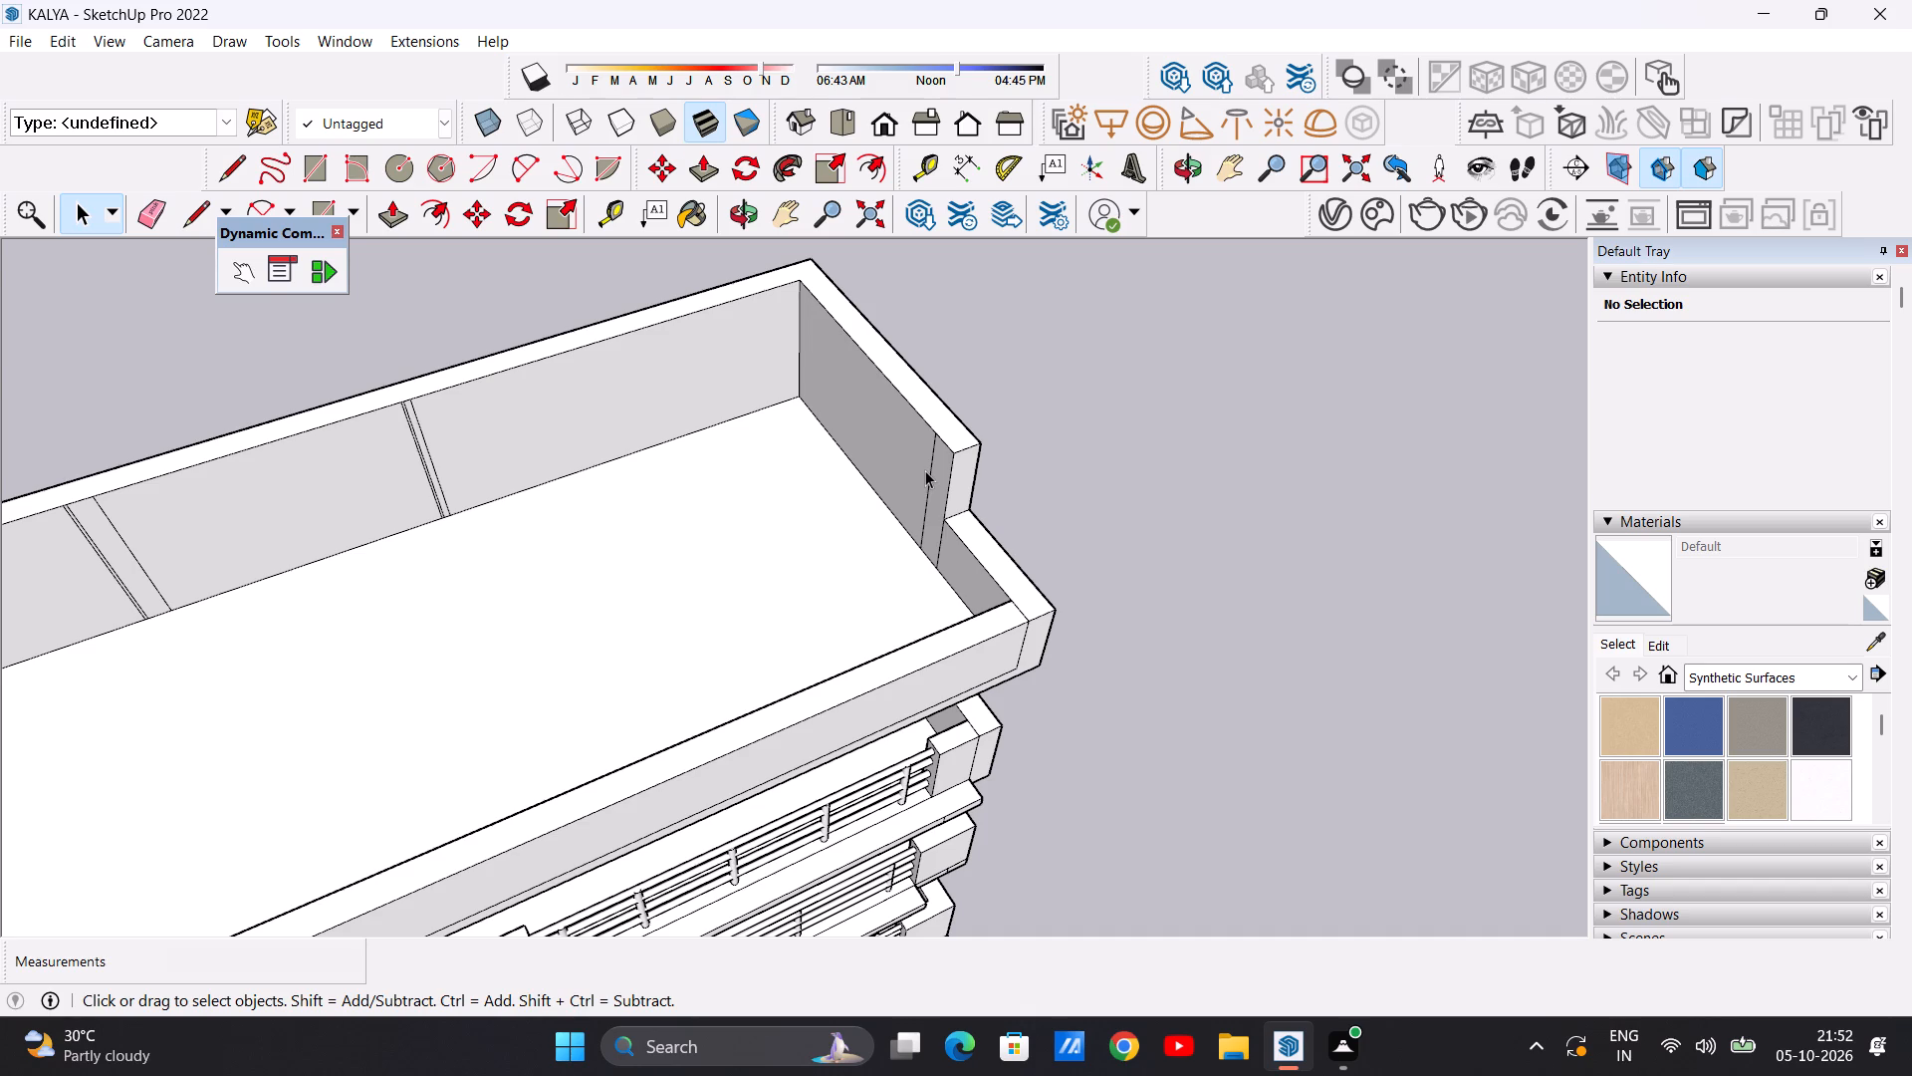
{"action": "scroll", "coordinate": [927, 478], "scroll_direction": "up", "scroll_amount": 6}
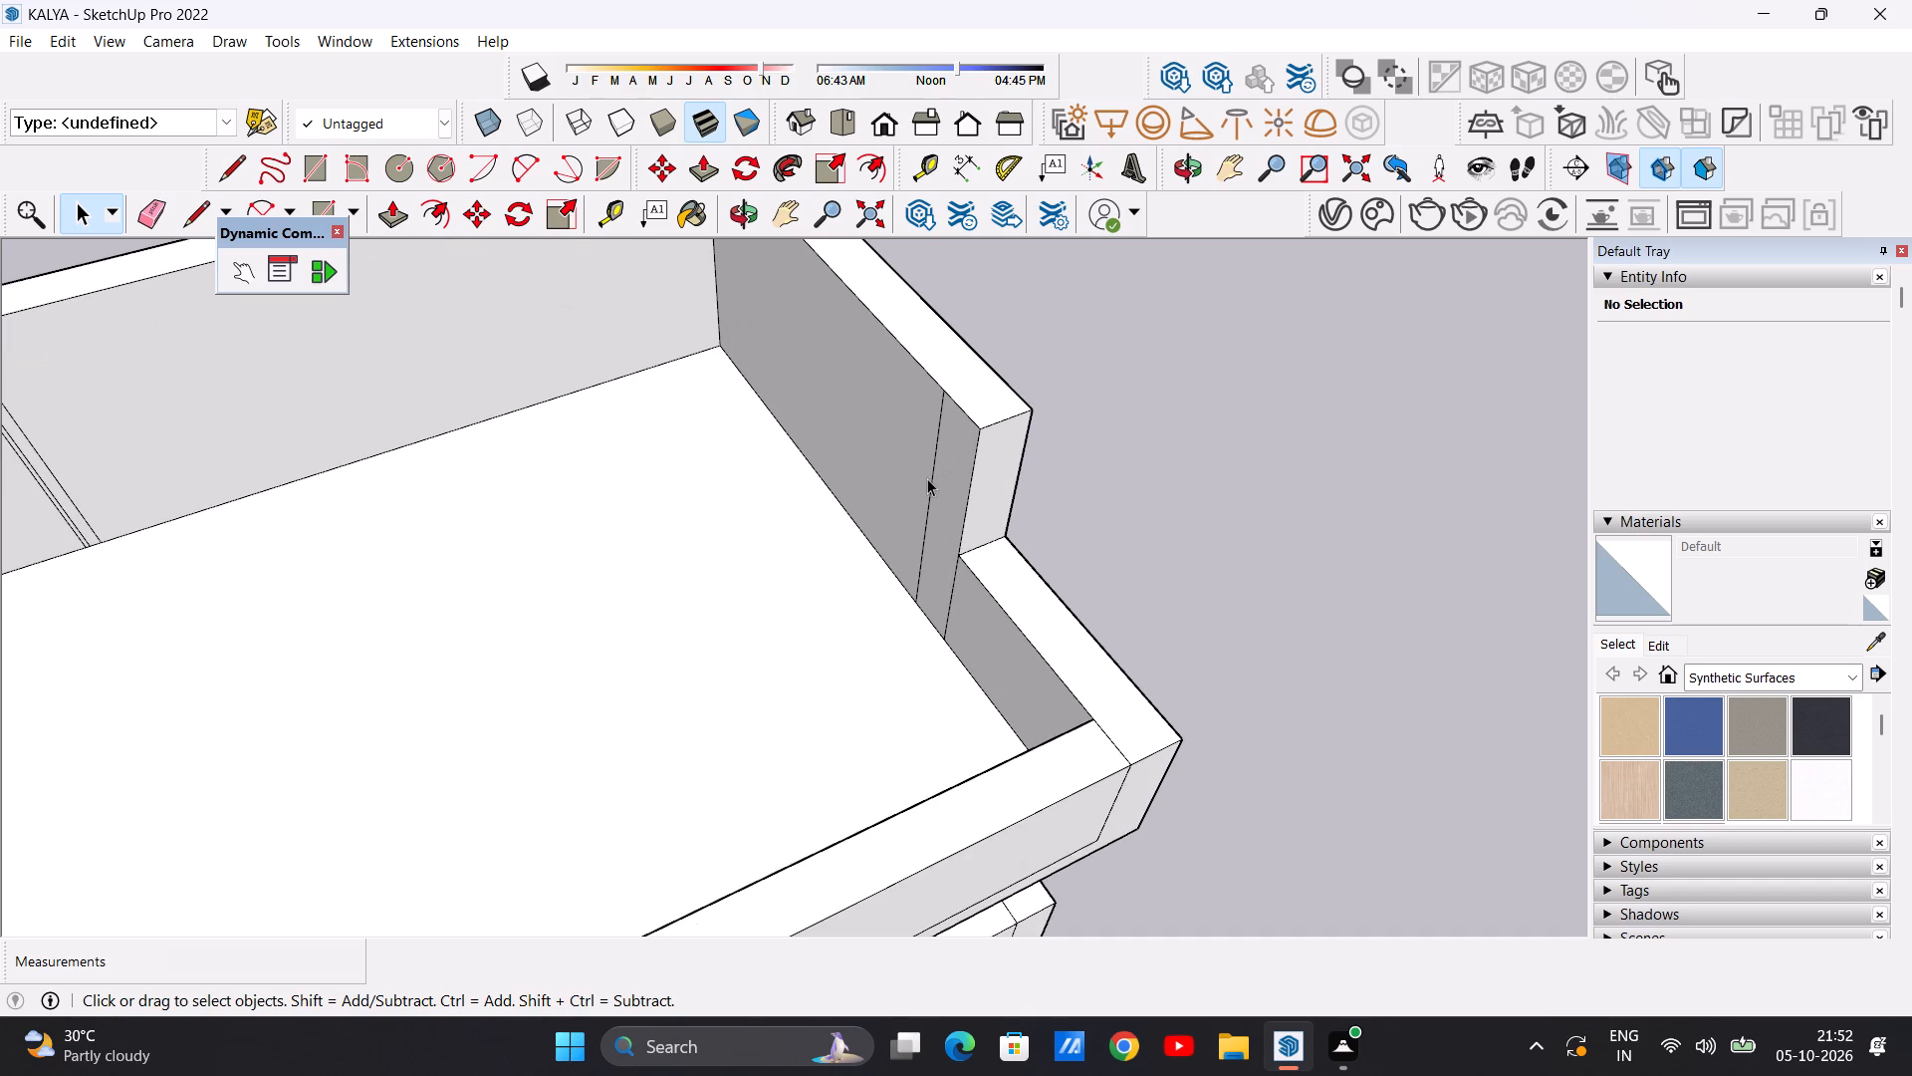
{"action": "key", "text": "e"}
{"action": "scroll", "coordinate": [929, 475], "scroll_direction": "up", "scroll_amount": 4}
{"action": "left_click", "coordinate": [935, 461]}
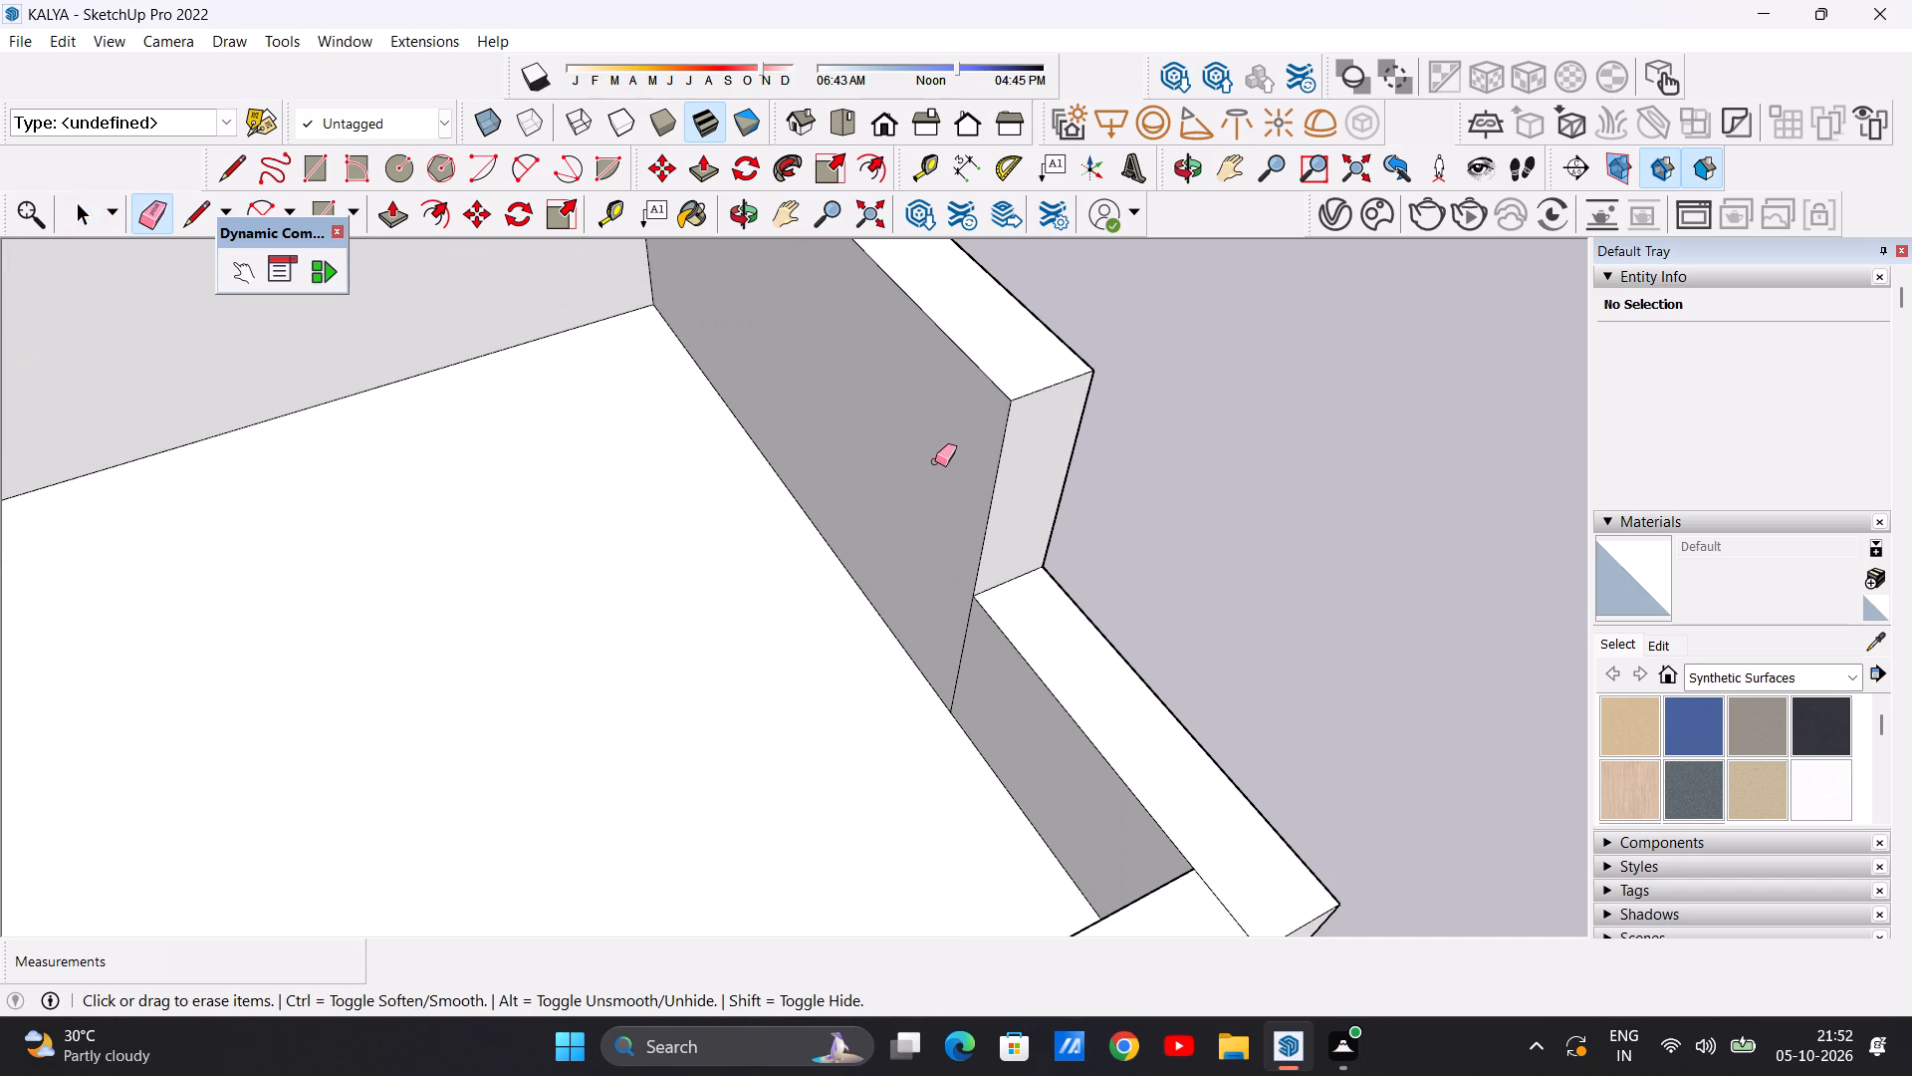
{"action": "key", "text": "space"}
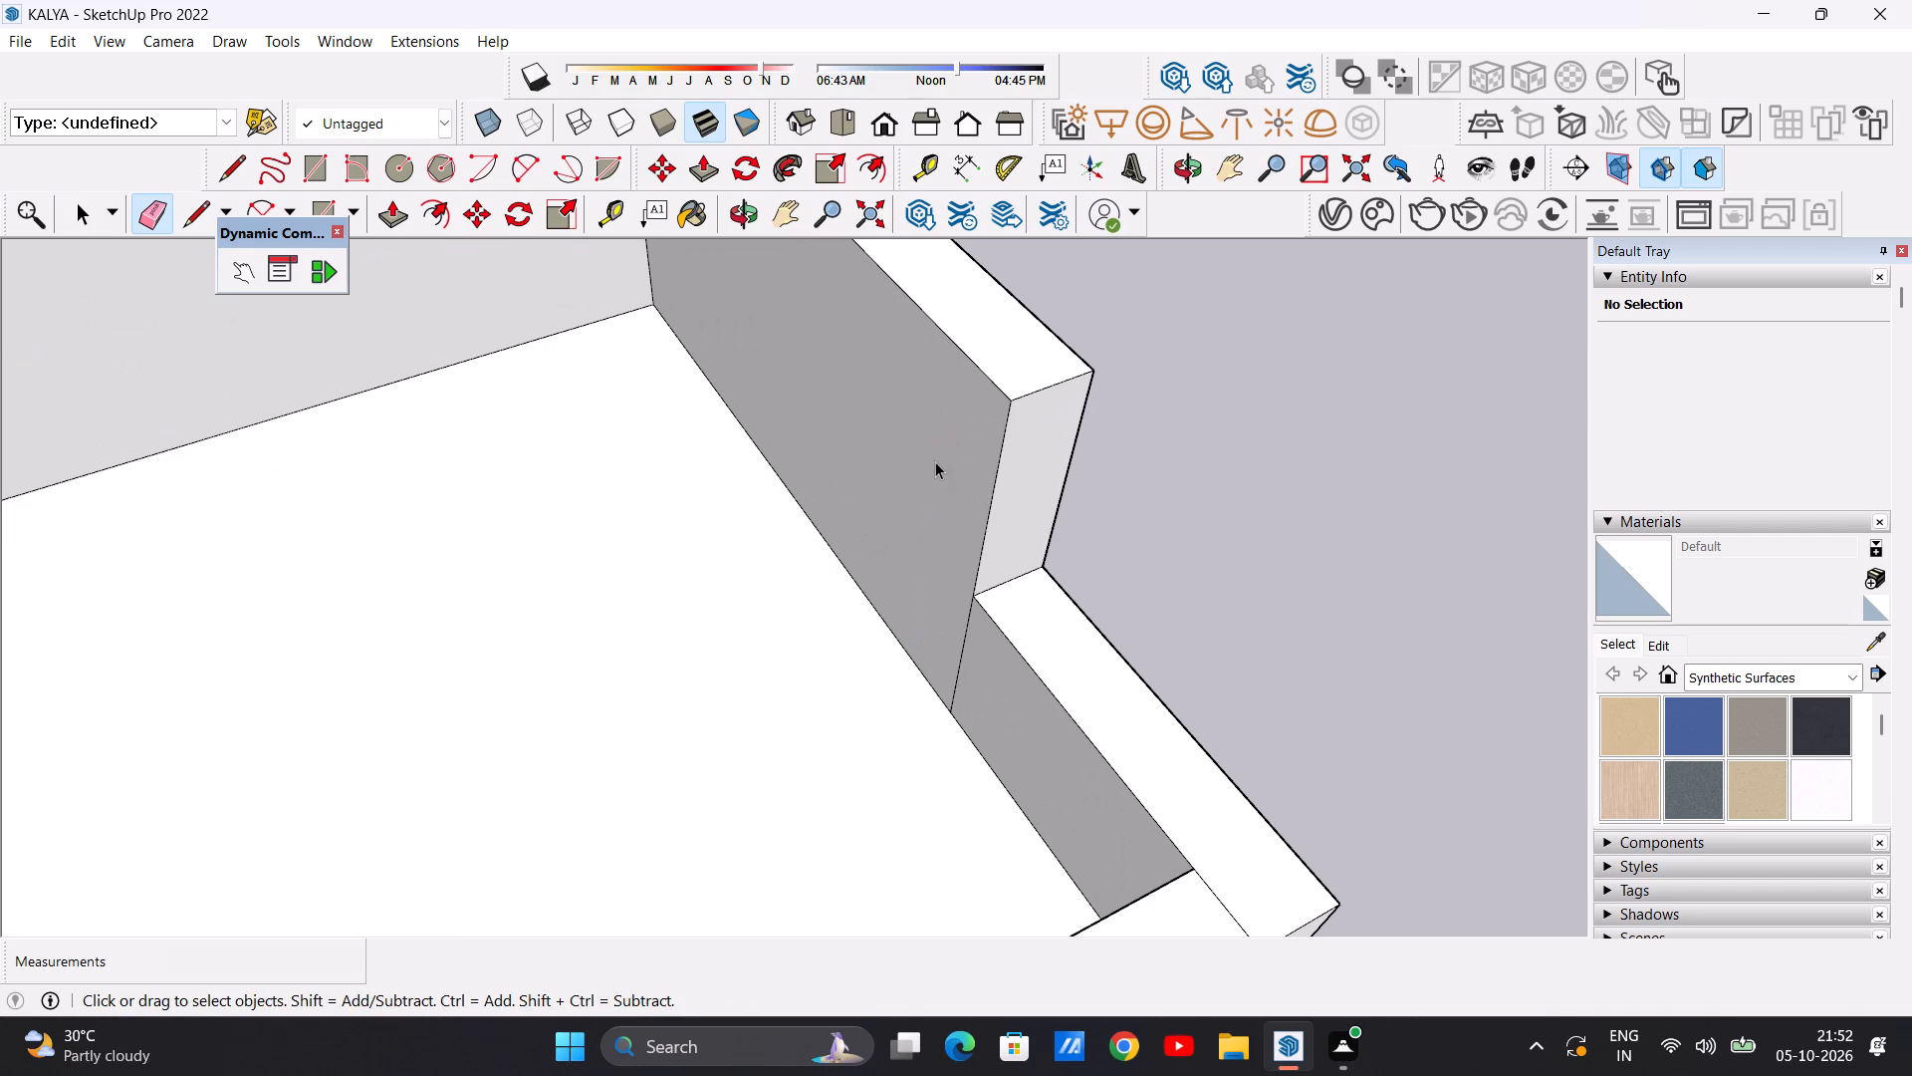
Push/Pull the right side parapet's inner face about 53' 4 7/16" inward across the roof to form a solid rooftop block.
{"action": "key", "text": "p"}
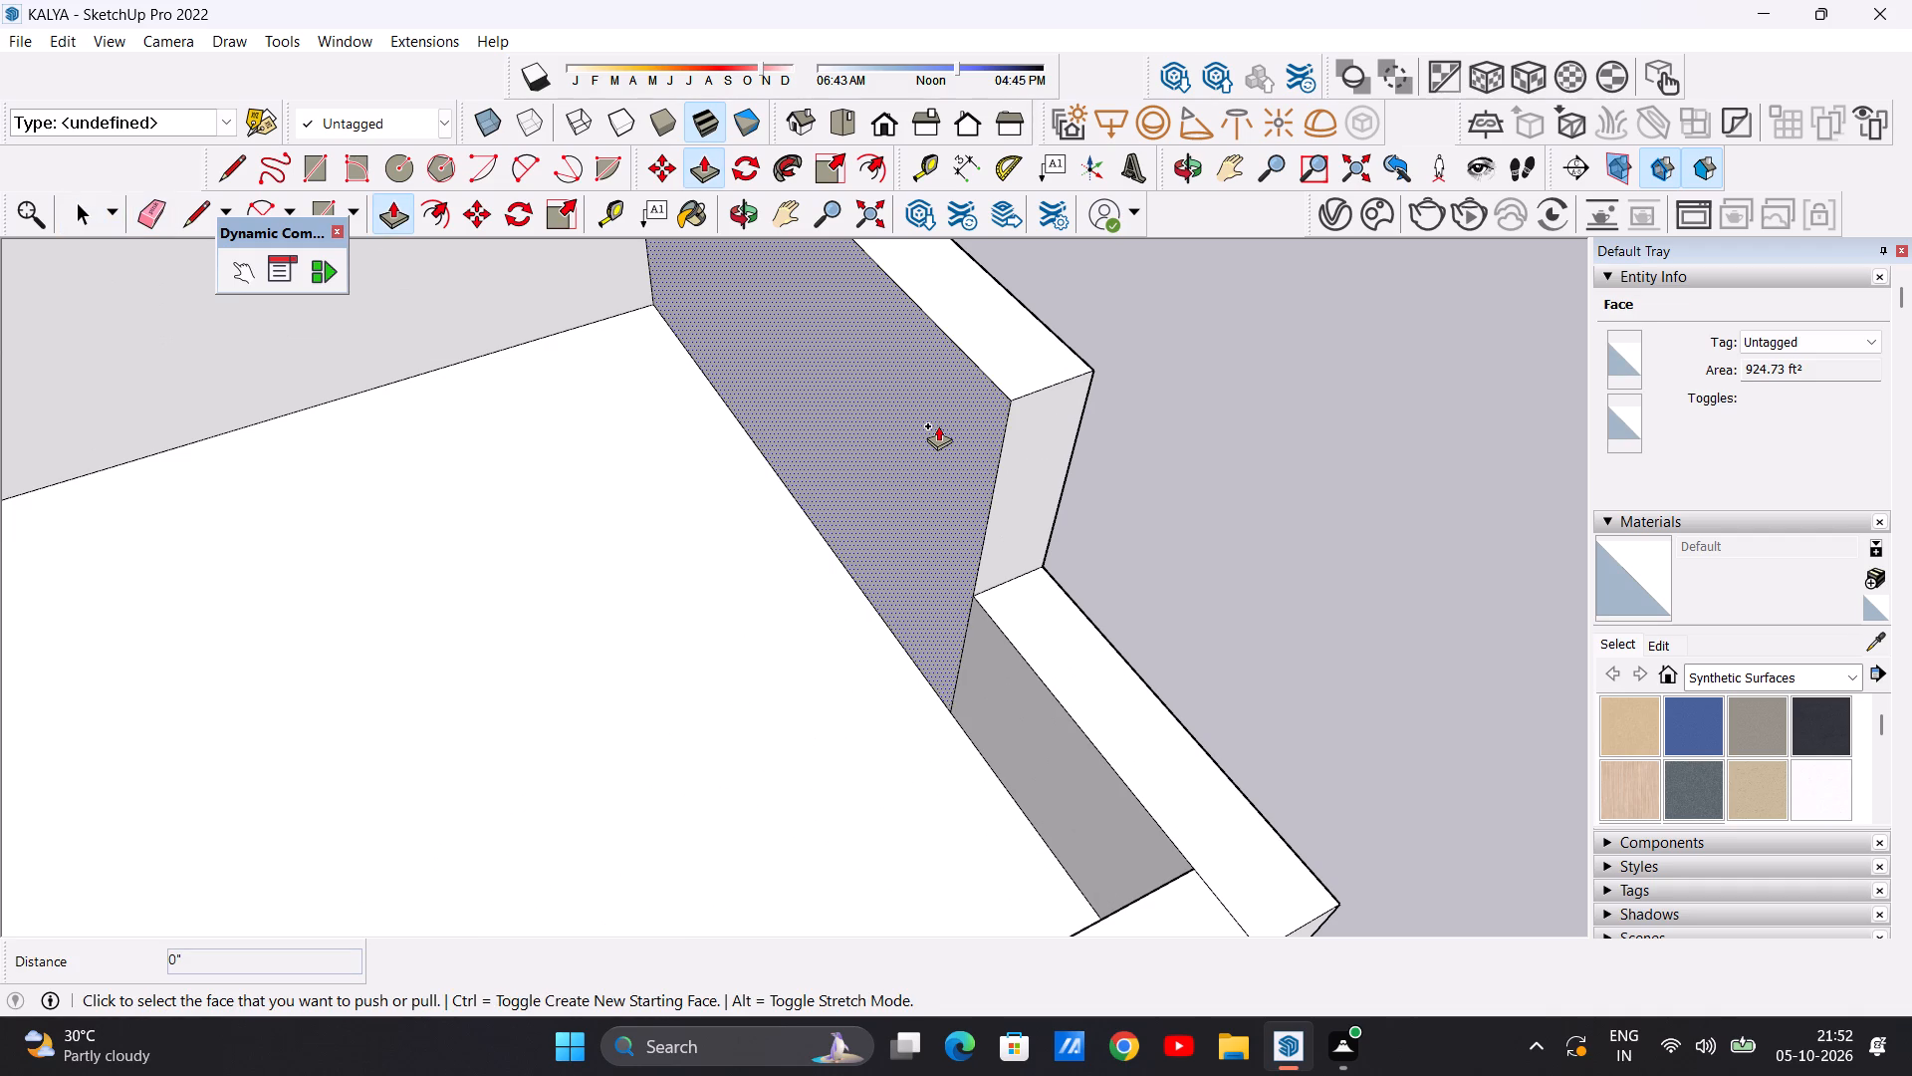
{"action": "left_click", "coordinate": [938, 425]}
{"action": "scroll", "coordinate": [730, 480], "scroll_direction": "down", "scroll_amount": 7}
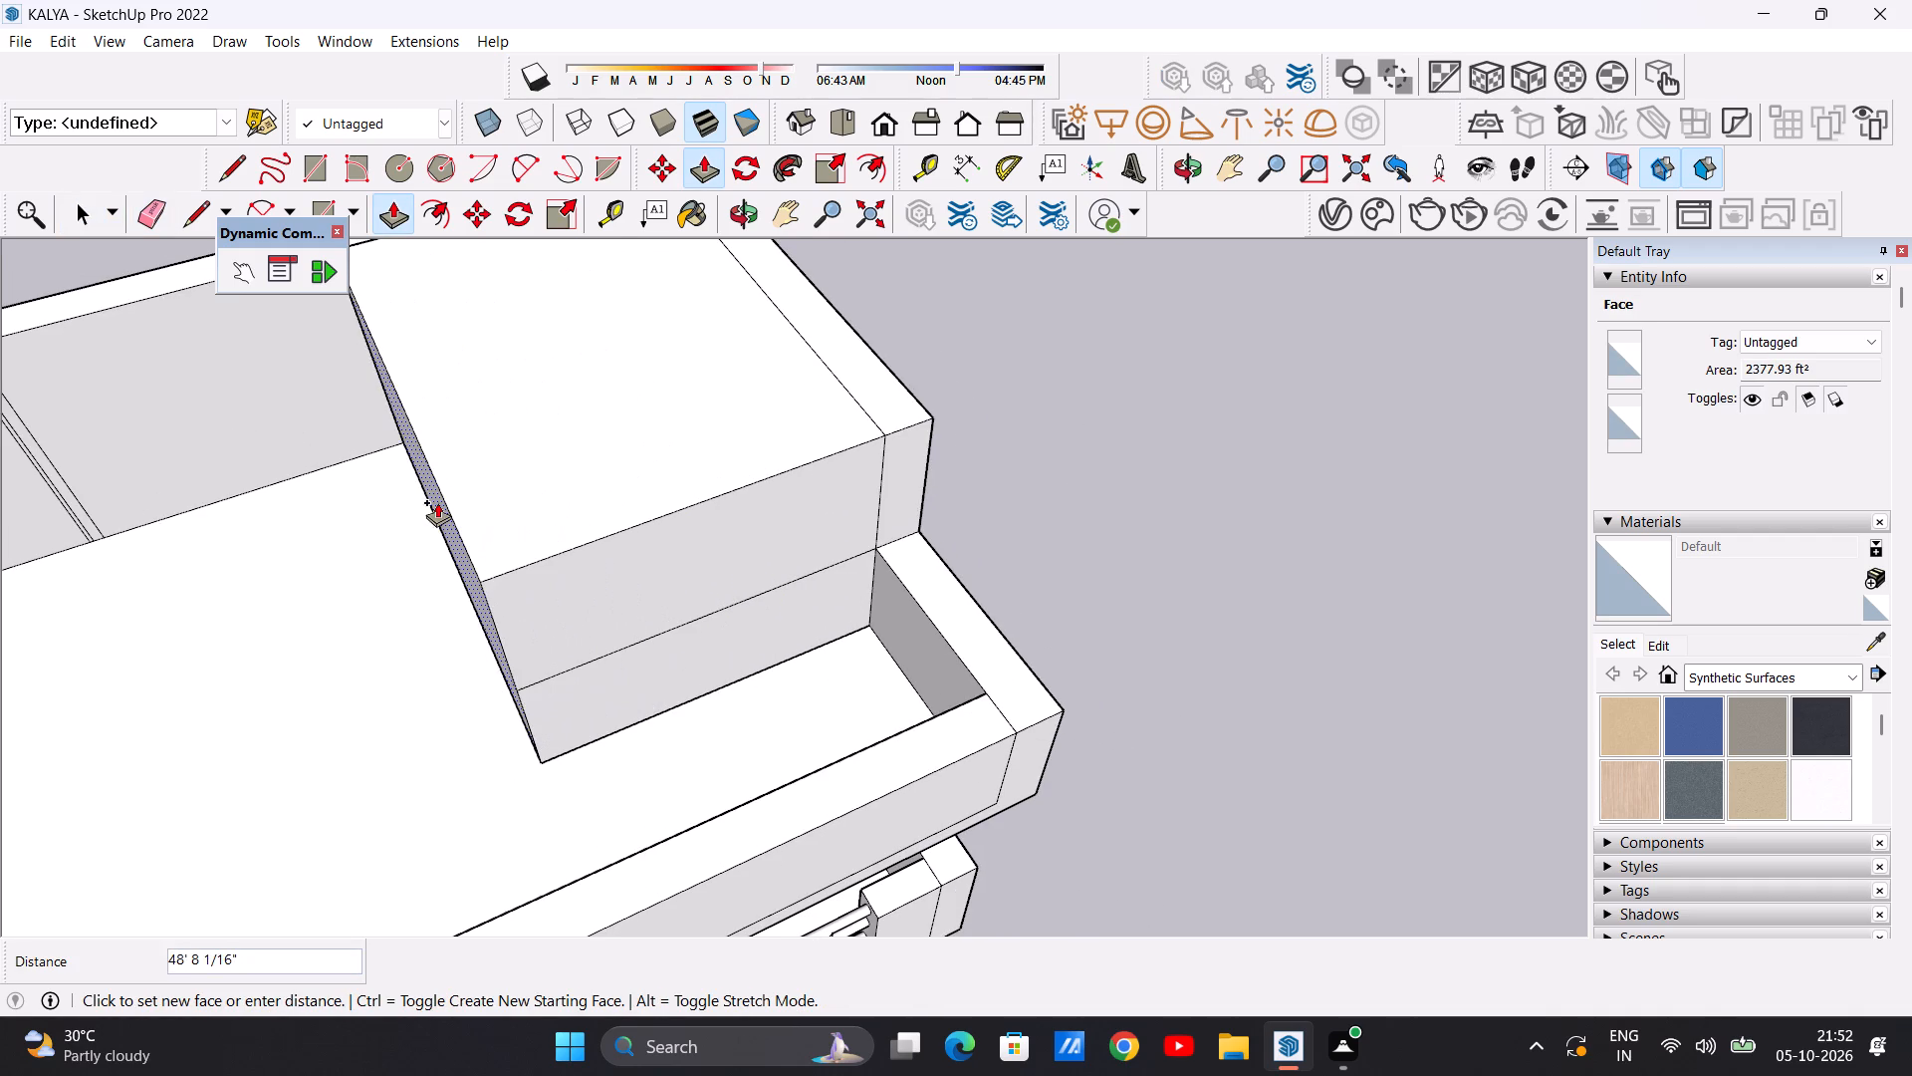
{"action": "left_click", "coordinate": [392, 511]}
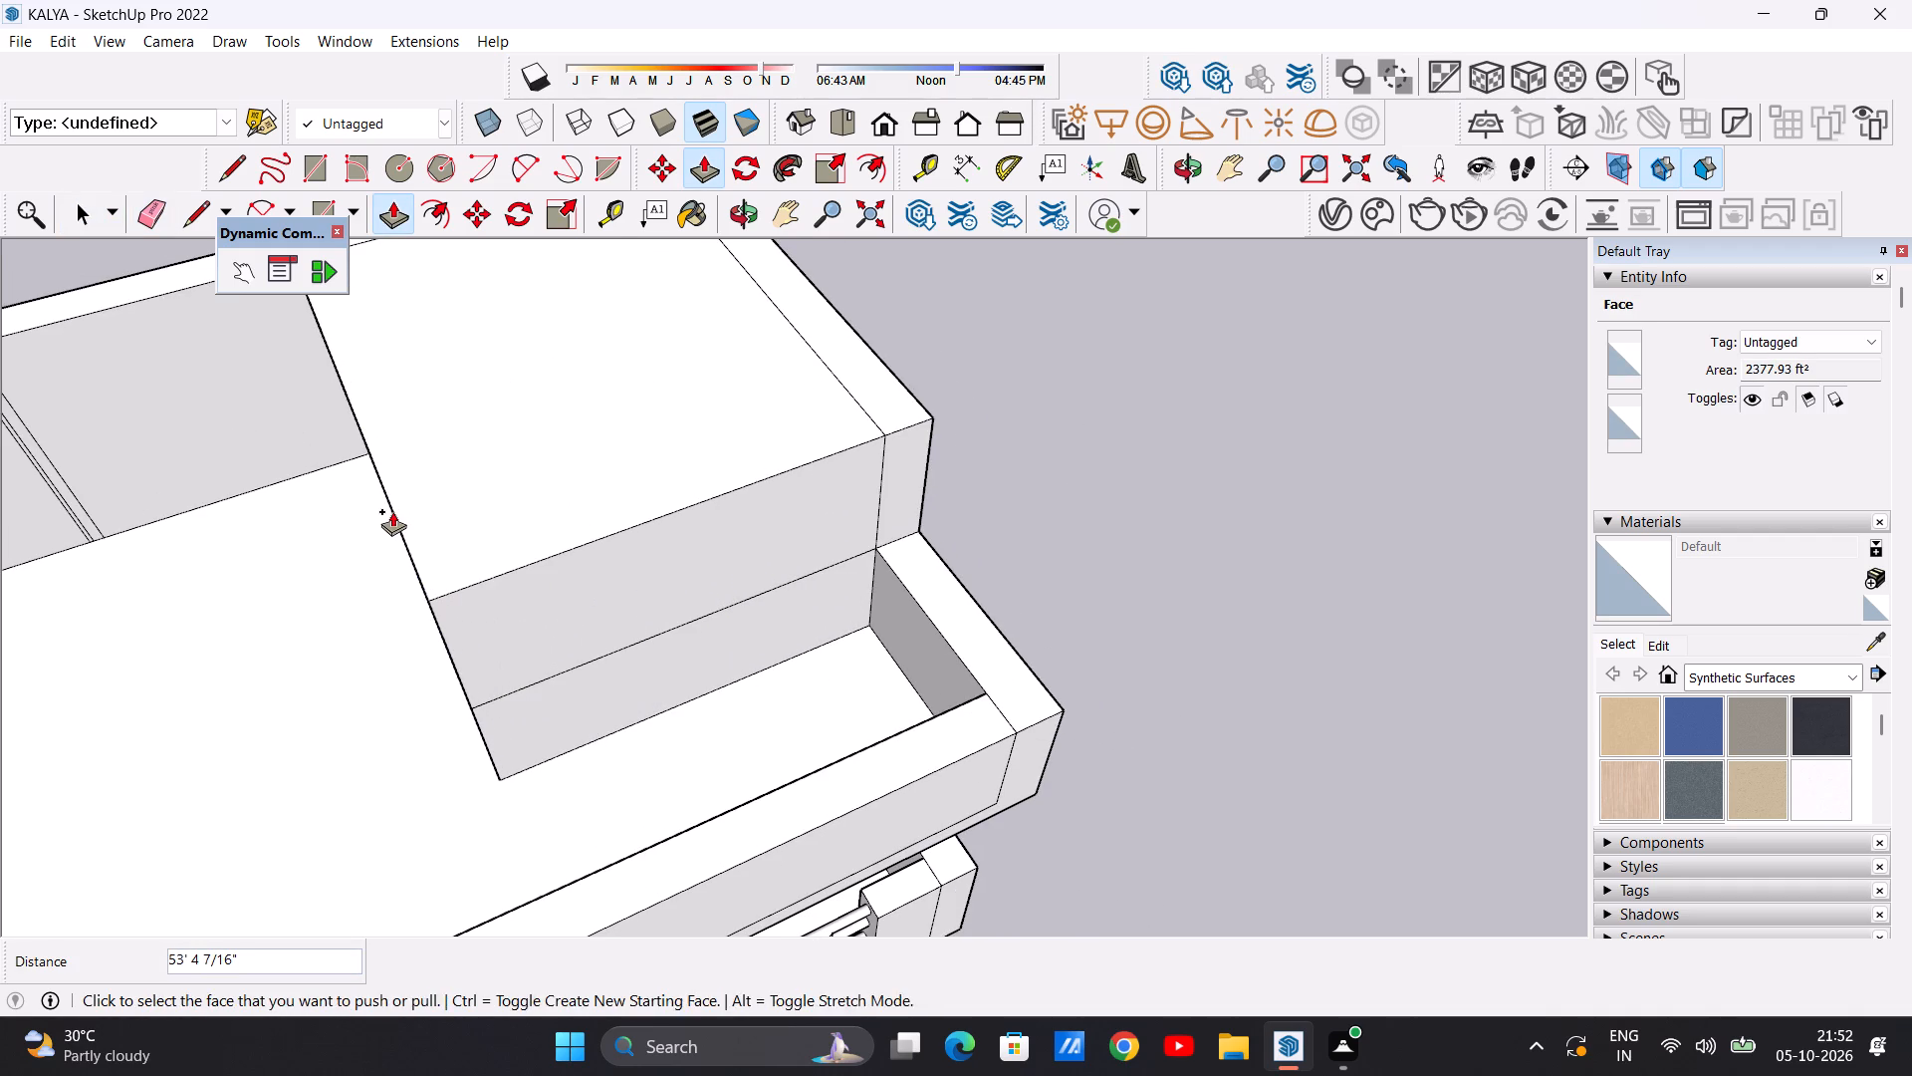
{"action": "key", "text": "space"}
Erase the leftover horizontal line across the lower front face of the rooftop block.
{"action": "scroll", "coordinate": [503, 514], "scroll_direction": "down", "scroll_amount": 8}
{"action": "middle_click_drag", "start_coordinate": [571, 609], "coordinate": [487, 375]}
{"action": "scroll", "coordinate": [592, 460], "scroll_direction": "down", "scroll_amount": 4}
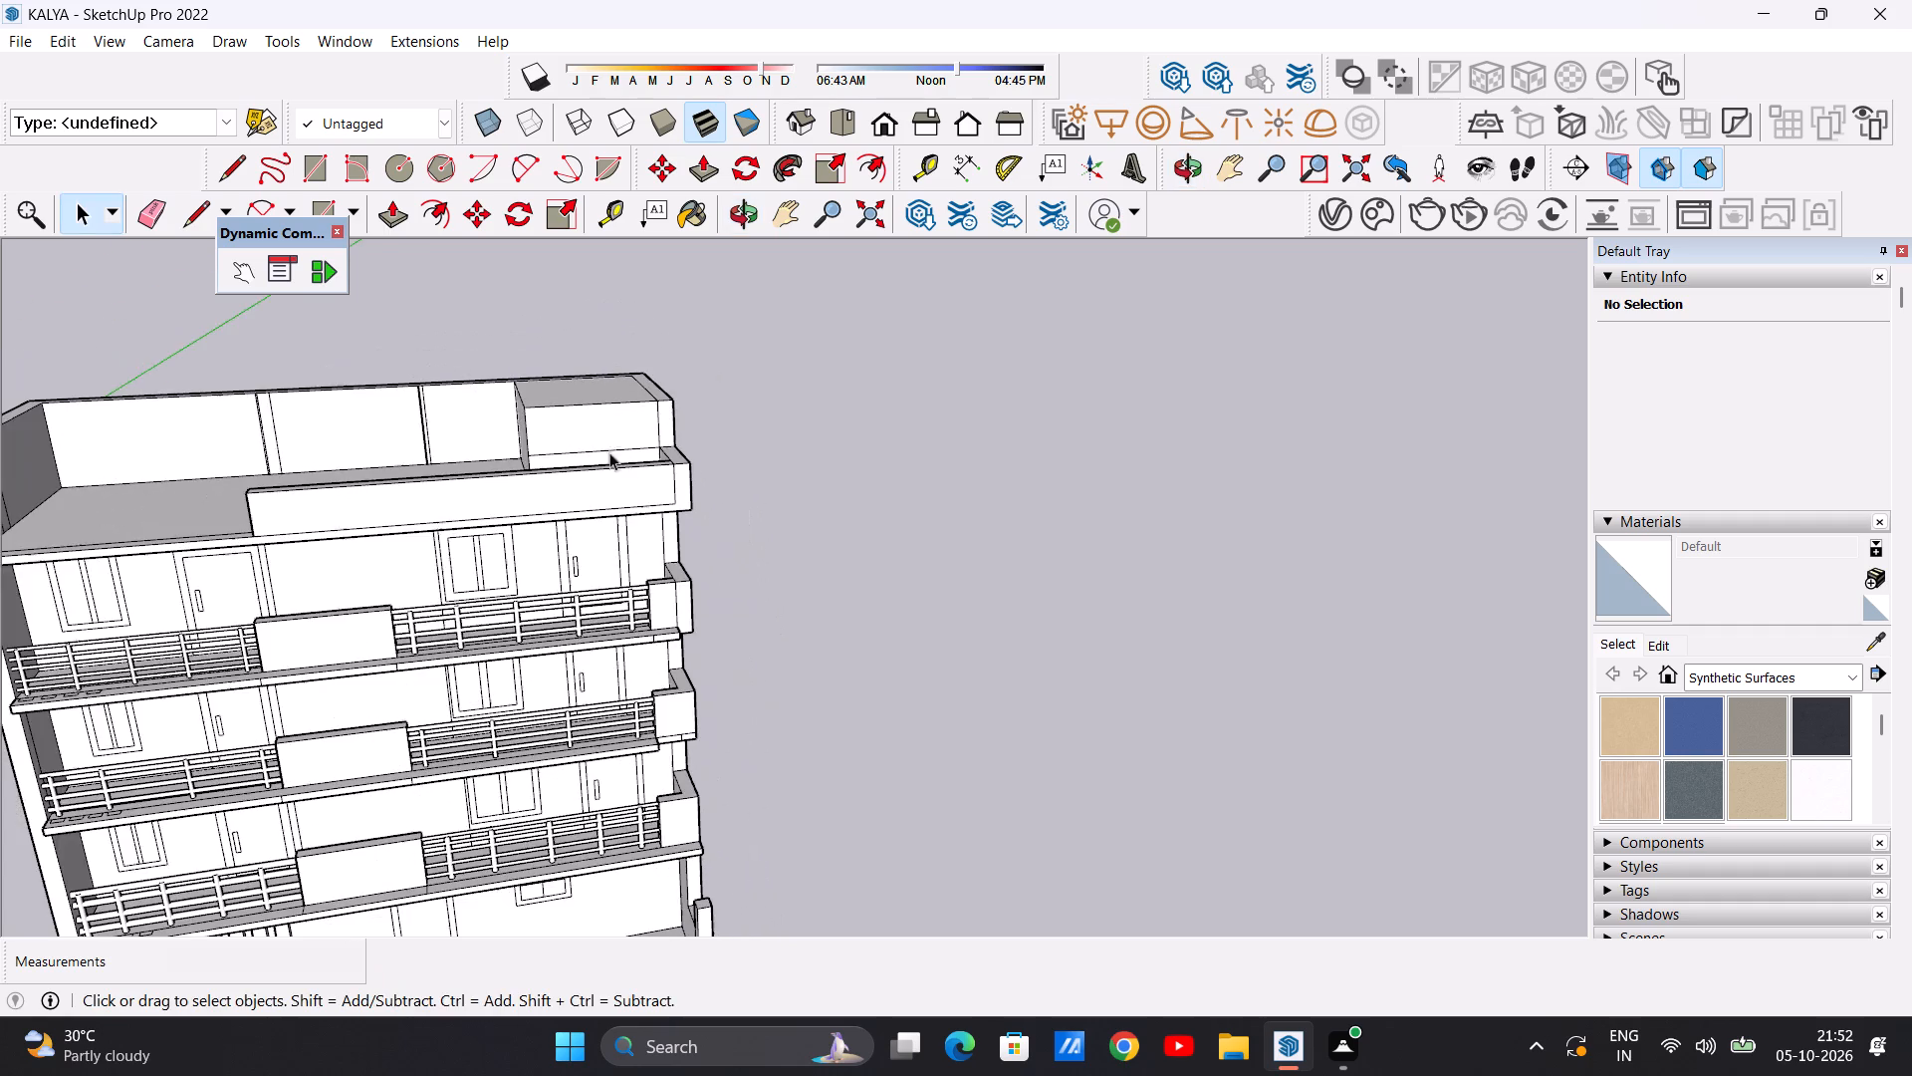
{"action": "scroll", "coordinate": [609, 452], "scroll_direction": "down", "scroll_amount": 1}
{"action": "middle_click_drag", "start_coordinate": [632, 471], "coordinate": [573, 428]}
{"action": "scroll", "coordinate": [613, 434], "scroll_direction": "up", "scroll_amount": 7}
{"action": "middle_click_drag", "start_coordinate": [652, 456], "coordinate": [620, 416]}
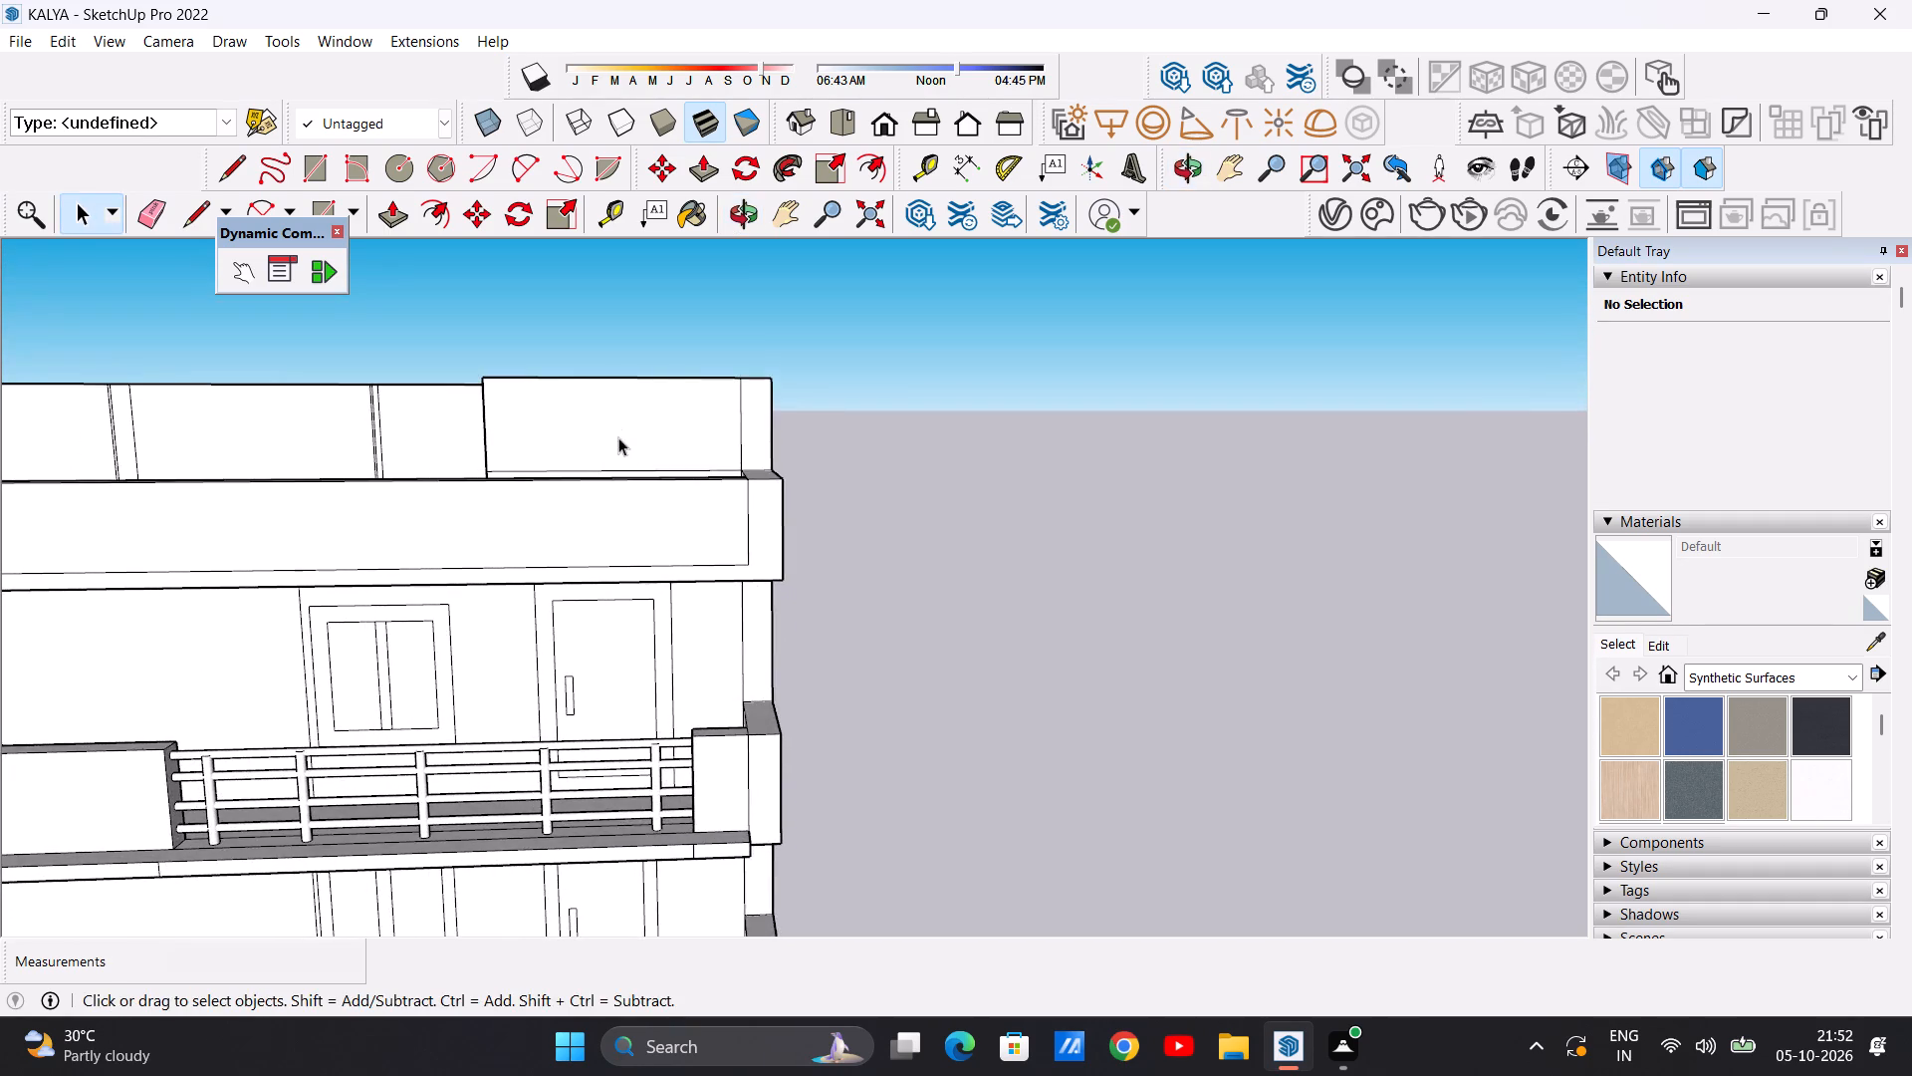
{"action": "scroll", "coordinate": [625, 446], "scroll_direction": "up", "scroll_amount": 6}
{"action": "middle_click_drag", "start_coordinate": [626, 467], "coordinate": [634, 536]}
{"action": "scroll", "coordinate": [656, 534], "scroll_direction": "up", "scroll_amount": 7}
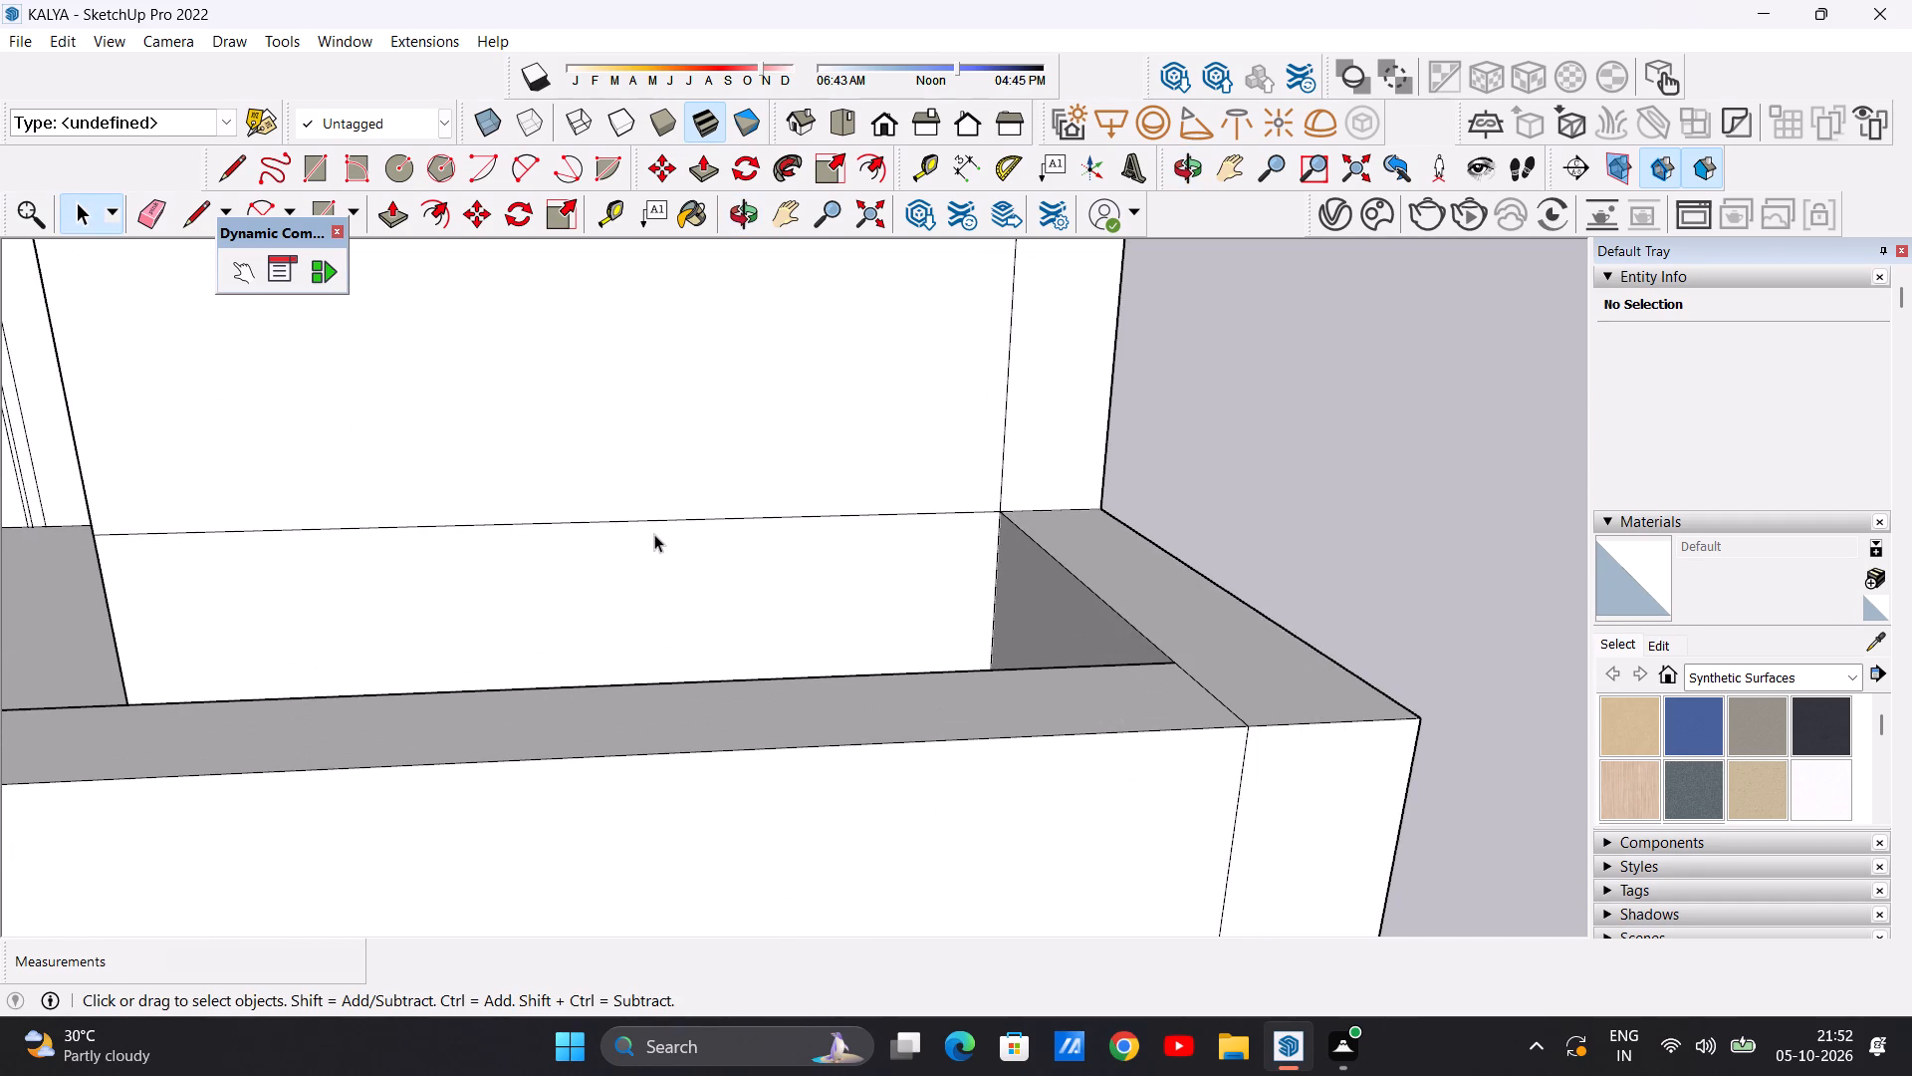
{"action": "key", "text": "e"}
{"action": "left_click", "coordinate": [656, 522]}
{"action": "key", "text": "space"}
Examine the rooftop block and the front parapet corner from the front and slightly above.
{"action": "scroll", "coordinate": [712, 551], "scroll_direction": "down", "scroll_amount": 12}
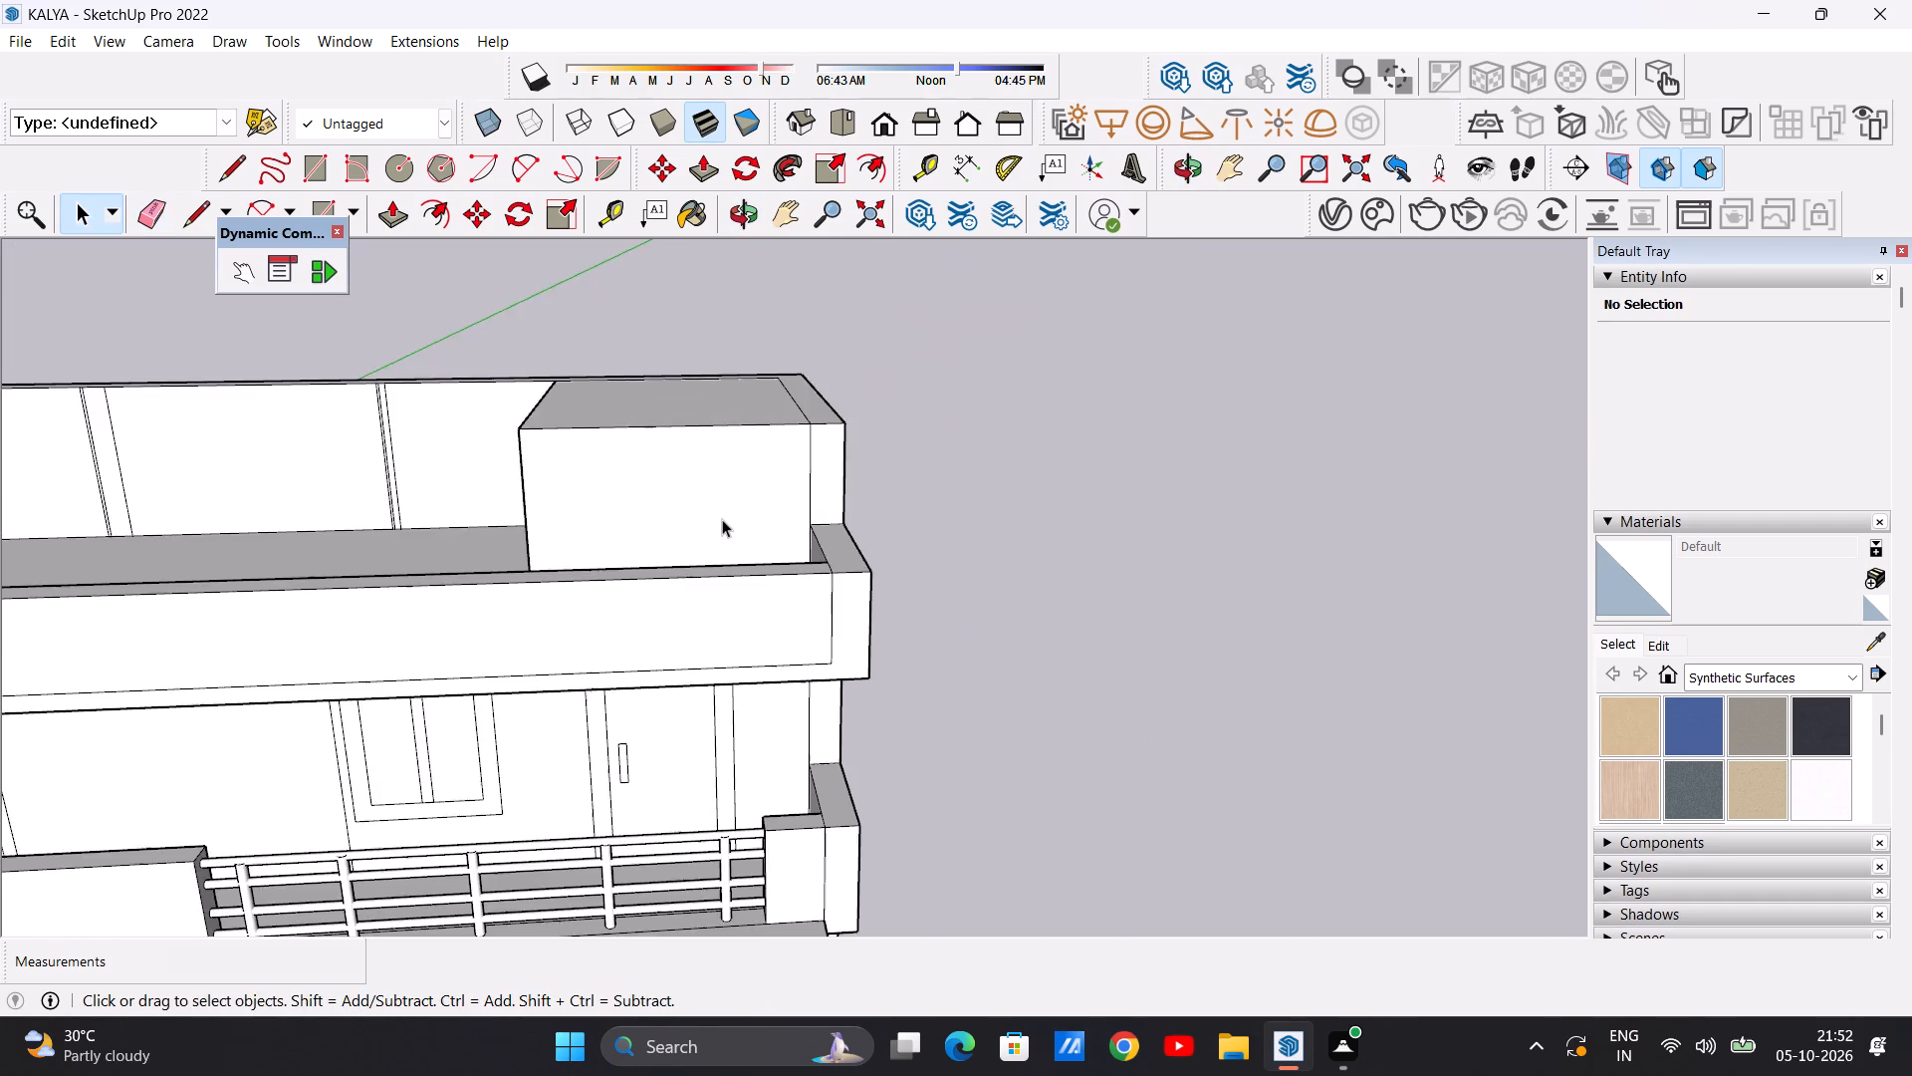
{"action": "middle_click_drag", "start_coordinate": [743, 548], "coordinate": [739, 441]}
{"action": "scroll", "coordinate": [751, 491], "scroll_direction": "down", "scroll_amount": 4}
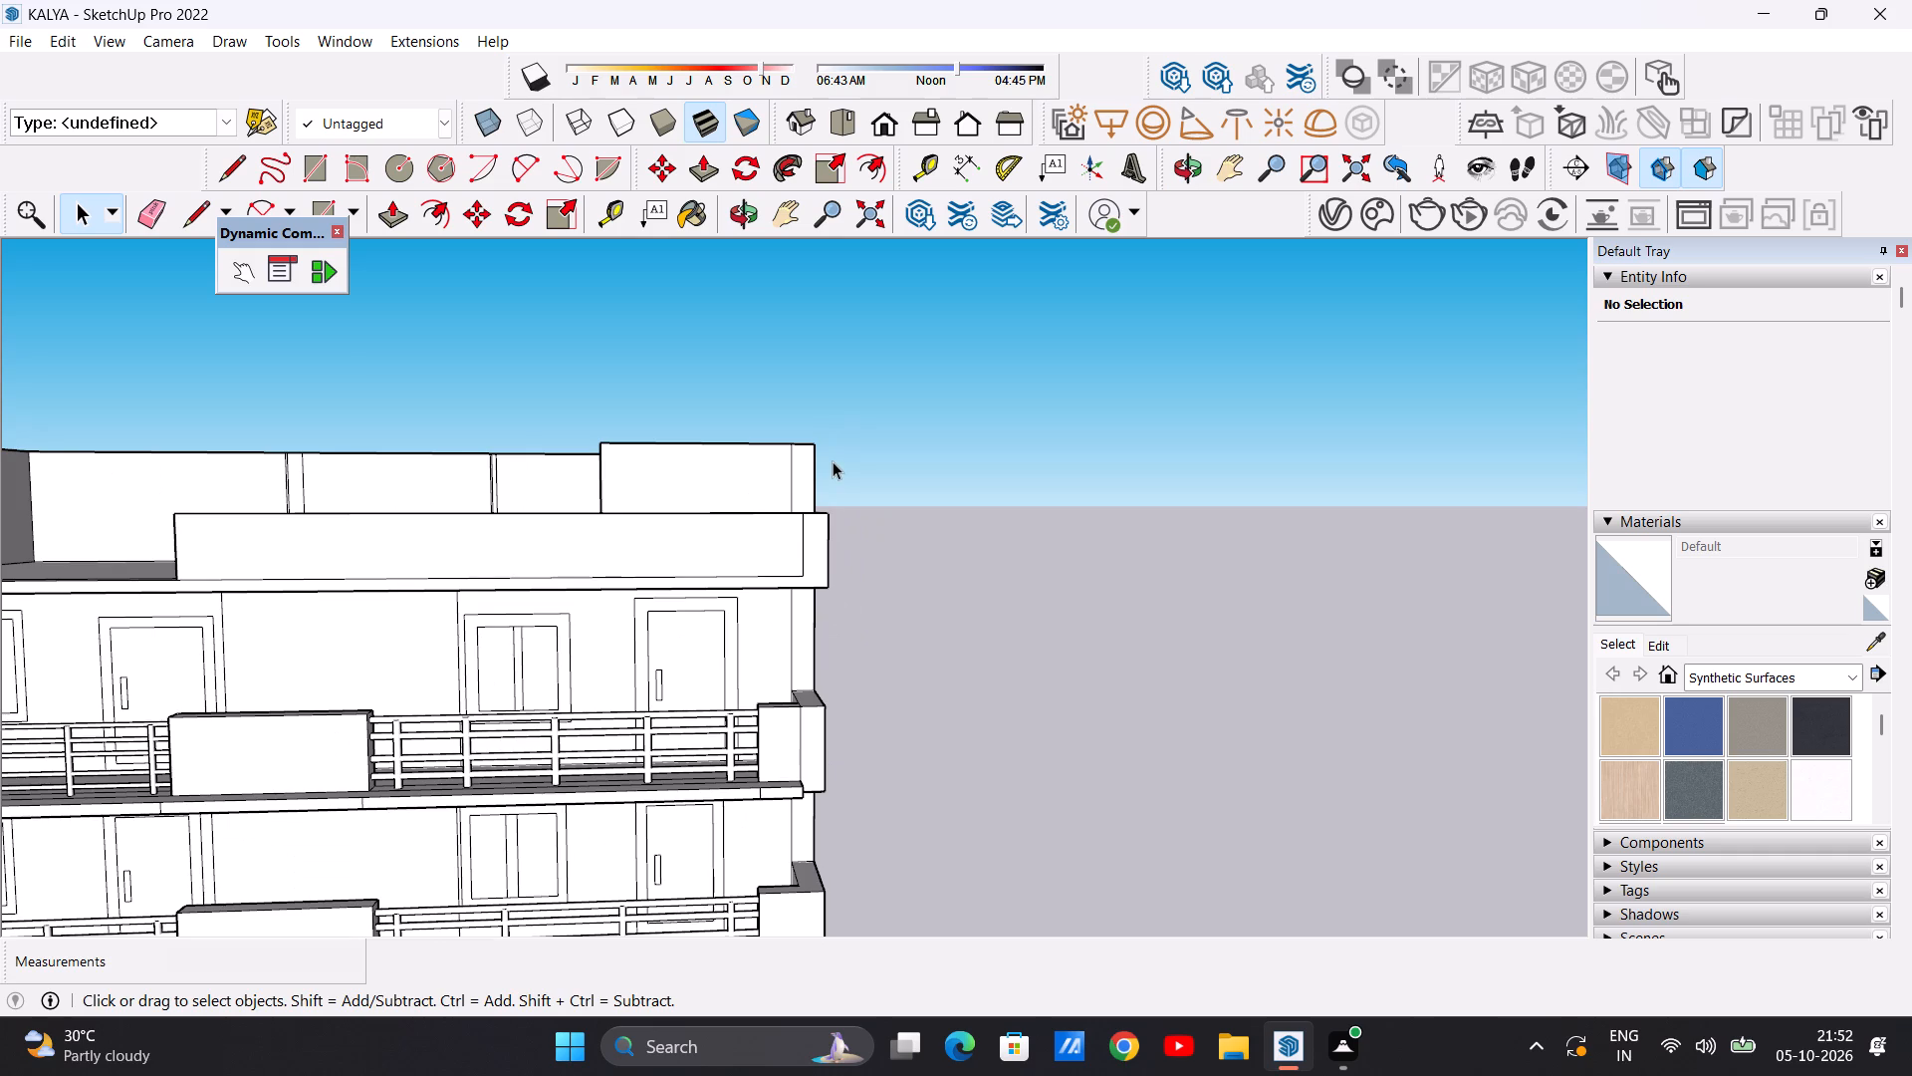
{"action": "scroll", "coordinate": [833, 461], "scroll_direction": "up", "scroll_amount": 3}
{"action": "scroll", "coordinate": [688, 485], "scroll_direction": "up", "scroll_amount": 5}
{"action": "middle_click_drag", "start_coordinate": [799, 461], "coordinate": [778, 463]}
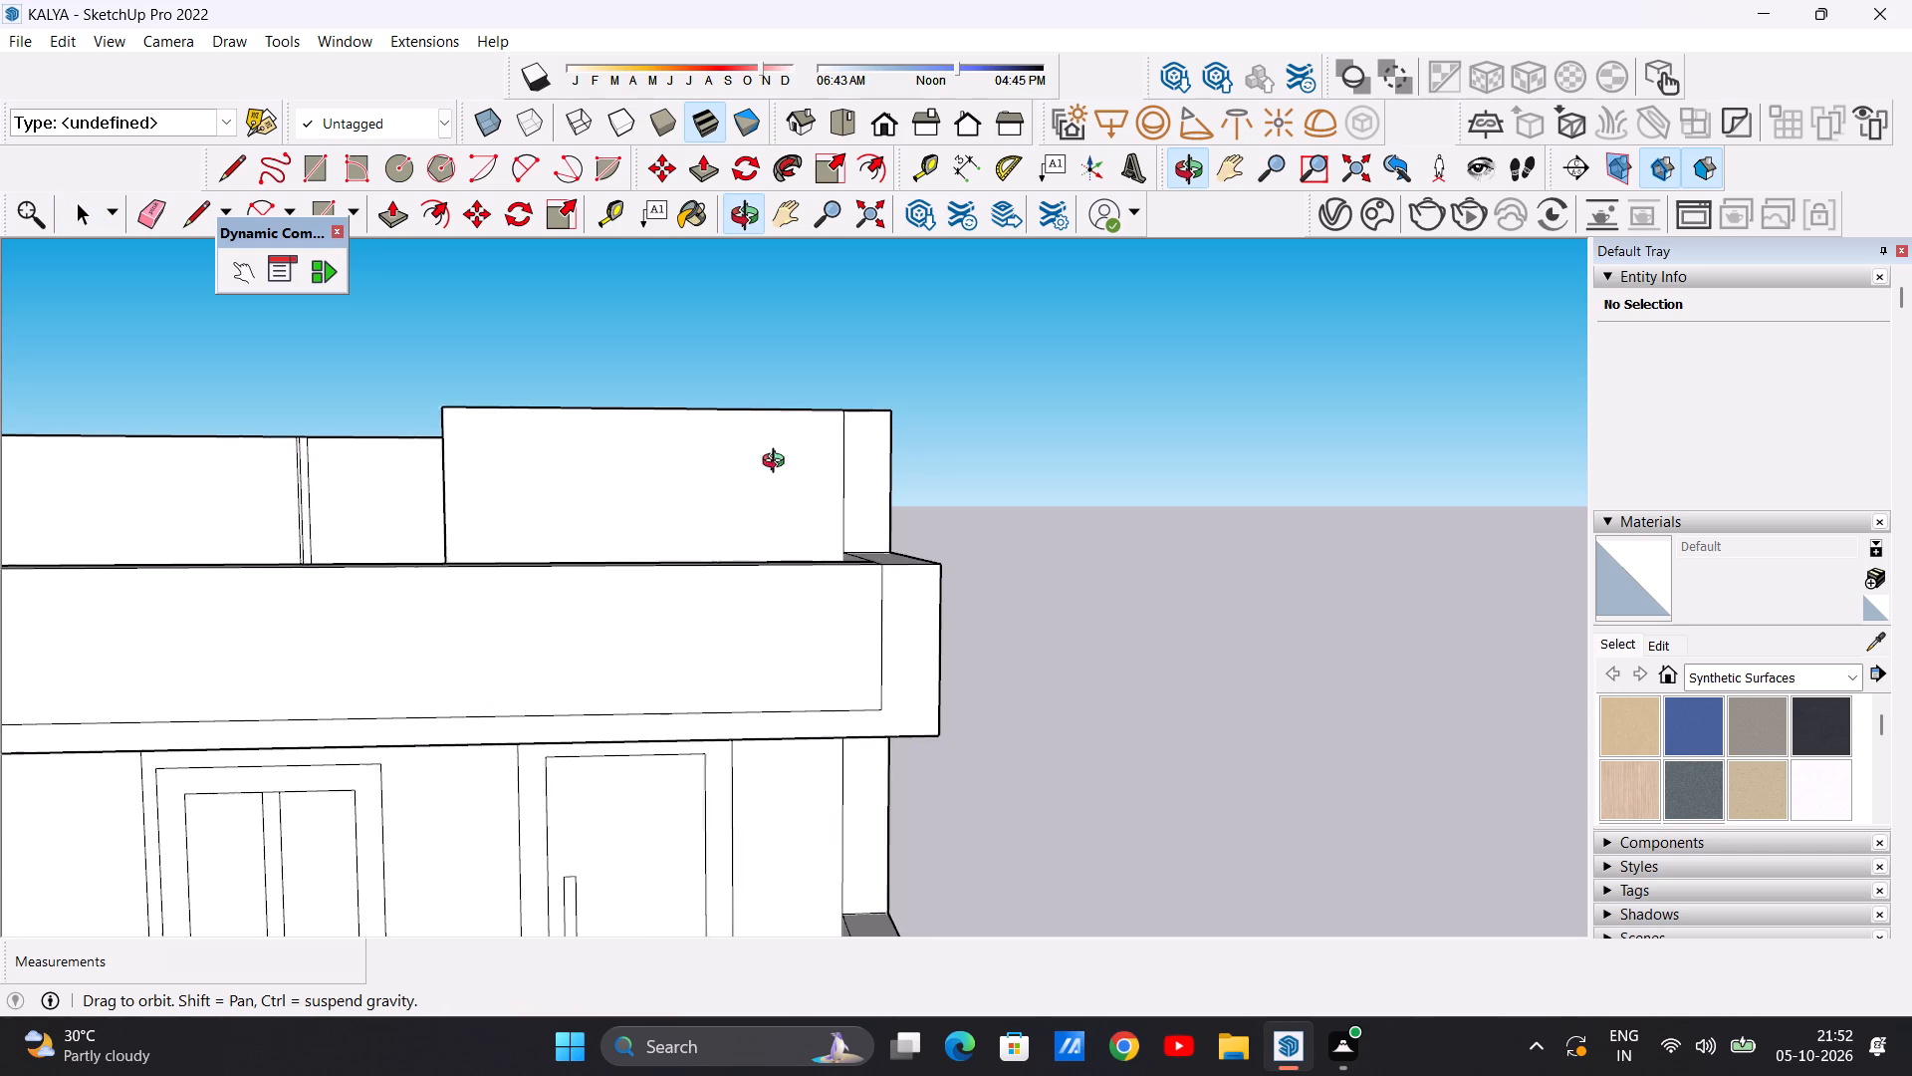
{"action": "middle_click_drag", "start_coordinate": [778, 463], "coordinate": [809, 501]}
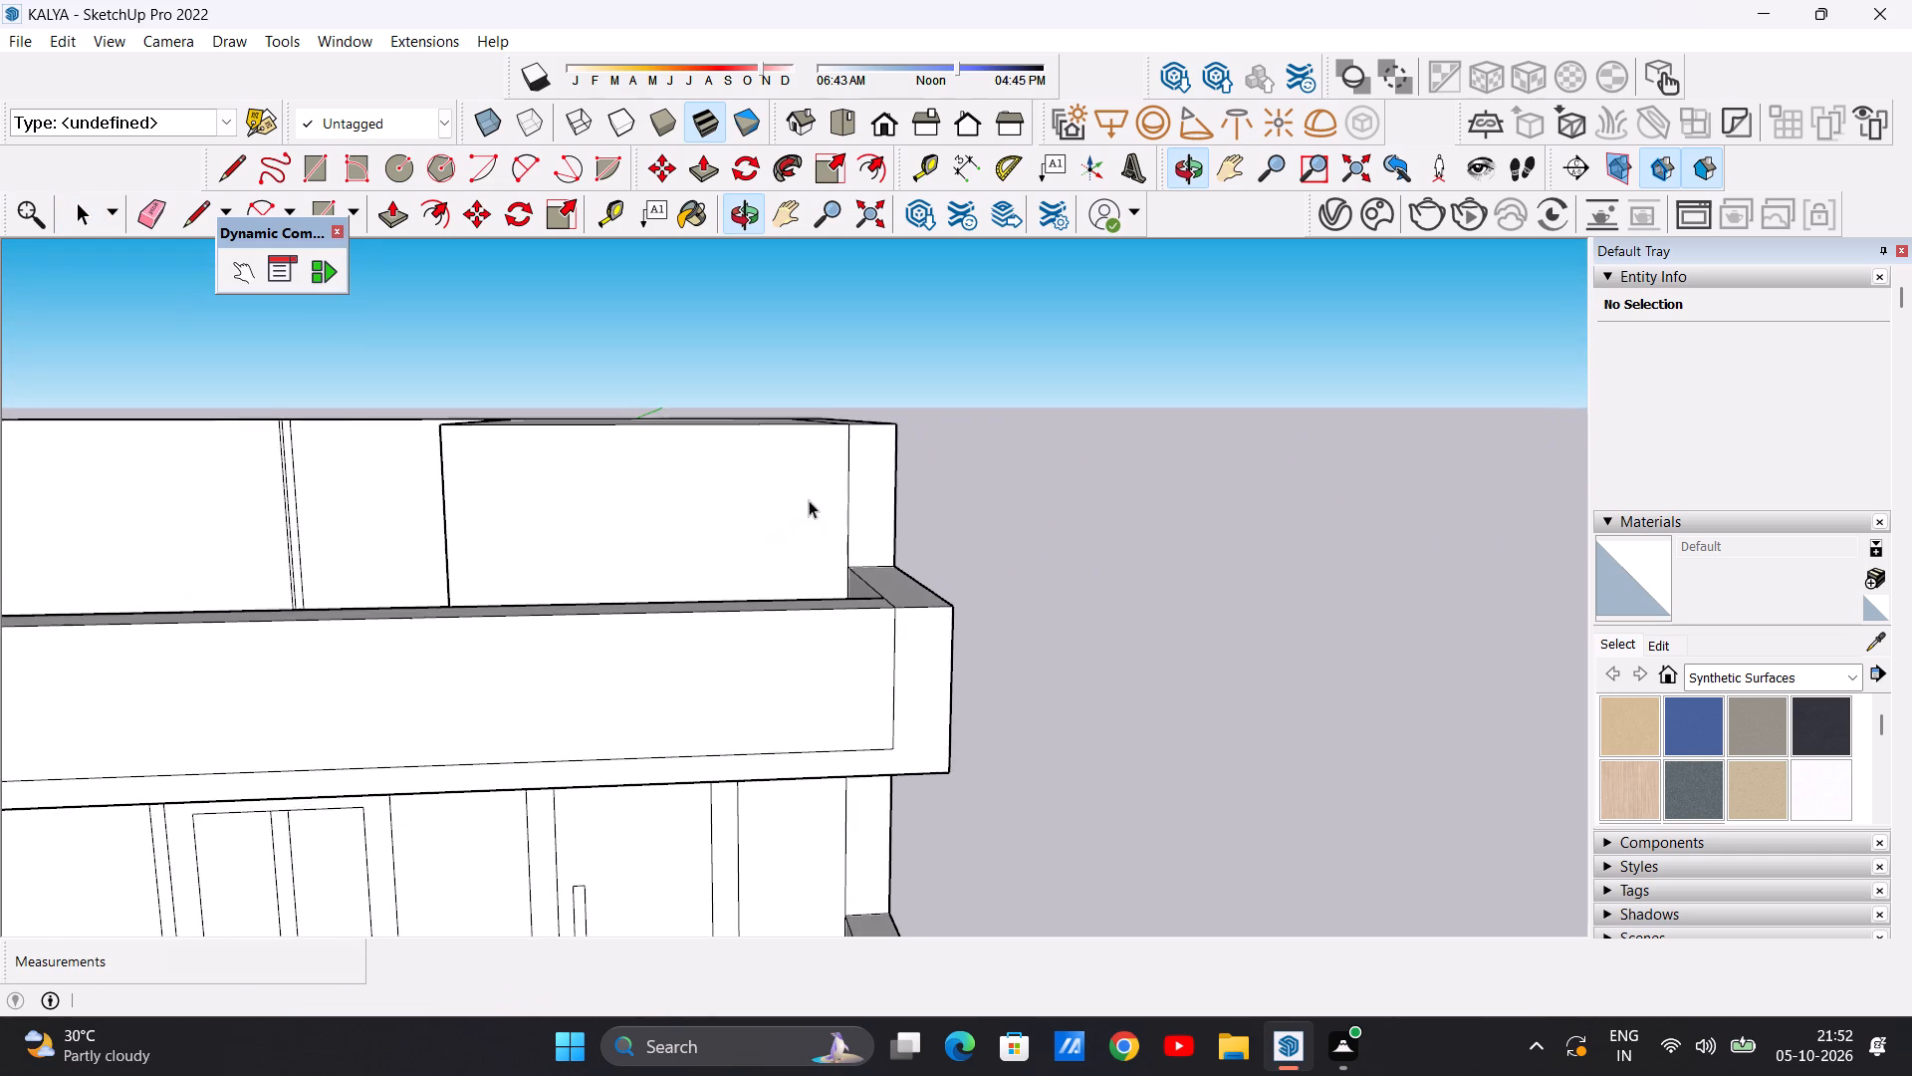
Draw a rectangle about 17' 1" by 14' 10" on the front face of the rooftop block, near its left end.
{"action": "scroll", "coordinate": [683, 552], "scroll_direction": "down", "scroll_amount": 7}
{"action": "scroll", "coordinate": [761, 531], "scroll_direction": "up", "scroll_amount": 6}
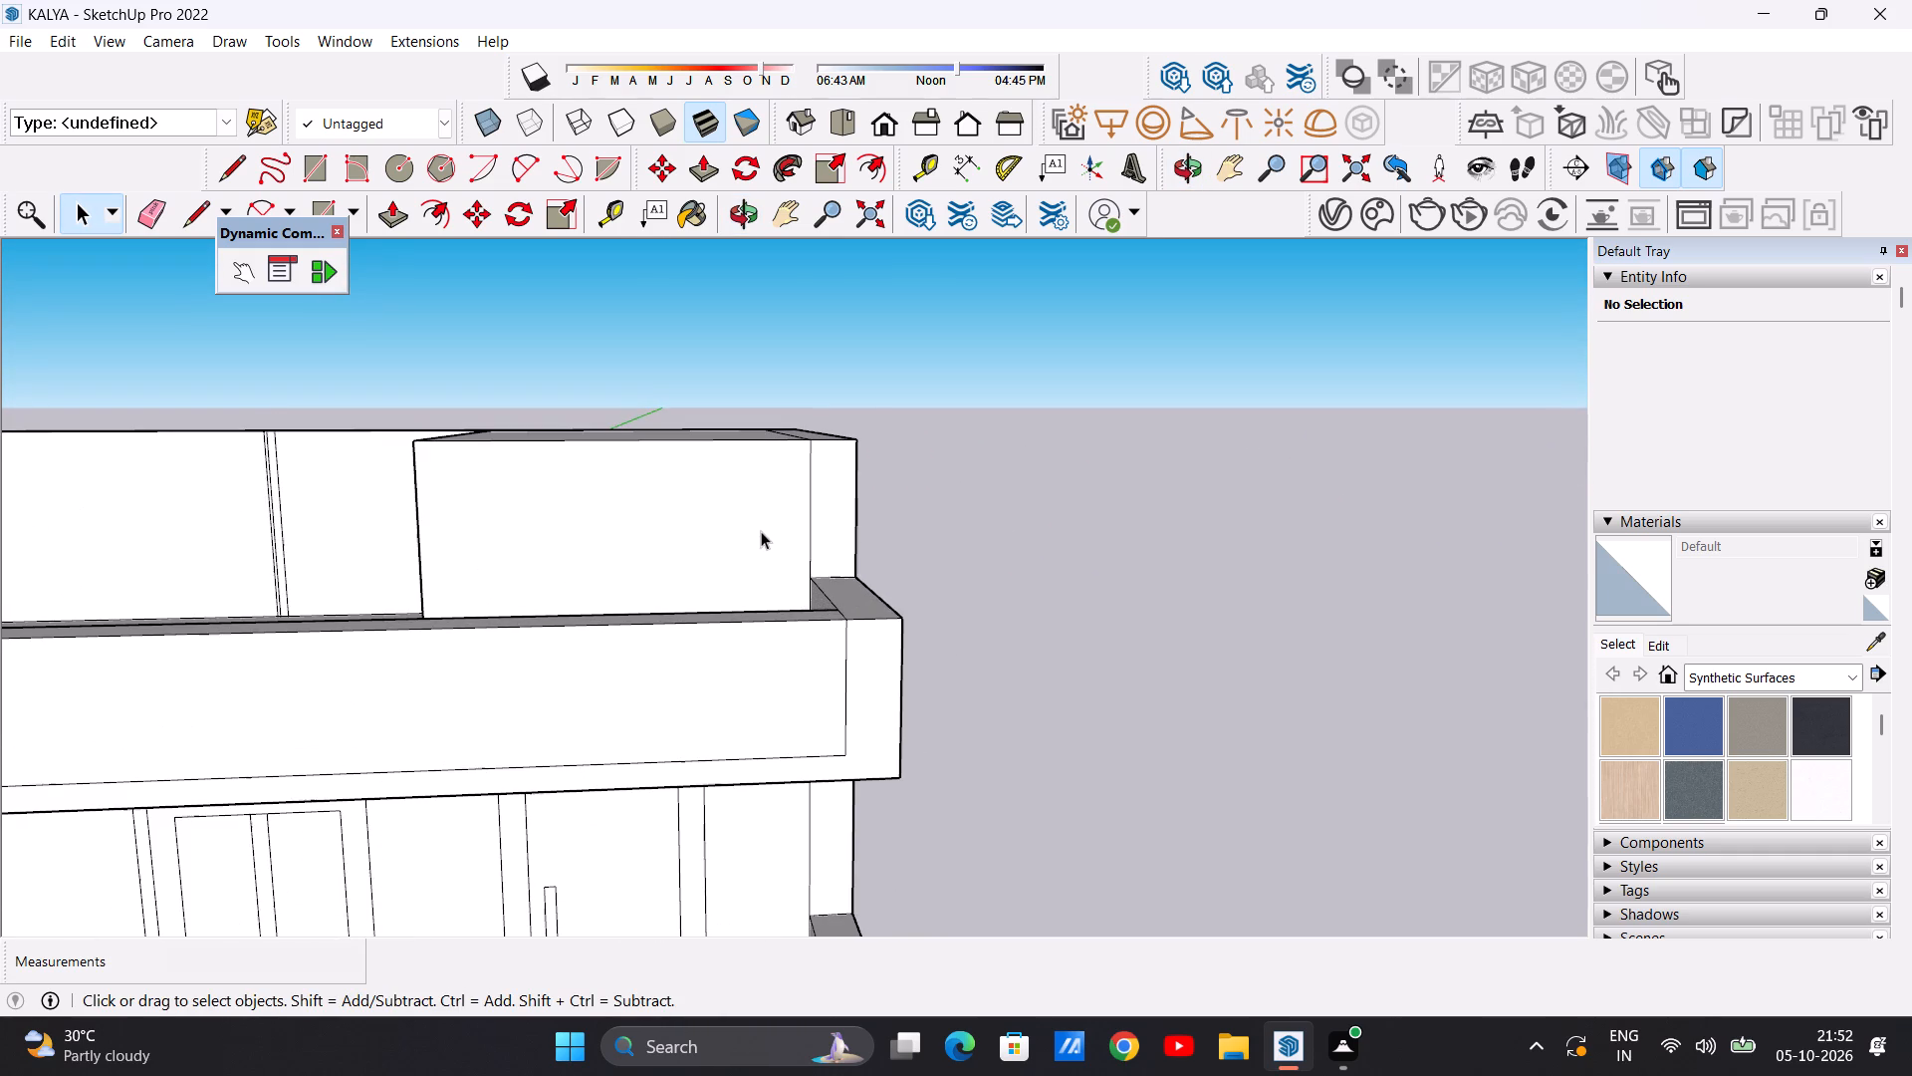
{"action": "scroll", "coordinate": [755, 530], "scroll_direction": "up", "scroll_amount": 2}
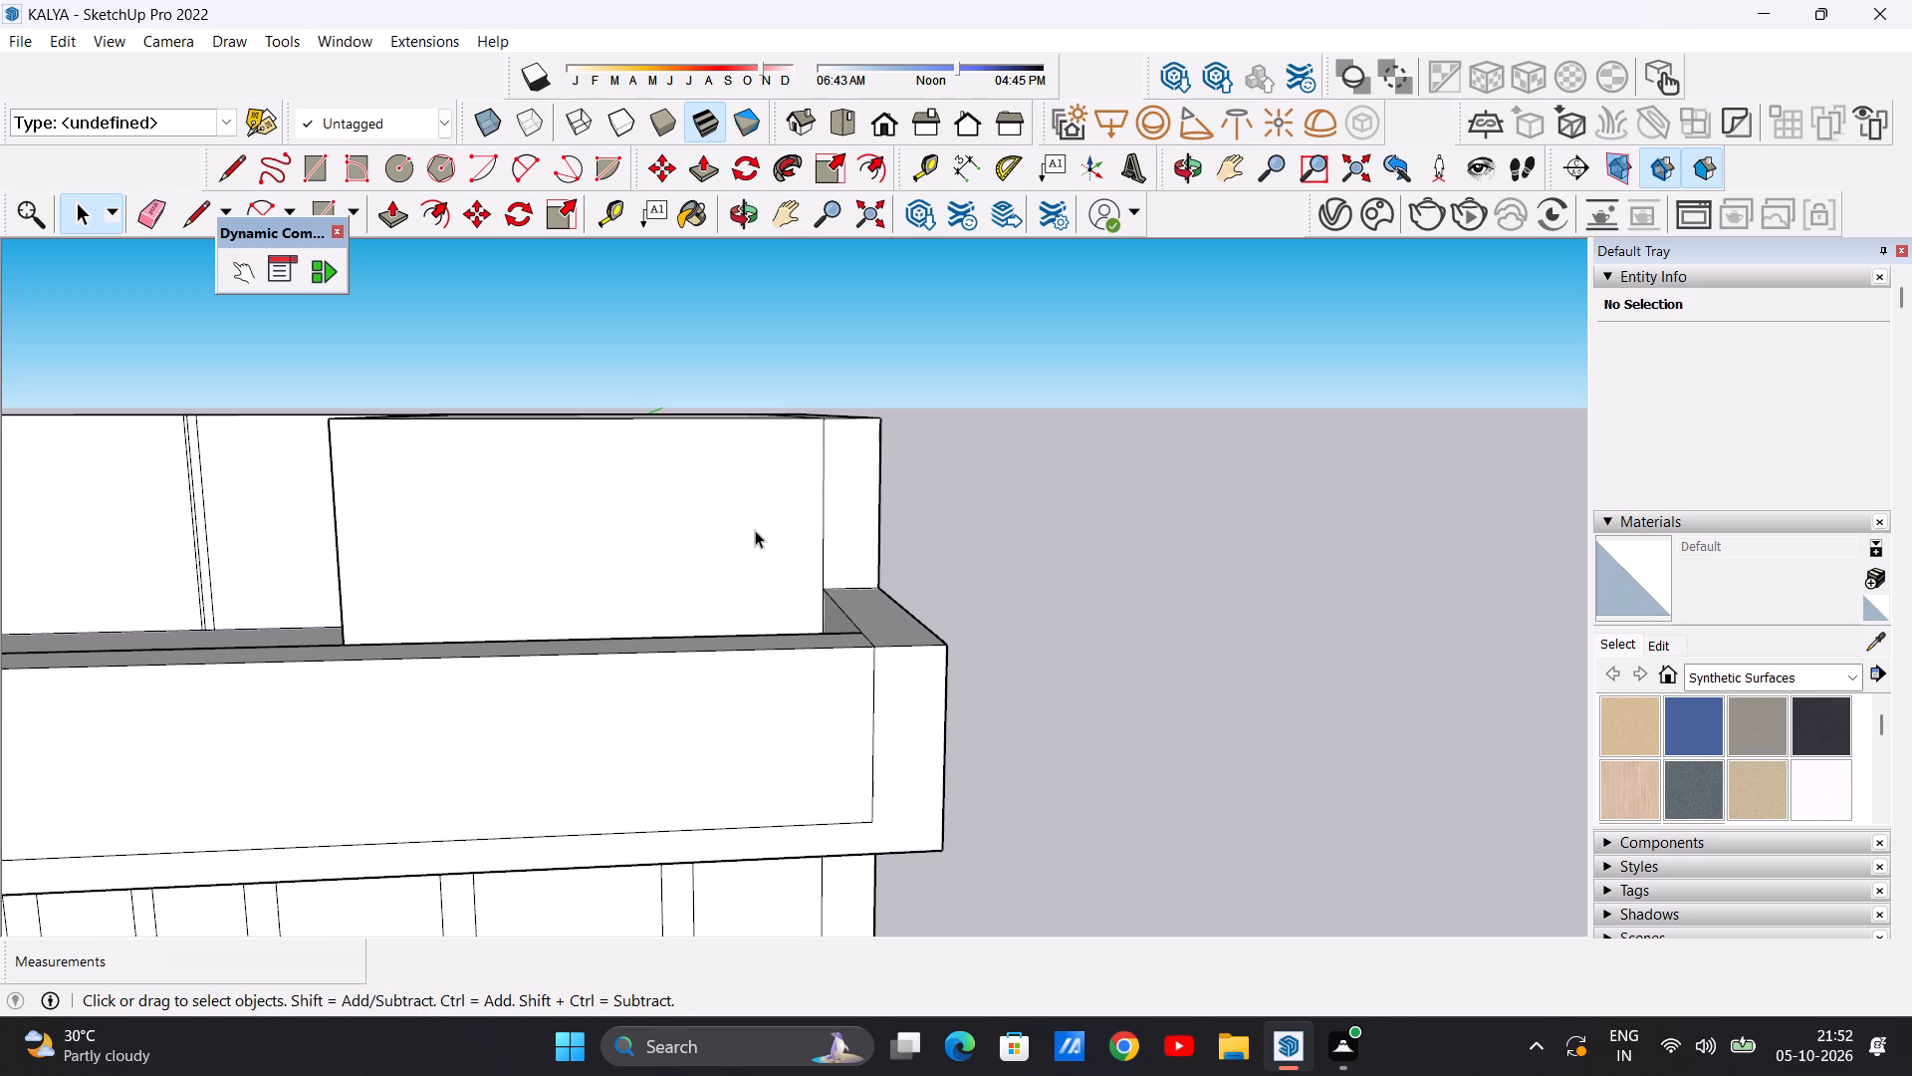
{"action": "scroll", "coordinate": [673, 516], "scroll_direction": "down", "scroll_amount": 3}
{"action": "scroll", "coordinate": [554, 516], "scroll_direction": "up", "scroll_amount": 1}
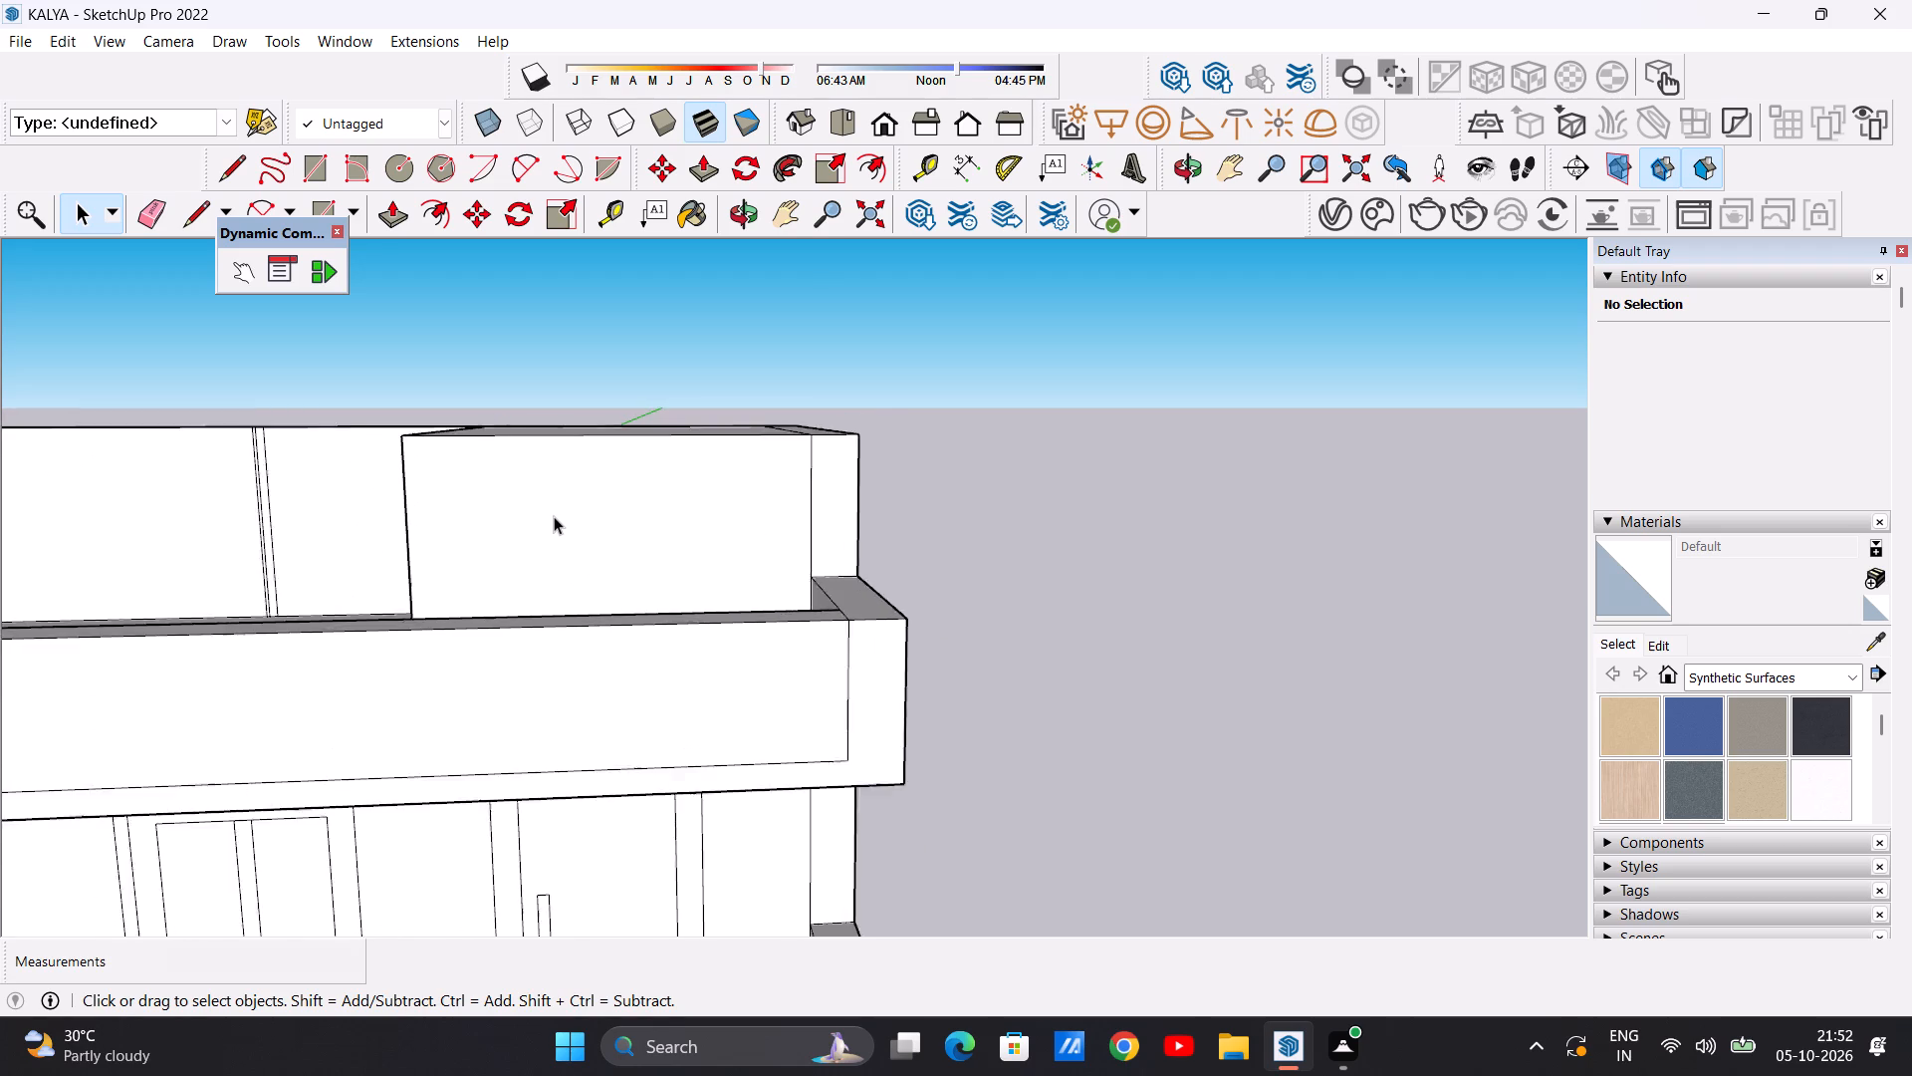
{"action": "scroll", "coordinate": [554, 516], "scroll_direction": "up", "scroll_amount": 2}
{"action": "key", "text": "r"}
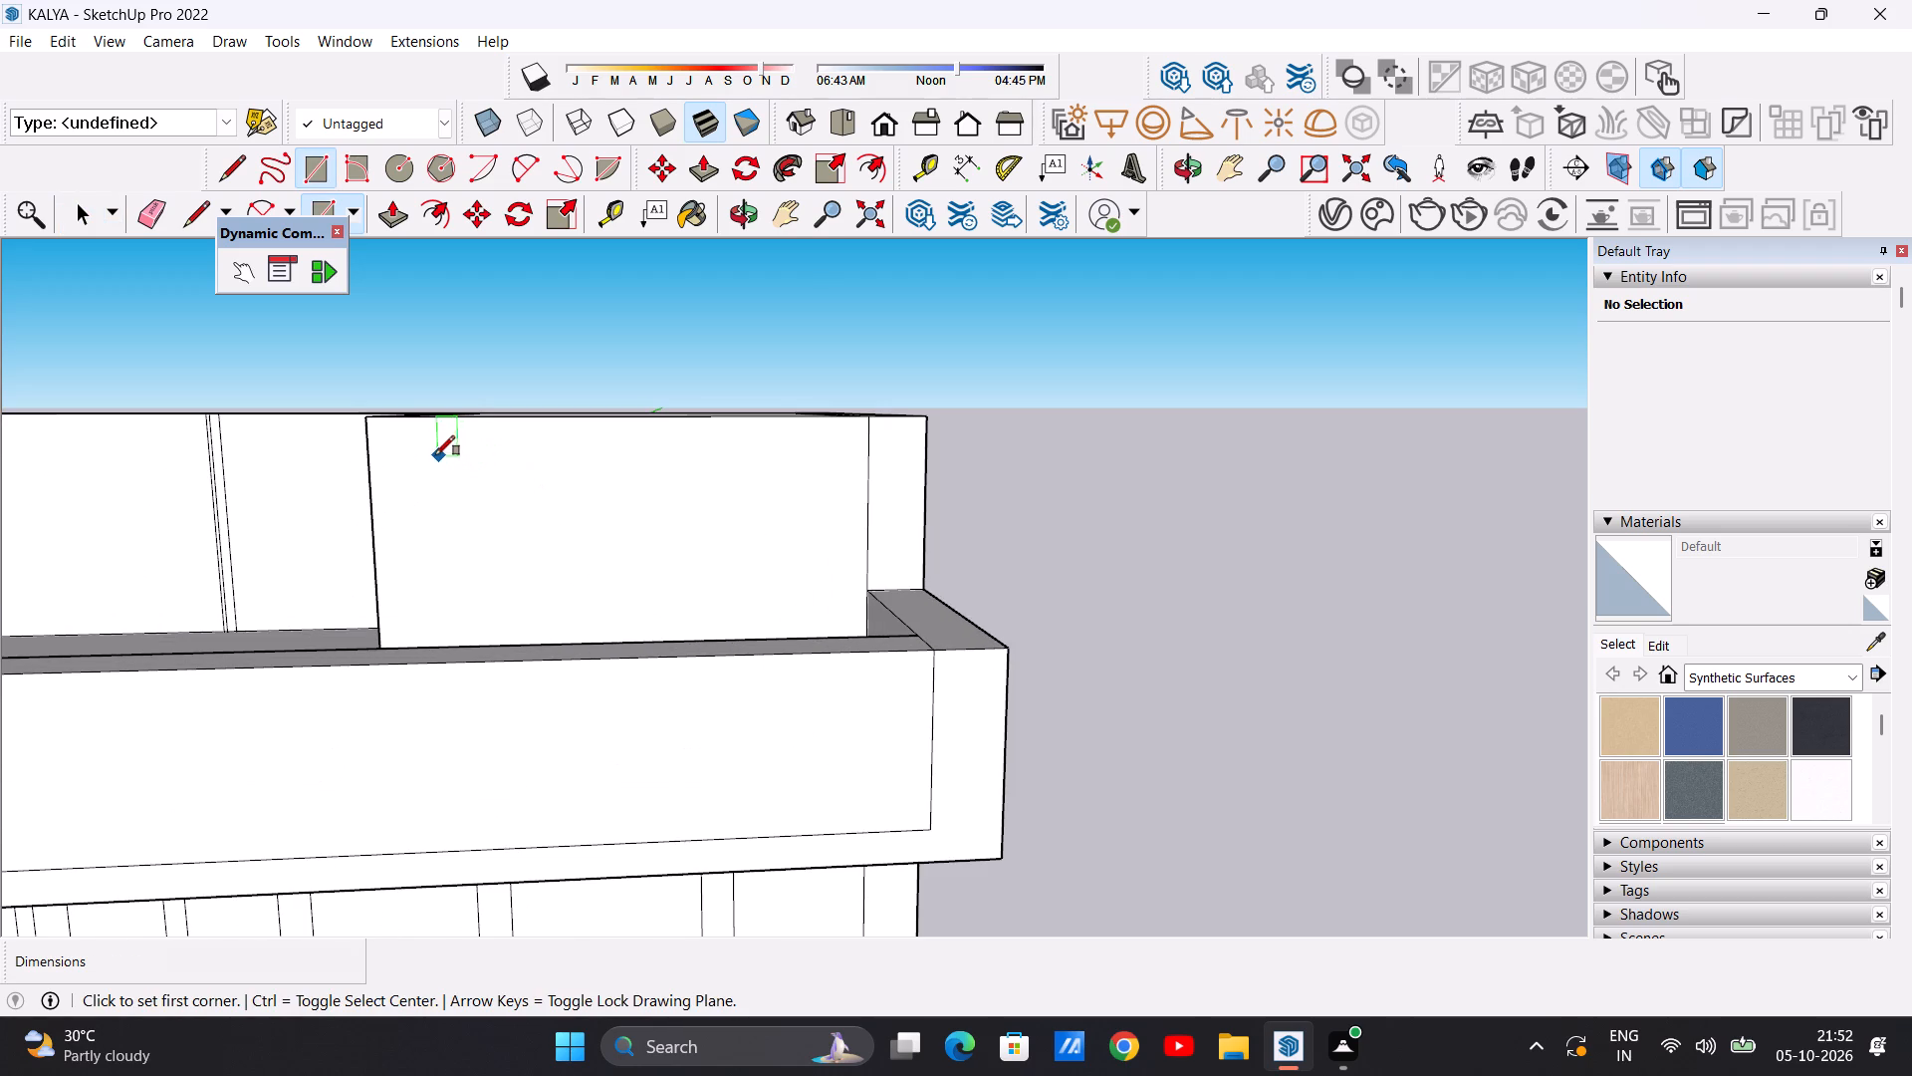
{"action": "left_click", "coordinate": [432, 453]}
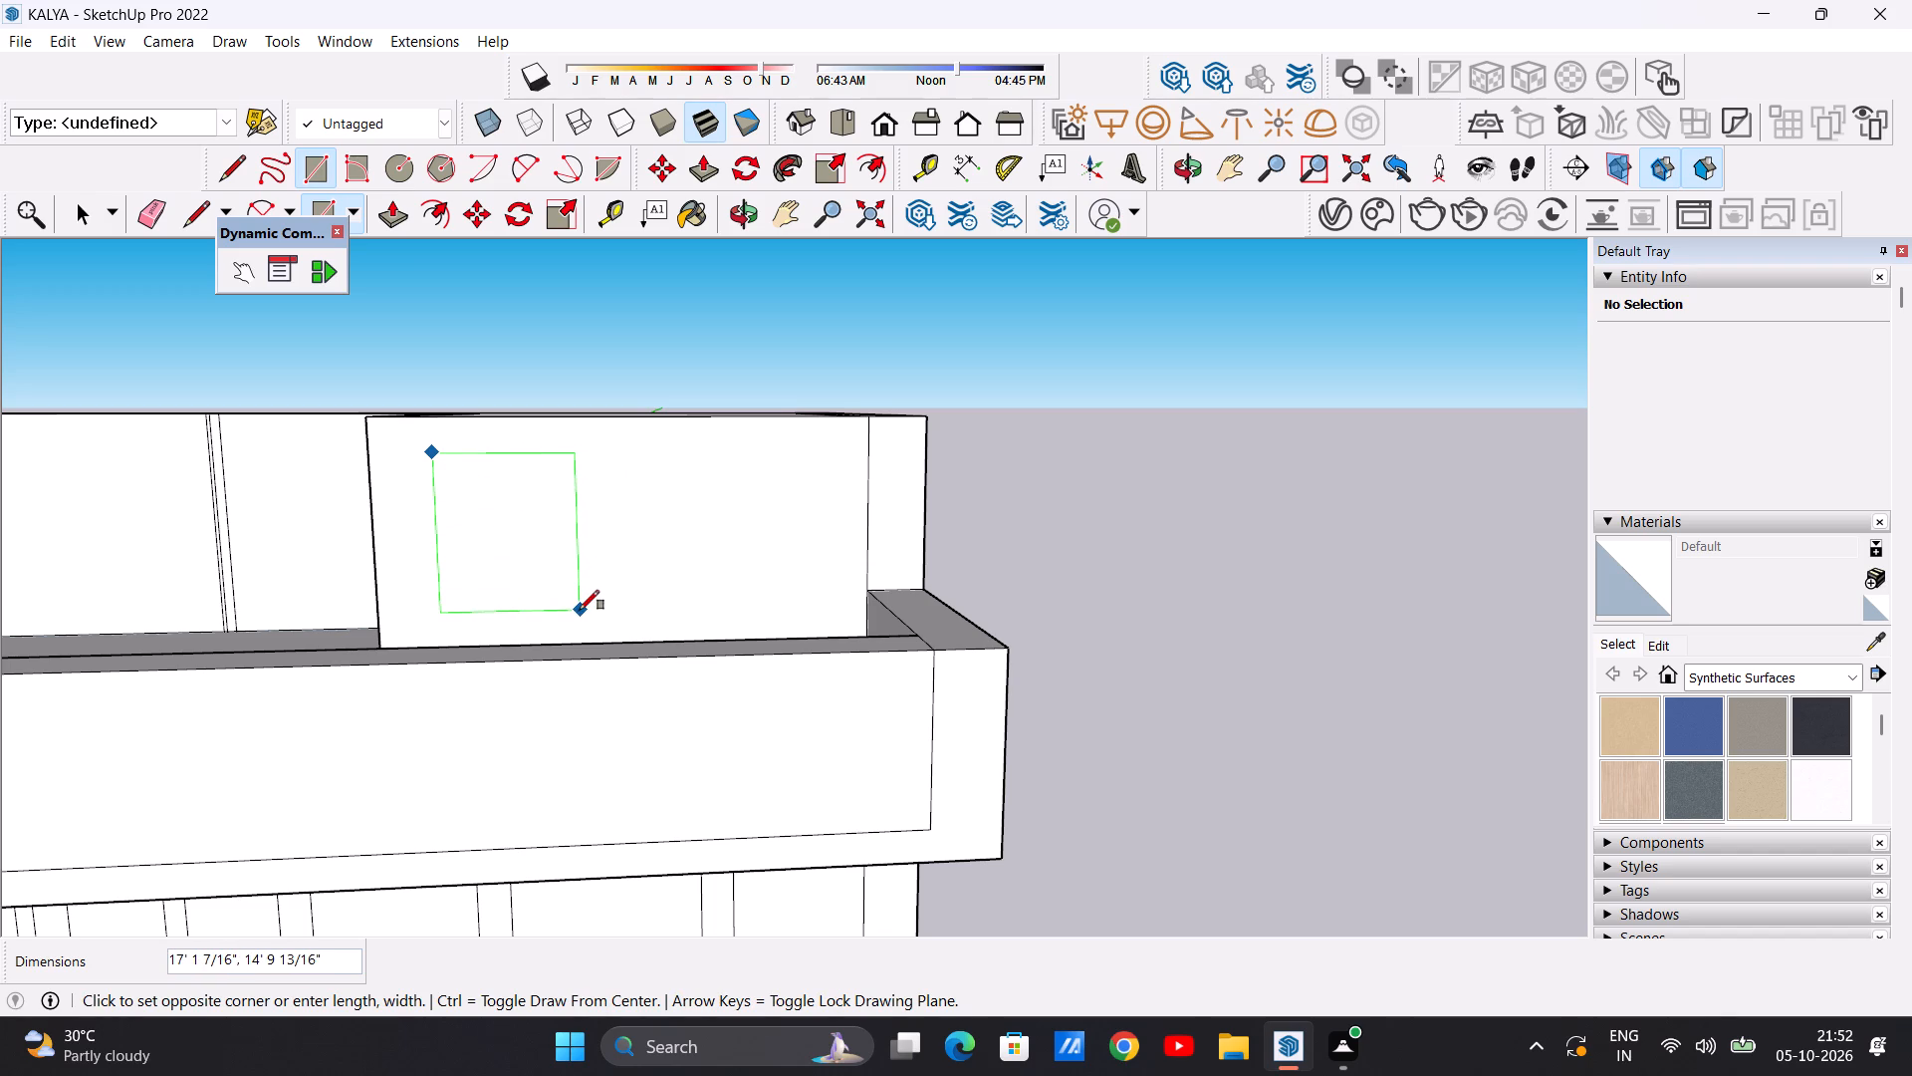
{"action": "left_click", "coordinate": [580, 610]}
{"action": "key", "text": "space"}
{"action": "scroll", "coordinate": [590, 569], "scroll_direction": "down", "scroll_amount": 4}
{"action": "middle_click_drag", "start_coordinate": [610, 618], "coordinate": [603, 561]}
{"action": "scroll", "coordinate": [547, 513], "scroll_direction": "up", "scroll_amount": 2}
{"action": "middle_click_drag", "start_coordinate": [553, 533], "coordinate": [556, 655]}
{"action": "scroll", "coordinate": [553, 619], "scroll_direction": "up", "scroll_amount": 2}
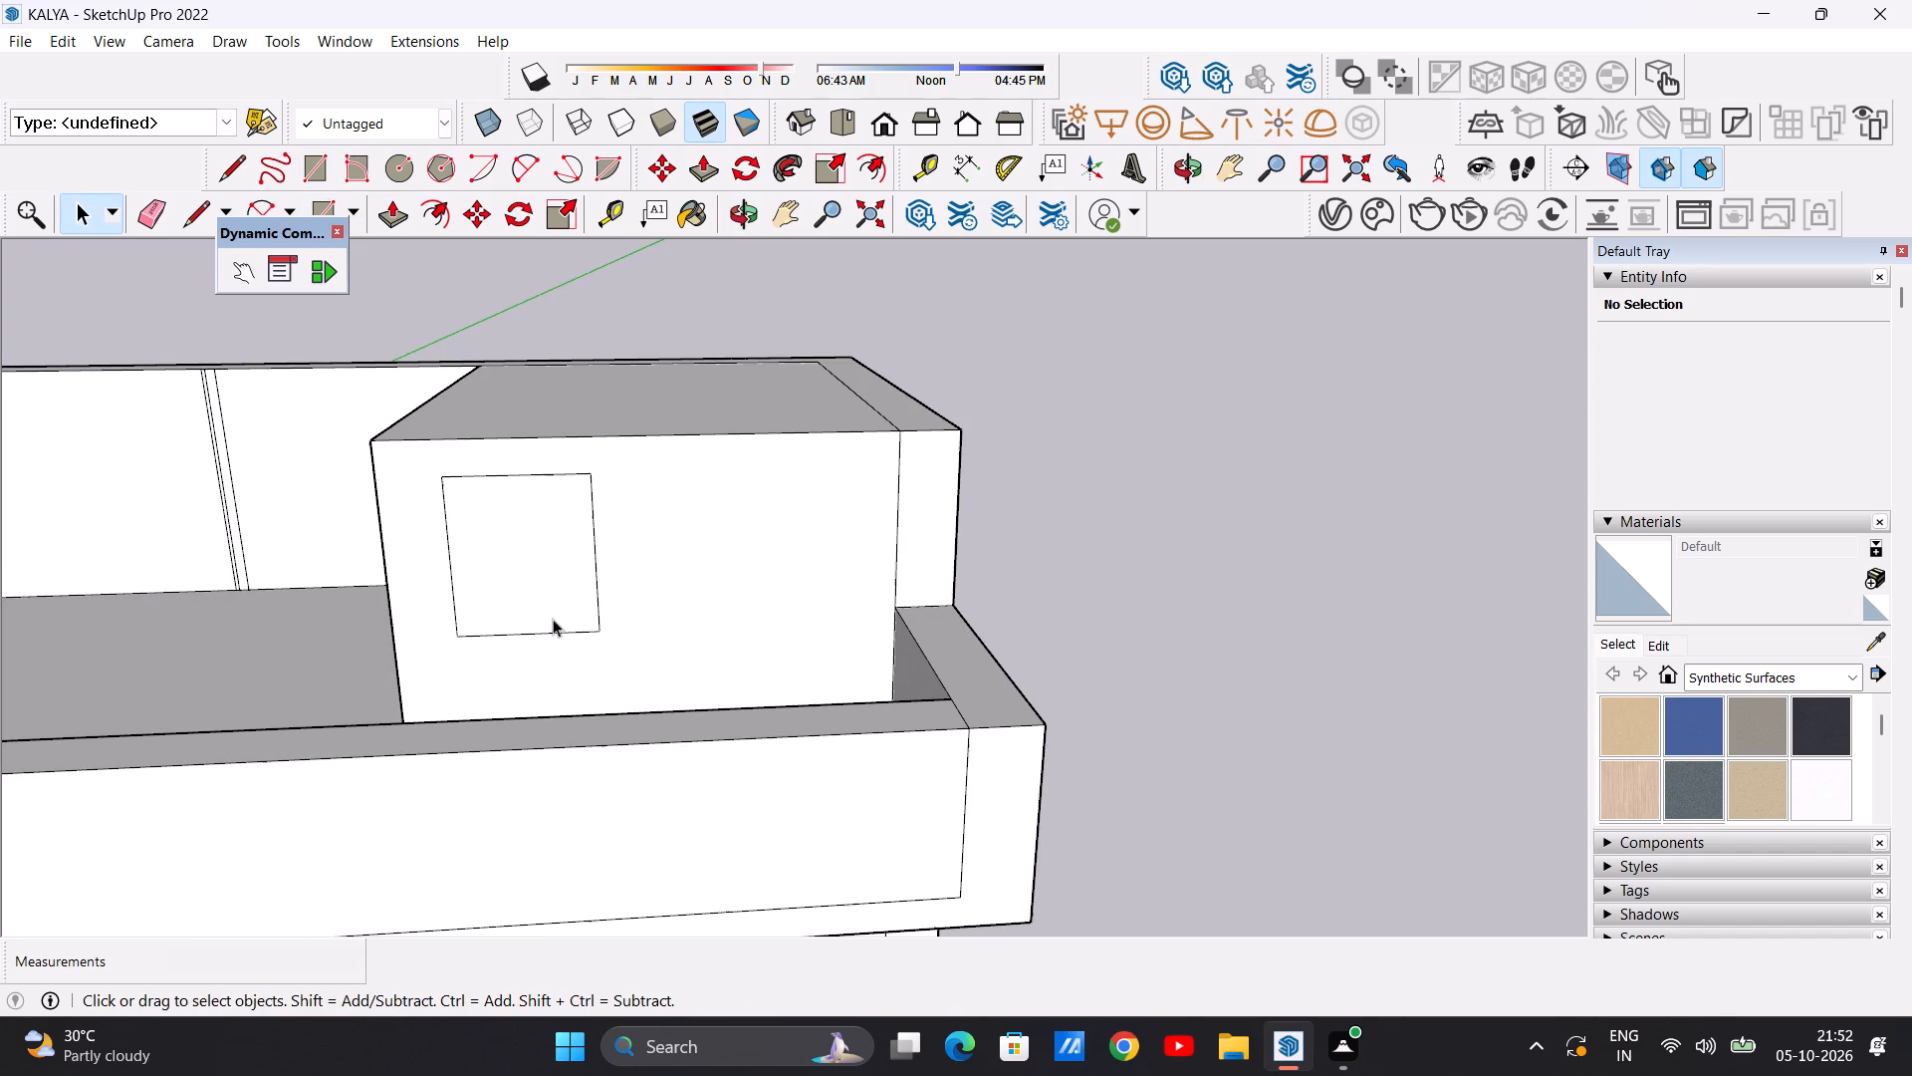
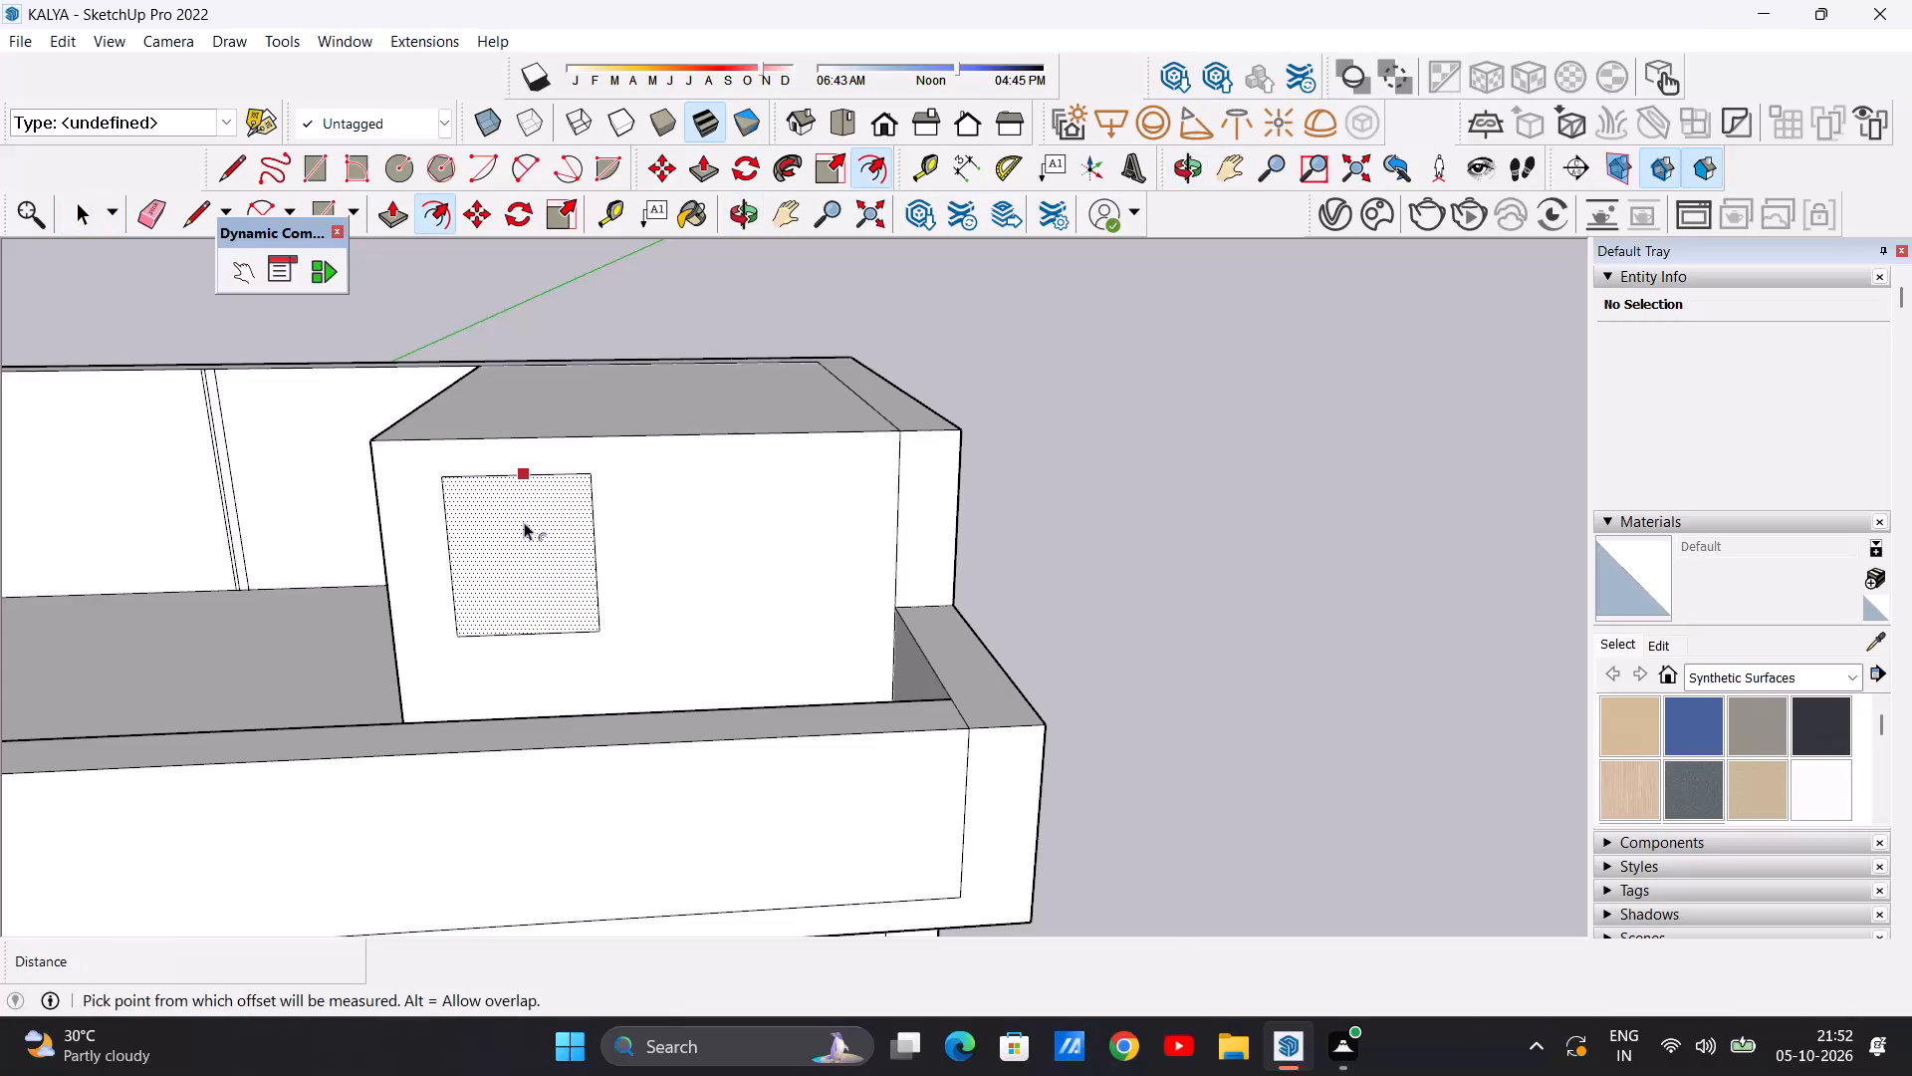
Offset the window rectangle on the rooftop block's front face inward, leaving an inner rectangle about 10' 8" wide by 13' high.
{"action": "left_click", "coordinate": [501, 480]}
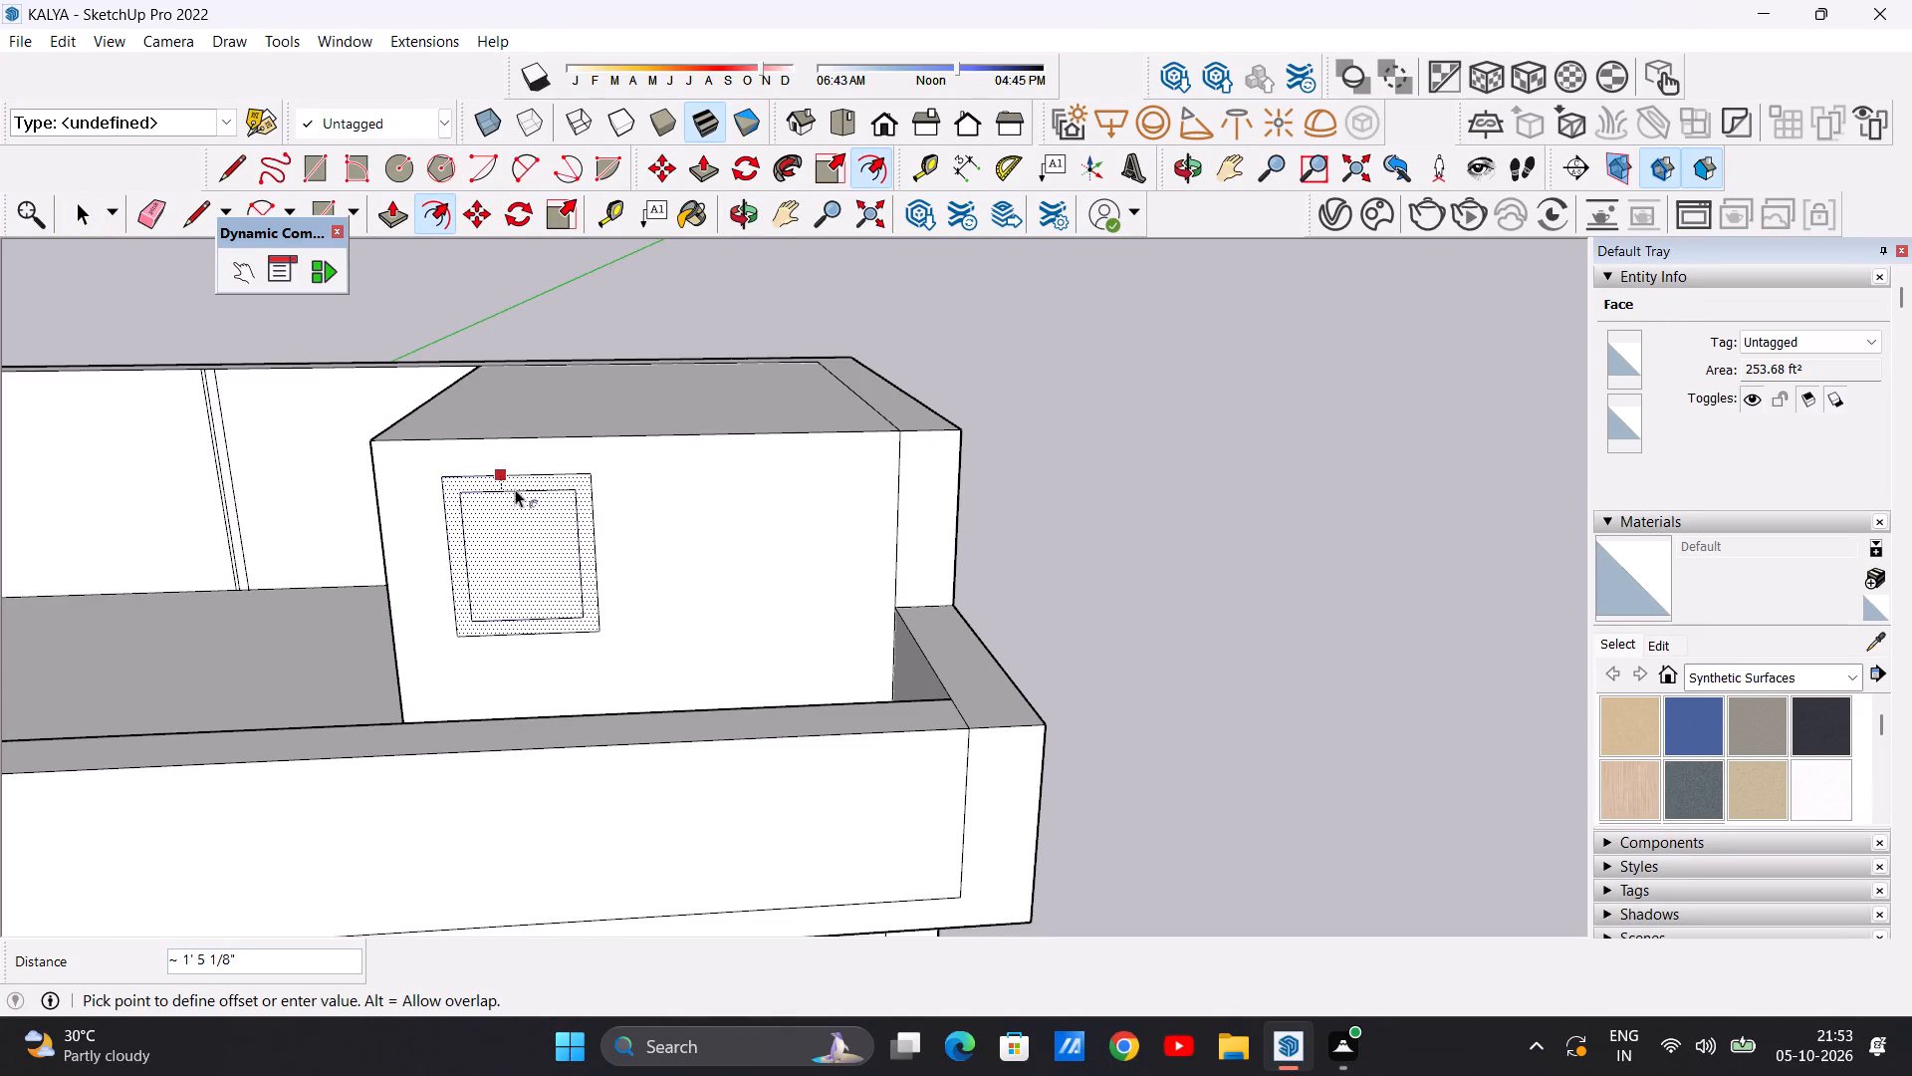
{"action": "left_click", "coordinate": [517, 495]}
{"action": "key", "text": "space"}
Draw two vertical lines about 13' long inside the inner window rectangle, dividing it into three panes.
{"action": "key", "text": "l"}
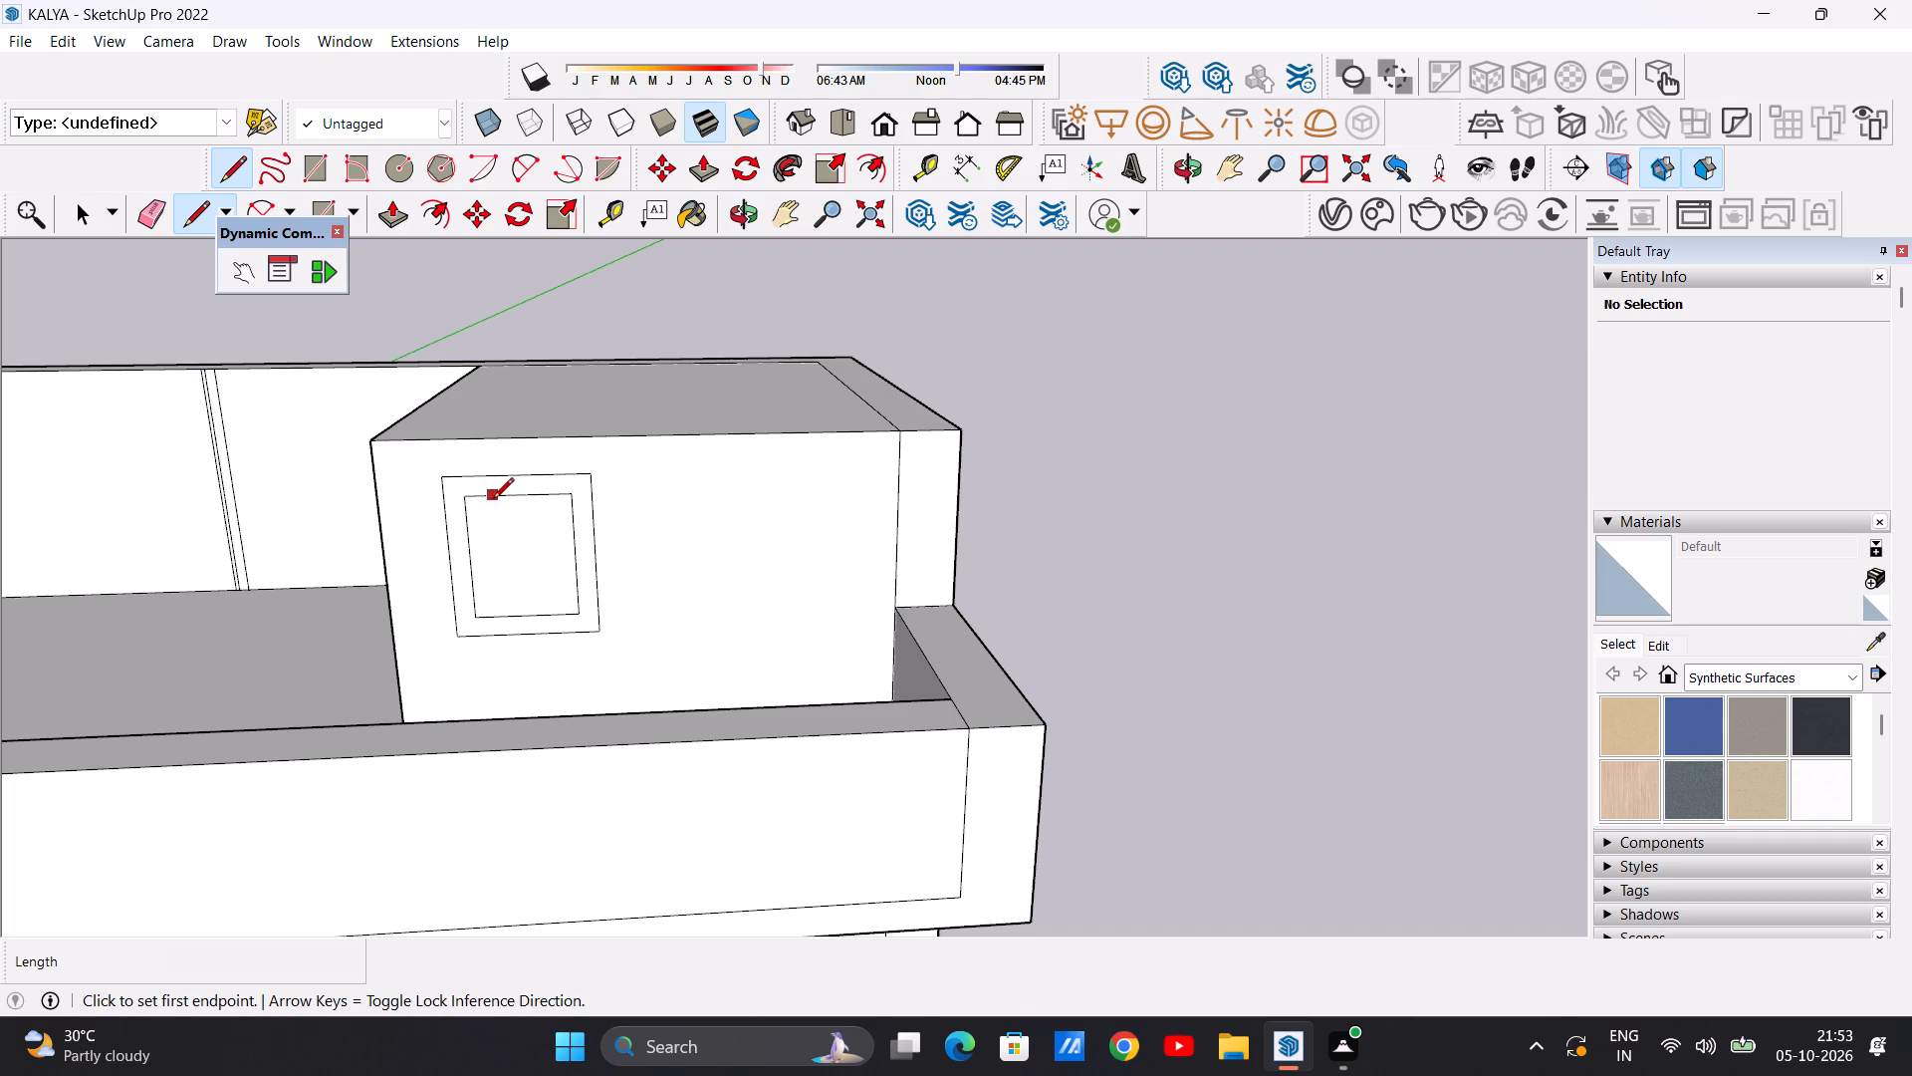
{"action": "left_click", "coordinate": [493, 500]}
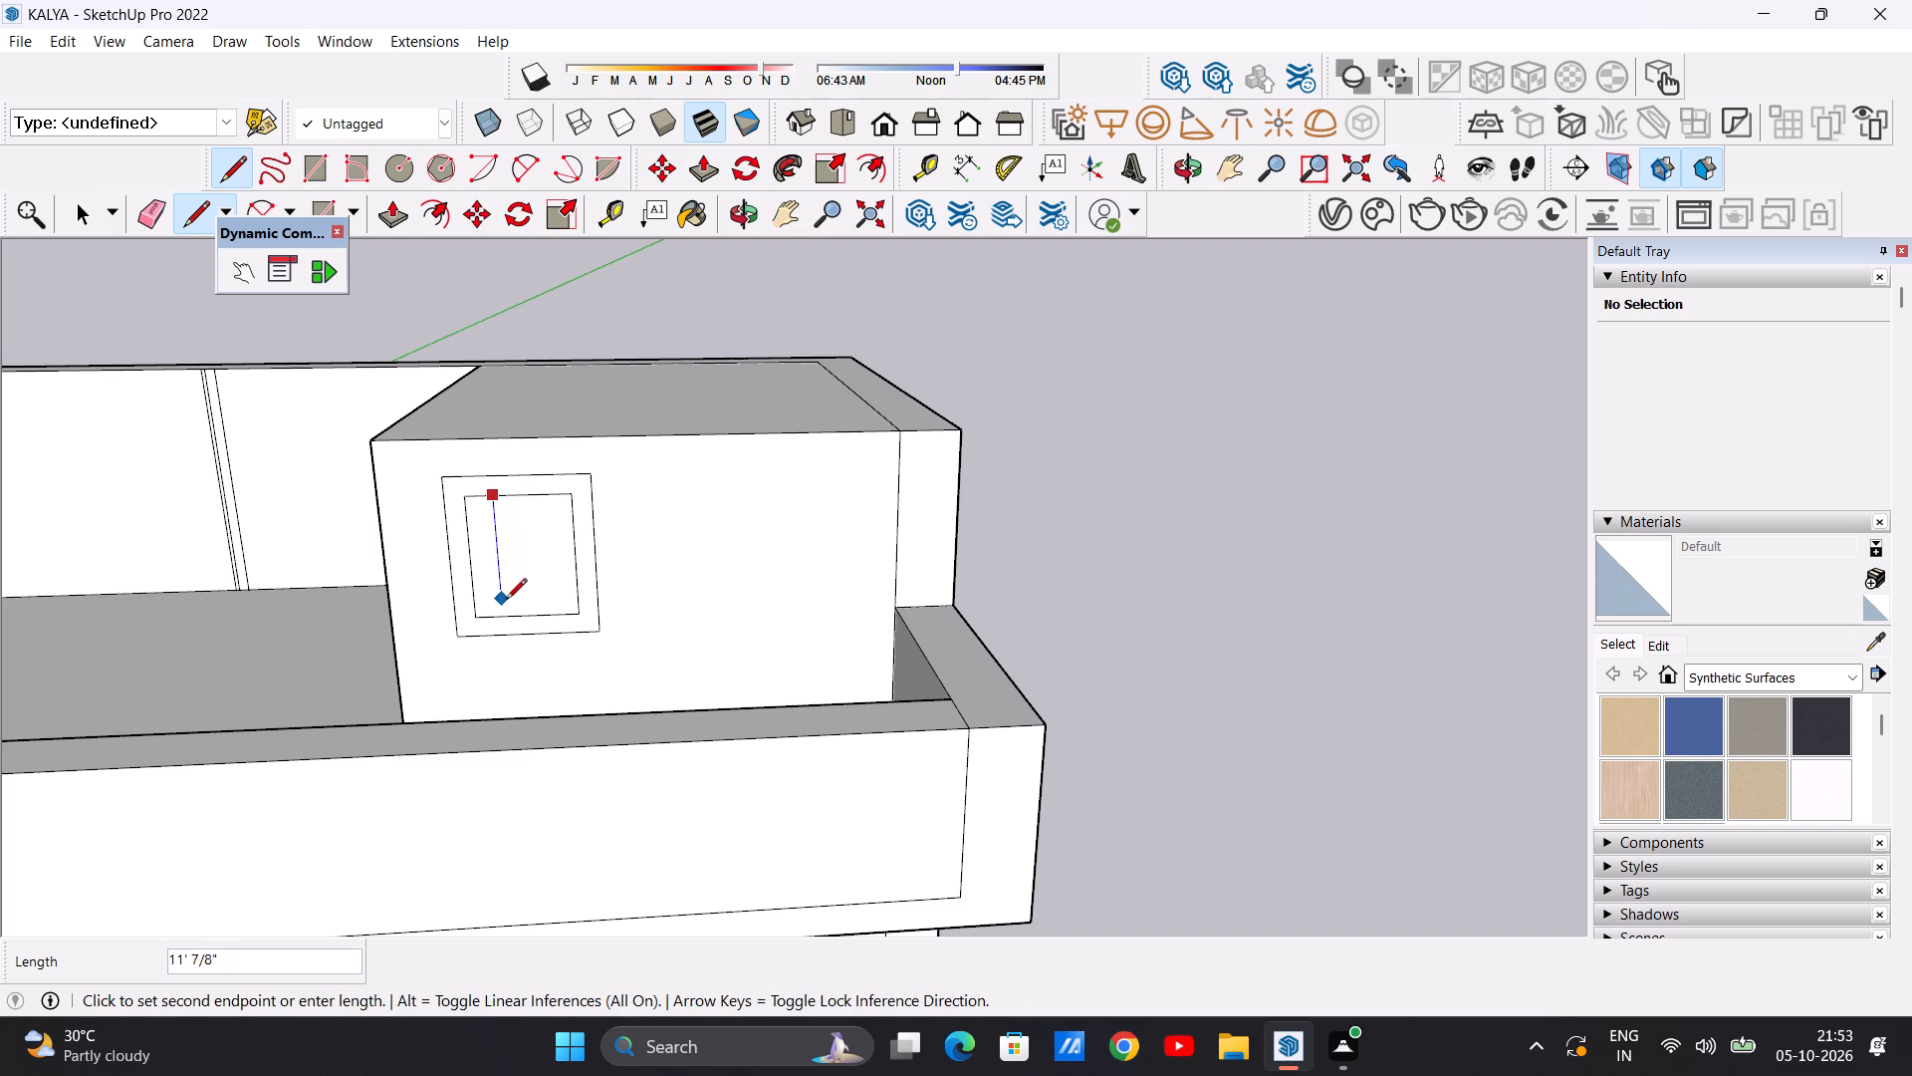
{"action": "left_click", "coordinate": [501, 617]}
{"action": "left_click", "coordinate": [526, 494]}
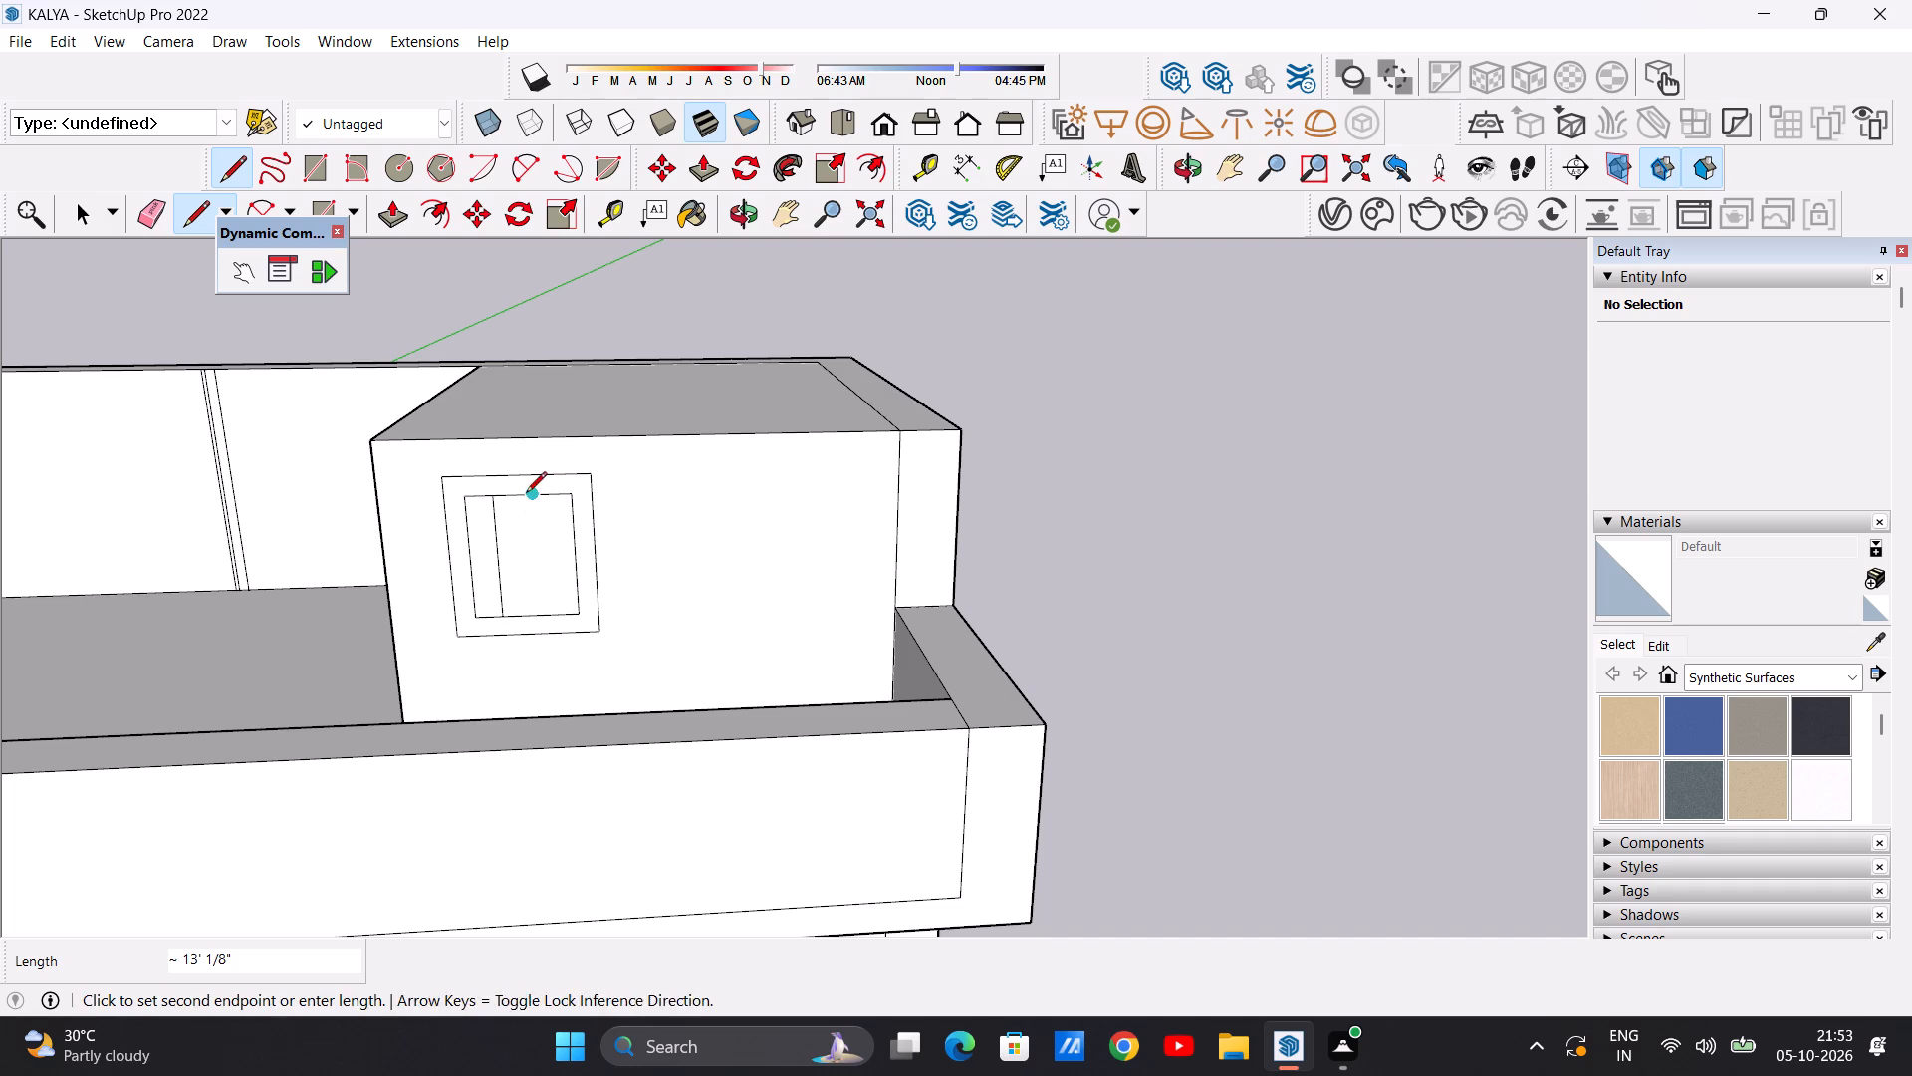
{"action": "left_click", "coordinate": [541, 613]}
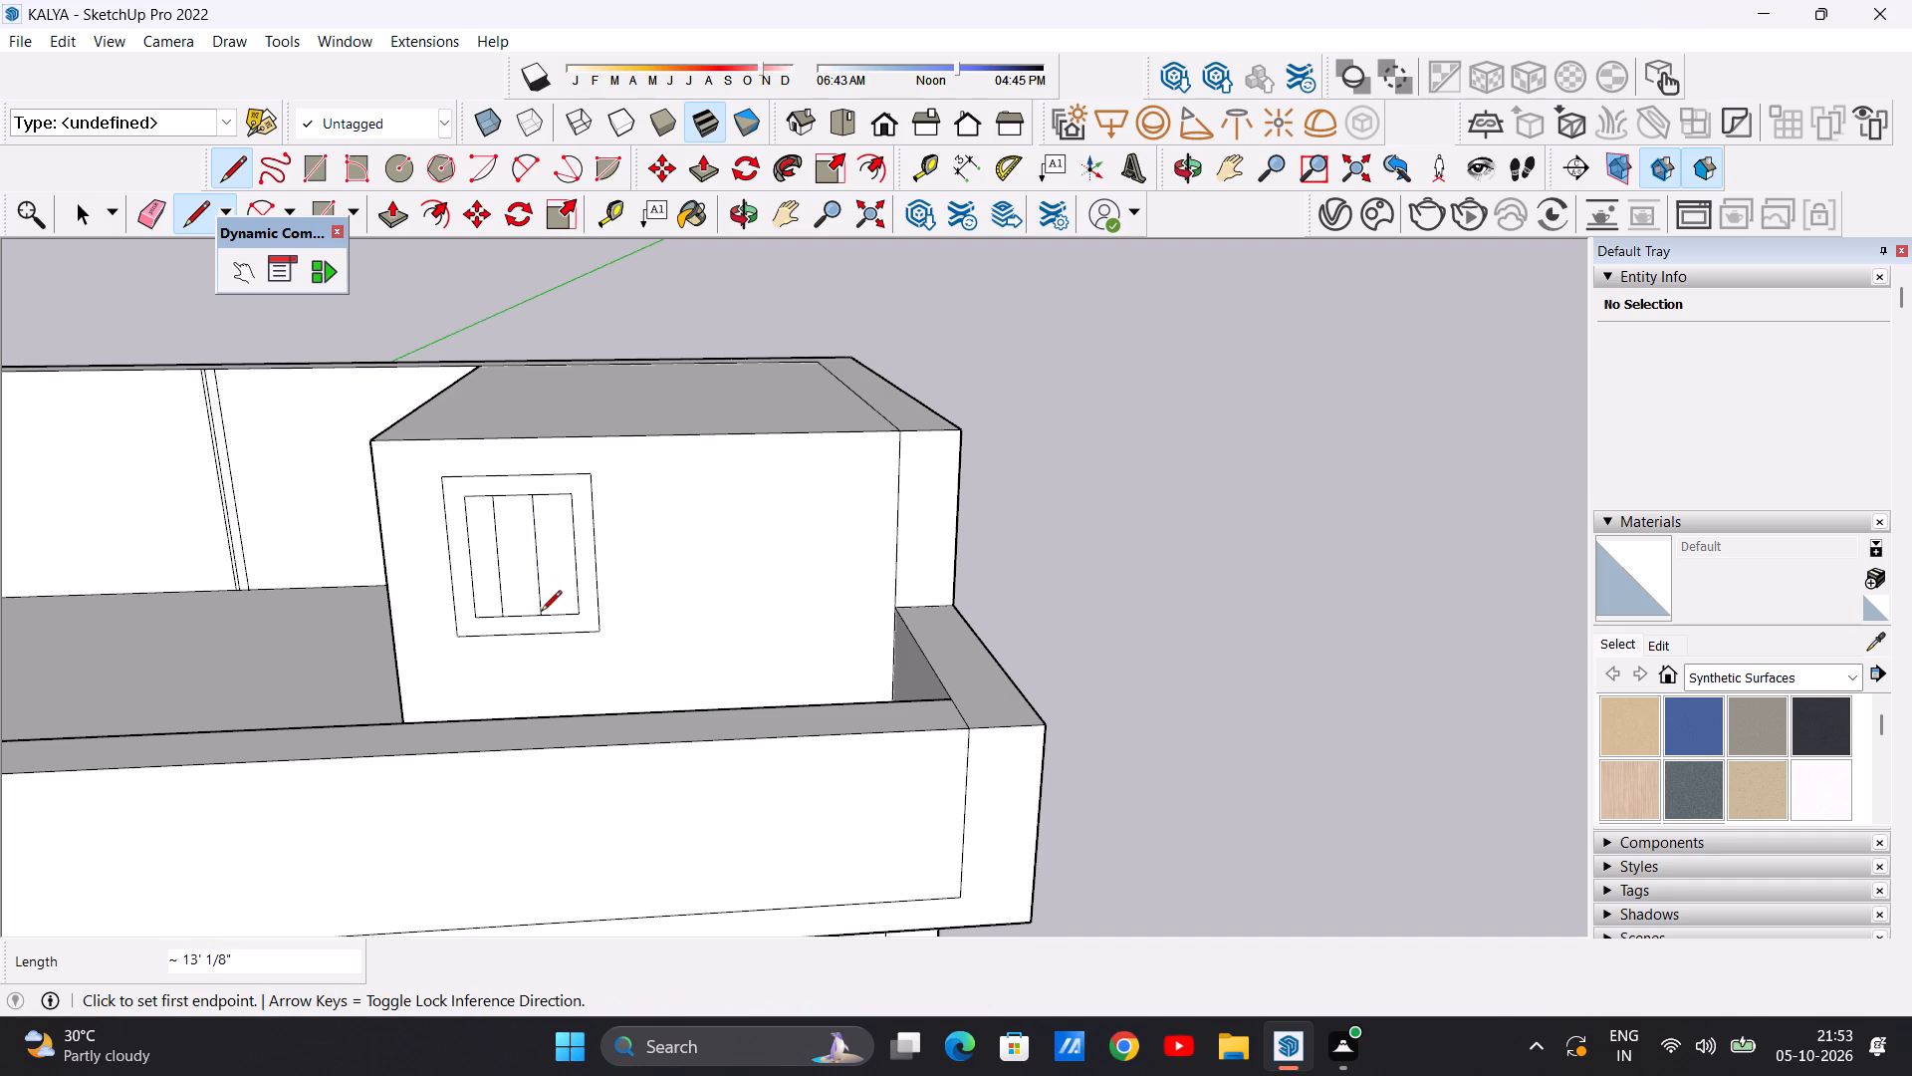
{"action": "key", "text": "space"}
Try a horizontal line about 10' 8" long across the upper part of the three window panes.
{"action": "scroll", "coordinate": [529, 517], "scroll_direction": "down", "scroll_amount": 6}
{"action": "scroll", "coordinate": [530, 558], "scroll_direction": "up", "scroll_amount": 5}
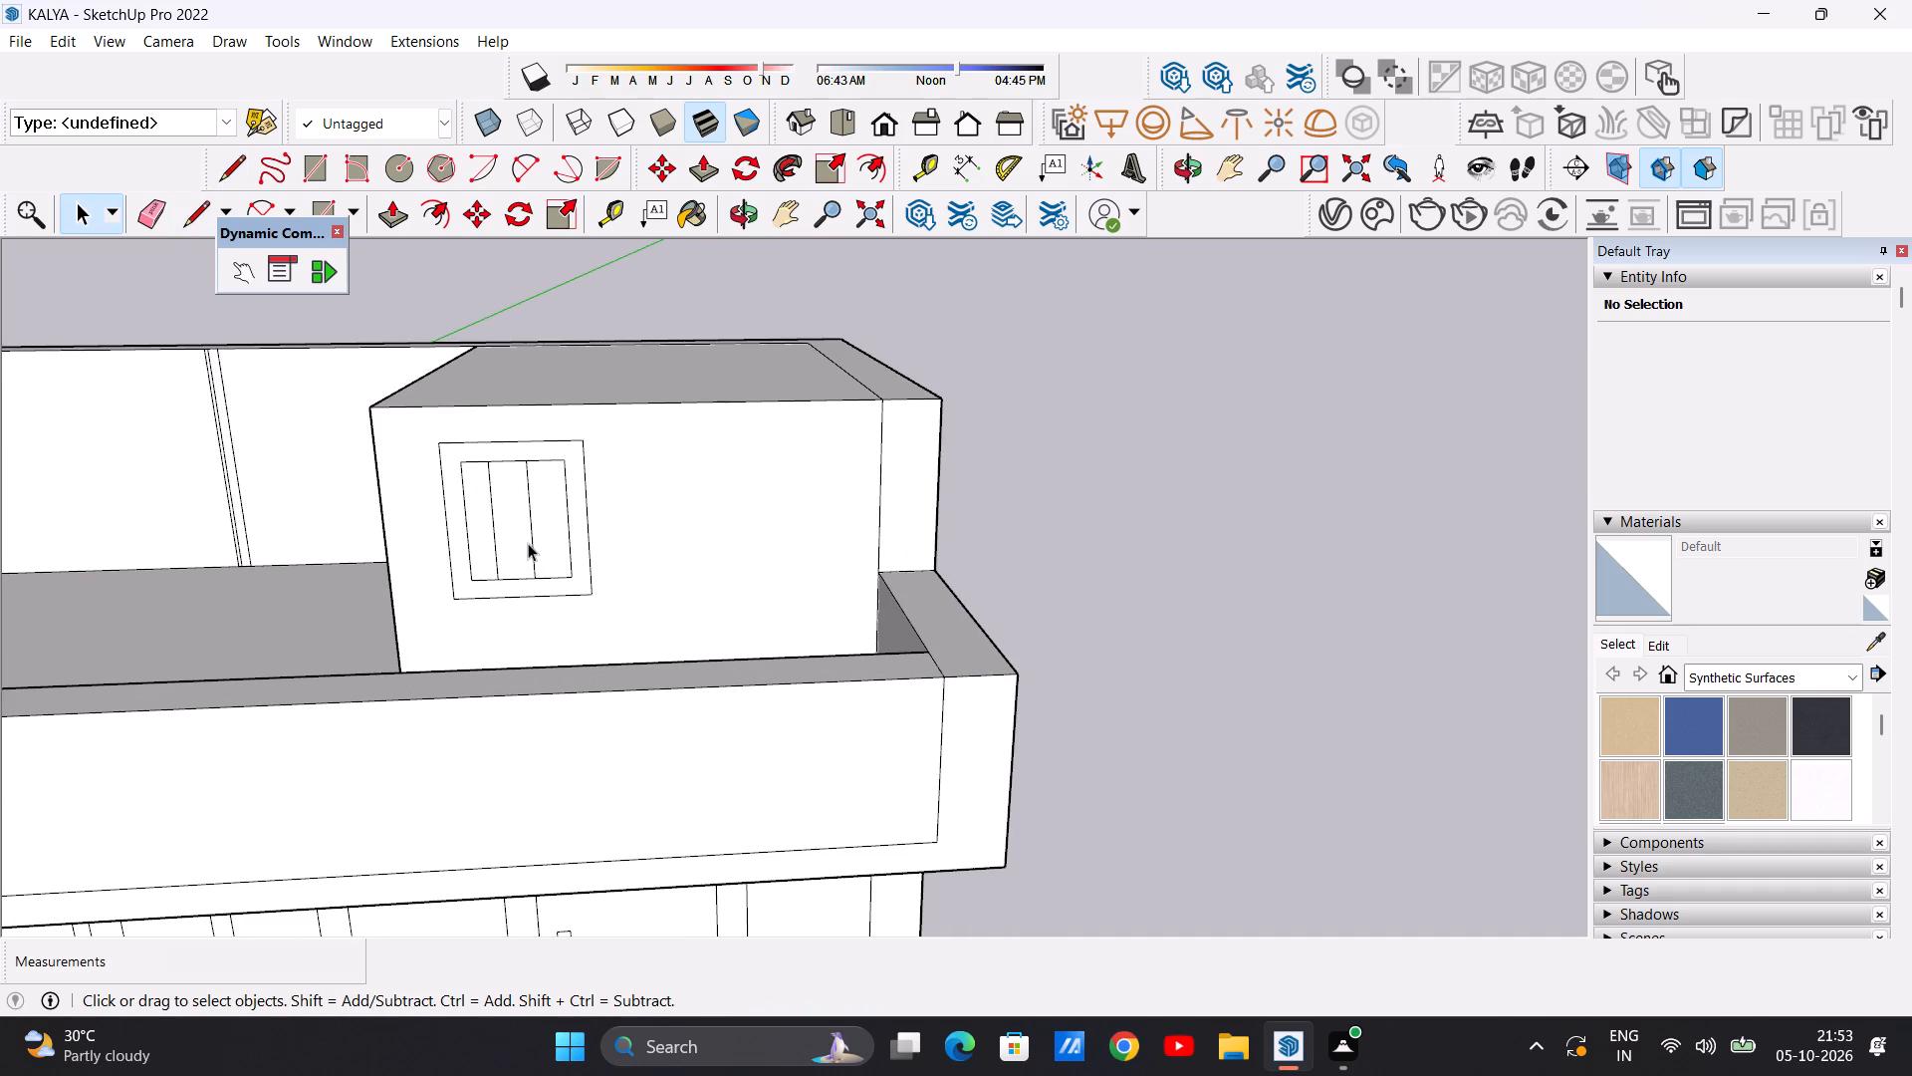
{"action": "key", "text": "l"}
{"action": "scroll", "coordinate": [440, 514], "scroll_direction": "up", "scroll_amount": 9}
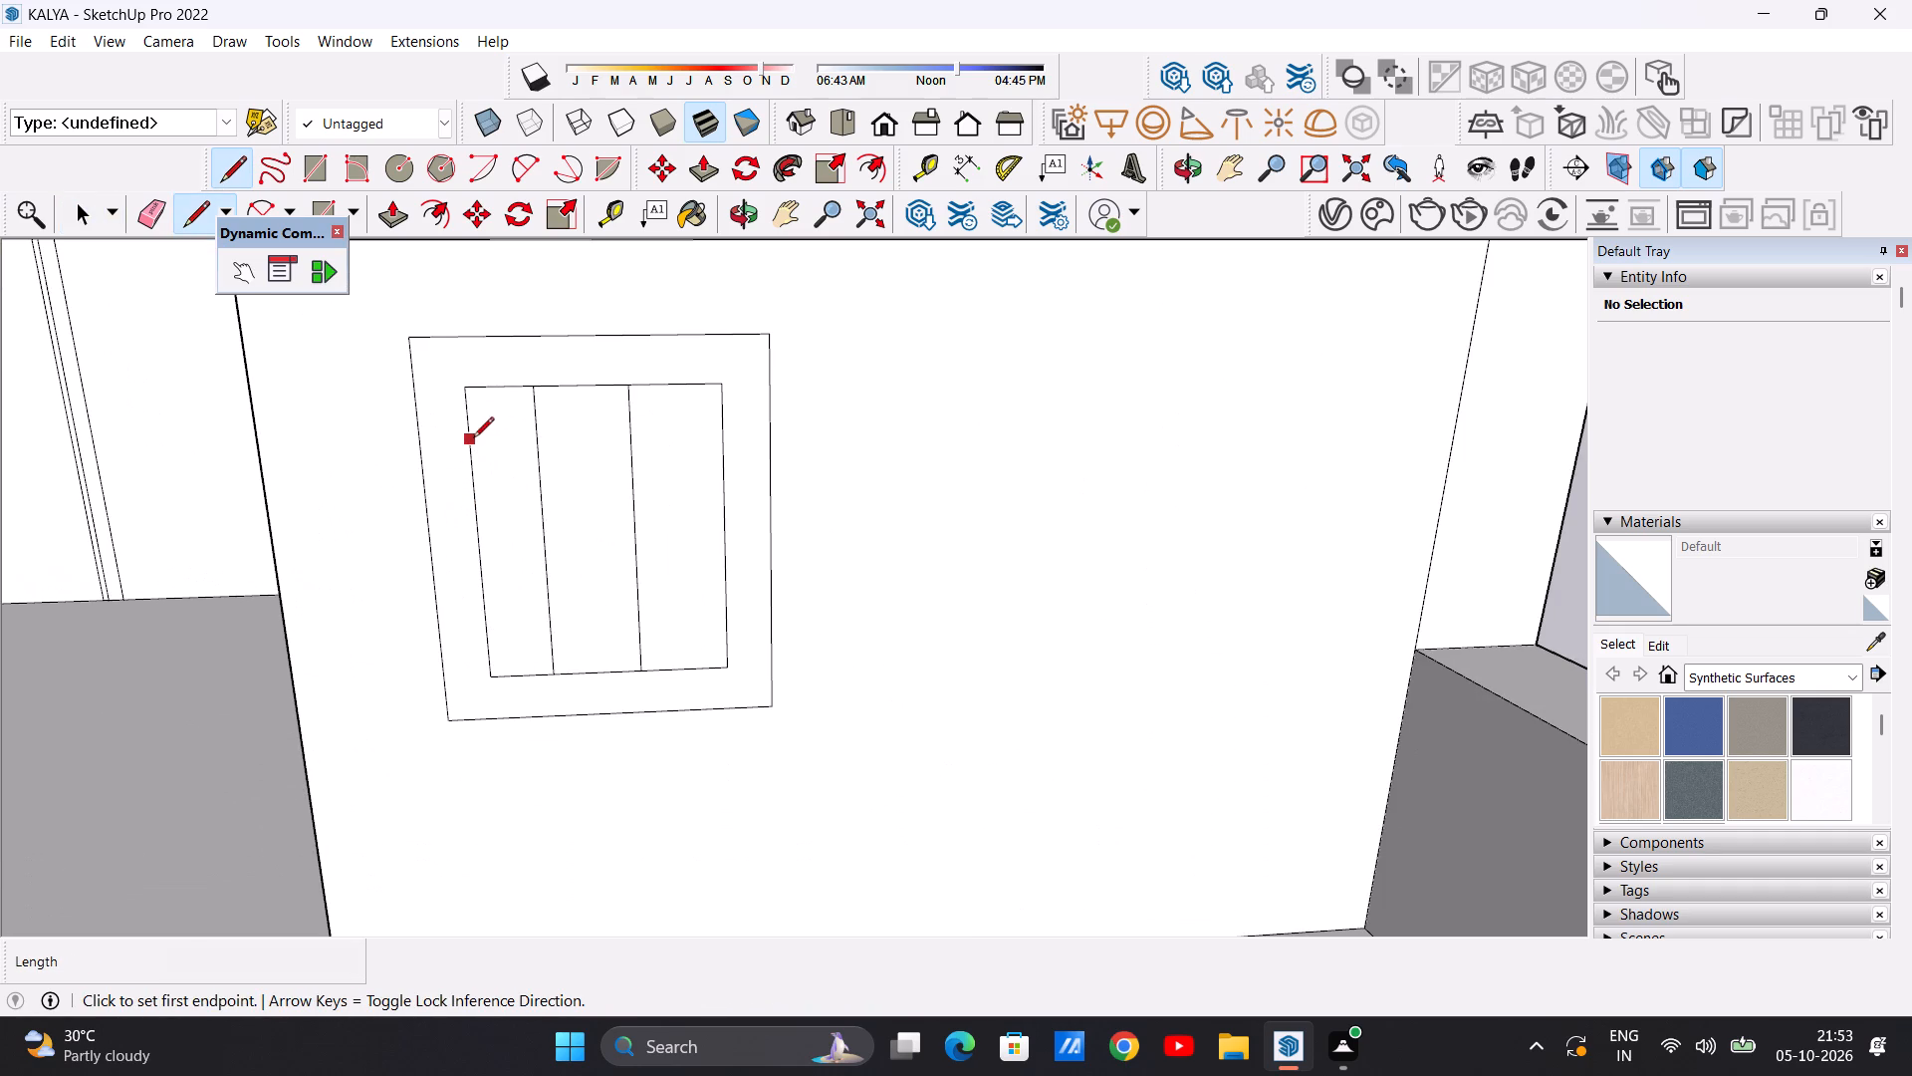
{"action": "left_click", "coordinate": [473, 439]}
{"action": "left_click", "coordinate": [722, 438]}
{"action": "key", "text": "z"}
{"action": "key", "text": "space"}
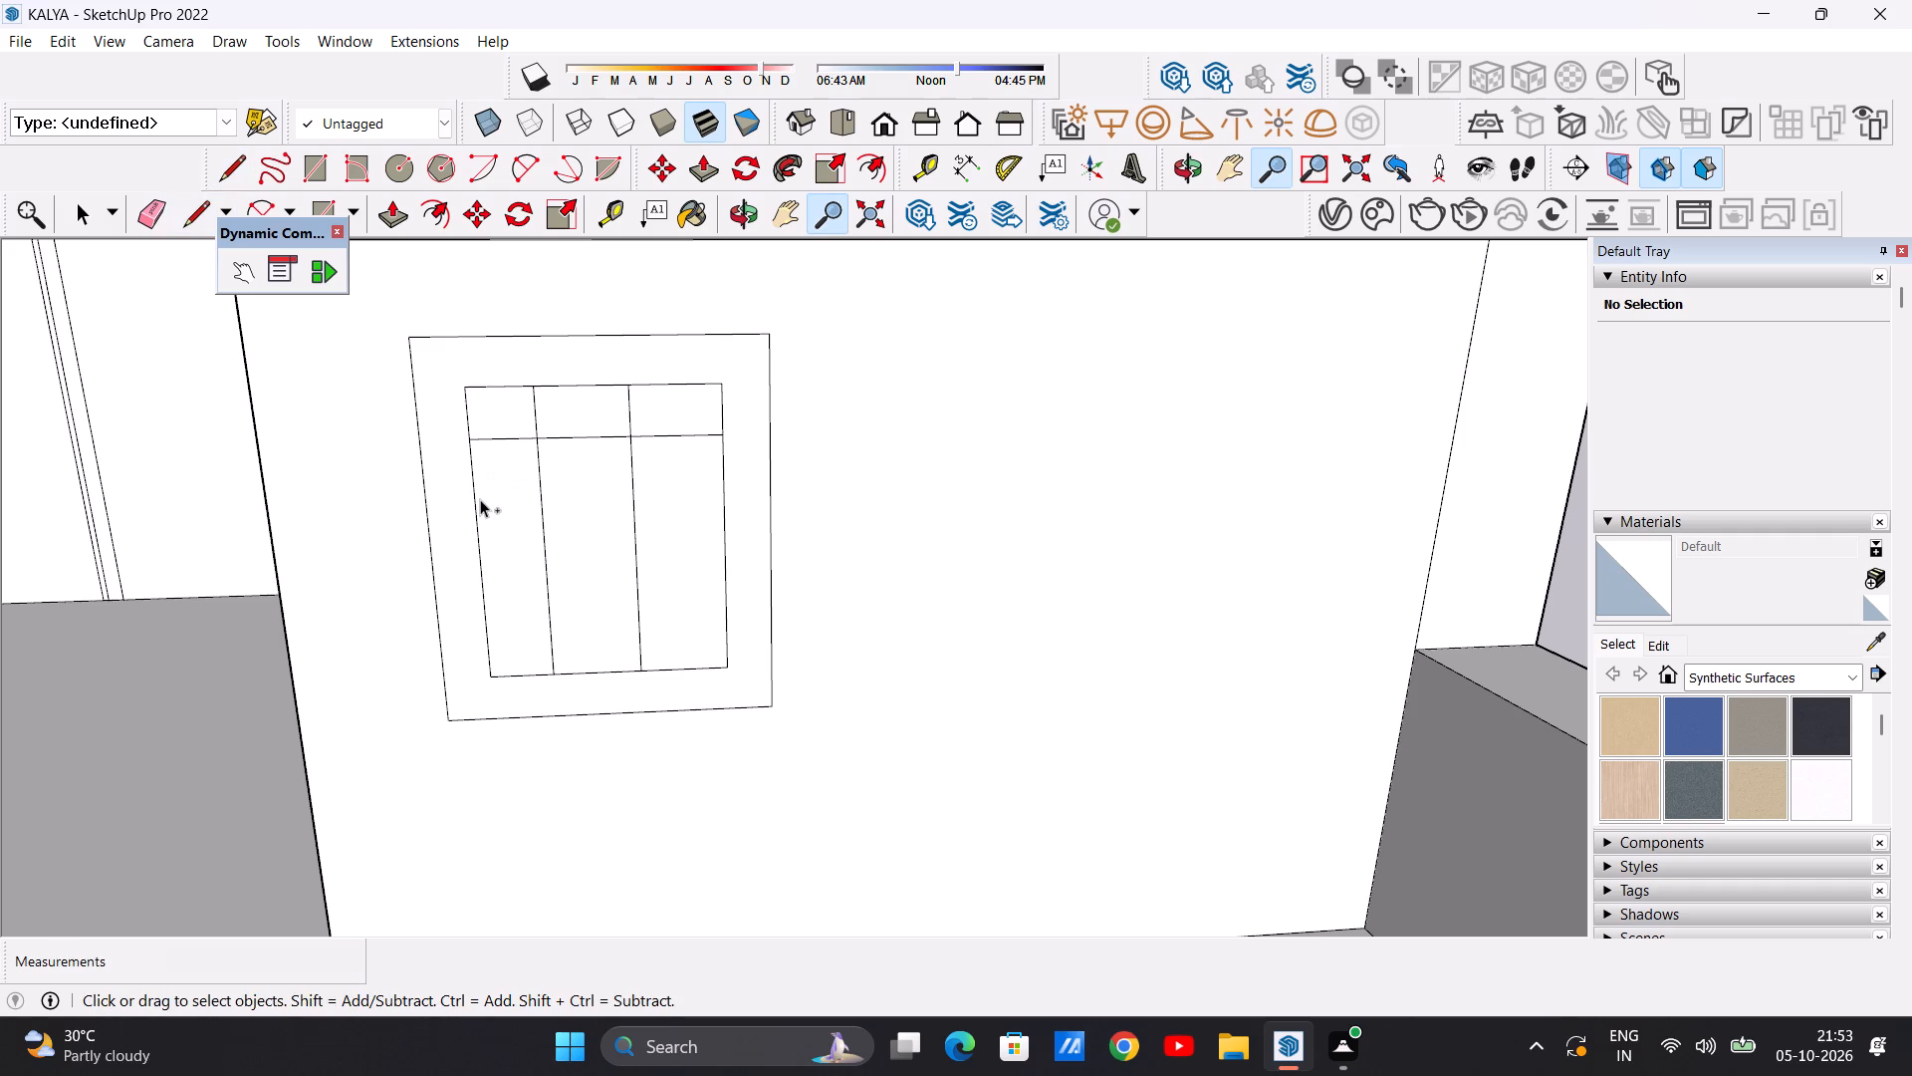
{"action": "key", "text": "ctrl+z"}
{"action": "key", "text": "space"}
Draw a horizontal line 53' 4 7/16" long across the rooftop block's front face, just below its top edge.
{"action": "scroll", "coordinate": [545, 569], "scroll_direction": "down", "scroll_amount": 19}
{"action": "middle_click_drag", "start_coordinate": [651, 523], "coordinate": [645, 469]}
{"action": "scroll", "coordinate": [762, 478], "scroll_direction": "up", "scroll_amount": 4}
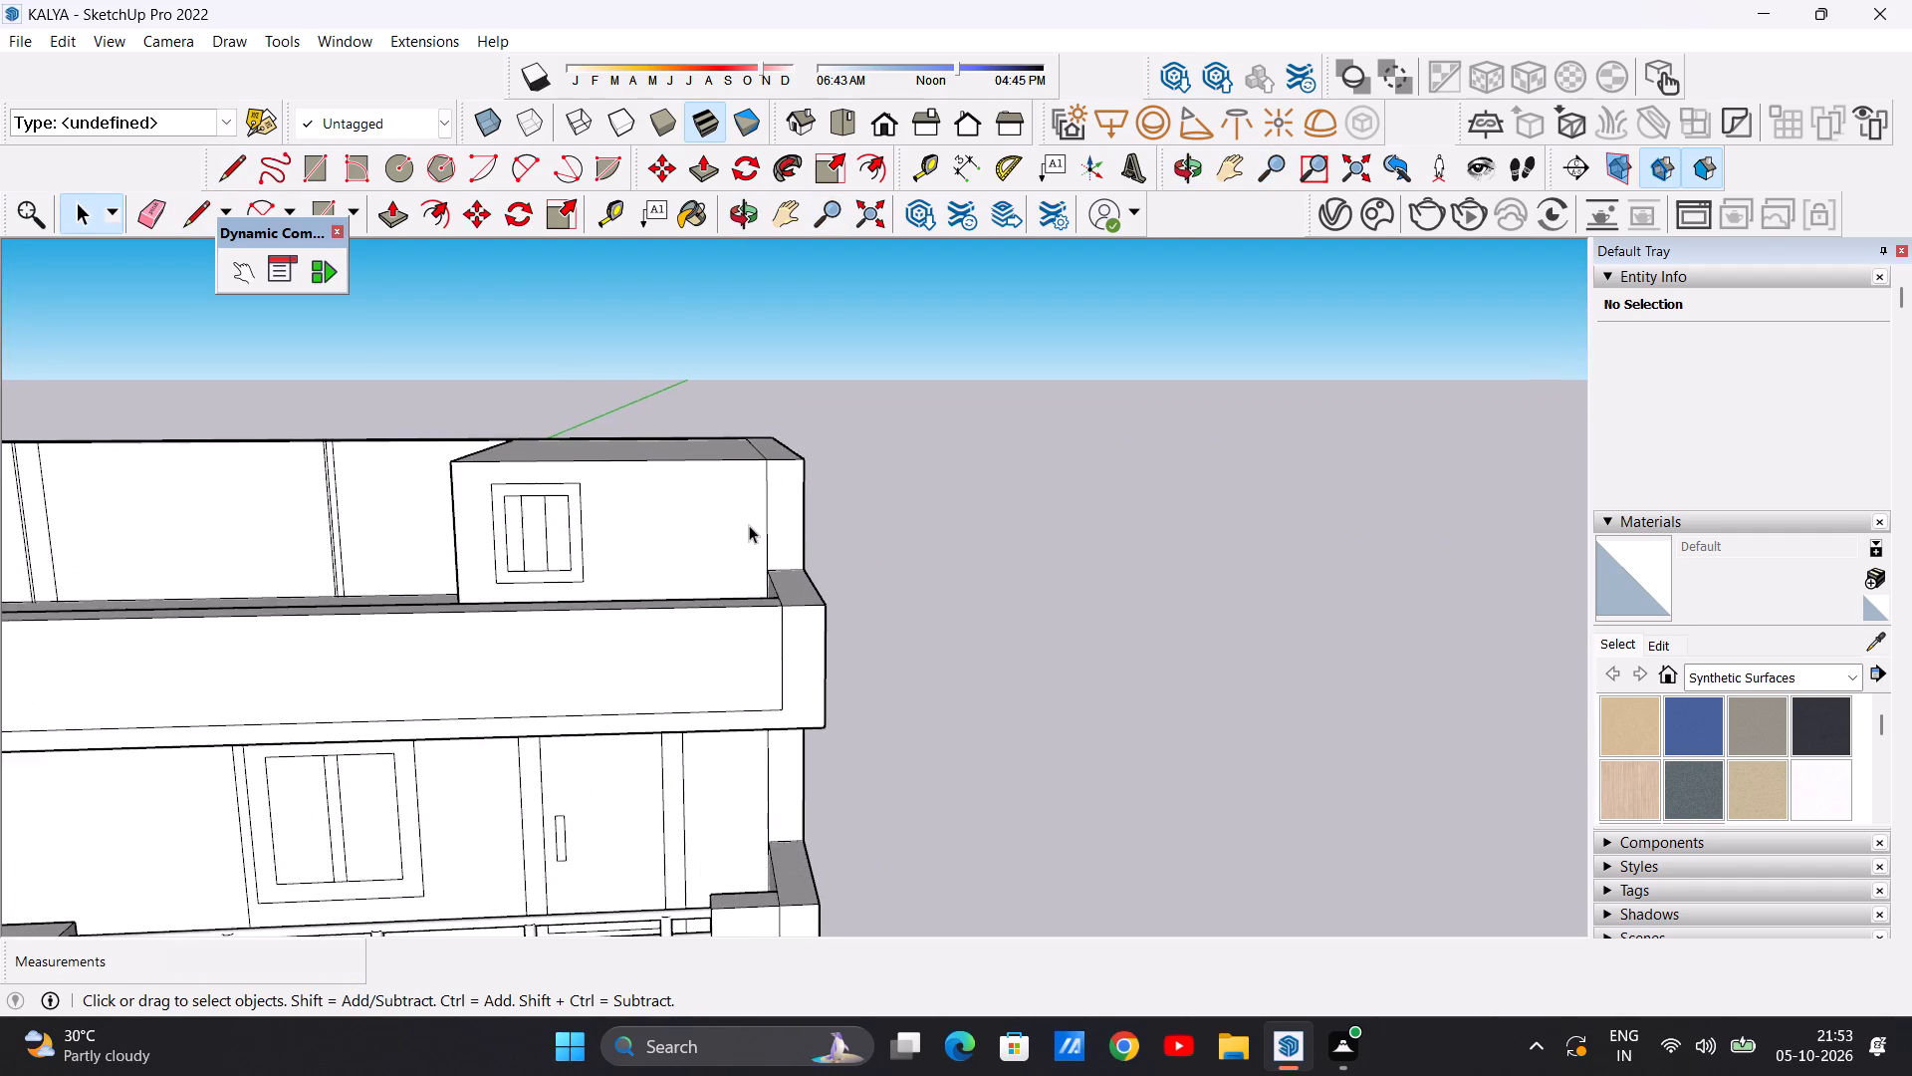
{"action": "scroll", "coordinate": [749, 531], "scroll_direction": "up", "scroll_amount": 3}
{"action": "middle_click_drag", "start_coordinate": [810, 534], "coordinate": [808, 645]}
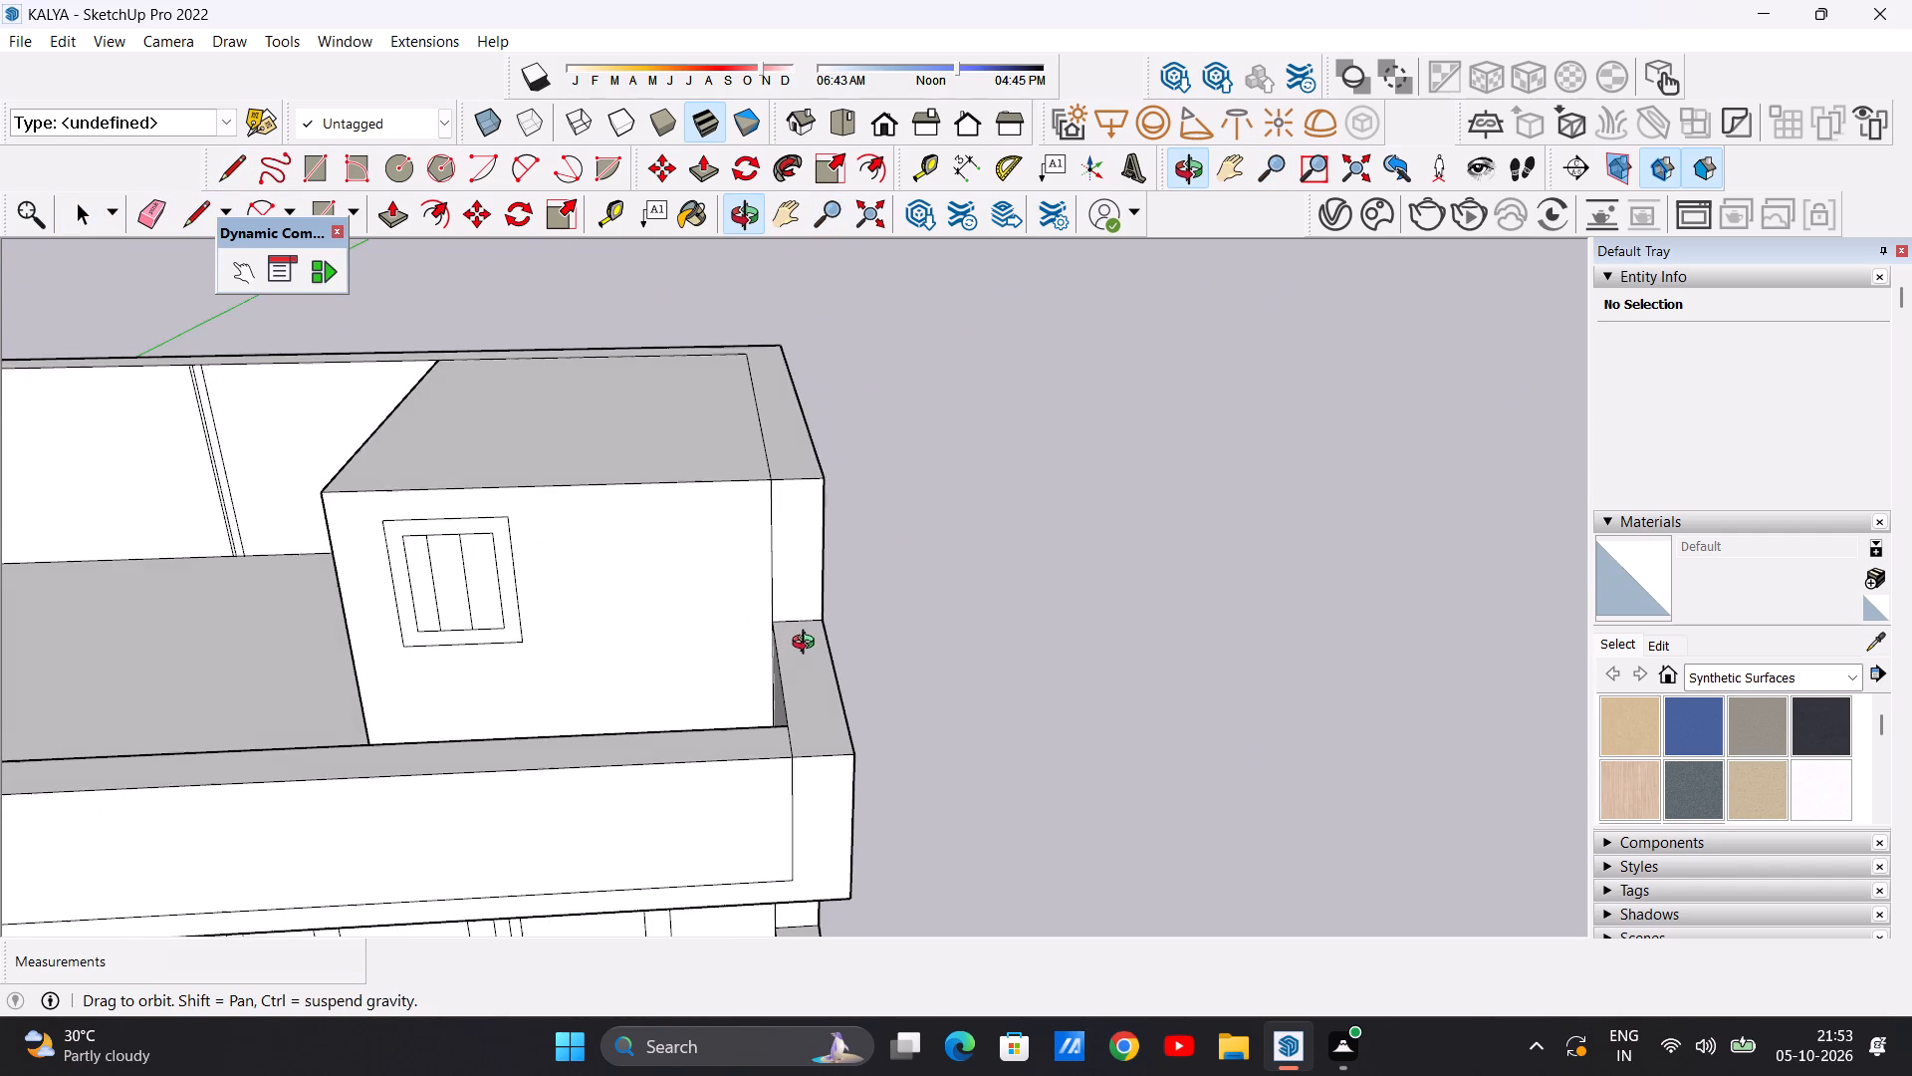
{"action": "middle_click_drag", "start_coordinate": [808, 645], "coordinate": [808, 567]}
{"action": "scroll", "coordinate": [810, 508], "scroll_direction": "up", "scroll_amount": 4}
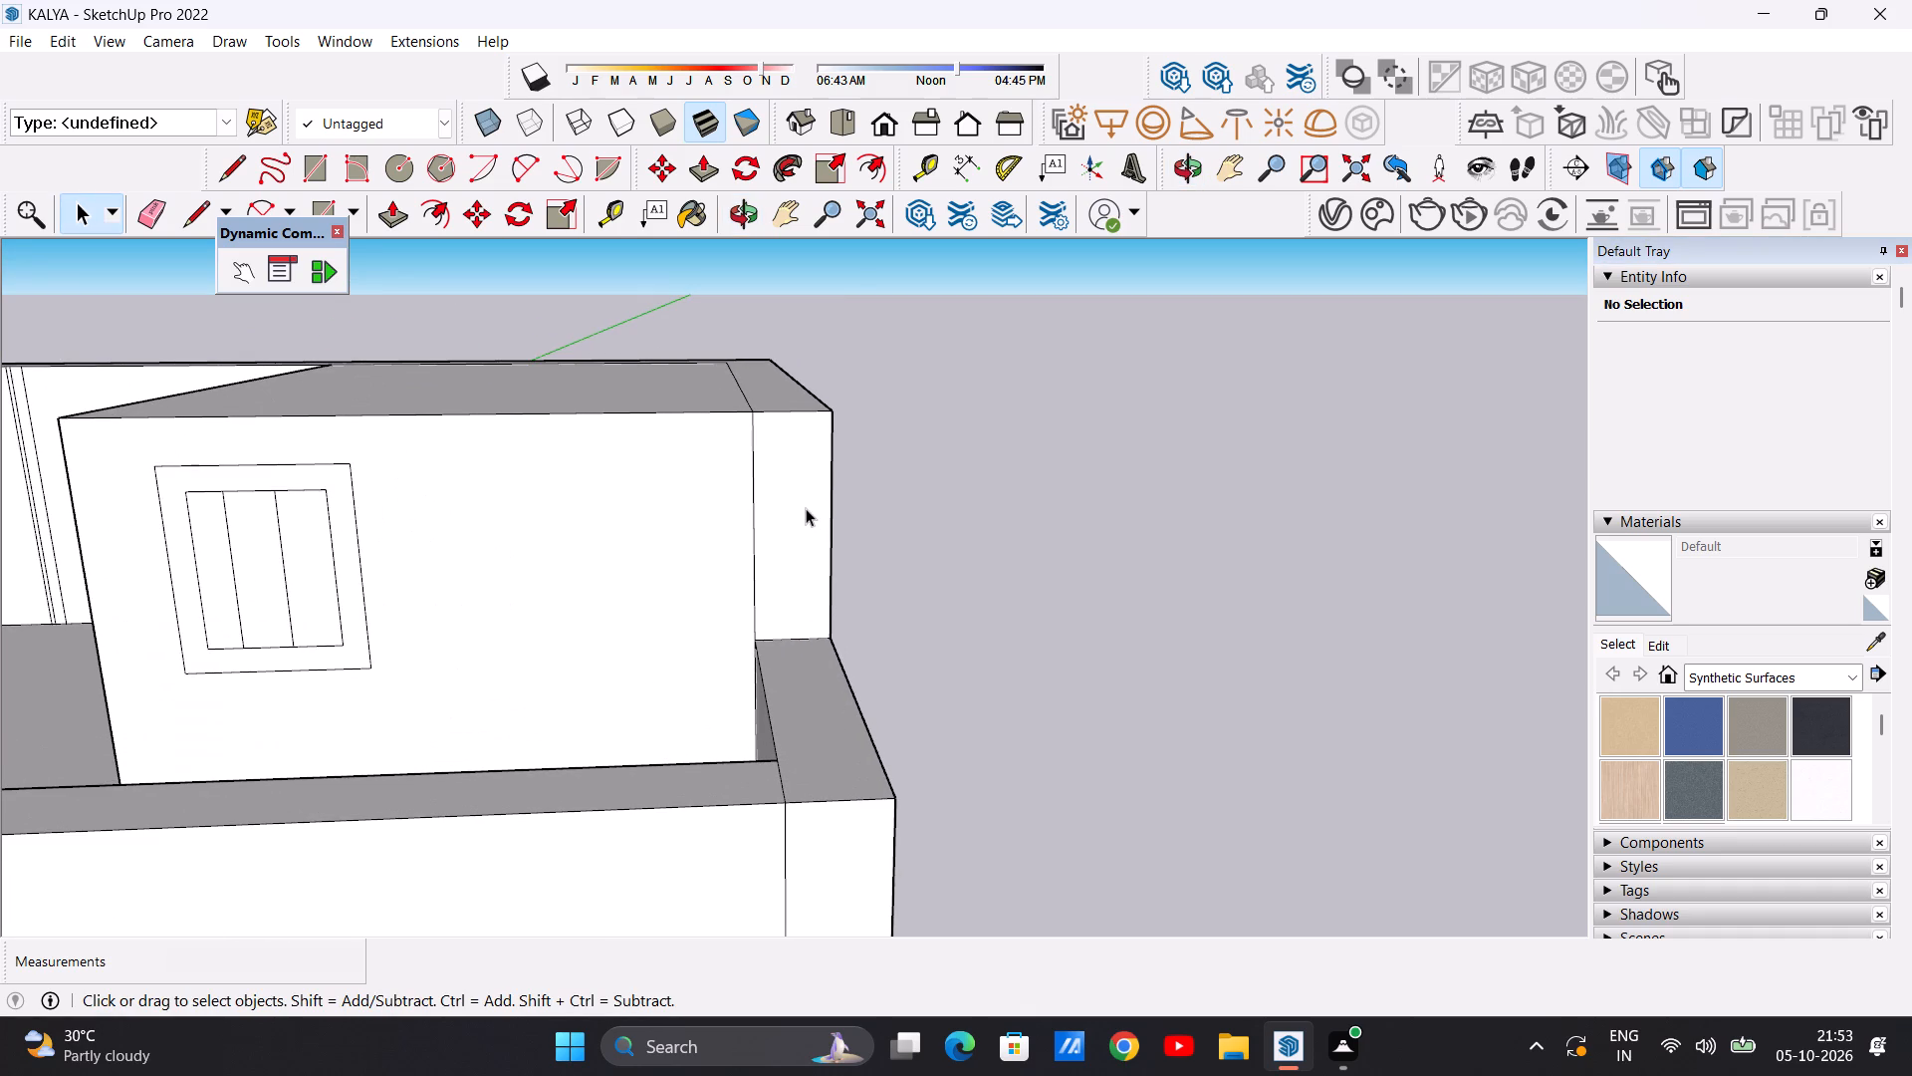
{"action": "key", "text": "l"}
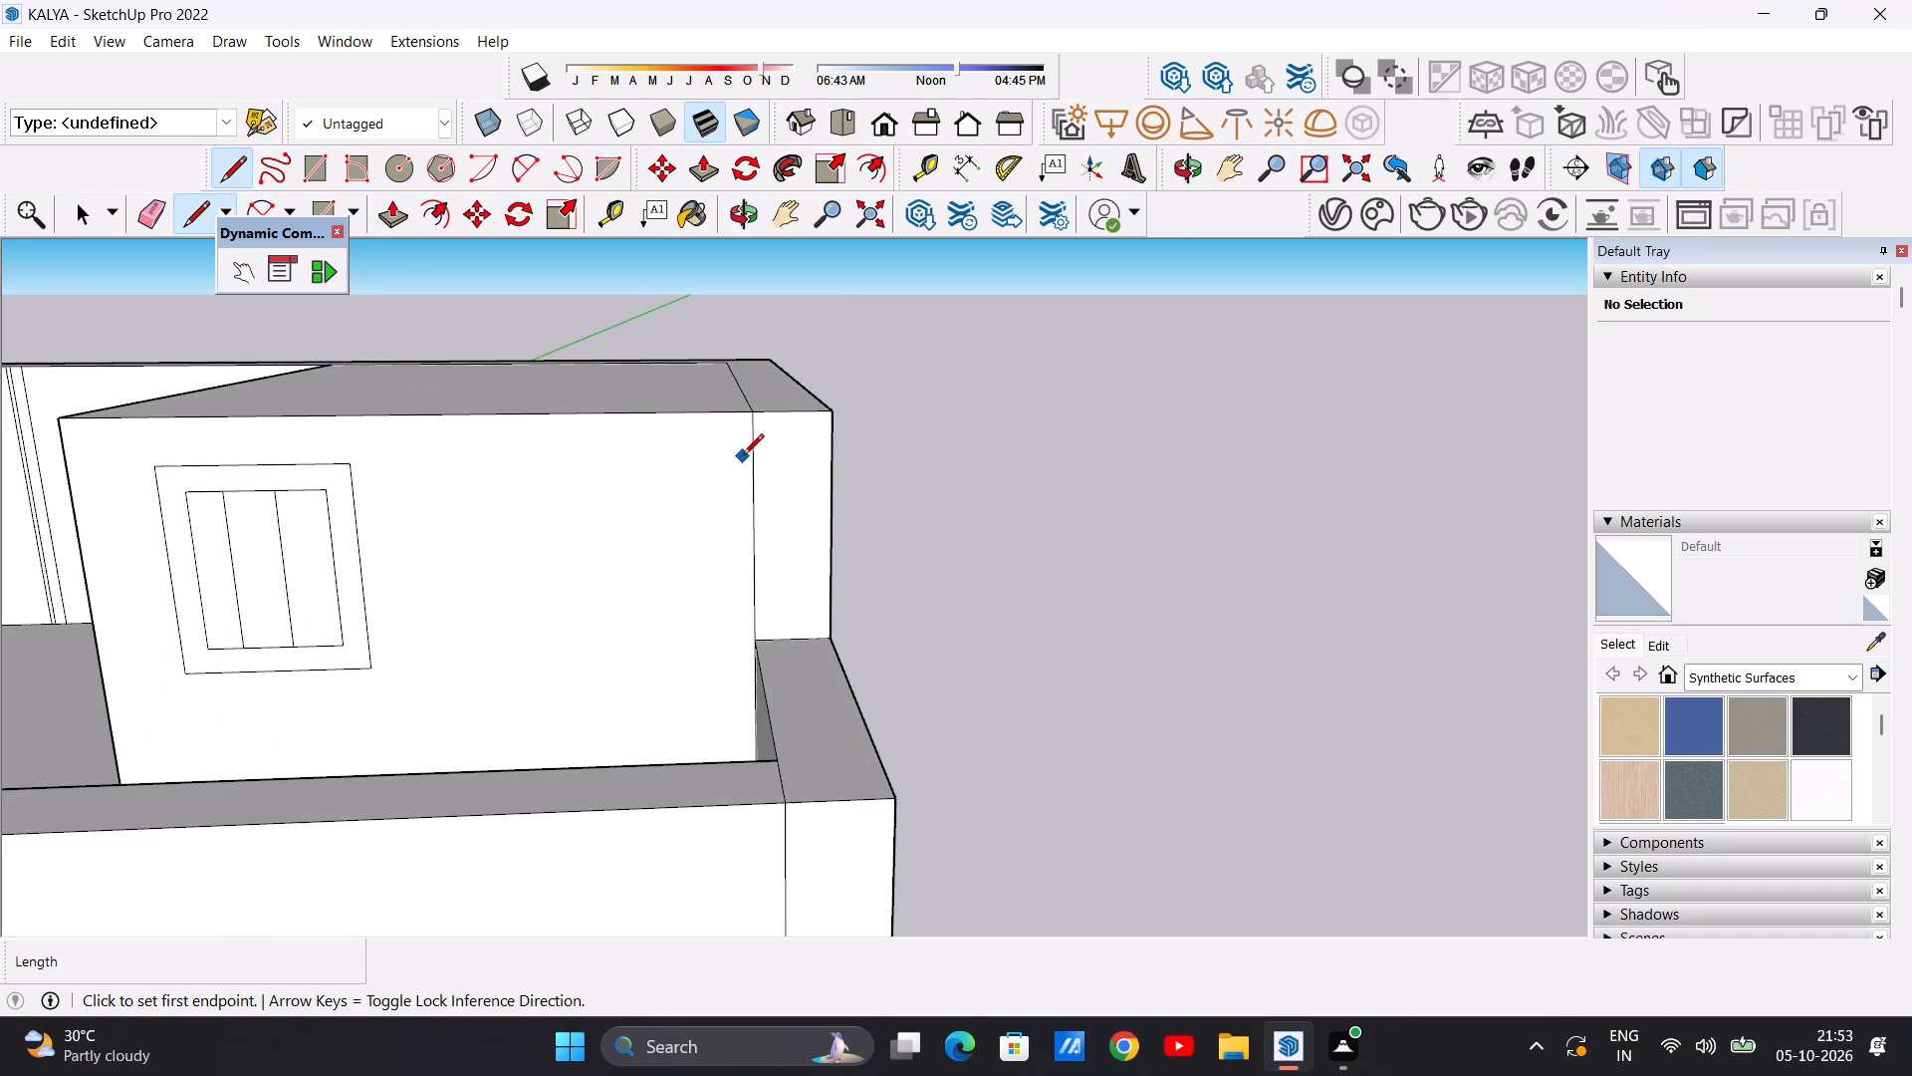
{"action": "left_click", "coordinate": [750, 456]}
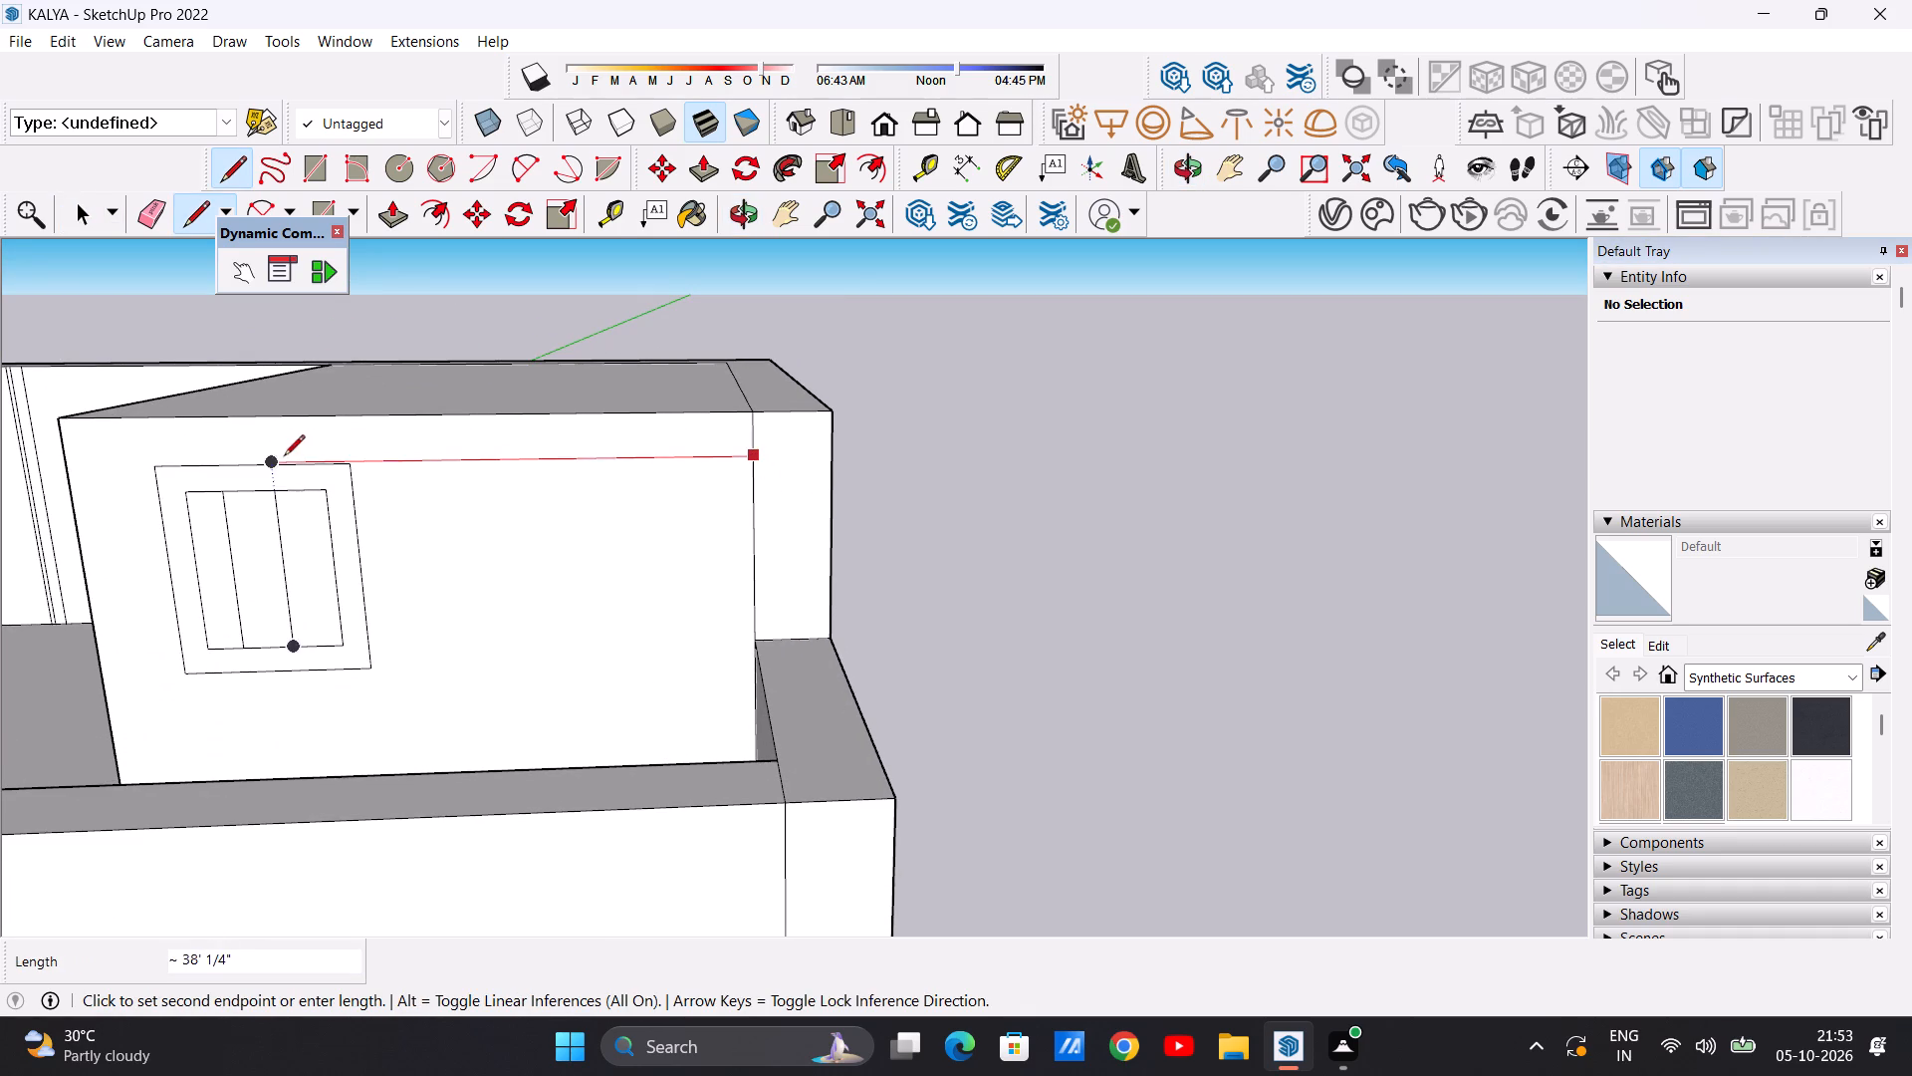
{"action": "key", "text": "space"}
{"action": "key", "text": "l"}
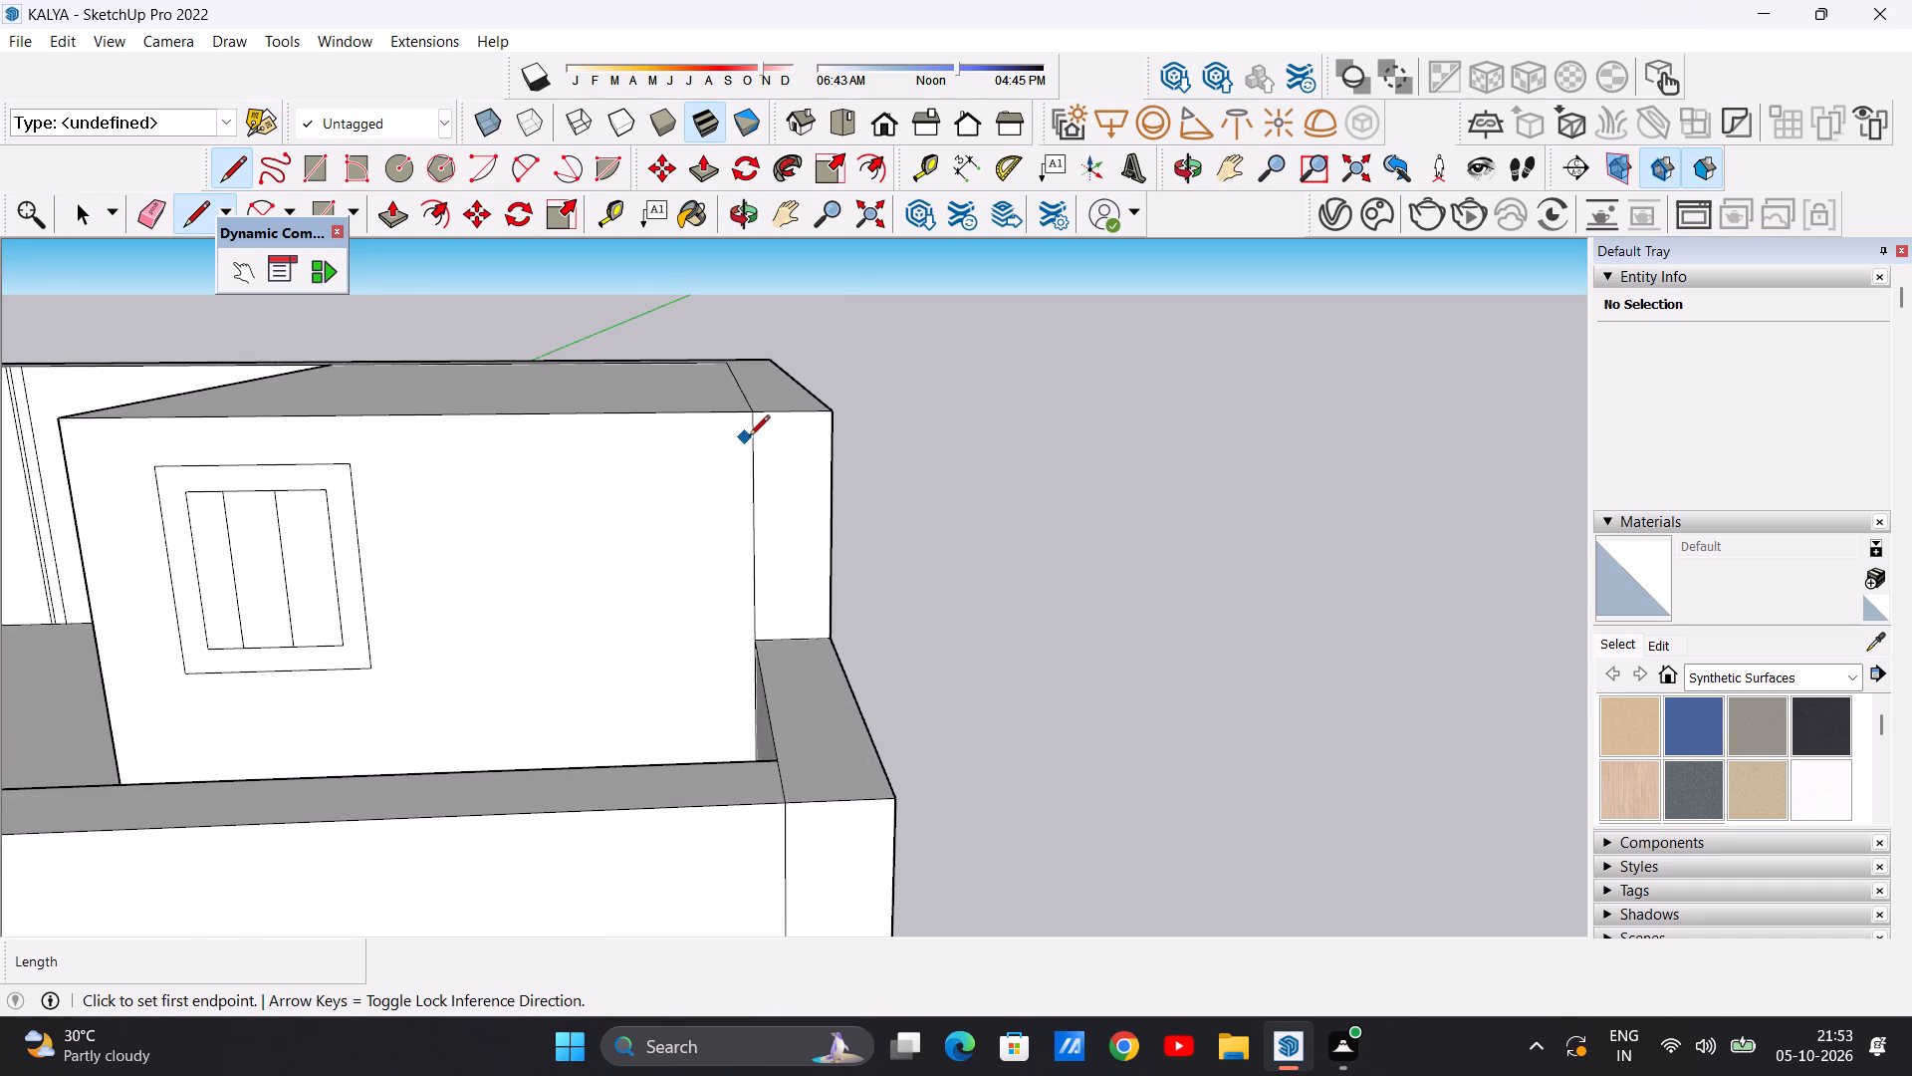
{"action": "left_click", "coordinate": [749, 437]}
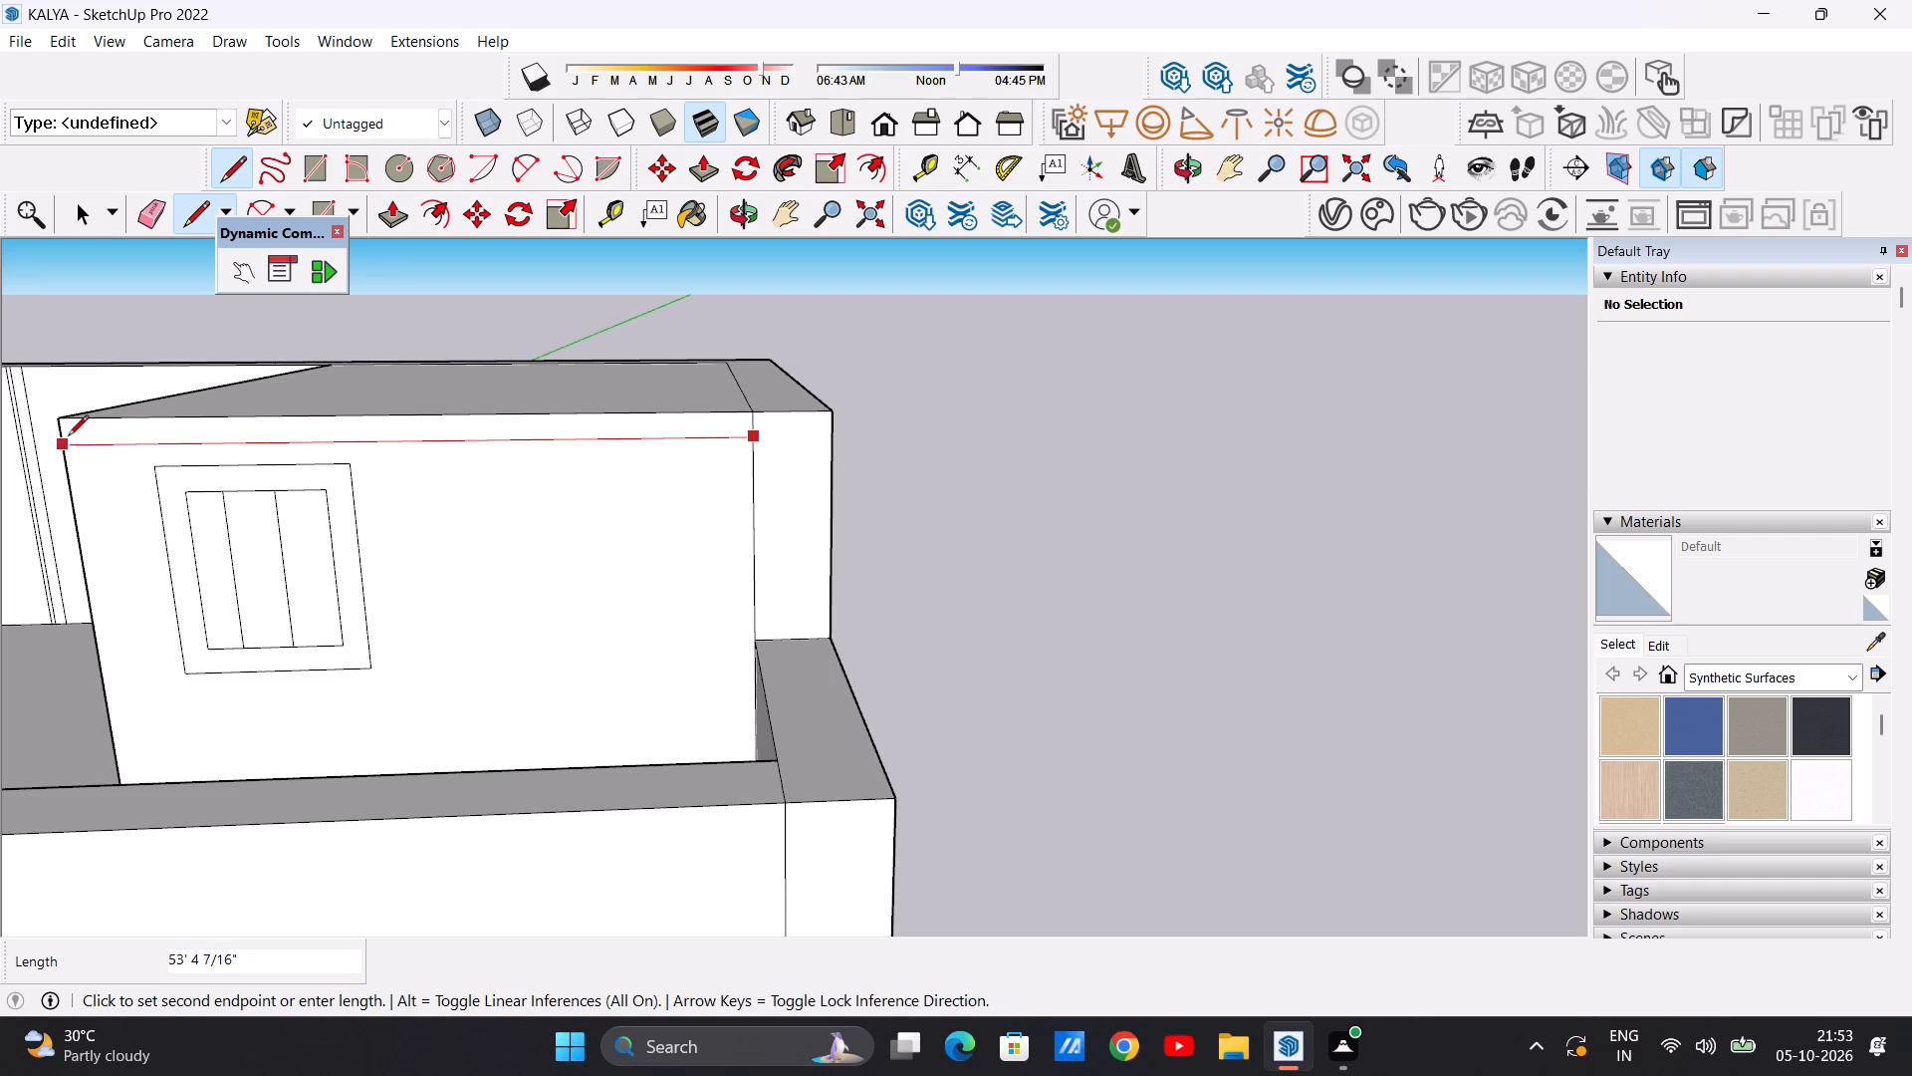
{"action": "left_click", "coordinate": [68, 437]}
{"action": "key", "text": "space"}
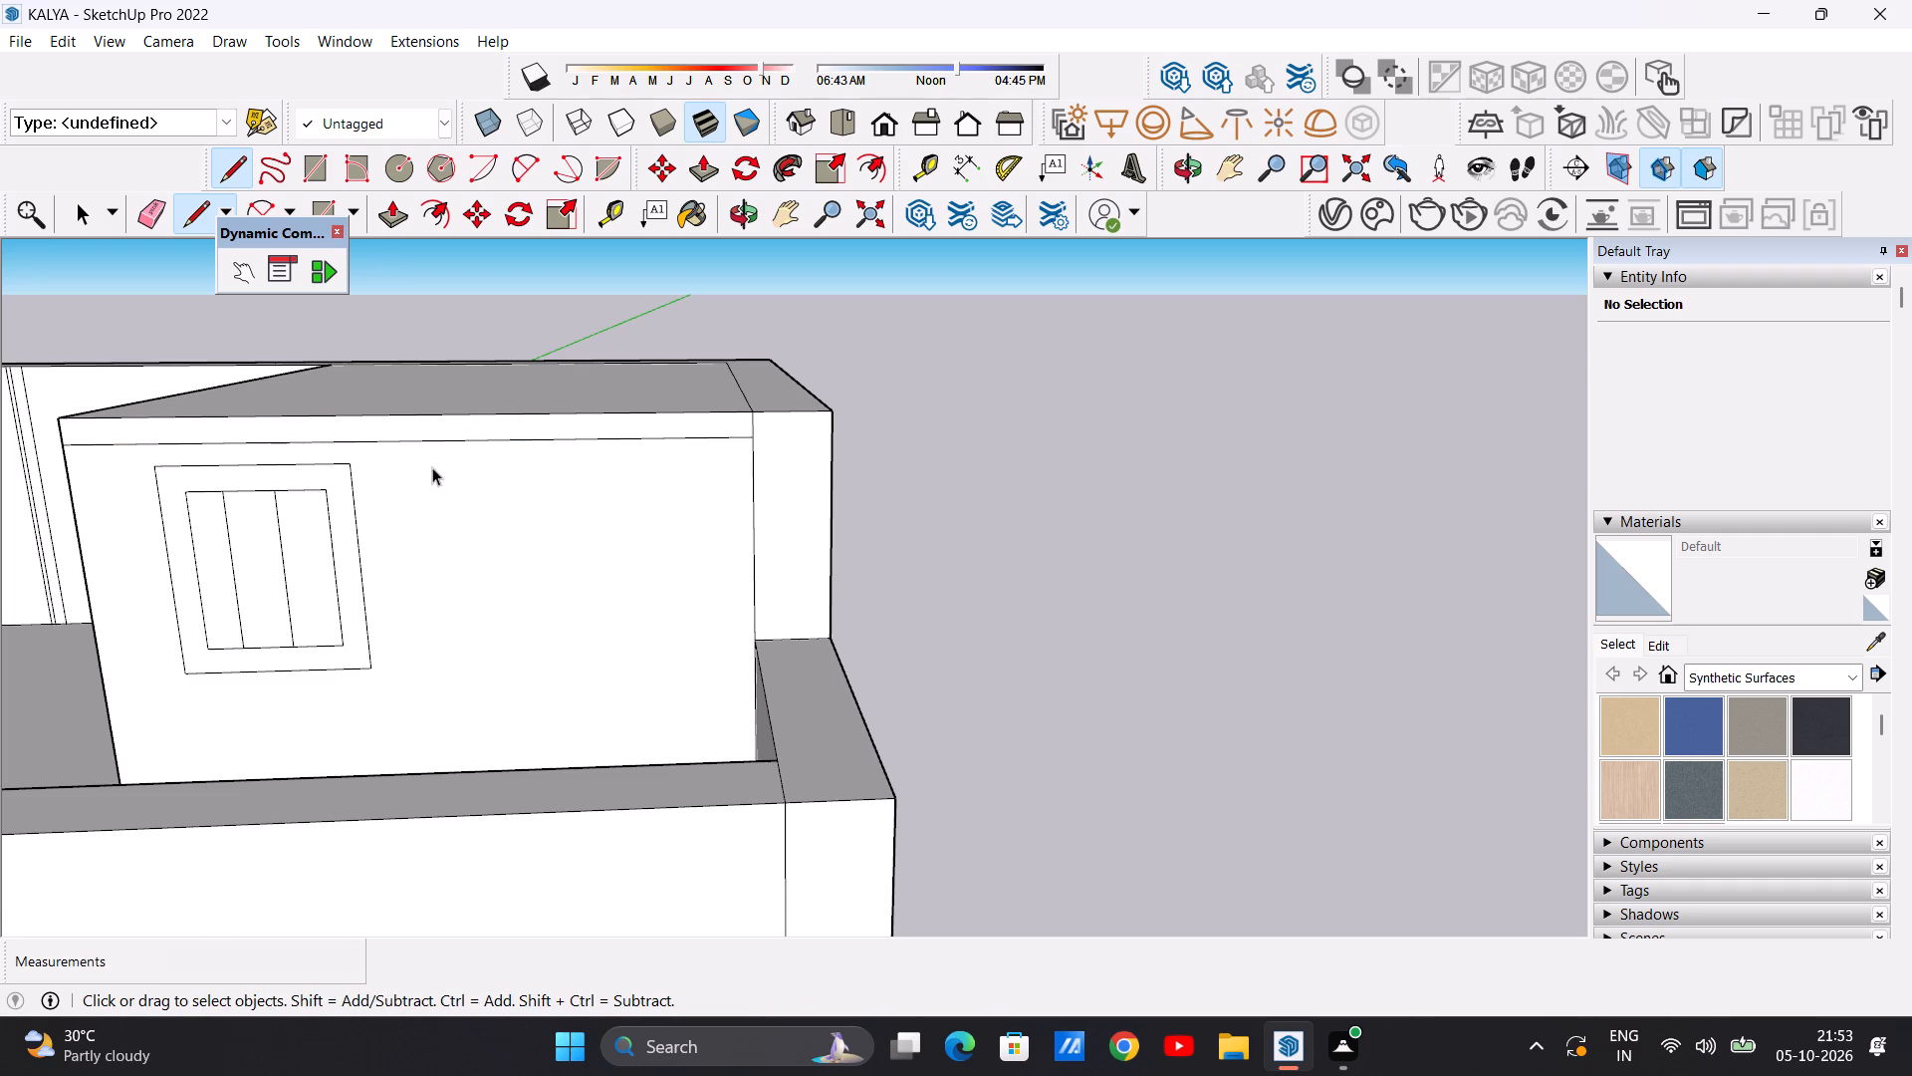
Erase the vertical line separating the rooftop block's front face from the side parapet's end, below the new horizontal line.
{"action": "scroll", "coordinate": [447, 468], "scroll_direction": "down", "scroll_amount": 8}
{"action": "middle_click_drag", "start_coordinate": [606, 458], "coordinate": [652, 407]}
{"action": "scroll", "coordinate": [654, 516], "scroll_direction": "up", "scroll_amount": 4}
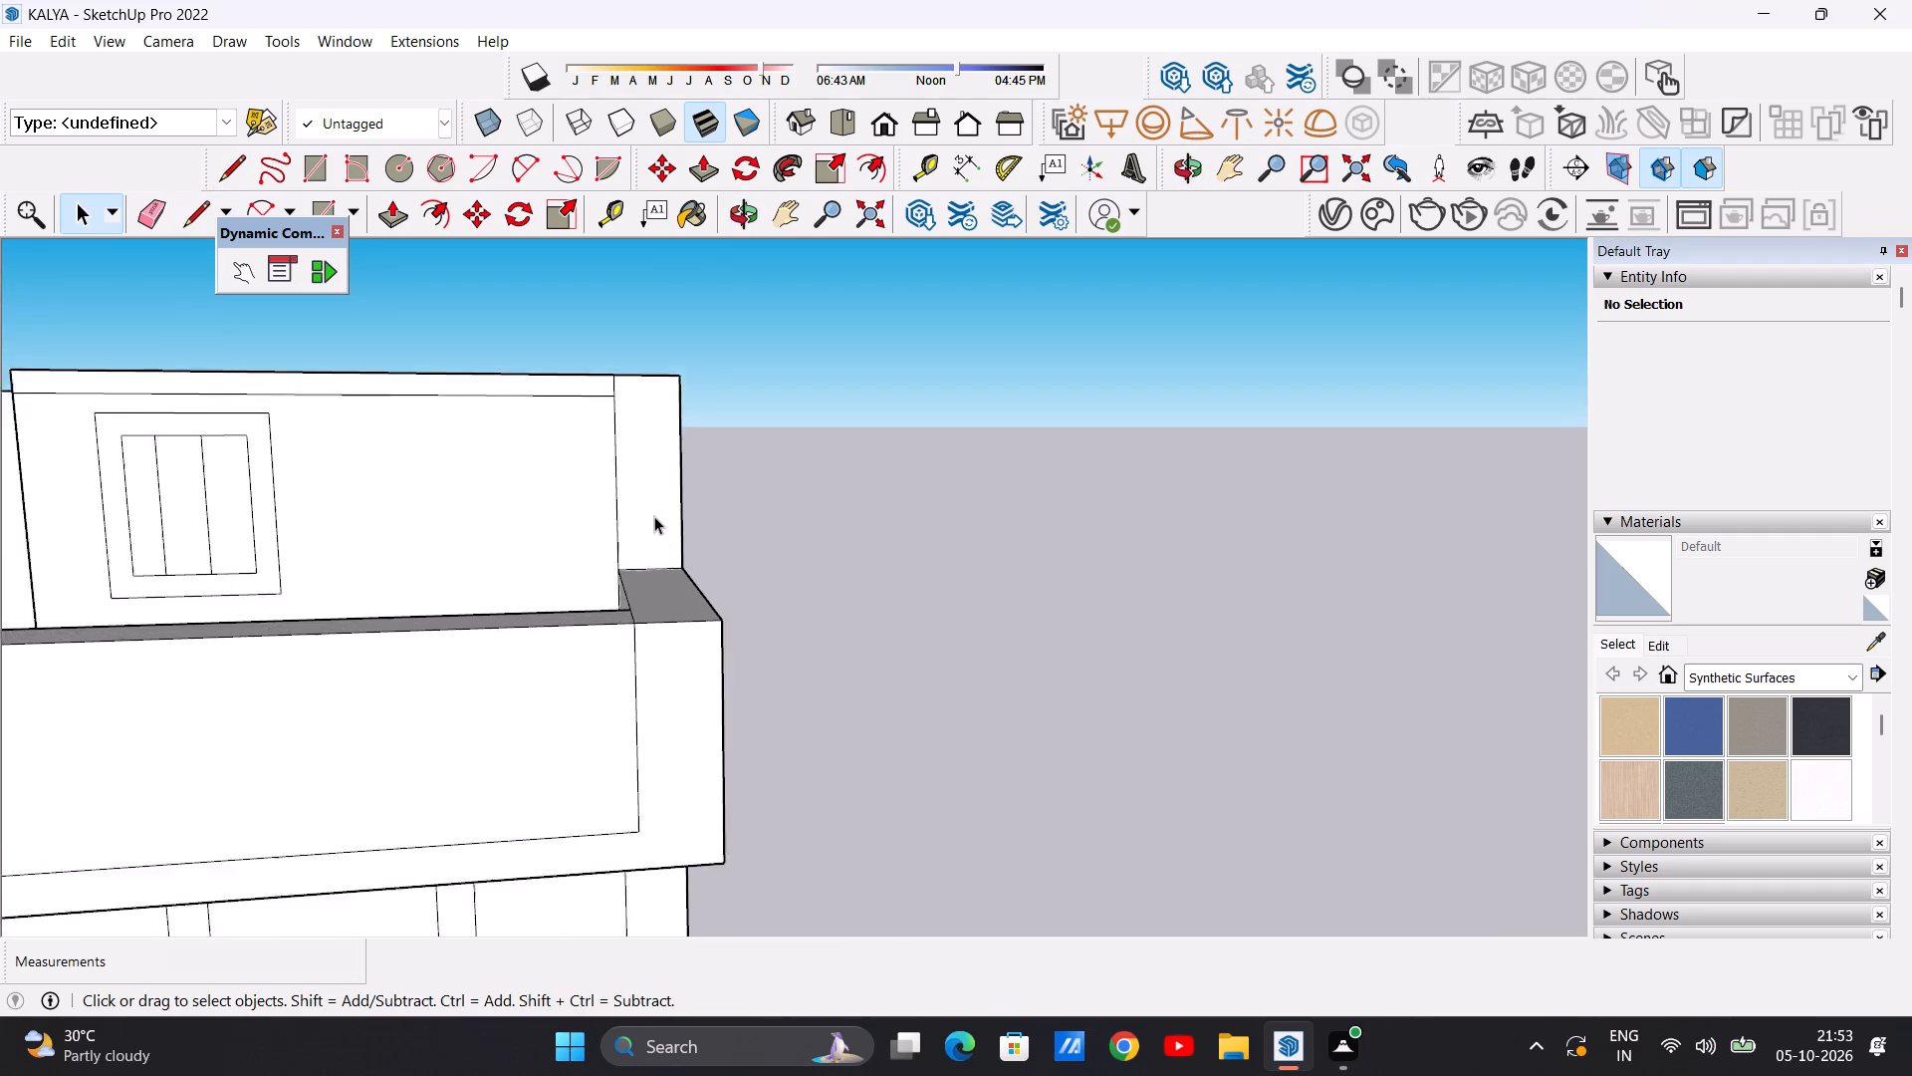
{"action": "scroll", "coordinate": [654, 516], "scroll_direction": "up", "scroll_amount": 2}
{"action": "middle_click_drag", "start_coordinate": [632, 532], "coordinate": [546, 612]}
{"action": "scroll", "coordinate": [600, 550], "scroll_direction": "up", "scroll_amount": 3}
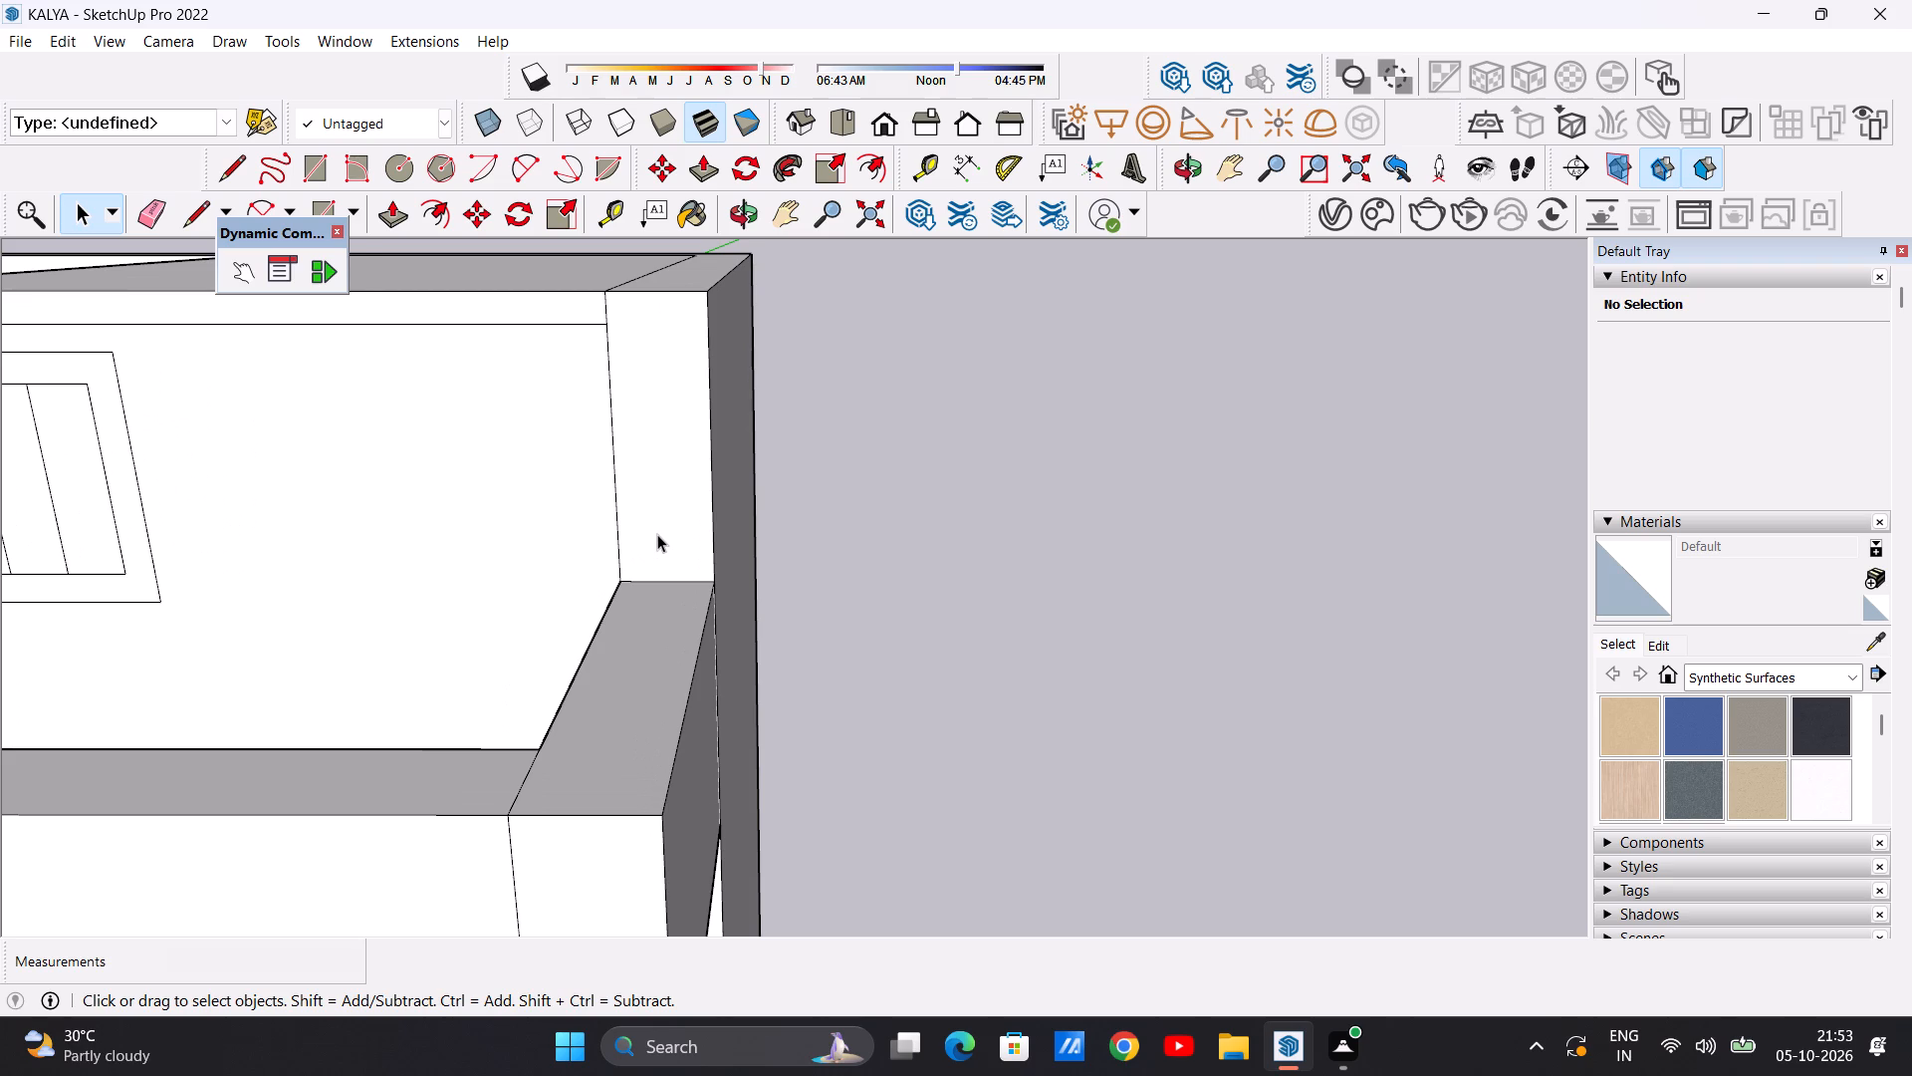
{"action": "key", "text": "e"}
{"action": "left_click", "coordinate": [611, 466]}
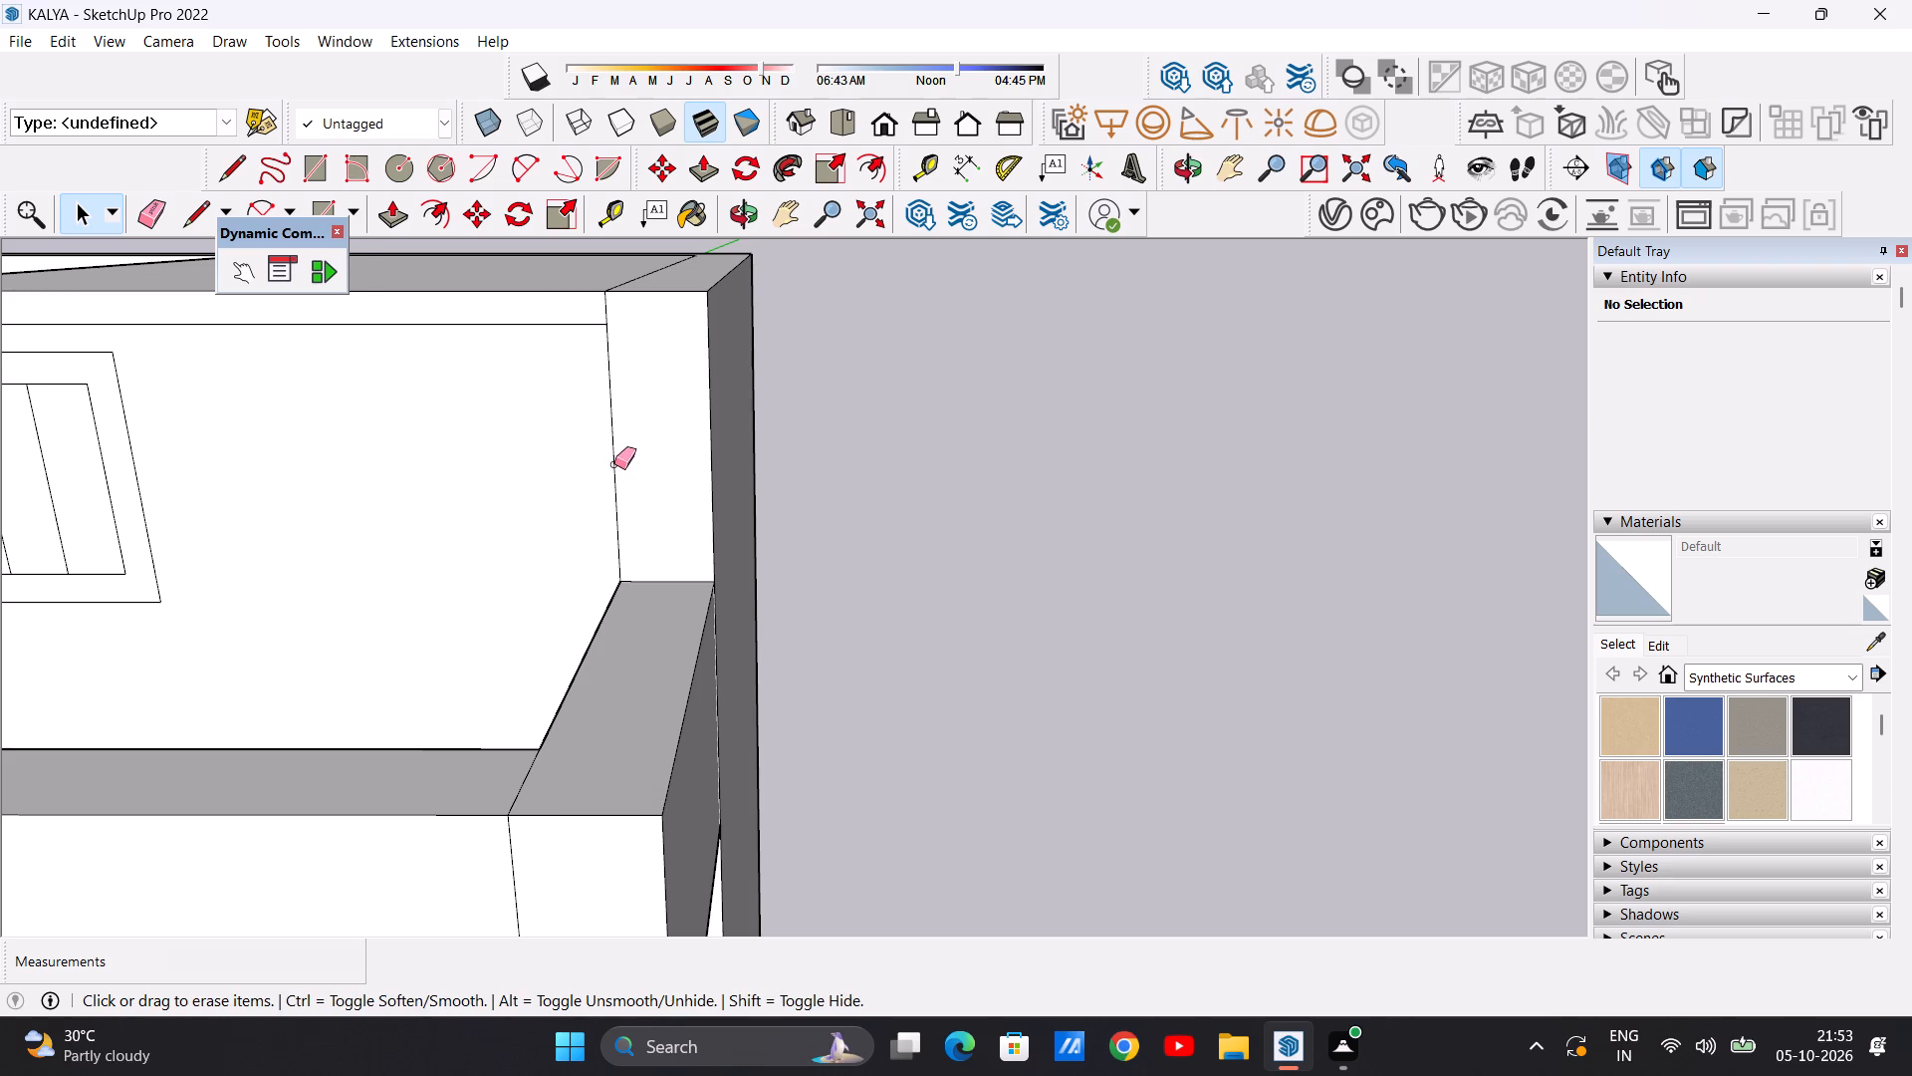
{"action": "left_click", "coordinate": [614, 462]}
{"action": "middle_click_drag", "start_coordinate": [641, 403], "coordinate": [652, 444]}
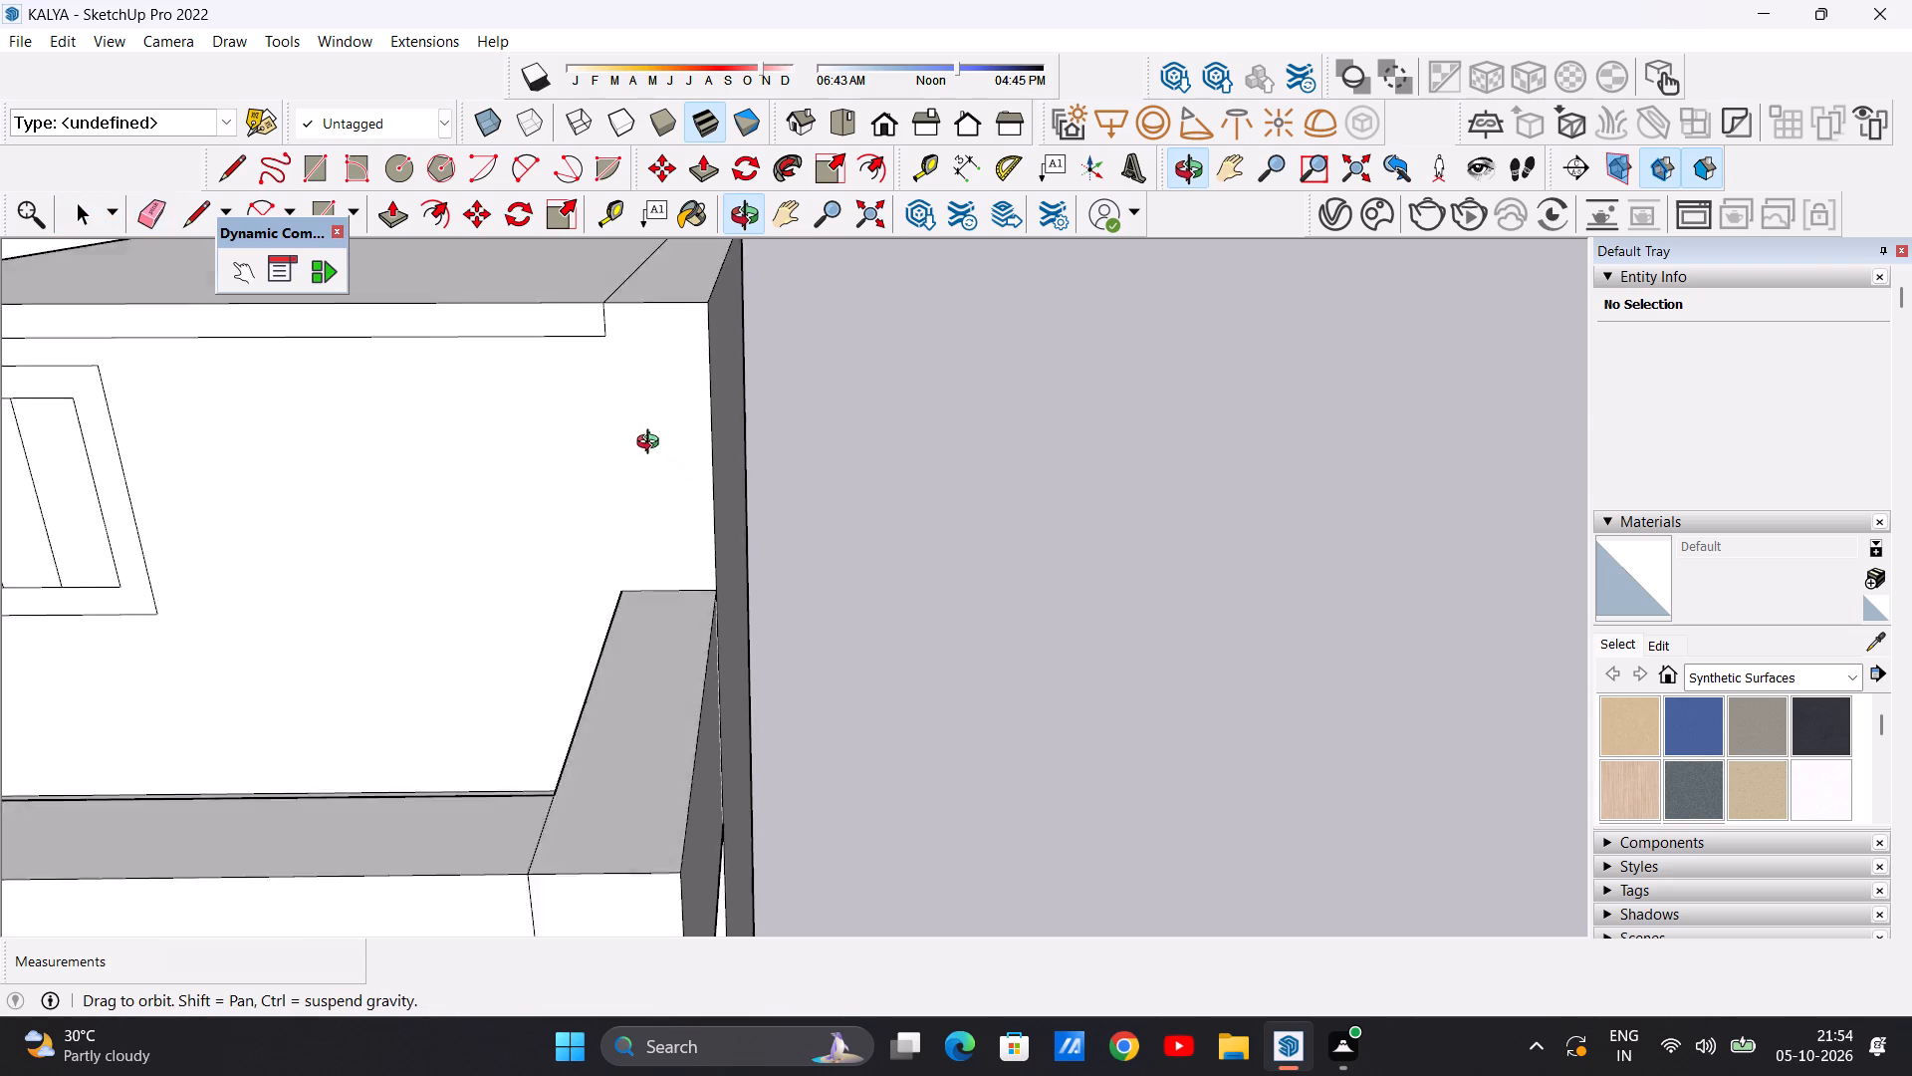
{"action": "middle_click_drag", "start_coordinate": [652, 444], "coordinate": [665, 509]}
{"action": "key", "text": "space"}
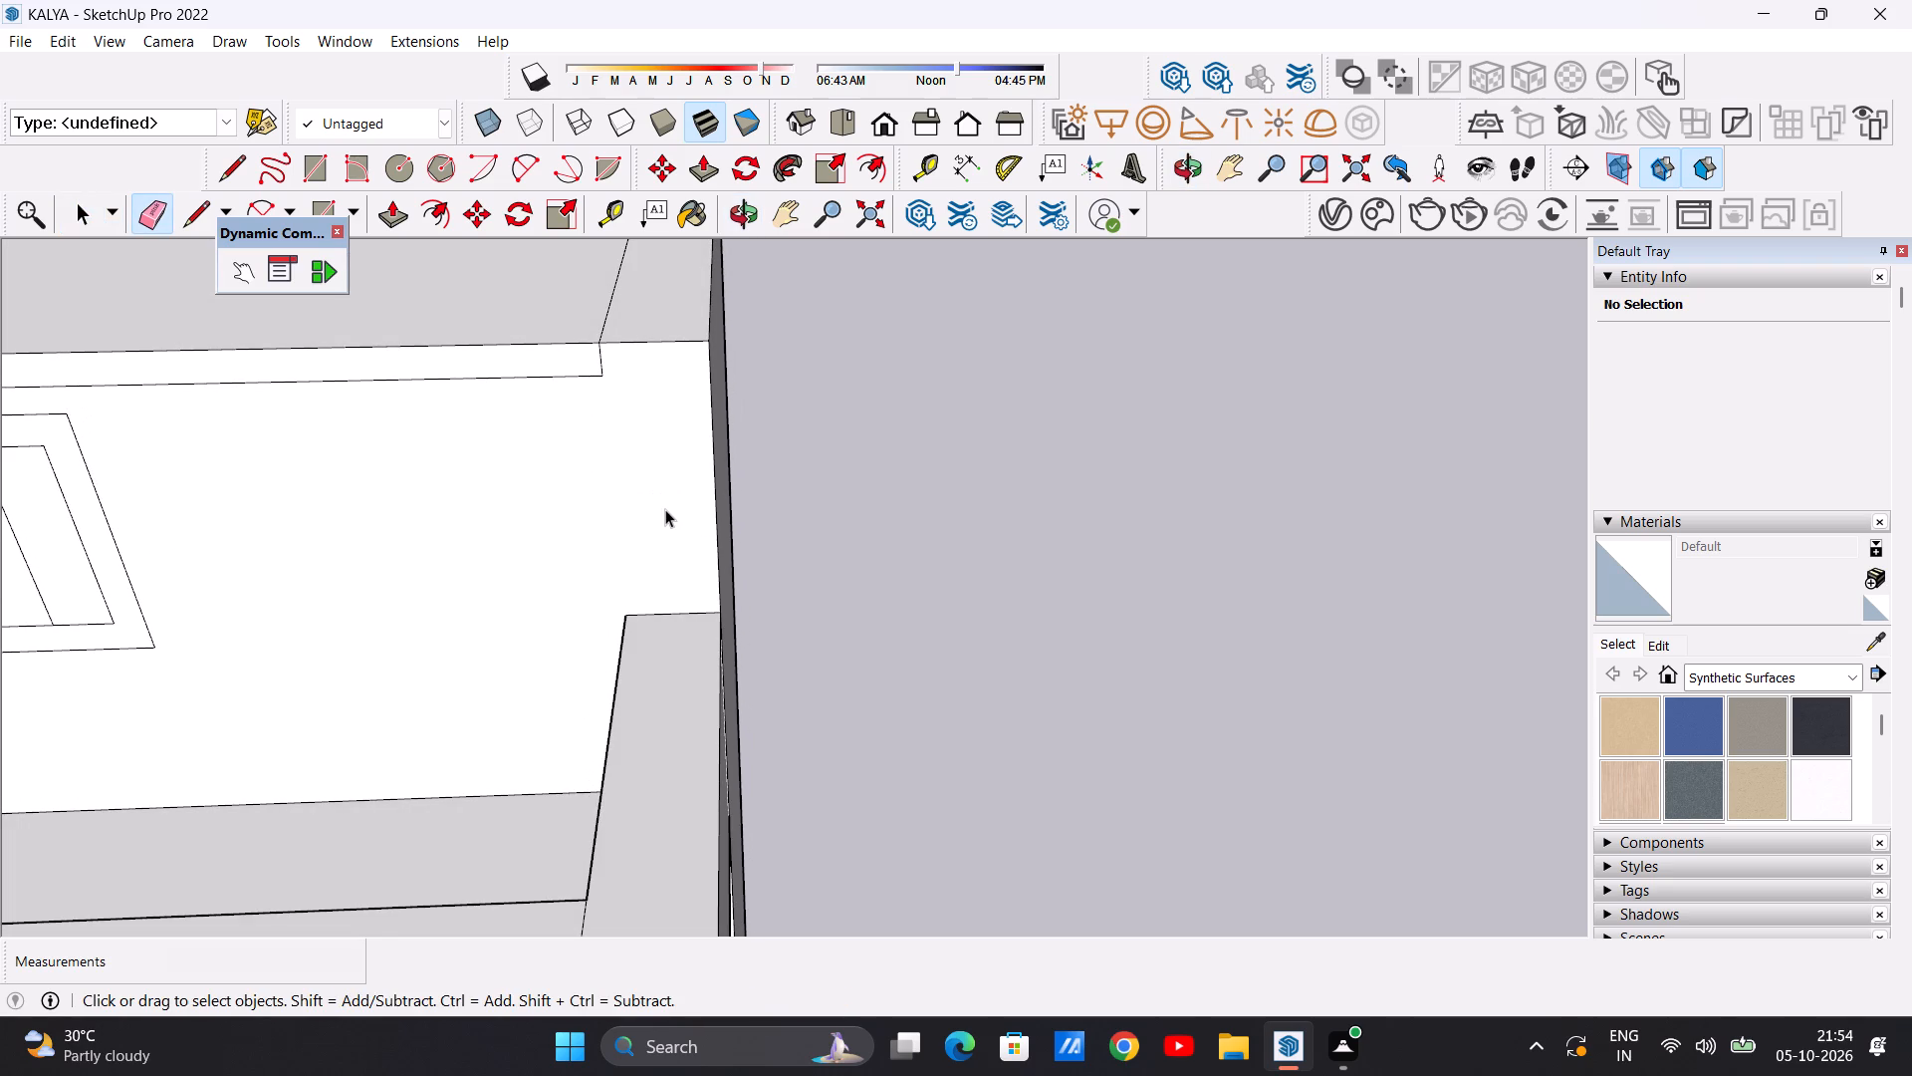
Extend the horizontal border line about 3' 4" toward the block's outer corner, turning it down about 17' 4" to the parapet top.
{"action": "key", "text": "l"}
{"action": "left_click", "coordinate": [604, 378]}
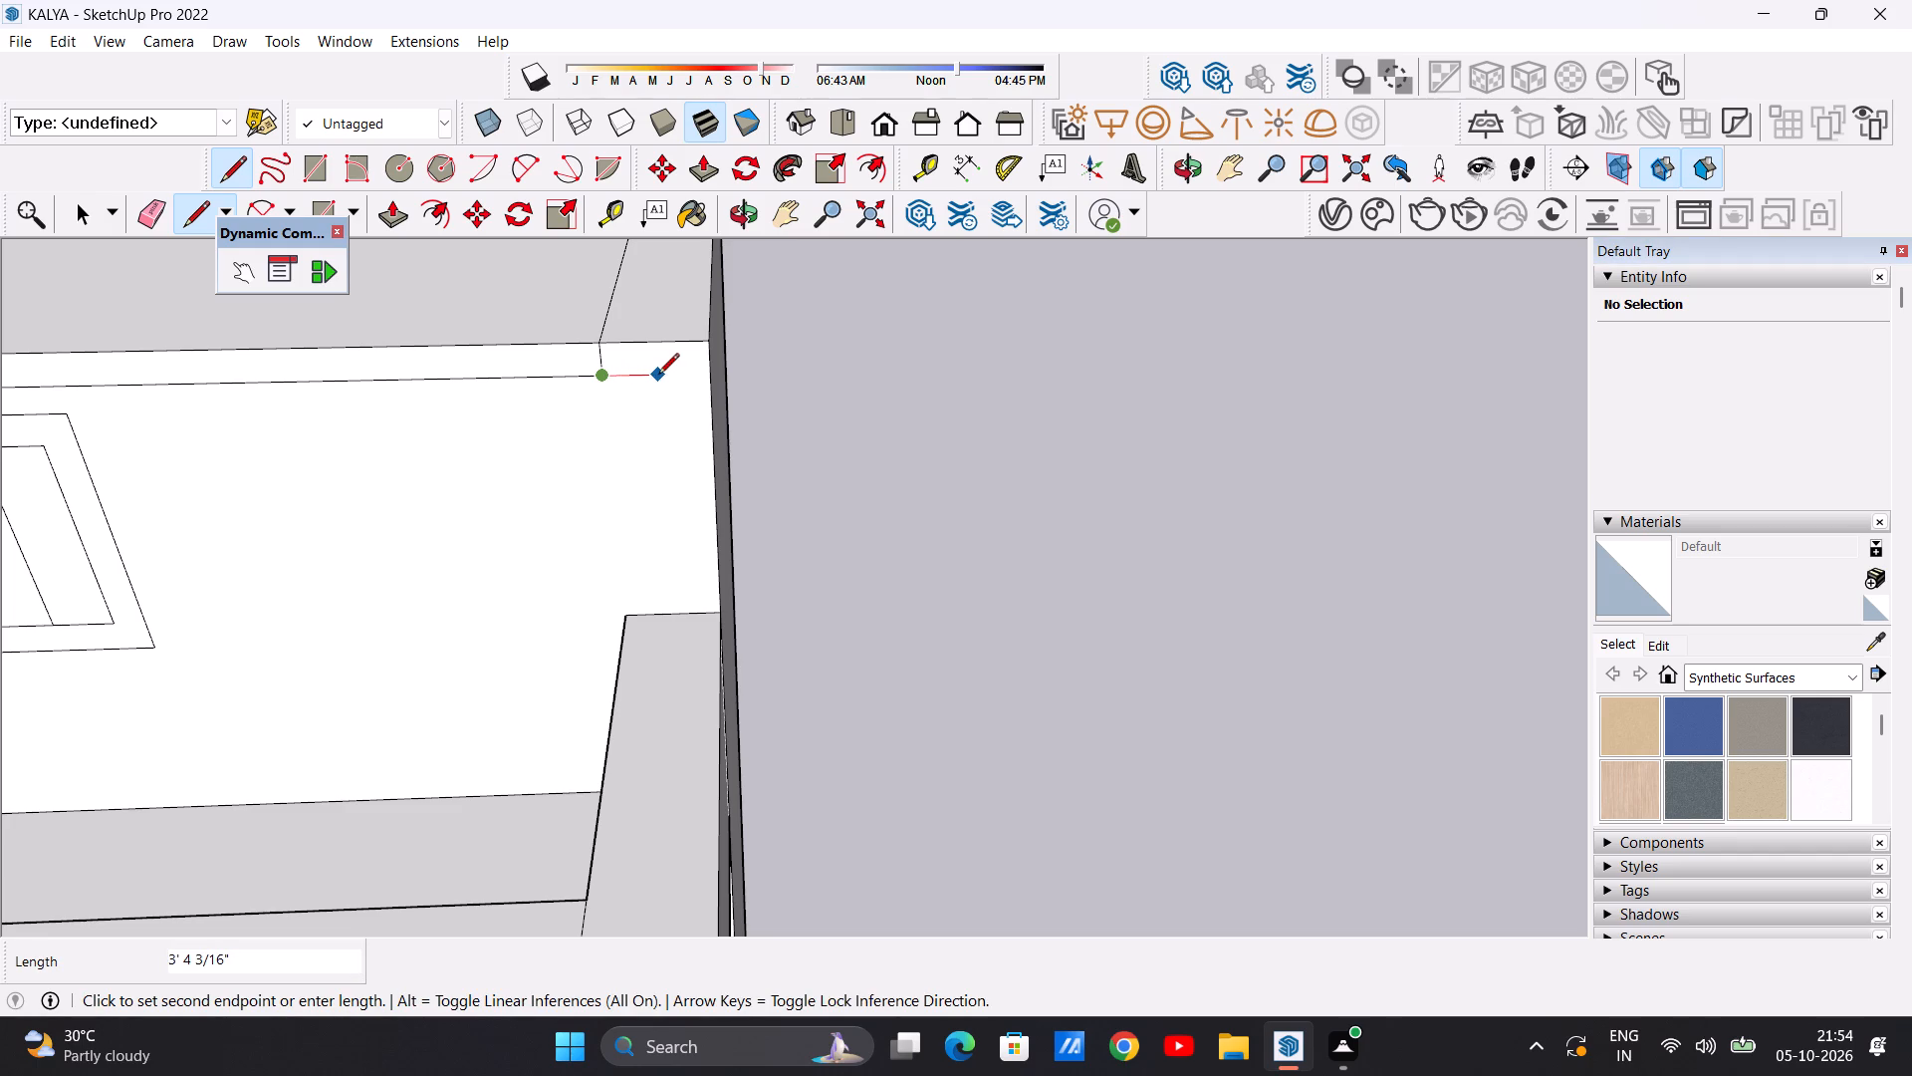
{"action": "left_click", "coordinate": [656, 376]}
{"action": "left_click", "coordinate": [654, 379]}
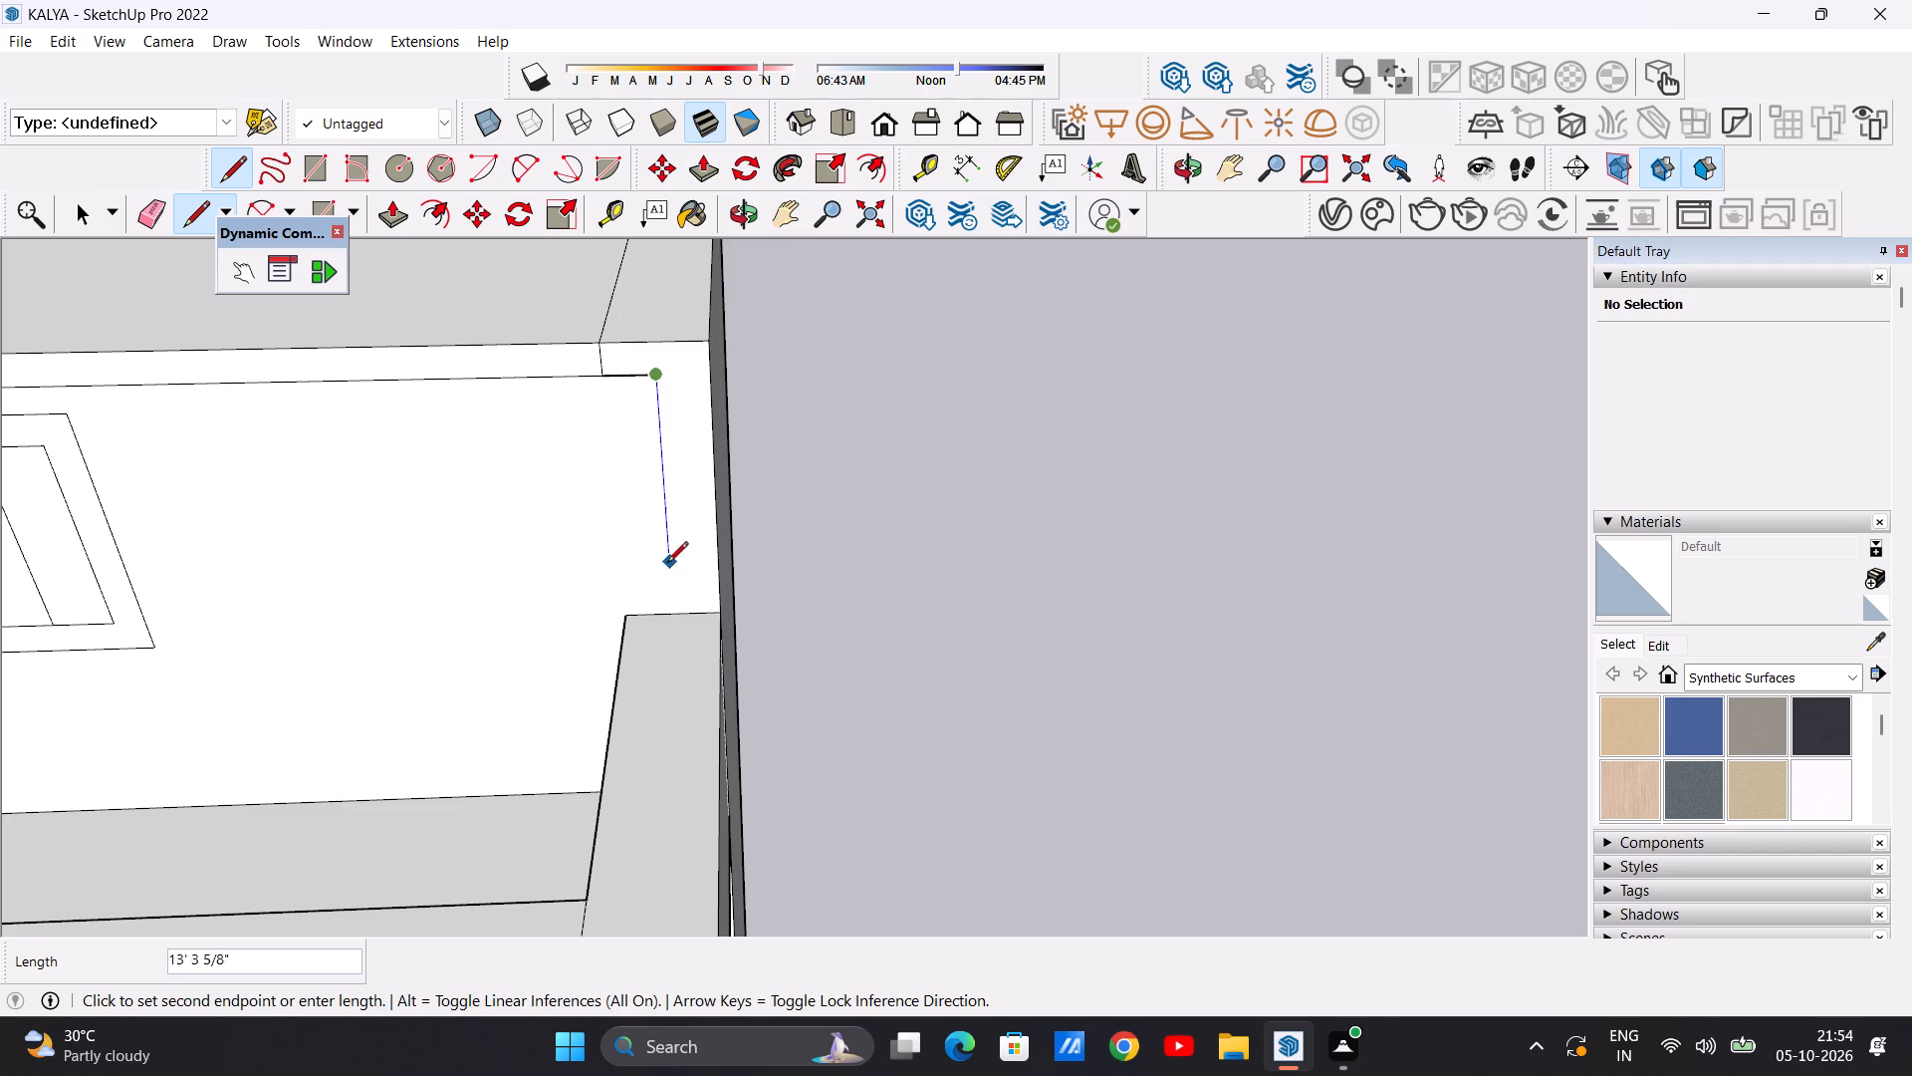
{"action": "left_click", "coordinate": [682, 617]}
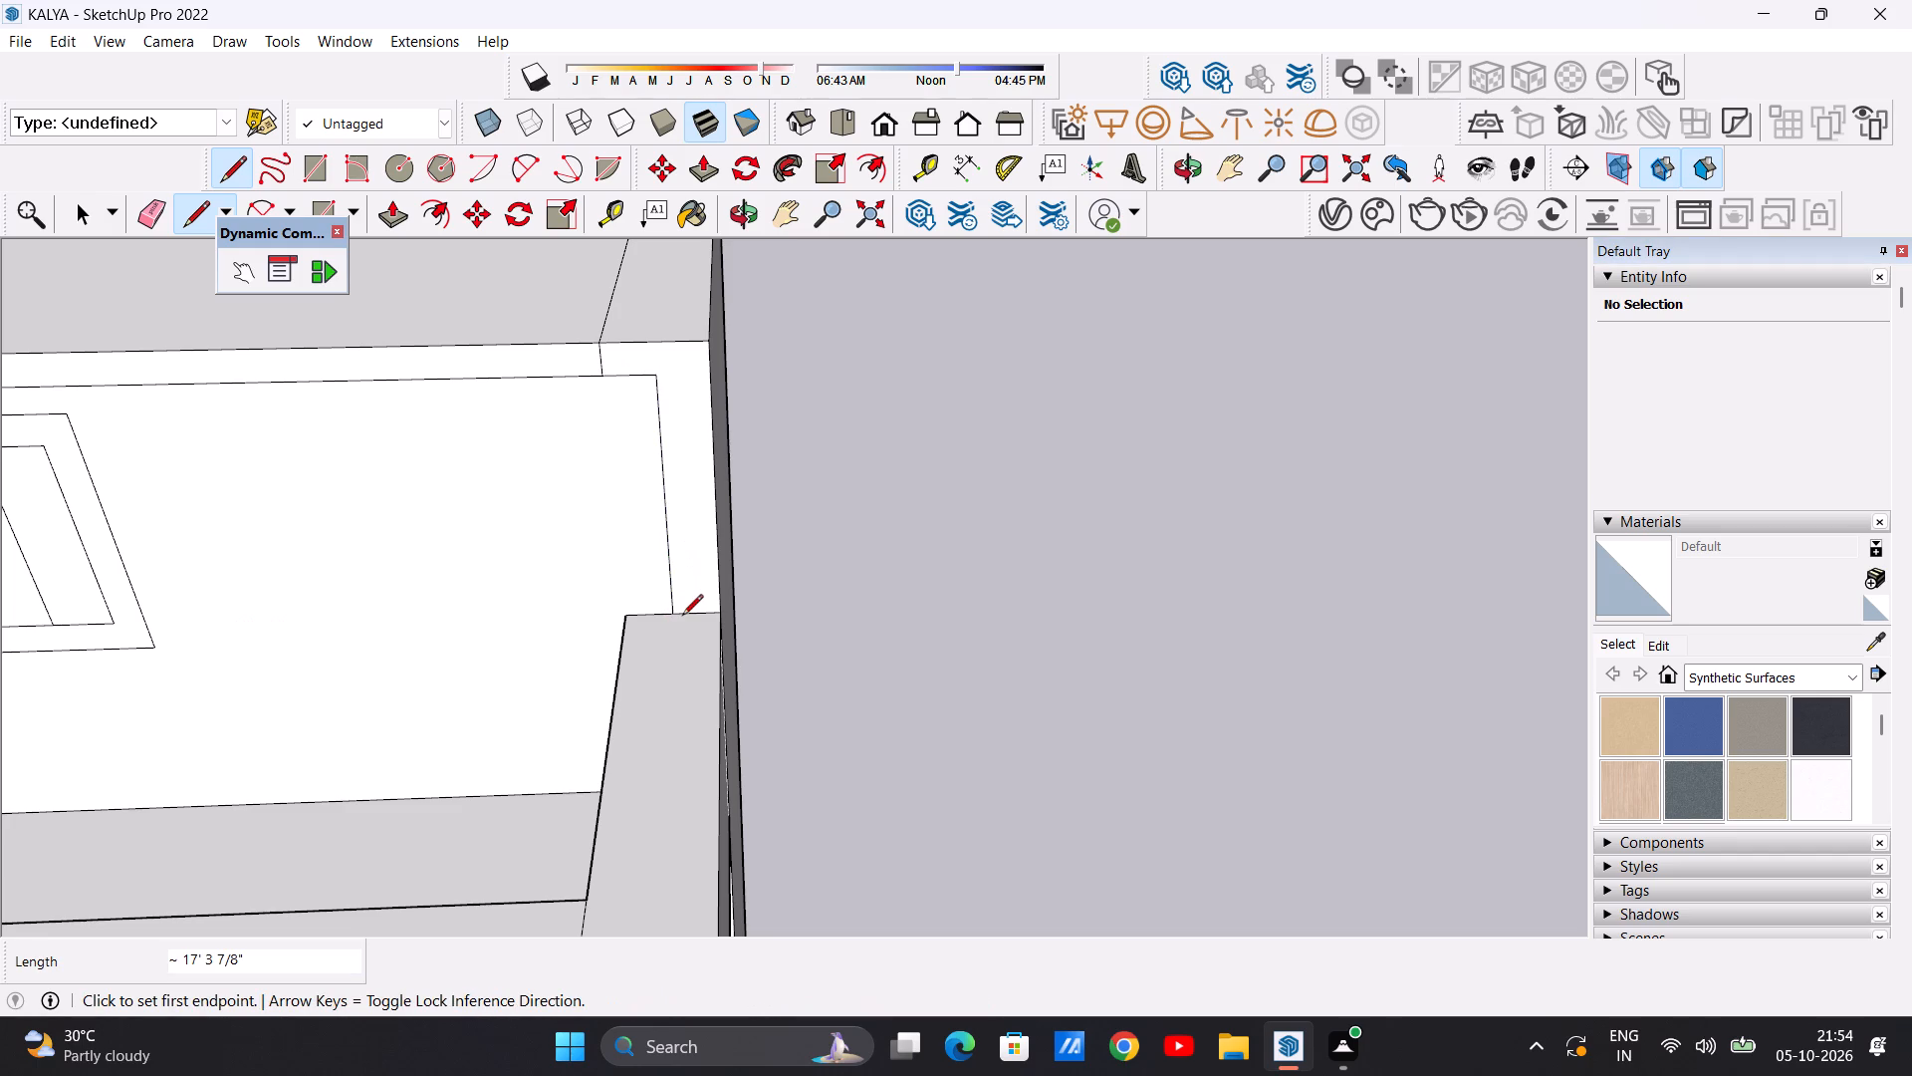
{"action": "left_click_drag", "start_coordinate": [679, 617], "coordinate": [663, 617]}
{"action": "key", "text": "space"}
Erase the leftover short vertical line between the border line and the top edge of the rooftop block's front face.
{"action": "scroll", "coordinate": [716, 560], "scroll_direction": "down", "scroll_amount": 10}
{"action": "middle_click_drag", "start_coordinate": [655, 516], "coordinate": [671, 368]}
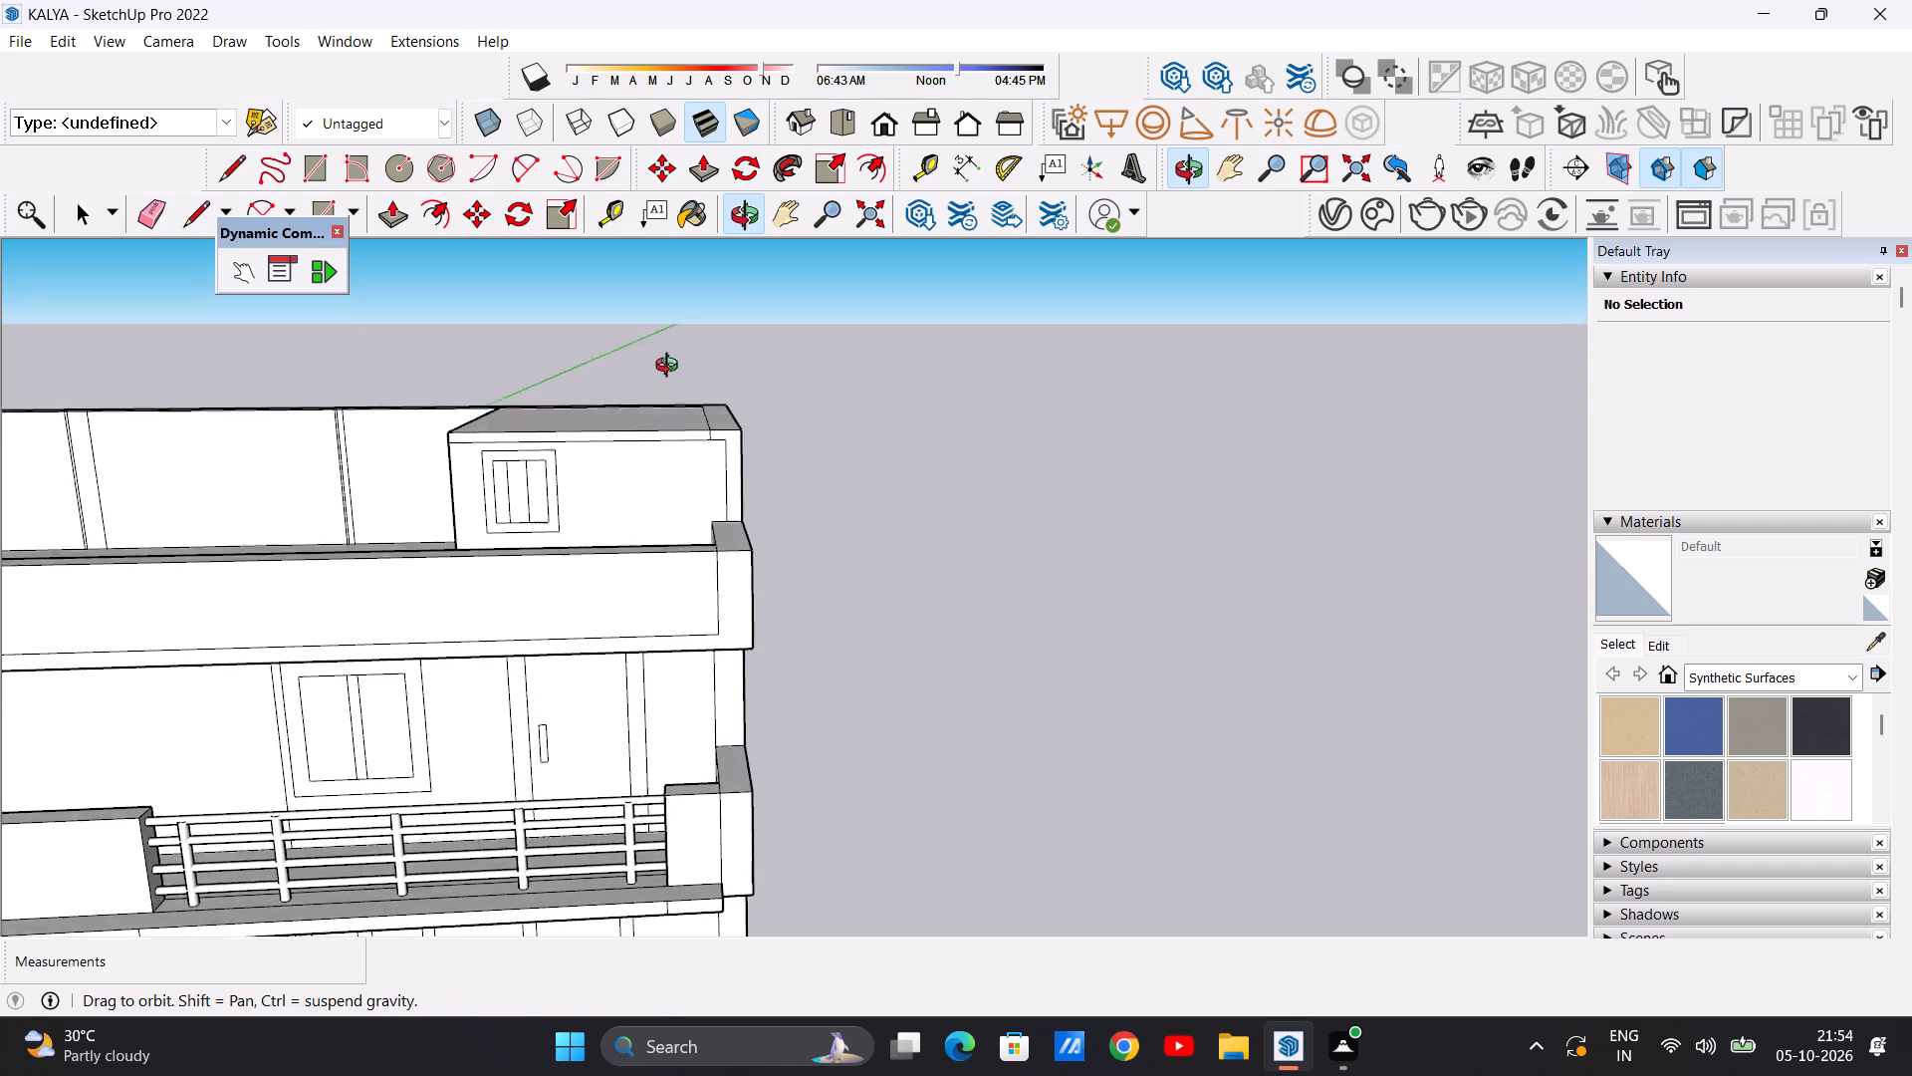
{"action": "middle_click_drag", "start_coordinate": [671, 368], "coordinate": [629, 357]}
{"action": "scroll", "coordinate": [686, 394], "scroll_direction": "down", "scroll_amount": 1}
{"action": "scroll", "coordinate": [686, 394], "scroll_direction": "up", "scroll_amount": 5}
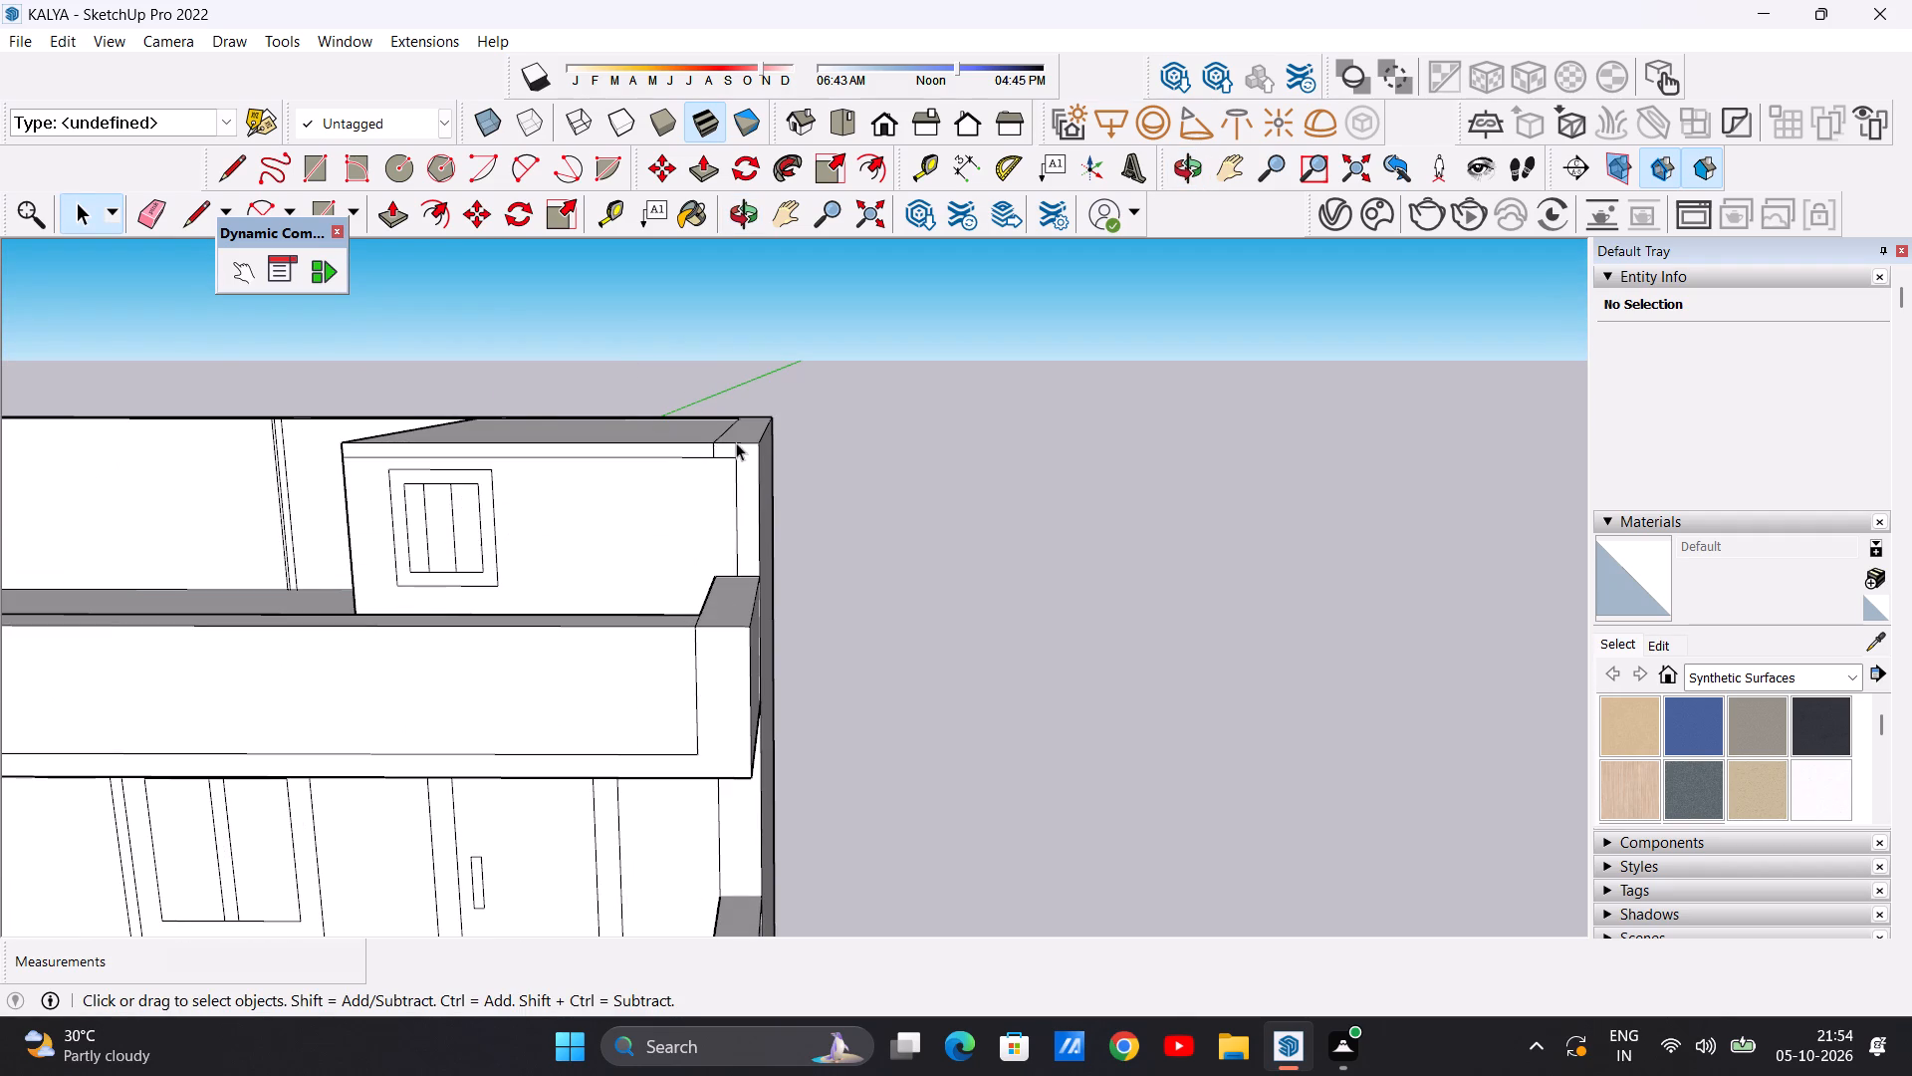
{"action": "scroll", "coordinate": [735, 443], "scroll_direction": "up", "scroll_amount": 14}
{"action": "key", "text": "e"}
{"action": "scroll", "coordinate": [697, 464], "scroll_direction": "up", "scroll_amount": 6}
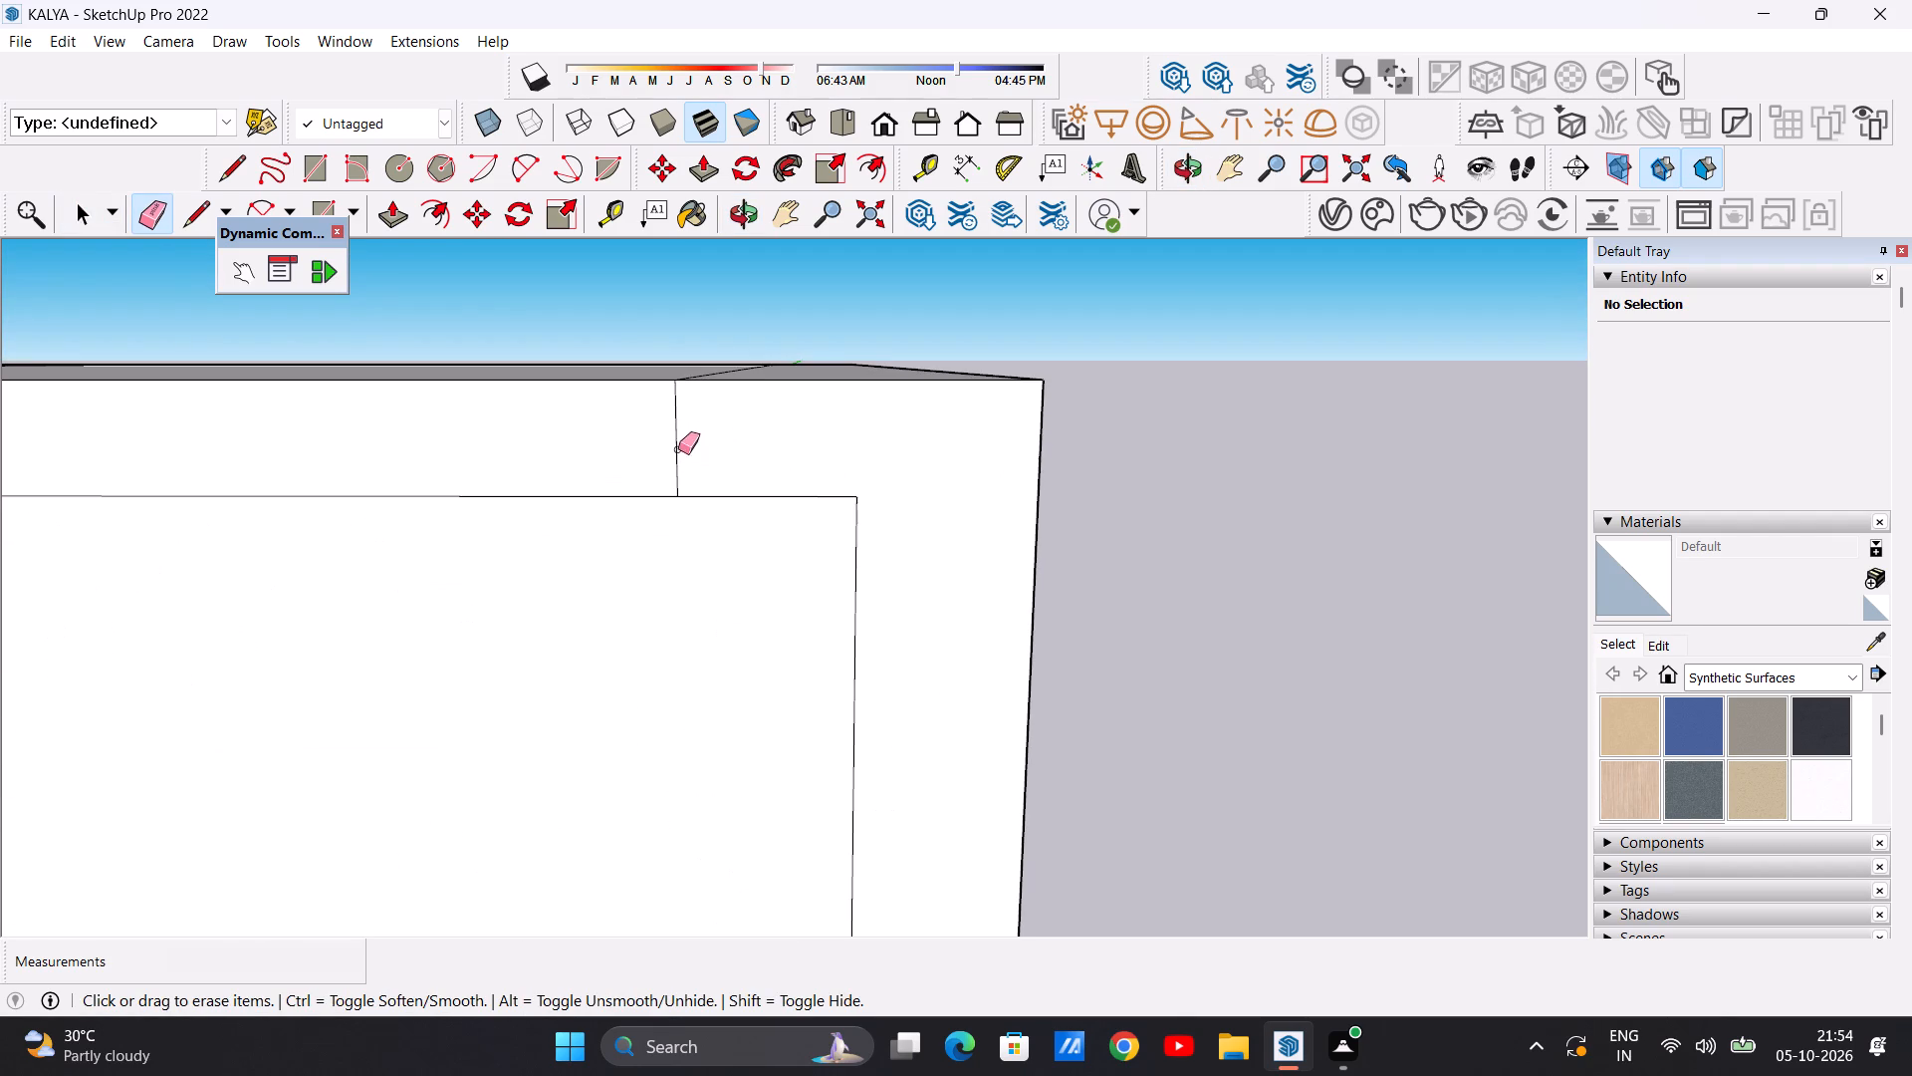
{"action": "left_click", "coordinate": [675, 440]}
{"action": "key", "text": "space"}
Examine the whole front elevation of the building, from the rooftop block down to the ground floor.
{"action": "scroll", "coordinate": [760, 509], "scroll_direction": "down", "scroll_amount": 13}
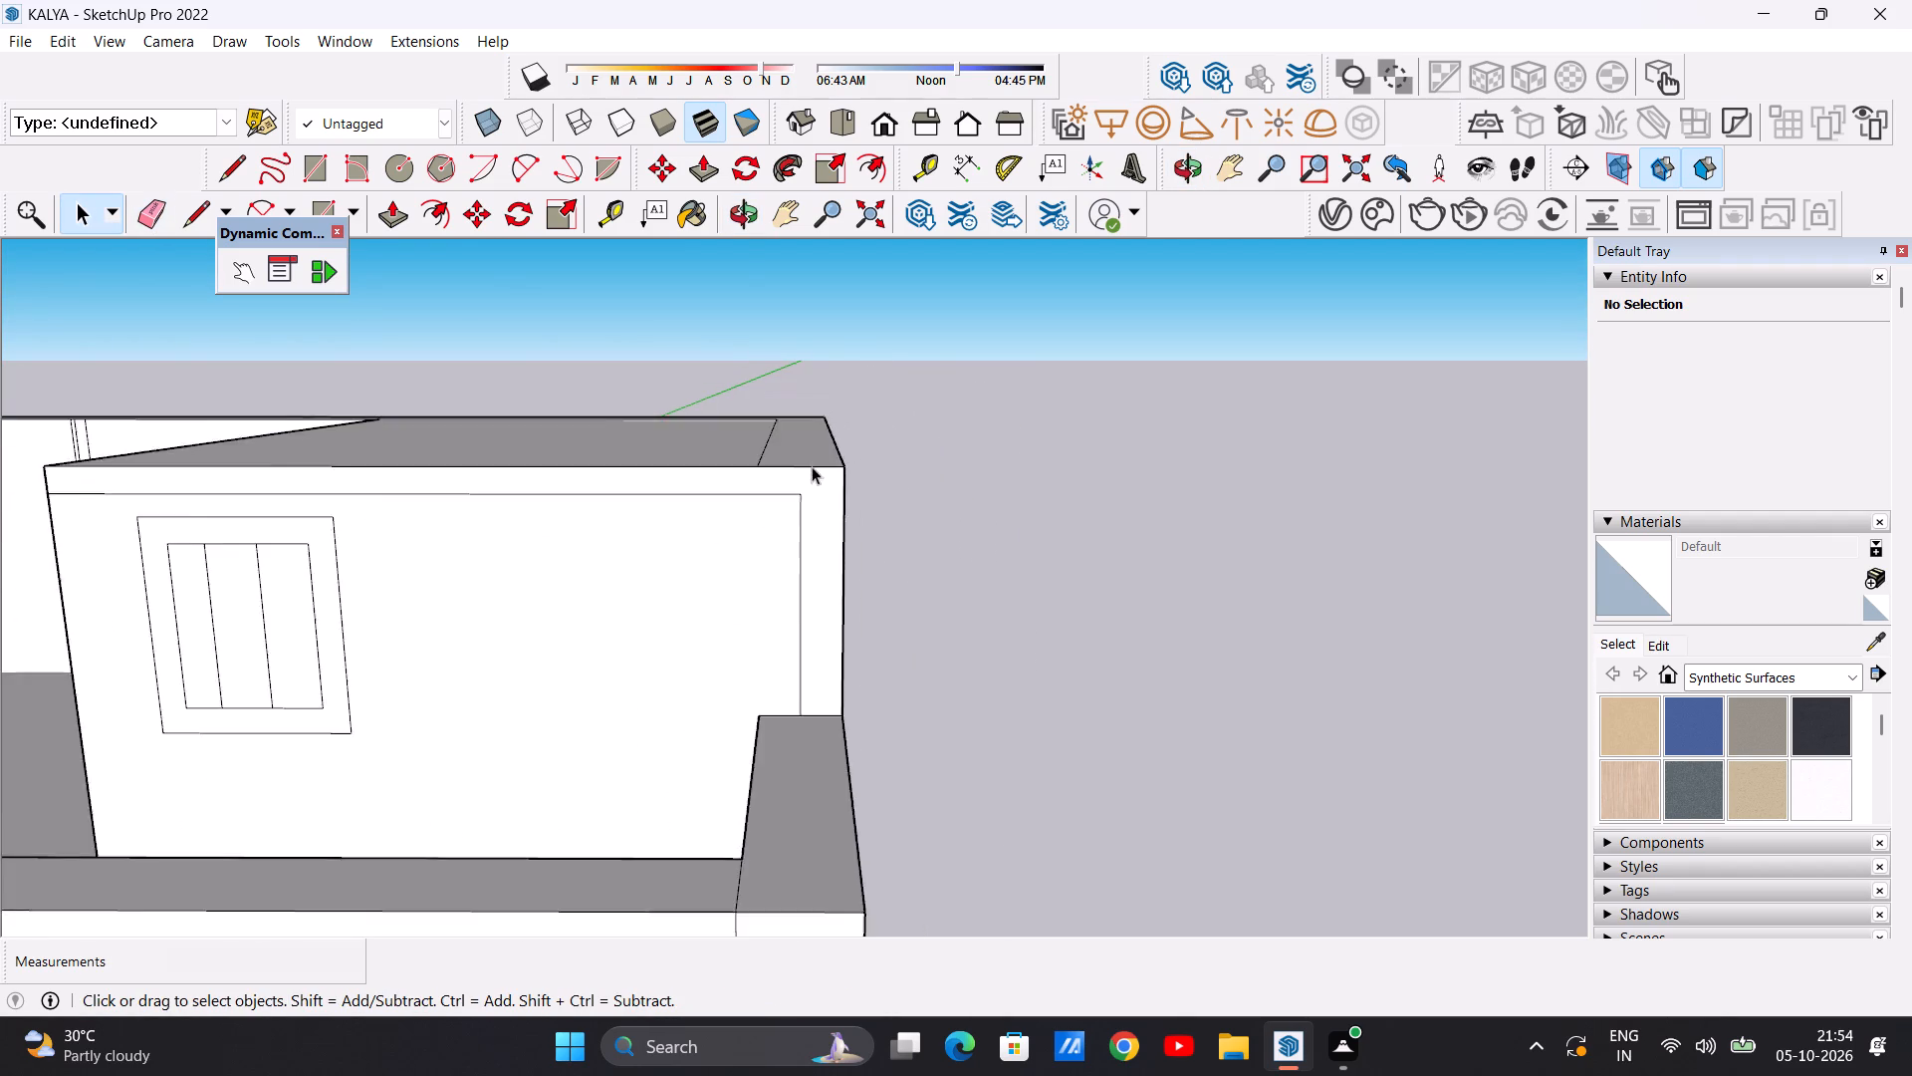
{"action": "scroll", "coordinate": [812, 466], "scroll_direction": "down", "scroll_amount": 6}
{"action": "middle_click_drag", "start_coordinate": [782, 597], "coordinate": [805, 530]}
{"action": "scroll", "coordinate": [749, 582], "scroll_direction": "down", "scroll_amount": 8}
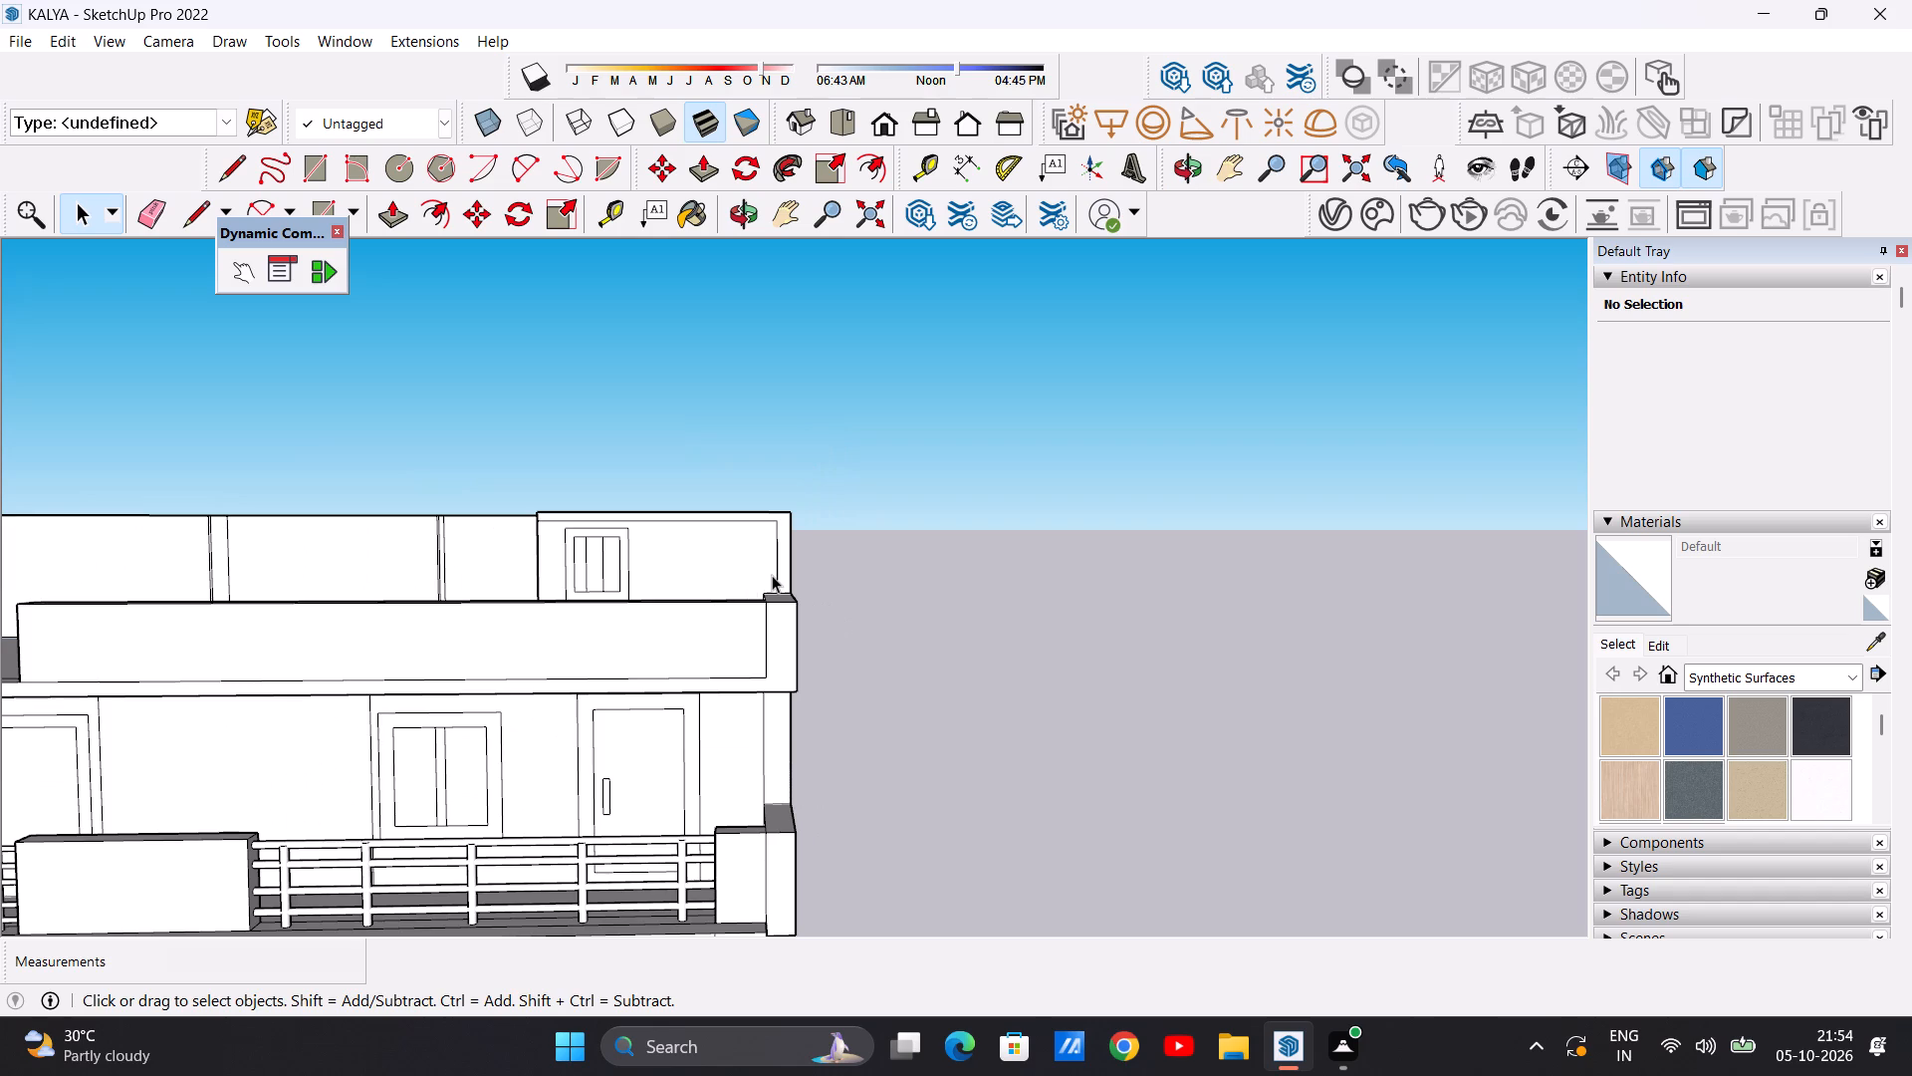
{"action": "scroll", "coordinate": [770, 586], "scroll_direction": "down", "scroll_amount": 12}
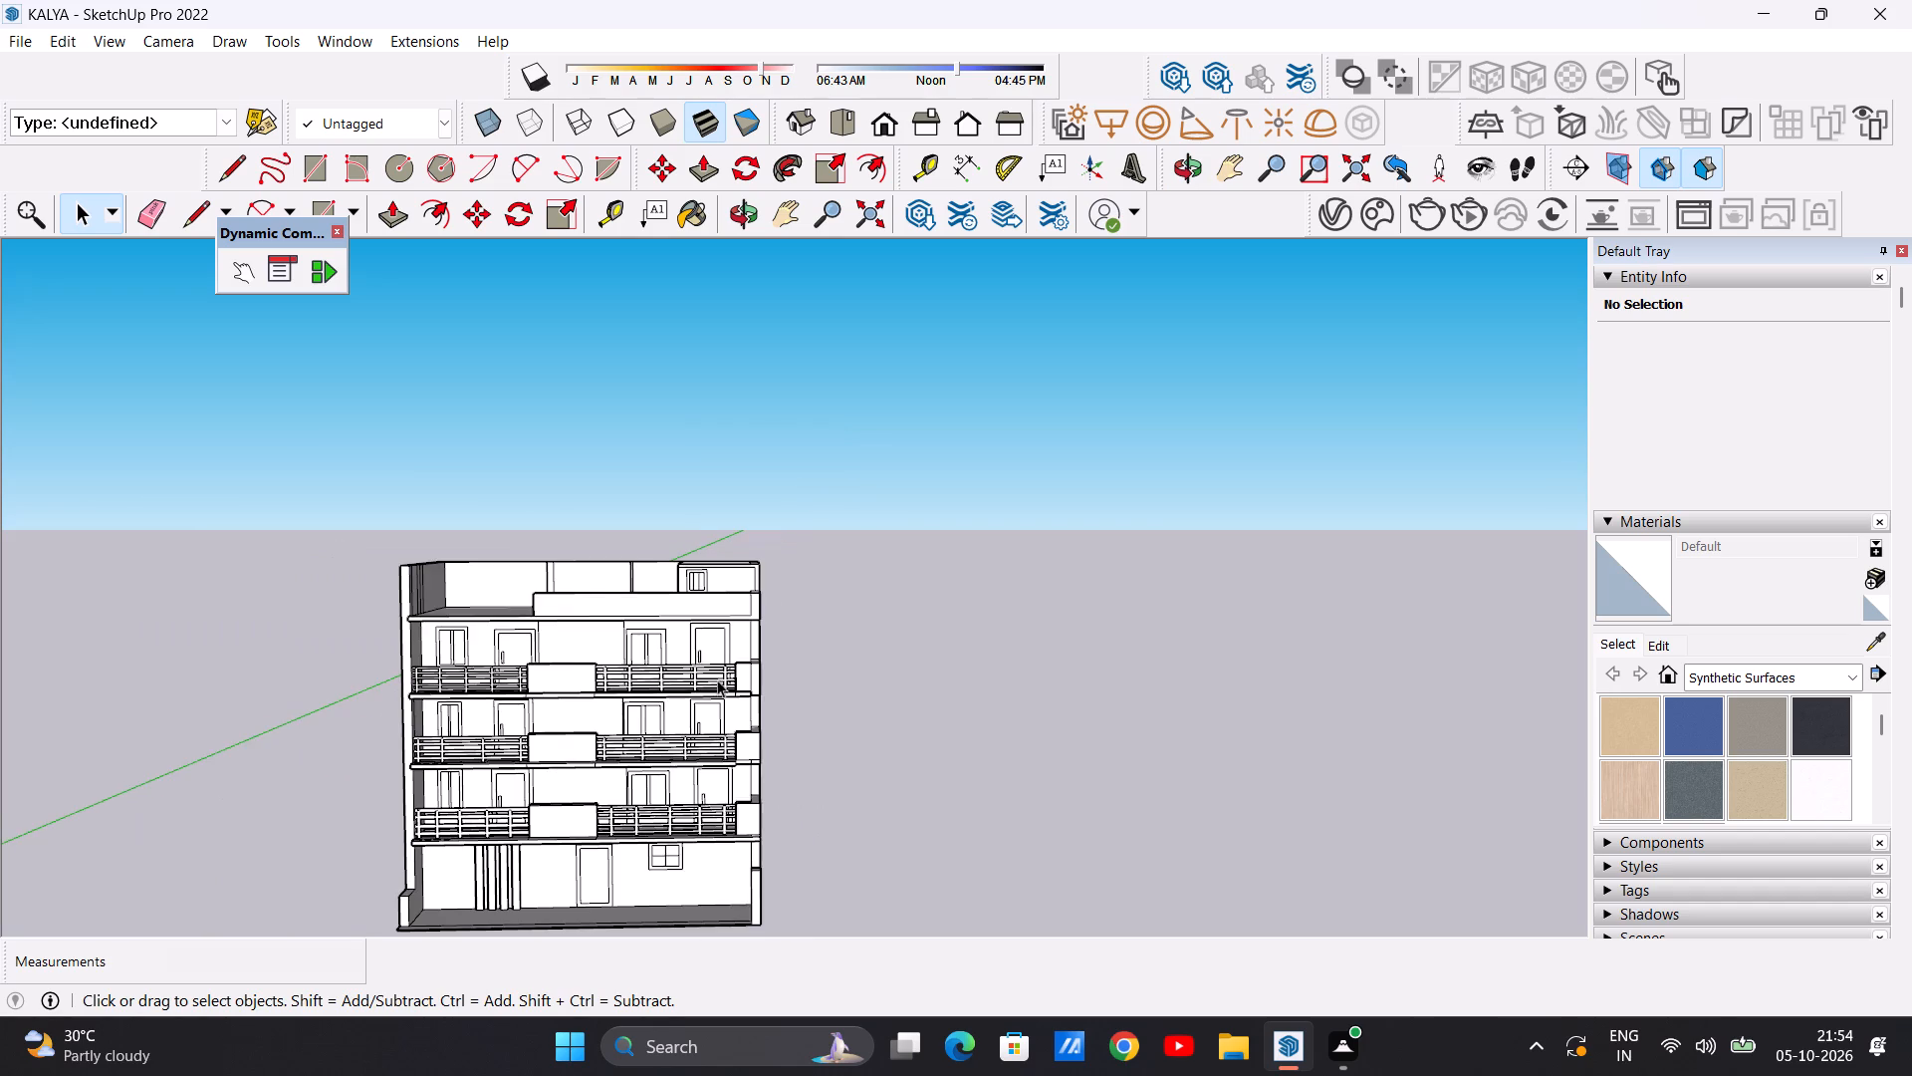
{"action": "scroll", "coordinate": [694, 703], "scroll_direction": "down", "scroll_amount": 5}
{"action": "scroll", "coordinate": [726, 822], "scroll_direction": "up", "scroll_amount": 6}
{"action": "scroll", "coordinate": [691, 663], "scroll_direction": "up", "scroll_amount": 4}
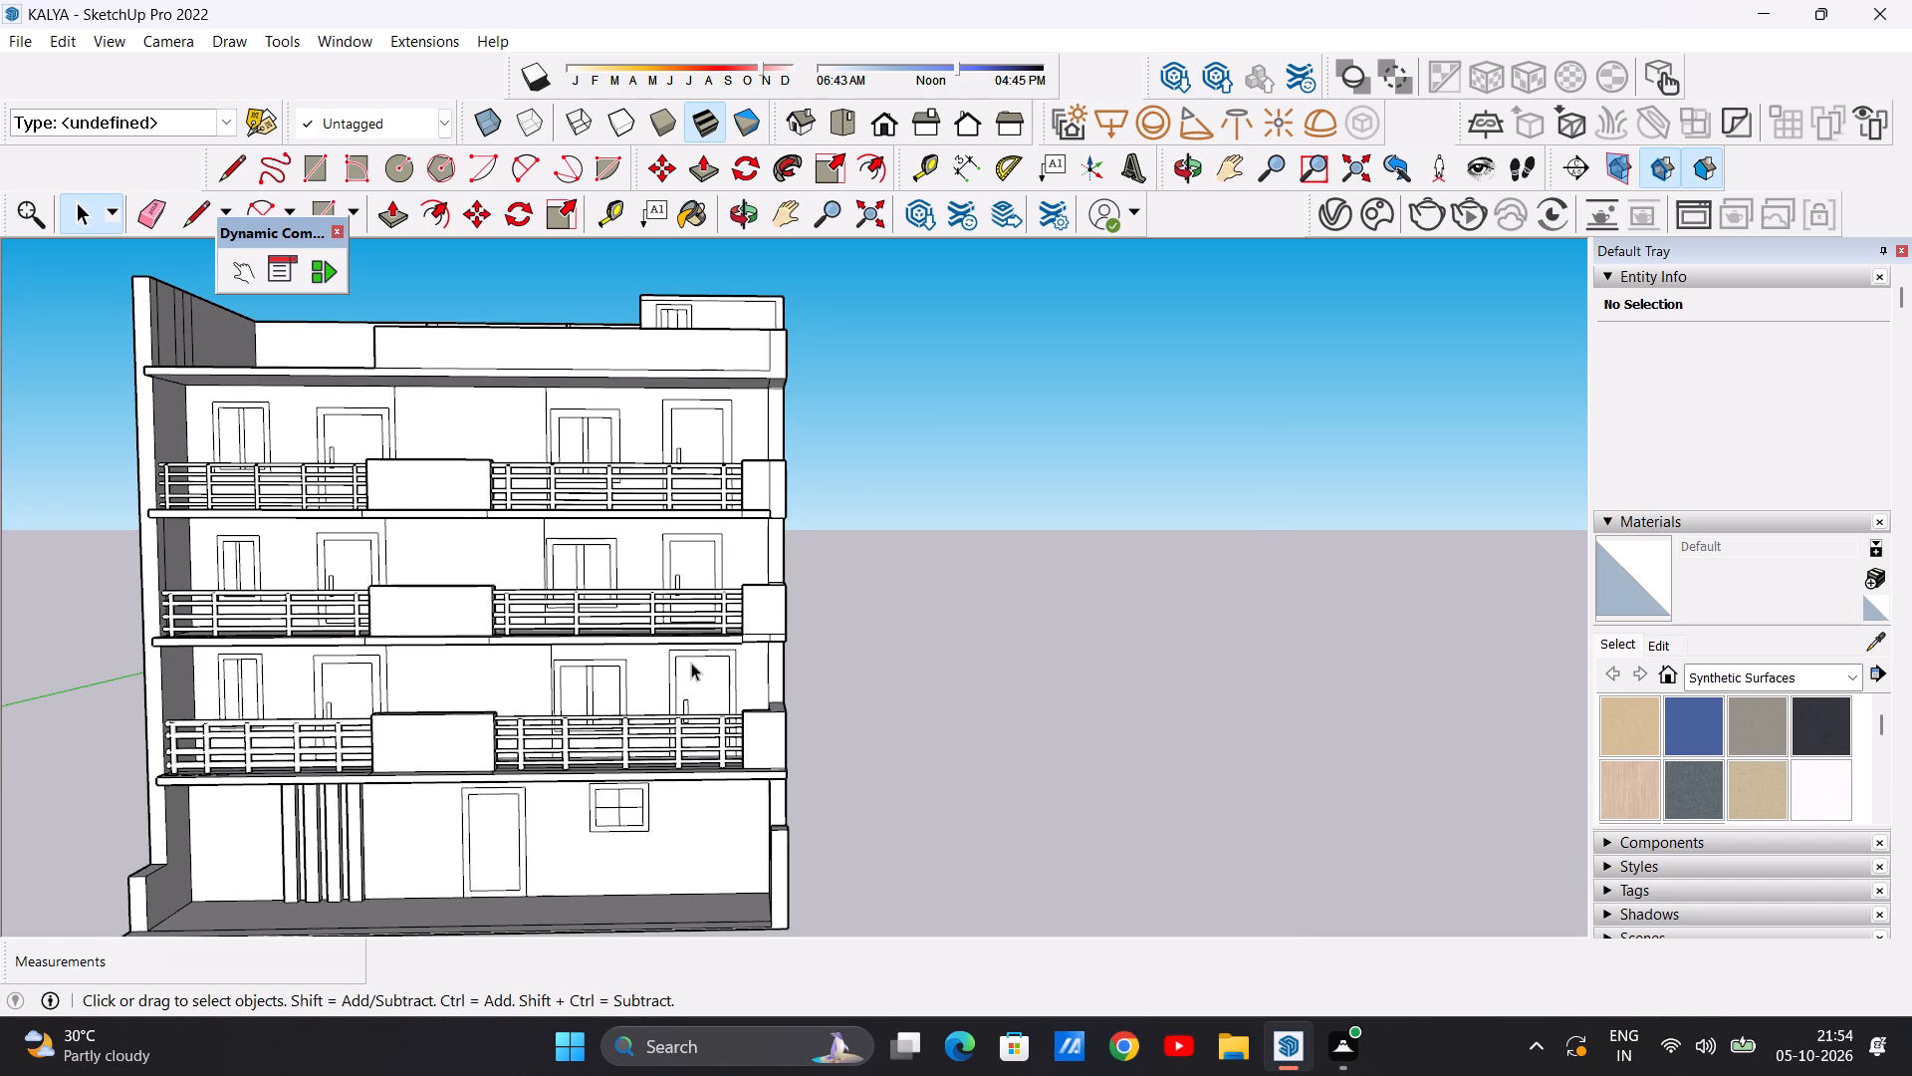
{"action": "scroll", "coordinate": [691, 663], "scroll_direction": "down", "scroll_amount": 13}
{"action": "scroll", "coordinate": [671, 703], "scroll_direction": "up", "scroll_amount": 9}
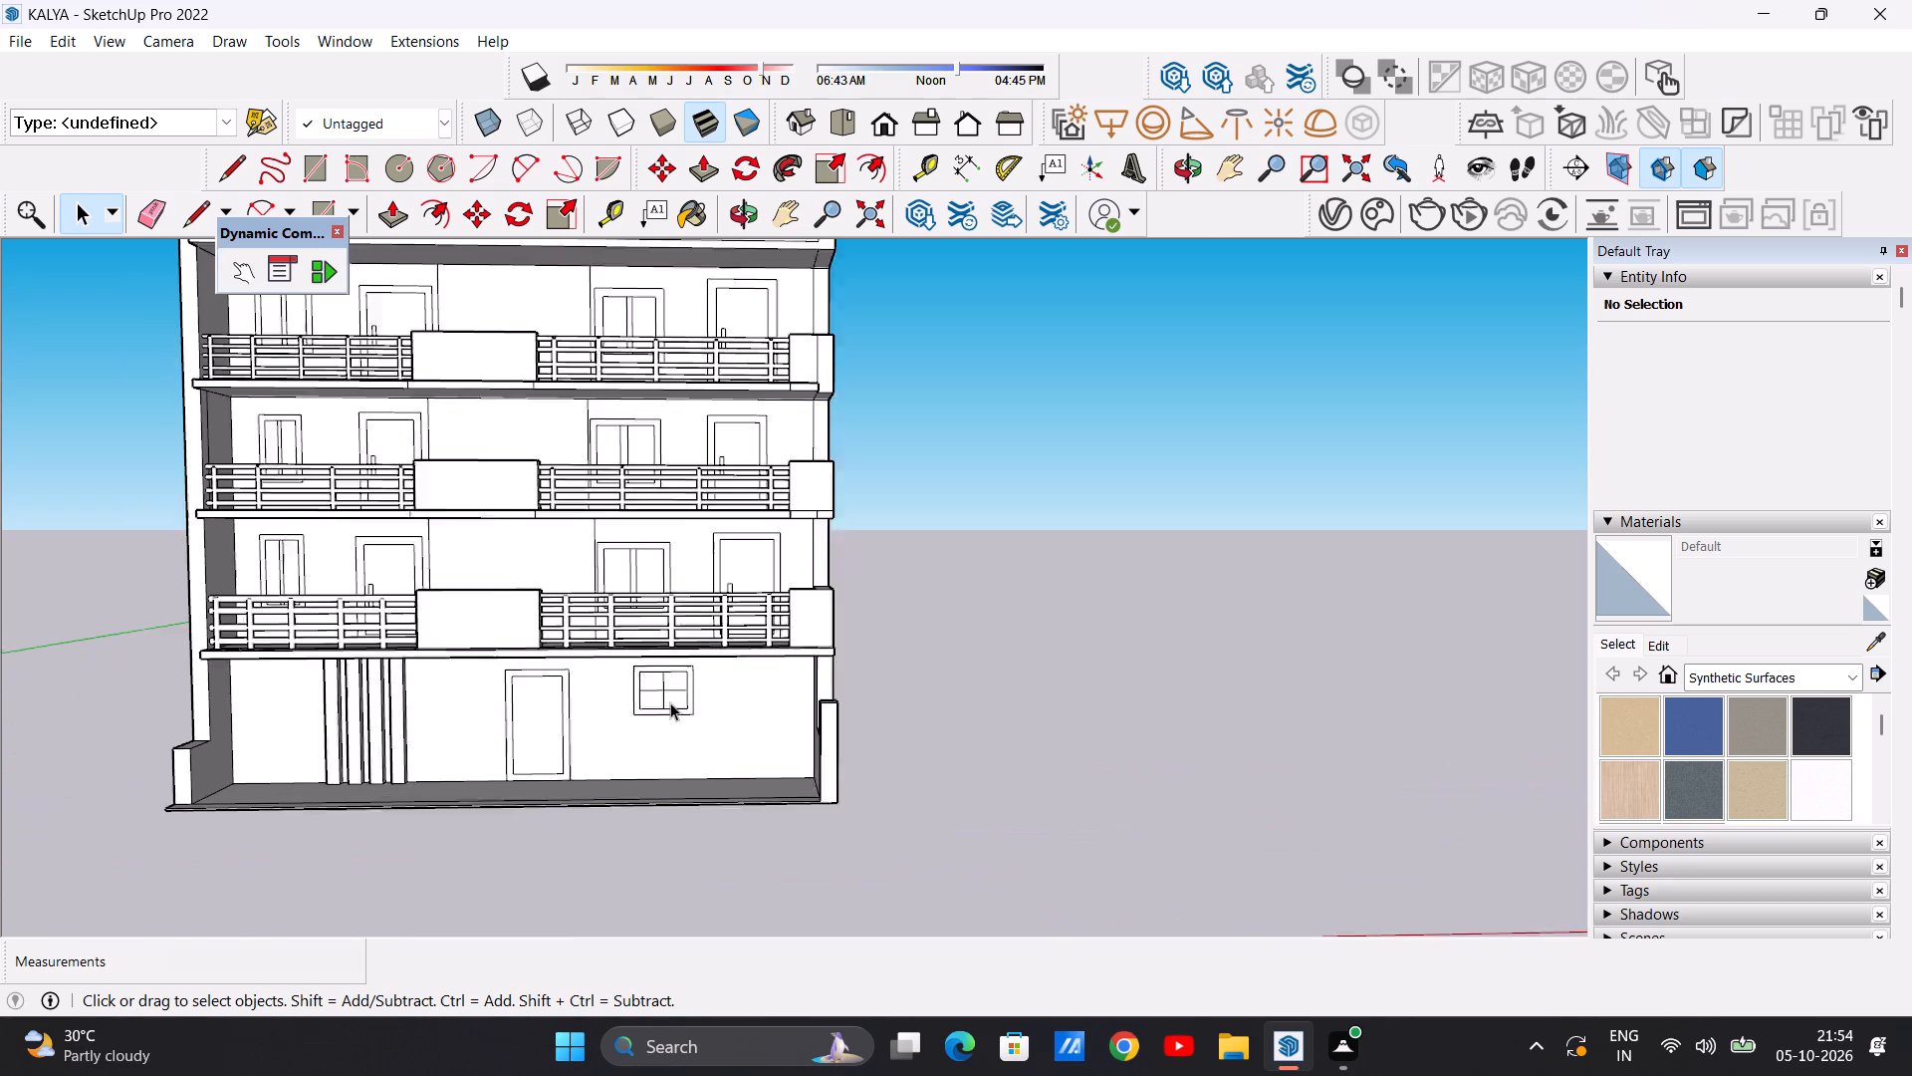
{"action": "scroll", "coordinate": [670, 702], "scroll_direction": "up", "scroll_amount": 2}
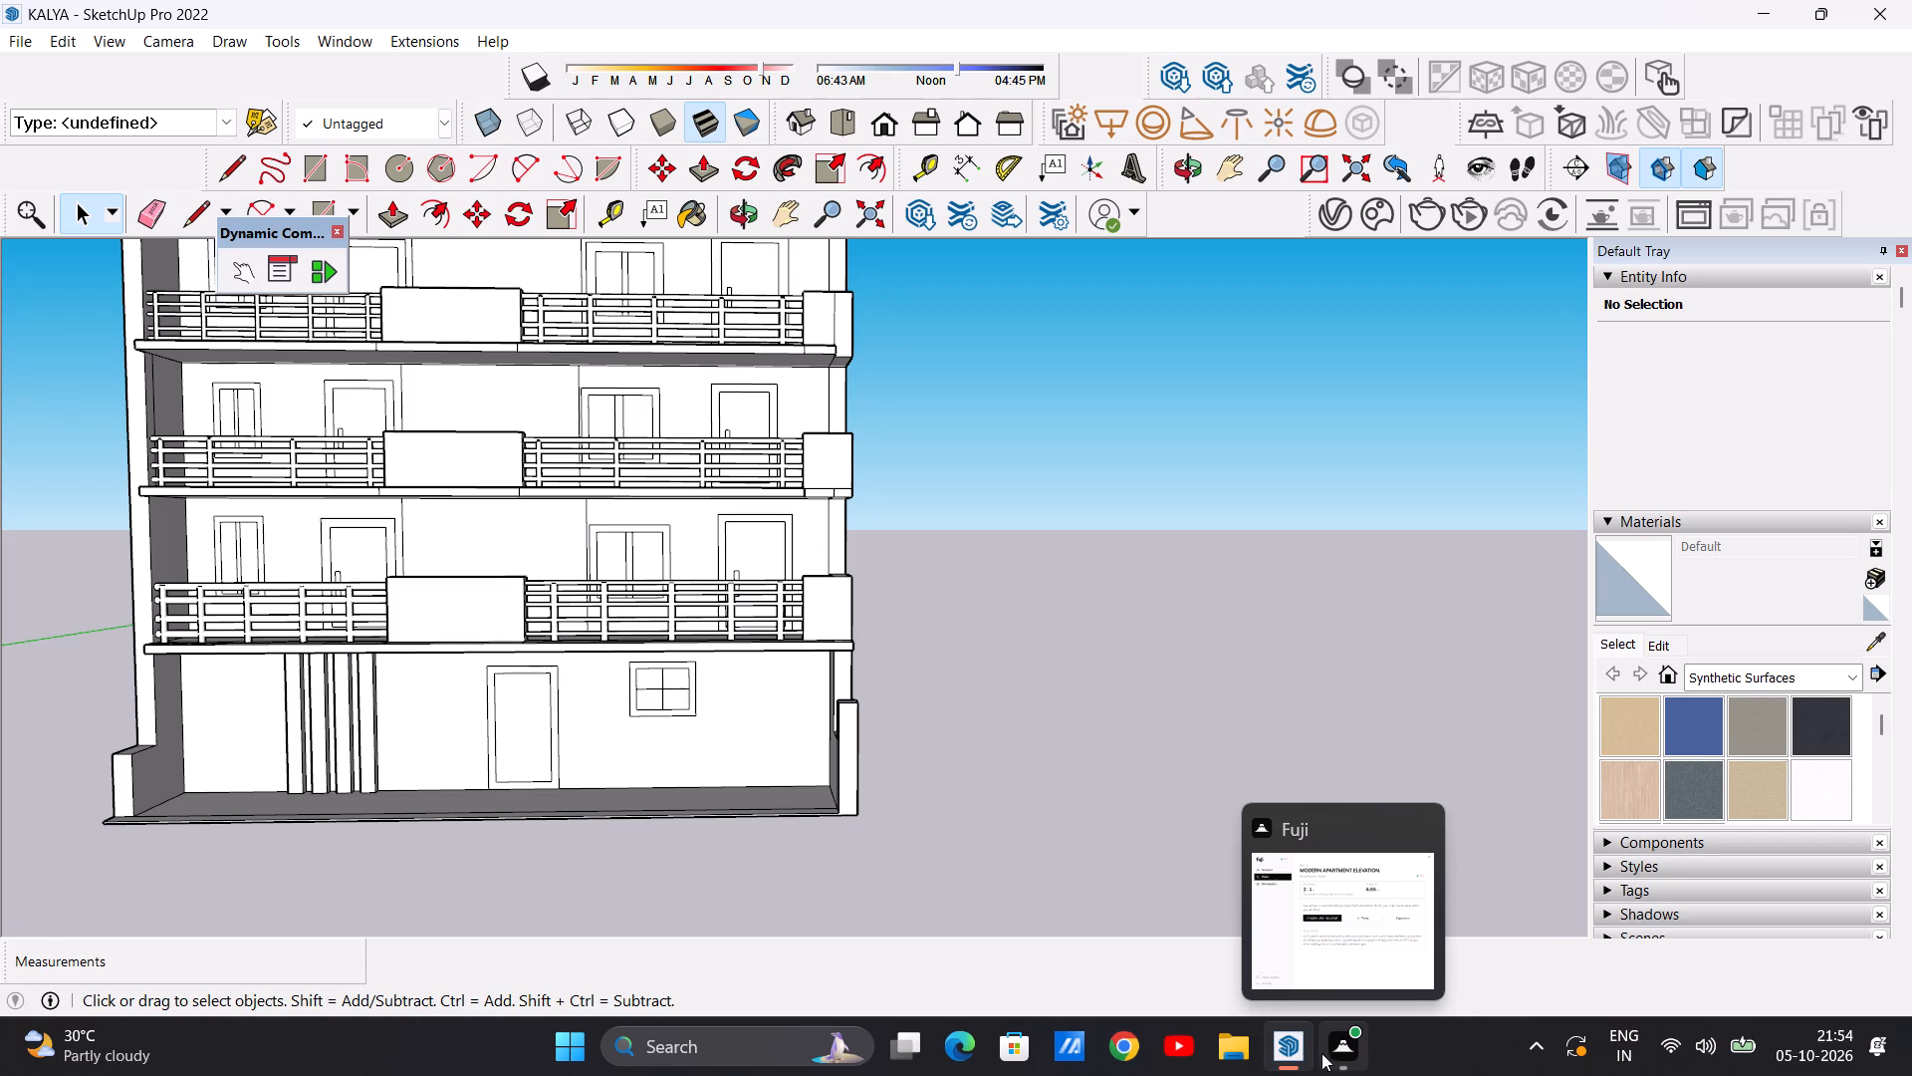
{"action": "left_click", "coordinate": [1237, 954]}
{"action": "scroll", "coordinate": [1173, 786], "scroll_direction": "down", "scroll_amount": 7}
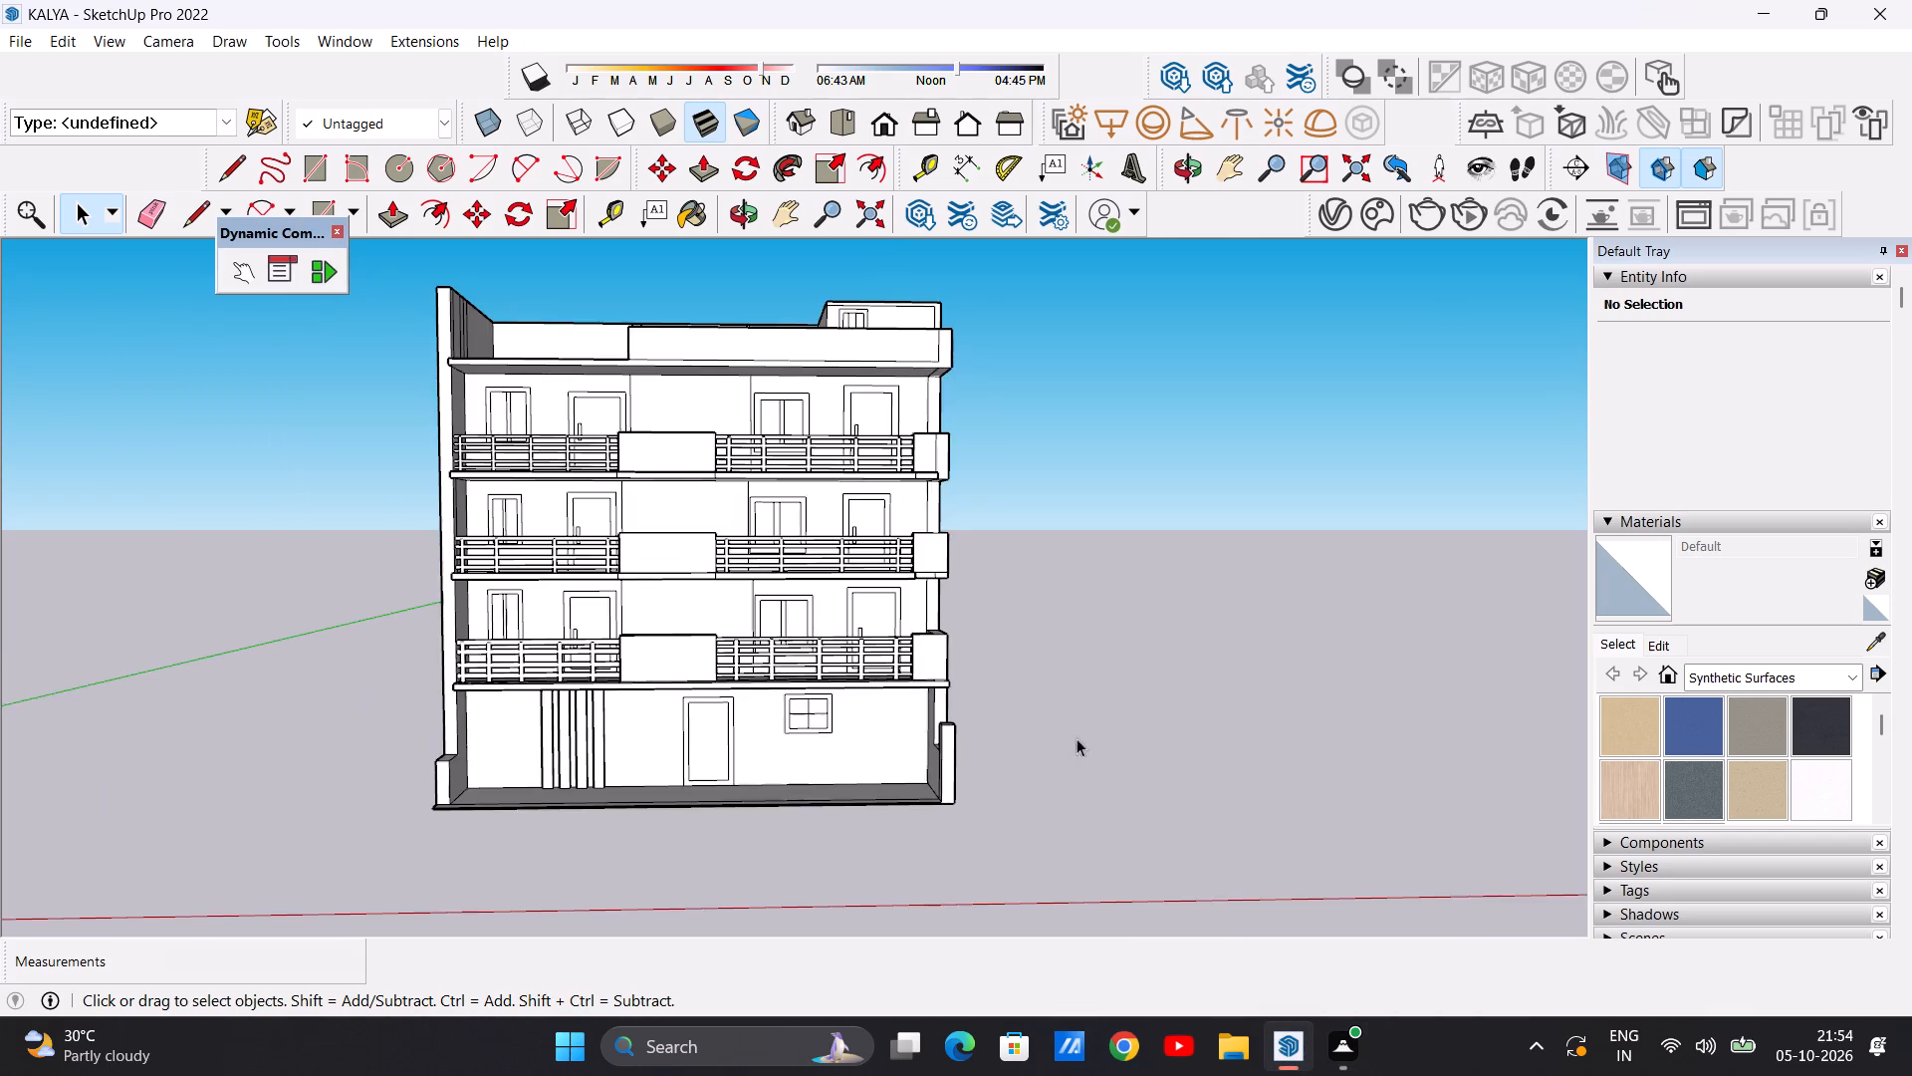
Erase the two groups of leftover vertical lines on the inner face of the rear rooftop wall.
{"action": "scroll", "coordinate": [914, 701], "scroll_direction": "up", "scroll_amount": 6}
{"action": "scroll", "coordinate": [992, 684], "scroll_direction": "down", "scroll_amount": 7}
{"action": "middle_click_drag", "start_coordinate": [976, 677], "coordinate": [733, 826]}
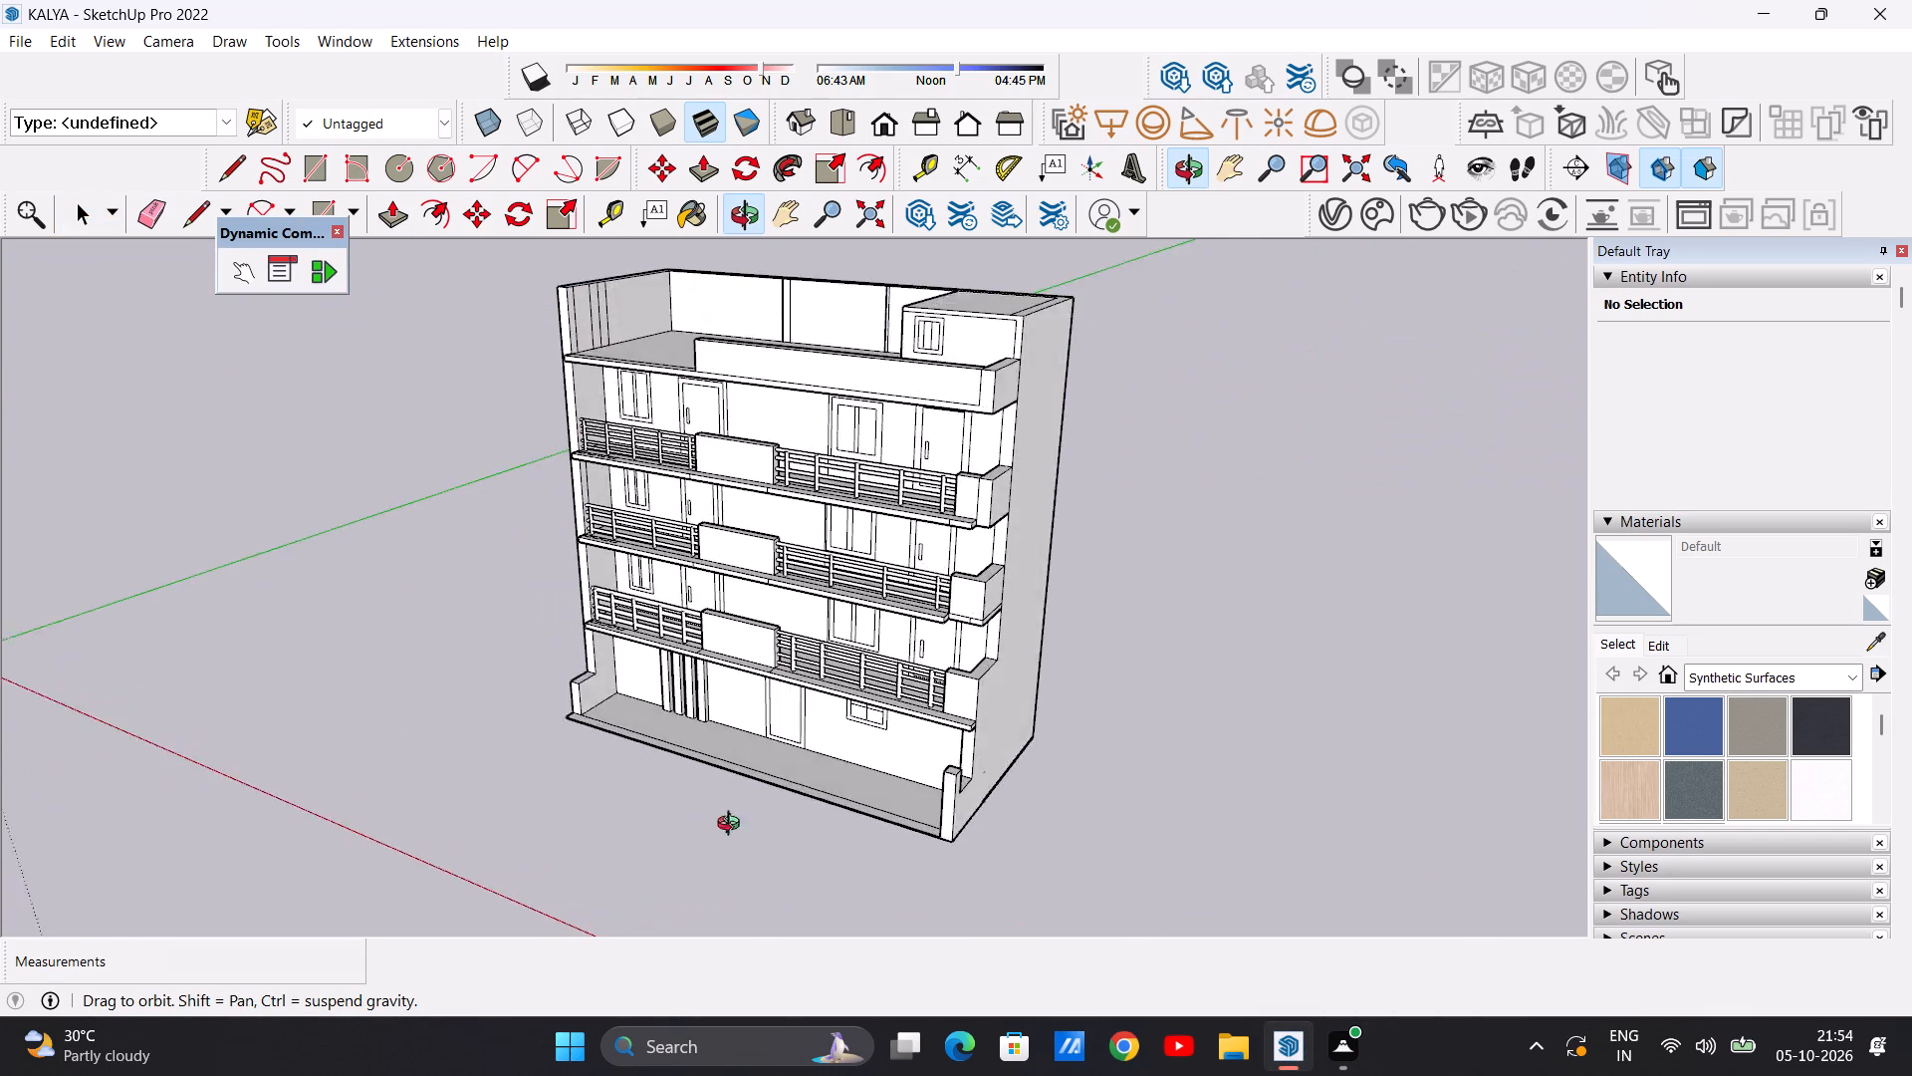
{"action": "middle_click_drag", "start_coordinate": [733, 826], "coordinate": [779, 826]}
{"action": "scroll", "coordinate": [842, 749], "scroll_direction": "down", "scroll_amount": 5}
{"action": "scroll", "coordinate": [819, 588], "scroll_direction": "up", "scroll_amount": 7}
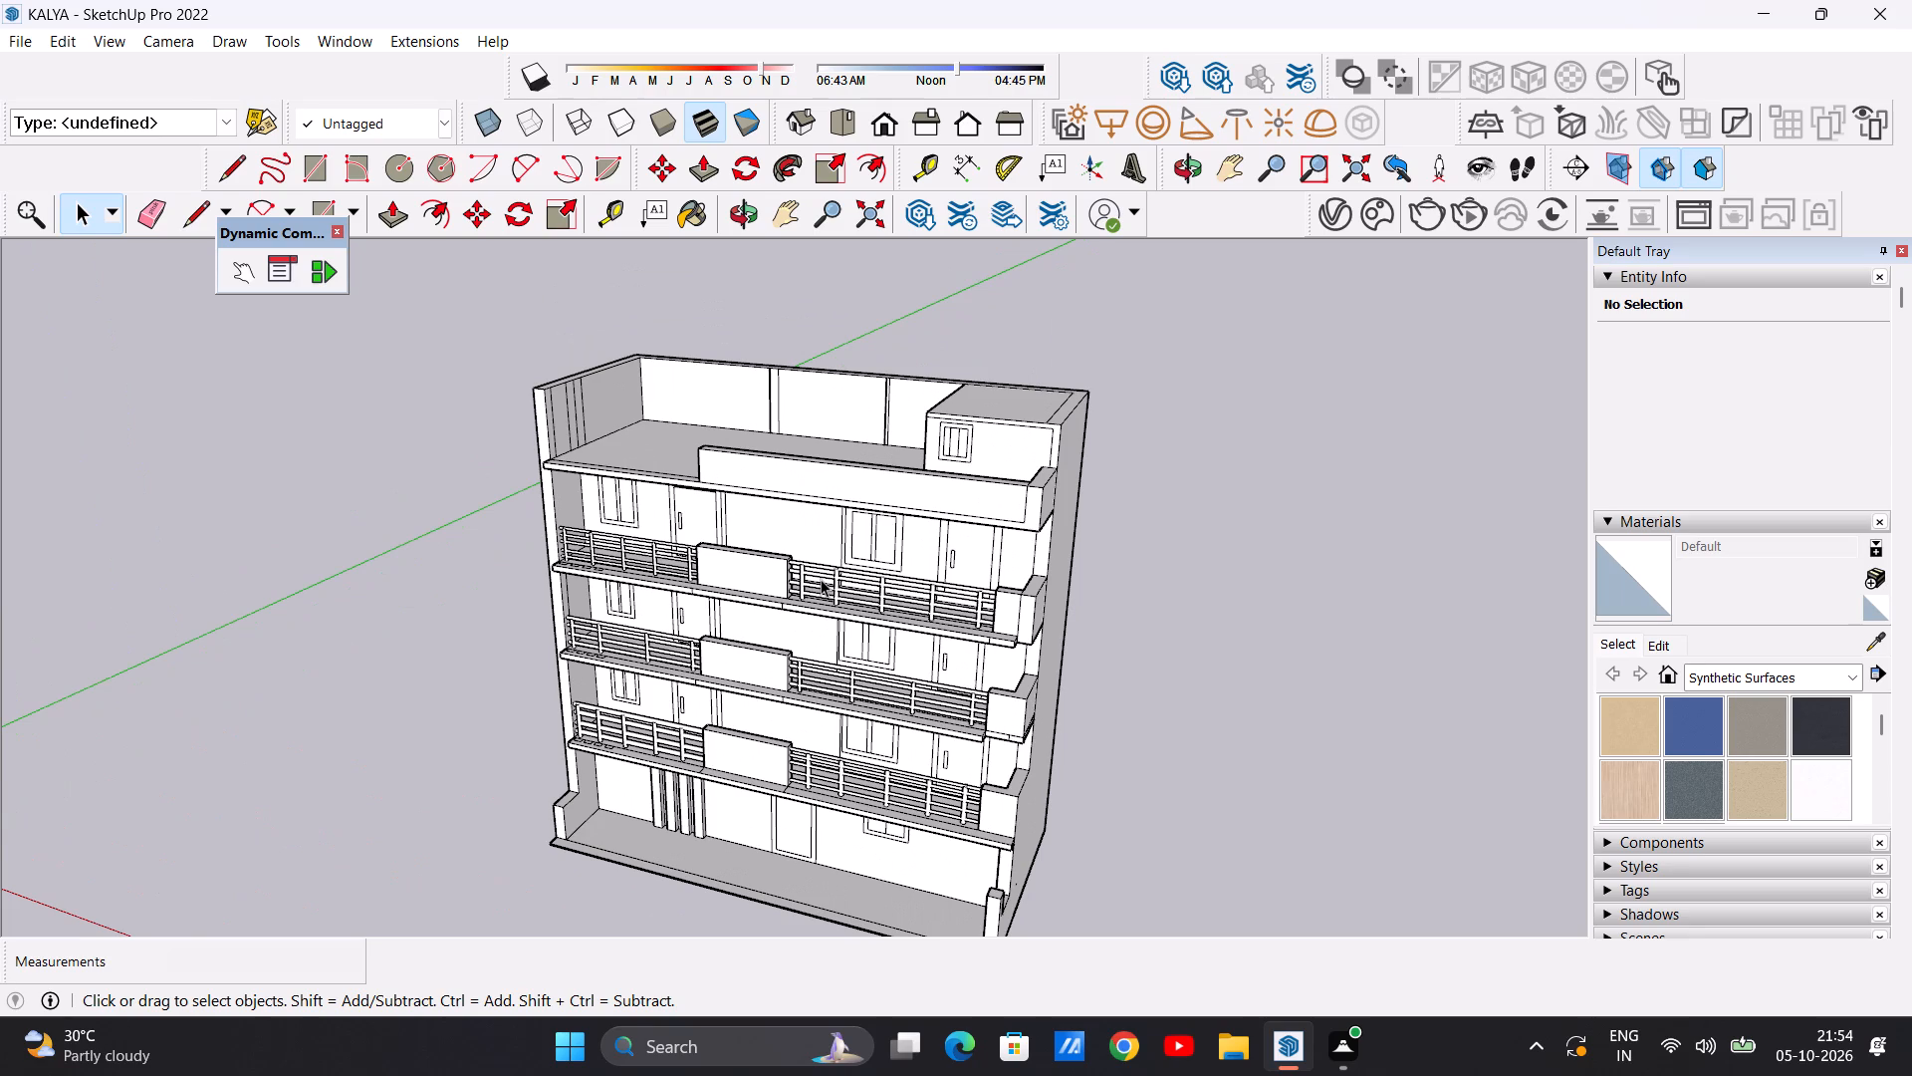
{"action": "scroll", "coordinate": [866, 520], "scroll_direction": "down", "scroll_amount": 5}
{"action": "scroll", "coordinate": [794, 386], "scroll_direction": "up", "scroll_amount": 12}
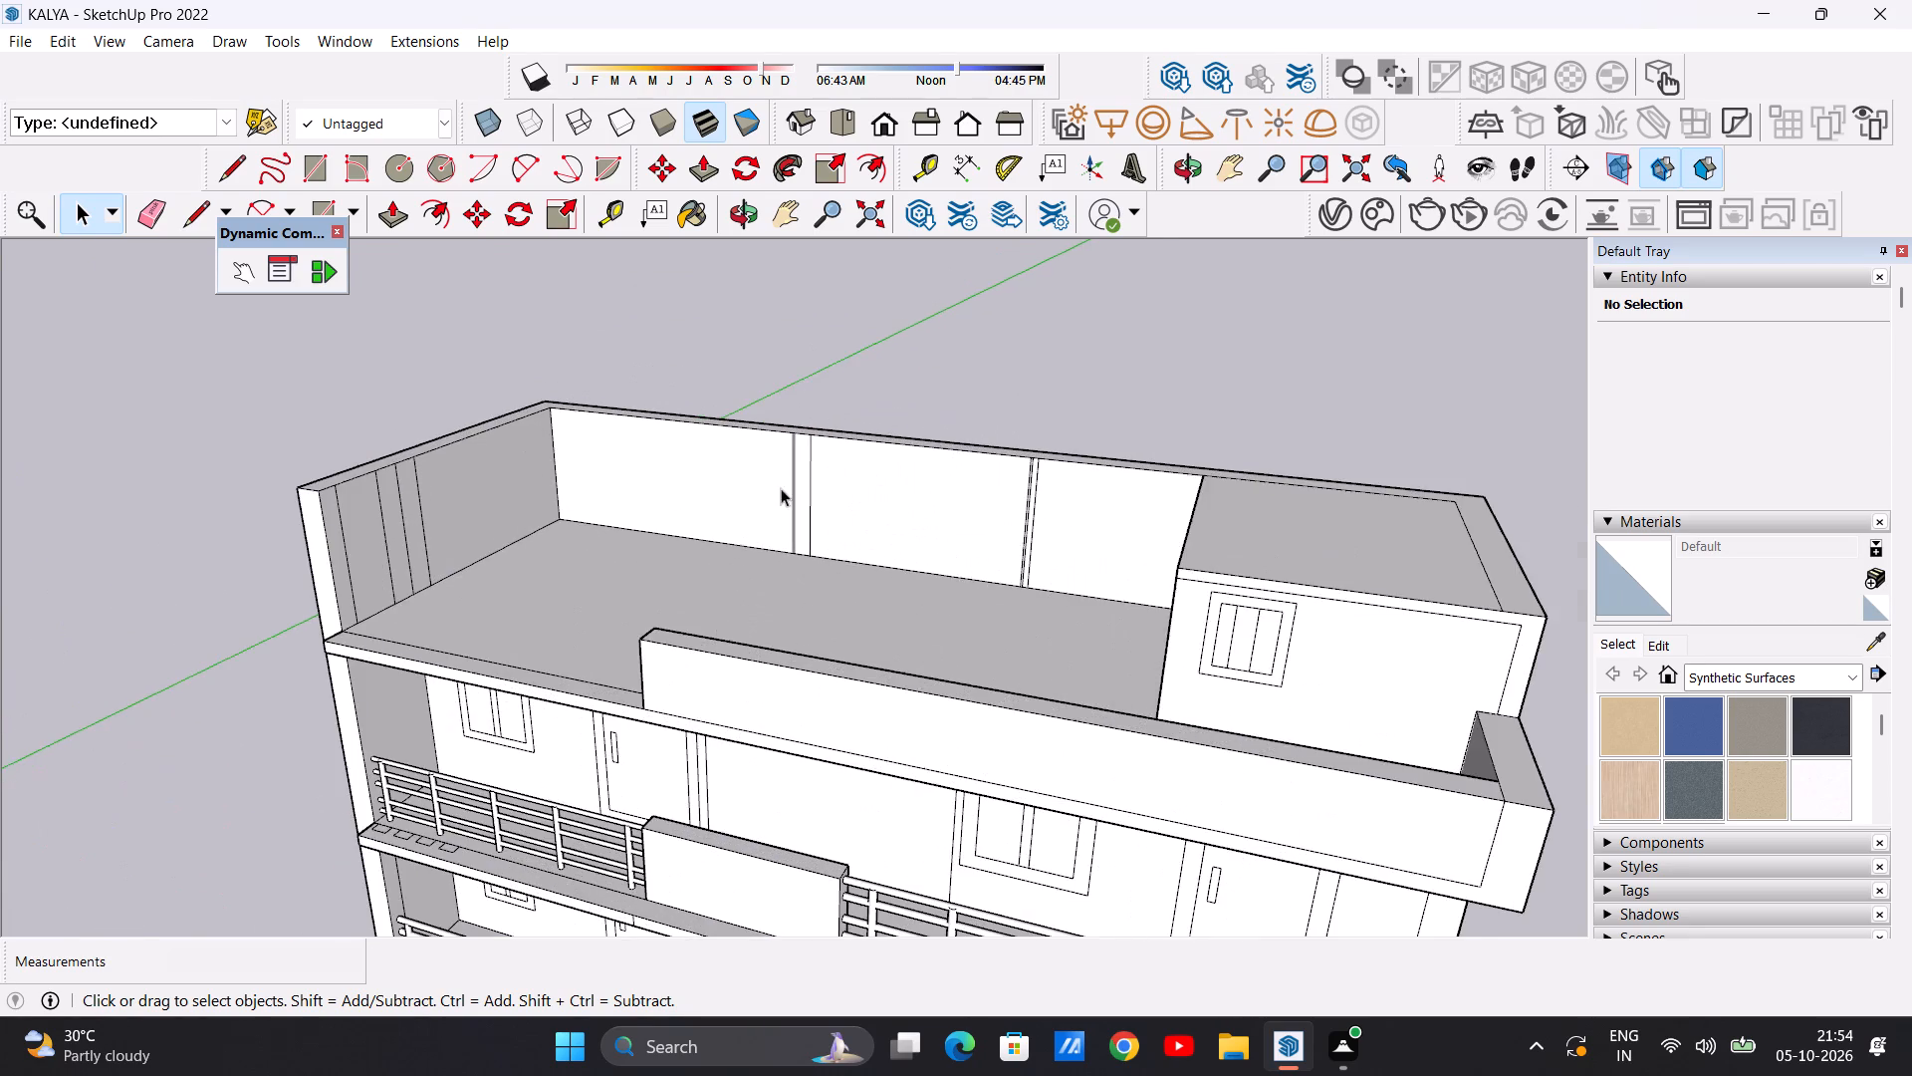
{"action": "middle_click_drag", "start_coordinate": [781, 488], "coordinate": [883, 488]}
{"action": "scroll", "coordinate": [885, 496], "scroll_direction": "up", "scroll_amount": 4}
{"action": "key", "text": "e"}
{"action": "scroll", "coordinate": [929, 491], "scroll_direction": "up", "scroll_amount": 2}
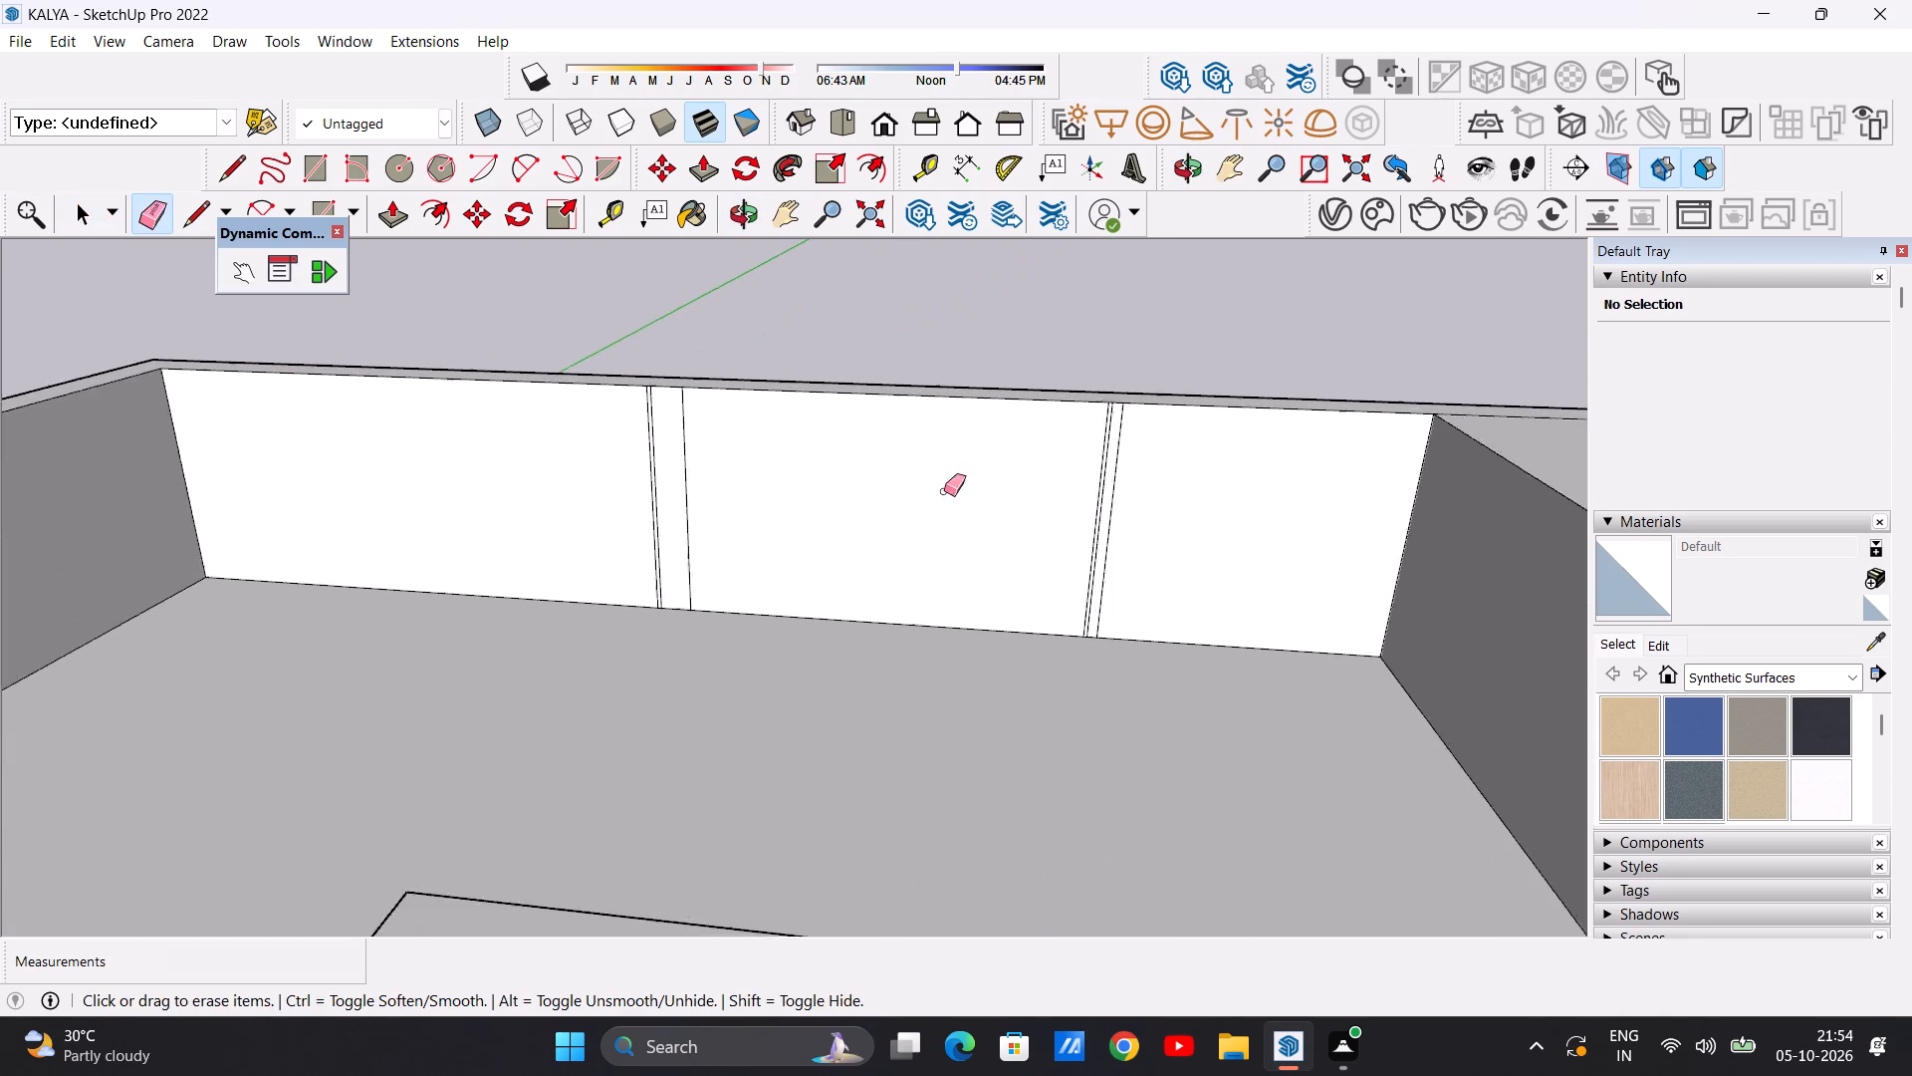
{"action": "scroll", "coordinate": [944, 491], "scroll_direction": "up", "scroll_amount": 4}
{"action": "left_click_drag", "start_coordinate": [1224, 468], "coordinate": [1175, 473]}
{"action": "scroll", "coordinate": [1196, 470], "scroll_direction": "down", "scroll_amount": 5}
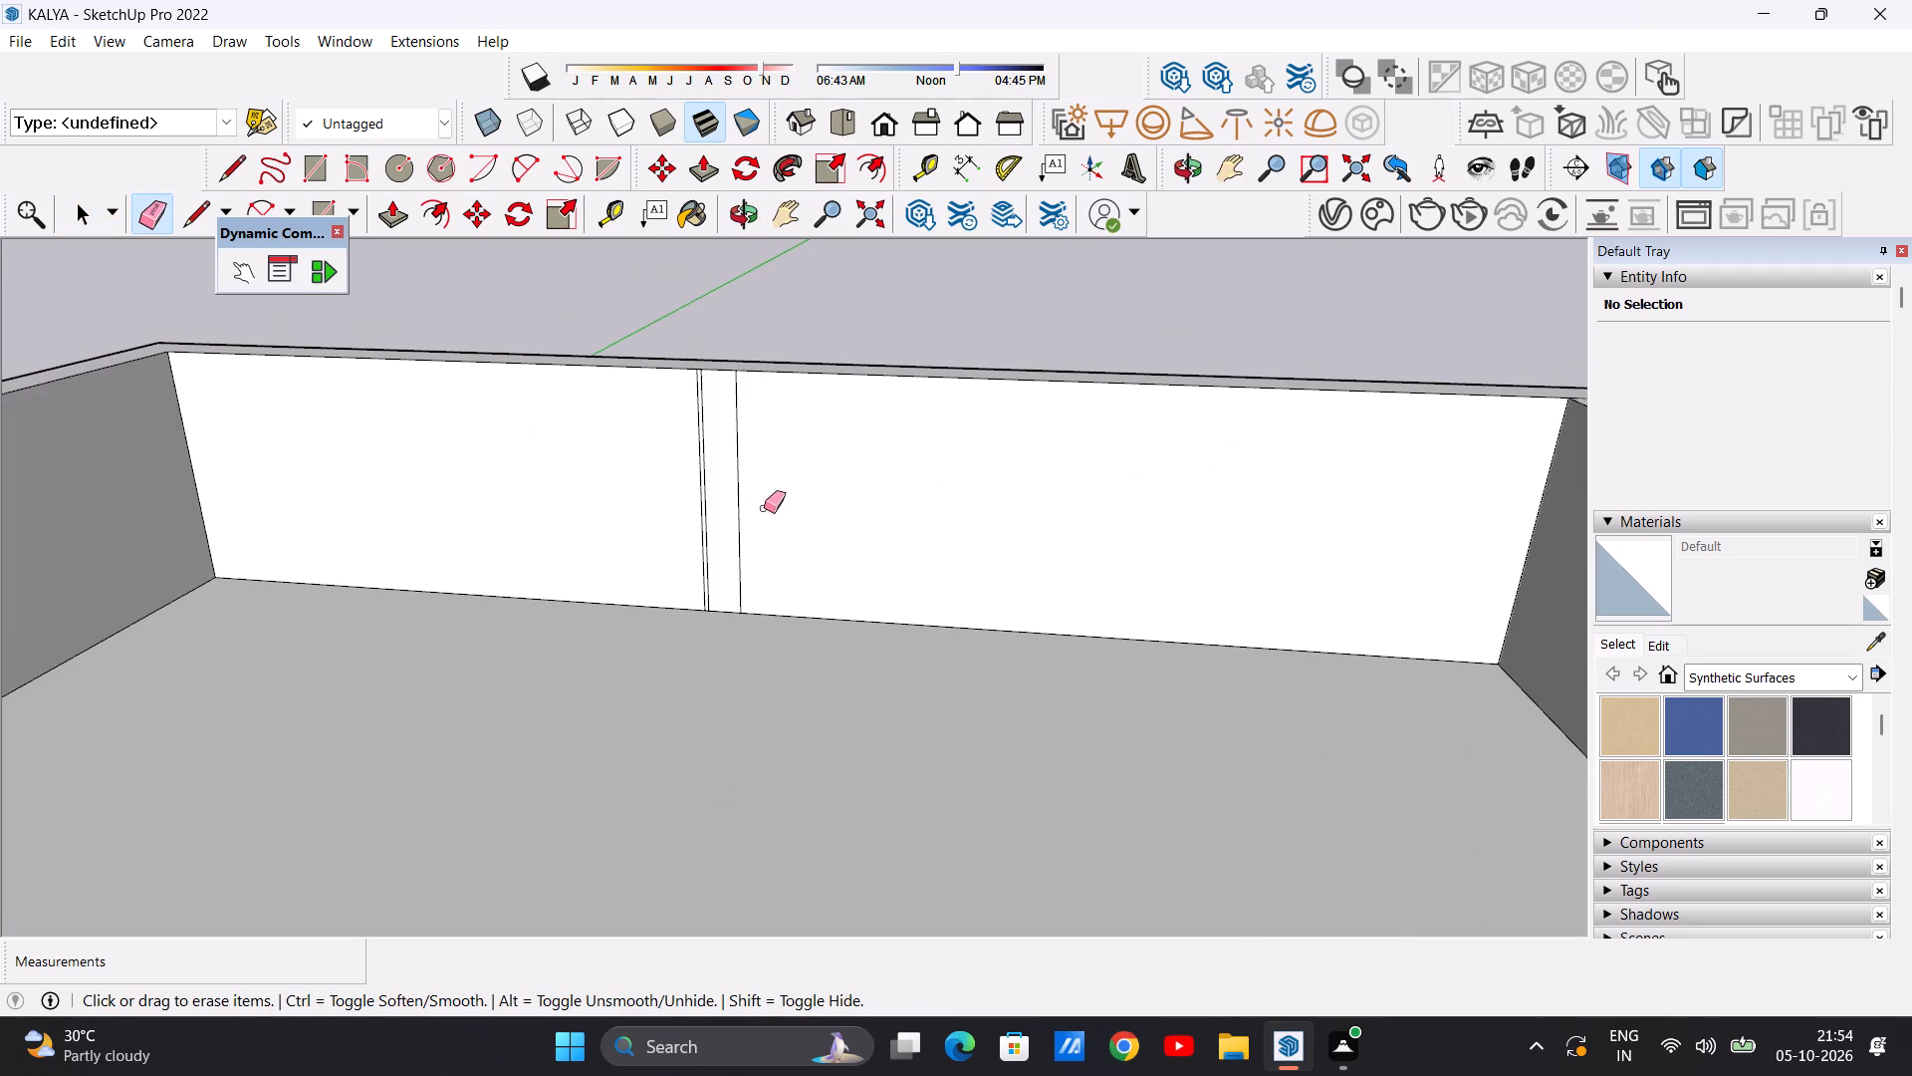
{"action": "left_click_drag", "start_coordinate": [700, 450], "coordinate": [759, 453]}
{"action": "scroll", "coordinate": [744, 494], "scroll_direction": "down", "scroll_amount": 13}
Erase the four leftover vertical lines on the inner face of the rooftop side wall opposite the rooftop block.
{"action": "middle_click_drag", "start_coordinate": [771, 490], "coordinate": [559, 493]}
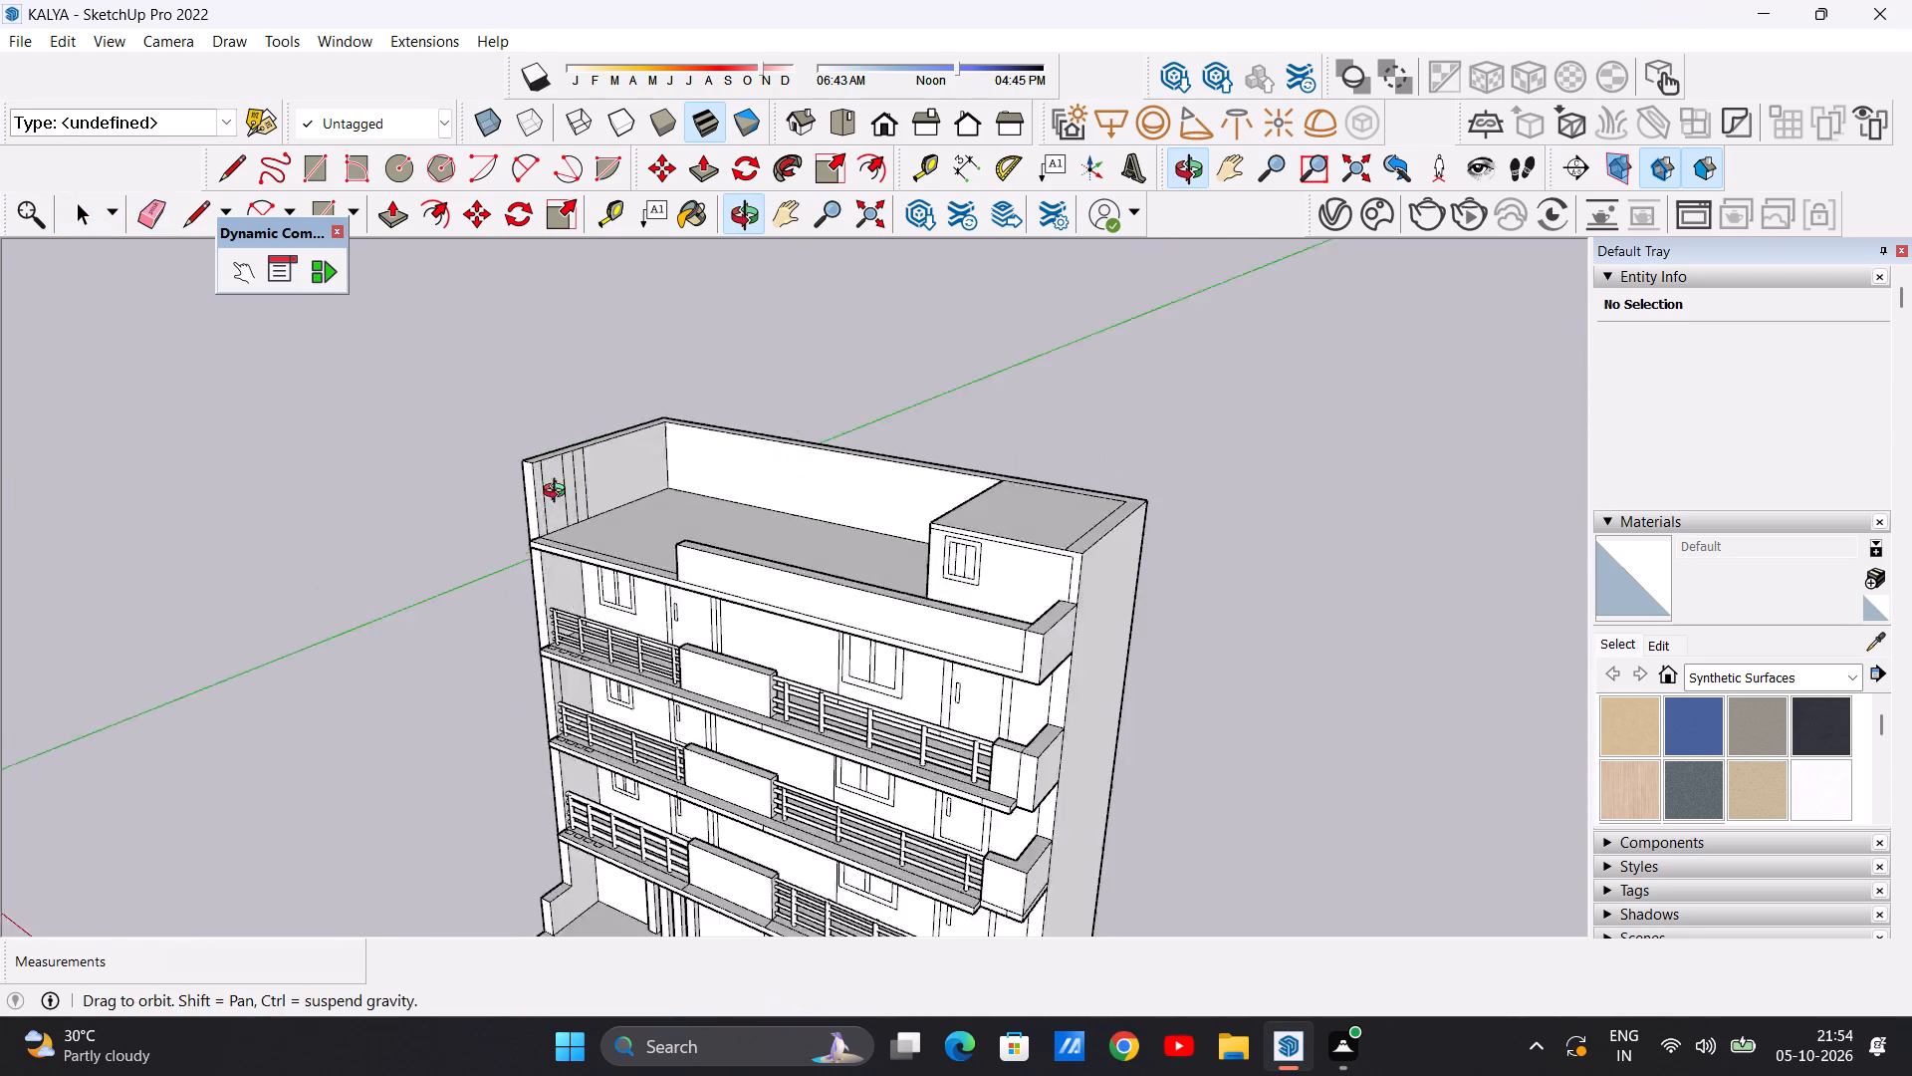
{"action": "middle_click_drag", "start_coordinate": [559, 493], "coordinate": [389, 532]}
{"action": "scroll", "coordinate": [615, 427], "scroll_direction": "up", "scroll_amount": 13}
{"action": "left_click_drag", "start_coordinate": [619, 452], "coordinate": [732, 444]}
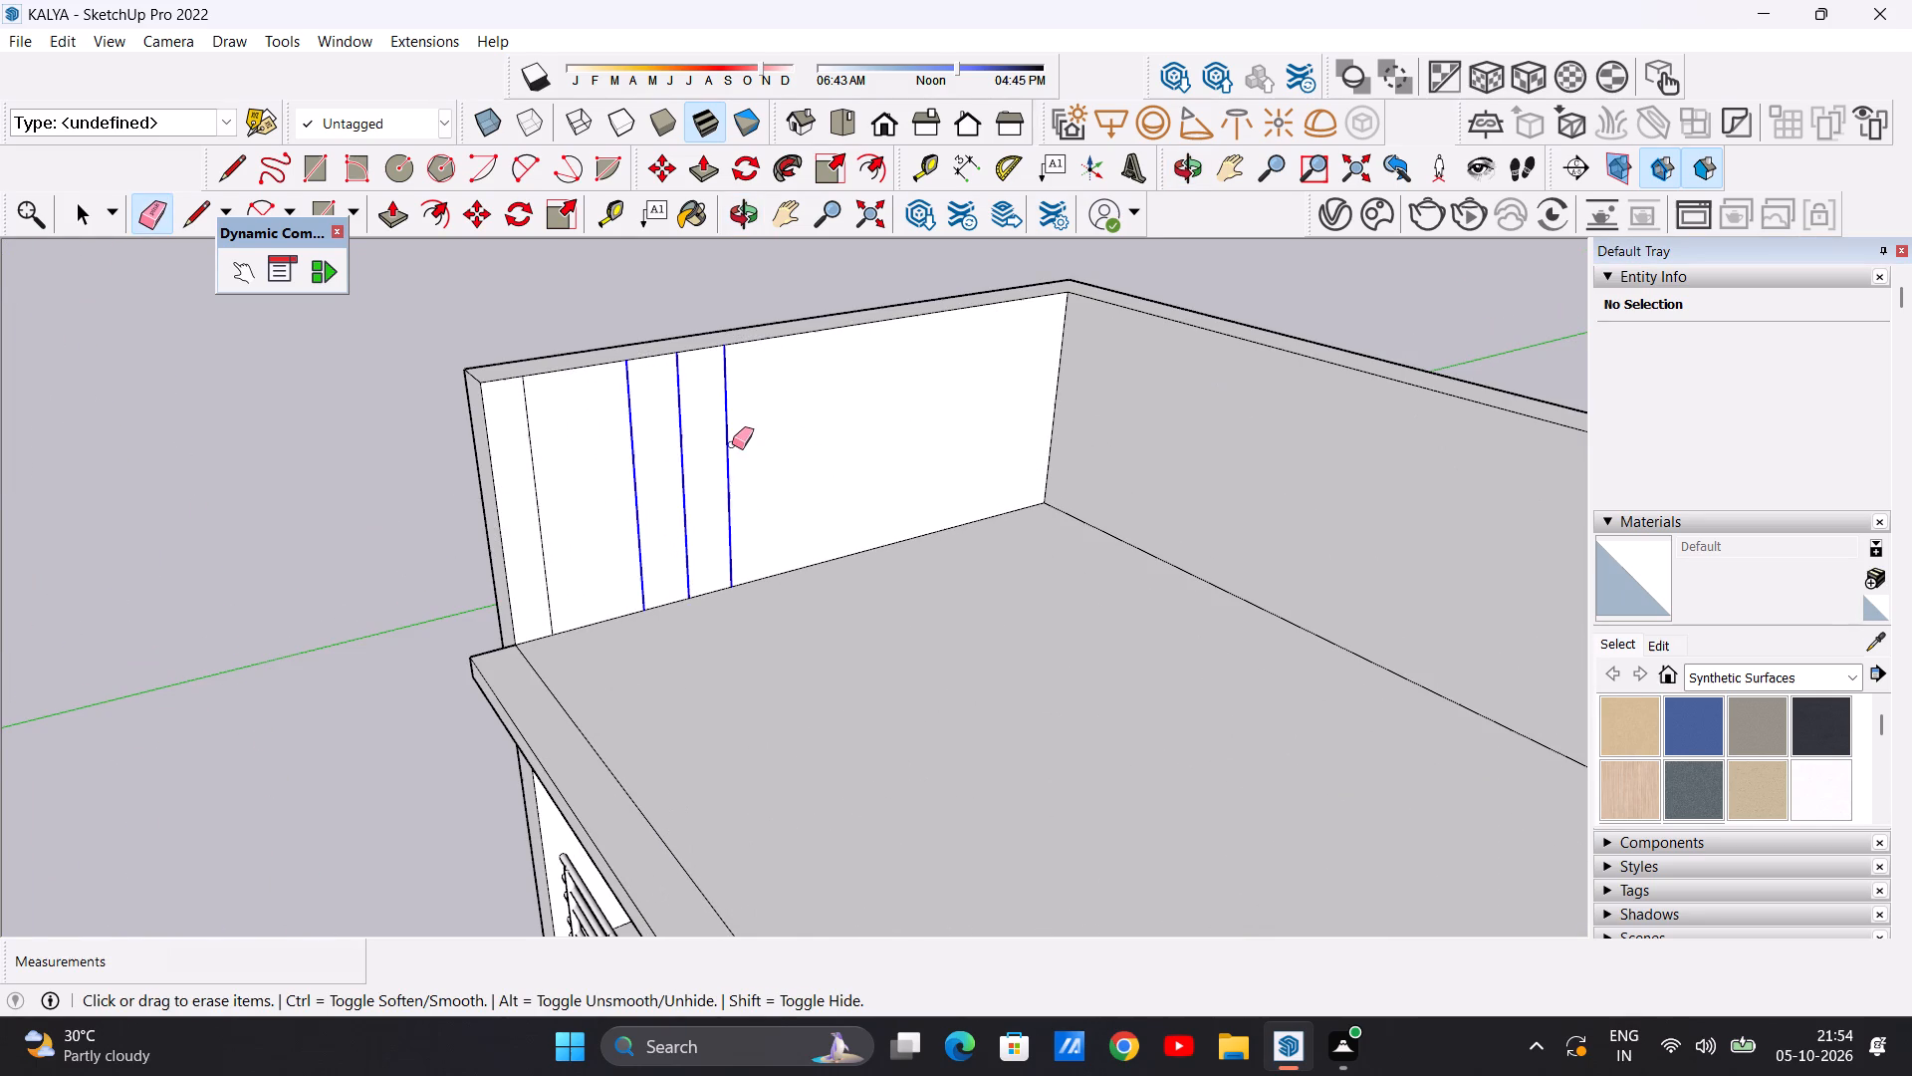
{"action": "scroll", "coordinate": [720, 466], "scroll_direction": "down", "scroll_amount": 8}
{"action": "scroll", "coordinate": [661, 495], "scroll_direction": "up", "scroll_amount": 6}
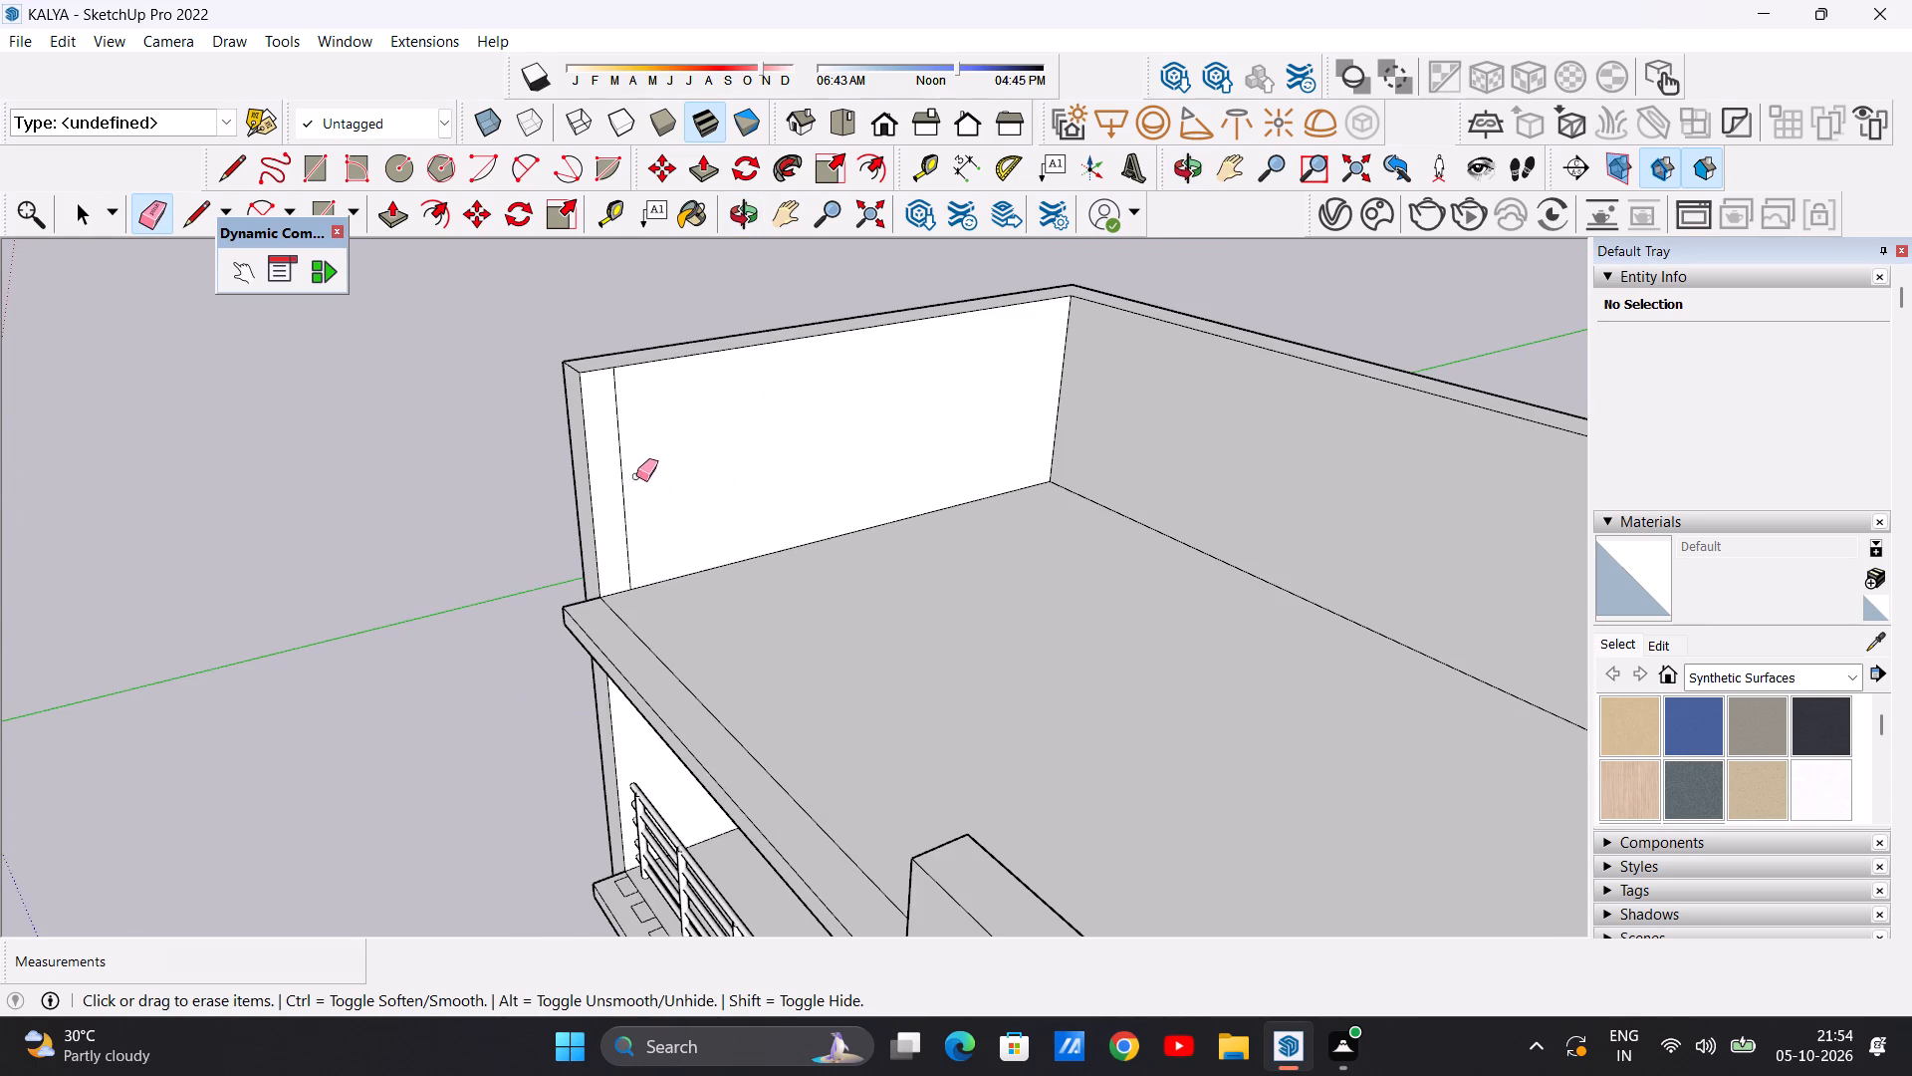
{"action": "left_click", "coordinate": [621, 459]}
{"action": "key", "text": "space"}
Examine the roof slab's open front edge between the tall side wall and the end of the front parapet.
{"action": "scroll", "coordinate": [657, 506], "scroll_direction": "down", "scroll_amount": 8}
{"action": "scroll", "coordinate": [622, 511], "scroll_direction": "up", "scroll_amount": 1}
{"action": "middle_click_drag", "start_coordinate": [637, 519], "coordinate": [1054, 447]}
{"action": "middle_click_drag", "start_coordinate": [820, 604], "coordinate": [805, 725]}
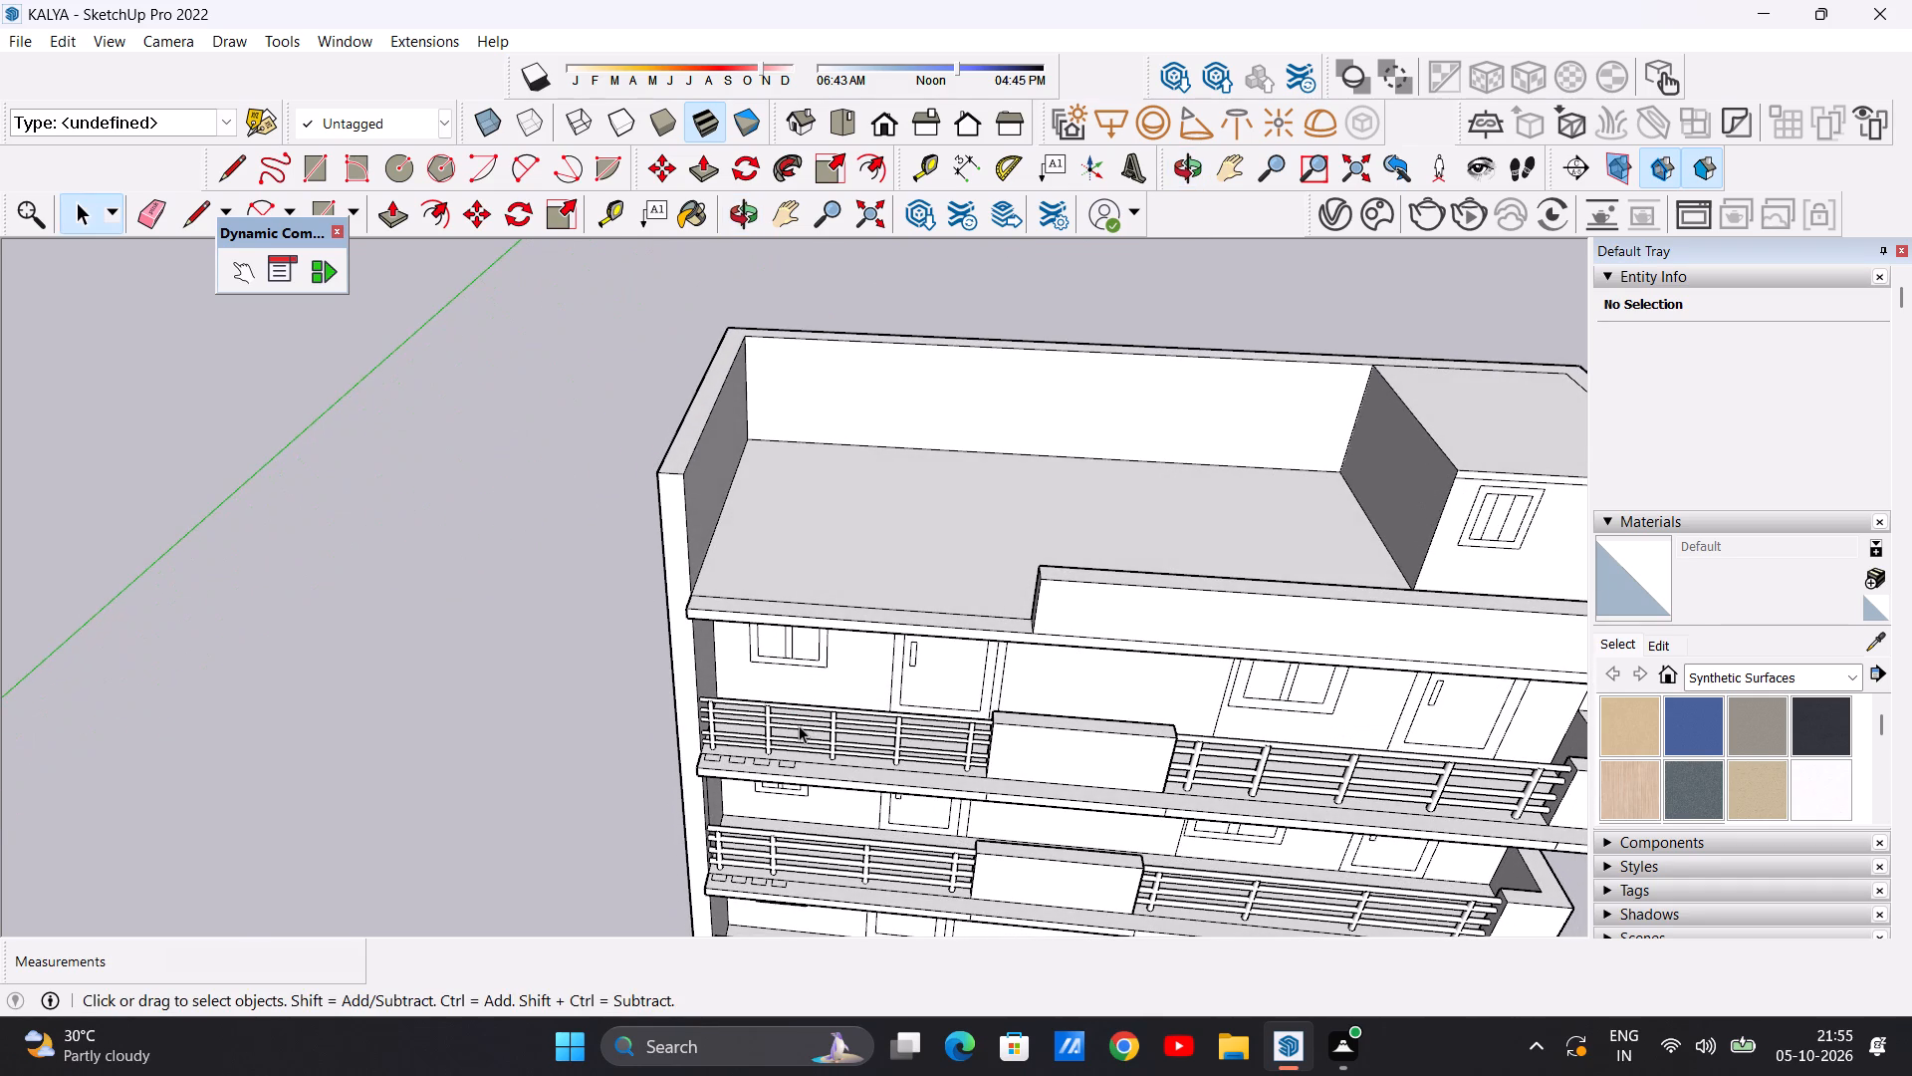
{"action": "scroll", "coordinate": [808, 612], "scroll_direction": "down", "scroll_amount": 5}
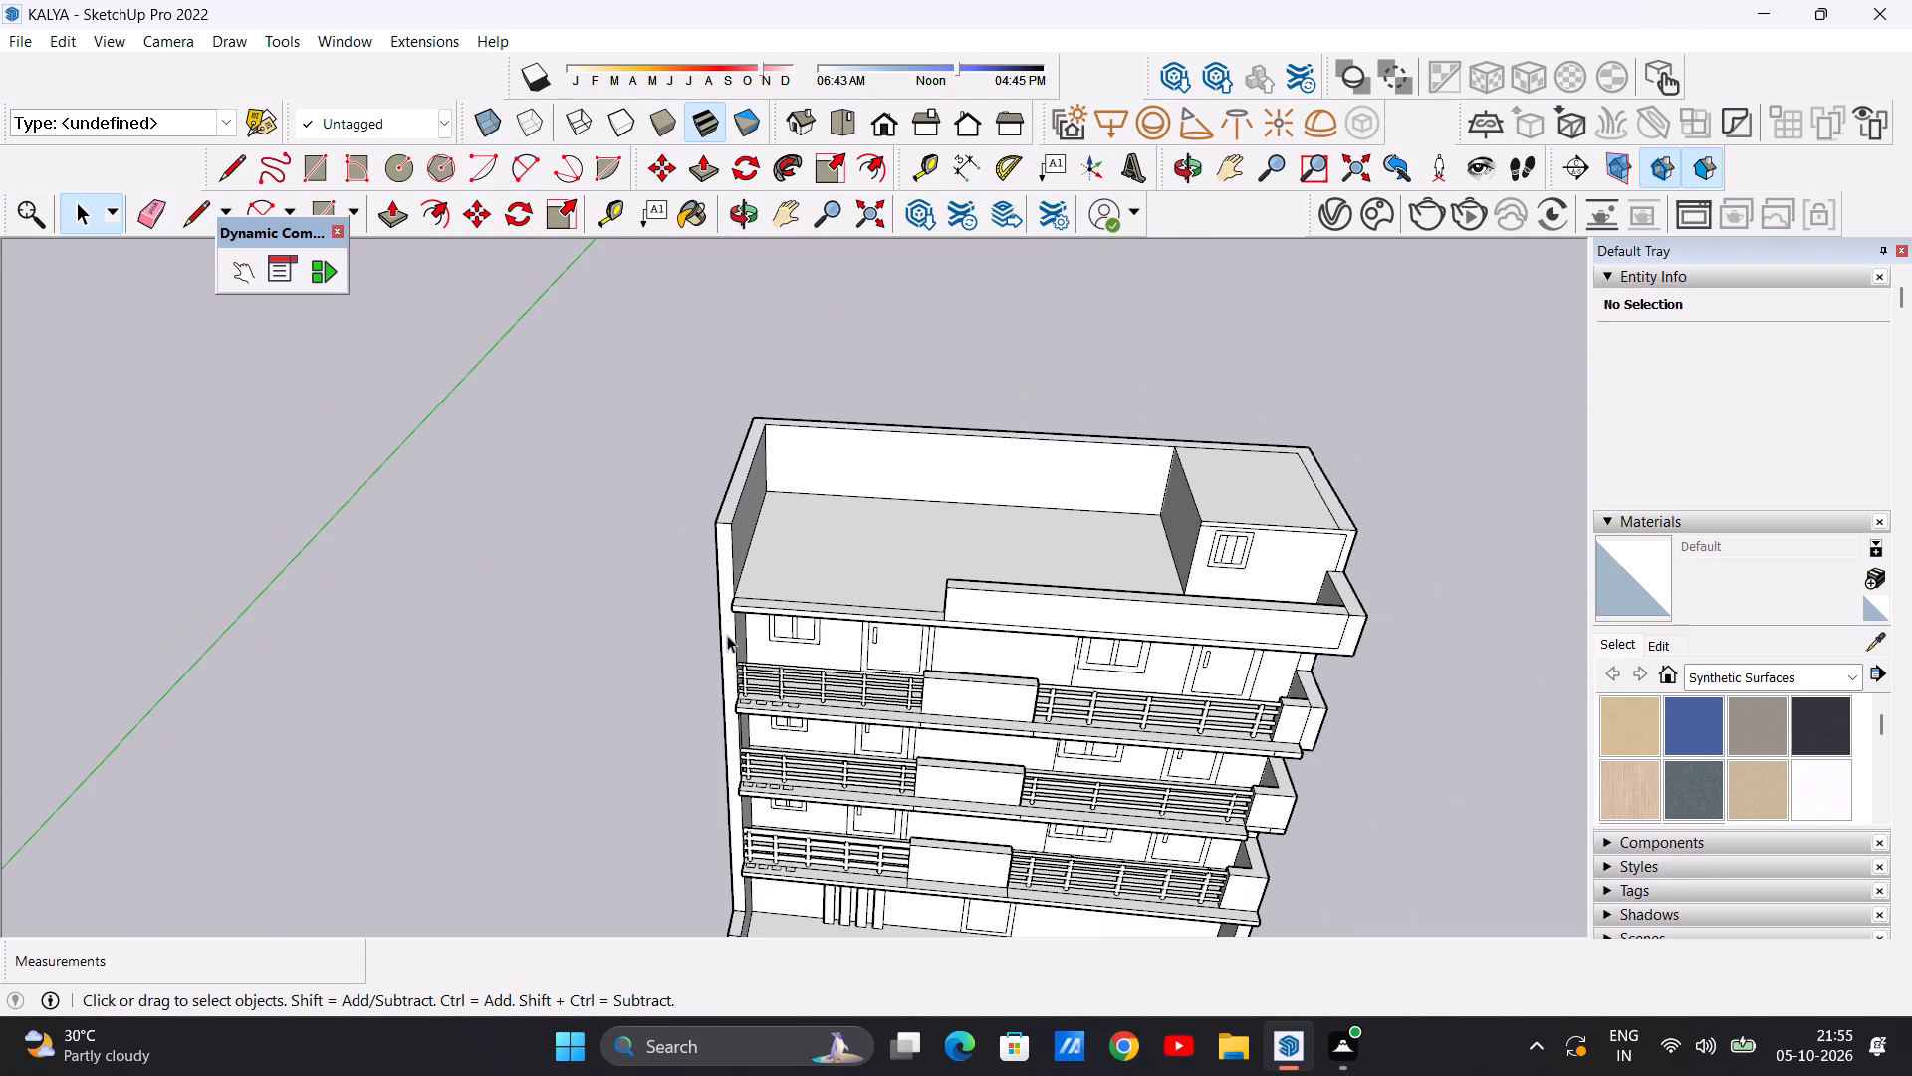
{"action": "middle_click_drag", "start_coordinate": [727, 636], "coordinate": [926, 591]}
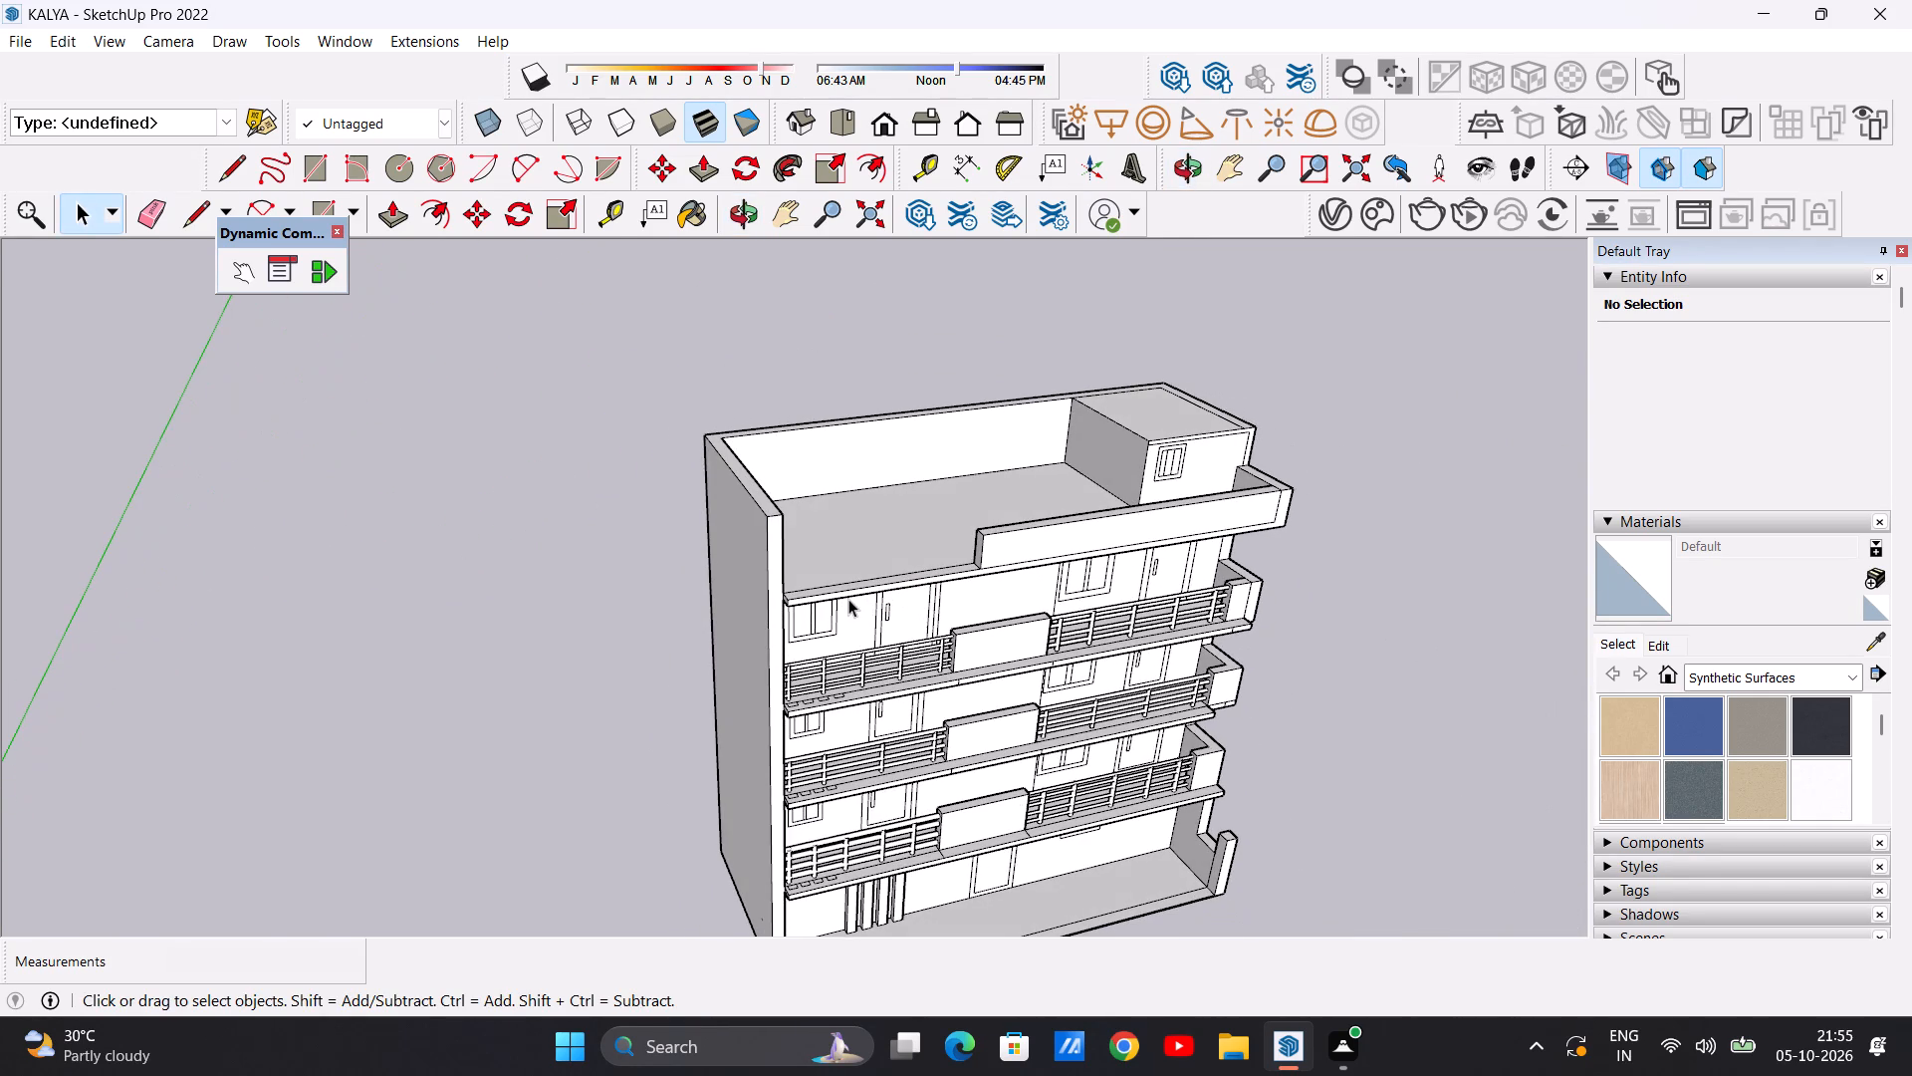
{"action": "middle_click_drag", "start_coordinate": [893, 635], "coordinate": [801, 615]}
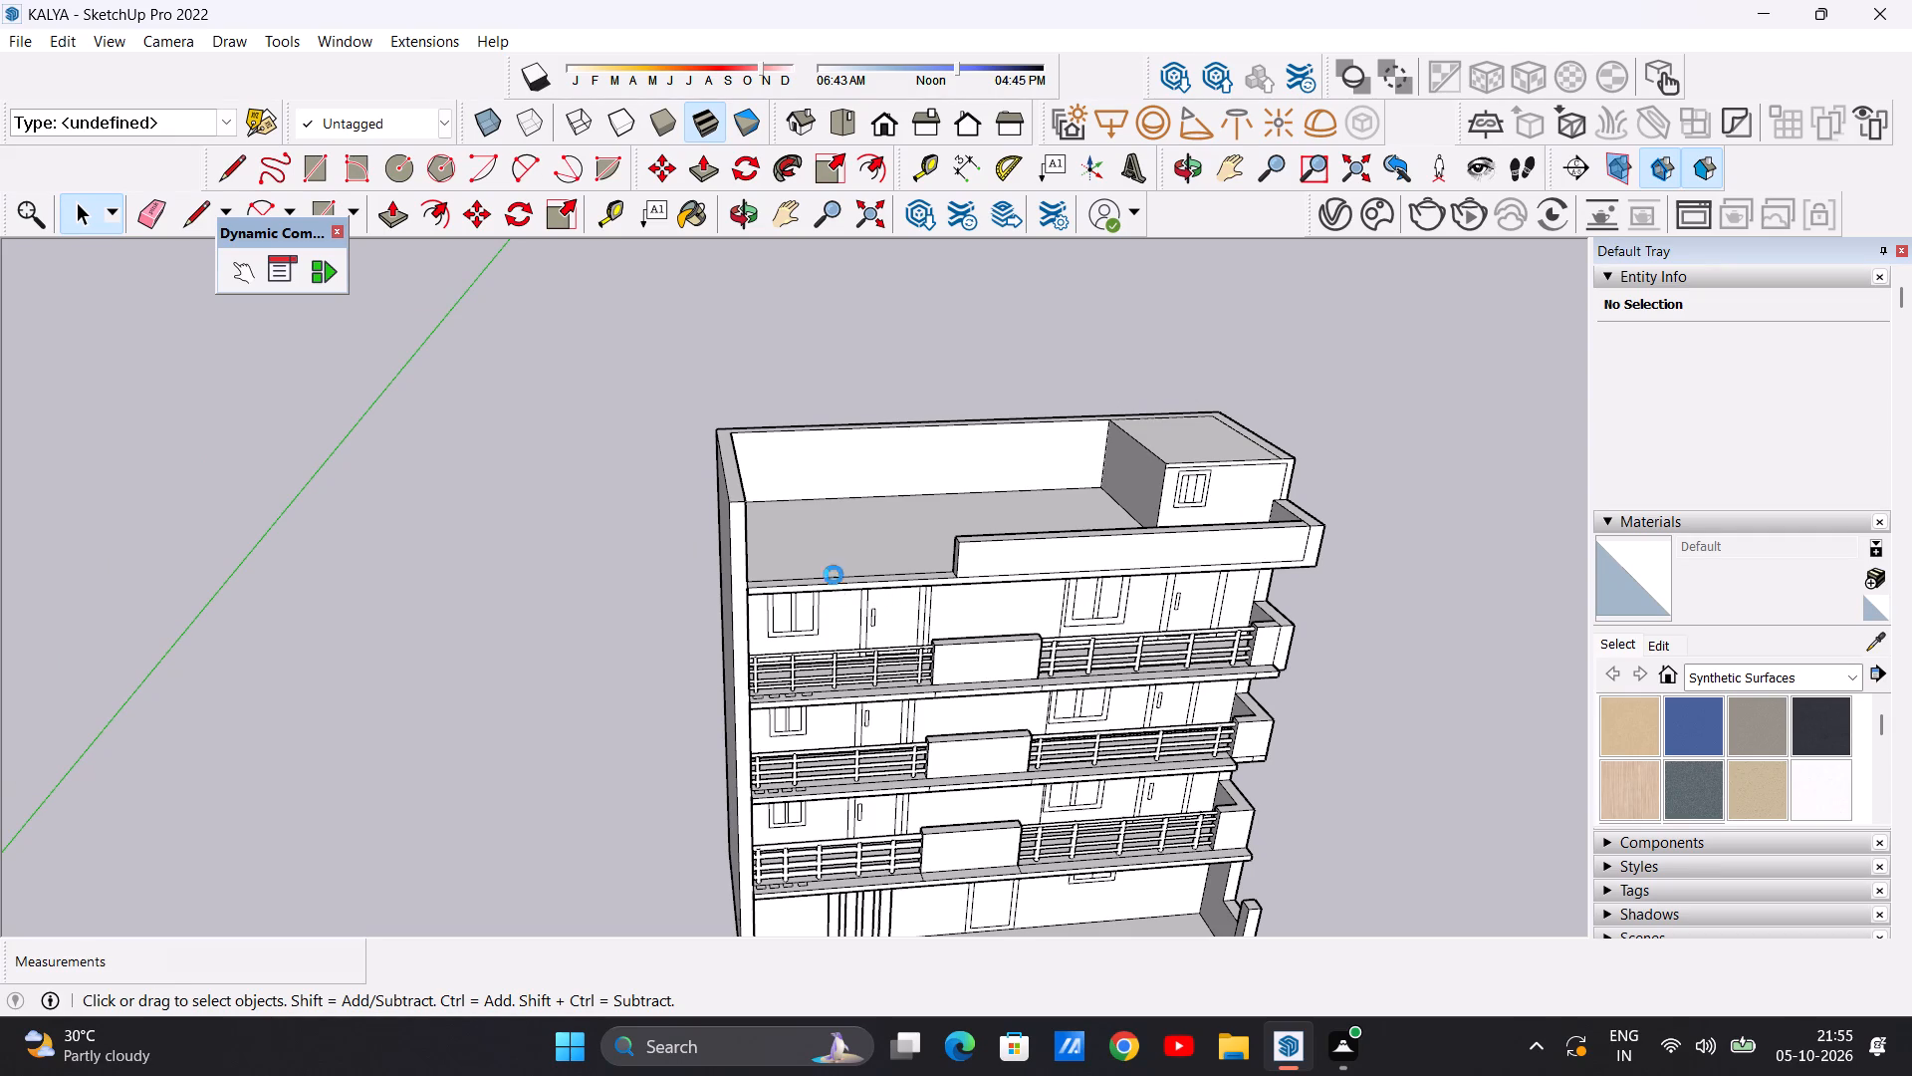
{"action": "middle_click_drag", "start_coordinate": [784, 570], "coordinate": [793, 504]}
{"action": "scroll", "coordinate": [765, 559], "scroll_direction": "up", "scroll_amount": 7}
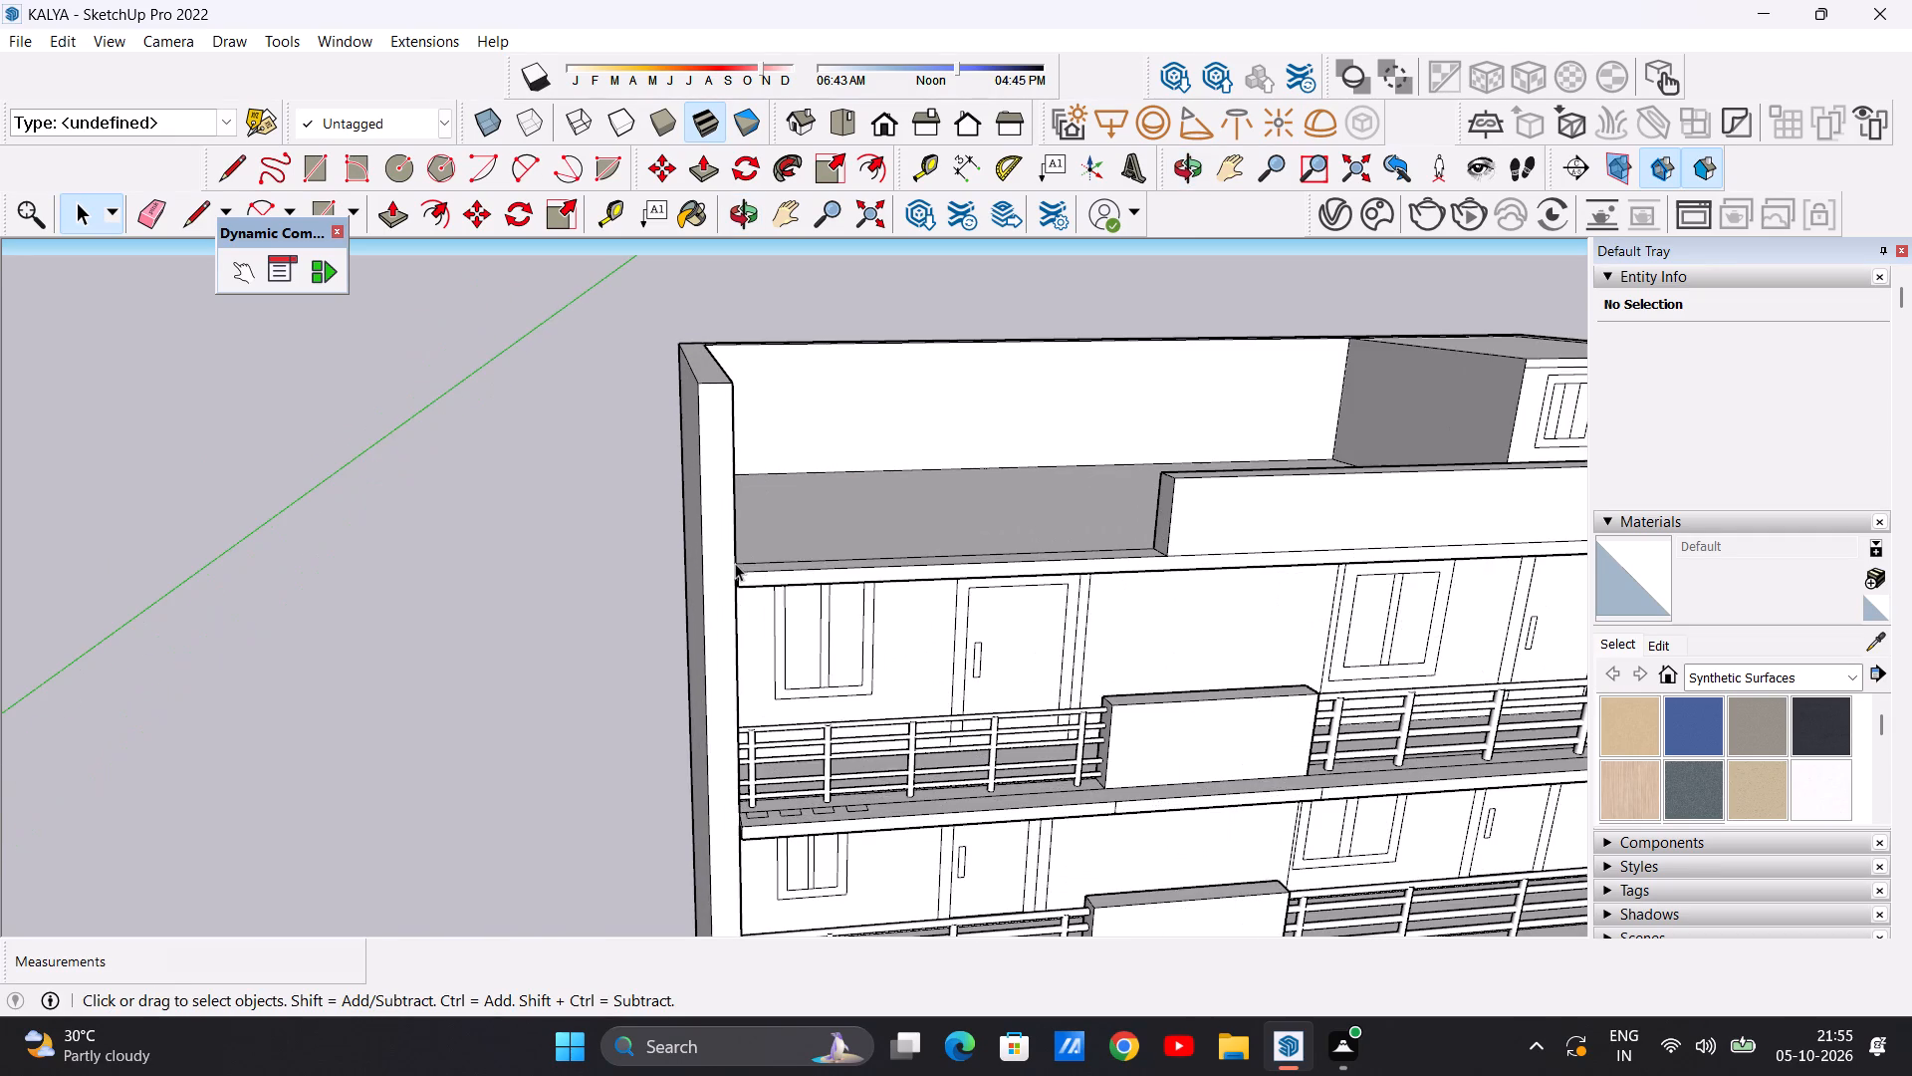
{"action": "middle_click_drag", "start_coordinate": [732, 568], "coordinate": [661, 627]}
{"action": "scroll", "coordinate": [674, 627], "scroll_direction": "up", "scroll_amount": 6}
{"action": "middle_click_drag", "start_coordinate": [719, 580], "coordinate": [770, 542]}
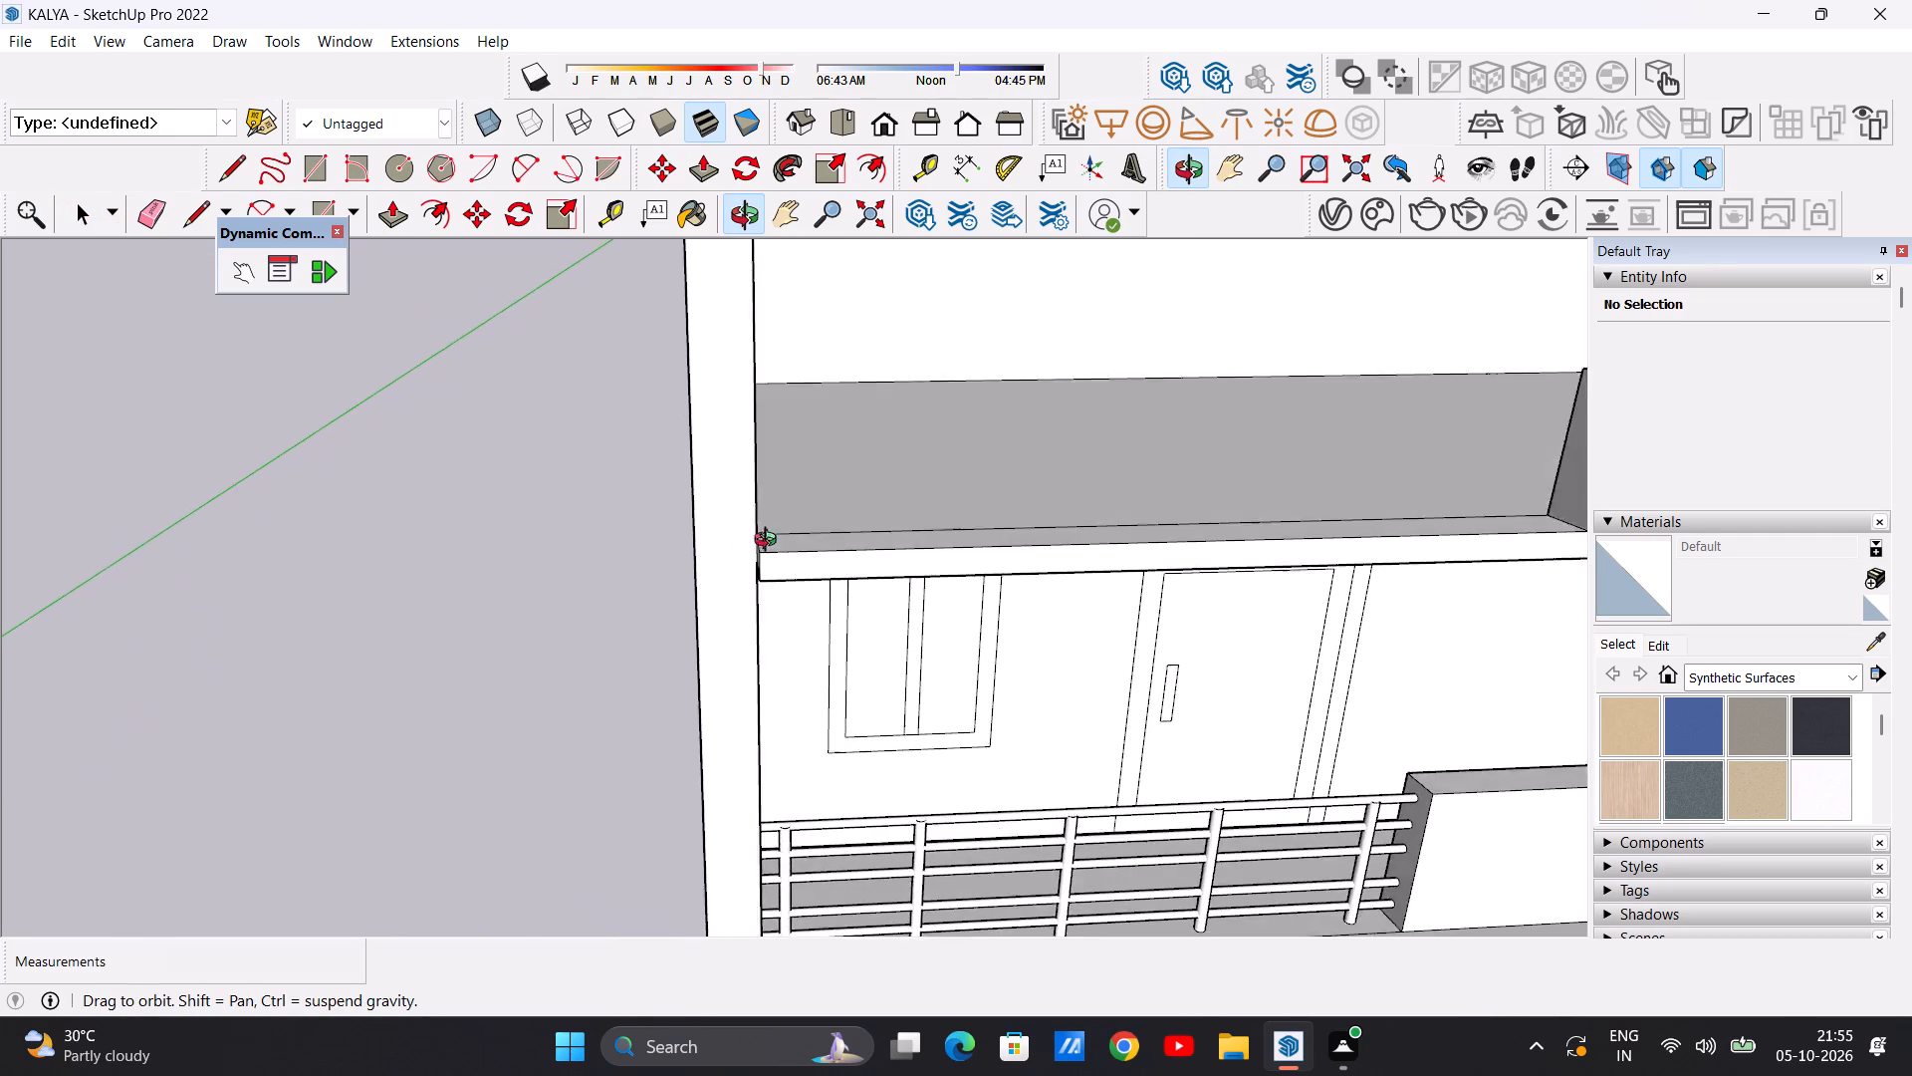
{"action": "middle_click_drag", "start_coordinate": [770, 542], "coordinate": [899, 498]}
{"action": "scroll", "coordinate": [680, 576], "scroll_direction": "down", "scroll_amount": 14}
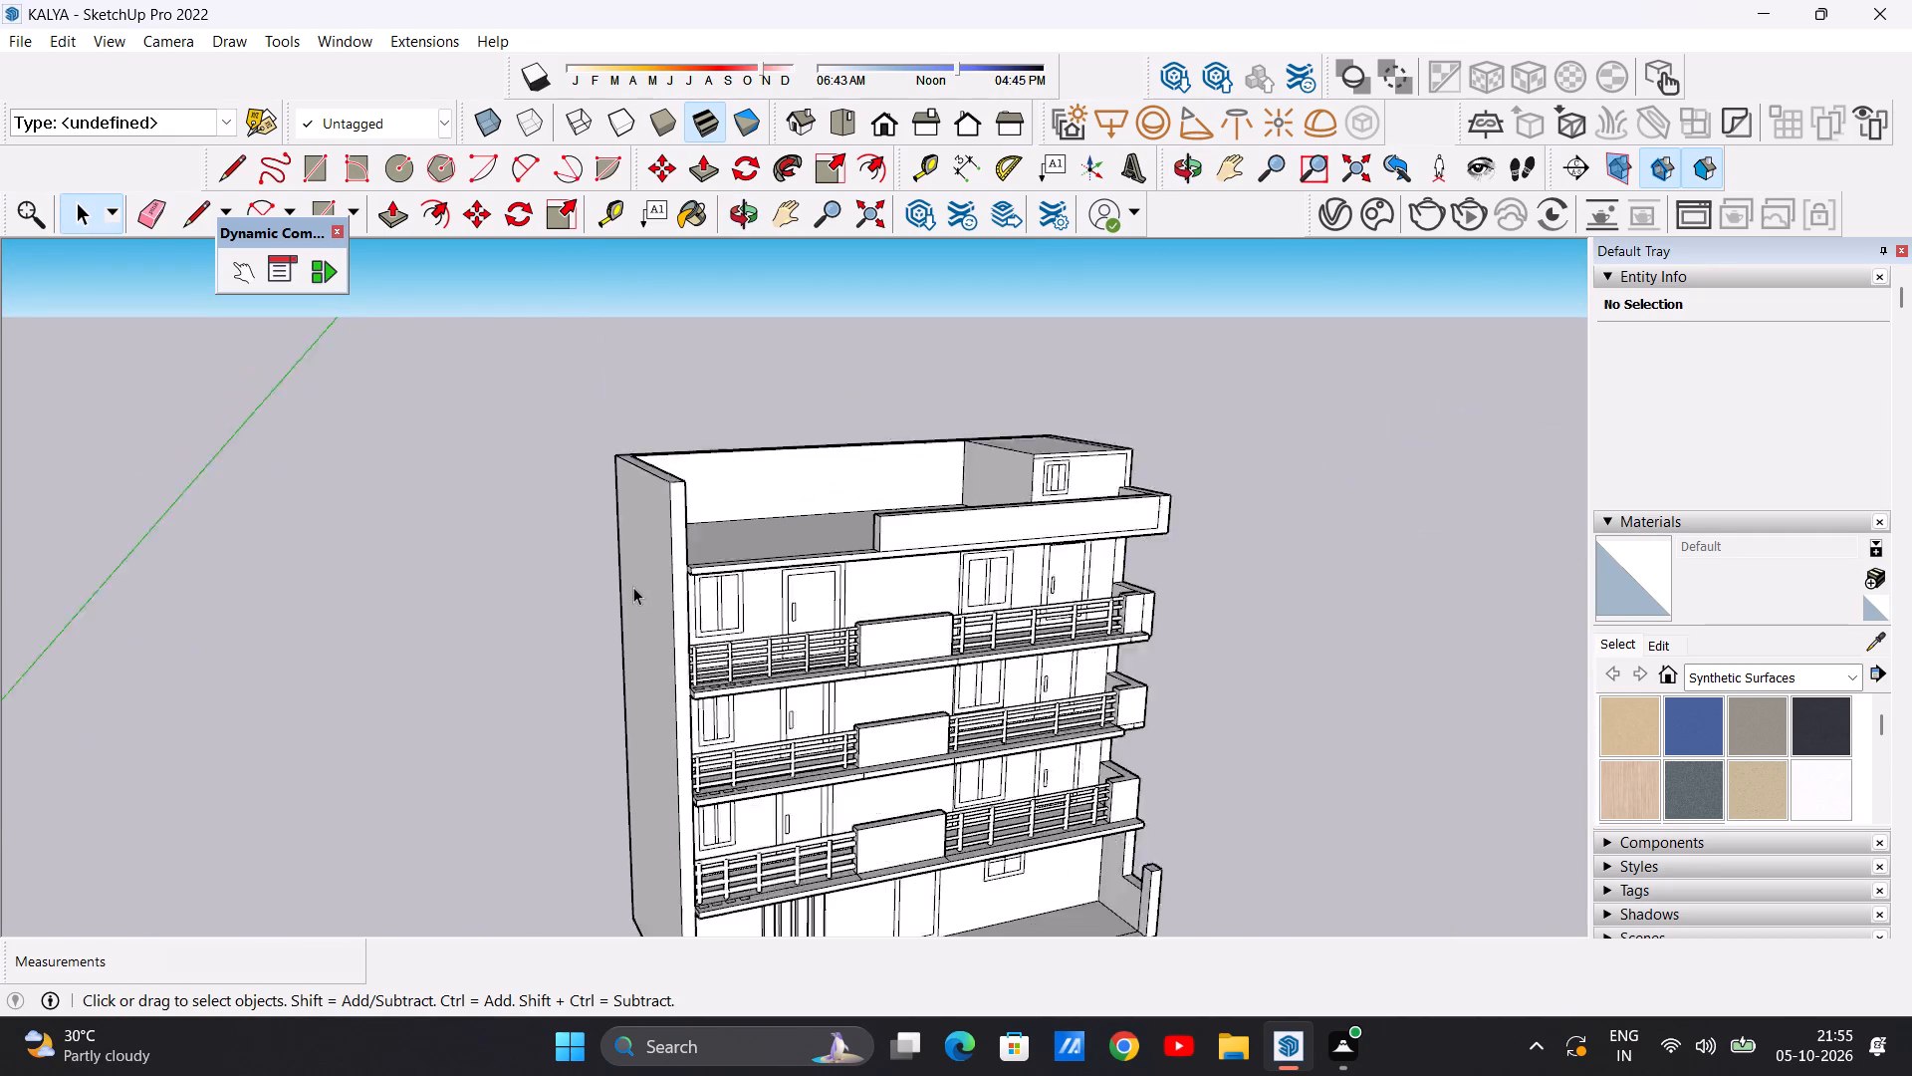
{"action": "scroll", "coordinate": [633, 587], "scroll_direction": "down", "scroll_amount": 2}
{"action": "middle_click_drag", "start_coordinate": [844, 562], "coordinate": [748, 559]}
{"action": "scroll", "coordinate": [791, 546], "scroll_direction": "up", "scroll_amount": 7}
{"action": "middle_click_drag", "start_coordinate": [726, 566], "coordinate": [862, 581]}
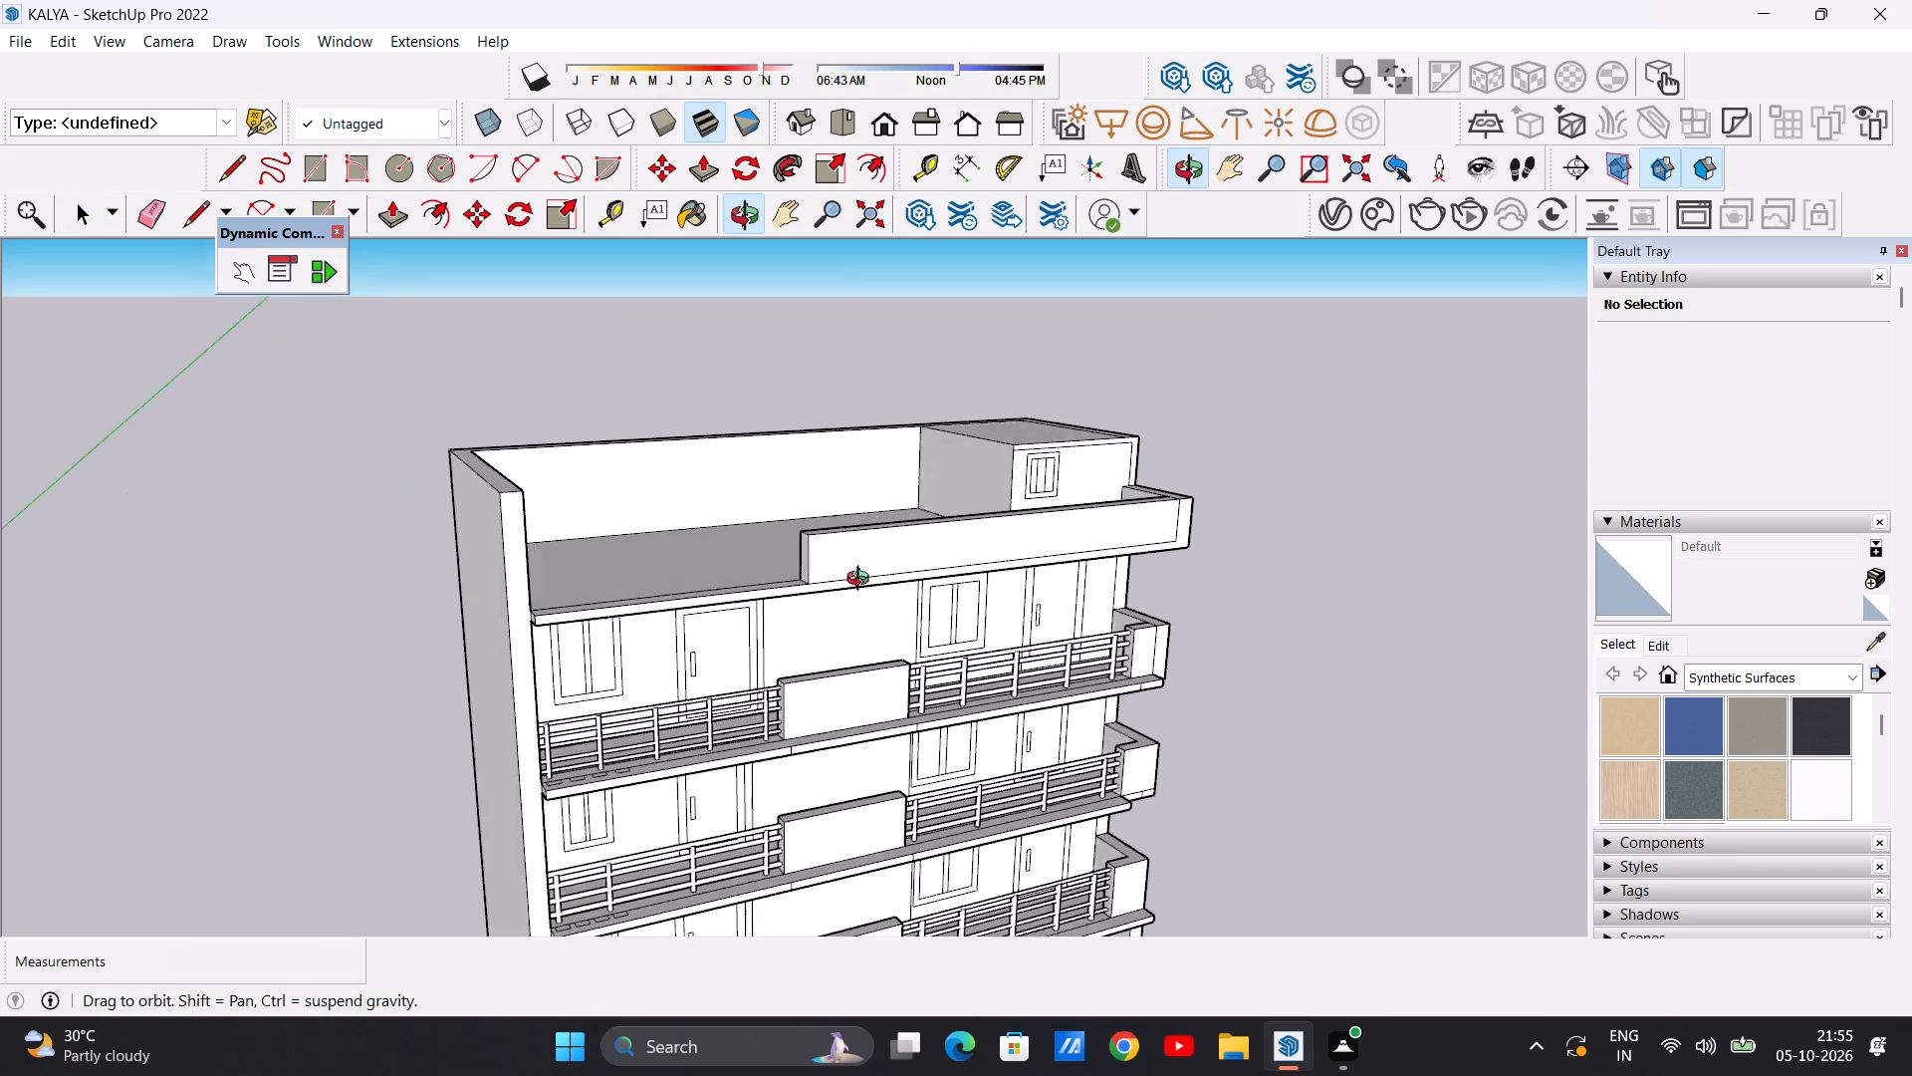
{"action": "middle_click_drag", "start_coordinate": [862, 581], "coordinate": [914, 620]}
{"action": "scroll", "coordinate": [835, 563], "scroll_direction": "up", "scroll_amount": 9}
{"action": "middle_click_drag", "start_coordinate": [799, 599], "coordinate": [832, 573]}
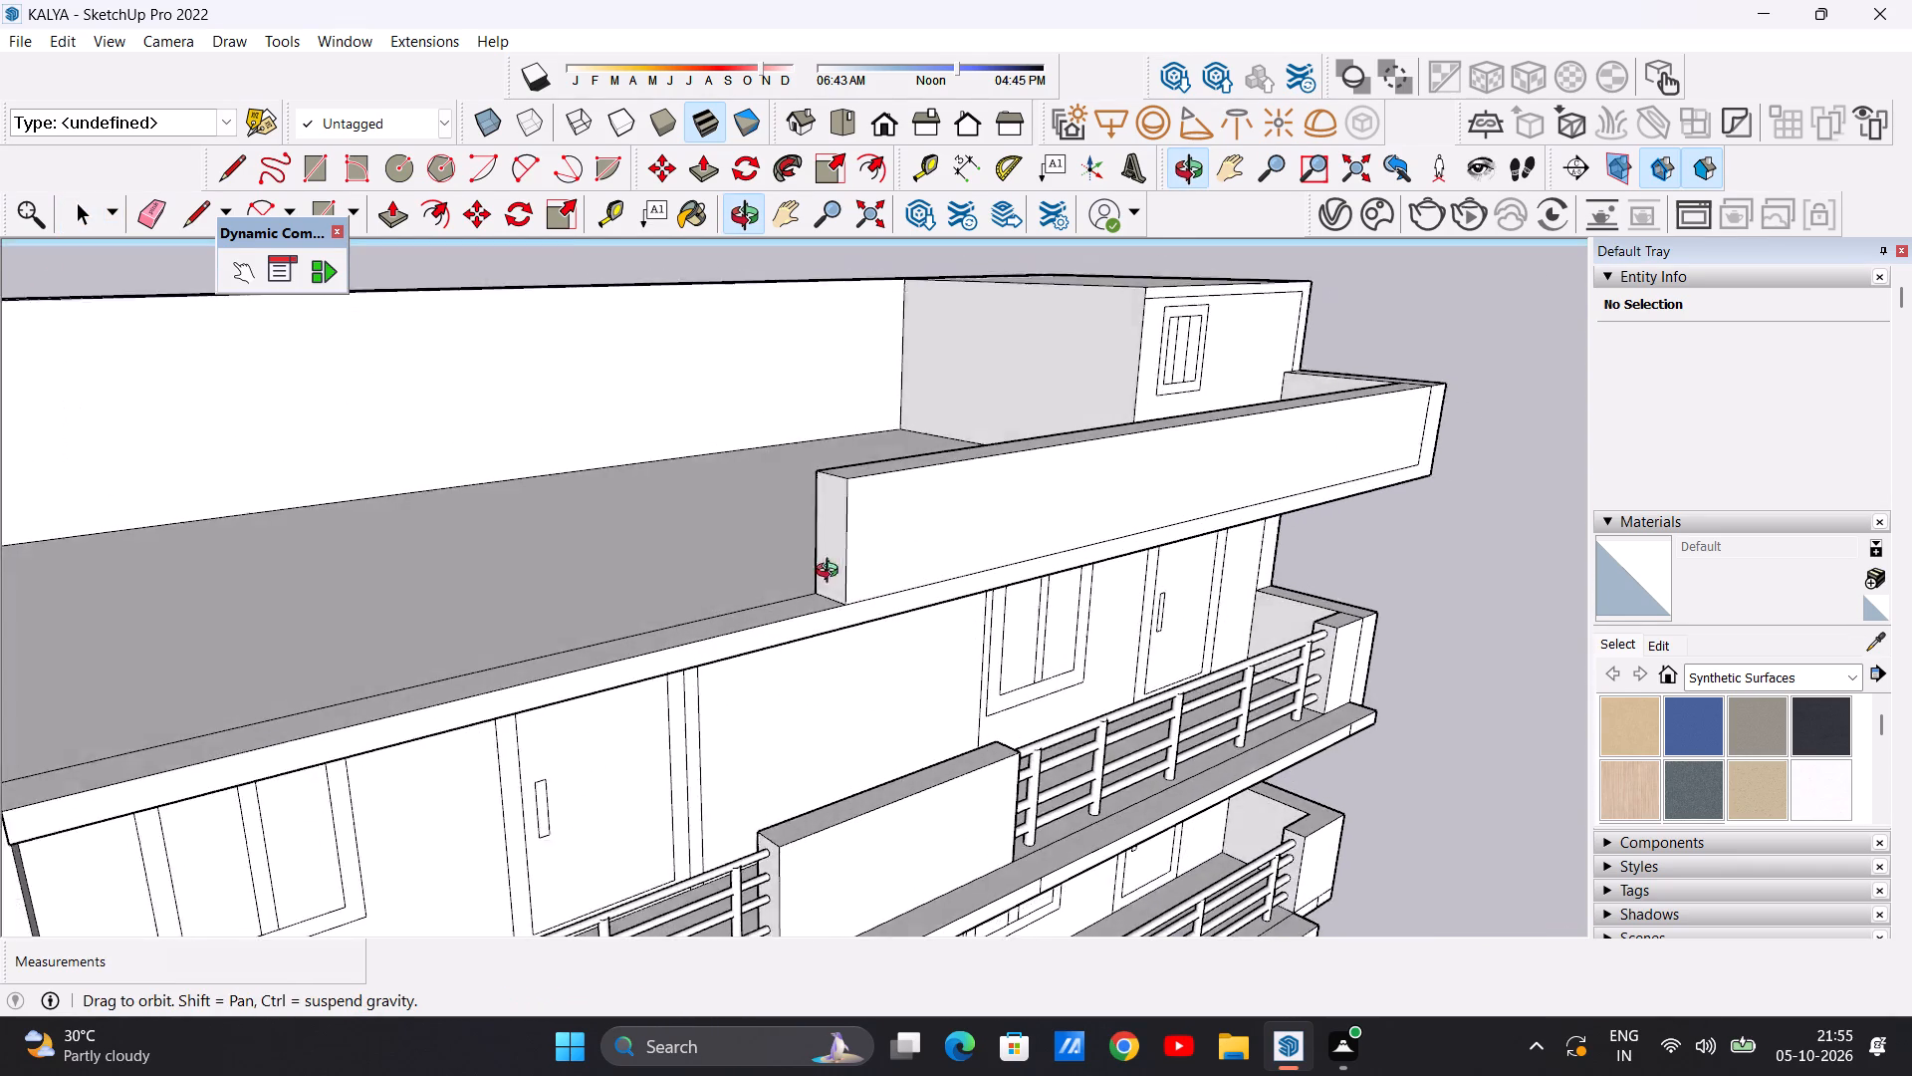
{"action": "middle_click_drag", "start_coordinate": [832, 573], "coordinate": [903, 551]}
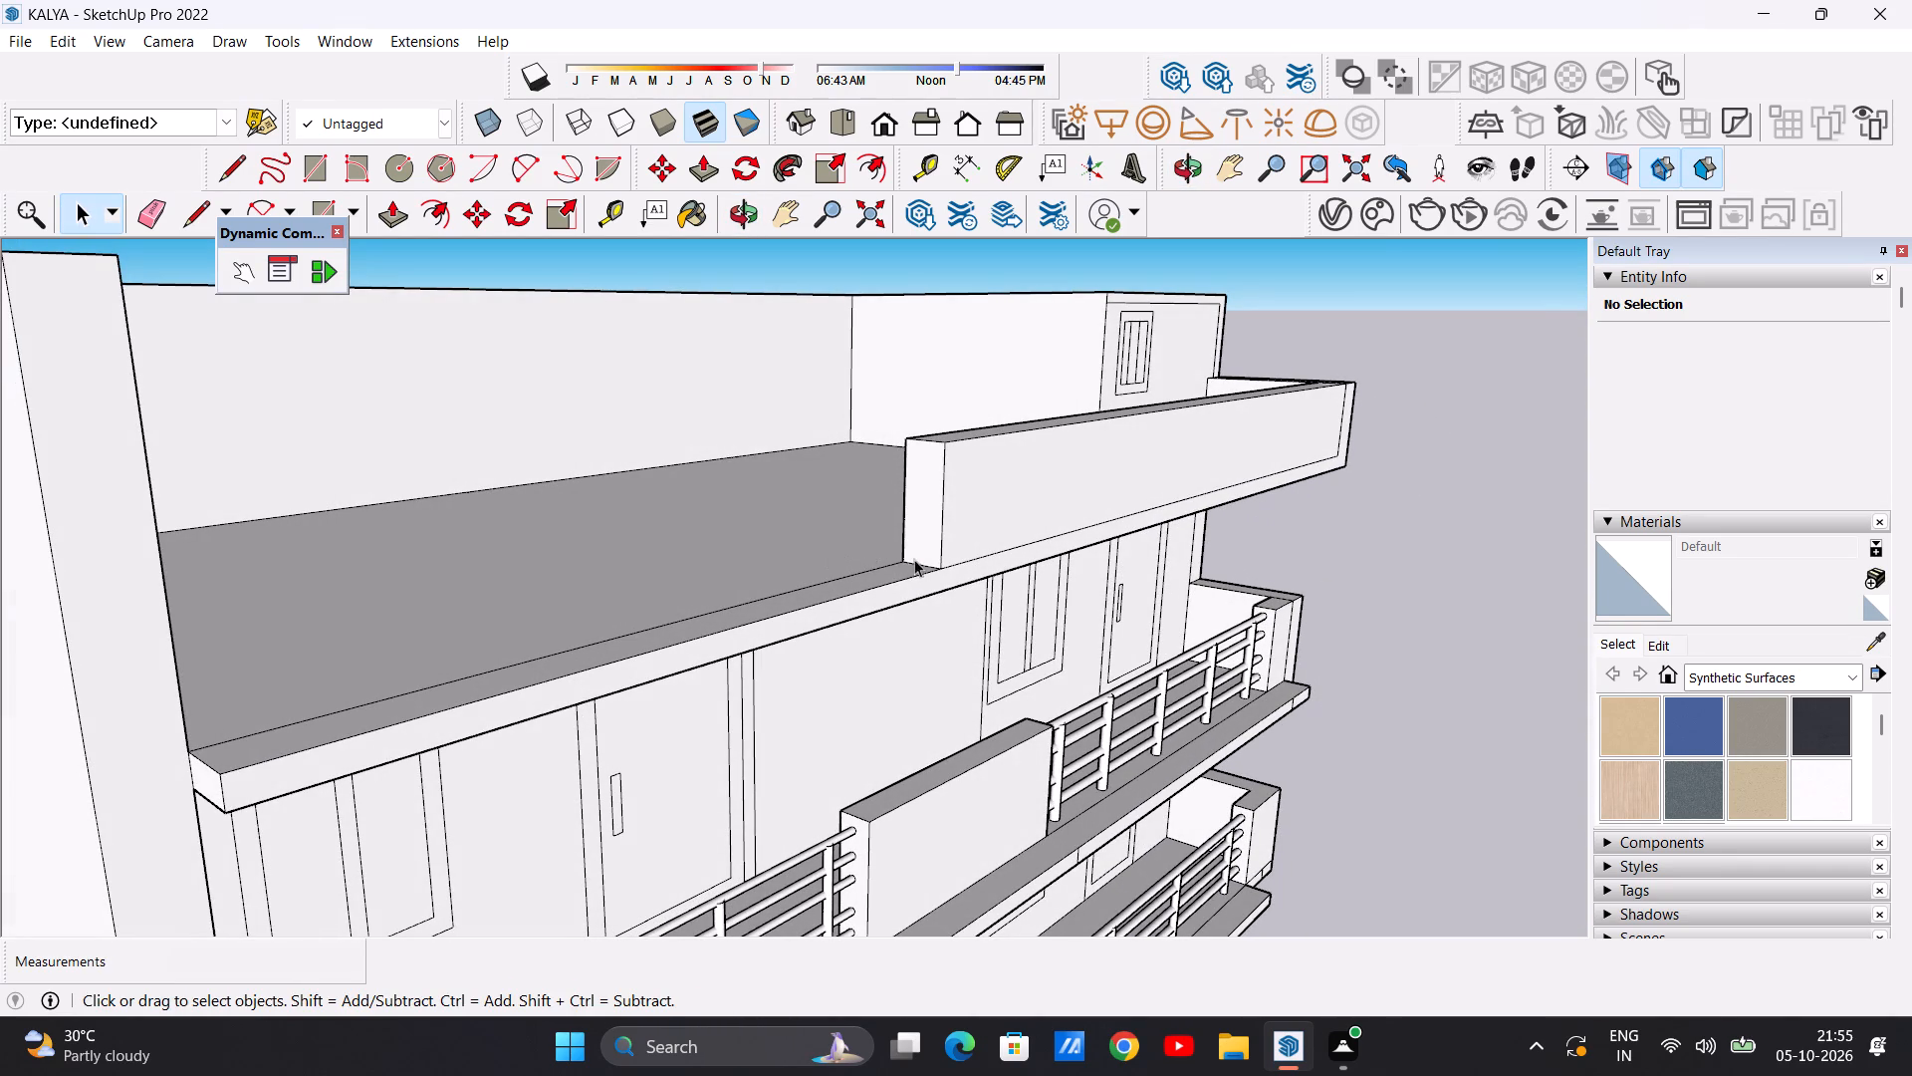
{"action": "middle_click_drag", "start_coordinate": [910, 559], "coordinate": [713, 567]}
{"action": "scroll", "coordinate": [869, 577], "scroll_direction": "down", "scroll_amount": 11}
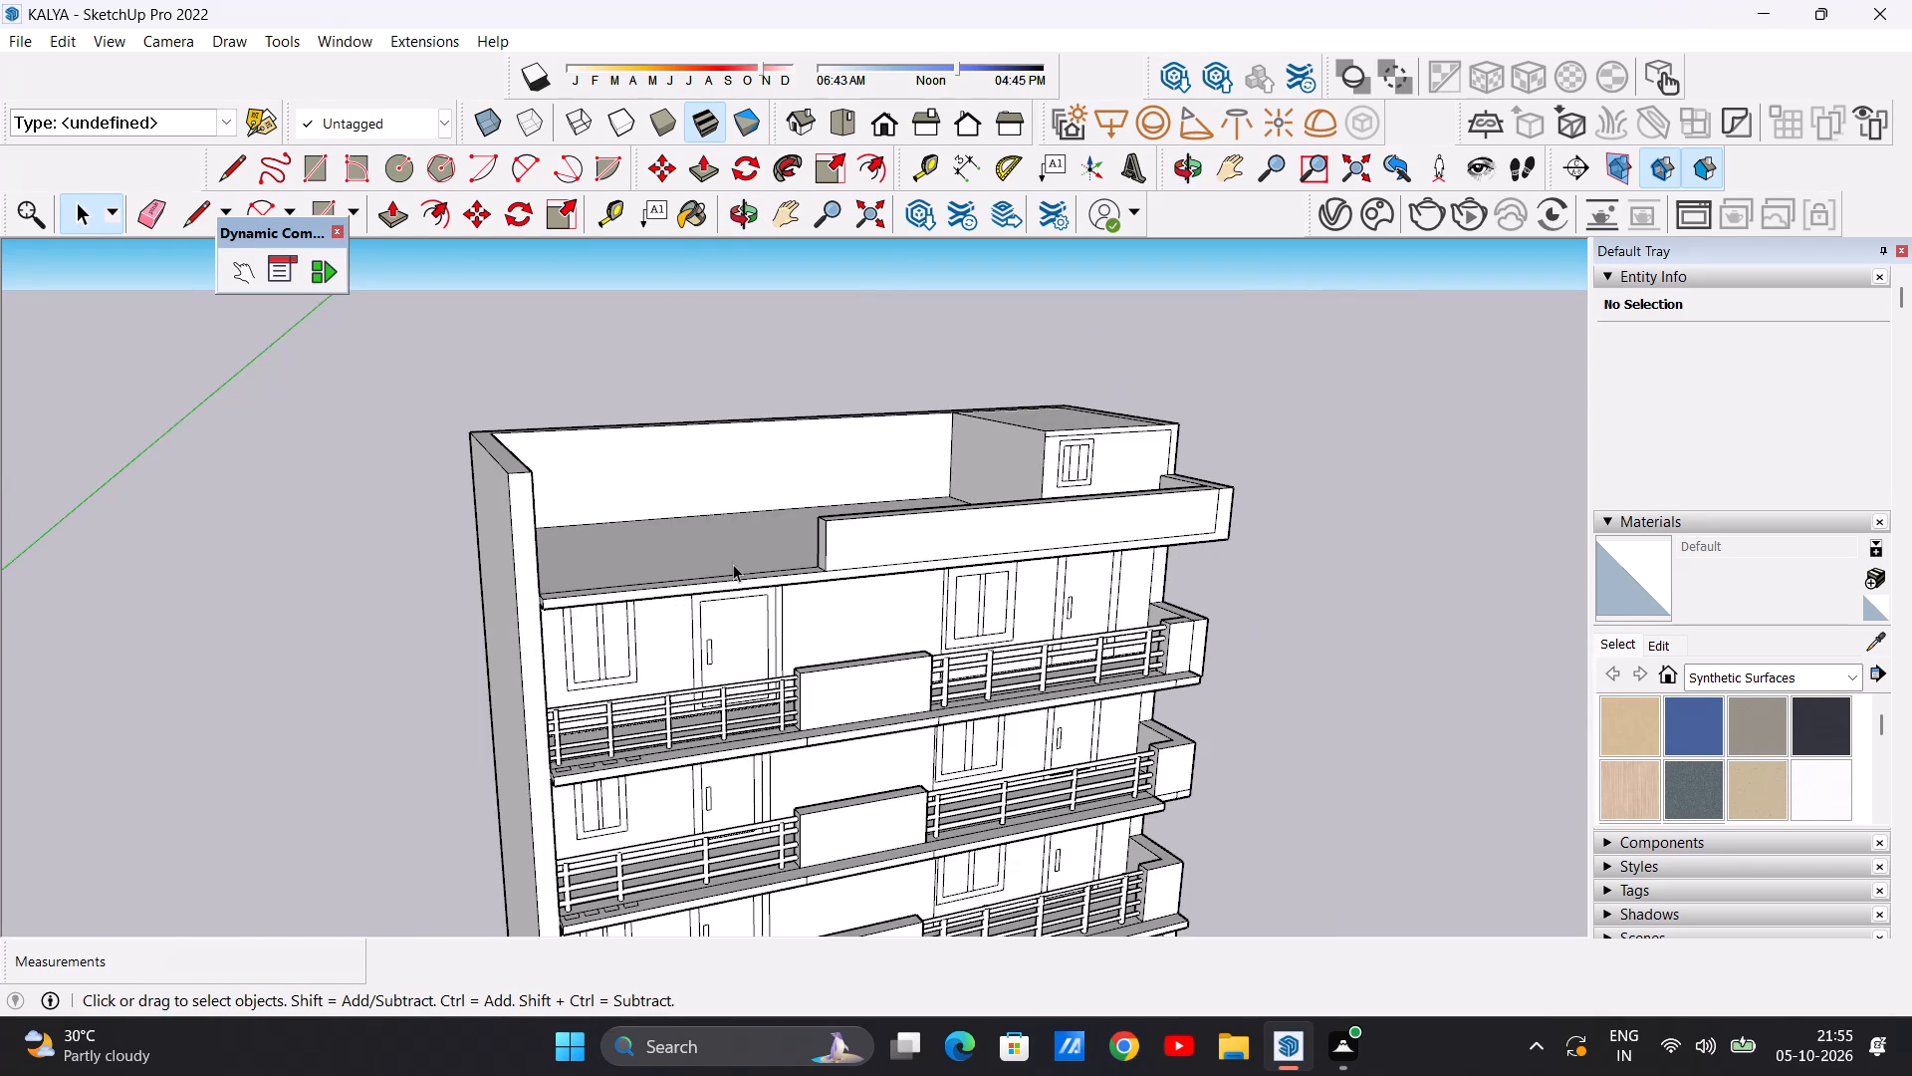
{"action": "middle_click_drag", "start_coordinate": [826, 572], "coordinate": [956, 542]}
Draw a circle of about 8" radius near the top of the front parapet's end face, facing the open roof edge.
{"action": "scroll", "coordinate": [866, 520], "scroll_direction": "up", "scroll_amount": 4}
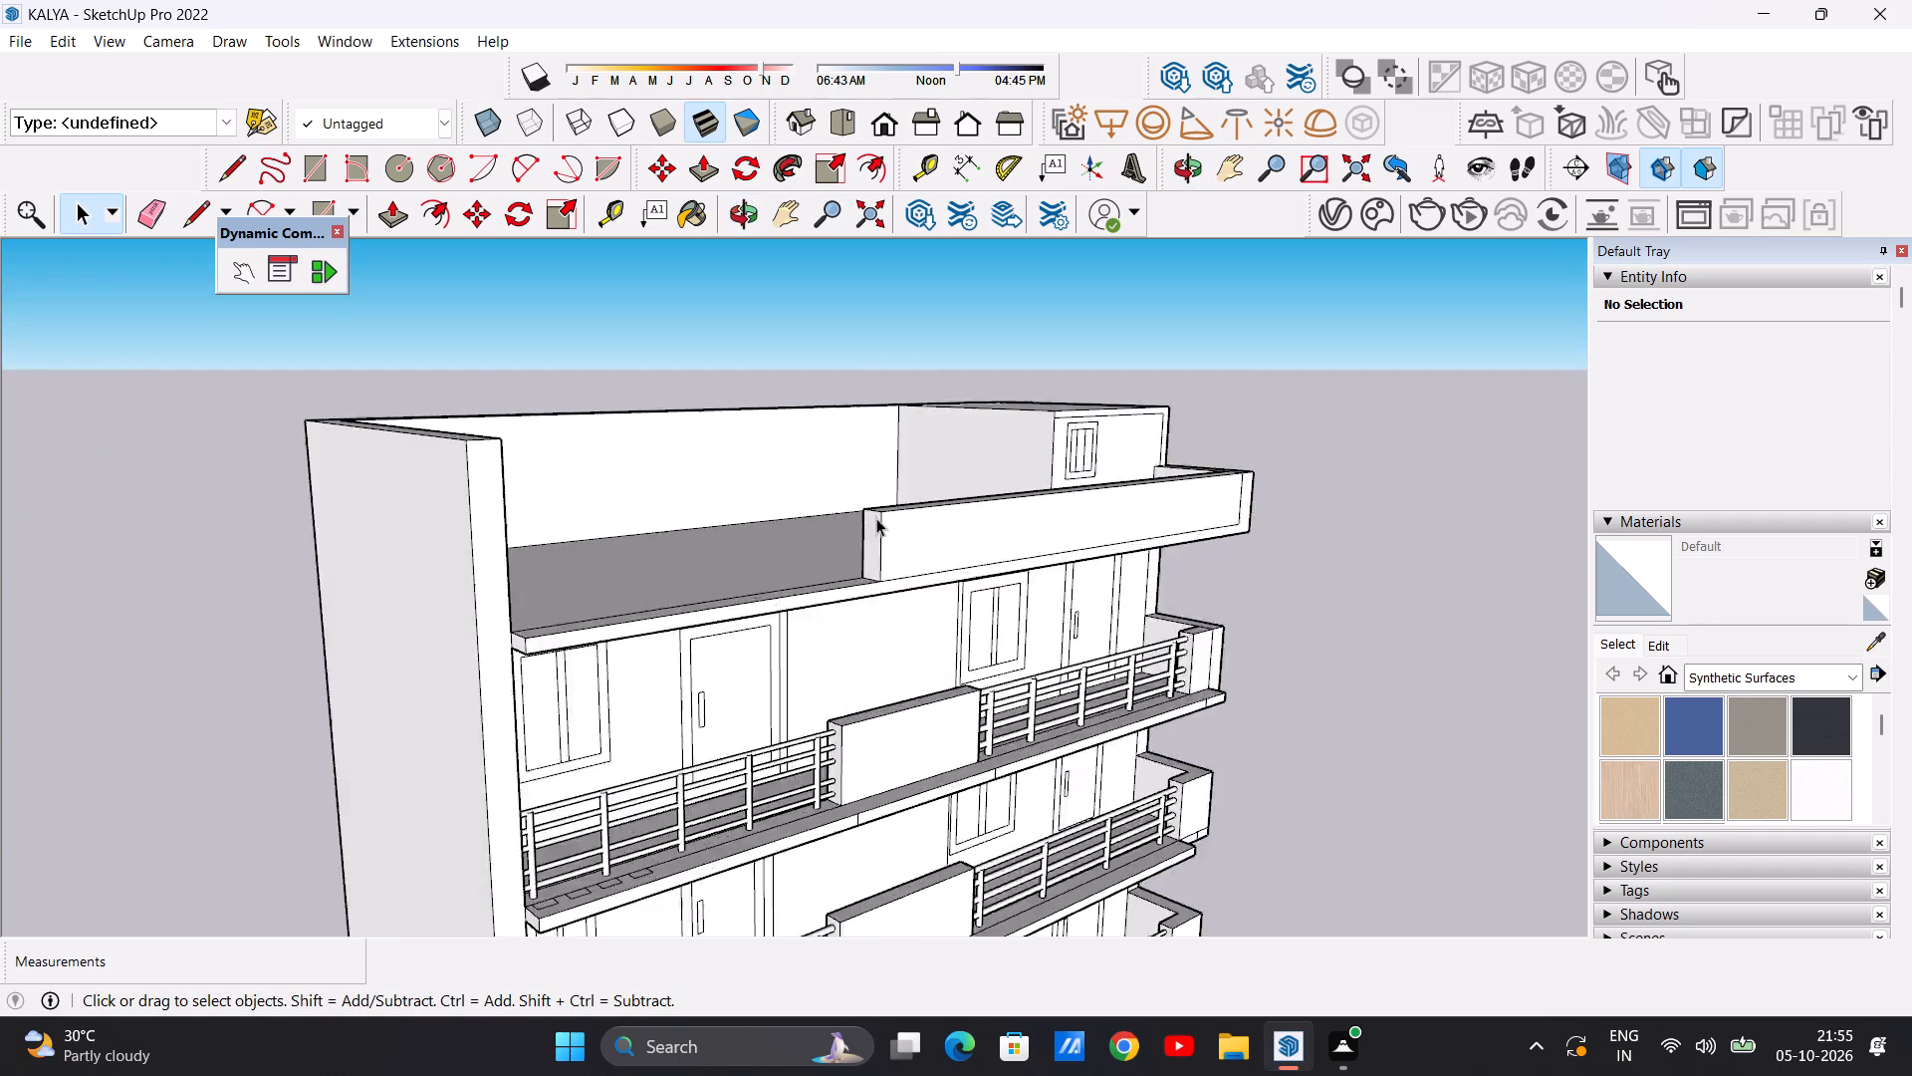
{"action": "scroll", "coordinate": [876, 518], "scroll_direction": "up", "scroll_amount": 12}
{"action": "key", "text": "c"}
{"action": "scroll", "coordinate": [859, 526], "scroll_direction": "up", "scroll_amount": 3}
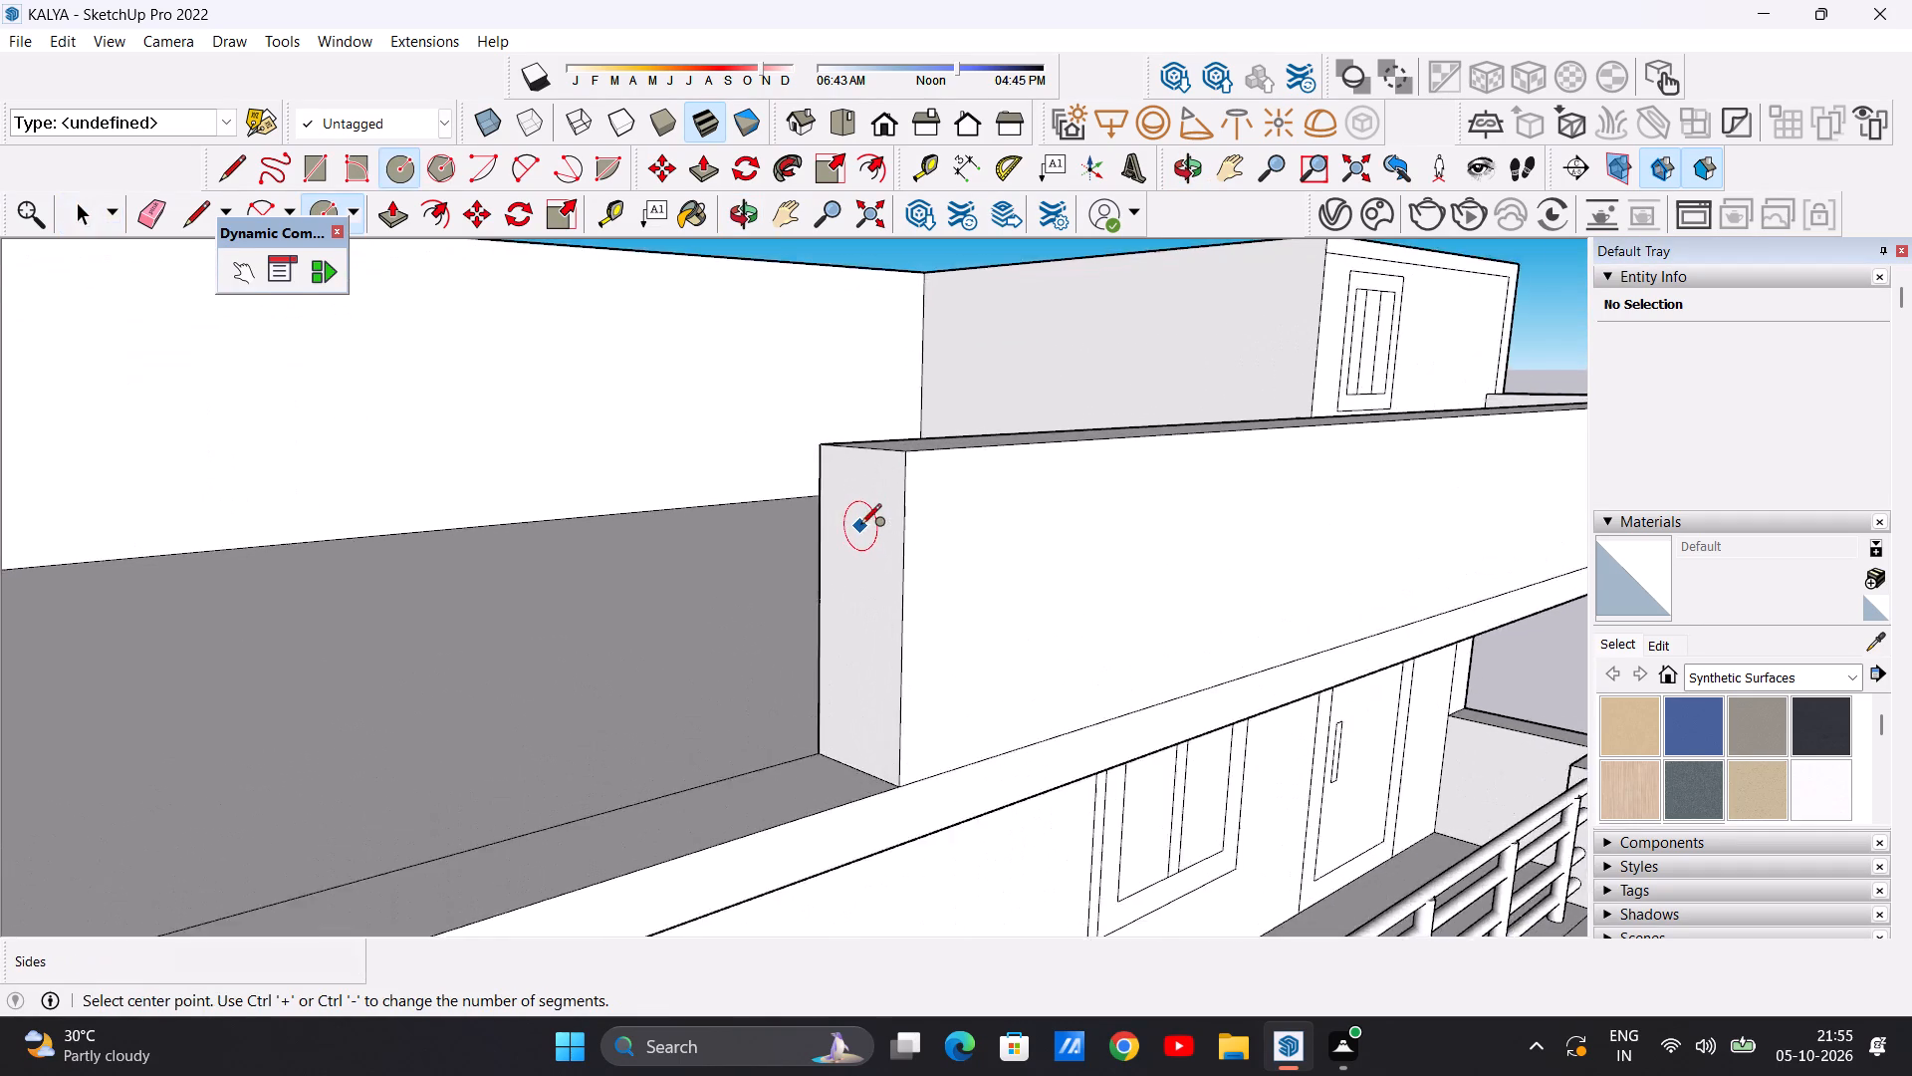
{"action": "scroll", "coordinate": [860, 526], "scroll_direction": "up", "scroll_amount": 7}
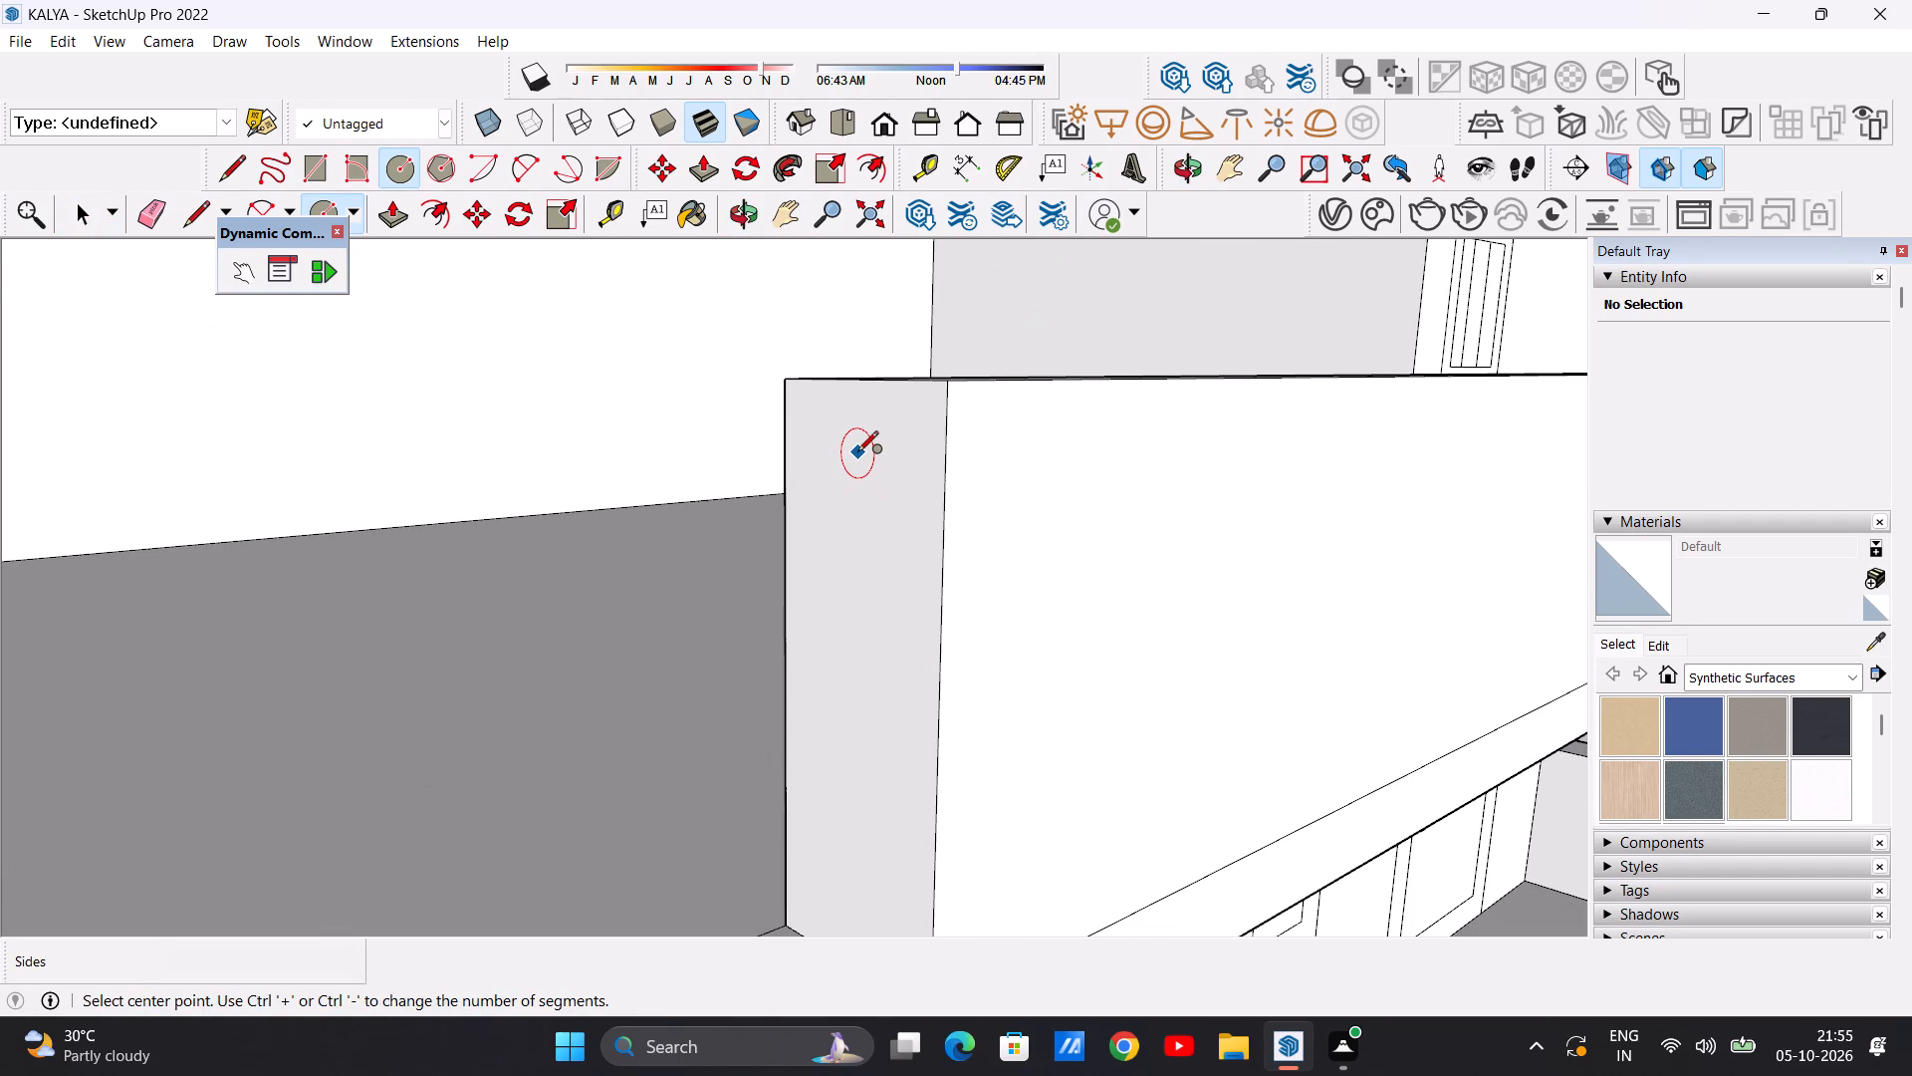
{"action": "left_click", "coordinate": [850, 451]}
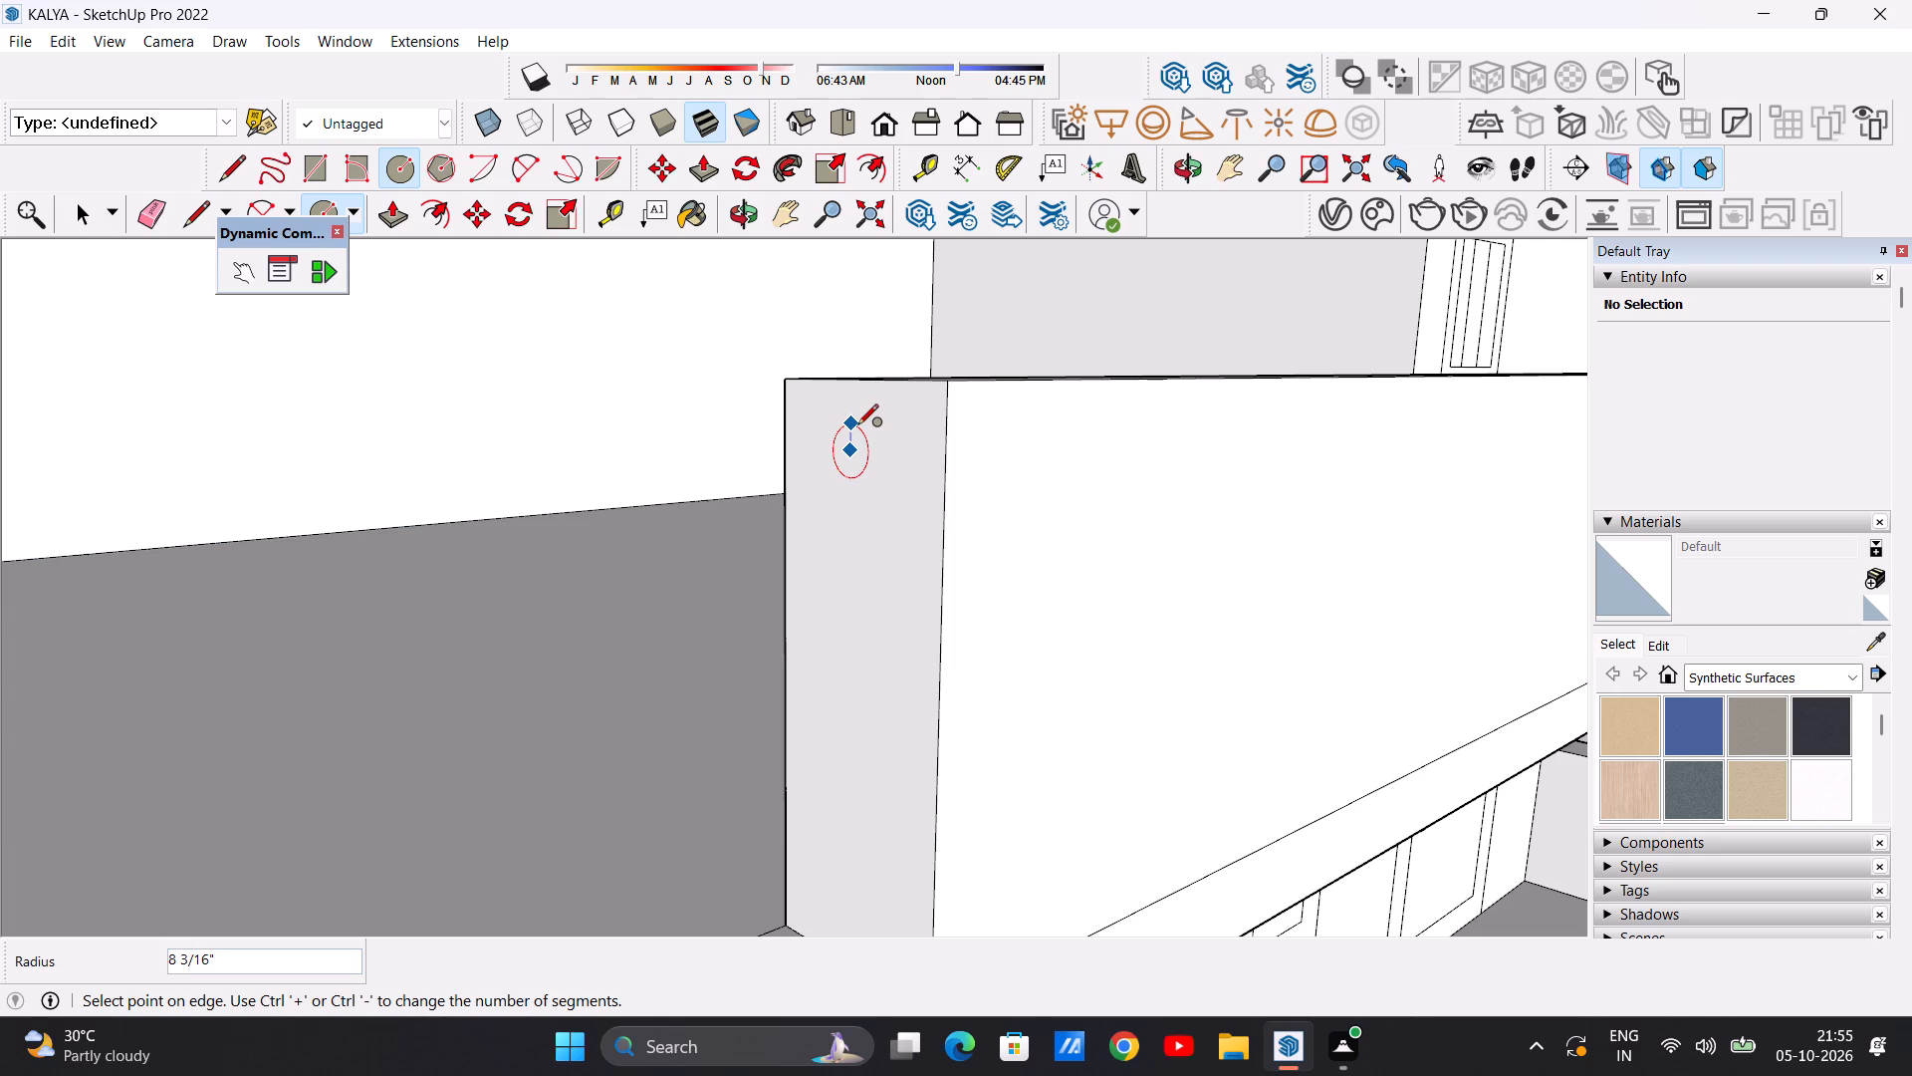
{"action": "left_click", "coordinate": [857, 424]}
{"action": "key", "text": "space"}
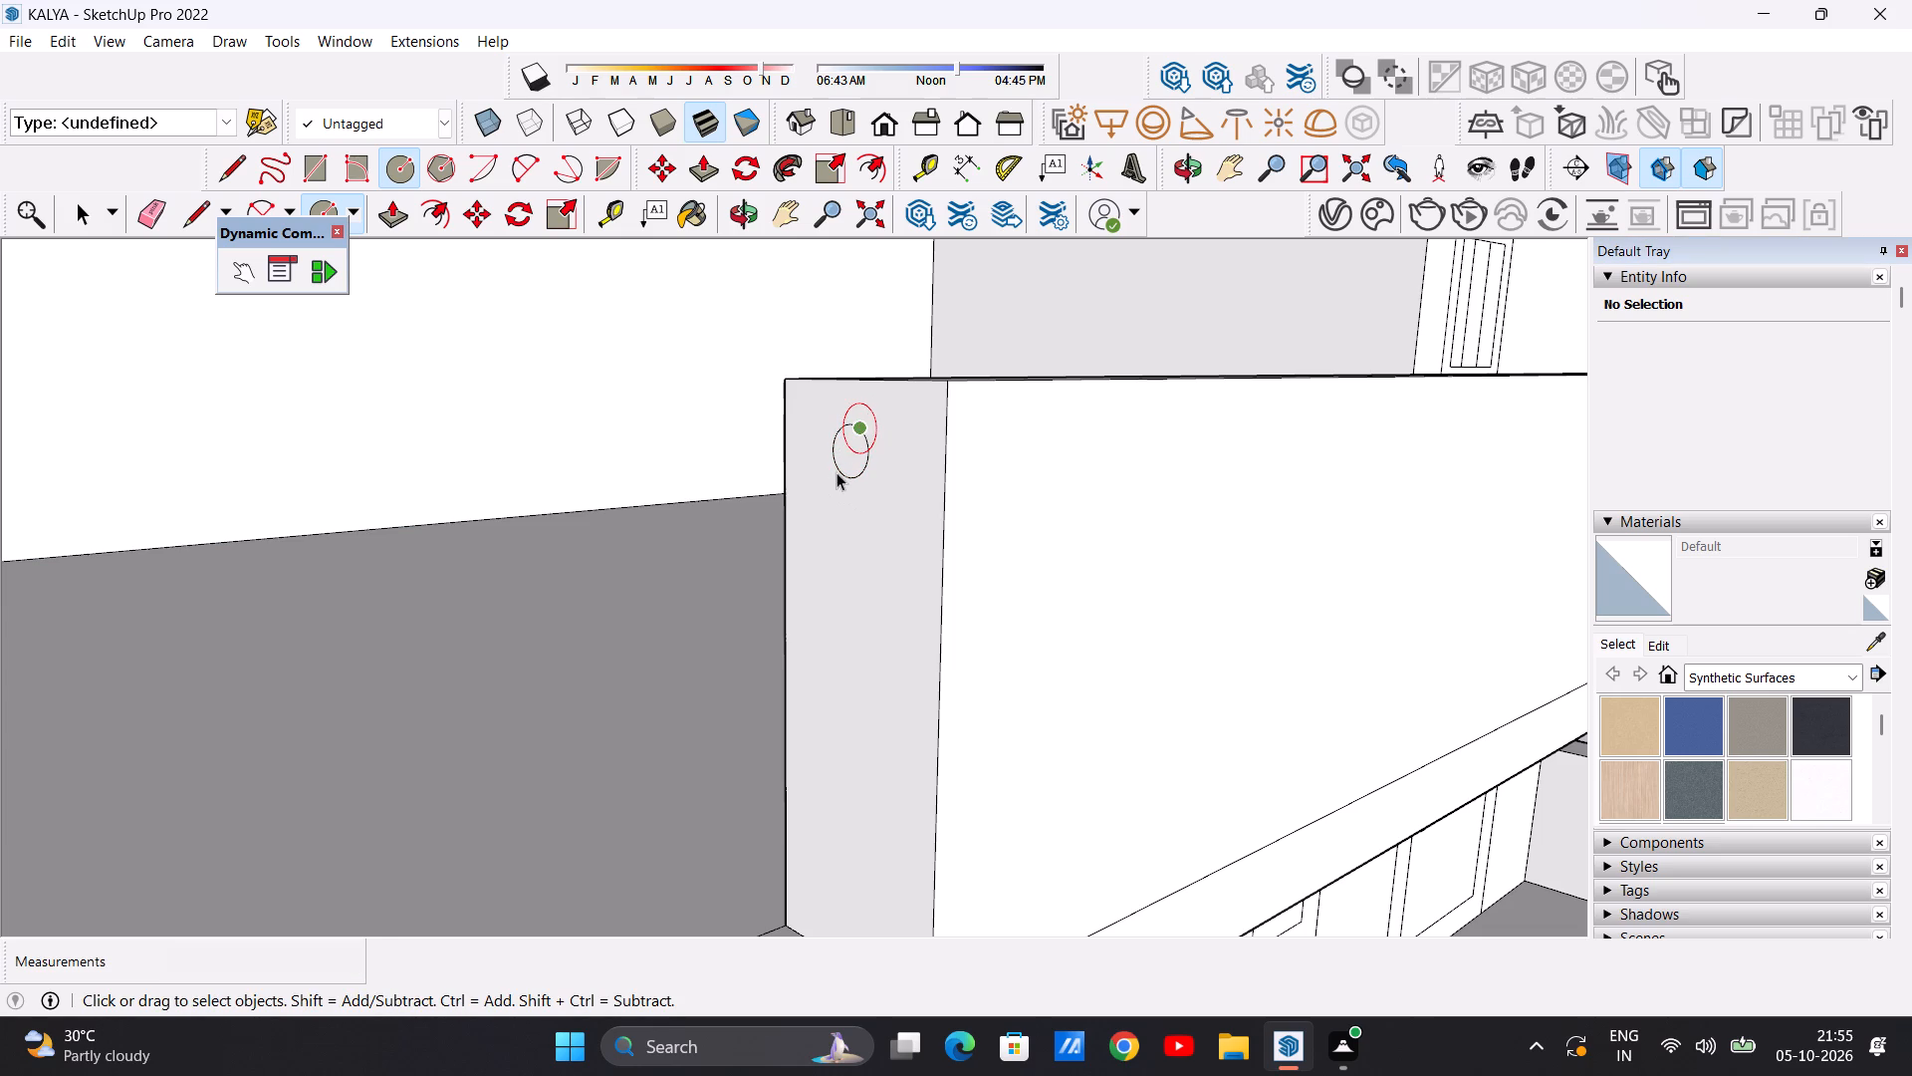
Copy the circle and its face about 11' 4" straight down, near the bottom of the parapet's end face.
{"action": "double_click", "coordinate": [846, 461]}
{"action": "key", "text": "m"}
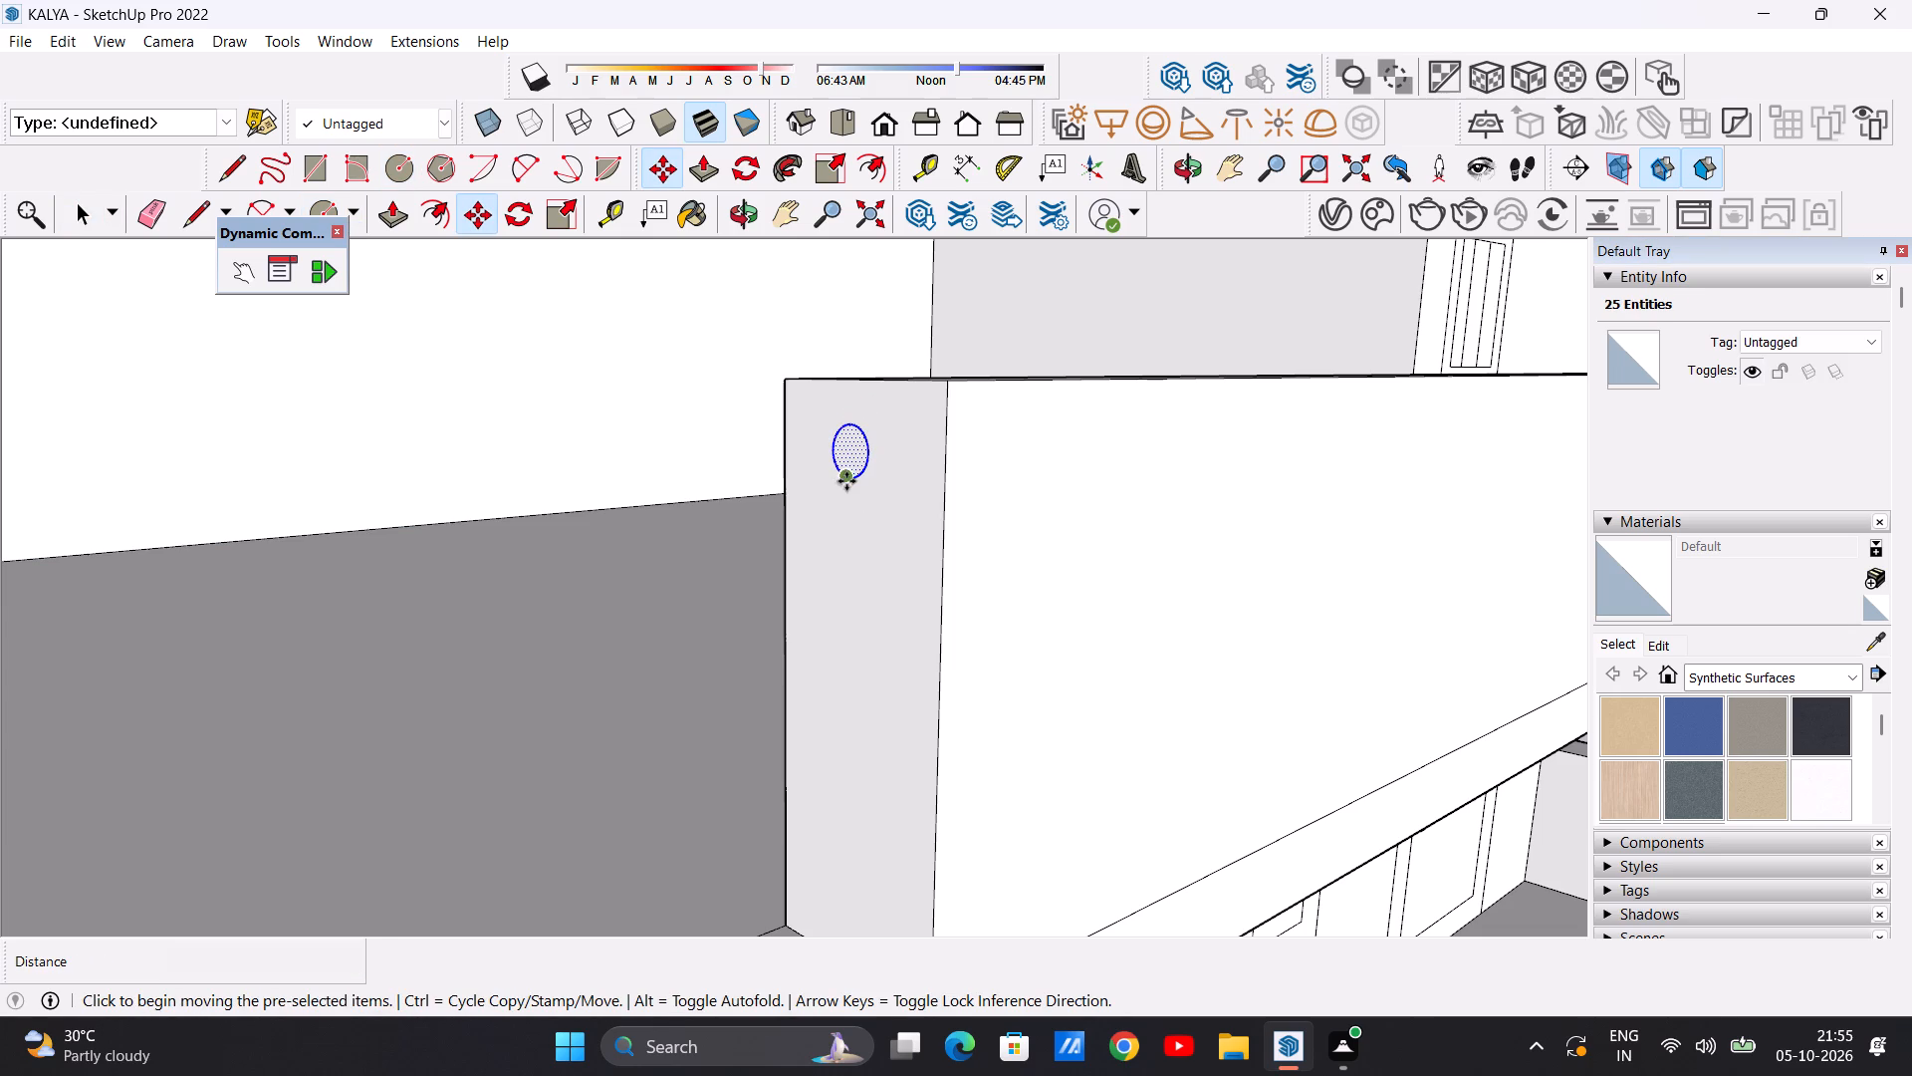
{"action": "left_click", "coordinate": [851, 480]}
{"action": "scroll", "coordinate": [873, 530], "scroll_direction": "down", "scroll_amount": 4}
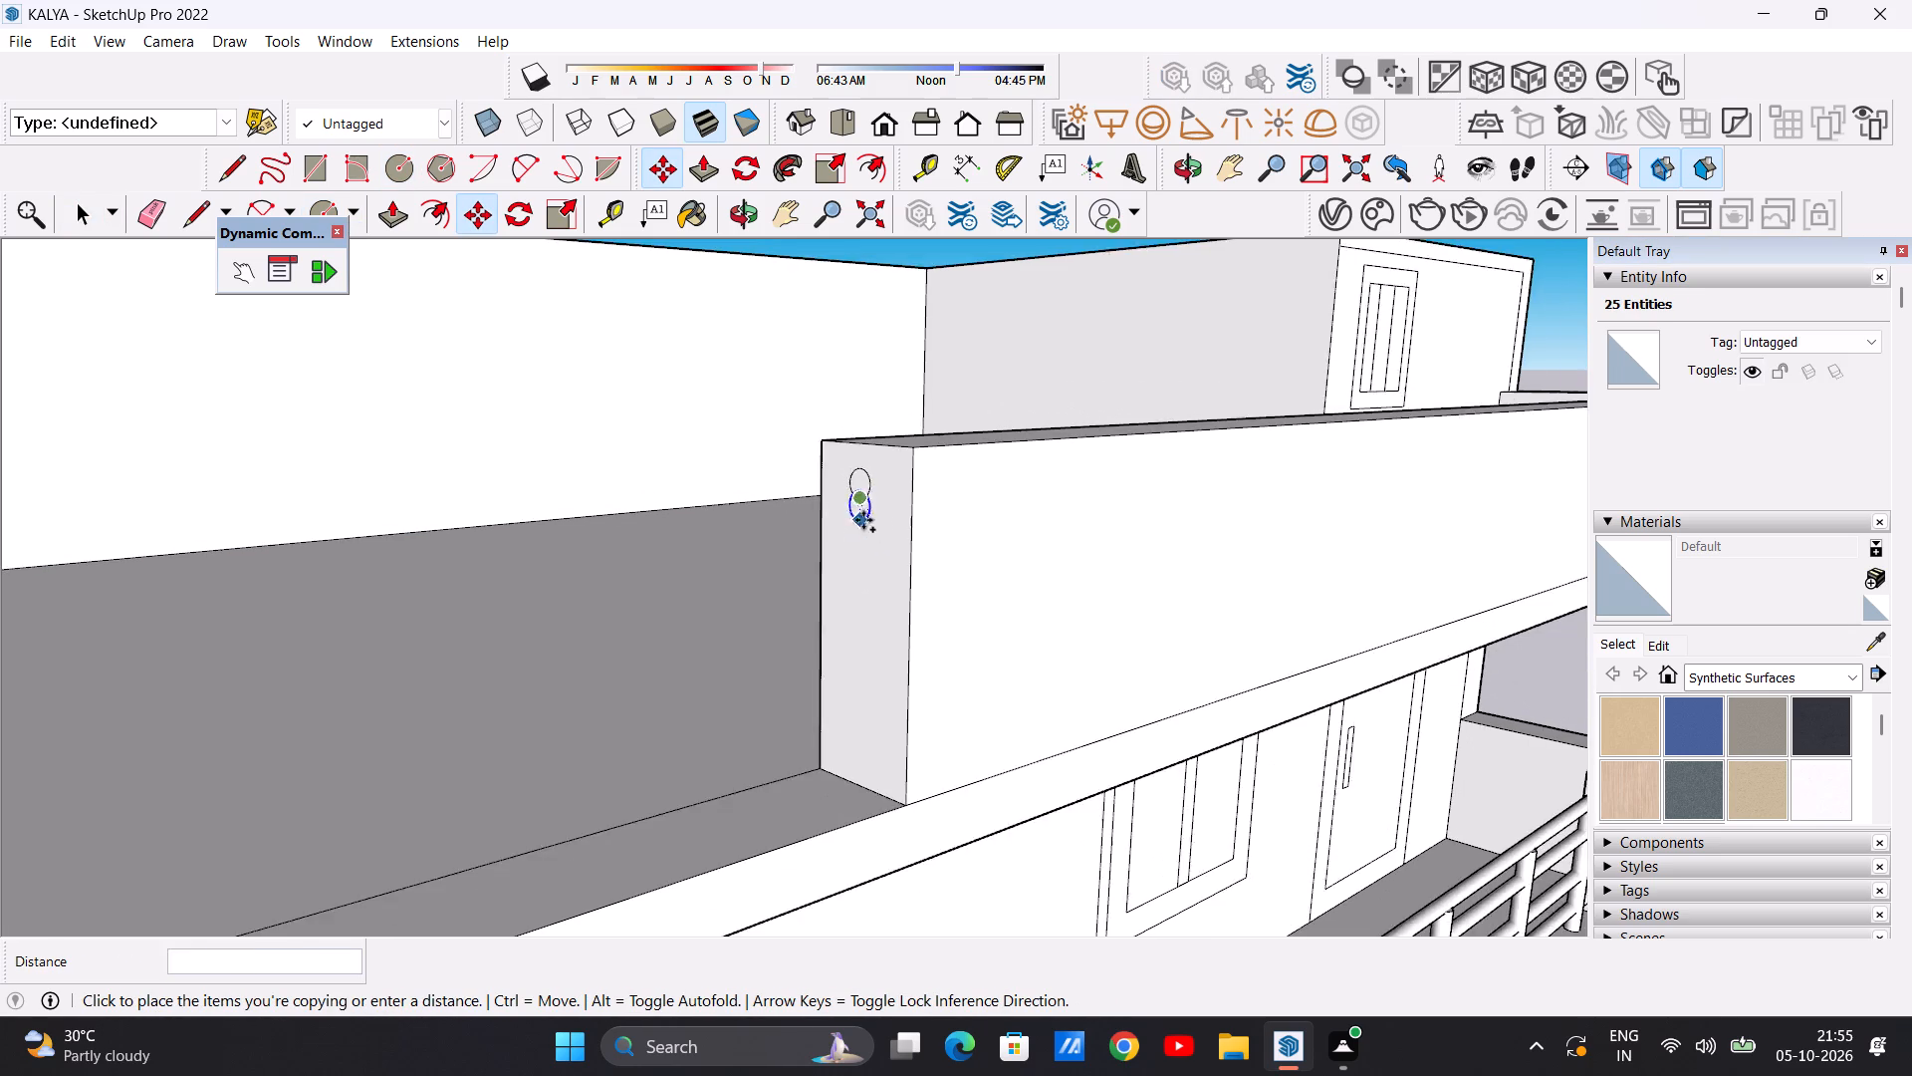
{"action": "scroll", "coordinate": [863, 520], "scroll_direction": "down", "scroll_amount": 6}
{"action": "scroll", "coordinate": [864, 652], "scroll_direction": "up", "scroll_amount": 6}
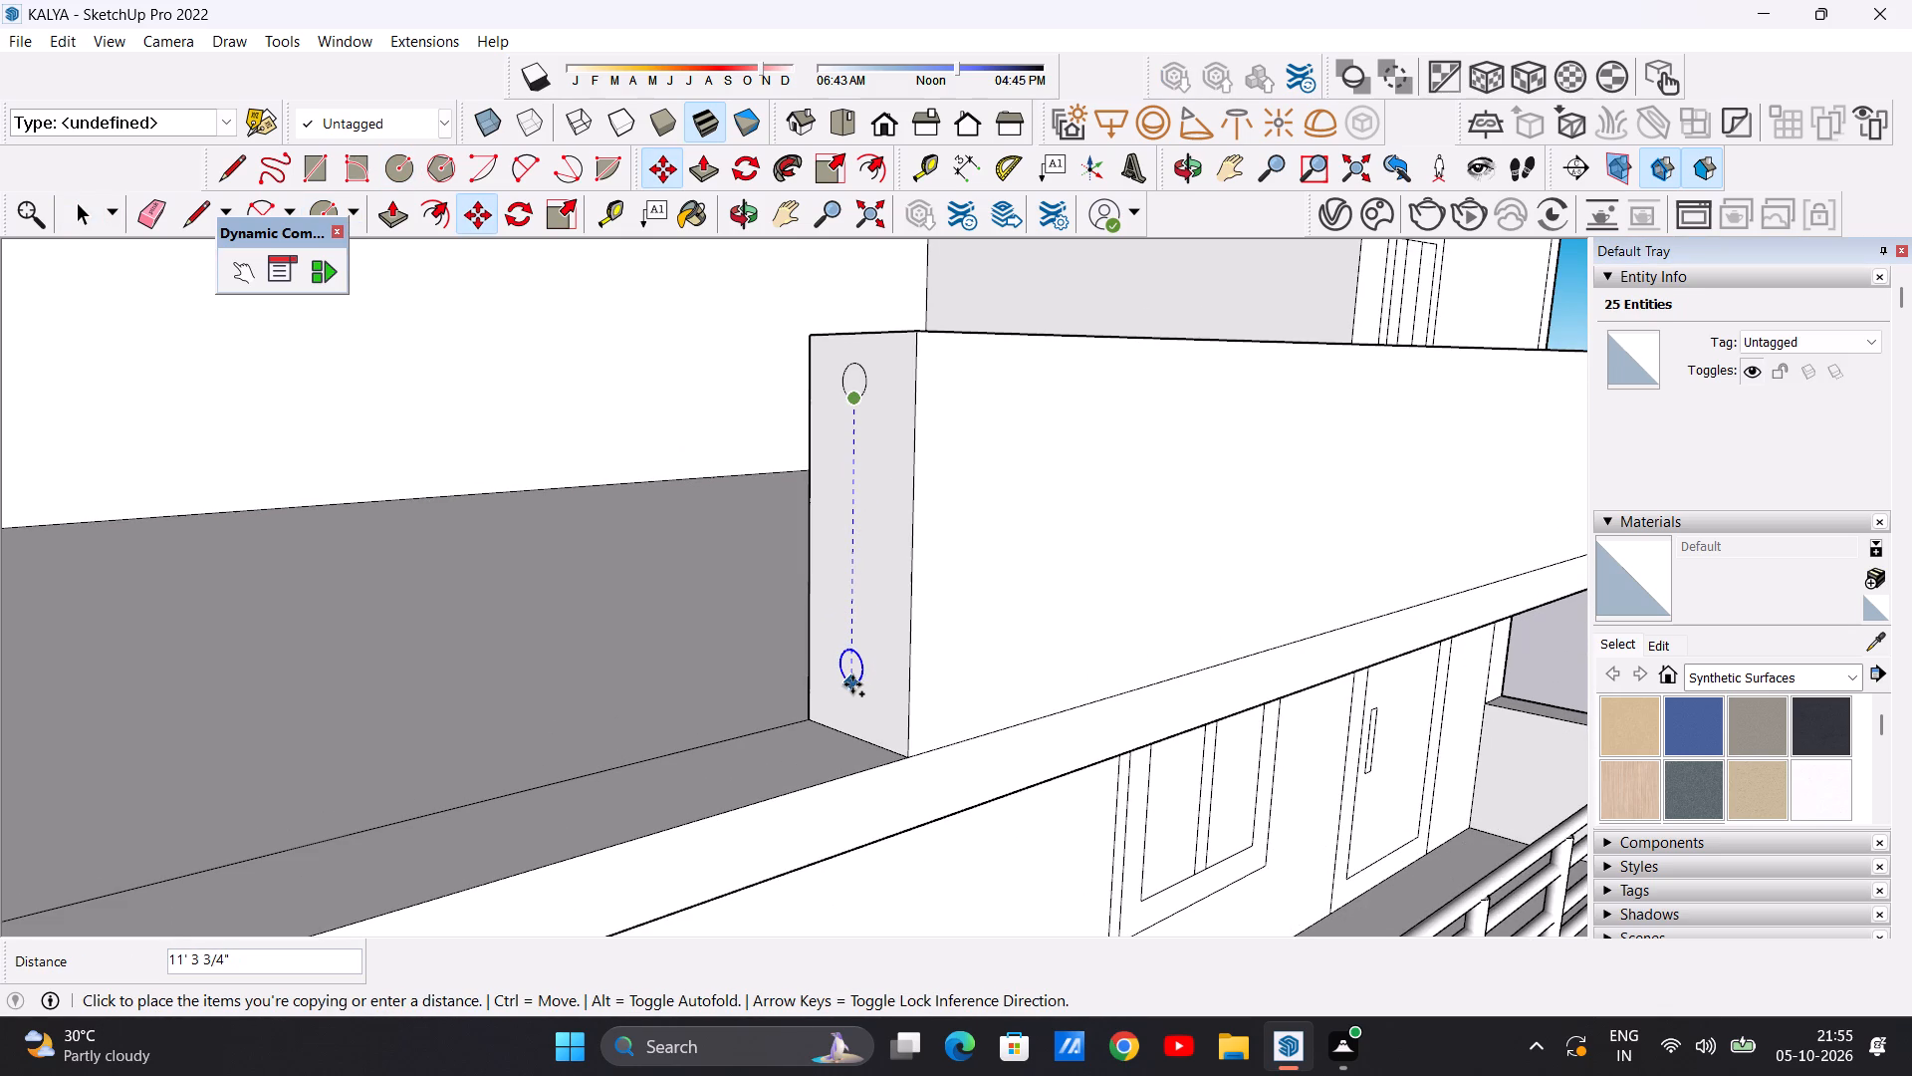
{"action": "left_click", "coordinate": [852, 685]}
Add two more circle copies between the top and bottom ones, the first about 8' 3" above the bottom circle.
{"action": "left_click", "coordinate": [852, 685]}
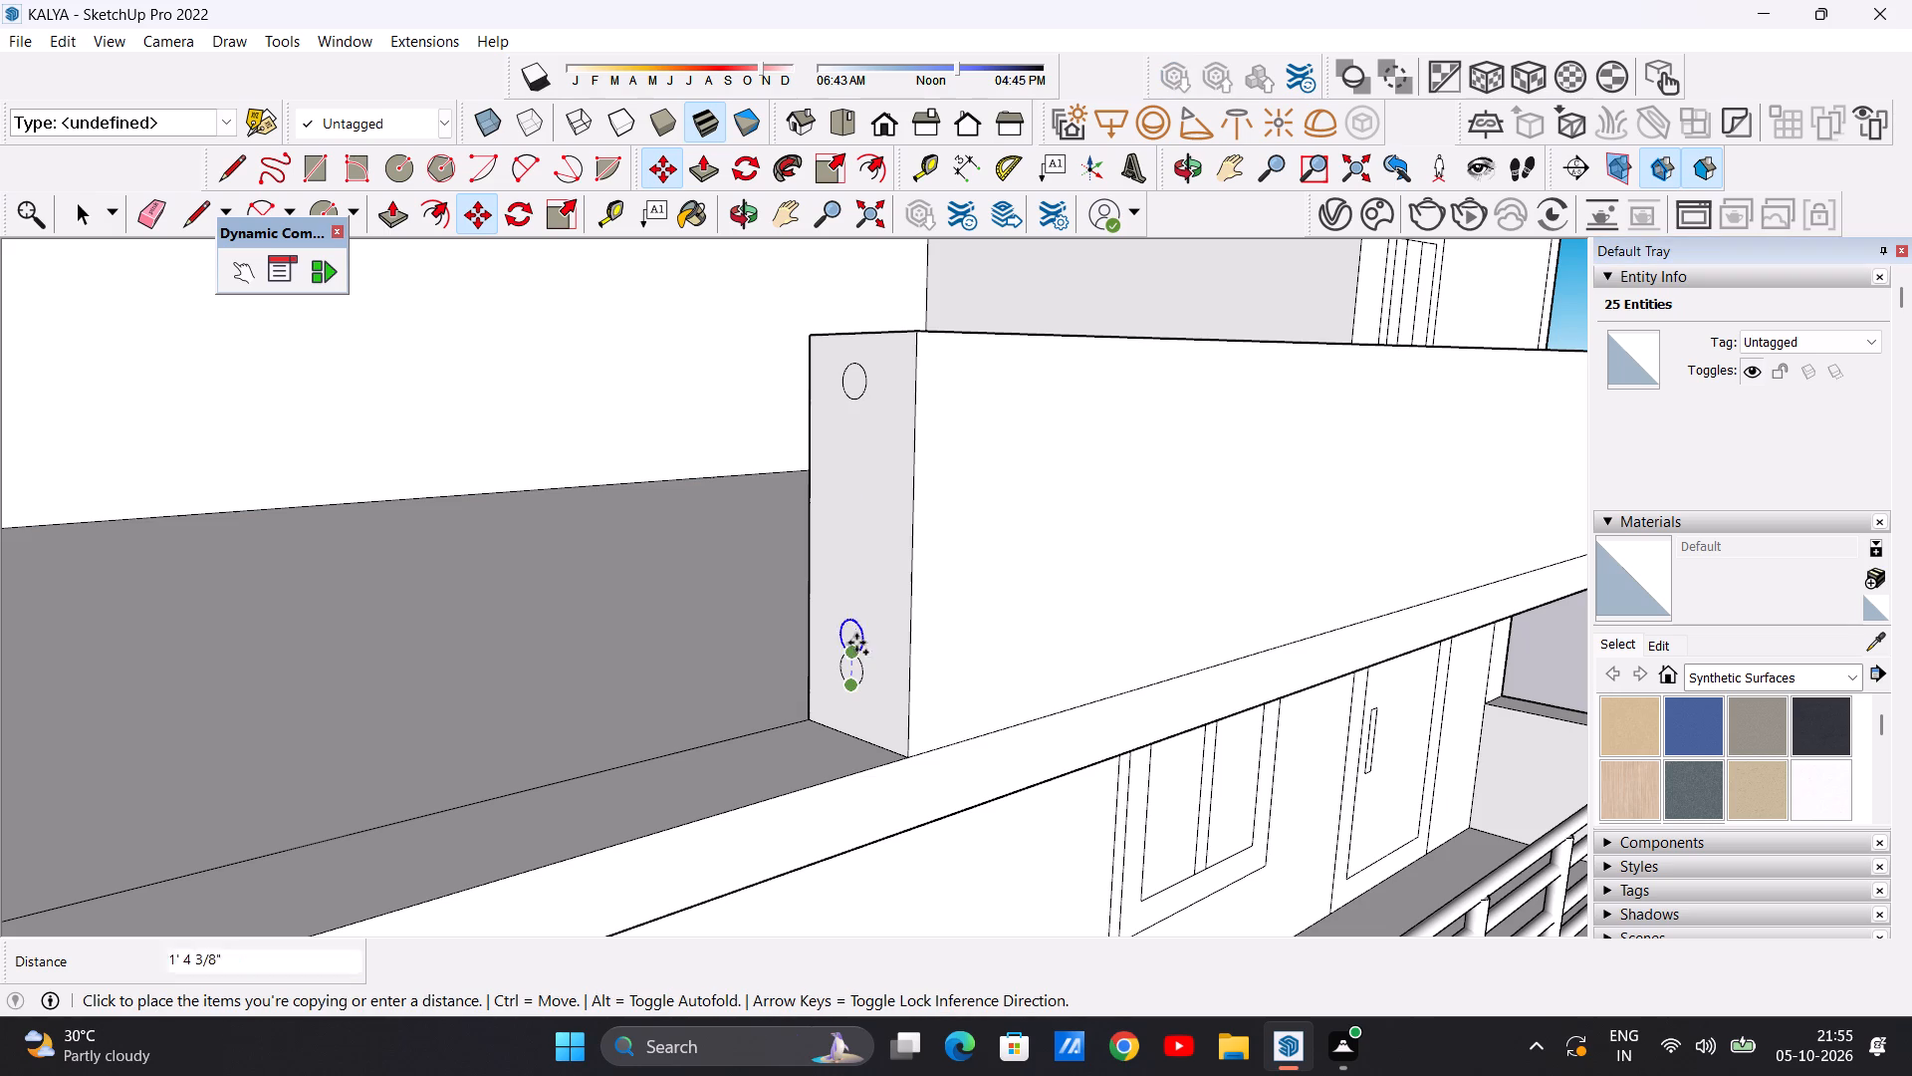
{"action": "left_click", "coordinate": [856, 482]}
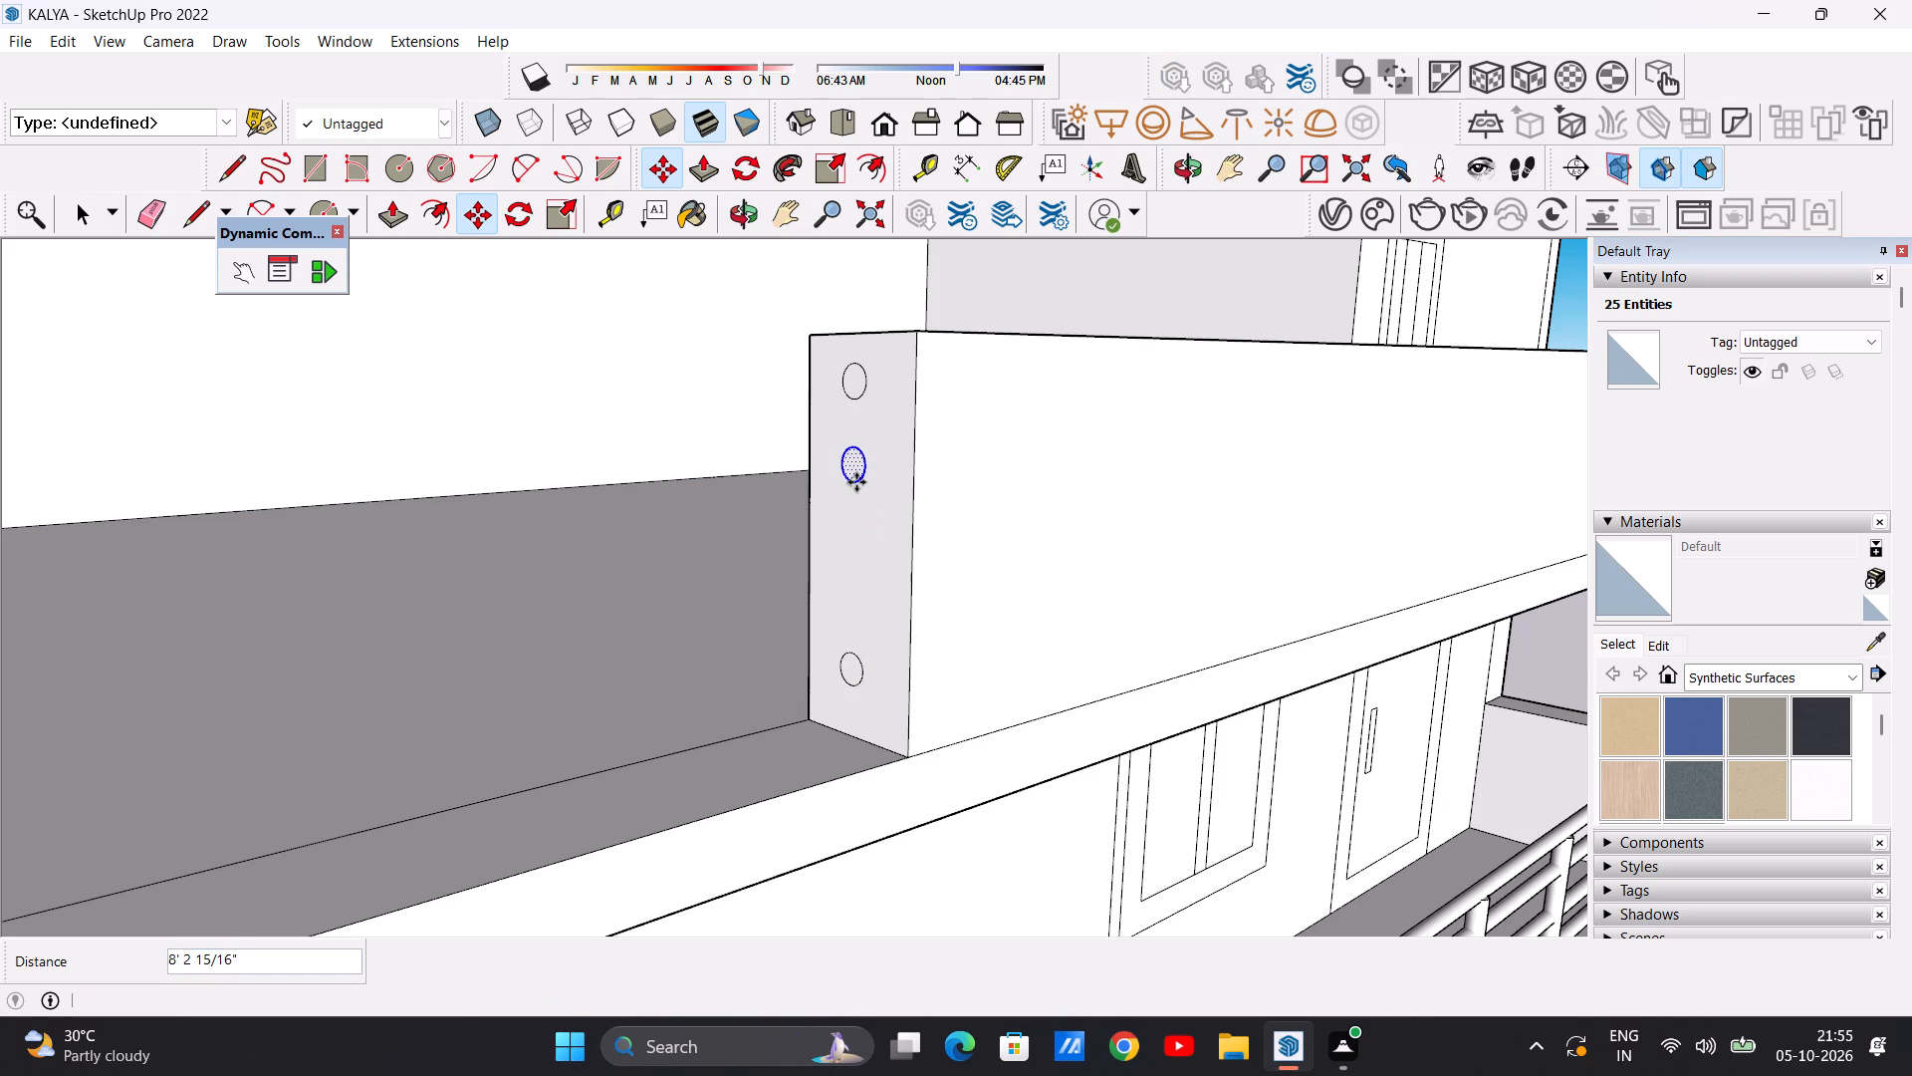
{"action": "left_click", "coordinate": [857, 482]}
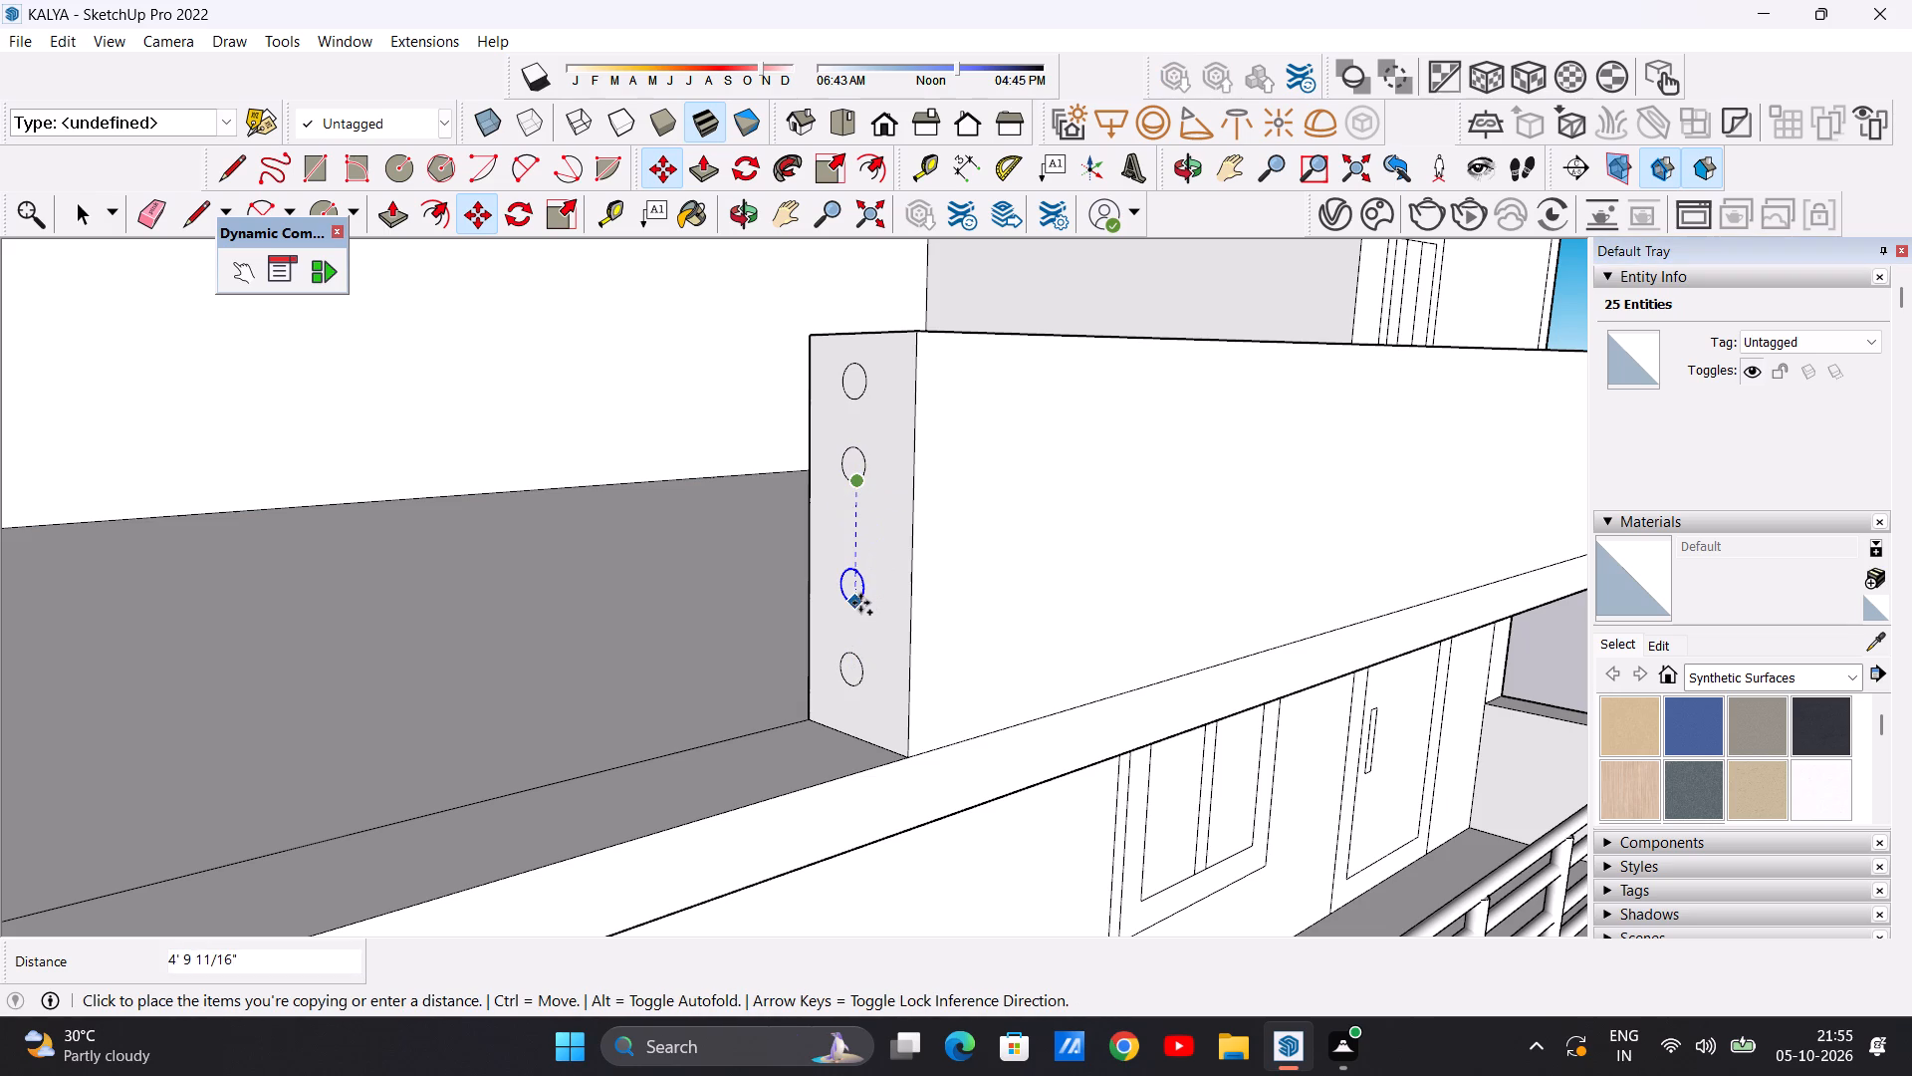
{"action": "left_click", "coordinate": [857, 587]}
{"action": "key", "text": "space"}
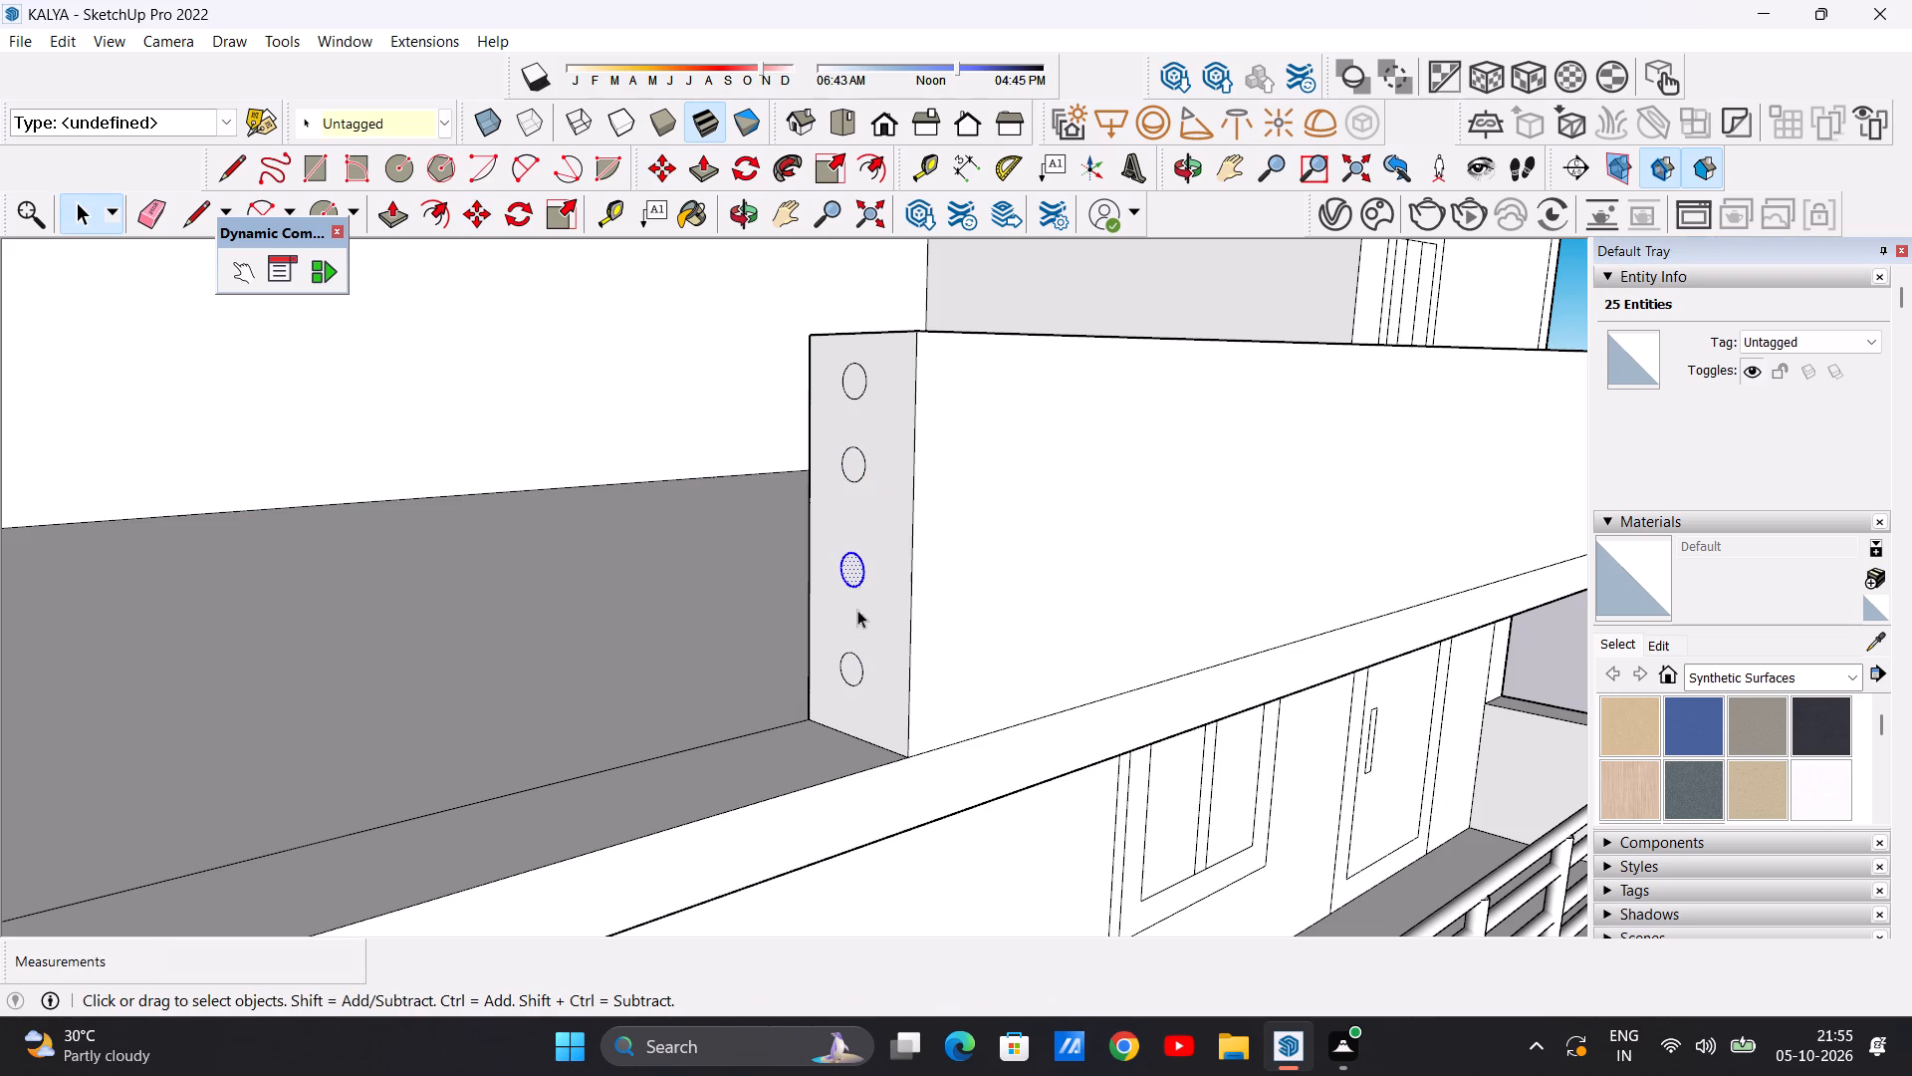
{"action": "scroll", "coordinate": [804, 496], "scroll_direction": "down", "scroll_amount": 12}
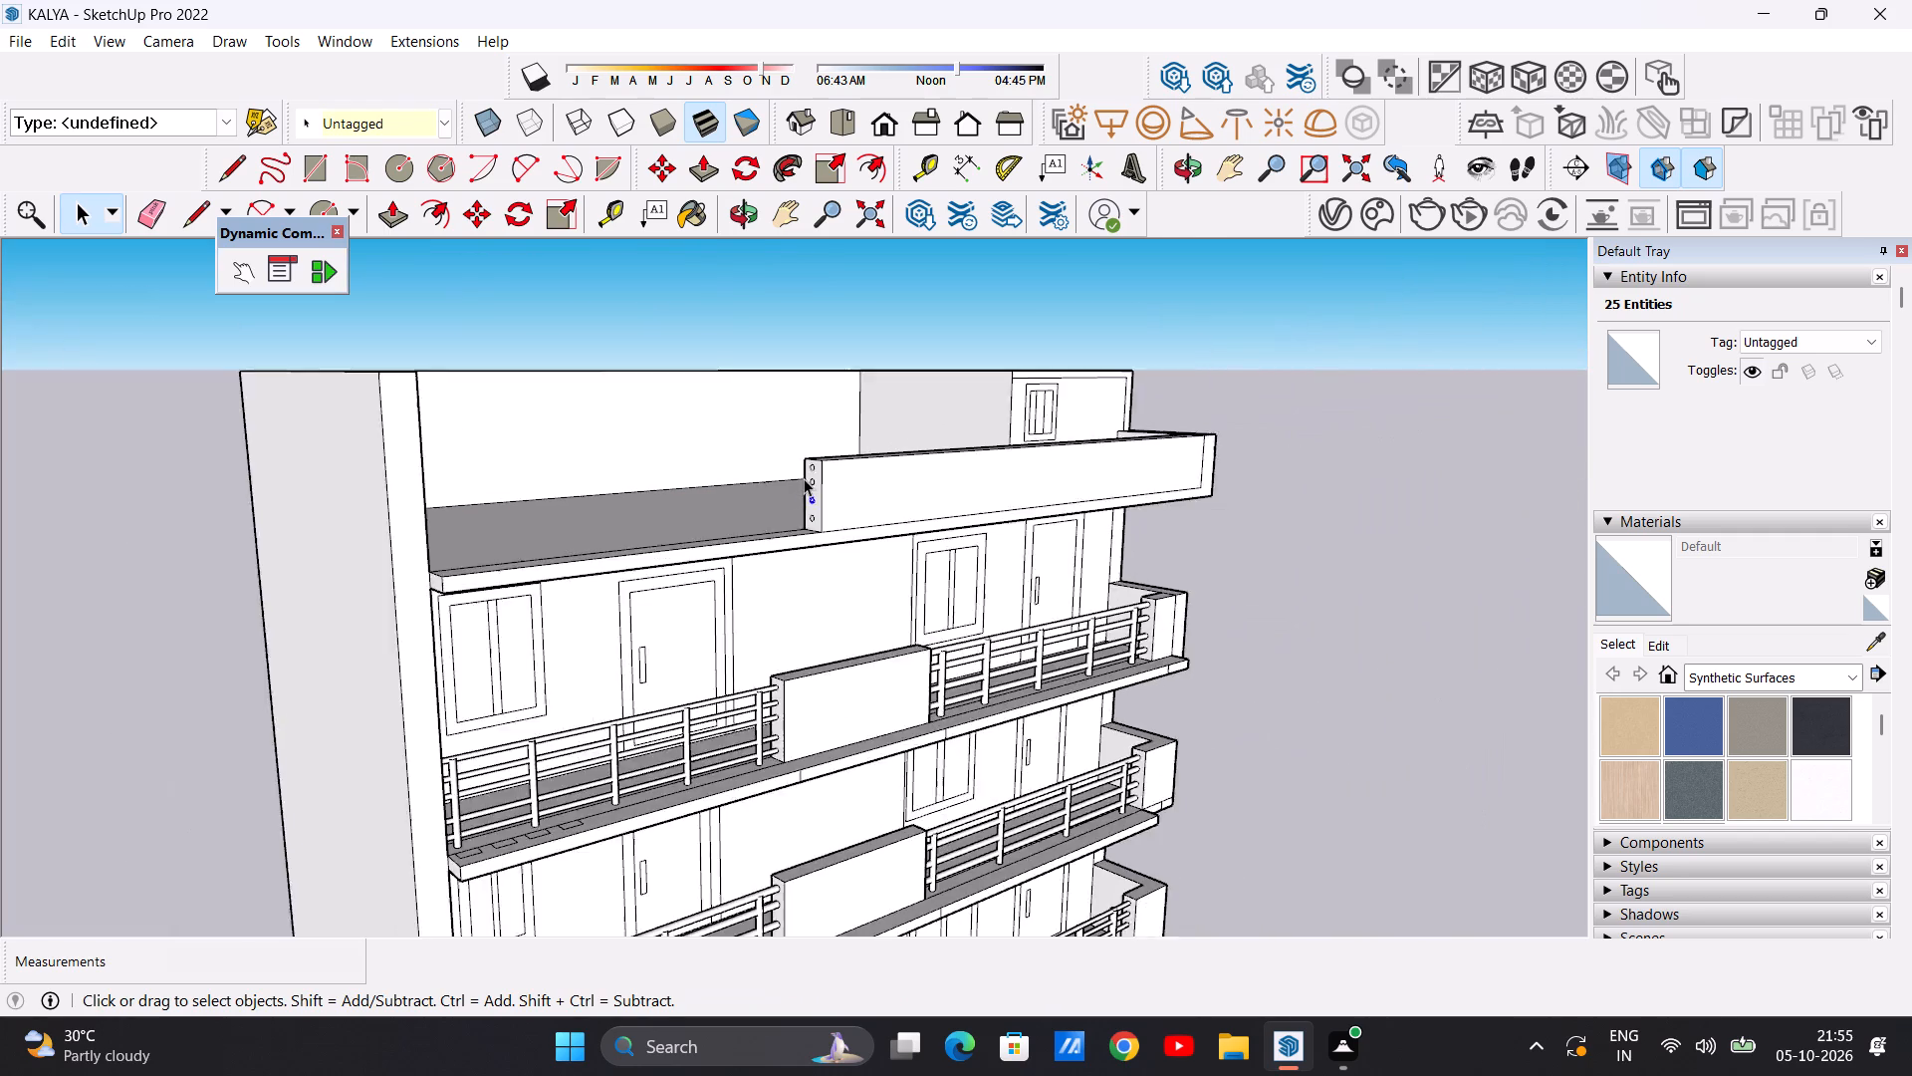
{"action": "scroll", "coordinate": [804, 478], "scroll_direction": "down", "scroll_amount": 8}
{"action": "left_click", "coordinate": [1242, 501]}
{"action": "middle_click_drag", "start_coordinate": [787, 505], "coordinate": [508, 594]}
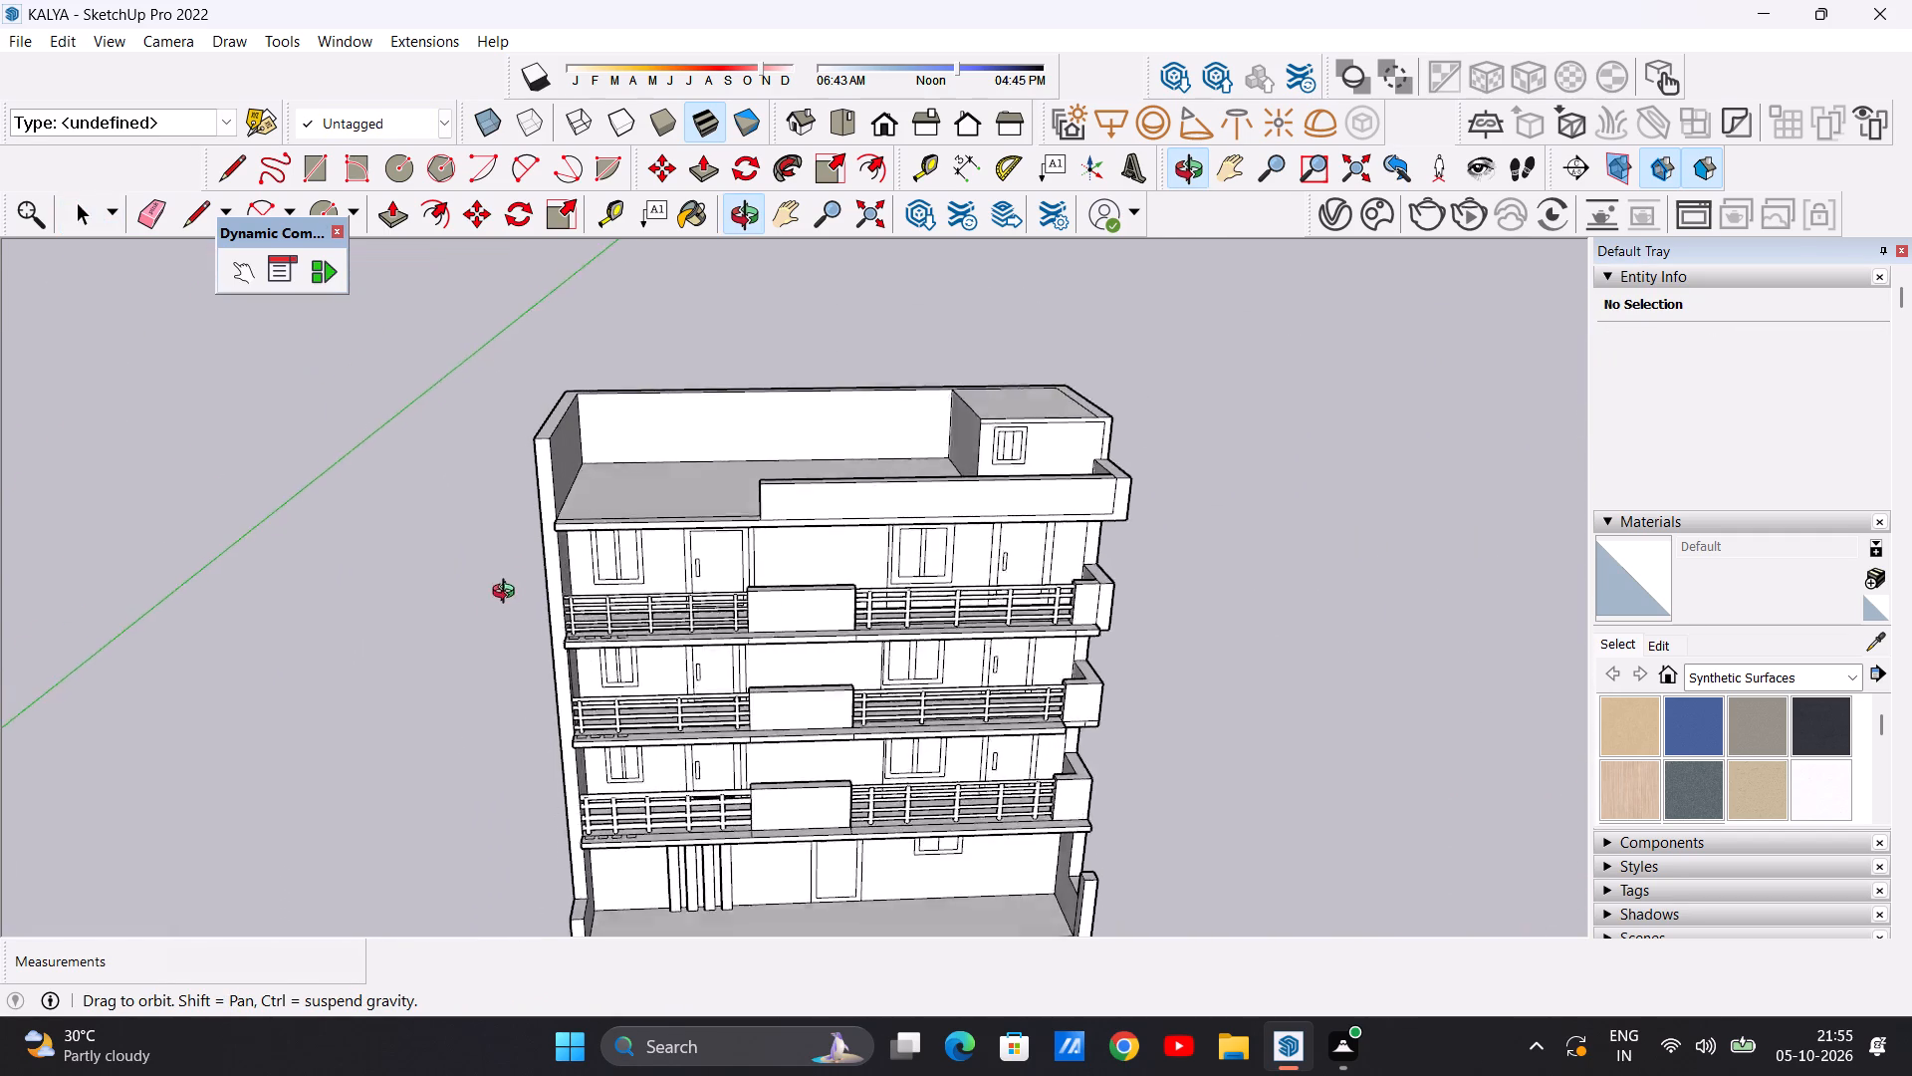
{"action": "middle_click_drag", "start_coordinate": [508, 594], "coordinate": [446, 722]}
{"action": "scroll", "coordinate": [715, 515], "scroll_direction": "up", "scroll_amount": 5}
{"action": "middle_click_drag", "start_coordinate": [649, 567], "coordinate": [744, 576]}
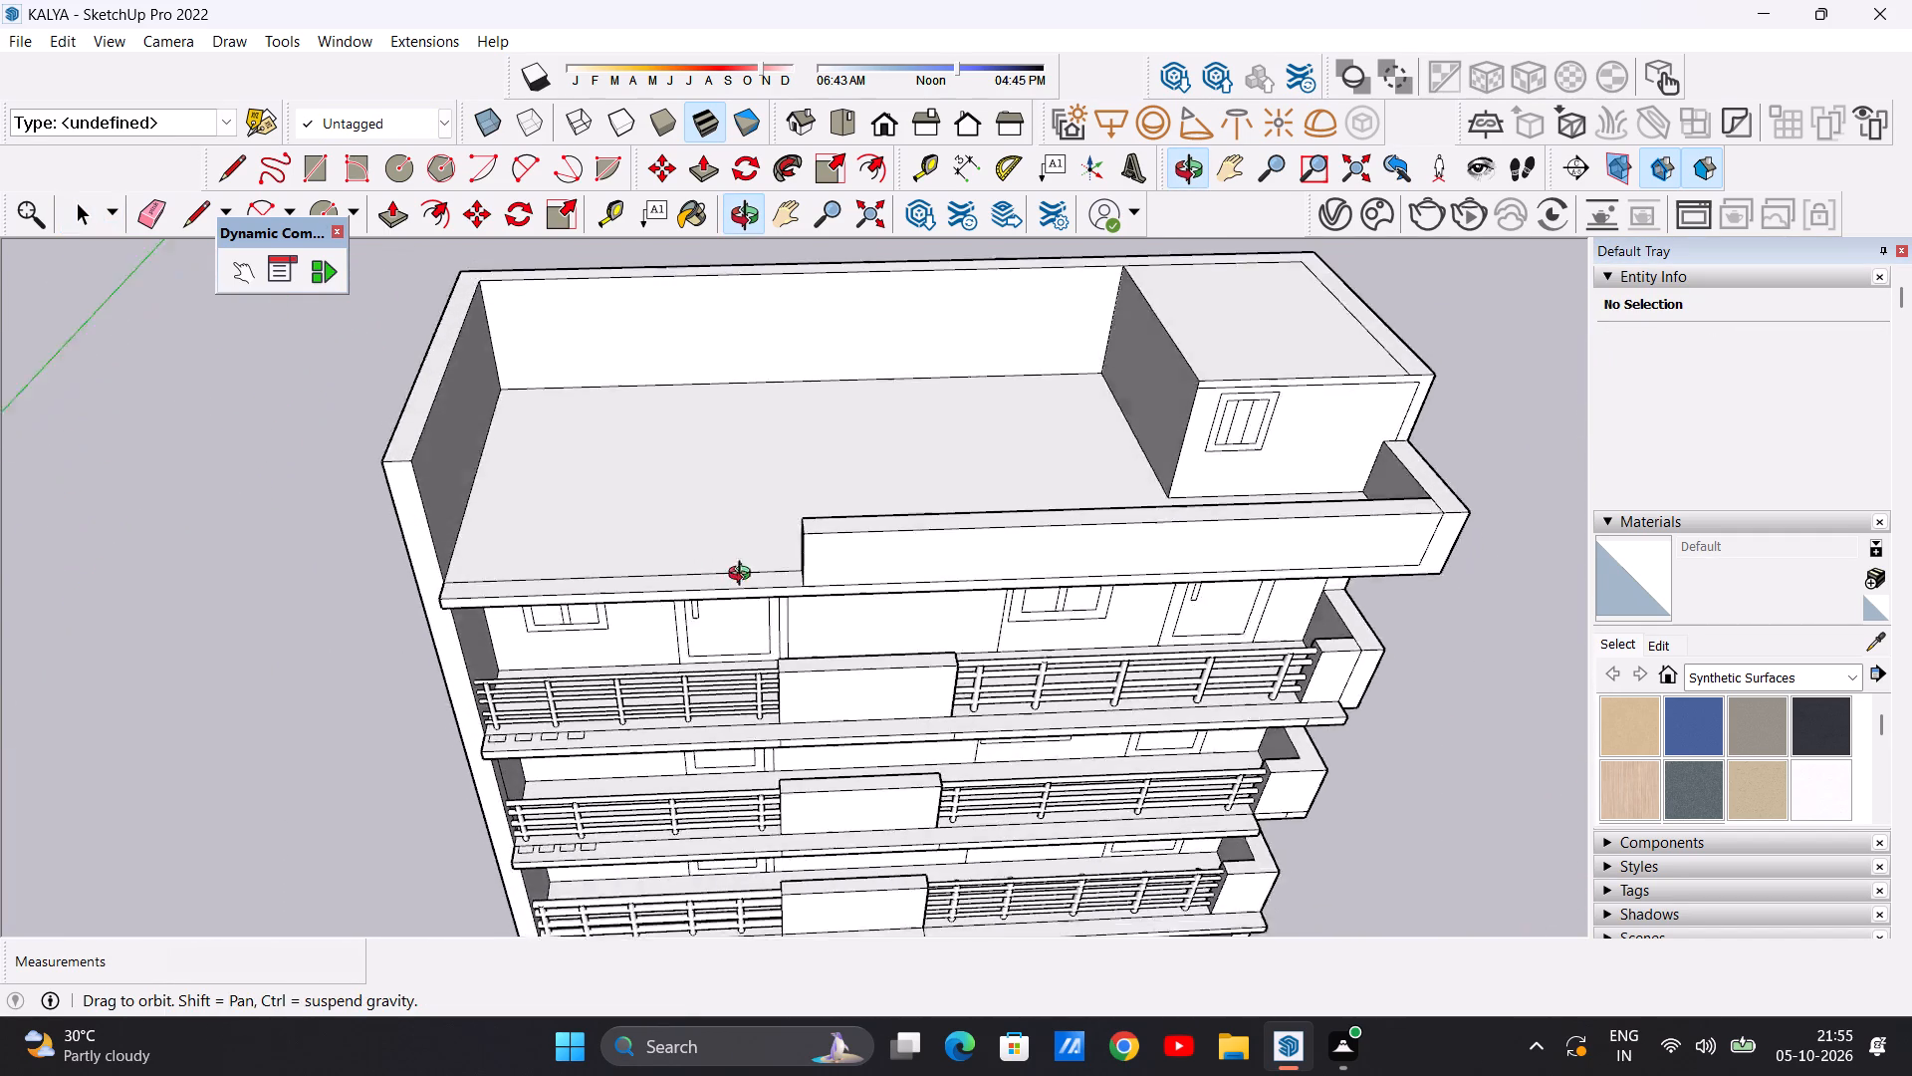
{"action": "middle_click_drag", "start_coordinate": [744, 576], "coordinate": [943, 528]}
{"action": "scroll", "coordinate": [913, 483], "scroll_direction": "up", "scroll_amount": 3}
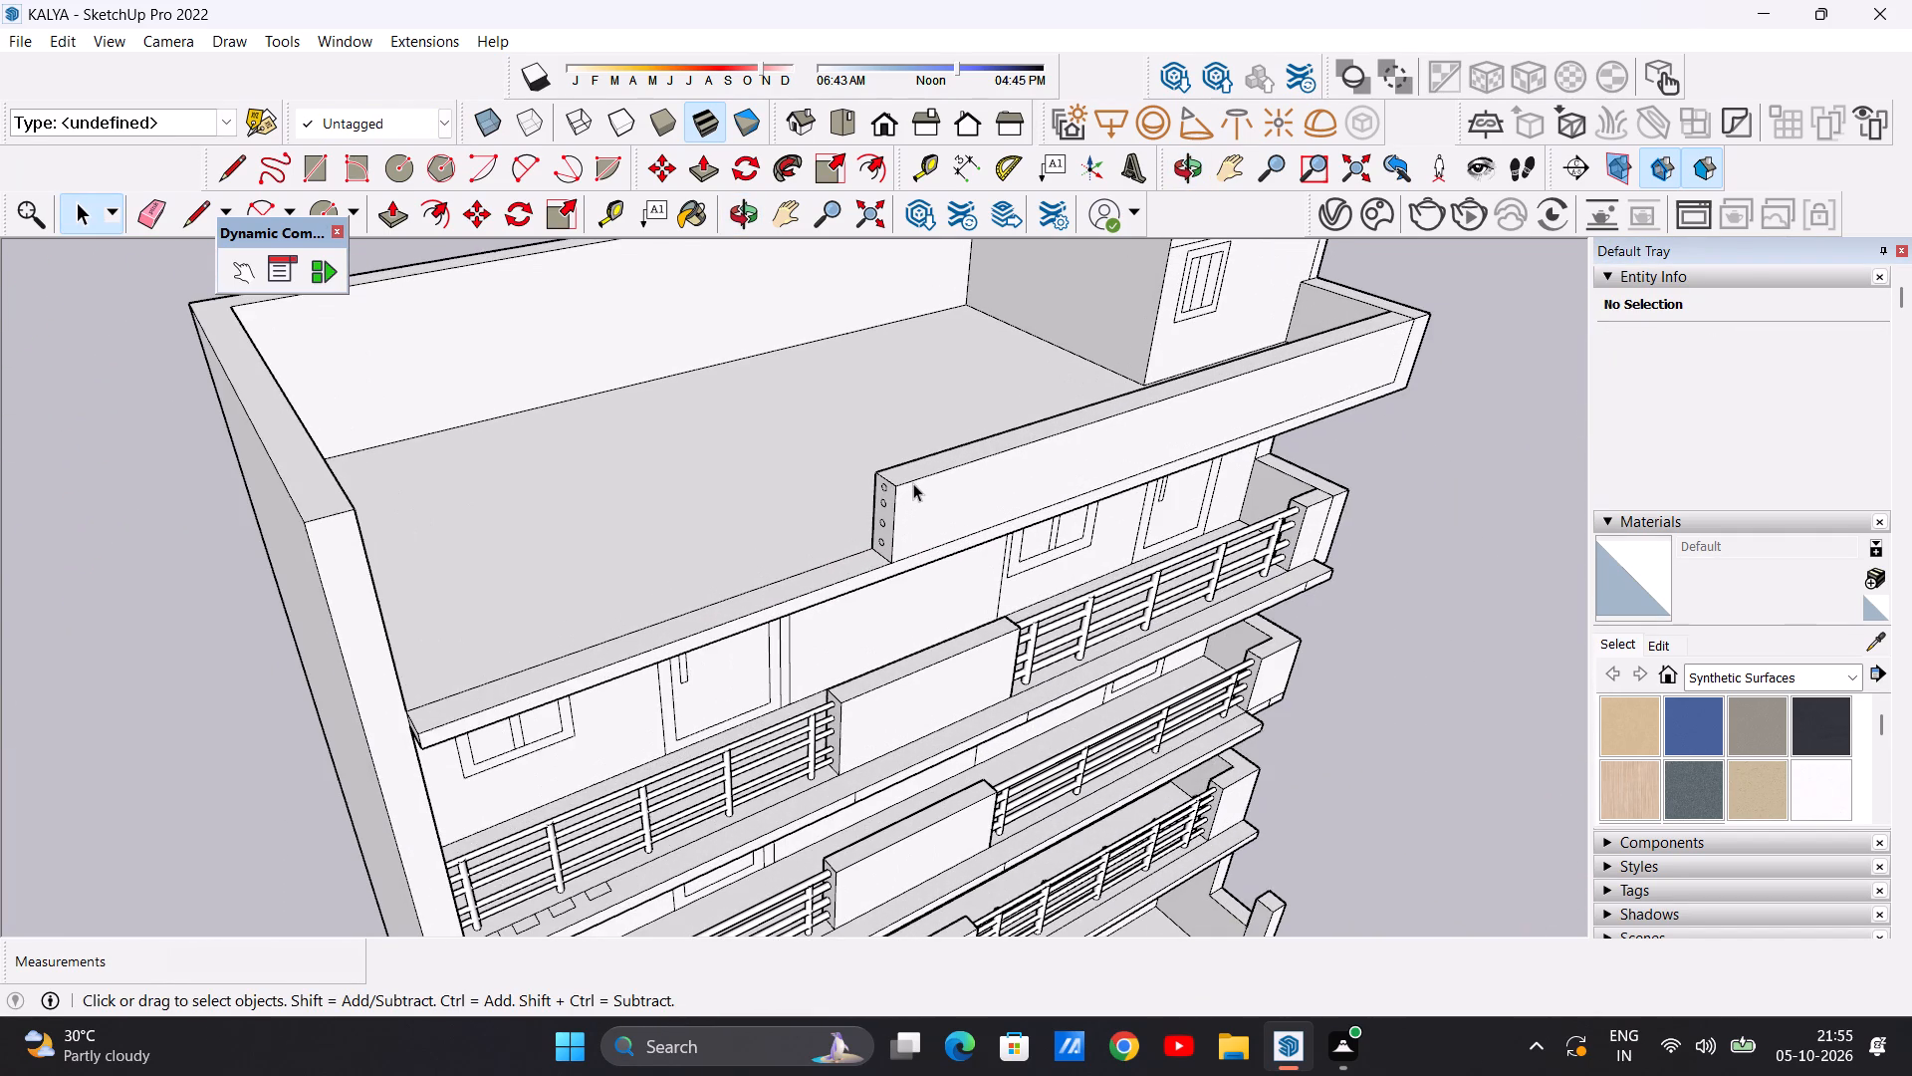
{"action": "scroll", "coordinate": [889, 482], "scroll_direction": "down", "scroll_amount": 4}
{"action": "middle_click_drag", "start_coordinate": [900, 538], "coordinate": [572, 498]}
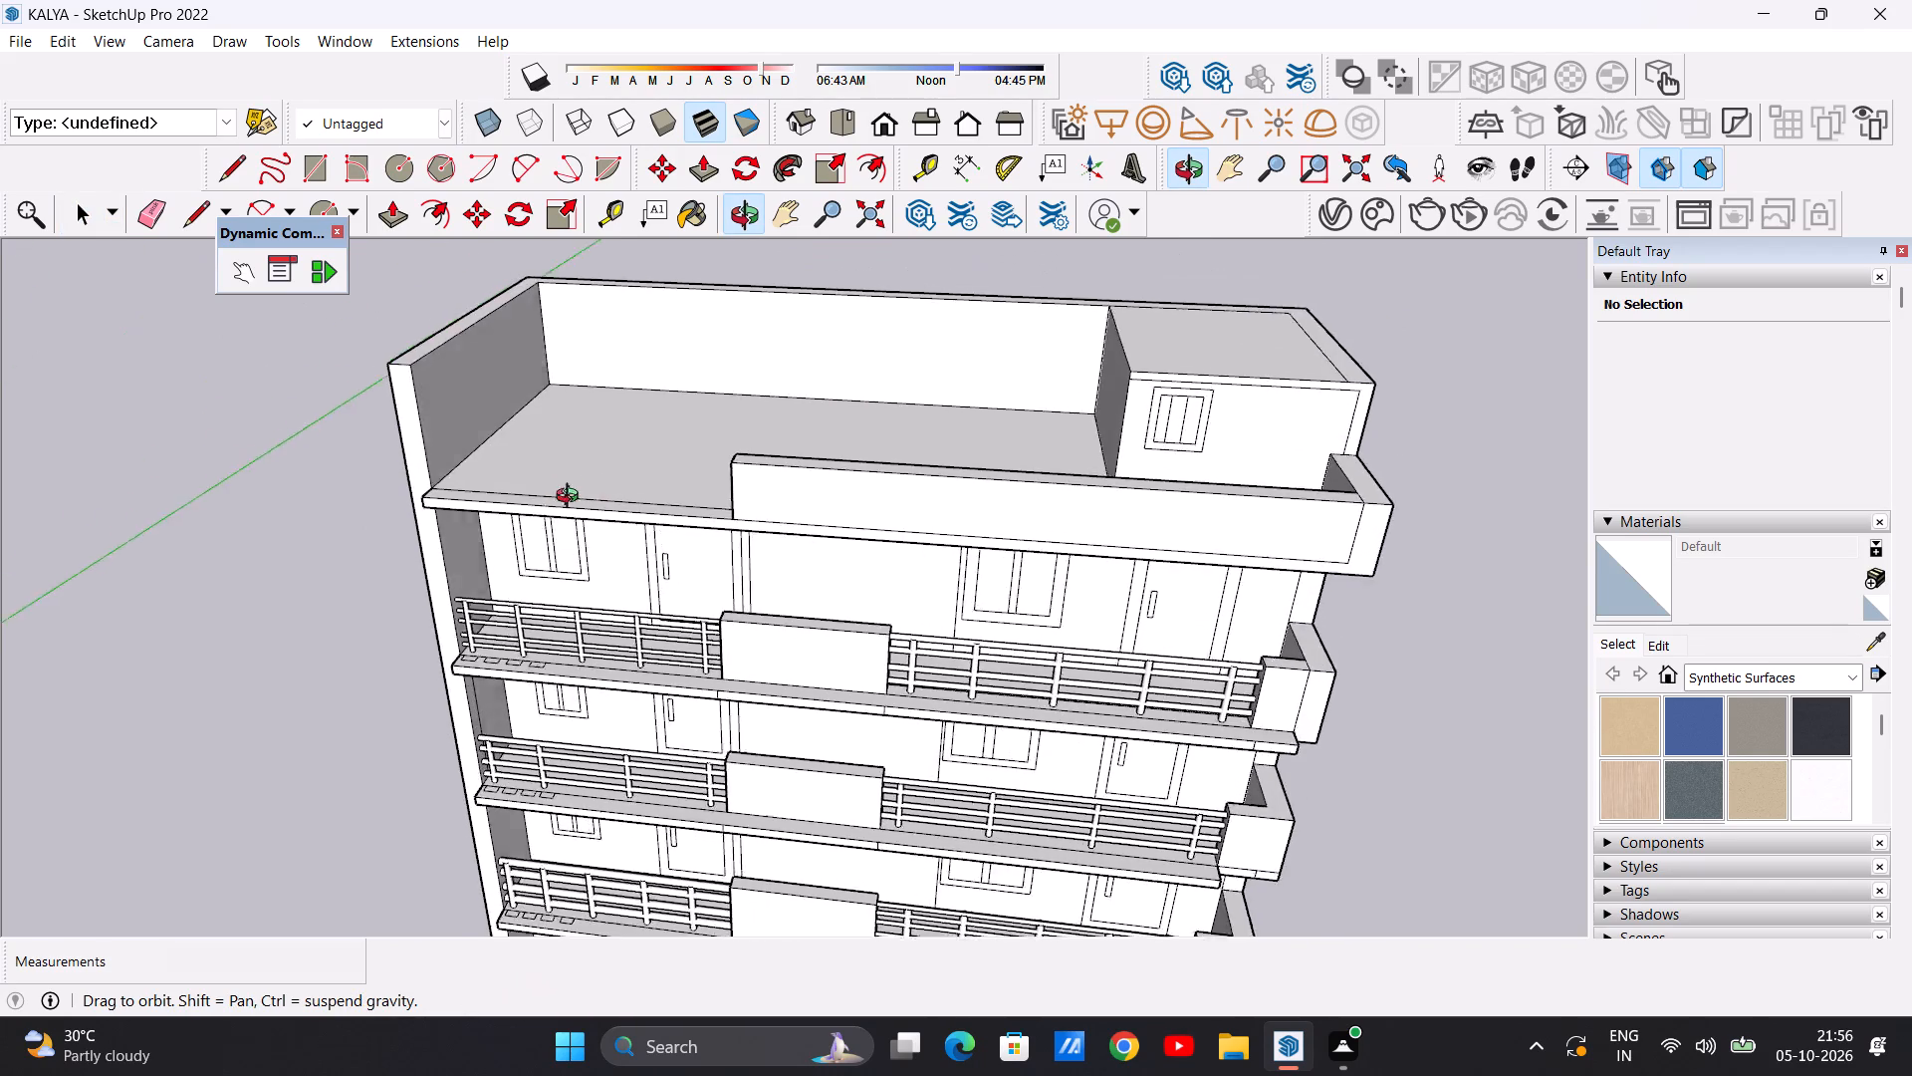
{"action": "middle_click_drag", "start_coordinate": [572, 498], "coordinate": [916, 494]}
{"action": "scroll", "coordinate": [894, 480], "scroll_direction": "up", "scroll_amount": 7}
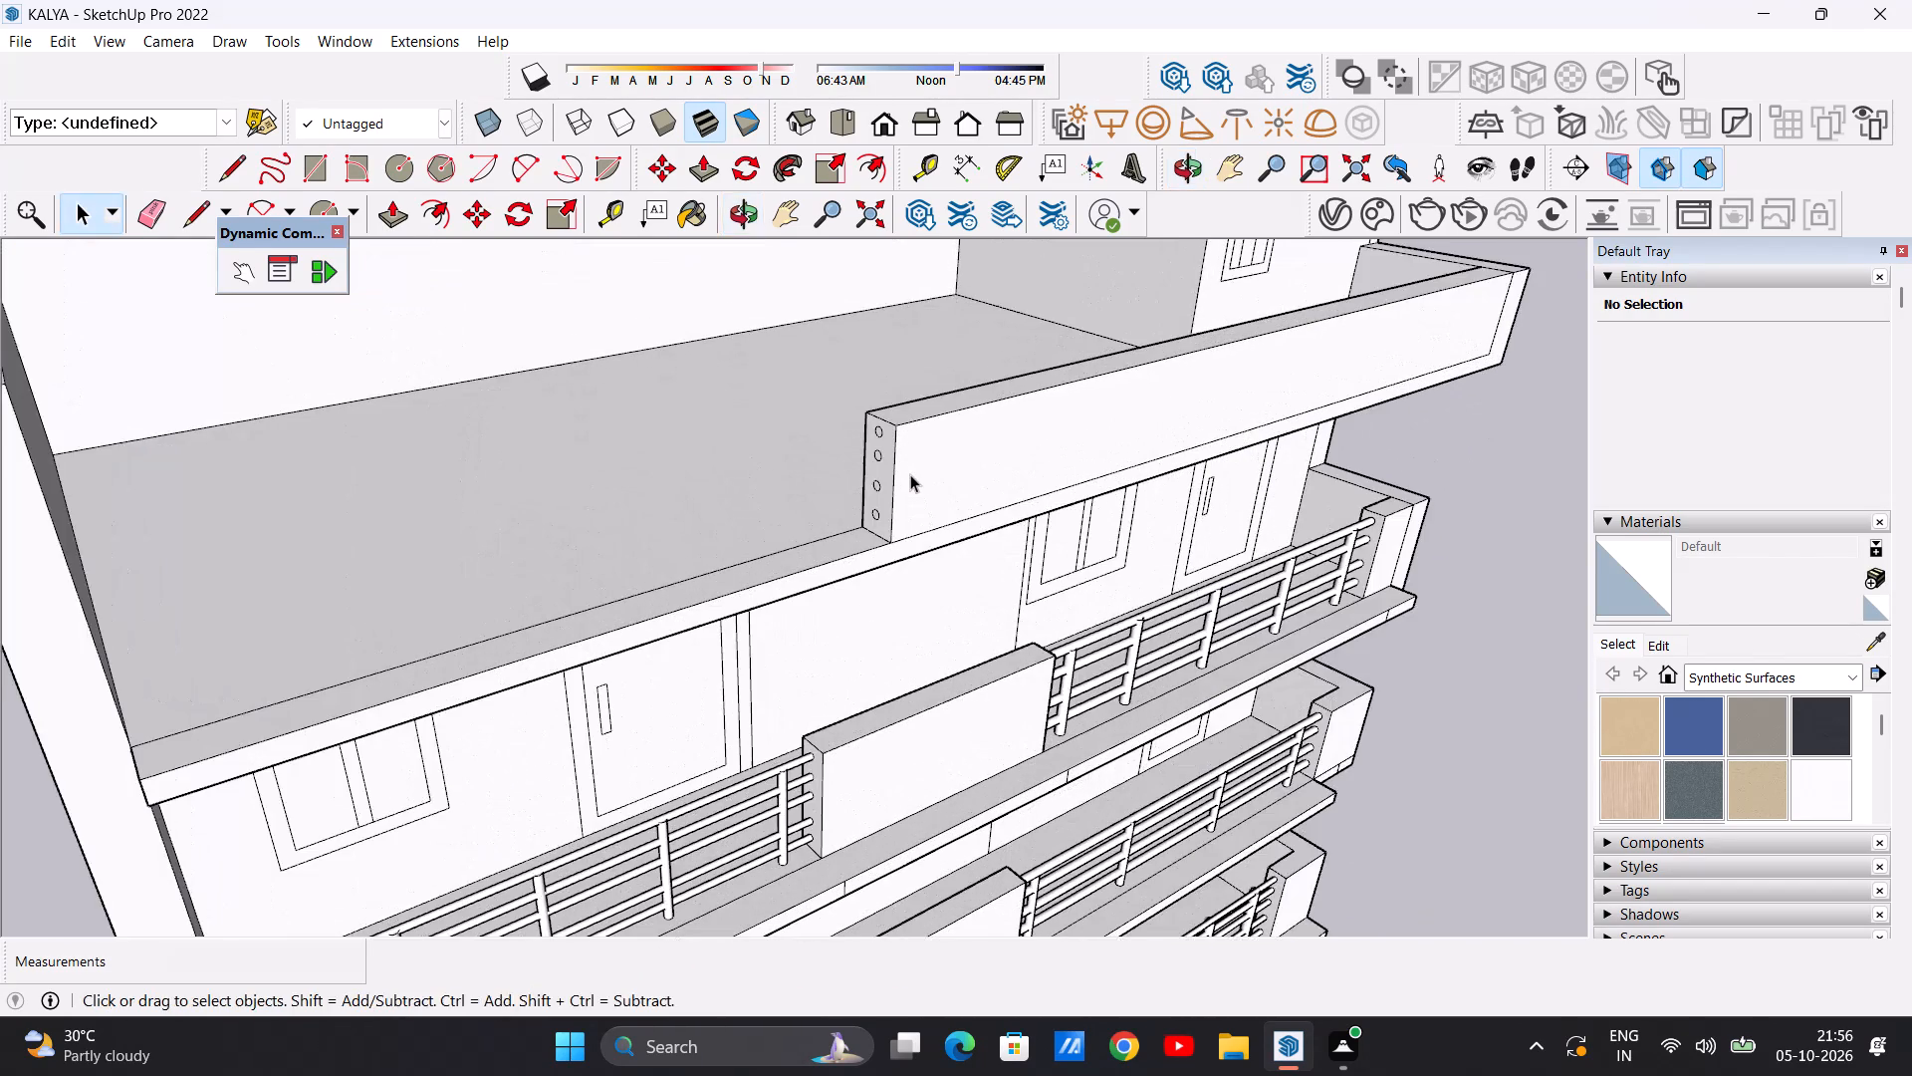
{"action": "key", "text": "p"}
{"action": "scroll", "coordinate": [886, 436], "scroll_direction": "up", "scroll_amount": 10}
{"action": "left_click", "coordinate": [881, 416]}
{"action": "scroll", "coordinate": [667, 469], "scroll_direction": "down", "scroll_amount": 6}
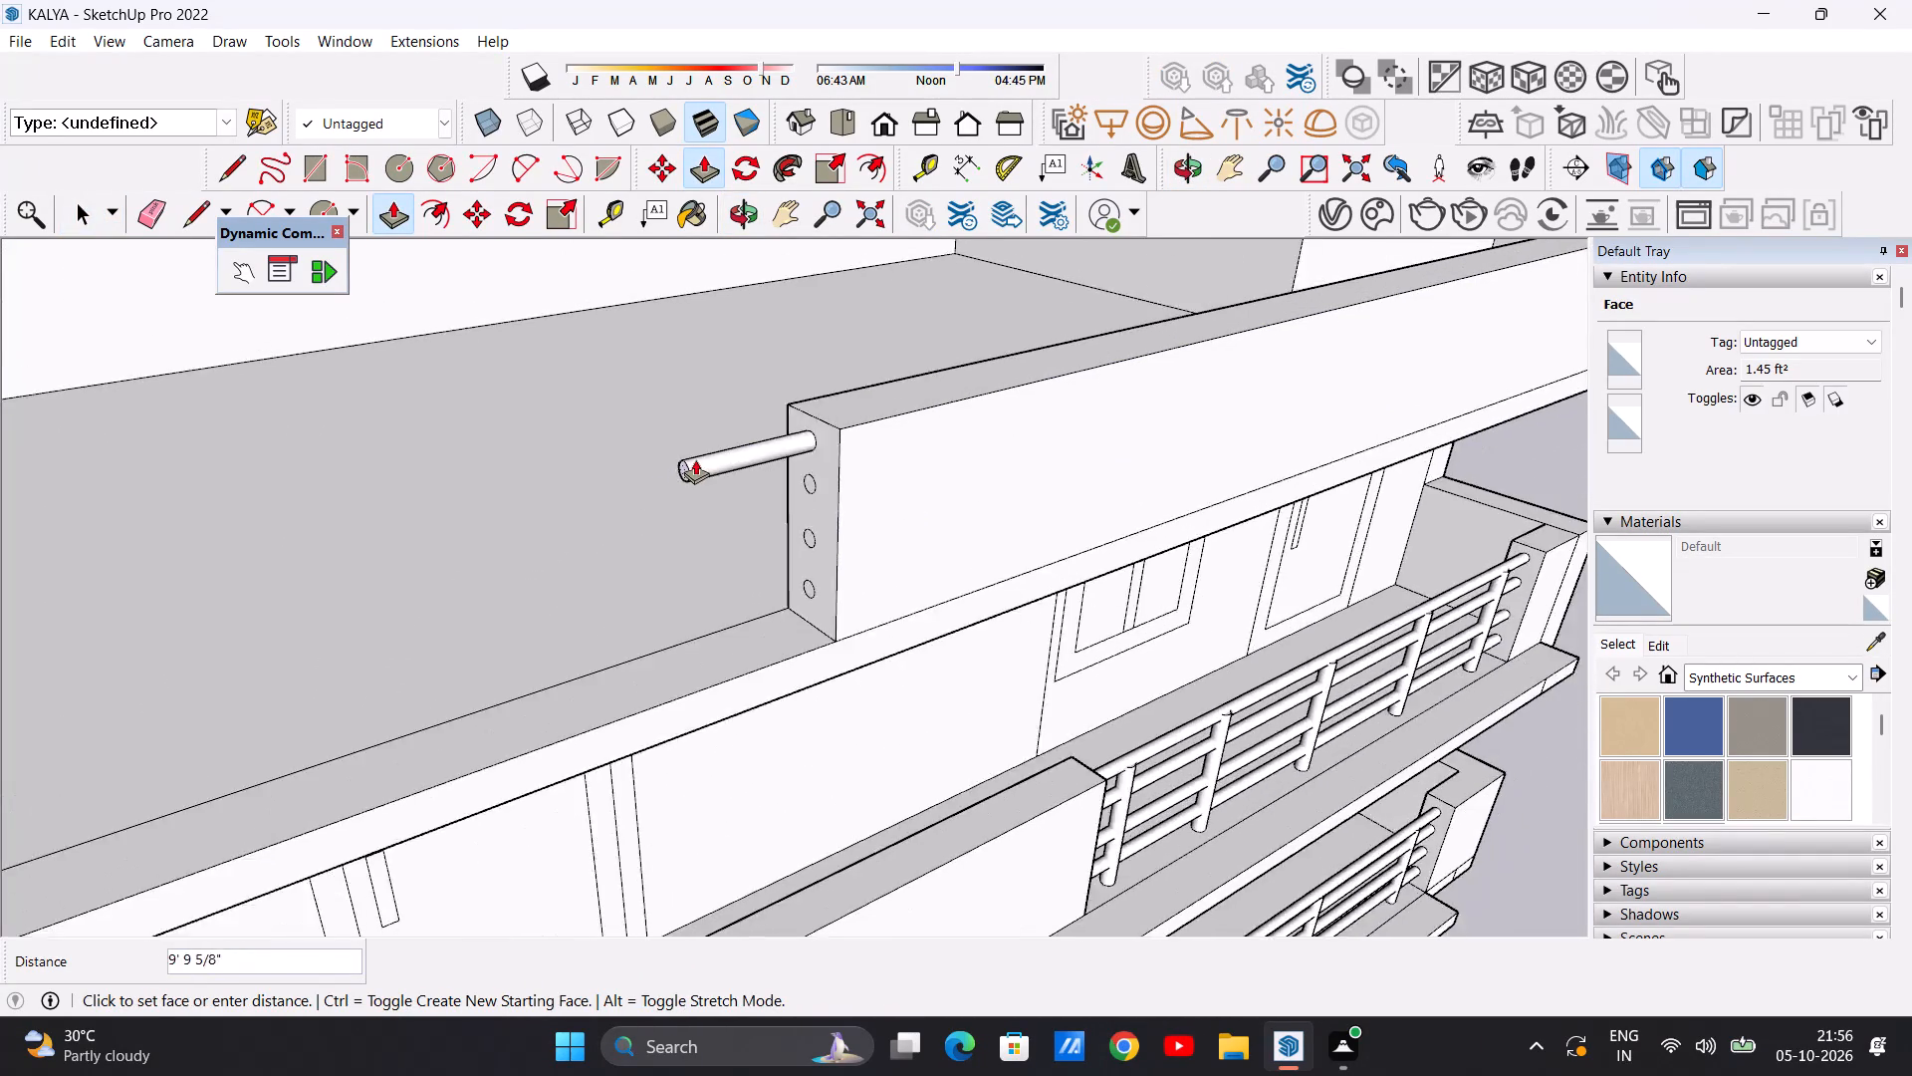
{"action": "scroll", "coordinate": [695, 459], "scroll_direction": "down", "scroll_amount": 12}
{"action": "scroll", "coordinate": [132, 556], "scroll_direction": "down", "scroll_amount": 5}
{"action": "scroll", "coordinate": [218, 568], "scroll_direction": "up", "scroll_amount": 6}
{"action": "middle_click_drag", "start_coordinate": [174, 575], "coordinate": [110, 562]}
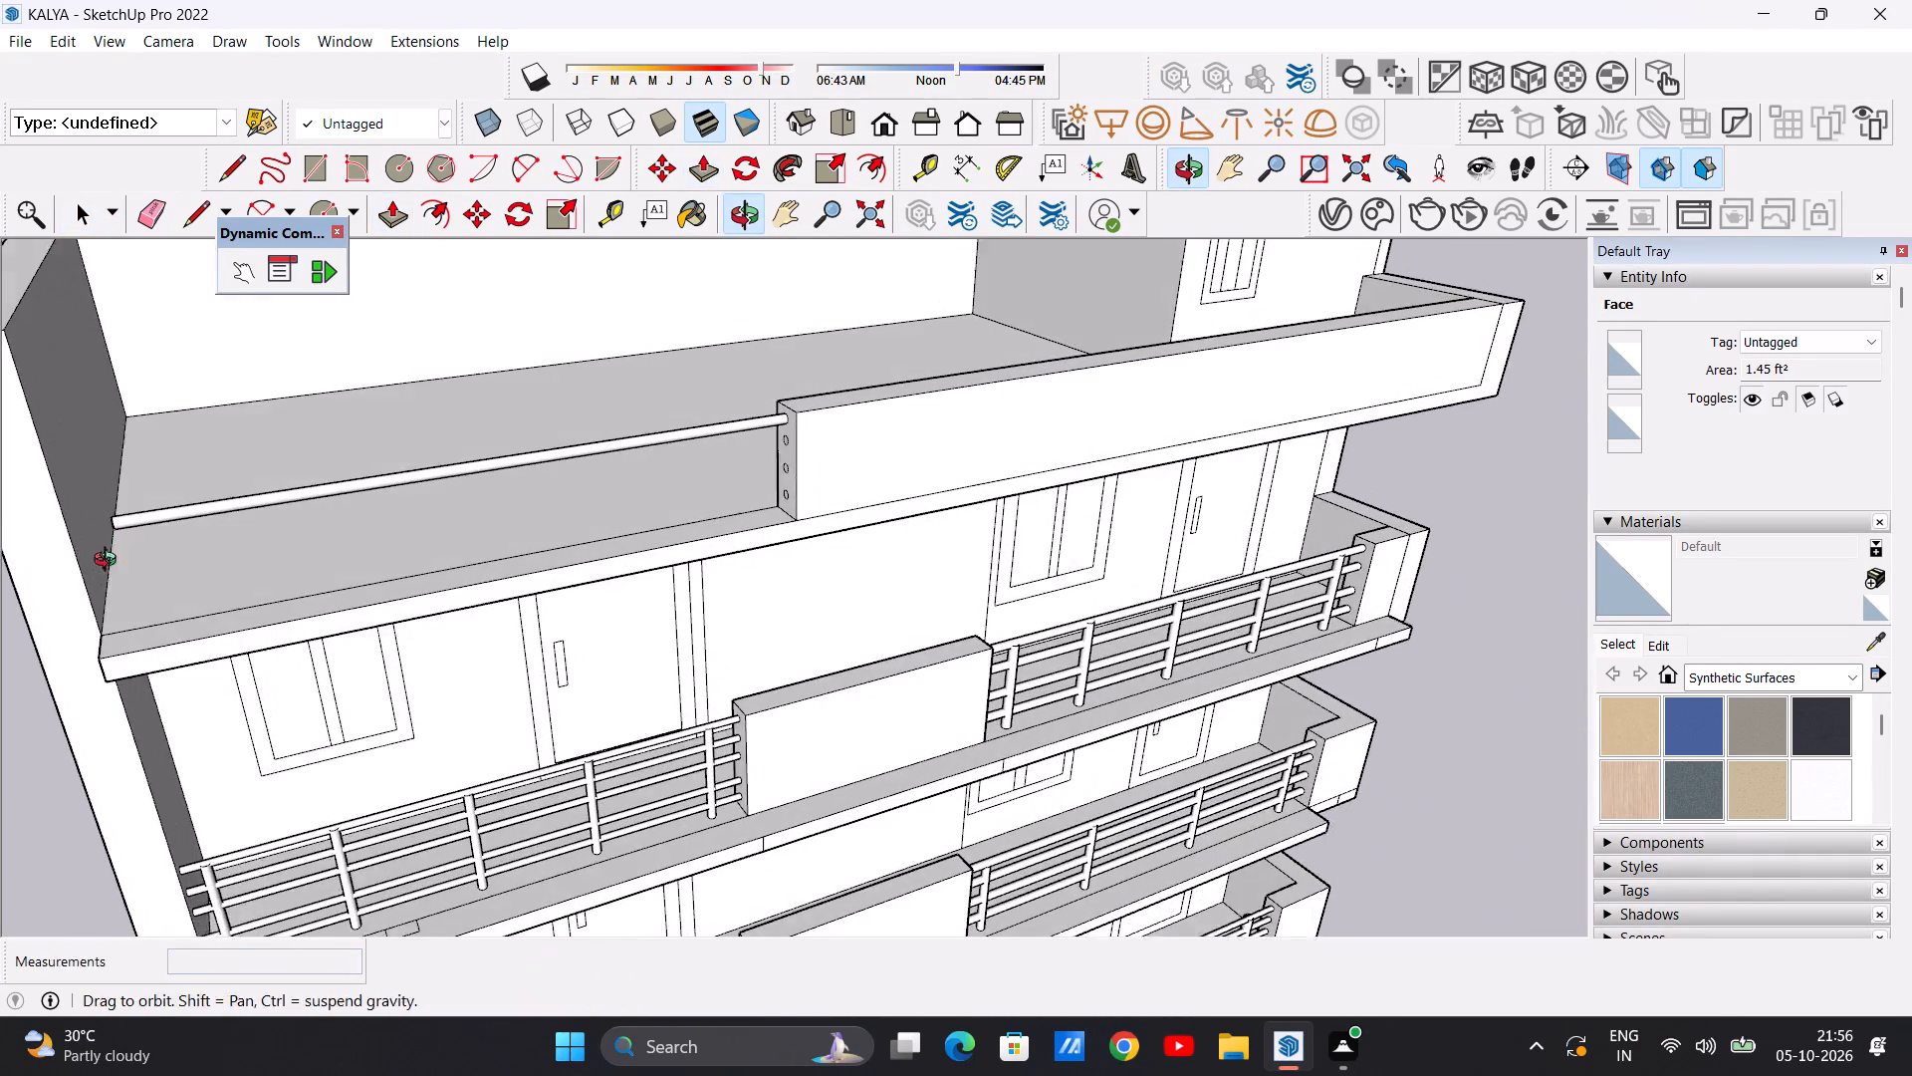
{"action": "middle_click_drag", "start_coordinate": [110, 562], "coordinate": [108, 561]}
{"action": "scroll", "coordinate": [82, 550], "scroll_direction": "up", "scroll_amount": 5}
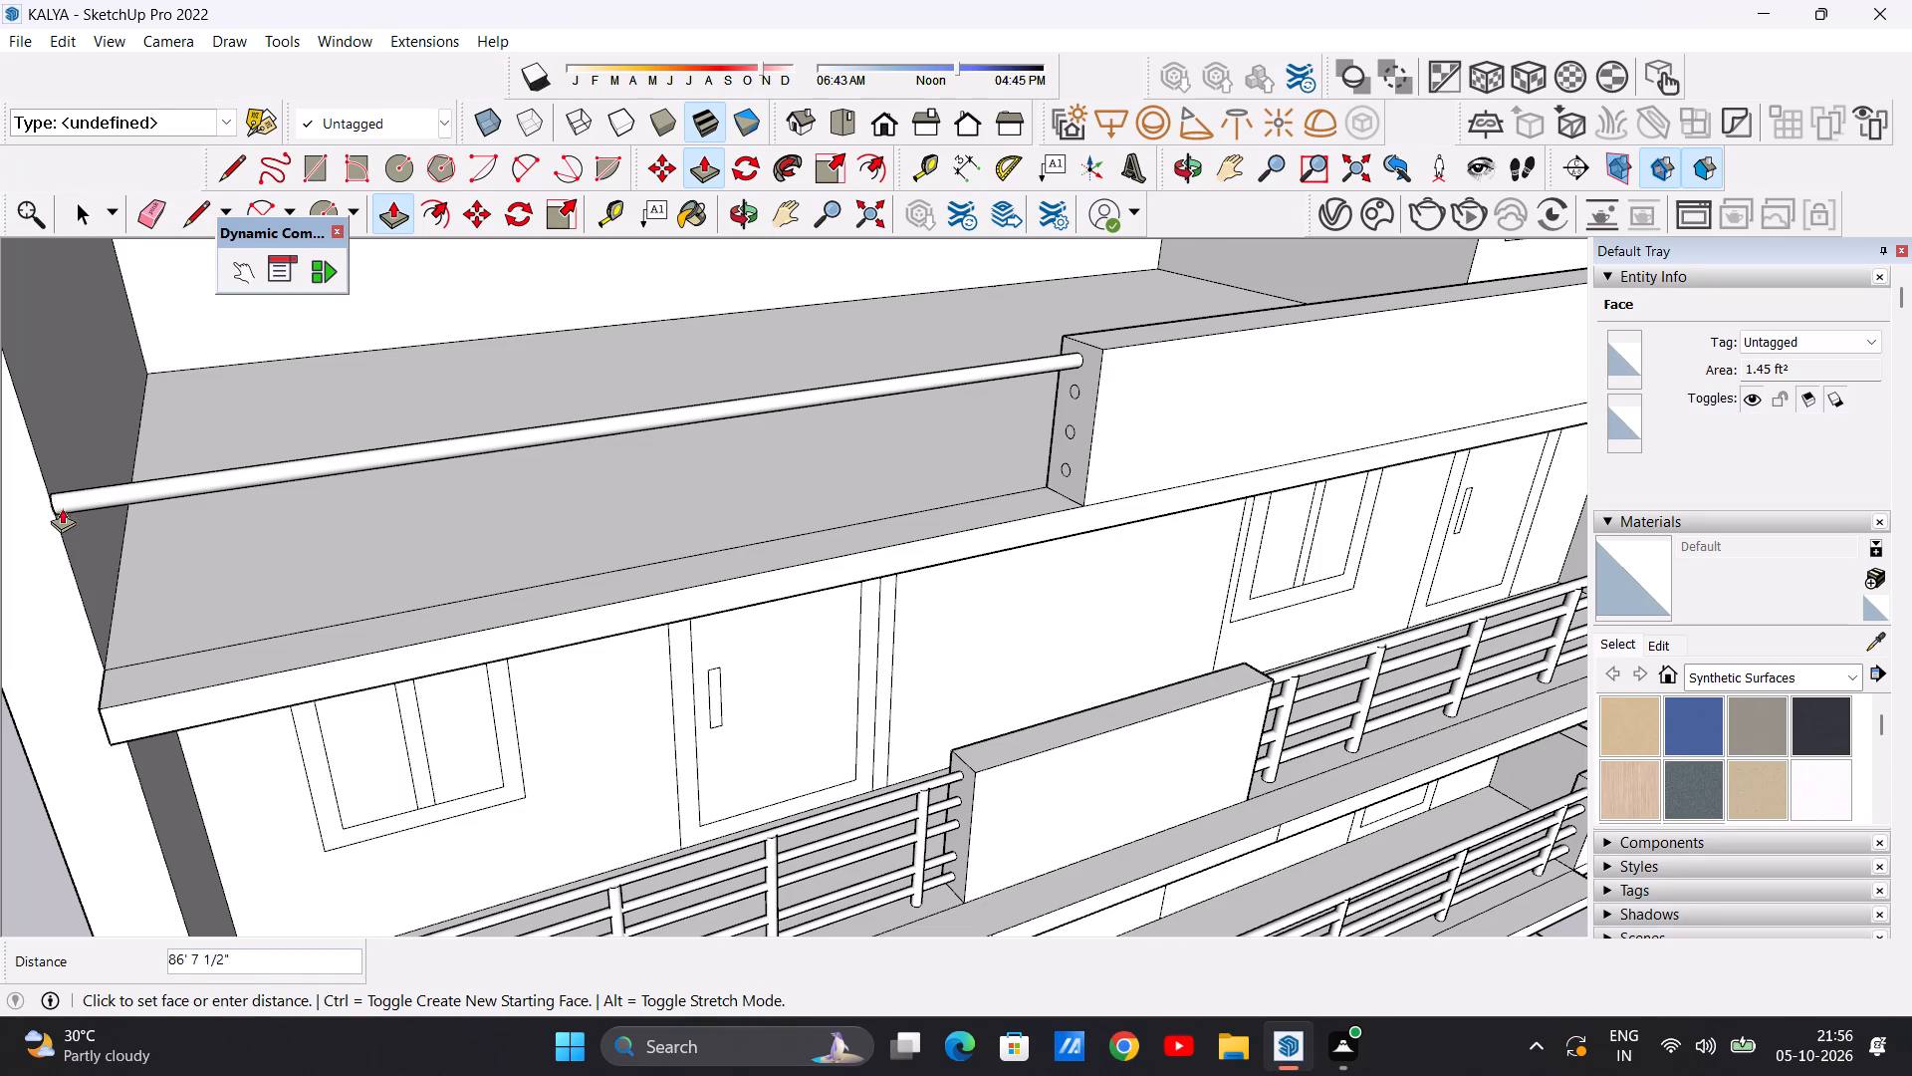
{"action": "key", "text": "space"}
Draw two lines across the tall side wall's front face, from the roof slab's bottom and top corners to the wall's outer edge.
{"action": "scroll", "coordinate": [241, 535], "scroll_direction": "down", "scroll_amount": 7}
{"action": "middle_click_drag", "start_coordinate": [126, 584], "coordinate": [346, 493]}
{"action": "scroll", "coordinate": [449, 500], "scroll_direction": "down", "scroll_amount": 3}
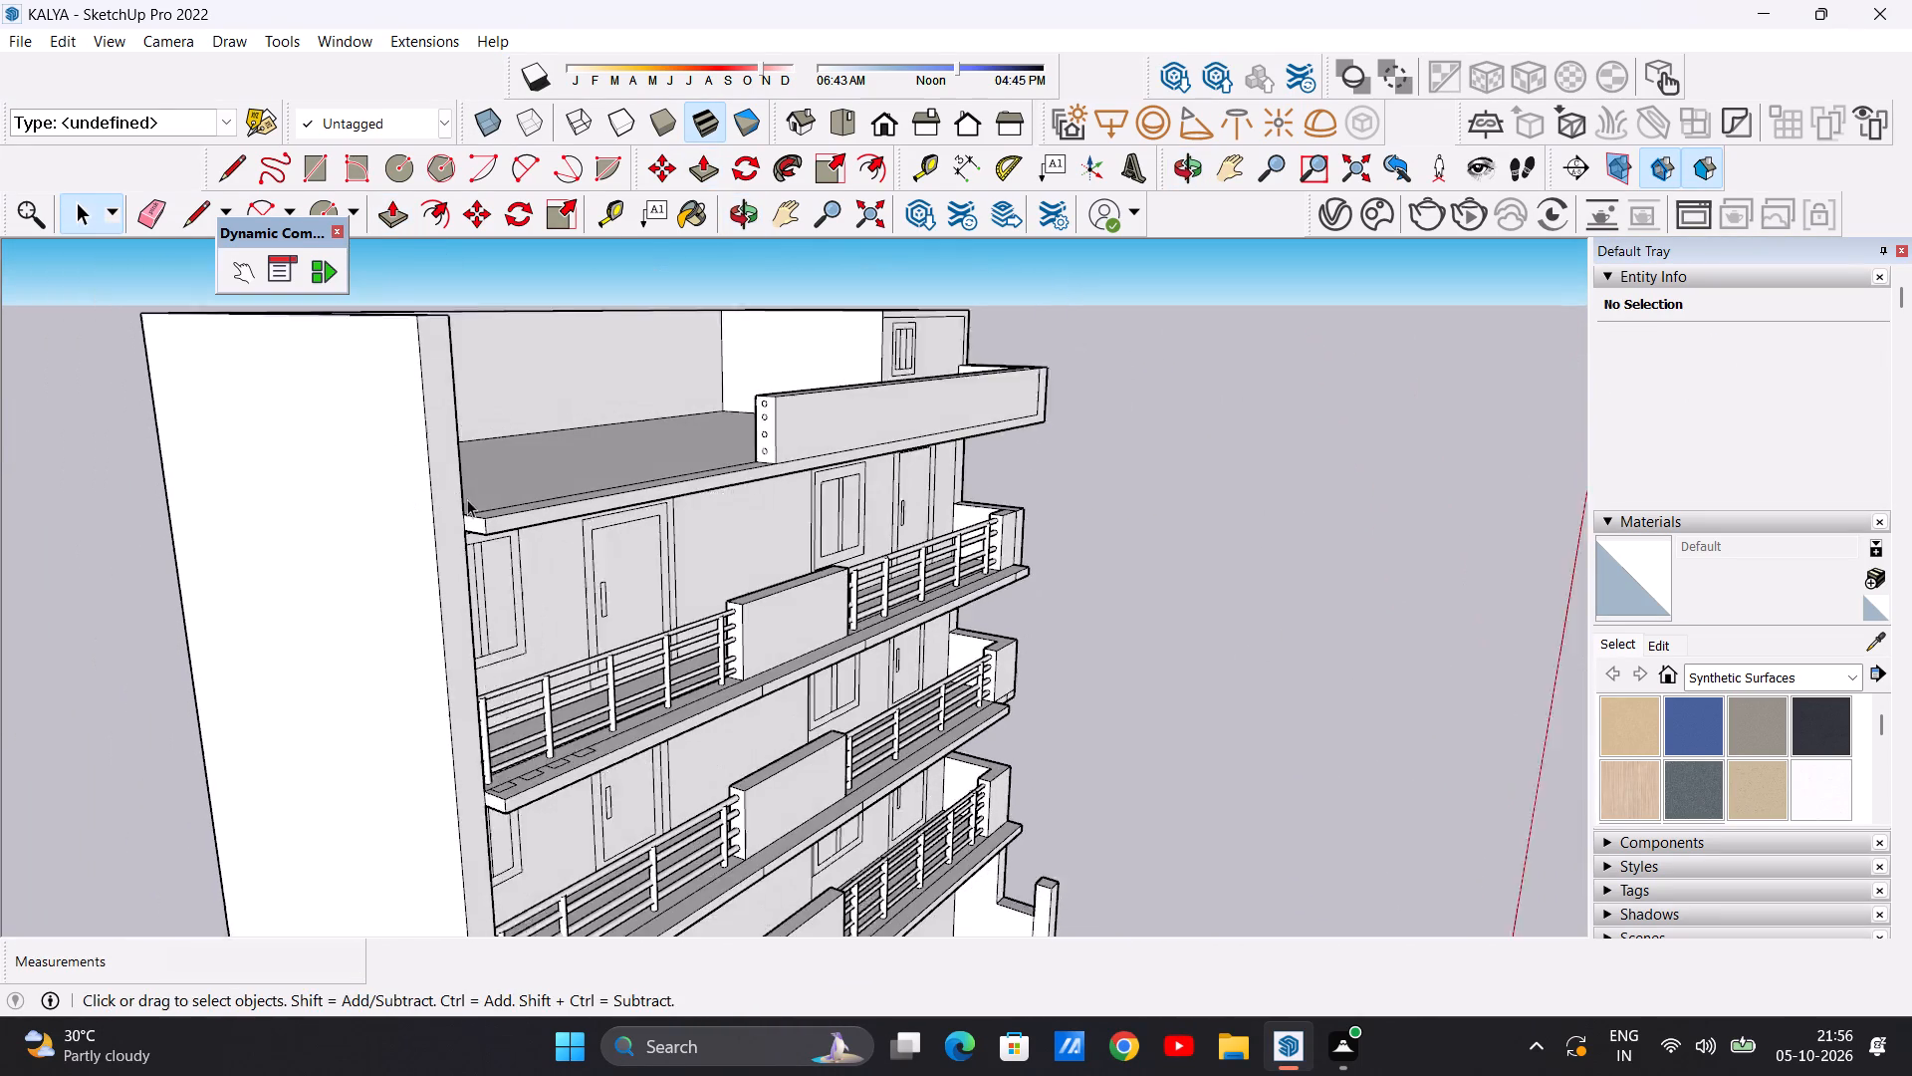
{"action": "scroll", "coordinate": [467, 499], "scroll_direction": "down", "scroll_amount": 2}
{"action": "middle_click_drag", "start_coordinate": [477, 525], "coordinate": [230, 549]}
{"action": "scroll", "coordinate": [325, 498], "scroll_direction": "up", "scroll_amount": 7}
{"action": "middle_click_drag", "start_coordinate": [318, 510], "coordinate": [403, 509]}
{"action": "scroll", "coordinate": [395, 524], "scroll_direction": "up", "scroll_amount": 6}
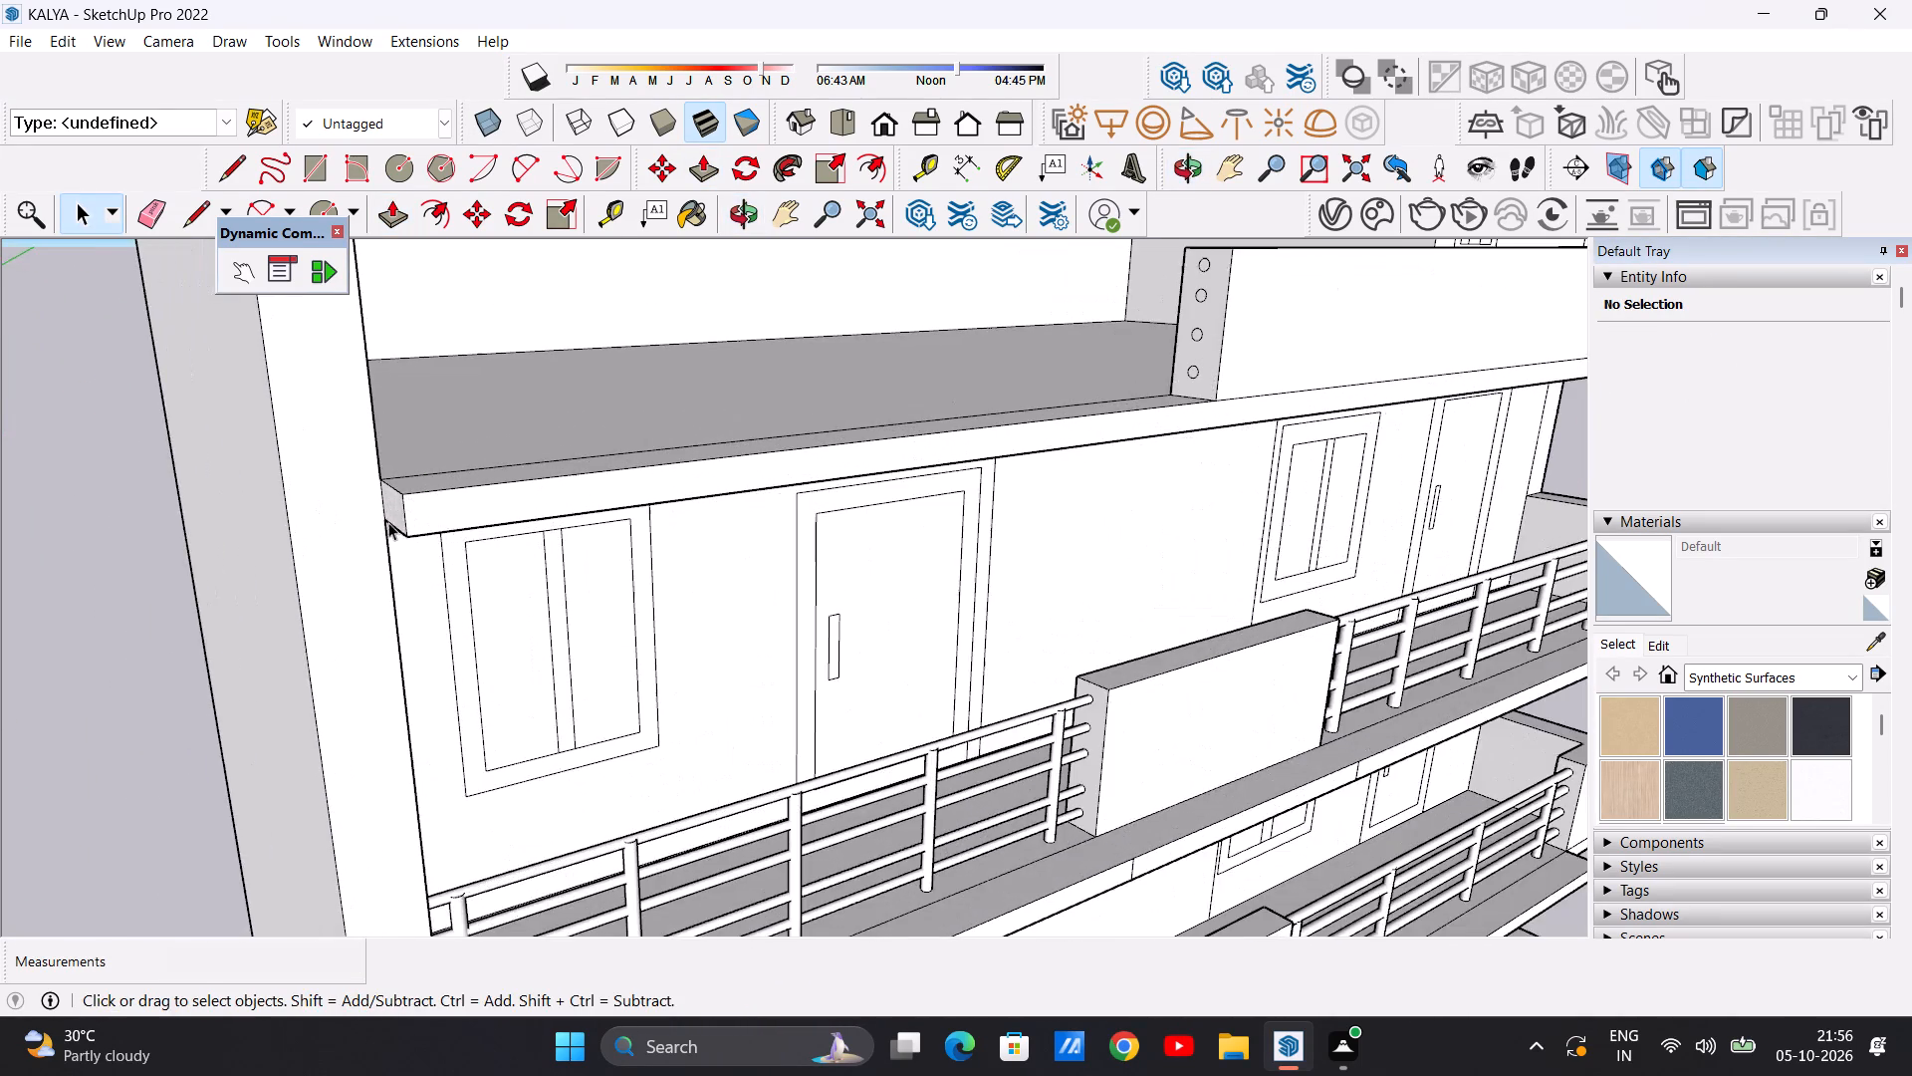
{"action": "middle_click_drag", "start_coordinate": [377, 527], "coordinate": [413, 527]}
{"action": "scroll", "coordinate": [414, 533], "scroll_direction": "up", "scroll_amount": 4}
{"action": "key", "text": "l"}
{"action": "scroll", "coordinate": [439, 536], "scroll_direction": "up", "scroll_amount": 5}
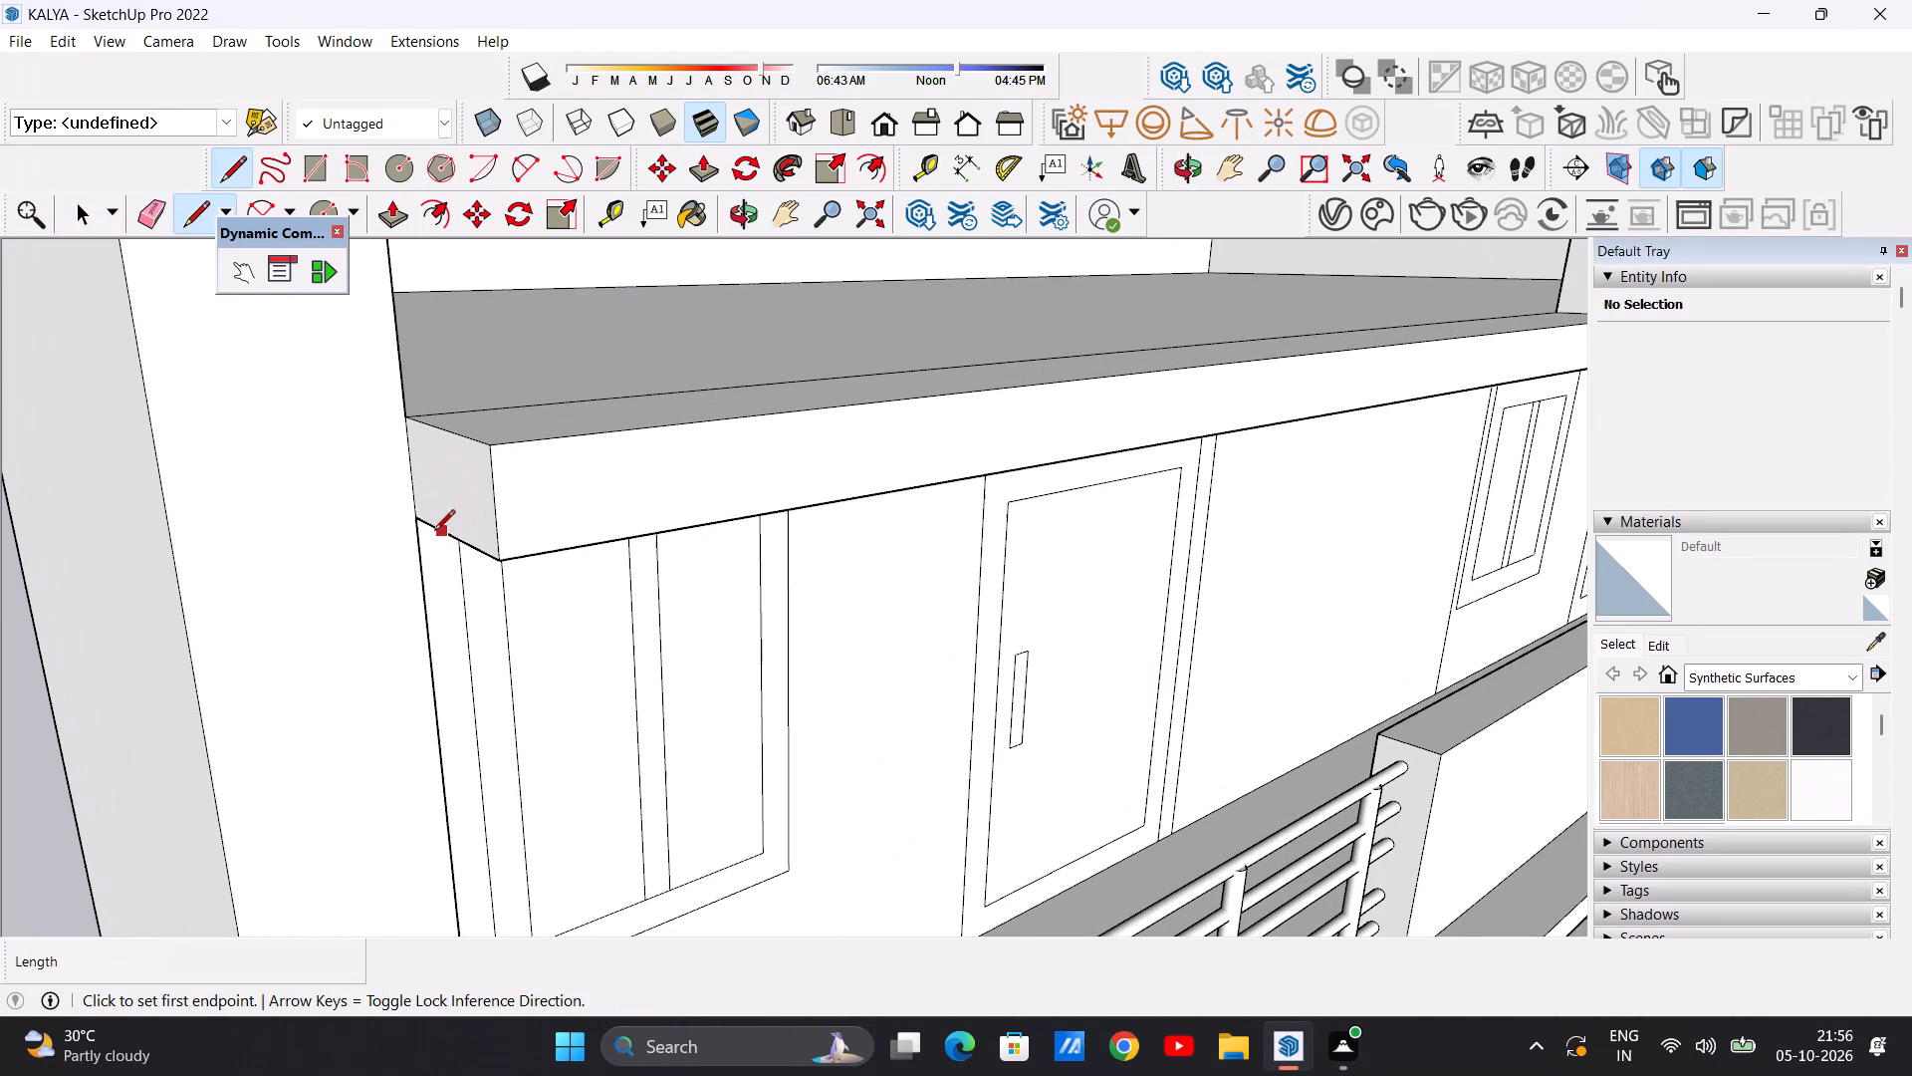
{"action": "left_click", "coordinate": [414, 519]}
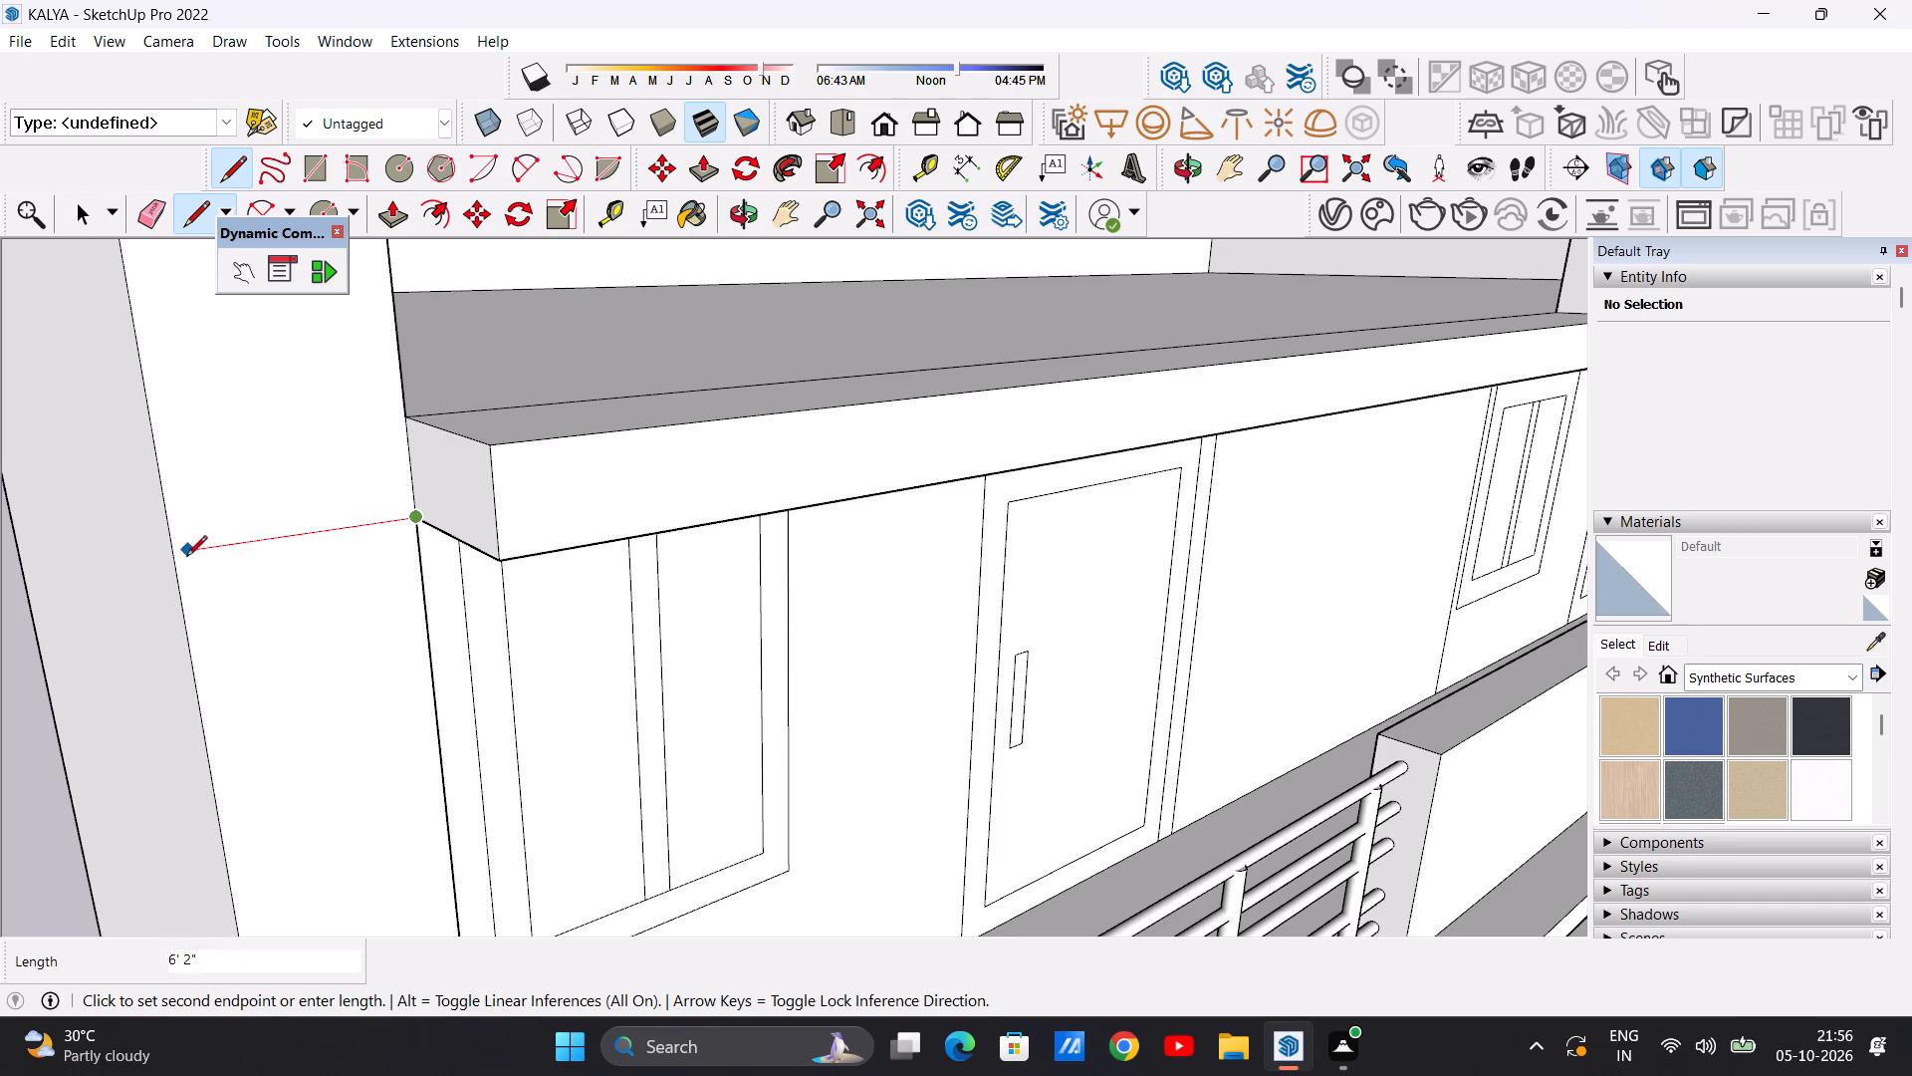
{"action": "left_click", "coordinate": [172, 557]}
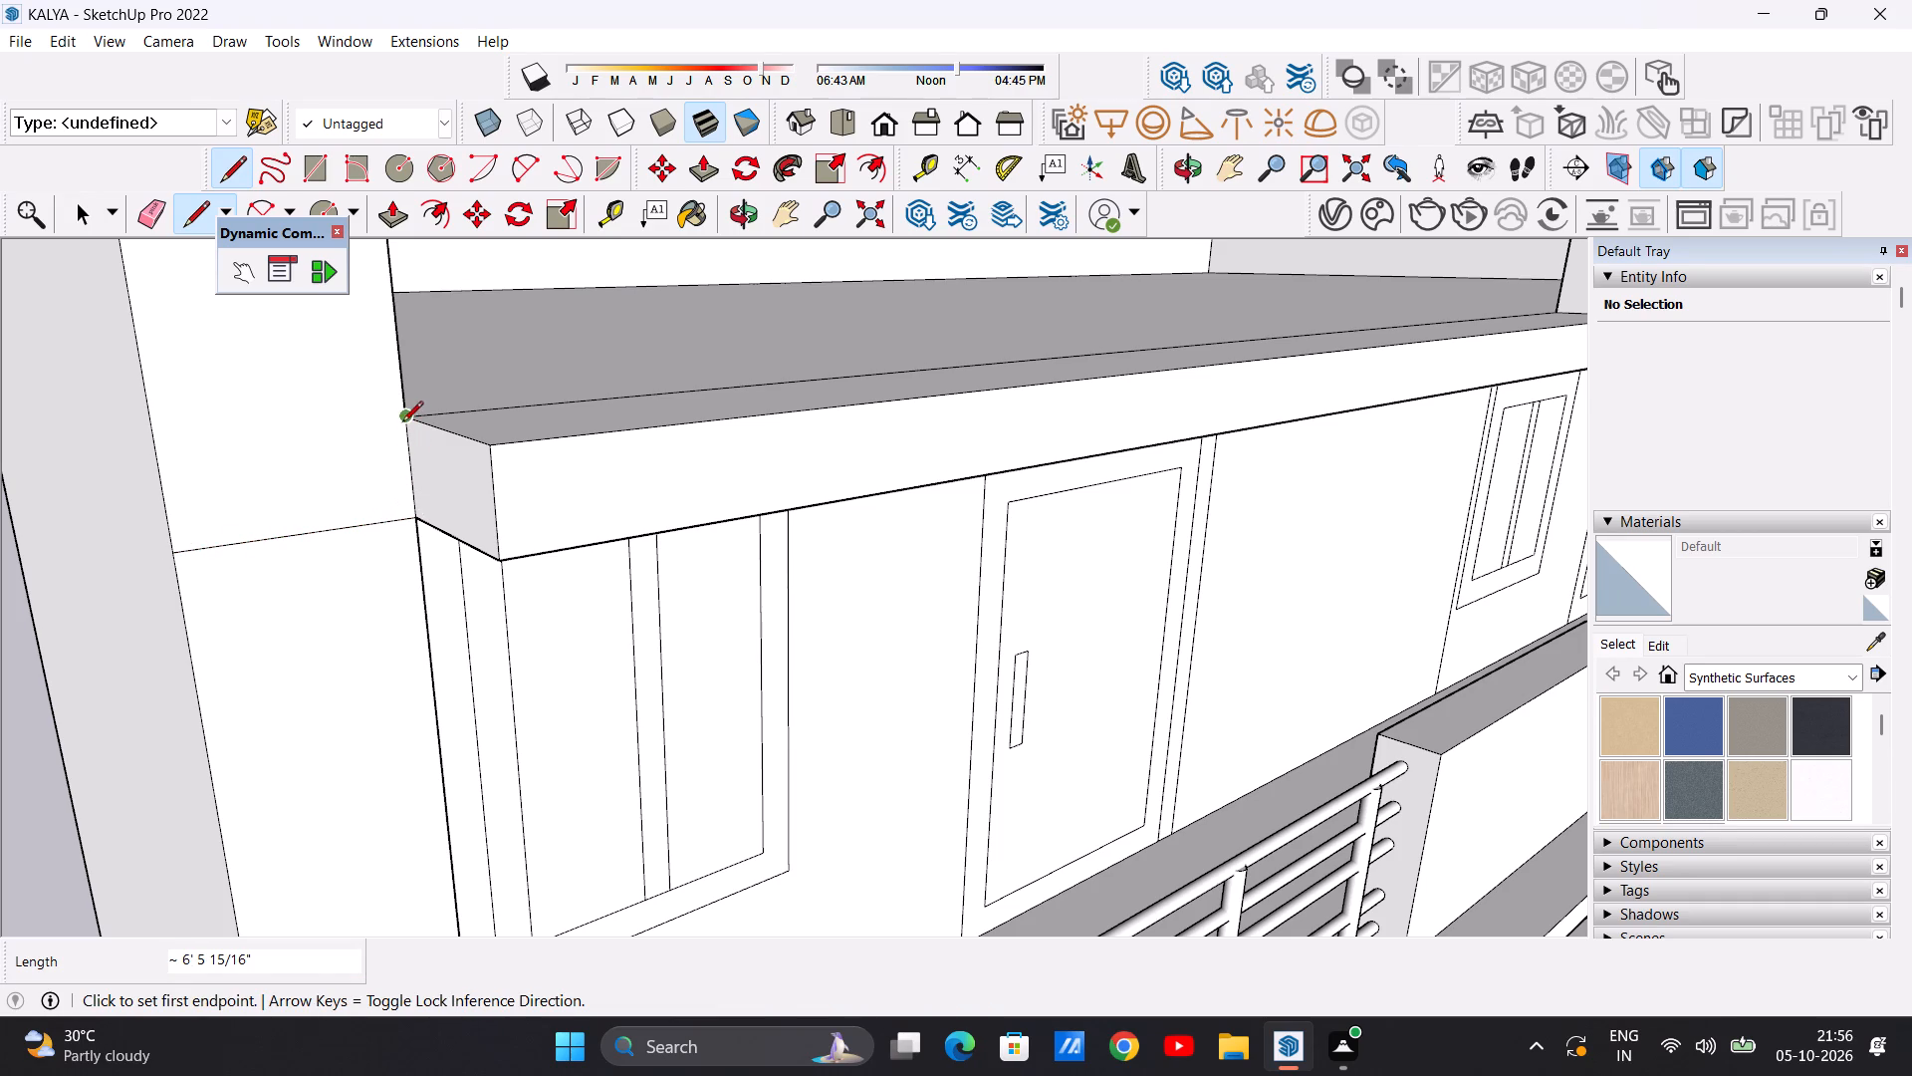
{"action": "left_click", "coordinate": [402, 423]}
{"action": "left_click", "coordinate": [160, 439]}
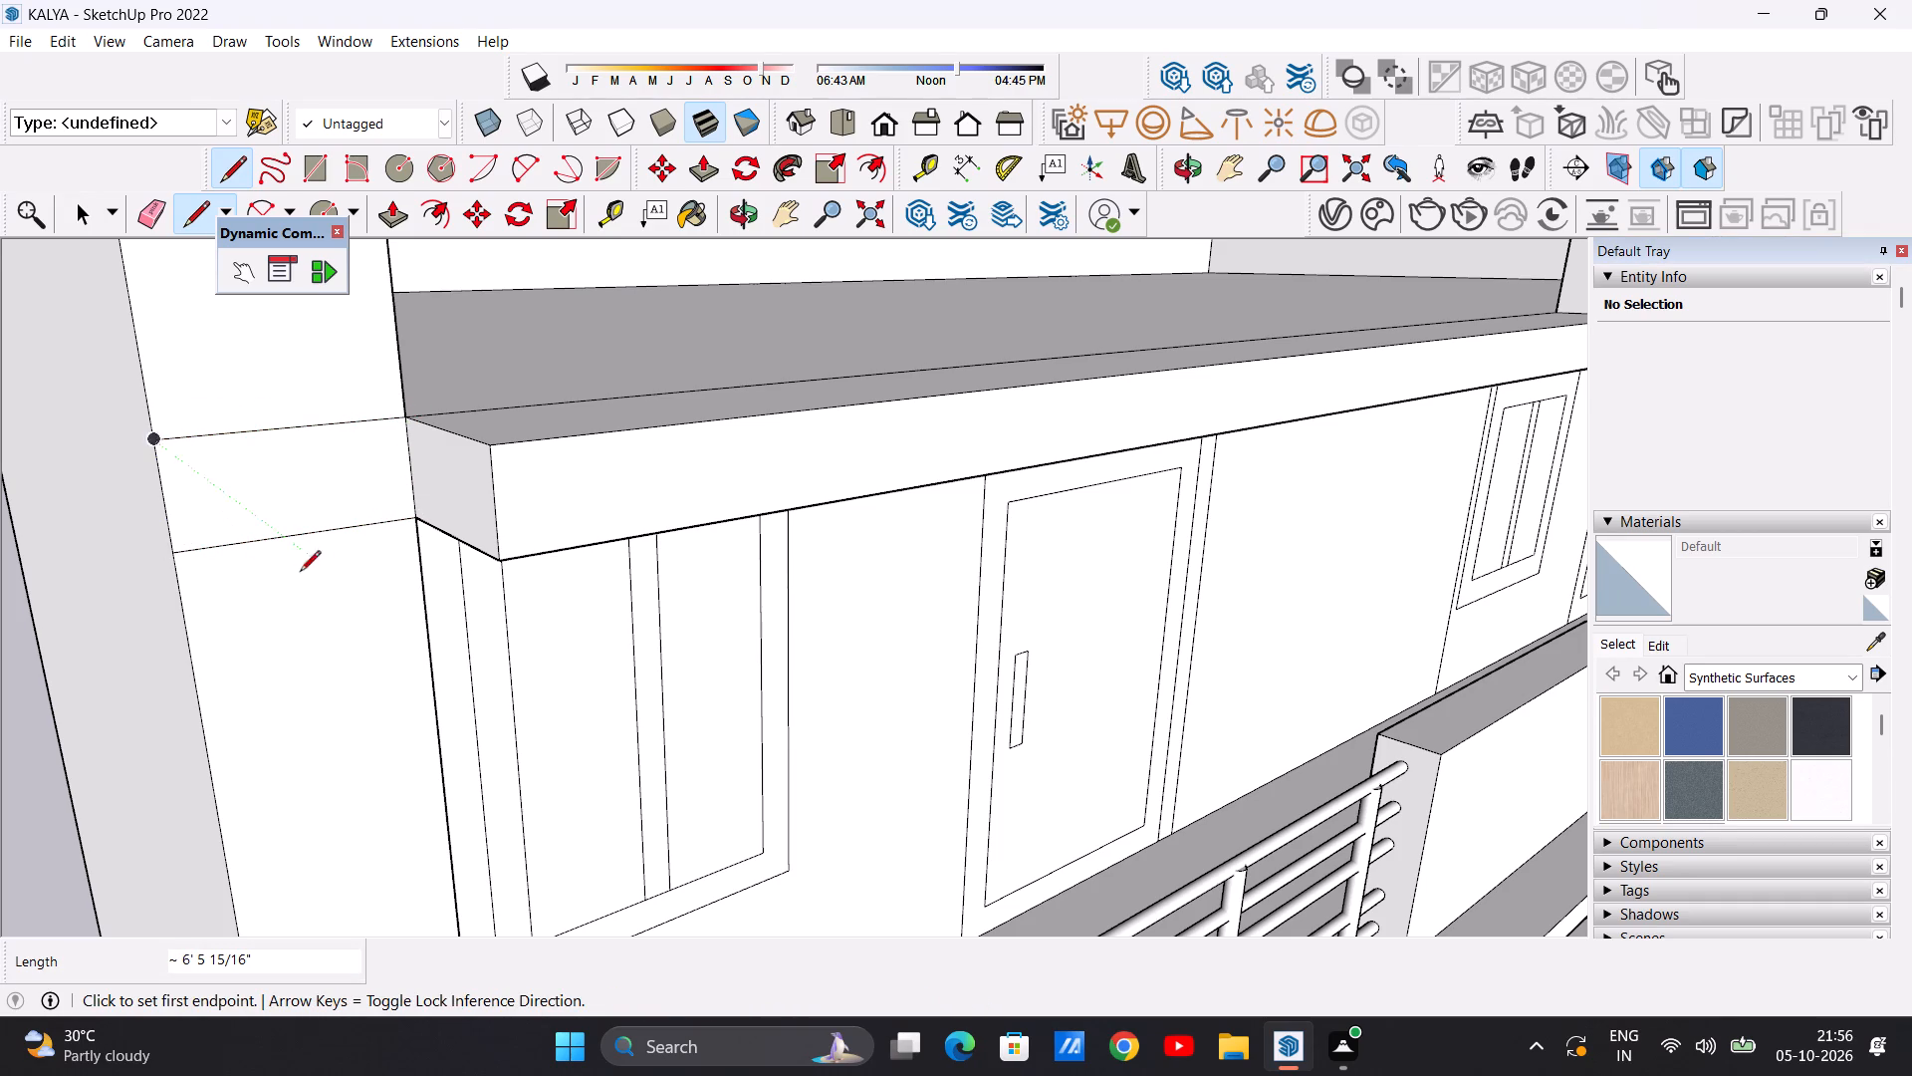
{"action": "key", "text": "space"}
Push/Pull the strip between the two lines outward 6' 1/2", flush with the roof slab's front edge.
{"action": "scroll", "coordinate": [453, 510], "scroll_direction": "down", "scroll_amount": 13}
{"action": "middle_click_drag", "start_coordinate": [358, 497], "coordinate": [437, 532]}
{"action": "scroll", "coordinate": [478, 548], "scroll_direction": "up", "scroll_amount": 4}
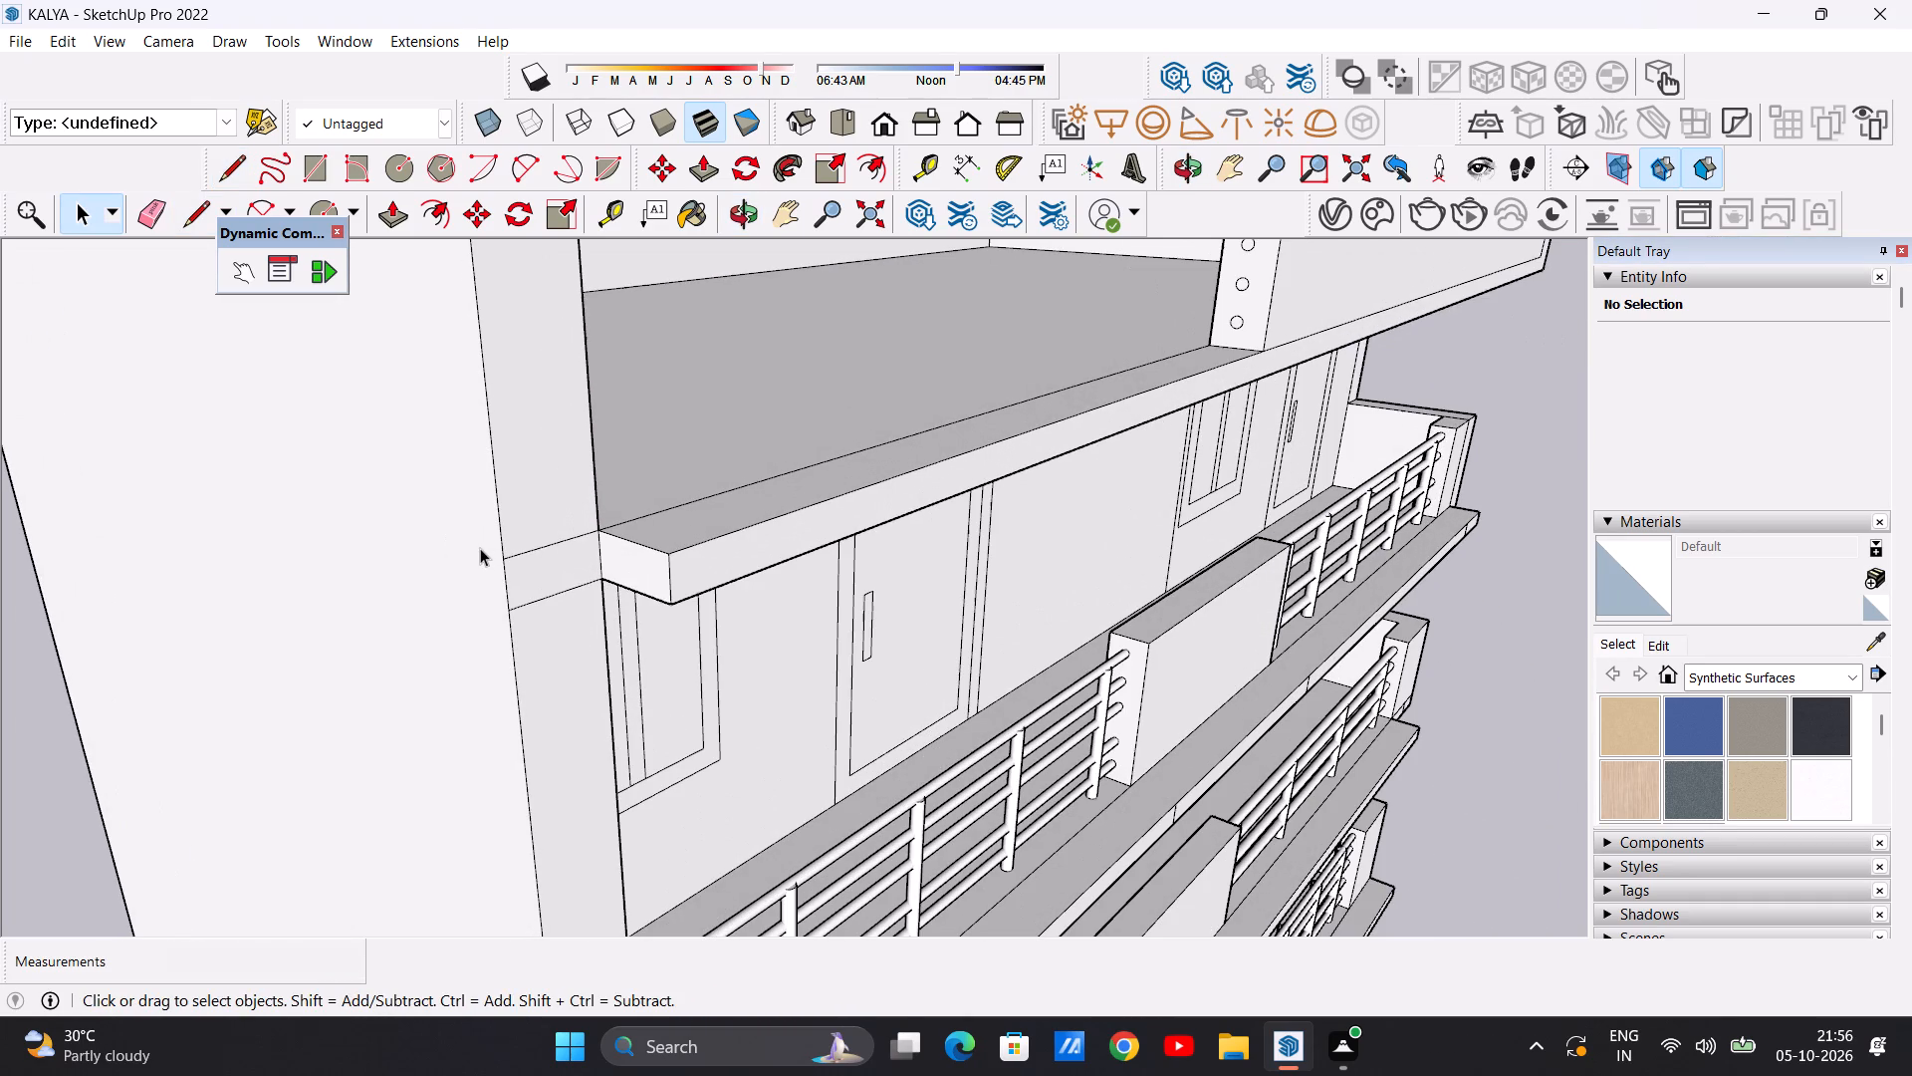
{"action": "key", "text": "p"}
{"action": "scroll", "coordinate": [547, 538], "scroll_direction": "up", "scroll_amount": 4}
{"action": "left_click", "coordinate": [533, 569]}
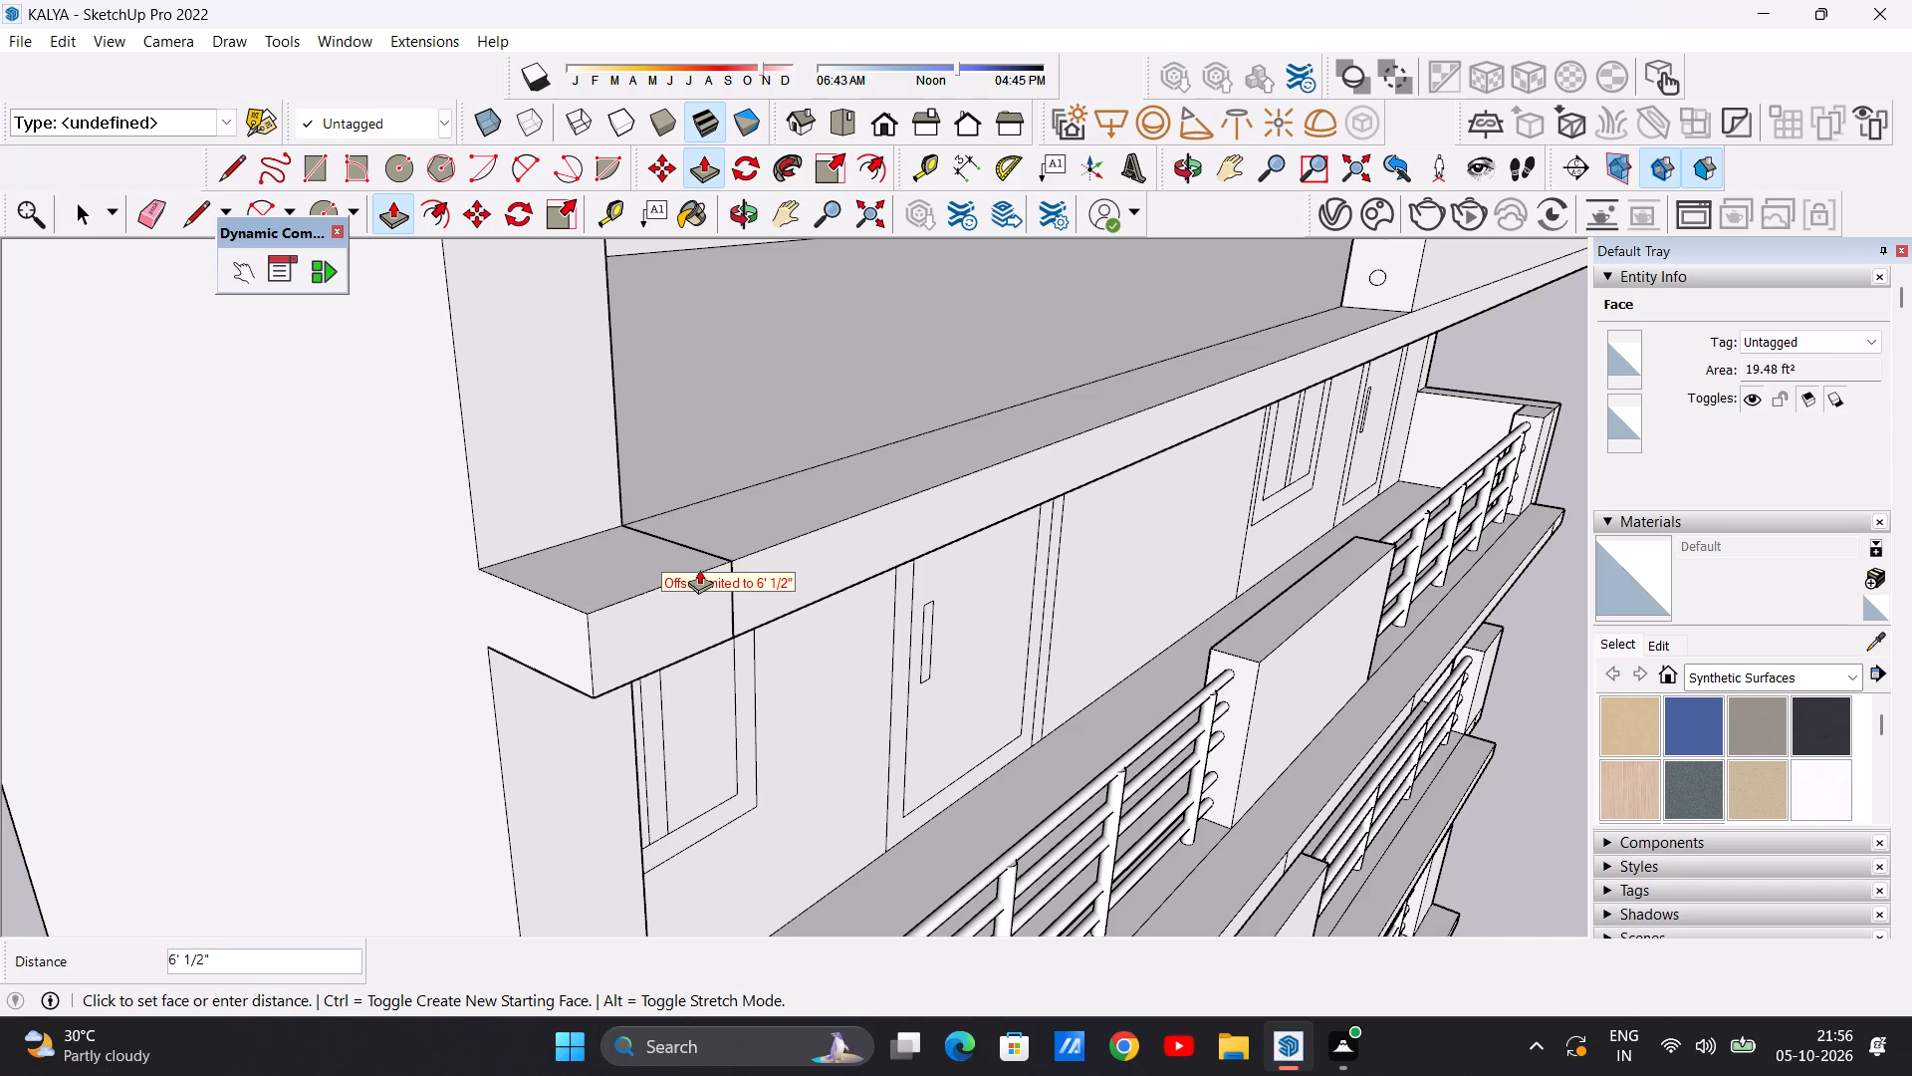
{"action": "left_click", "coordinate": [724, 557]}
{"action": "key", "text": "space"}
Push/Pull the new block's top face up 16' 9/16" to the height of the front parapet.
{"action": "scroll", "coordinate": [577, 540], "scroll_direction": "down", "scroll_amount": 12}
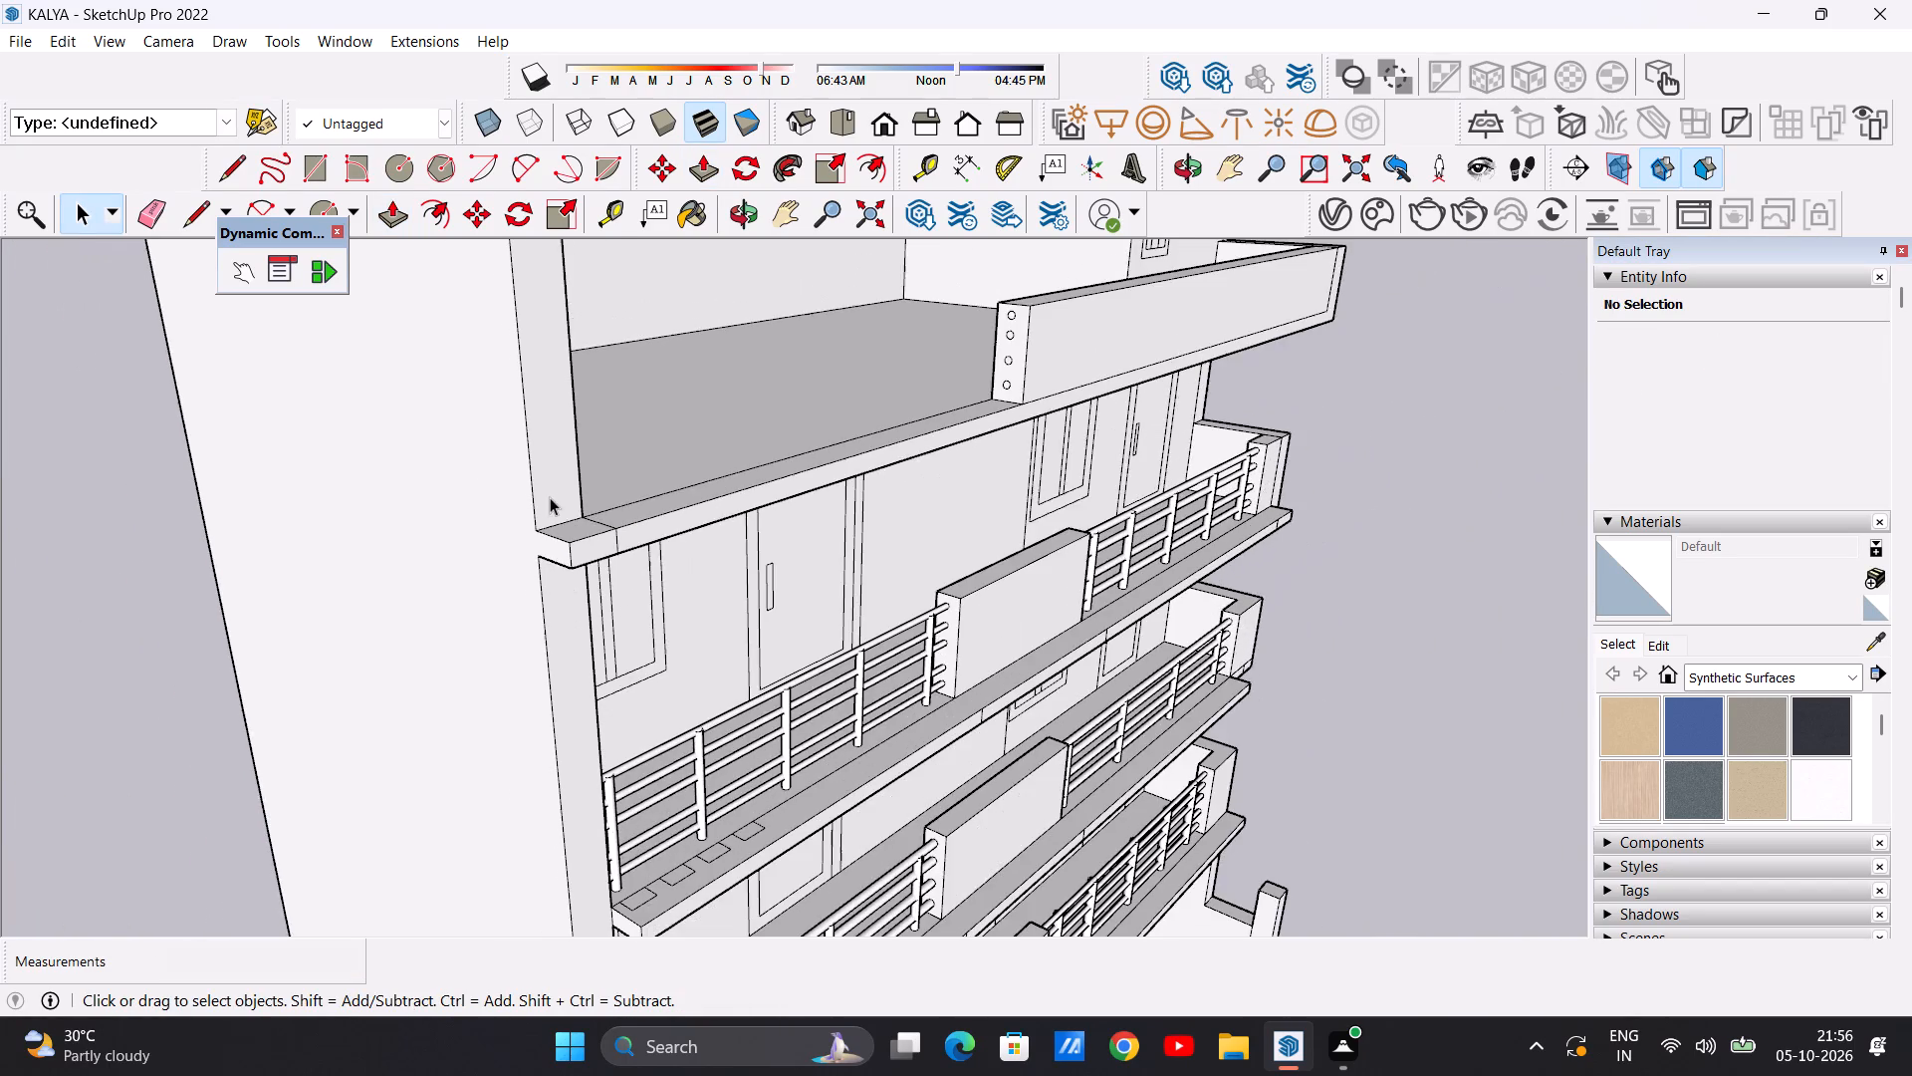
{"action": "middle_click_drag", "start_coordinate": [747, 521], "coordinate": [504, 541]}
{"action": "scroll", "coordinate": [617, 539], "scroll_direction": "down", "scroll_amount": 5}
{"action": "scroll", "coordinate": [384, 492], "scroll_direction": "up", "scroll_amount": 1}
{"action": "middle_click_drag", "start_coordinate": [384, 492], "coordinate": [366, 518]}
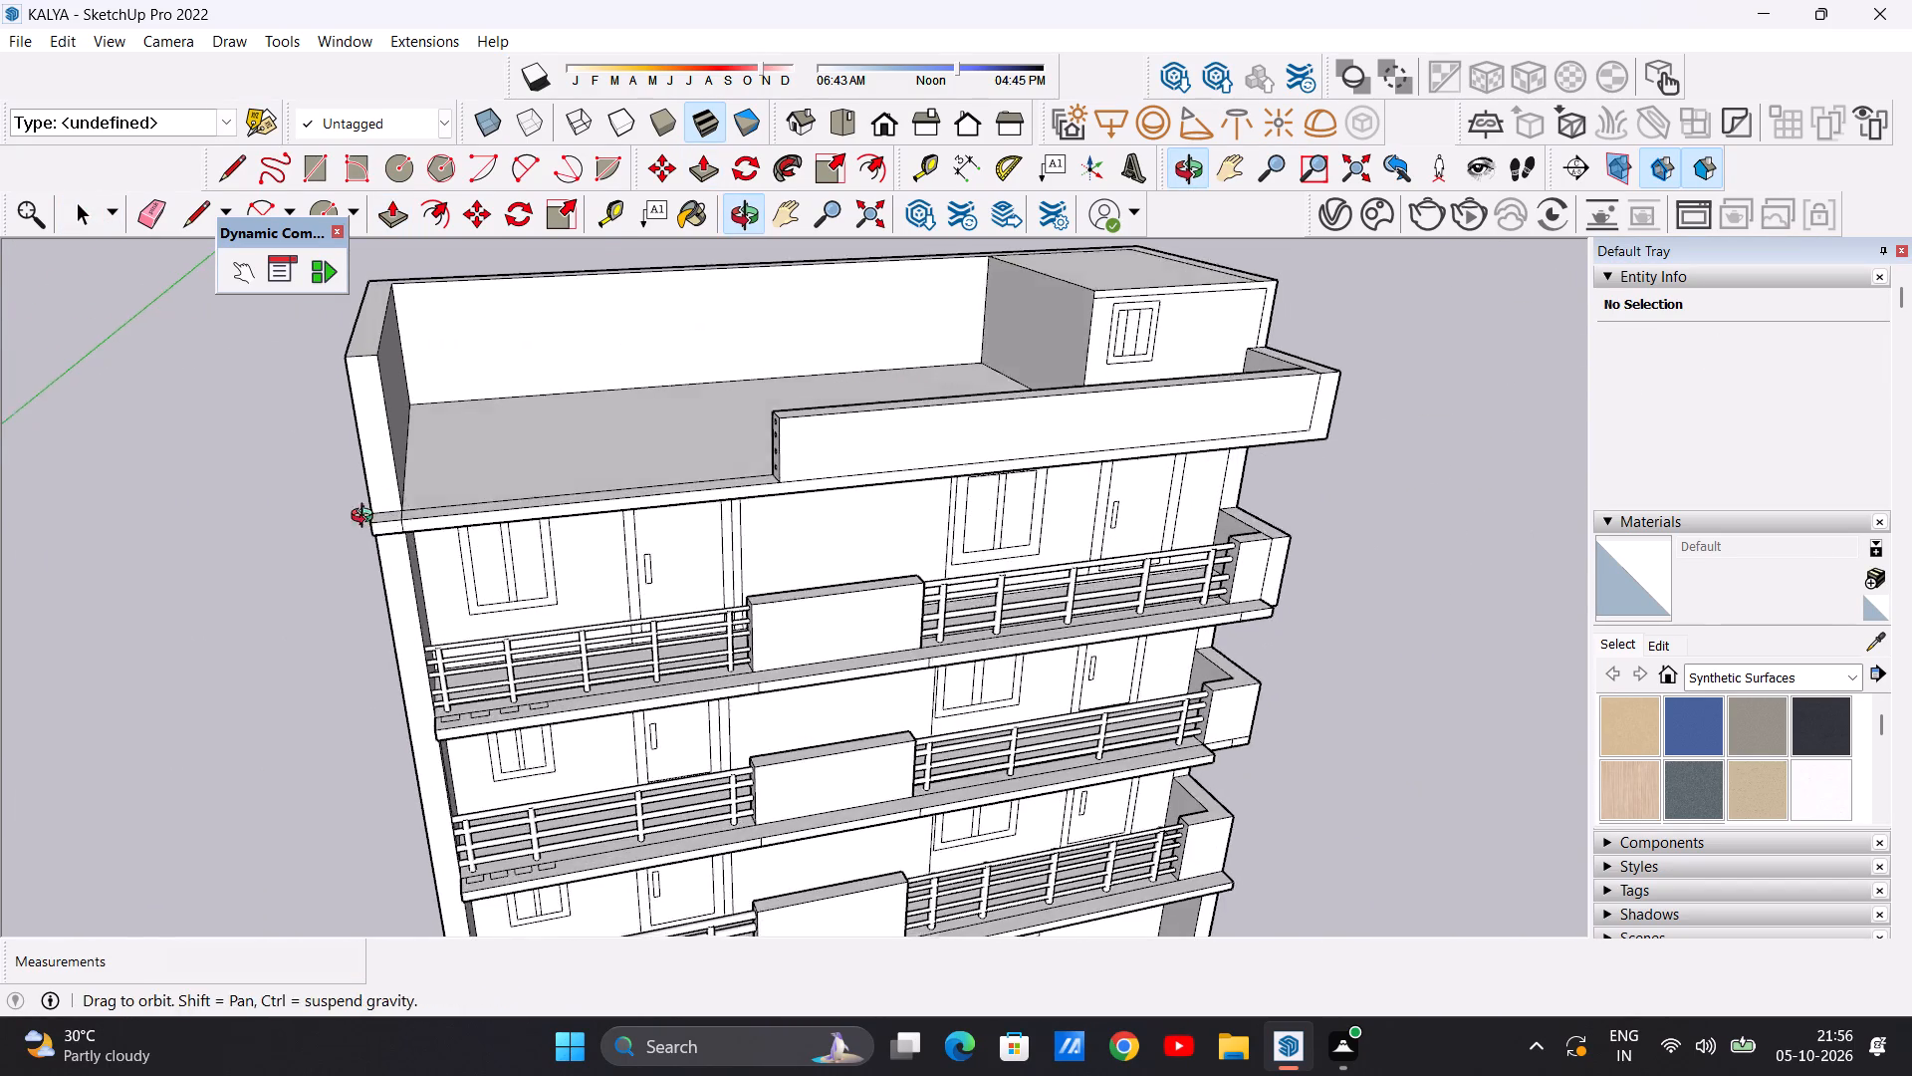
{"action": "middle_click_drag", "start_coordinate": [366, 518], "coordinate": [339, 563]}
{"action": "scroll", "coordinate": [367, 546], "scroll_direction": "up", "scroll_amount": 9}
{"action": "key", "text": "p"}
{"action": "scroll", "coordinate": [381, 524], "scroll_direction": "up", "scroll_amount": 3}
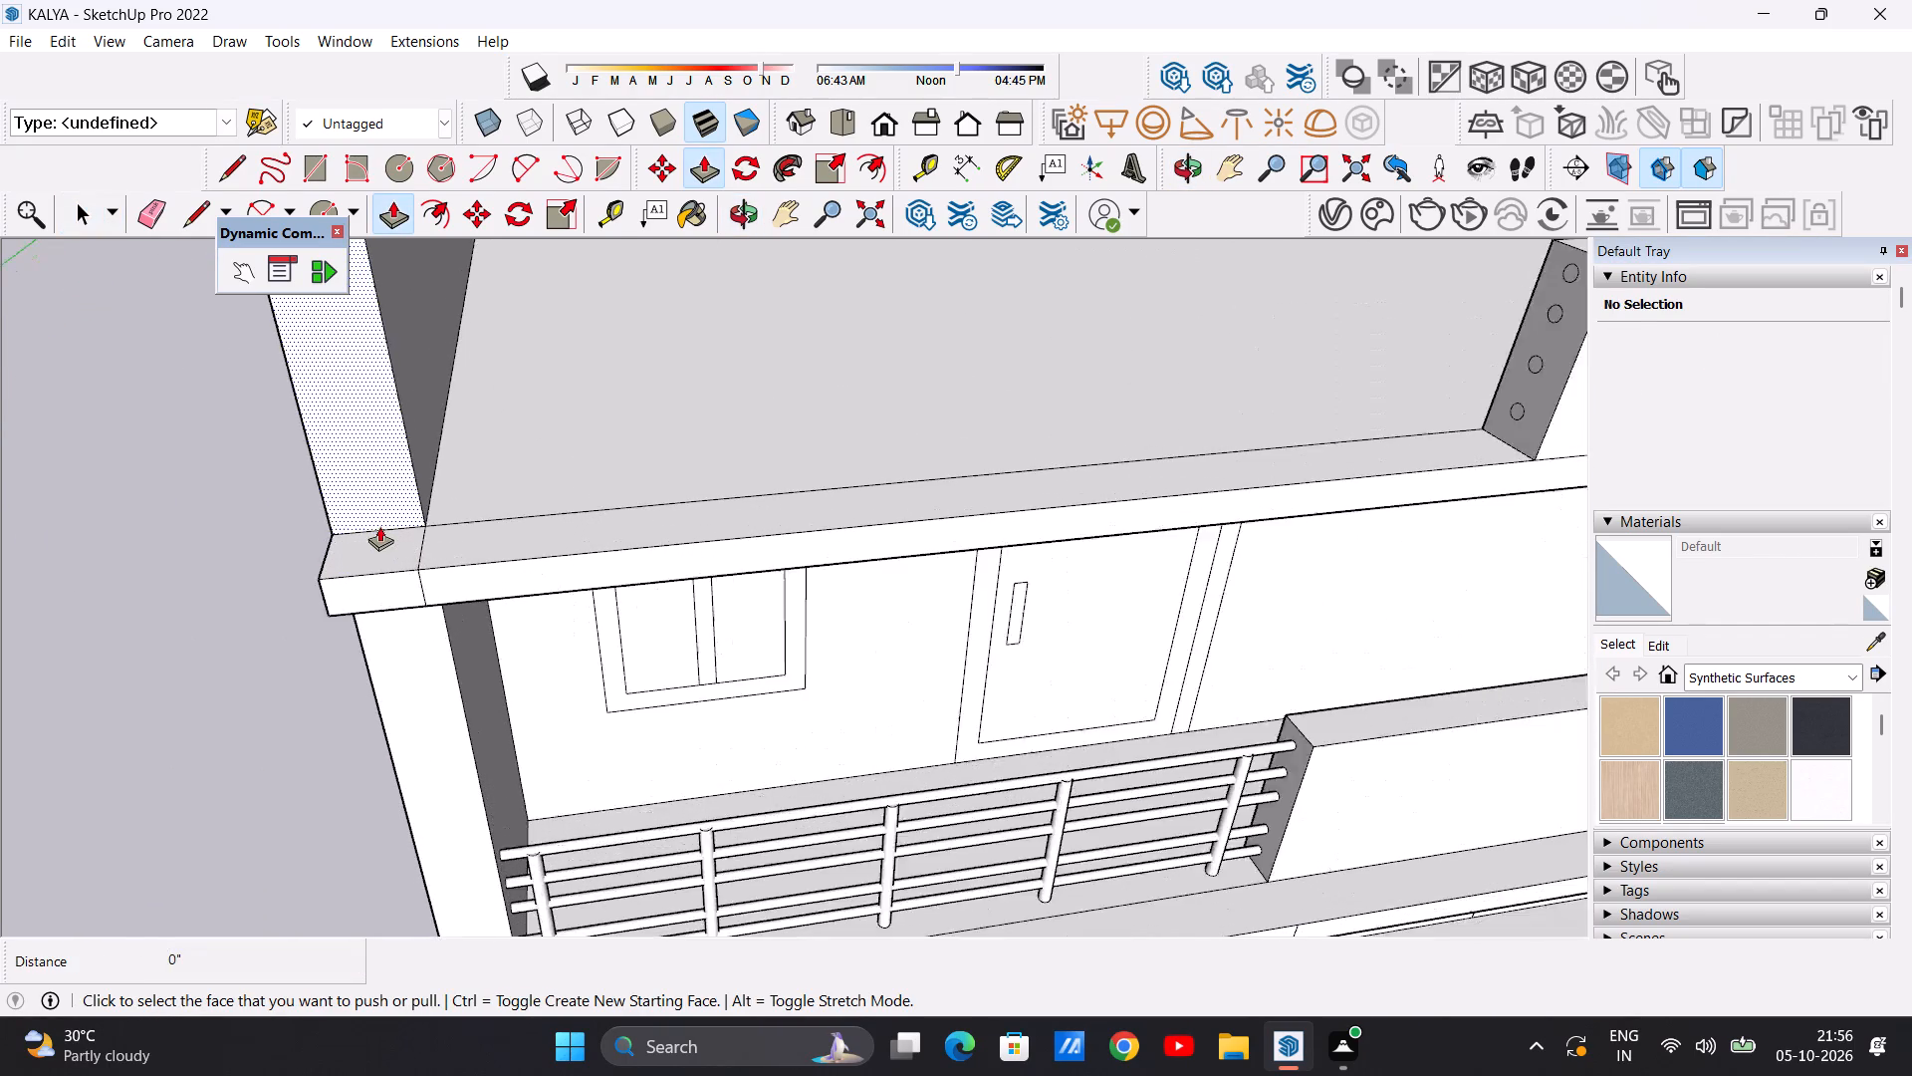
{"action": "scroll", "coordinate": [379, 526], "scroll_direction": "up", "scroll_amount": 2}
{"action": "left_click", "coordinate": [377, 554]}
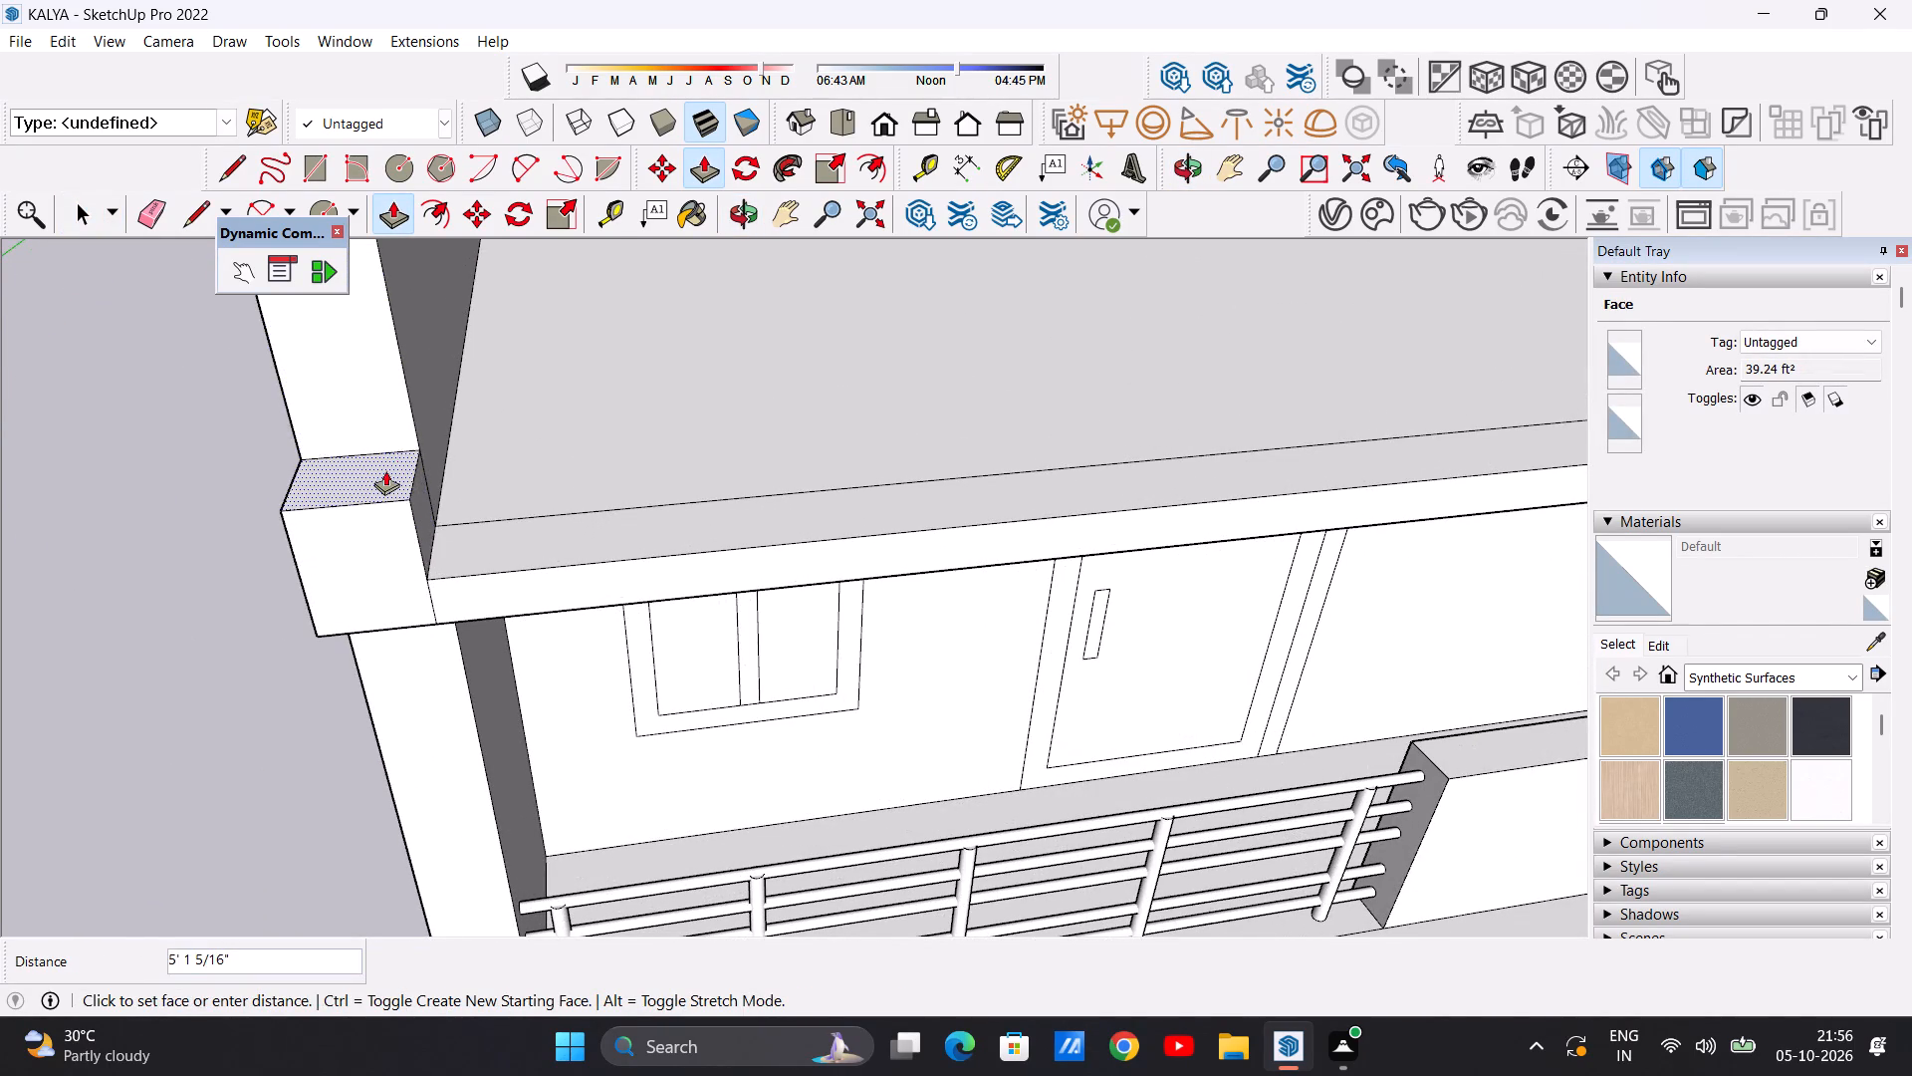
{"action": "scroll", "coordinate": [385, 470], "scroll_direction": "down", "scroll_amount": 20}
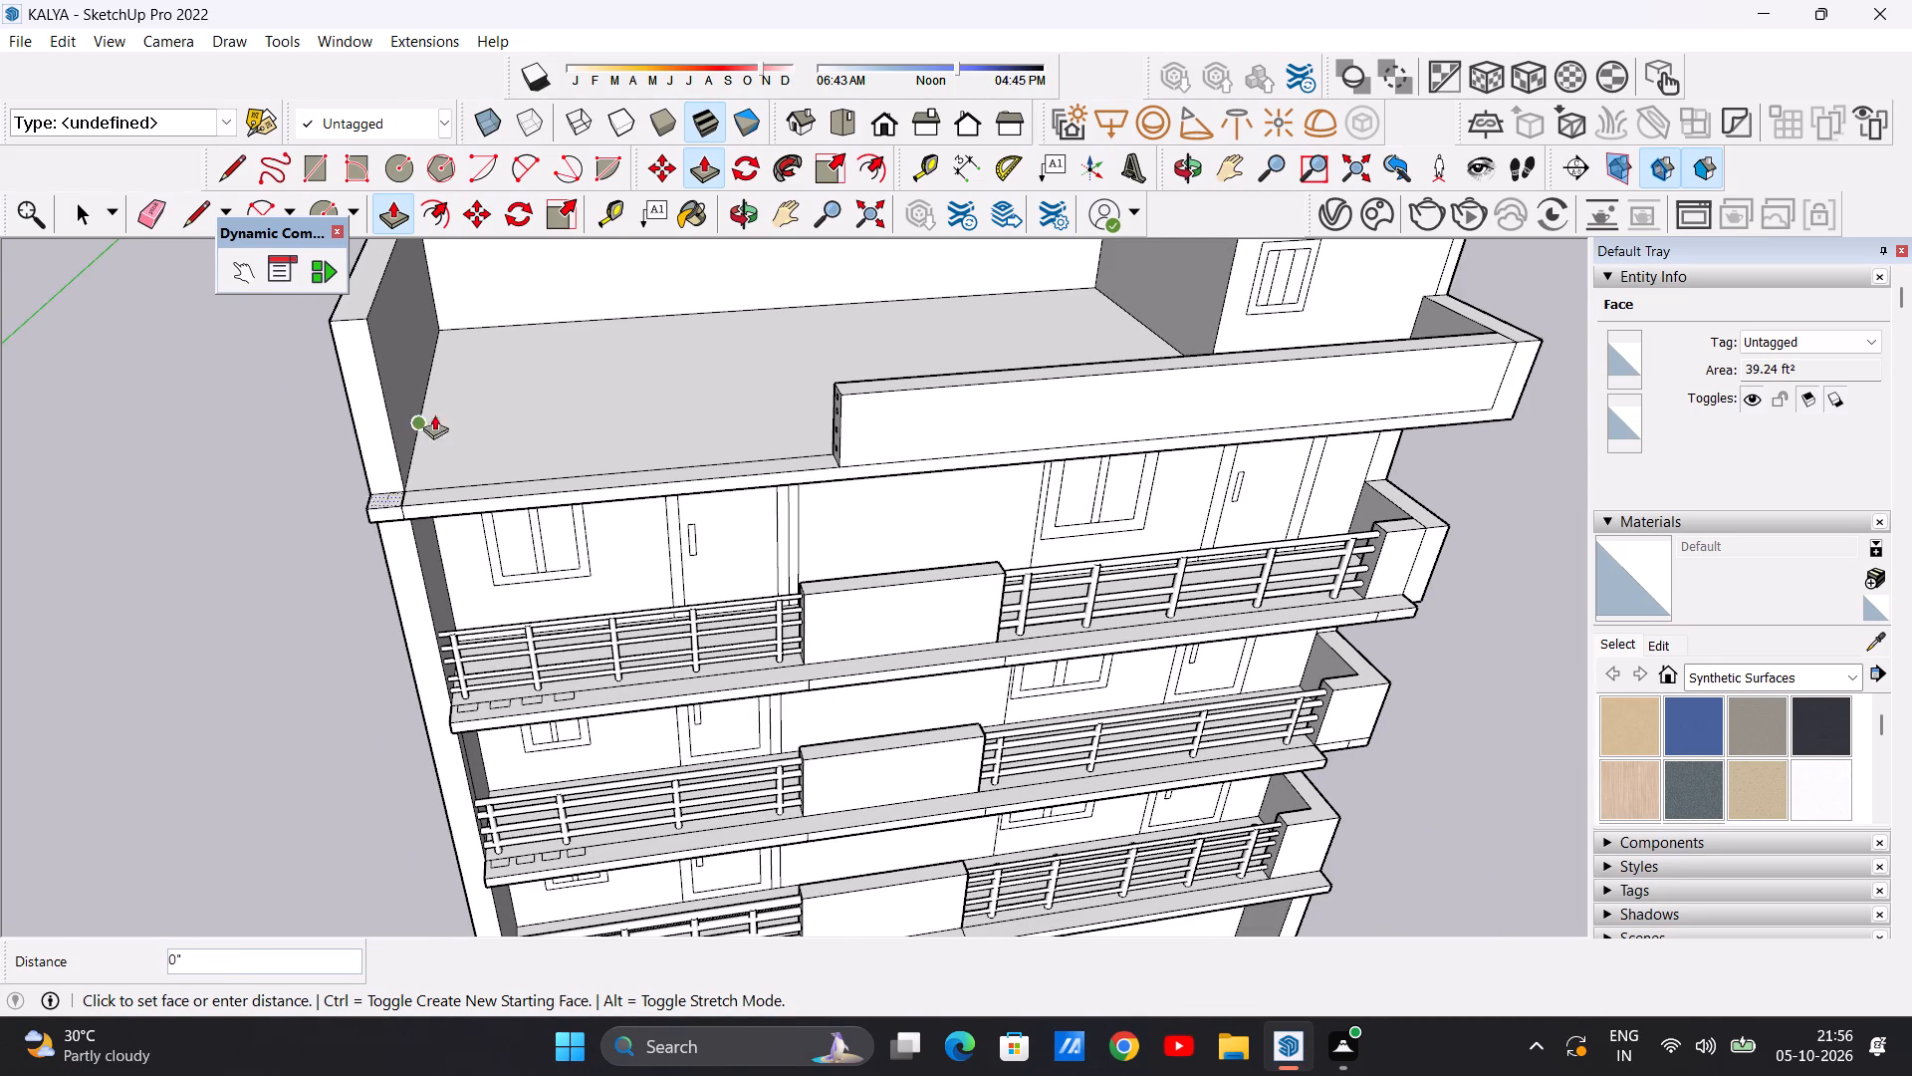
{"action": "left_click", "coordinate": [842, 392]}
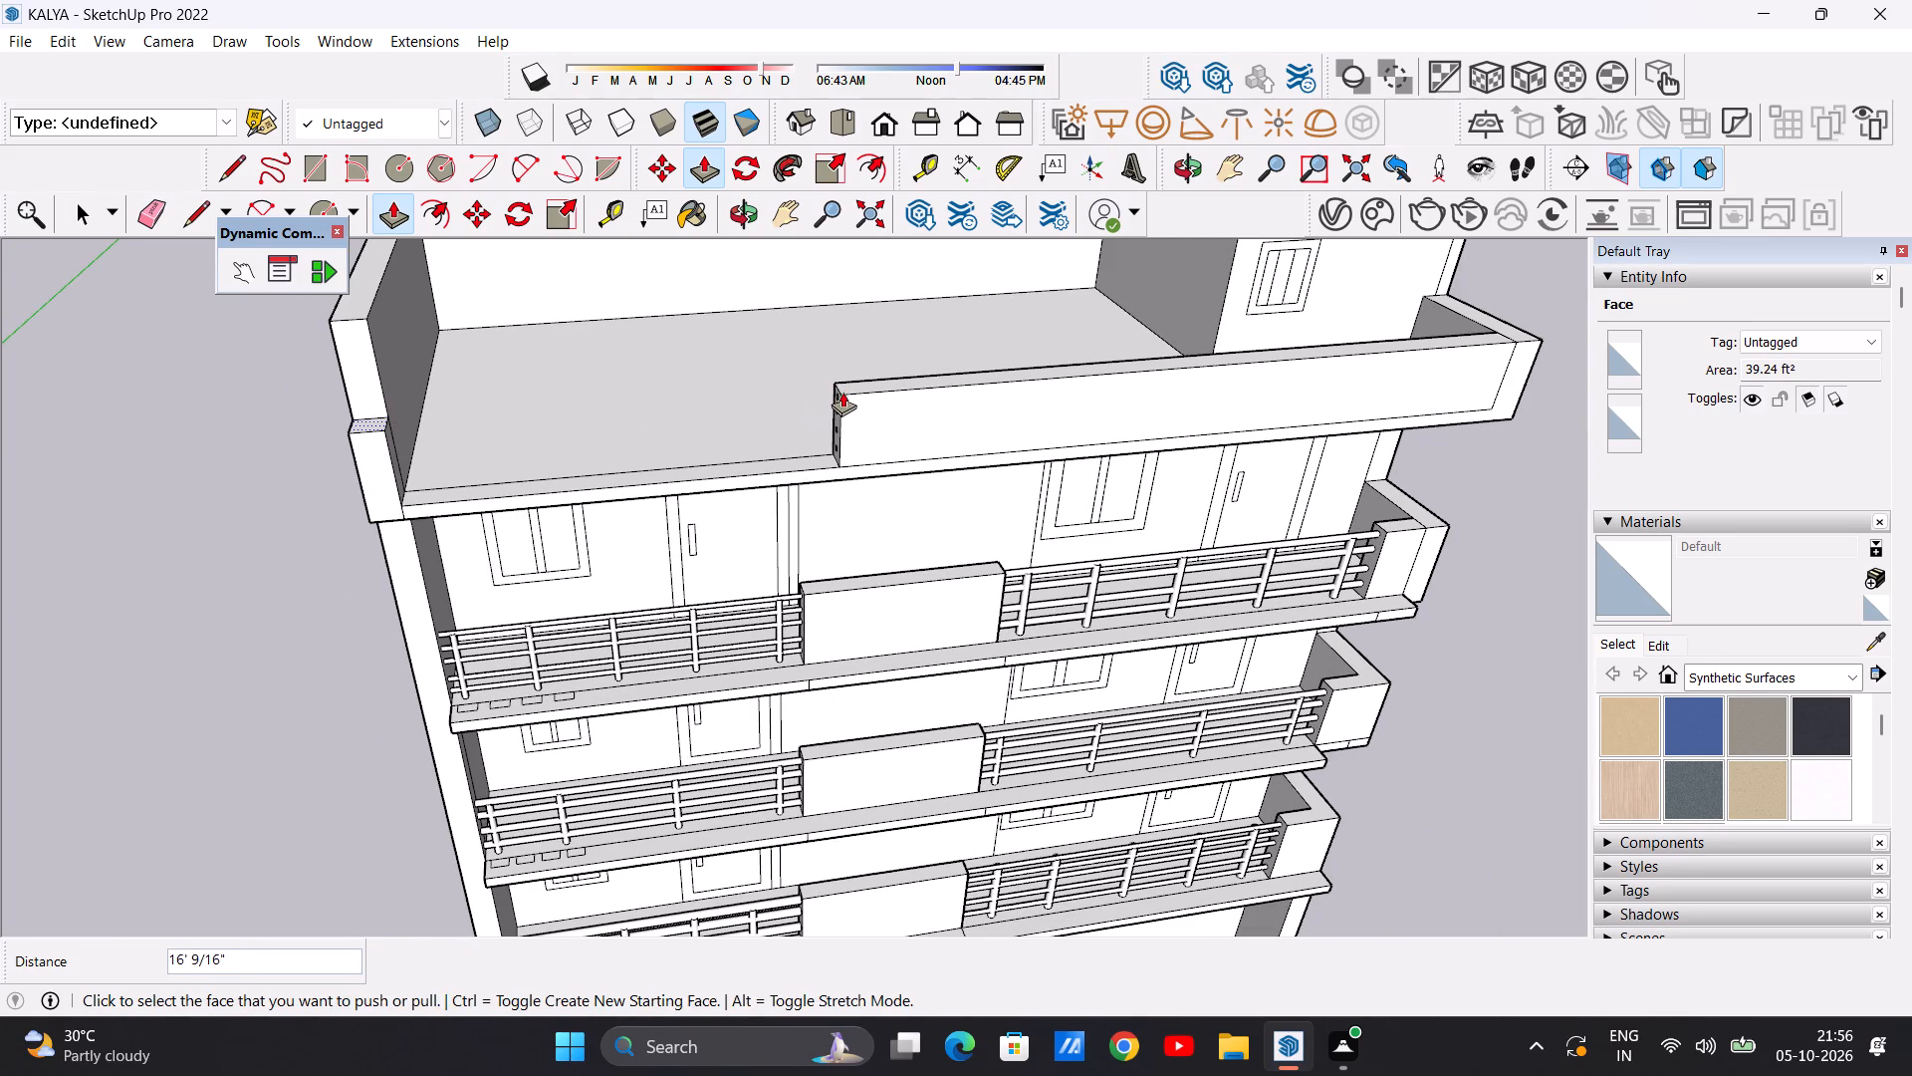
{"action": "key", "text": "space"}
Draw a circle of about 9" radius on the roof slab's front edge strip, close to the side wall.
{"action": "middle_click_drag", "start_coordinate": [518, 515], "coordinate": [807, 399]}
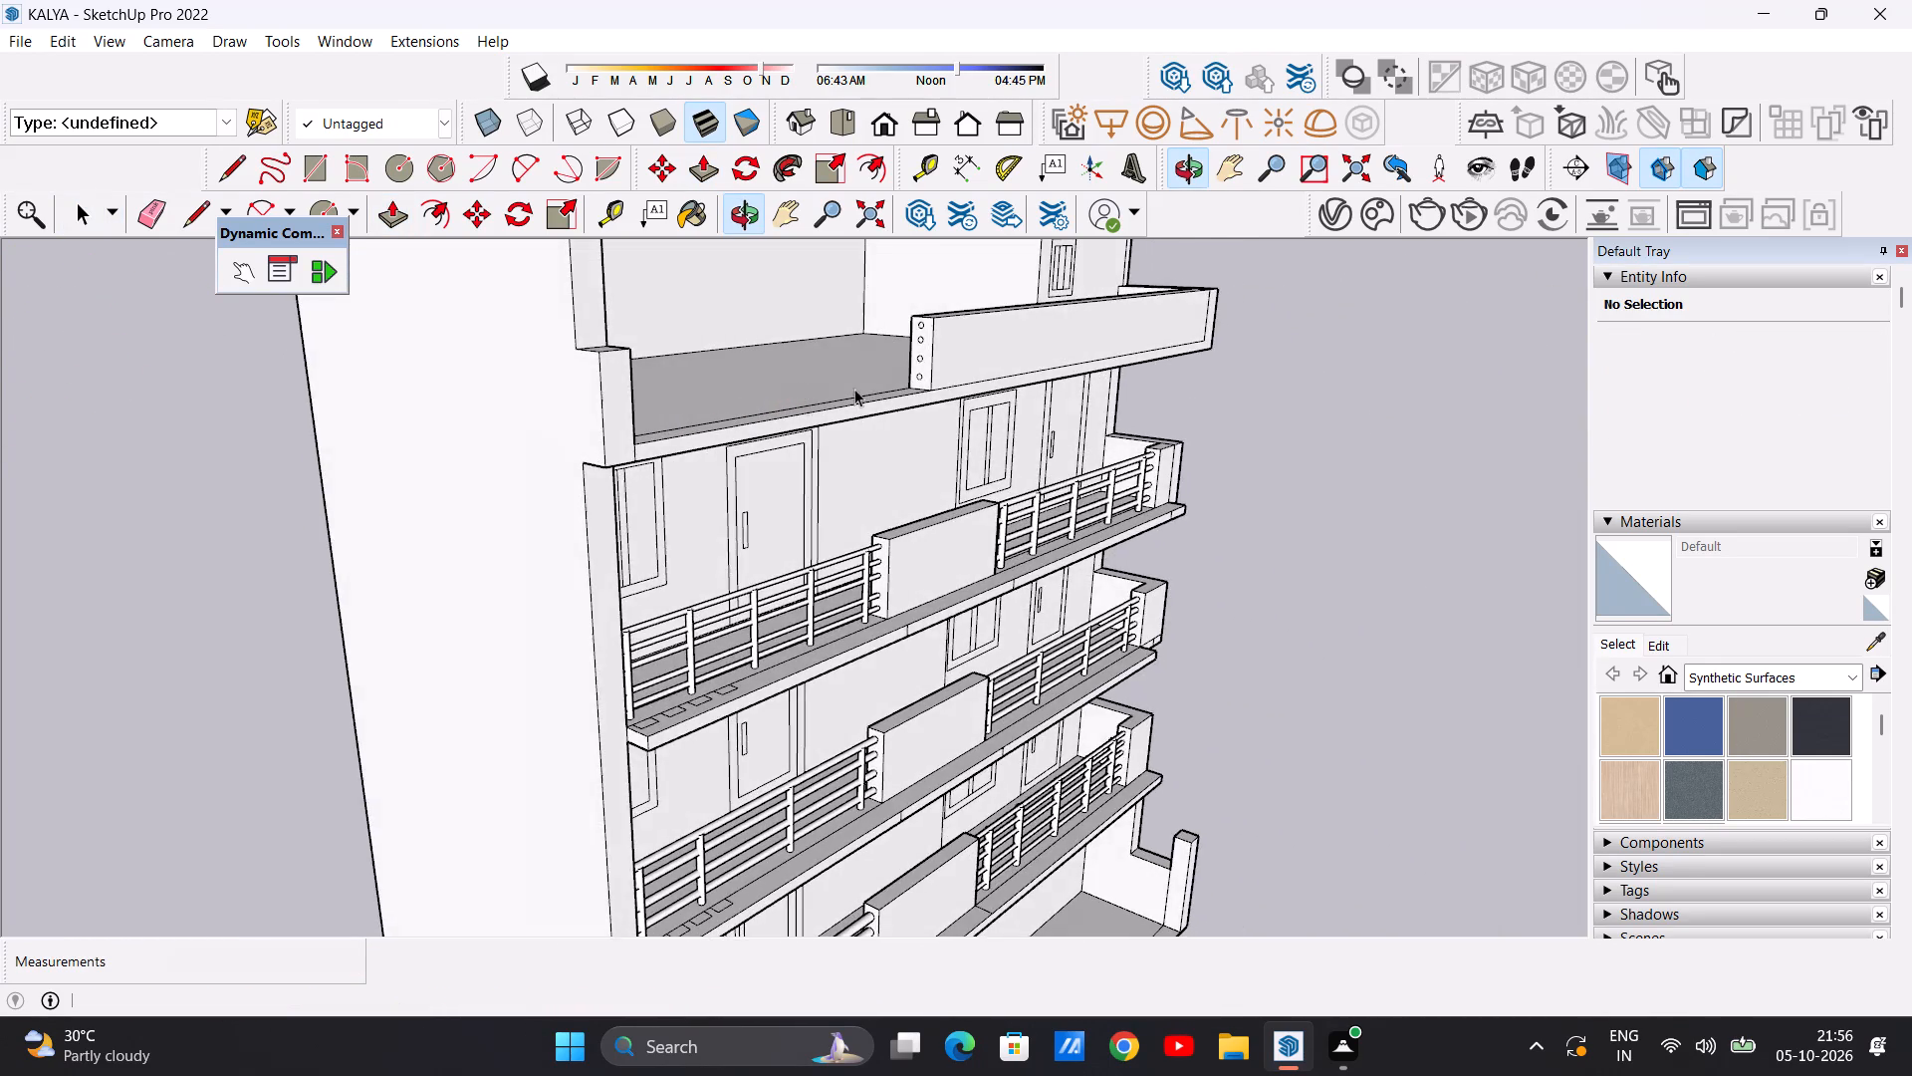
{"action": "scroll", "coordinate": [921, 342], "scroll_direction": "up", "scroll_amount": 4}
{"action": "middle_click_drag", "start_coordinate": [807, 429], "coordinate": [552, 558]}
{"action": "scroll", "coordinate": [693, 490], "scroll_direction": "down", "scroll_amount": 9}
{"action": "middle_click_drag", "start_coordinate": [632, 524], "coordinate": [594, 645]}
{"action": "scroll", "coordinate": [607, 573], "scroll_direction": "up", "scroll_amount": 5}
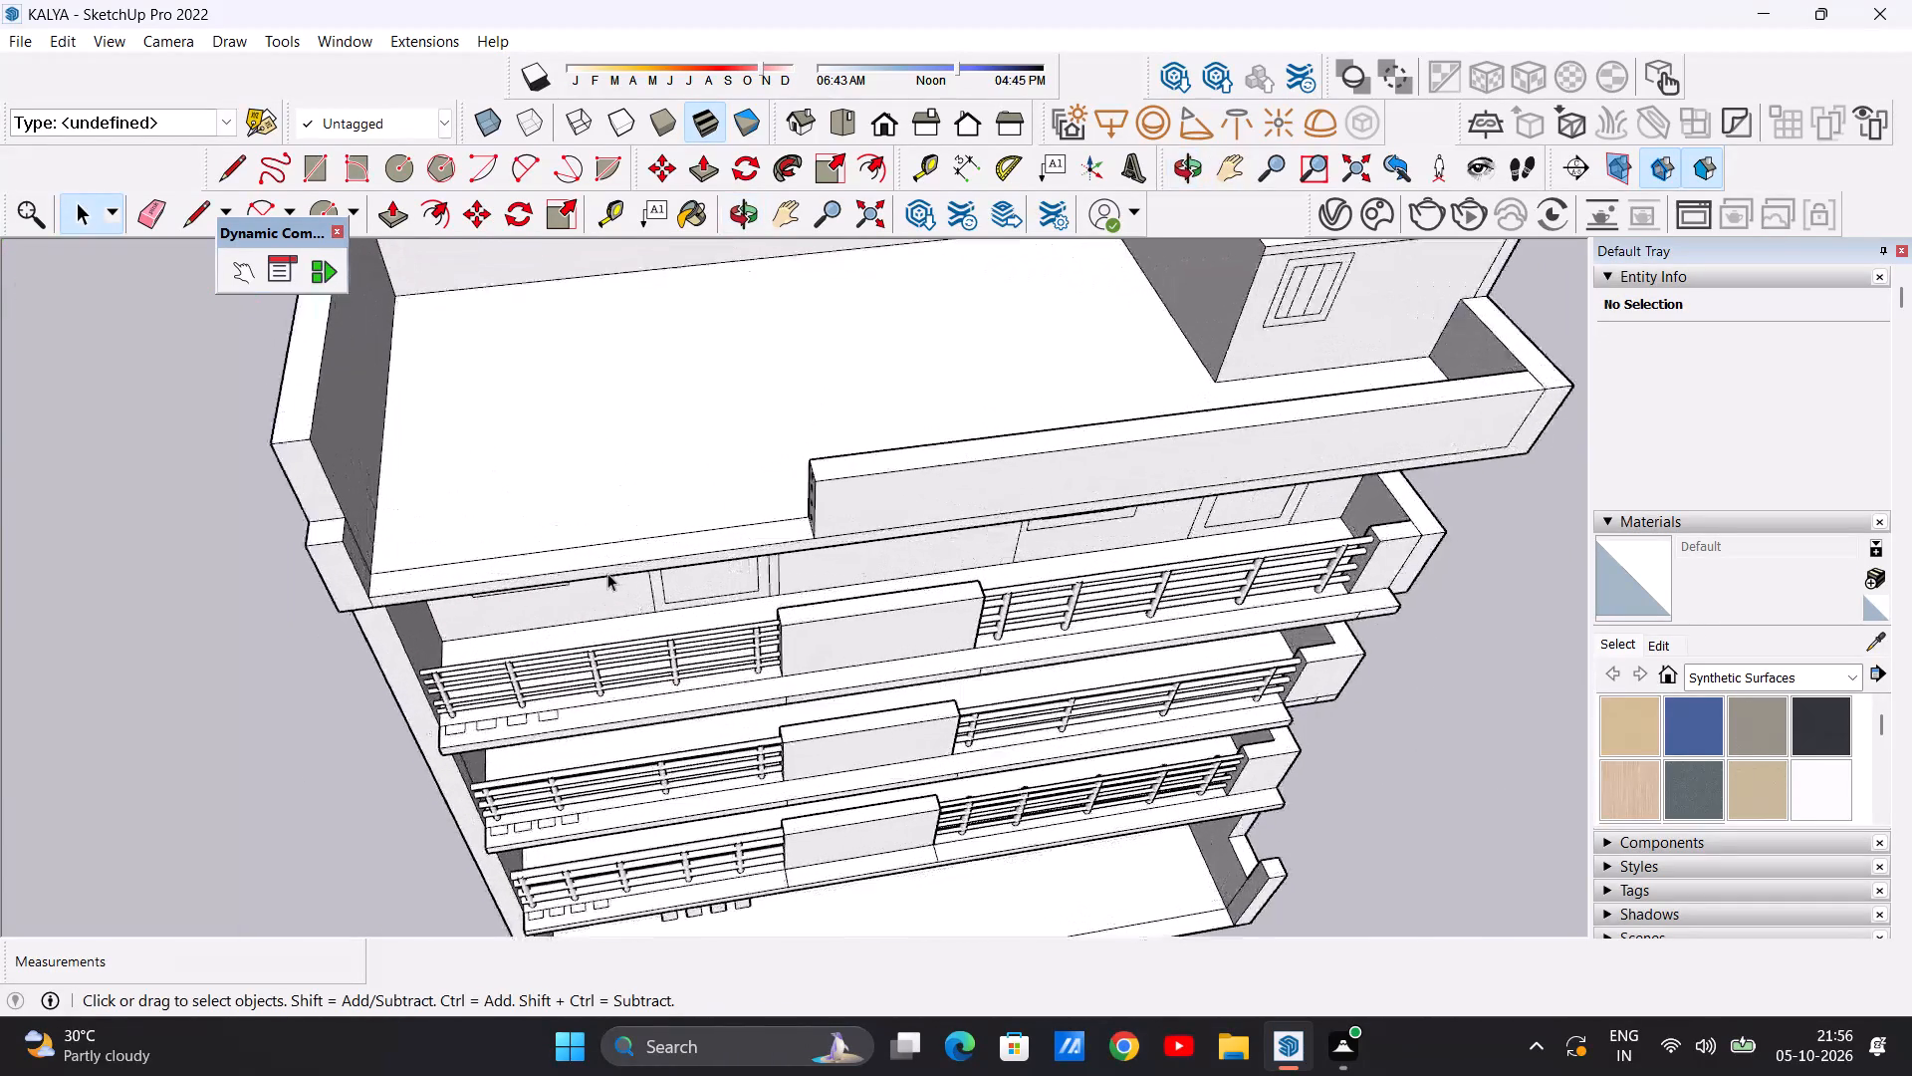
{"action": "key", "text": "c"}
{"action": "scroll", "coordinate": [420, 572], "scroll_direction": "up", "scroll_amount": 19}
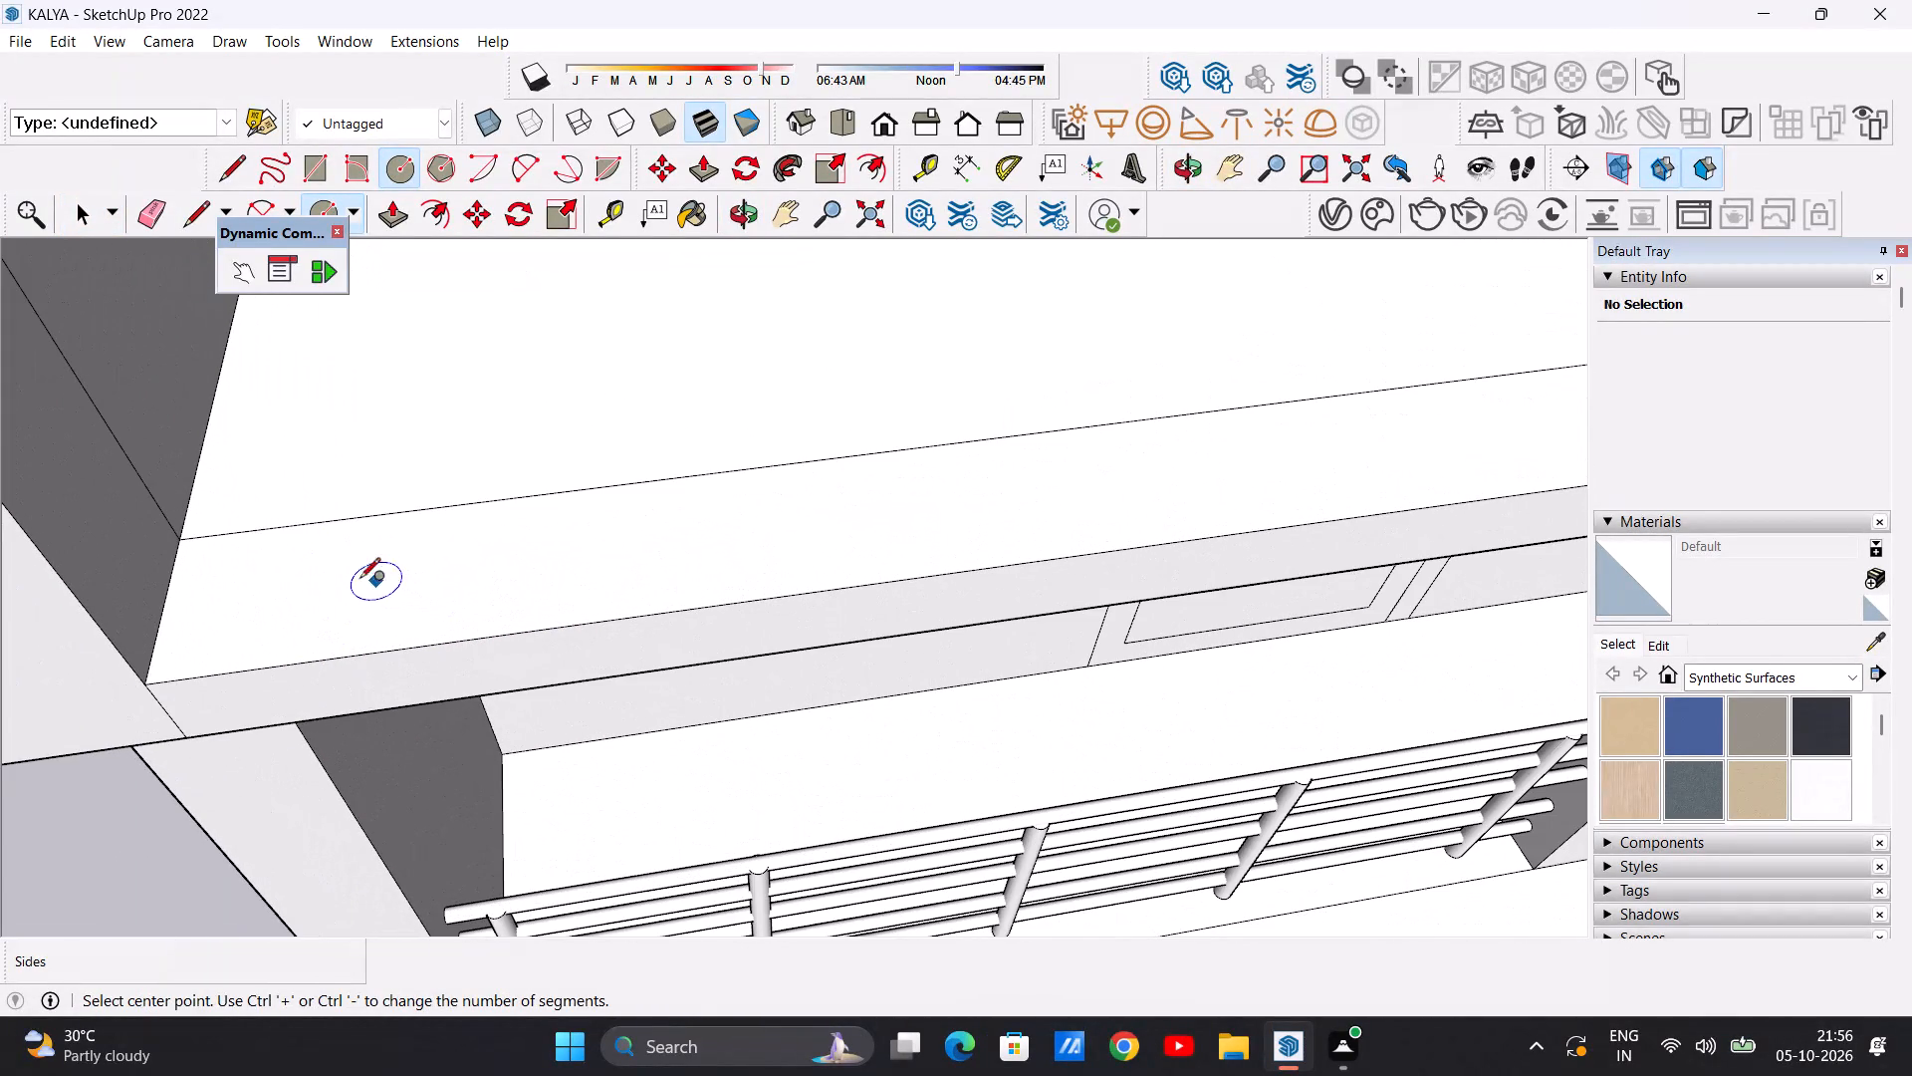
{"action": "scroll", "coordinate": [308, 602], "scroll_direction": "down", "scroll_amount": 10}
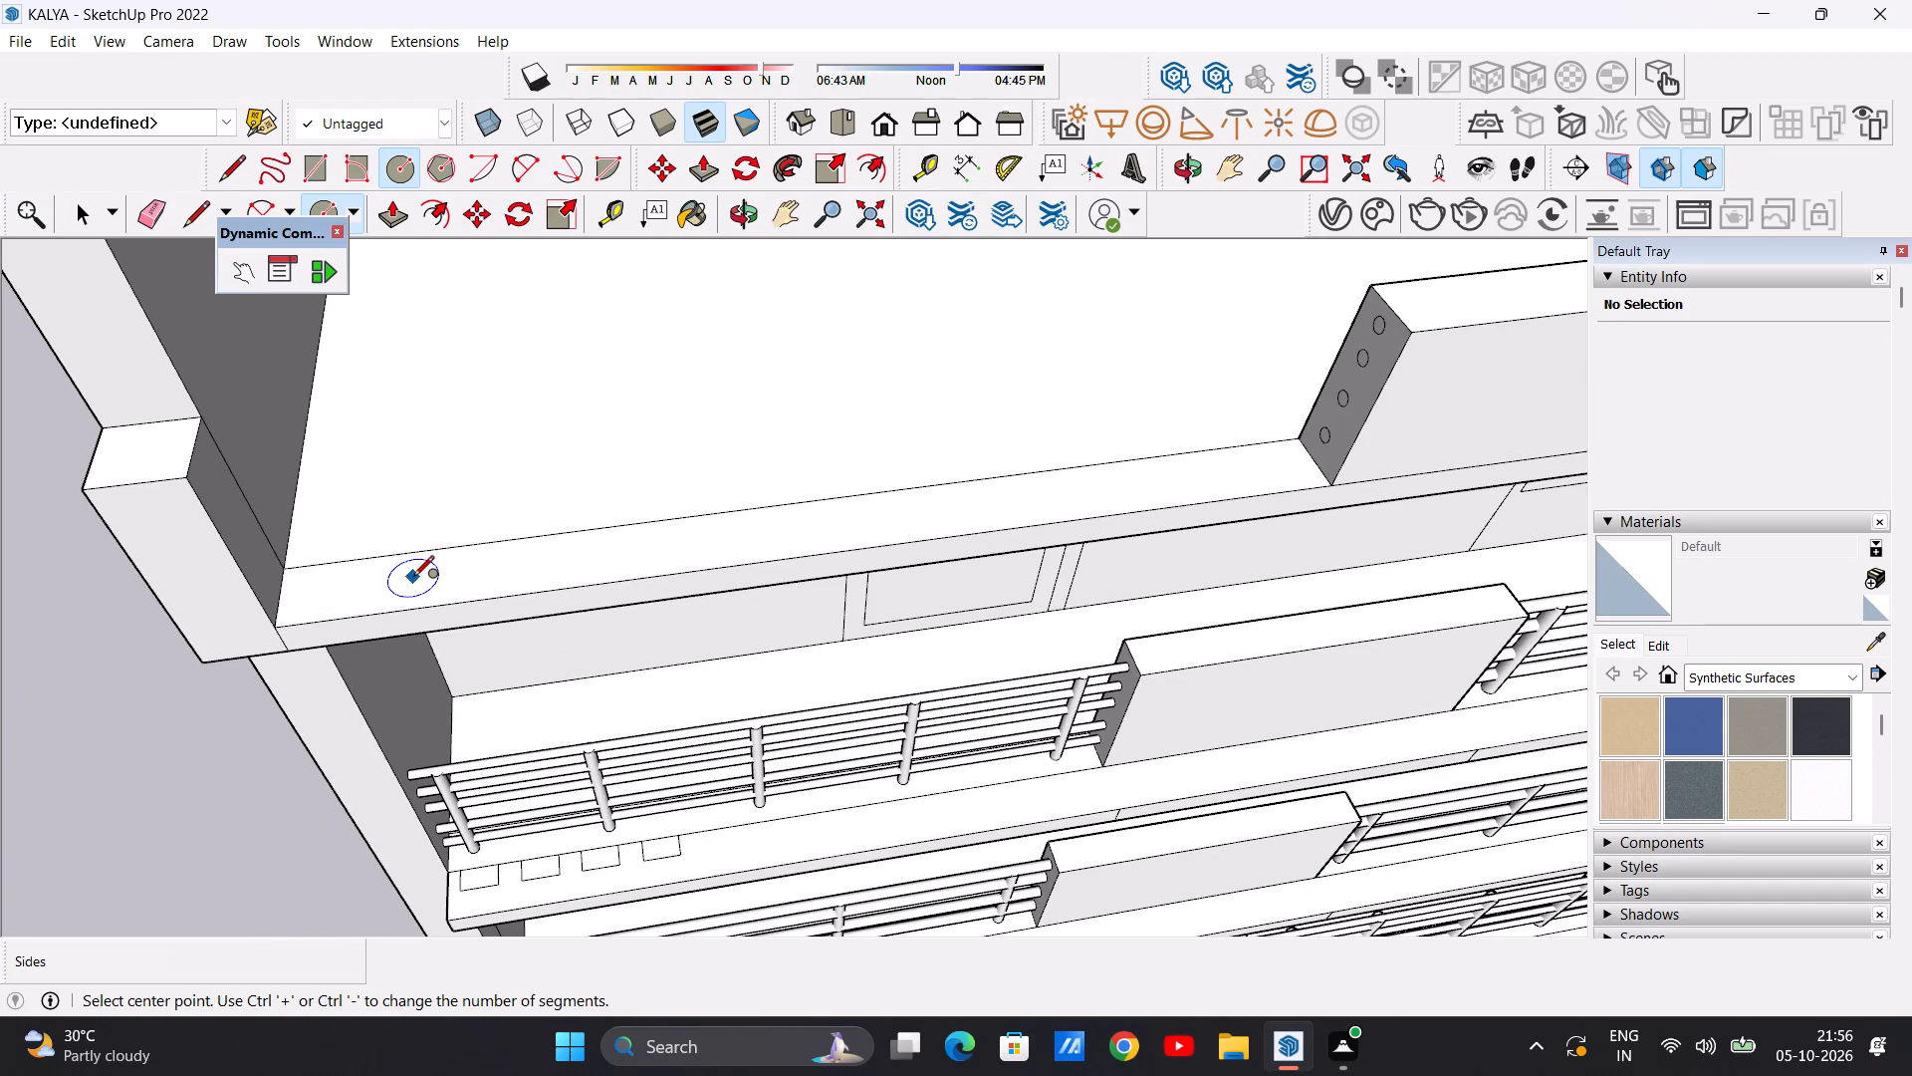
{"action": "scroll", "coordinate": [365, 573], "scroll_direction": "up", "scroll_amount": 11}
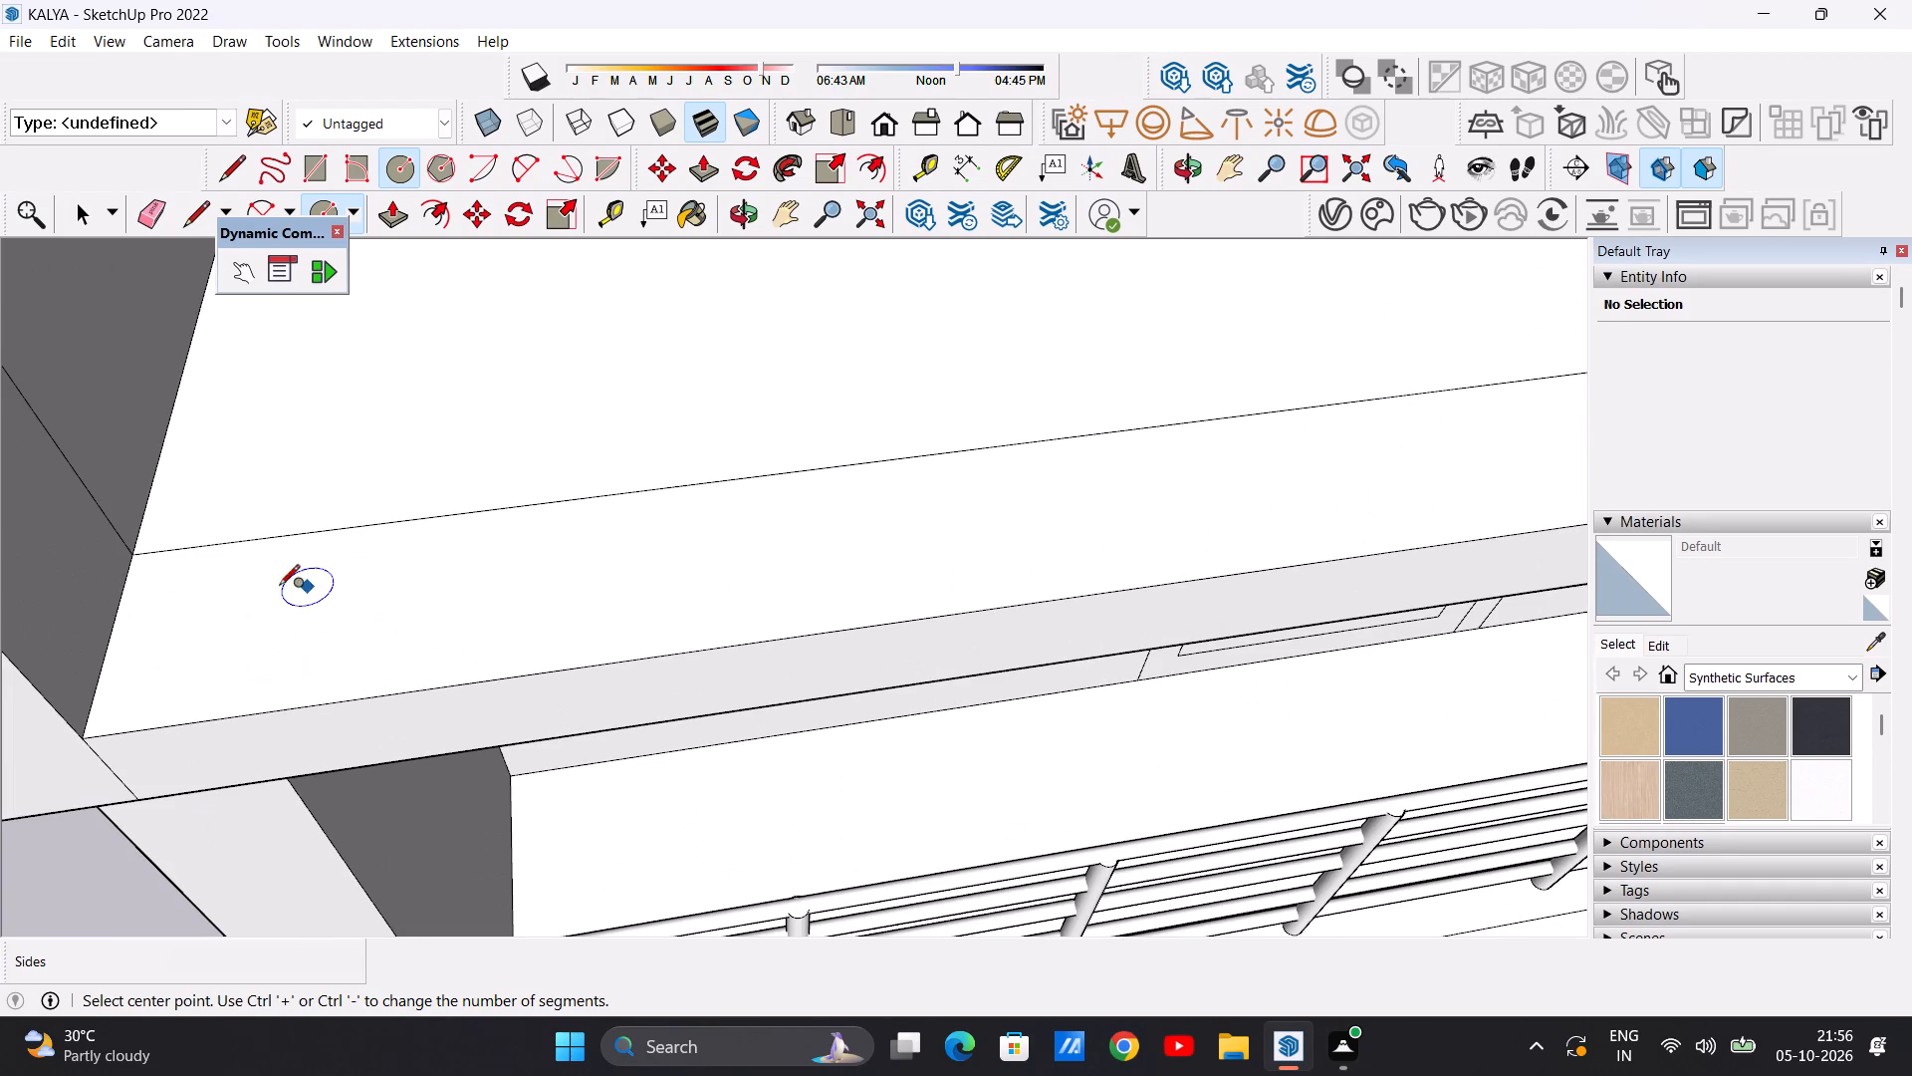
{"action": "left_click", "coordinate": [225, 618]}
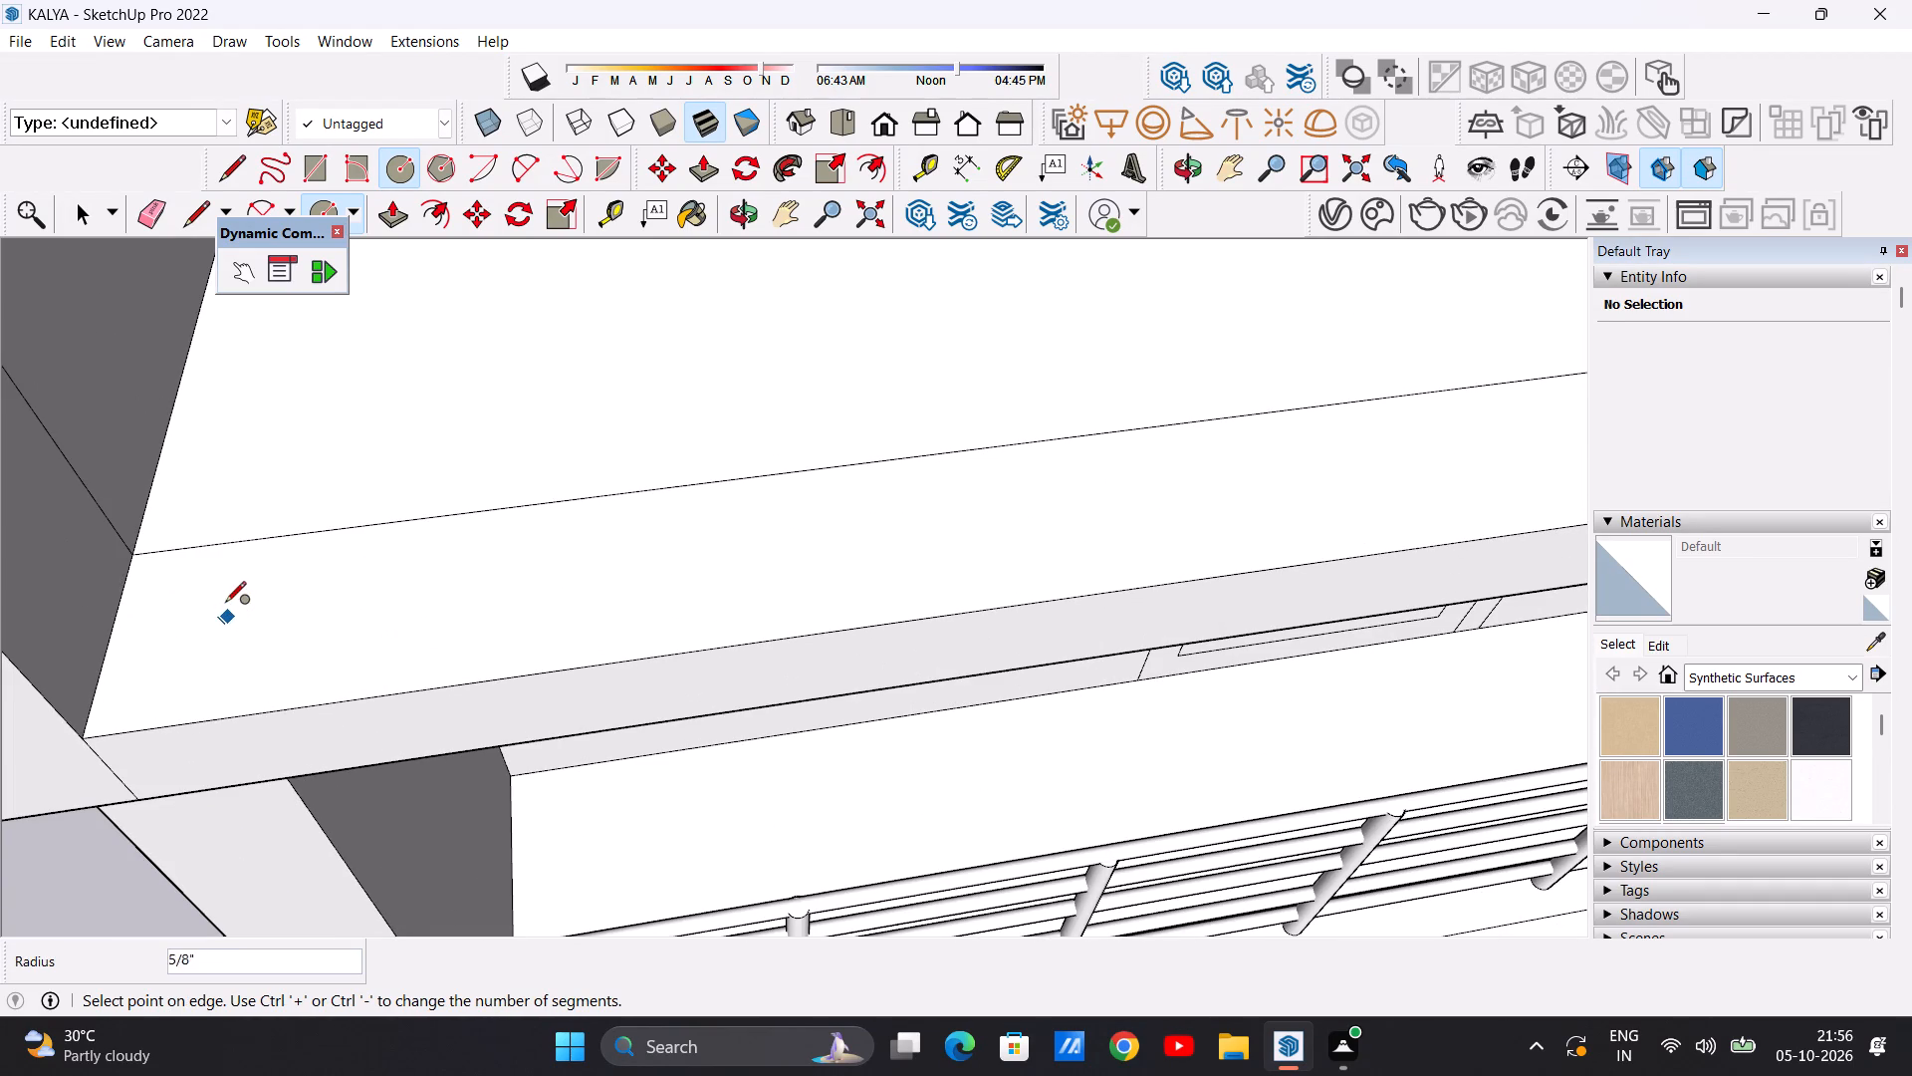
{"action": "left_click", "coordinate": [222, 595]}
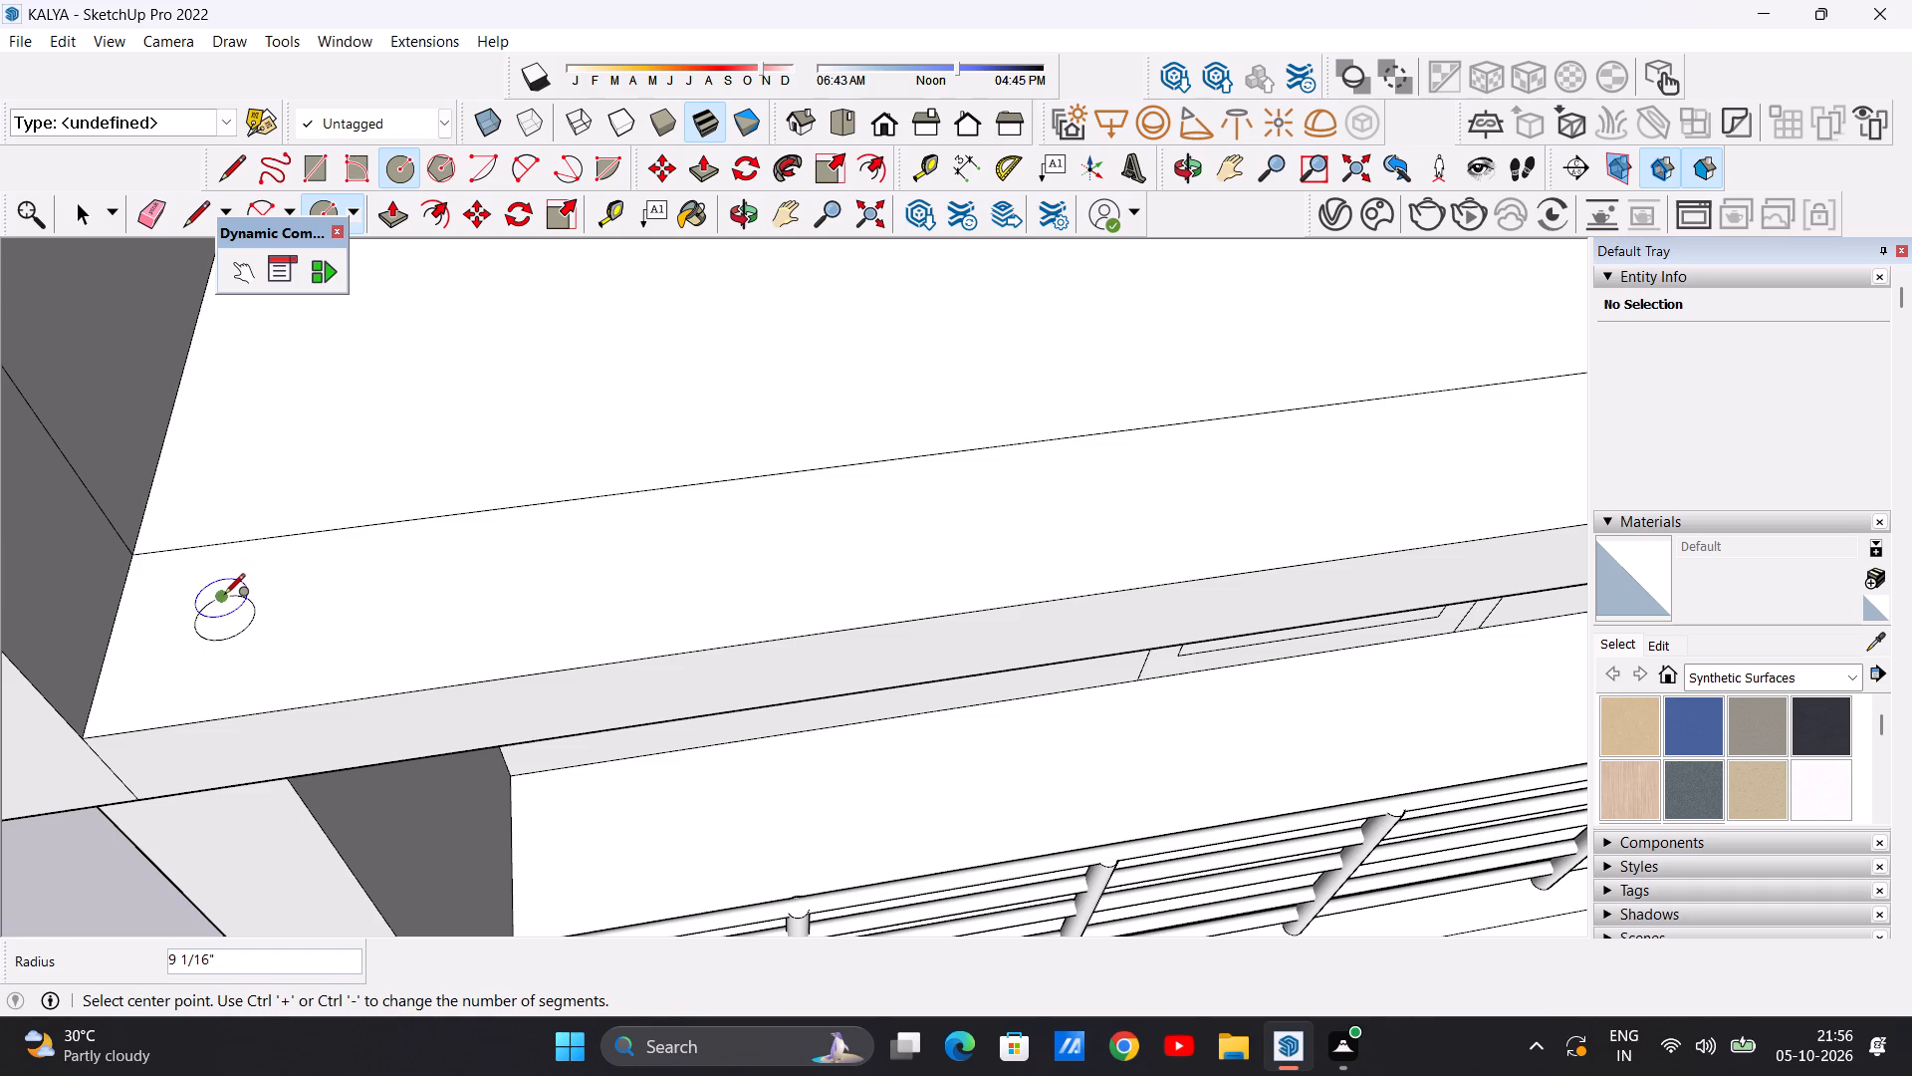
{"action": "key", "text": "space"}
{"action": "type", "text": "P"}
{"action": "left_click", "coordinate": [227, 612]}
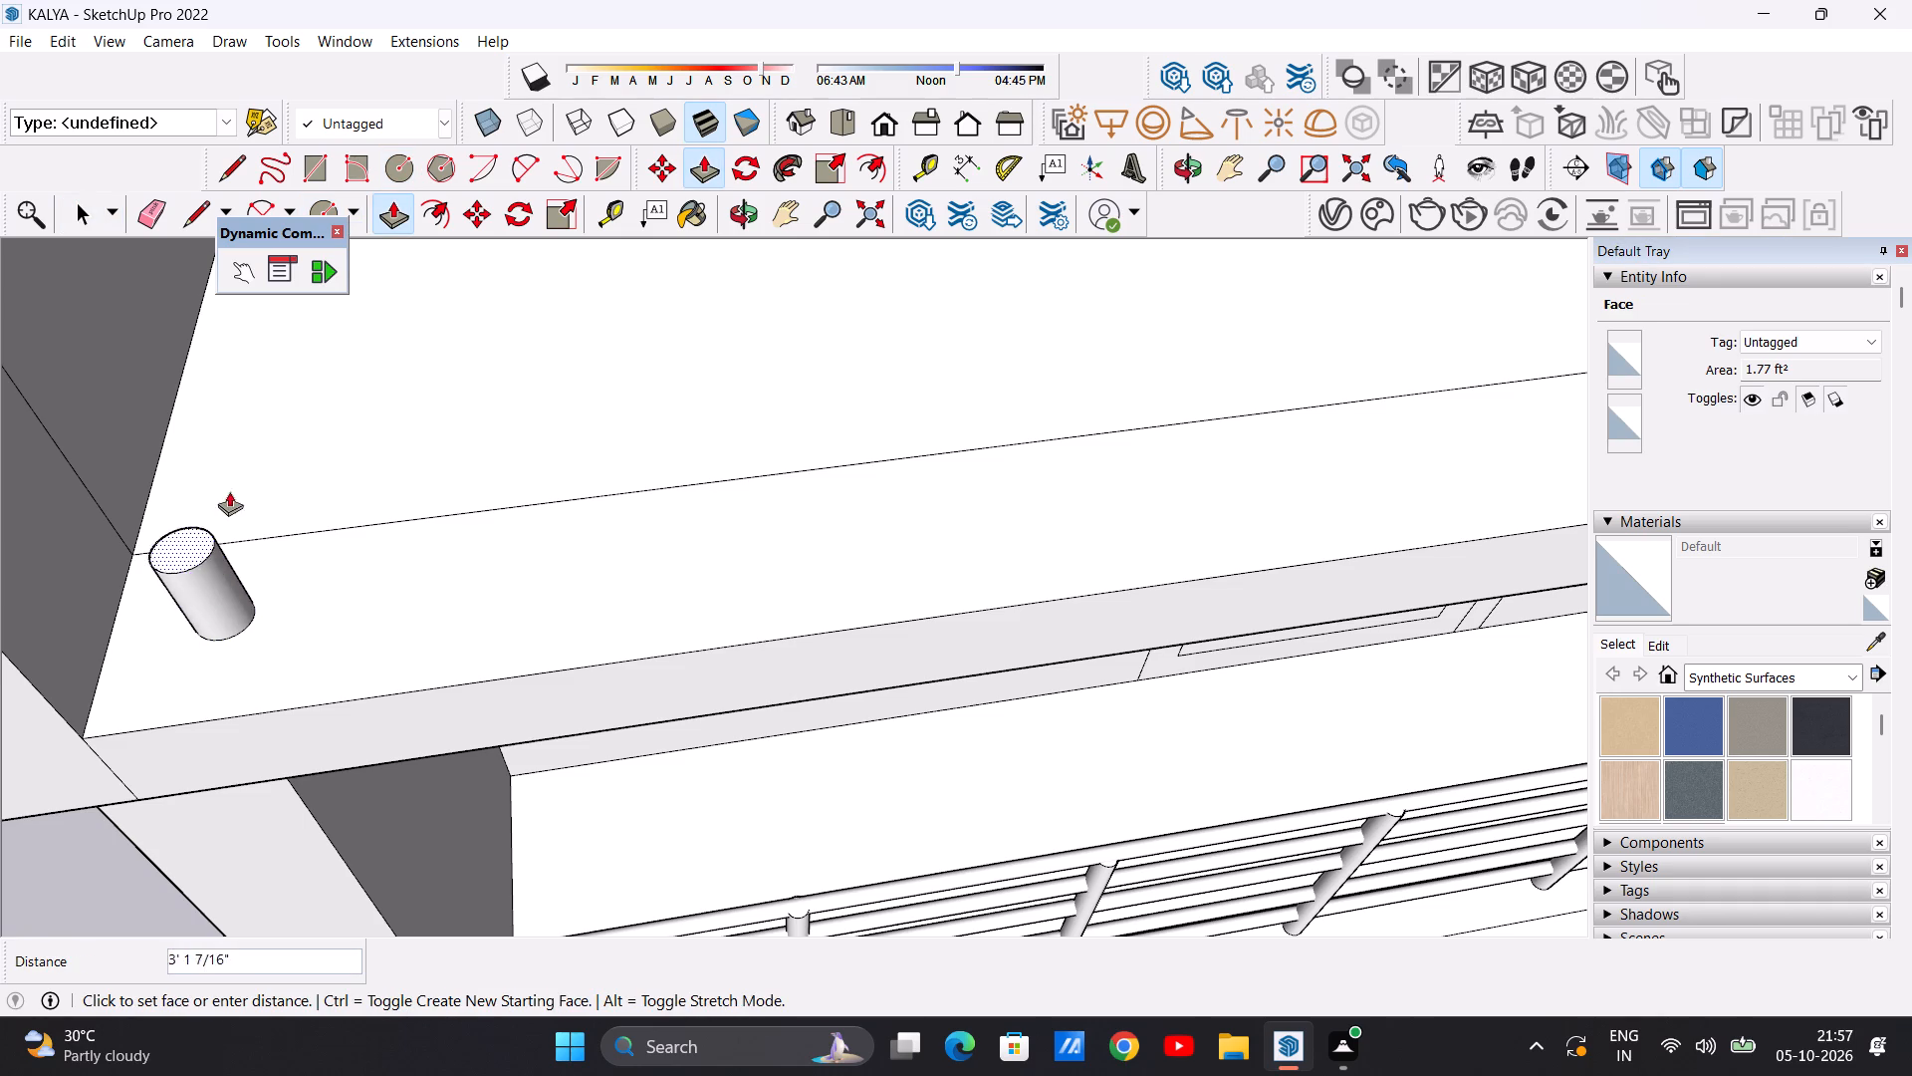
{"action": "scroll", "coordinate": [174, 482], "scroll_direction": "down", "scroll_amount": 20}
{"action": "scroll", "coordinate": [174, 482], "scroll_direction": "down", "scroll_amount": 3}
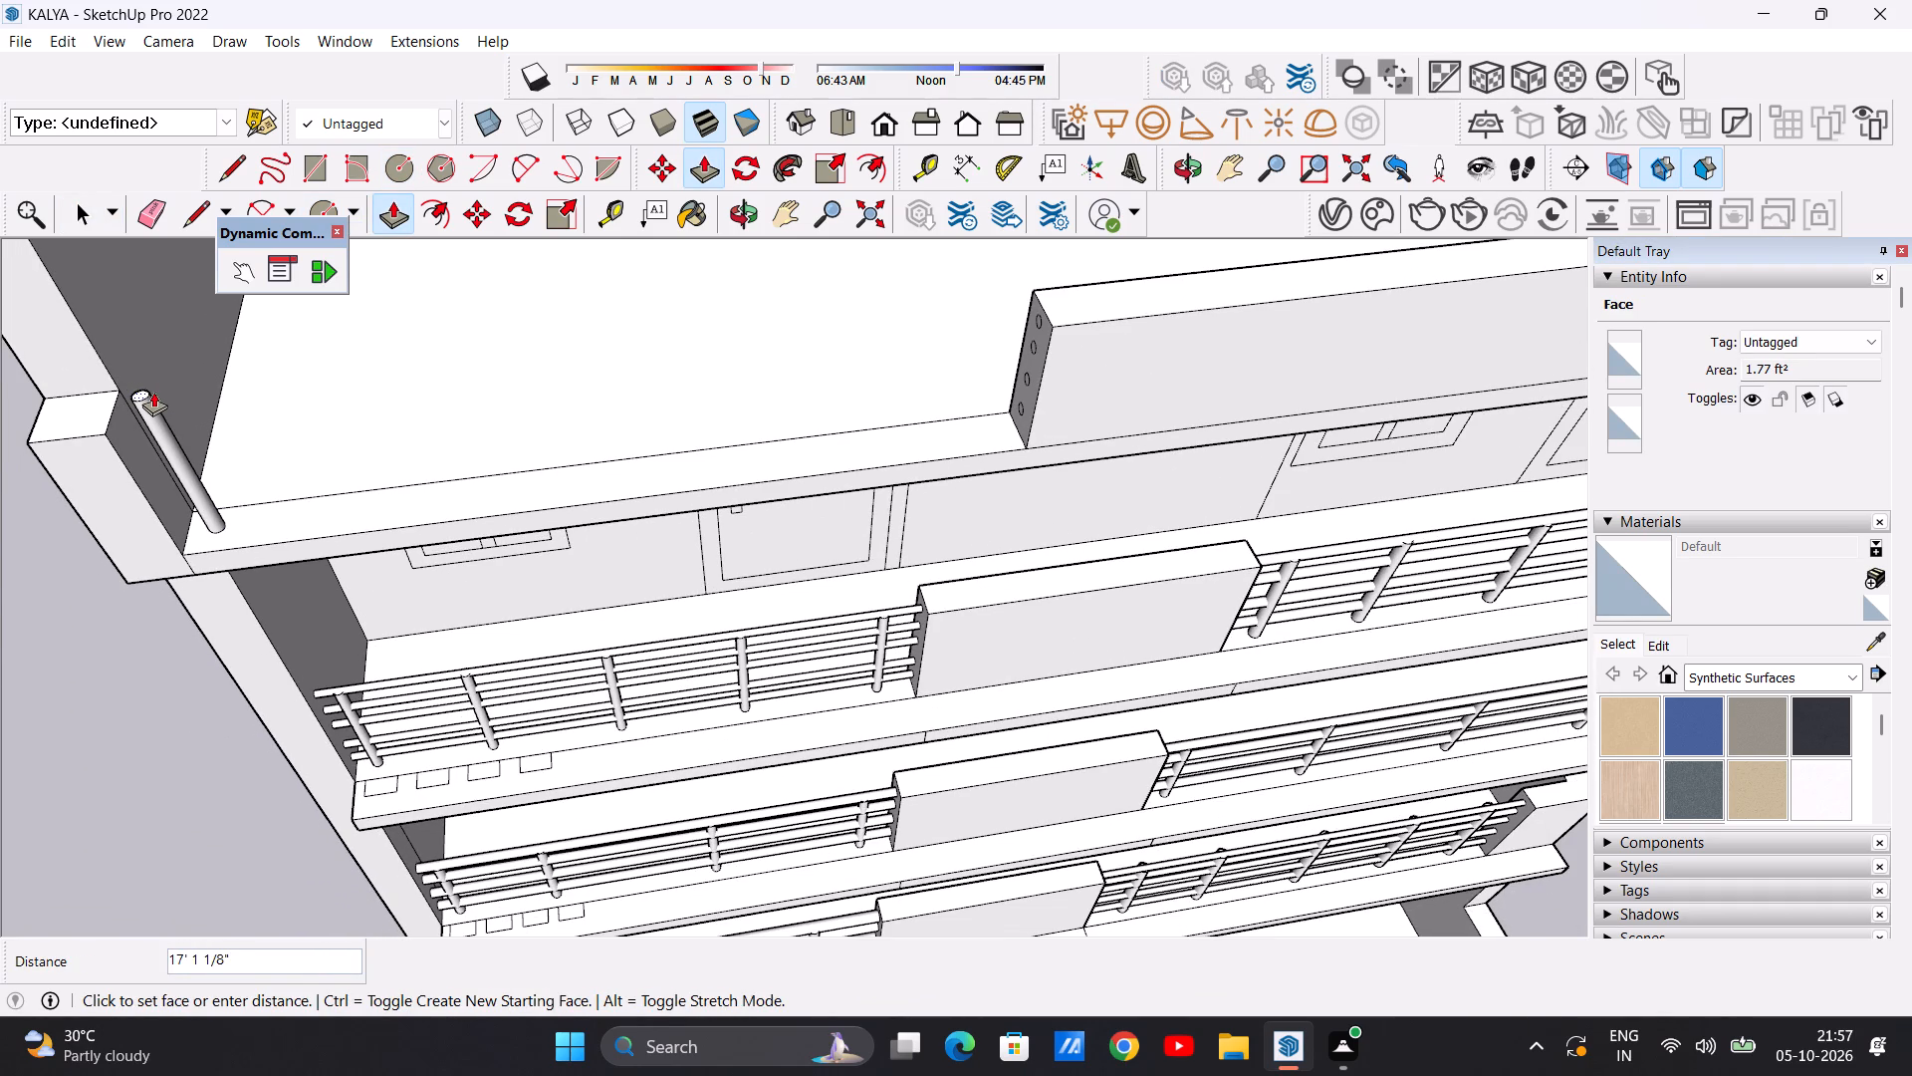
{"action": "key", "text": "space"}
Copy the post circle along the roof slab's front edge strip about 78' 9", close to the front parapet's end.
{"action": "scroll", "coordinate": [315, 425], "scroll_direction": "down", "scroll_amount": 4}
{"action": "middle_click_drag", "start_coordinate": [315, 464], "coordinate": [232, 510]}
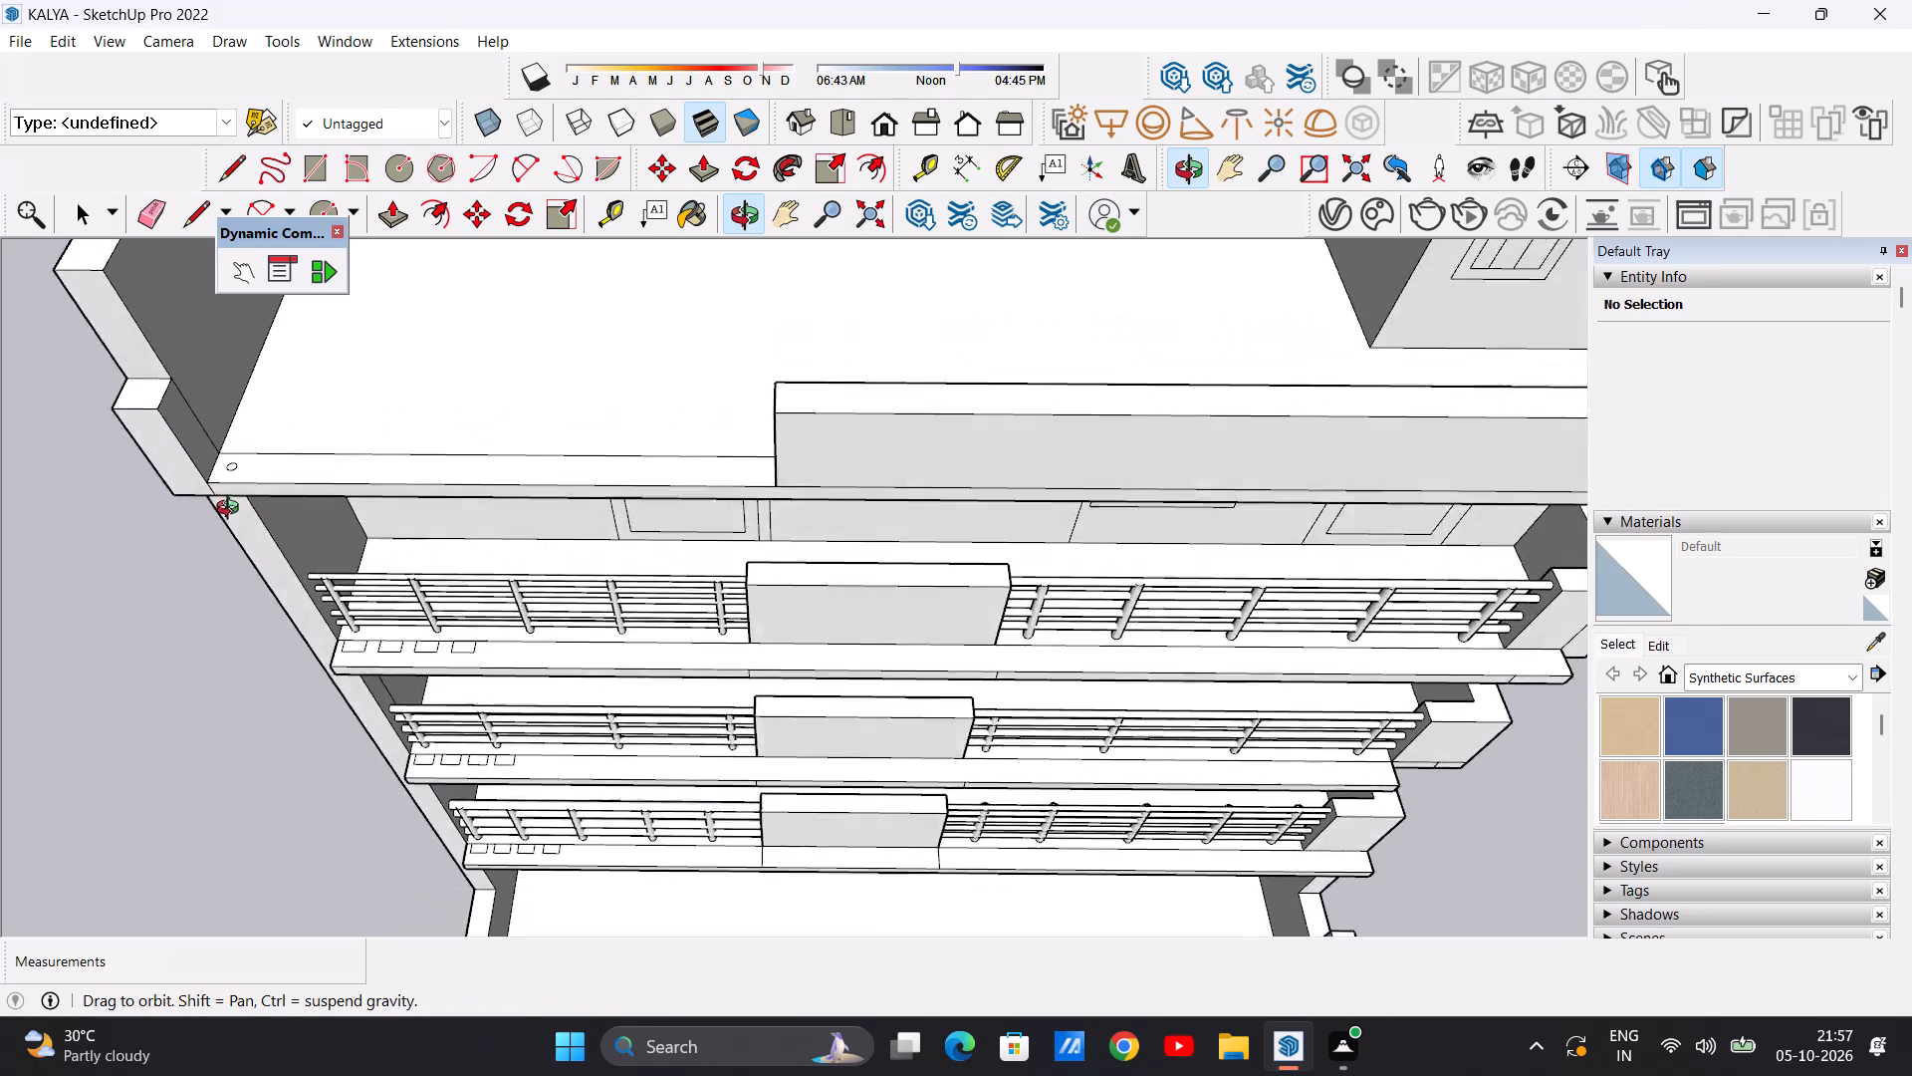
{"action": "middle_click_drag", "start_coordinate": [232, 510], "coordinate": [234, 547]}
{"action": "scroll", "coordinate": [284, 544], "scroll_direction": "down", "scroll_amount": 5}
{"action": "scroll", "coordinate": [293, 509], "scroll_direction": "up", "scroll_amount": 4}
{"action": "middle_click_drag", "start_coordinate": [248, 541], "coordinate": [292, 606]}
{"action": "scroll", "coordinate": [368, 627], "scroll_direction": "up", "scroll_amount": 6}
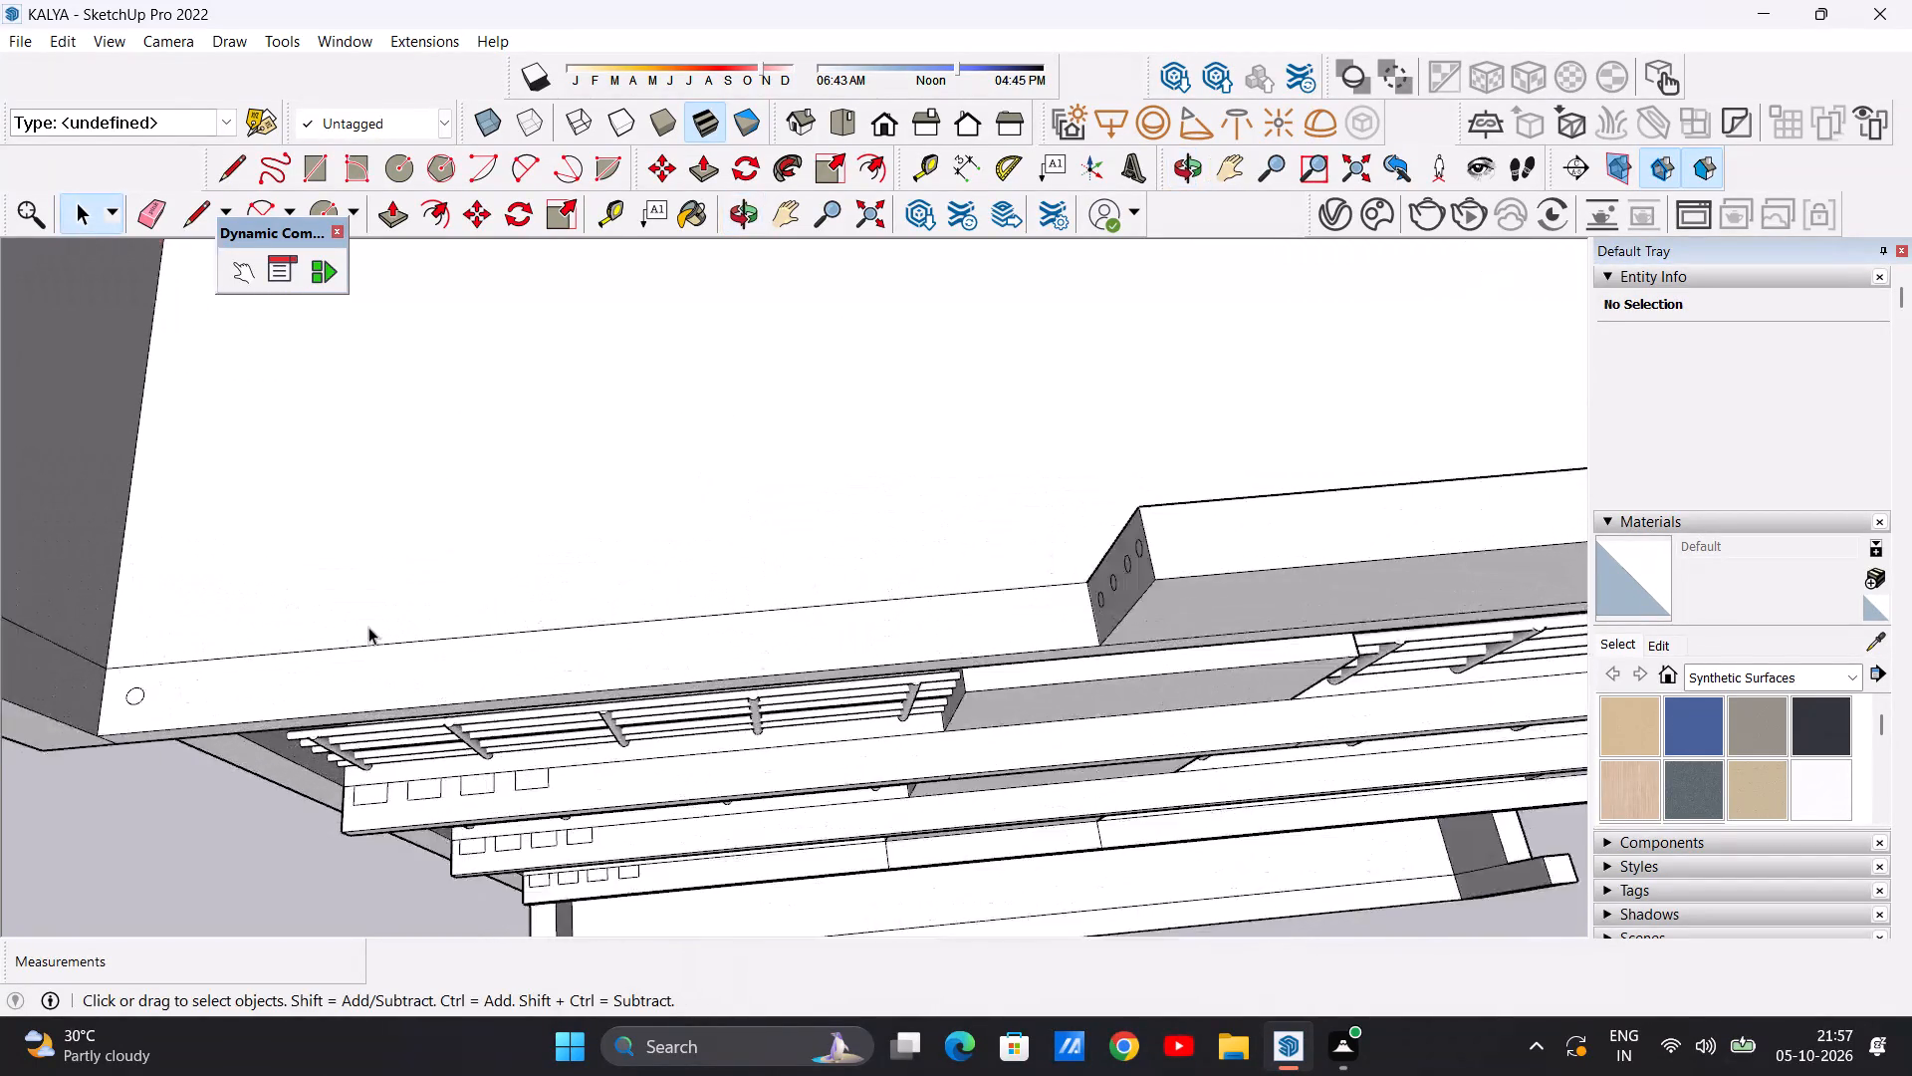
{"action": "scroll", "coordinate": [368, 627], "scroll_direction": "up", "scroll_amount": 2}
{"action": "scroll", "coordinate": [87, 699], "scroll_direction": "up", "scroll_amount": 6}
{"action": "double_click", "coordinate": [77, 717]}
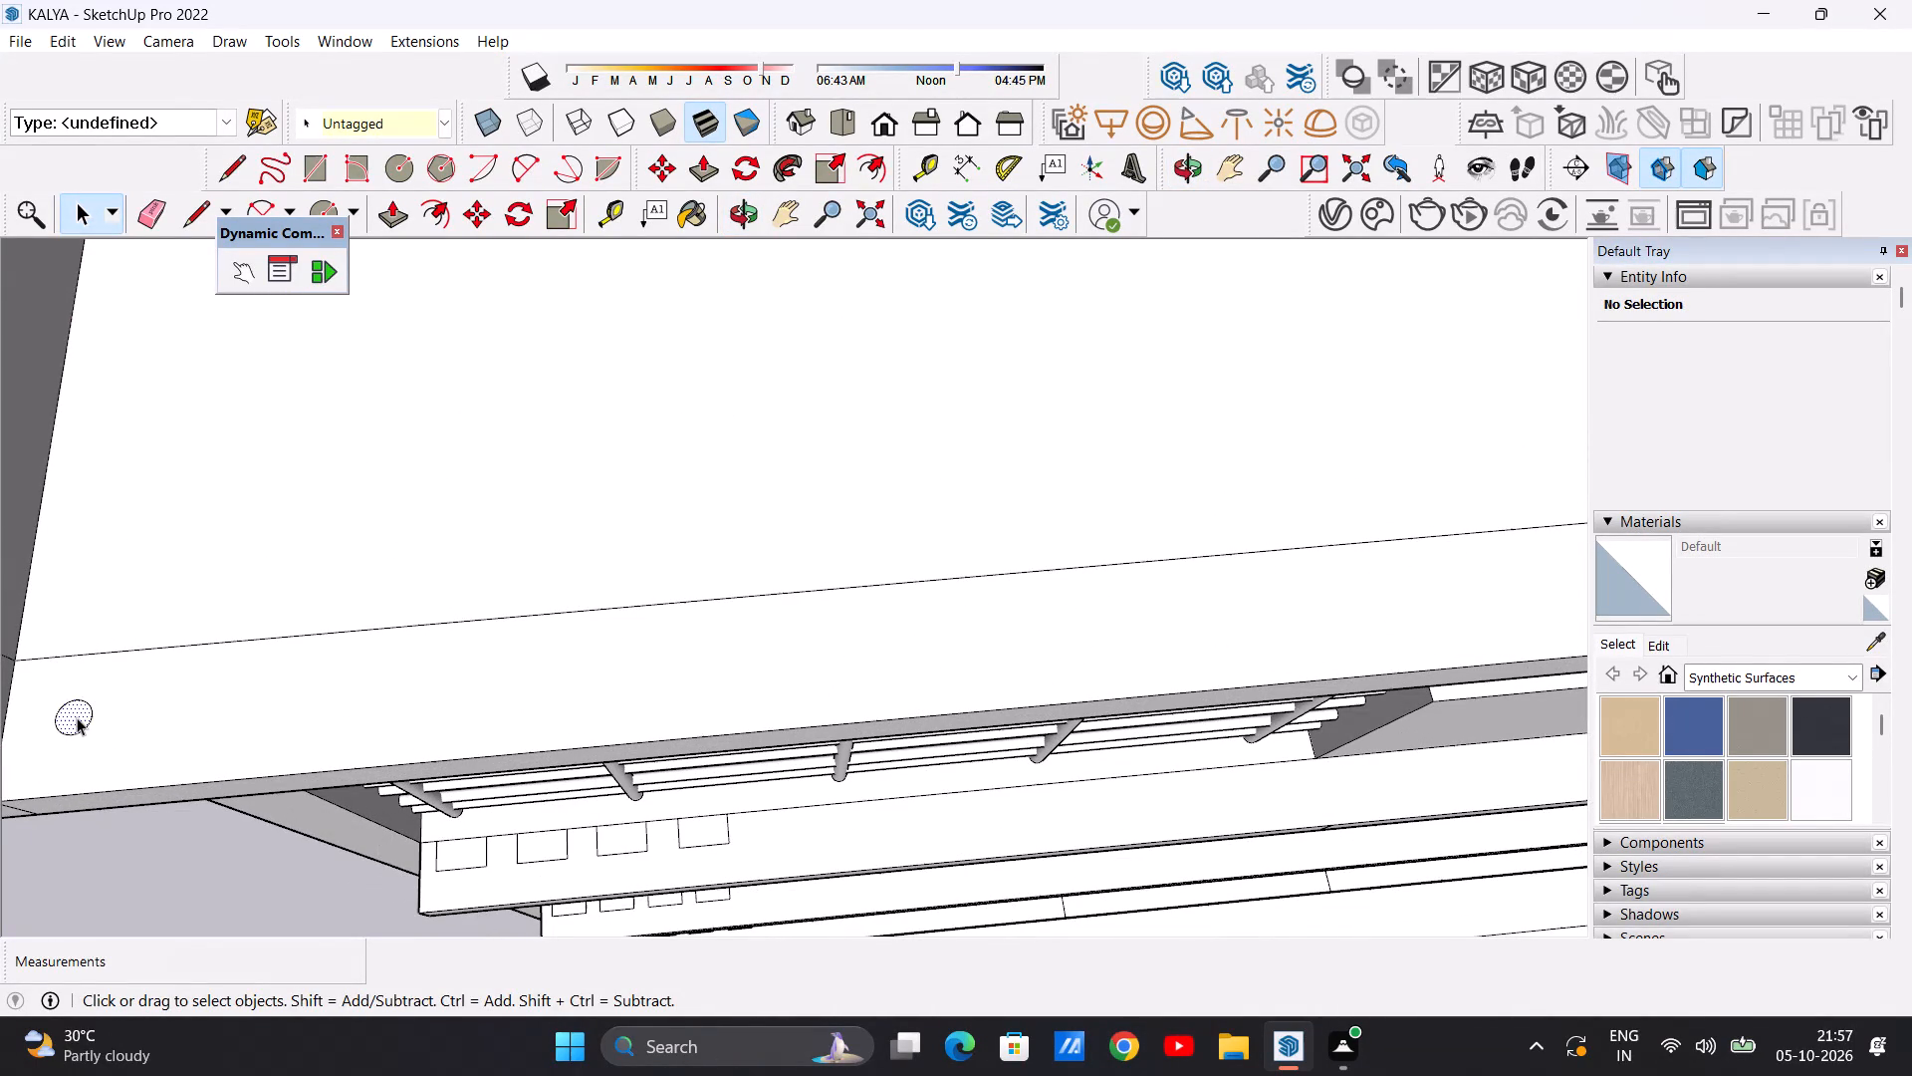
{"action": "key", "text": "m"}
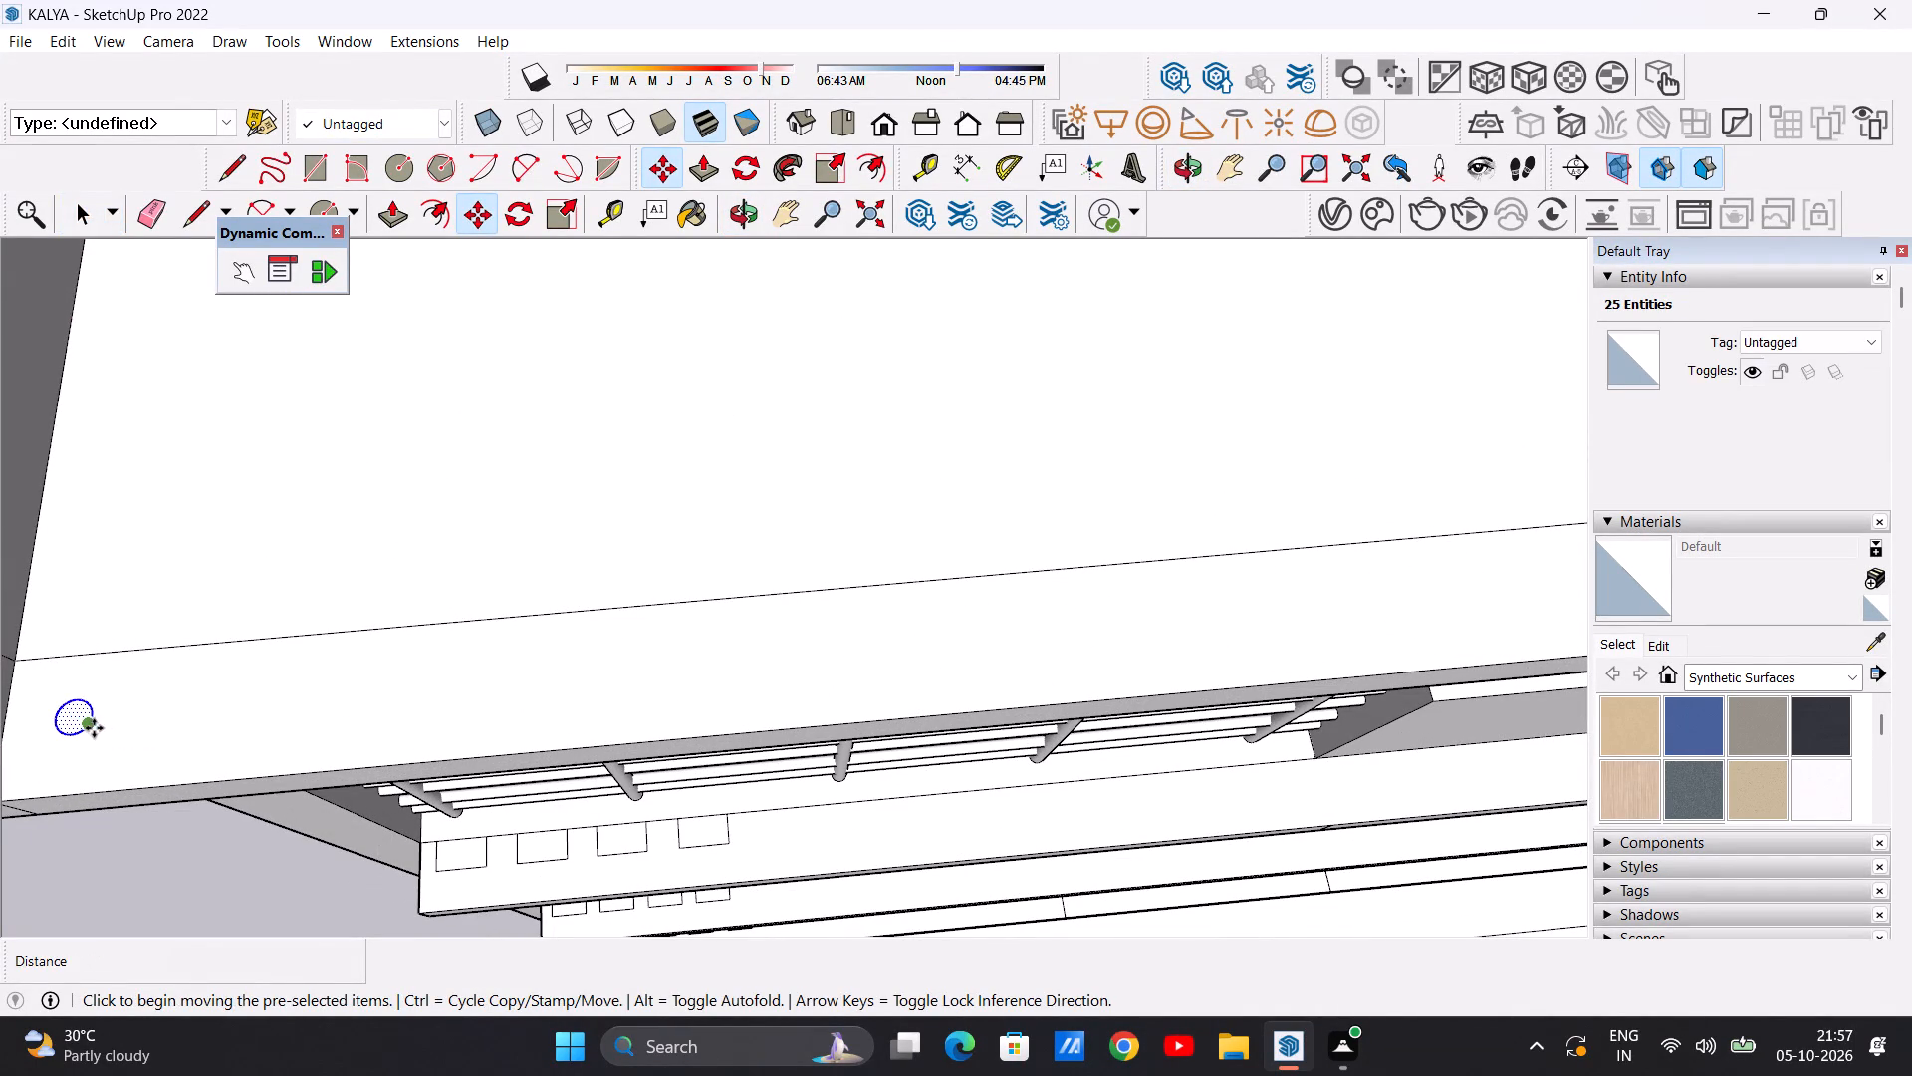
{"action": "left_click", "coordinate": [94, 728]}
{"action": "scroll", "coordinate": [289, 690], "scroll_direction": "down", "scroll_amount": 13}
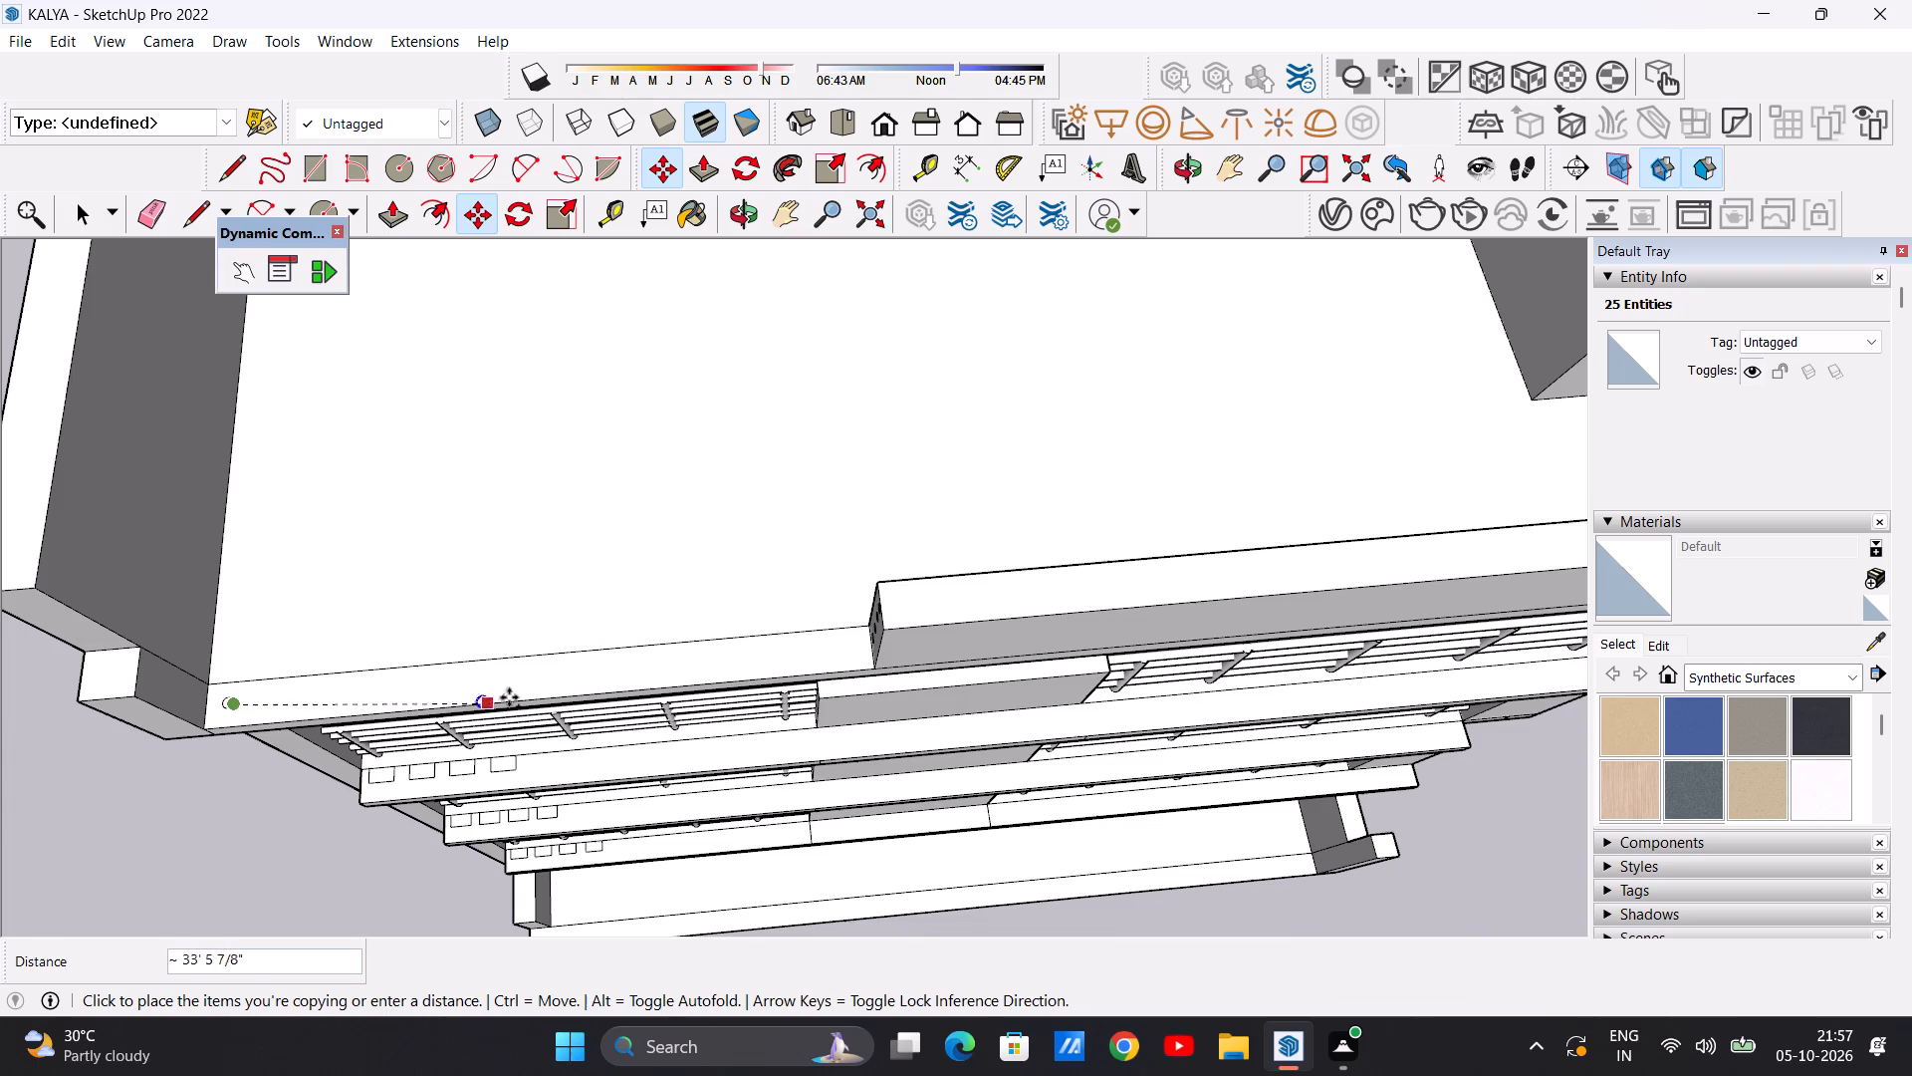
{"action": "scroll", "coordinate": [822, 646], "scroll_direction": "up", "scroll_amount": 4}
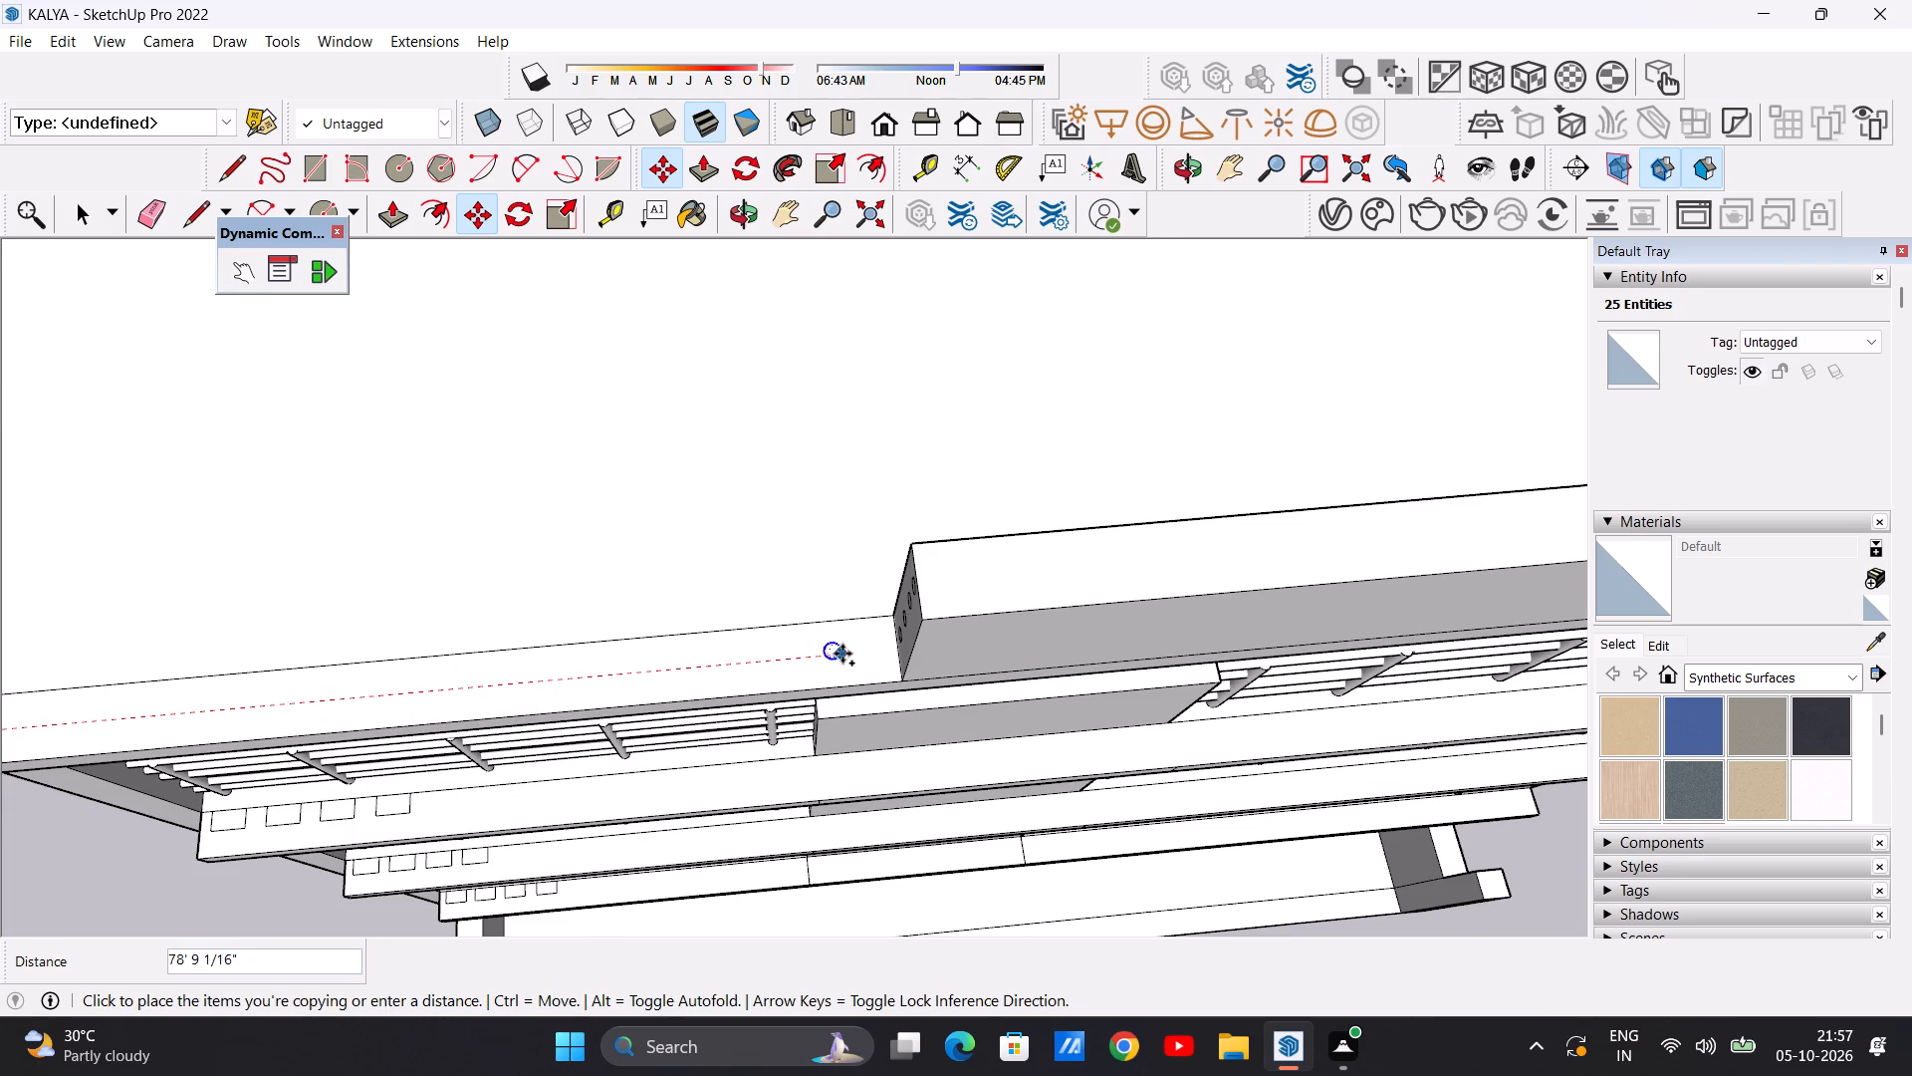
{"action": "left_click", "coordinate": [843, 654]}
Place three more copies of the circle between the two end circles, spaced roughly evenly along the edge strip.
{"action": "left_click", "coordinate": [845, 657]}
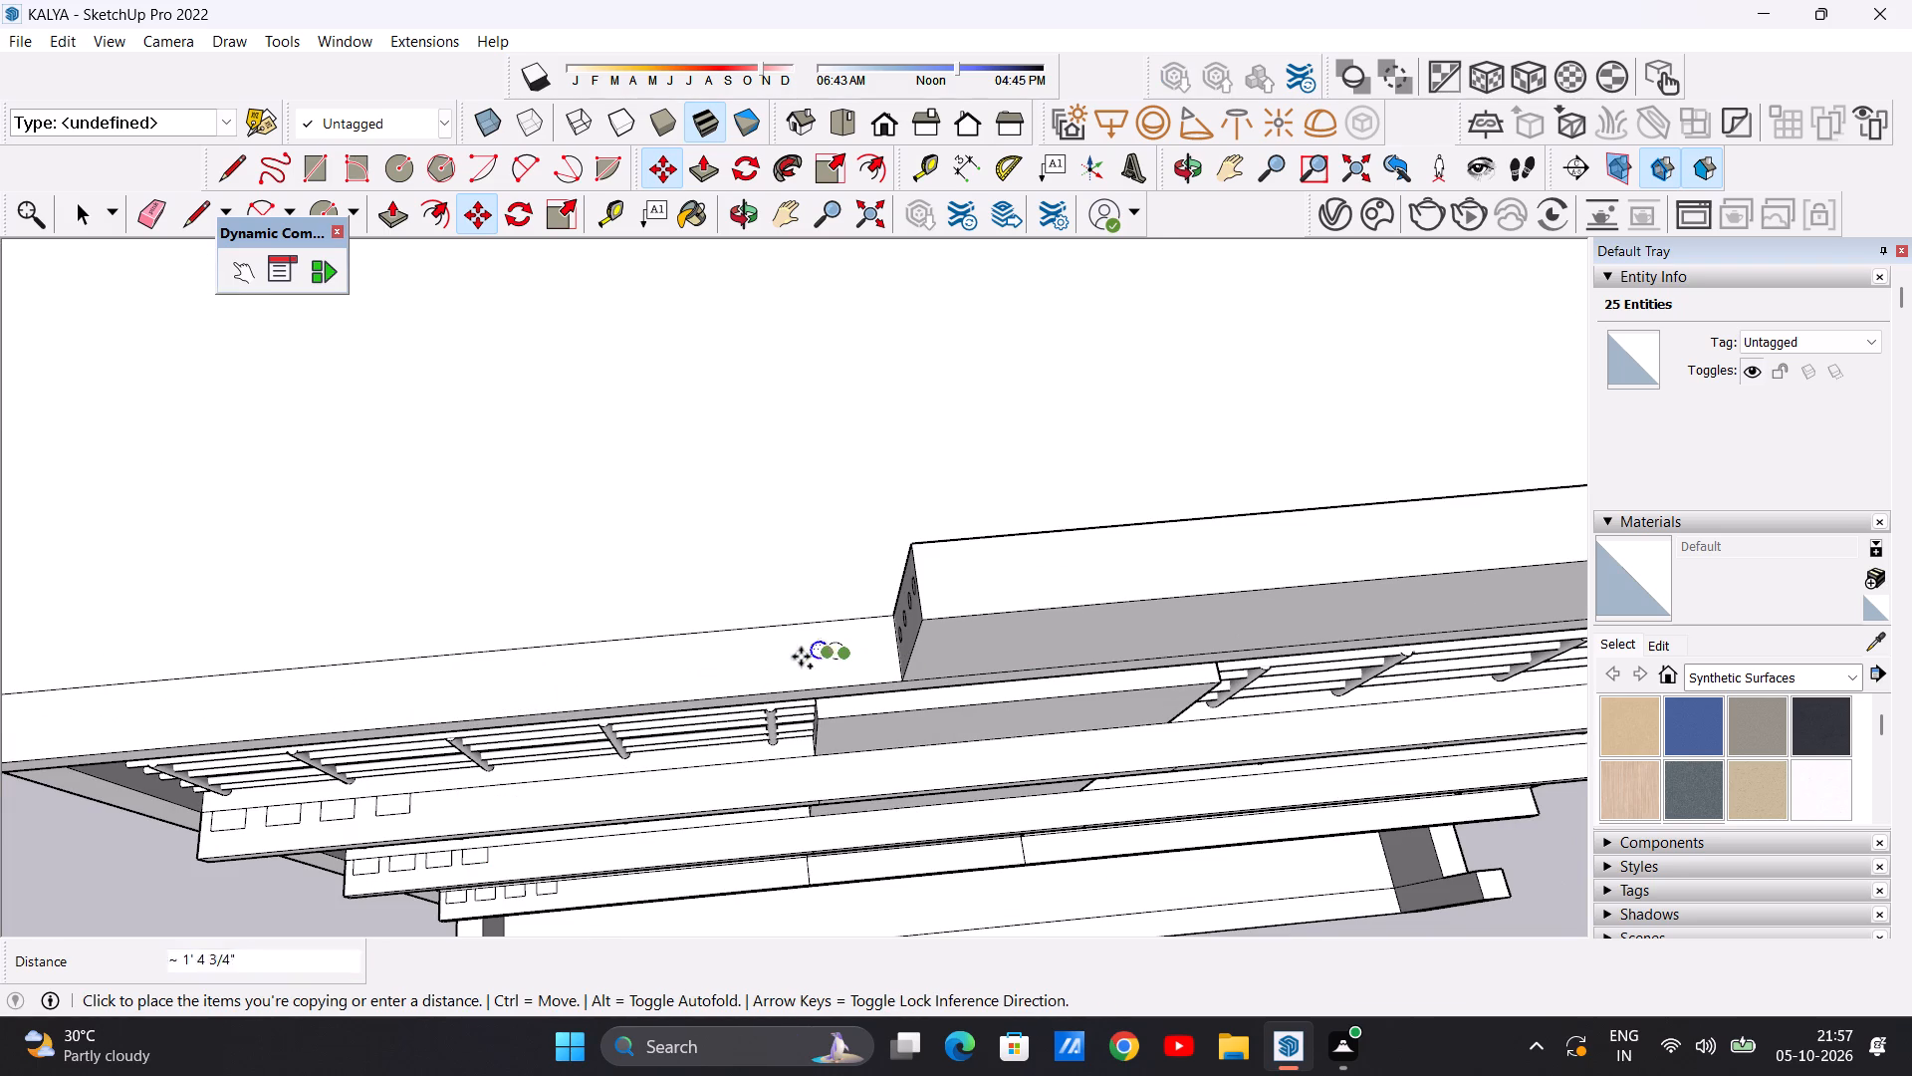
{"action": "scroll", "coordinate": [612, 669], "scroll_direction": "down", "scroll_amount": 4}
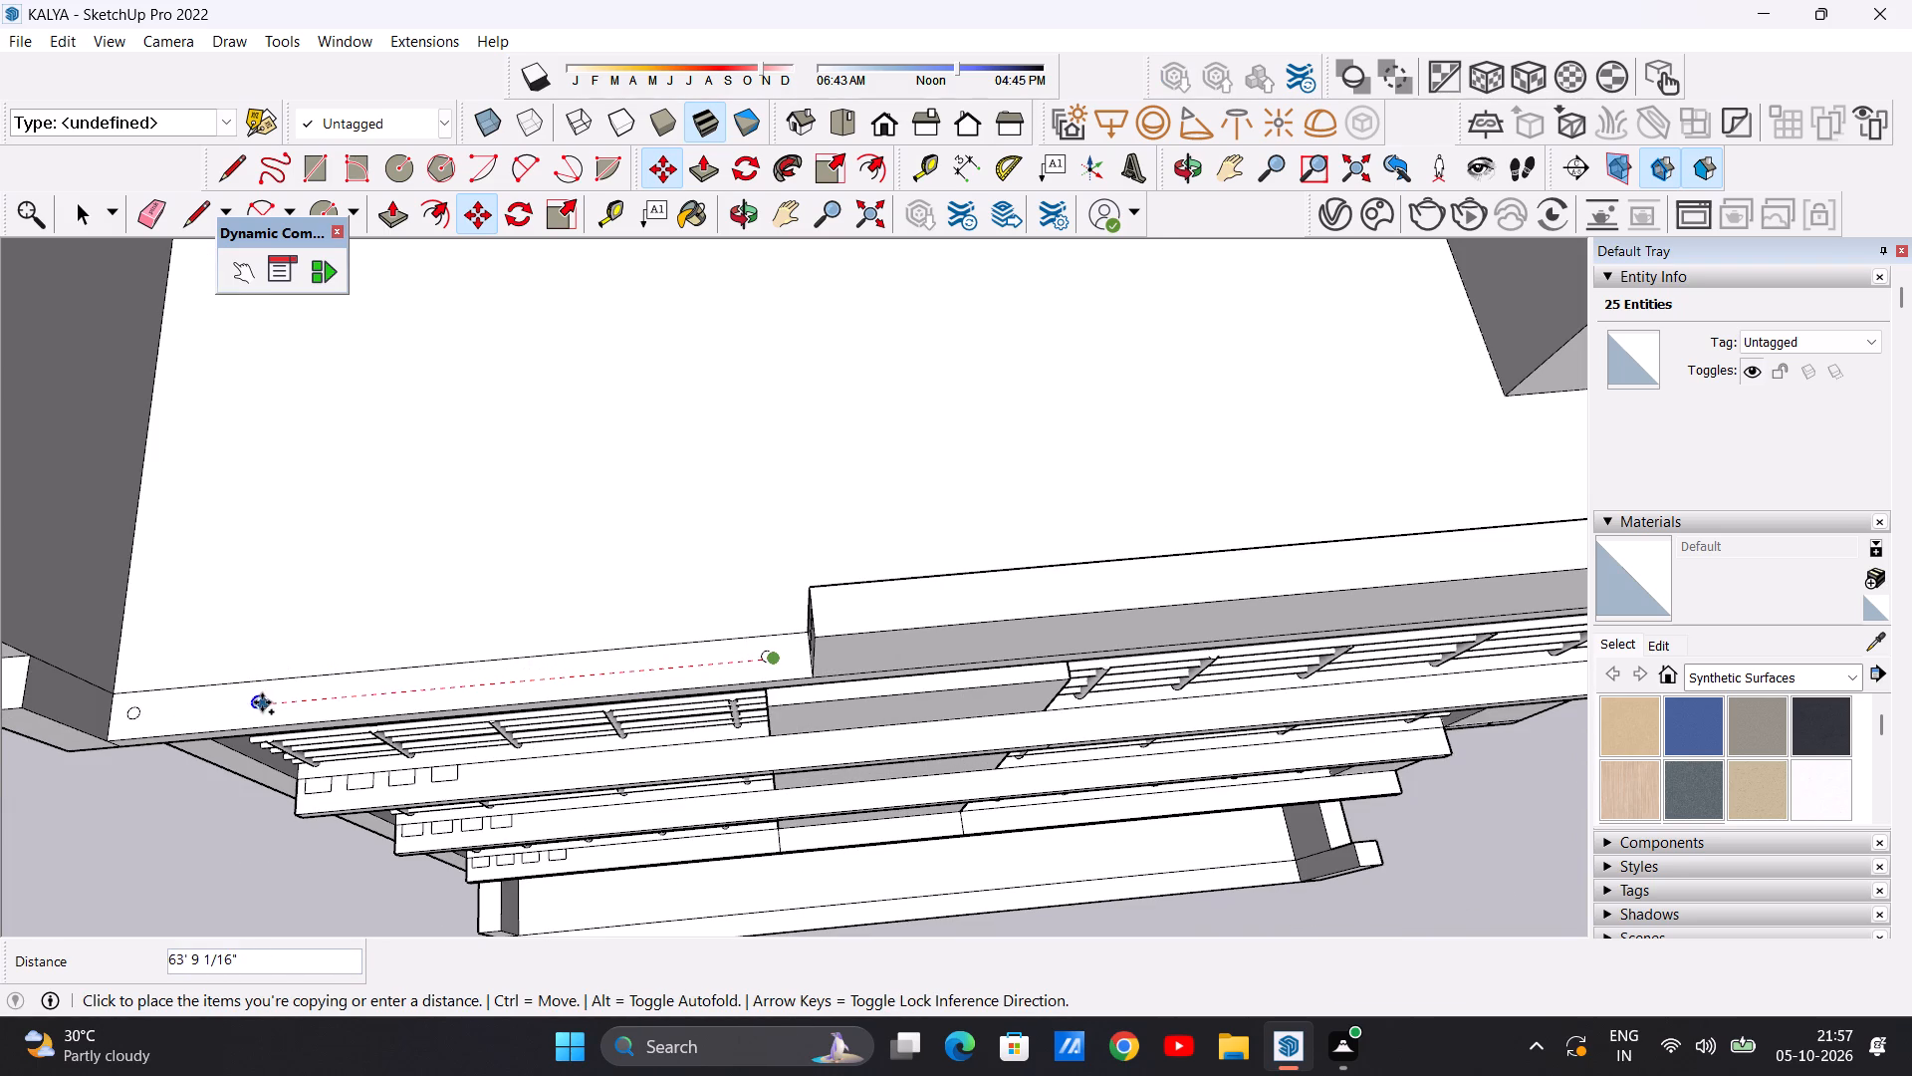
{"action": "left_click", "coordinate": [279, 703]}
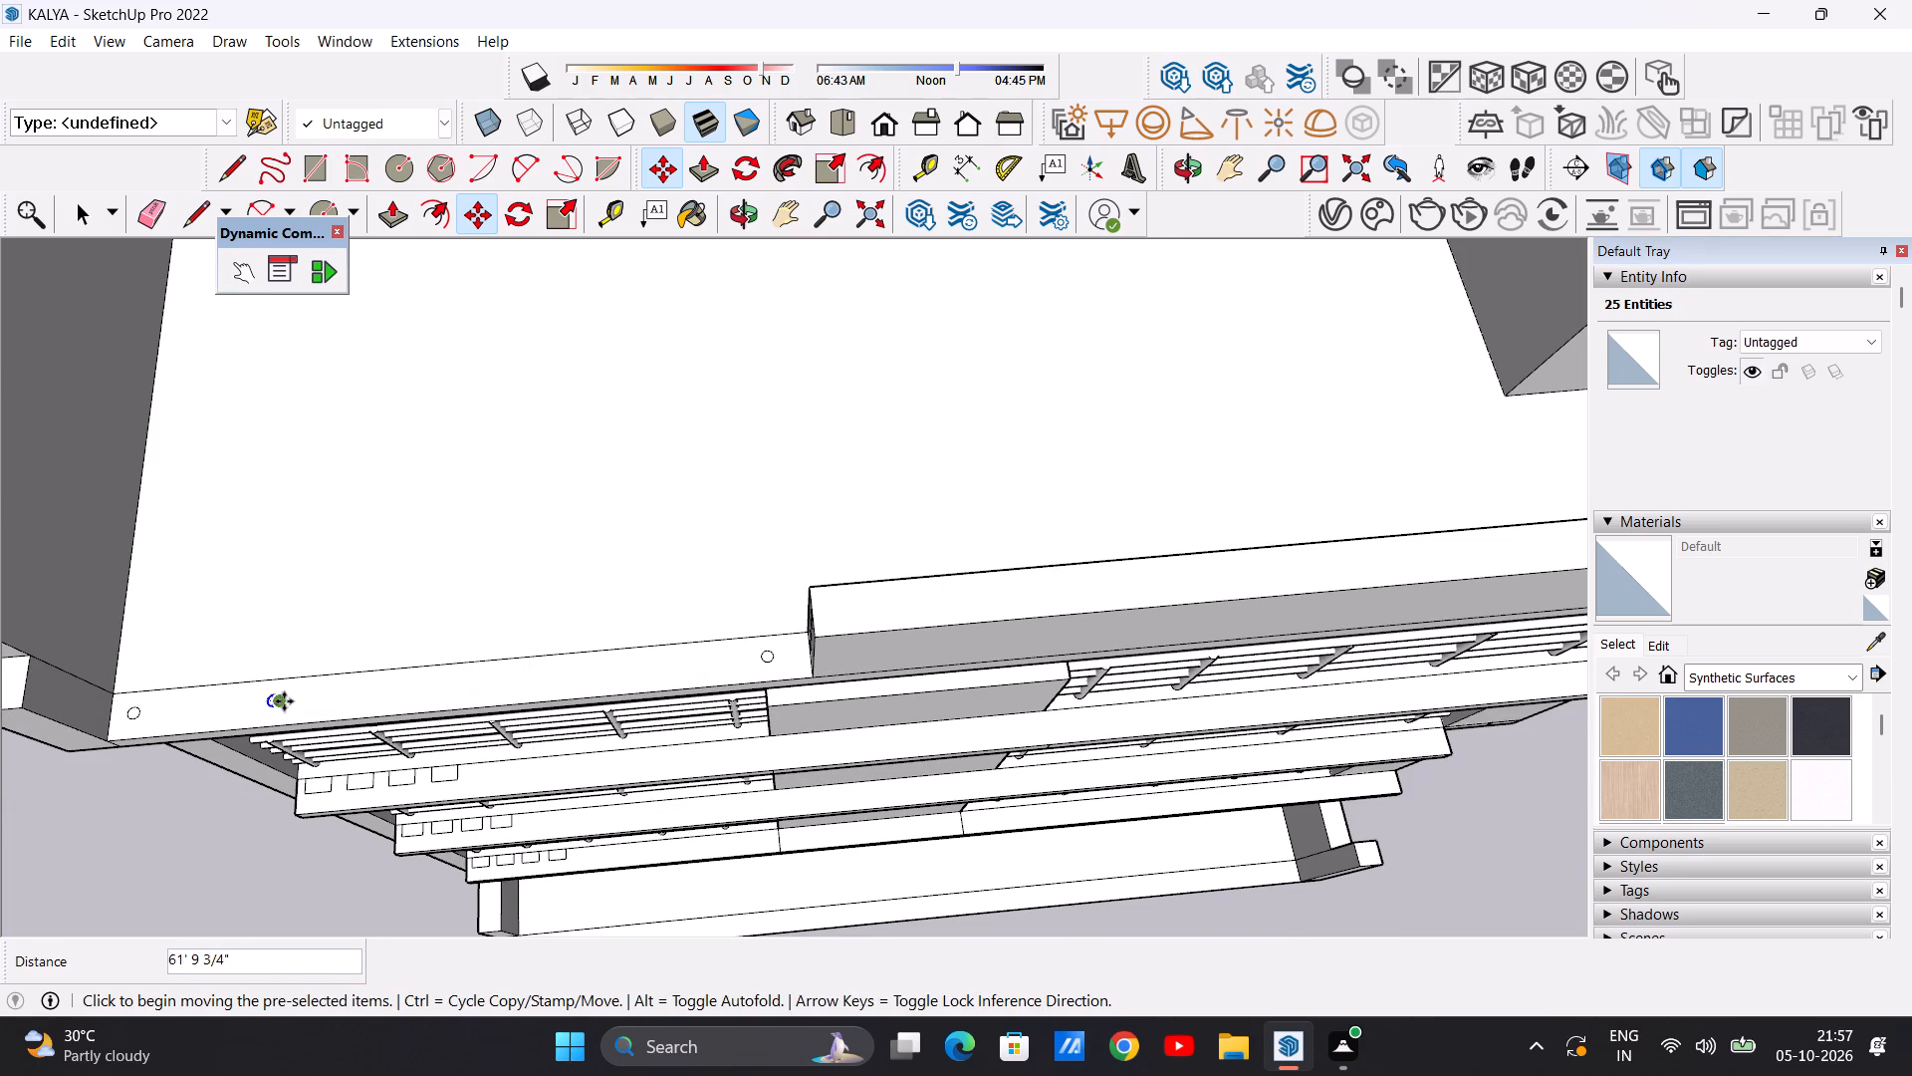
{"action": "left_click", "coordinate": [284, 701]}
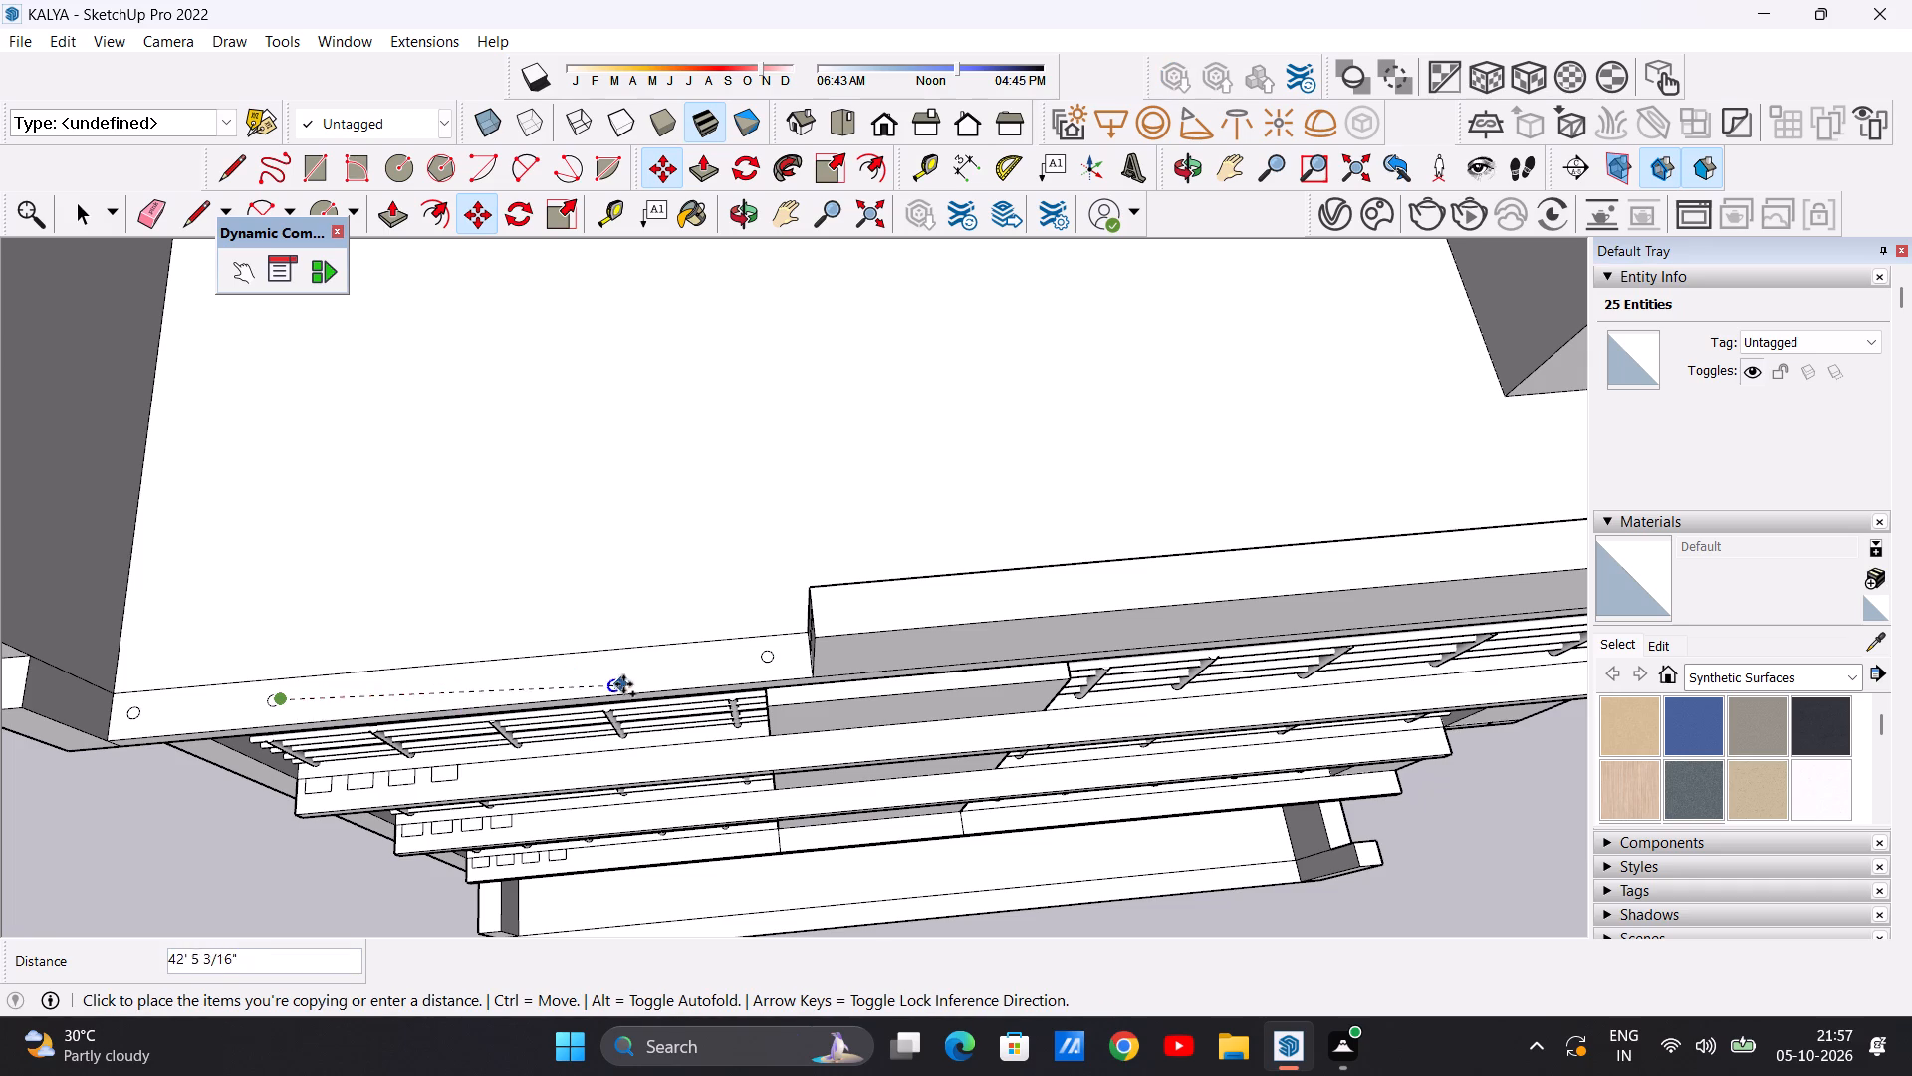
{"action": "left_click", "coordinate": [629, 678]}
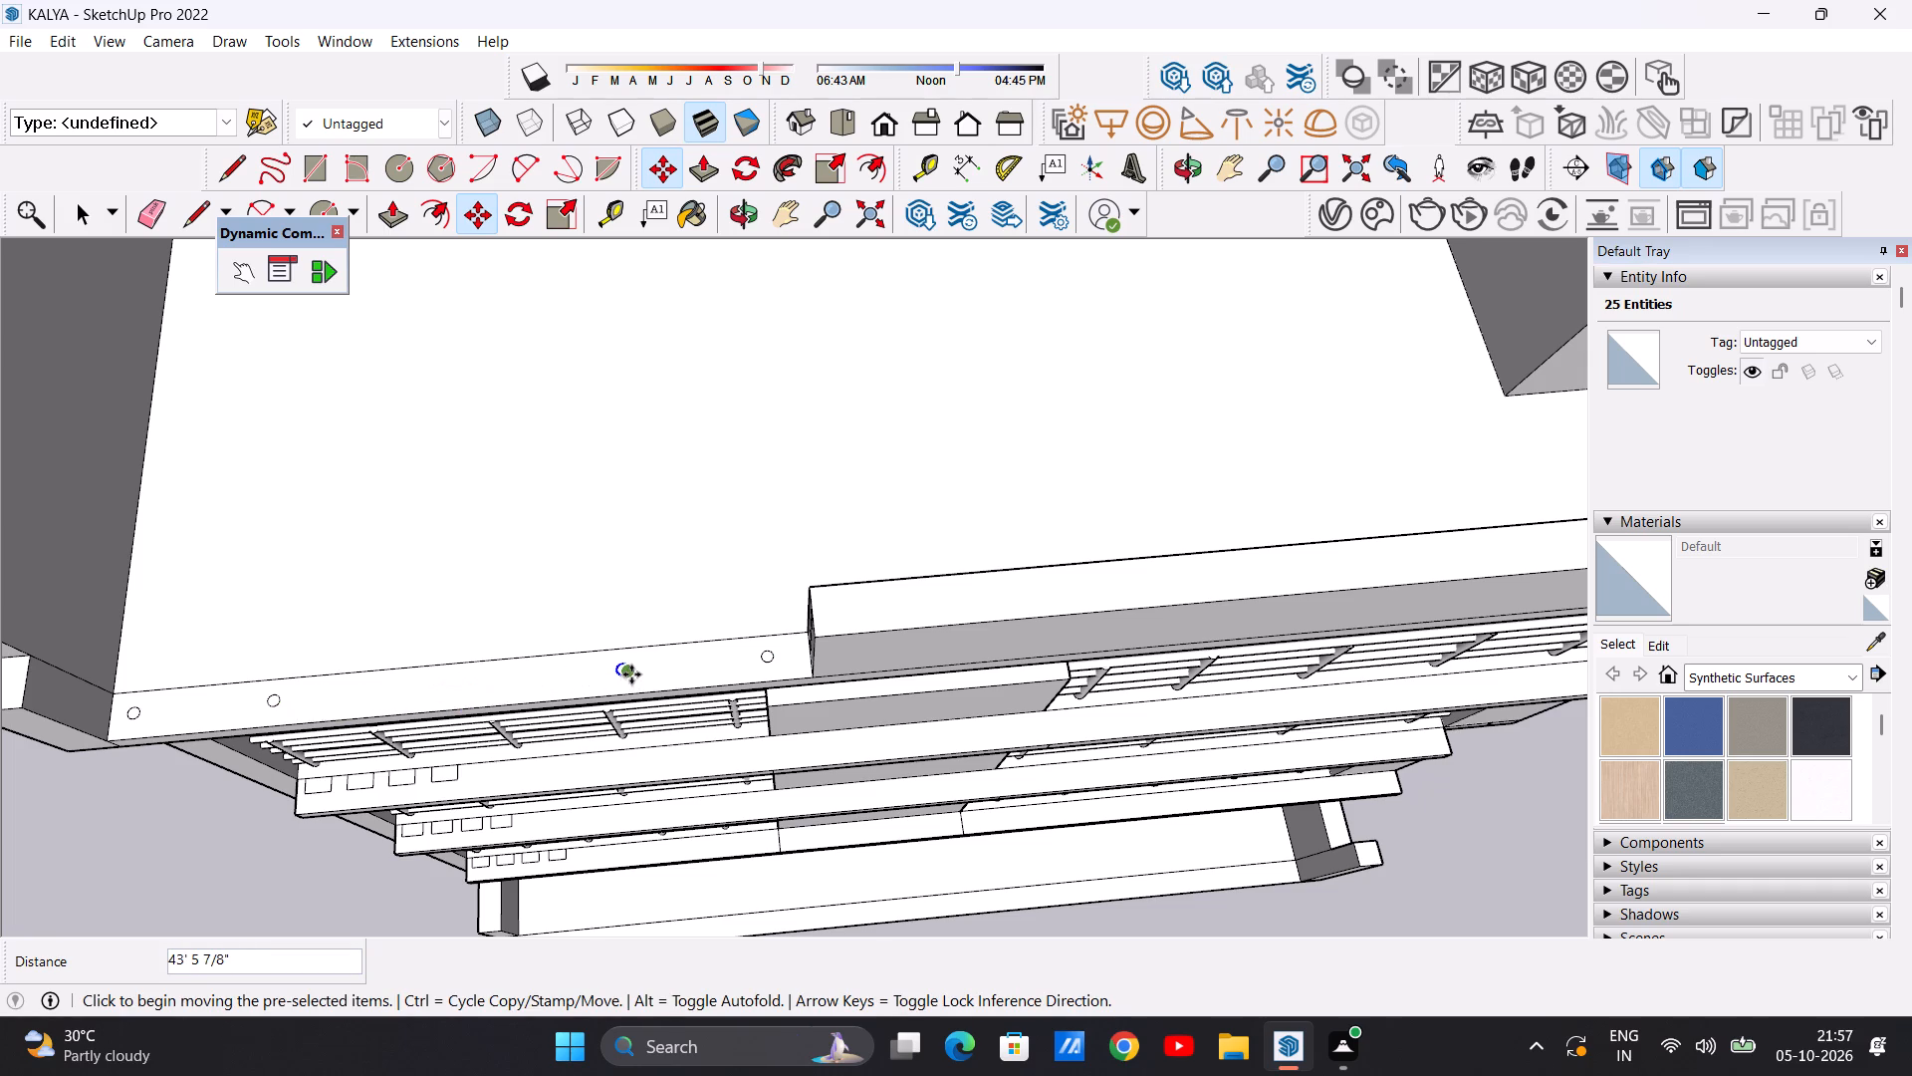
{"action": "left_click", "coordinate": [631, 674]}
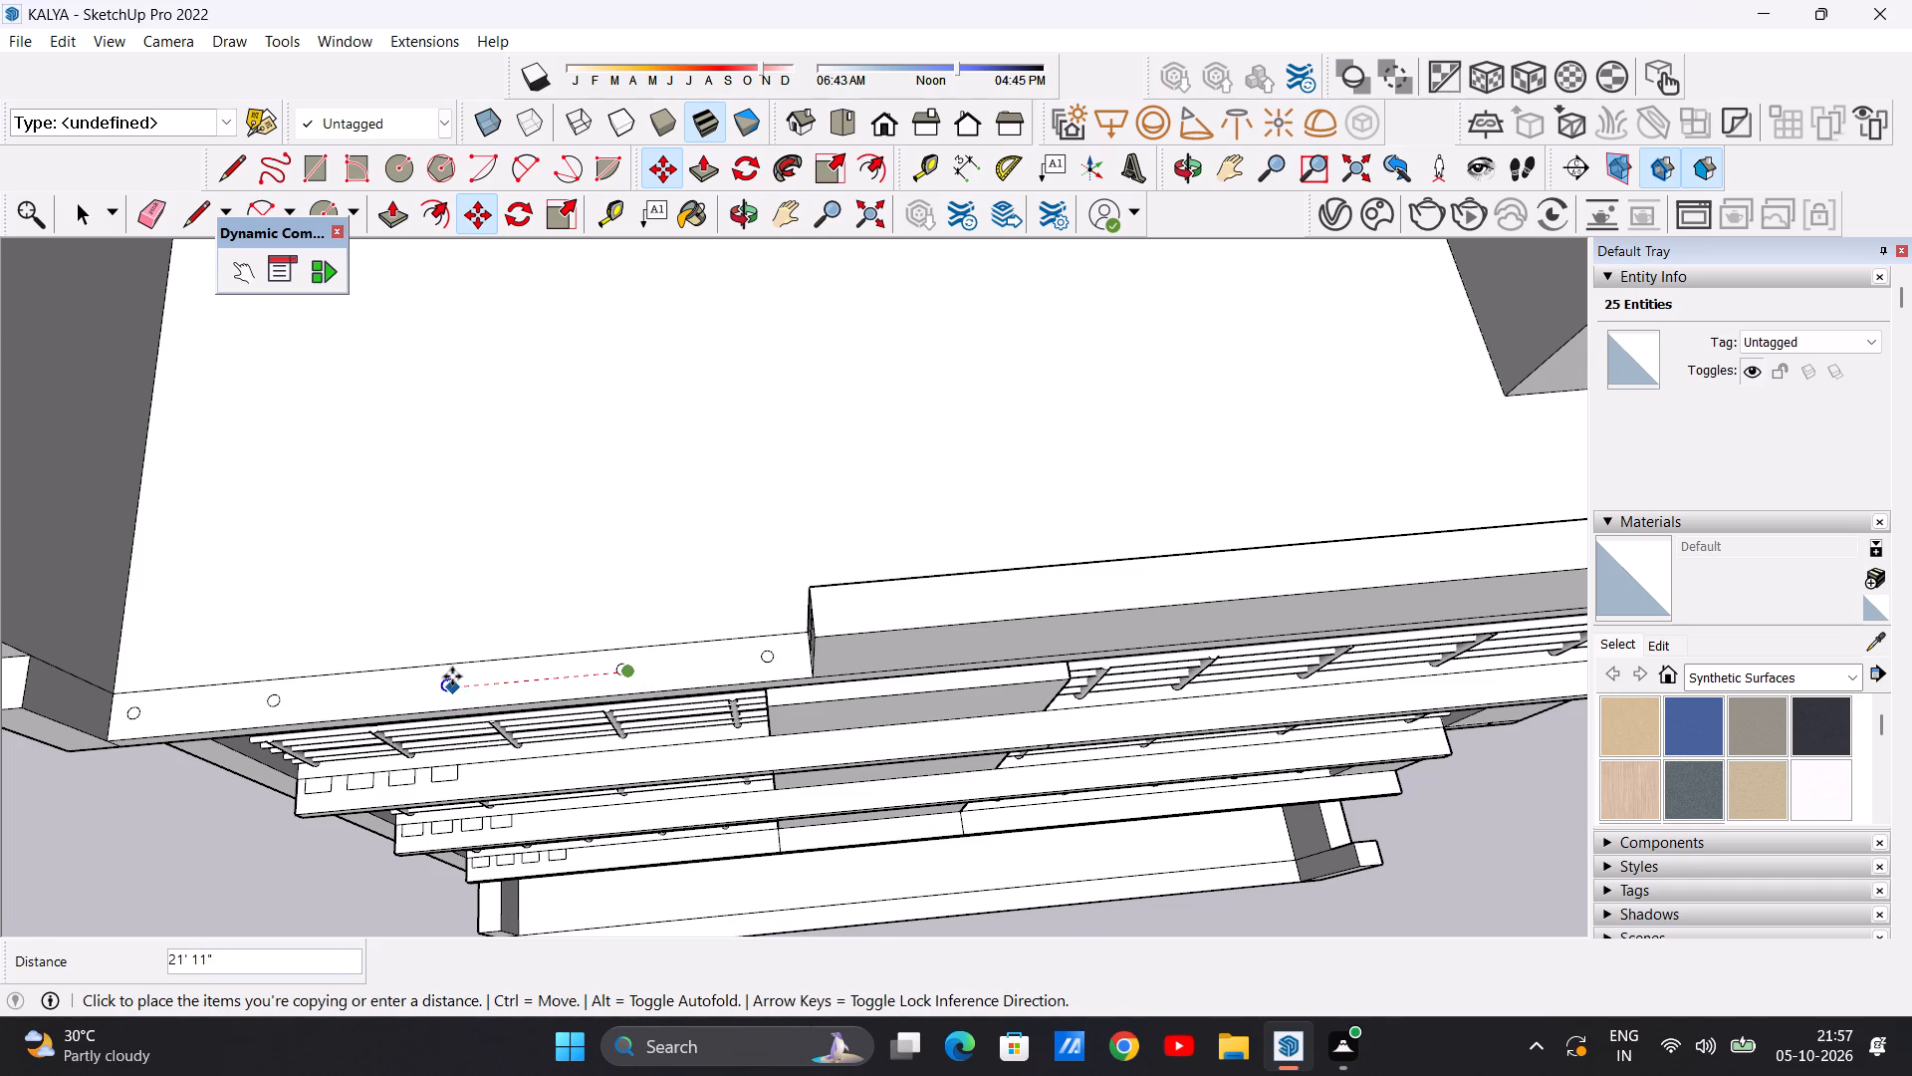
{"action": "left_click", "coordinate": [452, 676]}
{"action": "key", "text": "space"}
{"action": "scroll", "coordinate": [644, 597], "scroll_direction": "down", "scroll_amount": 9}
{"action": "left_click", "coordinate": [157, 720]}
Push/Pull the top circle on the front parapet's end face outward 11".
{"action": "scroll", "coordinate": [835, 631], "scroll_direction": "up", "scroll_amount": 2}
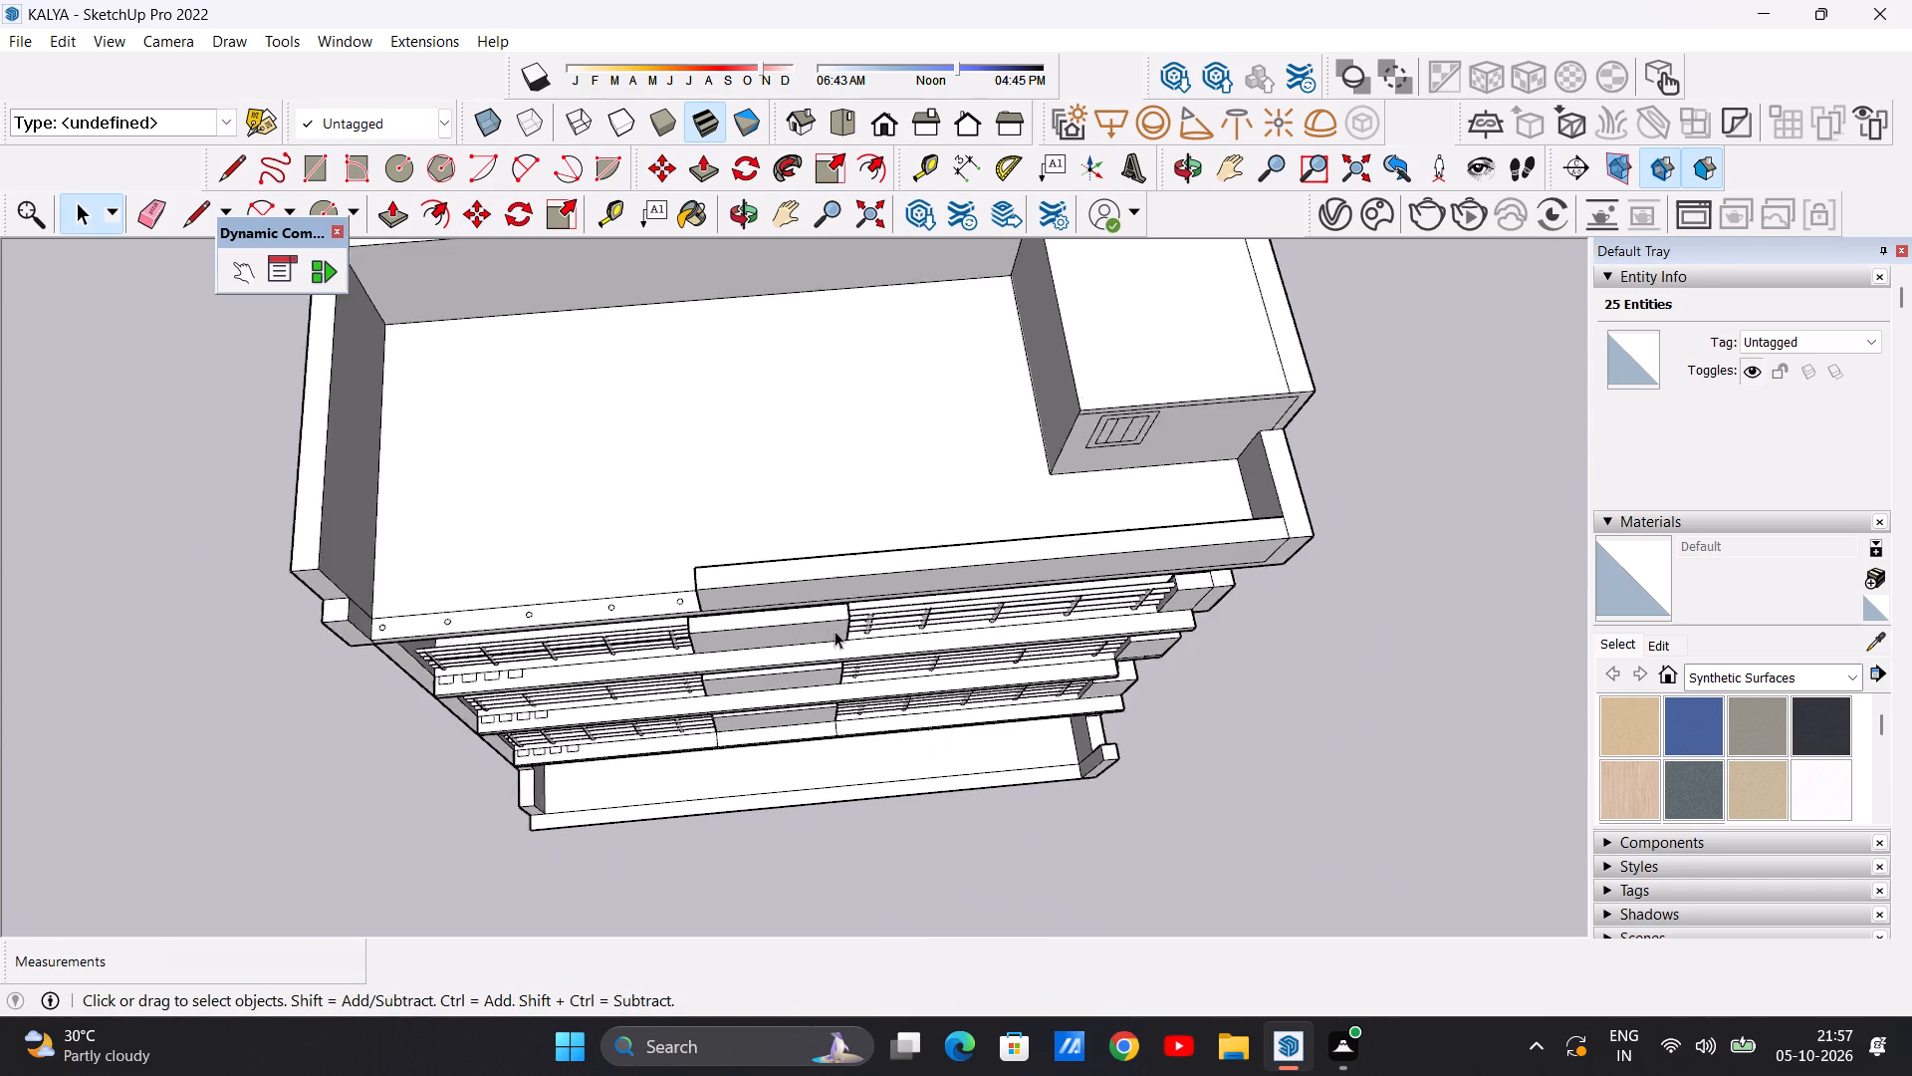
{"action": "scroll", "coordinate": [835, 631], "scroll_direction": "up", "scroll_amount": 4}
{"action": "middle_click_drag", "start_coordinate": [568, 622], "coordinate": [821, 380]}
{"action": "scroll", "coordinate": [741, 557], "scroll_direction": "down", "scroll_amount": 10}
{"action": "middle_click_drag", "start_coordinate": [700, 495], "coordinate": [700, 440]}
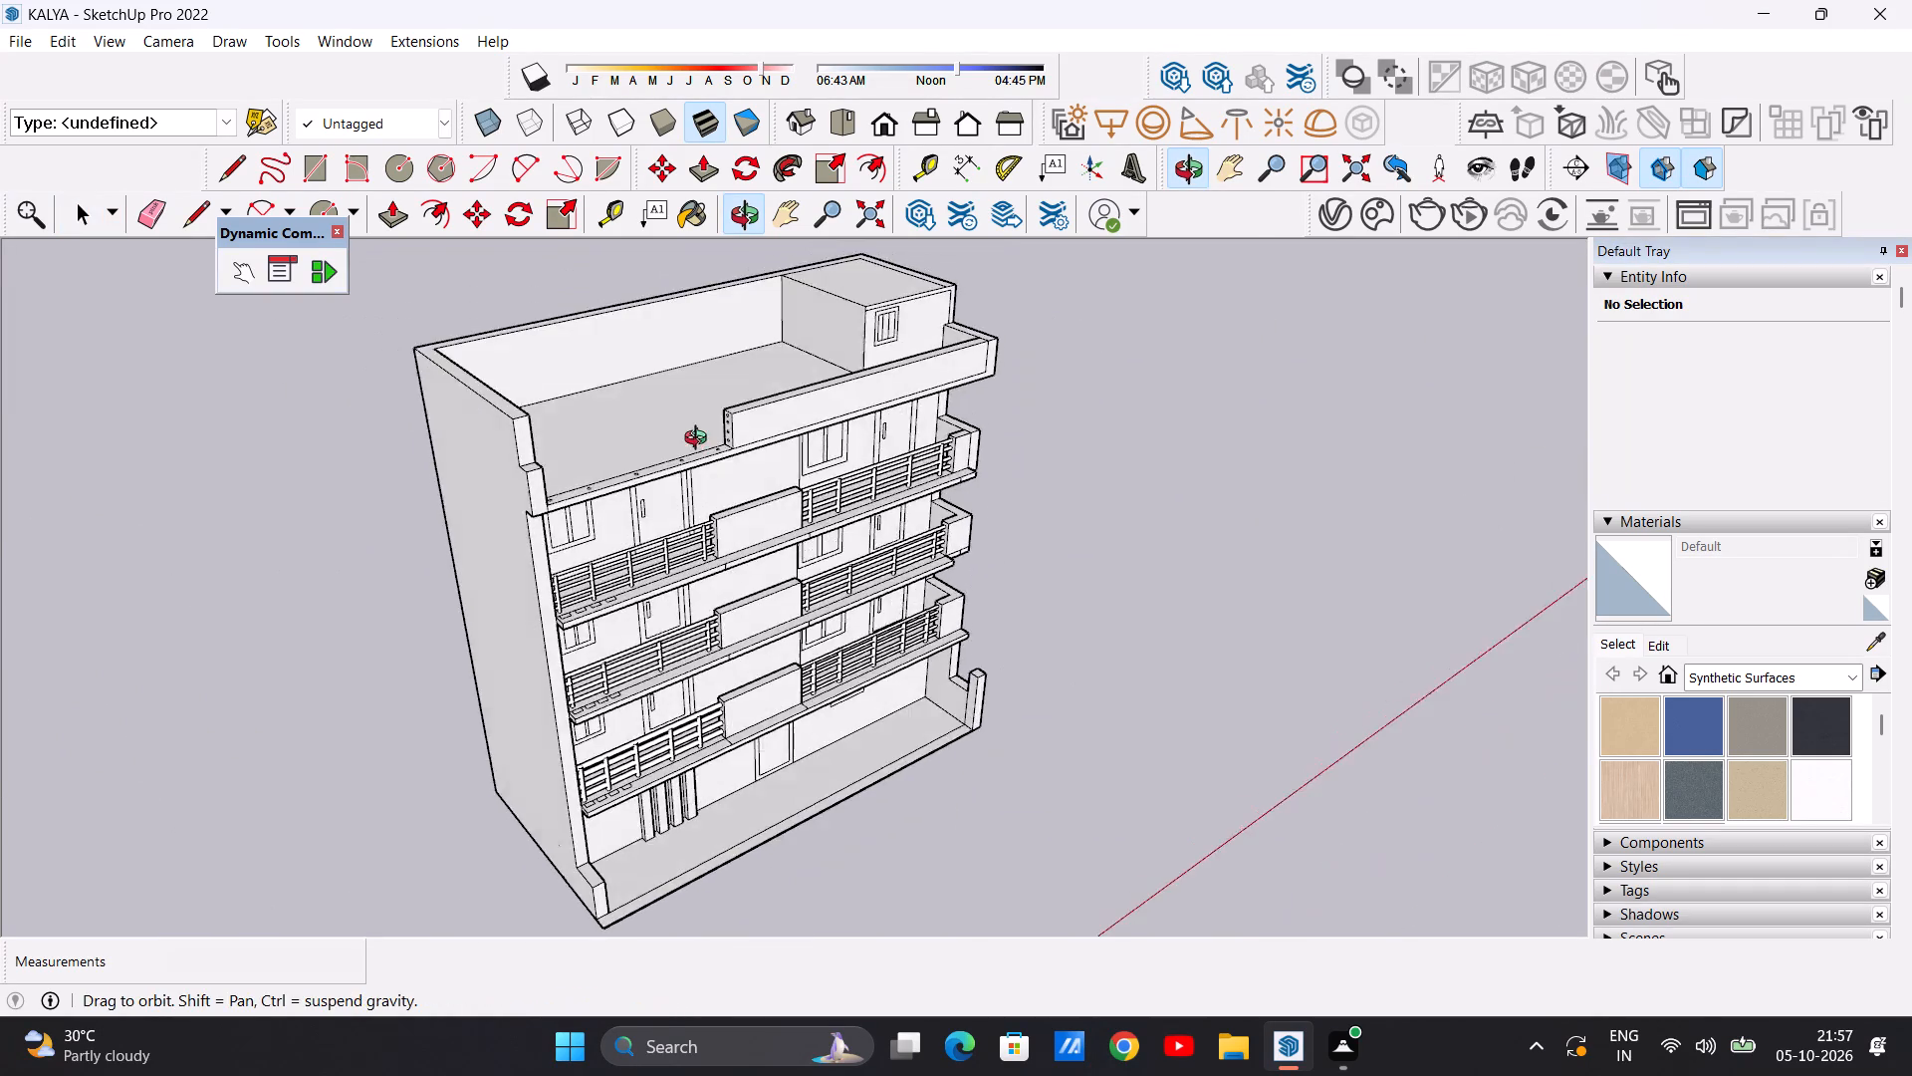
{"action": "middle_click_drag", "start_coordinate": [700, 440], "coordinate": [702, 433]}
{"action": "scroll", "coordinate": [785, 410], "scroll_direction": "up", "scroll_amount": 11}
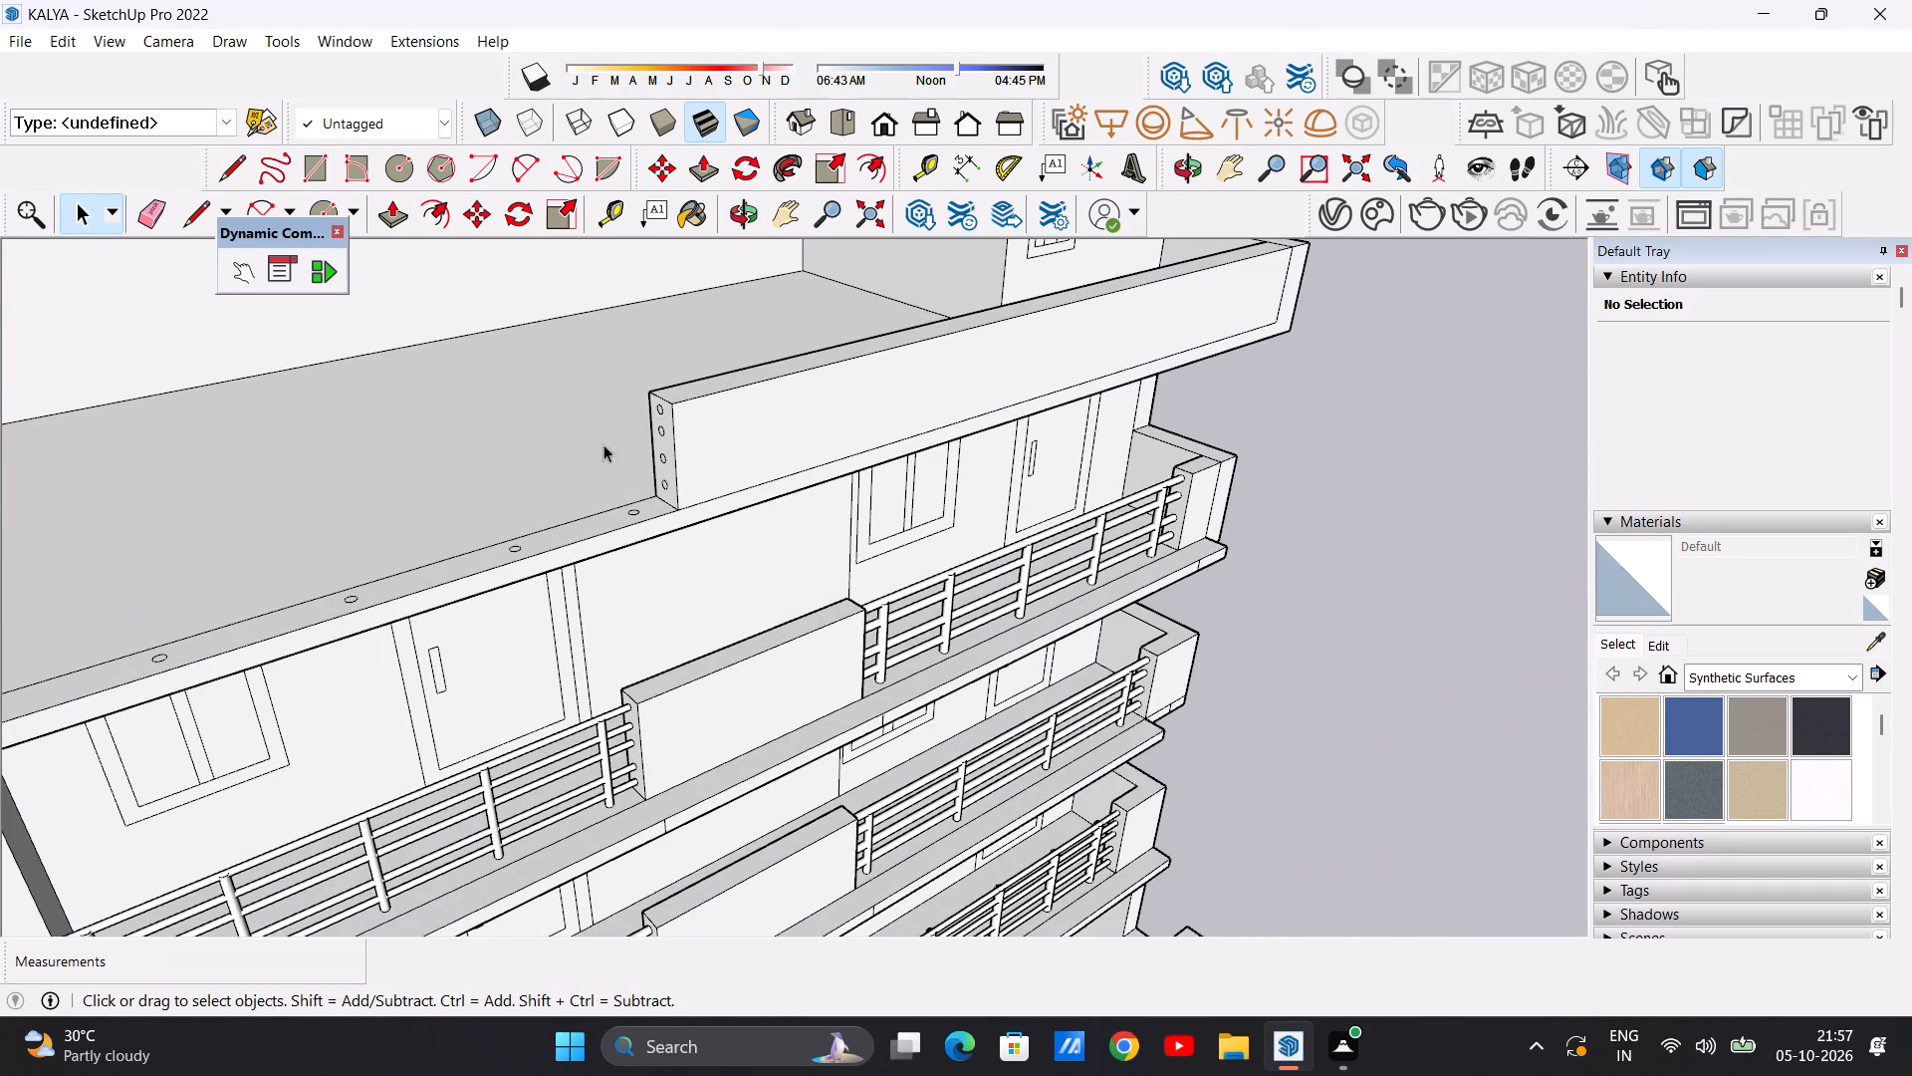
{"action": "middle_click_drag", "start_coordinate": [582, 471], "coordinate": [695, 426]}
{"action": "scroll", "coordinate": [770, 364], "scroll_direction": "up", "scroll_amount": 7}
{"action": "key", "text": "p"}
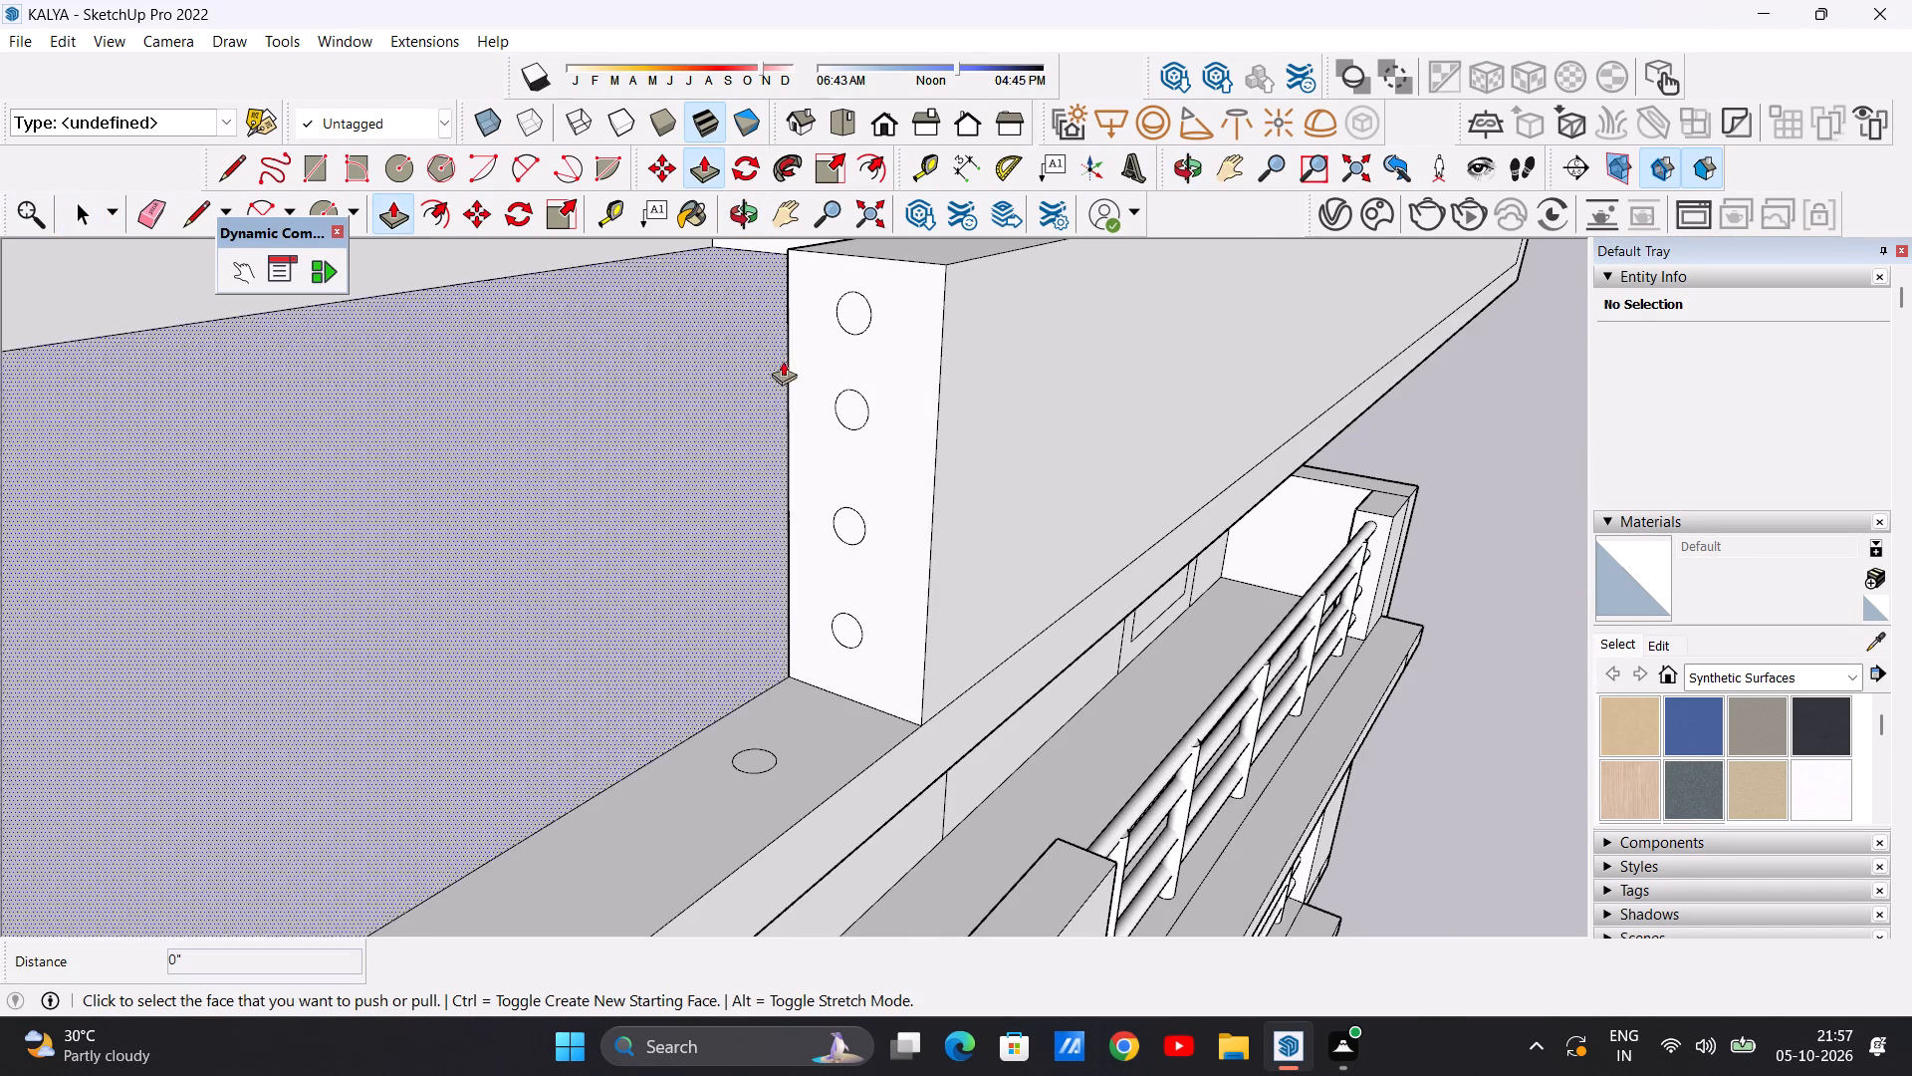
{"action": "scroll", "coordinate": [845, 316], "scroll_direction": "up", "scroll_amount": 5}
{"action": "left_click_drag", "start_coordinate": [855, 305], "coordinate": [828, 312]}
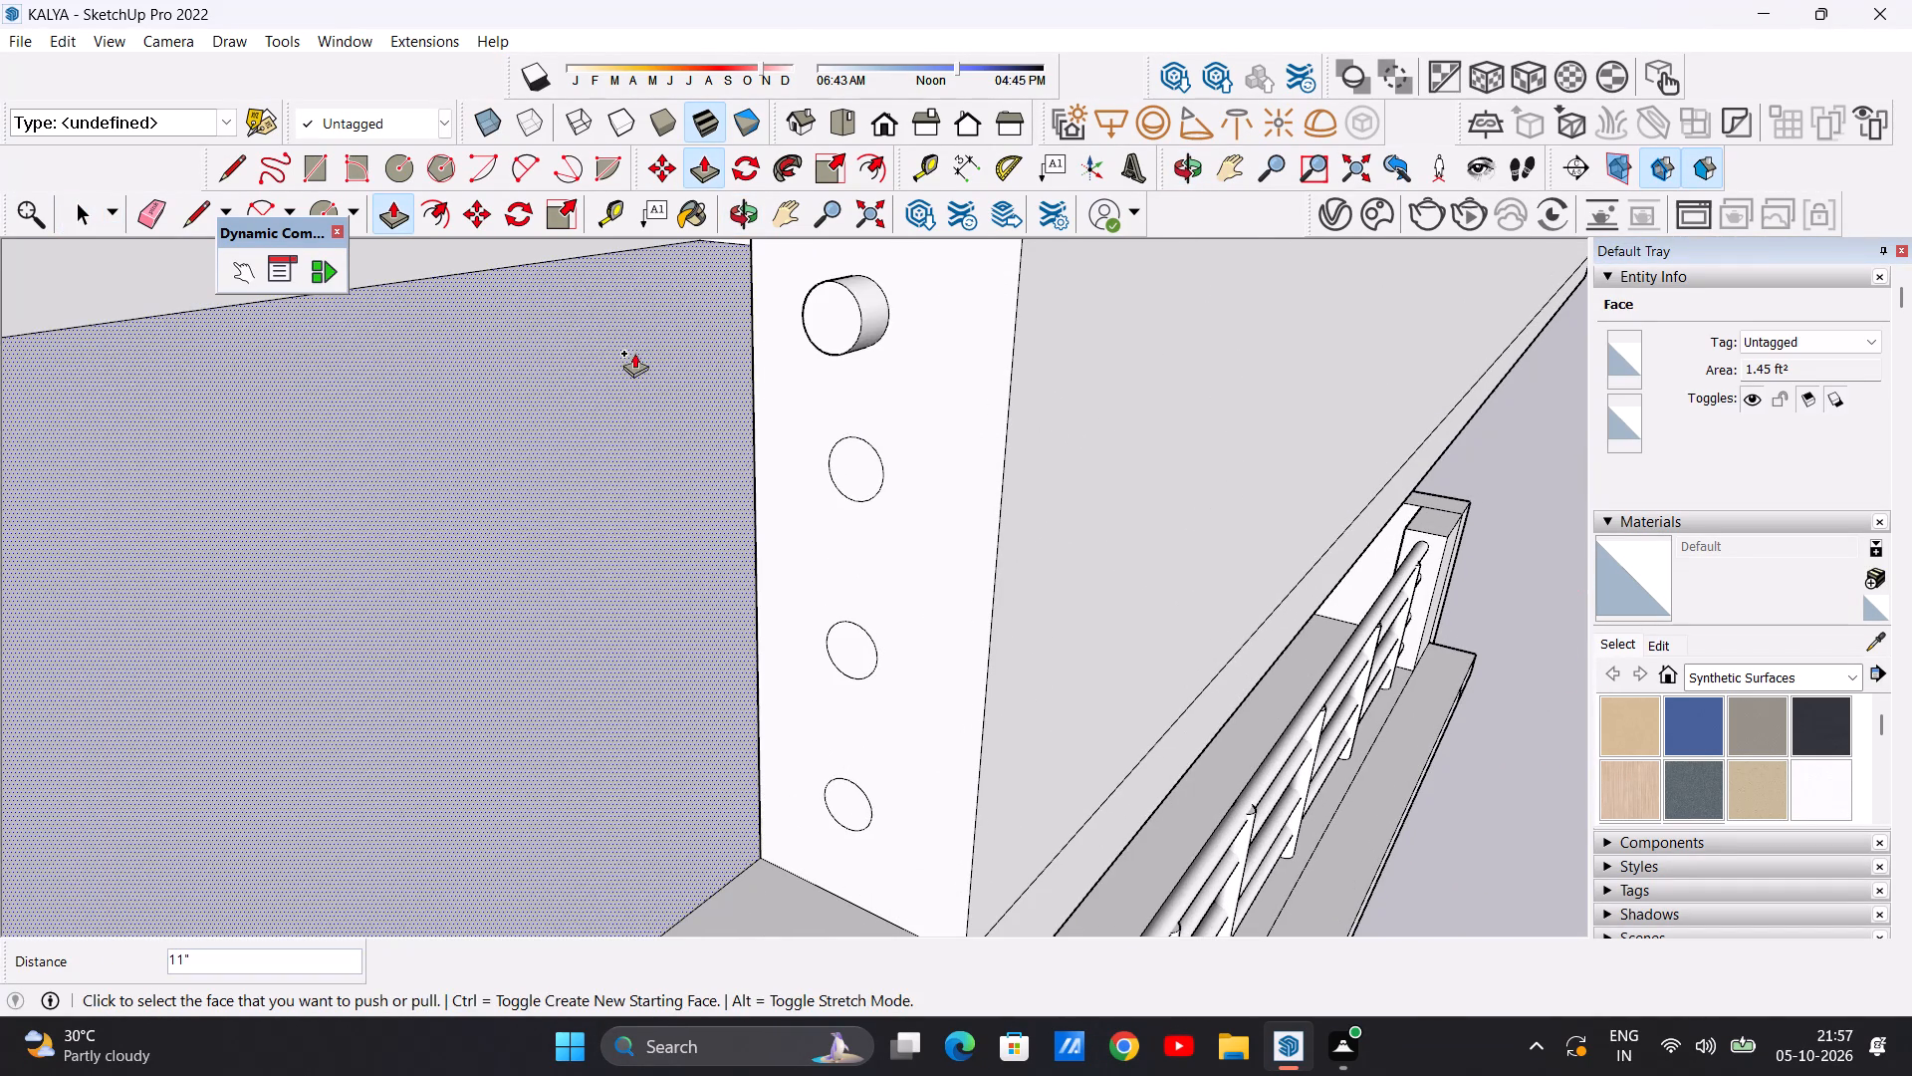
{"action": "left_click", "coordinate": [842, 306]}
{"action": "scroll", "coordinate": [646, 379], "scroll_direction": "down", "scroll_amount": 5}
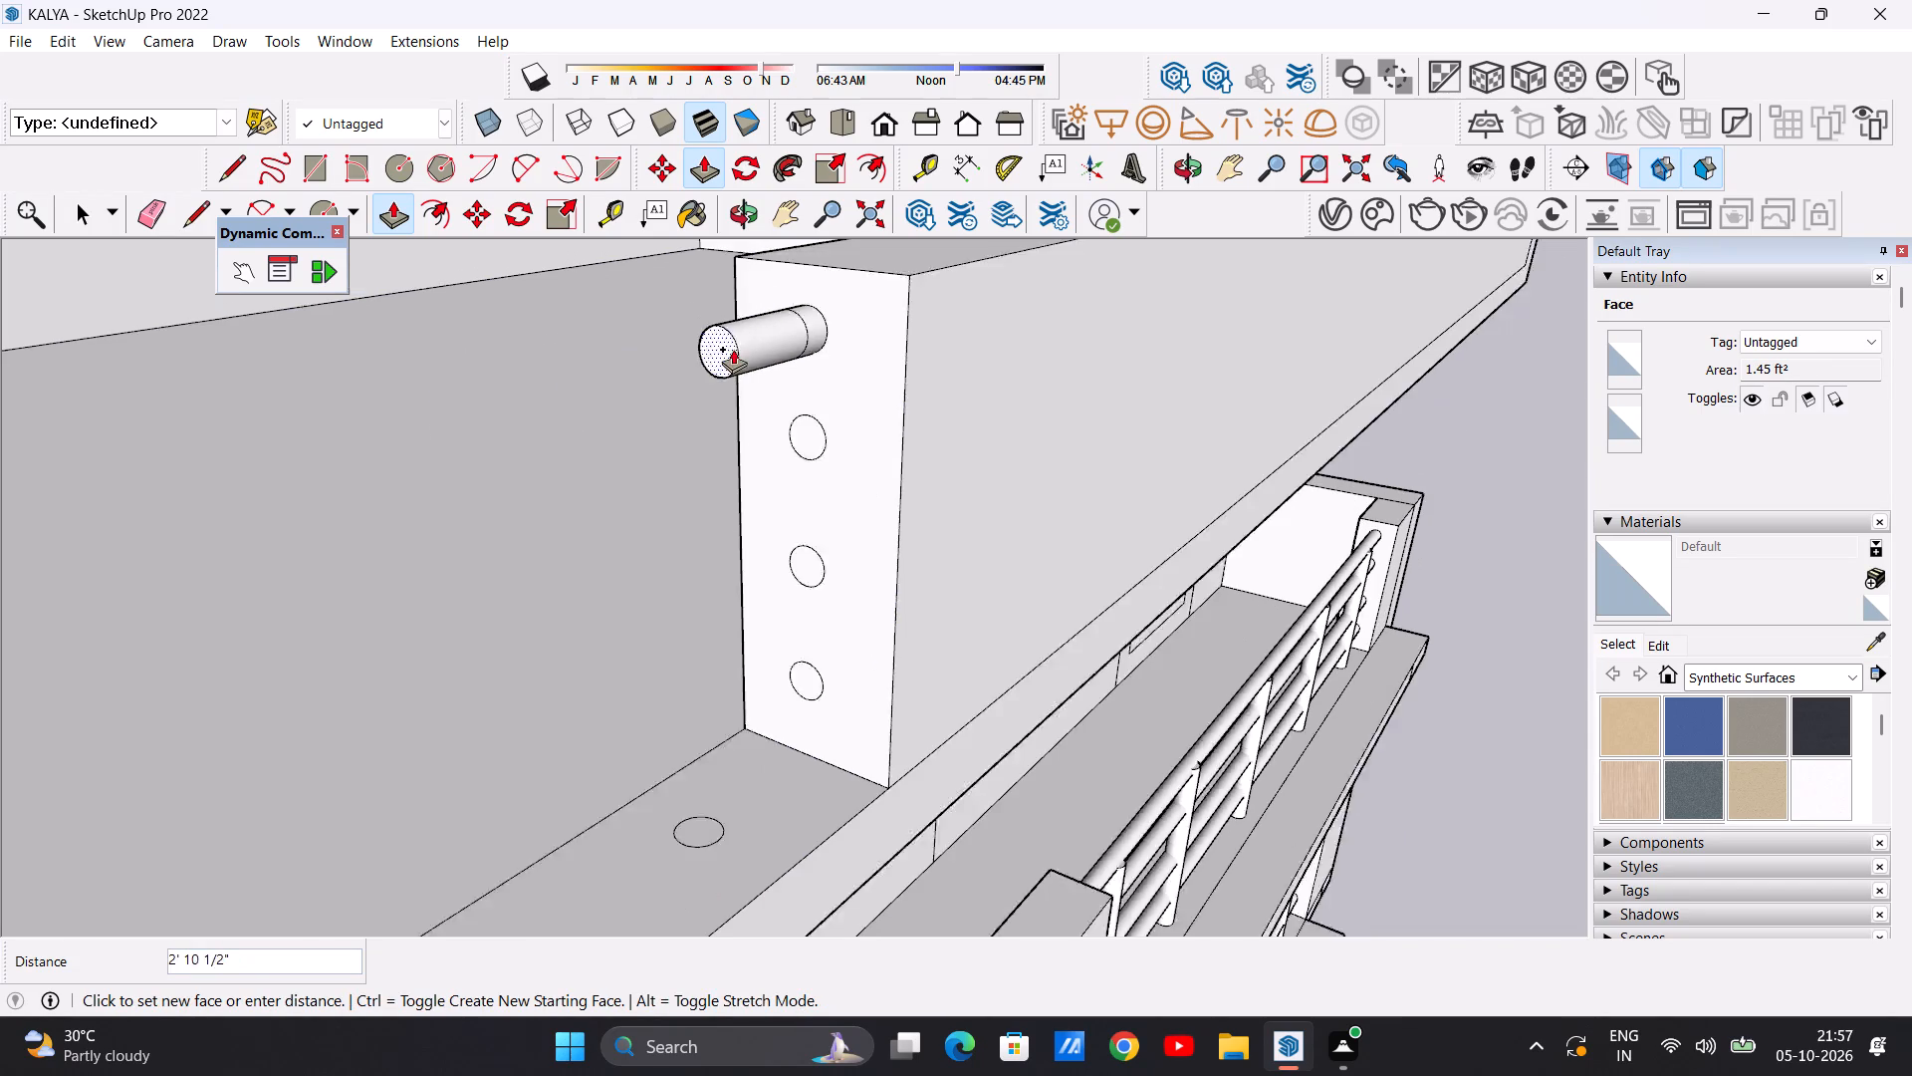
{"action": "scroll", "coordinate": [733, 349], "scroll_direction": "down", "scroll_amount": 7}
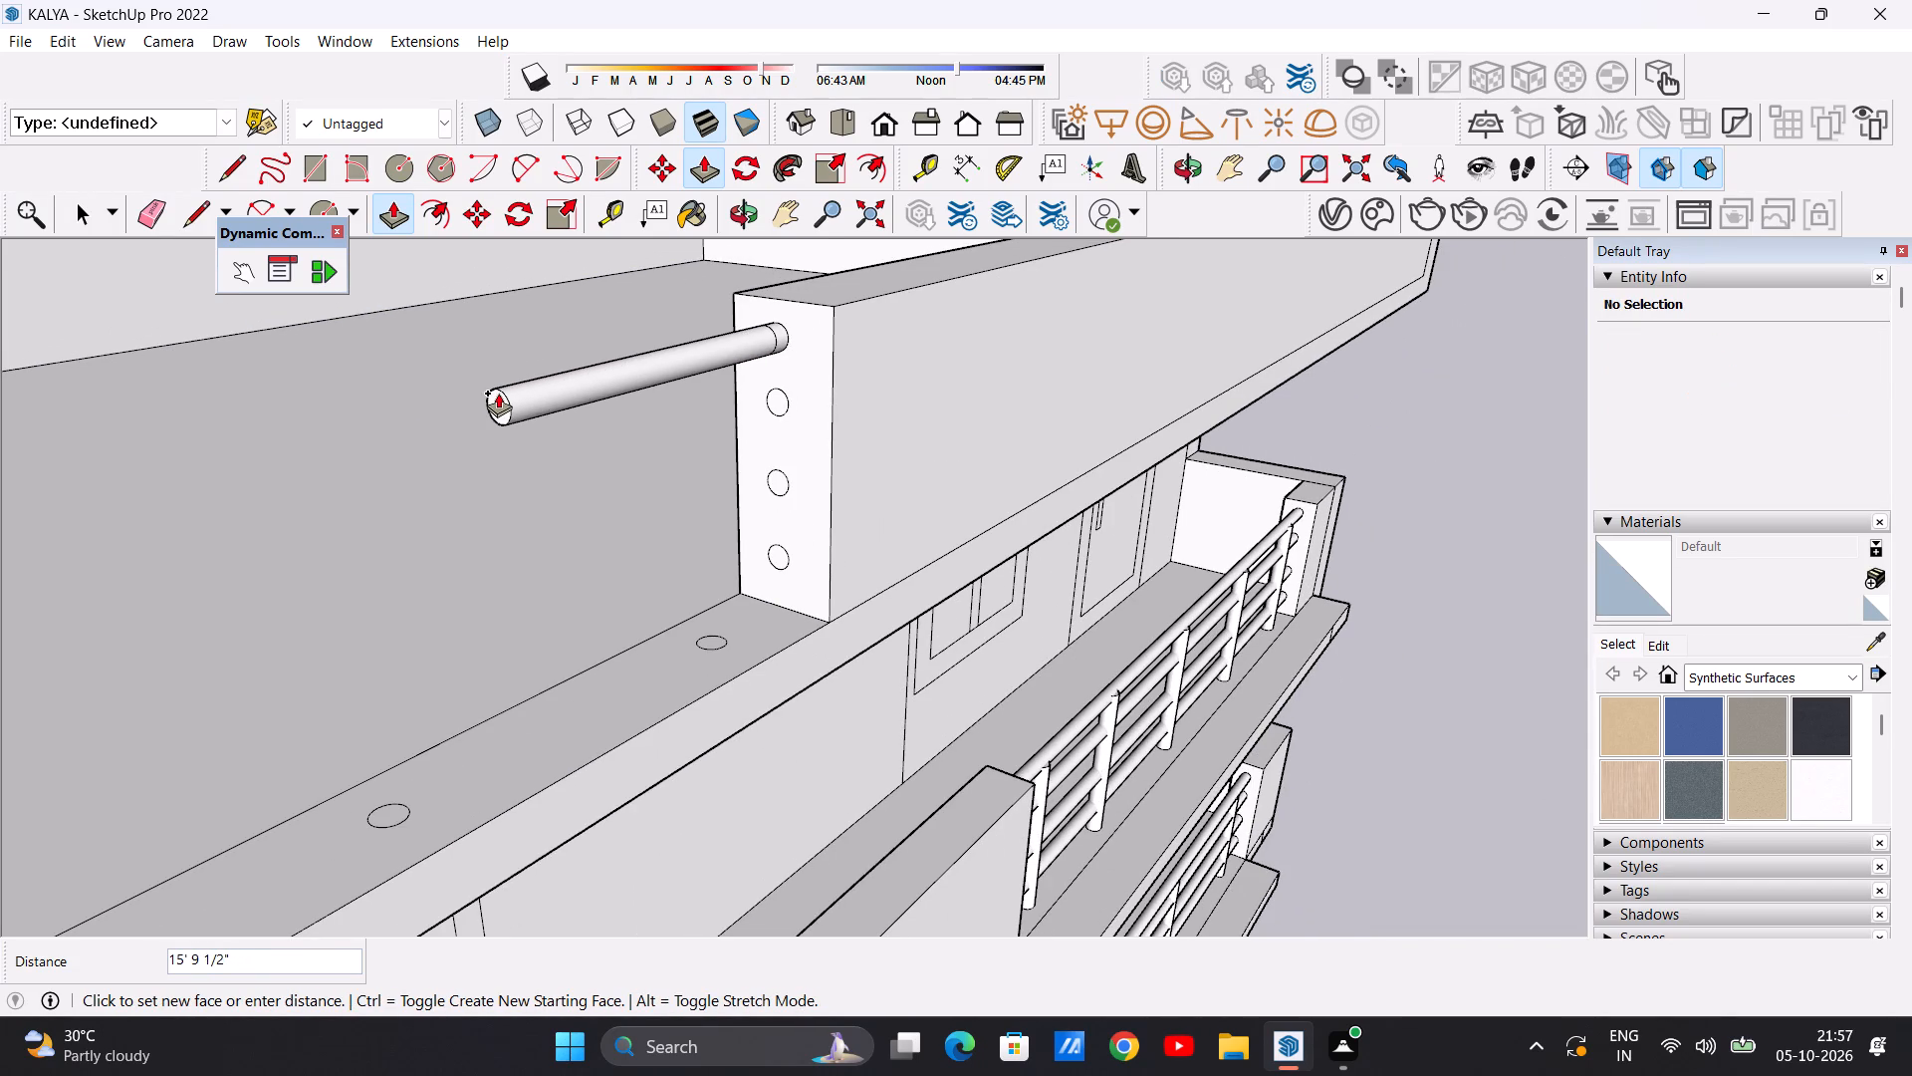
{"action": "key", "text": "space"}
Push/Pull the top rail stub's end face about 86' 4 9/16" across the open roof edge to the side wall block.
{"action": "scroll", "coordinate": [770, 324], "scroll_direction": "up", "scroll_amount": 10}
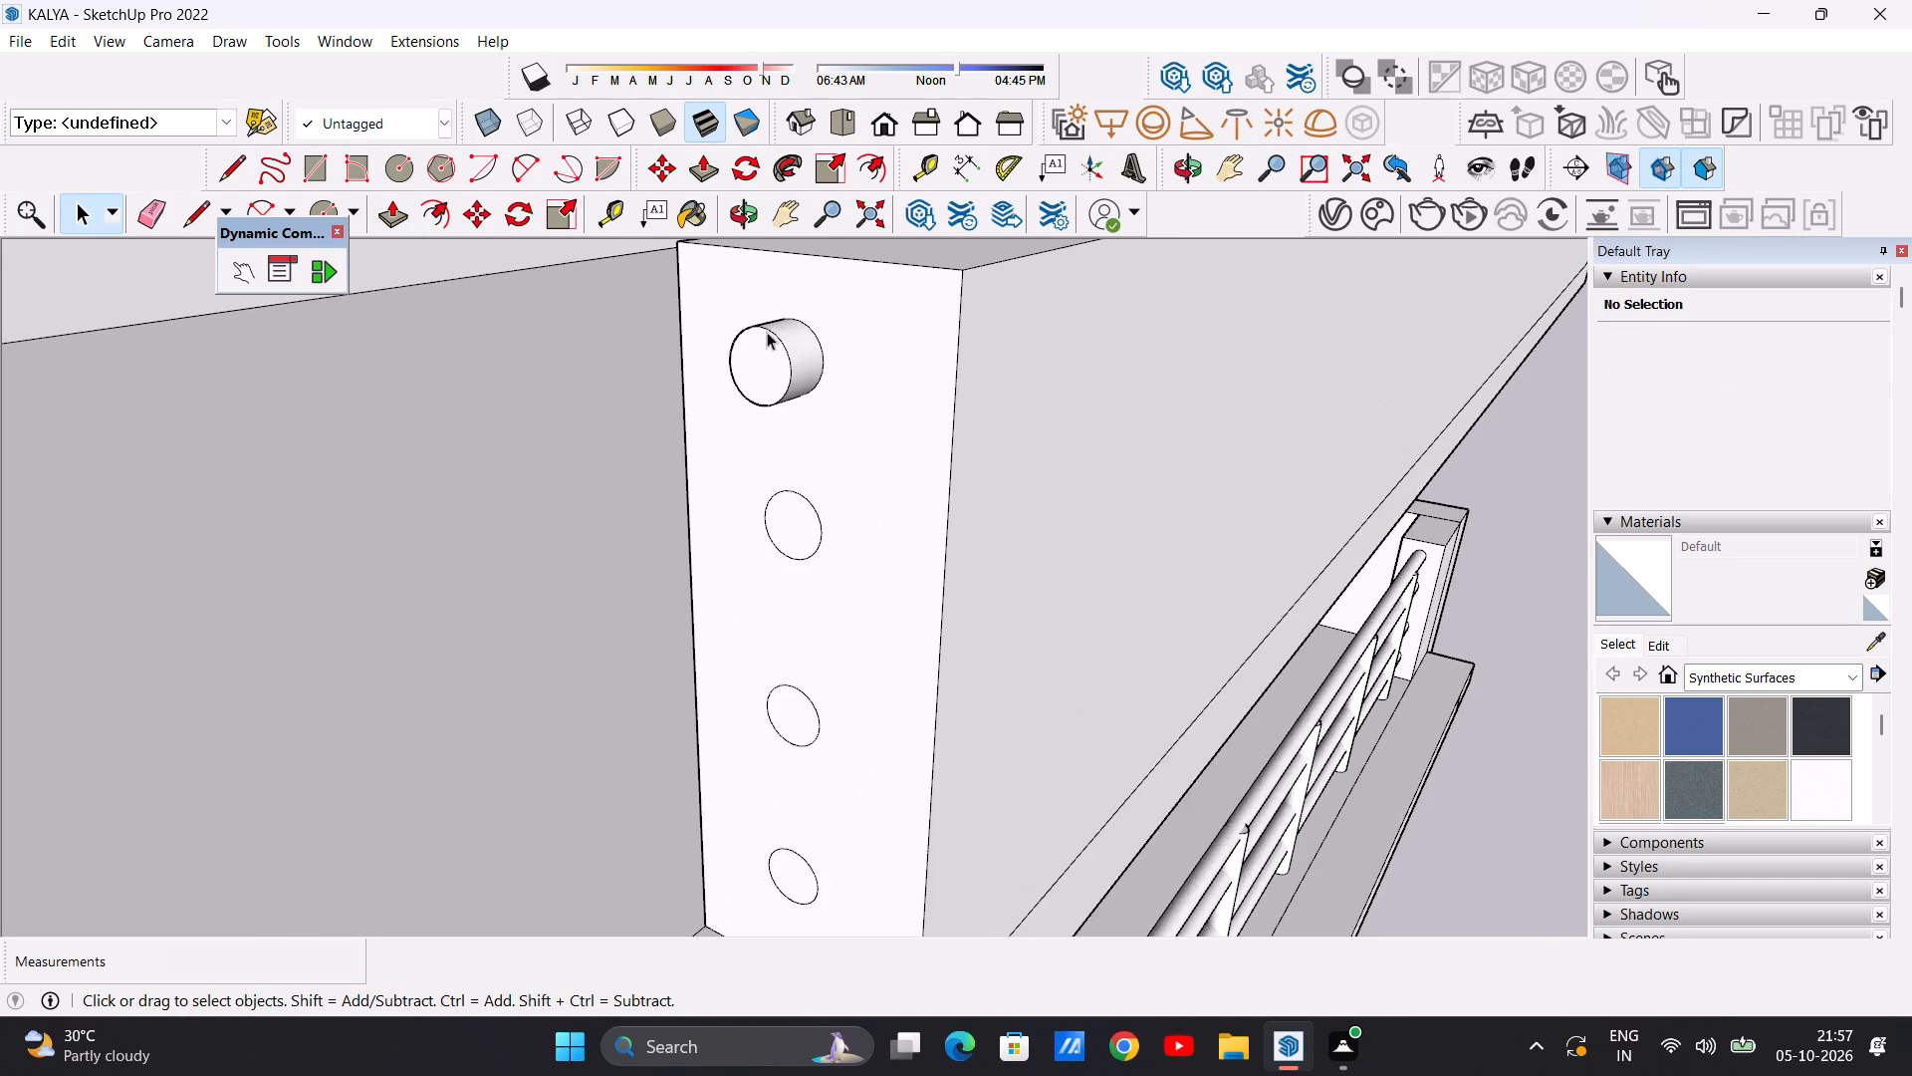
{"action": "scroll", "coordinate": [763, 349], "scroll_direction": "up", "scroll_amount": 4}
{"action": "key", "text": "p"}
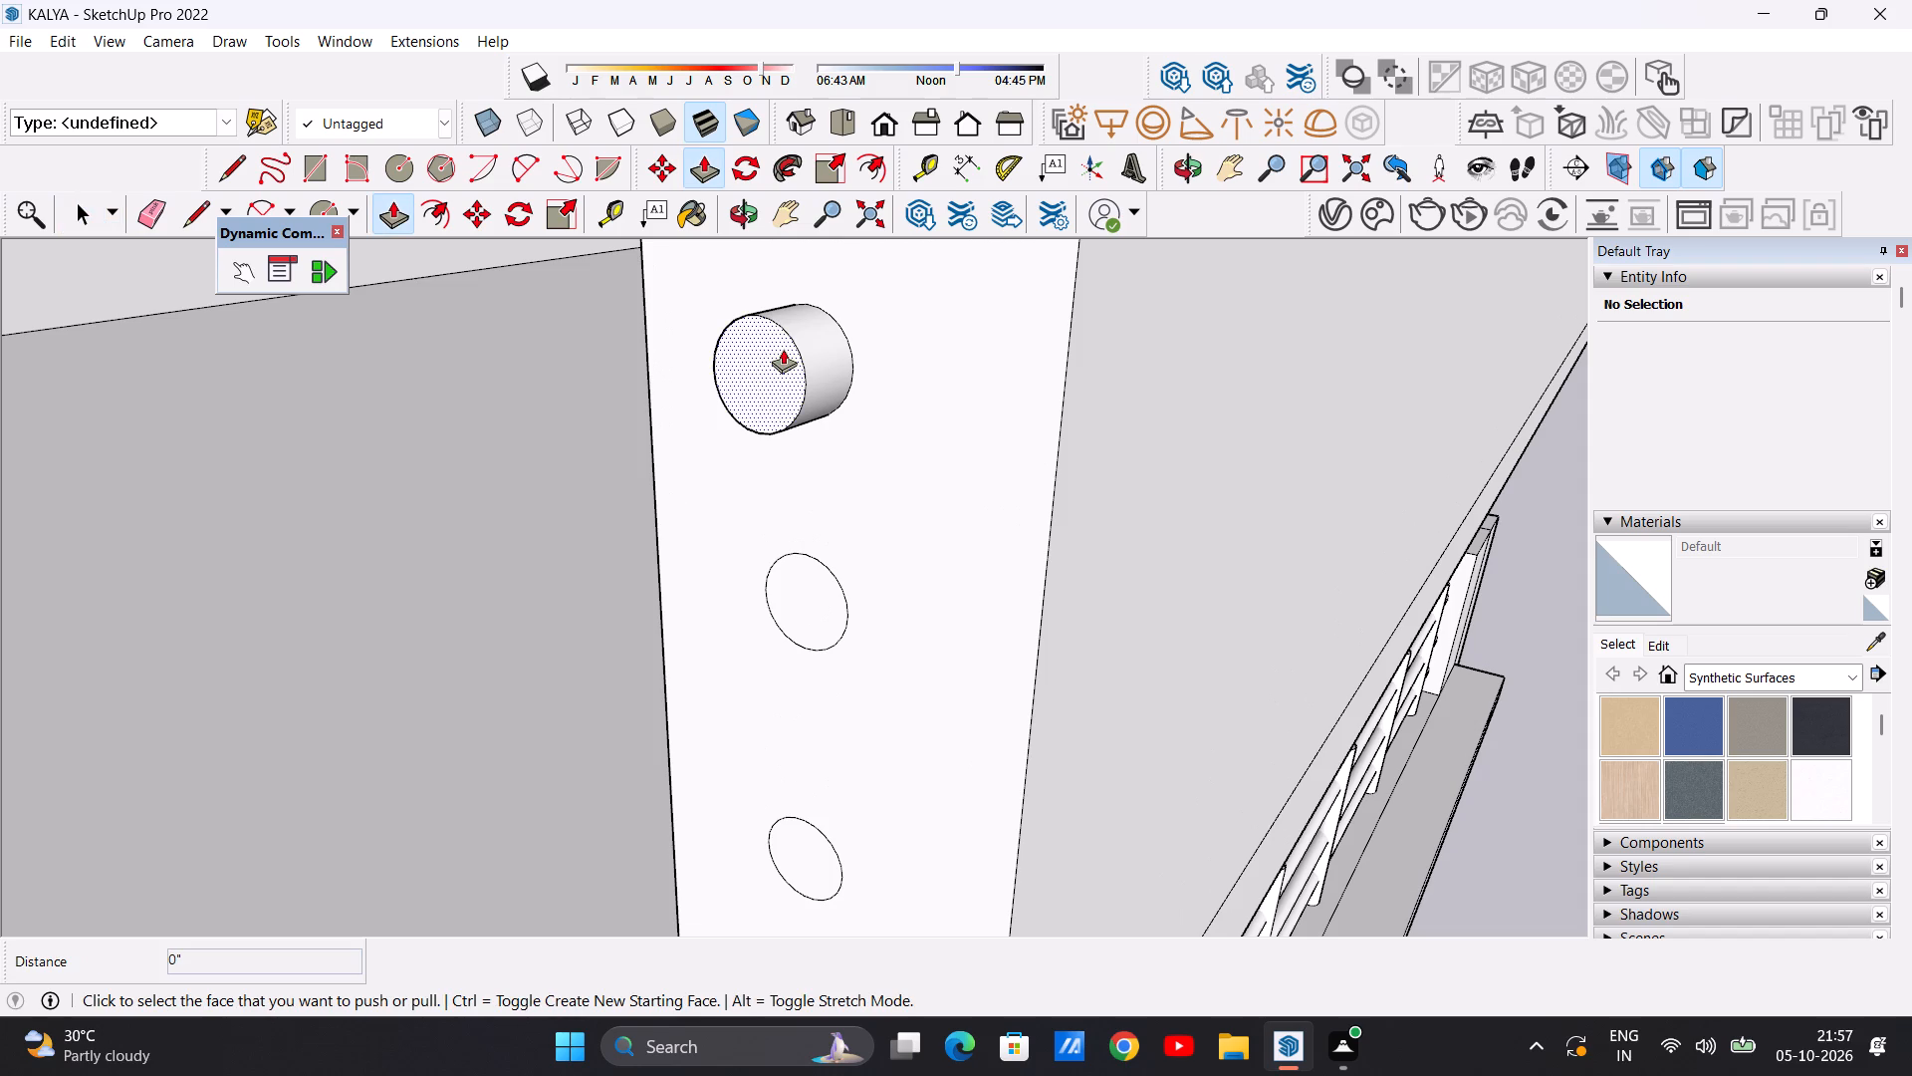
{"action": "left_click", "coordinate": [776, 356]}
{"action": "scroll", "coordinate": [711, 397], "scroll_direction": "down", "scroll_amount": 20}
{"action": "scroll", "coordinate": [711, 397], "scroll_direction": "down", "scroll_amount": 7}
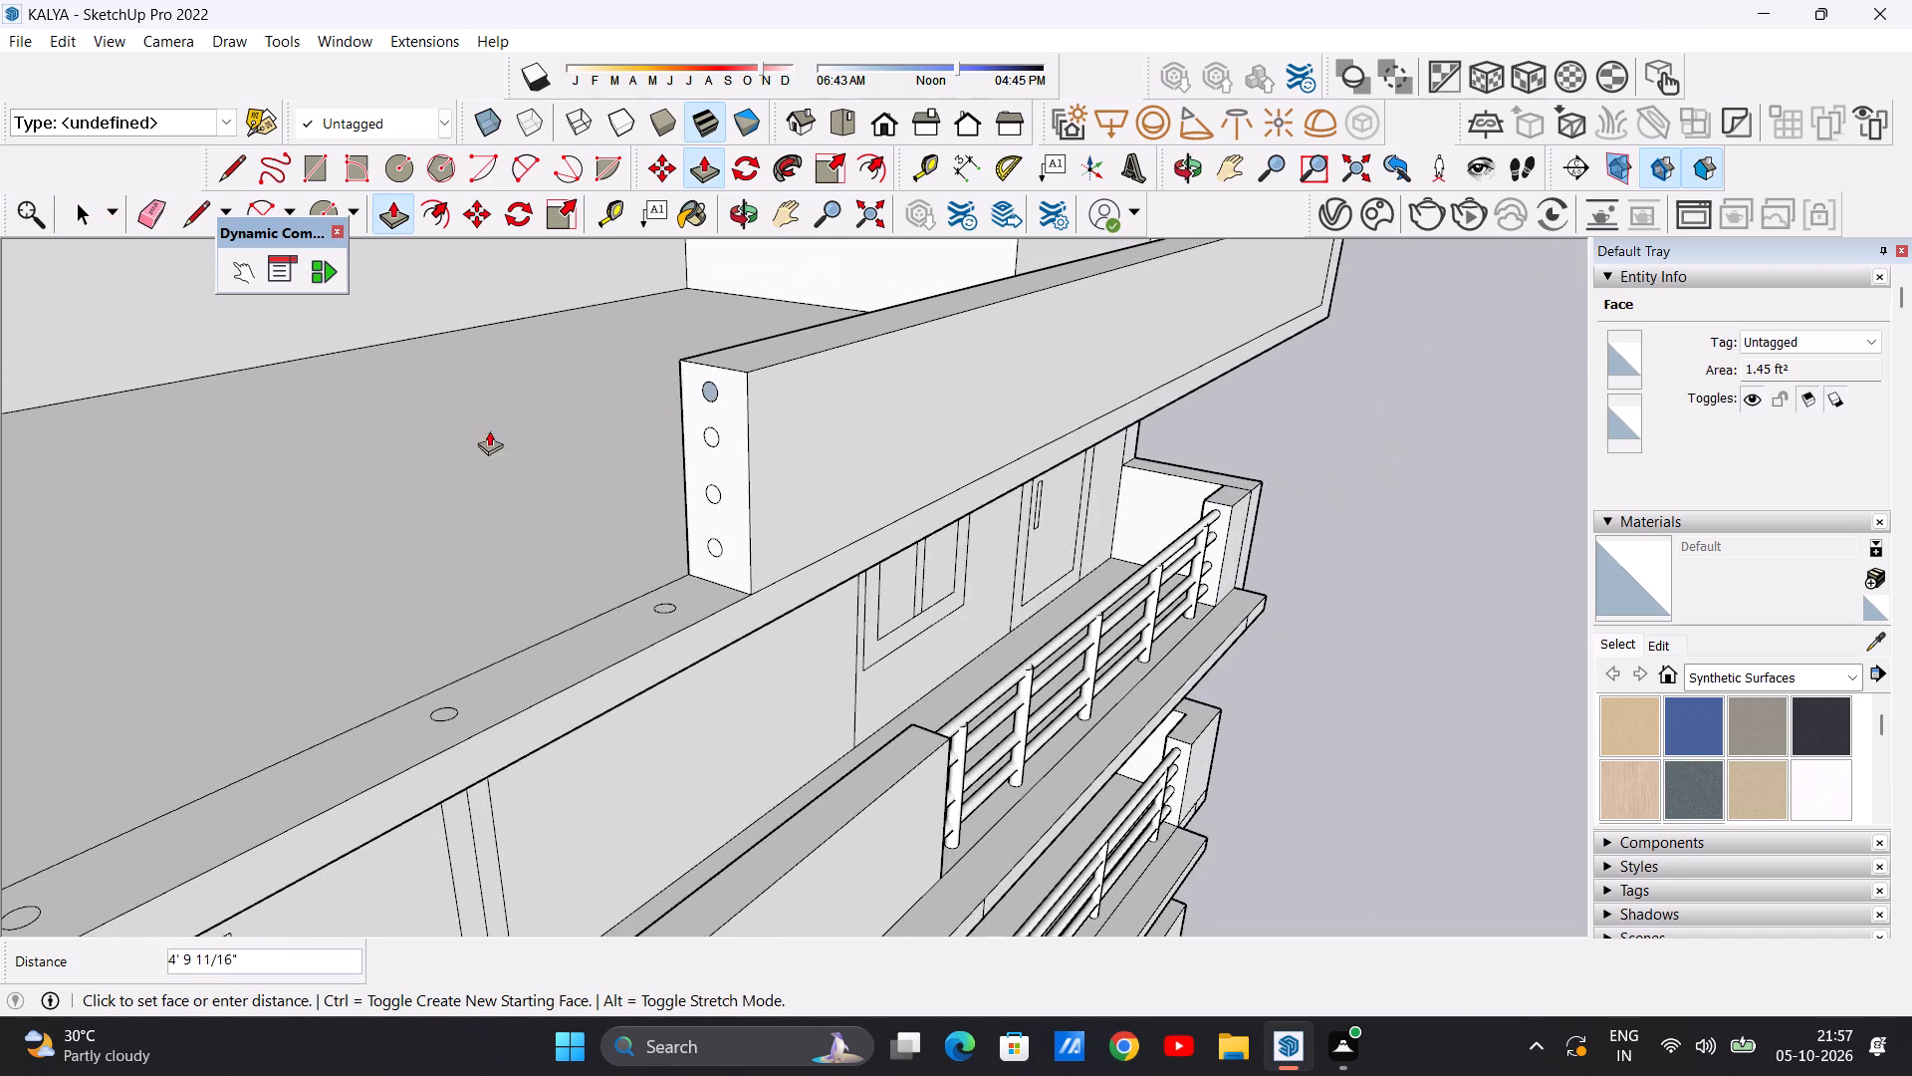
{"action": "scroll", "coordinate": [474, 470], "scroll_direction": "down", "scroll_amount": 14}
{"action": "scroll", "coordinate": [380, 499], "scroll_direction": "down", "scroll_amount": 5}
{"action": "middle_click_drag", "start_coordinate": [477, 477], "coordinate": [168, 509]}
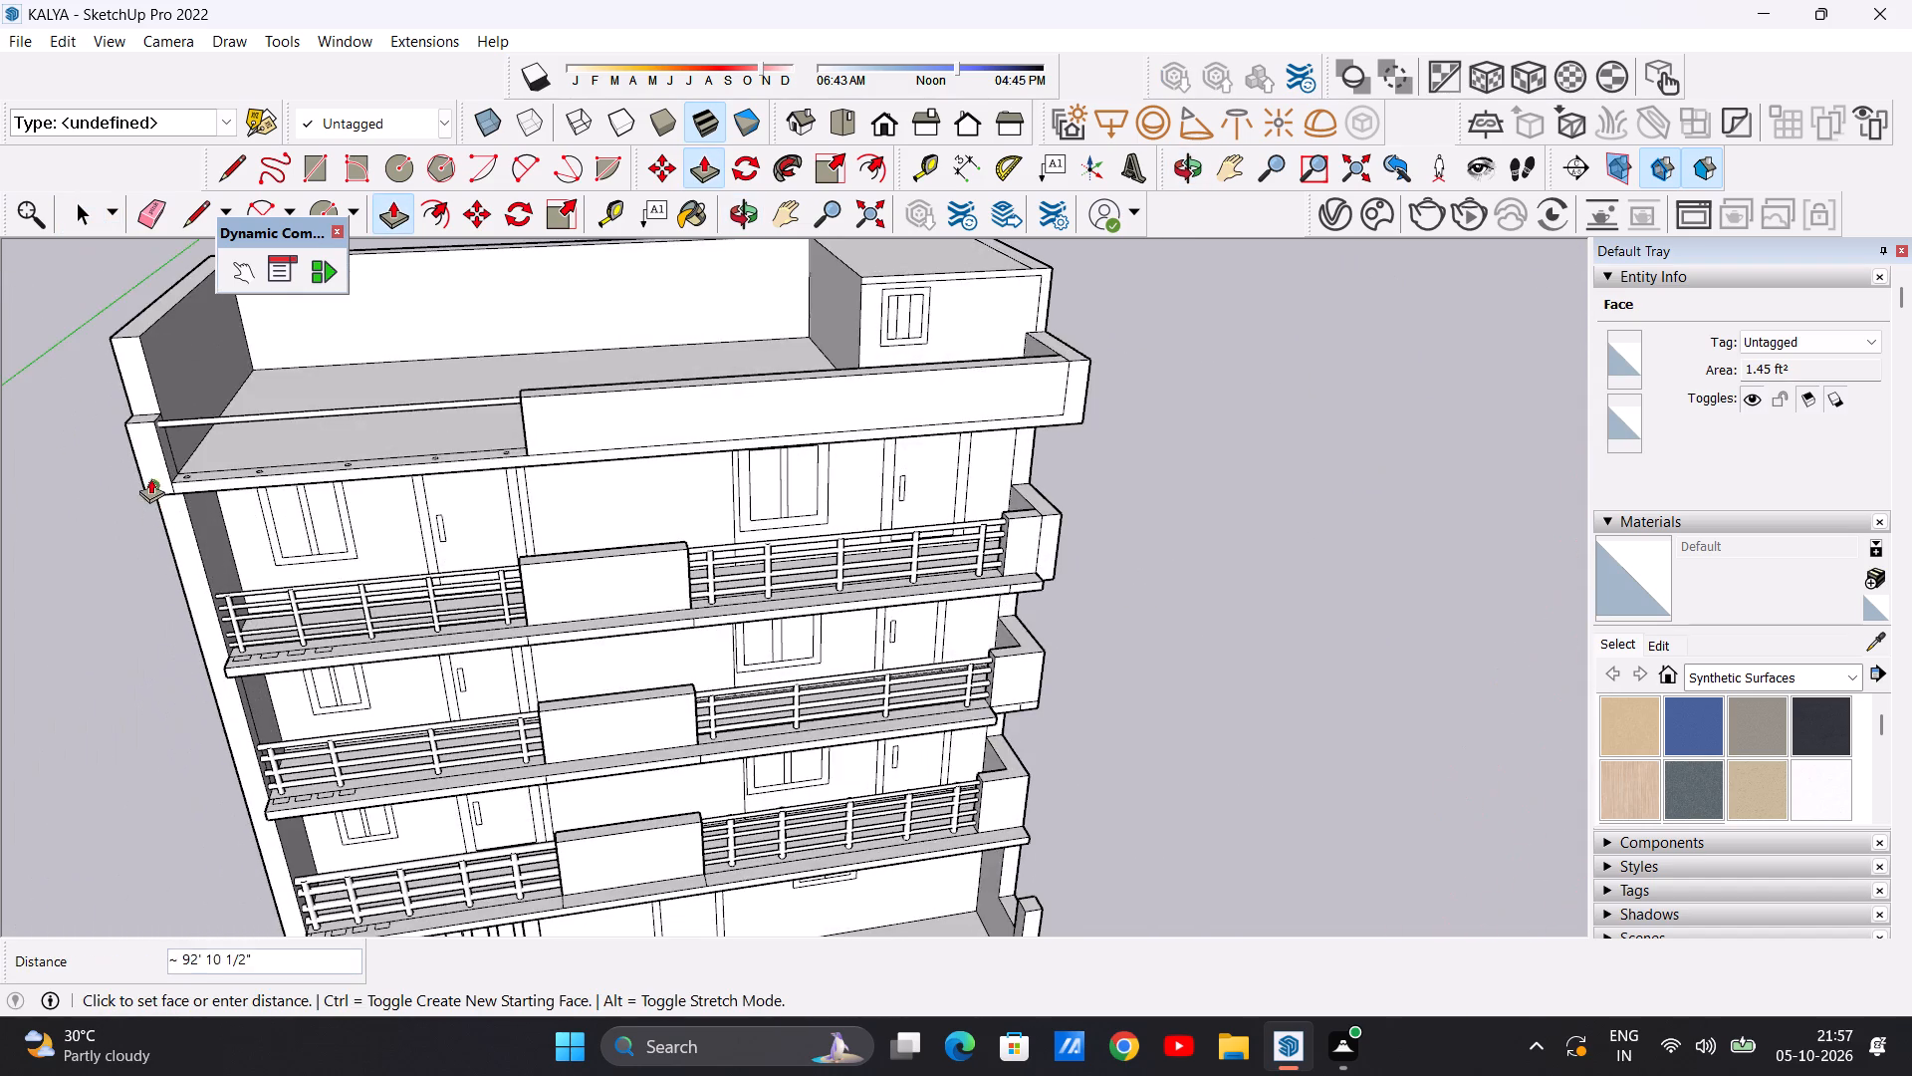
{"action": "scroll", "coordinate": [158, 449], "scroll_direction": "up", "scroll_amount": 19}
{"action": "middle_click_drag", "start_coordinate": [196, 456], "coordinate": [154, 407]}
{"action": "scroll", "coordinate": [165, 428], "scroll_direction": "up", "scroll_amount": 5}
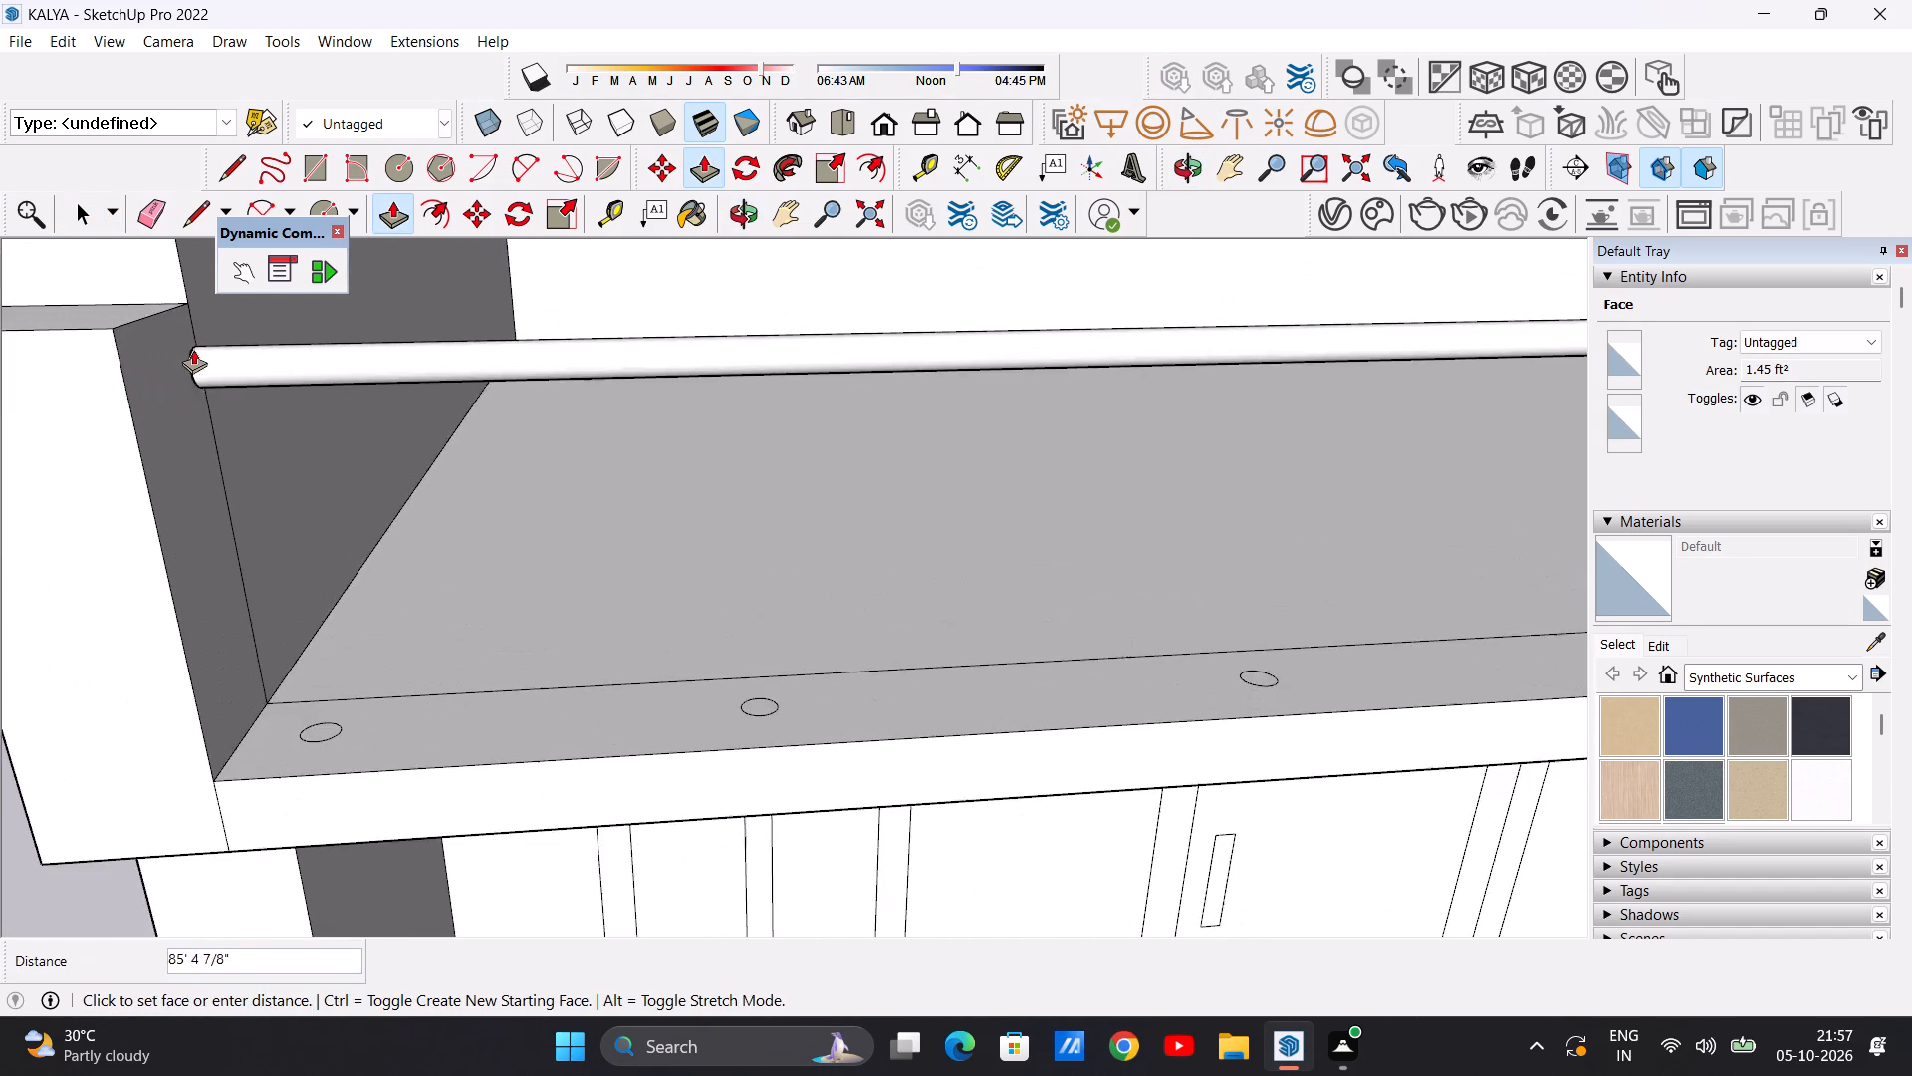
{"action": "scroll", "coordinate": [193, 349], "scroll_direction": "up", "scroll_amount": 7}
{"action": "left_click", "coordinate": [143, 332]}
Push/Pull the post circle nearest the side wall up 14' 1 15/16" into the top rail.
{"action": "scroll", "coordinate": [166, 443], "scroll_direction": "down", "scroll_amount": 7}
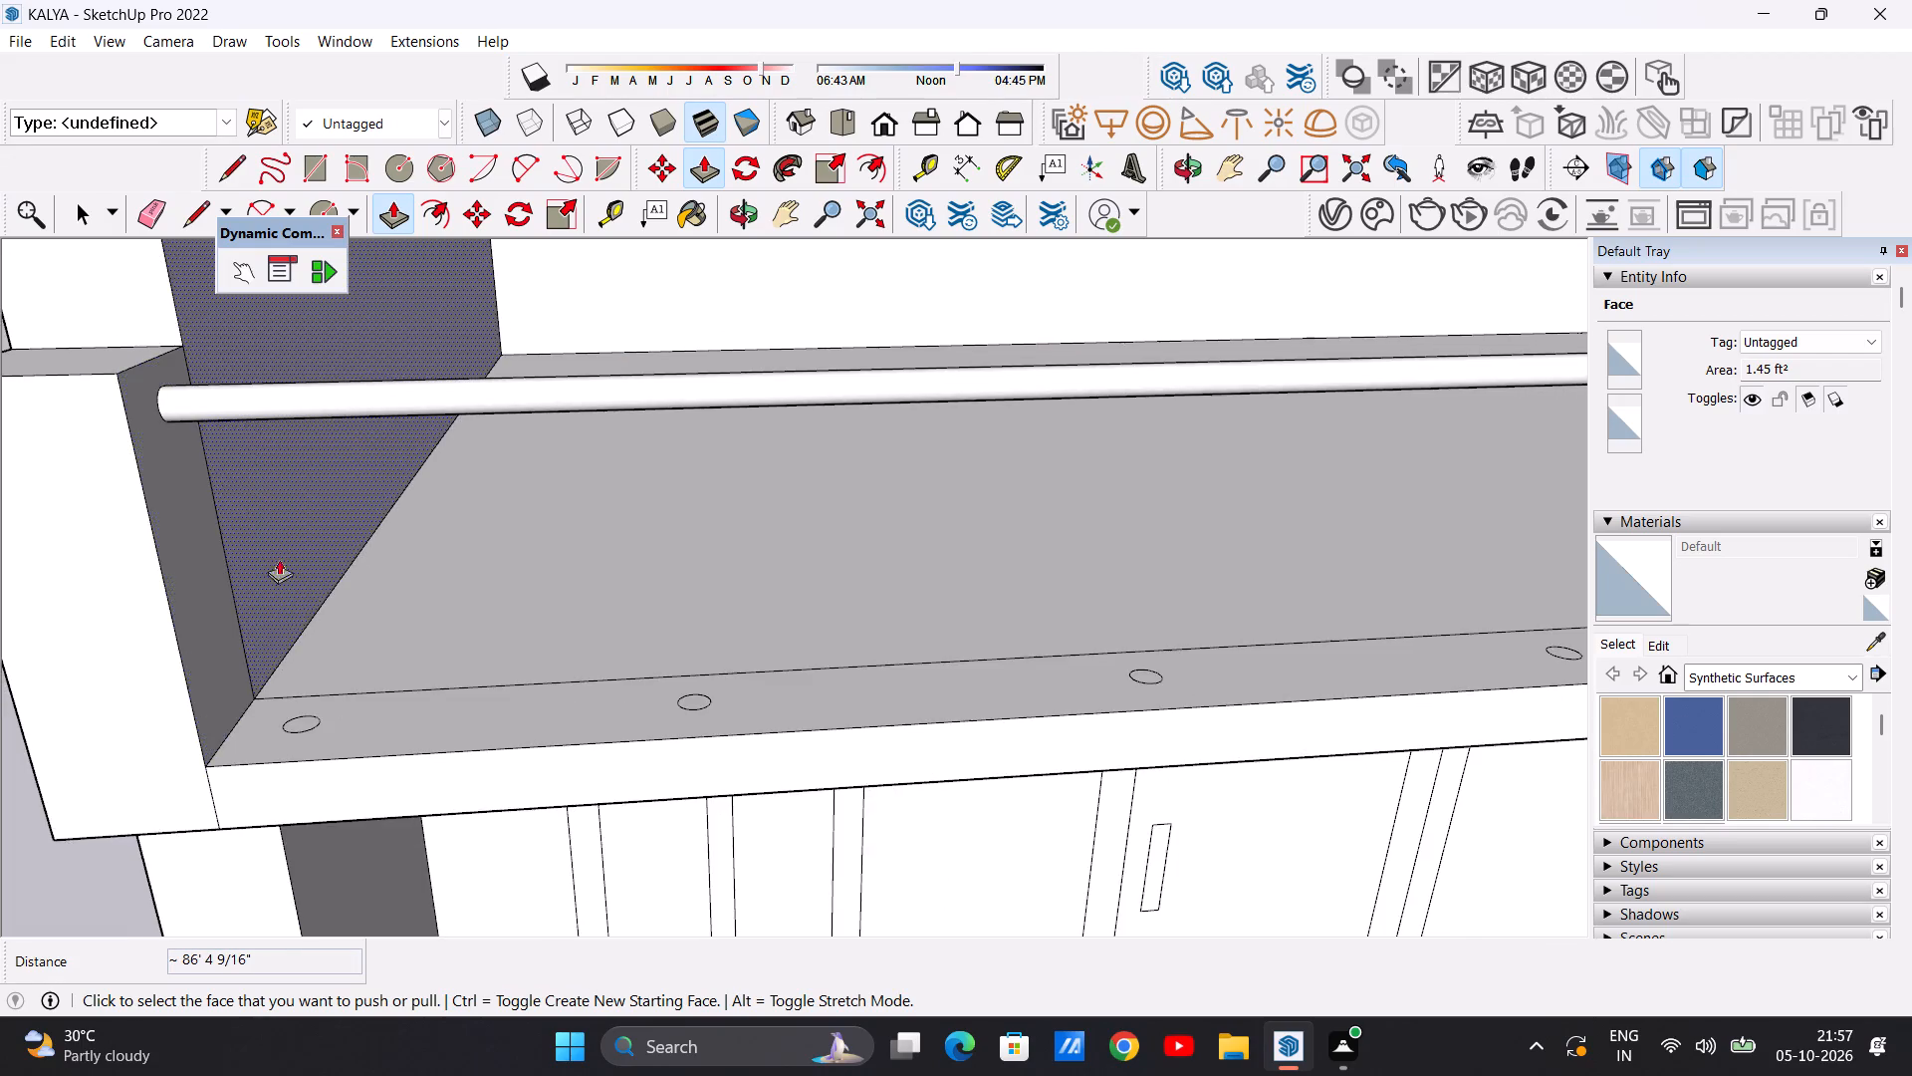
{"action": "middle_click_drag", "start_coordinate": [286, 671], "coordinate": [273, 801]}
{"action": "scroll", "coordinate": [315, 725], "scroll_direction": "up", "scroll_amount": 12}
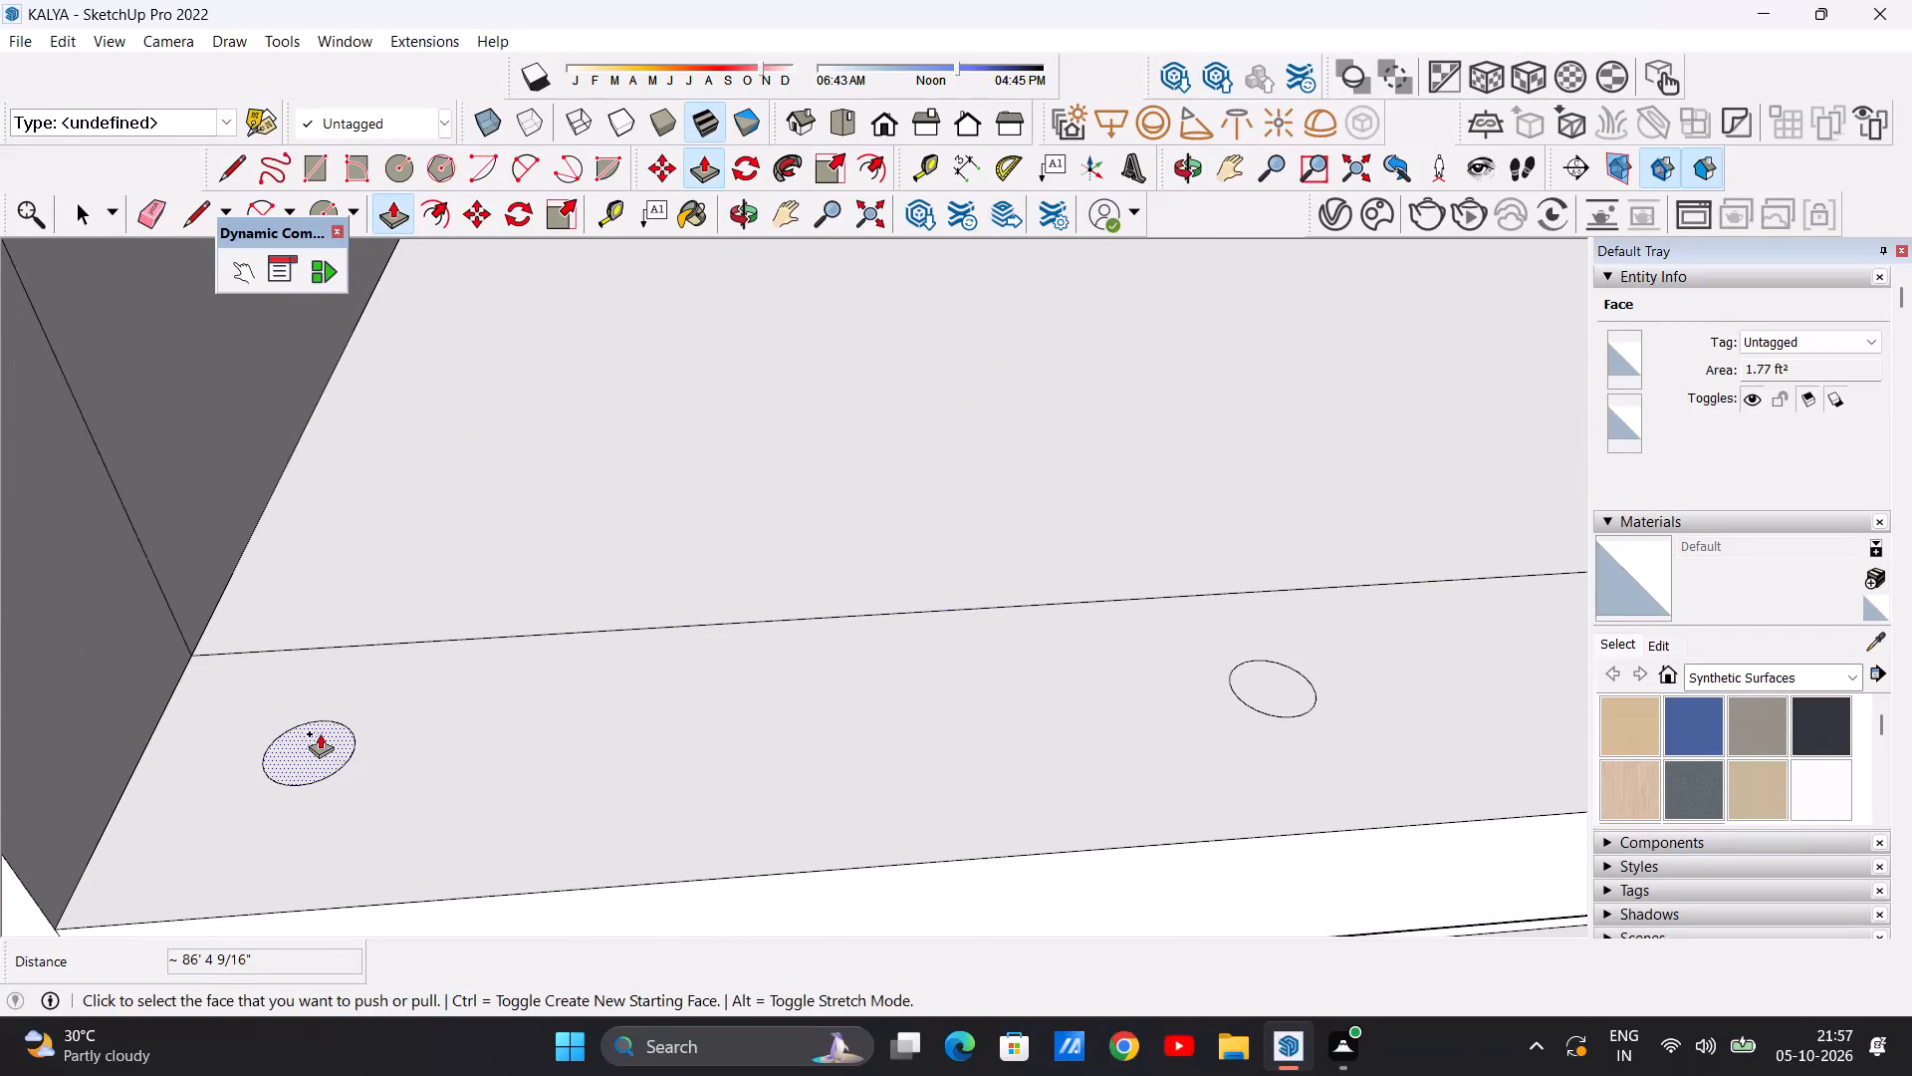
{"action": "left_click", "coordinate": [320, 733]}
{"action": "scroll", "coordinate": [320, 594], "scroll_direction": "down", "scroll_amount": 20}
{"action": "scroll", "coordinate": [320, 594], "scroll_direction": "down", "scroll_amount": 6}
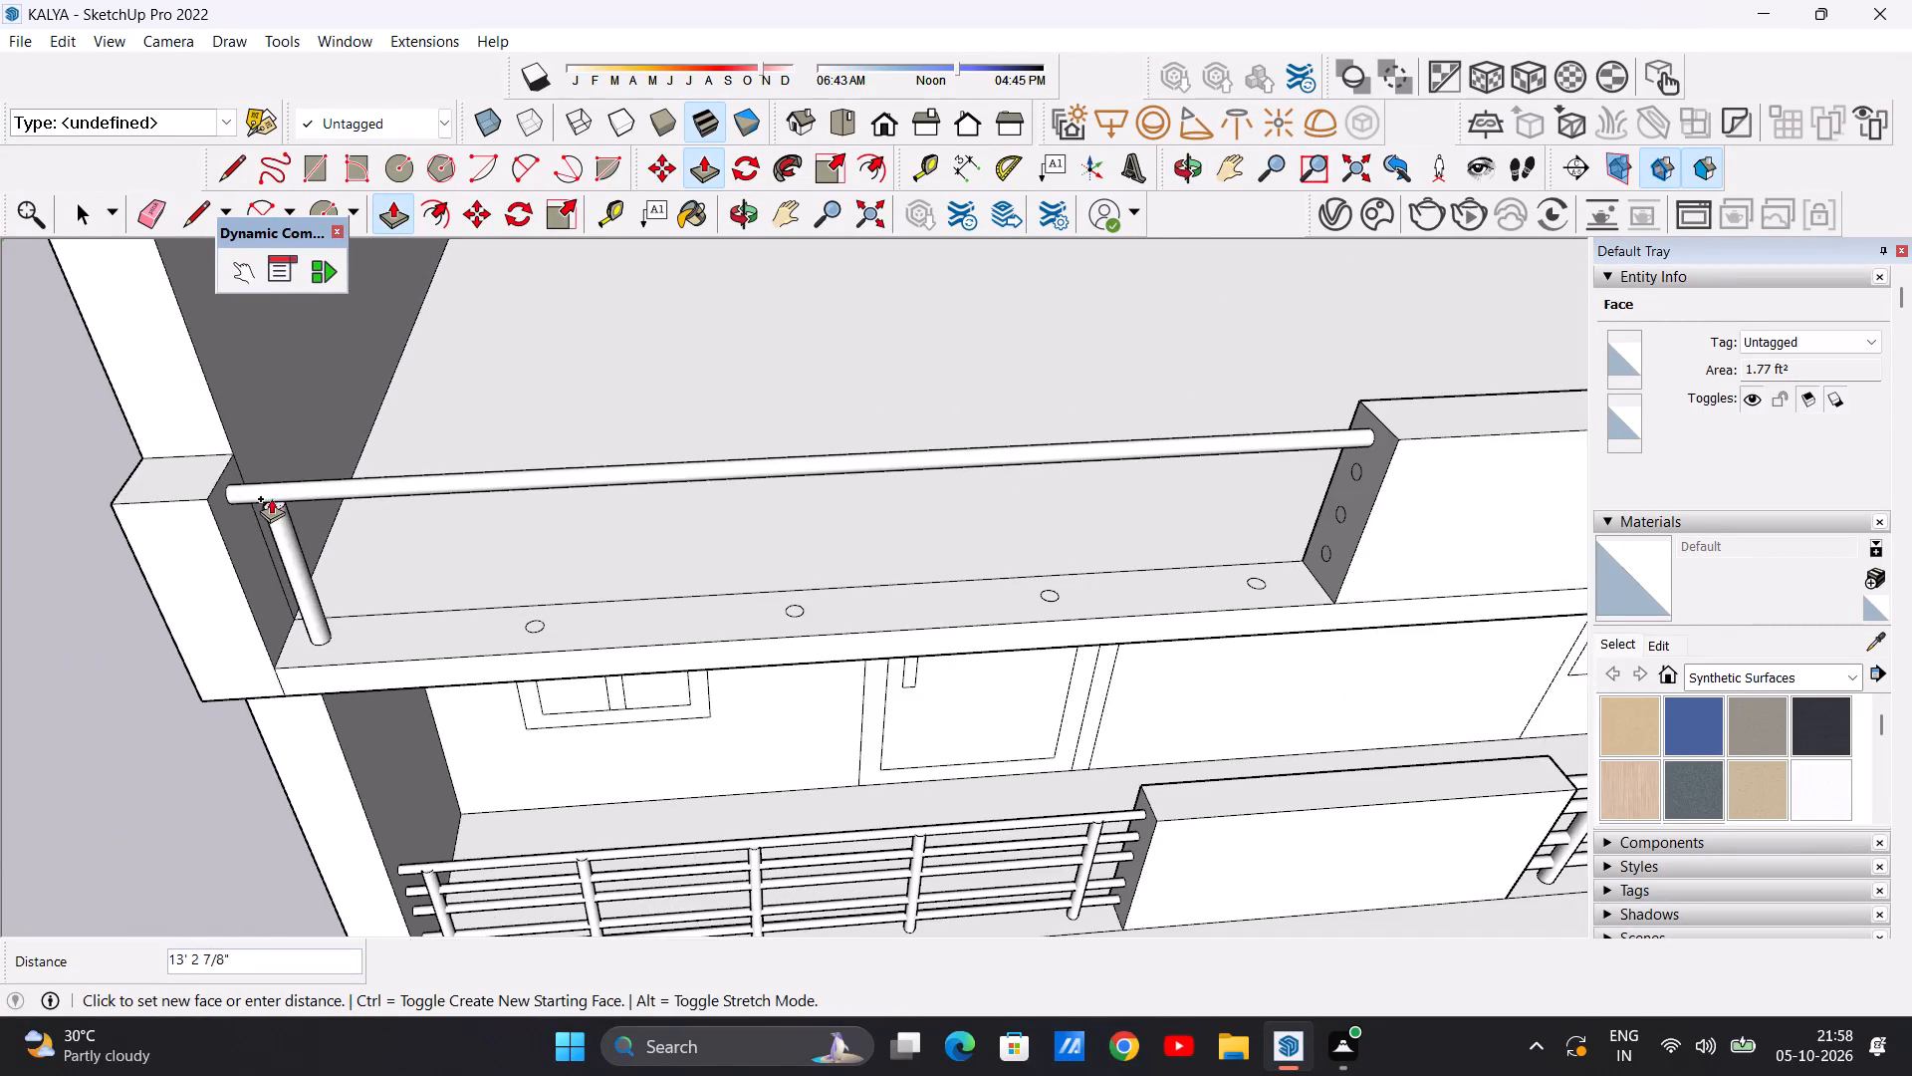
{"action": "scroll", "coordinate": [270, 498], "scroll_direction": "up", "scroll_amount": 12}
{"action": "left_click", "coordinate": [260, 482]}
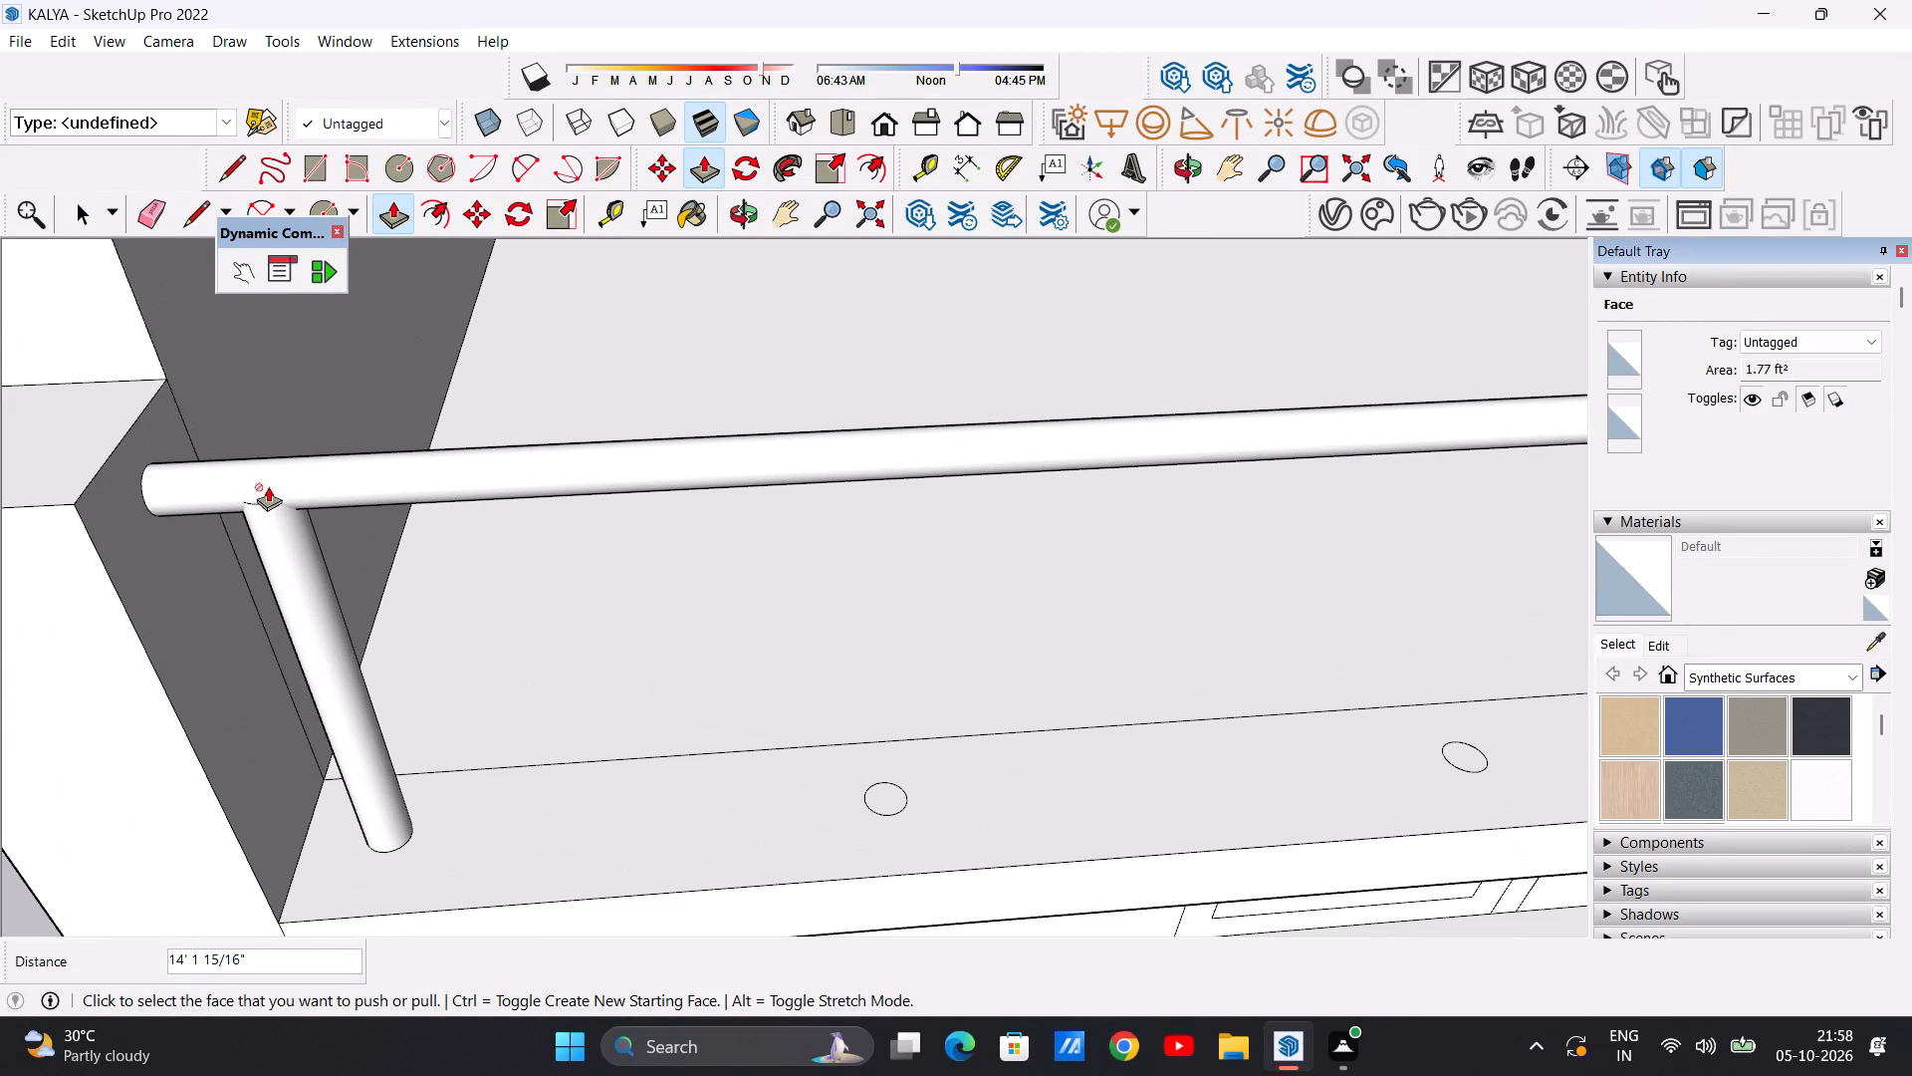
Push/Pull the second post circle from the side wall up 14' 1 3/4" into the top rail.
{"action": "scroll", "coordinate": [298, 542], "scroll_direction": "down", "scroll_amount": 15}
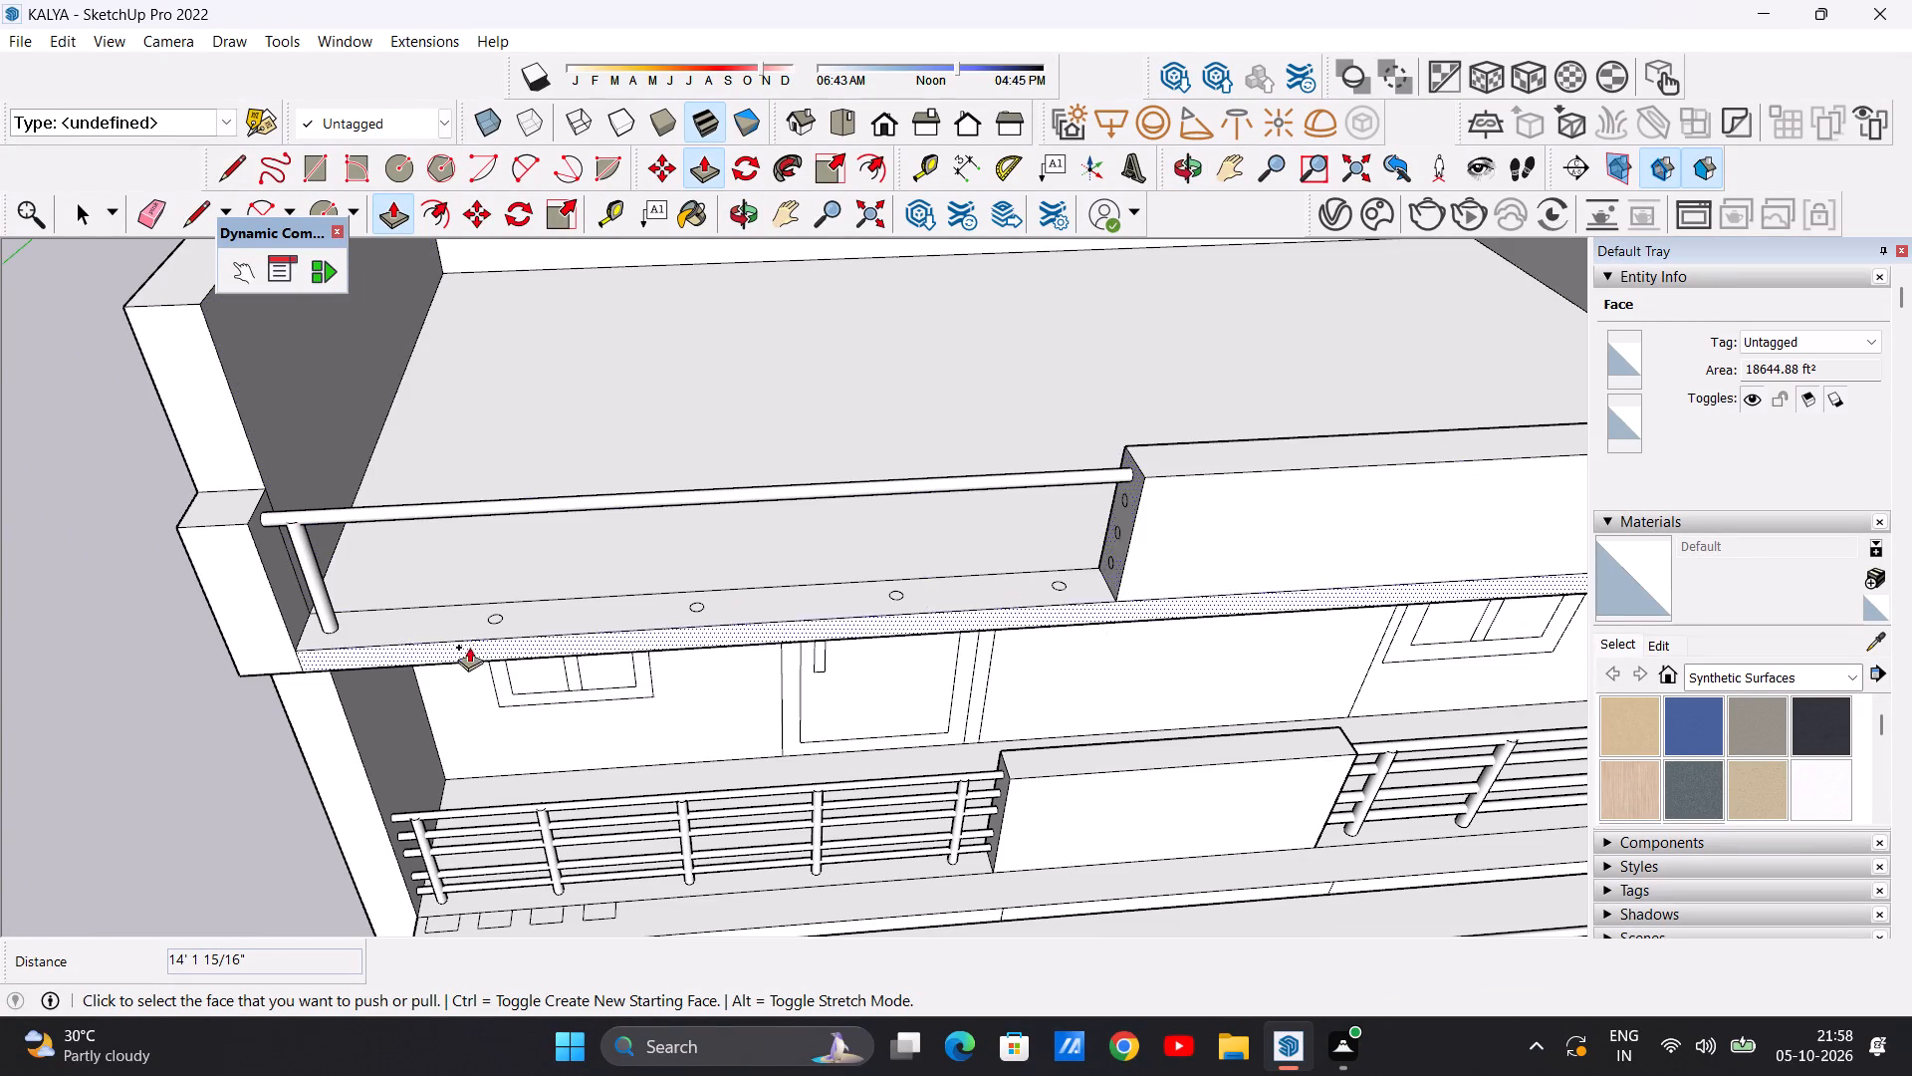
{"action": "scroll", "coordinate": [490, 630], "scroll_direction": "up", "scroll_amount": 17}
{"action": "left_click", "coordinate": [508, 624]}
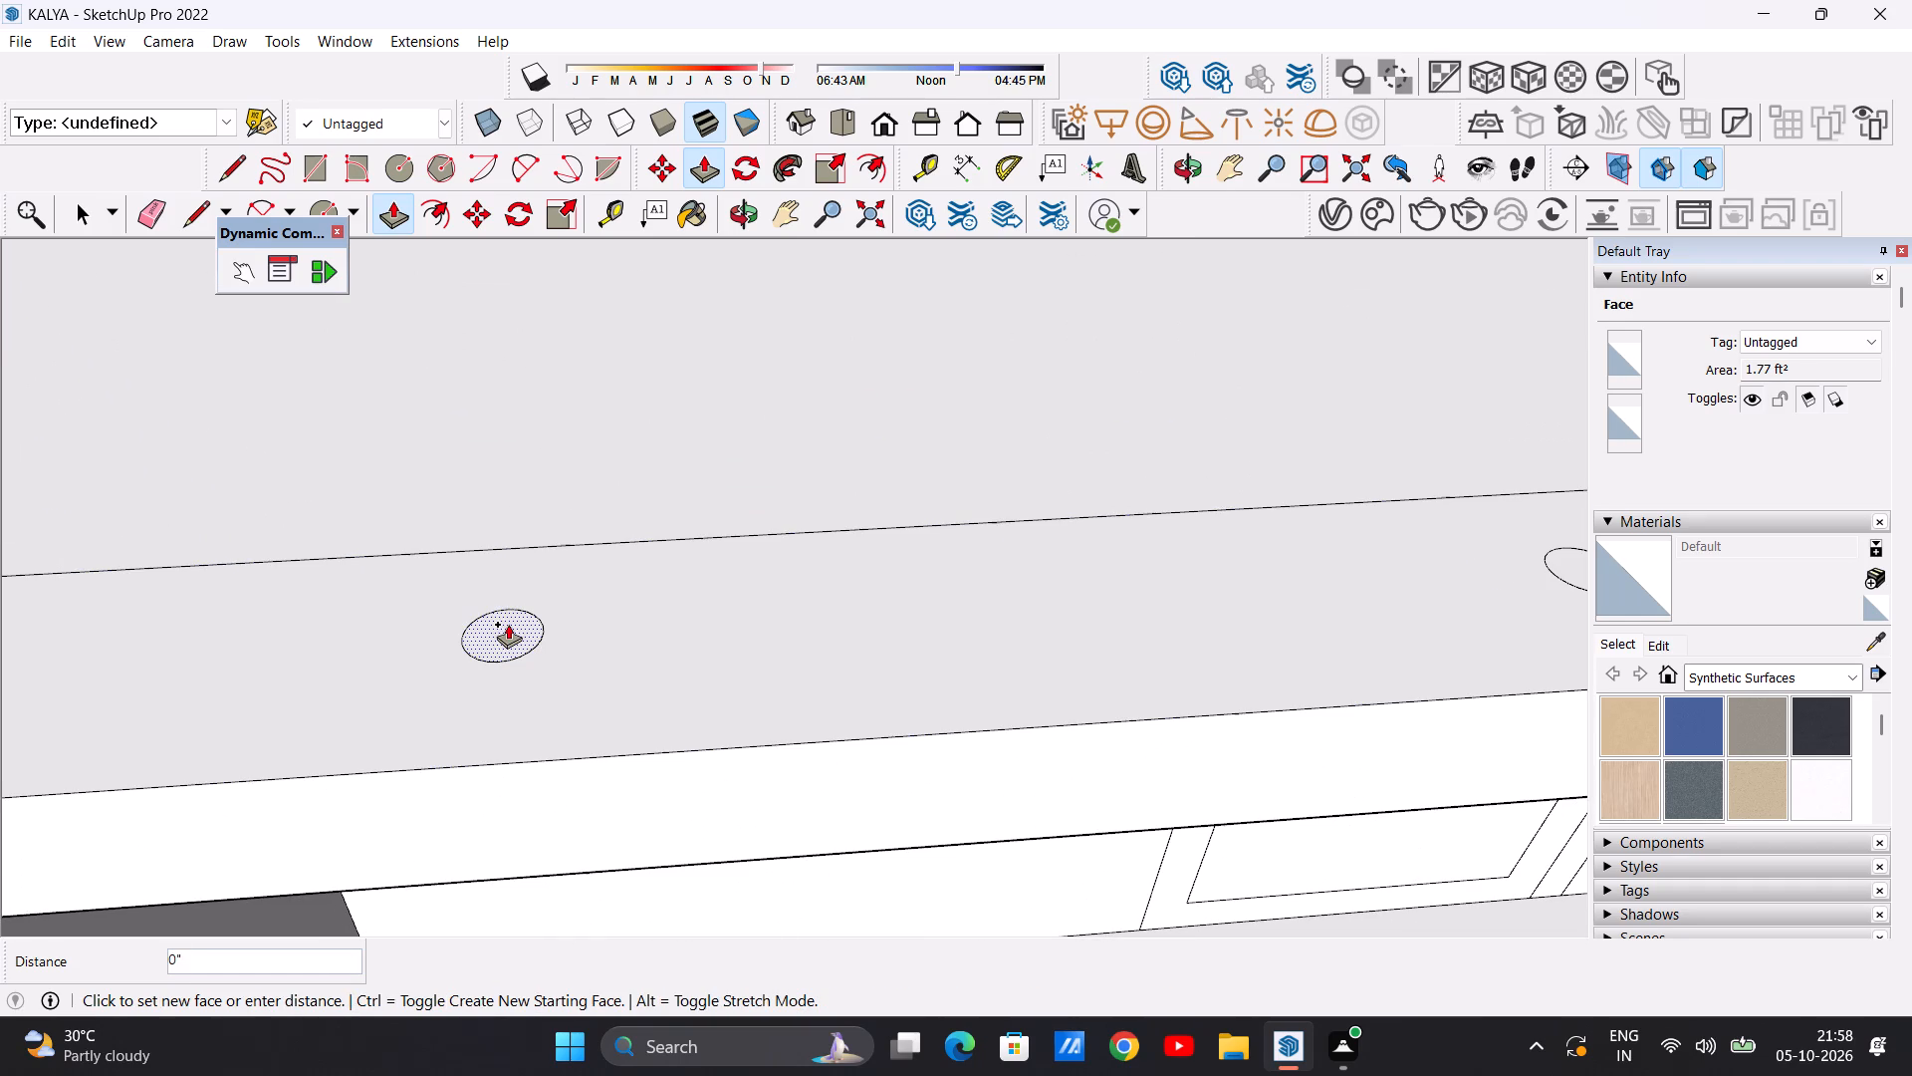
{"action": "scroll", "coordinate": [415, 397], "scroll_direction": "down", "scroll_amount": 20}
{"action": "scroll", "coordinate": [415, 397], "scroll_direction": "down", "scroll_amount": 2}
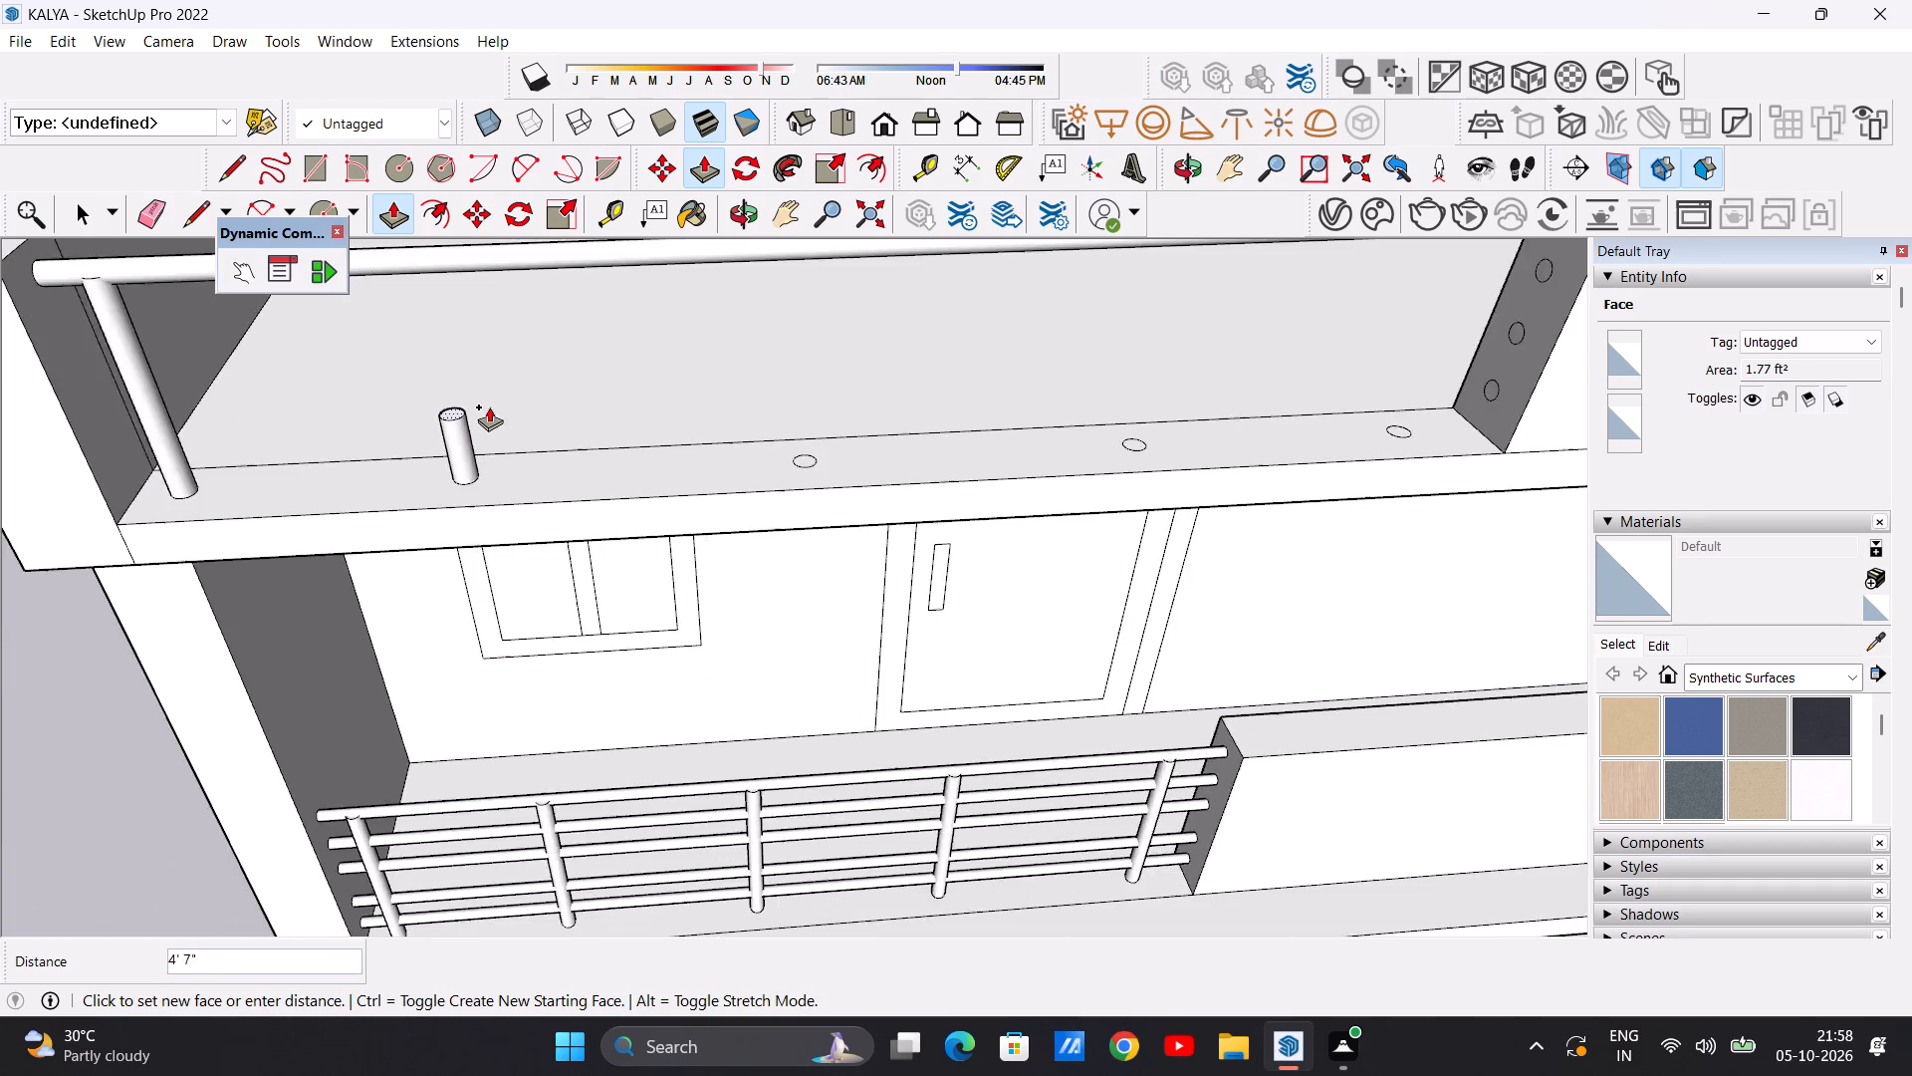
{"action": "scroll", "coordinate": [489, 406], "scroll_direction": "down", "scroll_amount": 9}
{"action": "scroll", "coordinate": [472, 353], "scroll_direction": "up", "scroll_amount": 14}
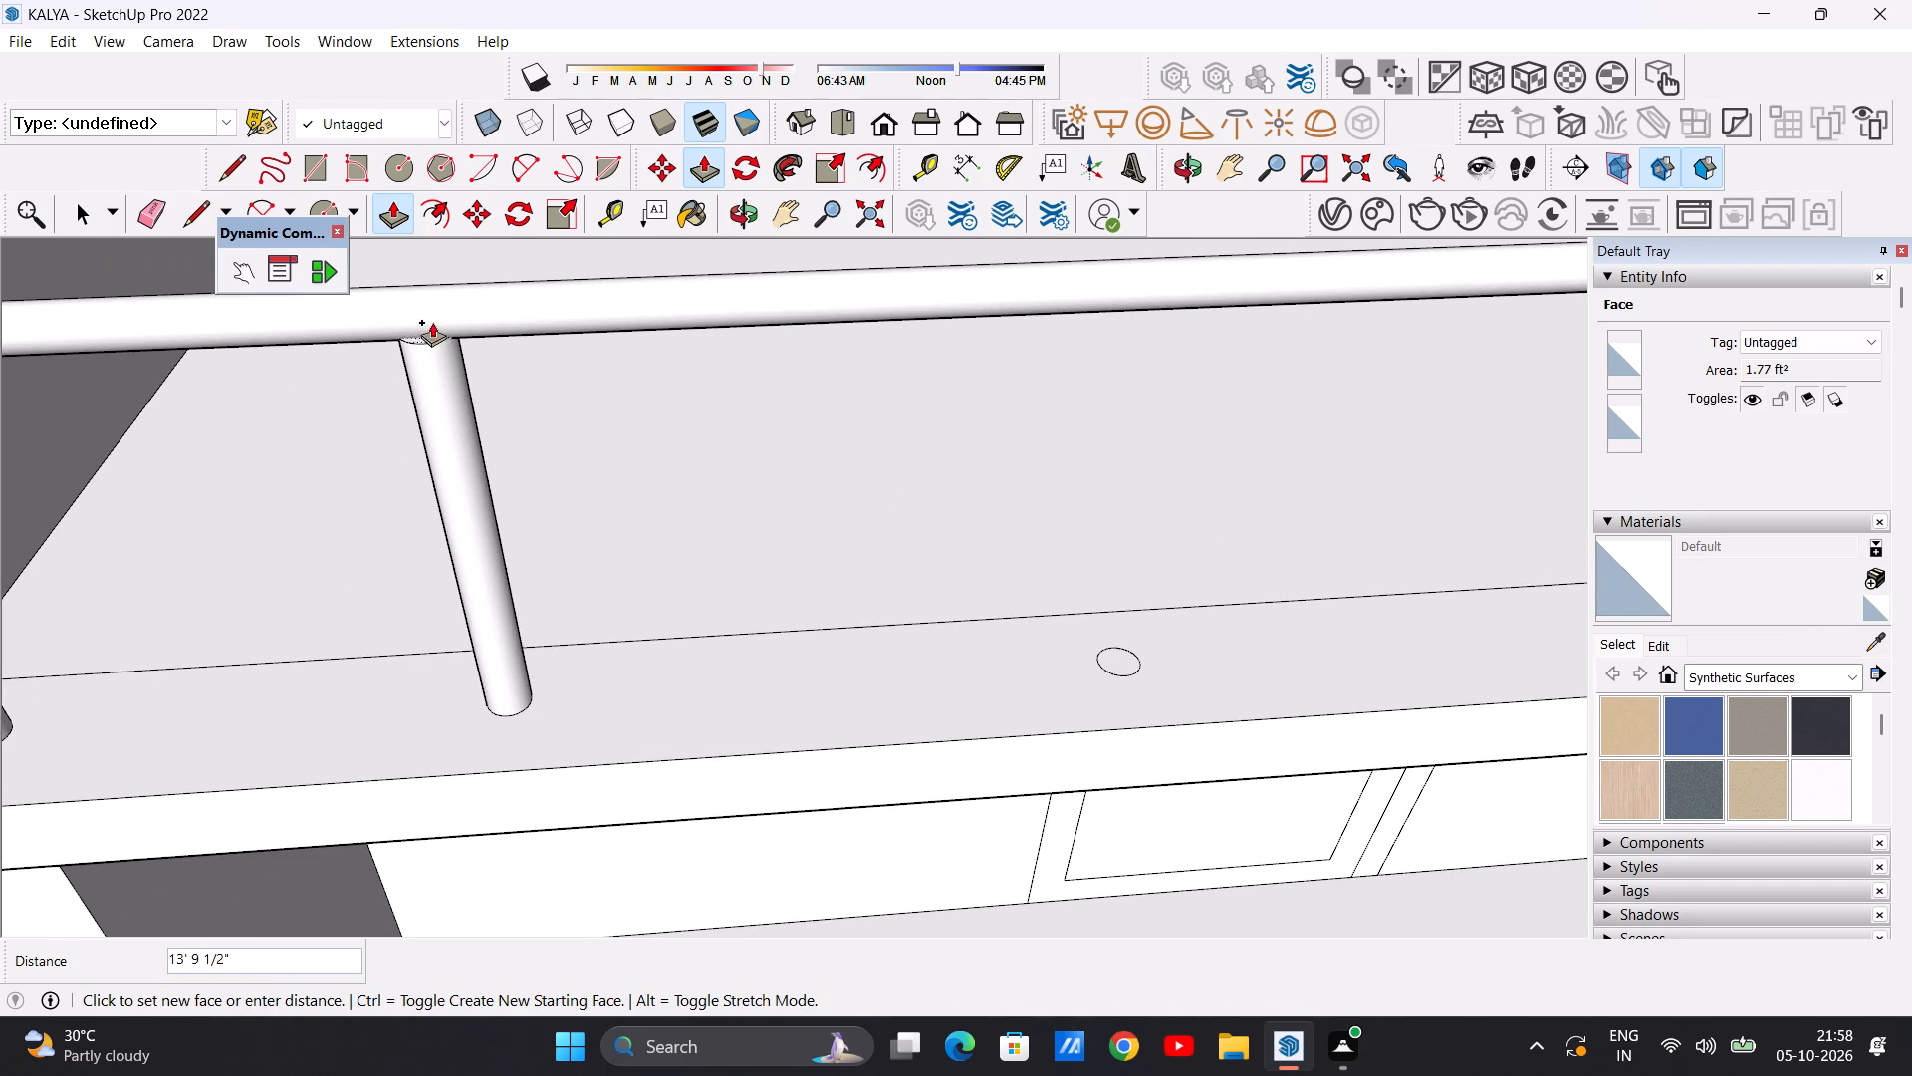
{"action": "left_click", "coordinate": [420, 313]}
Push/Pull the third post circle from the side wall up 14' 1 11/16" into the top rail.
{"action": "scroll", "coordinate": [464, 390], "scroll_direction": "down", "scroll_amount": 13}
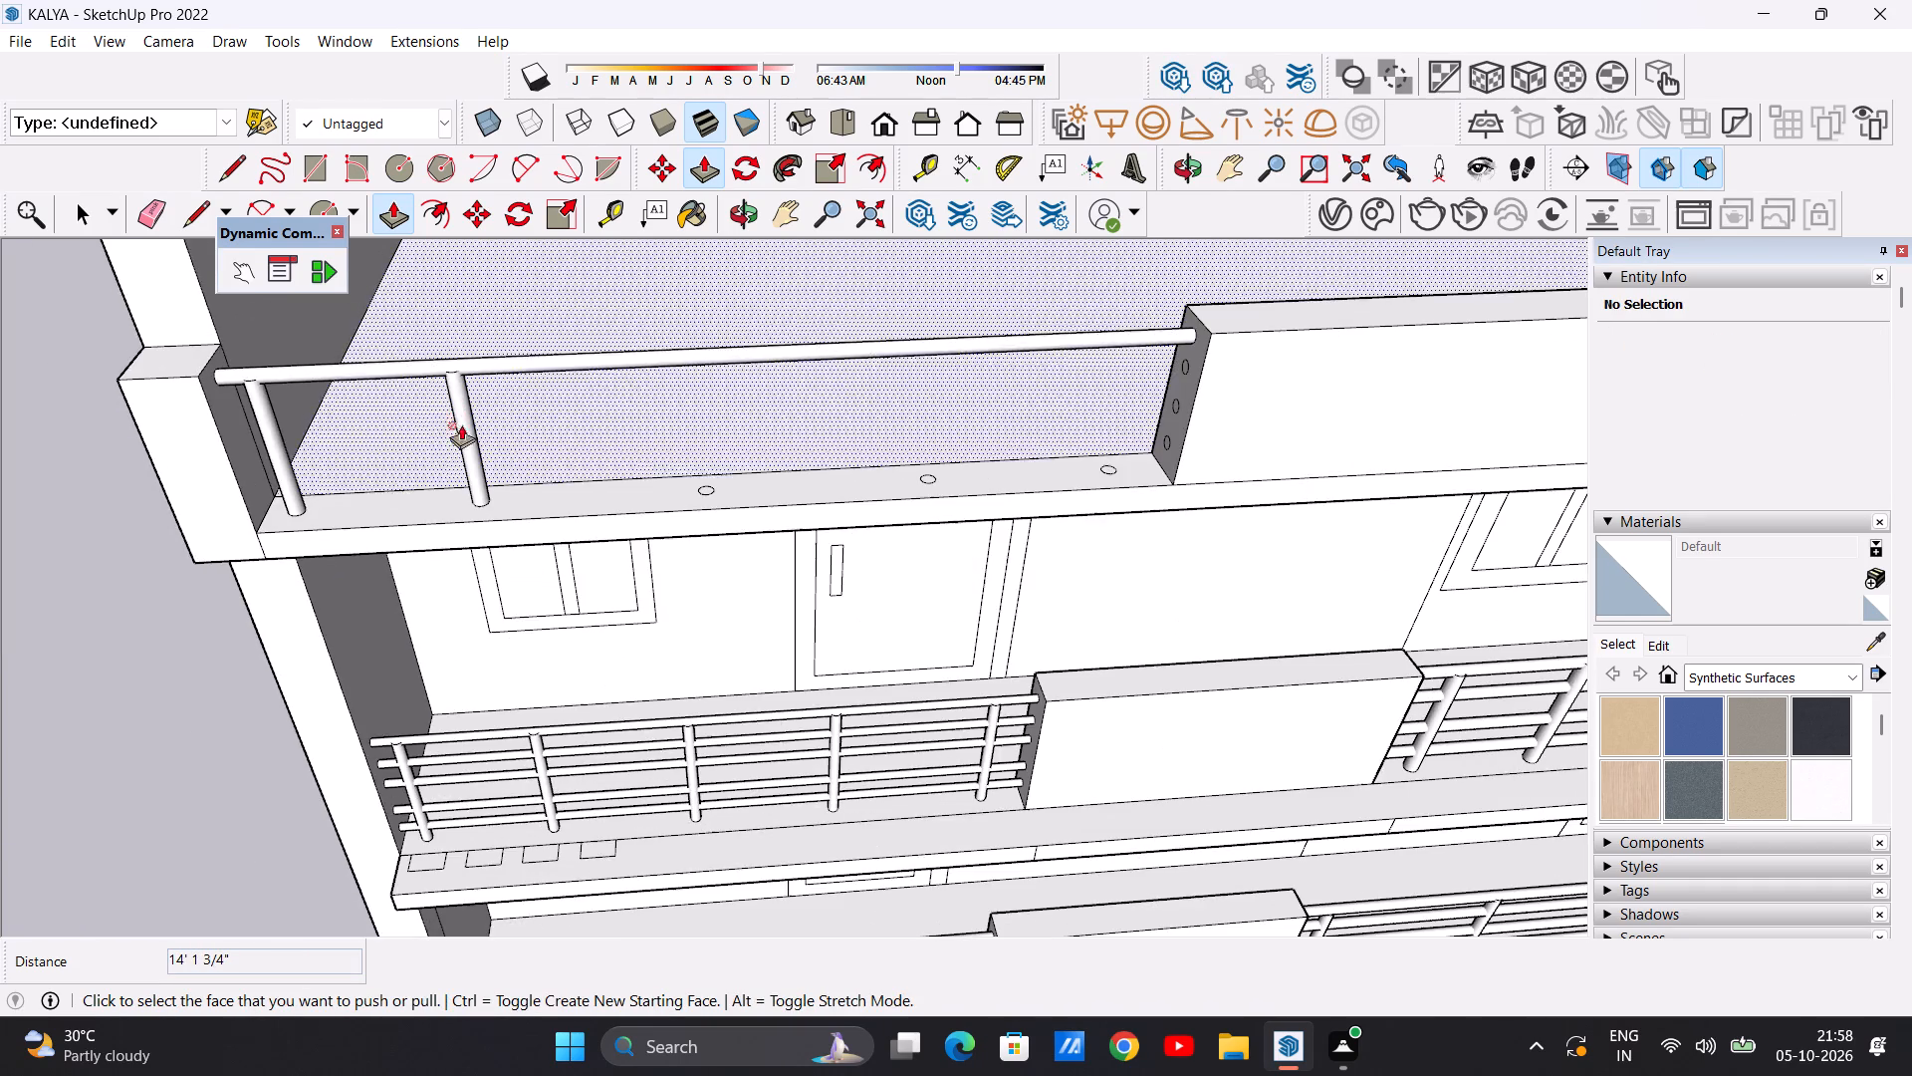
{"action": "scroll", "coordinate": [731, 465], "scroll_direction": "up", "scroll_amount": 20}
{"action": "left_click", "coordinate": [692, 542]}
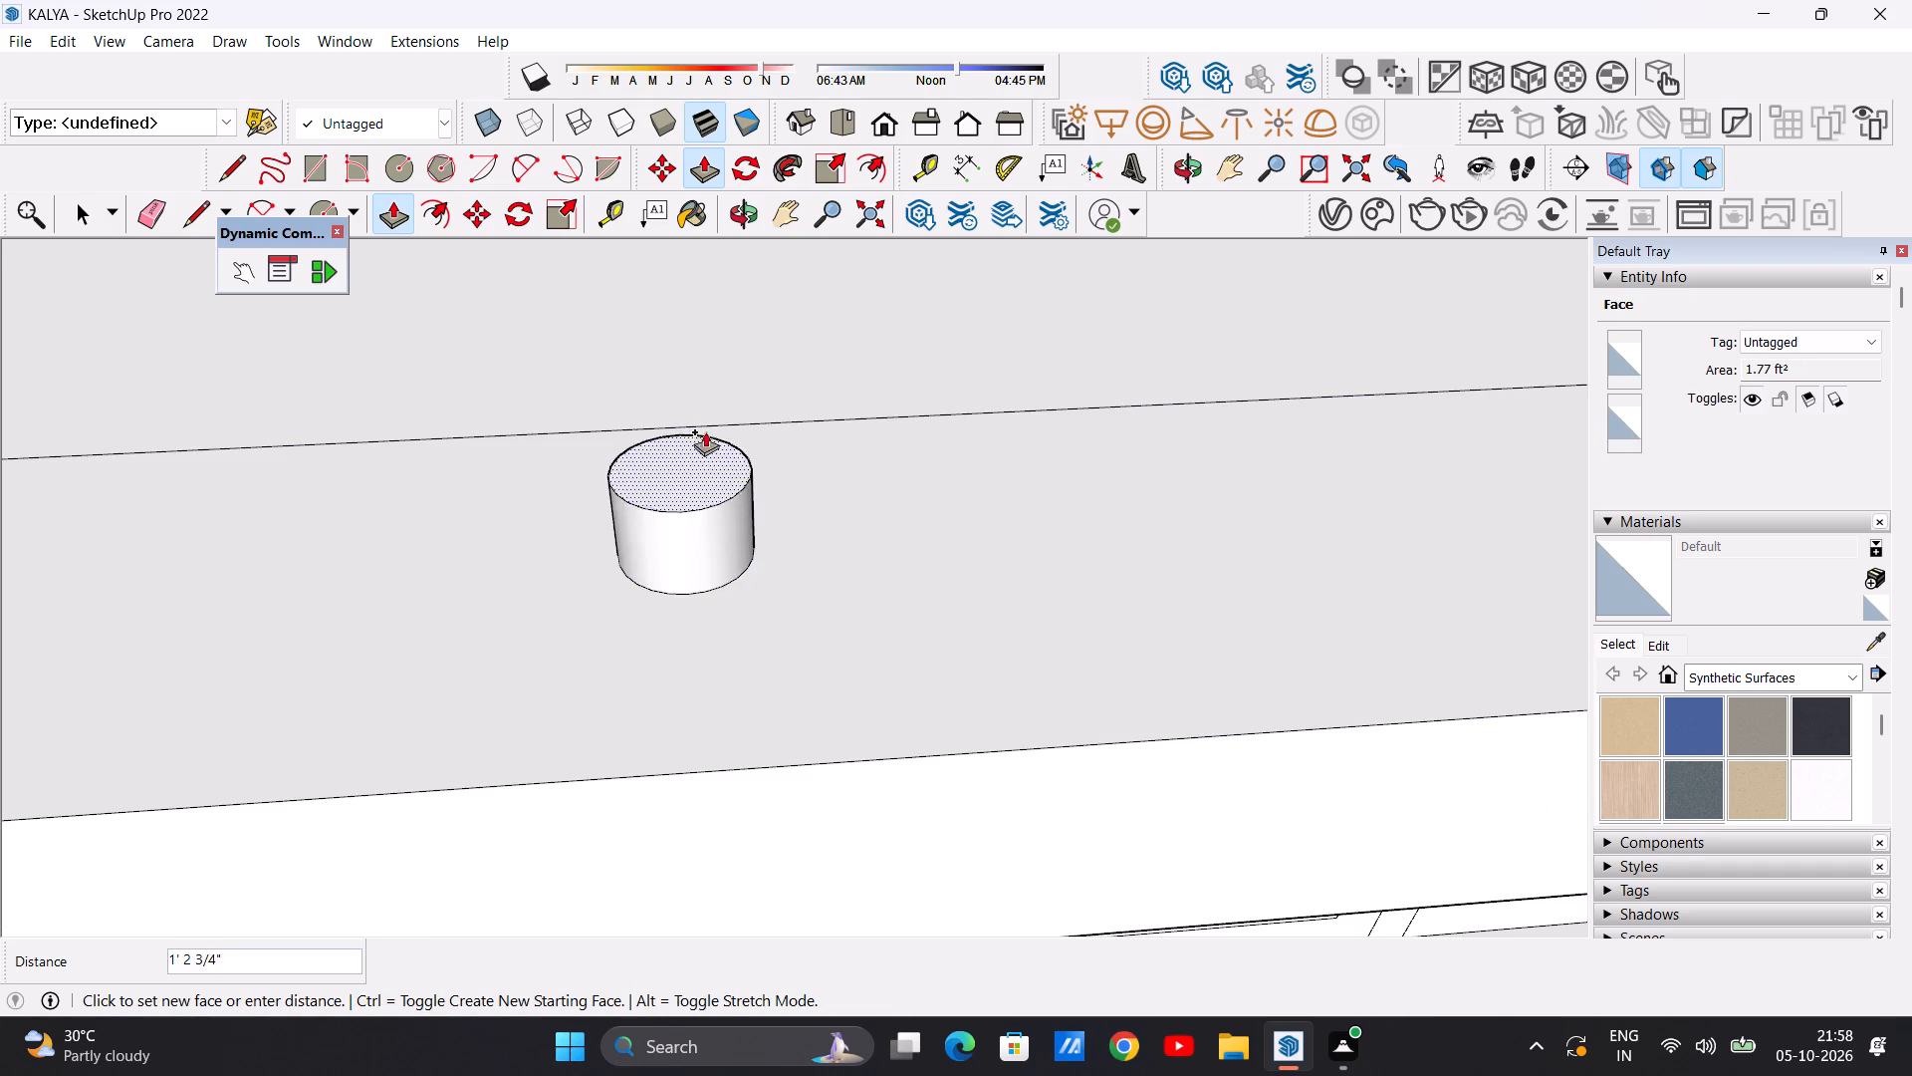
{"action": "scroll", "coordinate": [701, 413], "scroll_direction": "down", "scroll_amount": 20}
{"action": "scroll", "coordinate": [701, 413], "scroll_direction": "down", "scroll_amount": 14}
{"action": "scroll", "coordinate": [683, 351], "scroll_direction": "up", "scroll_amount": 6}
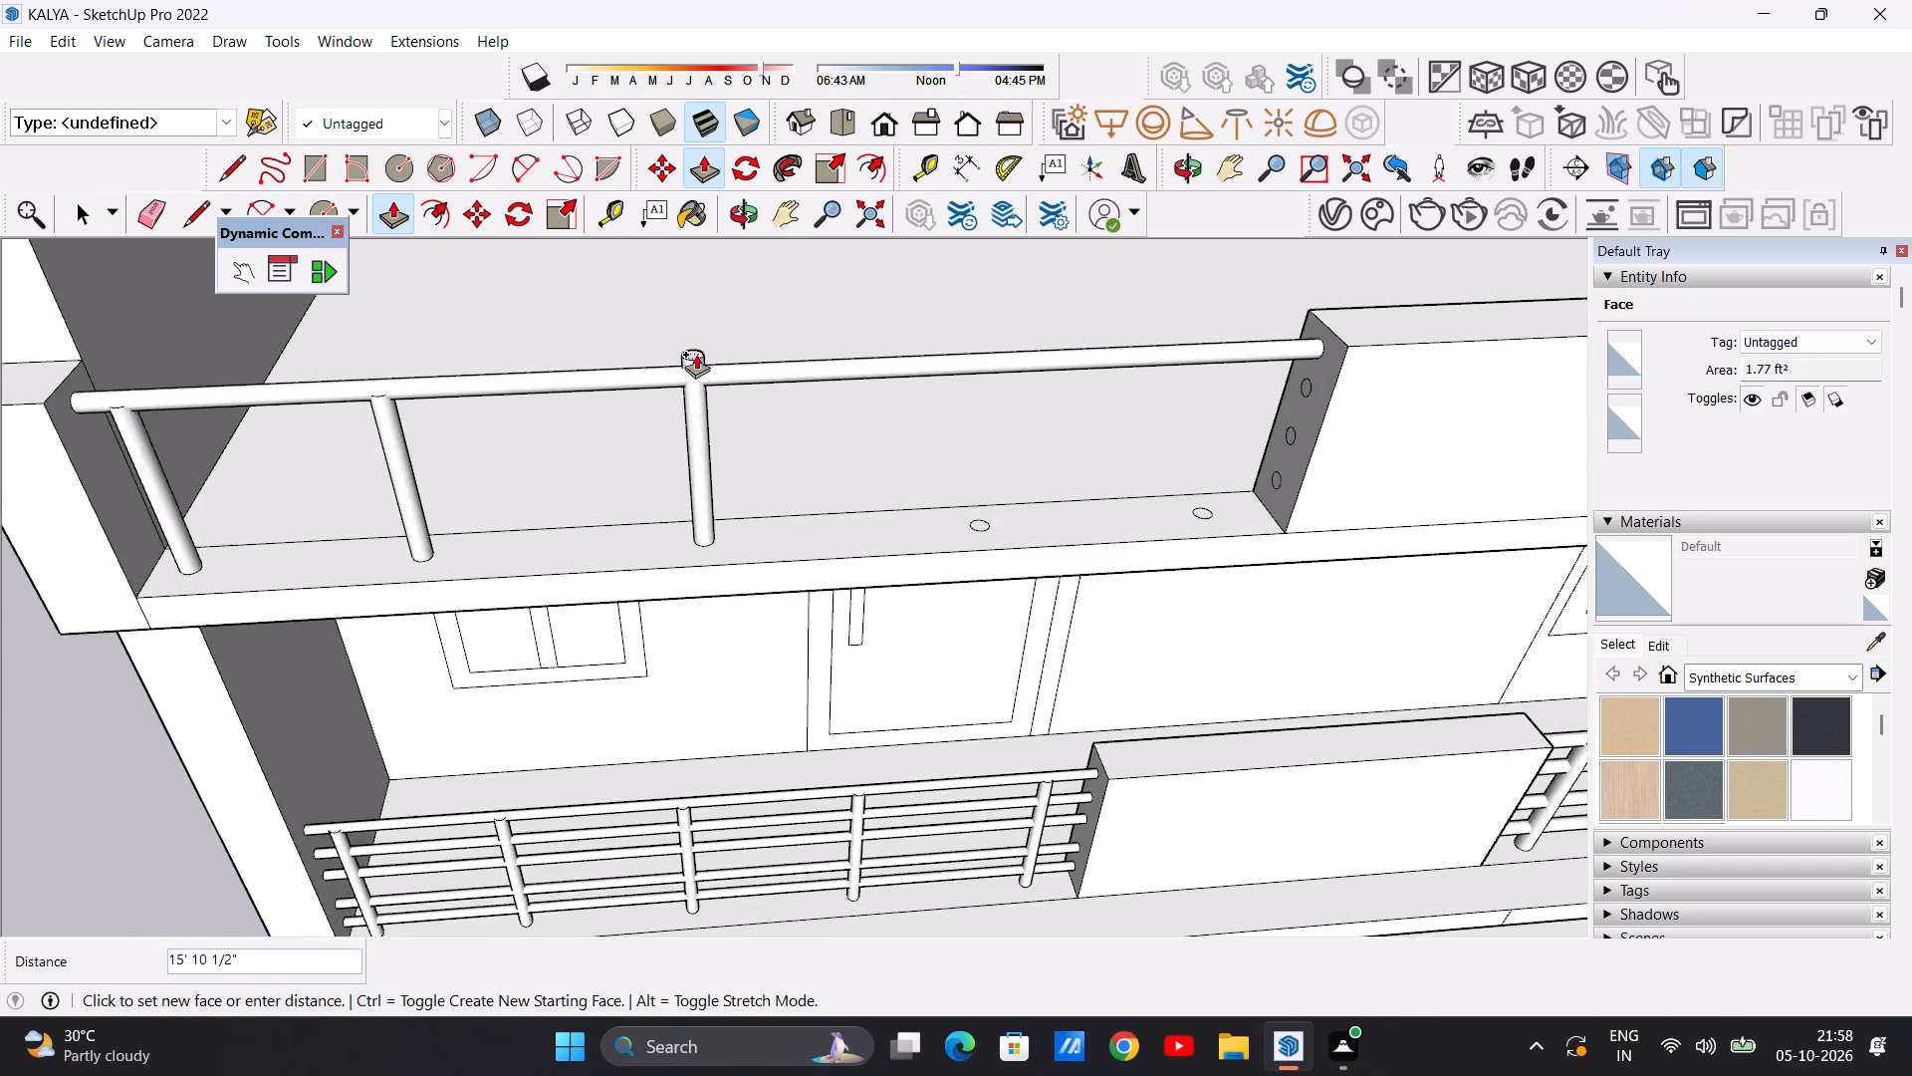
{"action": "scroll", "coordinate": [696, 354], "scroll_direction": "up", "scroll_amount": 13}
{"action": "left_click", "coordinate": [682, 399]}
{"action": "scroll", "coordinate": [655, 521], "scroll_direction": "down", "scroll_amount": 8}
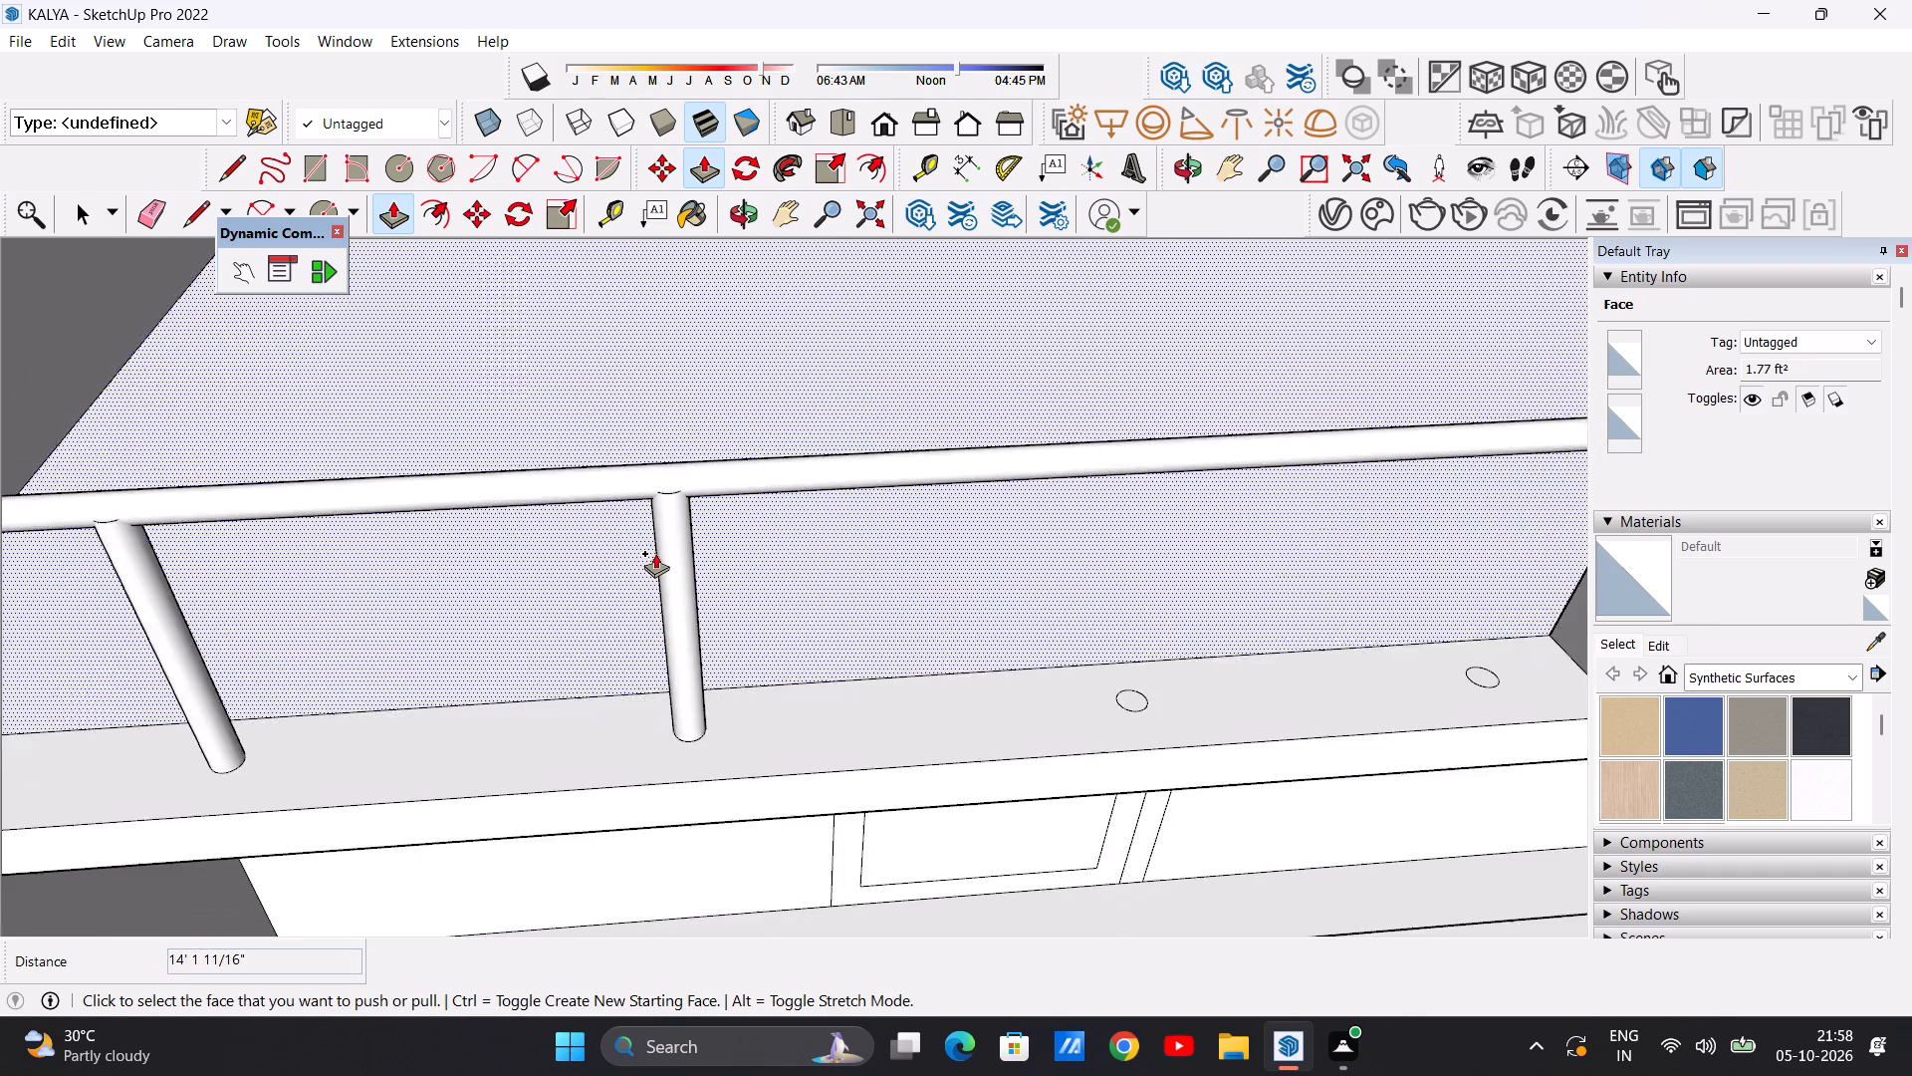
Push/Pull the fourth post circle from the side wall up 14' 1/4" into the top rail.
{"action": "scroll", "coordinate": [655, 553], "scroll_direction": "down", "scroll_amount": 12}
{"action": "scroll", "coordinate": [895, 564], "scroll_direction": "up", "scroll_amount": 20}
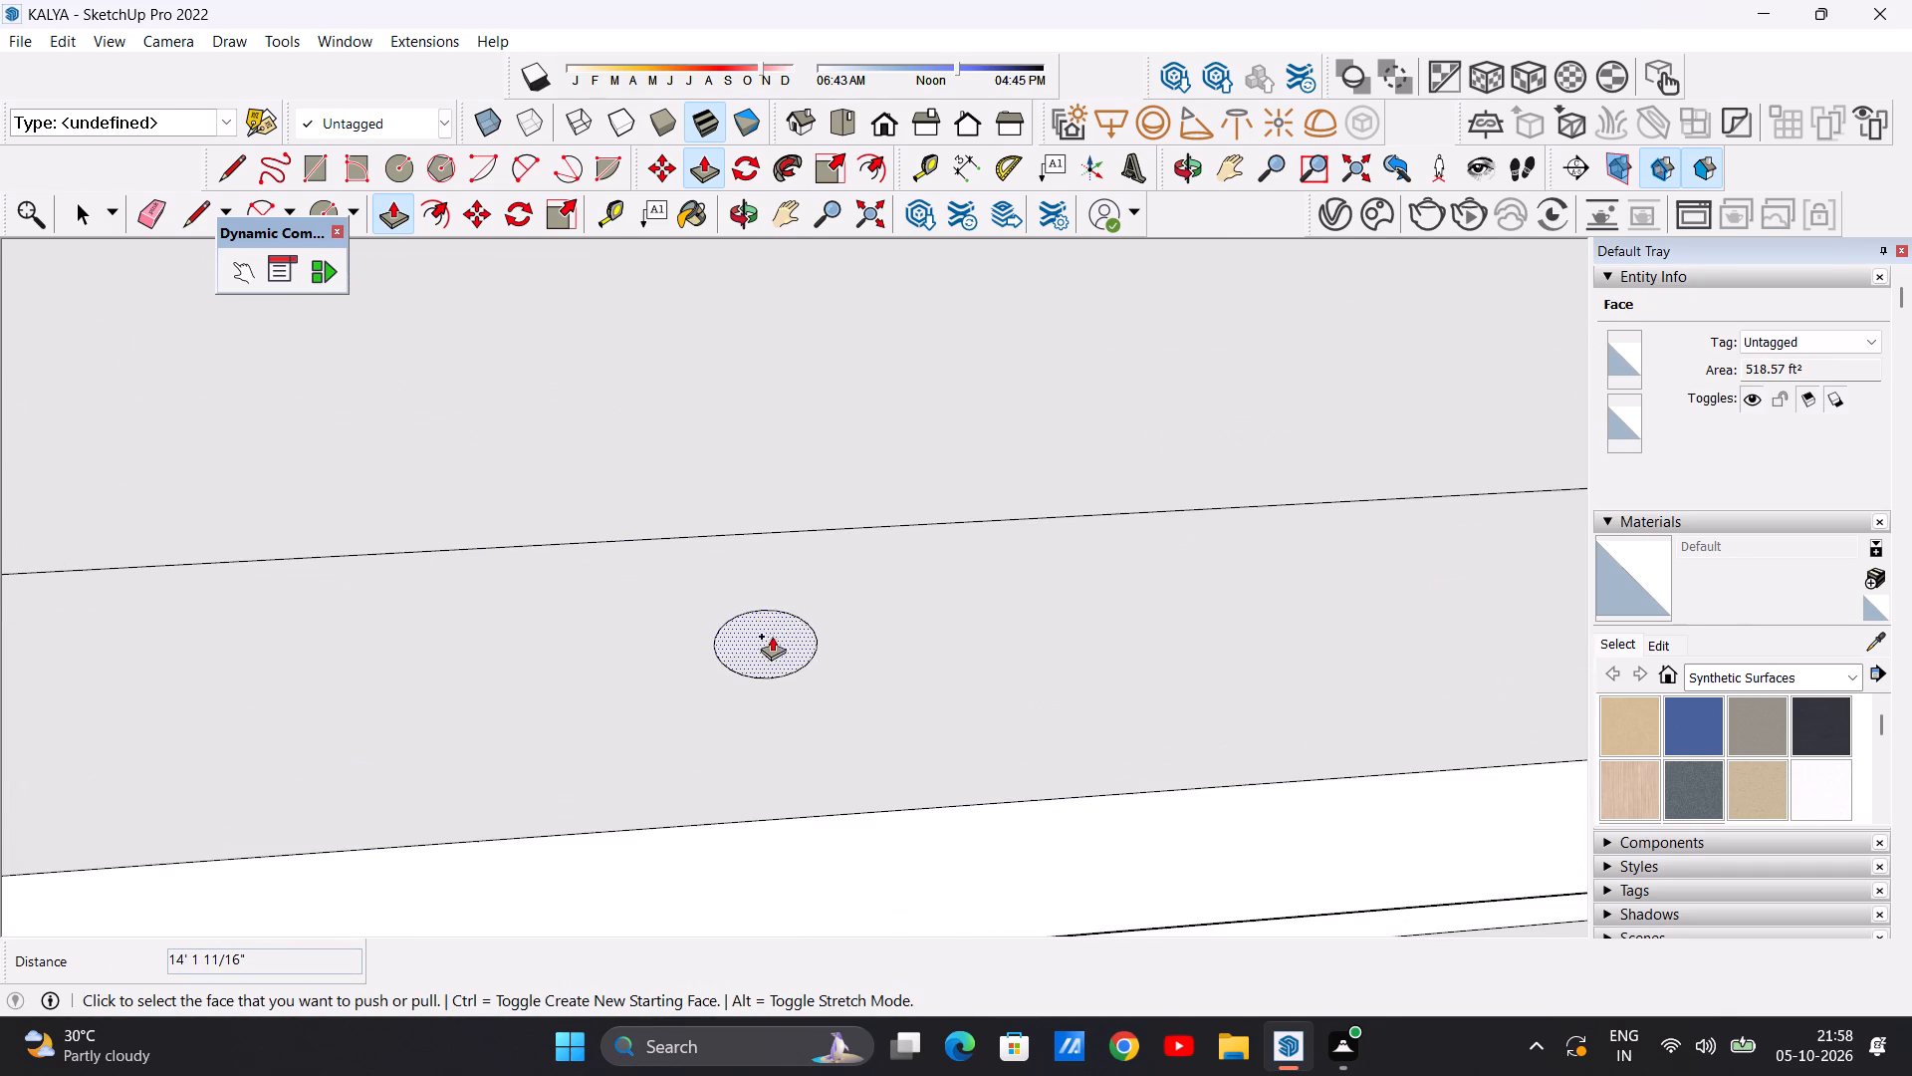
{"action": "left_click", "coordinate": [770, 641]}
{"action": "scroll", "coordinate": [768, 533], "scroll_direction": "down", "scroll_amount": 20}
{"action": "scroll", "coordinate": [768, 533], "scroll_direction": "down", "scroll_amount": 9}
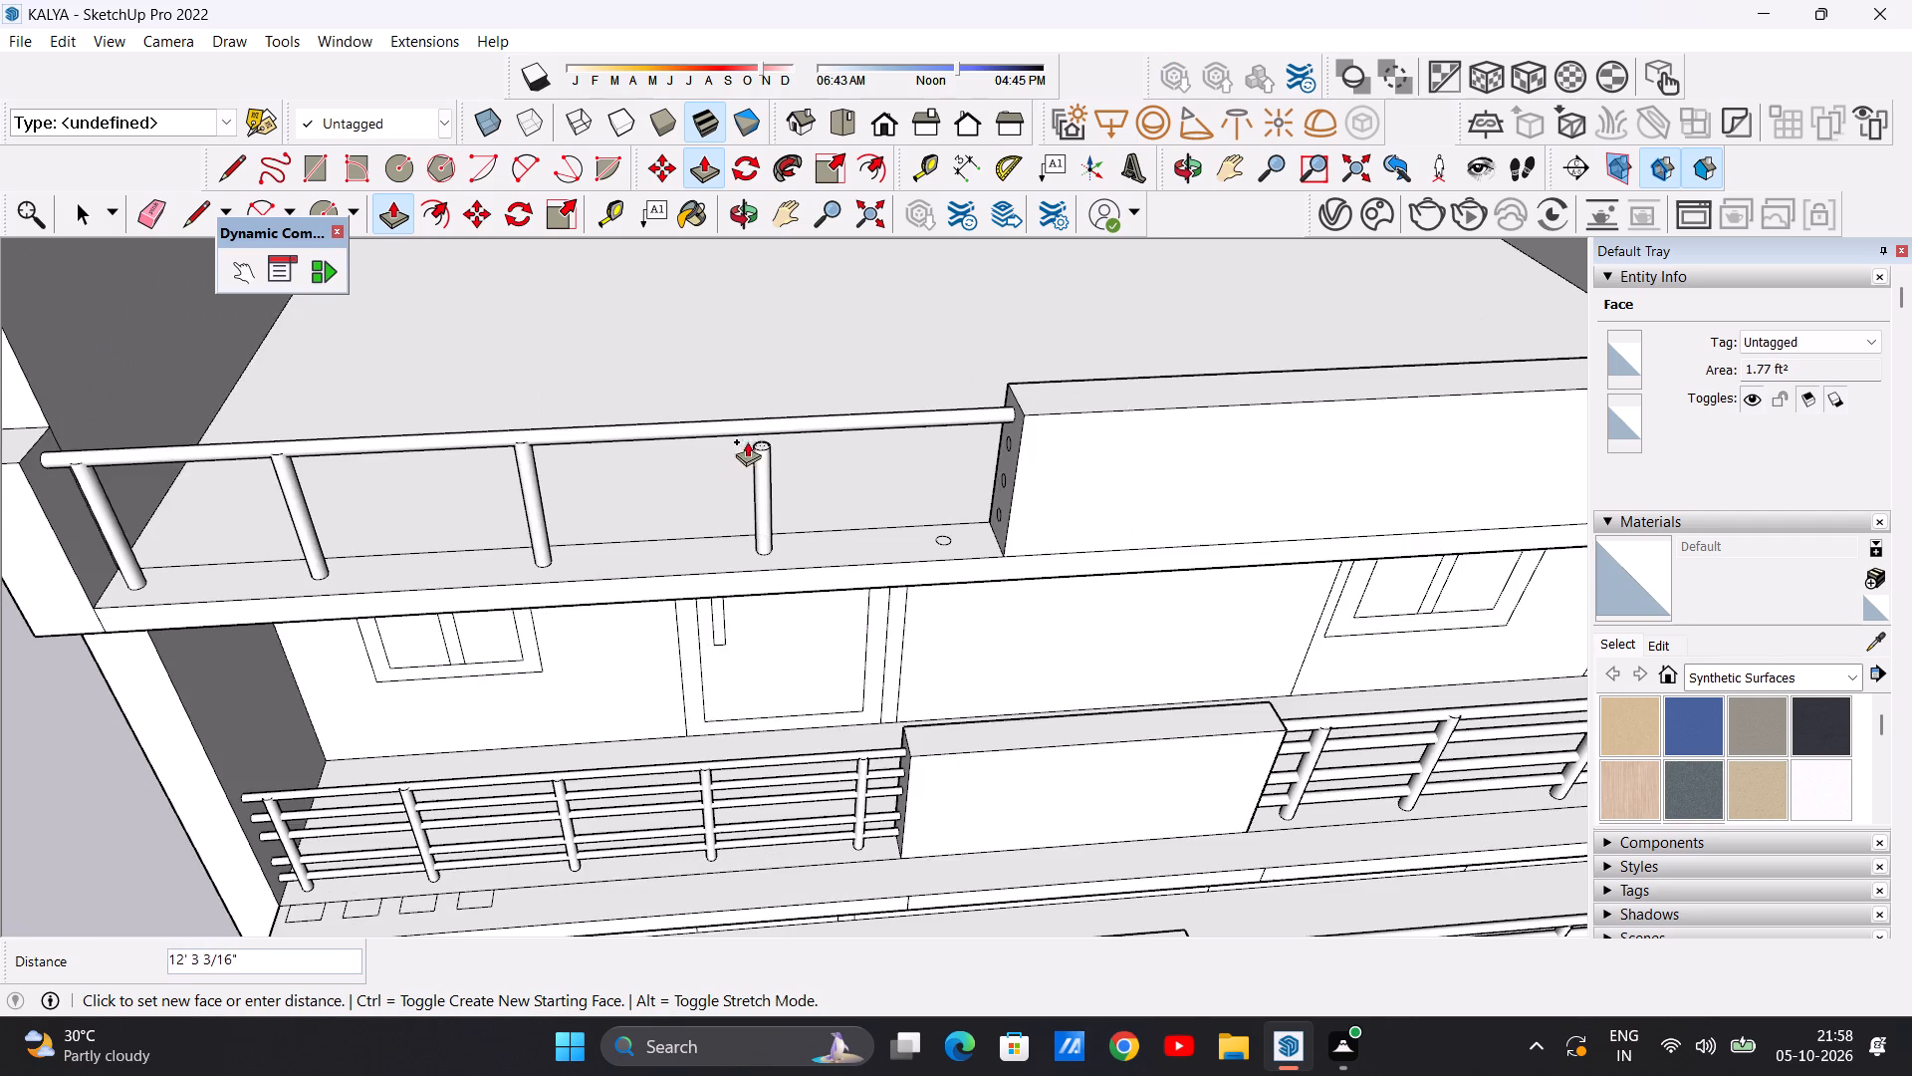
{"action": "scroll", "coordinate": [753, 415], "scroll_direction": "up", "scroll_amount": 15}
{"action": "left_click", "coordinate": [750, 448]}
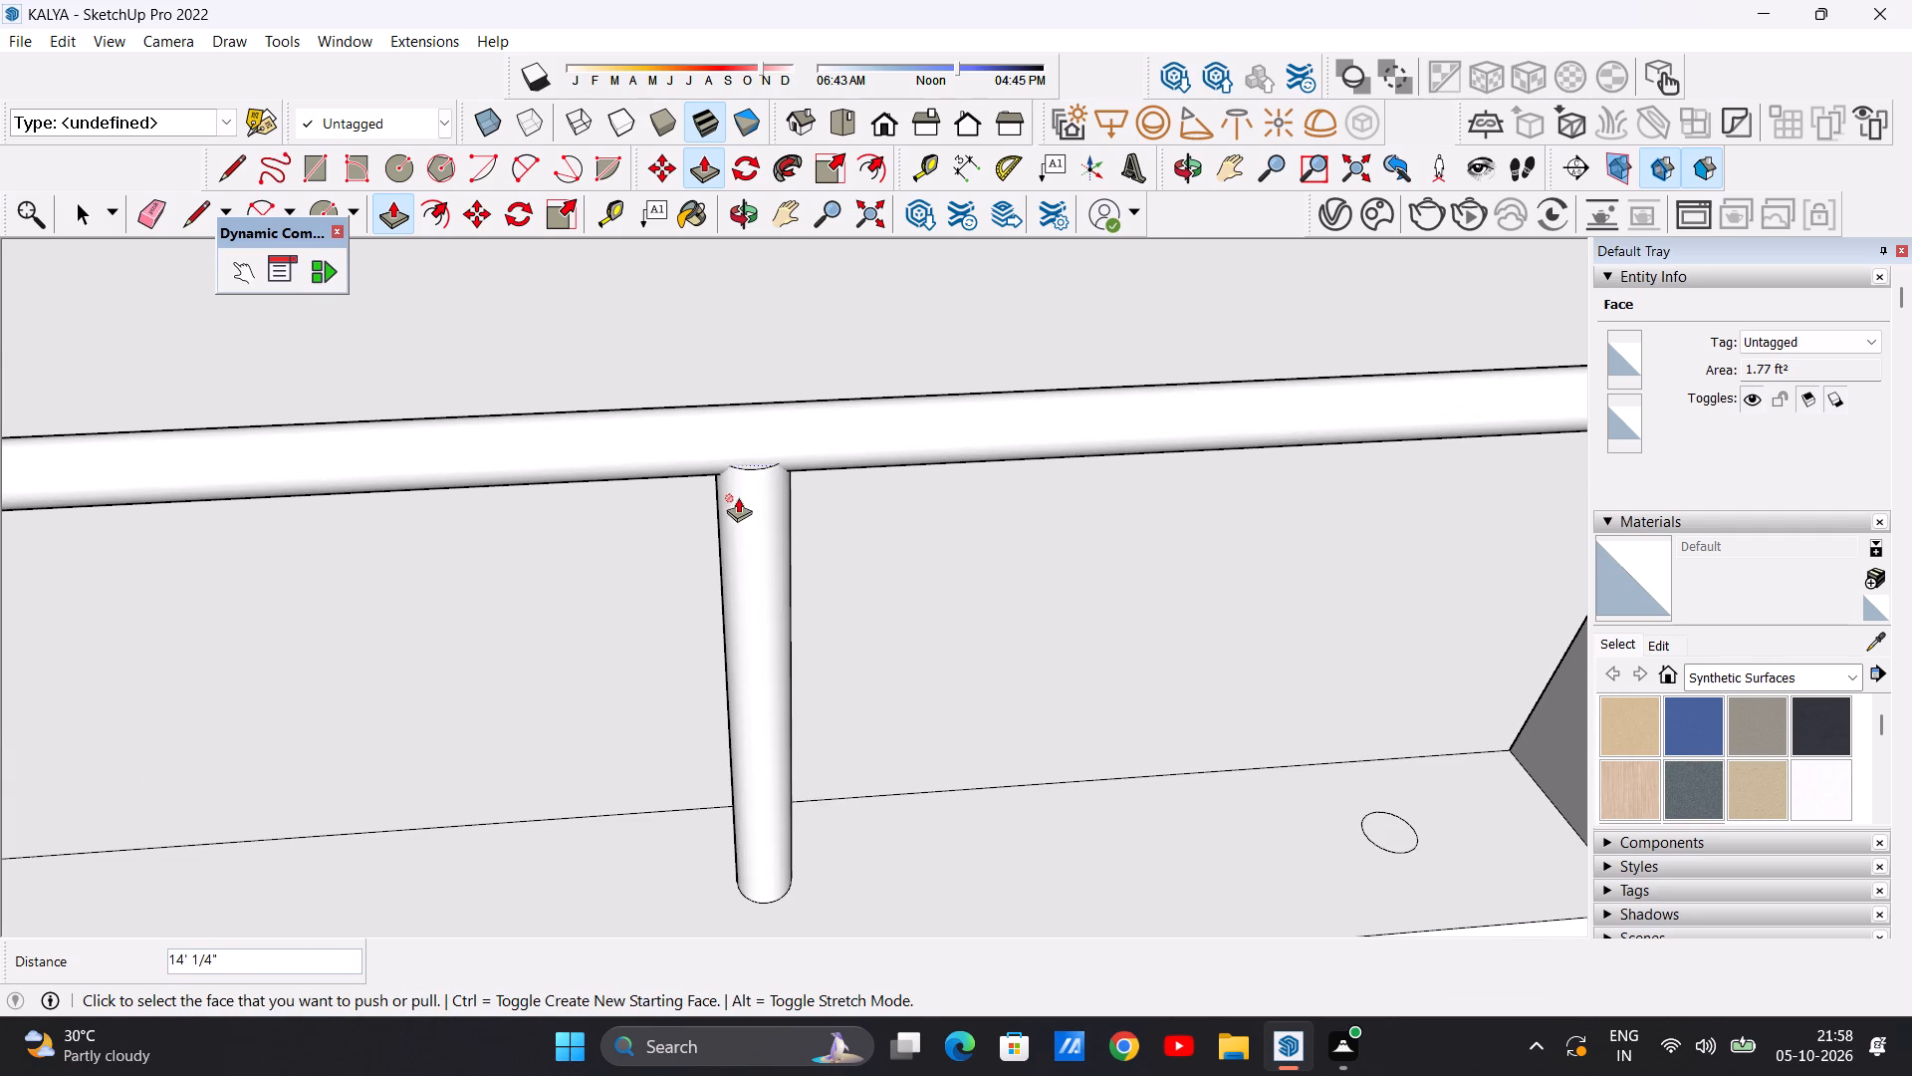
Push/Pull the last post circle, beside the front parapet, up about 14' 7 1/8" into the top rail.
{"action": "scroll", "coordinate": [739, 524], "scroll_direction": "down", "scroll_amount": 17}
{"action": "scroll", "coordinate": [931, 596], "scroll_direction": "up", "scroll_amount": 20}
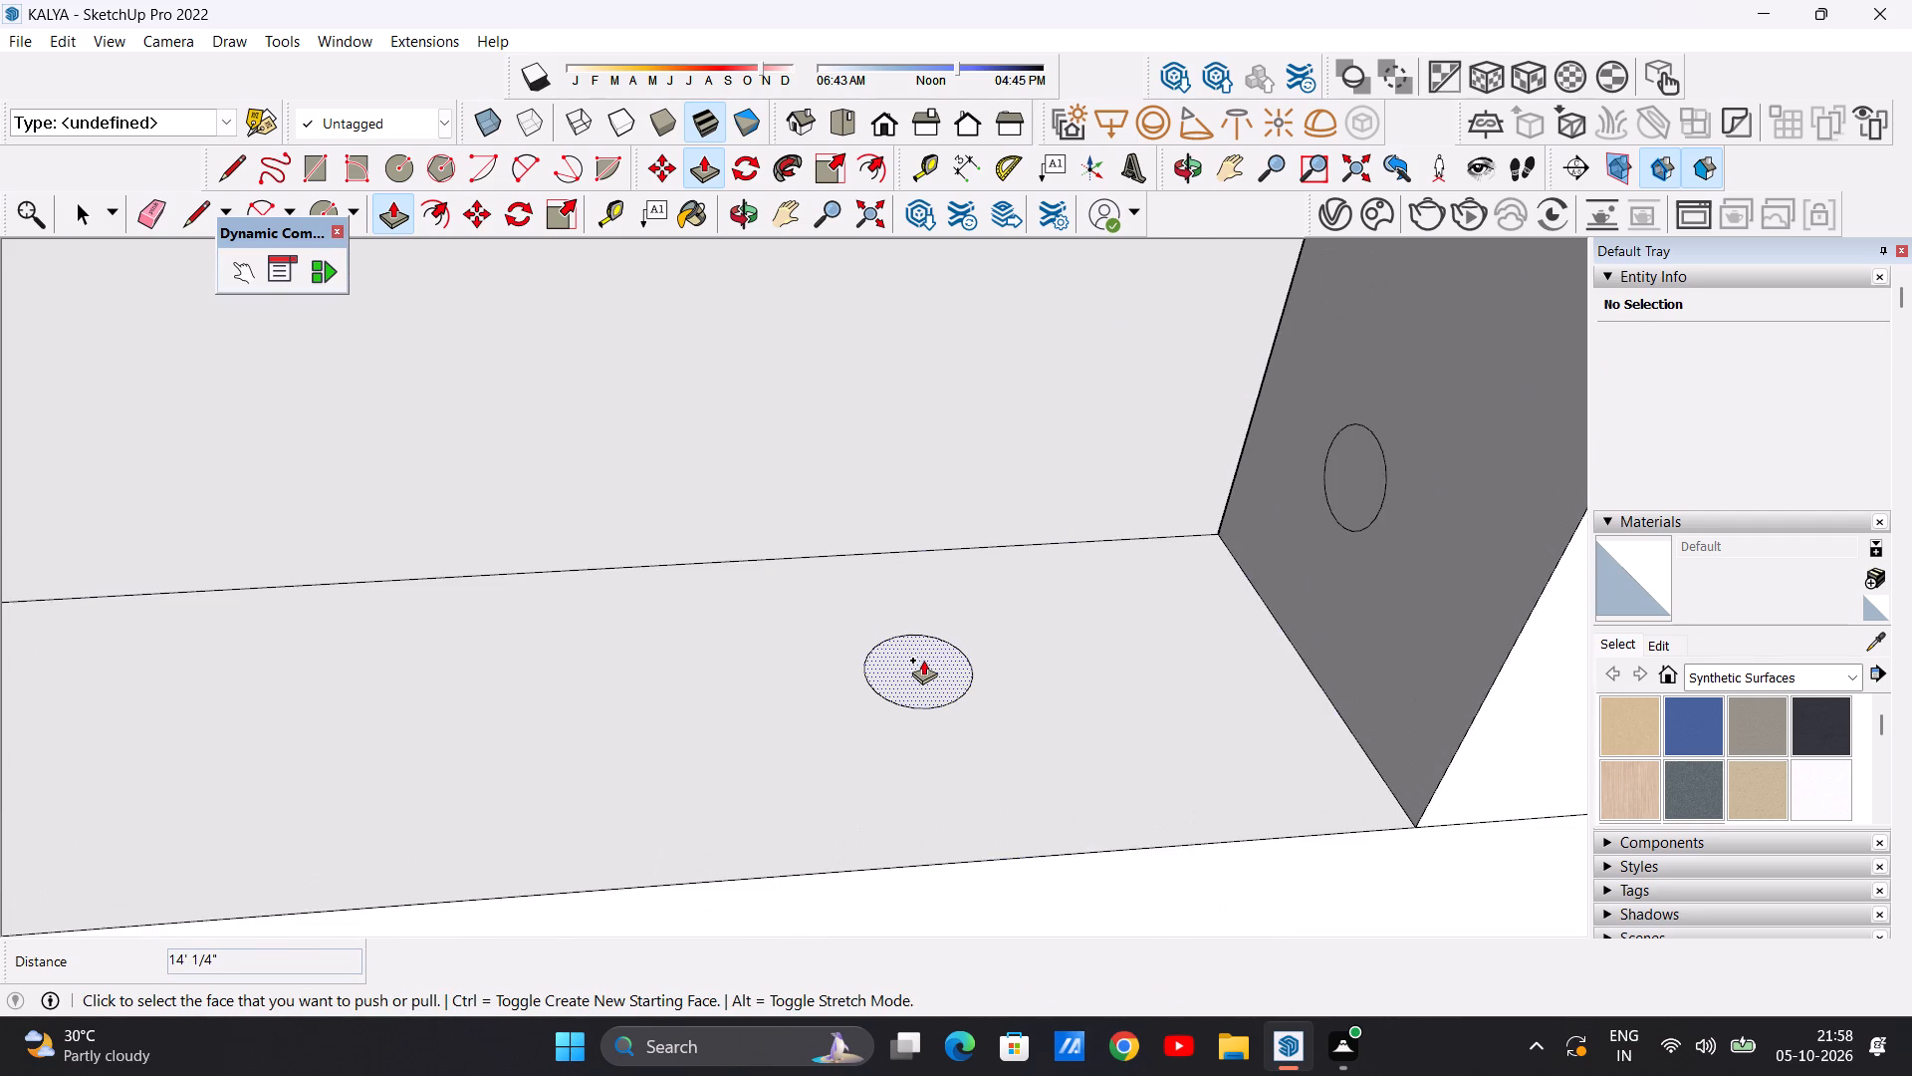
{"action": "left_click", "coordinate": [923, 660]}
{"action": "scroll", "coordinate": [934, 549], "scroll_direction": "down", "scroll_amount": 20}
{"action": "scroll", "coordinate": [934, 549], "scroll_direction": "down", "scroll_amount": 6}
{"action": "scroll", "coordinate": [920, 410], "scroll_direction": "up", "scroll_amount": 3}
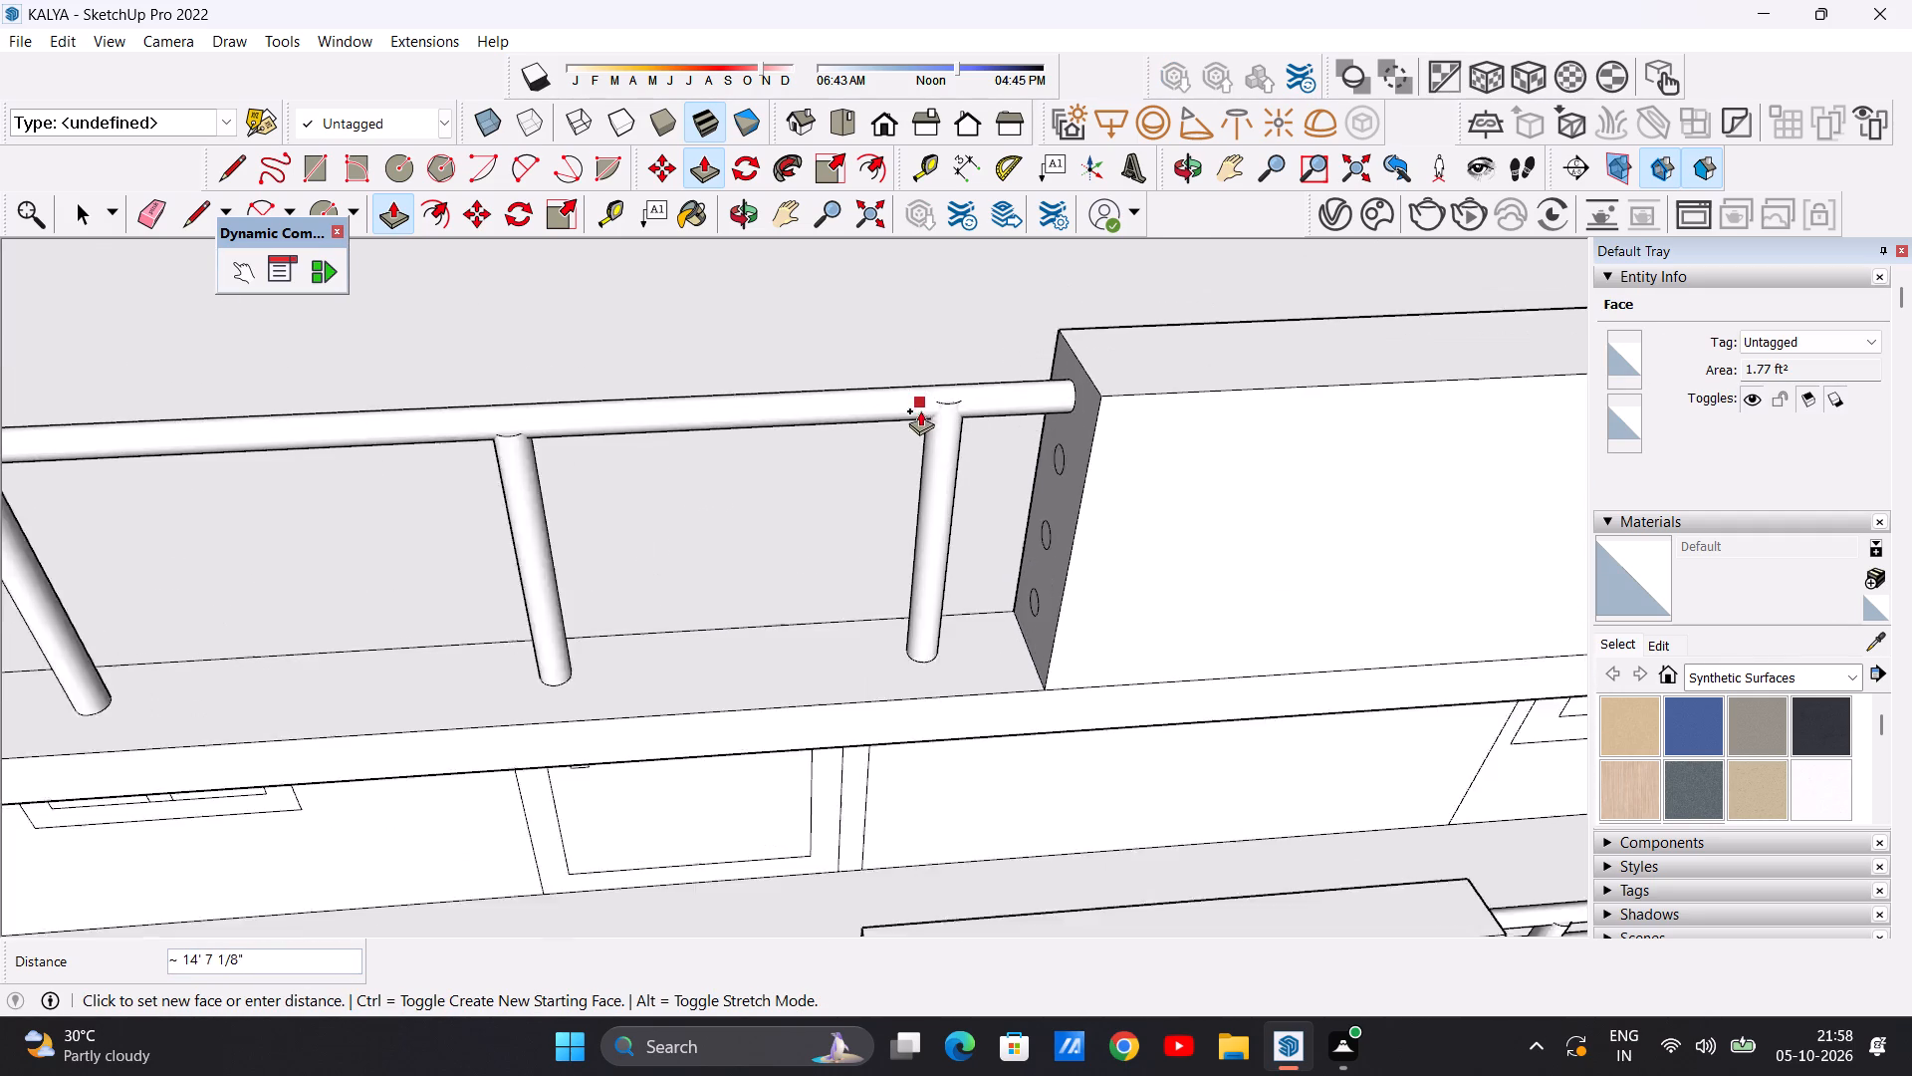
{"action": "scroll", "coordinate": [920, 410], "scroll_direction": "up", "scroll_amount": 7}
{"action": "left_click", "coordinate": [945, 397]}
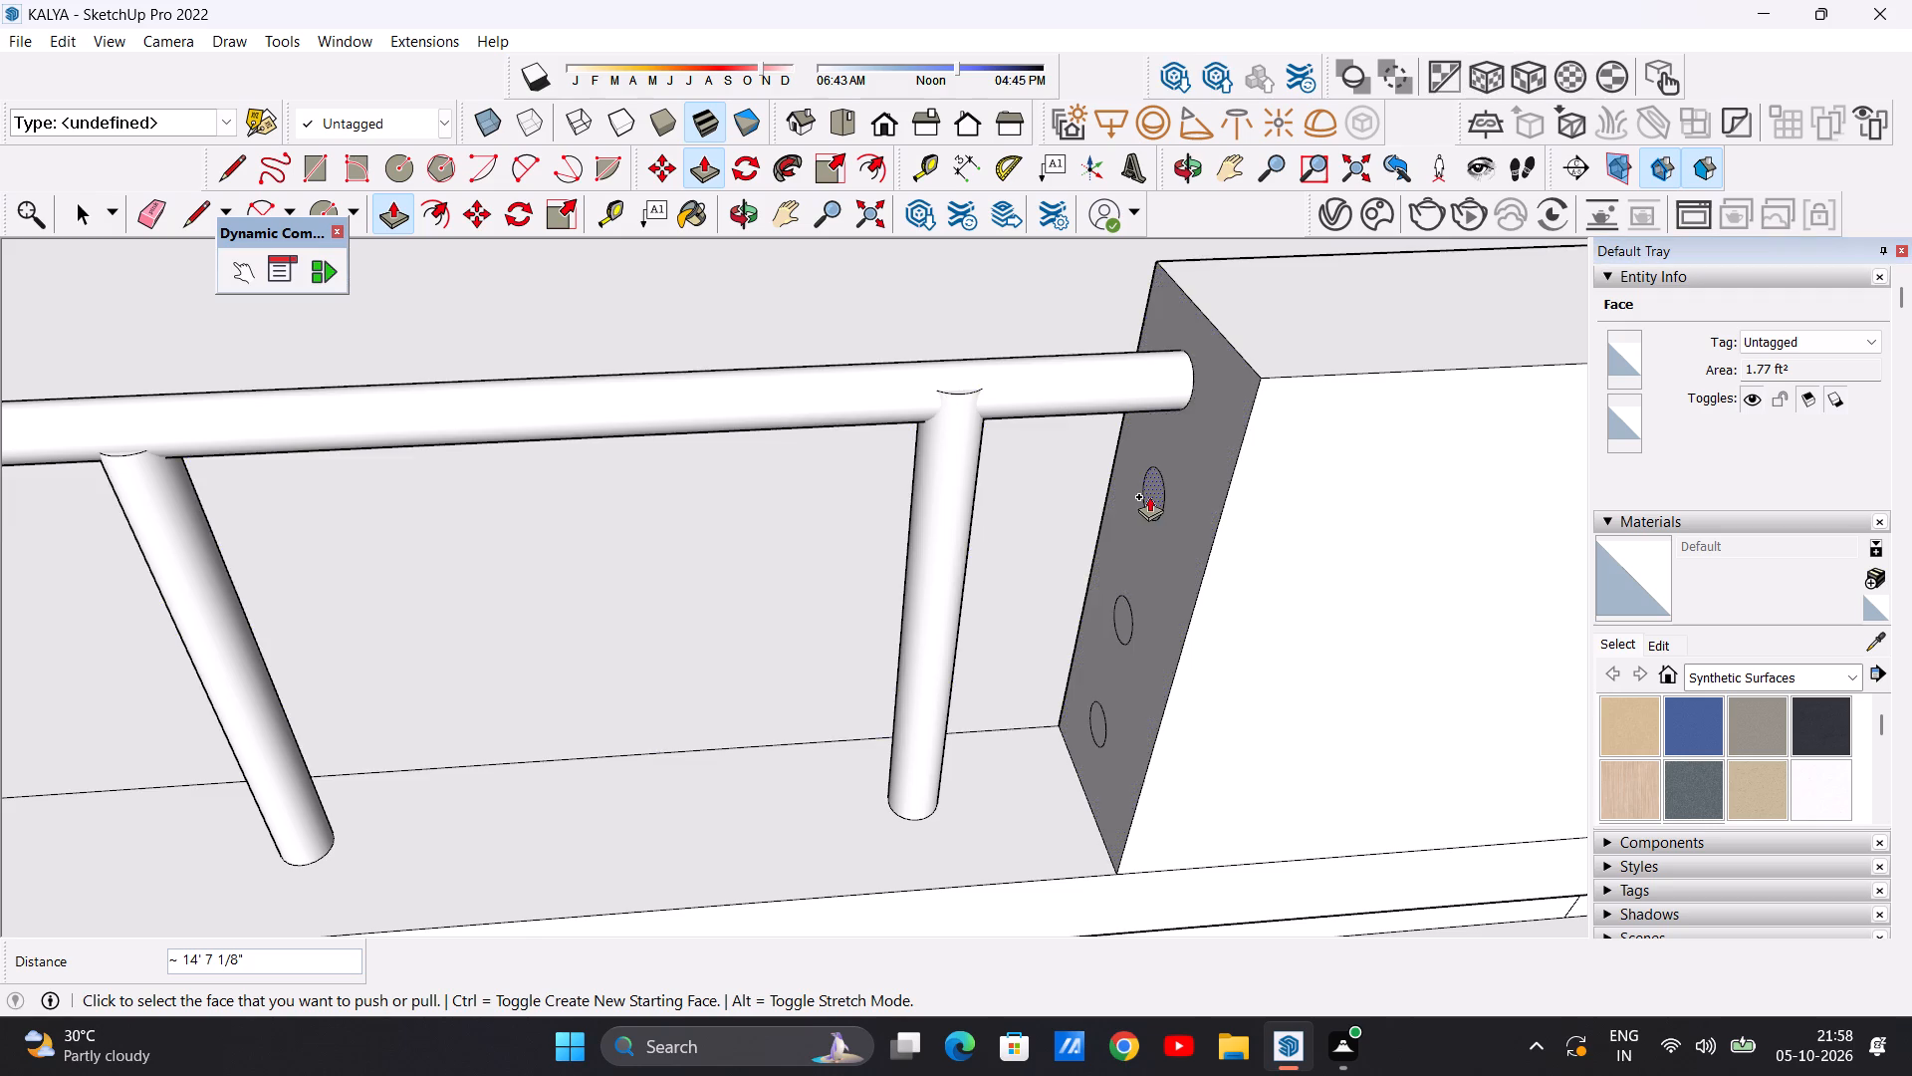
Push/Pull the circle just below the top rail on the parapet's end face about 87' 3 9/16" to the side wall block.
{"action": "scroll", "coordinate": [1148, 496], "scroll_direction": "up", "scroll_amount": 5}
{"action": "left_click", "coordinate": [1150, 484]}
{"action": "scroll", "coordinate": [925, 521], "scroll_direction": "down", "scroll_amount": 17}
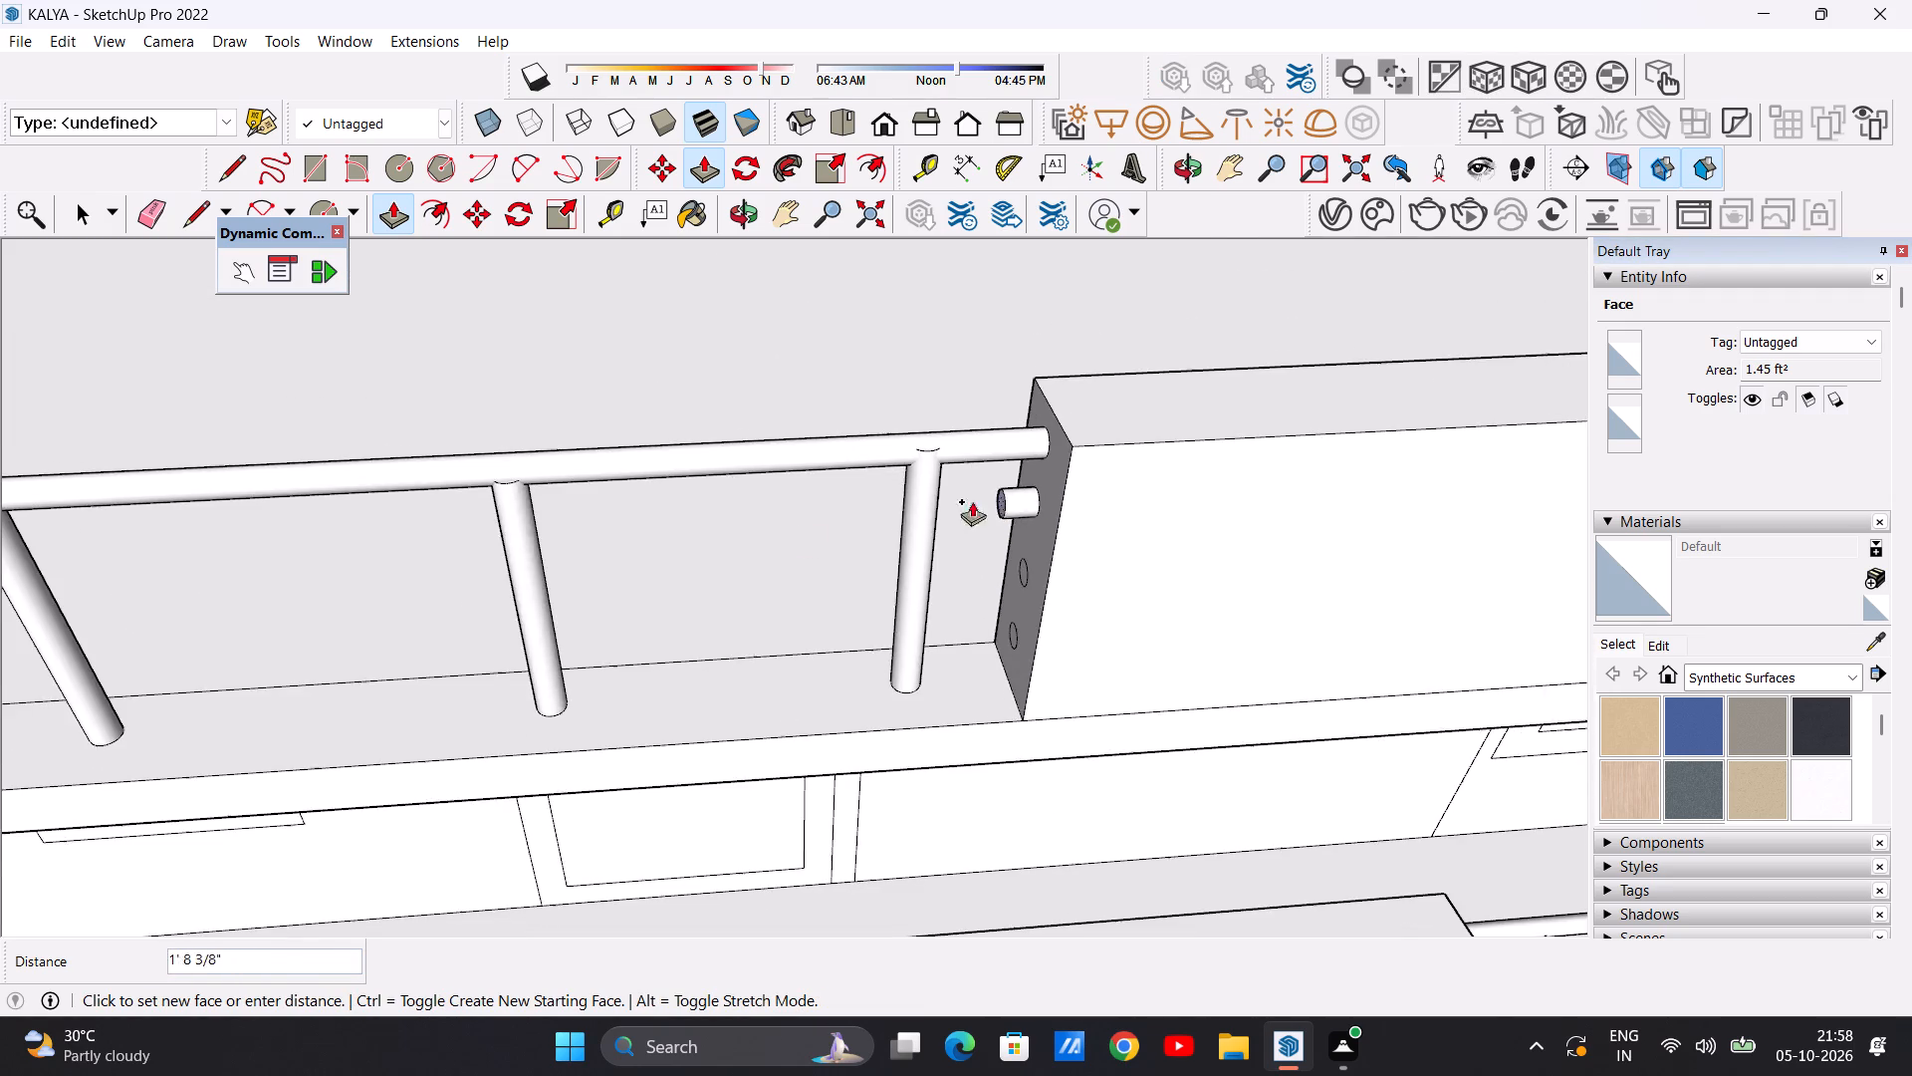
{"action": "scroll", "coordinate": [715, 563], "scroll_direction": "down", "scroll_amount": 13}
{"action": "scroll", "coordinate": [264, 551], "scroll_direction": "up", "scroll_amount": 6}
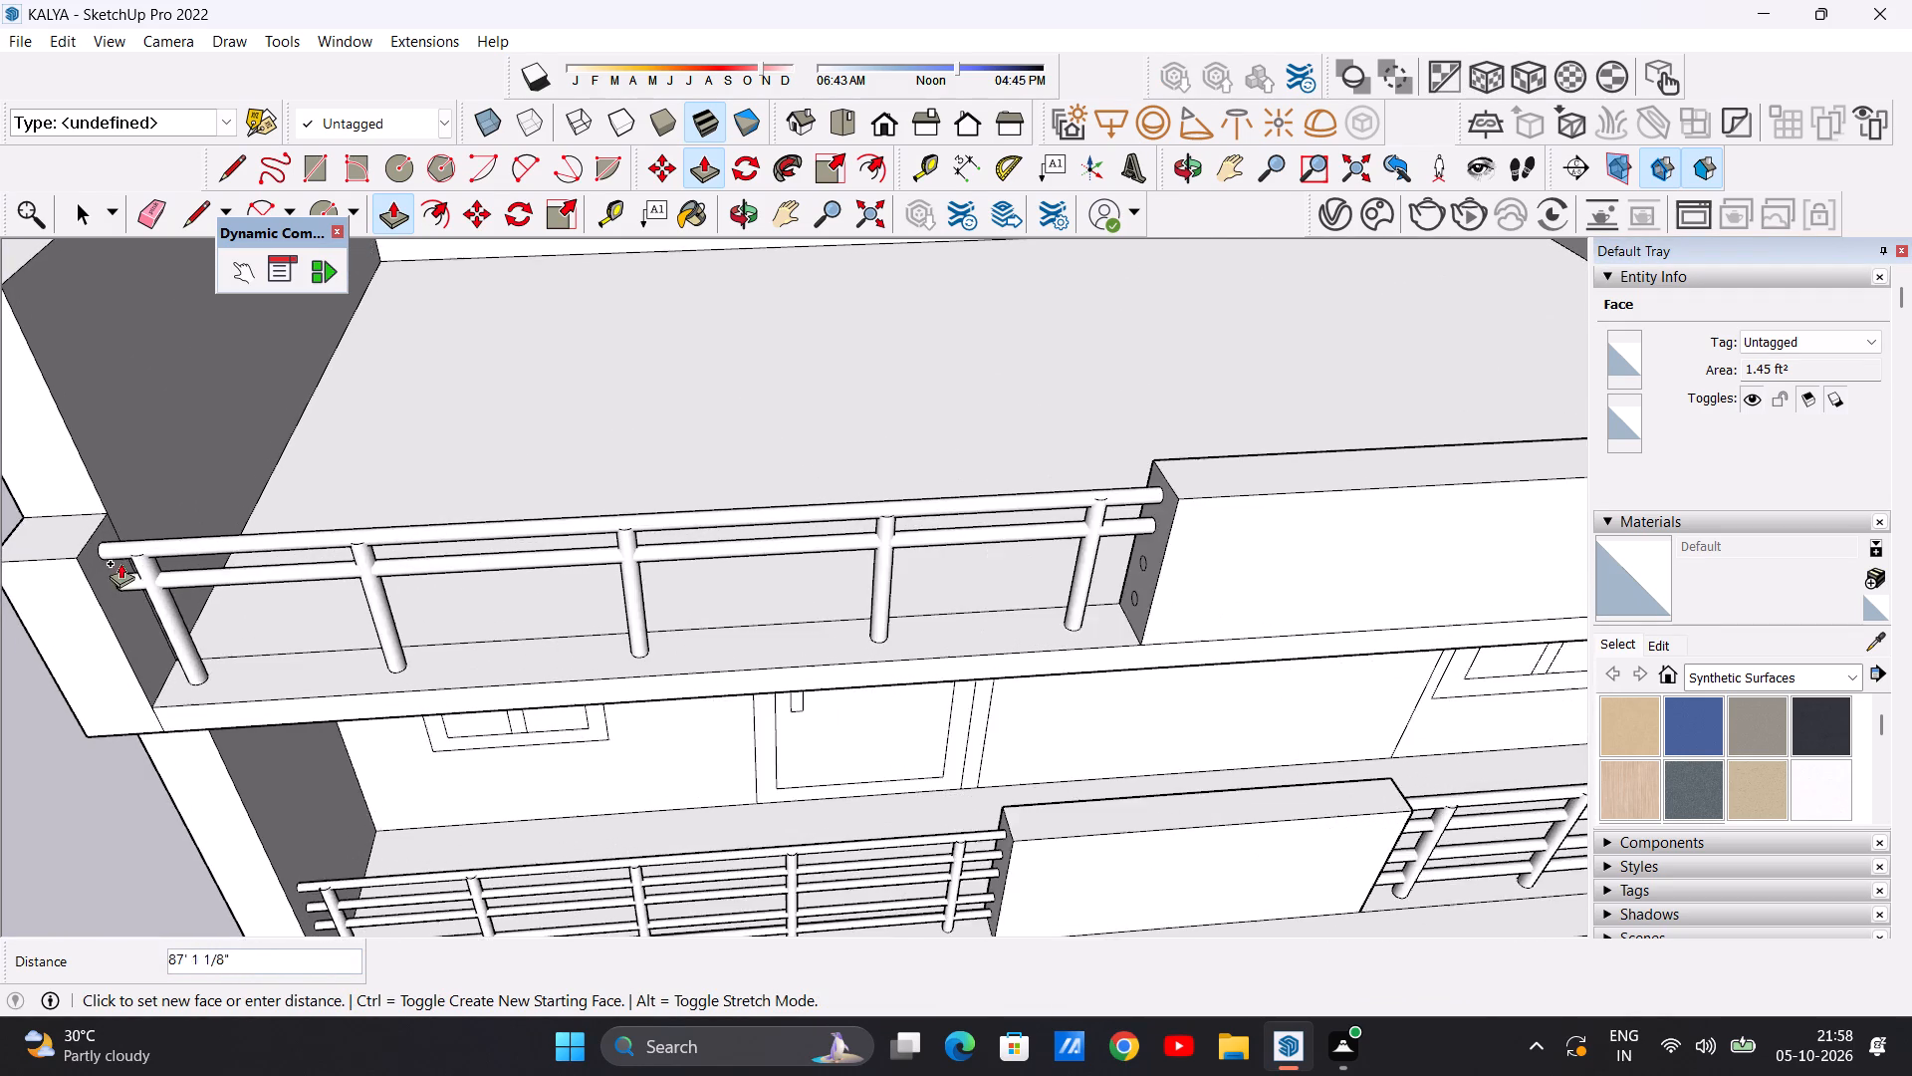
{"action": "scroll", "coordinate": [120, 563], "scroll_direction": "up", "scroll_amount": 4}
{"action": "left_click", "coordinate": [100, 568]}
Push/Pull the third circle from the top on the parapet's end face about 87' 3 9/16" to the side wall block.
{"action": "scroll", "coordinate": [168, 580], "scroll_direction": "down", "scroll_amount": 8}
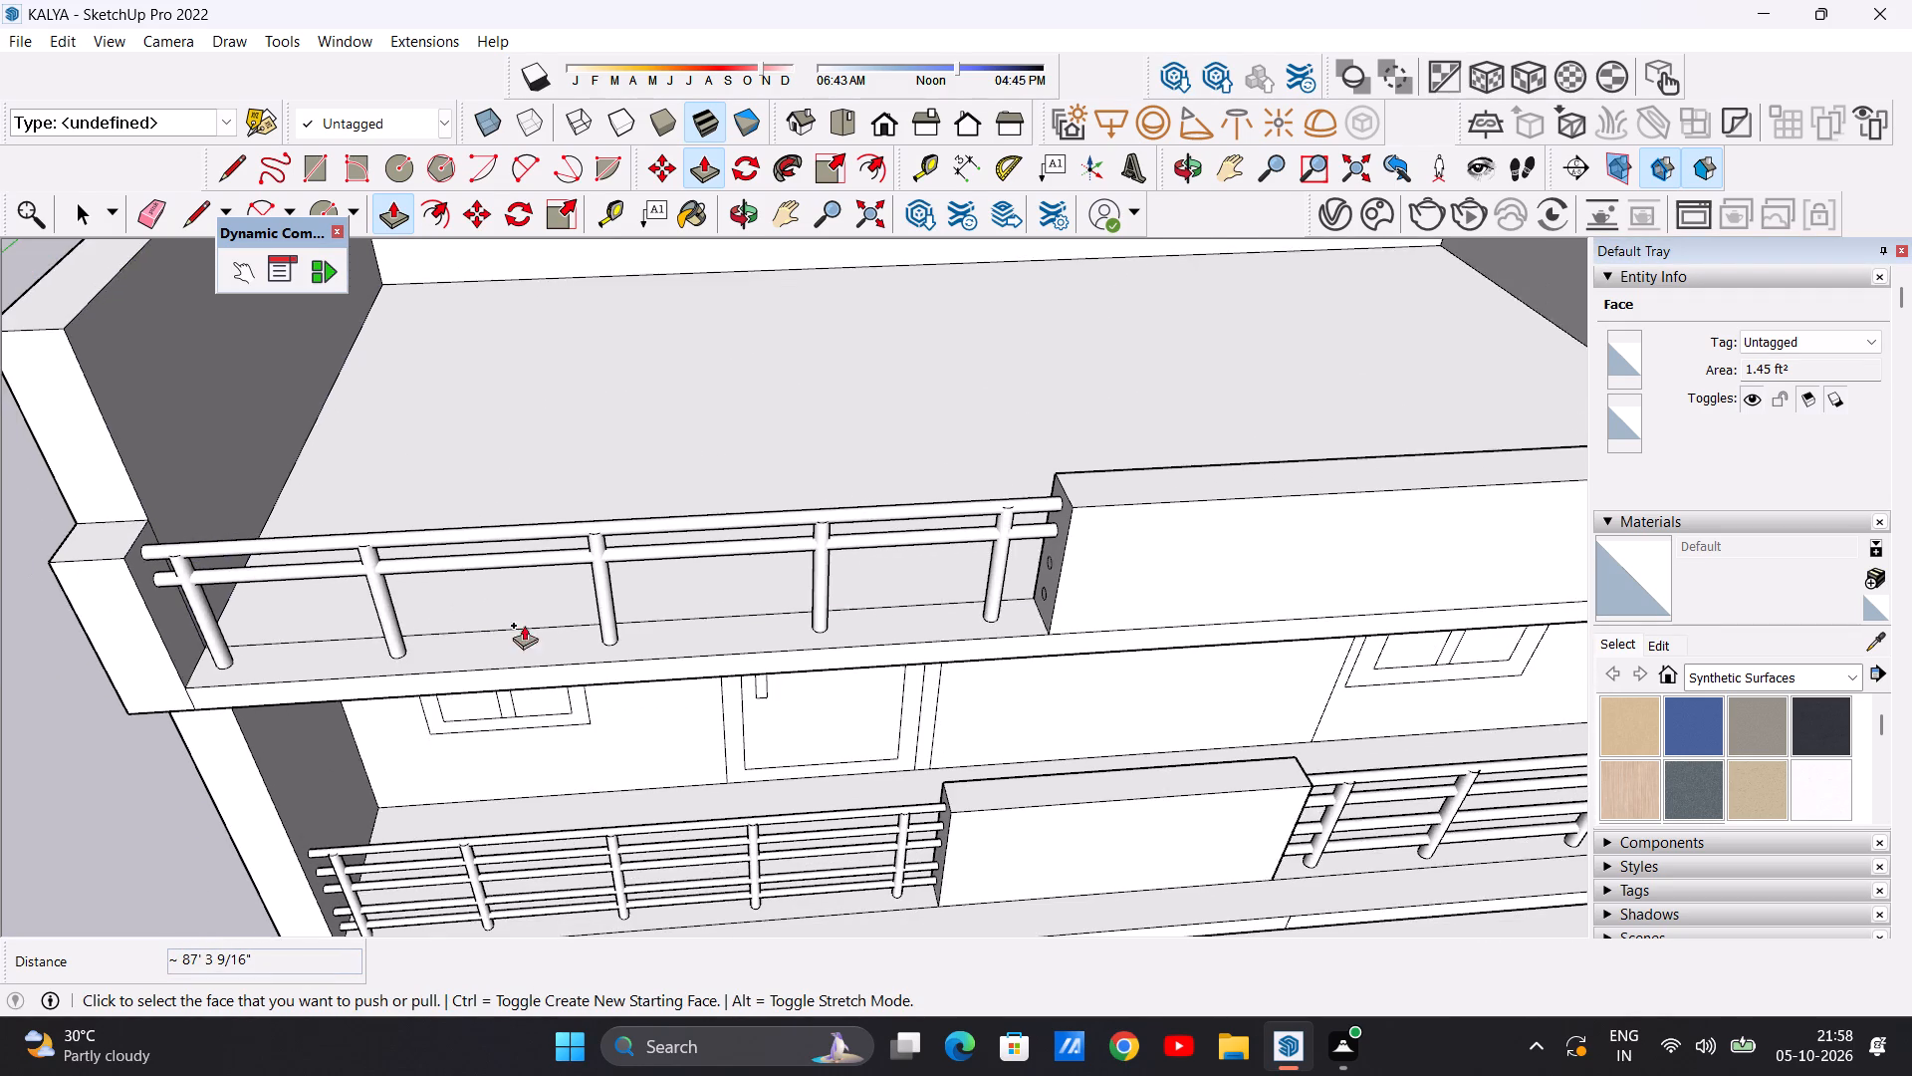
{"action": "scroll", "coordinate": [1019, 569], "scroll_direction": "up", "scroll_amount": 17}
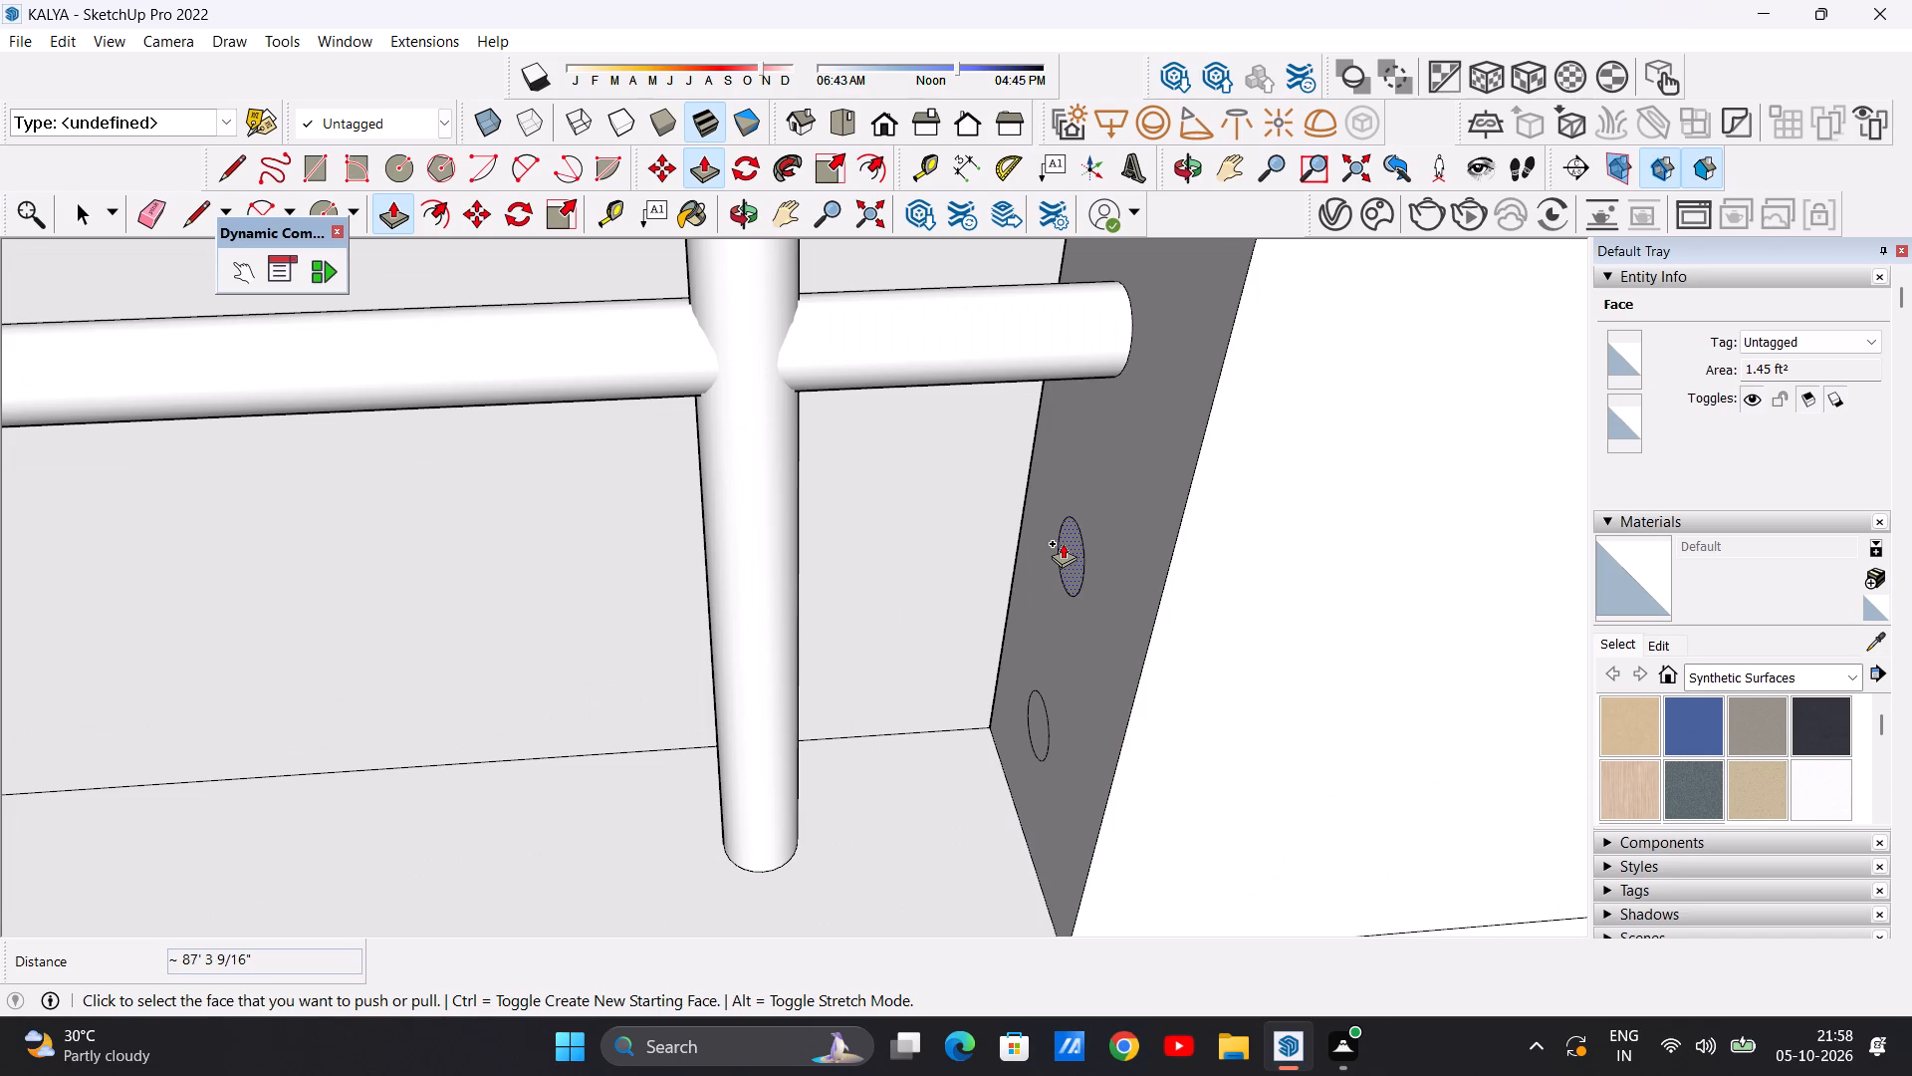
{"action": "left_click", "coordinate": [1063, 543]}
{"action": "scroll", "coordinate": [641, 600], "scroll_direction": "down", "scroll_amount": 20}
{"action": "scroll", "coordinate": [641, 600], "scroll_direction": "down", "scroll_amount": 1}
{"action": "scroll", "coordinate": [196, 650], "scroll_direction": "down", "scroll_amount": 8}
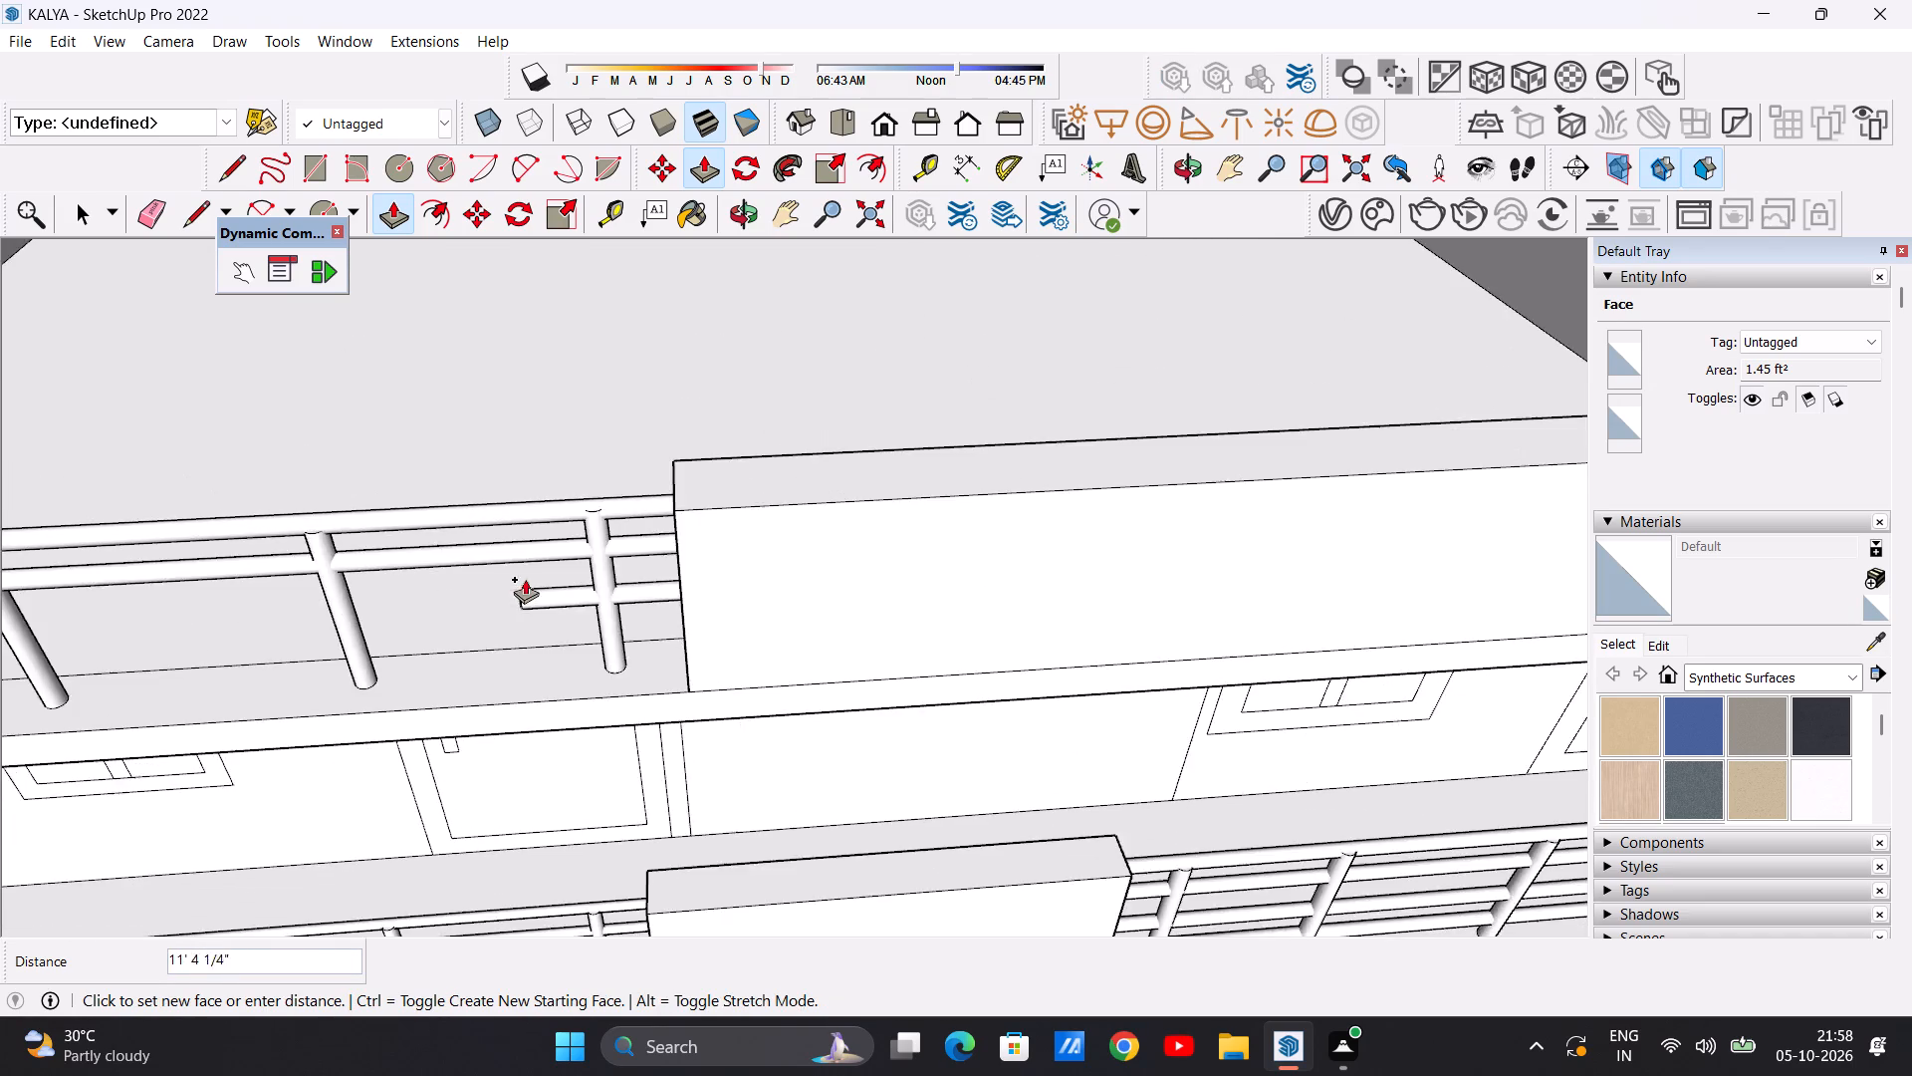
{"action": "scroll", "coordinate": [525, 579], "scroll_direction": "down", "scroll_amount": 16}
{"action": "scroll", "coordinate": [158, 628], "scroll_direction": "up", "scroll_amount": 18}
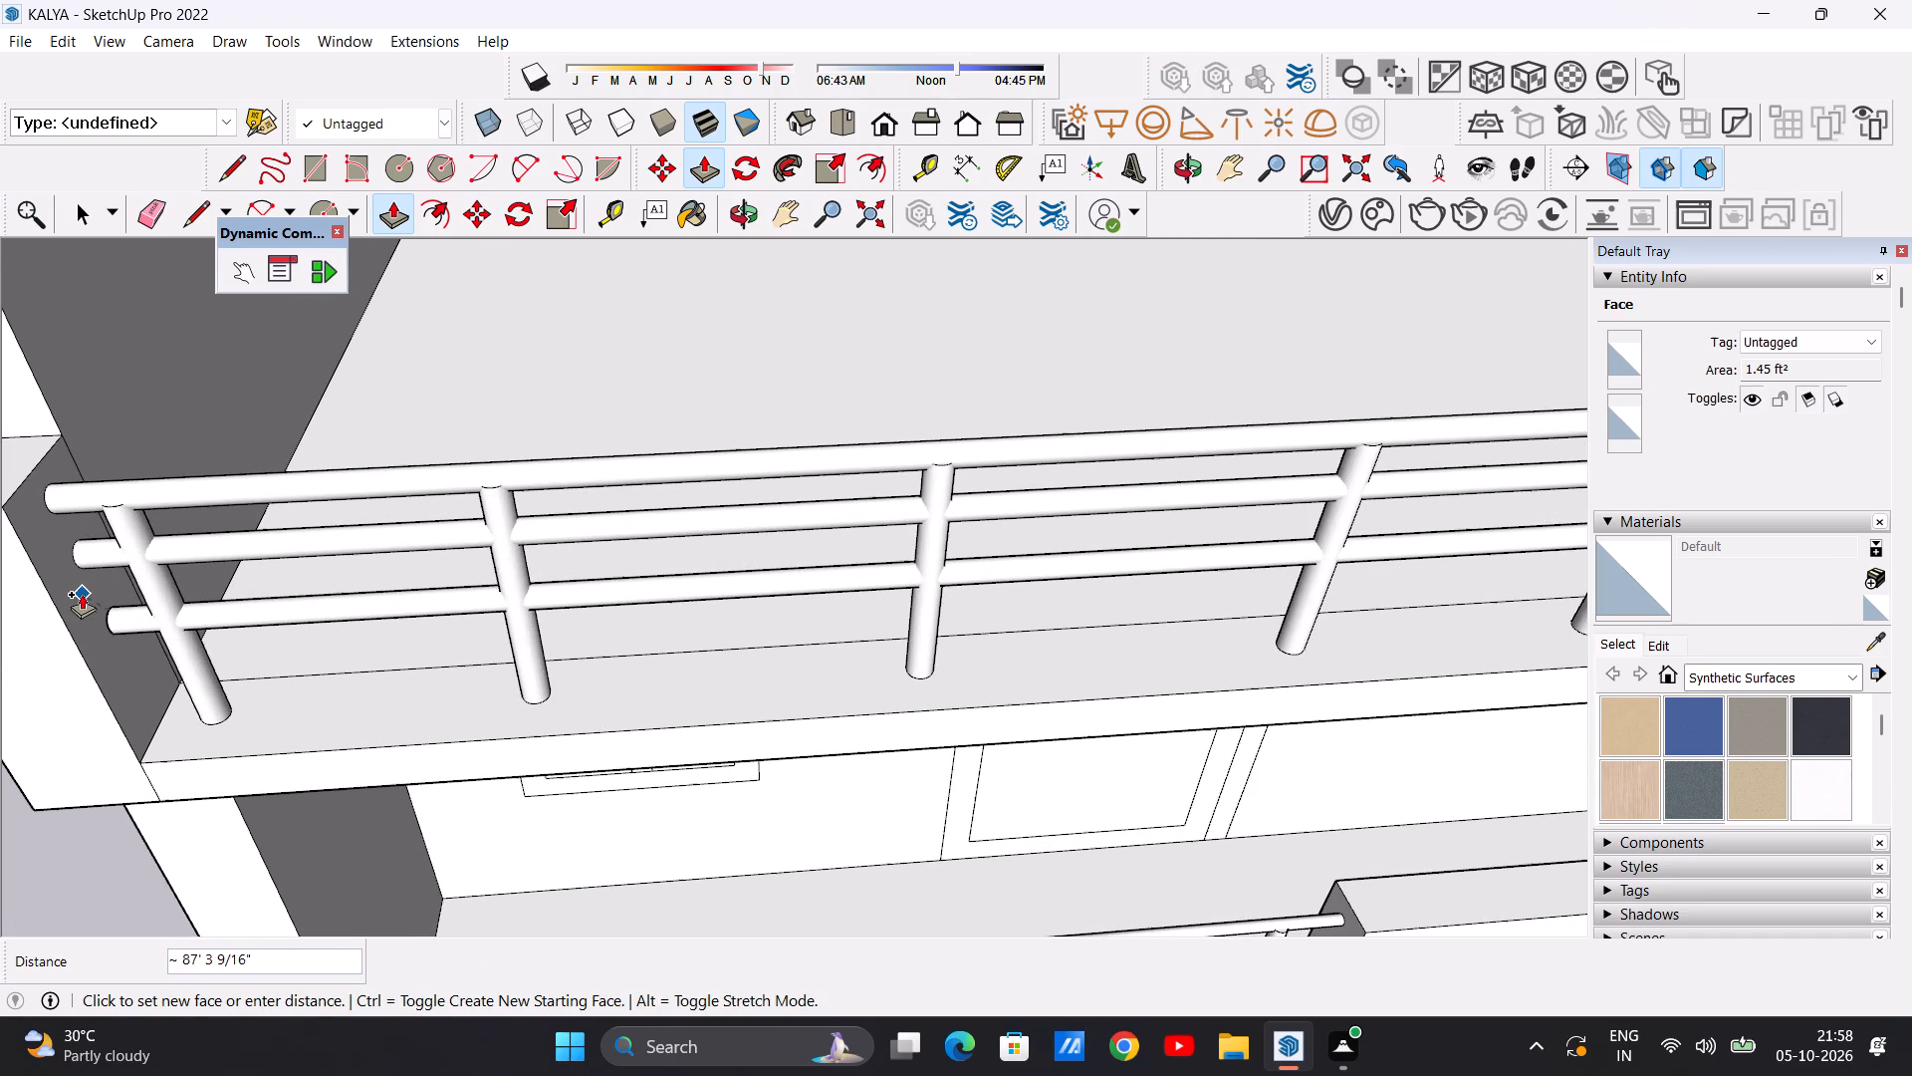
{"action": "left_click", "coordinate": [82, 594]}
Push/Pull the lowest circle on the parapet's end face about 87' 3 9/16" to the side wall block.
{"action": "scroll", "coordinate": [200, 624], "scroll_direction": "down", "scroll_amount": 9}
{"action": "middle_click_drag", "start_coordinate": [292, 643], "coordinate": [345, 564]}
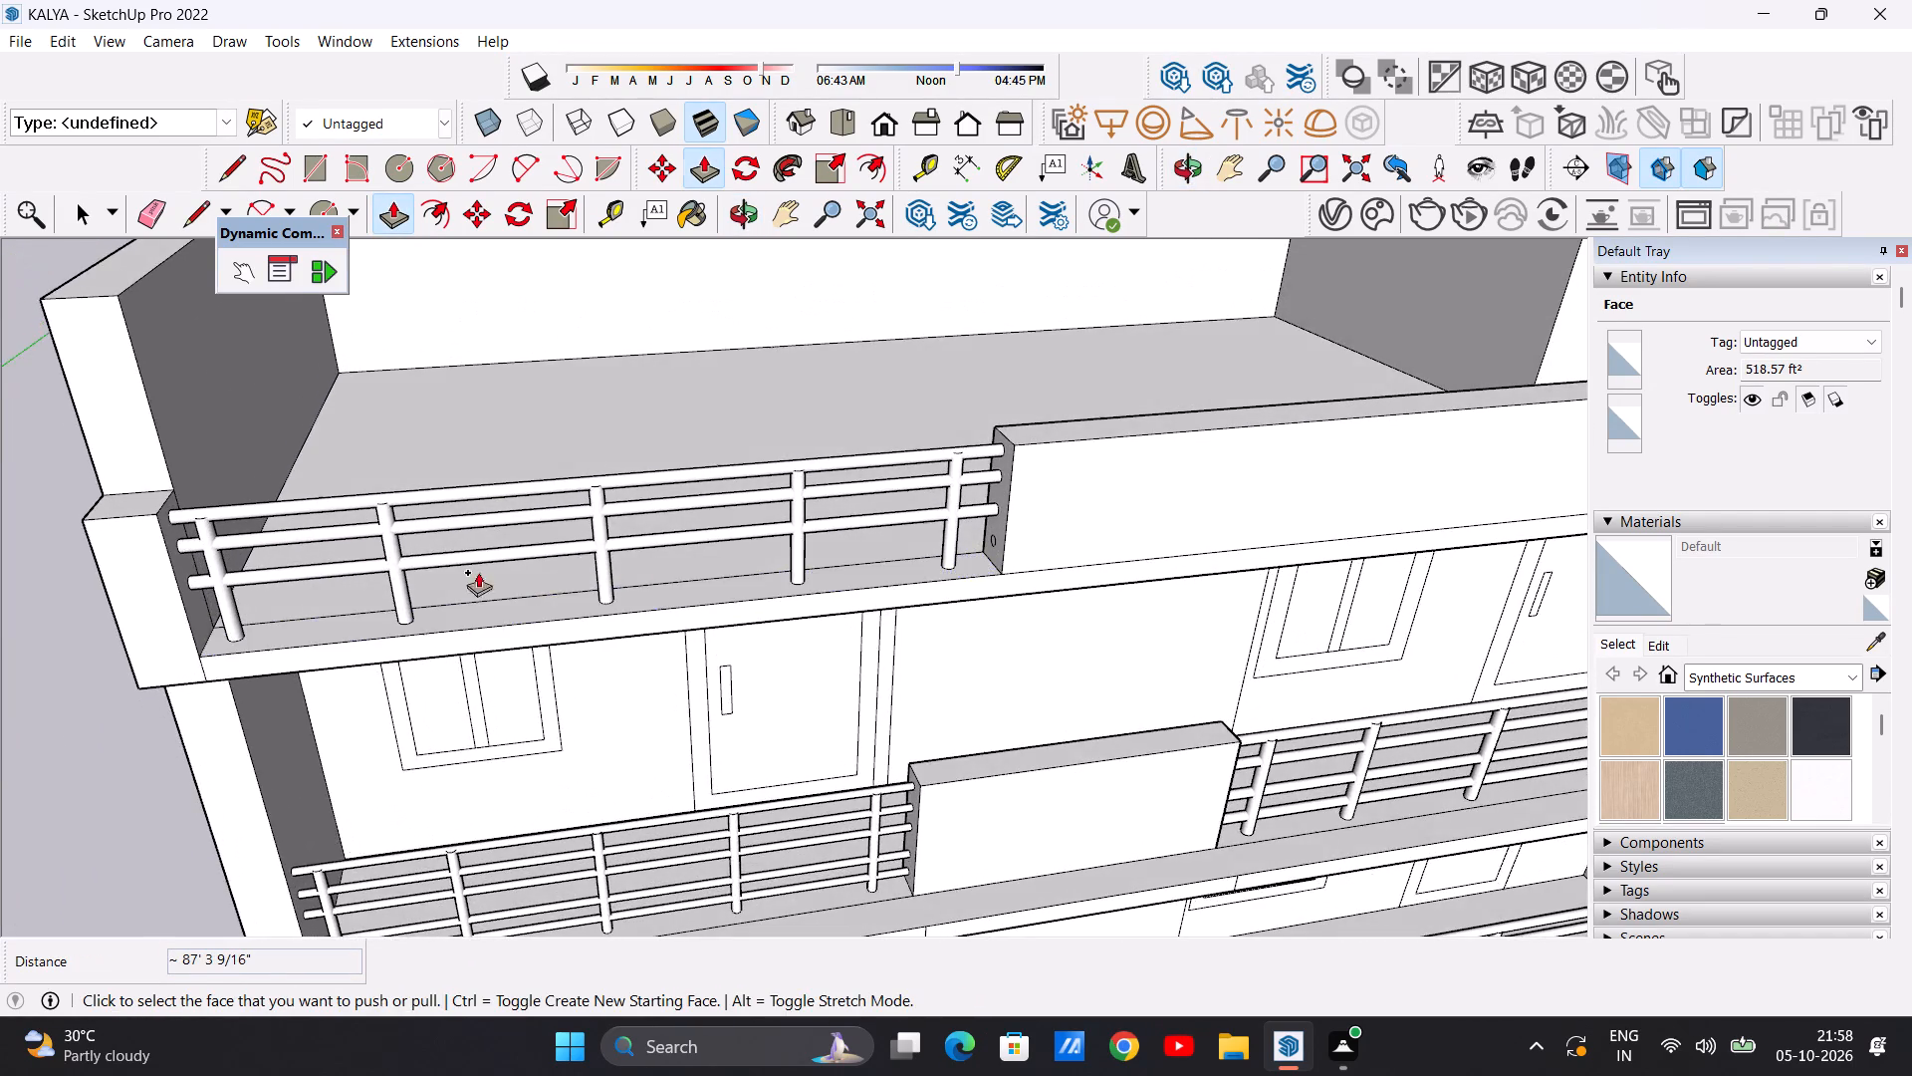
{"action": "scroll", "coordinate": [851, 546], "scroll_direction": "up", "scroll_amount": 14}
{"action": "left_click", "coordinate": [1114, 520]}
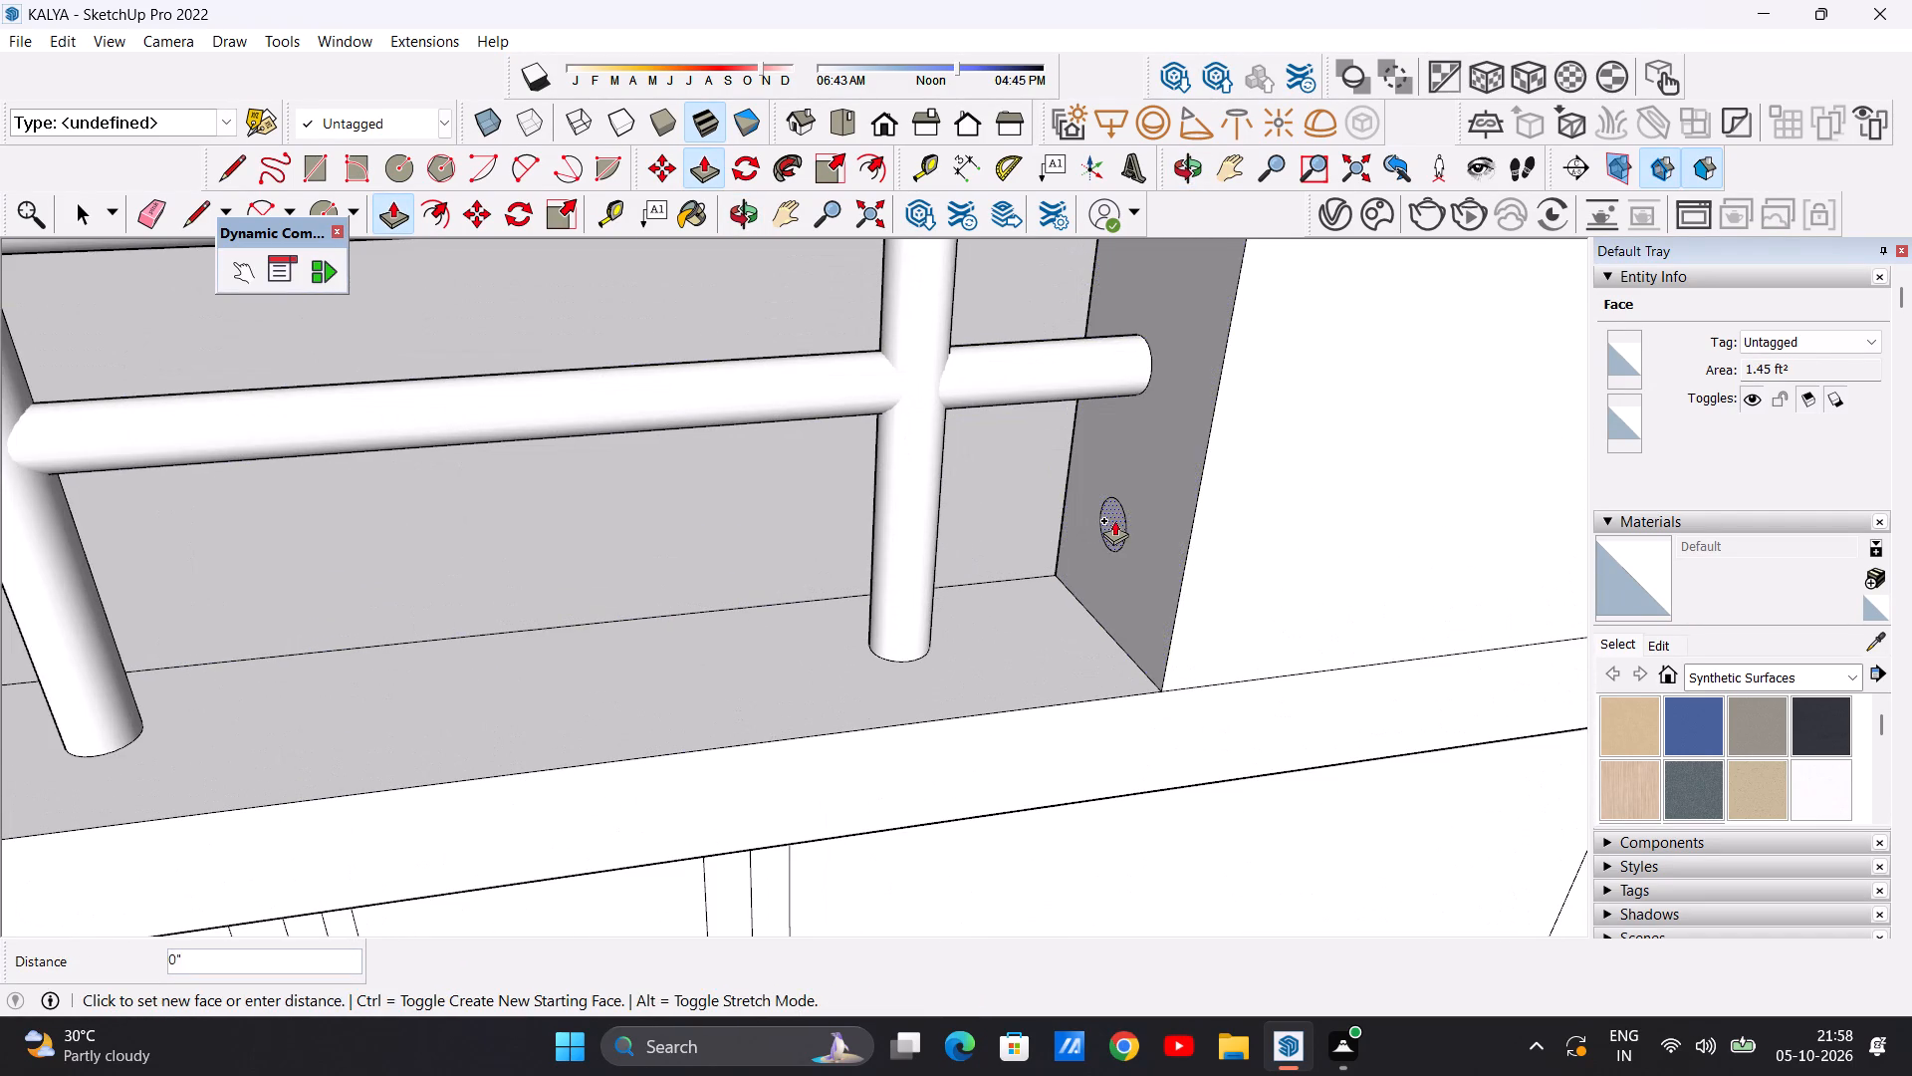
{"action": "scroll", "coordinate": [758, 592], "scroll_direction": "down", "scroll_amount": 11}
{"action": "scroll", "coordinate": [824, 553], "scroll_direction": "up", "scroll_amount": 1}
{"action": "scroll", "coordinate": [824, 553], "scroll_direction": "down", "scroll_amount": 17}
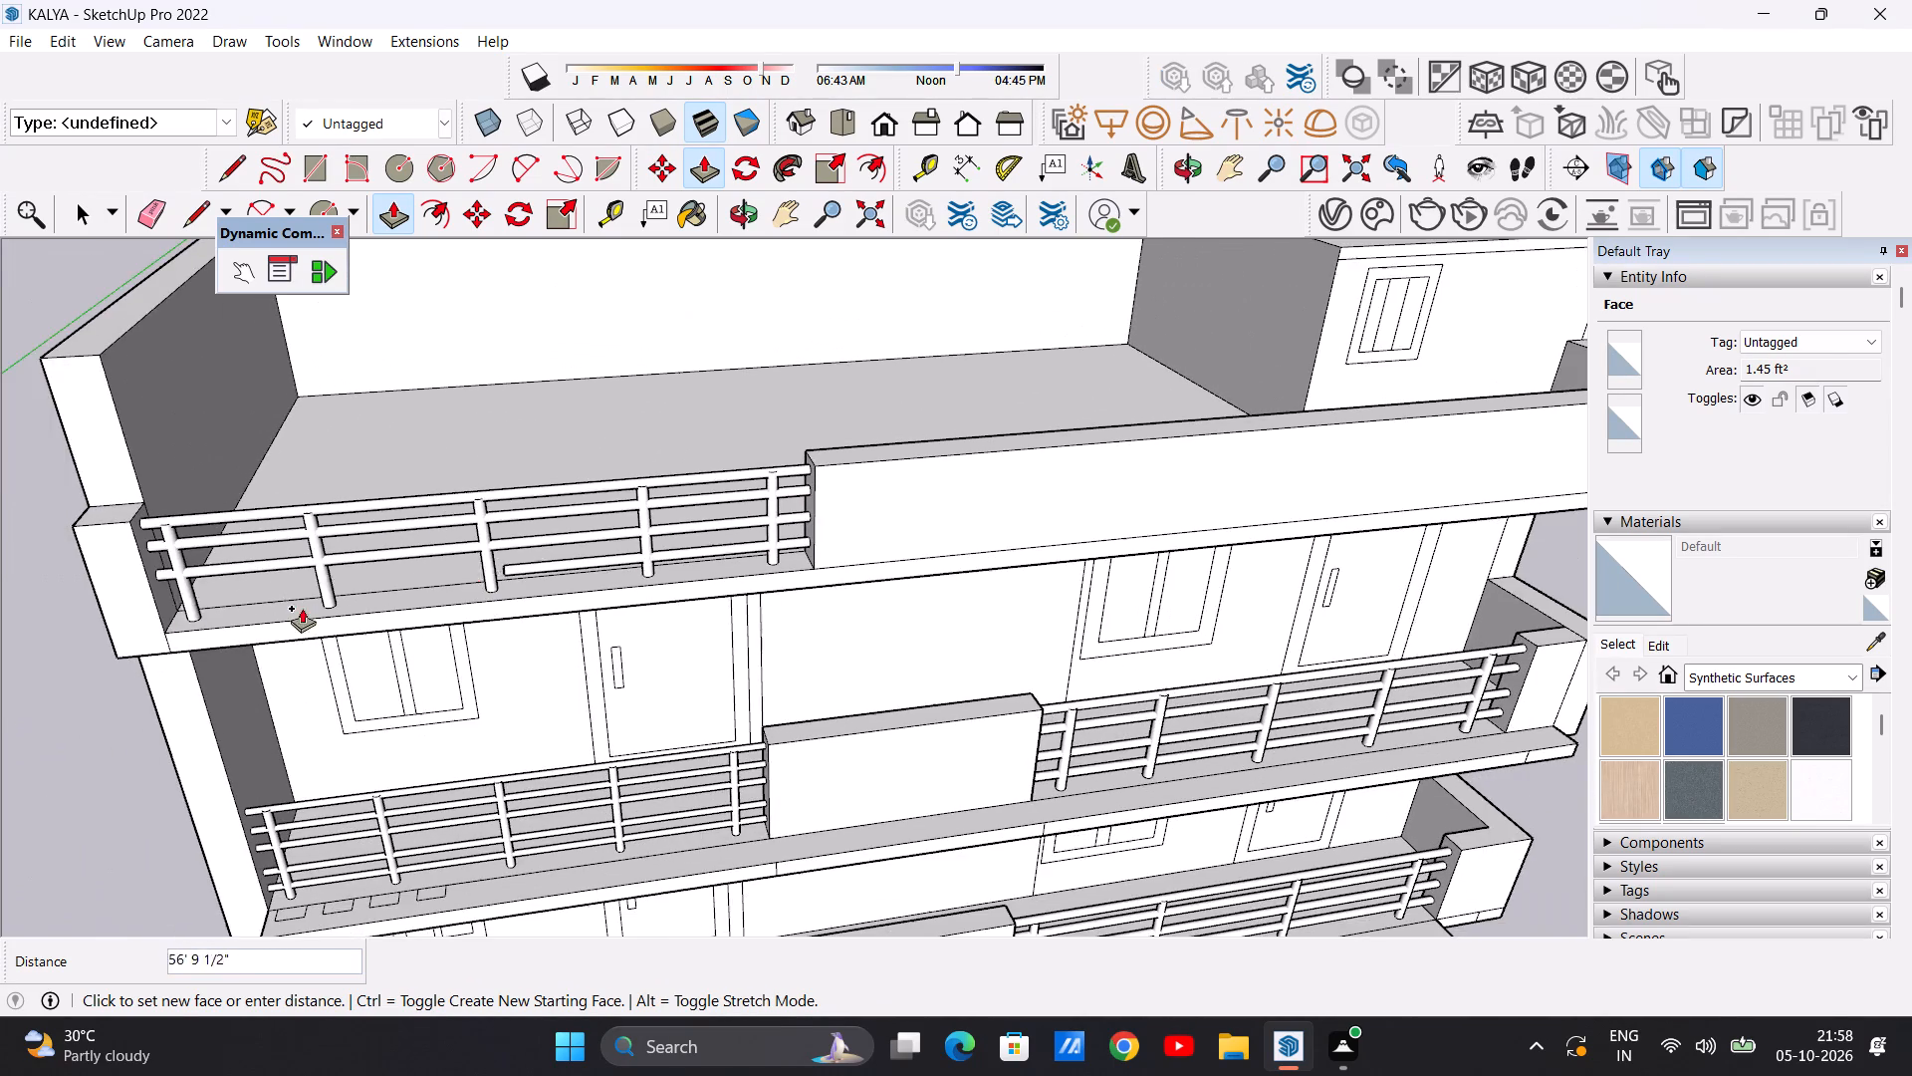
{"action": "scroll", "coordinate": [151, 603], "scroll_direction": "up", "scroll_amount": 20}
{"action": "scroll", "coordinate": [151, 603], "scroll_direction": "up", "scroll_amount": 4}
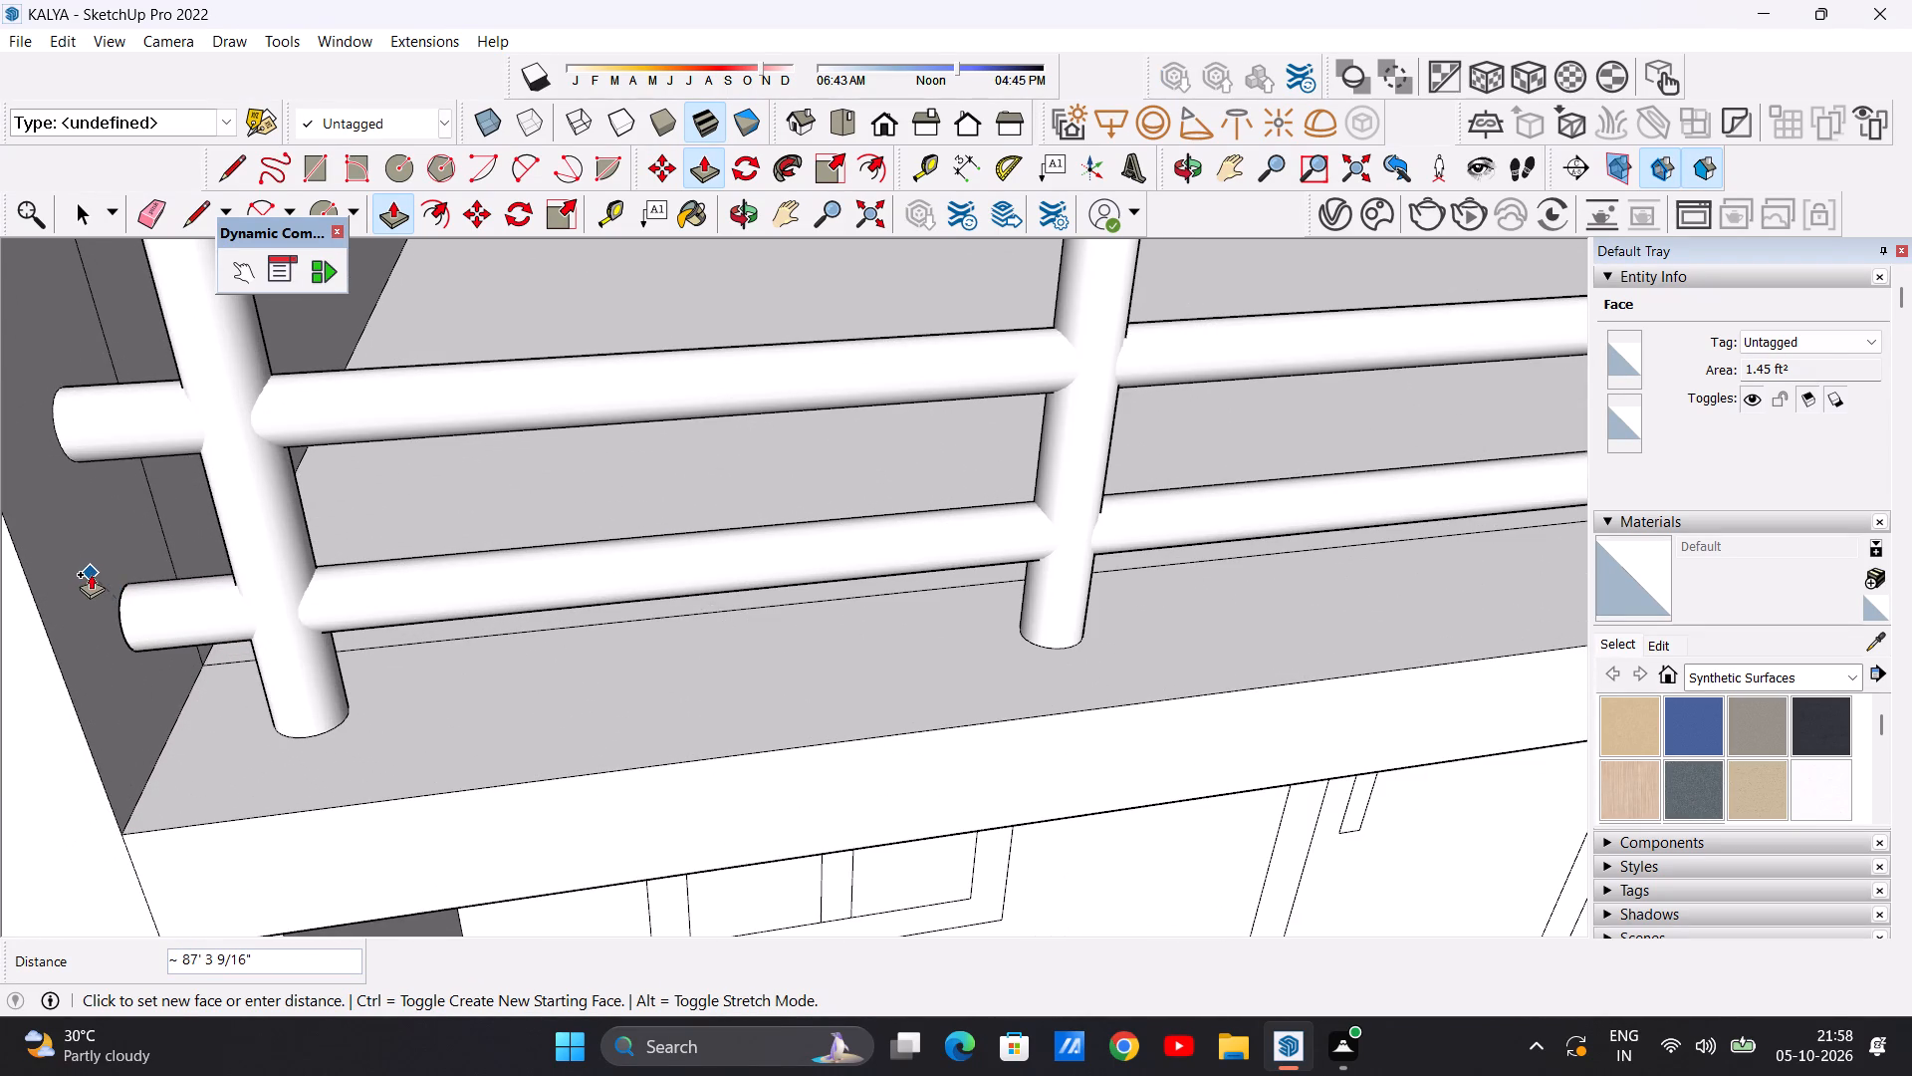
{"action": "left_click", "coordinate": [91, 574]}
{"action": "key", "text": "space"}
Examine the whole building from the front and both sides, checking the roof railing, balconies and ground floor.
{"action": "scroll", "coordinate": [182, 613], "scroll_direction": "down", "scroll_amount": 18}
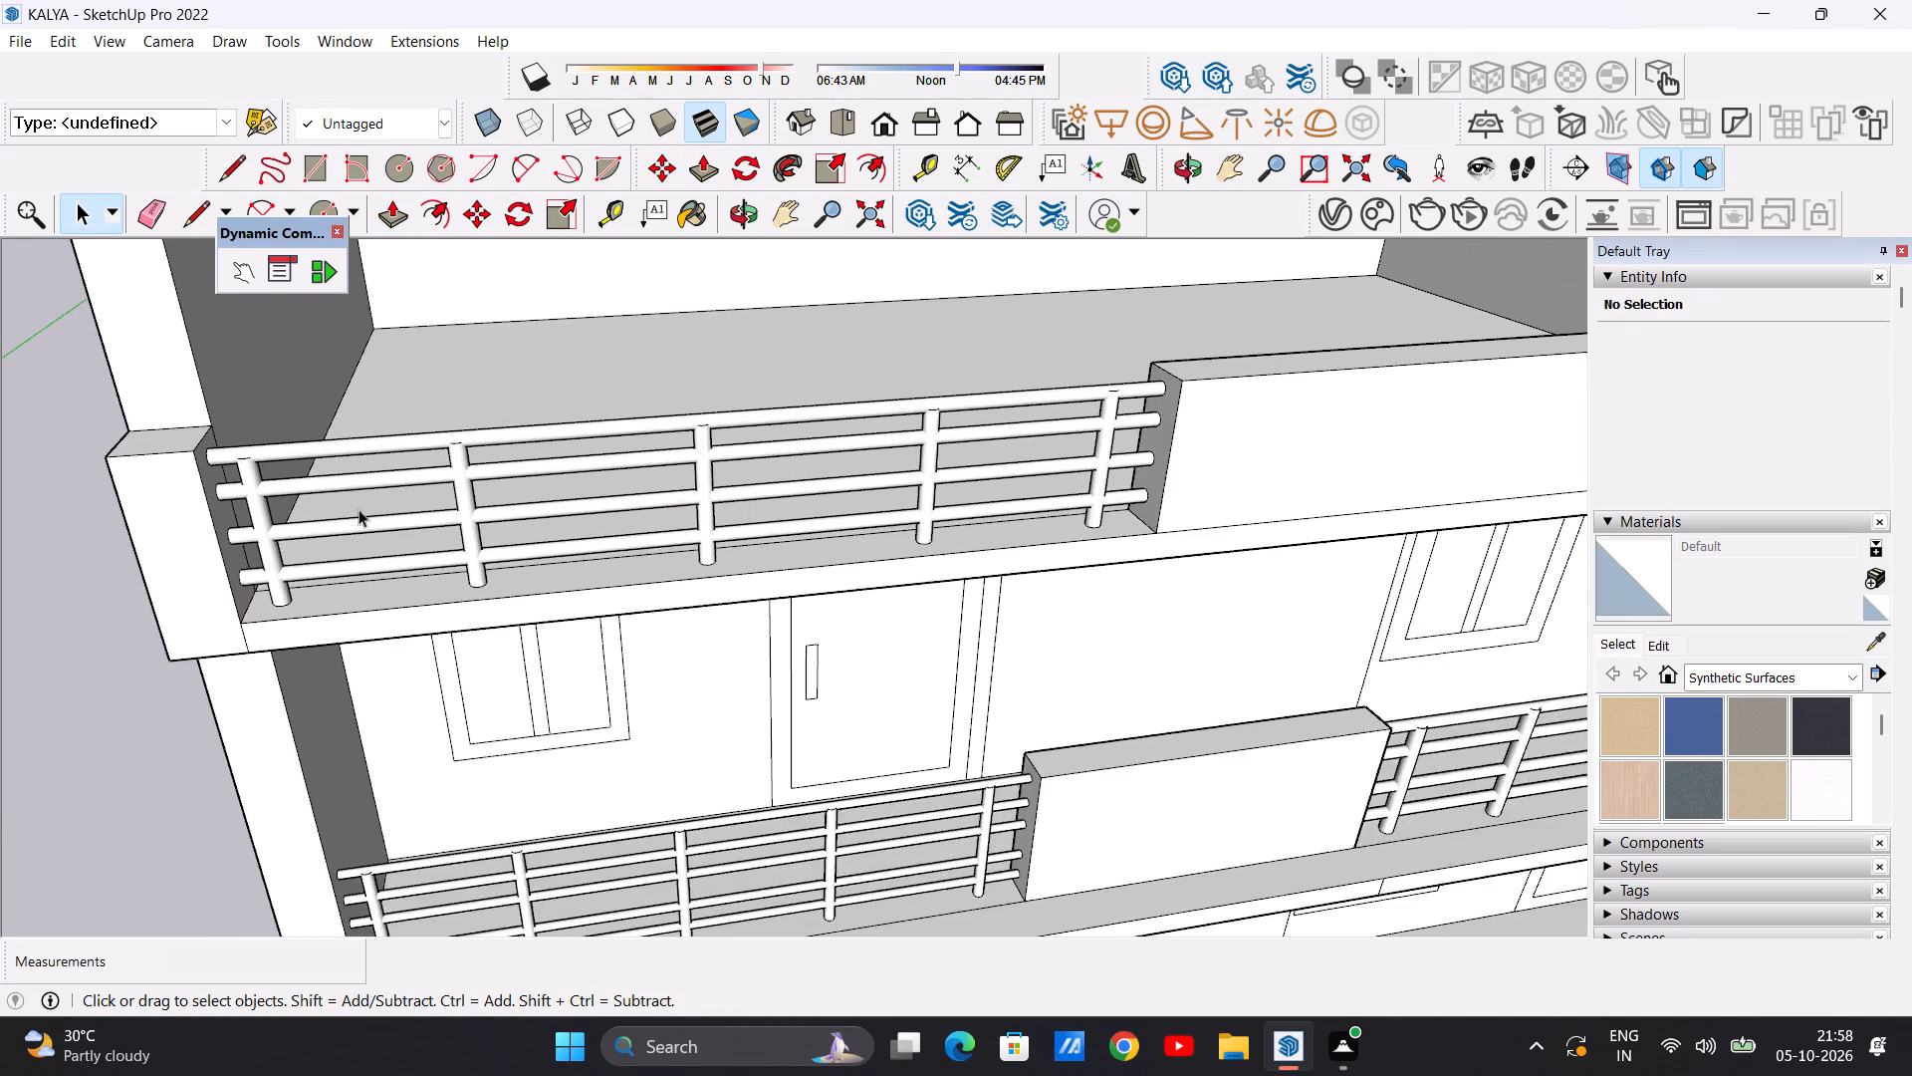
{"action": "scroll", "coordinate": [358, 509], "scroll_direction": "down", "scroll_amount": 6}
{"action": "middle_click_drag", "start_coordinate": [465, 533], "coordinate": [436, 377]}
{"action": "scroll", "coordinate": [375, 513], "scroll_direction": "down", "scroll_amount": 12}
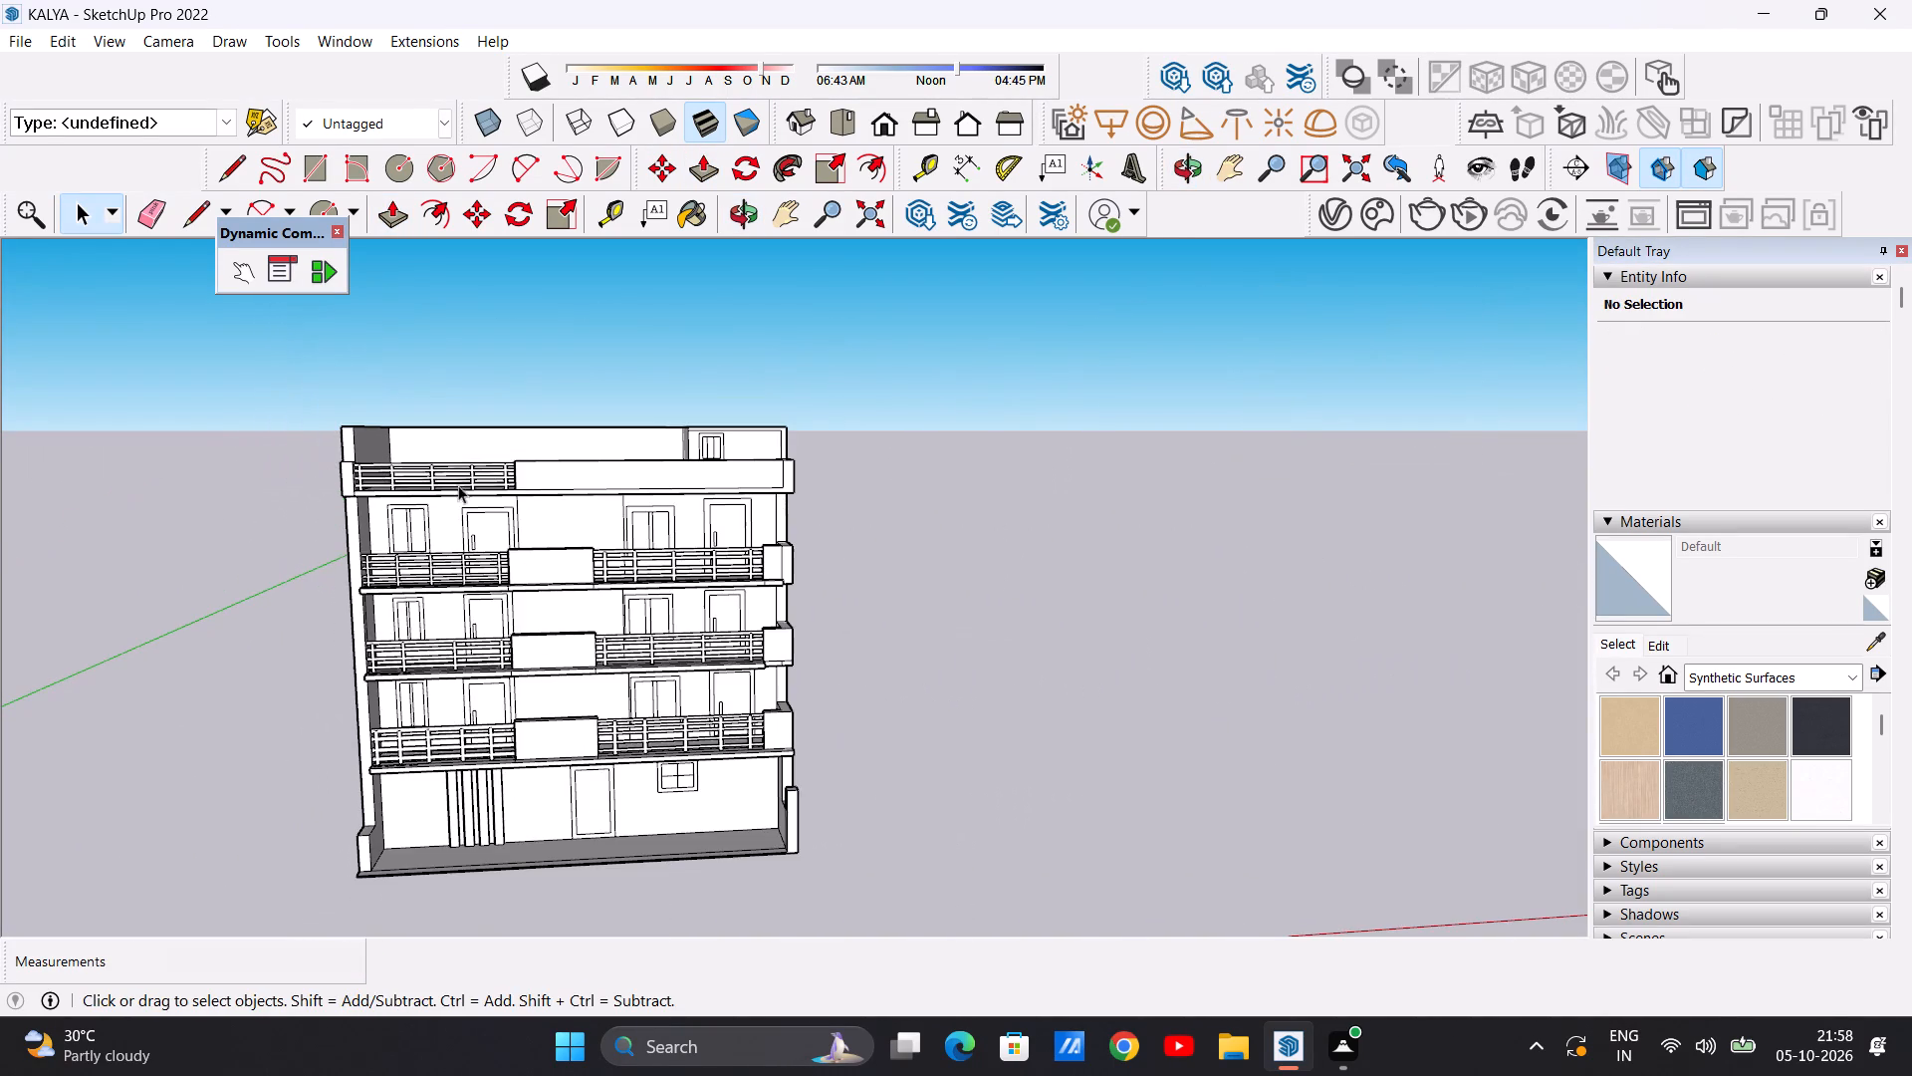
{"action": "scroll", "coordinate": [374, 477], "scroll_direction": "down", "scroll_amount": 6}
{"action": "scroll", "coordinate": [406, 606], "scroll_direction": "up", "scroll_amount": 14}
{"action": "scroll", "coordinate": [402, 548], "scroll_direction": "down", "scroll_amount": 4}
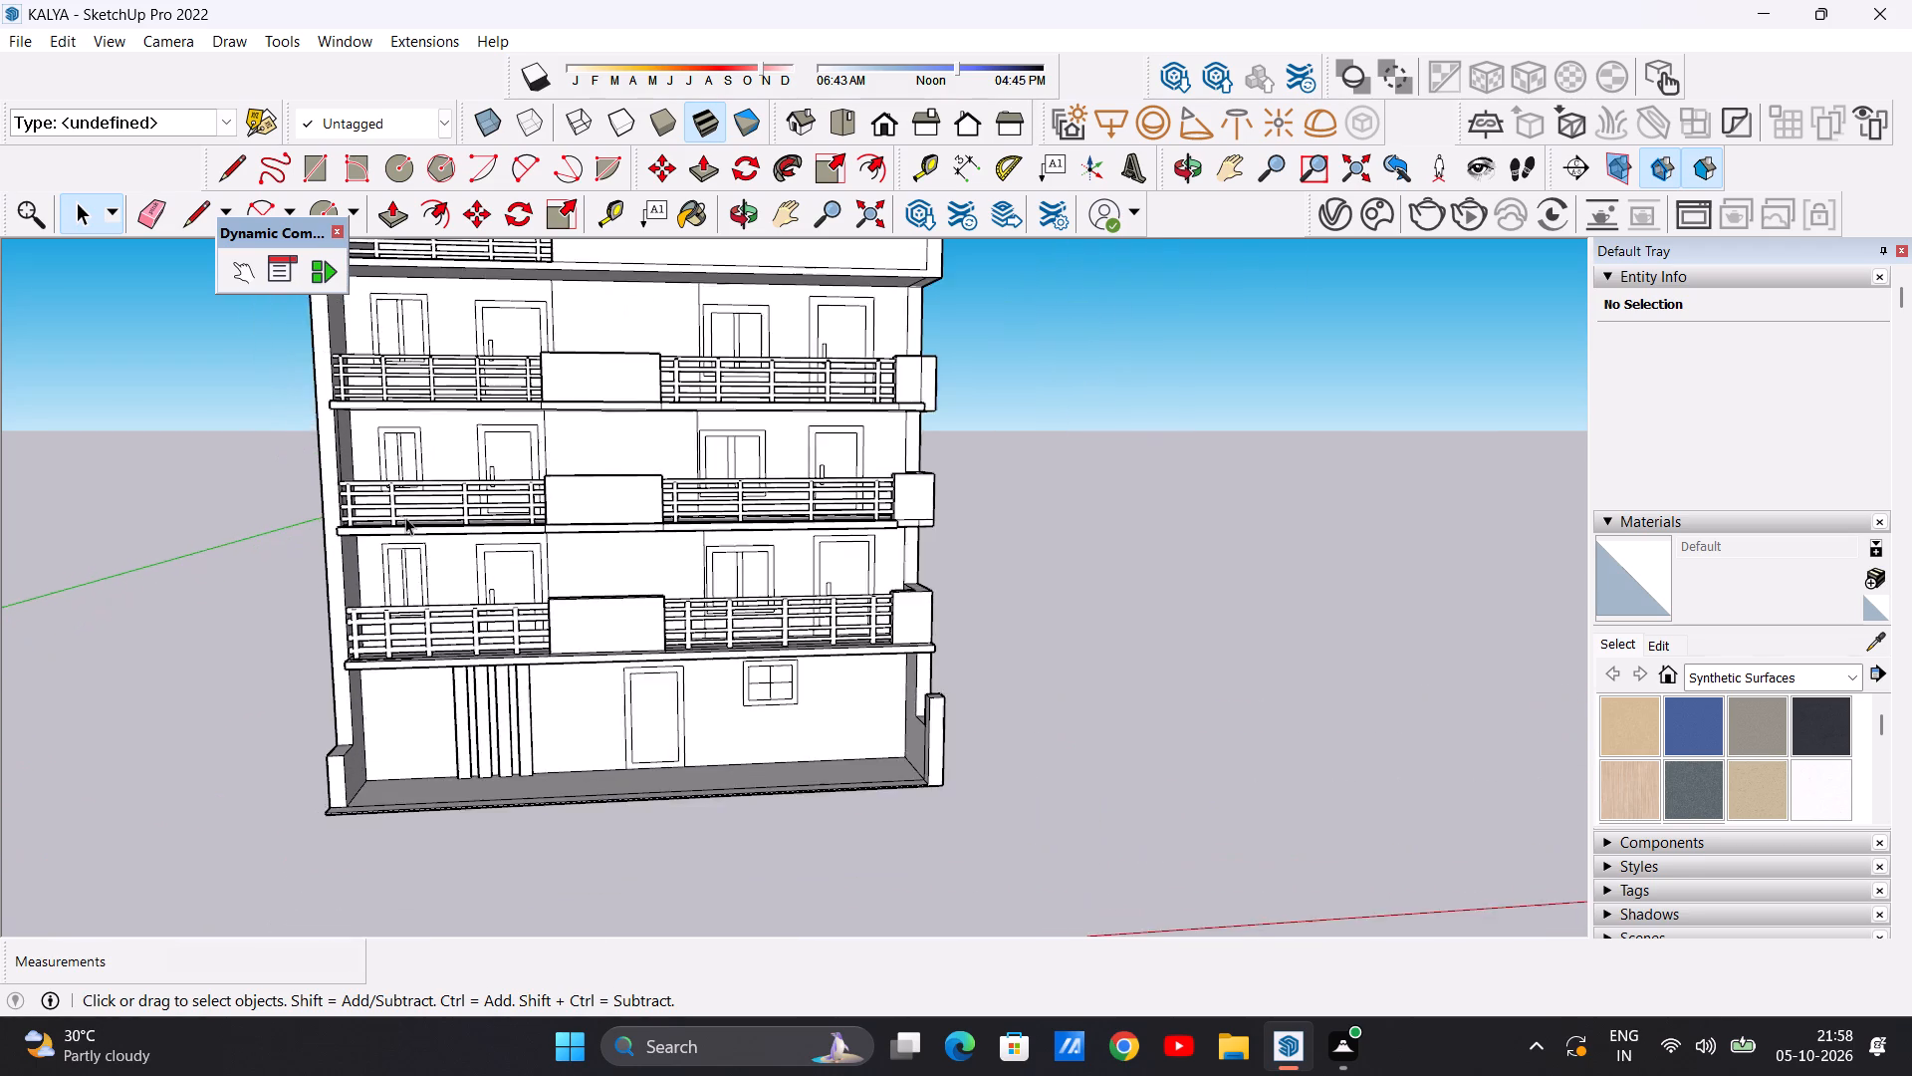
{"action": "scroll", "coordinate": [405, 517], "scroll_direction": "down", "scroll_amount": 6}
{"action": "middle_click_drag", "start_coordinate": [609, 543], "coordinate": [565, 532]}
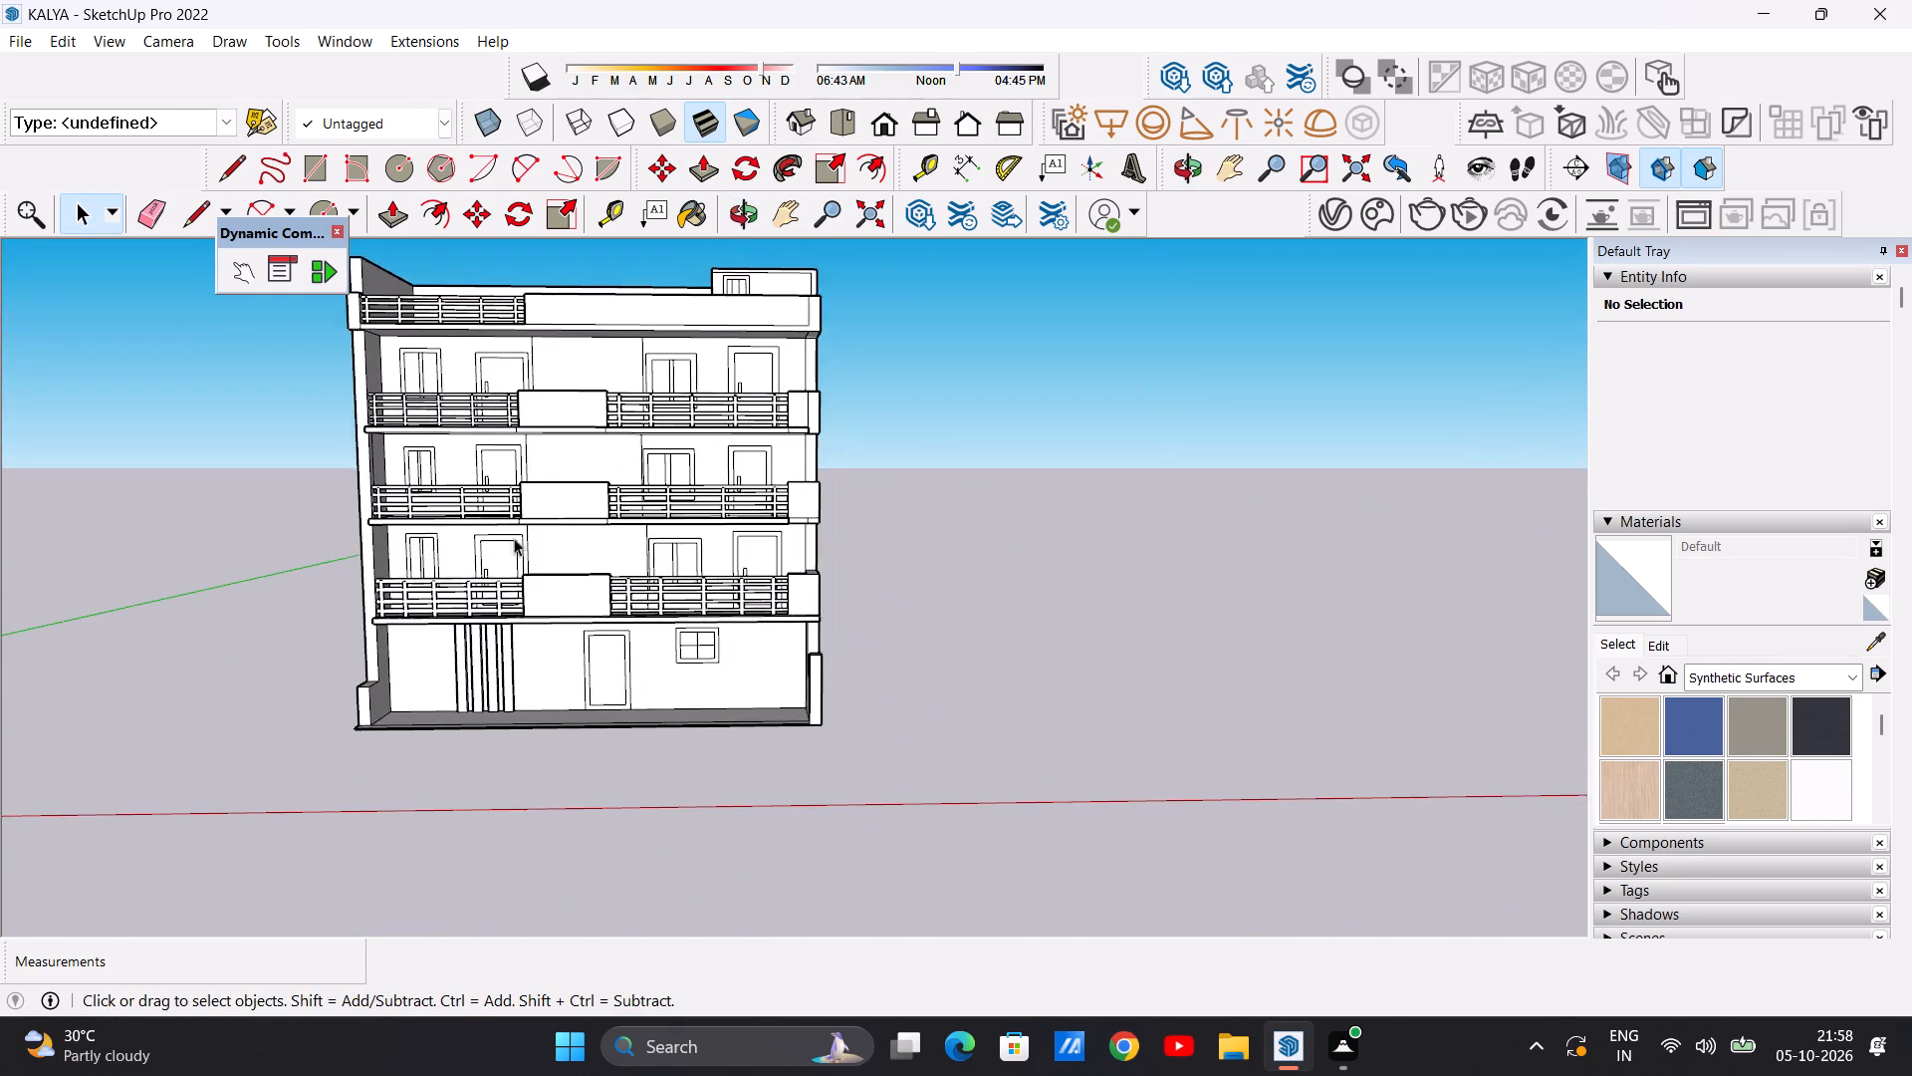
{"action": "scroll", "coordinate": [473, 549], "scroll_direction": "down", "scroll_amount": 7}
{"action": "middle_click_drag", "start_coordinate": [265, 540], "coordinate": [339, 580]}
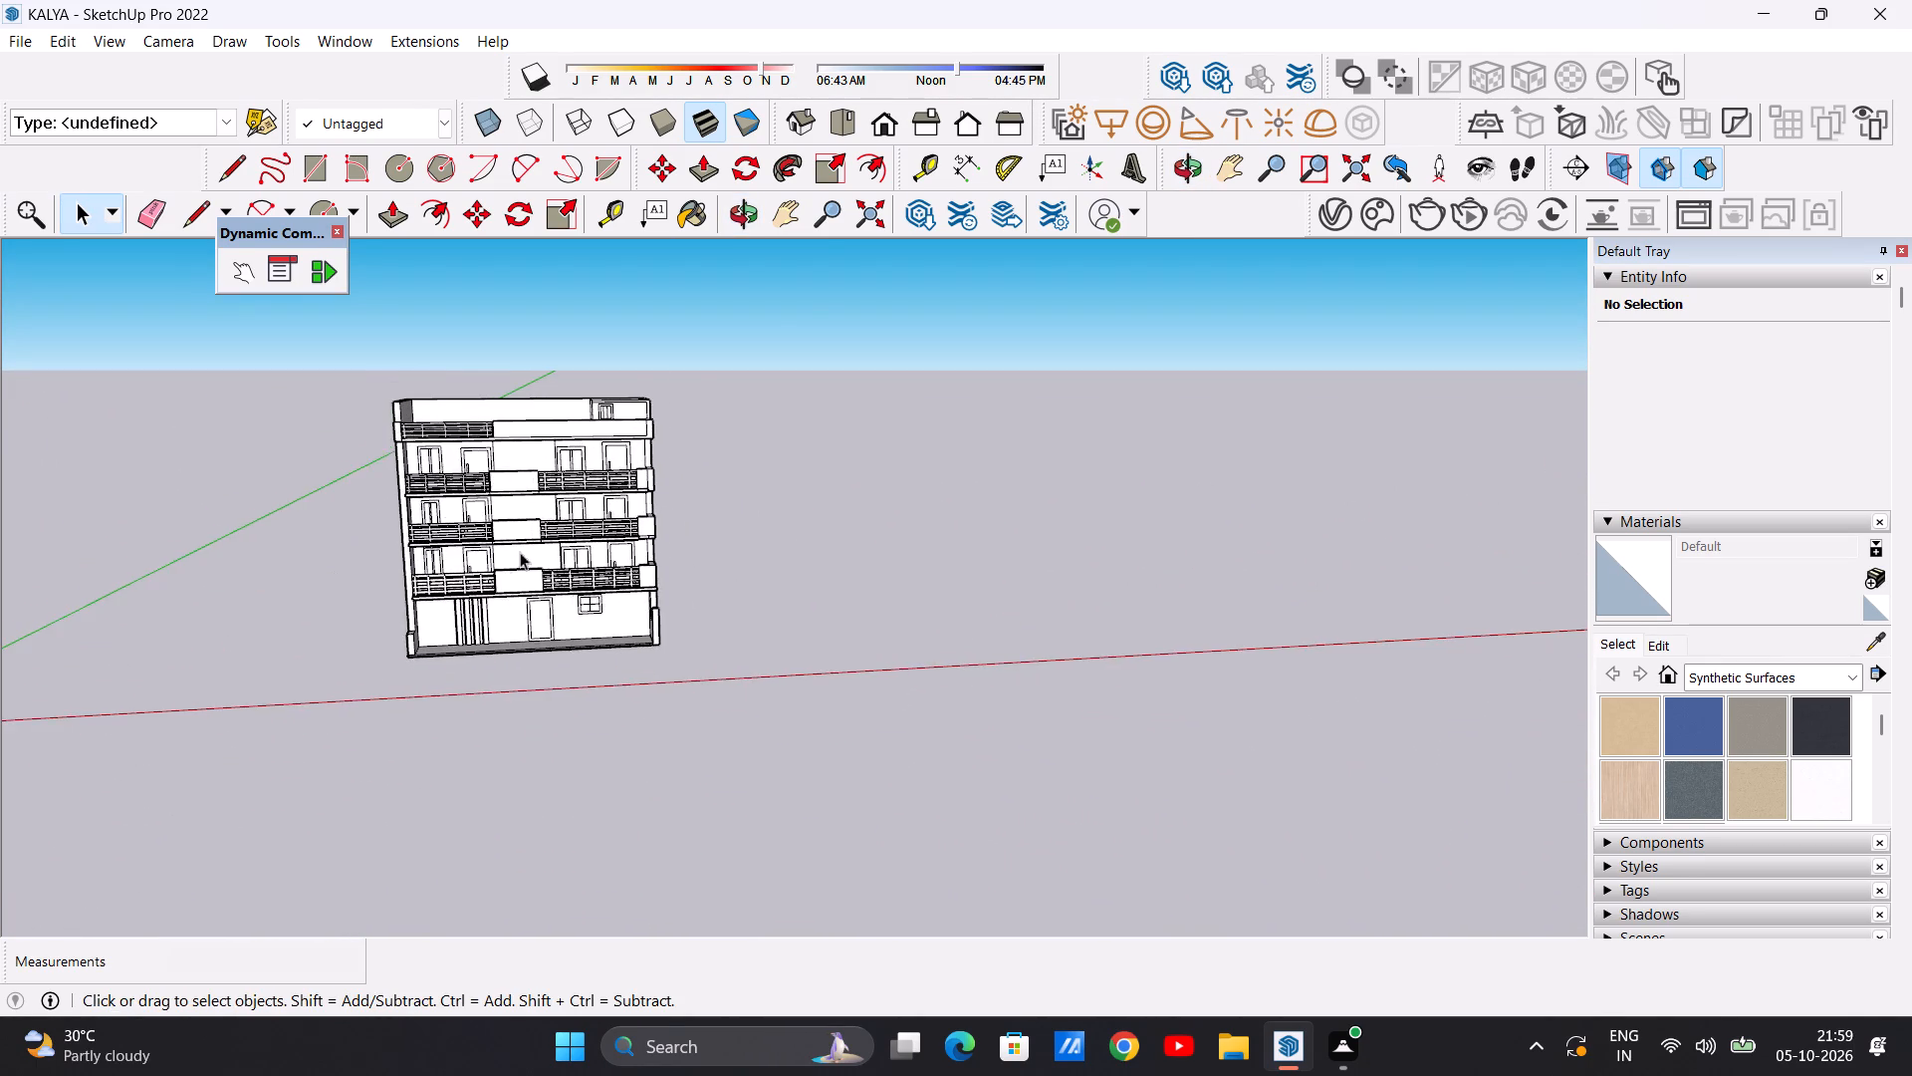
{"action": "scroll", "coordinate": [522, 551], "scroll_direction": "up", "scroll_amount": 7}
{"action": "scroll", "coordinate": [479, 564], "scroll_direction": "down", "scroll_amount": 7}
{"action": "middle_click_drag", "start_coordinate": [595, 500], "coordinate": [58, 621]}
{"action": "scroll", "coordinate": [707, 343], "scroll_direction": "up", "scroll_amount": 7}
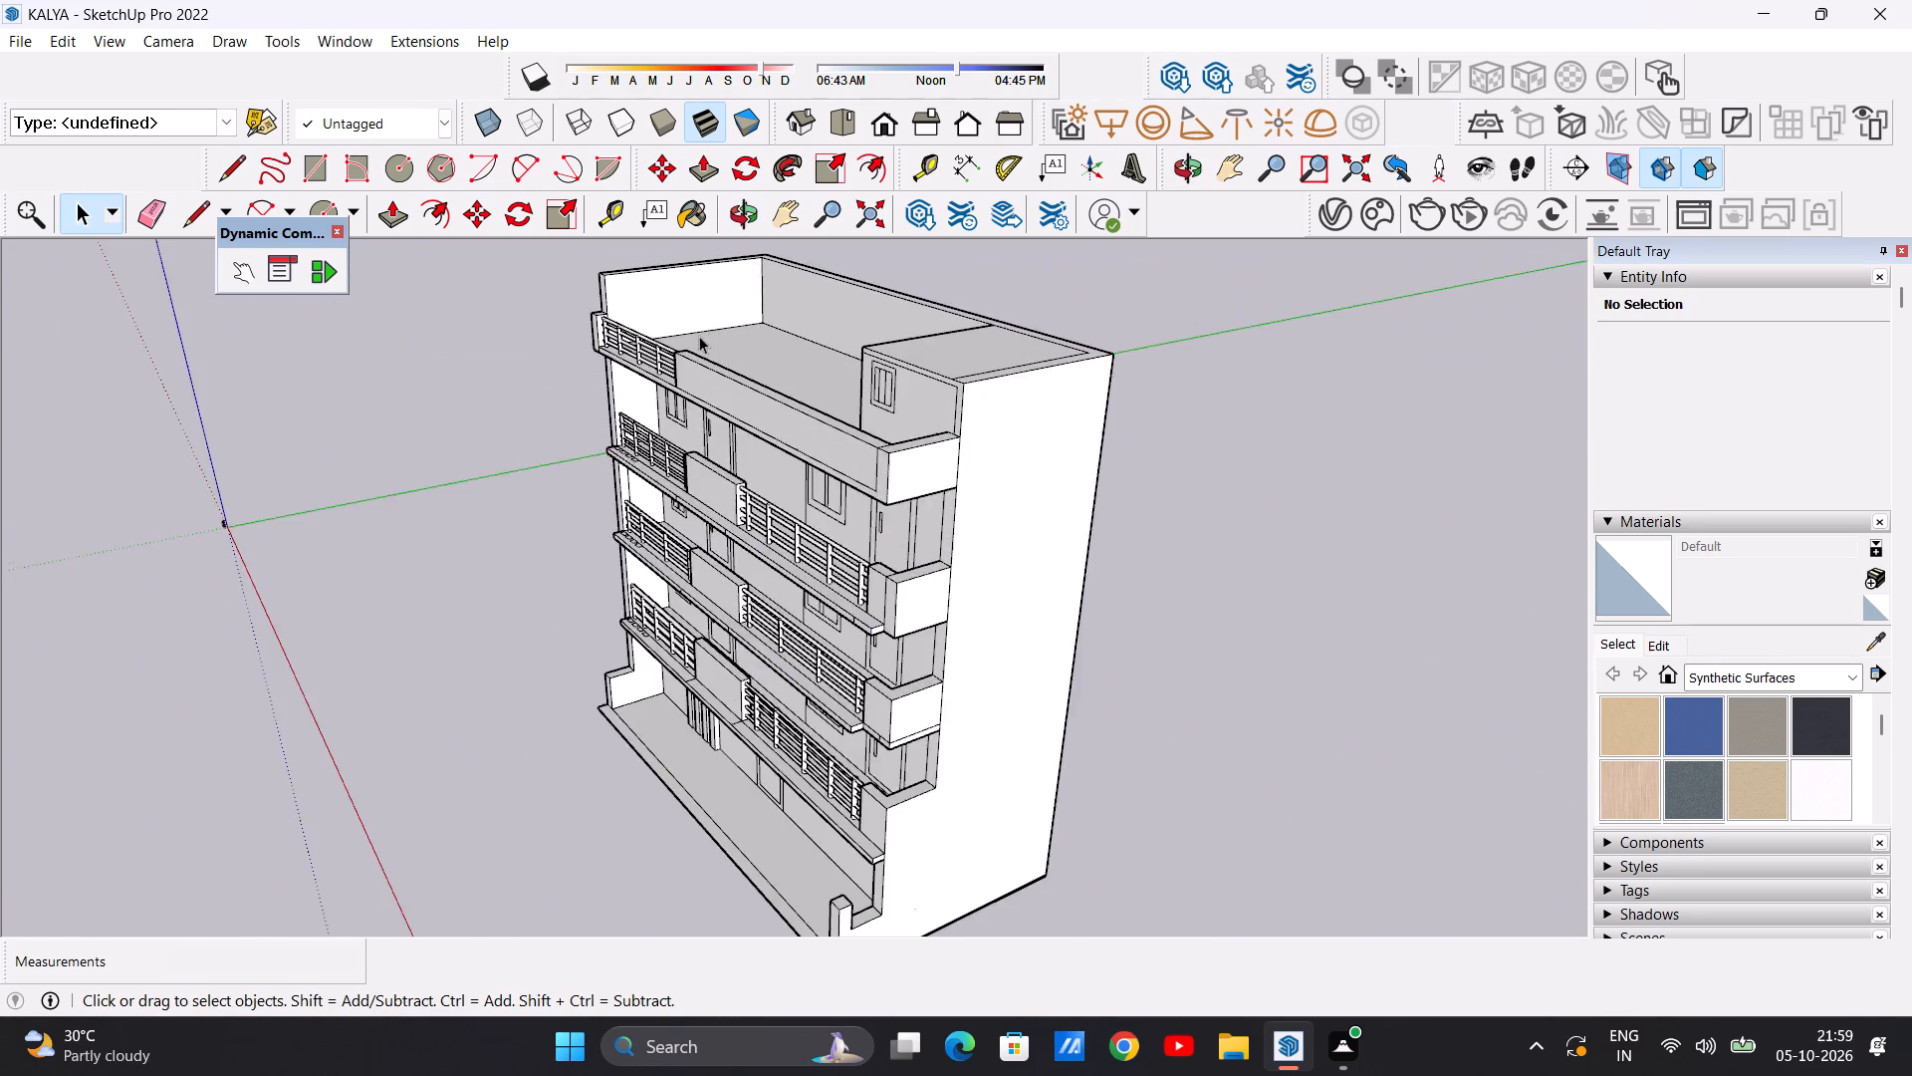
{"action": "scroll", "coordinate": [699, 336], "scroll_direction": "up", "scroll_amount": 7}
{"action": "scroll", "coordinate": [537, 409], "scroll_direction": "down", "scroll_amount": 7}
{"action": "middle_click_drag", "start_coordinate": [453, 446], "coordinate": [863, 383]}
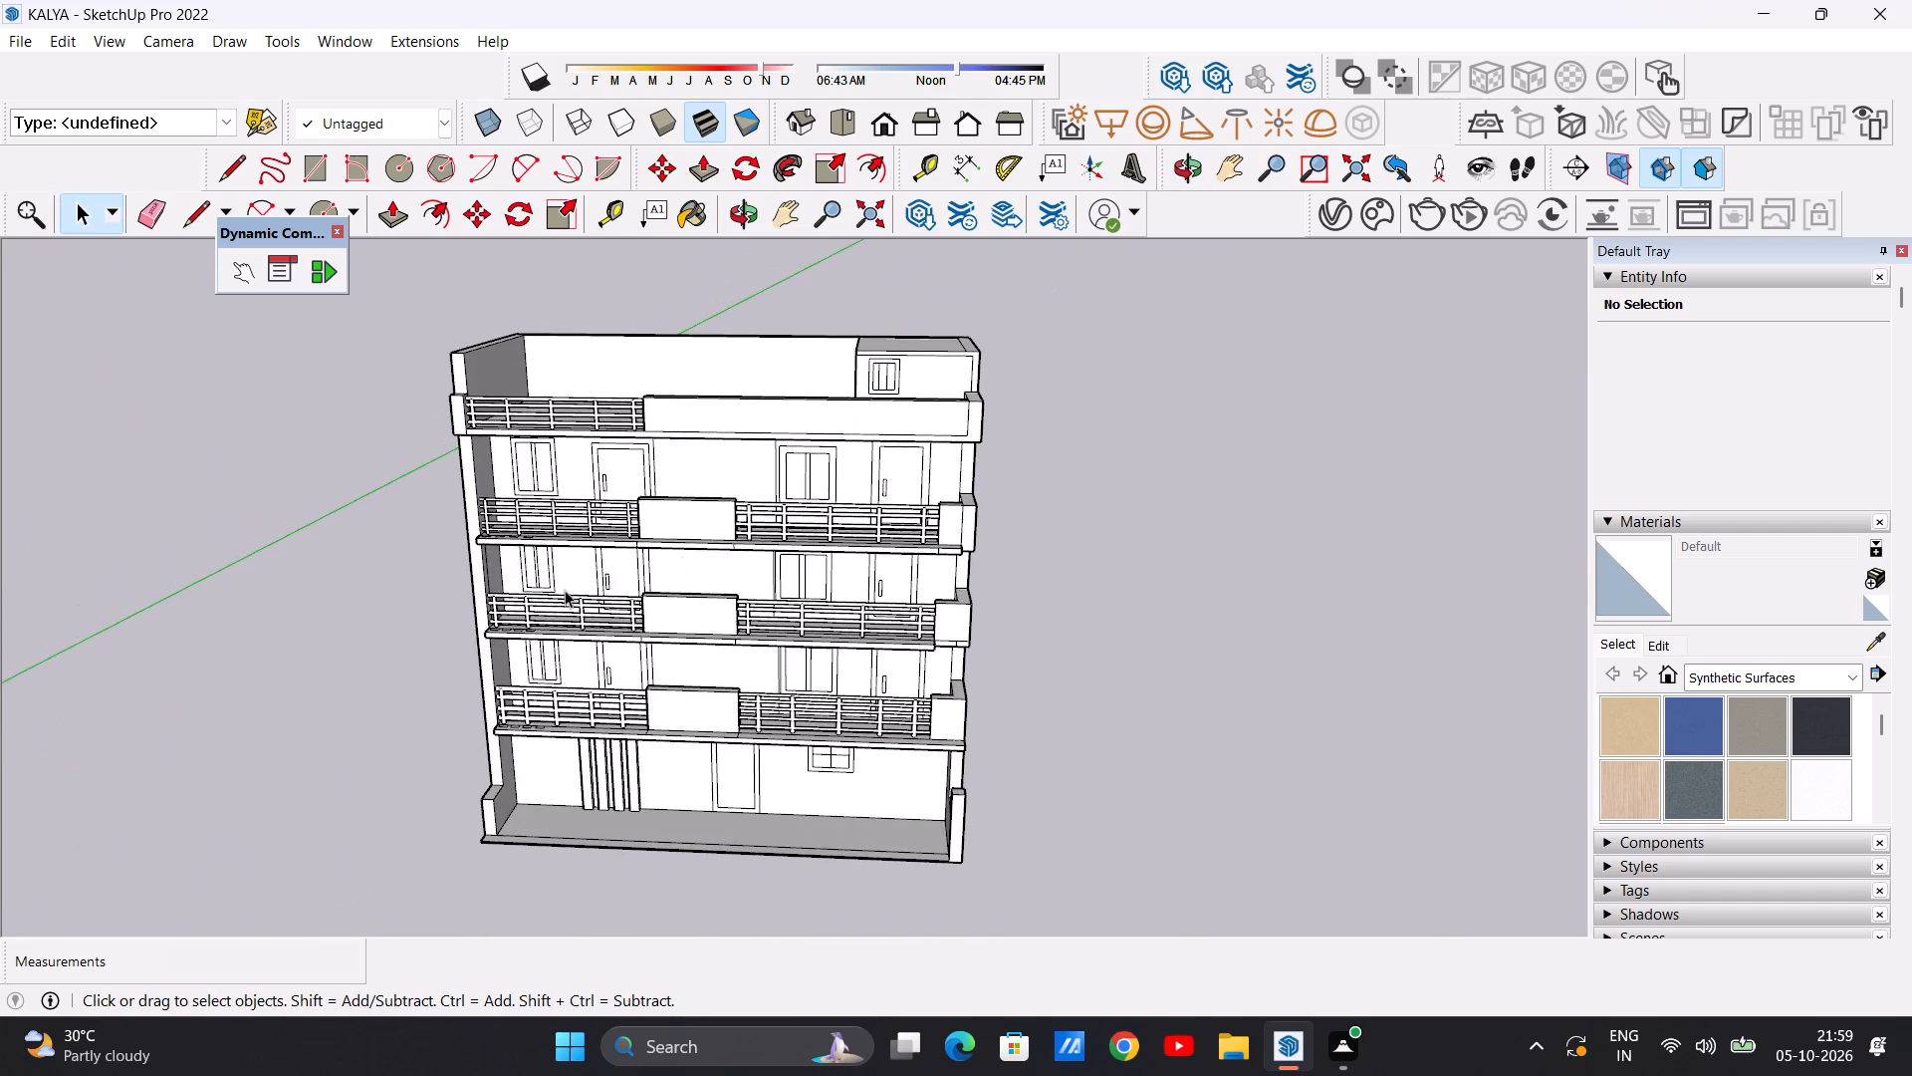
{"action": "scroll", "coordinate": [708, 498], "scroll_direction": "up", "scroll_amount": 13}
{"action": "scroll", "coordinate": [551, 543], "scroll_direction": "down", "scroll_amount": 18}
{"action": "middle_click_drag", "start_coordinate": [286, 571], "coordinate": [733, 554]}
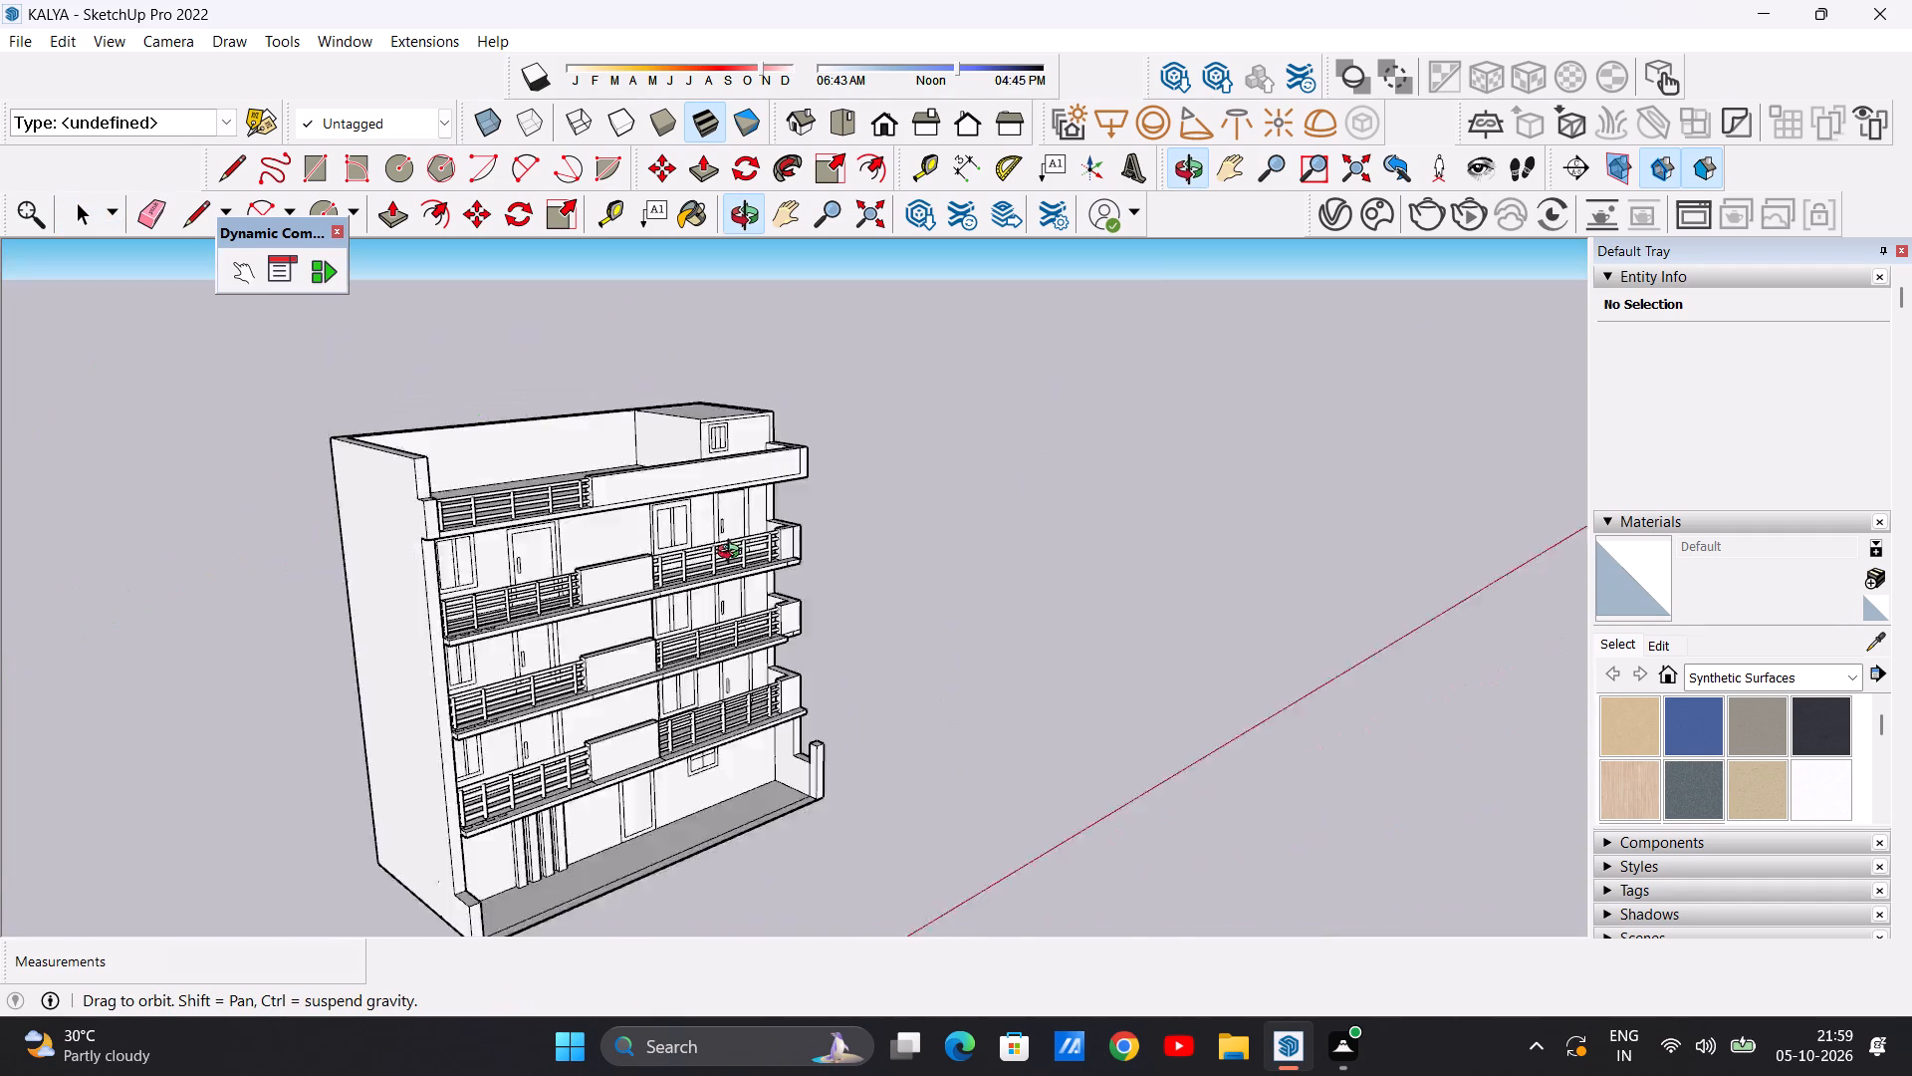
{"action": "middle_click_drag", "start_coordinate": [733, 554], "coordinate": [384, 535]}
{"action": "scroll", "coordinate": [373, 523], "scroll_direction": "down", "scroll_amount": 6}
{"action": "scroll", "coordinate": [528, 595], "scroll_direction": "up", "scroll_amount": 12}
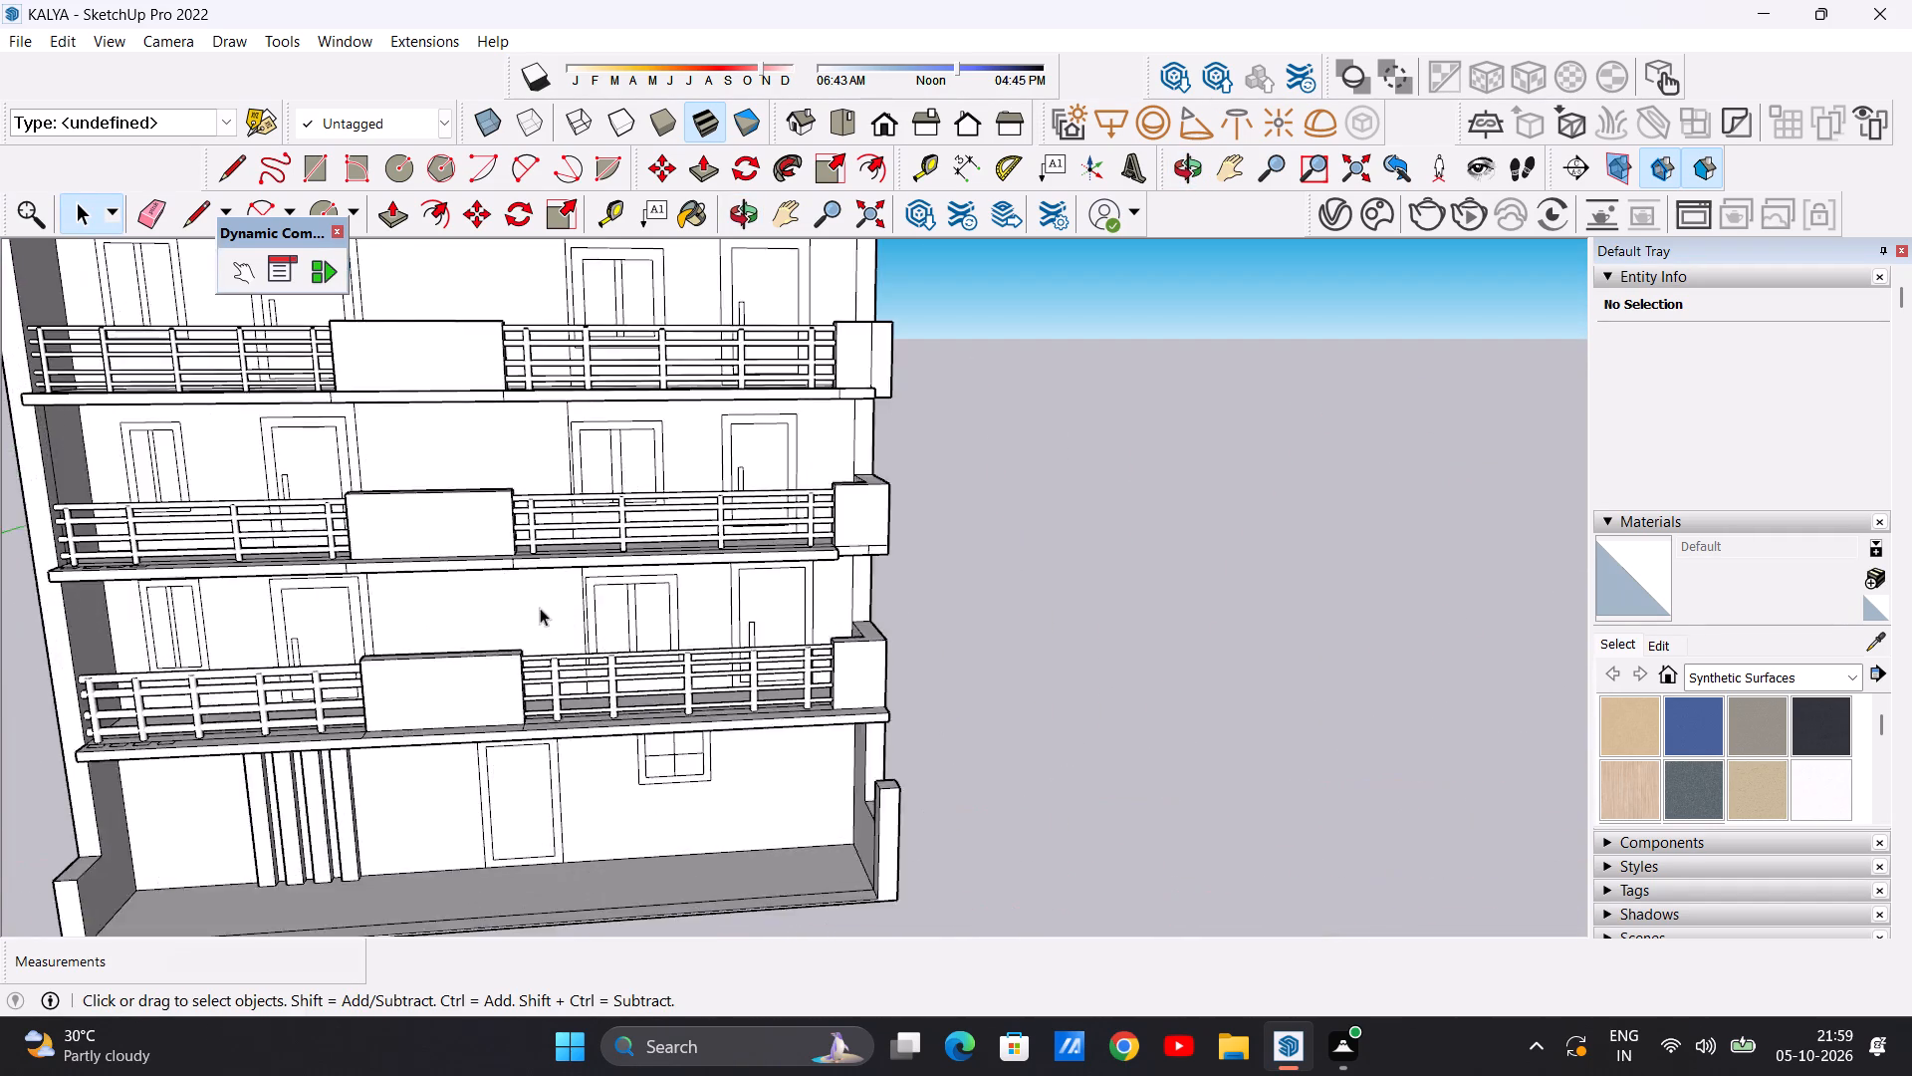
{"action": "scroll", "coordinate": [579, 608], "scroll_direction": "down", "scroll_amount": 12}
{"action": "middle_click_drag", "start_coordinate": [535, 647], "coordinate": [491, 570]}
{"action": "scroll", "coordinate": [607, 525], "scroll_direction": "up", "scroll_amount": 16}
{"action": "scroll", "coordinate": [520, 640], "scroll_direction": "down", "scroll_amount": 3}
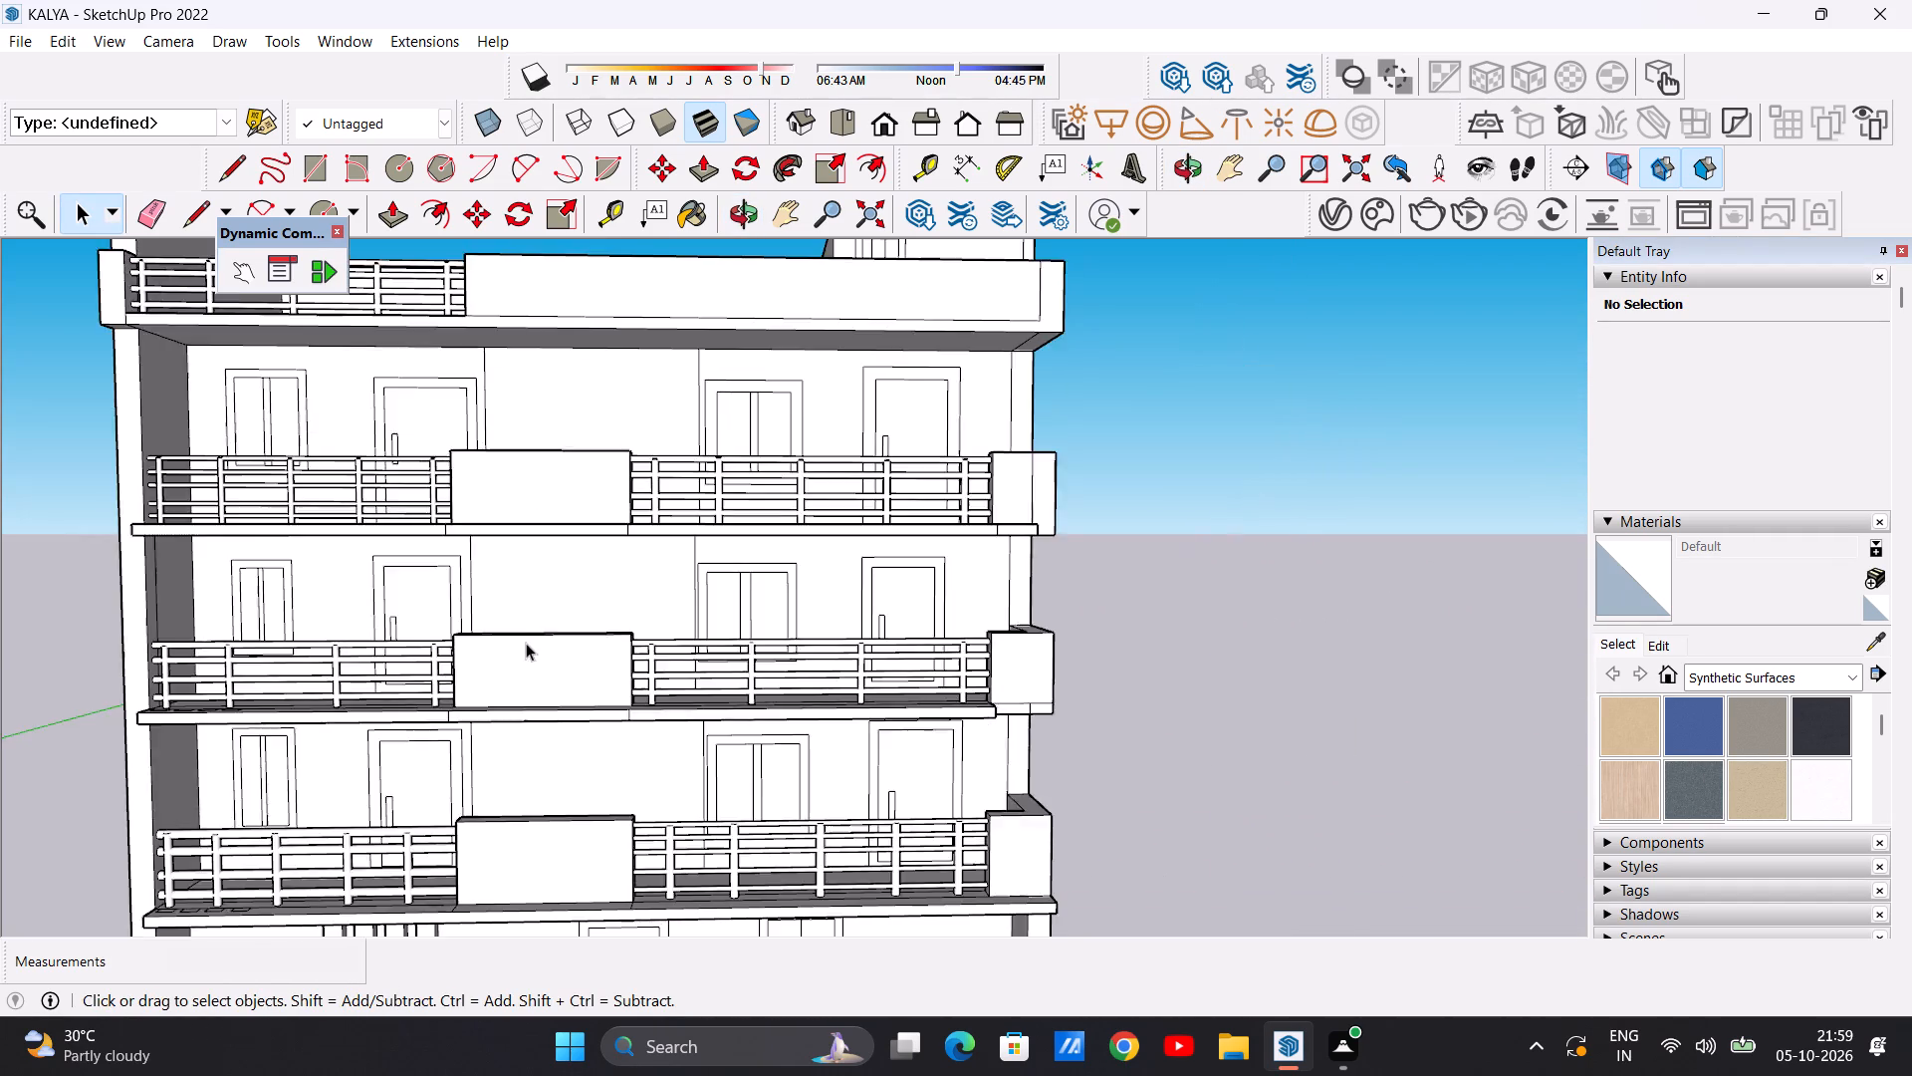
{"action": "scroll", "coordinate": [526, 643], "scroll_direction": "down", "scroll_amount": 5}
{"action": "scroll", "coordinate": [580, 601], "scroll_direction": "up", "scroll_amount": 4}
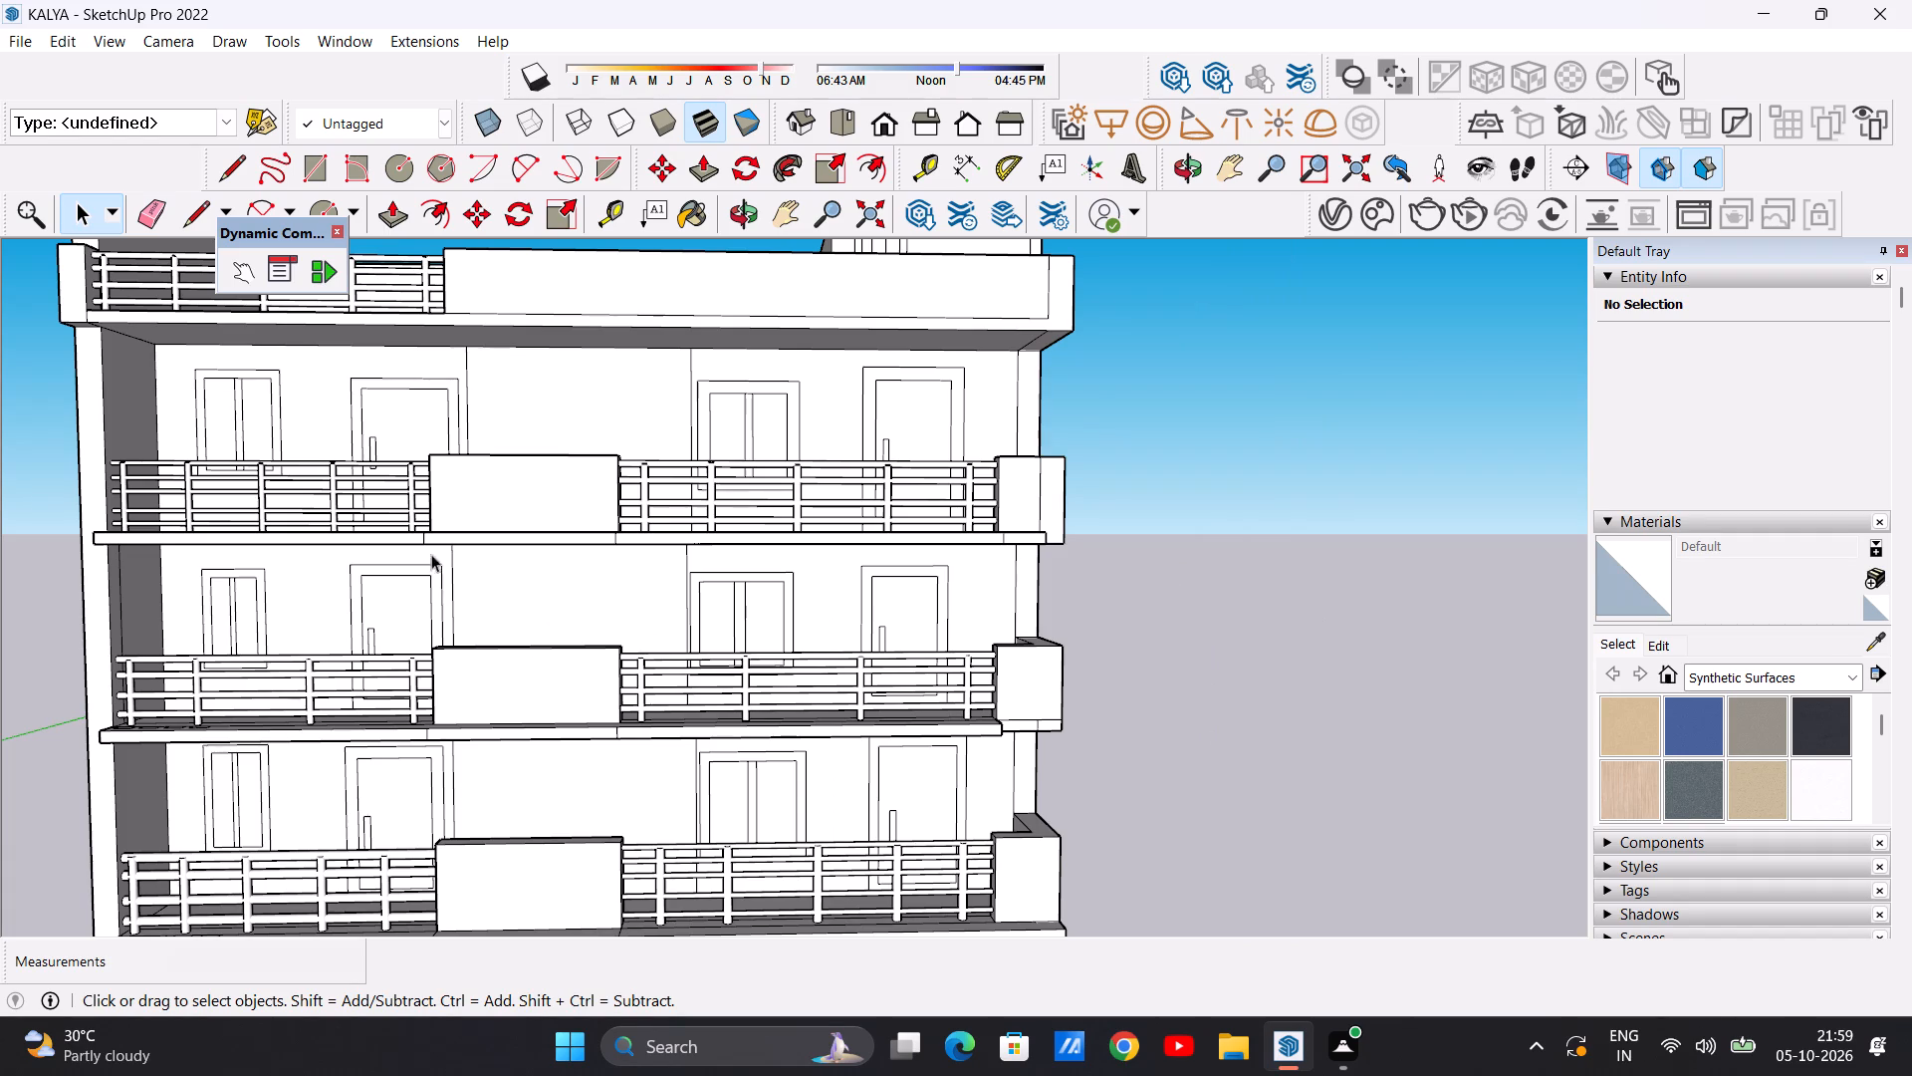
{"action": "scroll", "coordinate": [504, 538], "scroll_direction": "down", "scroll_amount": 14}
{"action": "scroll", "coordinate": [723, 477], "scroll_direction": "up", "scroll_amount": 9}
{"action": "middle_click_drag", "start_coordinate": [718, 455], "coordinate": [273, 674]}
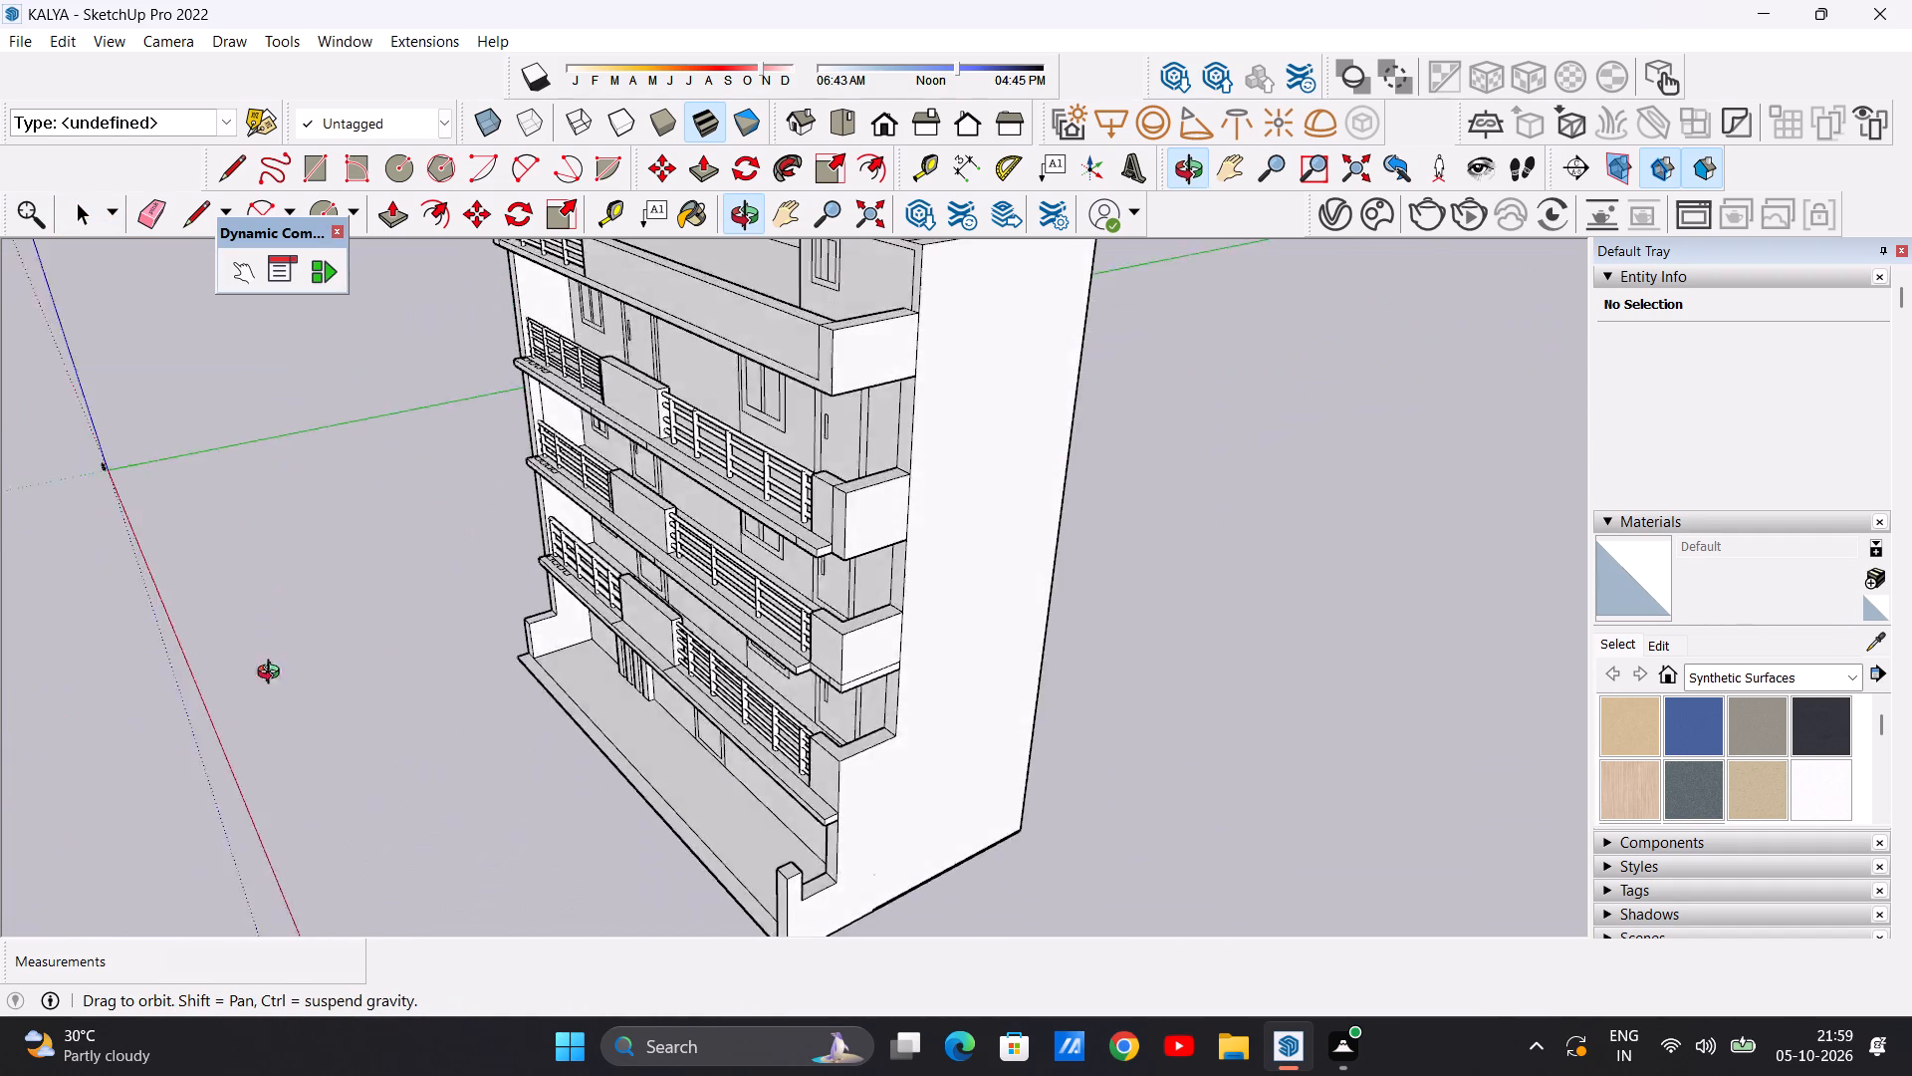
{"action": "middle_click_drag", "start_coordinate": [273, 674], "coordinate": [373, 682]}
{"action": "scroll", "coordinate": [745, 469], "scroll_direction": "down", "scroll_amount": 9}
{"action": "middle_click_drag", "start_coordinate": [558, 469], "coordinate": [865, 319]}
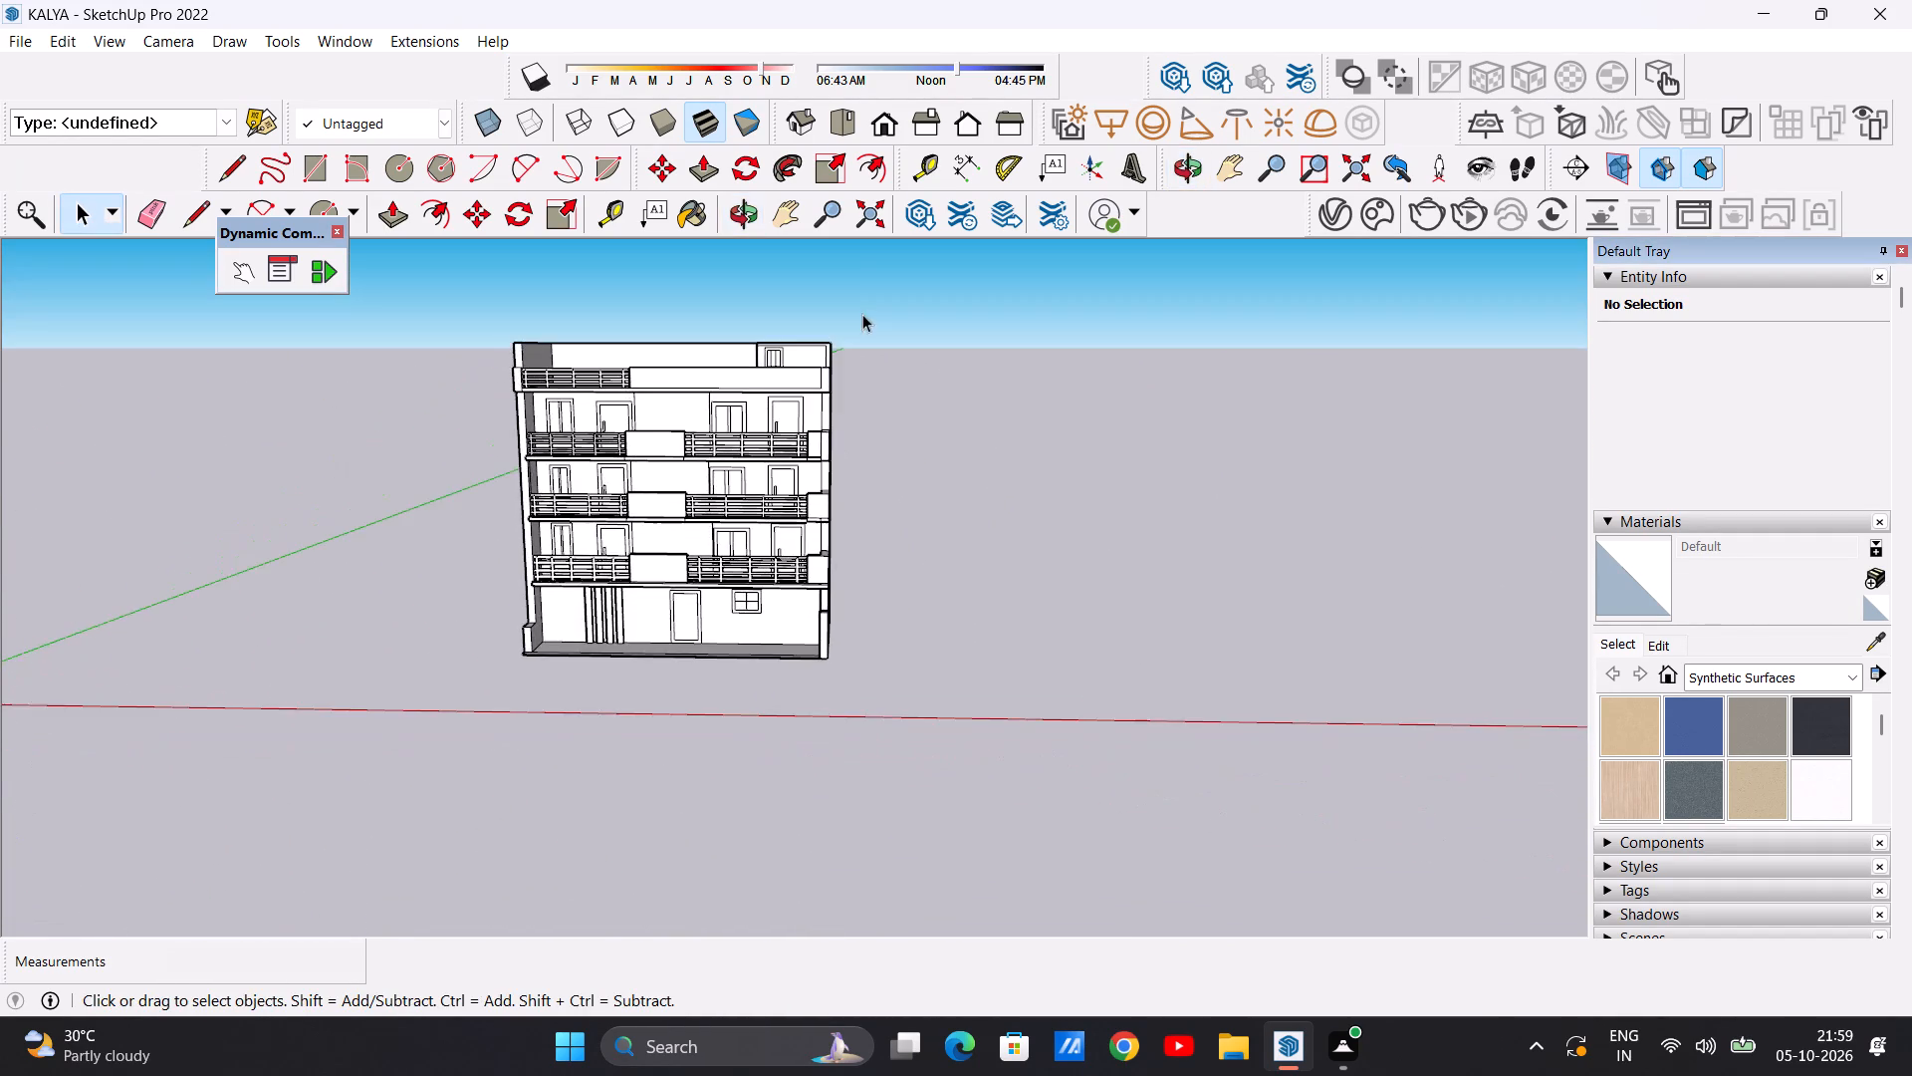
{"action": "scroll", "coordinate": [808, 521], "scroll_direction": "up", "scroll_amount": 7}
{"action": "scroll", "coordinate": [872, 522], "scroll_direction": "down", "scroll_amount": 6}
{"action": "scroll", "coordinate": [675, 728], "scroll_direction": "up", "scroll_amount": 6}
{"action": "middle_click_drag", "start_coordinate": [707, 700], "coordinate": [724, 678]}
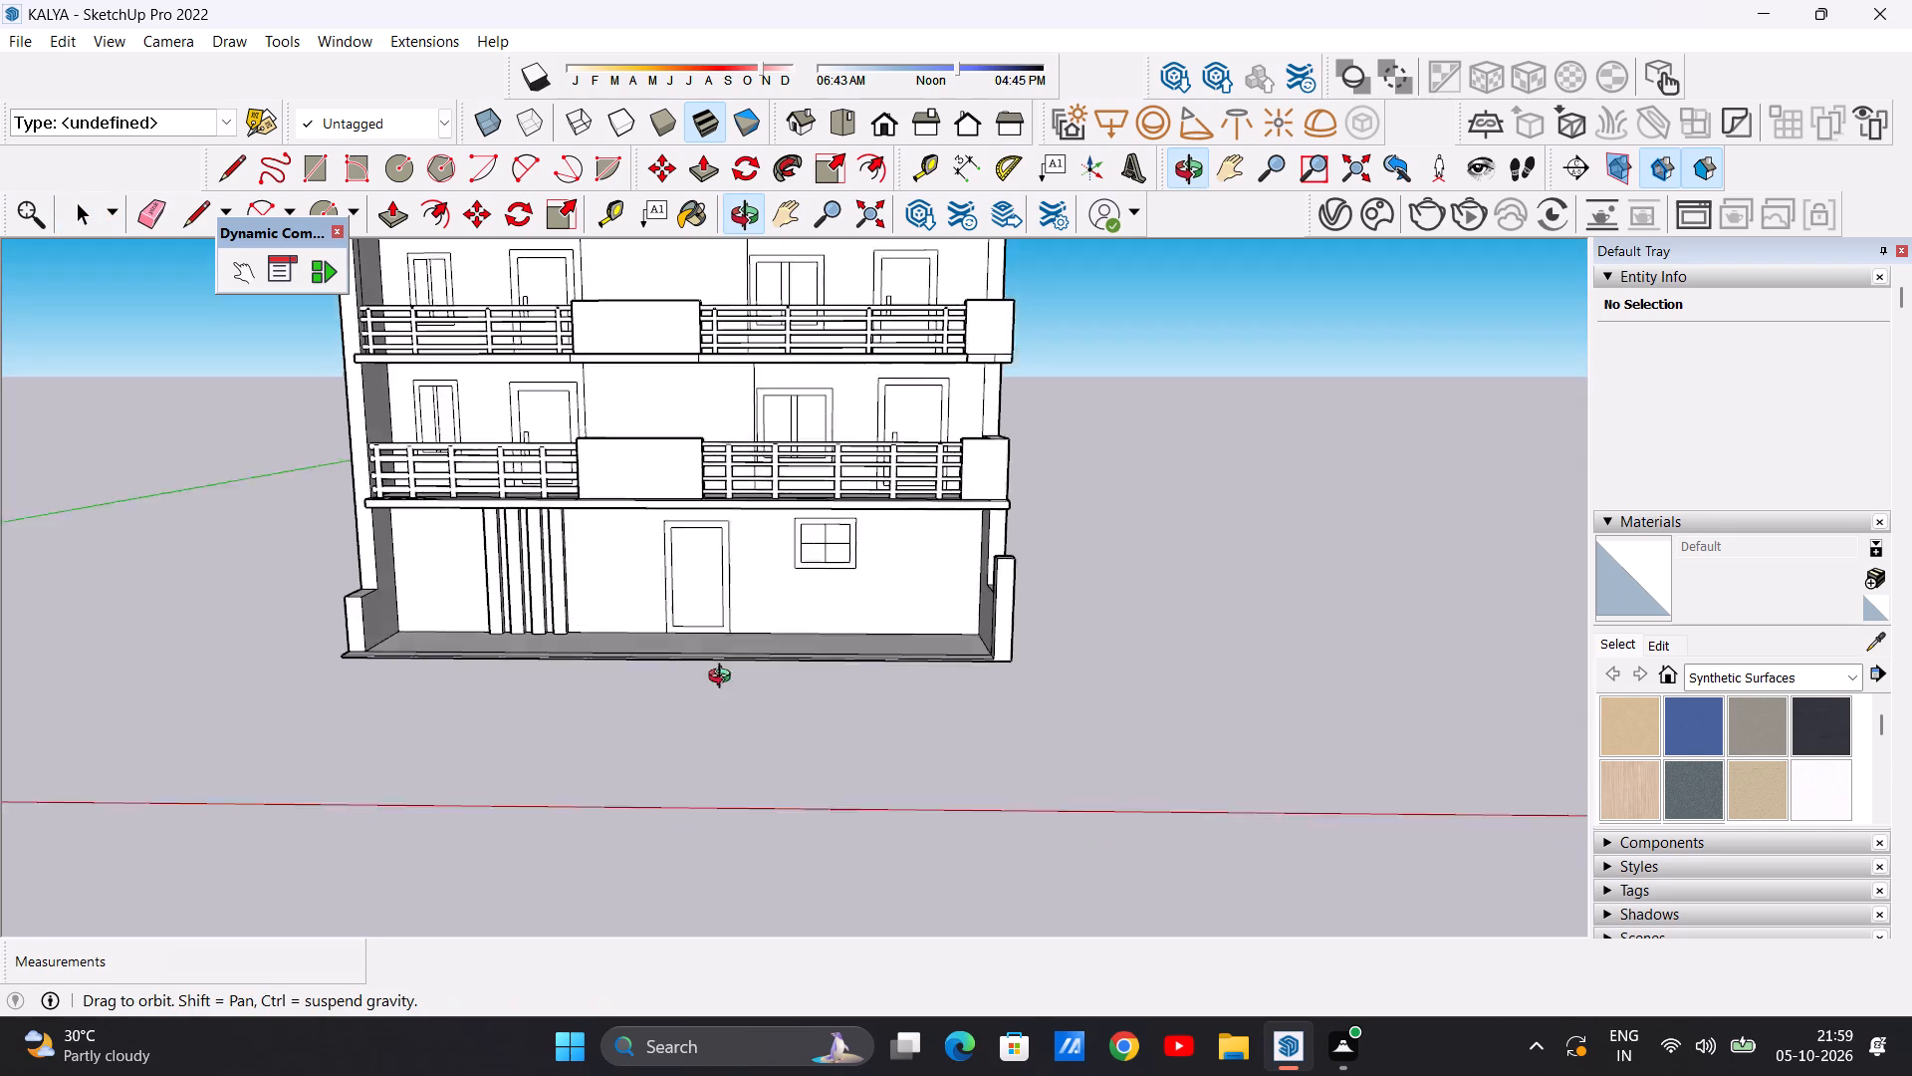
{"action": "middle_click_drag", "start_coordinate": [724, 678], "coordinate": [699, 722]}
{"action": "scroll", "coordinate": [460, 676], "scroll_direction": "up", "scroll_amount": 6}
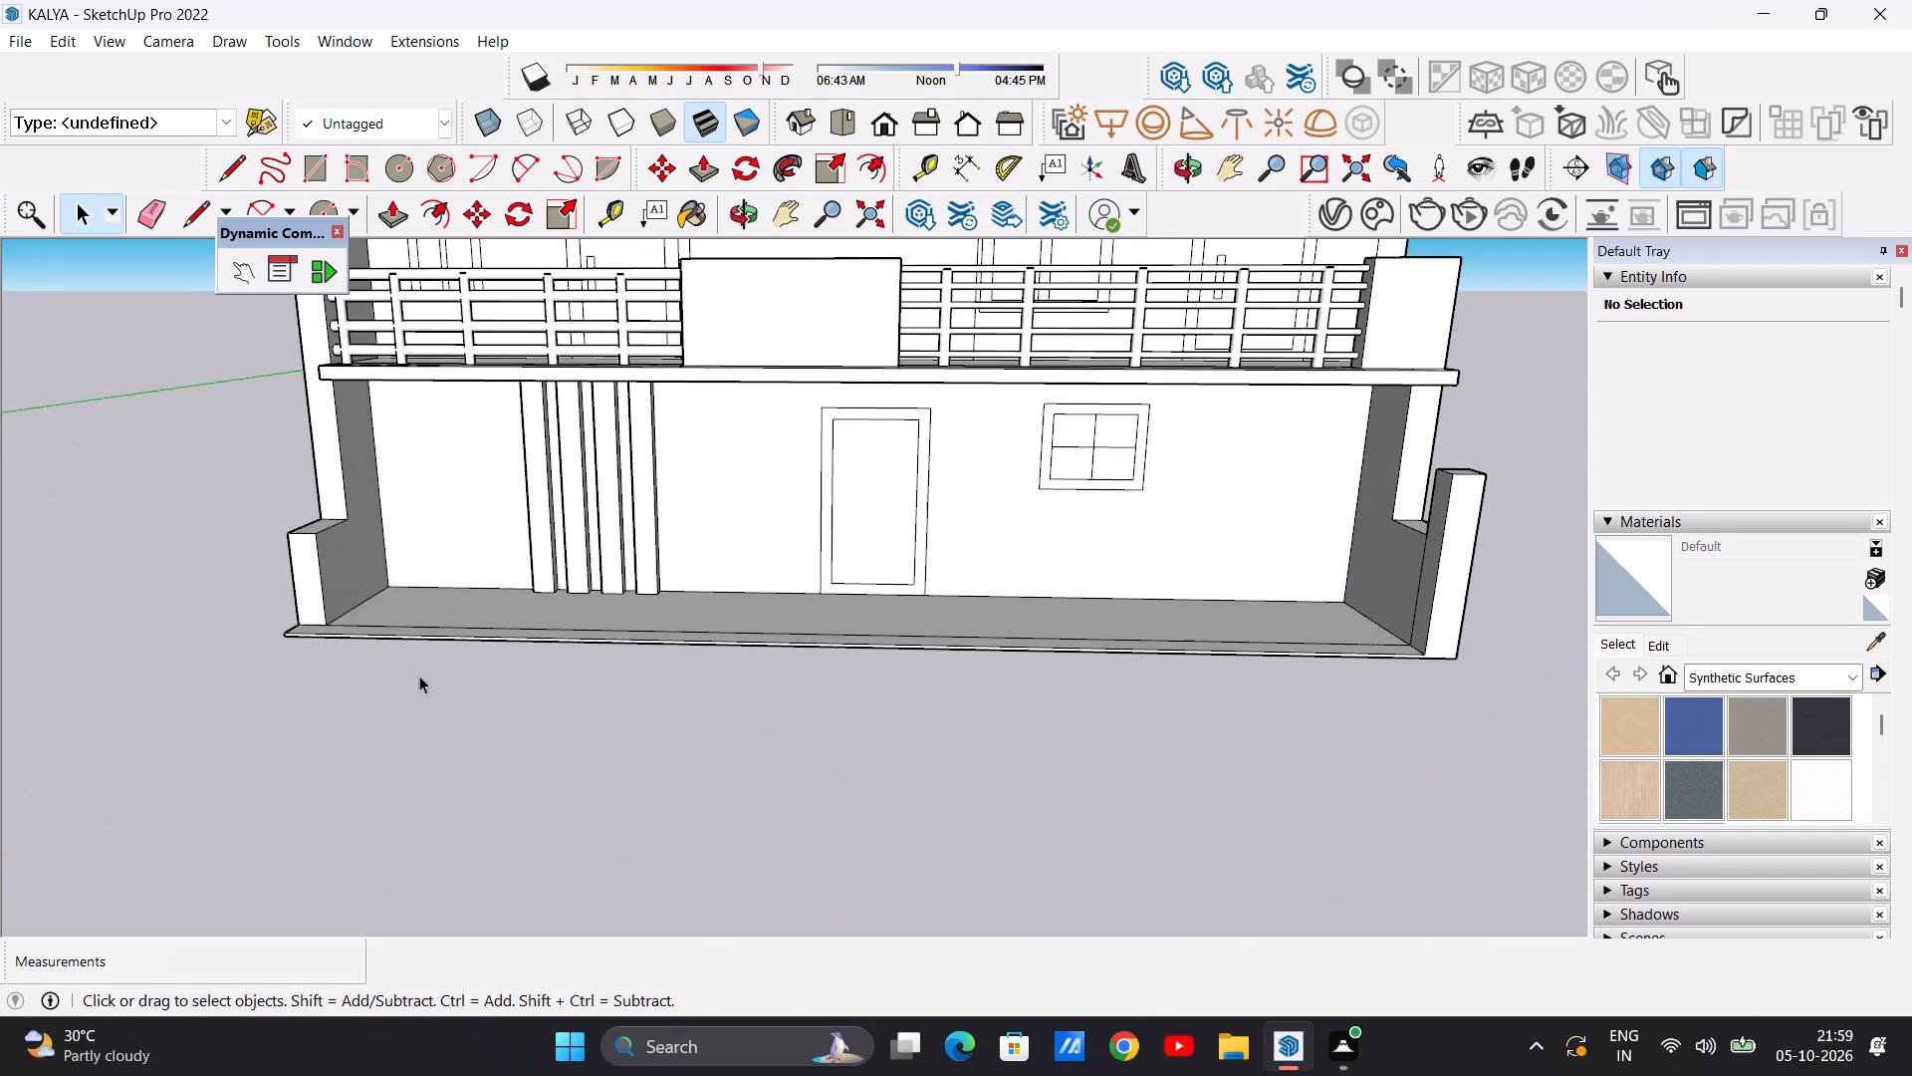
Draw a line across the ground-floor front ledge, from the low side wall's inner corner near the vertical fins to the outer edge.
{"action": "scroll", "coordinate": [496, 672], "scroll_direction": "down", "scroll_amount": 4}
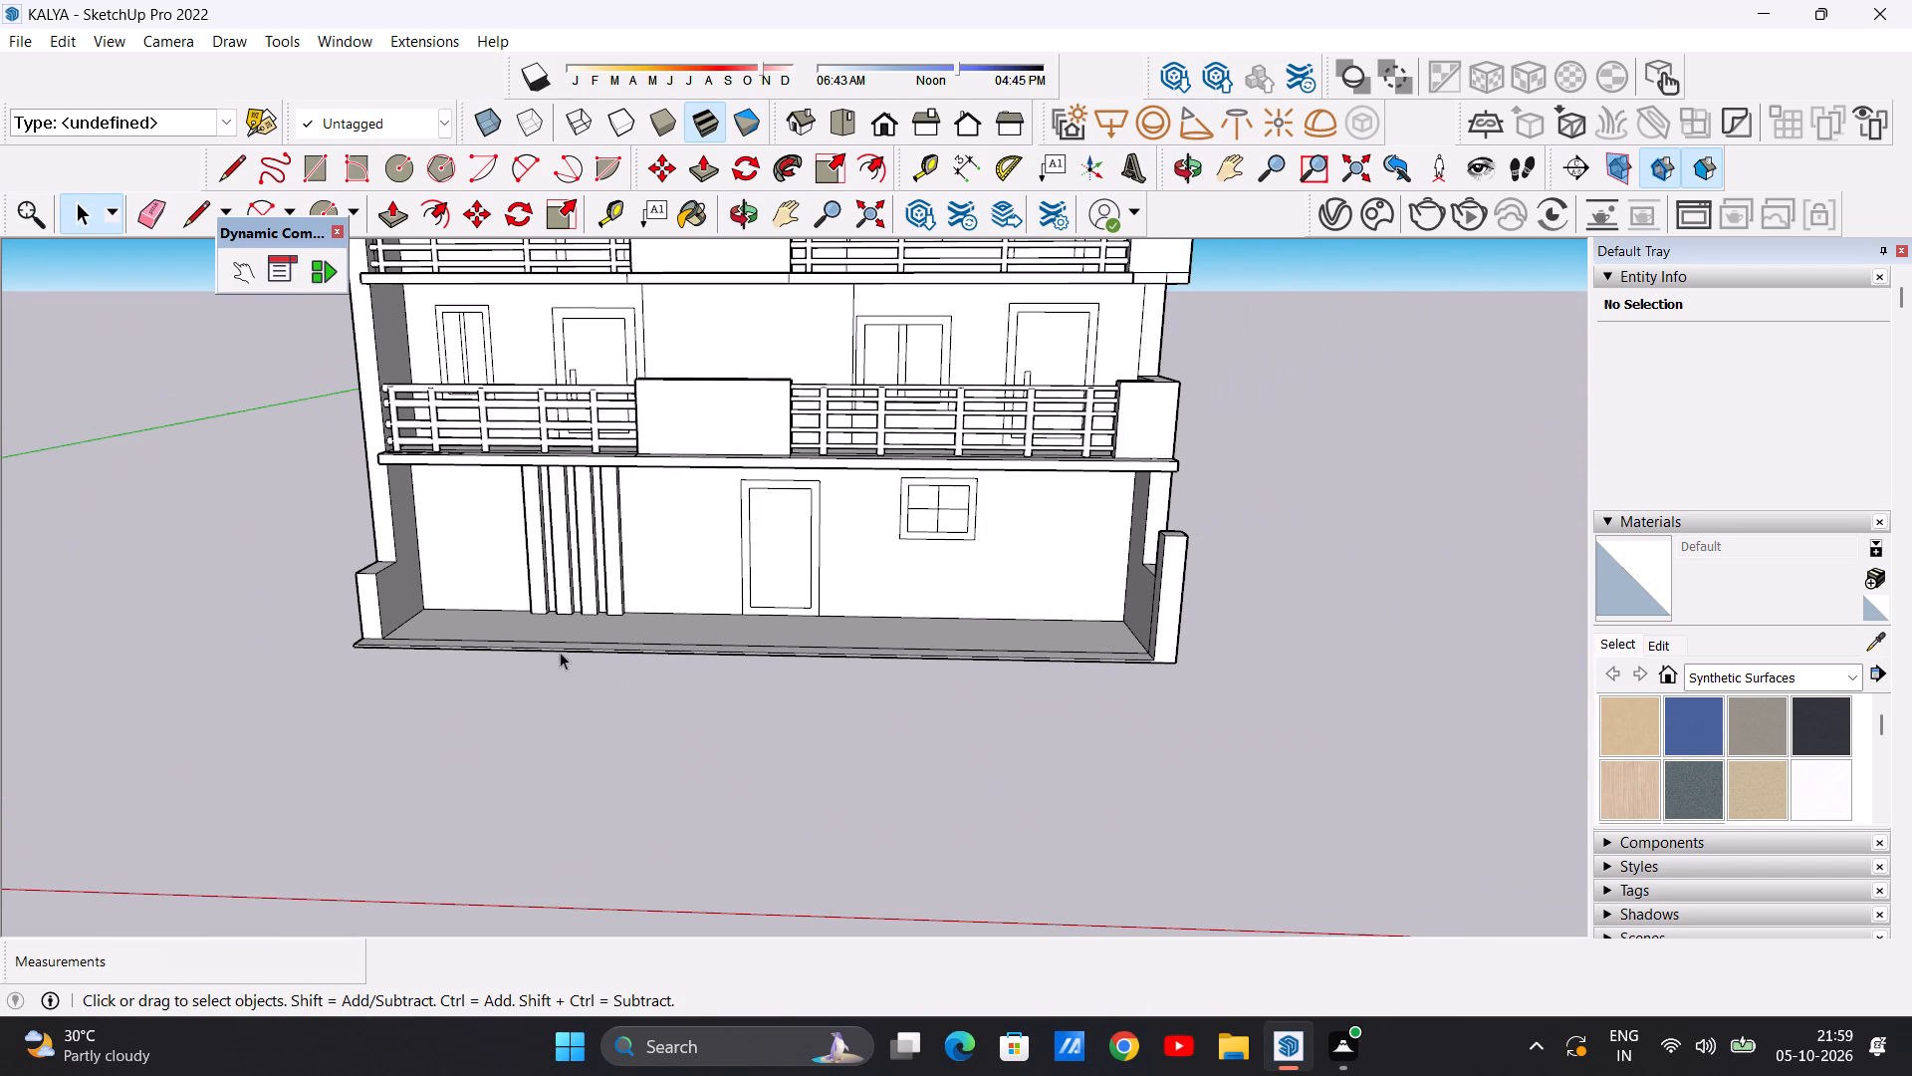
{"action": "scroll", "coordinate": [656, 620], "scroll_direction": "down", "scroll_amount": 2}
{"action": "scroll", "coordinate": [554, 605], "scroll_direction": "up", "scroll_amount": 3}
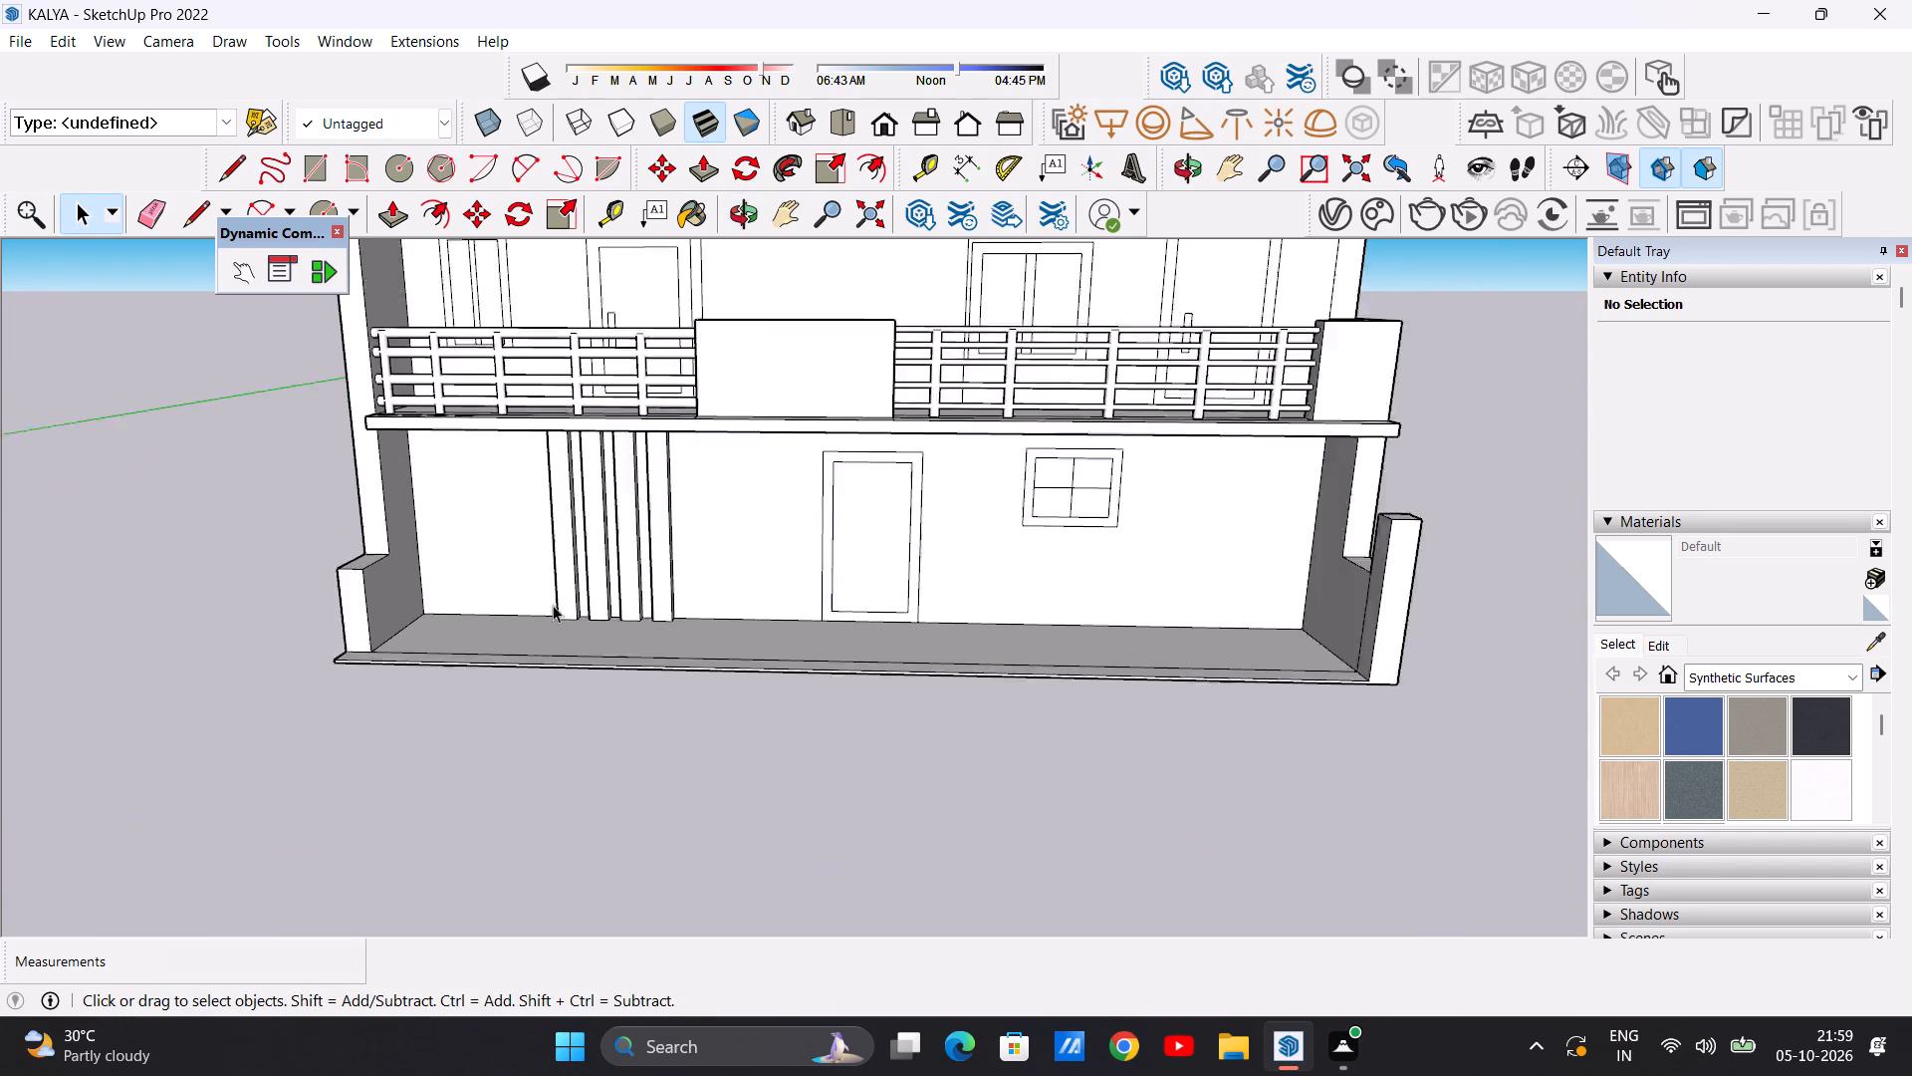
{"action": "scroll", "coordinate": [553, 605], "scroll_direction": "up", "scroll_amount": 3}
{"action": "middle_click_drag", "start_coordinate": [308, 639], "coordinate": [297, 827]}
{"action": "scroll", "coordinate": [302, 667], "scroll_direction": "up", "scroll_amount": 5}
{"action": "middle_click_drag", "start_coordinate": [320, 667], "coordinate": [352, 761]}
{"action": "scroll", "coordinate": [360, 680], "scroll_direction": "up", "scroll_amount": 8}
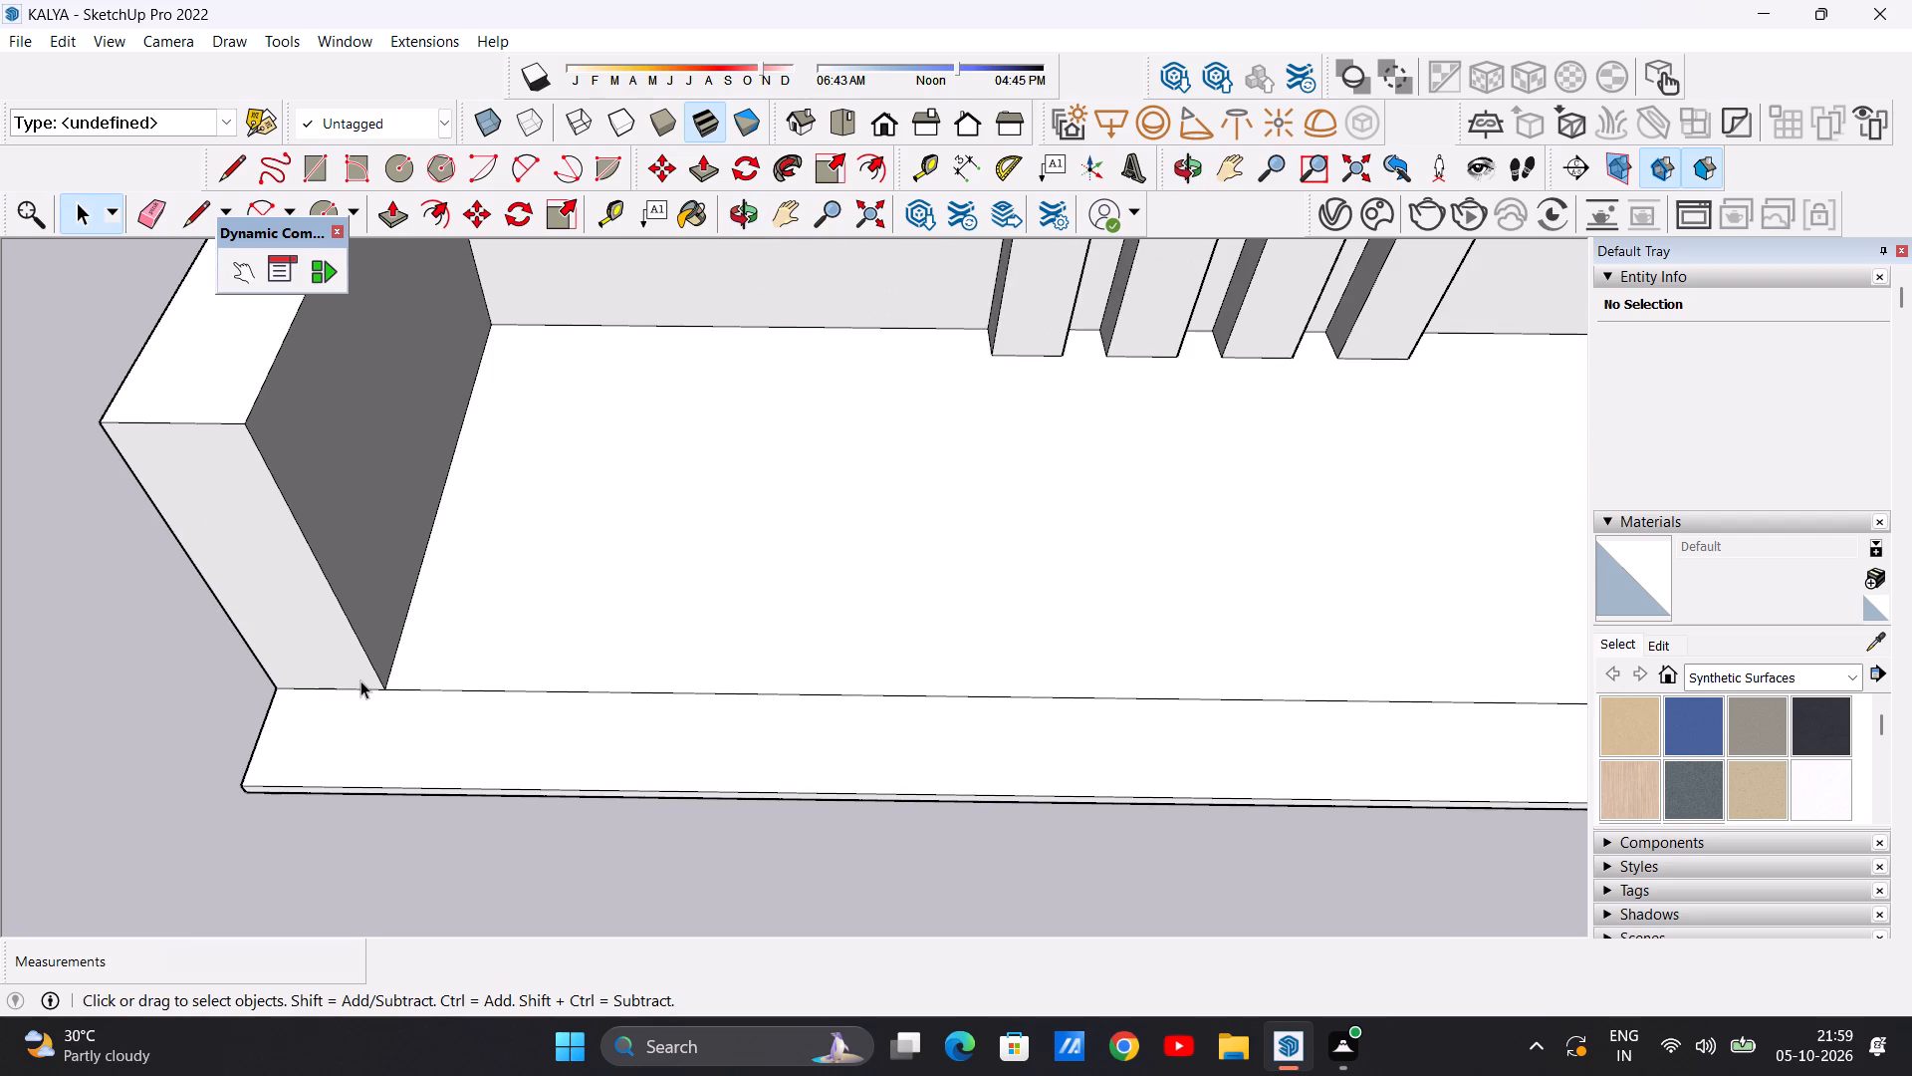
{"action": "scroll", "coordinate": [230, 553], "scroll_direction": "down", "scroll_amount": 9}
{"action": "middle_click_drag", "start_coordinate": [274, 579], "coordinate": [331, 567]}
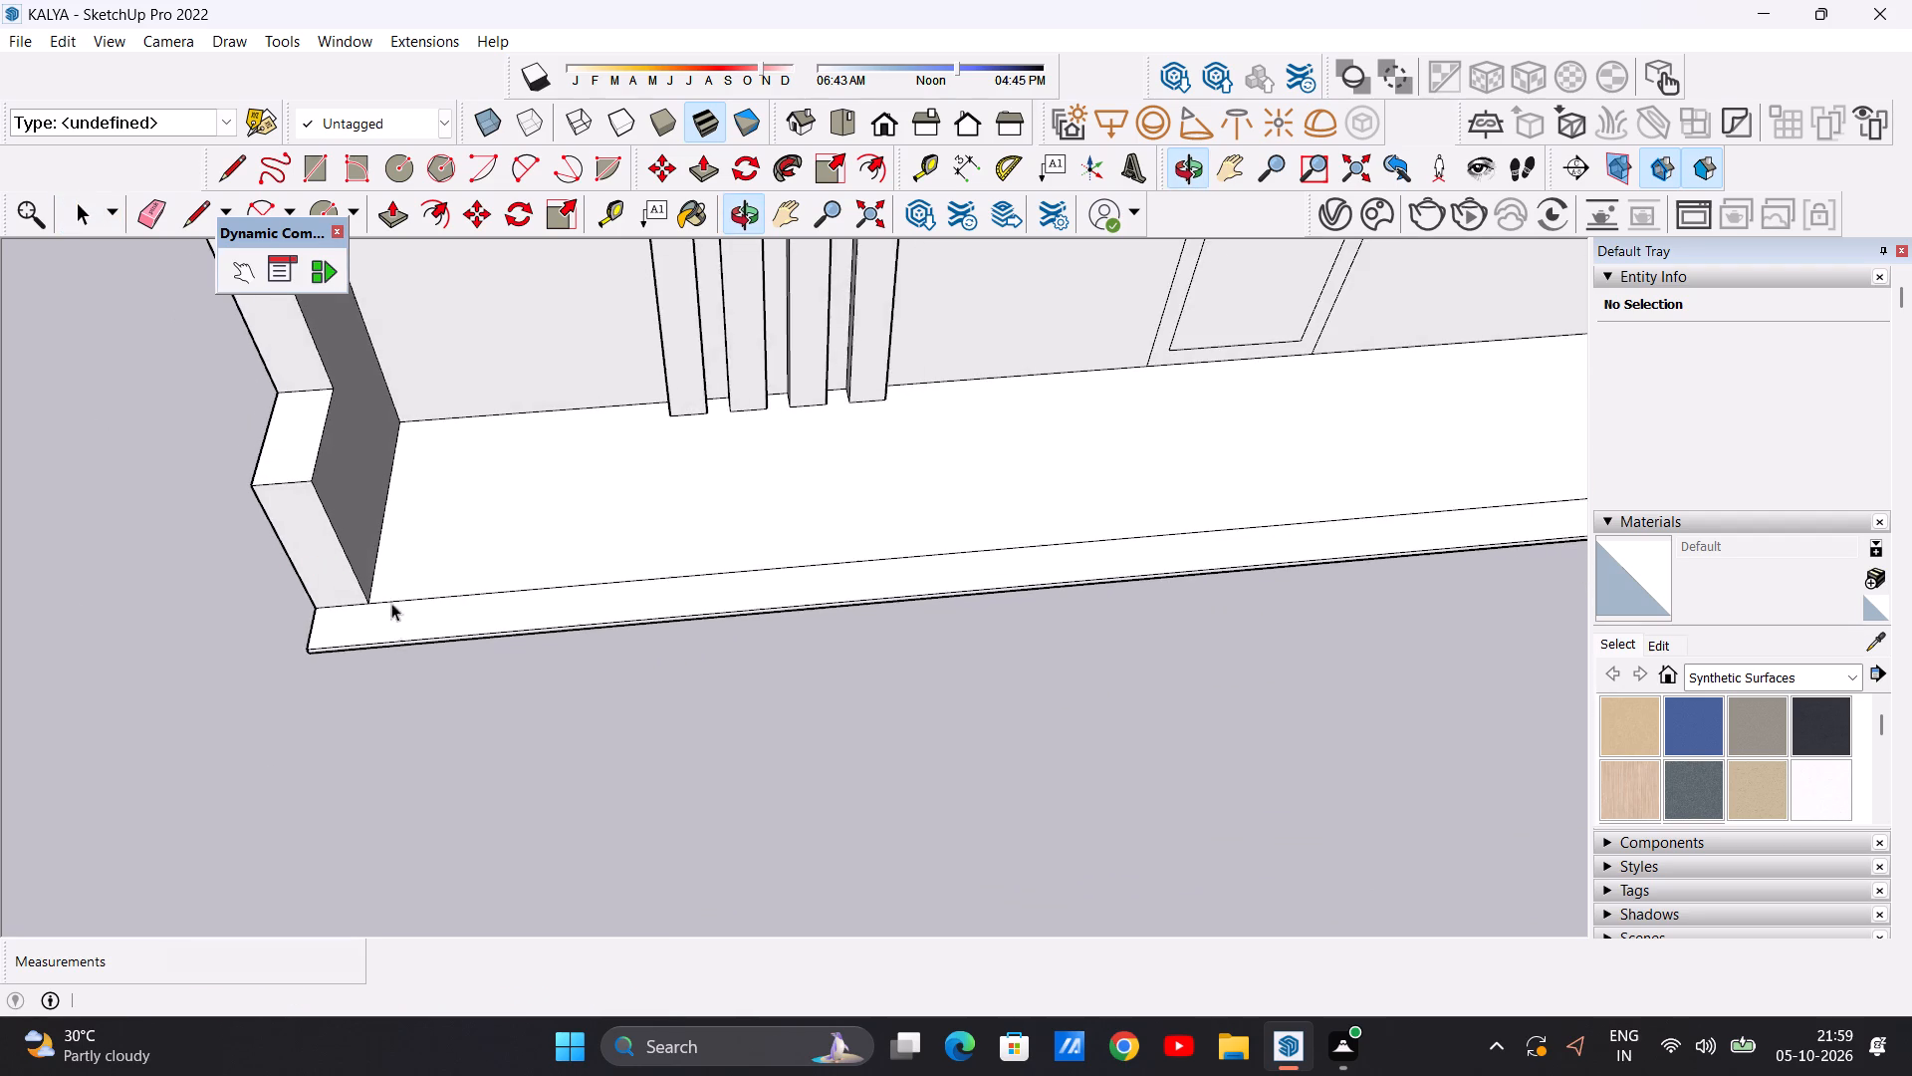
{"action": "scroll", "coordinate": [406, 635], "scroll_direction": "up", "scroll_amount": 9}
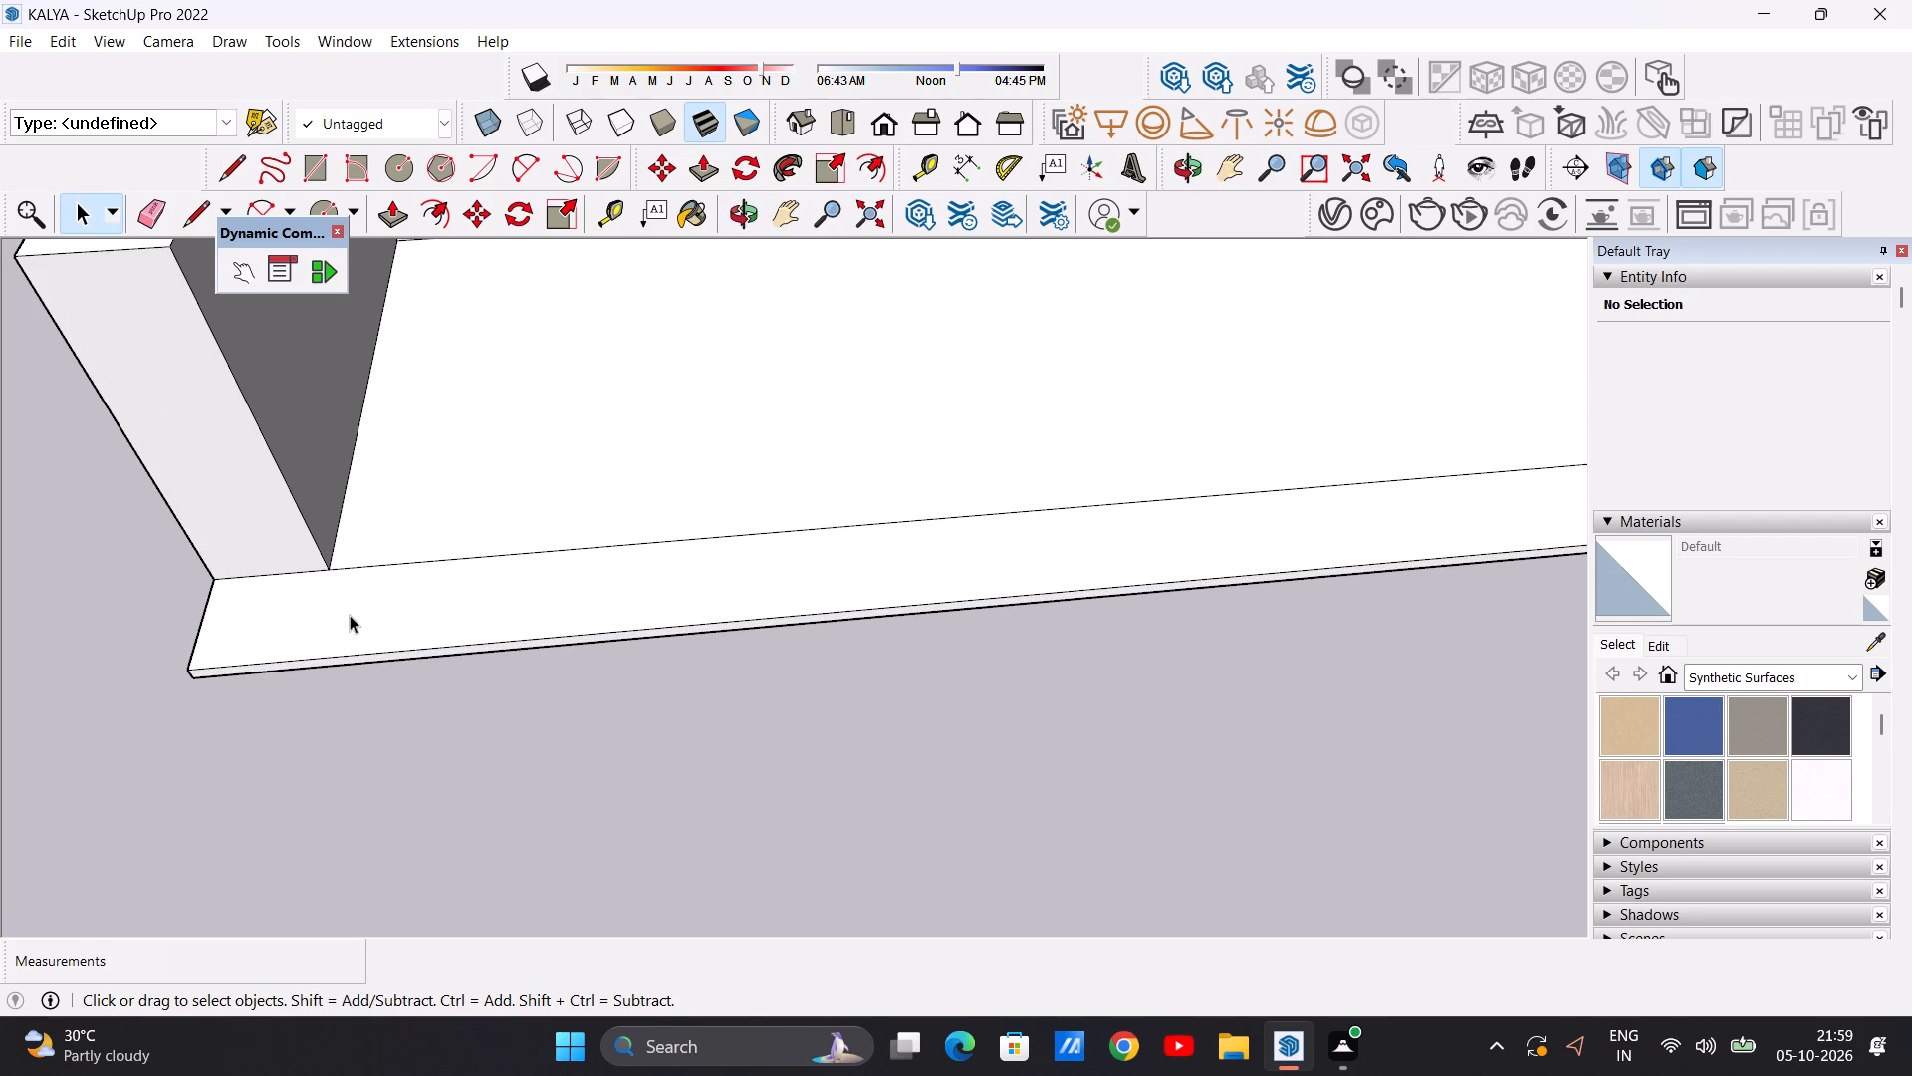
{"action": "key", "text": "l"}
{"action": "scroll", "coordinate": [314, 571], "scroll_direction": "up", "scroll_amount": 12}
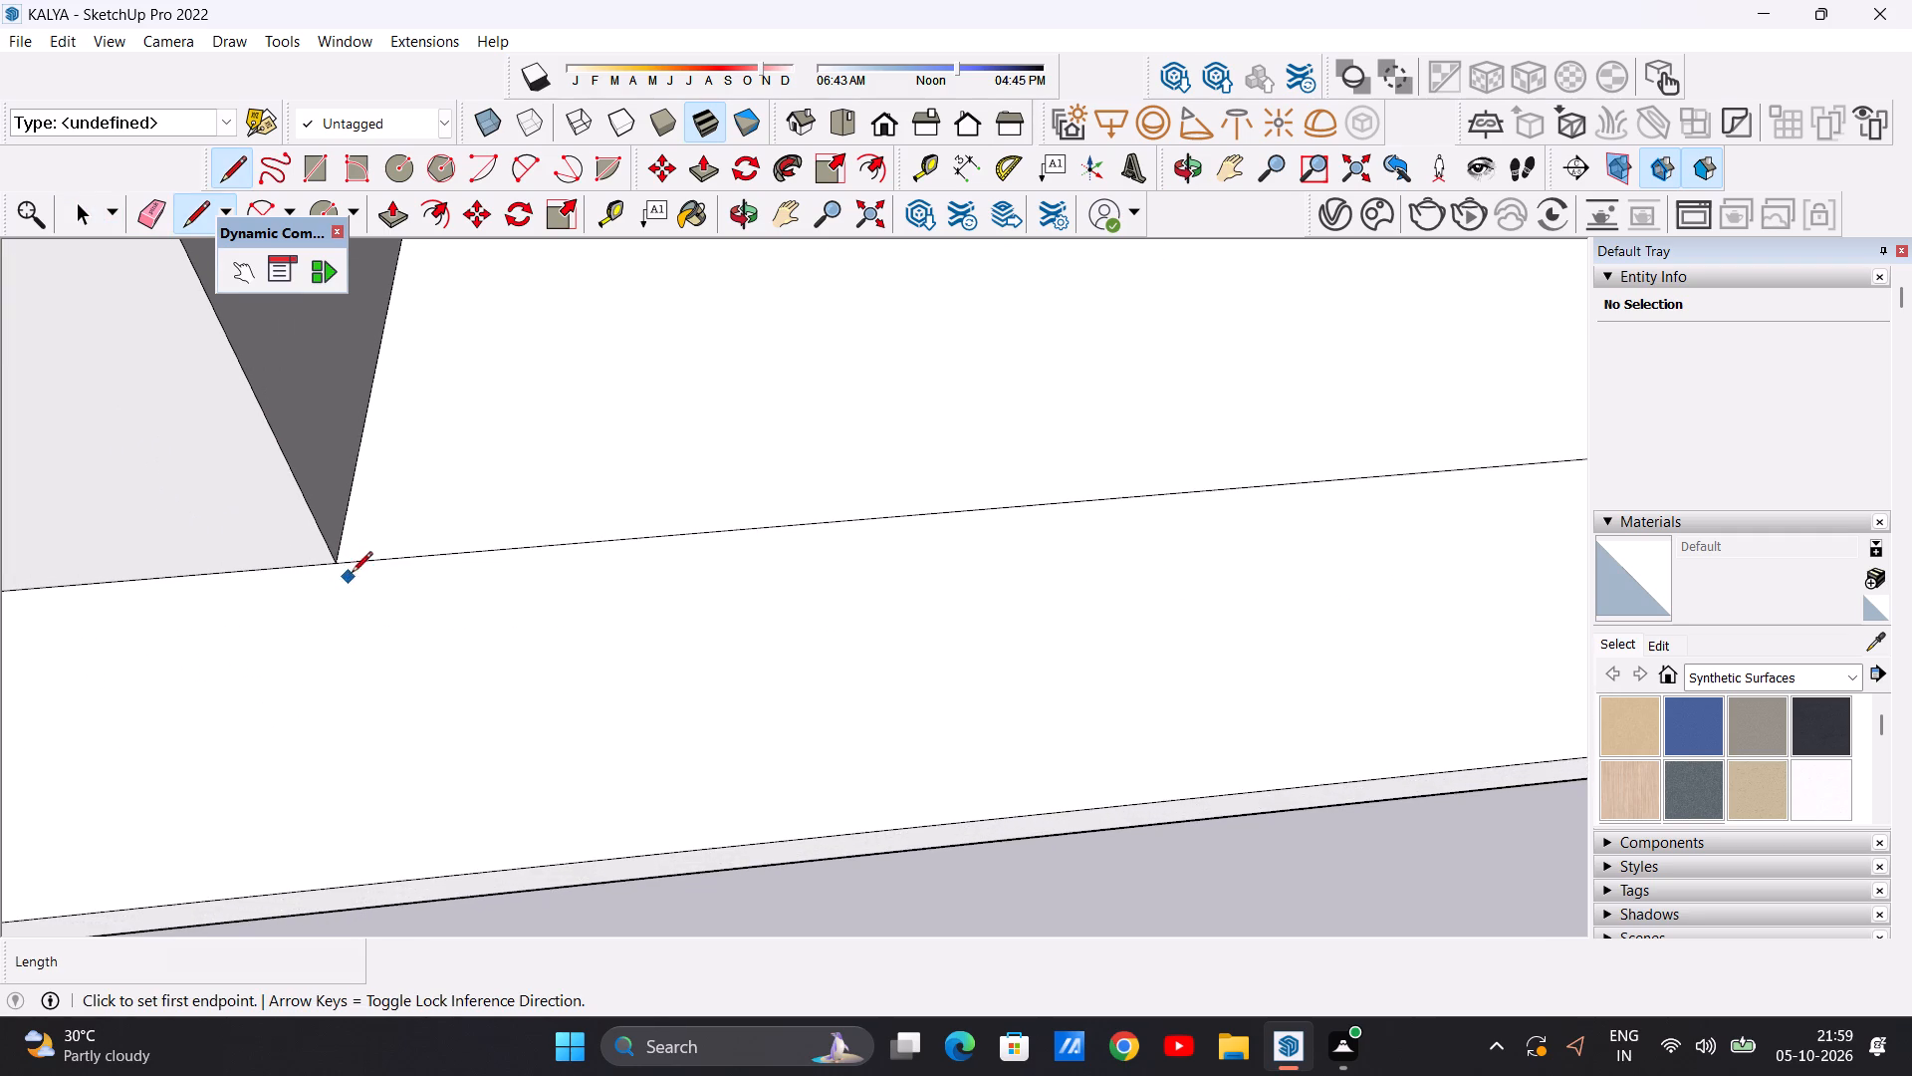
{"action": "left_click", "coordinate": [333, 567]}
{"action": "scroll", "coordinate": [342, 644], "scroll_direction": "down", "scroll_amount": 10}
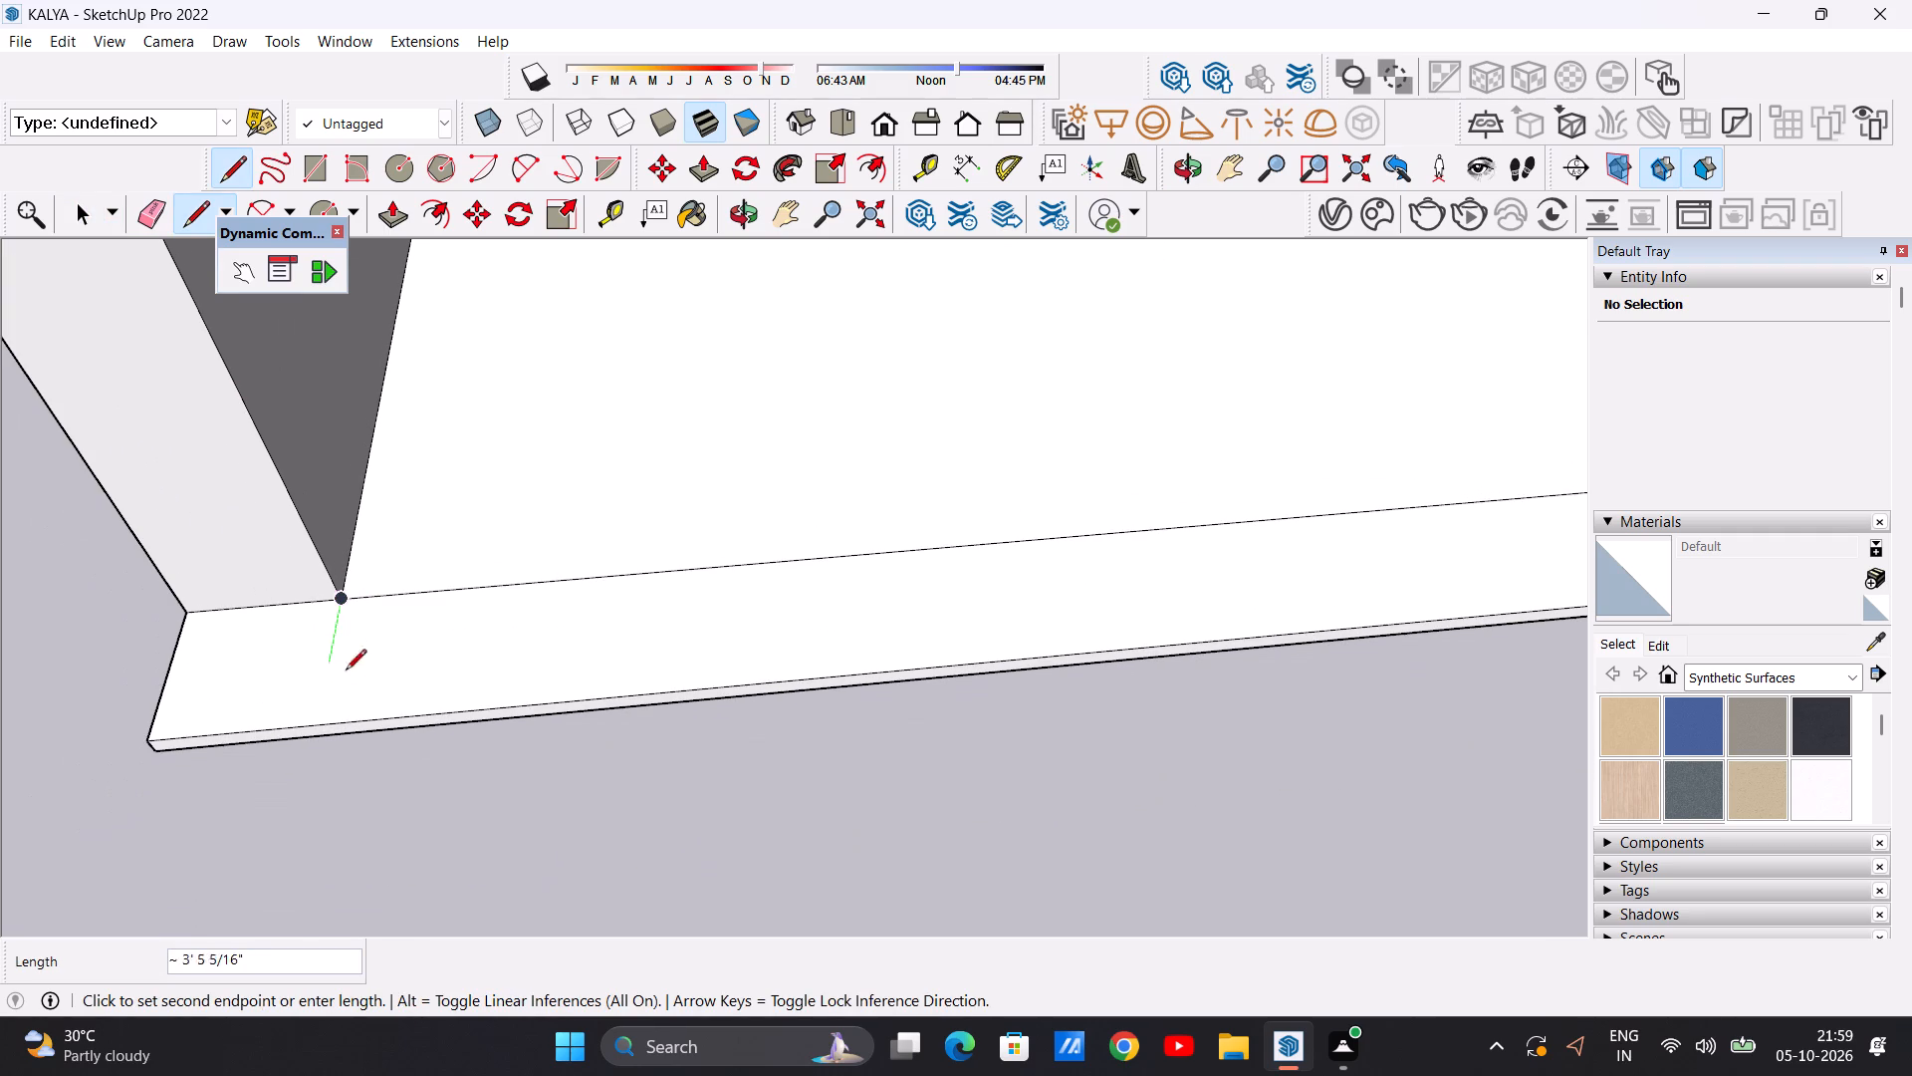
{"action": "left_click", "coordinate": [312, 731]}
{"action": "scroll", "coordinate": [312, 731], "scroll_direction": "up", "scroll_amount": 5}
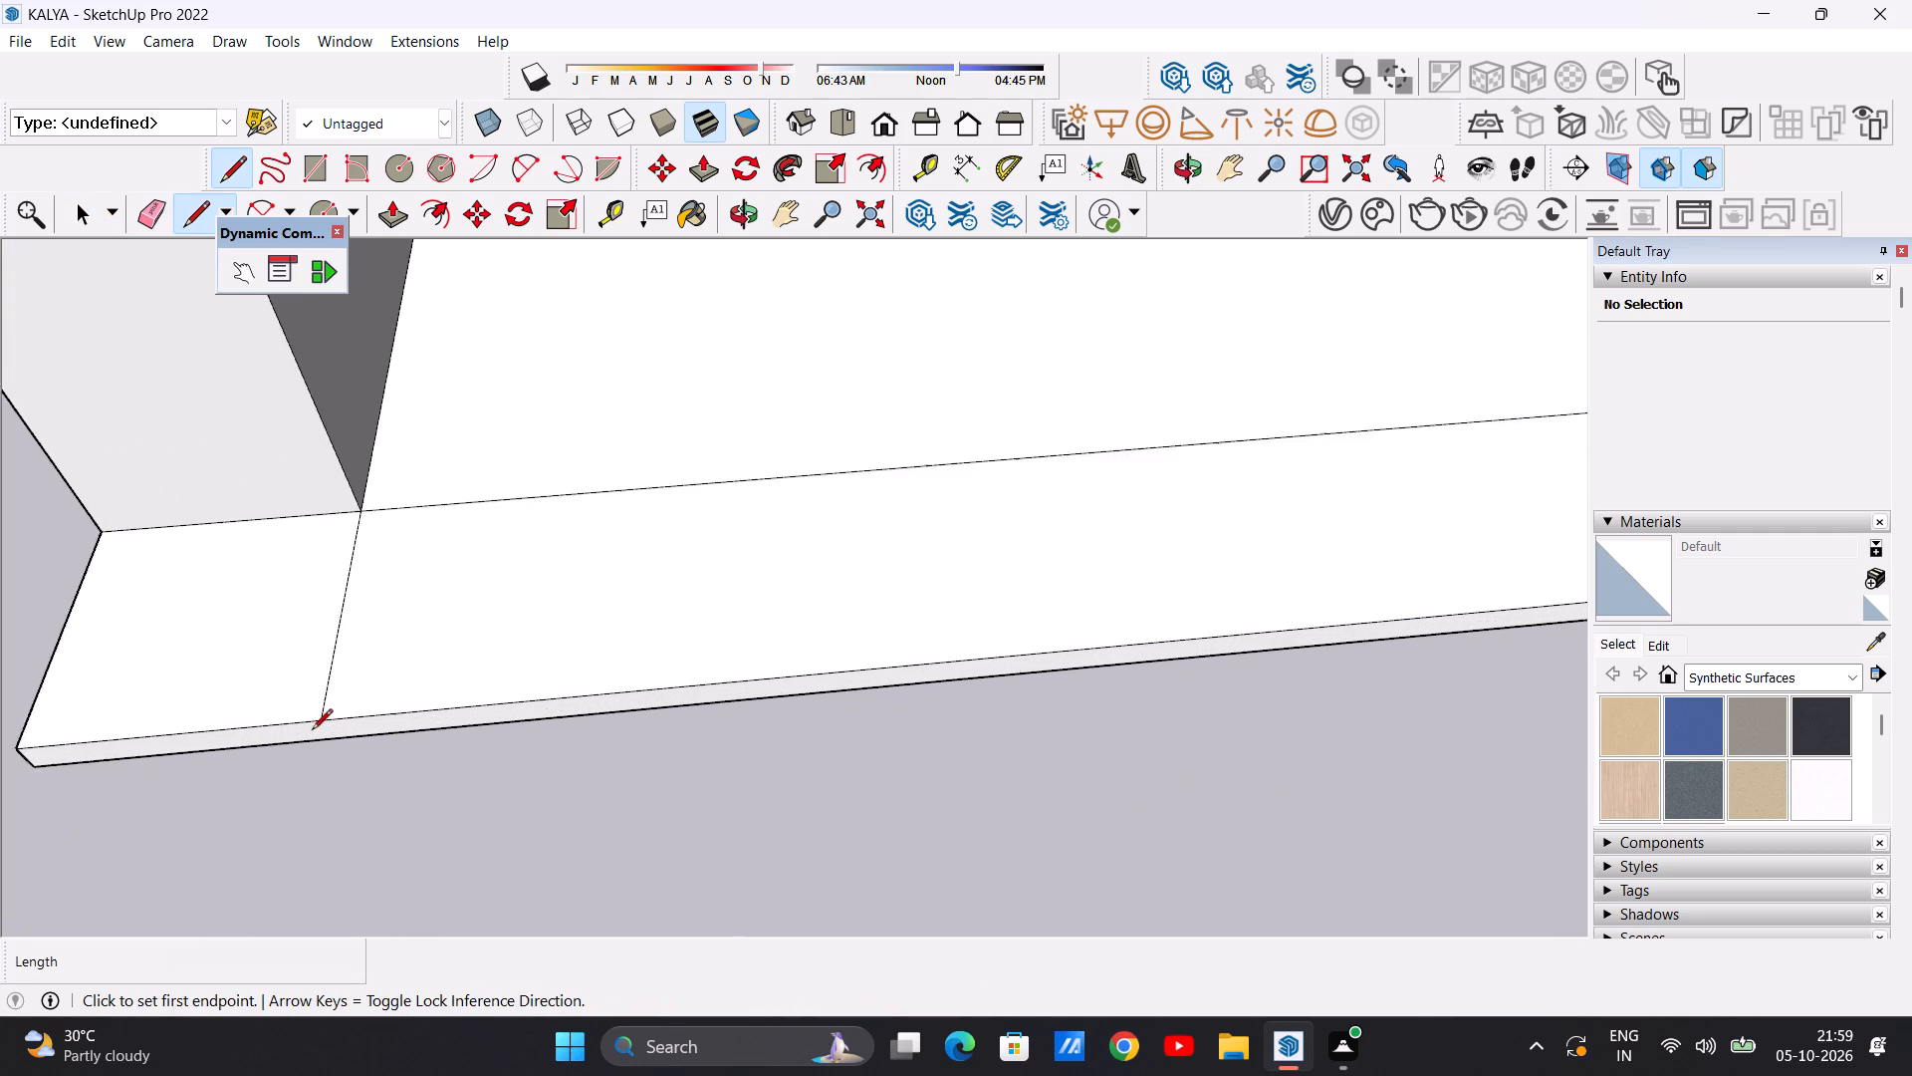
{"action": "scroll", "coordinate": [312, 731], "scroll_direction": "up", "scroll_amount": 11}
{"action": "key", "text": "space"}
Examine the ground-floor low side walls and front ledge from several angles, comparing both ends of the facade.
{"action": "scroll", "coordinate": [358, 706], "scroll_direction": "down", "scroll_amount": 12}
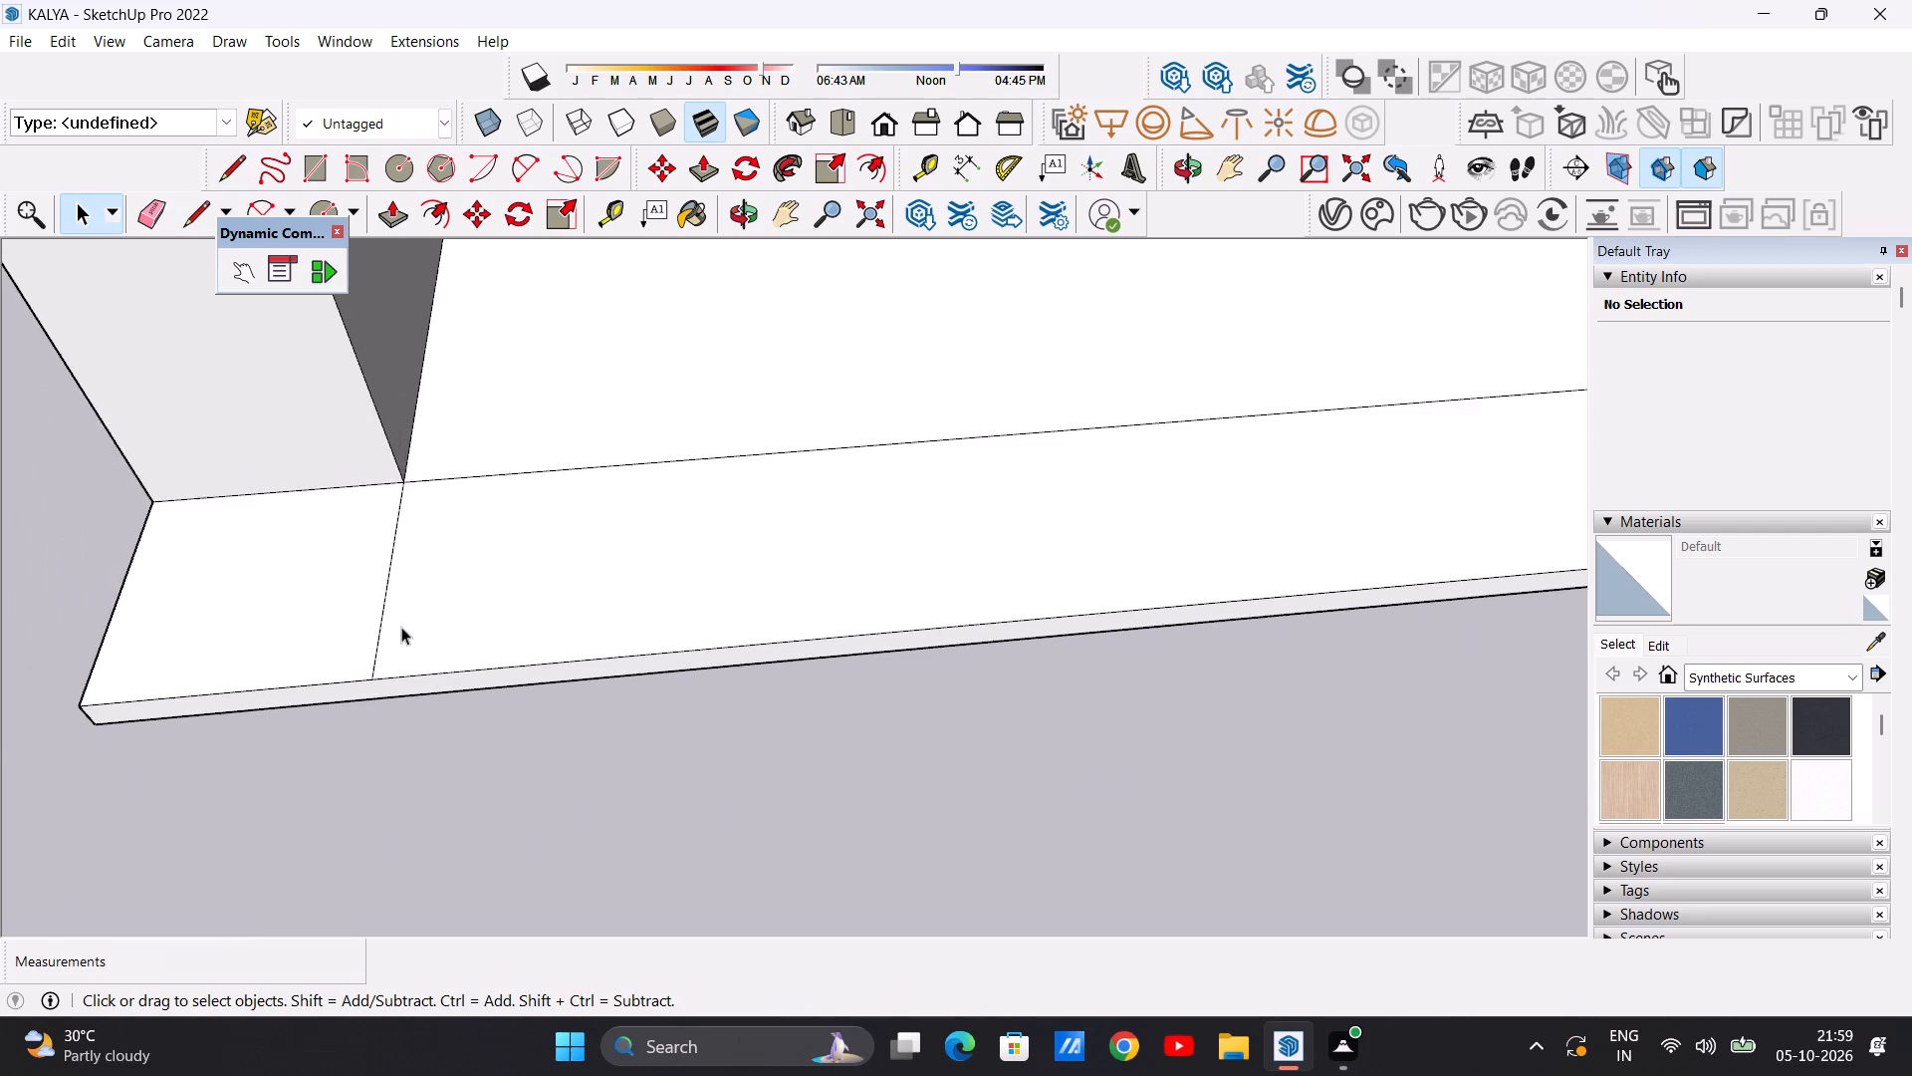
{"action": "scroll", "coordinate": [401, 627], "scroll_direction": "down", "scroll_amount": 6}
{"action": "scroll", "coordinate": [358, 656], "scroll_direction": "down", "scroll_amount": 15}
{"action": "middle_click_drag", "start_coordinate": [444, 683], "coordinate": [383, 424]}
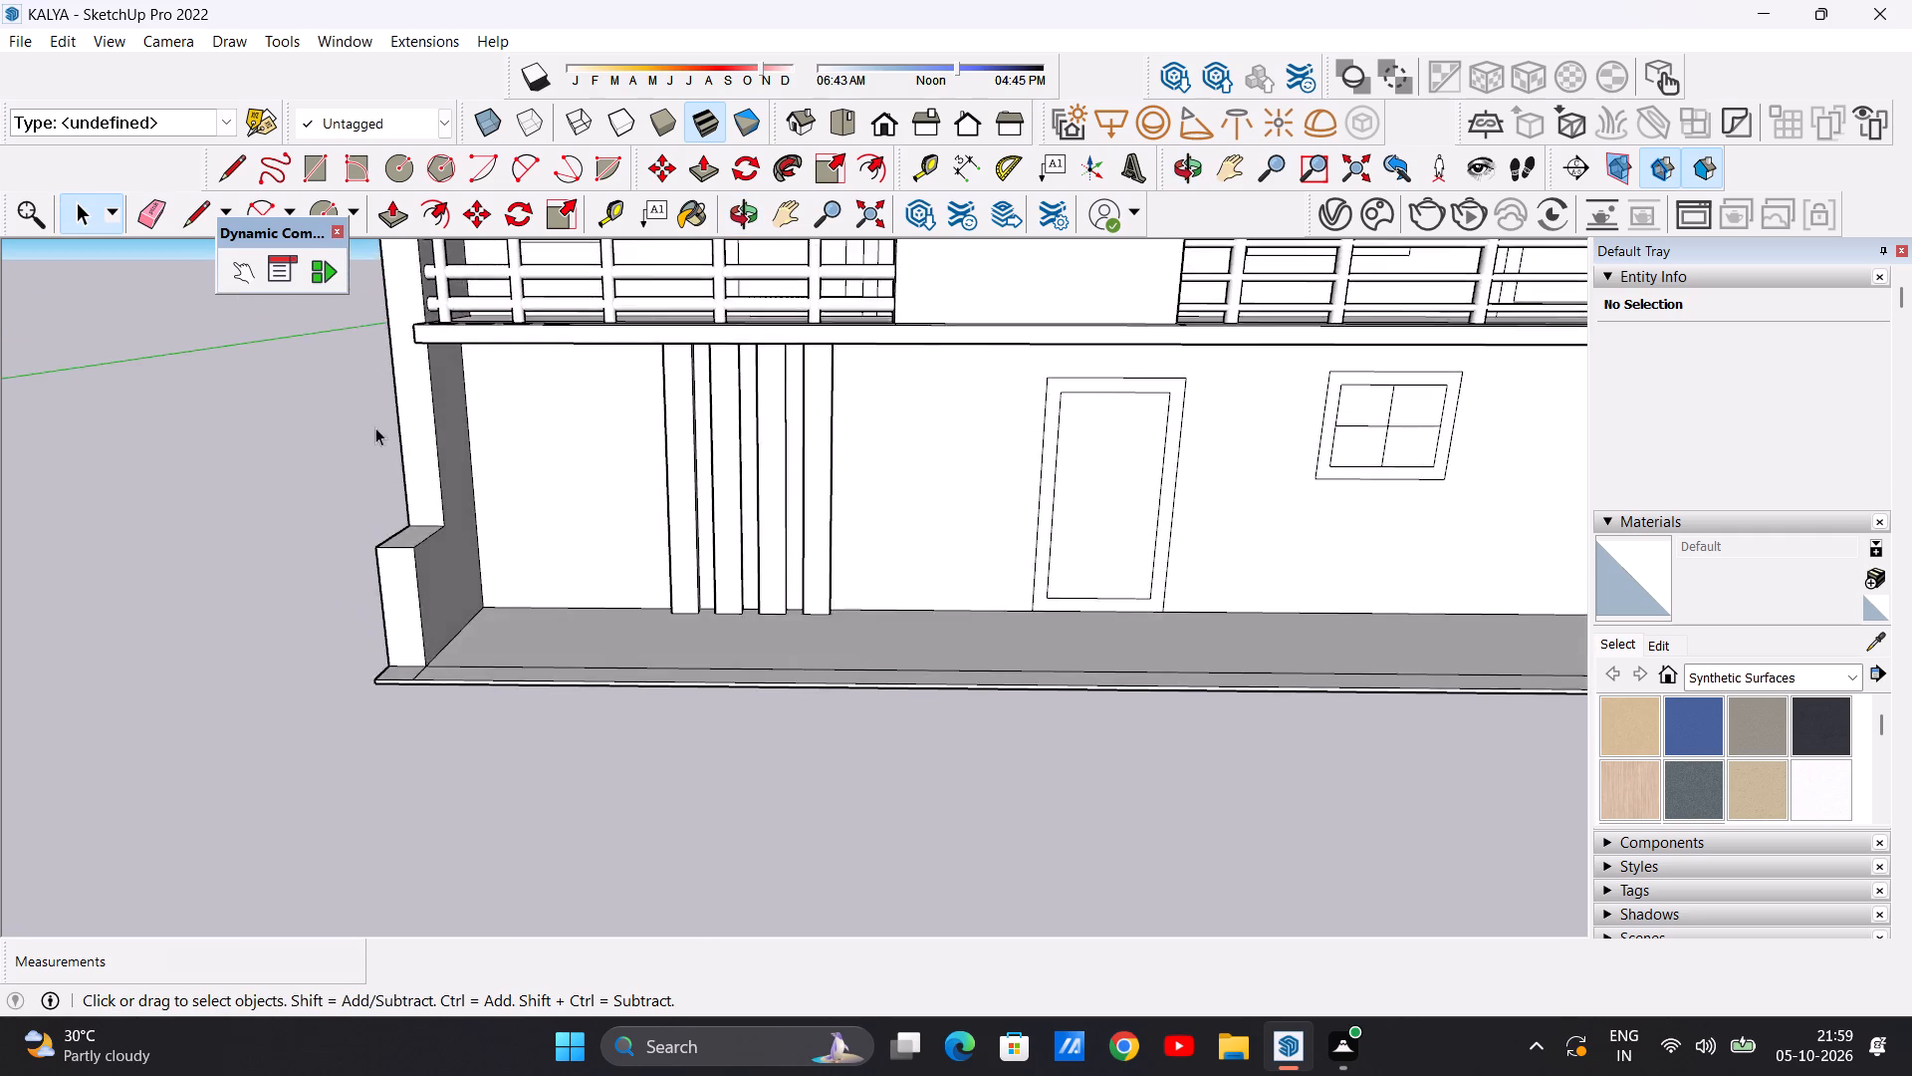
{"action": "scroll", "coordinate": [361, 487], "scroll_direction": "up", "scroll_amount": 6}
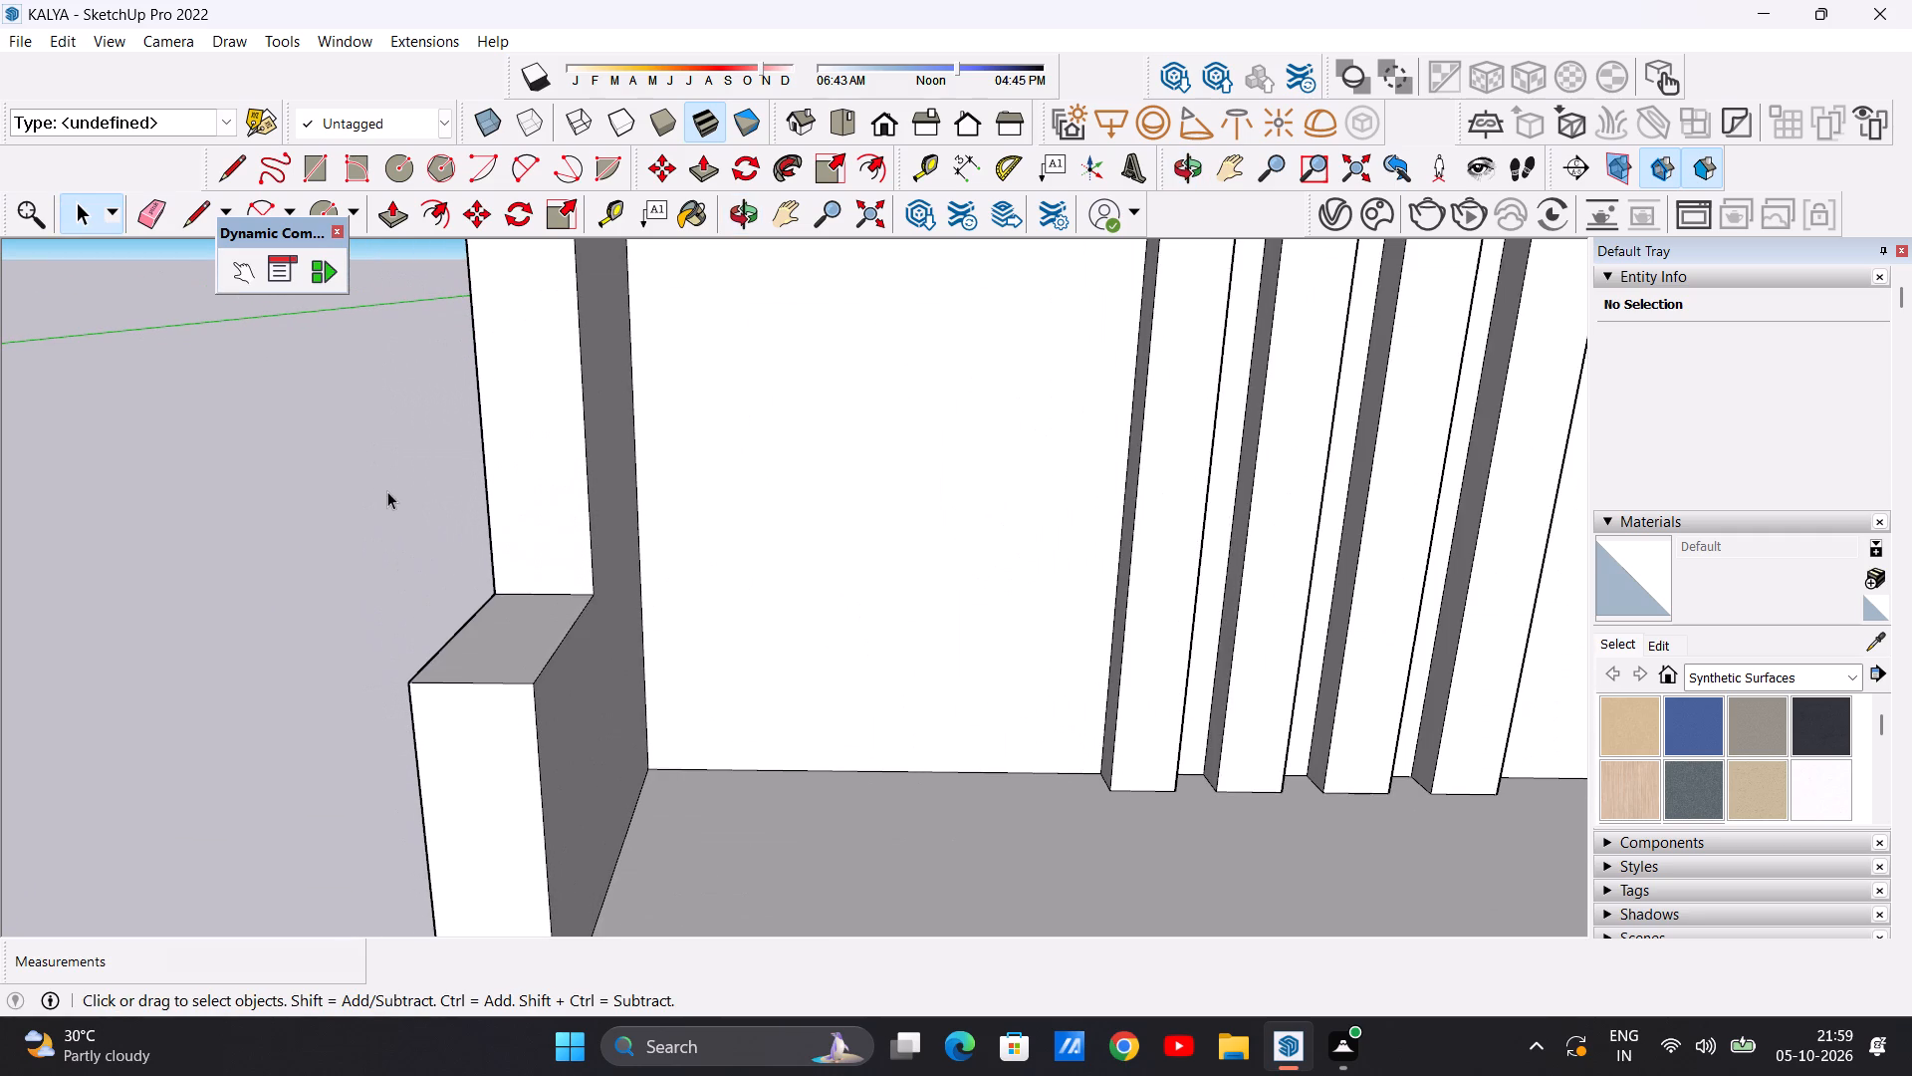
{"action": "scroll", "coordinate": [367, 569], "scroll_direction": "down", "scroll_amount": 15}
{"action": "scroll", "coordinate": [419, 578], "scroll_direction": "up", "scroll_amount": 2}
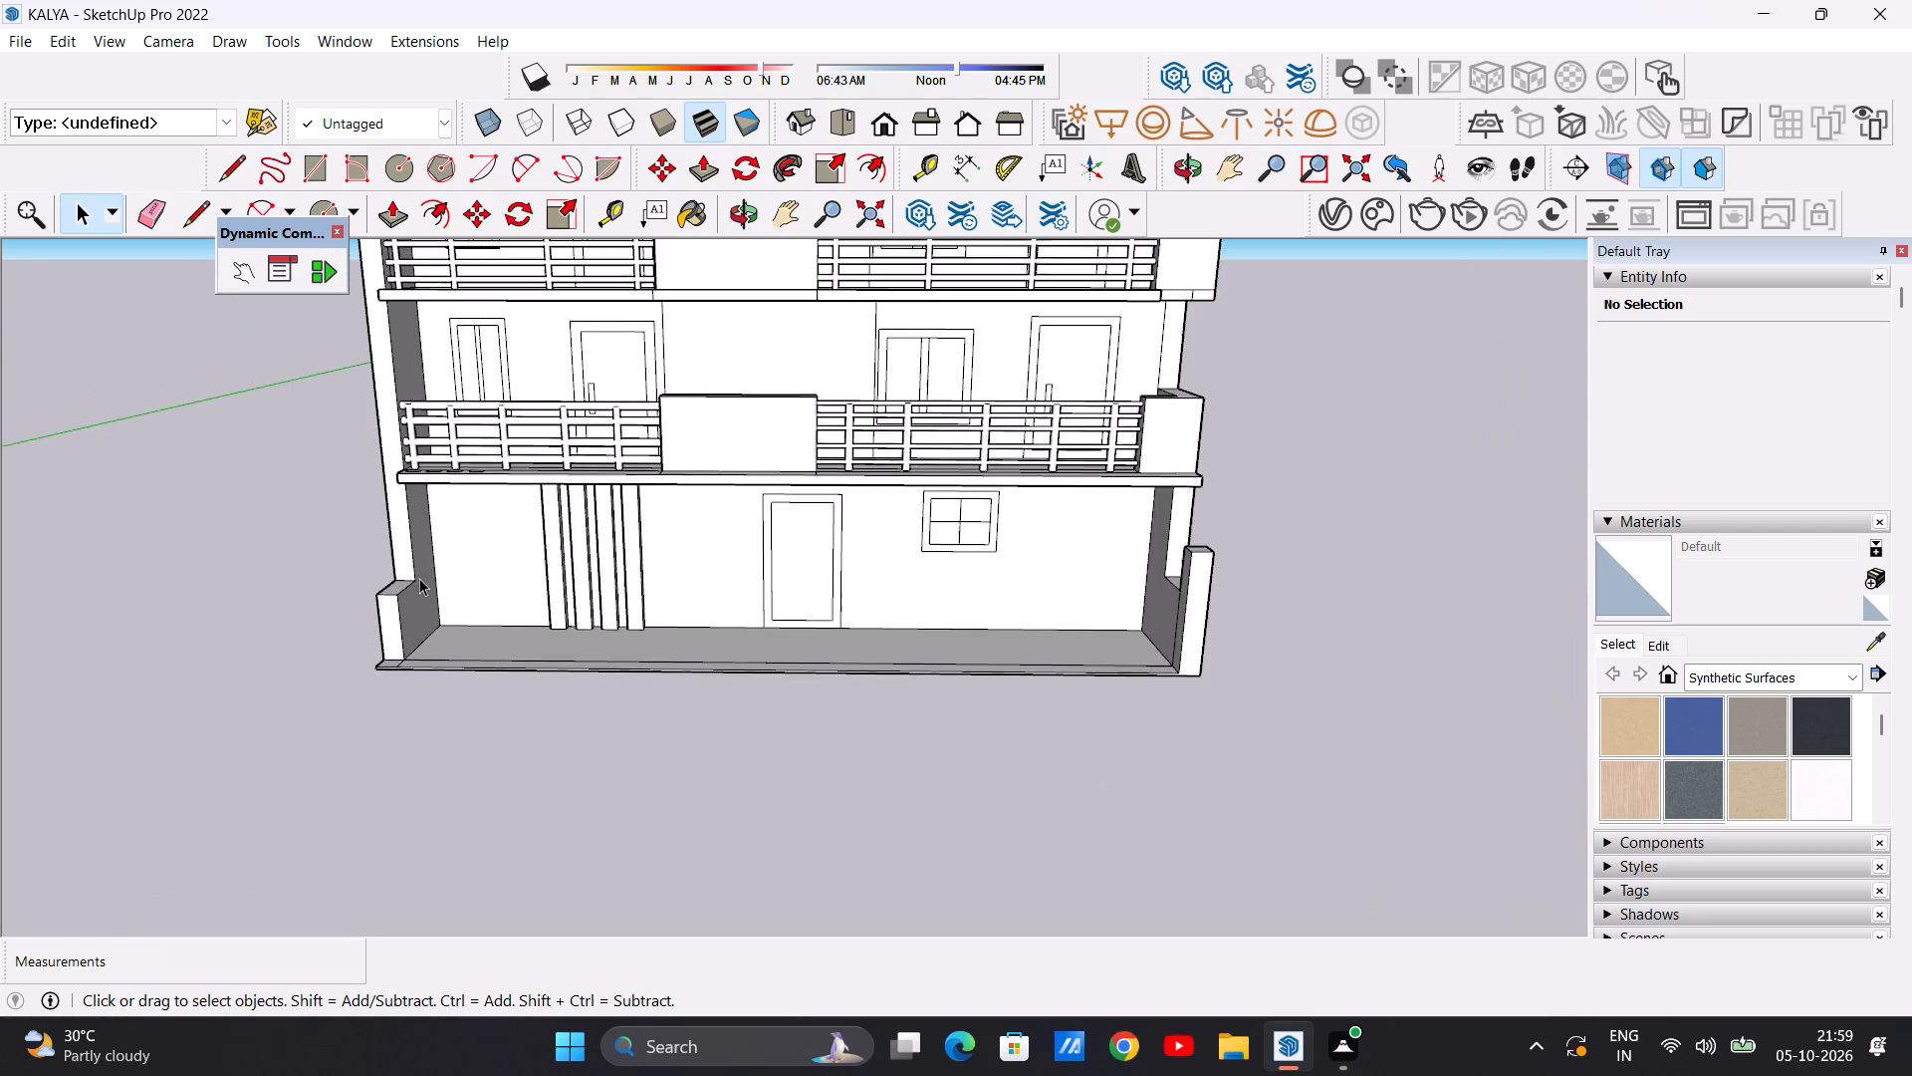
{"action": "scroll", "coordinate": [419, 578], "scroll_direction": "up", "scroll_amount": 3}
{"action": "scroll", "coordinate": [347, 578], "scroll_direction": "down", "scroll_amount": 5}
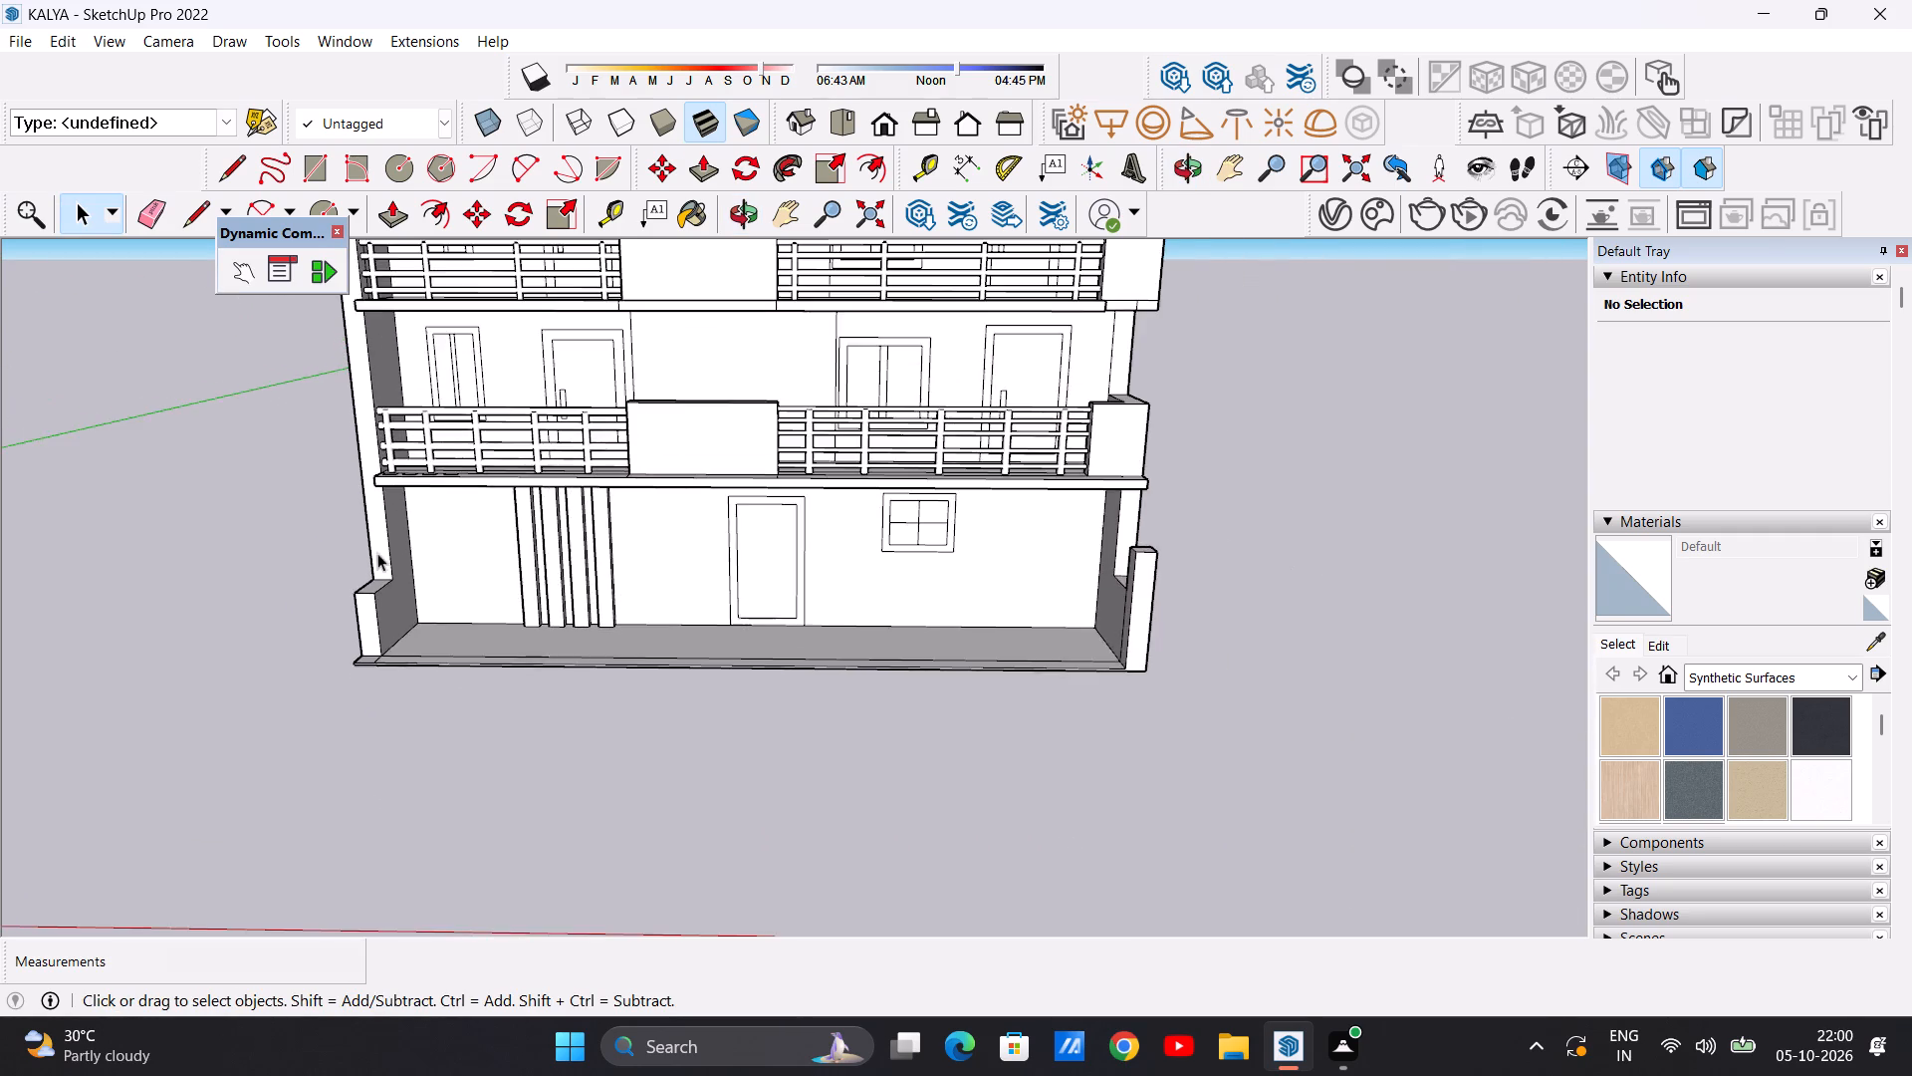
{"action": "middle_click_drag", "start_coordinate": [341, 590], "coordinate": [467, 570]}
{"action": "scroll", "coordinate": [336, 606], "scroll_direction": "up", "scroll_amount": 16}
{"action": "scroll", "coordinate": [356, 595], "scroll_direction": "down", "scroll_amount": 4}
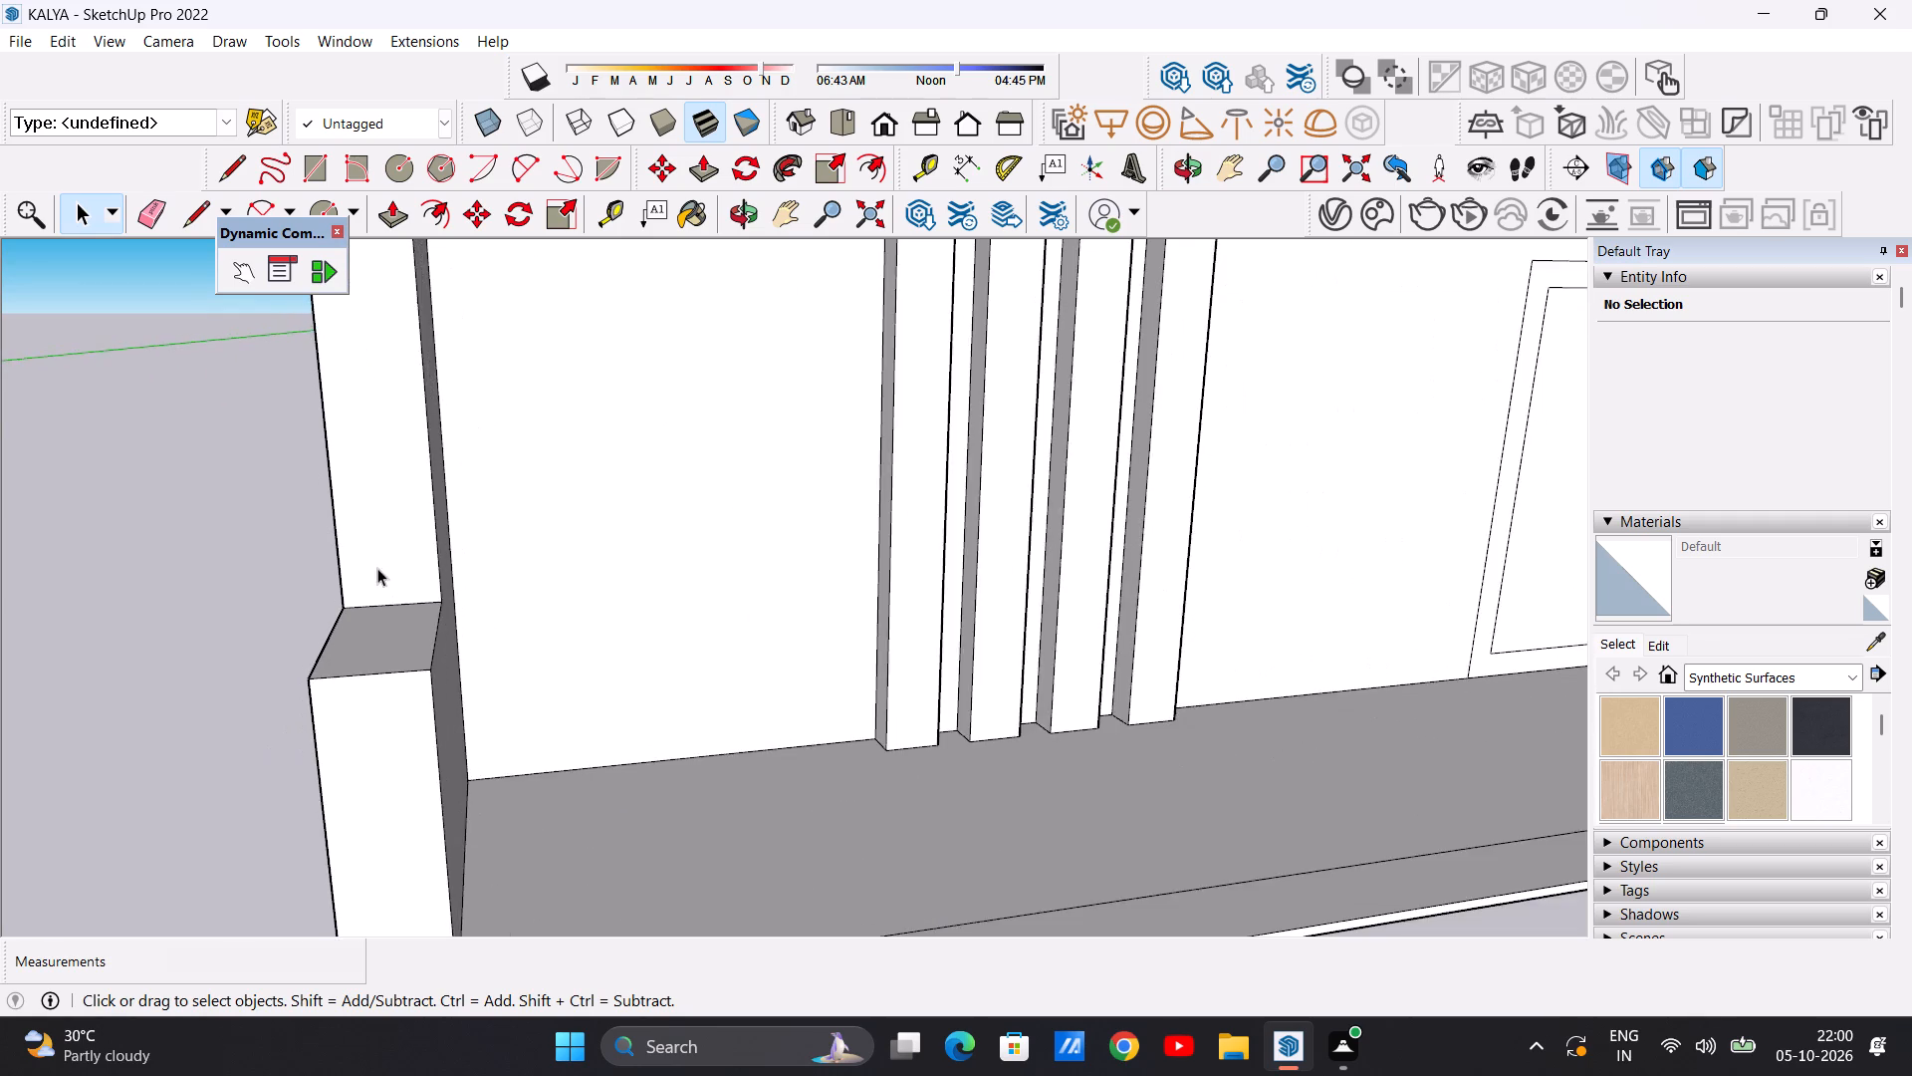
{"action": "scroll", "coordinate": [377, 568], "scroll_direction": "down", "scroll_amount": 9}
{"action": "middle_click_drag", "start_coordinate": [370, 625], "coordinate": [330, 819]}
{"action": "scroll", "coordinate": [386, 816], "scroll_direction": "down", "scroll_amount": 1}
{"action": "scroll", "coordinate": [386, 816], "scroll_direction": "up", "scroll_amount": 8}
{"action": "scroll", "coordinate": [350, 800], "scroll_direction": "down", "scroll_amount": 3}
{"action": "scroll", "coordinate": [347, 791], "scroll_direction": "up", "scroll_amount": 2}
{"action": "scroll", "coordinate": [346, 787], "scroll_direction": "down", "scroll_amount": 4}
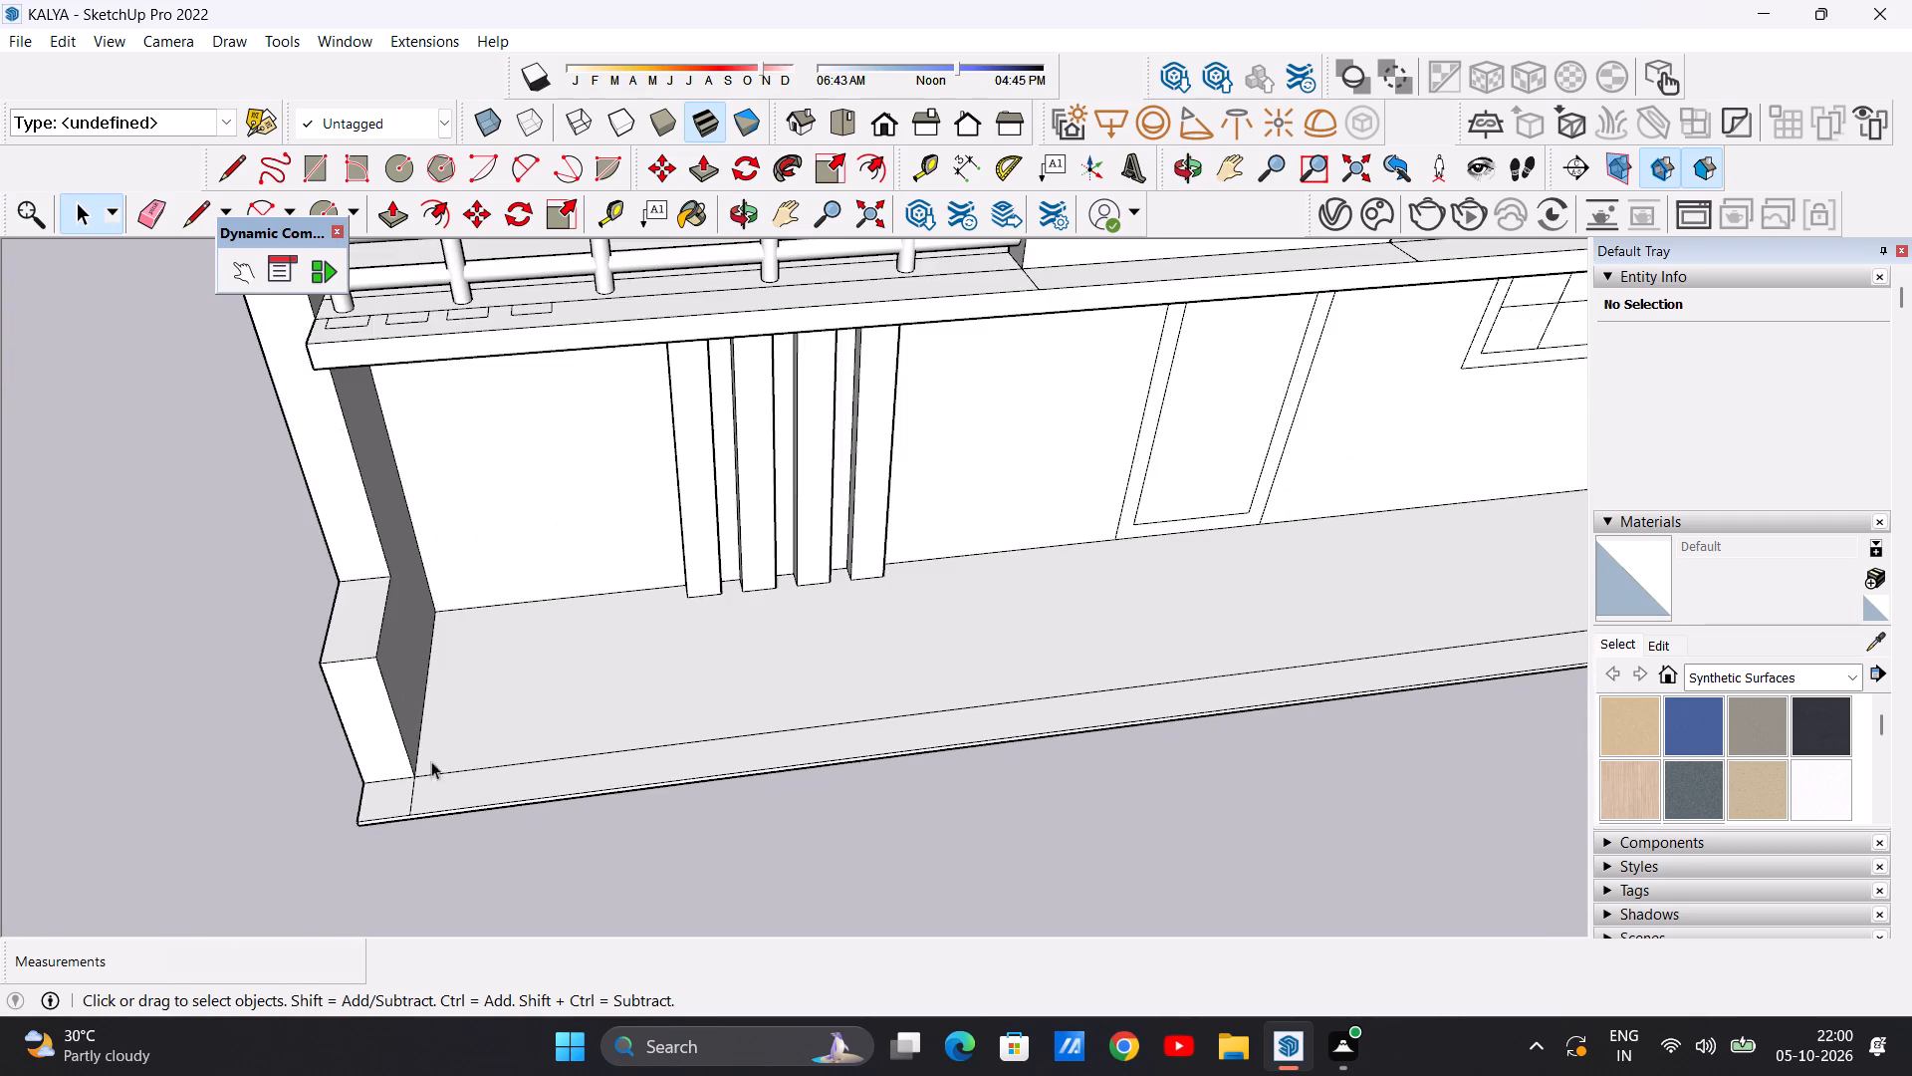
{"action": "middle_click_drag", "start_coordinate": [544, 793], "coordinate": [283, 725]}
{"action": "scroll", "coordinate": [417, 730], "scroll_direction": "down", "scroll_amount": 15}
{"action": "scroll", "coordinate": [455, 682], "scroll_direction": "up", "scroll_amount": 8}
{"action": "scroll", "coordinate": [441, 705], "scroll_direction": "down", "scroll_amount": 6}
{"action": "scroll", "coordinate": [465, 714], "scroll_direction": "up", "scroll_amount": 1}
{"action": "scroll", "coordinate": [471, 710], "scroll_direction": "down", "scroll_amount": 2}
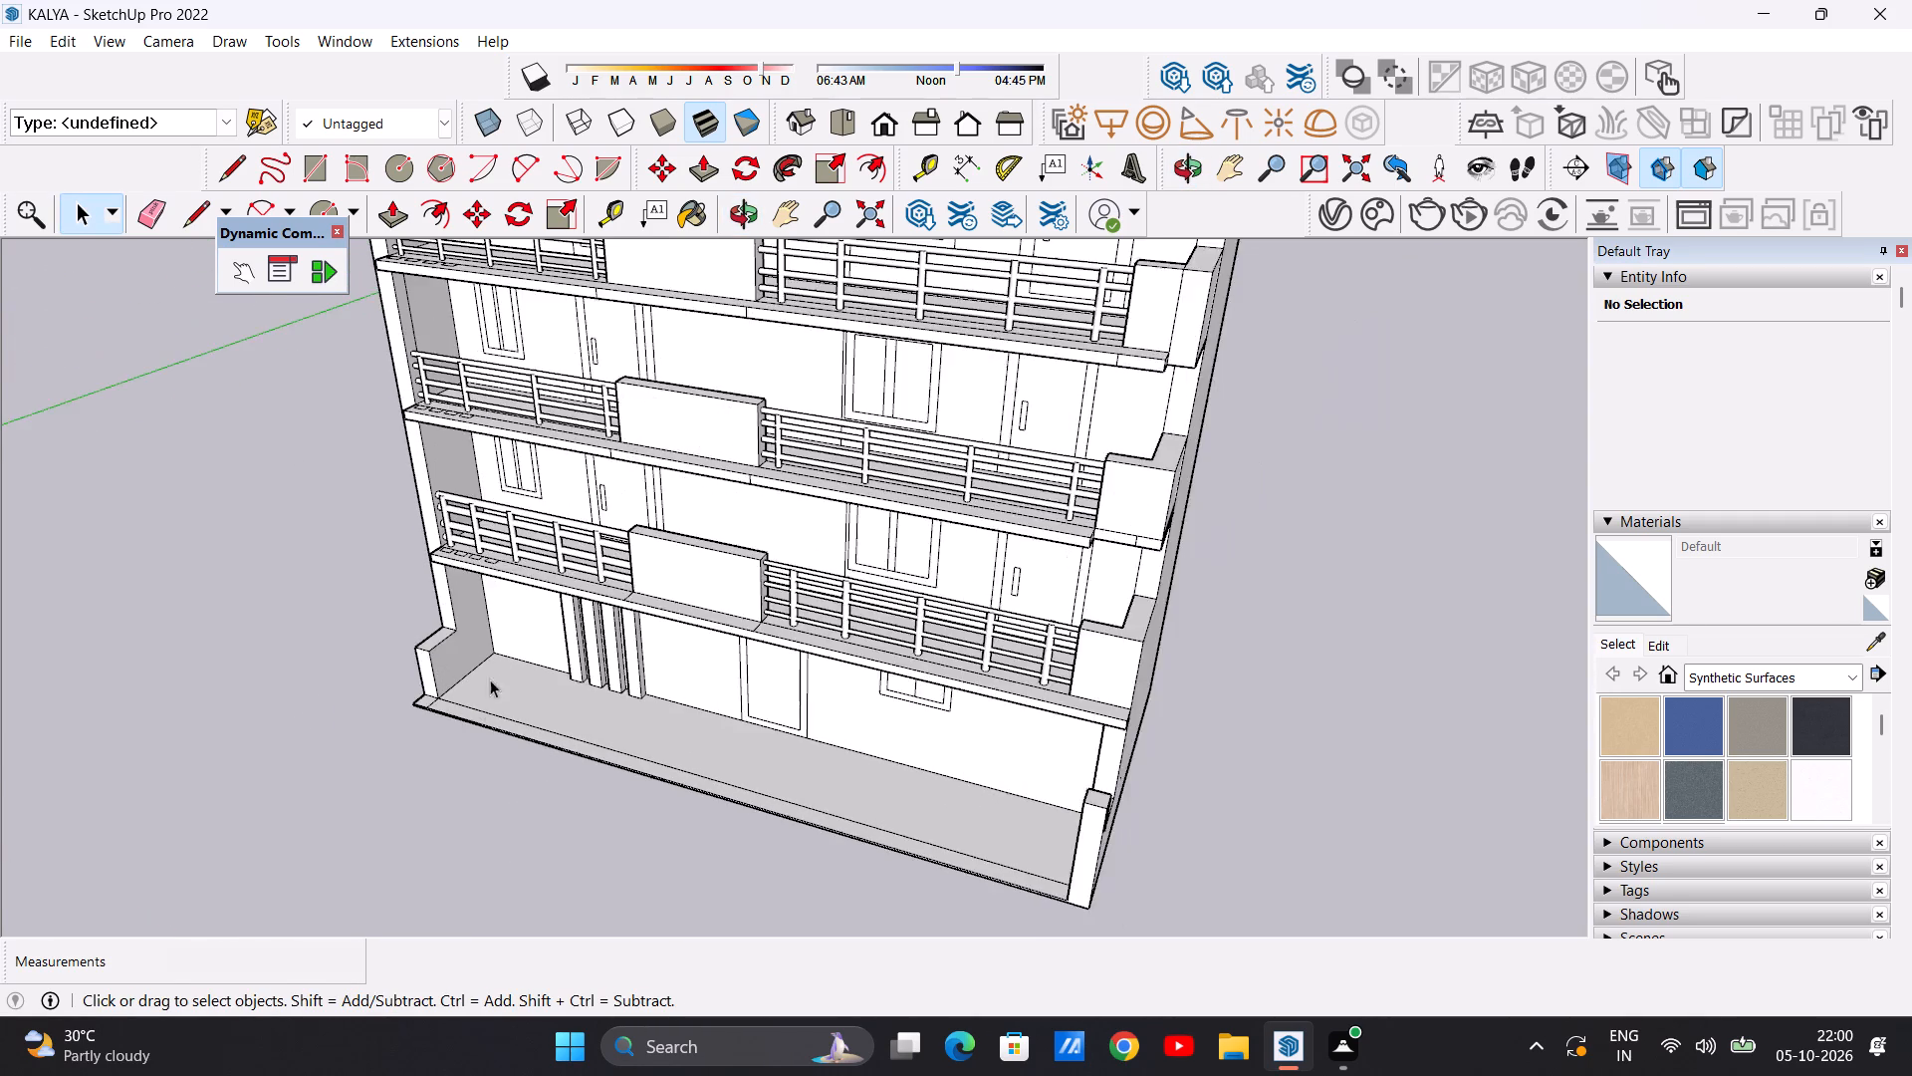
{"action": "scroll", "coordinate": [490, 679], "scroll_direction": "down", "scroll_amount": 3}
{"action": "middle_click_drag", "start_coordinate": [466, 700], "coordinate": [633, 500]}
{"action": "scroll", "coordinate": [634, 520], "scroll_direction": "up", "scroll_amount": 1}
{"action": "scroll", "coordinate": [567, 482], "scroll_direction": "down", "scroll_amount": 12}
{"action": "scroll", "coordinate": [457, 457], "scroll_direction": "up", "scroll_amount": 8}
{"action": "middle_click_drag", "start_coordinate": [475, 510], "coordinate": [634, 503]}
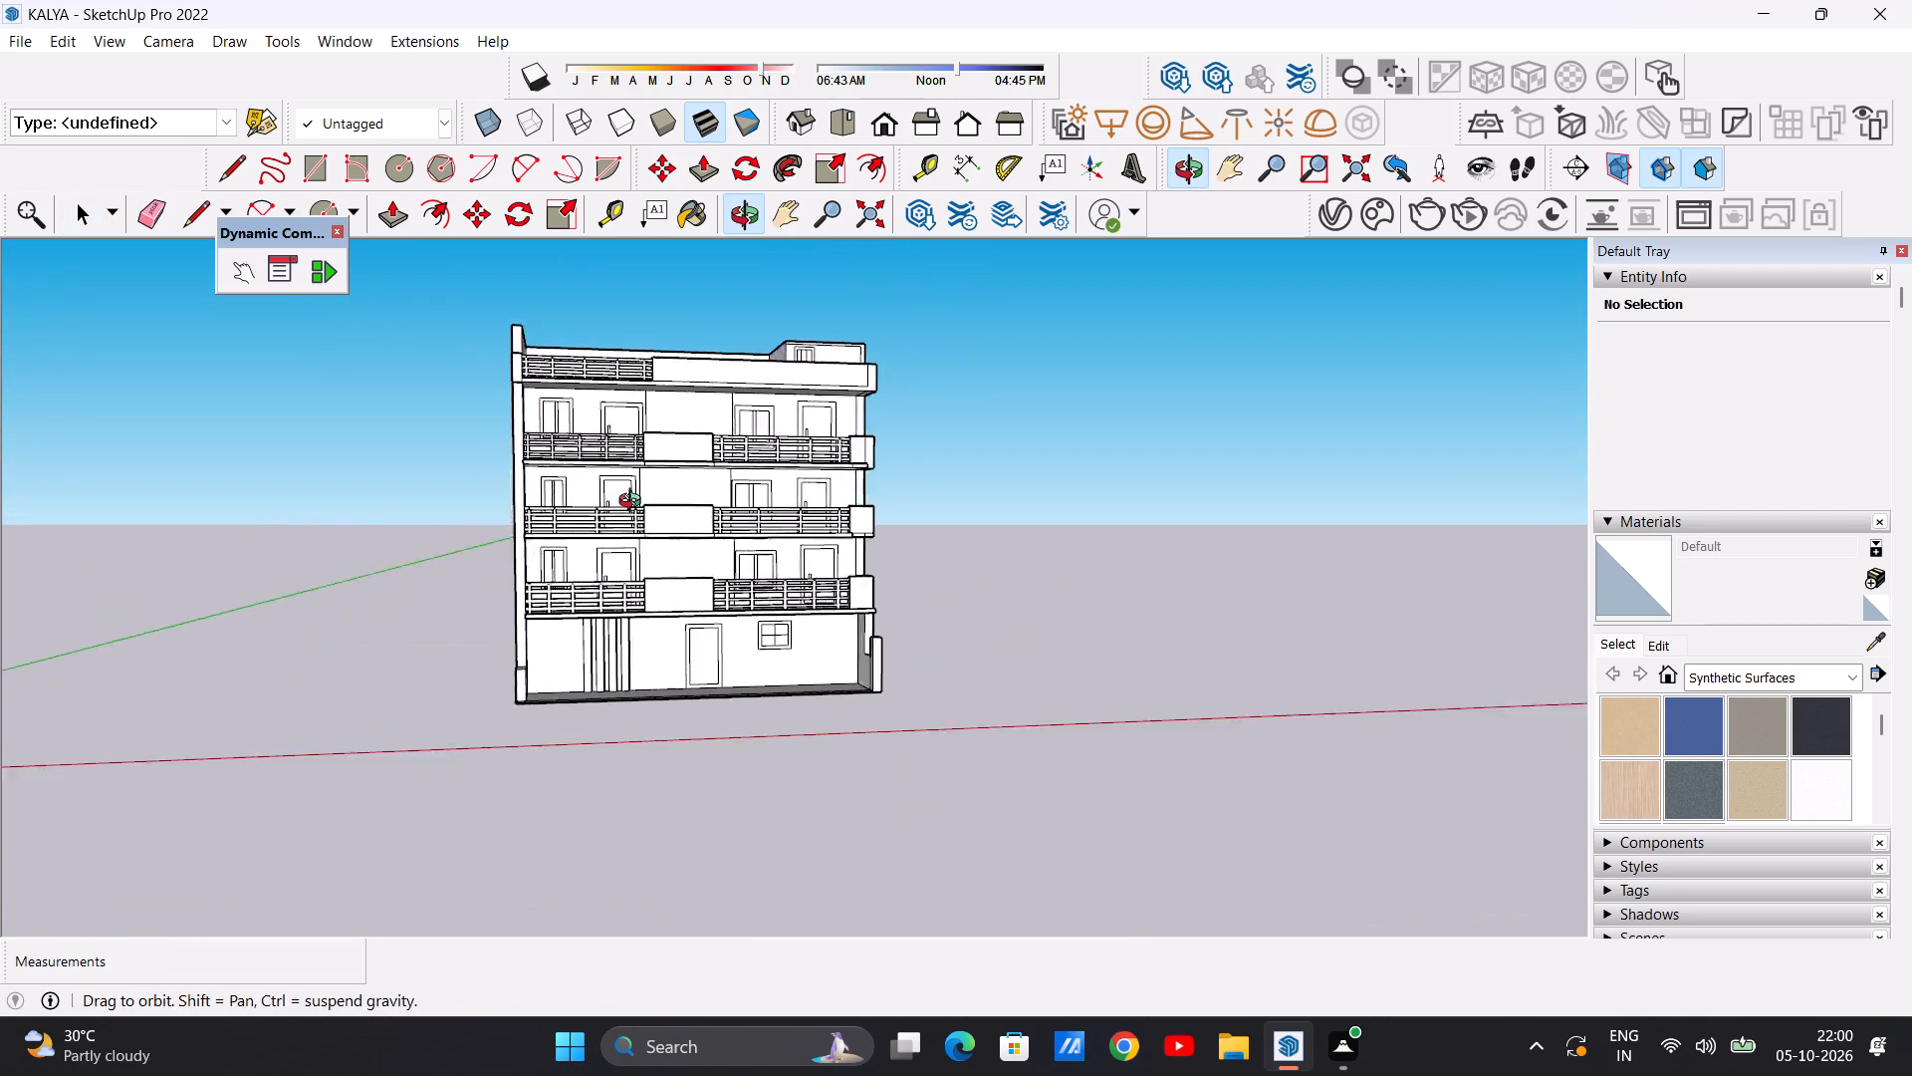
{"action": "middle_click_drag", "start_coordinate": [634, 503], "coordinate": [813, 501]}
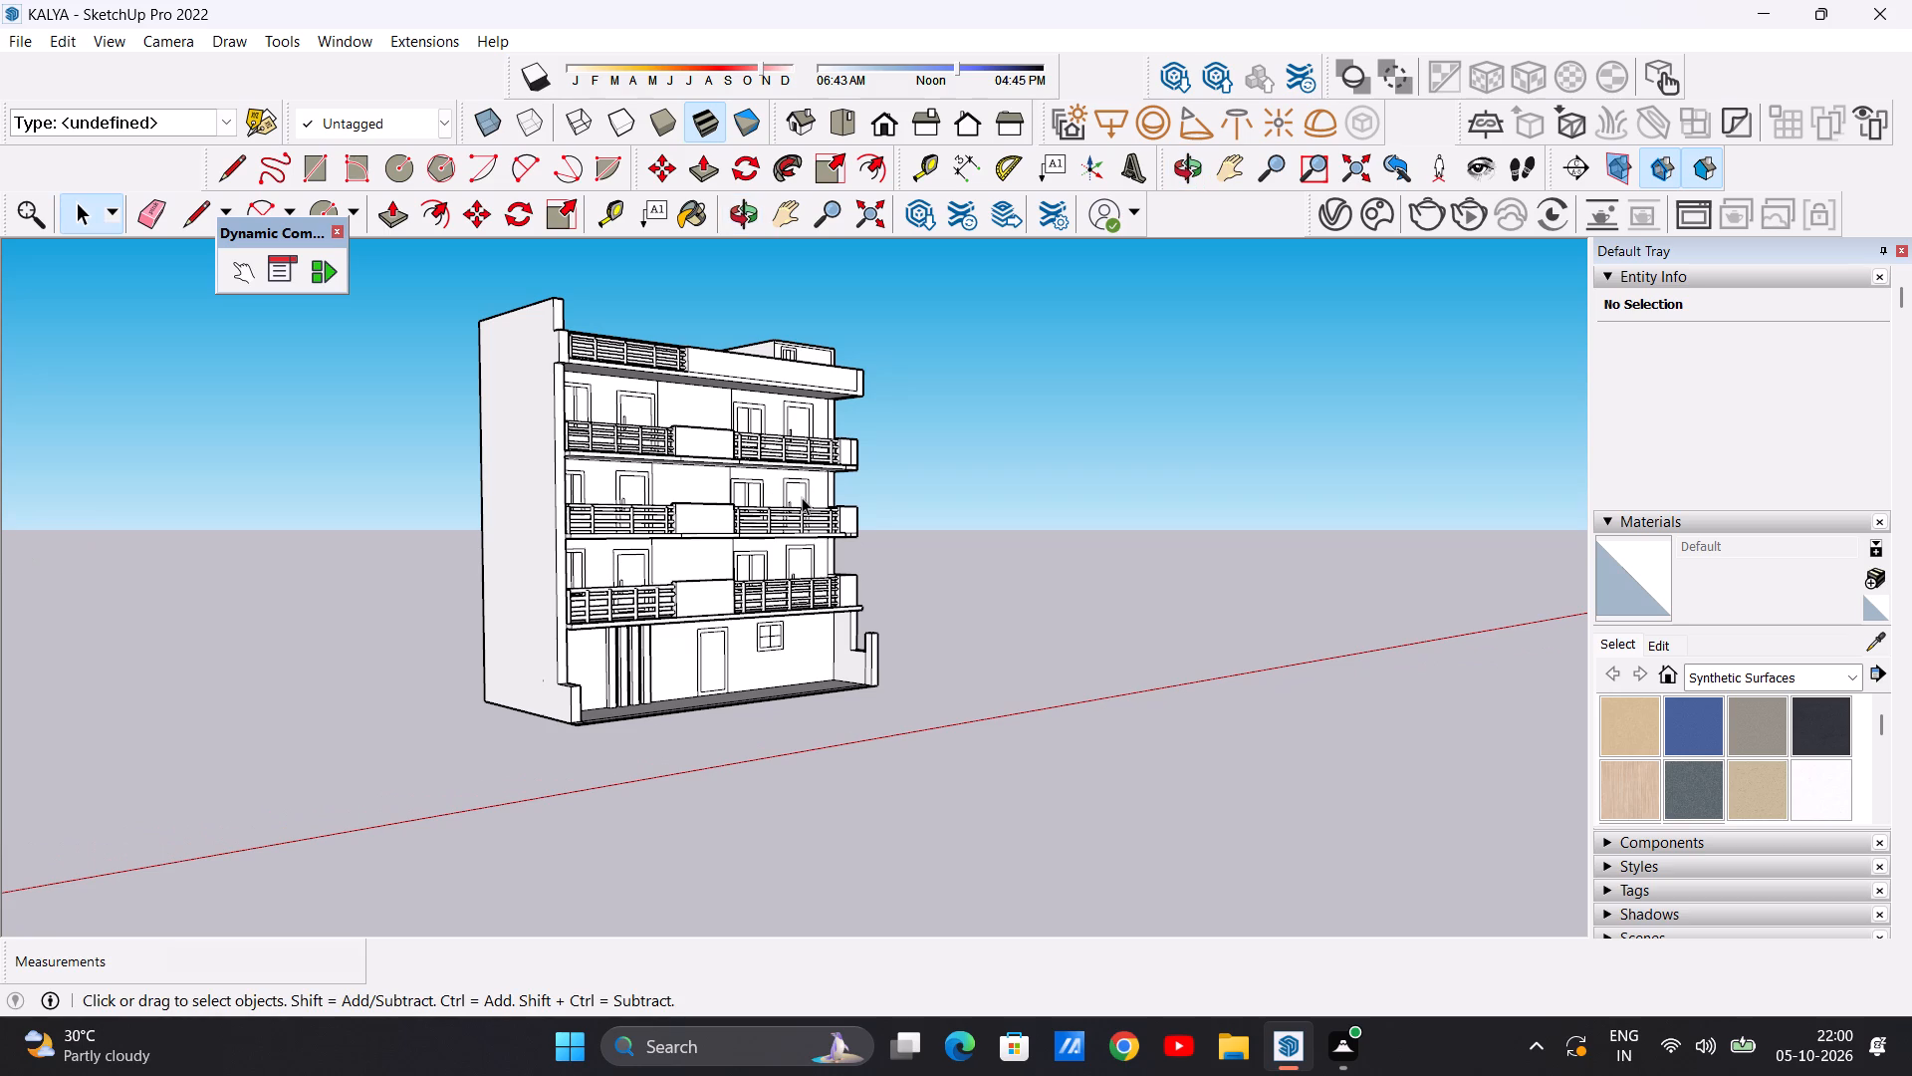
{"action": "scroll", "coordinate": [538, 549], "scroll_direction": "down", "scroll_amount": 3}
{"action": "scroll", "coordinate": [641, 653], "scroll_direction": "up", "scroll_amount": 5}
{"action": "middle_click_drag", "start_coordinate": [617, 664], "coordinate": [404, 737]}
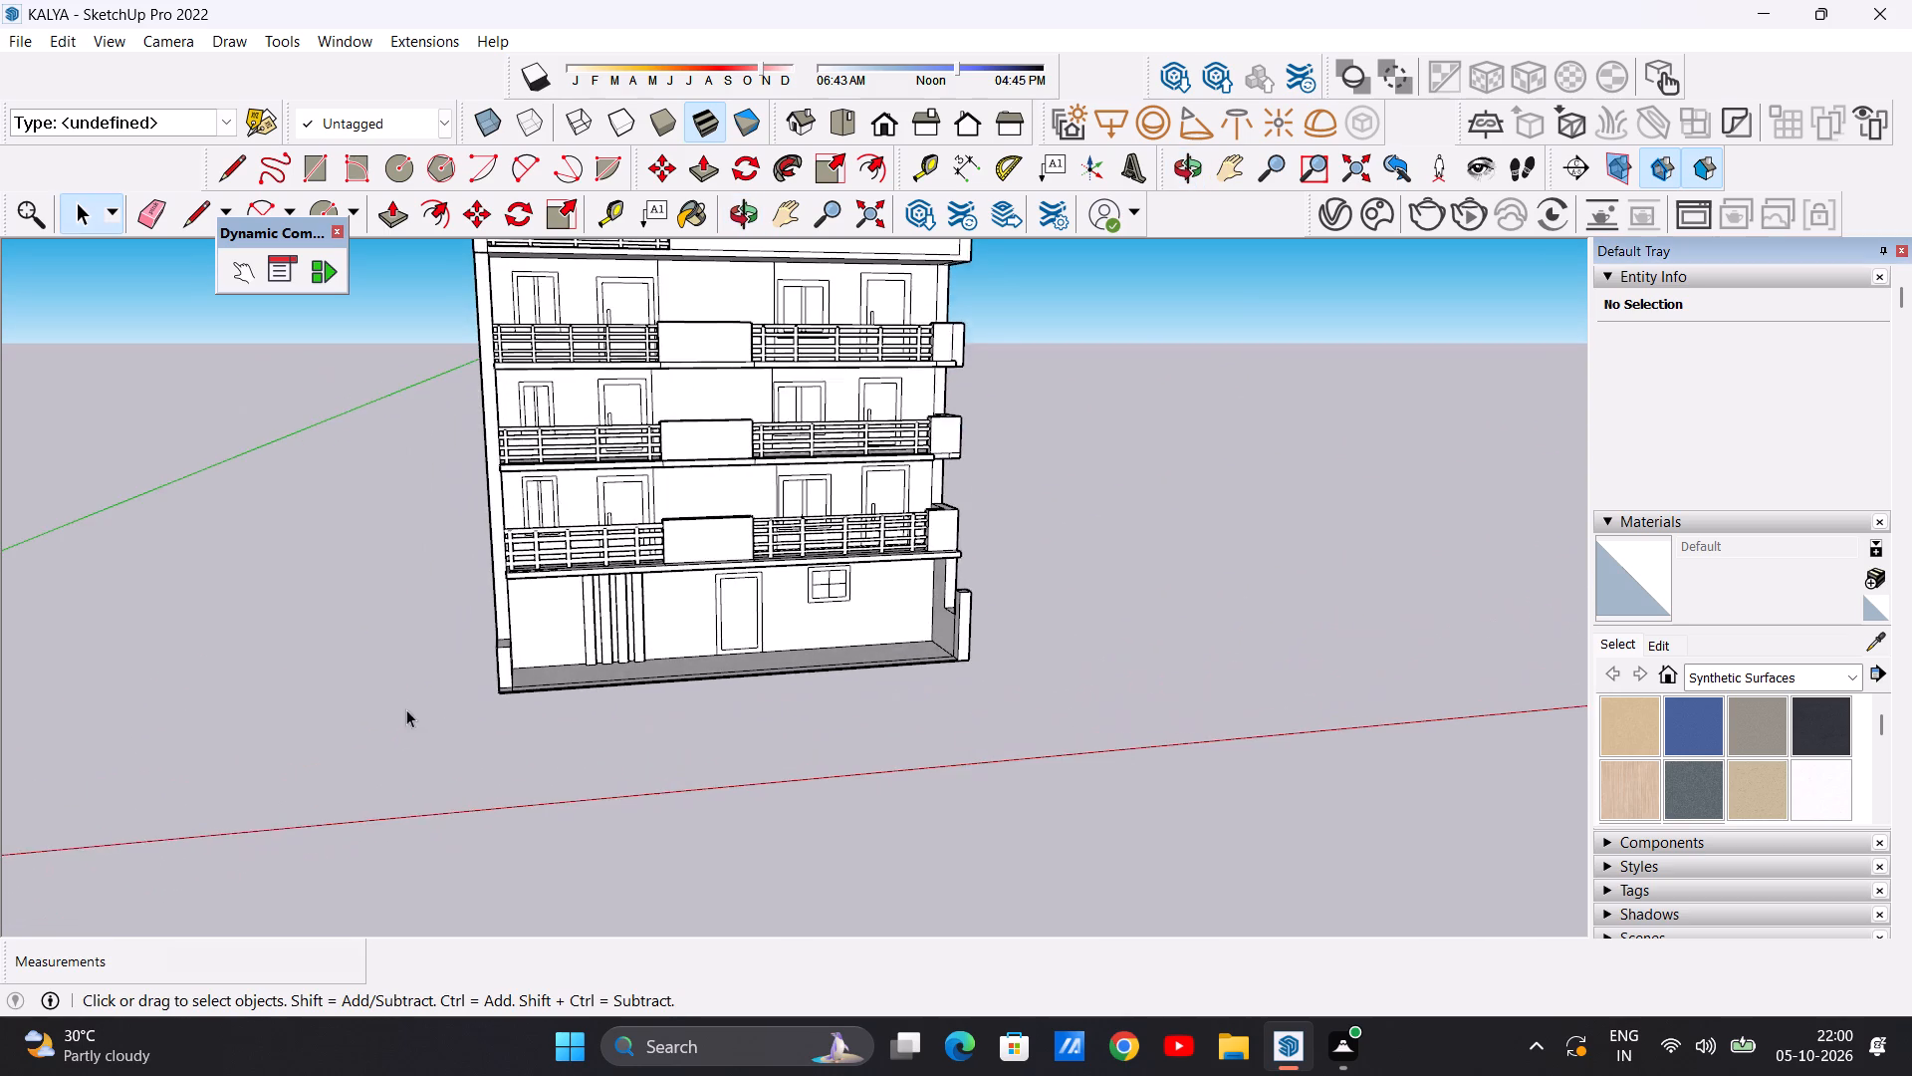
{"action": "scroll", "coordinate": [510, 699], "scroll_direction": "up", "scroll_amount": 7}
{"action": "middle_click_drag", "start_coordinate": [514, 695], "coordinate": [493, 829]}
{"action": "scroll", "coordinate": [487, 764], "scroll_direction": "down", "scroll_amount": 5}
{"action": "middle_click_drag", "start_coordinate": [534, 723], "coordinate": [402, 709]}
{"action": "scroll", "coordinate": [526, 650], "scroll_direction": "up", "scroll_amount": 10}
{"action": "scroll", "coordinate": [424, 643], "scroll_direction": "down", "scroll_amount": 7}
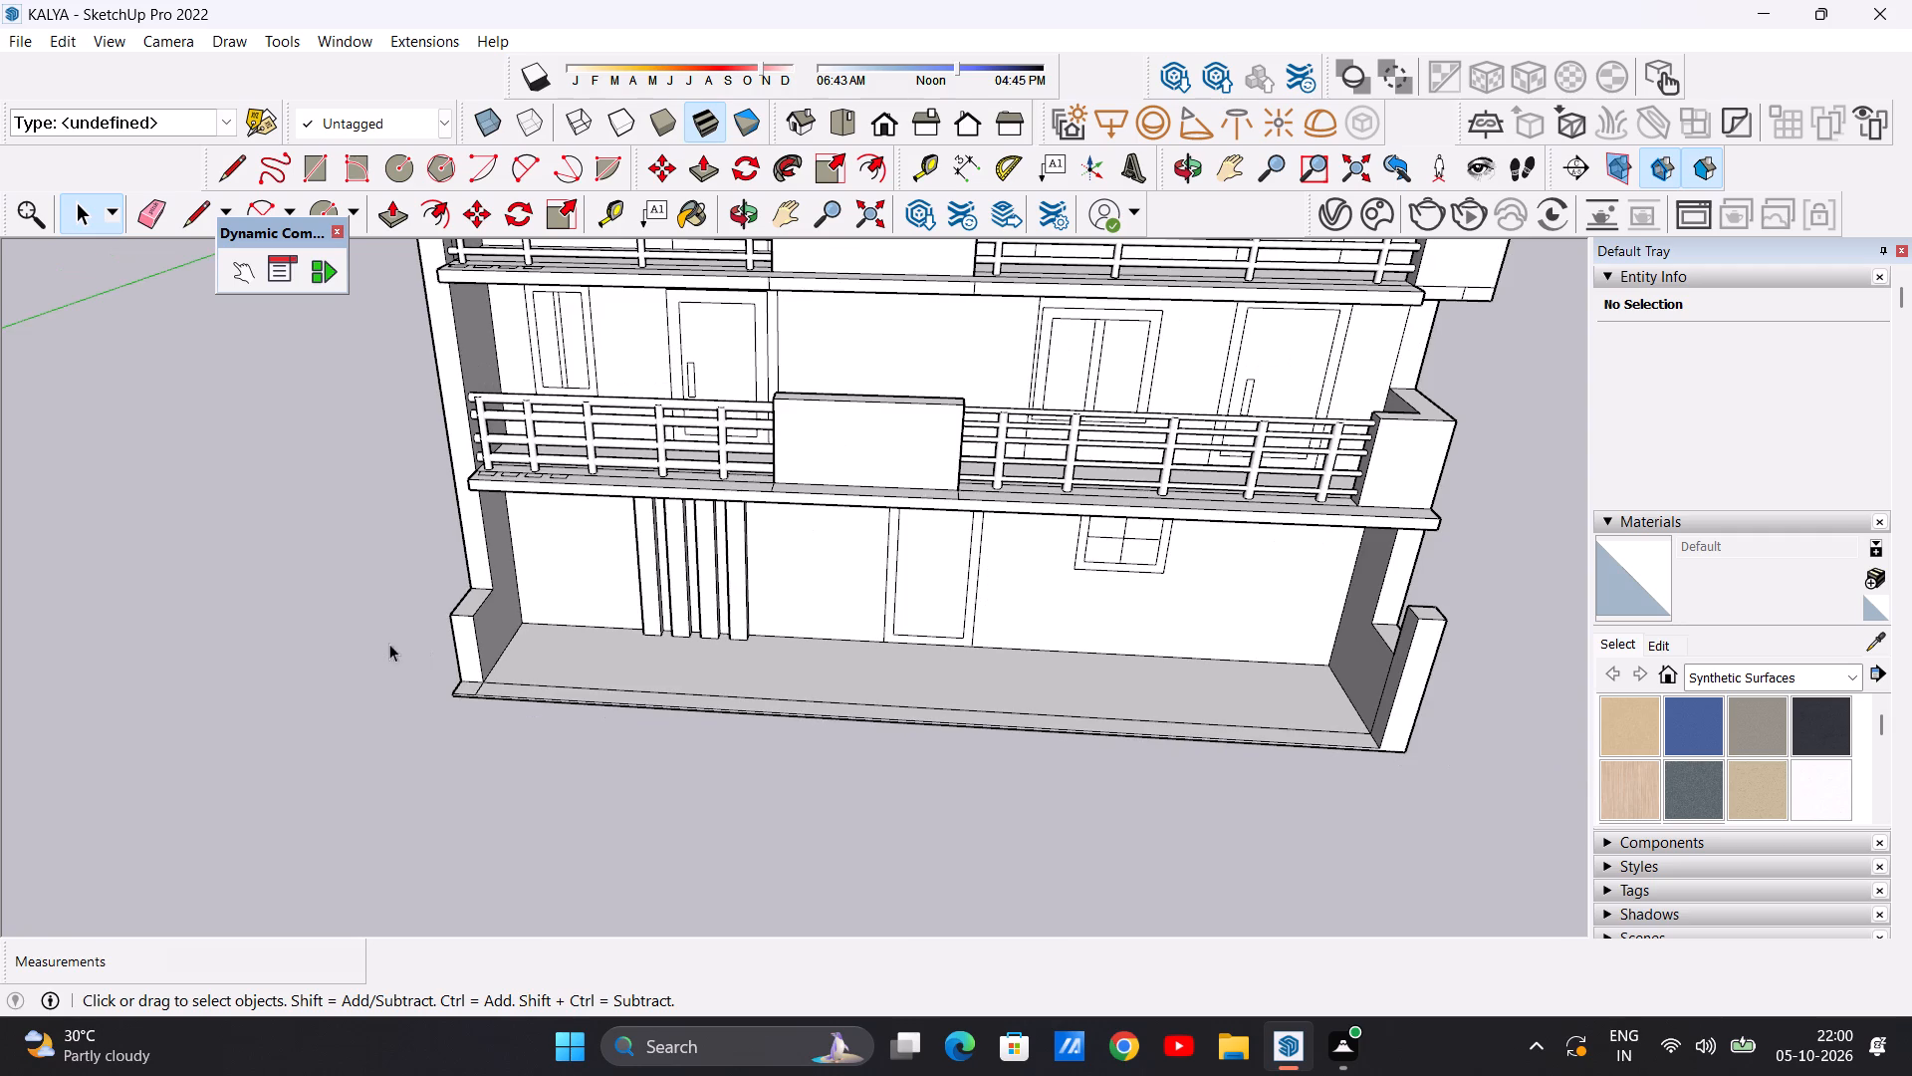
{"action": "scroll", "coordinate": [477, 651], "scroll_direction": "up", "scroll_amount": 4}
{"action": "middle_click_drag", "start_coordinate": [434, 657], "coordinate": [409, 725]}
{"action": "scroll", "coordinate": [448, 668], "scroll_direction": "up", "scroll_amount": 3}
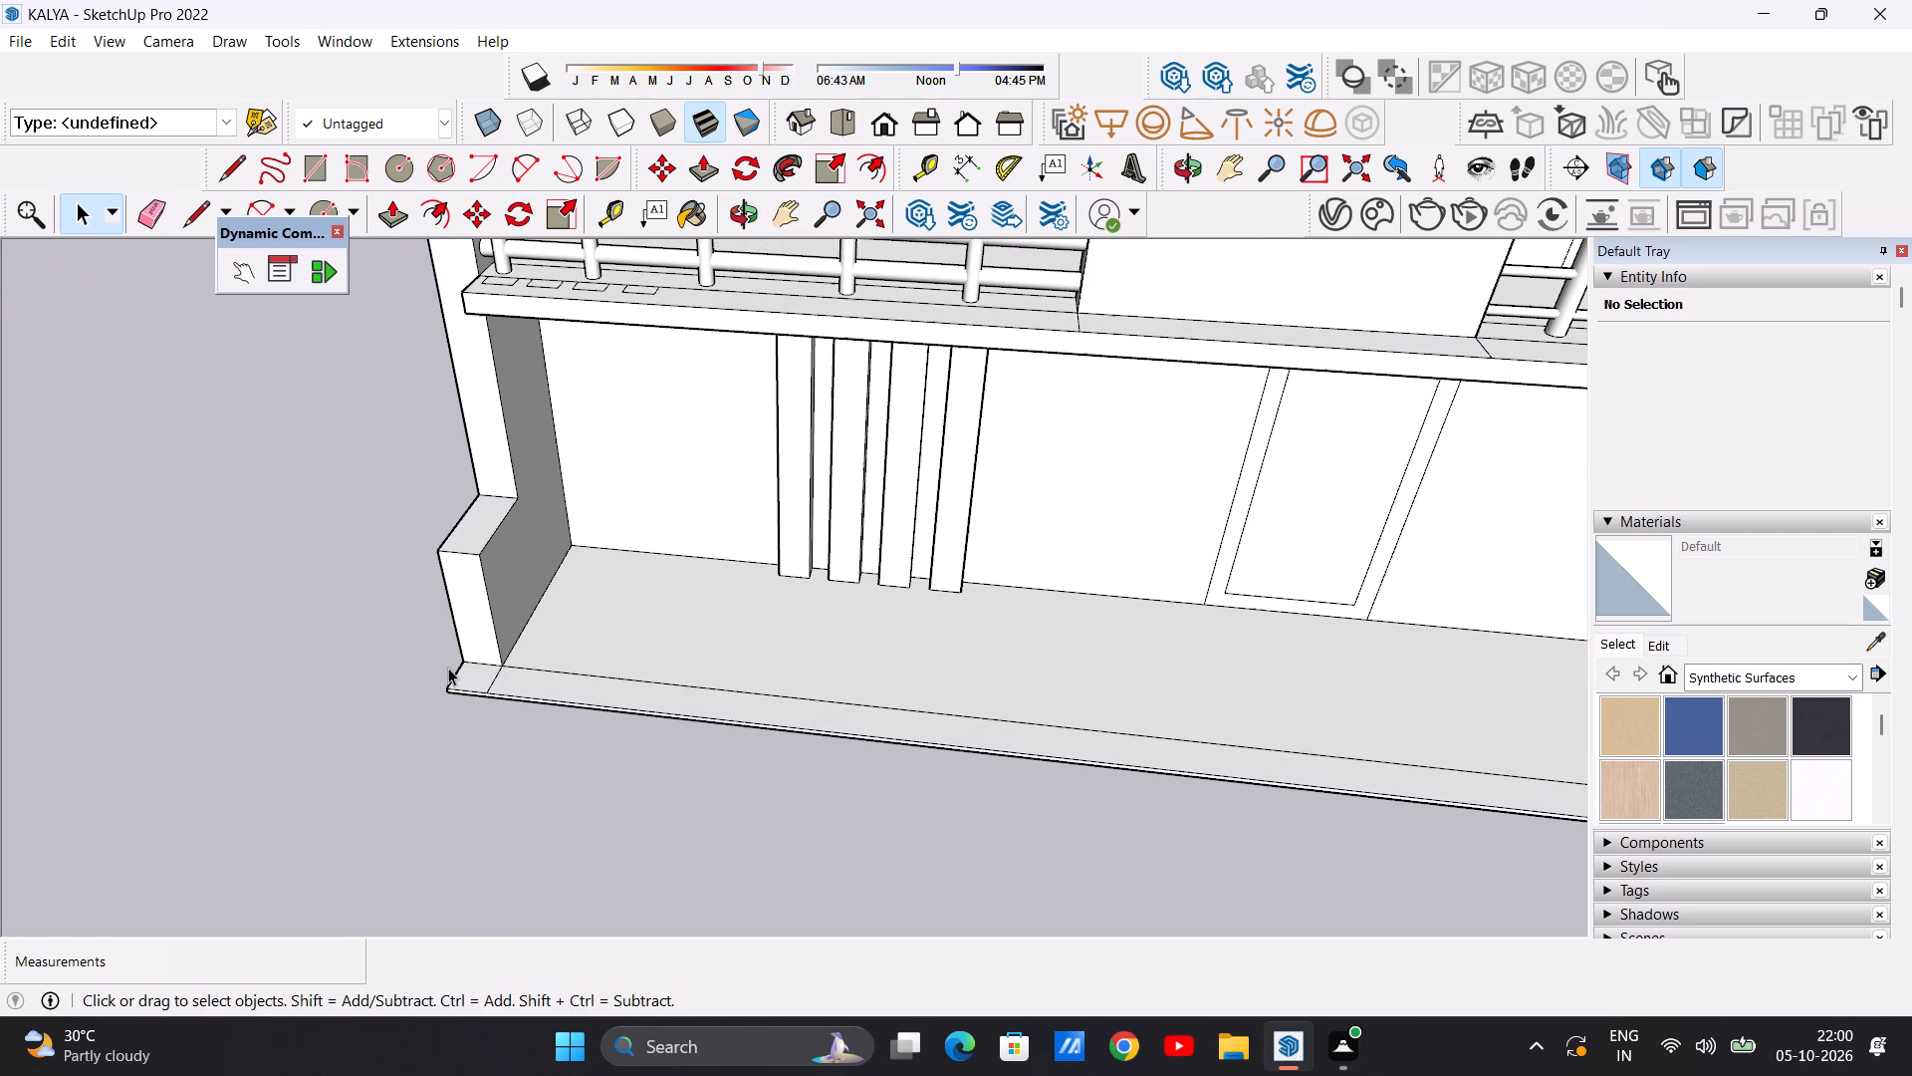
Push/Pull the small ledge face beside the fin-side low wall up about 38' 2 3/4", level with the opposite end post's top.
{"action": "key", "text": "p"}
{"action": "scroll", "coordinate": [385, 674], "scroll_direction": "down", "scroll_amount": 13}
{"action": "middle_click_drag", "start_coordinate": [374, 705], "coordinate": [417, 706]}
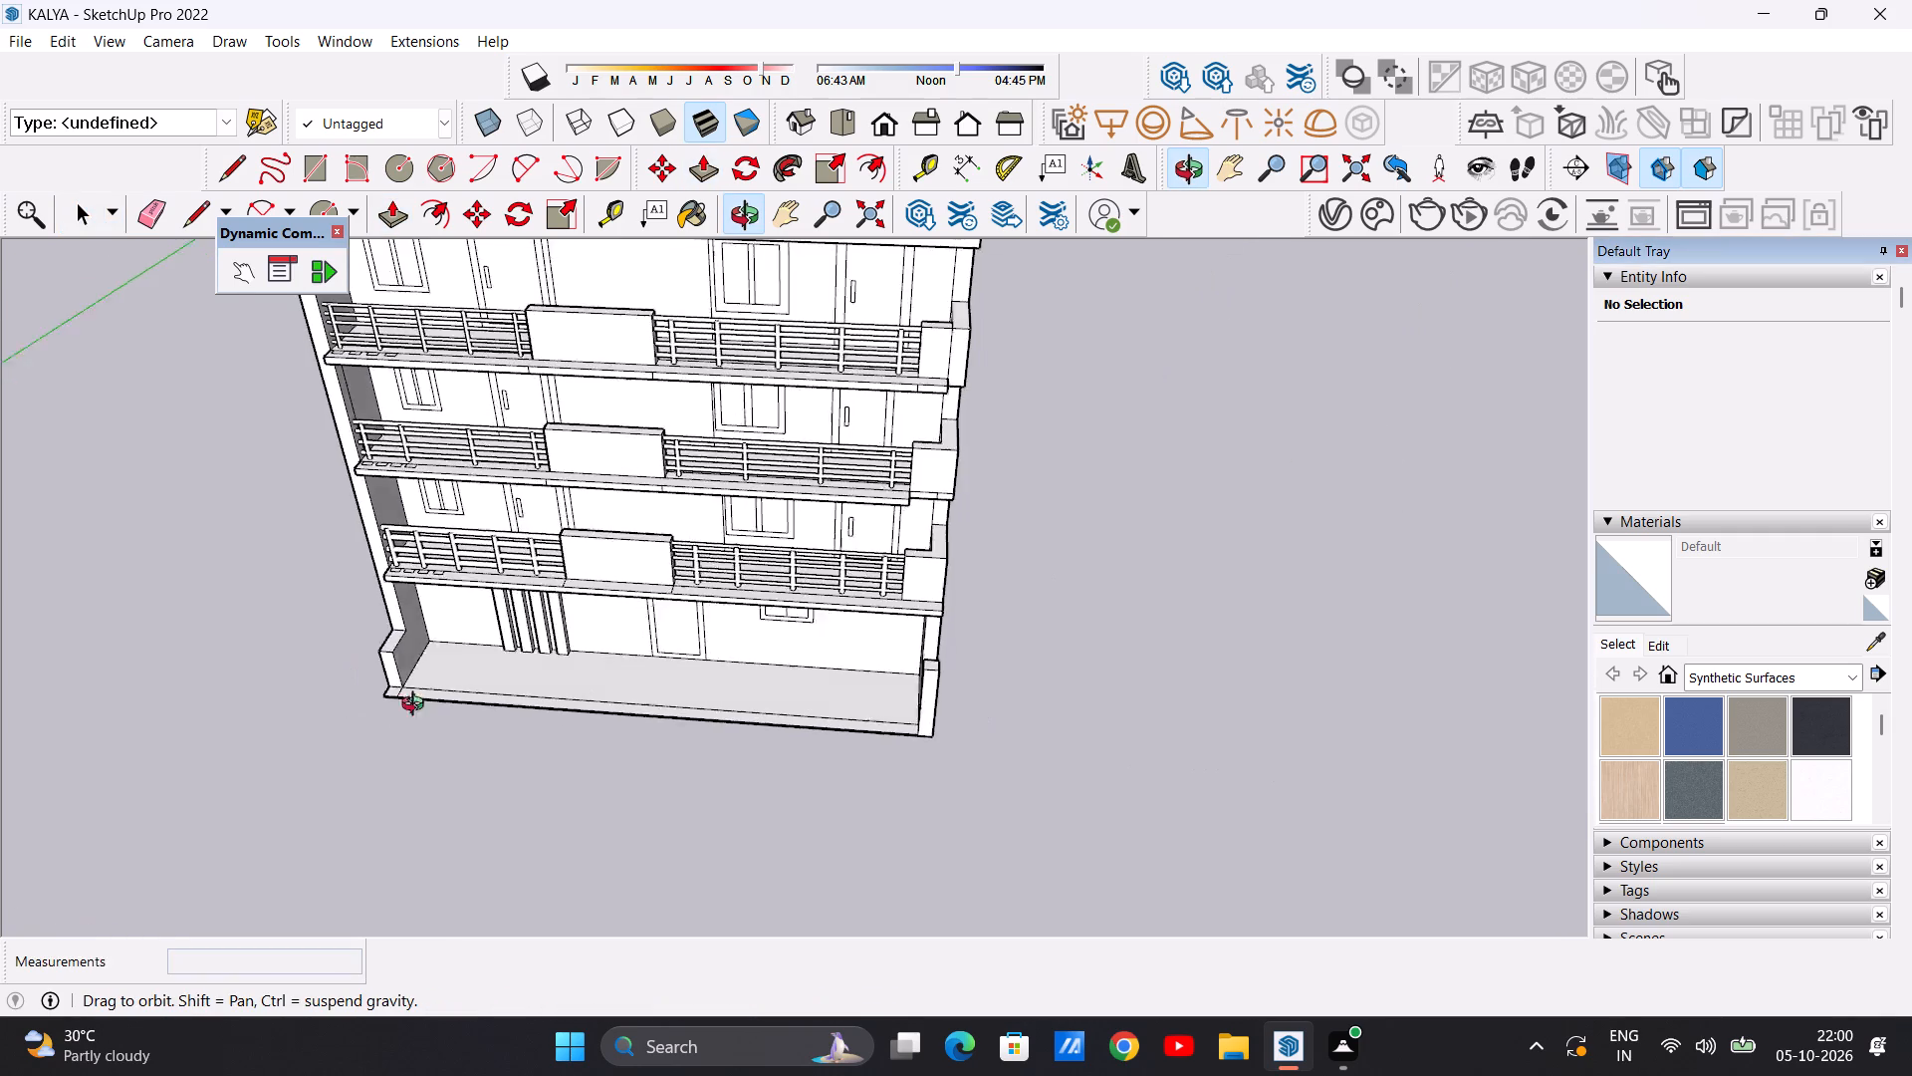
{"action": "middle_click_drag", "start_coordinate": [417, 706], "coordinate": [564, 684]}
{"action": "scroll", "coordinate": [329, 734], "scroll_direction": "up", "scroll_amount": 15}
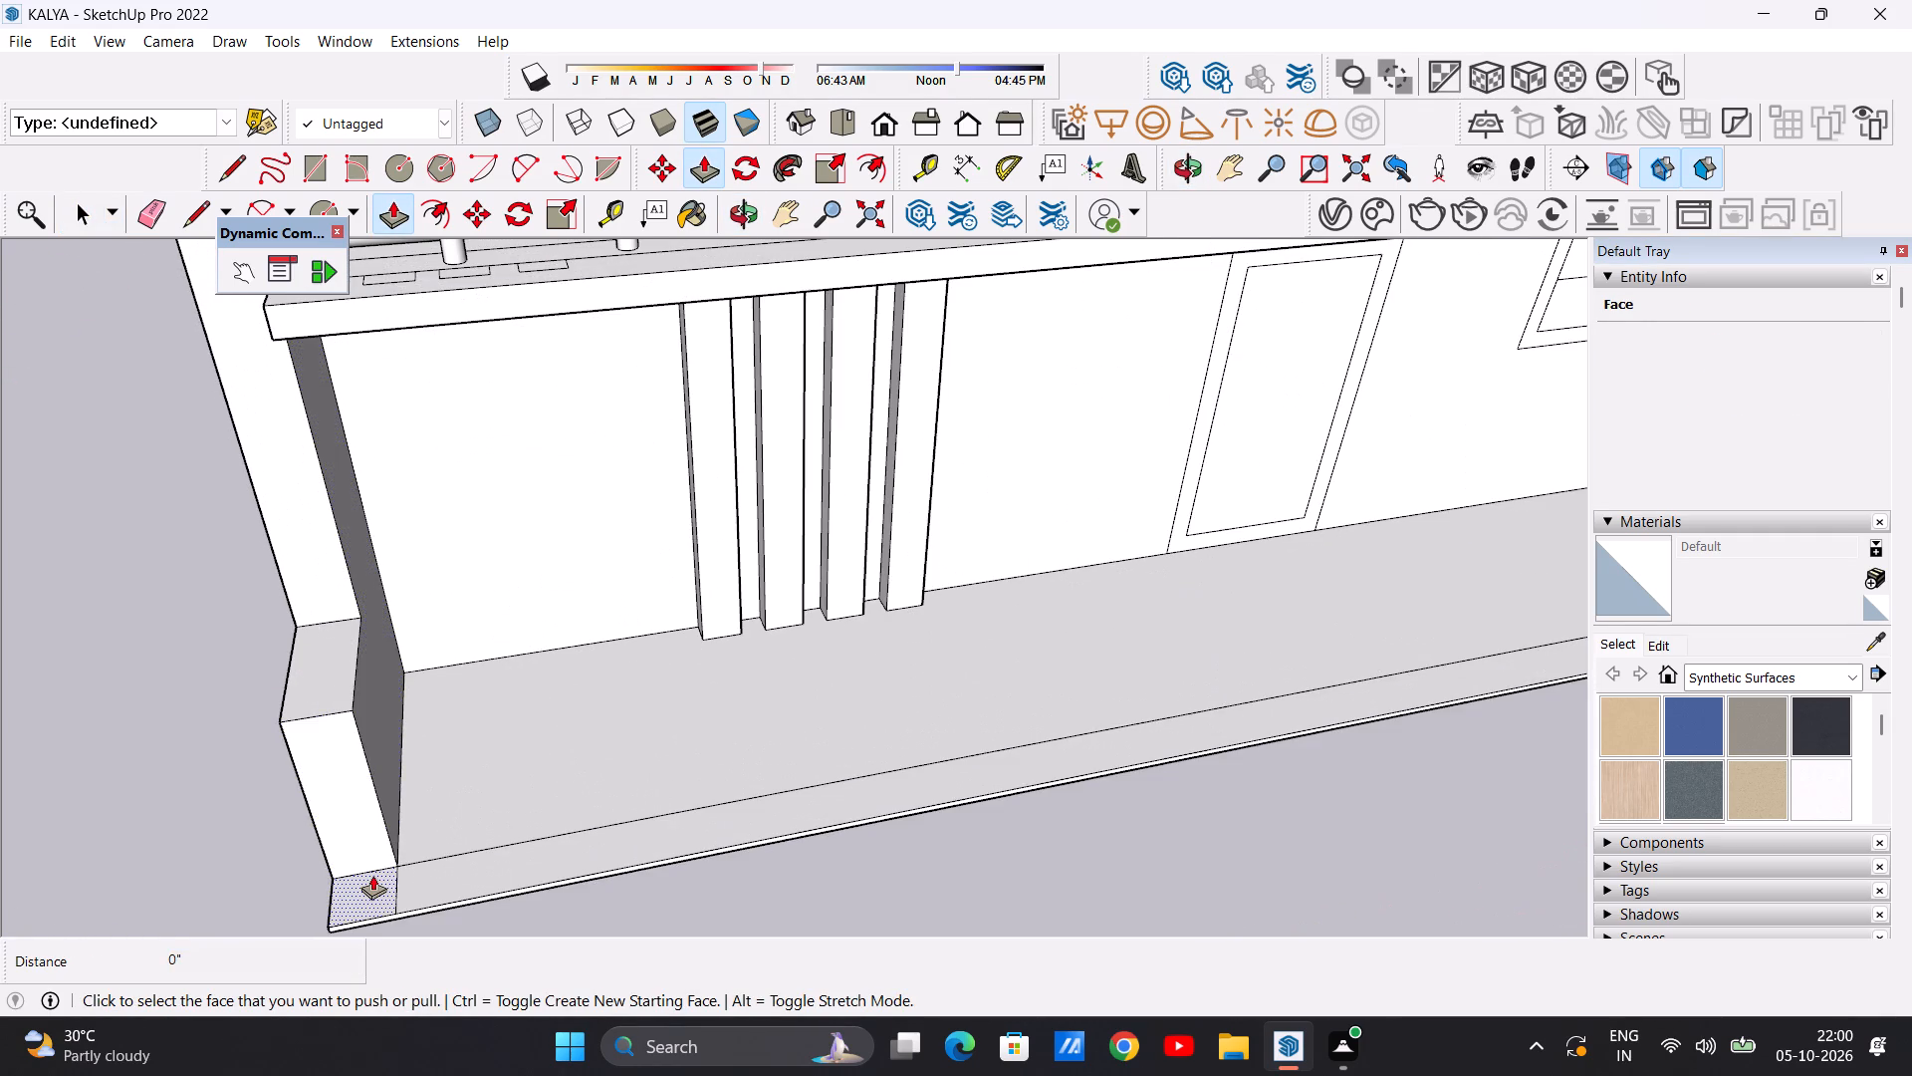
{"action": "left_click", "coordinate": [372, 875]}
{"action": "scroll", "coordinate": [299, 625], "scroll_direction": "down", "scroll_amount": 3}
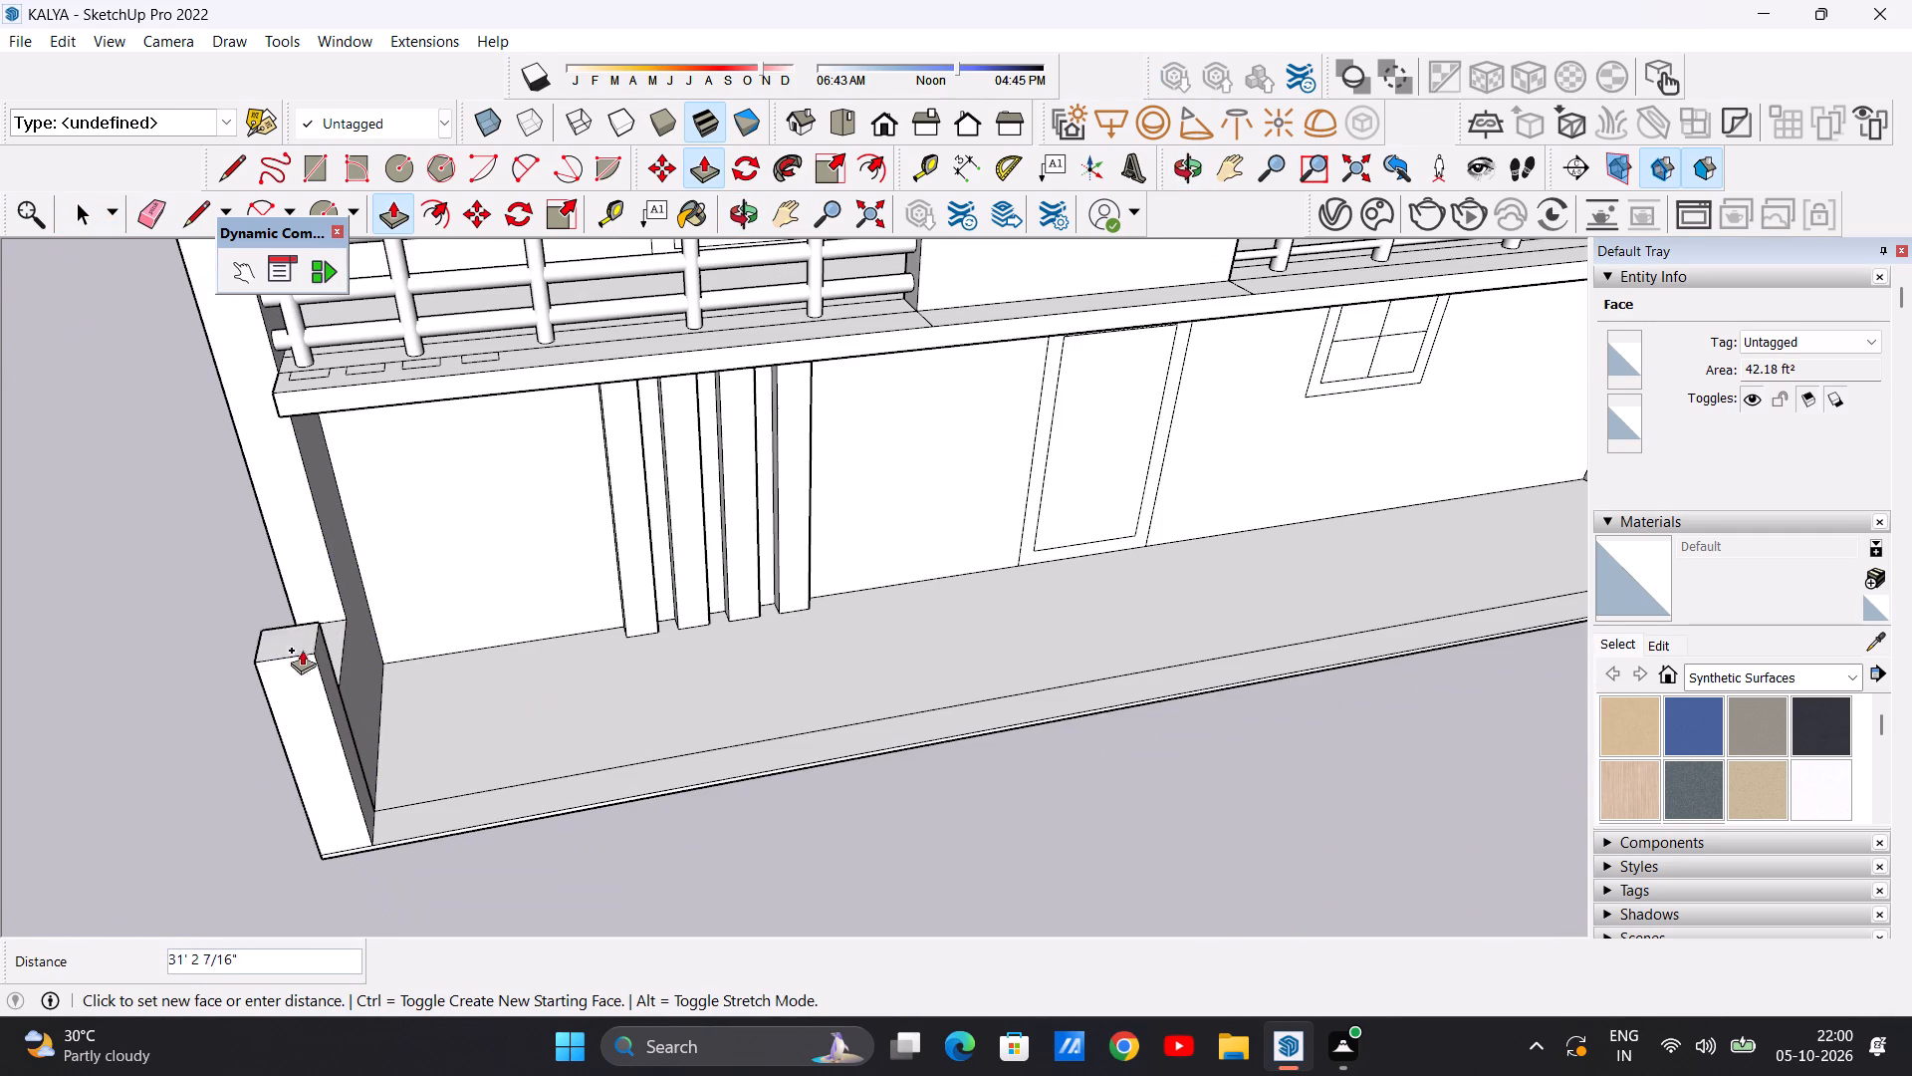
{"action": "scroll", "coordinate": [291, 607], "scroll_direction": "down", "scroll_amount": 10}
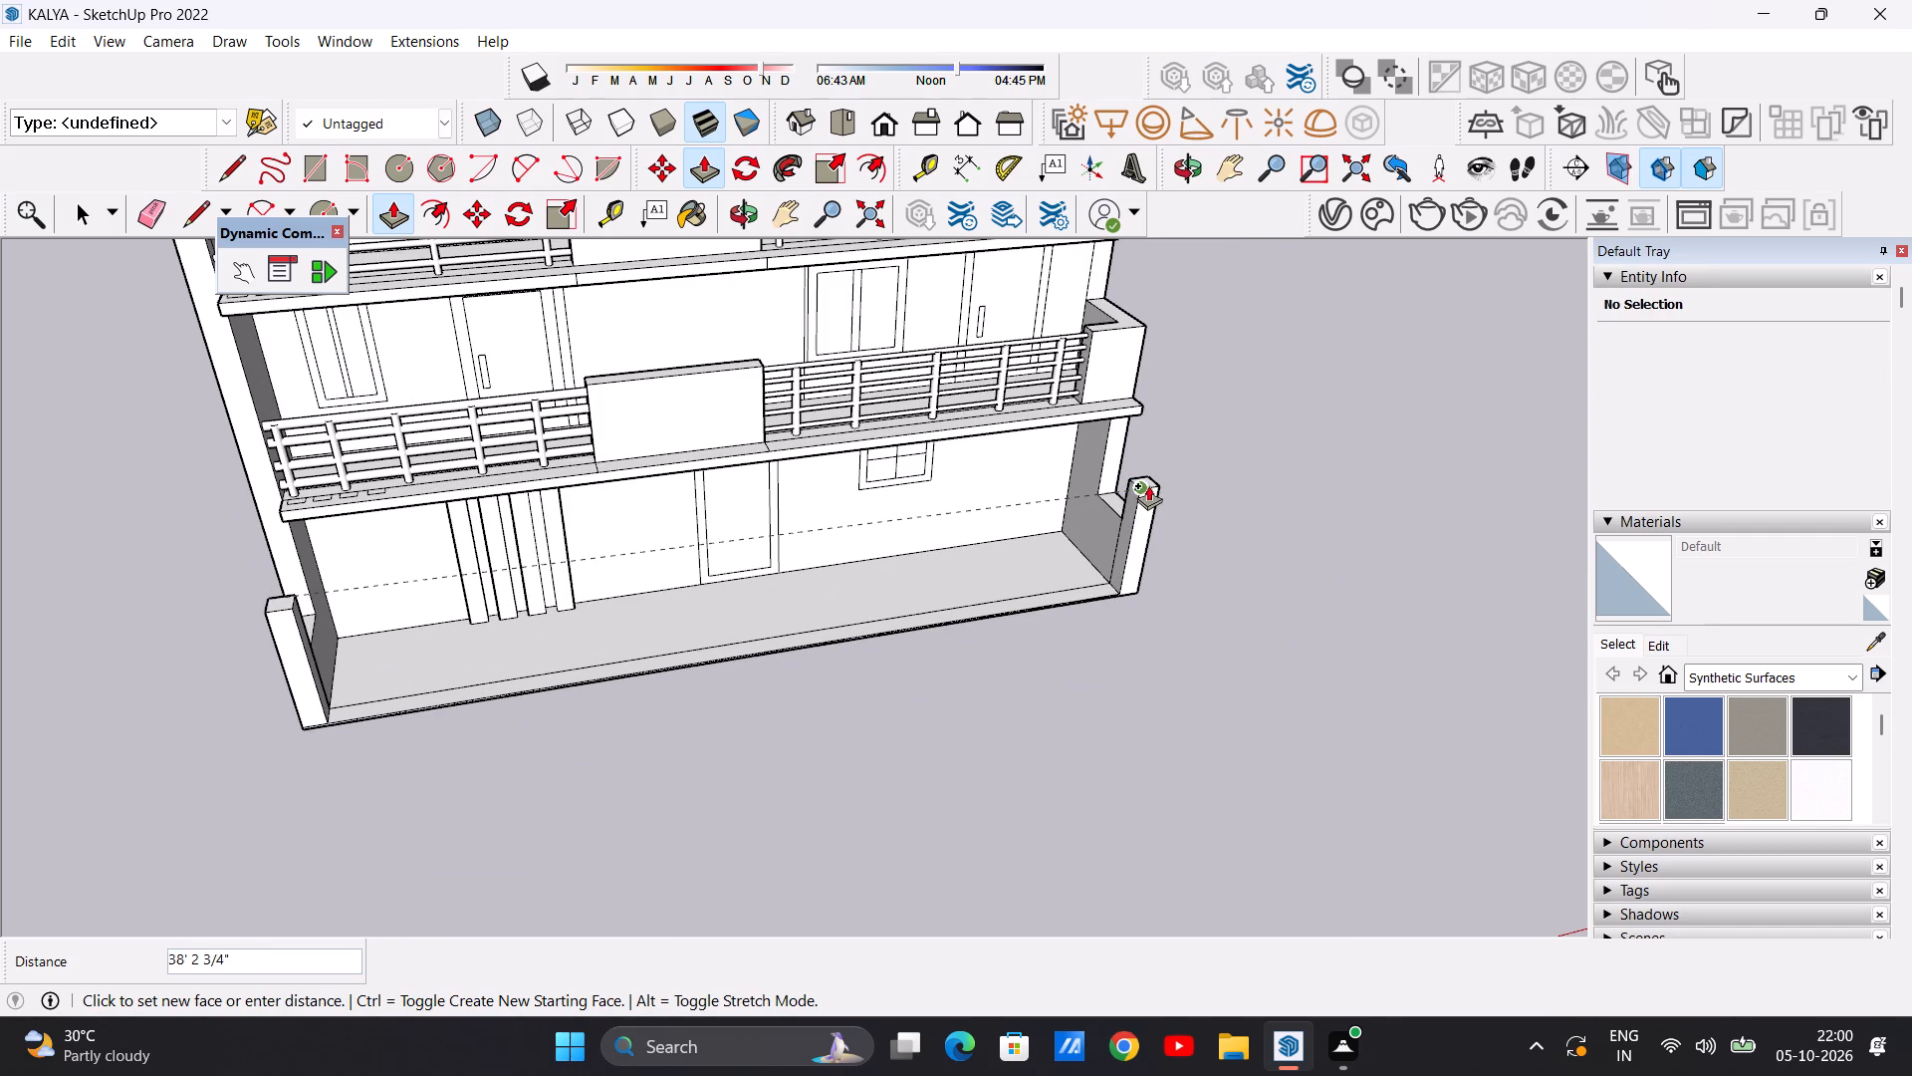
{"action": "left_click", "coordinate": [1138, 485]}
{"action": "key", "text": "space"}
Examine the whole building from the front and both sides, comparing the two ground-floor end posts and side walls.
{"action": "scroll", "coordinate": [786, 685], "scroll_direction": "down", "scroll_amount": 5}
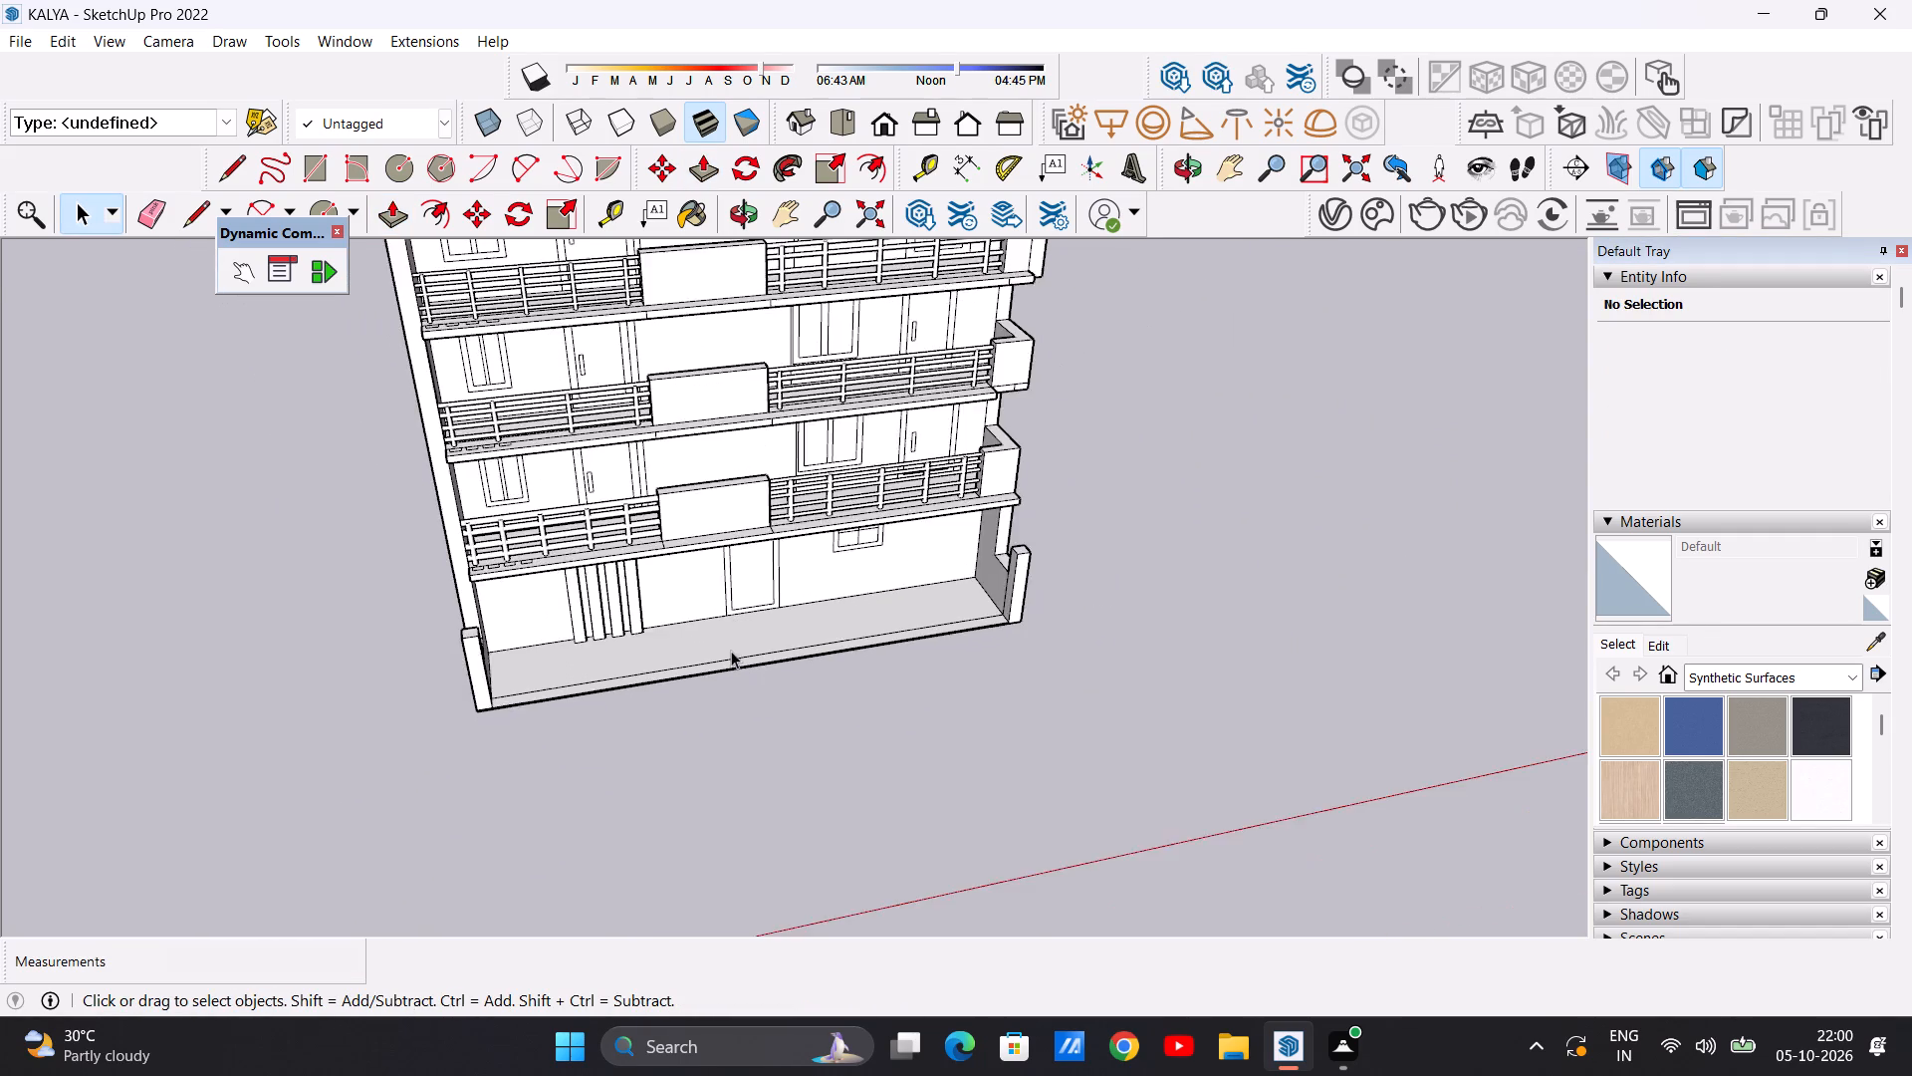
{"action": "scroll", "coordinate": [731, 651], "scroll_direction": "down", "scroll_amount": 3}
{"action": "middle_click_drag", "start_coordinate": [746, 767], "coordinate": [660, 540]}
{"action": "scroll", "coordinate": [620, 697], "scroll_direction": "up", "scroll_amount": 7}
{"action": "middle_click_drag", "start_coordinate": [512, 738], "coordinate": [1020, 698]}
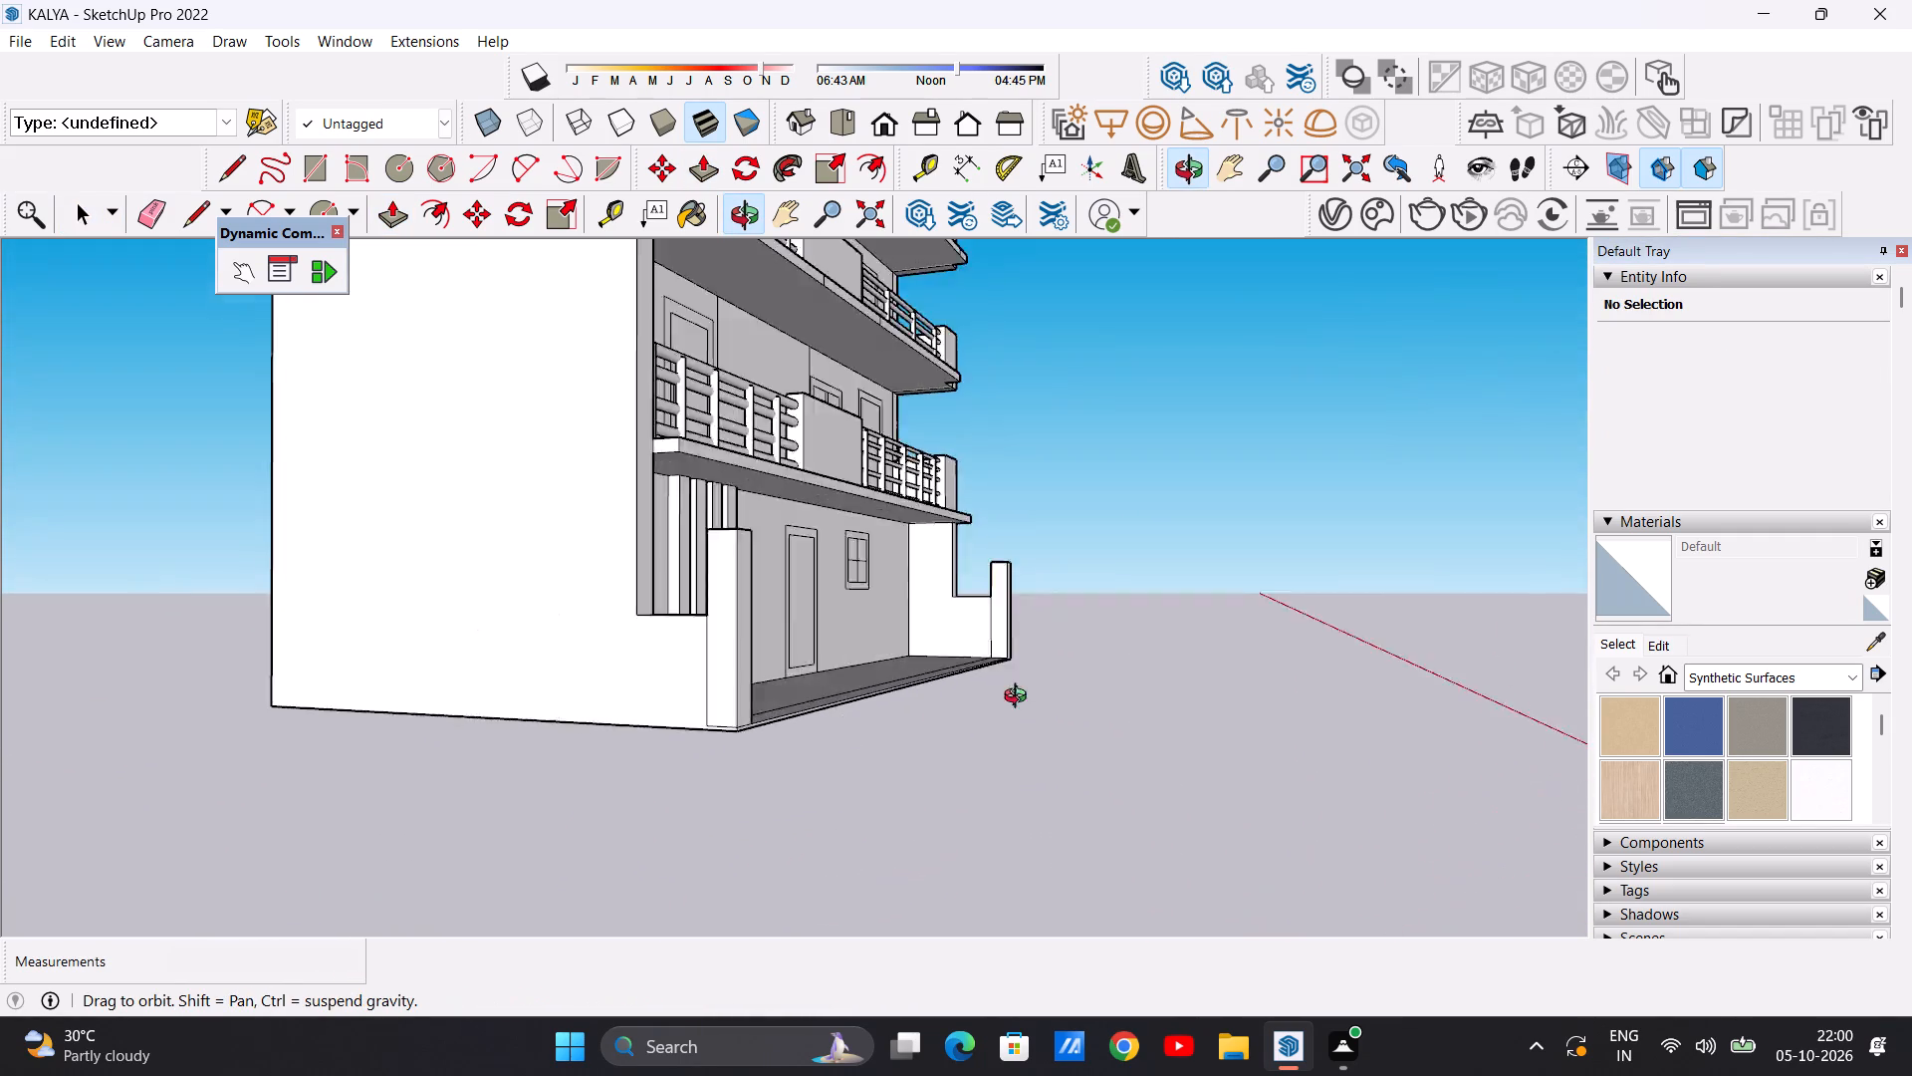
{"action": "middle_click_drag", "start_coordinate": [1020, 698], "coordinate": [536, 805]}
{"action": "scroll", "coordinate": [284, 655], "scroll_direction": "down", "scroll_amount": 3}
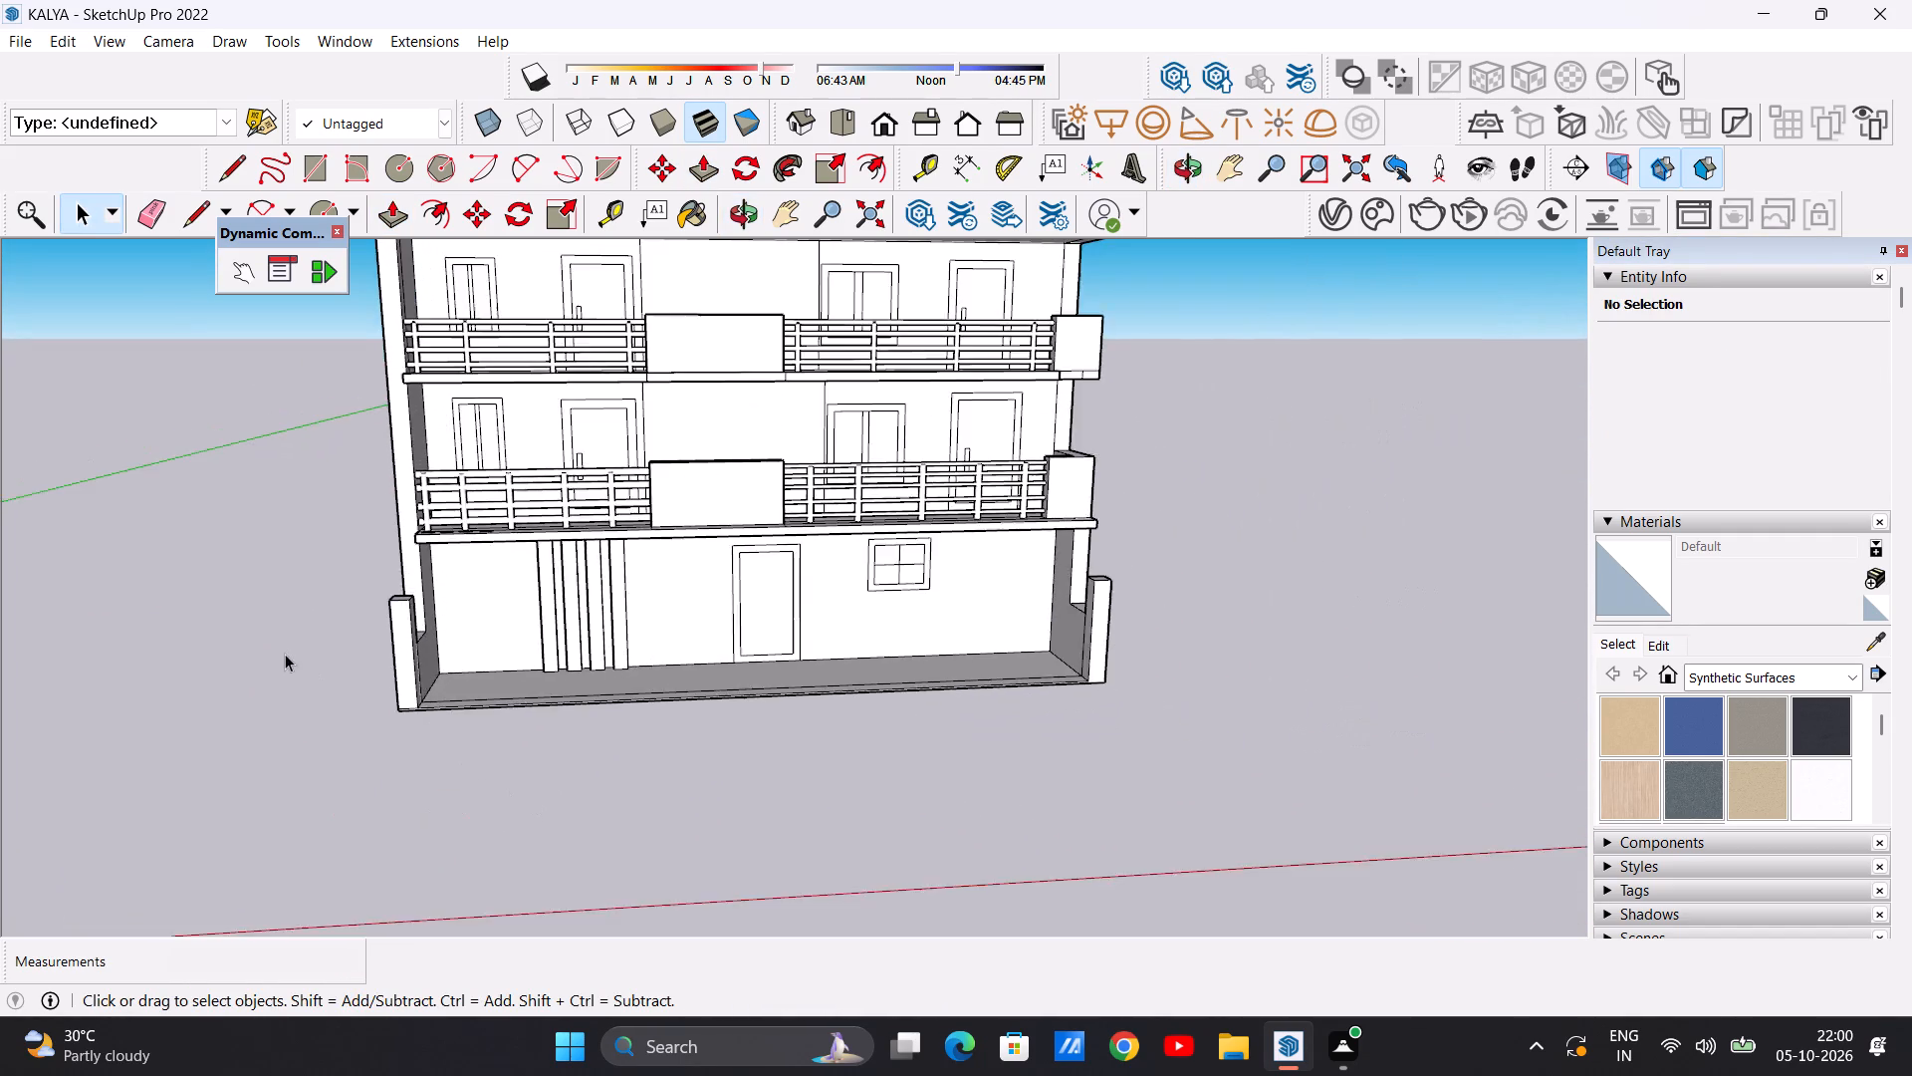
{"action": "scroll", "coordinate": [285, 654], "scroll_direction": "down", "scroll_amount": 4}
{"action": "middle_click_drag", "start_coordinate": [847, 663], "coordinate": [999, 556]}
{"action": "scroll", "coordinate": [862, 668], "scroll_direction": "up", "scroll_amount": 8}
{"action": "scroll", "coordinate": [1016, 636], "scroll_direction": "down", "scroll_amount": 8}
{"action": "middle_click_drag", "start_coordinate": [1002, 656], "coordinate": [660, 696]}
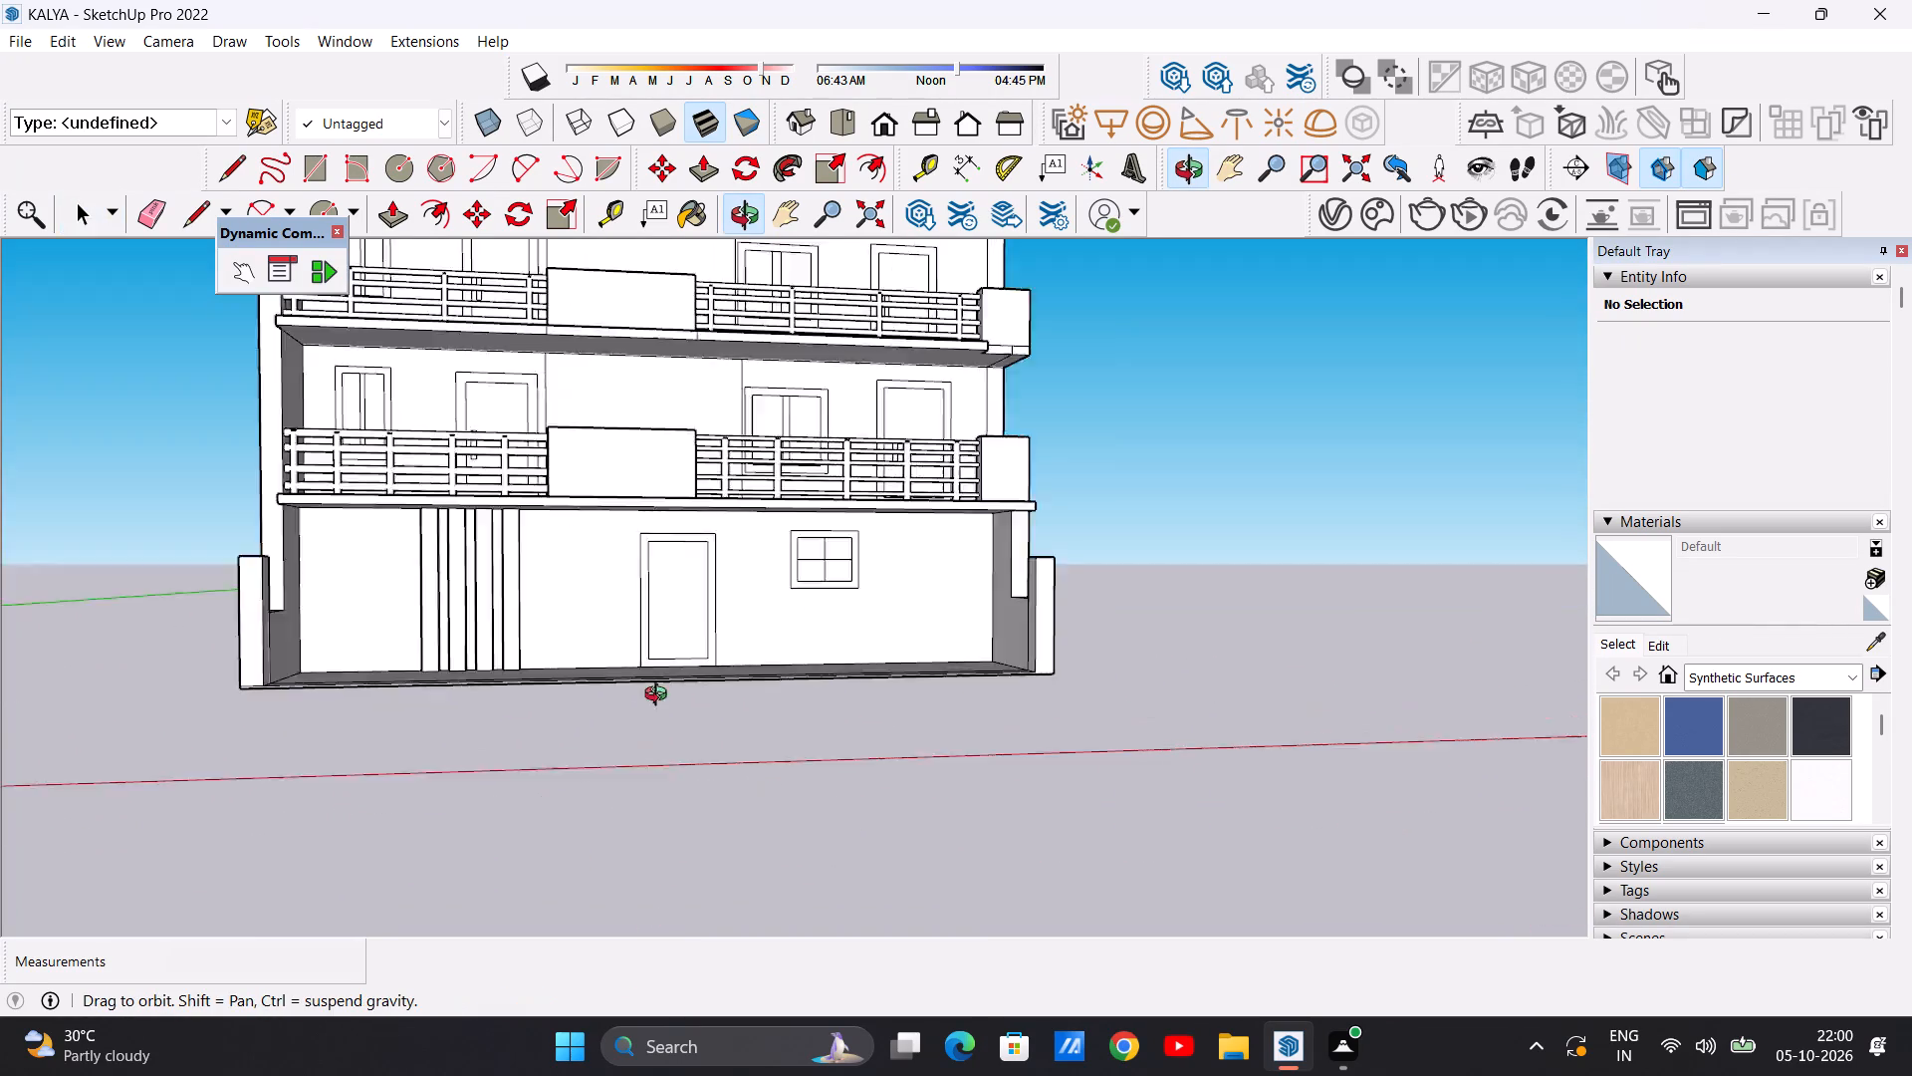
{"action": "middle_click_drag", "start_coordinate": [660, 696], "coordinate": [486, 735]}
{"action": "scroll", "coordinate": [616, 707], "scroll_direction": "down", "scroll_amount": 6}
{"action": "scroll", "coordinate": [535, 672], "scroll_direction": "up", "scroll_amount": 1}
{"action": "middle_click_drag", "start_coordinate": [538, 677], "coordinate": [739, 699]}
{"action": "scroll", "coordinate": [463, 681], "scroll_direction": "down", "scroll_amount": 4}
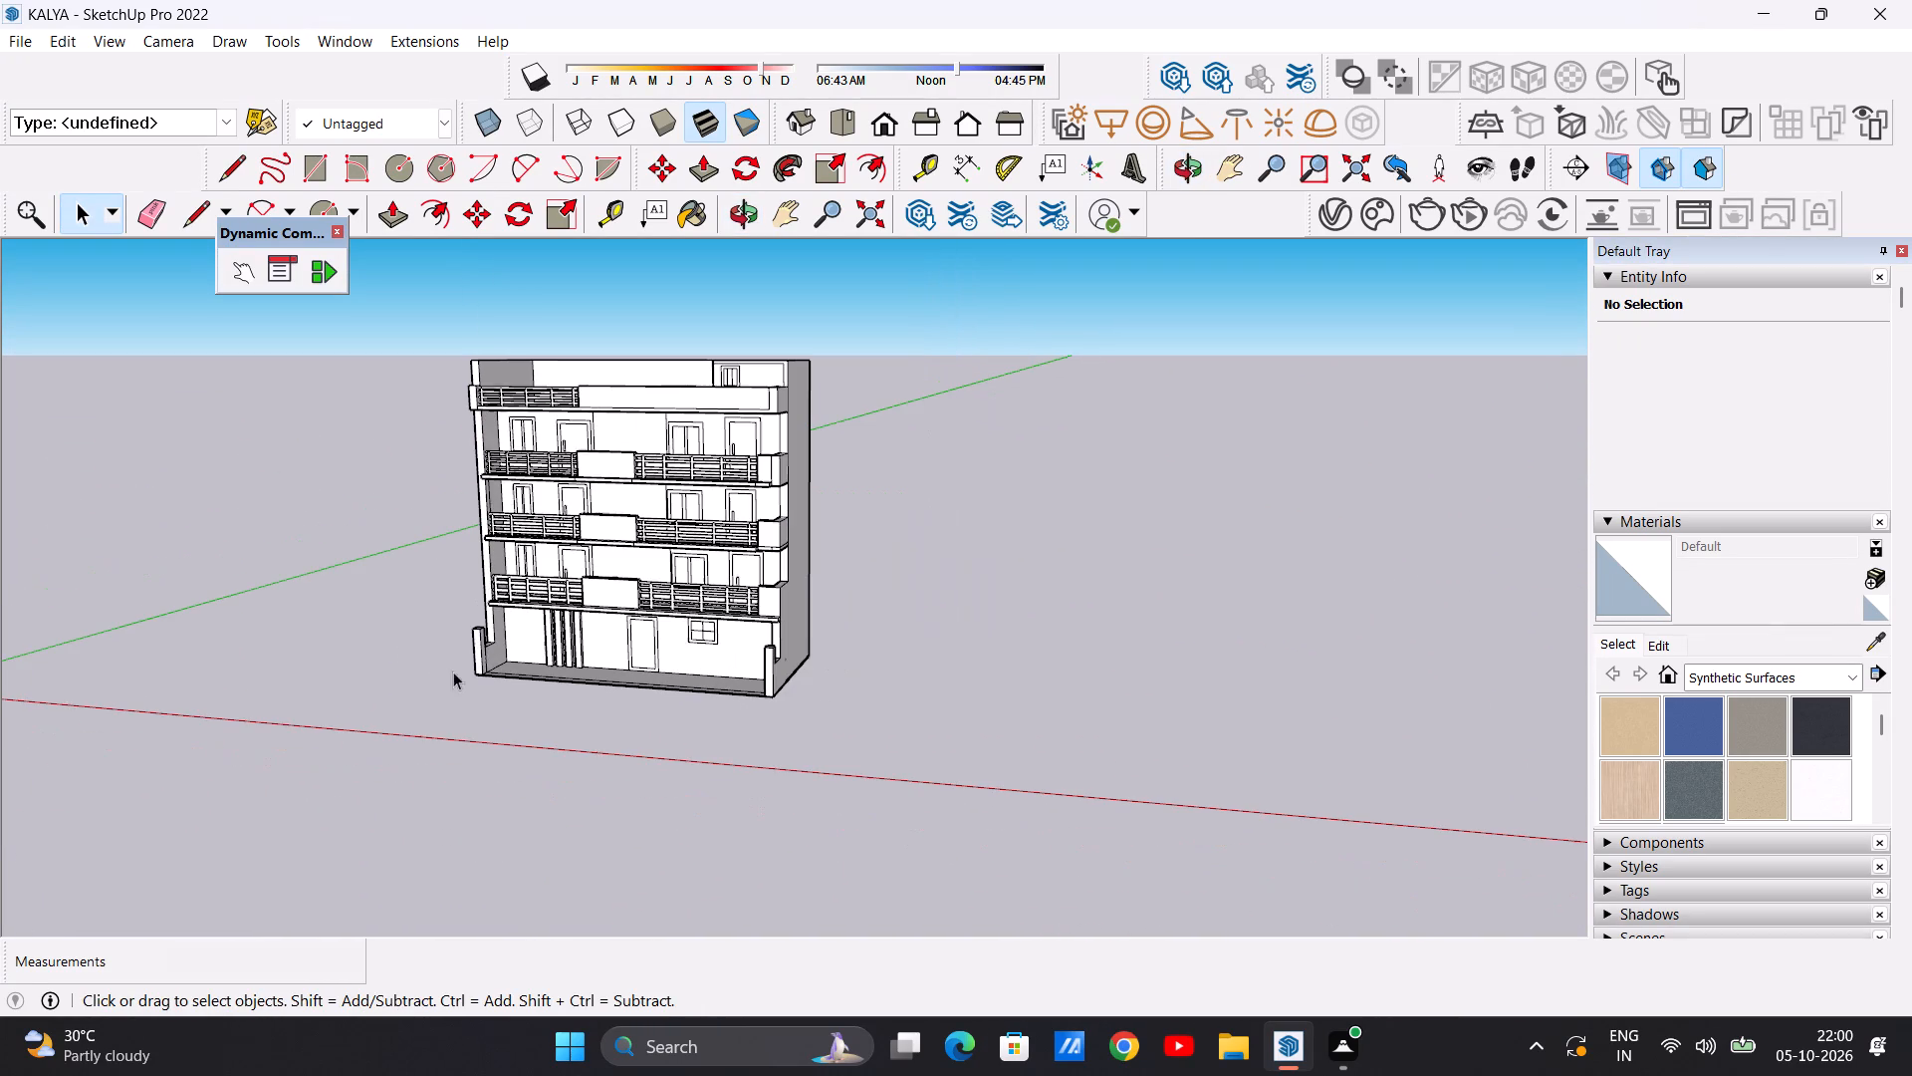
{"action": "scroll", "coordinate": [453, 672], "scroll_direction": "down", "scroll_amount": 2}
{"action": "scroll", "coordinate": [20, 727], "scroll_direction": "up", "scroll_amount": 8}
{"action": "scroll", "coordinate": [155, 701], "scroll_direction": "down", "scroll_amount": 6}
{"action": "middle_click_drag", "start_coordinate": [242, 689], "coordinate": [504, 635]}
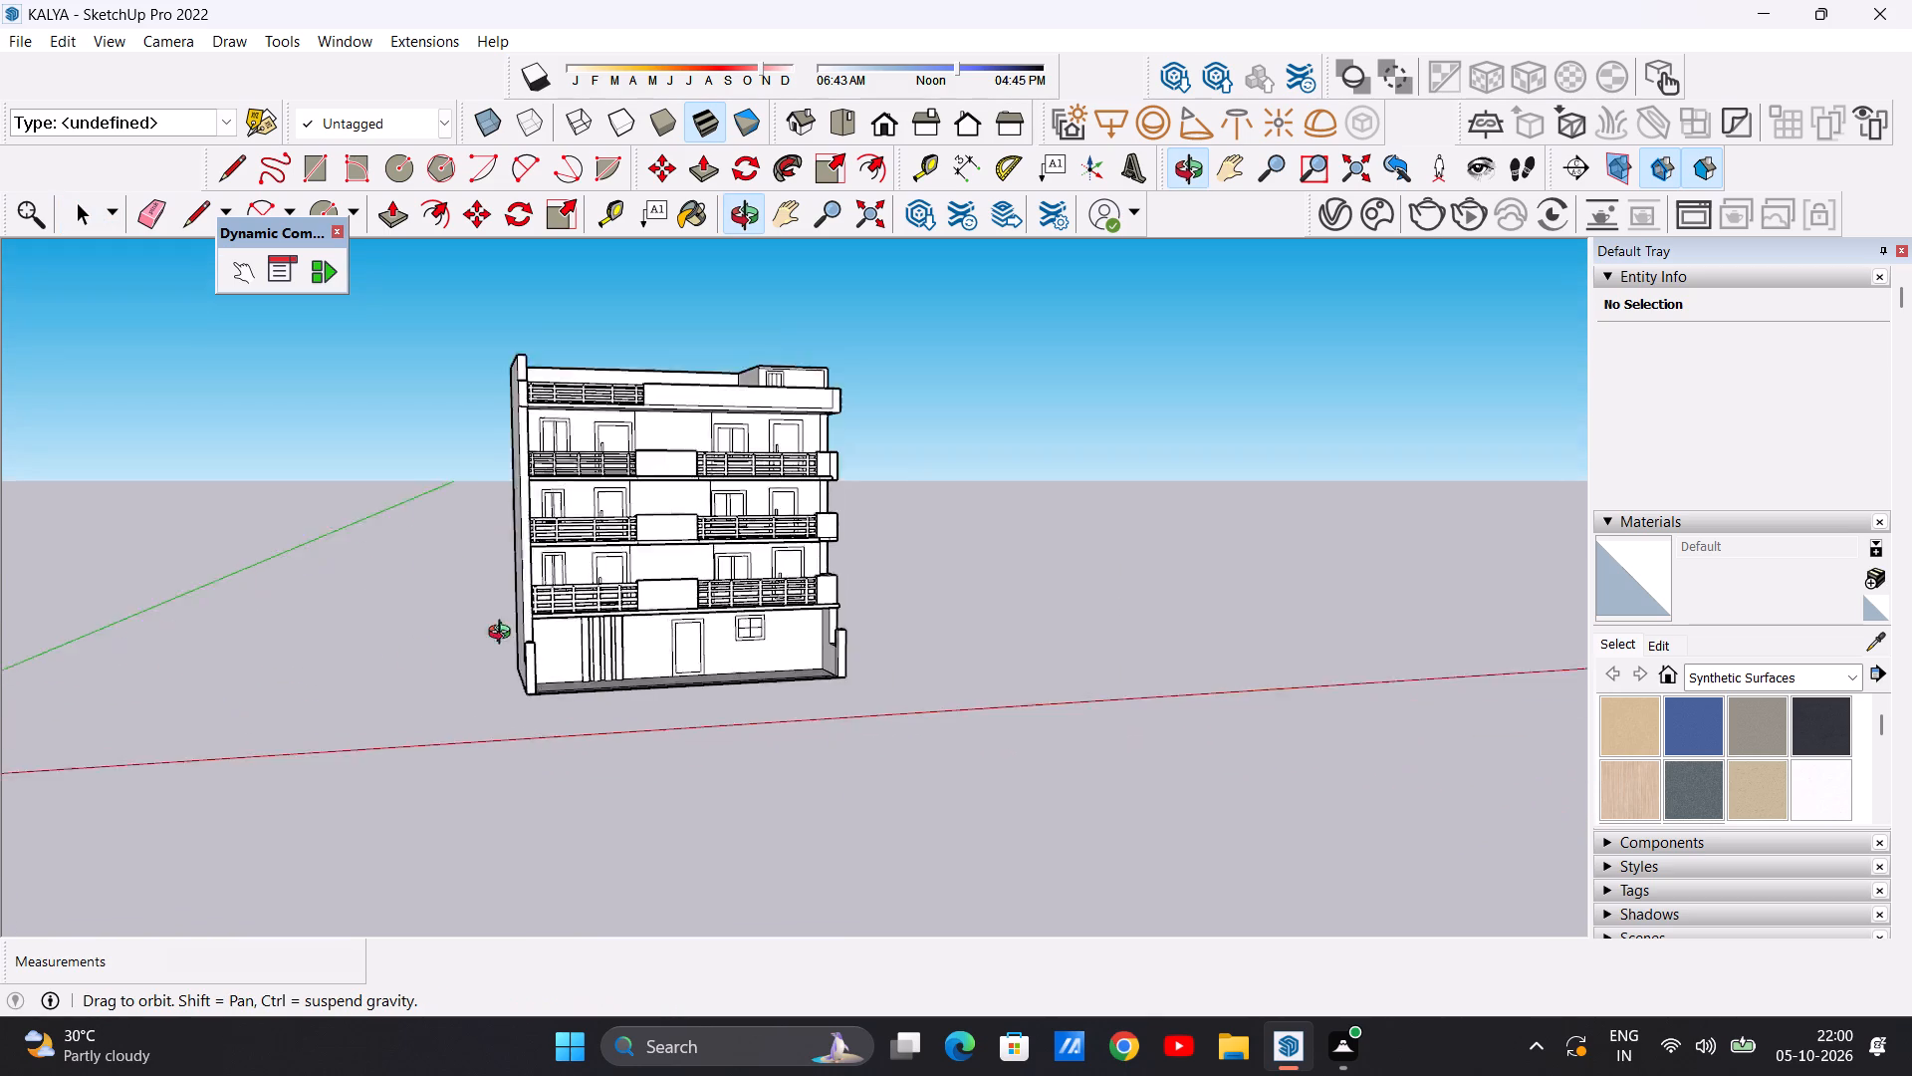
{"action": "middle_click_drag", "start_coordinate": [504, 635], "coordinate": [290, 691]}
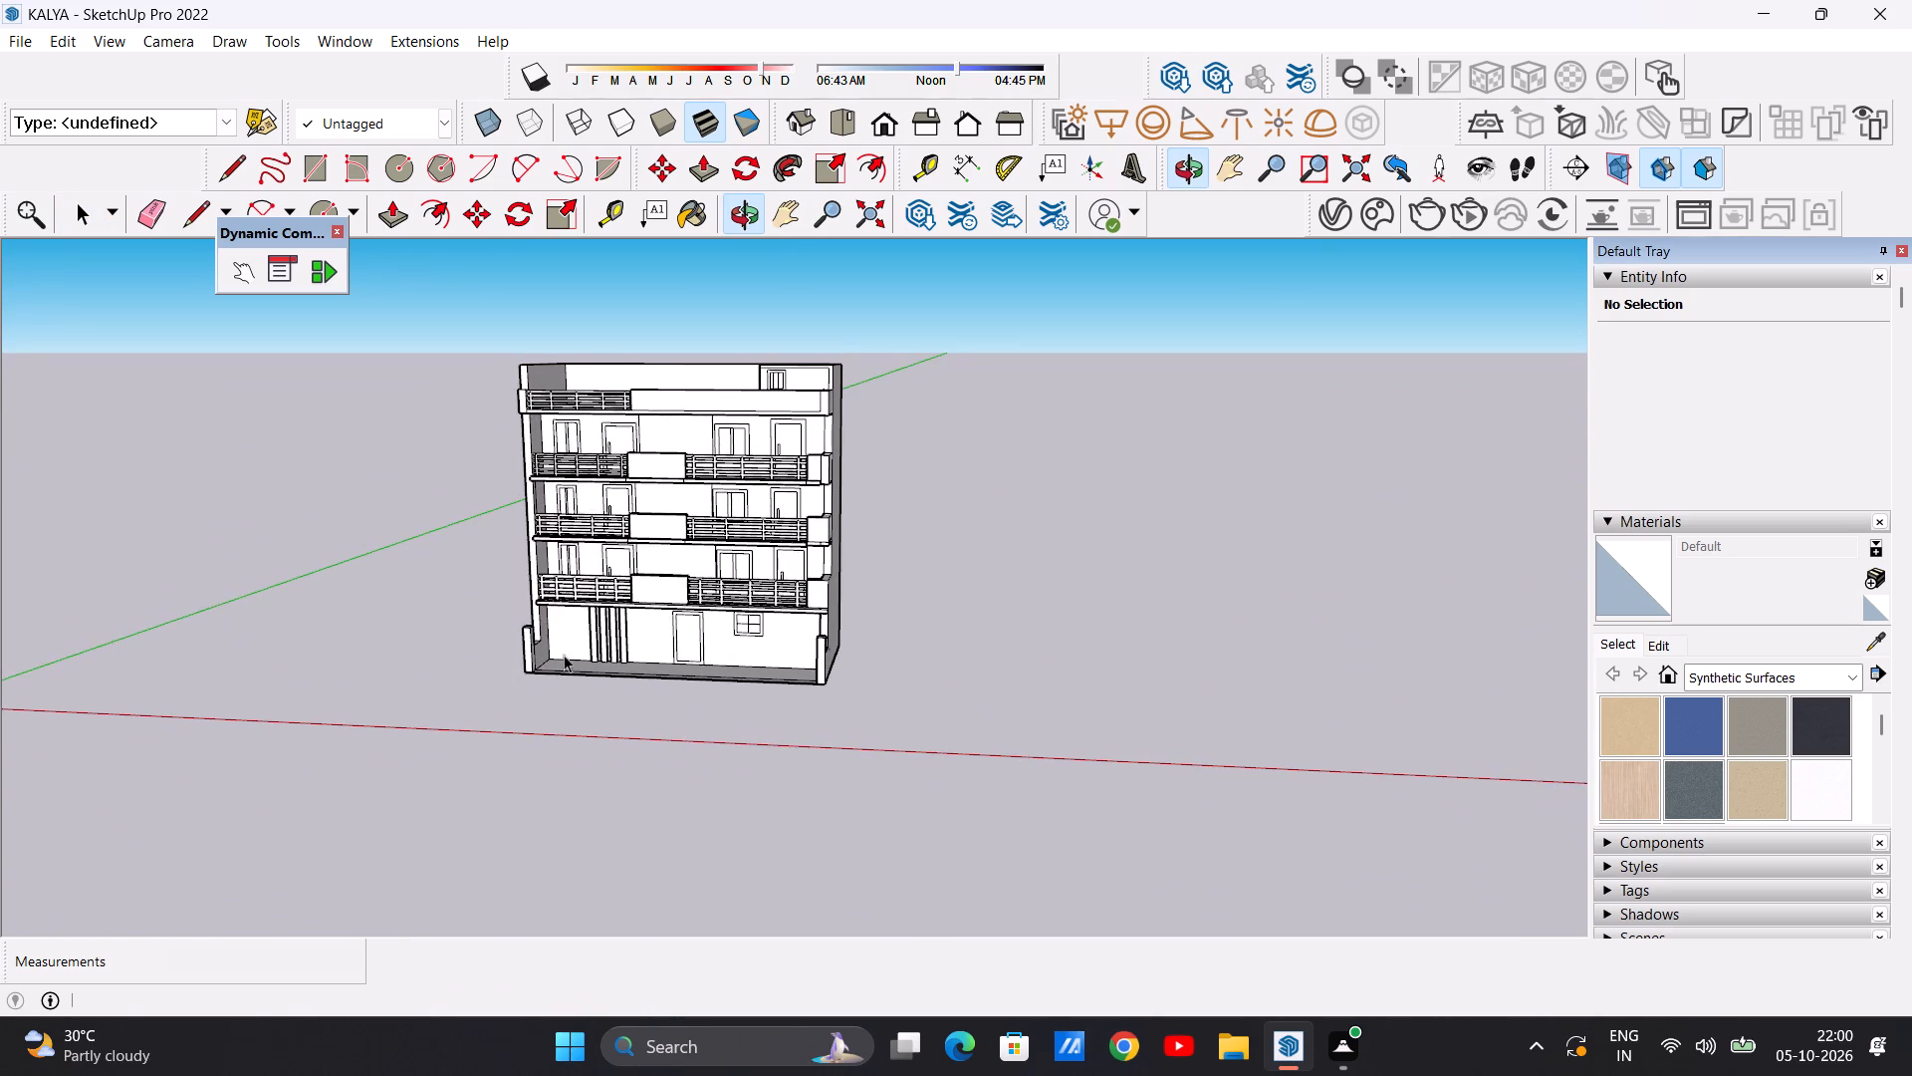
{"action": "scroll", "coordinate": [727, 621], "scroll_direction": "up", "scroll_amount": 8}
{"action": "scroll", "coordinate": [580, 647], "scroll_direction": "down", "scroll_amount": 7}
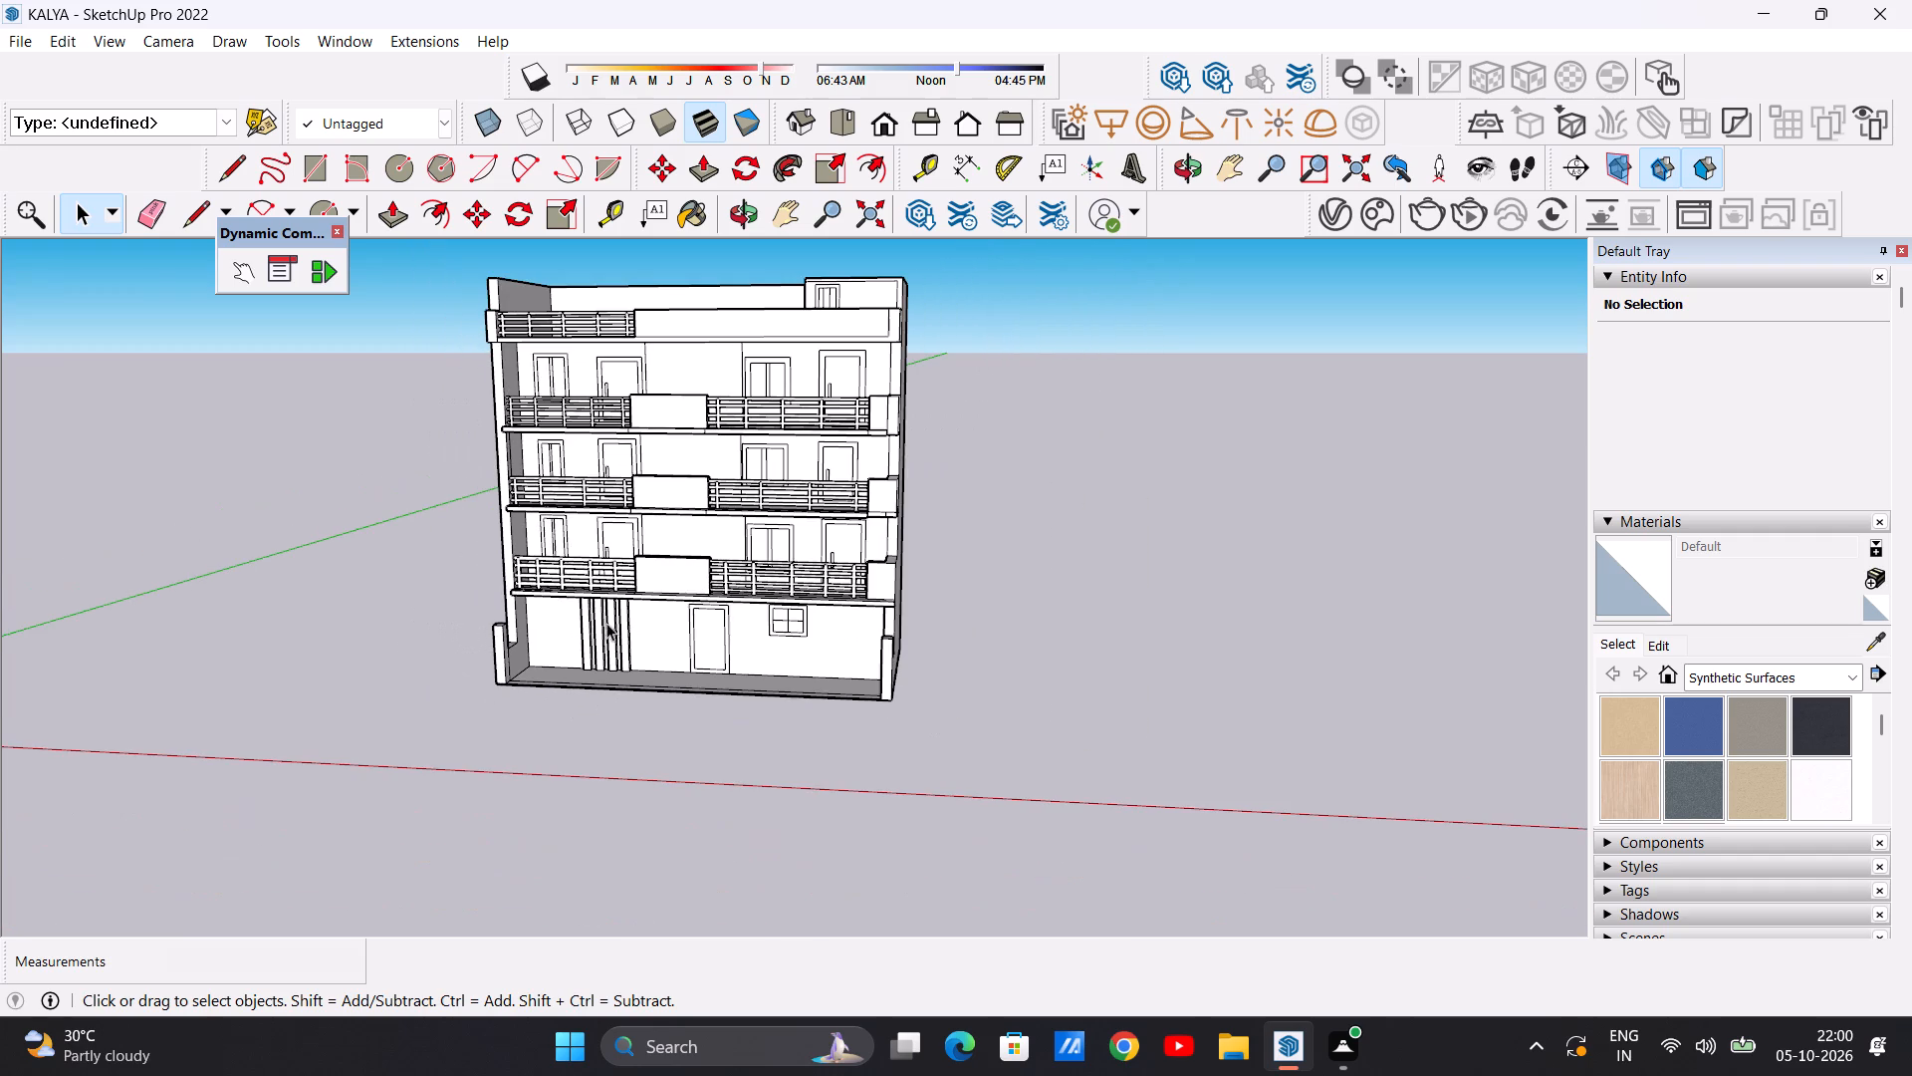
{"action": "middle_click_drag", "start_coordinate": [561, 656], "coordinate": [930, 618]}
{"action": "scroll", "coordinate": [844, 638], "scroll_direction": "up", "scroll_amount": 8}
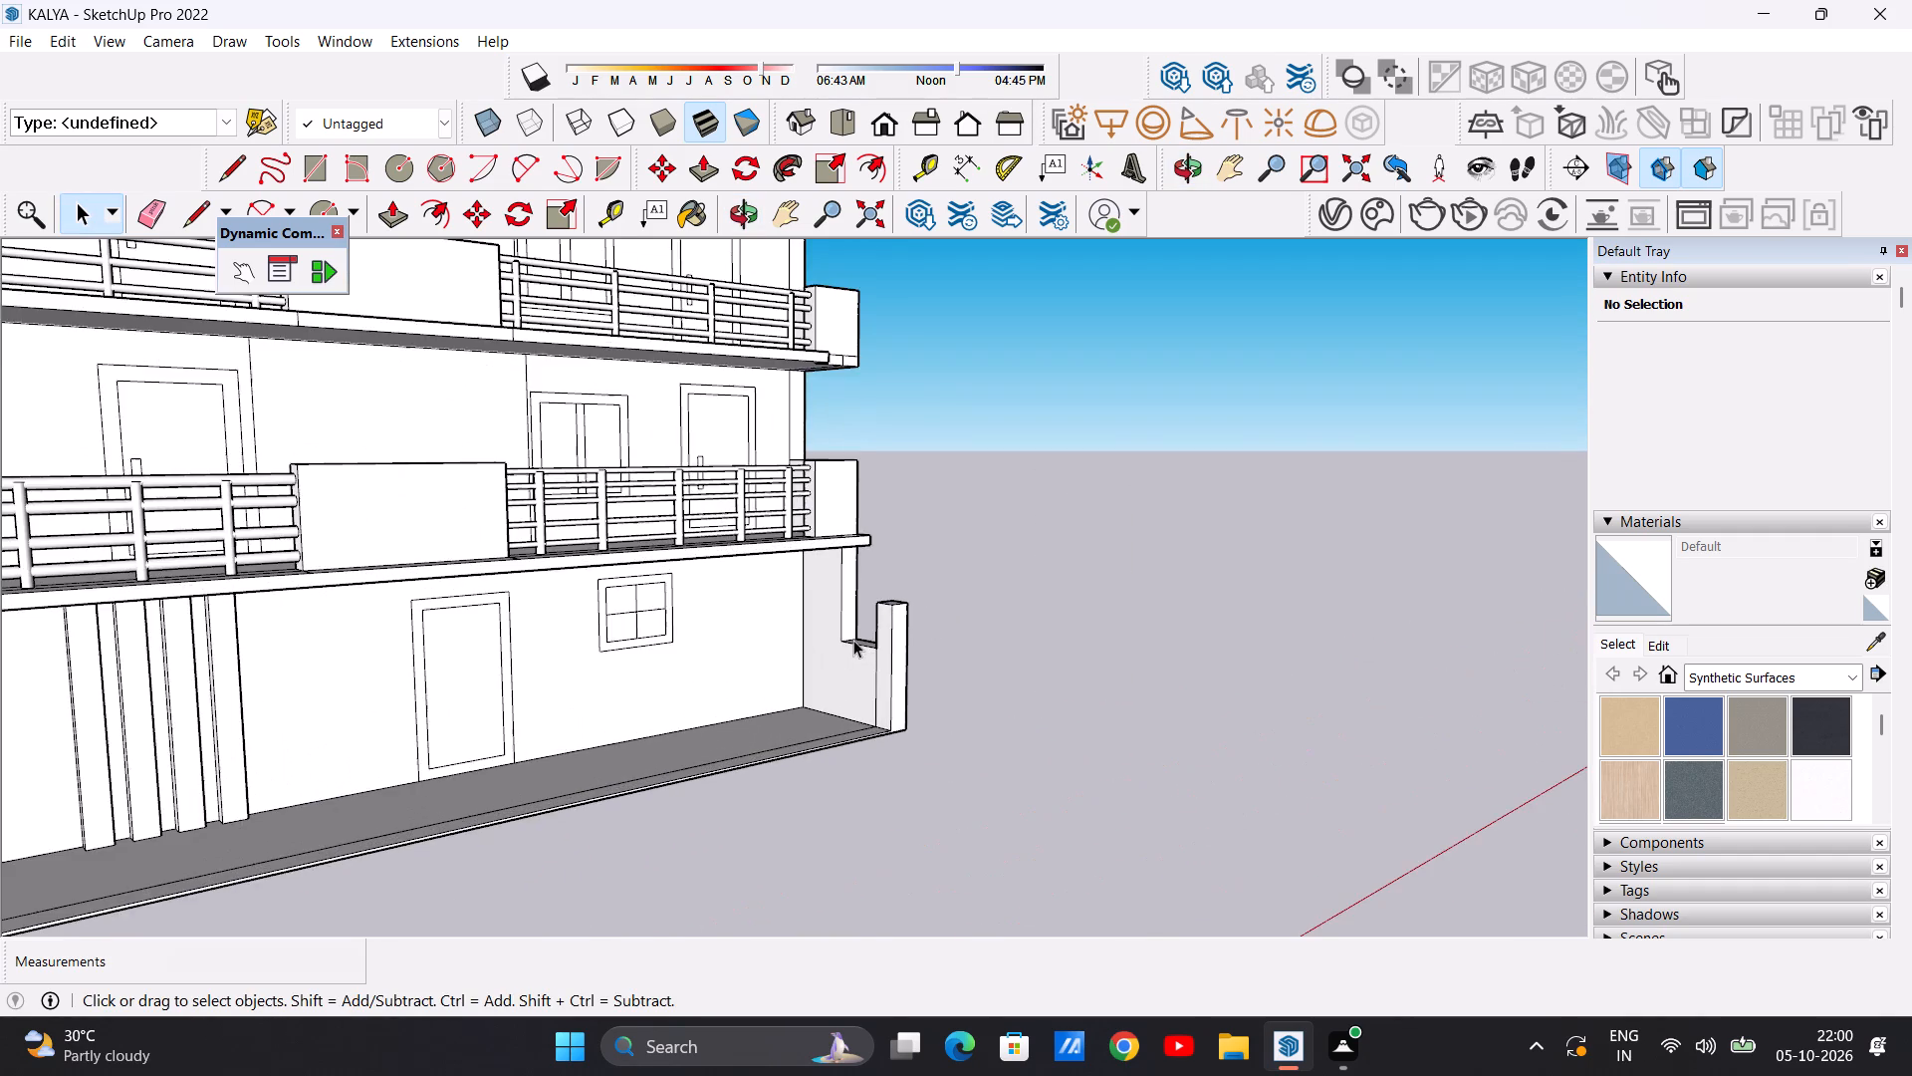
Examine the ground-floor end posts and low side walls from both sides of the facade, comparing the two ends.
{"action": "scroll", "coordinate": [853, 640], "scroll_direction": "down", "scroll_amount": 5}
{"action": "middle_click_drag", "start_coordinate": [808, 711], "coordinate": [364, 743]}
{"action": "scroll", "coordinate": [451, 681], "scroll_direction": "up", "scroll_amount": 4}
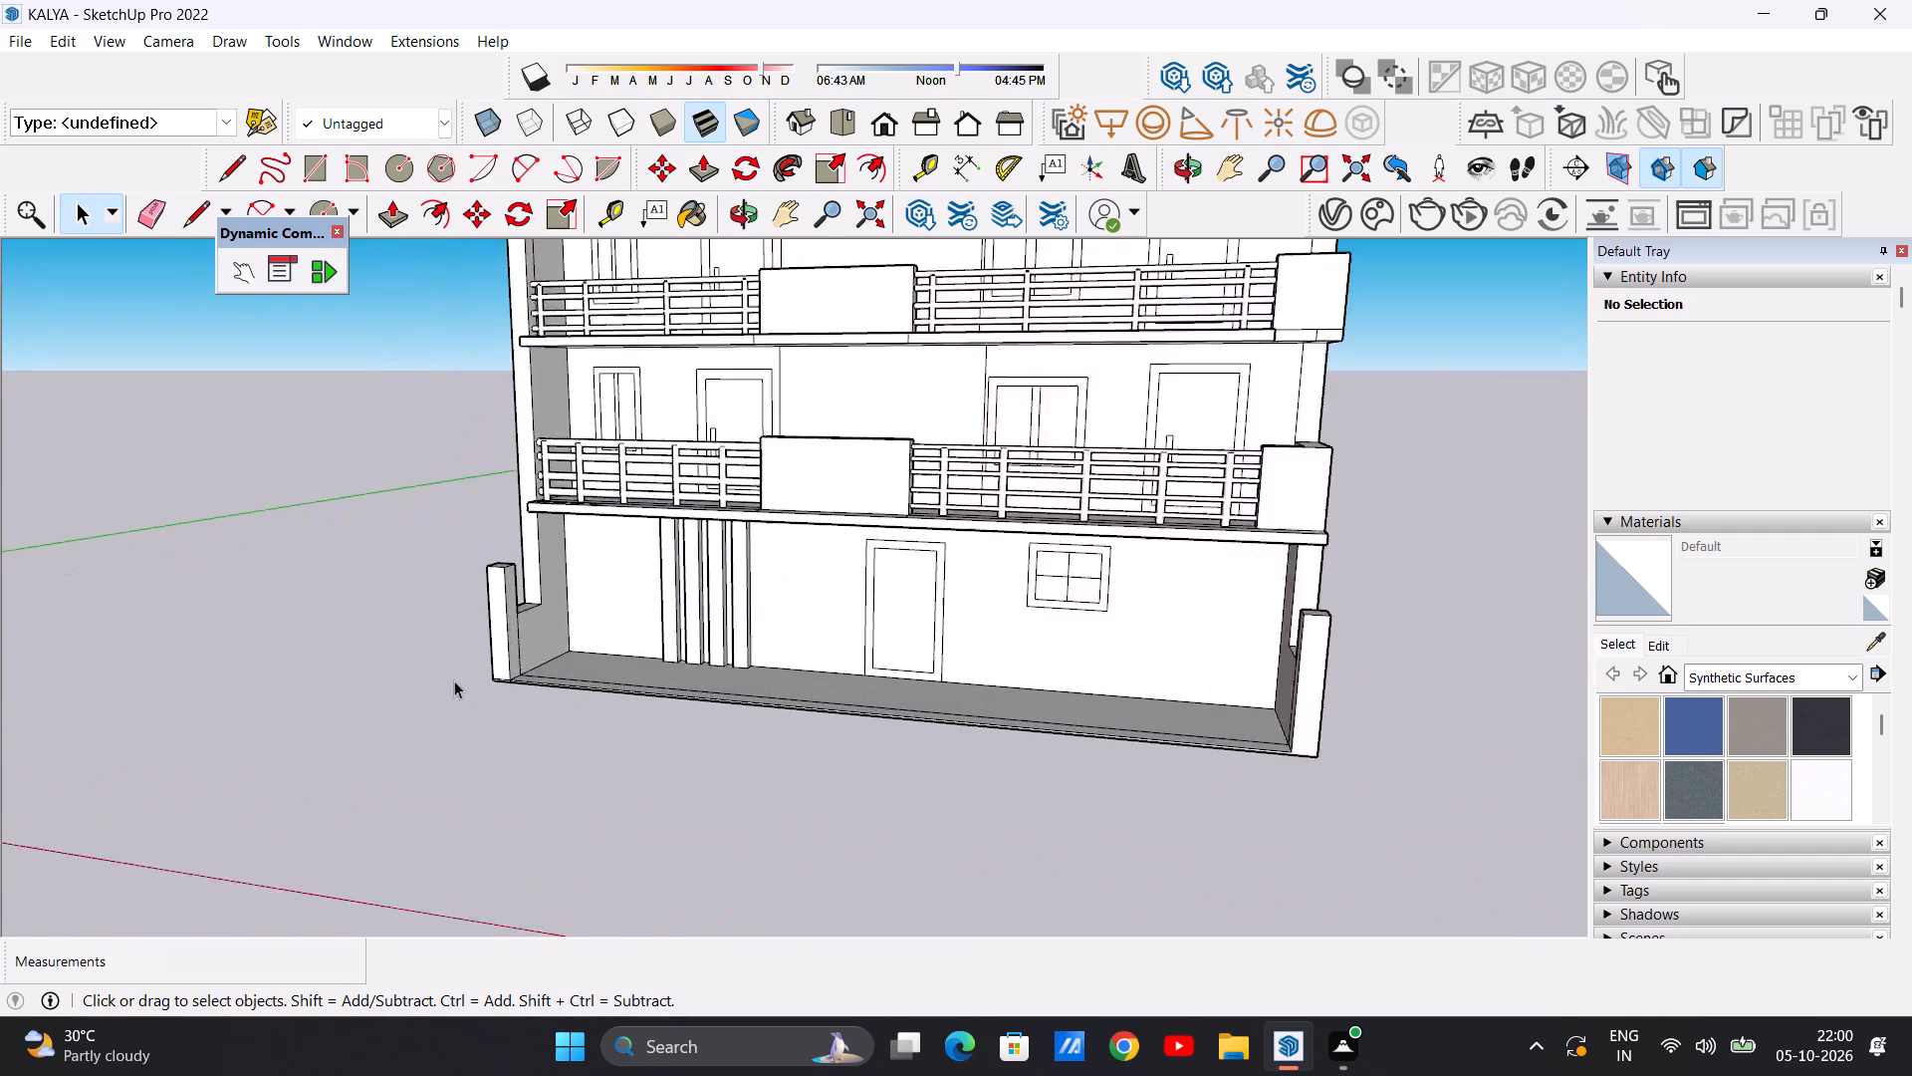
{"action": "scroll", "coordinate": [454, 680], "scroll_direction": "up", "scroll_amount": 3}
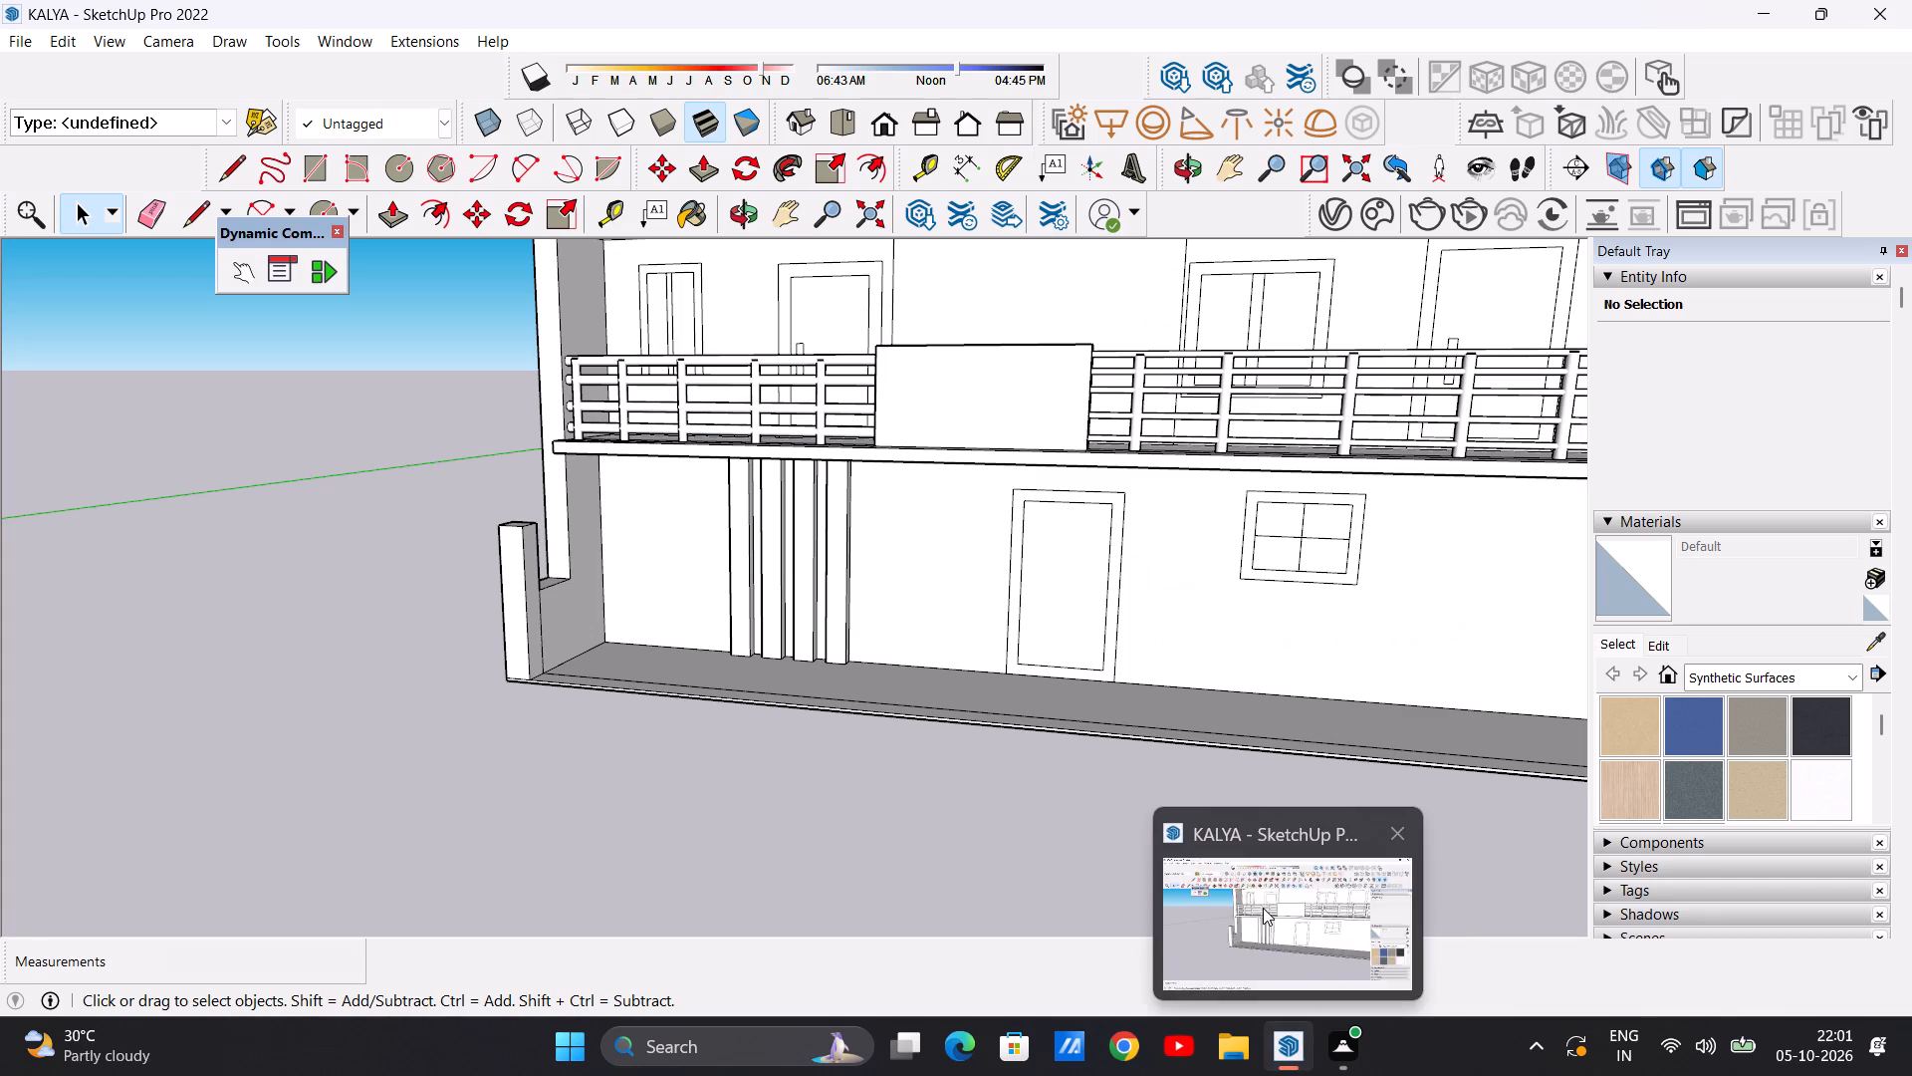
{"action": "left_click", "coordinate": [1263, 908]}
{"action": "scroll", "coordinate": [979, 740], "scroll_direction": "down", "scroll_amount": 6}
{"action": "scroll", "coordinate": [900, 632], "scroll_direction": "up", "scroll_amount": 8}
{"action": "scroll", "coordinate": [816, 652], "scroll_direction": "down", "scroll_amount": 6}
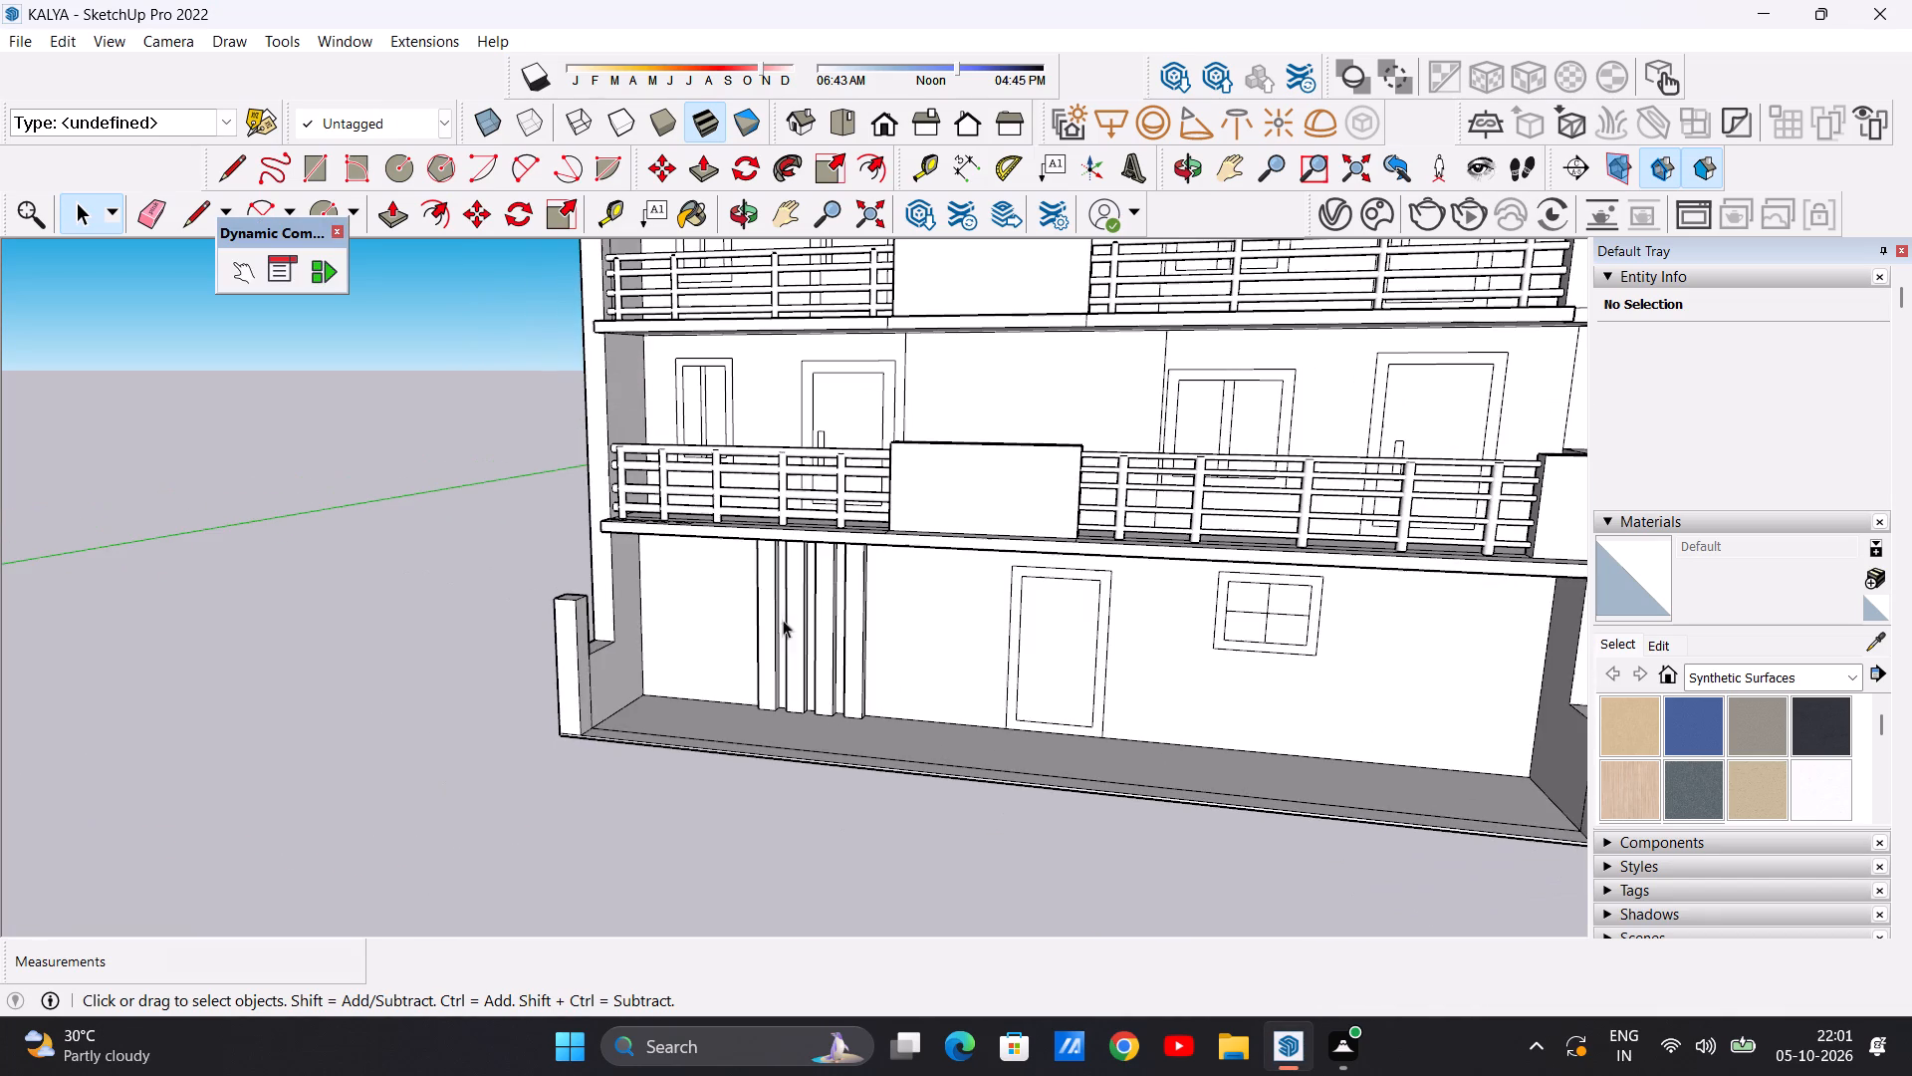
{"action": "scroll", "coordinate": [611, 608], "scroll_direction": "down", "scroll_amount": 13}
{"action": "scroll", "coordinate": [702, 629], "scroll_direction": "up", "scroll_amount": 7}
{"action": "middle_click_drag", "start_coordinate": [607, 668], "coordinate": [1005, 648]}
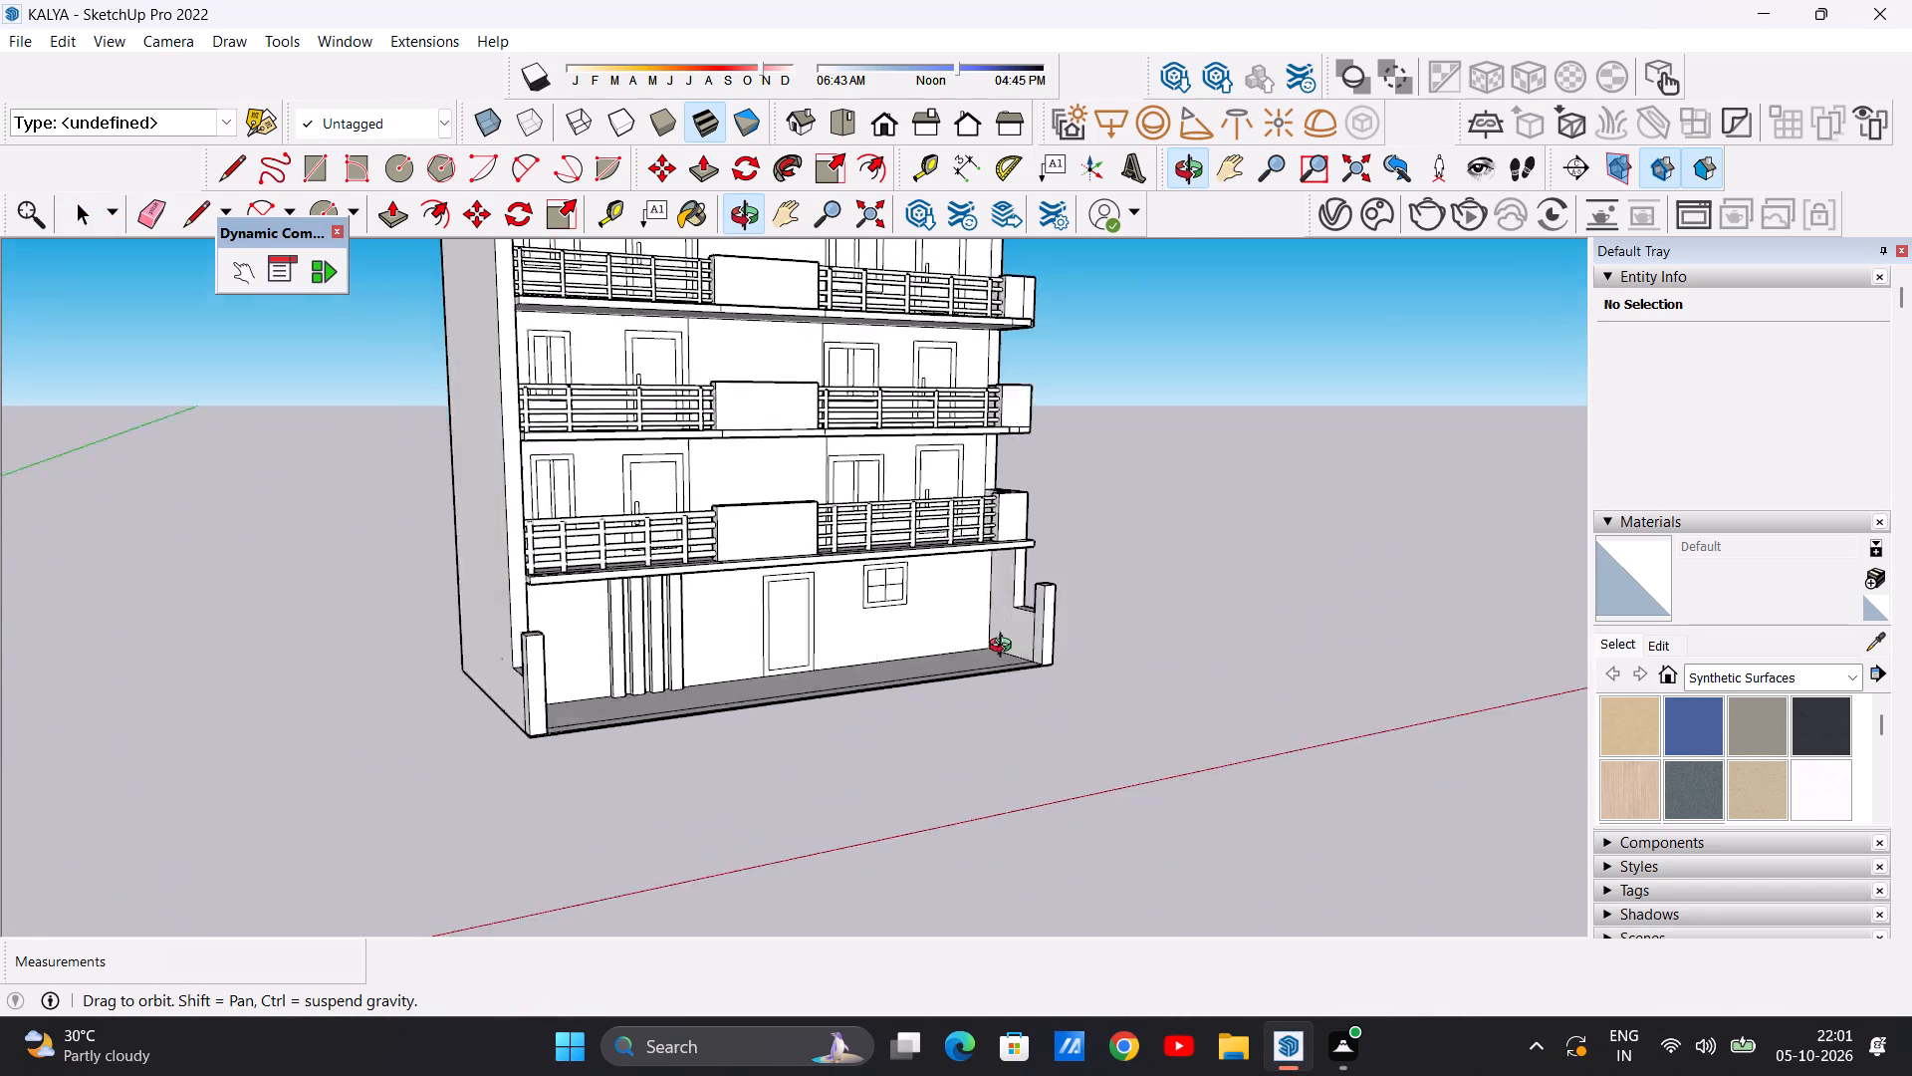
{"action": "middle_click_drag", "start_coordinate": [1005, 648], "coordinate": [969, 672]}
{"action": "scroll", "coordinate": [1021, 623], "scroll_direction": "up", "scroll_amount": 7}
{"action": "scroll", "coordinate": [1014, 664], "scroll_direction": "down", "scroll_amount": 8}
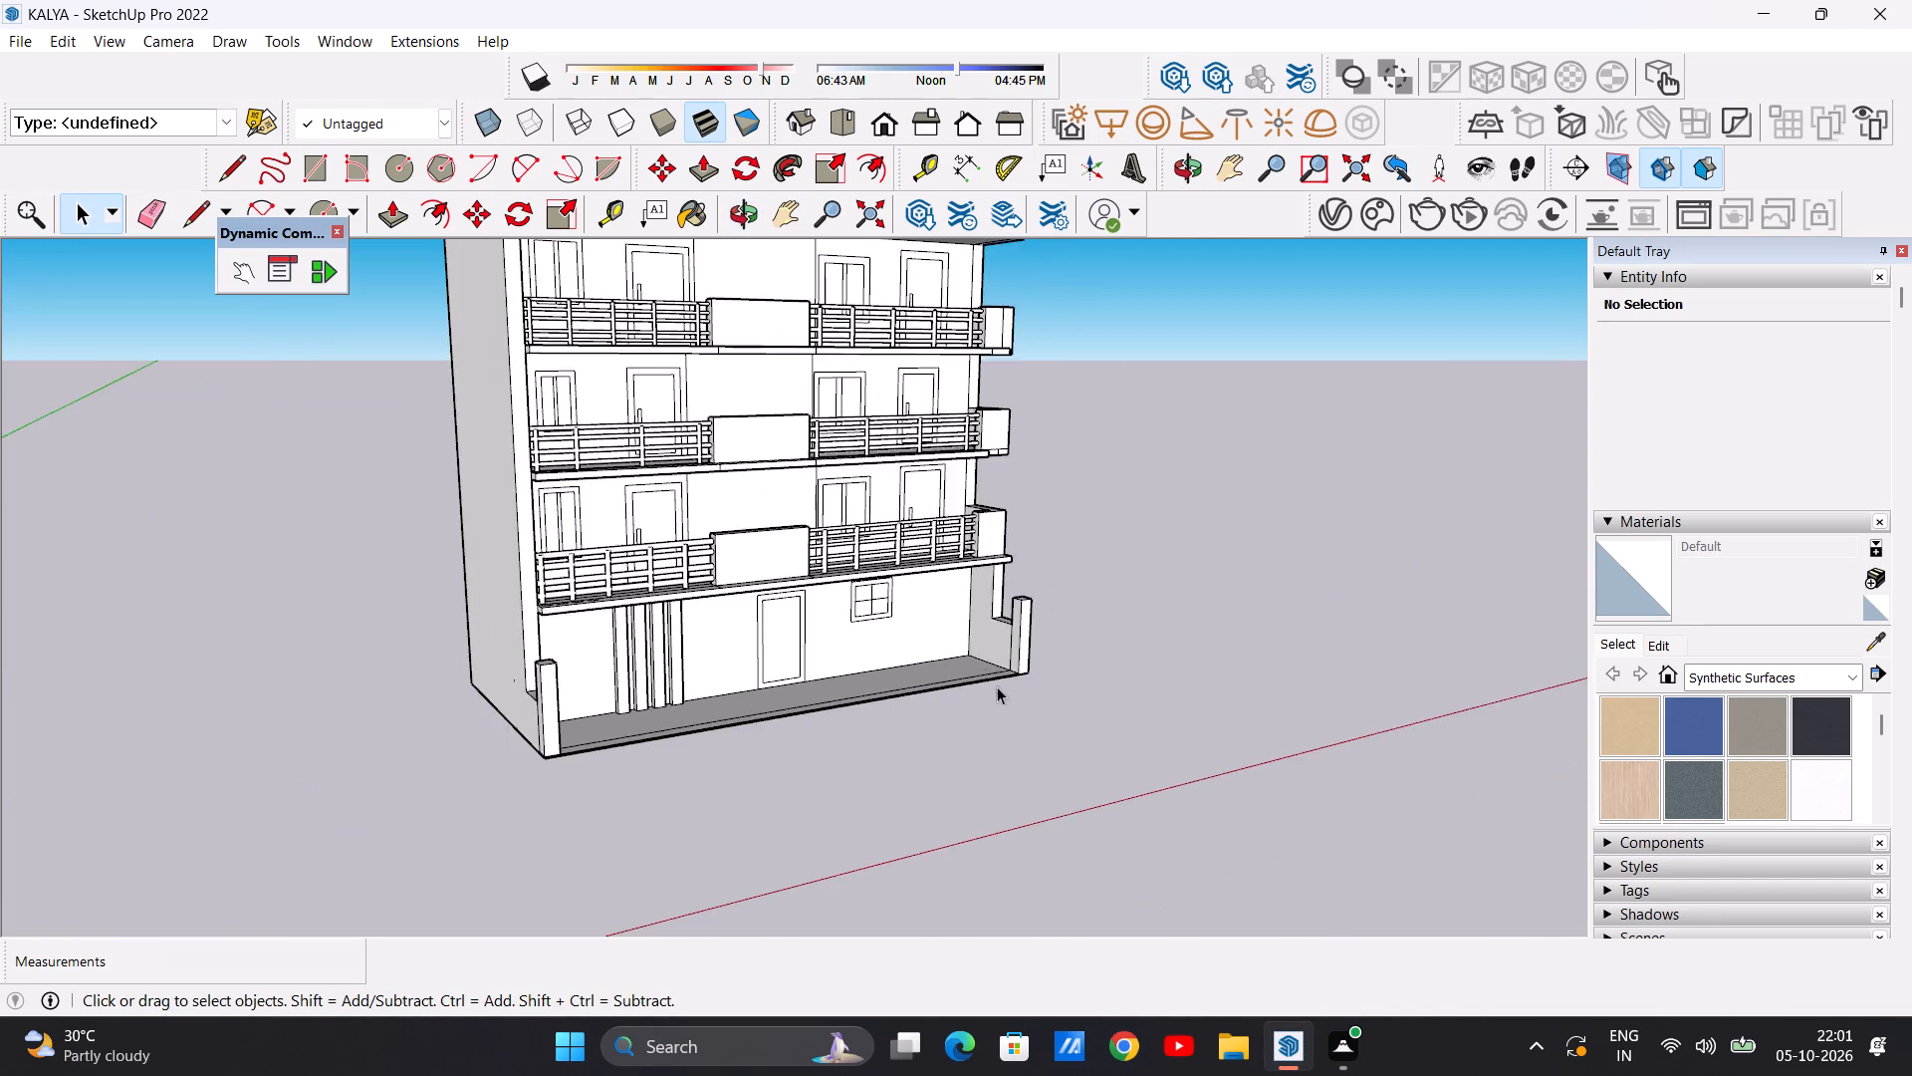
{"action": "middle_click_drag", "start_coordinate": [989, 727], "coordinate": [490, 741]}
{"action": "scroll", "coordinate": [584, 627], "scroll_direction": "up", "scroll_amount": 7}
{"action": "scroll", "coordinate": [585, 664], "scroll_direction": "down", "scroll_amount": 10}
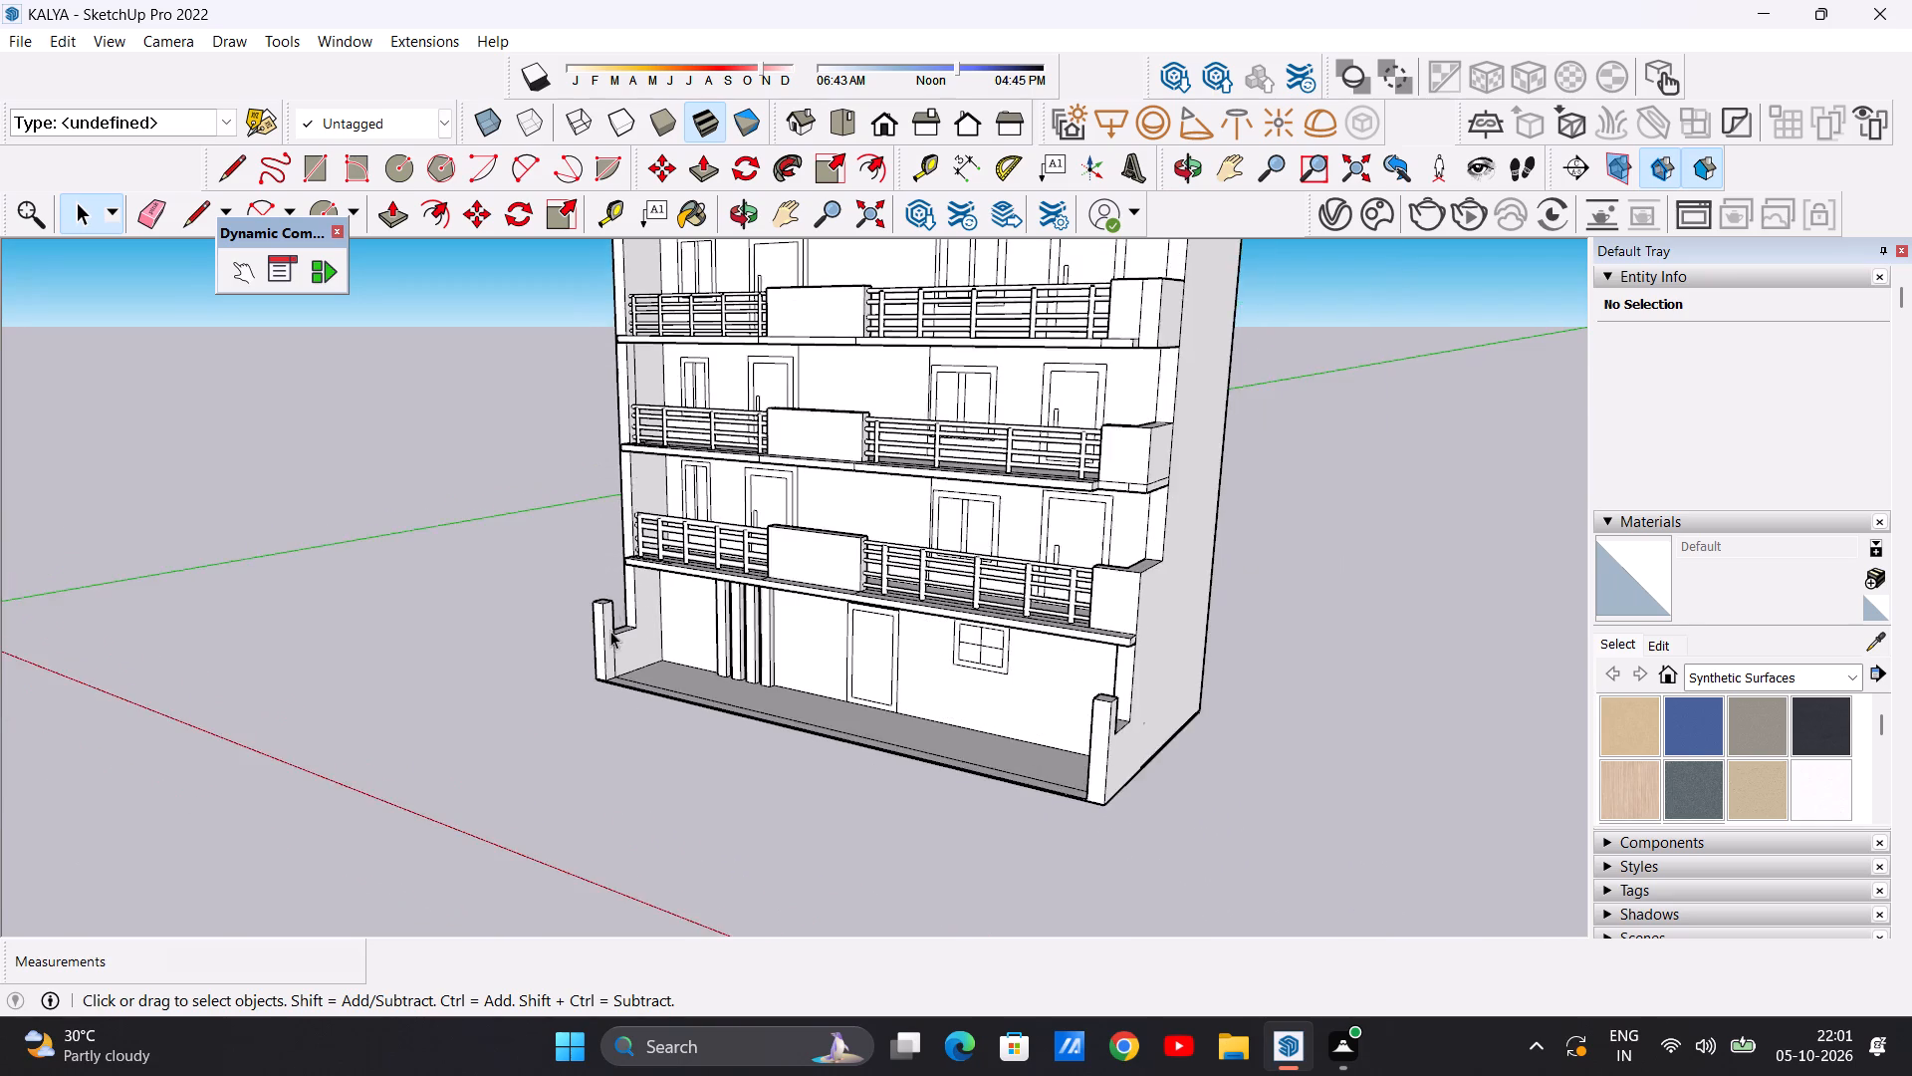
{"action": "scroll", "coordinate": [605, 635], "scroll_direction": "up", "scroll_amount": 8}
{"action": "scroll", "coordinate": [661, 596], "scroll_direction": "down", "scroll_amount": 11}
{"action": "scroll", "coordinate": [895, 582], "scroll_direction": "up", "scroll_amount": 6}
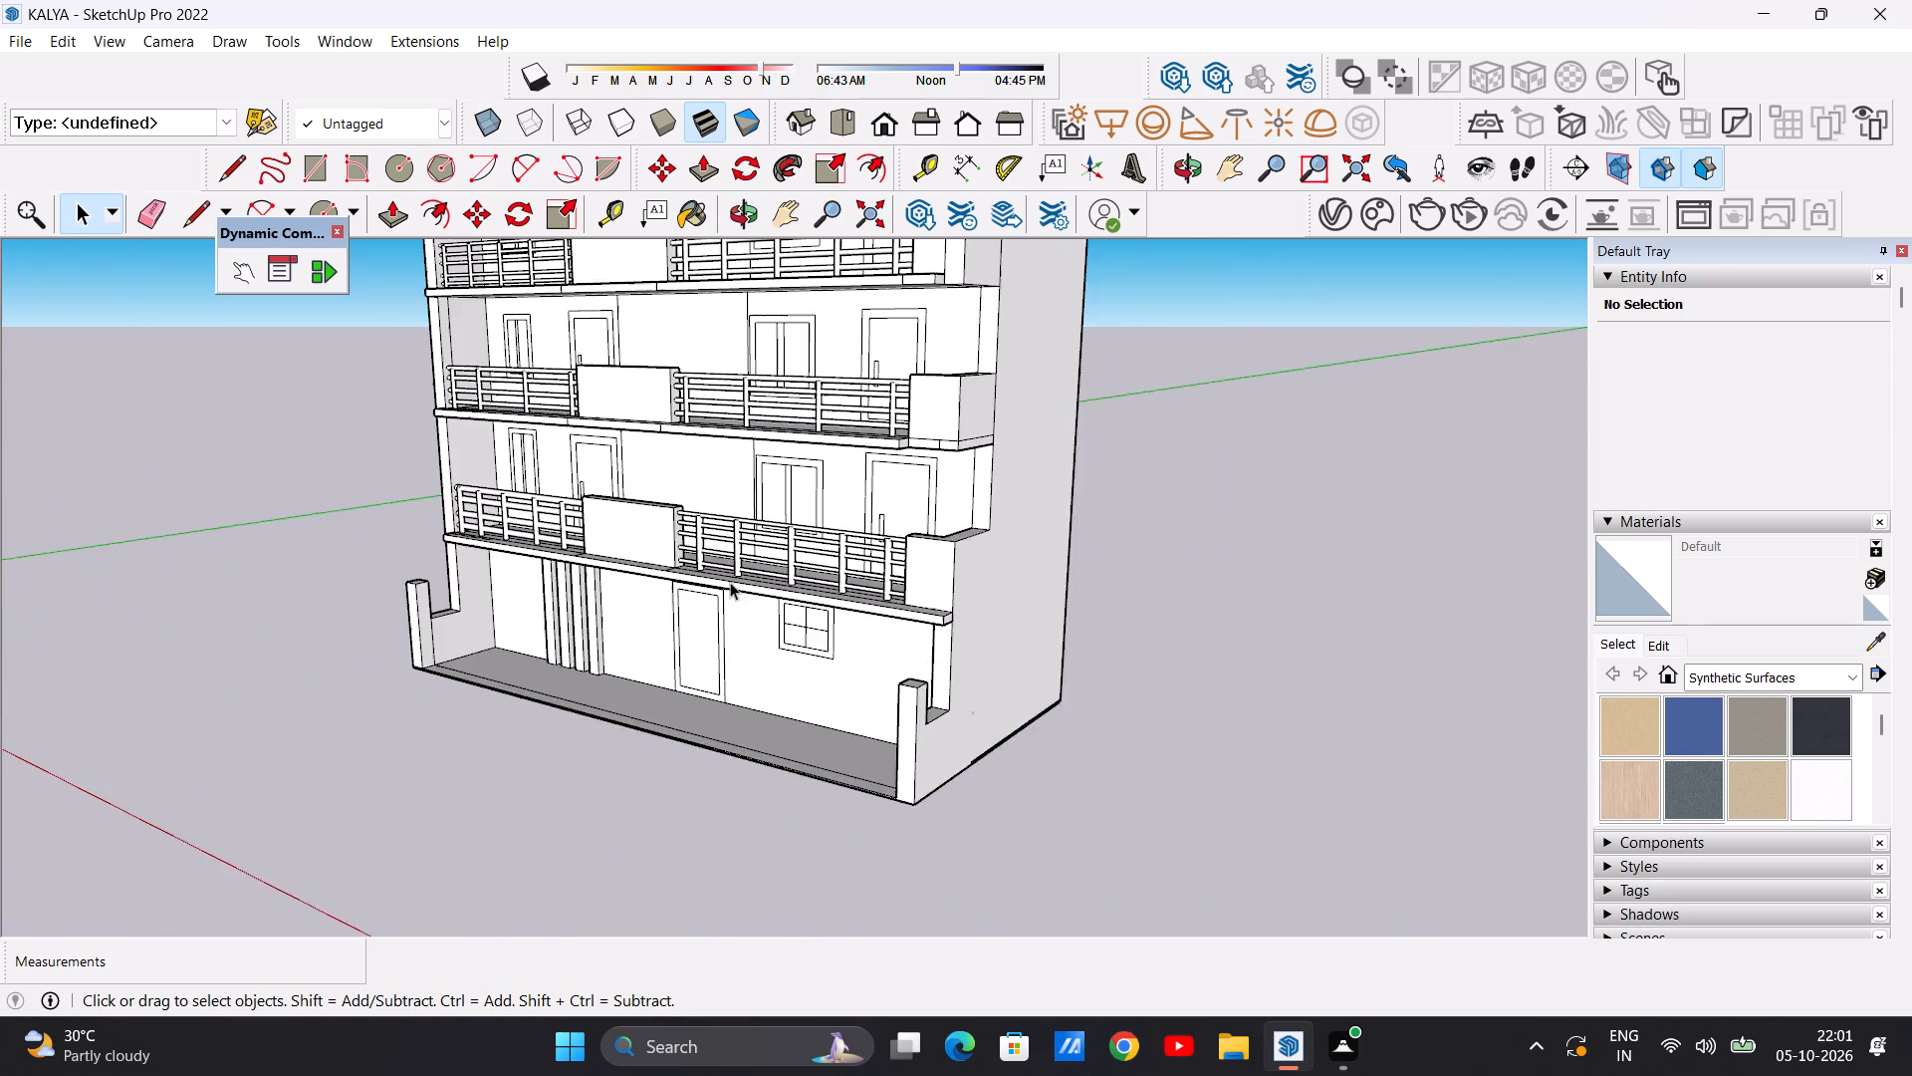
{"action": "scroll", "coordinate": [730, 582], "scroll_direction": "up", "scroll_amount": 8}
{"action": "middle_click_drag", "start_coordinate": [381, 654], "coordinate": [1078, 633]}
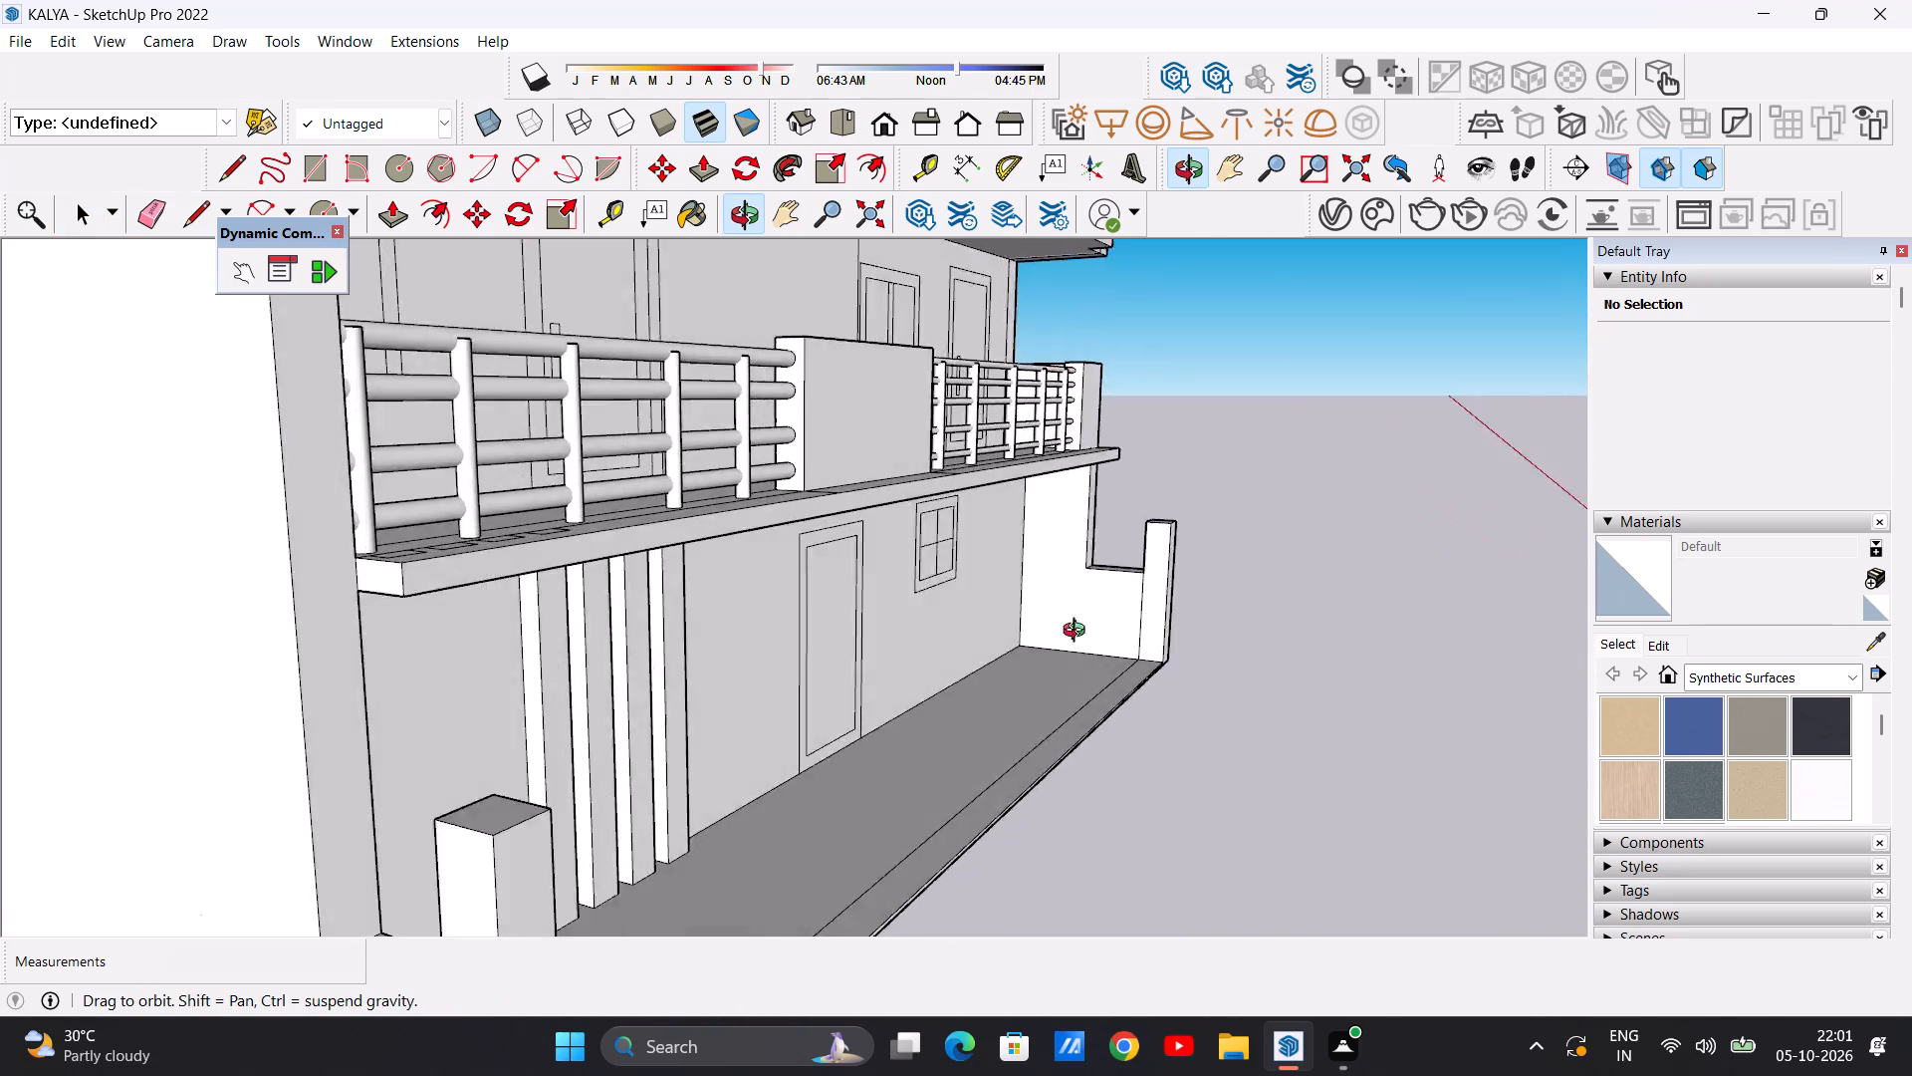
{"action": "middle_click_drag", "start_coordinate": [1078, 633], "coordinate": [813, 648]}
{"action": "scroll", "coordinate": [814, 654], "scroll_direction": "down", "scroll_amount": 9}
{"action": "middle_click_drag", "start_coordinate": [981, 672], "coordinate": [482, 678]}
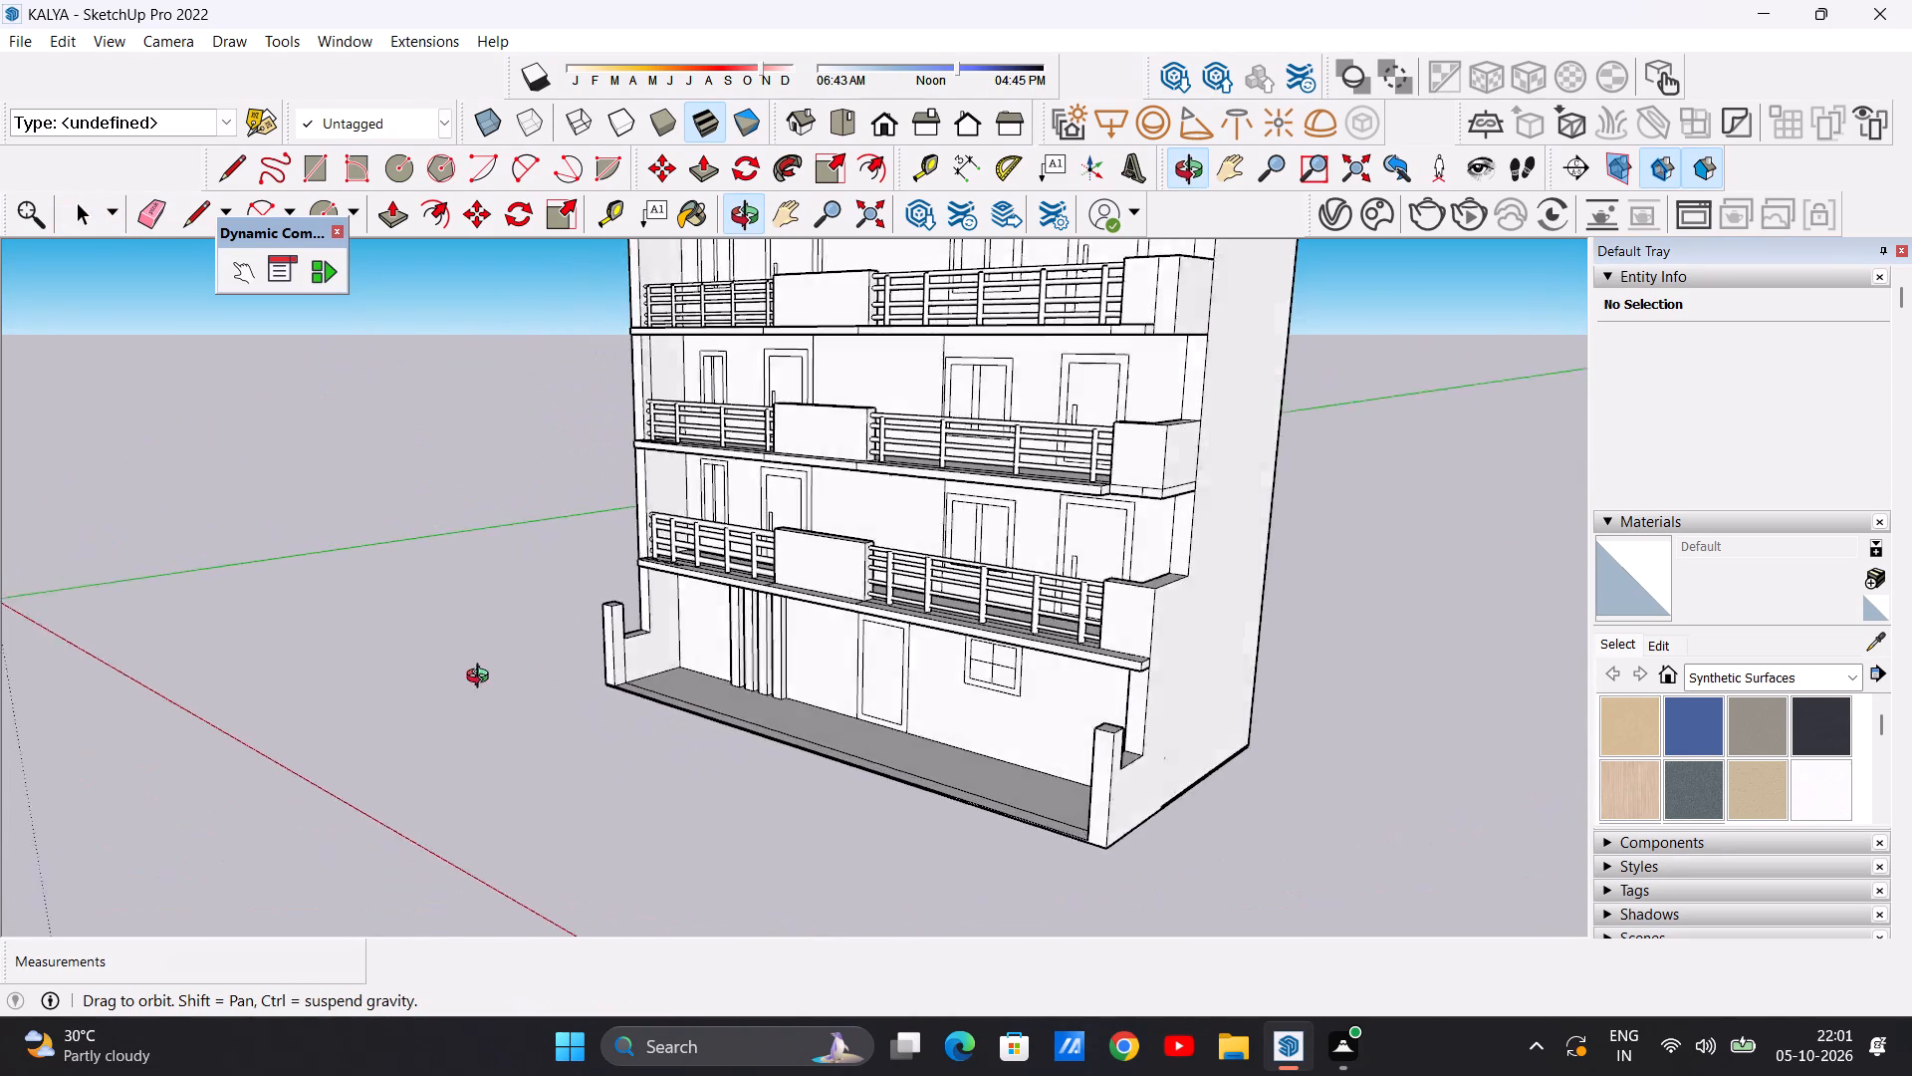
{"action": "middle_click_drag", "start_coordinate": [482, 678], "coordinate": [469, 678]}
{"action": "scroll", "coordinate": [654, 655], "scroll_direction": "up", "scroll_amount": 10}
{"action": "scroll", "coordinate": [602, 650], "scroll_direction": "down", "scroll_amount": 2}
{"action": "scroll", "coordinate": [596, 650], "scroll_direction": "up", "scroll_amount": 2}
{"action": "middle_click_drag", "start_coordinate": [629, 606], "coordinate": [628, 674]}
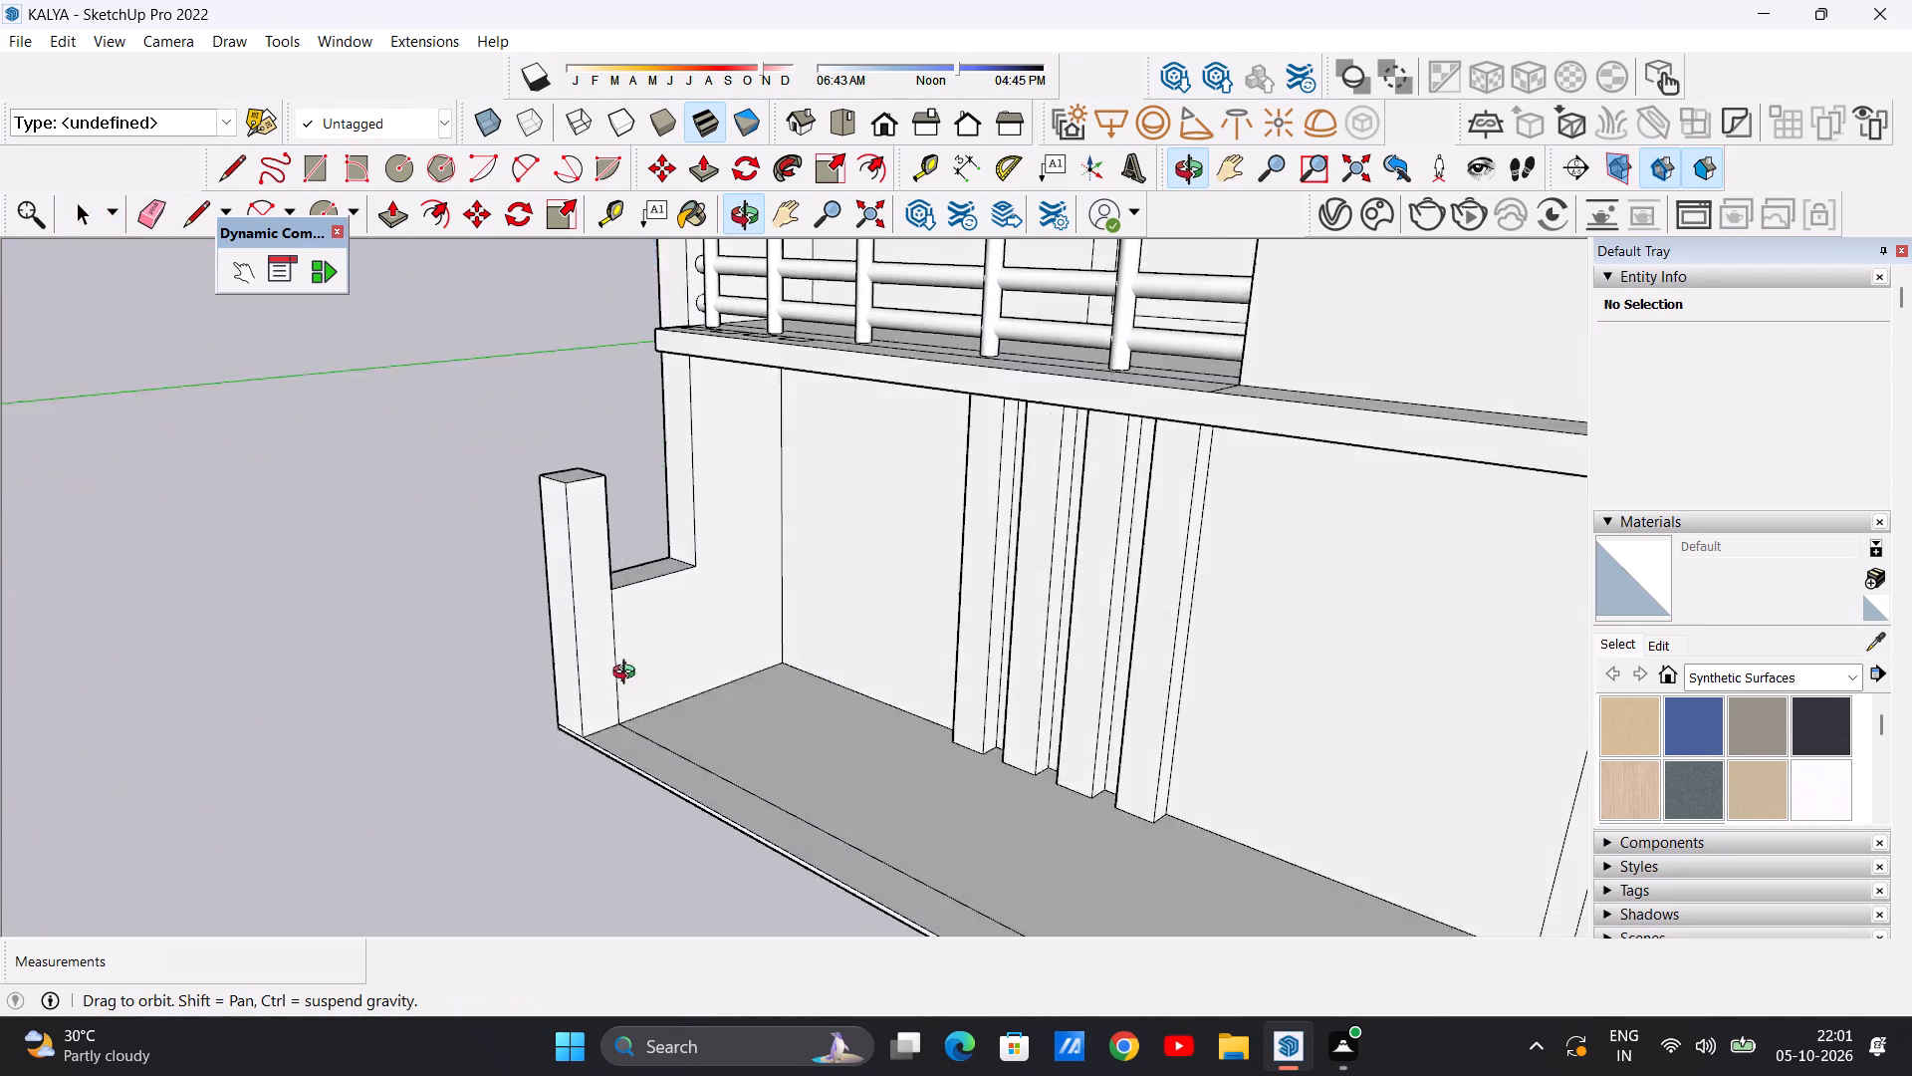
{"action": "middle_click_drag", "start_coordinate": [628, 674], "coordinate": [753, 725]}
{"action": "scroll", "coordinate": [596, 705], "scroll_direction": "down", "scroll_amount": 14}
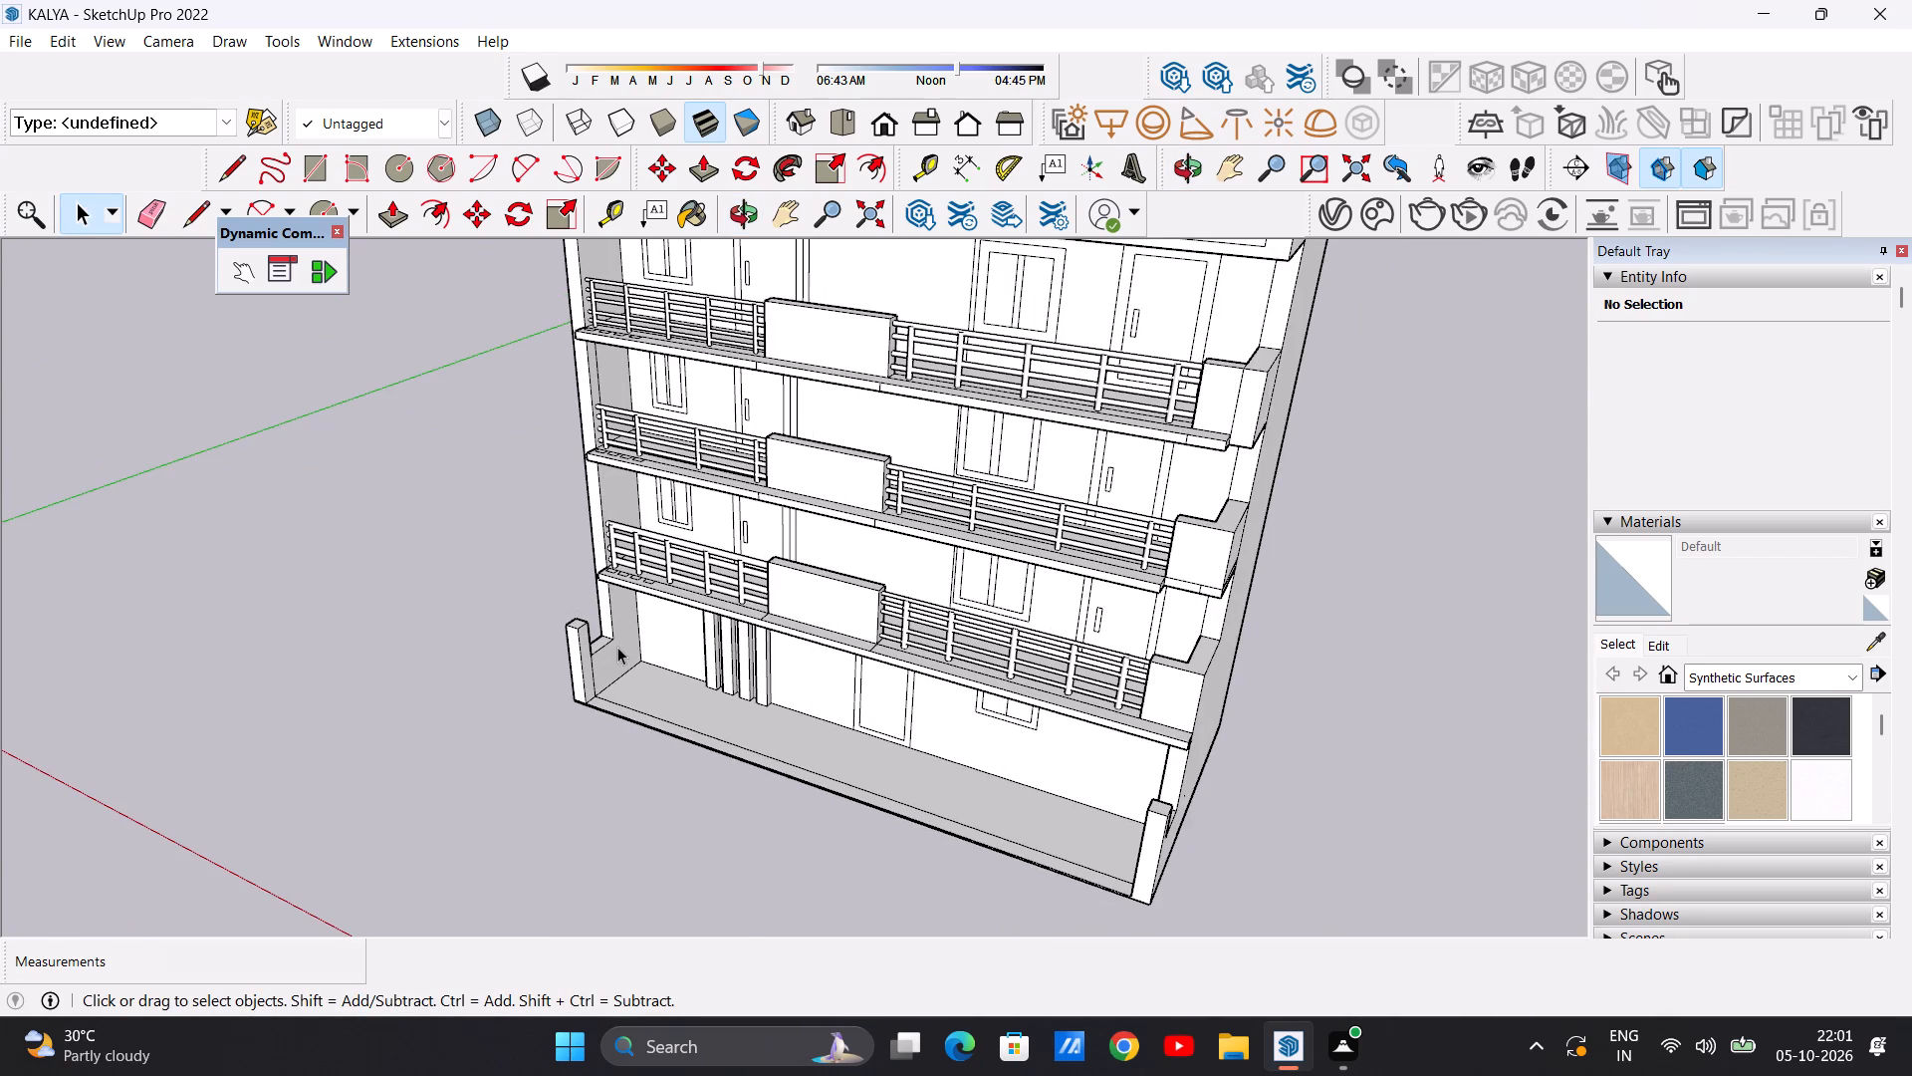
{"action": "scroll", "coordinate": [649, 636], "scroll_direction": "down", "scroll_amount": 4}
{"action": "scroll", "coordinate": [707, 729], "scroll_direction": "up", "scroll_amount": 8}
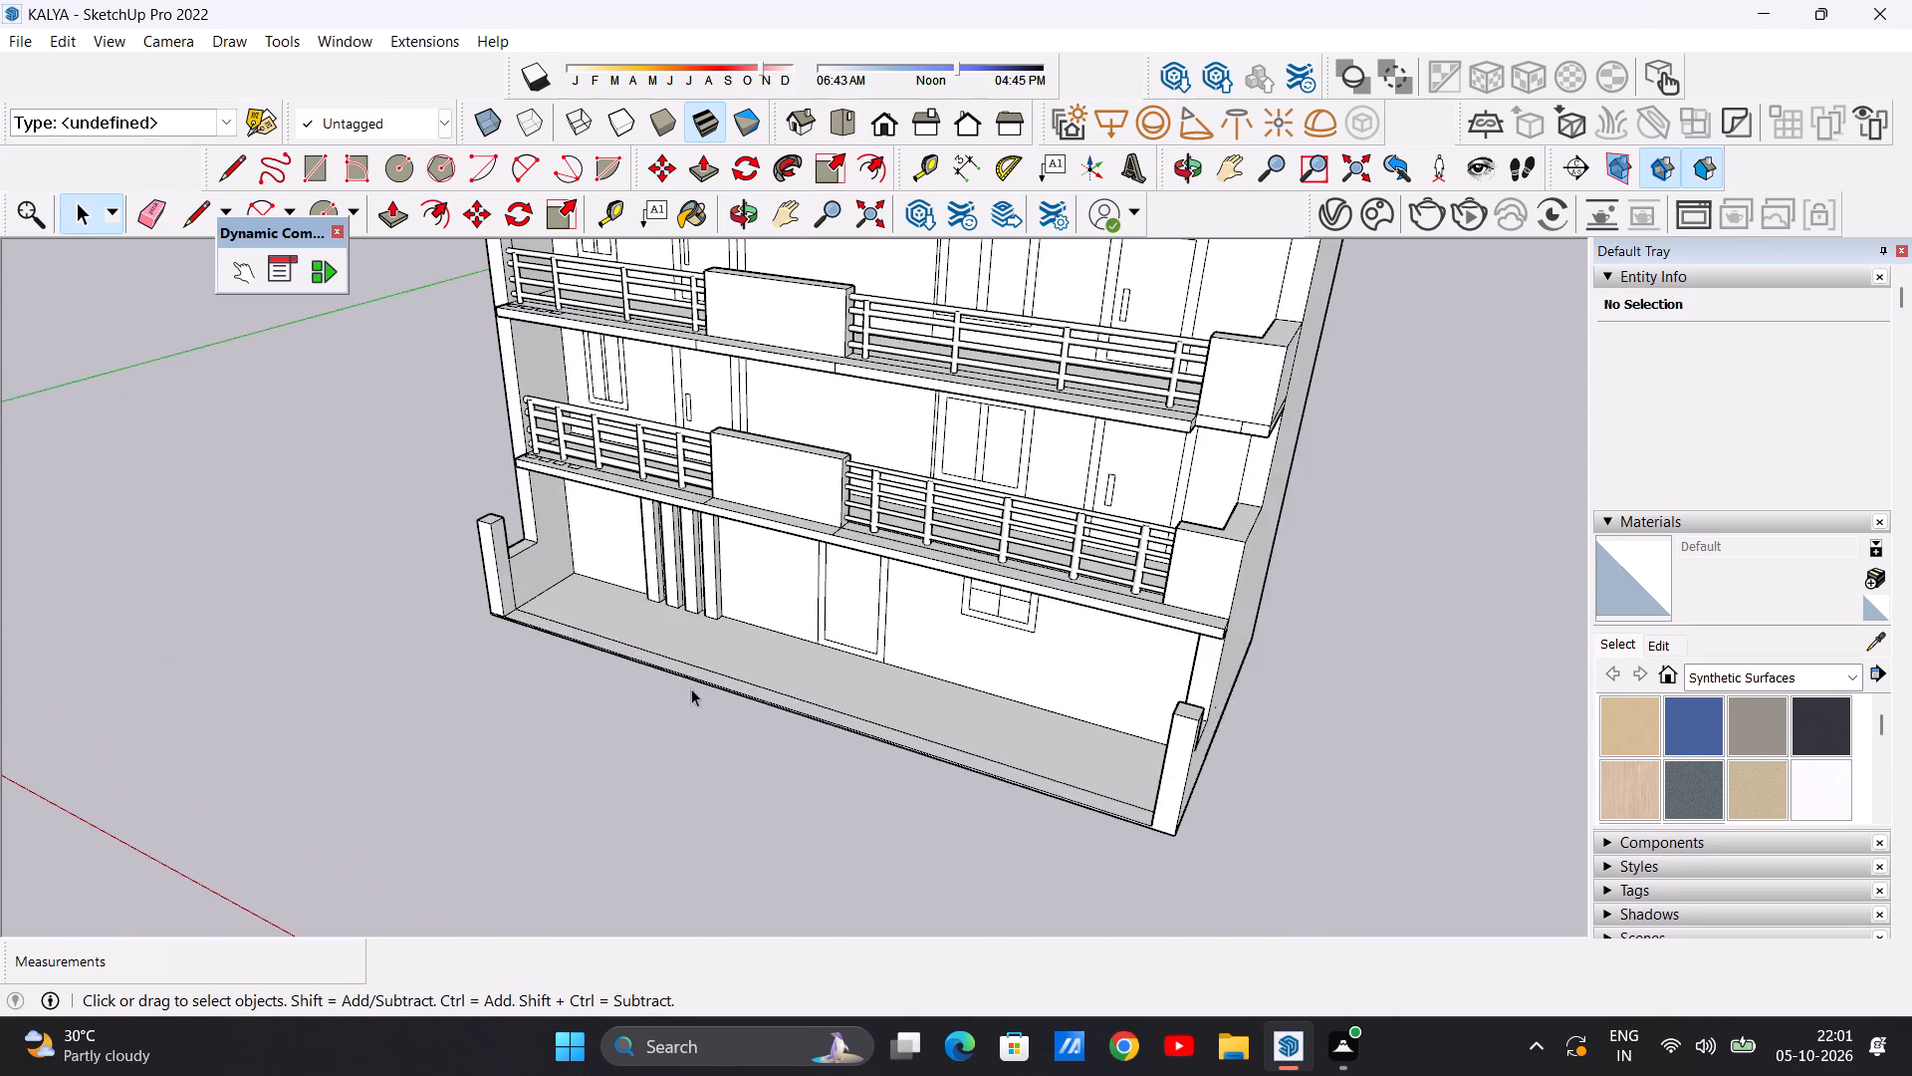
{"action": "middle_click_drag", "start_coordinate": [696, 687], "coordinate": [1190, 601]}
{"action": "scroll", "coordinate": [1073, 572], "scroll_direction": "up", "scroll_amount": 8}
{"action": "scroll", "coordinate": [1128, 662], "scroll_direction": "down", "scroll_amount": 3}
{"action": "middle_click_drag", "start_coordinate": [1143, 706], "coordinate": [1070, 719]}
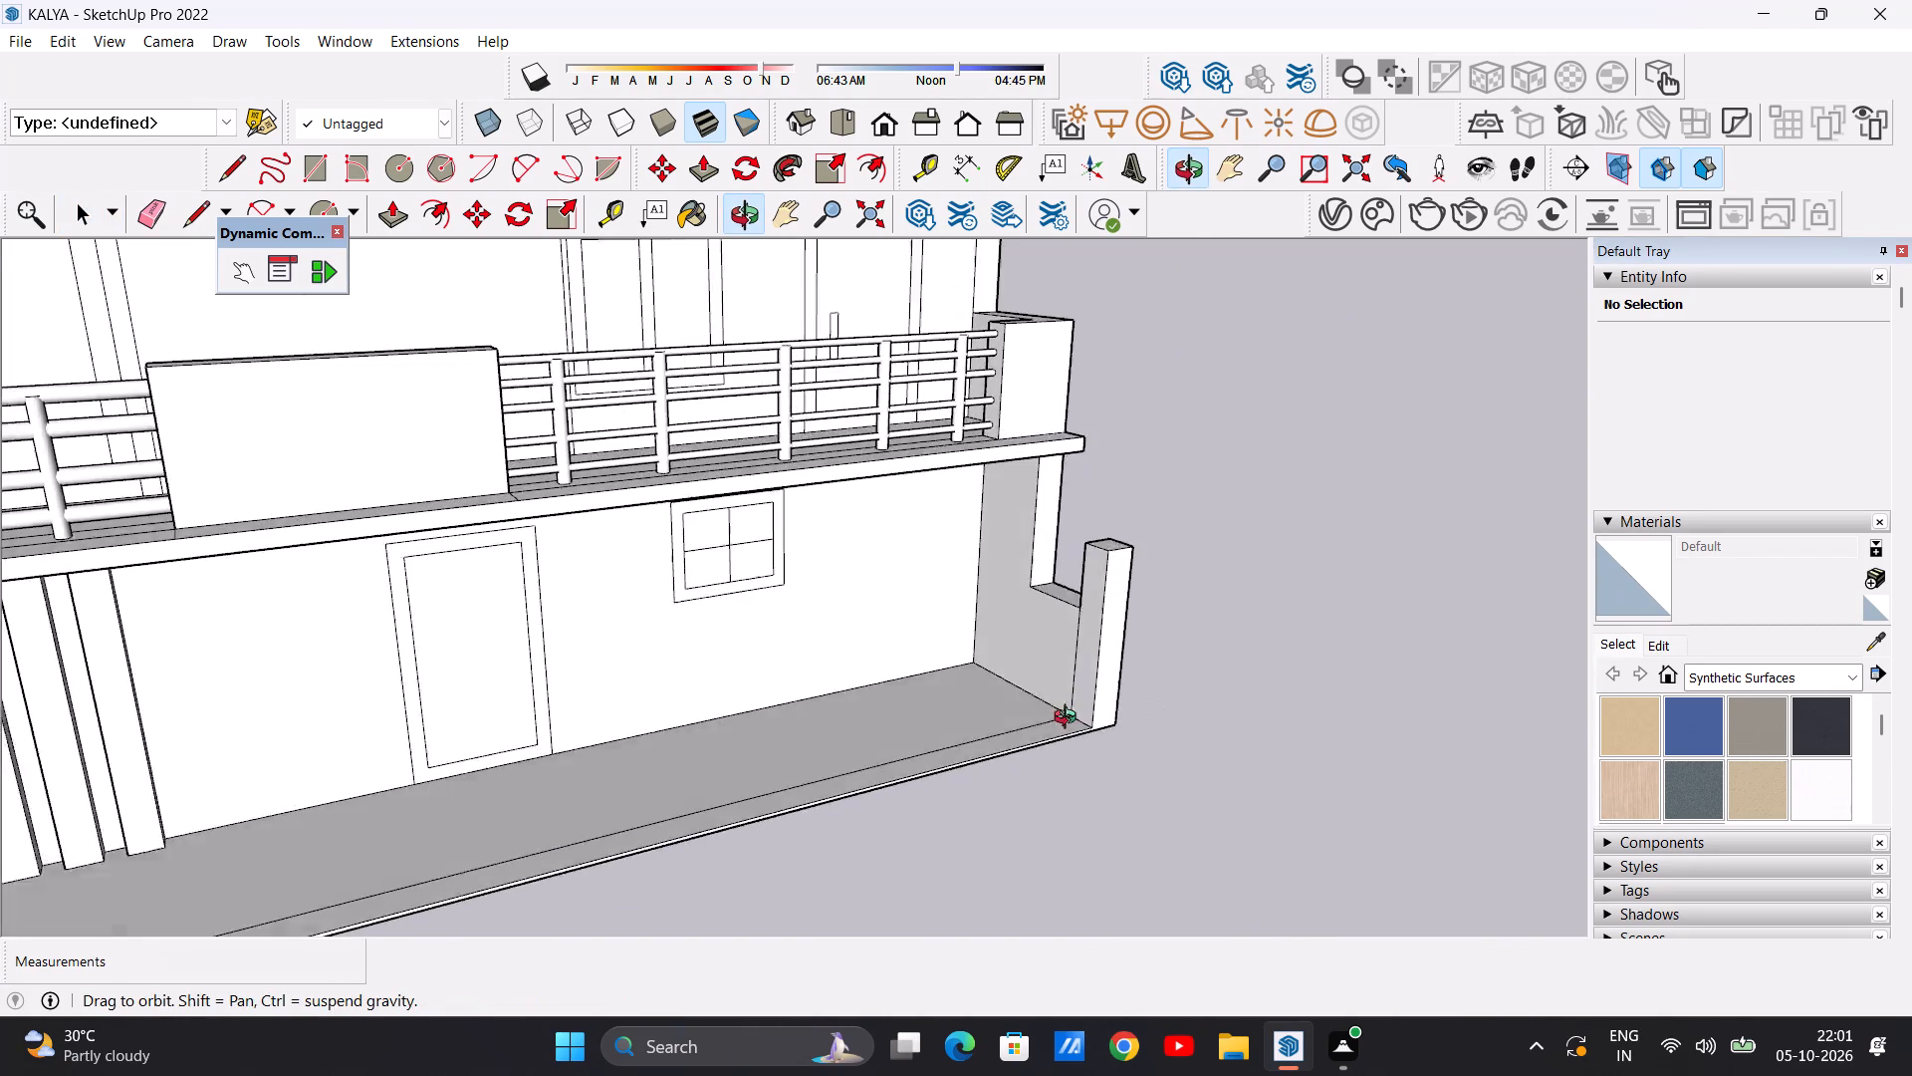
{"action": "middle_click_drag", "start_coordinate": [1070, 719], "coordinate": [836, 698]}
{"action": "scroll", "coordinate": [948, 687], "scroll_direction": "down", "scroll_amount": 5}
{"action": "scroll", "coordinate": [388, 651], "scroll_direction": "down", "scroll_amount": 3}
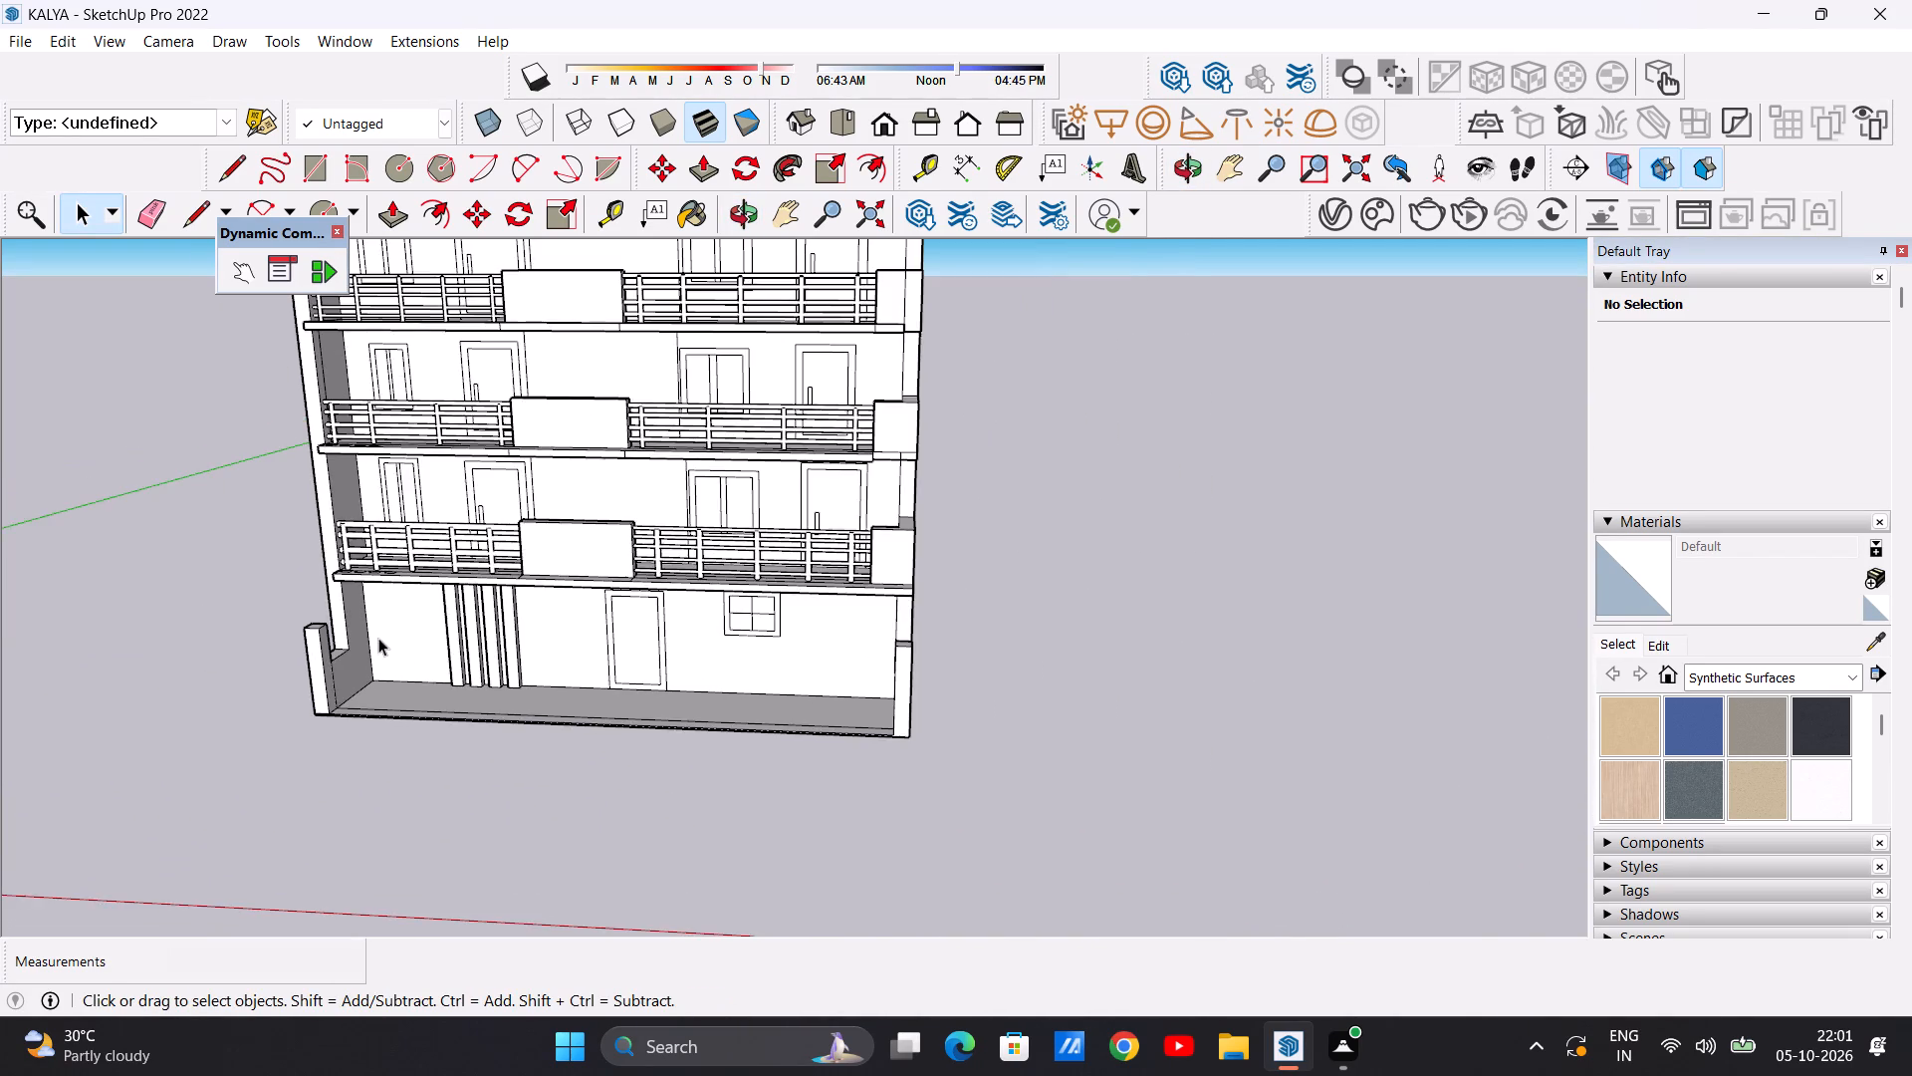
Inspect the ground-floor front around the fins, door, window and ledge between the two end posts.
{"action": "scroll", "coordinate": [378, 638], "scroll_direction": "up", "scroll_amount": 4}
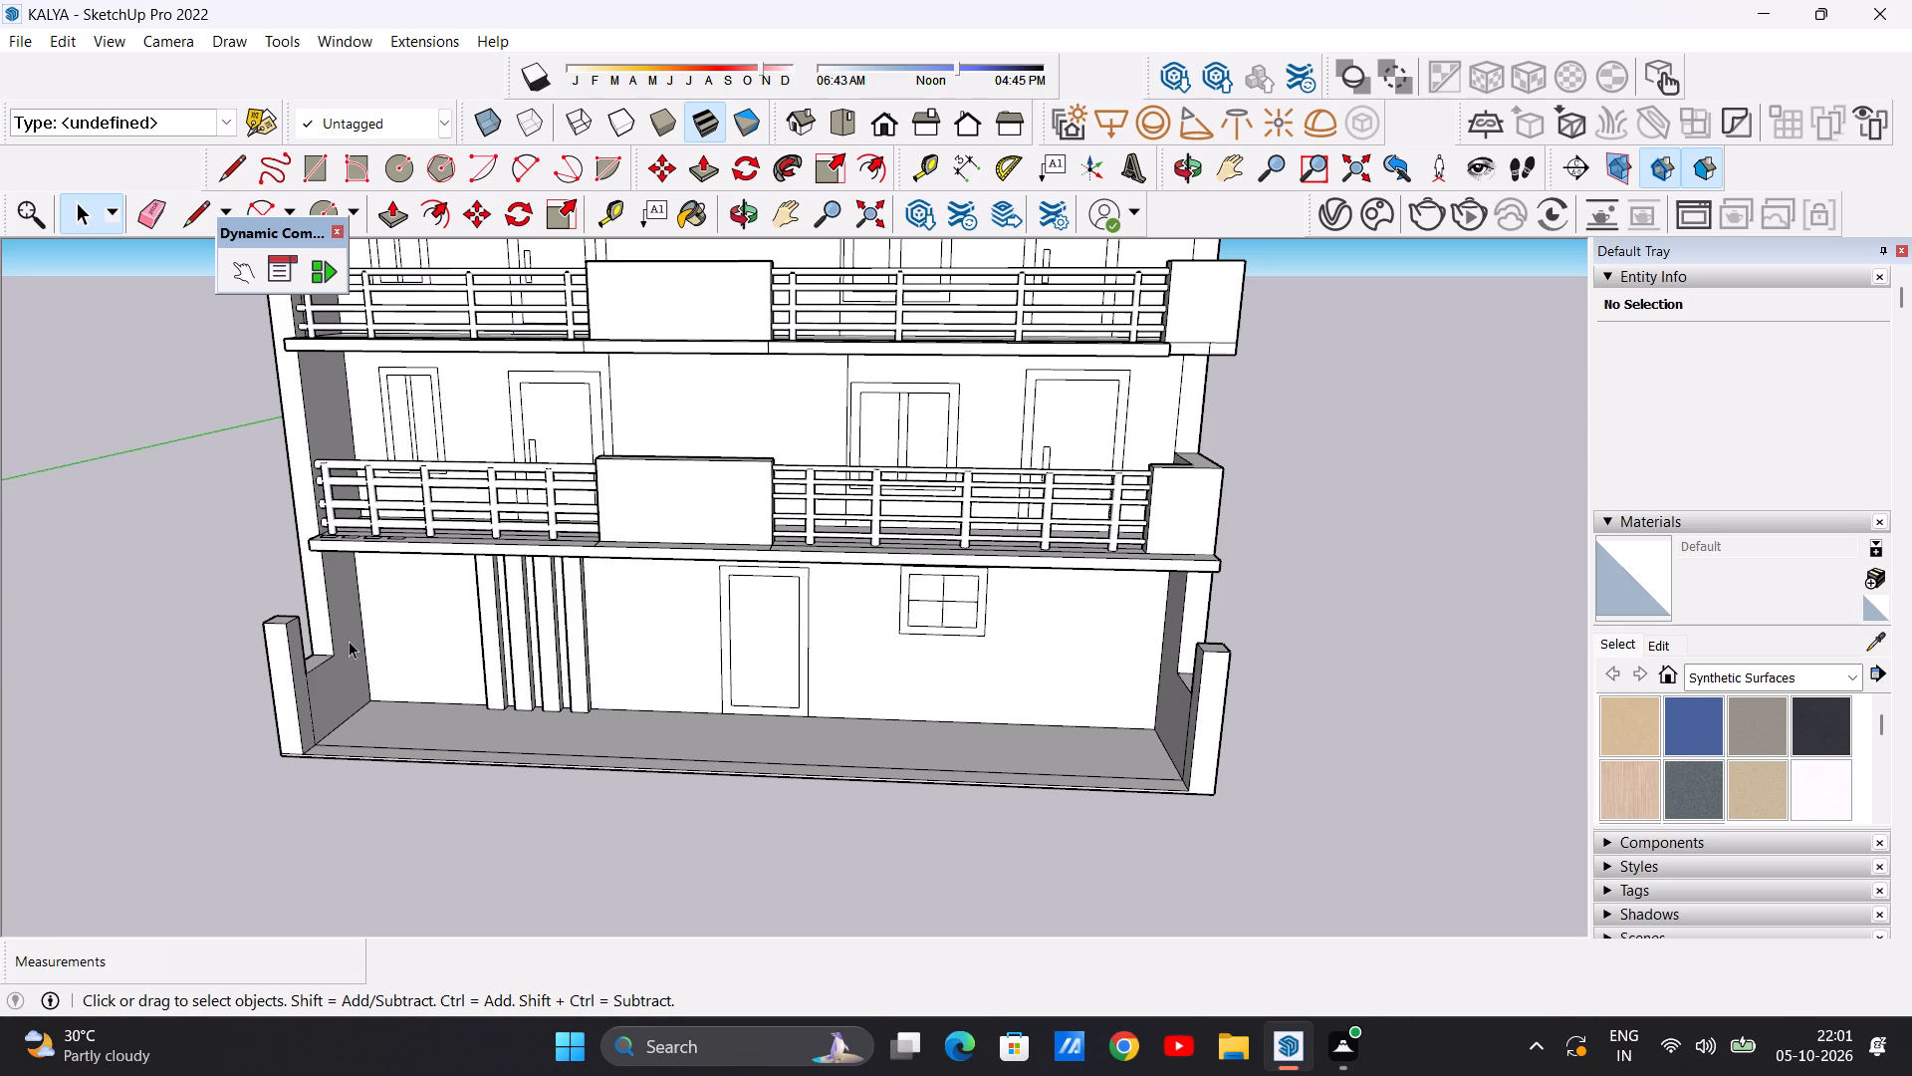
{"action": "scroll", "coordinate": [349, 641], "scroll_direction": "down", "scroll_amount": 3}
{"action": "scroll", "coordinate": [352, 648], "scroll_direction": "up", "scroll_amount": 4}
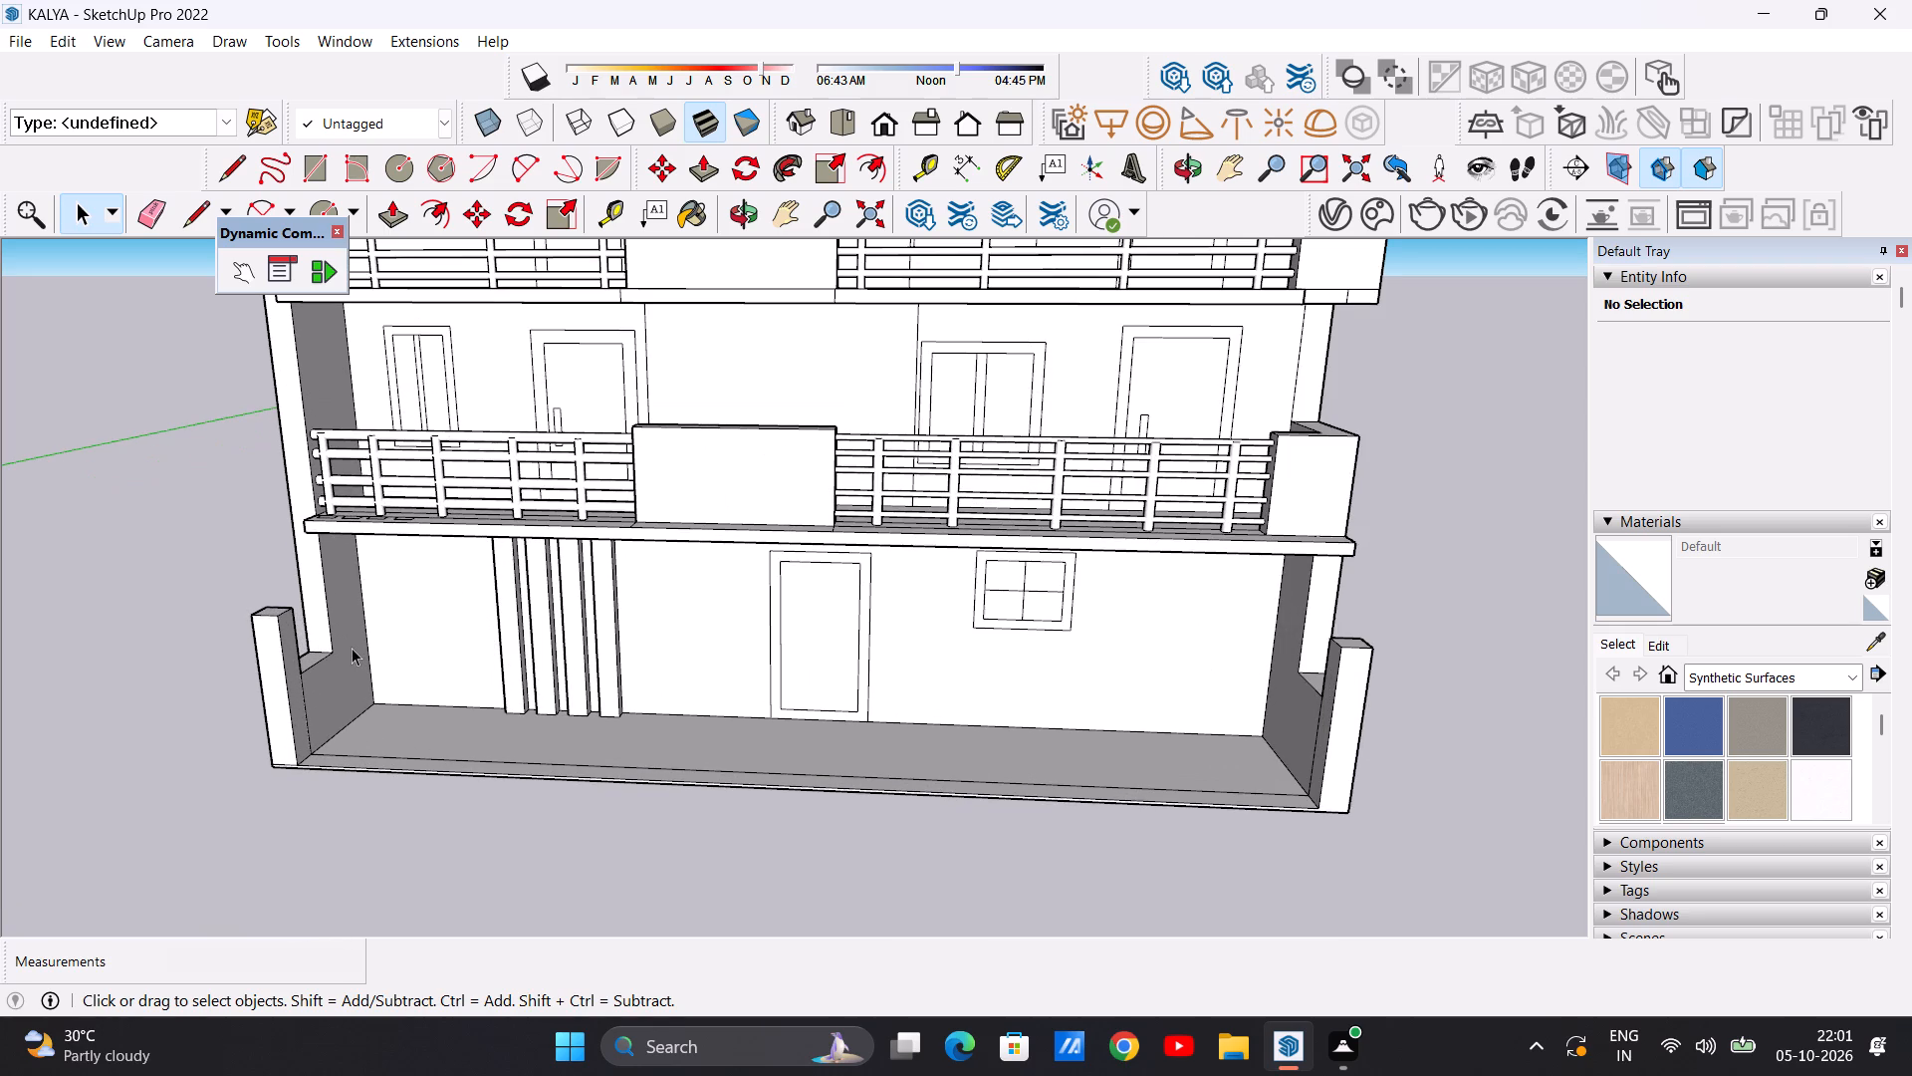
{"action": "scroll", "coordinate": [345, 648], "scroll_direction": "down", "scroll_amount": 6}
{"action": "scroll", "coordinate": [343, 644], "scroll_direction": "up", "scroll_amount": 8}
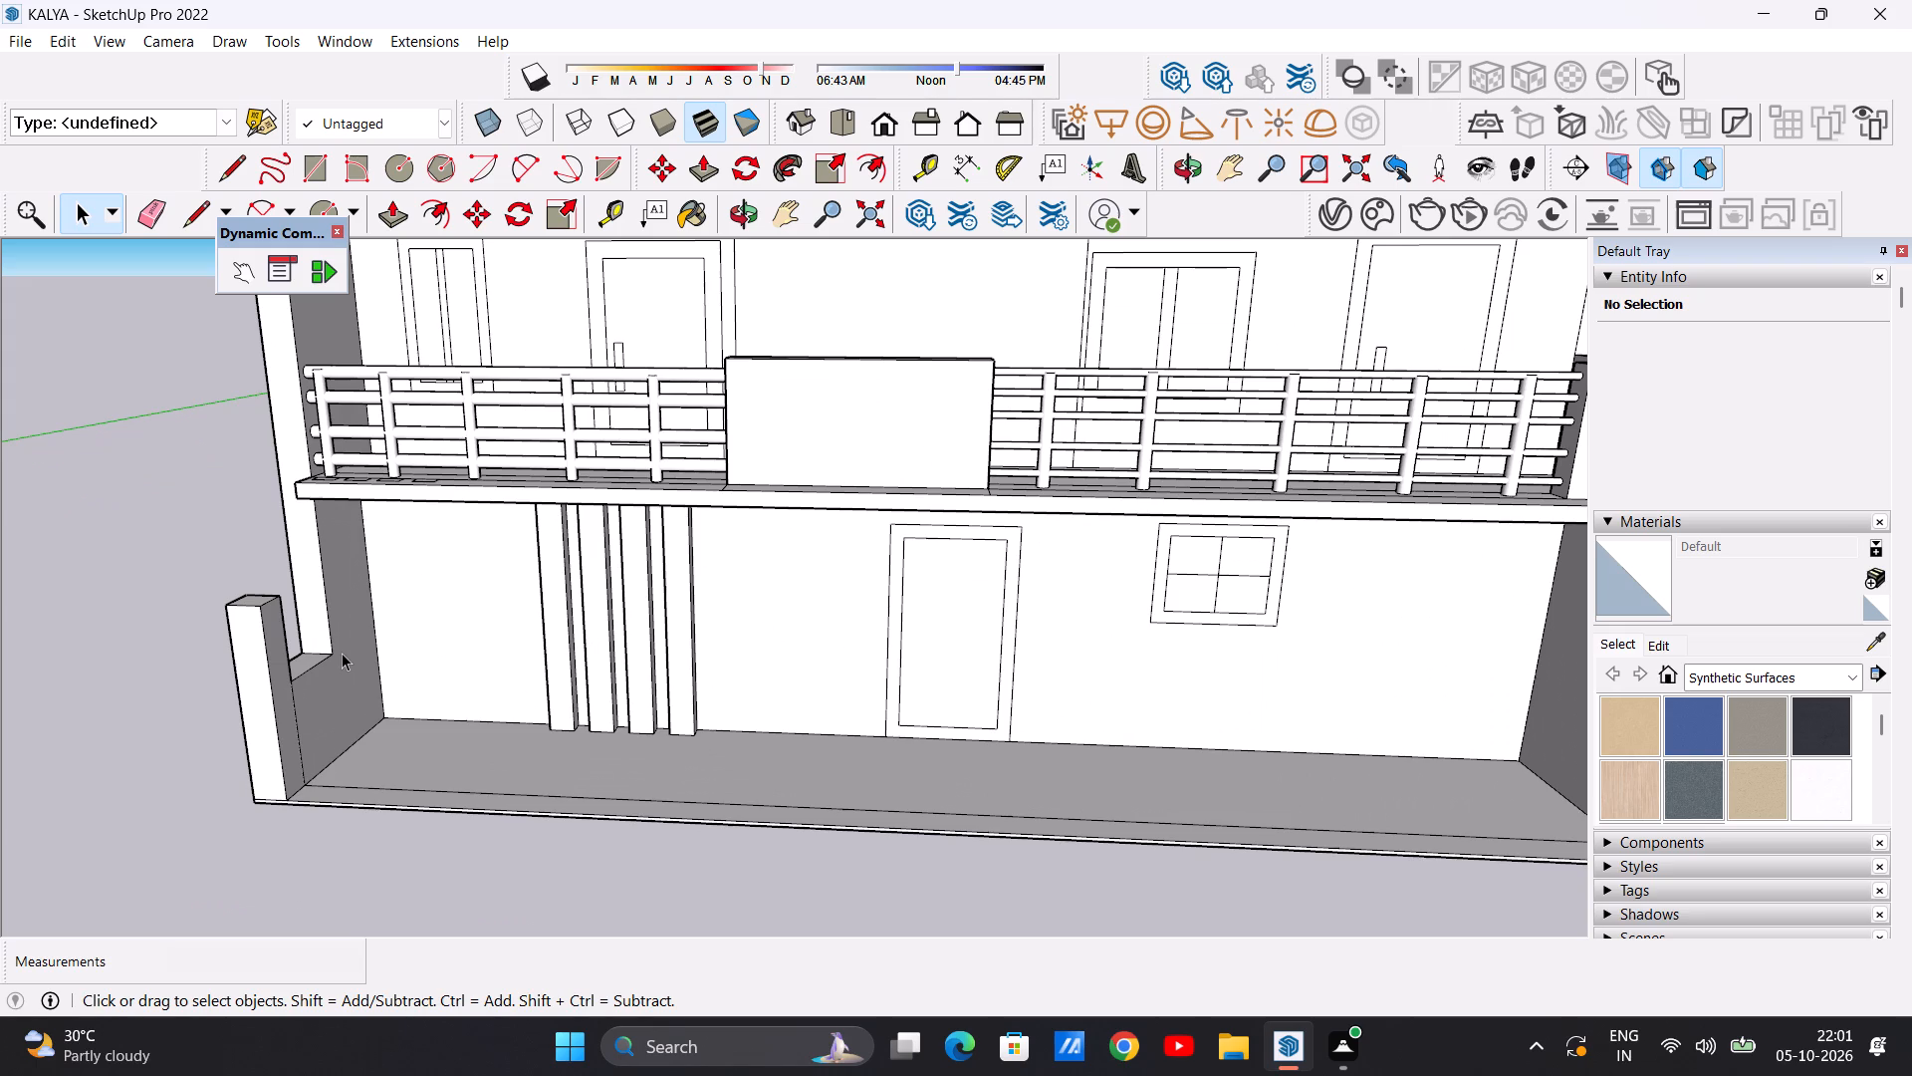
{"action": "scroll", "coordinate": [308, 654], "scroll_direction": "down", "scroll_amount": 16}
{"action": "scroll", "coordinate": [471, 604], "scroll_direction": "up", "scroll_amount": 7}
{"action": "middle_click_drag", "start_coordinate": [358, 622], "coordinate": [547, 604]}
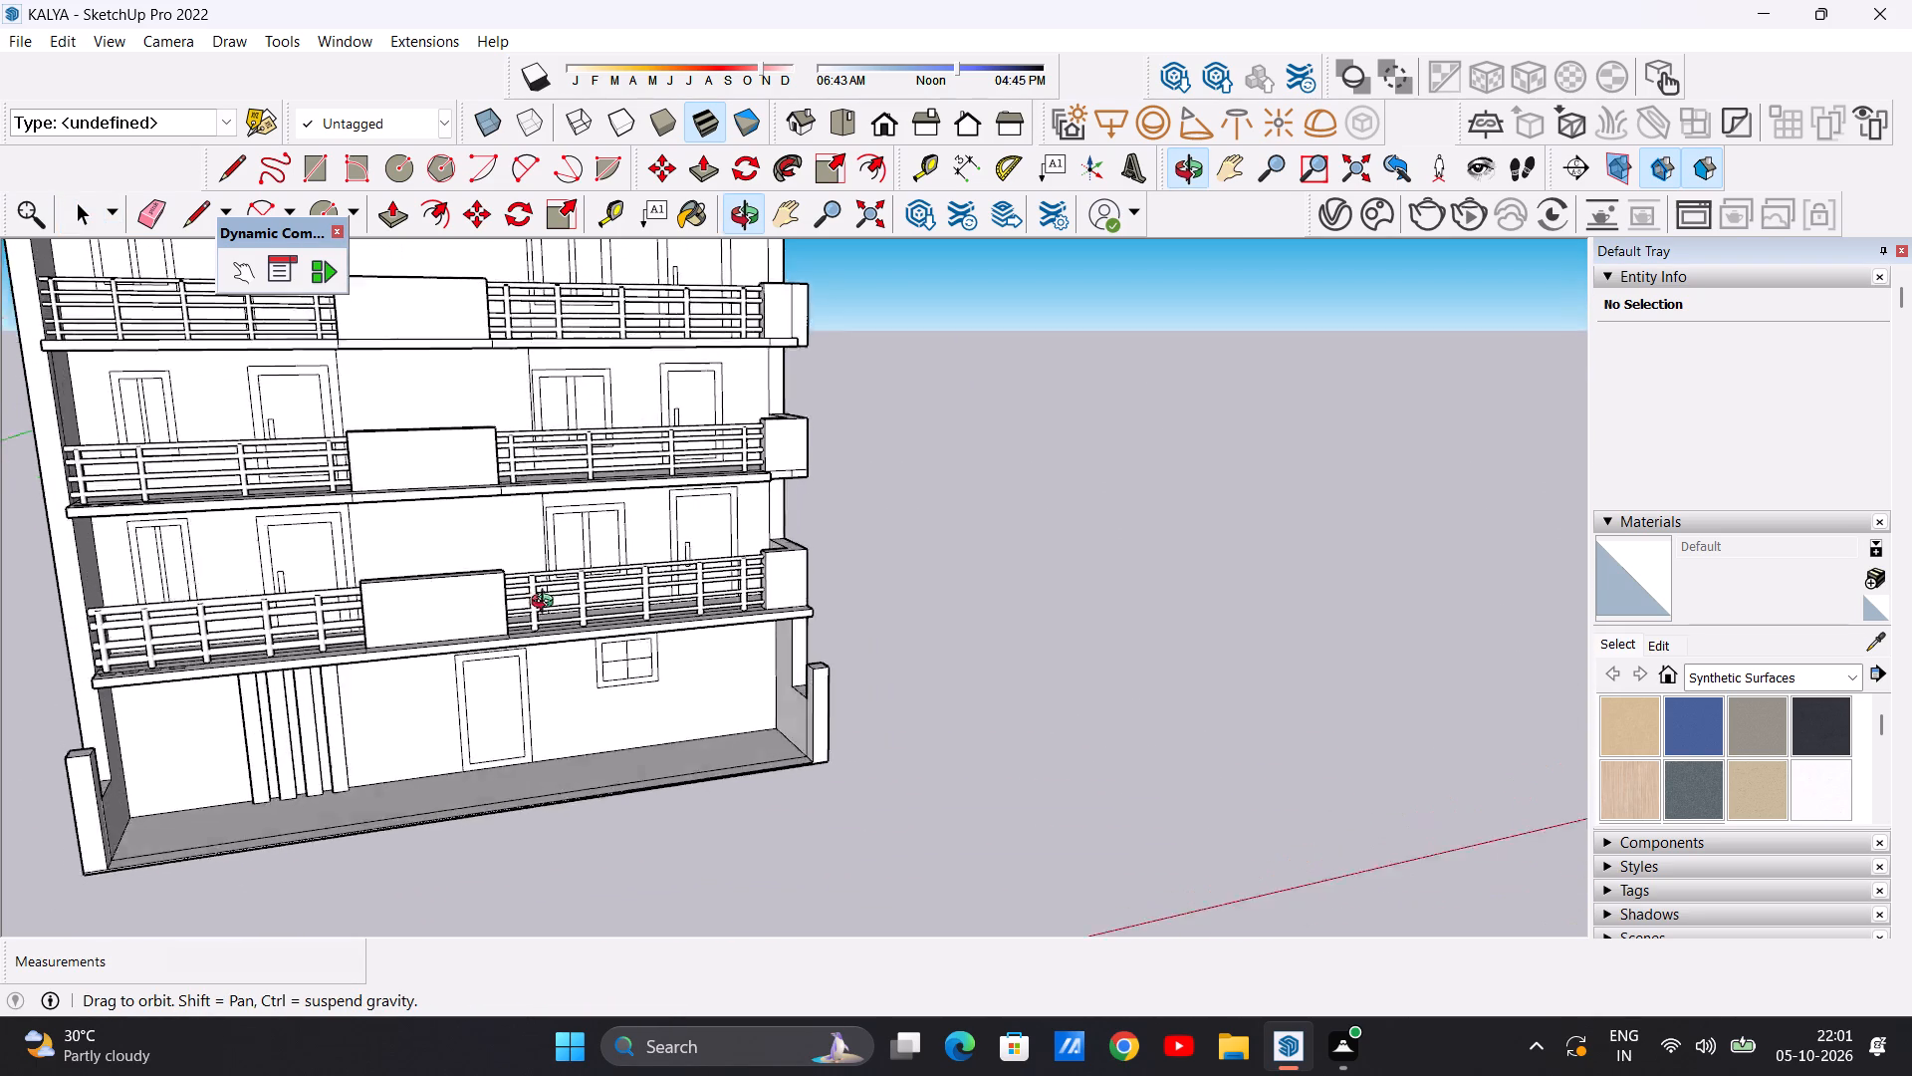
{"action": "middle_click_drag", "start_coordinate": [547, 604], "coordinate": [452, 613]}
{"action": "scroll", "coordinate": [489, 613], "scroll_direction": "down", "scroll_amount": 2}
{"action": "scroll", "coordinate": [596, 597], "scroll_direction": "up", "scroll_amount": 3}
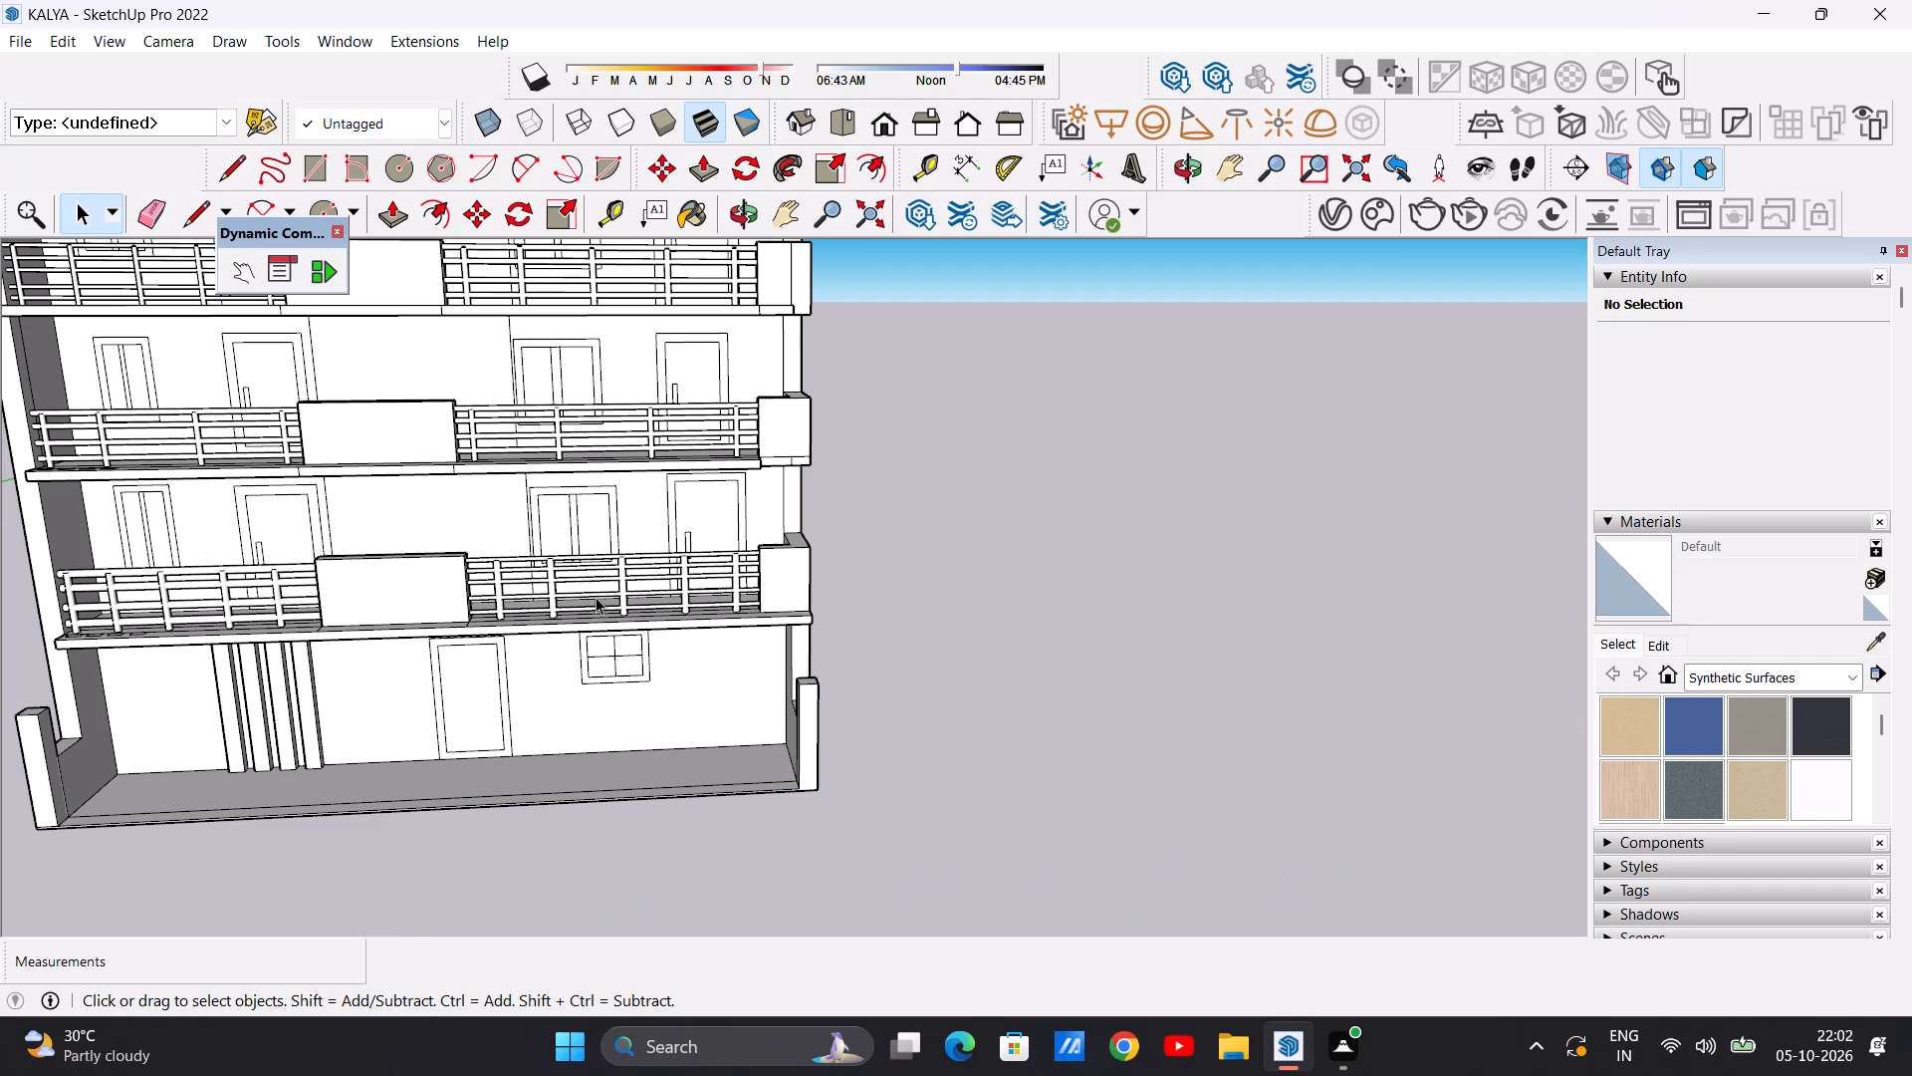
Examine the whole building from the front and sides, checking the roof edge, balconies and ground-floor frontage.
{"action": "scroll", "coordinate": [576, 598], "scroll_direction": "down", "scroll_amount": 8}
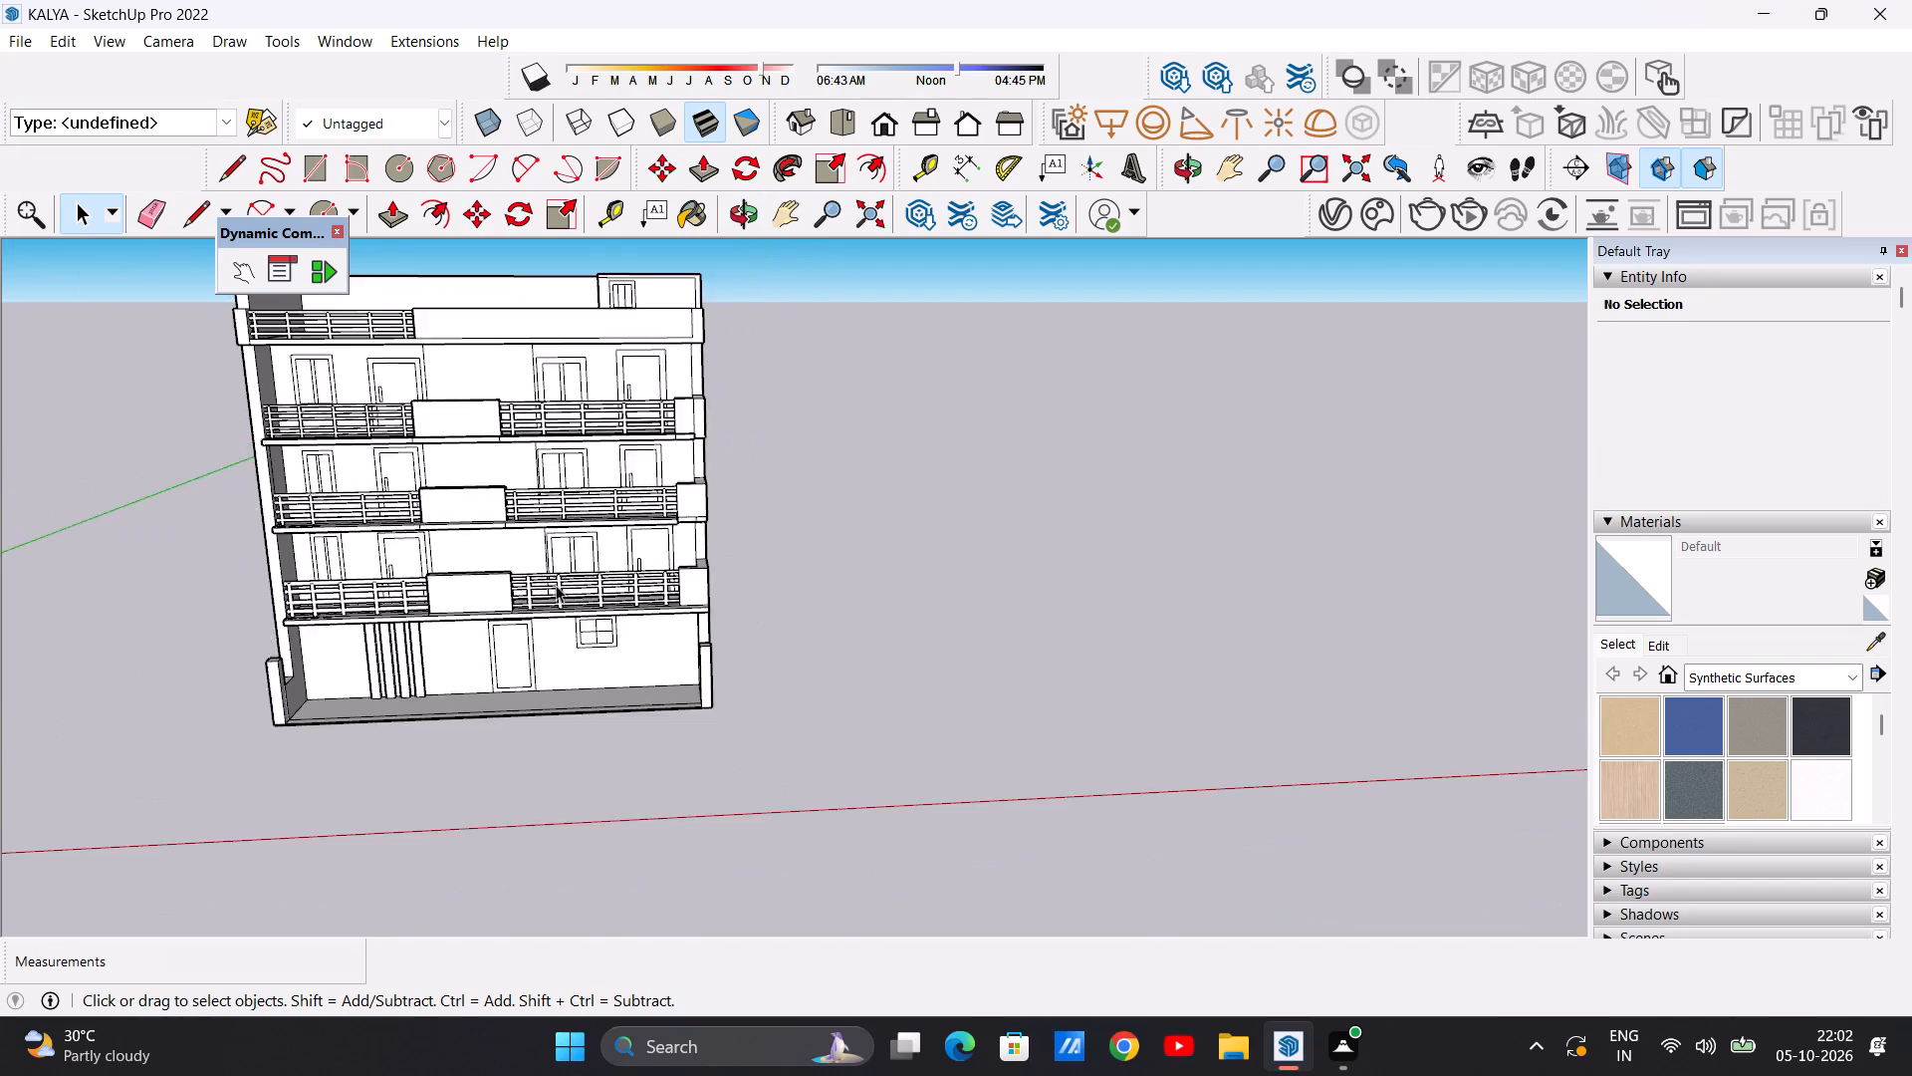
{"action": "scroll", "coordinate": [556, 585], "scroll_direction": "down", "scroll_amount": 4}
{"action": "scroll", "coordinate": [732, 567], "scroll_direction": "up", "scroll_amount": 2}
{"action": "middle_click_drag", "start_coordinate": [738, 567], "coordinate": [572, 566]}
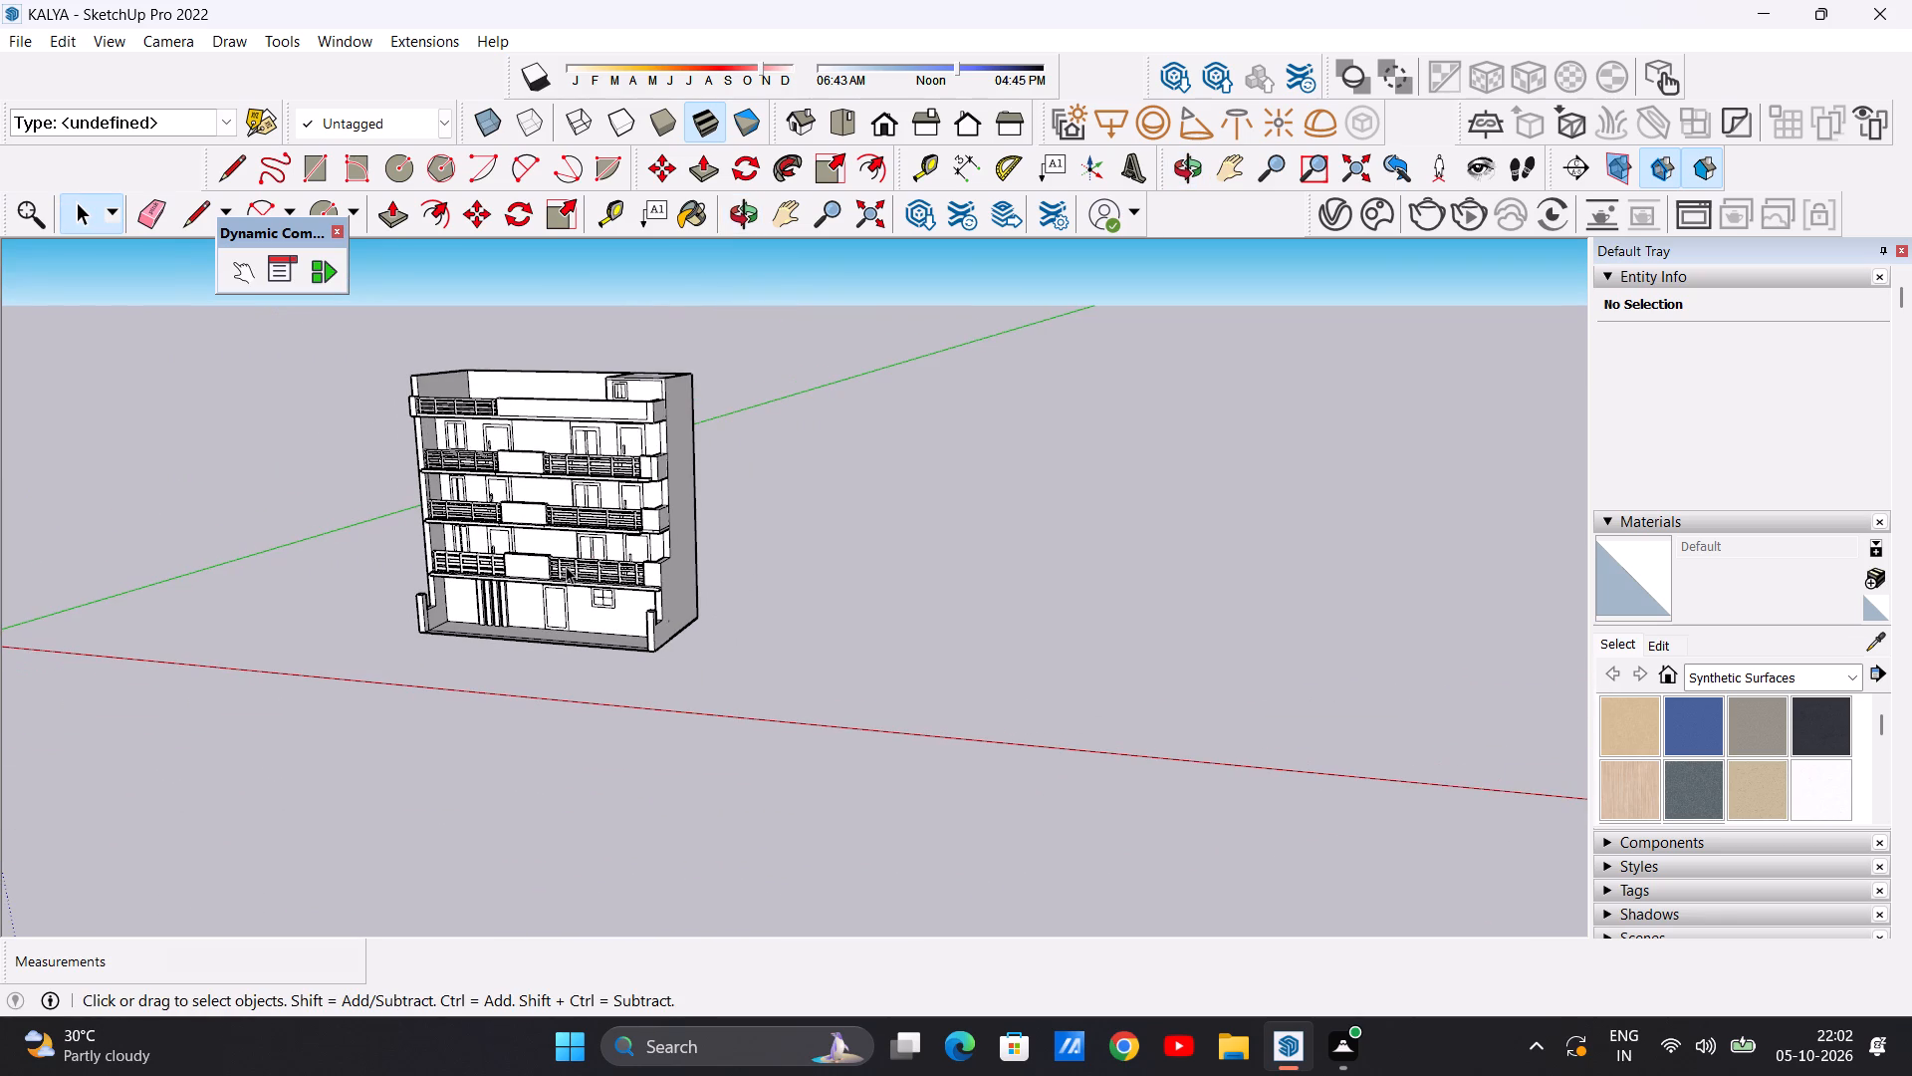
{"action": "scroll", "coordinate": [566, 566], "scroll_direction": "down", "scroll_amount": 3}
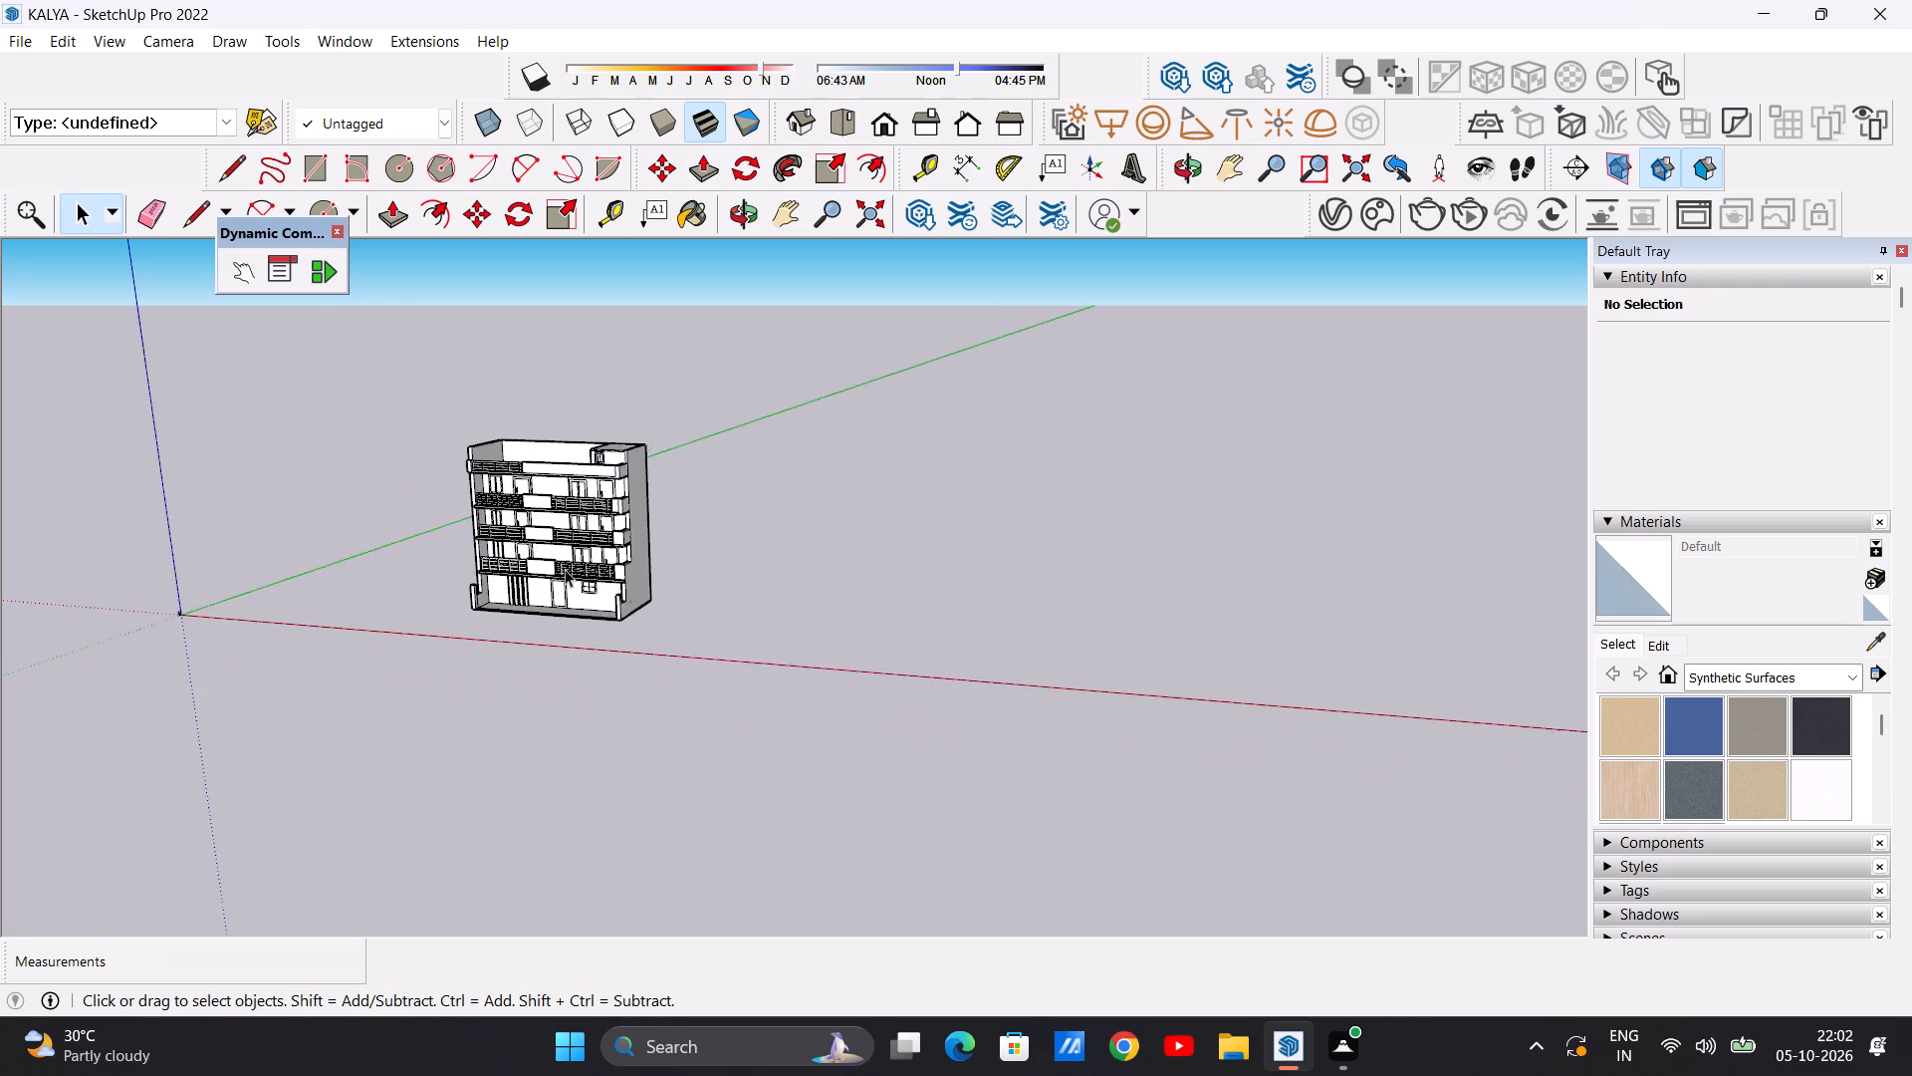
{"action": "scroll", "coordinate": [565, 569], "scroll_direction": "down", "scroll_amount": 11}
{"action": "scroll", "coordinate": [579, 563], "scroll_direction": "up", "scroll_amount": 8}
{"action": "middle_click_drag", "start_coordinate": [643, 564], "coordinate": [524, 566]}
{"action": "scroll", "coordinate": [536, 558], "scroll_direction": "up", "scroll_amount": 4}
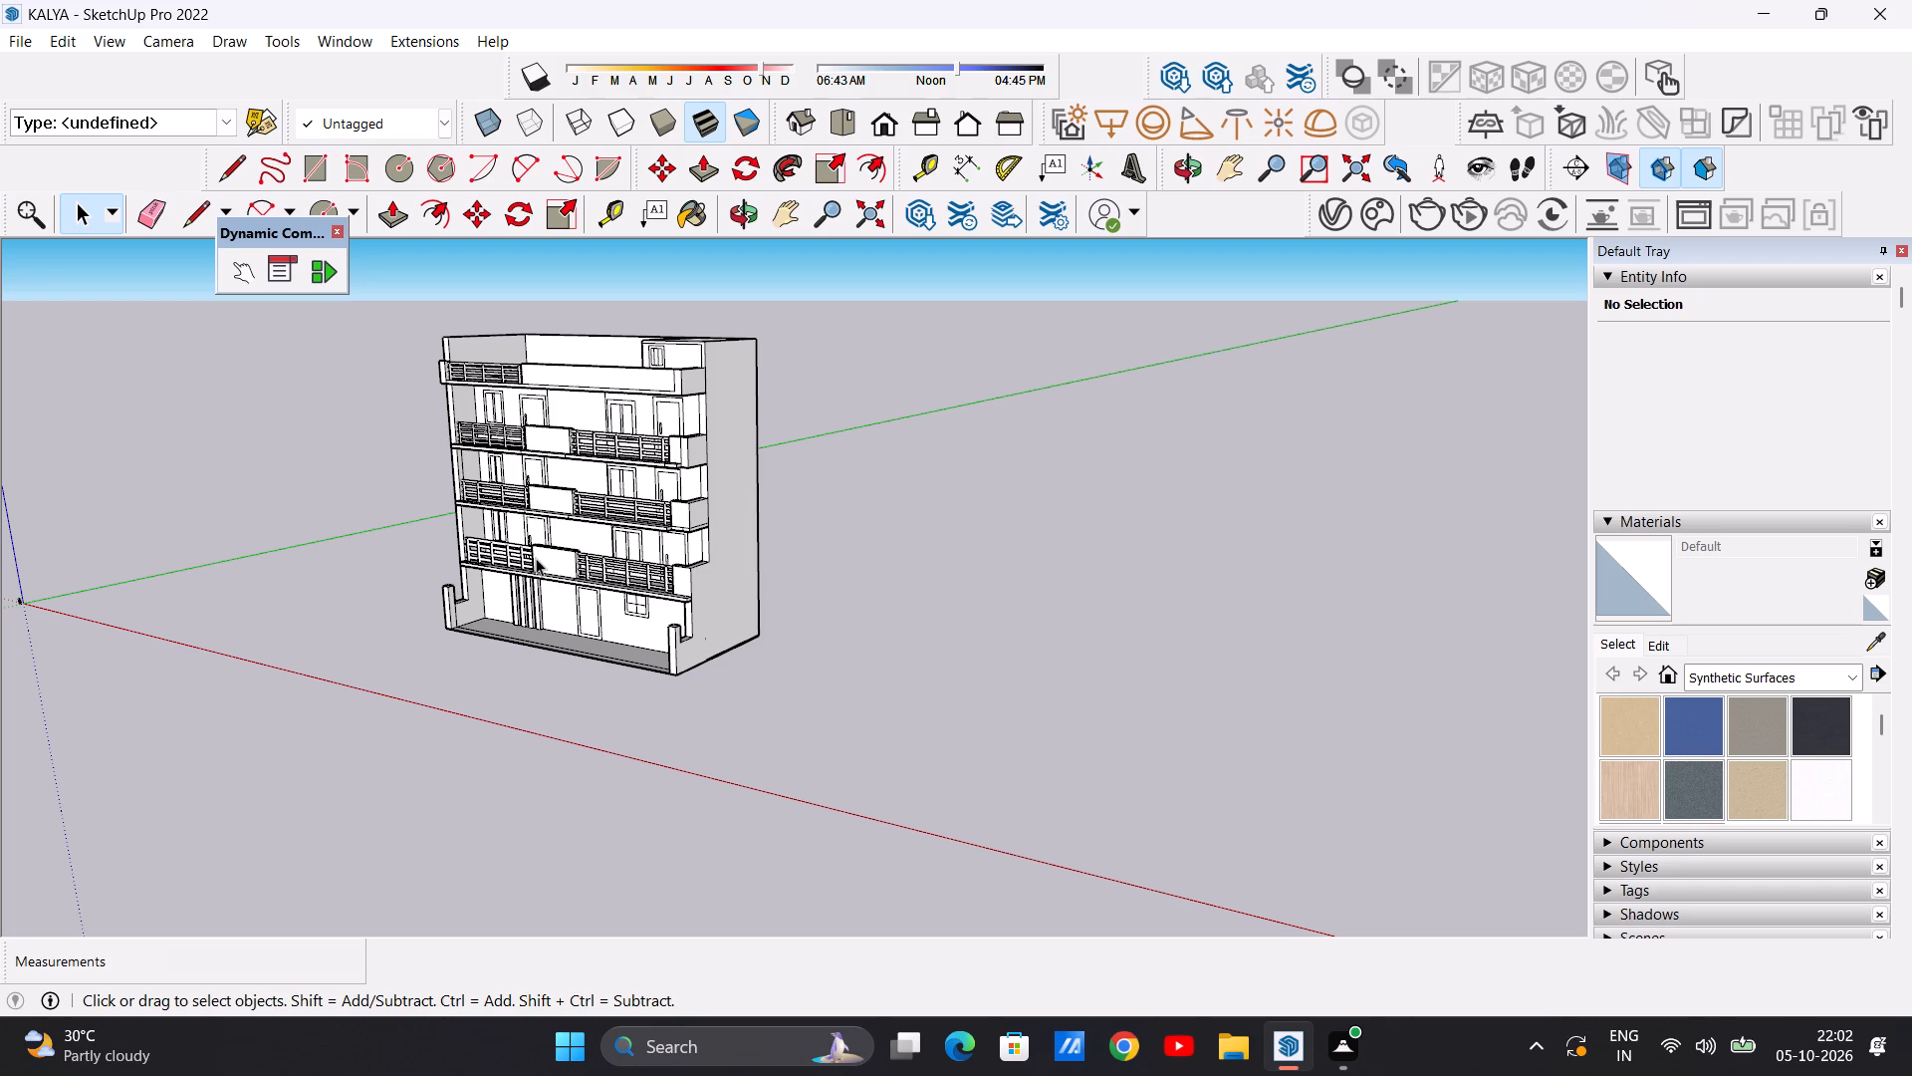
{"action": "scroll", "coordinate": [538, 565], "scroll_direction": "down", "scroll_amount": 8}
{"action": "scroll", "coordinate": [546, 490], "scroll_direction": "up", "scroll_amount": 15}
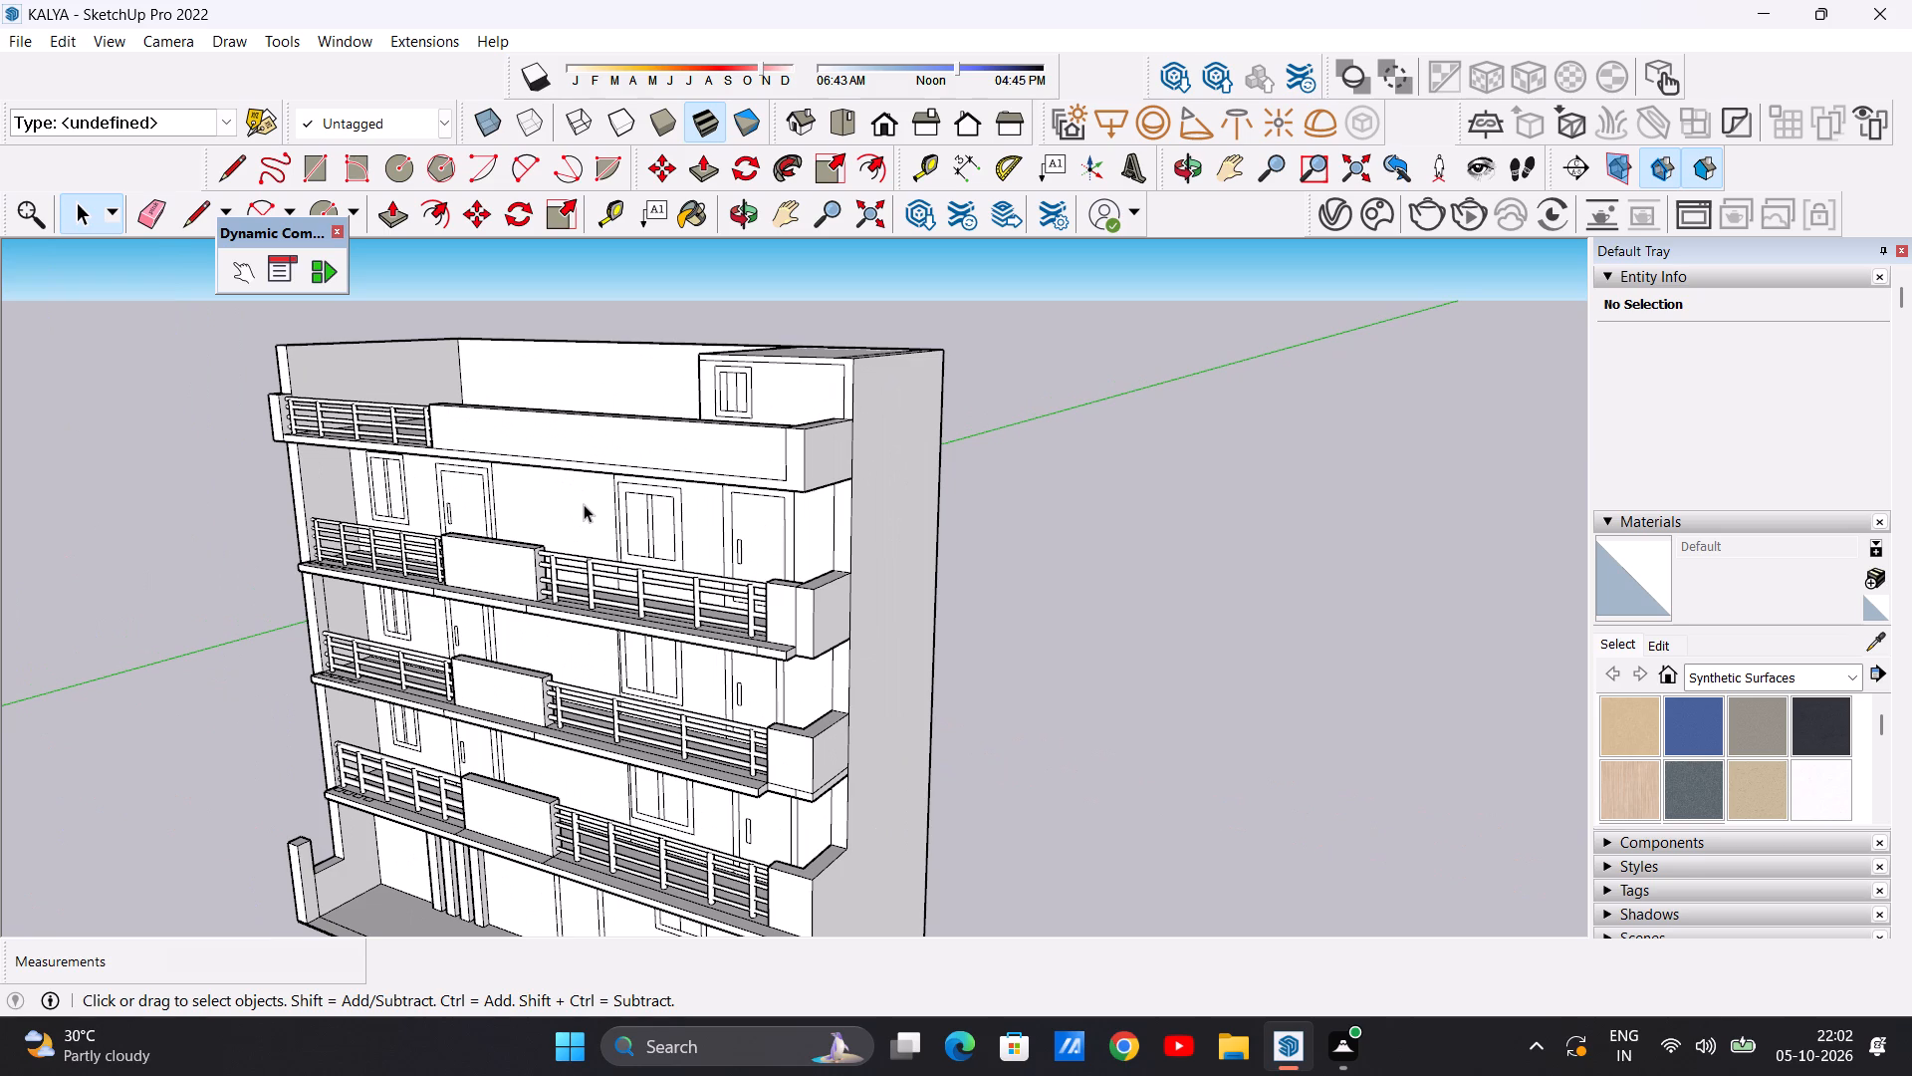
{"action": "scroll", "coordinate": [531, 641], "scroll_direction": "down", "scroll_amount": 11}
{"action": "scroll", "coordinate": [597, 624], "scroll_direction": "up", "scroll_amount": 8}
{"action": "middle_click_drag", "start_coordinate": [455, 629], "coordinate": [891, 571]}
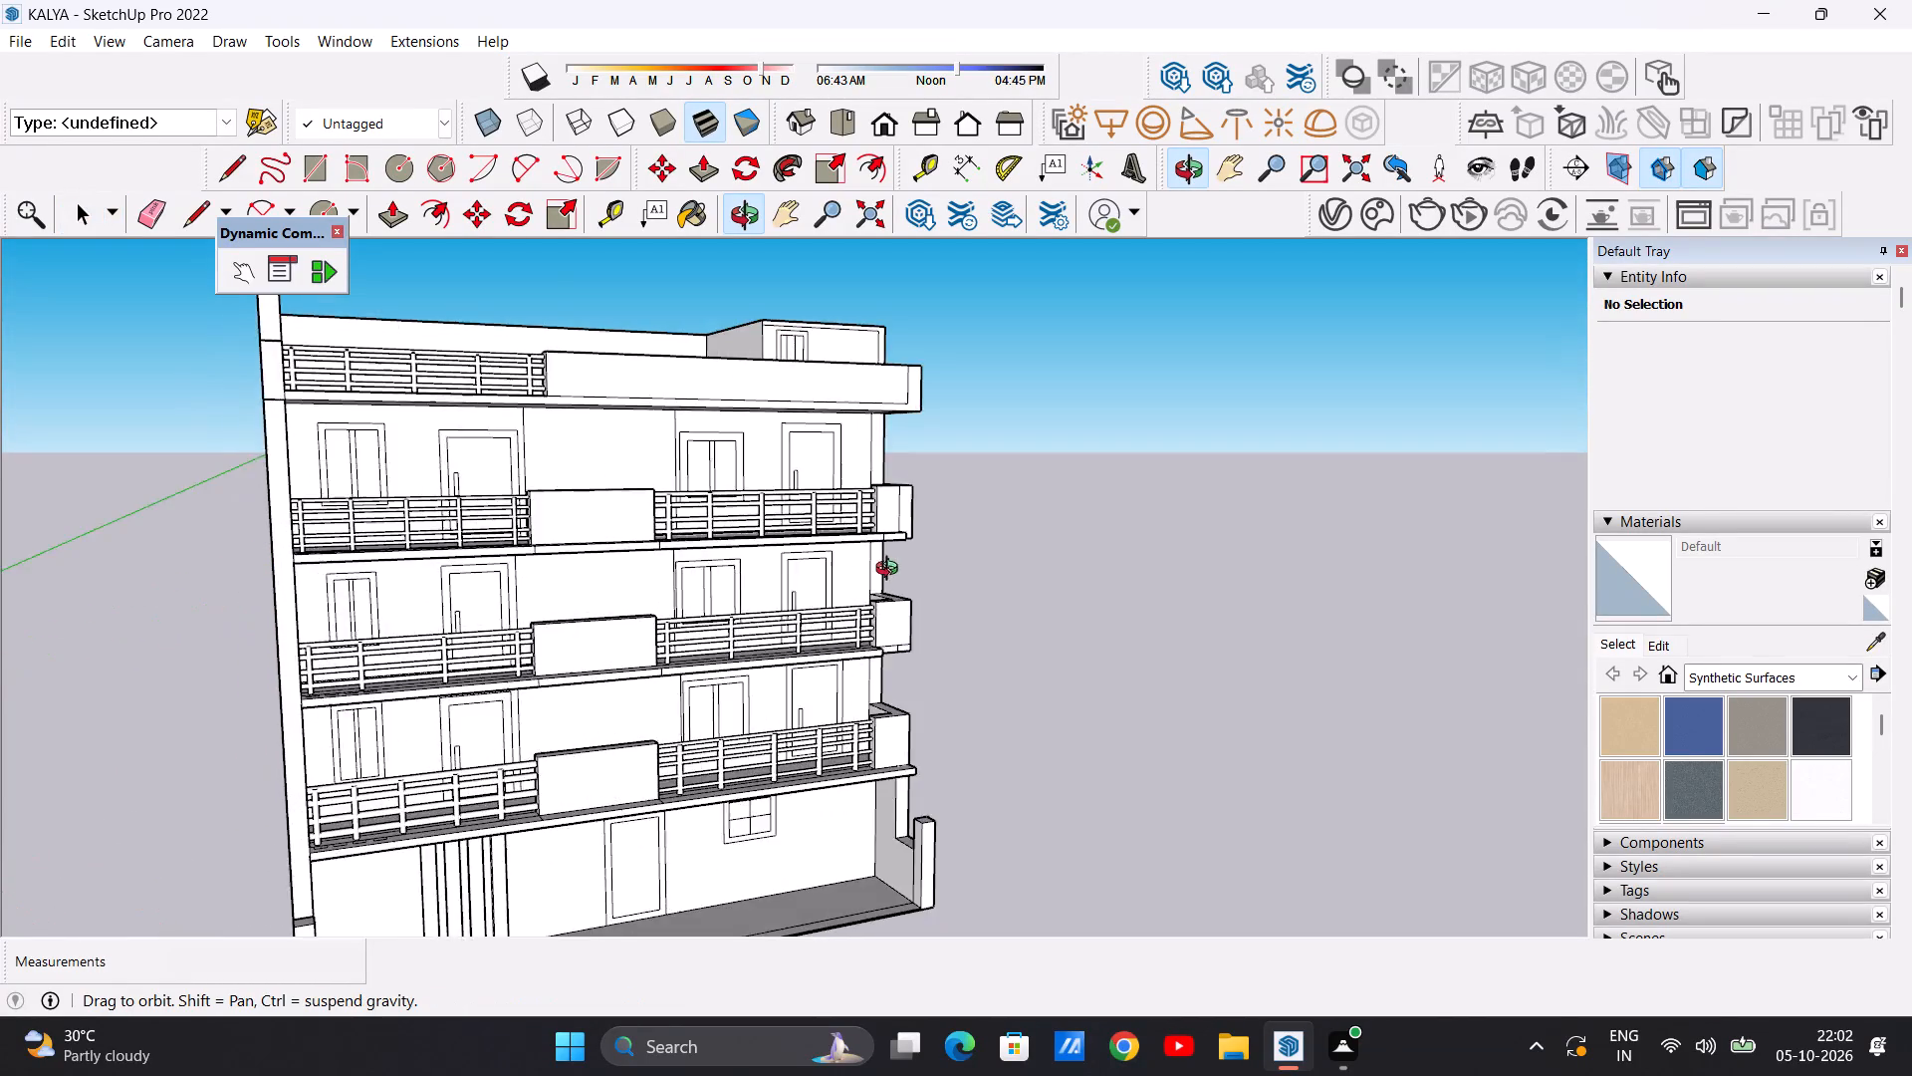
{"action": "middle_click_drag", "start_coordinate": [891, 571], "coordinate": [477, 564]}
{"action": "scroll", "coordinate": [486, 570], "scroll_direction": "down", "scroll_amount": 4}
{"action": "scroll", "coordinate": [529, 639], "scroll_direction": "up", "scroll_amount": 7}
{"action": "scroll", "coordinate": [663, 529], "scroll_direction": "down", "scroll_amount": 5}
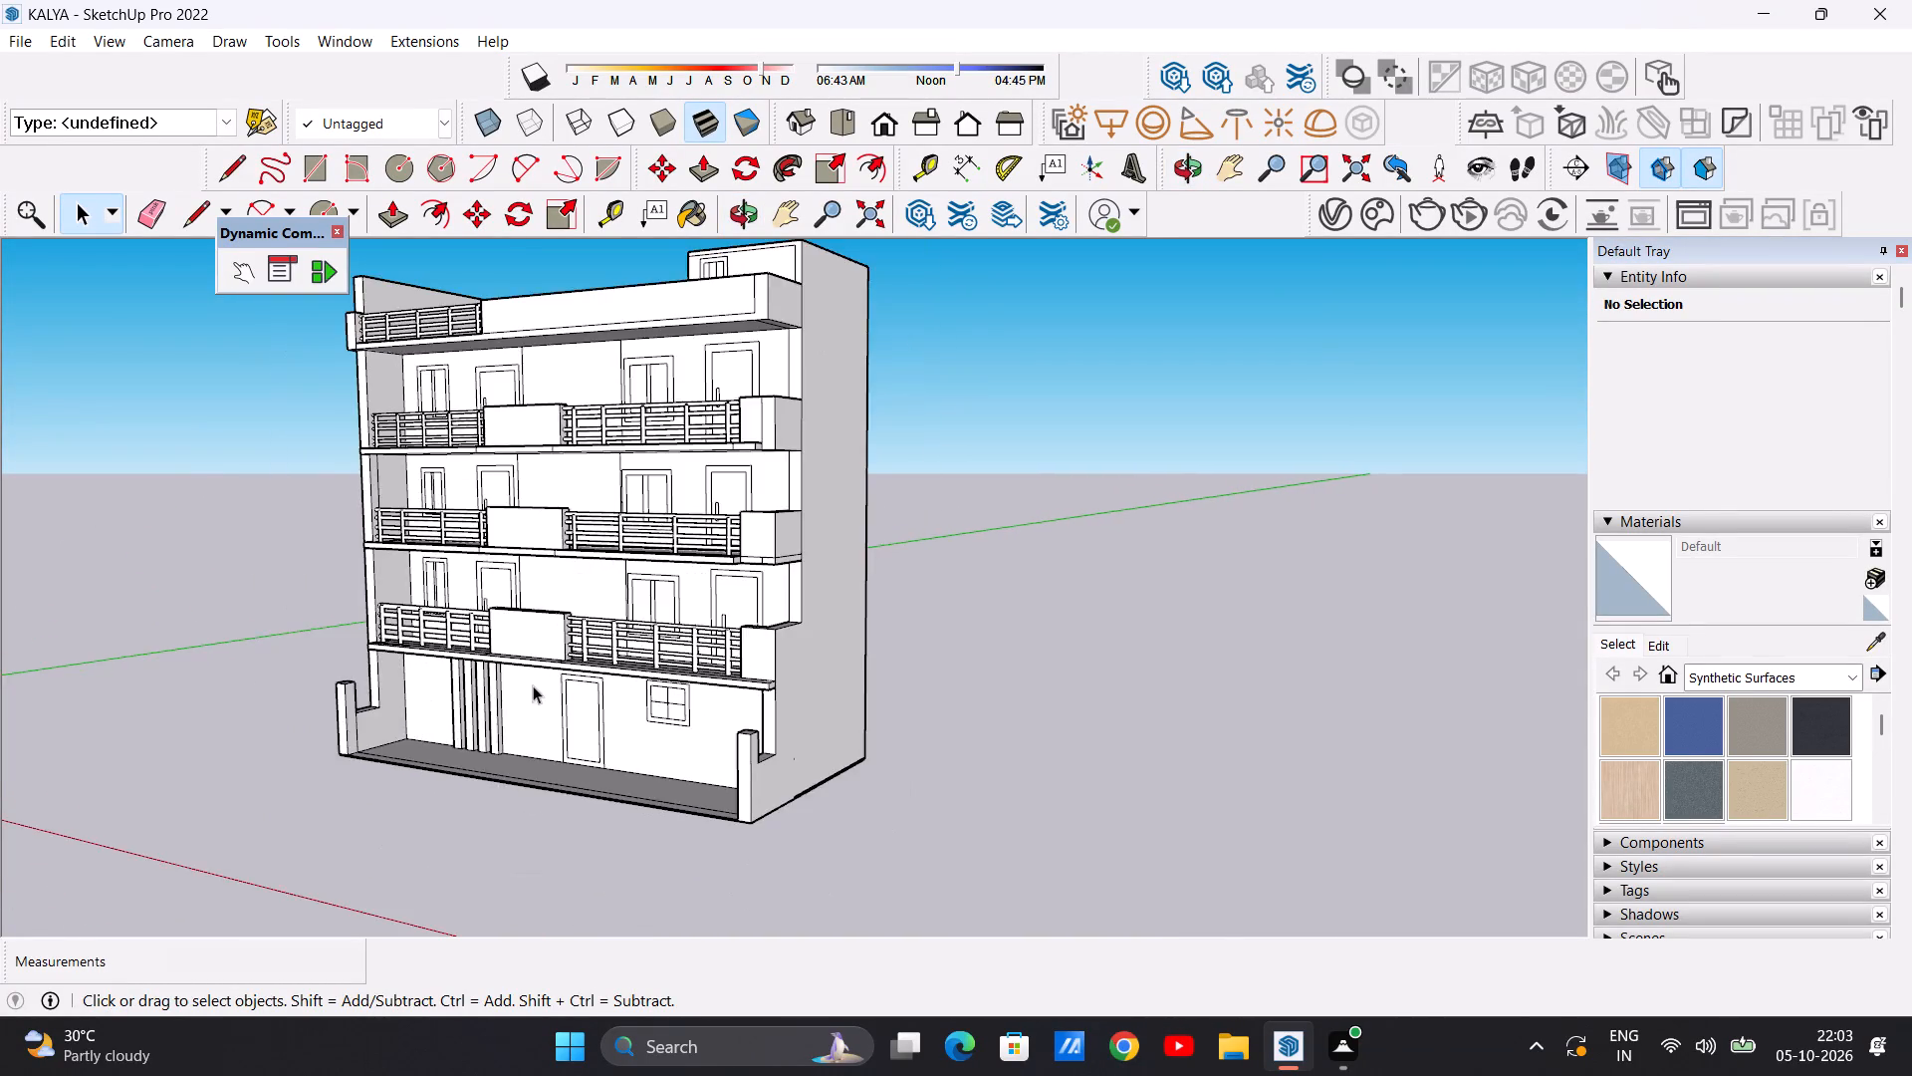
{"action": "middle_click_drag", "start_coordinate": [535, 687], "coordinate": [714, 705]}
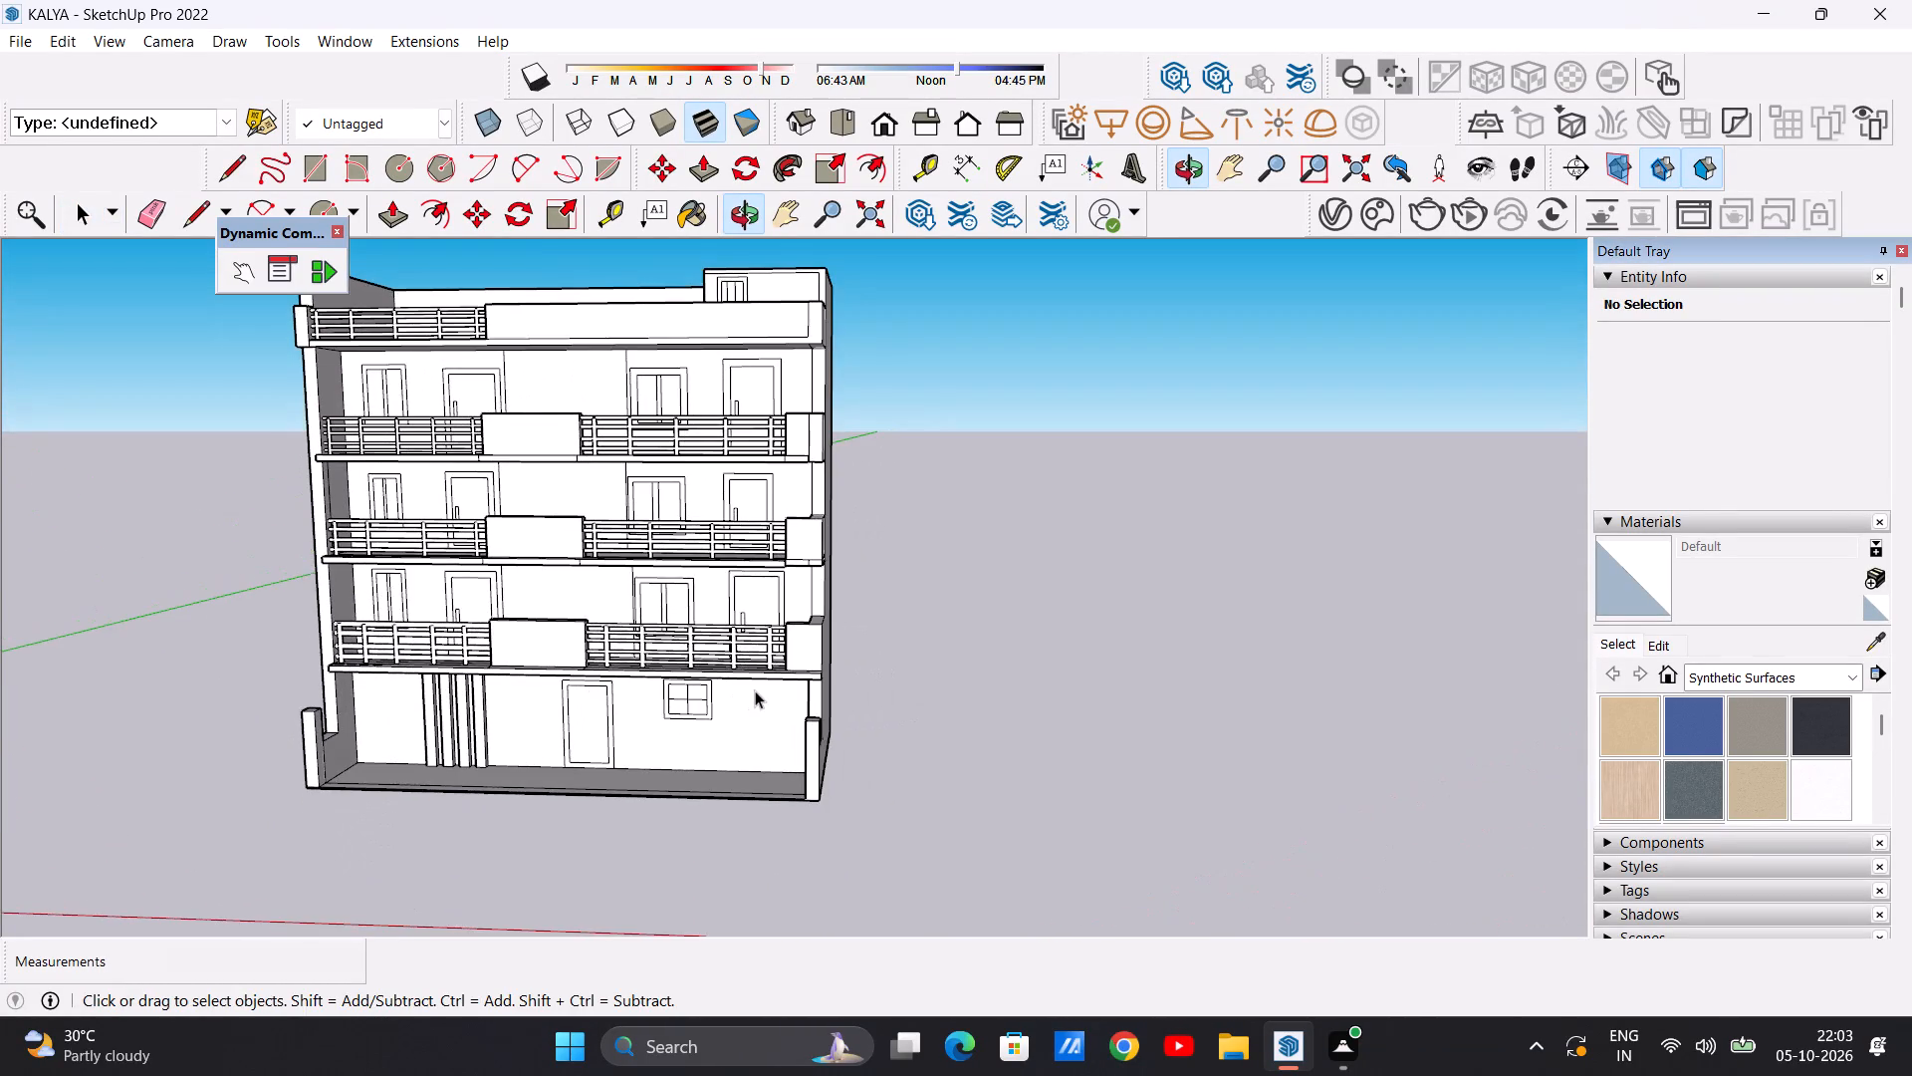
{"action": "scroll", "coordinate": [763, 705], "scroll_direction": "down", "scroll_amount": 3}
{"action": "scroll", "coordinate": [507, 650], "scroll_direction": "up", "scroll_amount": 2}
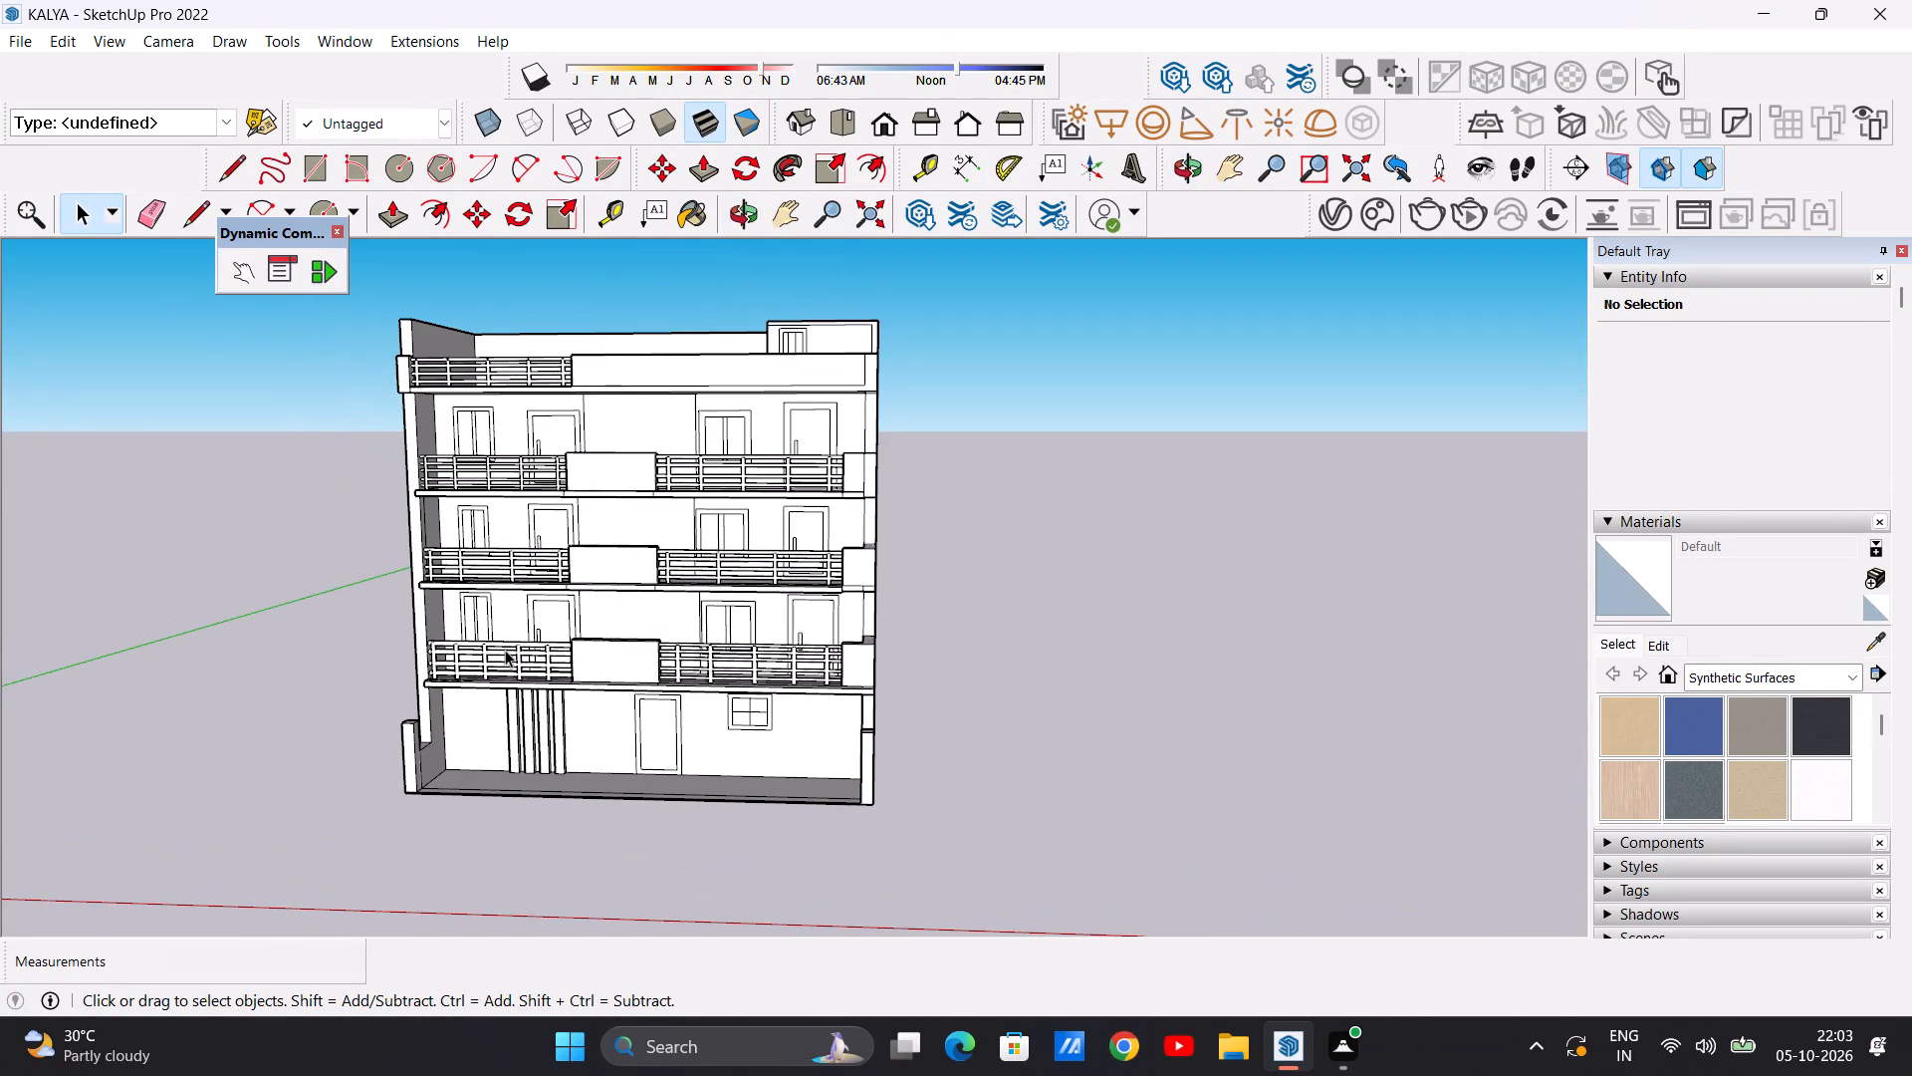
{"action": "scroll", "coordinate": [505, 650], "scroll_direction": "down", "scroll_amount": 4}
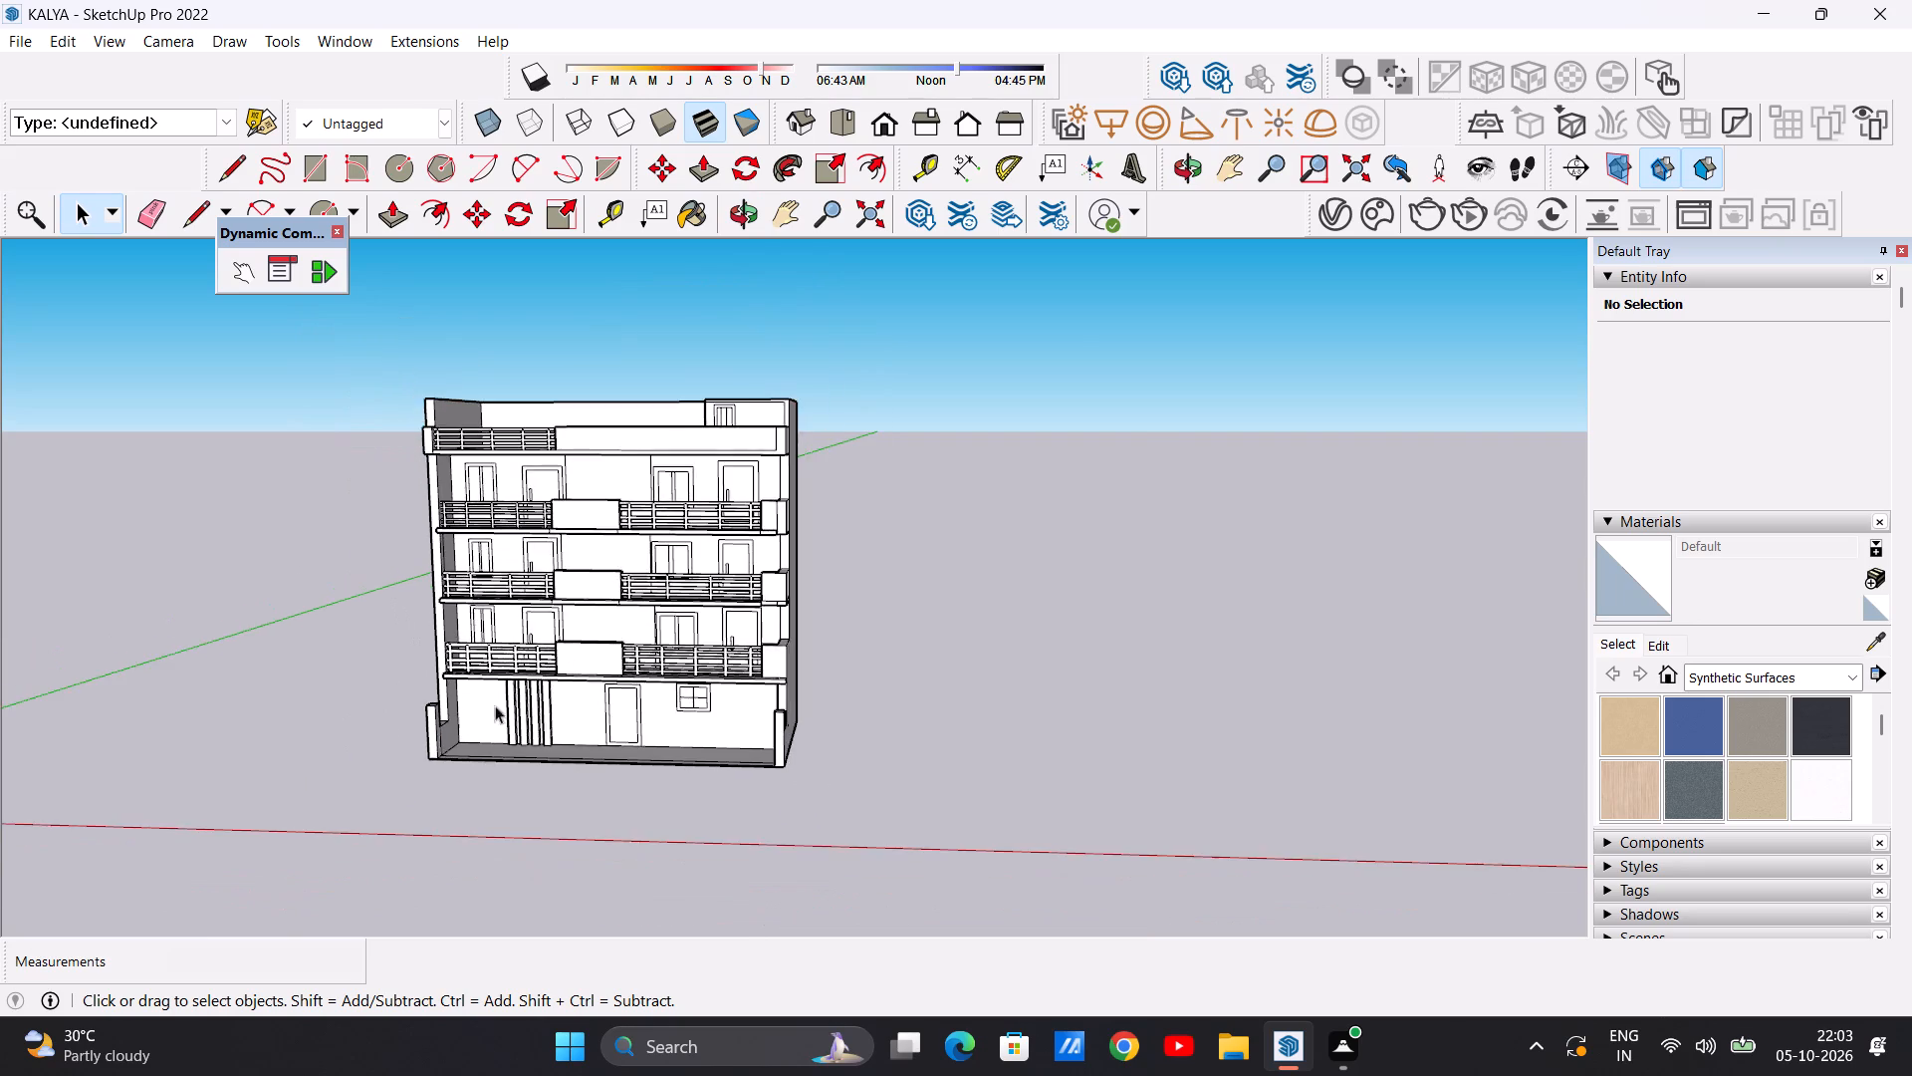
Draw a line about 6' 6" long across the ground-floor front ledge, just on the fin side of the door.
{"action": "scroll", "coordinate": [475, 741], "scroll_direction": "up", "scroll_amount": 7}
{"action": "middle_click_drag", "start_coordinate": [467, 783], "coordinate": [511, 901]}
{"action": "scroll", "coordinate": [542, 783], "scroll_direction": "up", "scroll_amount": 4}
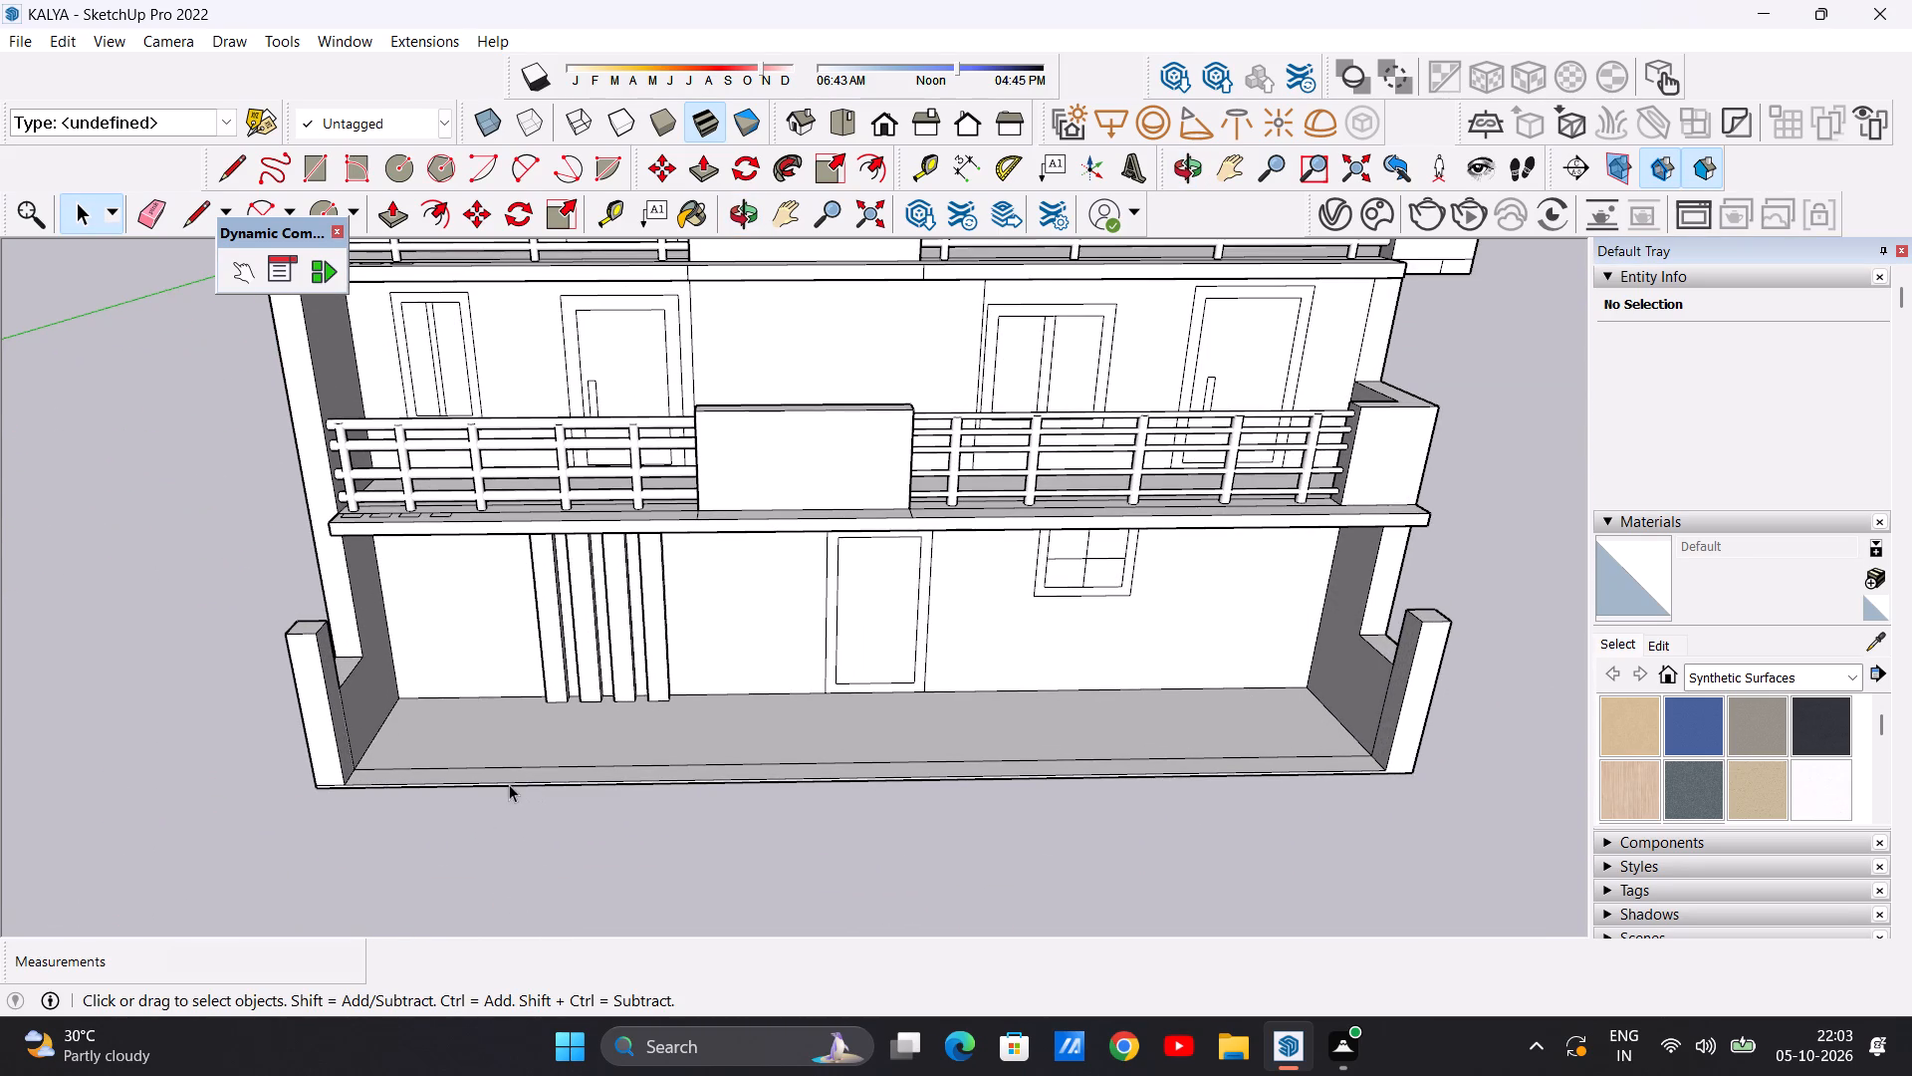
{"action": "scroll", "coordinate": [502, 788], "scroll_direction": "down", "scroll_amount": 4}
{"action": "middle_click_drag", "start_coordinate": [691, 787], "coordinate": [689, 851]}
{"action": "scroll", "coordinate": [826, 816], "scroll_direction": "up", "scroll_amount": 2}
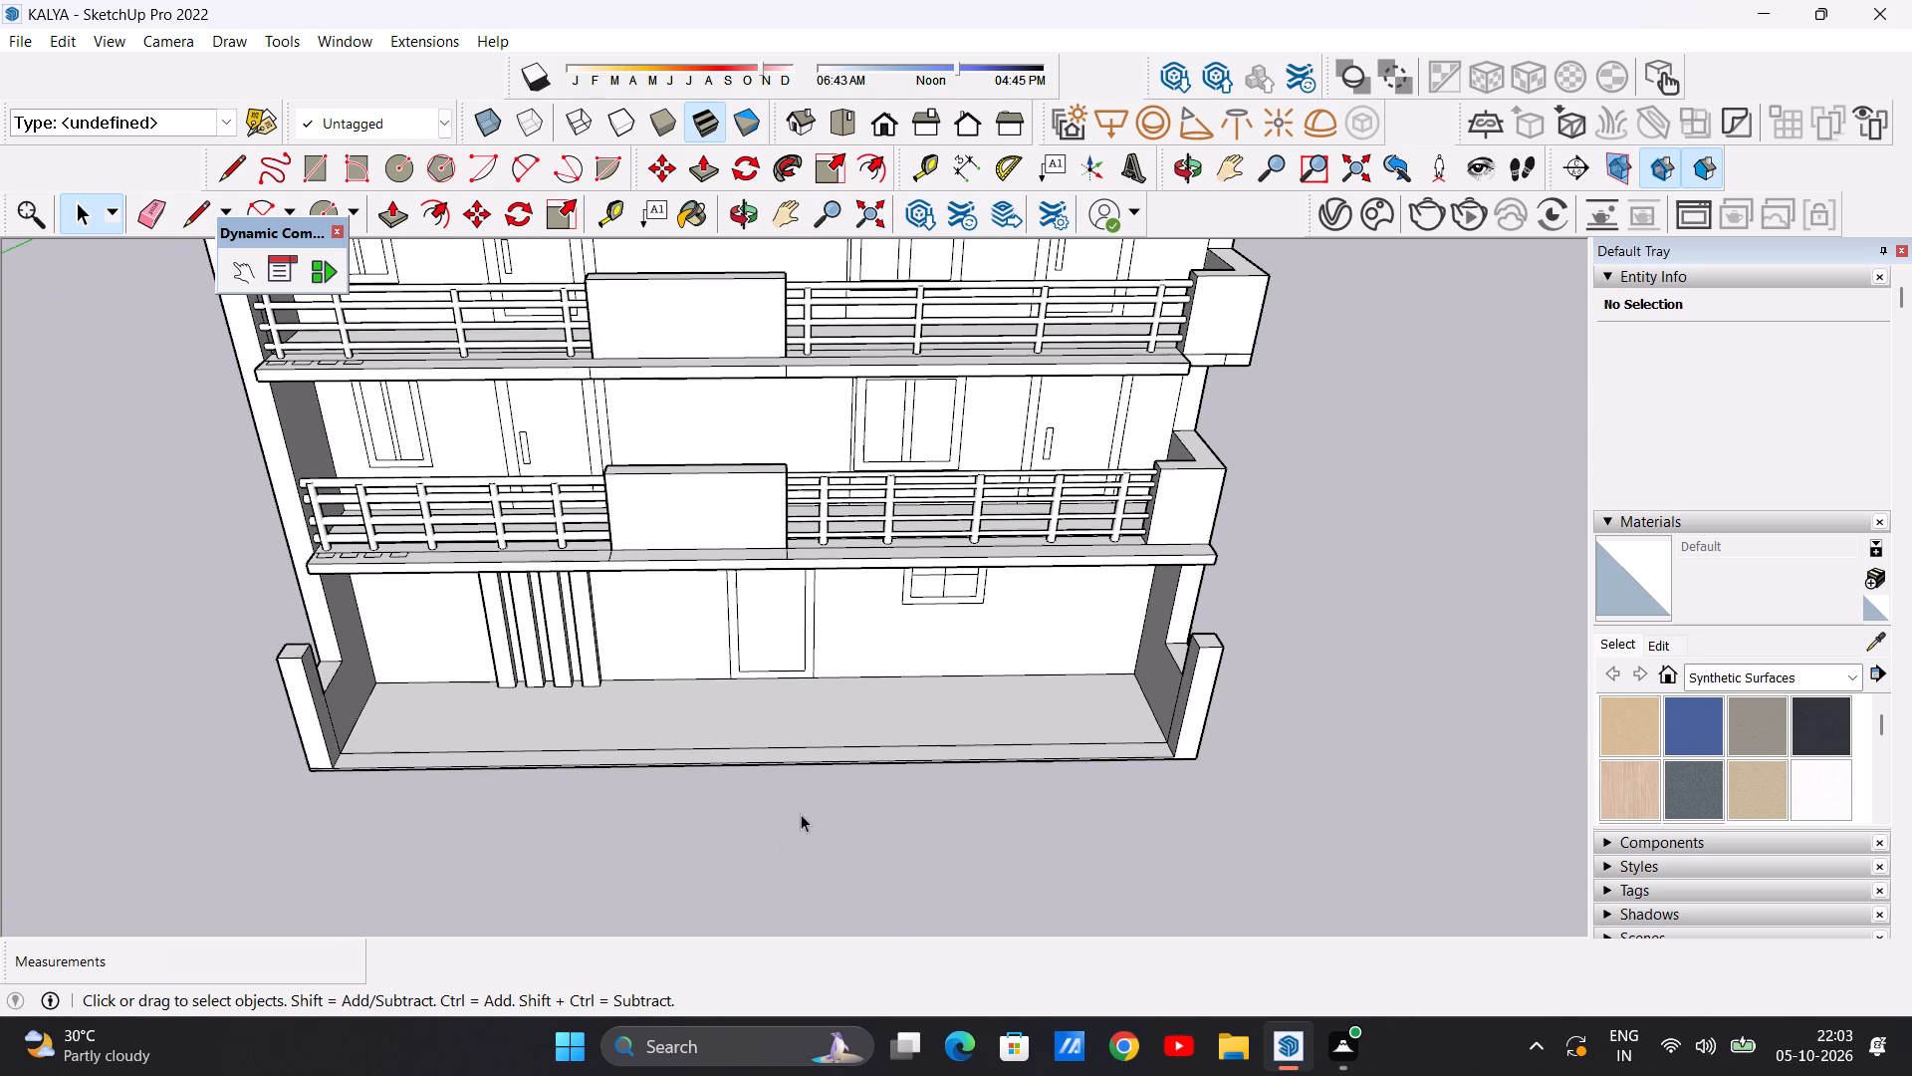
{"action": "scroll", "coordinate": [720, 790], "scroll_direction": "down", "scroll_amount": 3}
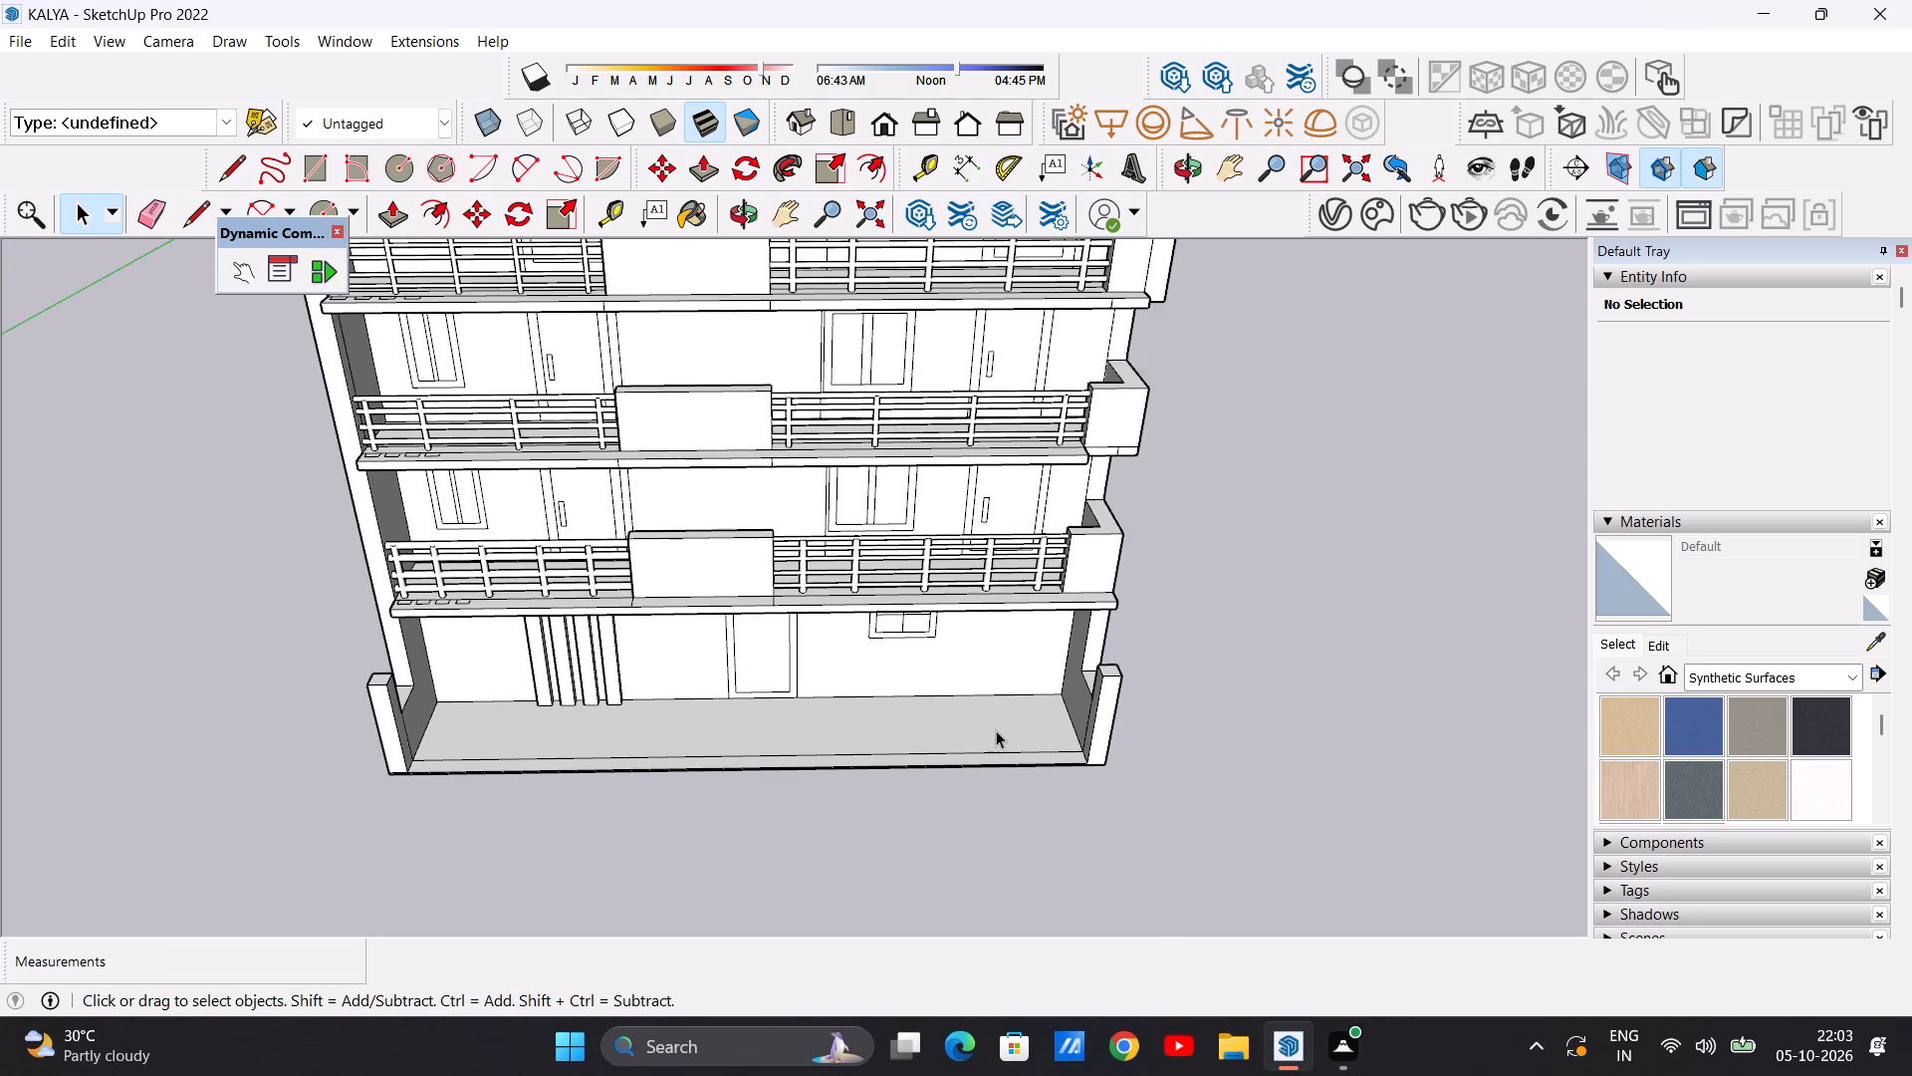
{"action": "scroll", "coordinate": [922, 738], "scroll_direction": "up", "scroll_amount": 3}
{"action": "key", "text": "l"}
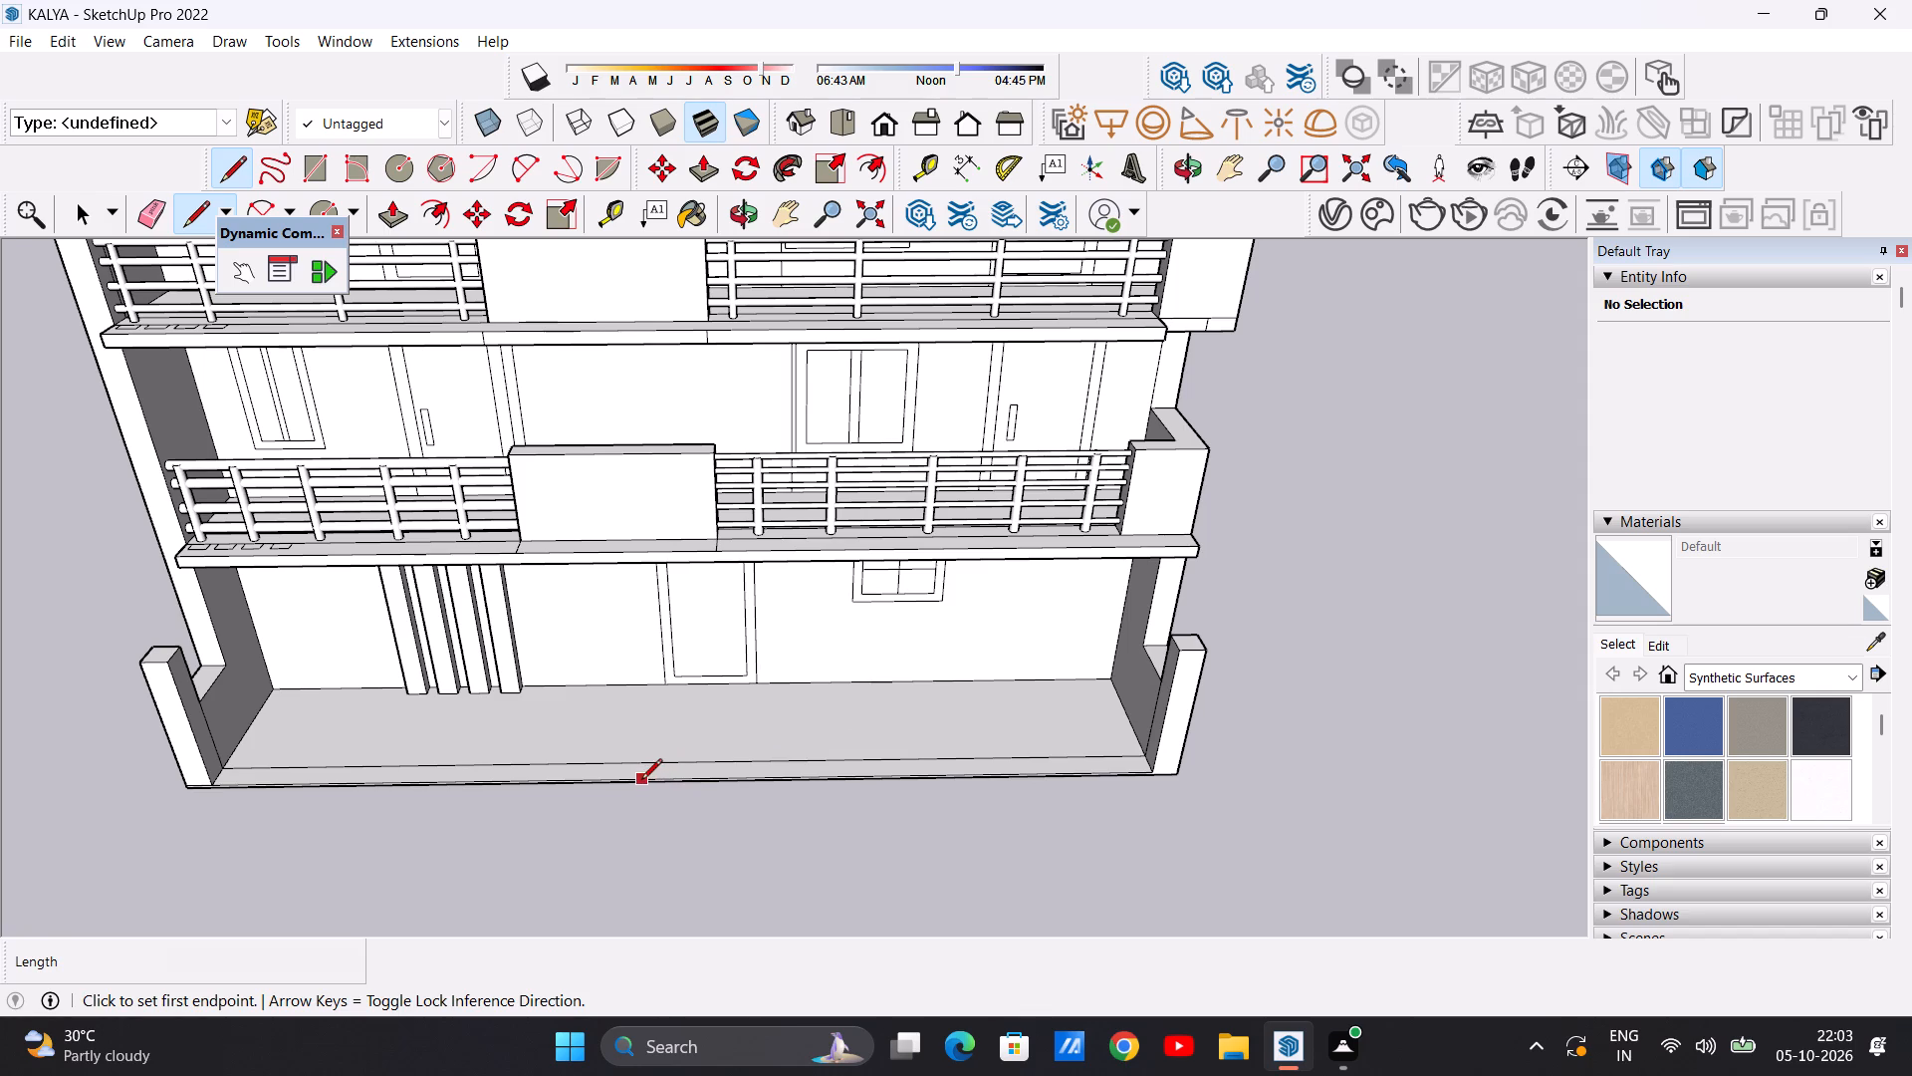
{"action": "left_click", "coordinate": [641, 781]}
{"action": "scroll", "coordinate": [646, 762], "scroll_direction": "up", "scroll_amount": 12}
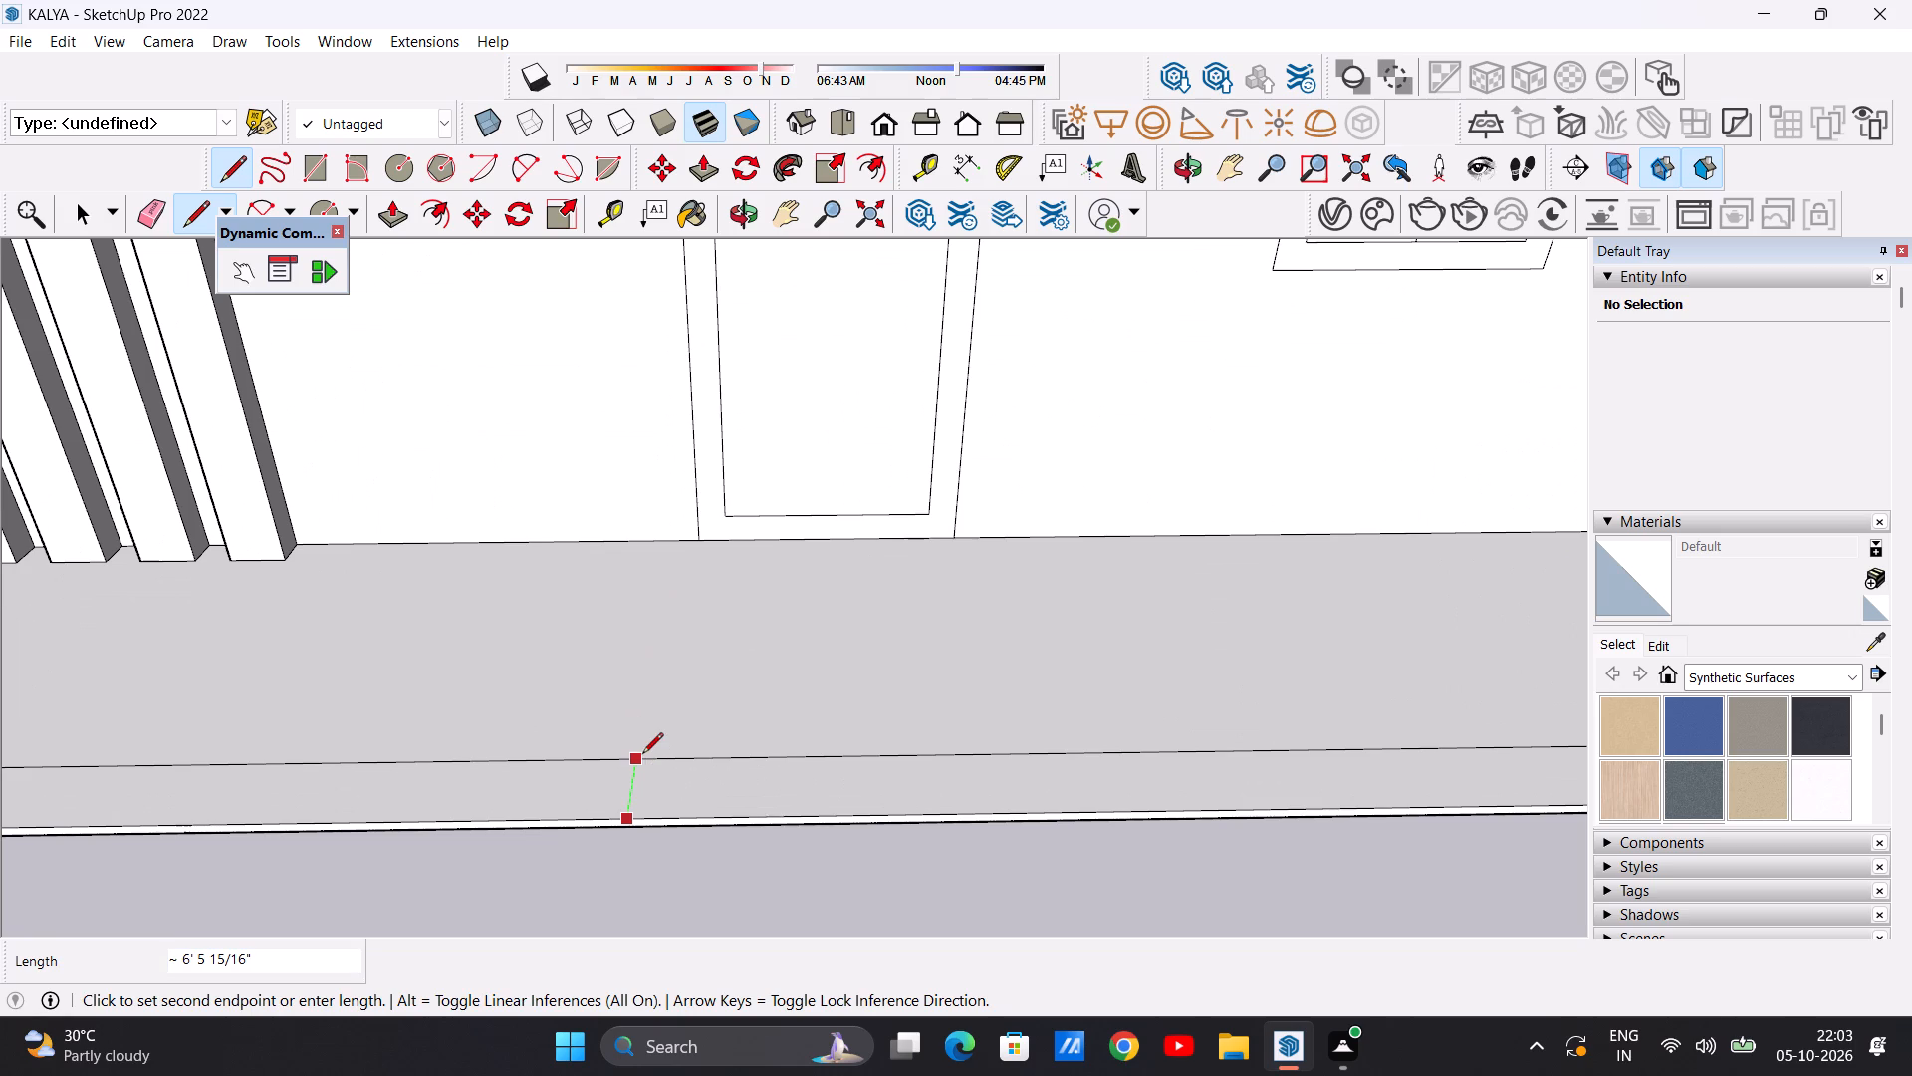
{"action": "left_click", "coordinate": [642, 755]}
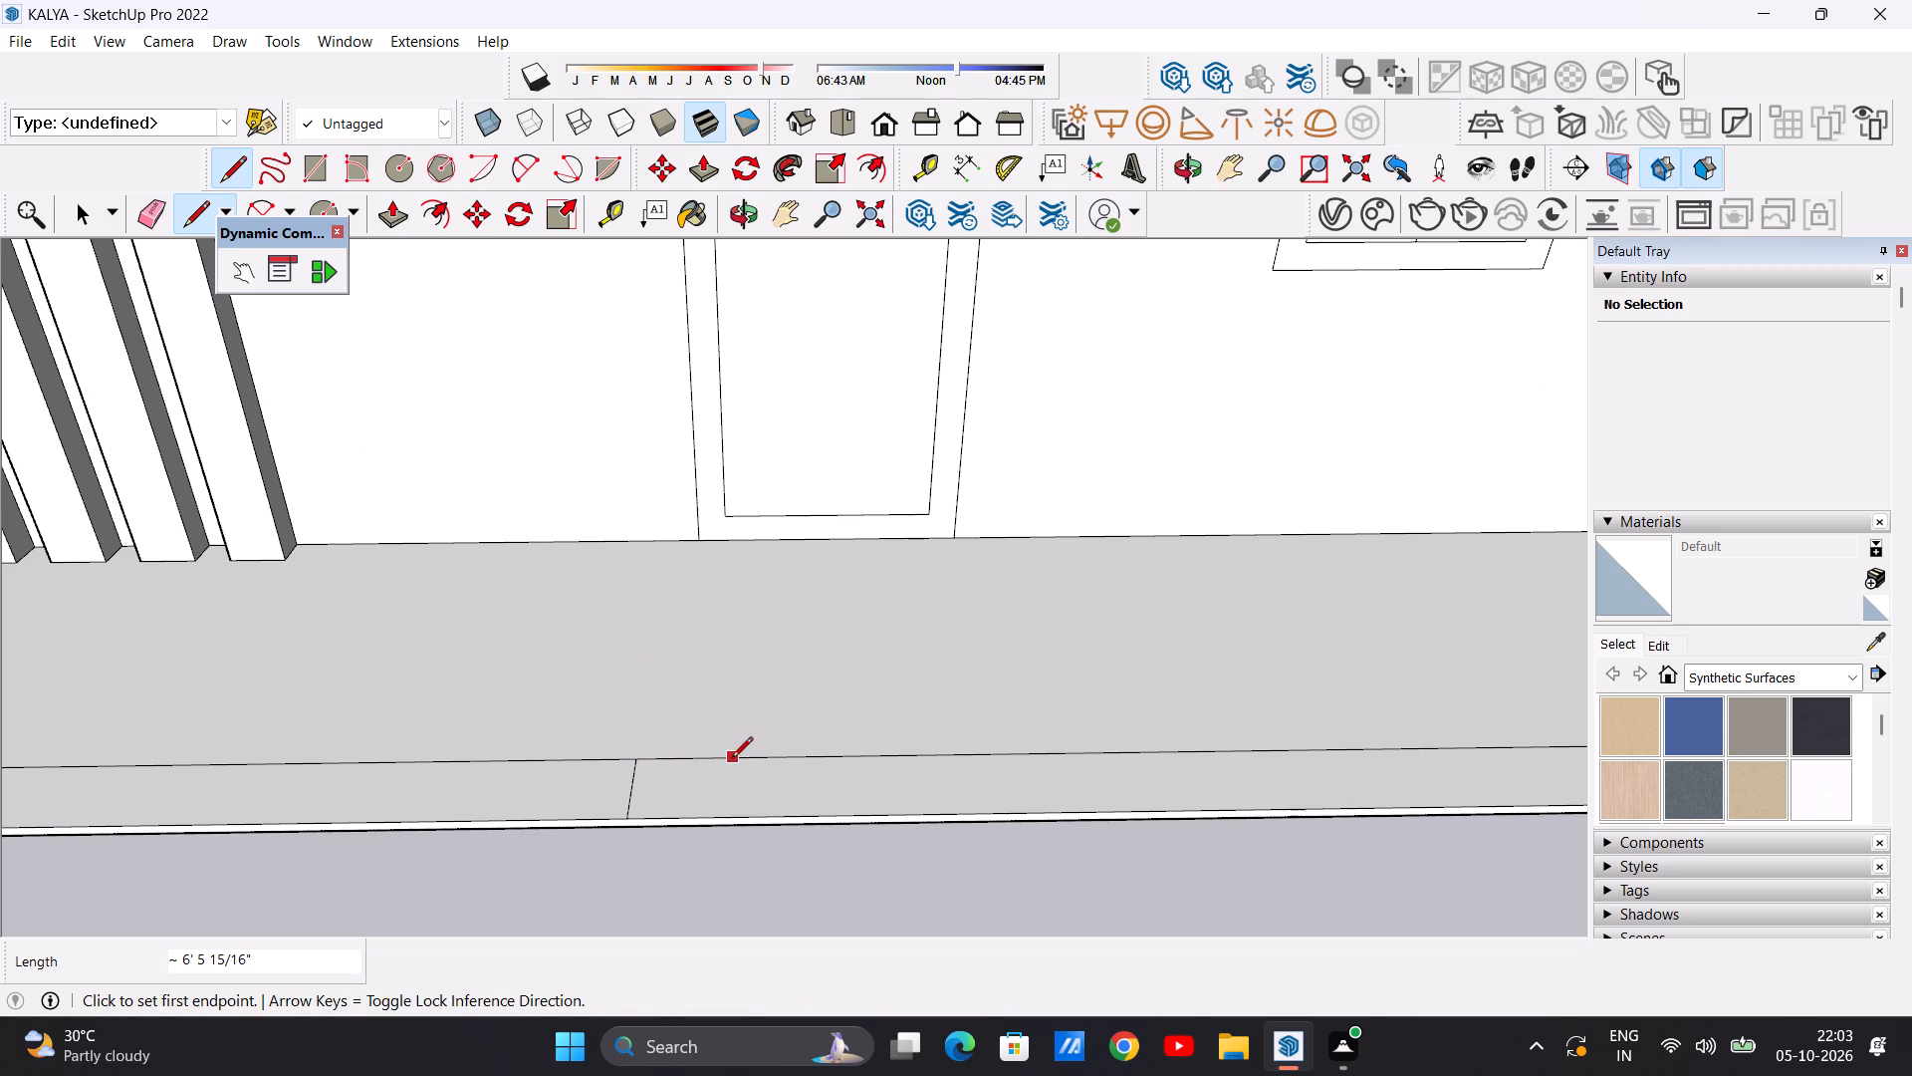
Draw a second line across the ground-floor front ledge, parallel to the first on its door side, closing off a narrow strip.
{"action": "left_click", "coordinate": [732, 759]}
{"action": "left_click", "coordinate": [735, 816]}
{"action": "key", "text": "space"}
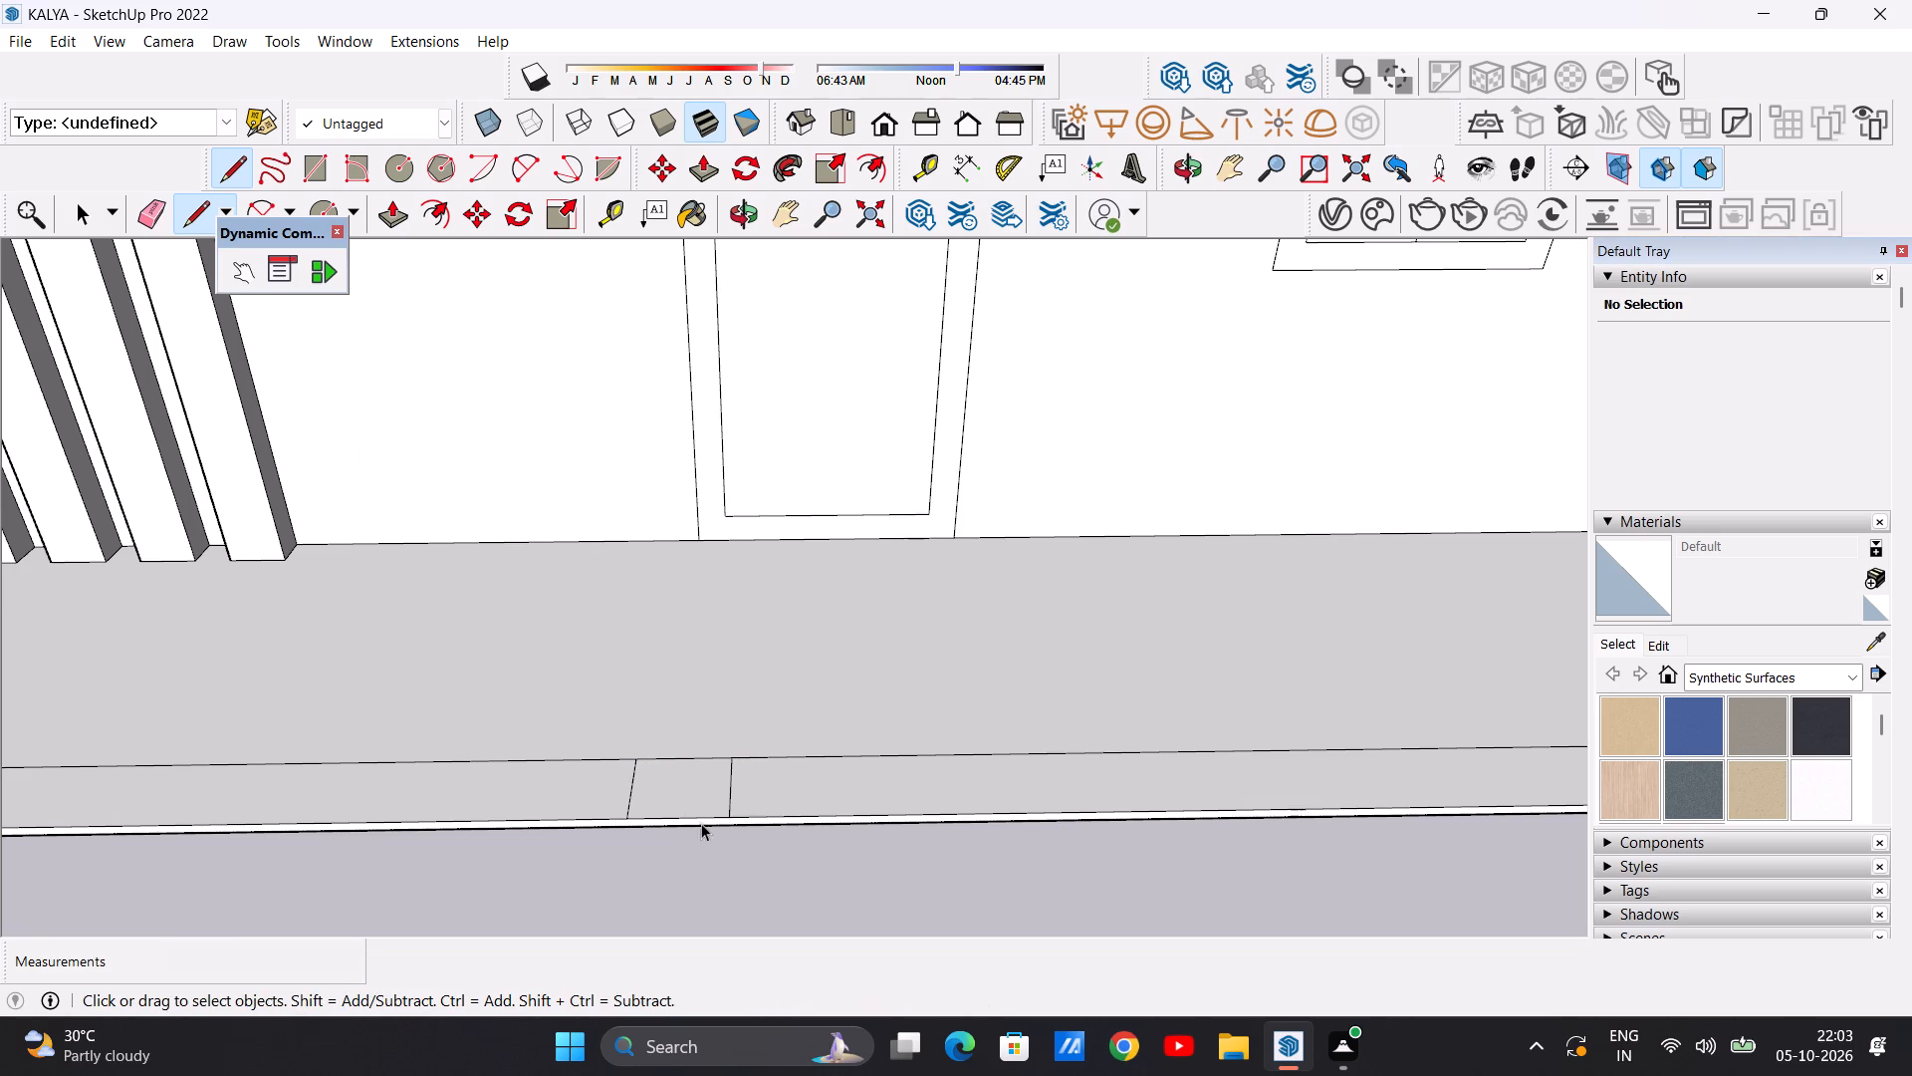
{"action": "scroll", "coordinate": [685, 800], "scroll_direction": "down", "scroll_amount": 18}
{"action": "scroll", "coordinate": [709, 802], "scroll_direction": "up", "scroll_amount": 6}
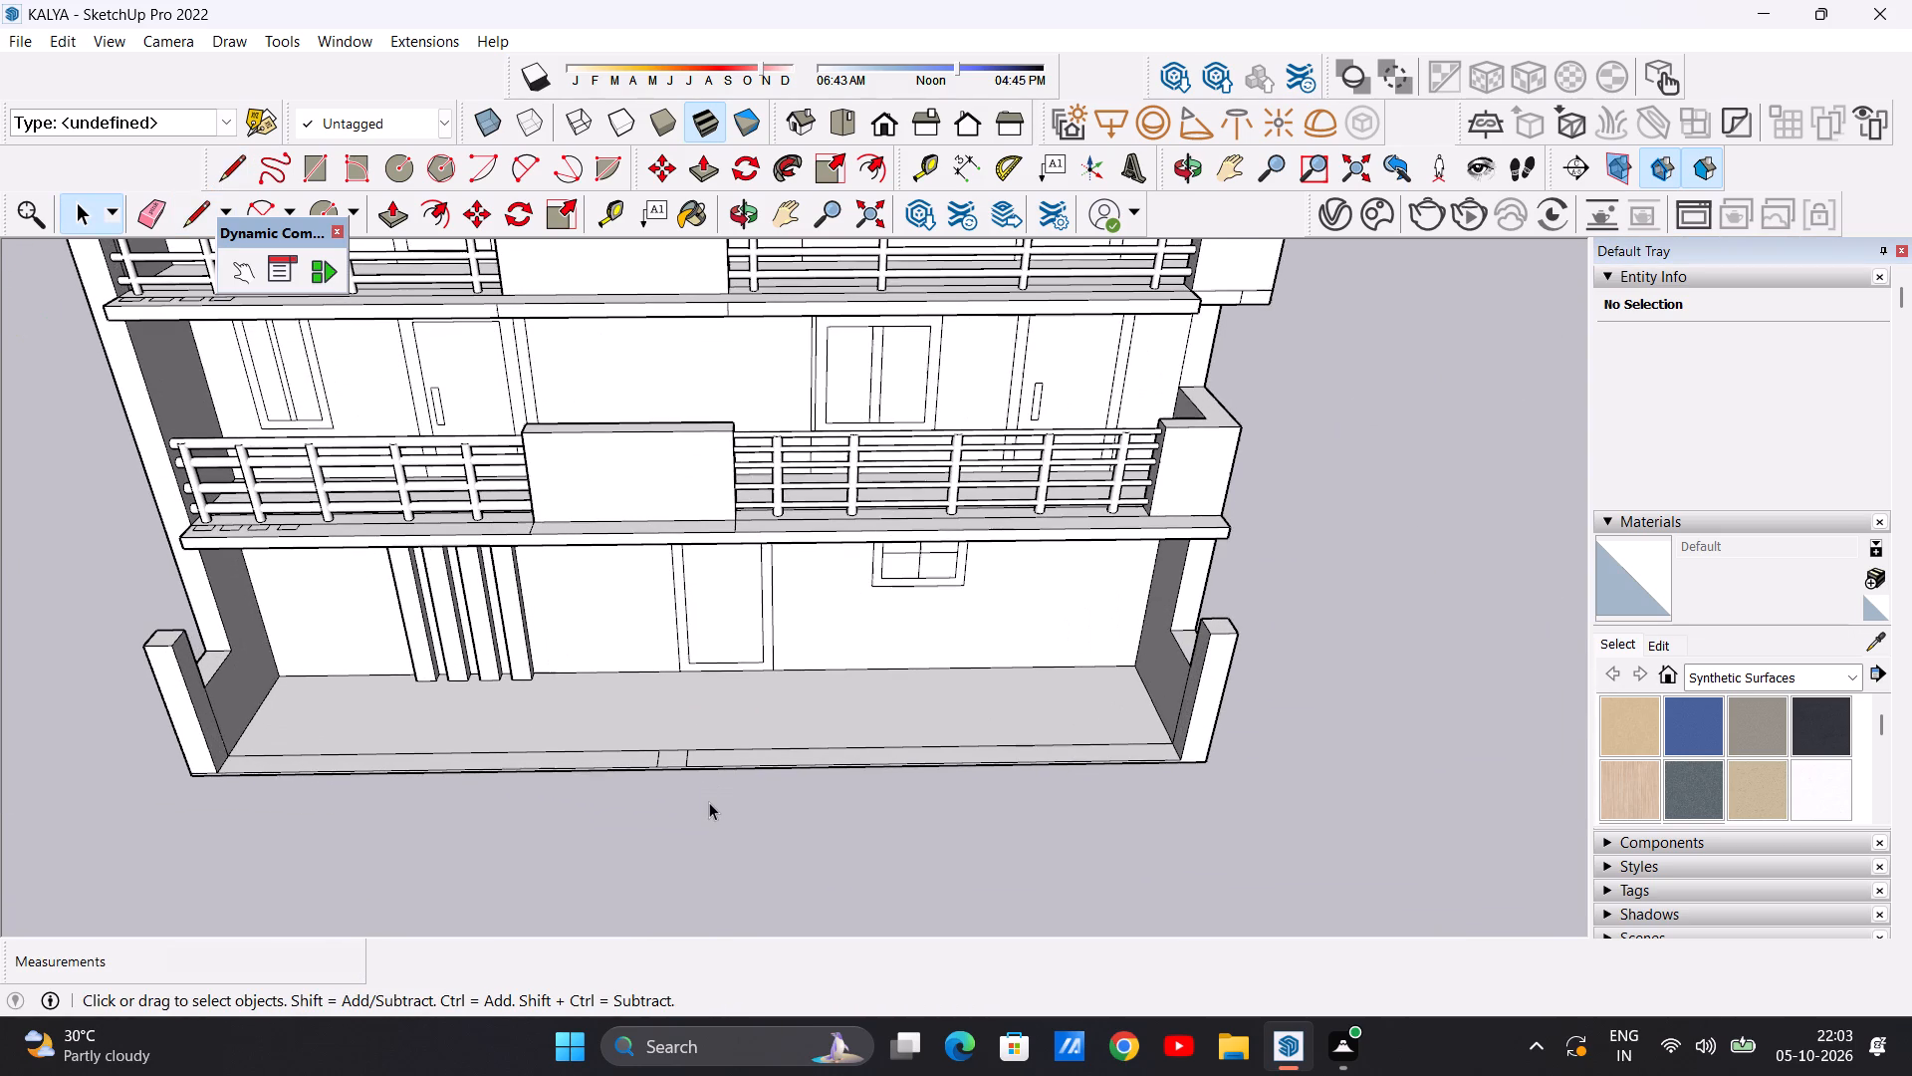
Push/Pull the narrow ledge strip up about 38' 3" into a middle post level with the top of the end posts.
{"action": "key", "text": "p"}
{"action": "scroll", "coordinate": [679, 740], "scroll_direction": "up", "scroll_amount": 11}
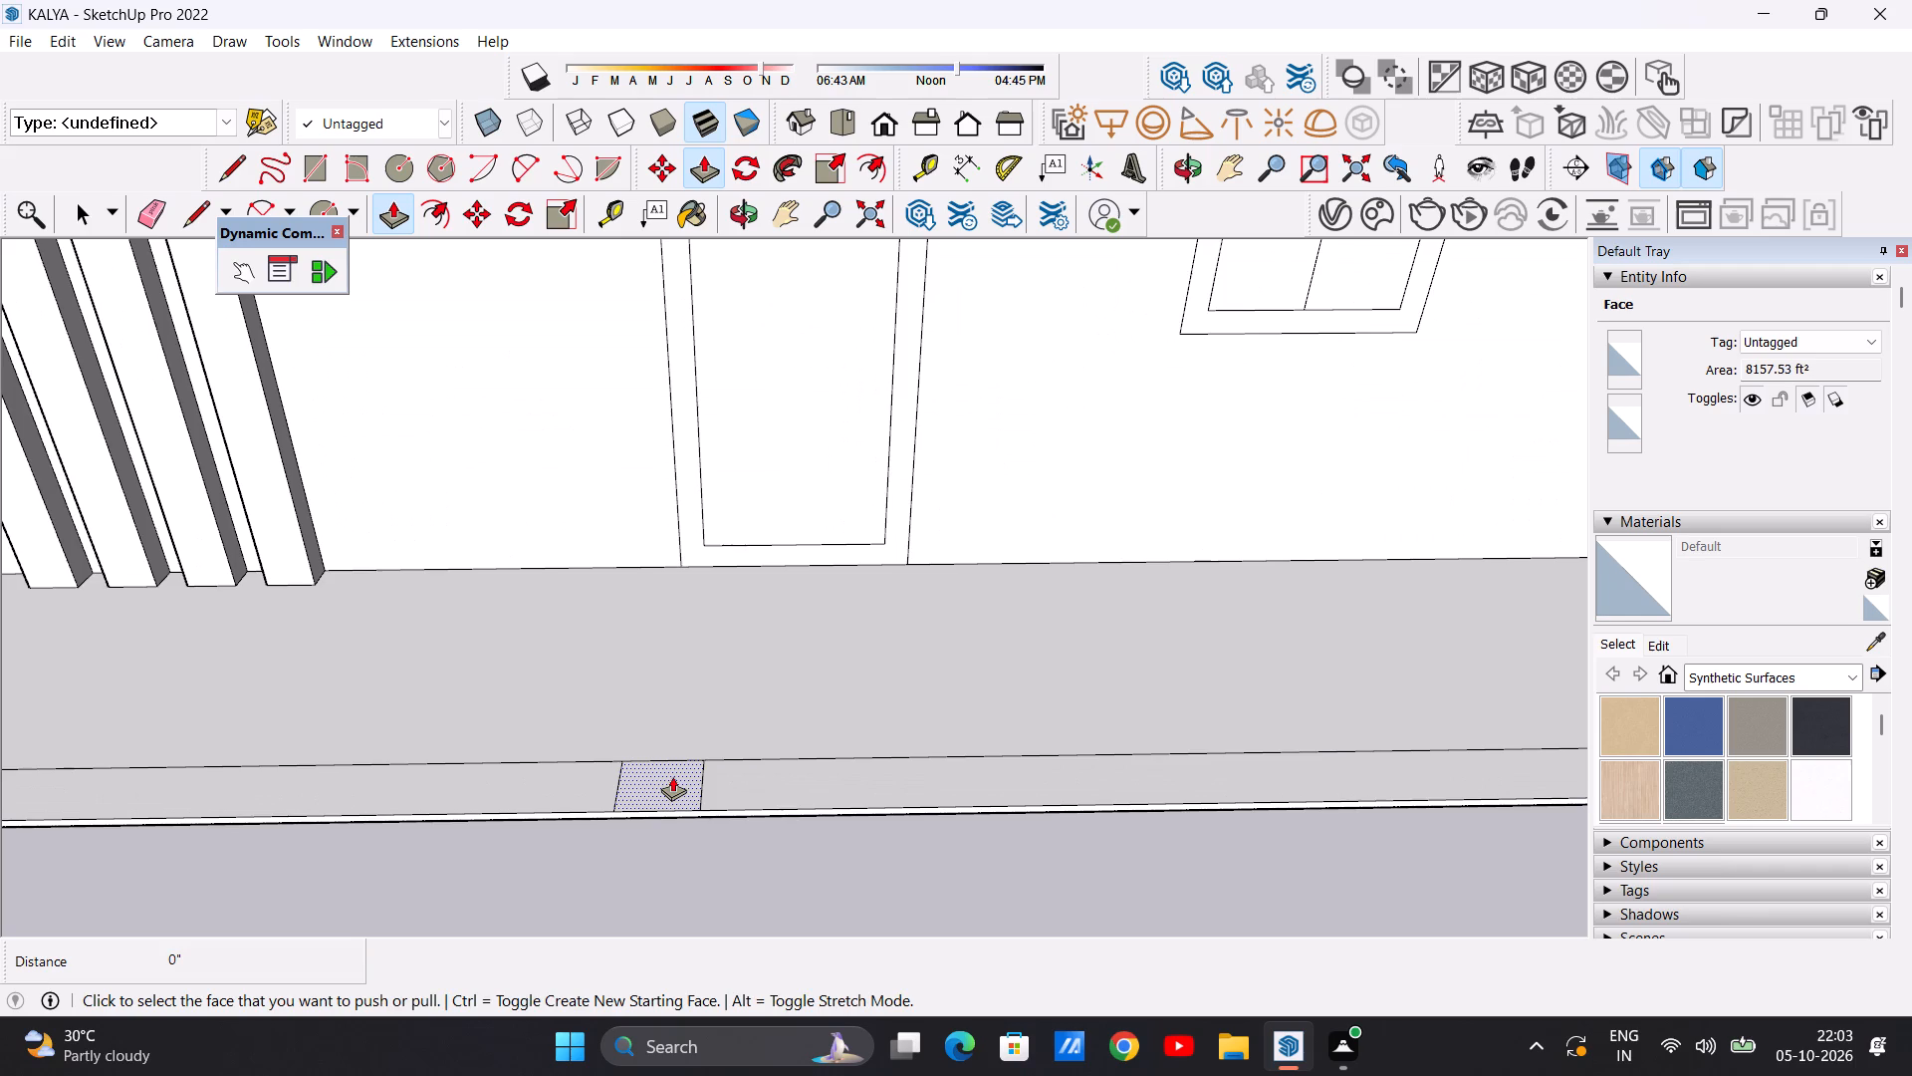
{"action": "left_click", "coordinate": [672, 776]}
{"action": "scroll", "coordinate": [674, 638], "scroll_direction": "down", "scroll_amount": 15}
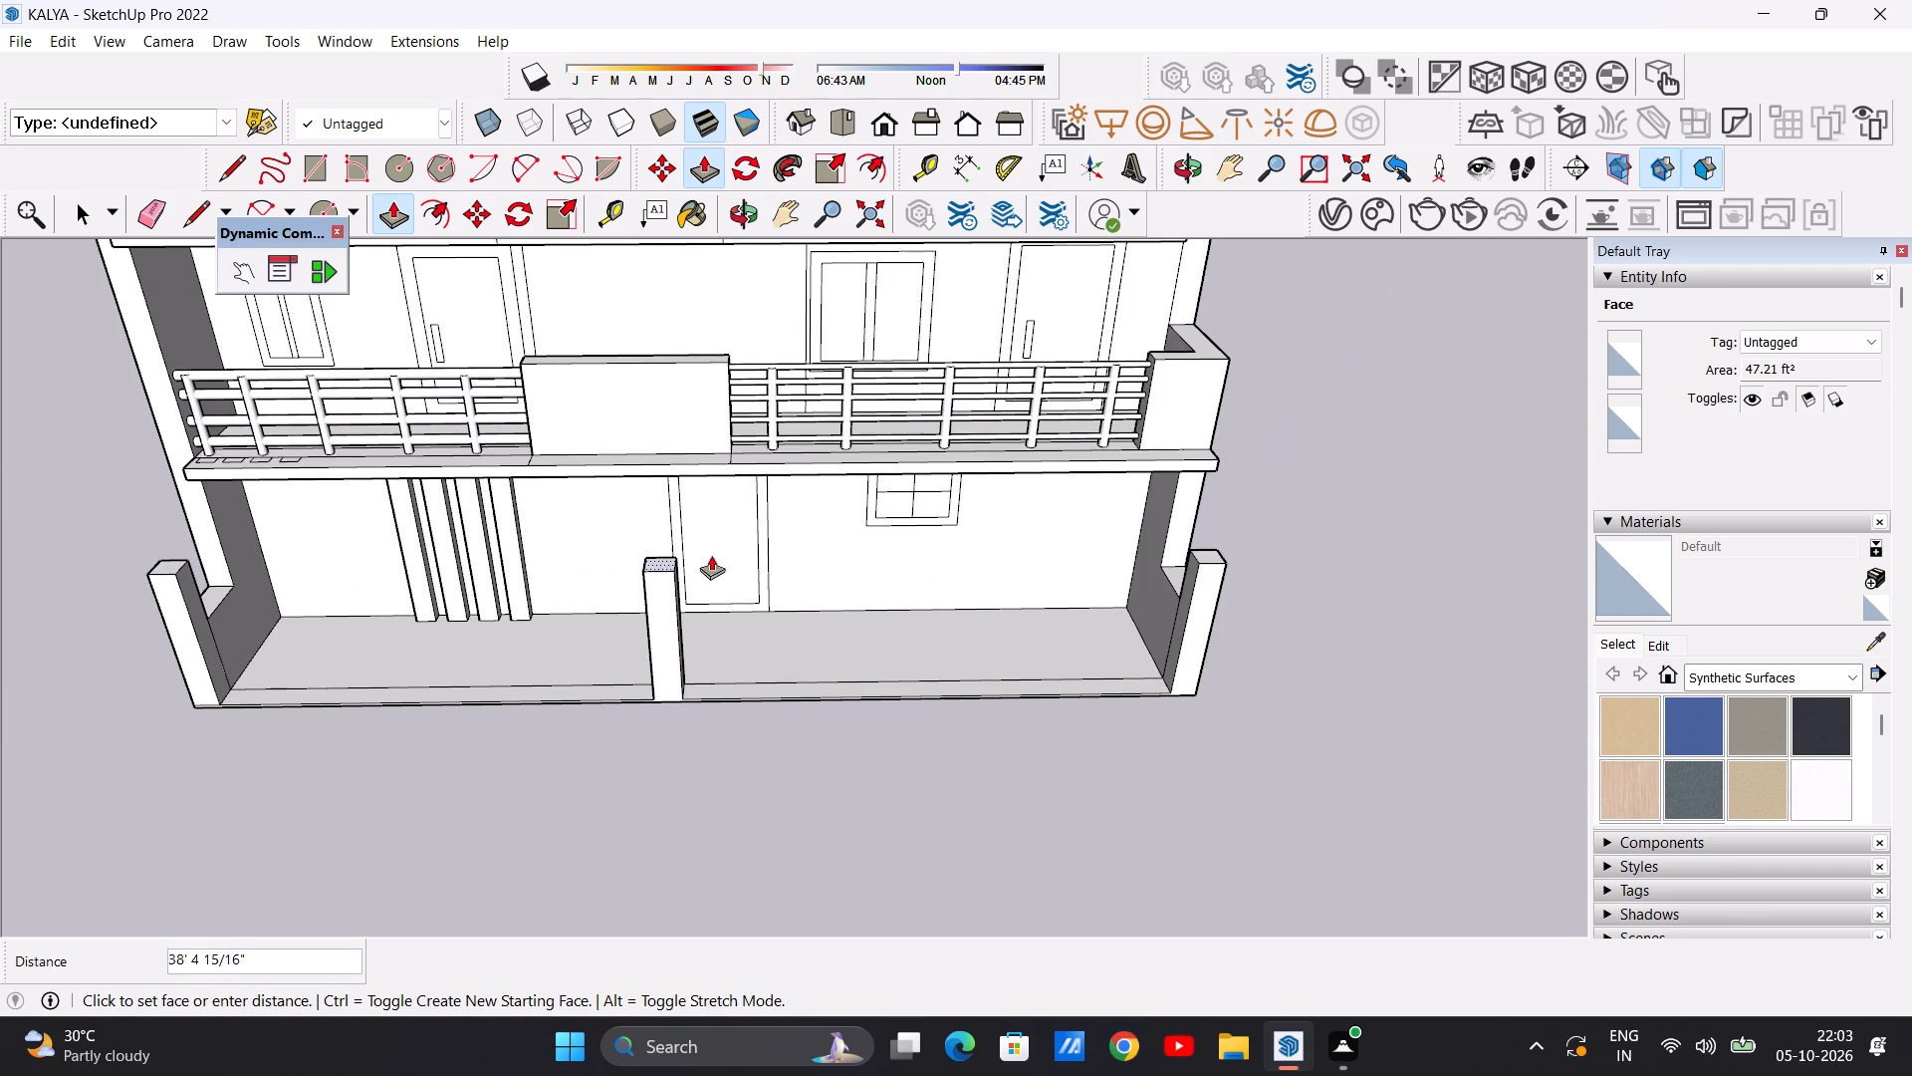
{"action": "left_click", "coordinate": [1188, 557]}
{"action": "key", "text": "space"}
Examine the ground-floor frontage with its middle post, comparing it with the end posts, door and fins.
{"action": "scroll", "coordinate": [901, 704], "scroll_direction": "down", "scroll_amount": 5}
{"action": "middle_click_drag", "start_coordinate": [924, 767], "coordinate": [902, 625]}
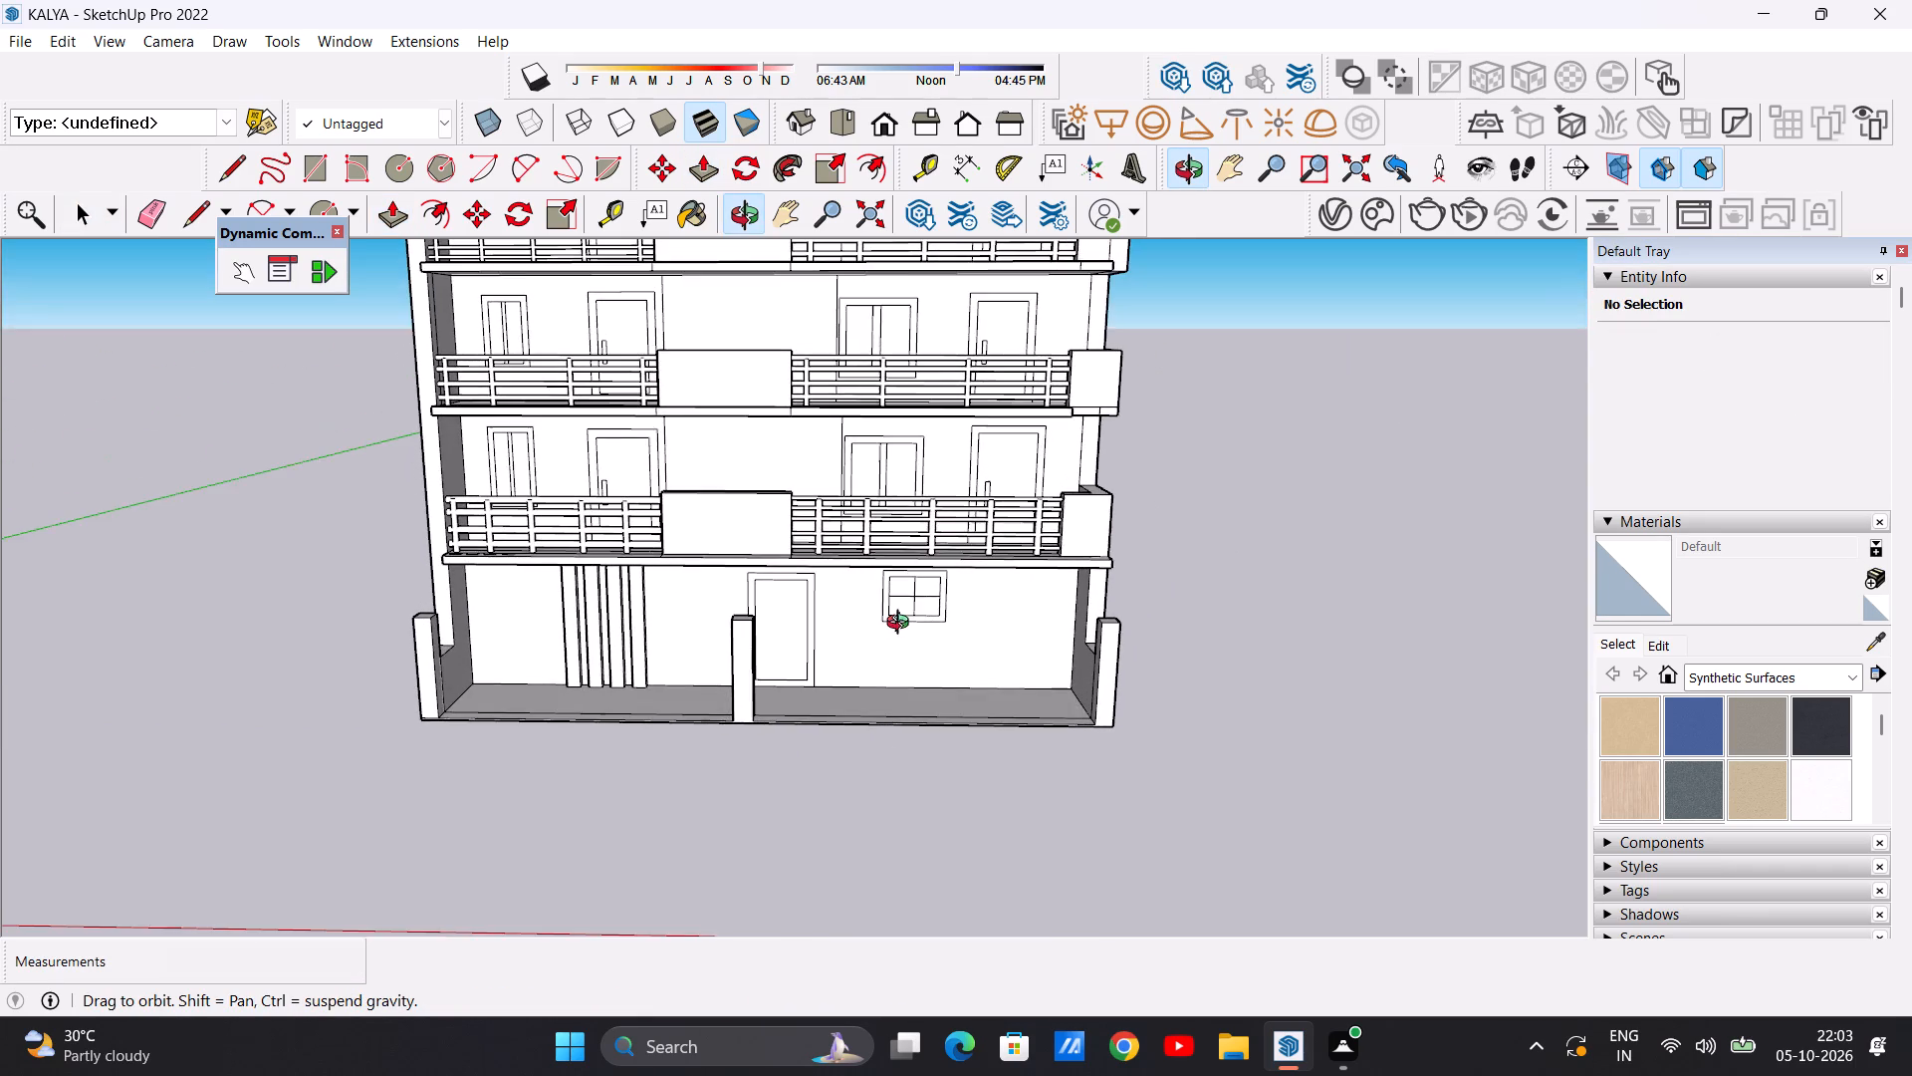
{"action": "middle_click_drag", "start_coordinate": [902, 625], "coordinate": [910, 611]}
{"action": "scroll", "coordinate": [875, 634], "scroll_direction": "up", "scroll_amount": 2}
{"action": "scroll", "coordinate": [875, 634], "scroll_direction": "down", "scroll_amount": 1}
{"action": "scroll", "coordinate": [875, 634], "scroll_direction": "up", "scroll_amount": 1}
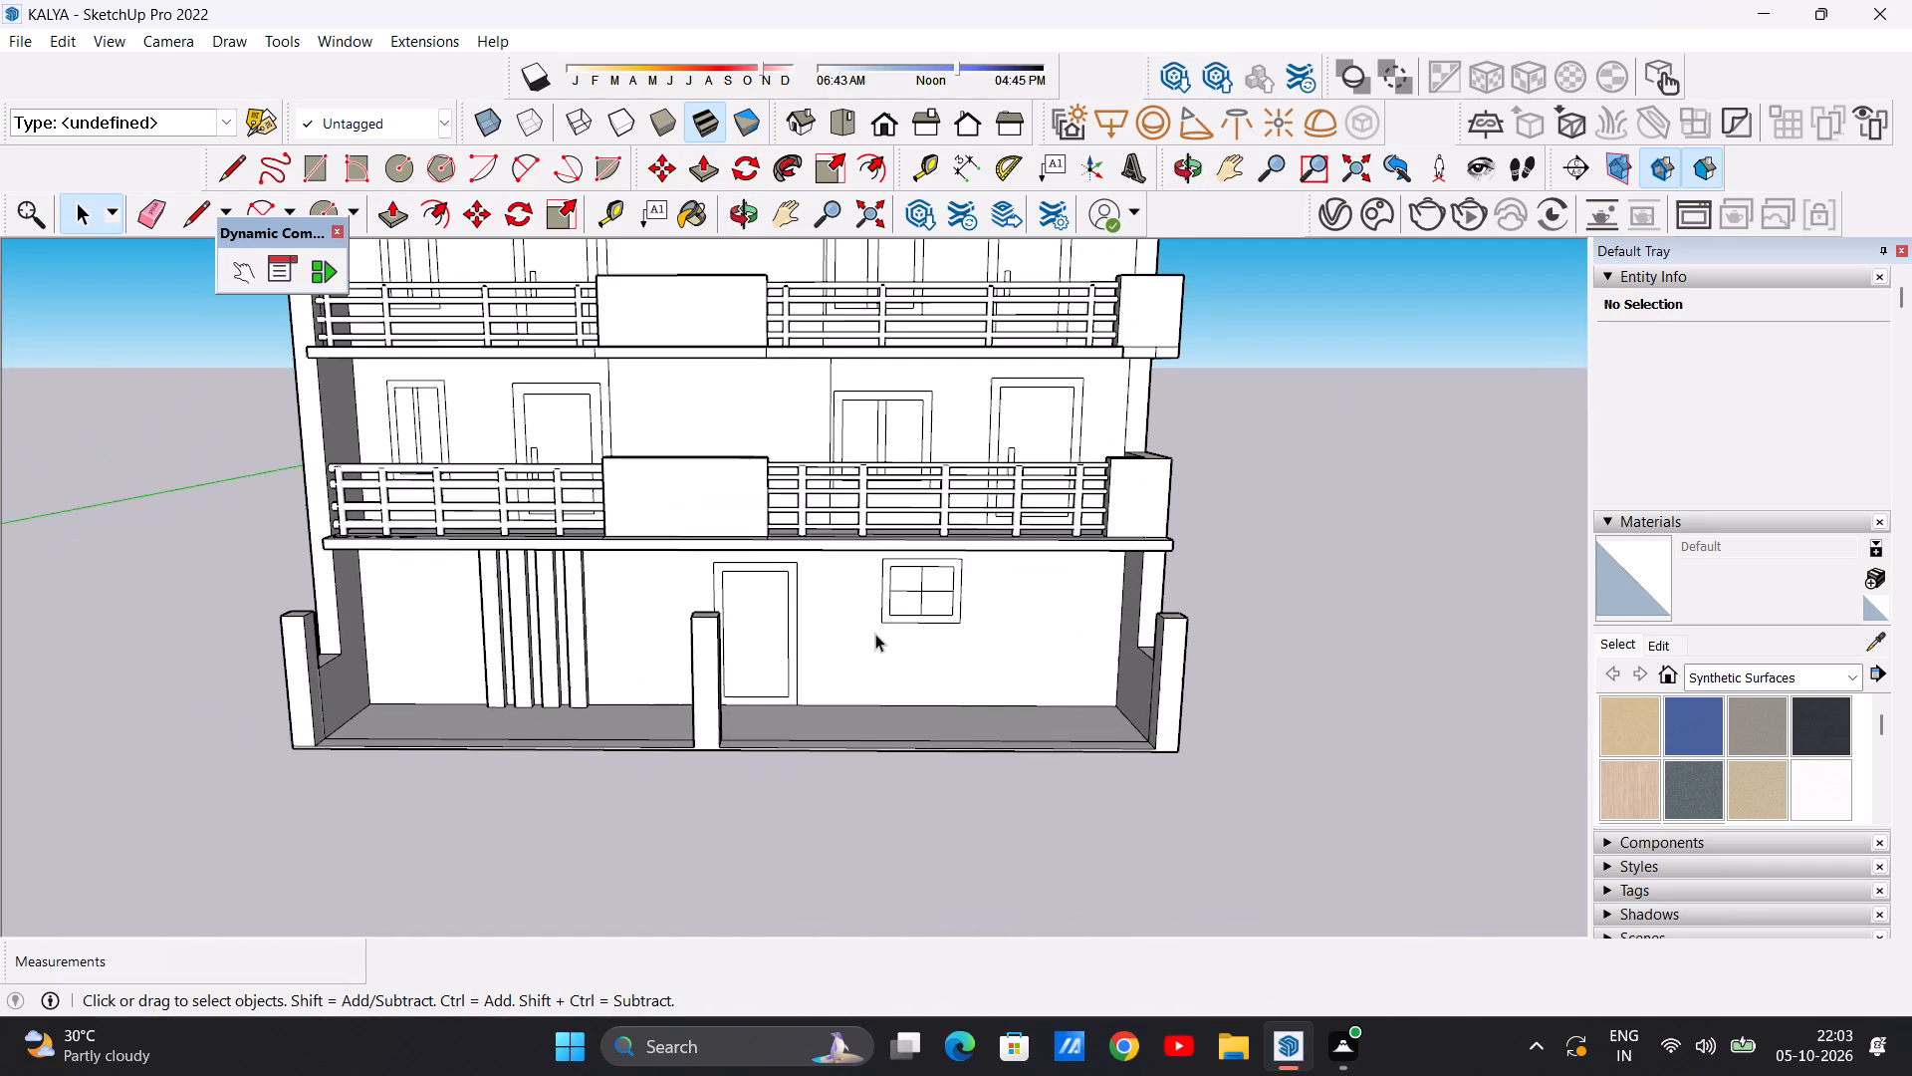
{"action": "scroll", "coordinate": [994, 687], "scroll_direction": "up", "scroll_amount": 3}
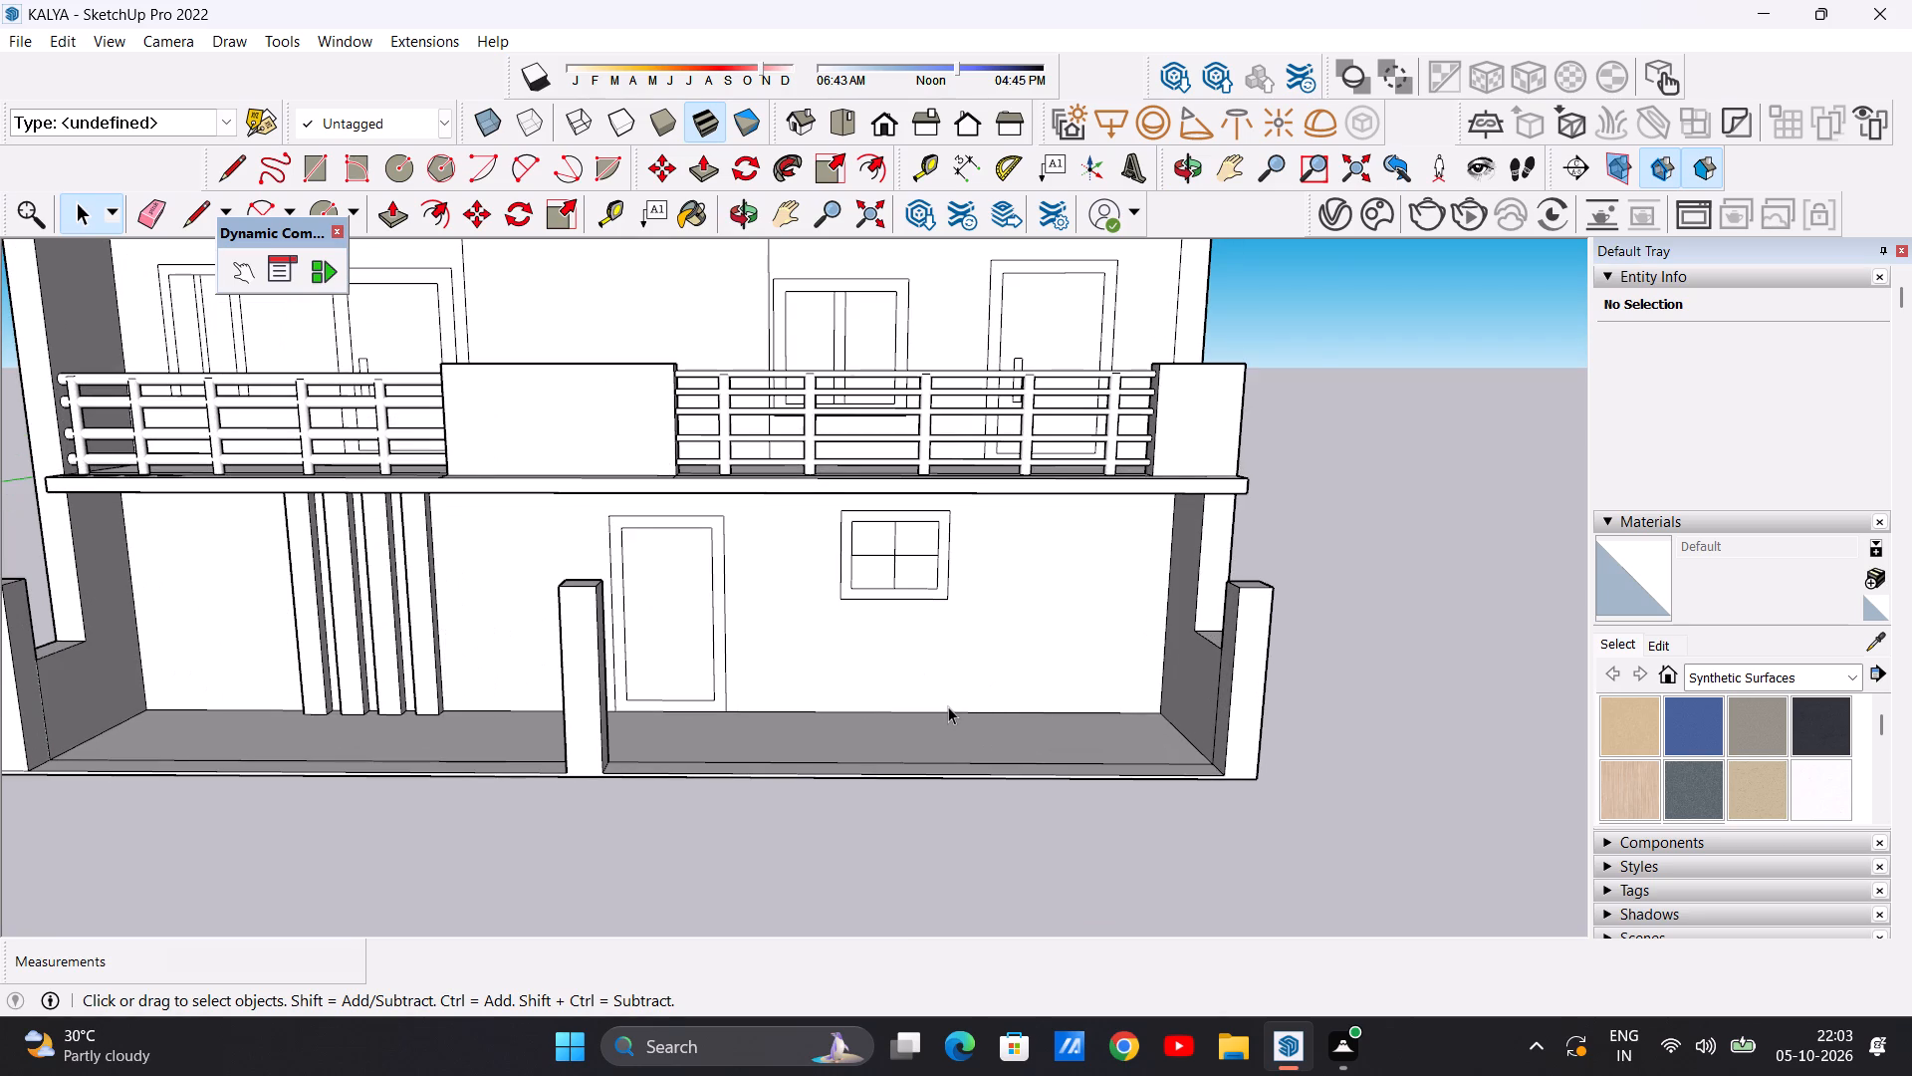
{"action": "scroll", "coordinate": [948, 706], "scroll_direction": "up", "scroll_amount": 3}
{"action": "scroll", "coordinate": [880, 681], "scroll_direction": "down", "scroll_amount": 3}
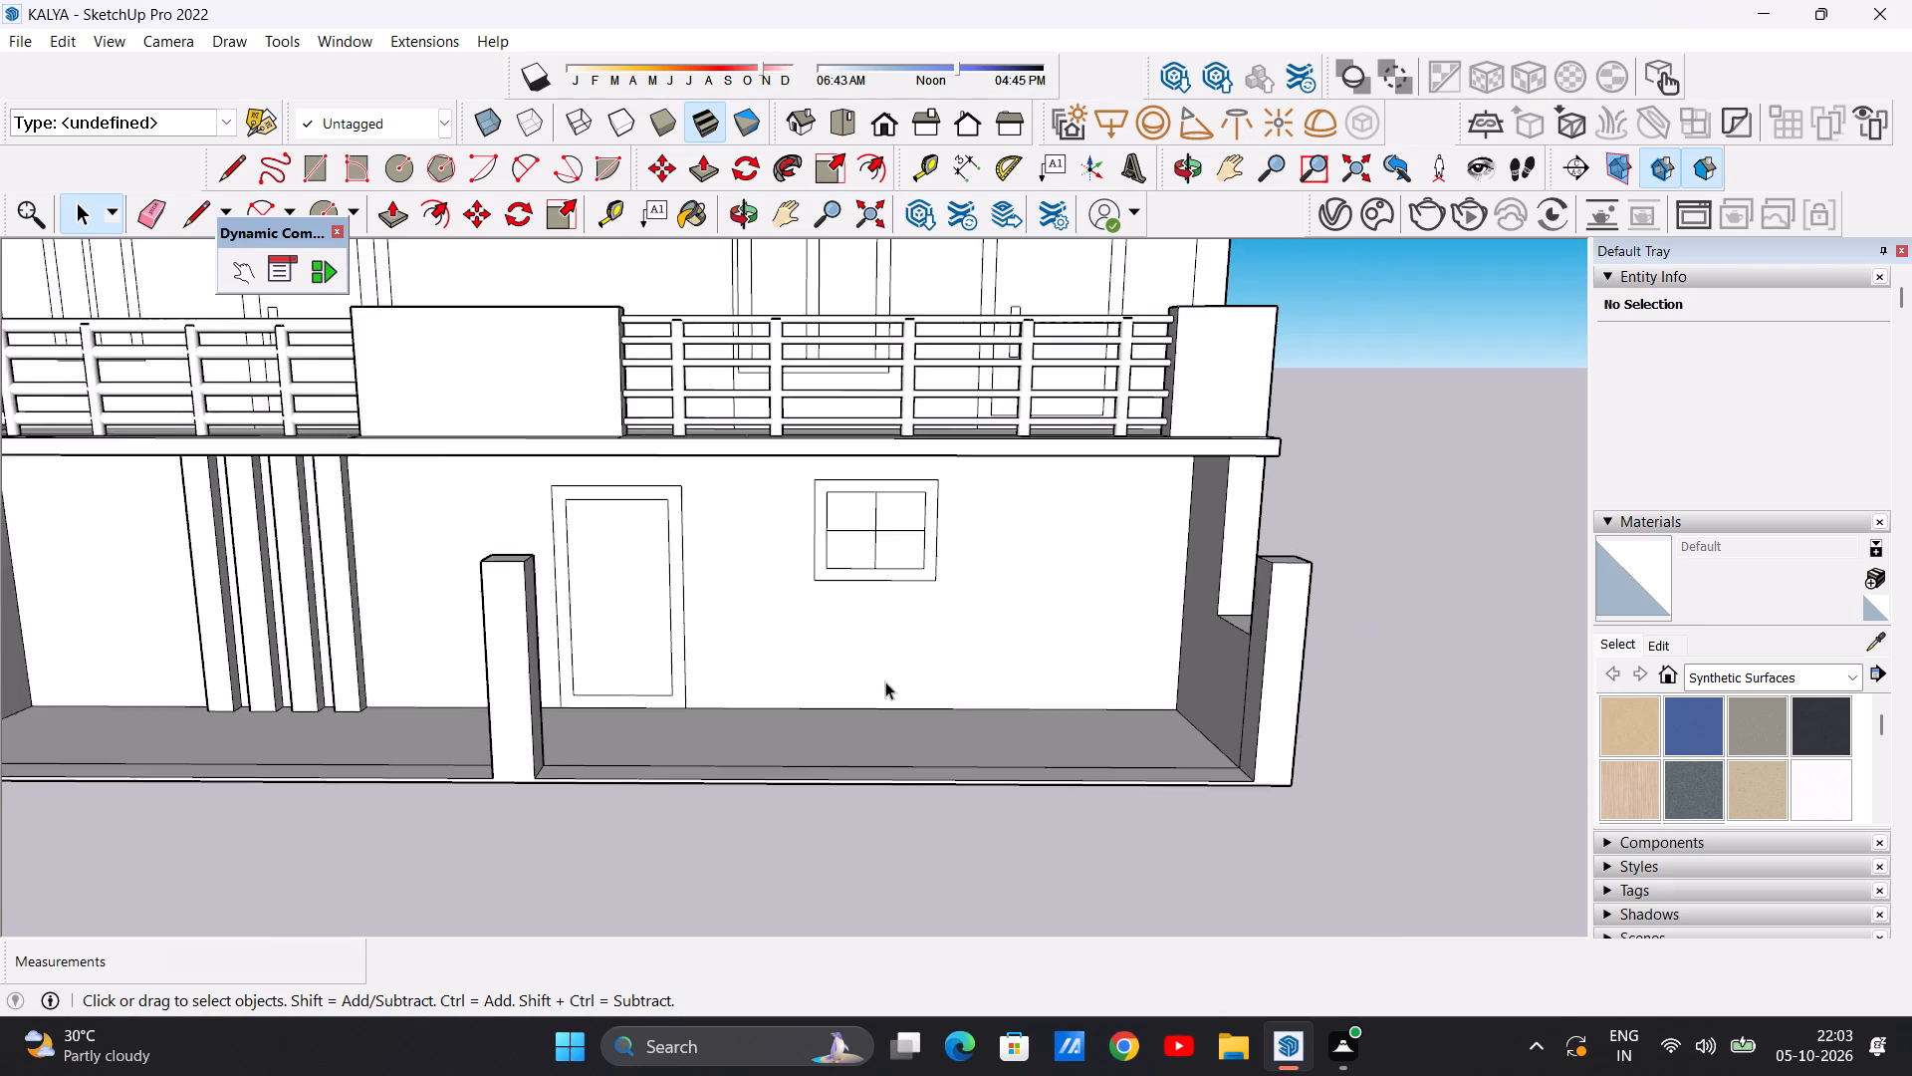
{"action": "scroll", "coordinate": [885, 681], "scroll_direction": "down", "scroll_amount": 3}
{"action": "scroll", "coordinate": [1047, 662], "scroll_direction": "down", "scroll_amount": 4}
{"action": "scroll", "coordinate": [721, 689], "scroll_direction": "up", "scroll_amount": 6}
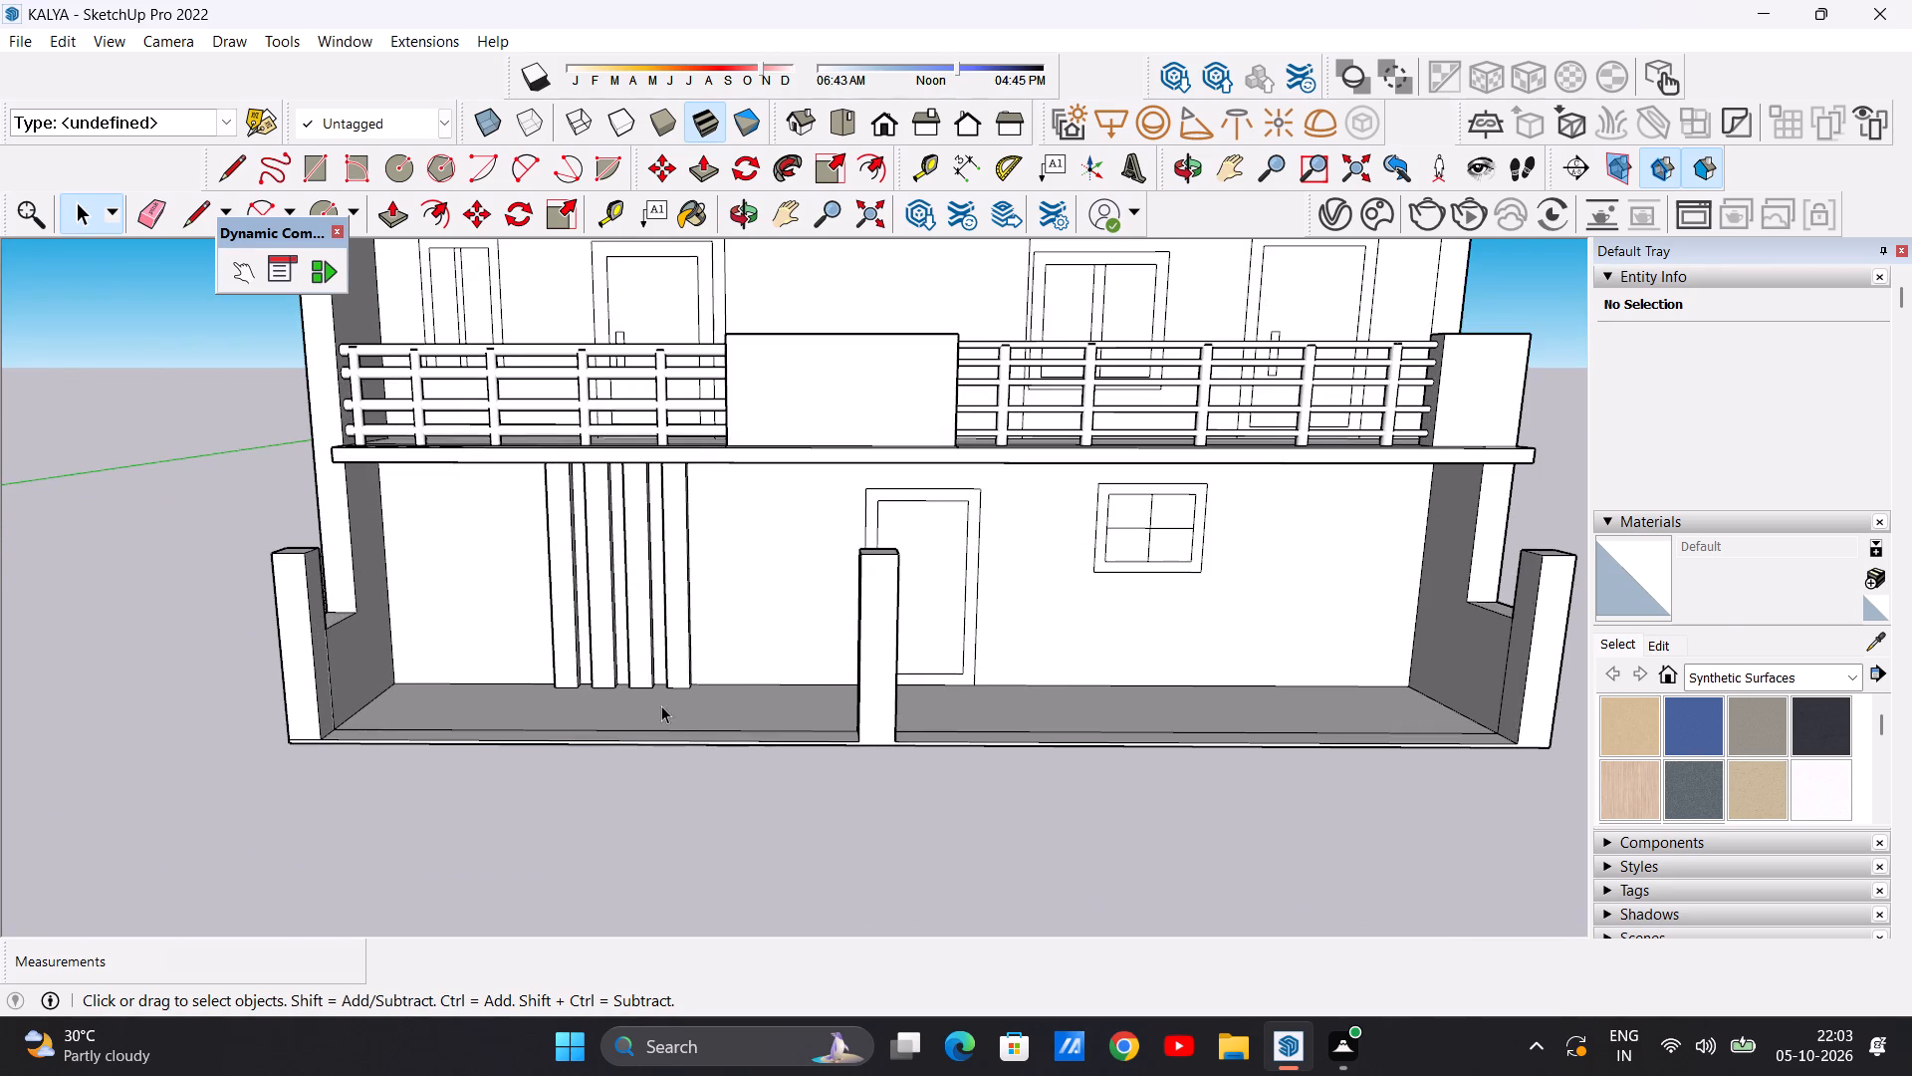
{"action": "middle_click_drag", "start_coordinate": [654, 745], "coordinate": [655, 891]}
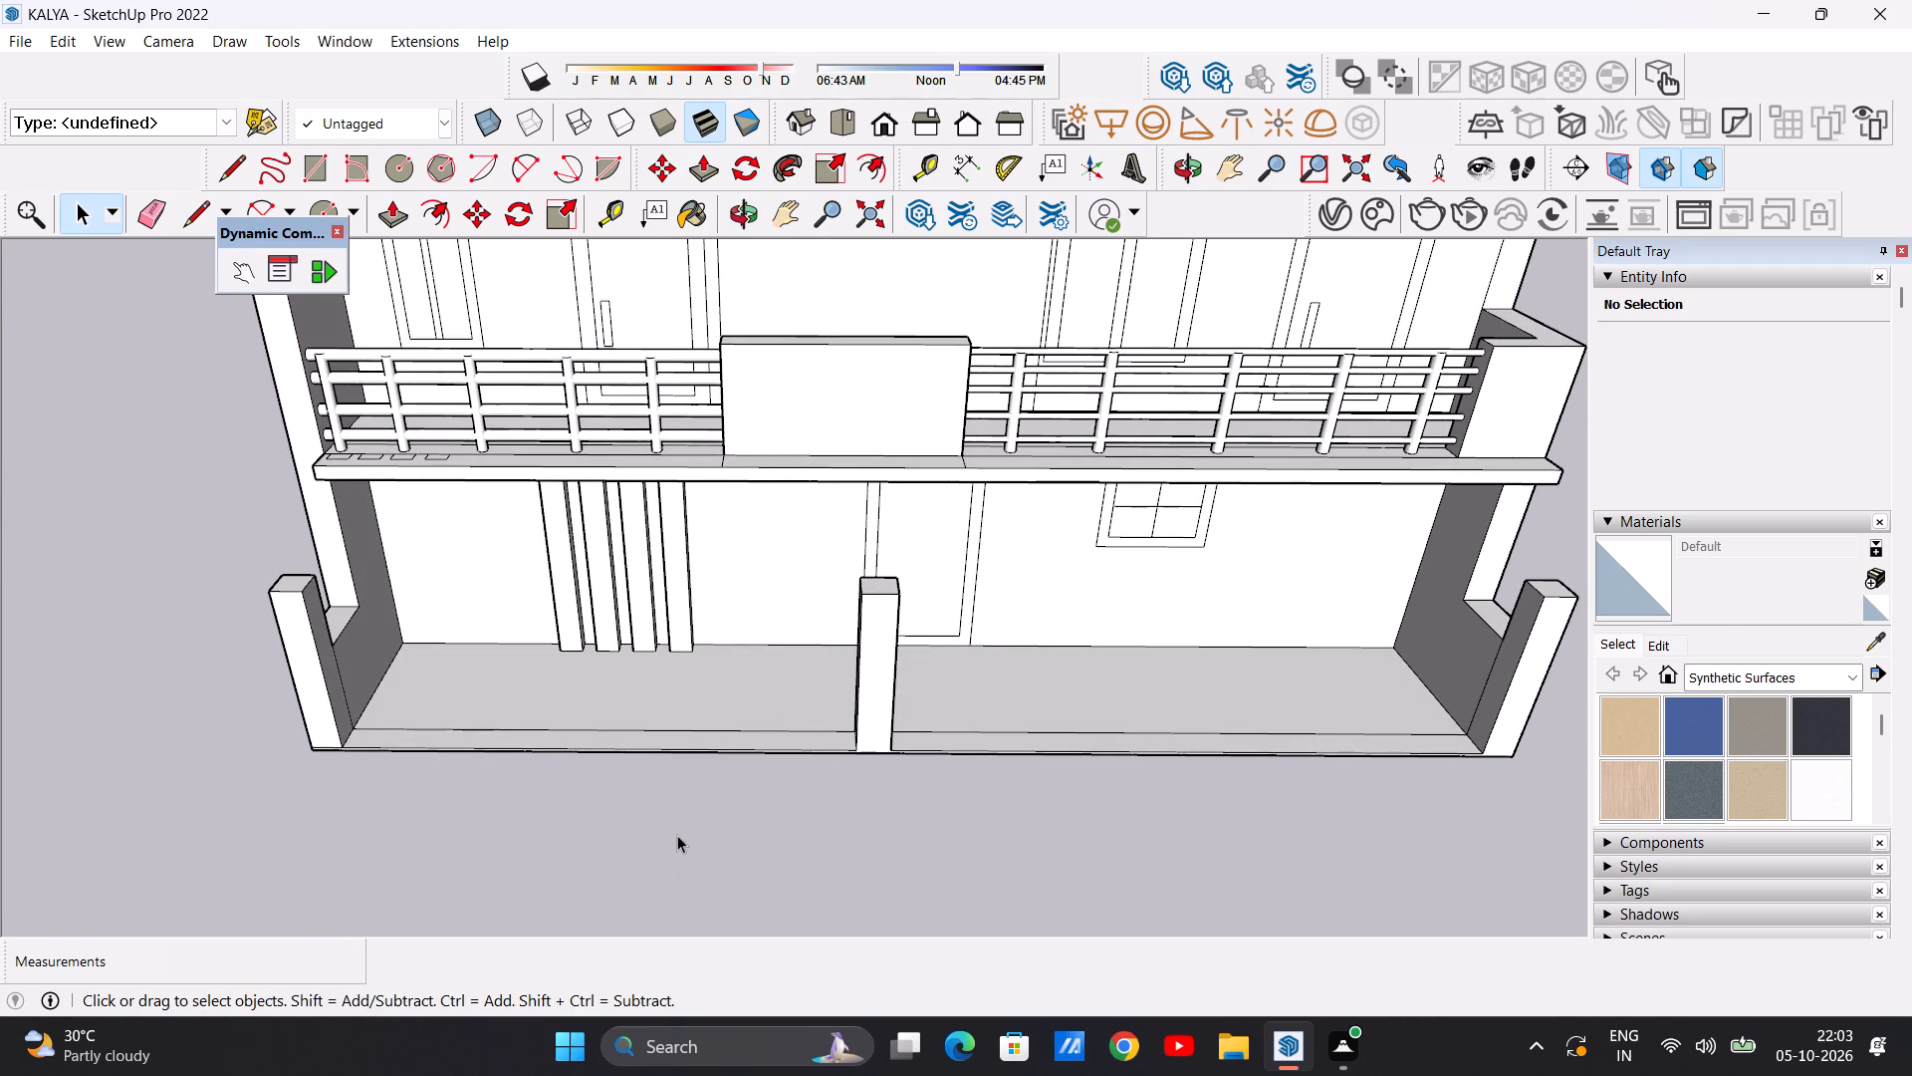
{"action": "scroll", "coordinate": [769, 759], "scroll_direction": "up", "scroll_amount": 5}
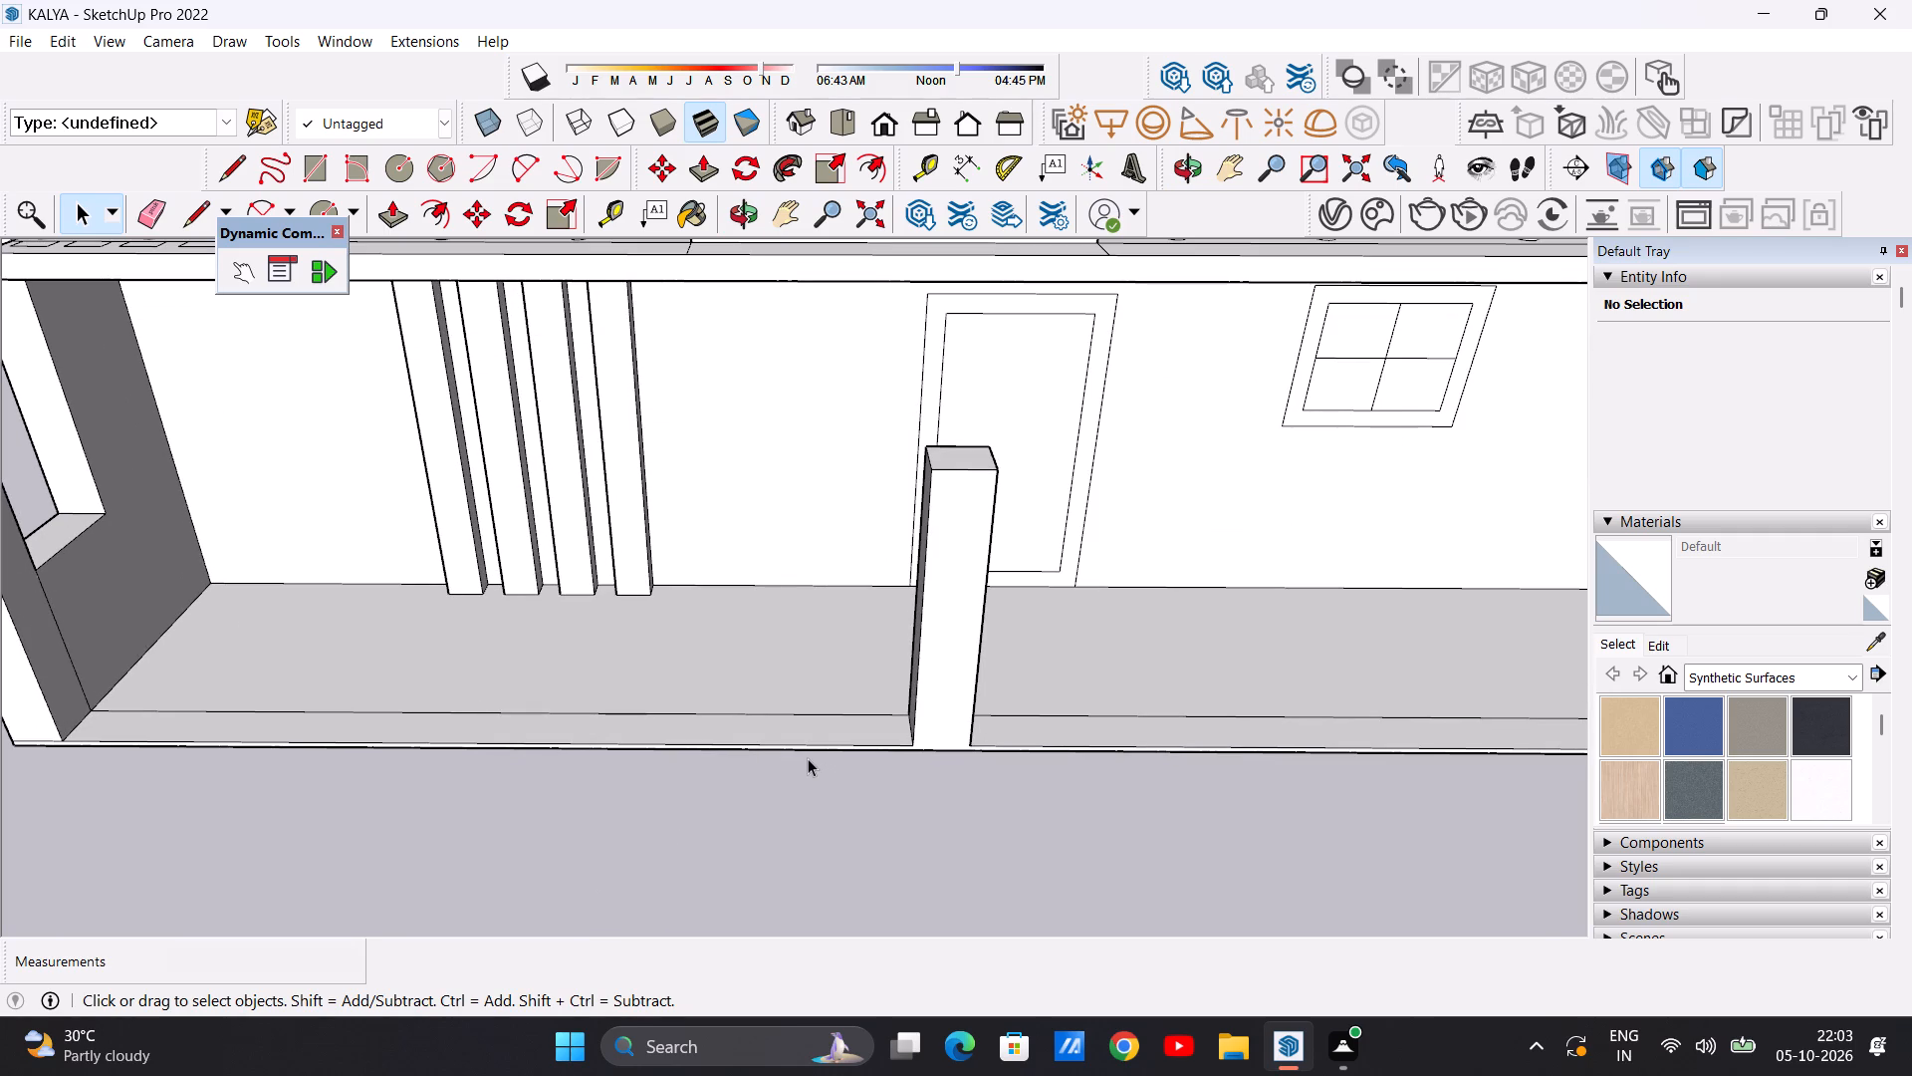
{"action": "scroll", "coordinate": [804, 752], "scroll_direction": "down", "scroll_amount": 4}
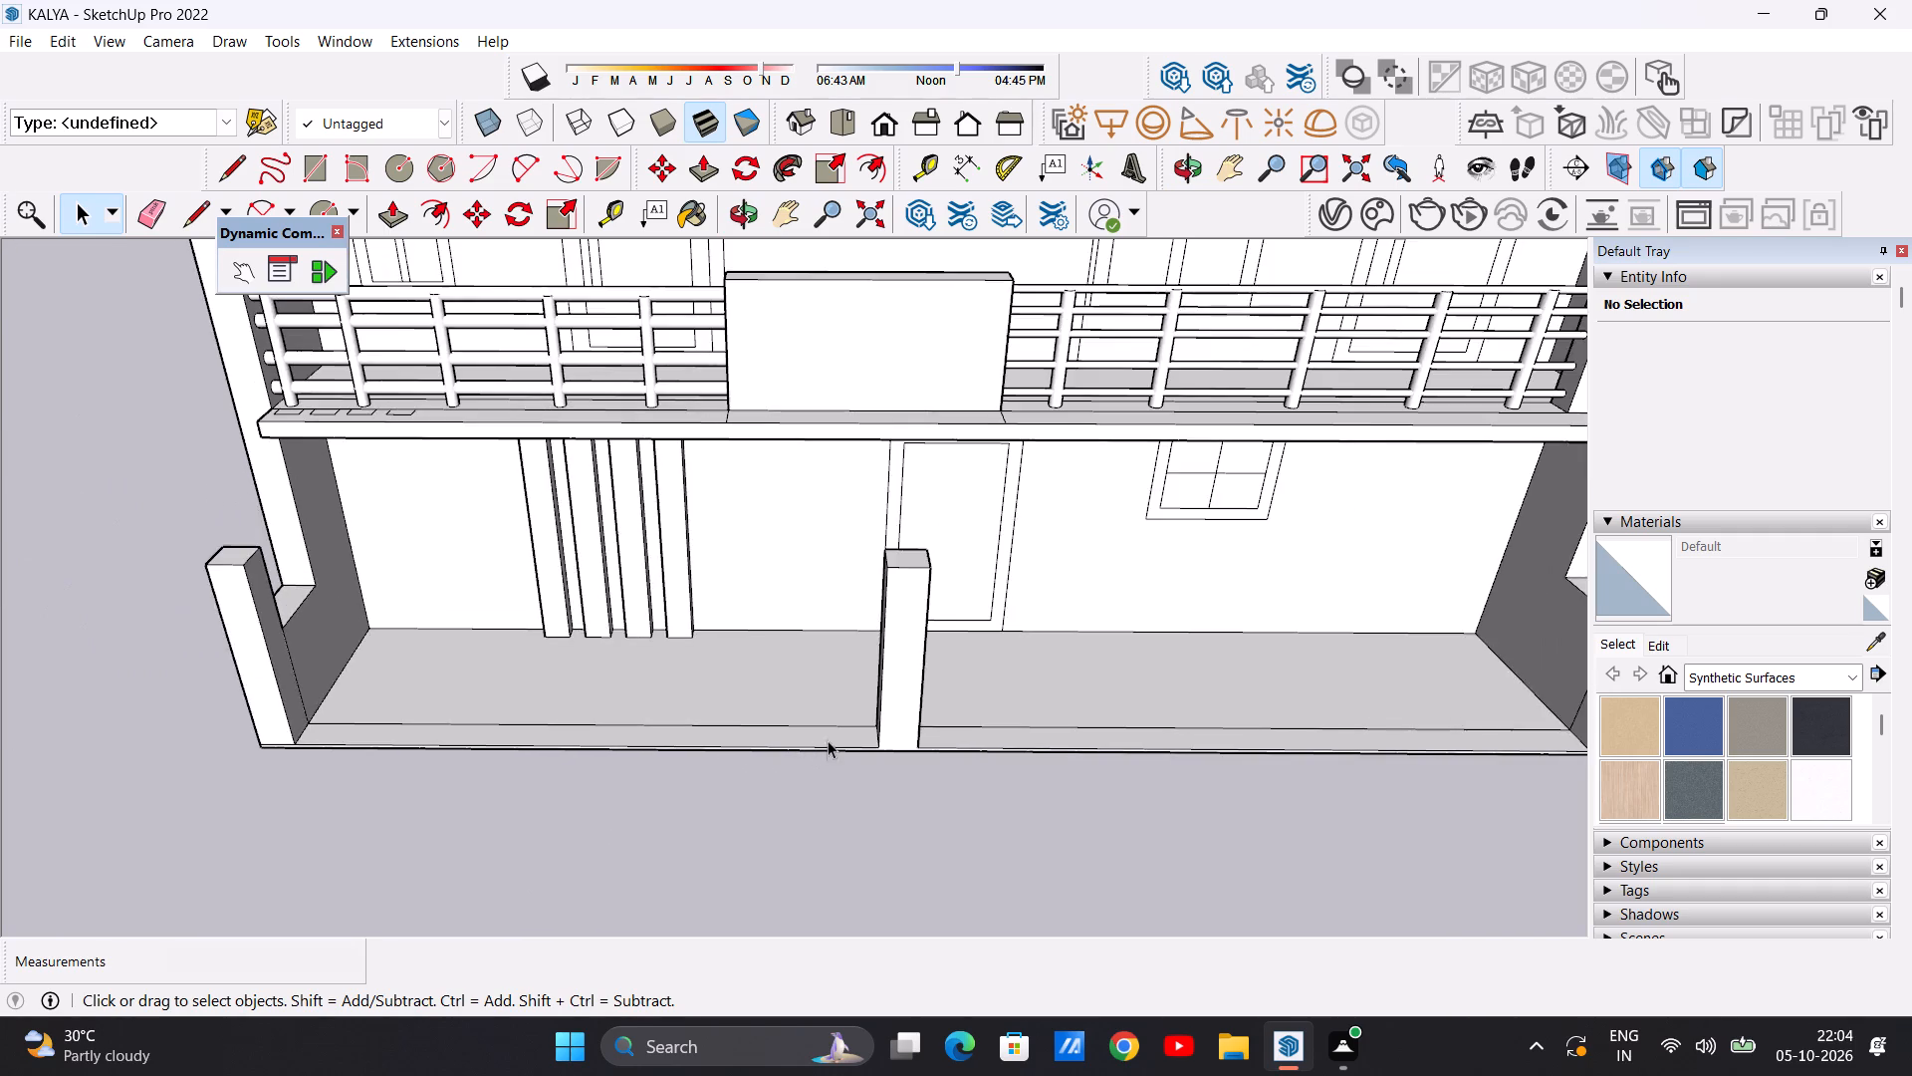
{"action": "scroll", "coordinate": [828, 740], "scroll_direction": "up", "scroll_amount": 3}
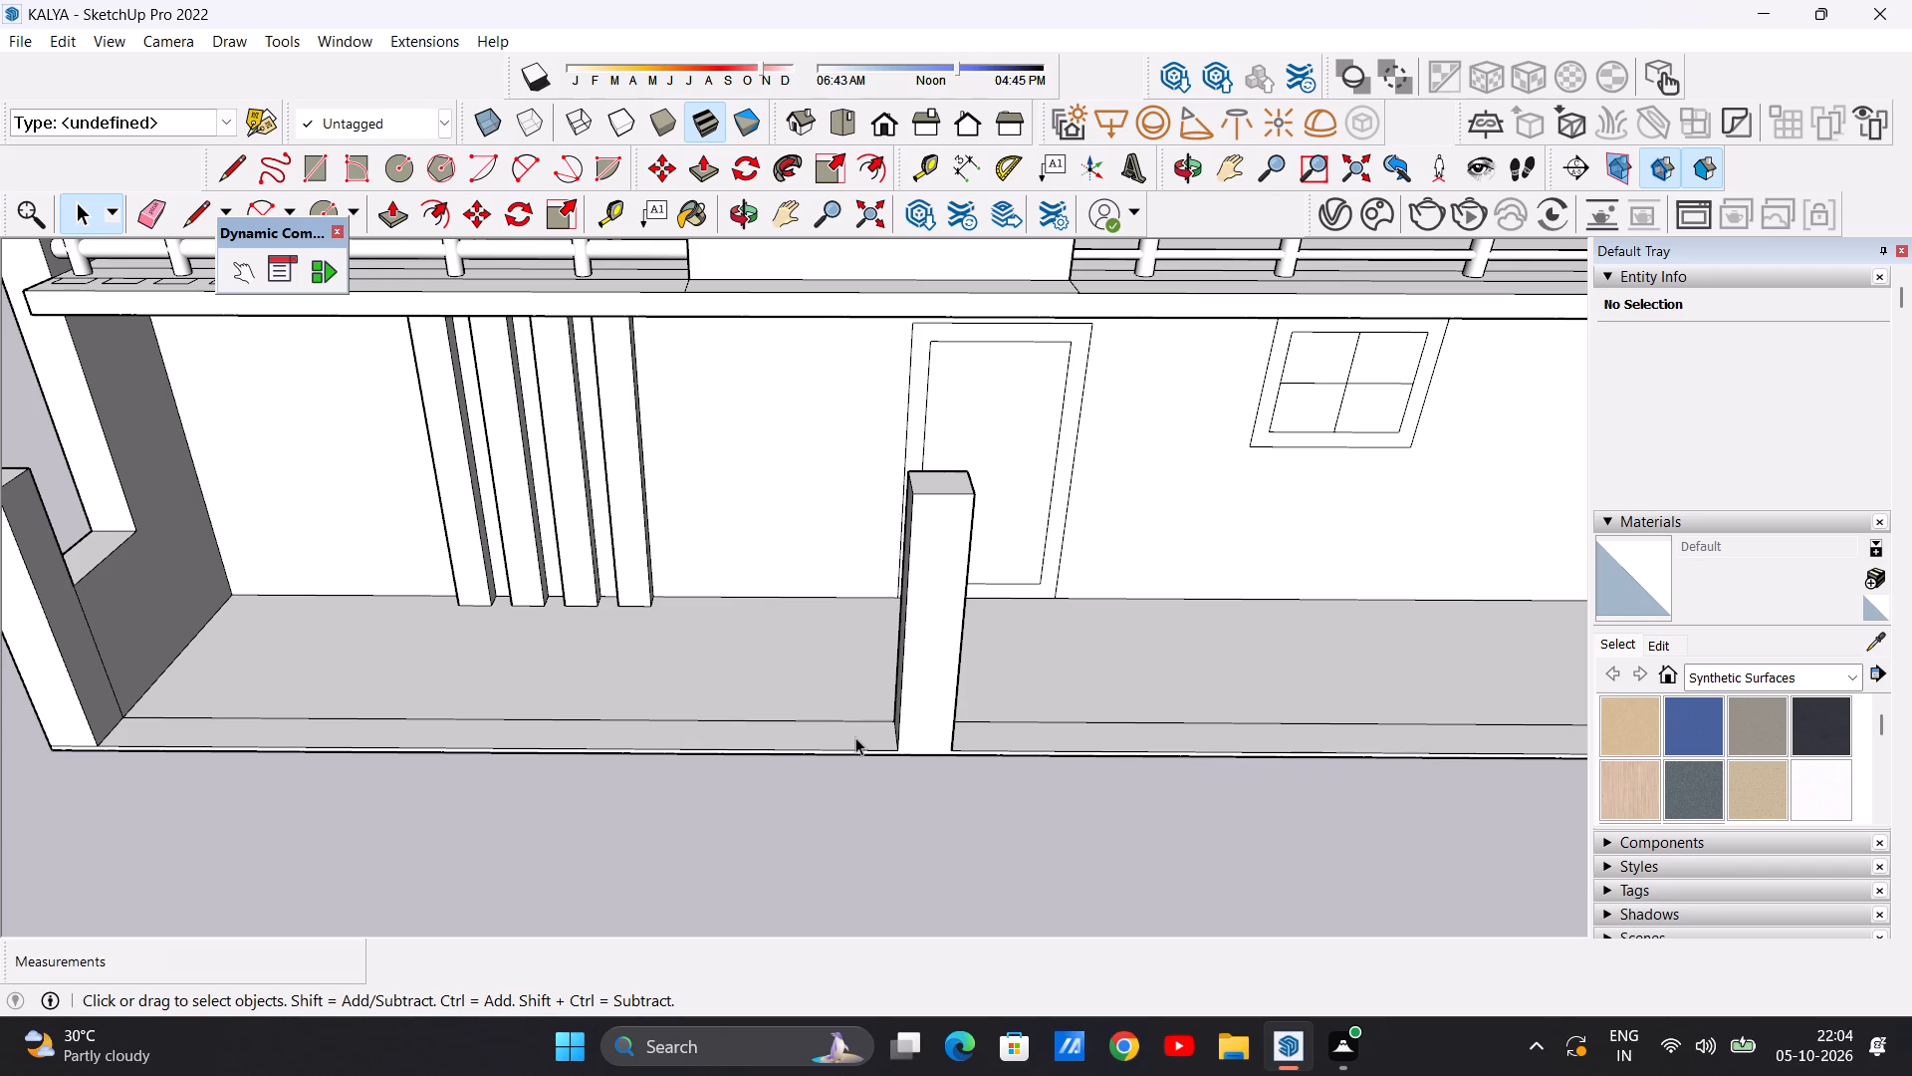
Draw a line about 6' 6" long across the front ledge, a short way from the middle post on its fin side.
{"action": "key", "text": "l"}
{"action": "scroll", "coordinate": [855, 737], "scroll_direction": "up", "scroll_amount": 9}
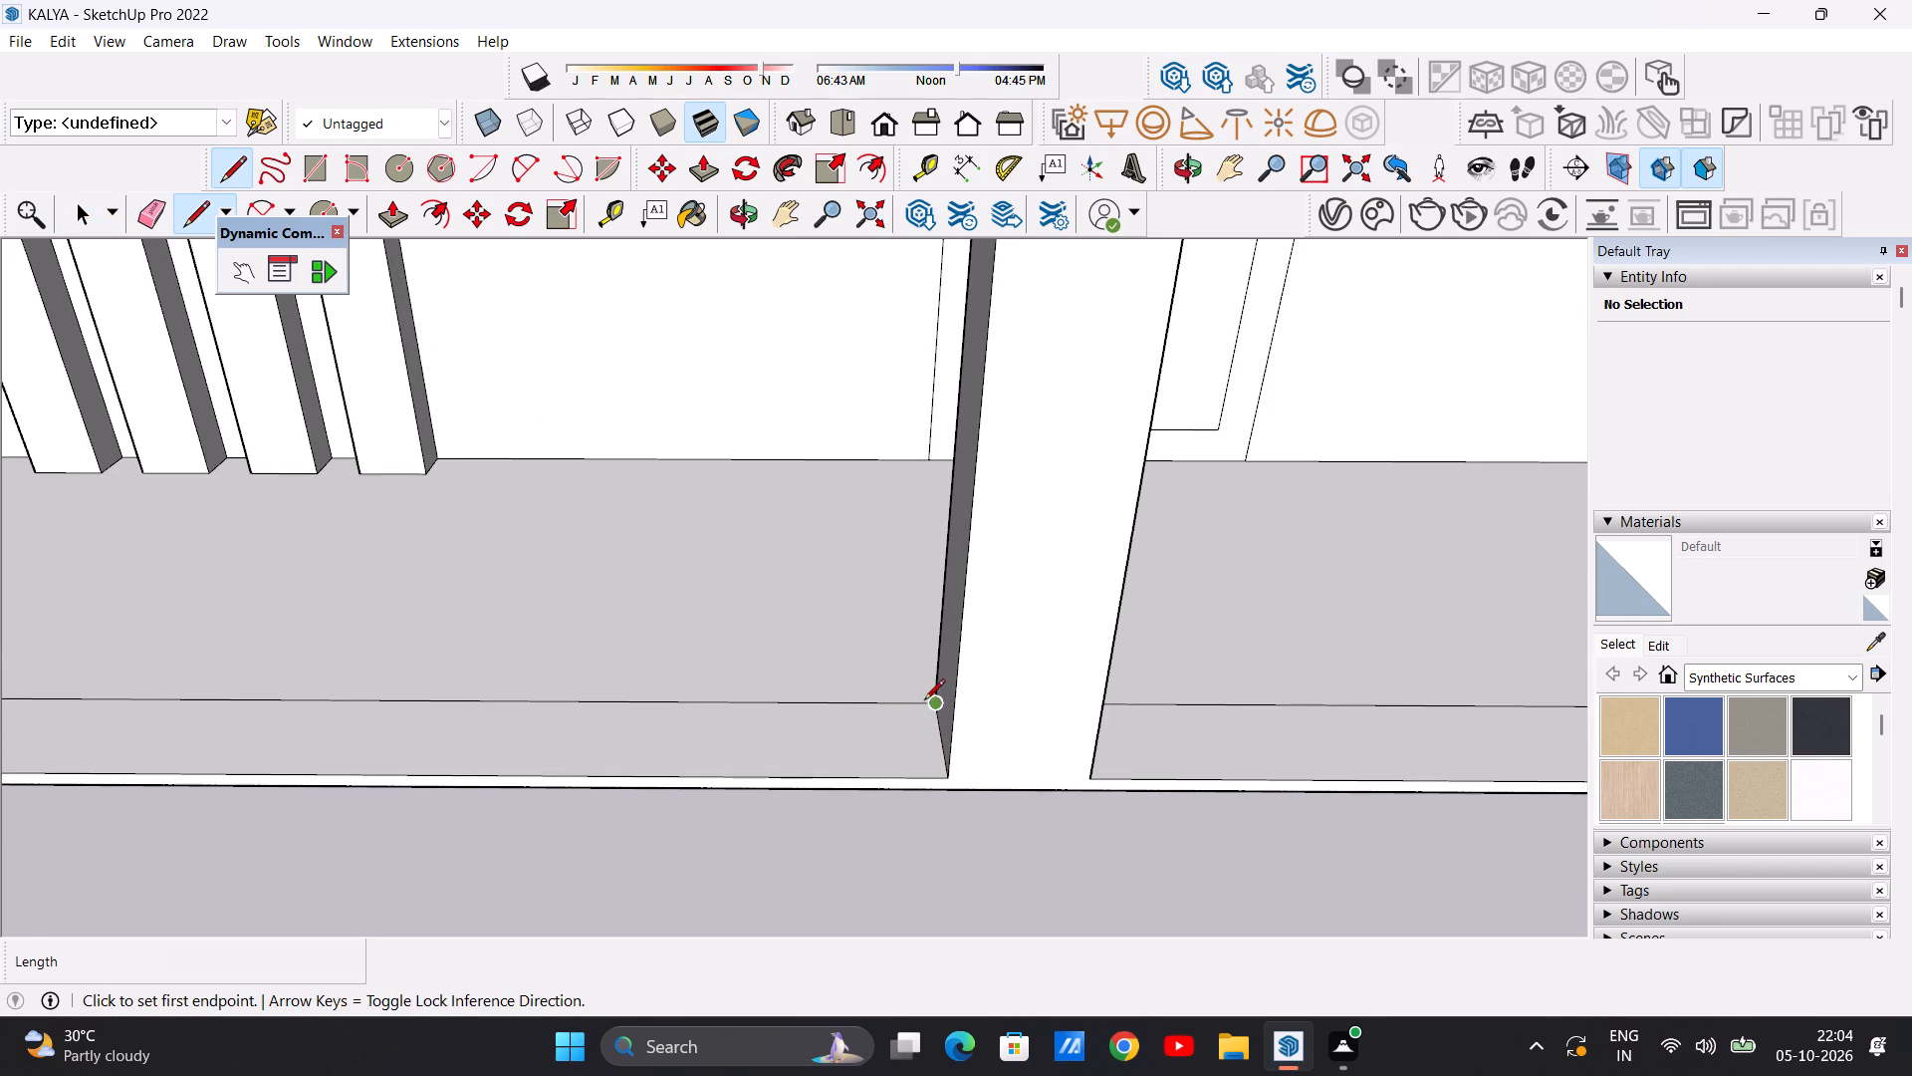
{"action": "left_click", "coordinate": [814, 702]}
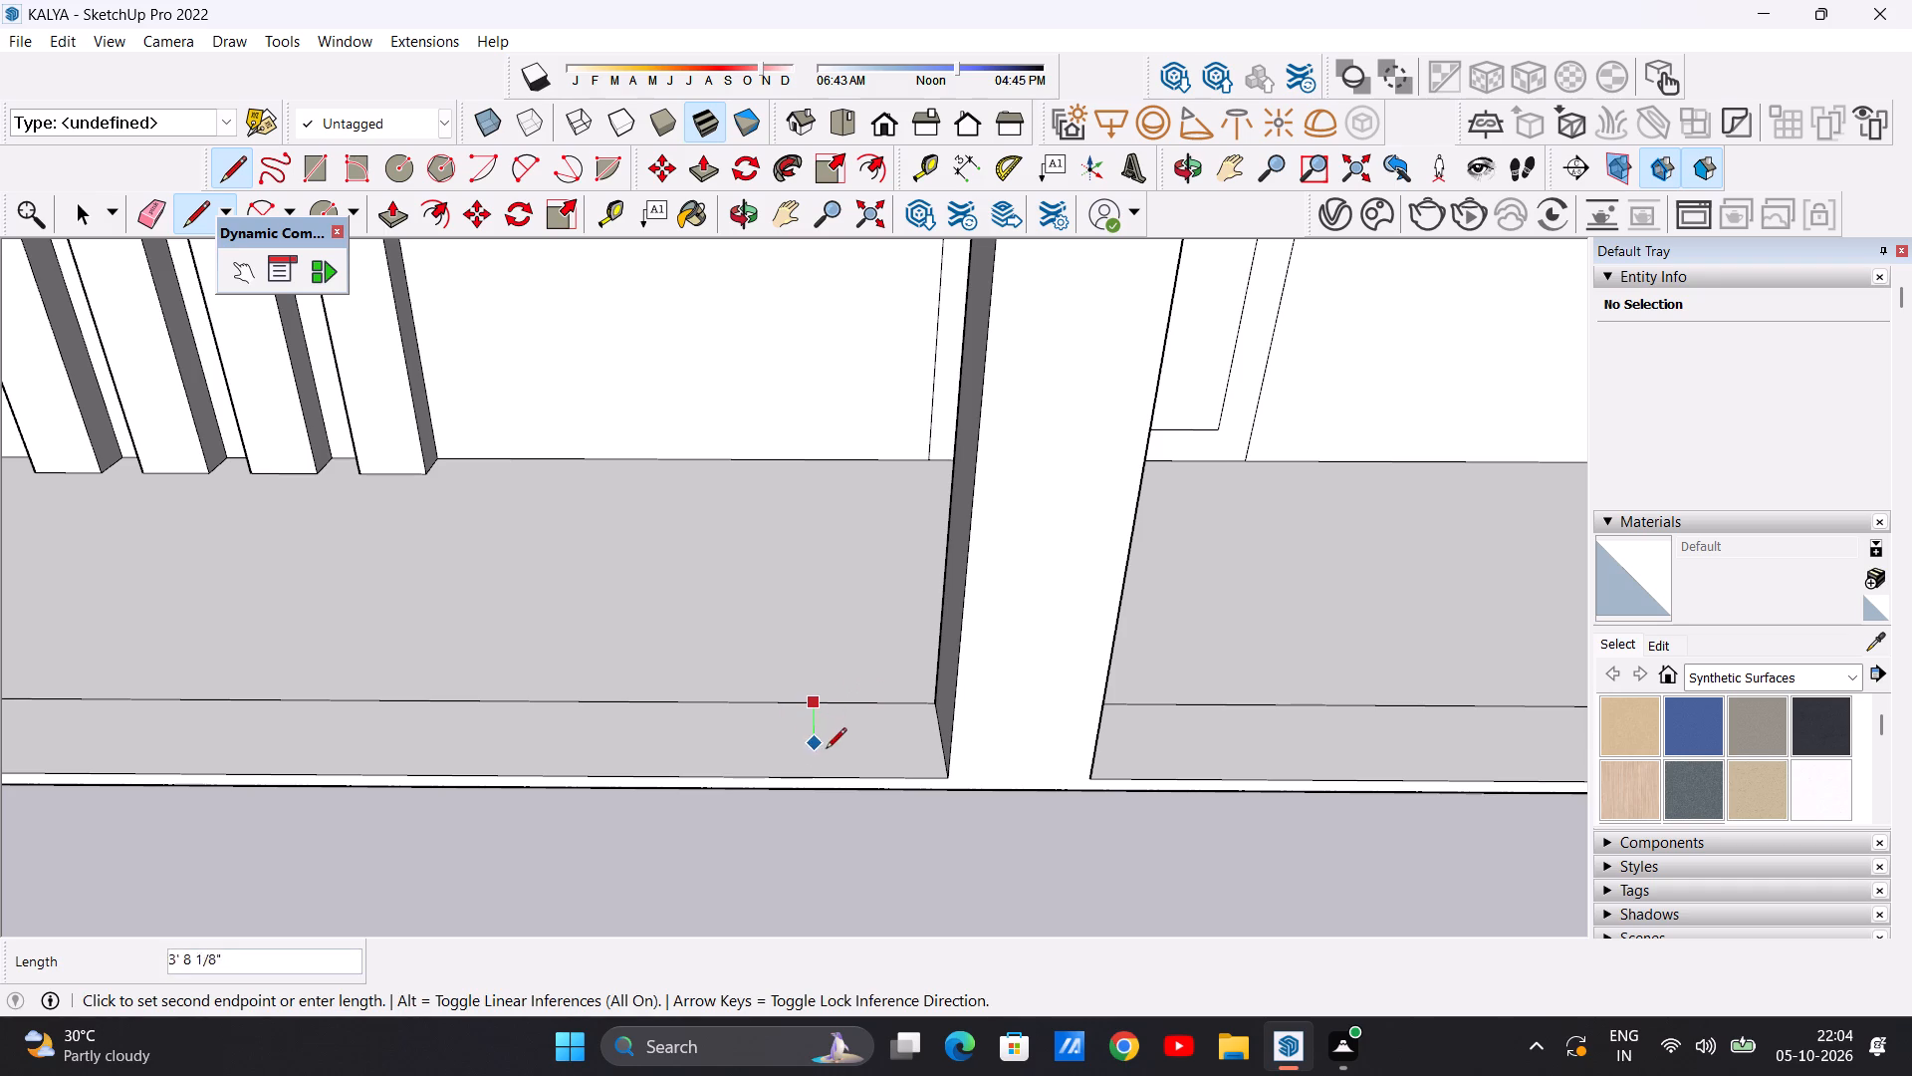
{"action": "left_click", "coordinate": [819, 781]}
{"action": "key", "text": "space"}
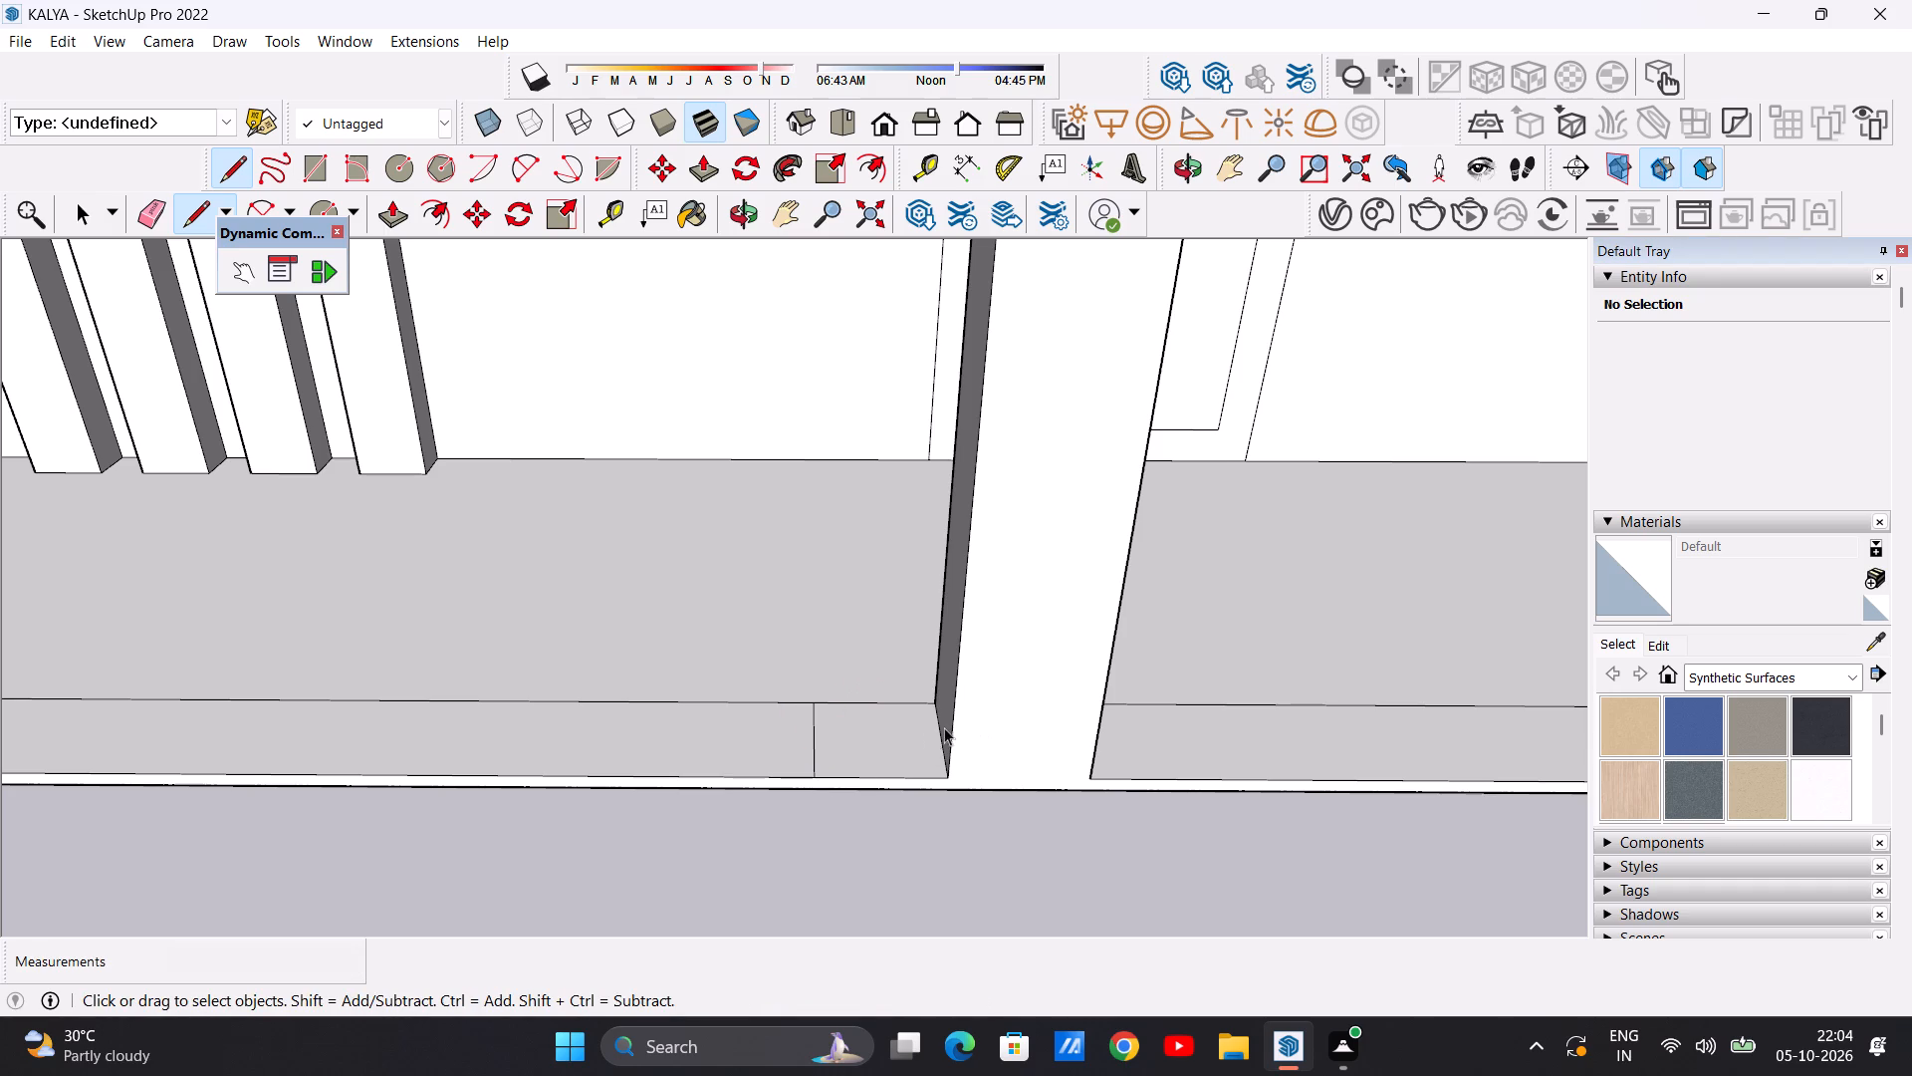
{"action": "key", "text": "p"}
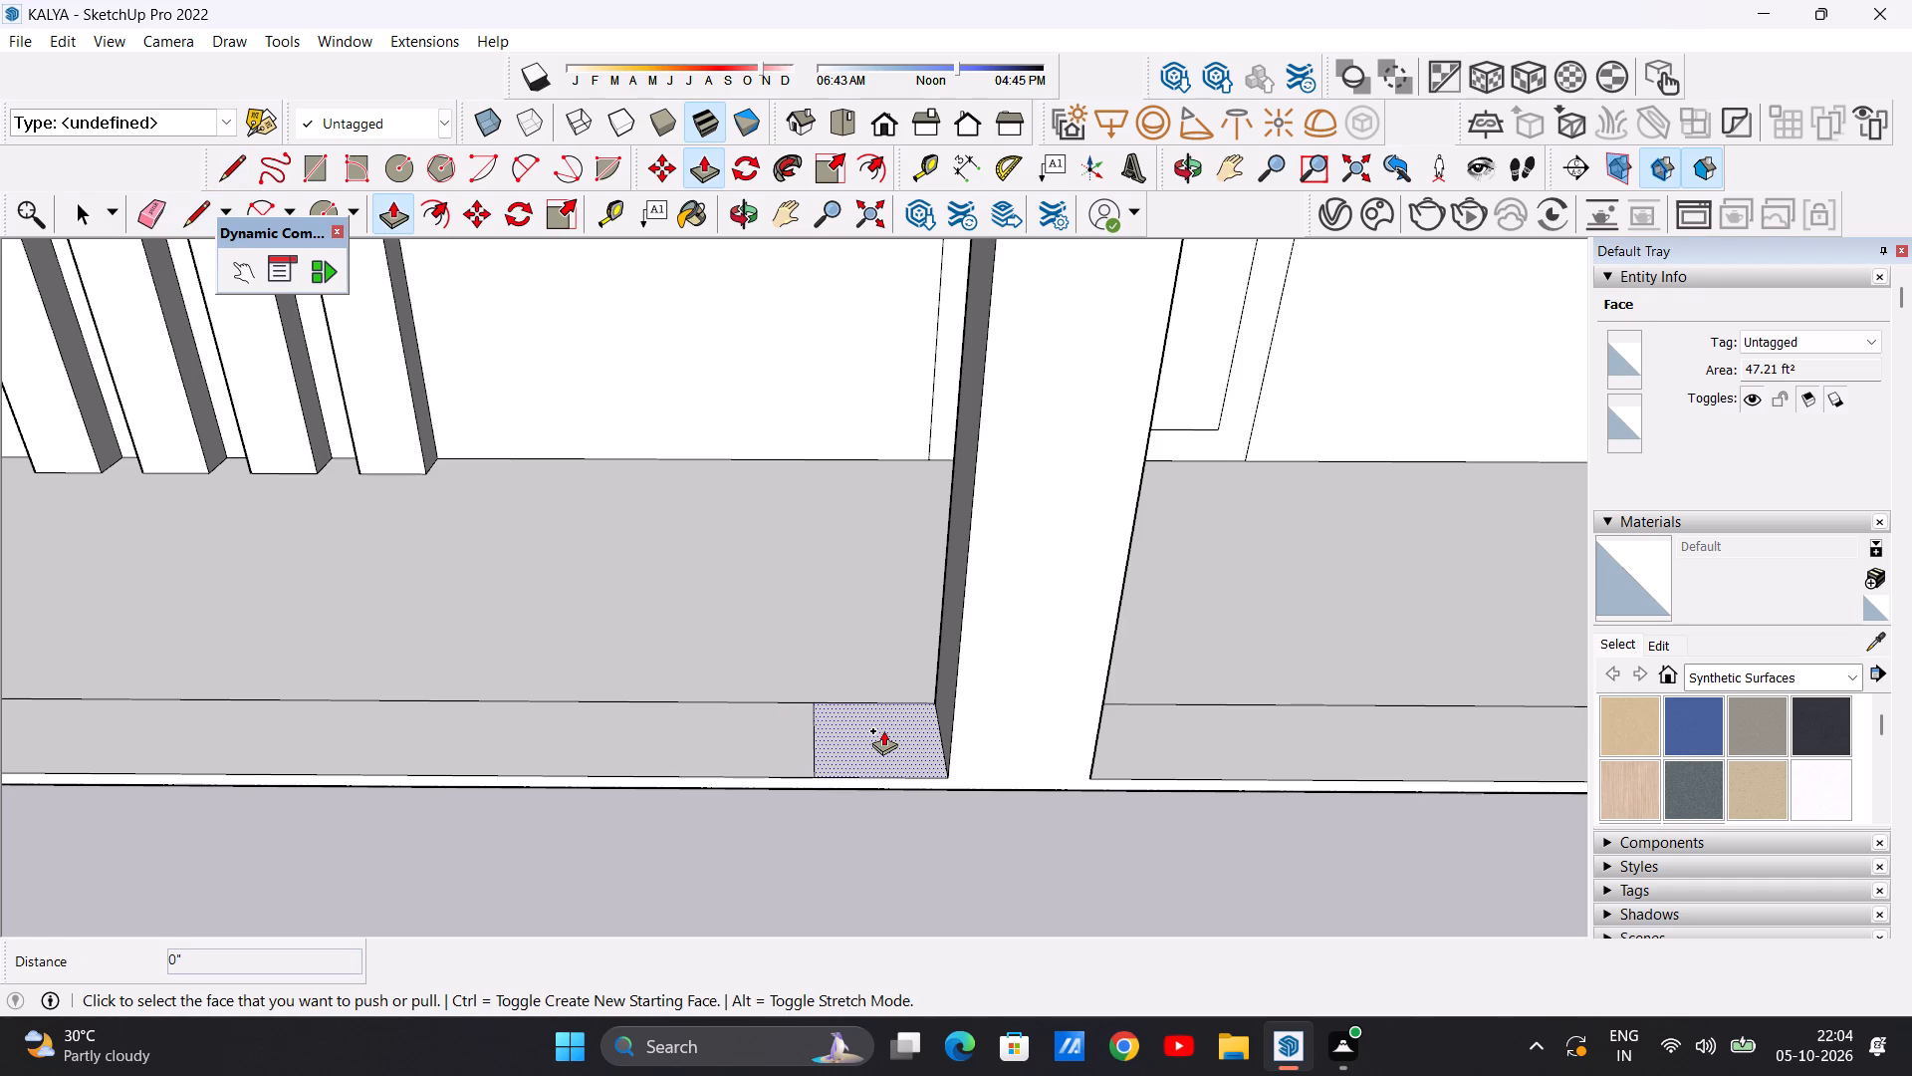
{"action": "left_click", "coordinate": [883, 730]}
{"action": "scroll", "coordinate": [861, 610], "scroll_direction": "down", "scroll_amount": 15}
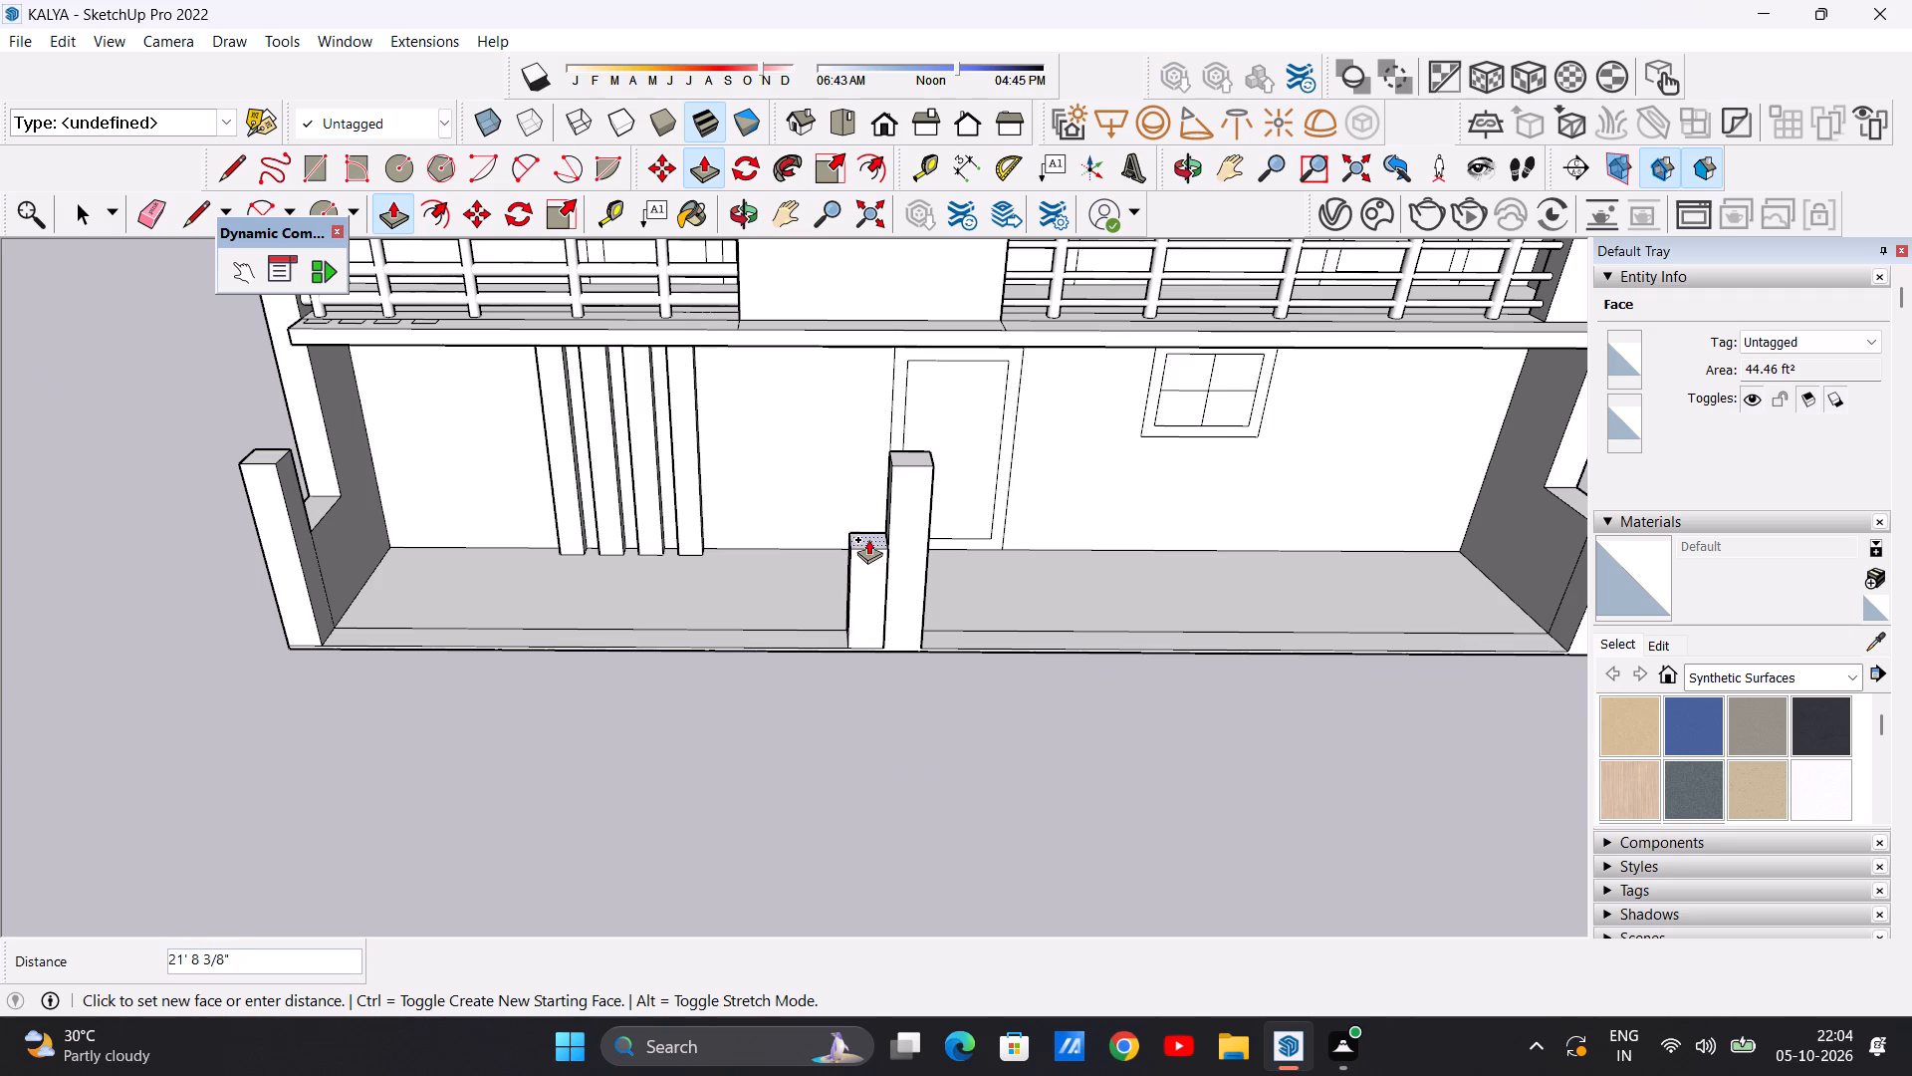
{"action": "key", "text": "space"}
Move the ledge line beside the middle post about 1' 11" along the ledge, closer to the post.
{"action": "scroll", "coordinate": [875, 638], "scroll_direction": "up", "scroll_amount": 3}
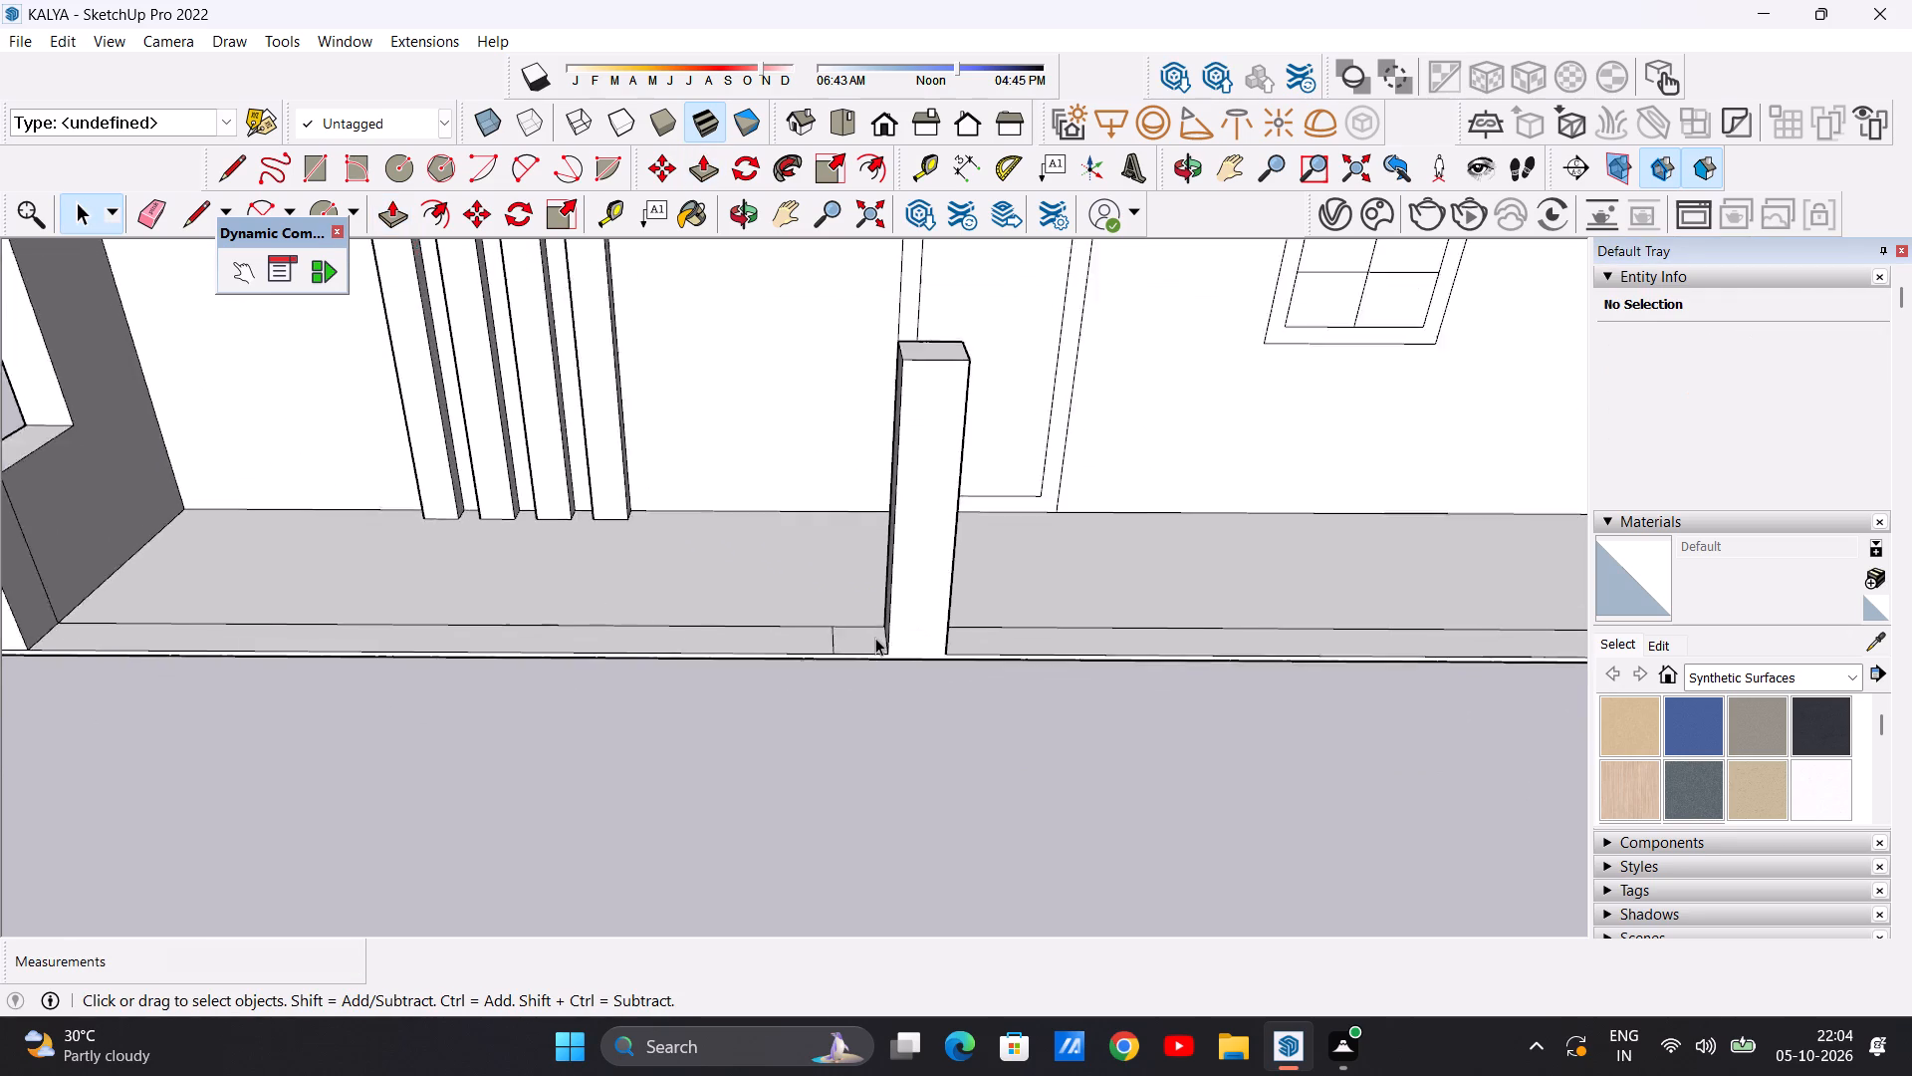
{"action": "scroll", "coordinate": [875, 638], "scroll_direction": "up", "scroll_amount": 6}
{"action": "scroll", "coordinate": [762, 644], "scroll_direction": "down", "scroll_amount": 8}
{"action": "scroll", "coordinate": [774, 632], "scroll_direction": "up", "scroll_amount": 7}
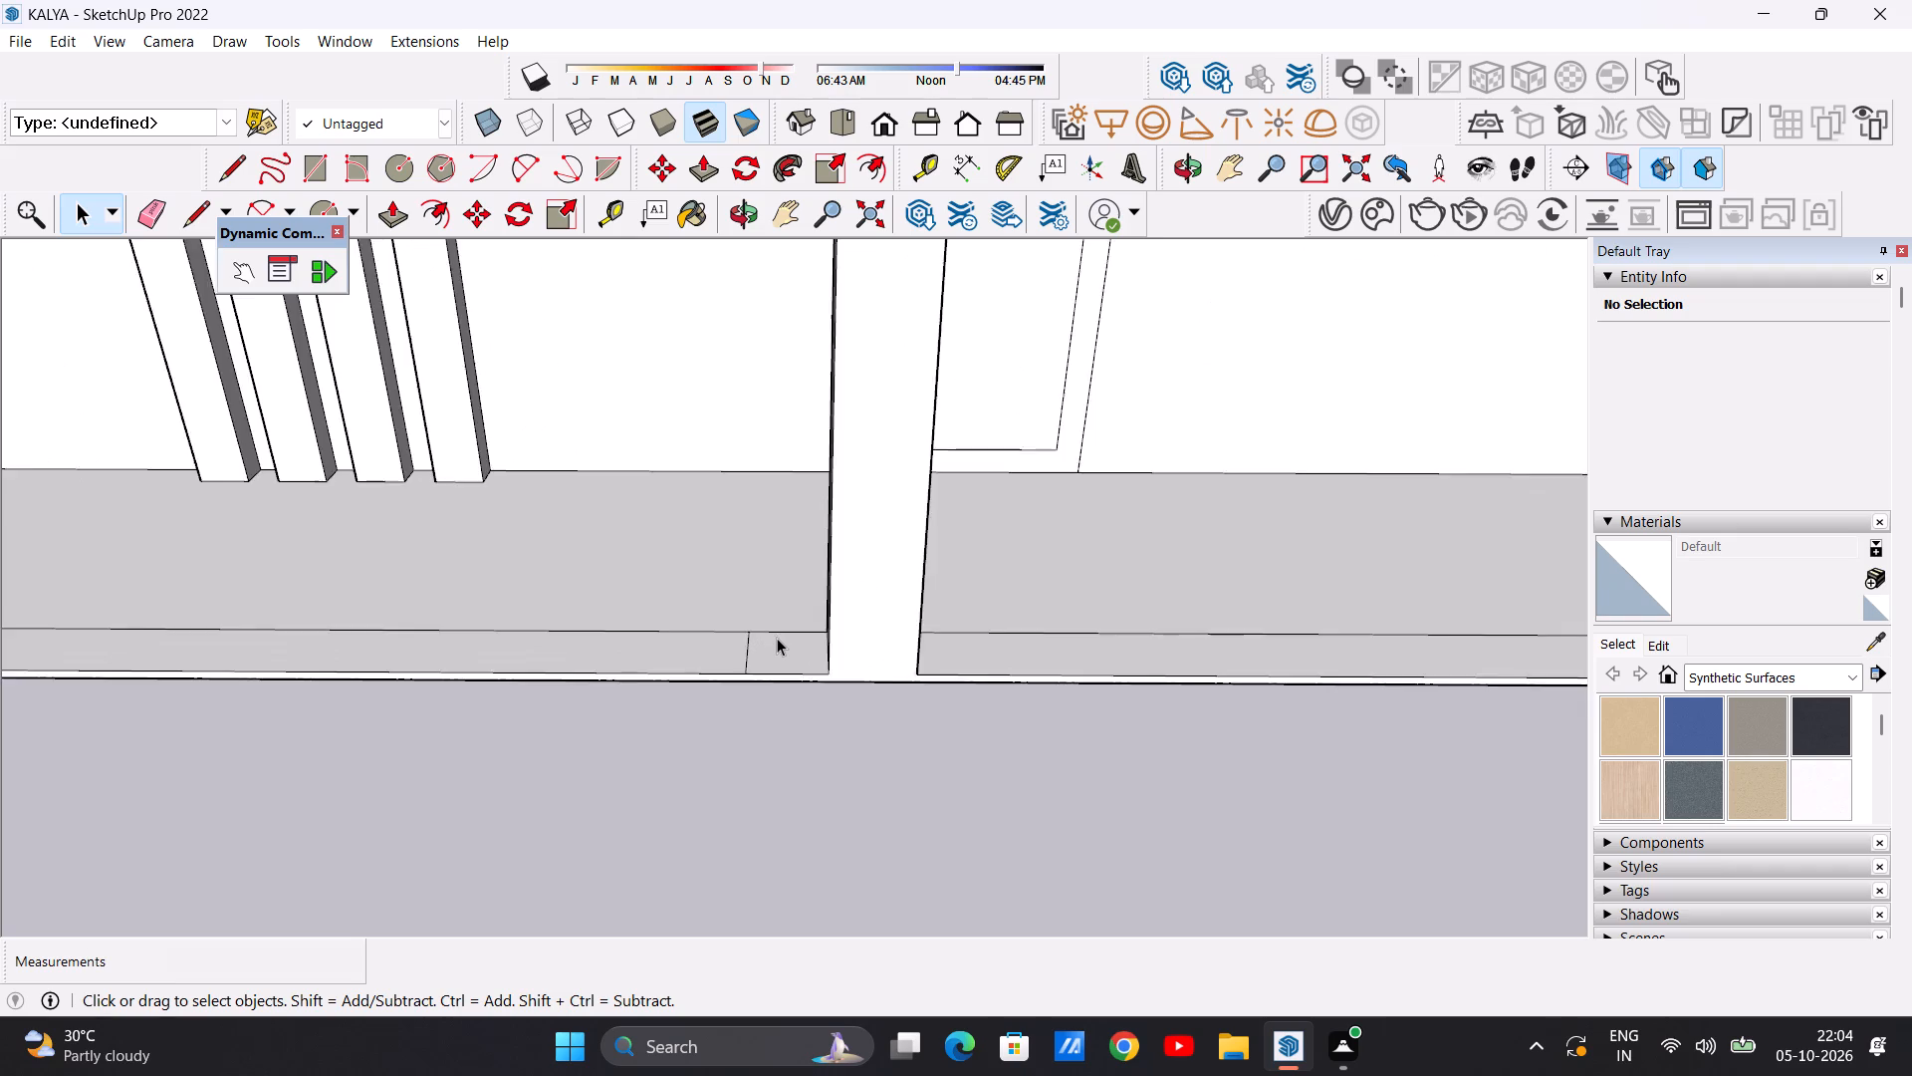
{"action": "scroll", "coordinate": [777, 638], "scroll_direction": "up", "scroll_amount": 5}
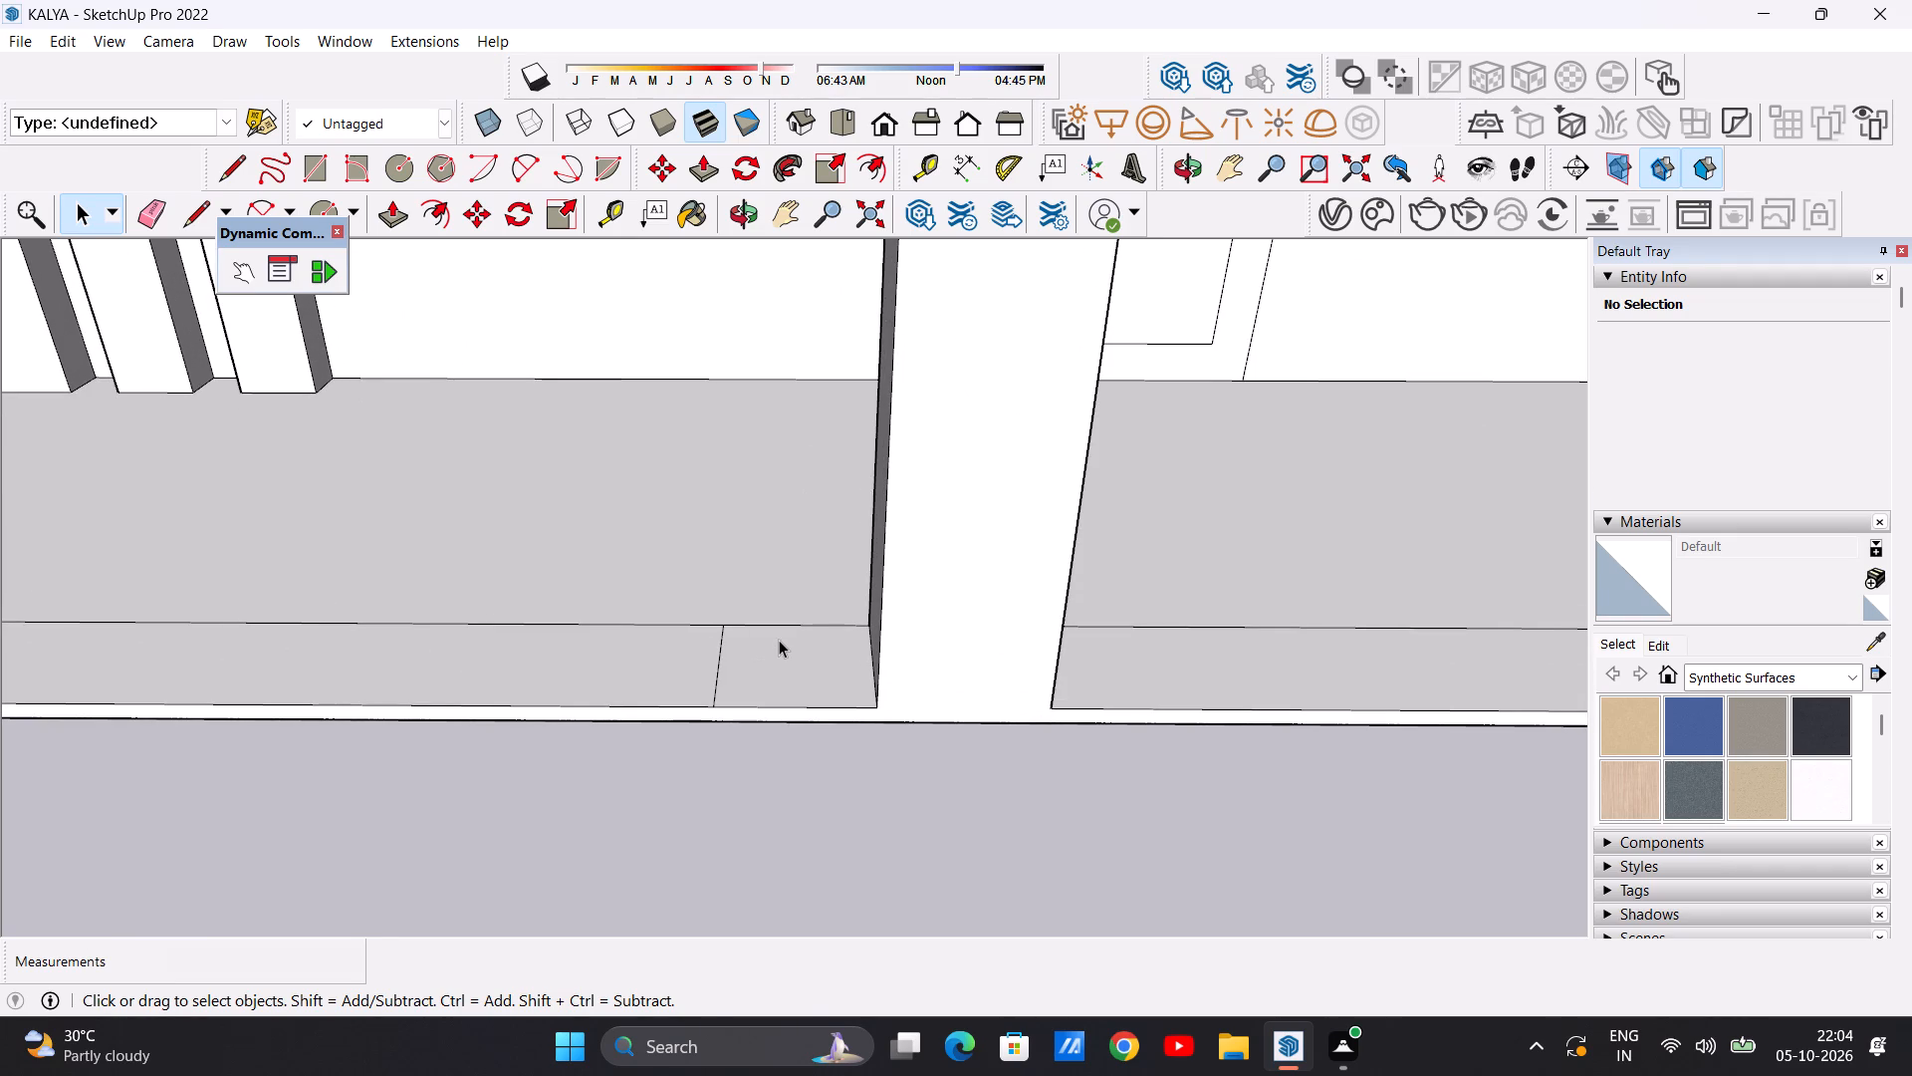
{"action": "key", "text": "e"}
{"action": "scroll", "coordinate": [746, 661], "scroll_direction": "up", "scroll_amount": 5}
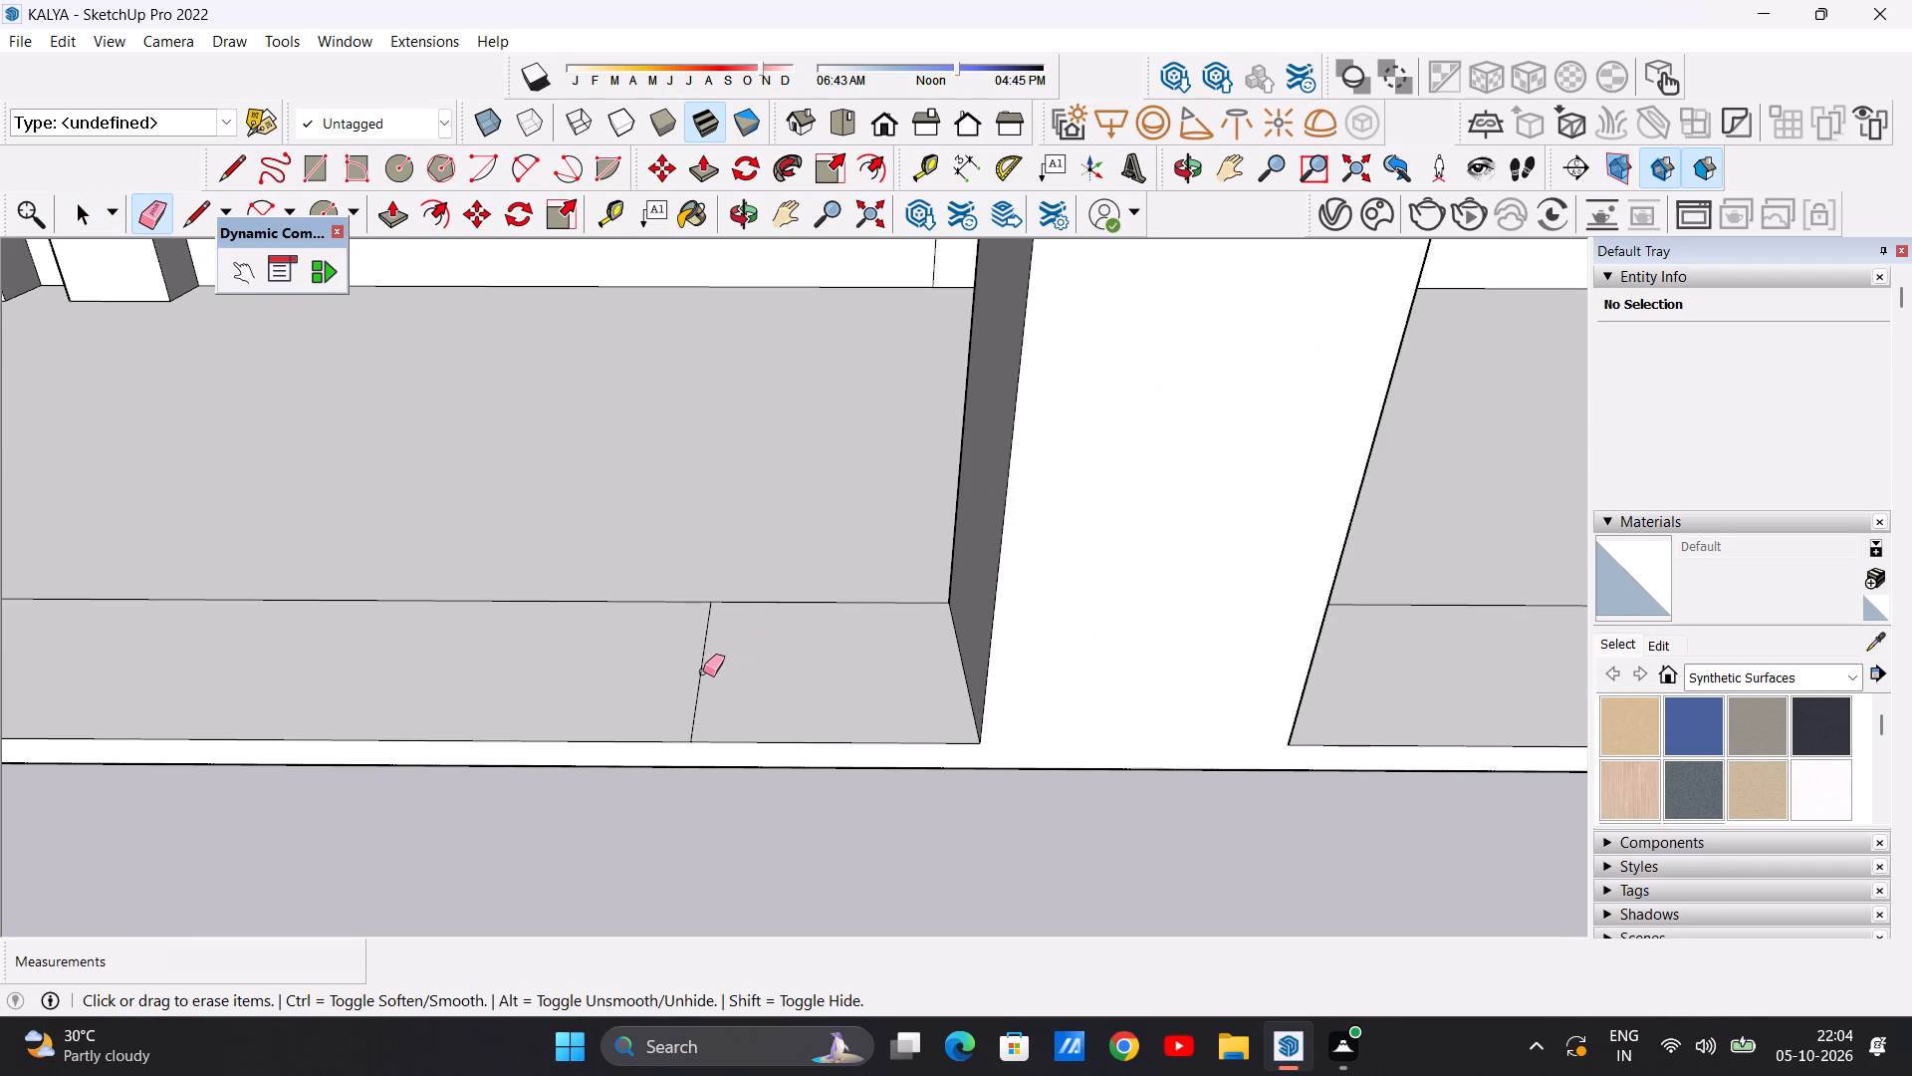
{"action": "key", "text": "space"}
{"action": "left_click", "coordinate": [702, 665]}
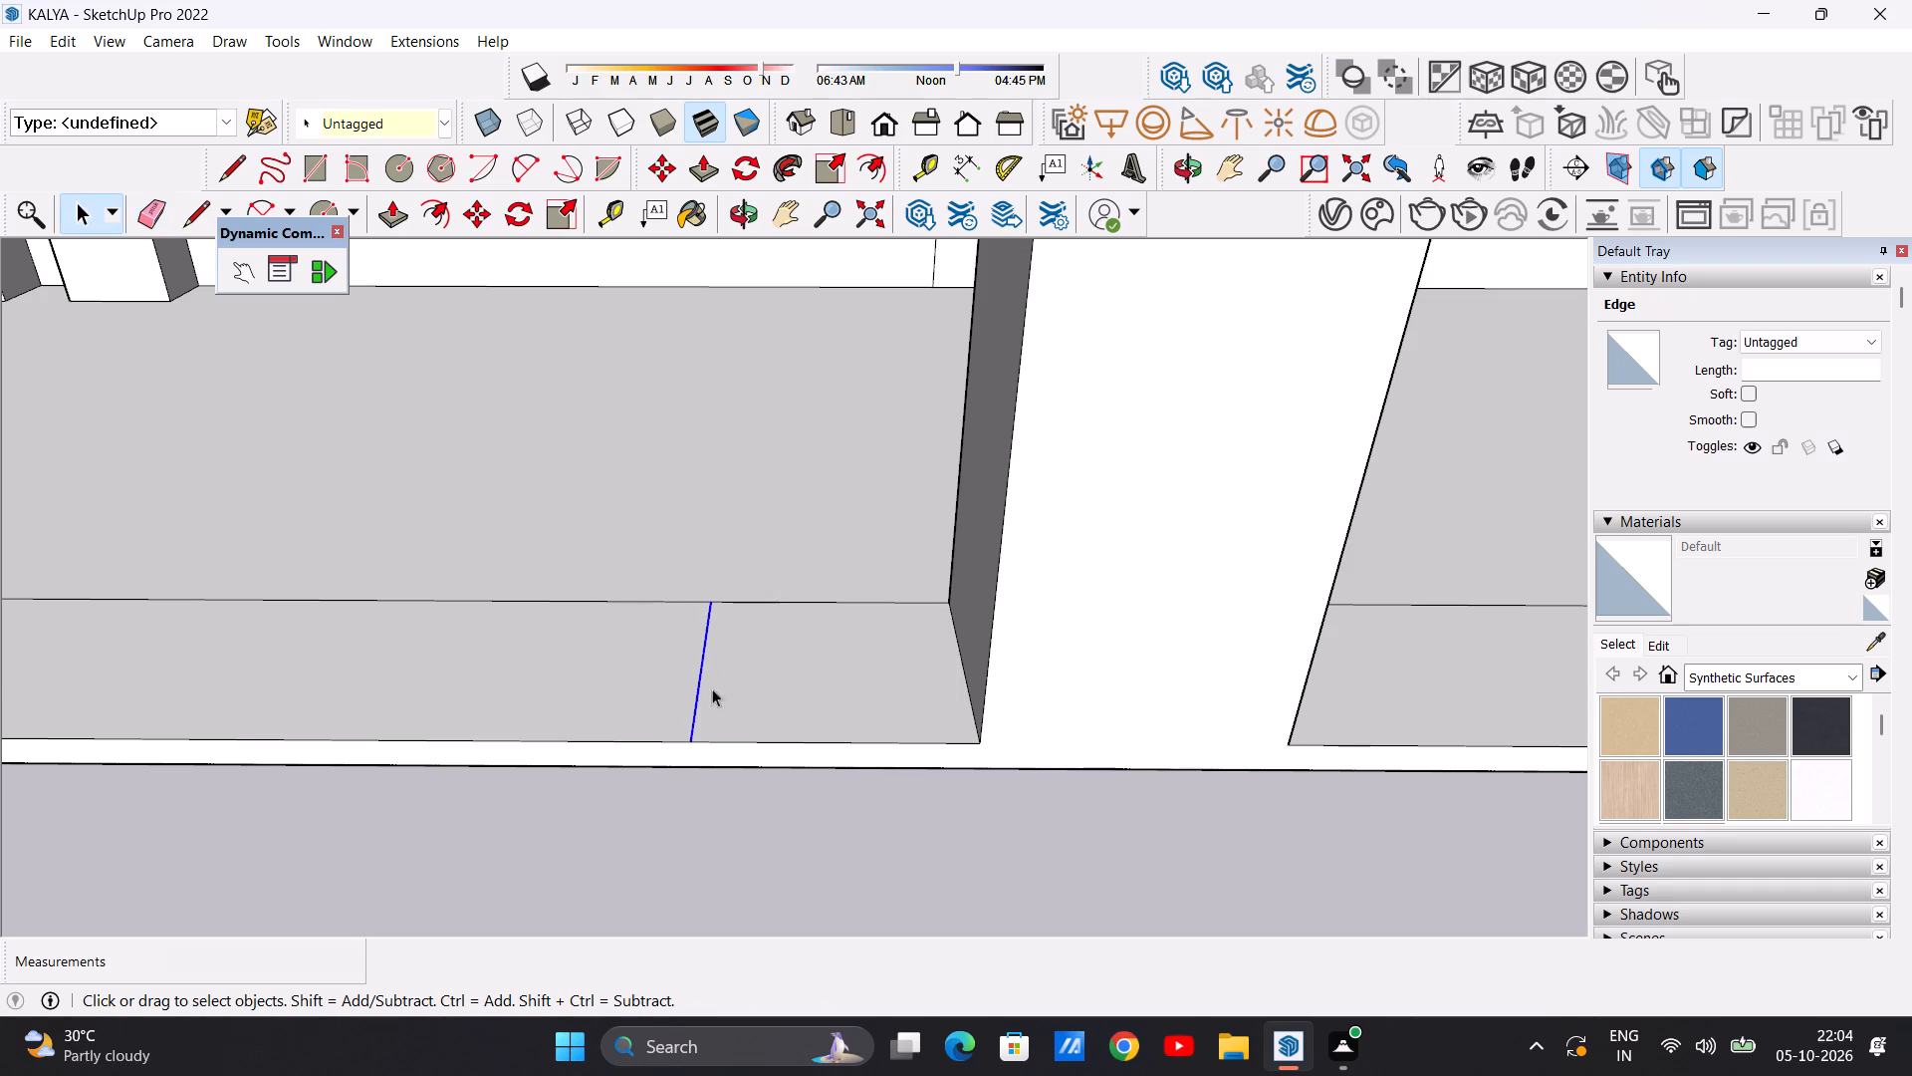
{"action": "key", "text": "m"}
{"action": "left_click", "coordinate": [698, 741]}
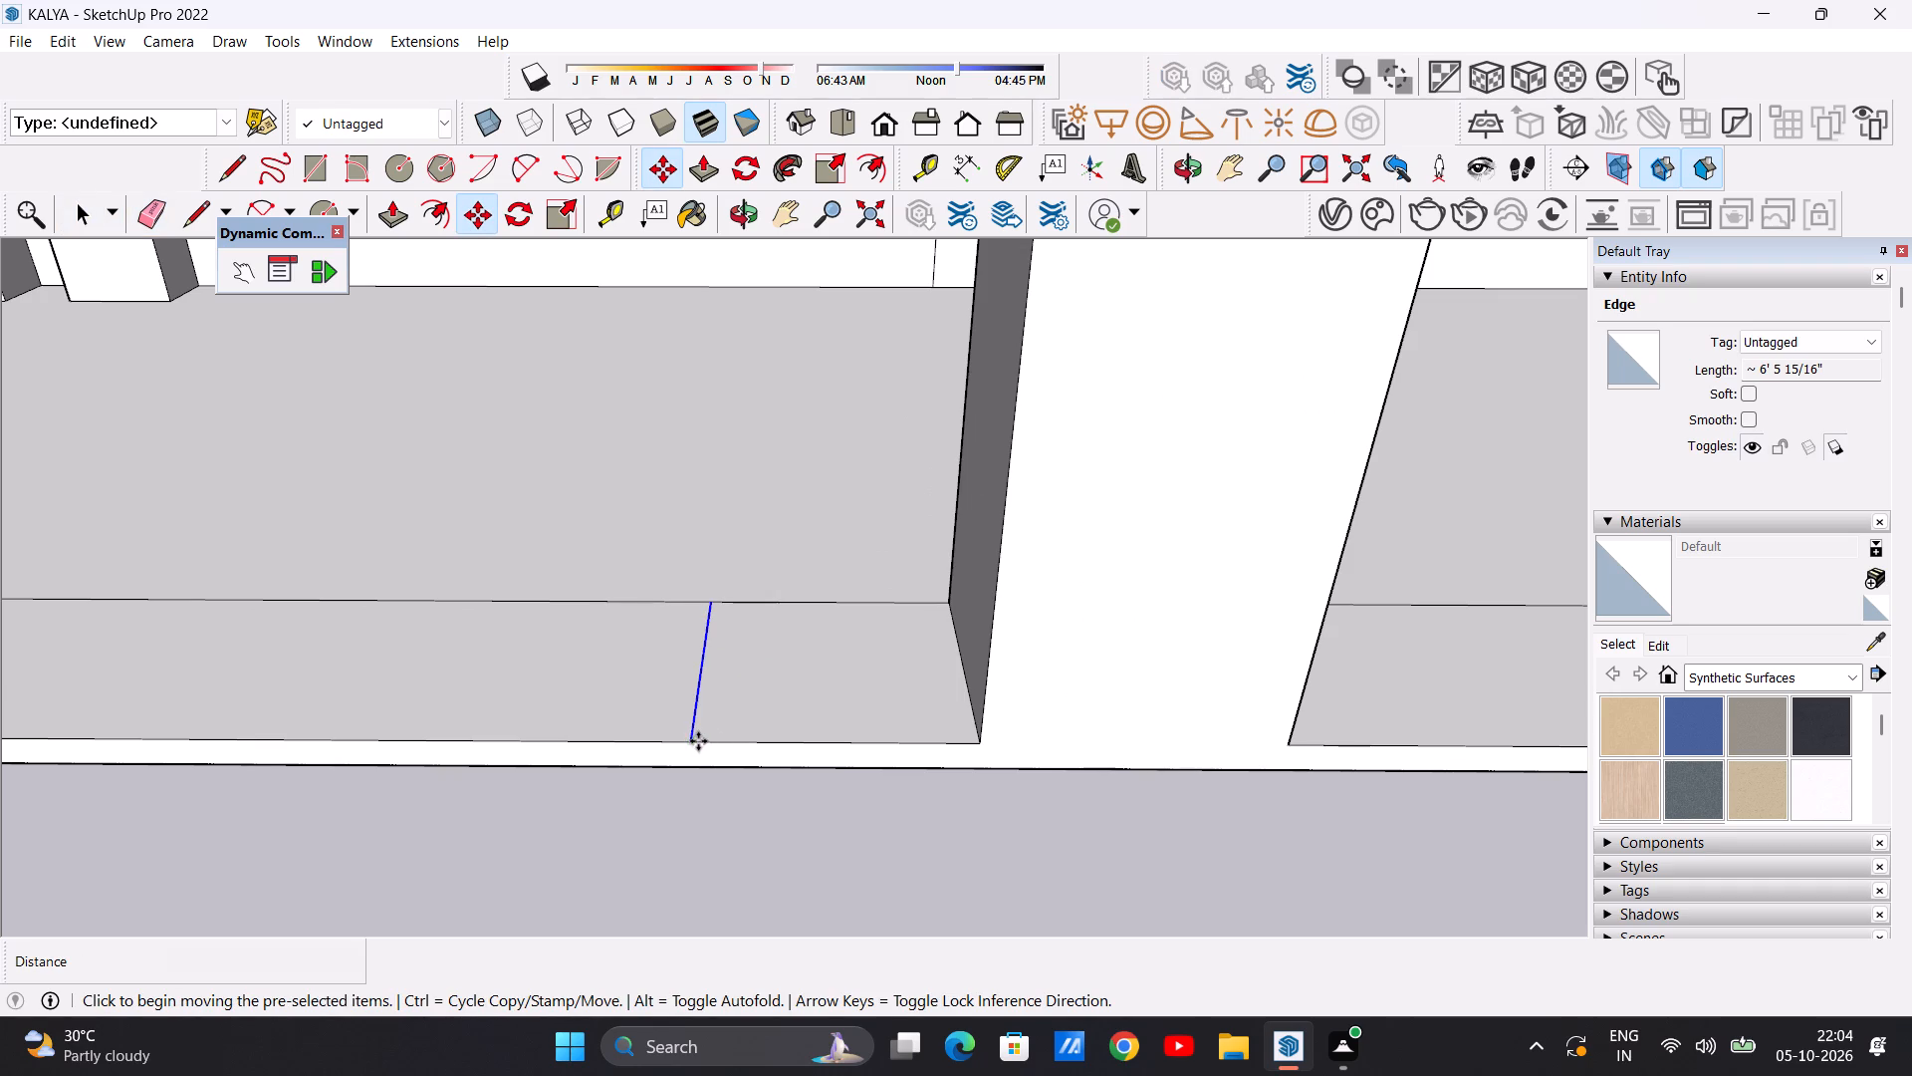
{"action": "left_click", "coordinate": [773, 743]}
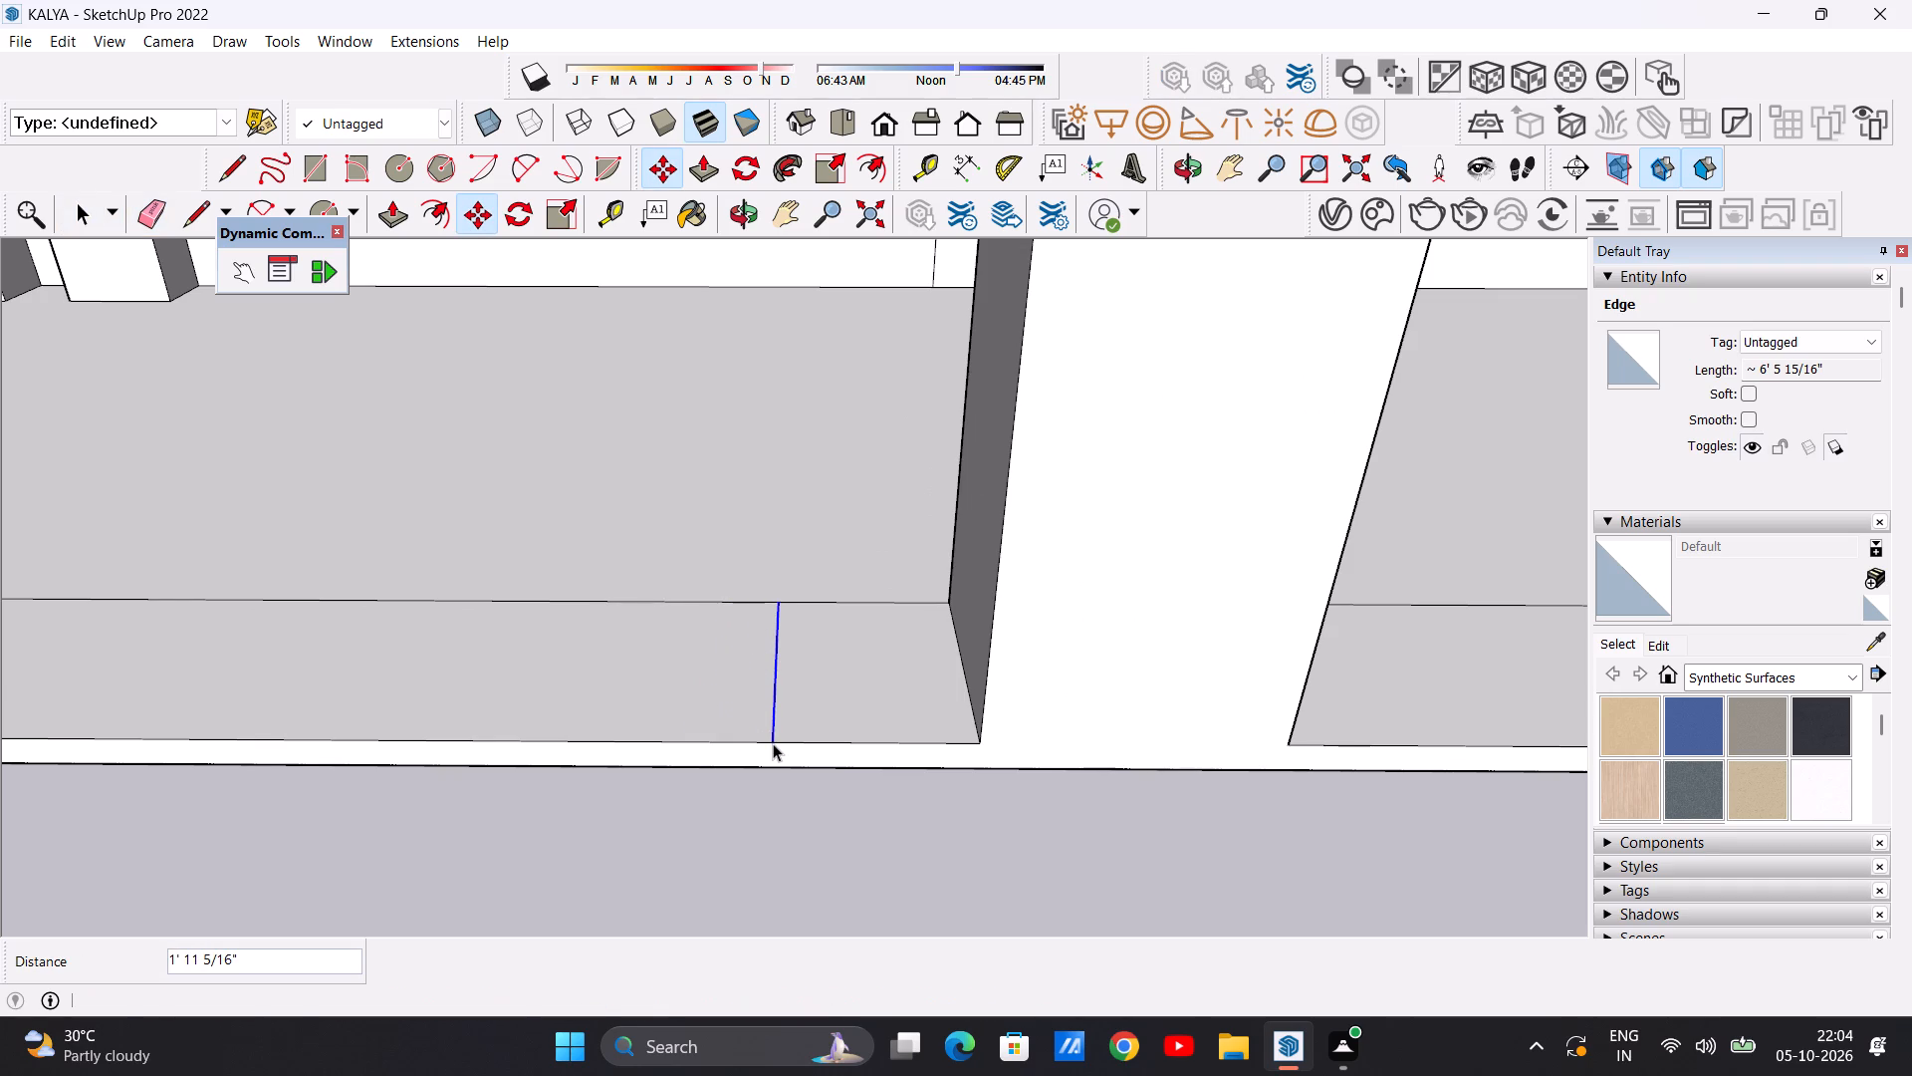
{"action": "key", "text": "space"}
{"action": "scroll", "coordinate": [706, 698], "scroll_direction": "down", "scroll_amount": 8}
{"action": "left_click", "coordinate": [688, 785]}
{"action": "scroll", "coordinate": [741, 791], "scroll_direction": "down", "scroll_amount": 7}
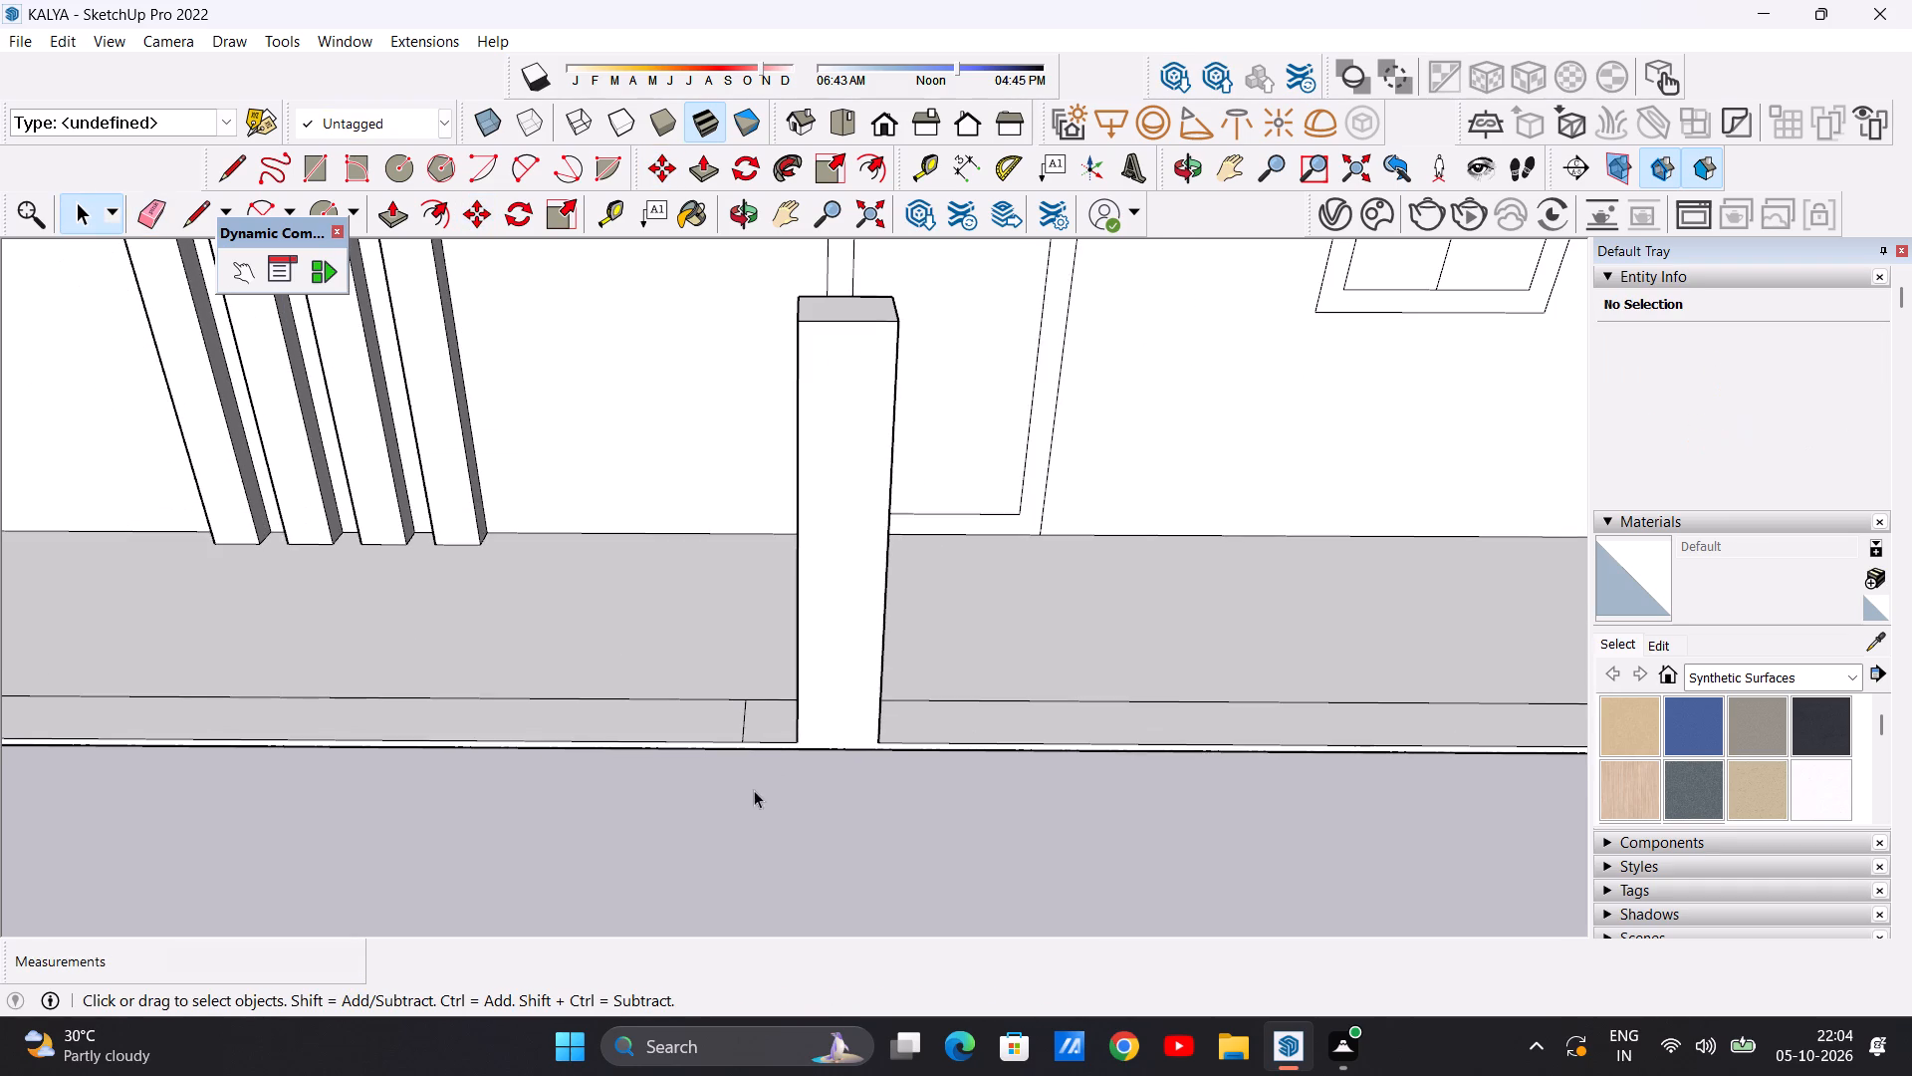
Draw a line about 6' 6" long across the front ledge in front of the fins, between the middle post and the end post.
{"action": "scroll", "coordinate": [701, 752], "scroll_direction": "down", "scroll_amount": 9}
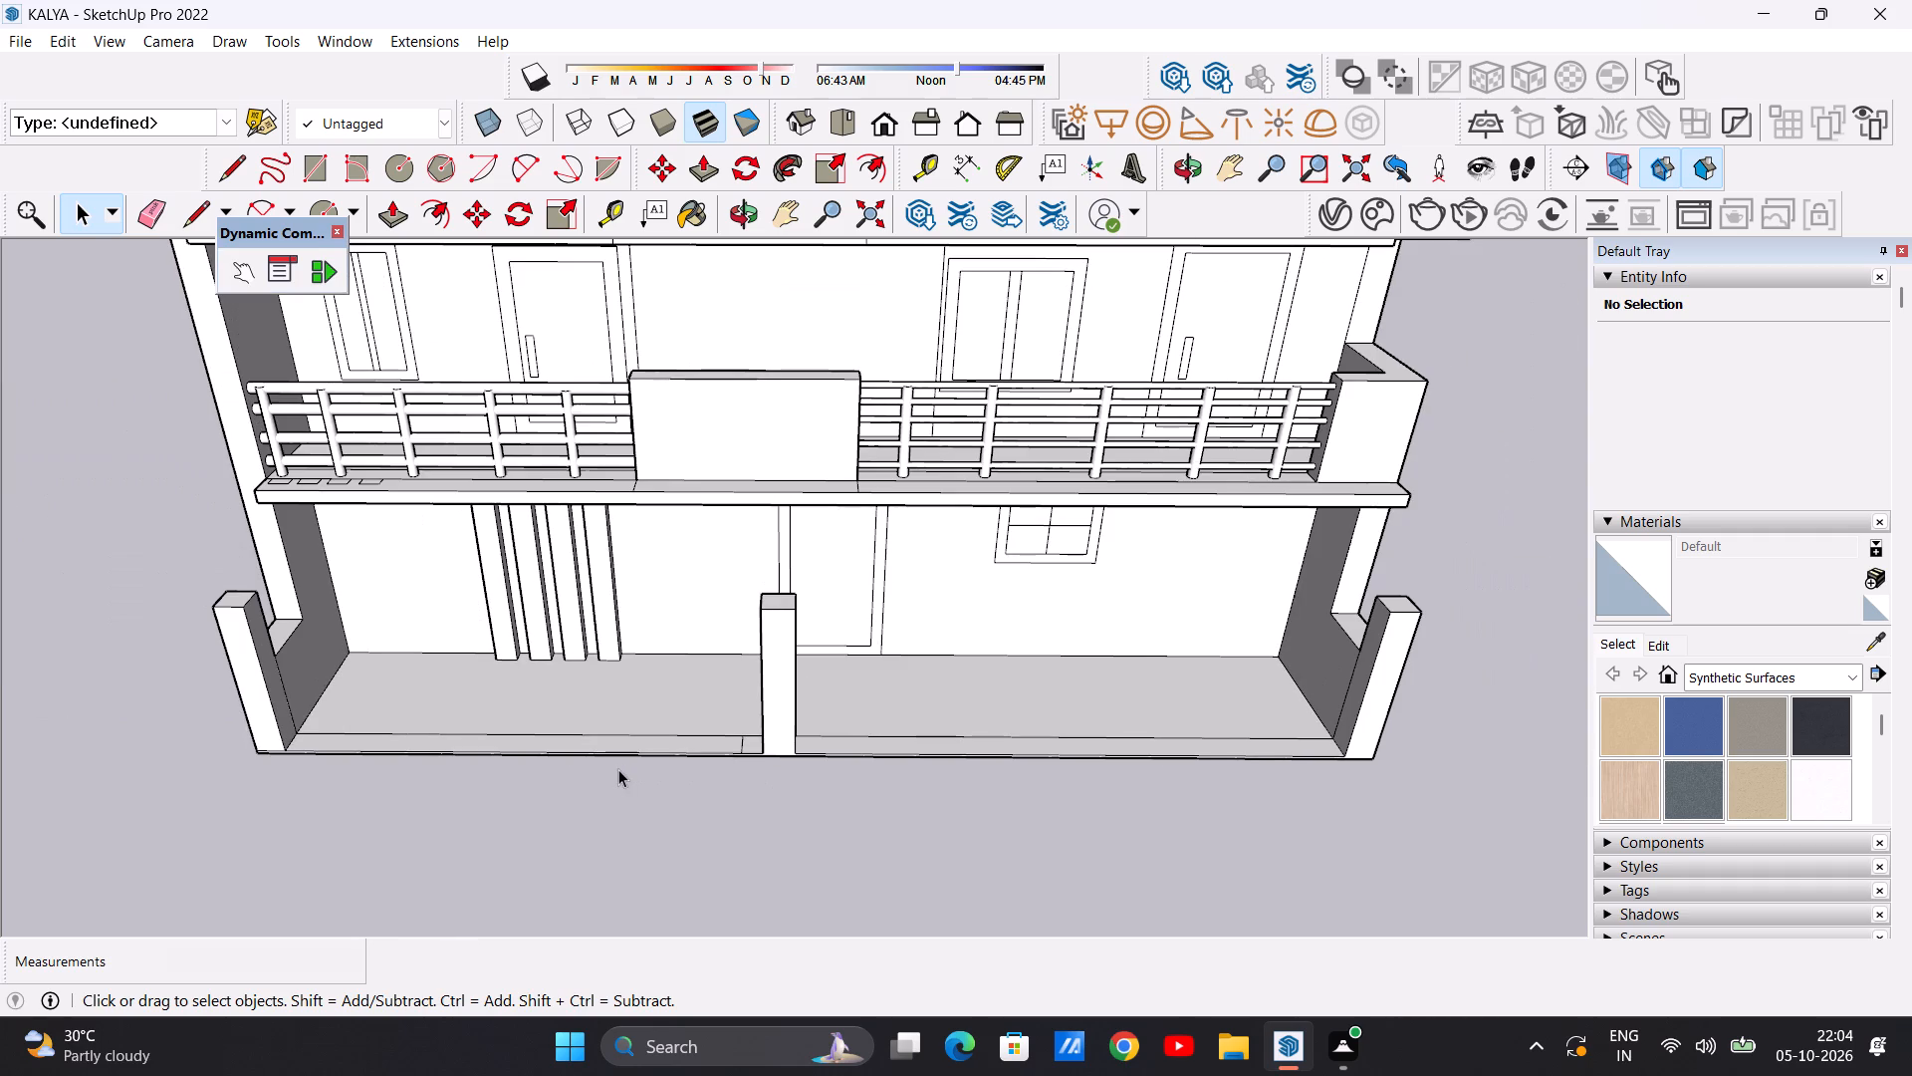
{"action": "scroll", "coordinate": [710, 733], "scroll_direction": "up", "scroll_amount": 1}
{"action": "scroll", "coordinate": [722, 734], "scroll_direction": "down", "scroll_amount": 1}
{"action": "scroll", "coordinate": [727, 735], "scroll_direction": "up", "scroll_amount": 6}
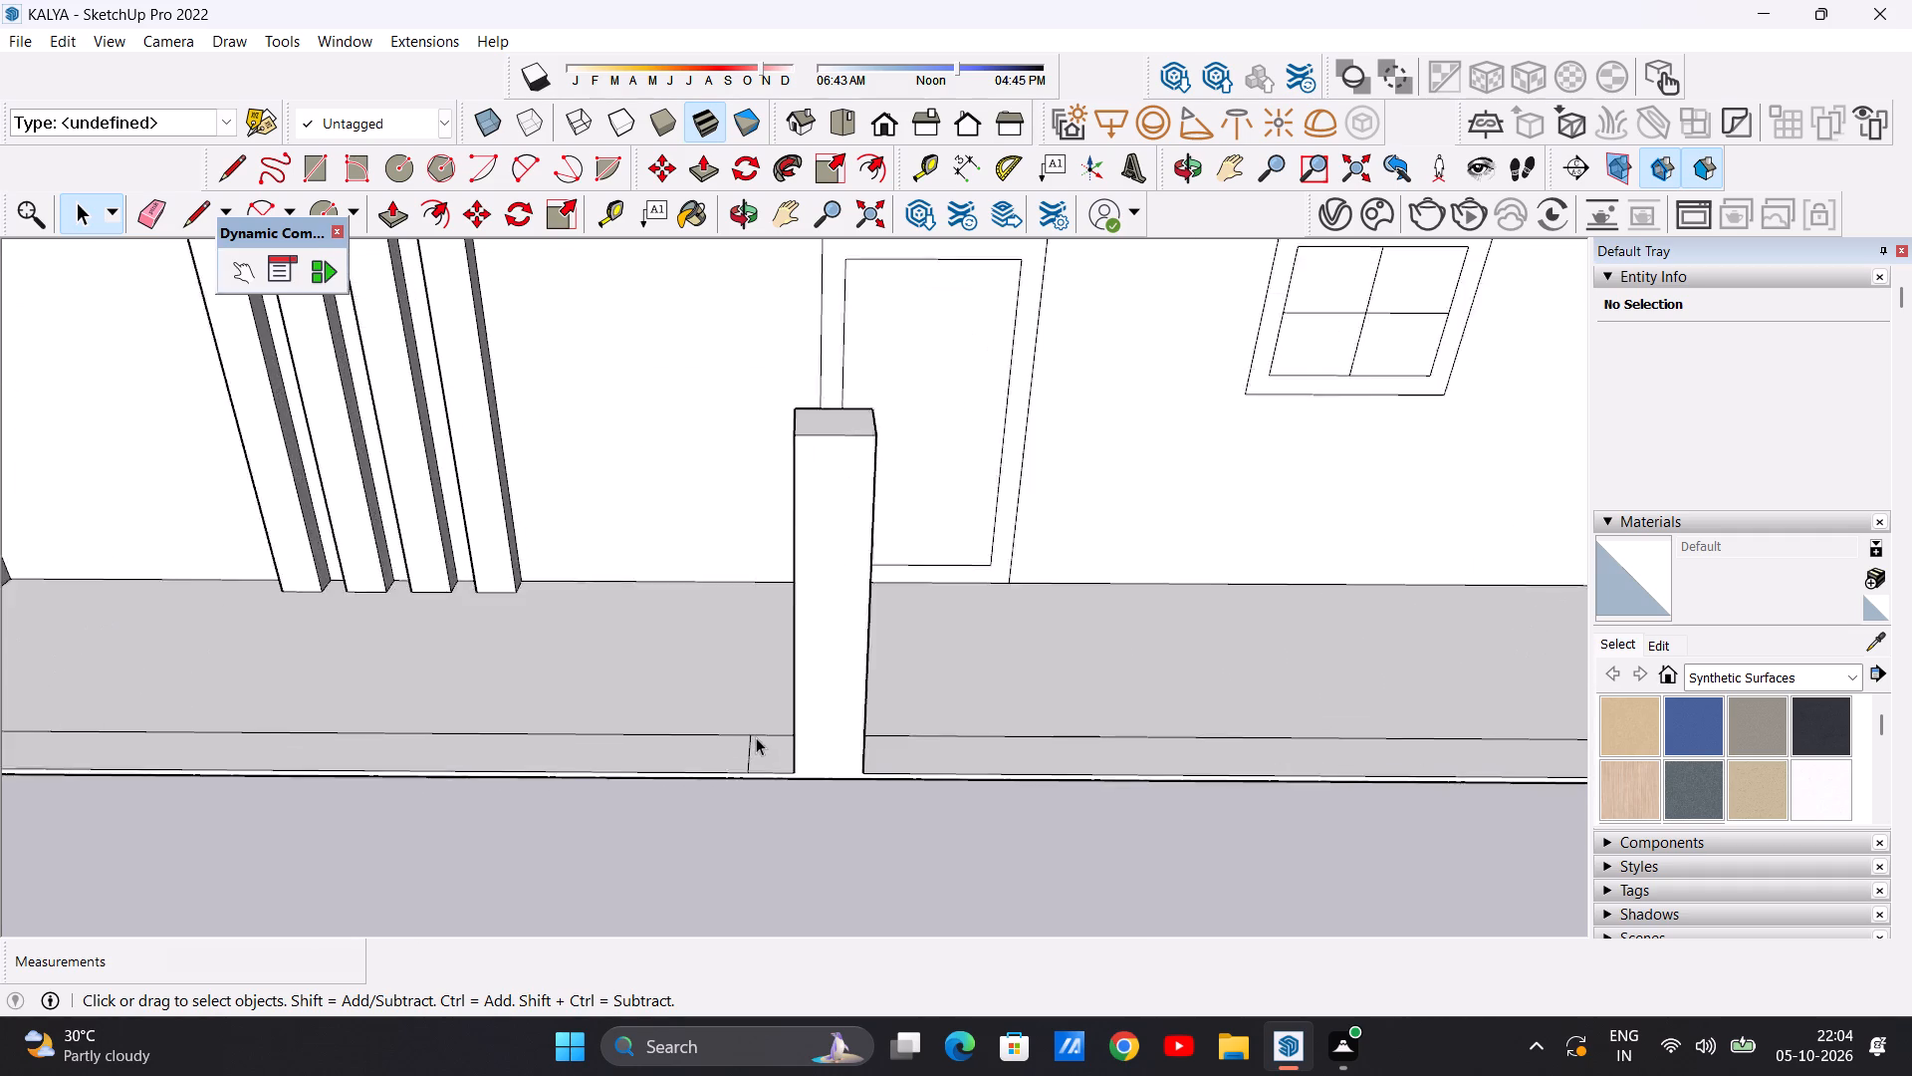
{"action": "scroll", "coordinate": [756, 737], "scroll_direction": "up", "scroll_amount": 2}
{"action": "scroll", "coordinate": [781, 742], "scroll_direction": "down", "scroll_amount": 10}
{"action": "scroll", "coordinate": [617, 745], "scroll_direction": "up", "scroll_amount": 4}
{"action": "scroll", "coordinate": [642, 752], "scroll_direction": "down", "scroll_amount": 4}
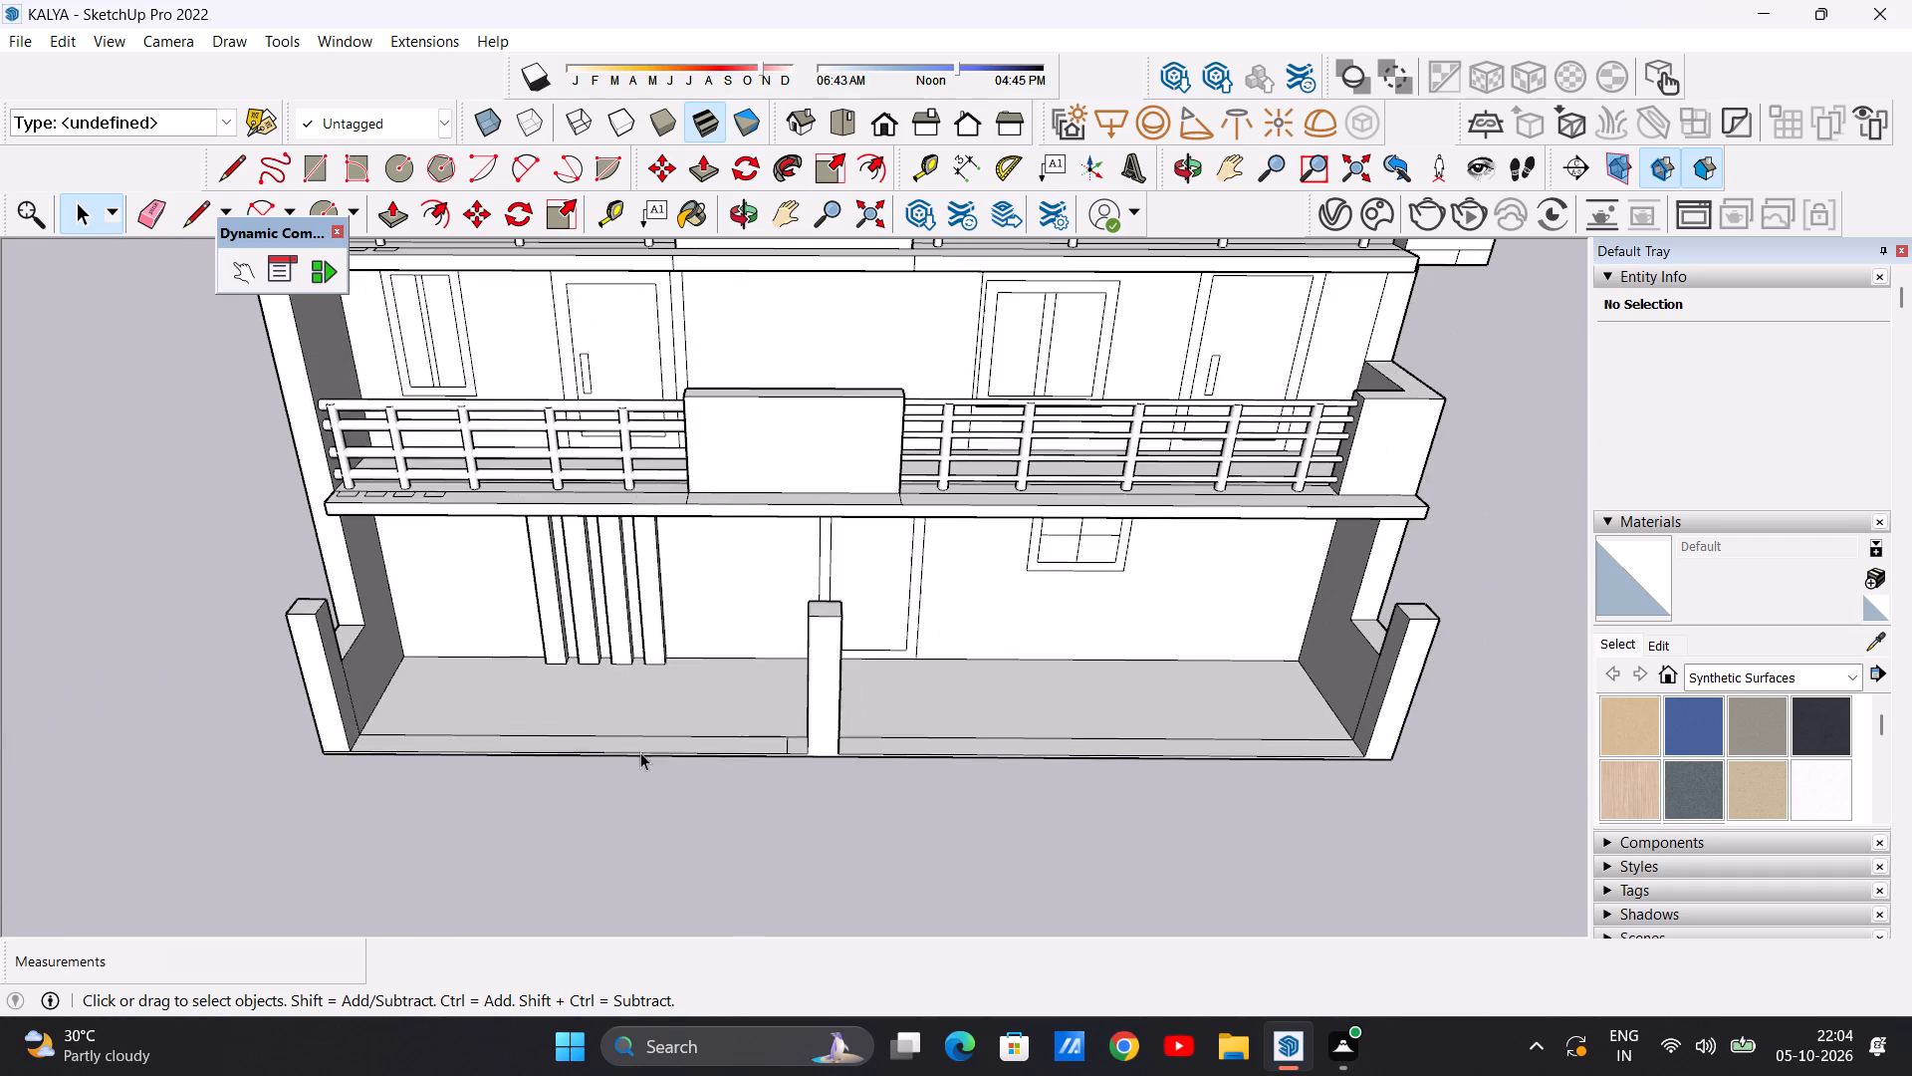
{"action": "scroll", "coordinate": [585, 736], "scroll_direction": "up", "scroll_amount": 5}
{"action": "key", "text": "l"}
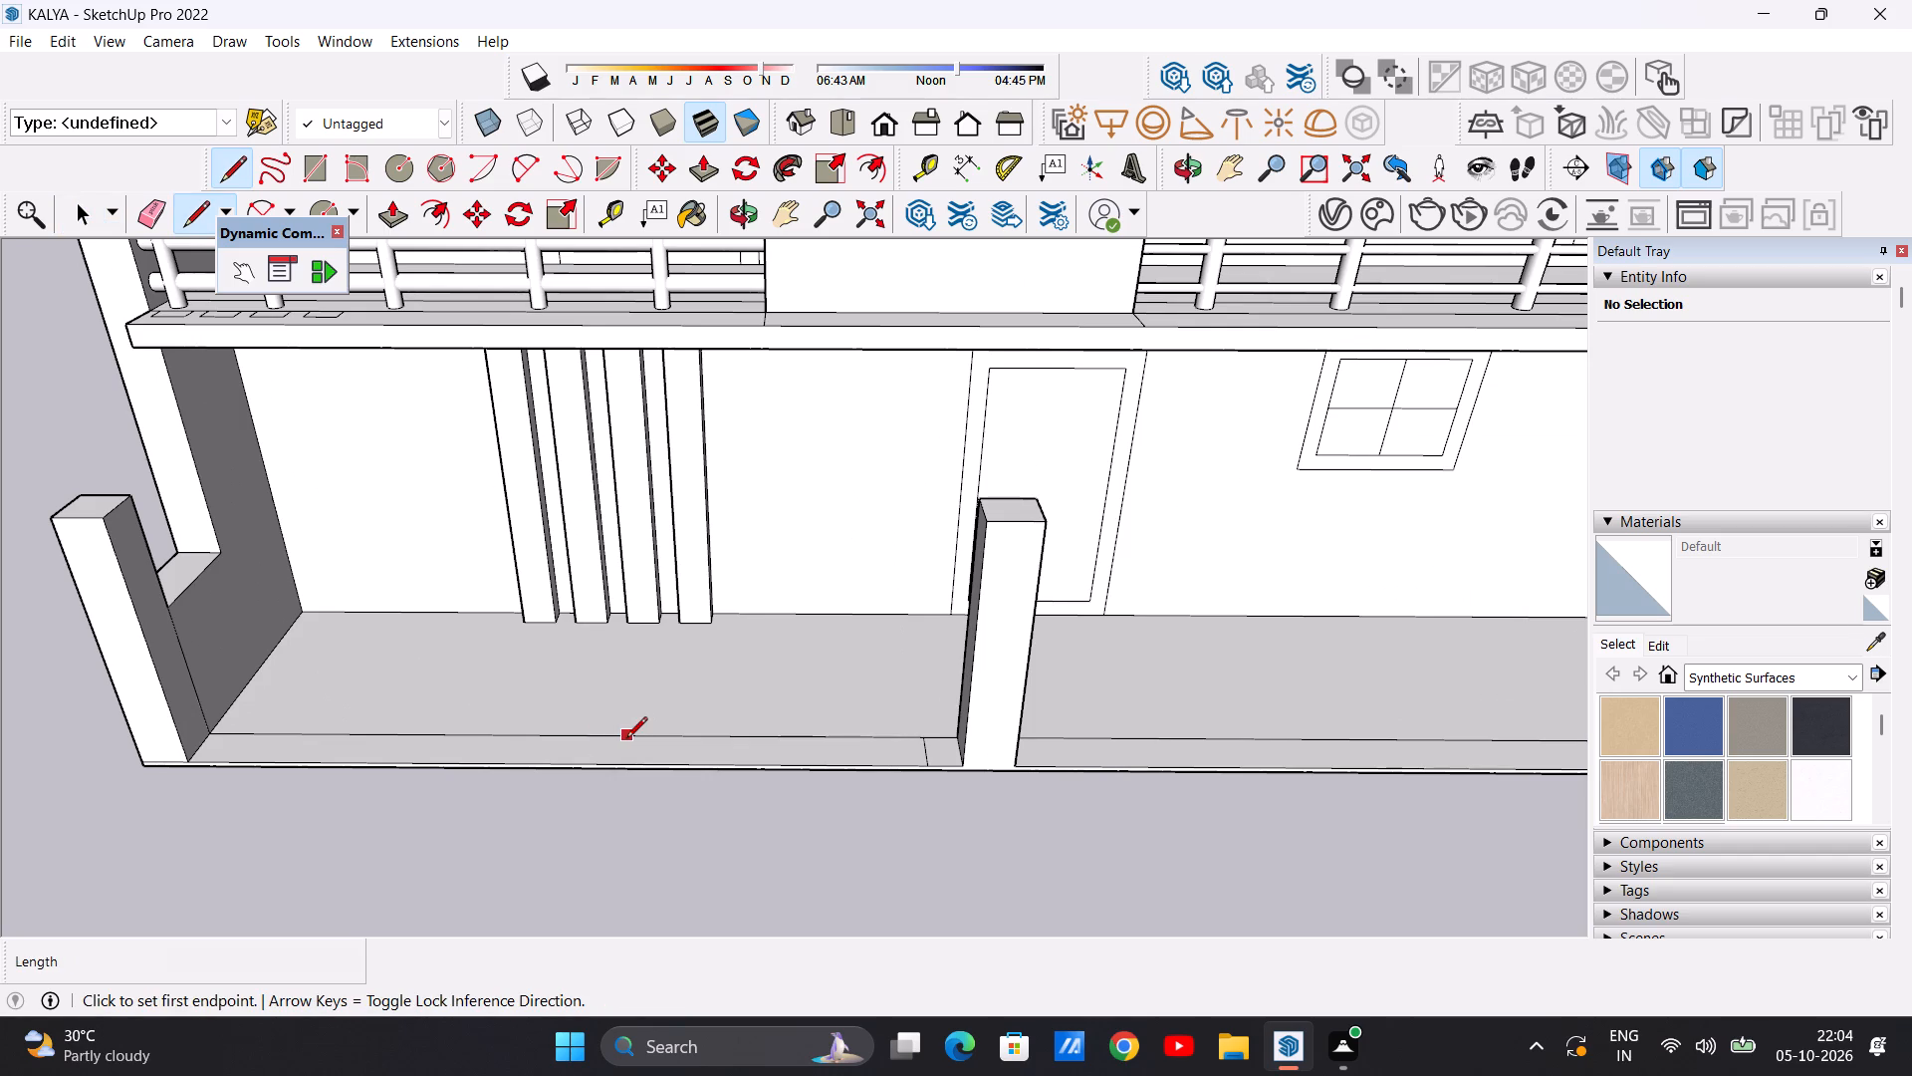
{"action": "left_click", "coordinate": [593, 735]}
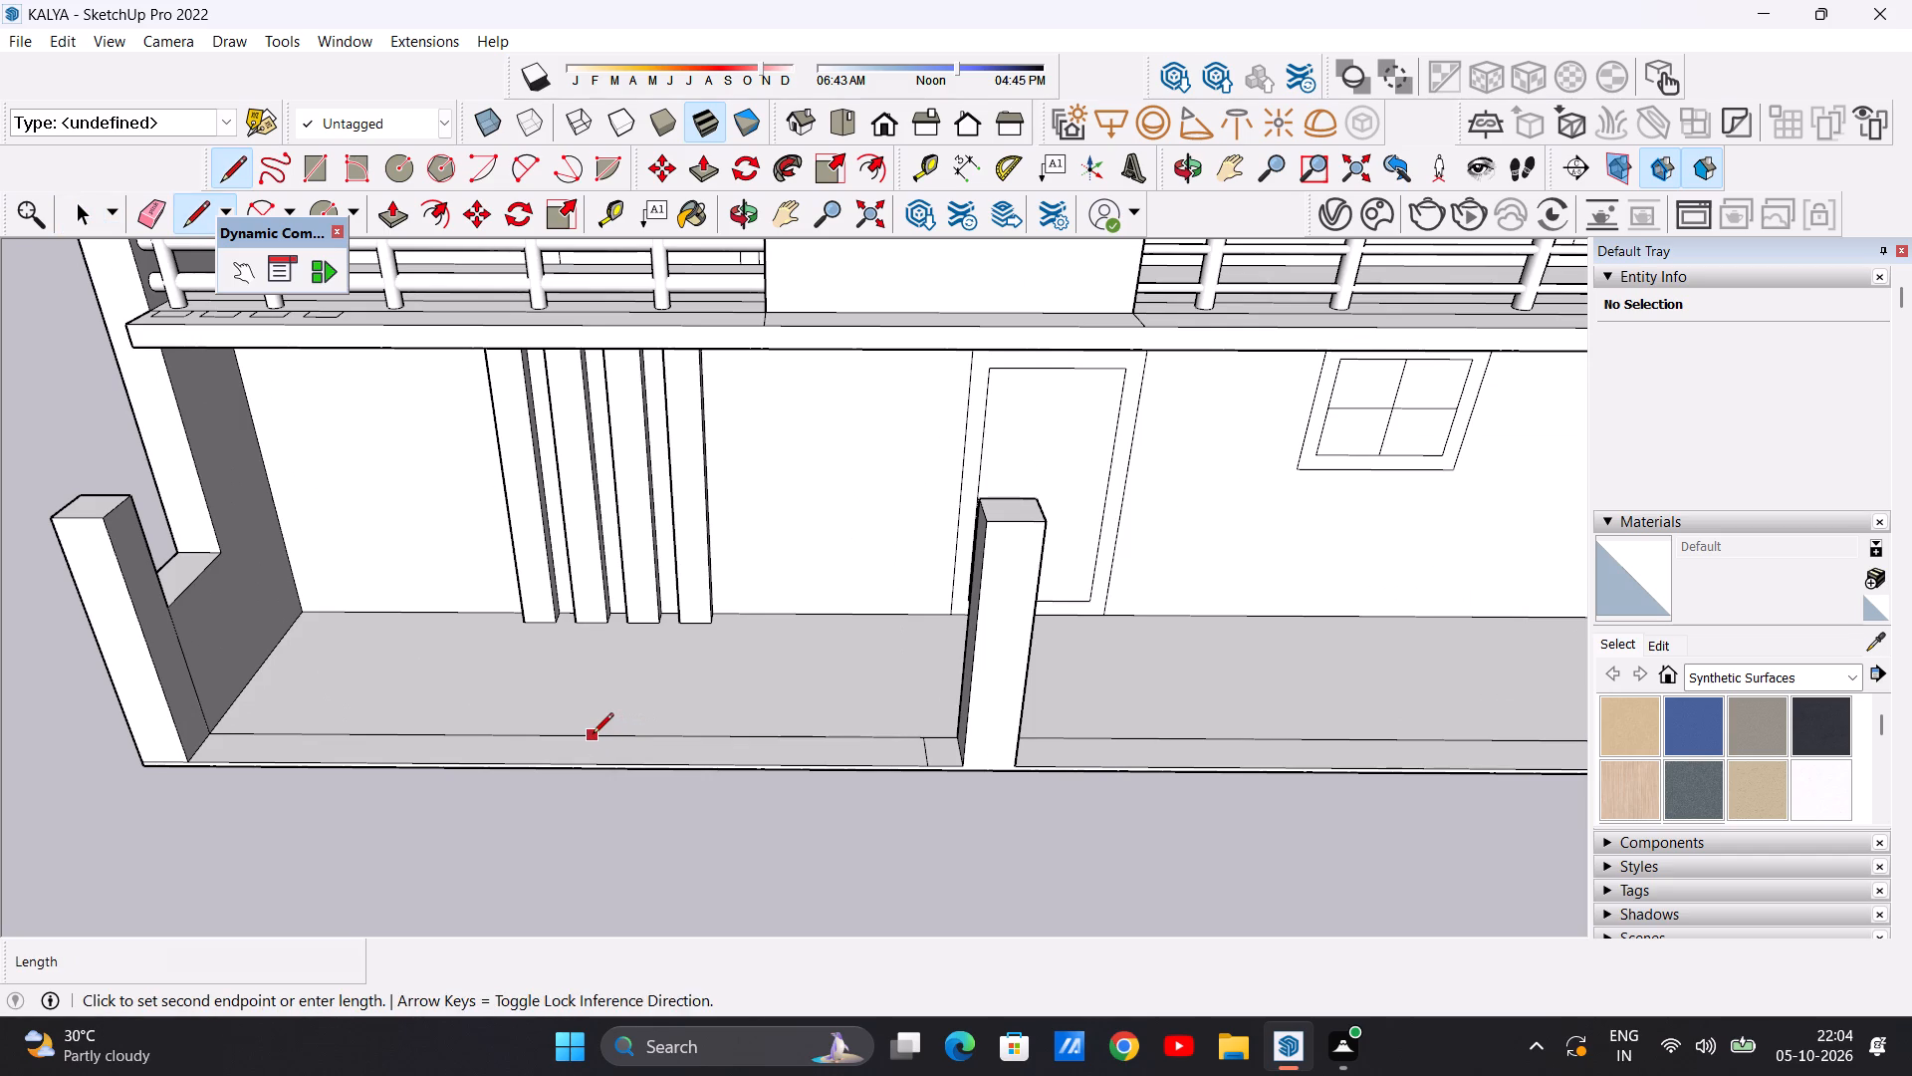
{"action": "left_click", "coordinate": [580, 769]}
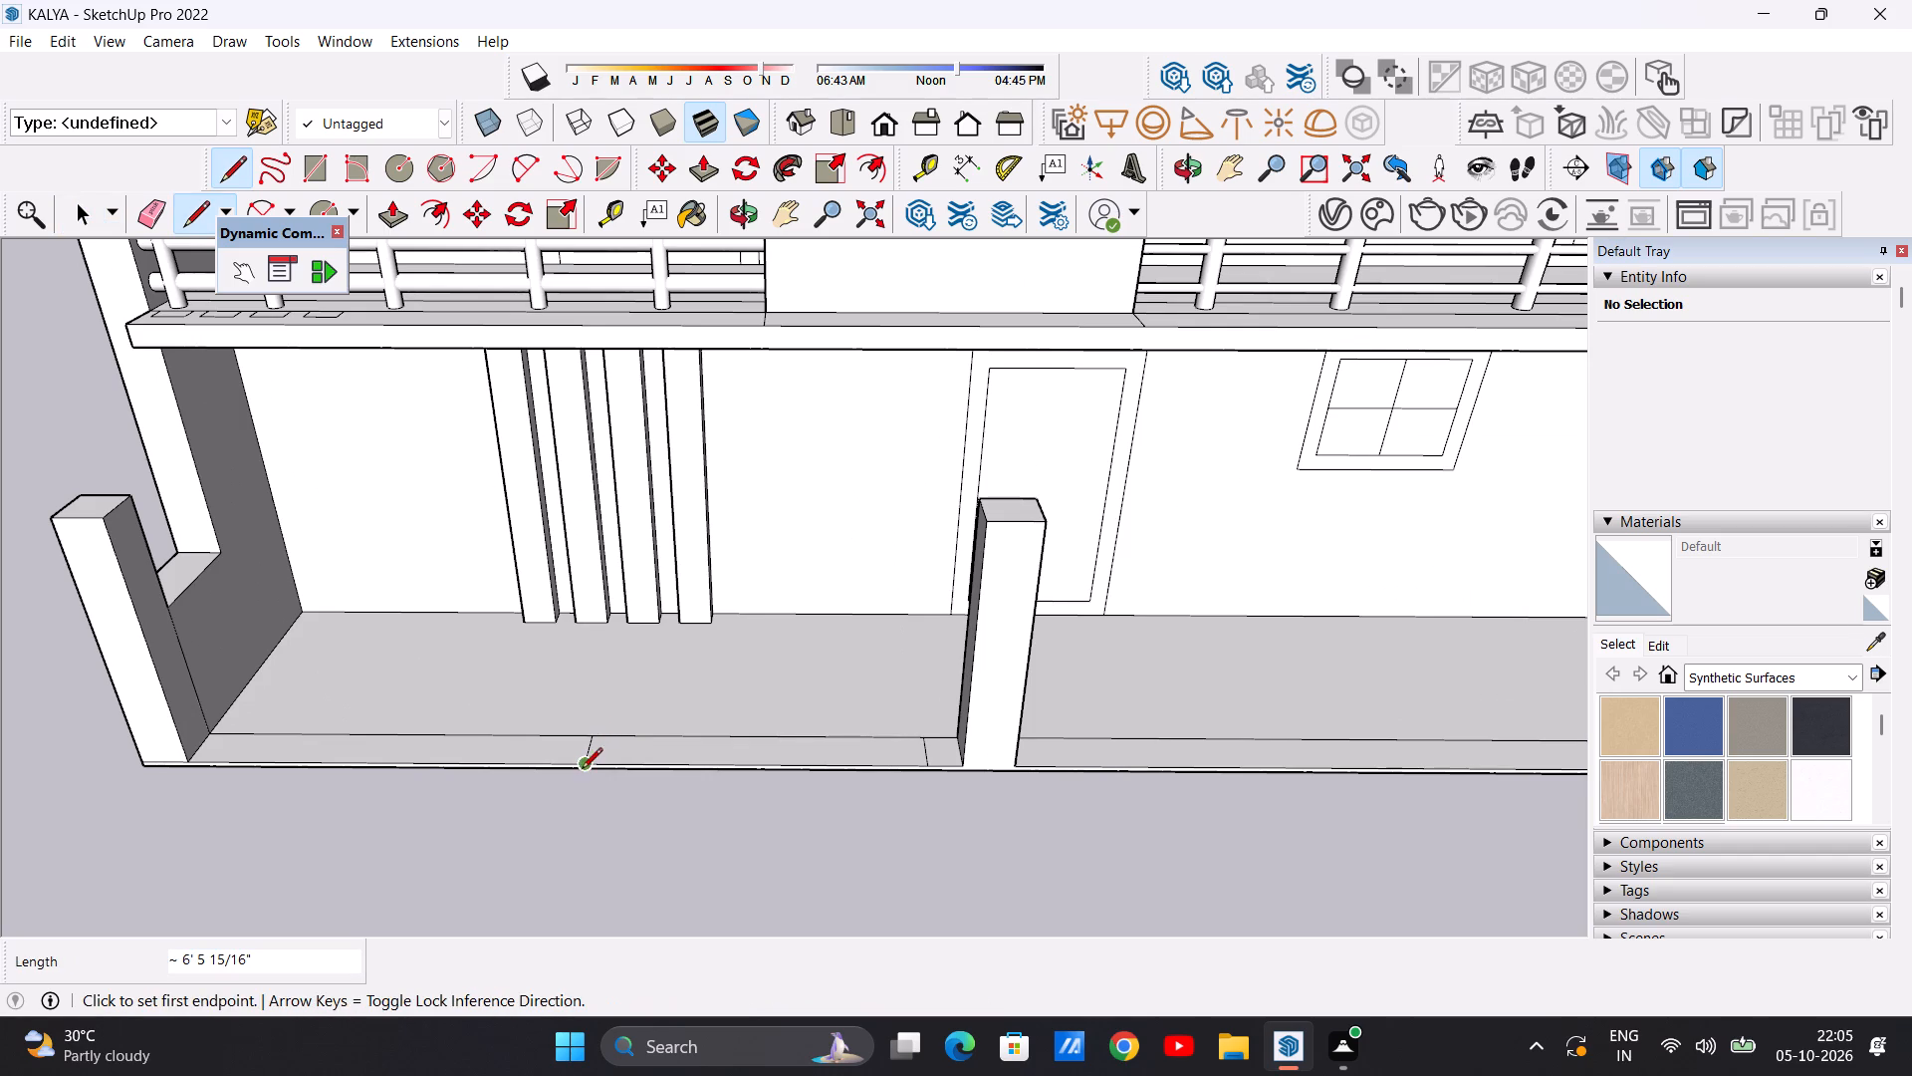
Draw a second line across the front ledge beside the one in front of the fins, marking off a narrow strip.
{"action": "middle_click_drag", "start_coordinate": [623, 829], "coordinate": [624, 927]}
{"action": "scroll", "coordinate": [609, 743], "scroll_direction": "up", "scroll_amount": 6}
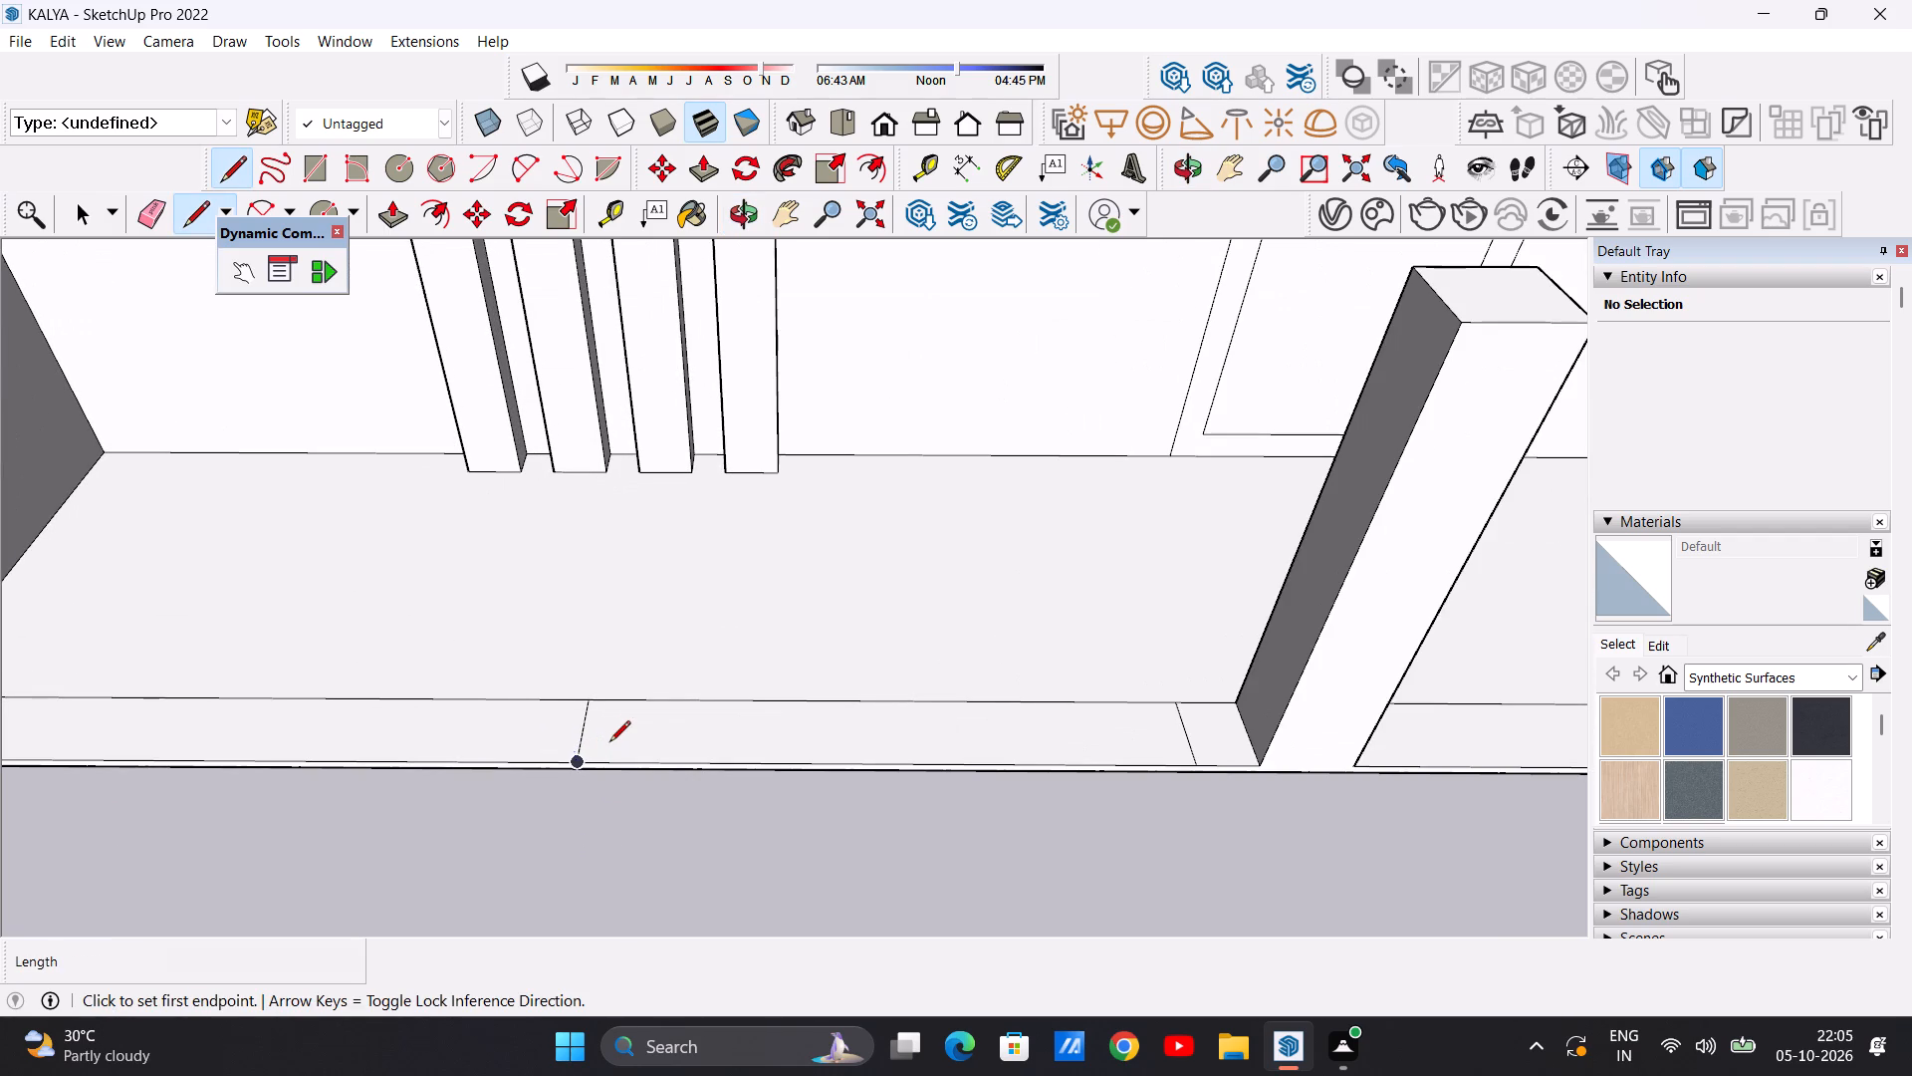
{"action": "scroll", "coordinate": [619, 707], "scroll_direction": "down", "scroll_amount": 5}
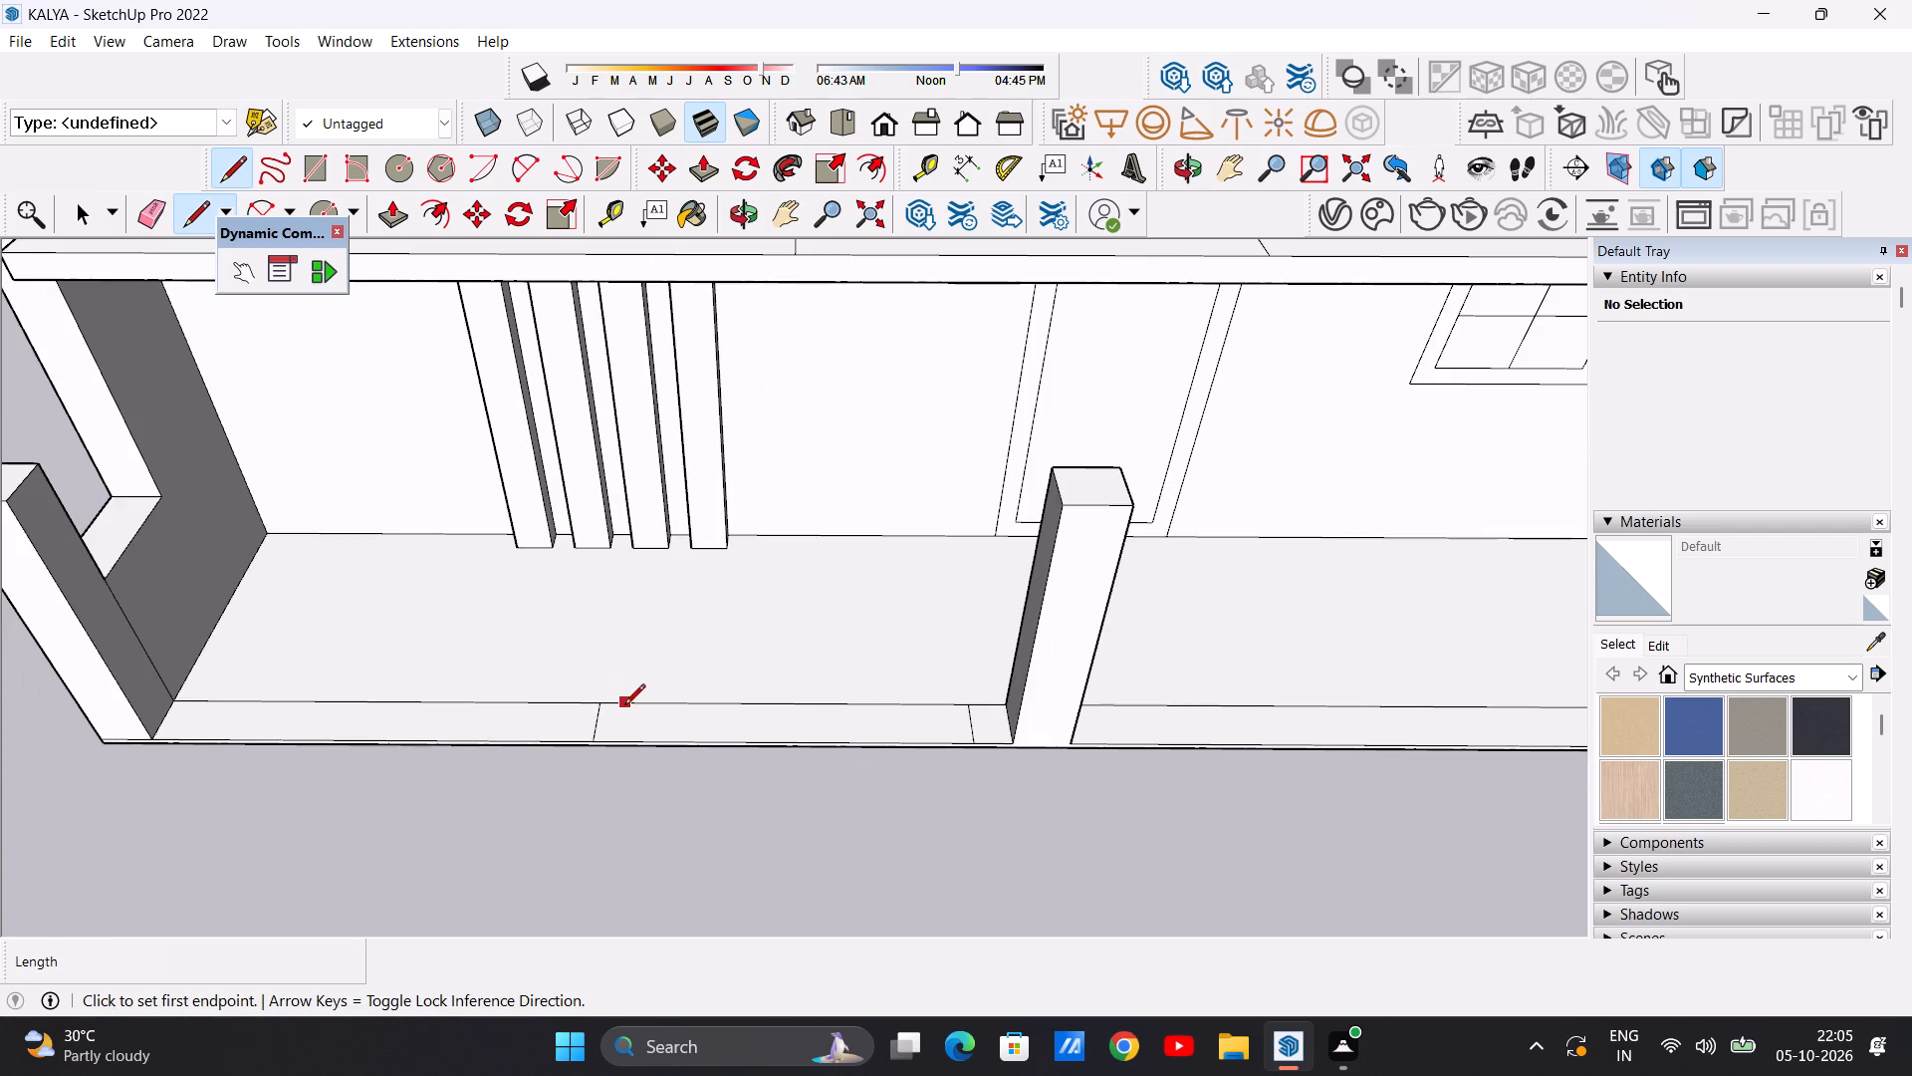
{"action": "scroll", "coordinate": [624, 706], "scroll_direction": "up", "scroll_amount": 6}
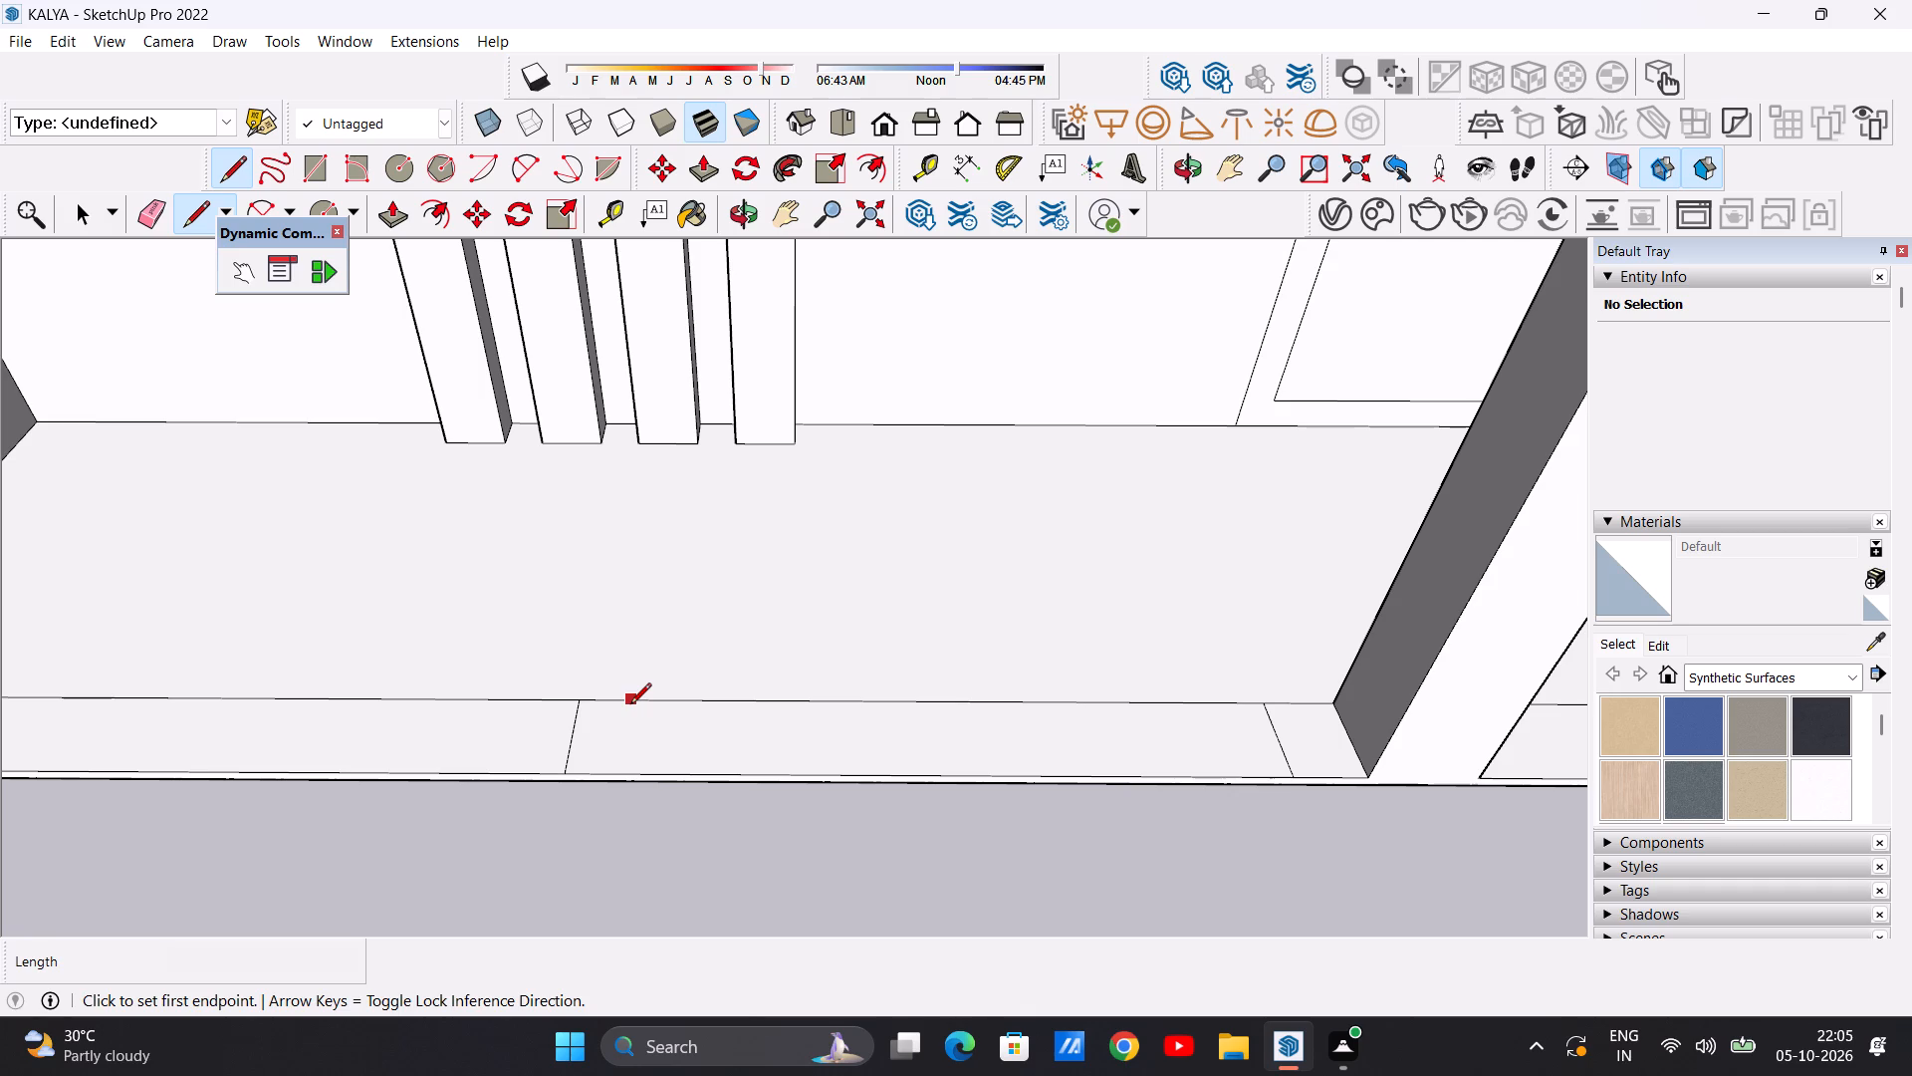
{"action": "left_click", "coordinate": [630, 705]}
{"action": "left_click", "coordinate": [623, 775]}
{"action": "key", "text": "space"}
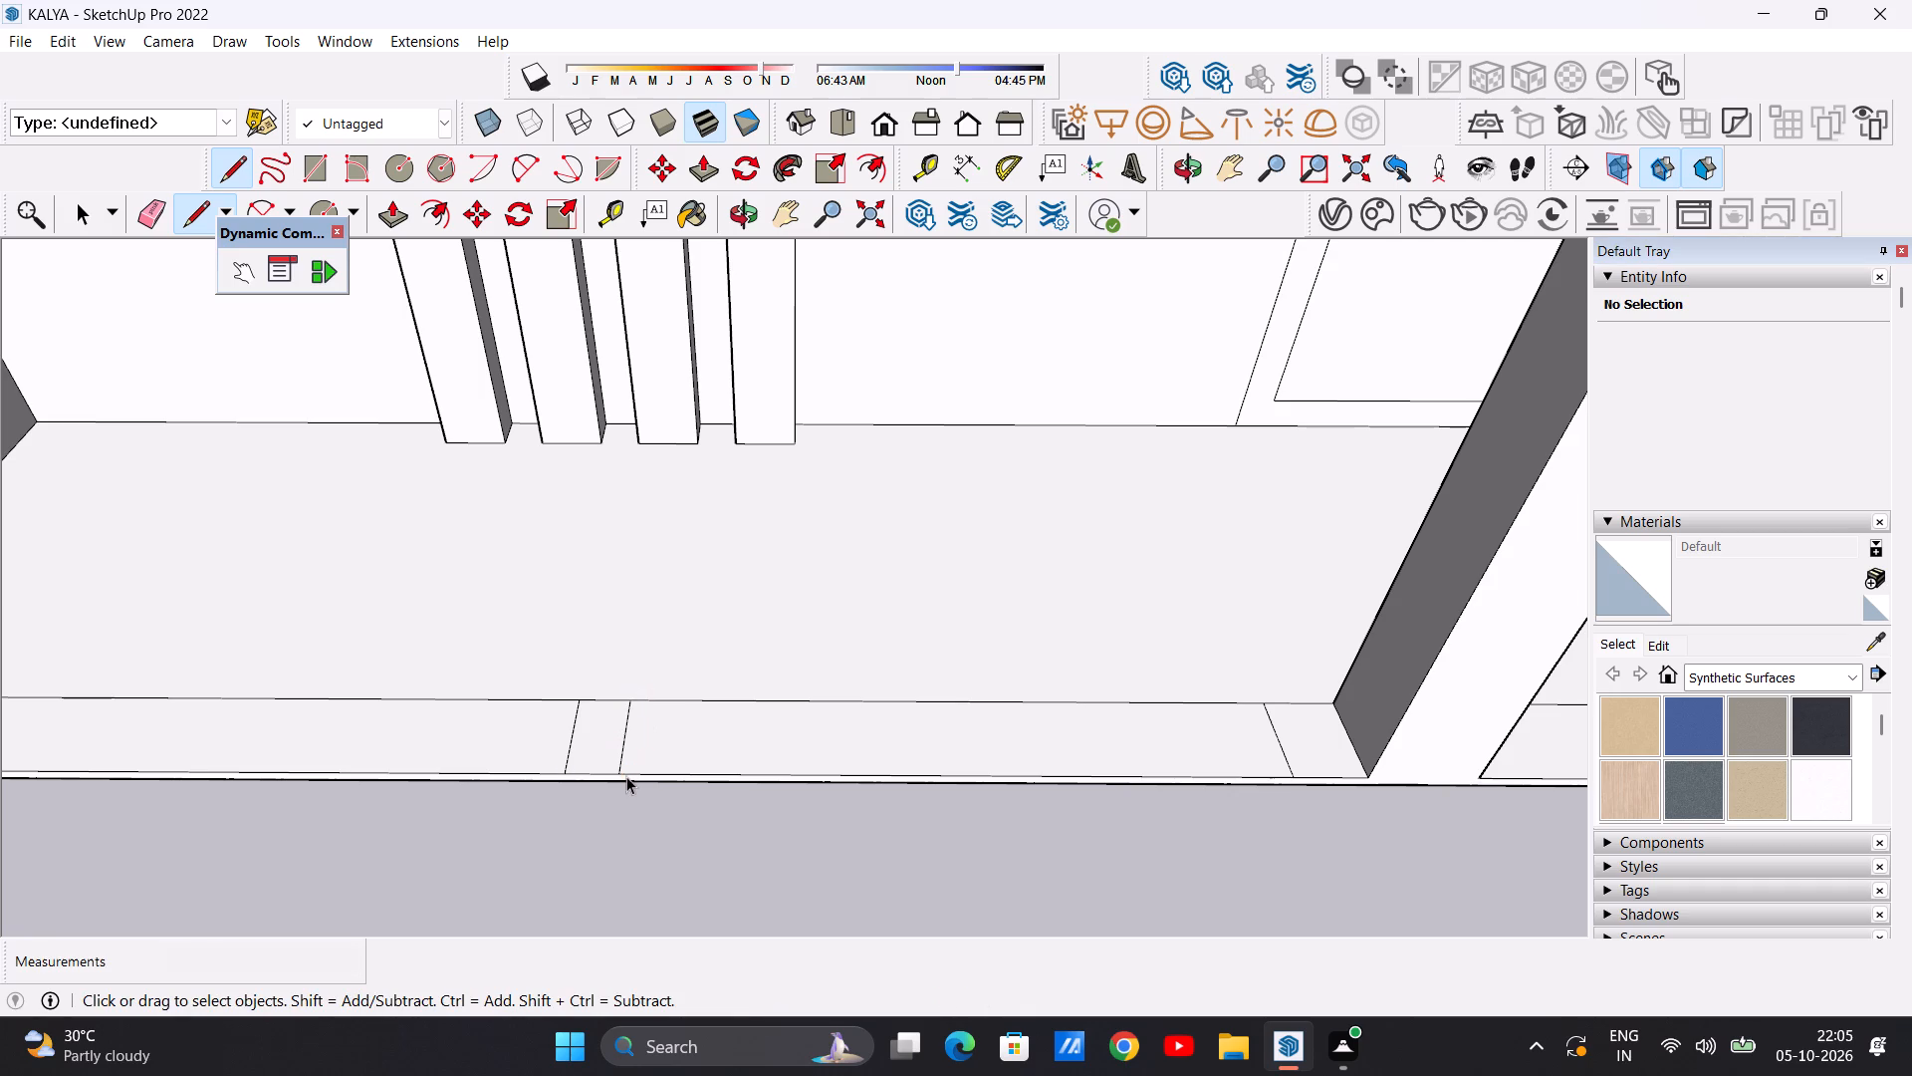
Push/Pull the narrow ledge strip beside the middle post up about 30', slightly lower than that post.
{"action": "scroll", "coordinate": [624, 771], "scroll_direction": "down", "scroll_amount": 12}
{"action": "middle_click_drag", "start_coordinate": [765, 743], "coordinate": [913, 662]}
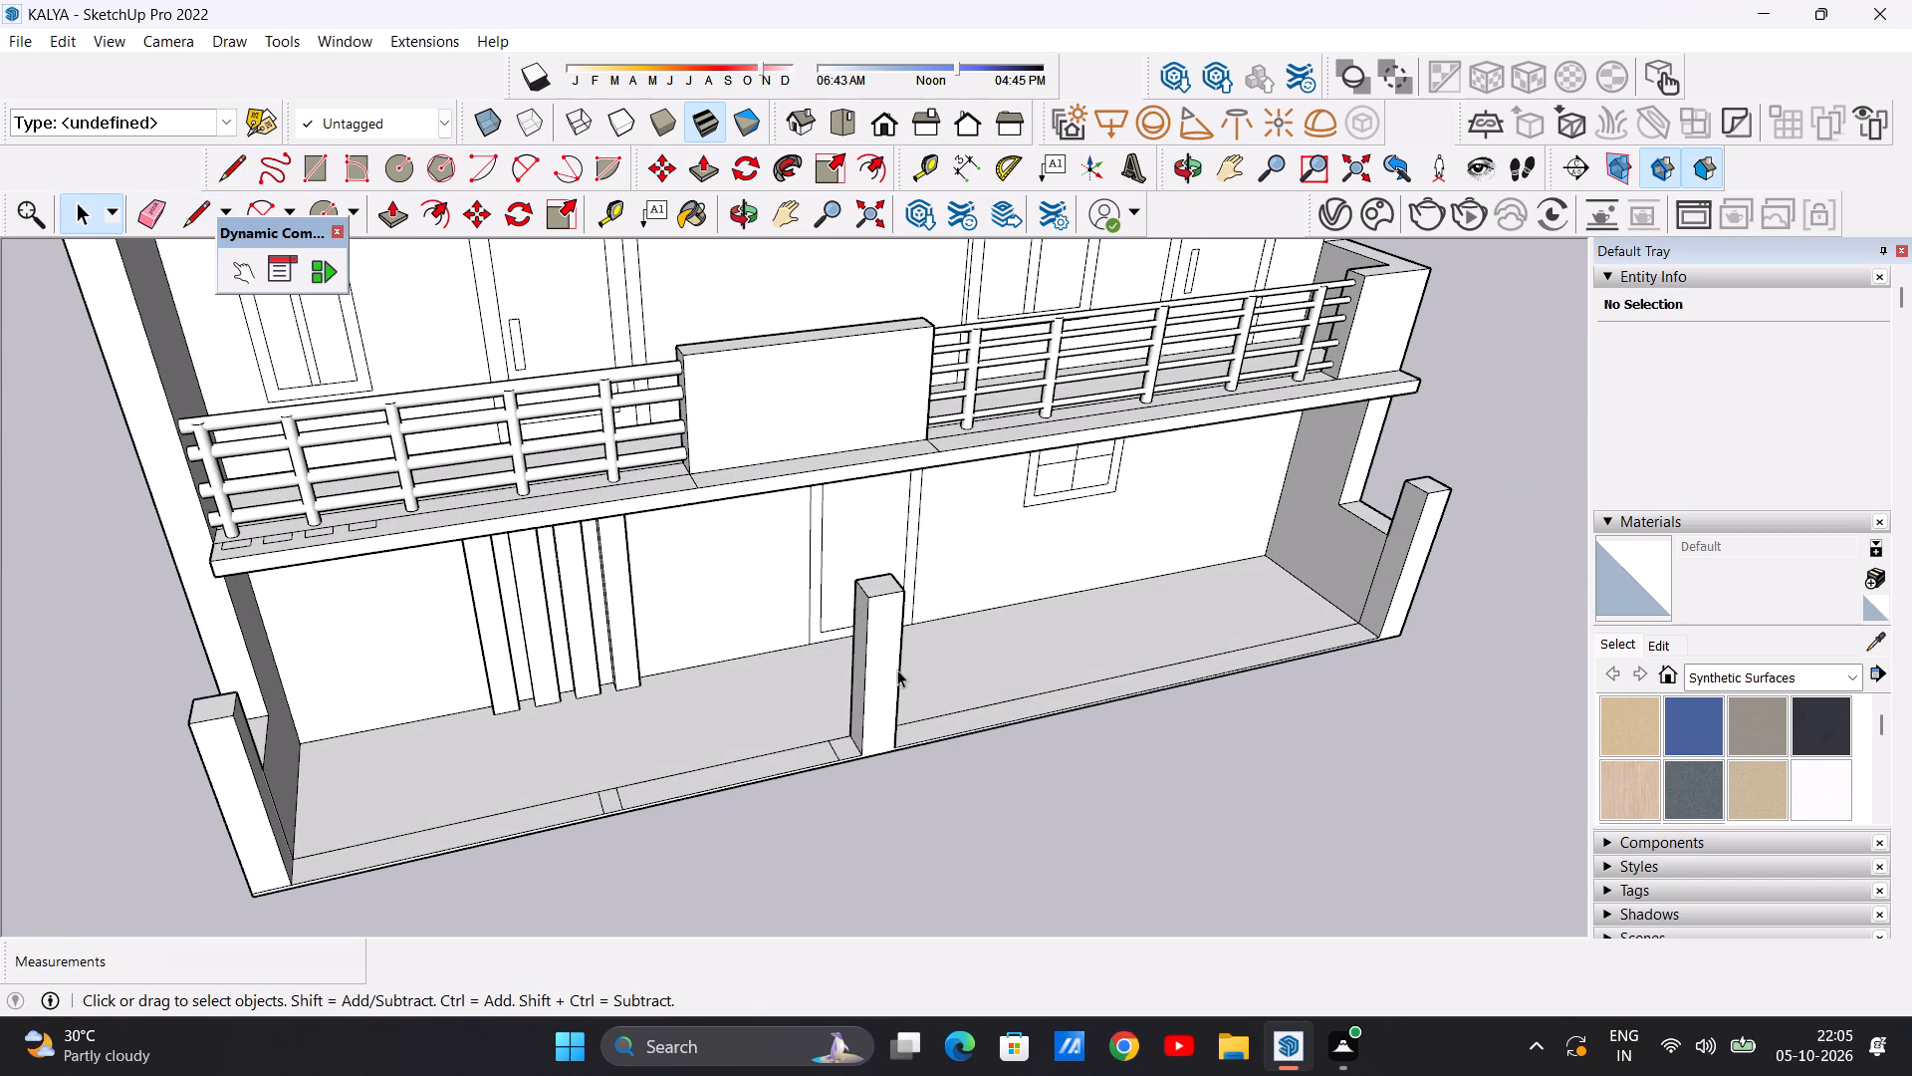
{"action": "scroll", "coordinate": [869, 721], "scroll_direction": "up", "scroll_amount": 6}
{"action": "scroll", "coordinate": [838, 735], "scroll_direction": "down", "scroll_amount": 3}
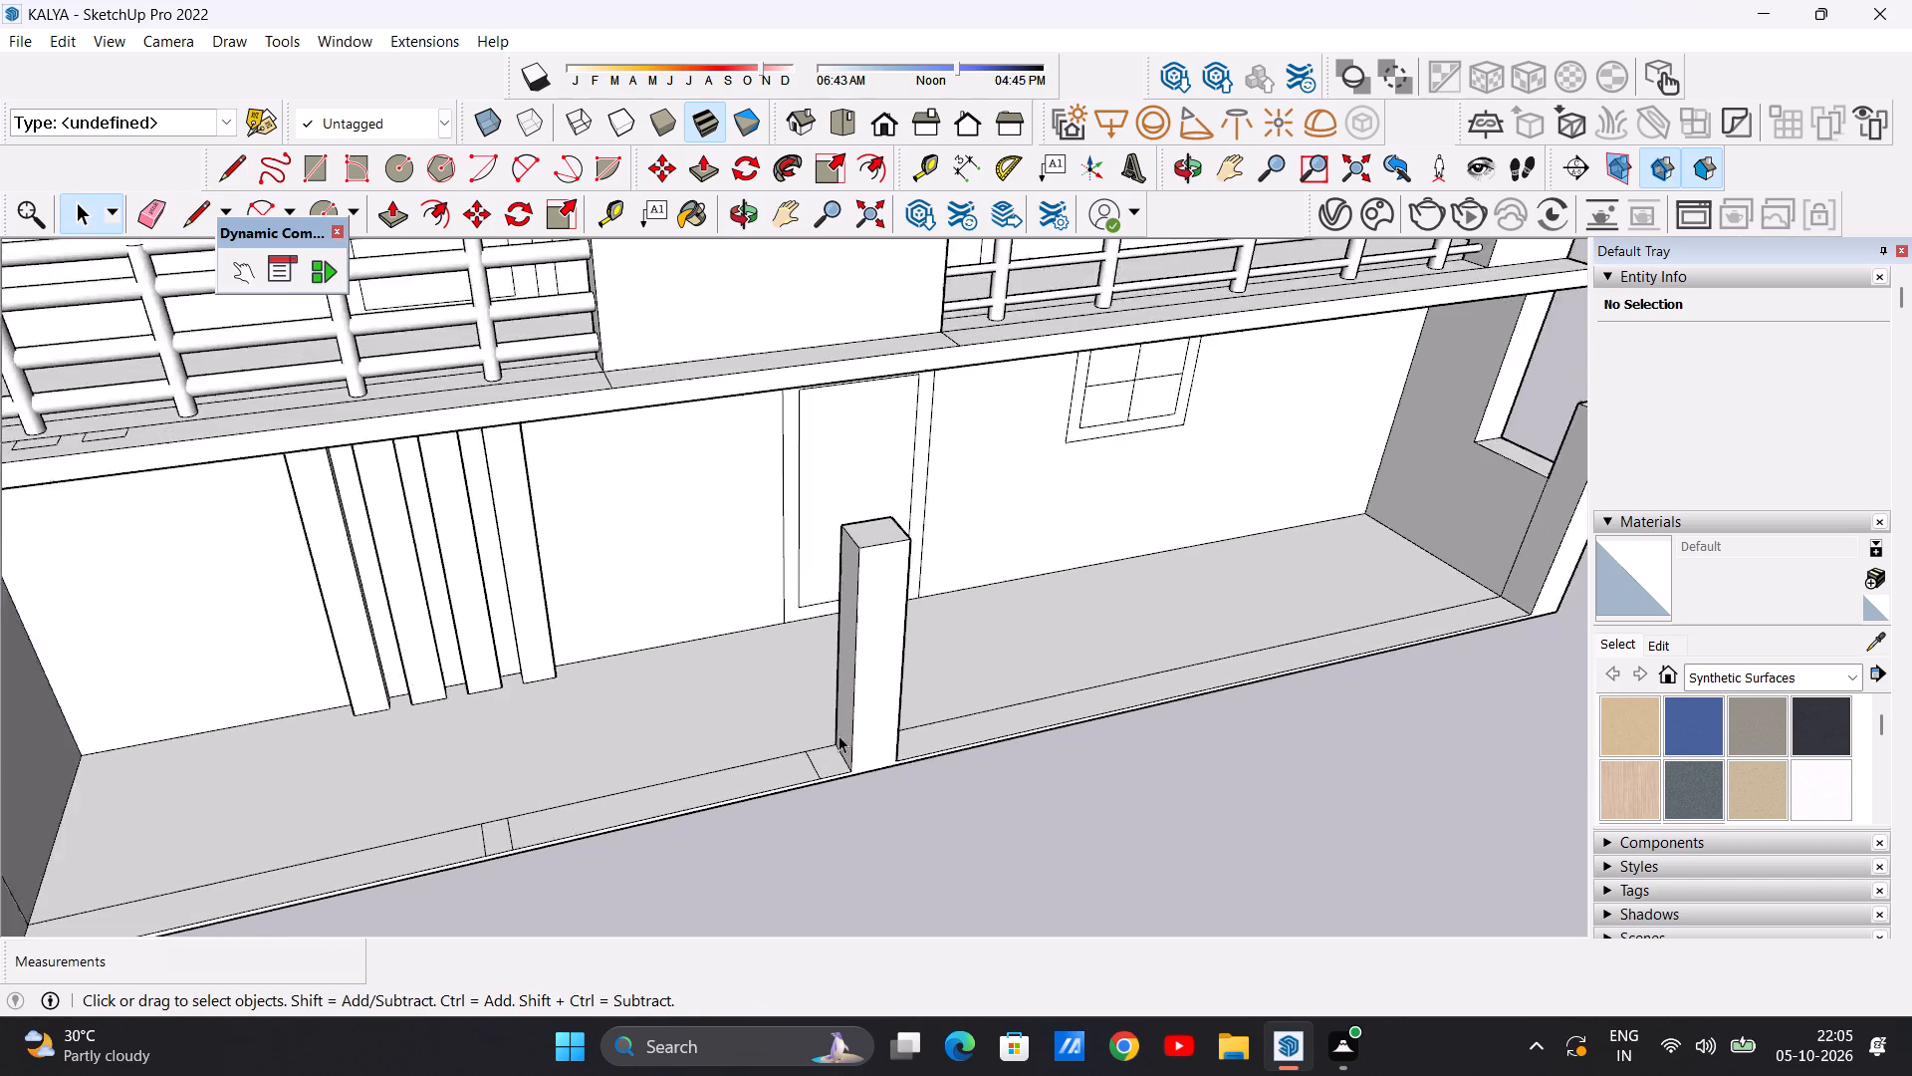
{"action": "scroll", "coordinate": [838, 735], "scroll_direction": "down", "scroll_amount": 2}
{"action": "middle_click_drag", "start_coordinate": [836, 768], "coordinate": [777, 779]}
{"action": "scroll", "coordinate": [803, 761], "scroll_direction": "up", "scroll_amount": 4}
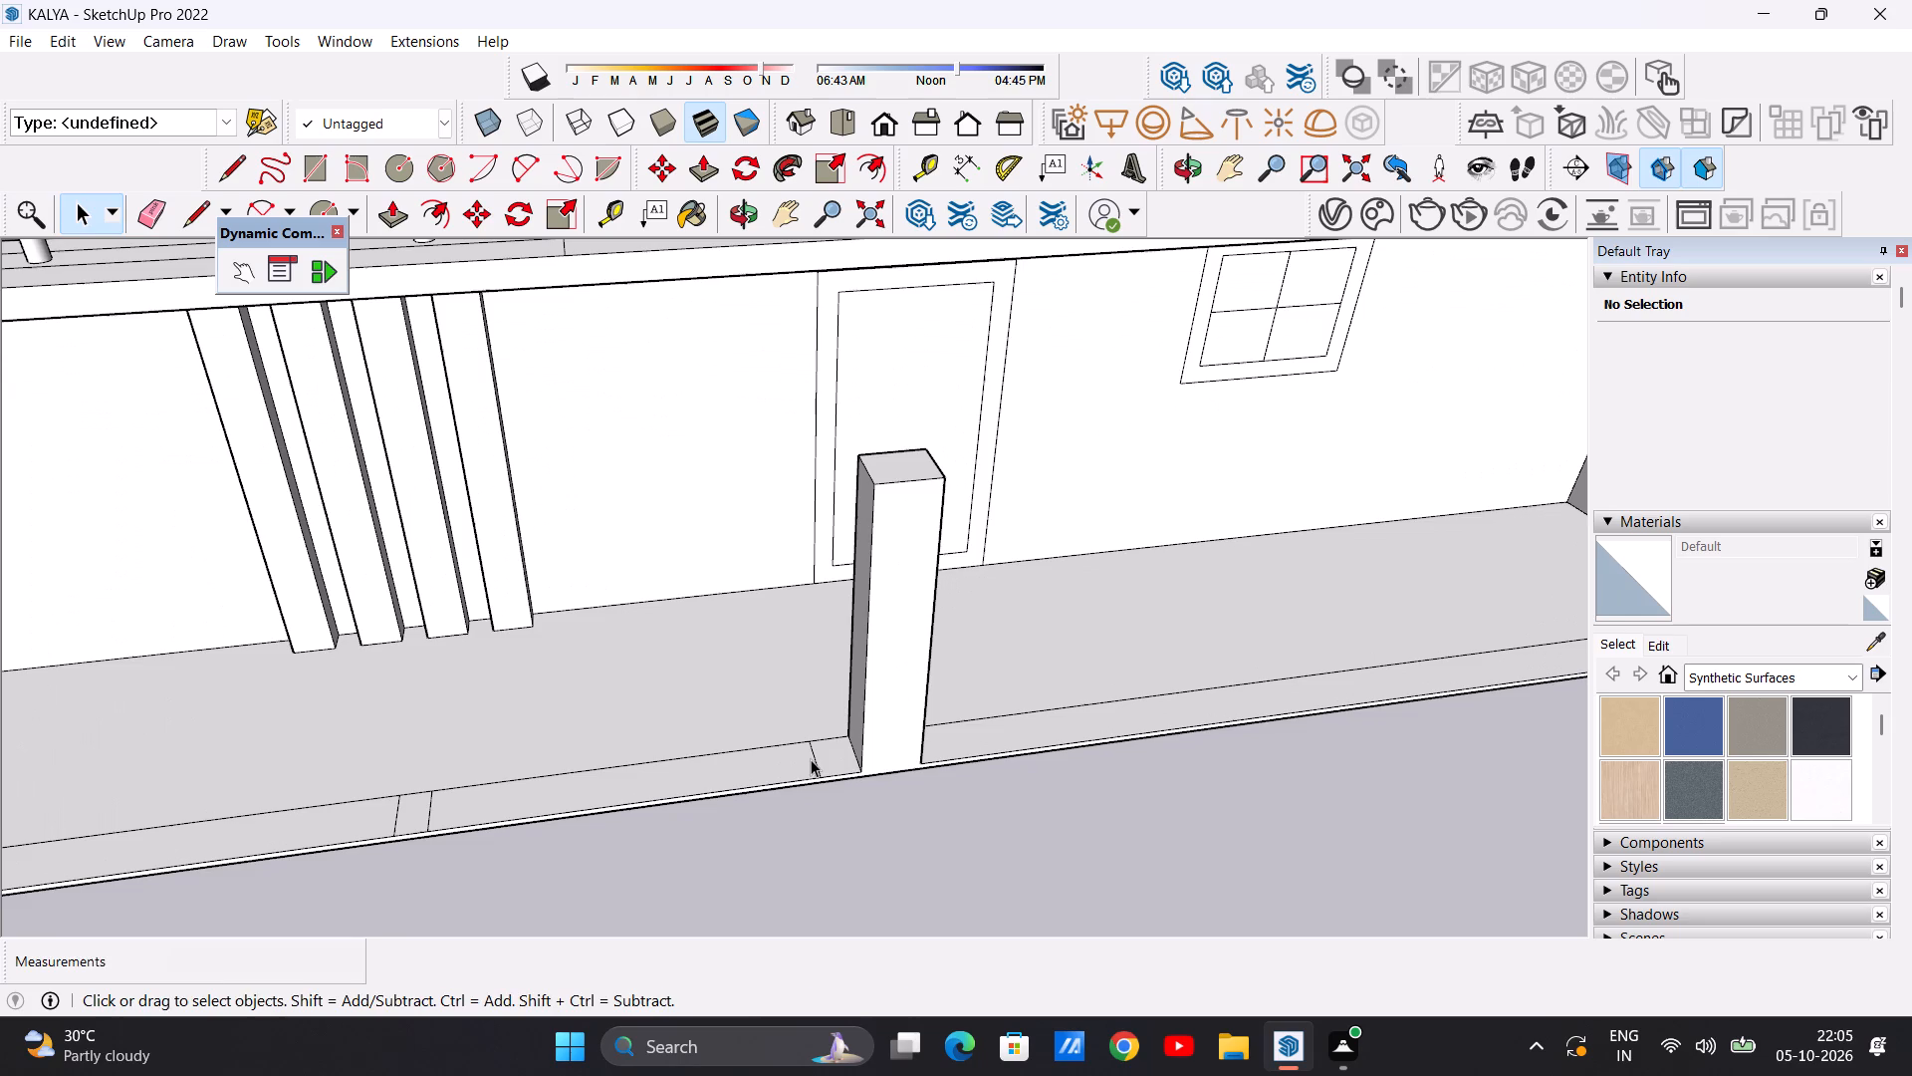
{"action": "key", "text": "p"}
{"action": "scroll", "coordinate": [830, 743], "scroll_direction": "up", "scroll_amount": 4}
{"action": "left_click", "coordinate": [829, 748]}
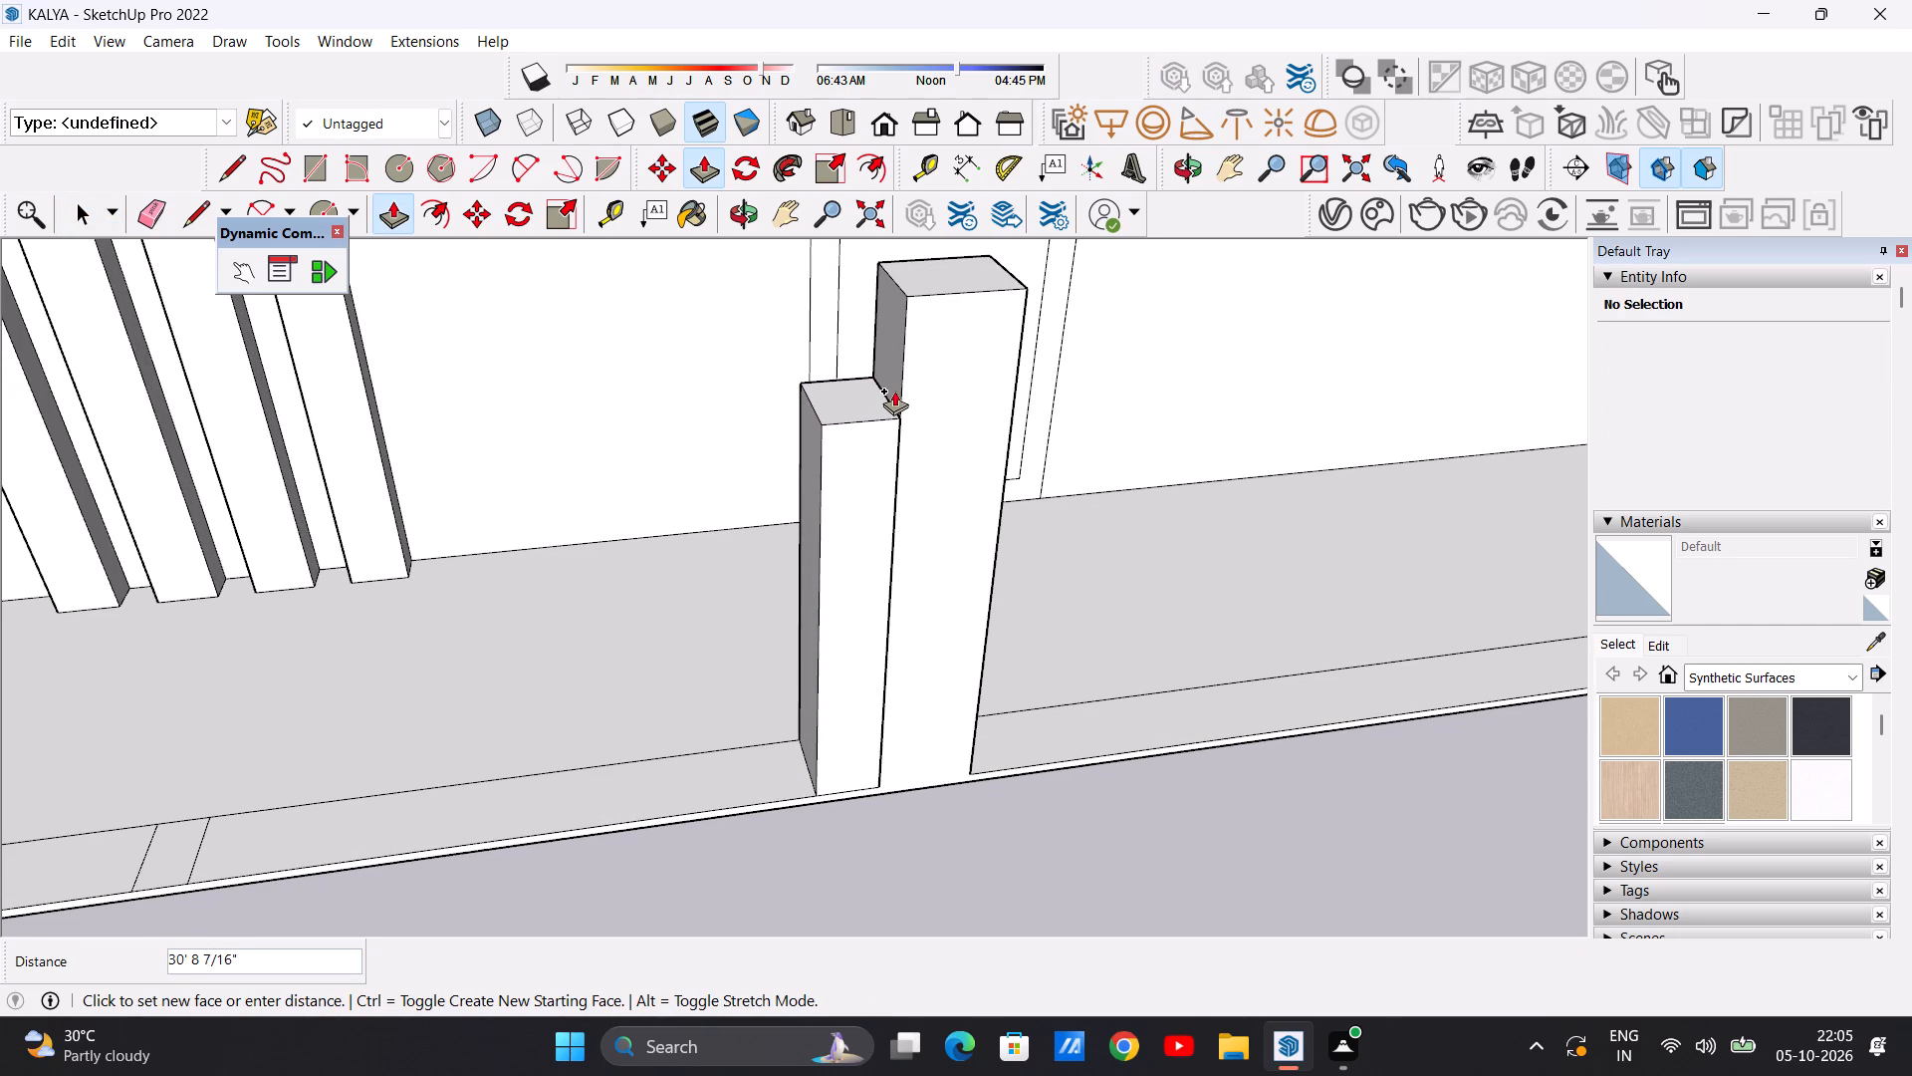
{"action": "left_click", "coordinate": [893, 401]}
{"action": "key", "text": "space"}
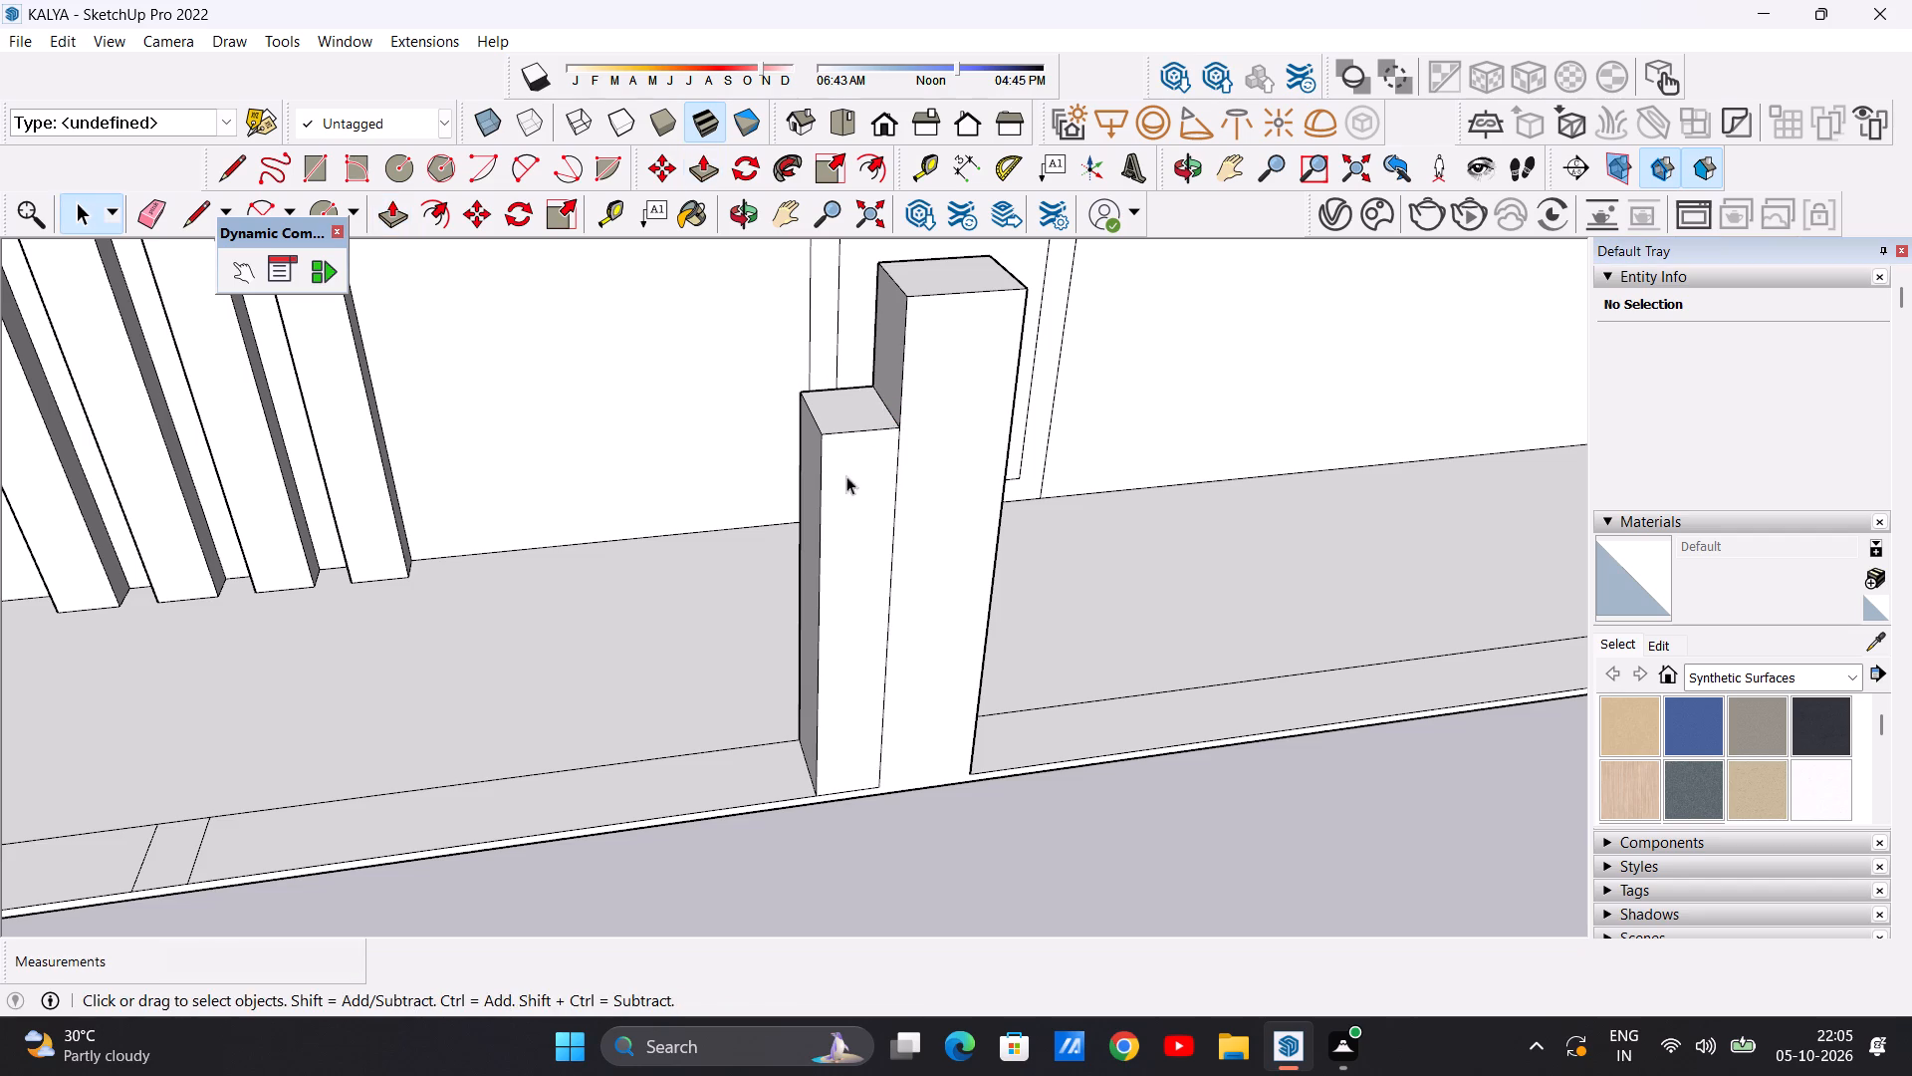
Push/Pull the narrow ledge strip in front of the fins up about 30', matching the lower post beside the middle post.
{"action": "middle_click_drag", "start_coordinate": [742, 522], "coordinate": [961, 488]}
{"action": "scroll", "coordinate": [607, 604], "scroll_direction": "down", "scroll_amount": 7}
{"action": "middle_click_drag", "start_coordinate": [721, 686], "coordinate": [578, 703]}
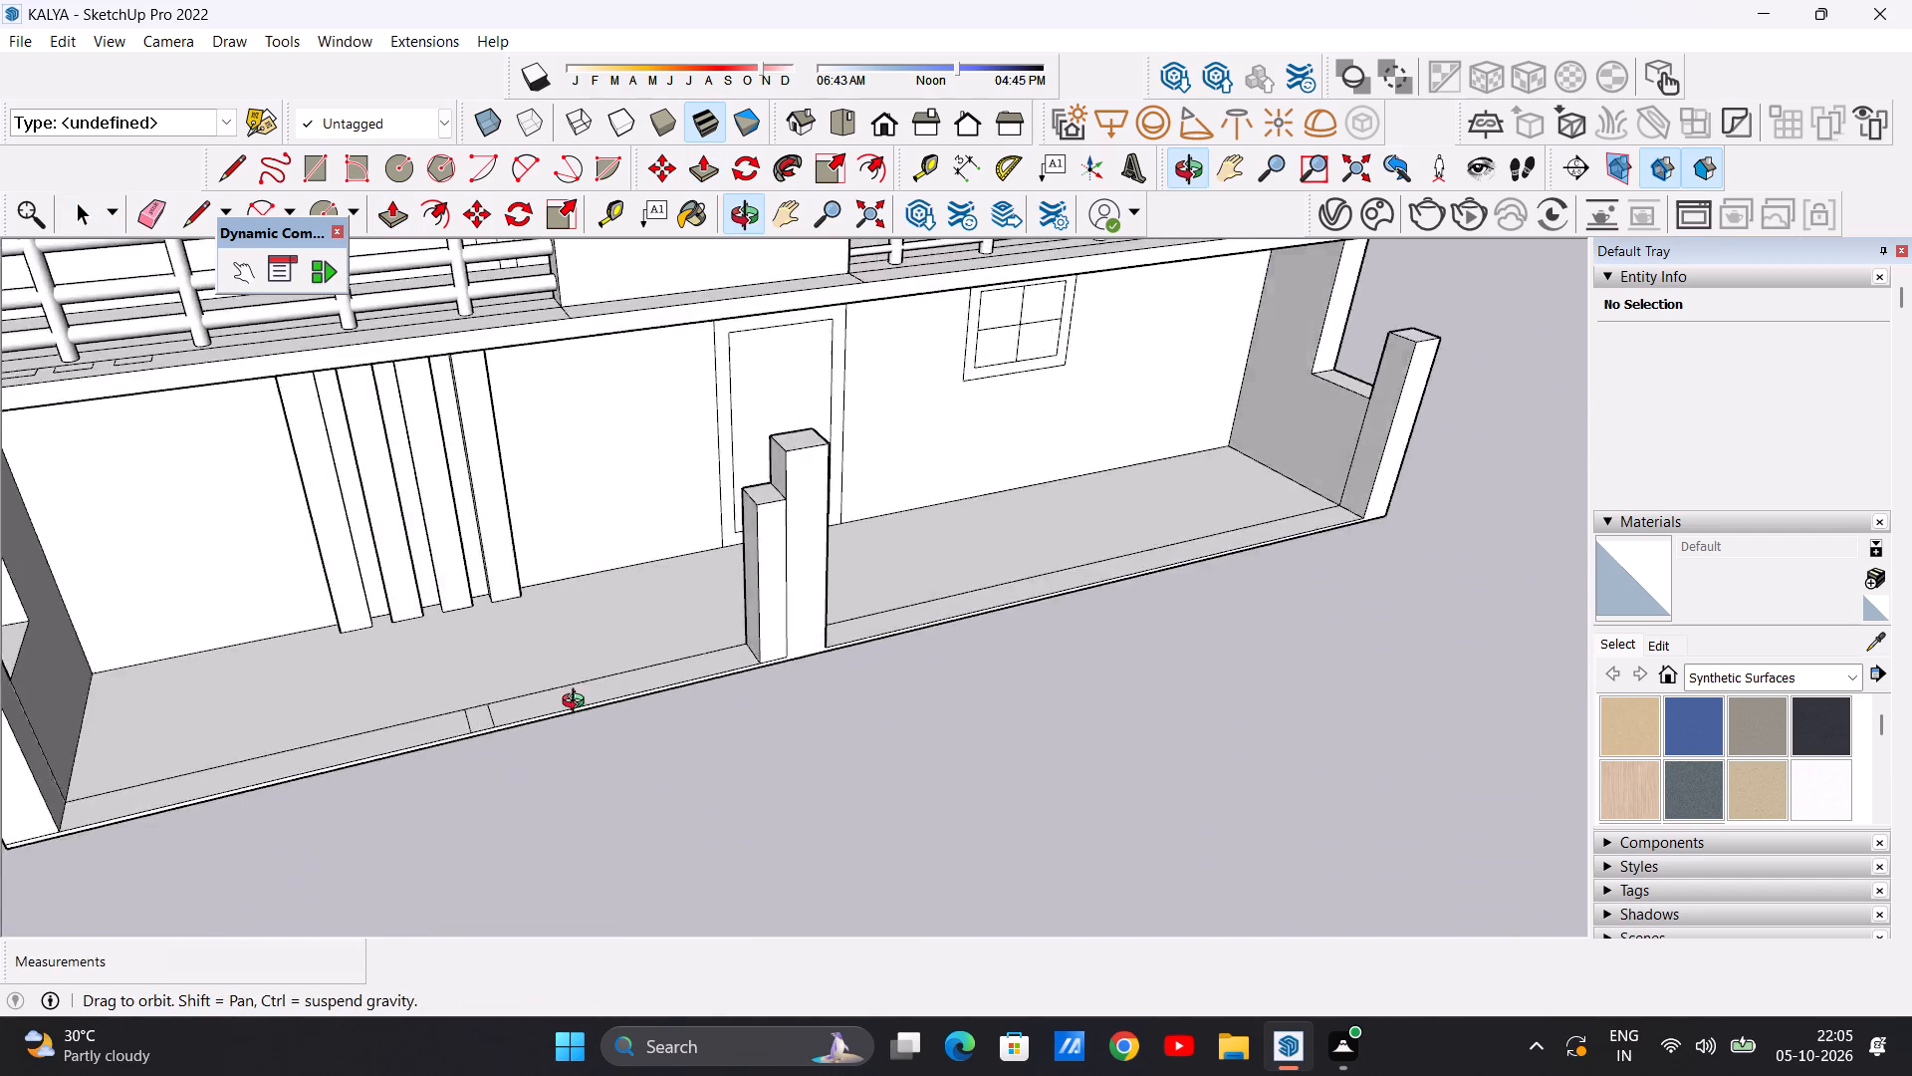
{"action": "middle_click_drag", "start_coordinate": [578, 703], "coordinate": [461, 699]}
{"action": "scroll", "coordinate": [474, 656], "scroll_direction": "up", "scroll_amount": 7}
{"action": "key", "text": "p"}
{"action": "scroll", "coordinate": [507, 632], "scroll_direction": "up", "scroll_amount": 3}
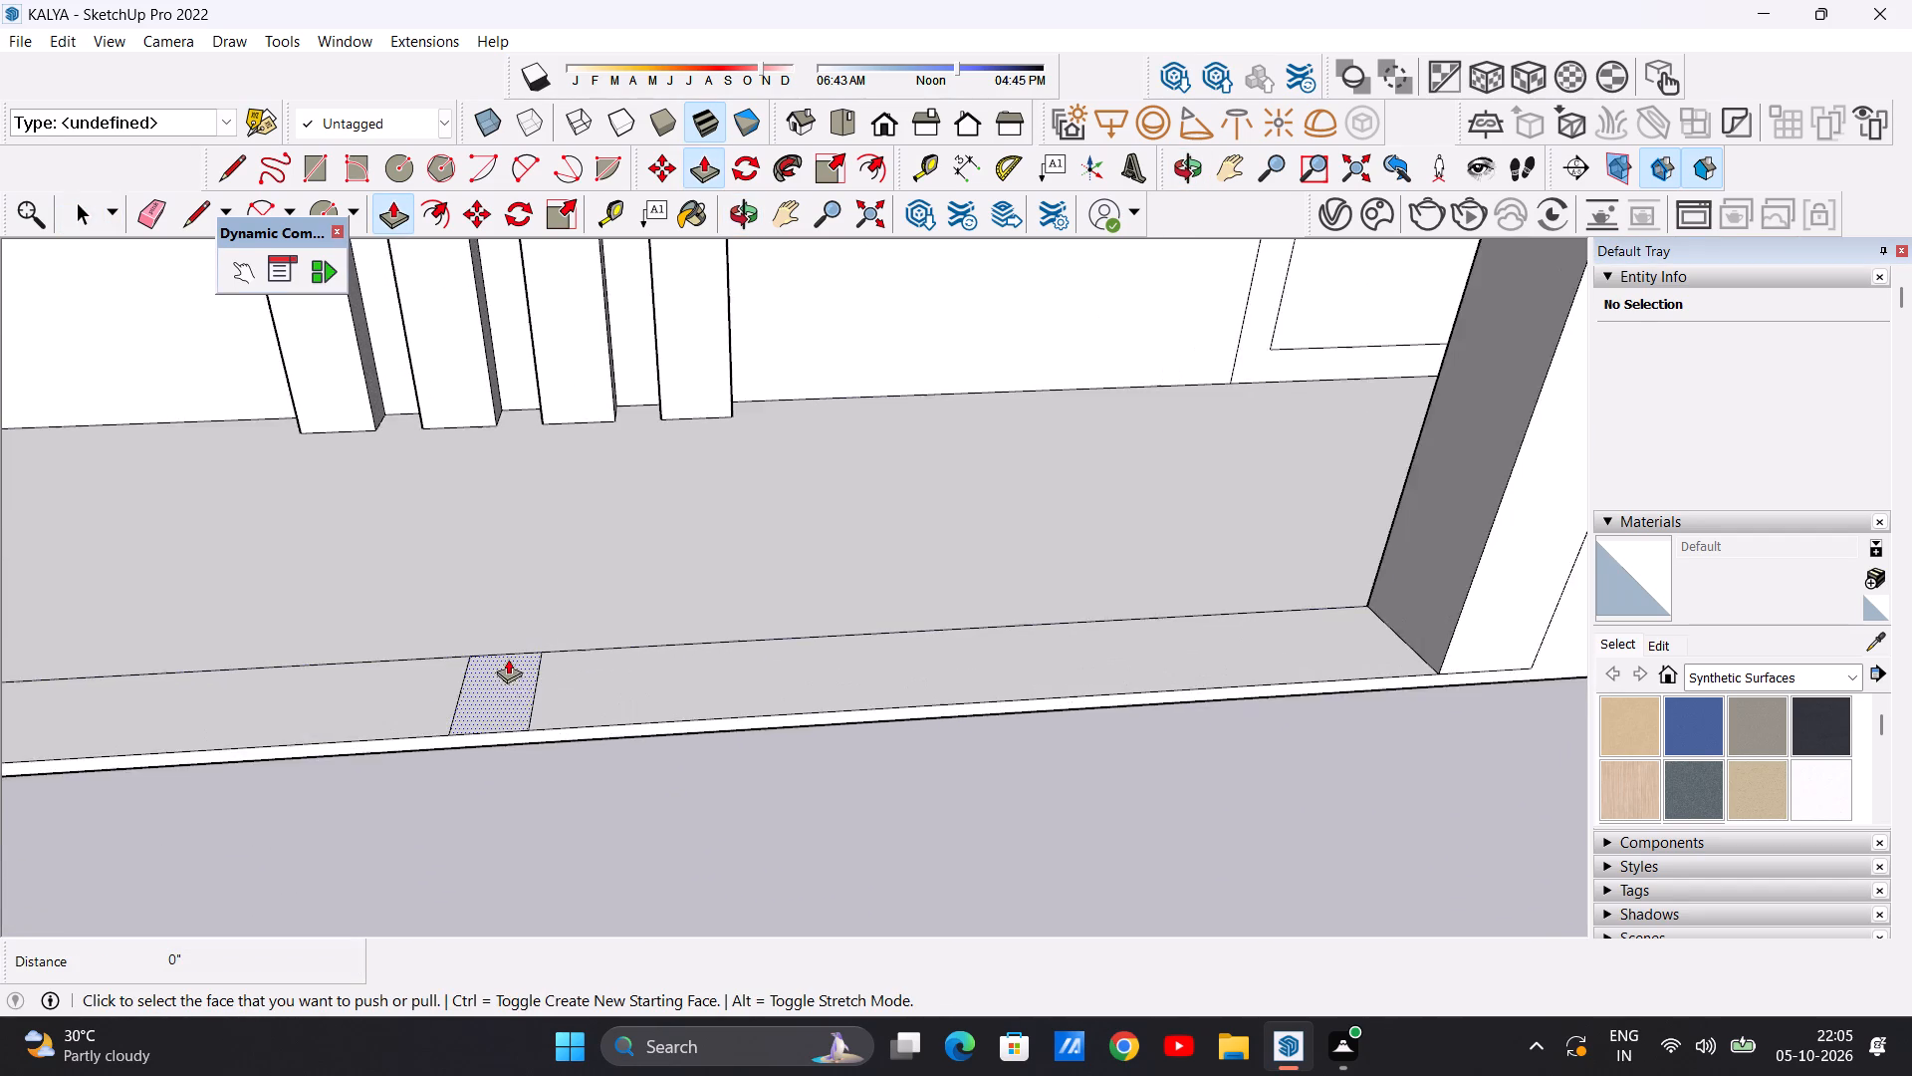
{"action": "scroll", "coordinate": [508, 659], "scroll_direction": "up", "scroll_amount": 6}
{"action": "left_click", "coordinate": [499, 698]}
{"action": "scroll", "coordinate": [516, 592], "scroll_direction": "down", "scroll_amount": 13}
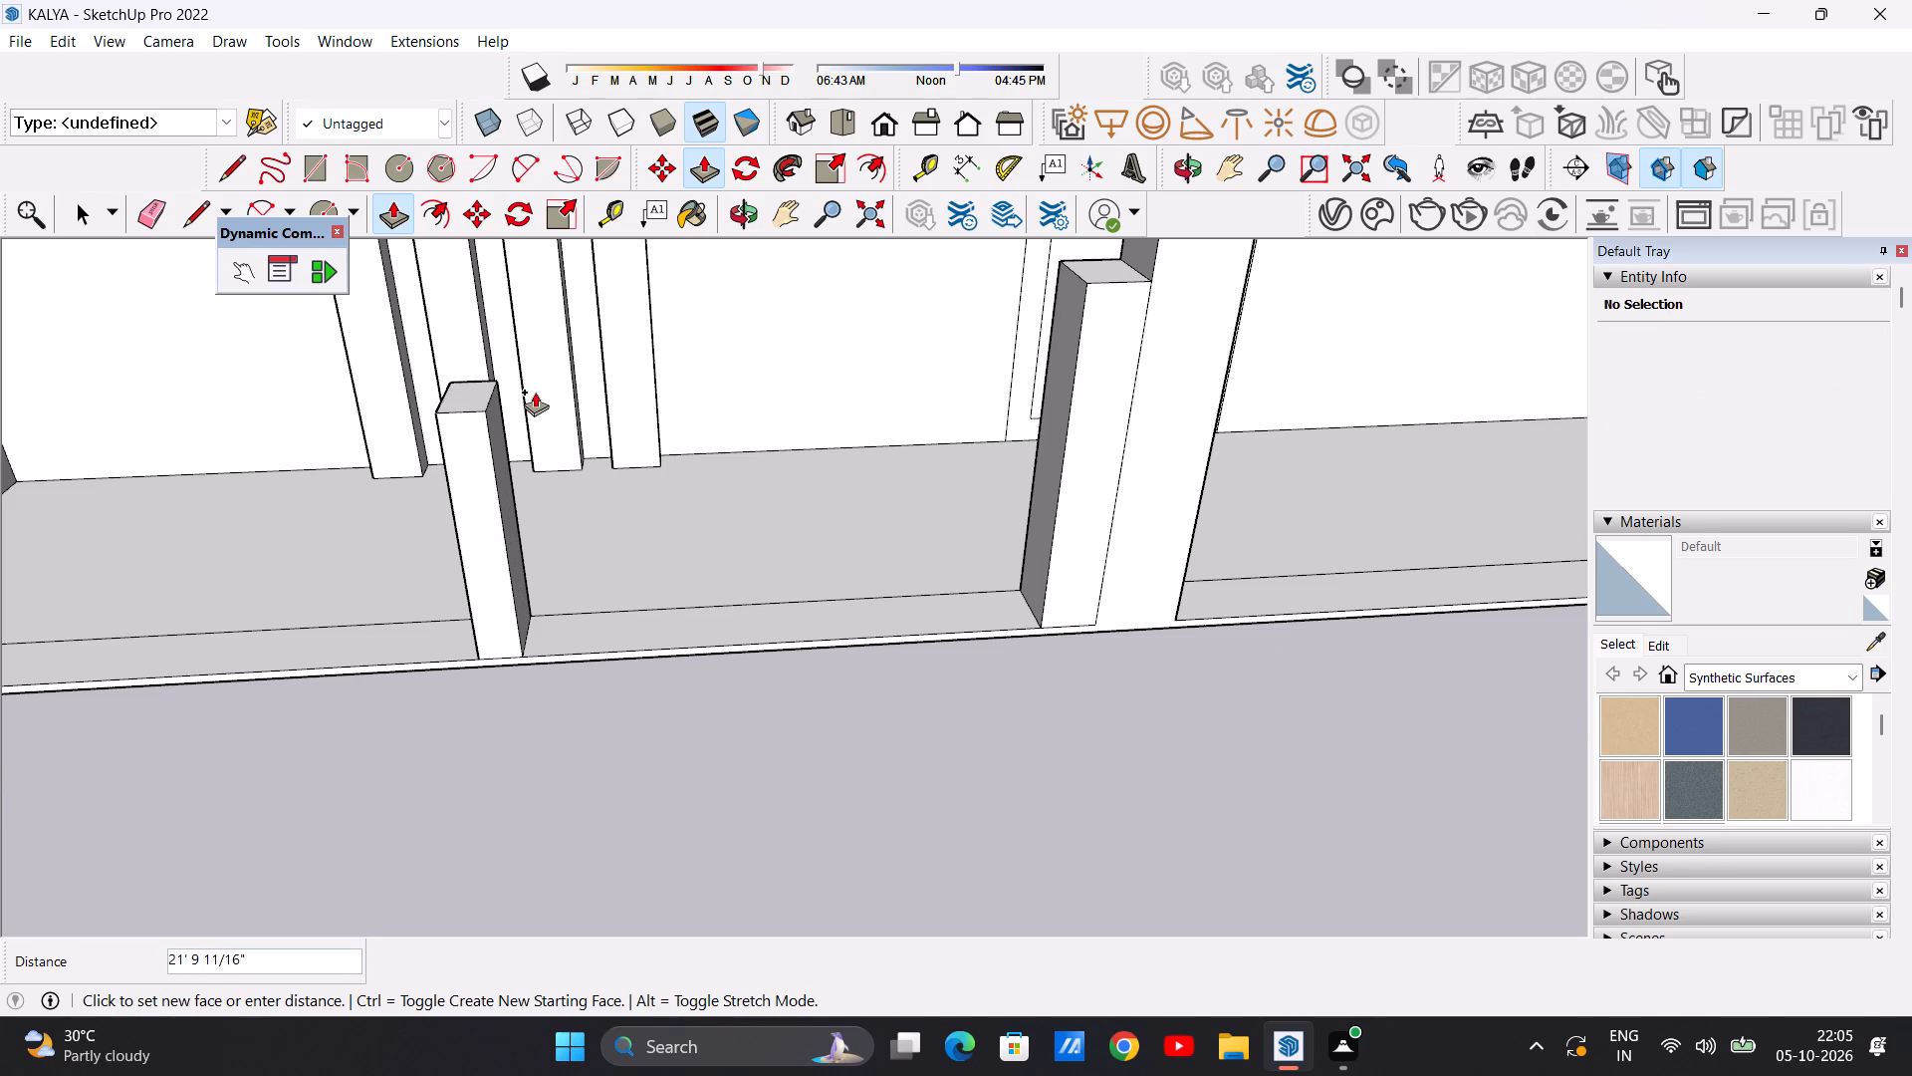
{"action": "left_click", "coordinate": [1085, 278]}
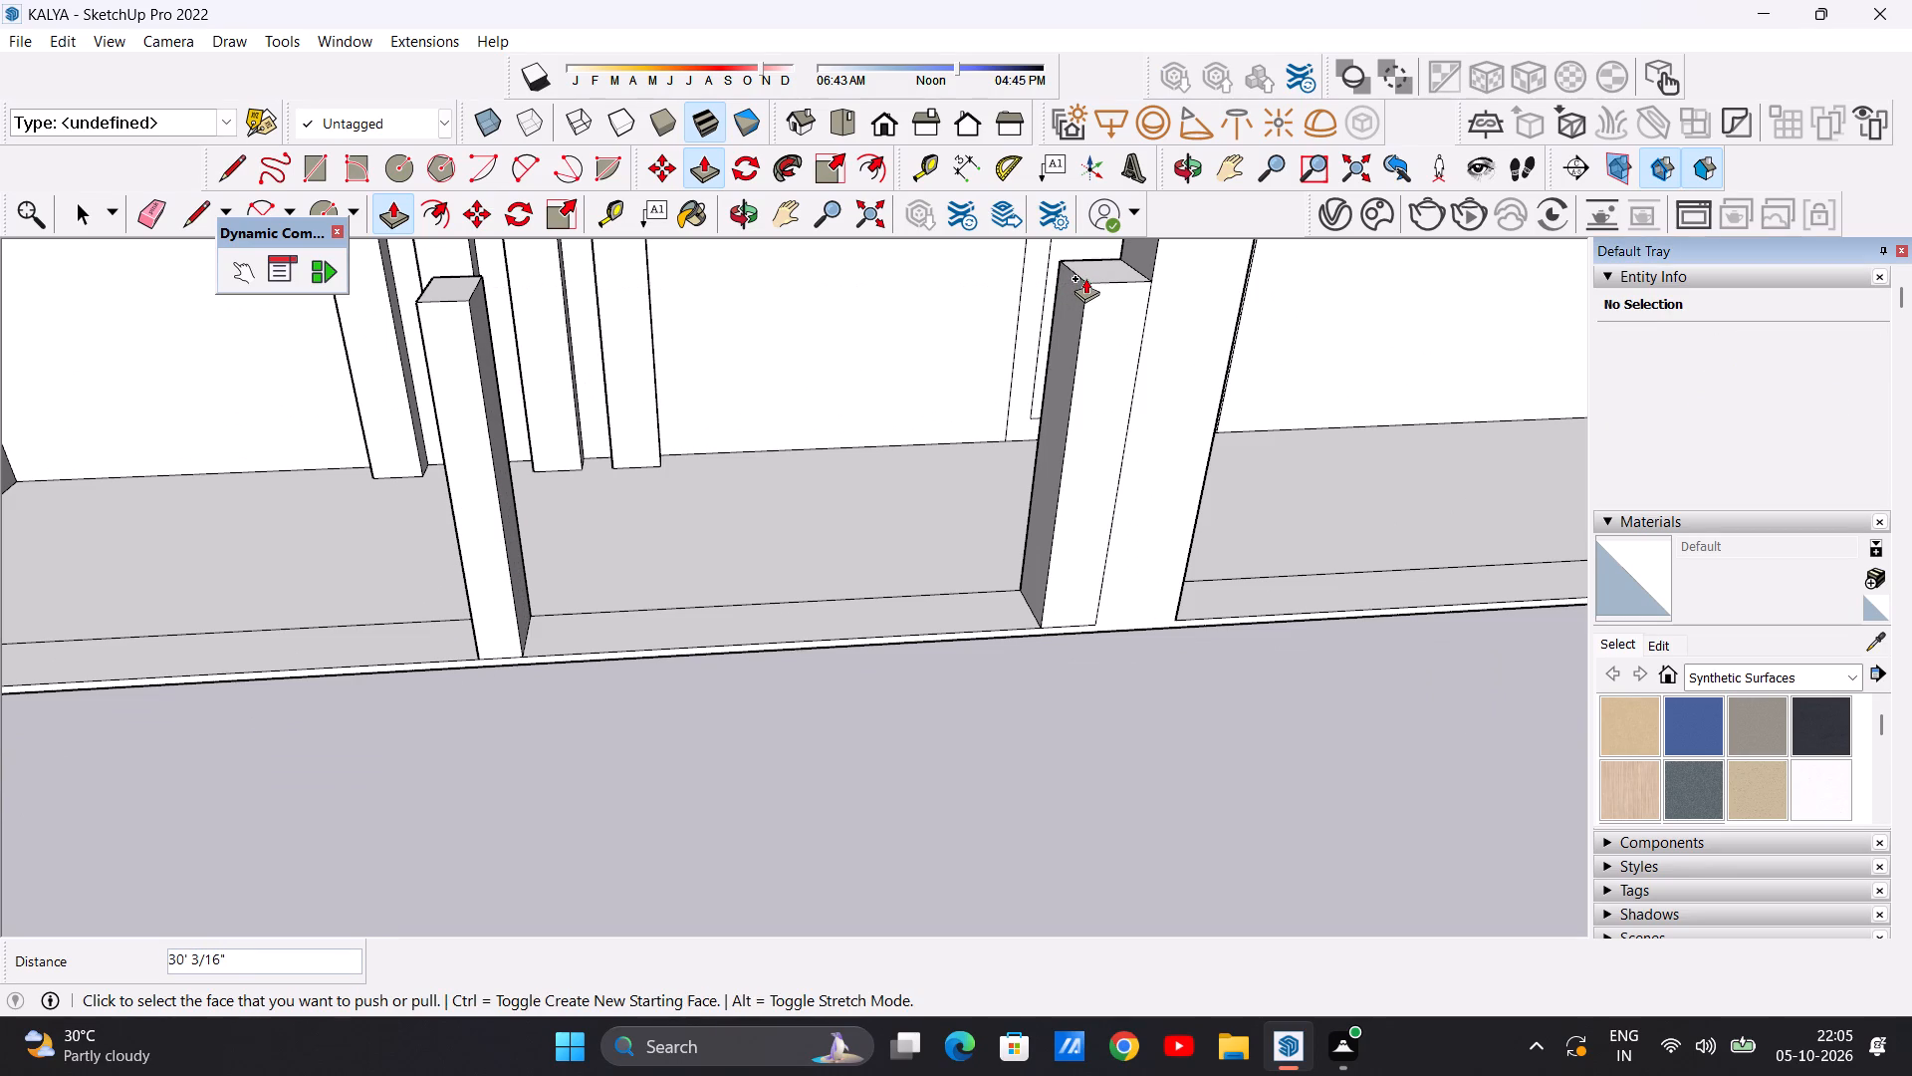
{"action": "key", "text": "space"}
Examine the ground-floor frontage, comparing the lower posts with the middle post, end posts and fins.
{"action": "scroll", "coordinate": [666, 590], "scroll_direction": "down", "scroll_amount": 9}
{"action": "middle_click_drag", "start_coordinate": [740, 608], "coordinate": [730, 526]}
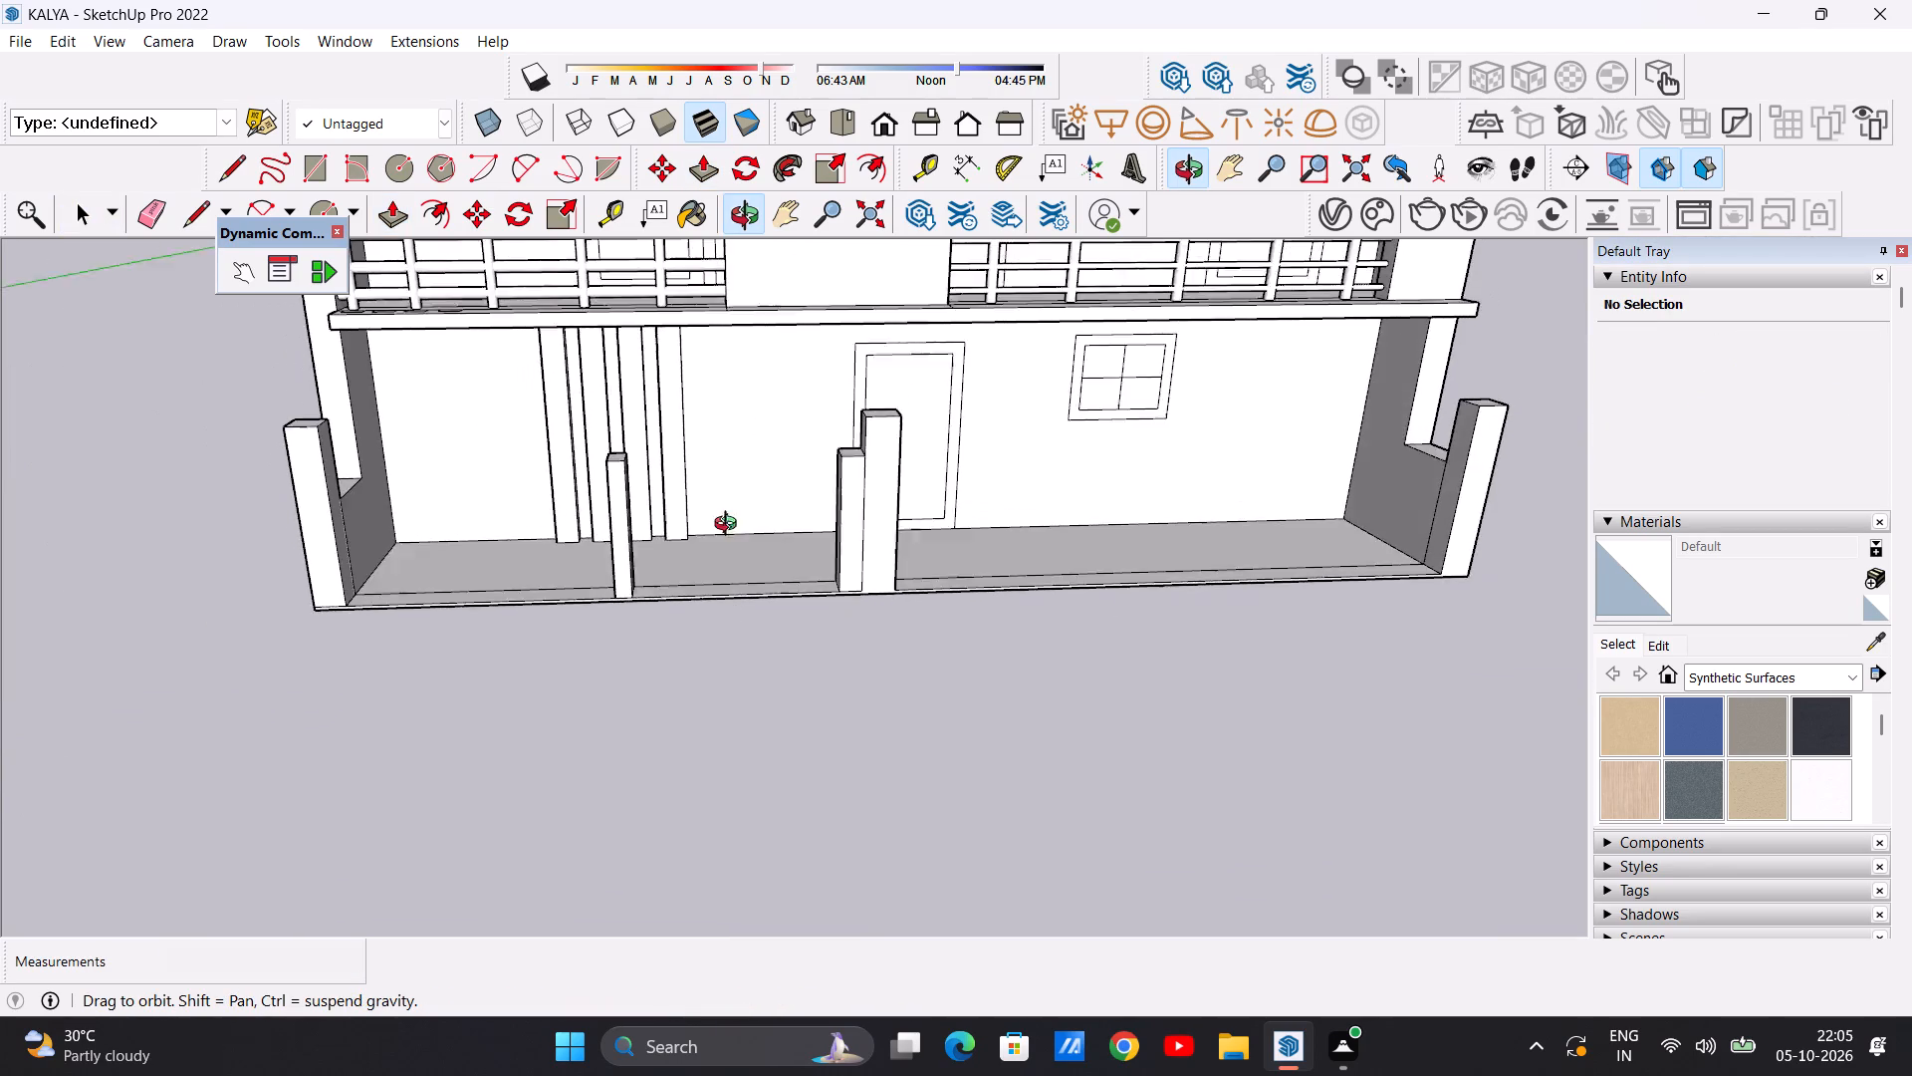
{"action": "middle_click_drag", "start_coordinate": [730, 526], "coordinate": [701, 443]}
{"action": "scroll", "coordinate": [696, 450], "scroll_direction": "down", "scroll_amount": 1}
{"action": "scroll", "coordinate": [701, 479], "scroll_direction": "up", "scroll_amount": 2}
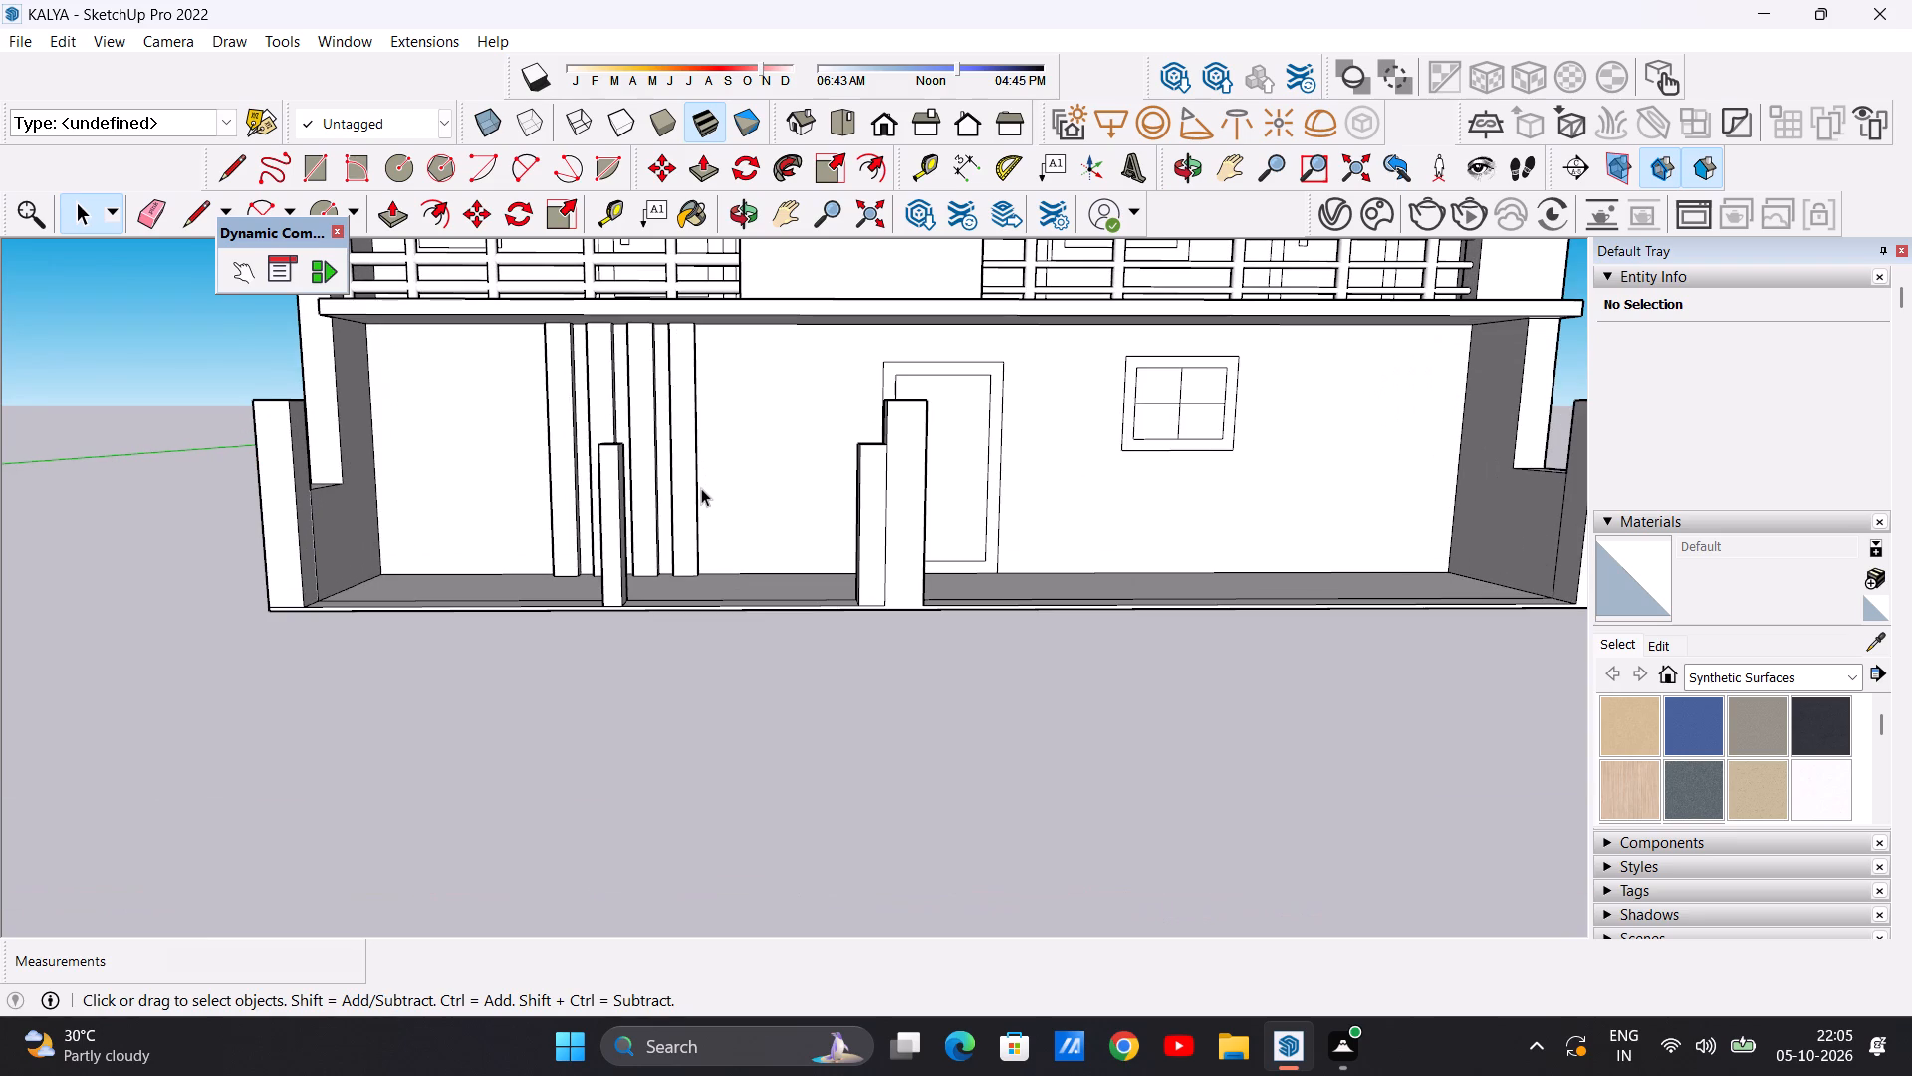
{"action": "scroll", "coordinate": [725, 505], "scroll_direction": "up", "scroll_amount": 4}
{"action": "middle_click_drag", "start_coordinate": [736, 509], "coordinate": [928, 531]}
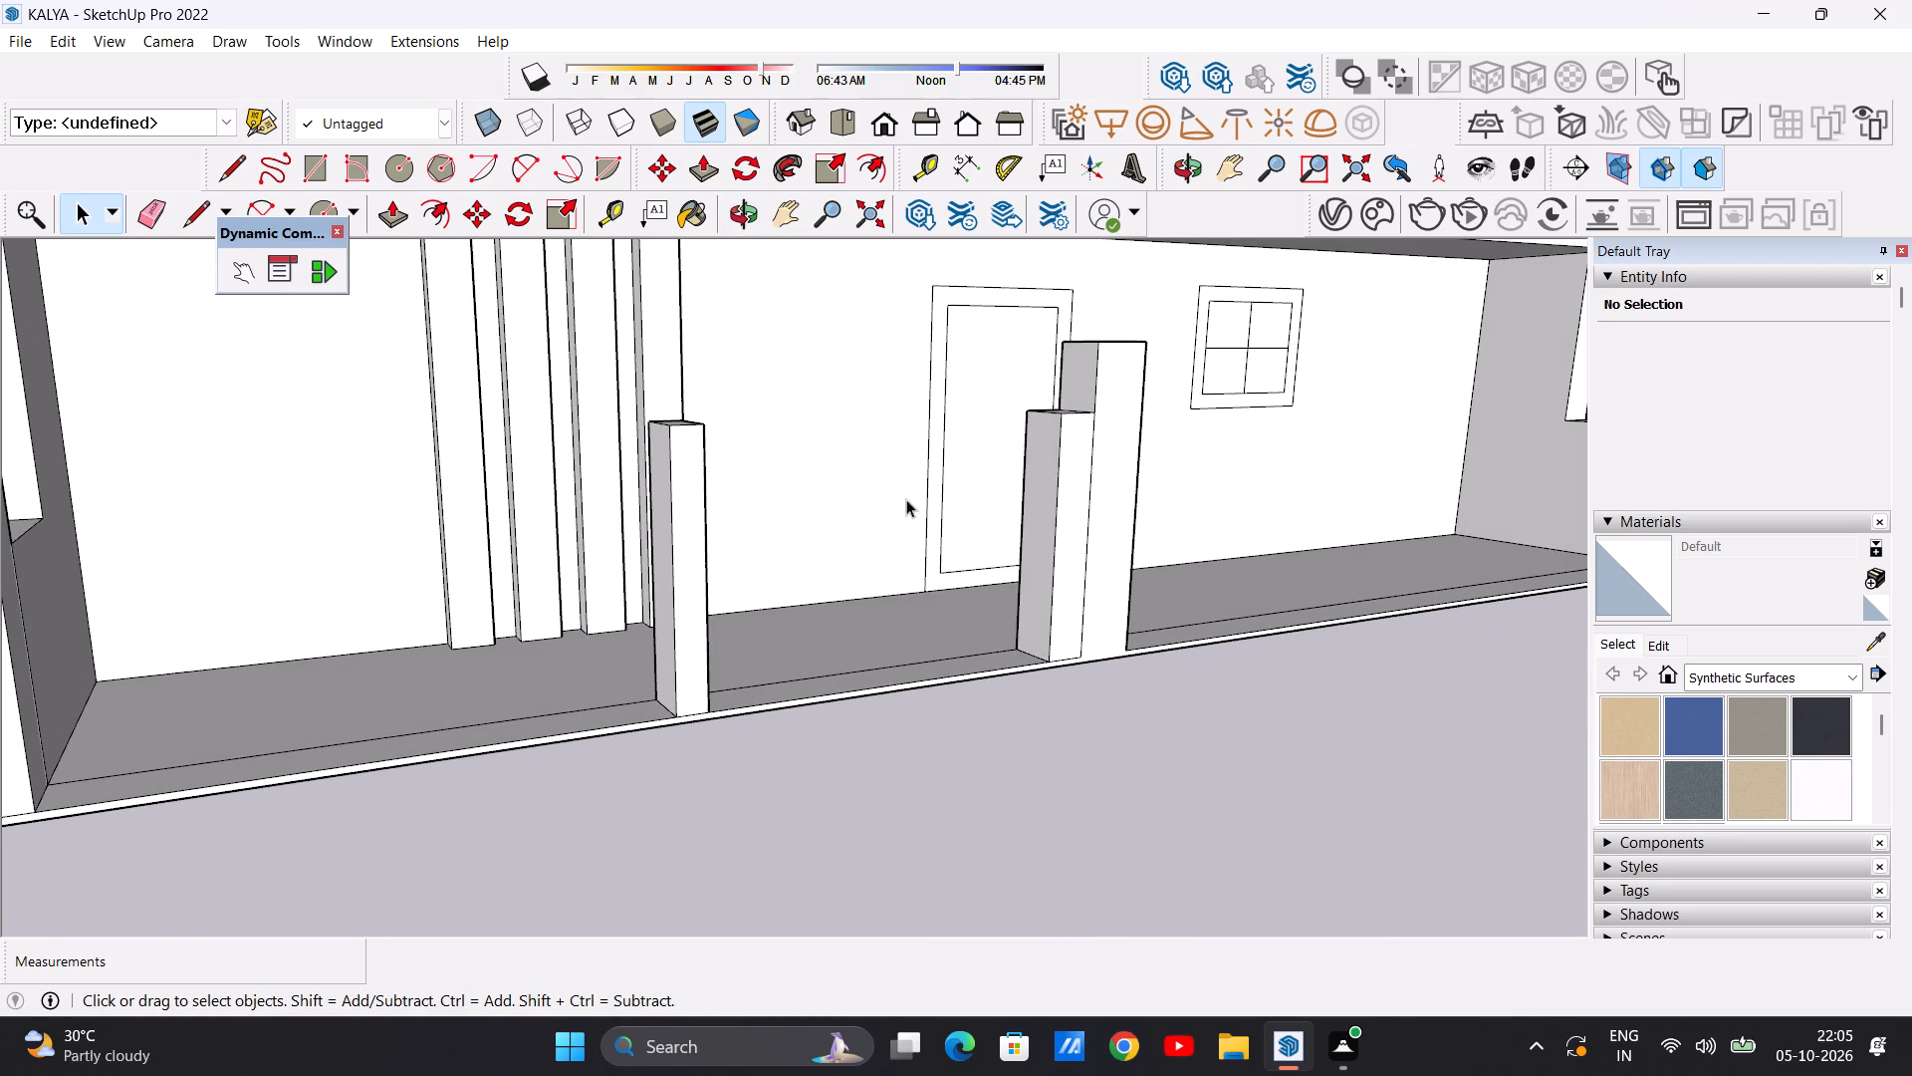
{"action": "scroll", "coordinate": [1019, 448], "scroll_direction": "up", "scroll_amount": 3}
{"action": "scroll", "coordinate": [1012, 463], "scroll_direction": "down", "scroll_amount": 2}
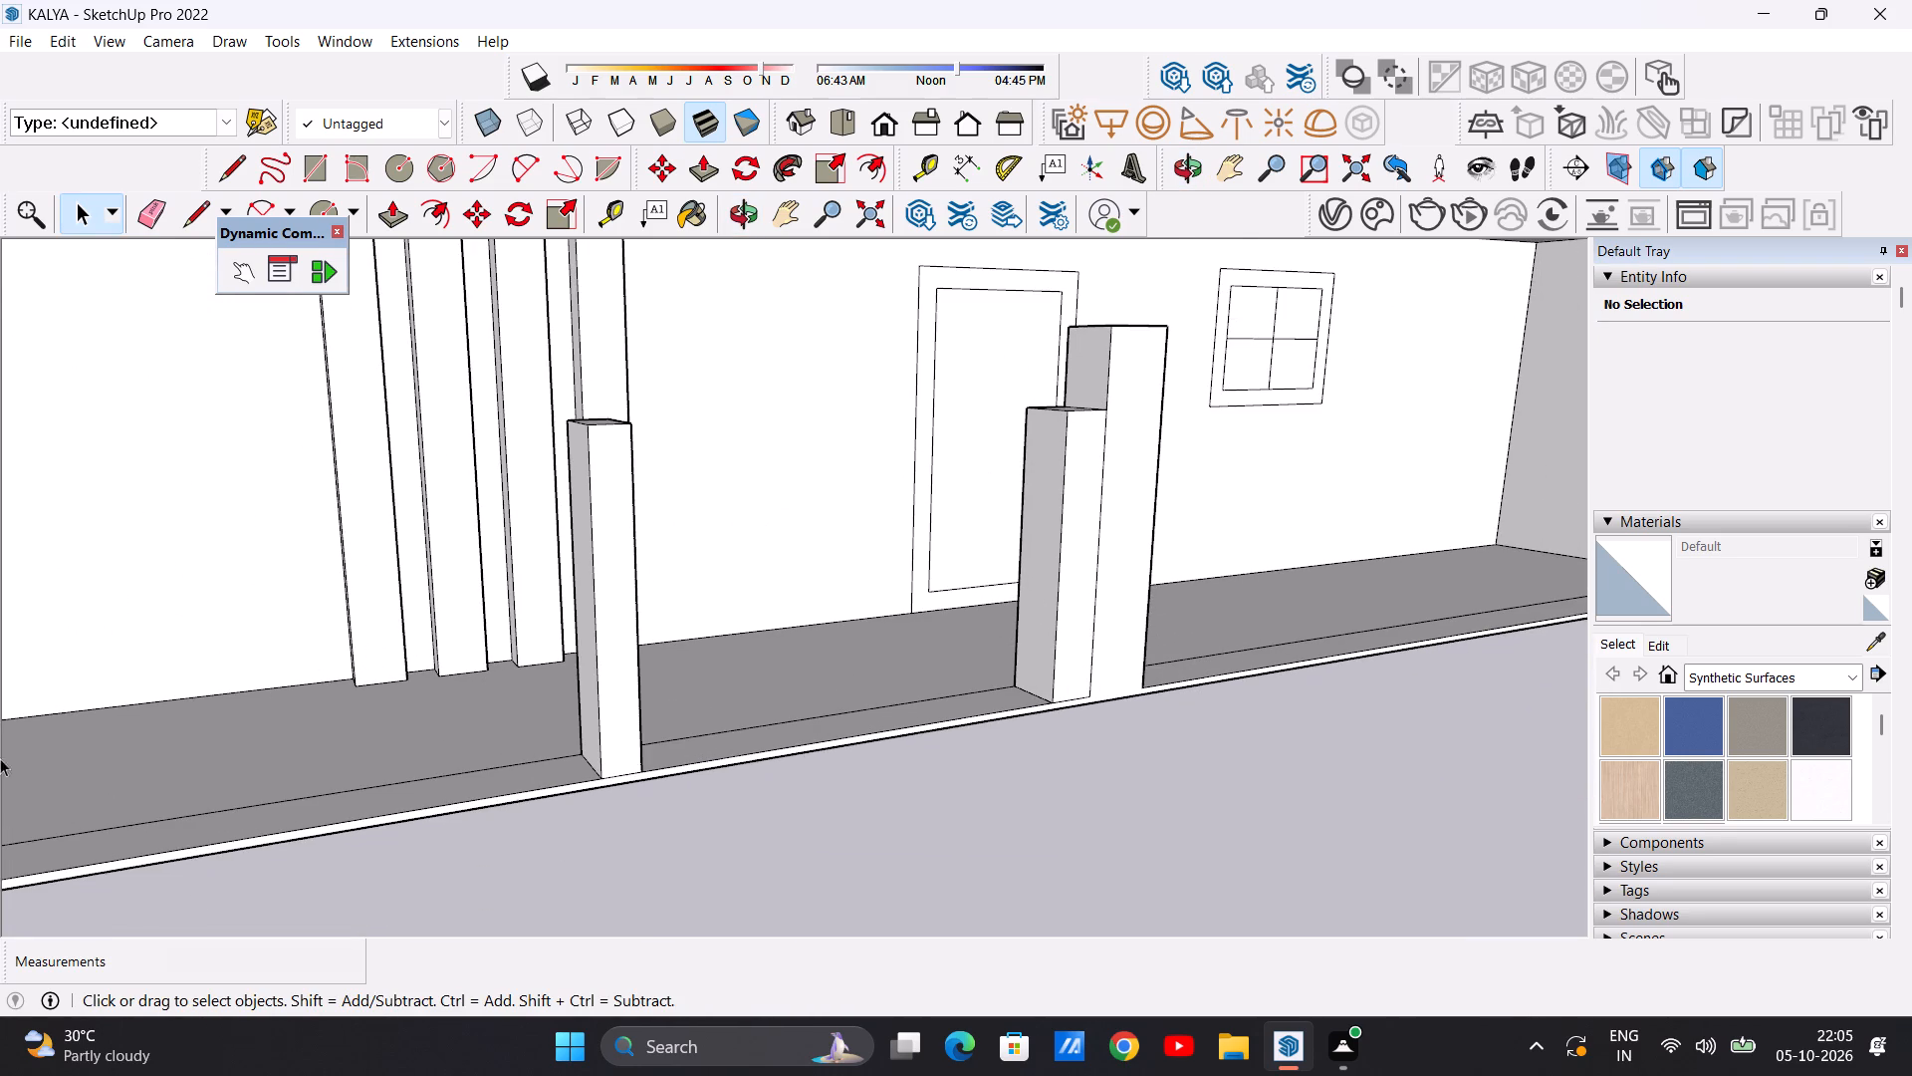
{"action": "scroll", "coordinate": [1156, 694], "scroll_direction": "down", "scroll_amount": 9}
{"action": "scroll", "coordinate": [1067, 498], "scroll_direction": "up", "scroll_amount": 7}
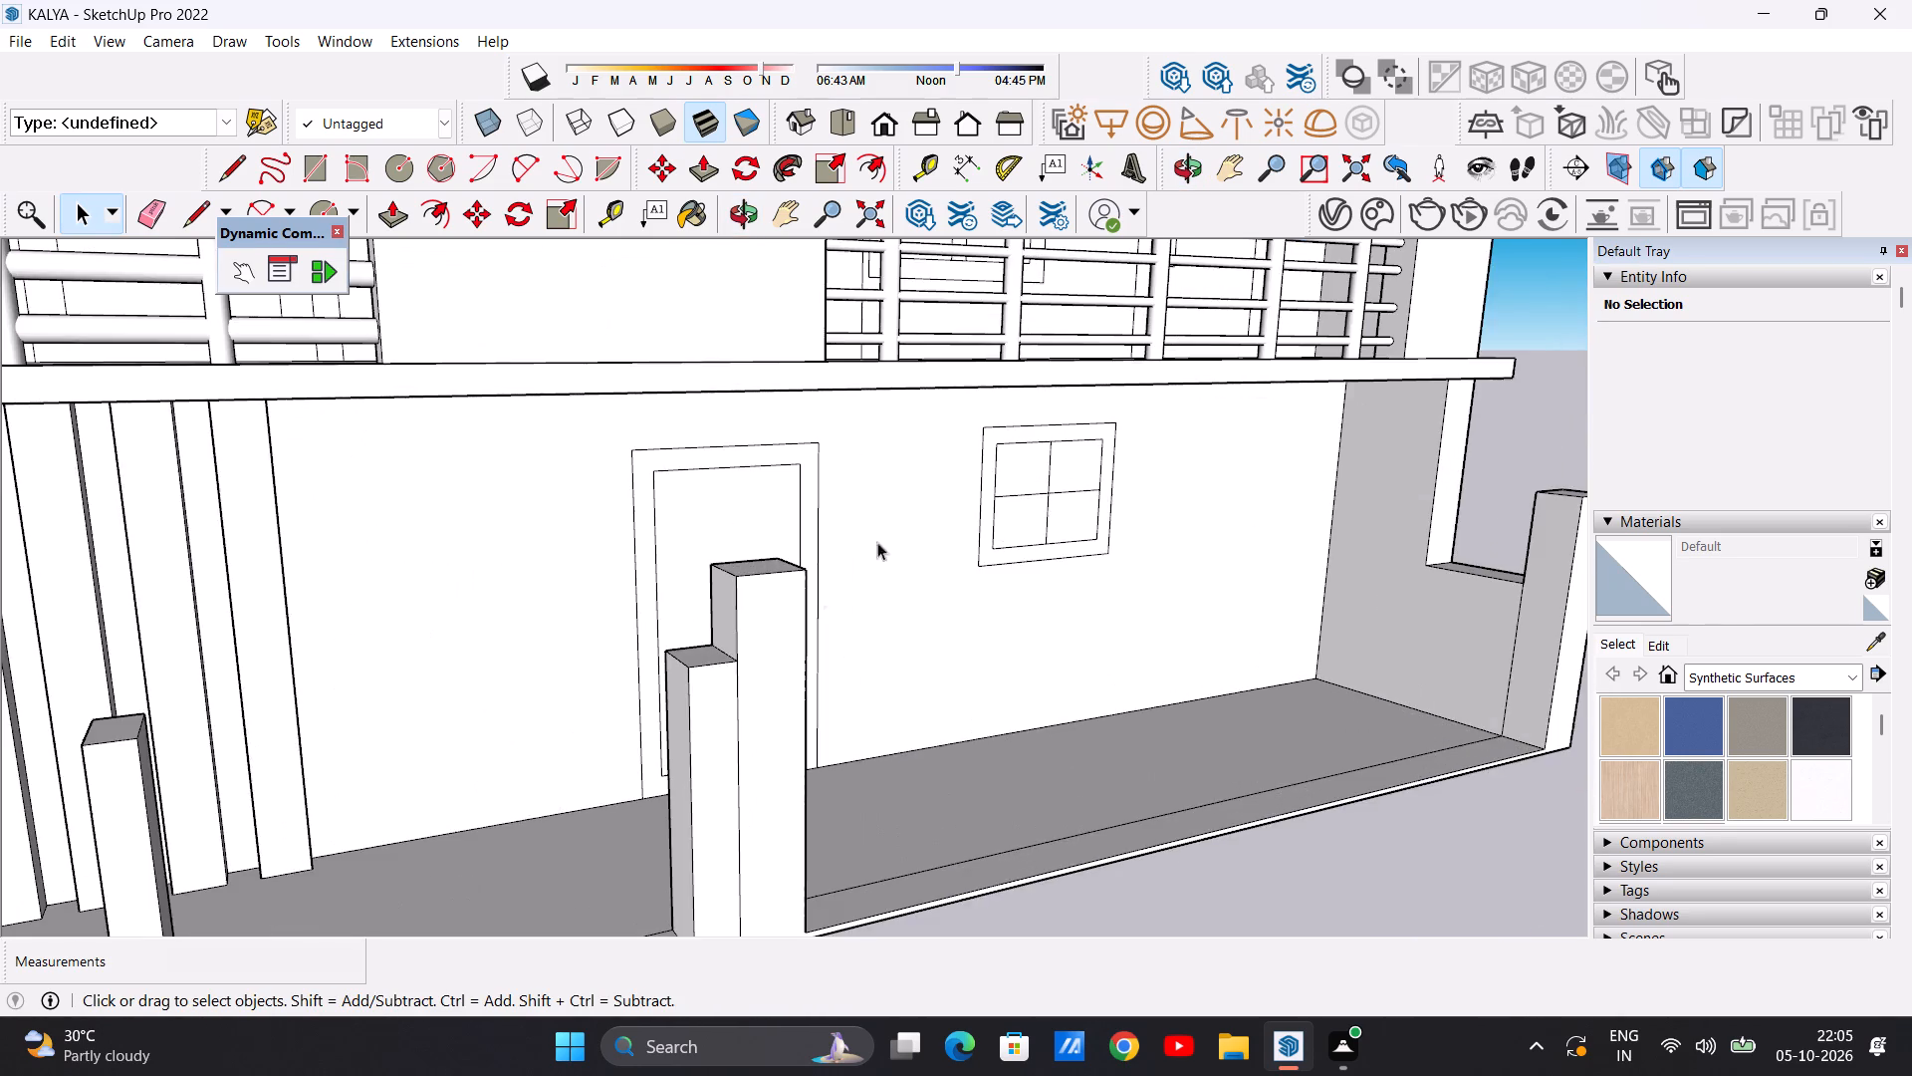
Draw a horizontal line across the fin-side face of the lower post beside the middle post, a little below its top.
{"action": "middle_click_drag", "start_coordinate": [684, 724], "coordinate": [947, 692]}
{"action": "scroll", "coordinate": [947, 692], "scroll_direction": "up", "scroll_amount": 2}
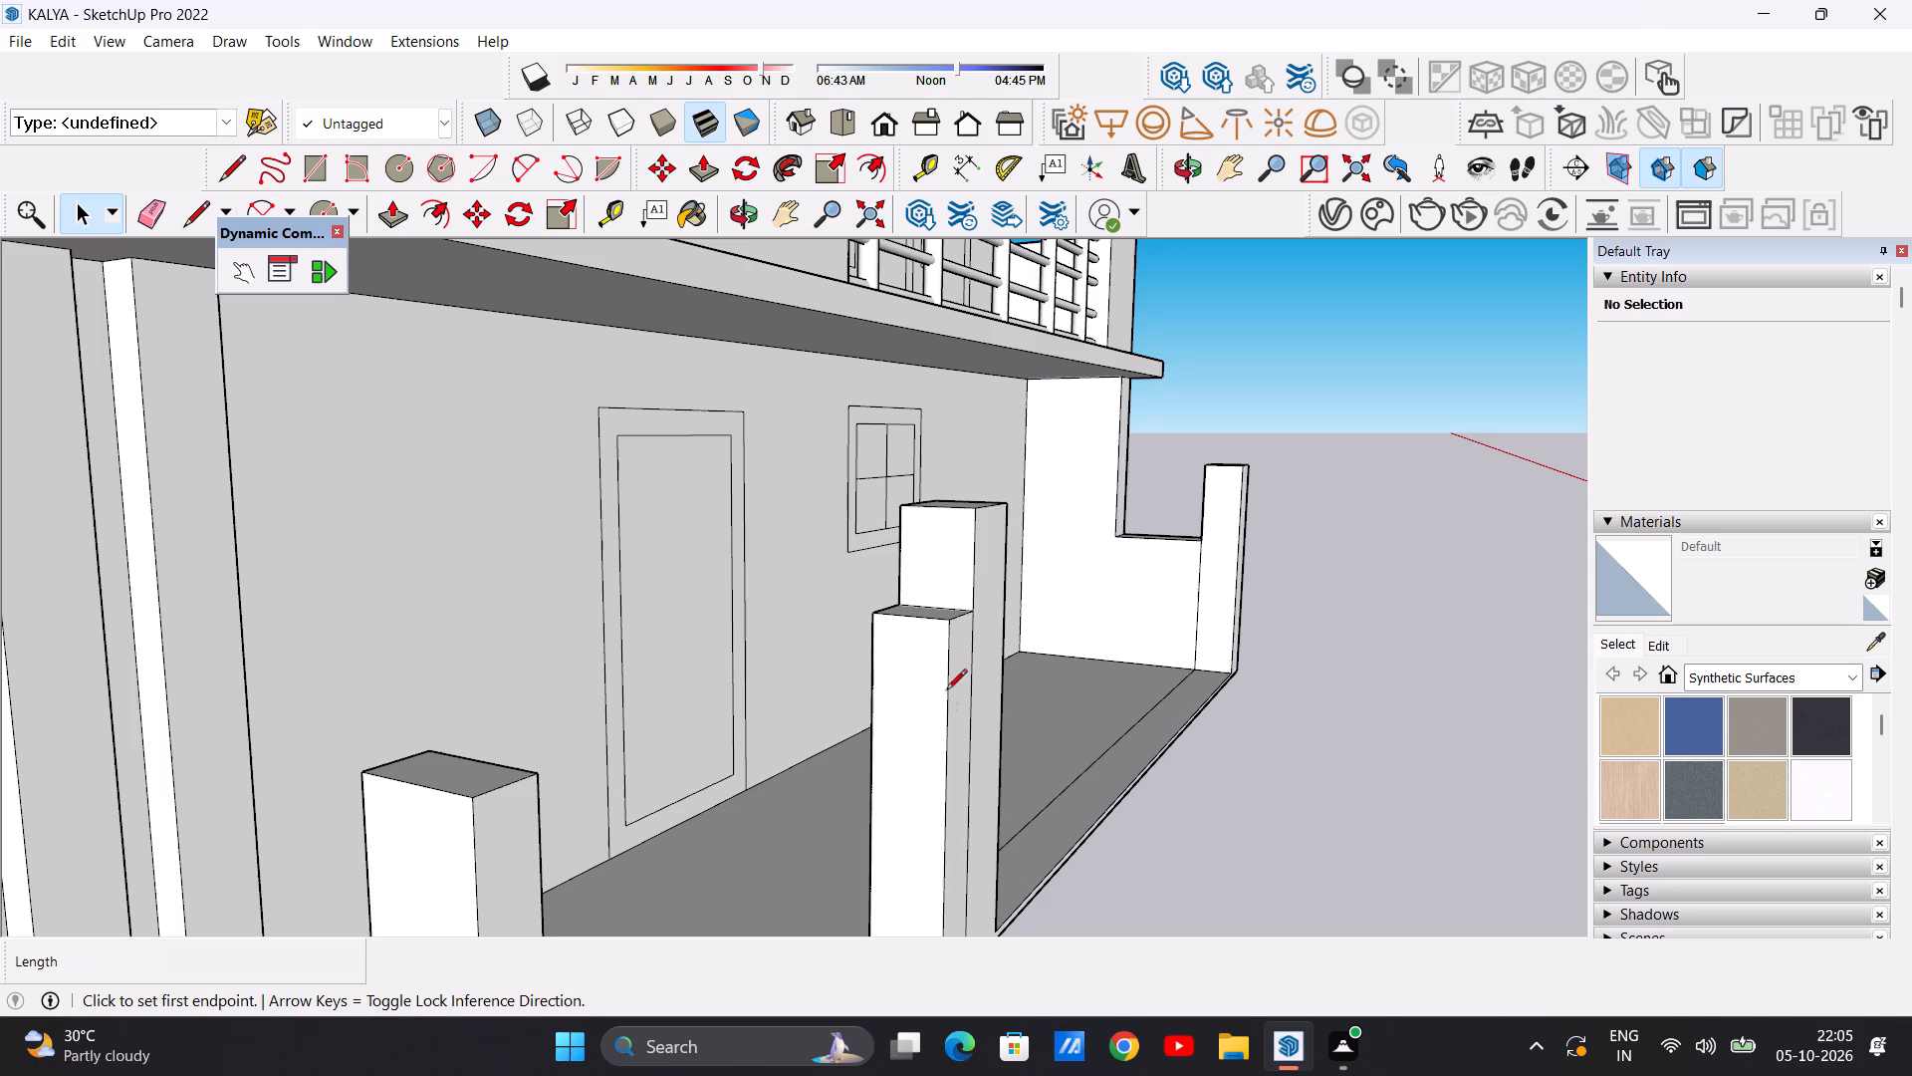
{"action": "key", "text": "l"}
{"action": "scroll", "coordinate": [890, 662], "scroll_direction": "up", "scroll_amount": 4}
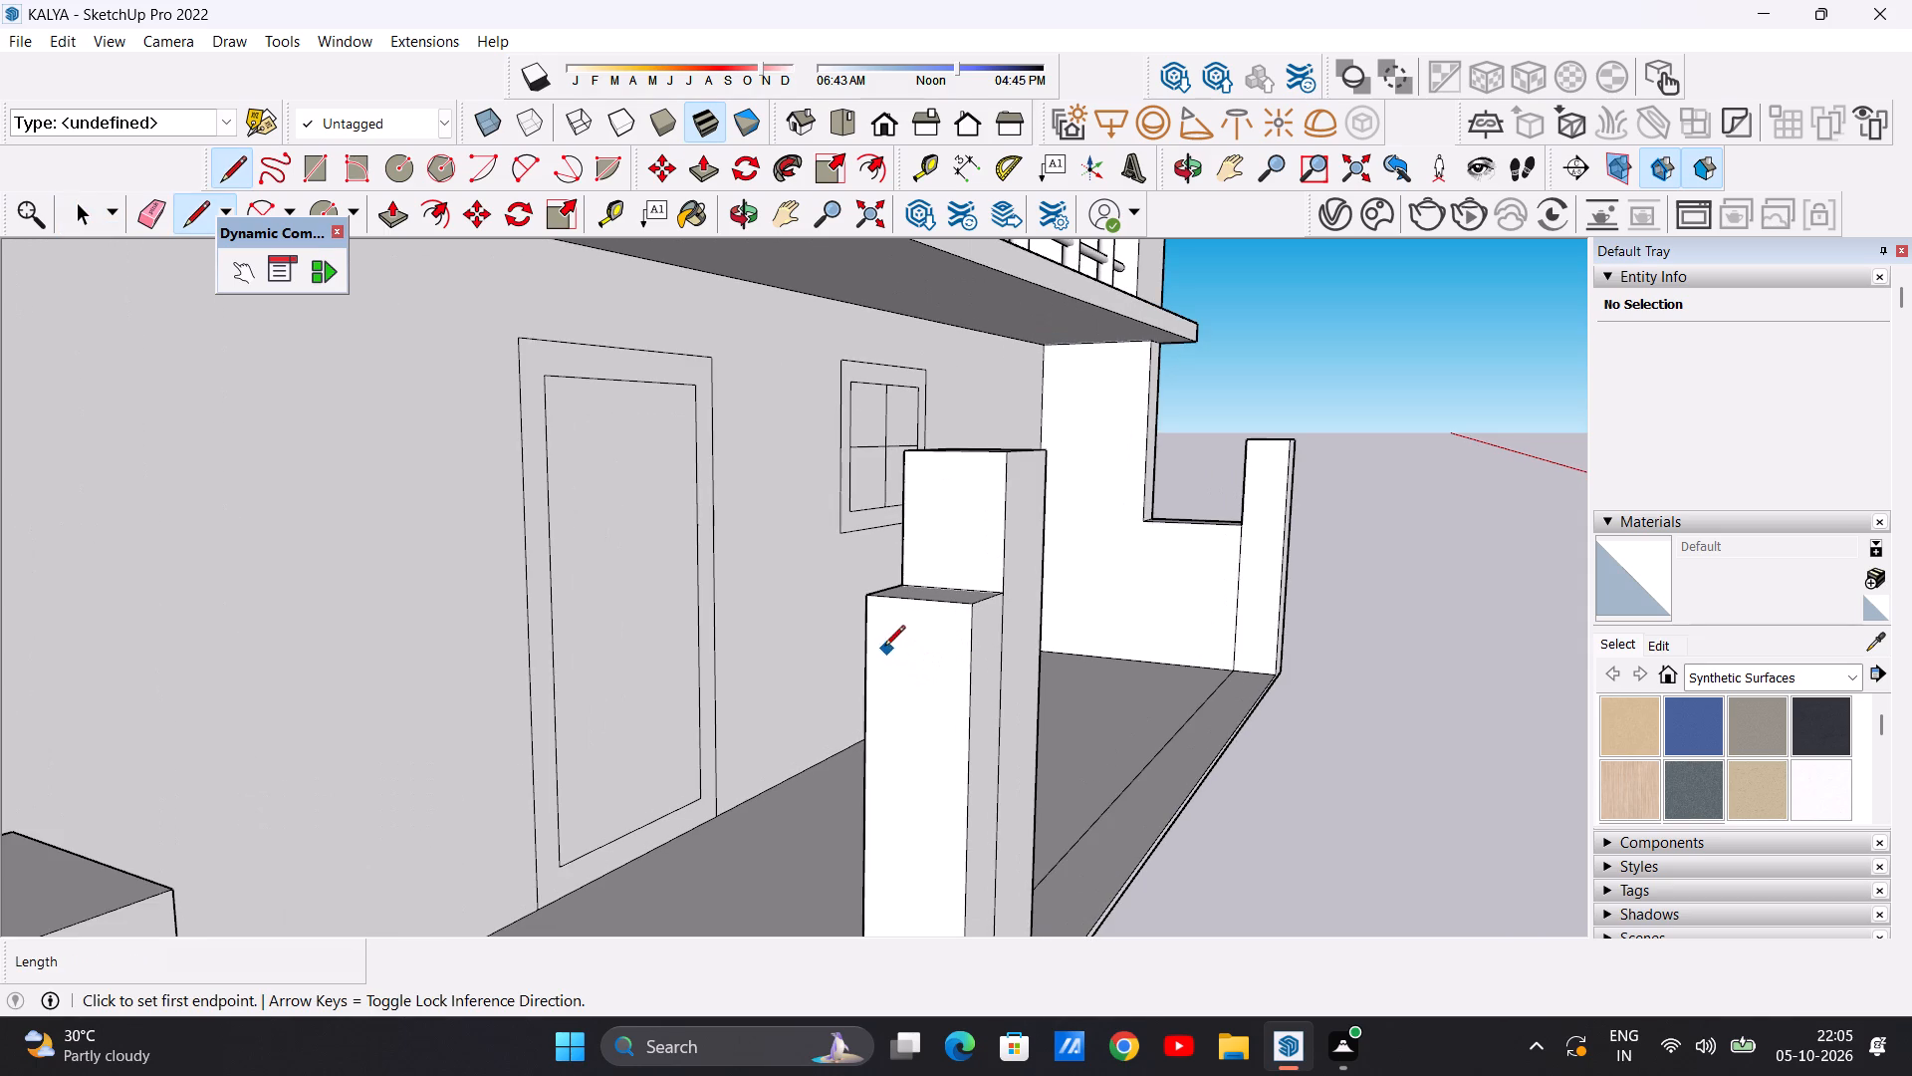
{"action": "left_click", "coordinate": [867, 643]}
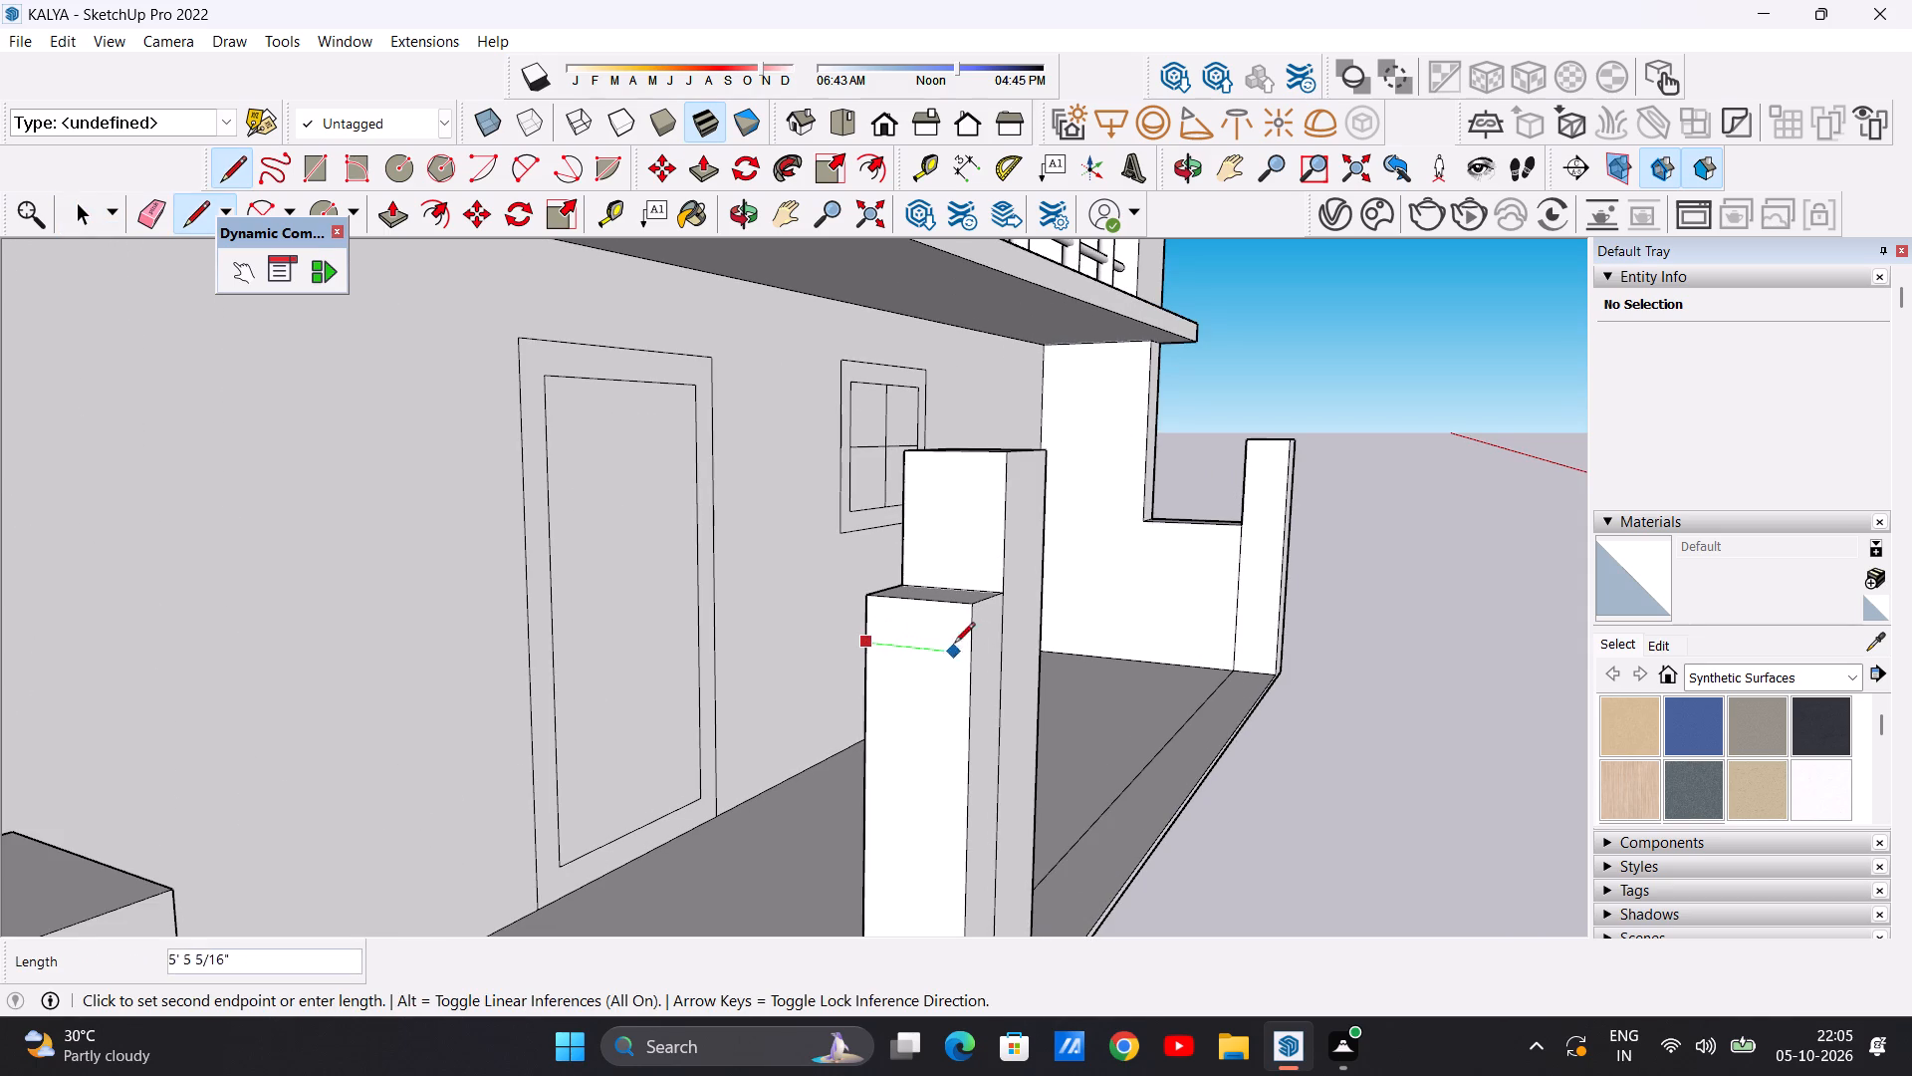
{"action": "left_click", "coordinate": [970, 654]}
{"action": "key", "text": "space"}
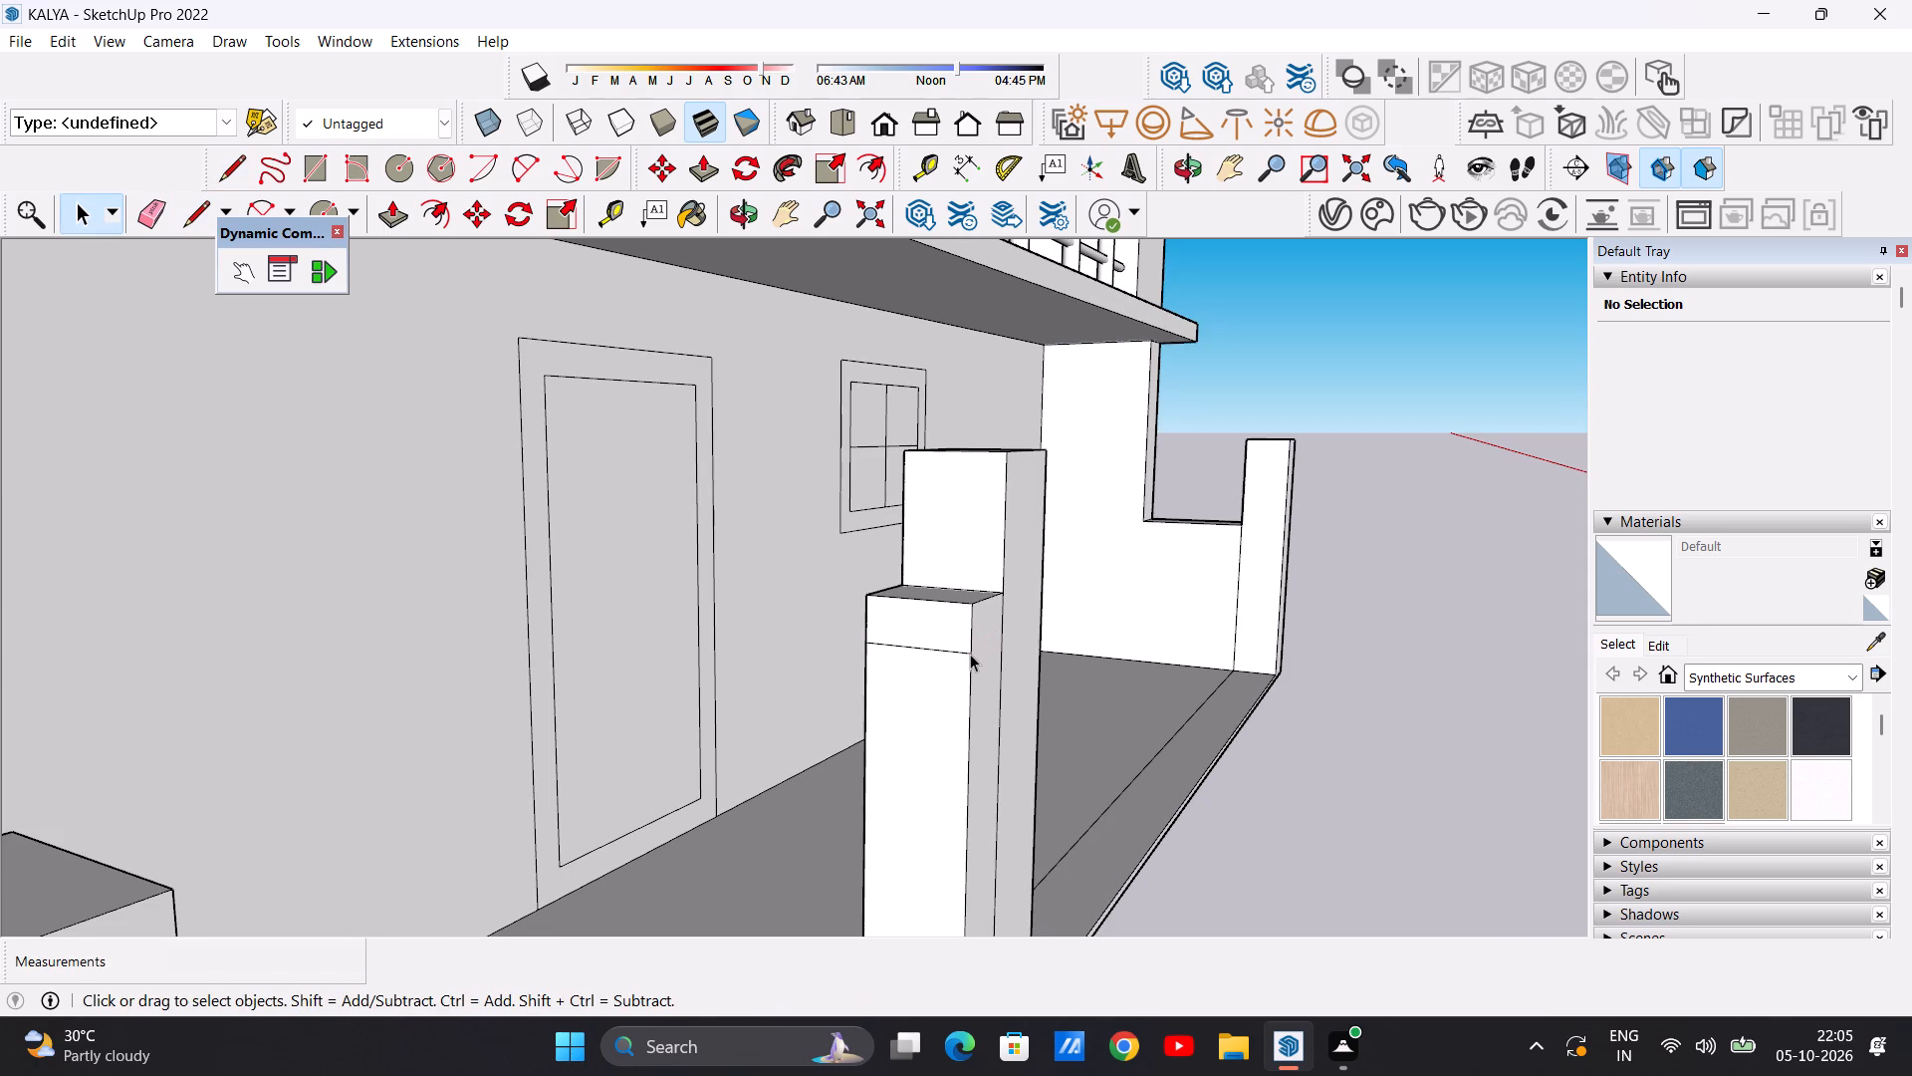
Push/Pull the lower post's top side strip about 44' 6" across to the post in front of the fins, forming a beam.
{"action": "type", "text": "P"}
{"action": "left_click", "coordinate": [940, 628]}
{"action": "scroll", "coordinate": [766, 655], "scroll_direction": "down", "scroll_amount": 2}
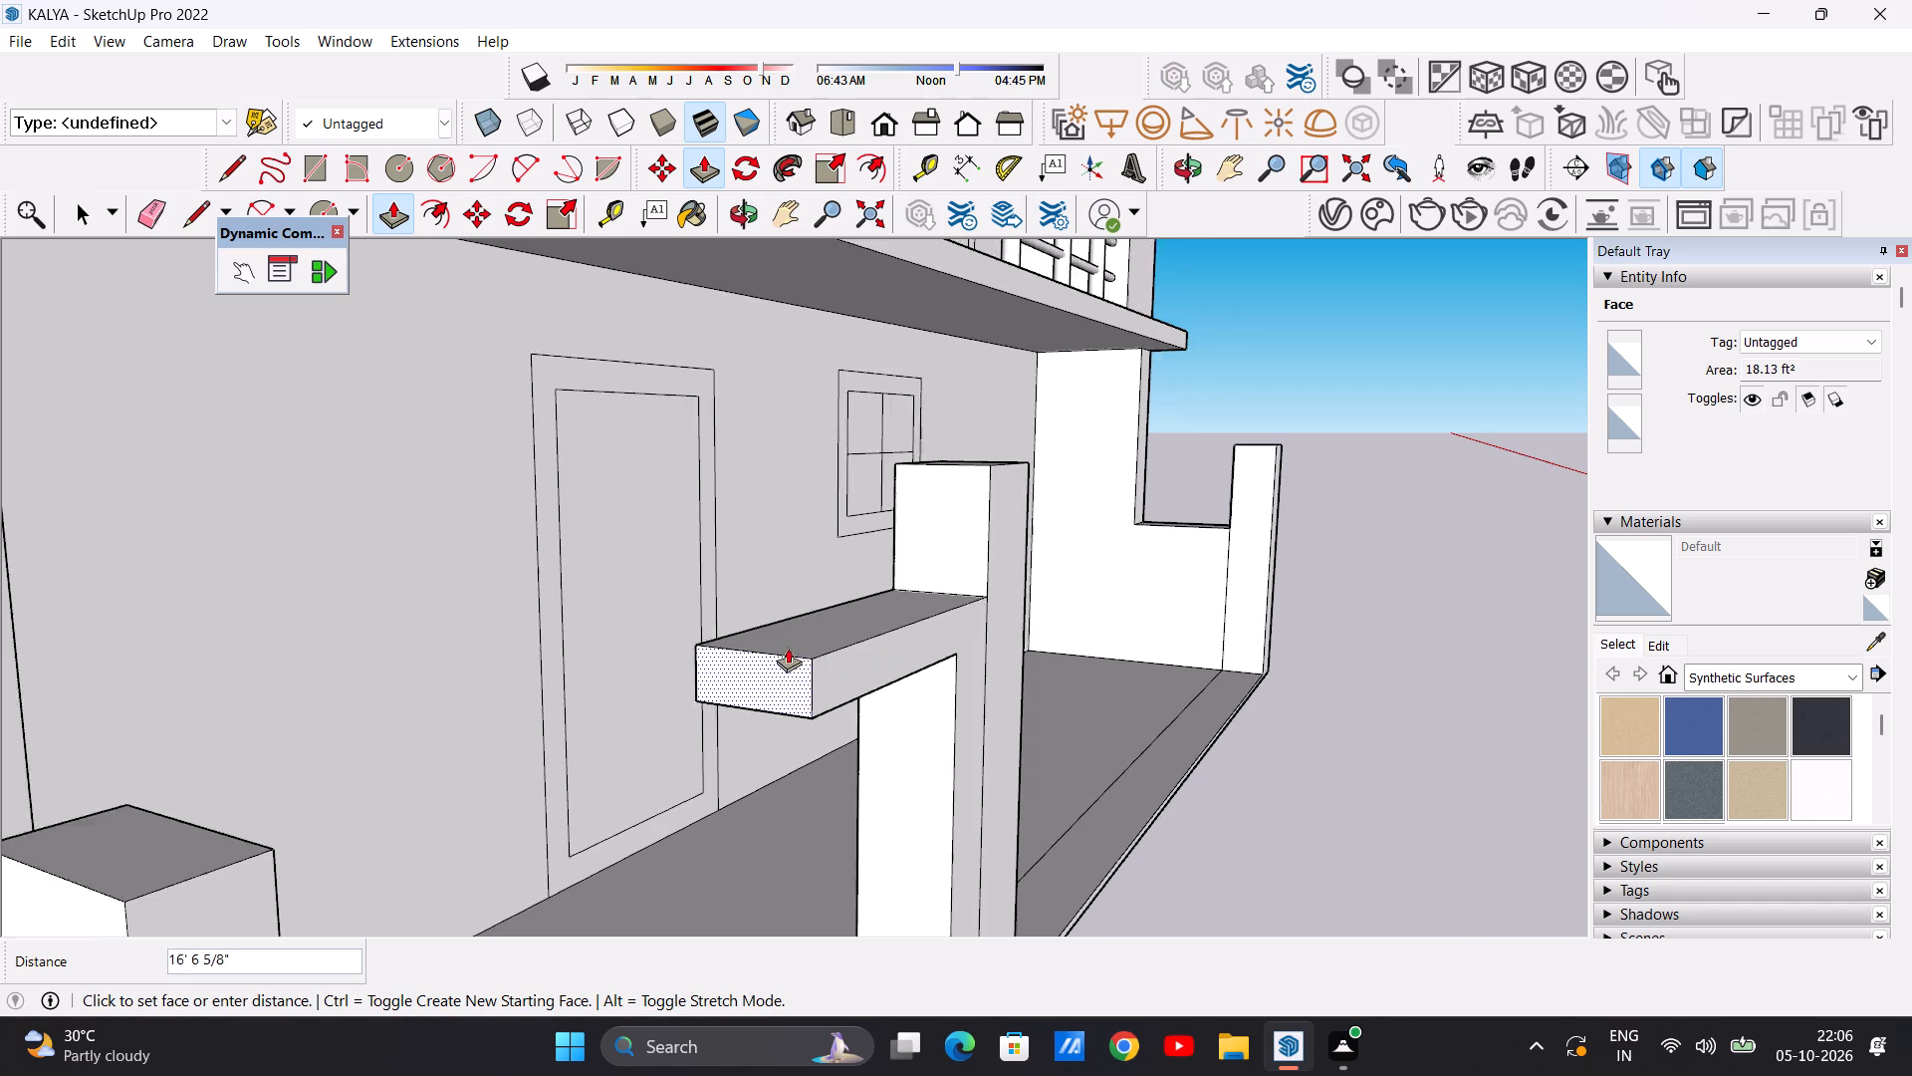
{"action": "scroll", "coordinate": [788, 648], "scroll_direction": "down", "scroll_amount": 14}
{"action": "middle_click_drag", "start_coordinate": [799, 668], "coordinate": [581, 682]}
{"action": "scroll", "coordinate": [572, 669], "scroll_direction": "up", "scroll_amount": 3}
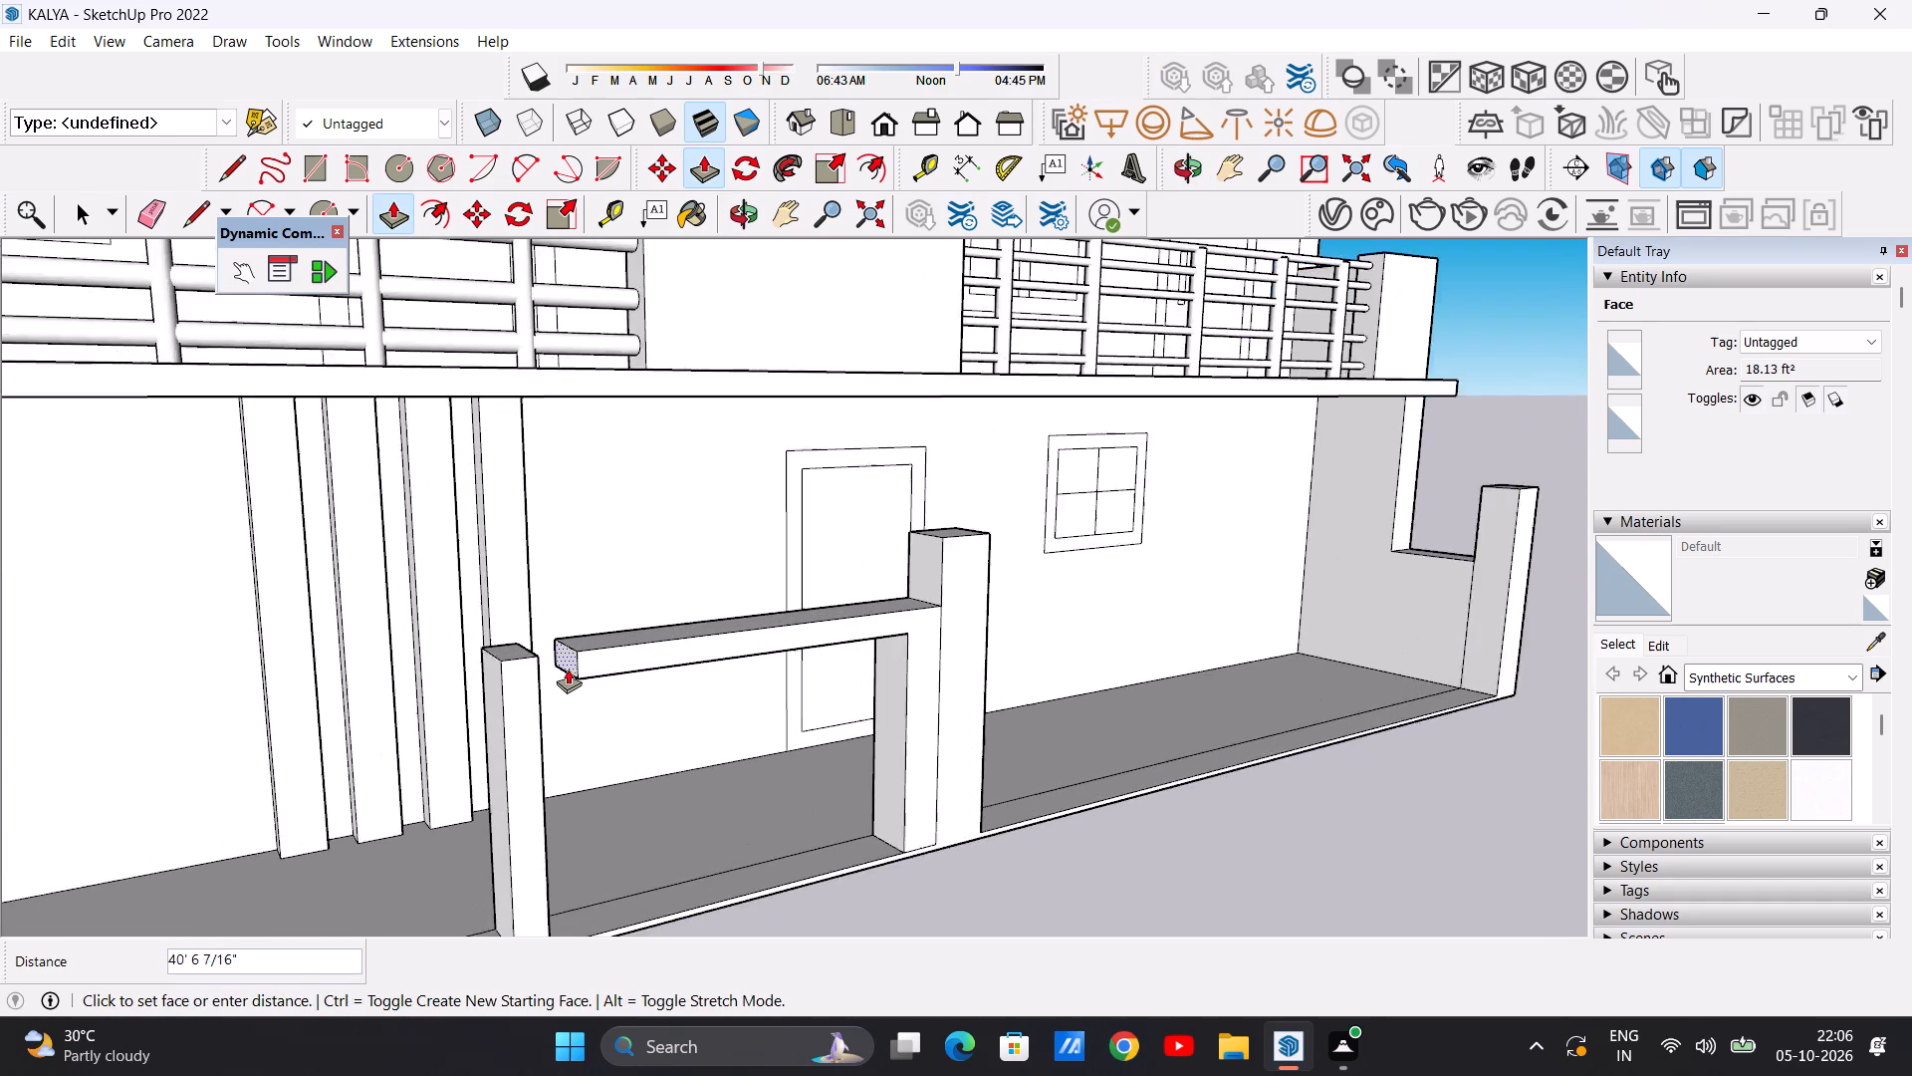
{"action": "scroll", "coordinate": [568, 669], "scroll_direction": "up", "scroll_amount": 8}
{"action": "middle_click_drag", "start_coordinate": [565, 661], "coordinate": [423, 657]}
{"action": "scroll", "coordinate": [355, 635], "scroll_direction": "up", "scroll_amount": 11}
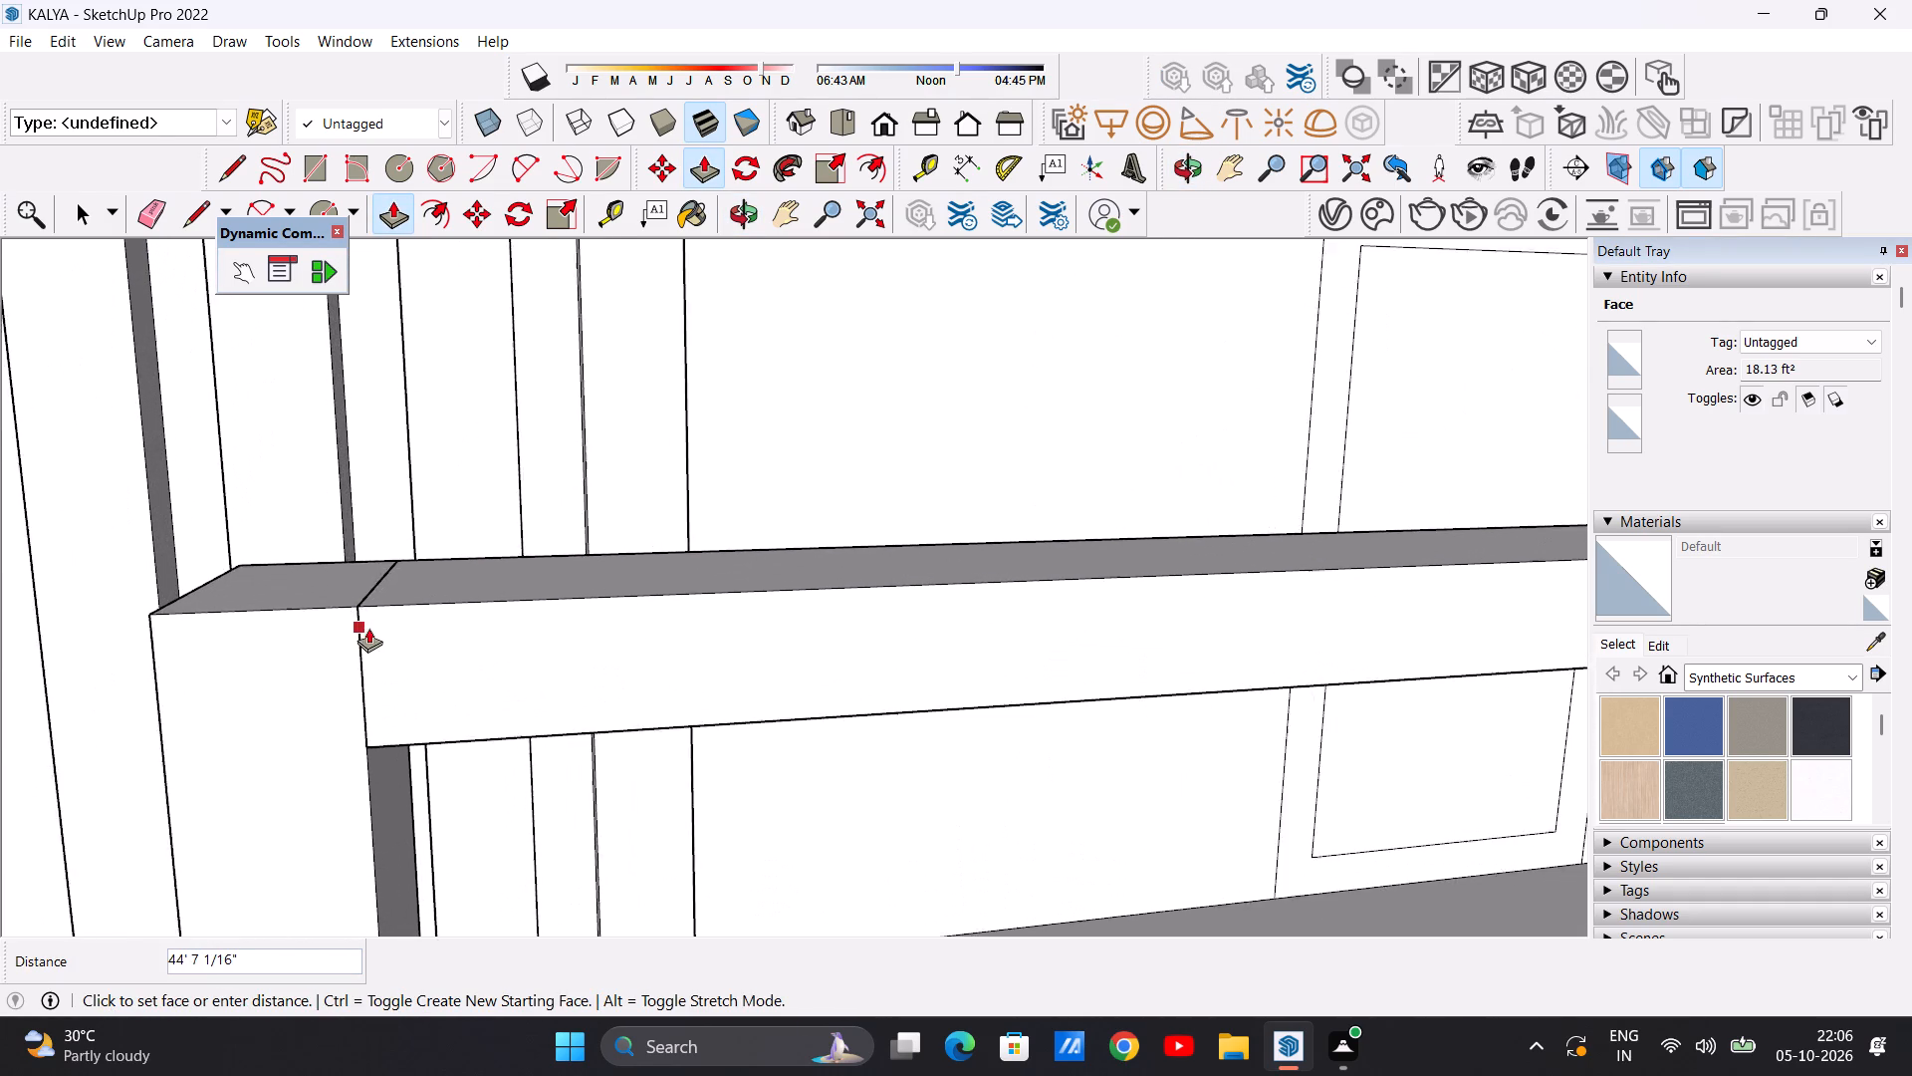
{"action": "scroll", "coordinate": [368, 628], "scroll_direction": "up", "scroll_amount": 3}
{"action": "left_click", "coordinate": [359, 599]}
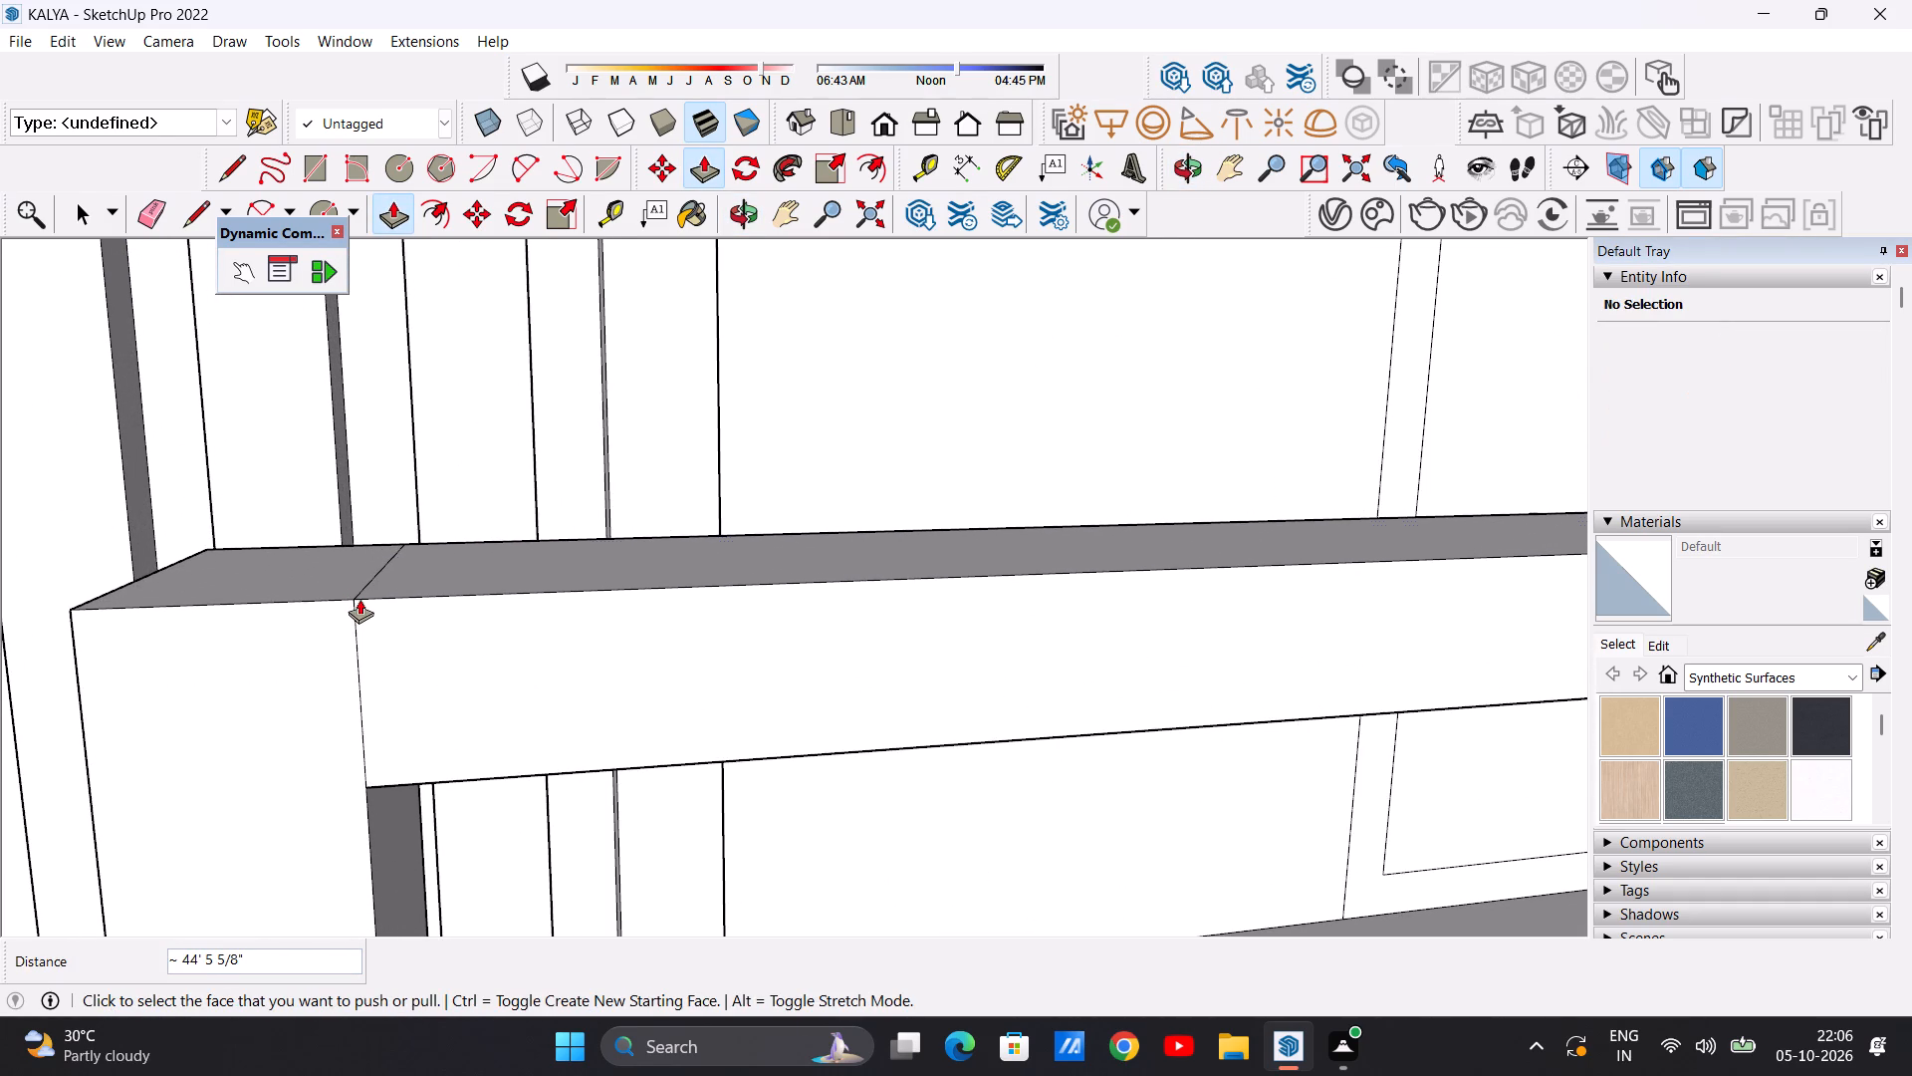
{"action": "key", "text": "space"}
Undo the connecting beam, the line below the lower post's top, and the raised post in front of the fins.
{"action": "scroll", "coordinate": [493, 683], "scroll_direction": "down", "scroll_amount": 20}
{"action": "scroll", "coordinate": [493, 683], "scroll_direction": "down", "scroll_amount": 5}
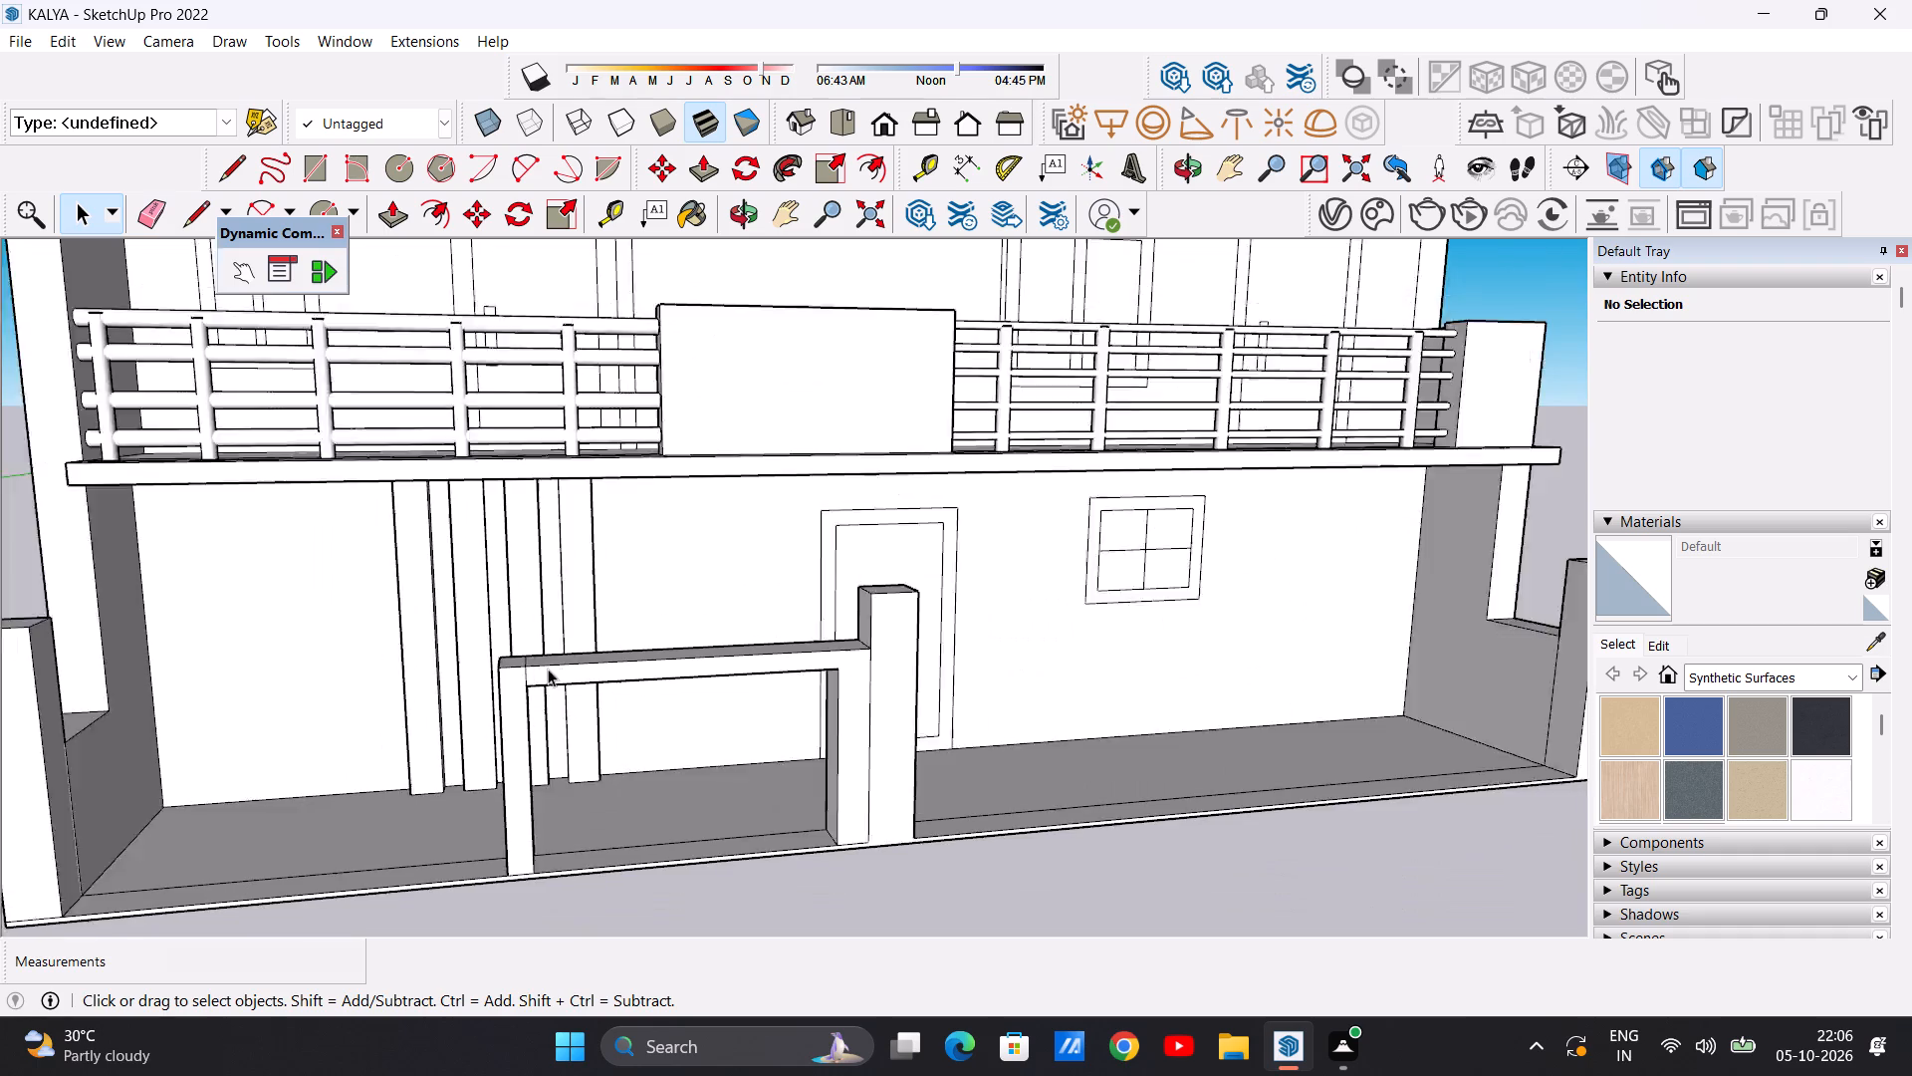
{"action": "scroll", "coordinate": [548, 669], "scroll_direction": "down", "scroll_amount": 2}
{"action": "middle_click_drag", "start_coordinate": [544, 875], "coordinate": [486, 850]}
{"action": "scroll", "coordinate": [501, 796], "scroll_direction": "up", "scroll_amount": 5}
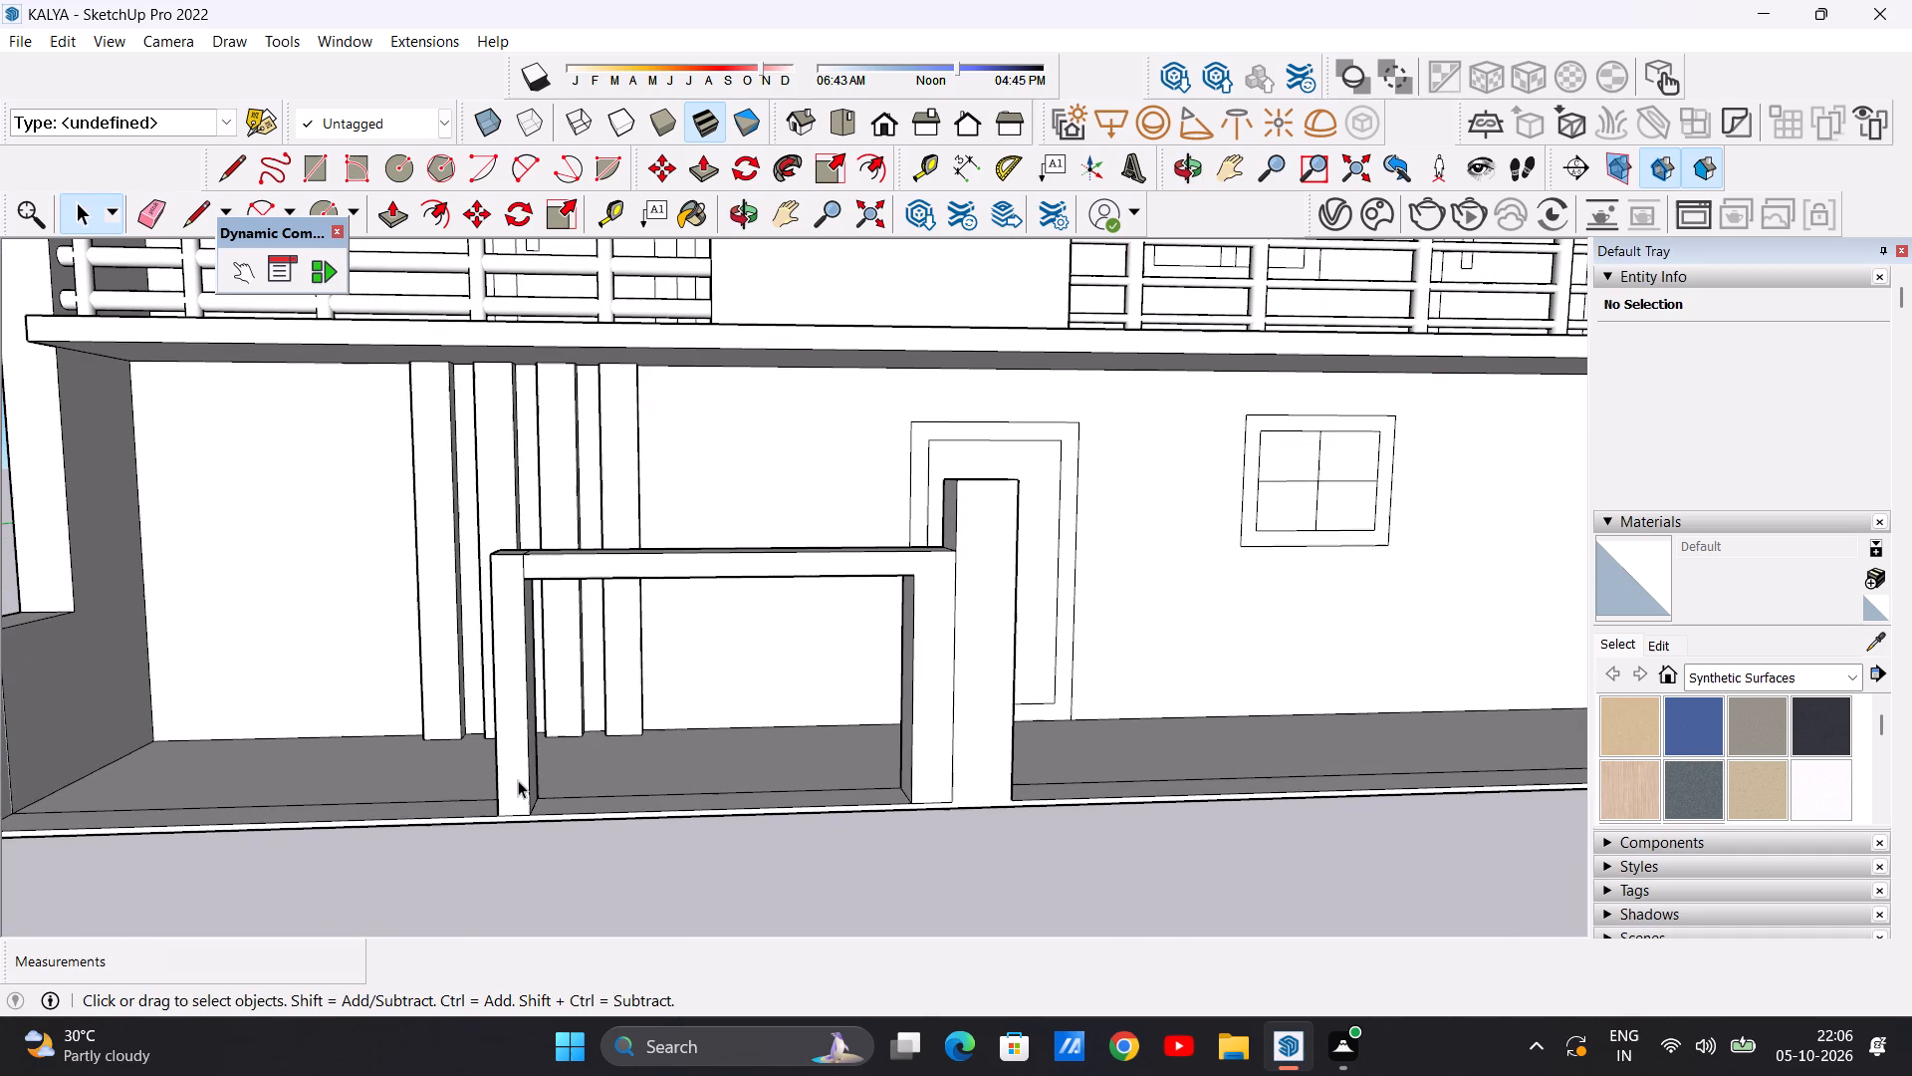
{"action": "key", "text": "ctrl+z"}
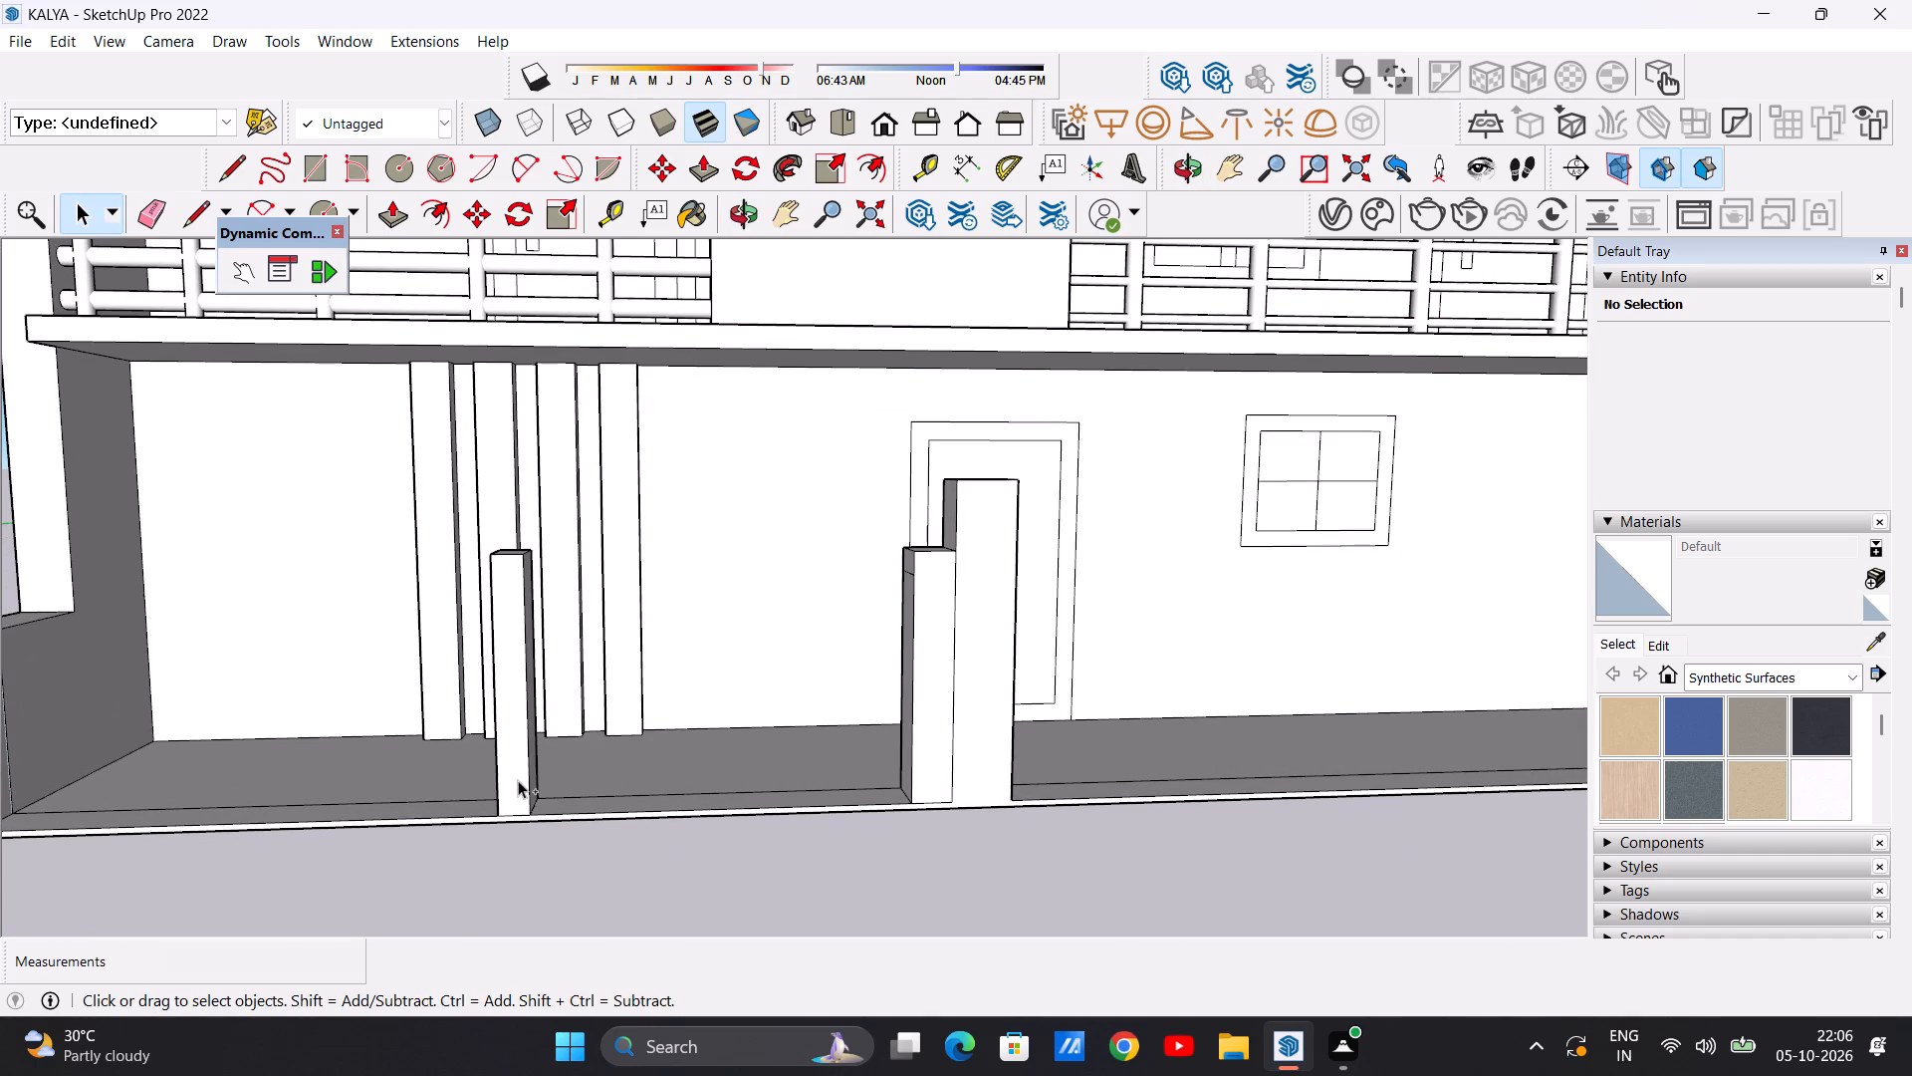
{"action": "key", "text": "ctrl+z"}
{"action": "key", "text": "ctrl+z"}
Push/Pull the ledge strip in front of the fins up 19' 8 15/16" to form the low front wall beside the end post.
{"action": "scroll", "coordinate": [518, 780], "scroll_direction": "down", "scroll_amount": 3}
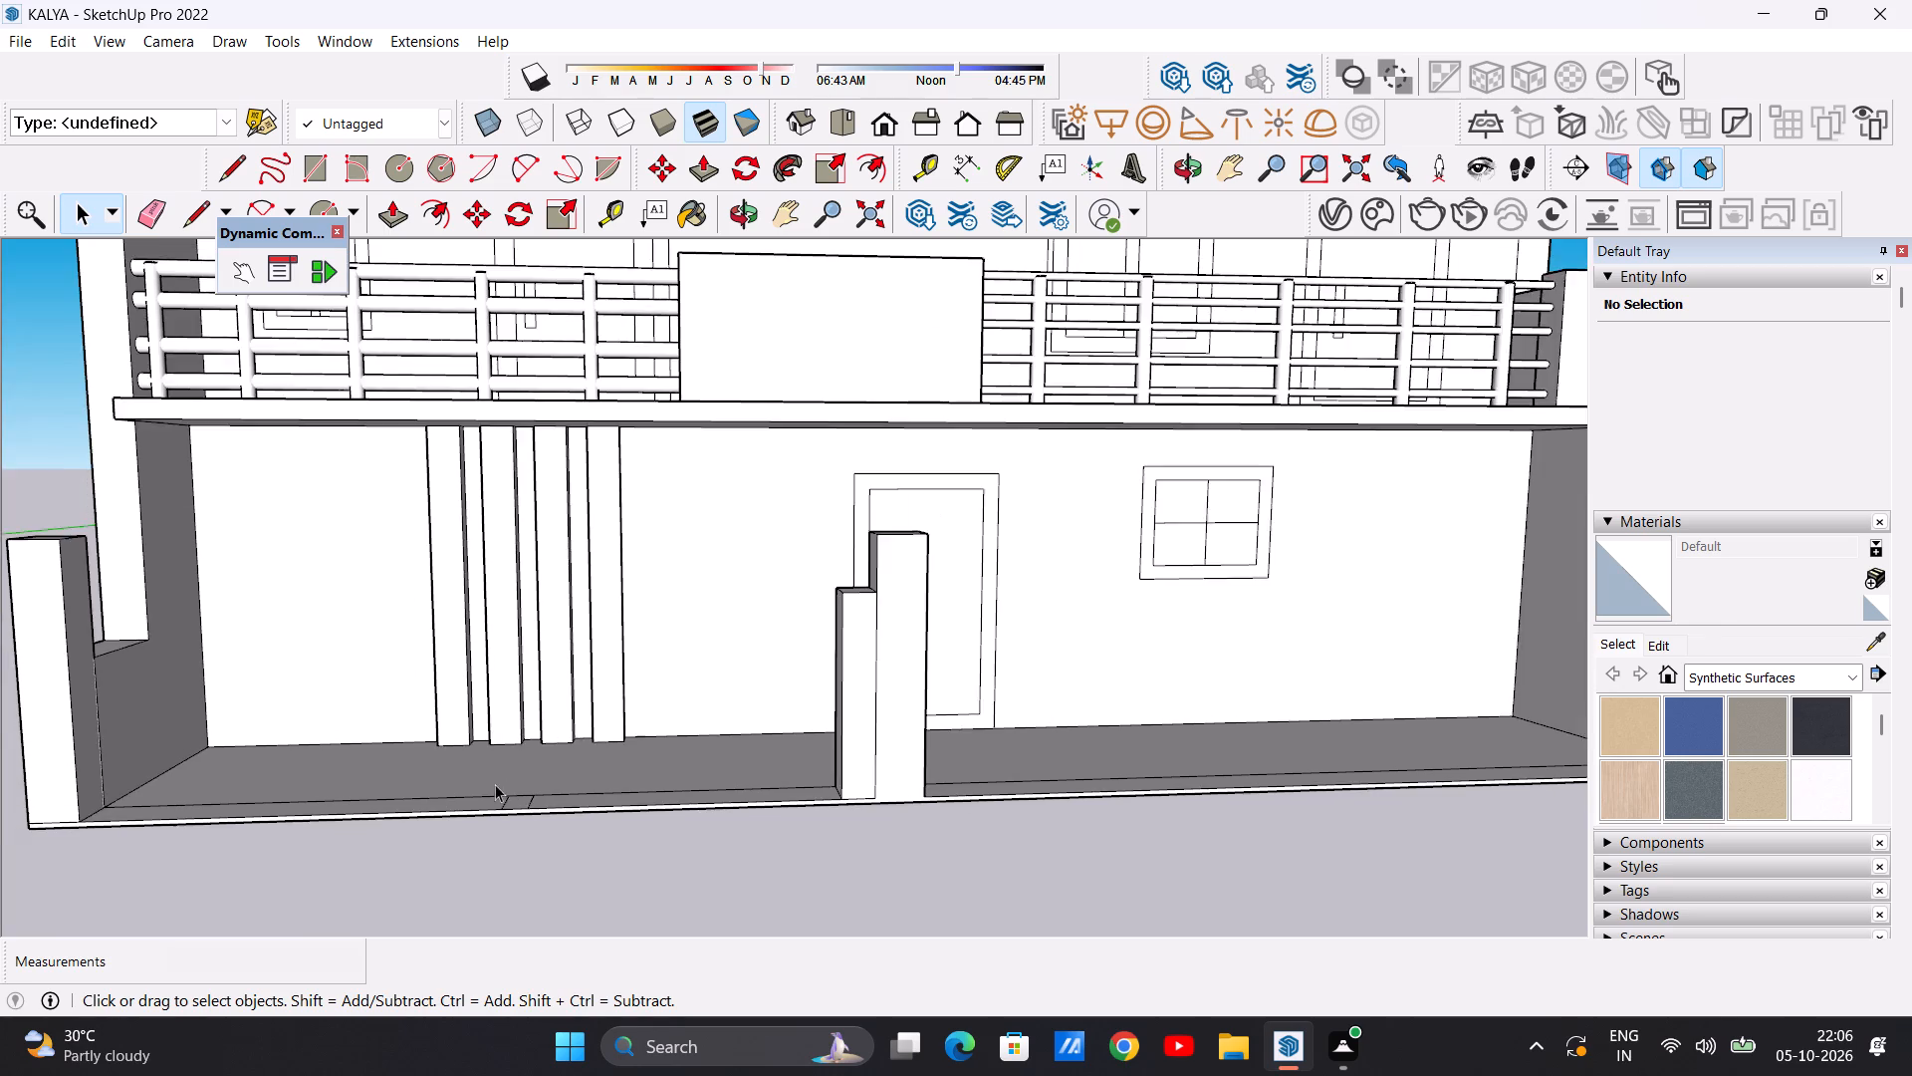
{"action": "middle_click_drag", "start_coordinate": [482, 800], "coordinate": [476, 929]}
{"action": "scroll", "coordinate": [471, 863], "scroll_direction": "up", "scroll_amount": 1}
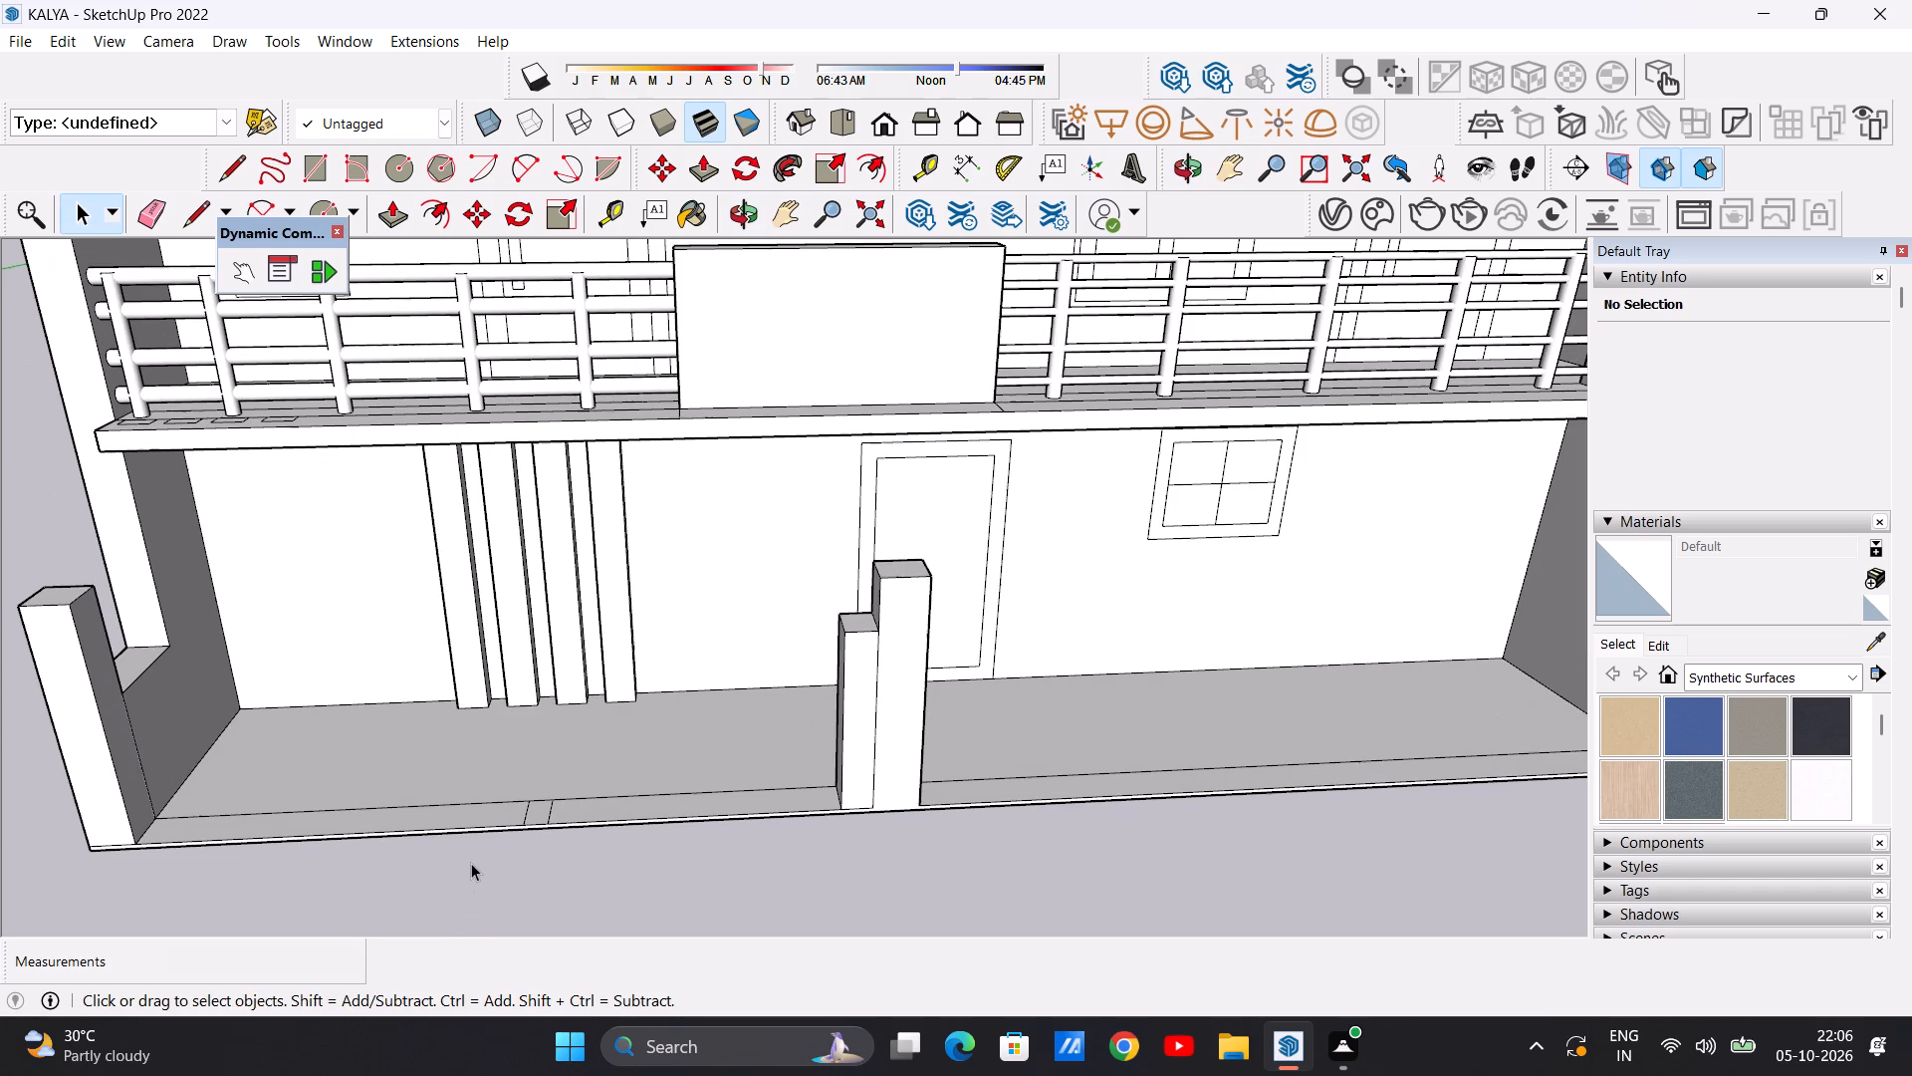
{"action": "key", "text": "p"}
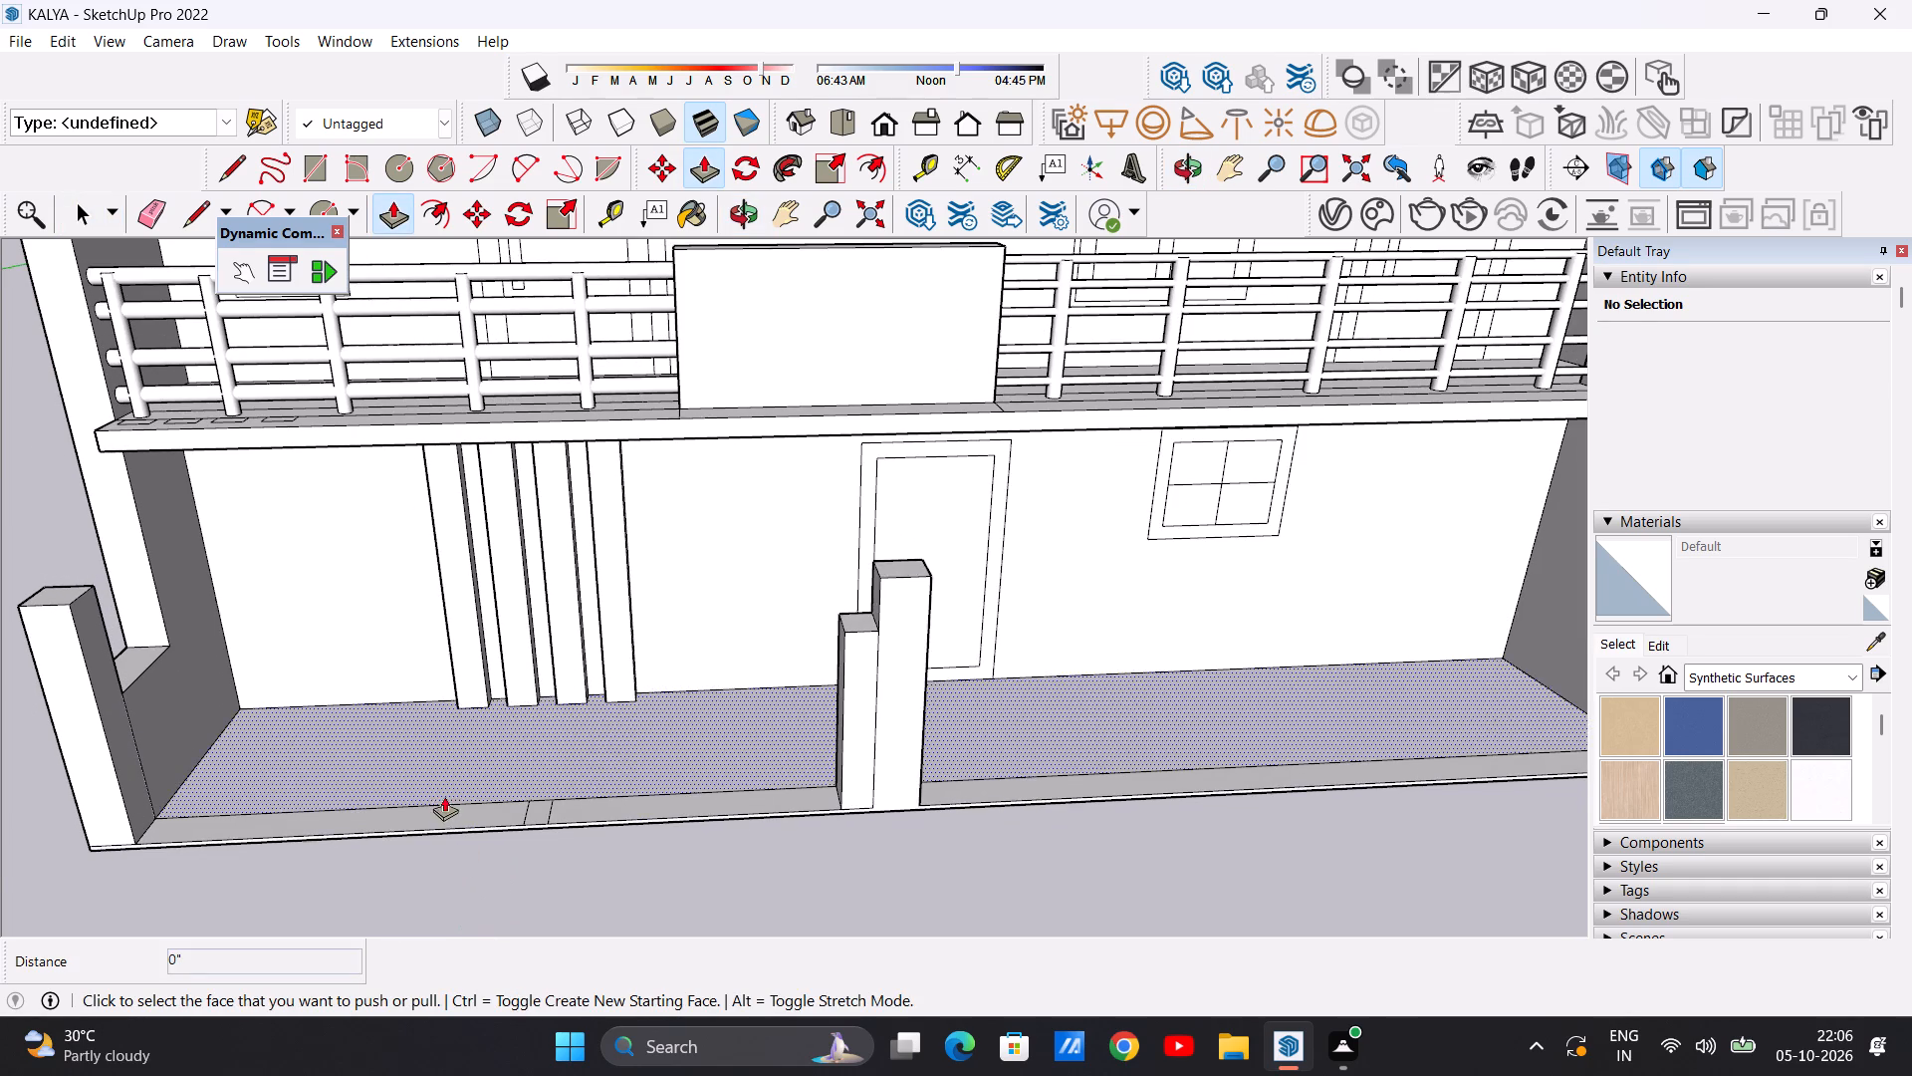
{"action": "scroll", "coordinate": [444, 796], "scroll_direction": "up", "scroll_amount": 5}
{"action": "left_click", "coordinate": [517, 826]}
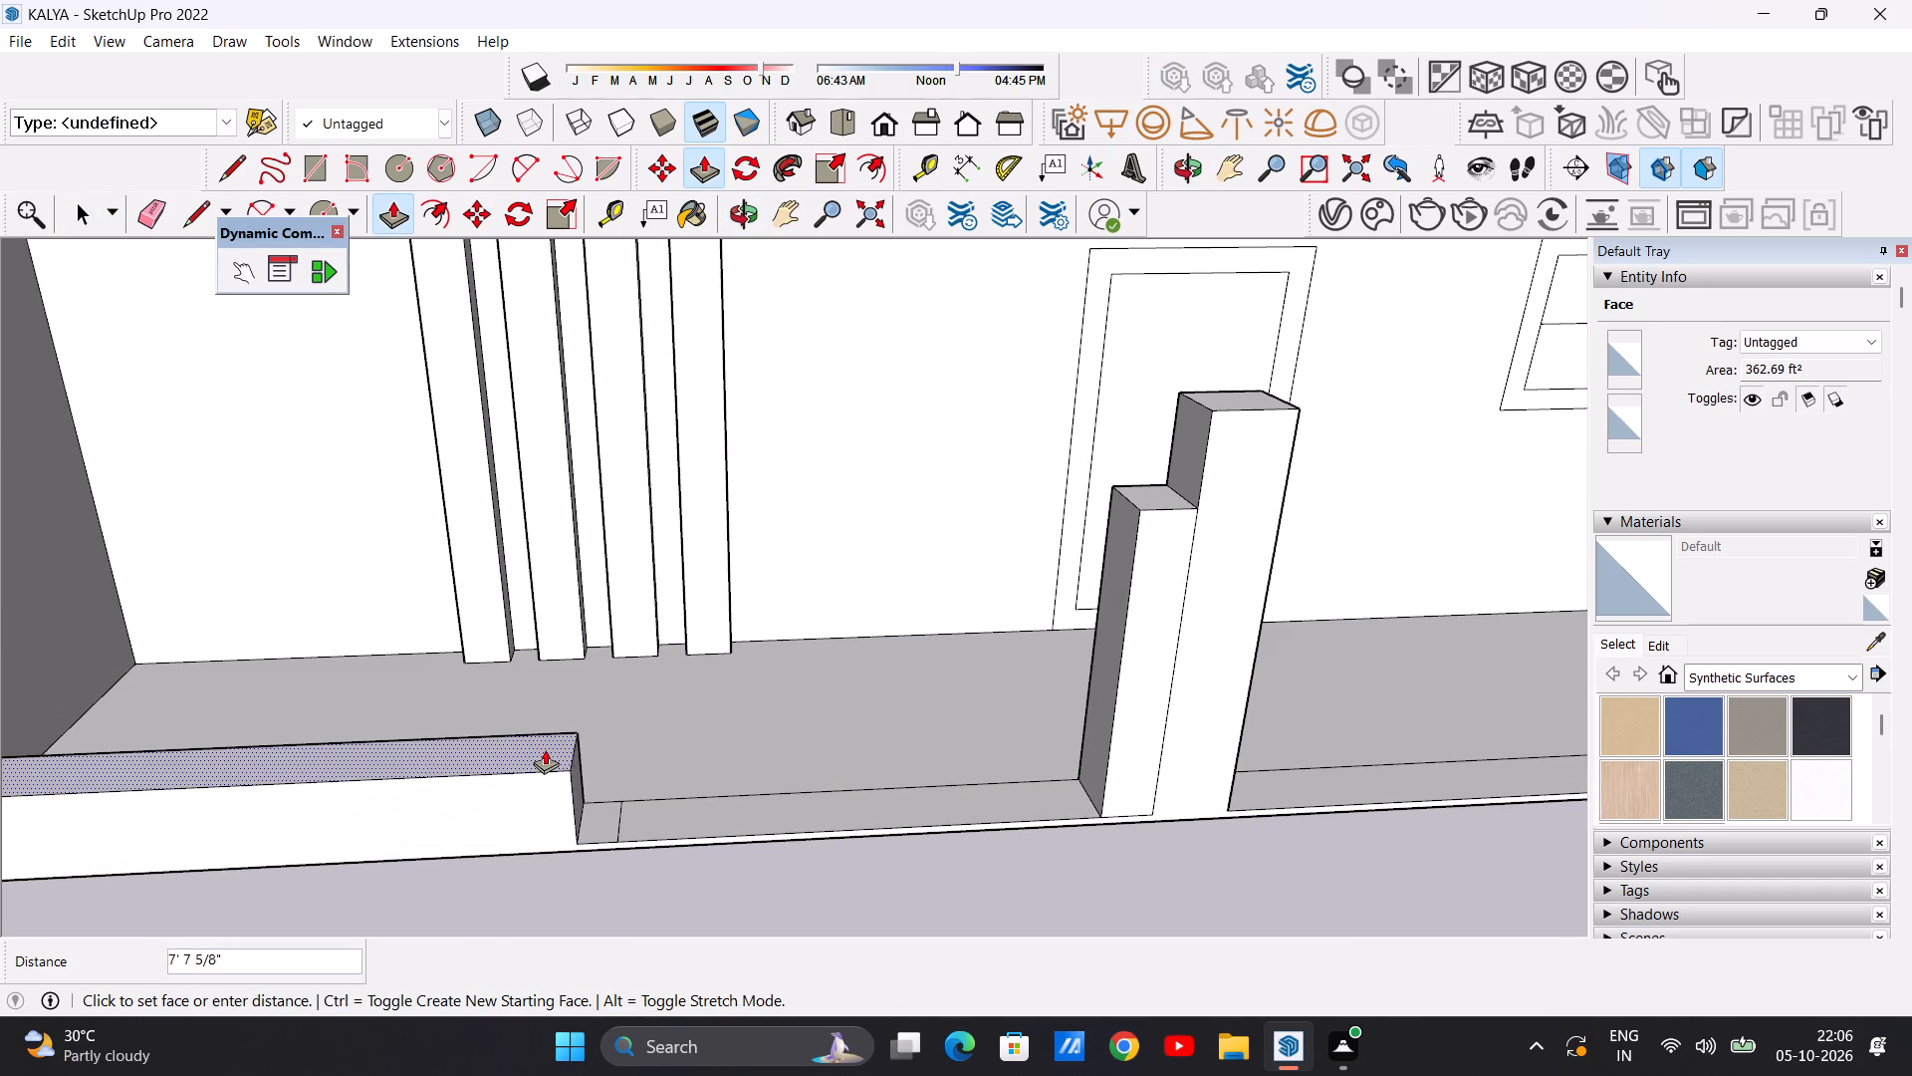
{"action": "scroll", "coordinate": [591, 759], "scroll_direction": "down", "scroll_amount": 7}
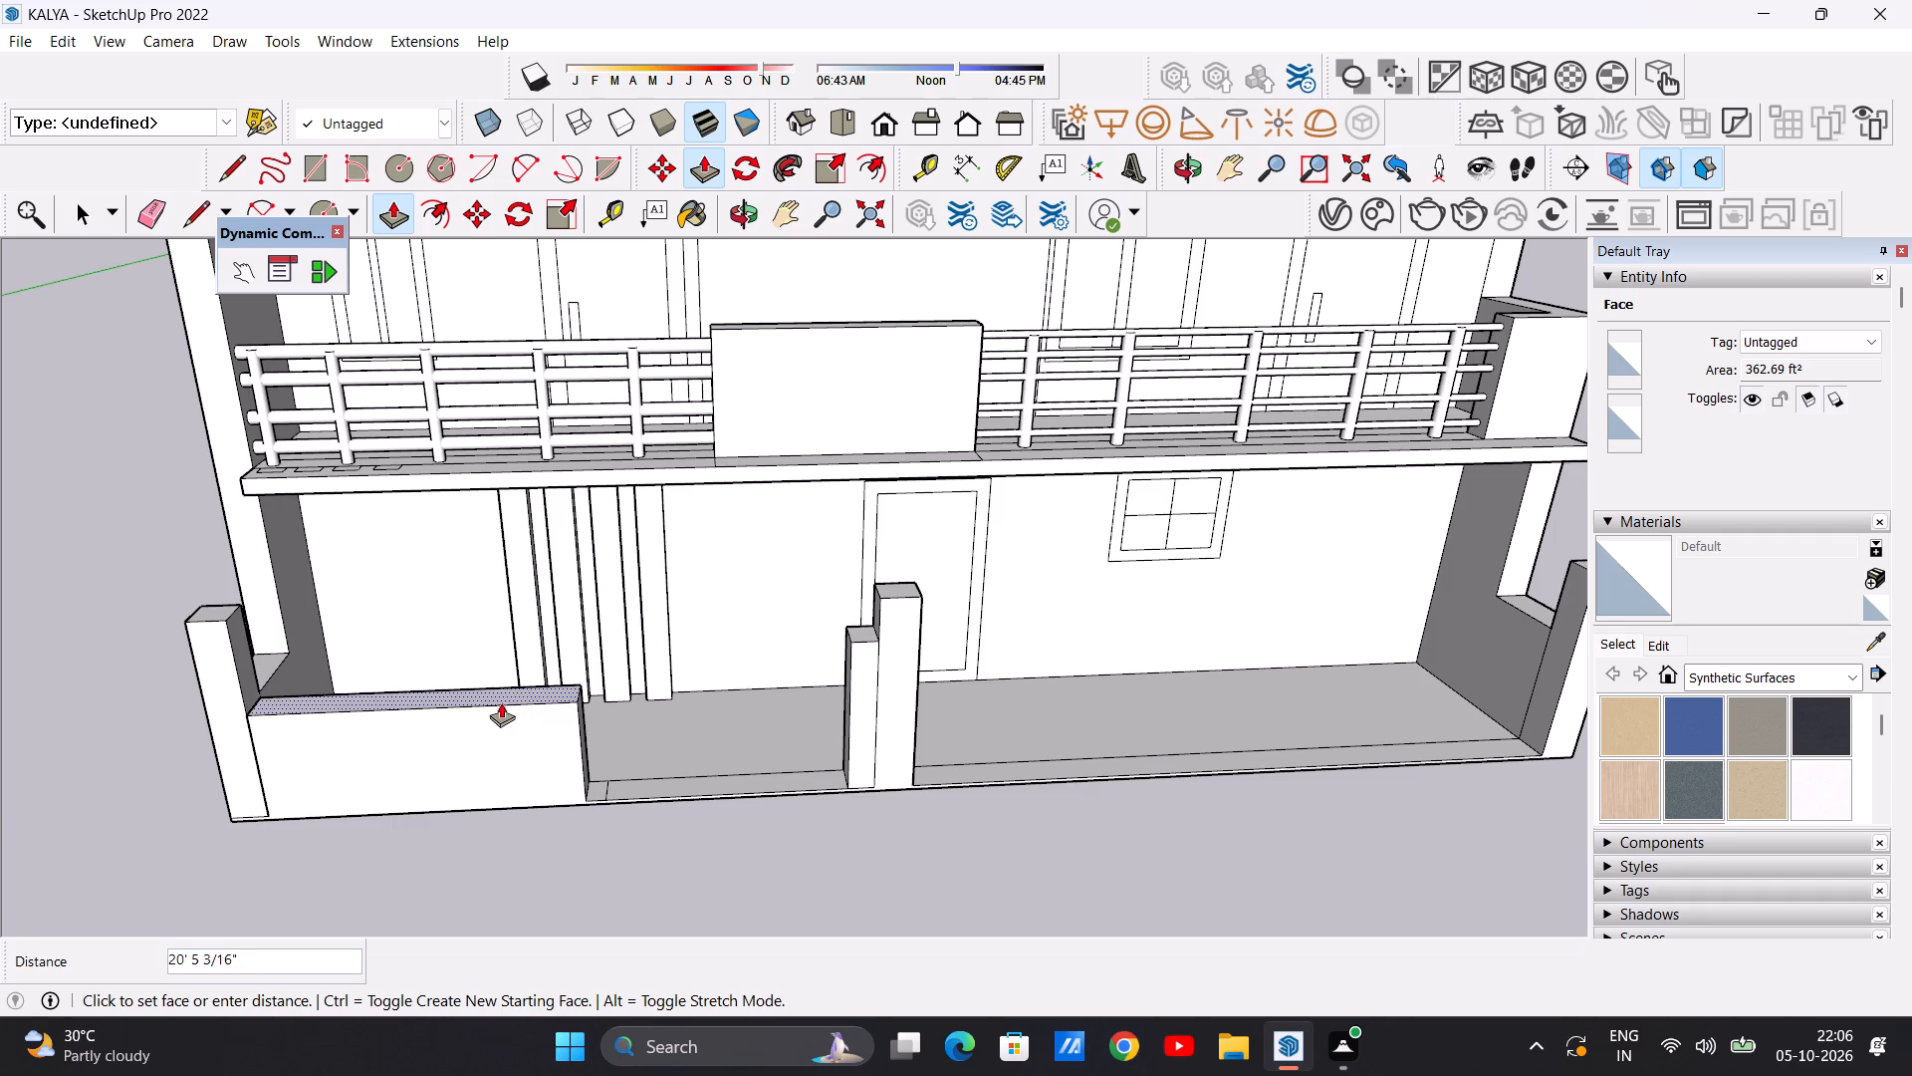
{"action": "left_click", "coordinate": [500, 704]}
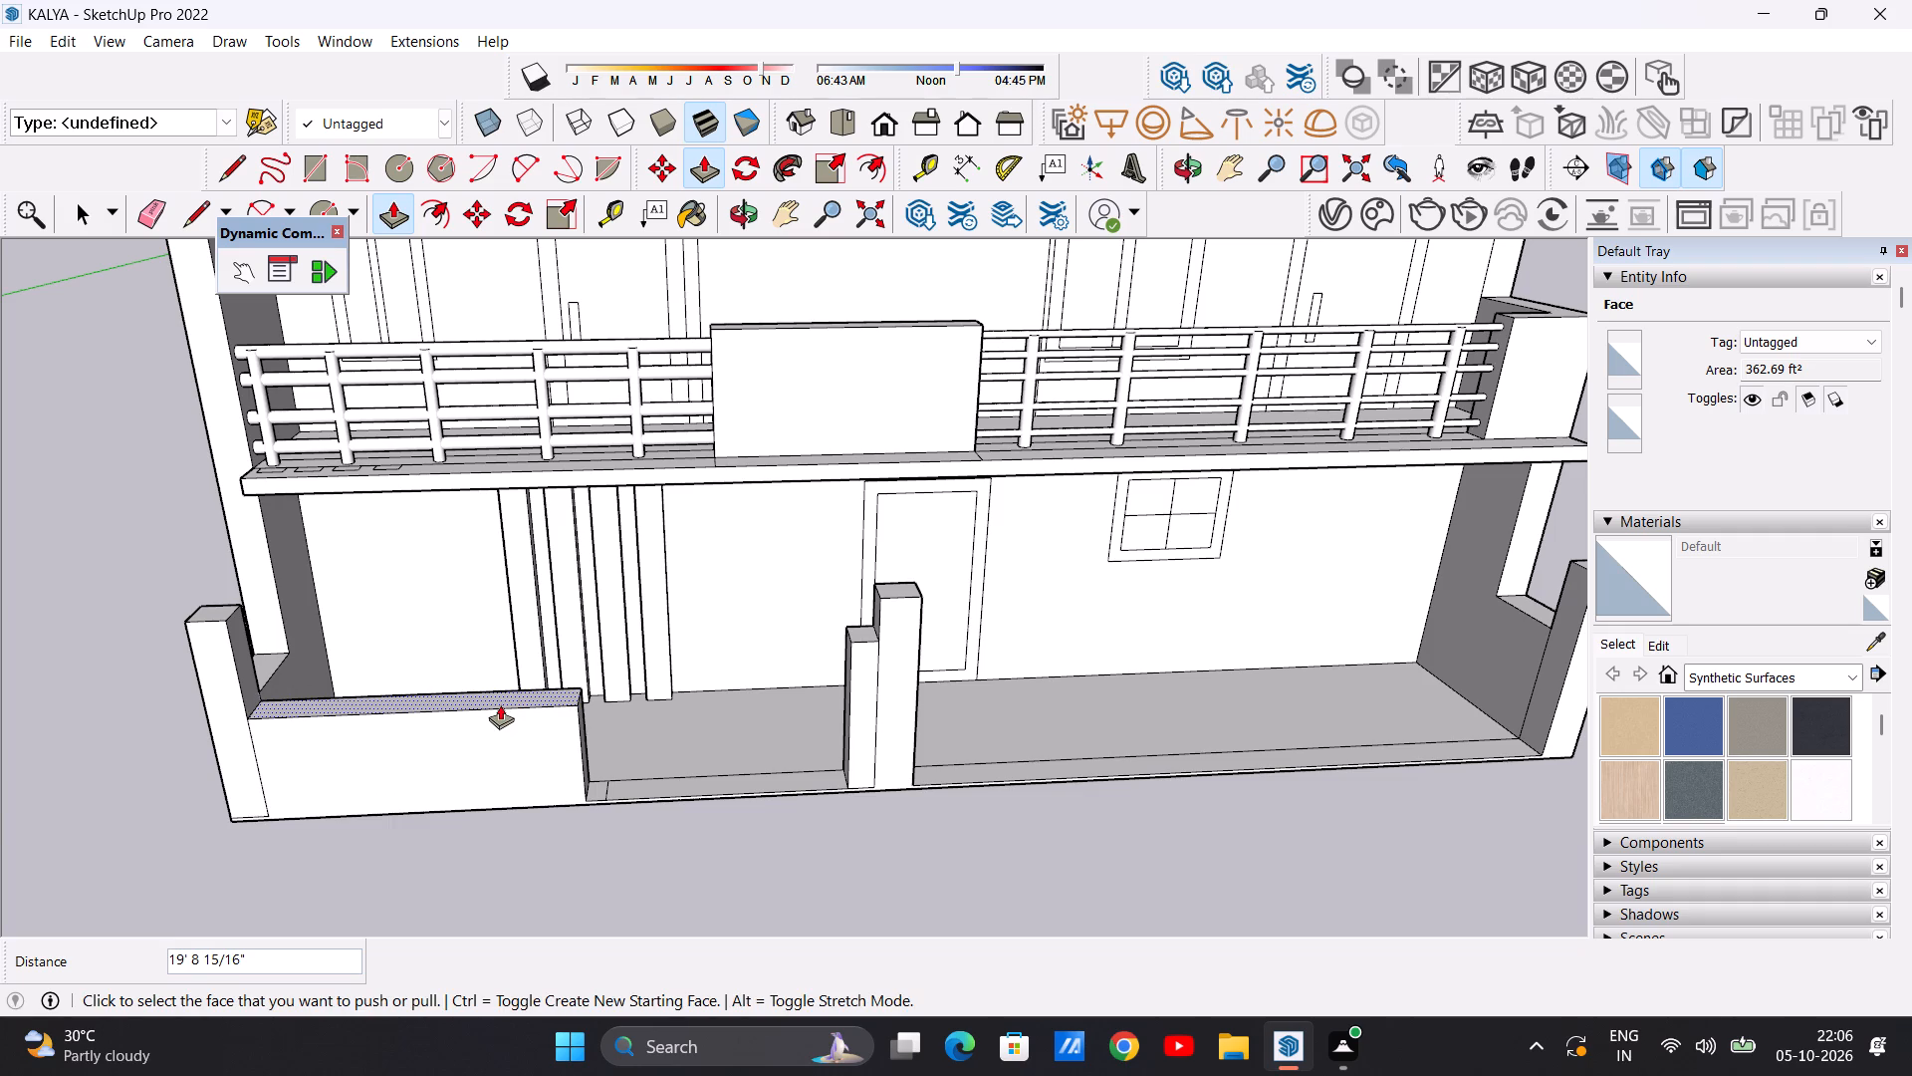
{"action": "key", "text": "space"}
Examine the gap between the low front wall's free end and the lower post beside the middle post.
{"action": "middle_click_drag", "start_coordinate": [561, 826], "coordinate": [489, 764]}
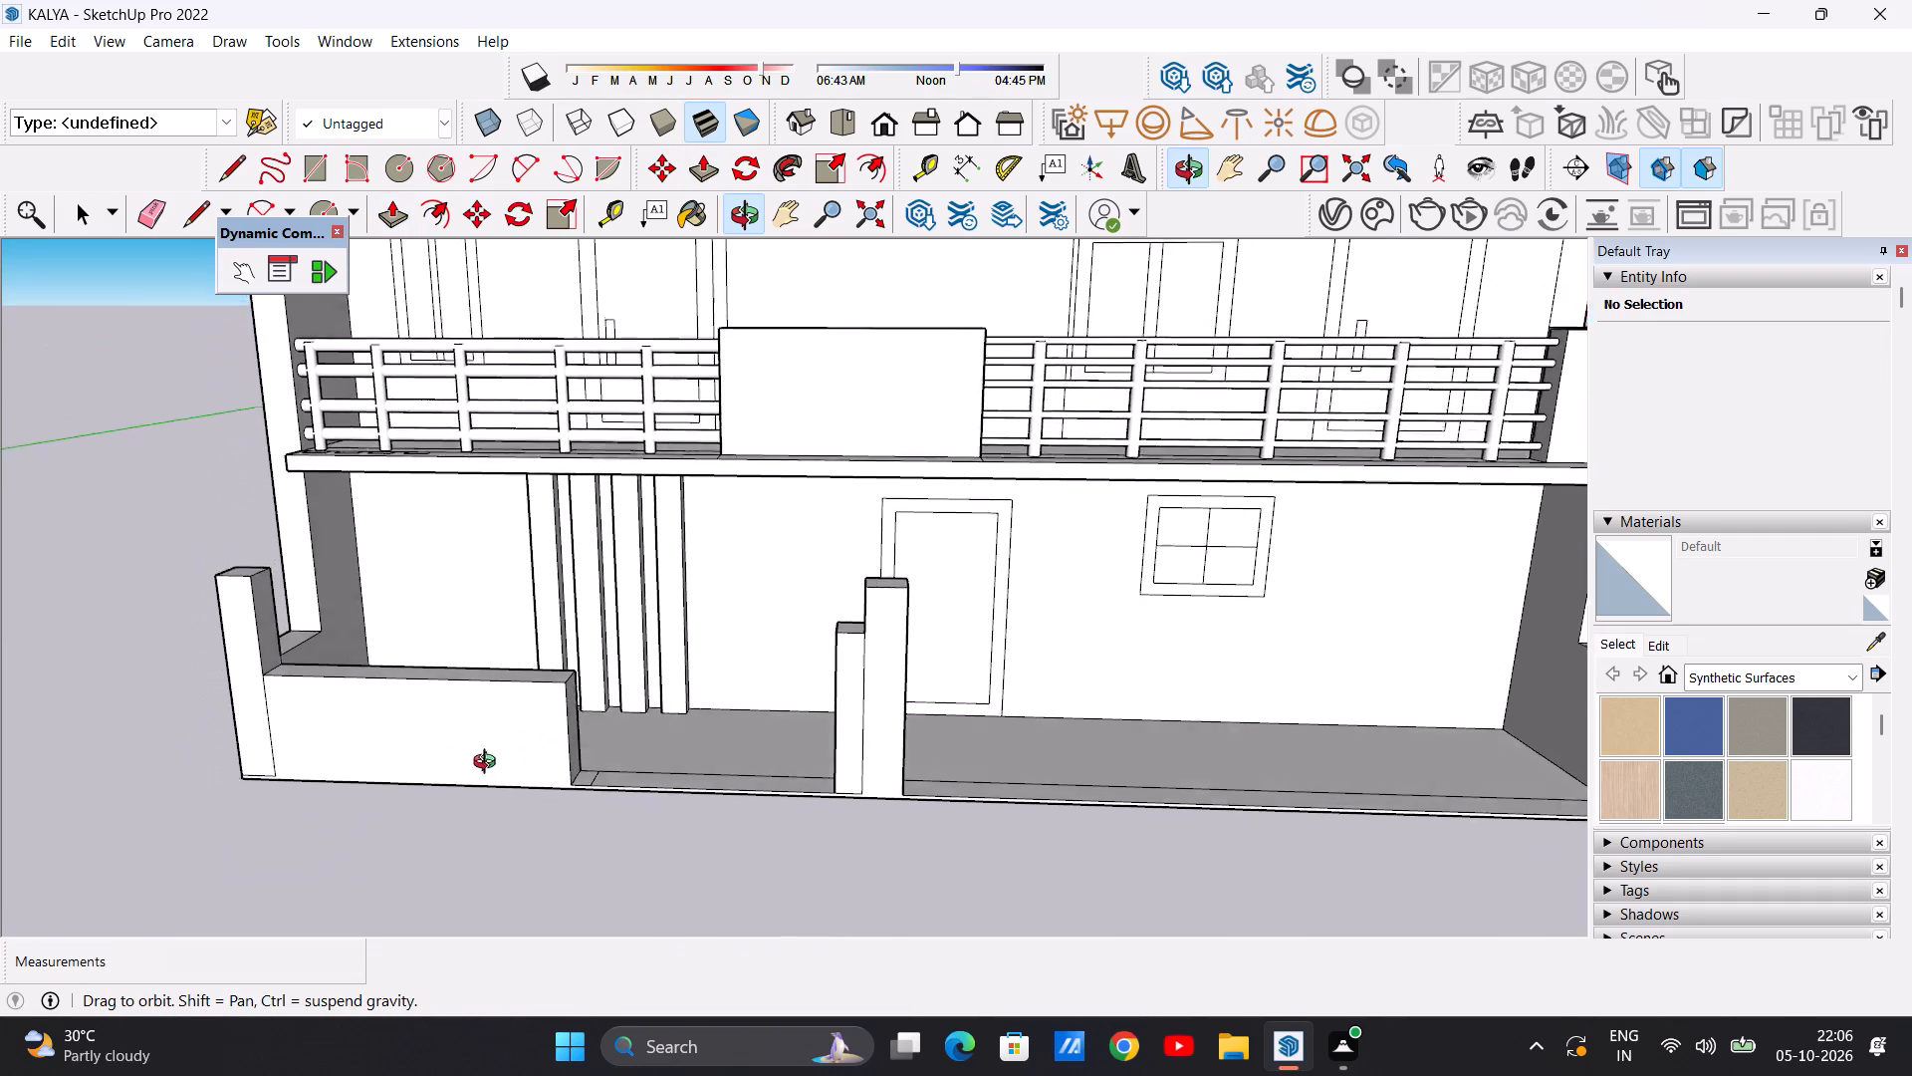
{"action": "middle_click_drag", "start_coordinate": [489, 764], "coordinate": [486, 769]}
{"action": "scroll", "coordinate": [566, 745], "scroll_direction": "up", "scroll_amount": 4}
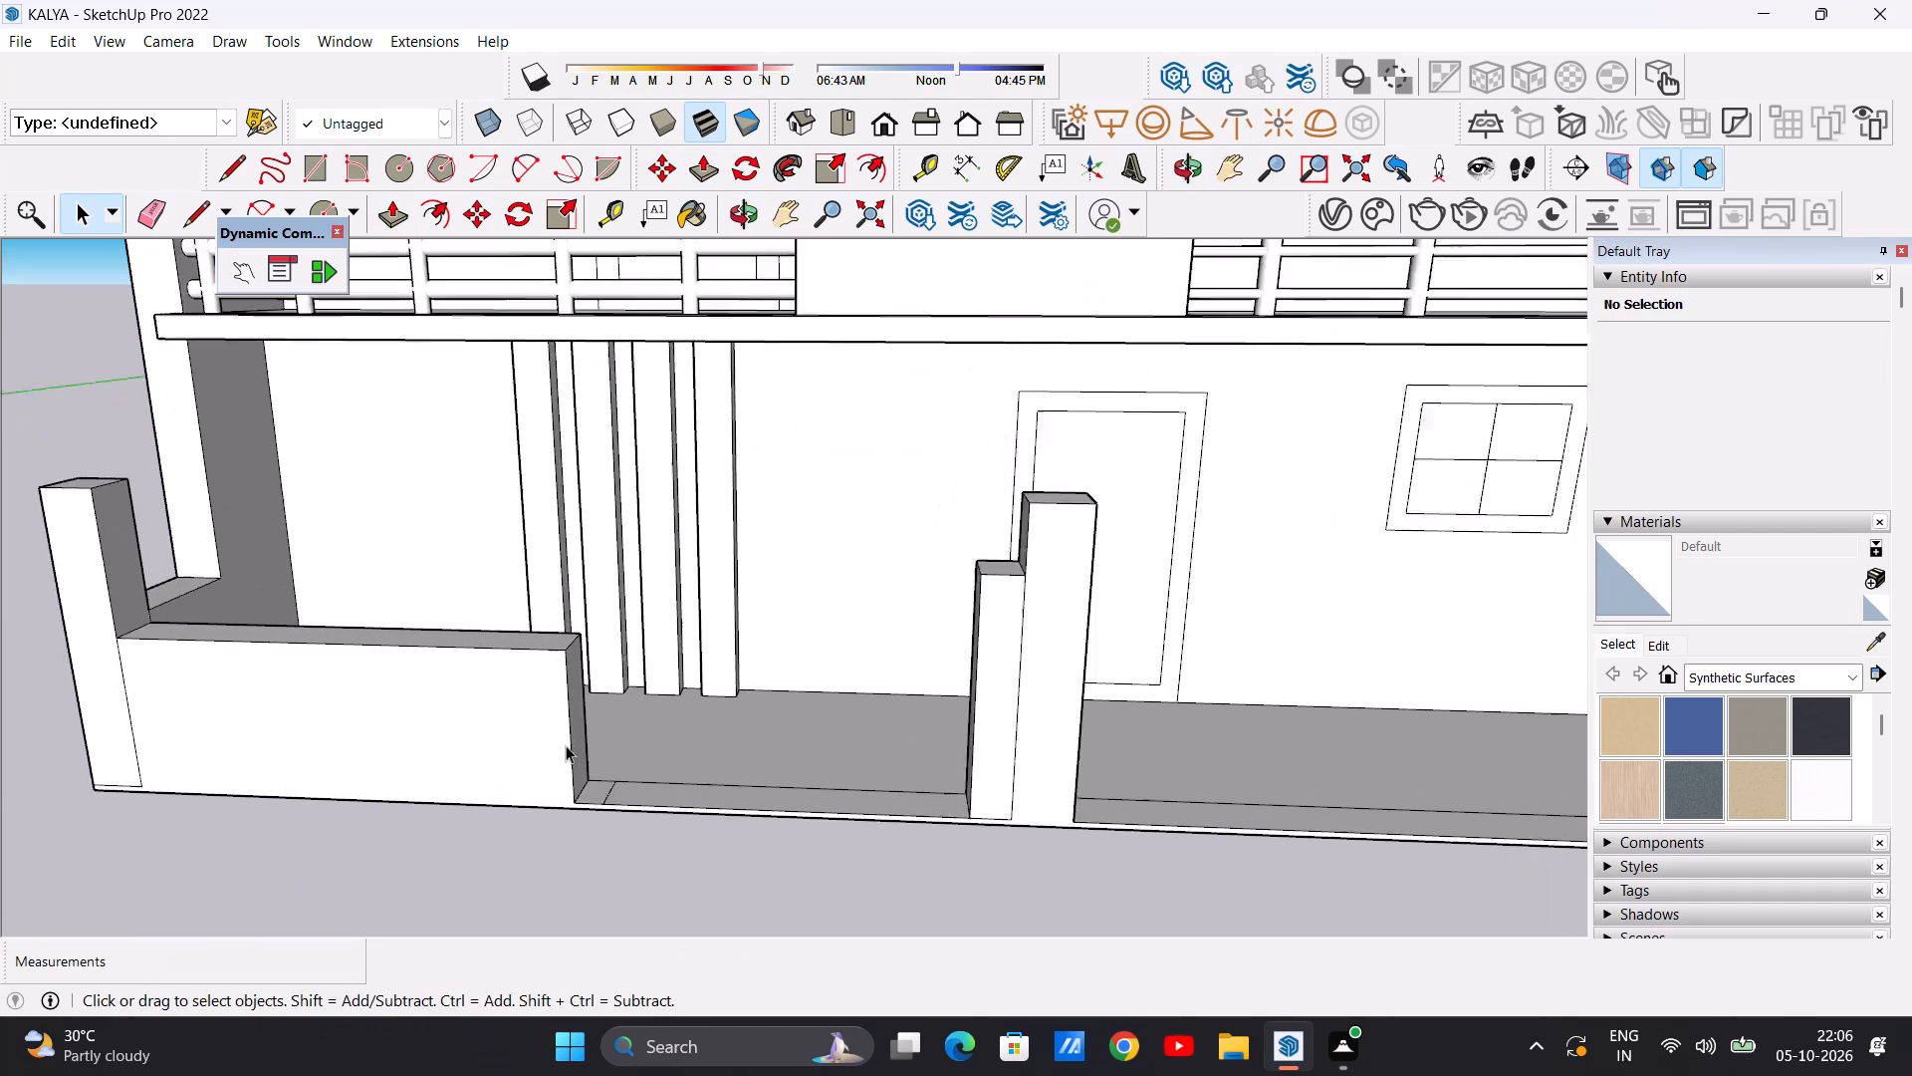
{"action": "scroll", "coordinate": [566, 745], "scroll_direction": "up", "scroll_amount": 2}
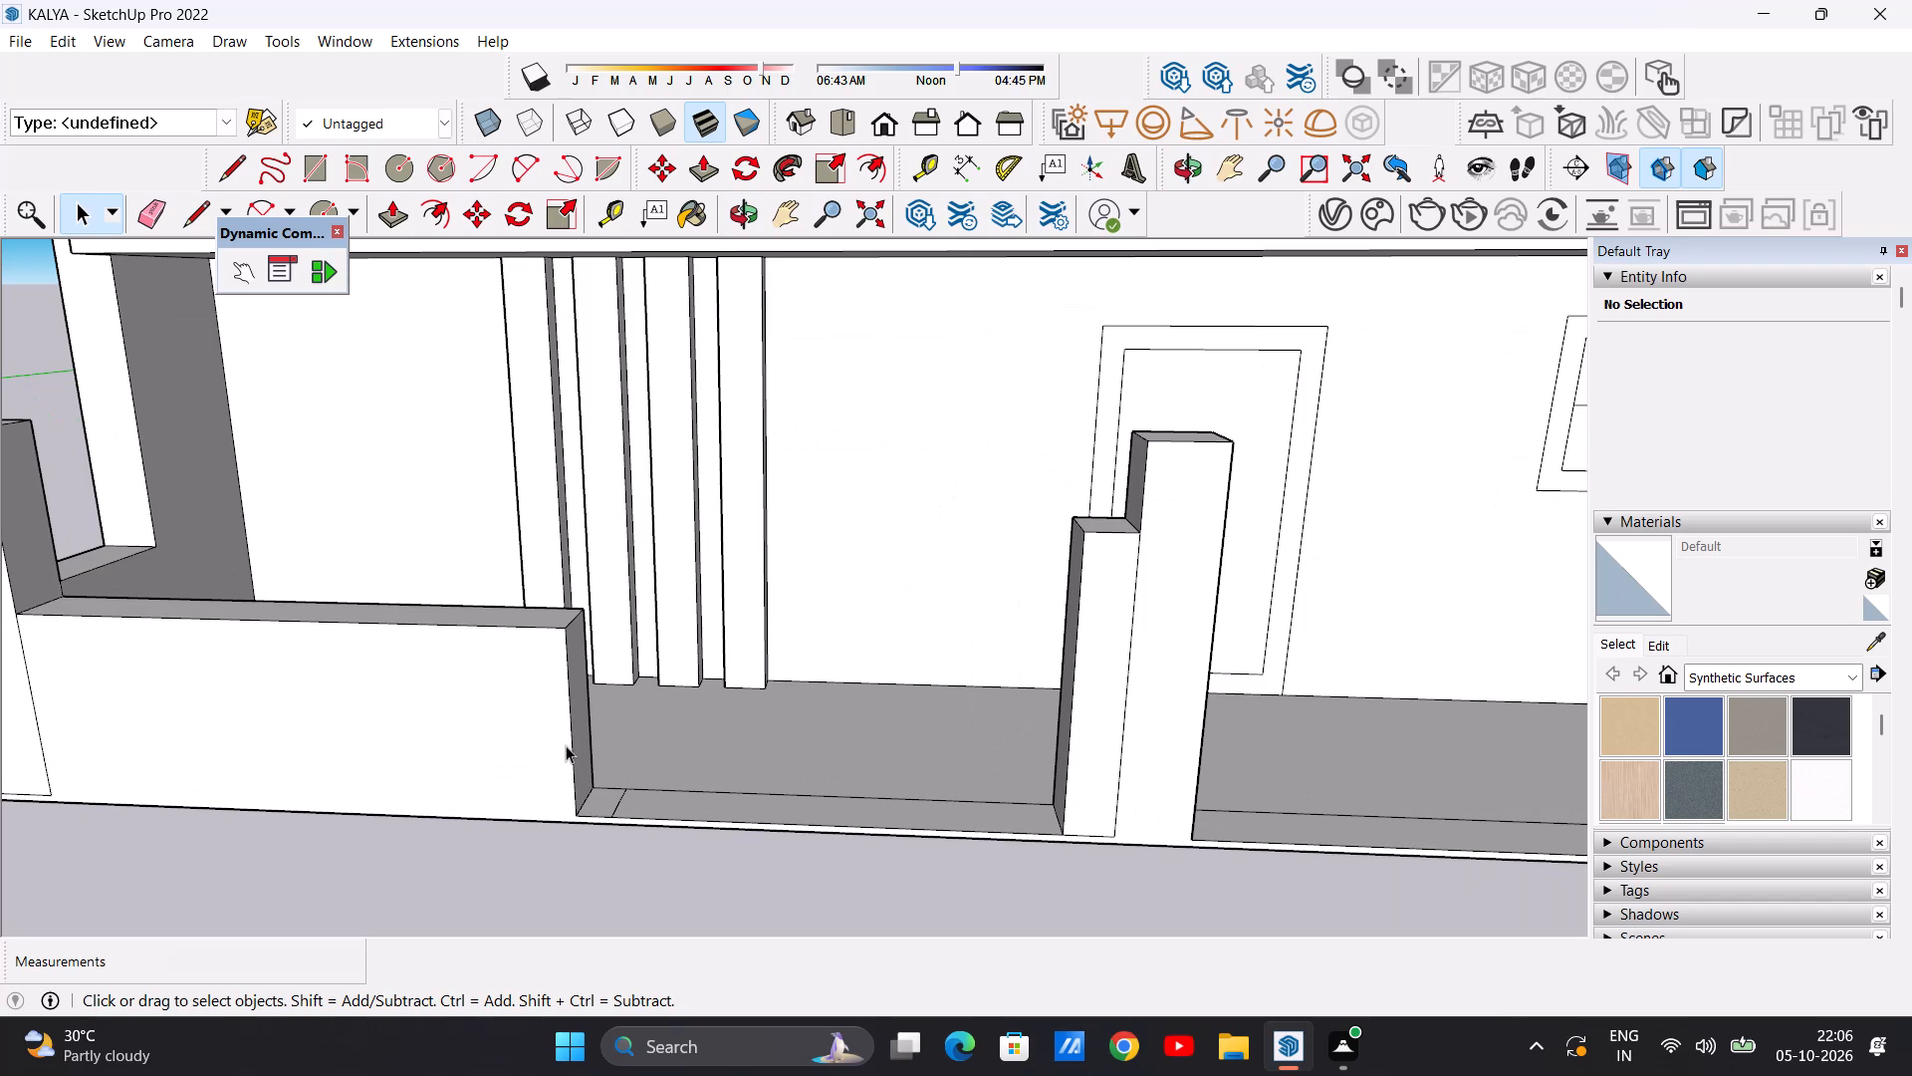
{"action": "scroll", "coordinate": [553, 752], "scroll_direction": "down", "scroll_amount": 2}
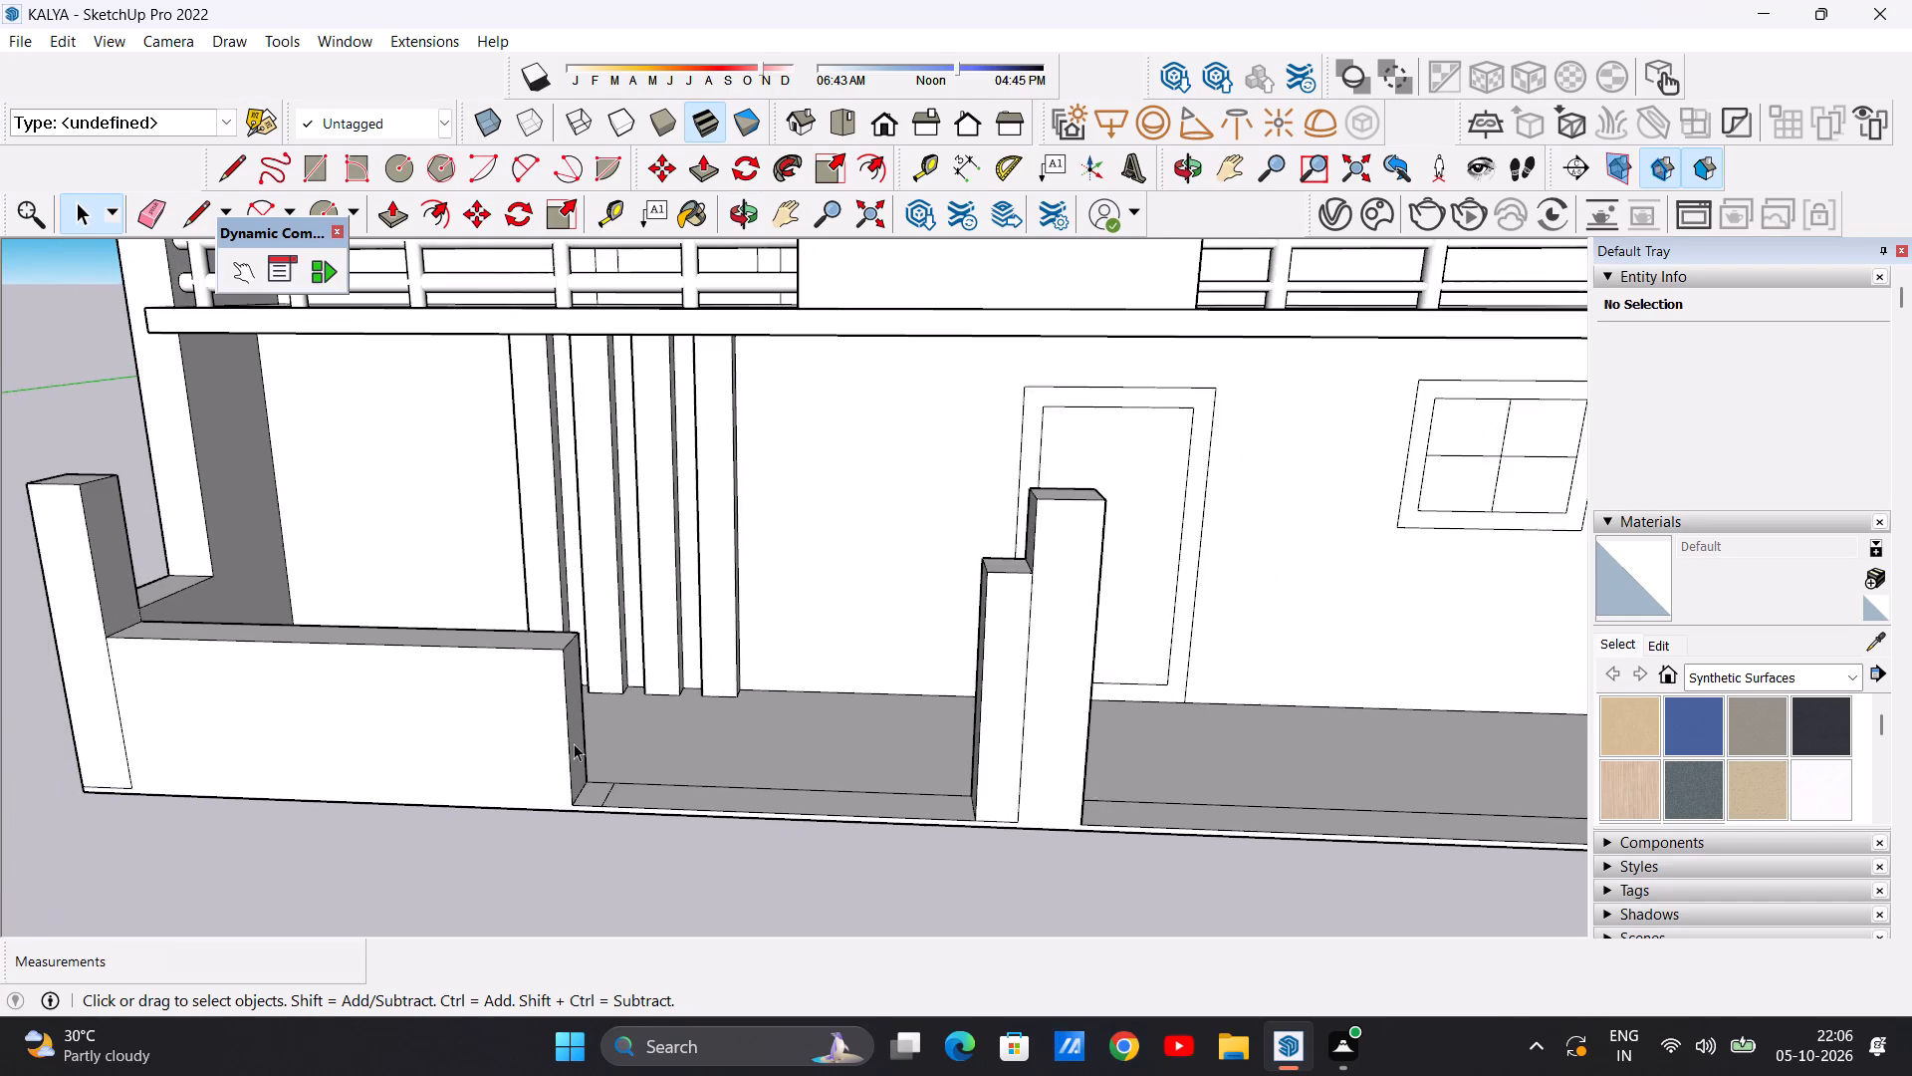
{"action": "scroll", "coordinate": [600, 721], "scroll_direction": "up", "scroll_amount": 2}
{"action": "scroll", "coordinate": [1002, 561], "scroll_direction": "up", "scroll_amount": 2}
{"action": "middle_click_drag", "start_coordinate": [1004, 615], "coordinate": [1217, 588]}
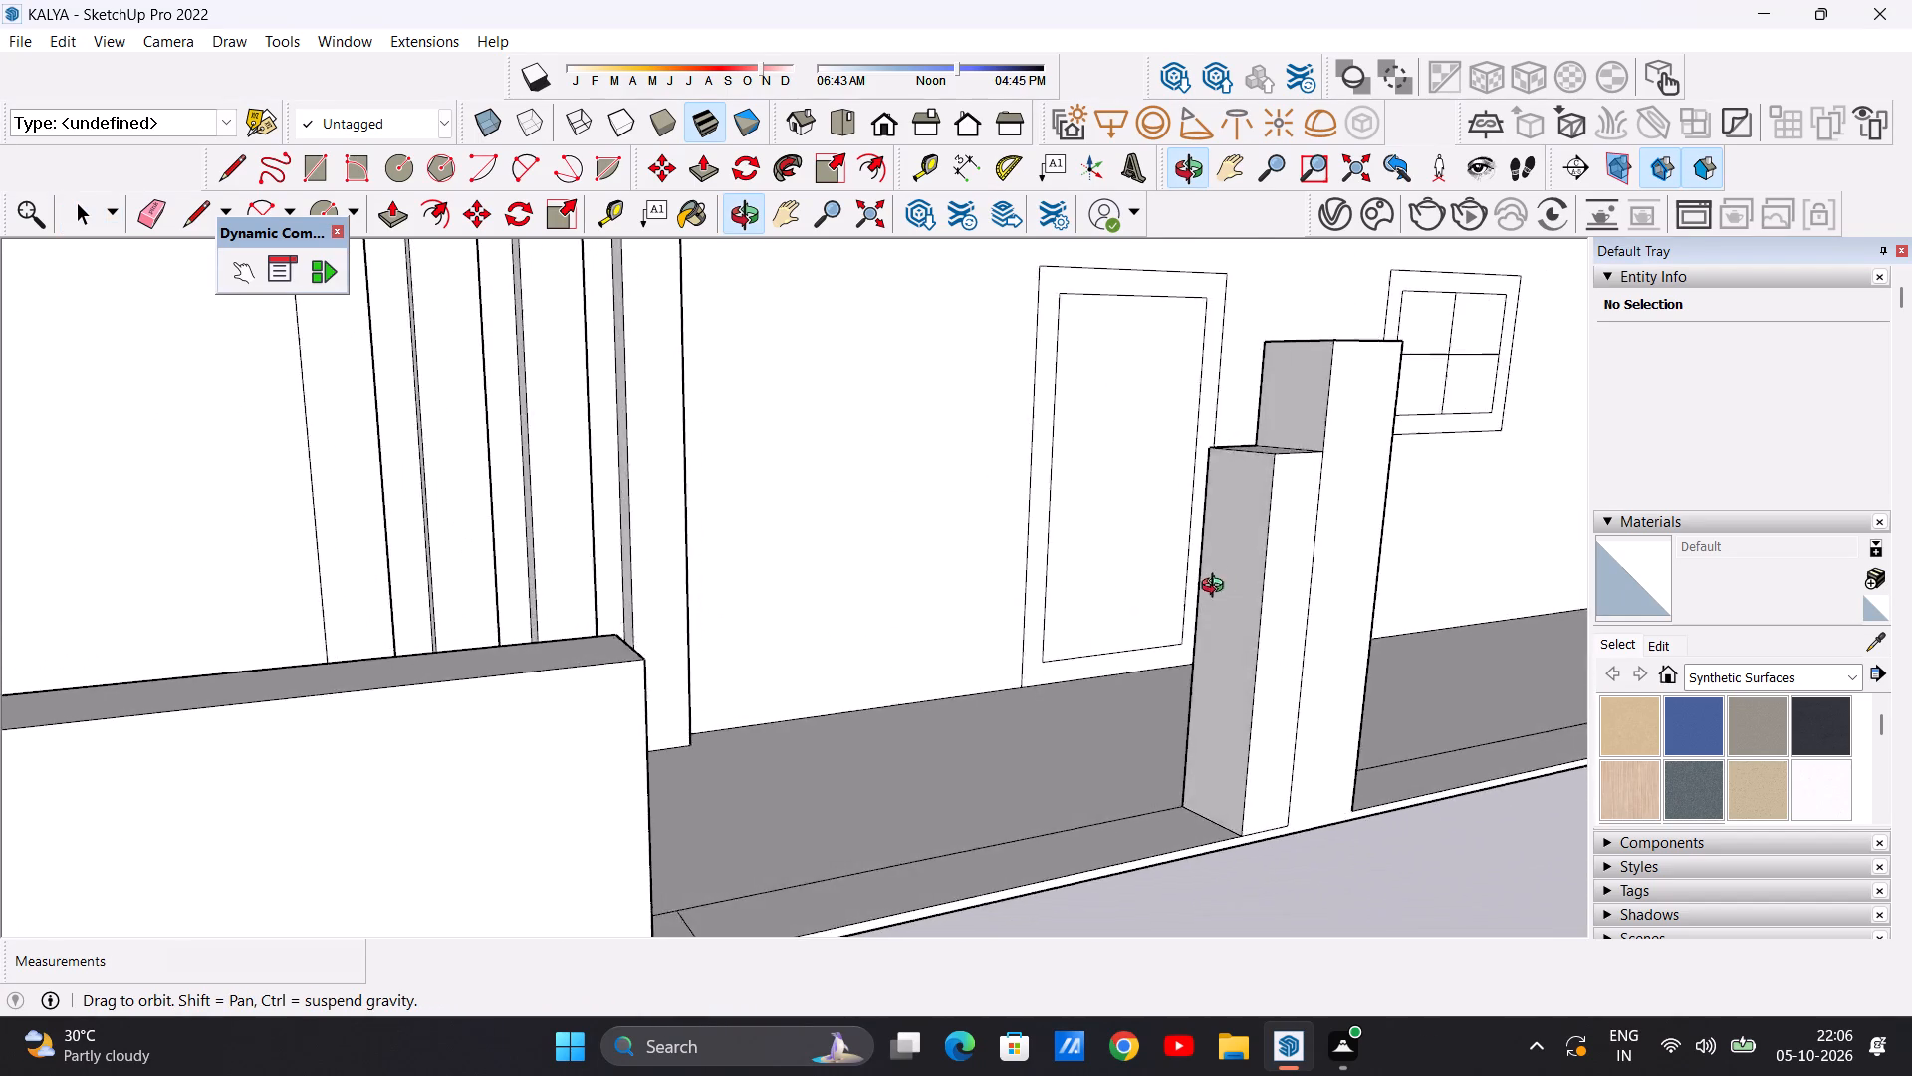
{"action": "middle_click_drag", "start_coordinate": [1217, 588], "coordinate": [1137, 610]}
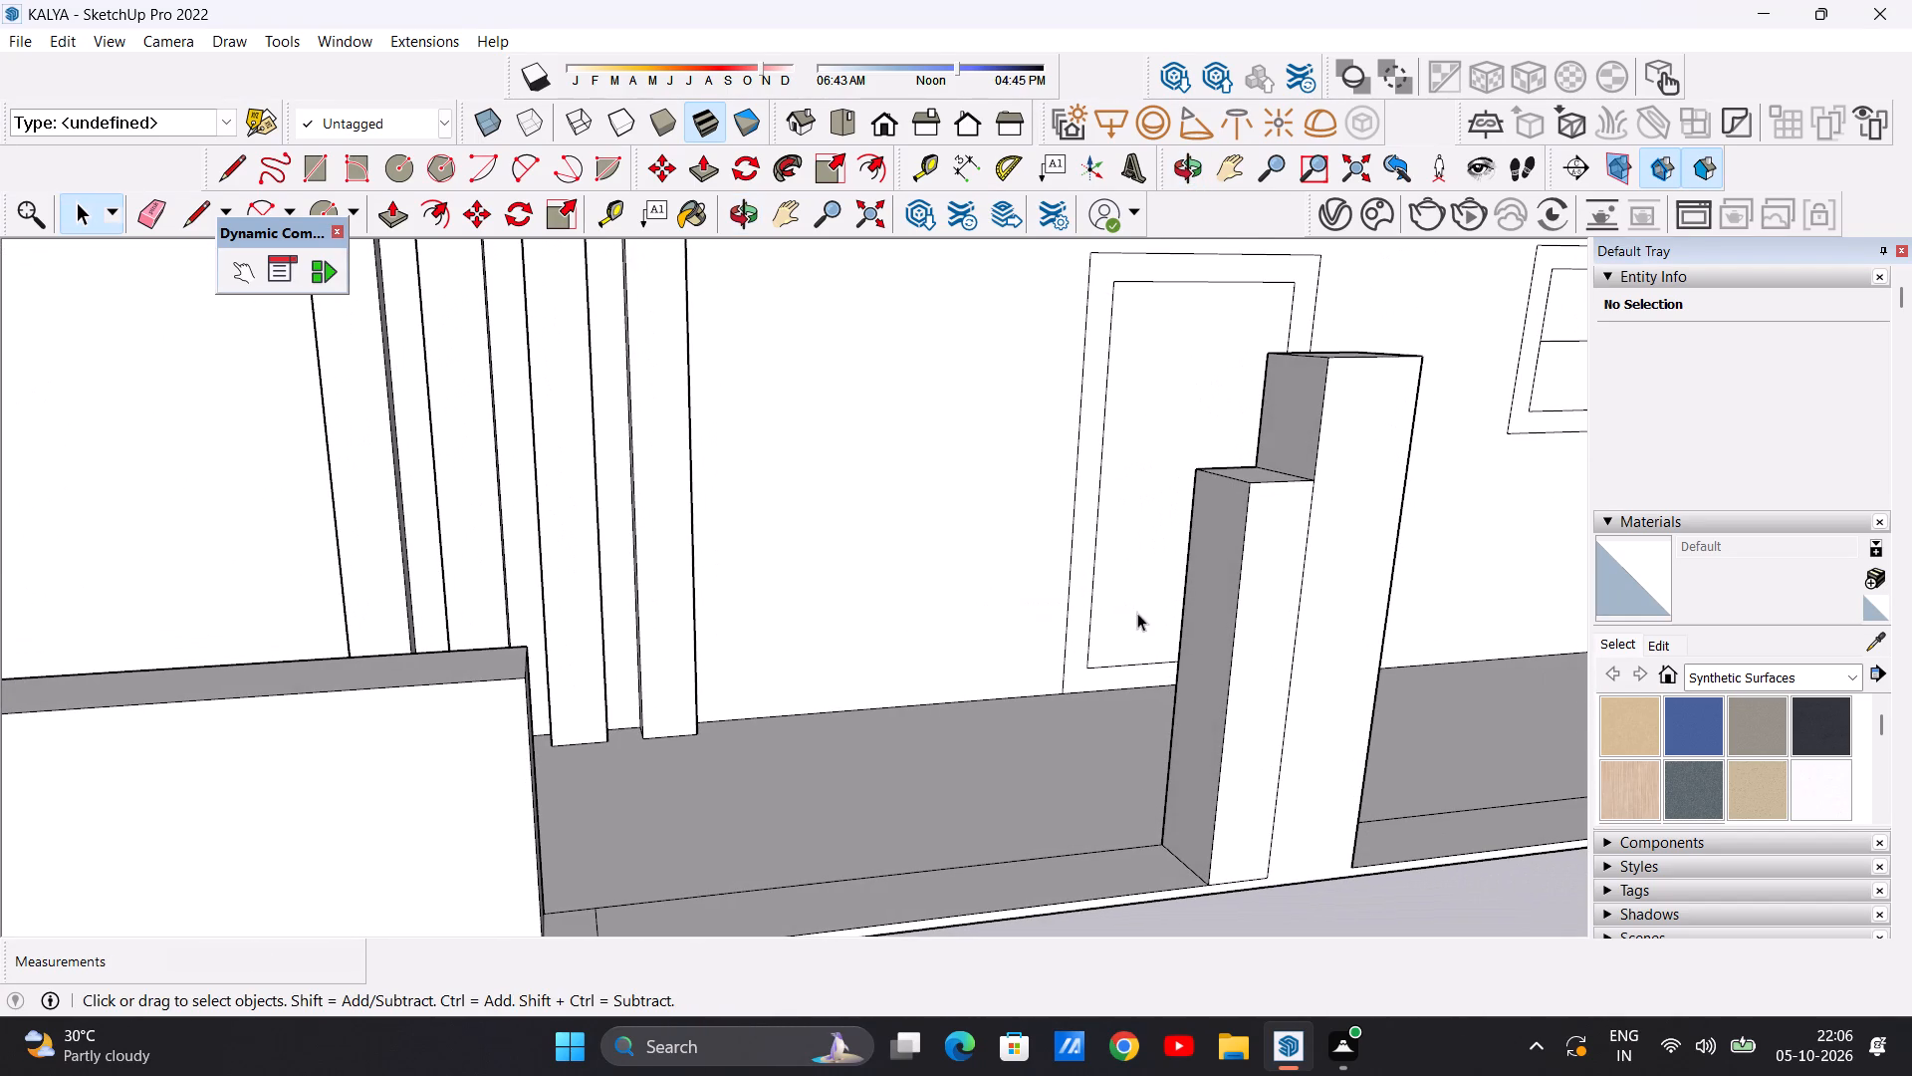
{"action": "scroll", "coordinate": [648, 687], "scroll_direction": "down", "scroll_amount": 2}
{"action": "scroll", "coordinate": [964, 713], "scroll_direction": "up", "scroll_amount": 2}
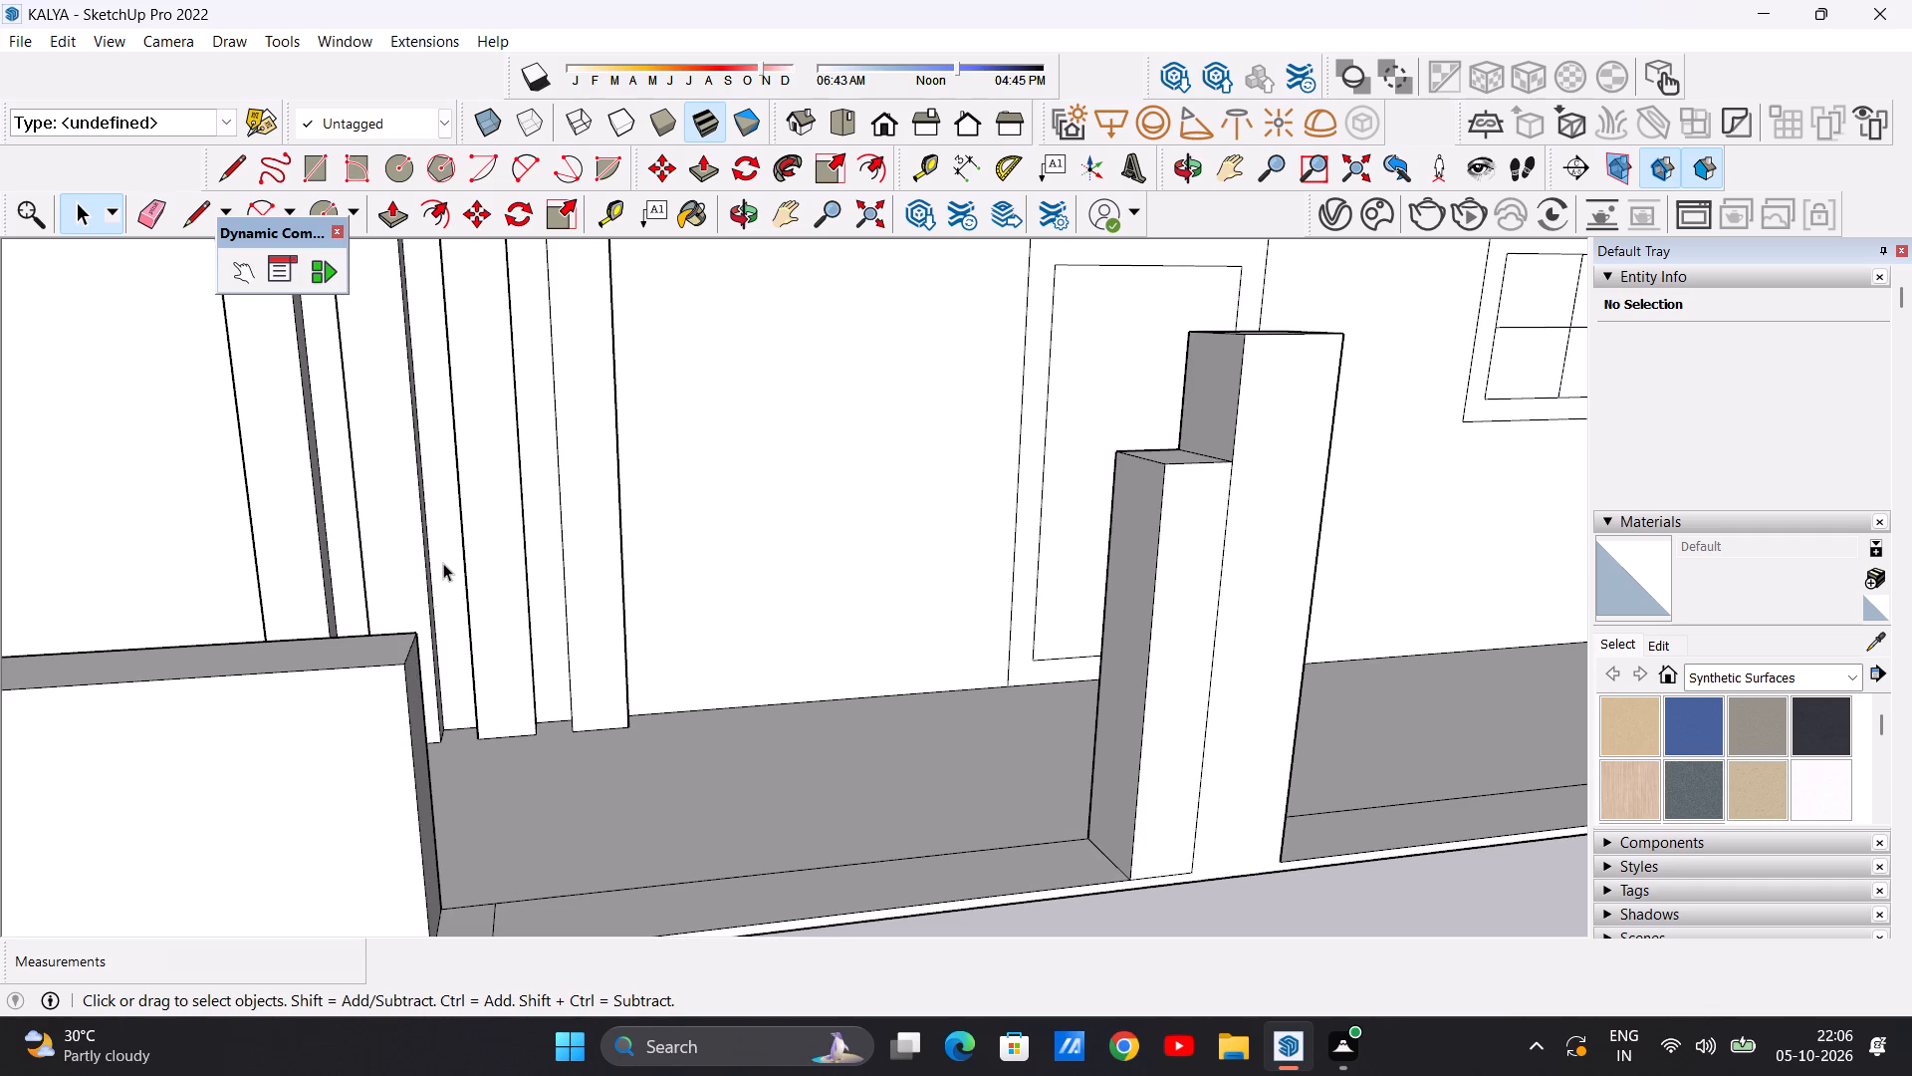
{"action": "scroll", "coordinate": [375, 741], "scroll_direction": "down", "scroll_amount": 9}
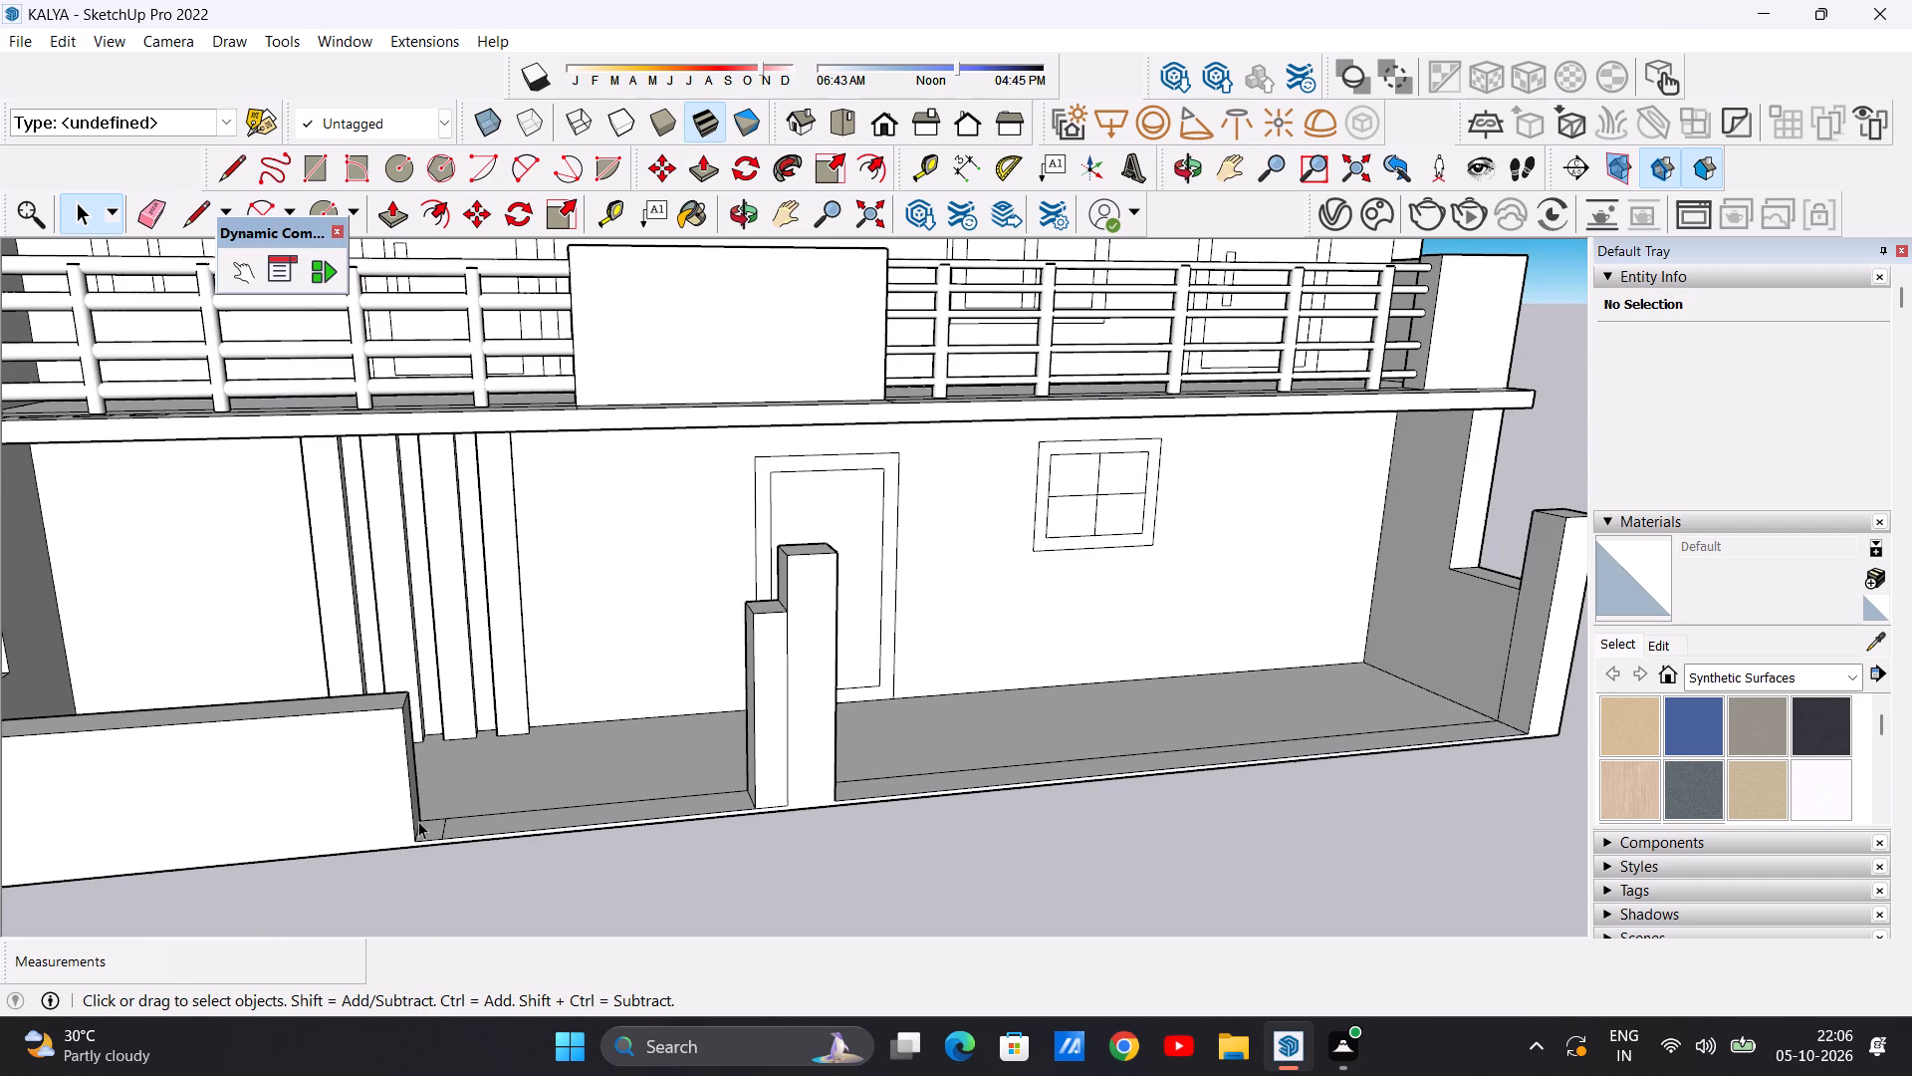
{"action": "scroll", "coordinate": [418, 824], "scroll_direction": "up", "scroll_amount": 6}
{"action": "scroll", "coordinate": [404, 809], "scroll_direction": "down", "scroll_amount": 4}
Draw a horizontal line about 6' 6" long across the lower post's fin-side face, a little below its top.
{"action": "middle_click_drag", "start_coordinate": [405, 799], "coordinate": [490, 735]}
{"action": "scroll", "coordinate": [876, 594], "scroll_direction": "up", "scroll_amount": 5}
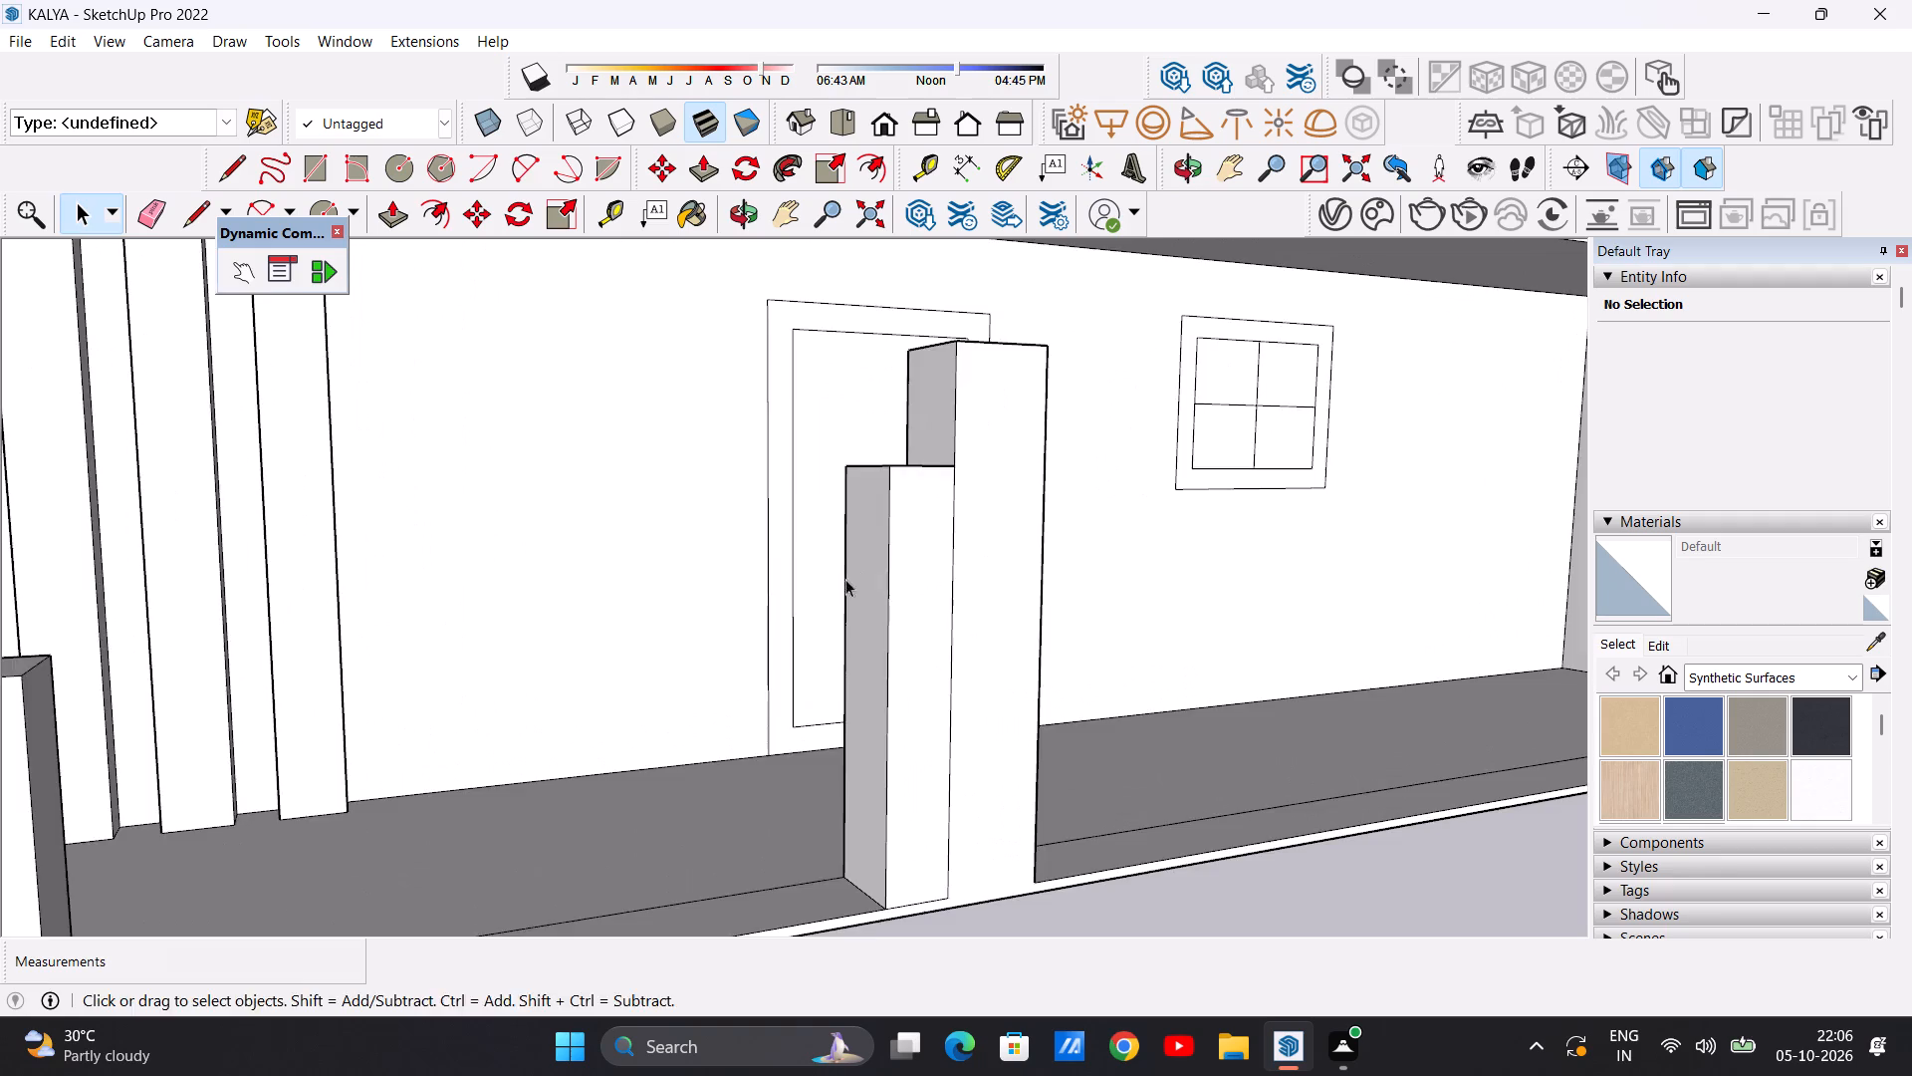
{"action": "middle_click_drag", "start_coordinate": [854, 581], "coordinate": [945, 617]}
{"action": "scroll", "coordinate": [962, 546], "scroll_direction": "up", "scroll_amount": 4}
{"action": "key", "text": "l"}
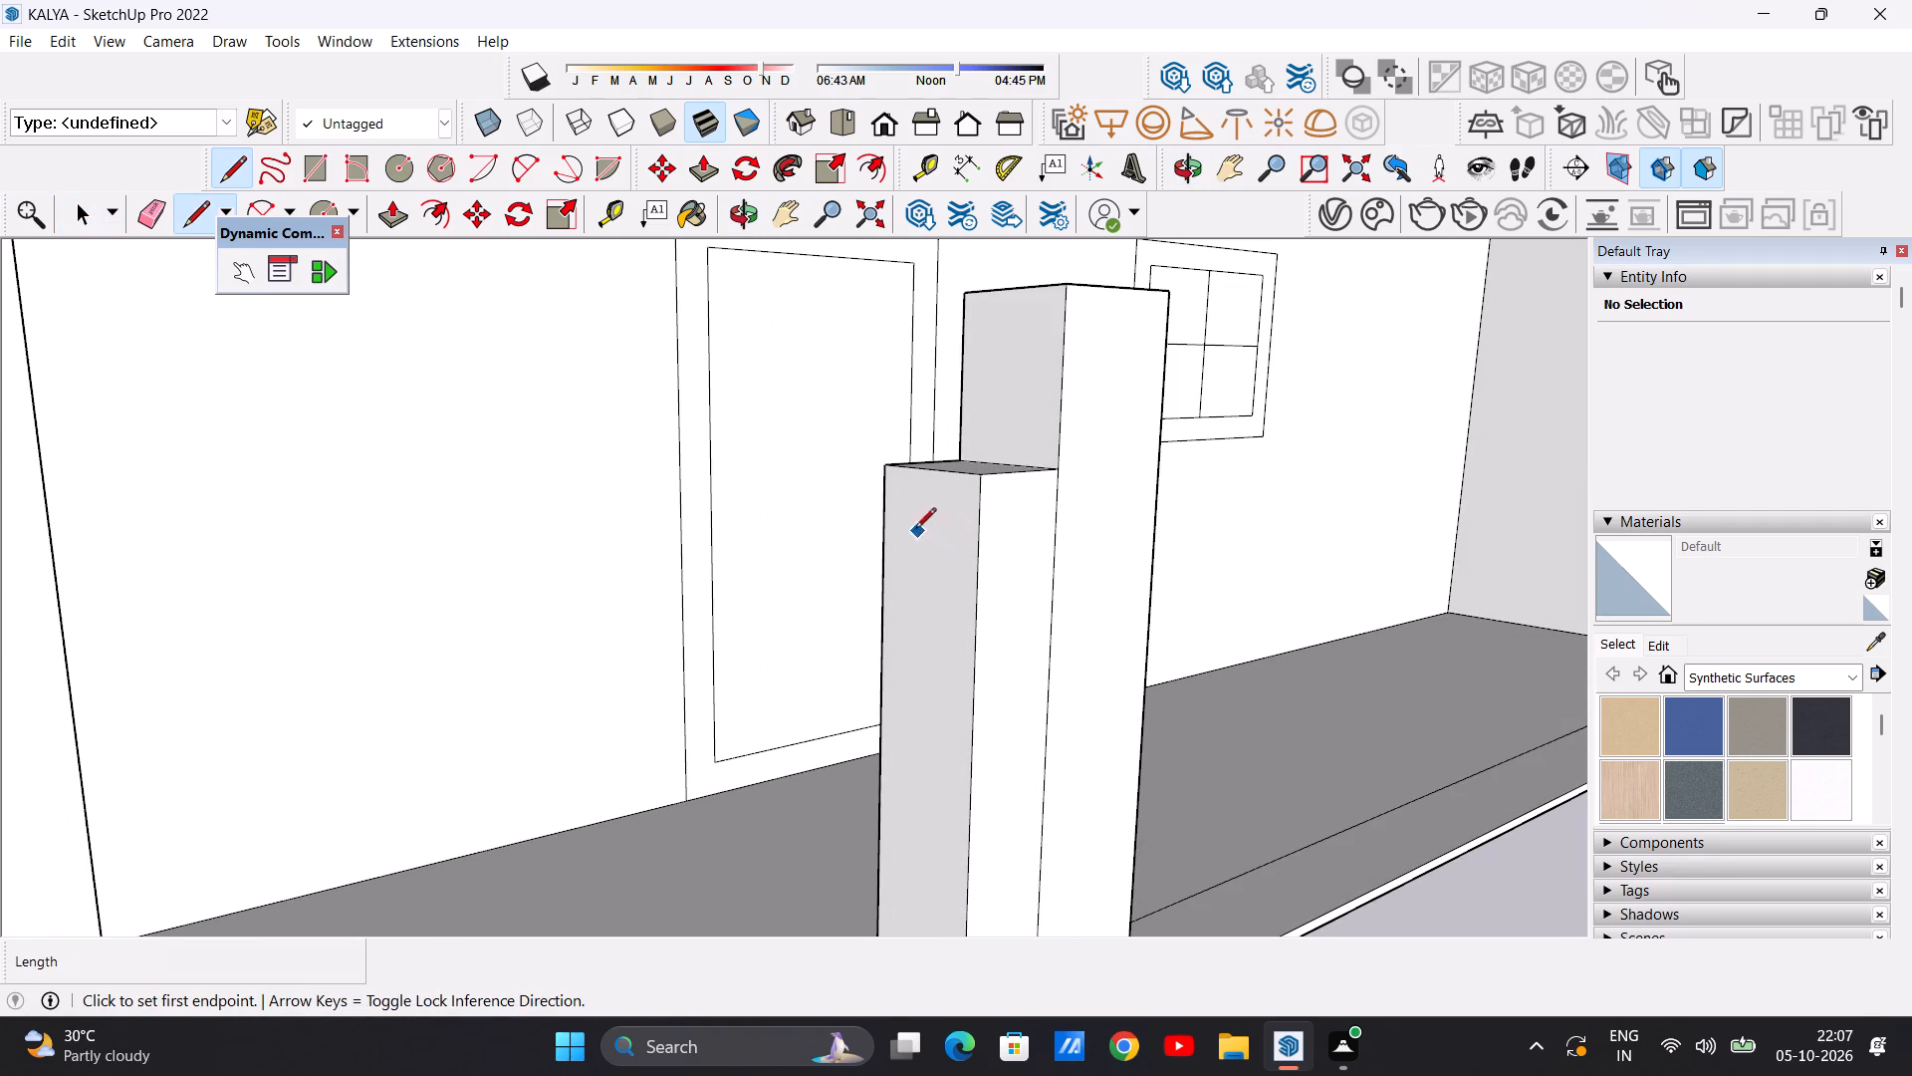
{"action": "scroll", "coordinate": [902, 521], "scroll_direction": "up", "scroll_amount": 4}
{"action": "left_click", "coordinate": [875, 502]}
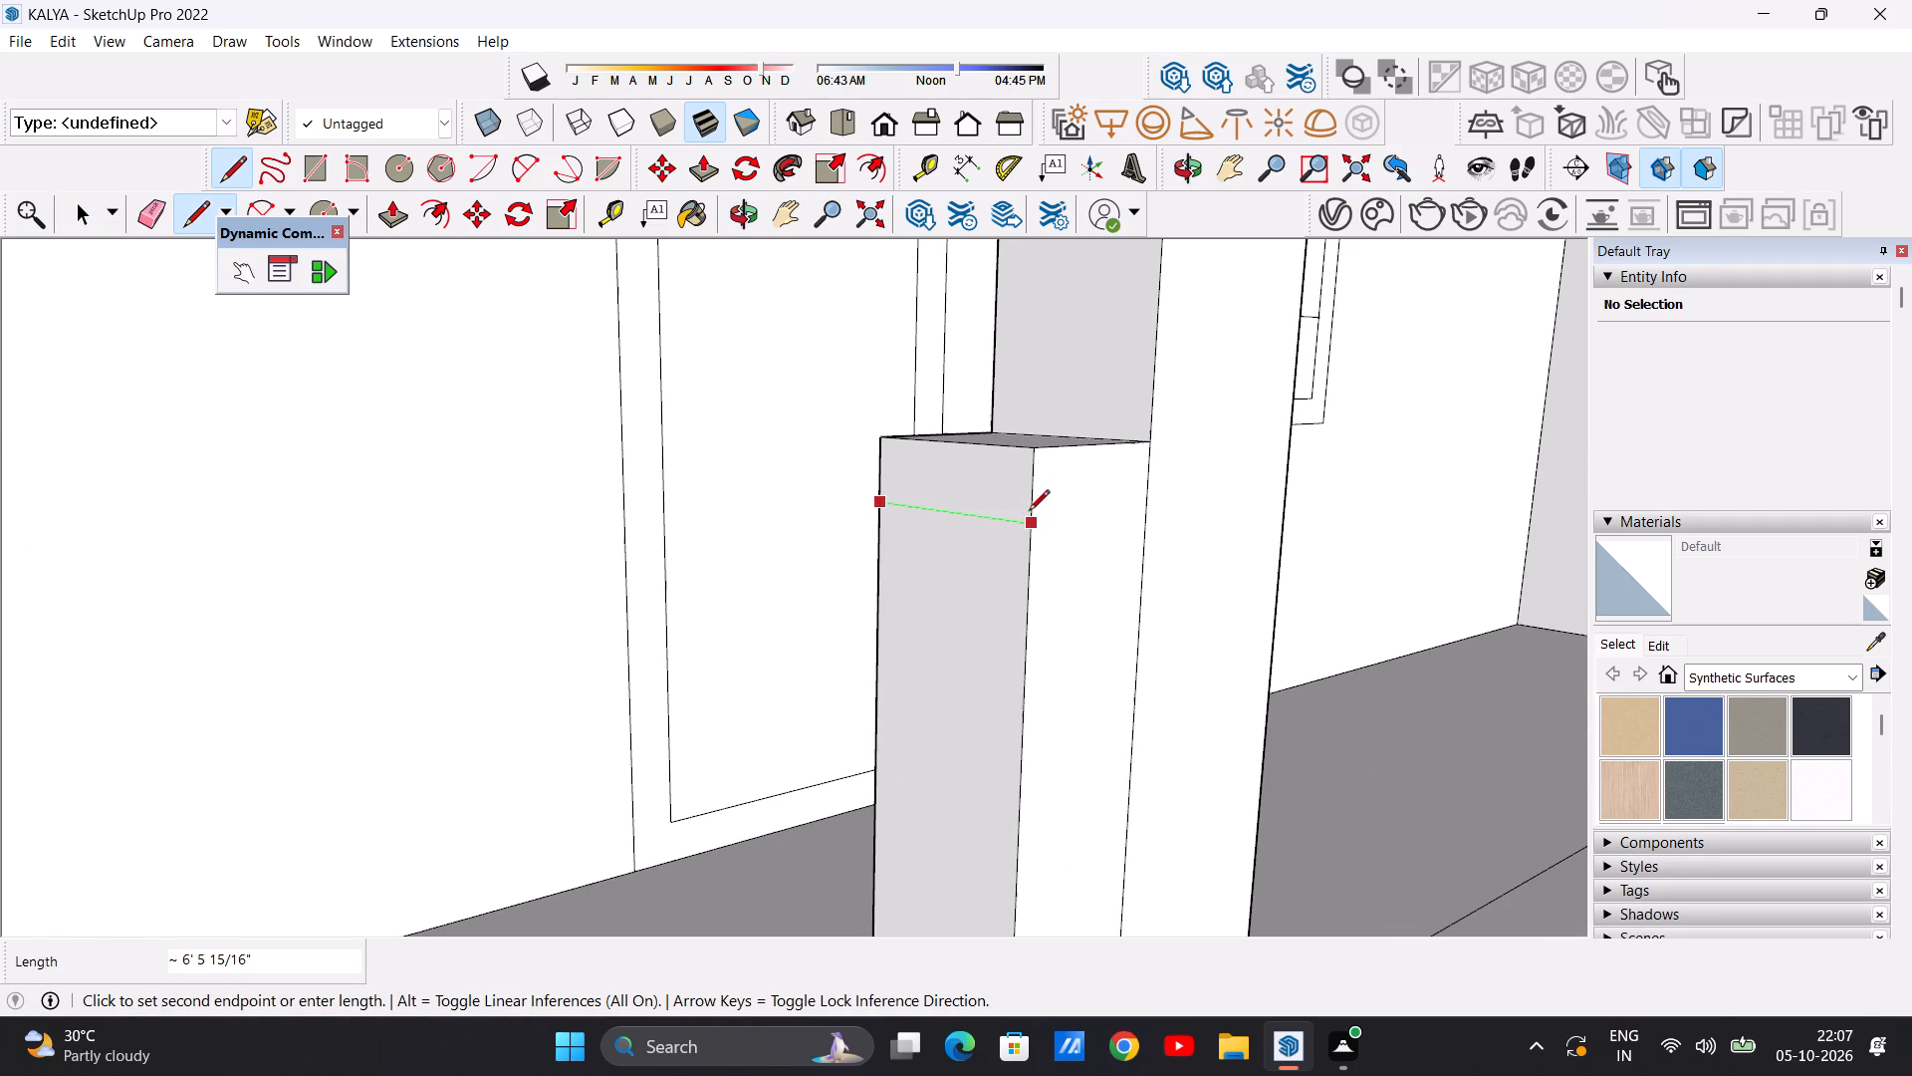
{"action": "left_click", "coordinate": [1027, 521]}
{"action": "key", "text": "space"}
Push/Pull the lower post's top side strip about 48' 3/4" across to the end of the low front wall, forming a beam.
{"action": "type", "text": "P"}
{"action": "left_click", "coordinate": [995, 472]}
{"action": "scroll", "coordinate": [863, 503], "scroll_direction": "down", "scroll_amount": 17}
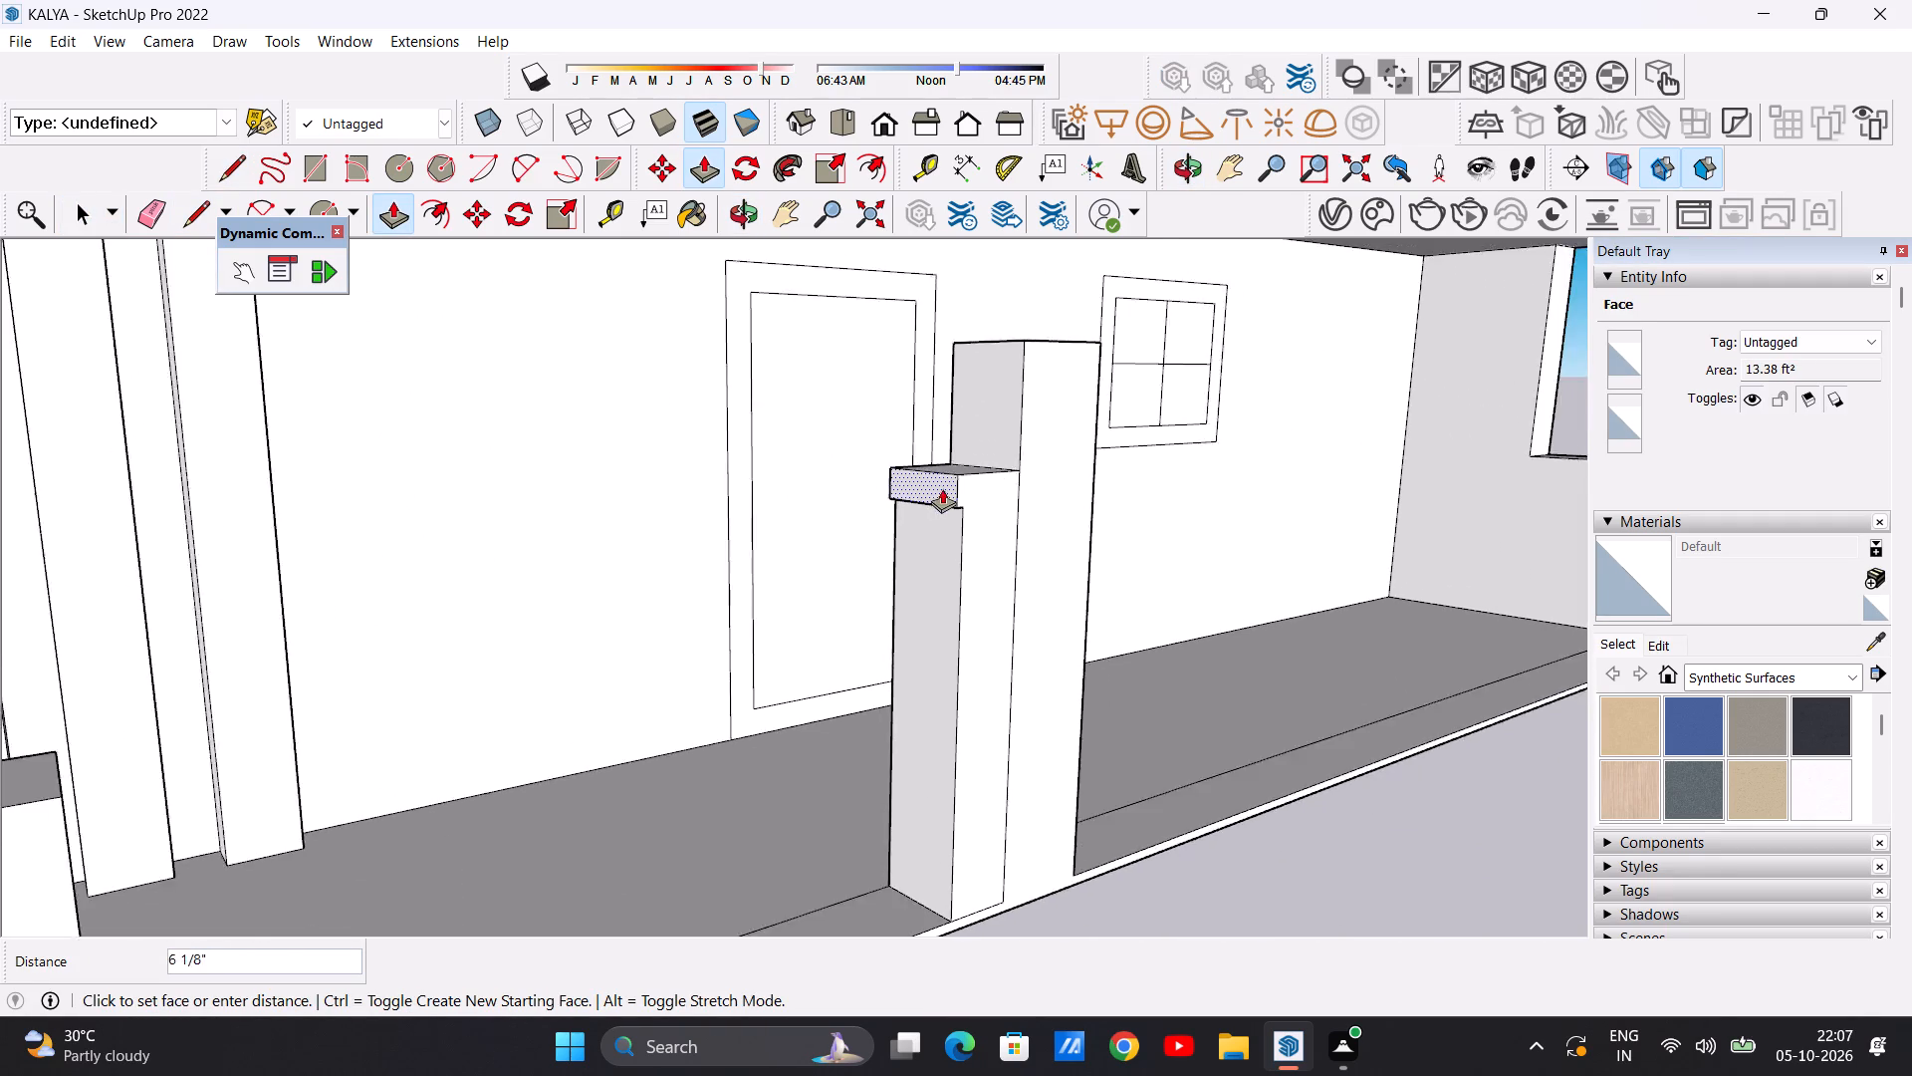
{"action": "scroll", "coordinate": [942, 488], "scroll_direction": "down", "scroll_amount": 4}
{"action": "scroll", "coordinate": [550, 540], "scroll_direction": "up", "scroll_amount": 1}
{"action": "middle_click_drag", "start_coordinate": [468, 536], "coordinate": [316, 546]}
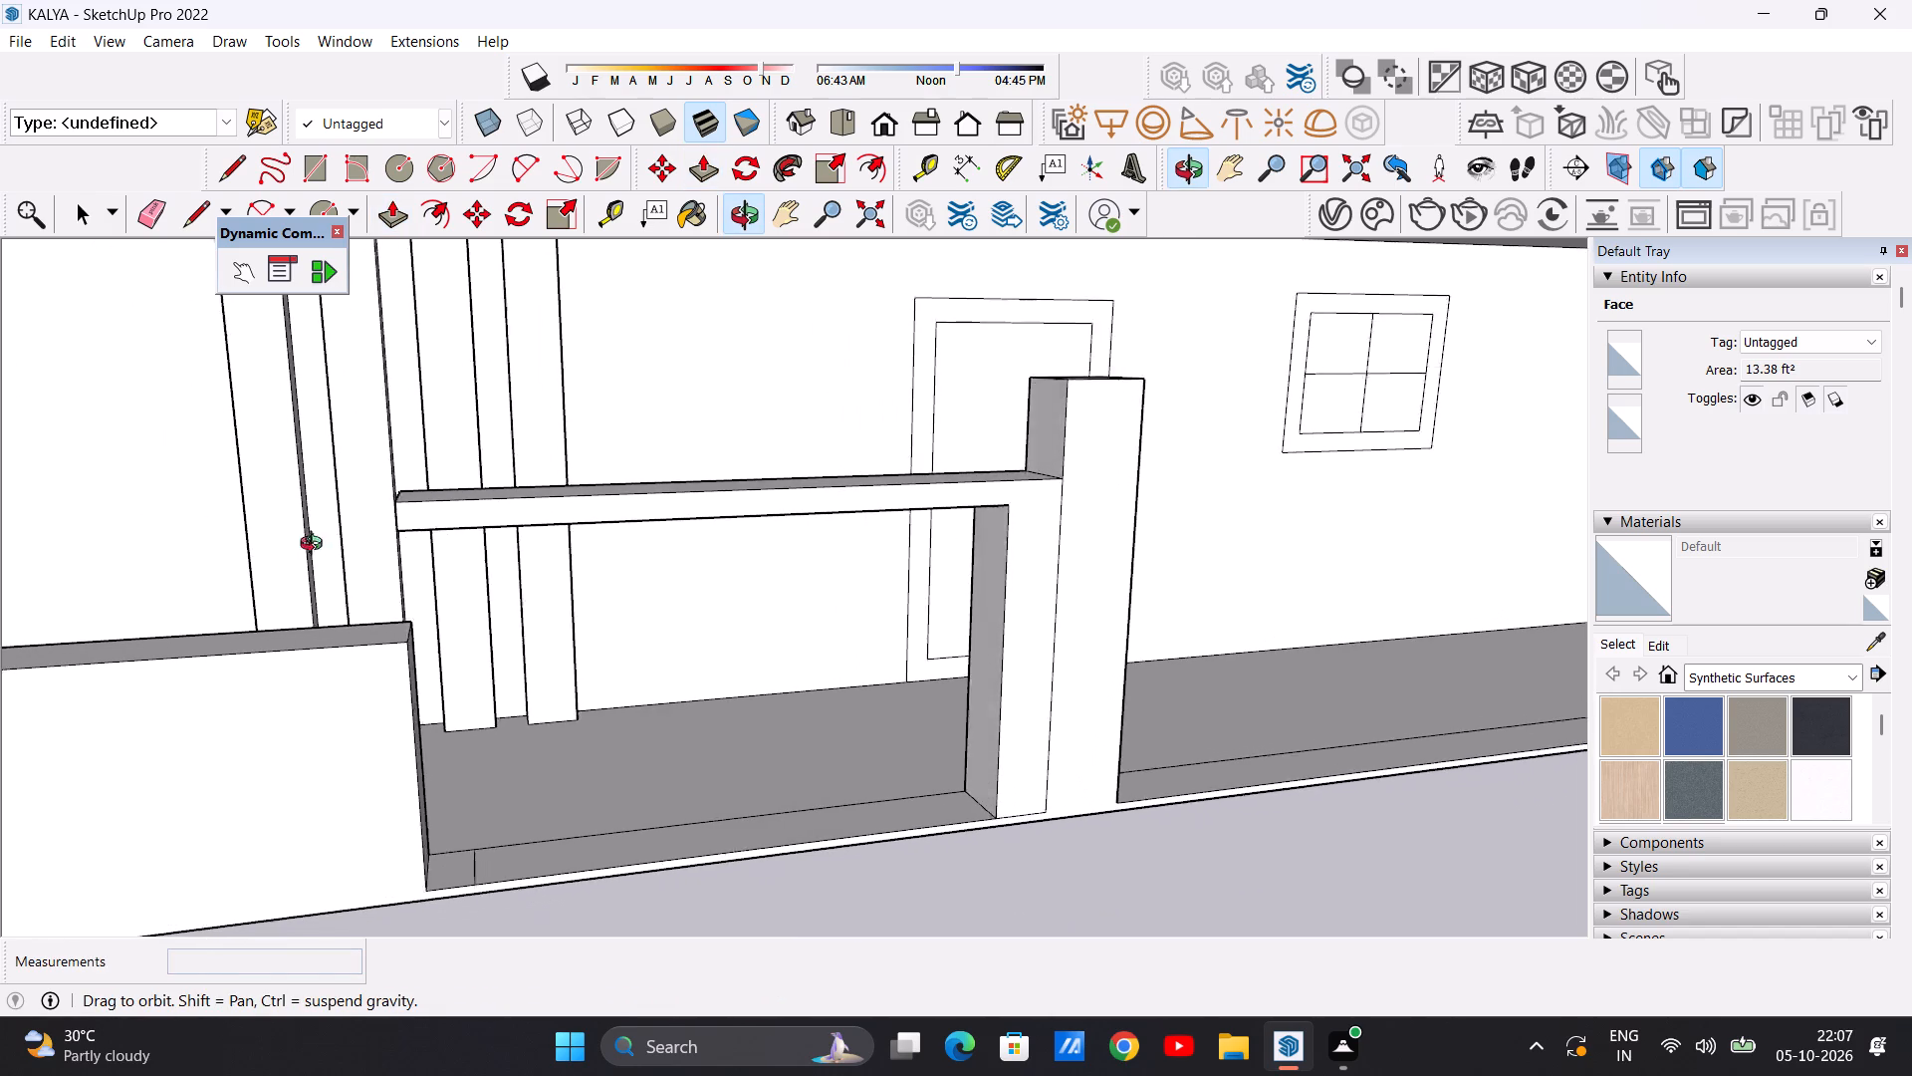
{"action": "middle_click_drag", "start_coordinate": [316, 546], "coordinate": [312, 546]}
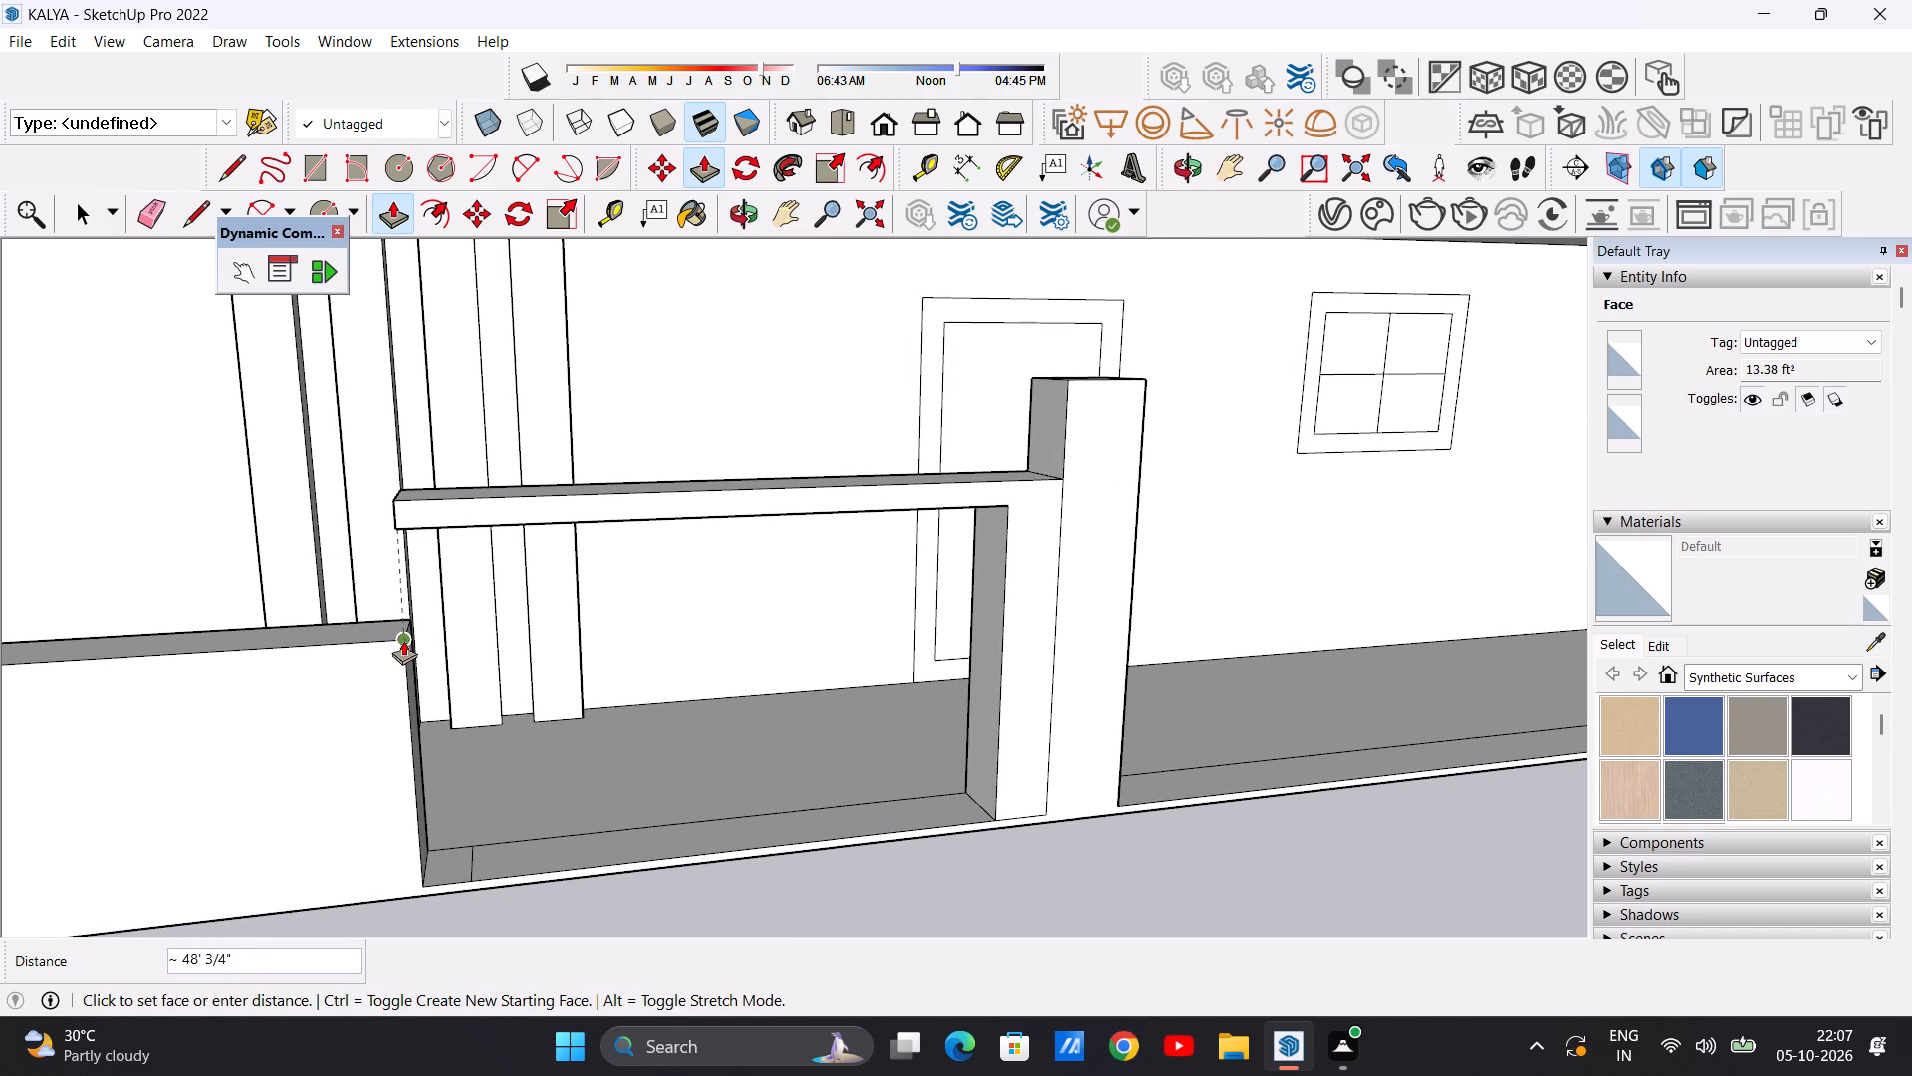
{"action": "left_click", "coordinate": [404, 640]}
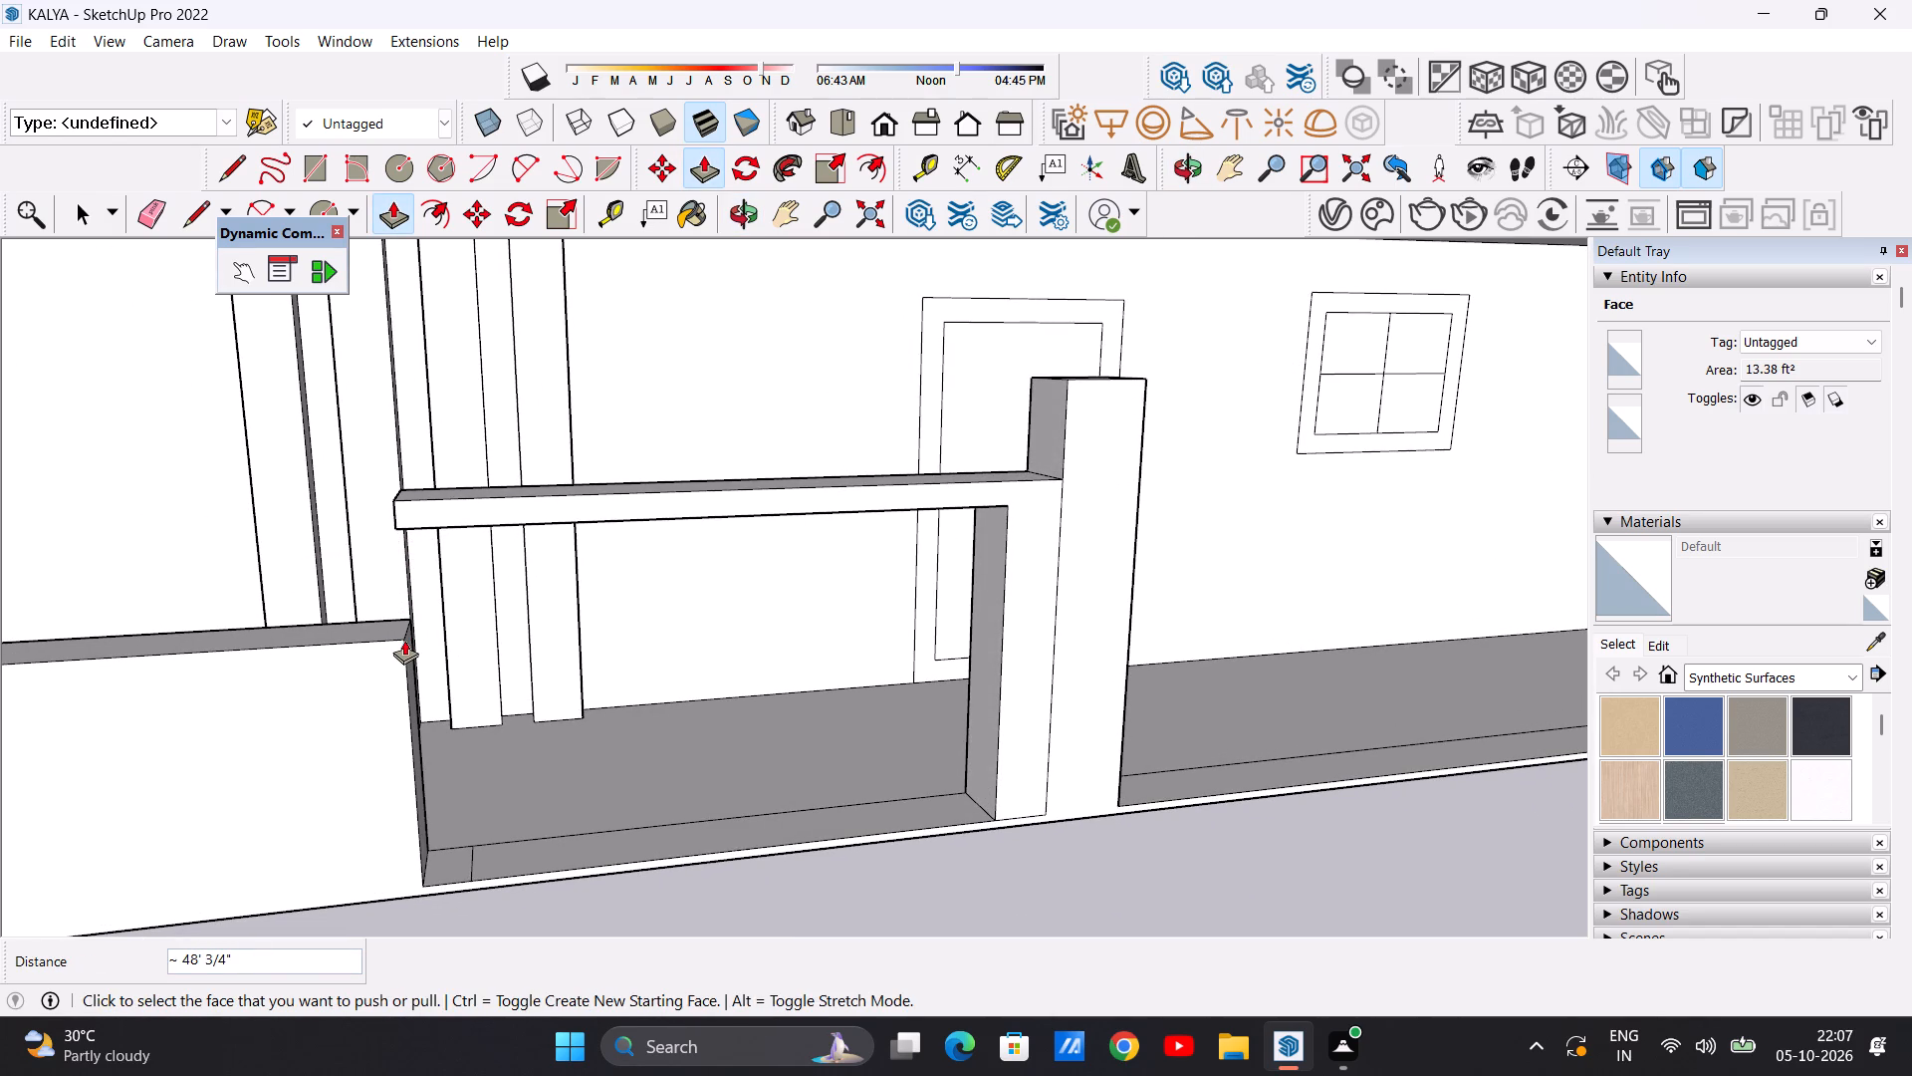
{"action": "key", "text": "space"}
Raise the small ledge square at the wall's end 19' 8 15/16", and about 8' 2 9/16" more to the beam's underside, forming a post.
{"action": "key", "text": "p"}
{"action": "middle_click_drag", "start_coordinate": [438, 734], "coordinate": [424, 822]}
{"action": "scroll", "coordinate": [531, 857], "scroll_direction": "up", "scroll_amount": 5}
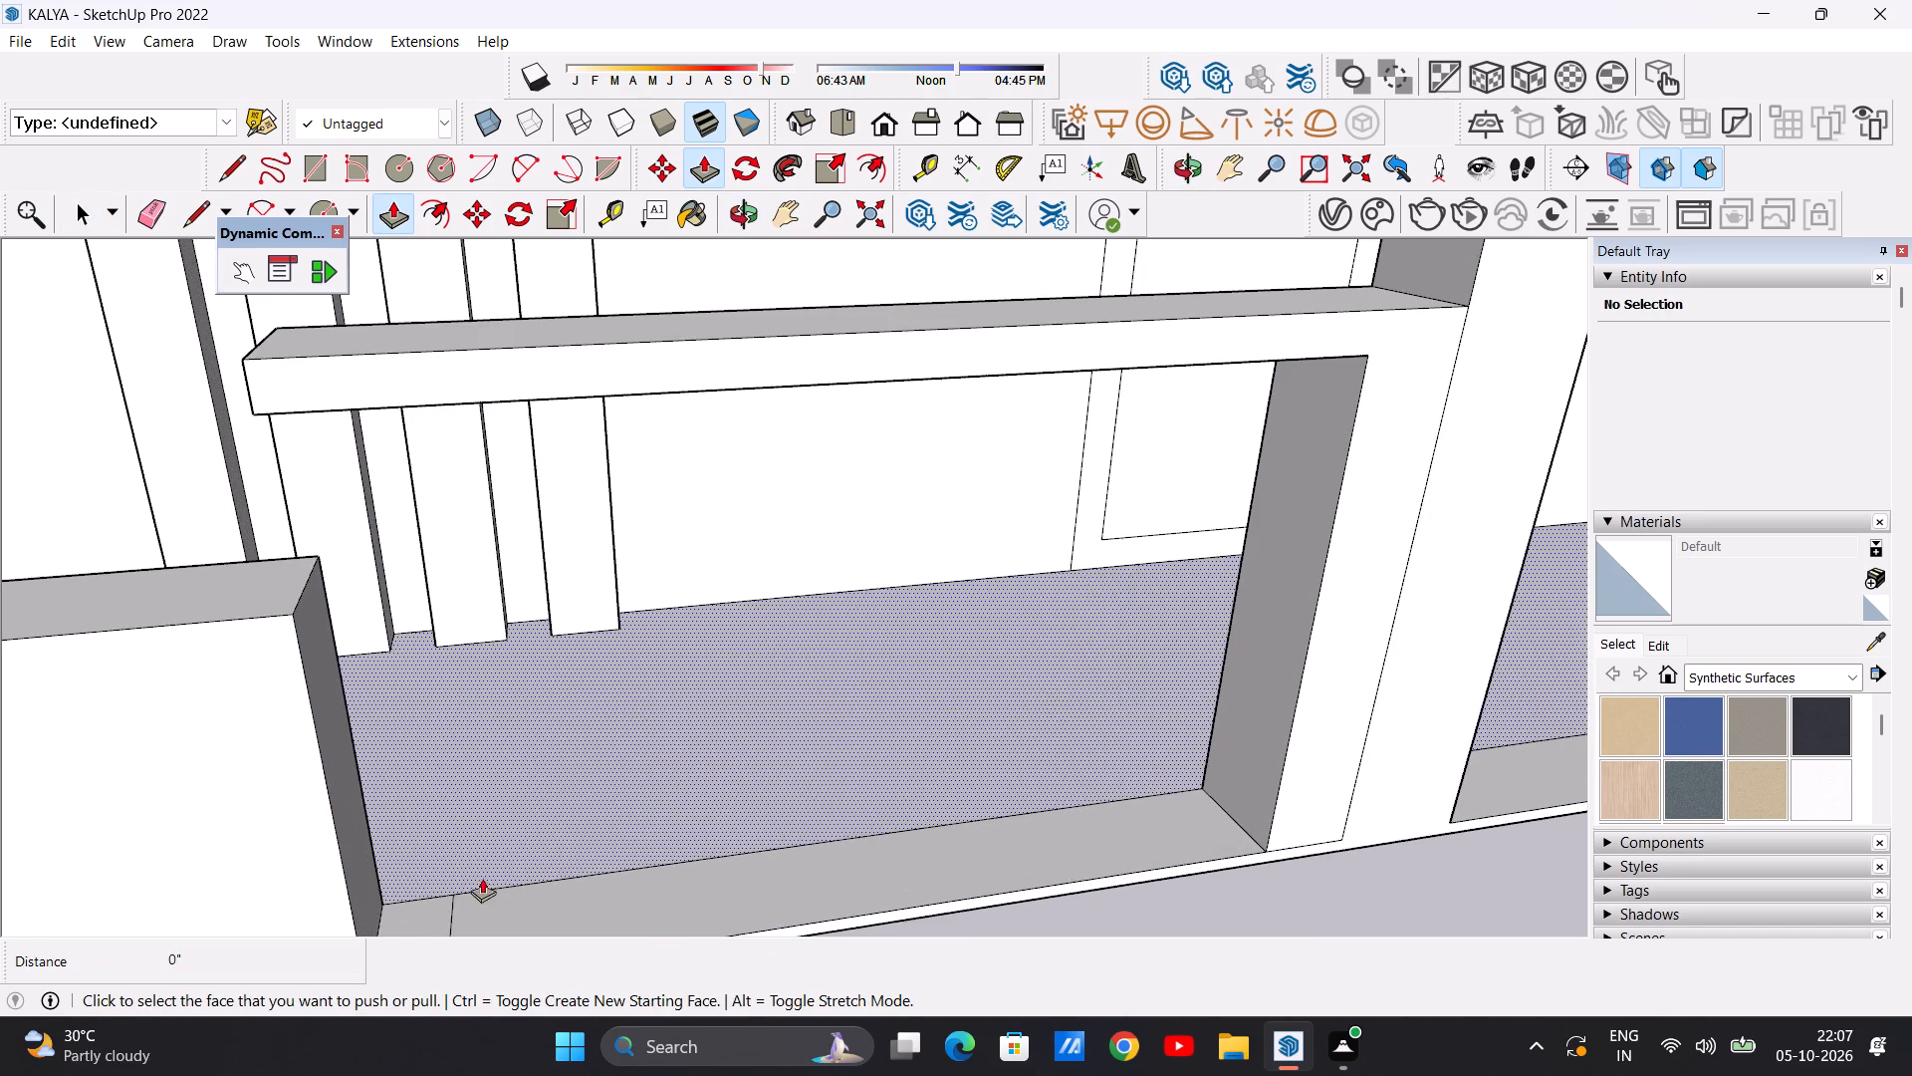
{"action": "left_click", "coordinate": [424, 907]}
{"action": "scroll", "coordinate": [423, 671], "scroll_direction": "down", "scroll_amount": 11}
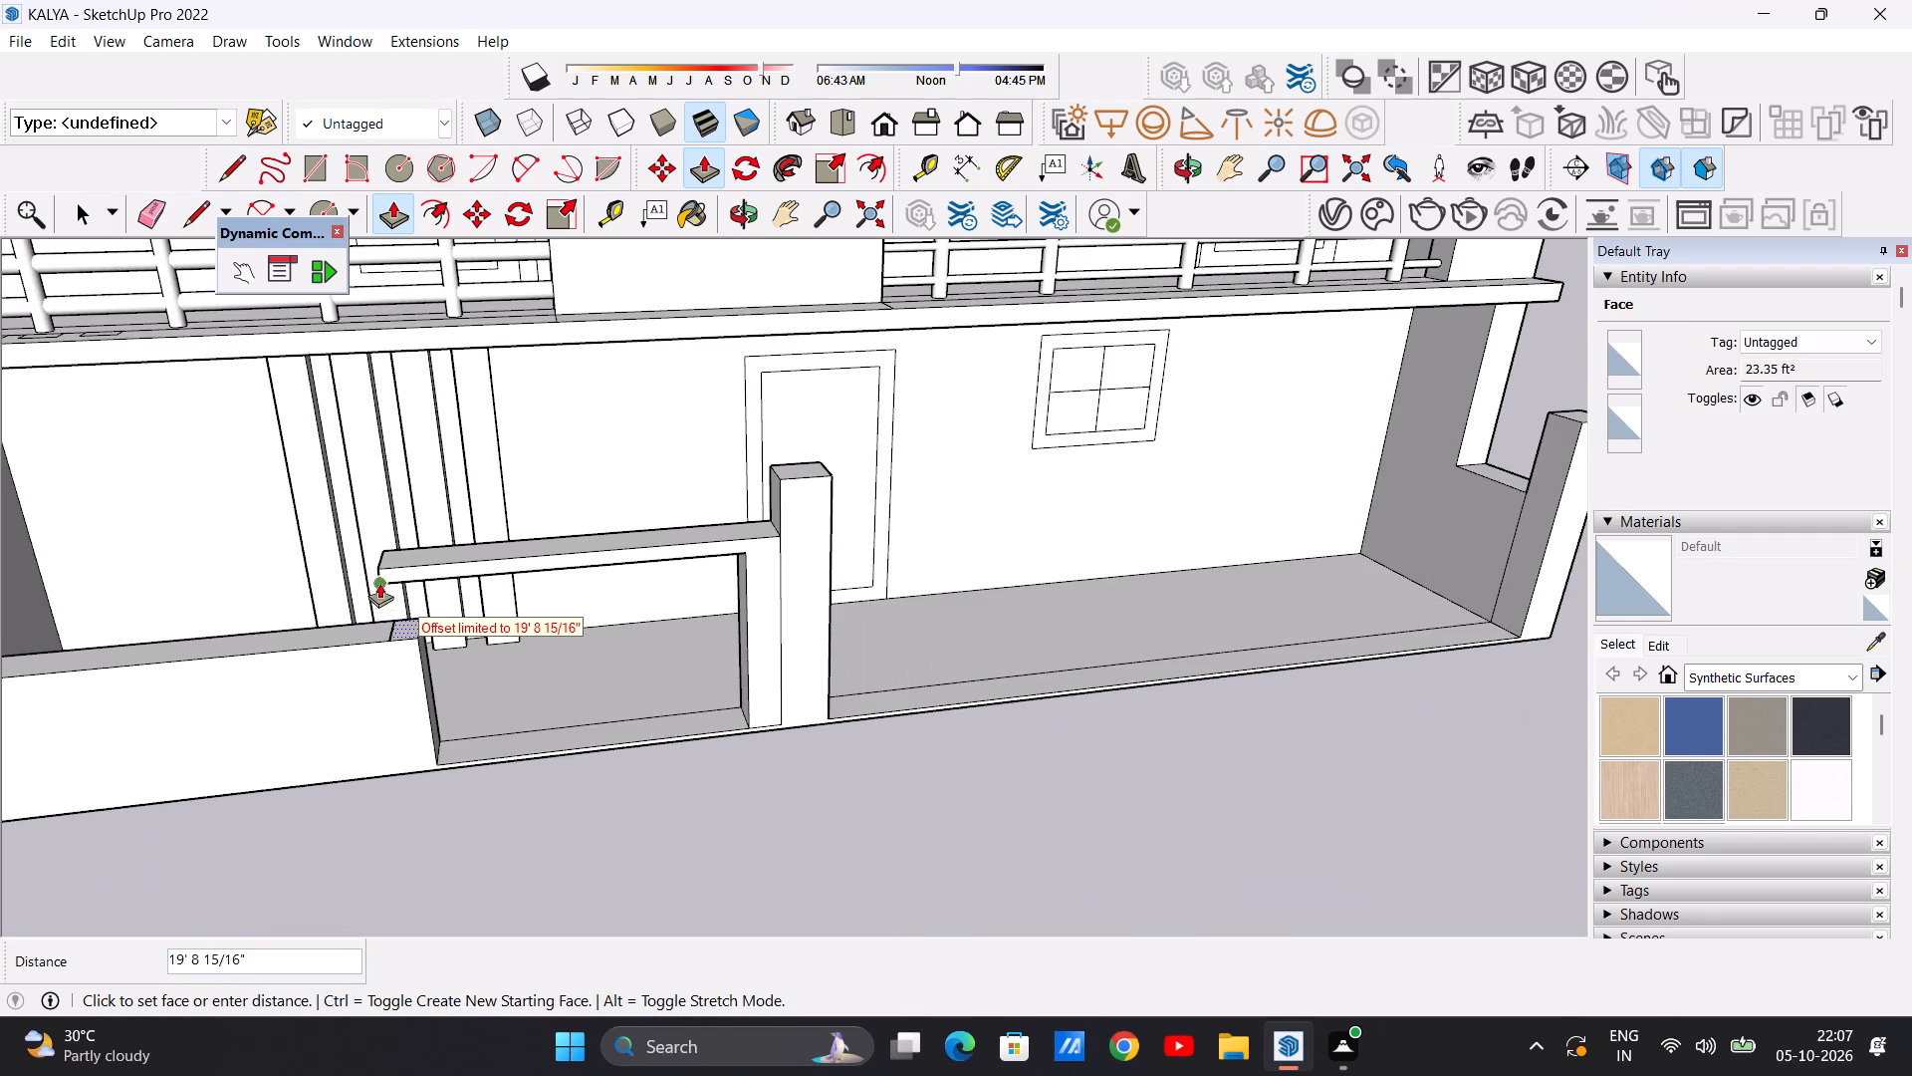
{"action": "scroll", "coordinate": [398, 570], "scroll_direction": "up", "scroll_amount": 11}
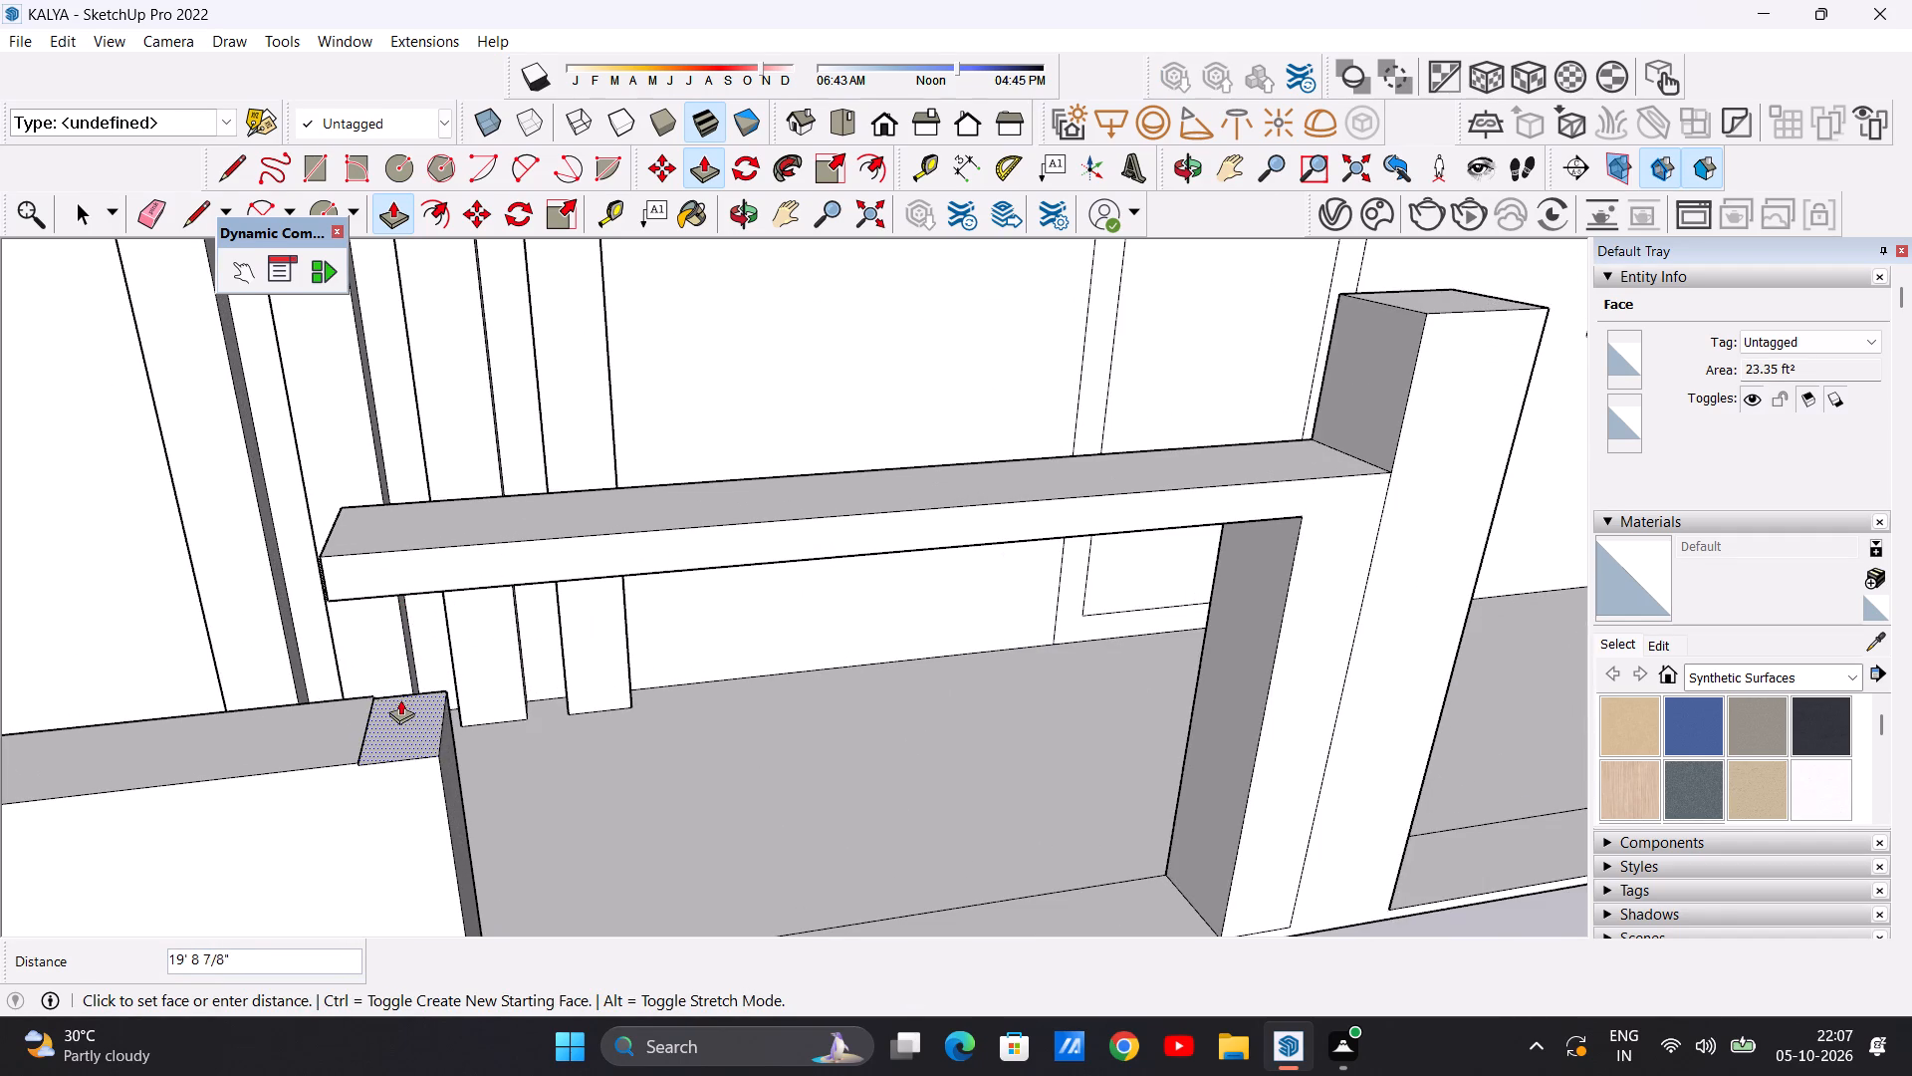
{"action": "left_click", "coordinate": [393, 687]}
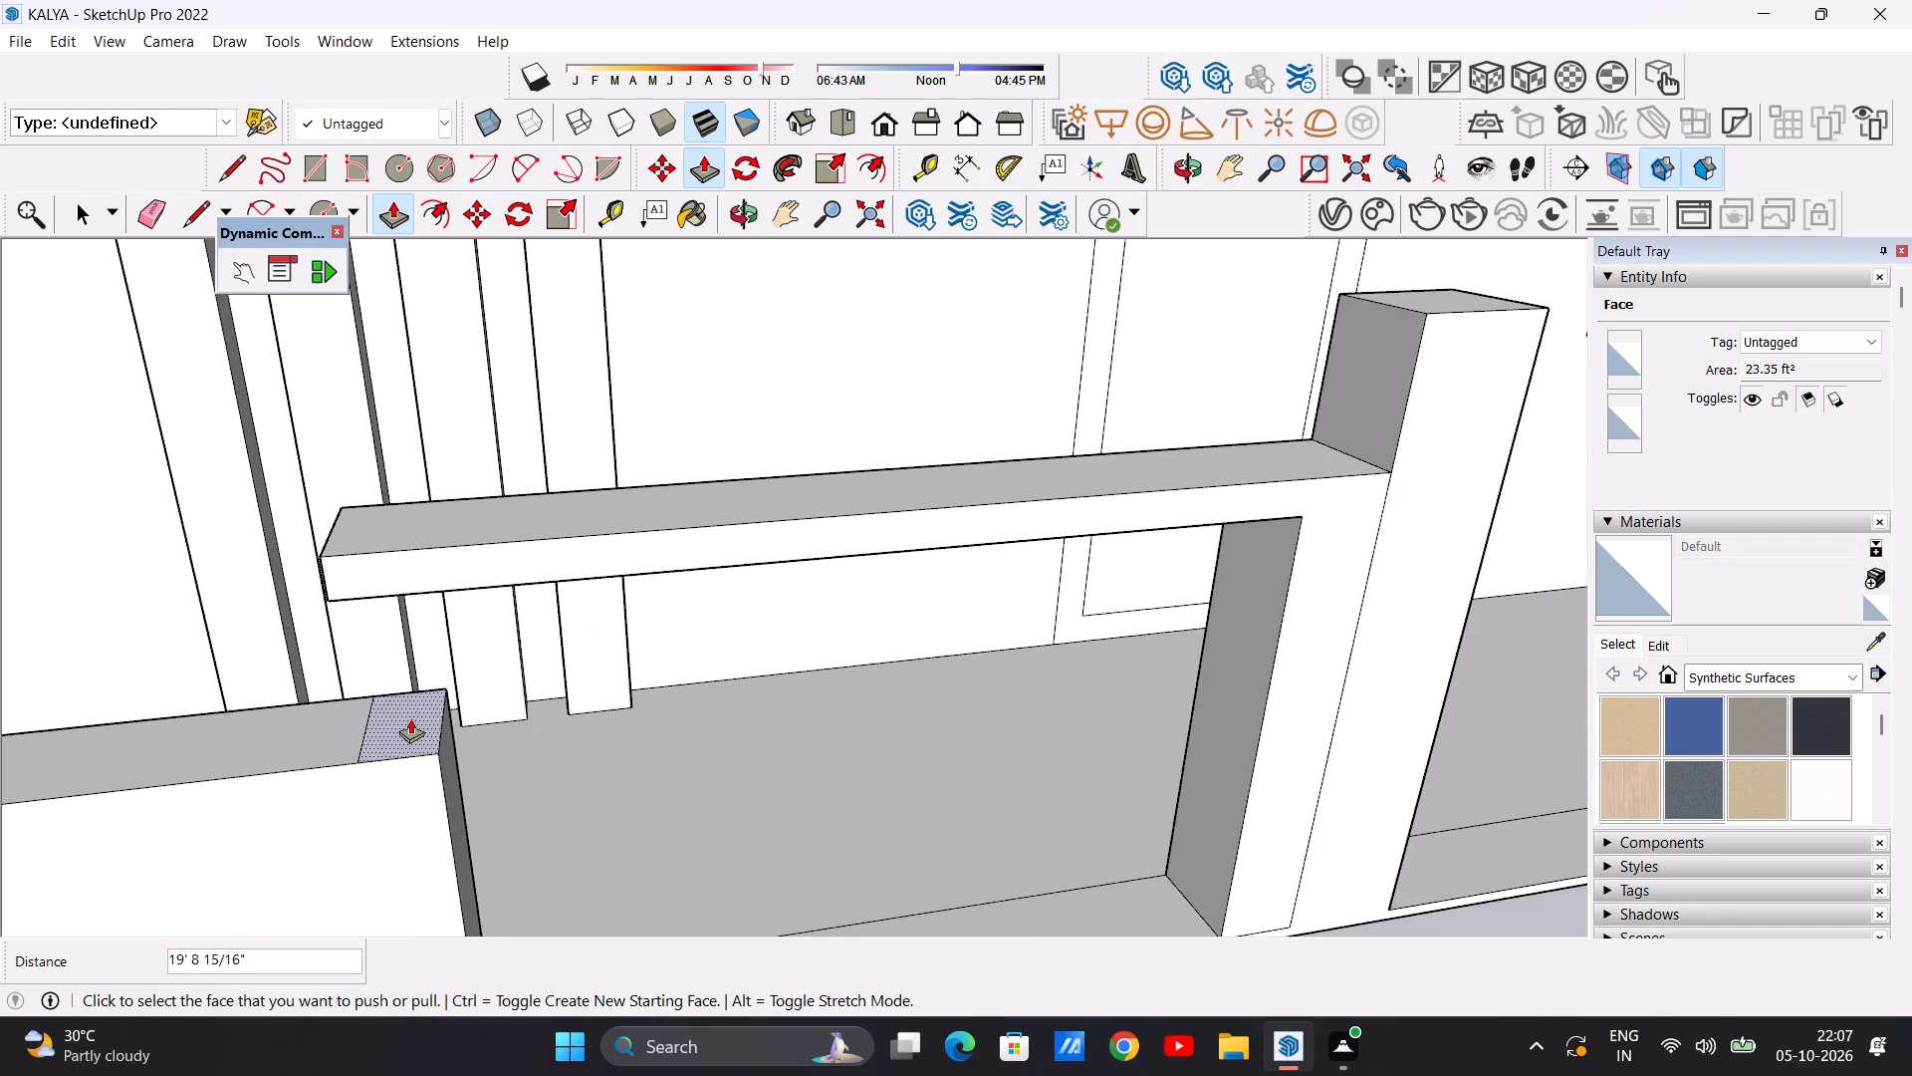
{"action": "left_click", "coordinate": [410, 718]}
{"action": "scroll", "coordinate": [384, 579], "scroll_direction": "up", "scroll_amount": 7}
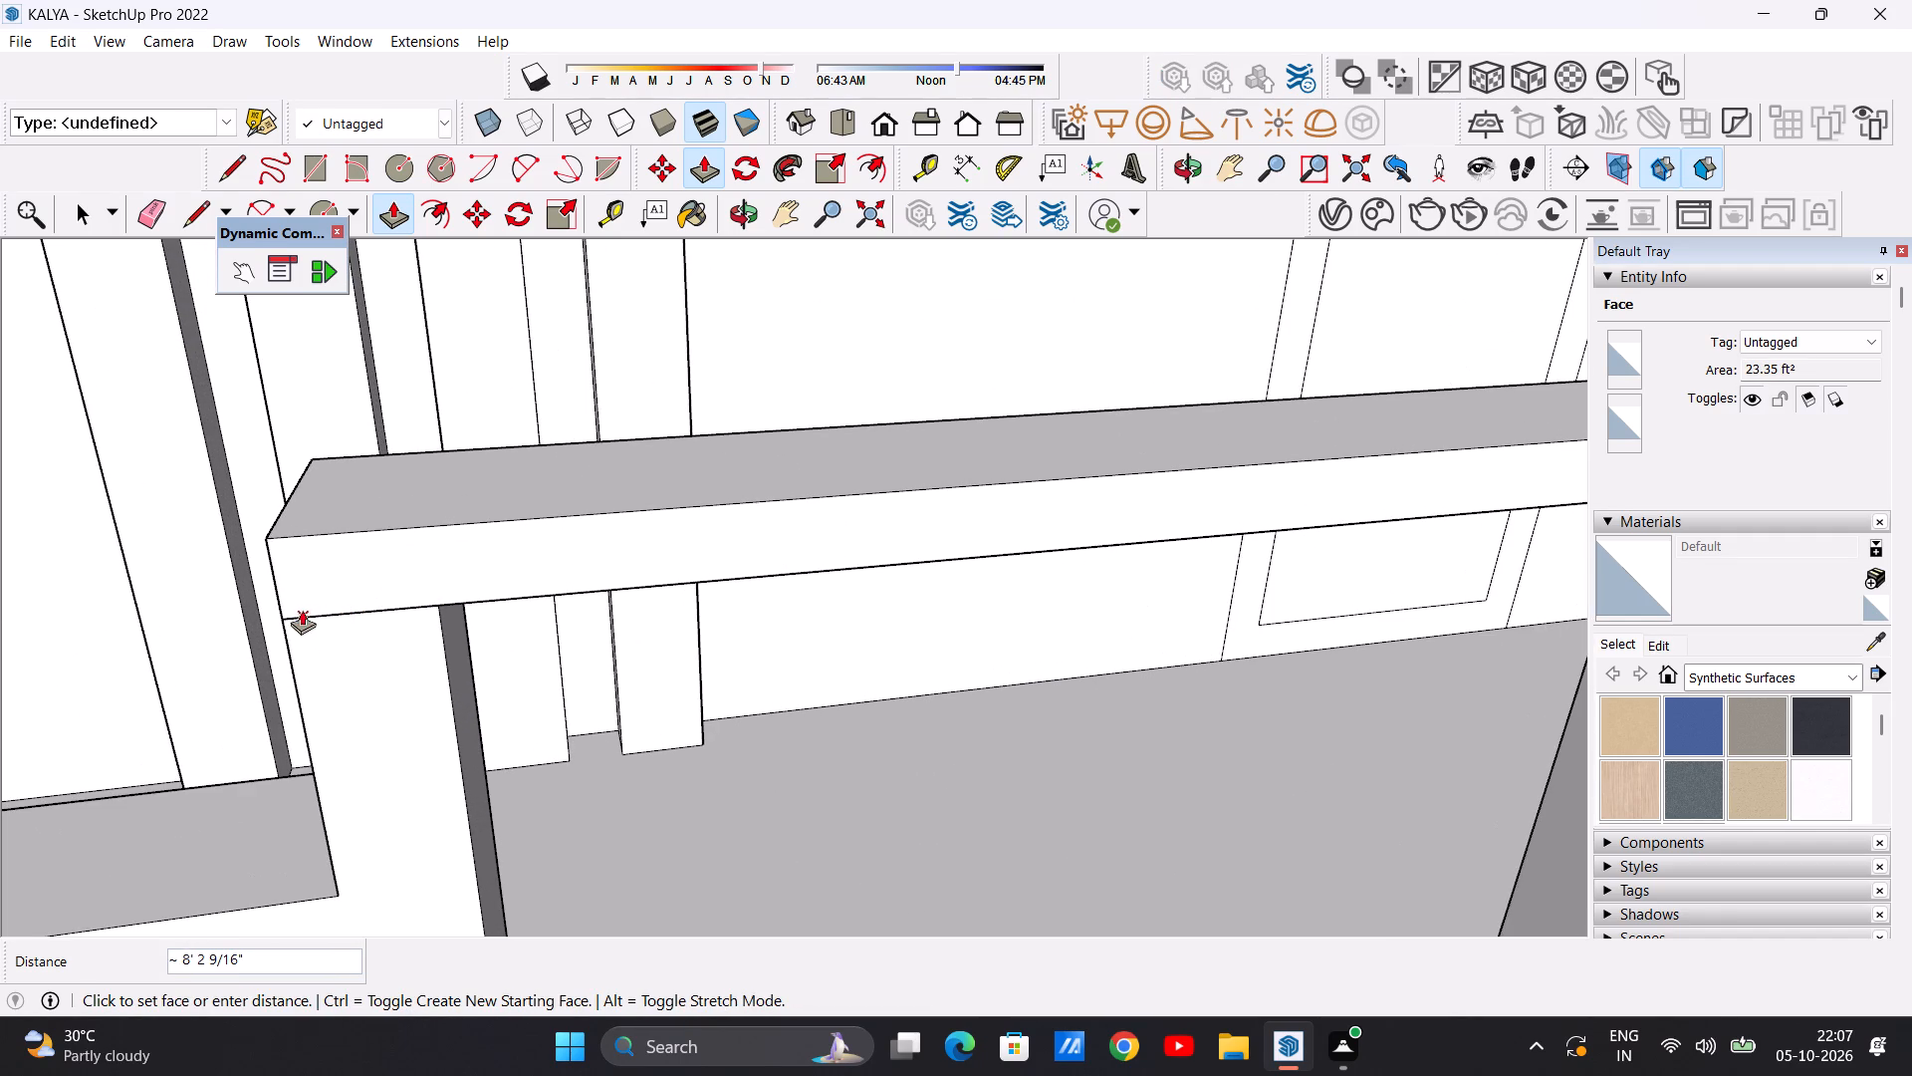
{"action": "left_click", "coordinate": [288, 616]}
{"action": "key", "text": "space"}
Erase the seam line between the beam and the new post on the frame's front face.
{"action": "scroll", "coordinate": [453, 724], "scroll_direction": "down", "scroll_amount": 4}
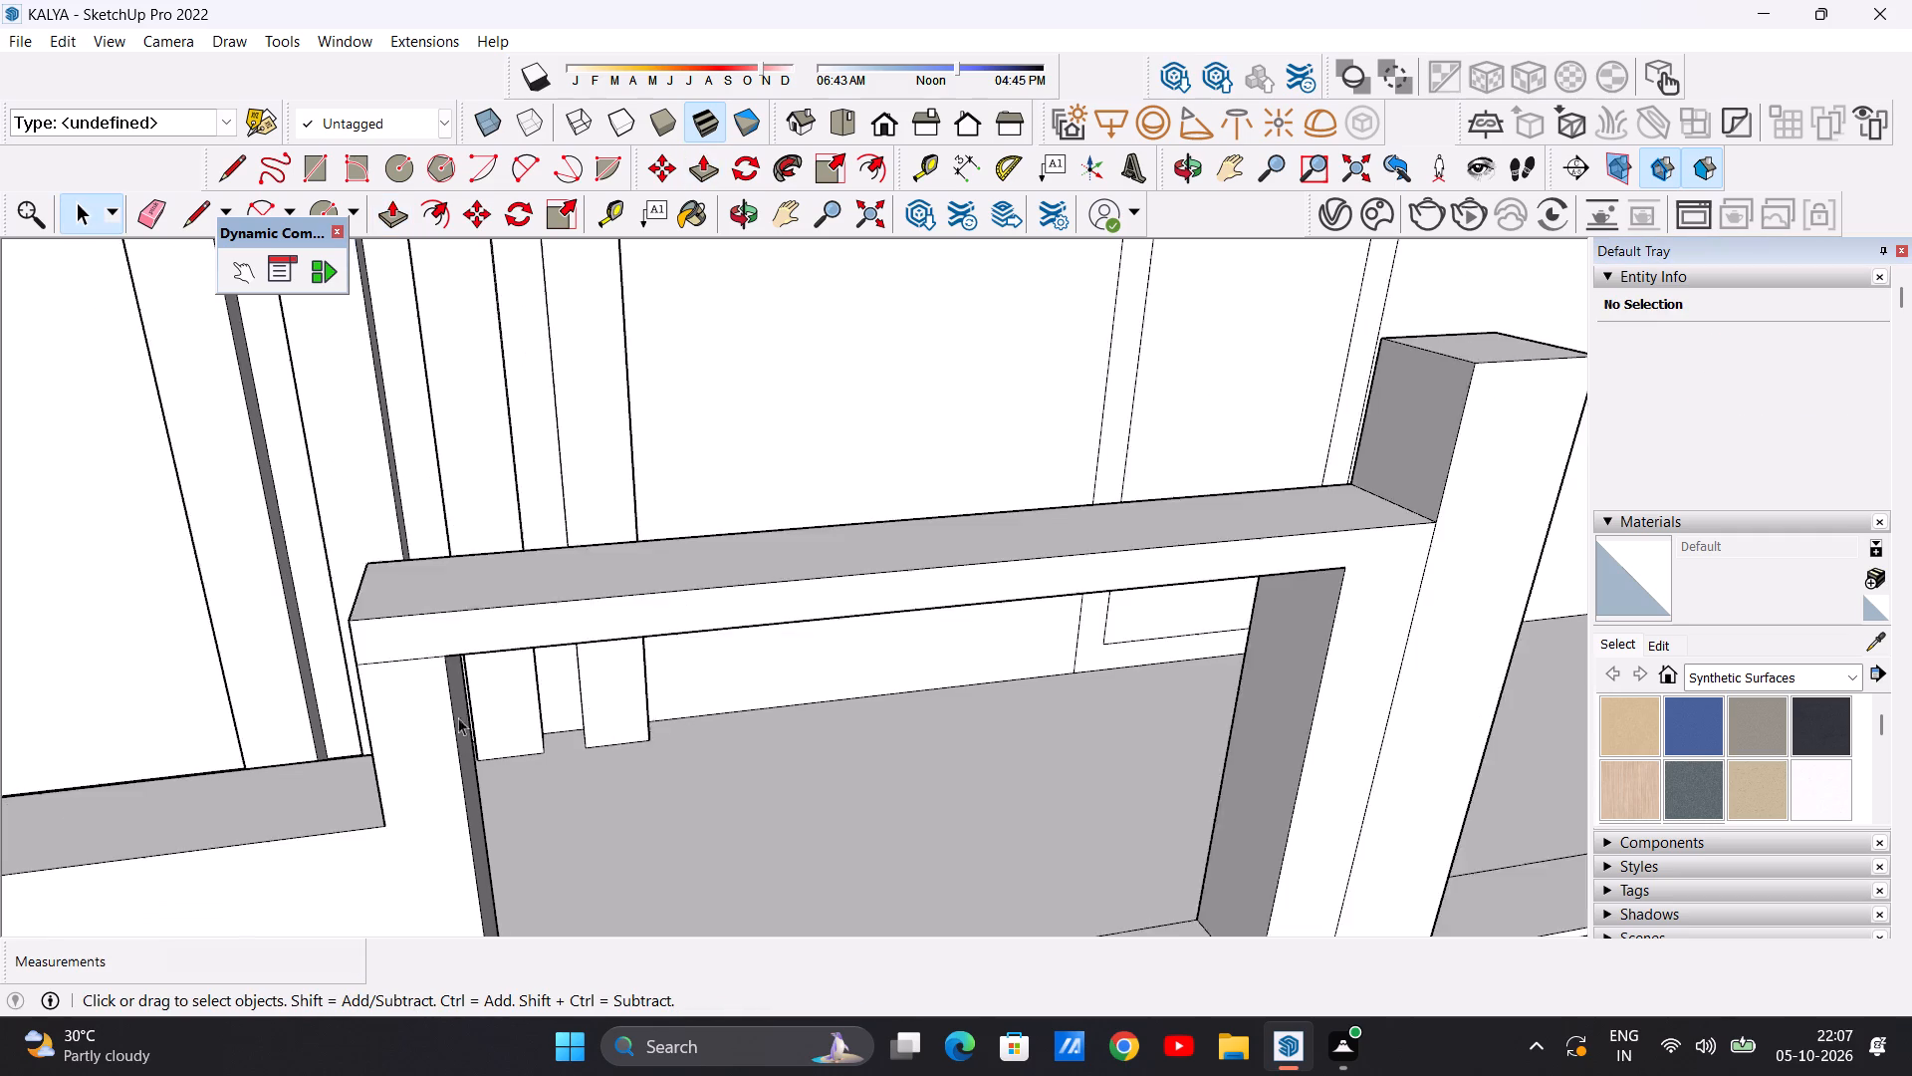
{"action": "scroll", "coordinate": [458, 717], "scroll_direction": "down", "scroll_amount": 17}
{"action": "middle_click_drag", "start_coordinate": [501, 766], "coordinate": [493, 681]}
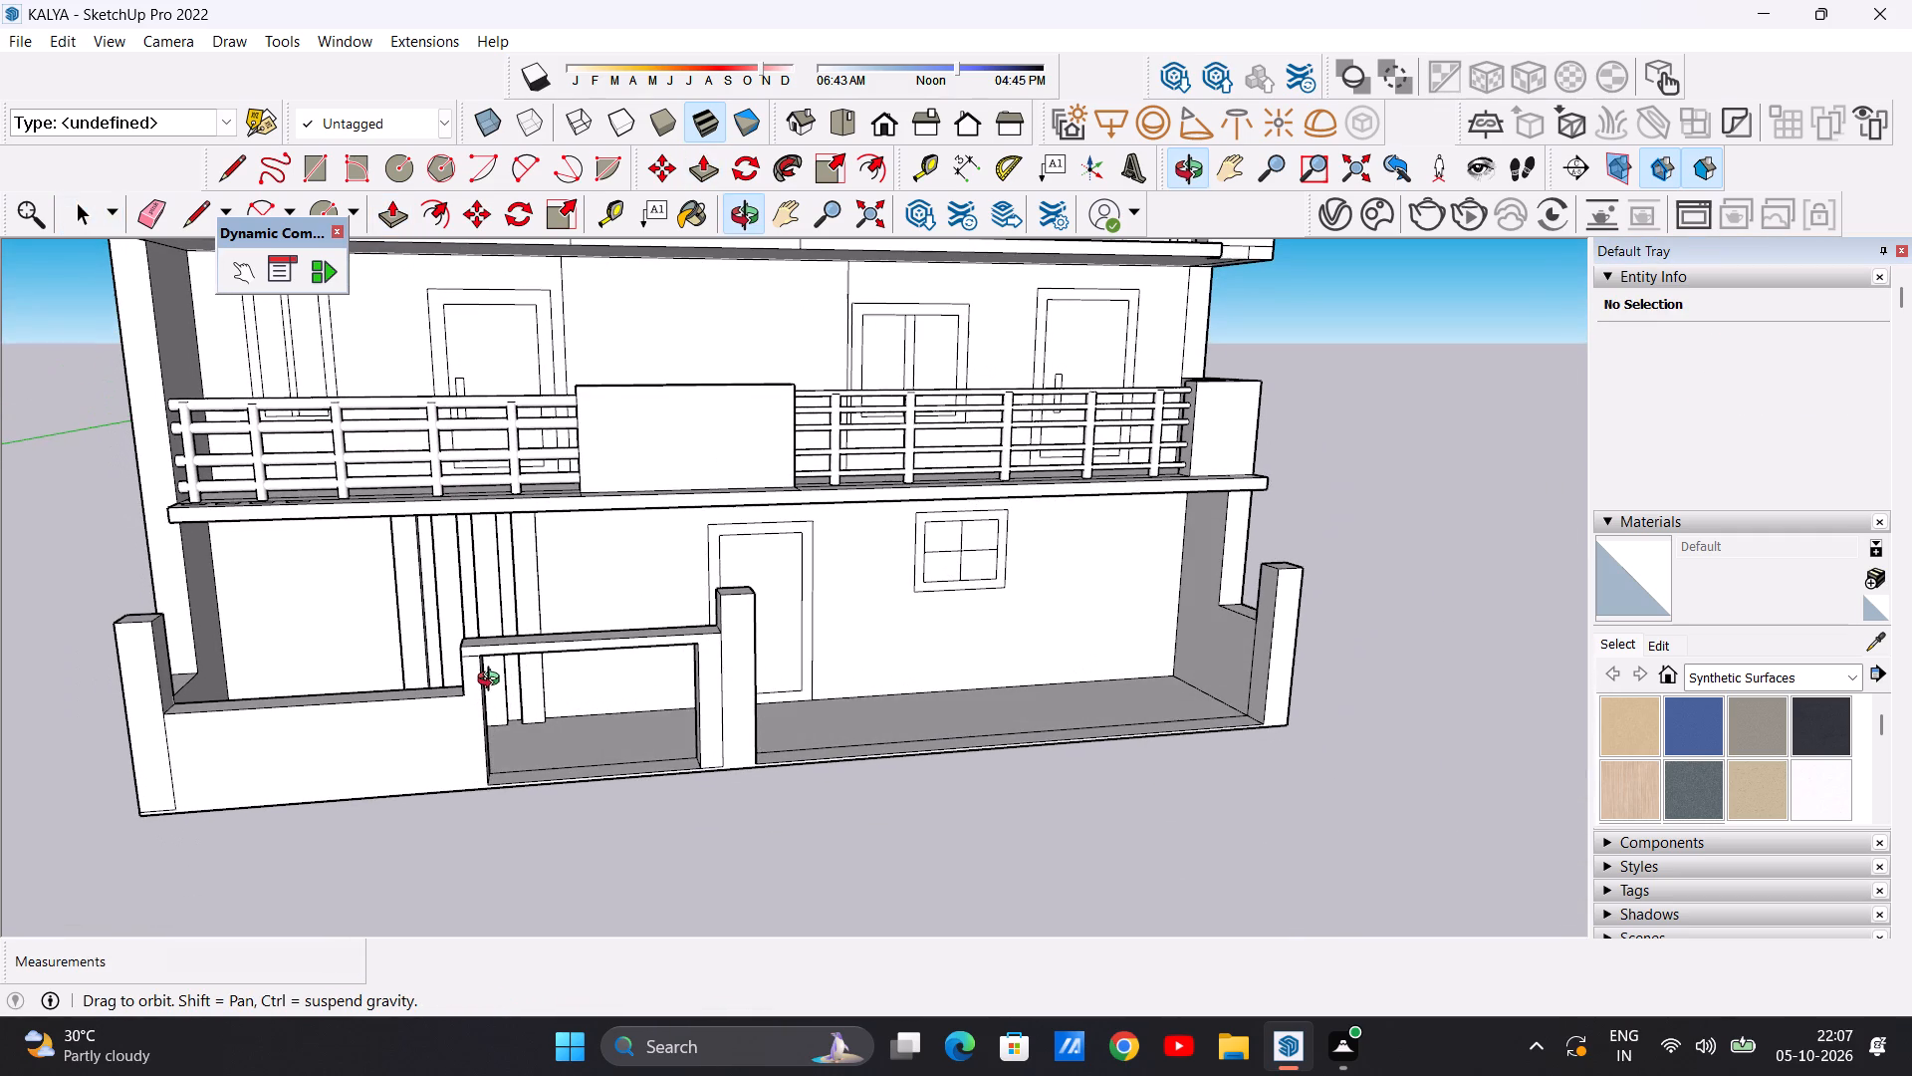
{"action": "middle_click_drag", "start_coordinate": [493, 681], "coordinate": [435, 710]}
{"action": "scroll", "coordinate": [468, 649], "scroll_direction": "up", "scroll_amount": 11}
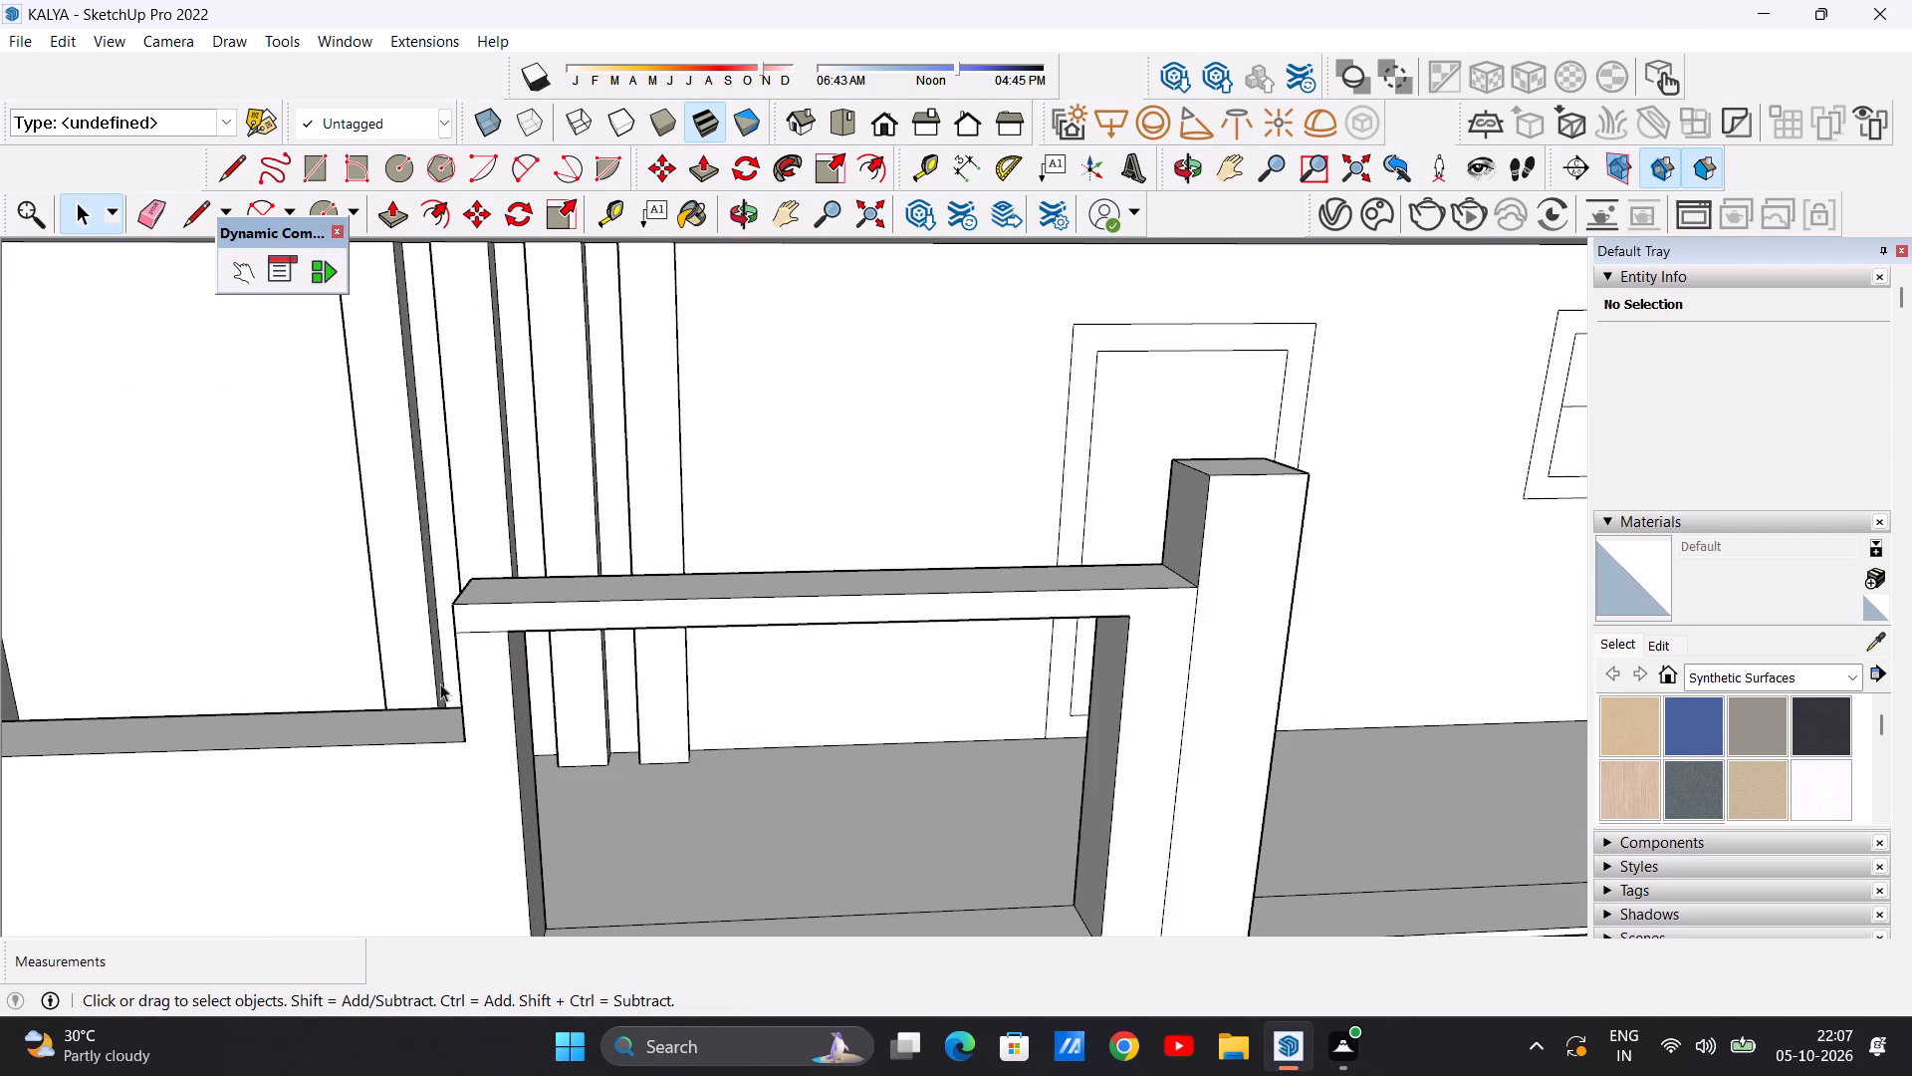
{"action": "scroll", "coordinate": [463, 706], "scroll_direction": "up", "scroll_amount": 5}
{"action": "key", "text": "e"}
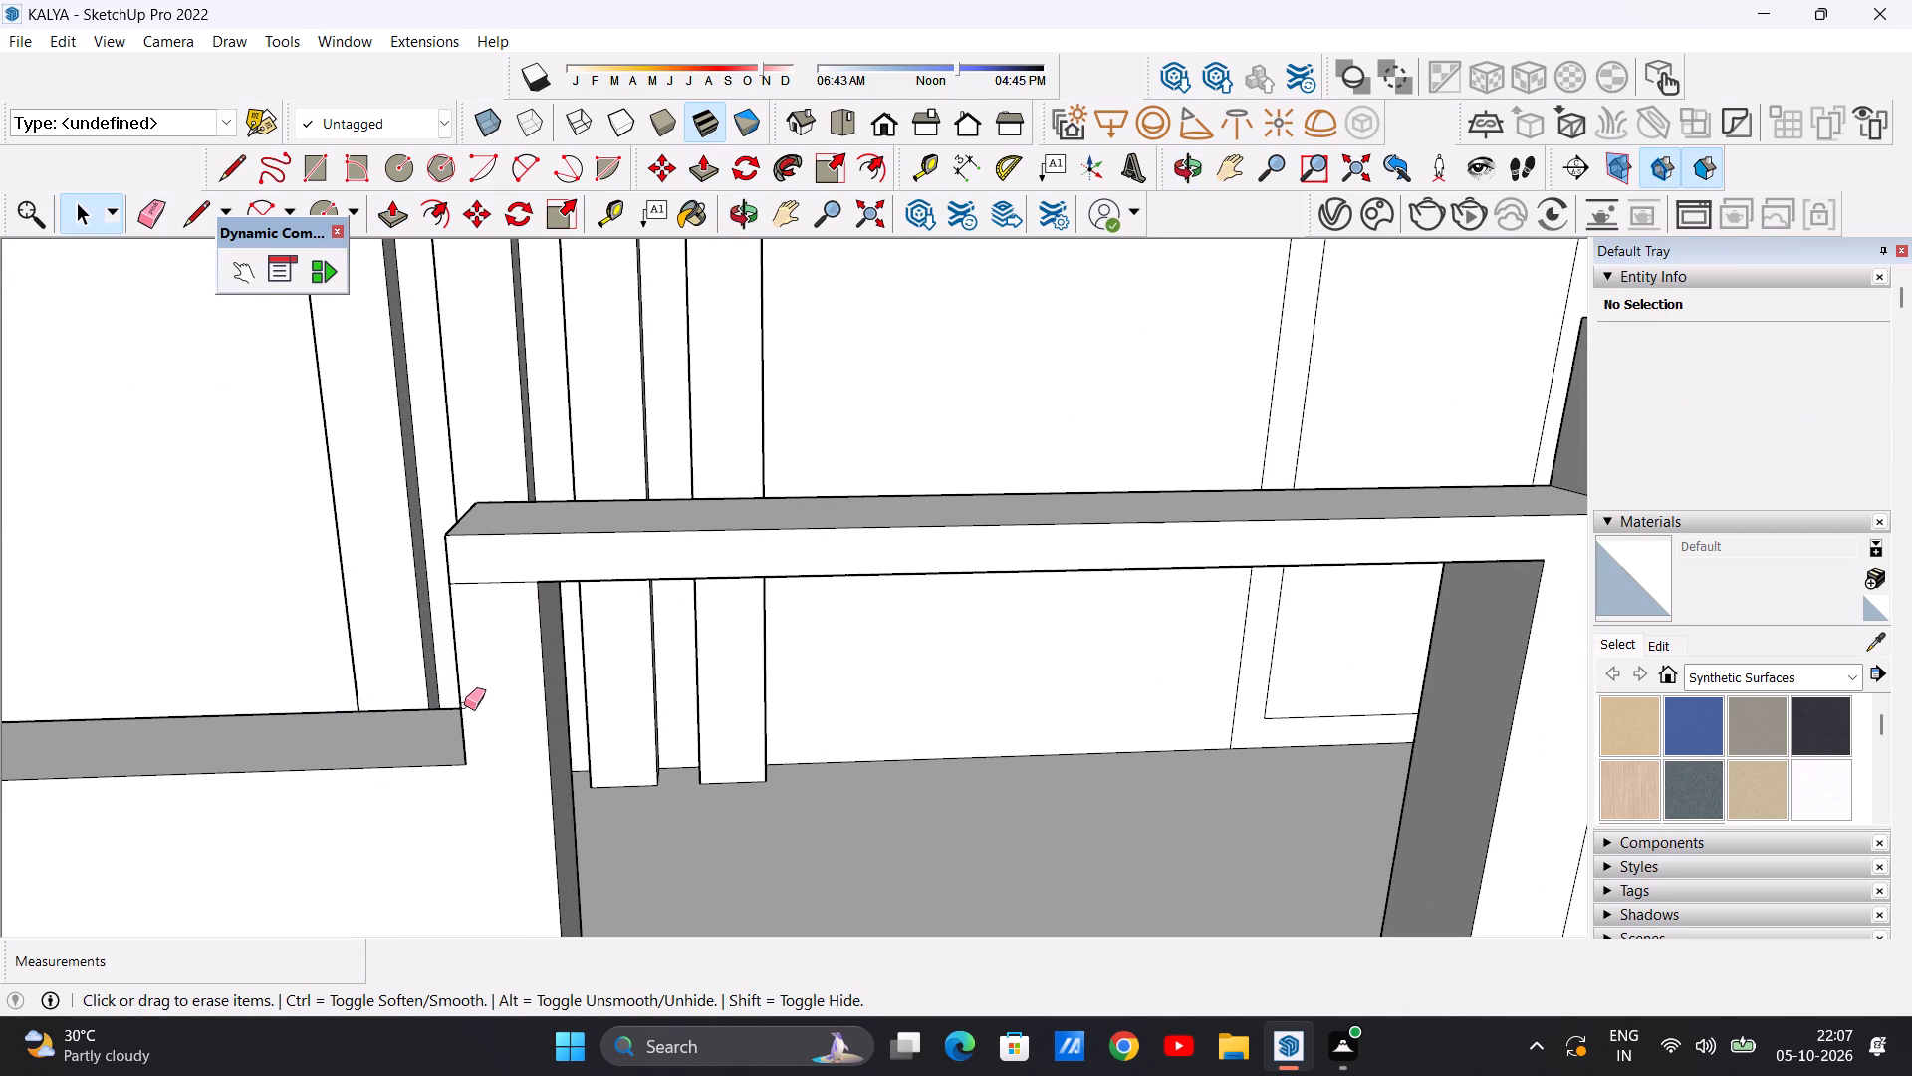
{"action": "scroll", "coordinate": [475, 598], "scroll_direction": "up", "scroll_amount": 5}
{"action": "left_click_drag", "start_coordinate": [475, 570], "coordinate": [479, 584]}
{"action": "scroll", "coordinate": [487, 635], "scroll_direction": "down", "scroll_amount": 18}
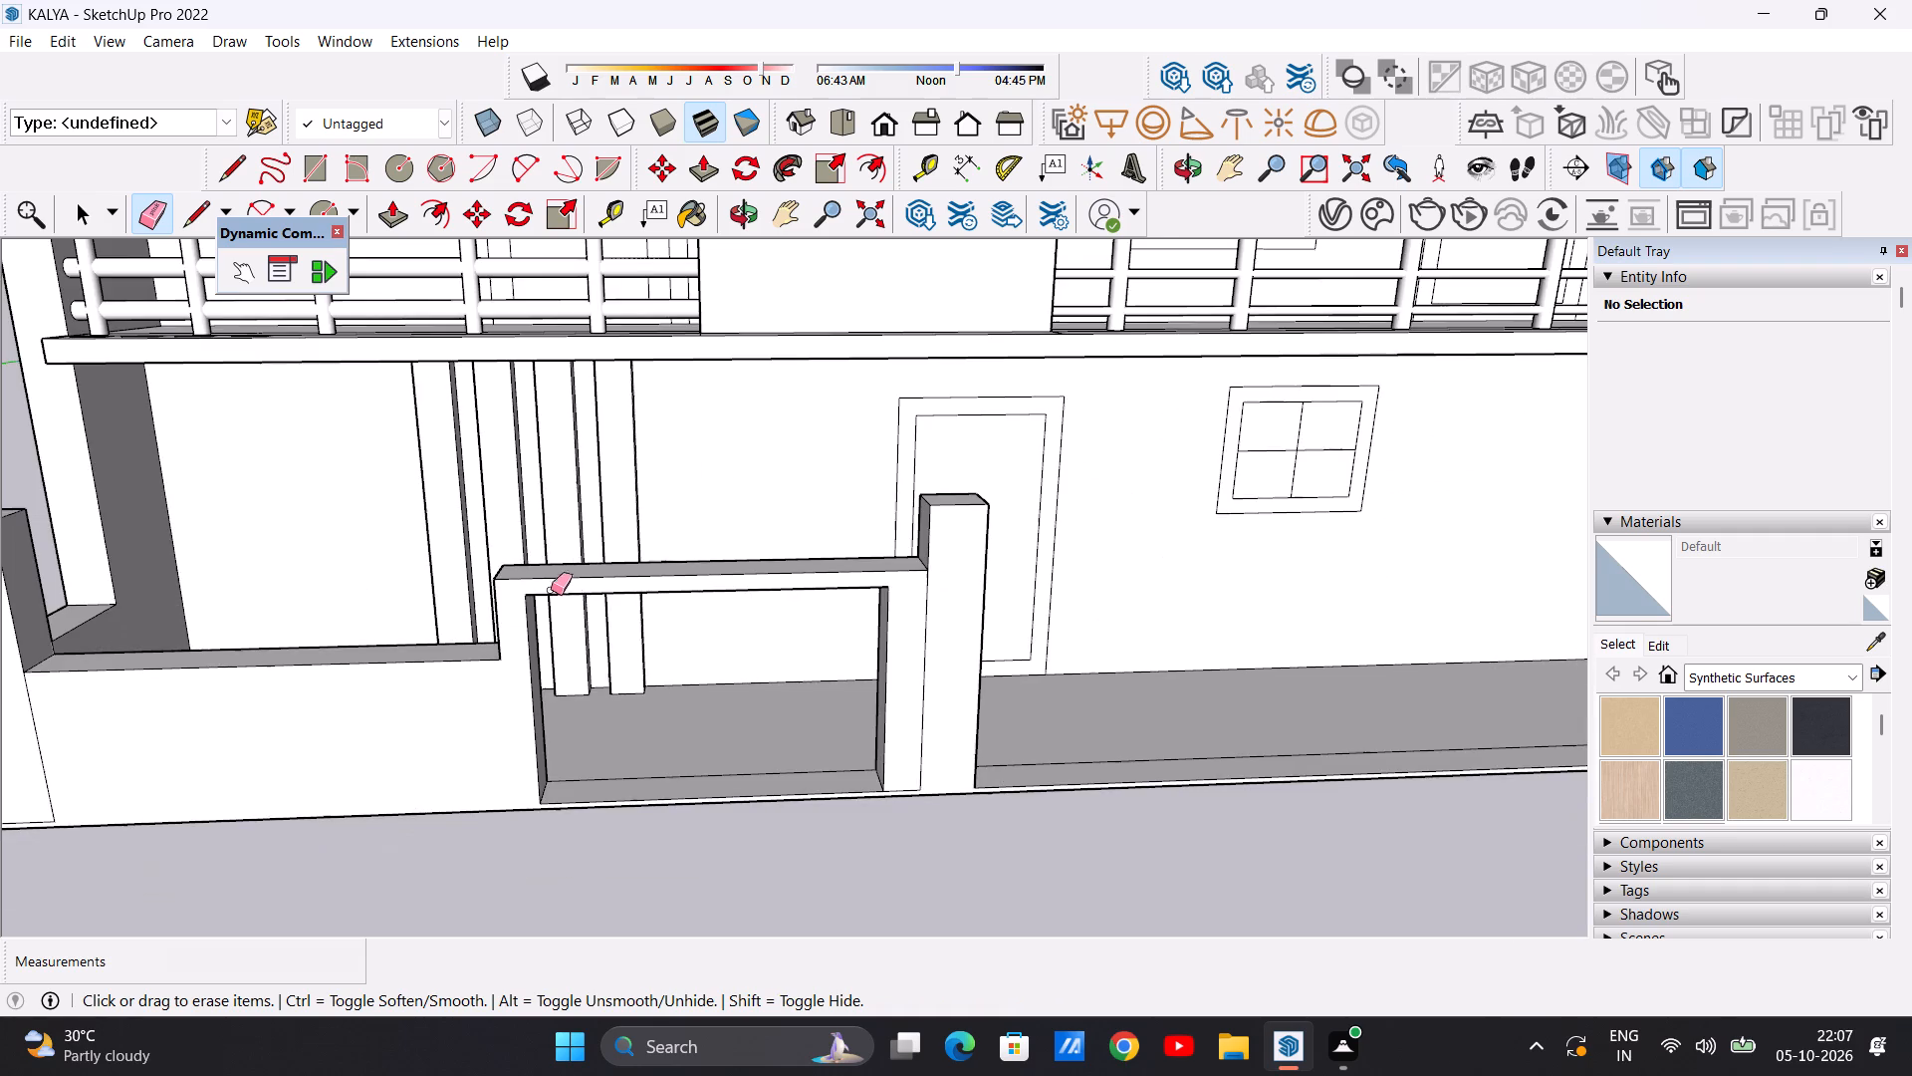
{"action": "middle_click_drag", "start_coordinate": [783, 692], "coordinate": [732, 640]}
{"action": "key", "text": "space"}
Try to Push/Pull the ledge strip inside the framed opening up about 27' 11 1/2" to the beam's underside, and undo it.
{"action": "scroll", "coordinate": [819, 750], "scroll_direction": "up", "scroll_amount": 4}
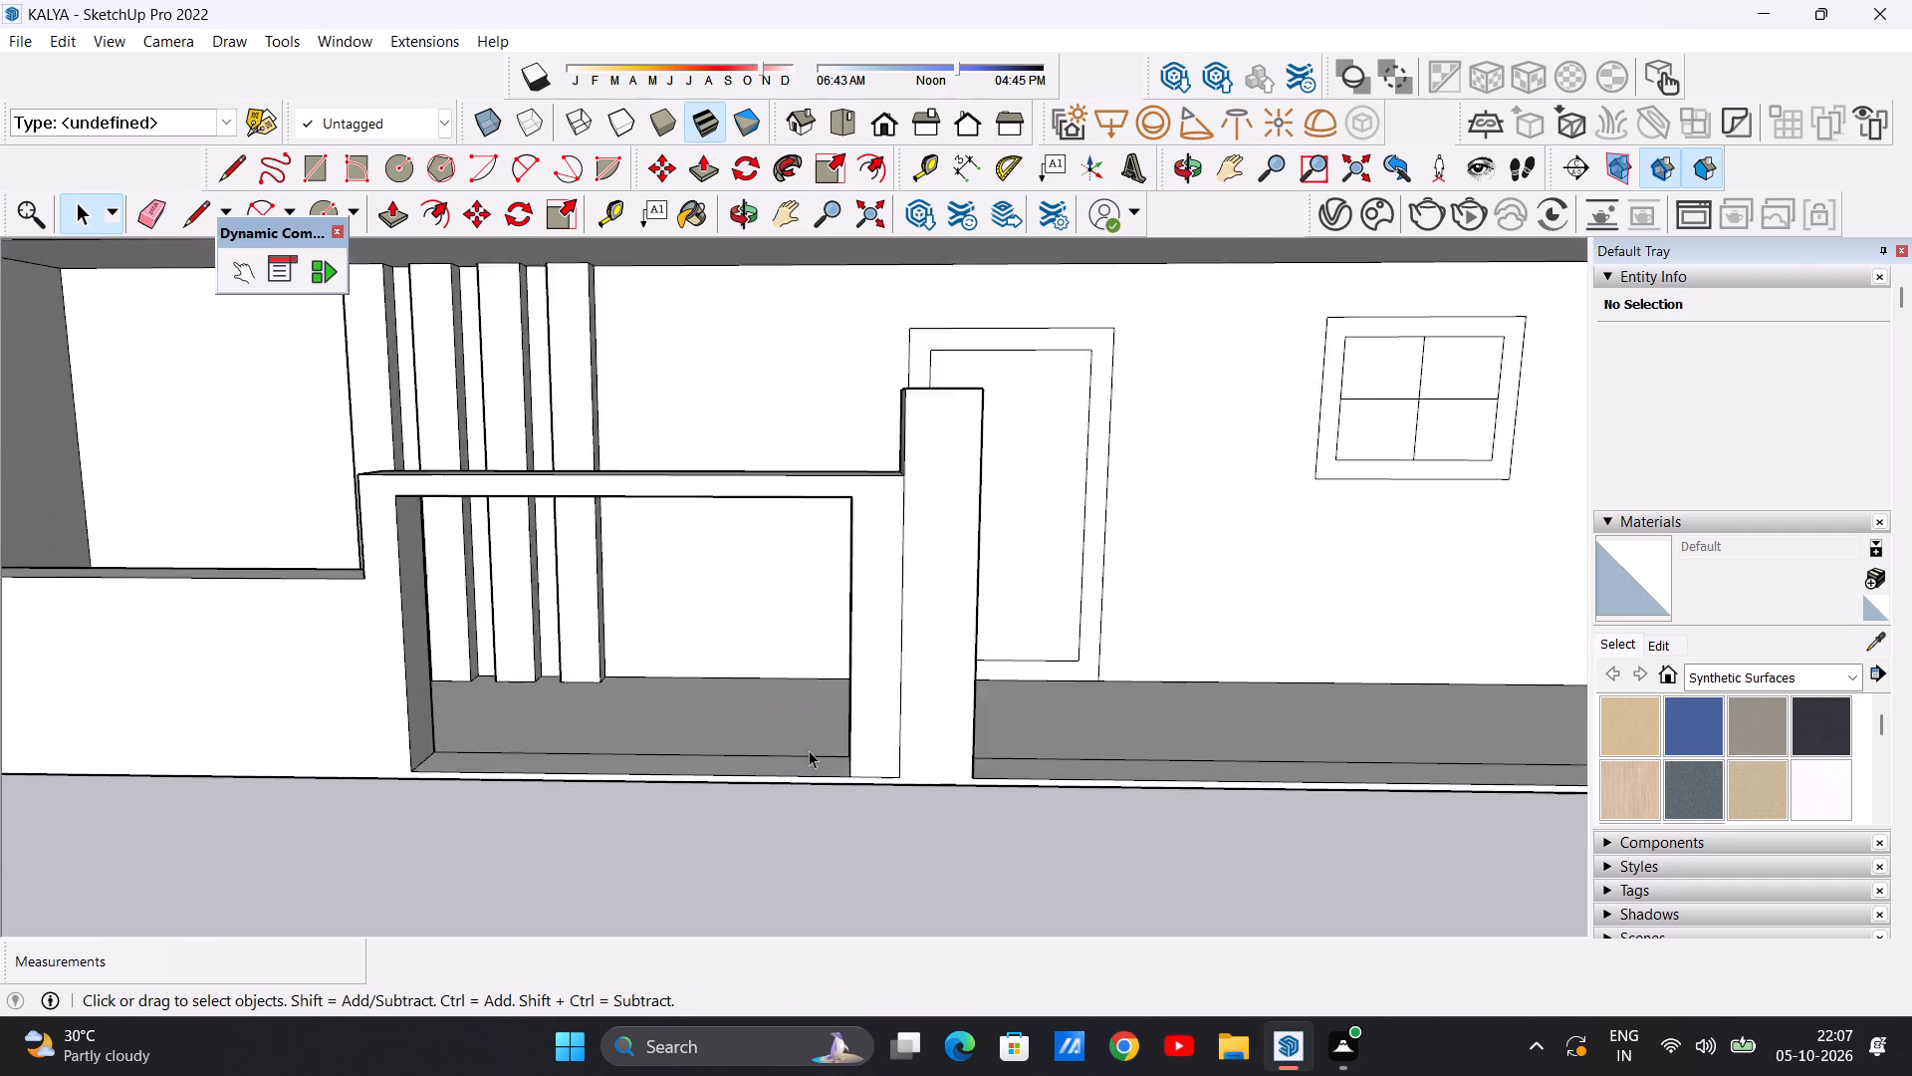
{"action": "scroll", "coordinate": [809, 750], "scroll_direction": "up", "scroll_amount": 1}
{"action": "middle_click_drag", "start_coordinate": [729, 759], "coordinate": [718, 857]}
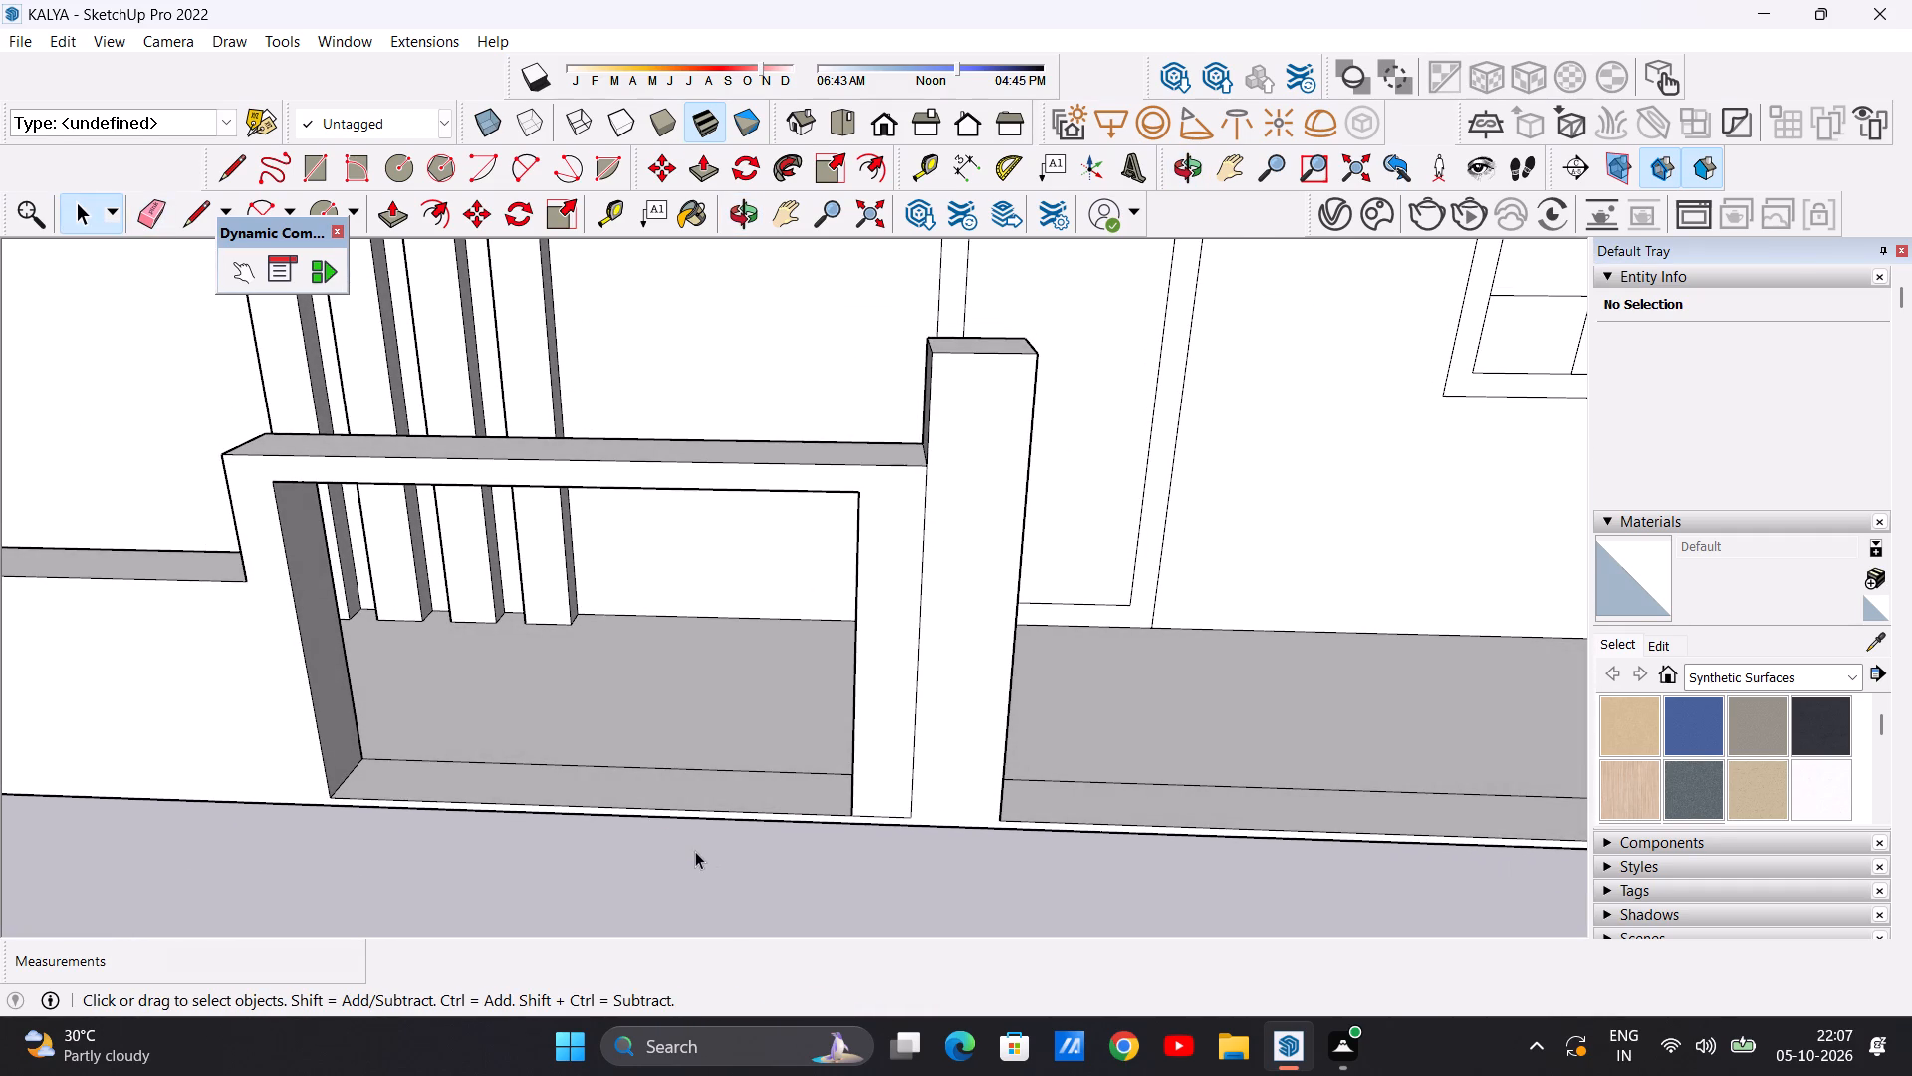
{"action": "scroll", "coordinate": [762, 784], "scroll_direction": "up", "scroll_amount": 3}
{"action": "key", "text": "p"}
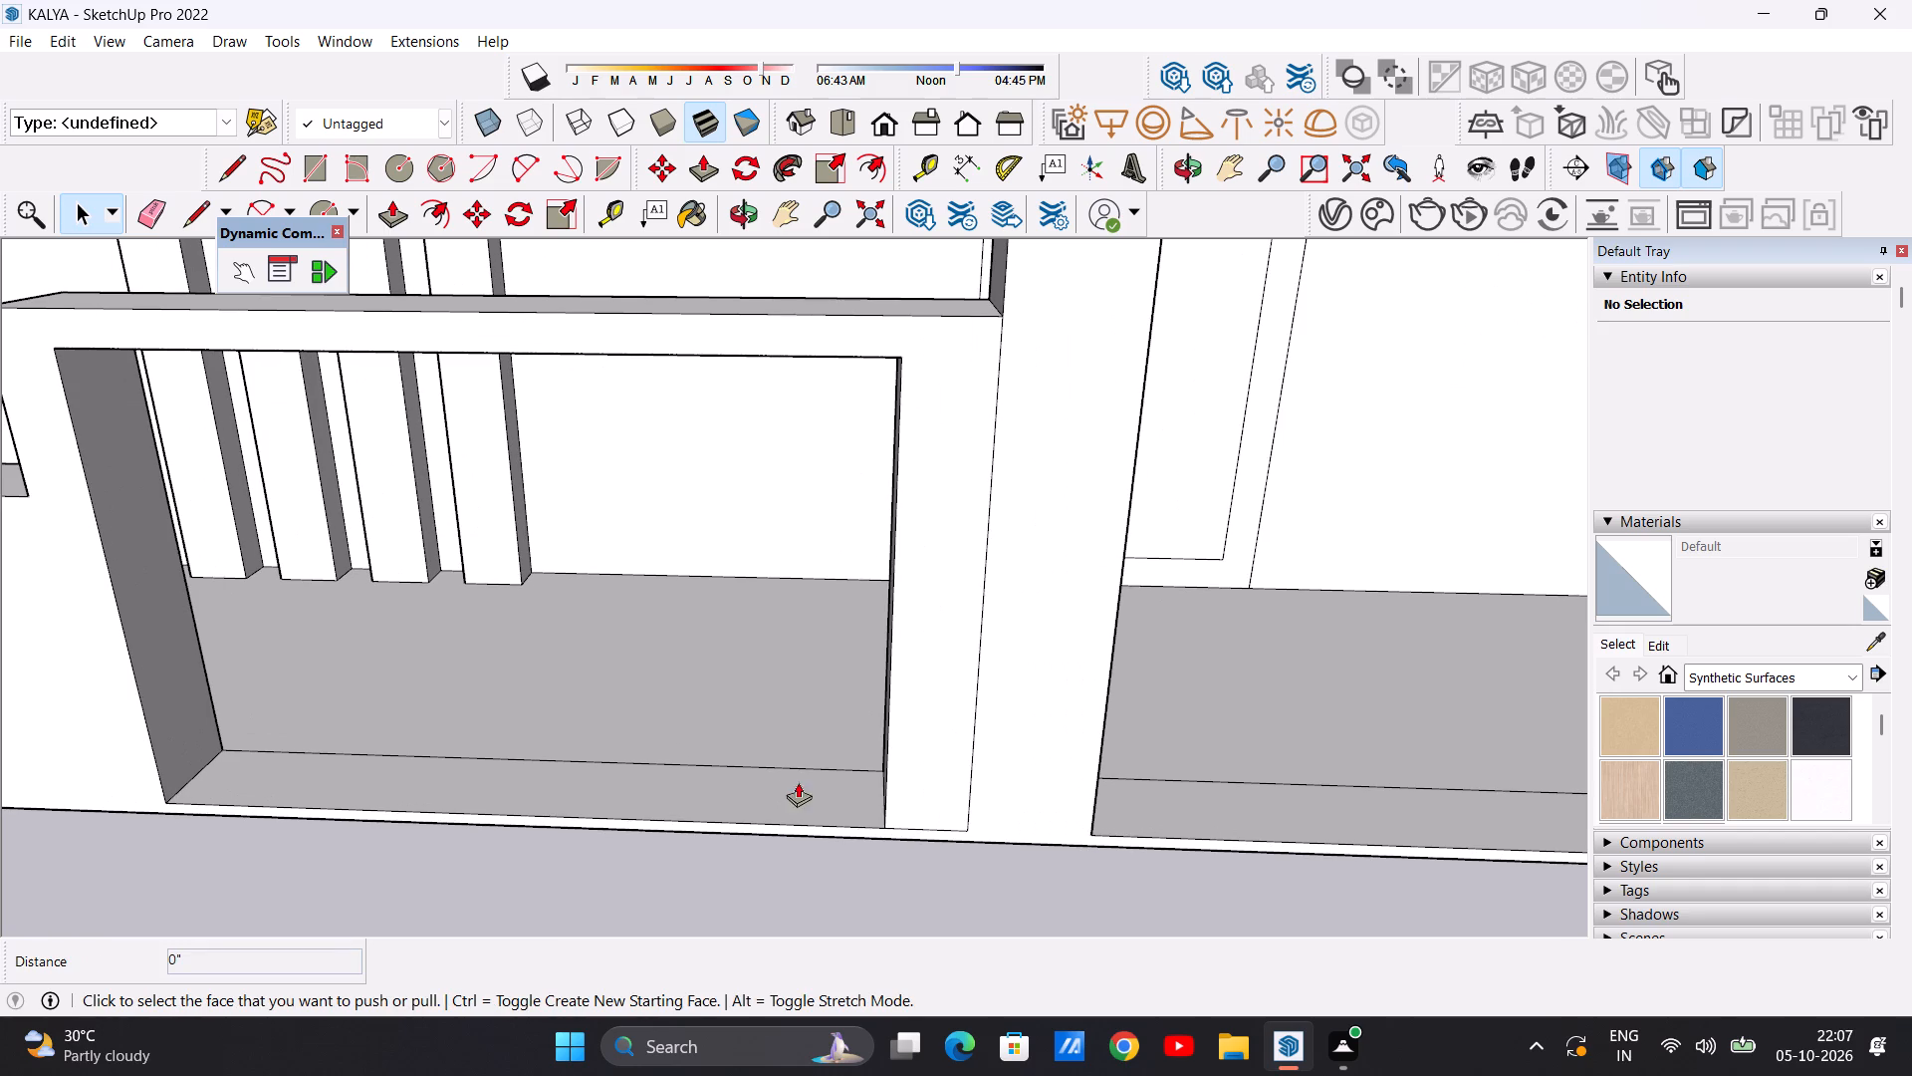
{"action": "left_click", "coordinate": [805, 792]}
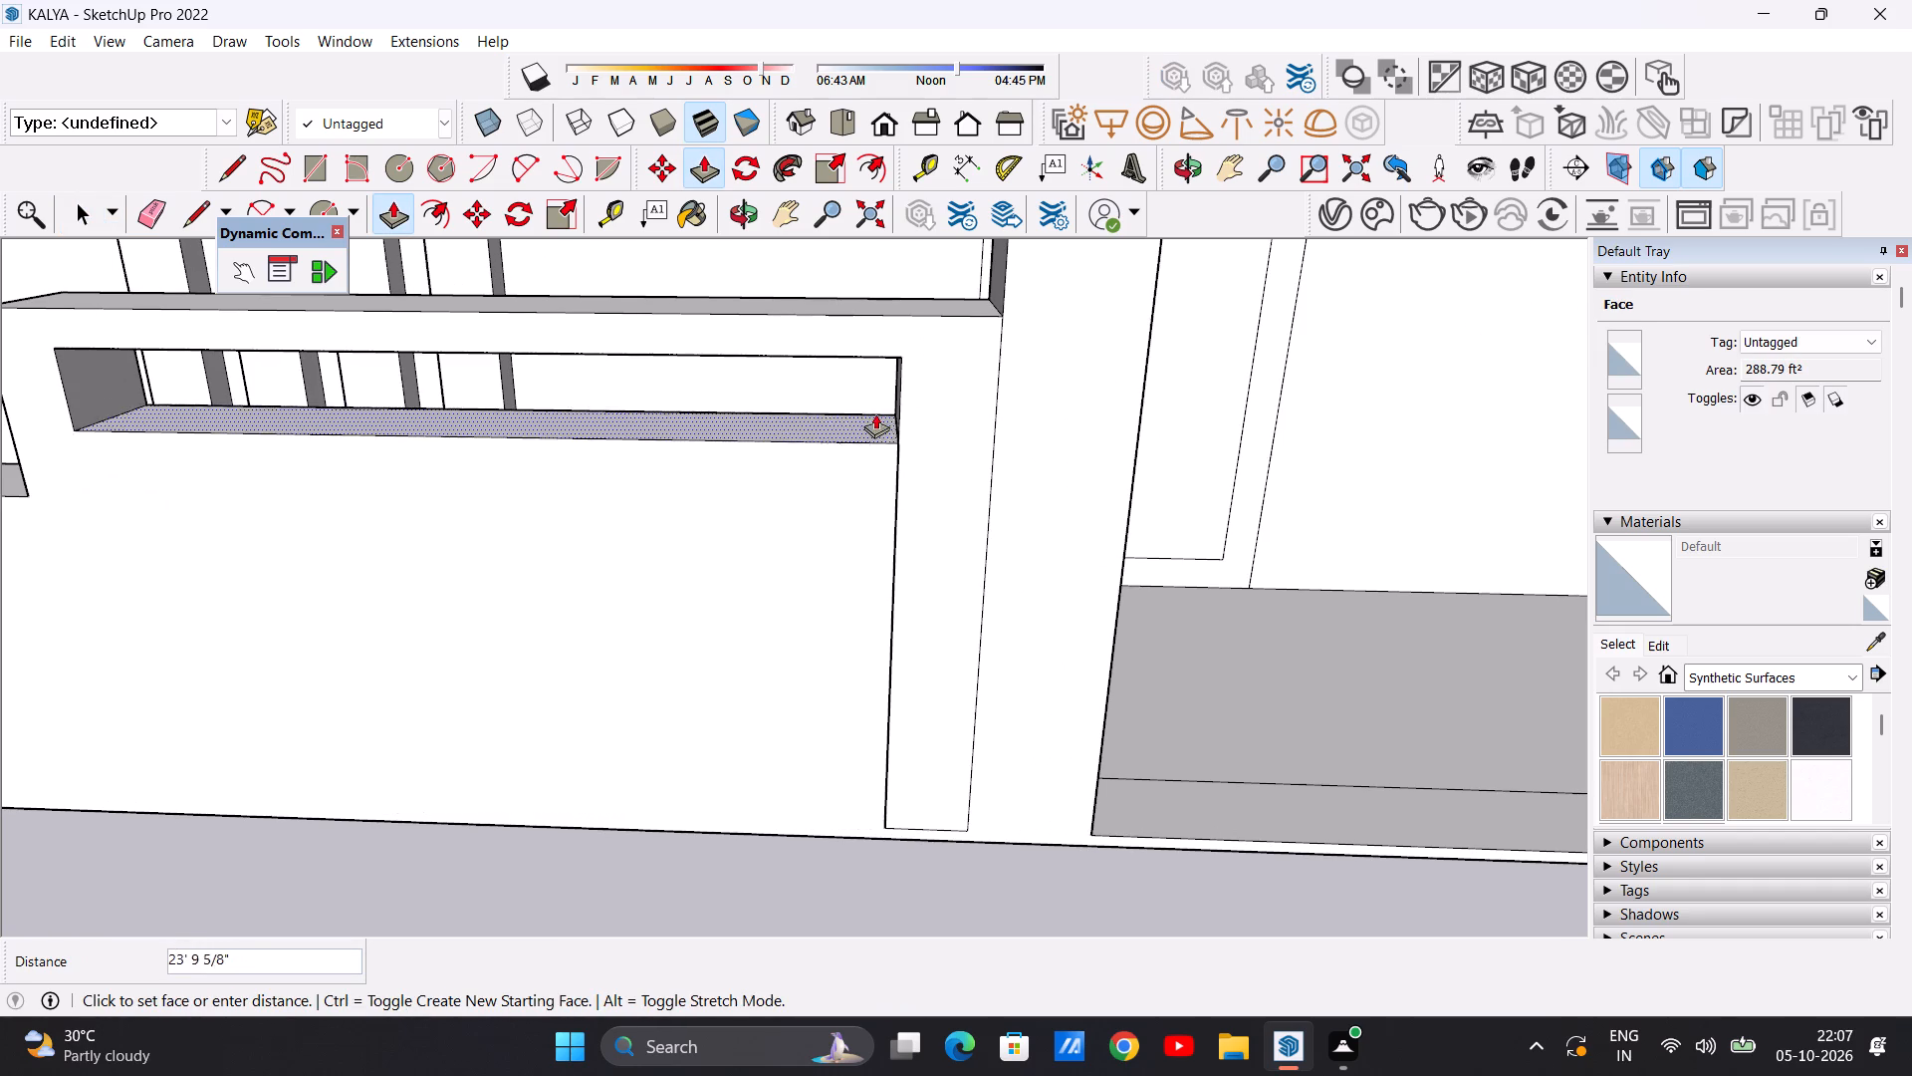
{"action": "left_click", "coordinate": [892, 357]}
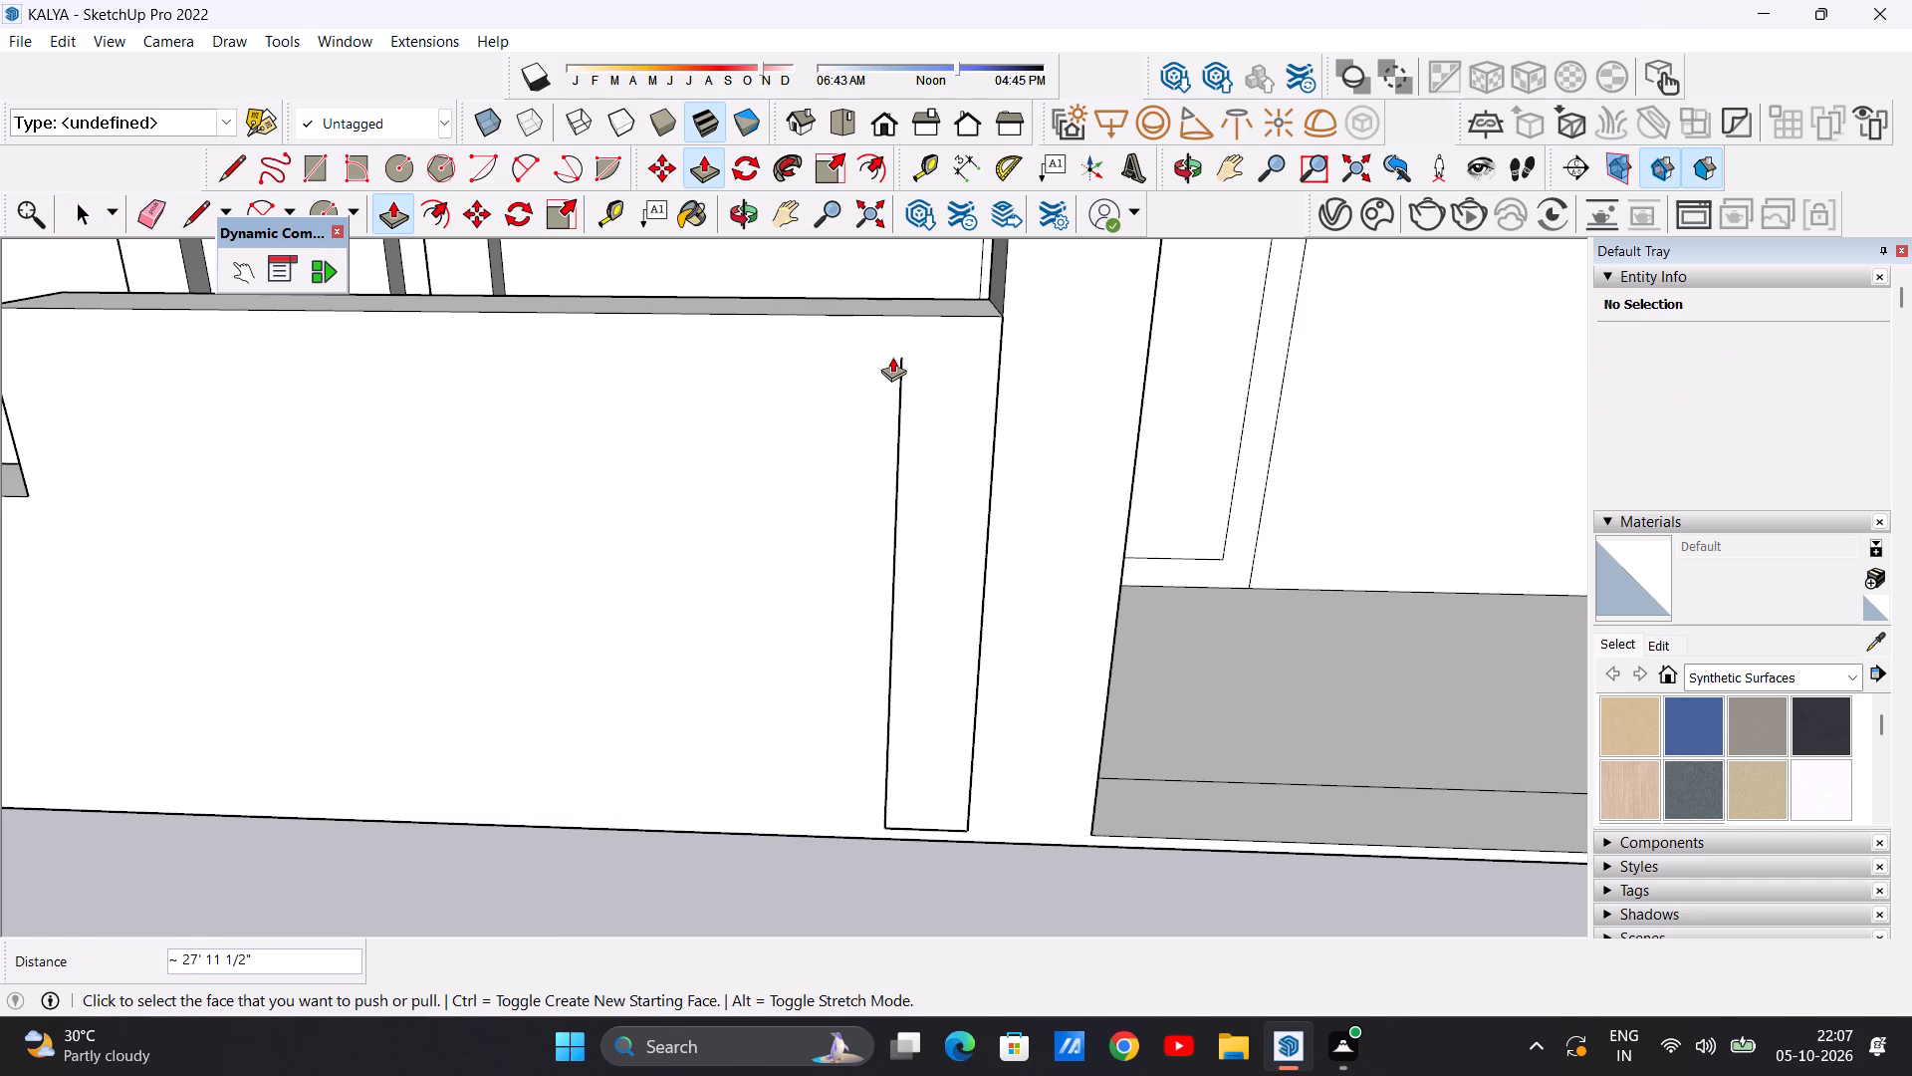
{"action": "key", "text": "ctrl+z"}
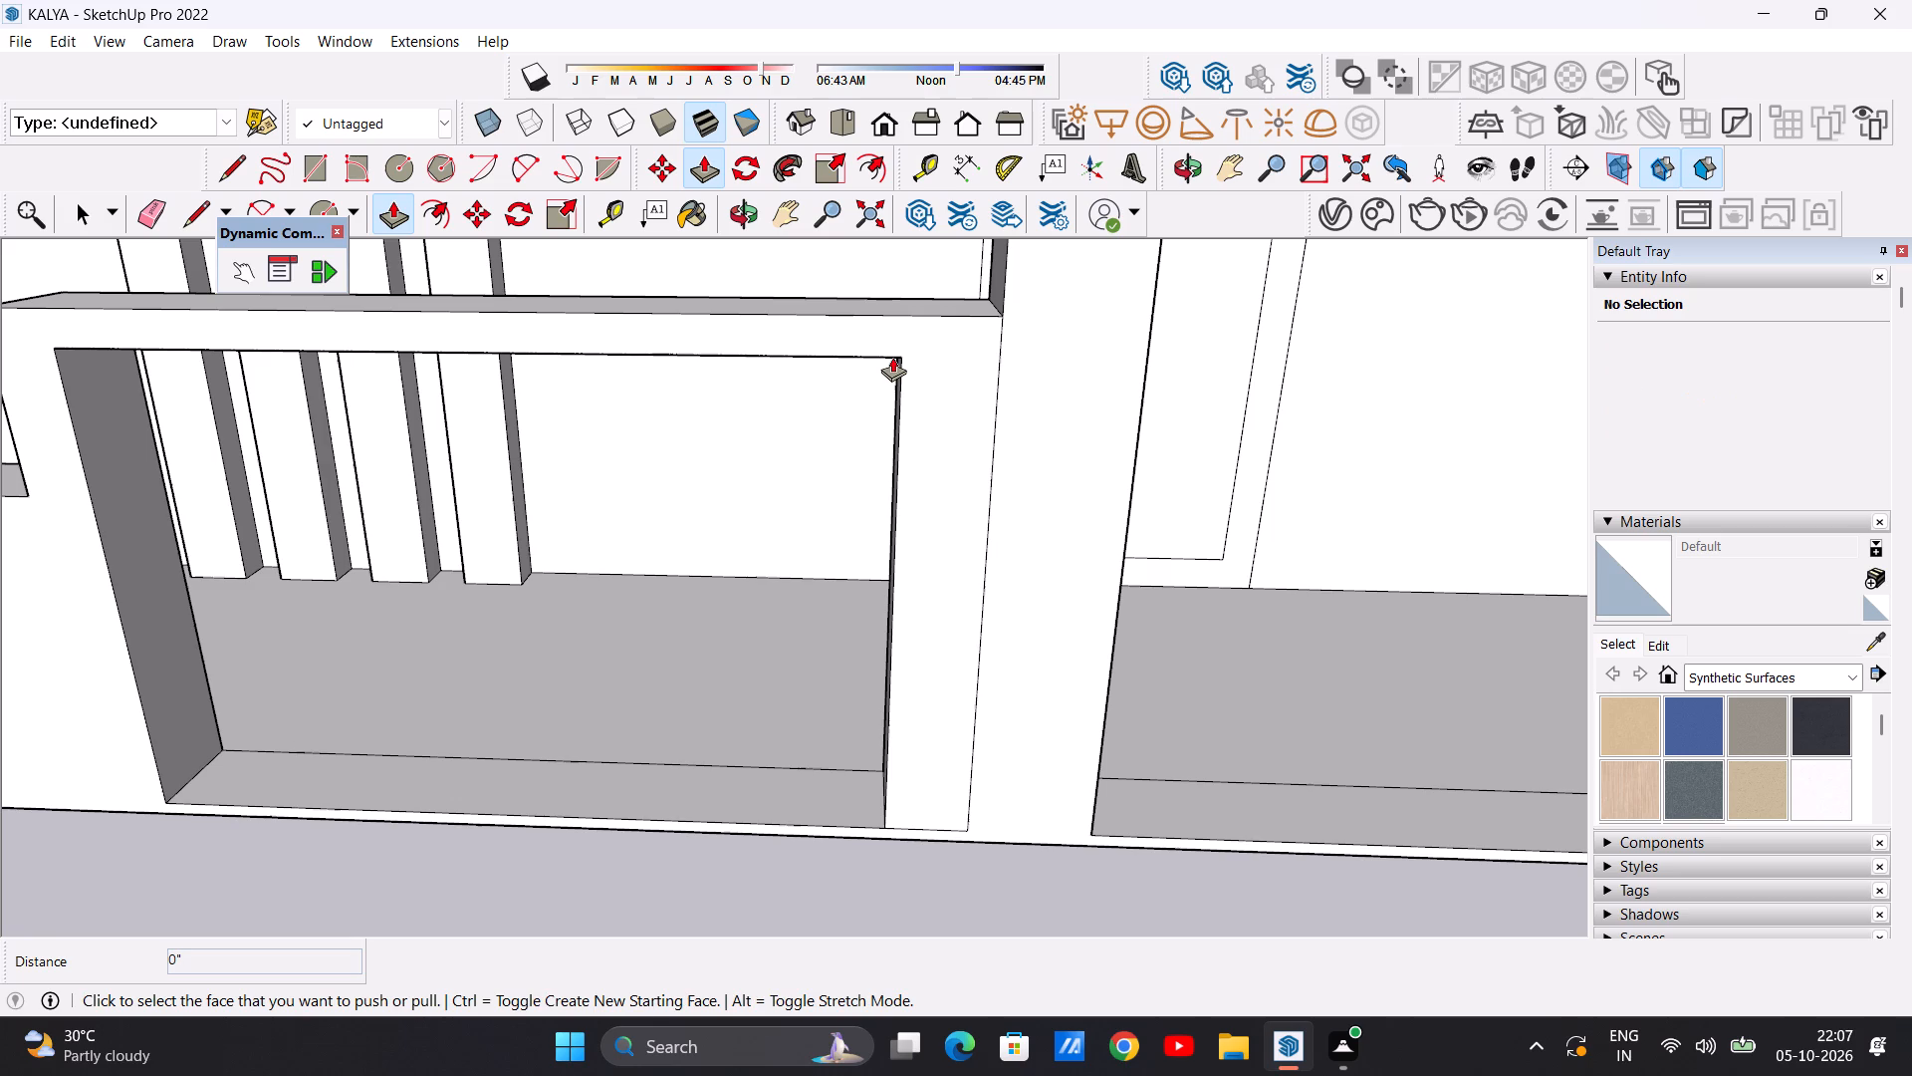
Push/Pull the ledge strip inside the opening up about 27' 11 1/2" to the beam with a new starting face, keeping the panel outlined.
{"action": "left_click", "coordinate": [840, 793]}
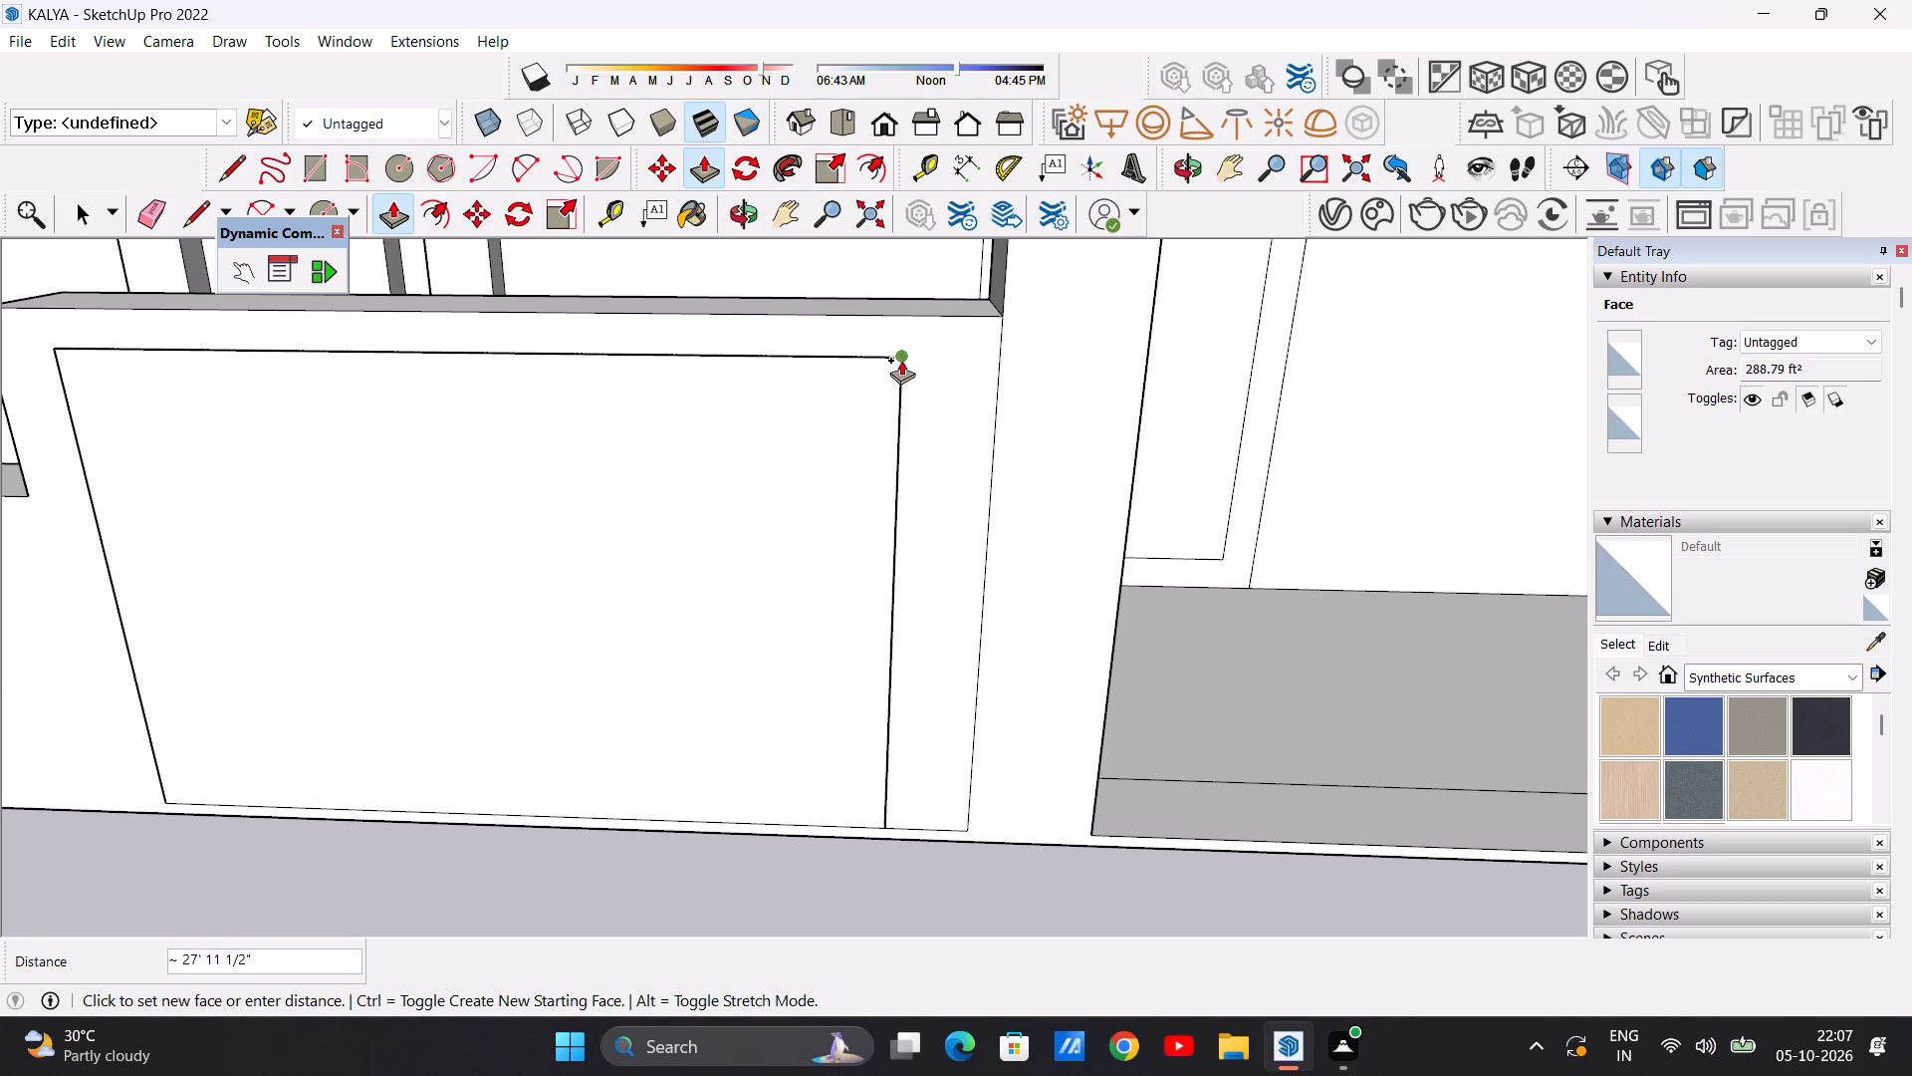
{"action": "left_click", "coordinate": [901, 360]}
{"action": "key", "text": "space"}
Examine the outlined panel between the front wall and the middle post.
{"action": "scroll", "coordinate": [908, 566], "scroll_direction": "down", "scroll_amount": 6}
{"action": "middle_click_drag", "start_coordinate": [623, 599], "coordinate": [780, 529]}
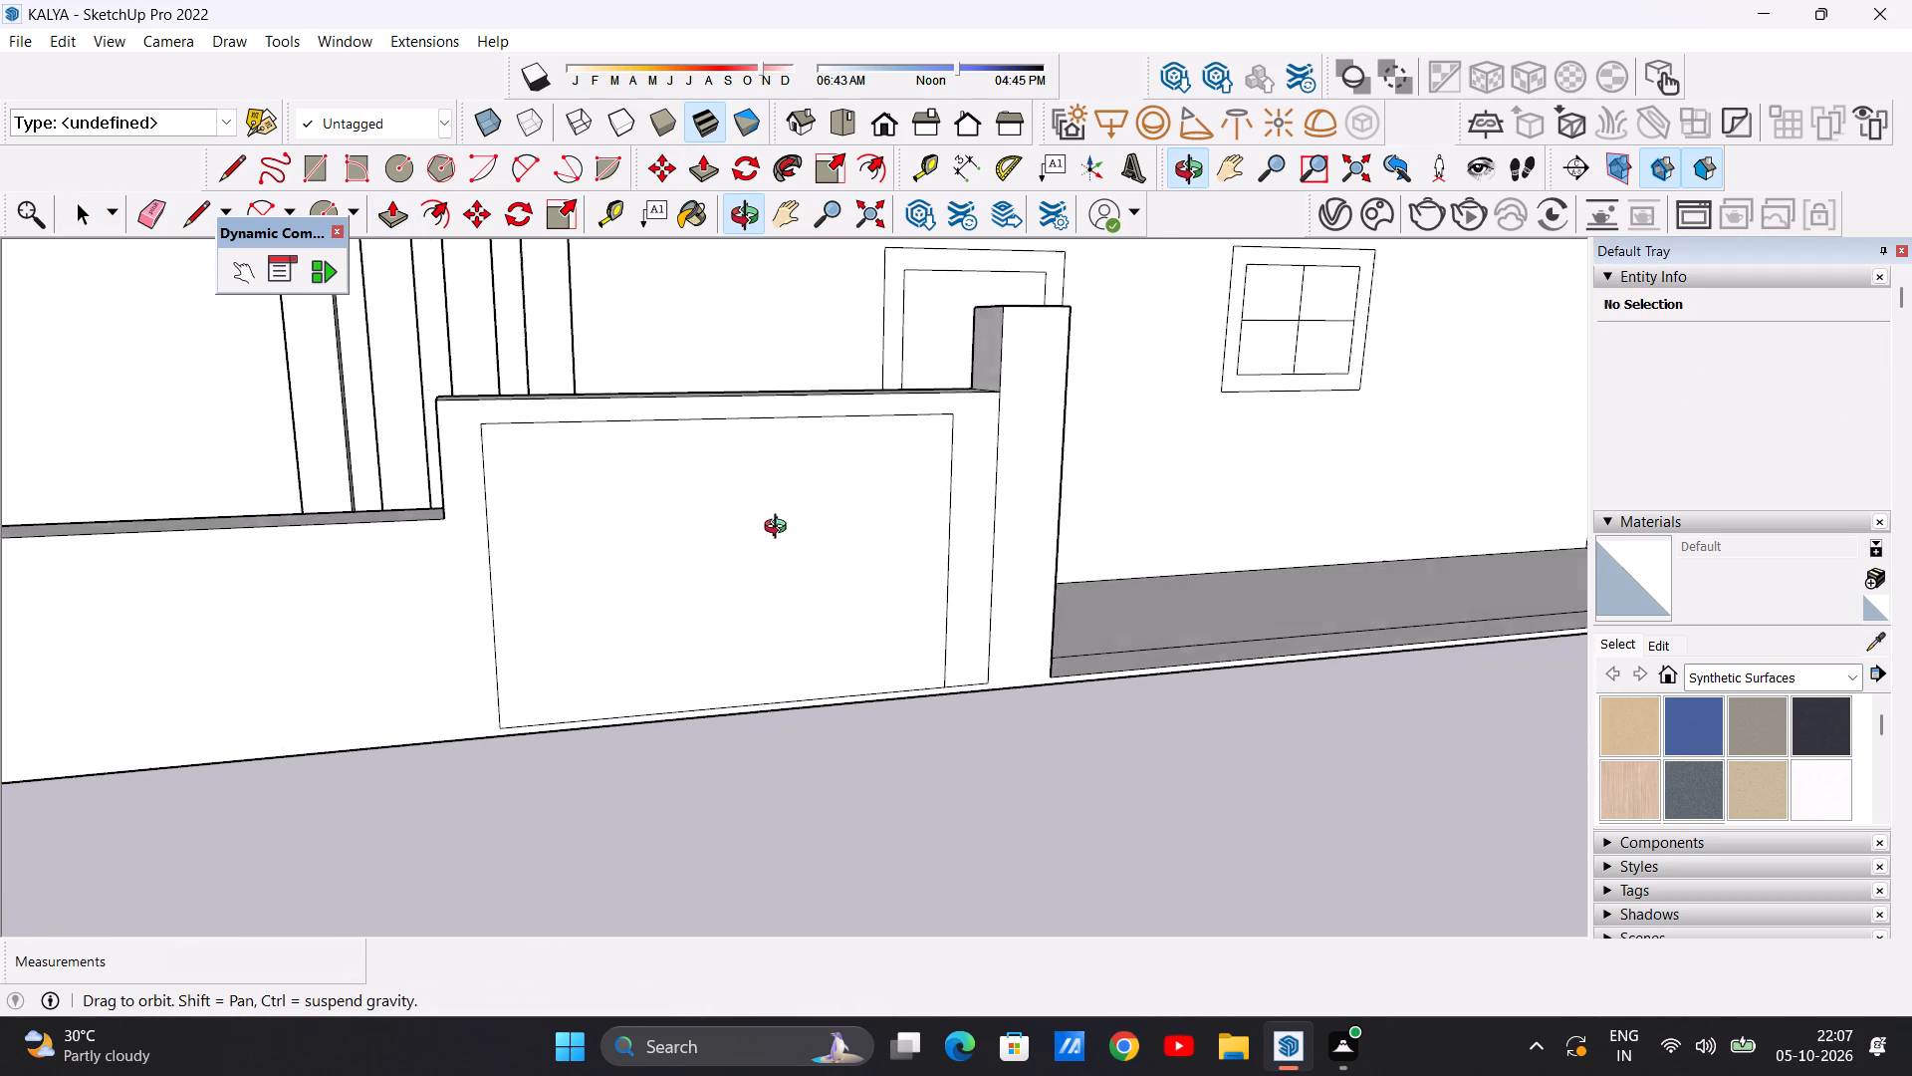
{"action": "middle_click_drag", "start_coordinate": [780, 529], "coordinate": [787, 522]}
{"action": "scroll", "coordinate": [544, 660], "scroll_direction": "down", "scroll_amount": 2}
{"action": "scroll", "coordinate": [544, 660], "scroll_direction": "up", "scroll_amount": 1}
{"action": "scroll", "coordinate": [544, 660], "scroll_direction": "down", "scroll_amount": 5}
{"action": "middle_click", "coordinate": [634, 632]}
{"action": "scroll", "coordinate": [634, 632], "scroll_direction": "up", "scroll_amount": 4}
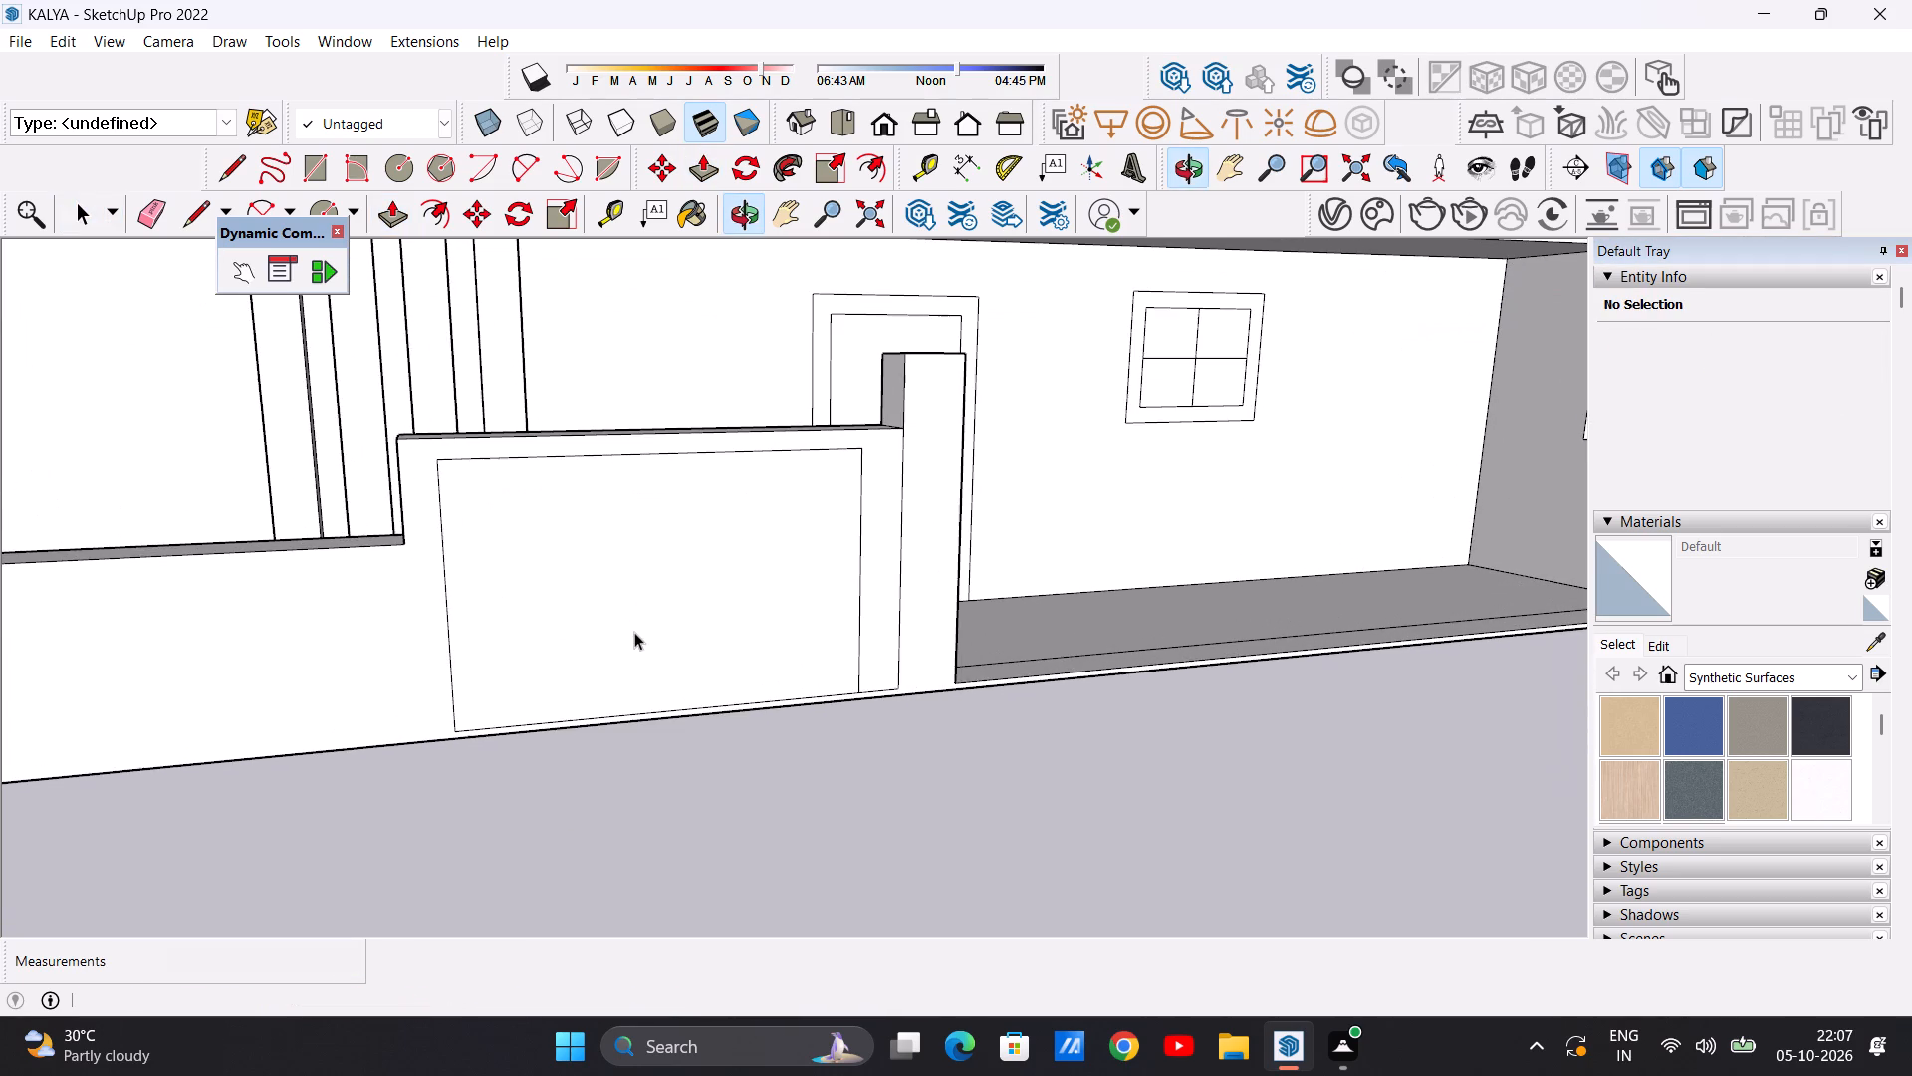
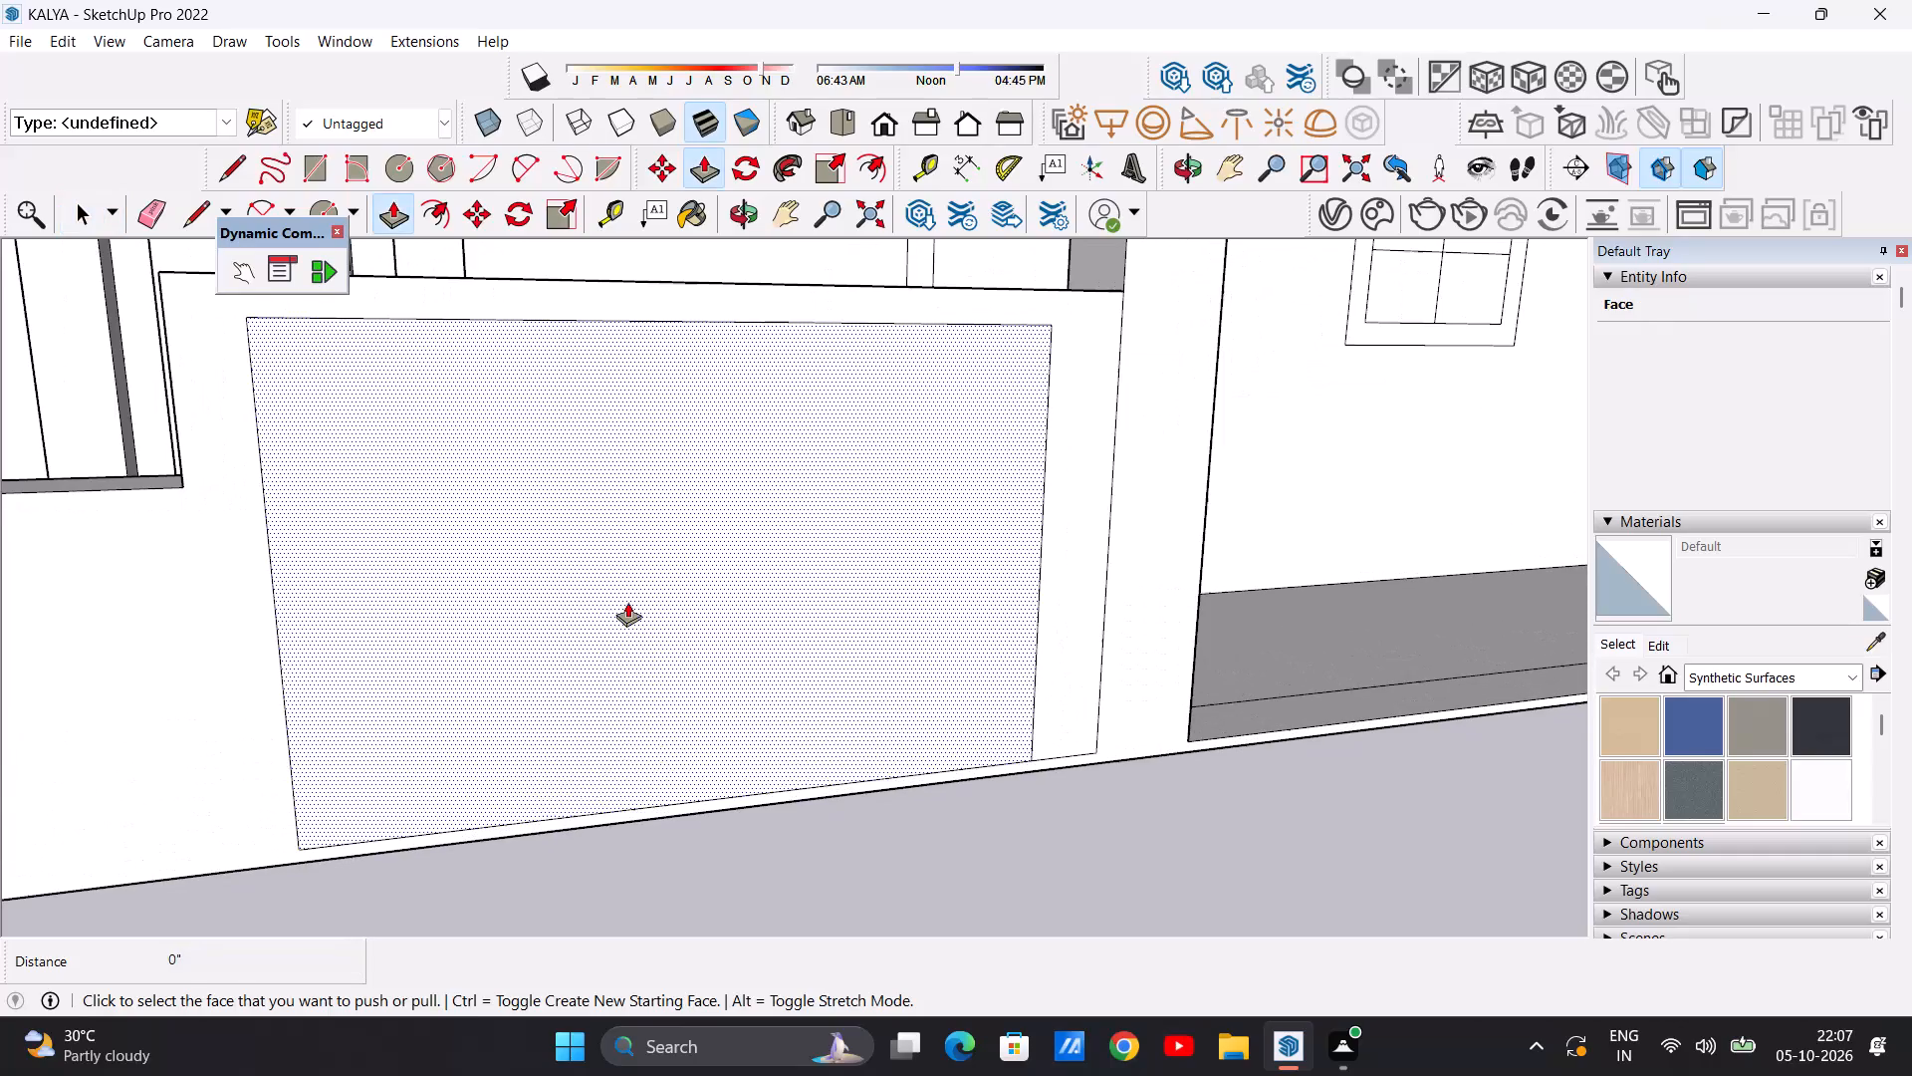
Push the rectangular panel face on the raised front boundary wall inward about 2' 8" to form a recess.
{"action": "left_click", "coordinate": [627, 602]}
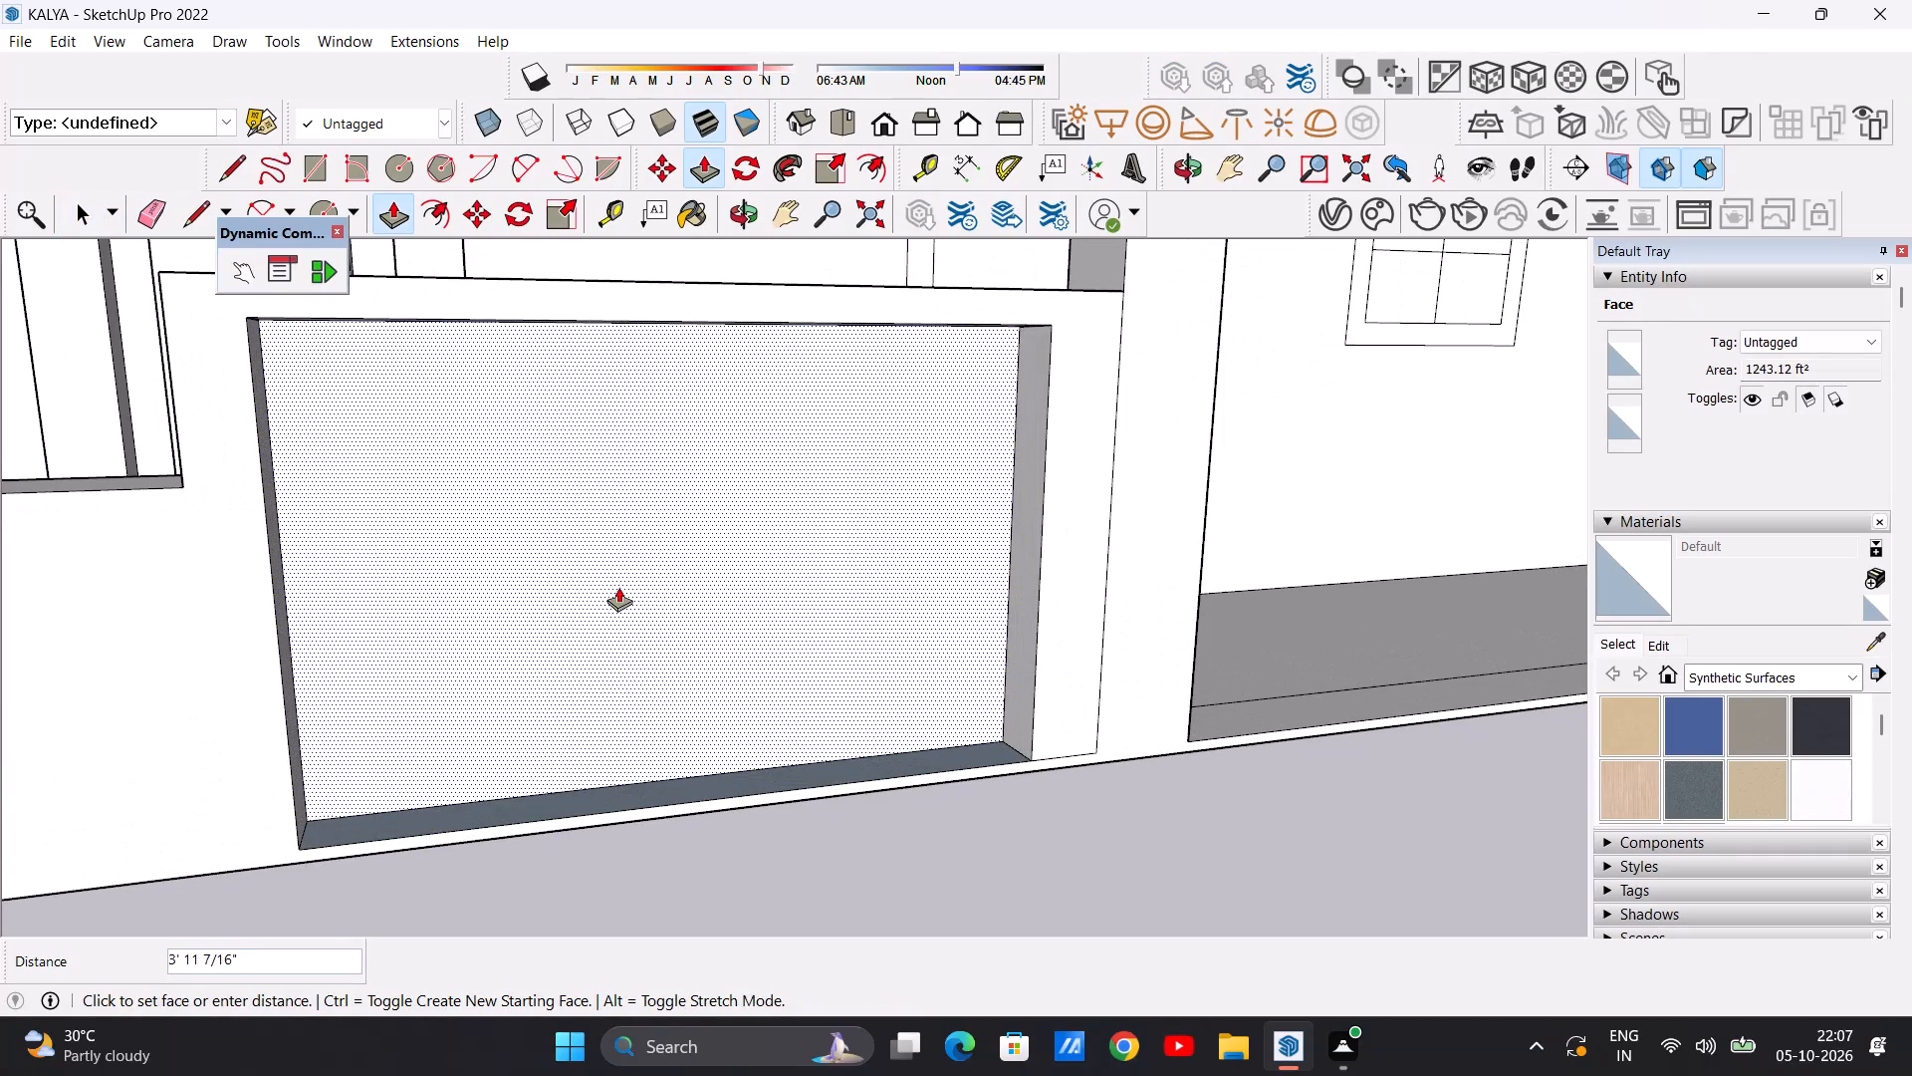
{"action": "left_click", "coordinate": [623, 590]}
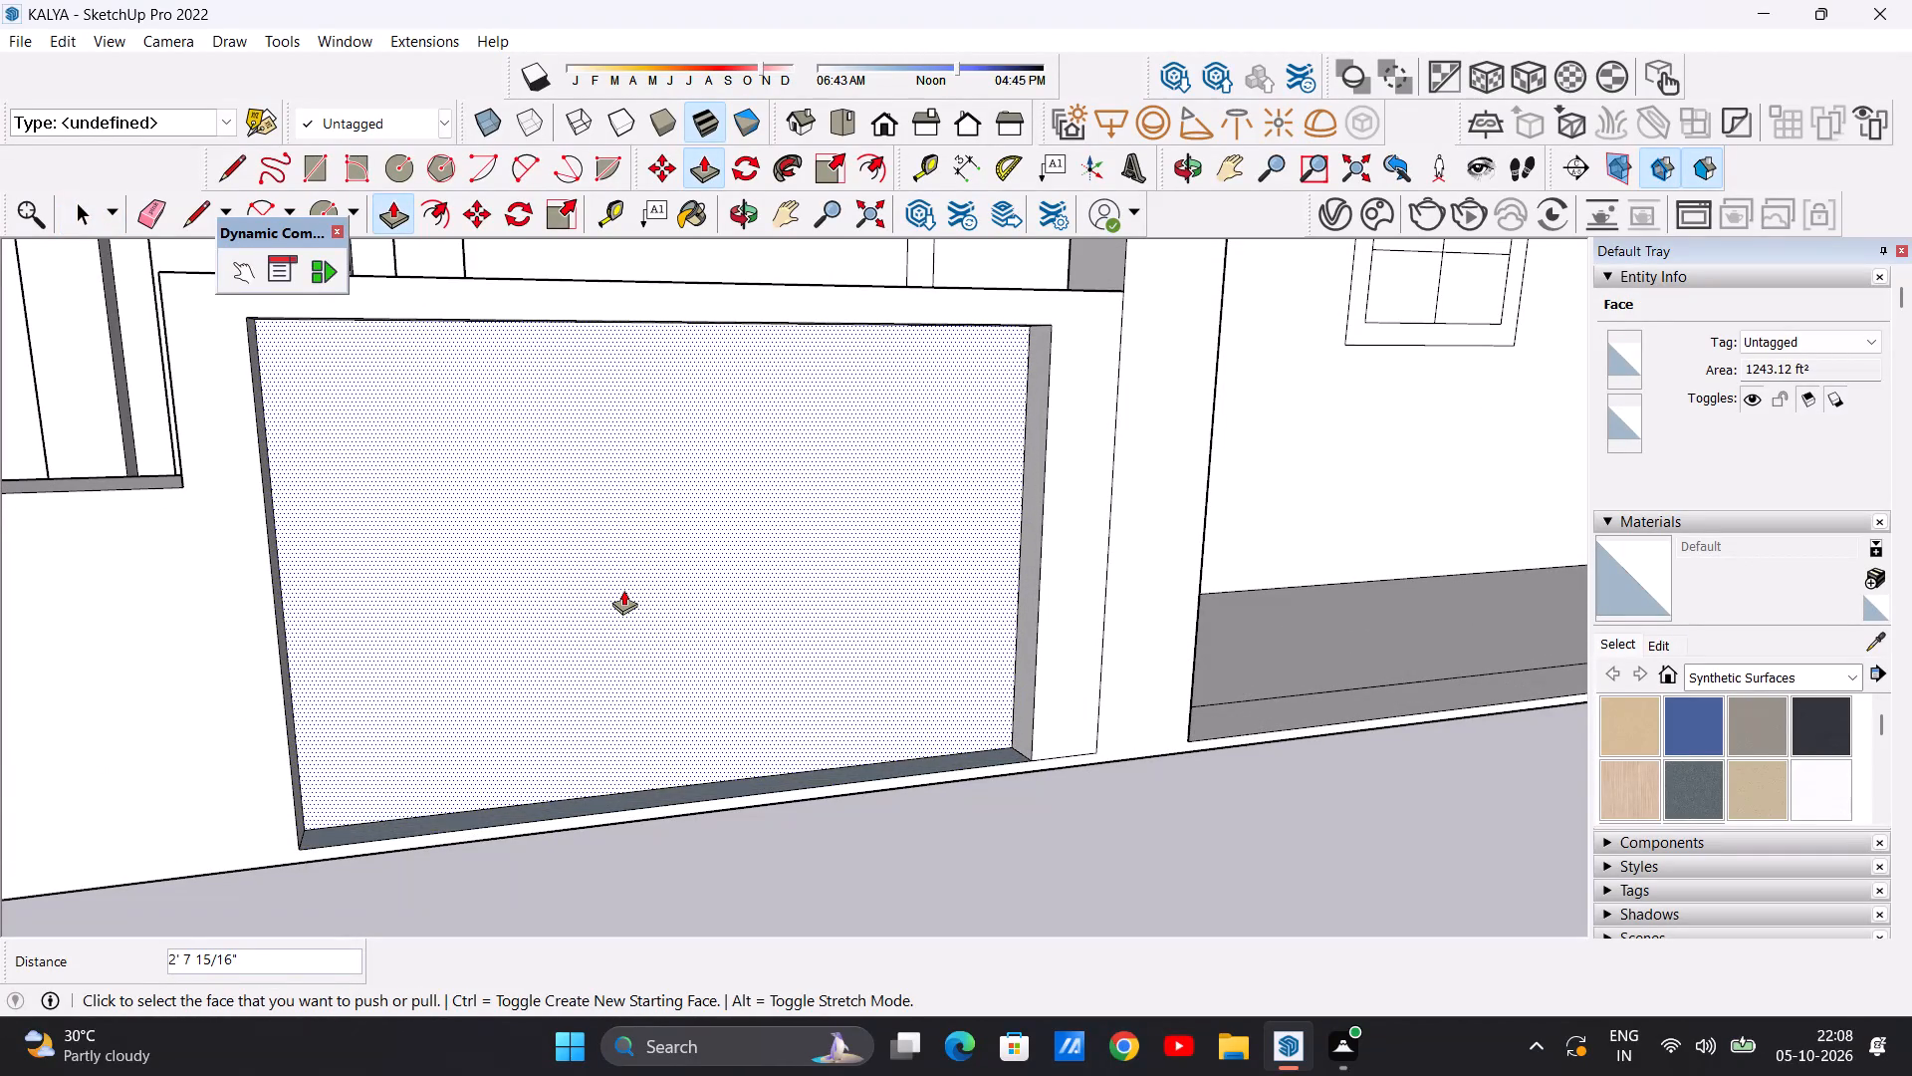
{"action": "key", "text": "space"}
Examine the front elevation and ground-floor boundary wall from several angles.
{"action": "scroll", "coordinate": [615, 705], "scroll_direction": "down", "scroll_amount": 12}
{"action": "middle_click_drag", "start_coordinate": [825, 691], "coordinate": [374, 631]}
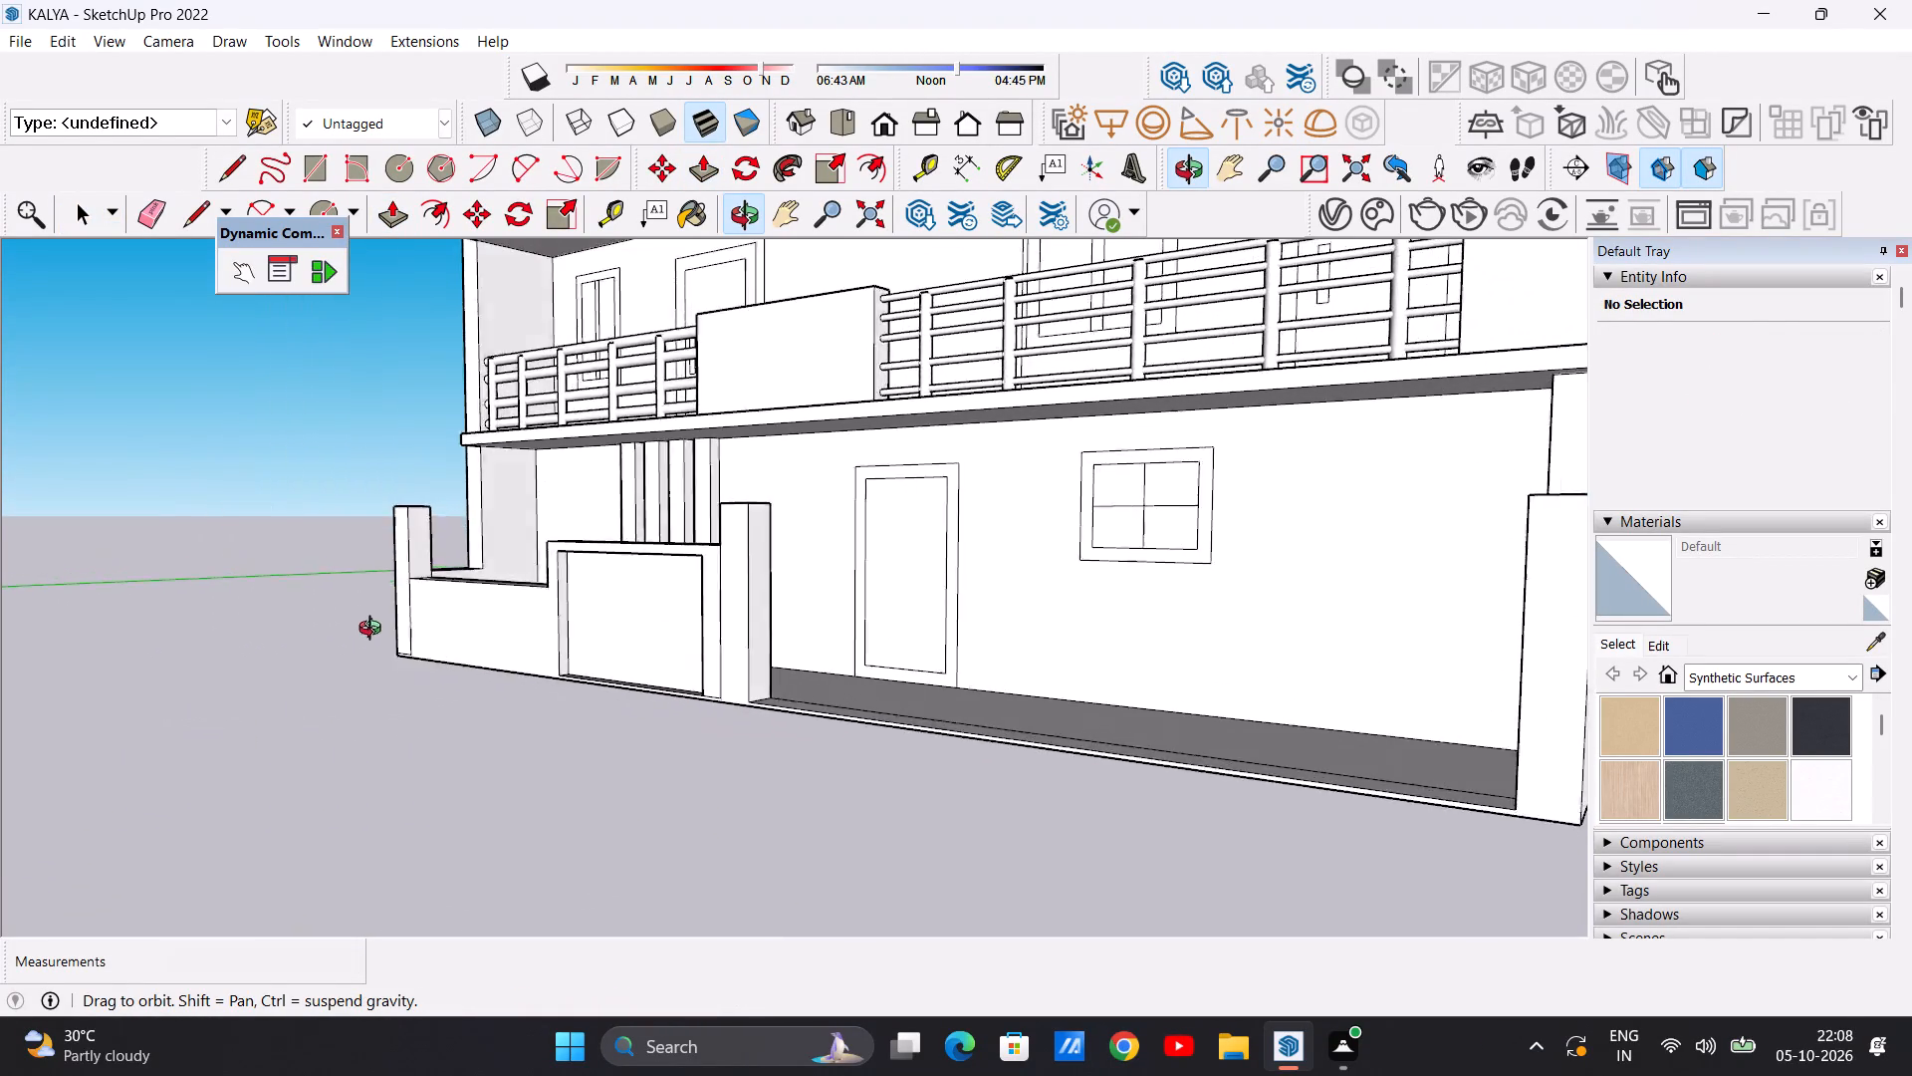
{"action": "middle_click_drag", "start_coordinate": [374, 631], "coordinate": [719, 626]}
{"action": "scroll", "coordinate": [719, 622], "scroll_direction": "up", "scroll_amount": 3}
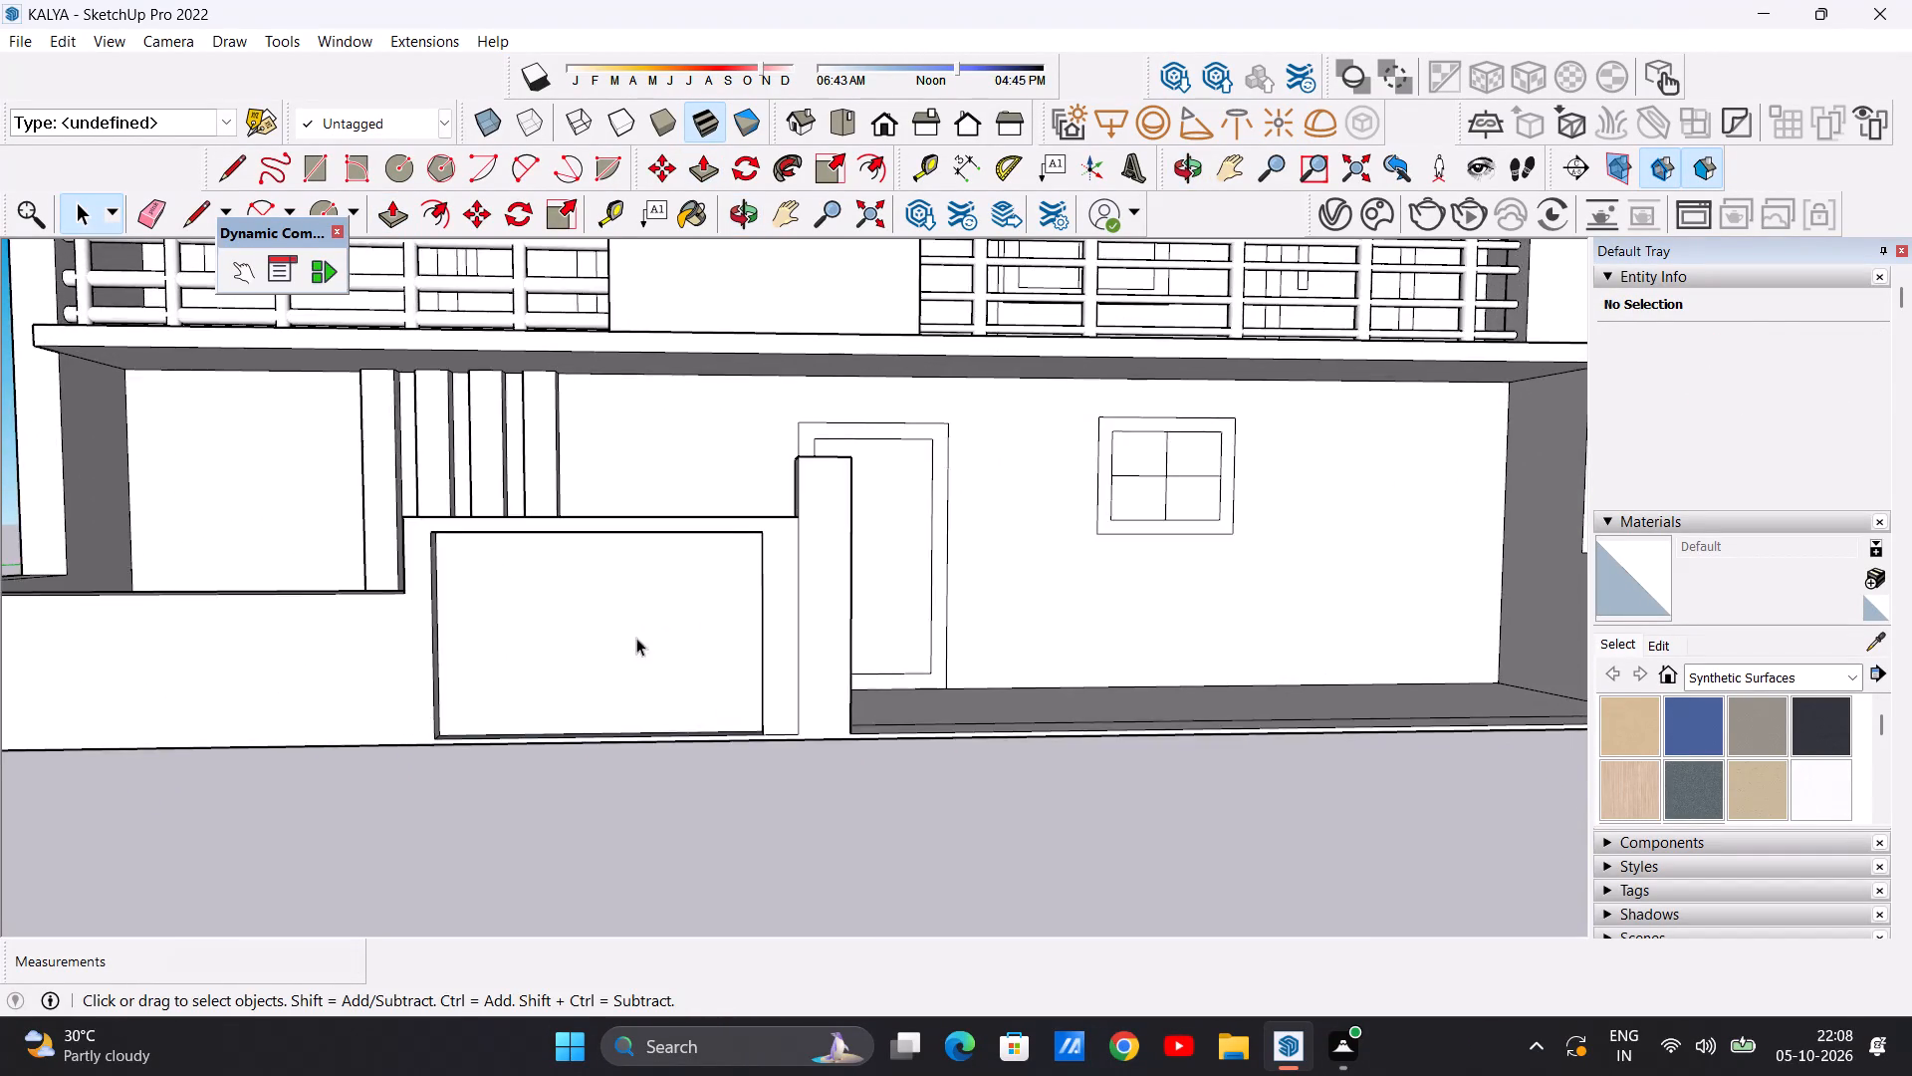
{"action": "middle_click", "coordinate": [636, 638]}
{"action": "scroll", "coordinate": [639, 688], "scroll_direction": "down", "scroll_amount": 2}
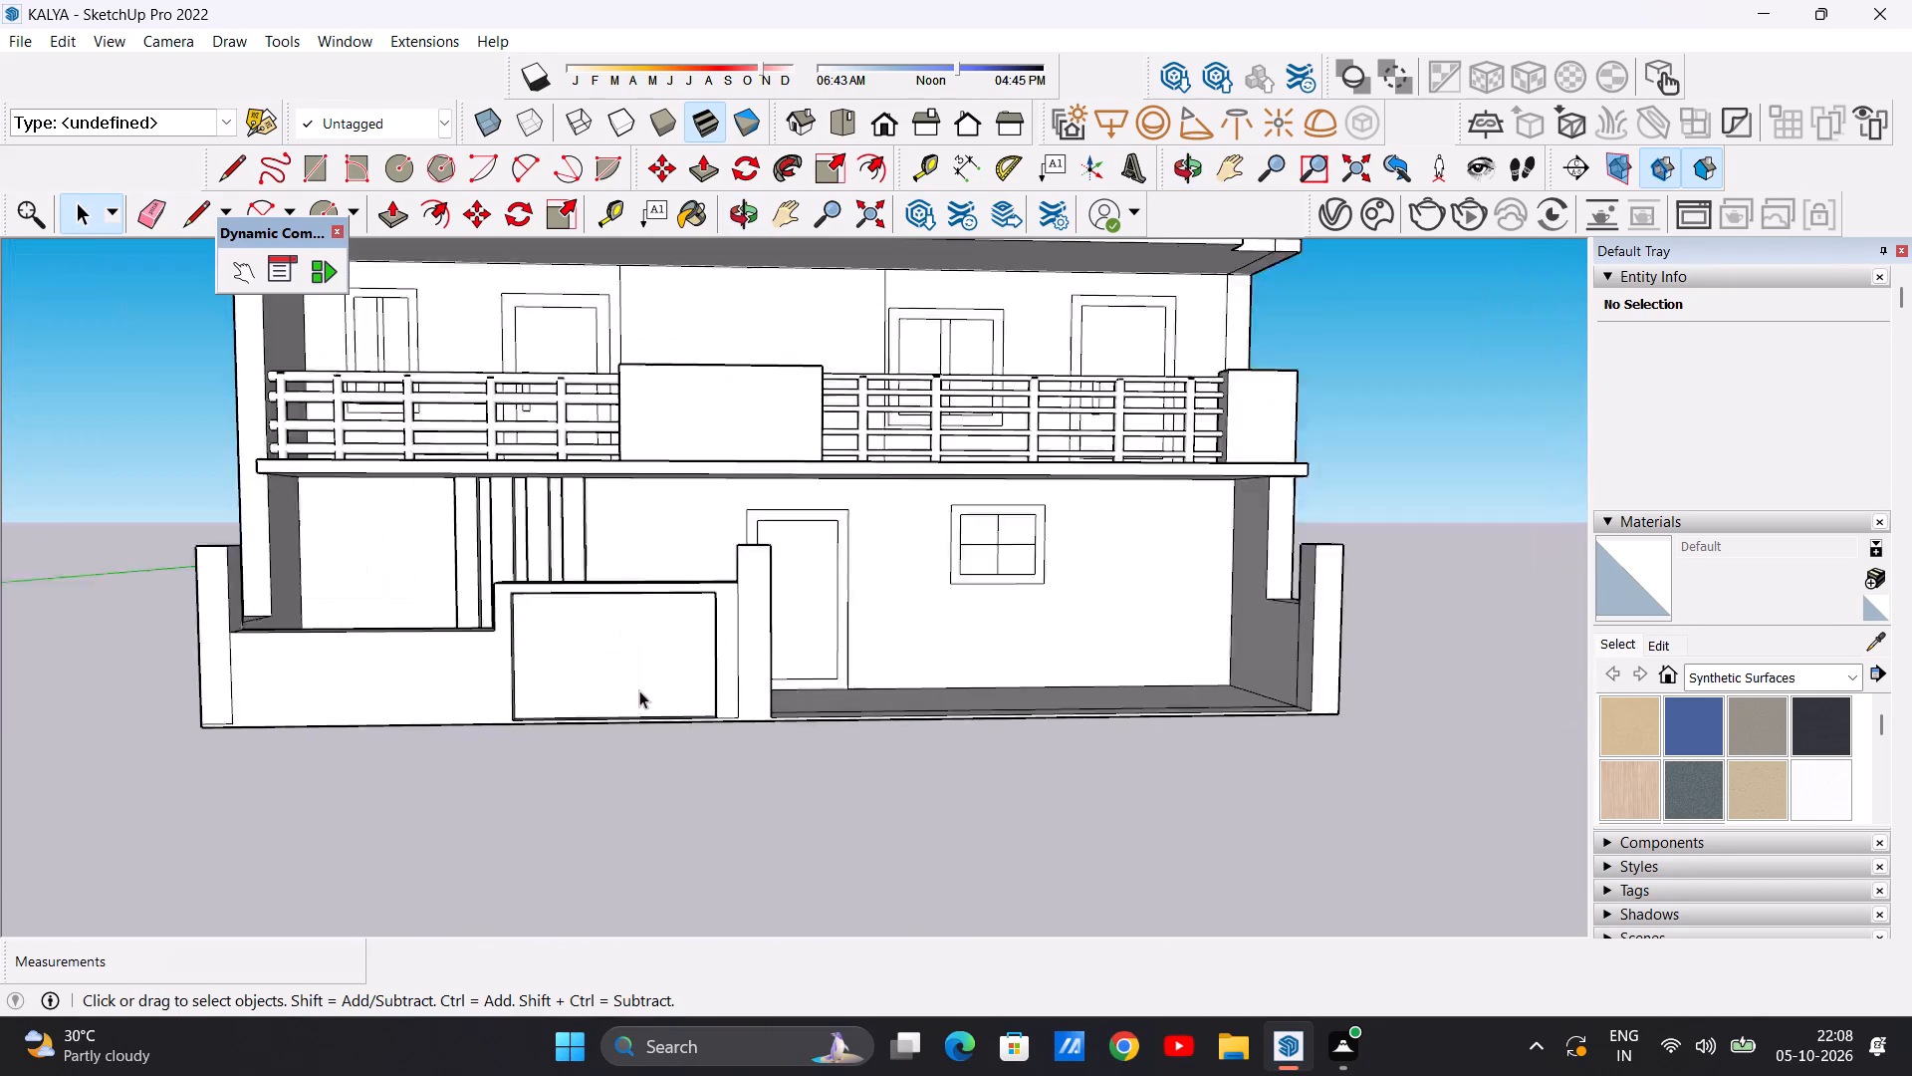
{"action": "scroll", "coordinate": [639, 690], "scroll_direction": "down", "scroll_amount": 18}
{"action": "scroll", "coordinate": [760, 481], "scroll_direction": "up", "scroll_amount": 6}
{"action": "middle_click_drag", "start_coordinate": [828, 582], "coordinate": [796, 588]}
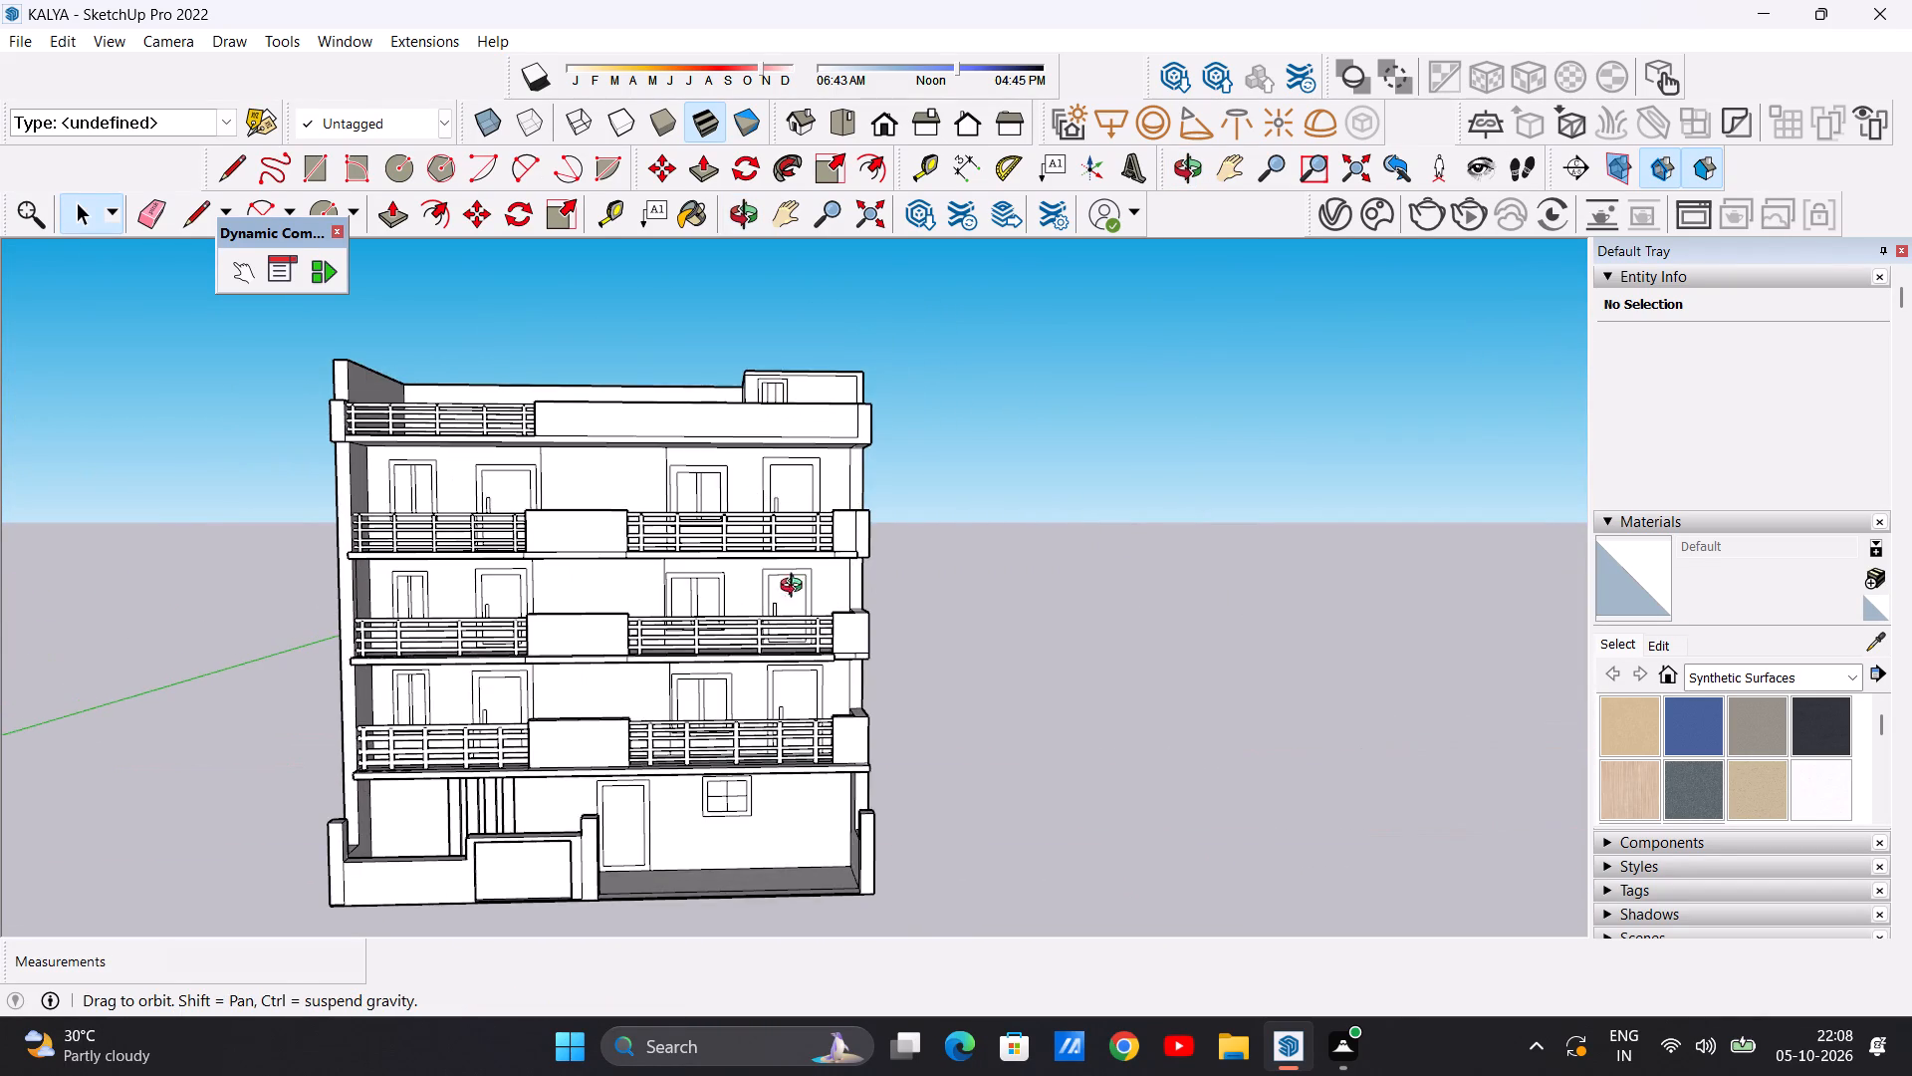
{"action": "middle_click_drag", "start_coordinate": [796, 588], "coordinate": [625, 628]}
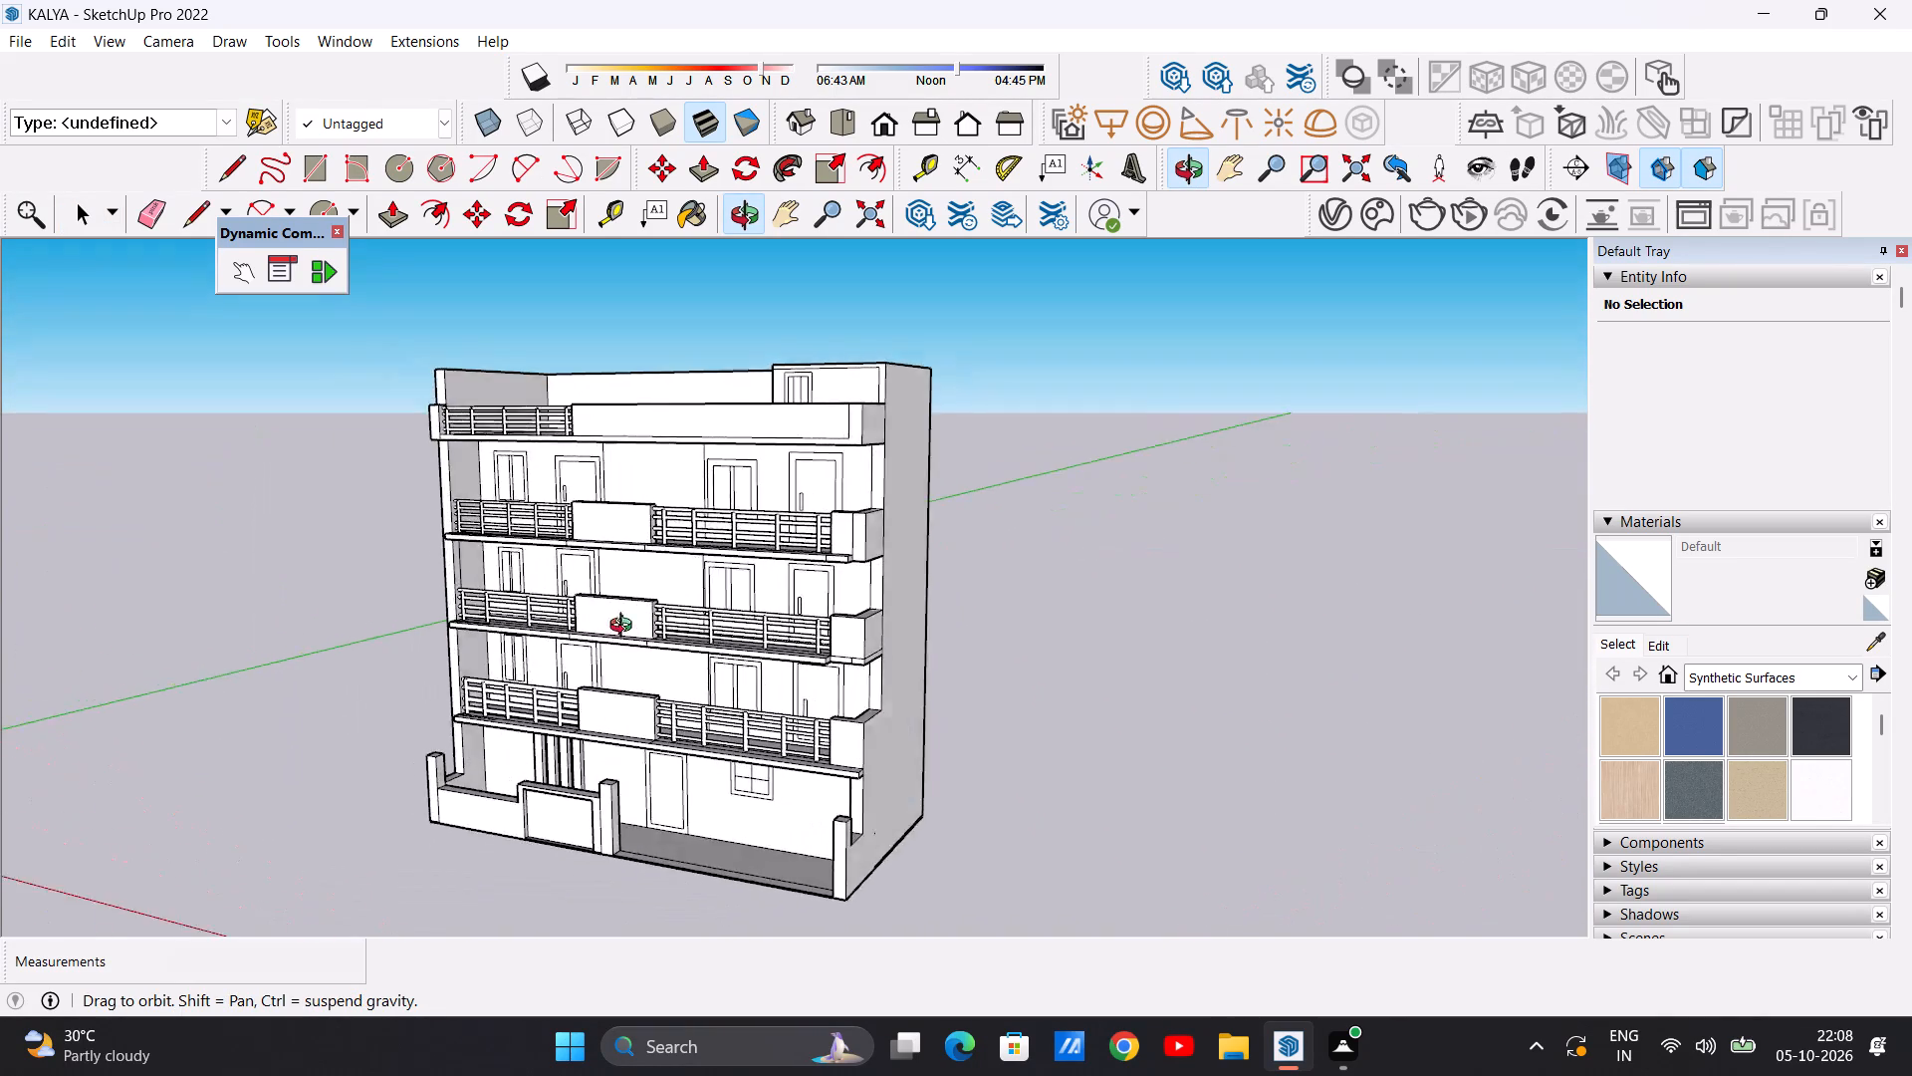
{"action": "middle_click_drag", "start_coordinate": [625, 628], "coordinate": [731, 611]}
{"action": "scroll", "coordinate": [745, 618], "scroll_direction": "down", "scroll_amount": 4}
{"action": "middle_click_drag", "start_coordinate": [719, 629], "coordinate": [755, 617]}
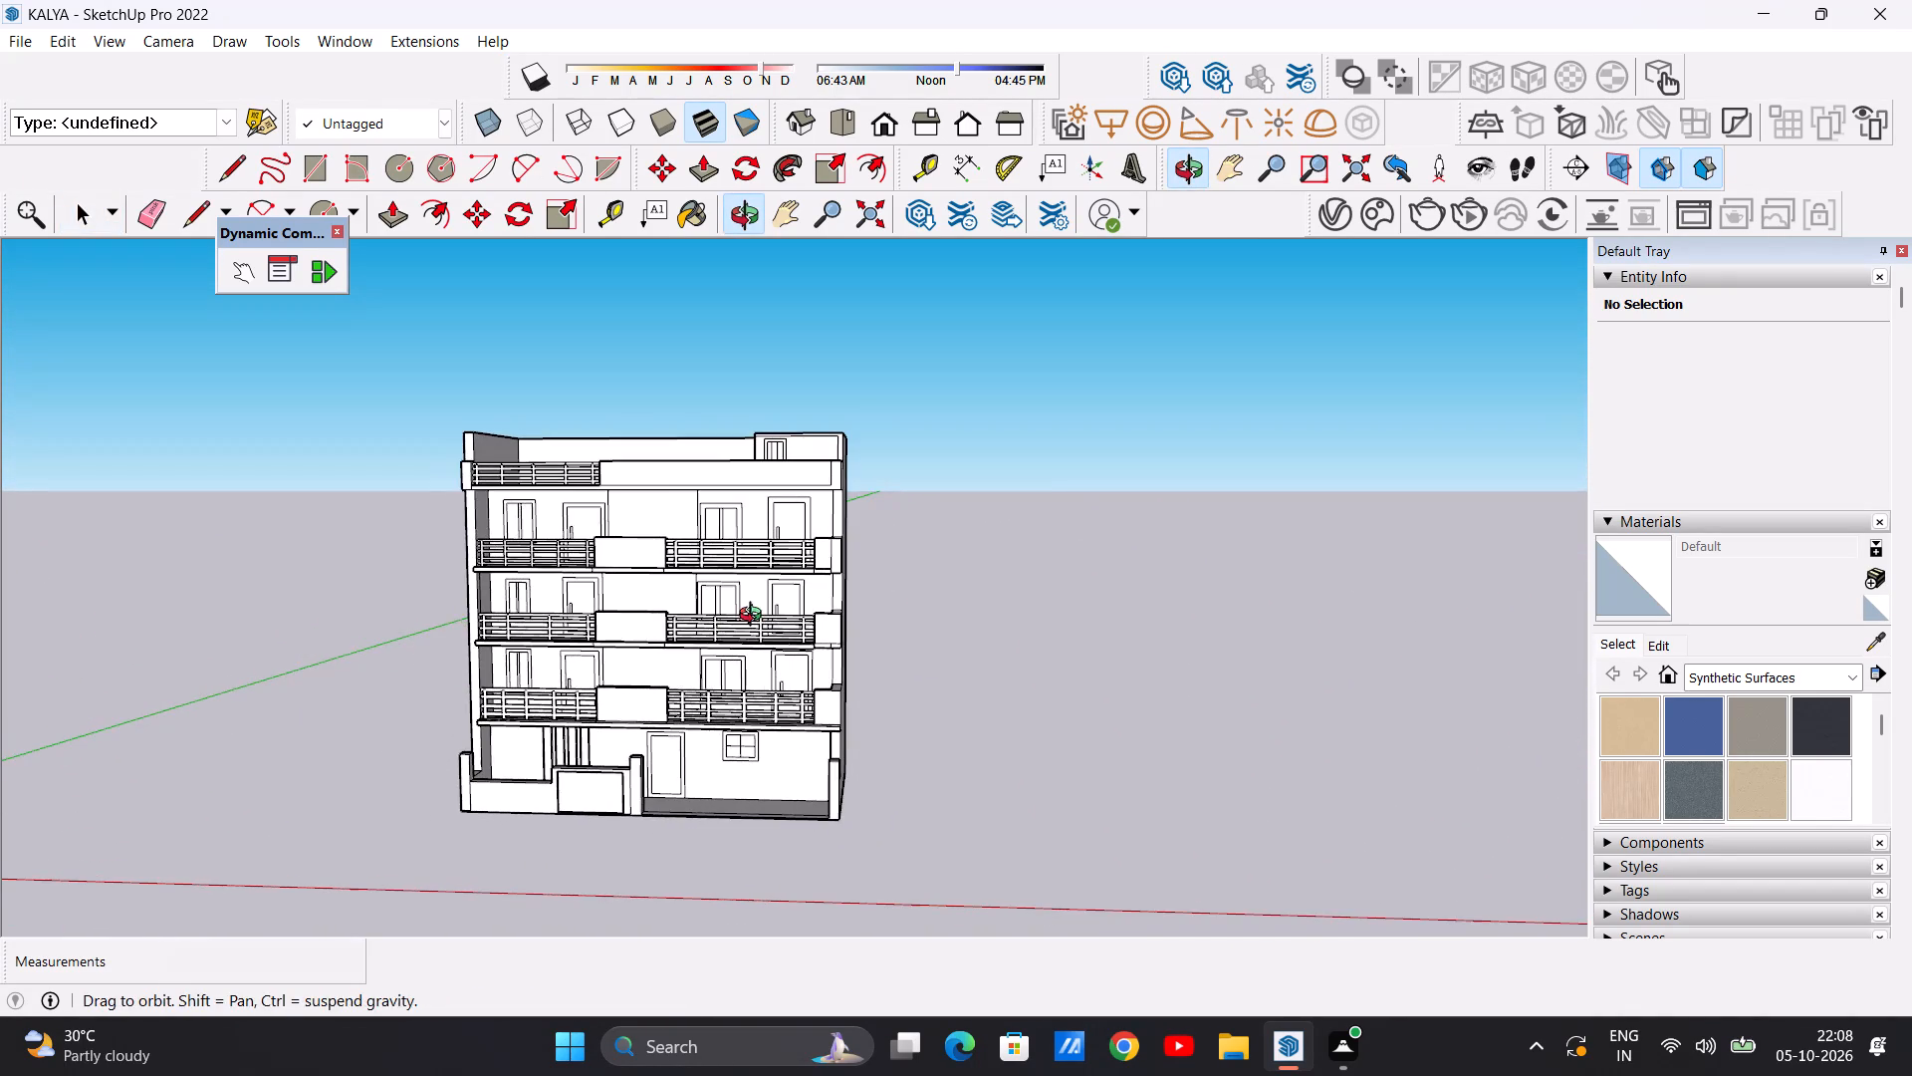
{"action": "middle_click_drag", "start_coordinate": [755, 617], "coordinate": [751, 613]}
{"action": "scroll", "coordinate": [708, 613], "scroll_direction": "up", "scroll_amount": 6}
{"action": "scroll", "coordinate": [690, 608], "scroll_direction": "down", "scroll_amount": 6}
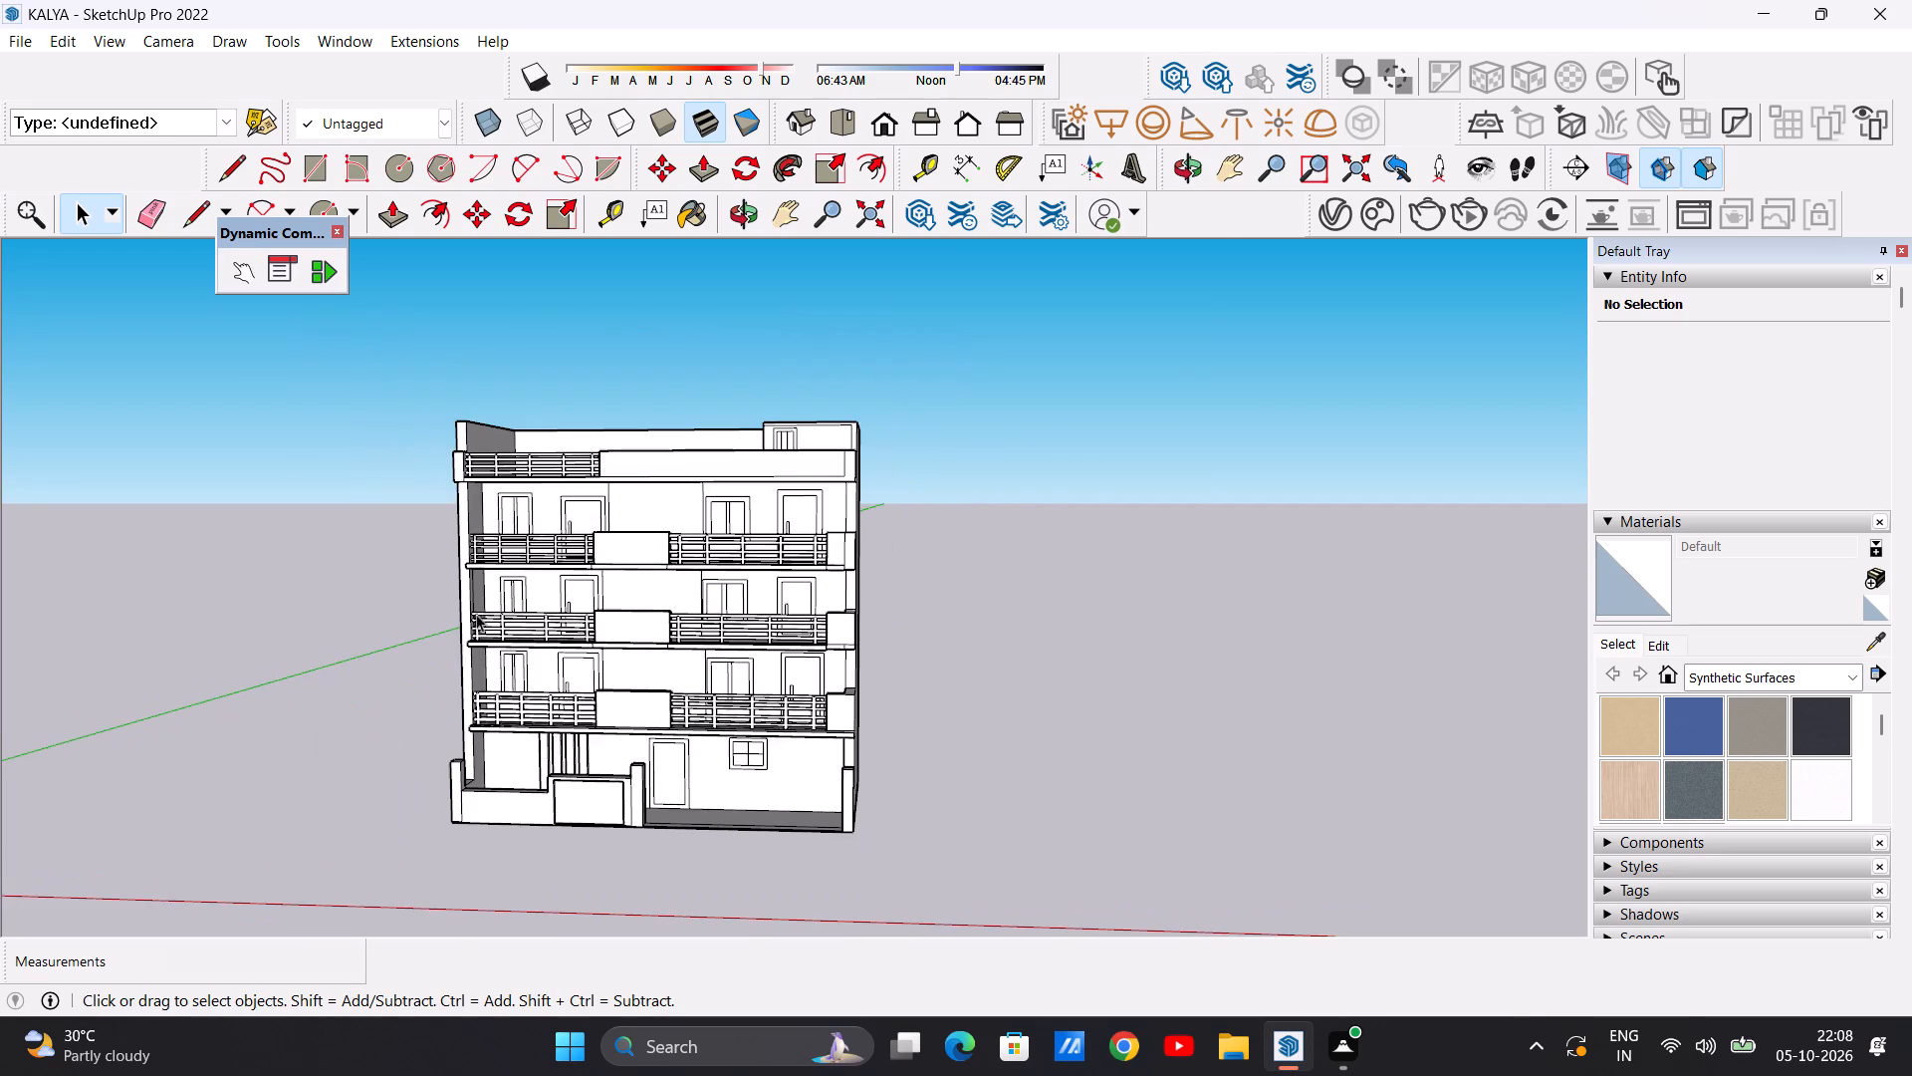
{"action": "scroll", "coordinate": [471, 615], "scroll_direction": "up", "scroll_amount": 6}
{"action": "scroll", "coordinate": [548, 611], "scroll_direction": "down", "scroll_amount": 4}
{"action": "middle_click_drag", "start_coordinate": [404, 638], "coordinate": [774, 634]}
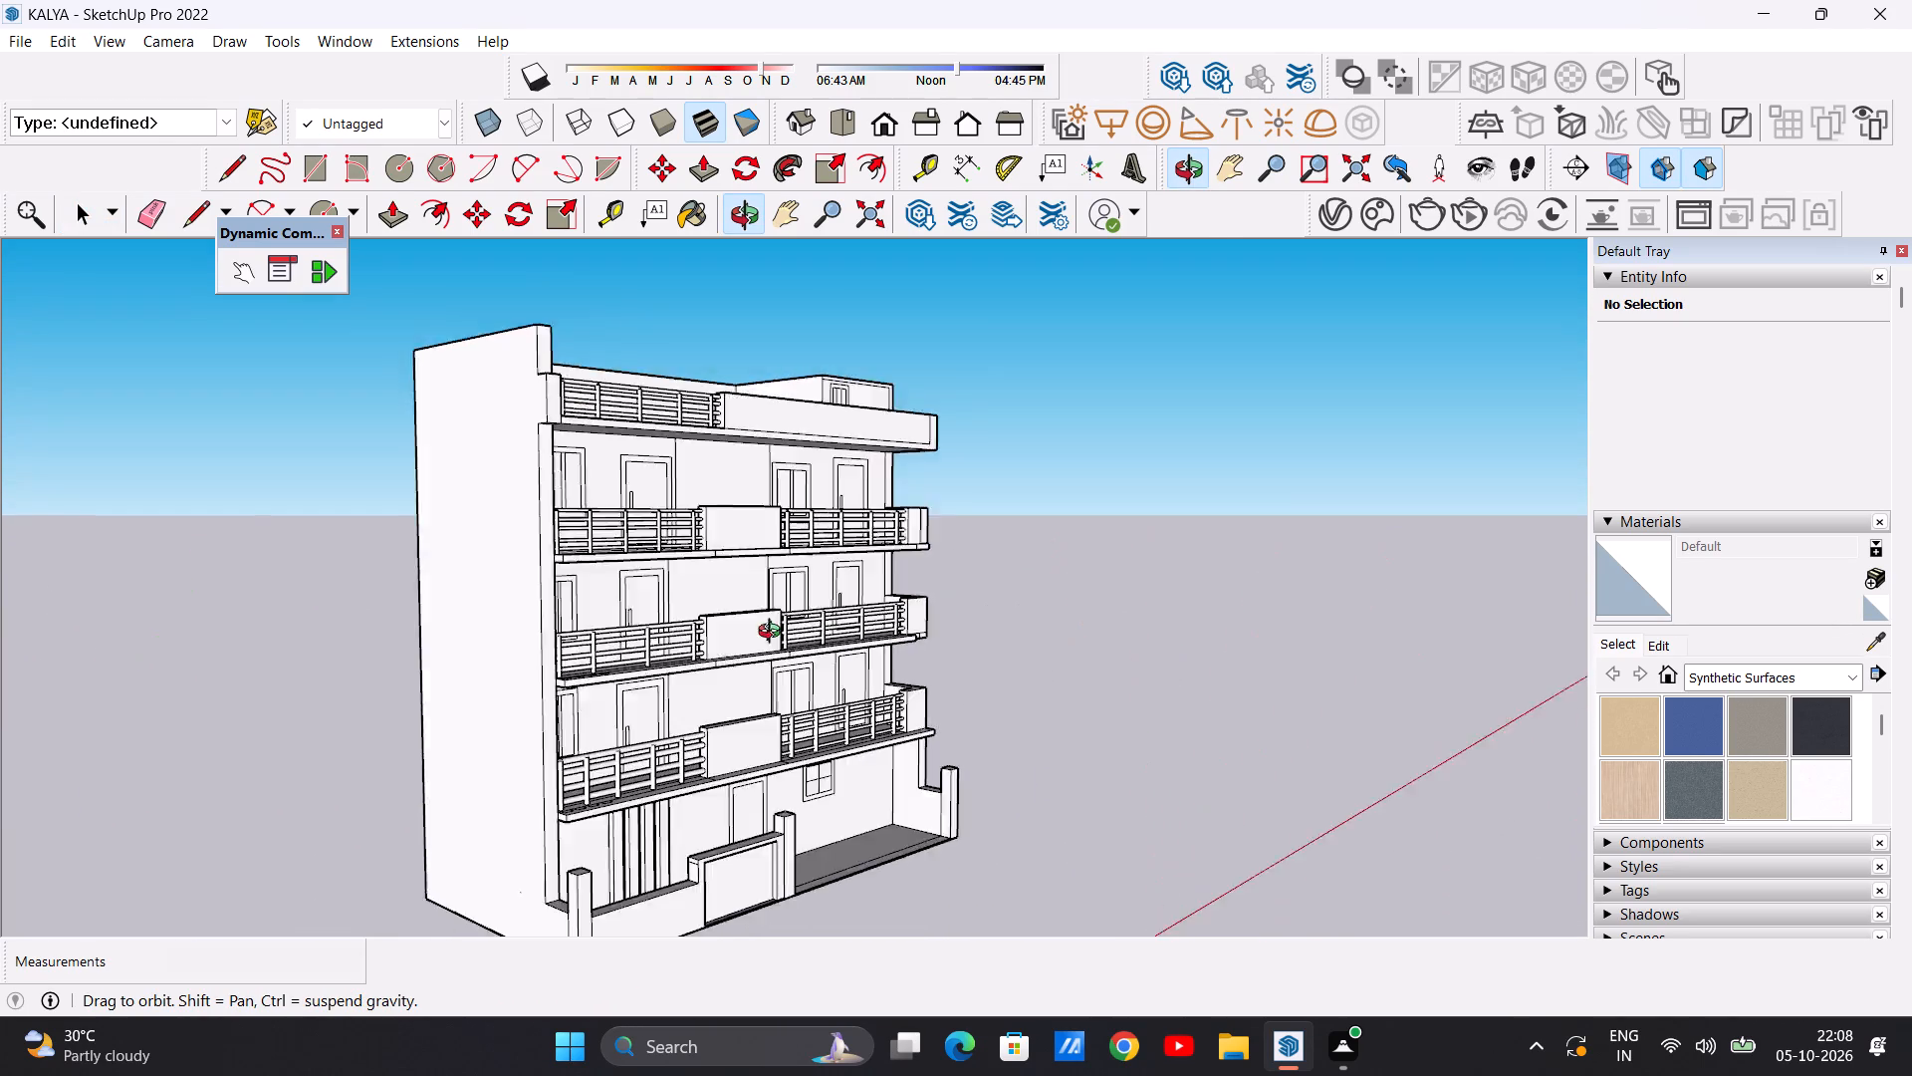
{"action": "middle_click_drag", "start_coordinate": [774, 634], "coordinate": [497, 625]}
{"action": "scroll", "coordinate": [516, 625], "scroll_direction": "down", "scroll_amount": 2}
{"action": "scroll", "coordinate": [635, 796], "scroll_direction": "up", "scroll_amount": 5}
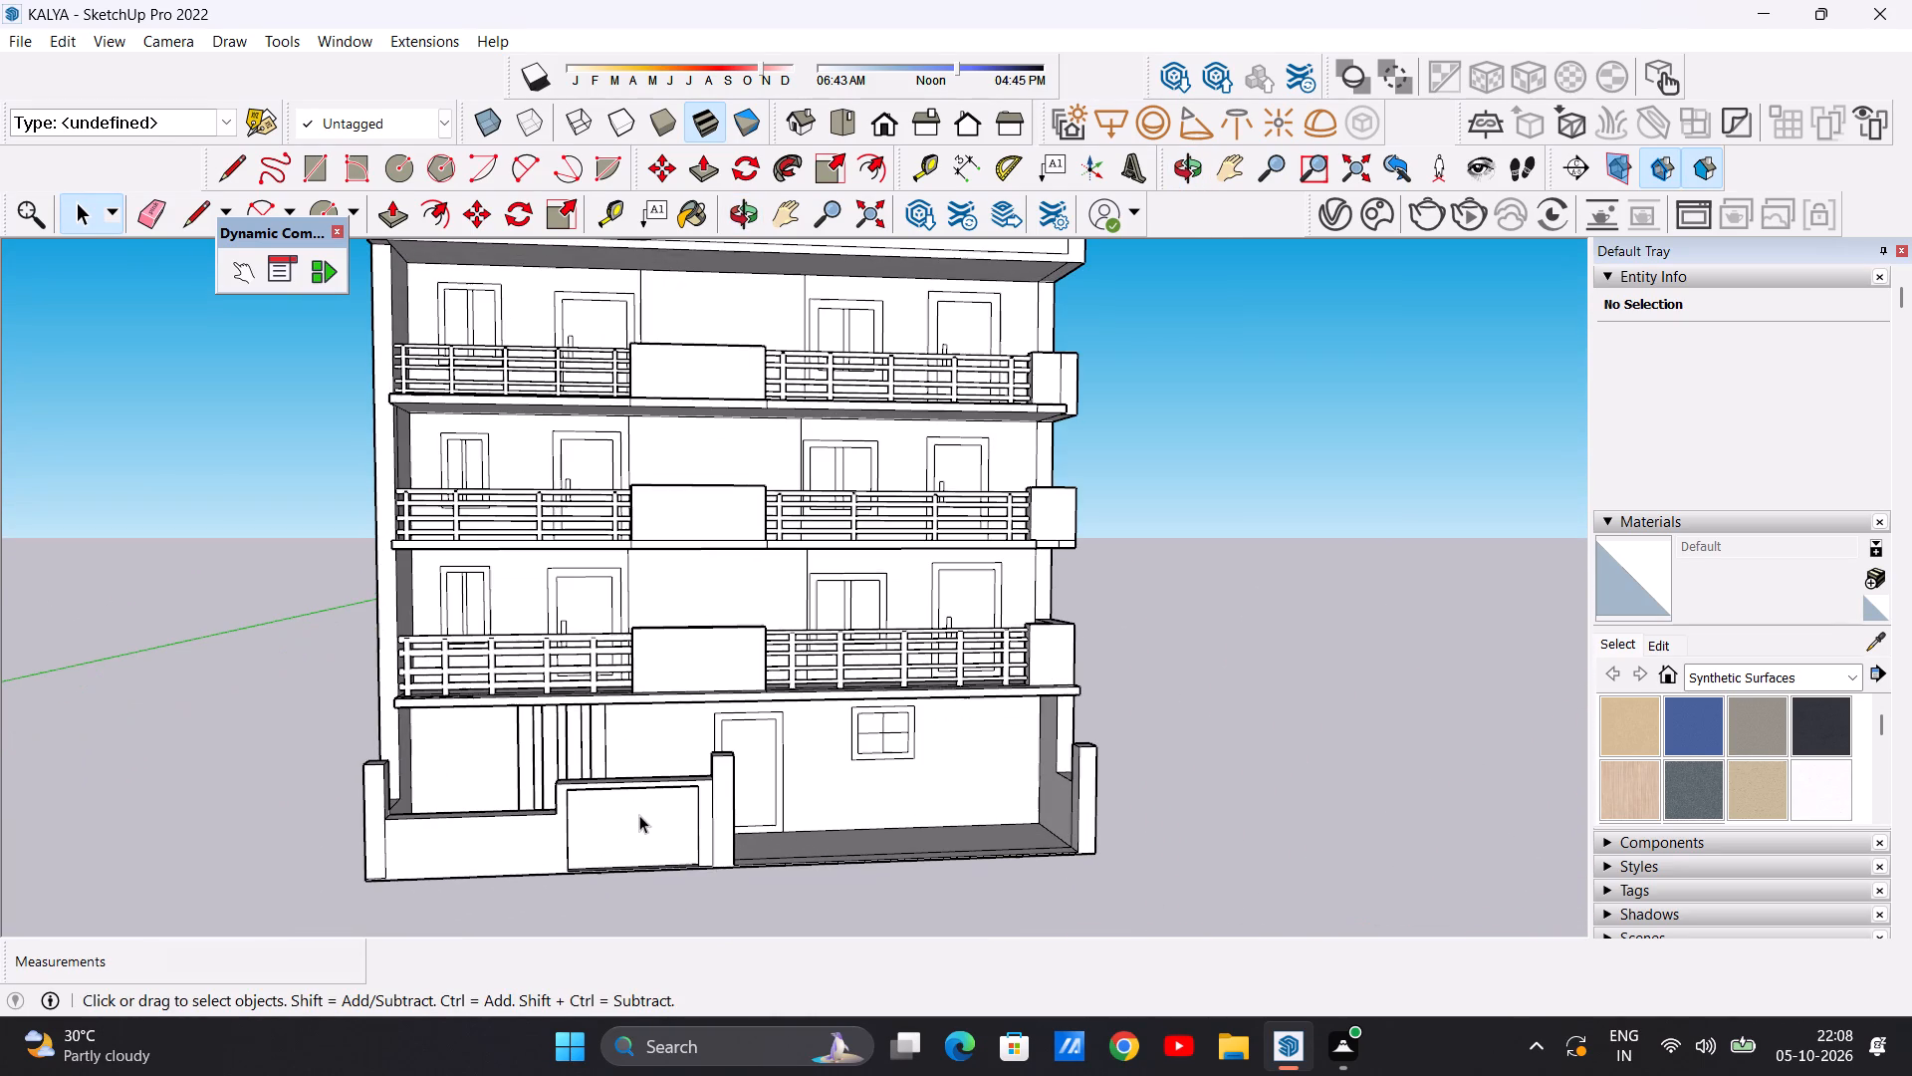
{"action": "scroll", "coordinate": [493, 896], "scroll_direction": "up", "scroll_amount": 5}
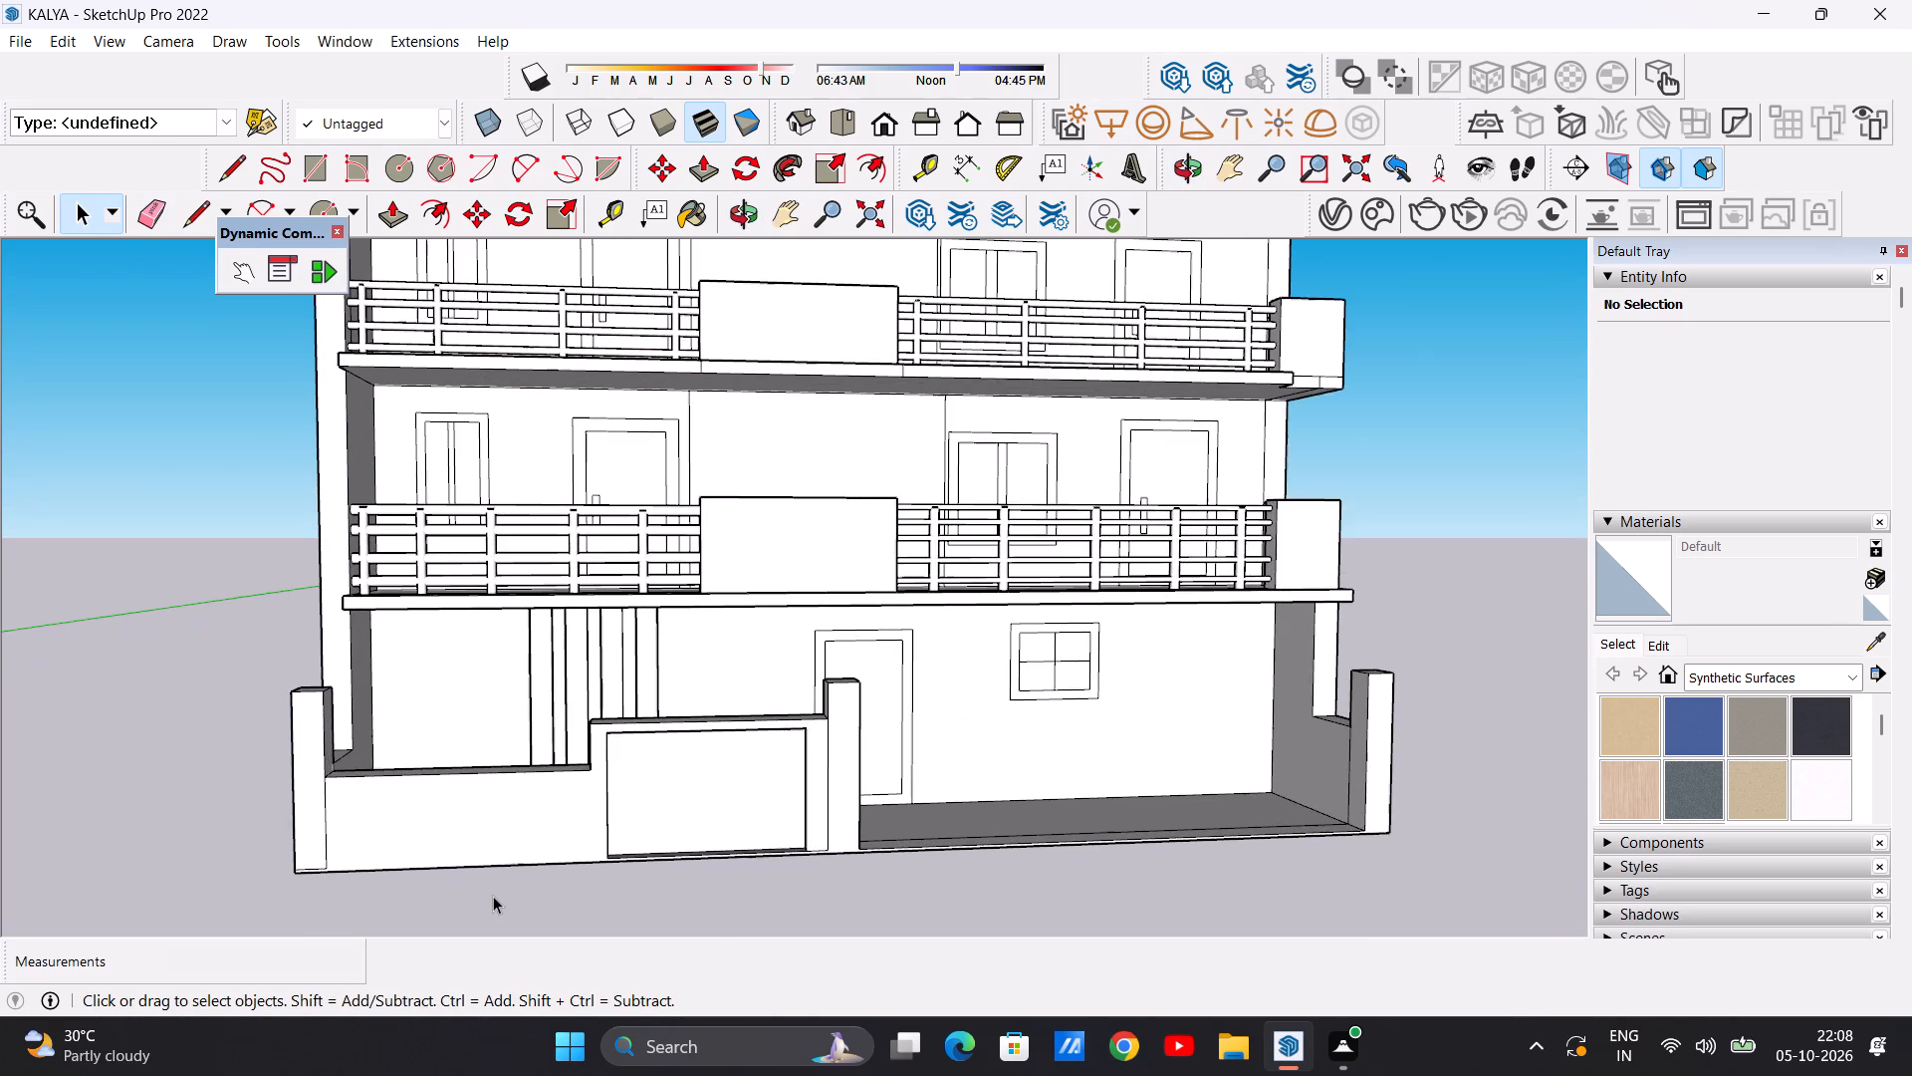
{"action": "scroll", "coordinate": [454, 854], "scroll_direction": "up", "scroll_amount": 1}
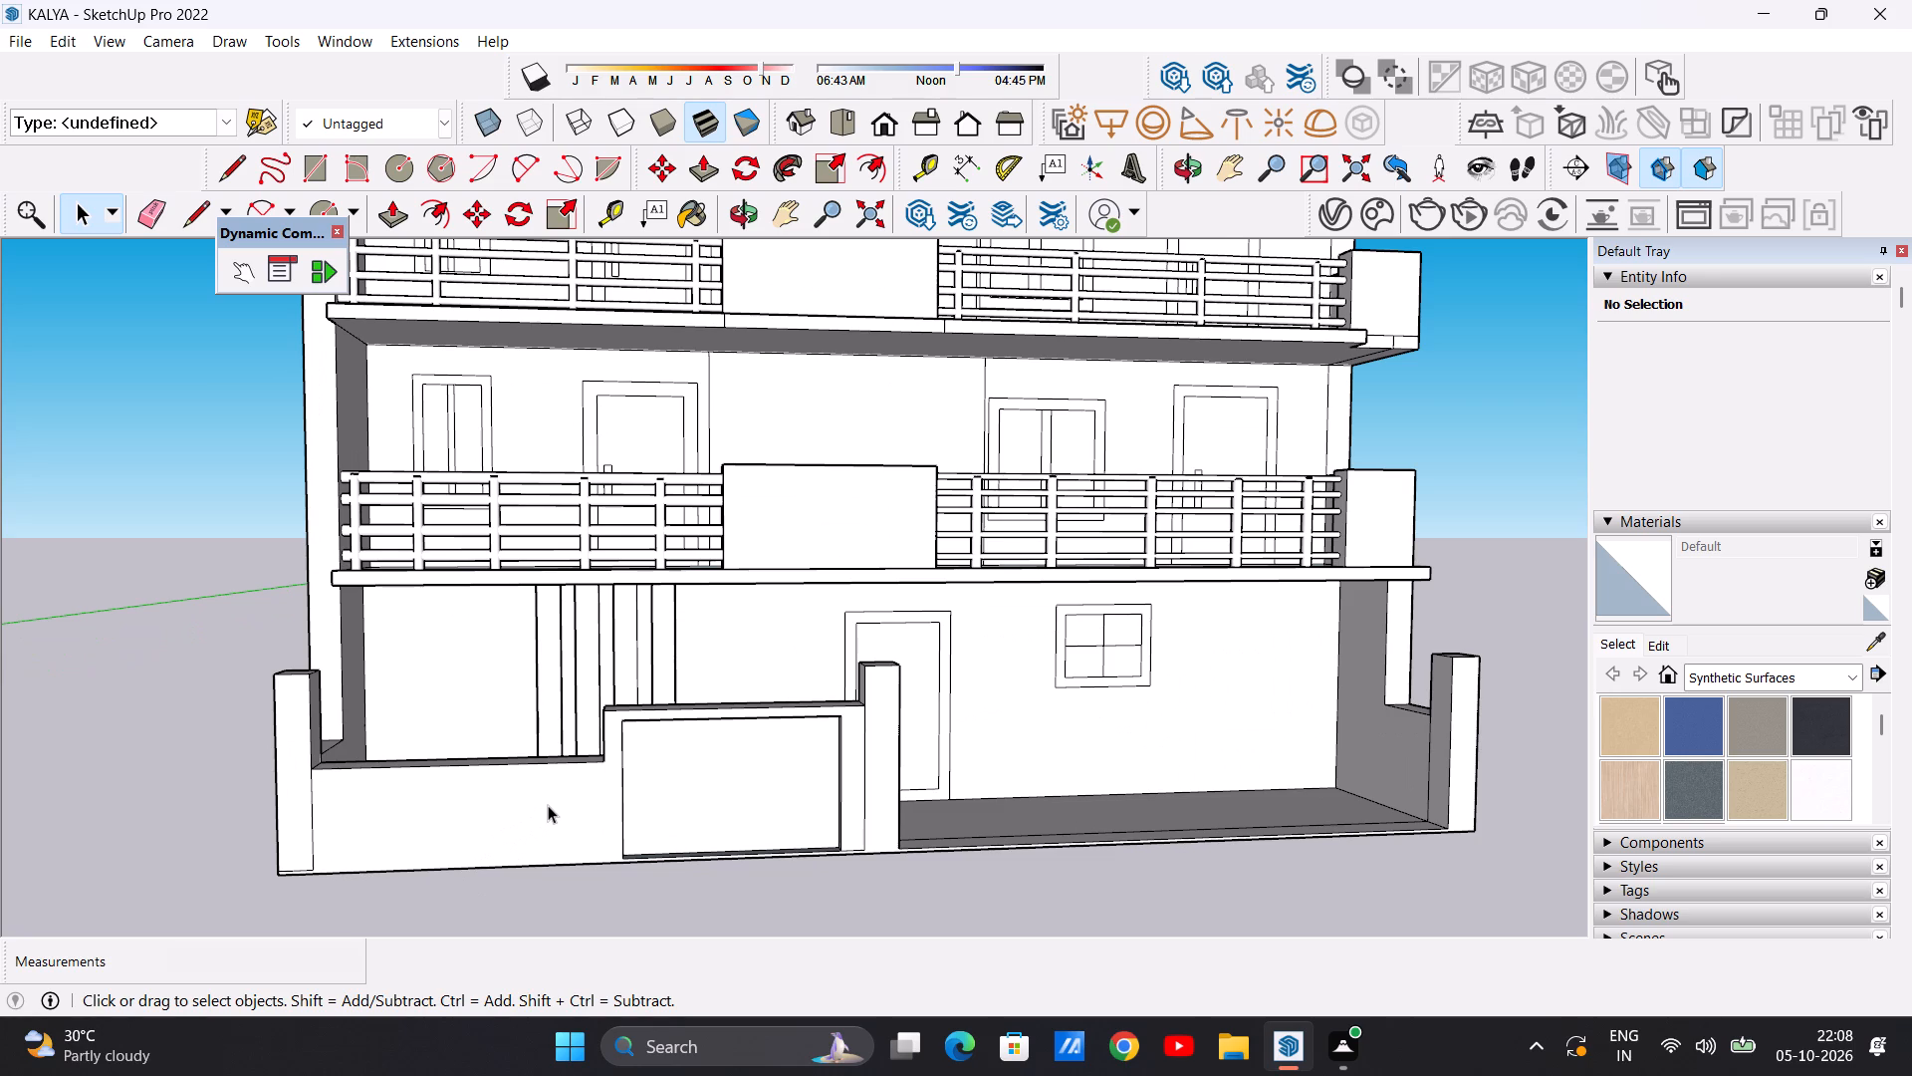
{"action": "scroll", "coordinate": [548, 805], "scroll_direction": "down", "scroll_amount": 1}
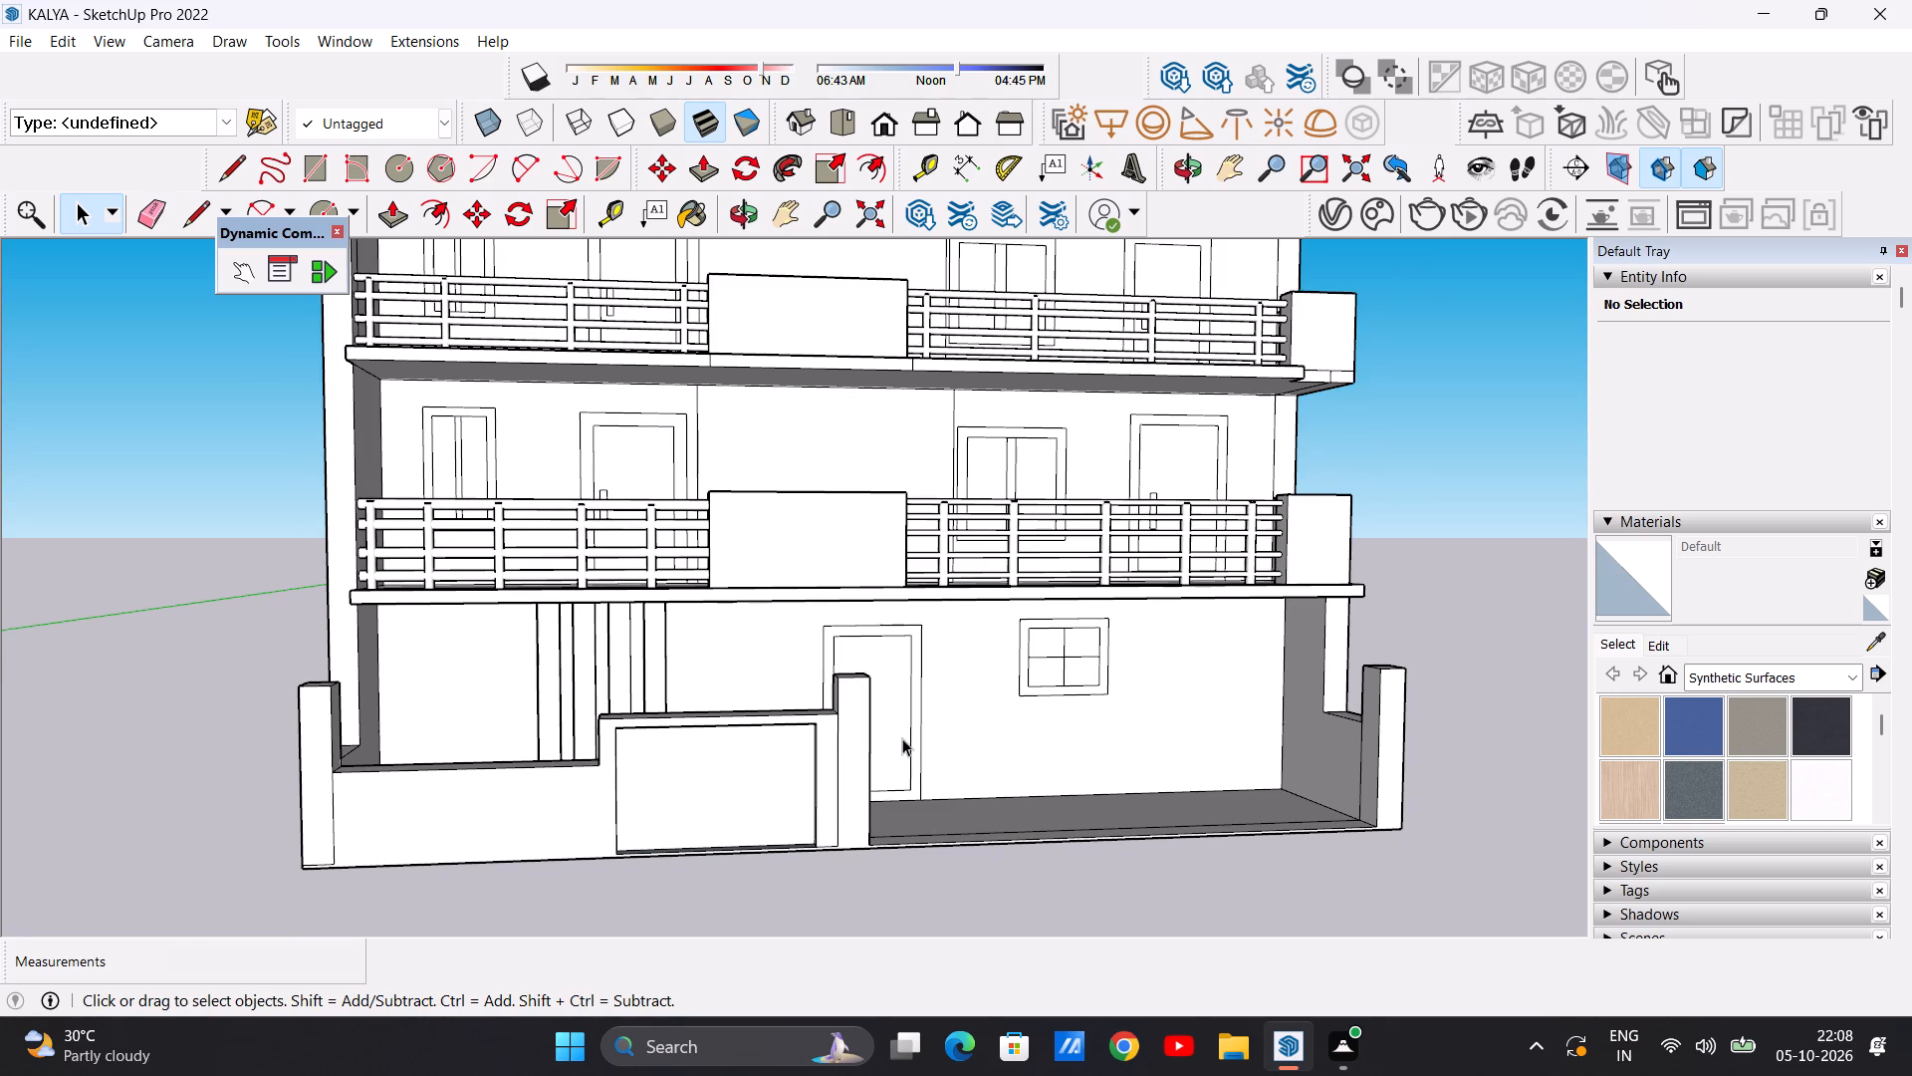
Push/pull the top of the boundary wall pillar beside the recessed panel up by about 7'.
{"action": "middle_click_drag", "start_coordinate": [883, 739], "coordinate": [770, 791]}
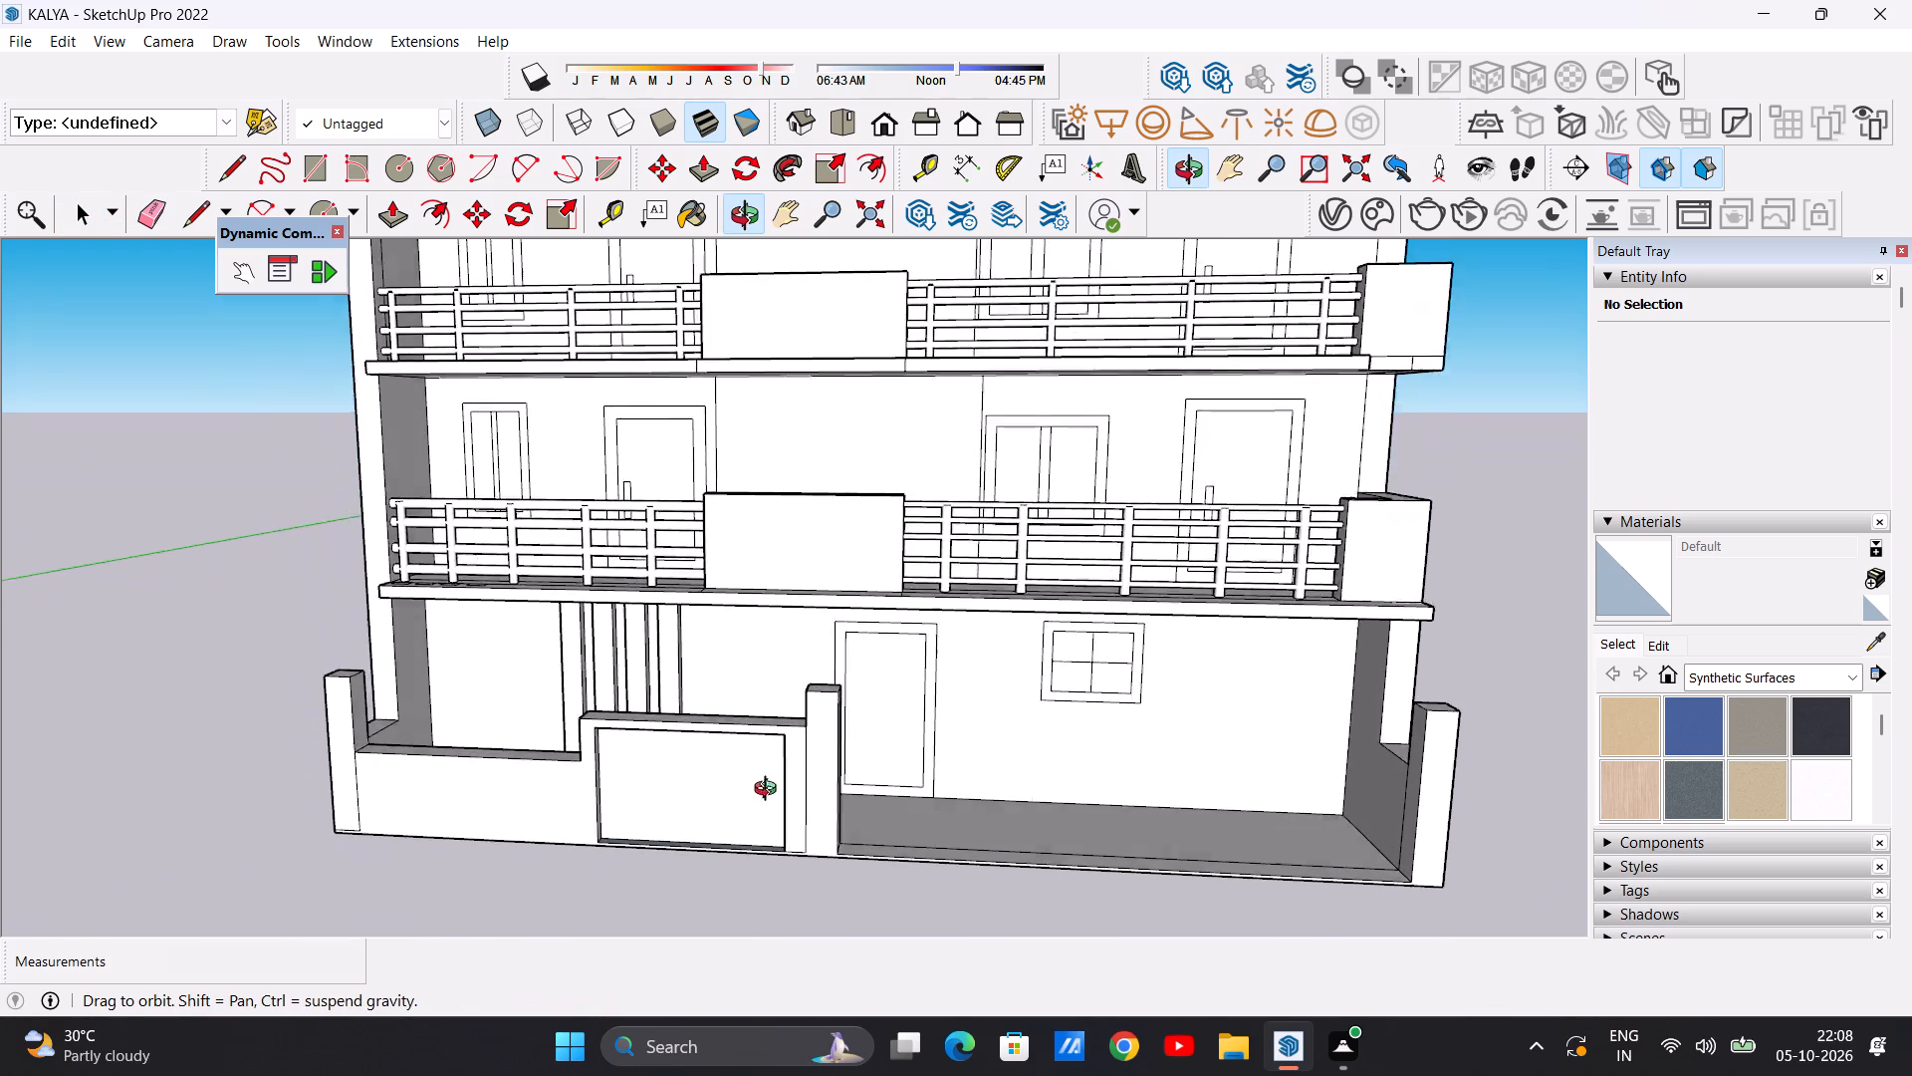
{"action": "middle_click_drag", "start_coordinate": [770, 791], "coordinate": [791, 893]}
{"action": "scroll", "coordinate": [807, 714], "scroll_direction": "up", "scroll_amount": 9}
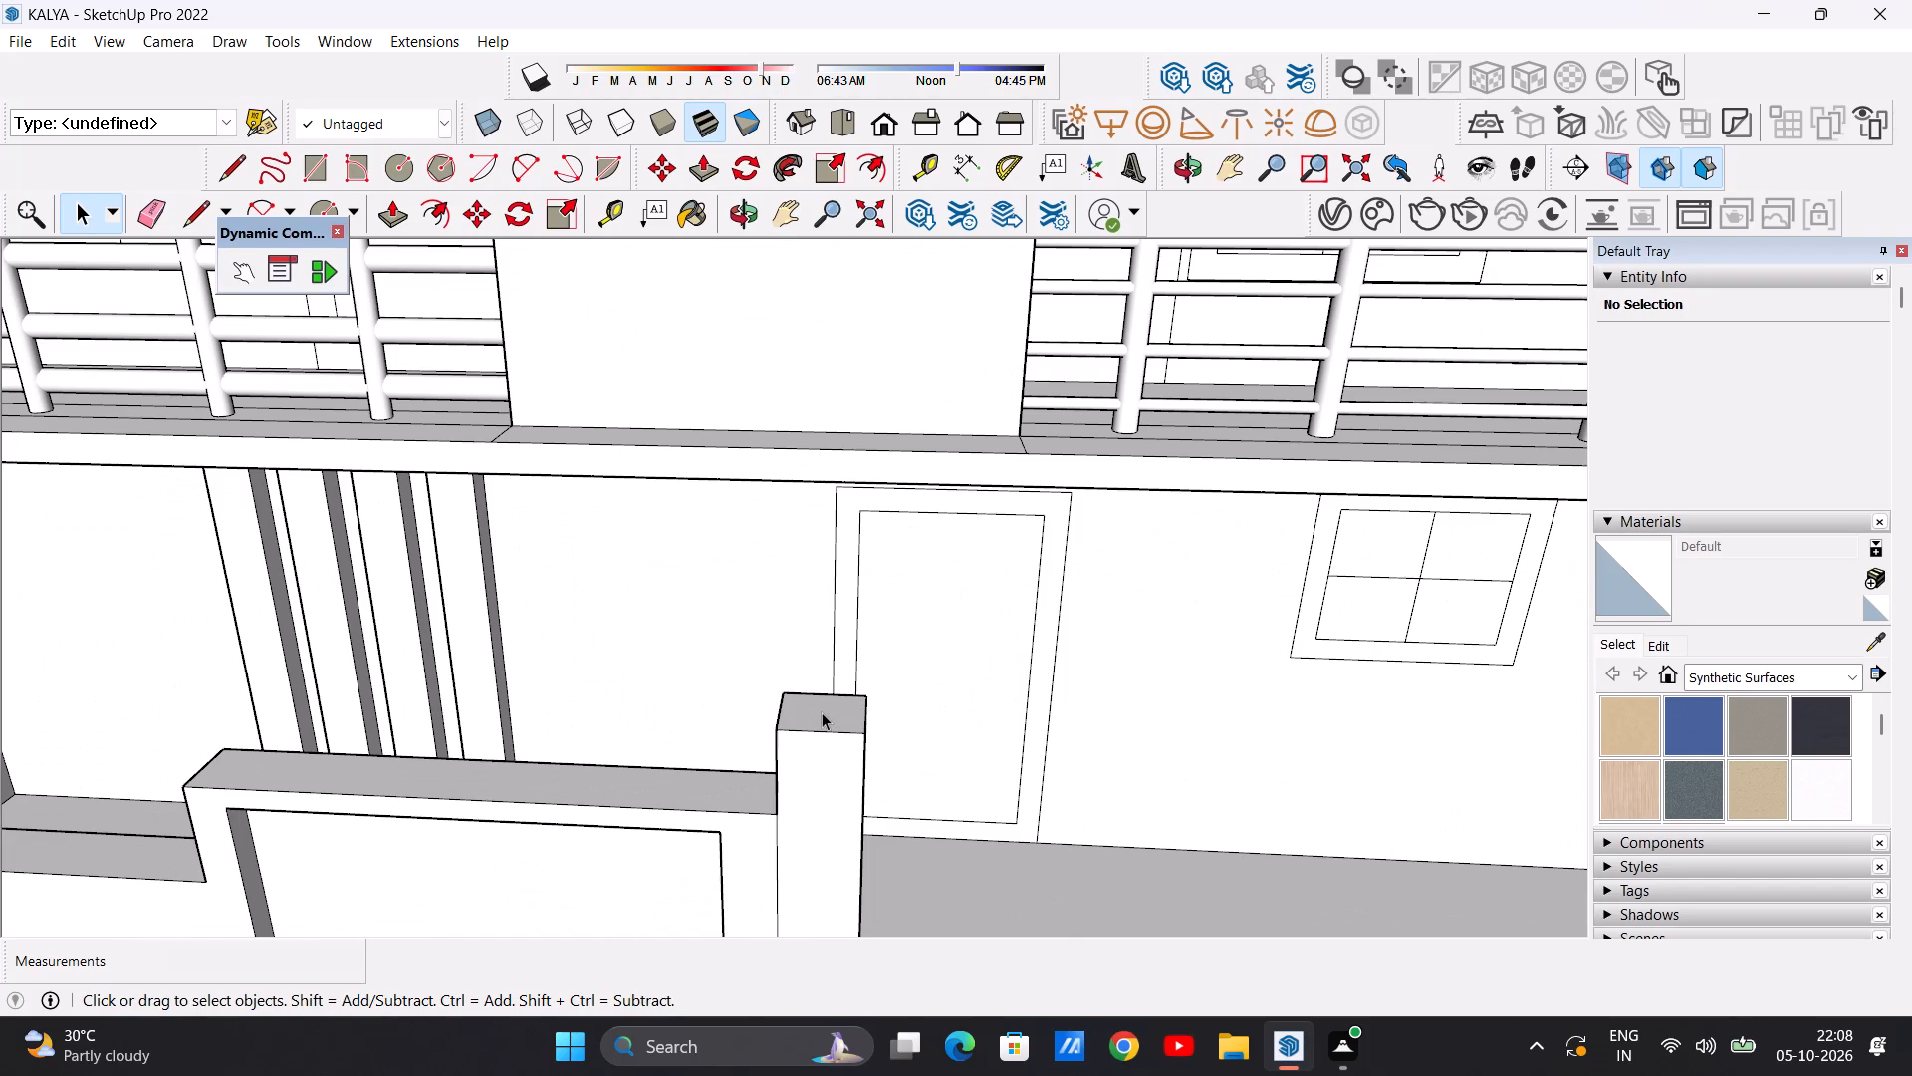
{"action": "key", "text": "p"}
{"action": "left_click", "coordinate": [820, 706]}
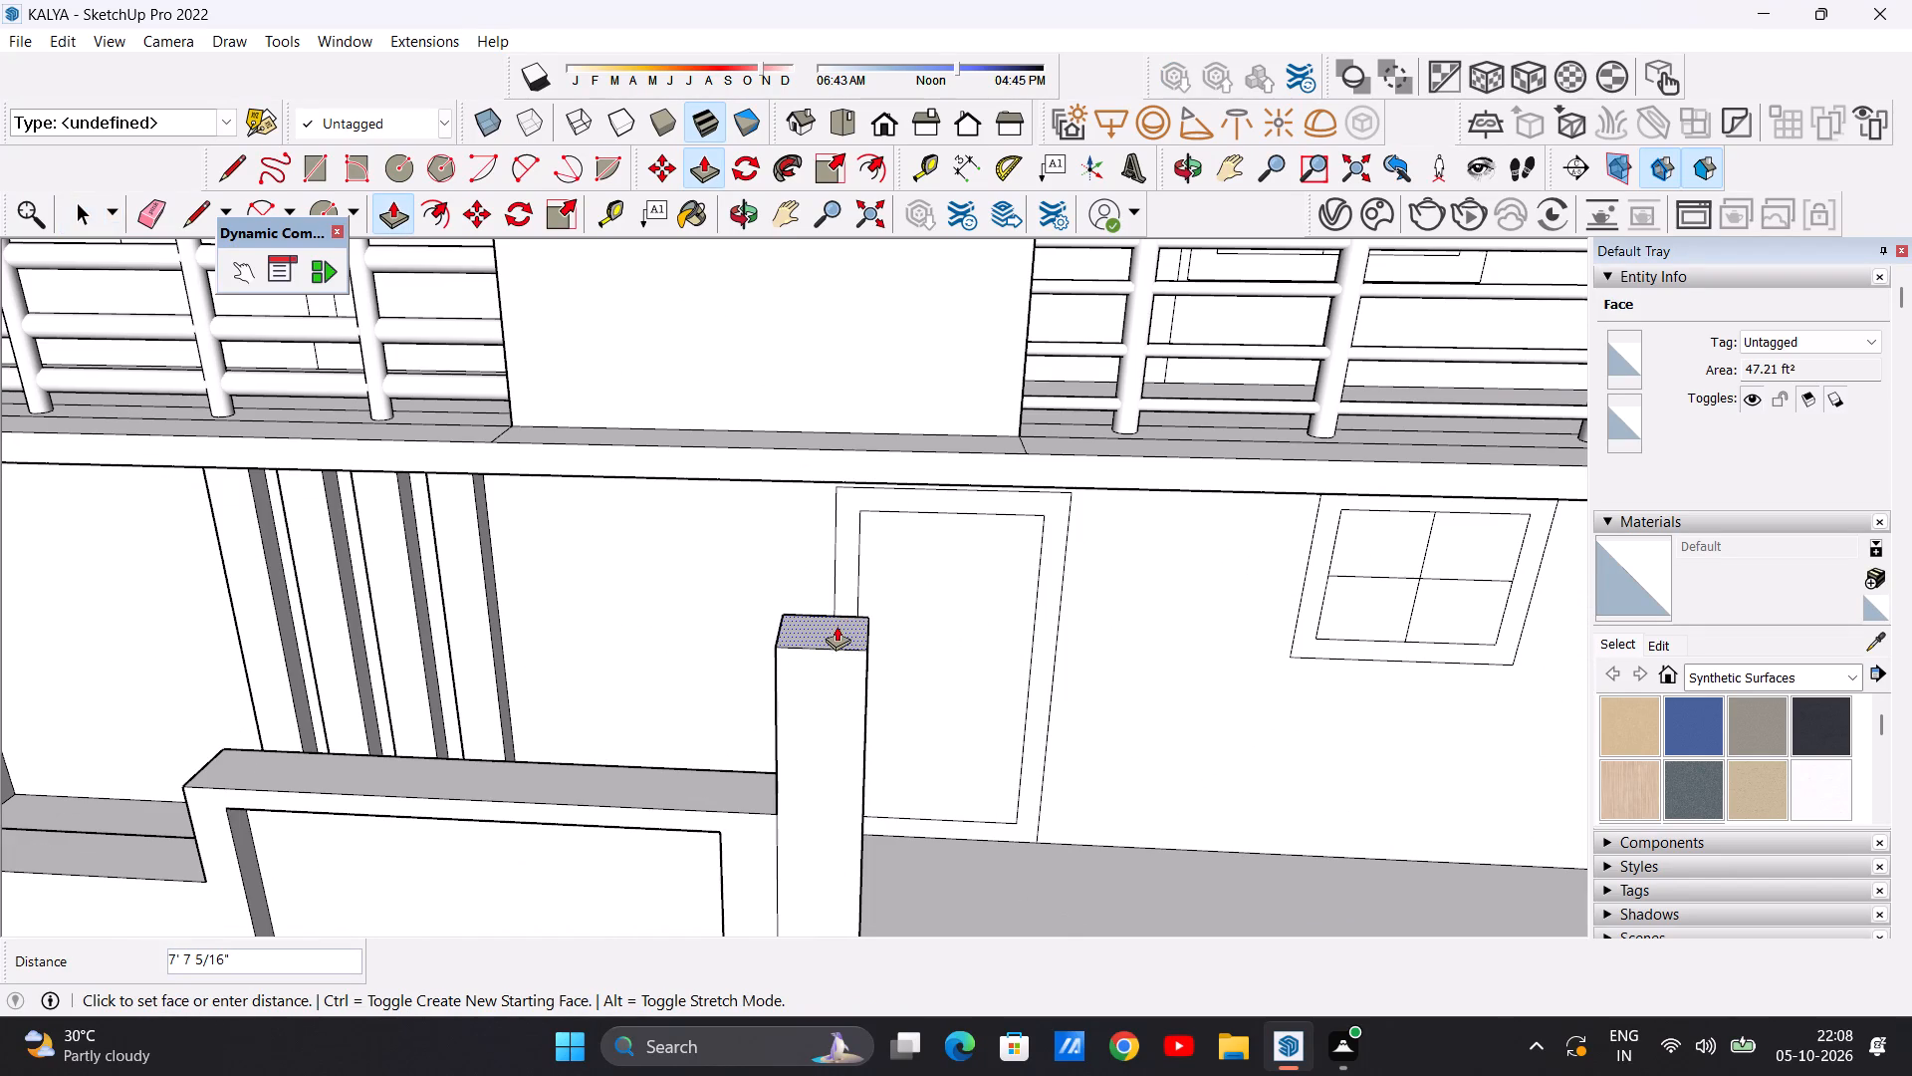
{"action": "left_click", "coordinate": [832, 635]}
Push/pull the top of the end pillar across the parking opening to match the height of the pillar beside the panel.
{"action": "scroll", "coordinate": [816, 739], "scroll_direction": "down", "scroll_amount": 12}
{"action": "middle_click_drag", "start_coordinate": [847, 780], "coordinate": [843, 705]}
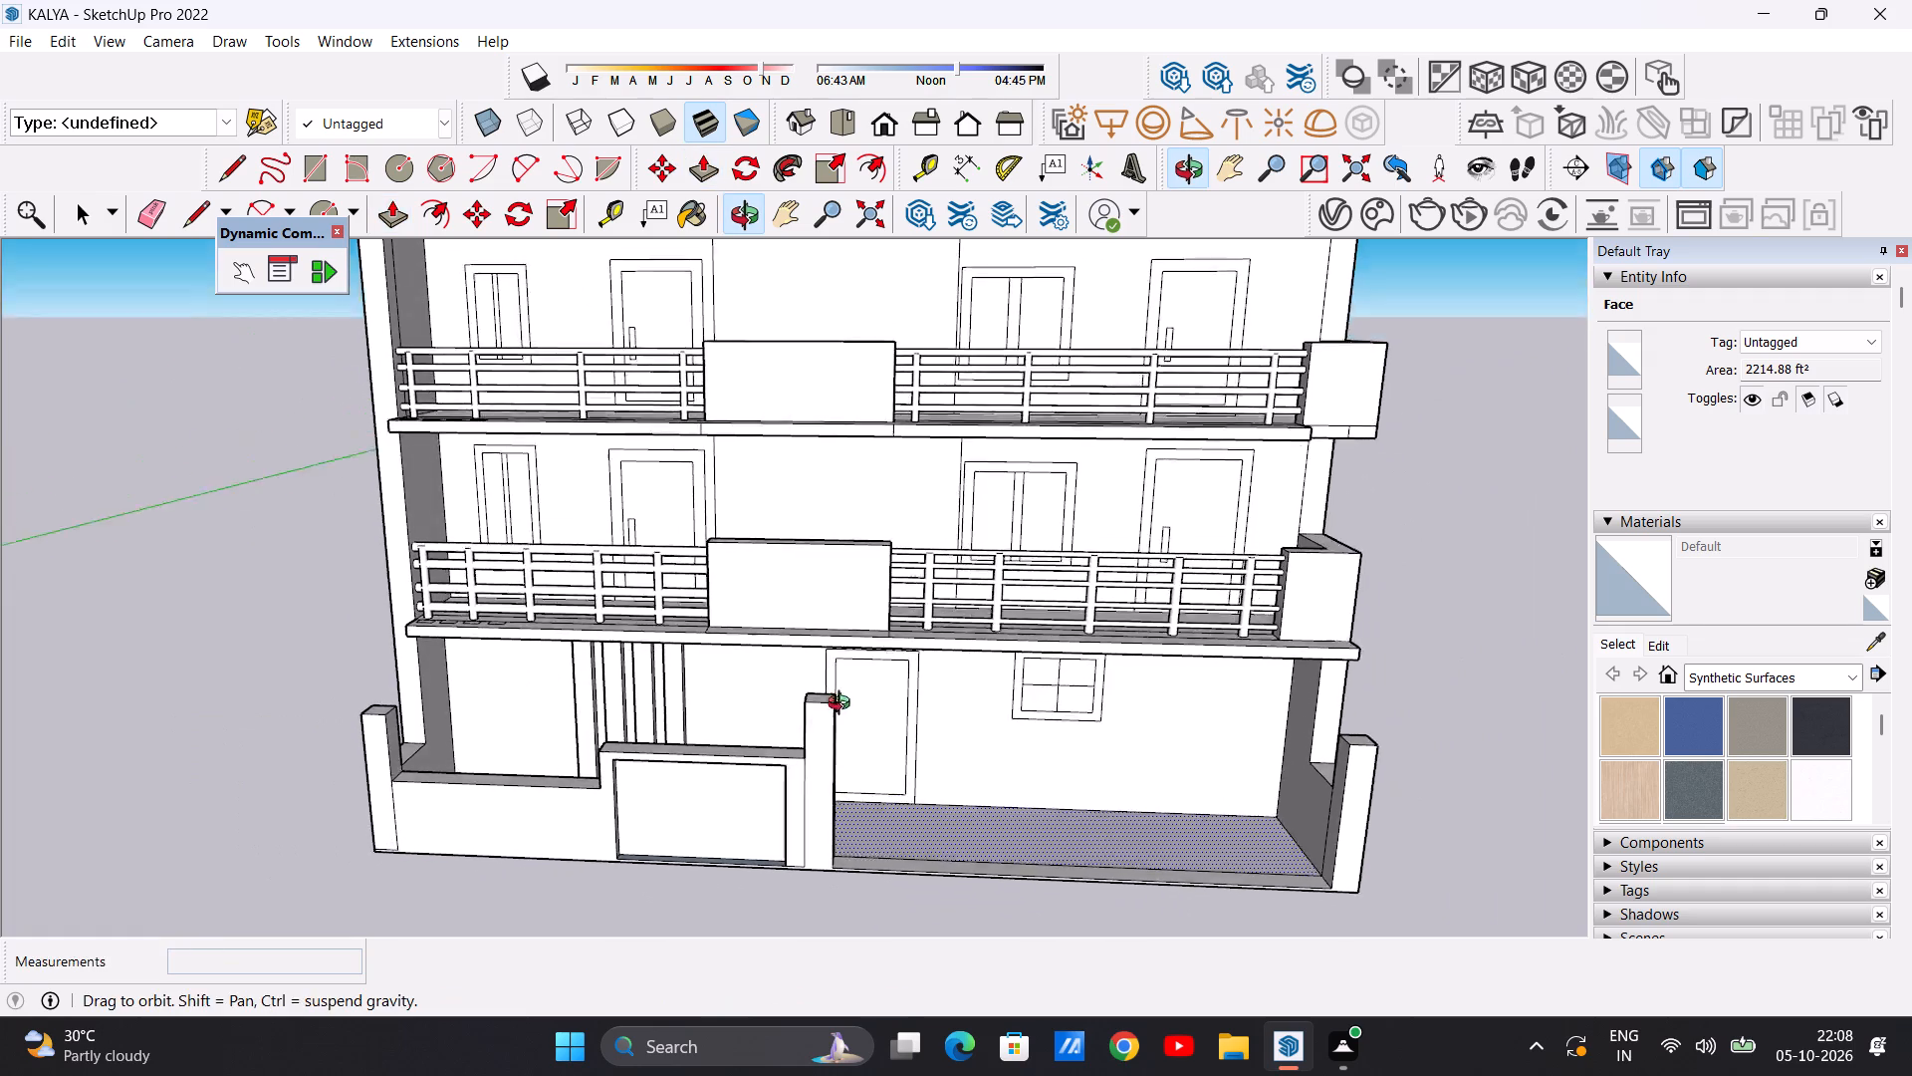
{"action": "middle_click_drag", "start_coordinate": [843, 705], "coordinate": [836, 670]}
{"action": "scroll", "coordinate": [1362, 665], "scroll_direction": "up", "scroll_amount": 10}
{"action": "left_click", "coordinate": [1355, 779]}
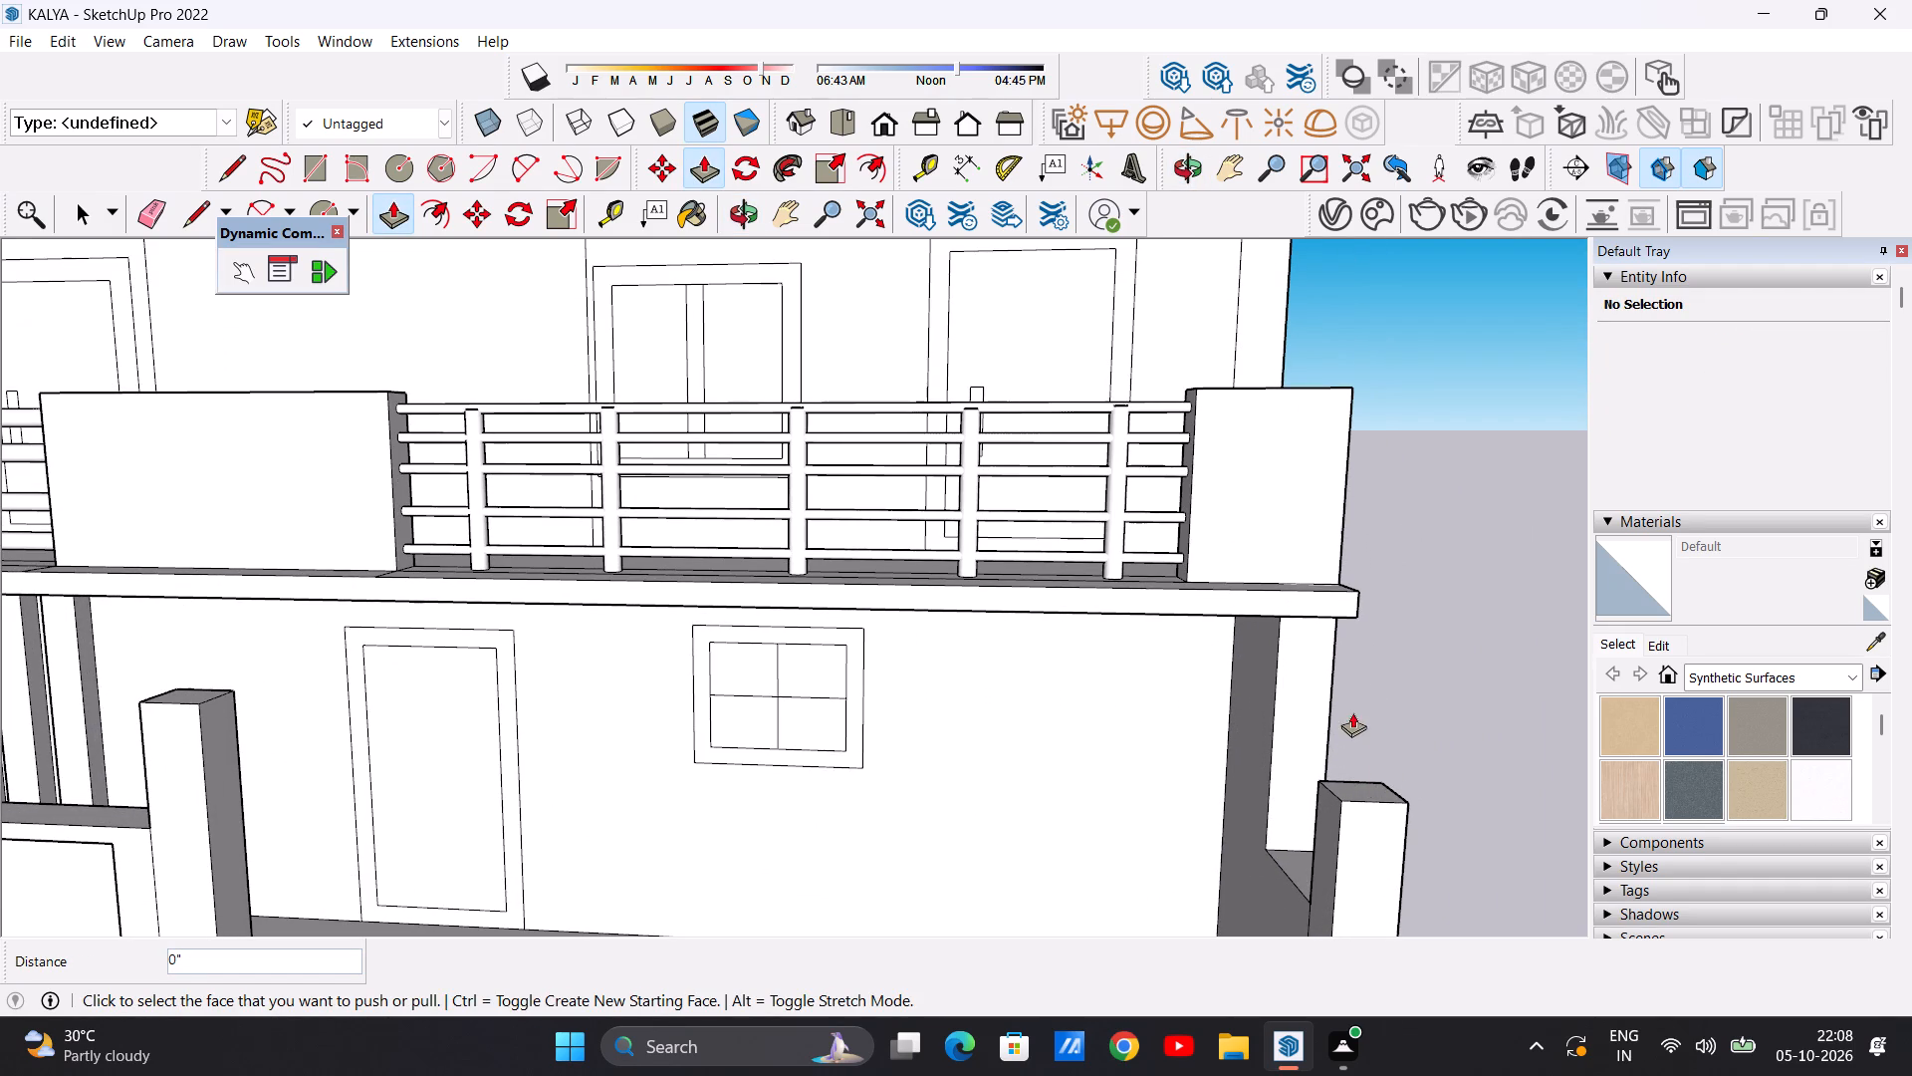
{"action": "scroll", "coordinate": [1360, 782], "scroll_direction": "up", "scroll_amount": 8}
{"action": "left_click", "coordinate": [1346, 800]}
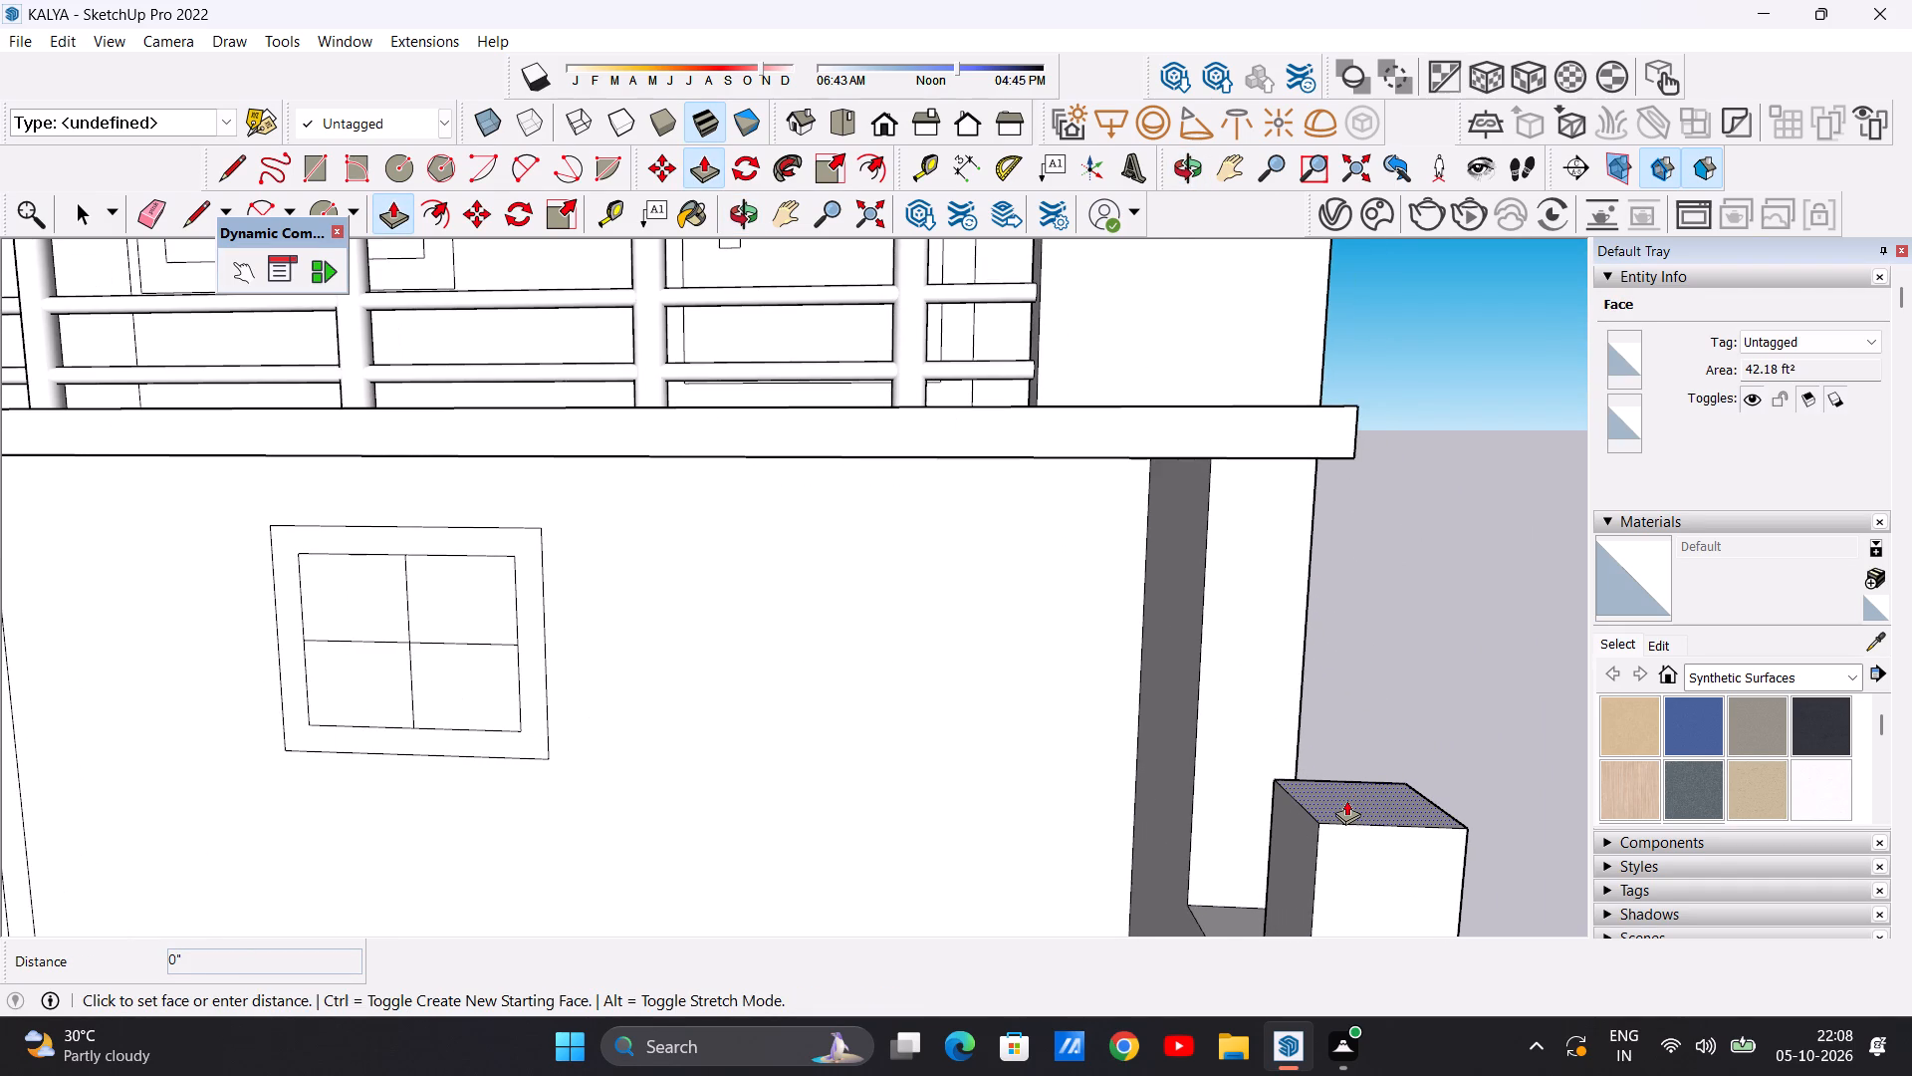
{"action": "scroll", "coordinate": [1325, 674], "scroll_direction": "down", "scroll_amount": 11}
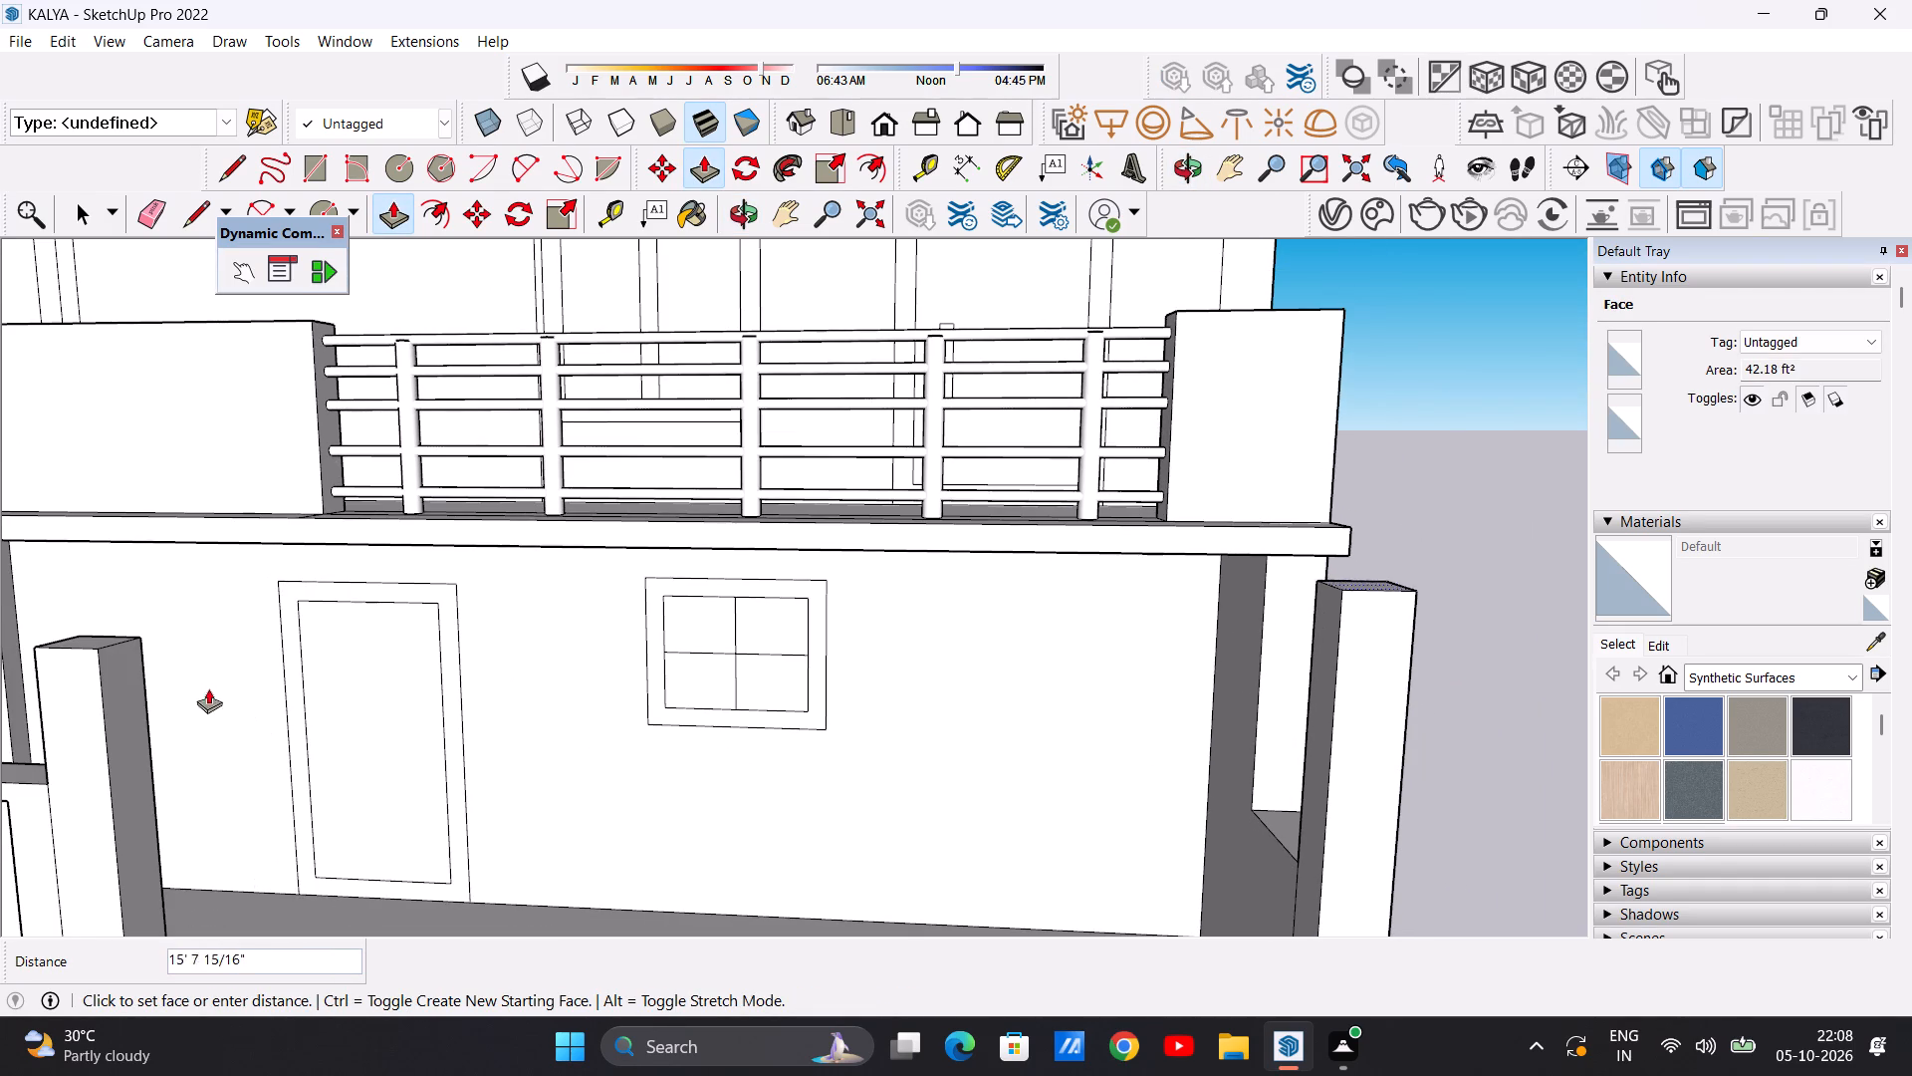
{"action": "left_click", "coordinate": [91, 651]}
{"action": "key", "text": "space"}
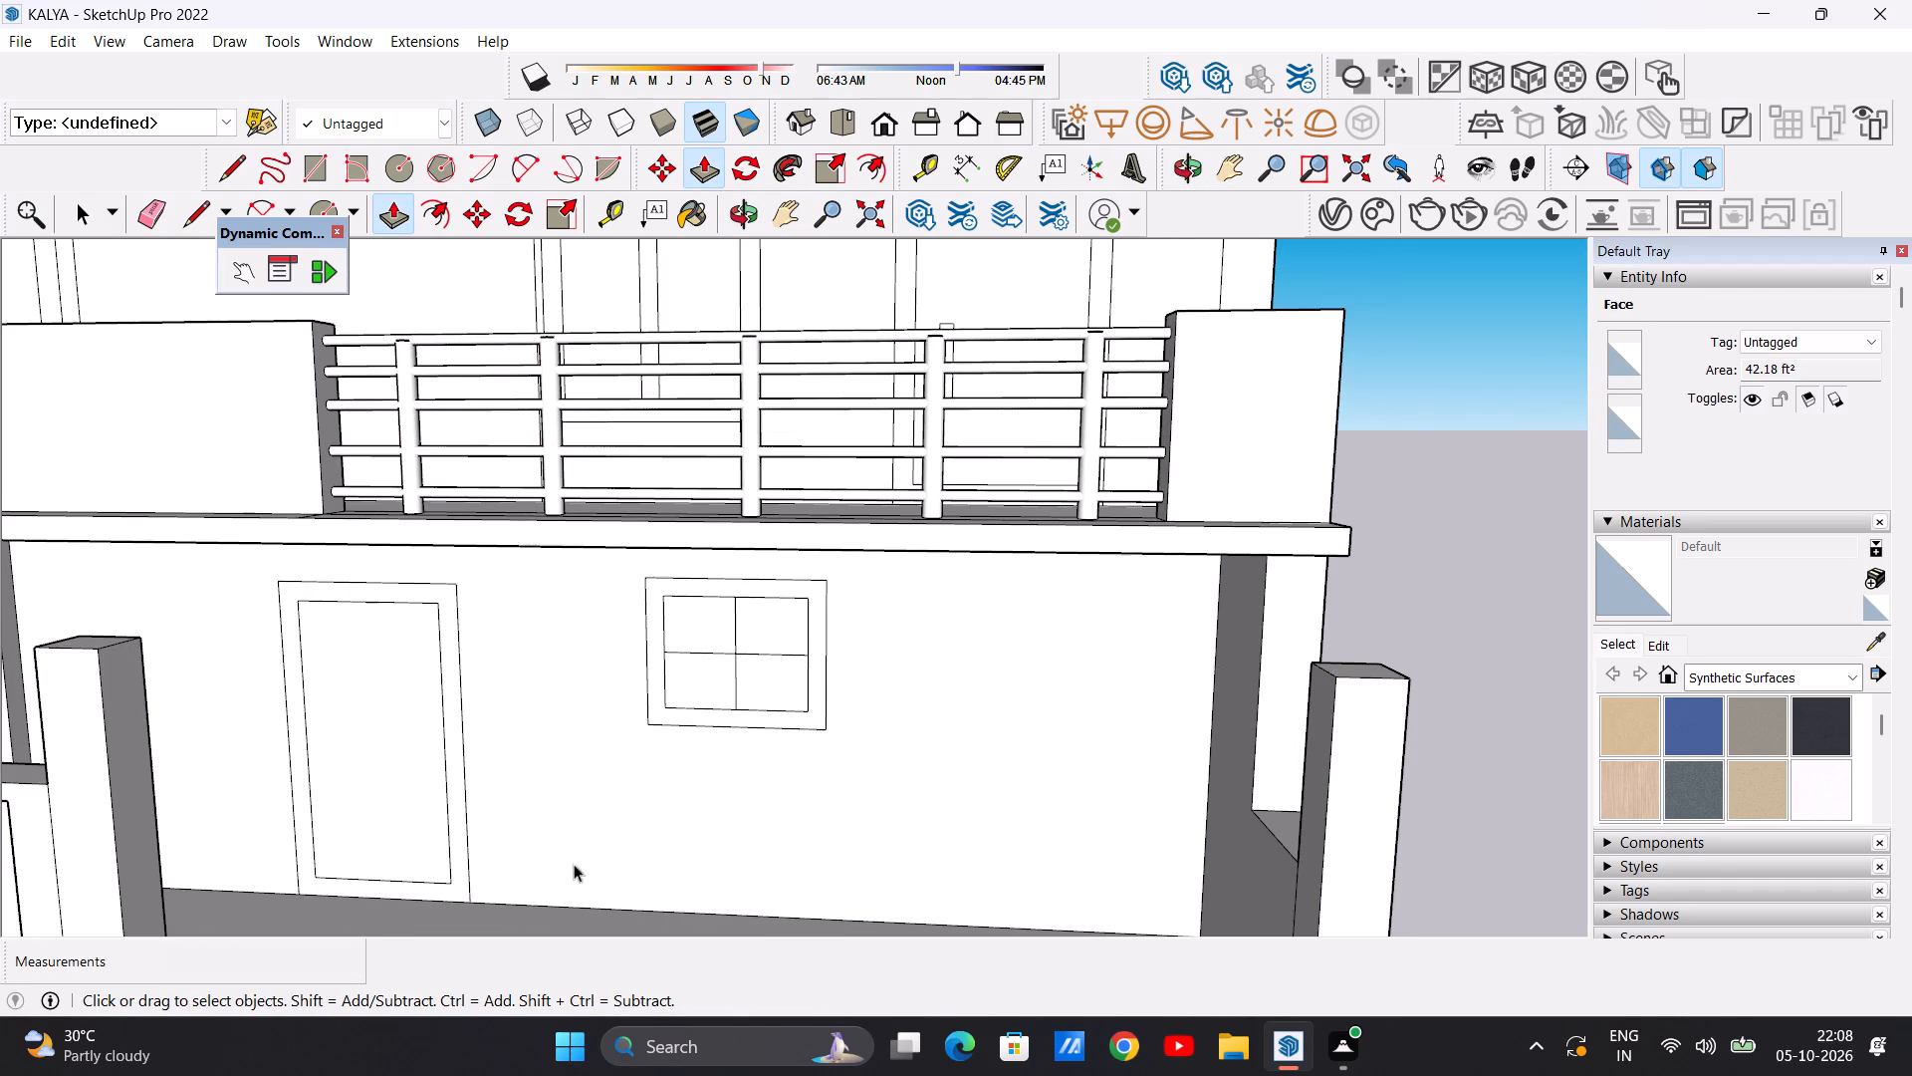
Raise the top of the boundary wall section above the recessed panel by about 3' 7".
{"action": "scroll", "coordinate": [592, 870], "scroll_direction": "down", "scroll_amount": 18}
{"action": "middle_click_drag", "start_coordinate": [605, 854], "coordinate": [640, 798]}
{"action": "scroll", "coordinate": [566, 842], "scroll_direction": "up", "scroll_amount": 7}
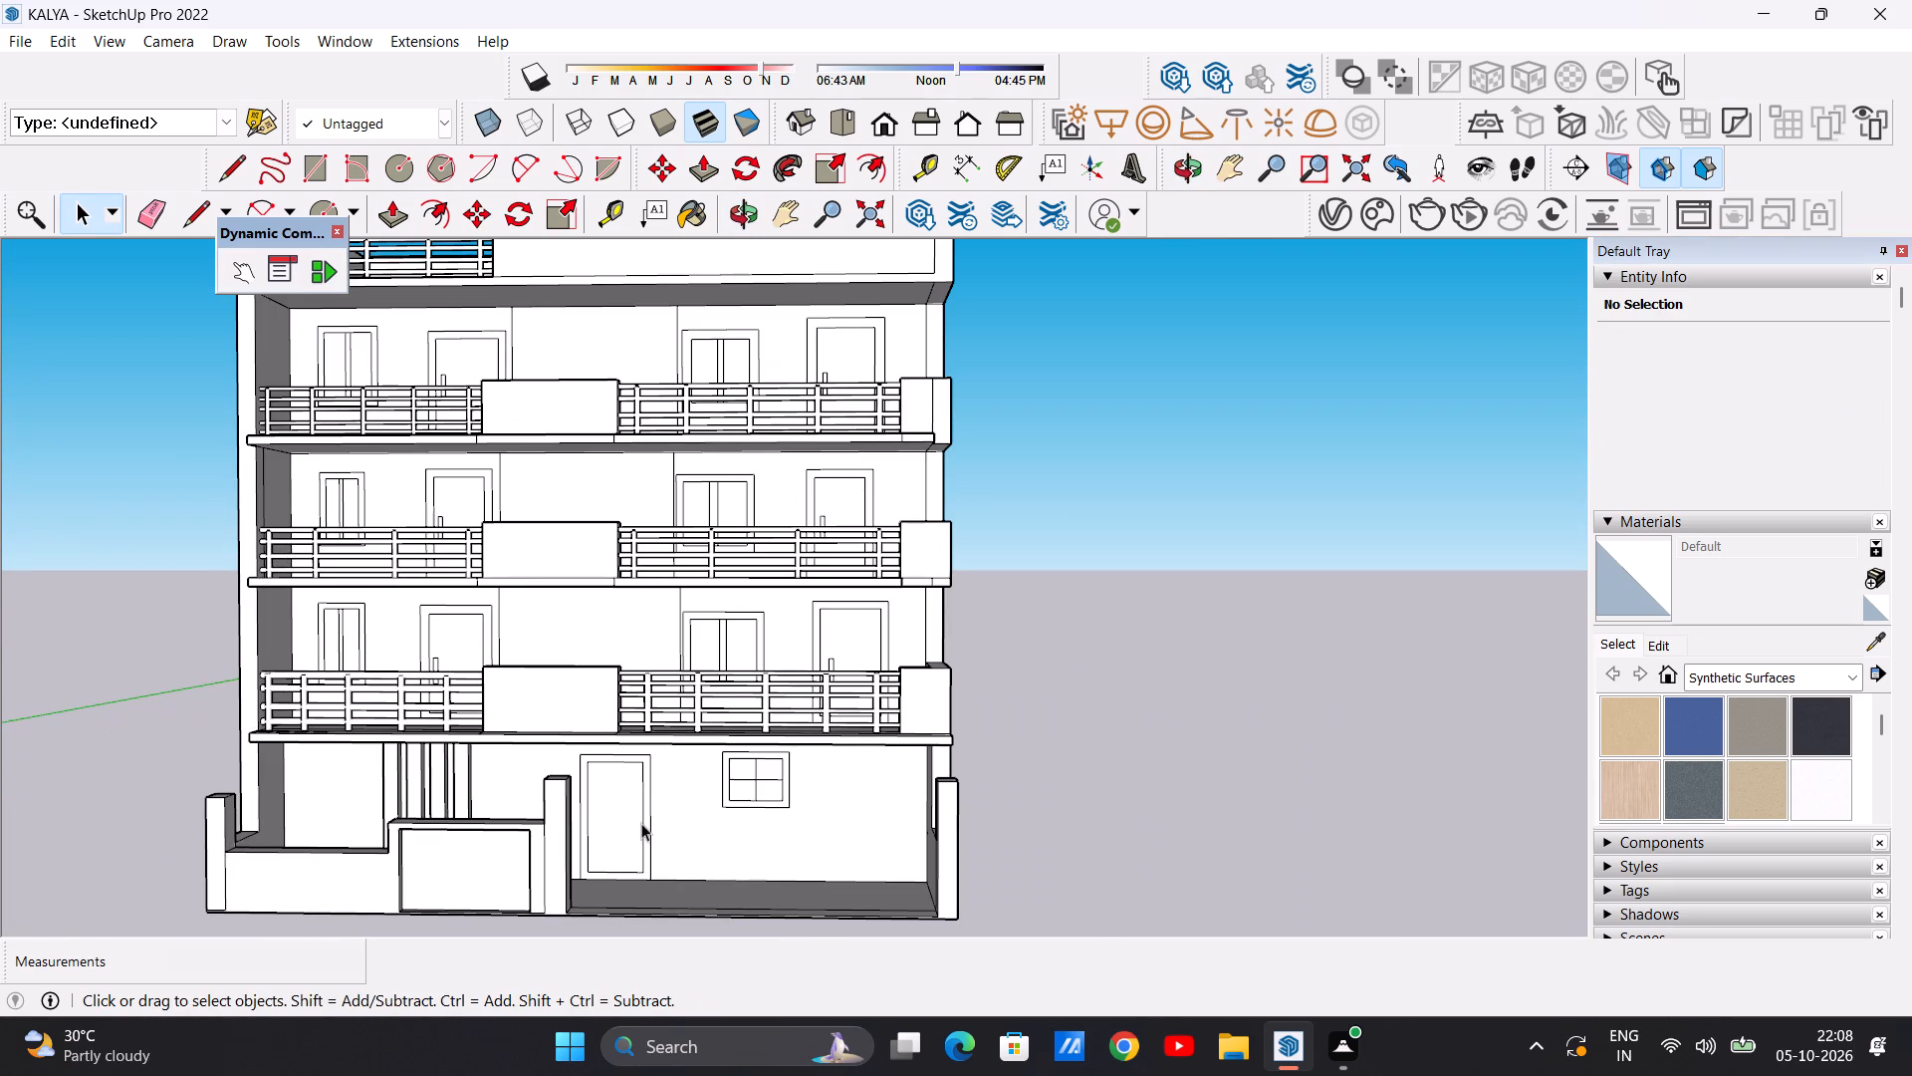
{"action": "scroll", "coordinate": [613, 811], "scroll_direction": "up", "scroll_amount": 2}
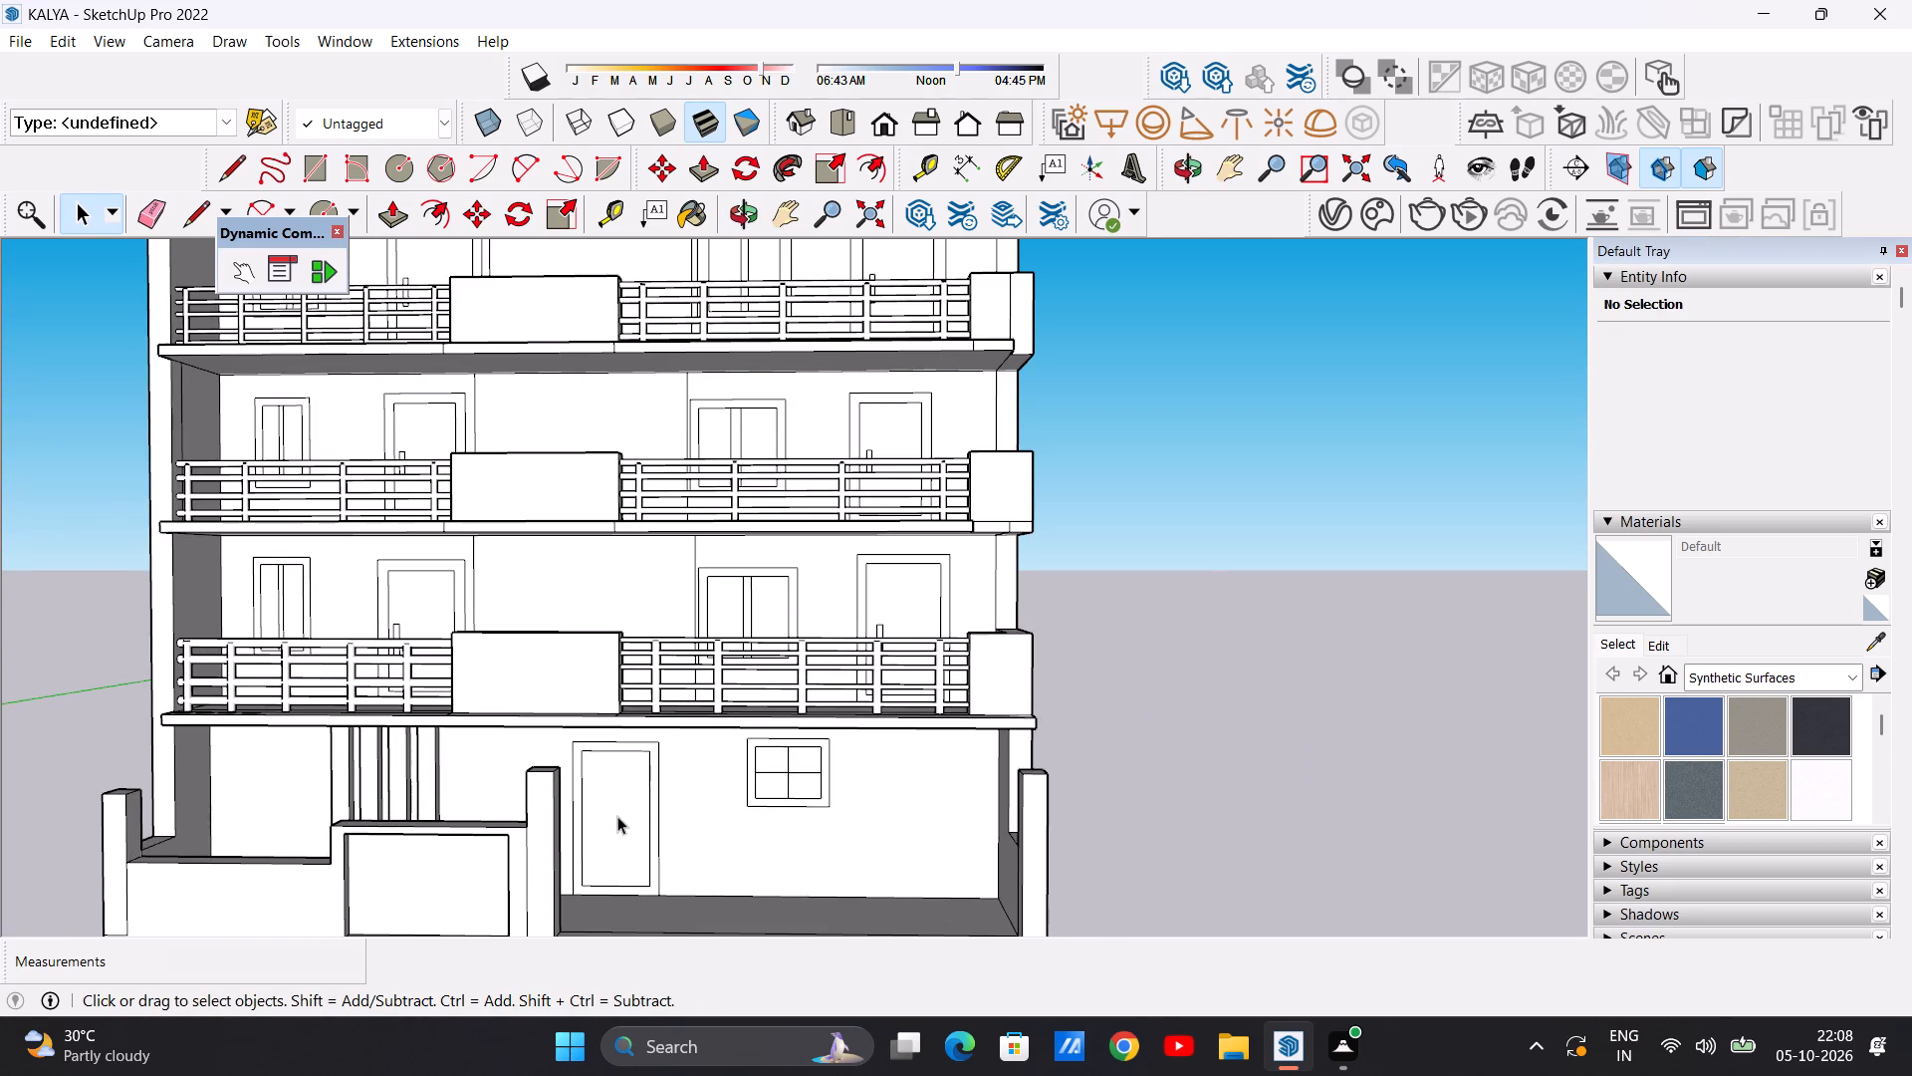
{"action": "scroll", "coordinate": [507, 819], "scroll_direction": "up", "scroll_amount": 7}
{"action": "middle_click_drag", "start_coordinate": [492, 834], "coordinate": [480, 937]}
{"action": "scroll", "coordinate": [509, 869], "scroll_direction": "up", "scroll_amount": 2}
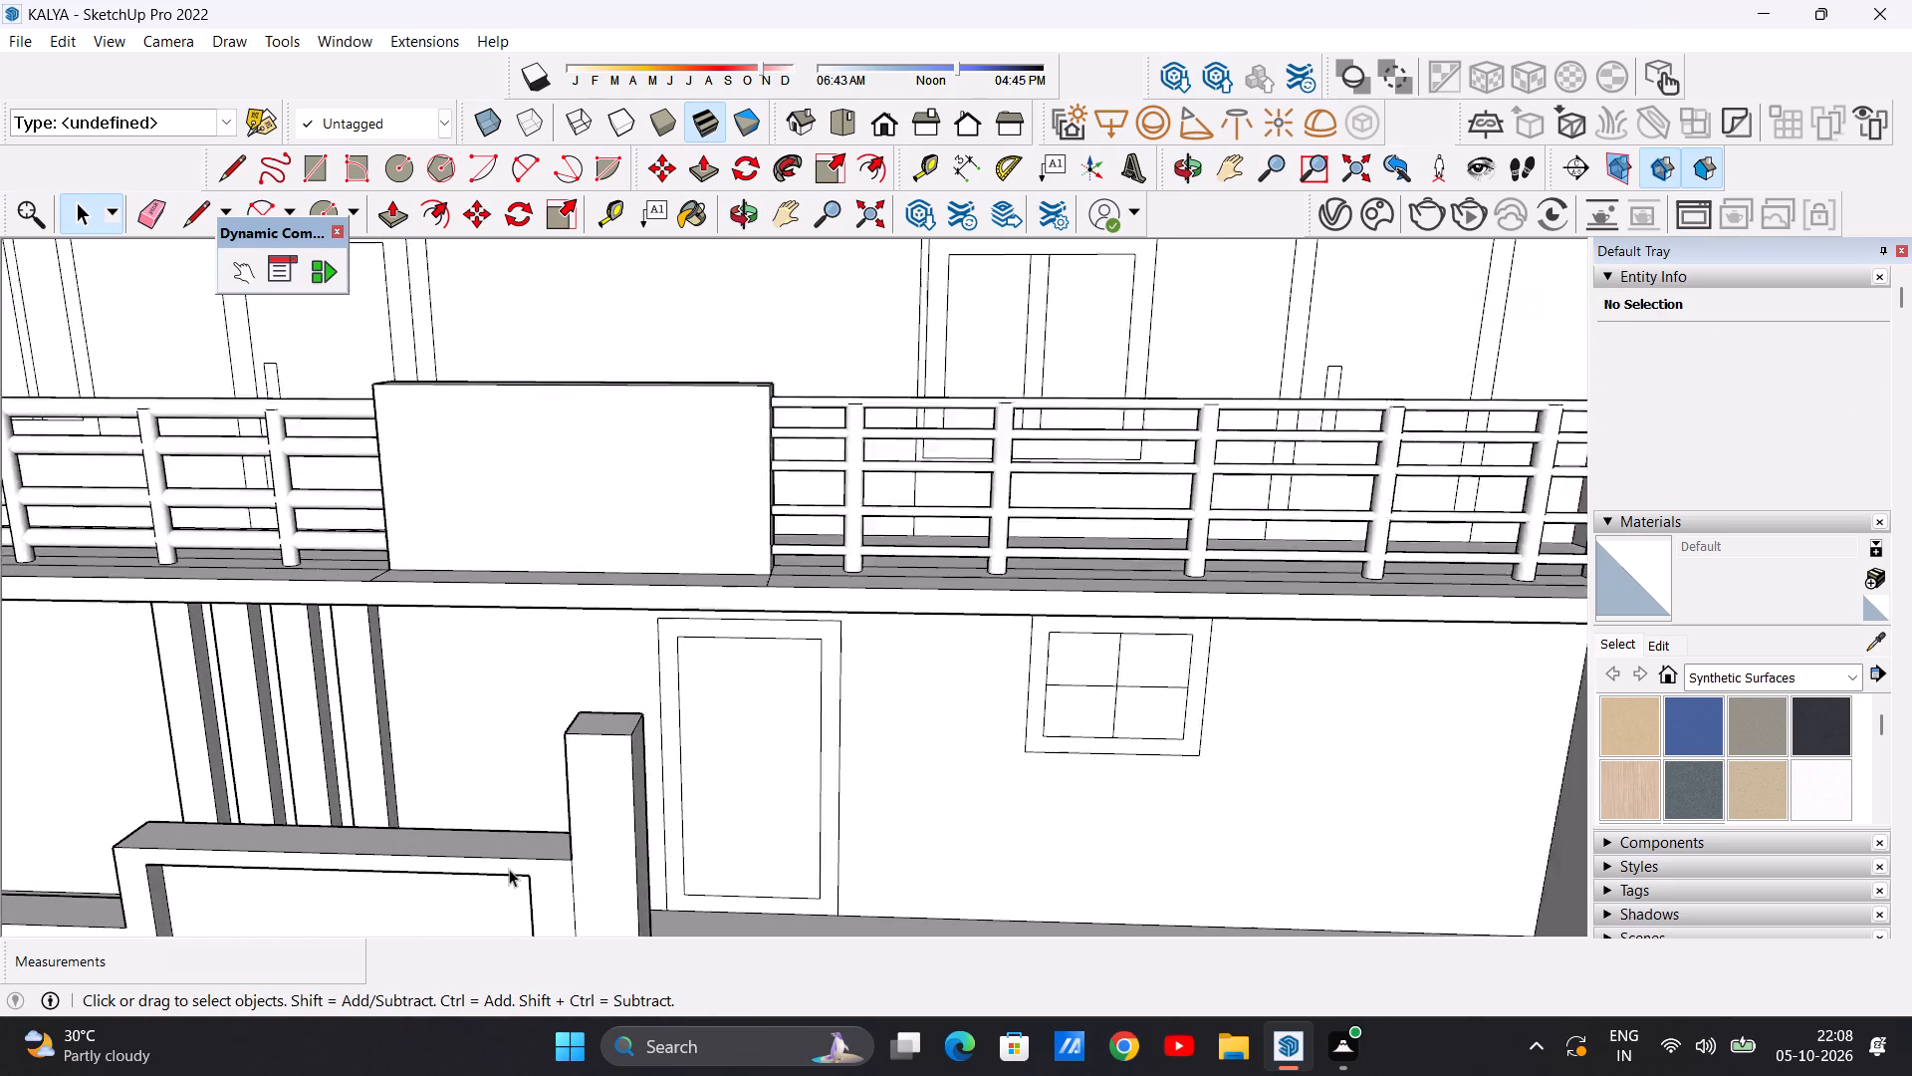
{"action": "scroll", "coordinate": [509, 869], "scroll_direction": "up", "scroll_amount": 1}
{"action": "key", "text": "p"}
{"action": "left_click", "coordinate": [520, 835]}
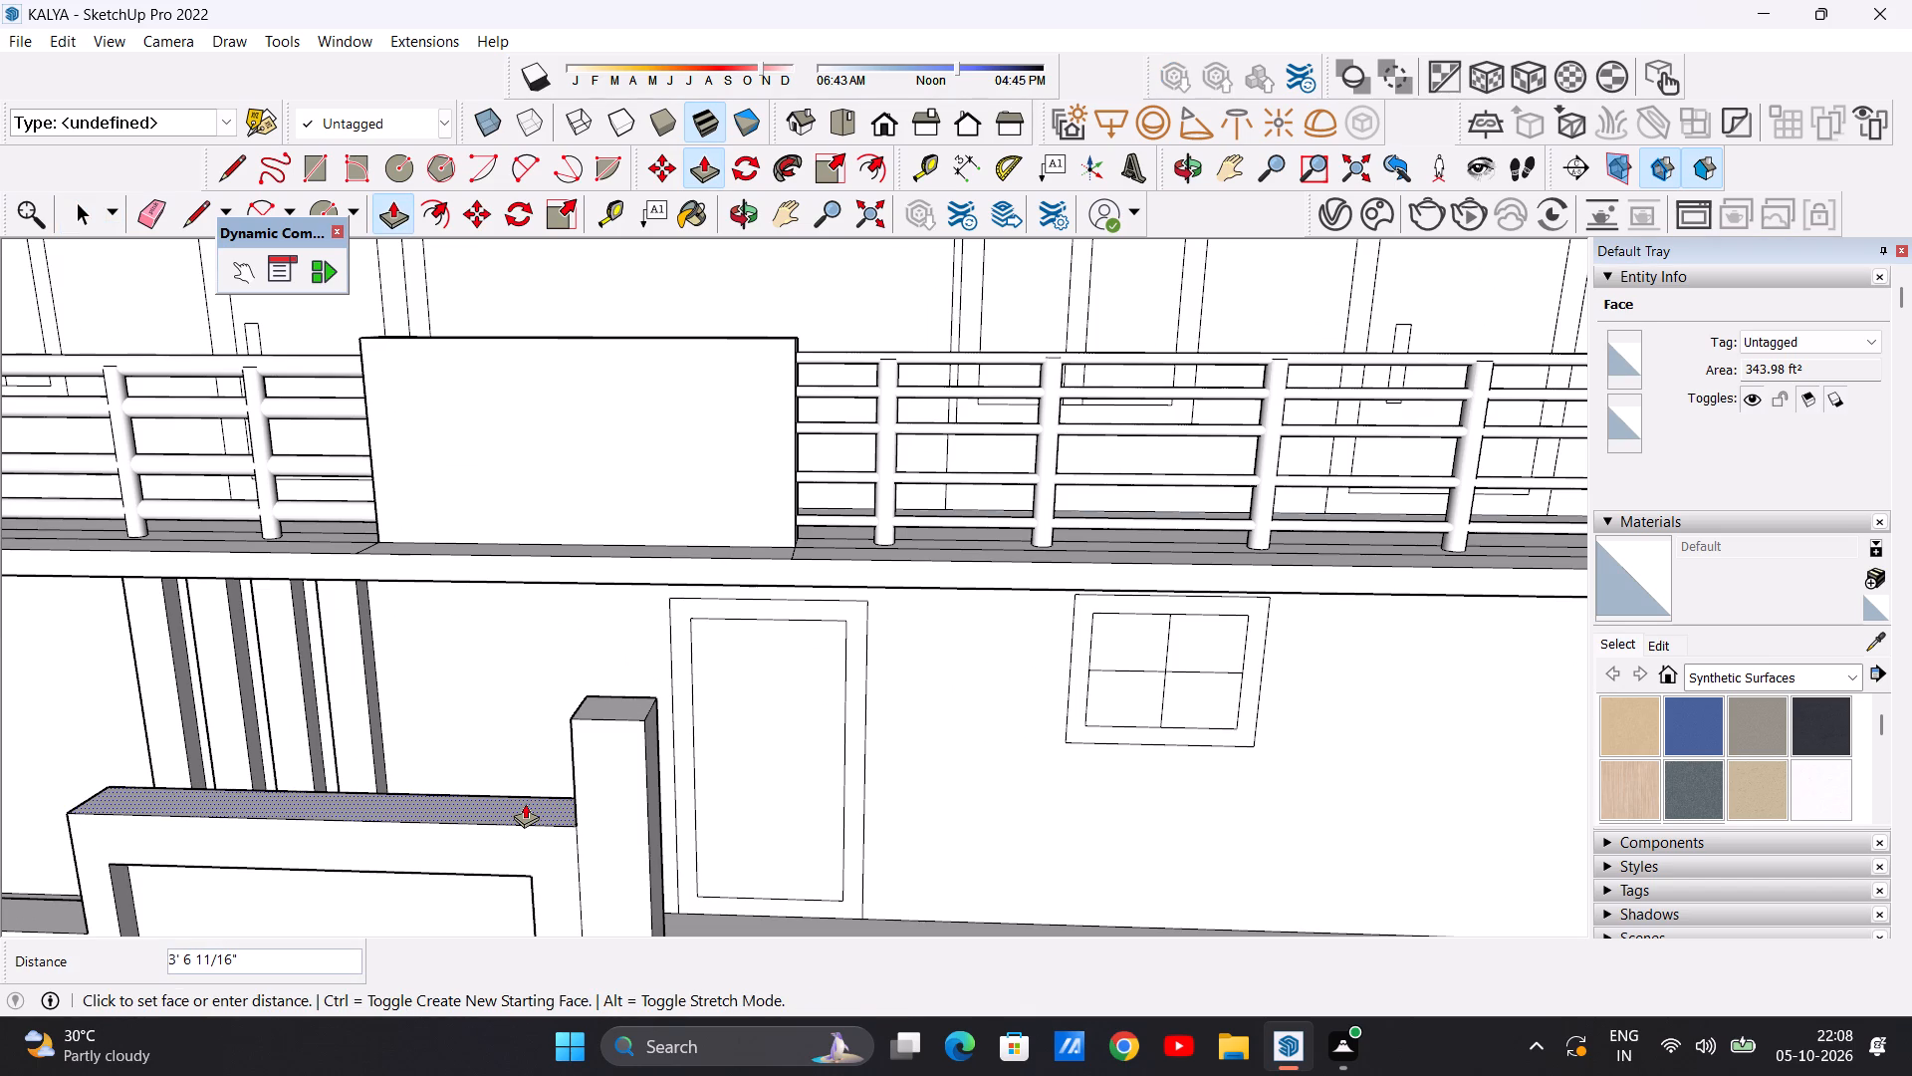
{"action": "left_click", "coordinate": [525, 803]}
{"action": "key", "text": "space"}
Erase the leftover horizontal edge on the end face of the raised boundary wall section.
{"action": "scroll", "coordinate": [625, 841], "scroll_direction": "down", "scroll_amount": 14}
{"action": "middle_click_drag", "start_coordinate": [440, 830], "coordinate": [661, 760]}
{"action": "scroll", "coordinate": [523, 826], "scroll_direction": "down", "scroll_amount": 5}
{"action": "middle_click_drag", "start_coordinate": [507, 878], "coordinate": [597, 859]}
{"action": "scroll", "coordinate": [531, 871], "scroll_direction": "up", "scroll_amount": 4}
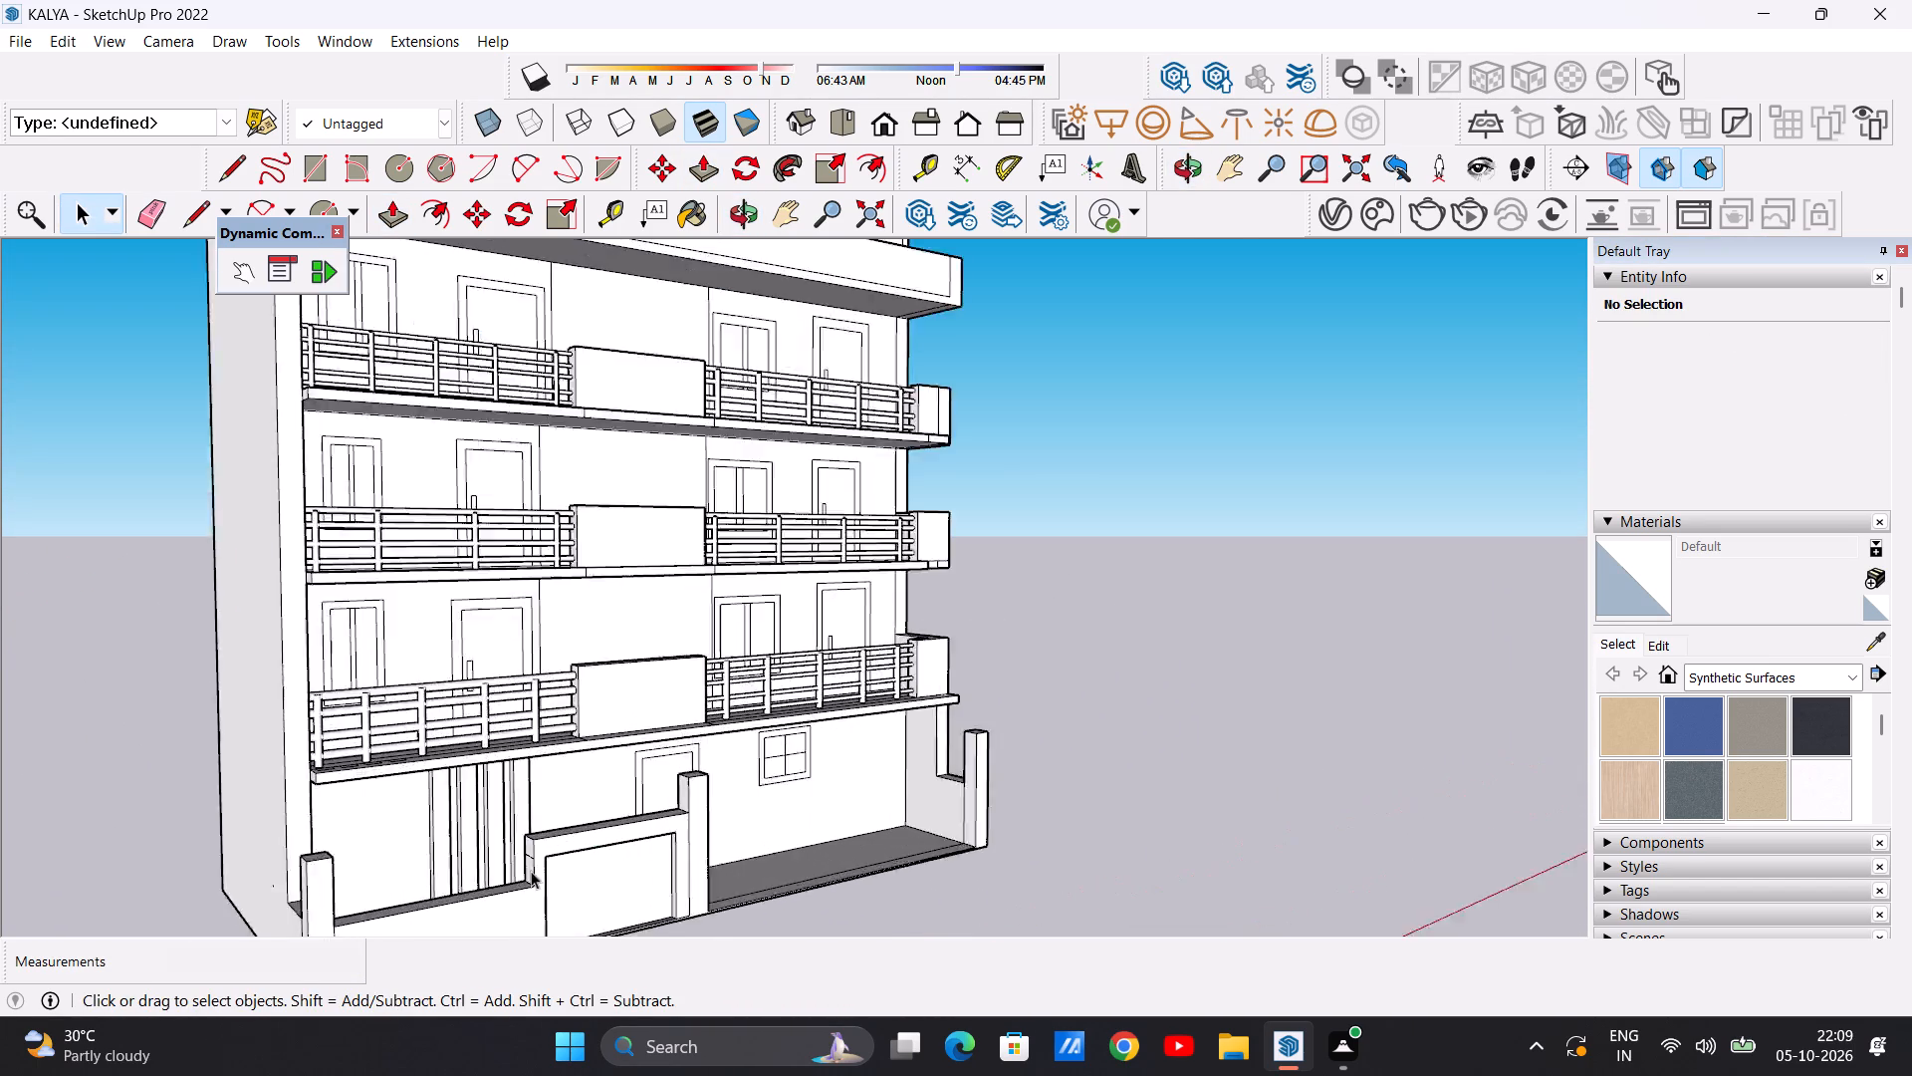
{"action": "scroll", "coordinate": [531, 871], "scroll_direction": "up", "scroll_amount": 11}
{"action": "scroll", "coordinate": [544, 838], "scroll_direction": "up", "scroll_amount": 10}
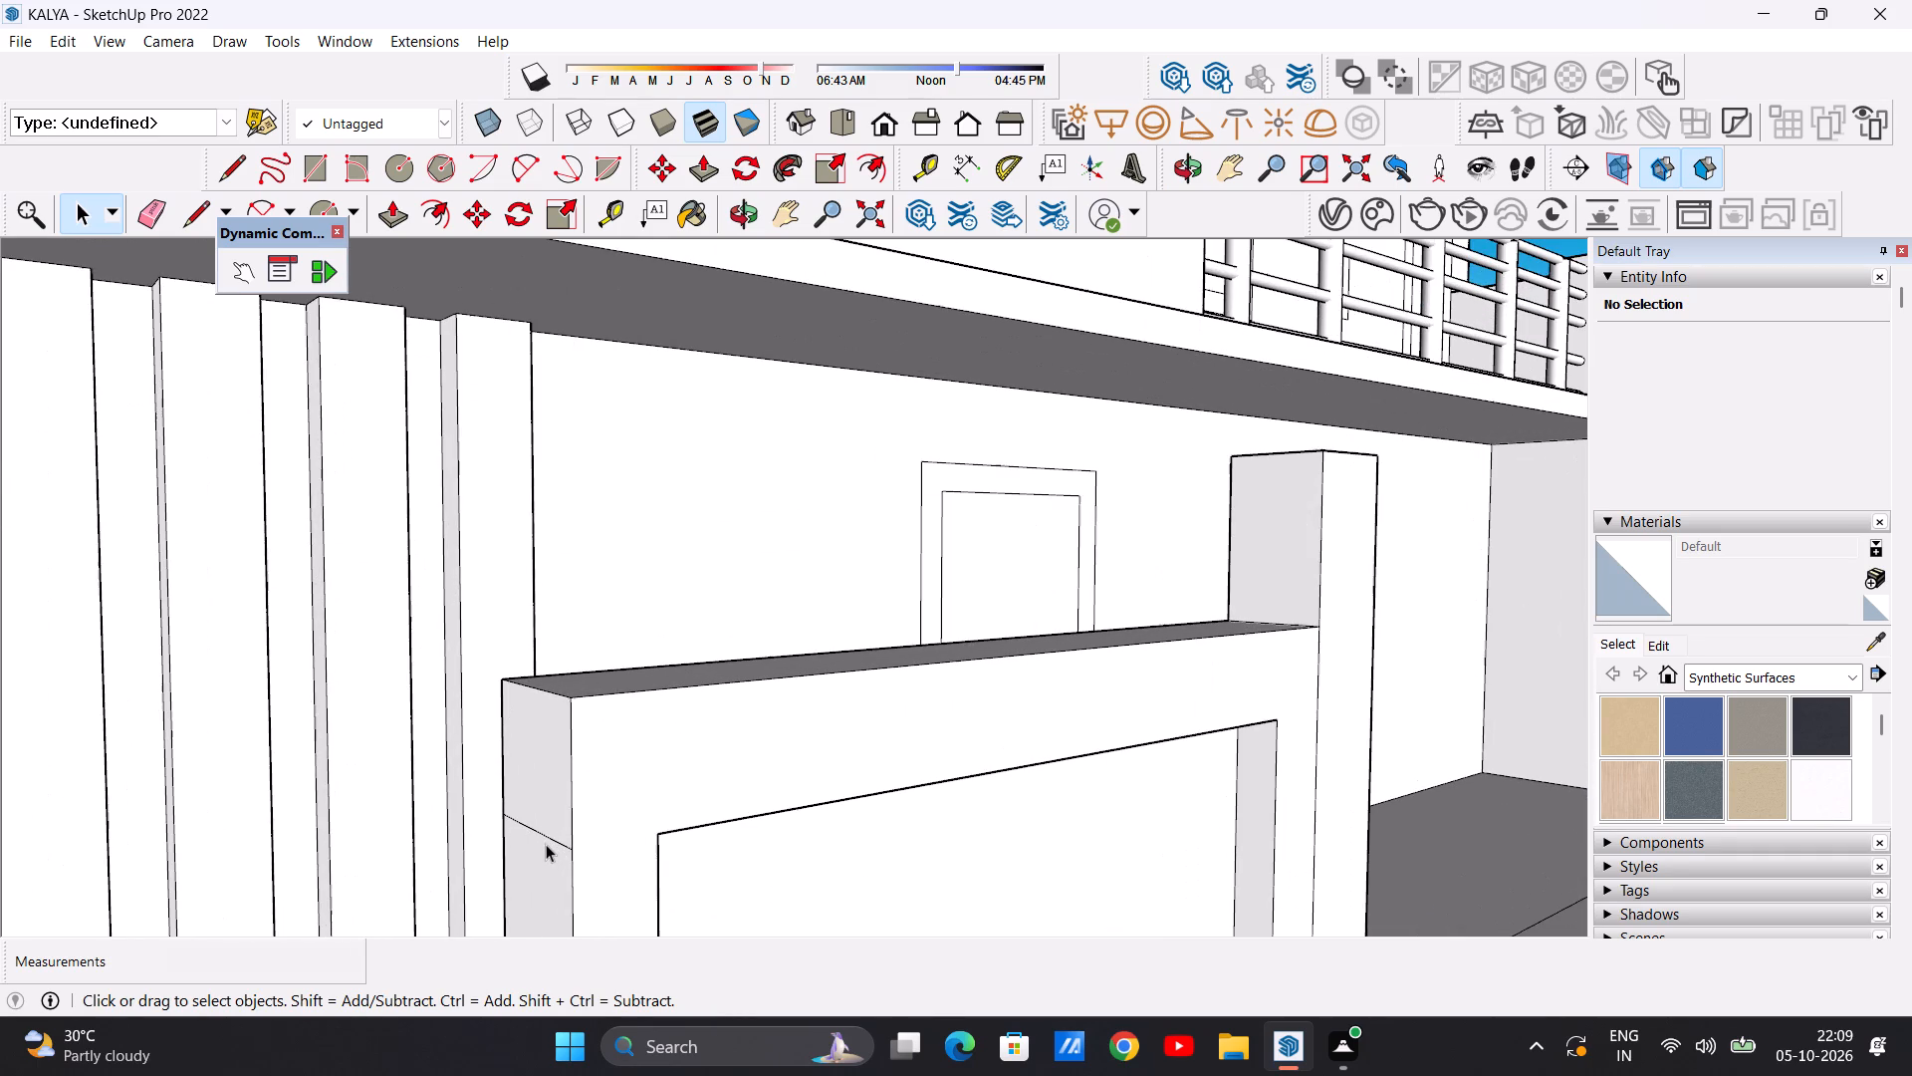
{"action": "key", "text": "e"}
{"action": "left_click_drag", "start_coordinate": [538, 829], "coordinate": [537, 841]}
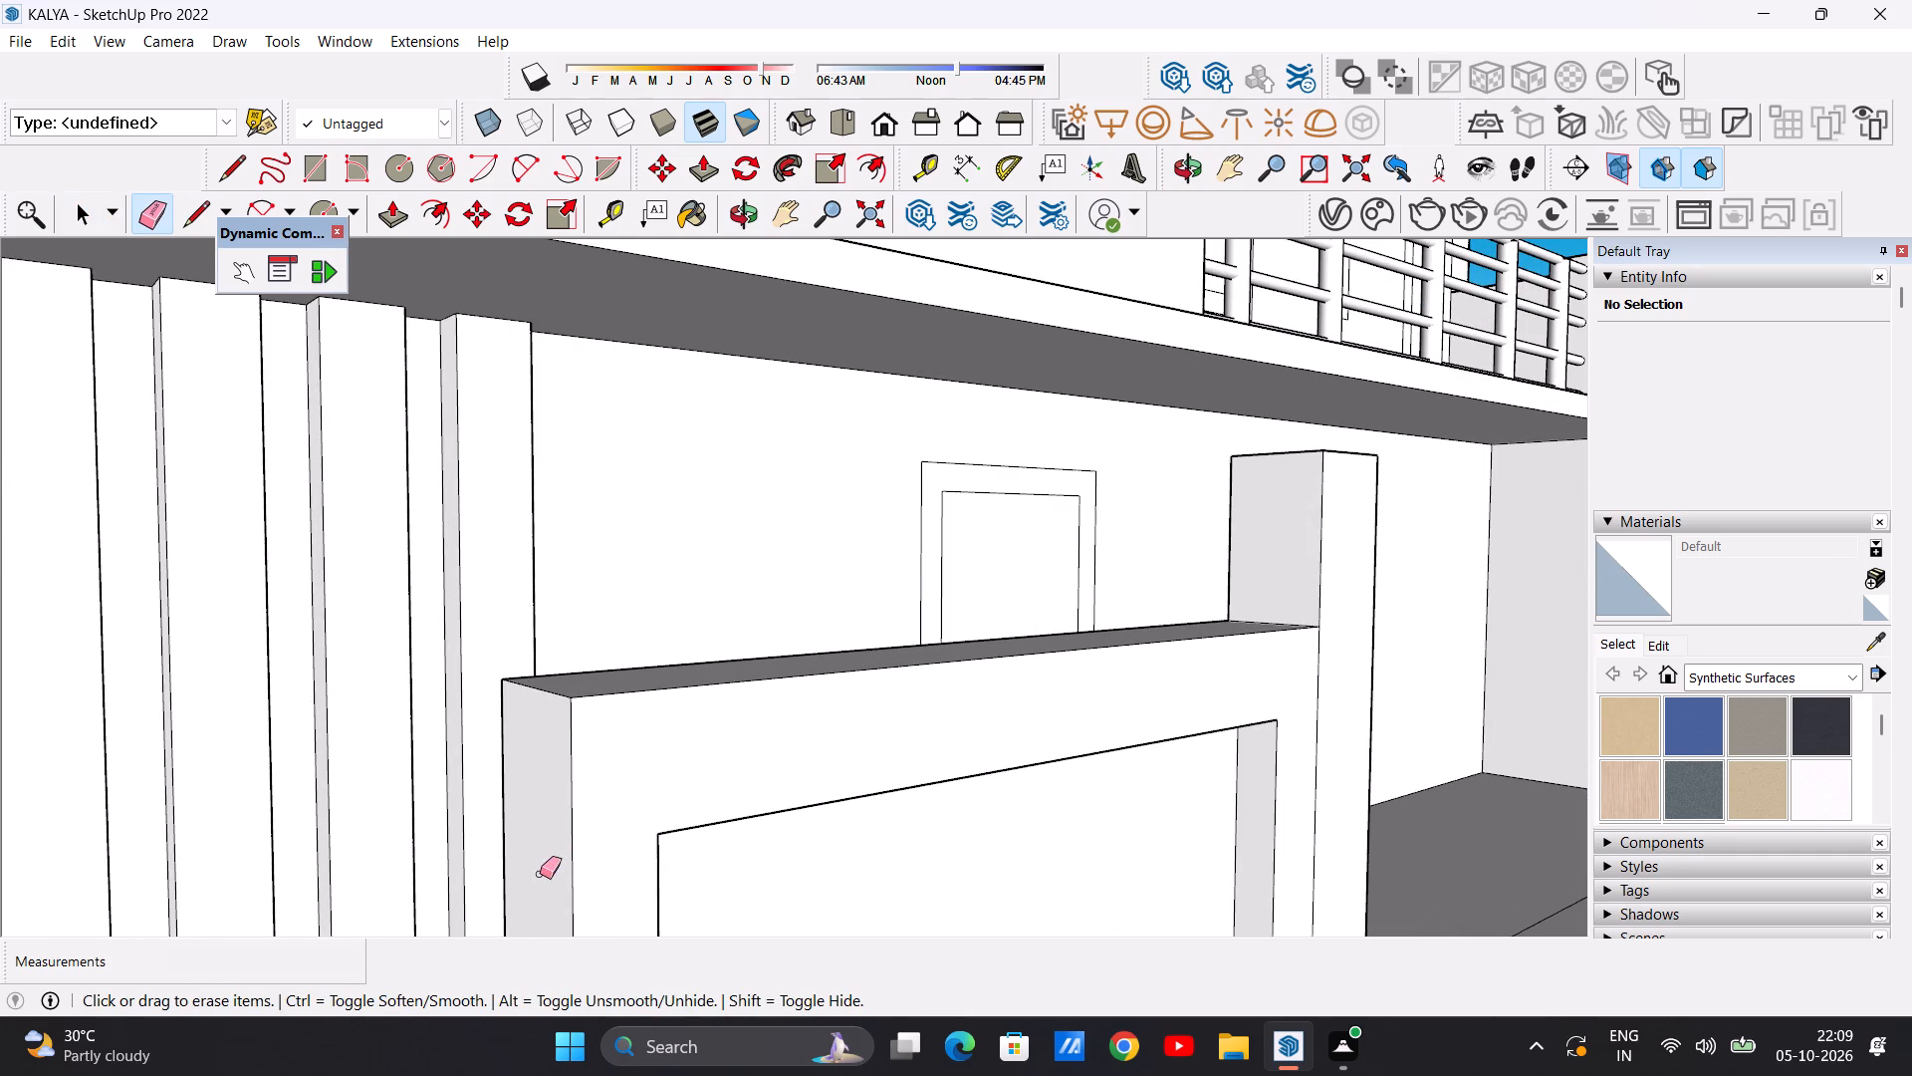
{"action": "key", "text": "space"}
Draw a circle of about 9" radius near the top of the raised wall section's end face.
{"action": "scroll", "coordinate": [546, 829], "scroll_direction": "down", "scroll_amount": 20}
{"action": "scroll", "coordinate": [546, 829], "scroll_direction": "down", "scroll_amount": 2}
{"action": "middle_click_drag", "start_coordinate": [558, 820], "coordinate": [400, 825]}
{"action": "middle_click_drag", "start_coordinate": [586, 770], "coordinate": [498, 769]}
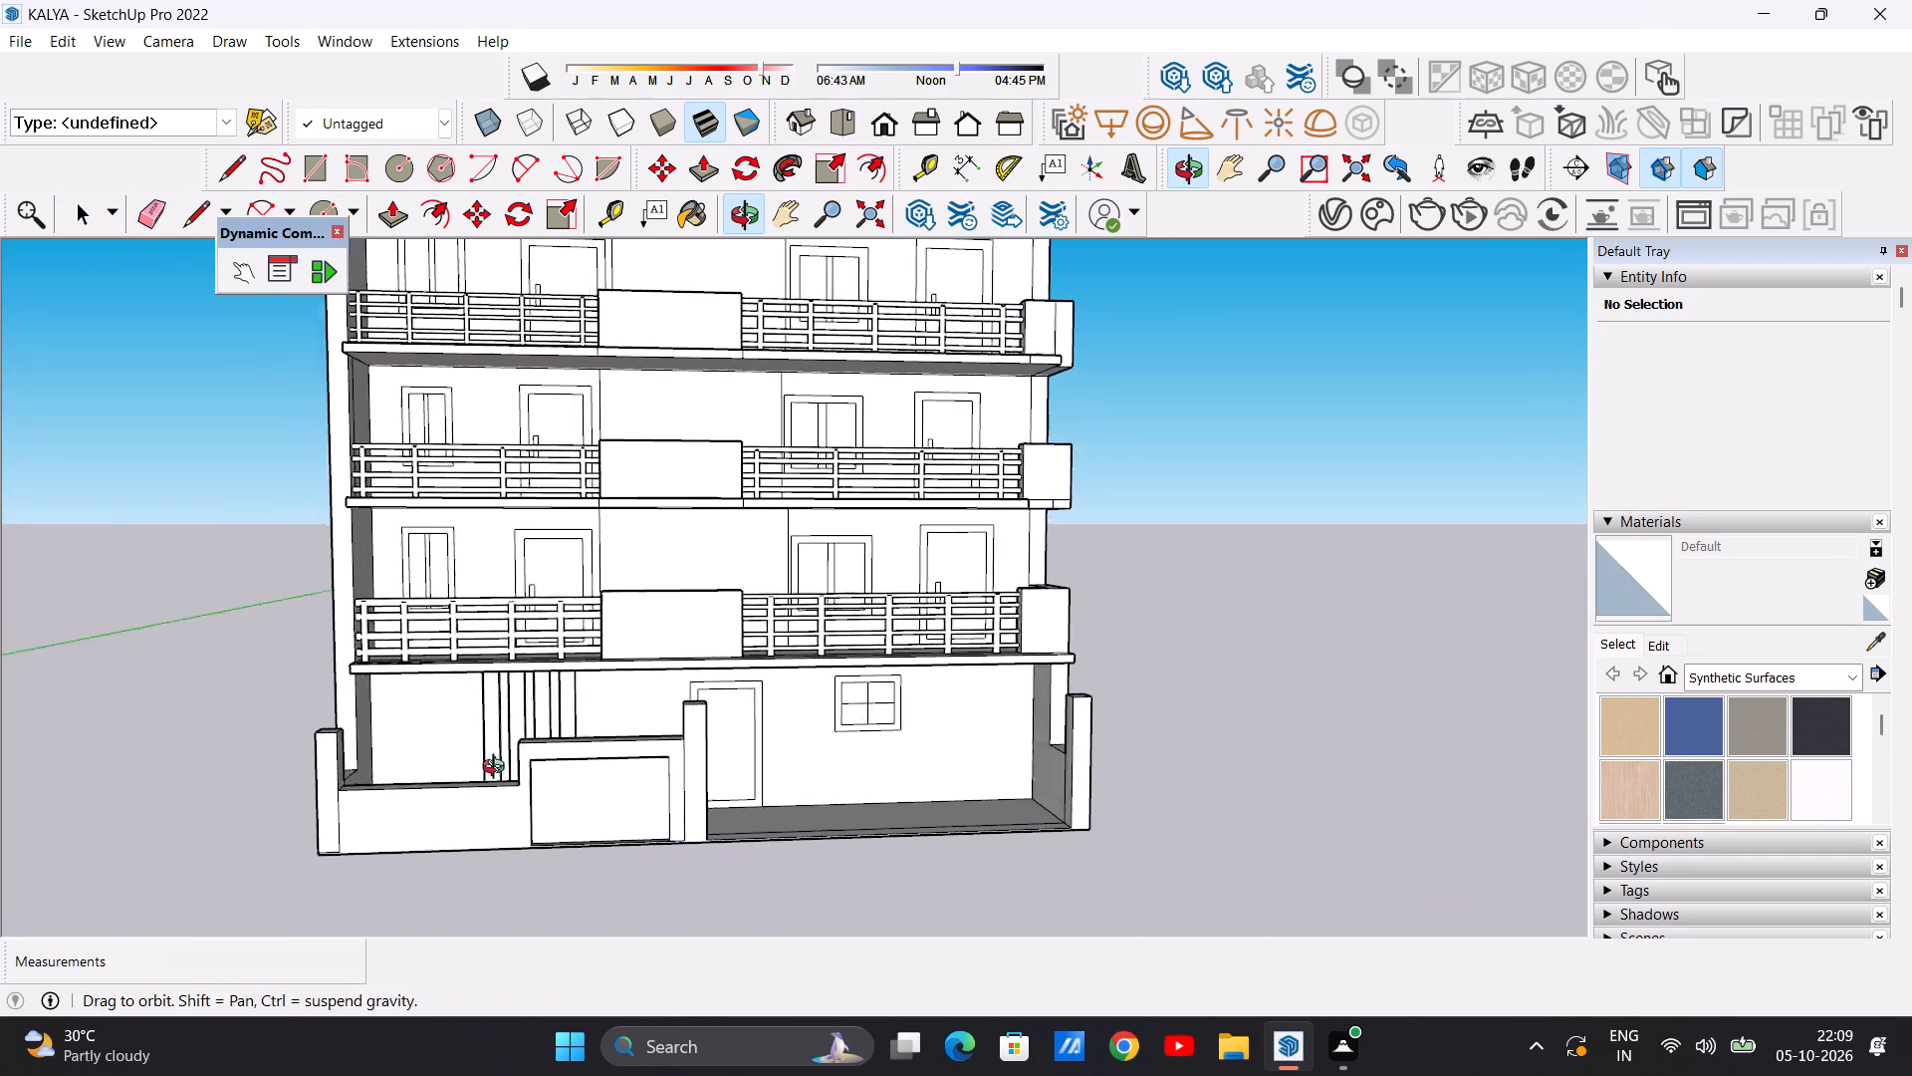
{"action": "middle_click_drag", "start_coordinate": [498, 769], "coordinate": [453, 772]}
{"action": "scroll", "coordinate": [337, 705], "scroll_direction": "up", "scroll_amount": 7}
{"action": "scroll", "coordinate": [337, 802], "scroll_direction": "down", "scroll_amount": 1}
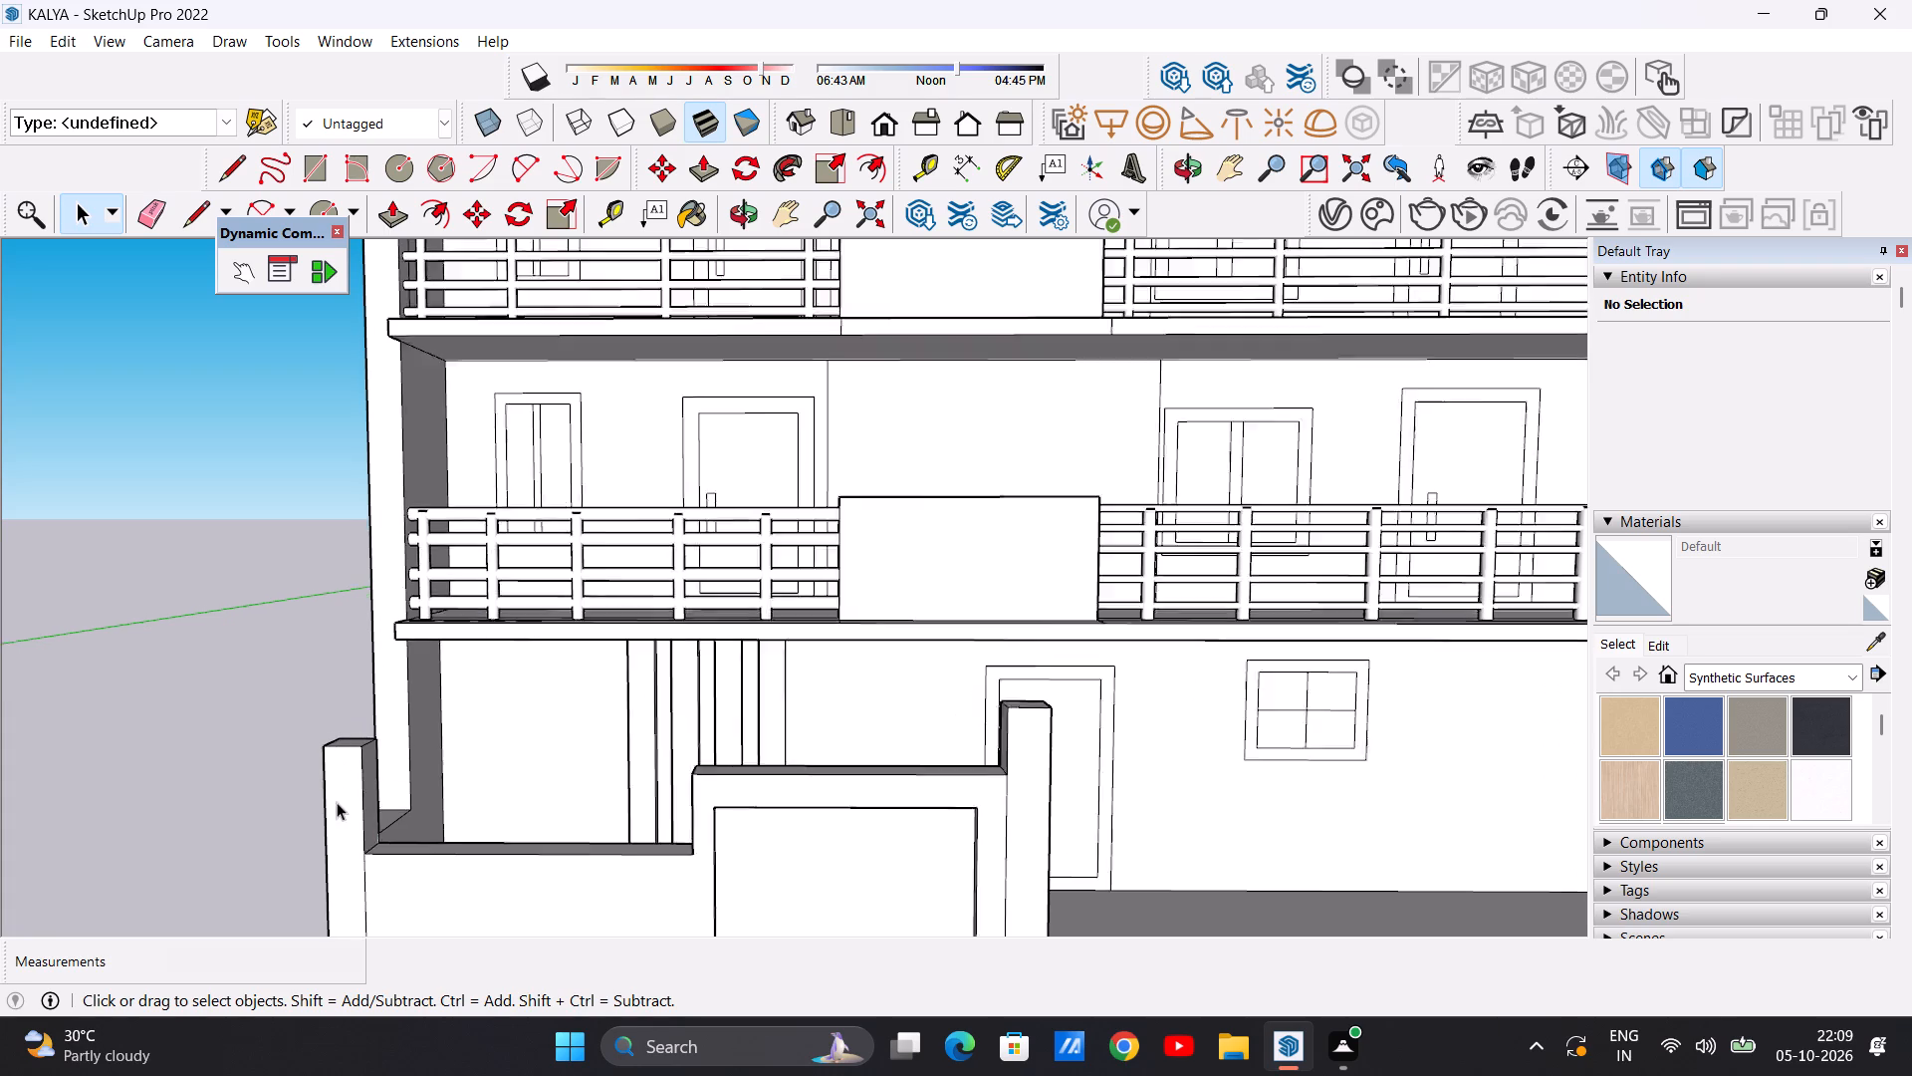
{"action": "scroll", "coordinate": [337, 802], "scroll_direction": "down", "scroll_amount": 6}
{"action": "middle_click_drag", "start_coordinate": [437, 826], "coordinate": [684, 829]}
{"action": "scroll", "coordinate": [619, 839], "scroll_direction": "up", "scroll_amount": 6}
{"action": "middle_click_drag", "start_coordinate": [602, 838], "coordinate": [724, 835]}
{"action": "scroll", "coordinate": [737, 827], "scroll_direction": "up", "scroll_amount": 10}
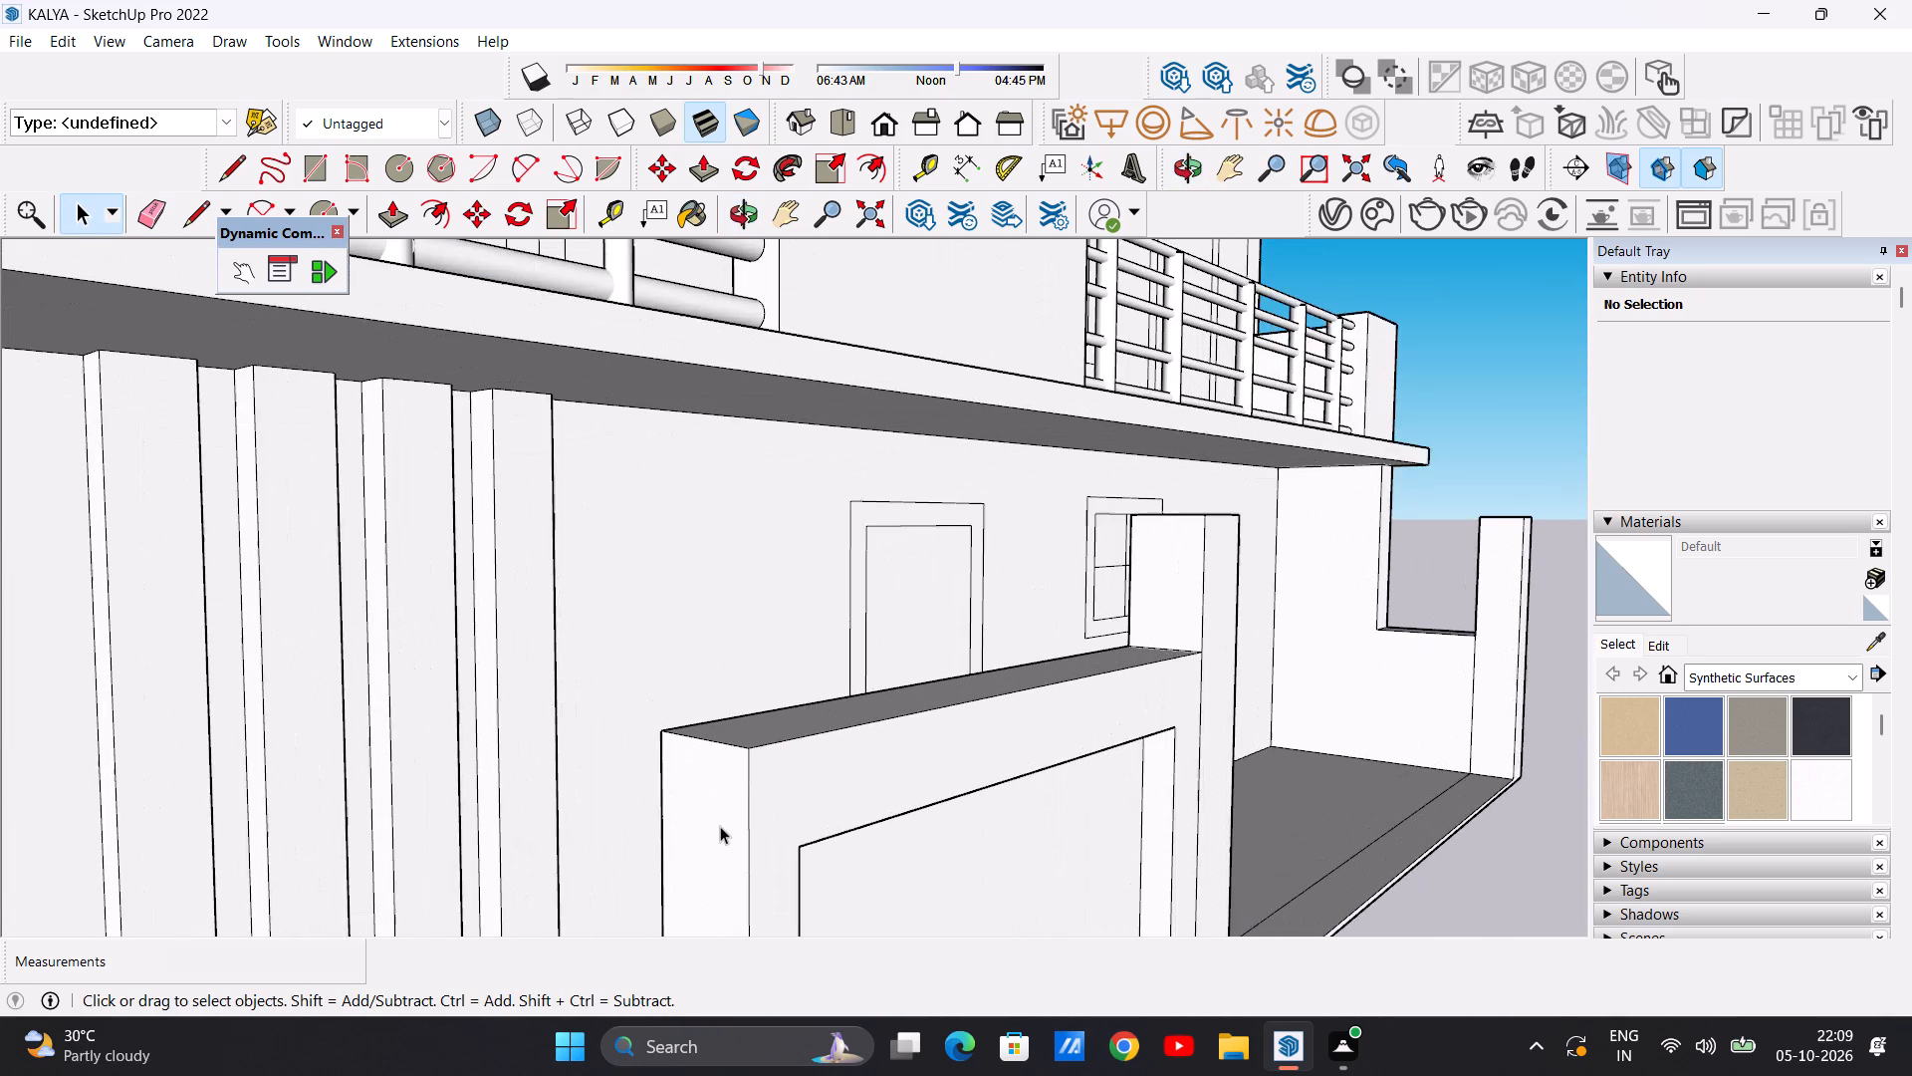
{"action": "key", "text": "c"}
{"action": "scroll", "coordinate": [694, 784], "scroll_direction": "up", "scroll_amount": 5}
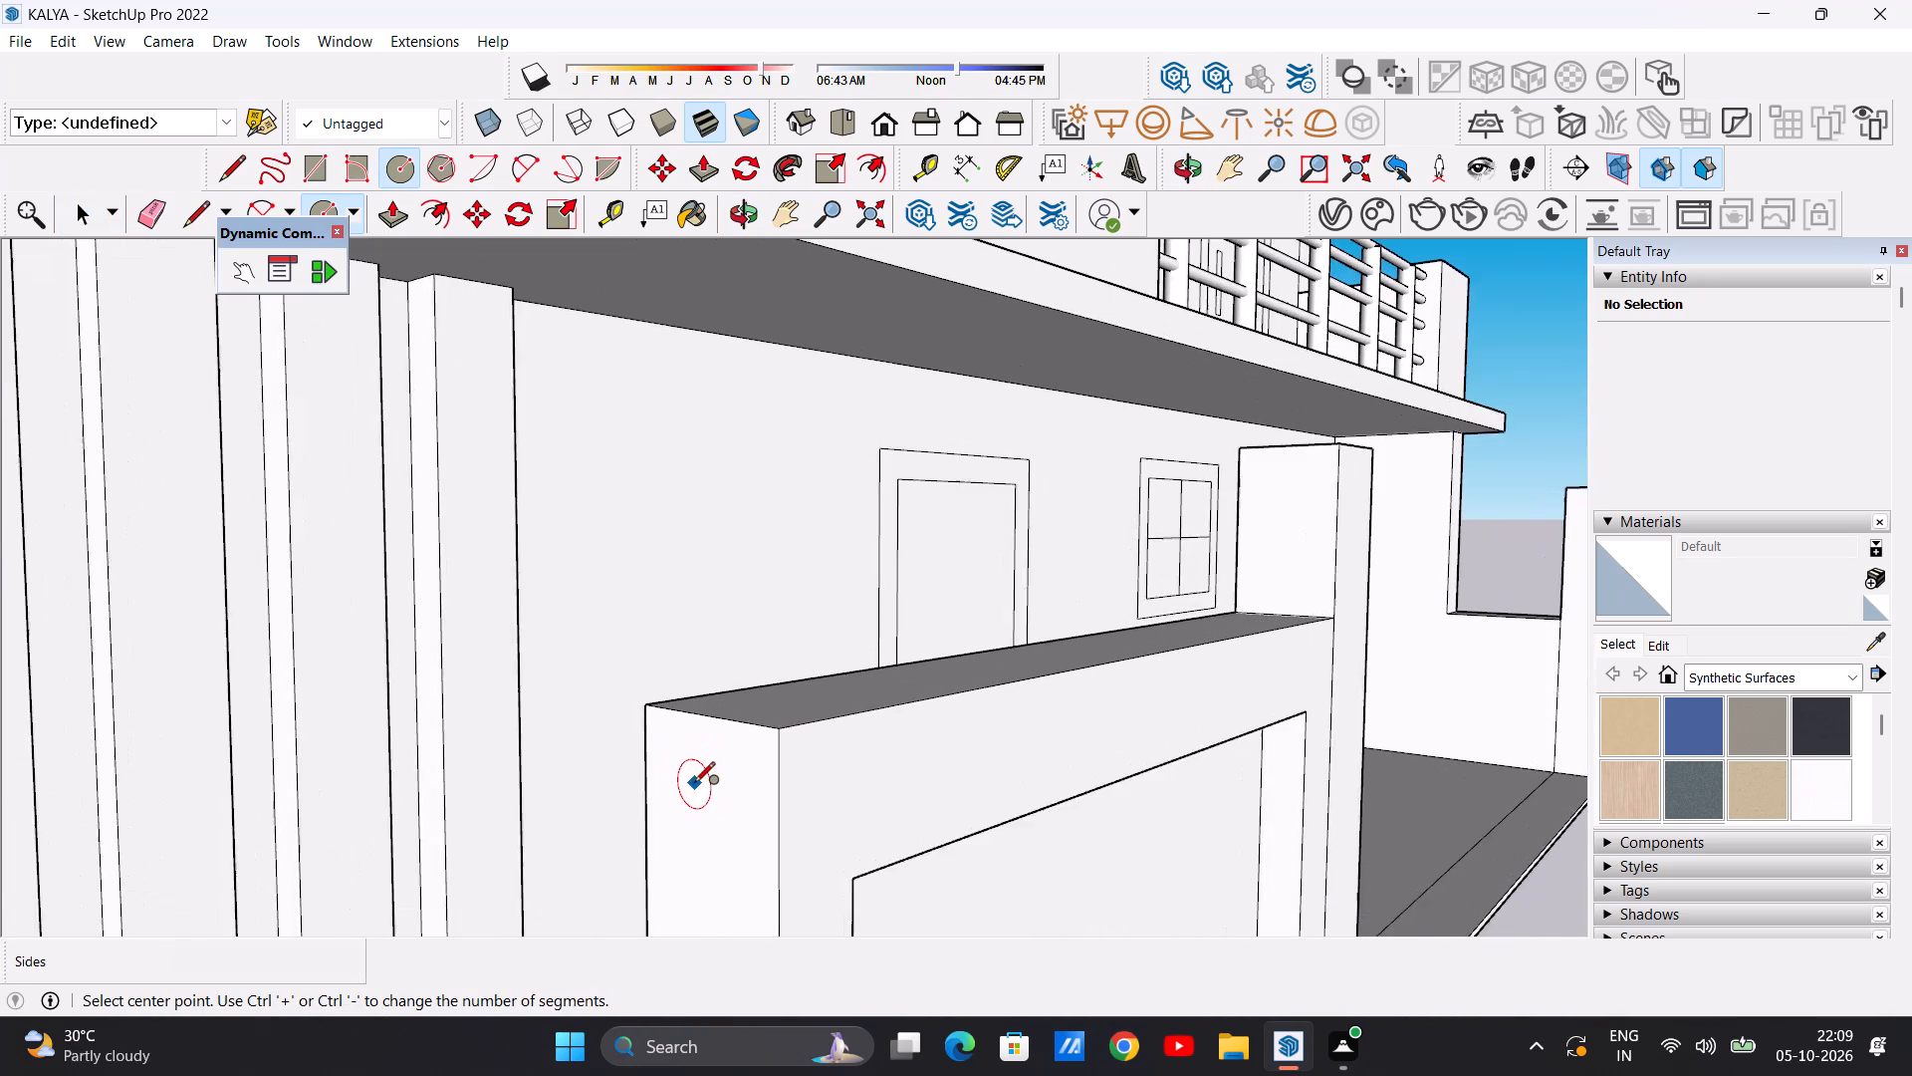
{"action": "left_click", "coordinate": [702, 784]}
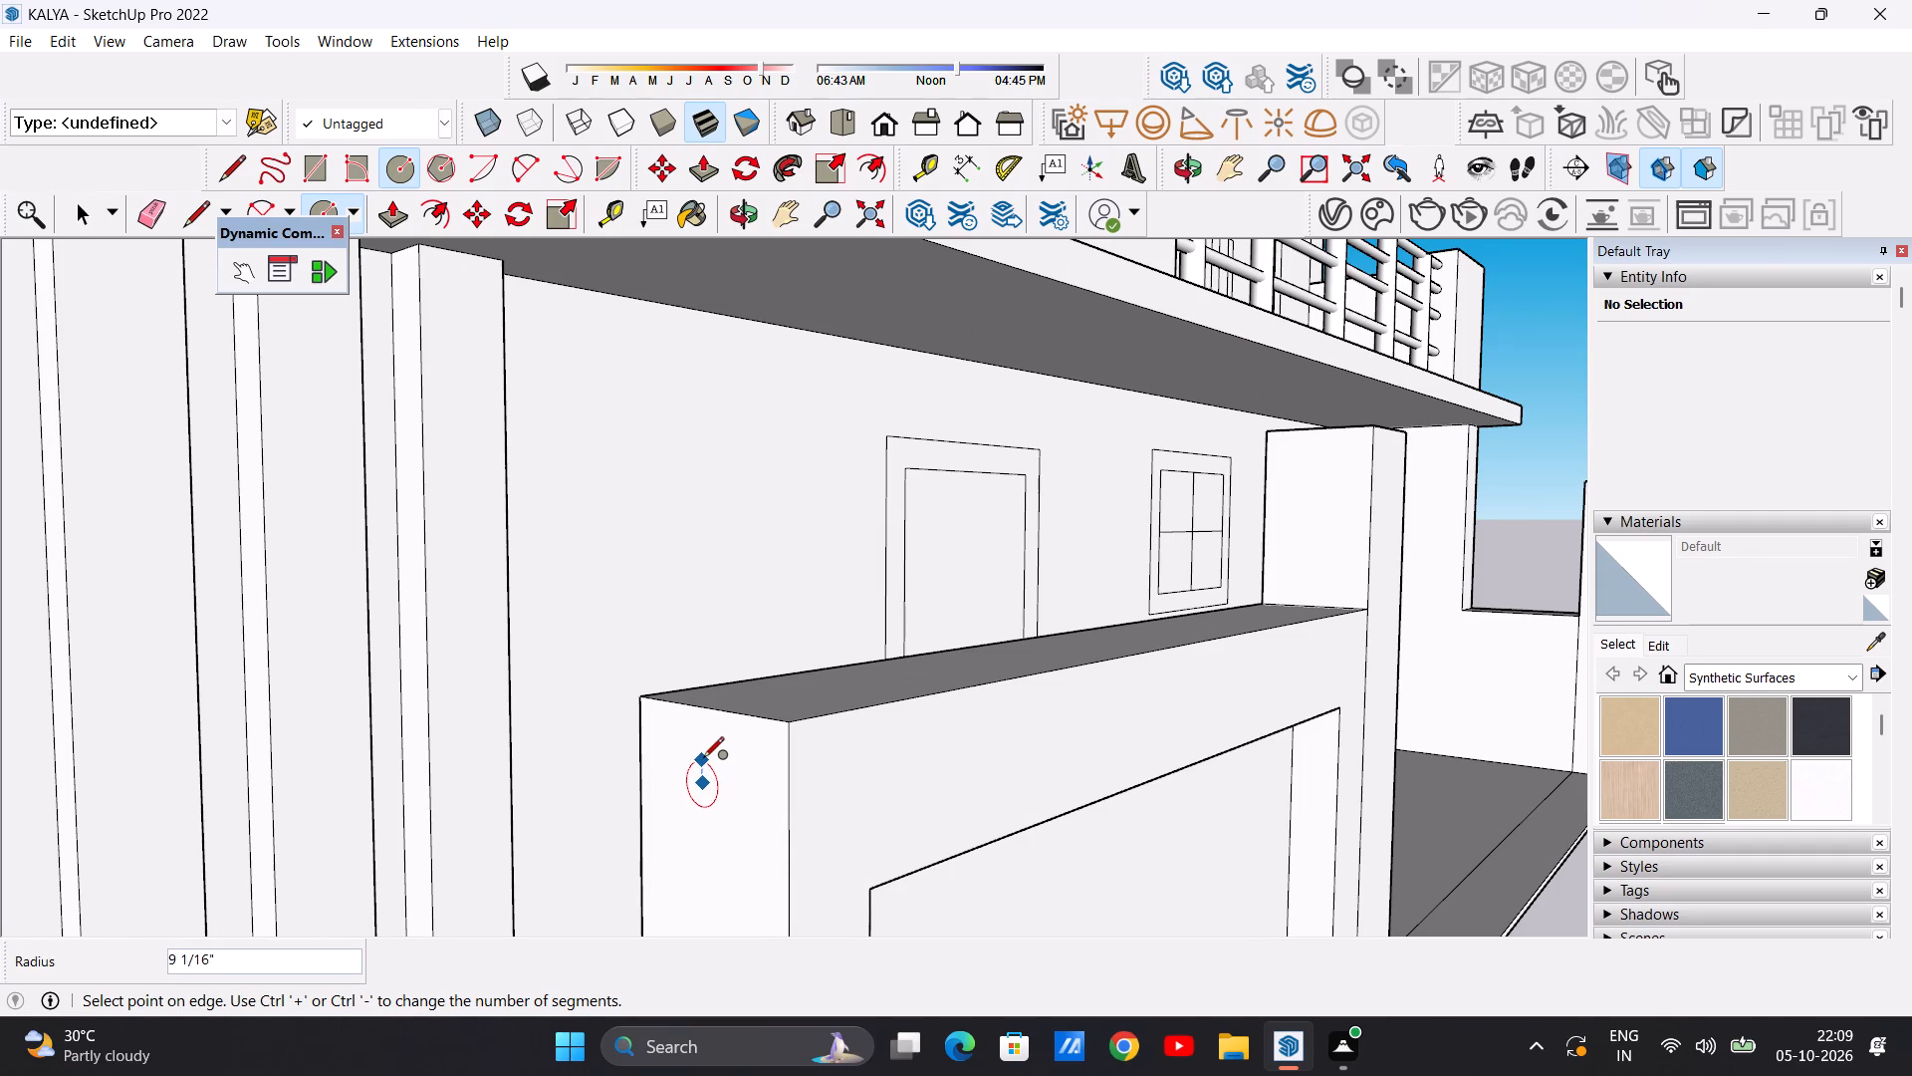
{"action": "left_click", "coordinate": [703, 759]}
{"action": "key", "text": "space"}
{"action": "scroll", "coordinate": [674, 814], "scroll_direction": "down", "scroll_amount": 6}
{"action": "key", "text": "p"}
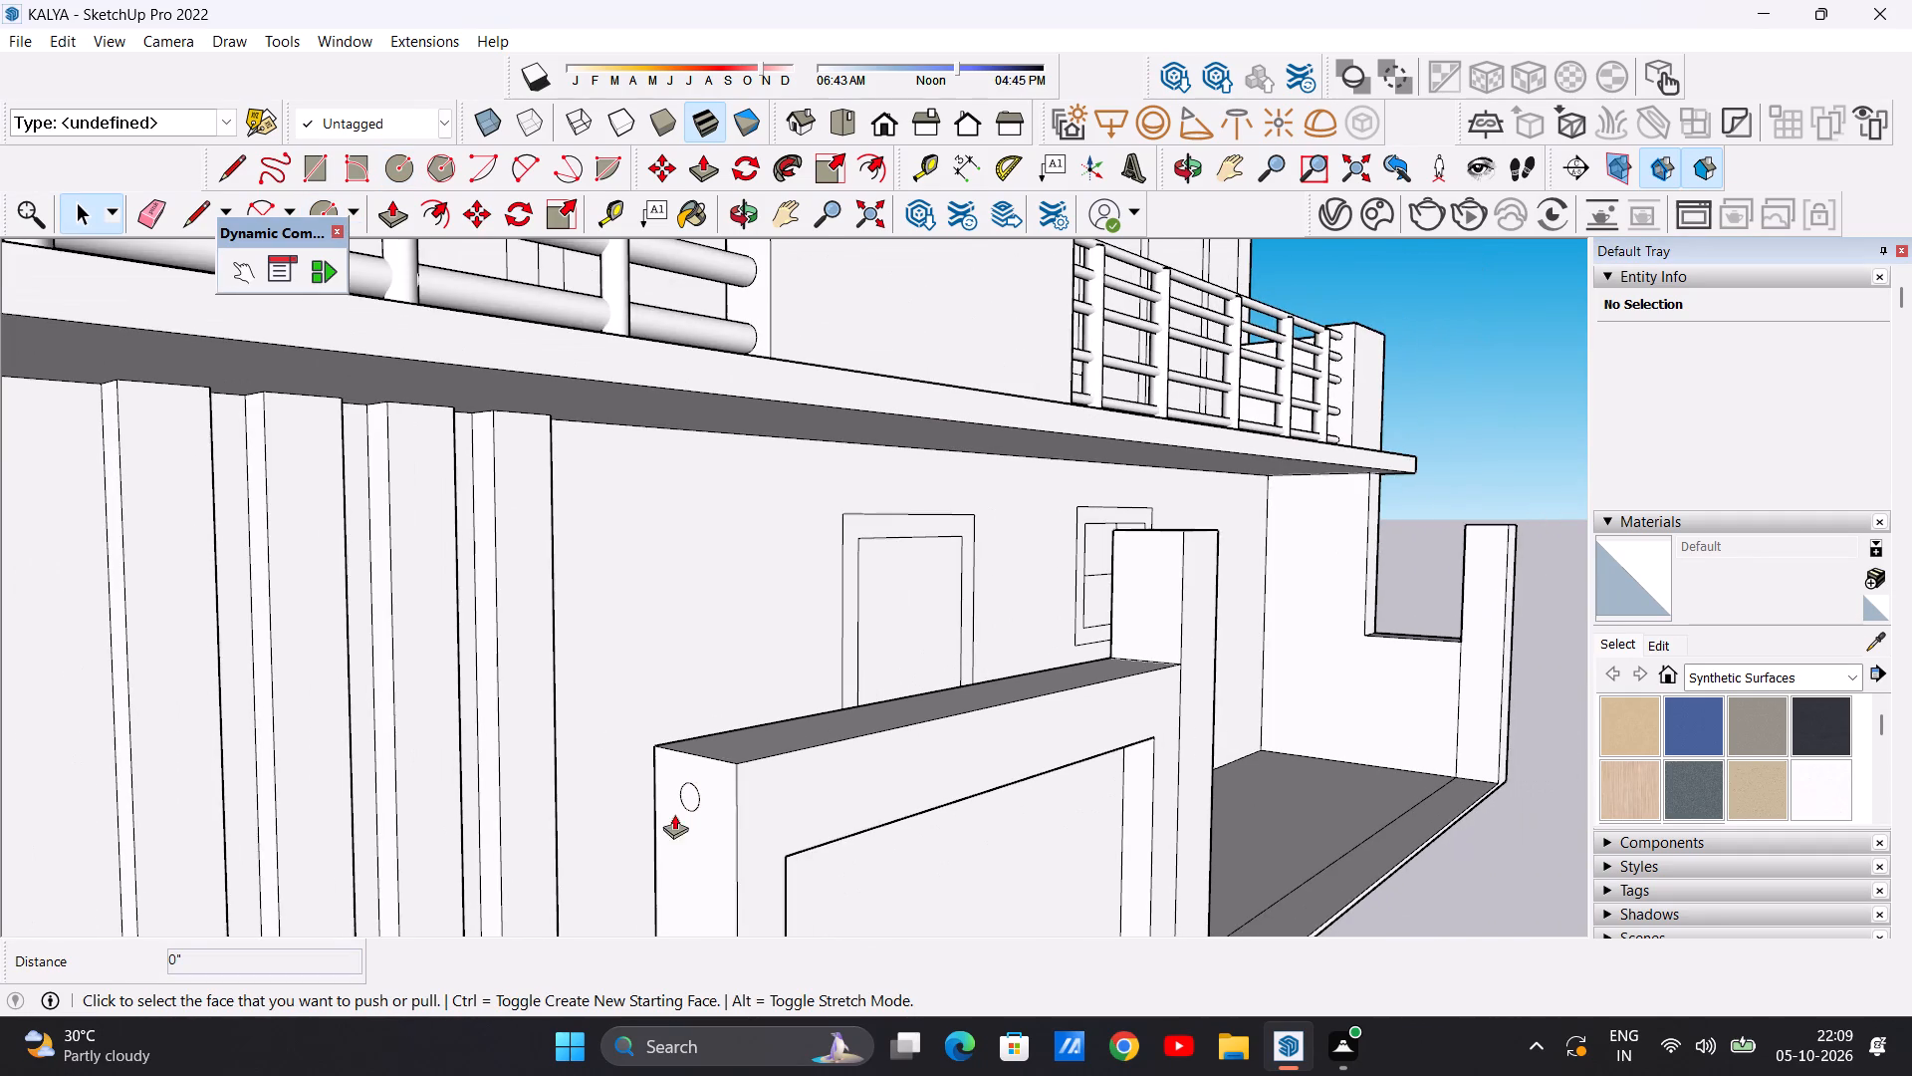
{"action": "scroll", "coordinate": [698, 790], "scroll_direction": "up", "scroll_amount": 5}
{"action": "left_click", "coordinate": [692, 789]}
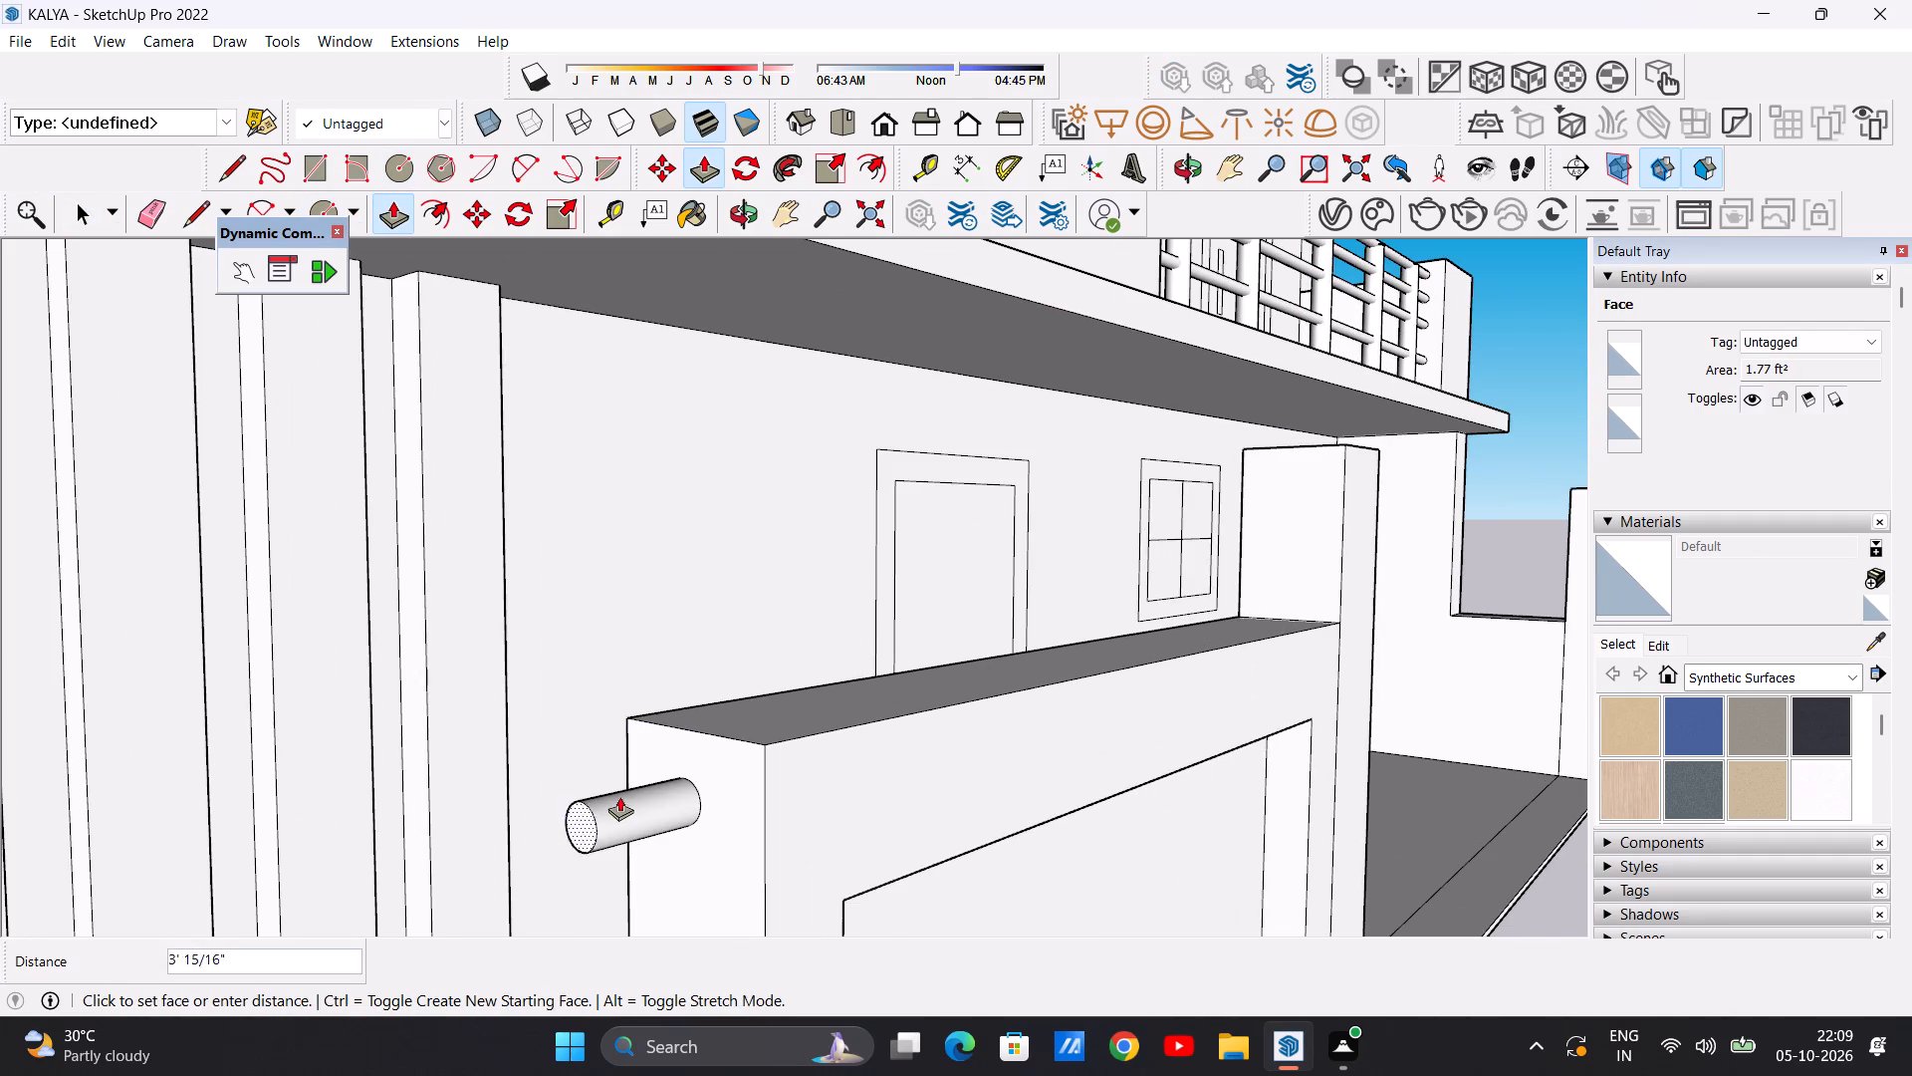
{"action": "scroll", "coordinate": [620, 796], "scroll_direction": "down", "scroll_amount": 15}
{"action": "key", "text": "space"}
Copy the circle on the raised wall's end face straight down about 9' 10", near the base of that face.
{"action": "scroll", "coordinate": [636, 804], "scroll_direction": "up", "scroll_amount": 2}
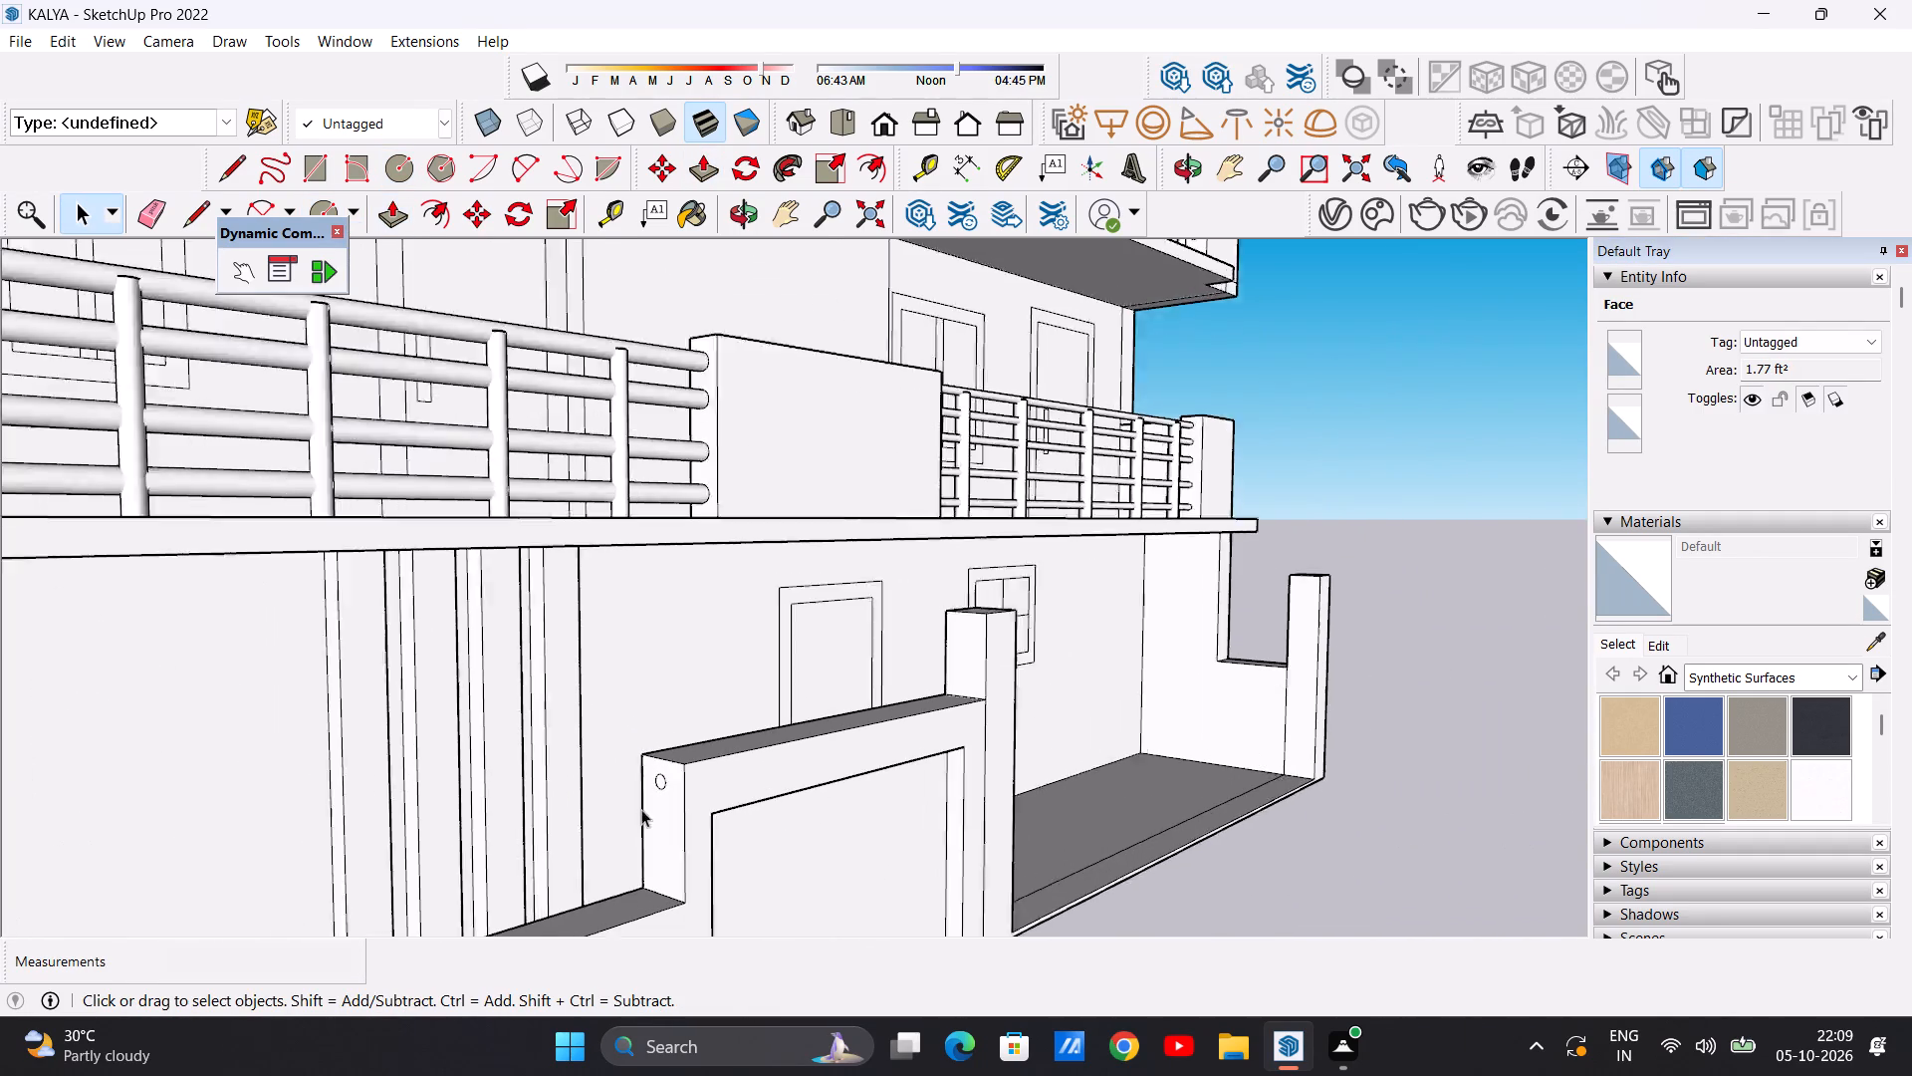
{"action": "scroll", "coordinate": [641, 809], "scroll_direction": "up", "scroll_amount": 9}
{"action": "double_click", "coordinate": [656, 728]}
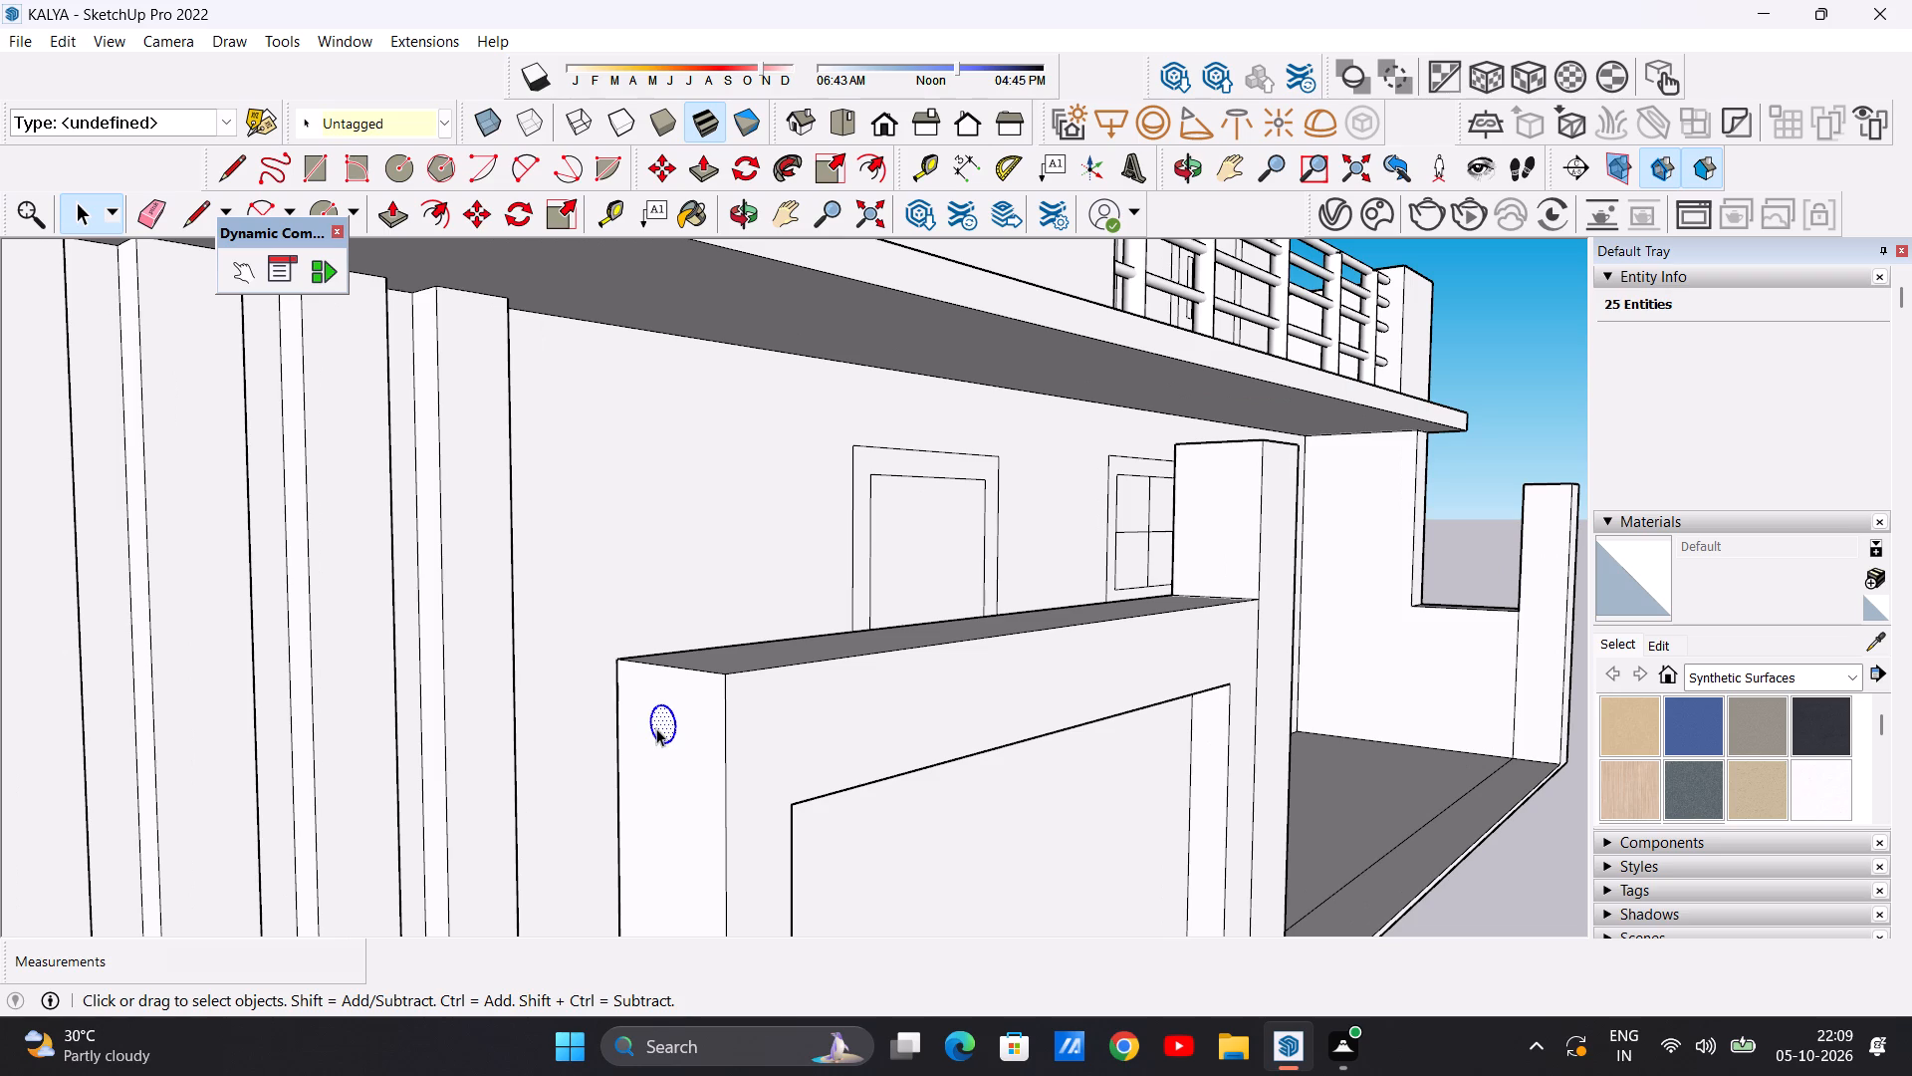
{"action": "key", "text": "m"}
{"action": "scroll", "coordinate": [661, 721], "scroll_direction": "down", "scroll_amount": 14}
{"action": "scroll", "coordinate": [676, 783], "scroll_direction": "up", "scroll_amount": 12}
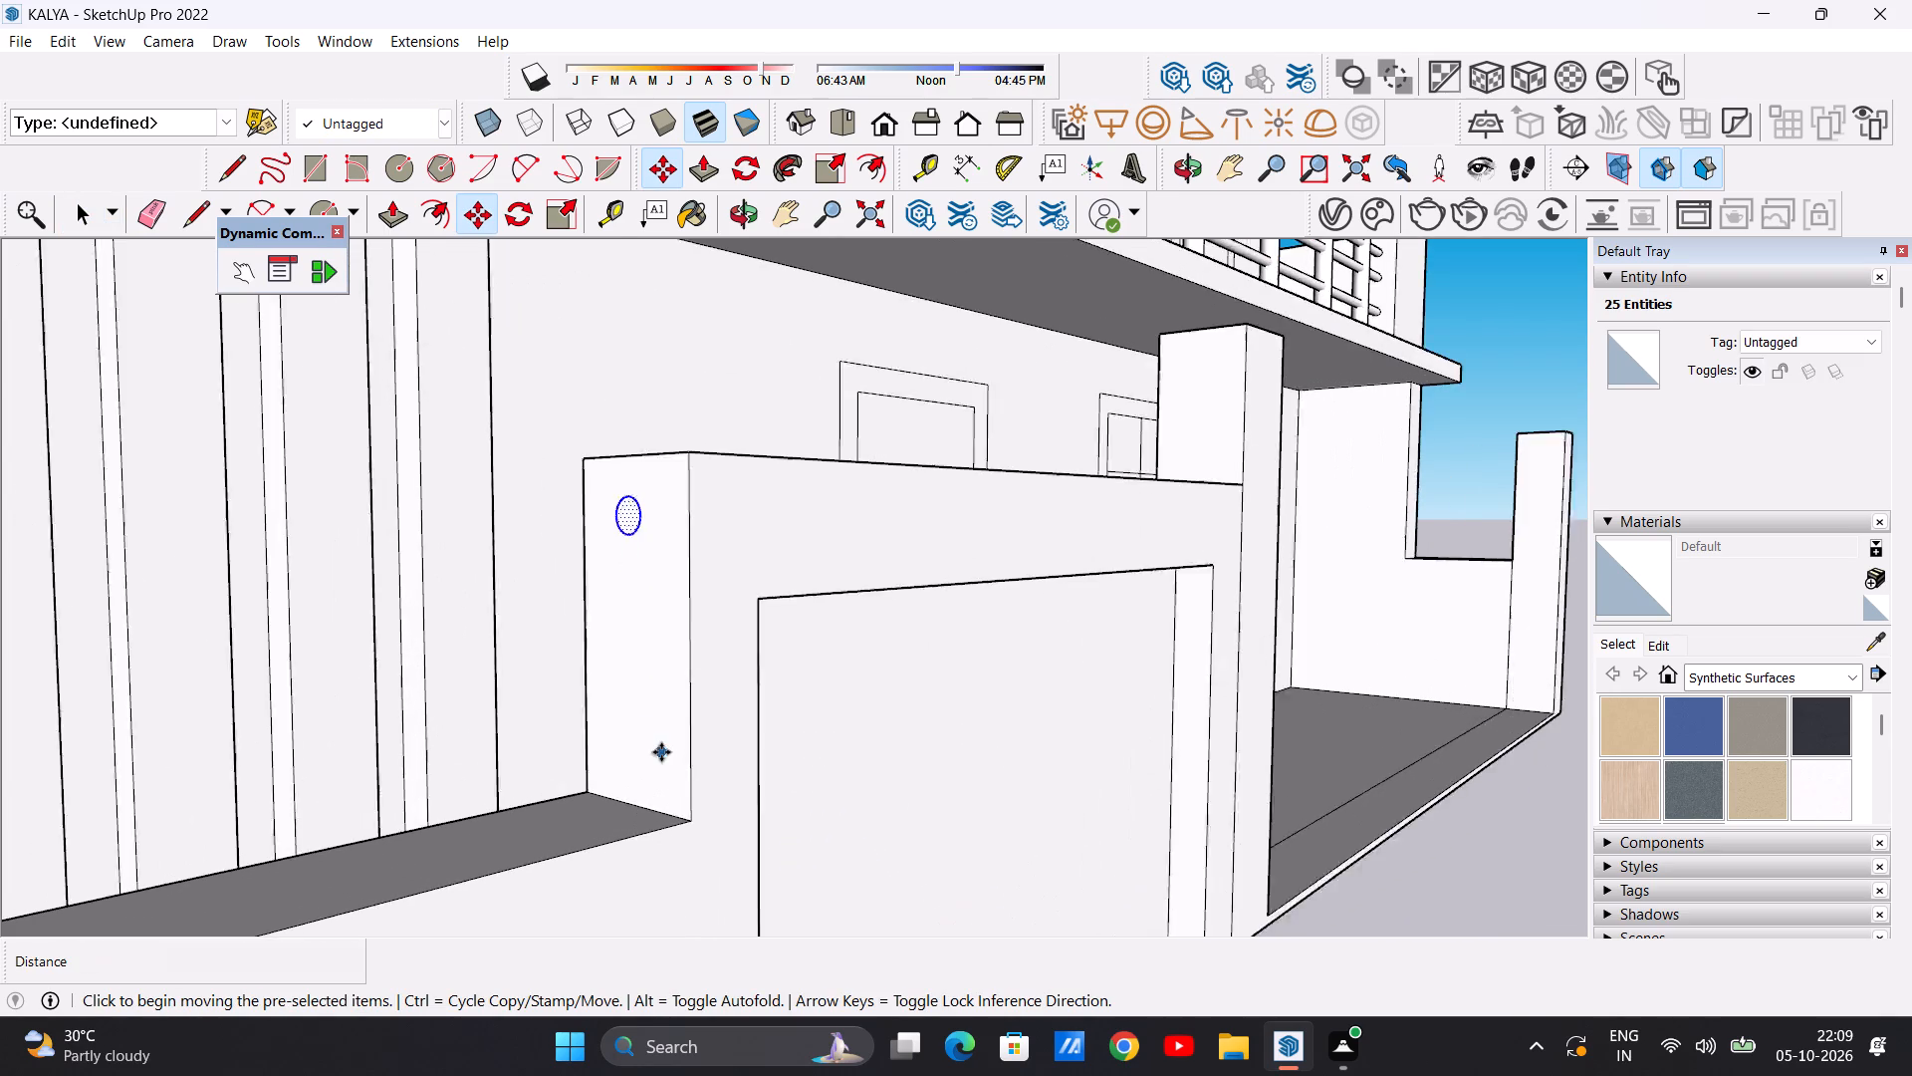
{"action": "scroll", "coordinate": [661, 752], "scroll_direction": "up", "scroll_amount": 2}
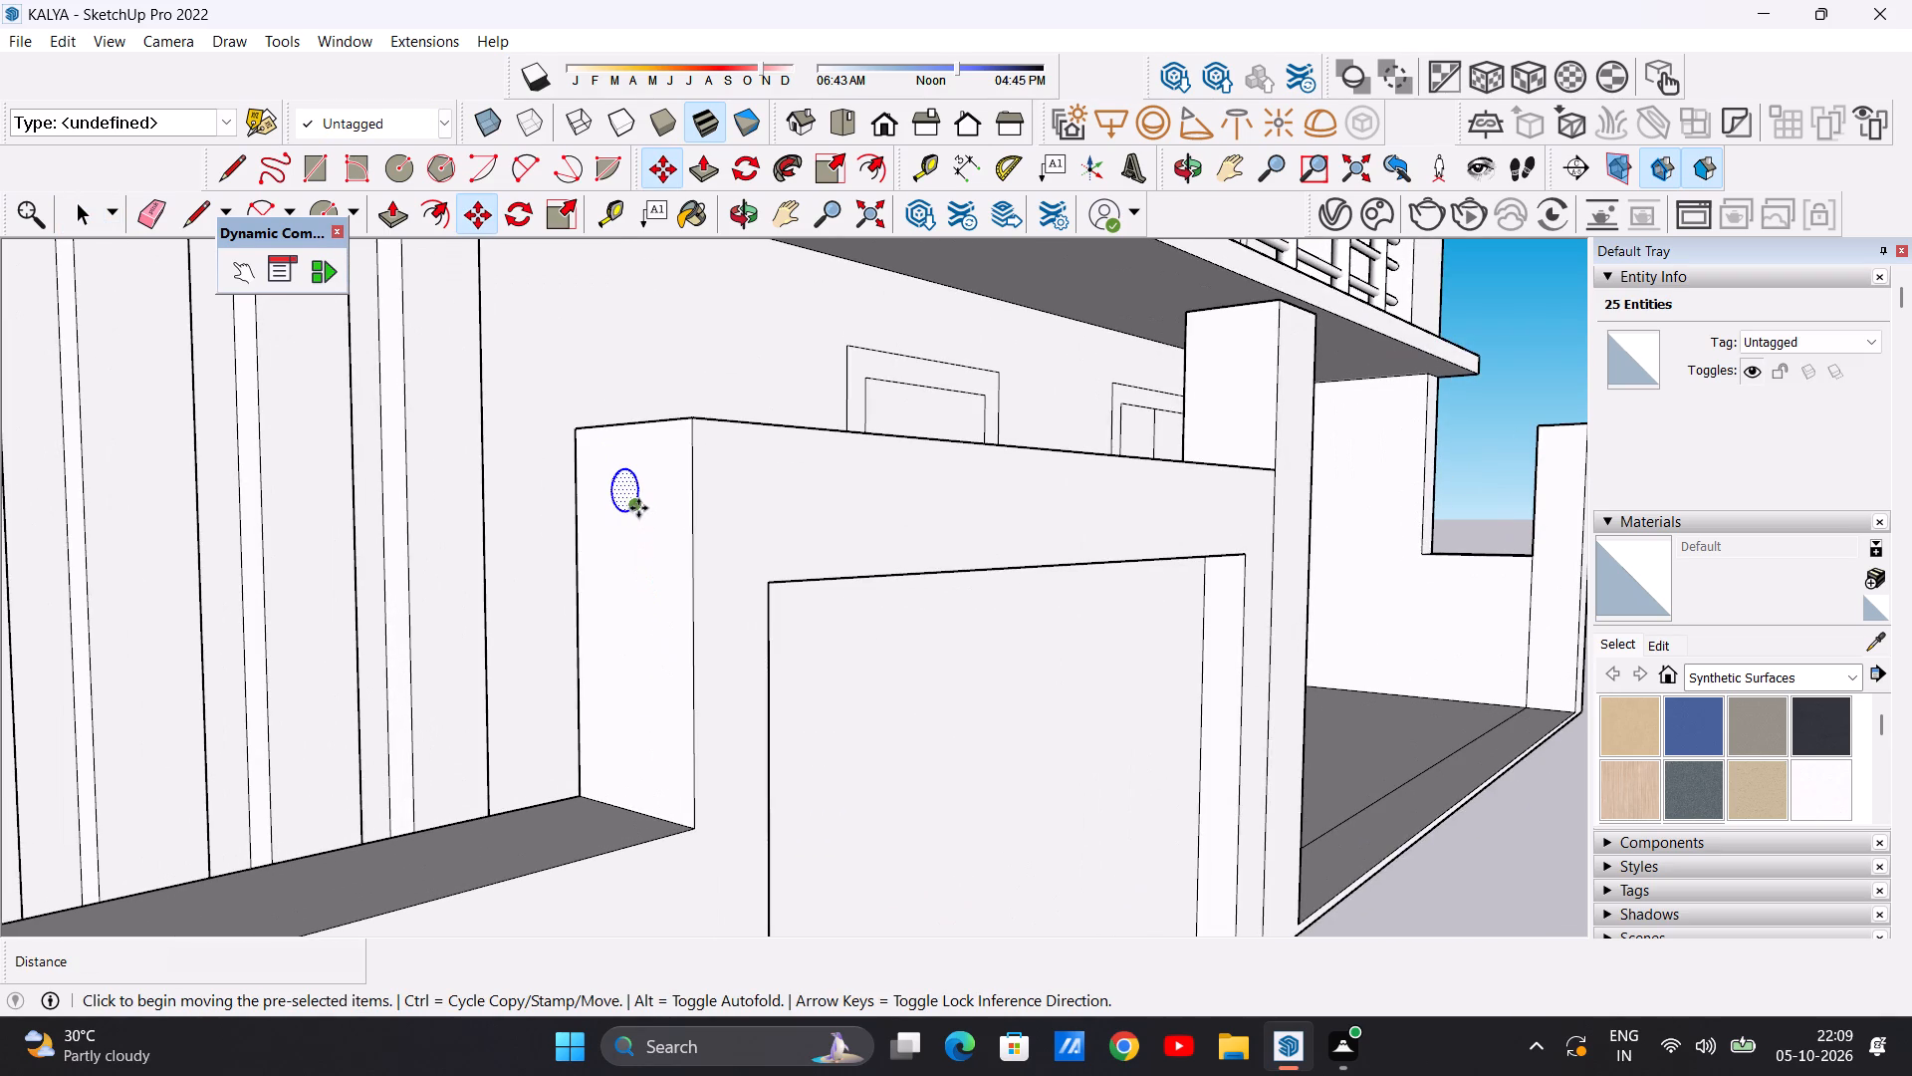
{"action": "key", "text": "m"}
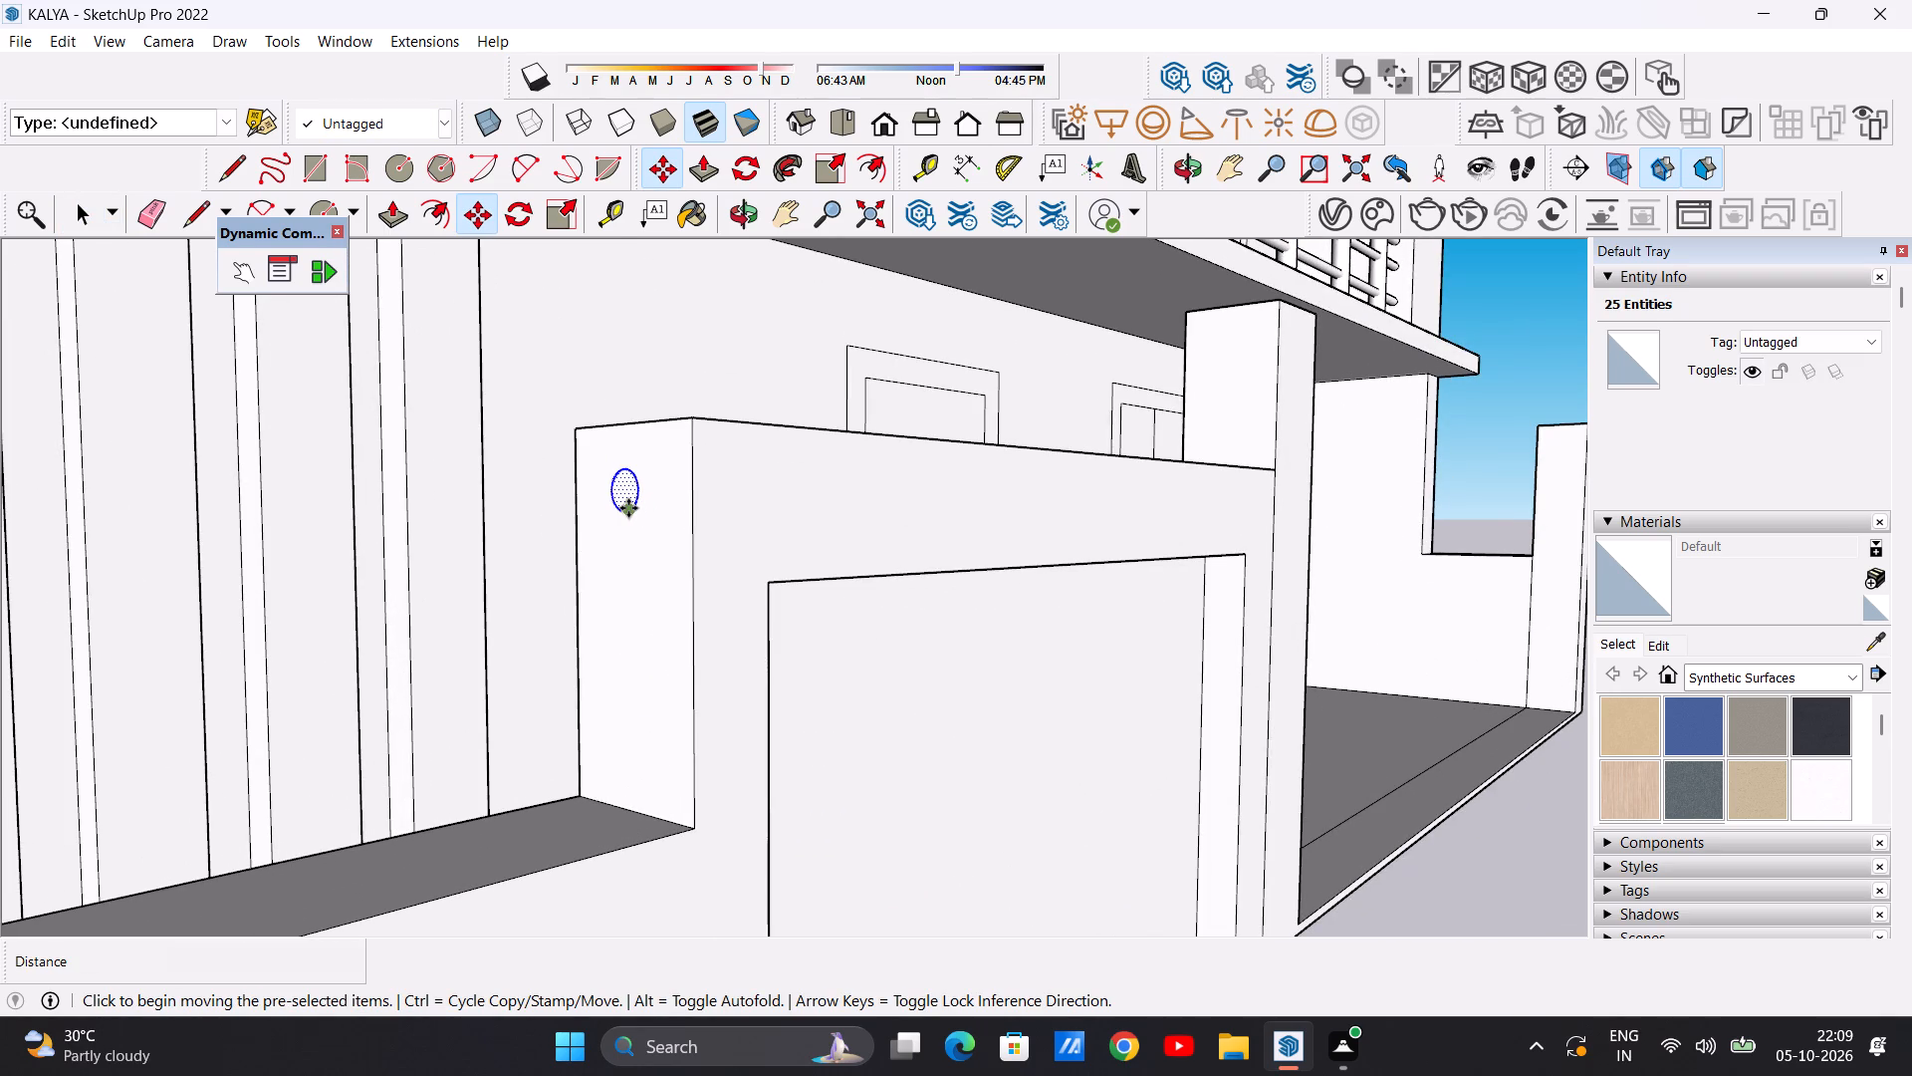
{"action": "left_click", "coordinate": [628, 508]}
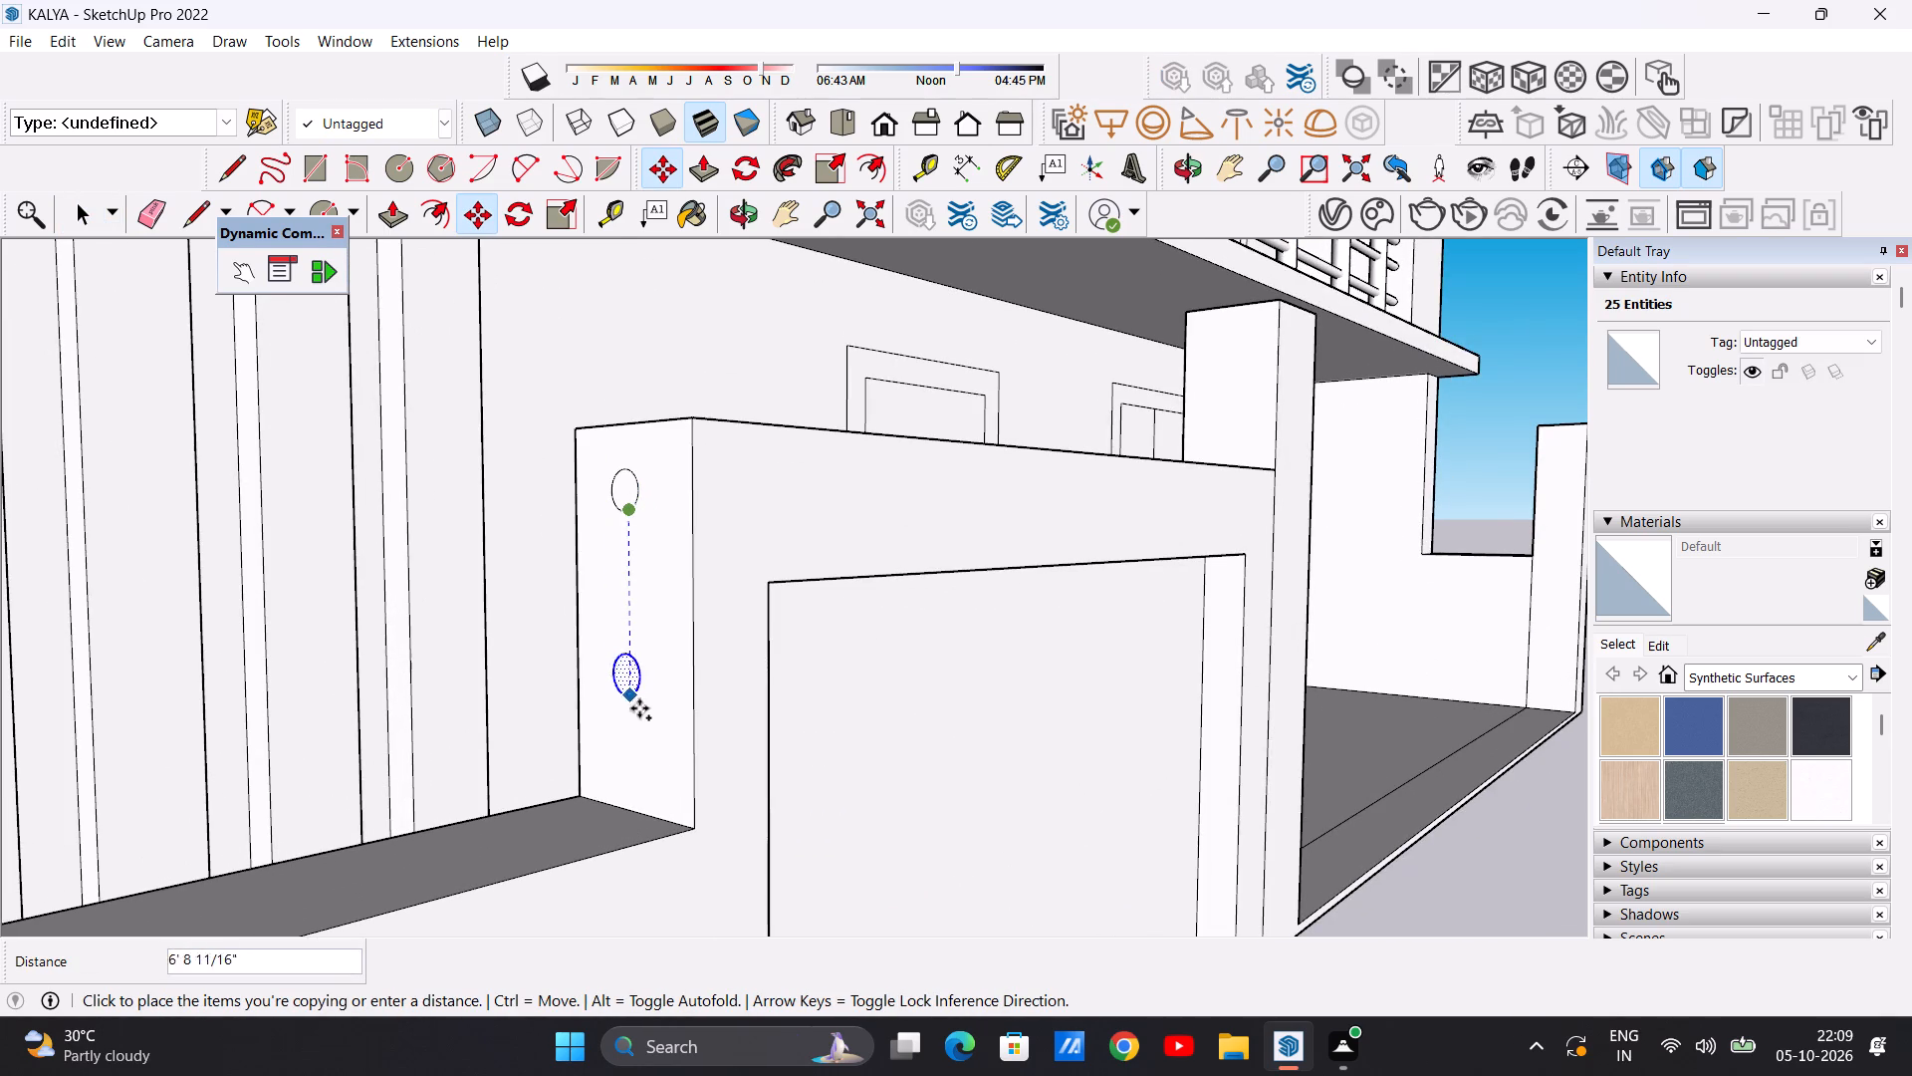
{"action": "left_click", "coordinate": [641, 784]}
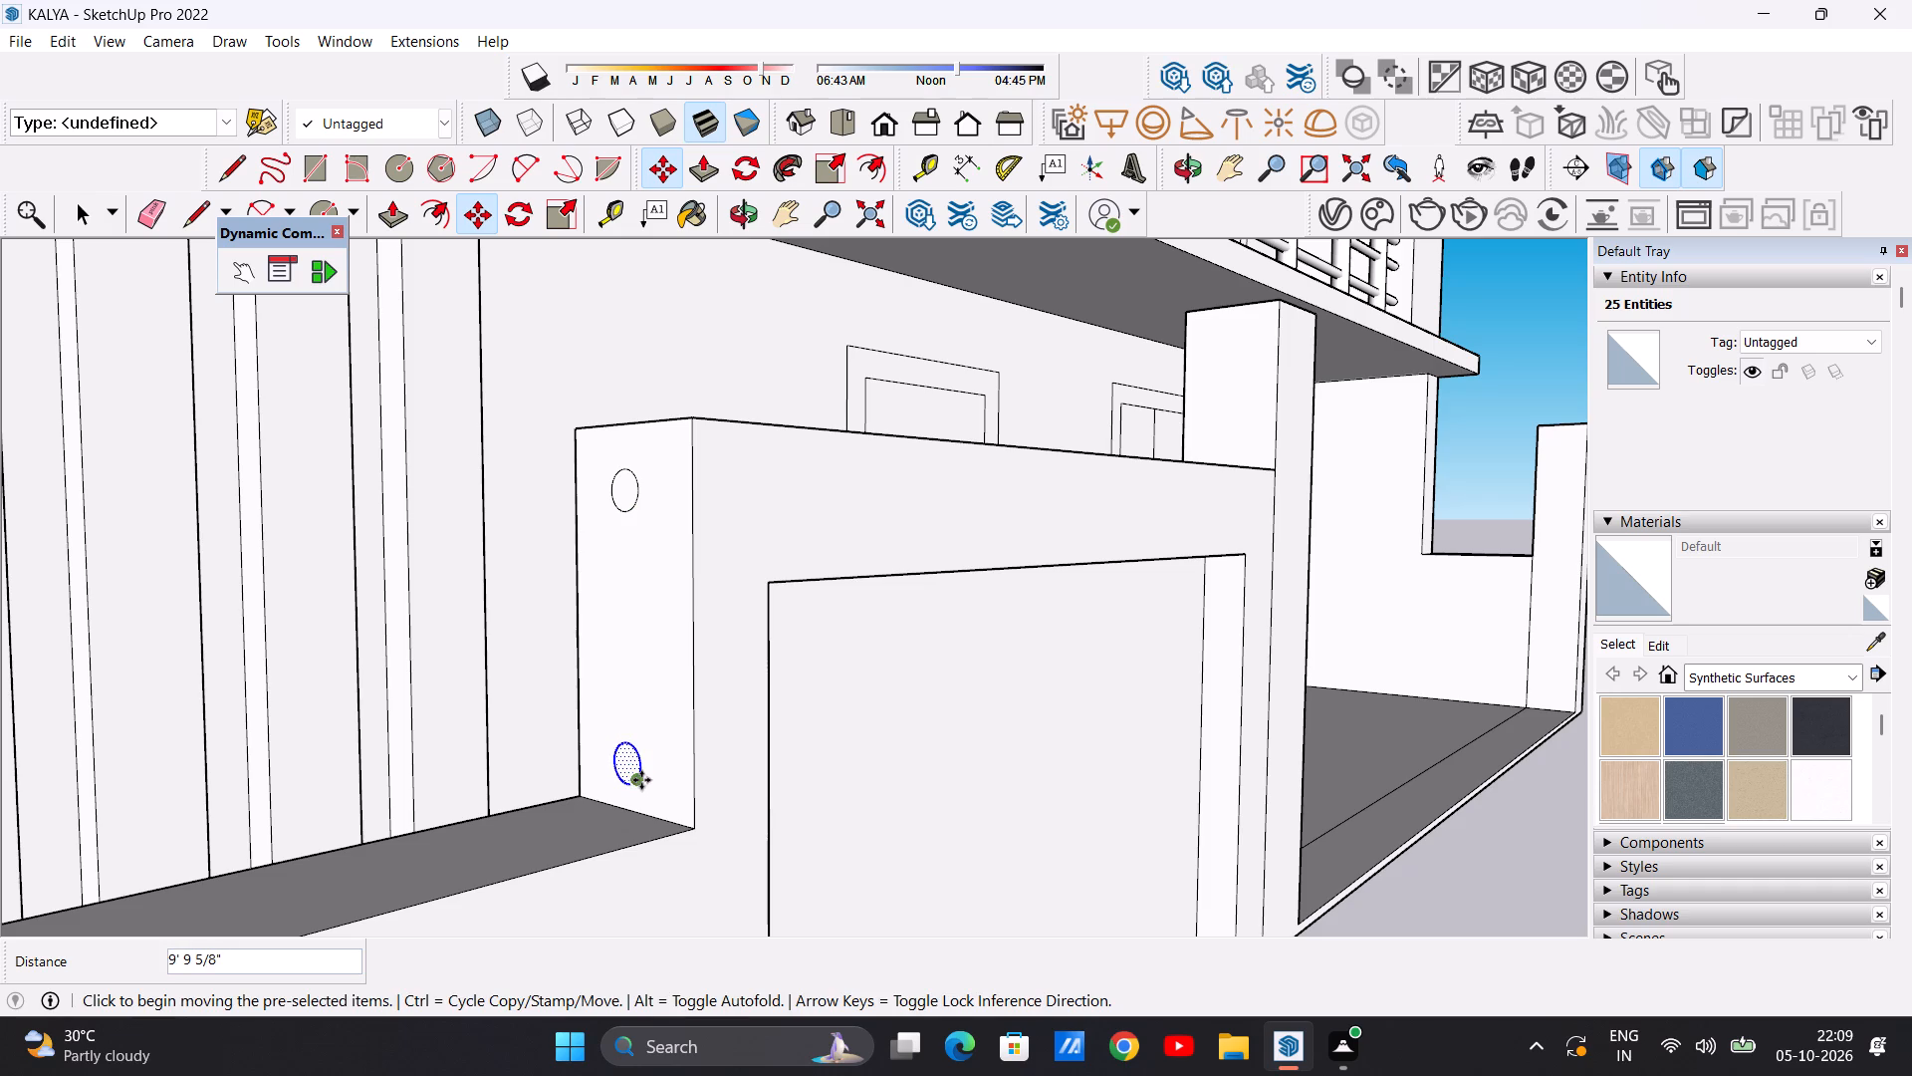
Add two circle copies in between, one about 7' 1" above the lowest circle and another about 3' 10" below that copy.
{"action": "left_click", "coordinate": [641, 780]}
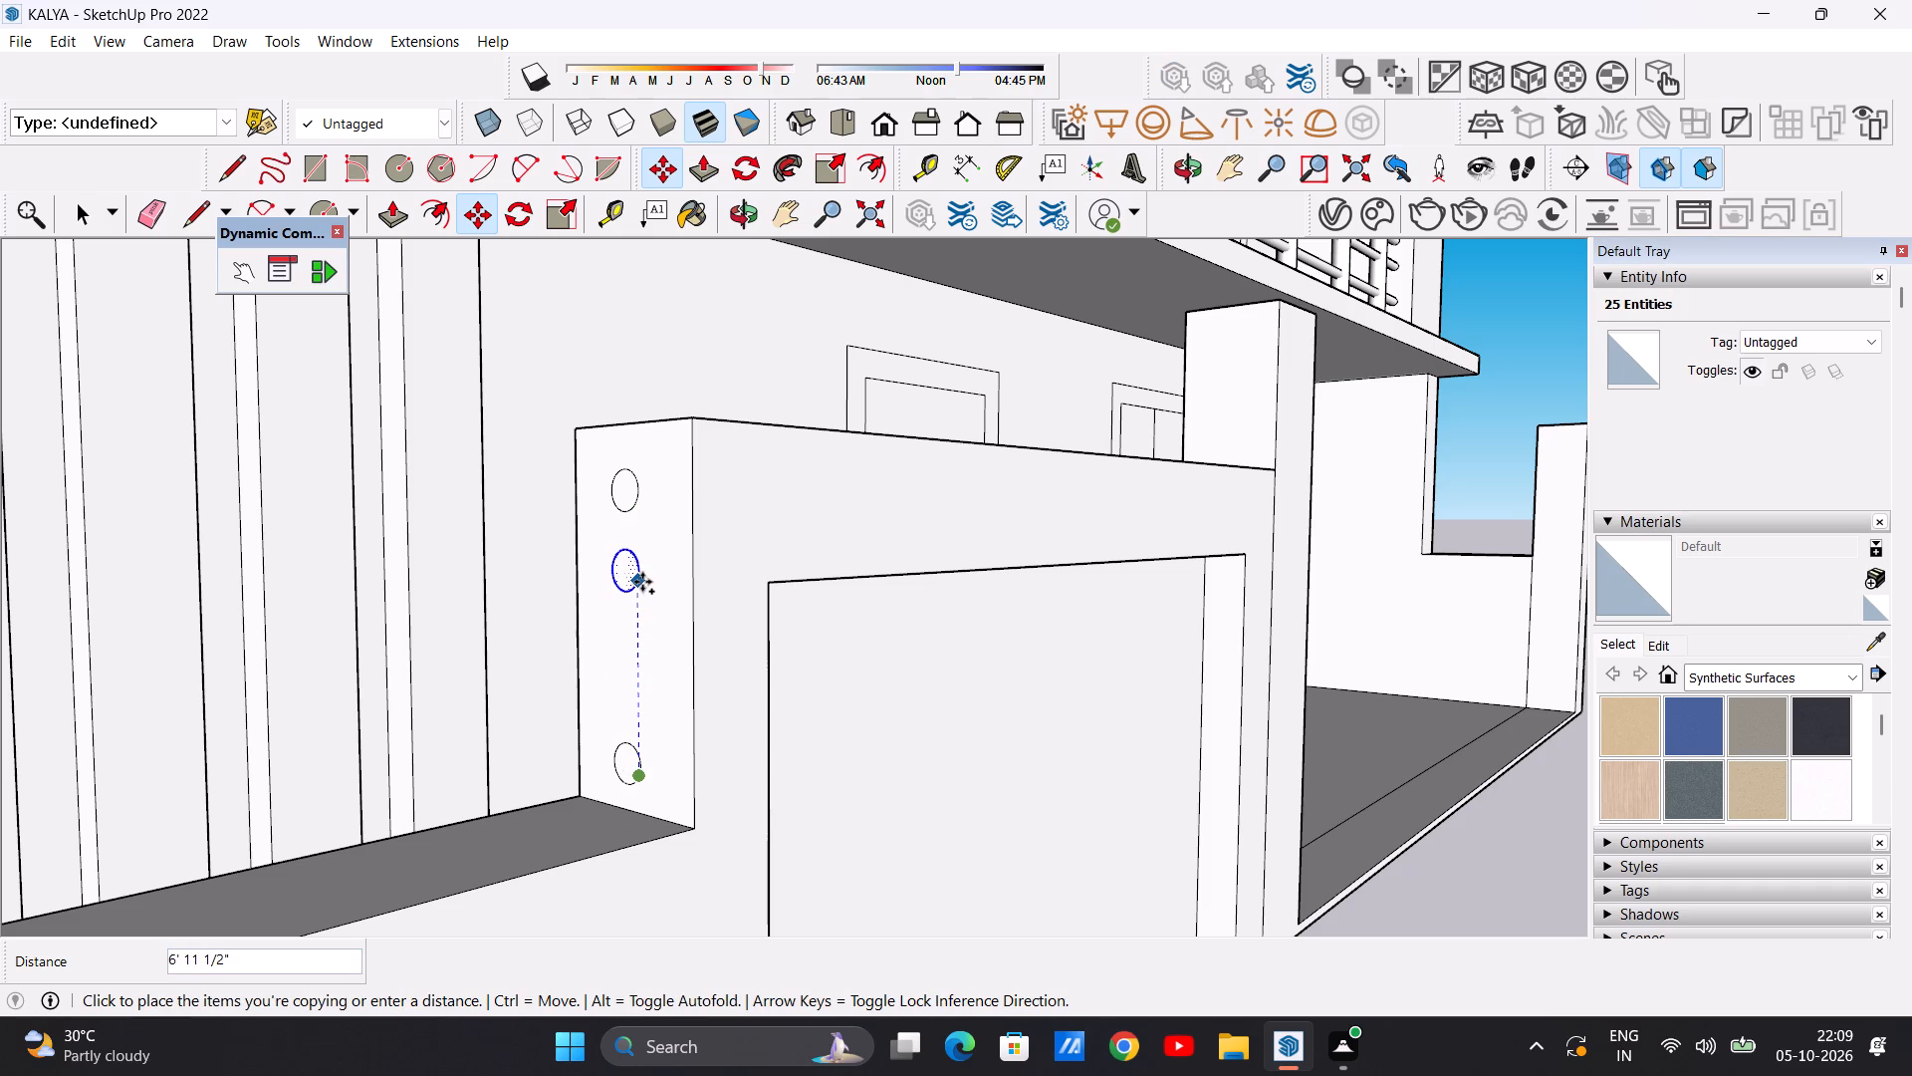
{"action": "left_click", "coordinate": [642, 578]}
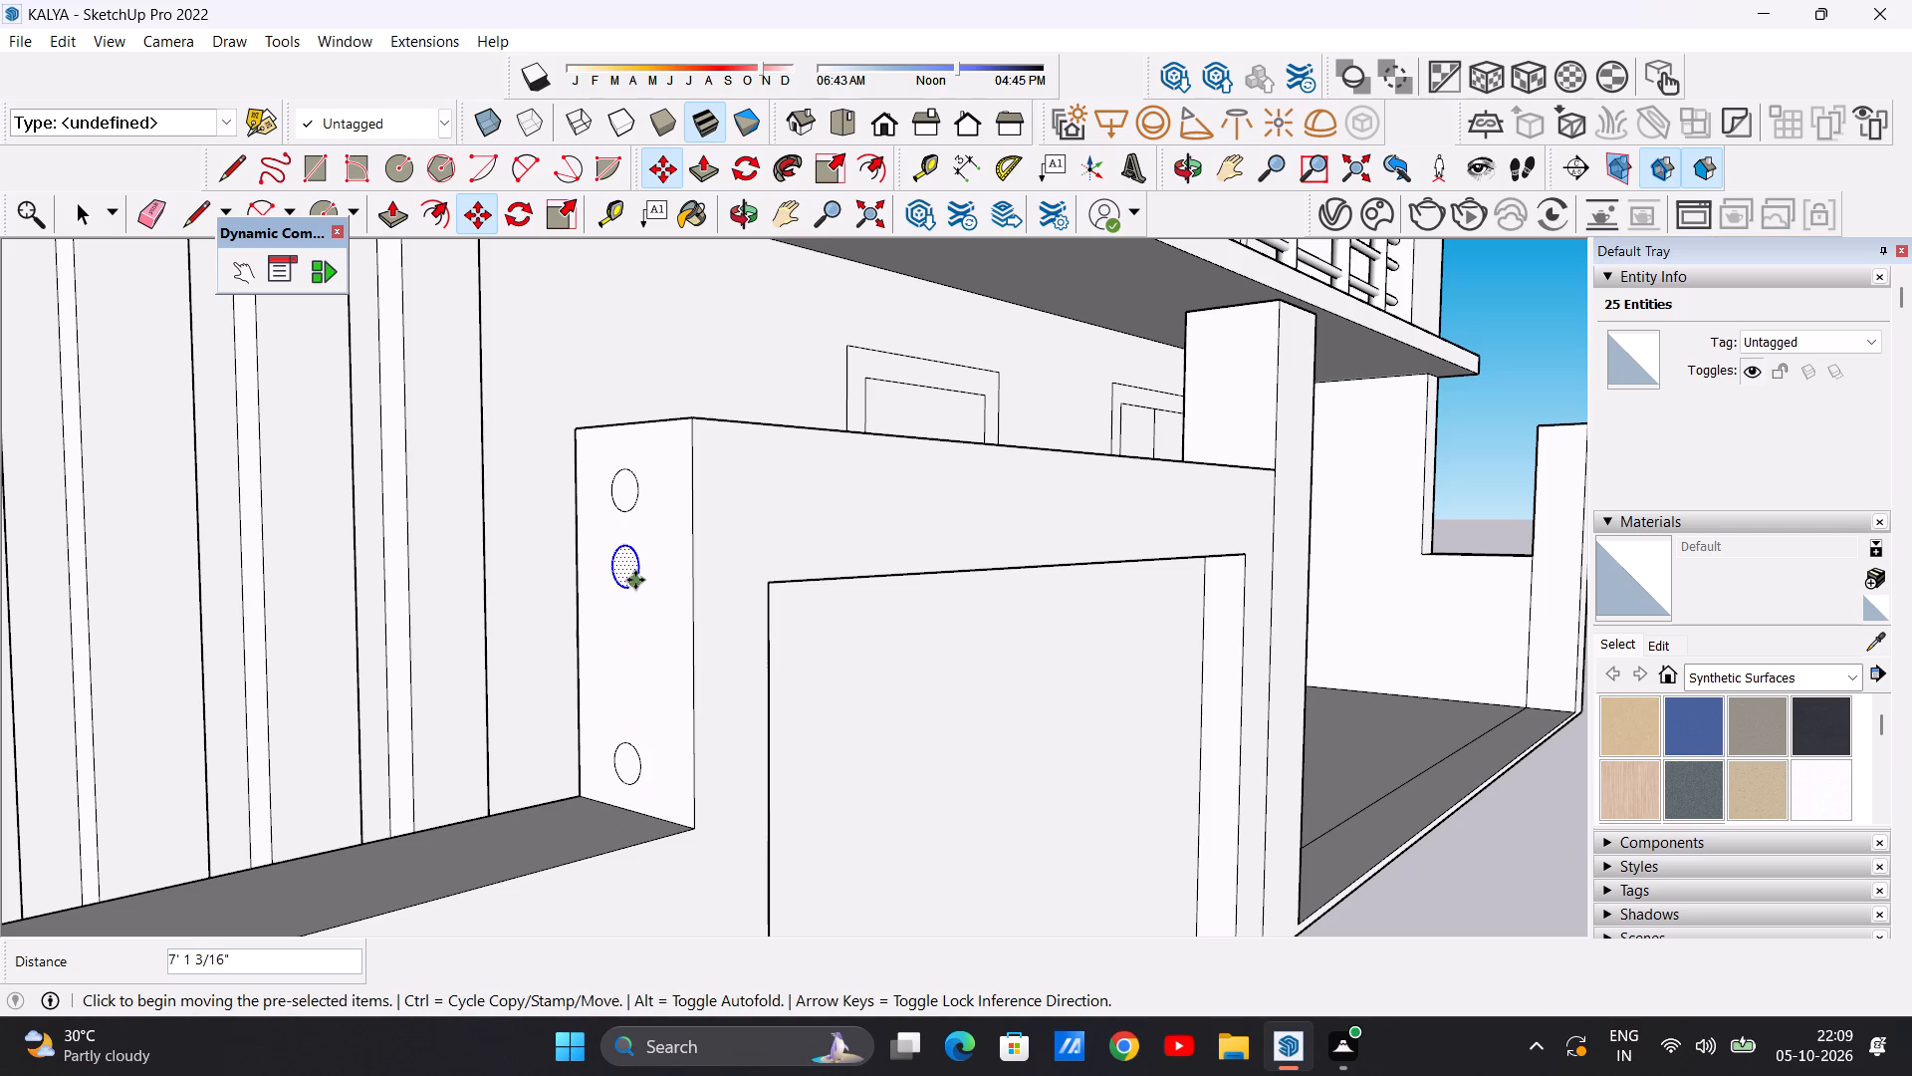
{"action": "left_click", "coordinate": [635, 580]}
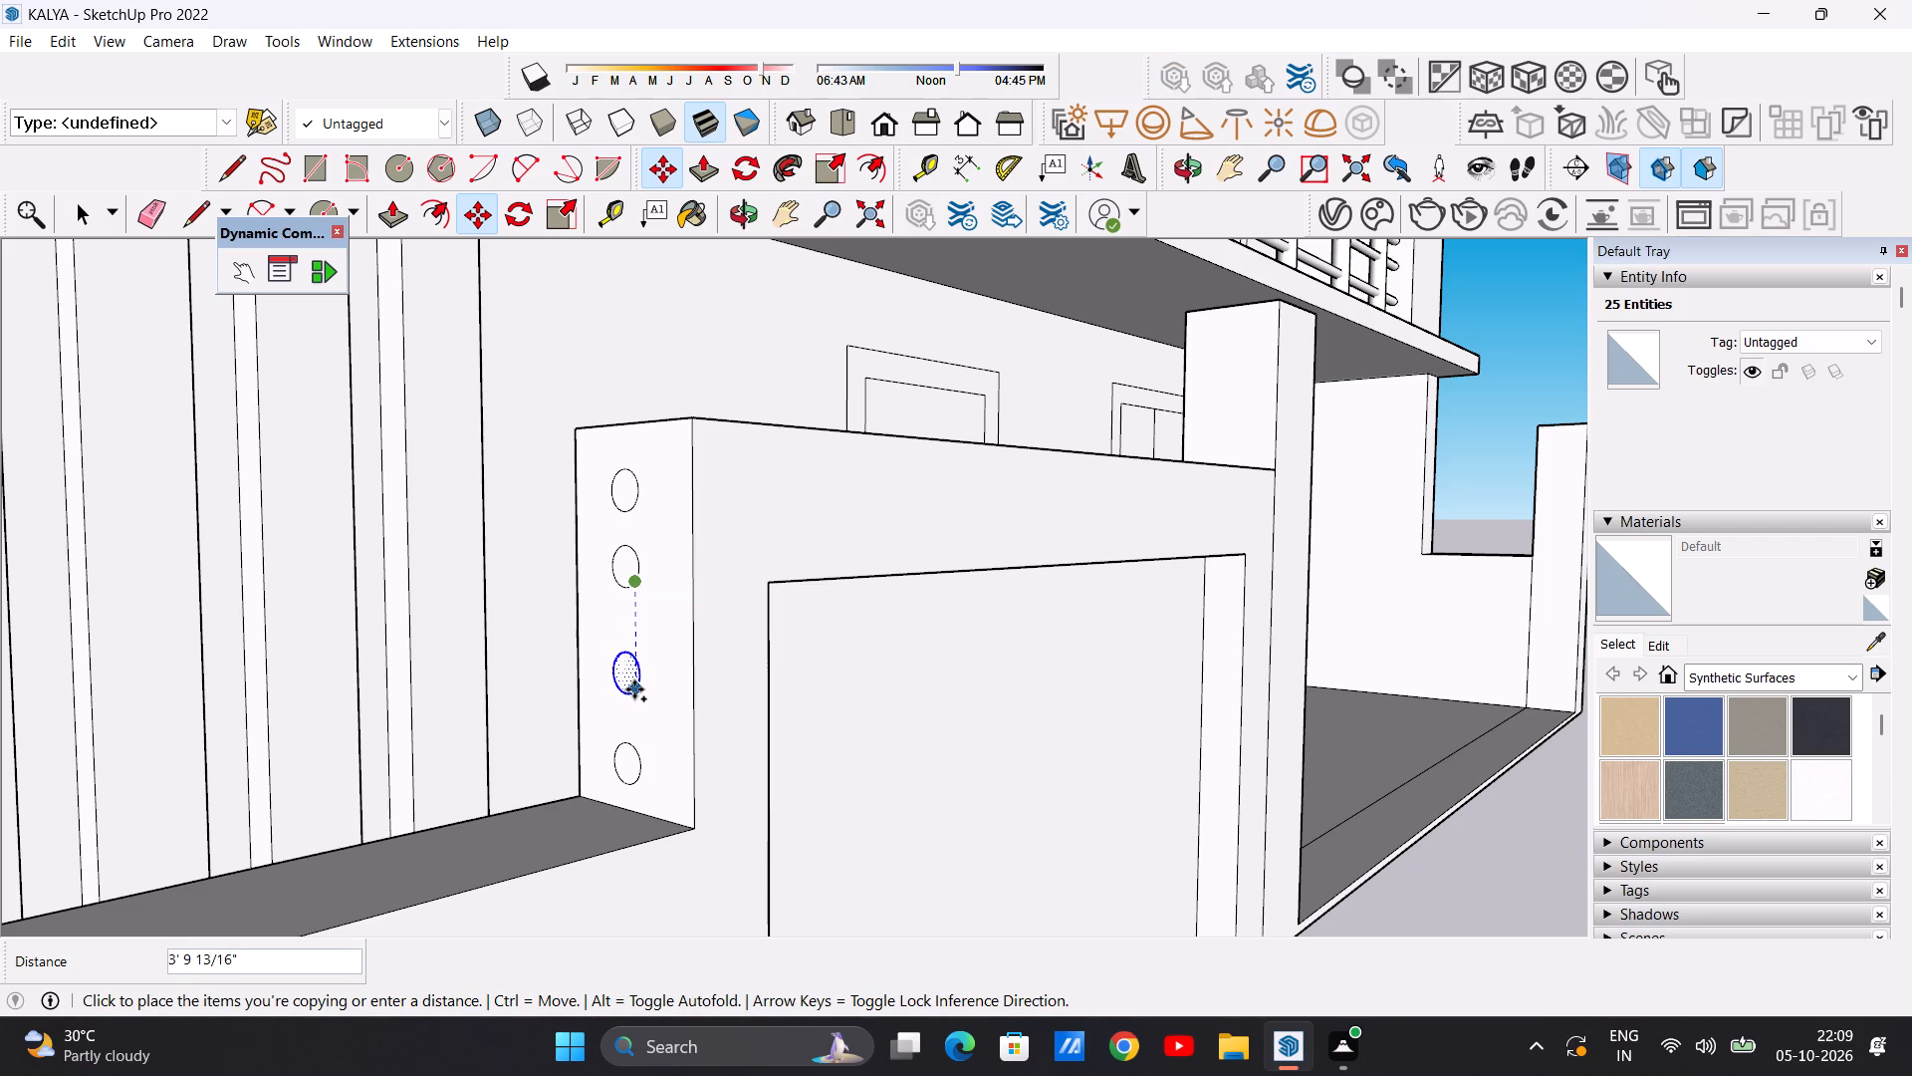
{"action": "left_click", "coordinate": [634, 690]}
{"action": "key", "text": "space"}
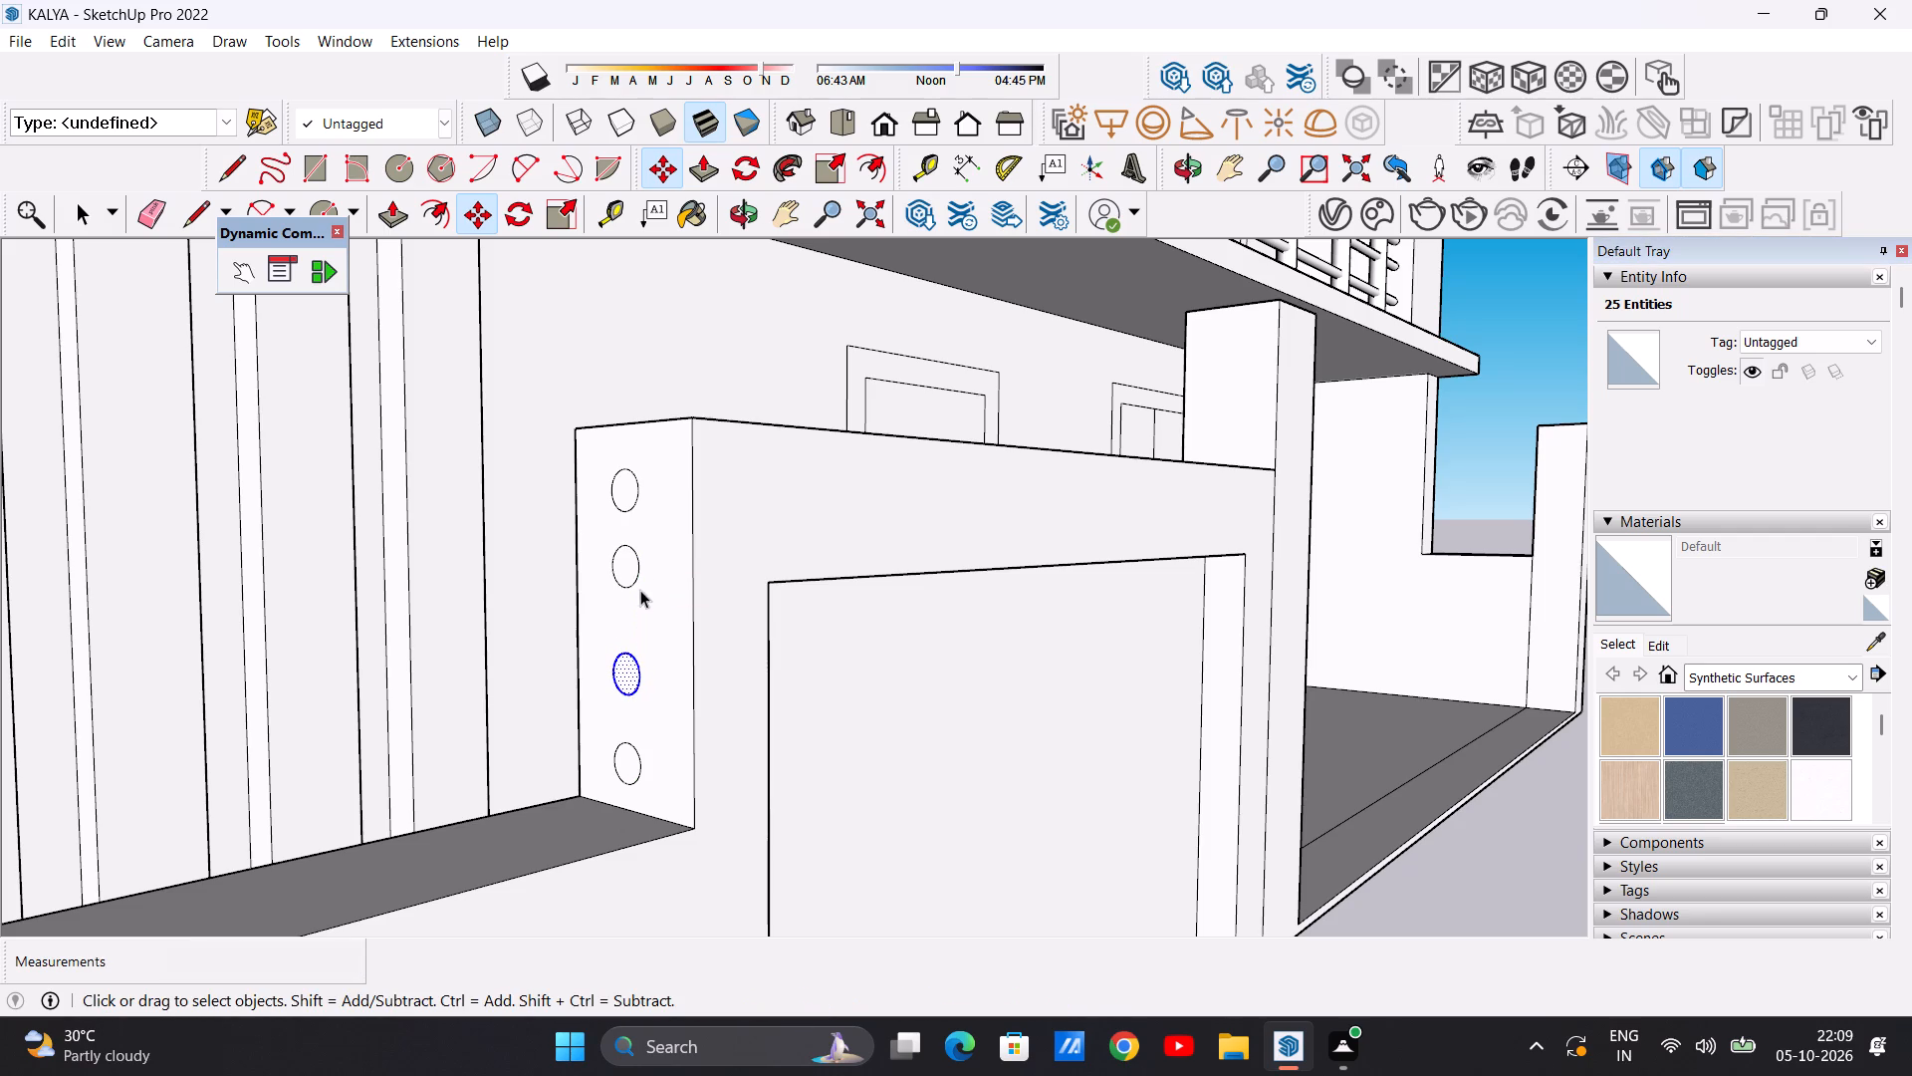
Move the second circle from the top down about 6" to even out the spacing, and clear the selection.
{"action": "double_click", "coordinate": [622, 578]}
{"action": "key", "text": "m"}
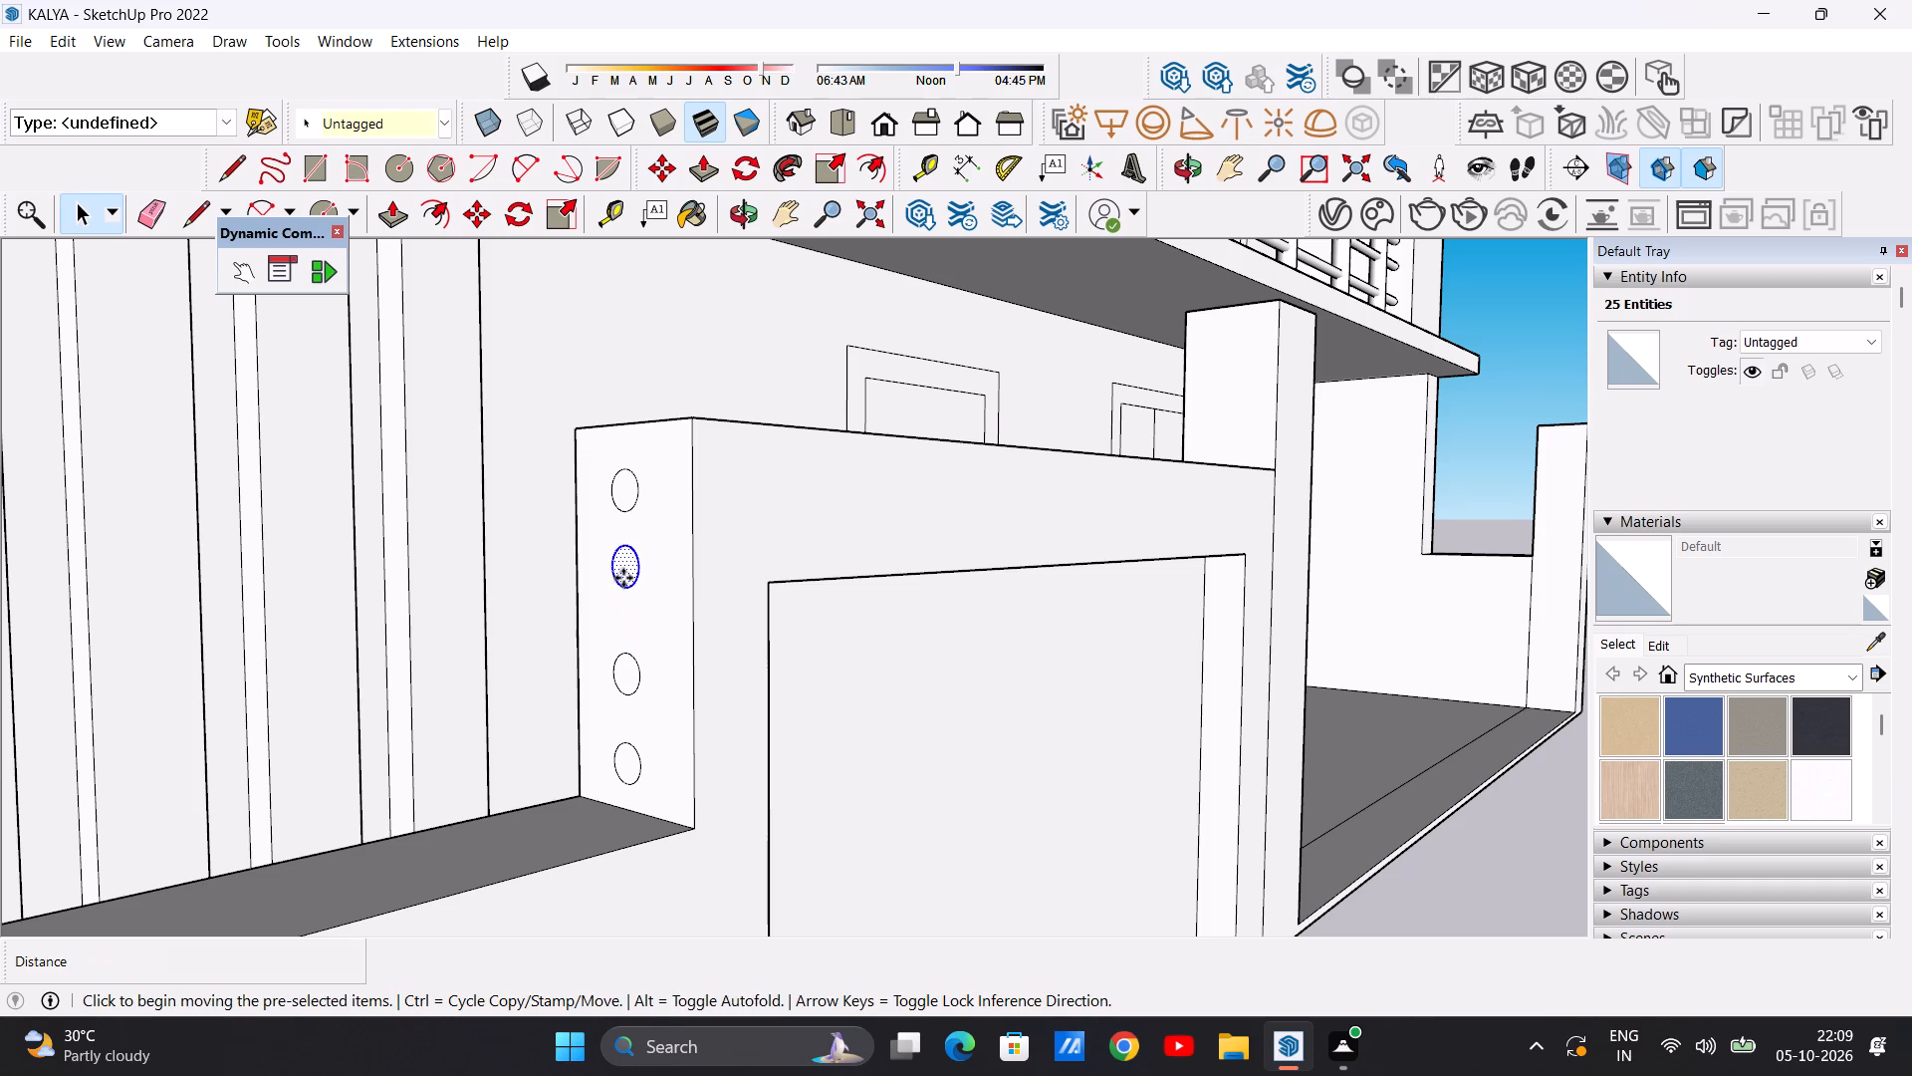
{"action": "left_click", "coordinate": [631, 579]}
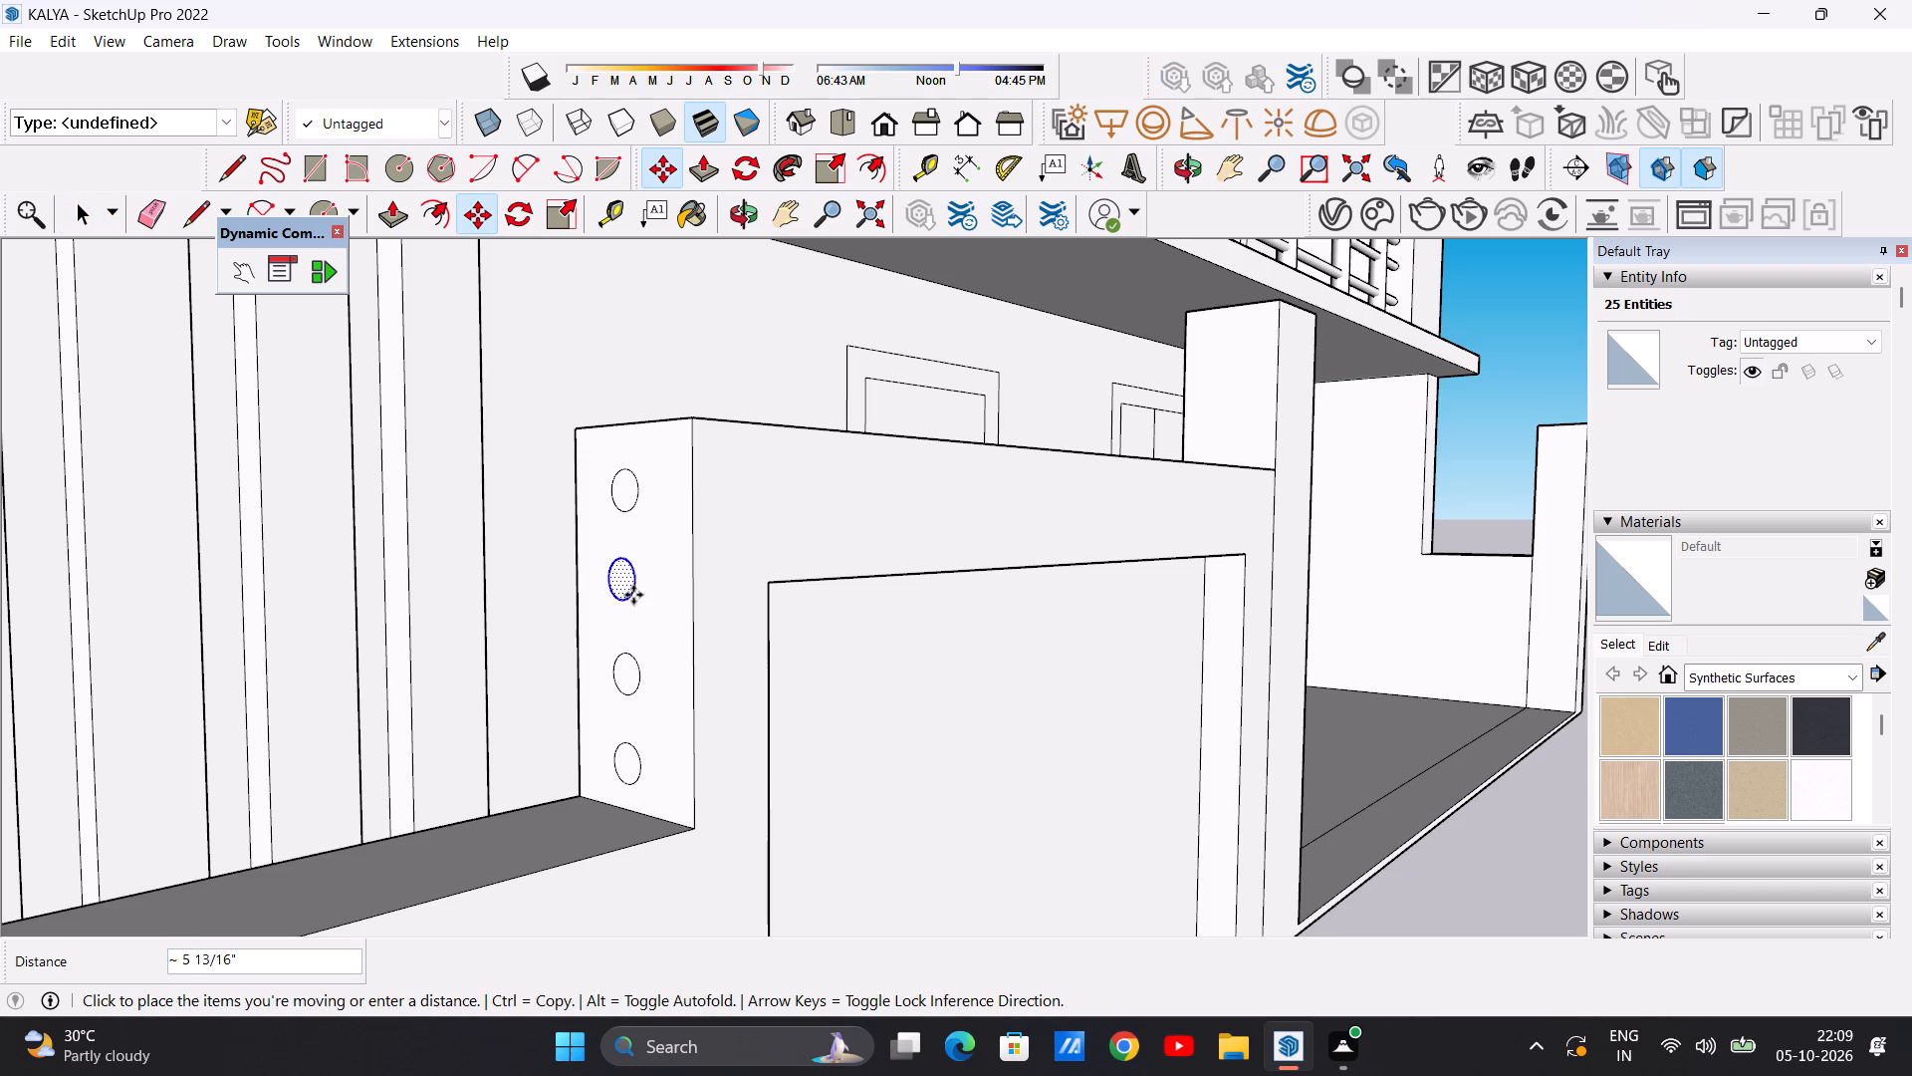
{"action": "left_click", "coordinate": [633, 595]}
{"action": "key", "text": "space"}
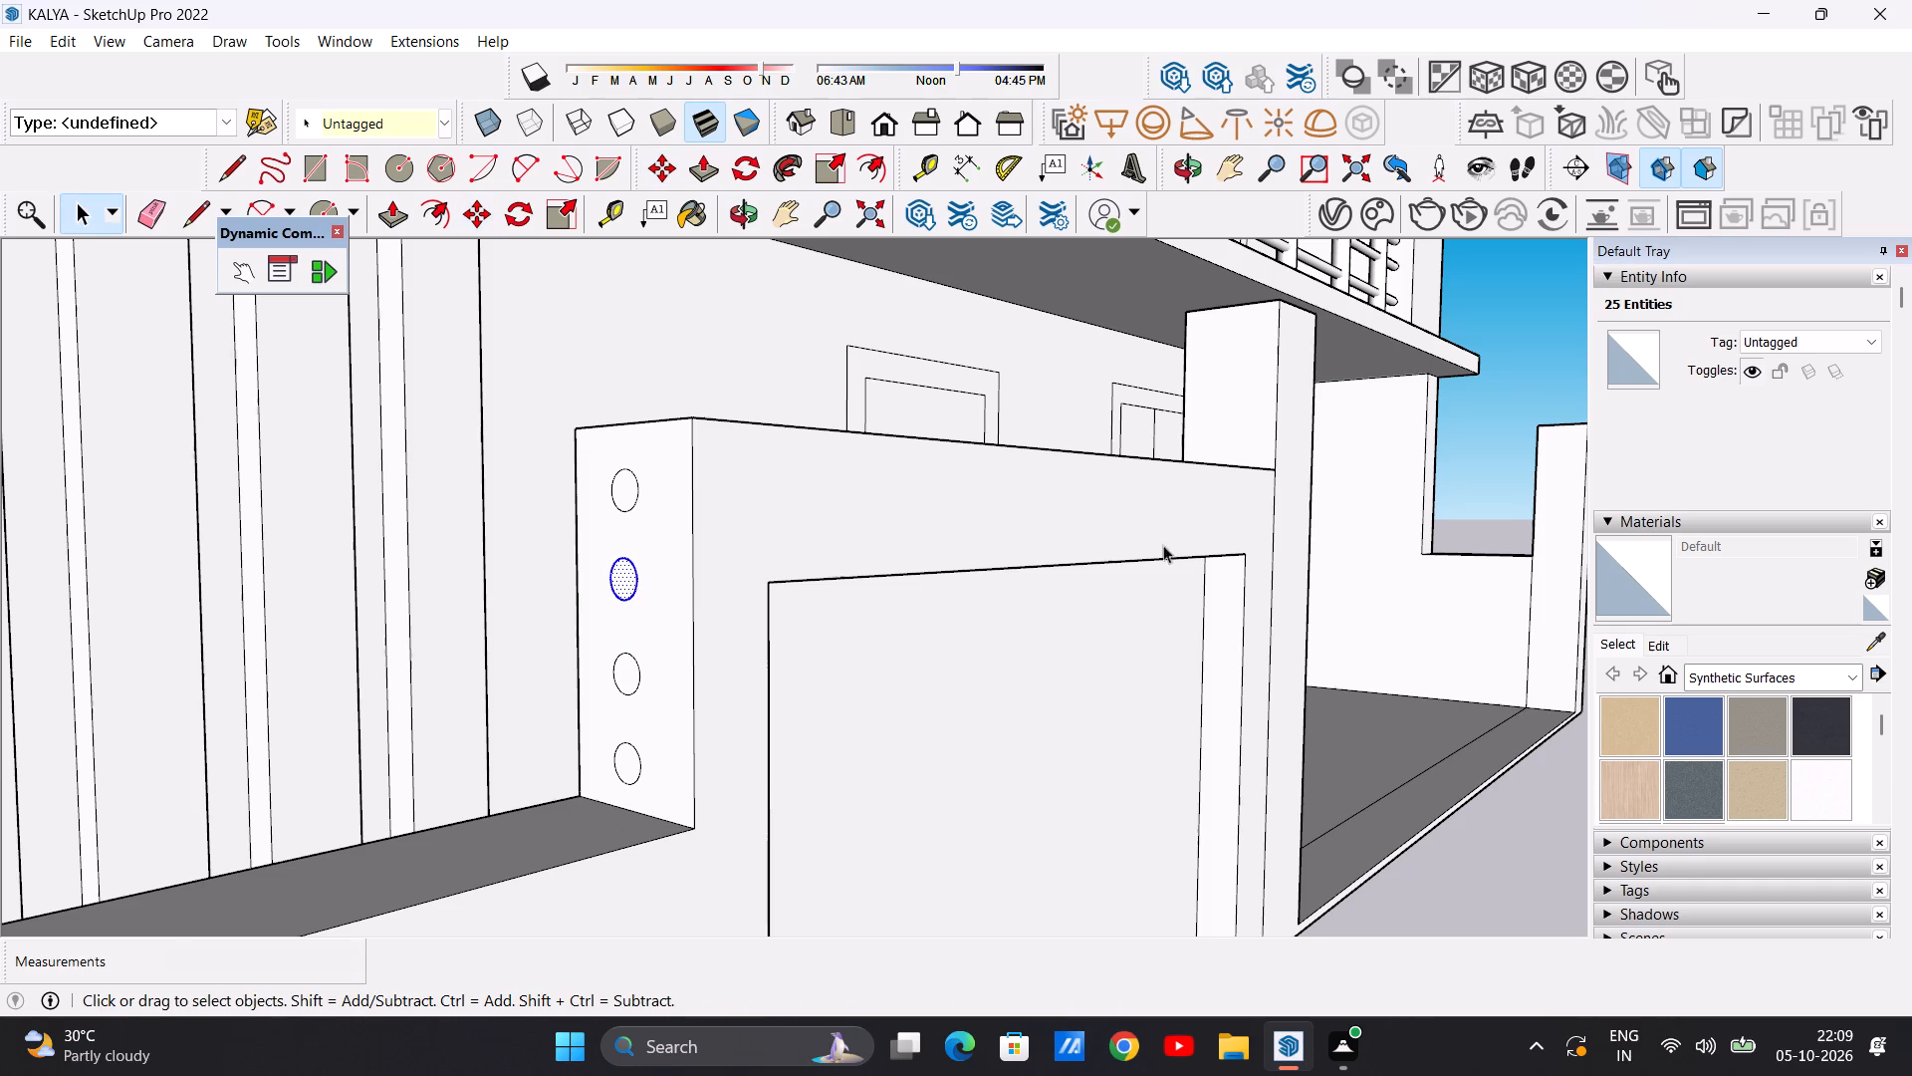
{"action": "scroll", "coordinate": [878, 565], "scroll_direction": "down", "scroll_amount": 10}
{"action": "left_click", "coordinate": [1286, 731]}
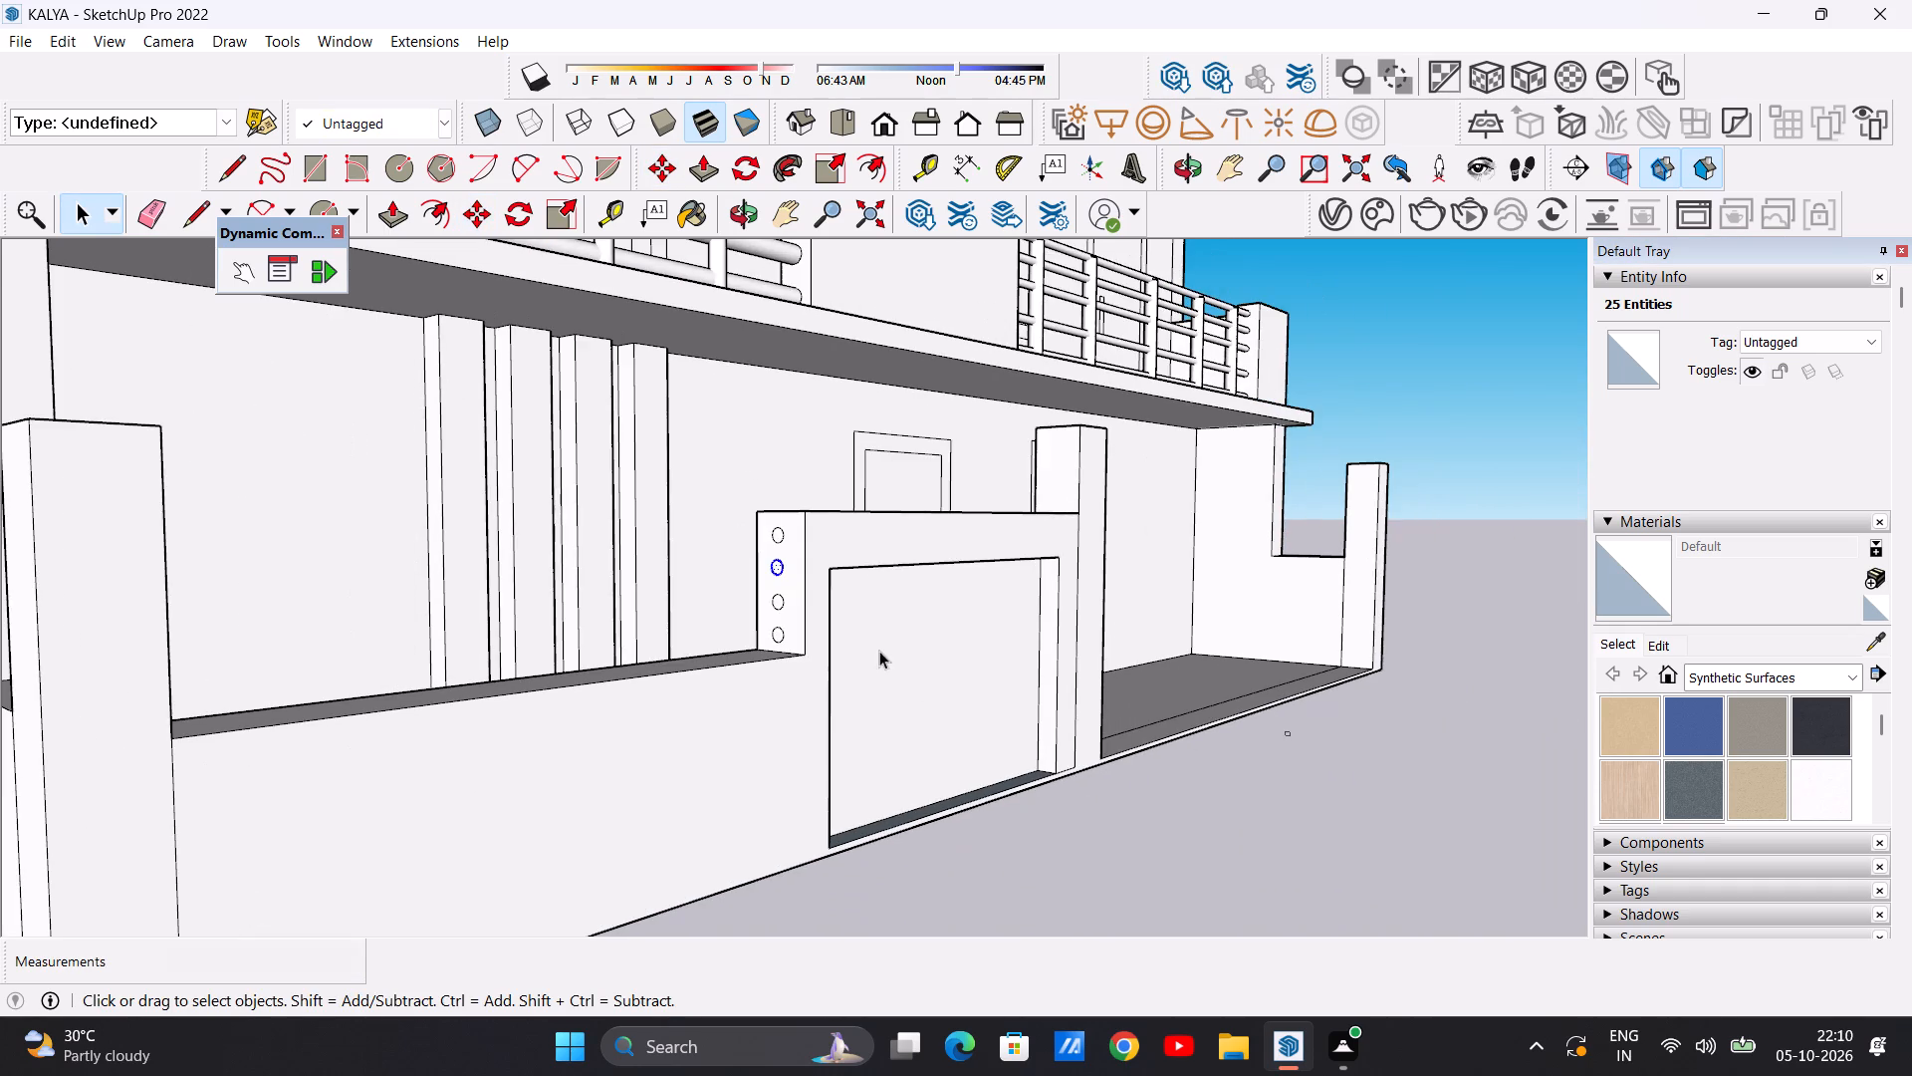
Push/pull the top circle about 55' 10" across the low wall to the face of the end pillar, forming a round bar.
{"action": "scroll", "coordinate": [822, 611], "scroll_direction": "up", "scroll_amount": 14}
{"action": "middle_click_drag", "start_coordinate": [766, 547], "coordinate": [440, 654]}
{"action": "scroll", "coordinate": [673, 656], "scroll_direction": "down", "scroll_amount": 6}
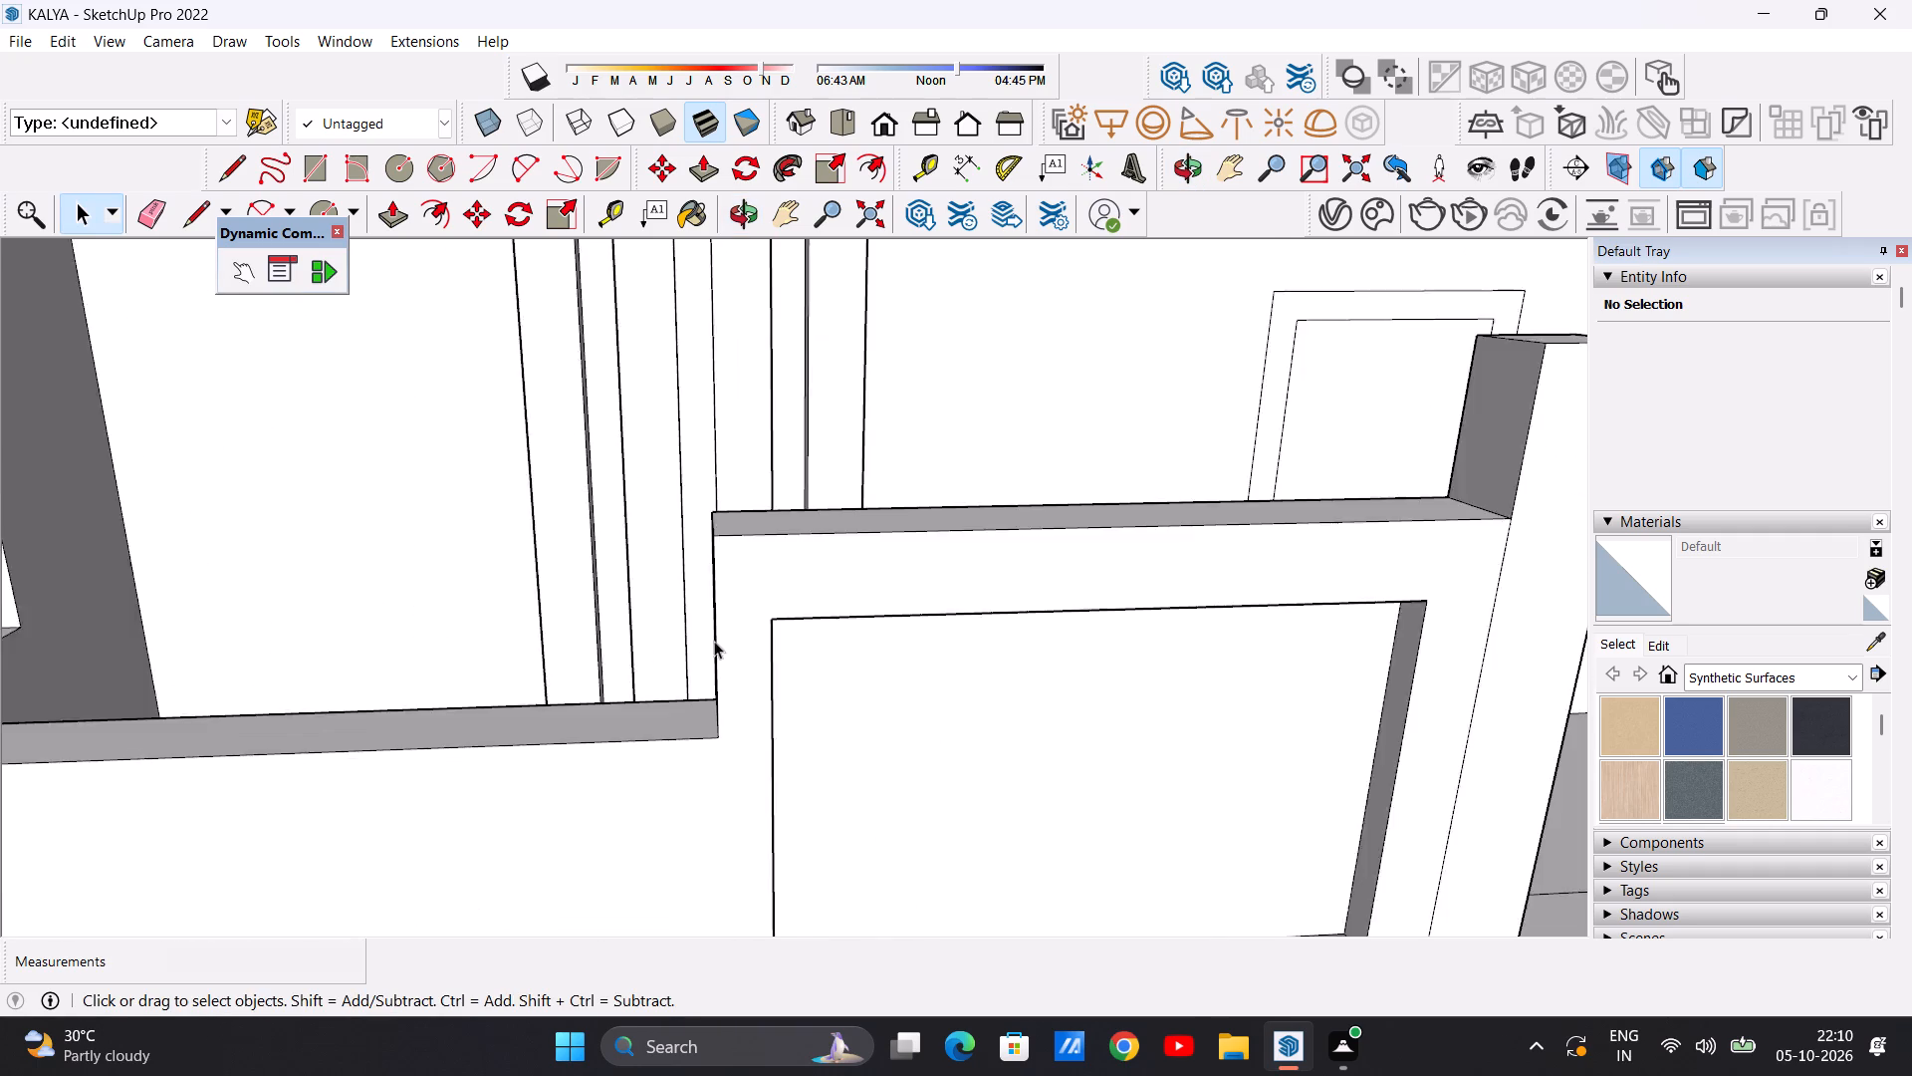
{"action": "scroll", "coordinate": [714, 641], "scroll_direction": "down", "scroll_amount": 11}
{"action": "middle_click_drag", "start_coordinate": [574, 631], "coordinate": [819, 623]}
{"action": "scroll", "coordinate": [801, 618], "scroll_direction": "up", "scroll_amount": 8}
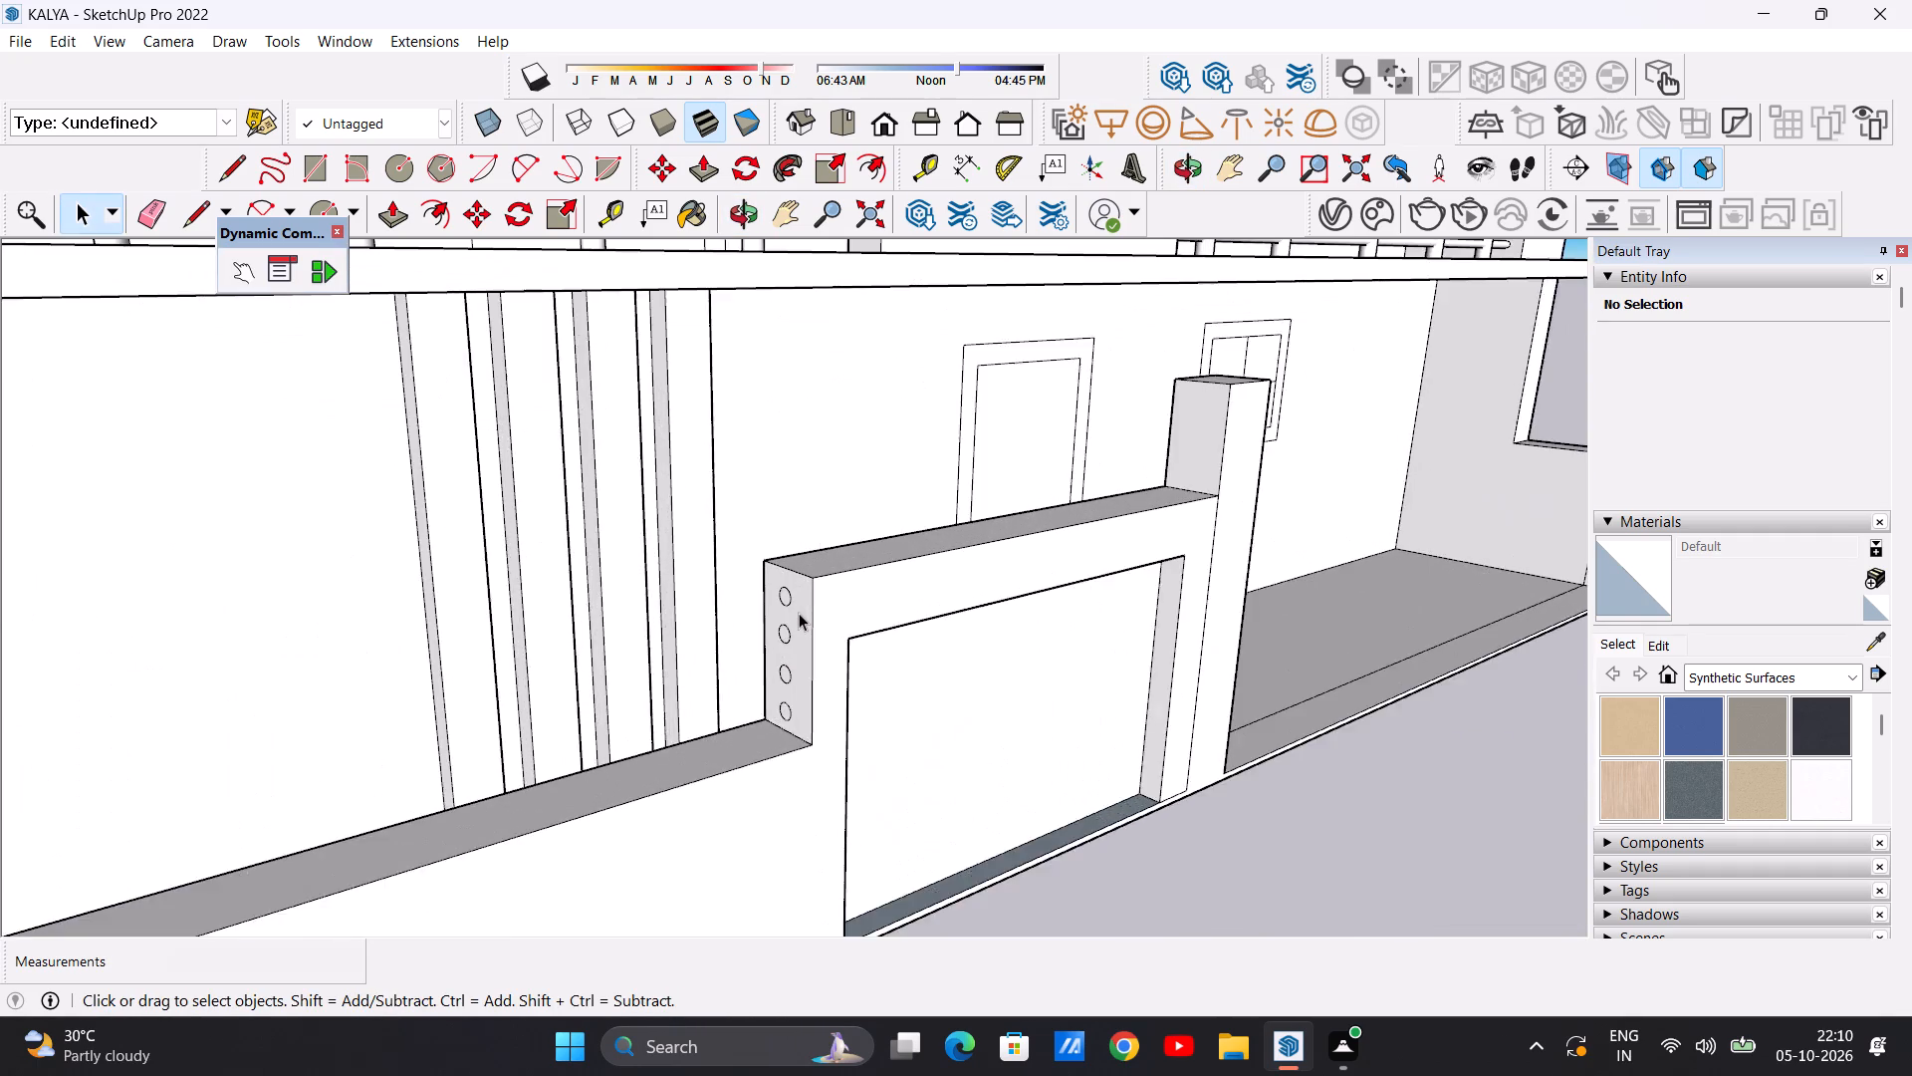
{"action": "scroll", "coordinate": [799, 613], "scroll_direction": "up", "scroll_amount": 9}
{"action": "key", "text": "p"}
{"action": "scroll", "coordinate": [773, 563], "scroll_direction": "up", "scroll_amount": 4}
{"action": "scroll", "coordinate": [773, 562], "scroll_direction": "down", "scroll_amount": 1}
{"action": "scroll", "coordinate": [773, 562], "scroll_direction": "up", "scroll_amount": 1}
{"action": "left_click", "coordinate": [757, 567]}
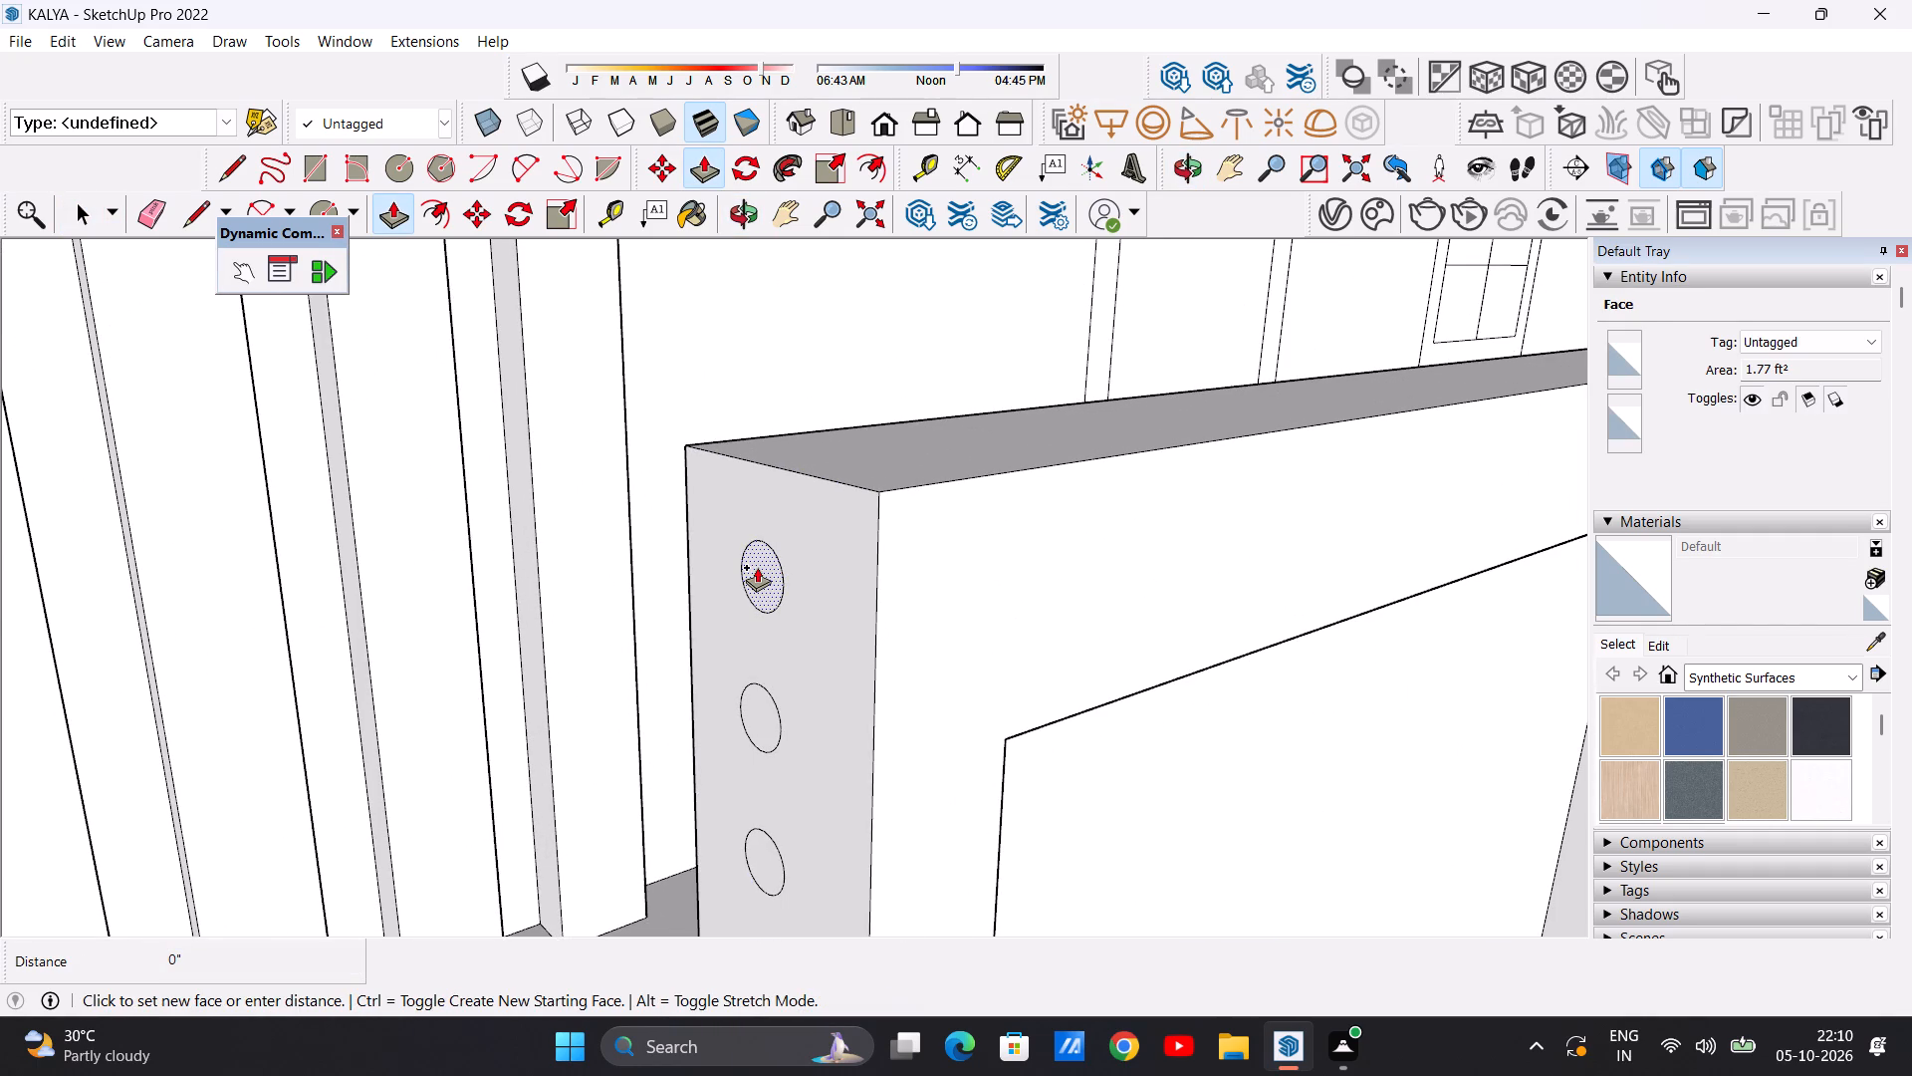
{"action": "scroll", "coordinate": [631, 599], "scroll_direction": "down", "scroll_amount": 20}
{"action": "scroll", "coordinate": [631, 599], "scroll_direction": "down", "scroll_amount": 9}
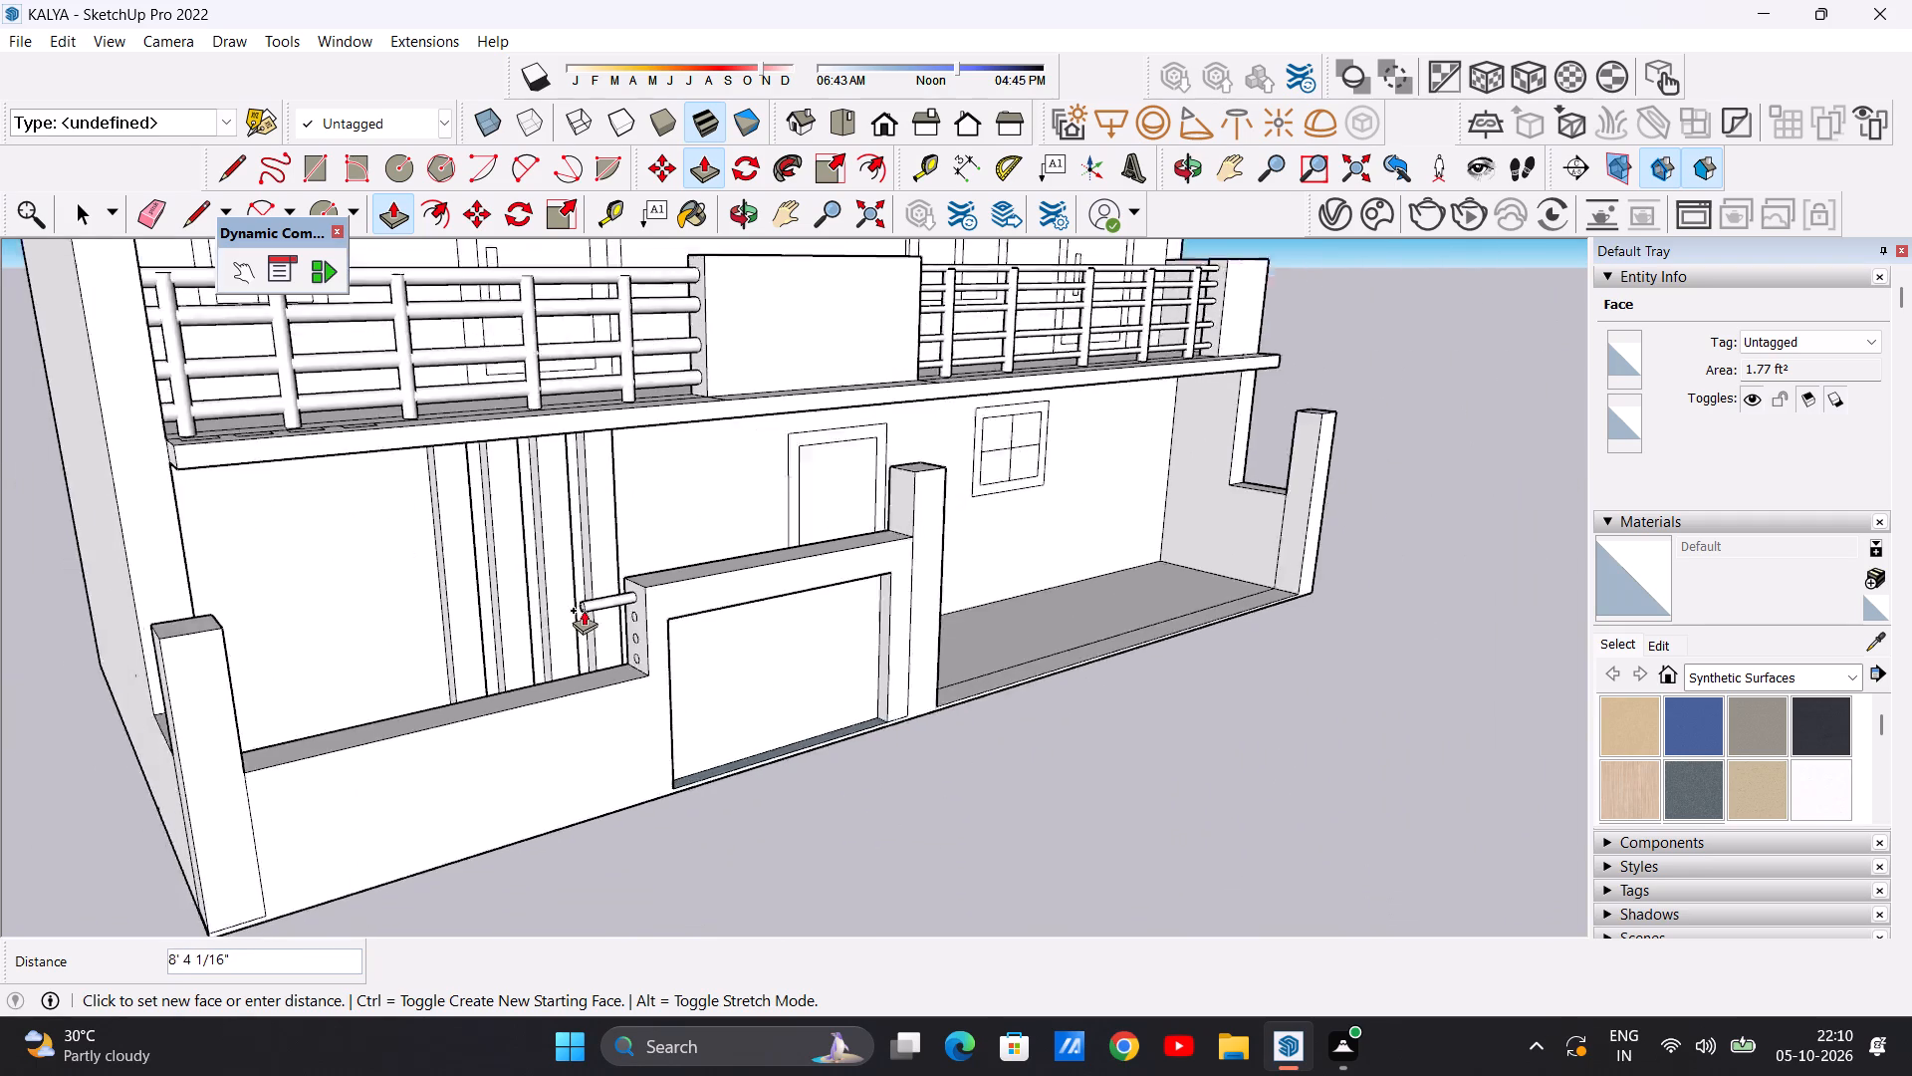
{"action": "scroll", "coordinate": [584, 610], "scroll_direction": "down", "scroll_amount": 2}
{"action": "middle_click_drag", "start_coordinate": [535, 622], "coordinate": [365, 612]}
{"action": "scroll", "coordinate": [336, 582], "scroll_direction": "up", "scroll_amount": 12}
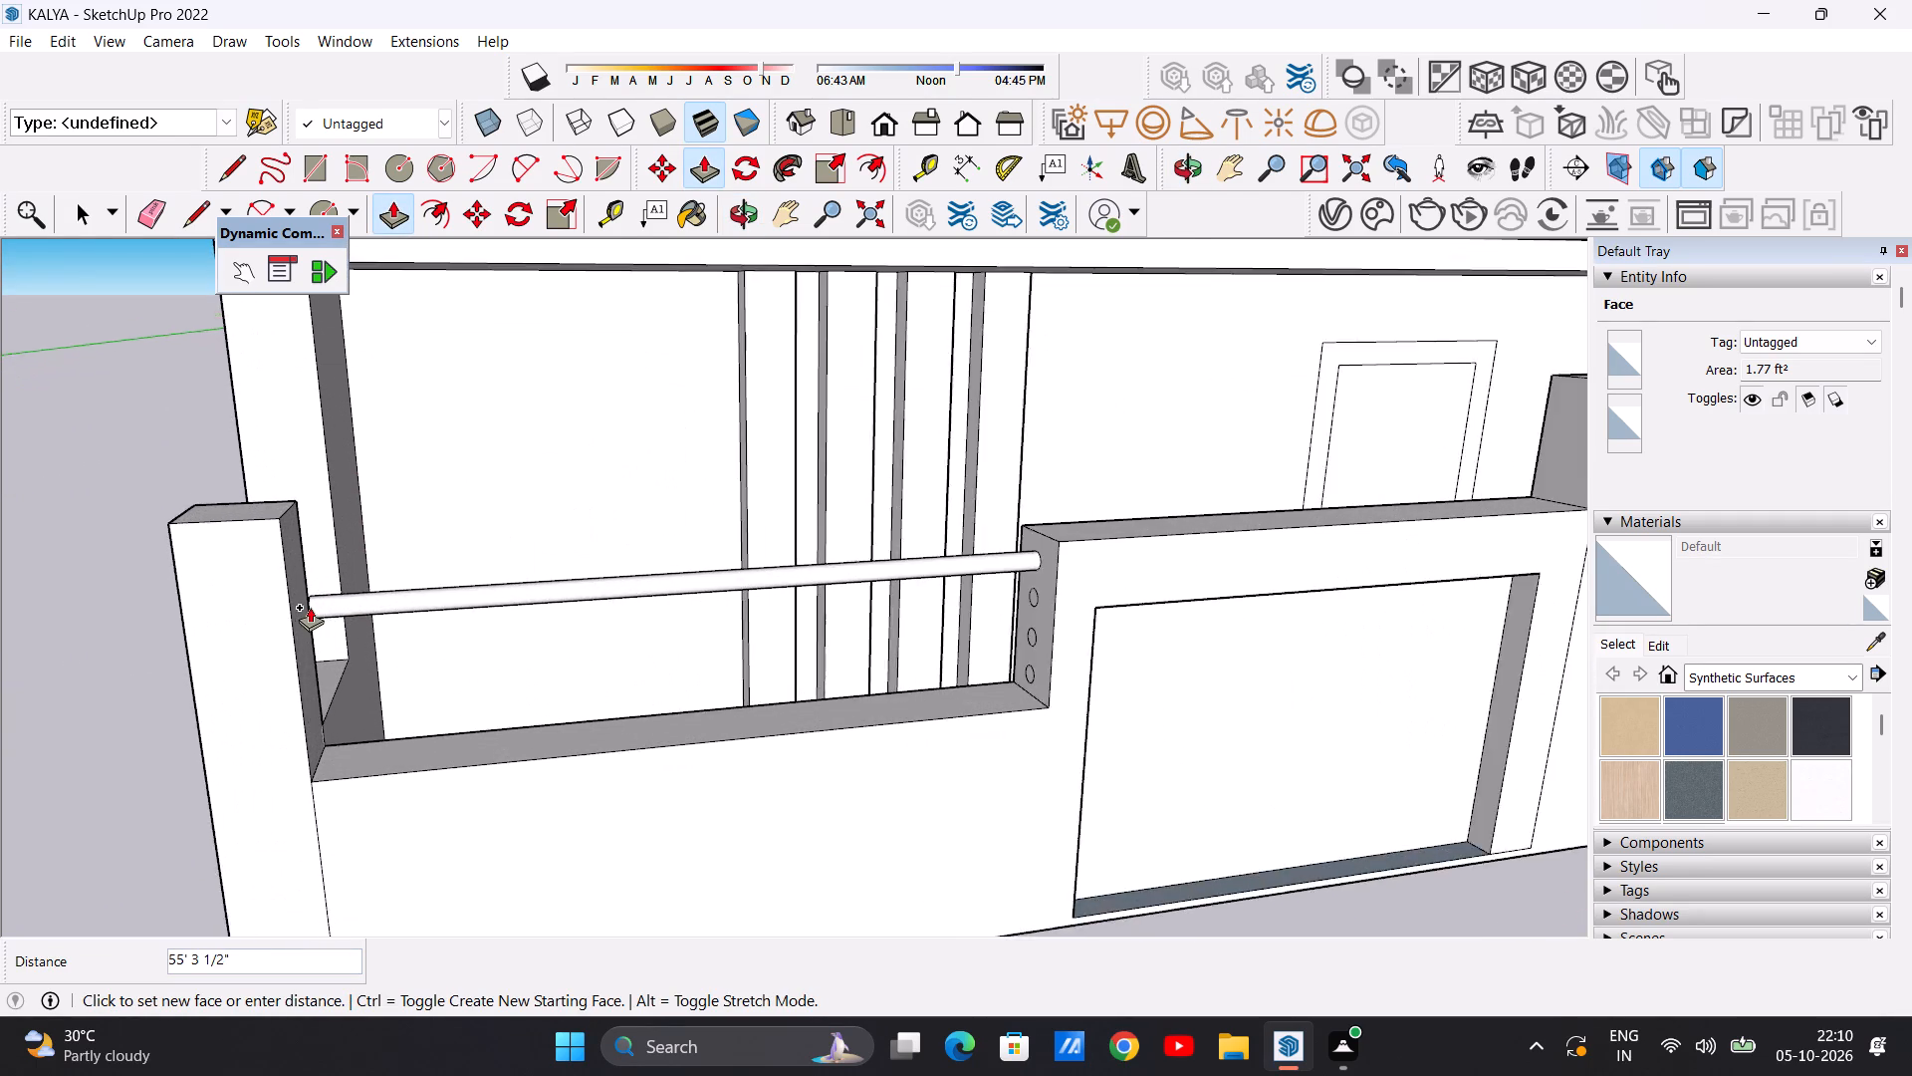
{"action": "scroll", "coordinate": [310, 607], "scroll_direction": "up", "scroll_amount": 8}
{"action": "left_click", "coordinate": [286, 557]}
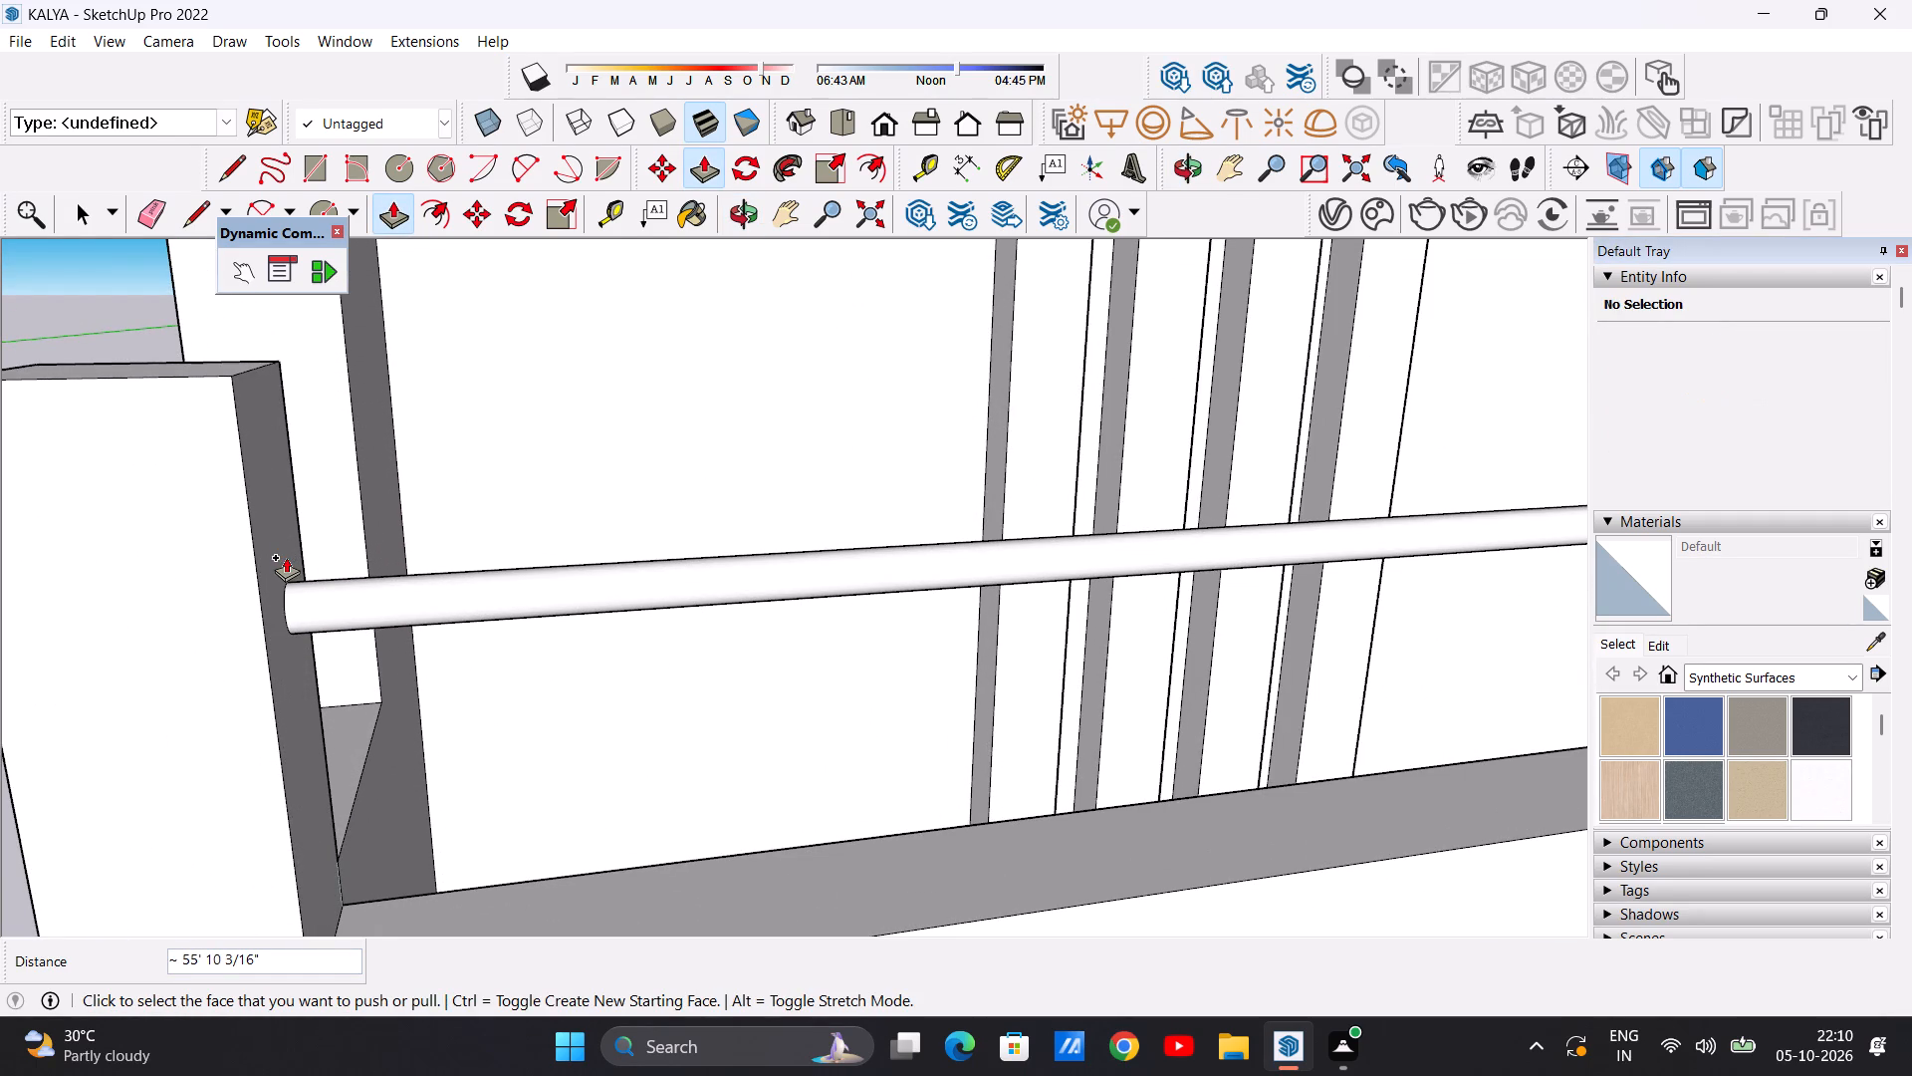
Push/pull the second circle about 55' 10" to the end pillar's face, forming a bar parallel to the first.
{"action": "scroll", "coordinate": [288, 567], "scroll_direction": "down", "scroll_amount": 17}
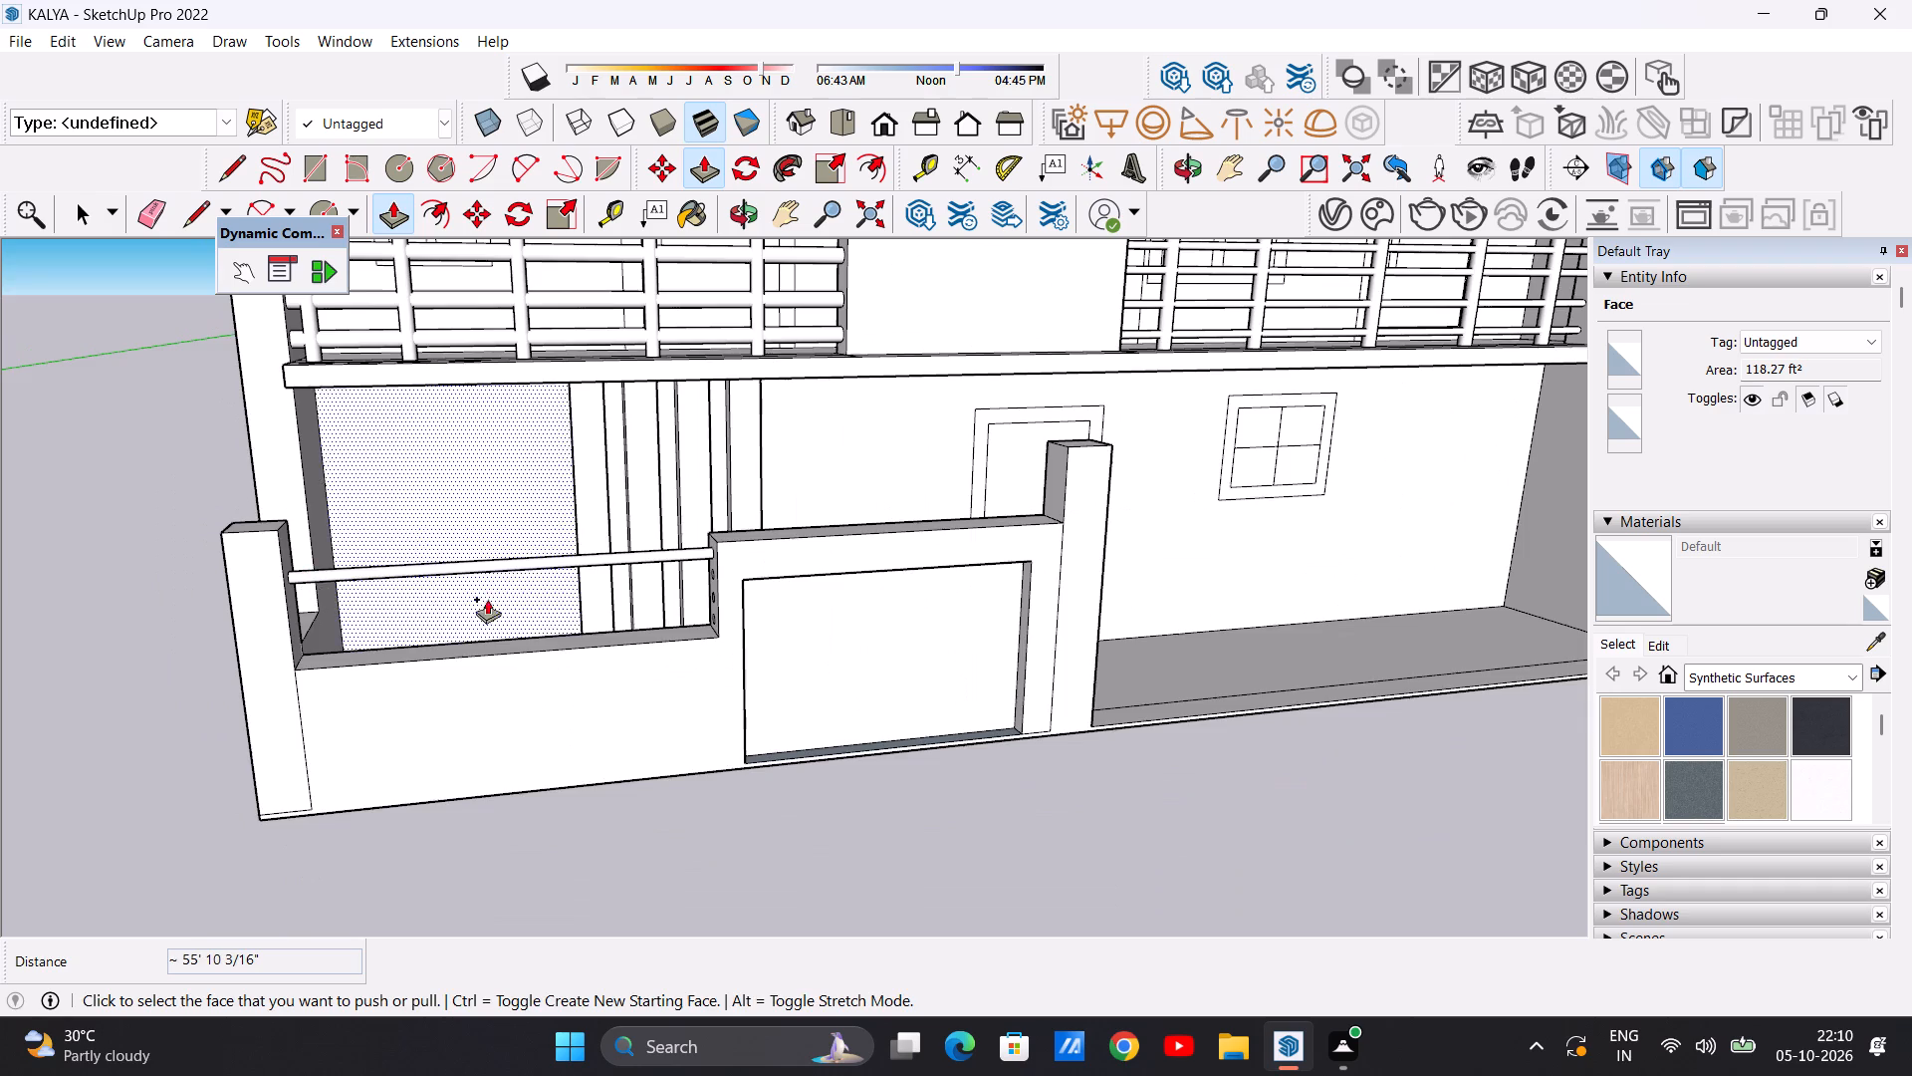
{"action": "middle_click_drag", "start_coordinate": [487, 600], "coordinate": [780, 614]}
{"action": "scroll", "coordinate": [840, 571], "scroll_direction": "up", "scroll_amount": 8}
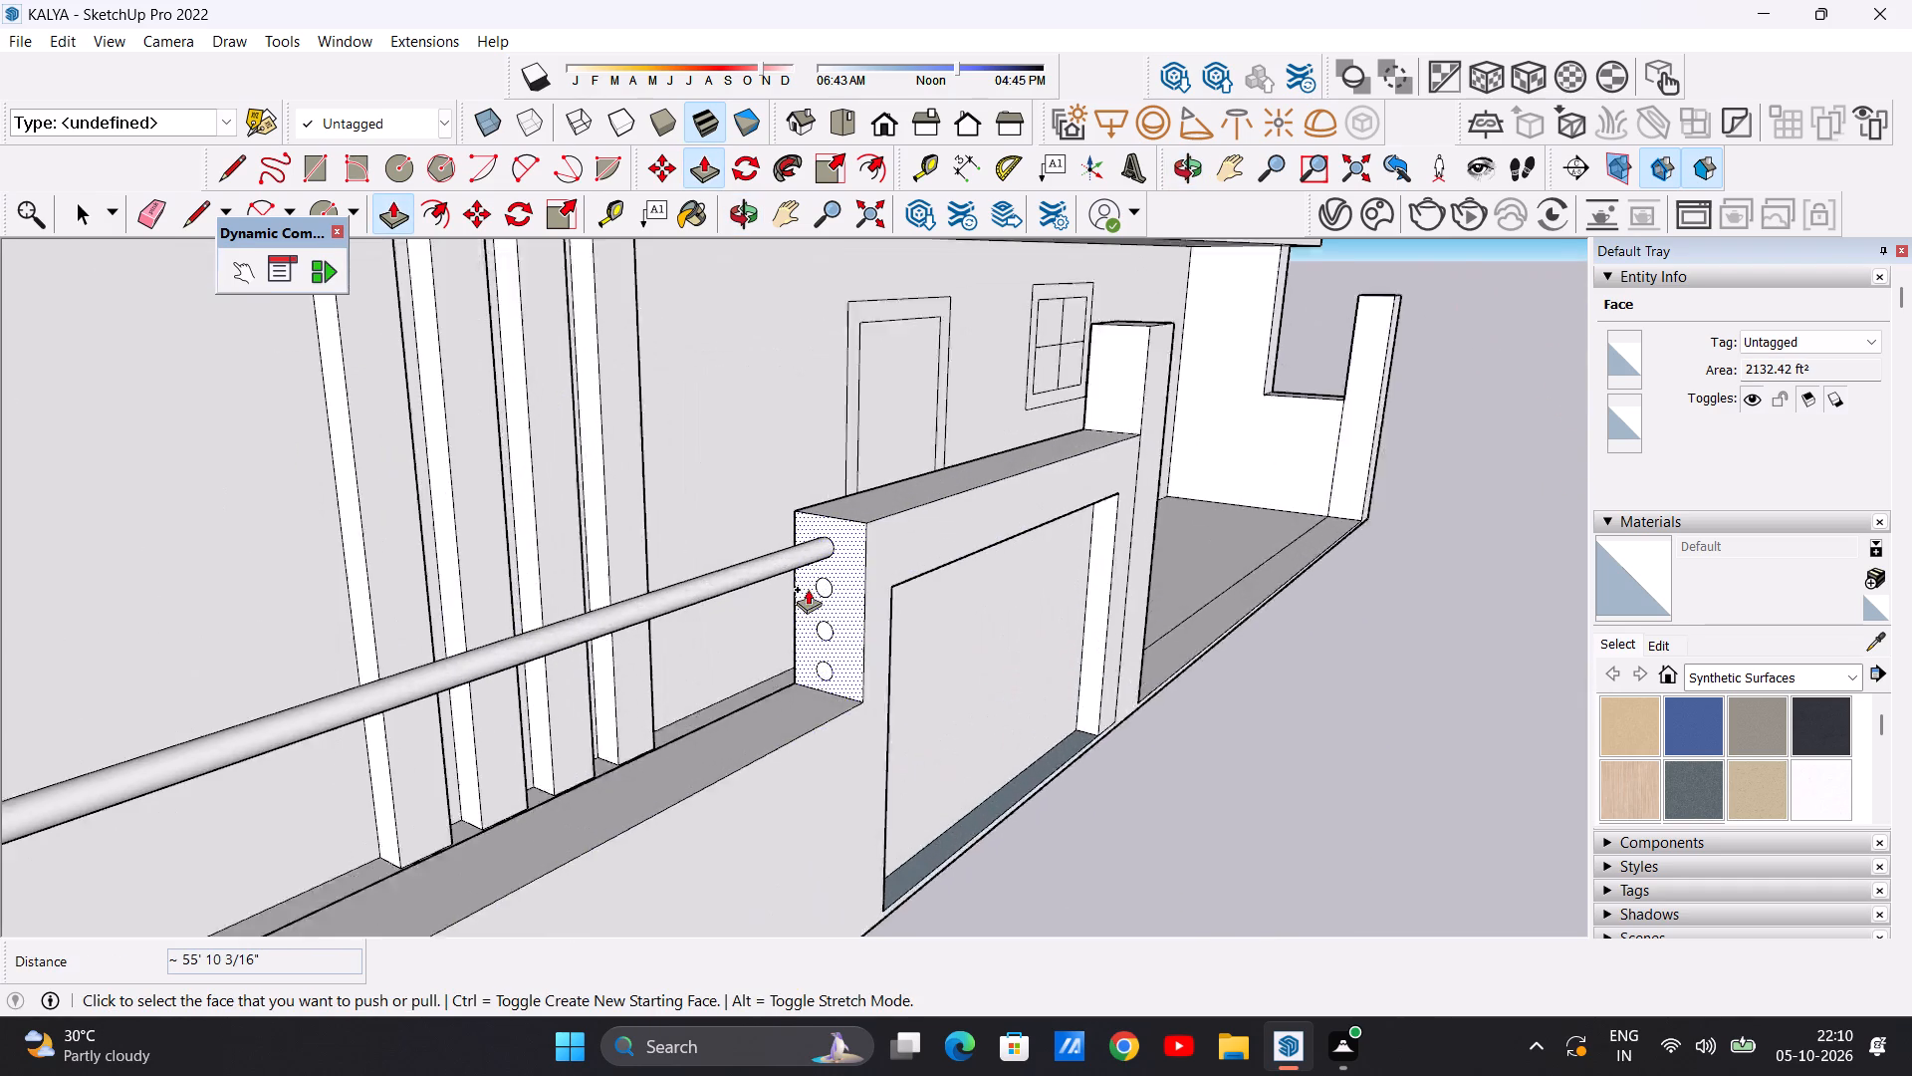
{"action": "scroll", "coordinate": [808, 589], "scroll_direction": "up", "scroll_amount": 7}
{"action": "left_click", "coordinate": [836, 583]}
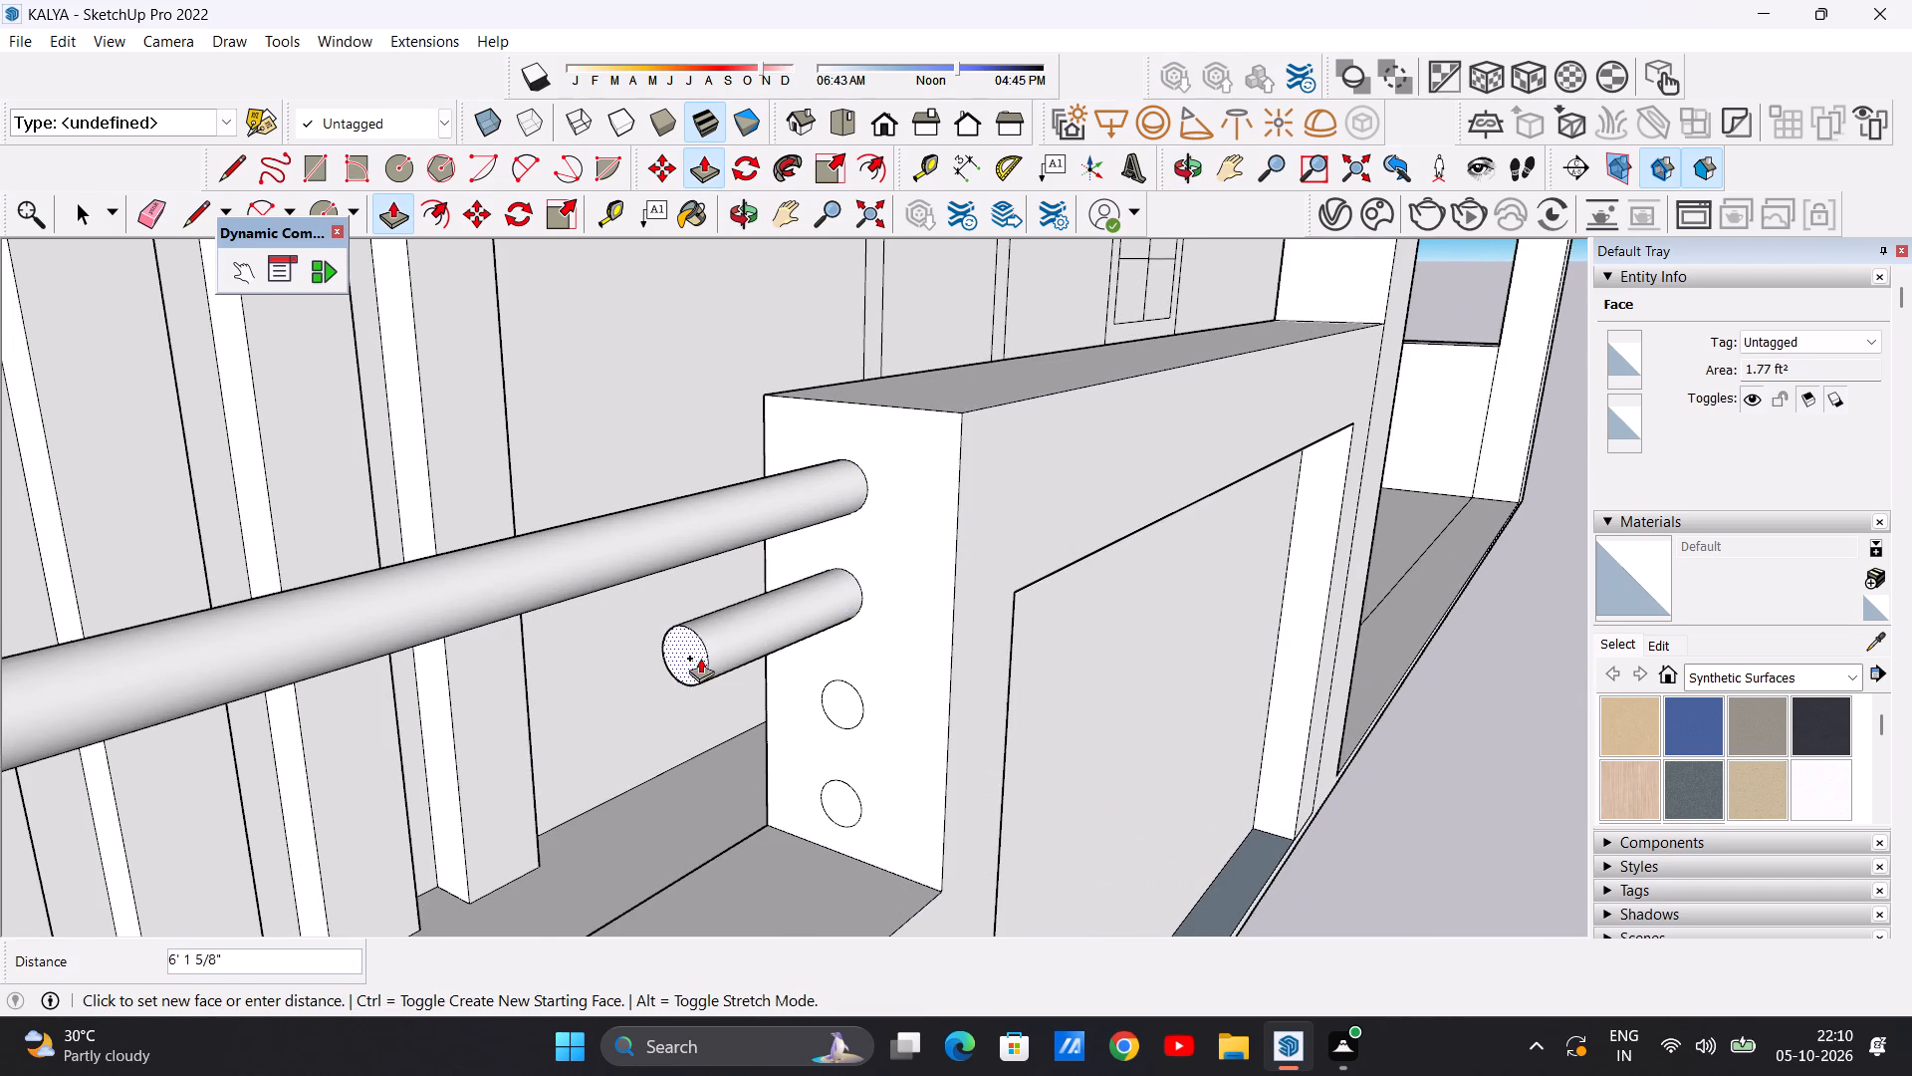
{"action": "scroll", "coordinate": [700, 658], "scroll_direction": "down", "scroll_amount": 17}
{"action": "middle_click_drag", "start_coordinate": [611, 718], "coordinate": [282, 715]}
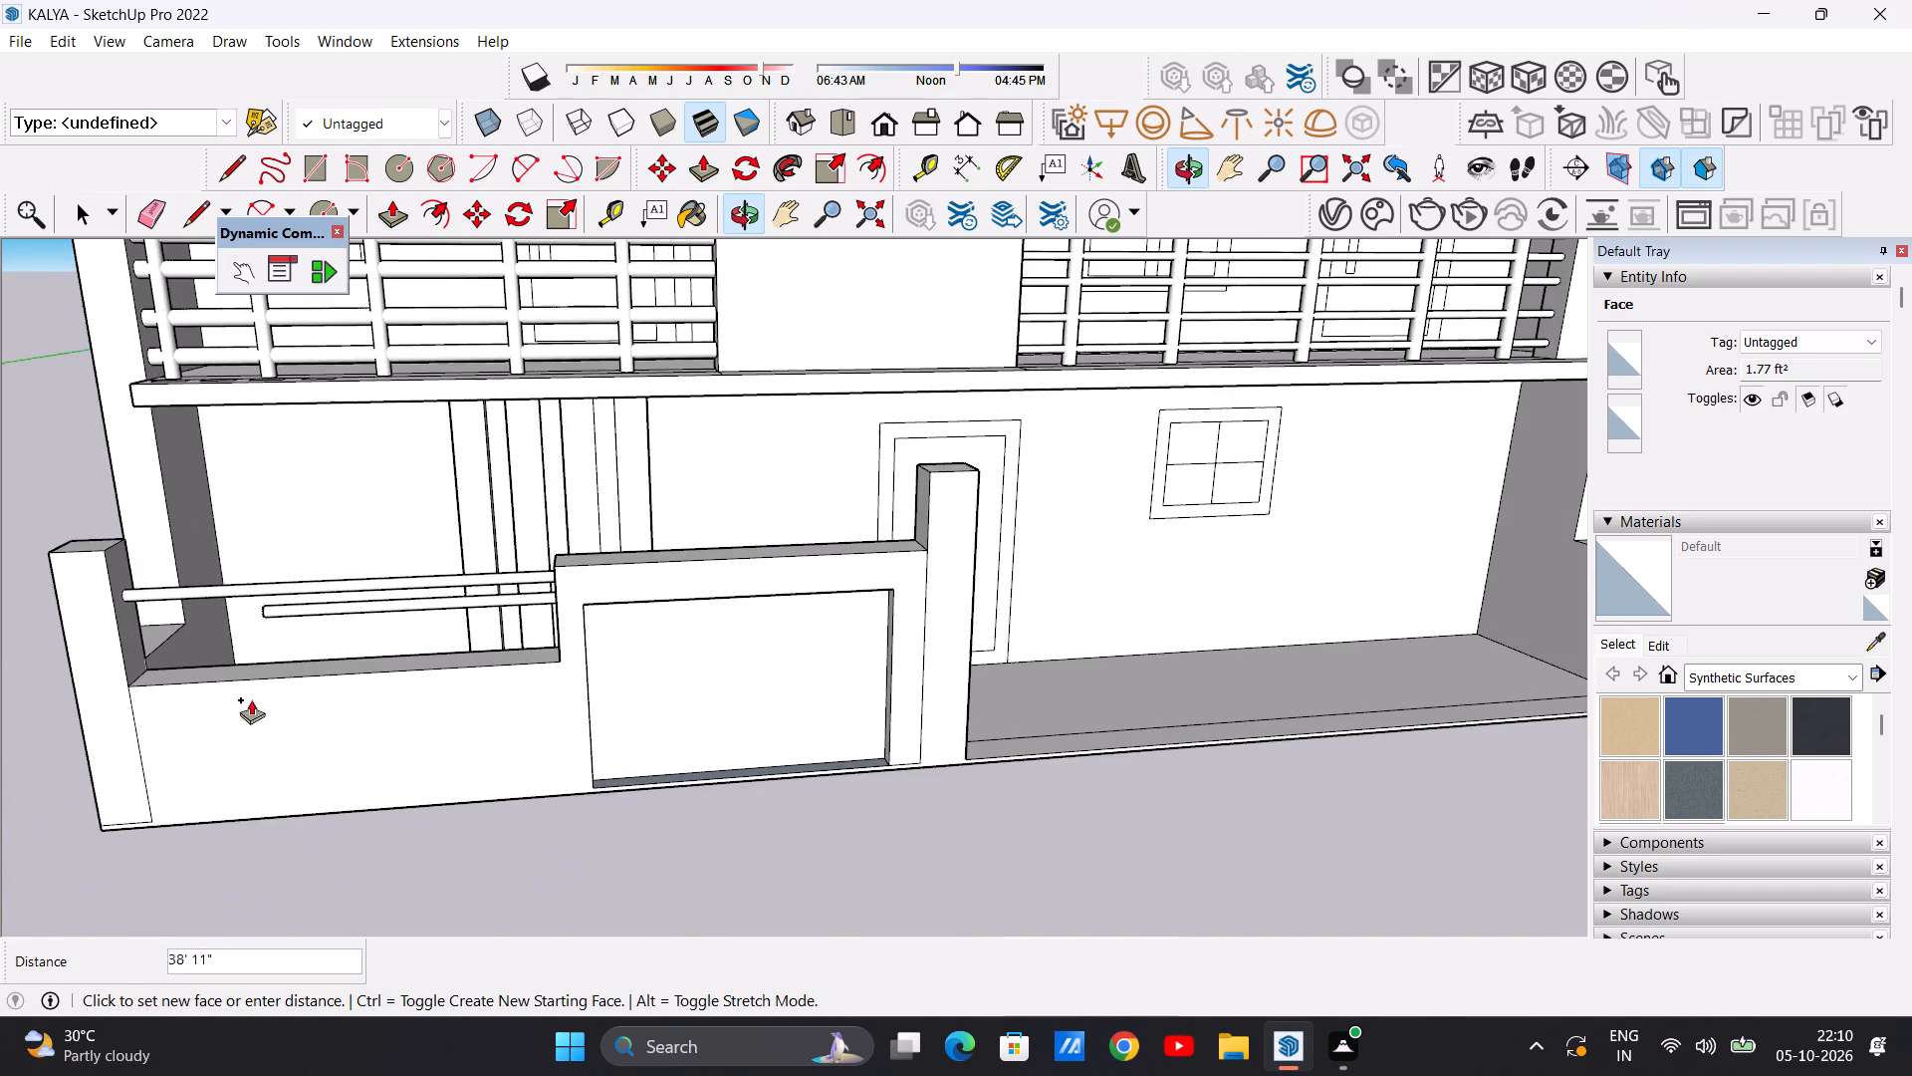
{"action": "scroll", "coordinate": [155, 628], "scroll_direction": "up", "scroll_amount": 17}
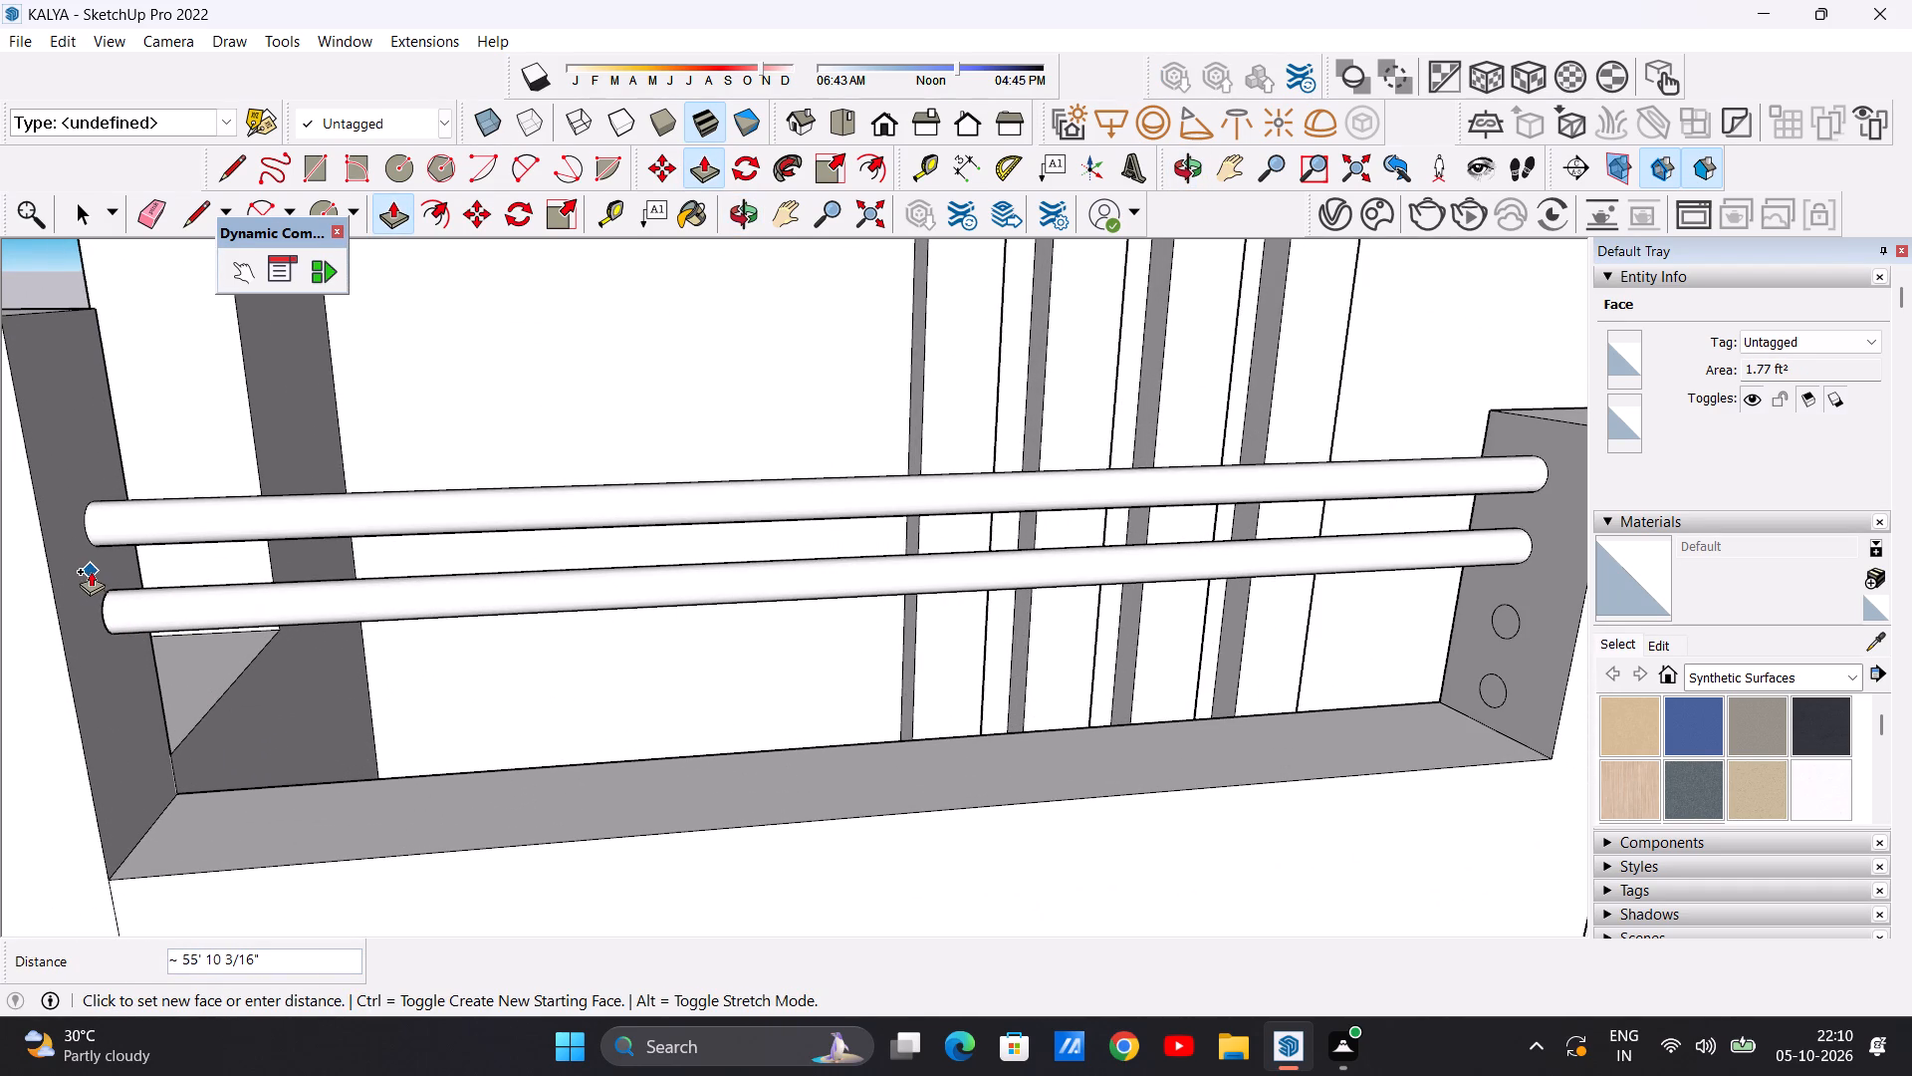
{"action": "left_click", "coordinate": [91, 571]}
Push/pull the third circle about 55' 10" to the end pillar's face as another horizontal bar.
{"action": "scroll", "coordinate": [208, 703], "scroll_direction": "down", "scroll_amount": 10}
{"action": "middle_click_drag", "start_coordinate": [282, 712], "coordinate": [668, 683]}
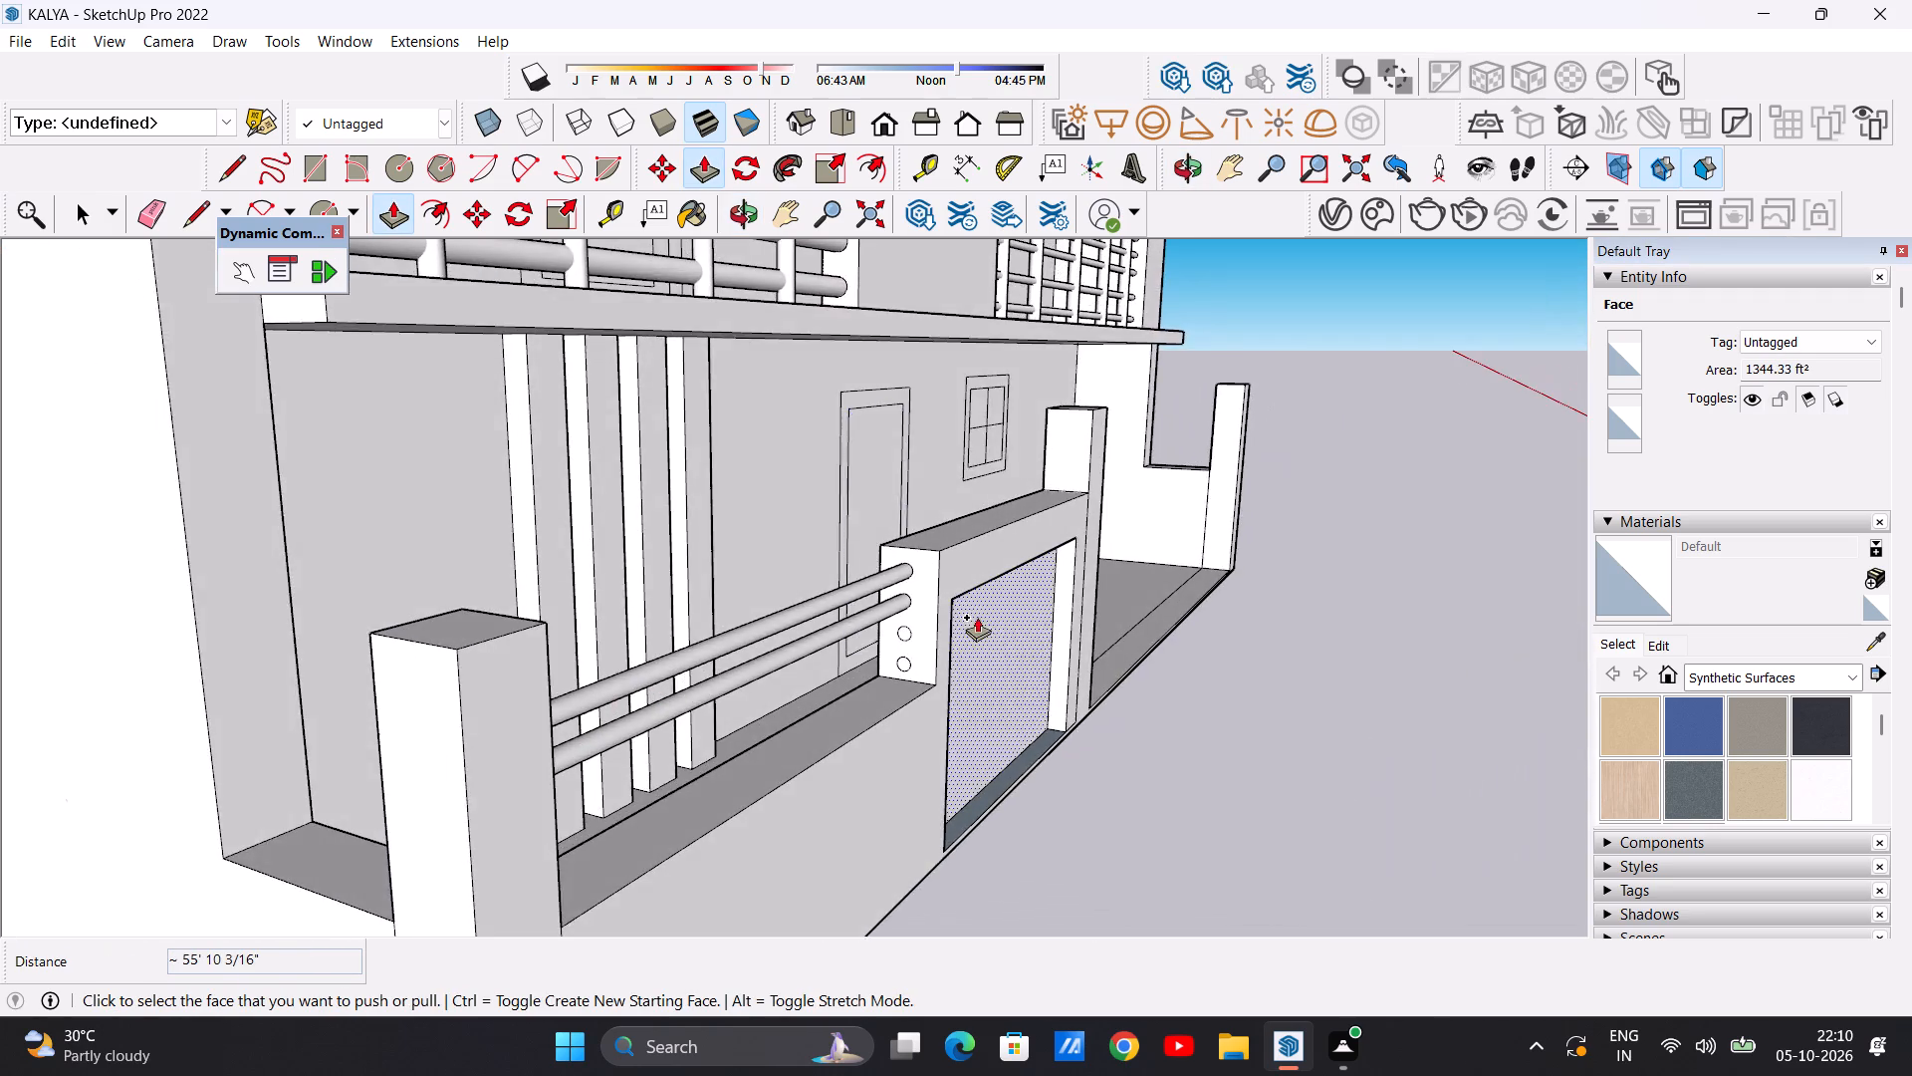
{"action": "scroll", "coordinate": [954, 617], "scroll_direction": "up", "scroll_amount": 14}
{"action": "scroll", "coordinate": [895, 640], "scroll_direction": "down", "scroll_amount": 1}
{"action": "scroll", "coordinate": [894, 640], "scroll_direction": "up", "scroll_amount": 5}
{"action": "left_click", "coordinate": [880, 654]}
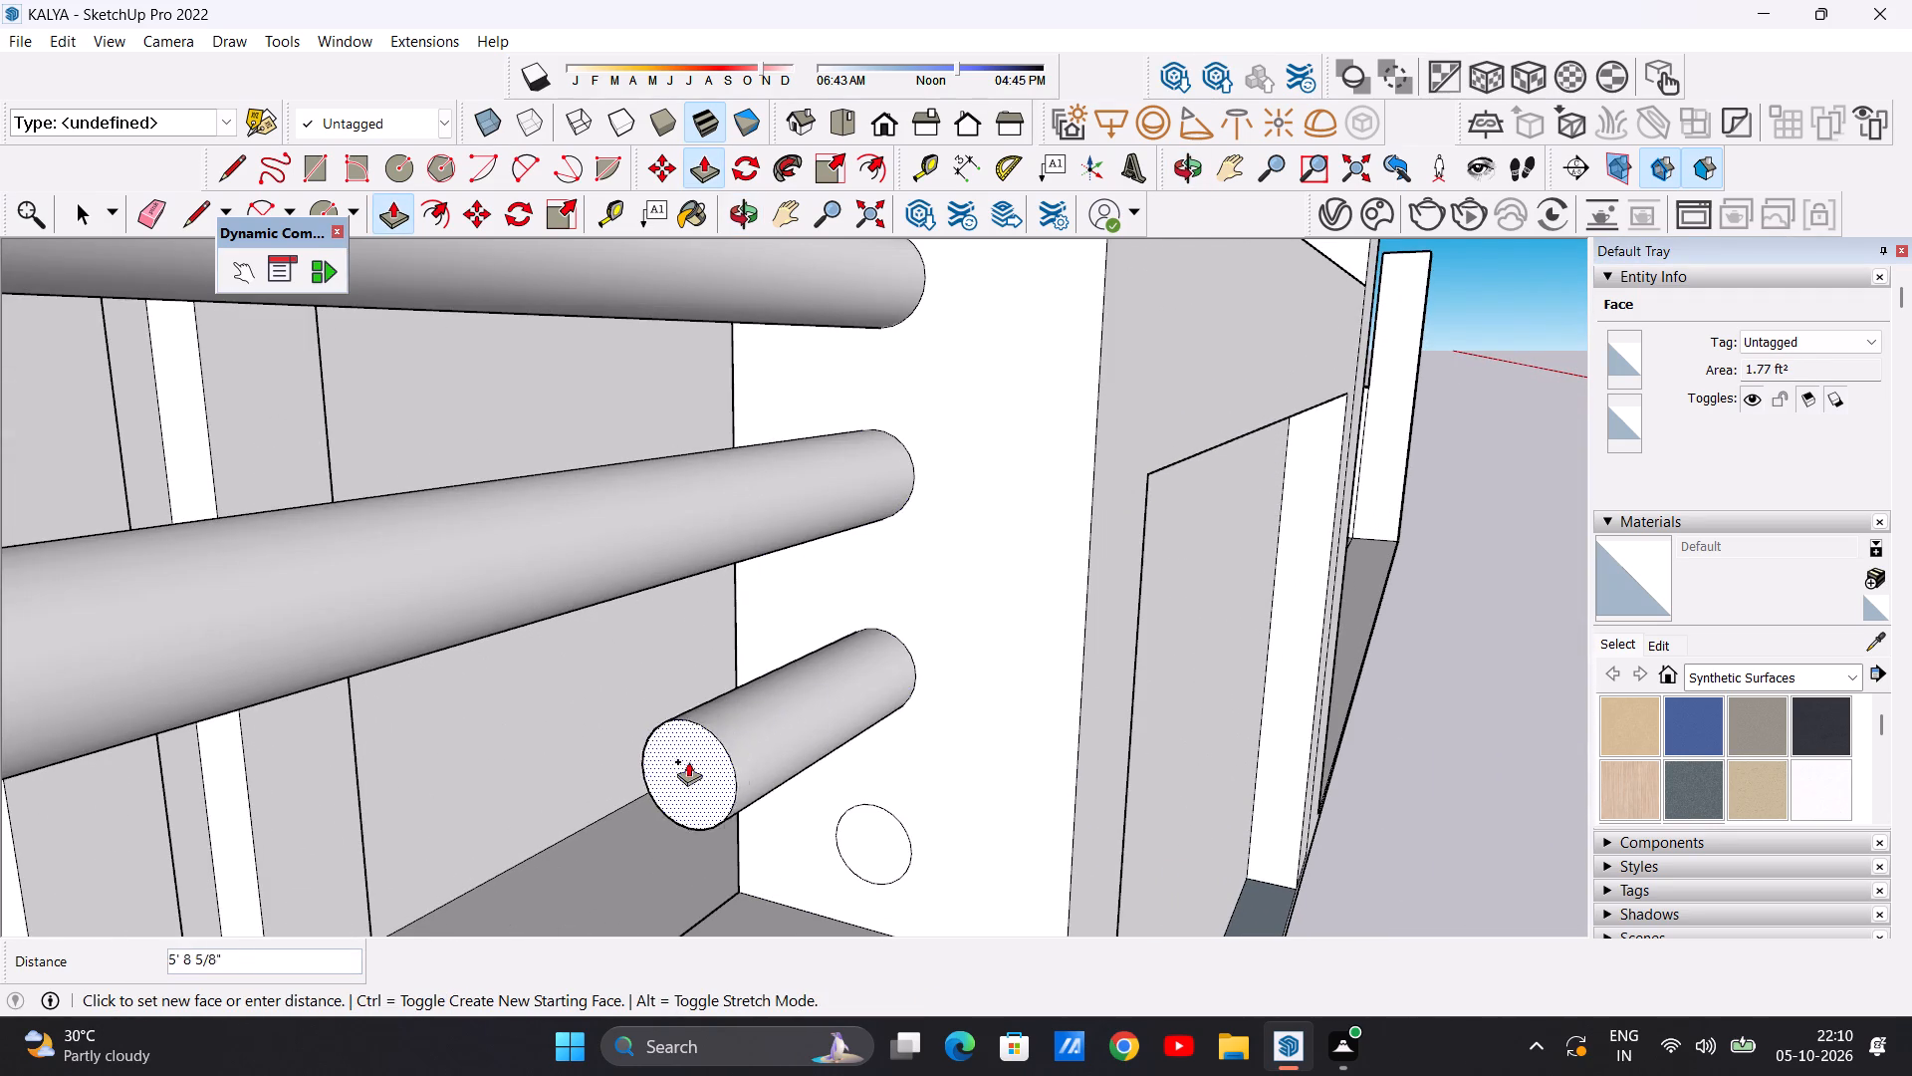
{"action": "scroll", "coordinate": [739, 721], "scroll_direction": "down", "scroll_amount": 20}
{"action": "scroll", "coordinate": [739, 721], "scroll_direction": "down", "scroll_amount": 2}
{"action": "scroll", "coordinate": [612, 773], "scroll_direction": "down", "scroll_amount": 6}
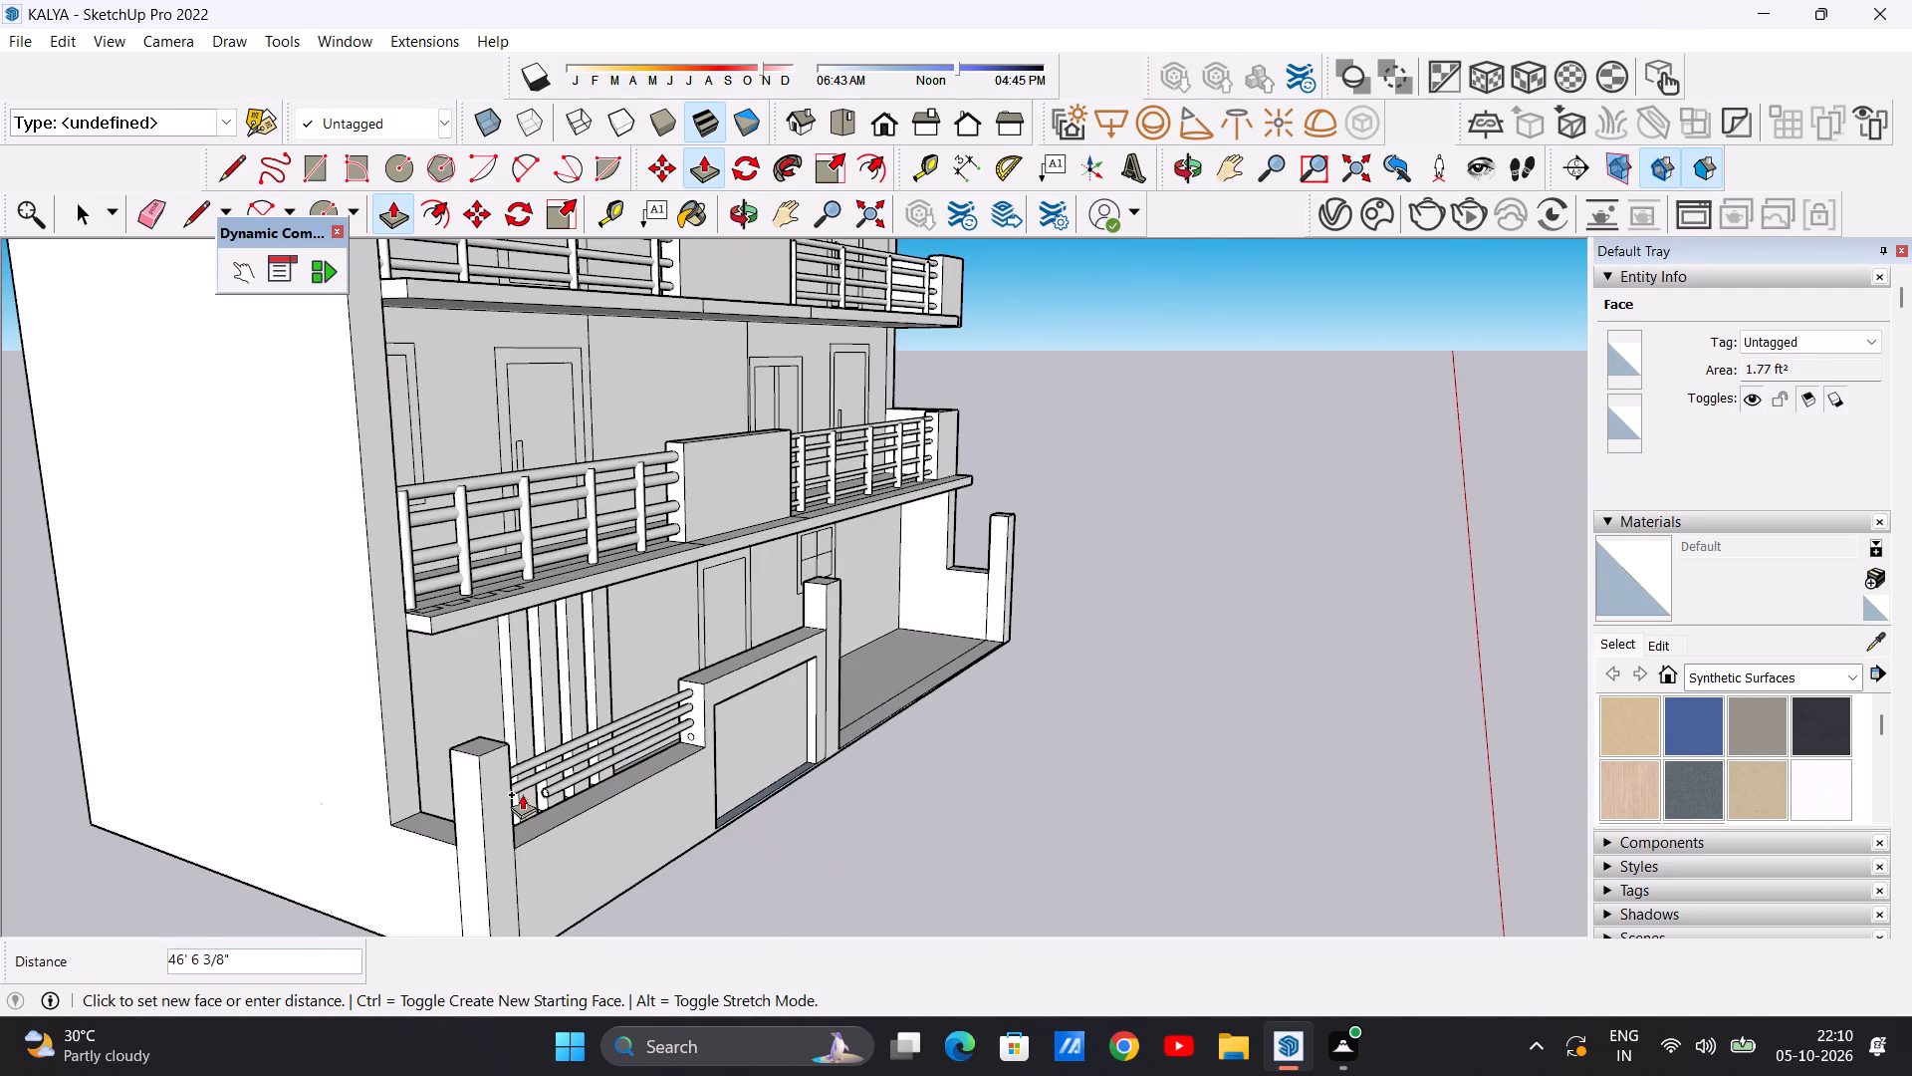
{"action": "middle_click_drag", "start_coordinate": [519, 794], "coordinate": [299, 780]}
{"action": "scroll", "coordinate": [377, 719], "scroll_direction": "up", "scroll_amount": 7}
{"action": "middle_click_drag", "start_coordinate": [422, 740], "coordinate": [324, 729]}
{"action": "scroll", "coordinate": [299, 692], "scroll_direction": "up", "scroll_amount": 5}
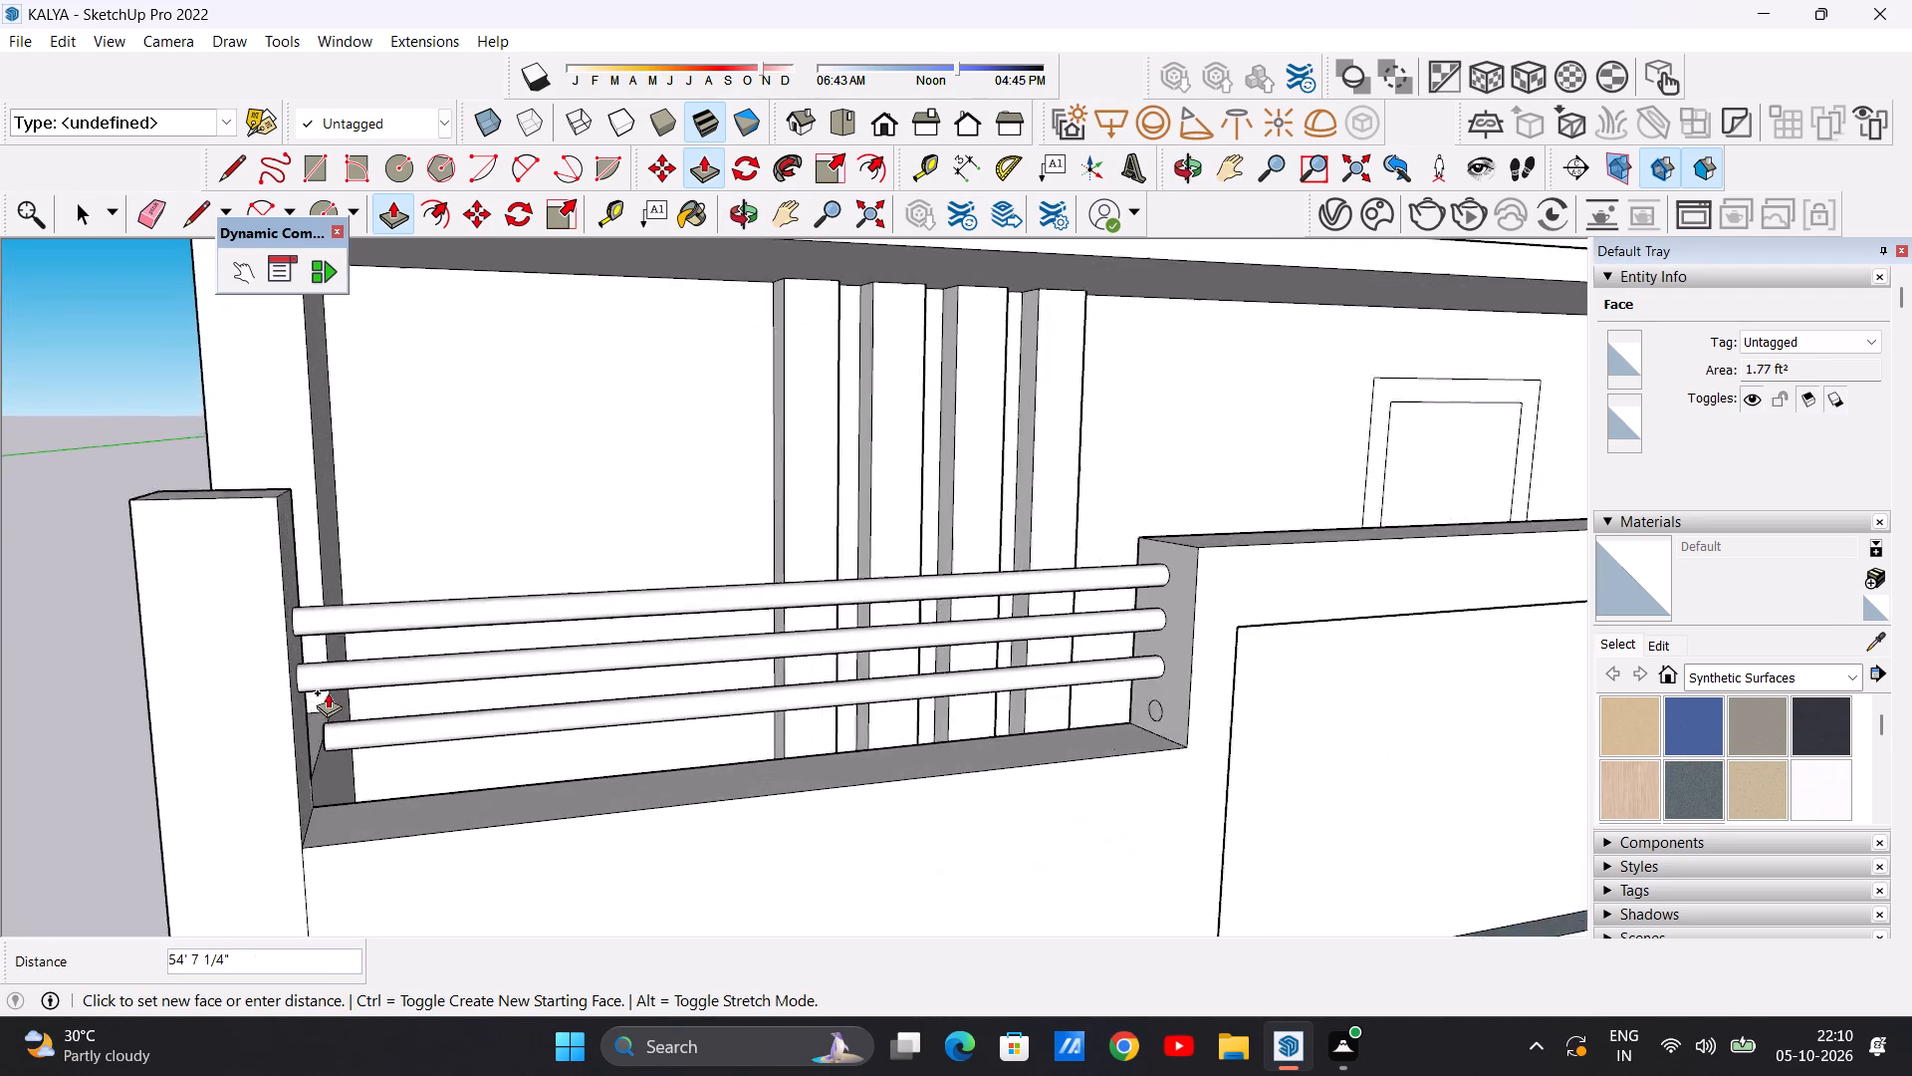
{"action": "scroll", "coordinate": [328, 692], "scroll_direction": "up", "scroll_amount": 9}
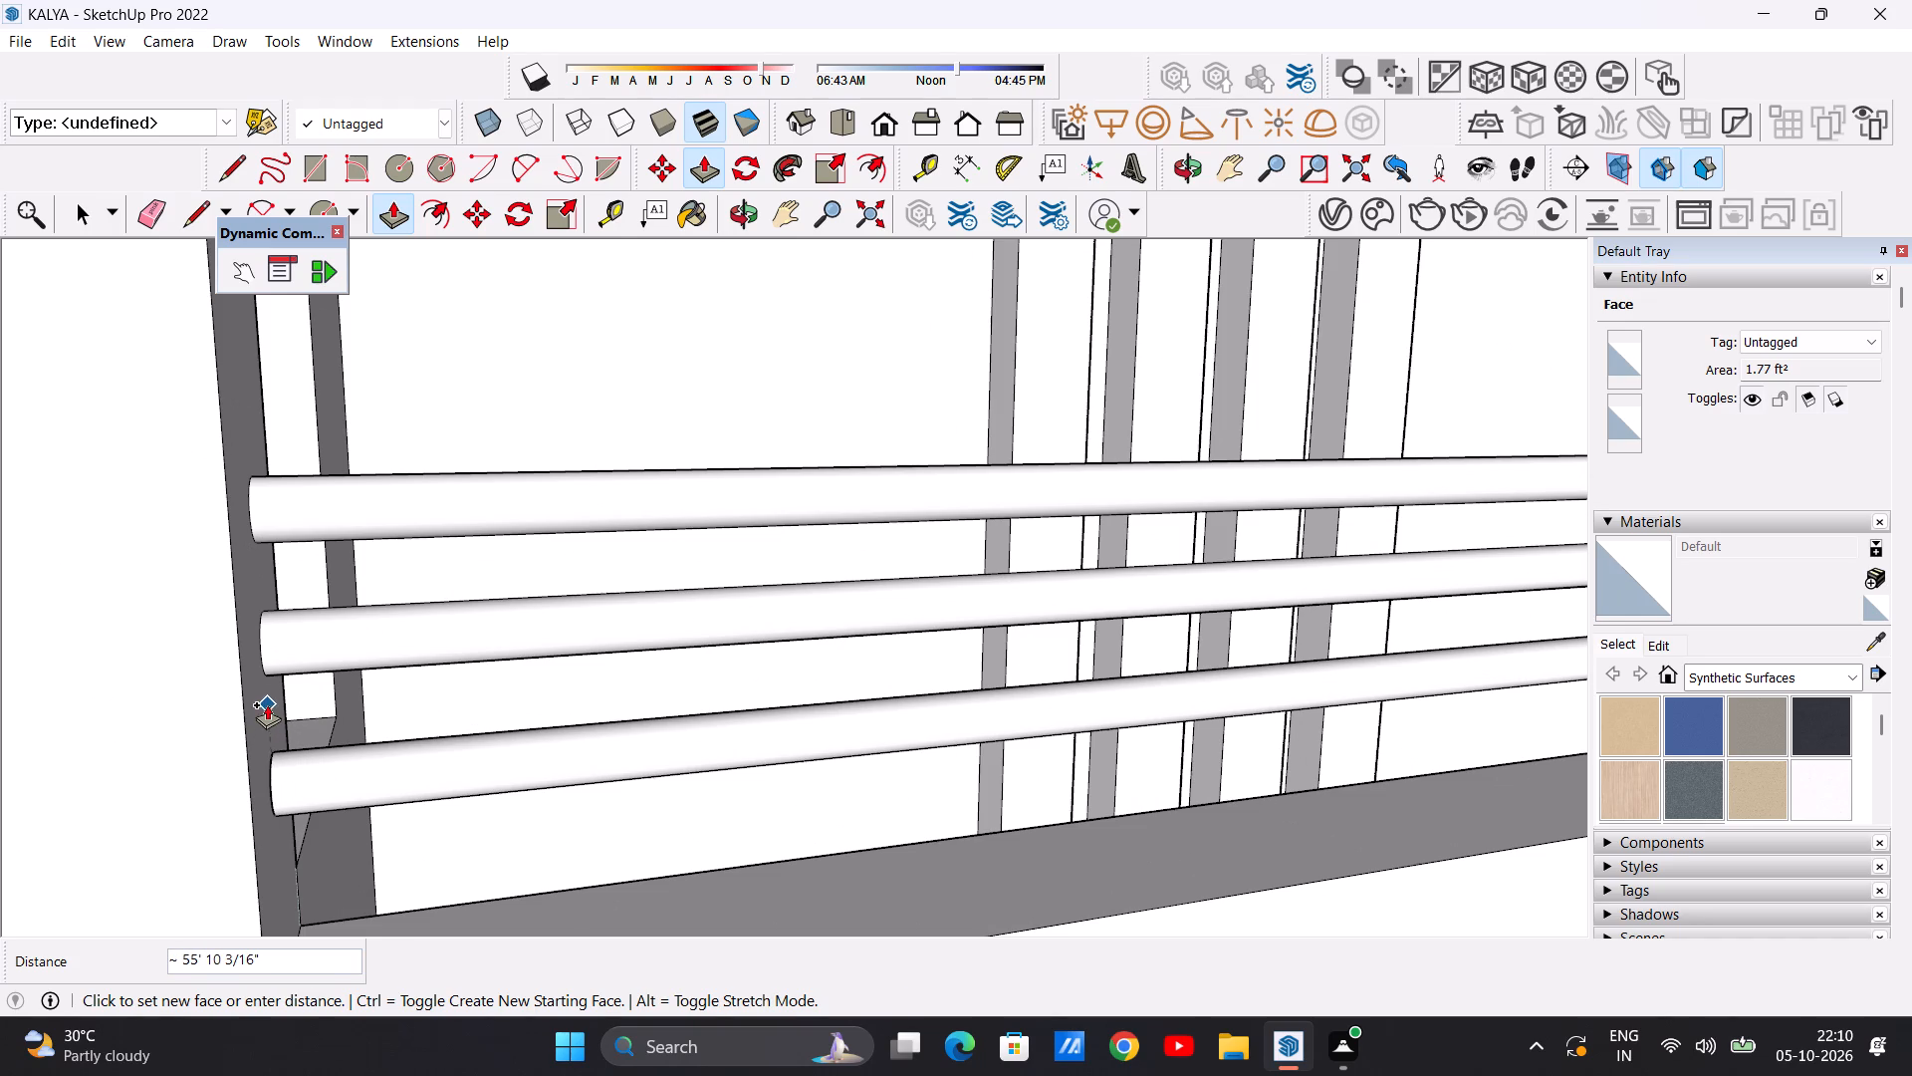
{"action": "left_click", "coordinate": [267, 704]}
Push/pull the lowest circle about 55' 10" to the end pillar's face, forming the fourth parallel round bar.
{"action": "scroll", "coordinate": [290, 735], "scroll_direction": "down", "scroll_amount": 19}
{"action": "middle_click_drag", "start_coordinate": [650, 692], "coordinate": [738, 704]}
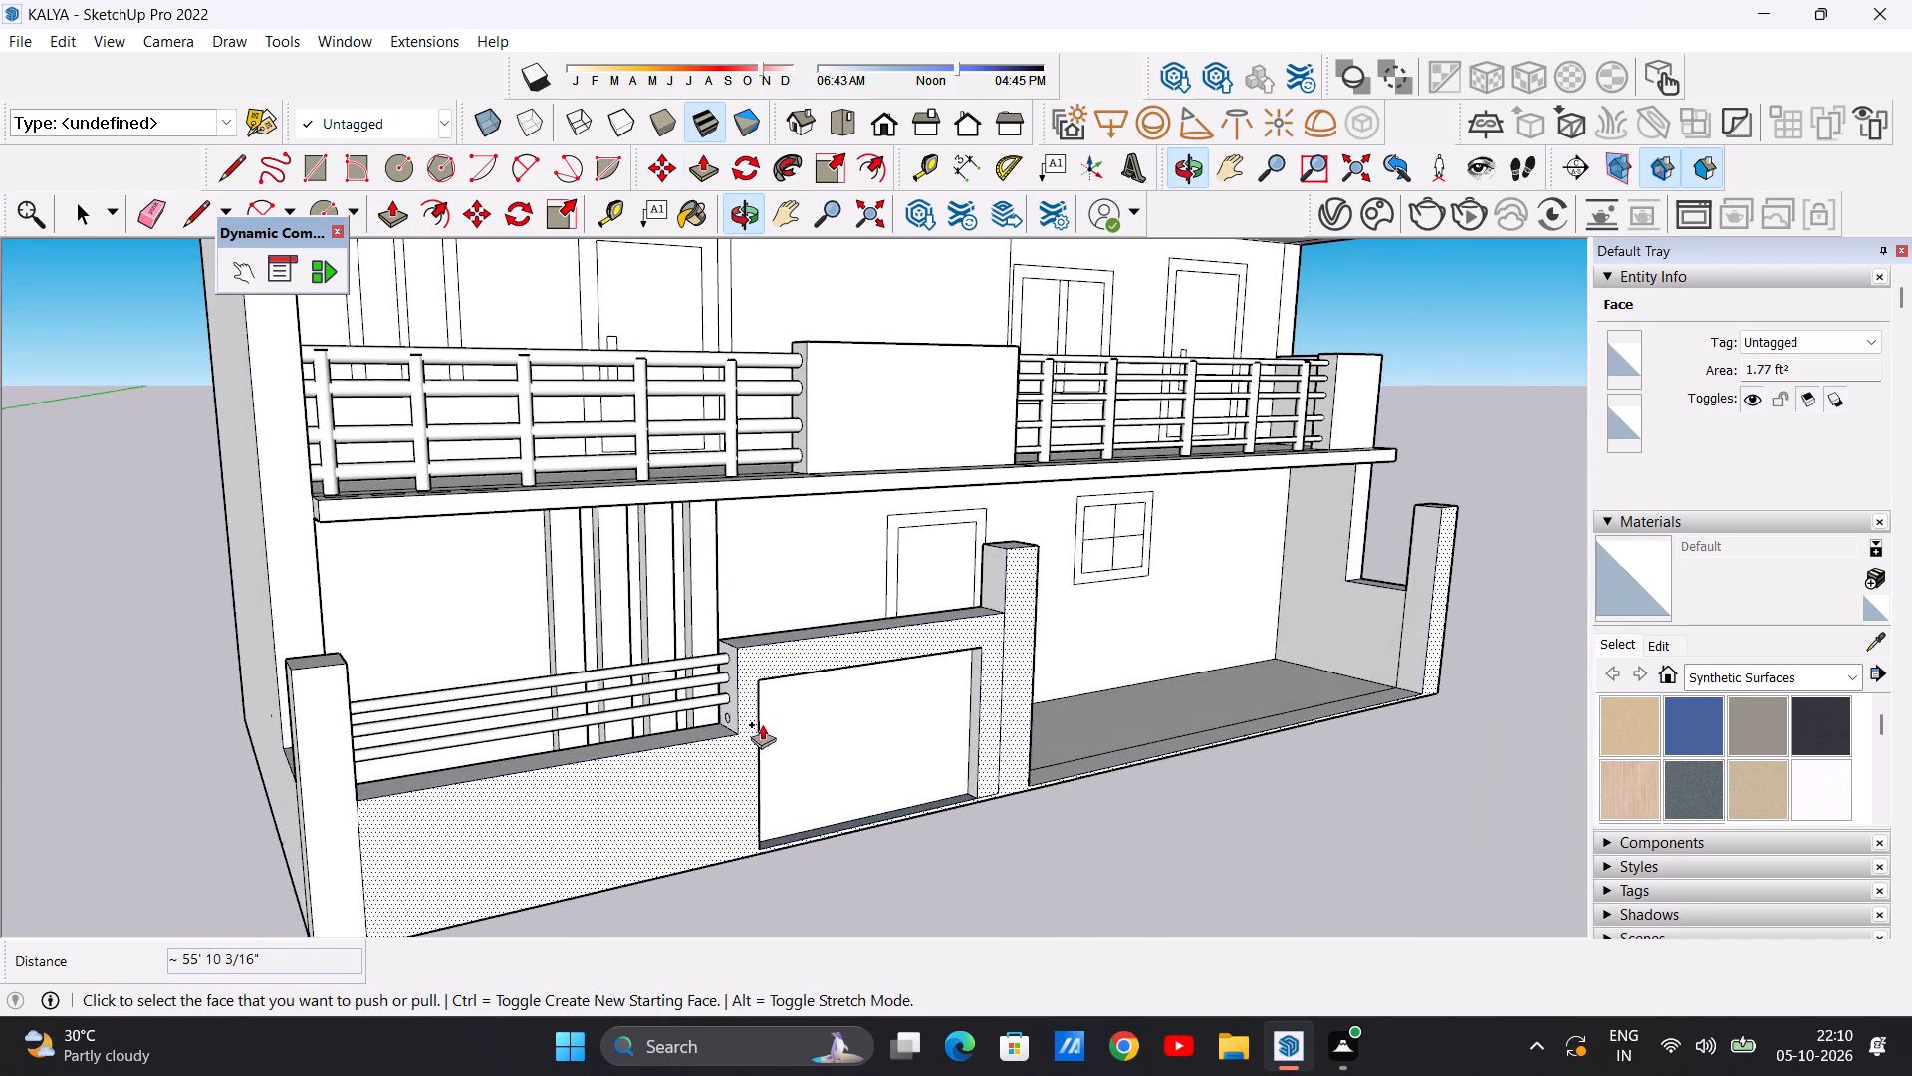
{"action": "scroll", "coordinate": [752, 720], "scroll_direction": "up", "scroll_amount": 20}
{"action": "scroll", "coordinate": [752, 720], "scroll_direction": "up", "scroll_amount": 1}
{"action": "left_click", "coordinate": [721, 727]}
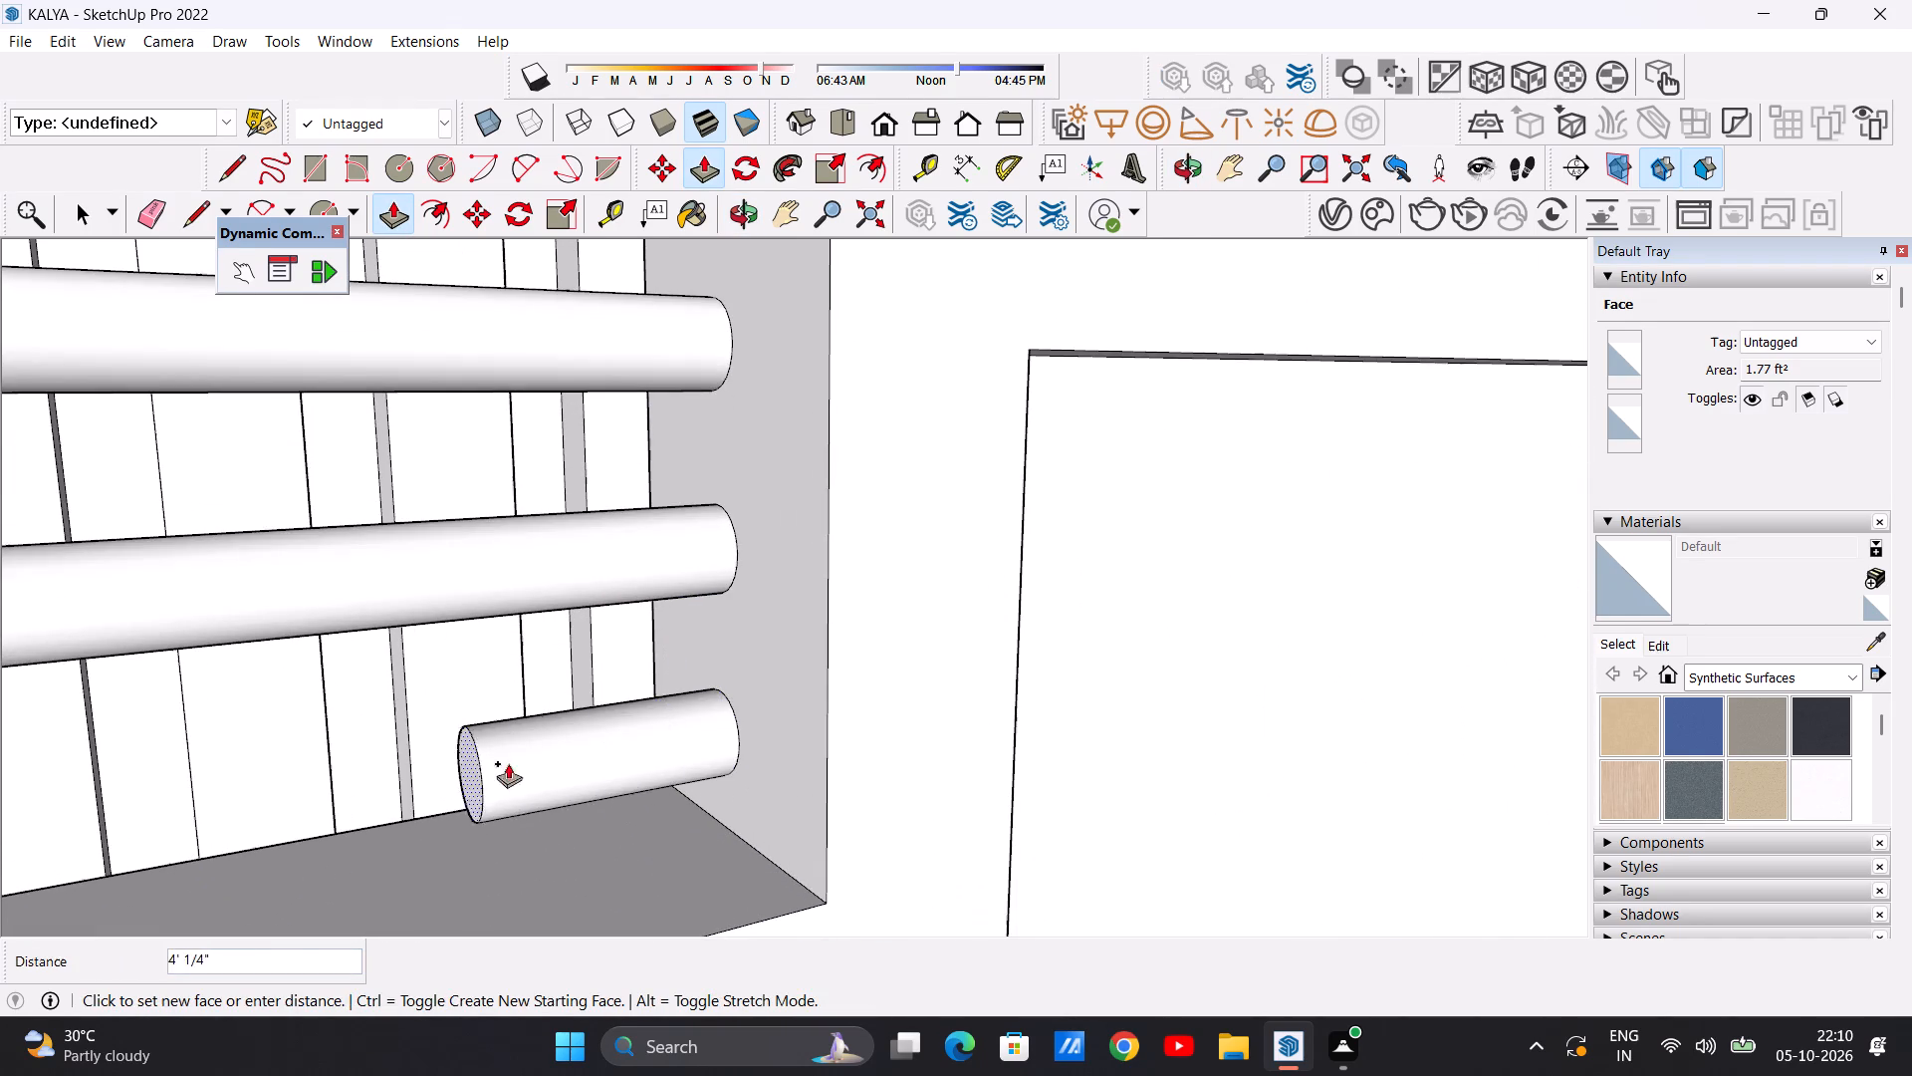
{"action": "scroll", "coordinate": [603, 745], "scroll_direction": "down", "scroll_amount": 20}
{"action": "scroll", "coordinate": [603, 745], "scroll_direction": "down", "scroll_amount": 6}
{"action": "scroll", "coordinate": [435, 757], "scroll_direction": "down", "scroll_amount": 6}
{"action": "middle_click_drag", "start_coordinate": [467, 743], "coordinate": [336, 742]}
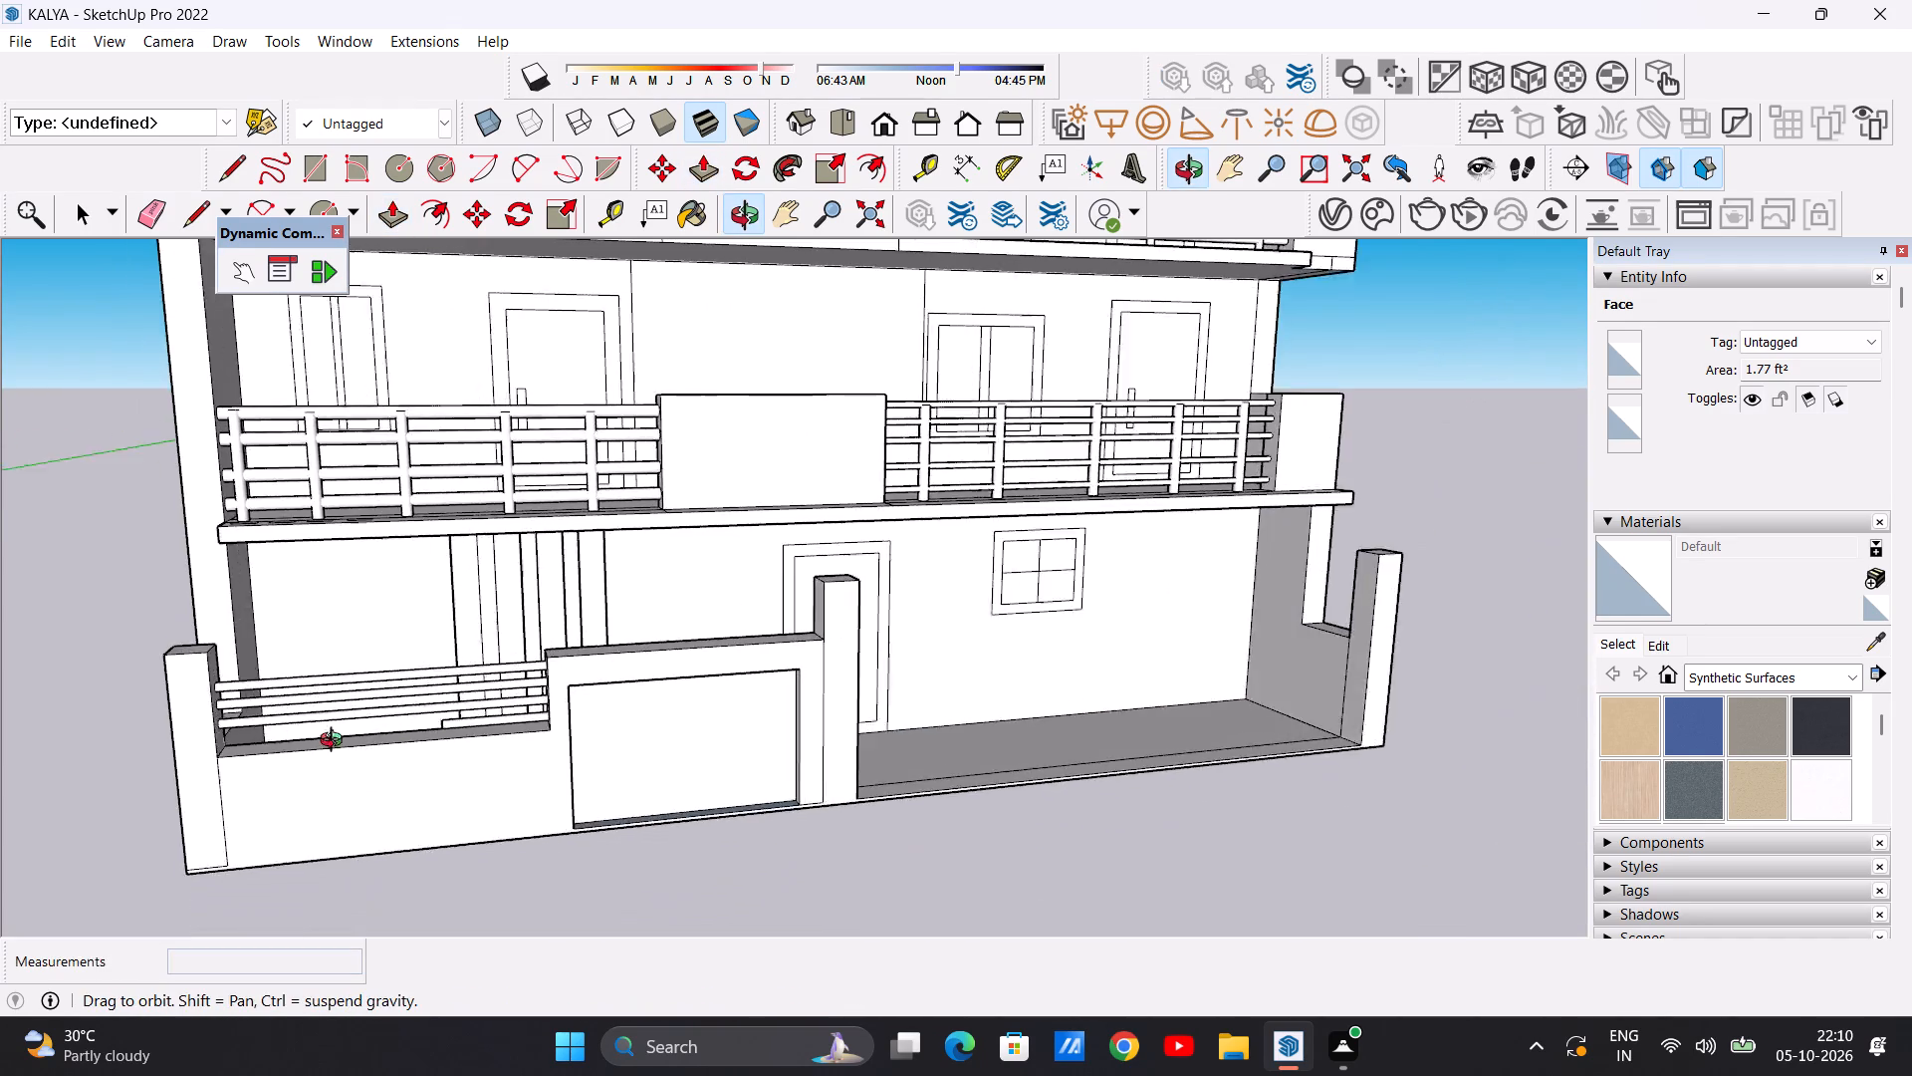
{"action": "middle_click_drag", "start_coordinate": [336, 742], "coordinate": [267, 729]}
{"action": "scroll", "coordinate": [235, 680], "scroll_direction": "up", "scroll_amount": 20}
{"action": "left_click", "coordinate": [262, 710]}
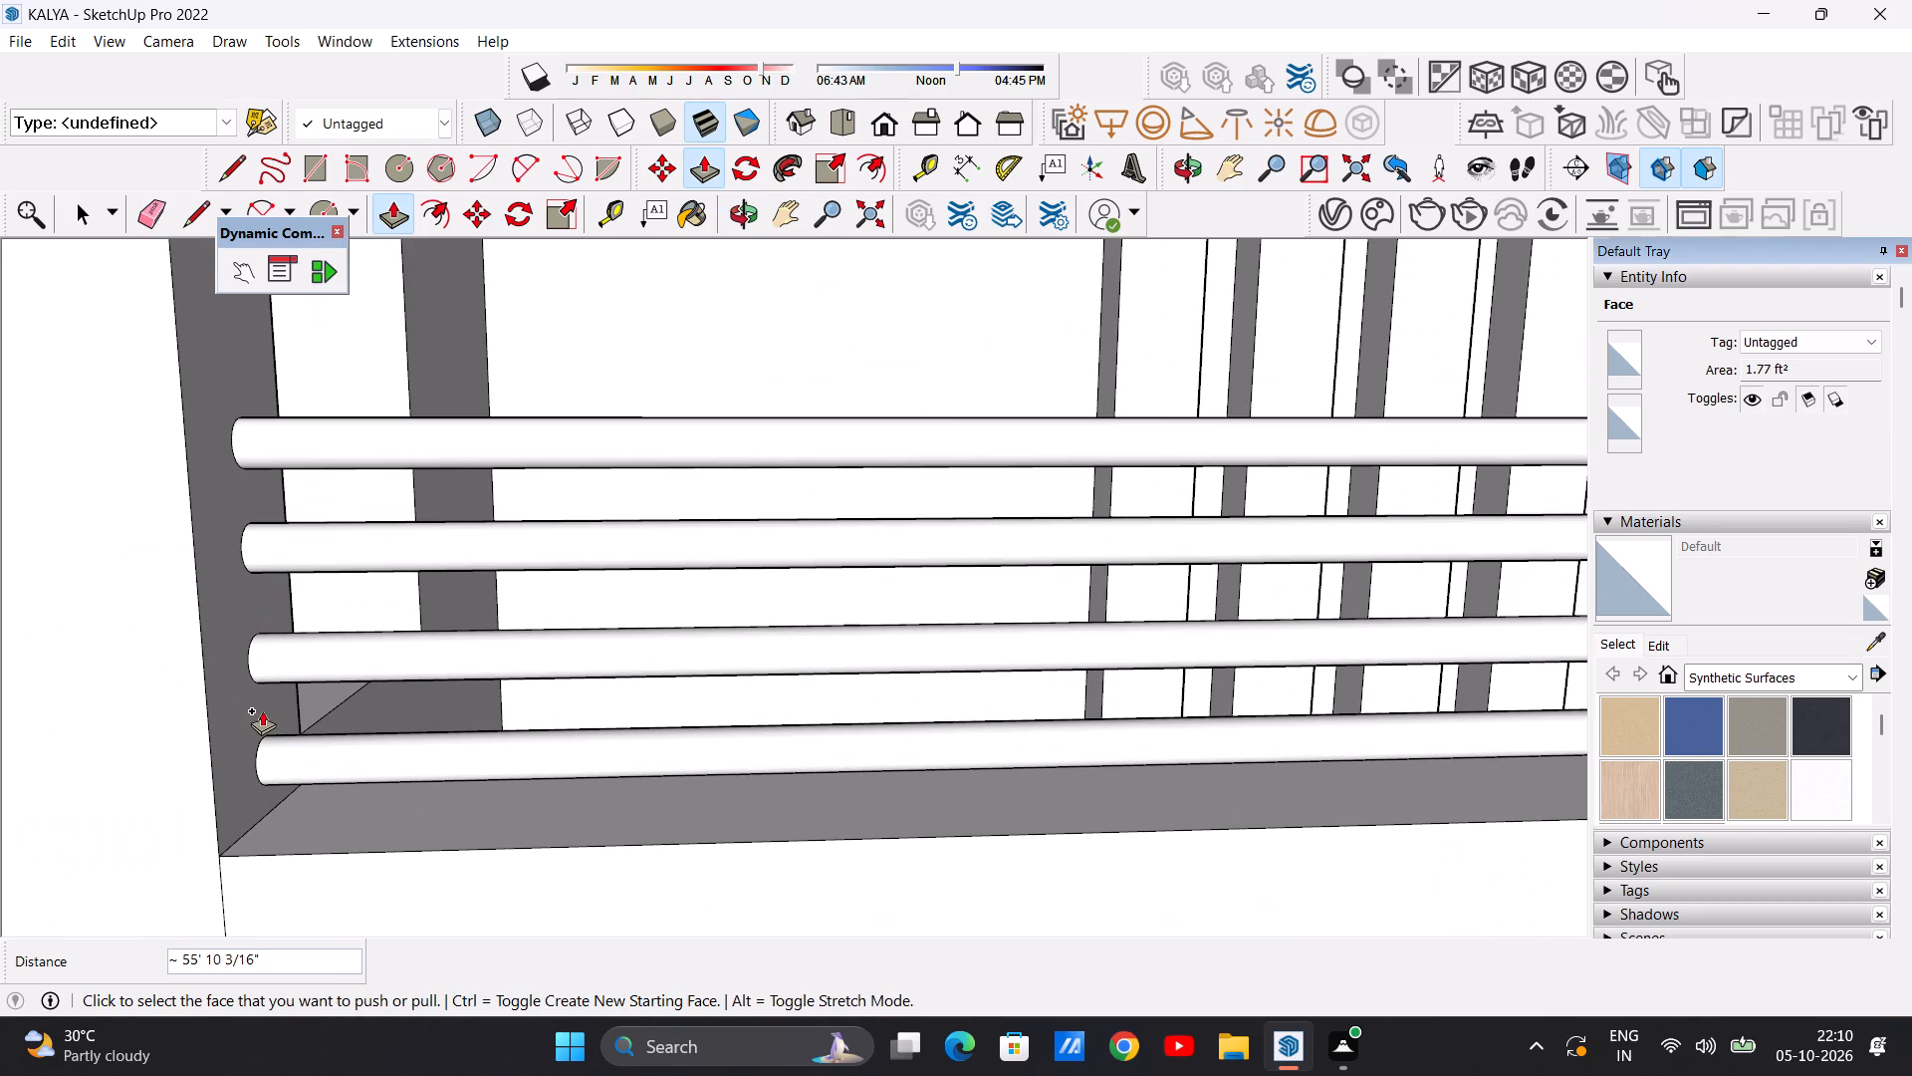
{"action": "key", "text": "space"}
Examine the front facade, the boundary wall with its bars and the open gateway from several angles.
{"action": "scroll", "coordinate": [281, 785], "scroll_direction": "down", "scroll_amount": 15}
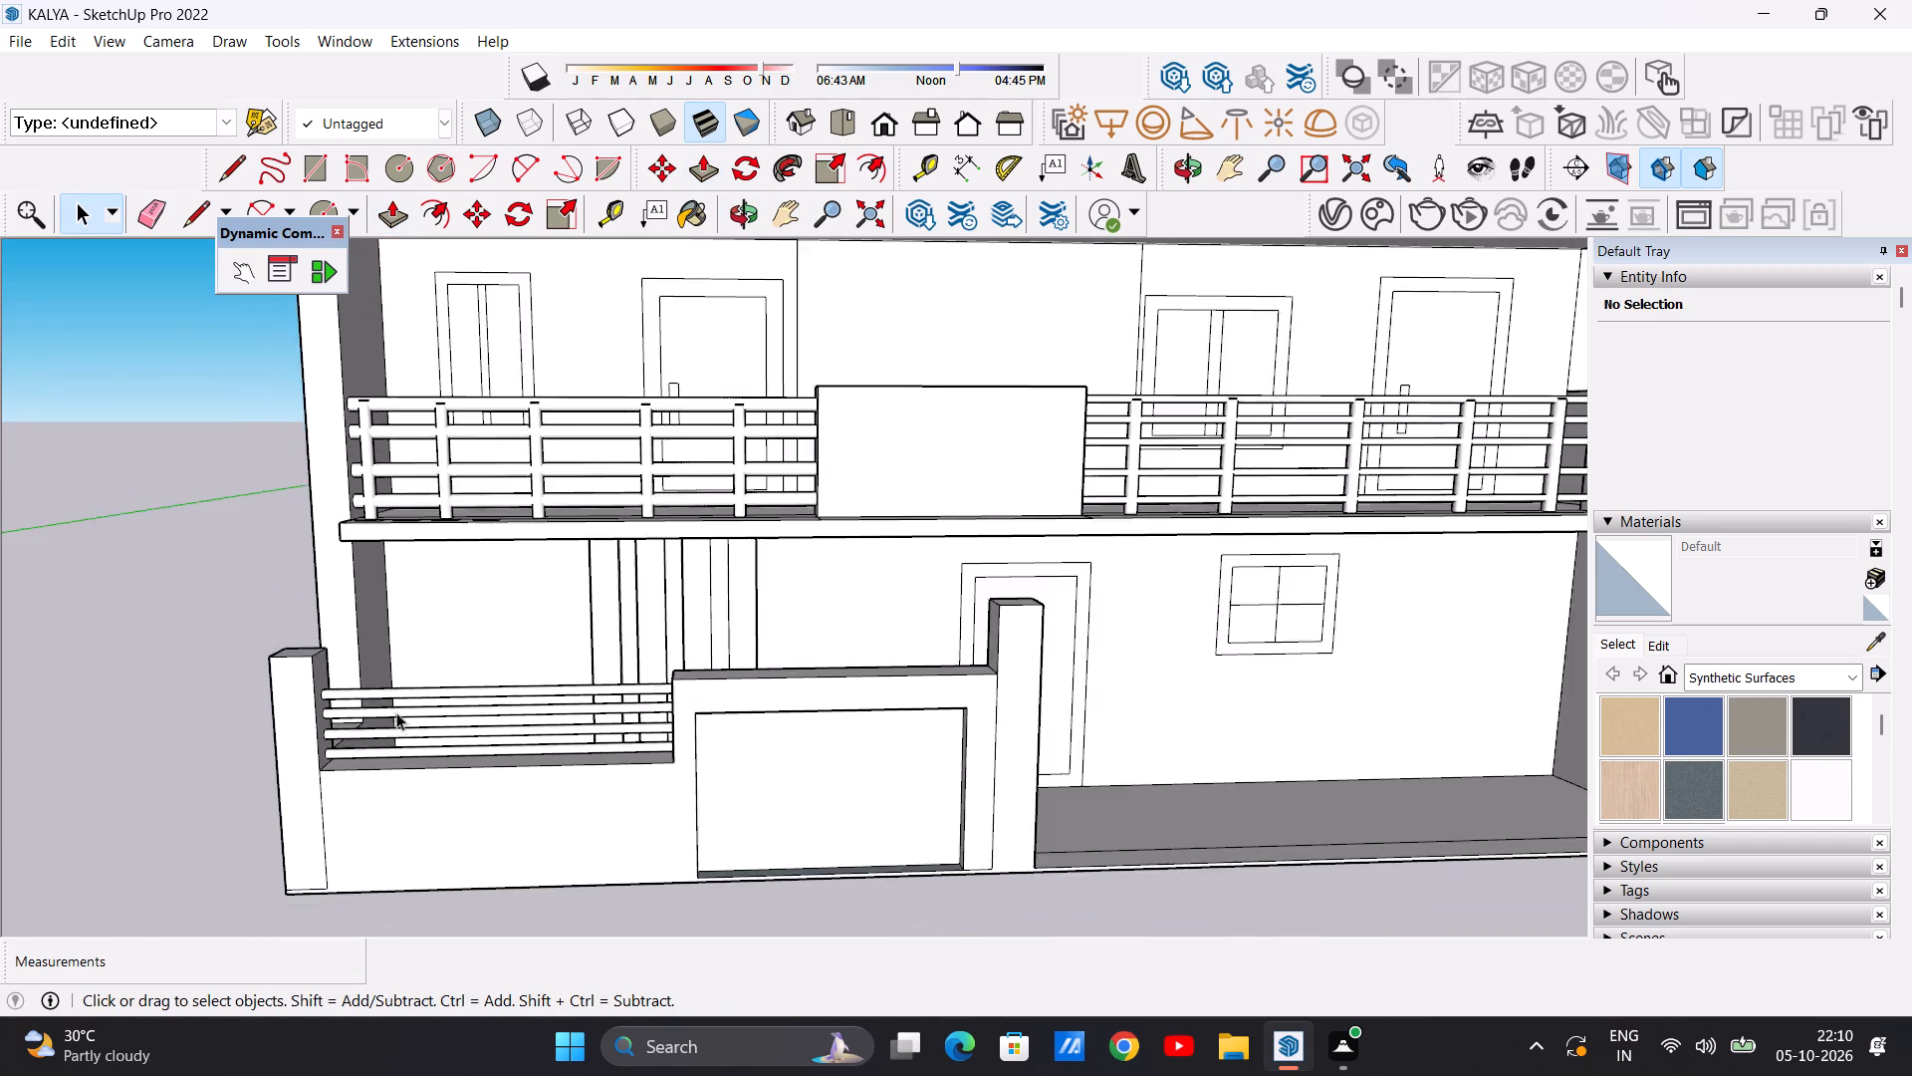
{"action": "scroll", "coordinate": [396, 712], "scroll_direction": "down", "scroll_amount": 15}
{"action": "scroll", "coordinate": [615, 727], "scroll_direction": "down", "scroll_amount": 5}
{"action": "middle_click_drag", "start_coordinate": [704, 726], "coordinate": [668, 672]}
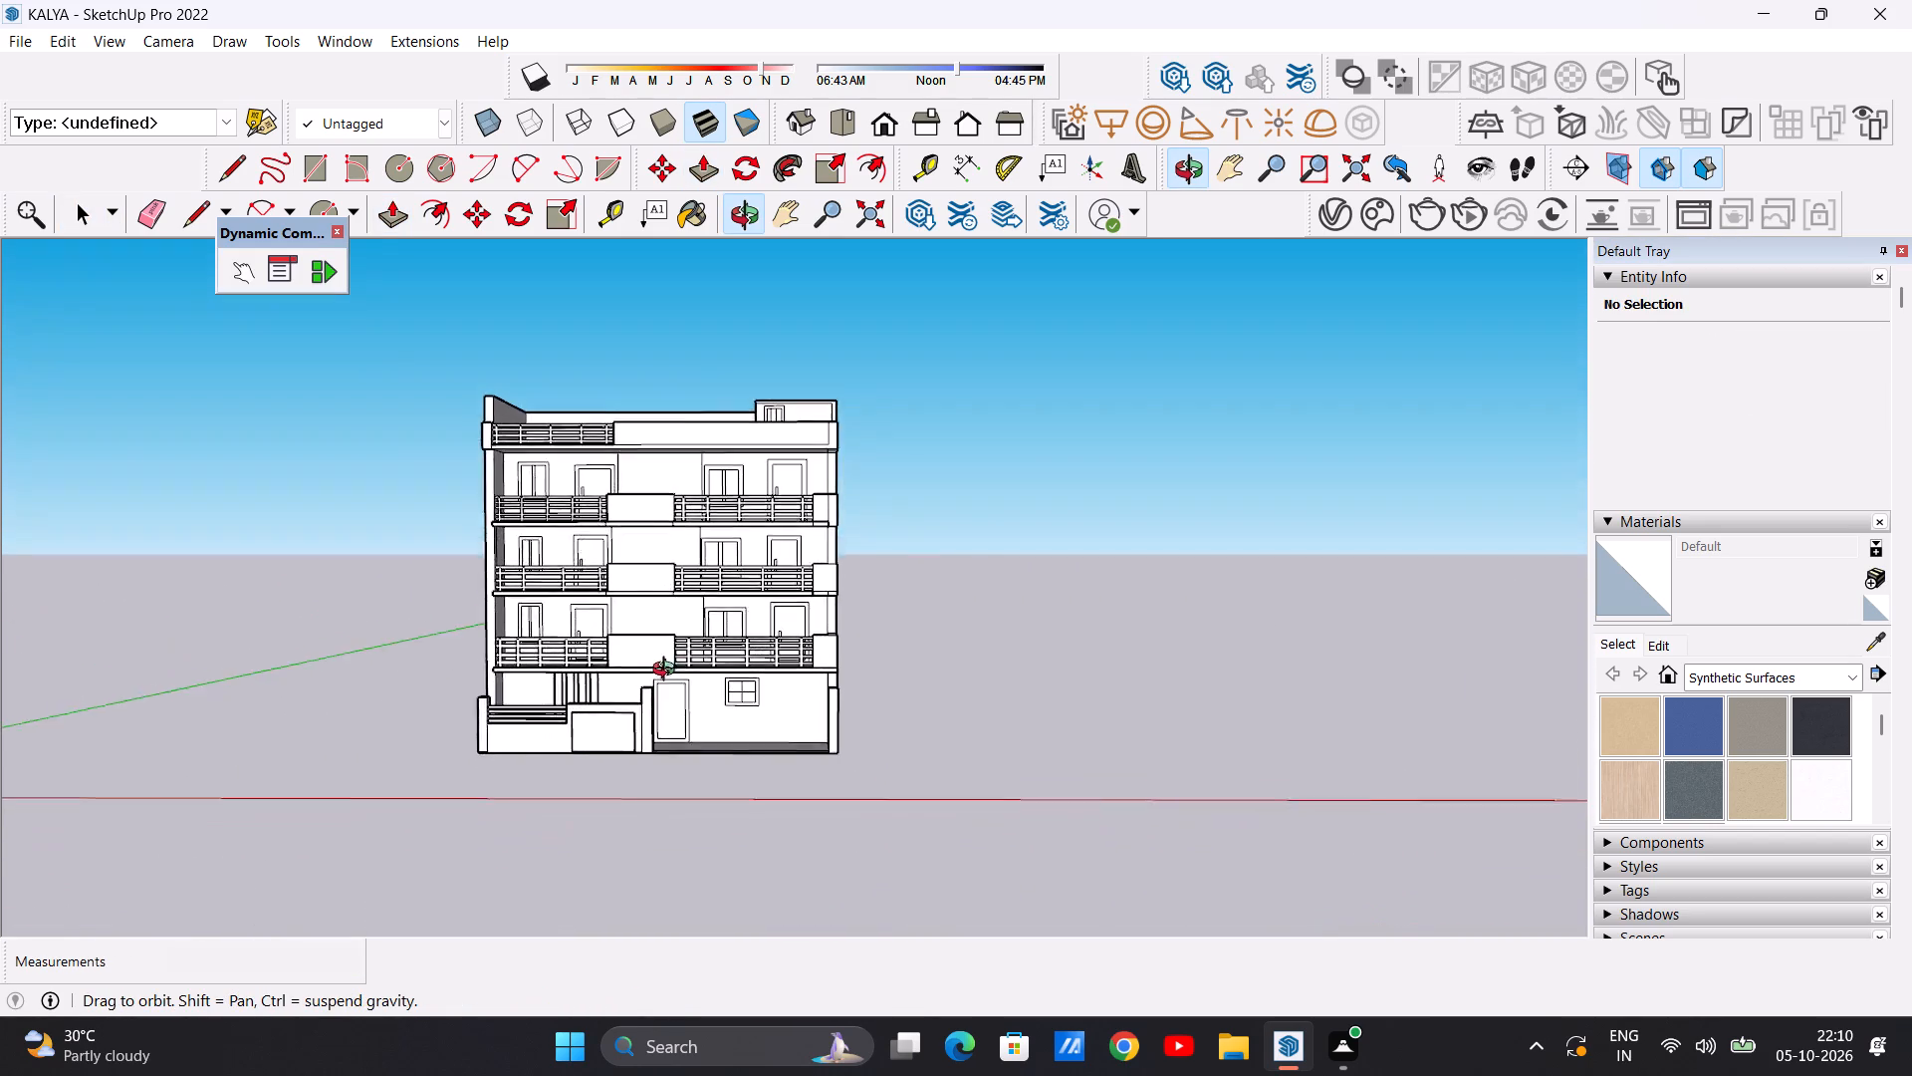
{"action": "middle_click_drag", "start_coordinate": [668, 672], "coordinate": [470, 730]}
{"action": "scroll", "coordinate": [734, 717], "scroll_direction": "up", "scroll_amount": 5}
{"action": "middle_click_drag", "start_coordinate": [537, 729], "coordinate": [760, 792]}
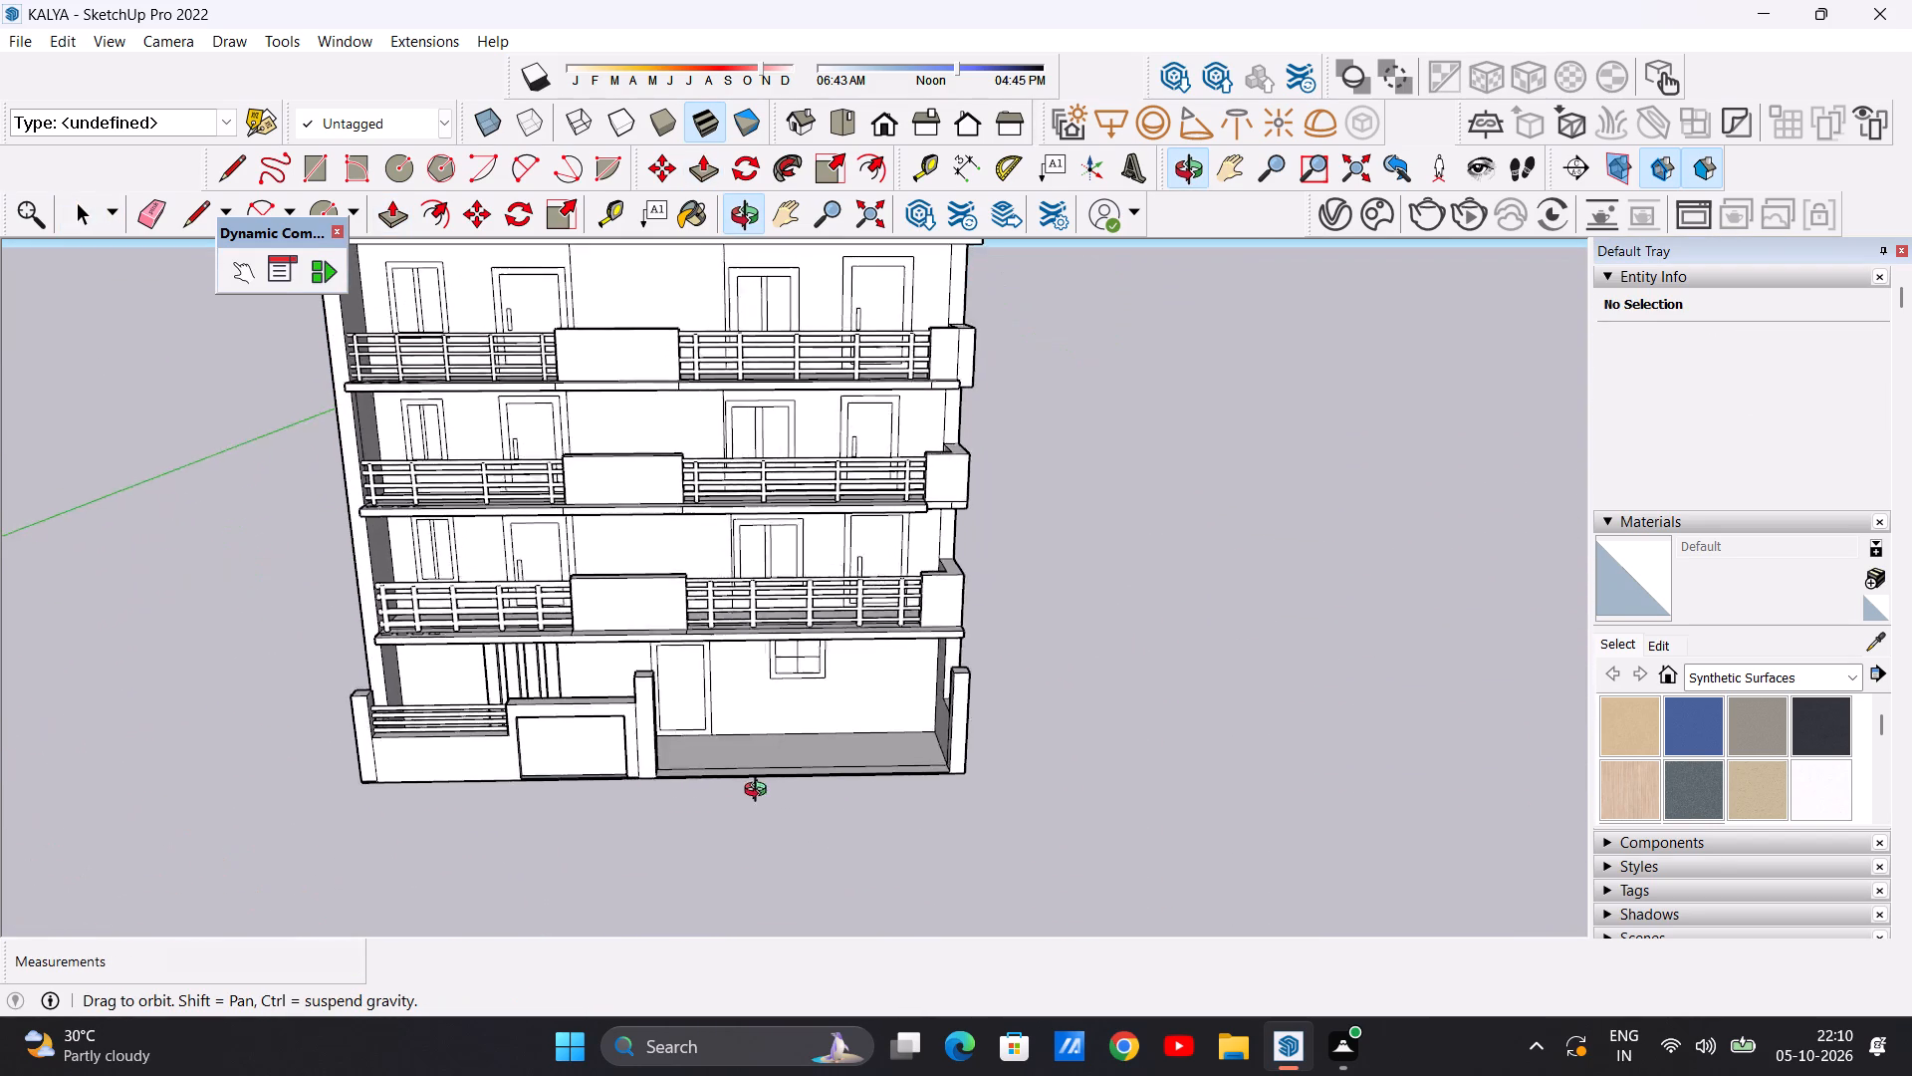
{"action": "middle_click_drag", "start_coordinate": [760, 792], "coordinate": [764, 860]}
{"action": "scroll", "coordinate": [672, 682], "scroll_direction": "up", "scroll_amount": 7}
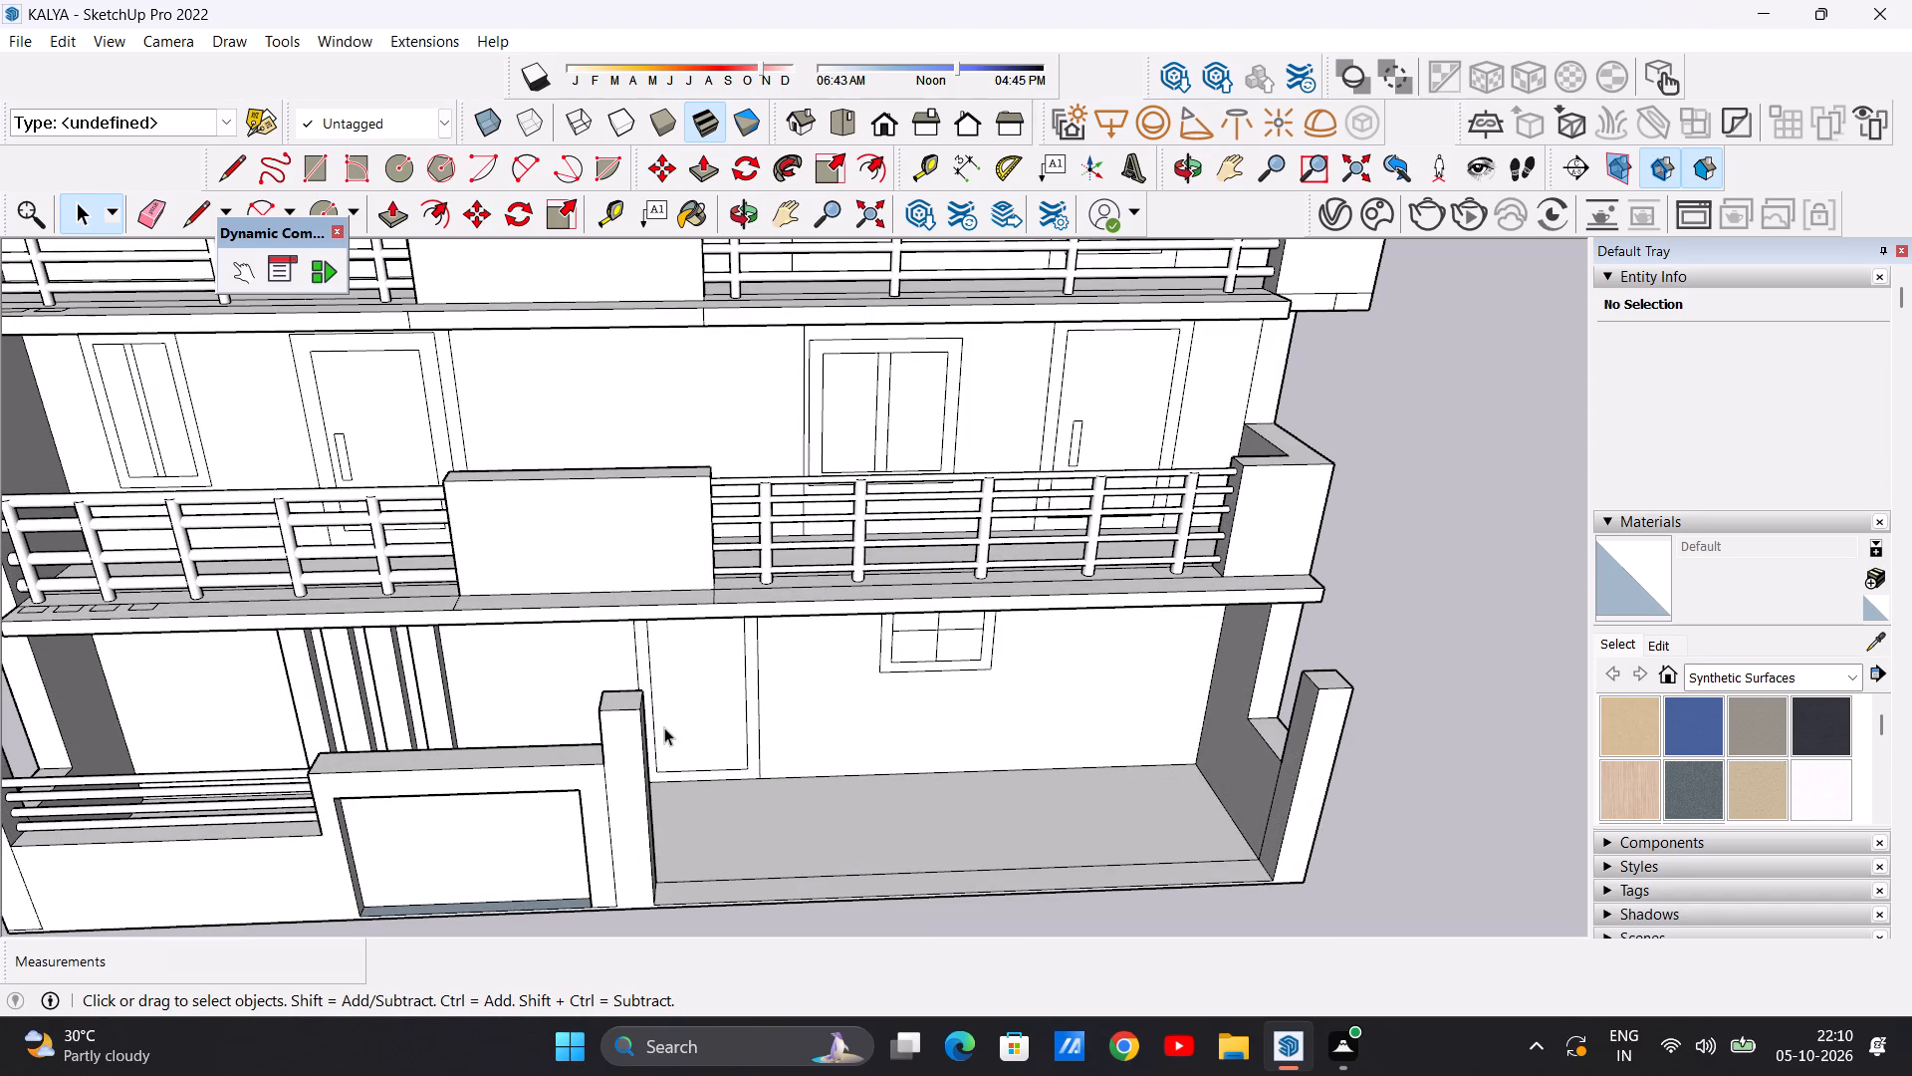
{"action": "scroll", "coordinate": [567, 729], "scroll_direction": "down", "scroll_amount": 6}
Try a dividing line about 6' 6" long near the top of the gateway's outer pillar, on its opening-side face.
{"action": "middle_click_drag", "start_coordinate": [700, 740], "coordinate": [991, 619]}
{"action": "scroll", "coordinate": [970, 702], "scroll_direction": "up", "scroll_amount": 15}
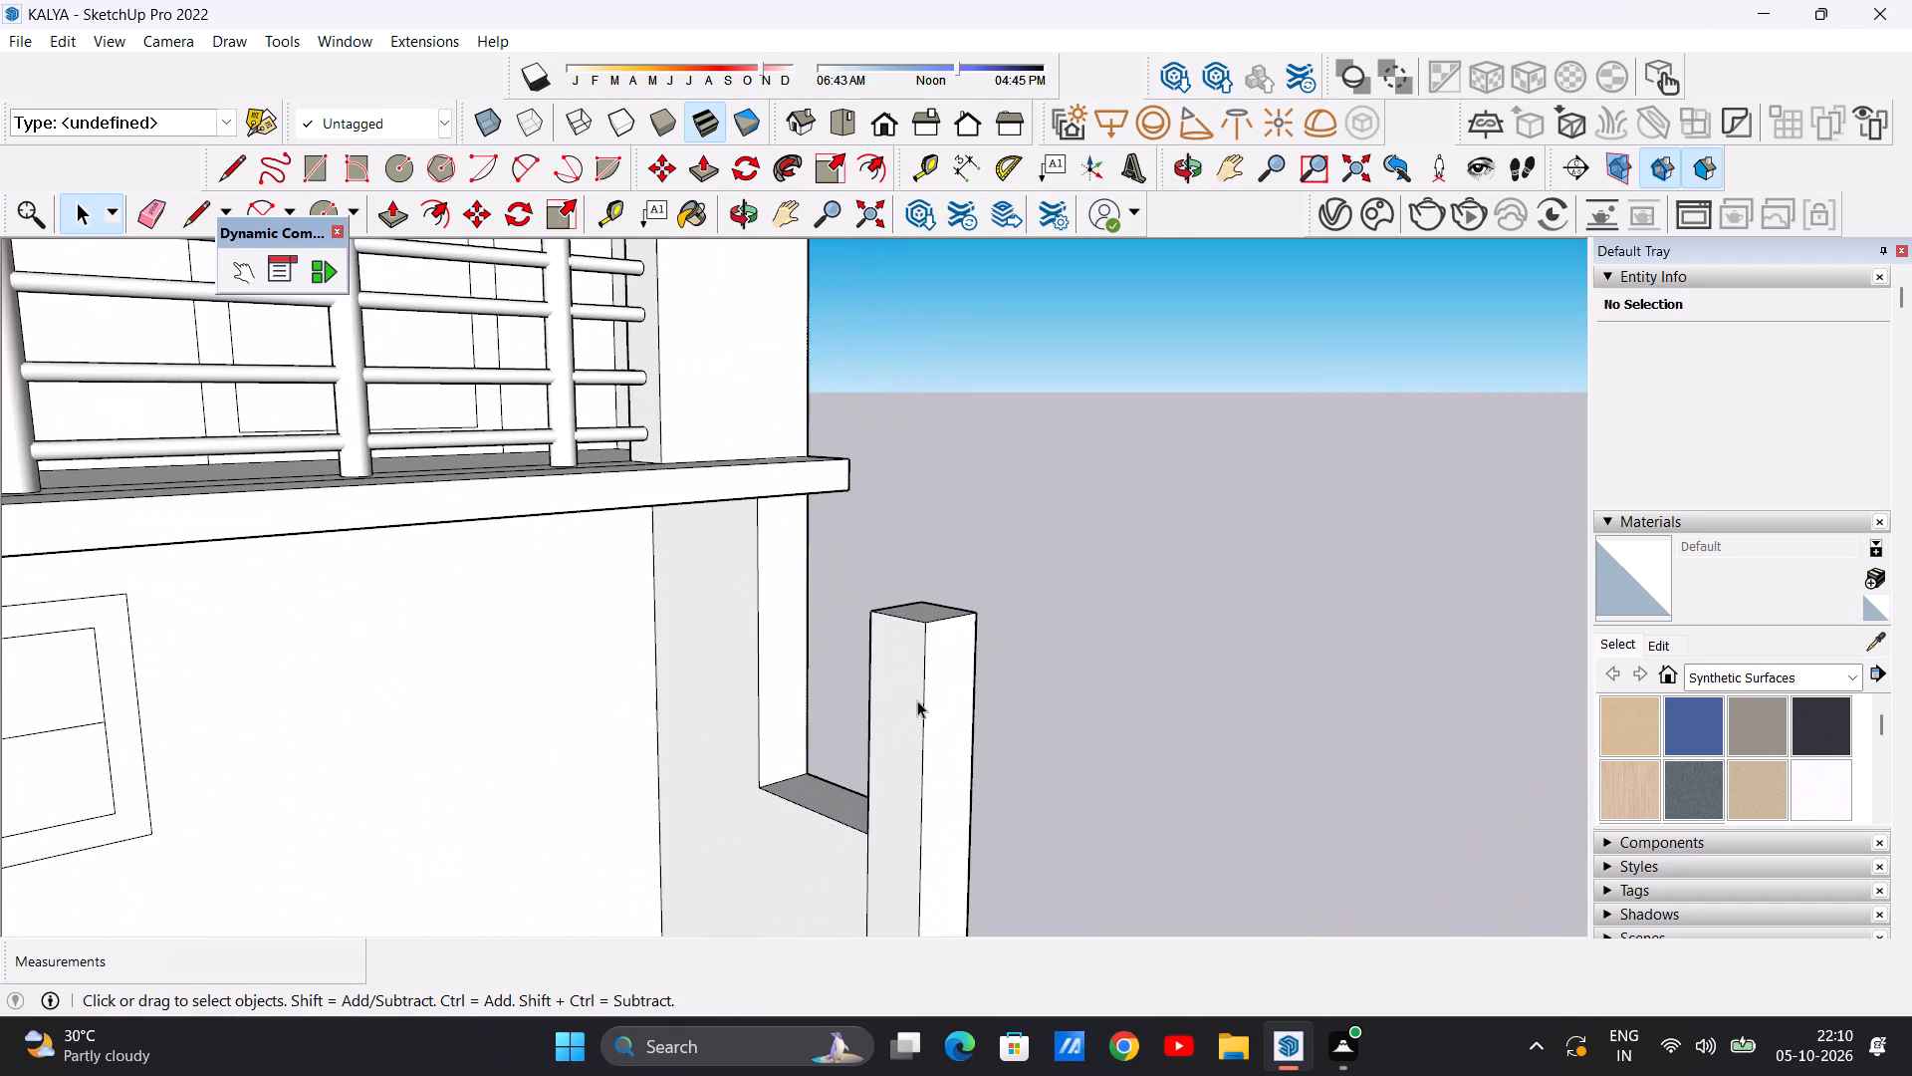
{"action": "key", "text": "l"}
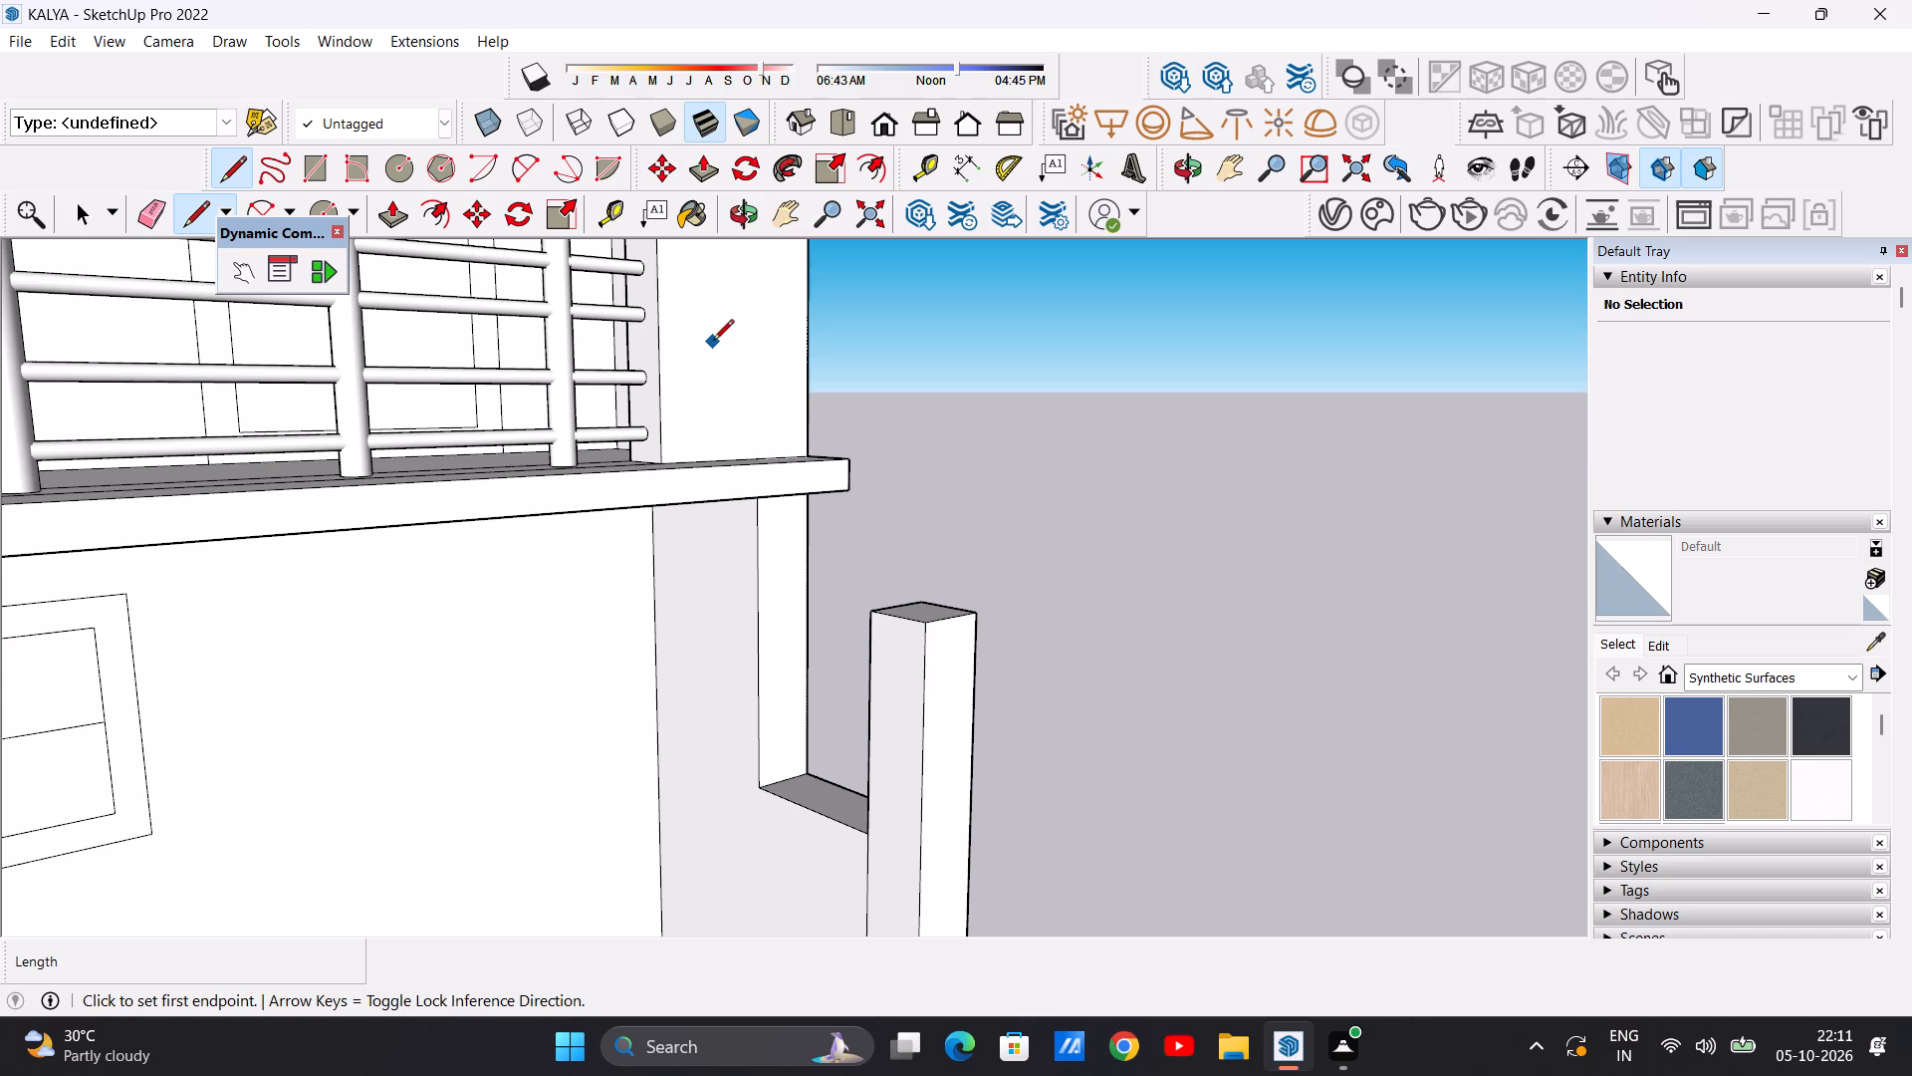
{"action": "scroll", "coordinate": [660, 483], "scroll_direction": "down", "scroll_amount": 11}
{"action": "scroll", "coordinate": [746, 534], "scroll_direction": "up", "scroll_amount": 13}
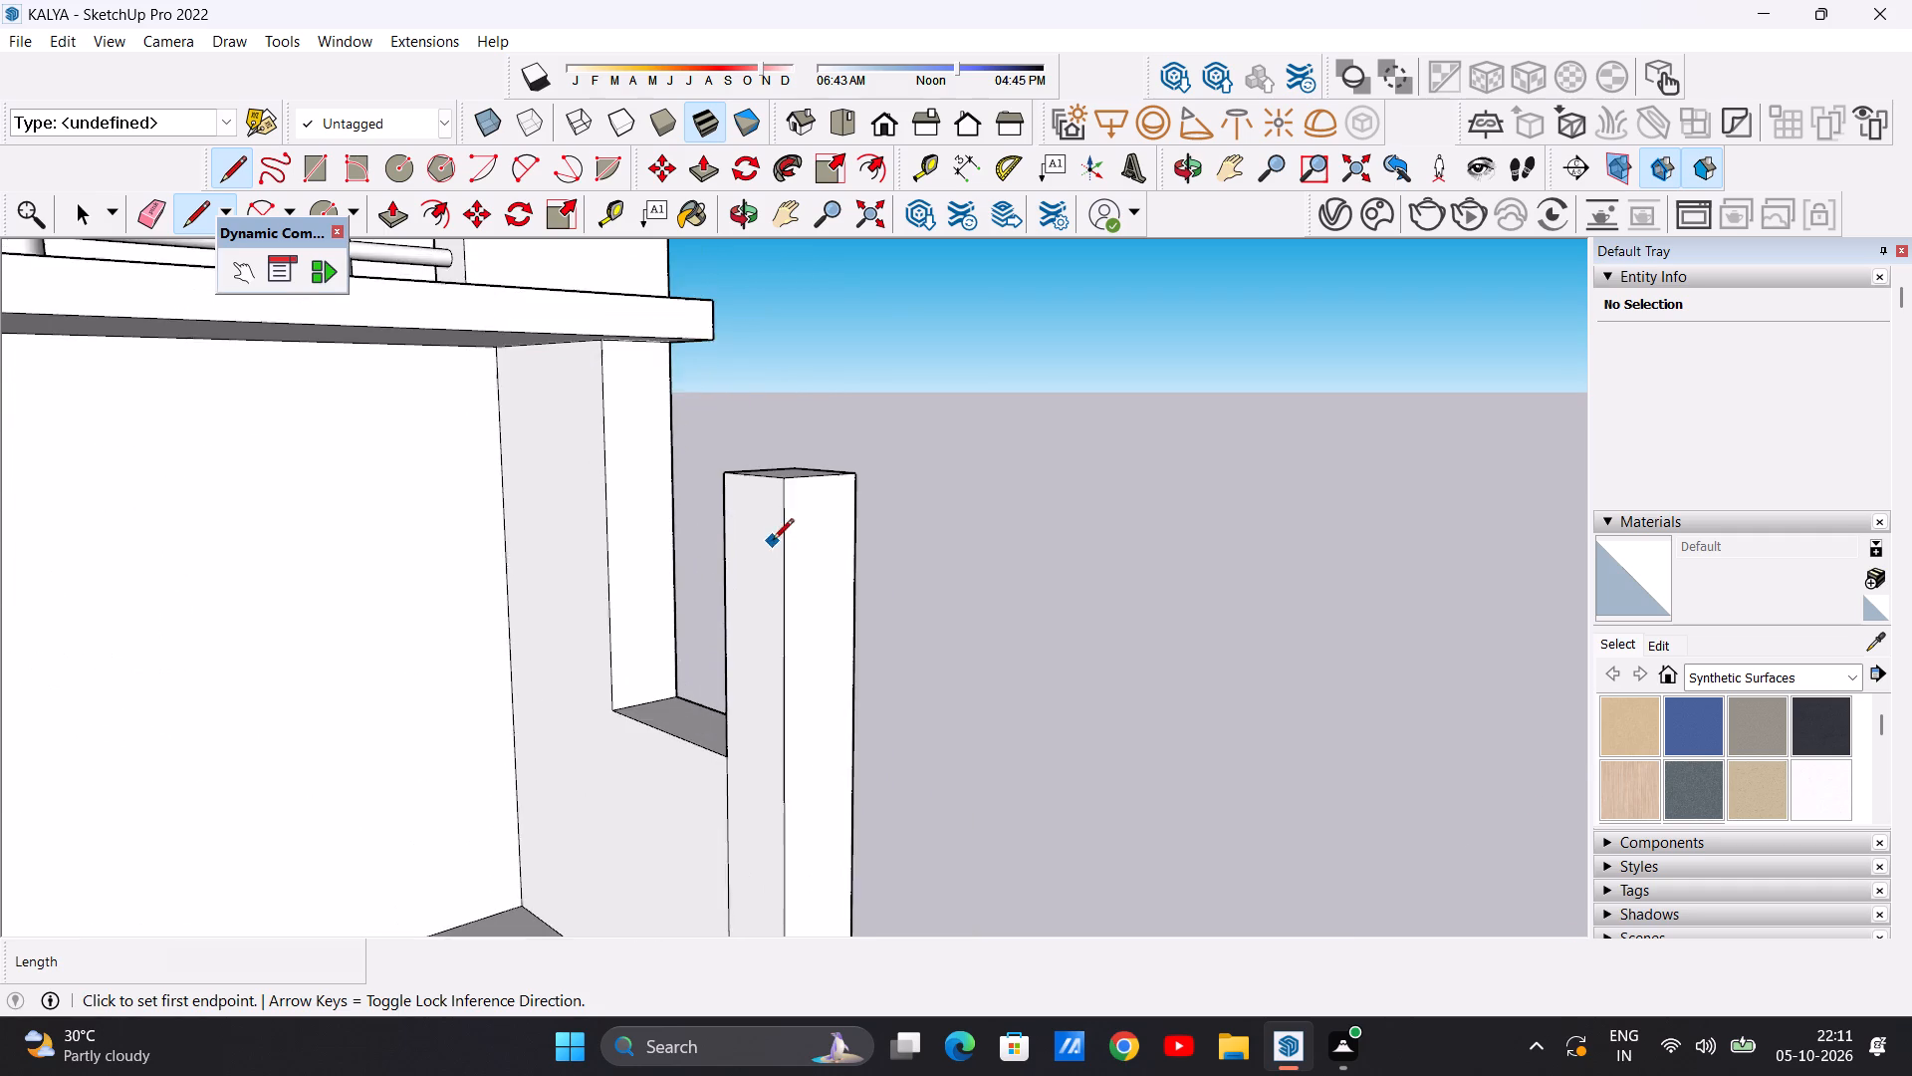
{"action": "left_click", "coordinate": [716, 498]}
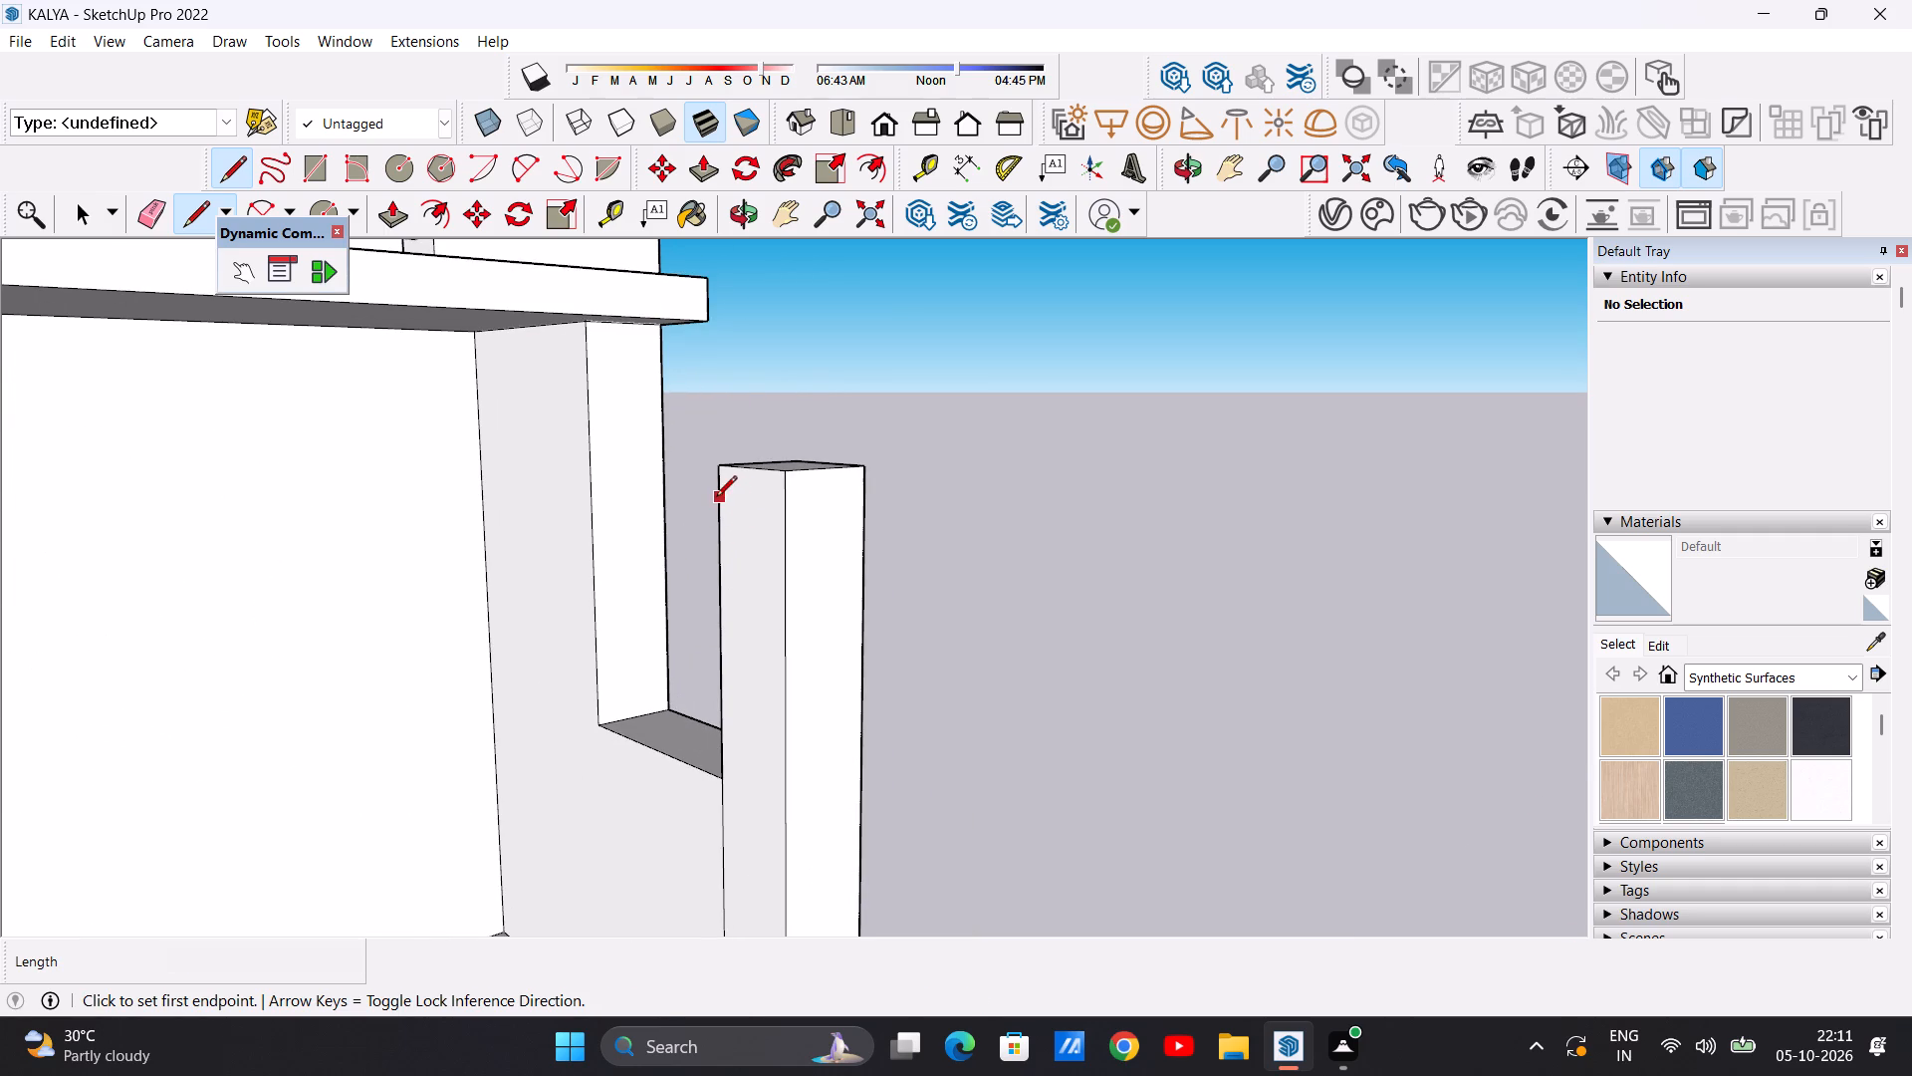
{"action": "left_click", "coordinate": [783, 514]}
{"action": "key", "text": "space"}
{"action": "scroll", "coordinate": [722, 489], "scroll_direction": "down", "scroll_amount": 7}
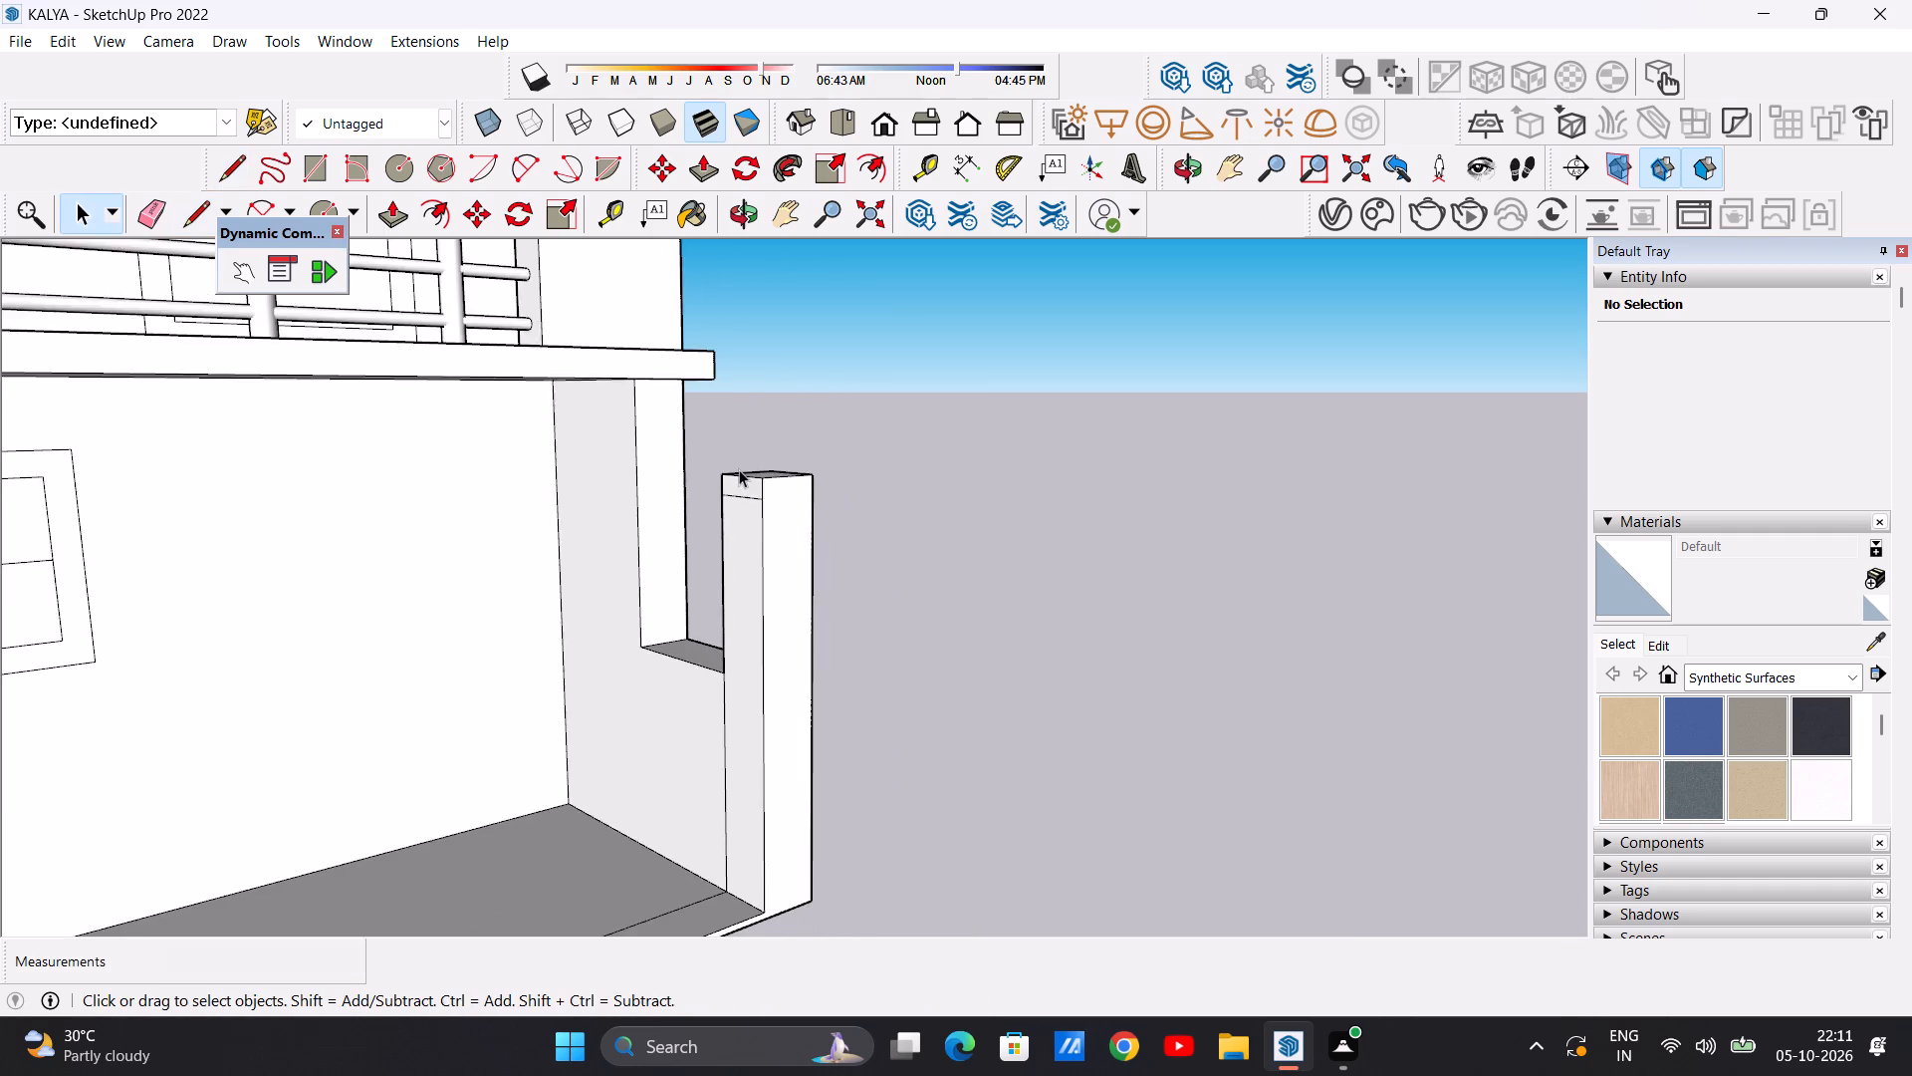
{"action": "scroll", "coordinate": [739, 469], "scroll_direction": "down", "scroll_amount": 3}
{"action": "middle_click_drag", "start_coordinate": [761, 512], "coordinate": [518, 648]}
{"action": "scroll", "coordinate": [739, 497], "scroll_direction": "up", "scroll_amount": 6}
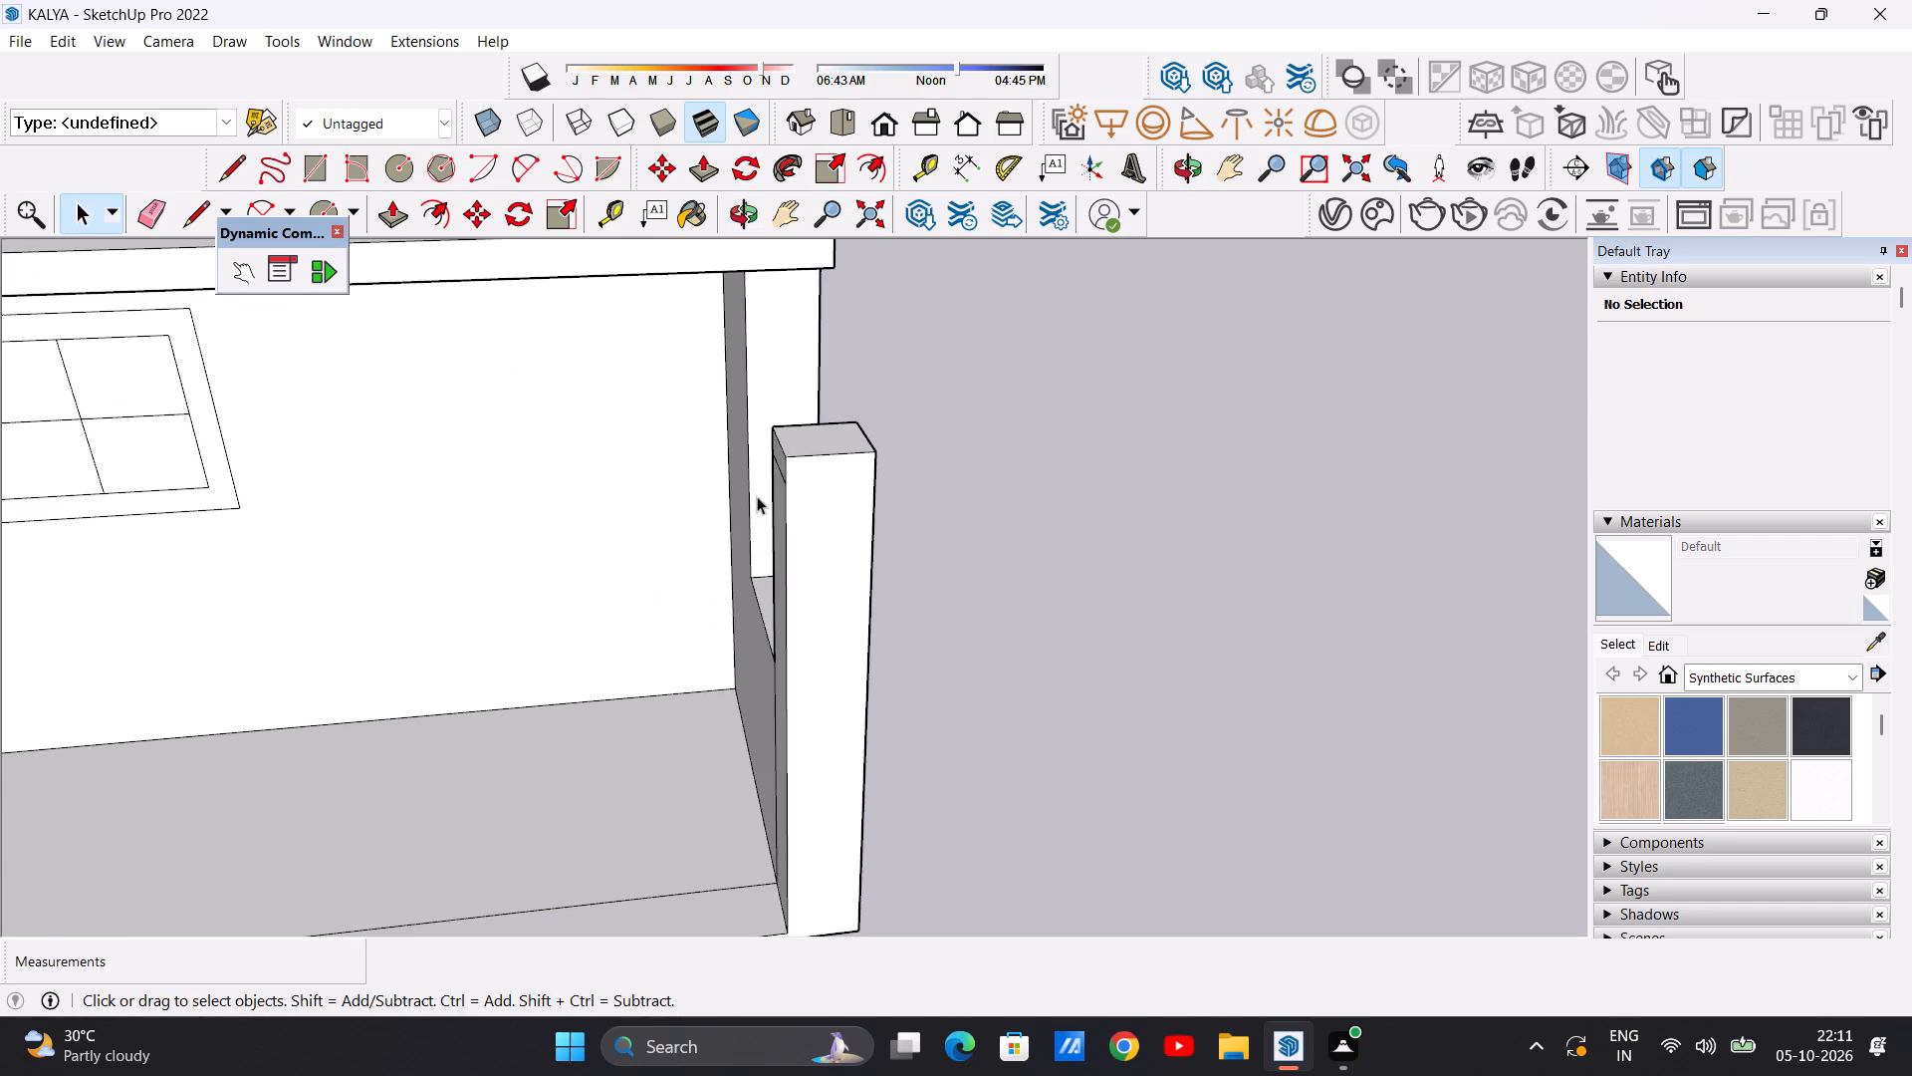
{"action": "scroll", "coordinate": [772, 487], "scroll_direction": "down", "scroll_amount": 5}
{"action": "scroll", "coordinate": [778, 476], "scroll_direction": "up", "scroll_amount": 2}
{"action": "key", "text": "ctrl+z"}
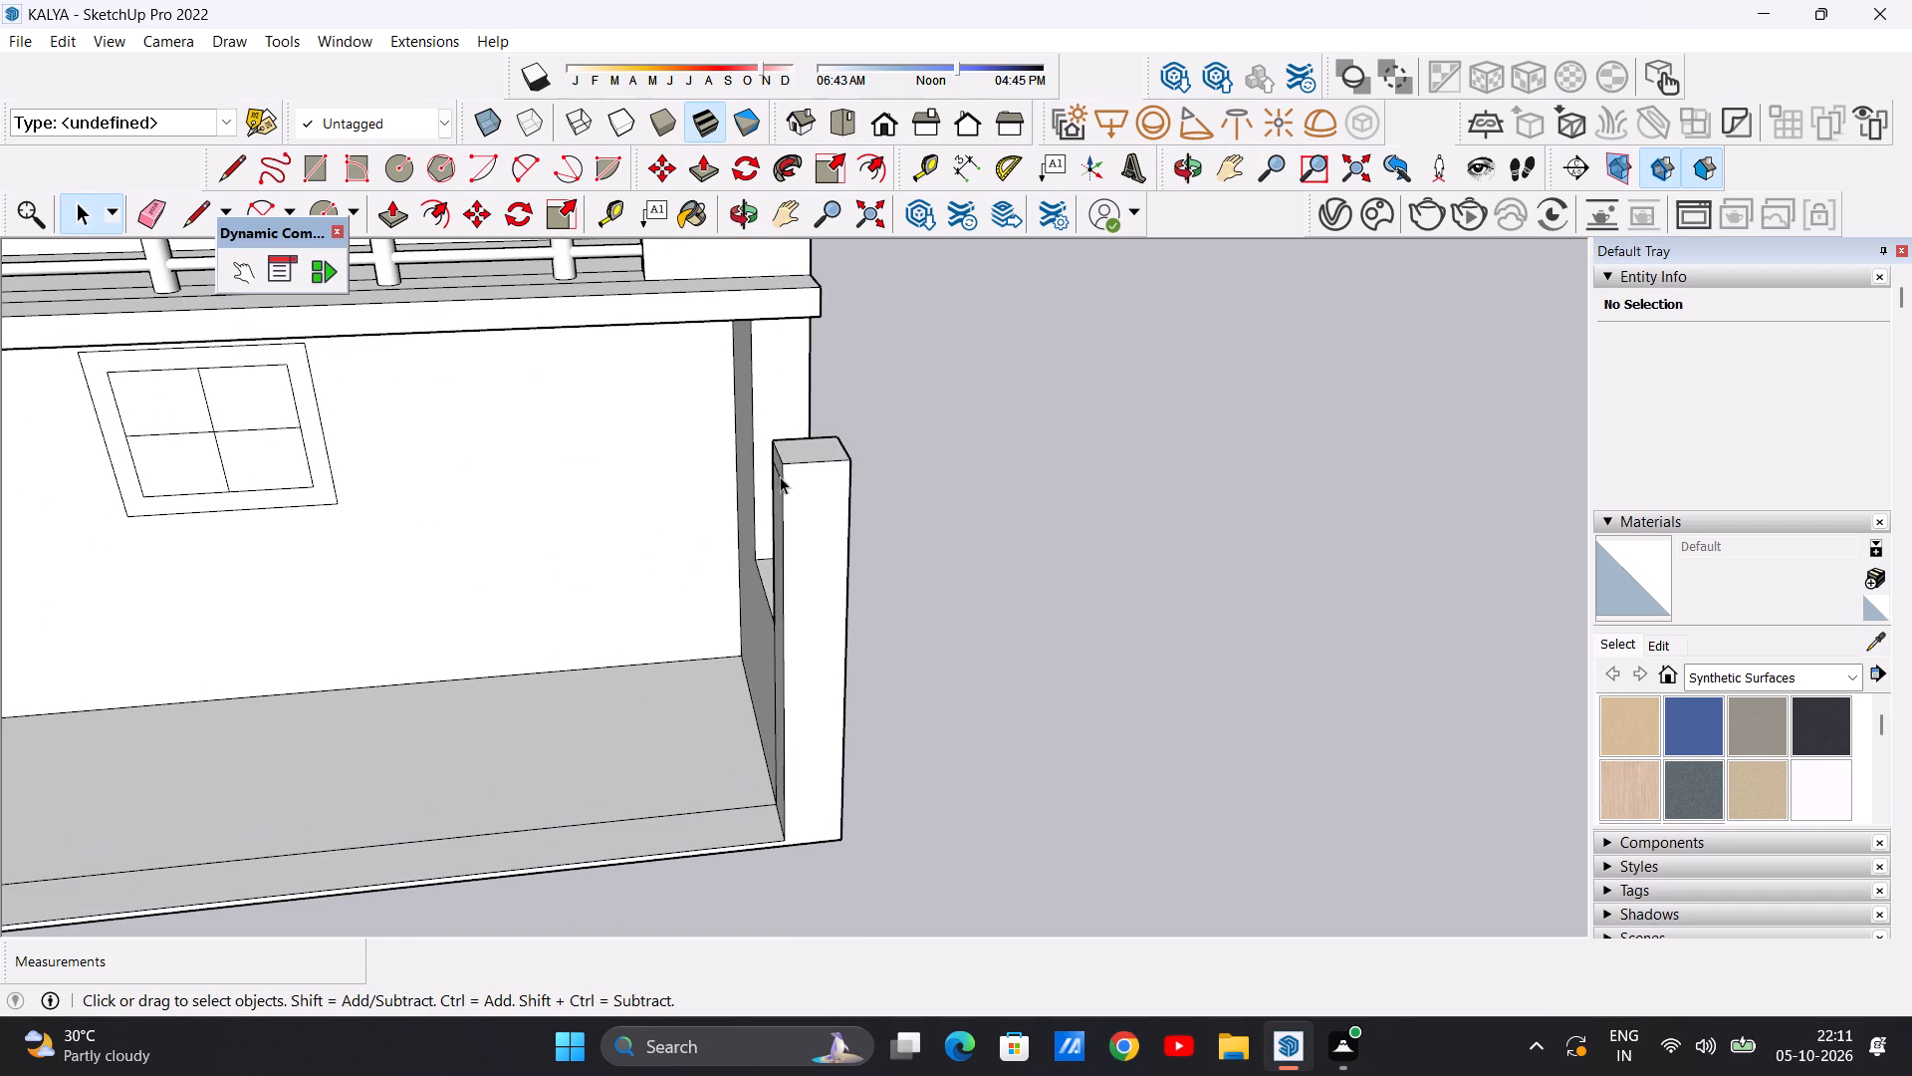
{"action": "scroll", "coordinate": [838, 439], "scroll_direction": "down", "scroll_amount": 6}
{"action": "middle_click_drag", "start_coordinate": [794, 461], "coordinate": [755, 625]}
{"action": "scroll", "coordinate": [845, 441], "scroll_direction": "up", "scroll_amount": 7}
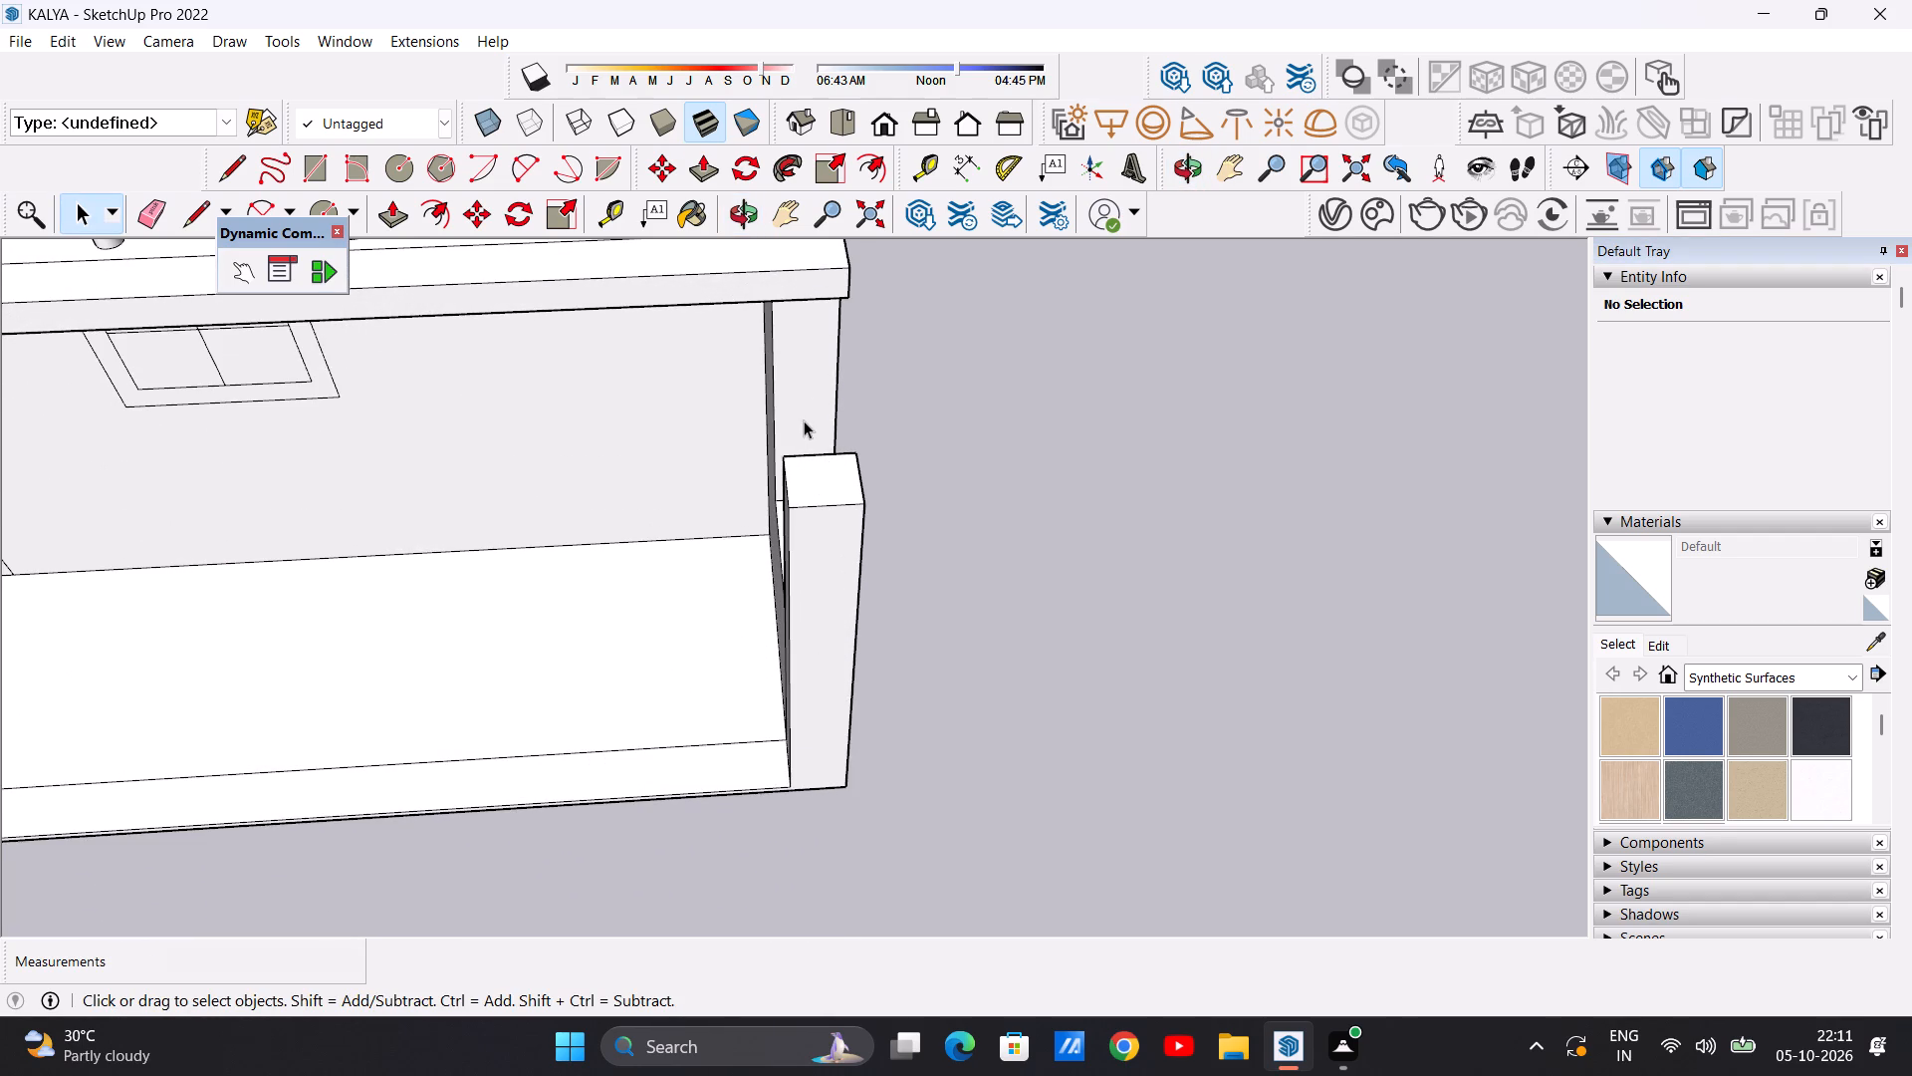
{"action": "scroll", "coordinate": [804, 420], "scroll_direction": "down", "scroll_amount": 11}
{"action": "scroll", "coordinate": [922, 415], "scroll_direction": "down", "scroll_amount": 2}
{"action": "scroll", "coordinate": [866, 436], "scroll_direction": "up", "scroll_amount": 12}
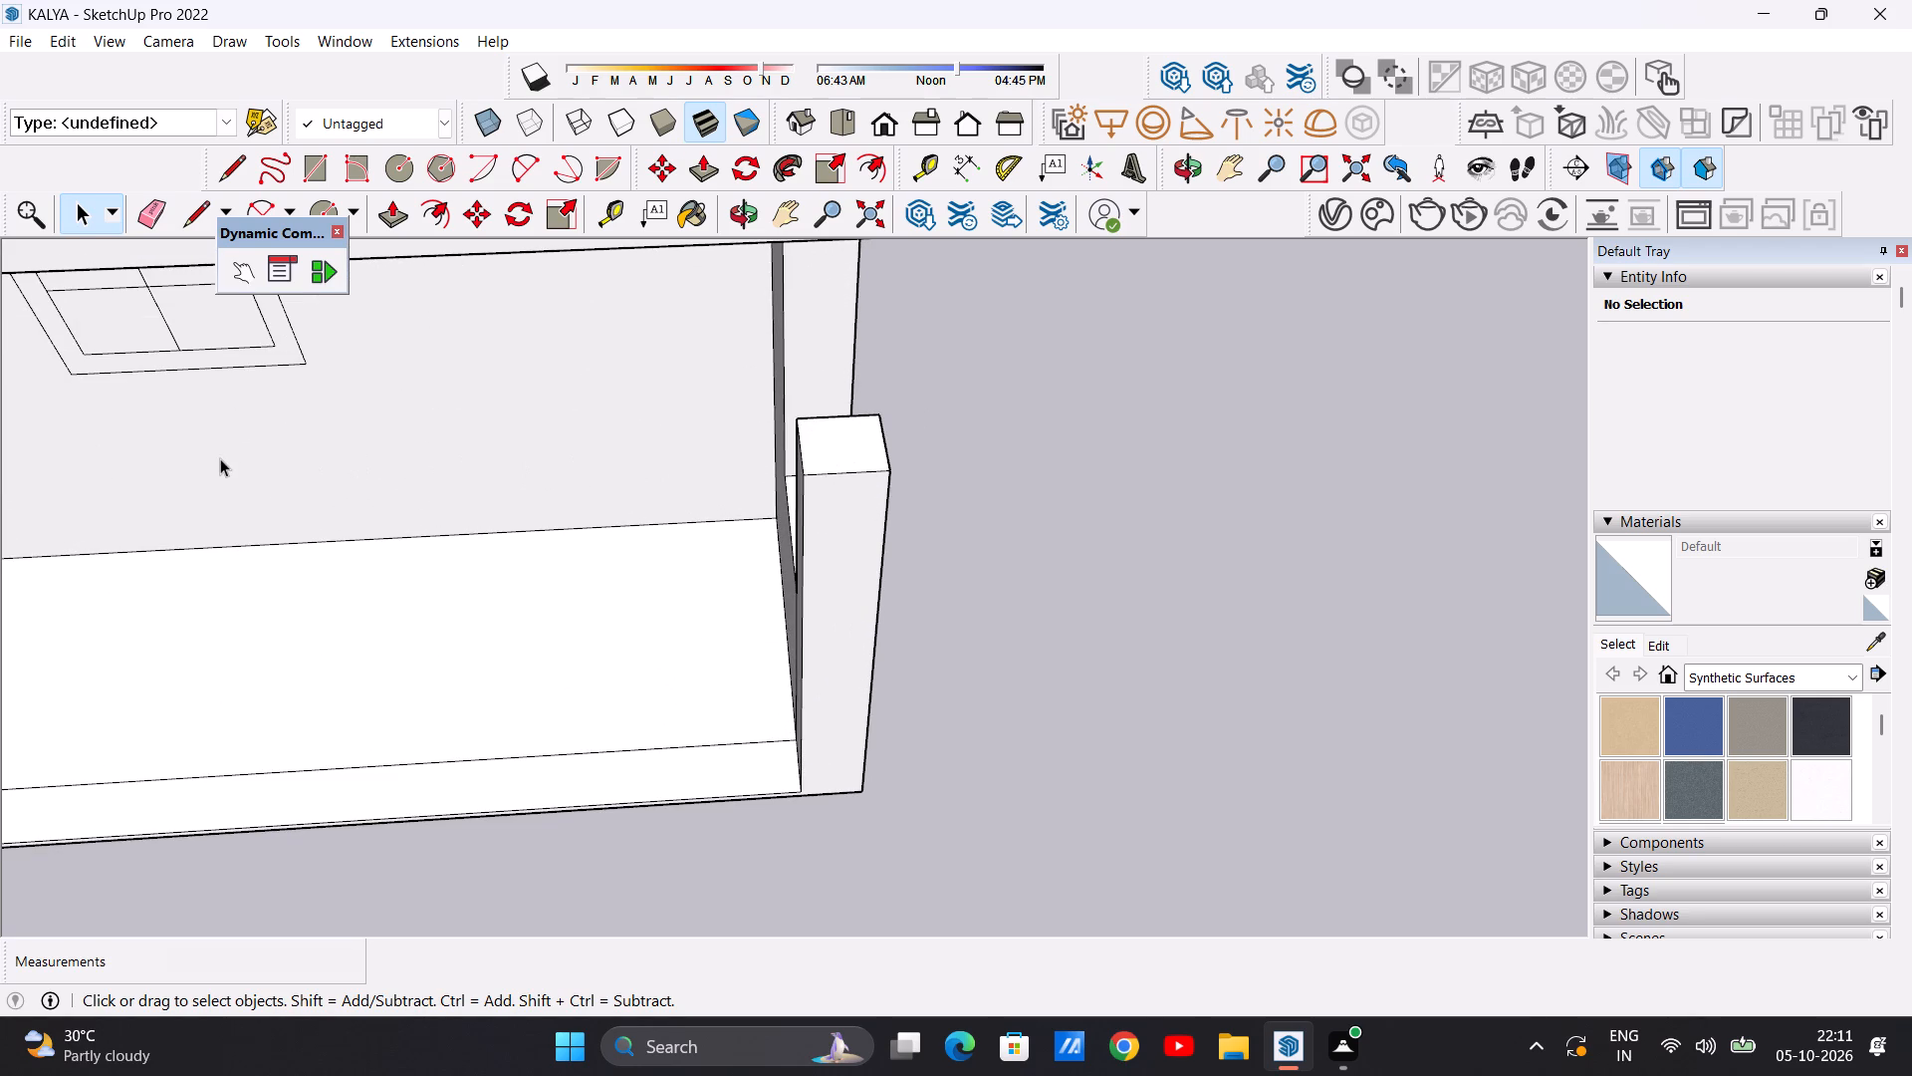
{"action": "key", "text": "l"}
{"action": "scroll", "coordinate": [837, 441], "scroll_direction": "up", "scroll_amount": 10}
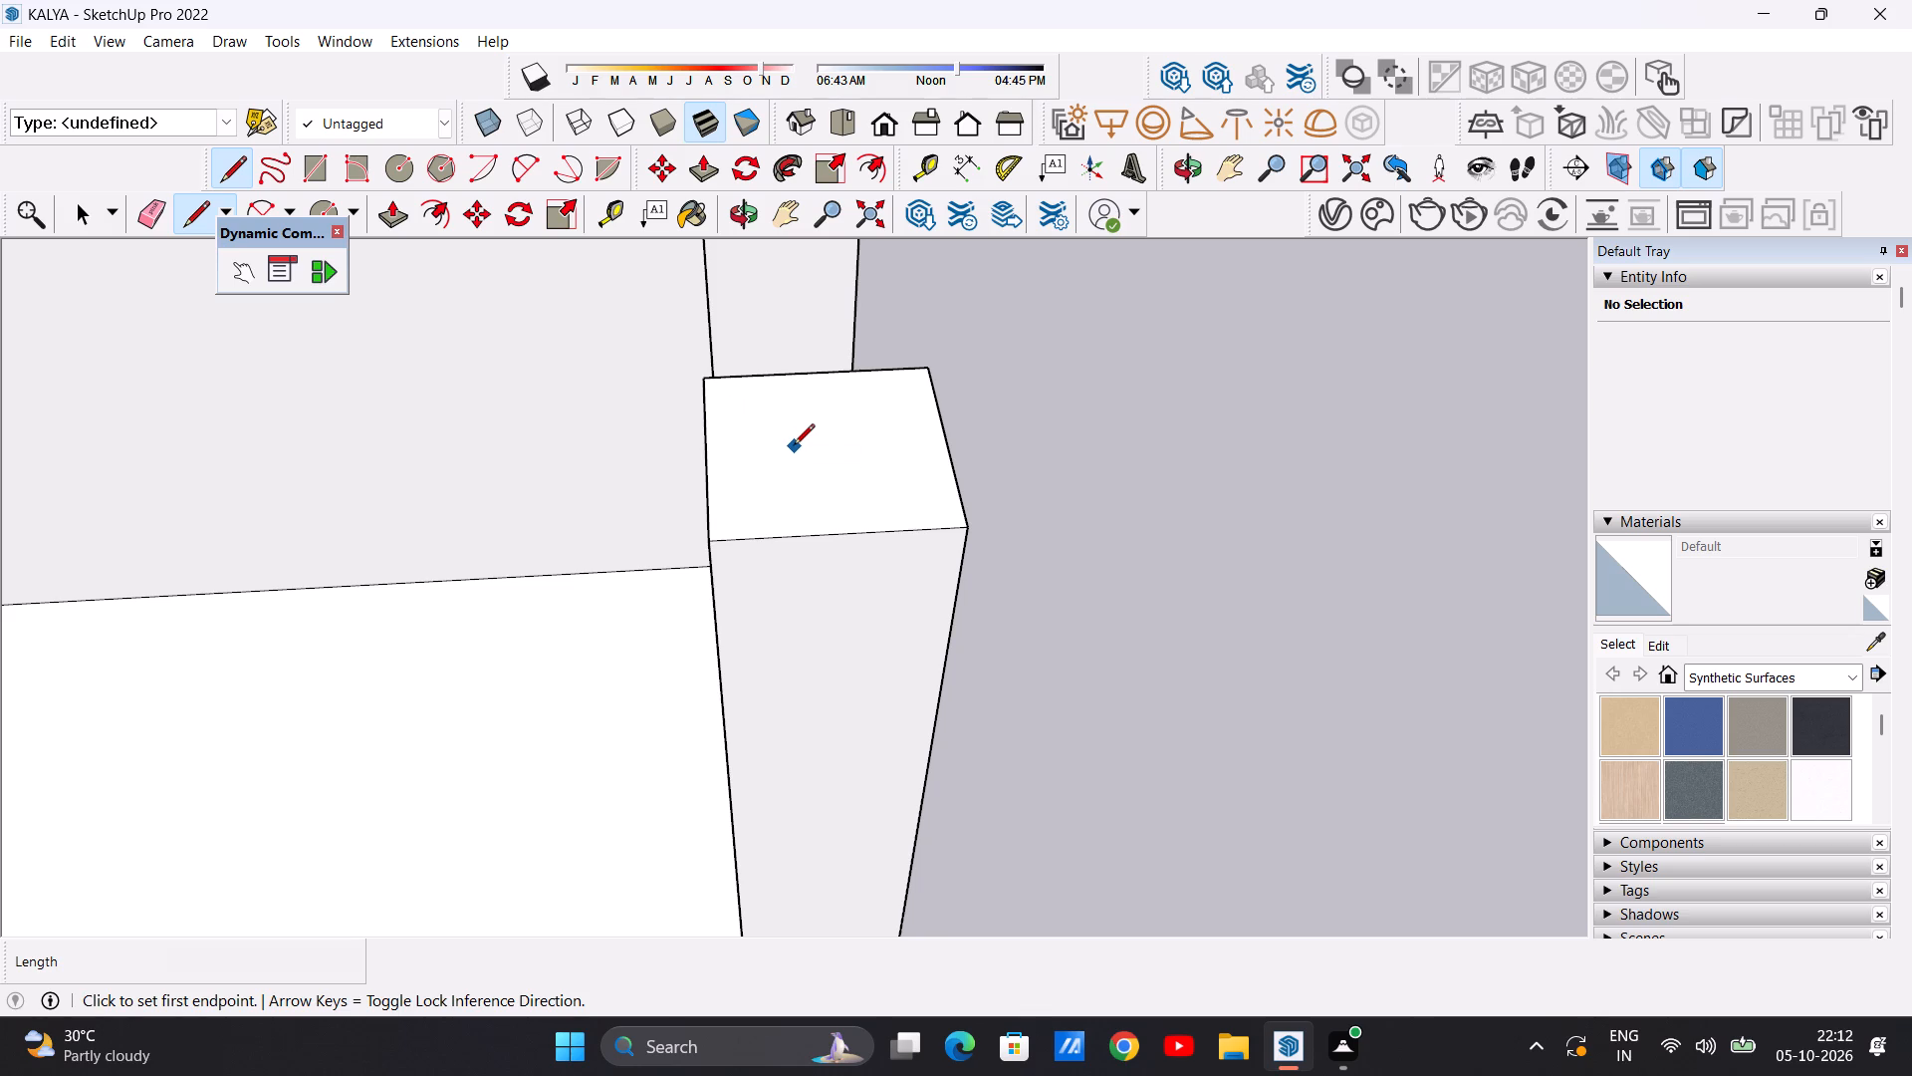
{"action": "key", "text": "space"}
Push/pull the top face of the gateway's outer pillar up about 1' 2" to form a cap block.
{"action": "scroll", "coordinate": [804, 436], "scroll_direction": "down", "scroll_amount": 3}
{"action": "middle_click_drag", "start_coordinate": [796, 557], "coordinate": [795, 519]}
{"action": "scroll", "coordinate": [785, 381], "scroll_direction": "up", "scroll_amount": 4}
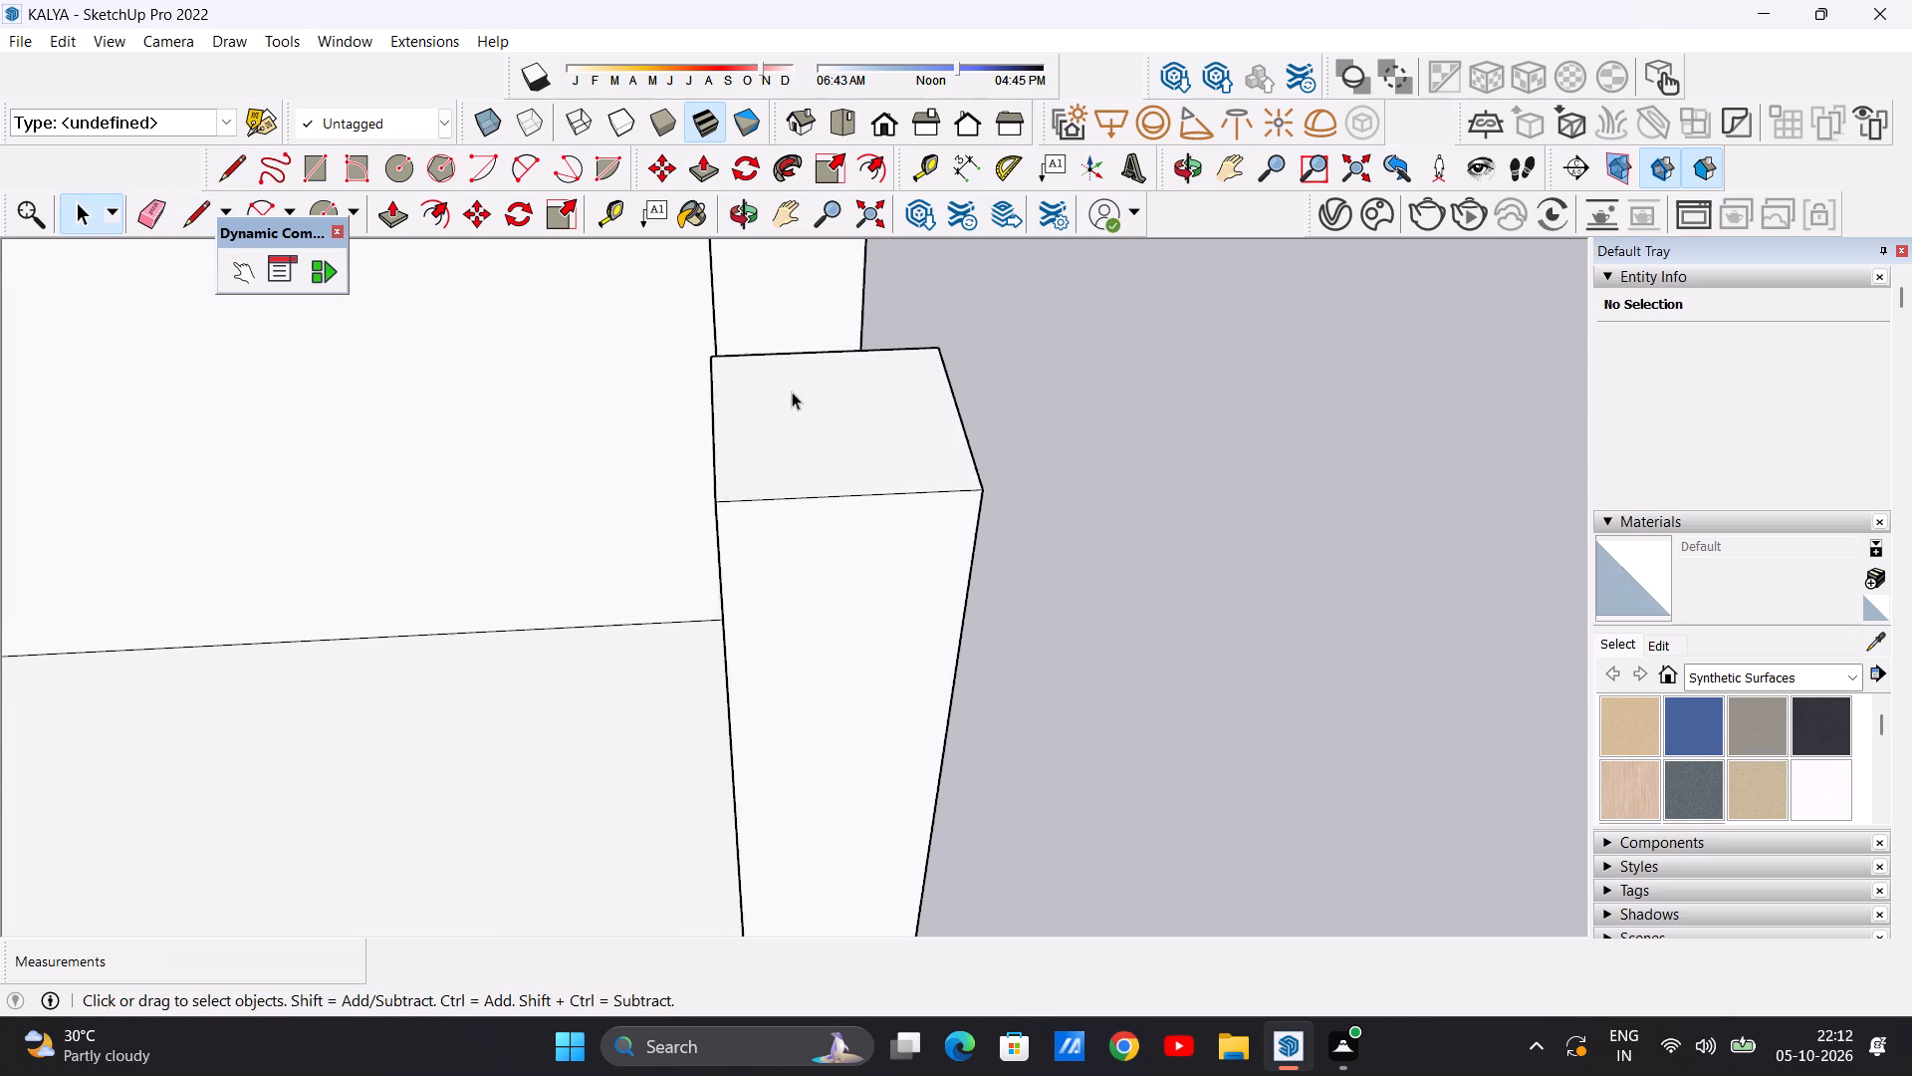
{"action": "scroll", "coordinate": [792, 392], "scroll_direction": "up", "scroll_amount": 1}
{"action": "key", "text": "p"}
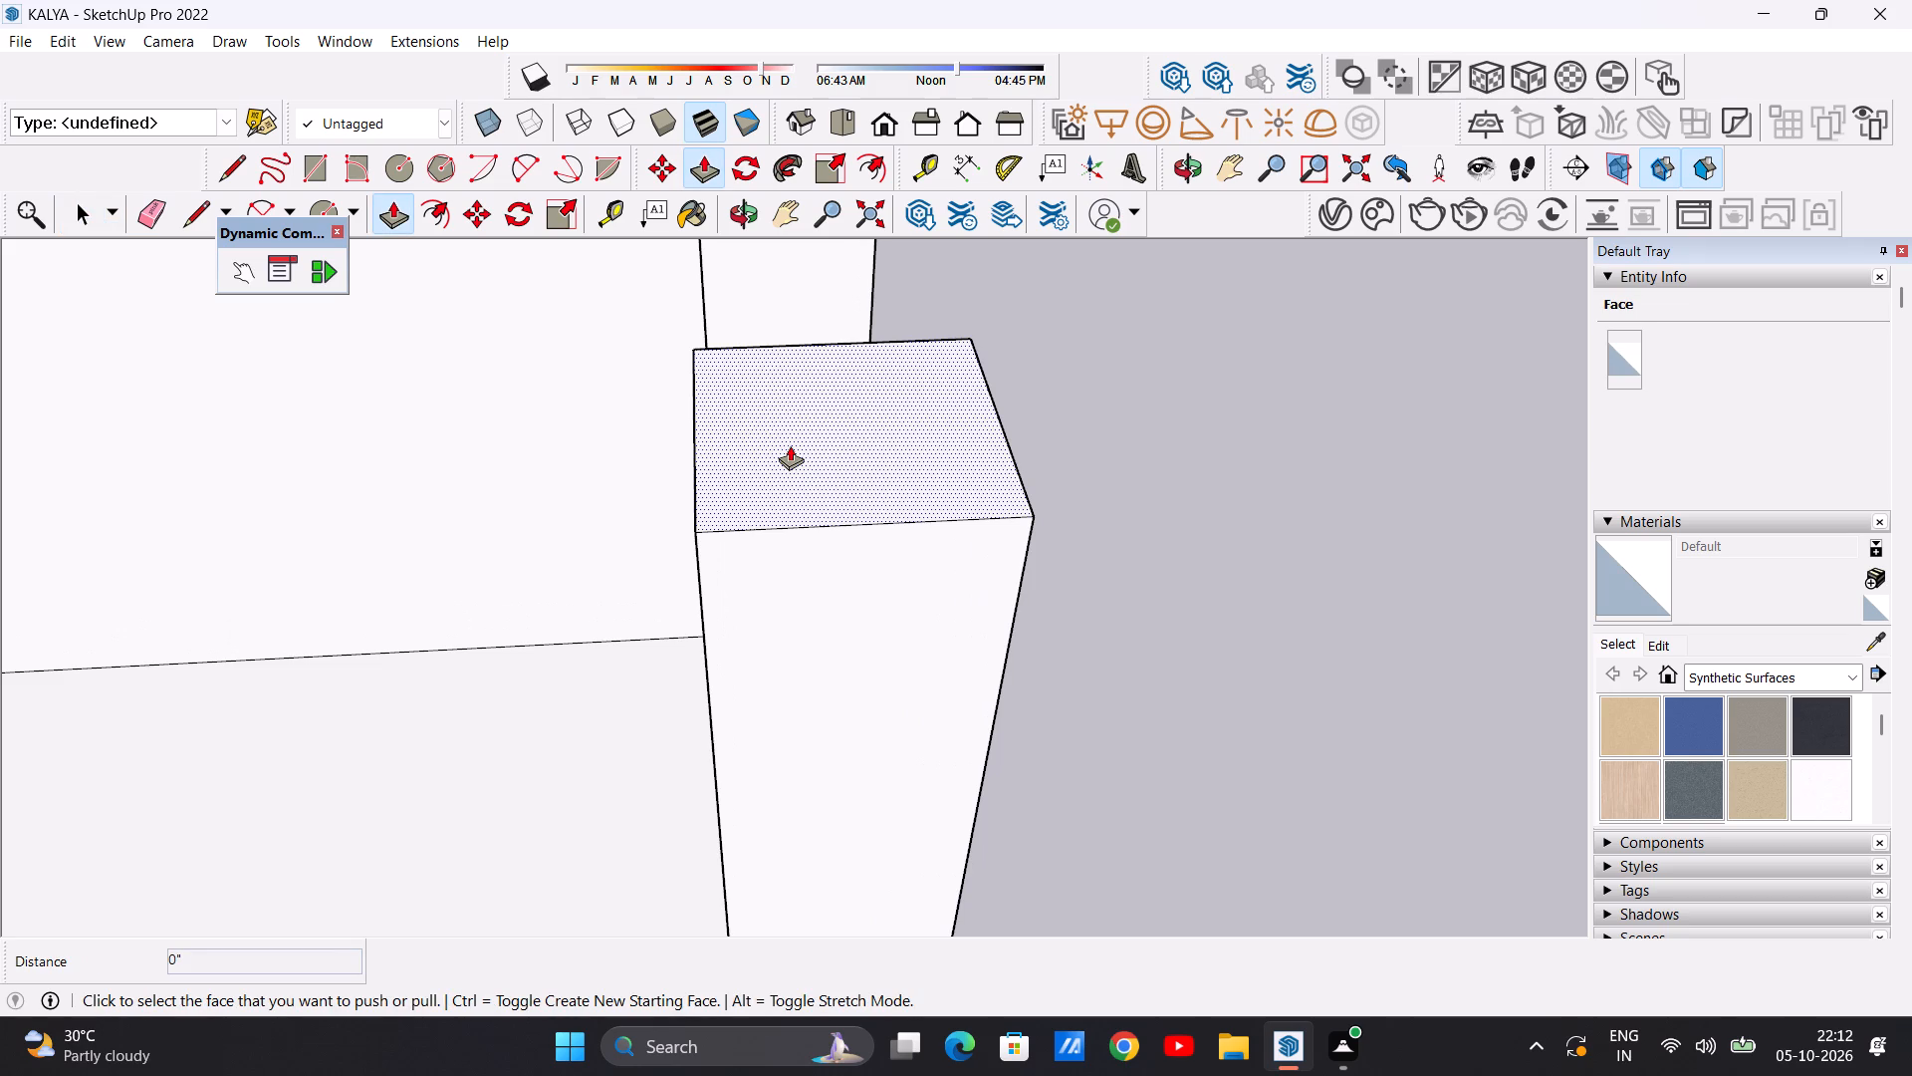
{"action": "left_click", "coordinate": [790, 445]}
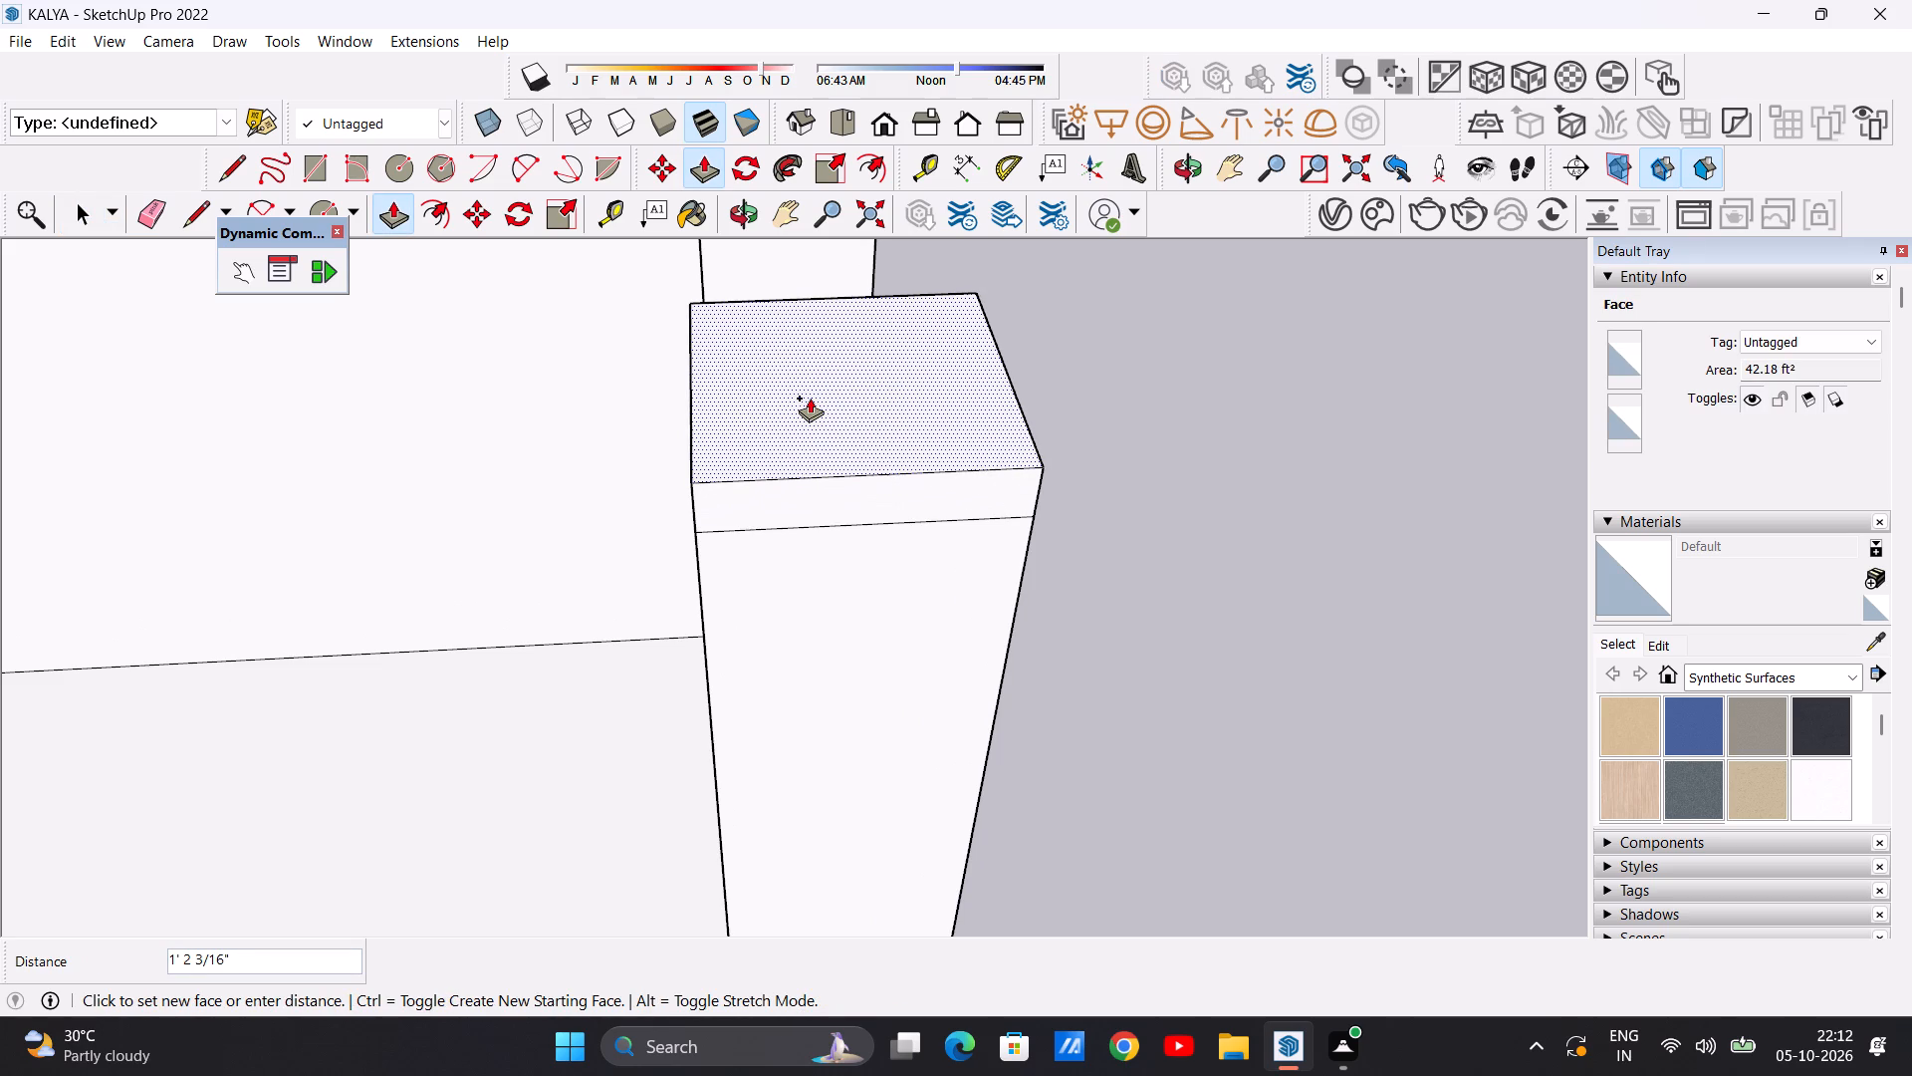
{"action": "left_click", "coordinate": [809, 390]}
{"action": "key", "text": "space"}
Push/pull the cap block's opening-side face about 133' 10" over the gateway and past the opposite pillar, forming a beam.
{"action": "scroll", "coordinate": [767, 536], "scroll_direction": "down", "scroll_amount": 3}
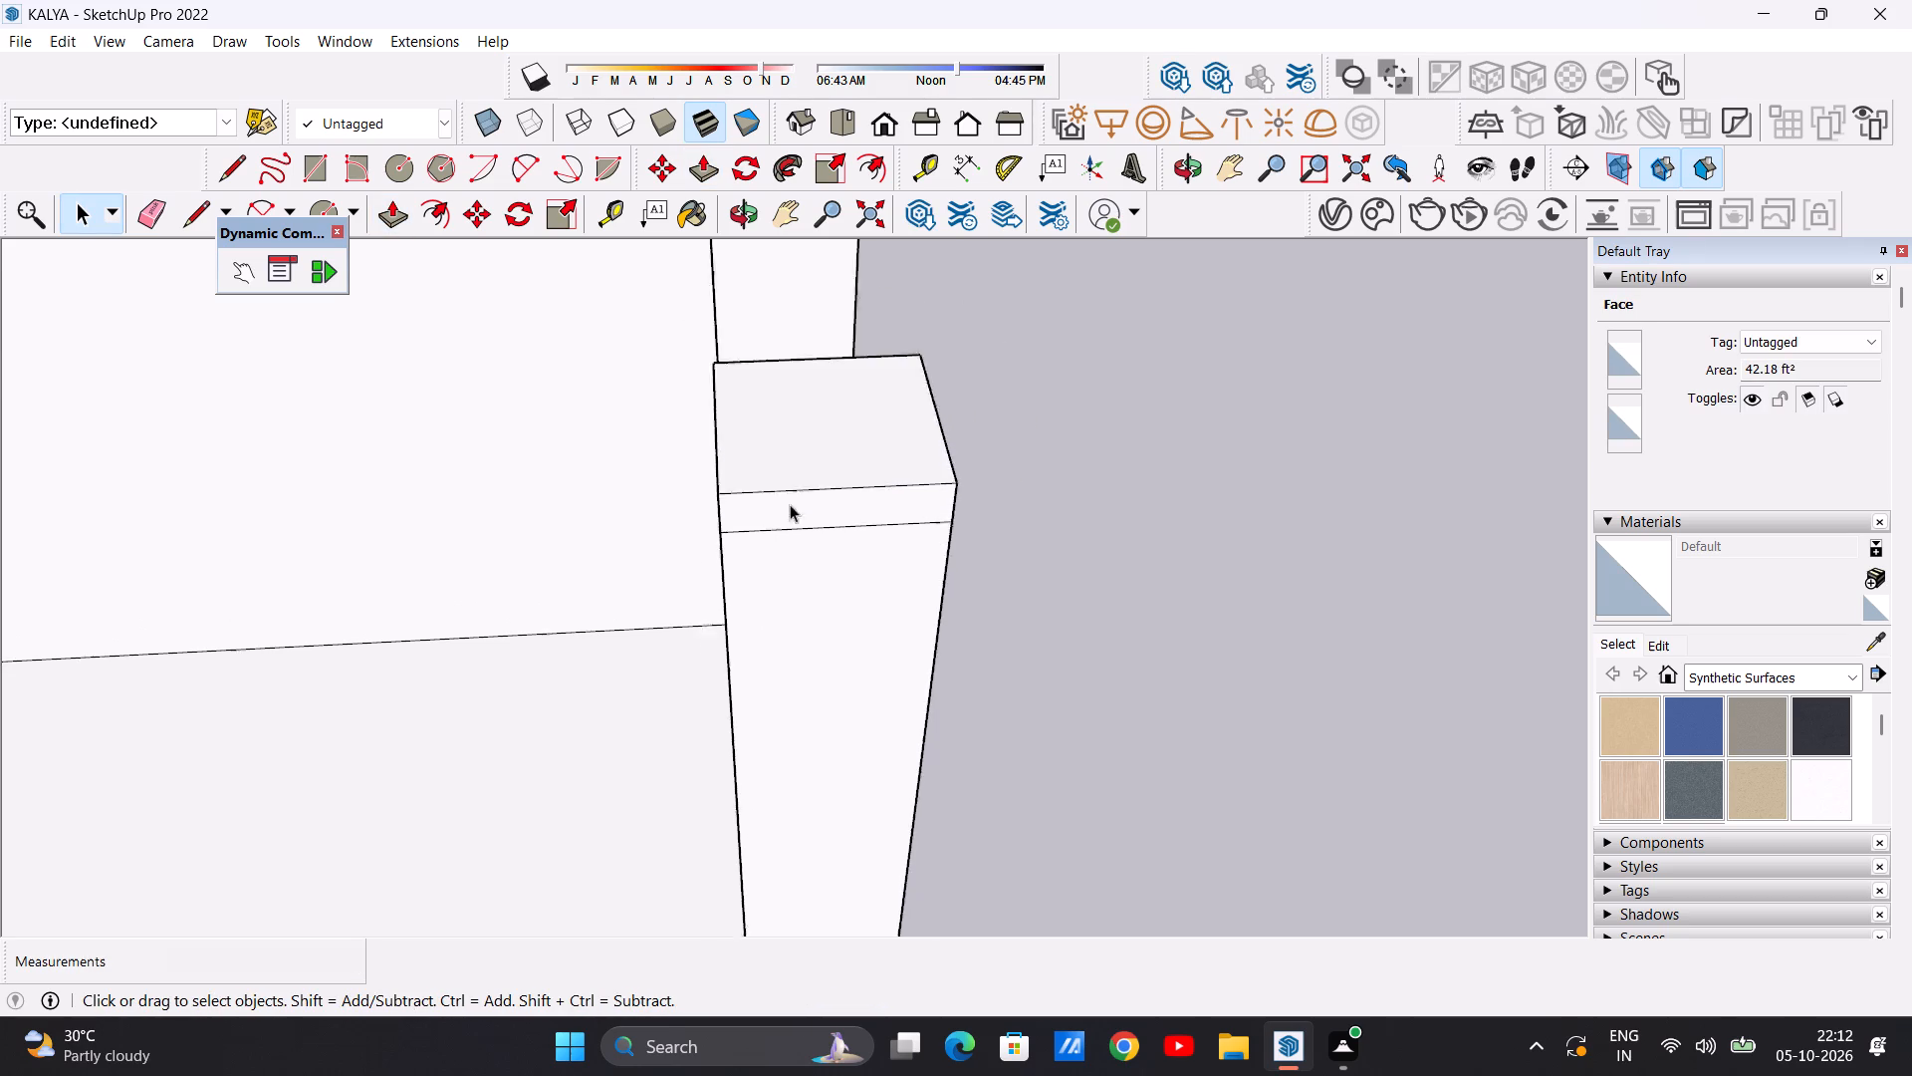
{"action": "scroll", "coordinate": [790, 504], "scroll_direction": "down", "scroll_amount": 9}
{"action": "scroll", "coordinate": [675, 496], "scroll_direction": "up", "scroll_amount": 1}
{"action": "middle_click_drag", "start_coordinate": [685, 496], "coordinate": [869, 485]}
{"action": "scroll", "coordinate": [939, 441], "scroll_direction": "up", "scroll_amount": 4}
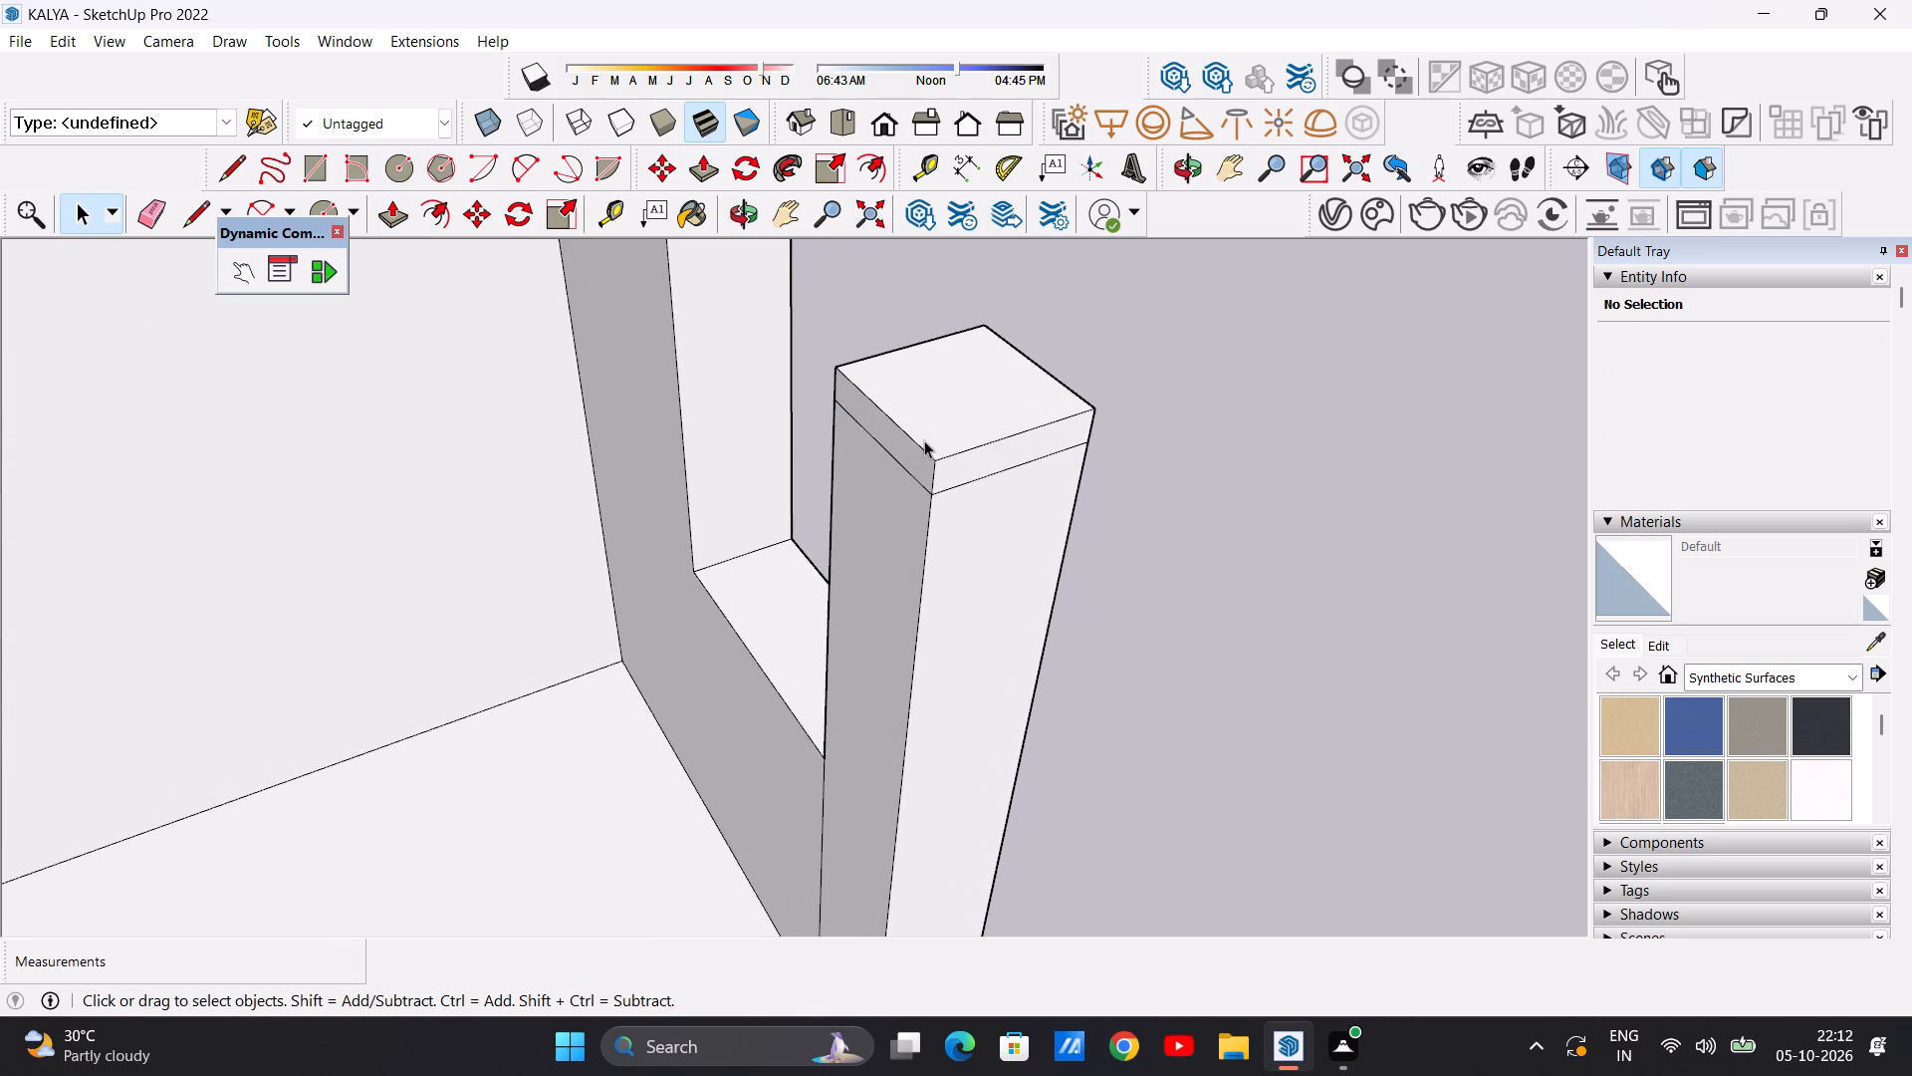
{"action": "key", "text": "p"}
{"action": "scroll", "coordinate": [923, 440], "scroll_direction": "up", "scroll_amount": 6}
{"action": "left_click", "coordinate": [893, 442]}
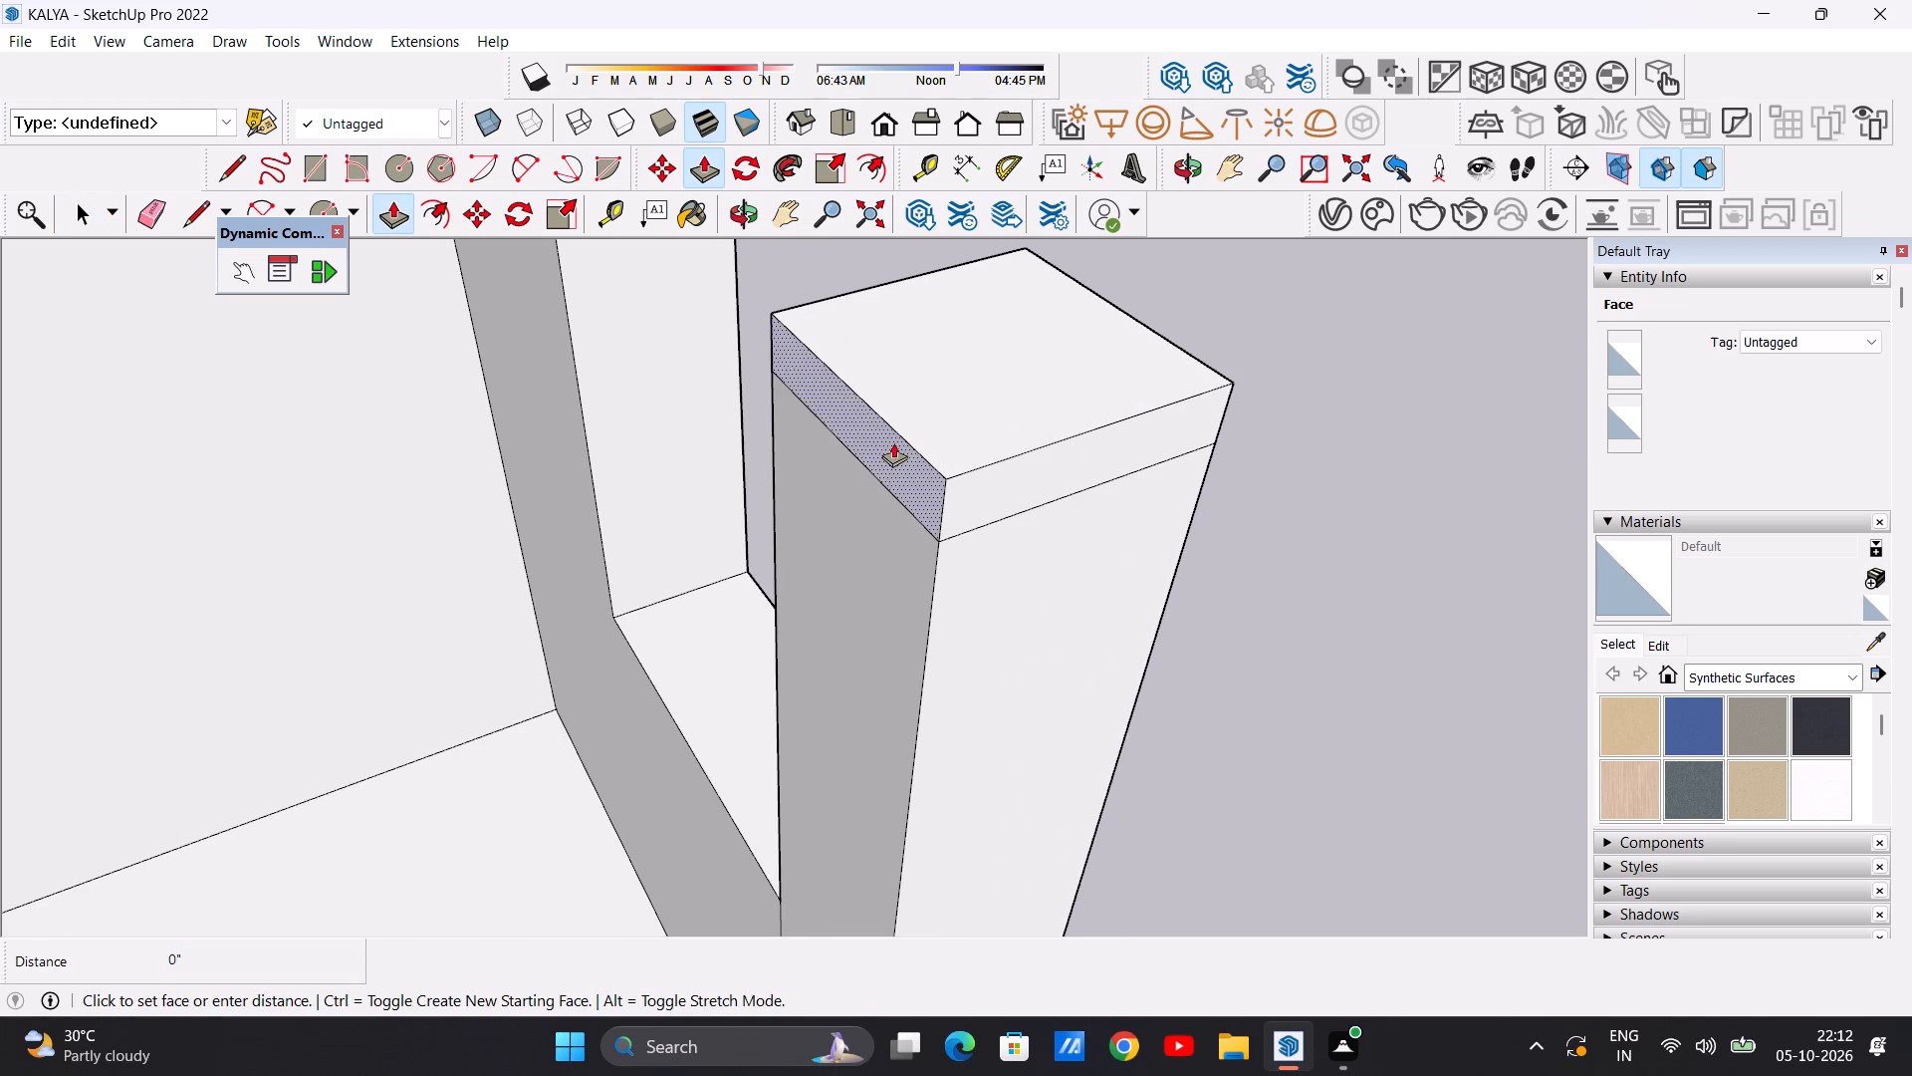
{"action": "scroll", "coordinate": [812, 468], "scroll_direction": "down", "scroll_amount": 20}
{"action": "scroll", "coordinate": [812, 468], "scroll_direction": "down", "scroll_amount": 1}
{"action": "scroll", "coordinate": [670, 476], "scroll_direction": "down", "scroll_amount": 7}
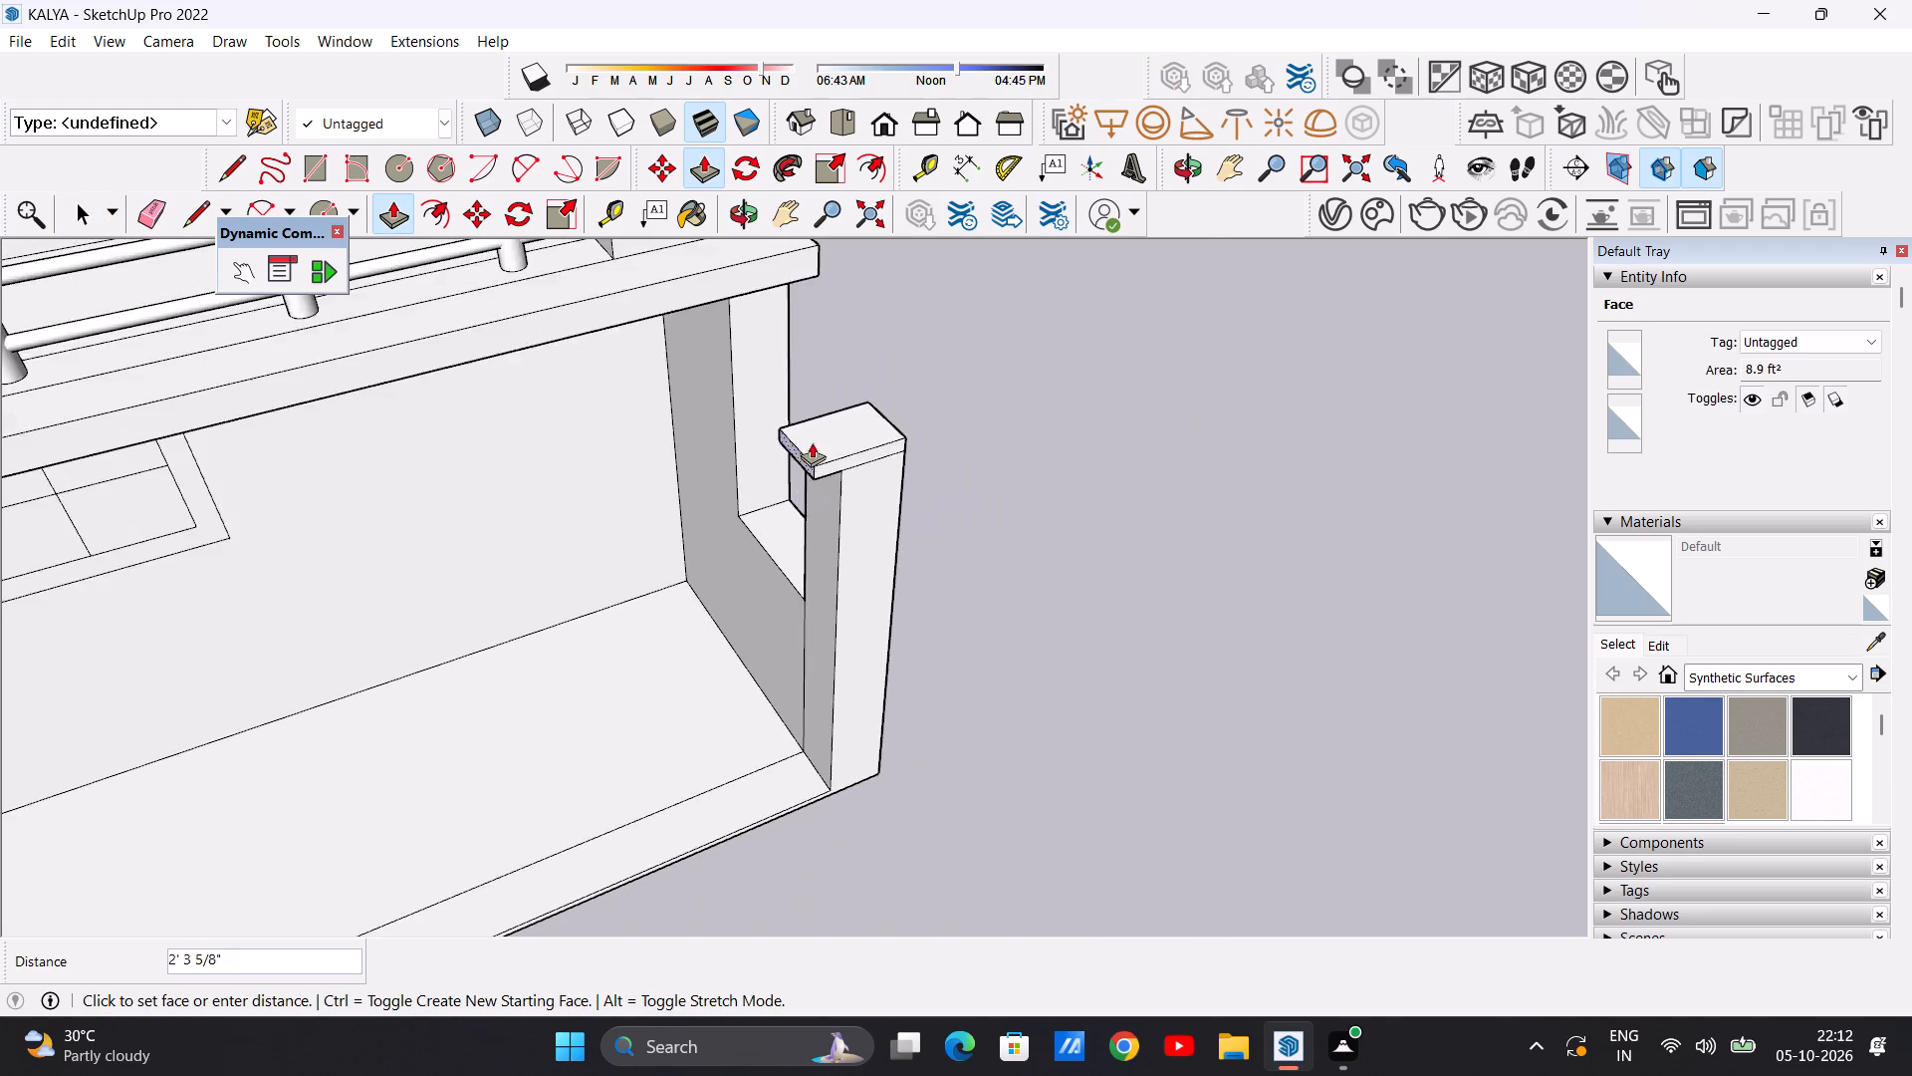
{"action": "scroll", "coordinate": [812, 442], "scroll_direction": "down", "scroll_amount": 5}
{"action": "scroll", "coordinate": [843, 444], "scroll_direction": "up", "scroll_amount": 1}
{"action": "scroll", "coordinate": [843, 444], "scroll_direction": "down", "scroll_amount": 2}
{"action": "scroll", "coordinate": [456, 520], "scroll_direction": "down", "scroll_amount": 13}
{"action": "scroll", "coordinate": [108, 579], "scroll_direction": "up", "scroll_amount": 12}
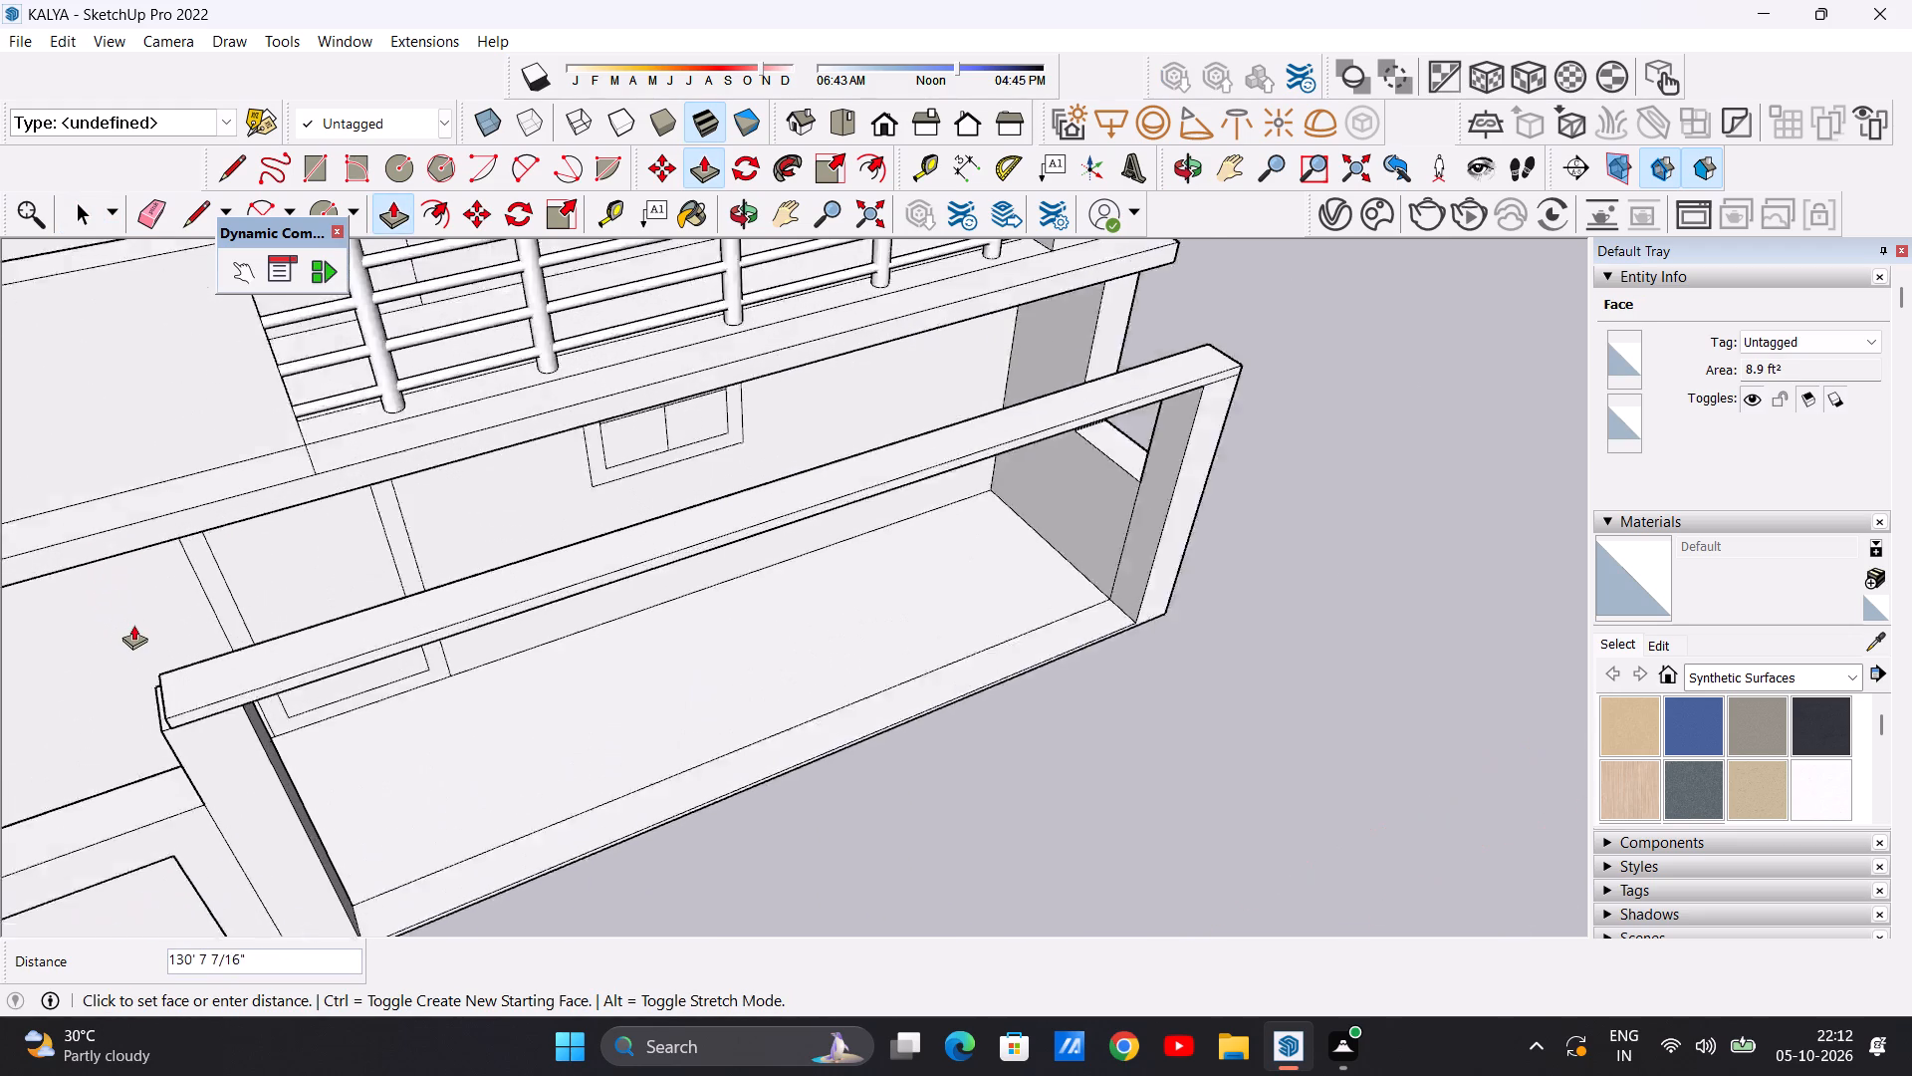
{"action": "scroll", "coordinate": [133, 625], "scroll_direction": "up", "scroll_amount": 2}
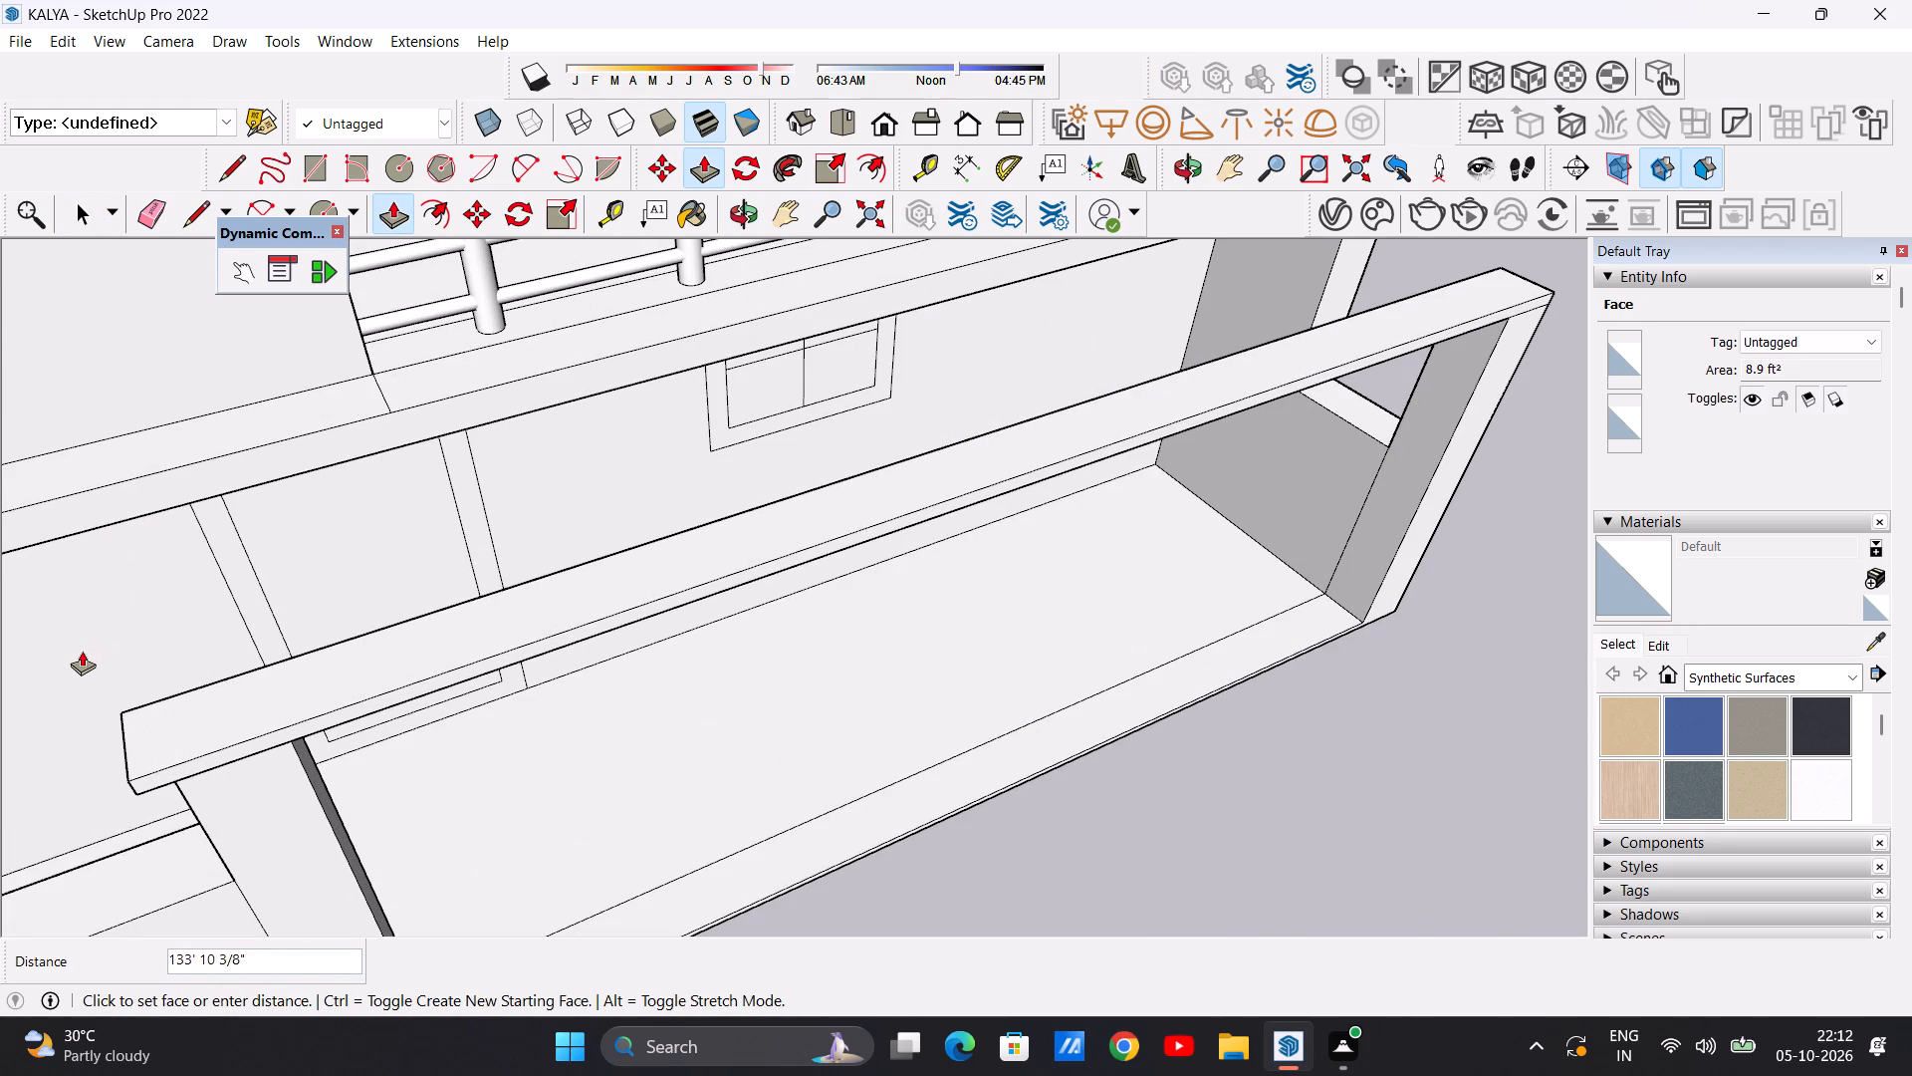
{"action": "left_click", "coordinate": [82, 651]}
Push/pull the beam's other end face about 3' 6" outward so it overhangs the outer pillar.
{"action": "middle_click_drag", "start_coordinate": [226, 811], "coordinate": [35, 570]}
{"action": "scroll", "coordinate": [130, 591], "scroll_direction": "down", "scroll_amount": 13}
{"action": "middle_click_drag", "start_coordinate": [771, 565], "coordinate": [457, 572]}
{"action": "scroll", "coordinate": [709, 494], "scroll_direction": "up", "scroll_amount": 12}
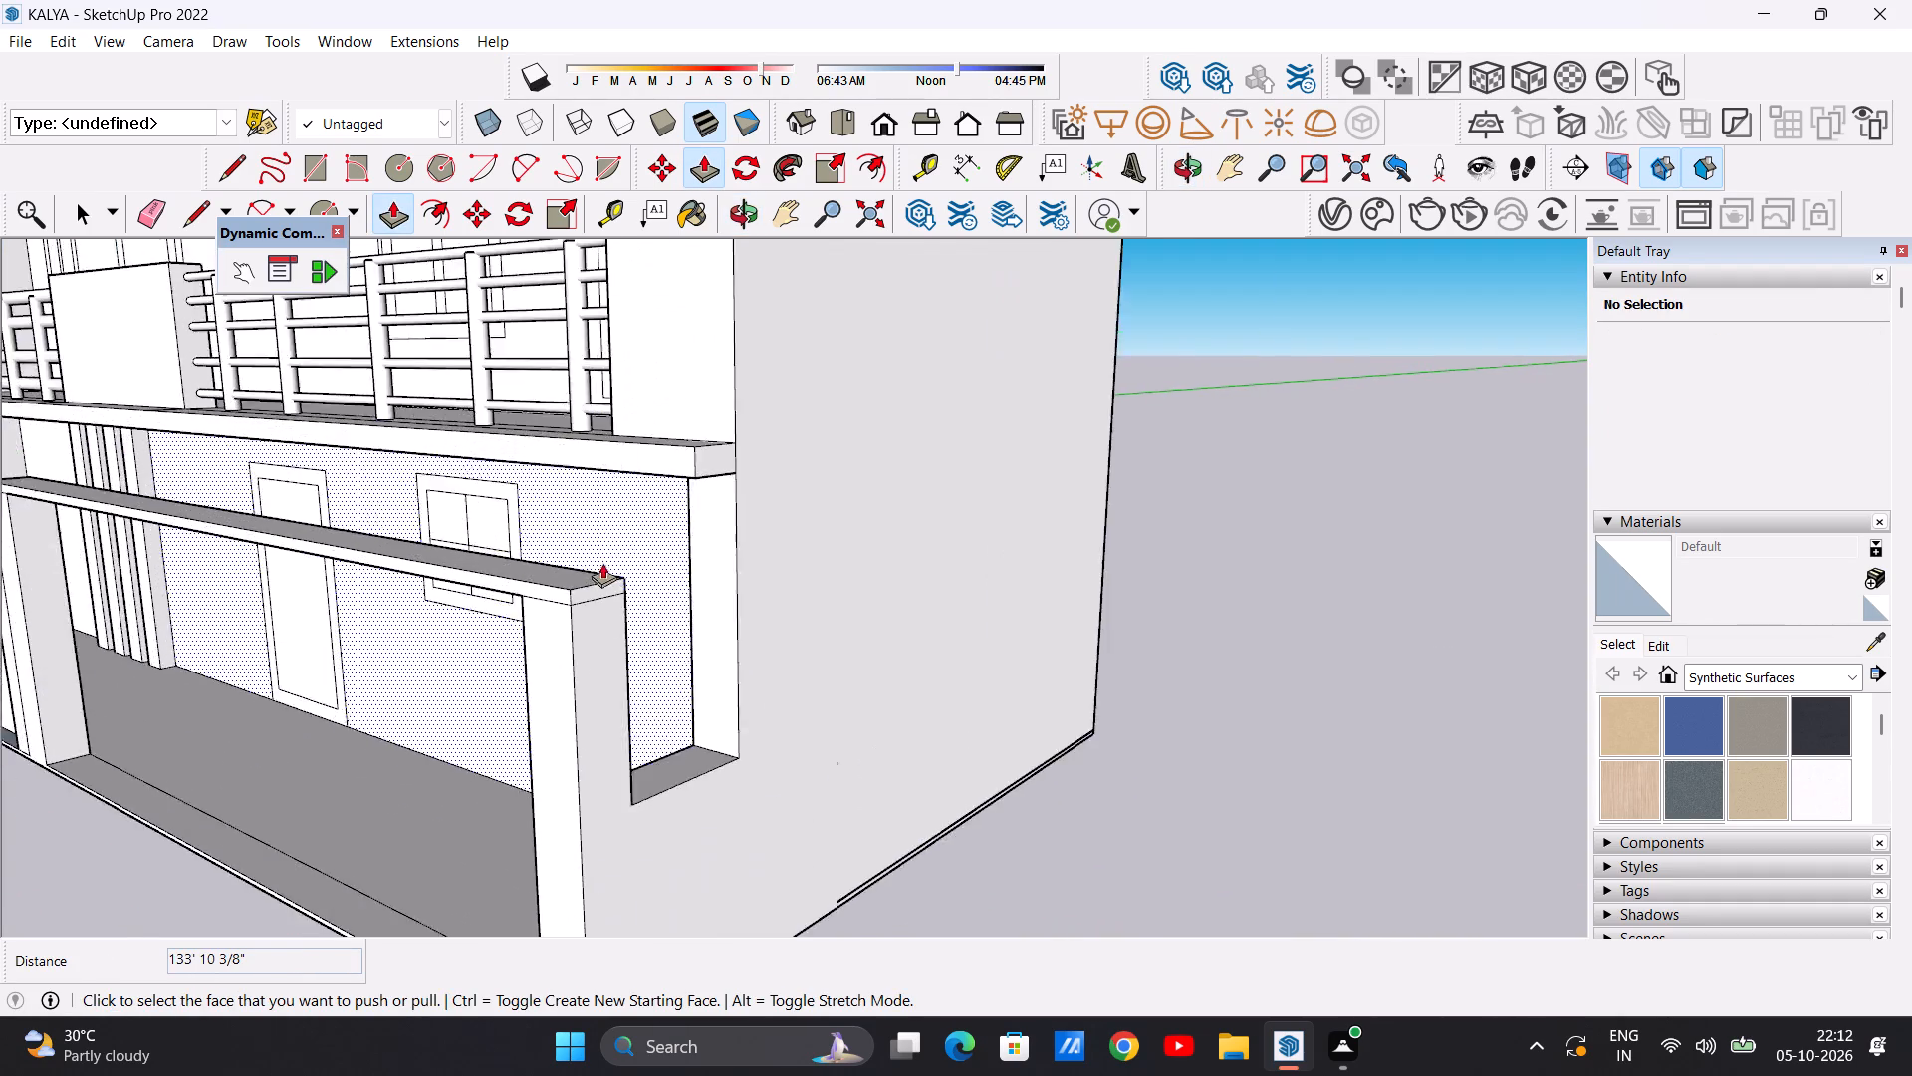
{"action": "scroll", "coordinate": [602, 563], "scroll_direction": "up", "scroll_amount": 8}
{"action": "left_click", "coordinate": [556, 638]}
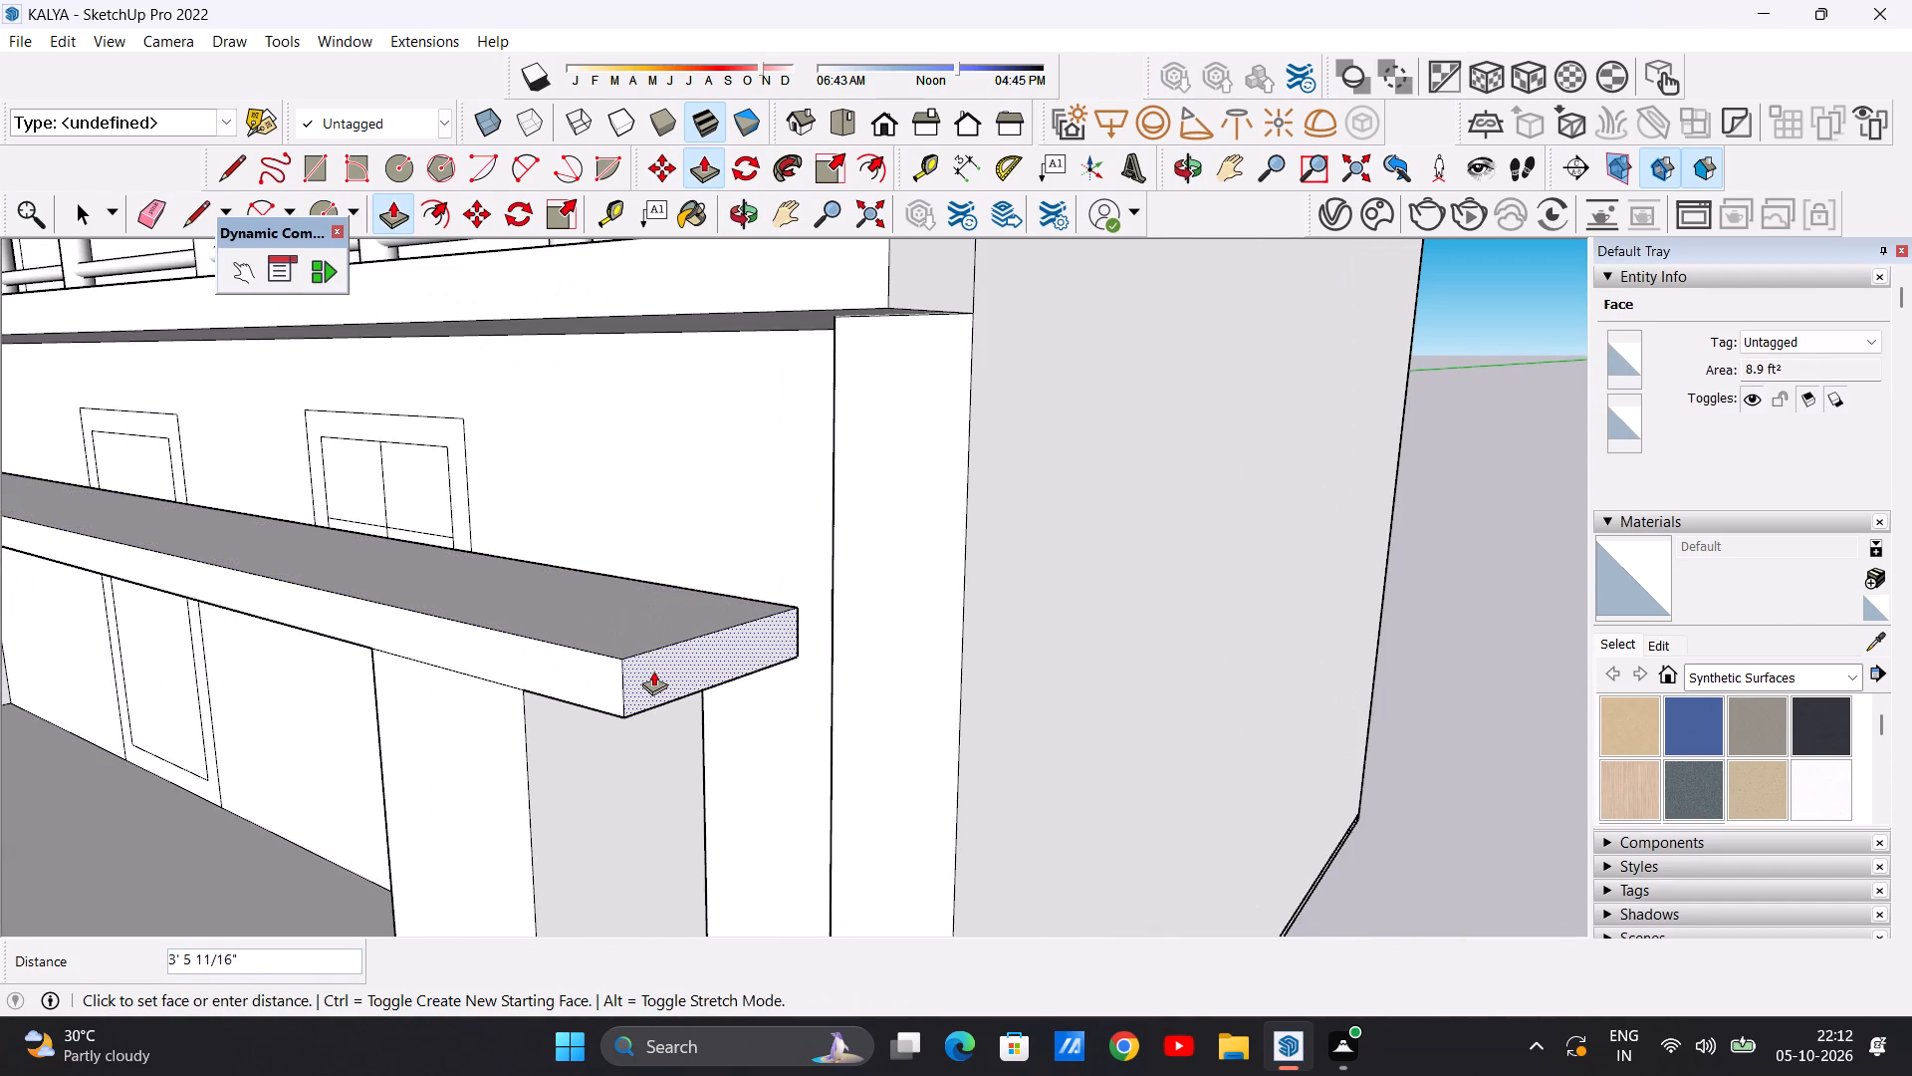
{"action": "left_click", "coordinate": [653, 671]}
{"action": "key", "text": "space"}
Draw a vertical handle rectangle about 10' 7" by 1' 9" on the ground-floor door panel, near its edge farther from the window.
{"action": "scroll", "coordinate": [627, 664], "scroll_direction": "down", "scroll_amount": 17}
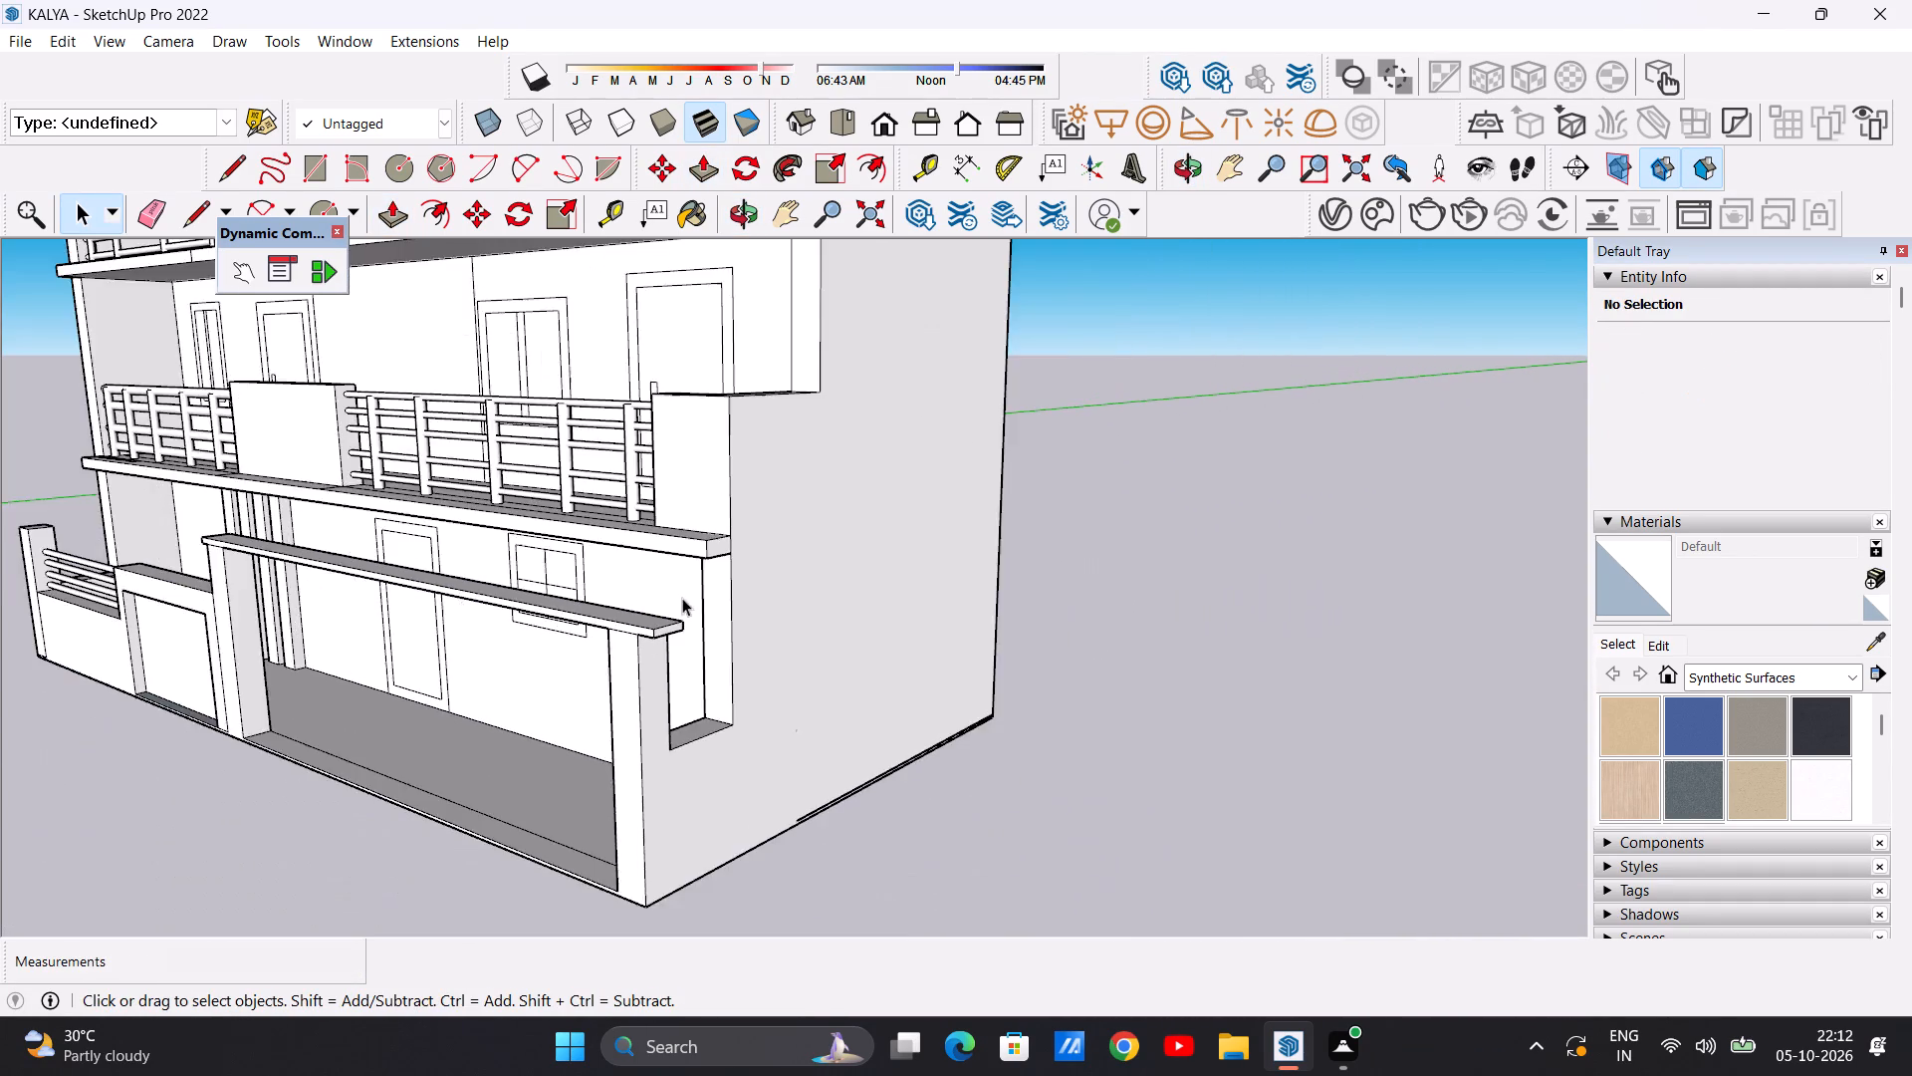
{"action": "scroll", "coordinate": [682, 598], "scroll_direction": "down", "scroll_amount": 6}
{"action": "middle_click_drag", "start_coordinate": [336, 646], "coordinate": [623, 573]}
{"action": "scroll", "coordinate": [632, 641], "scroll_direction": "down", "scroll_amount": 6}
{"action": "scroll", "coordinate": [524, 662], "scroll_direction": "down", "scroll_amount": 4}
{"action": "scroll", "coordinate": [648, 679], "scroll_direction": "up", "scroll_amount": 6}
{"action": "middle_click_drag", "start_coordinate": [601, 694], "coordinate": [629, 726]}
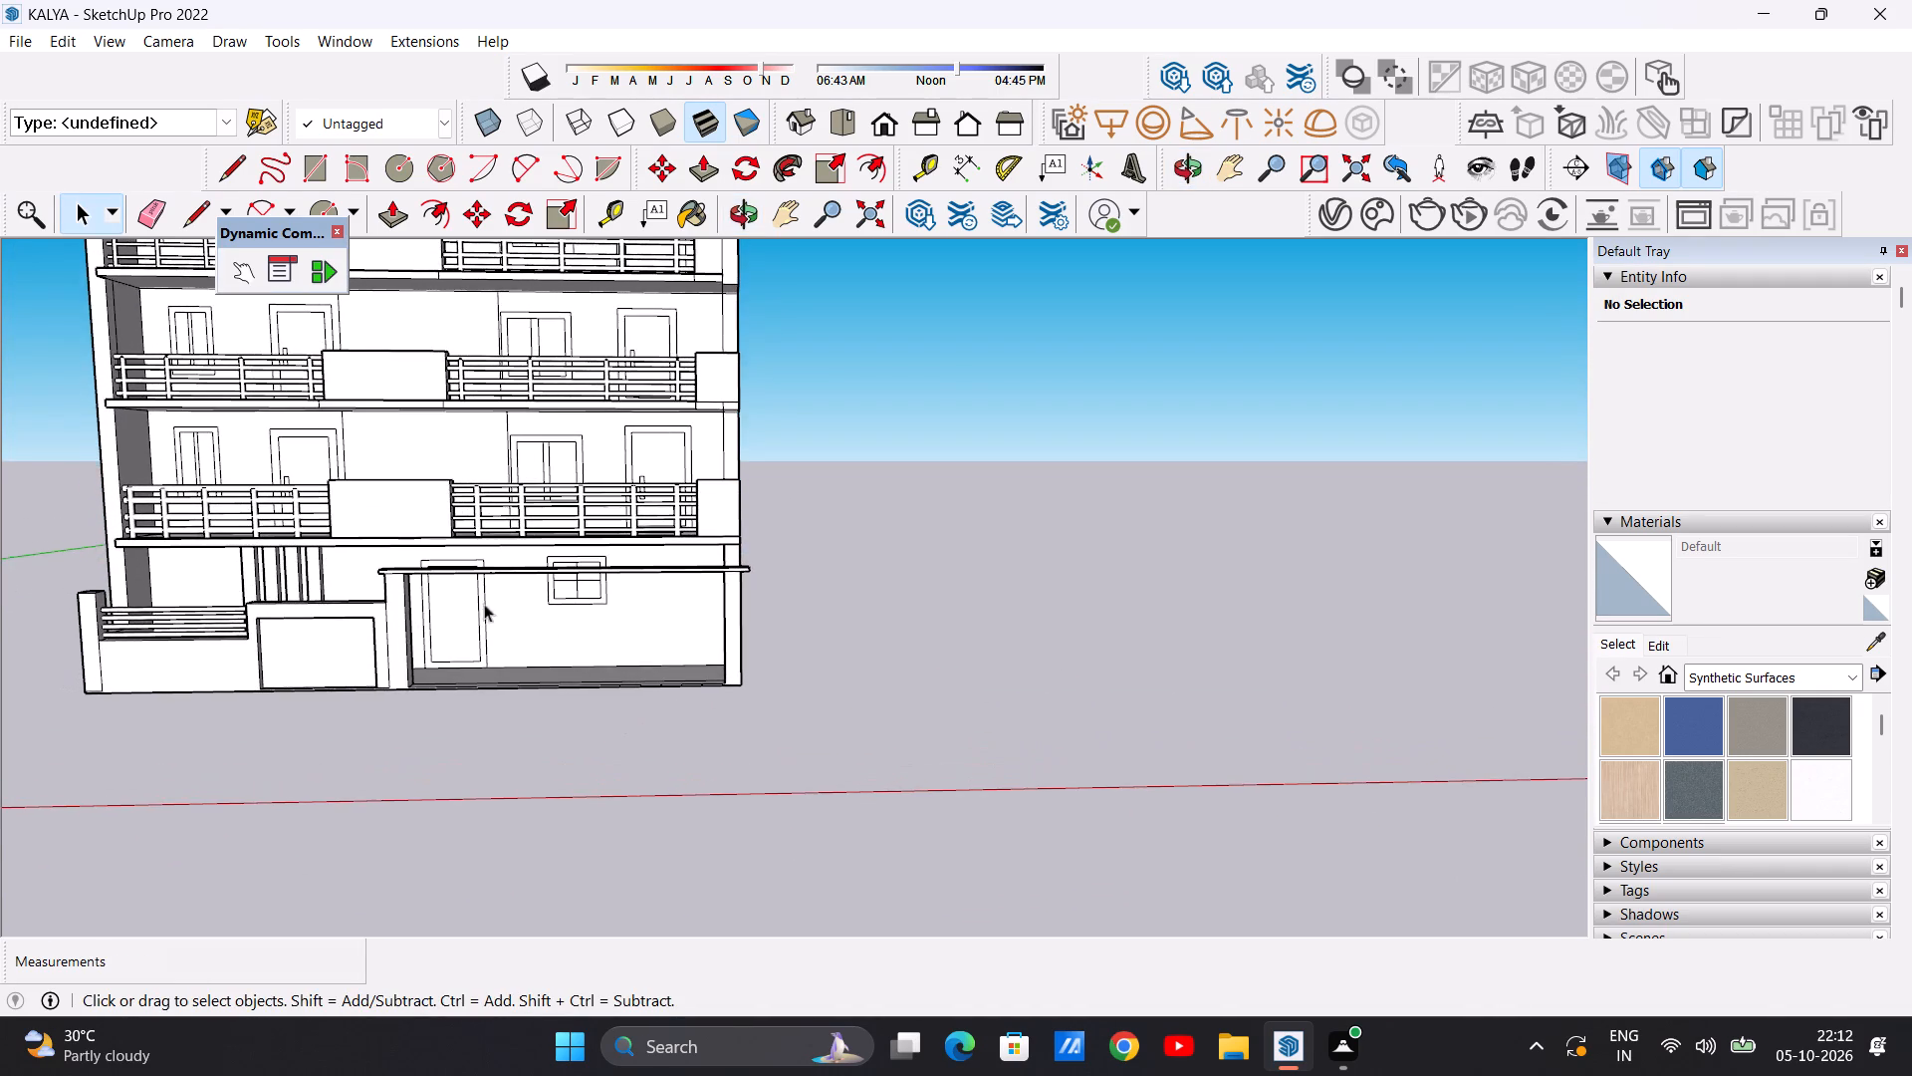
{"action": "scroll", "coordinate": [448, 599], "scroll_direction": "up", "scroll_amount": 15}
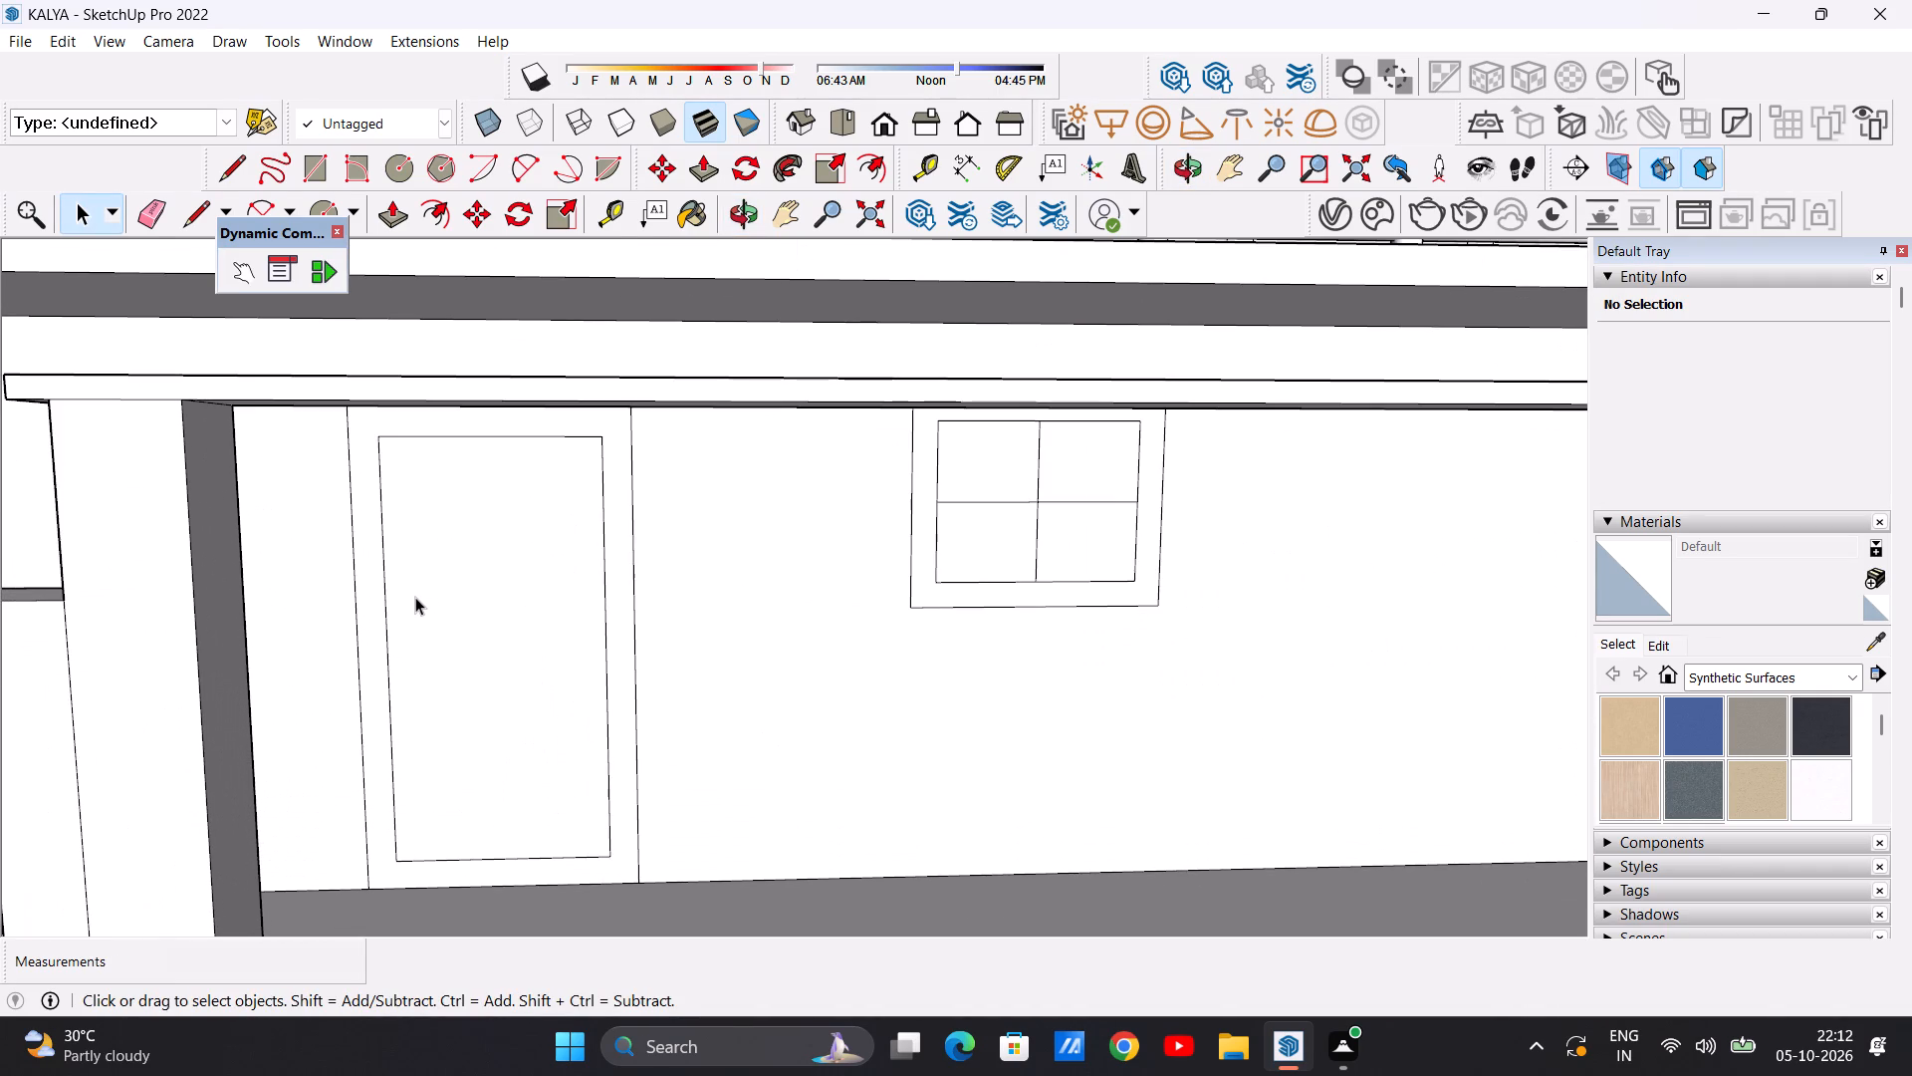
{"action": "key", "text": "r"}
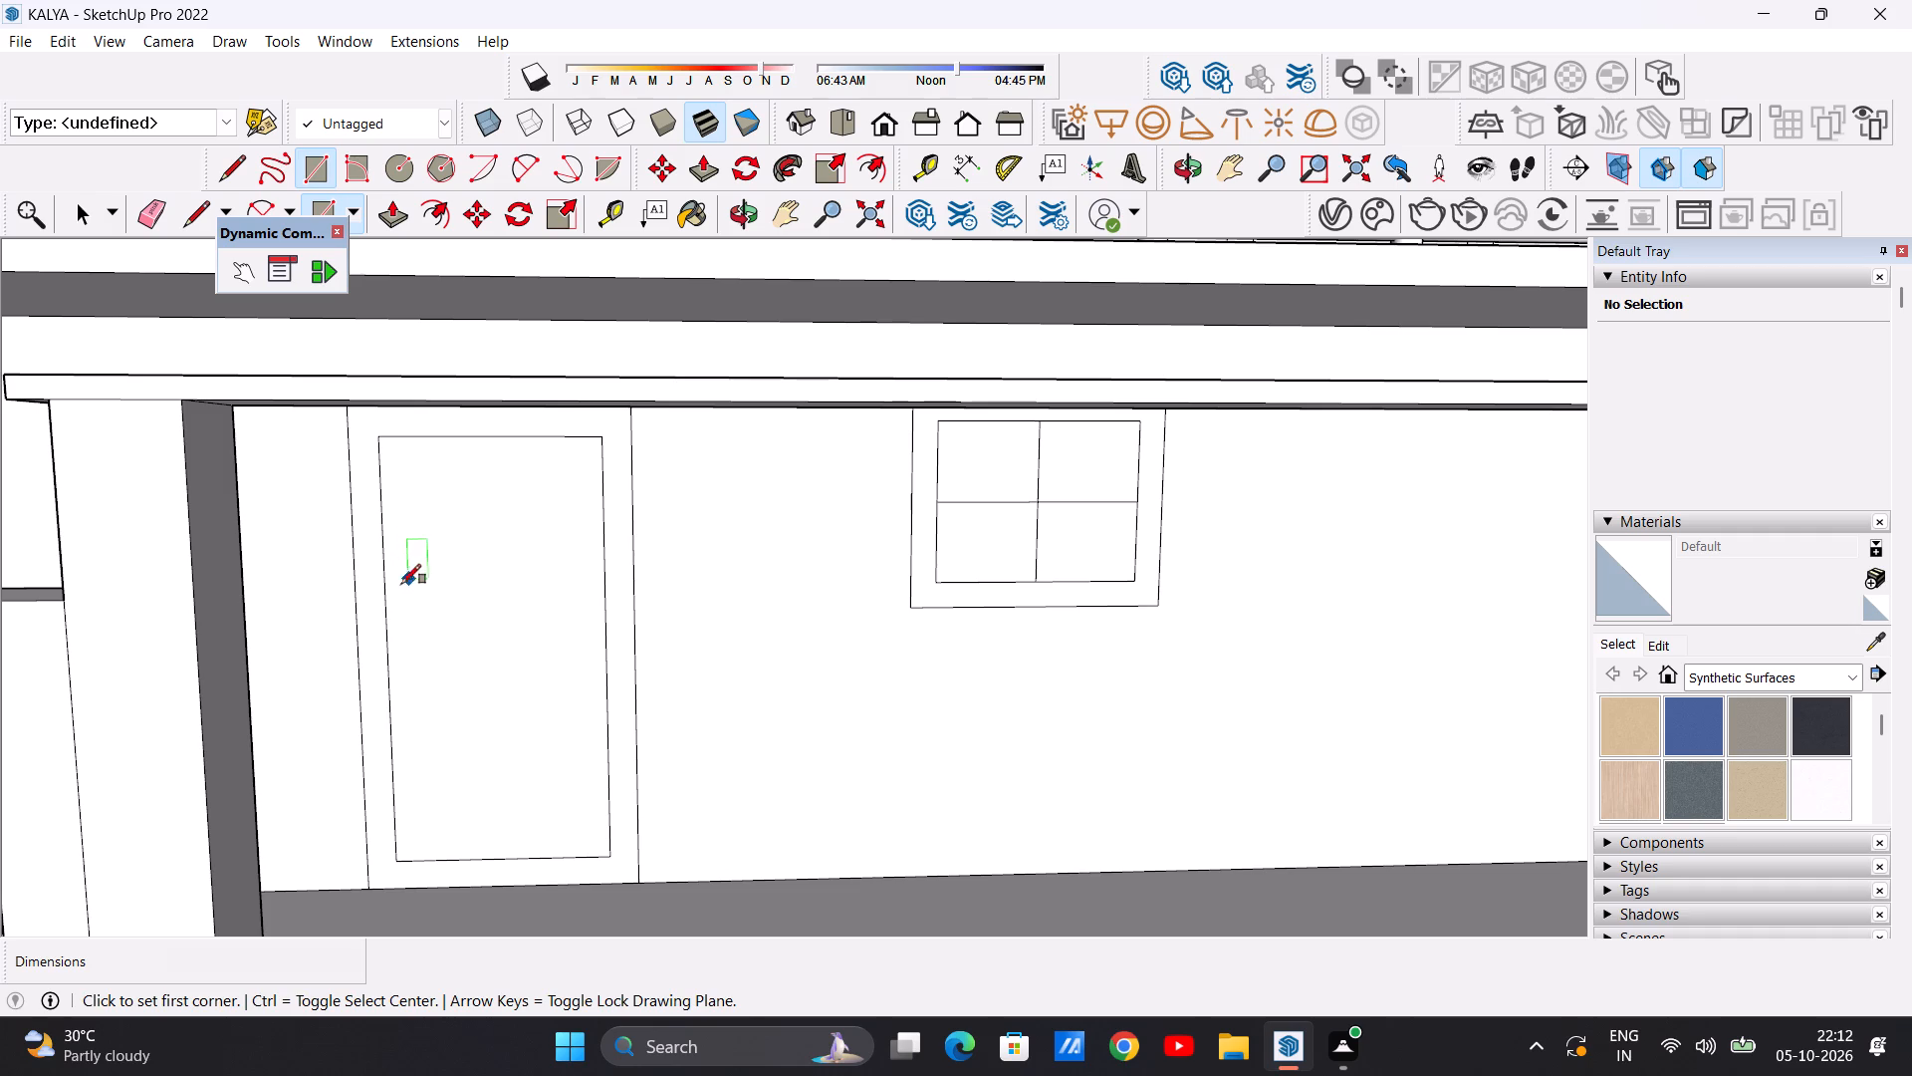
{"action": "left_click", "coordinate": [399, 589]}
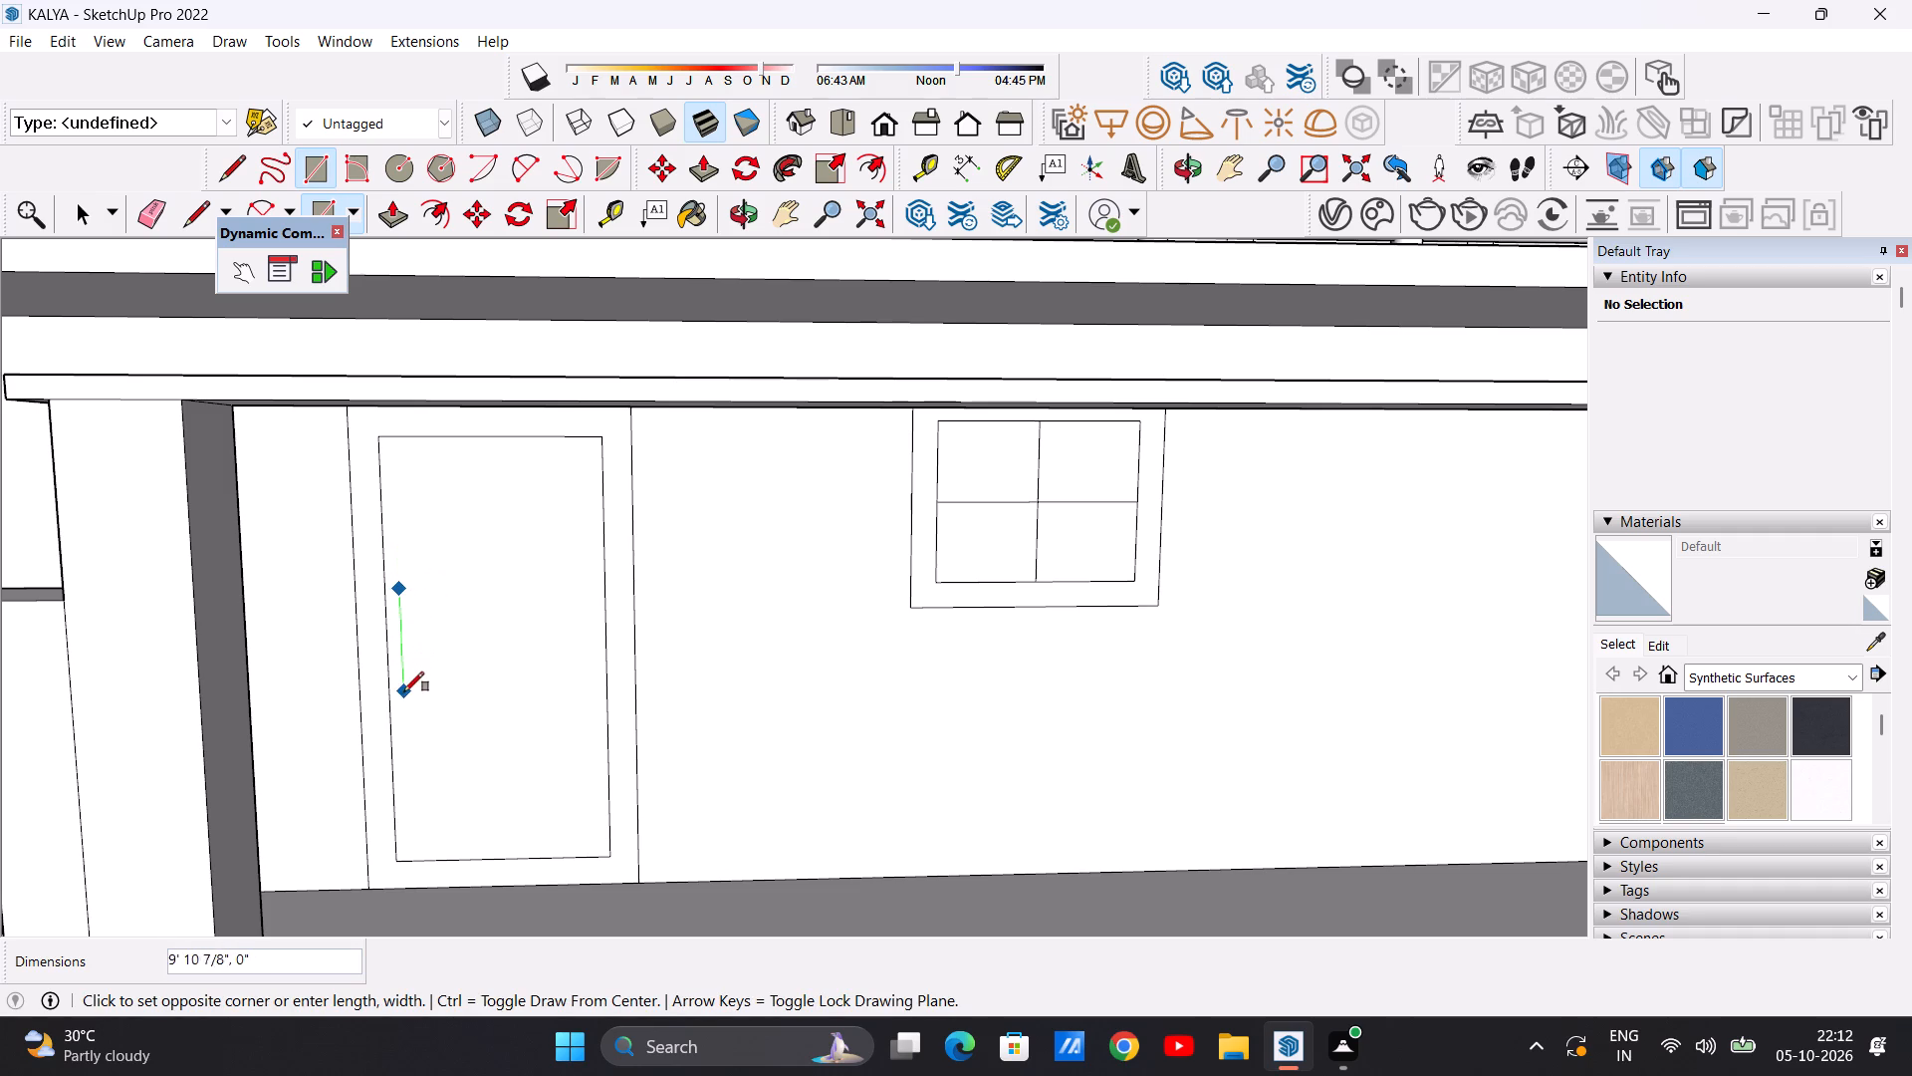
{"action": "left_click", "coordinate": [422, 698]}
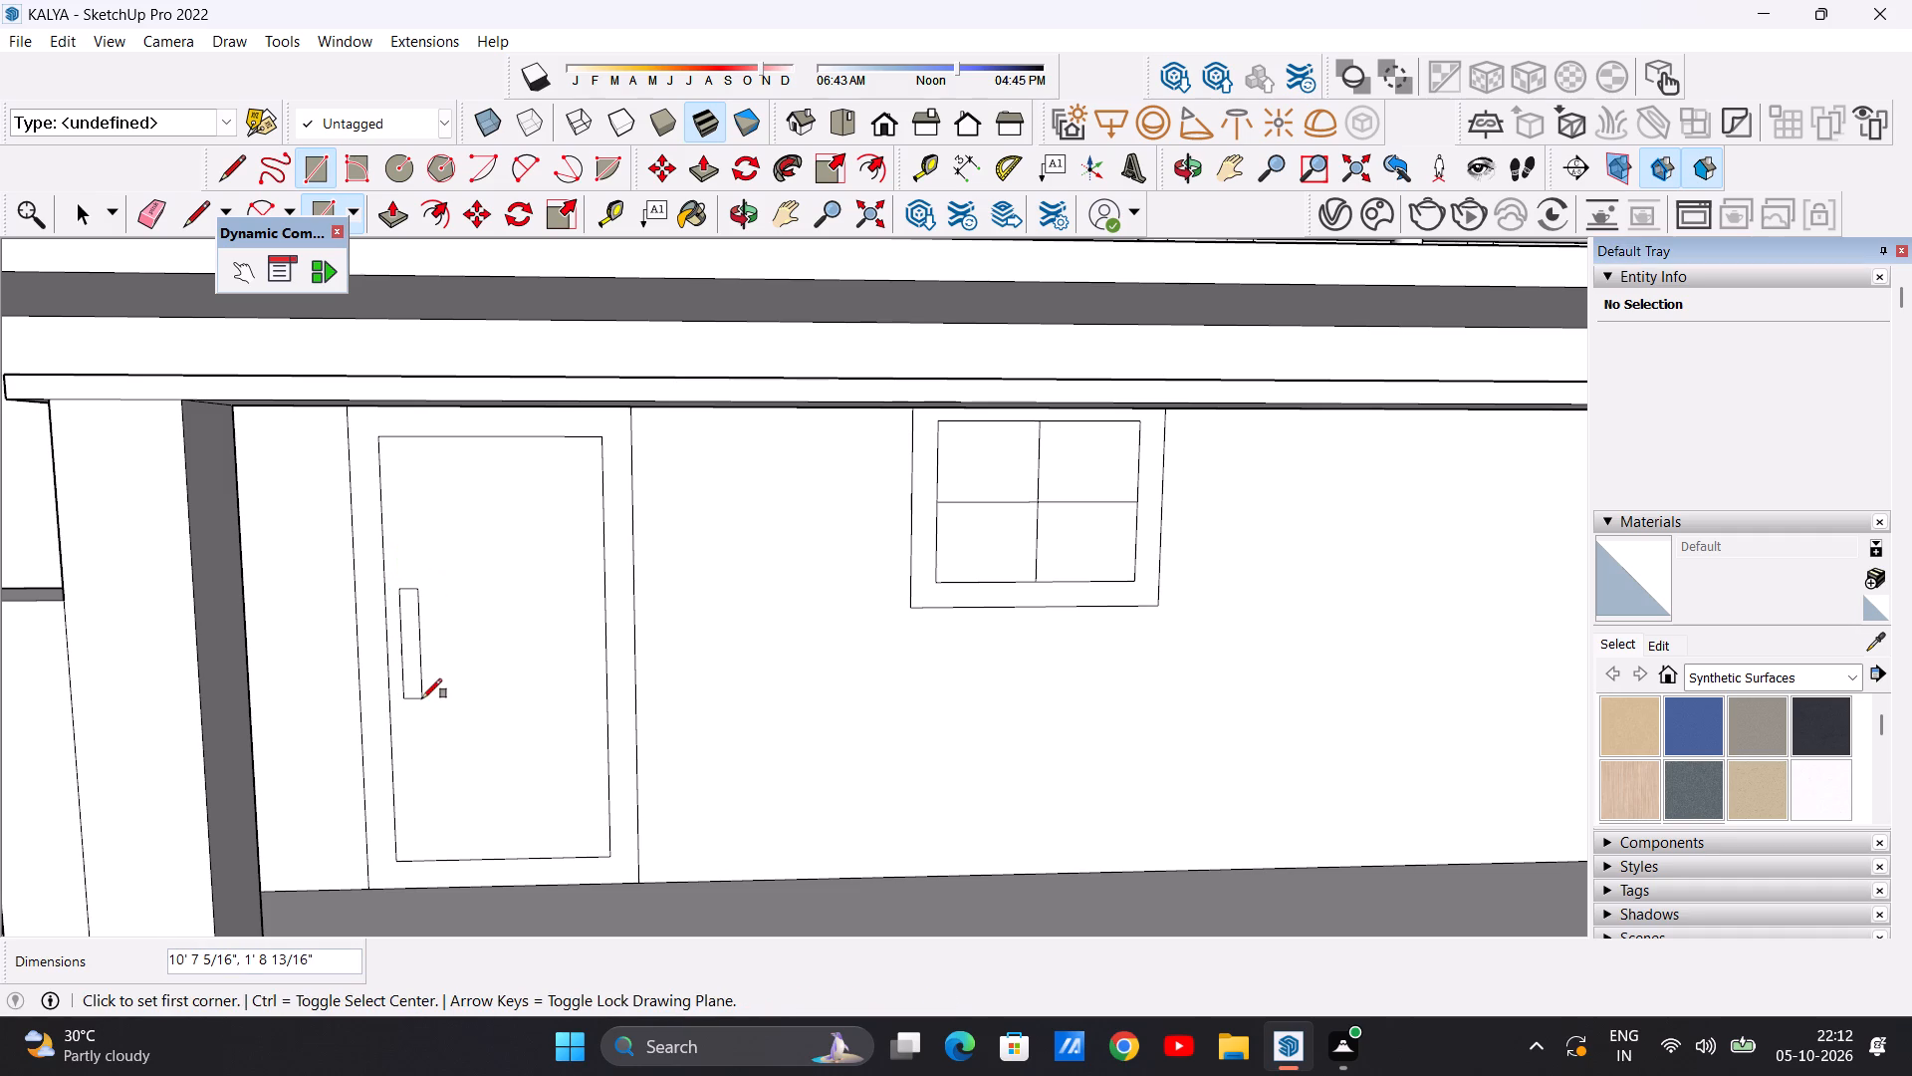
{"action": "key", "text": "space"}
Paint the ground-floor door panel with the Wood Bamboo material from the Wood collection.
{"action": "scroll", "coordinate": [386, 700], "scroll_direction": "down", "scroll_amount": 20}
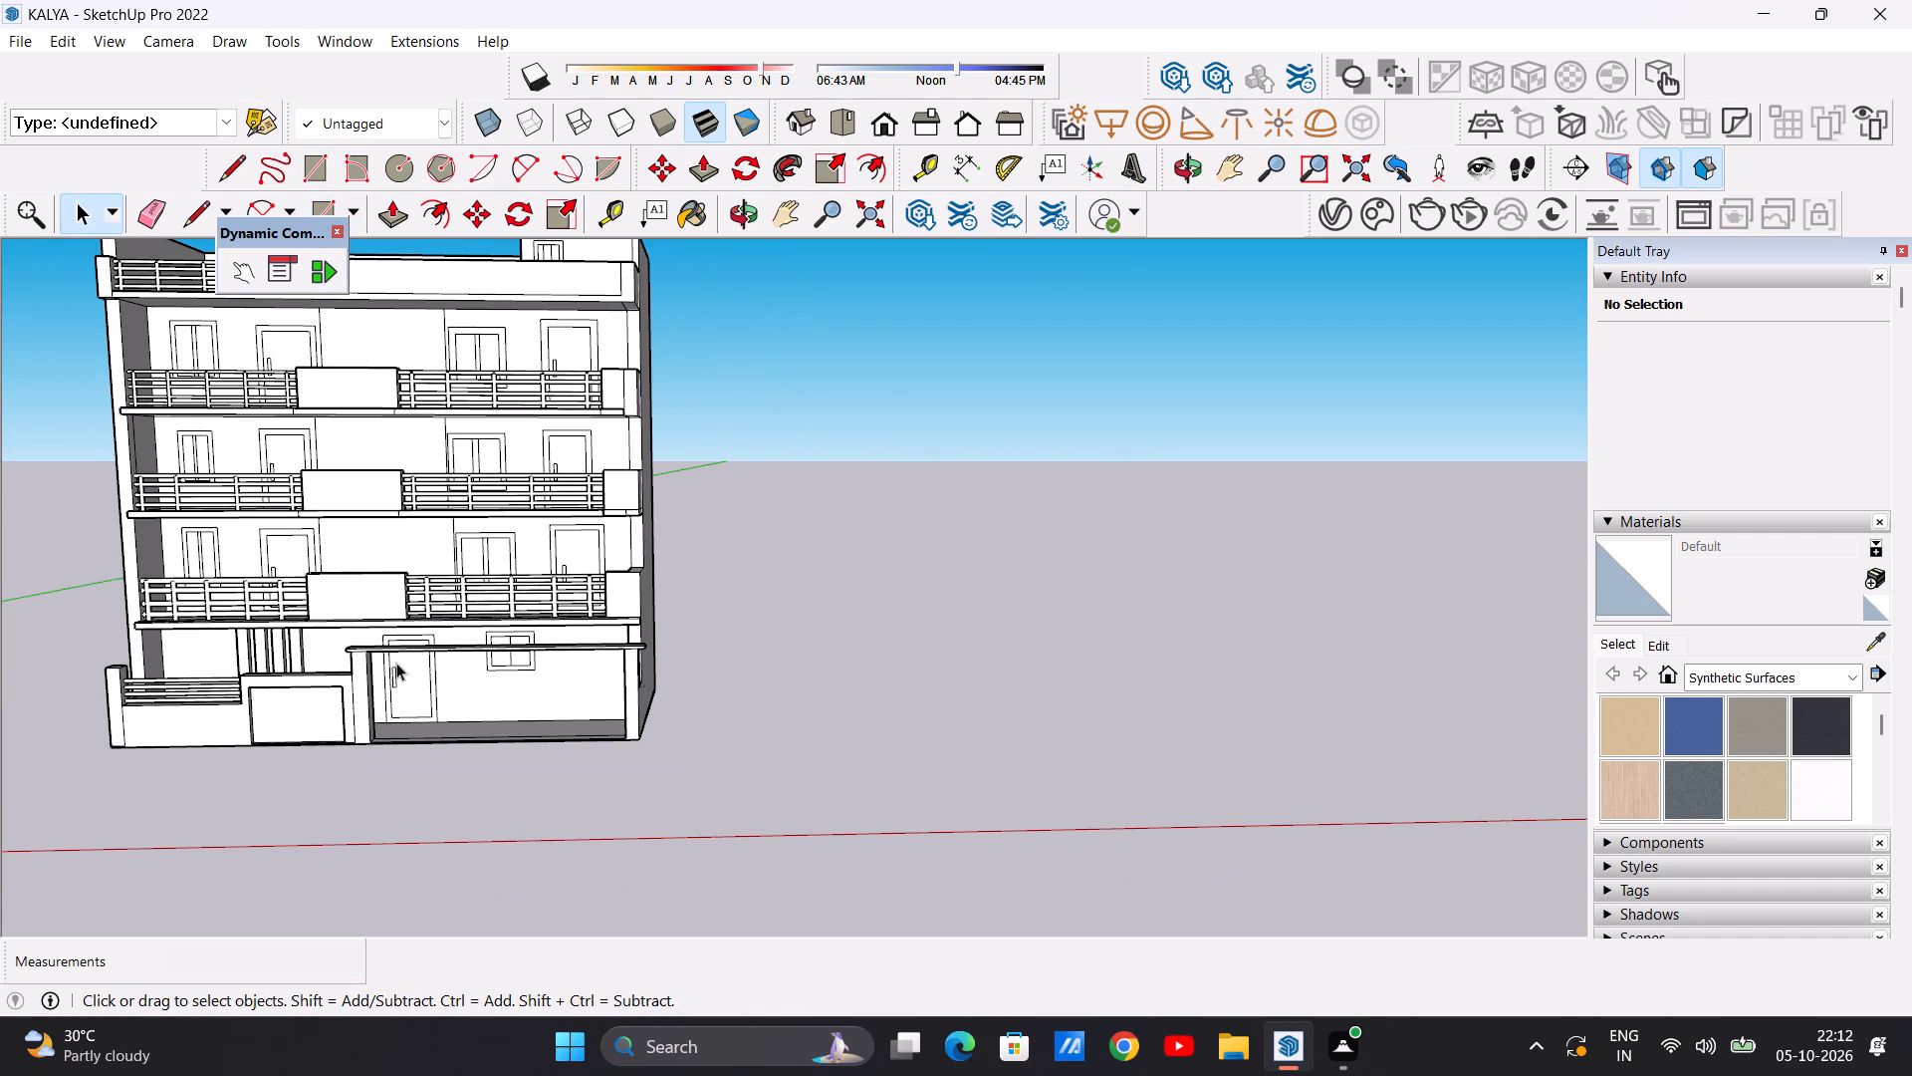
{"action": "scroll", "coordinate": [454, 673], "scroll_direction": "up", "scroll_amount": 6}
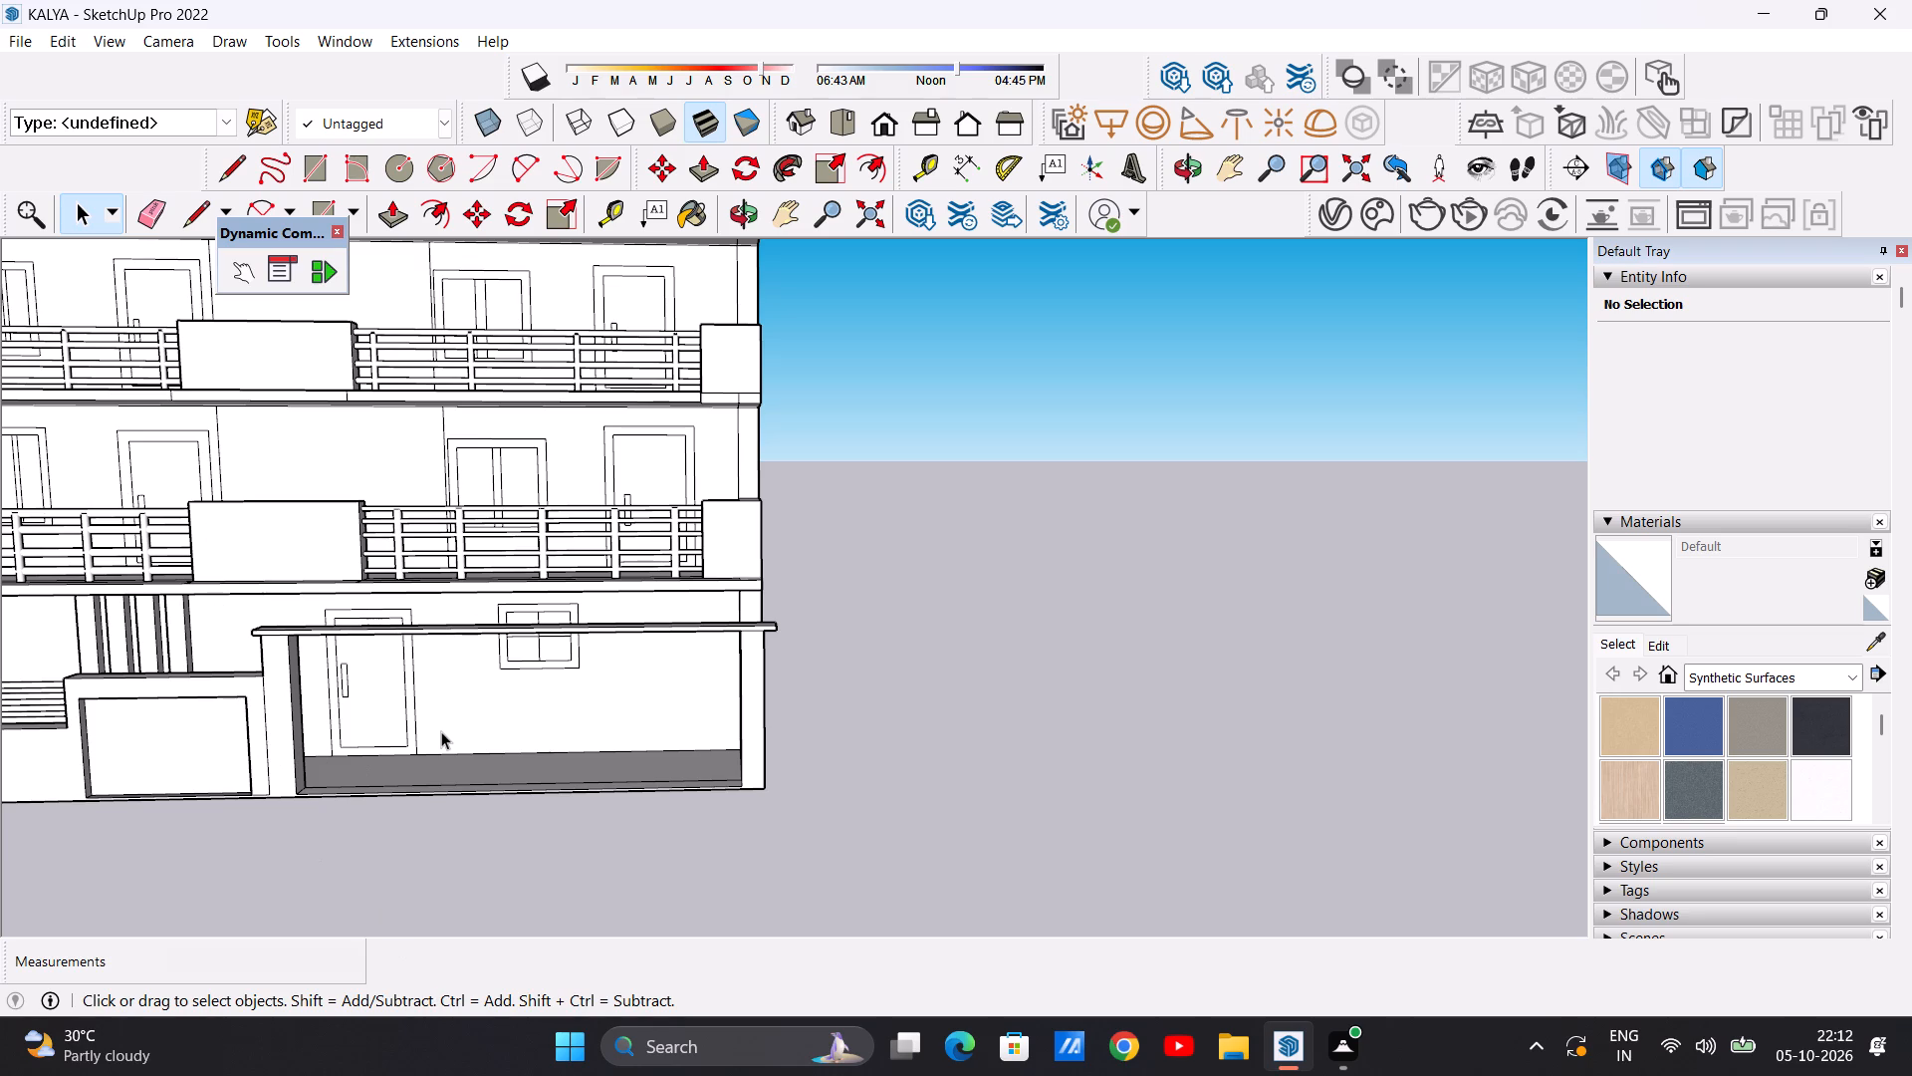
{"action": "scroll", "coordinate": [441, 720], "scroll_direction": "down", "scroll_amount": 4}
{"action": "scroll", "coordinate": [438, 686], "scroll_direction": "up", "scroll_amount": 4}
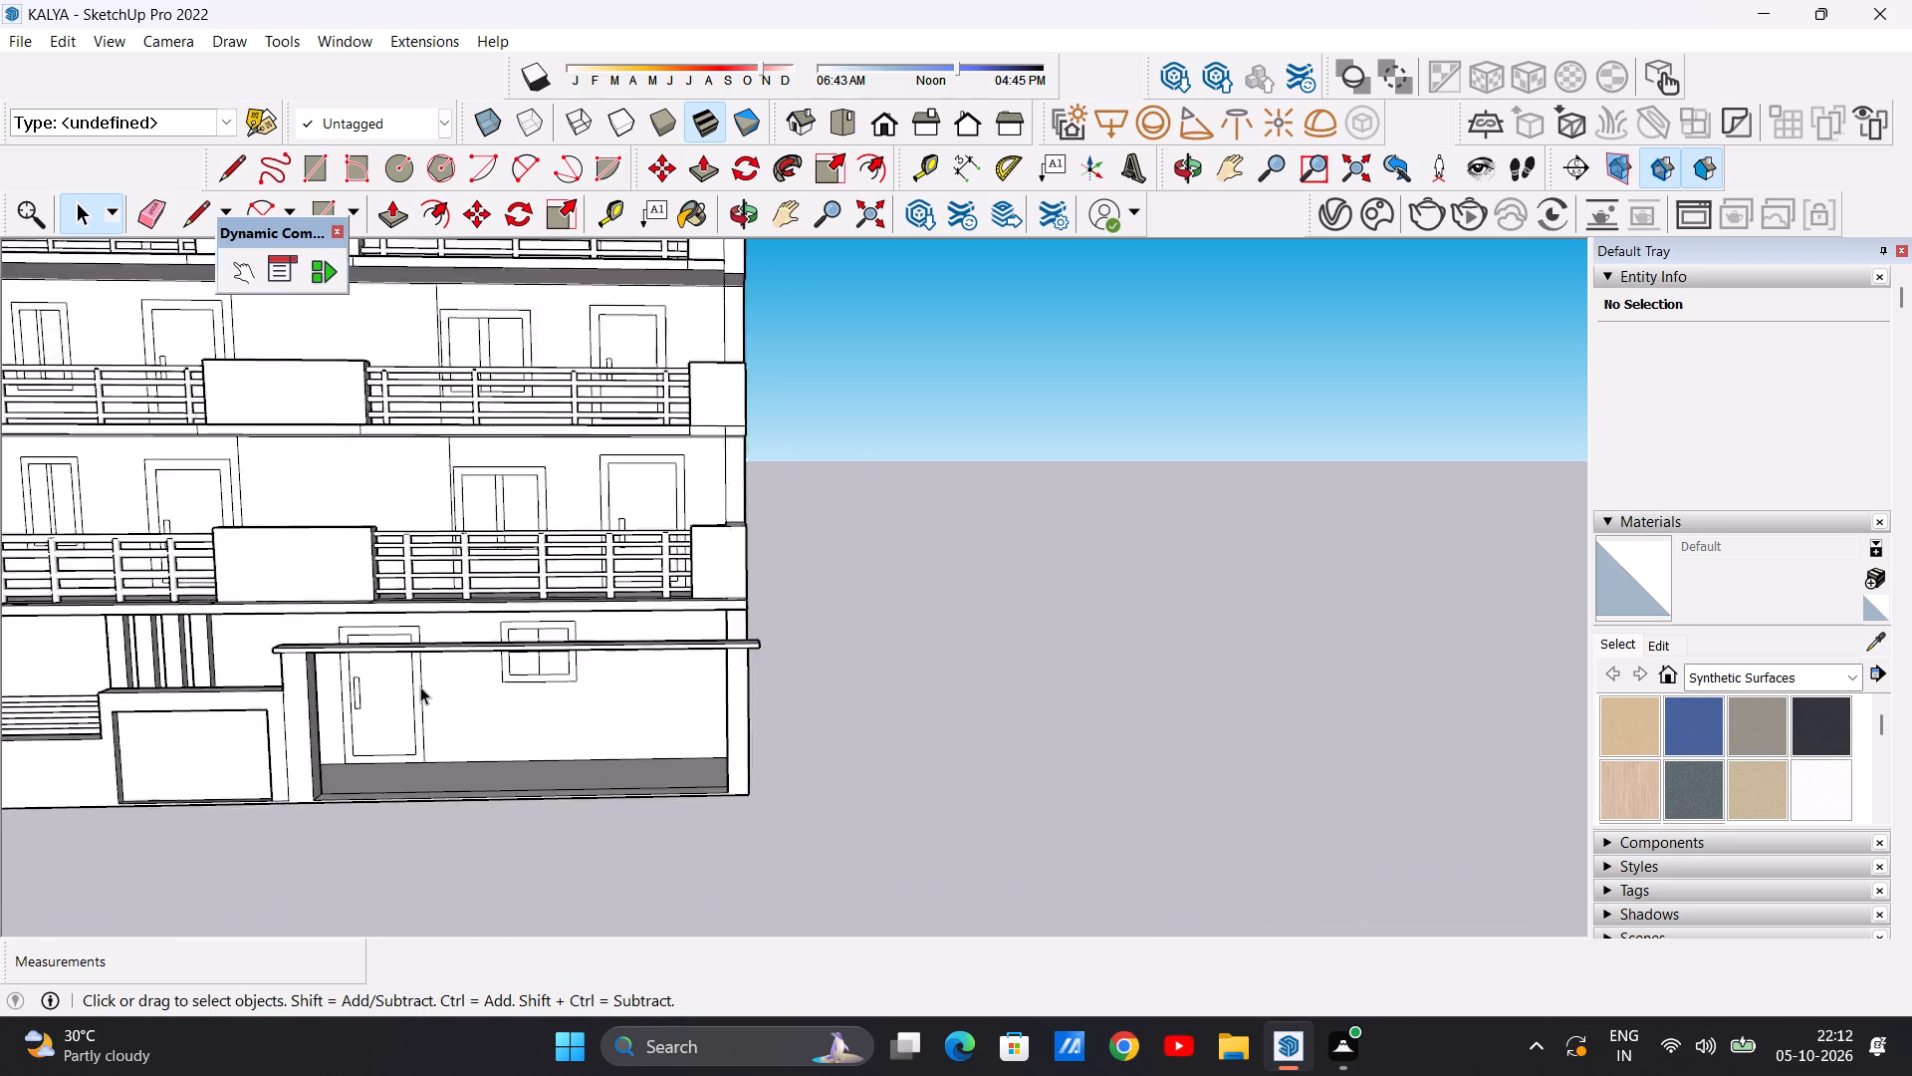
{"action": "scroll", "coordinate": [420, 686], "scroll_direction": "up", "scroll_amount": 2}
{"action": "scroll", "coordinate": [353, 688], "scroll_direction": "down", "scroll_amount": 9}
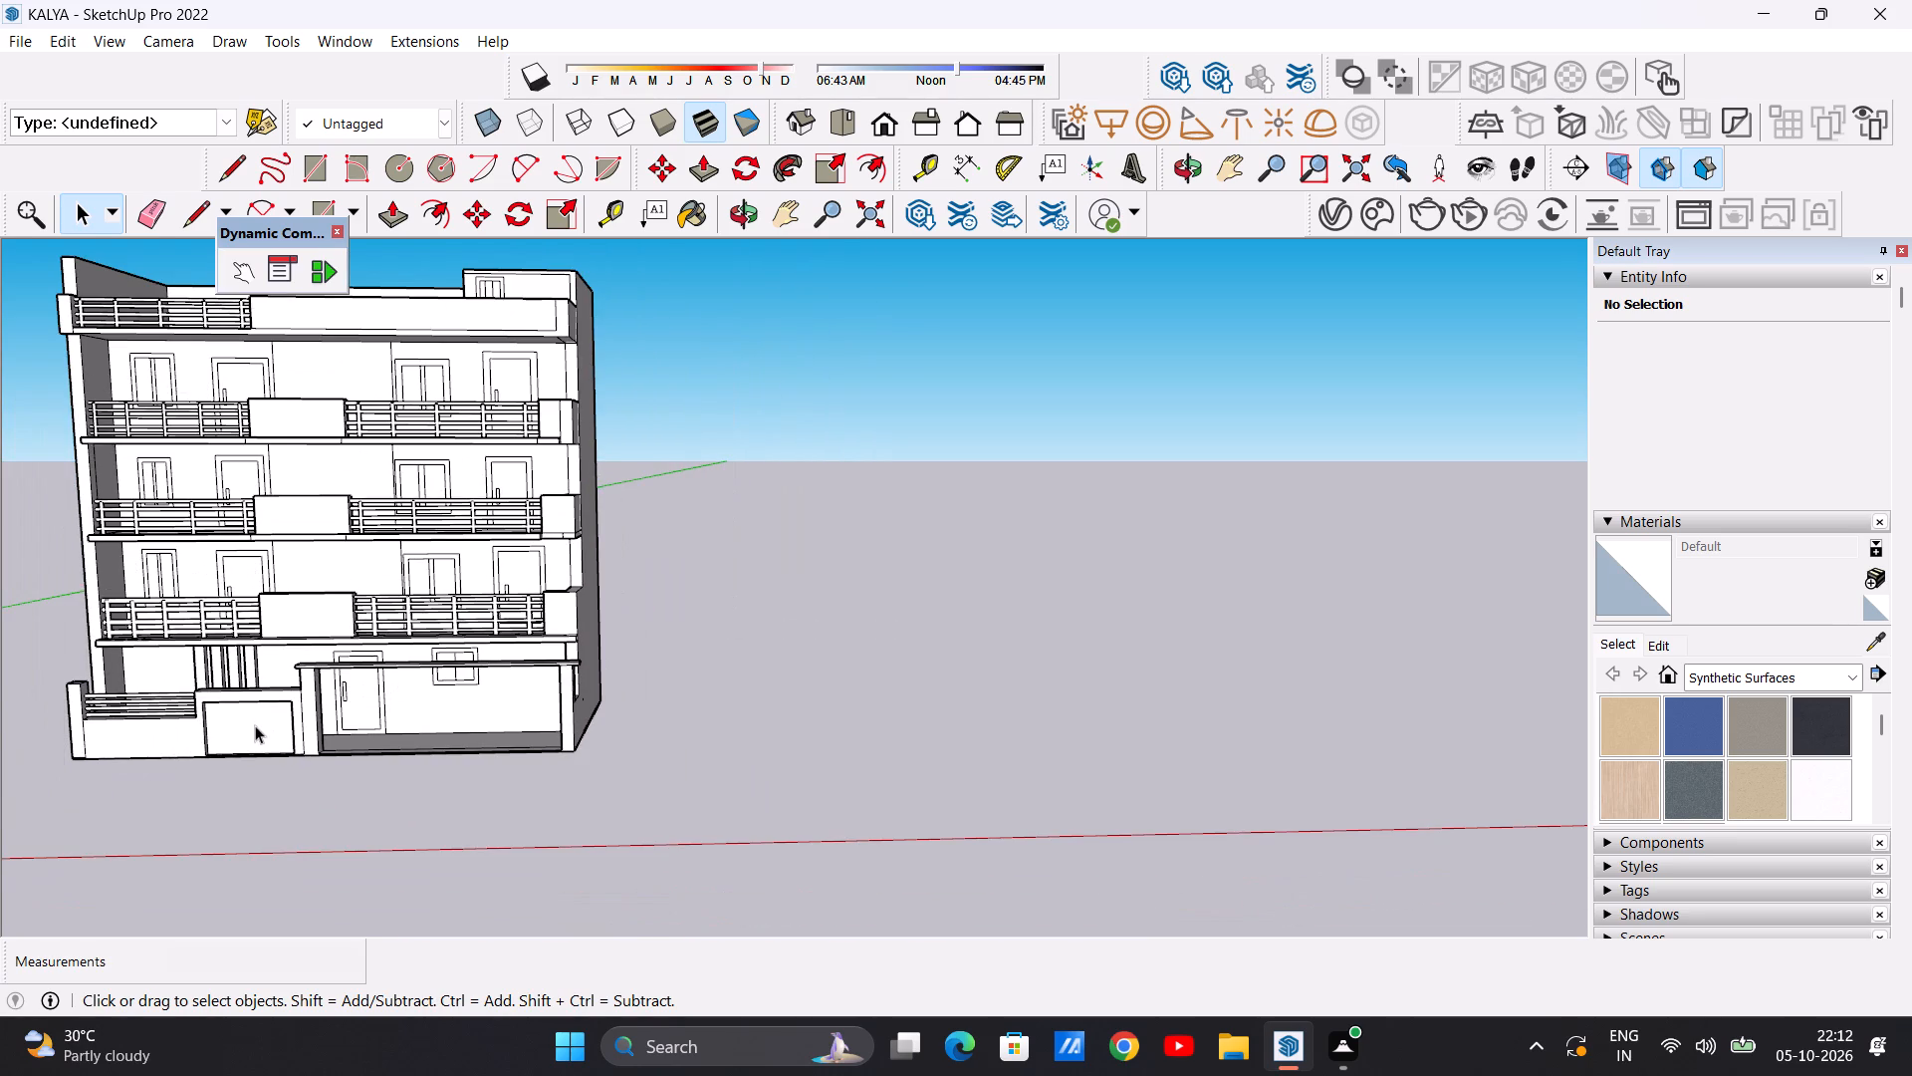
{"action": "middle_click_drag", "start_coordinate": [551, 695], "coordinate": [532, 699]}
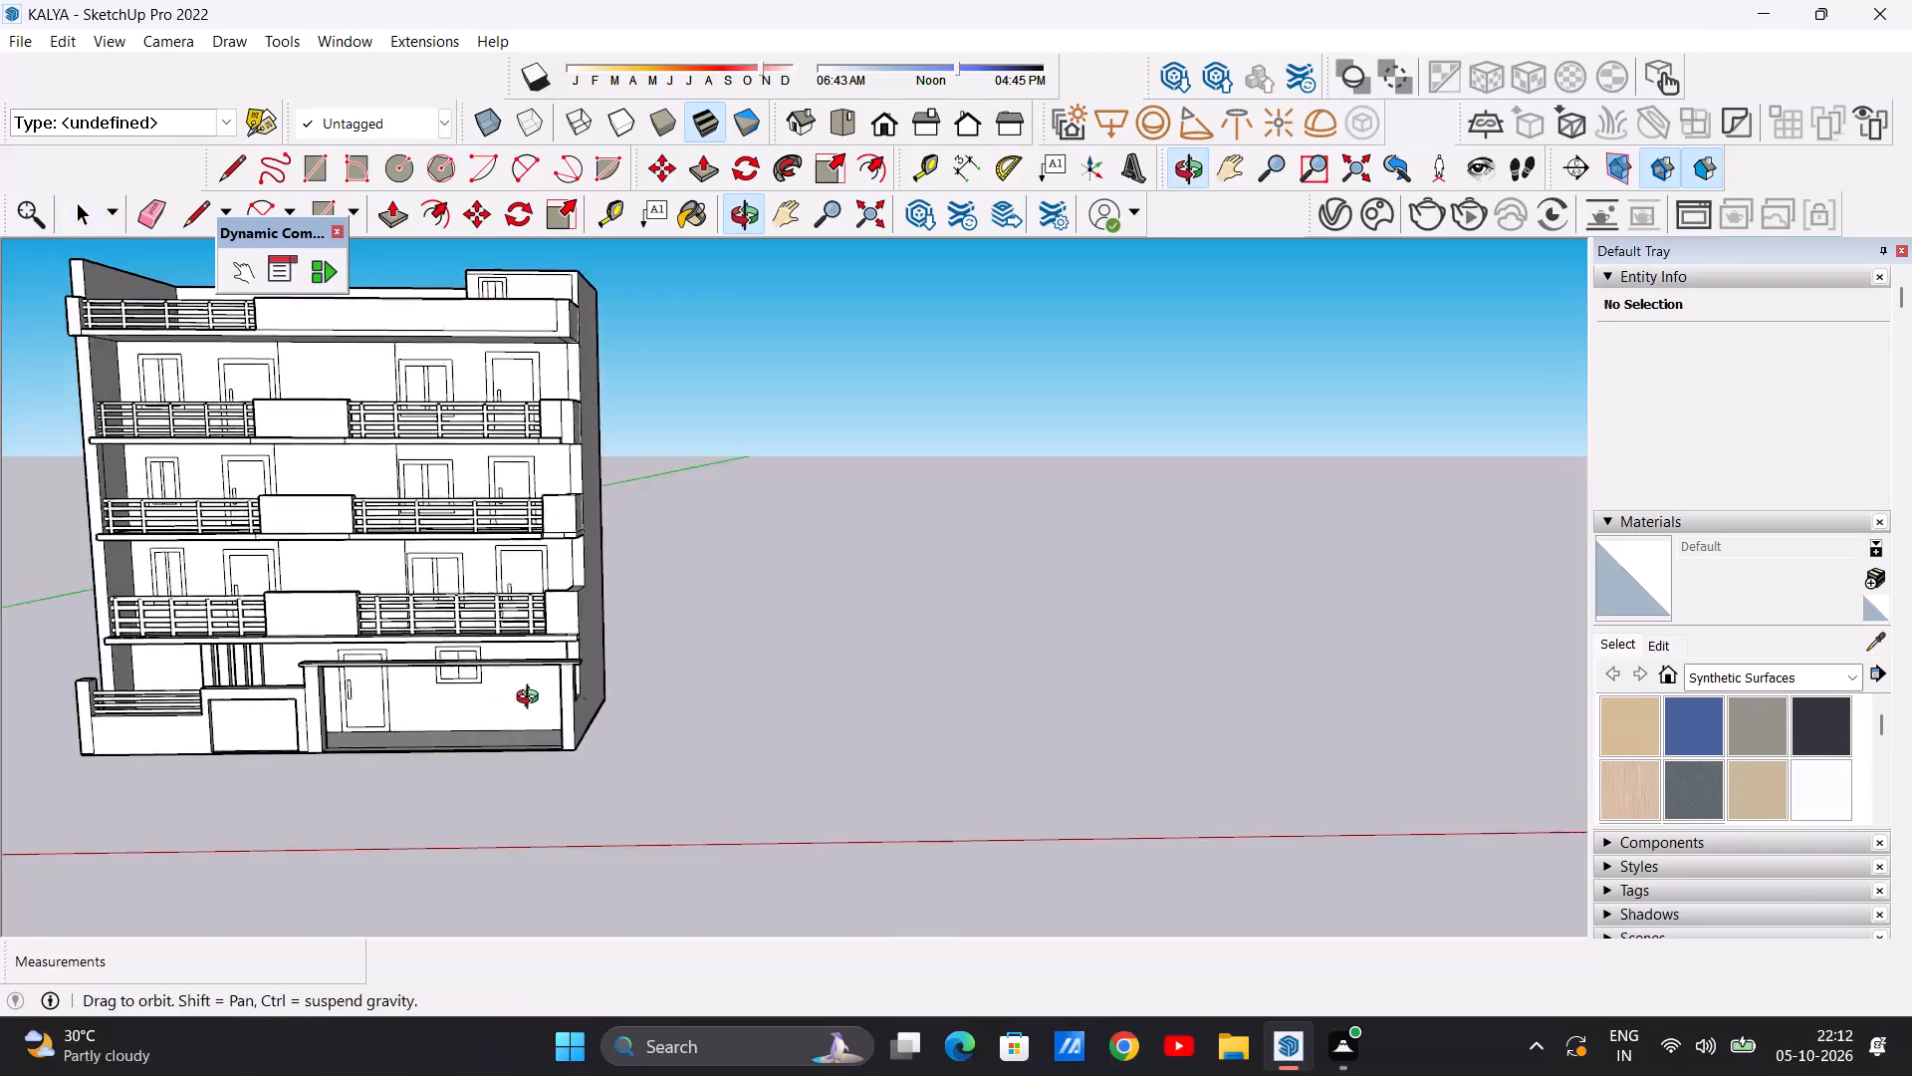
{"action": "middle_click_drag", "start_coordinate": [532, 699], "coordinate": [538, 703]}
{"action": "scroll", "coordinate": [415, 711], "scroll_direction": "up", "scroll_amount": 1}
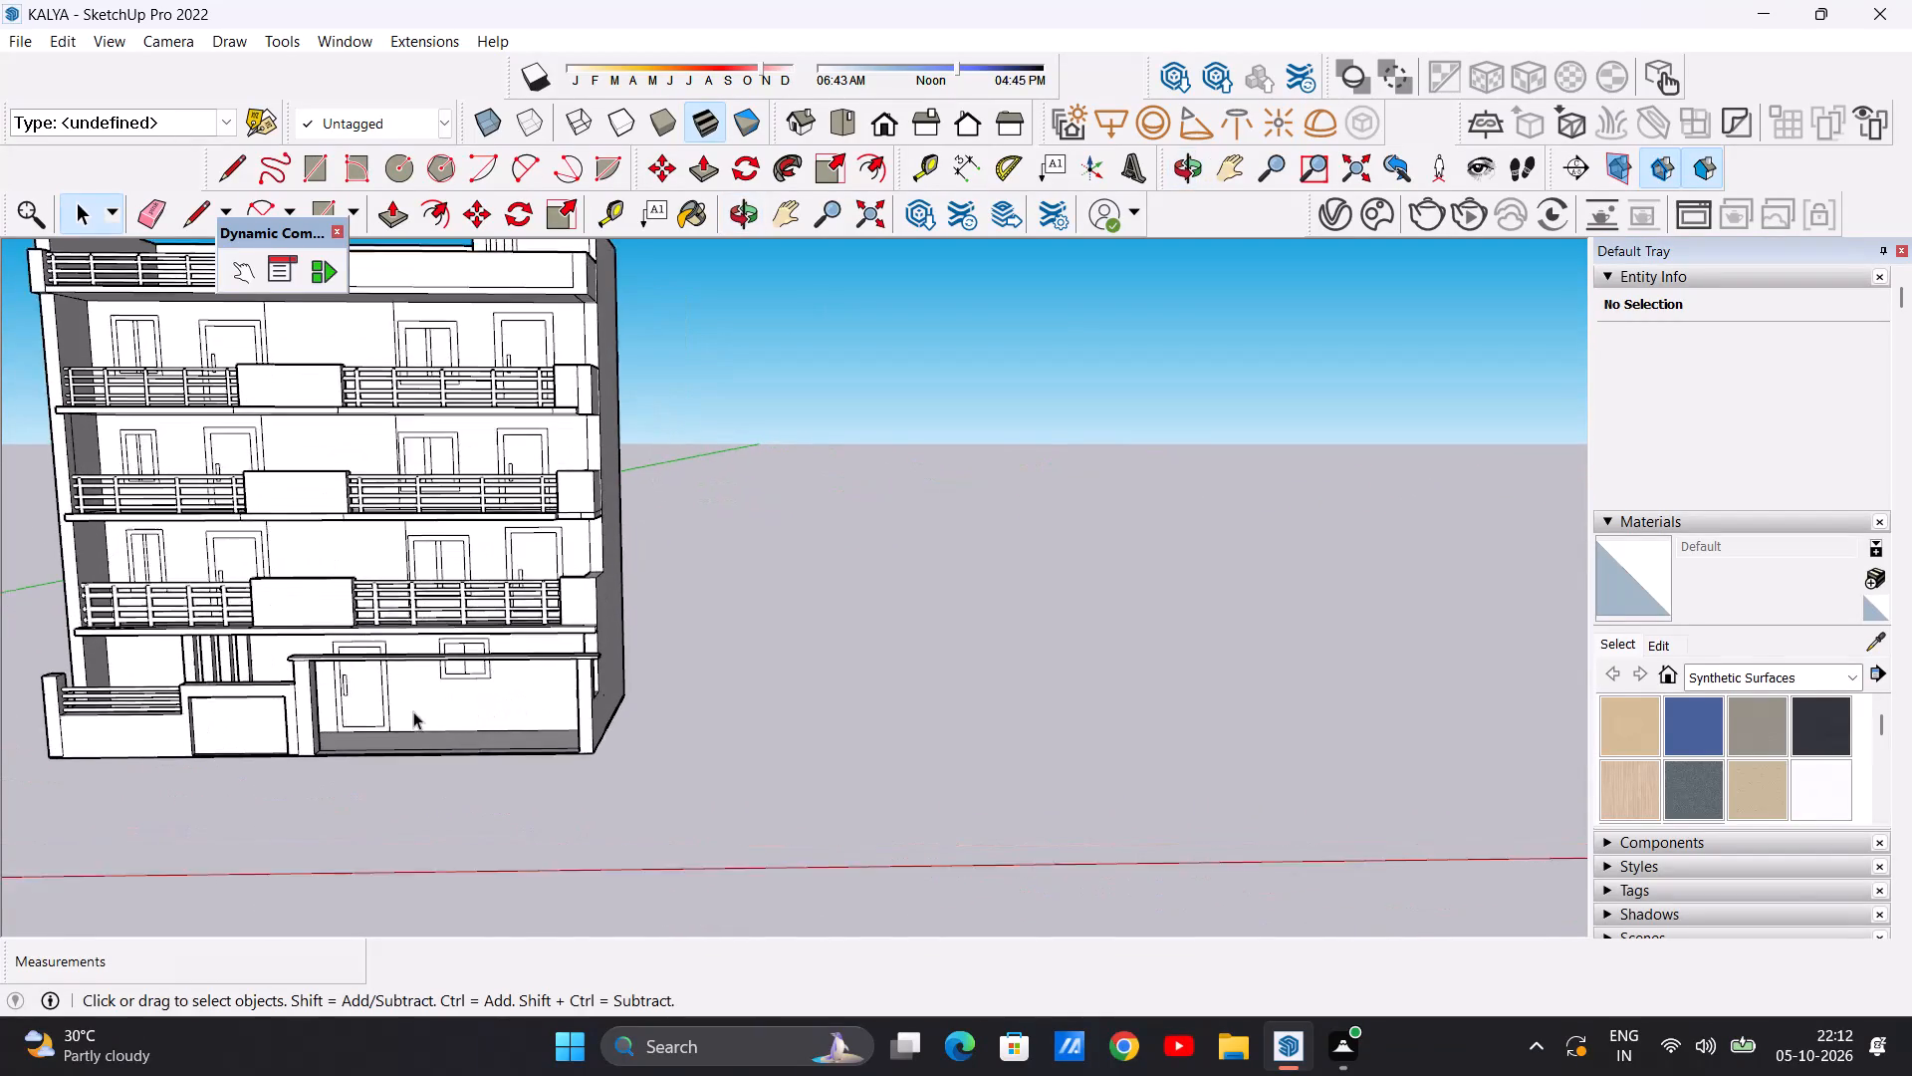
{"action": "scroll", "coordinate": [413, 711], "scroll_direction": "up", "scroll_amount": 1}
{"action": "left_click", "coordinate": [1844, 678]}
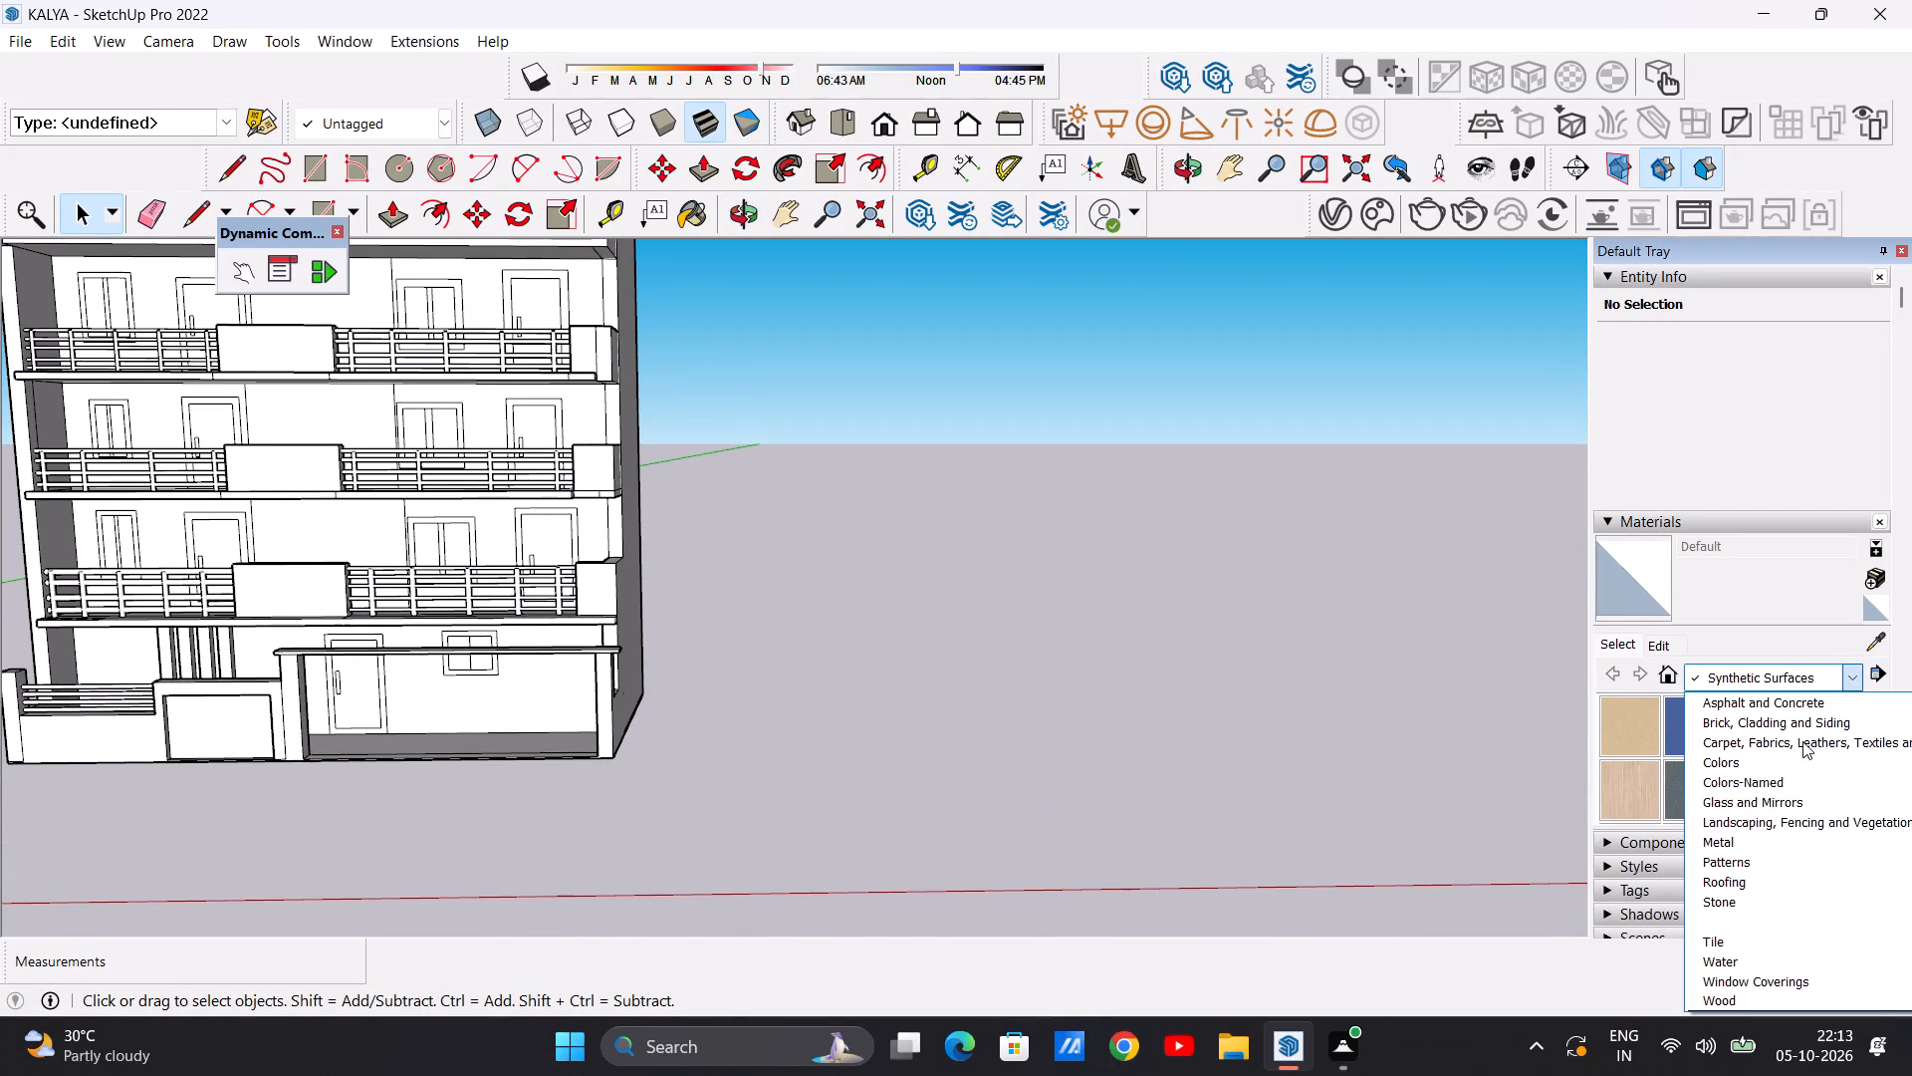
{"action": "left_click", "coordinate": [1716, 995]}
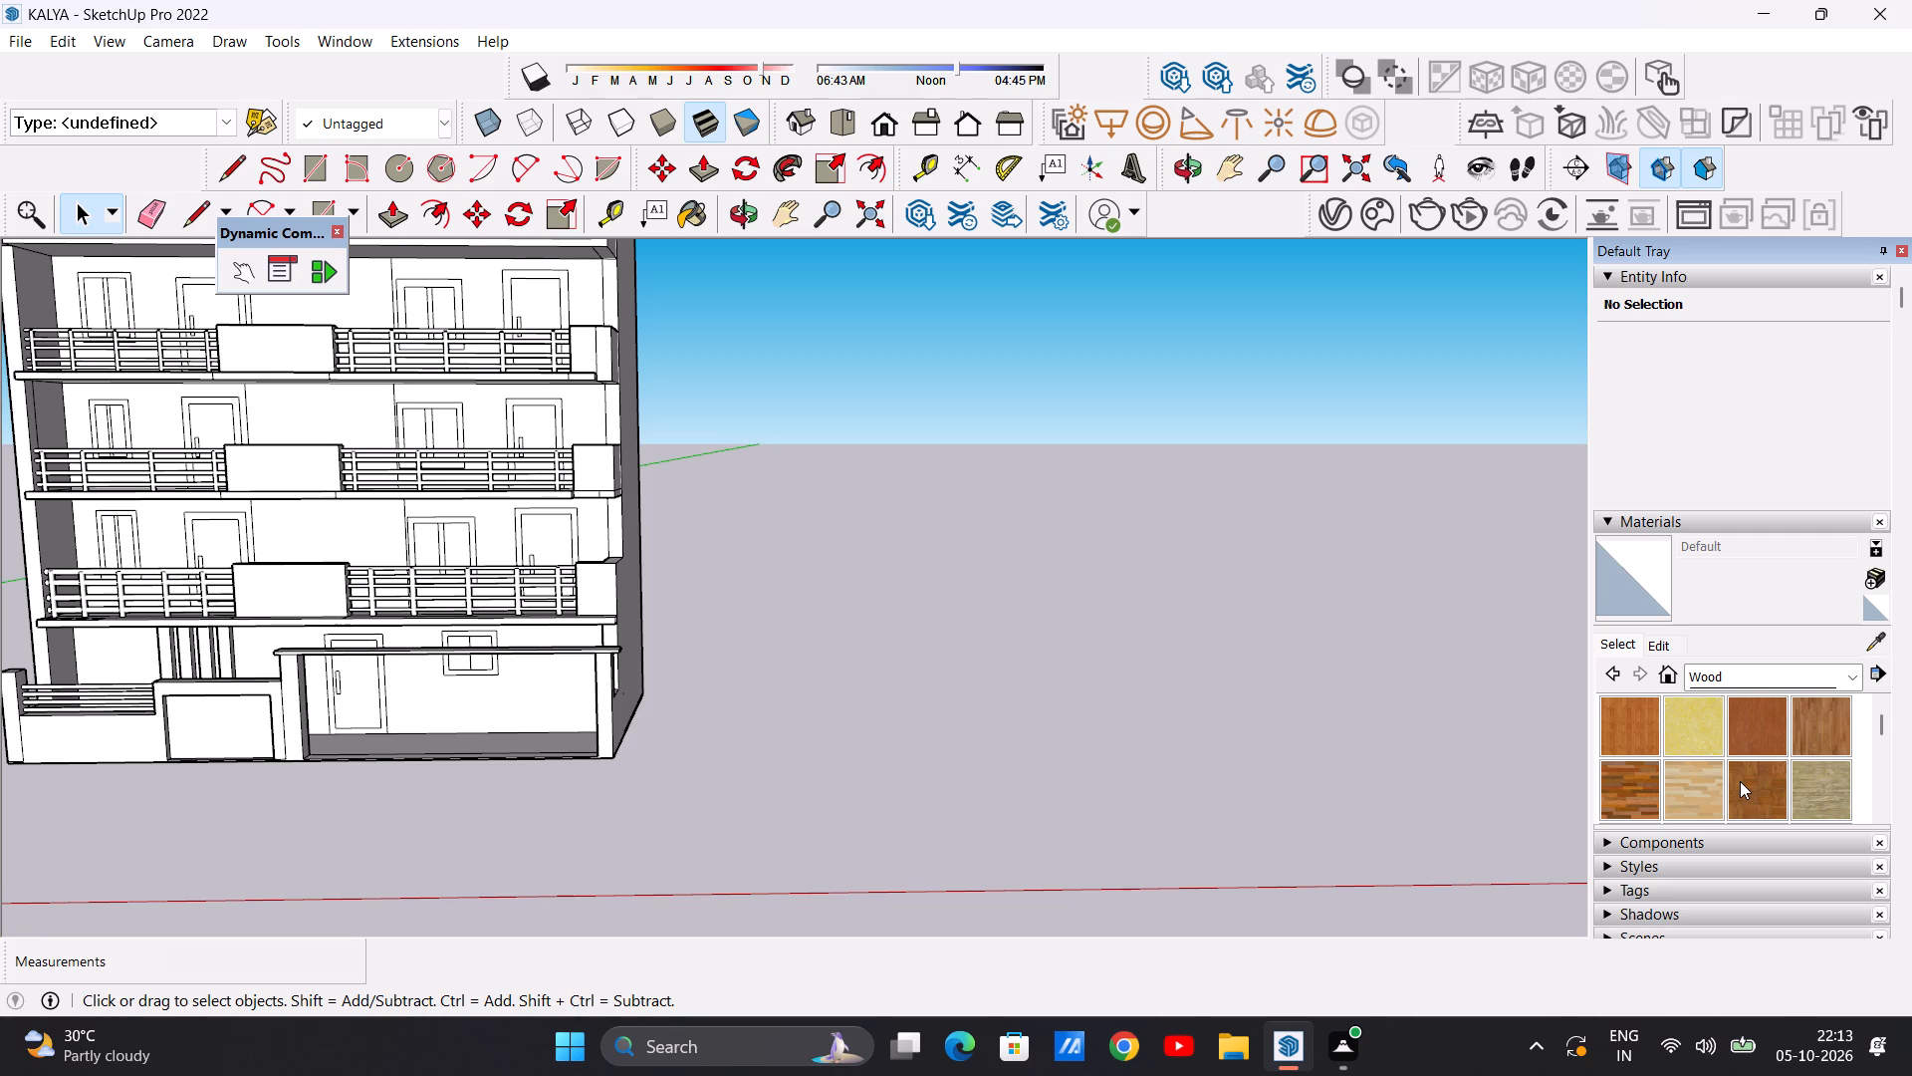
{"action": "left_click", "coordinate": [1644, 729]}
{"action": "scroll", "coordinate": [345, 688], "scroll_direction": "up", "scroll_amount": 14}
{"action": "left_click", "coordinate": [351, 694]}
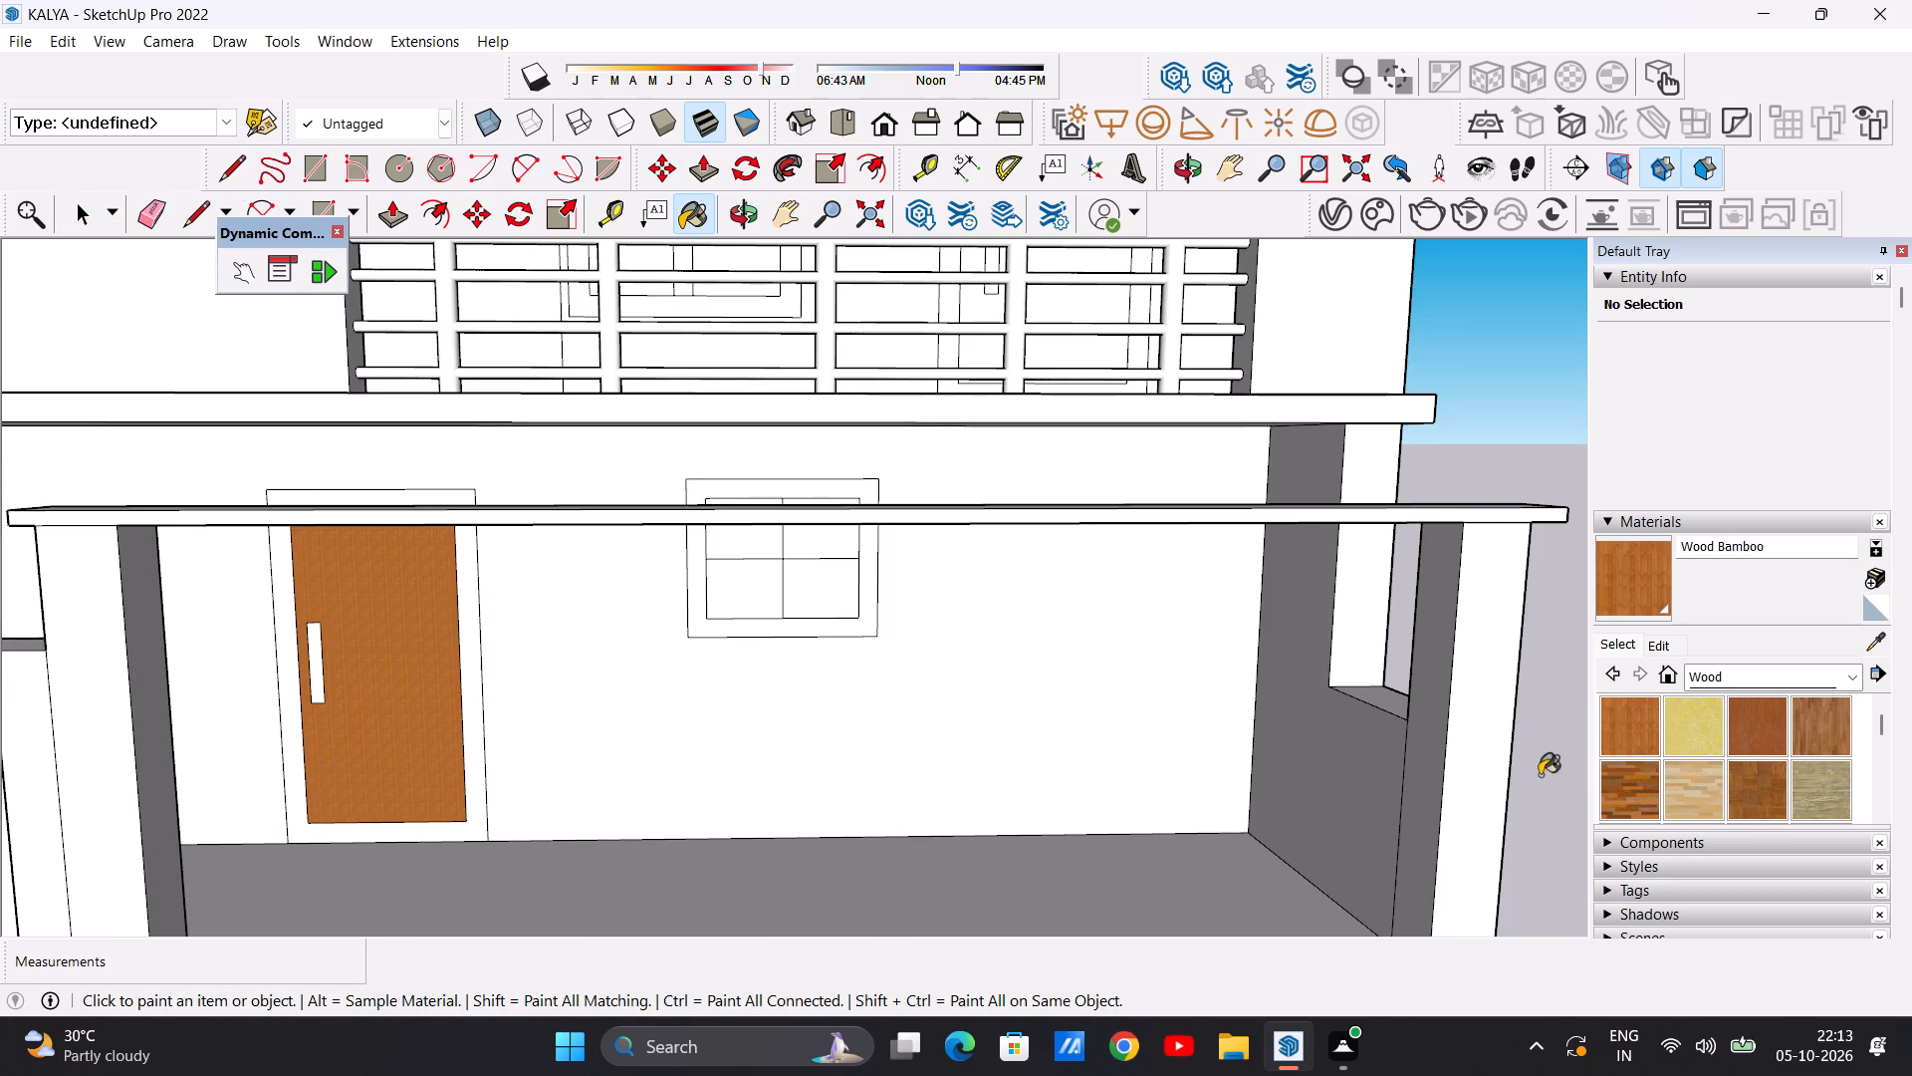
Paint the frame around the ground-floor door with the Wood Veneer 01 material.
{"action": "scroll", "coordinate": [1706, 789], "scroll_direction": "down", "scroll_amount": 3}
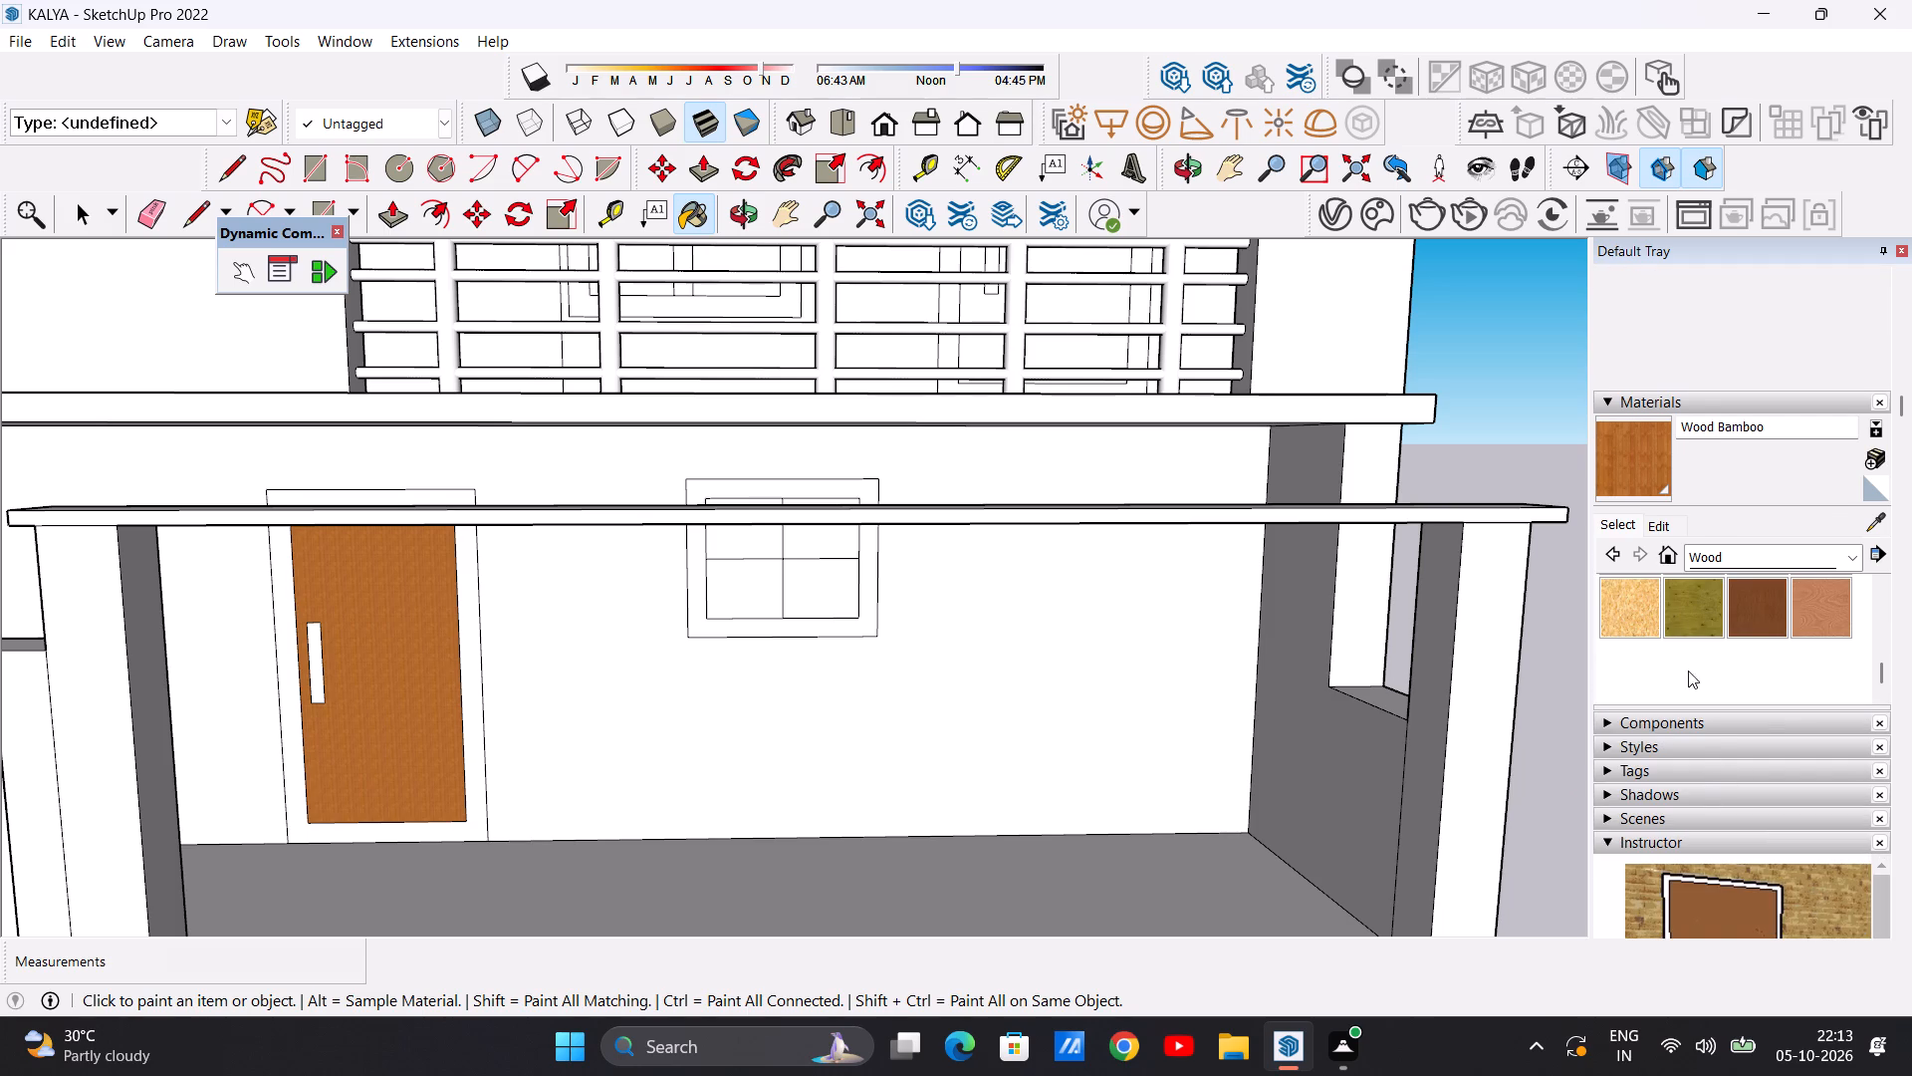
{"action": "left_click", "coordinate": [1759, 600]}
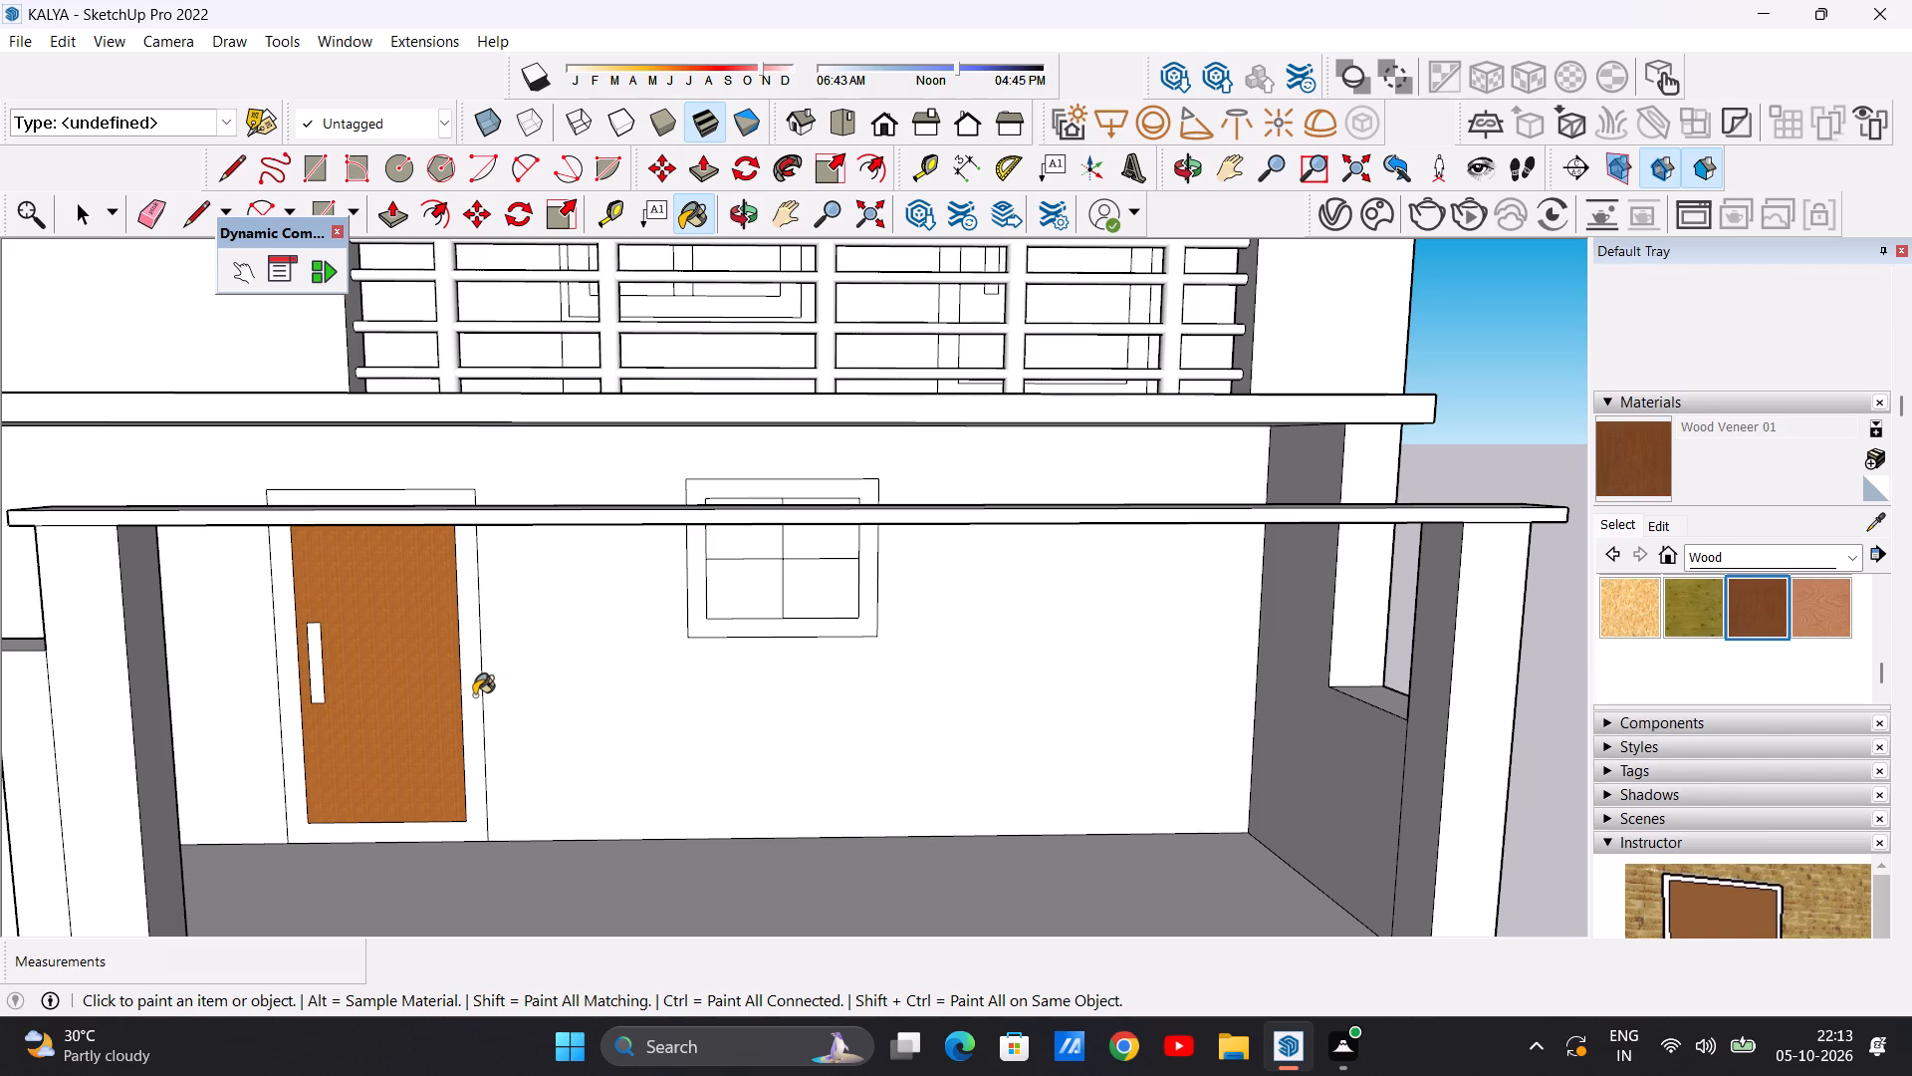
{"action": "left_click", "coordinate": [474, 695]}
Paint the ground-floor door's handle with the Wood OSB material.
{"action": "left_click", "coordinate": [1617, 620]}
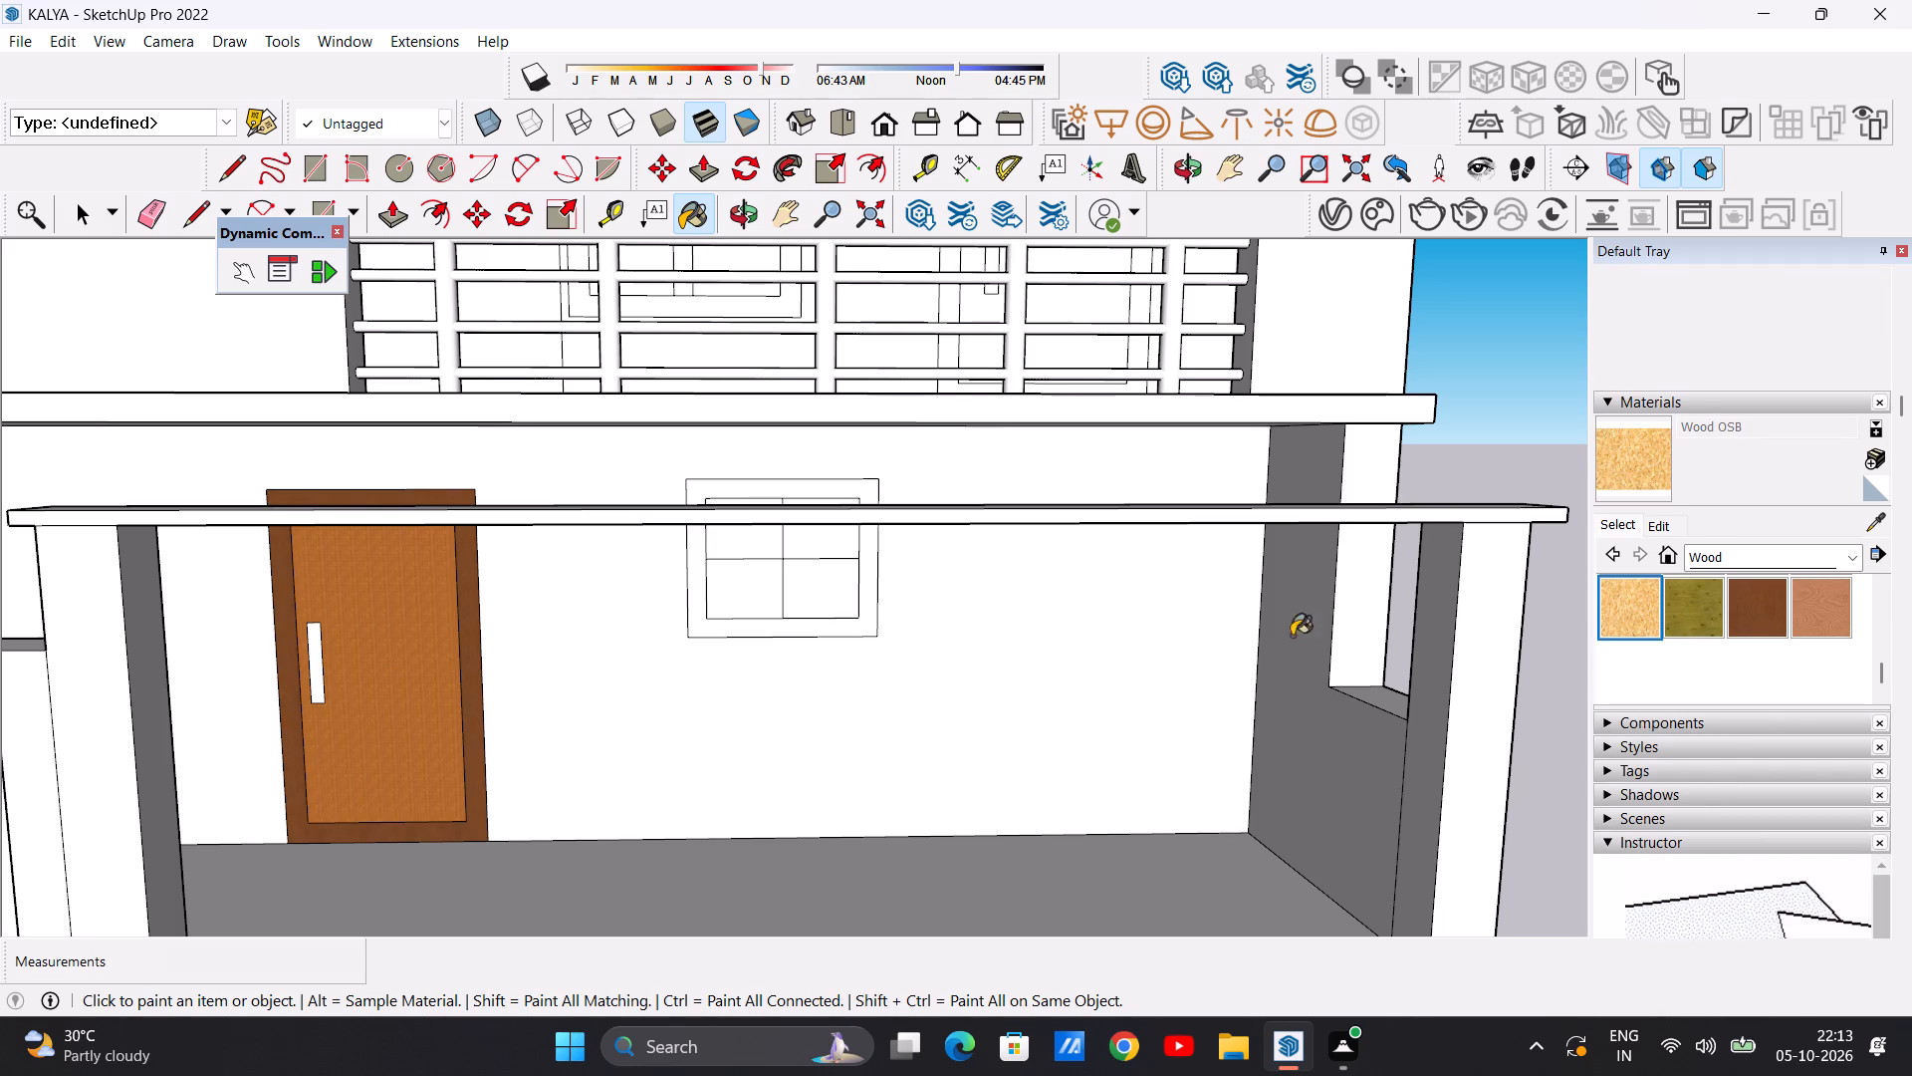
{"action": "scroll", "coordinate": [208, 732], "scroll_direction": "up", "scroll_amount": 6}
{"action": "left_click", "coordinate": [371, 659]}
{"action": "scroll", "coordinate": [377, 731], "scroll_direction": "down", "scroll_amount": 3}
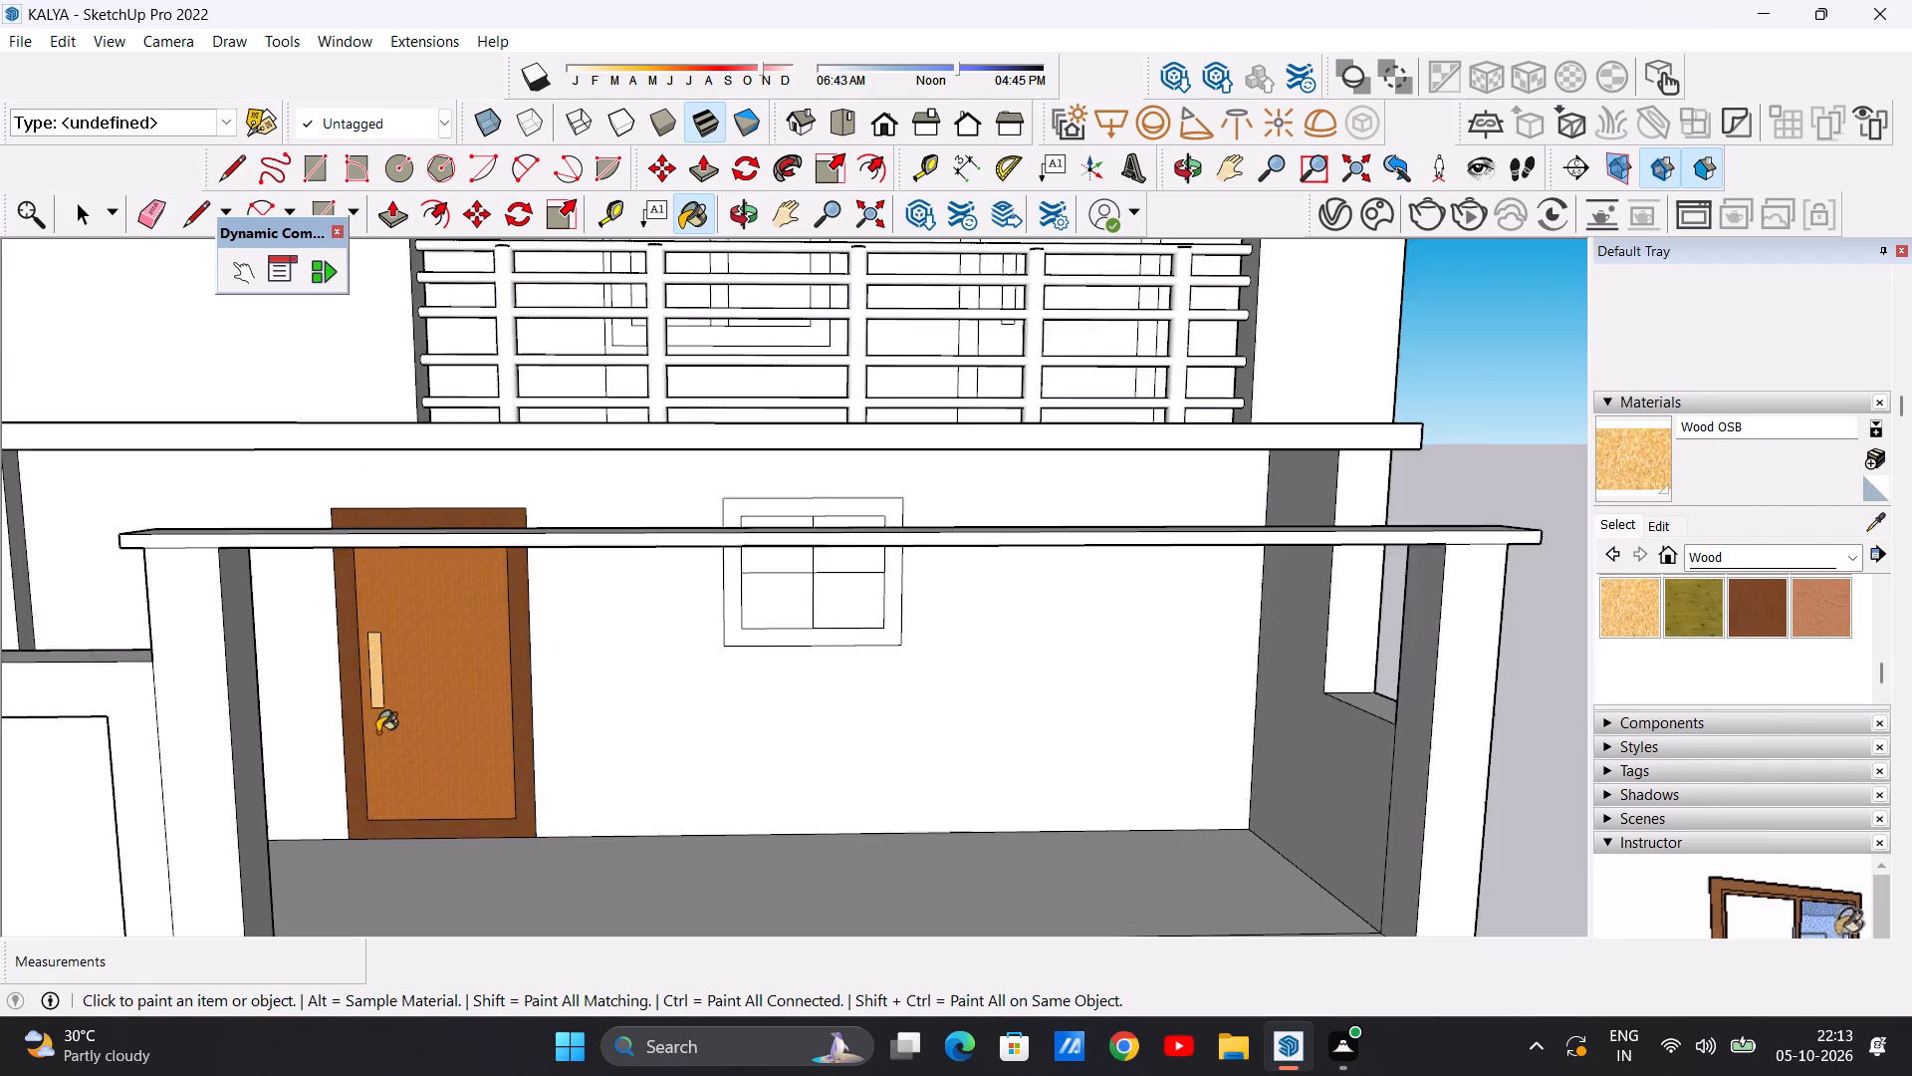
{"action": "scroll", "coordinate": [377, 732], "scroll_direction": "down", "scroll_amount": 20}
{"action": "scroll", "coordinate": [377, 732], "scroll_direction": "down", "scroll_amount": 3}
{"action": "scroll", "coordinate": [334, 678], "scroll_direction": "up", "scroll_amount": 7}
{"action": "scroll", "coordinate": [718, 787], "scroll_direction": "up", "scroll_amount": 4}
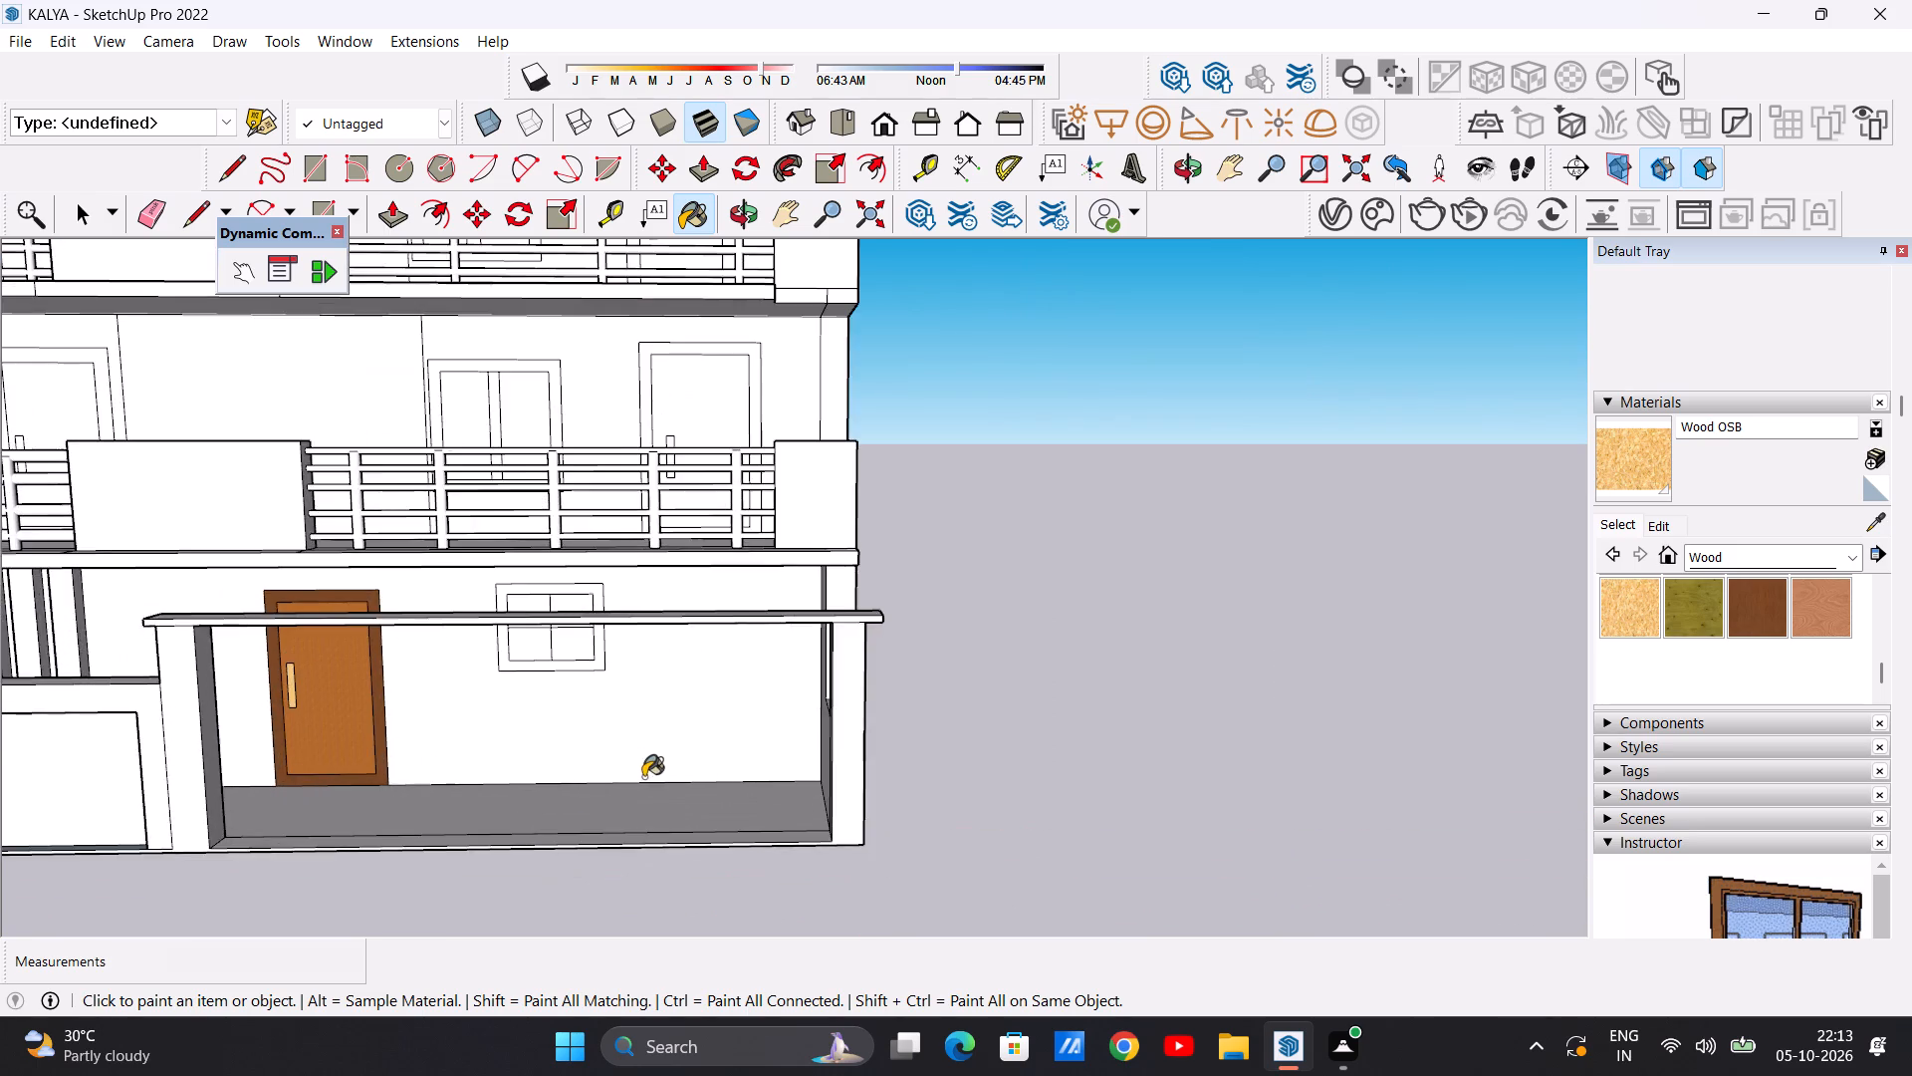
{"action": "scroll", "coordinate": [643, 777], "scroll_direction": "up", "scroll_amount": 4}
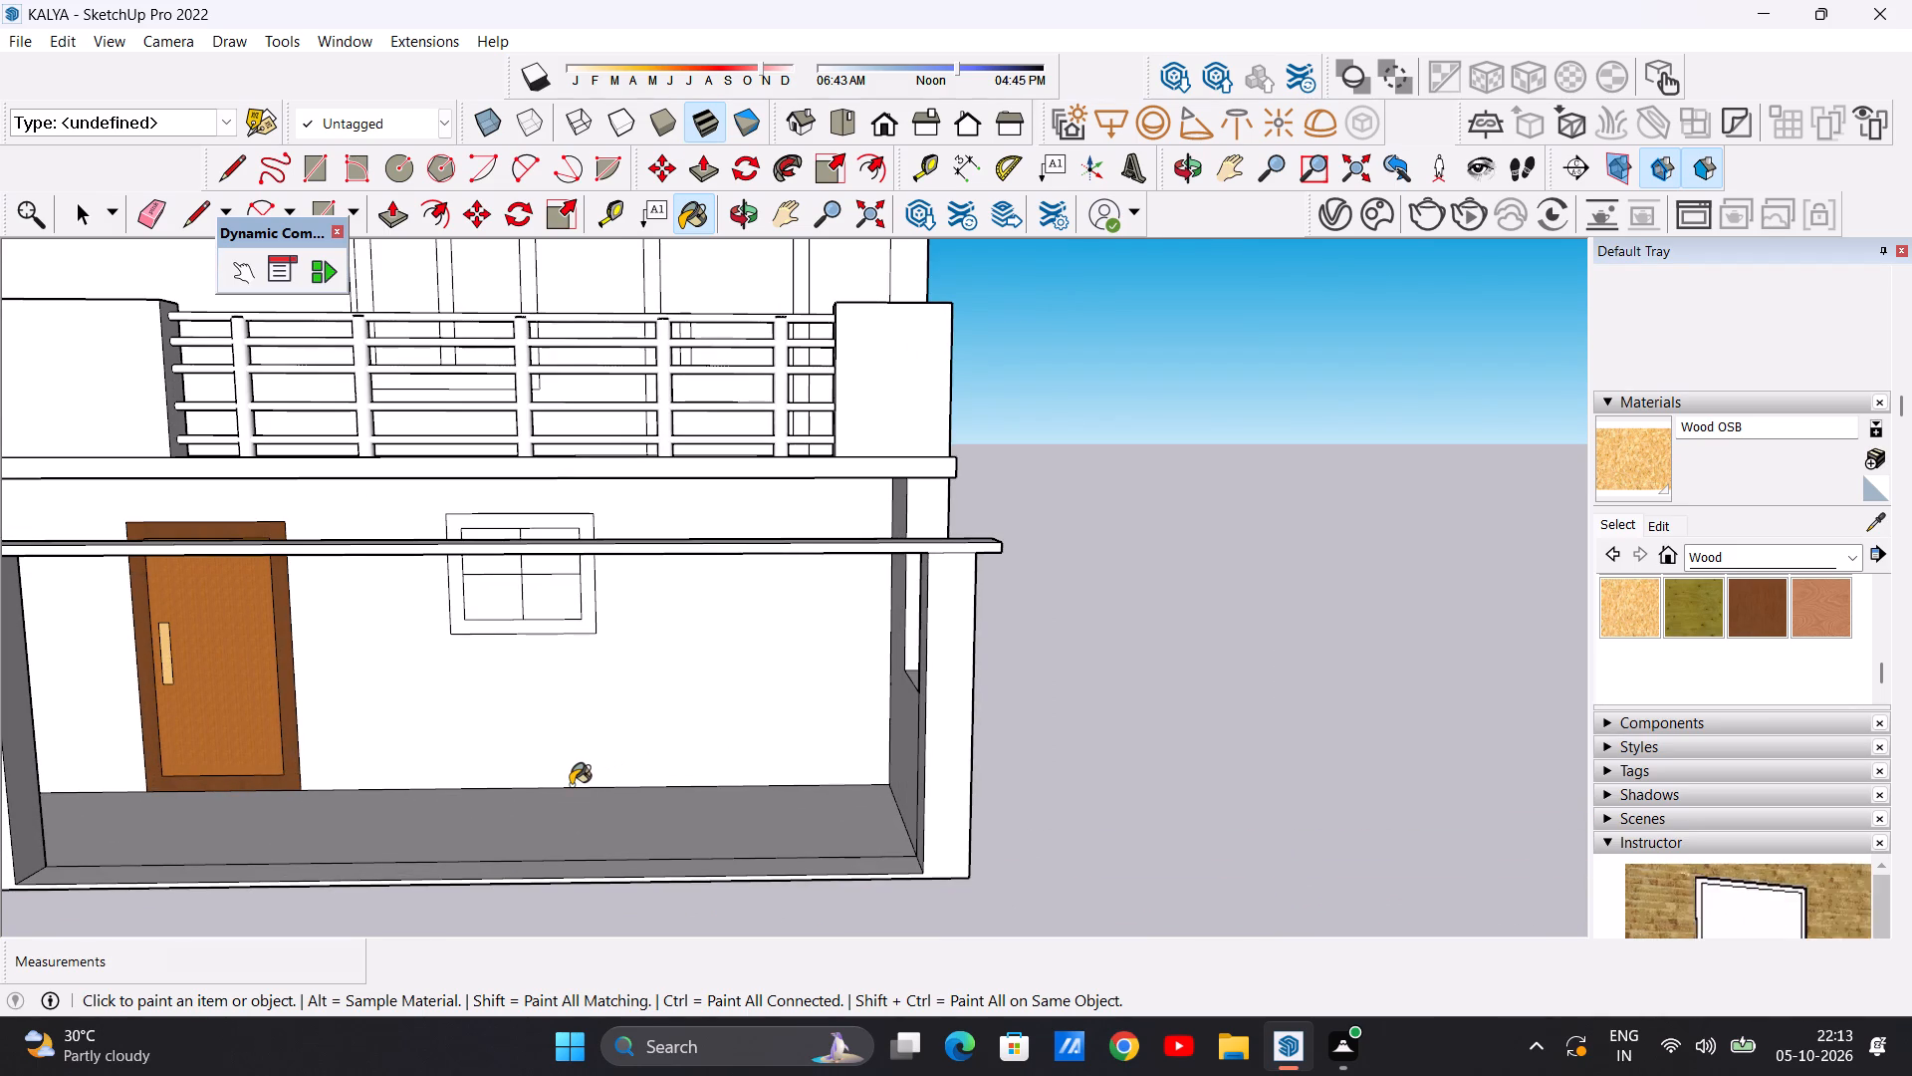
{"action": "key", "text": "space"}
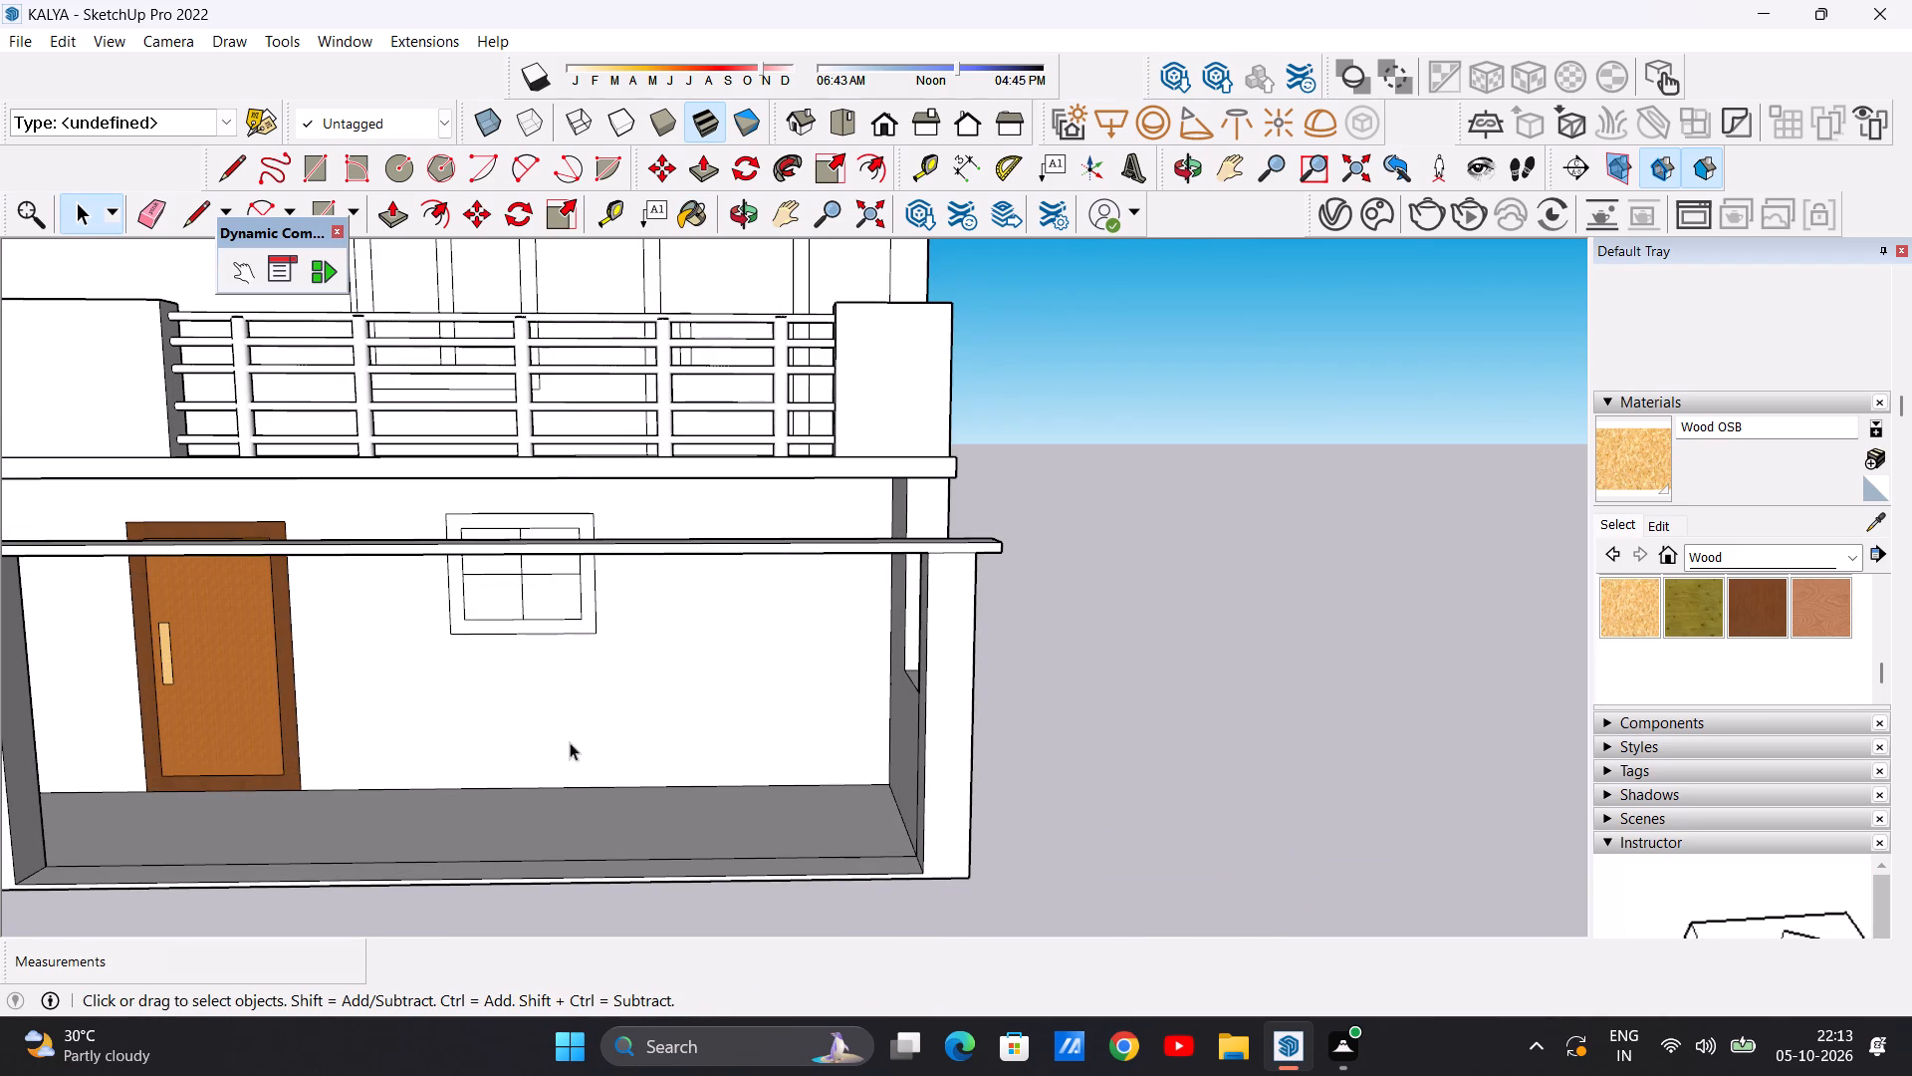
Paint the outer frame of the ground-floor window with the Wood Veneer 01 material.
{"action": "scroll", "coordinate": [625, 589], "scroll_direction": "up", "scroll_amount": 3}
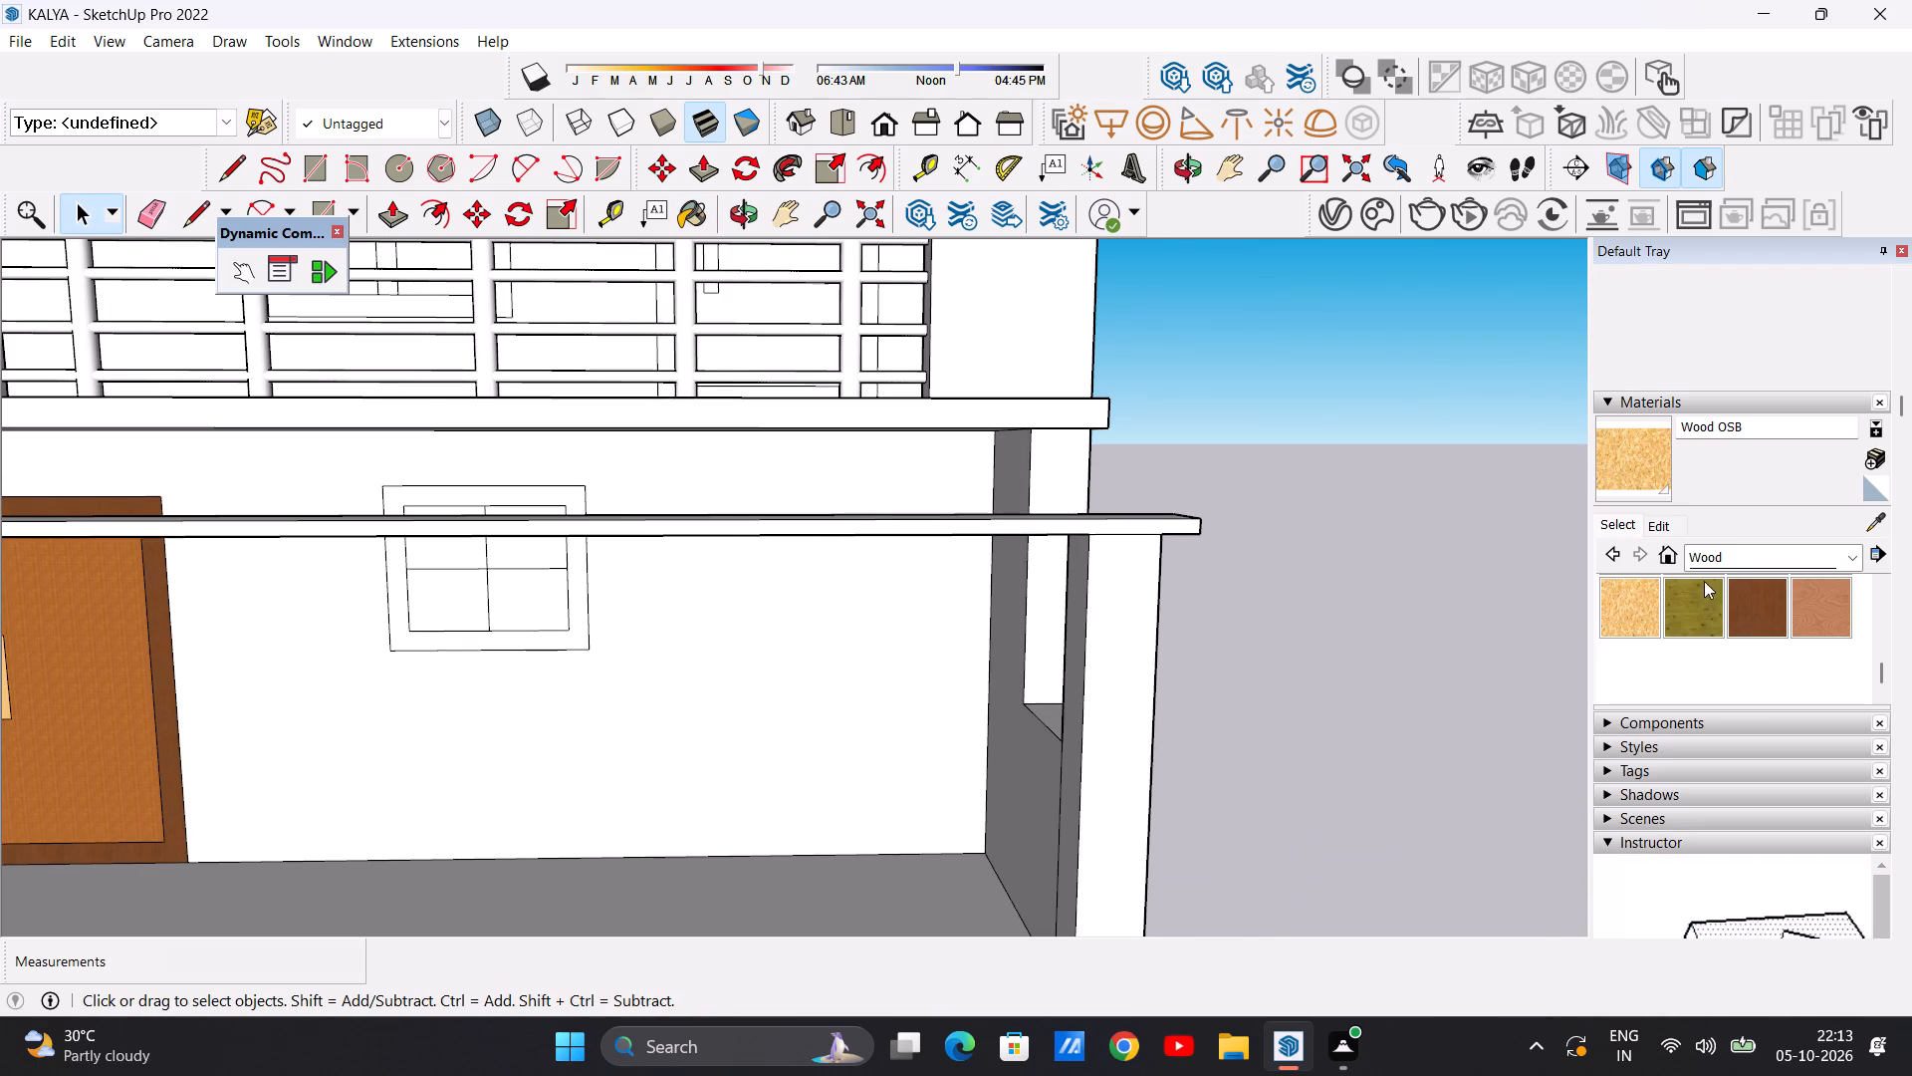
{"action": "left_click", "coordinate": [1751, 609]}
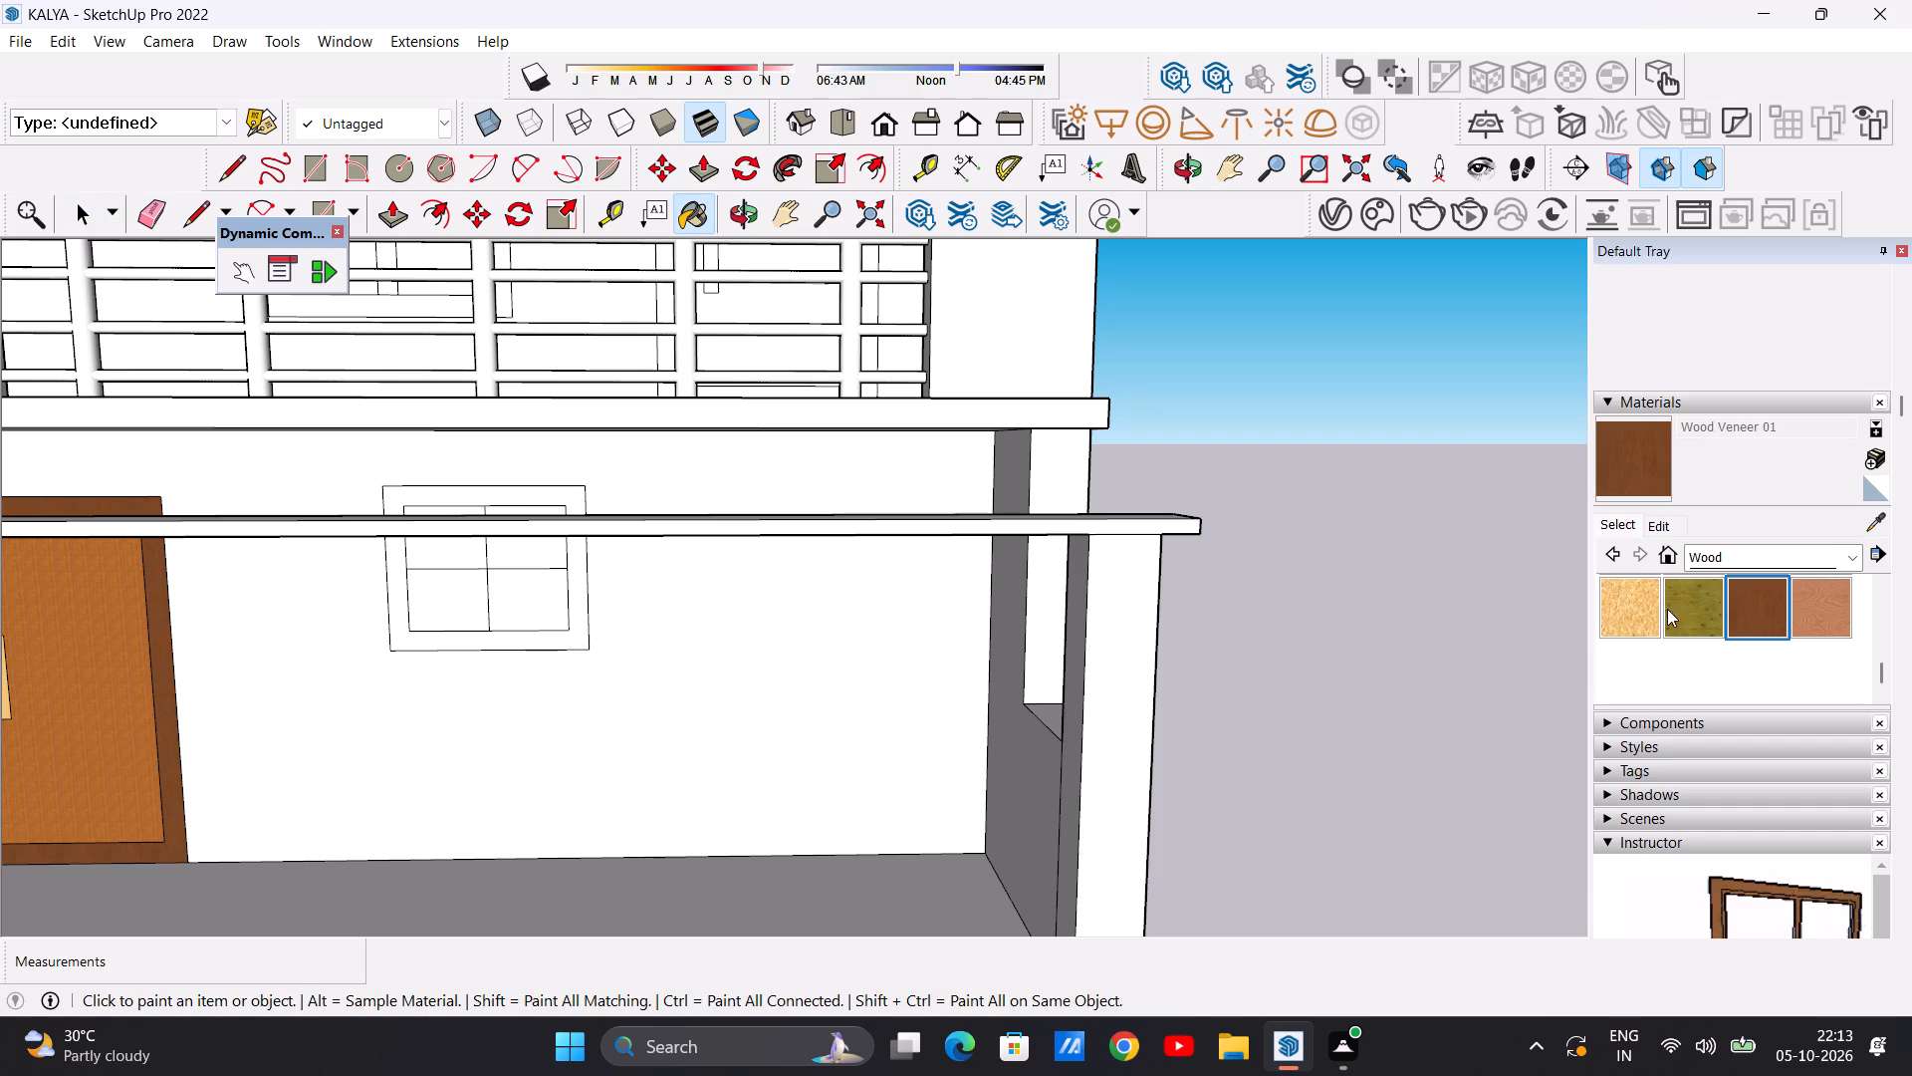
{"action": "left_click", "coordinate": [581, 619]}
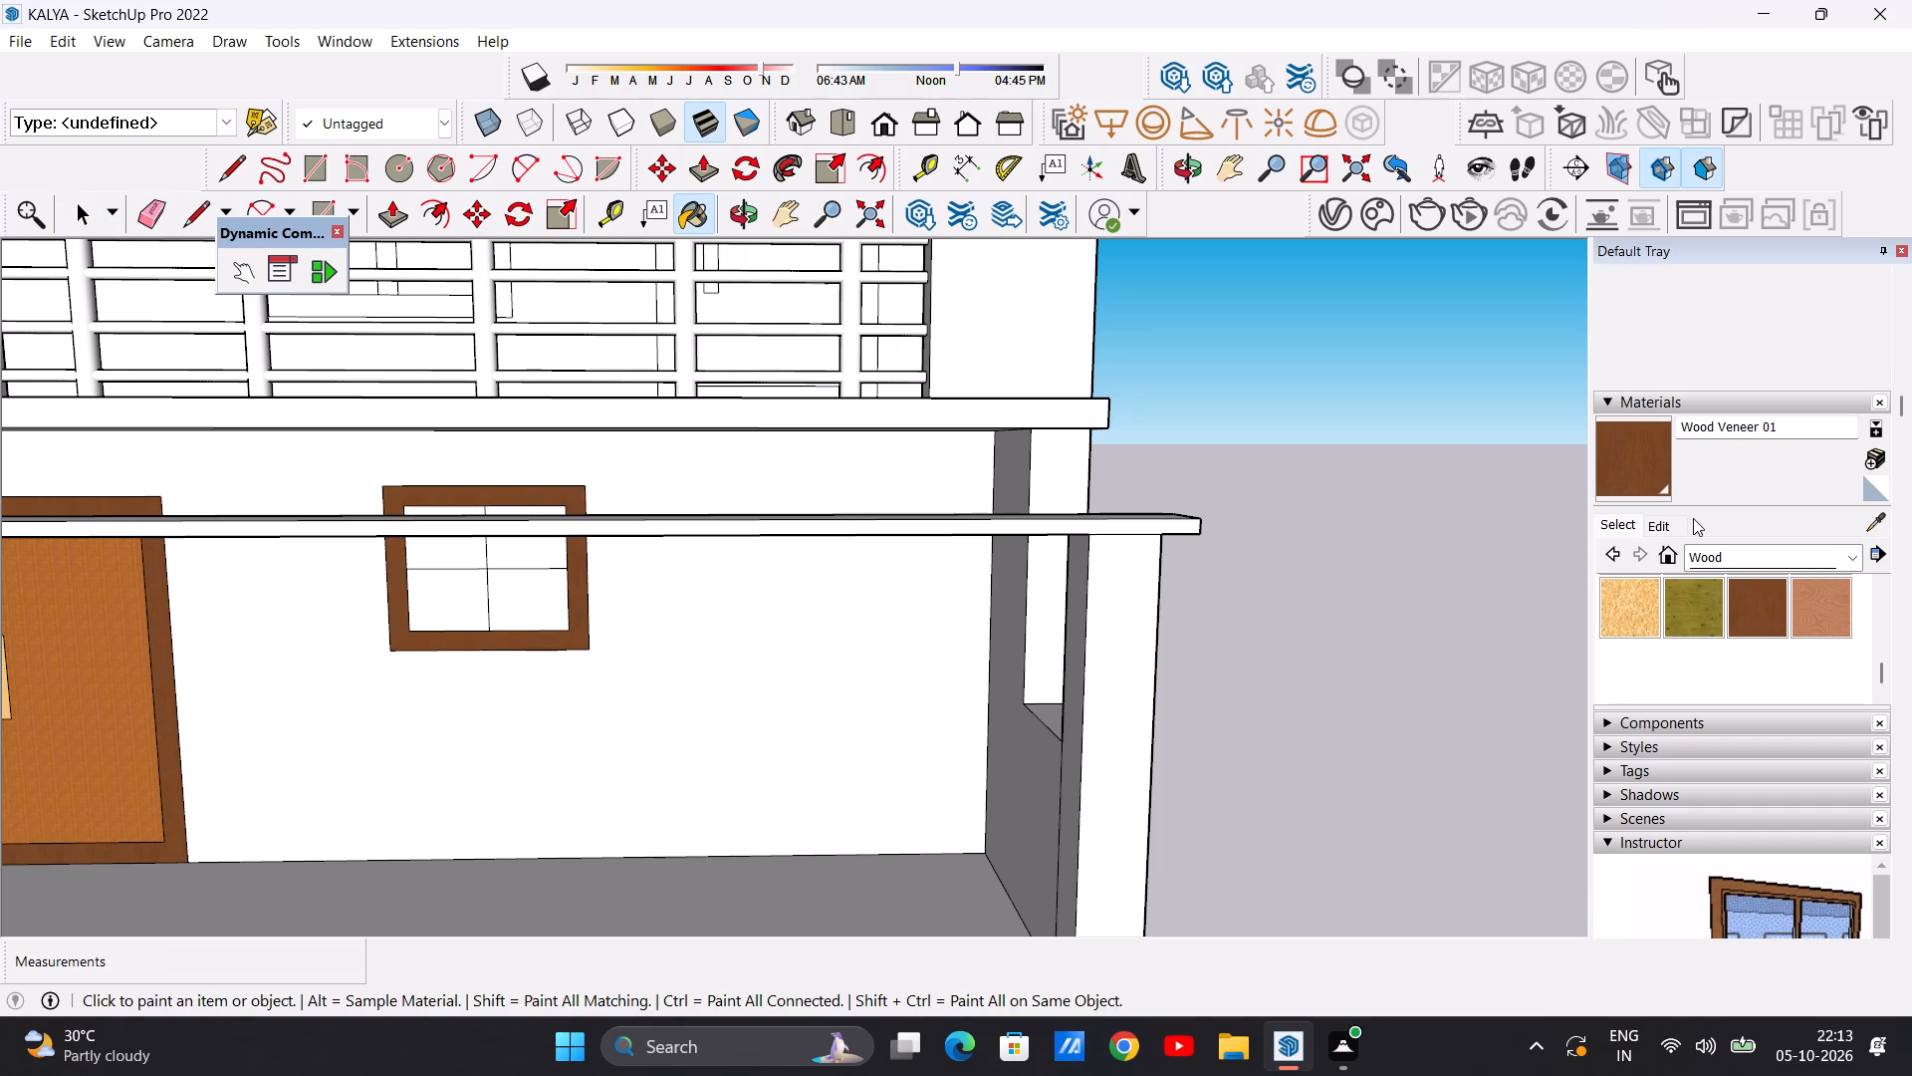
Darken the Wood Veneer 01 material used on the door and window frames by lowering its colour brightness slightly.
{"action": "left_click", "coordinate": [1643, 532]}
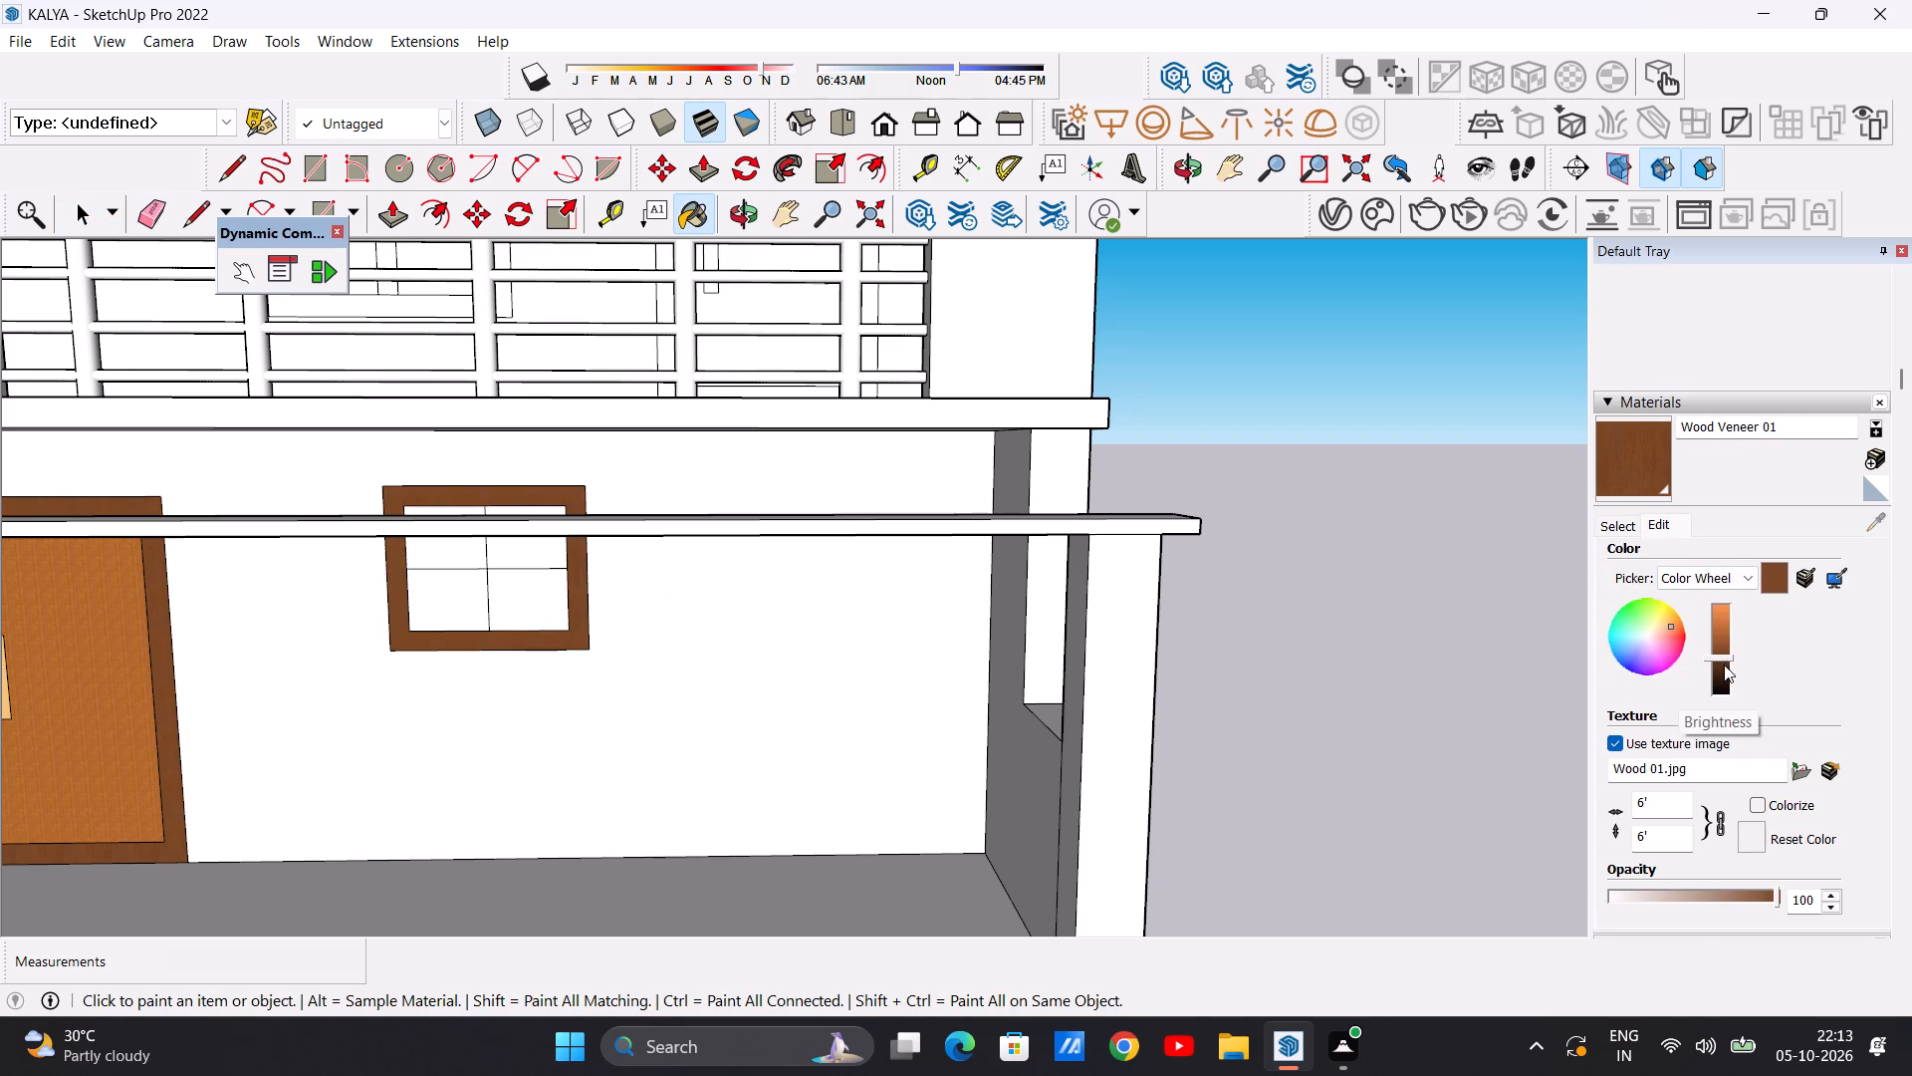
{"action": "left_click", "coordinate": [1724, 665]}
{"action": "scroll", "coordinate": [615, 668], "scroll_direction": "down", "scroll_amount": 1}
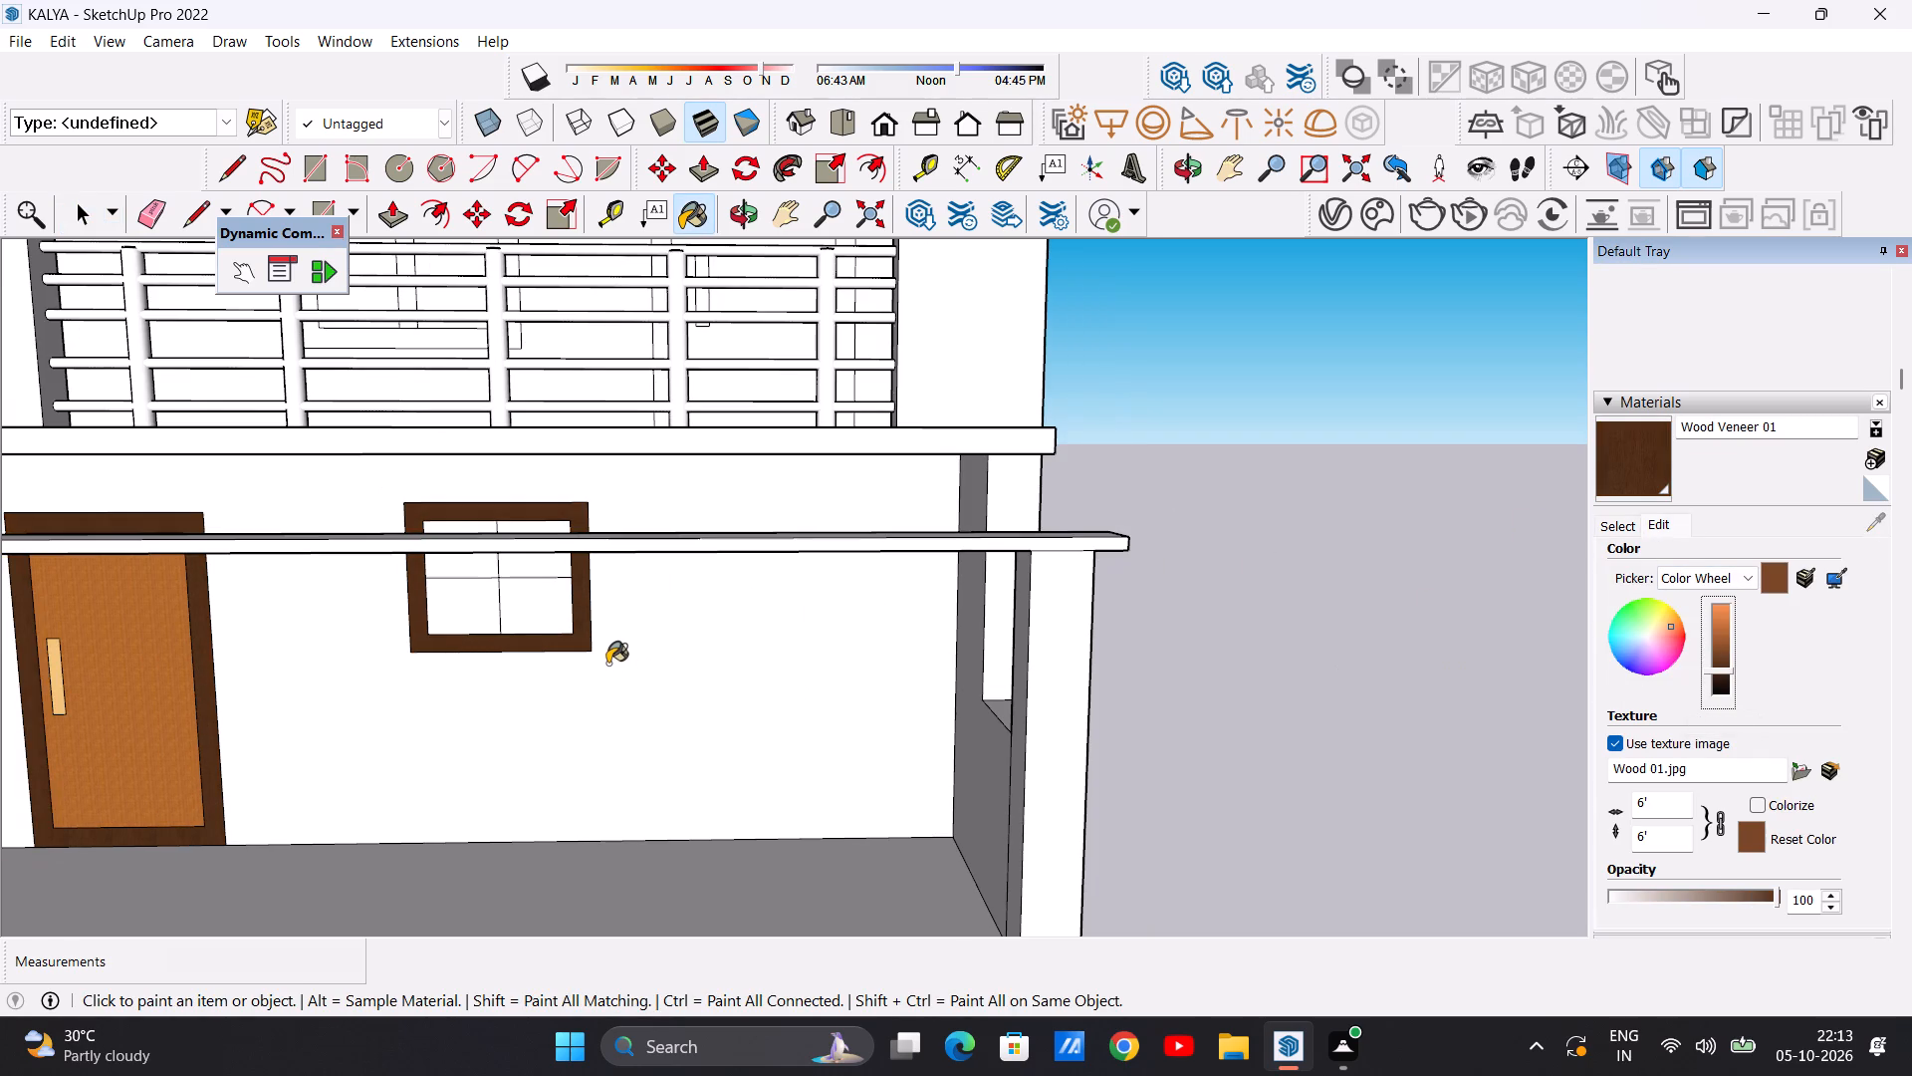
{"action": "key", "text": "space"}
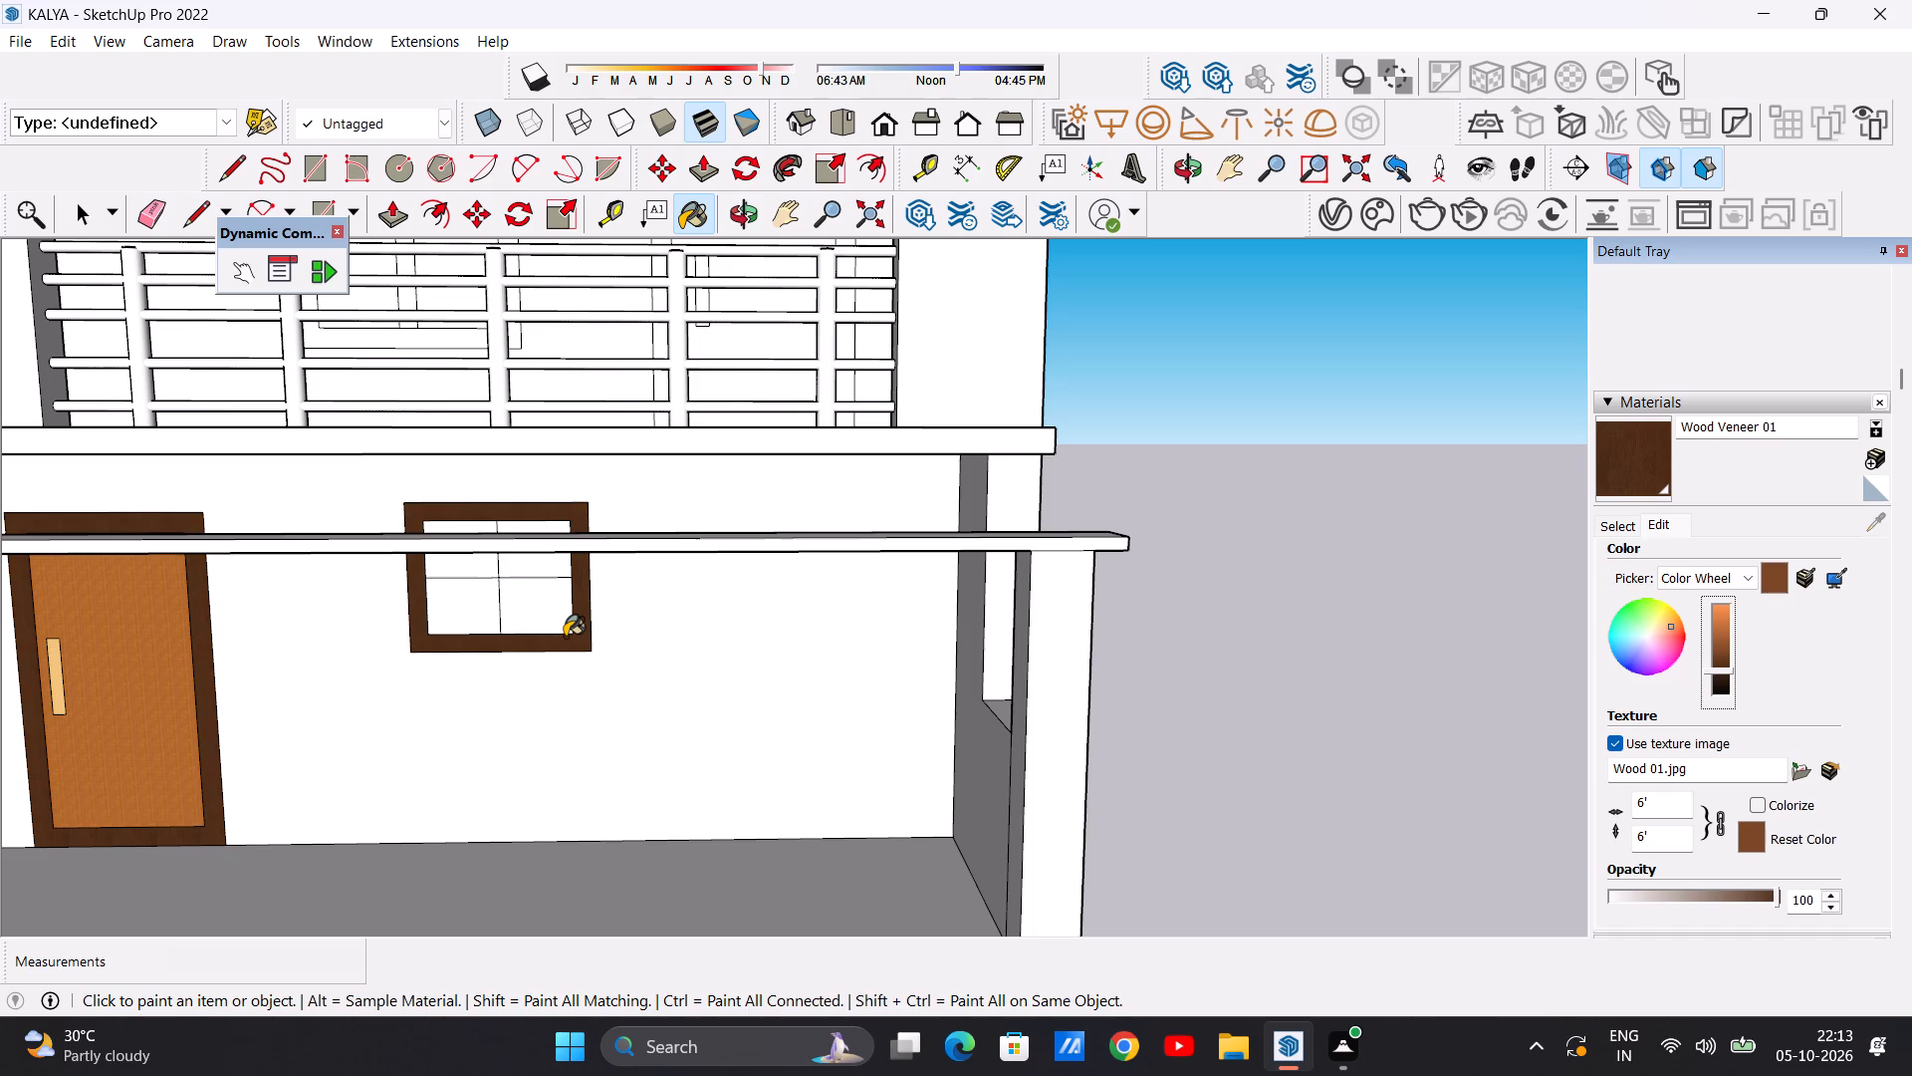
{"action": "key", "text": "space"}
{"action": "left_click", "coordinate": [575, 624]}
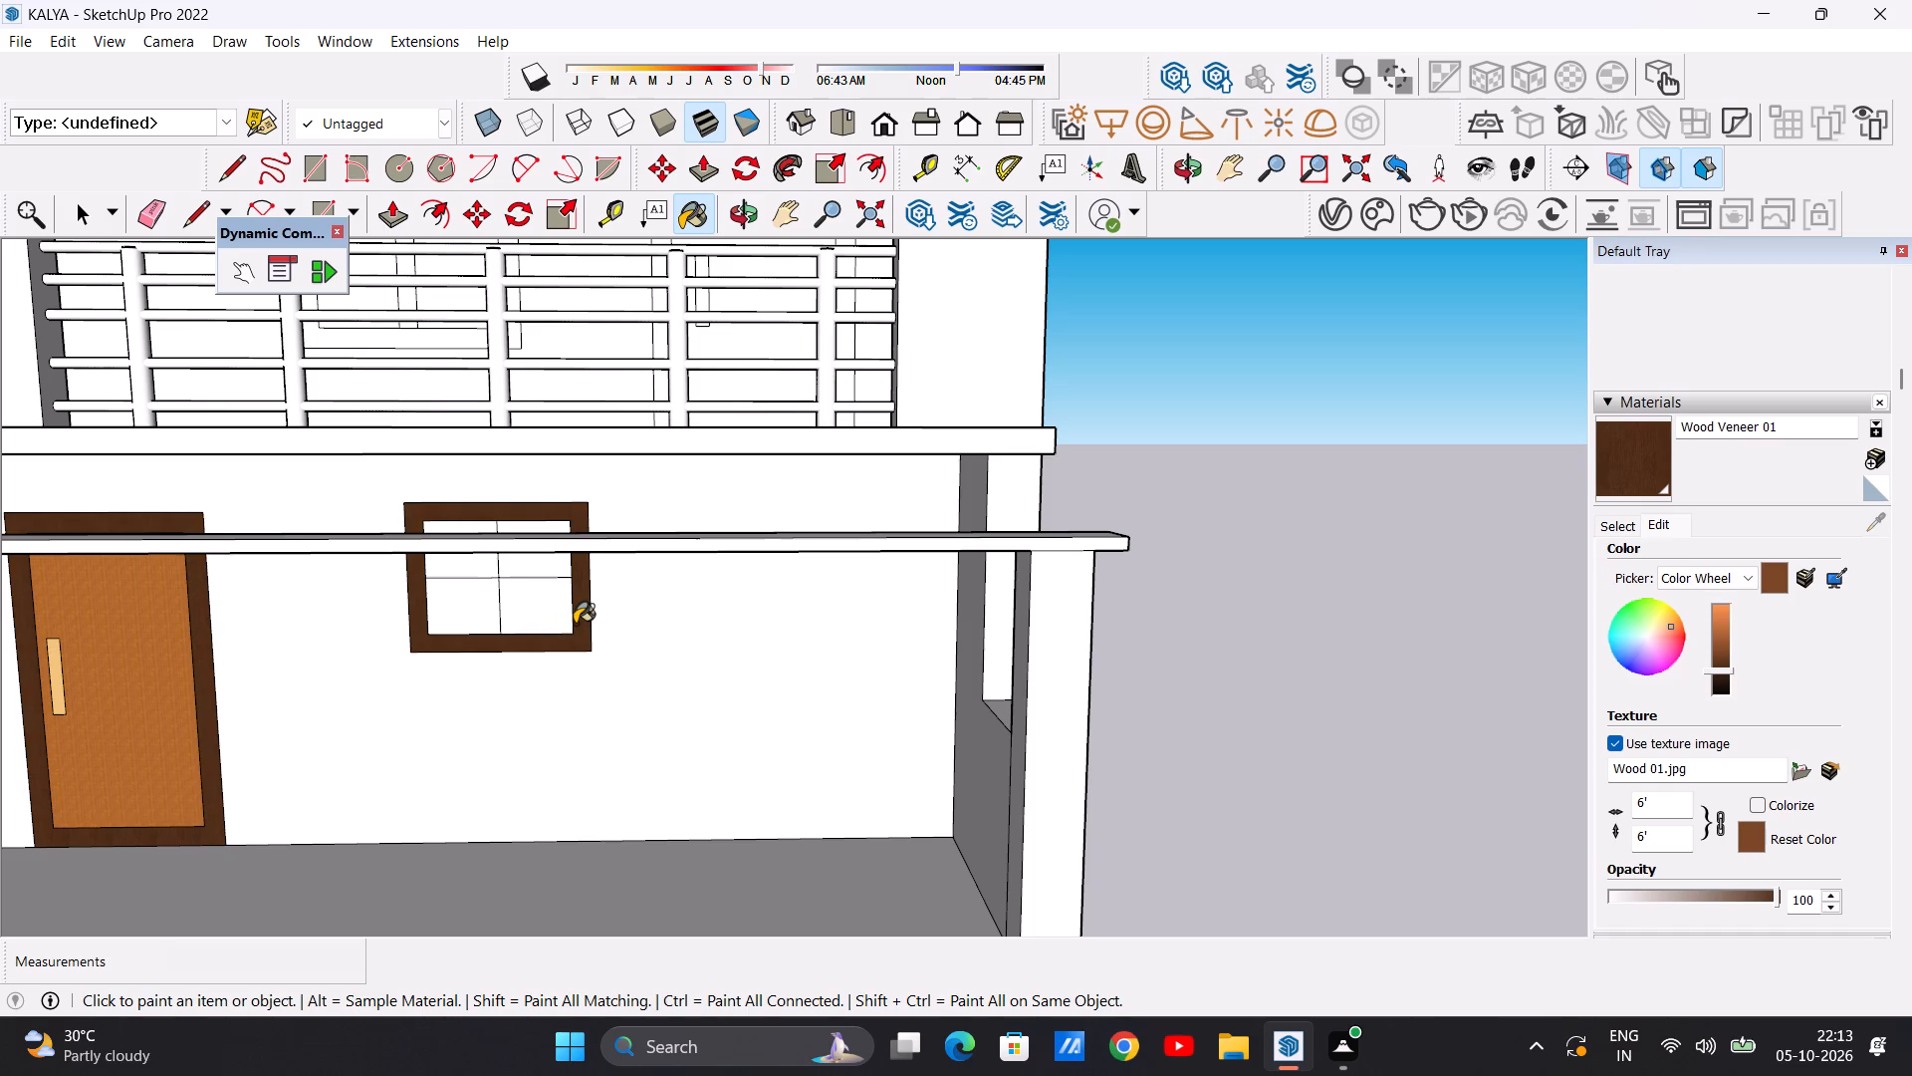
{"action": "key", "text": "space"}
Paint the four panes of the ground-floor window with the Translucent Glass Blue material.
{"action": "scroll", "coordinate": [631, 674], "scroll_direction": "down", "scroll_amount": 4}
{"action": "scroll", "coordinate": [593, 645], "scroll_direction": "up", "scroll_amount": 6}
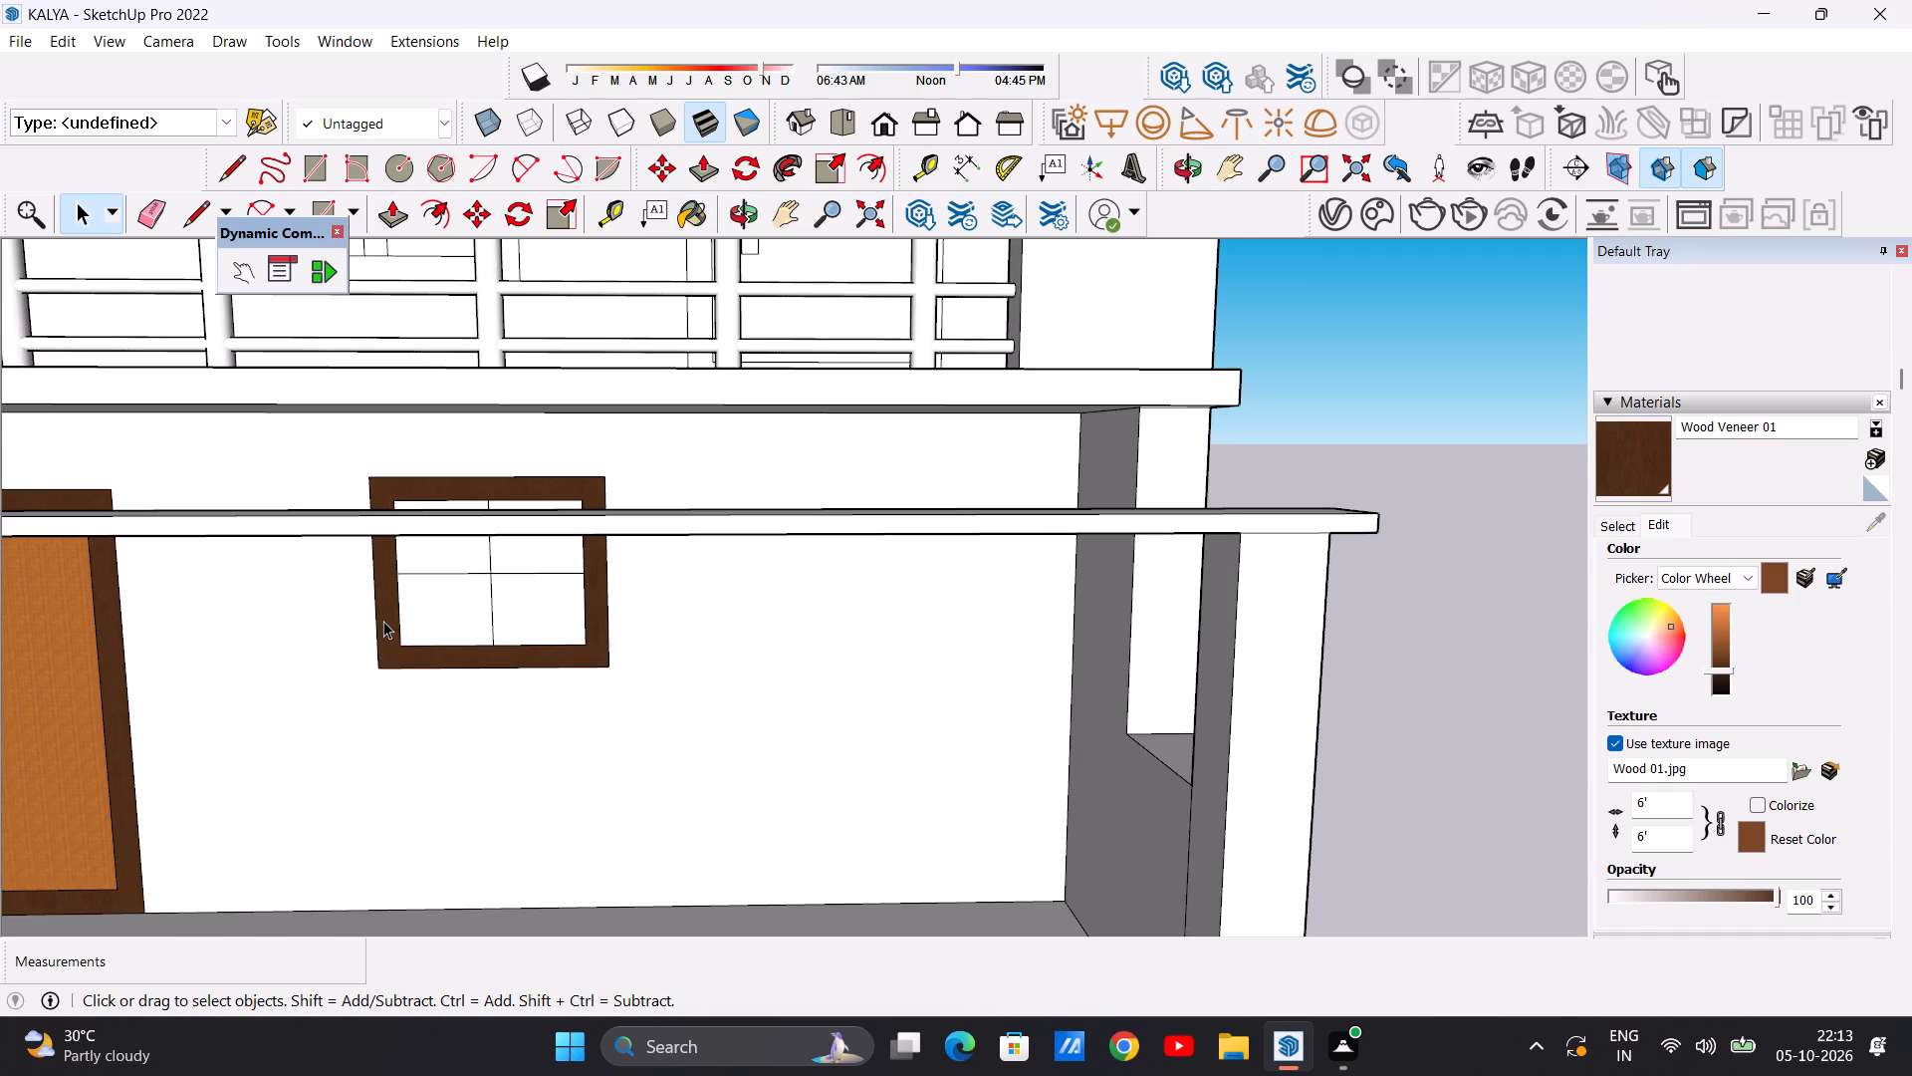
{"action": "scroll", "coordinate": [389, 666], "scroll_direction": "down", "scroll_amount": 8}
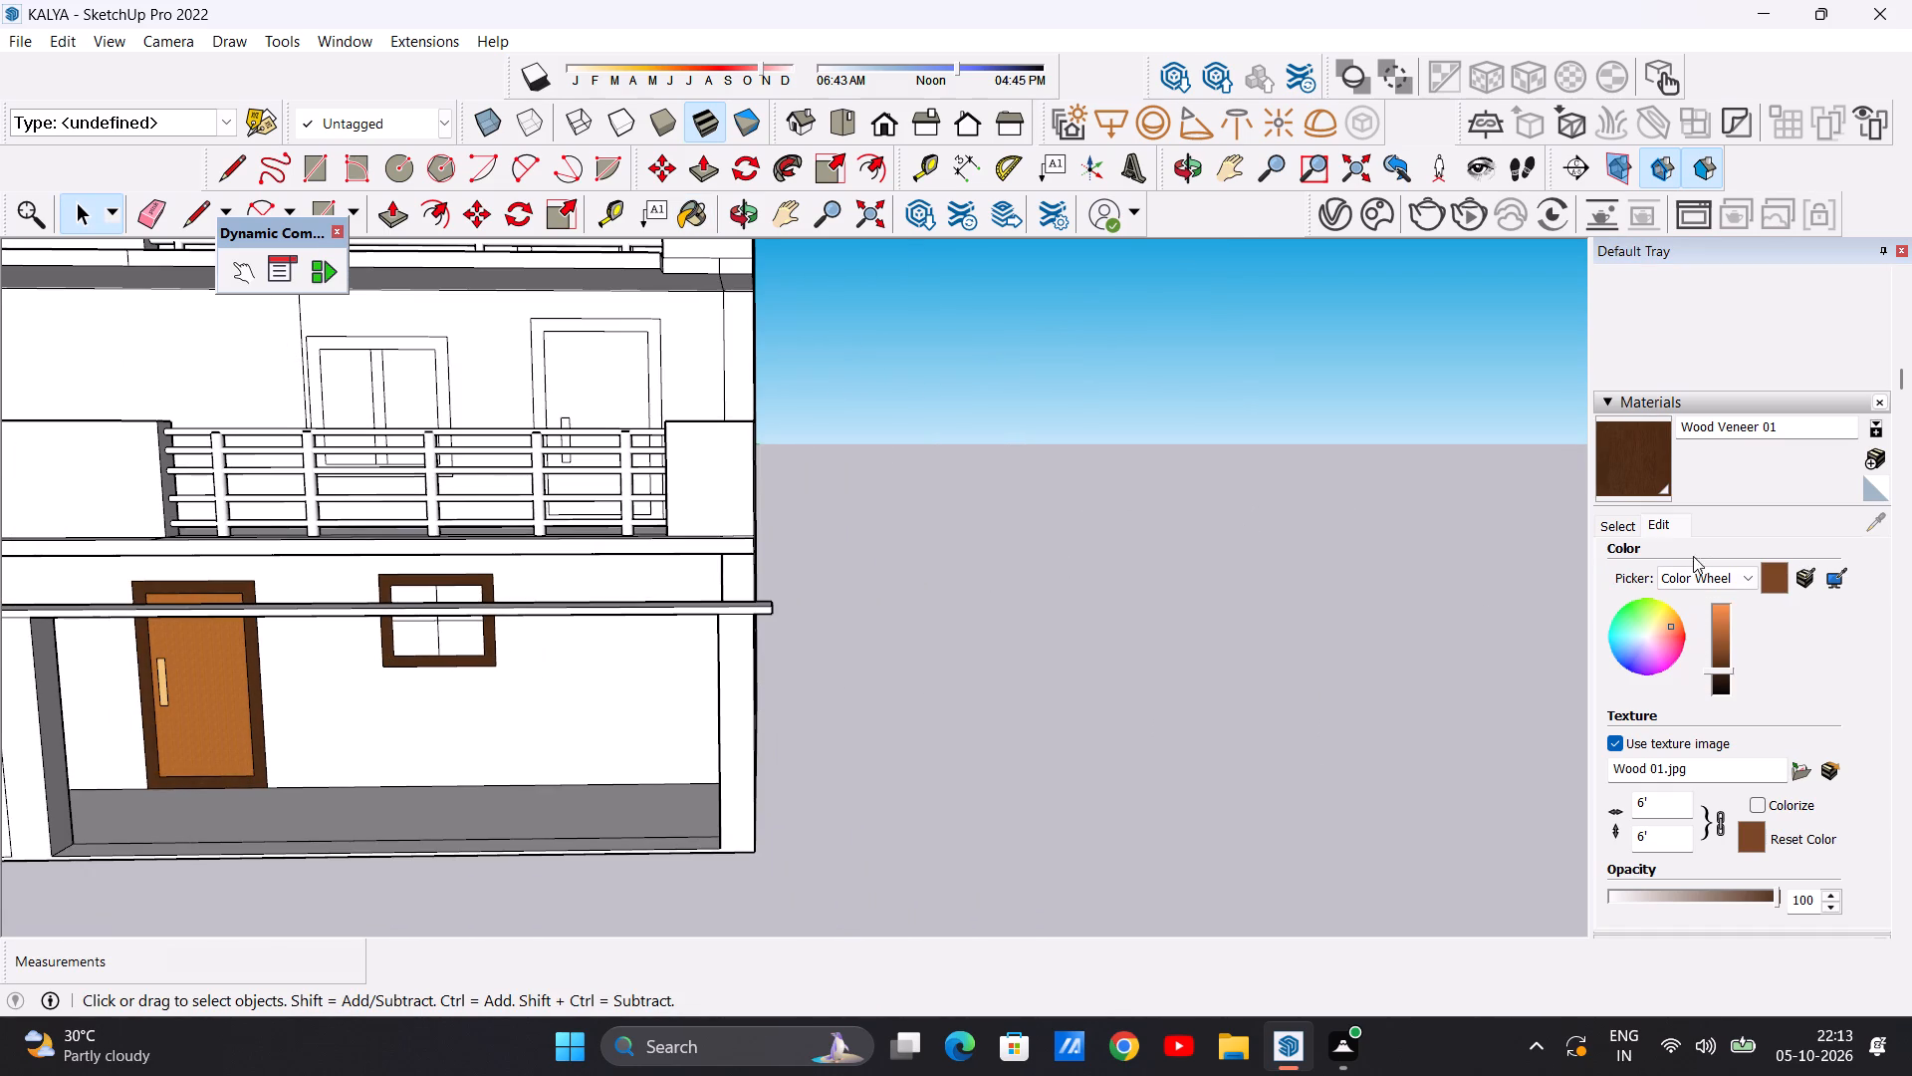
{"action": "left_click", "coordinate": [1613, 527]}
{"action": "left_click", "coordinate": [1852, 562]}
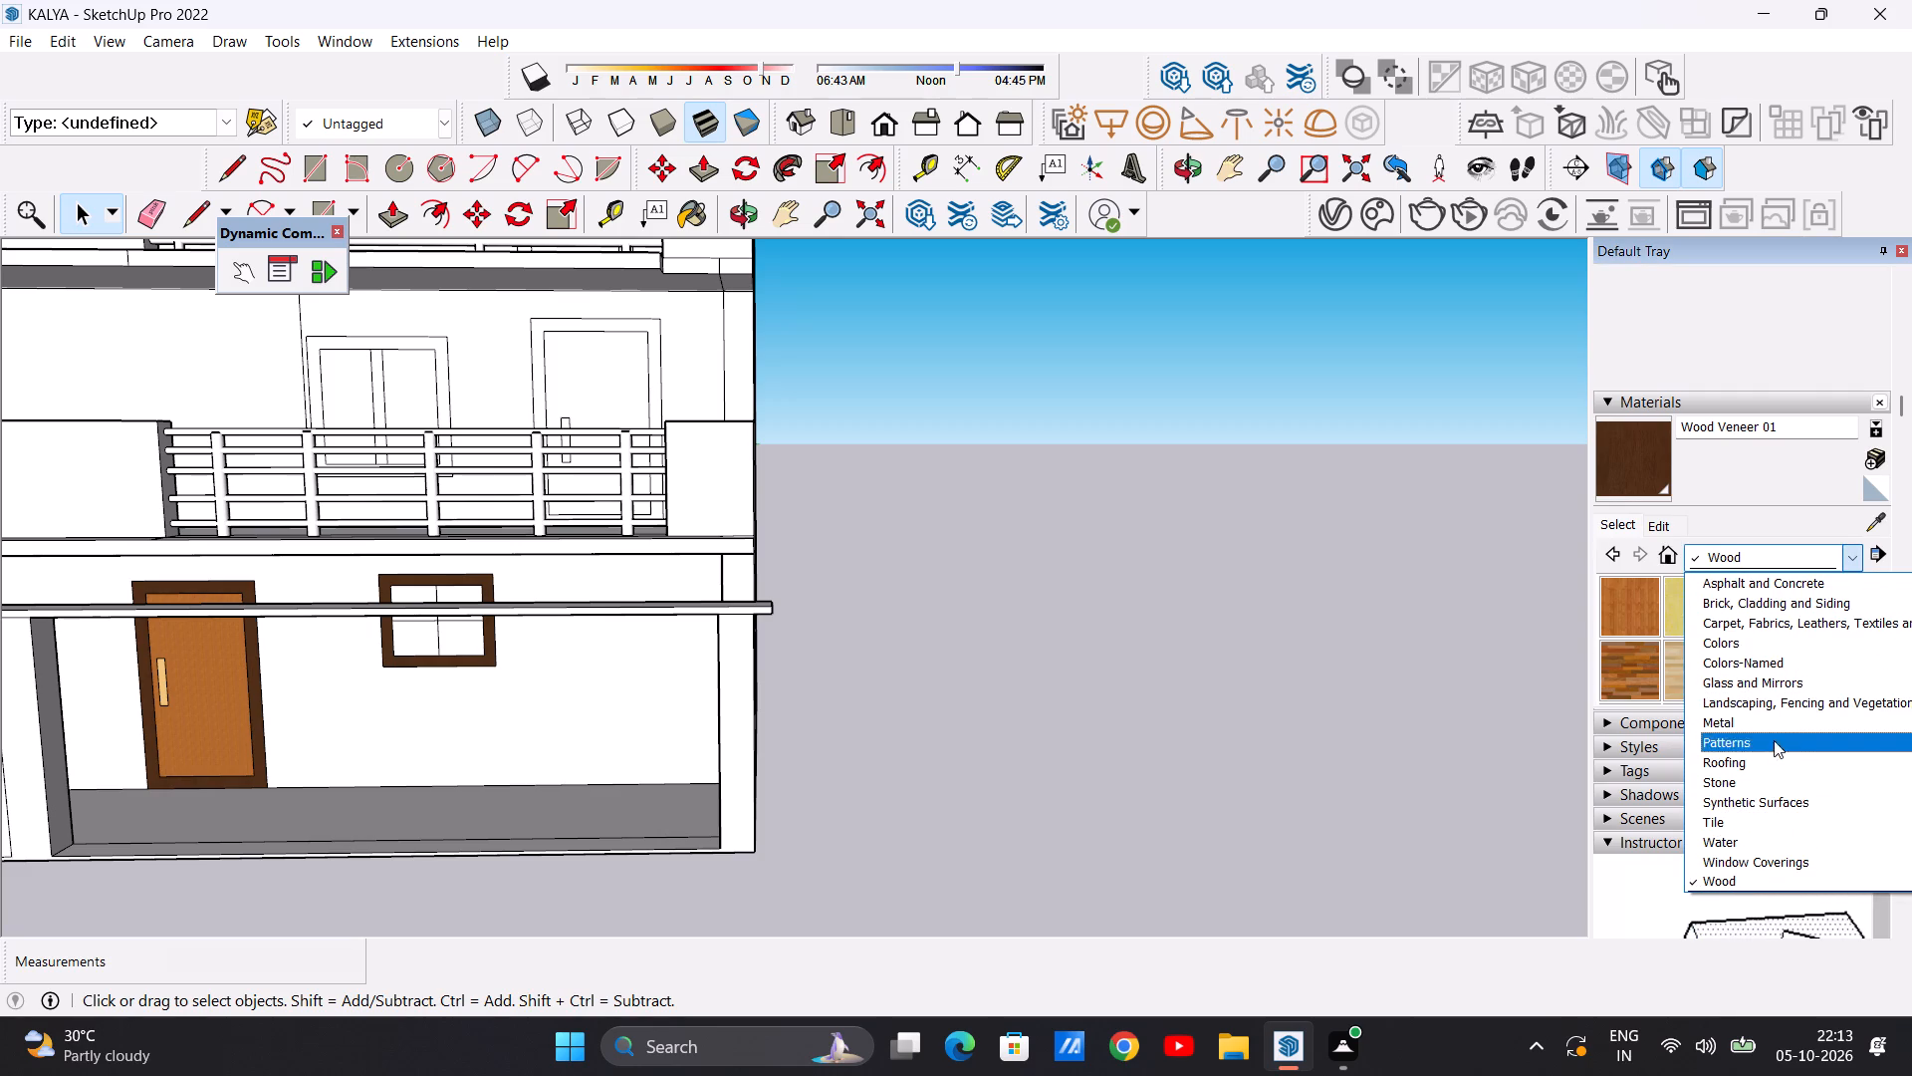
{"action": "left_click", "coordinate": [1740, 683]}
{"action": "left_click", "coordinate": [1807, 605]}
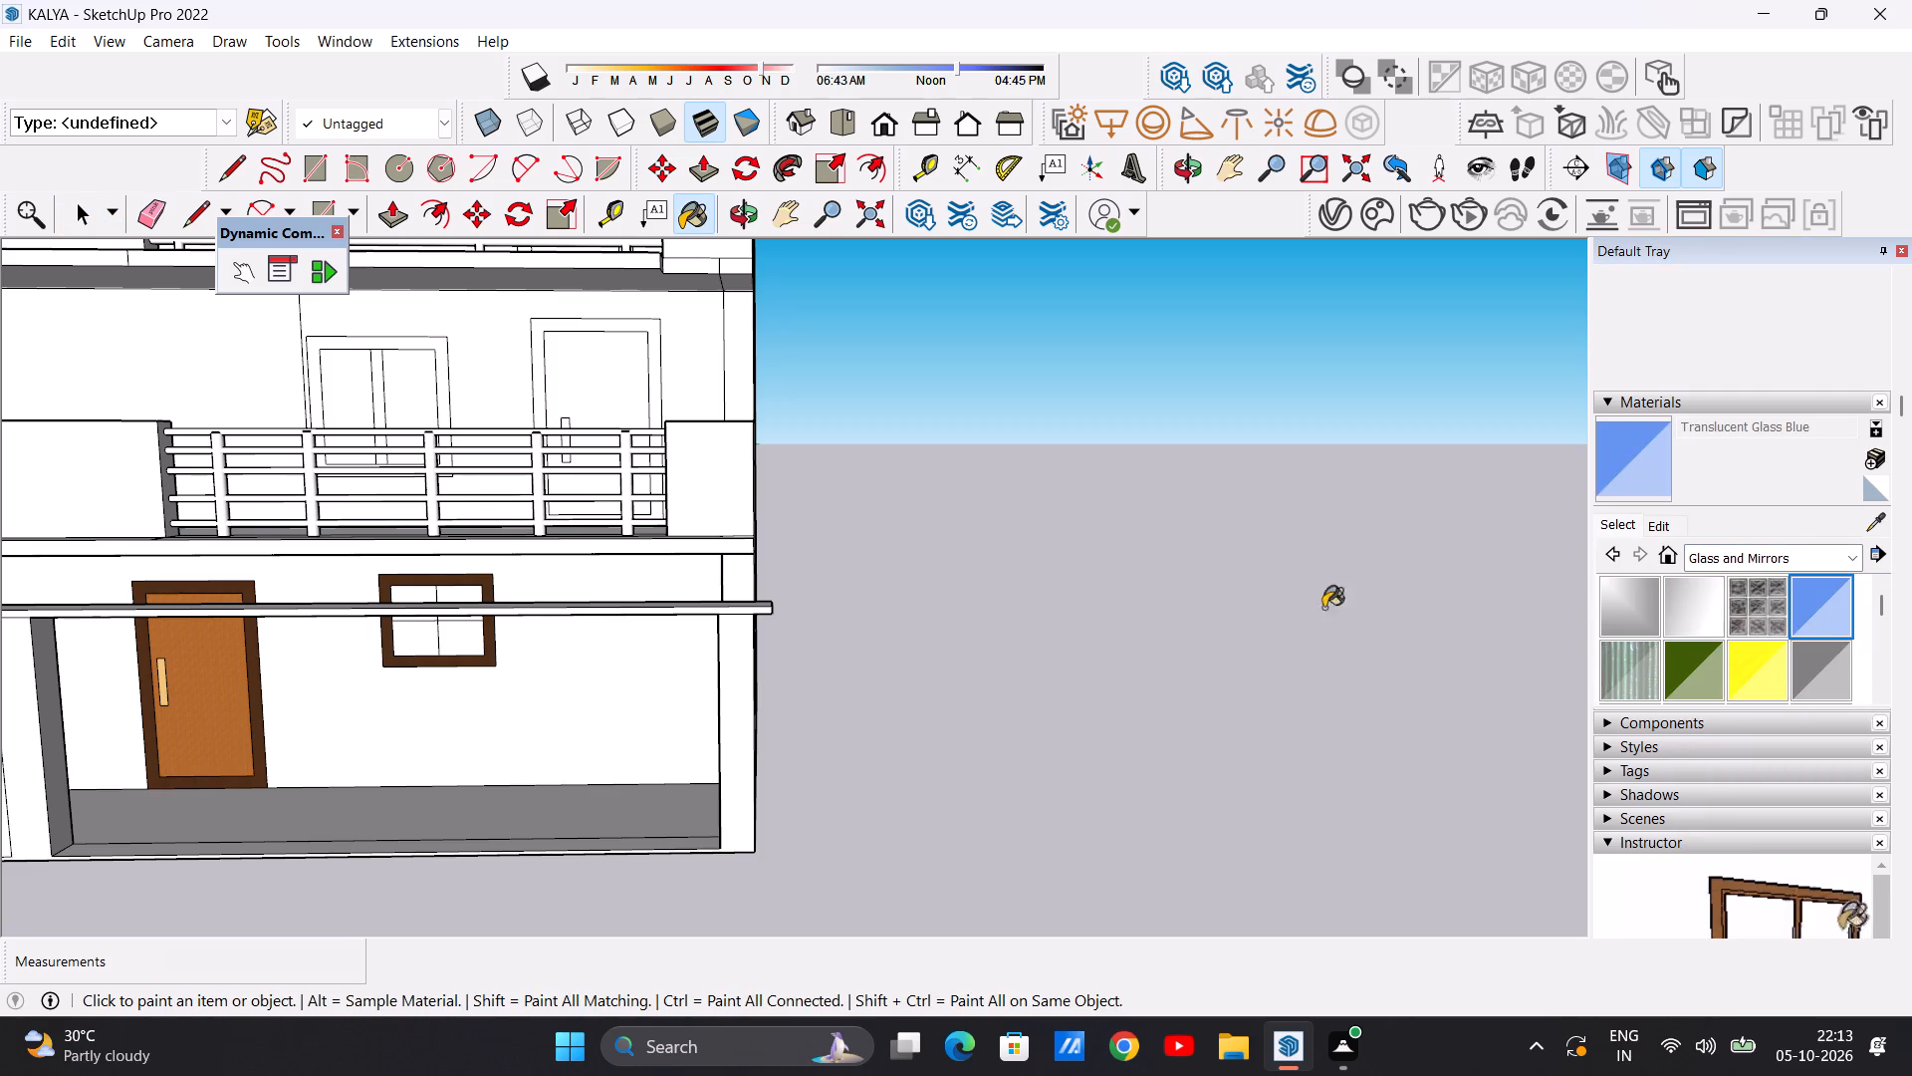
{"action": "scroll", "coordinate": [475, 577], "scroll_direction": "up", "scroll_amount": 11}
{"action": "left_click", "coordinate": [430, 605]}
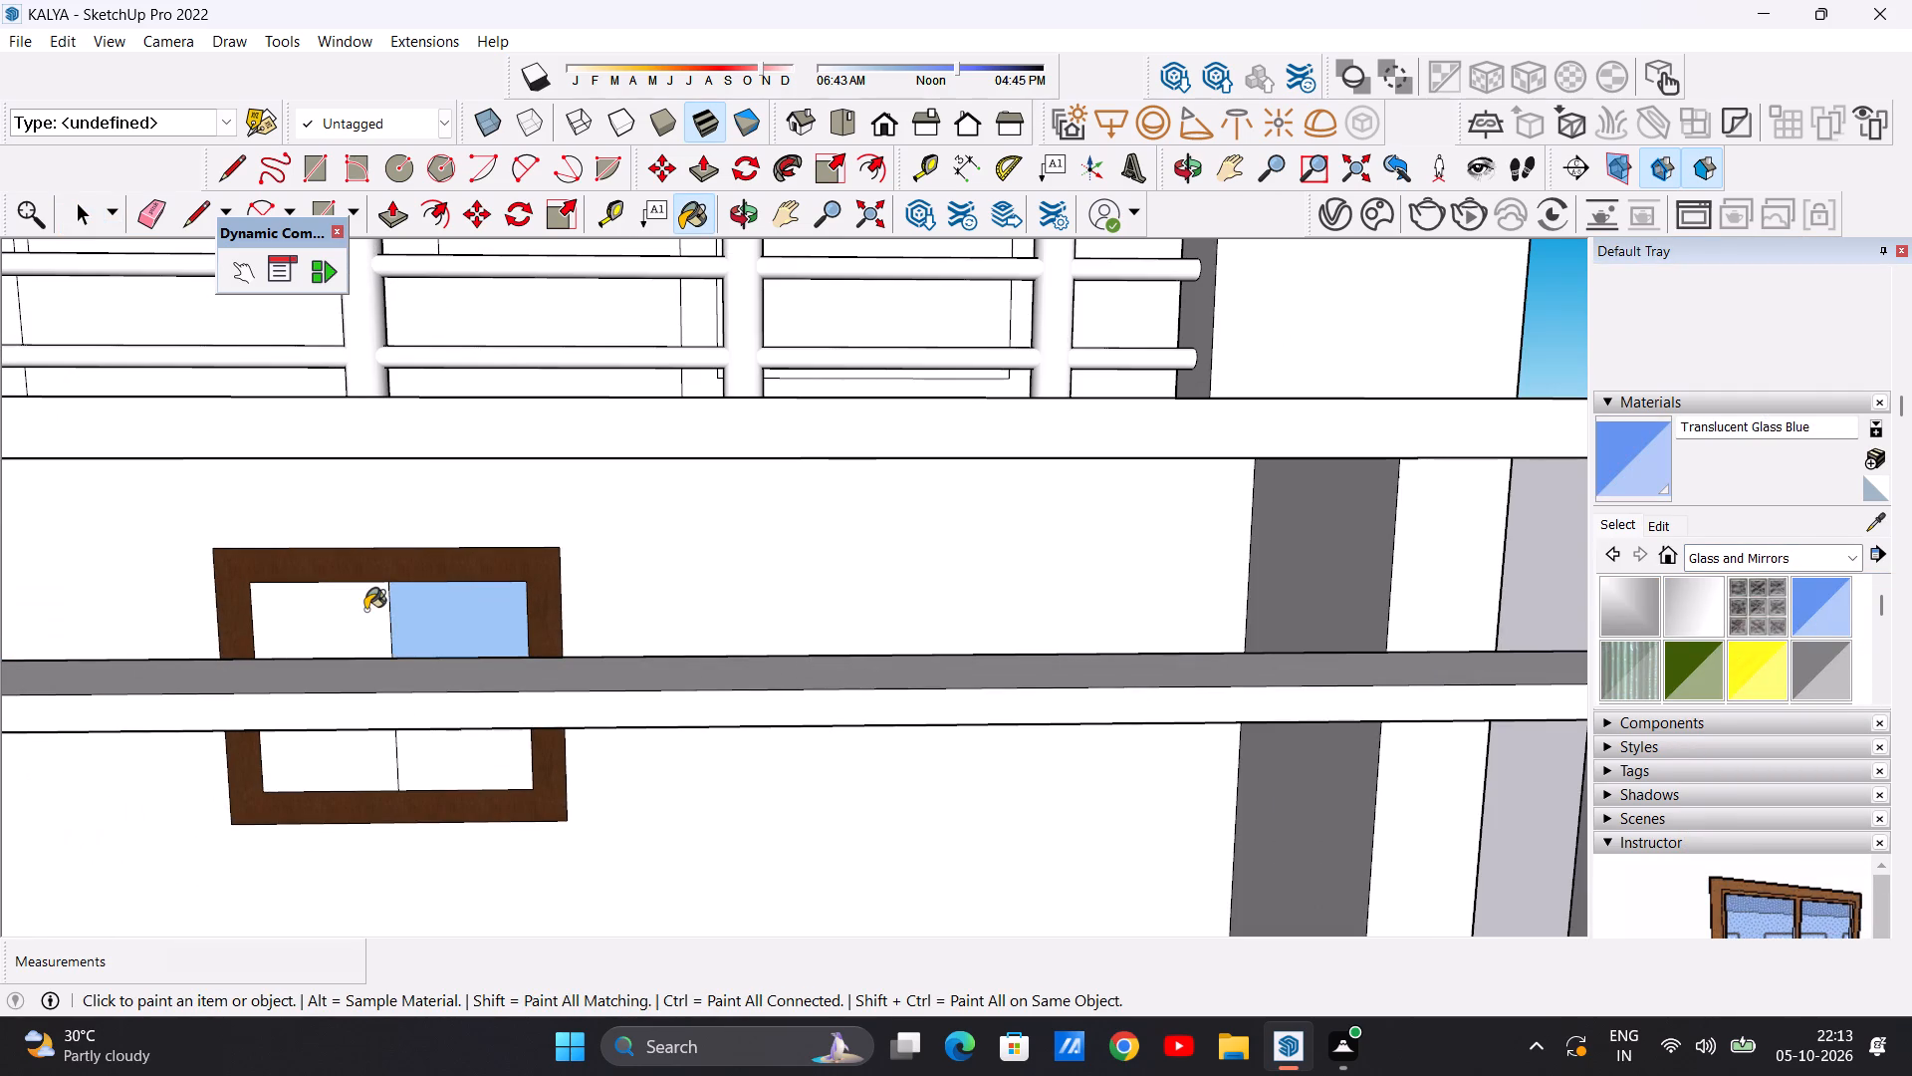
{"action": "left_click", "coordinate": [365, 610]}
{"action": "left_click", "coordinate": [322, 760]}
{"action": "left_click", "coordinate": [489, 772]}
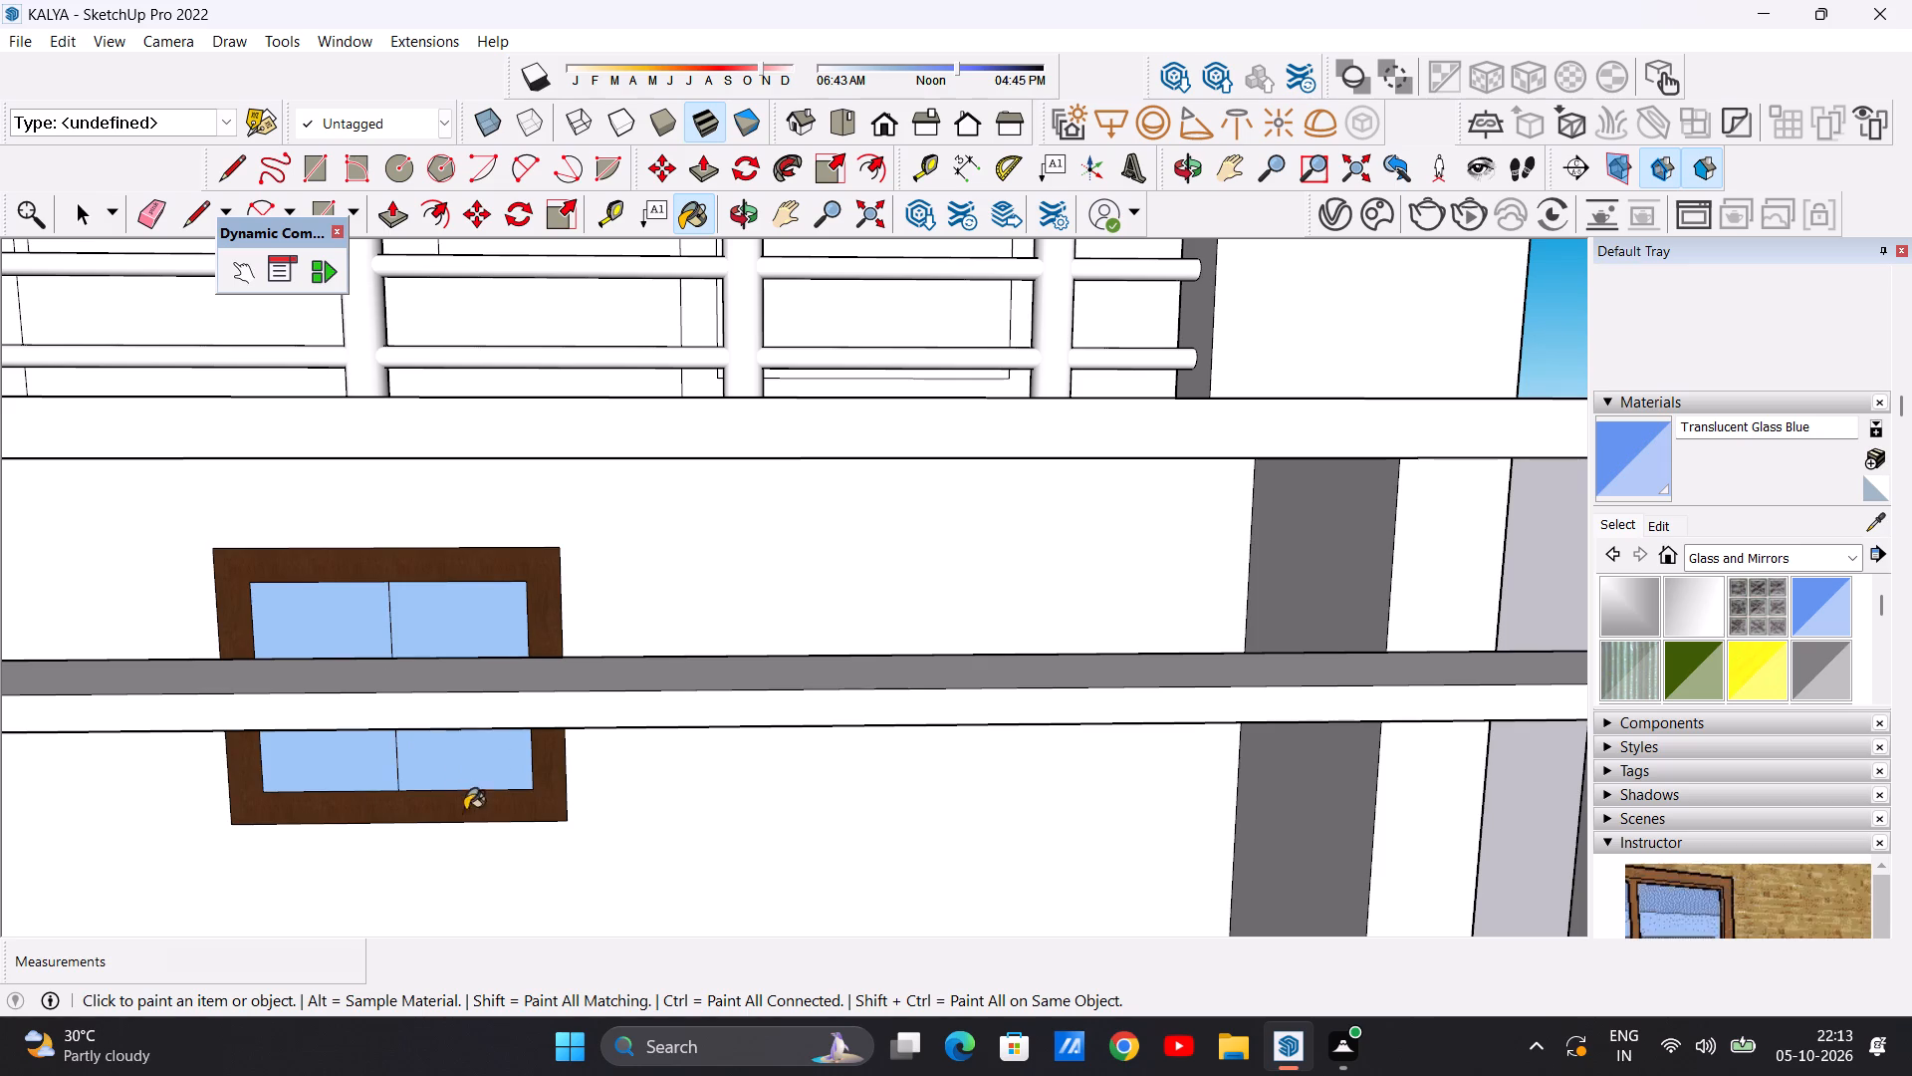
Draw a door rectangle about 20' 3" wide and 39' 4" tall on the ground-floor wall behind the low railing, beside the vertical slats.
{"action": "scroll", "coordinate": [516, 777], "scroll_direction": "down", "scroll_amount": 20}
{"action": "scroll", "coordinate": [516, 777], "scroll_direction": "down", "scroll_amount": 1}
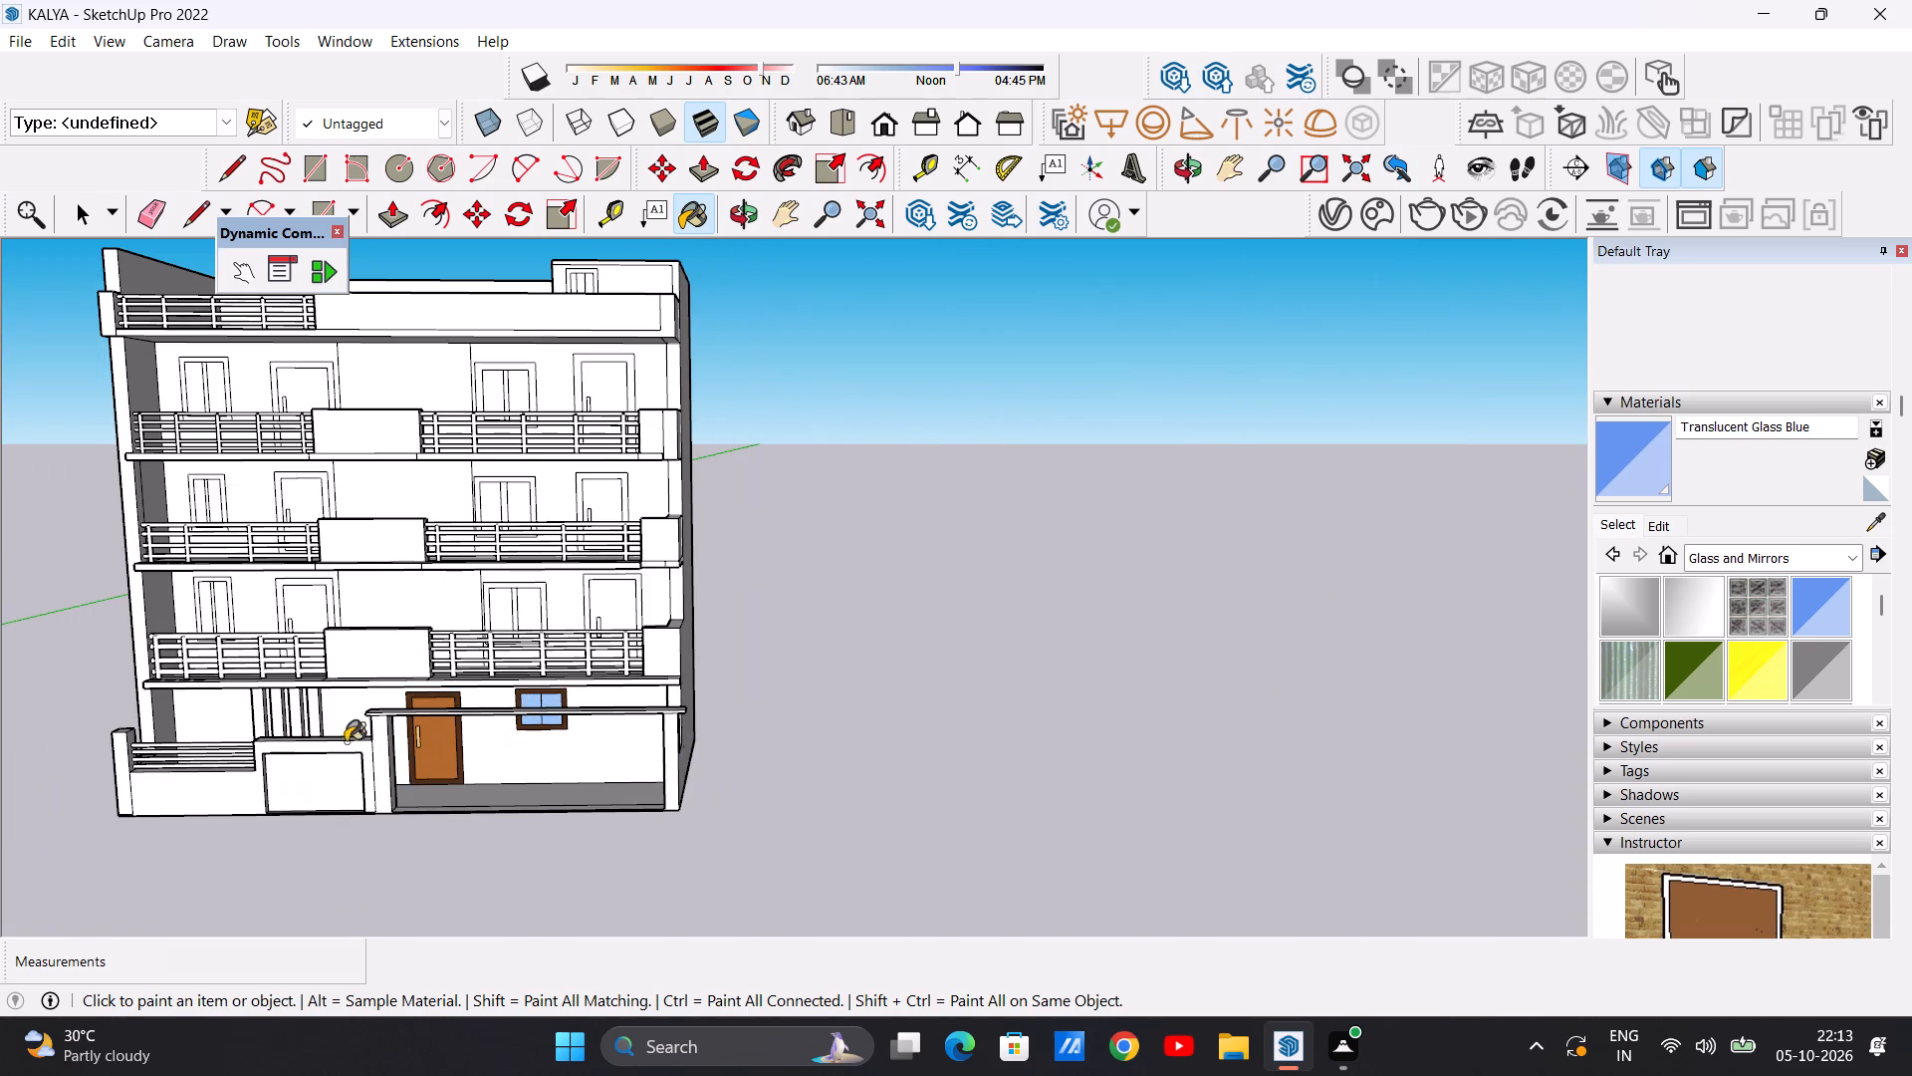
{"action": "scroll", "coordinate": [290, 737], "scroll_direction": "up", "scroll_amount": 8}
{"action": "key", "text": "space"}
{"action": "scroll", "coordinate": [402, 690], "scroll_direction": "down", "scroll_amount": 2}
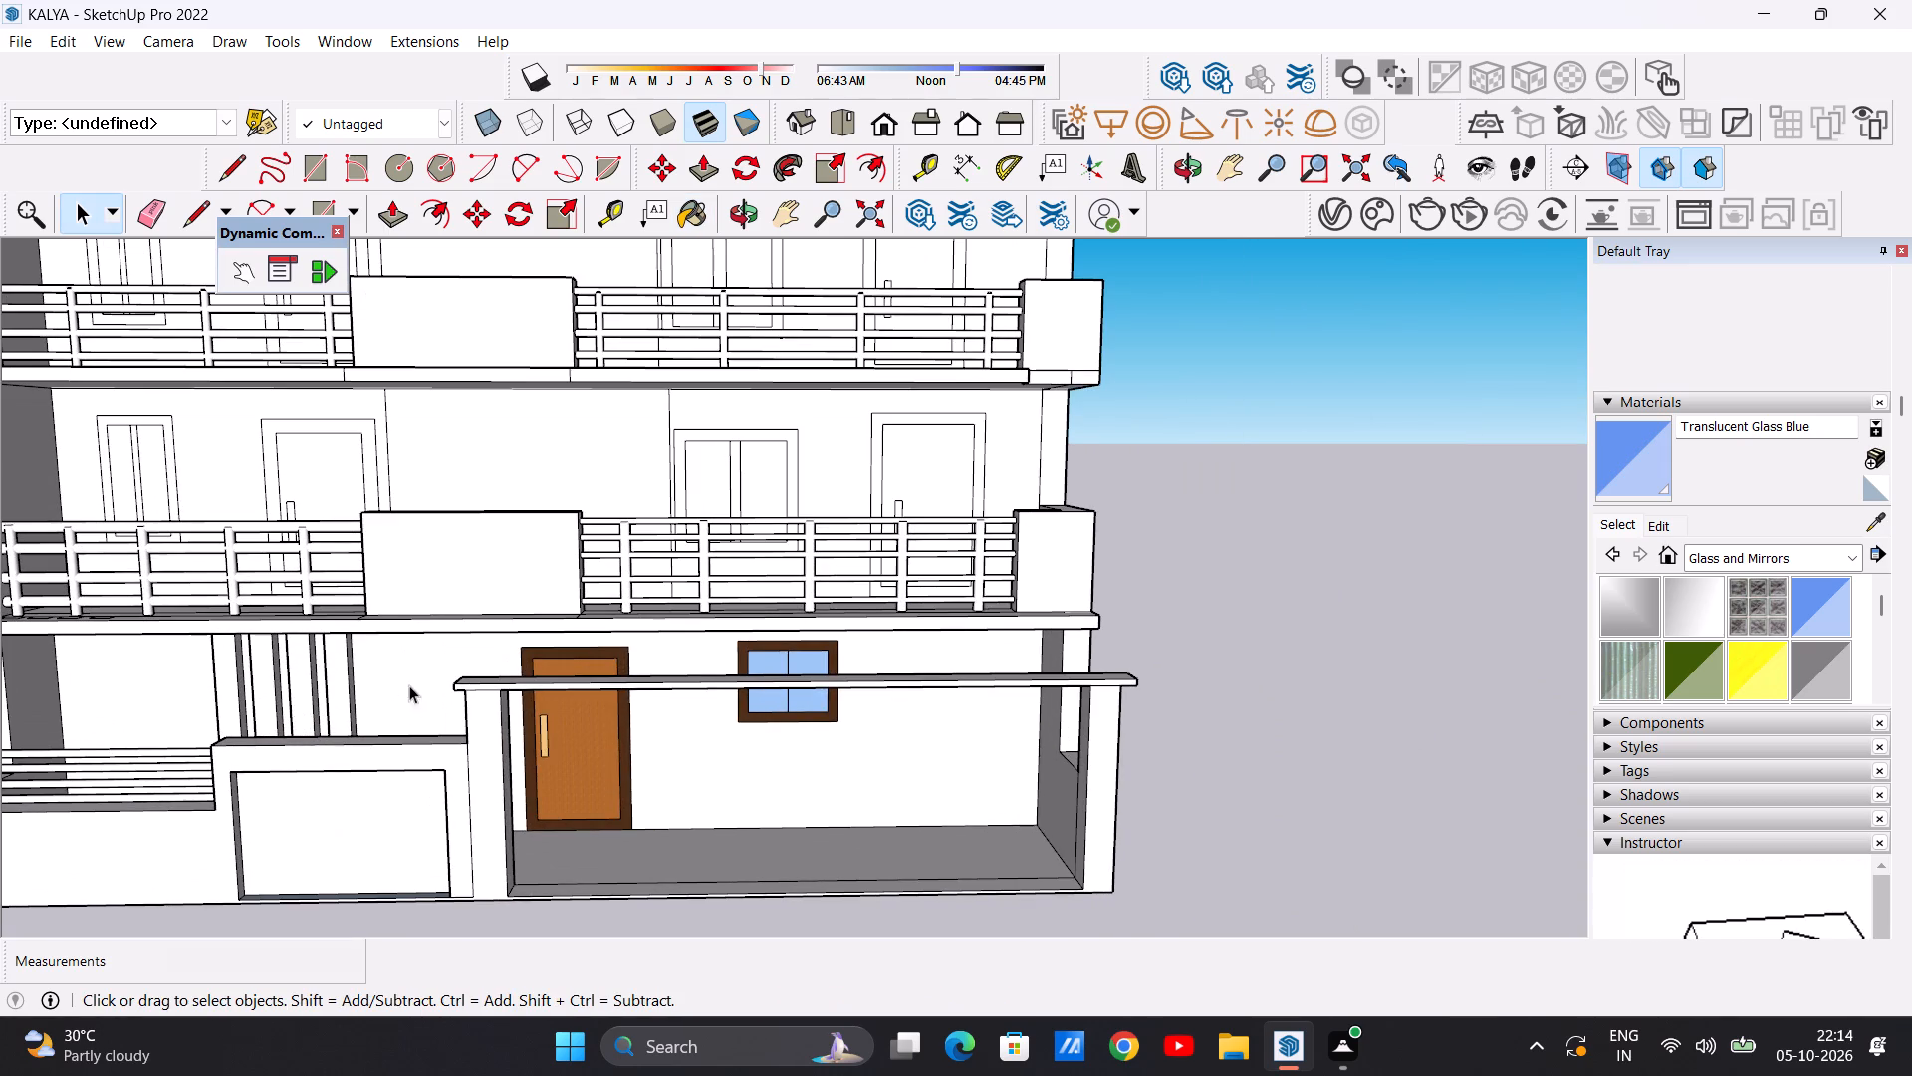
{"action": "scroll", "coordinate": [409, 685], "scroll_direction": "down", "scroll_amount": 2}
{"action": "middle_click_drag", "start_coordinate": [312, 685], "coordinate": [325, 667]}
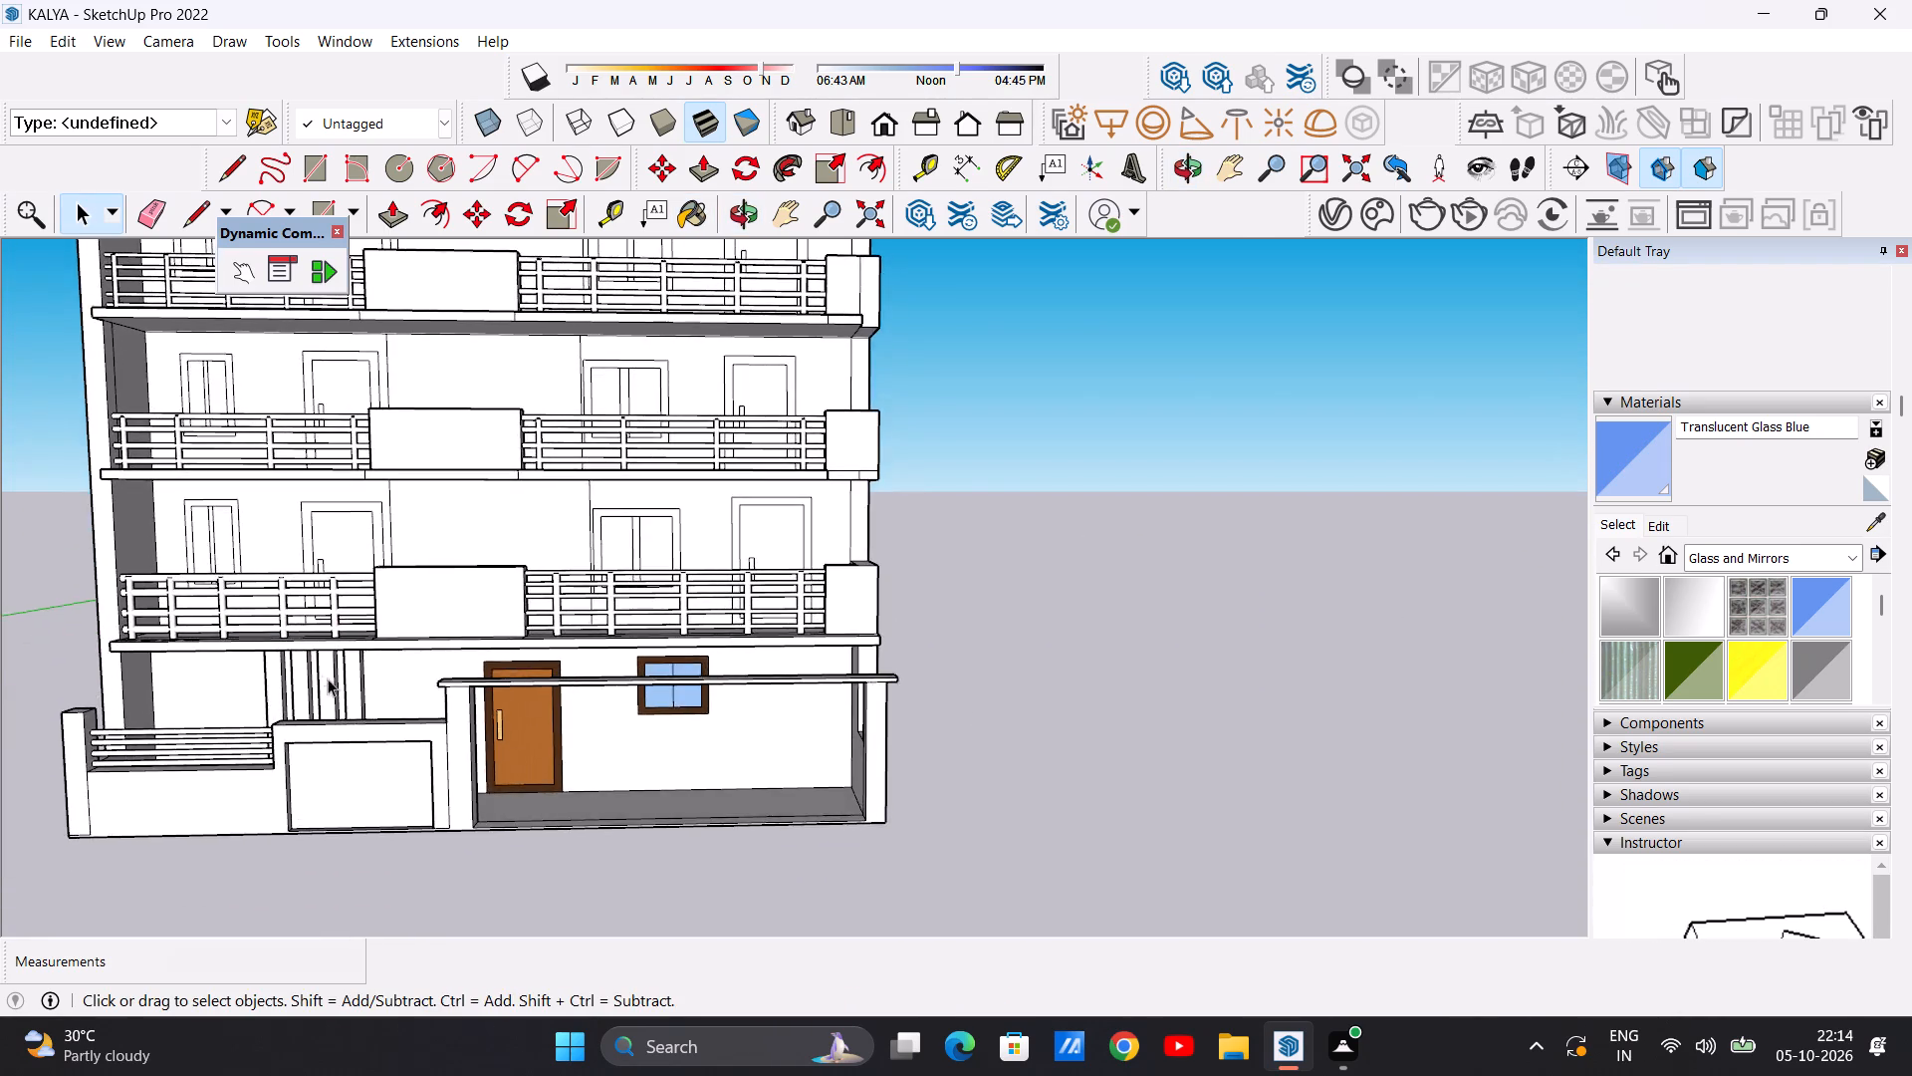
{"action": "scroll", "coordinate": [328, 678], "scroll_direction": "up", "scroll_amount": 10}
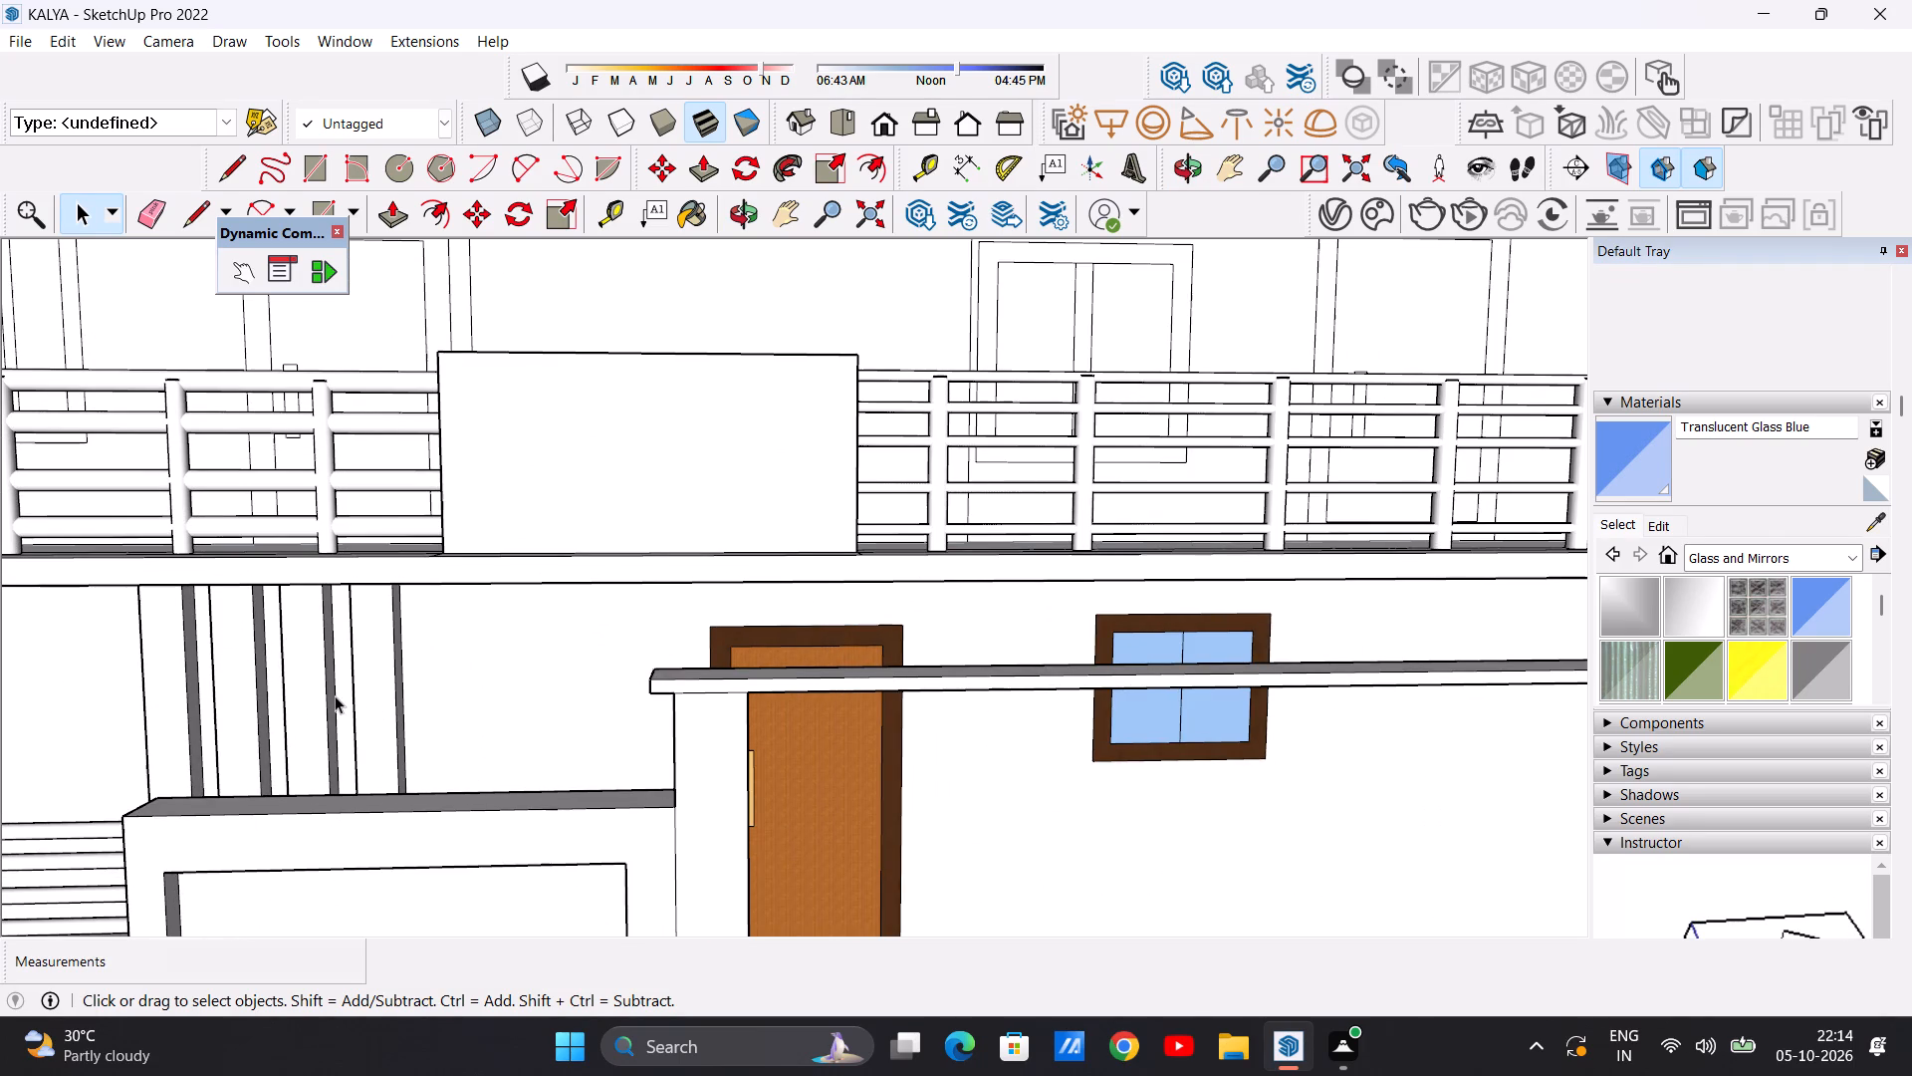
{"action": "scroll", "coordinate": [335, 695], "scroll_direction": "down", "scroll_amount": 14}
{"action": "scroll", "coordinate": [222, 686], "scroll_direction": "up", "scroll_amount": 5}
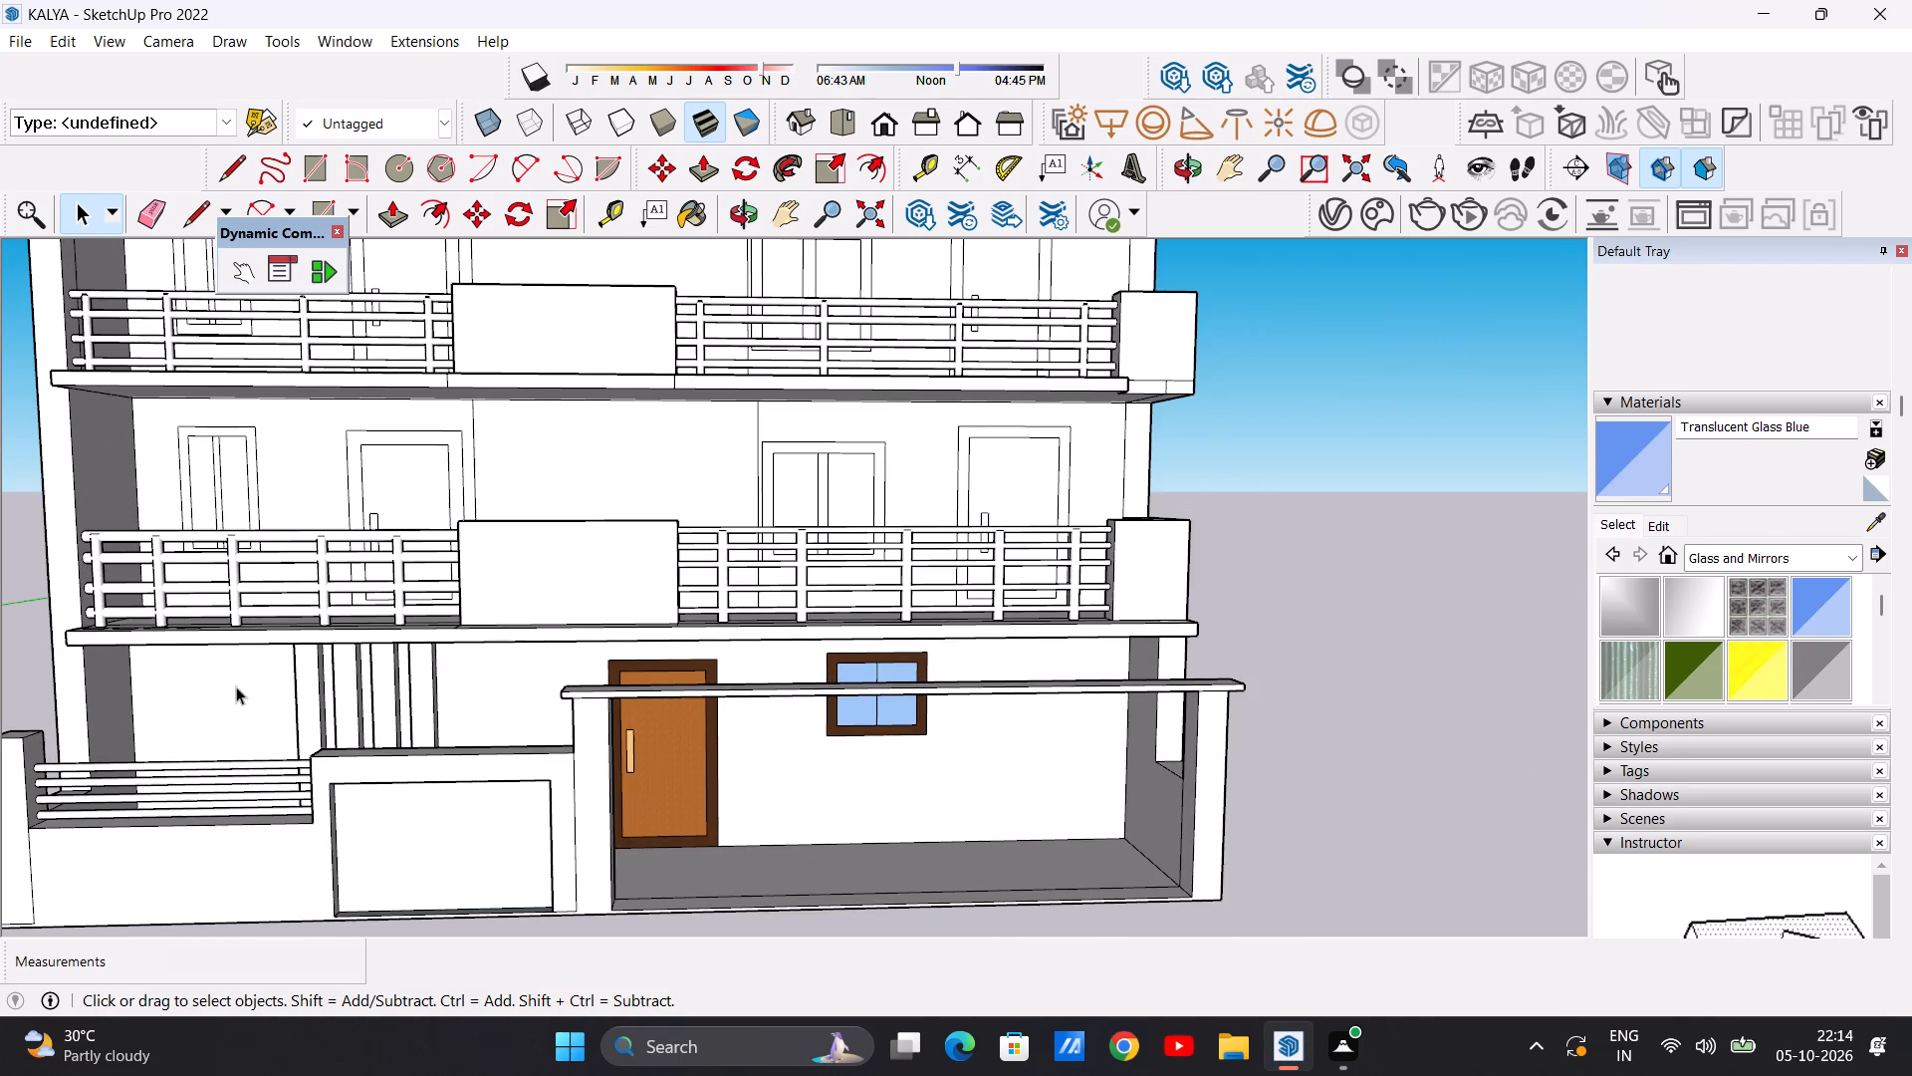
{"action": "scroll", "coordinate": [237, 686], "scroll_direction": "down", "scroll_amount": 5}
{"action": "middle_click_drag", "start_coordinate": [192, 706], "coordinate": [201, 711]}
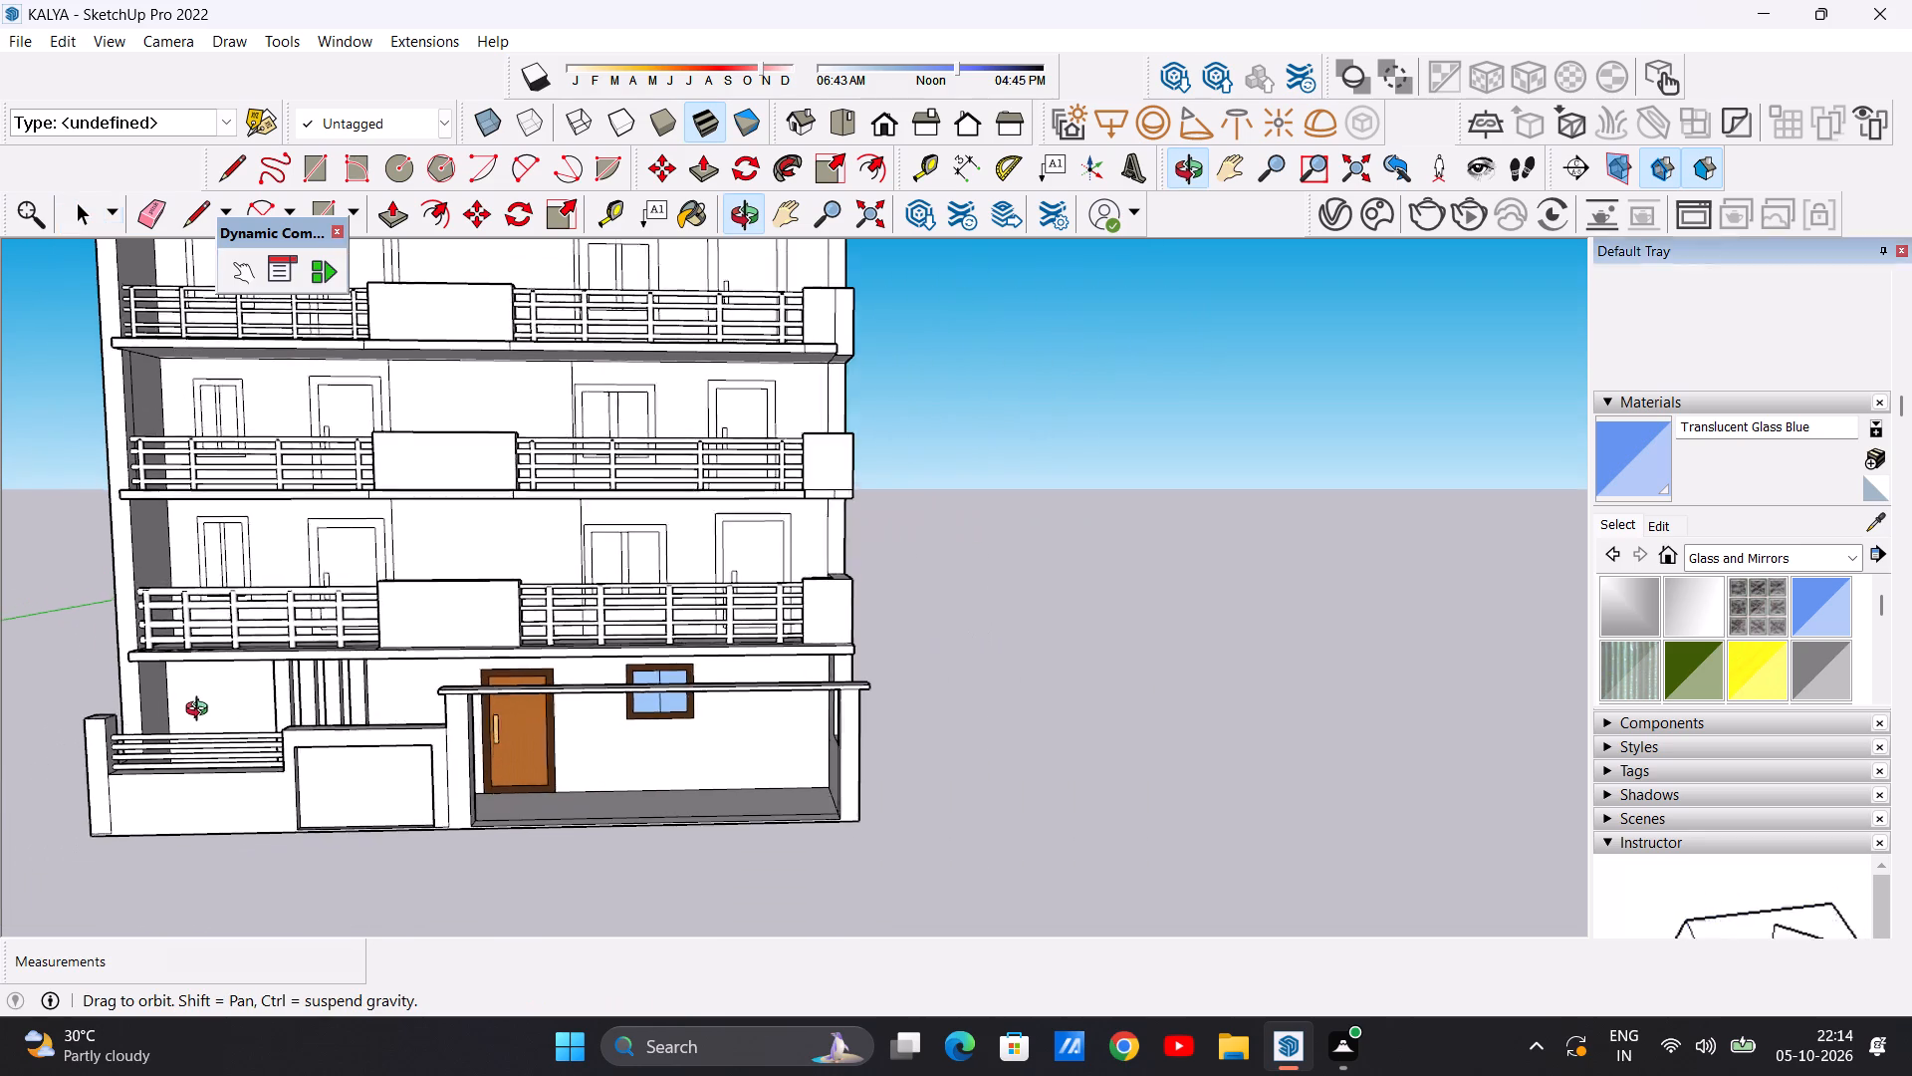
{"action": "middle_click_drag", "start_coordinate": [201, 711], "coordinate": [196, 794]}
{"action": "scroll", "coordinate": [226, 743], "scroll_direction": "up", "scroll_amount": 6}
{"action": "middle_click_drag", "start_coordinate": [262, 708], "coordinate": [236, 802]}
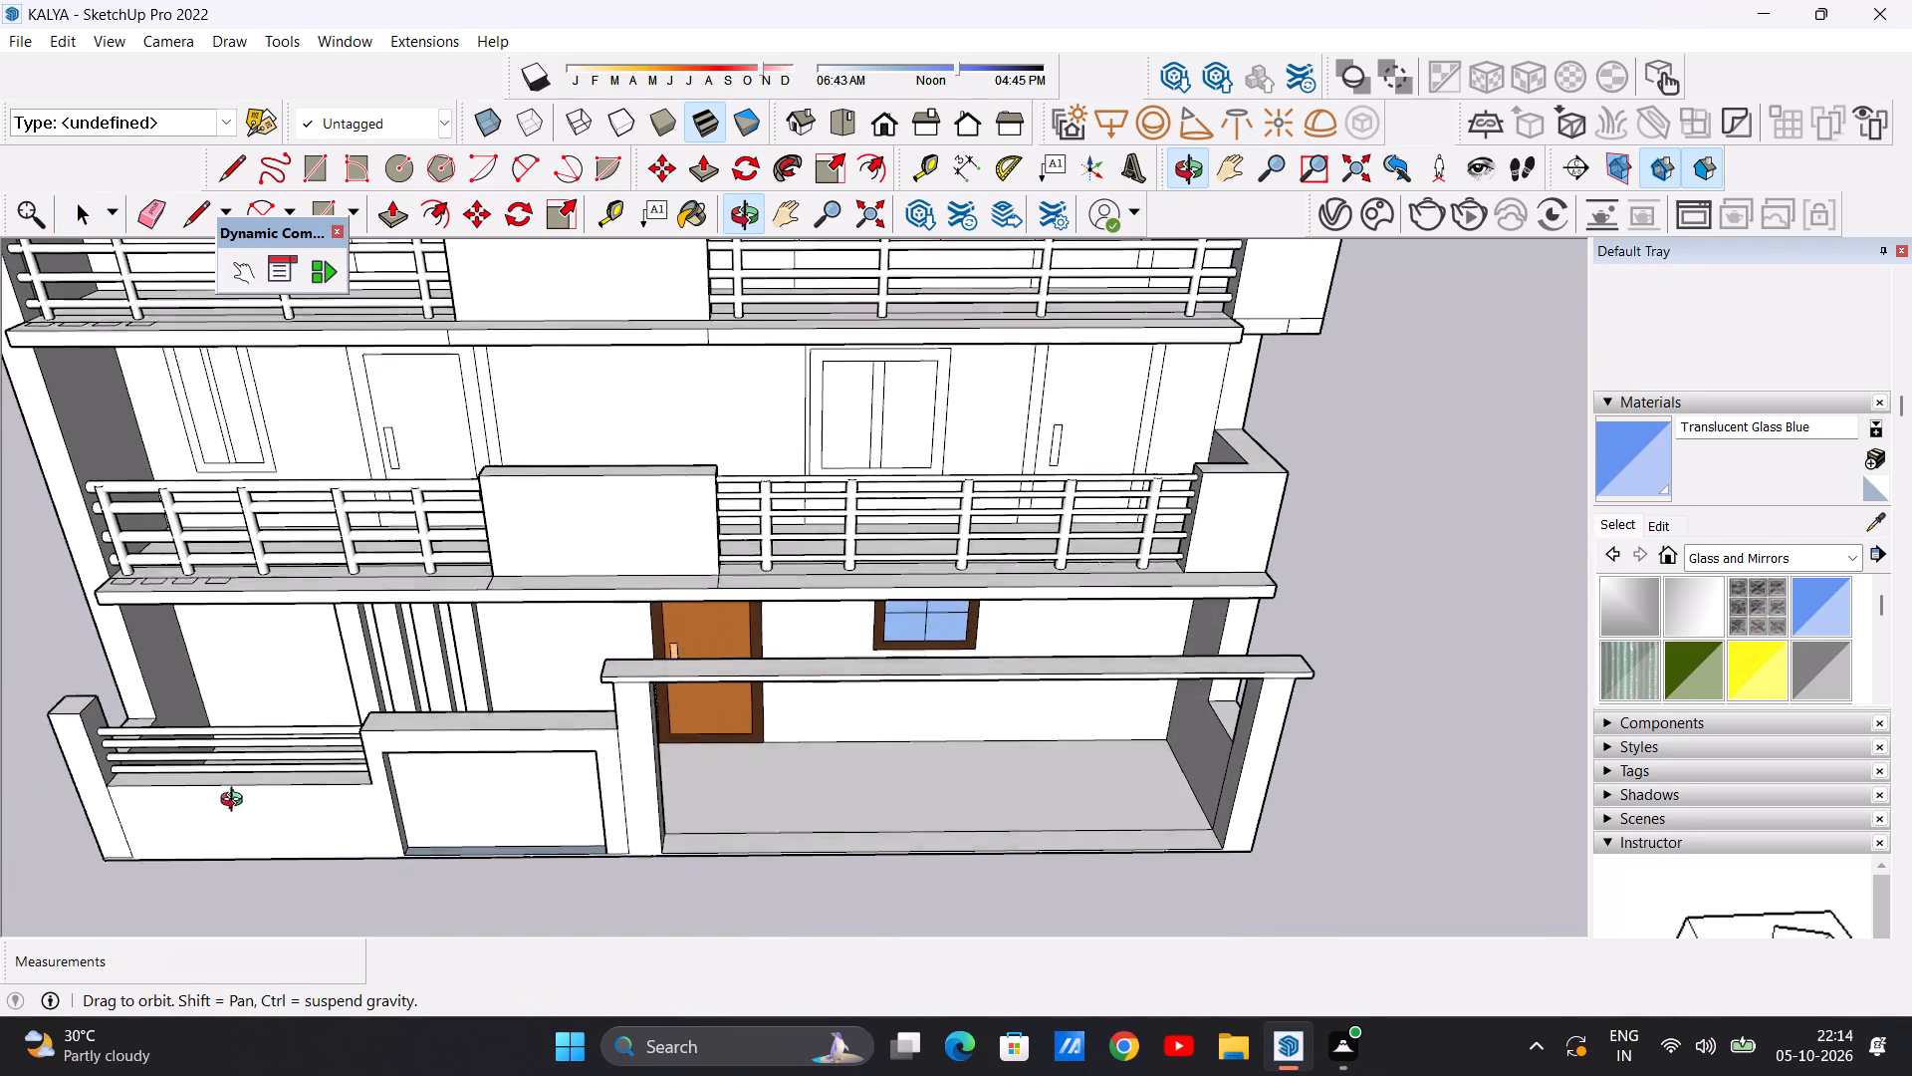
{"action": "middle_click_drag", "start_coordinate": [236, 802], "coordinate": [233, 810]}
{"action": "scroll", "coordinate": [263, 708], "scroll_direction": "up", "scroll_amount": 16}
{"action": "middle_click_drag", "start_coordinate": [265, 760], "coordinate": [259, 790]}
{"action": "key", "text": "r"}
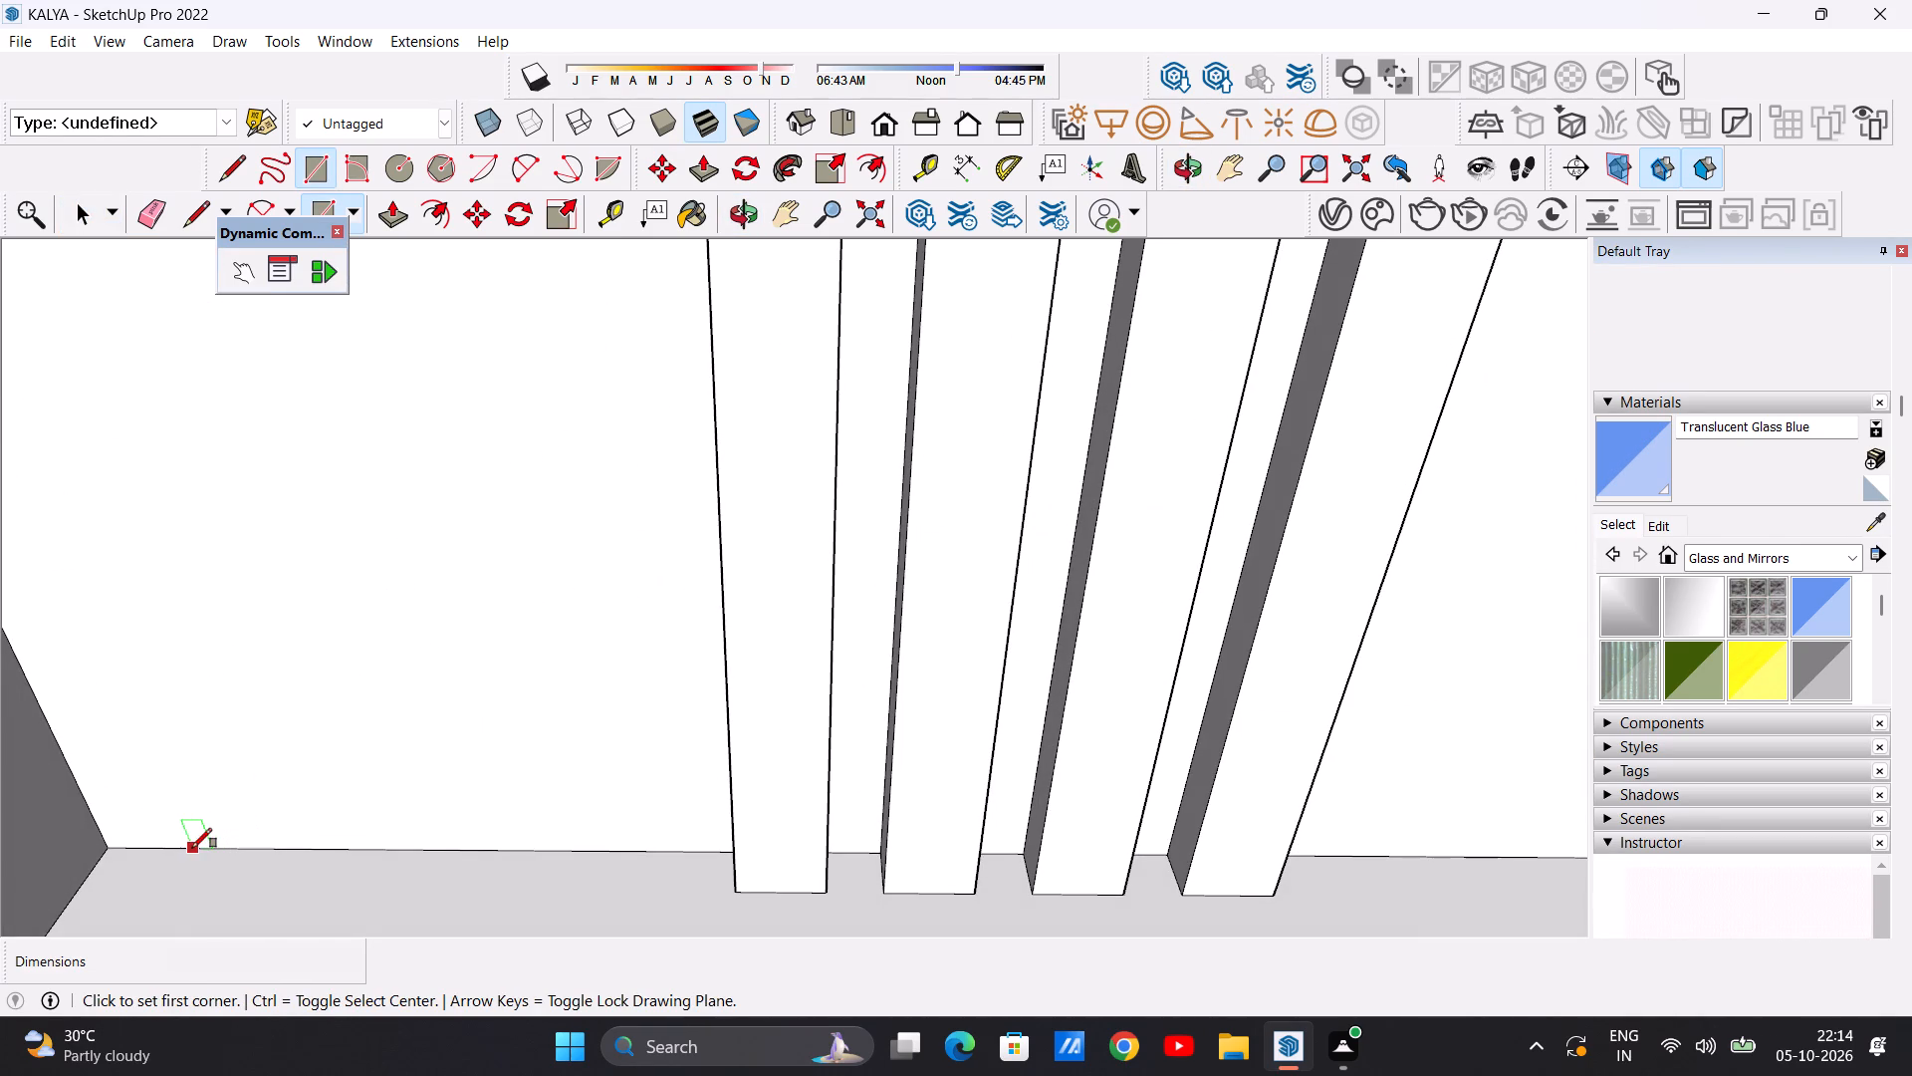
{"action": "left_click", "coordinate": [171, 842]}
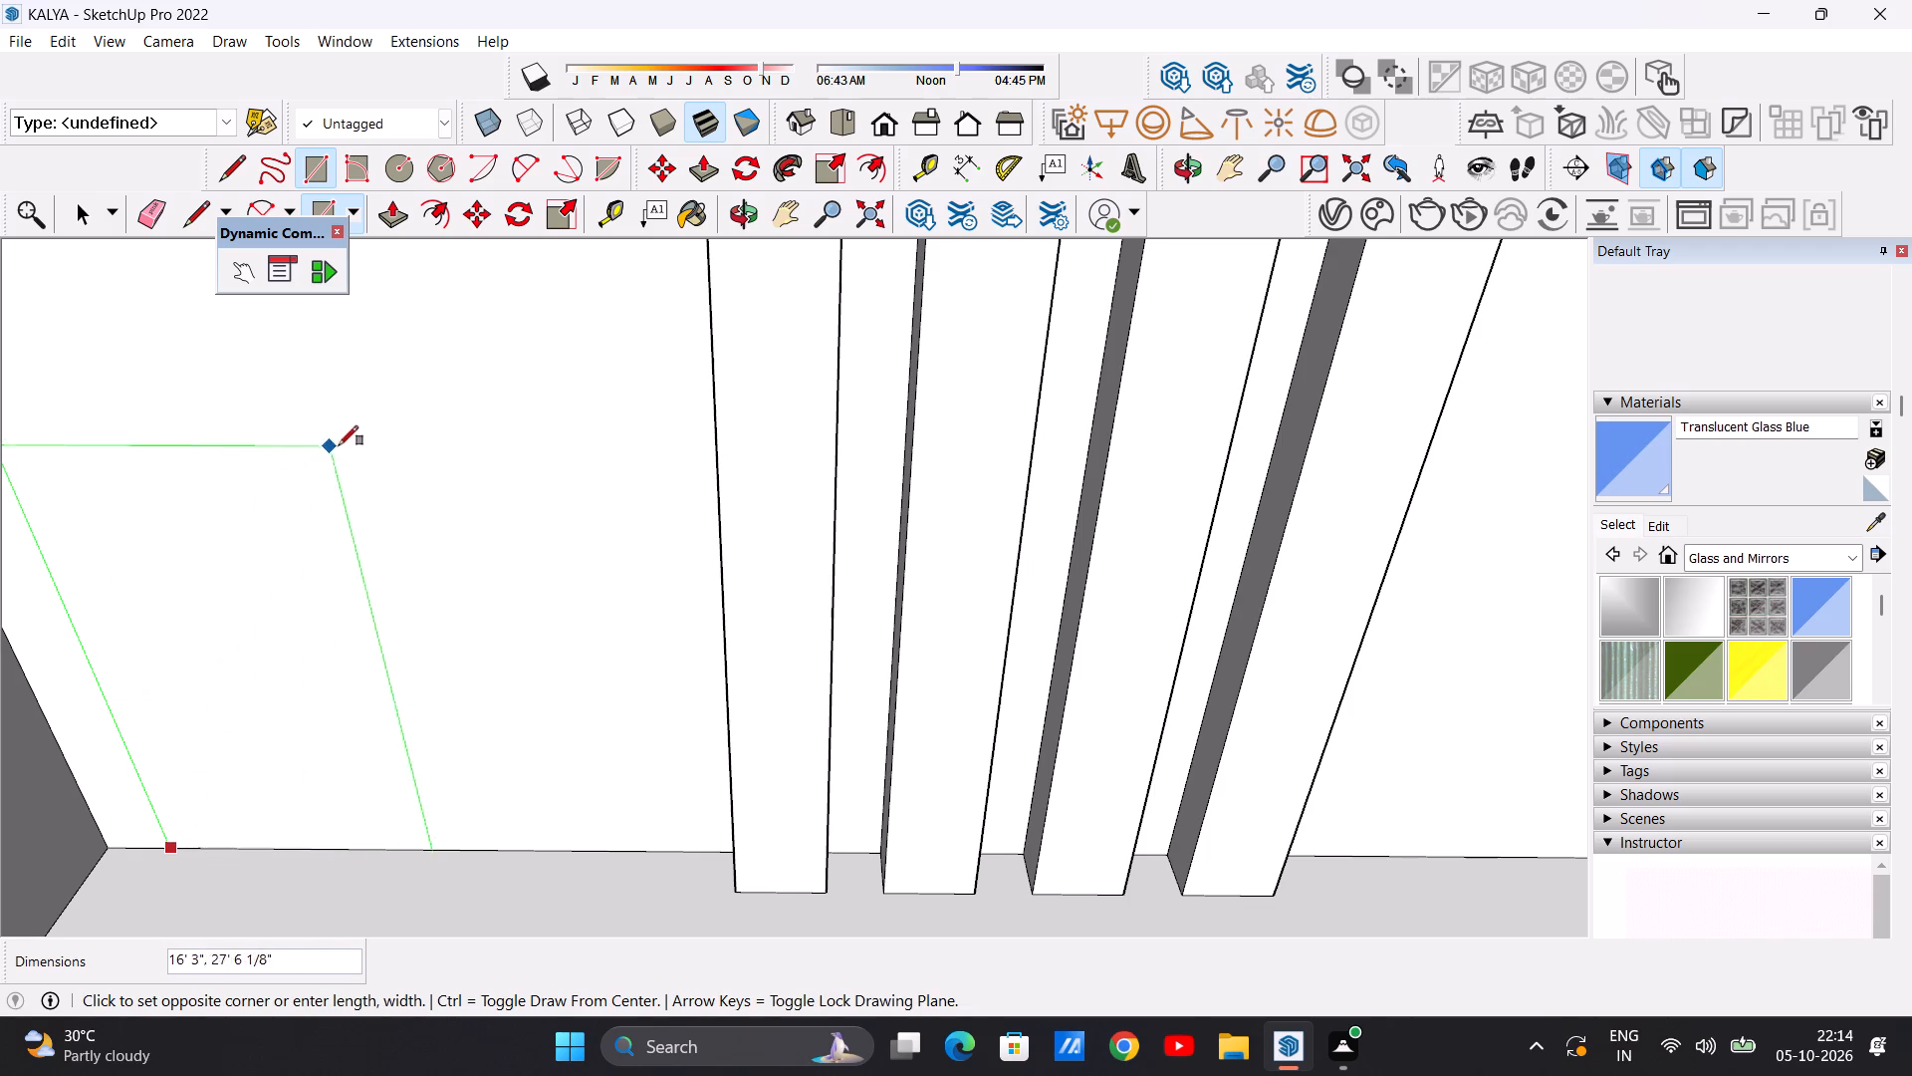
{"action": "scroll", "coordinate": [404, 470], "scroll_direction": "down", "scroll_amount": 14}
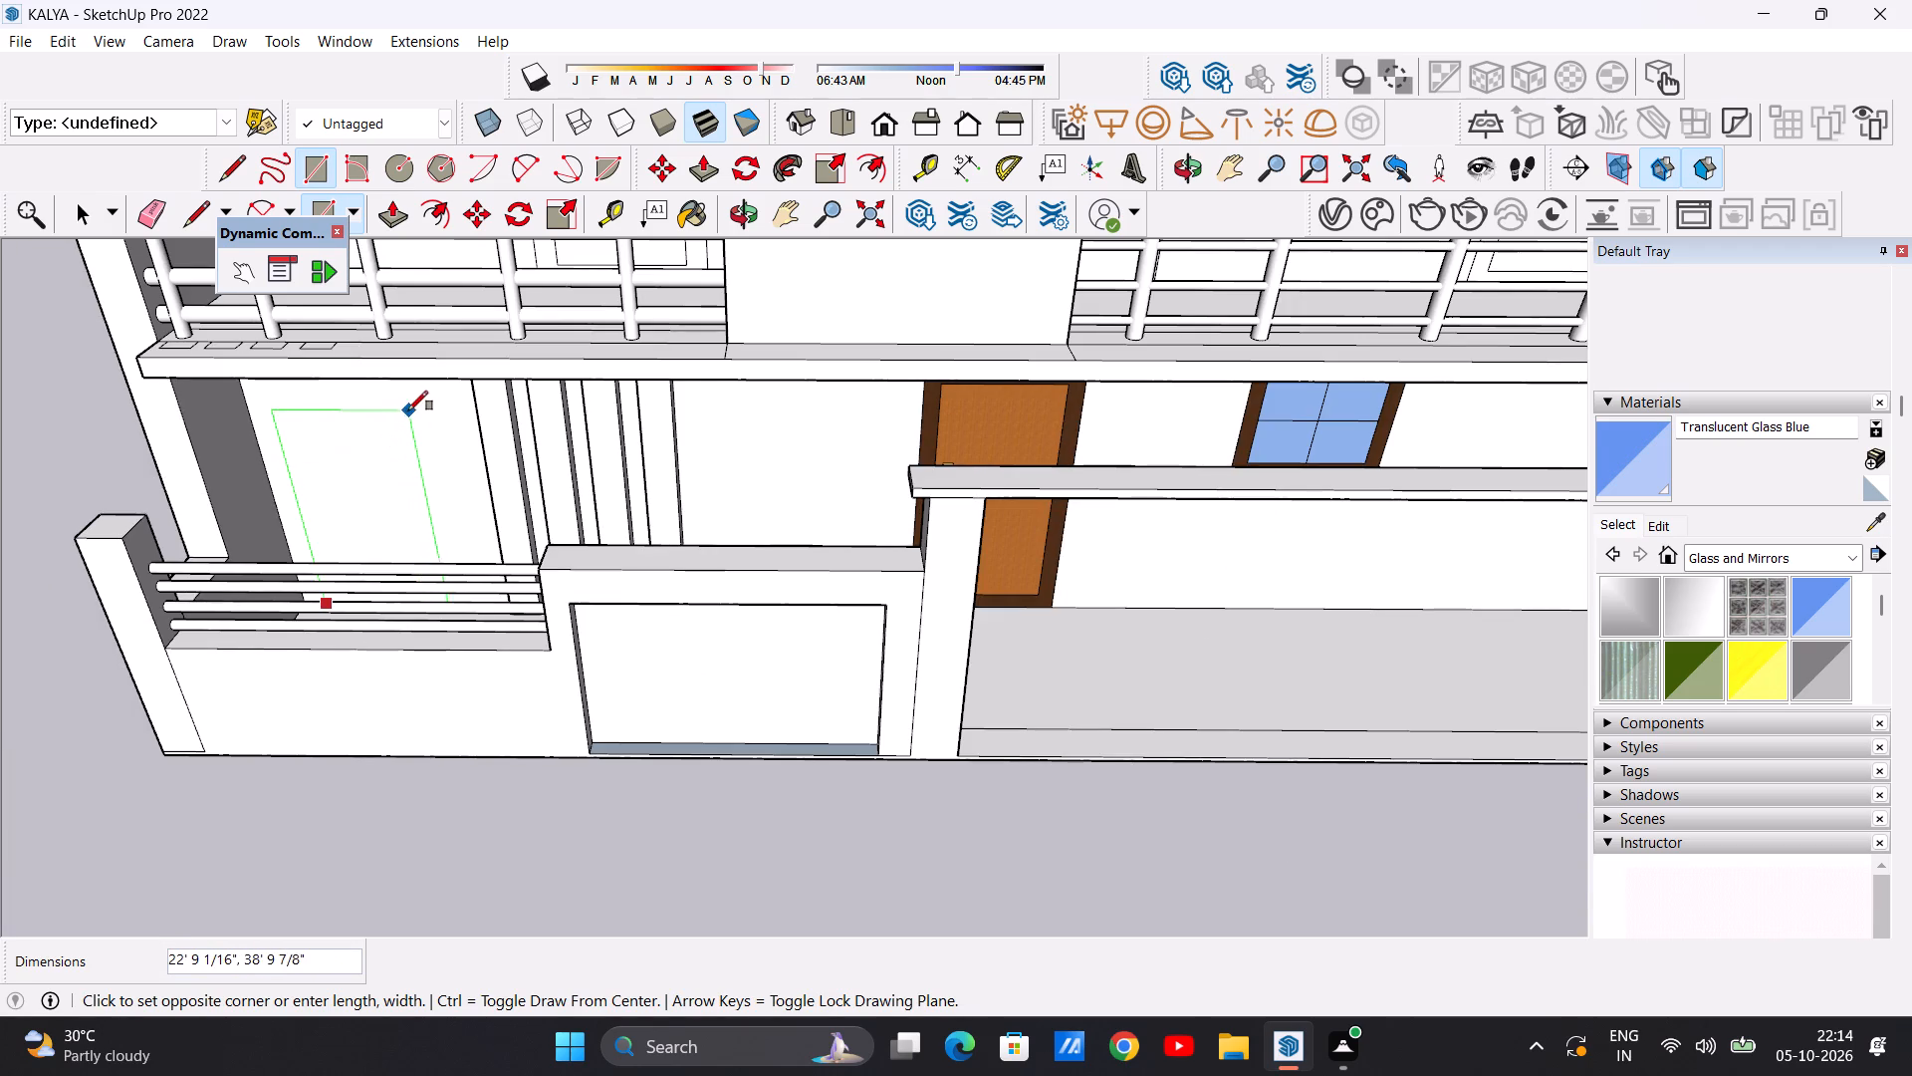
{"action": "scroll", "coordinate": [408, 410], "scroll_direction": "up", "scroll_amount": 3}
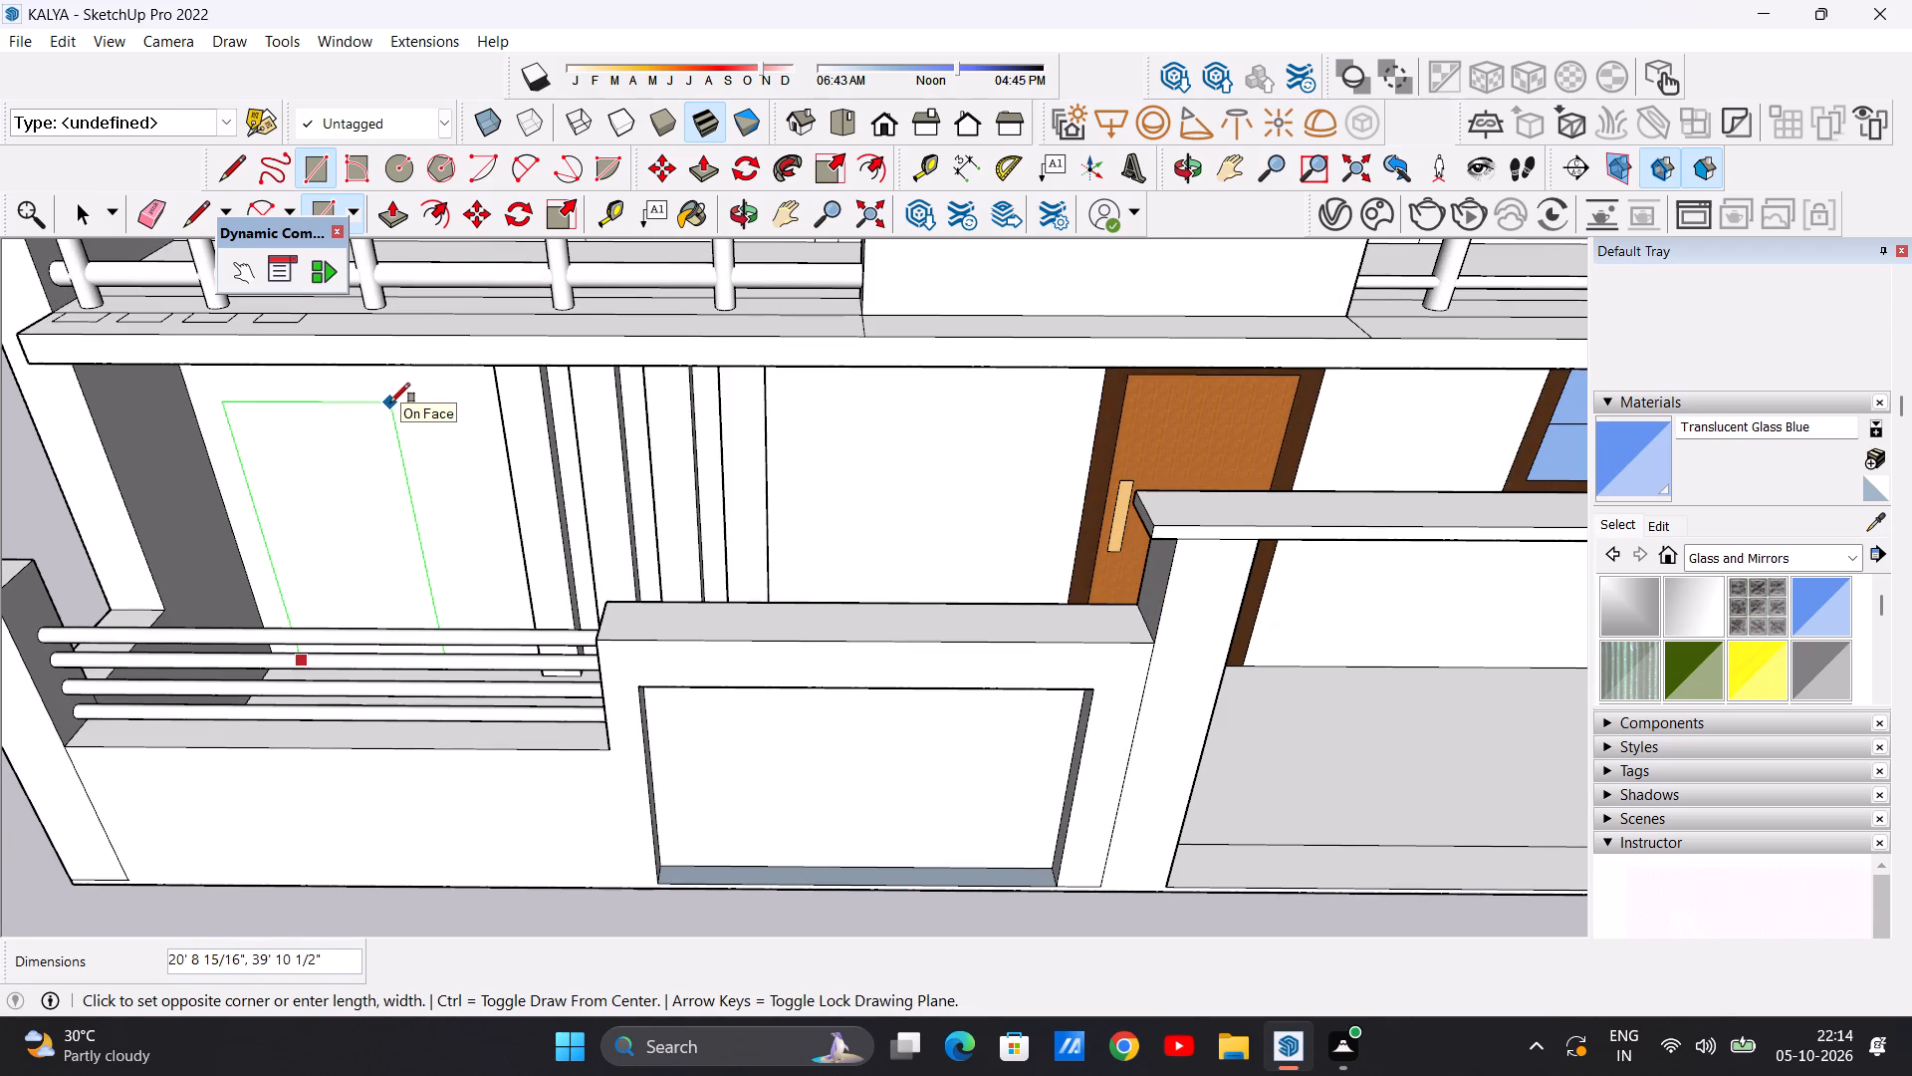
{"action": "left_click", "coordinate": [387, 406]}
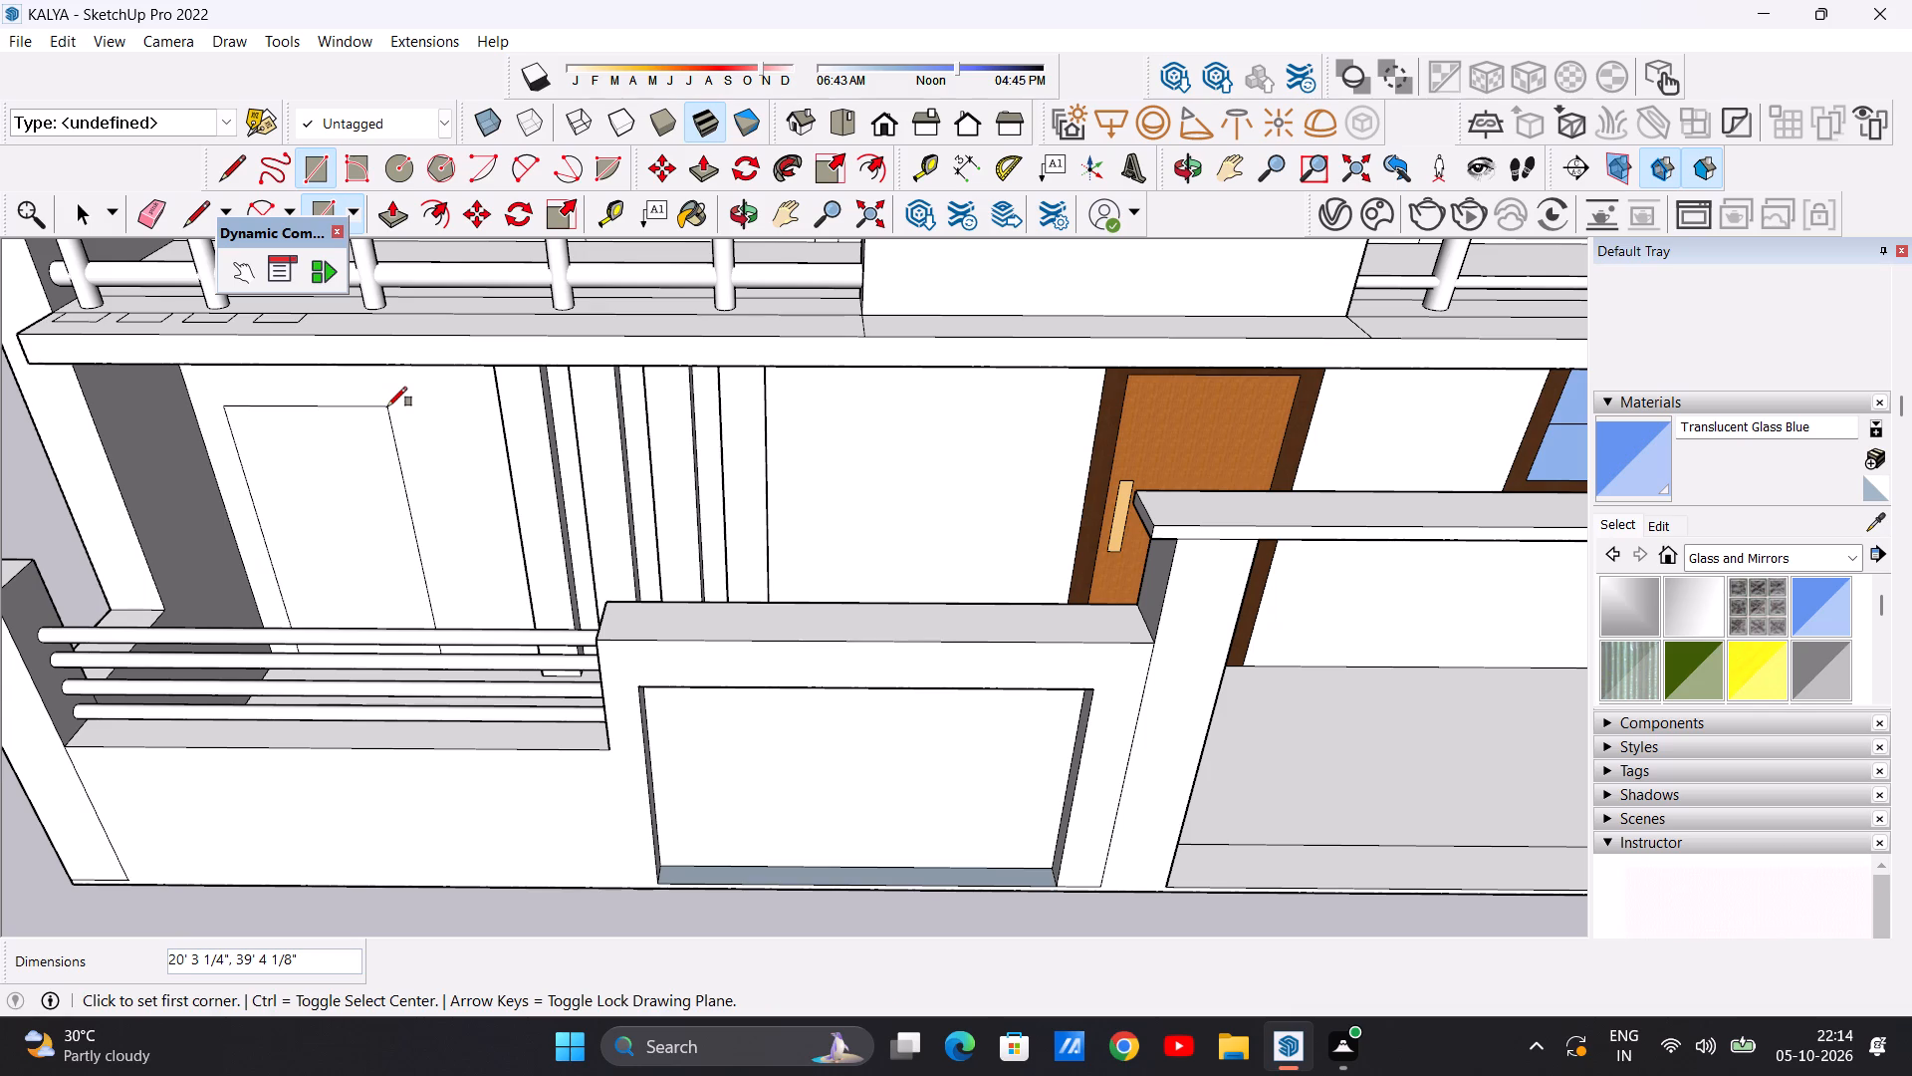
Move the new door rectangle about 6' 4" along the red axis towards the vertical slats.
{"action": "key", "text": "space"}
{"action": "double_click", "coordinate": [361, 442]}
{"action": "key", "text": "m"}
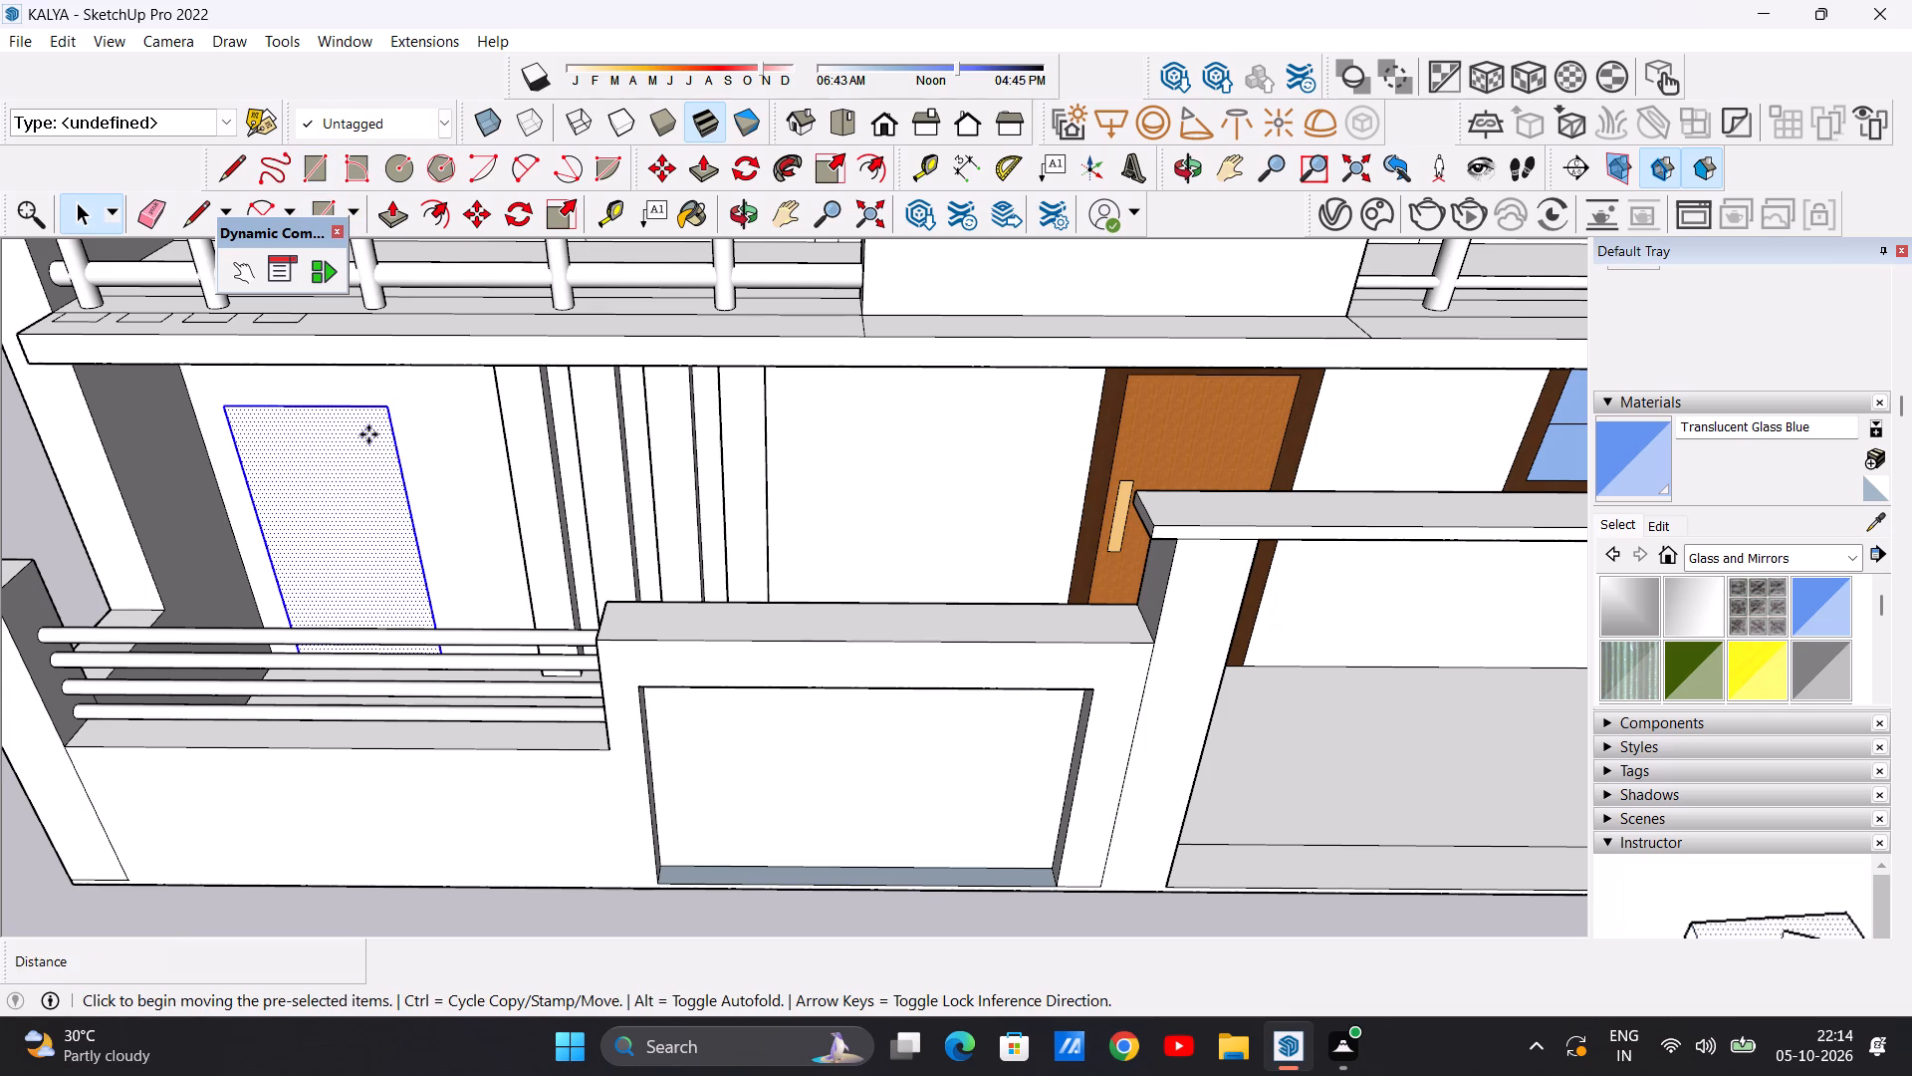
{"action": "left_click", "coordinate": [391, 412]}
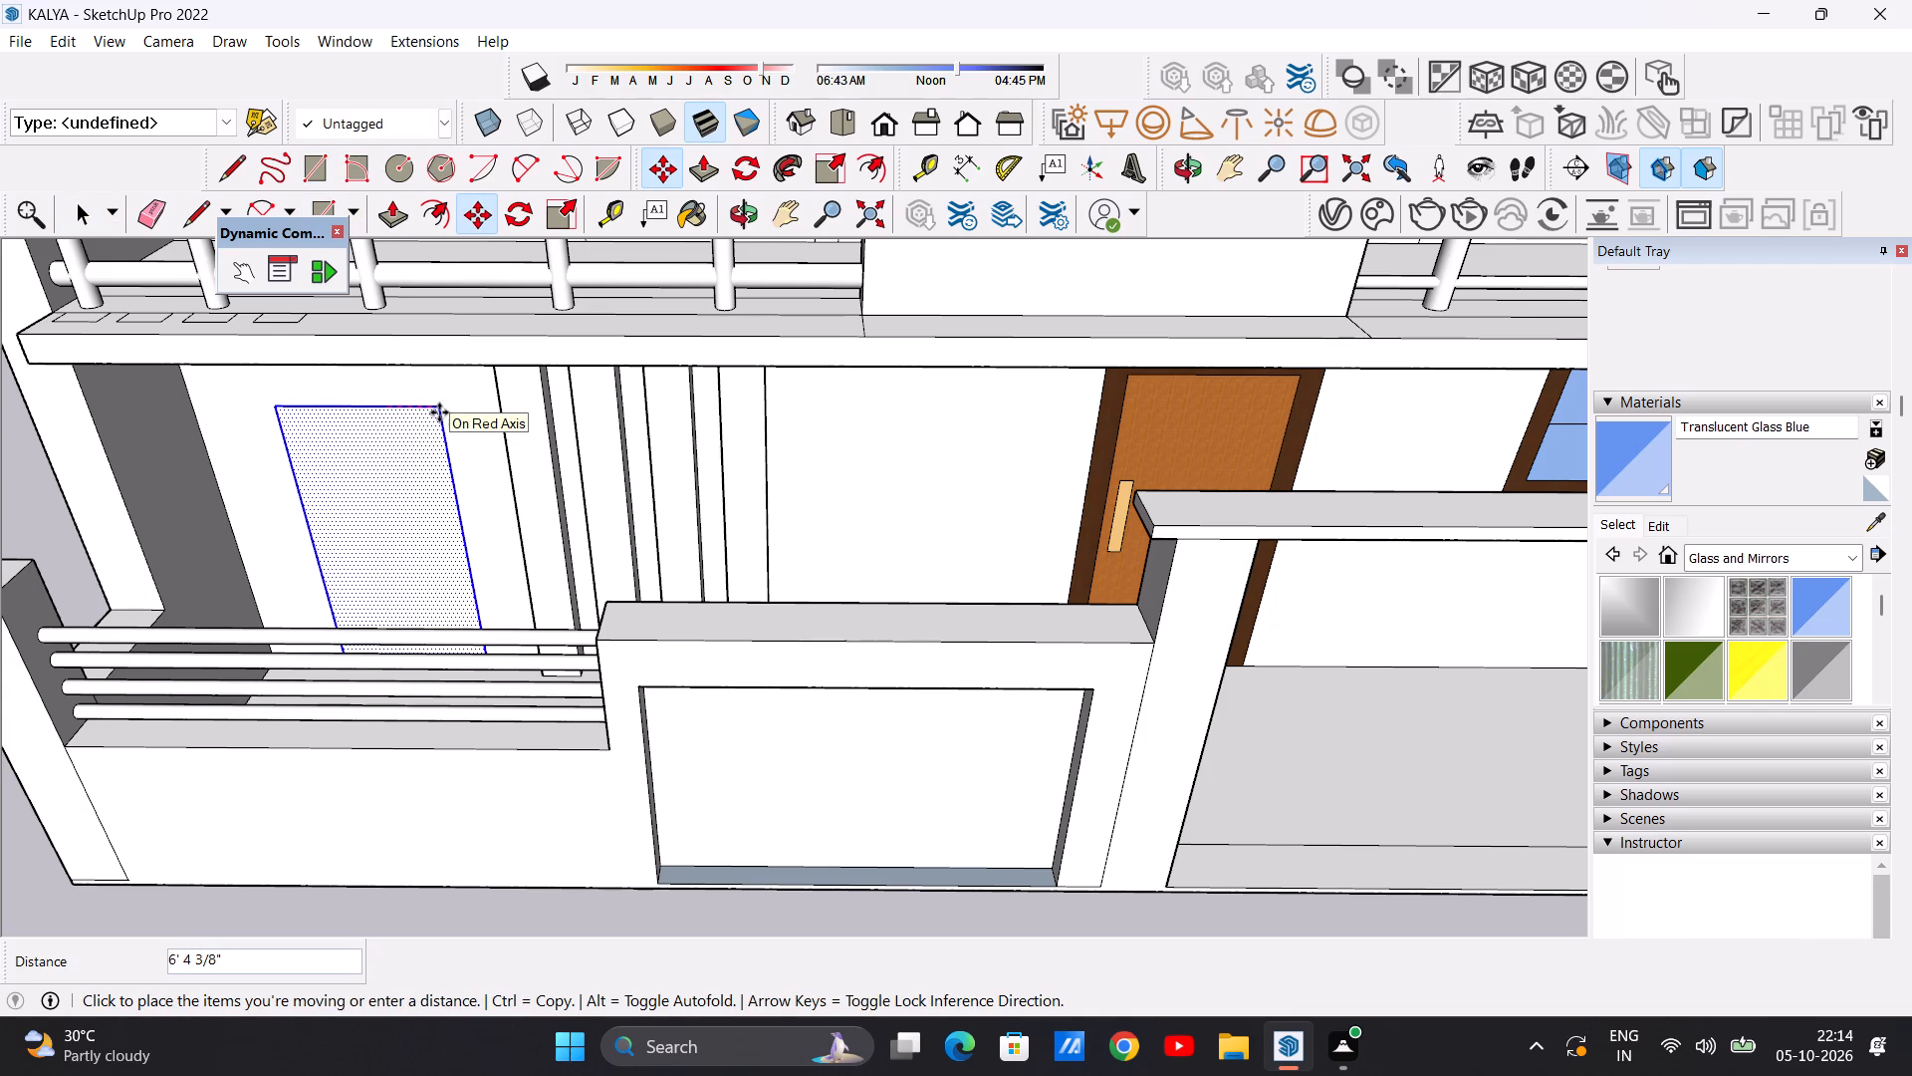
{"action": "left_click", "coordinate": [439, 412]}
{"action": "key", "text": "space"}
{"action": "scroll", "coordinate": [381, 431], "scroll_direction": "down", "scroll_amount": 5}
{"action": "left_click", "coordinate": [87, 409]}
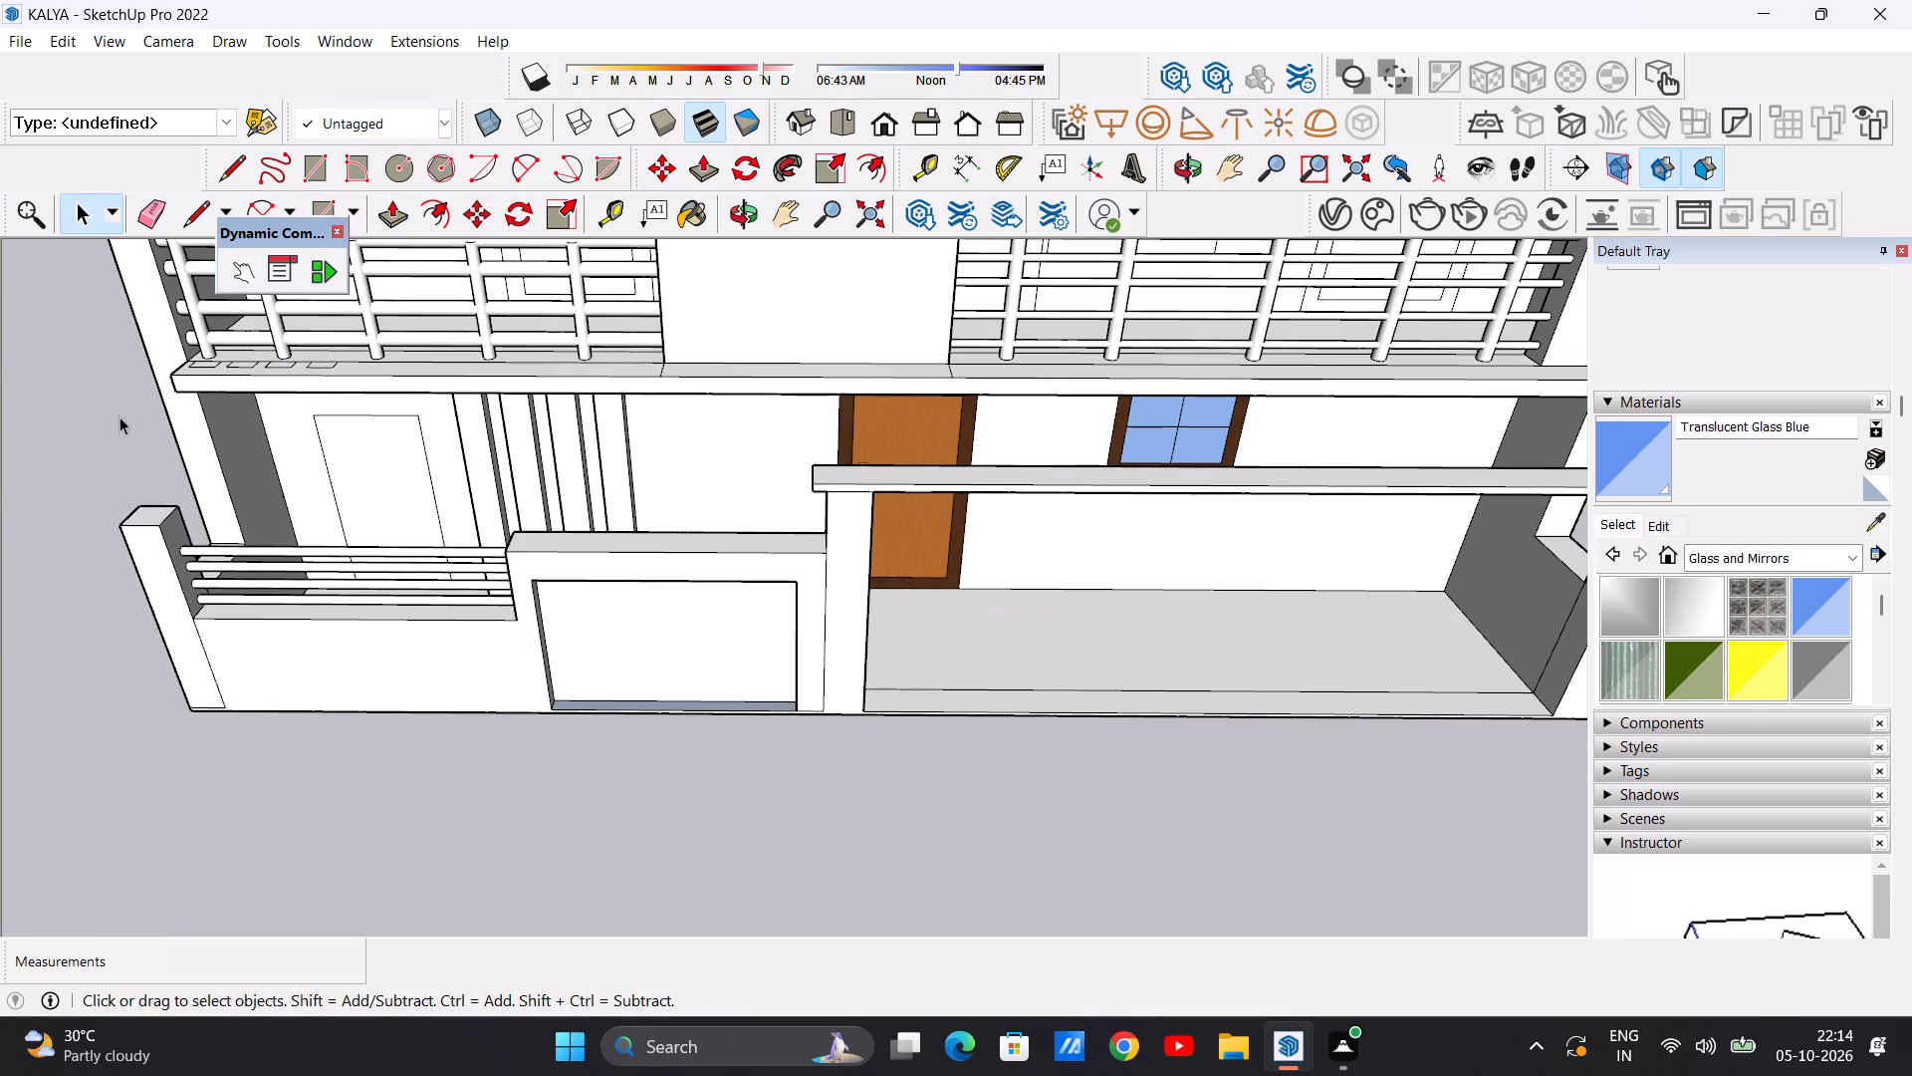
Offset the new door rectangle's outline inward by a little over 2' to form its frame.
{"action": "scroll", "coordinate": [383, 463], "scroll_direction": "up", "scroll_amount": 4}
{"action": "type", "text": "OF"}
{"action": "left_click", "coordinate": [352, 400]}
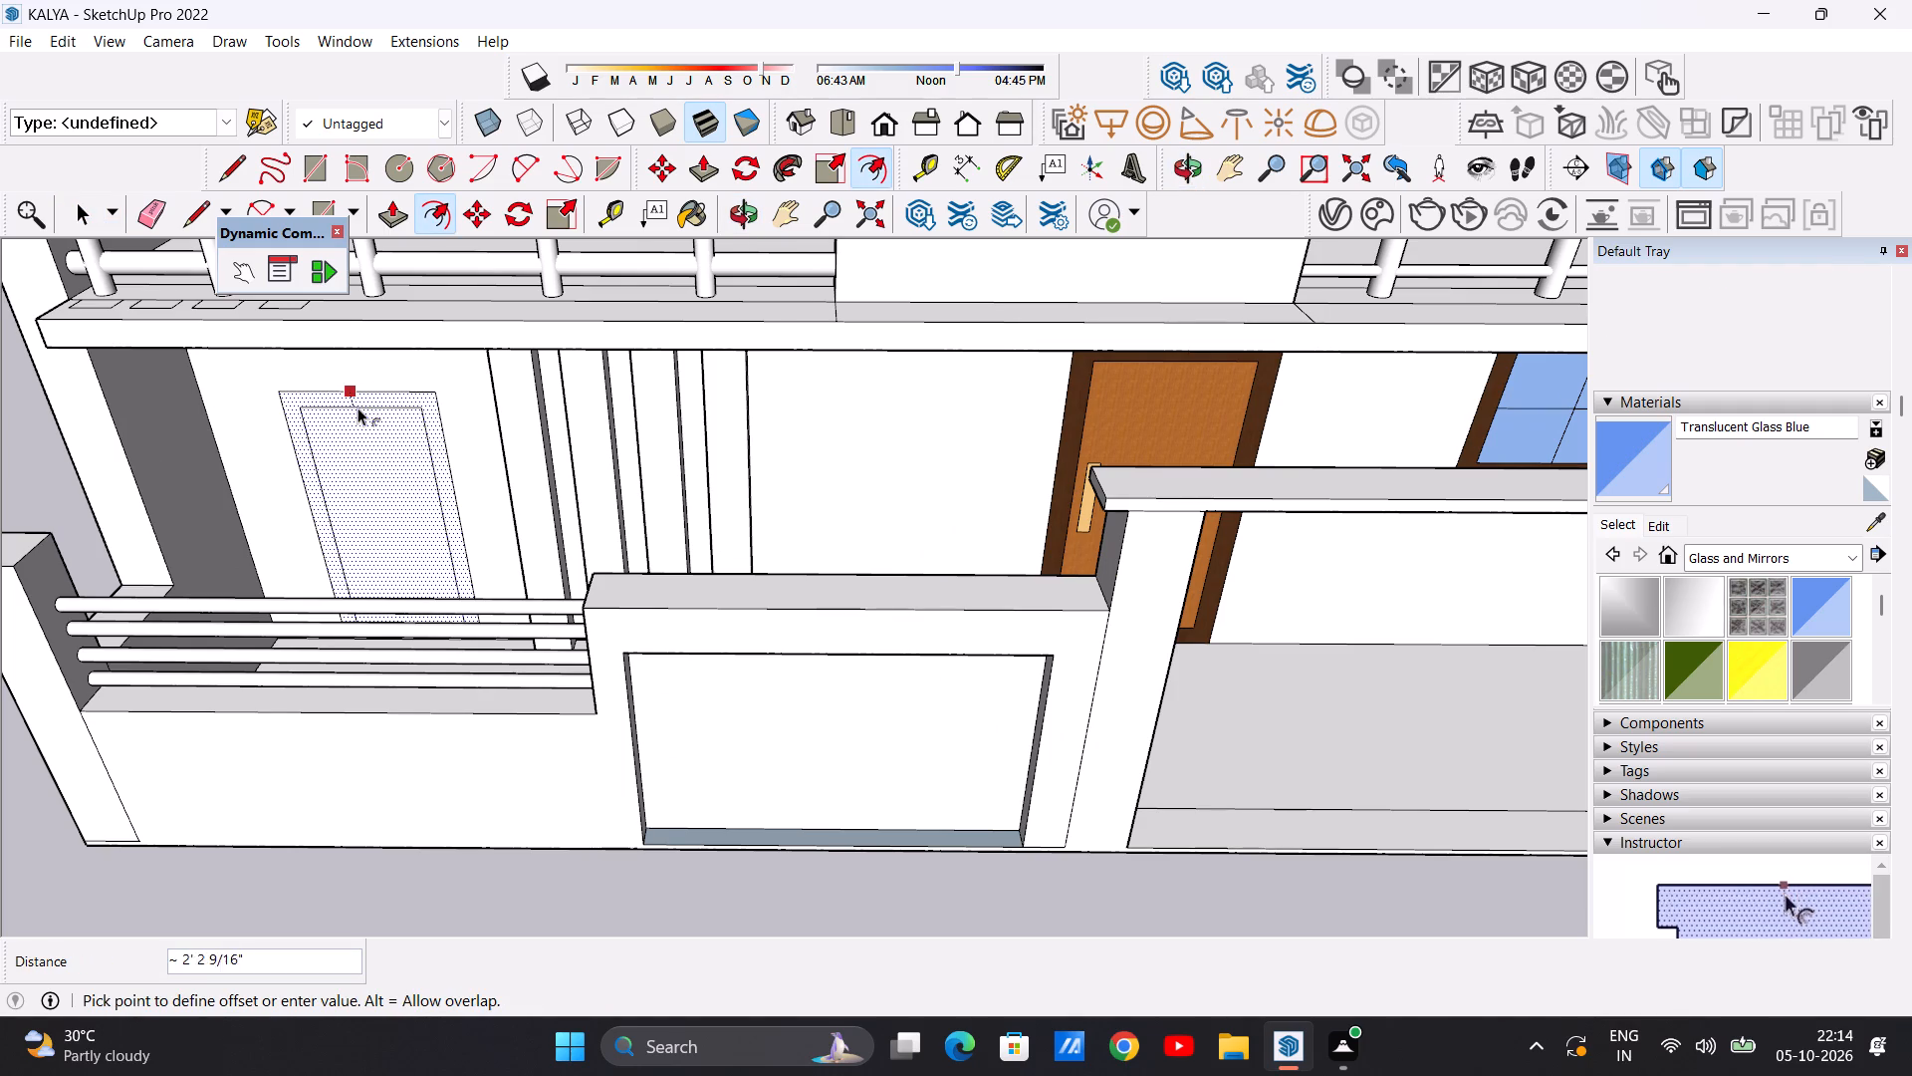
{"action": "left_click", "coordinate": [360, 410]}
{"action": "key", "text": "space"}
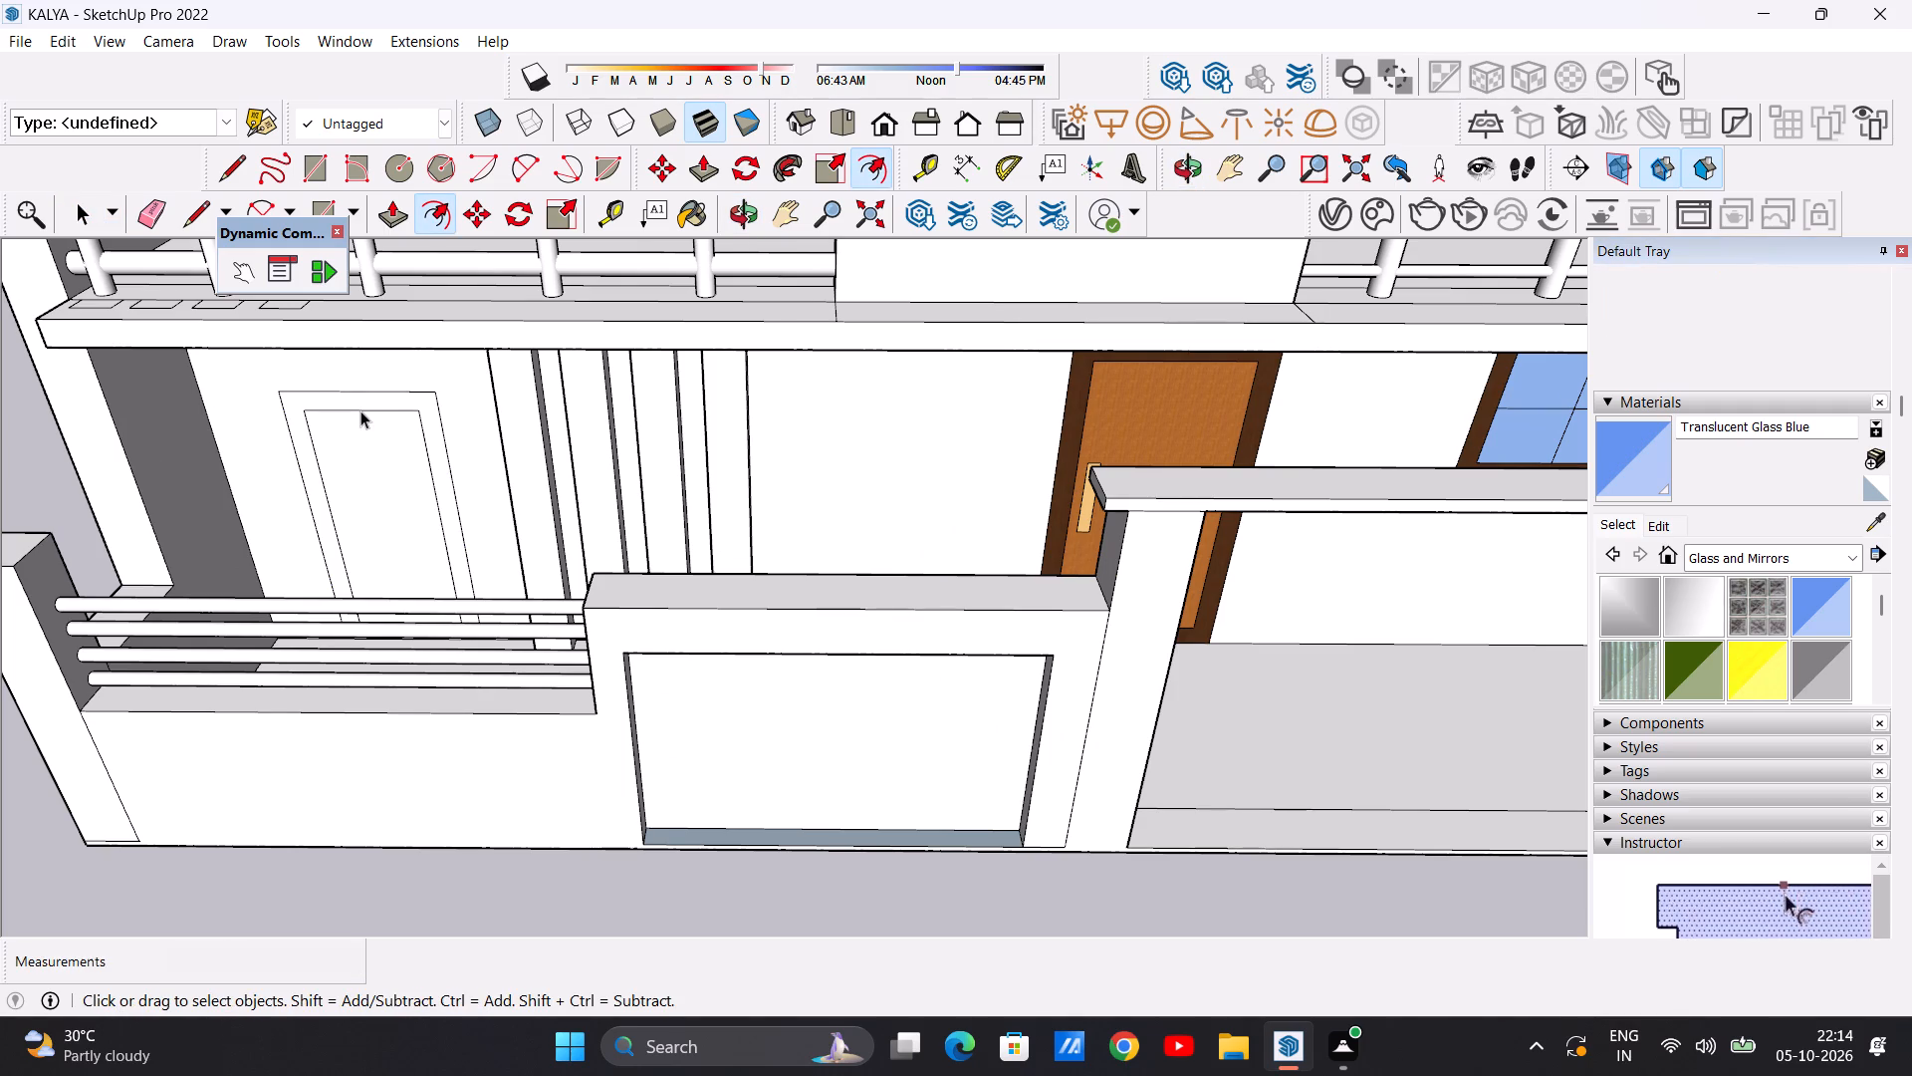
{"action": "left_click", "coordinate": [32, 438]}
Draw a narrow handle rectangle about 7' 11" tall and 1' 1" wide near the slat-free side of the new door panel.
{"action": "scroll", "coordinate": [314, 486], "scroll_direction": "down", "scroll_amount": 2}
{"action": "middle_click_drag", "start_coordinate": [347, 500], "coordinate": [402, 535]}
{"action": "scroll", "coordinate": [350, 531], "scroll_direction": "up", "scroll_amount": 3}
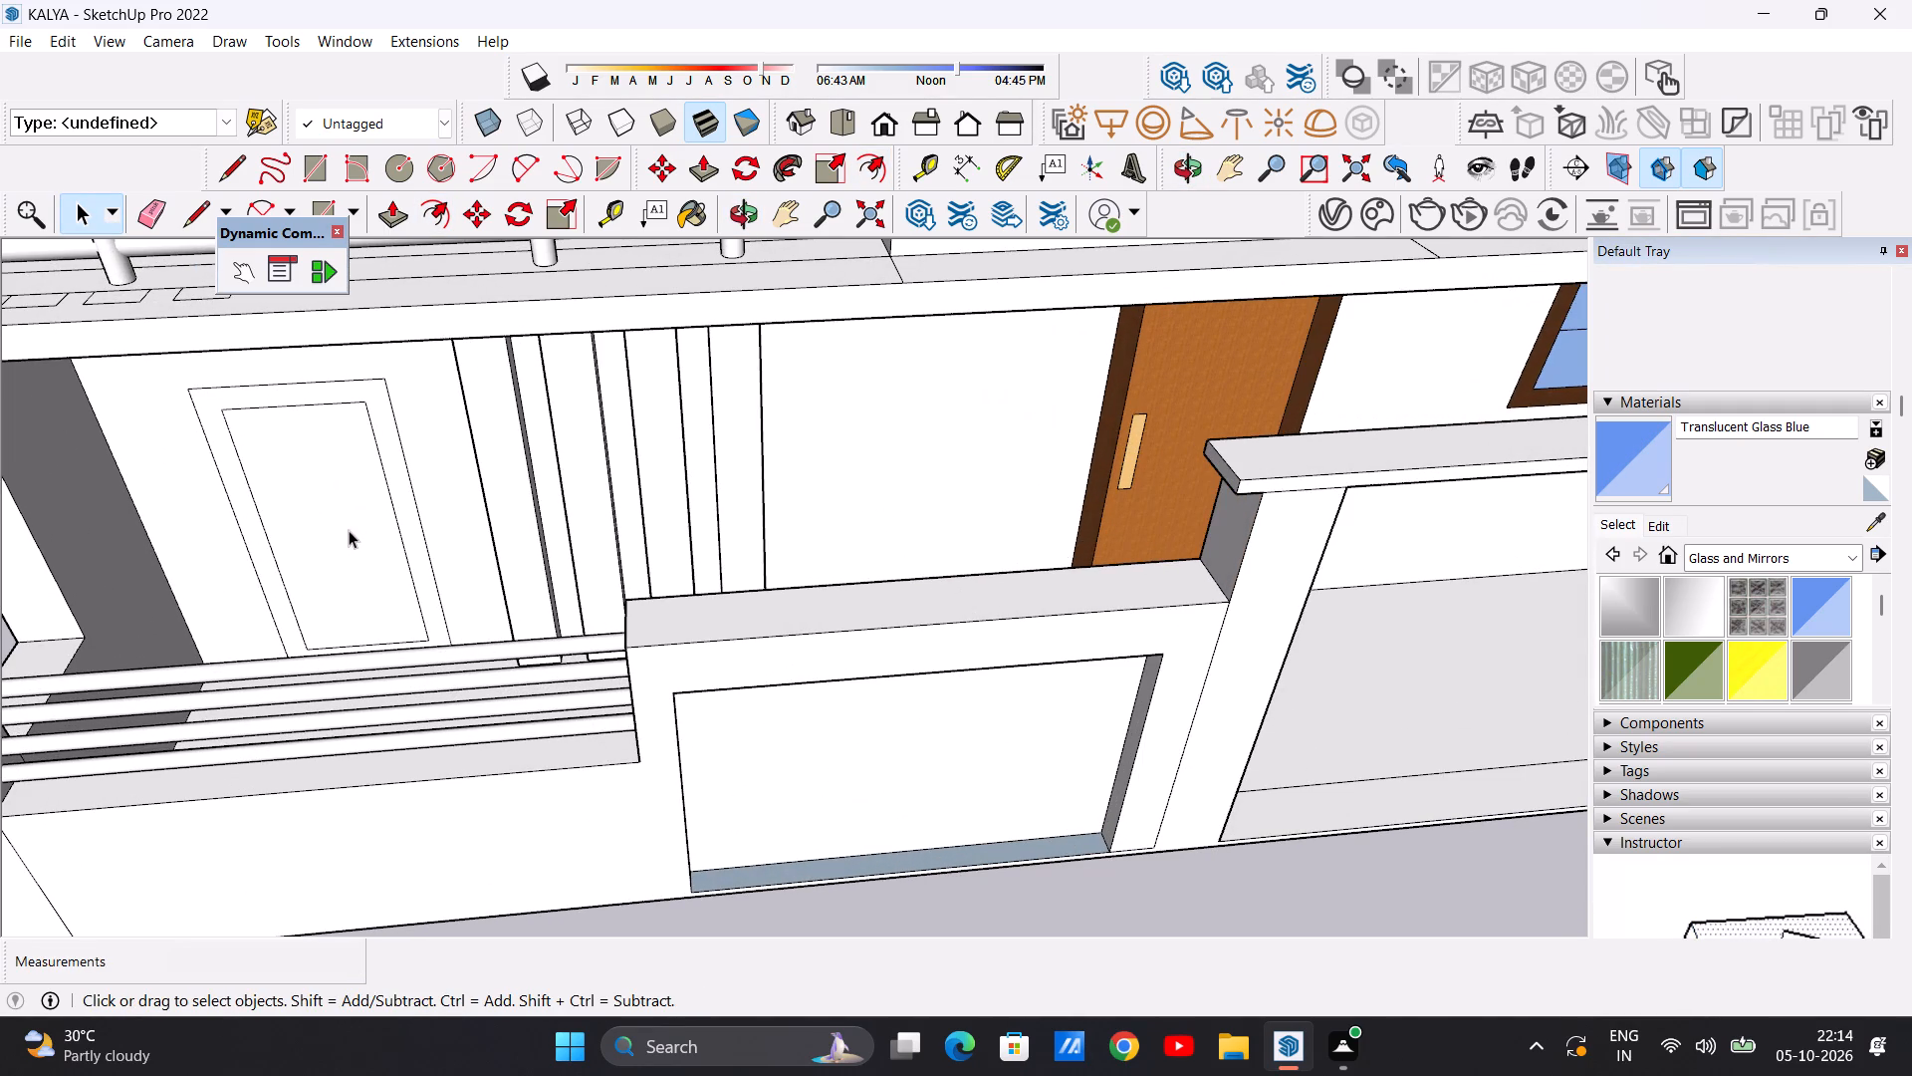
{"action": "key", "text": "r"}
{"action": "left_click", "coordinate": [275, 520]}
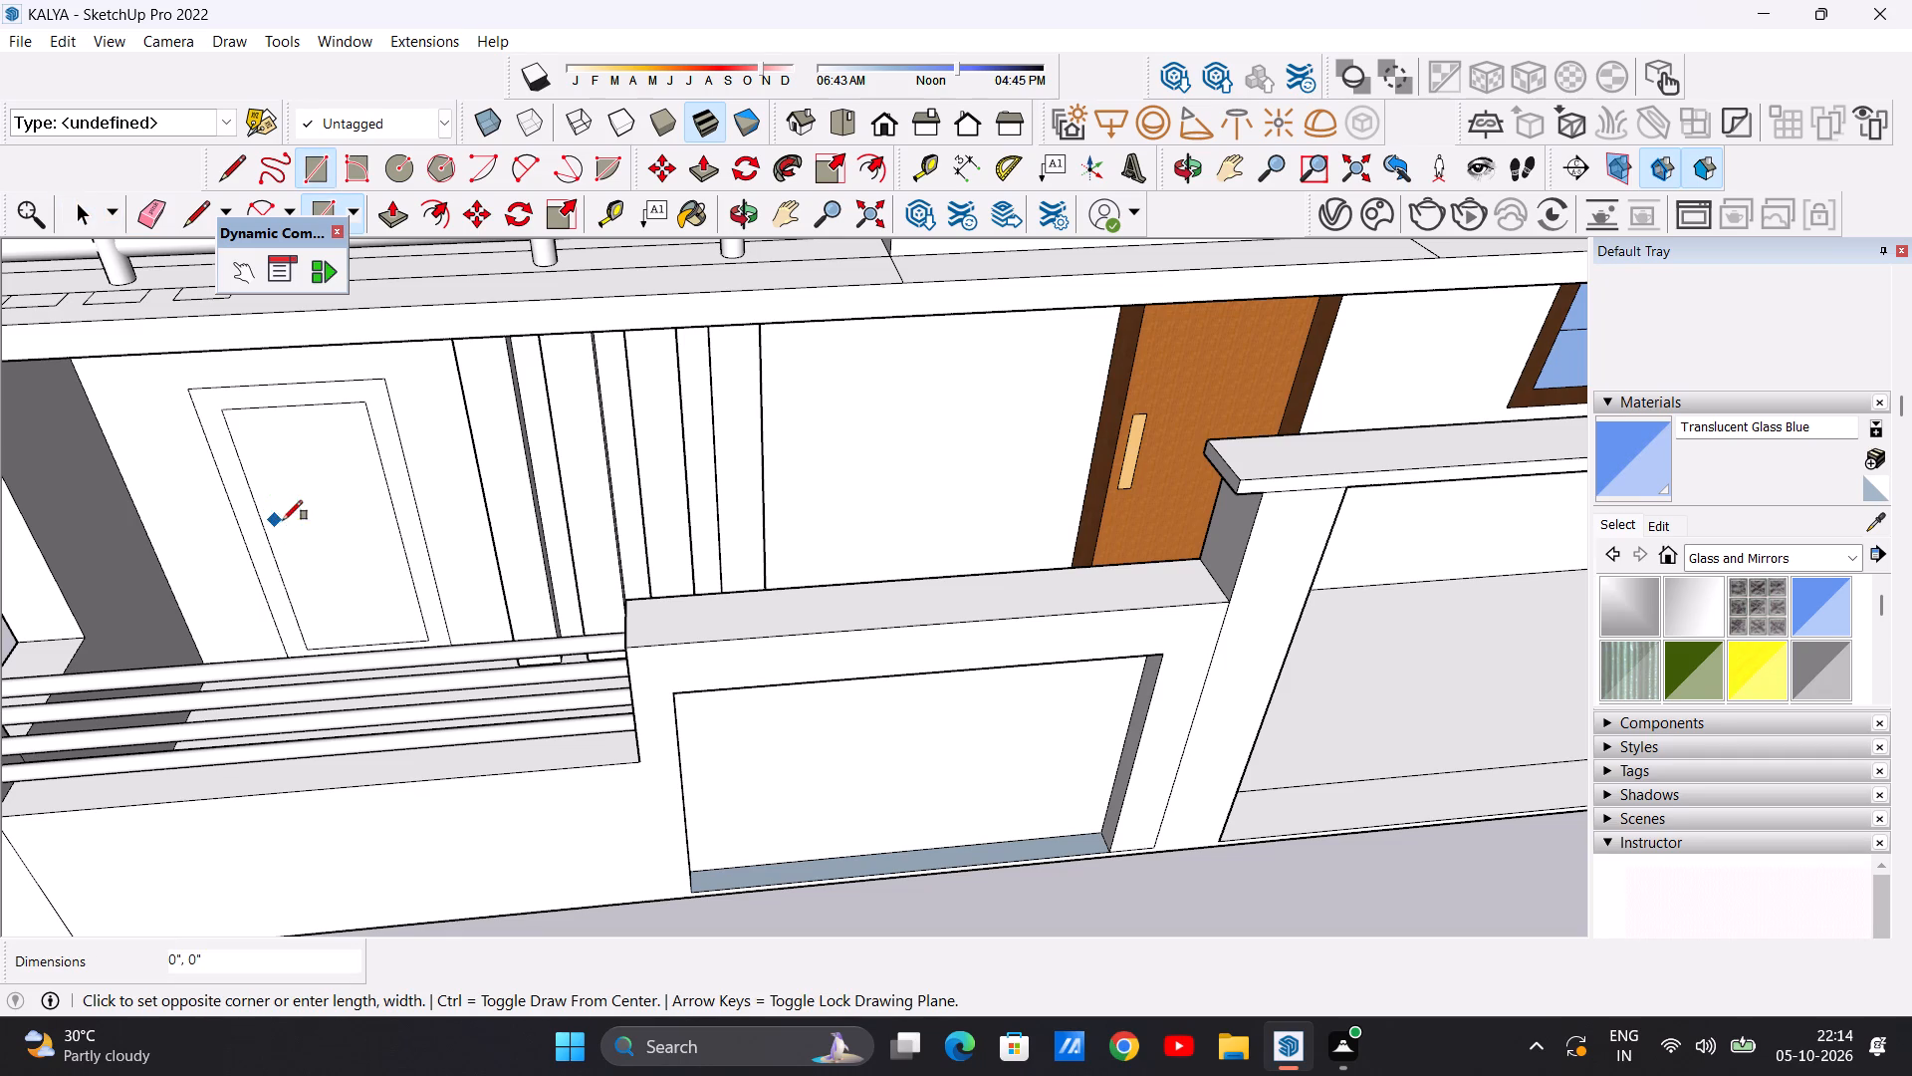
{"action": "scroll", "coordinate": [309, 573], "scroll_direction": "up", "scroll_amount": 8}
{"action": "left_click", "coordinate": [297, 576]}
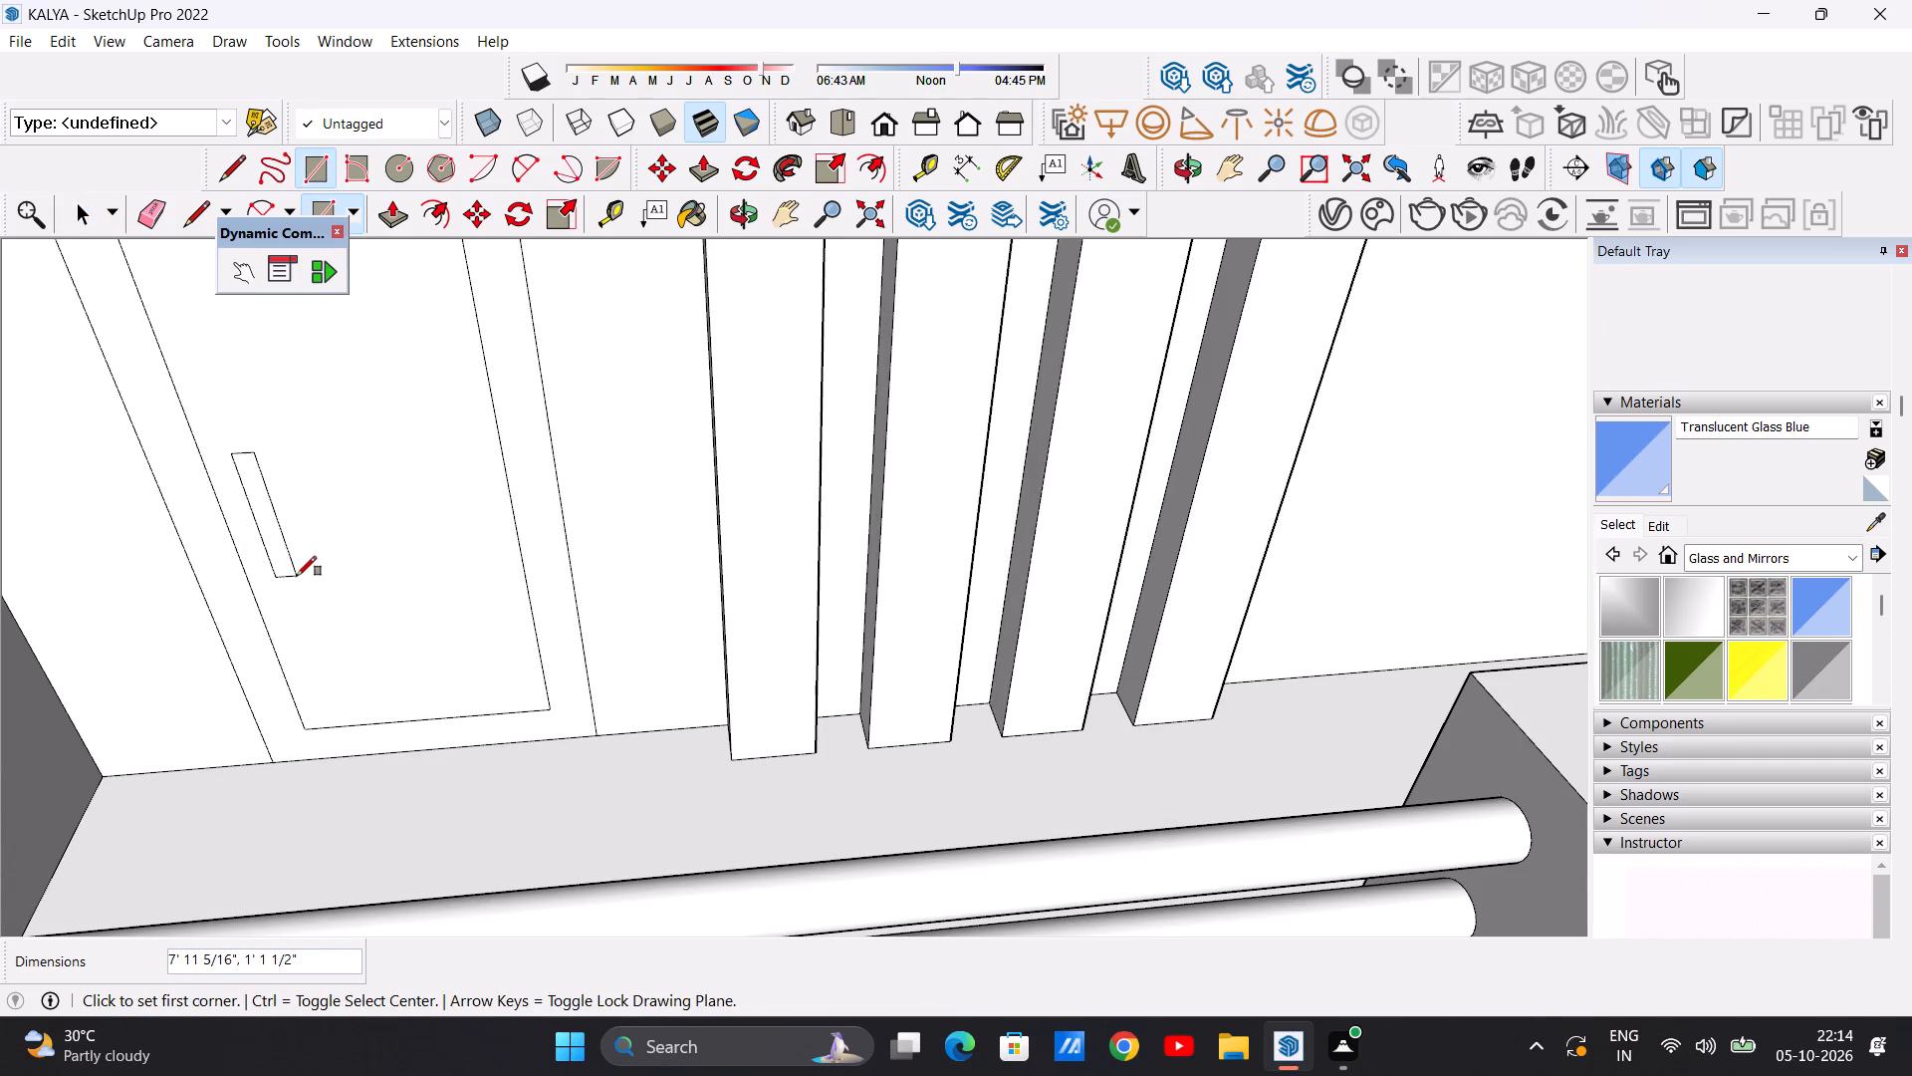
{"action": "key", "text": "space"}
Paint the frame and panel of the new door behind the railing with the library's original Wood Veneer 01 material.
{"action": "scroll", "coordinate": [342, 560], "scroll_direction": "down", "scroll_amount": 19}
{"action": "middle_click_drag", "start_coordinate": [337, 546], "coordinate": [332, 510]}
{"action": "scroll", "coordinate": [358, 493], "scroll_direction": "up", "scroll_amount": 8}
{"action": "scroll", "coordinate": [361, 500], "scroll_direction": "down", "scroll_amount": 4}
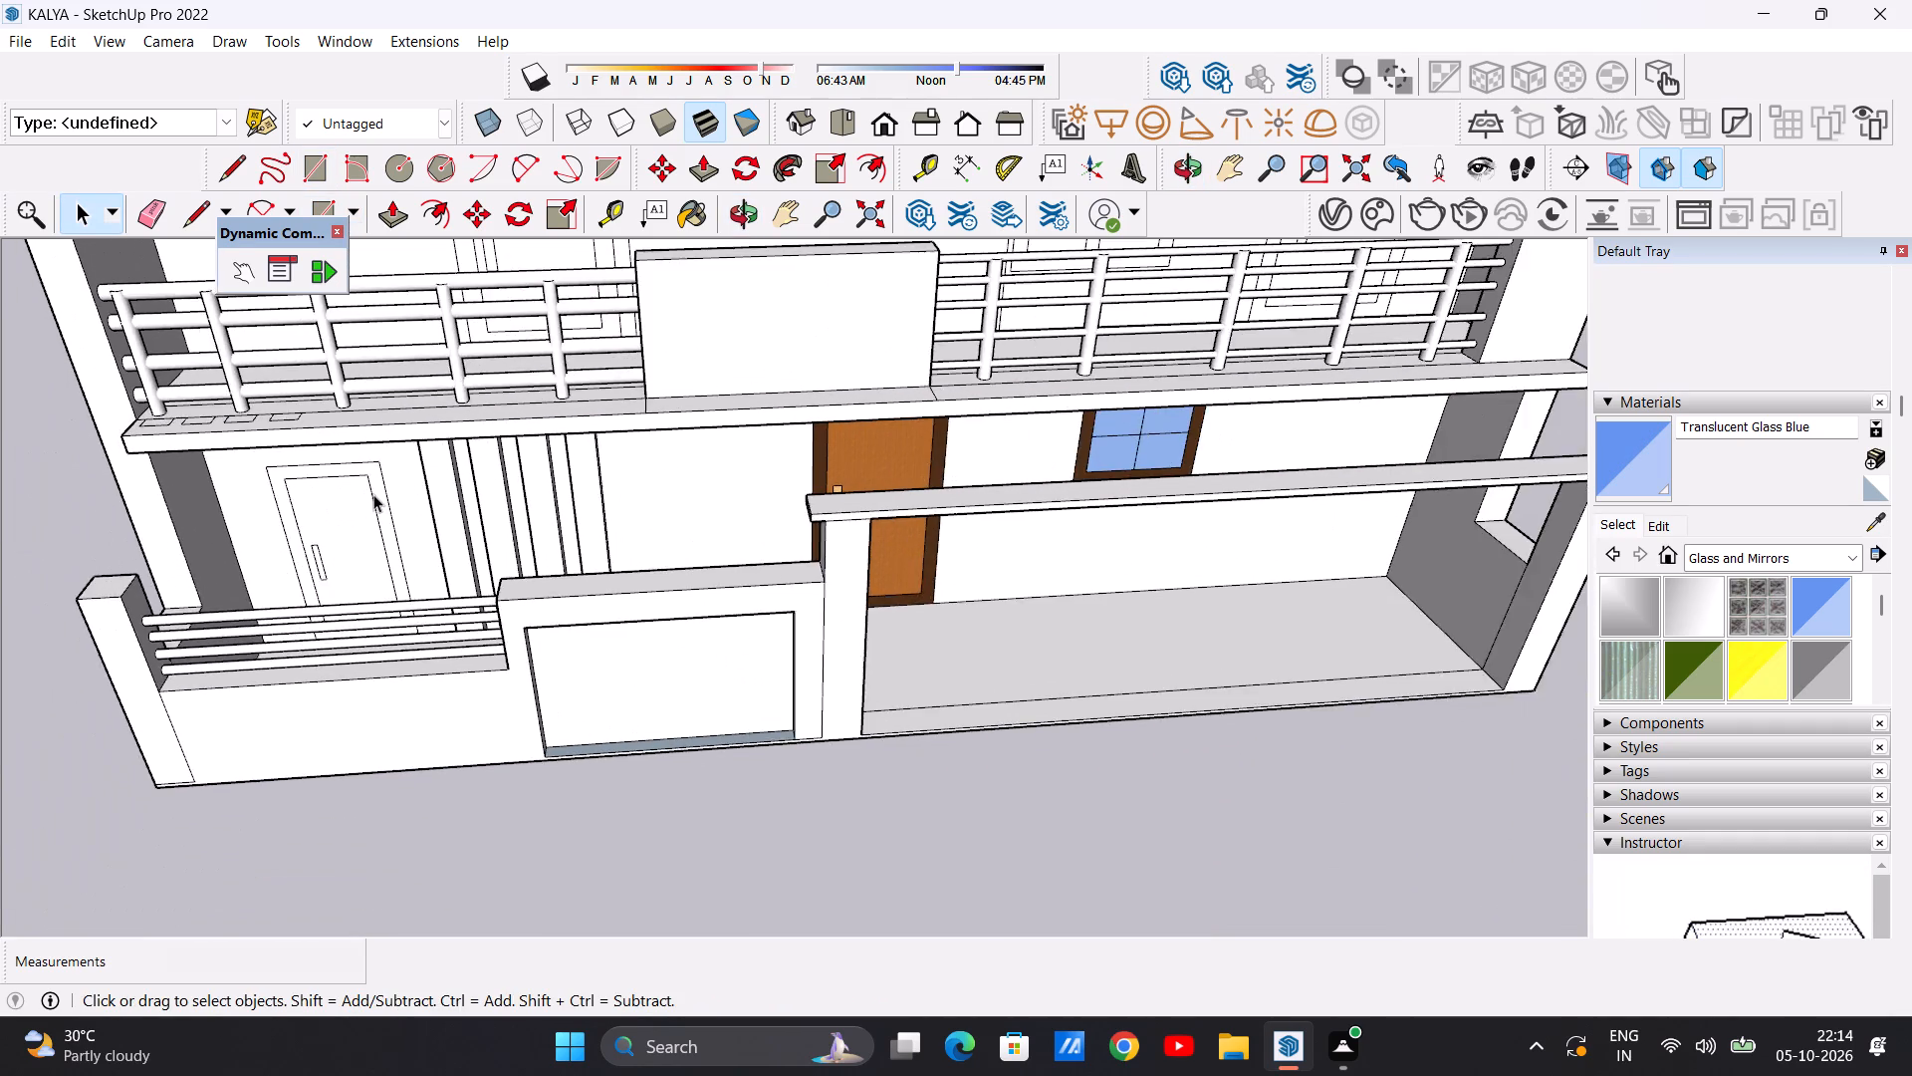
{"action": "scroll", "coordinate": [376, 494], "scroll_direction": "down", "scroll_amount": 4}
{"action": "scroll", "coordinate": [379, 492], "scroll_direction": "up", "scroll_amount": 4}
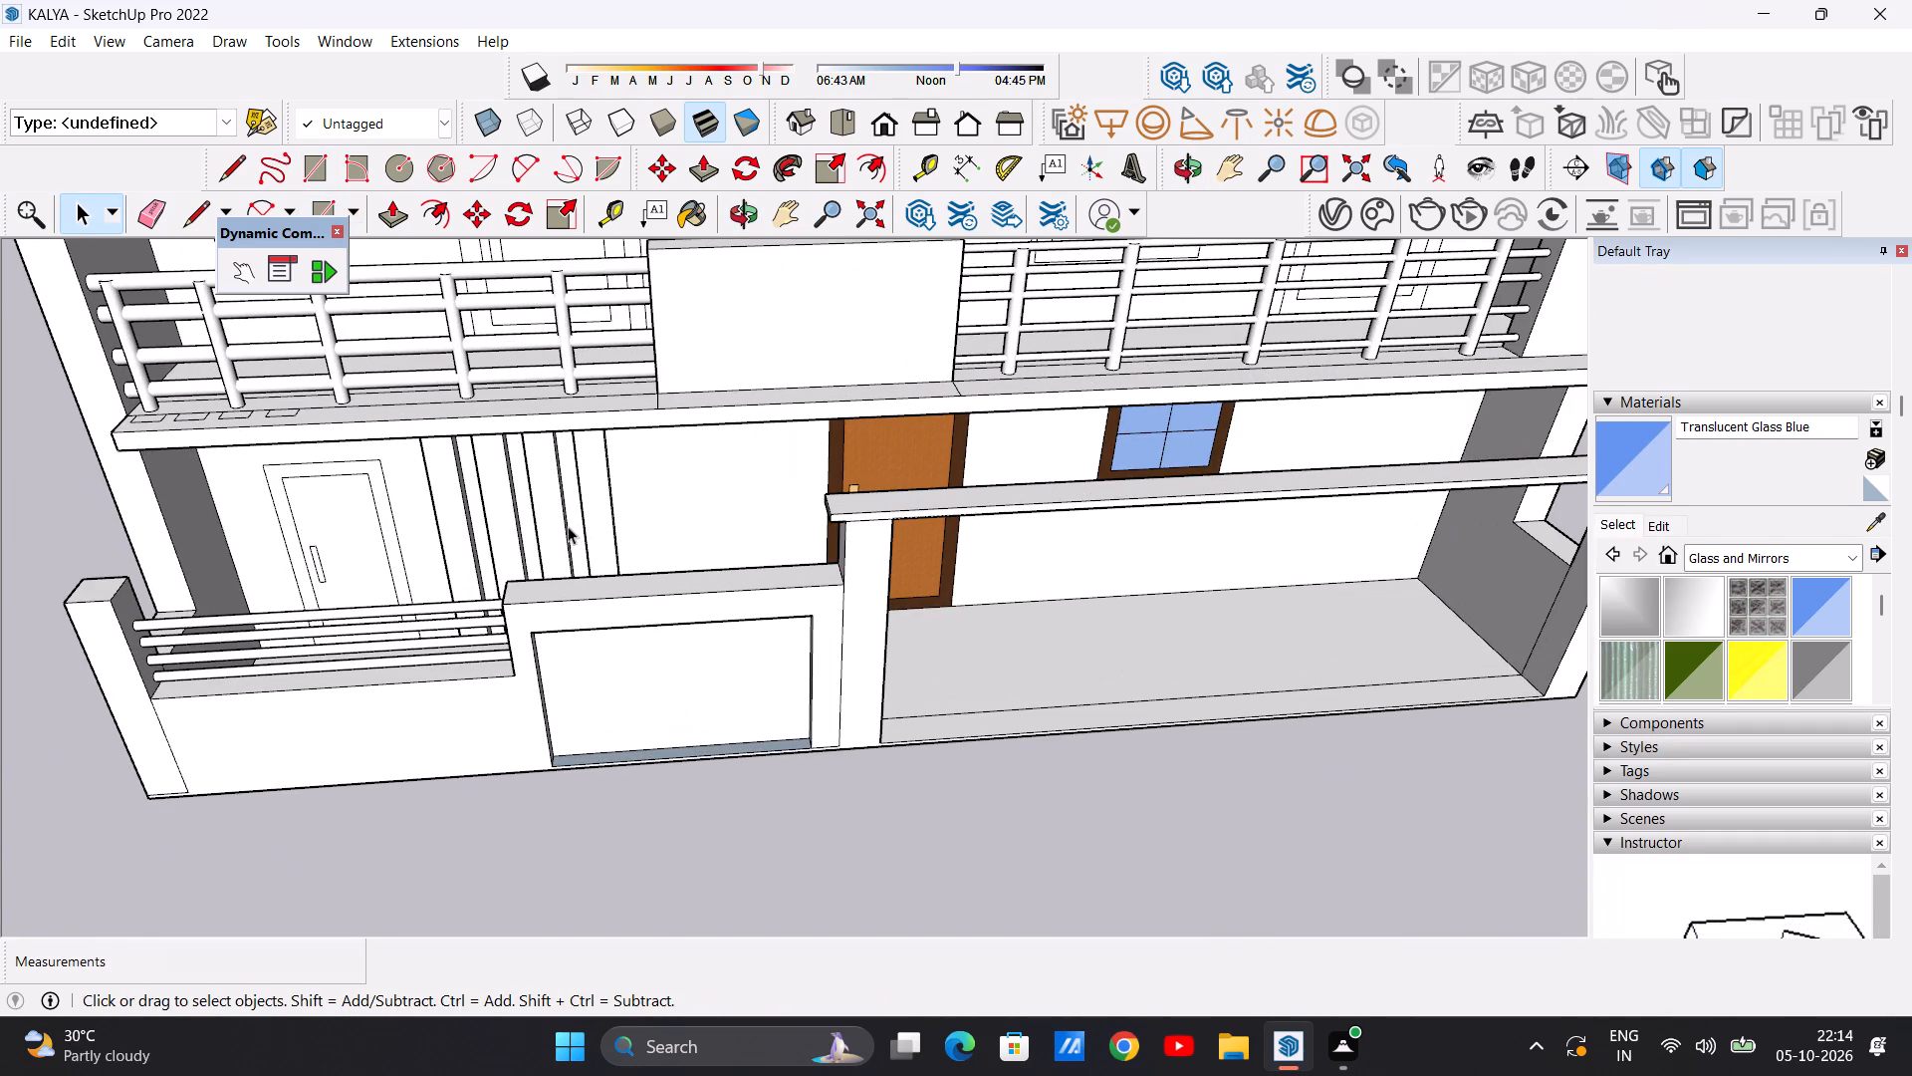
{"action": "left_click", "coordinate": [1849, 556]}
{"action": "left_click", "coordinate": [1773, 879]}
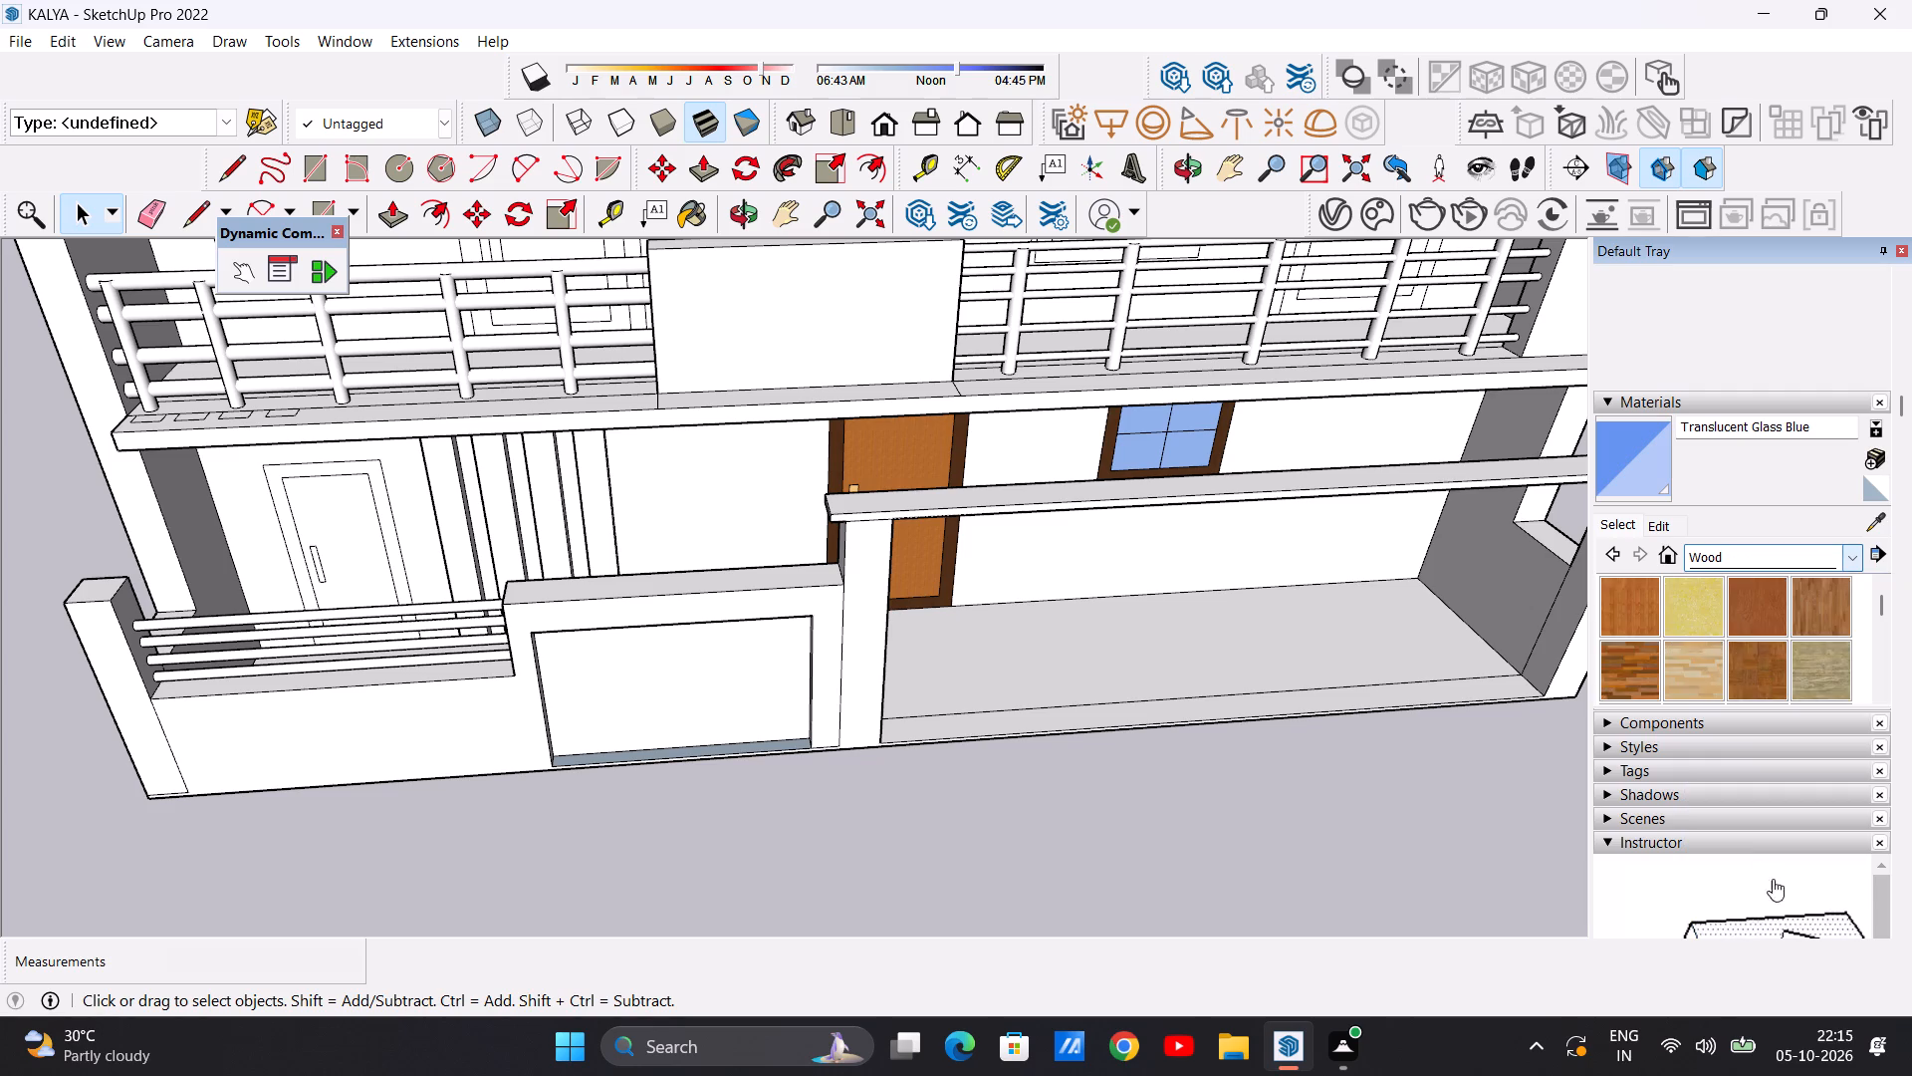
{"action": "scroll", "coordinate": [1750, 635], "scroll_direction": "down", "scroll_amount": 2}
{"action": "left_click", "coordinate": [1747, 610]}
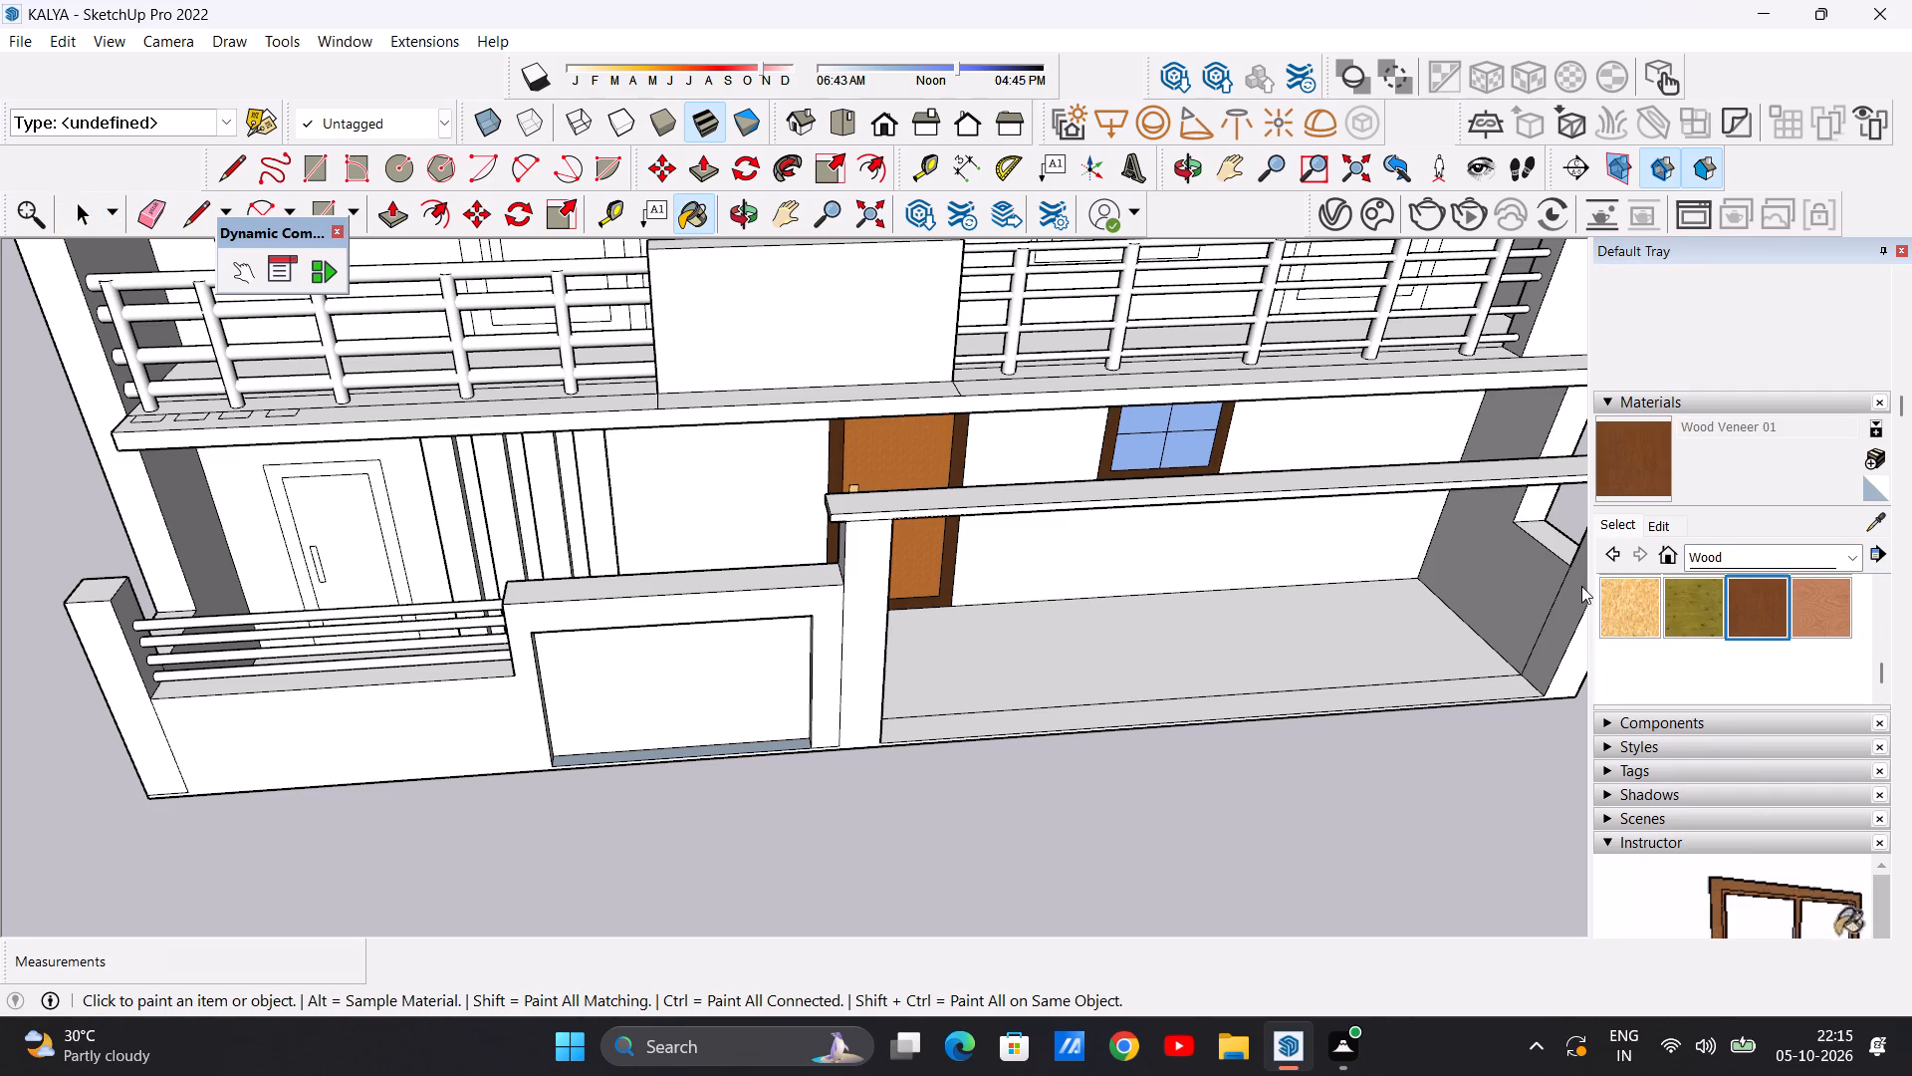
{"action": "scroll", "coordinate": [322, 523], "scroll_direction": "up", "scroll_amount": 7}
{"action": "left_click", "coordinate": [405, 525]}
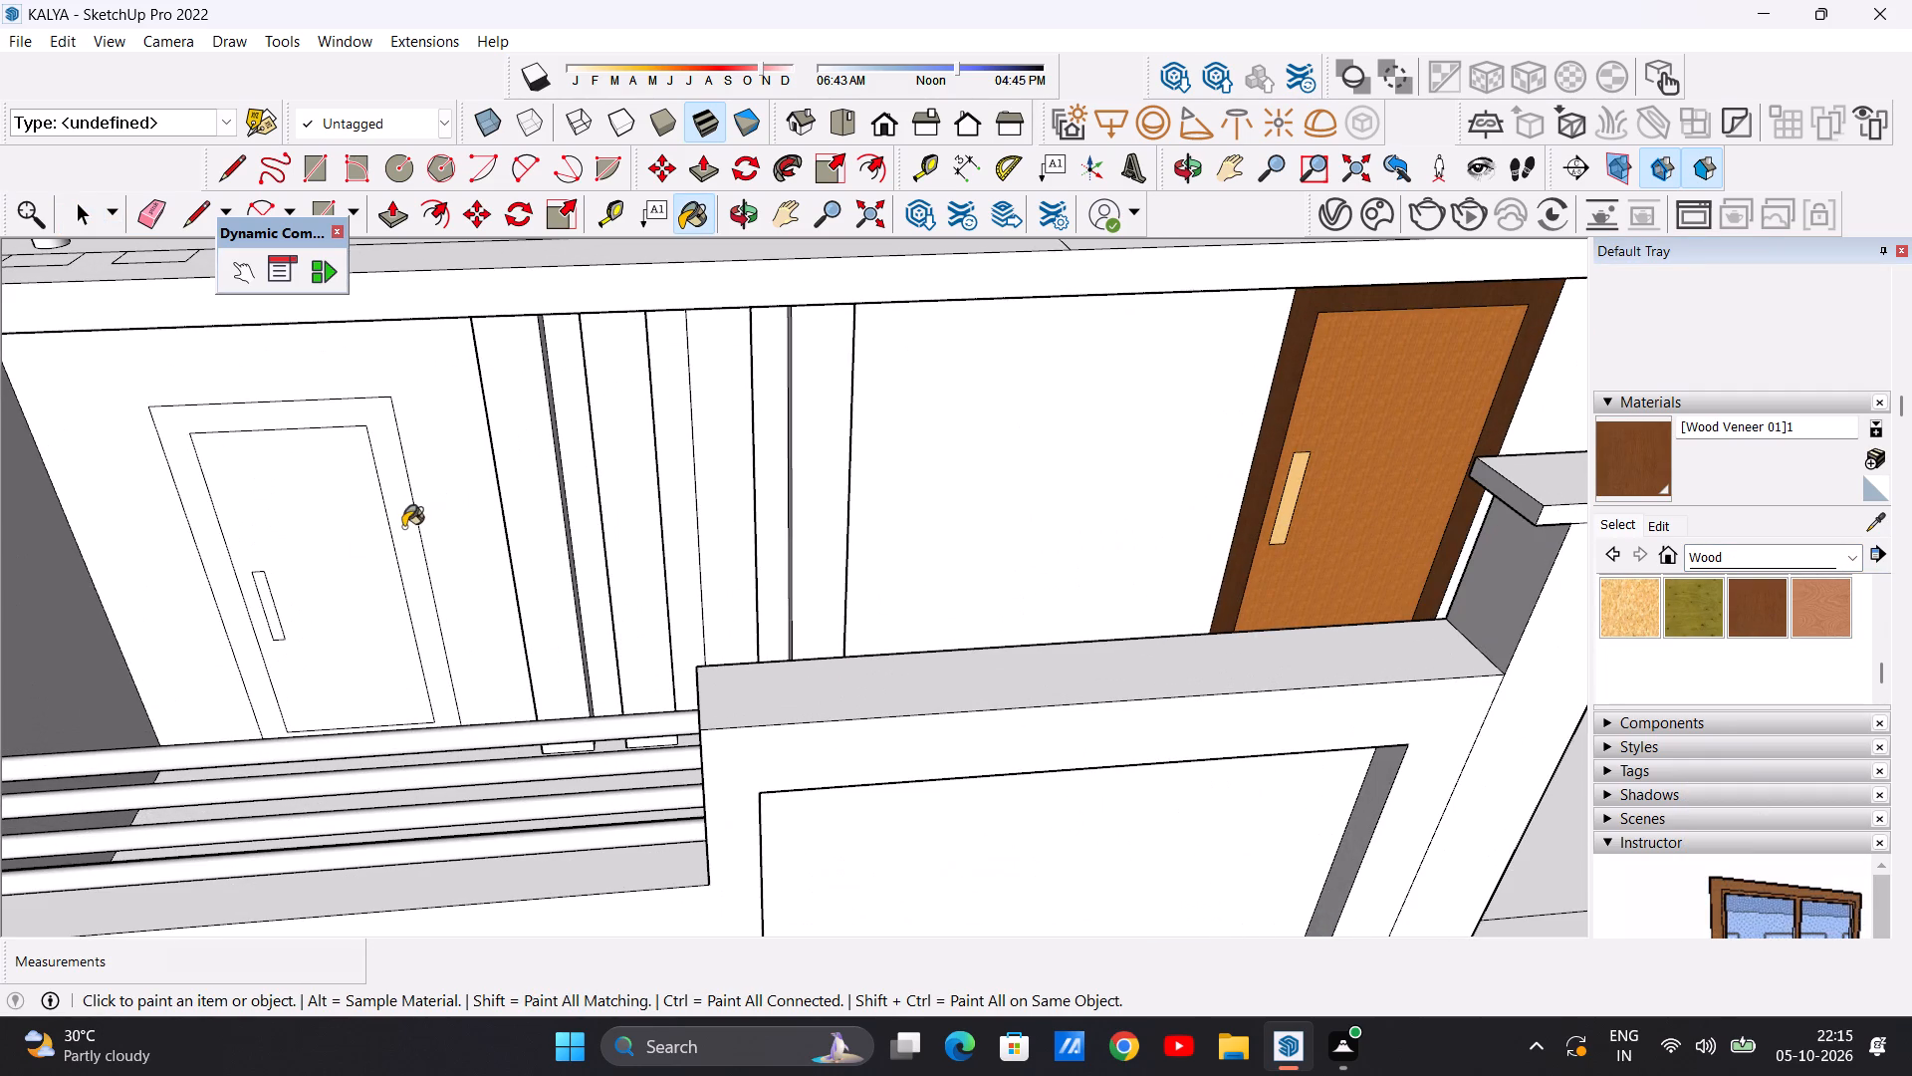
{"action": "left_click", "coordinate": [353, 556]}
{"action": "scroll", "coordinate": [380, 571], "scroll_direction": "down", "scroll_amount": 9}
{"action": "scroll", "coordinate": [362, 586], "scroll_direction": "up", "scroll_amount": 5}
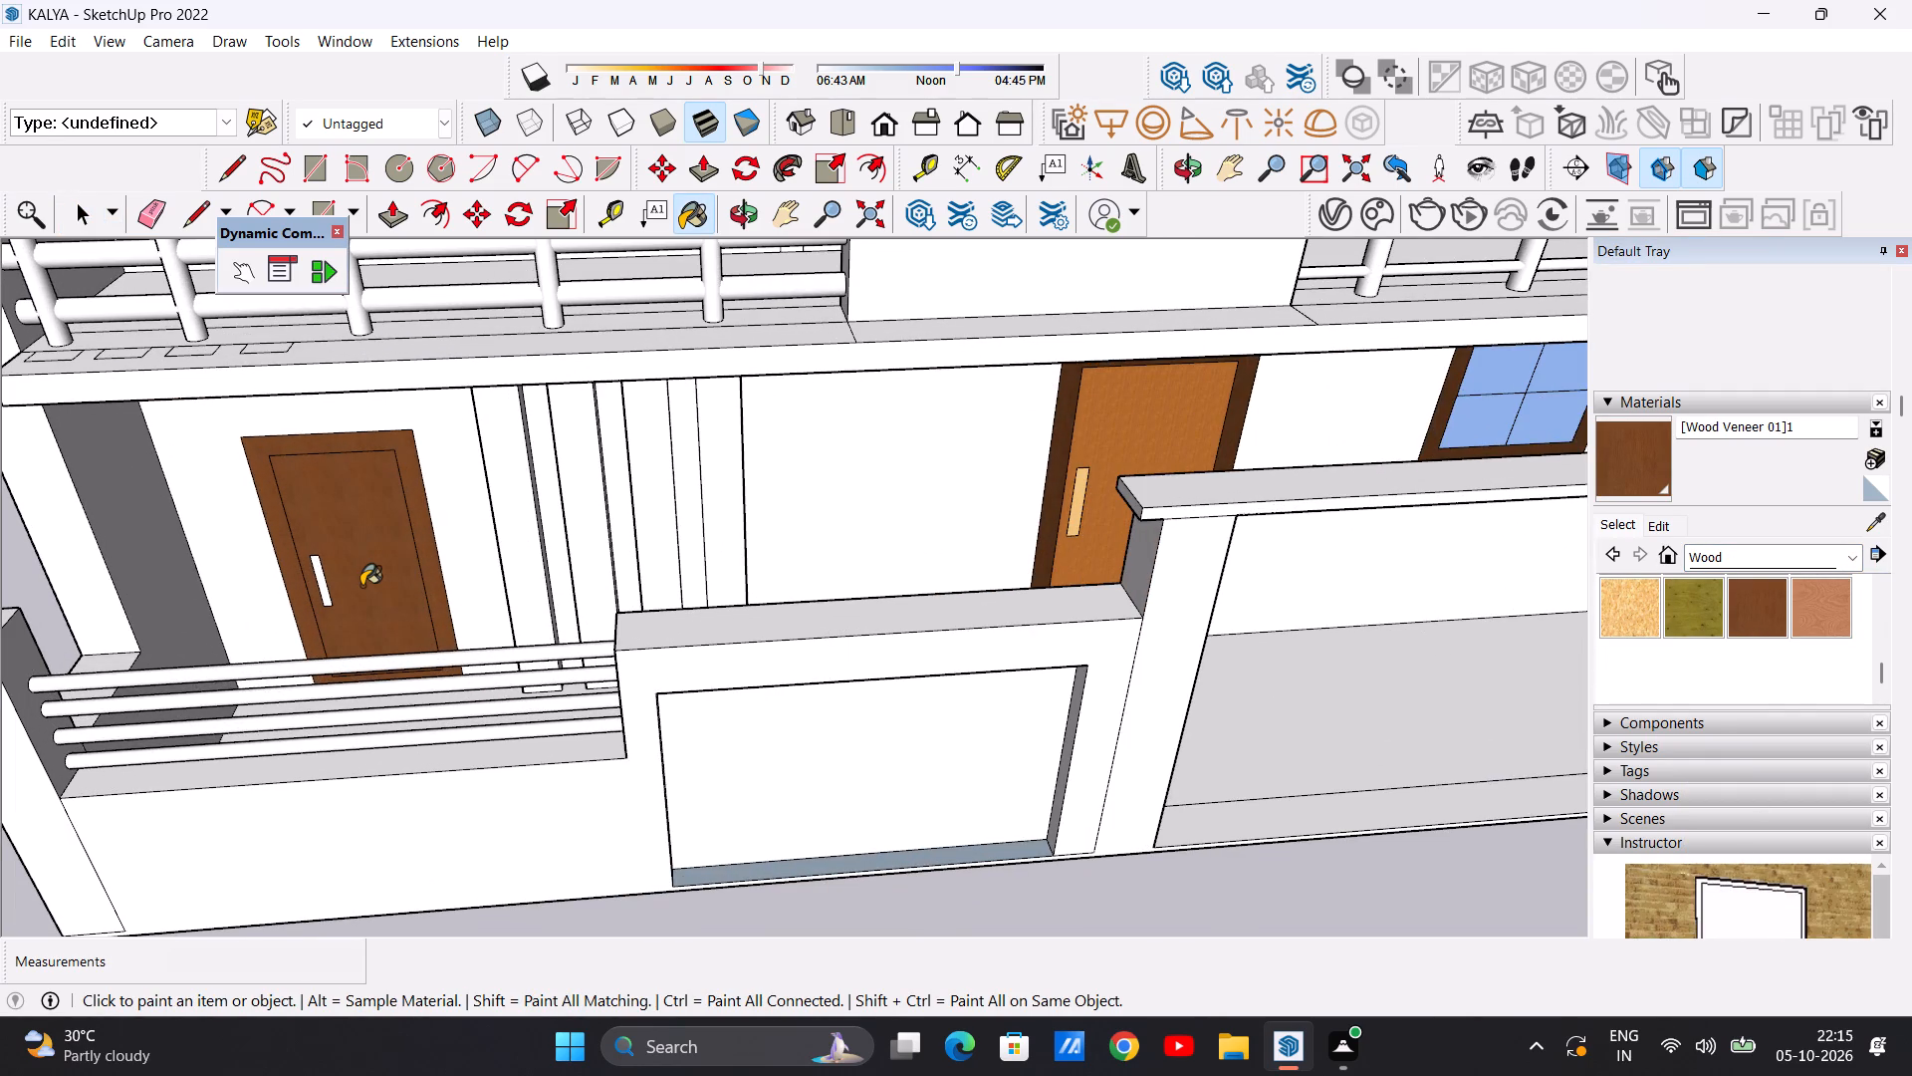
{"action": "key", "text": "space"}
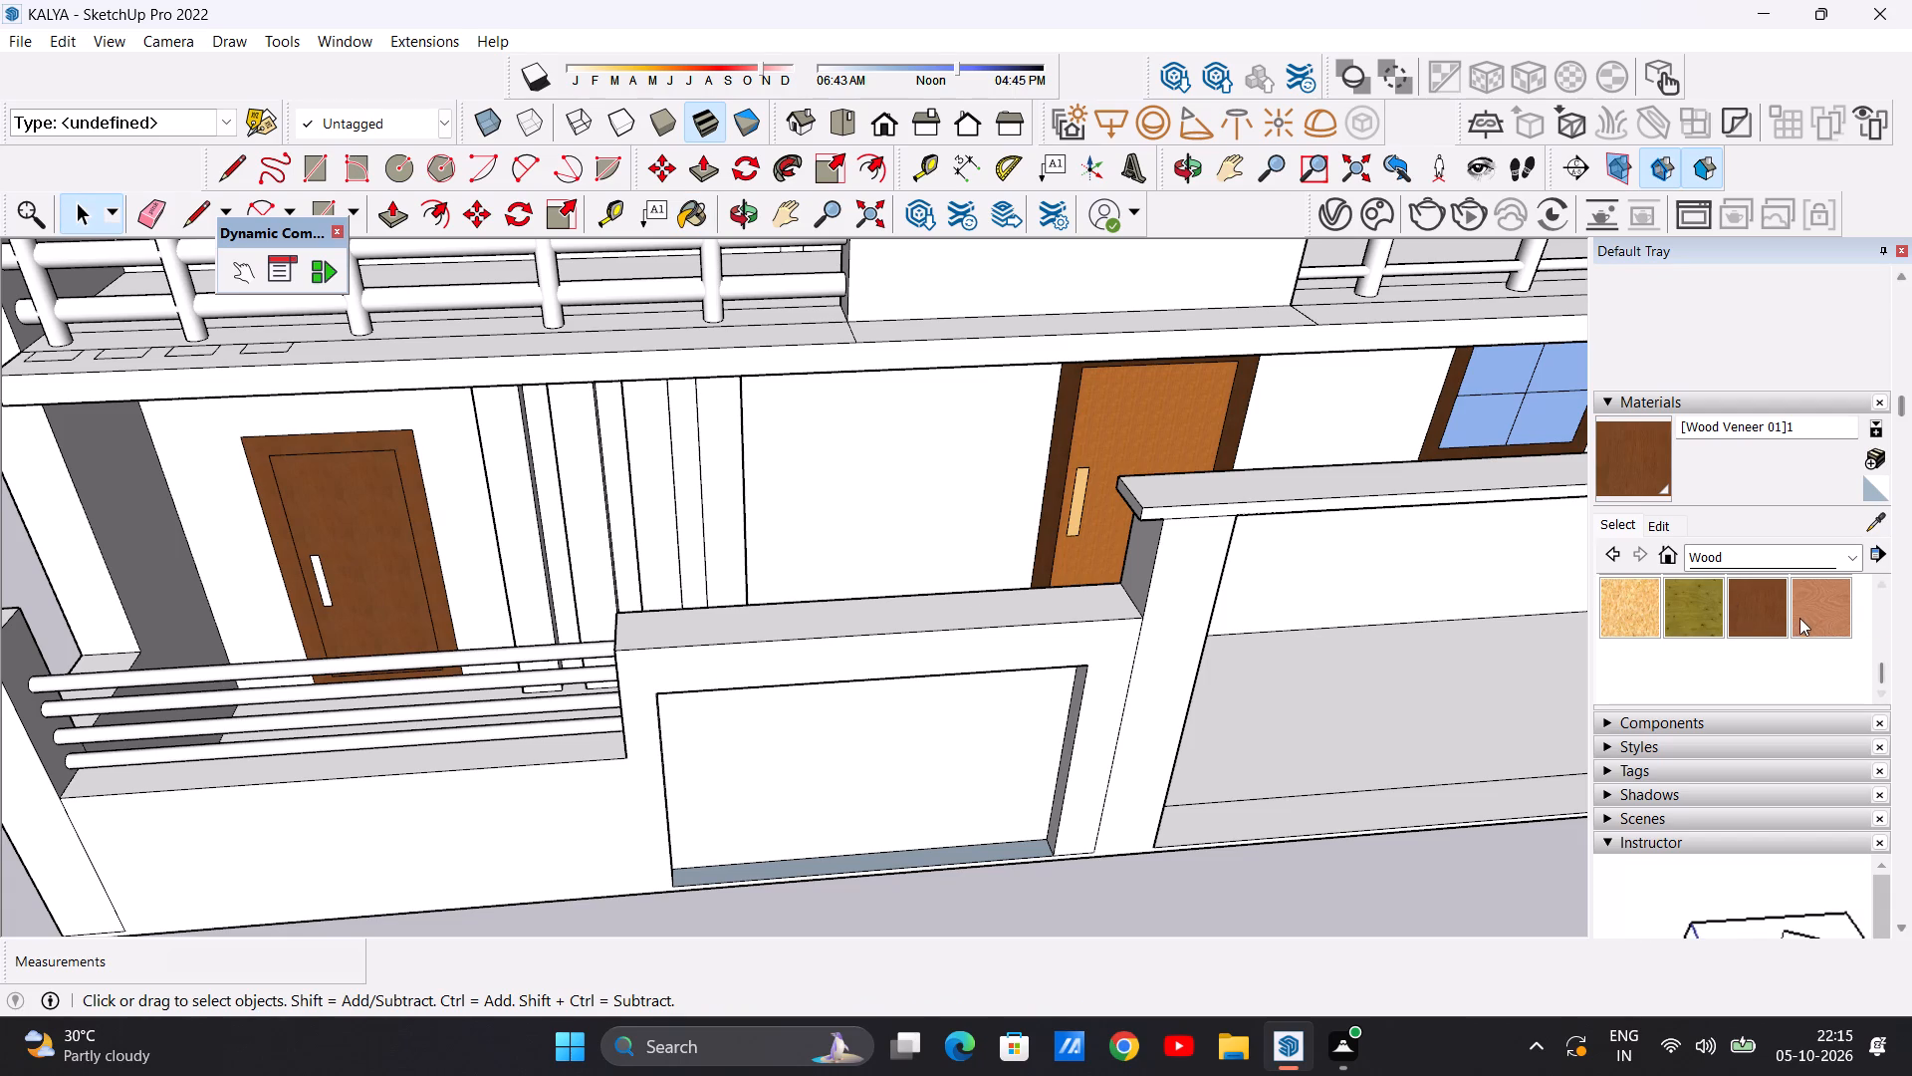
Paint the new door's handle with the Wood Veneer 02 material.
{"action": "left_click", "coordinate": [1804, 614]}
{"action": "scroll", "coordinate": [657, 596], "scroll_direction": "up", "scroll_amount": 9}
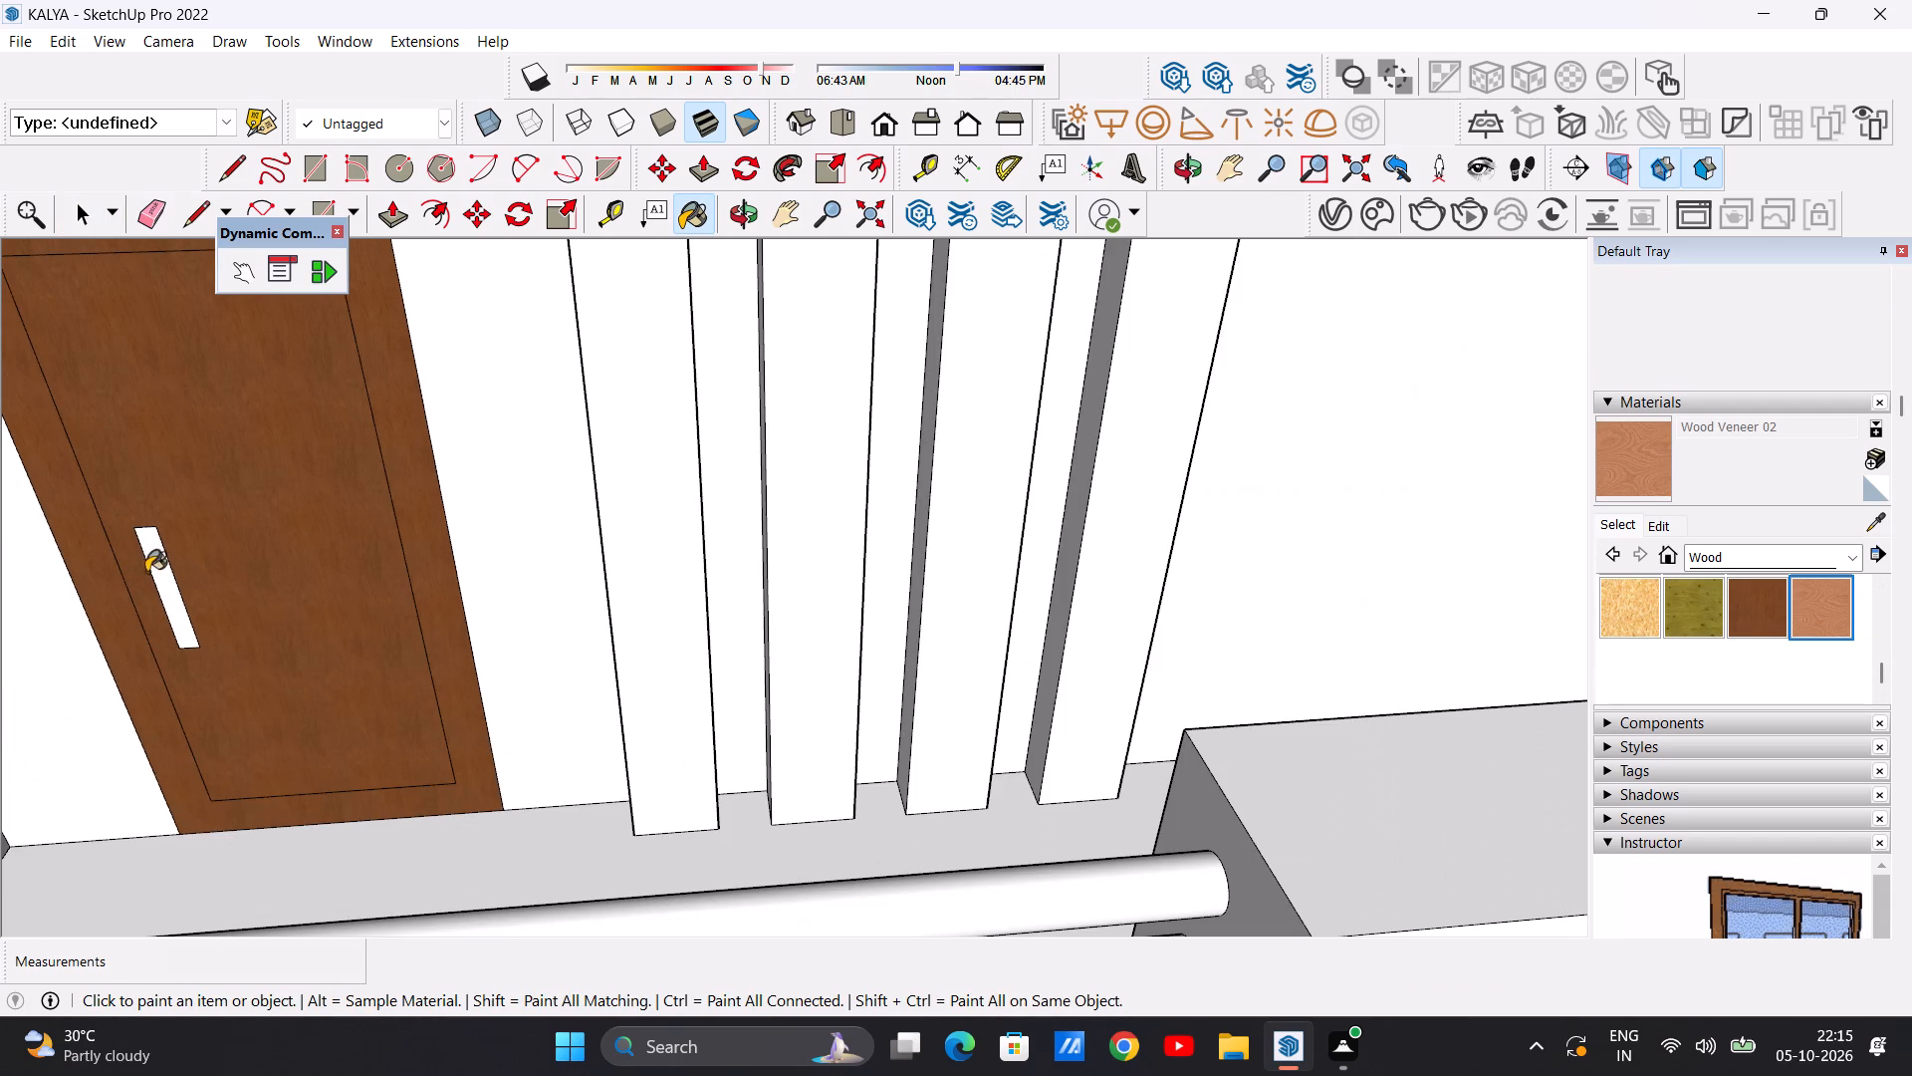
{"action": "left_click", "coordinate": [150, 572]}
{"action": "left_click", "coordinate": [165, 585]}
{"action": "scroll", "coordinate": [340, 627], "scroll_direction": "down", "scroll_amount": 8}
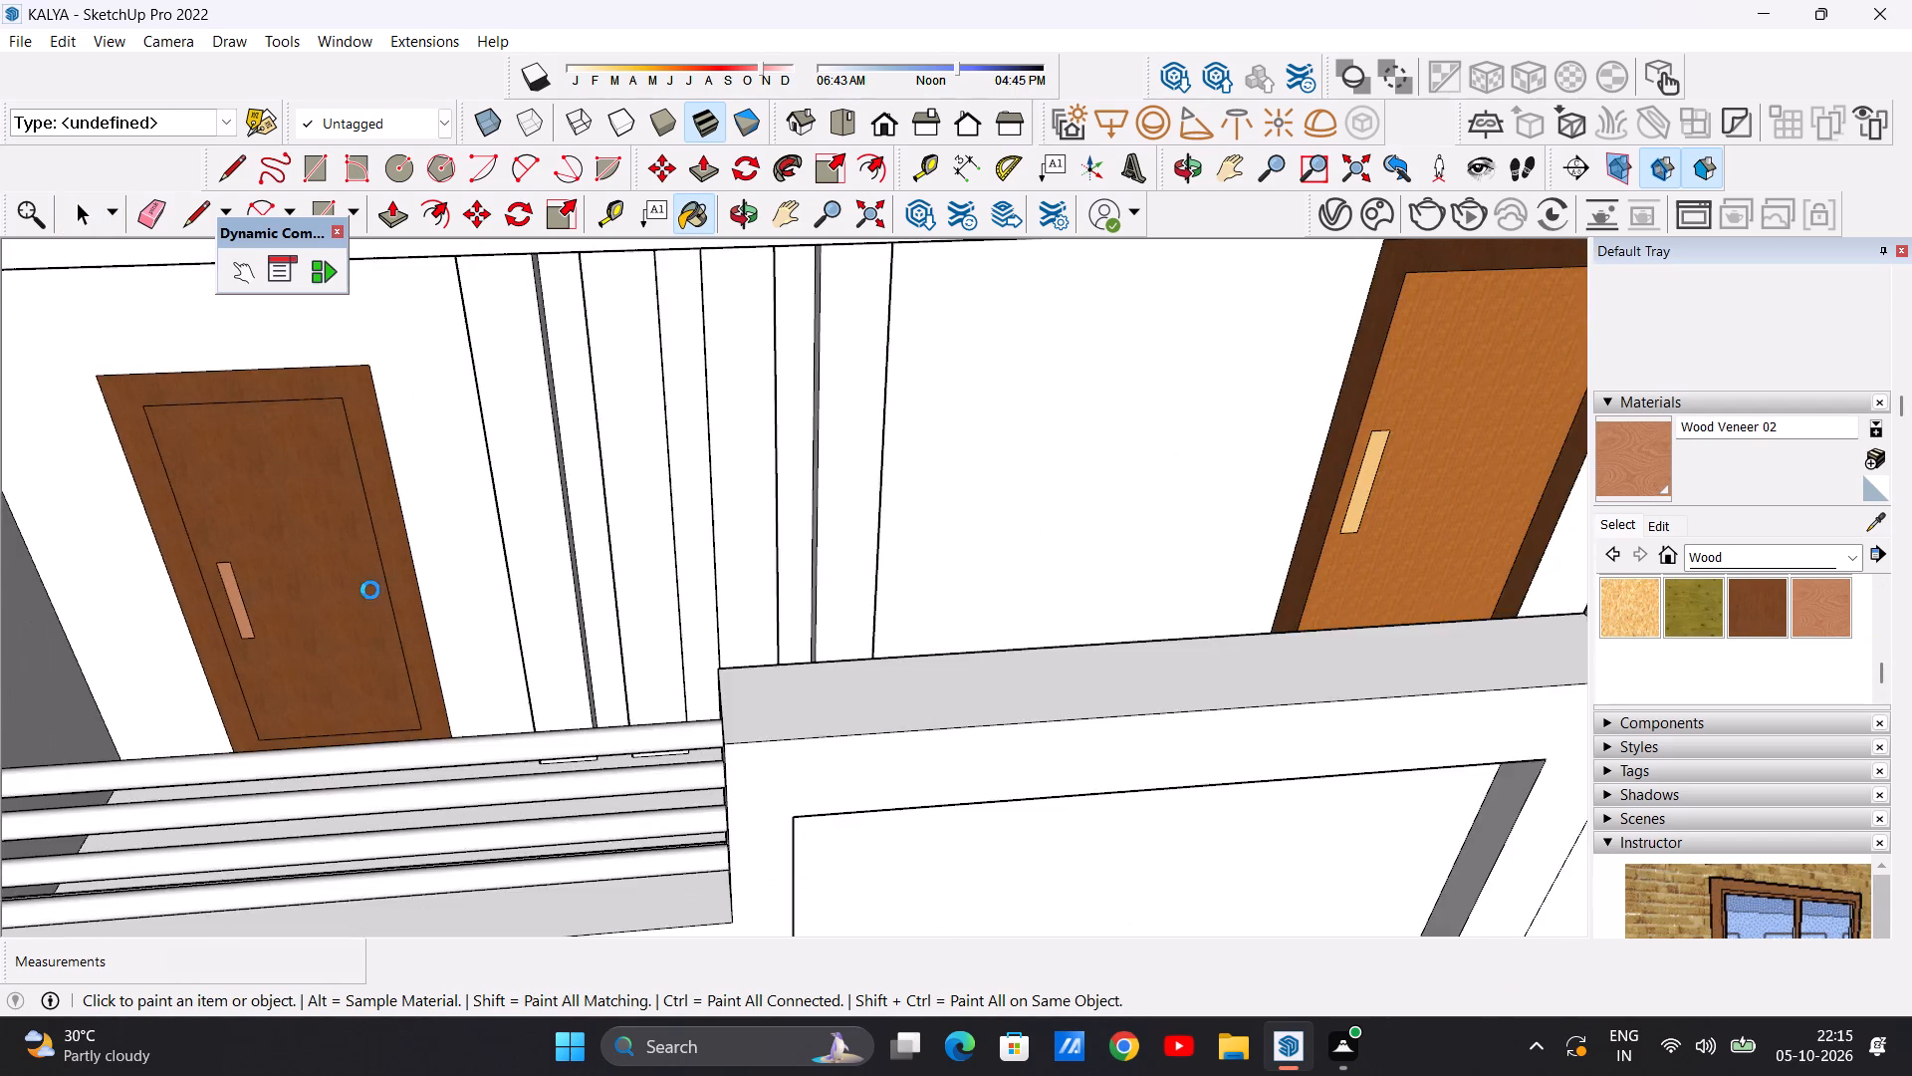
Paint the front faces of the four vertical slats beside the railing door with the Wood Floor Light material.
{"action": "scroll", "coordinate": [370, 590], "scroll_direction": "down", "scroll_amount": 17}
{"action": "key", "text": "space"}
{"action": "middle_click_drag", "start_coordinate": [506, 586], "coordinate": [428, 463]}
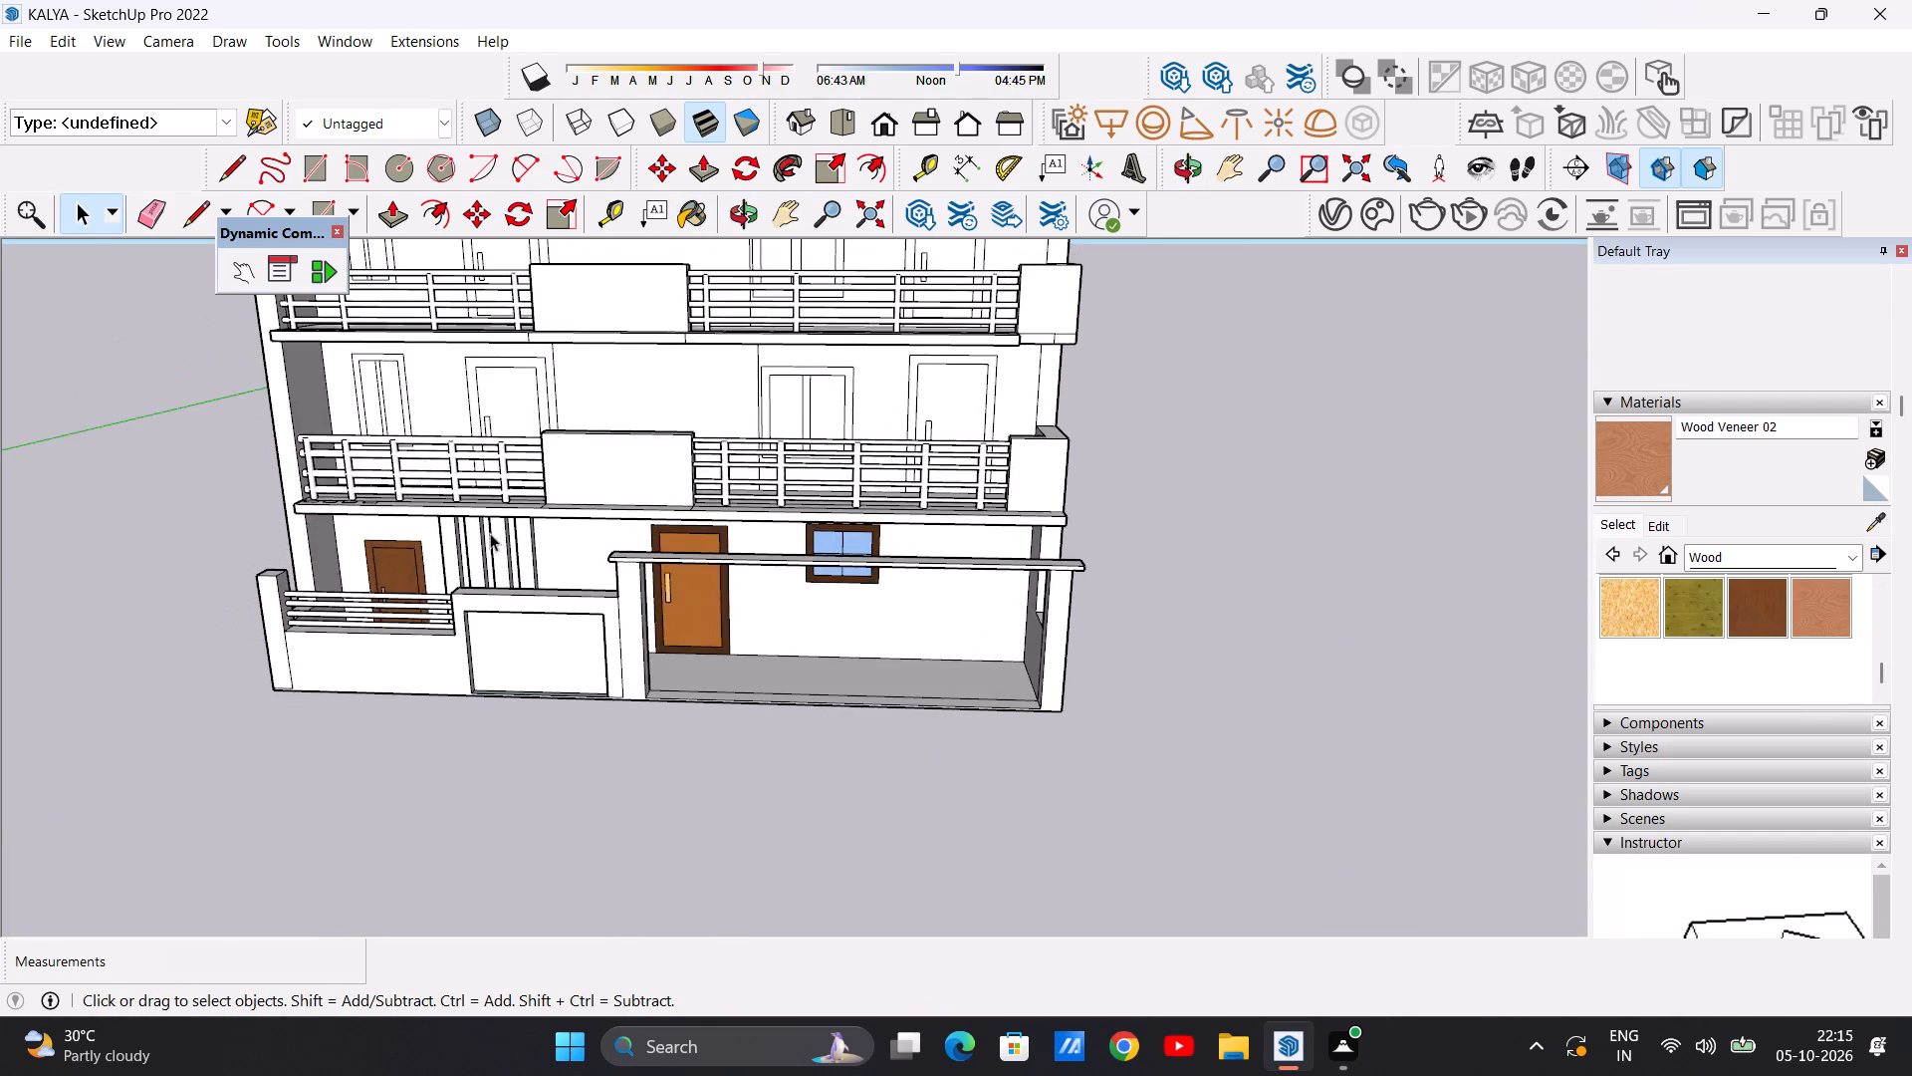
{"action": "scroll", "coordinate": [490, 533], "scroll_direction": "up", "scroll_amount": 8}
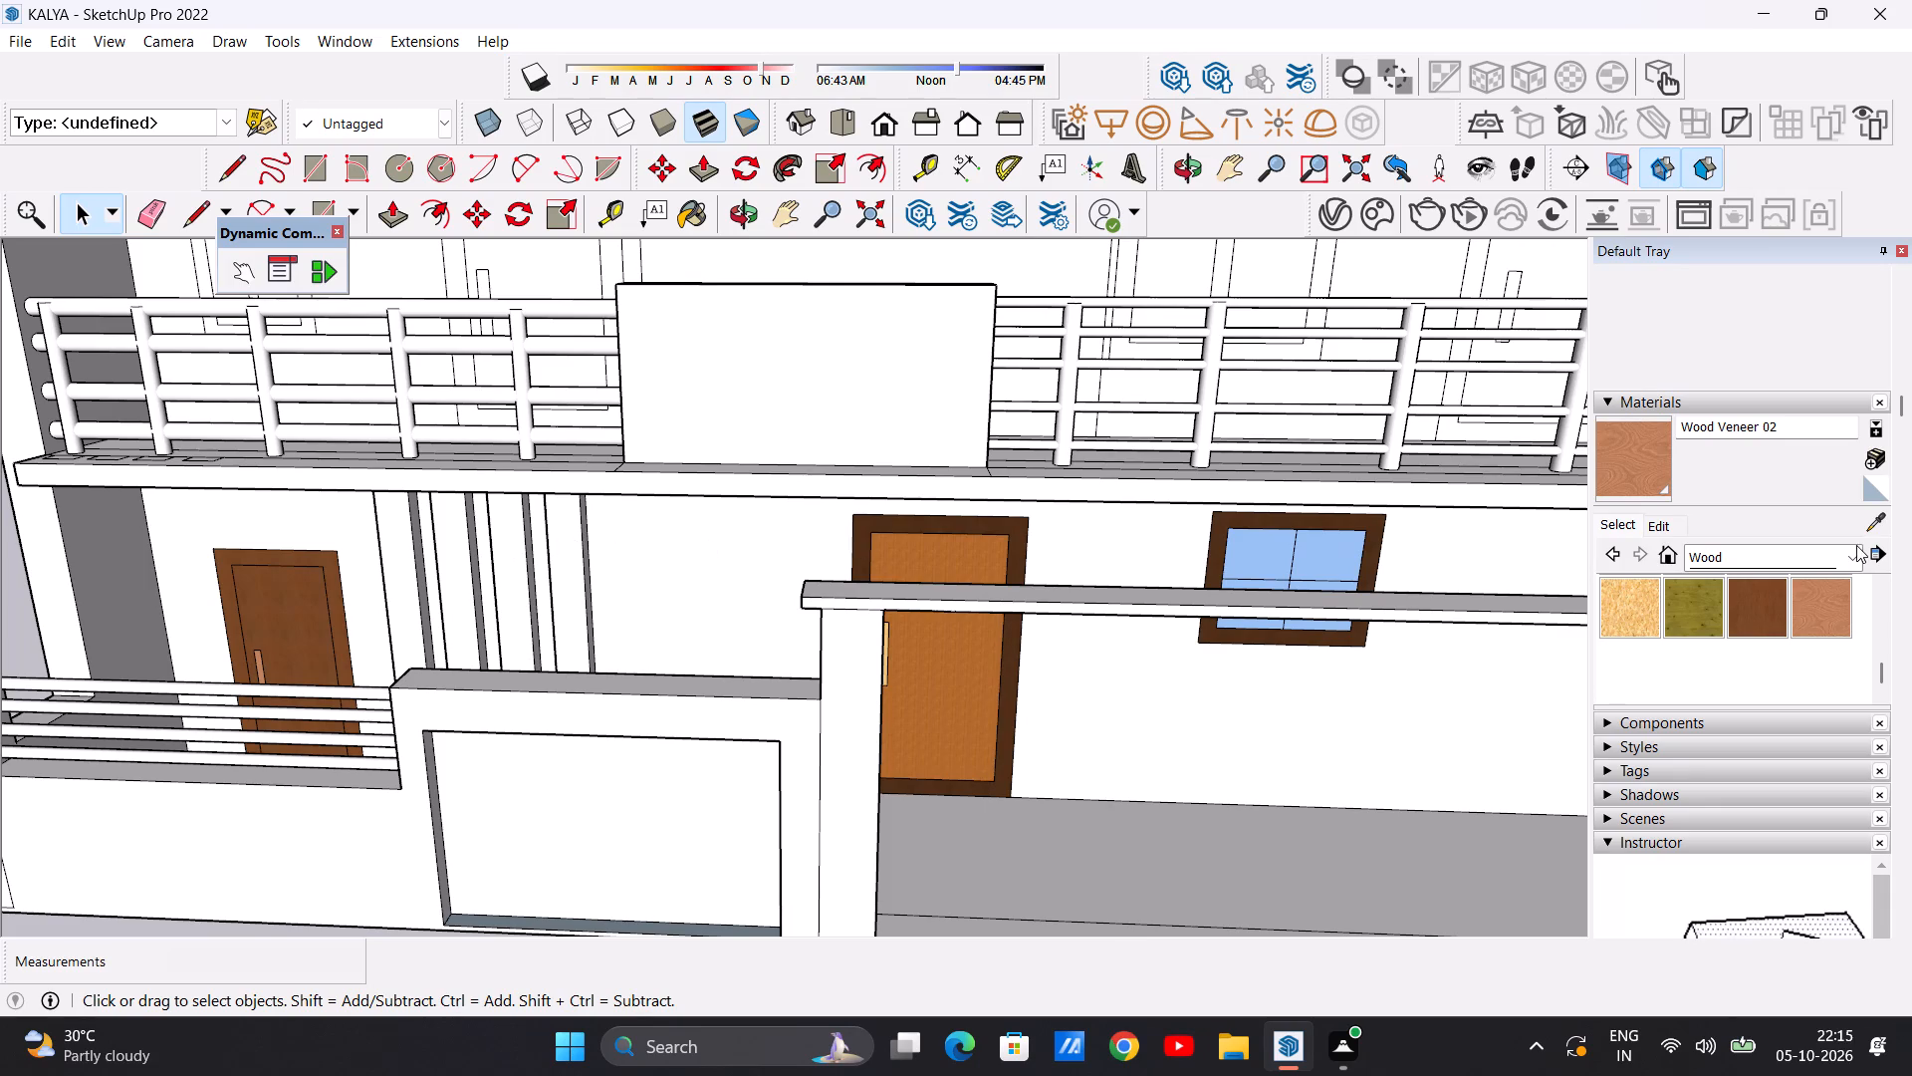
{"action": "scroll", "coordinate": [1806, 607], "scroll_direction": "up", "scroll_amount": 1}
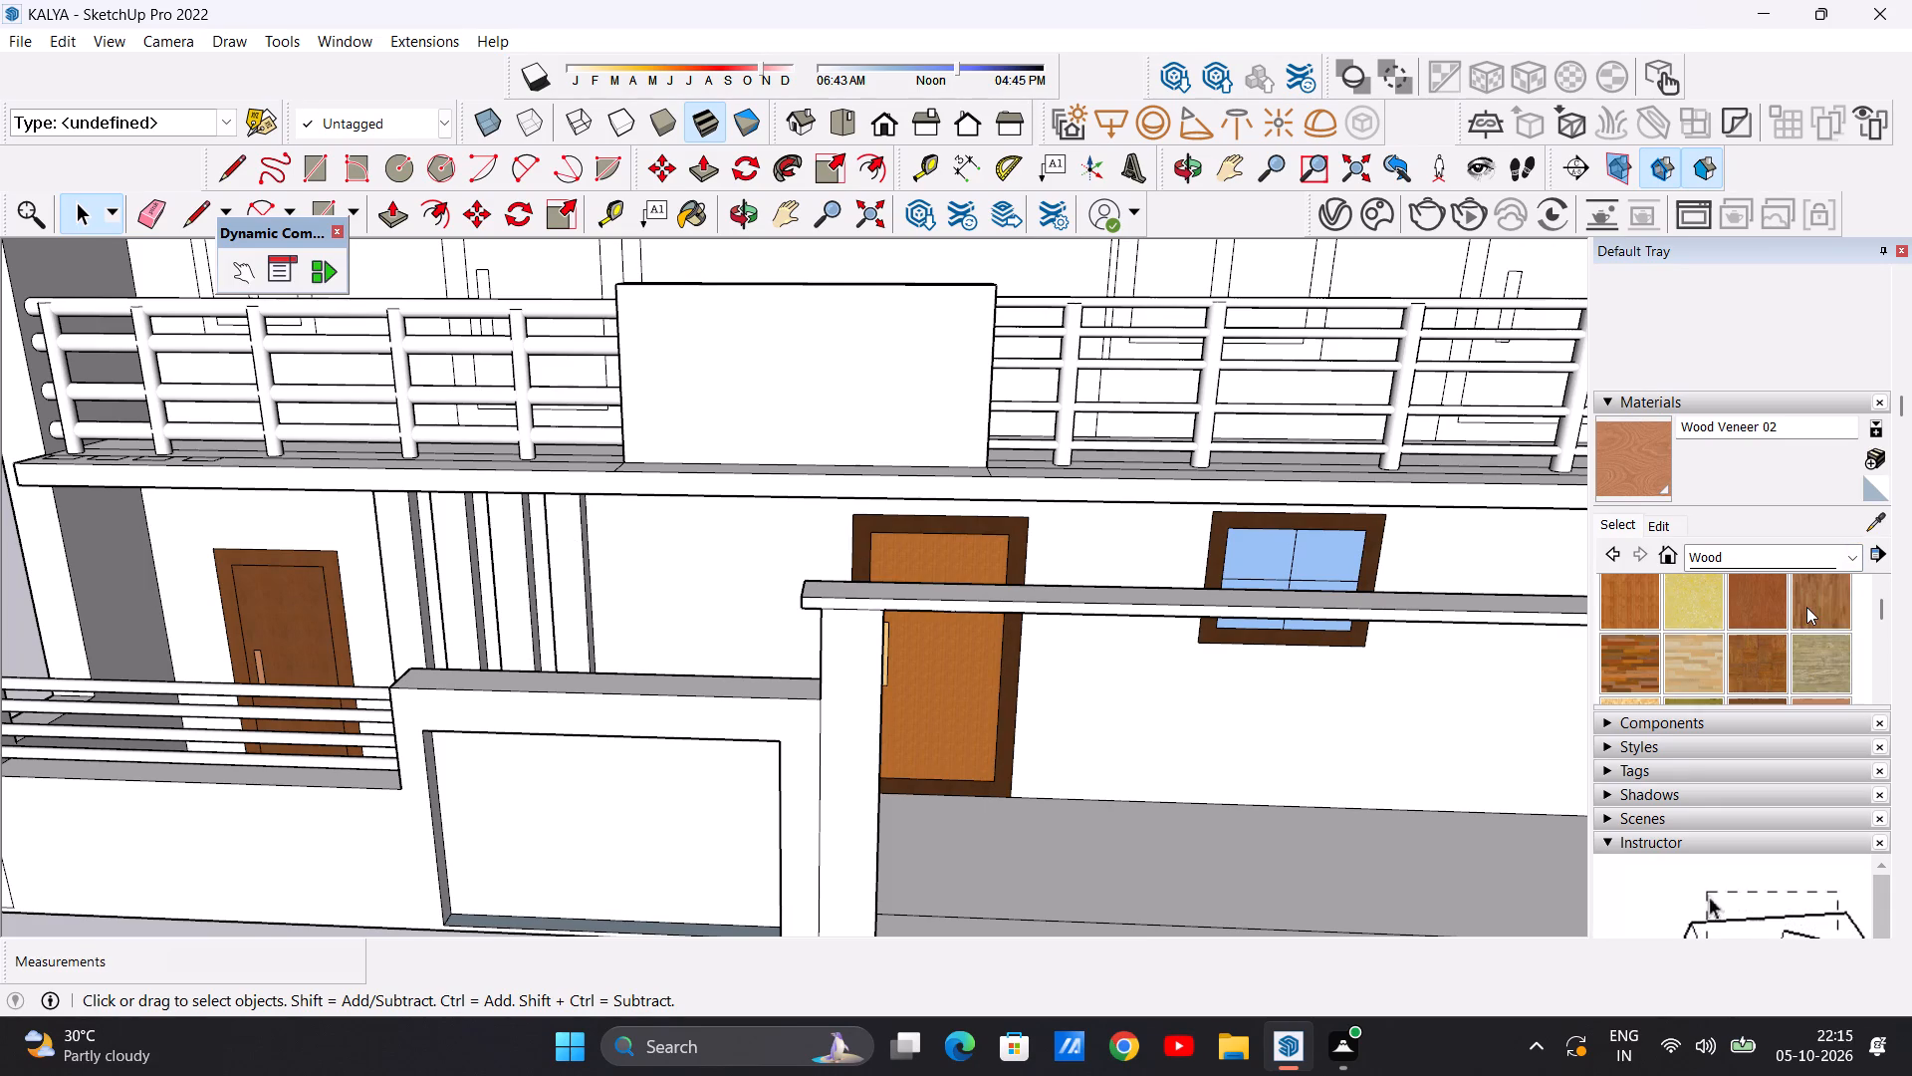
{"action": "scroll", "coordinate": [1806, 607], "scroll_direction": "up", "scroll_amount": 1}
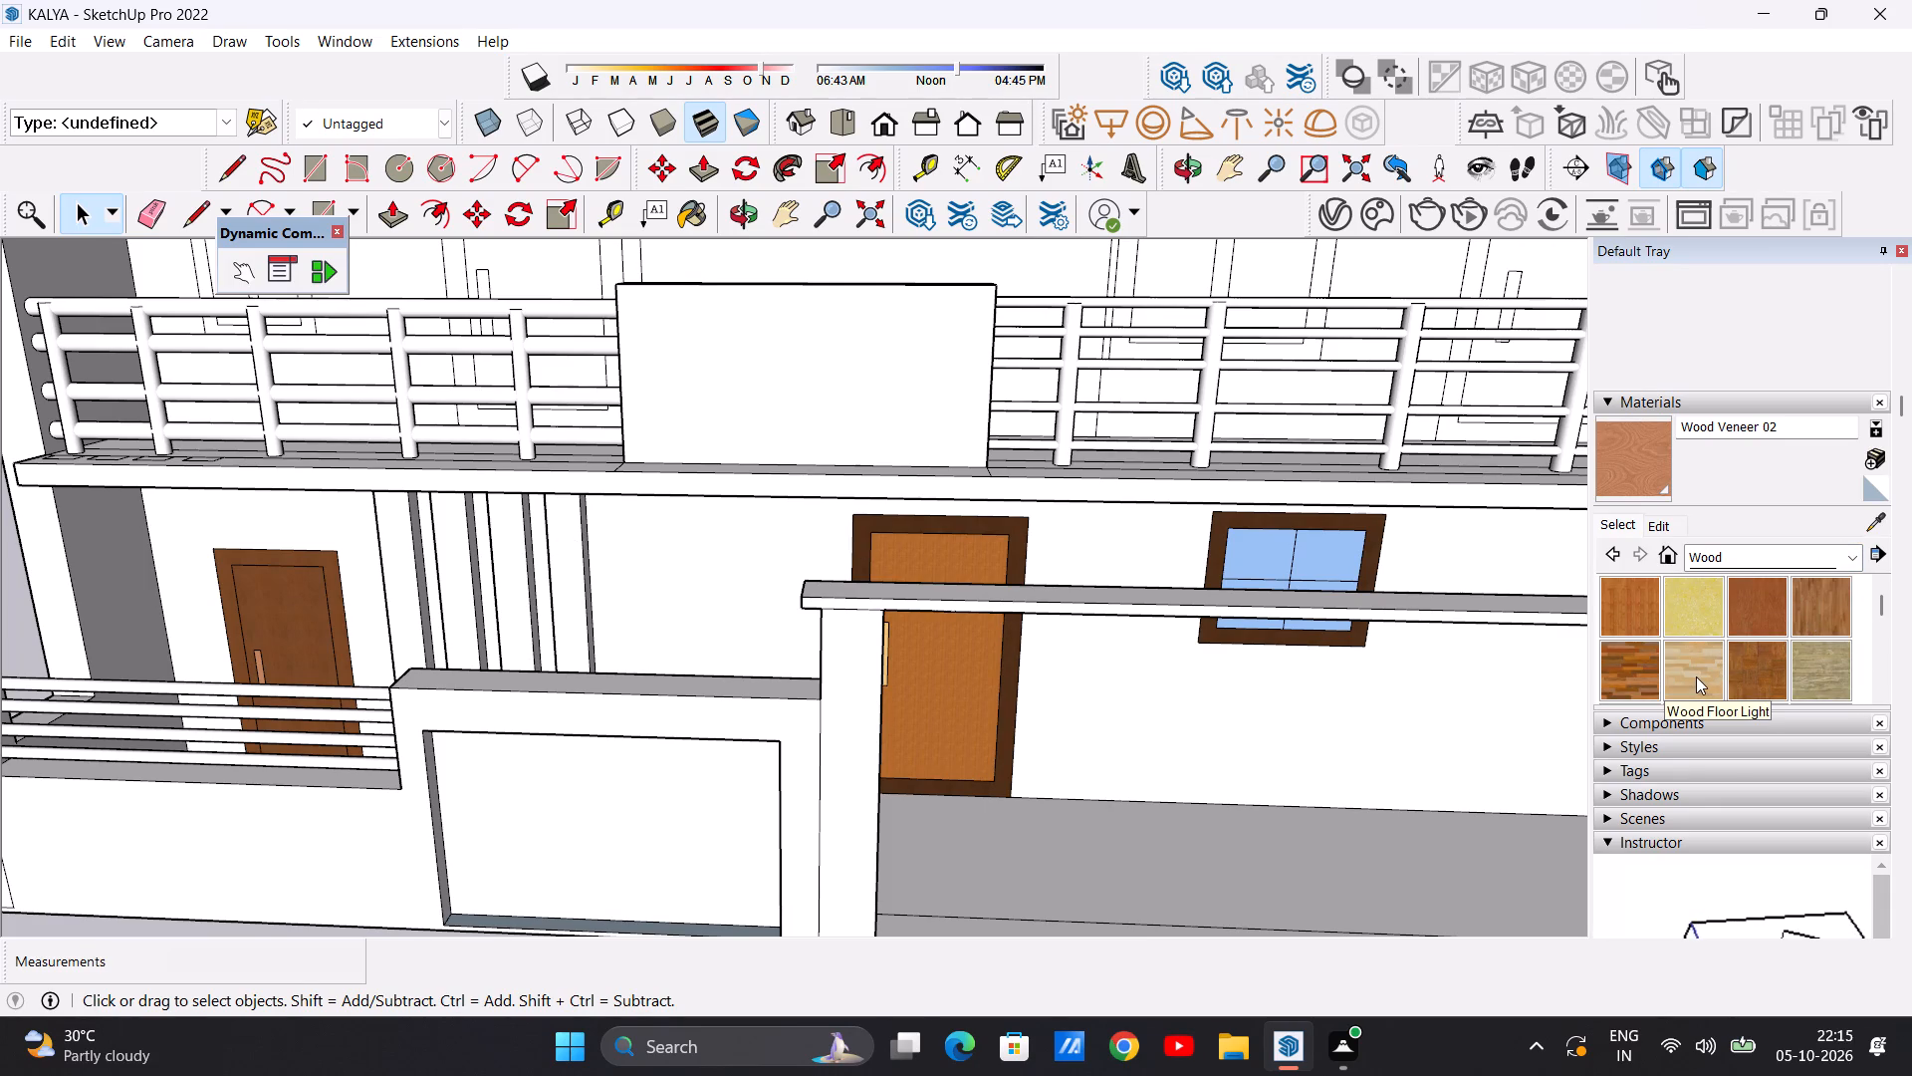
{"action": "left_click", "coordinate": [1696, 676]}
{"action": "scroll", "coordinate": [398, 549], "scroll_direction": "up", "scroll_amount": 6}
{"action": "left_click", "coordinate": [396, 549]}
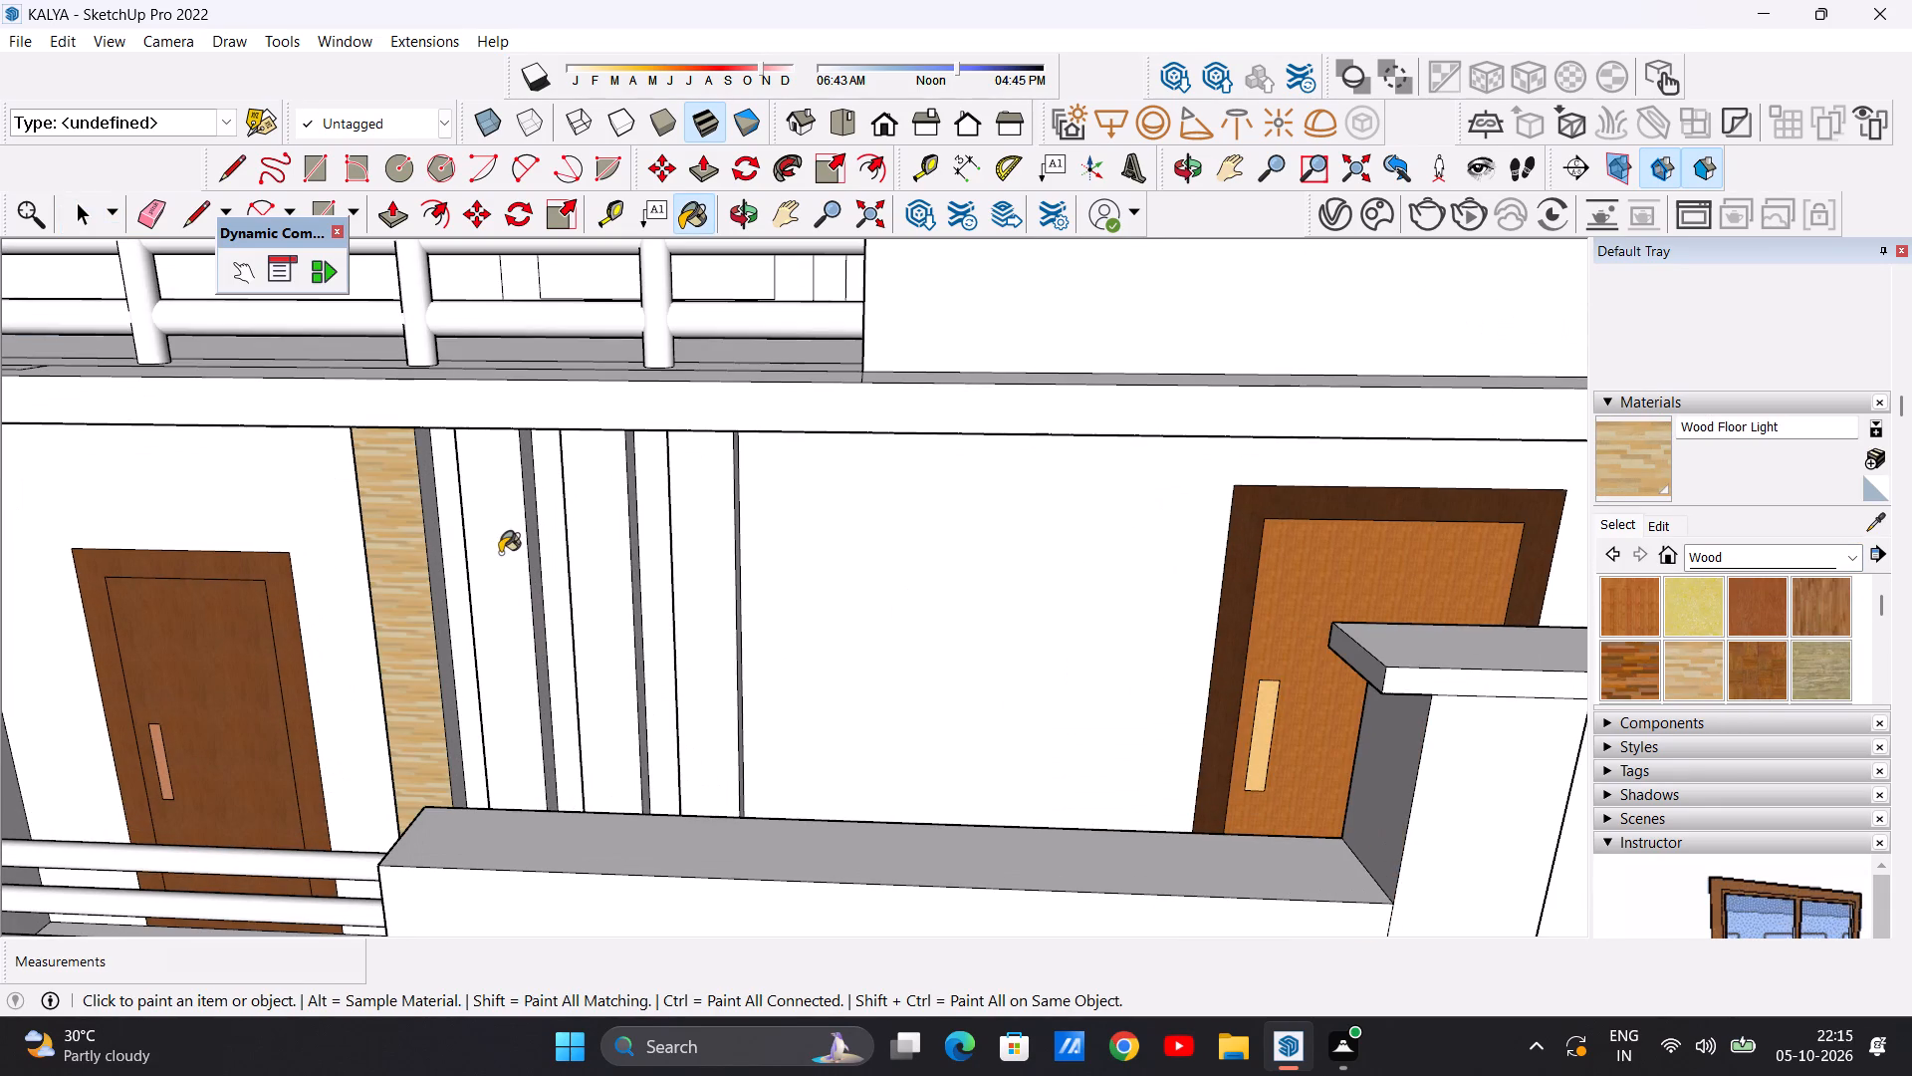
{"action": "left_click", "coordinate": [500, 553]}
{"action": "left_click", "coordinate": [618, 566]}
{"action": "left_click", "coordinate": [683, 571]}
{"action": "scroll", "coordinate": [594, 573], "scroll_direction": "down", "scroll_amount": 7}
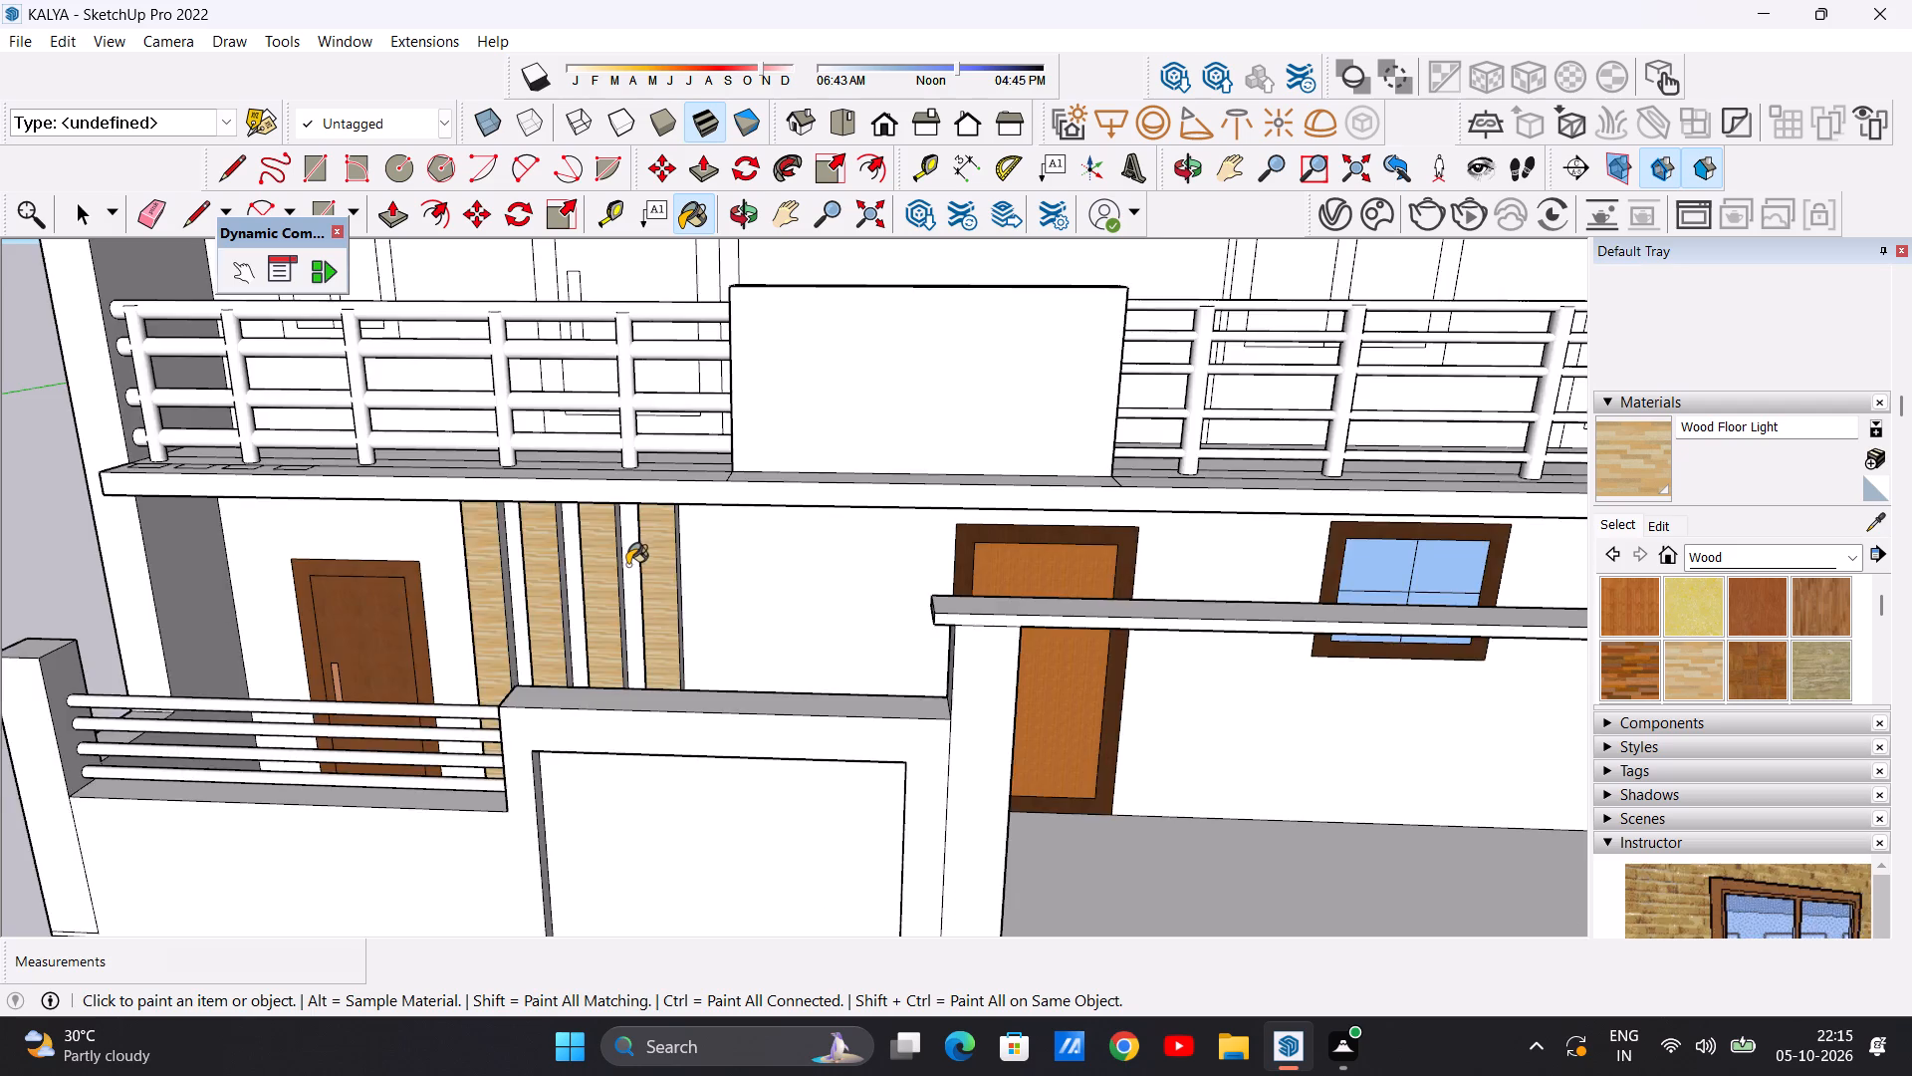
{"action": "scroll", "coordinate": [627, 565], "scroll_direction": "down", "scroll_amount": 3}
Paint the slats' side faces that look towards the railing door with Wood Floor Light.
{"action": "middle_click_drag", "start_coordinate": [440, 571], "coordinate": [853, 567]}
{"action": "scroll", "coordinate": [642, 606], "scroll_direction": "up", "scroll_amount": 4}
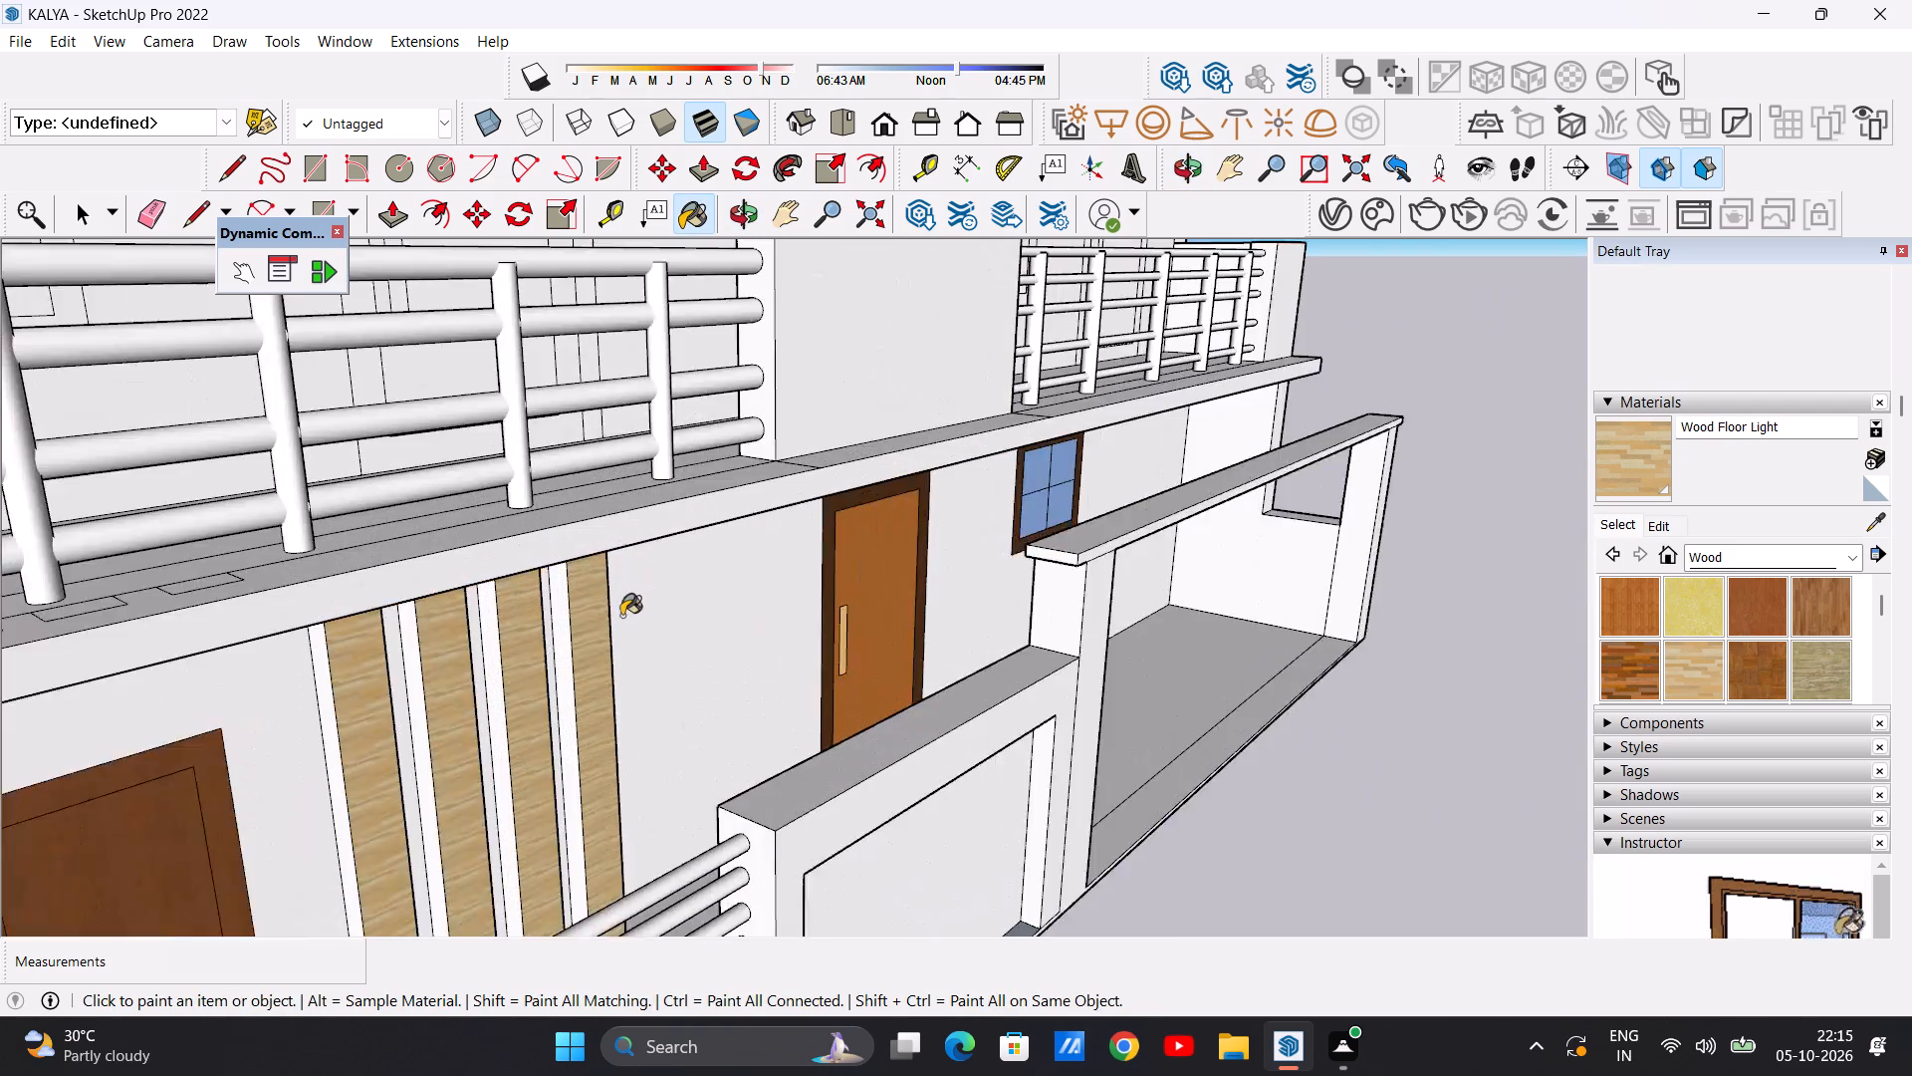
{"action": "scroll", "coordinate": [621, 616], "scroll_direction": "up", "scroll_amount": 6}
{"action": "left_click", "coordinate": [567, 636]}
{"action": "left_click", "coordinate": [450, 656]}
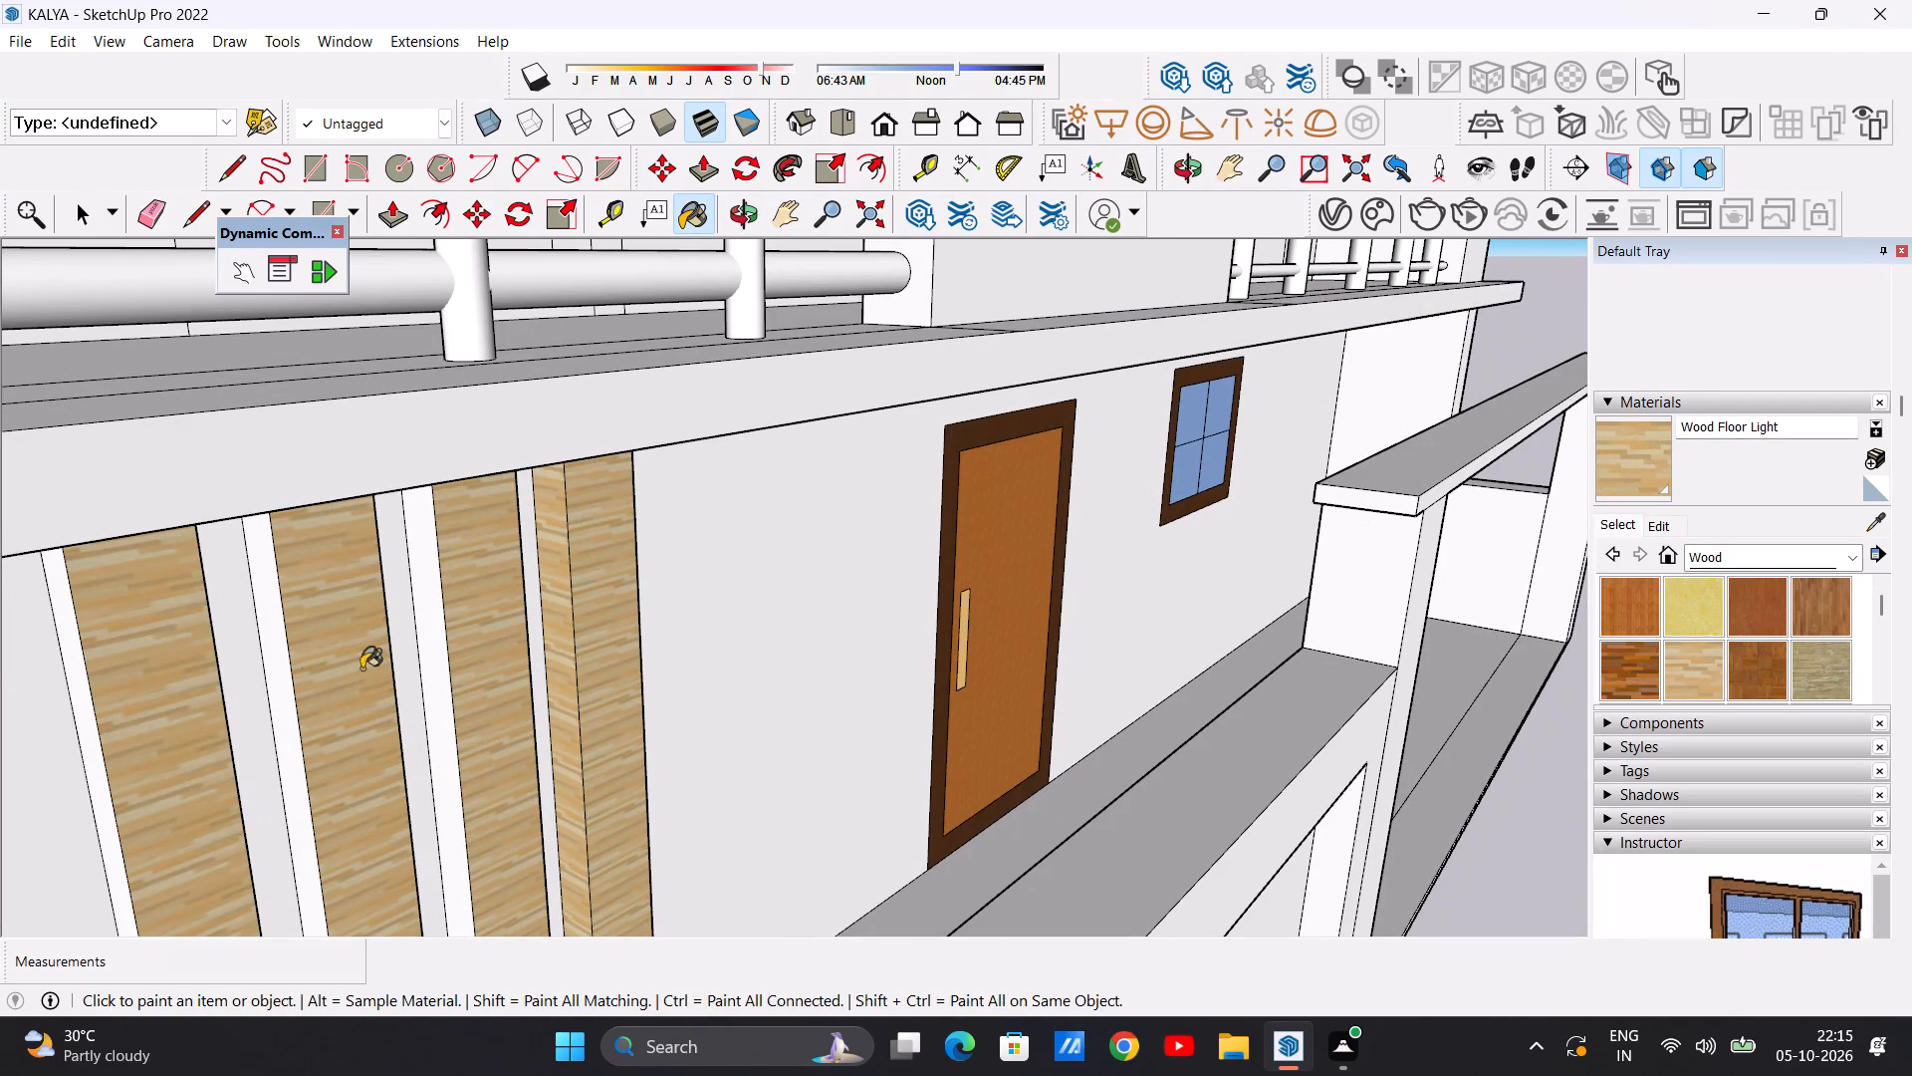
{"action": "left_click", "coordinate": [426, 654]}
{"action": "left_click", "coordinate": [284, 680]}
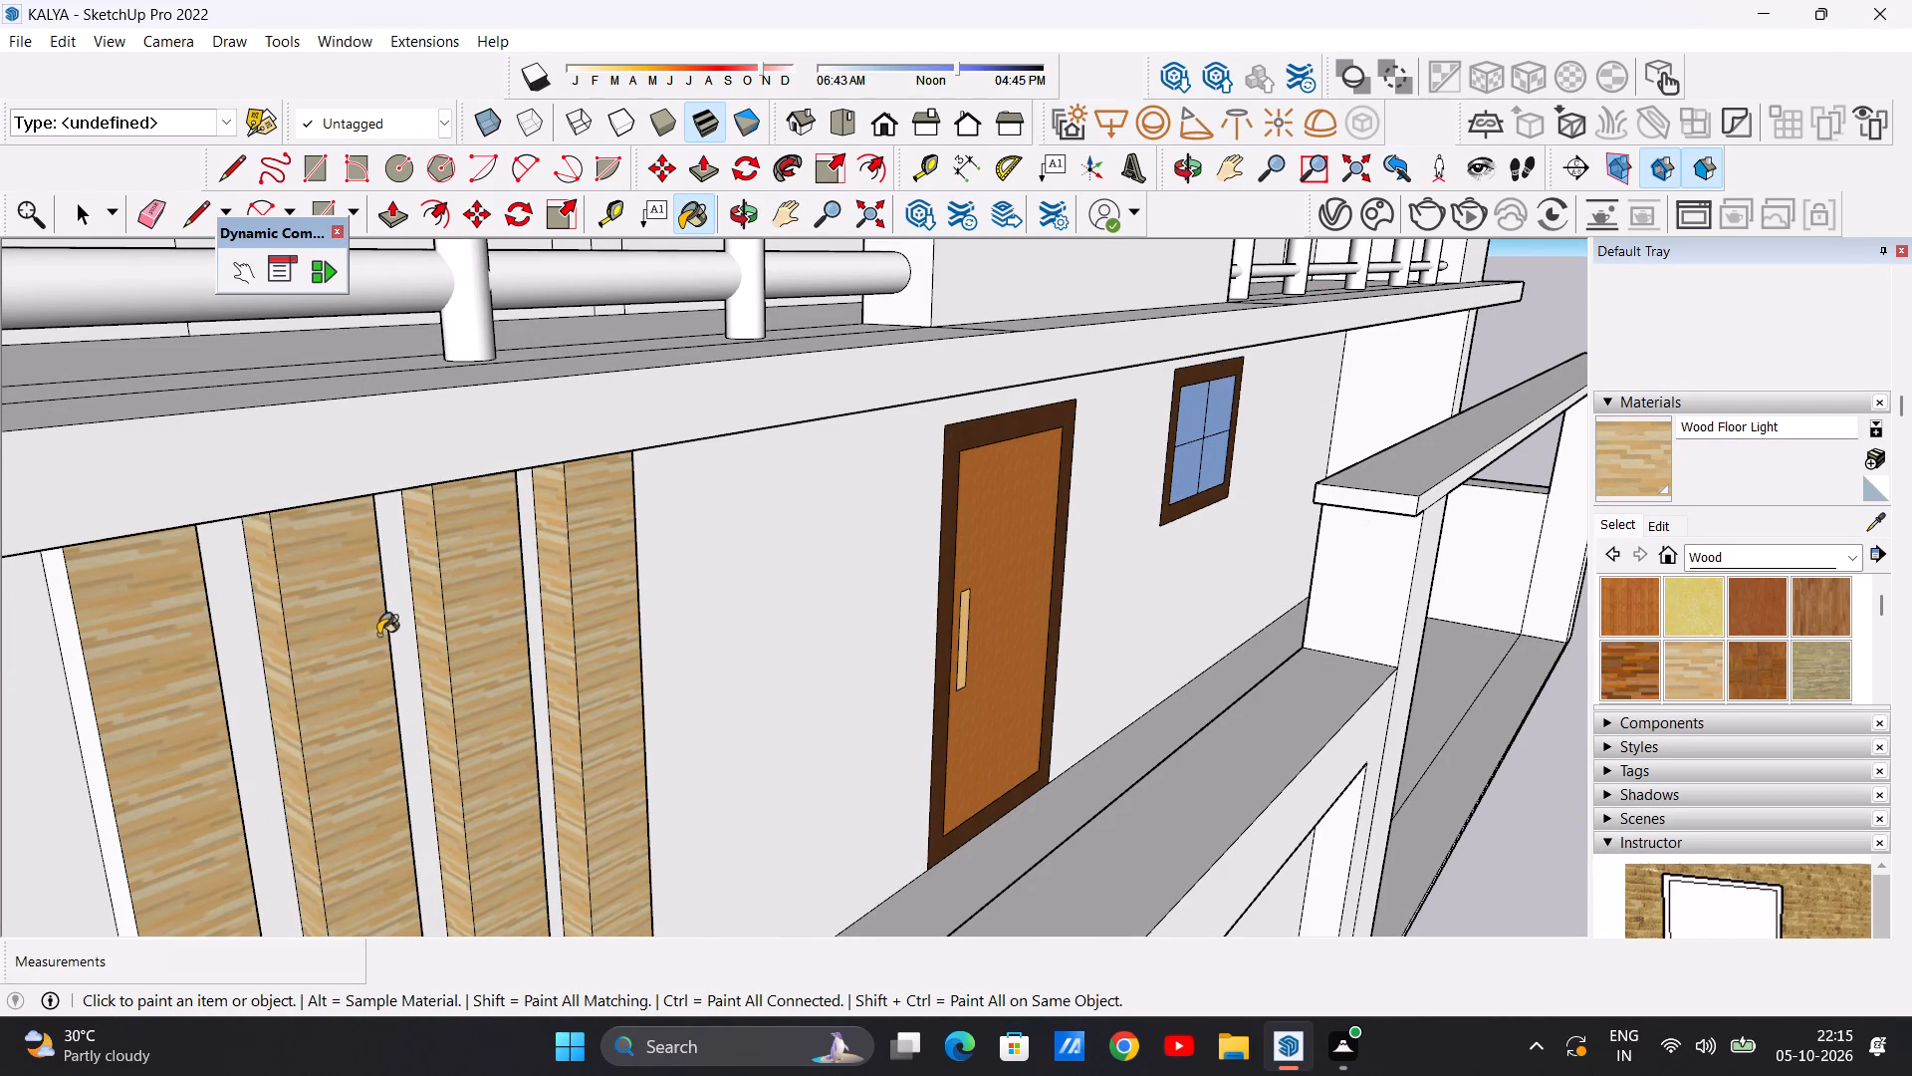
{"action": "scroll", "coordinate": [395, 629], "scroll_direction": "down", "scroll_amount": 6}
{"action": "scroll", "coordinate": [260, 664], "scroll_direction": "up", "scroll_amount": 5}
{"action": "left_click", "coordinate": [219, 674]}
{"action": "scroll", "coordinate": [318, 631], "scroll_direction": "down", "scroll_amount": 13}
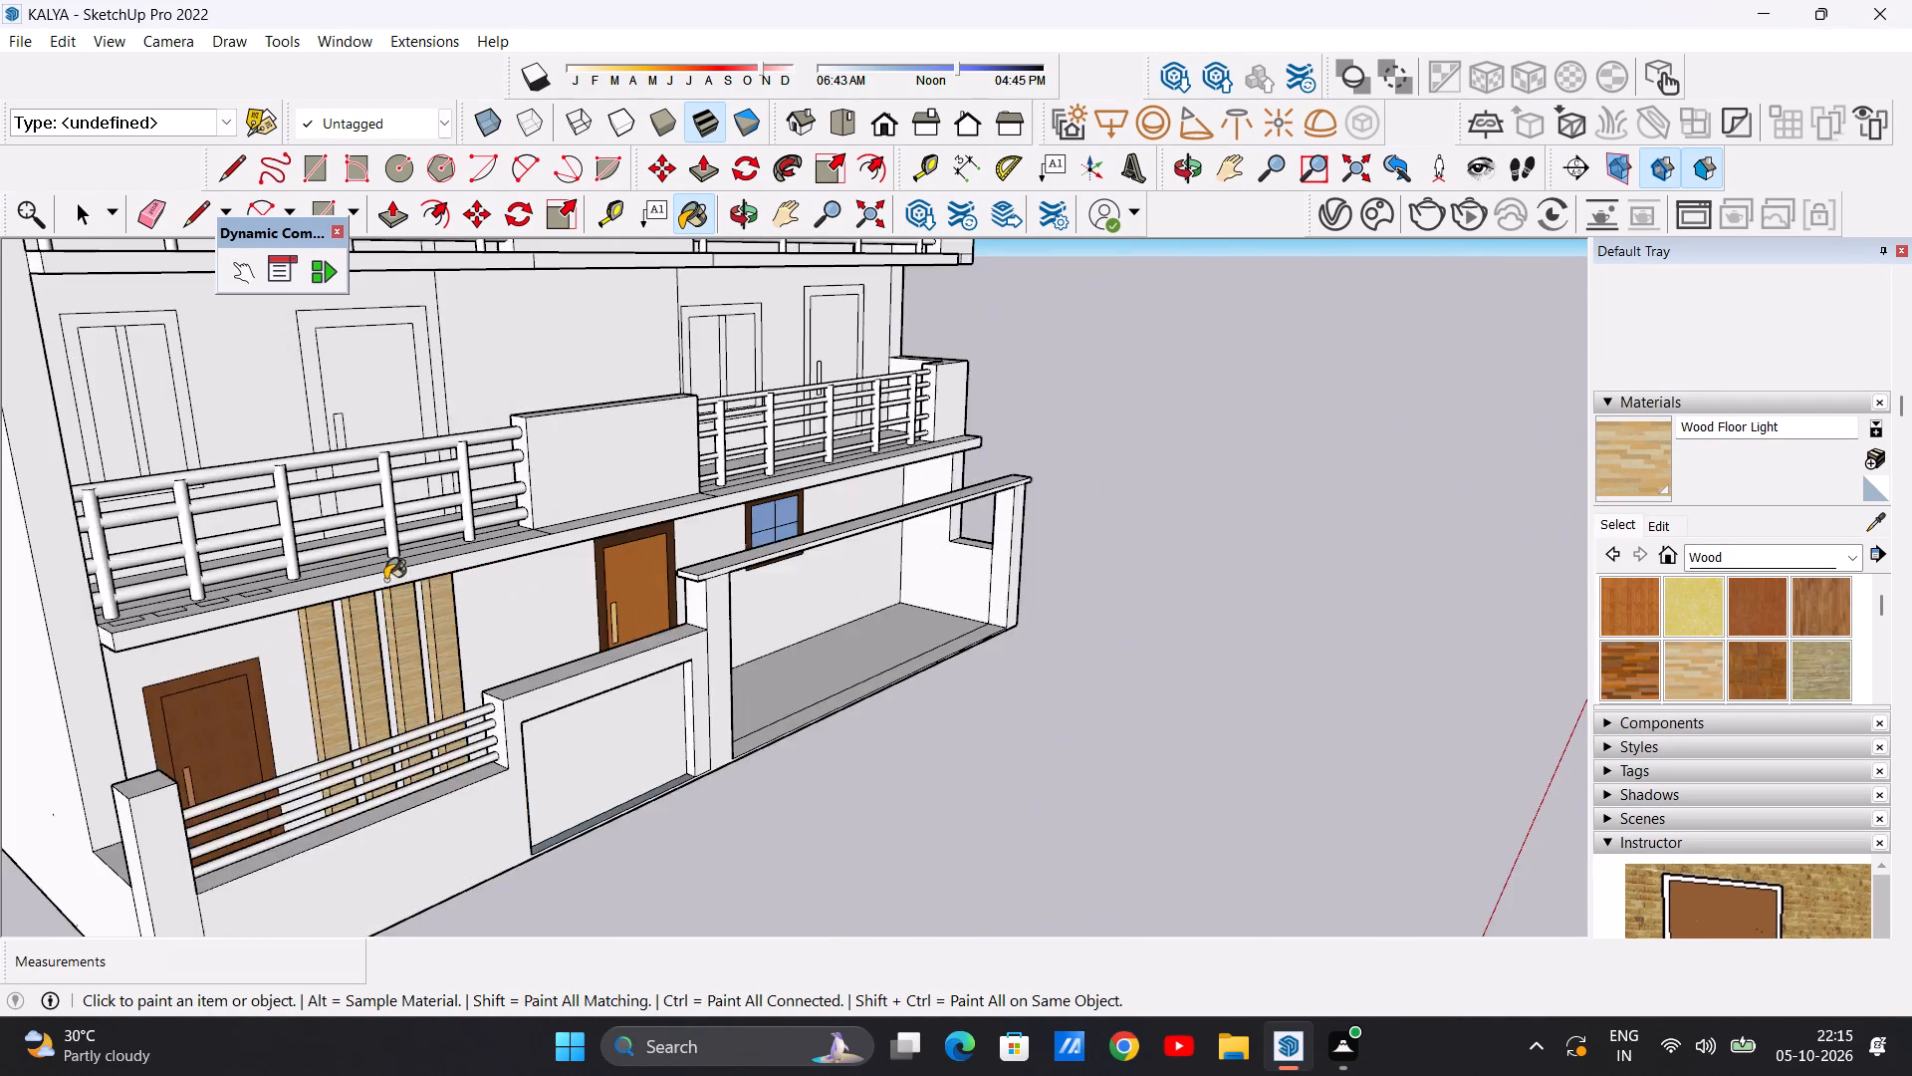
{"action": "scroll", "coordinate": [385, 580], "scroll_direction": "down", "scroll_amount": 5}
Paint the slats' opposite side faces, towards the main door, with Wood Floor Light.
{"action": "middle_click_drag", "start_coordinate": [489, 612], "coordinate": [0, 614]}
{"action": "scroll", "coordinate": [614, 587], "scroll_direction": "up", "scroll_amount": 5}
{"action": "middle_click_drag", "start_coordinate": [703, 524], "coordinate": [548, 524]}
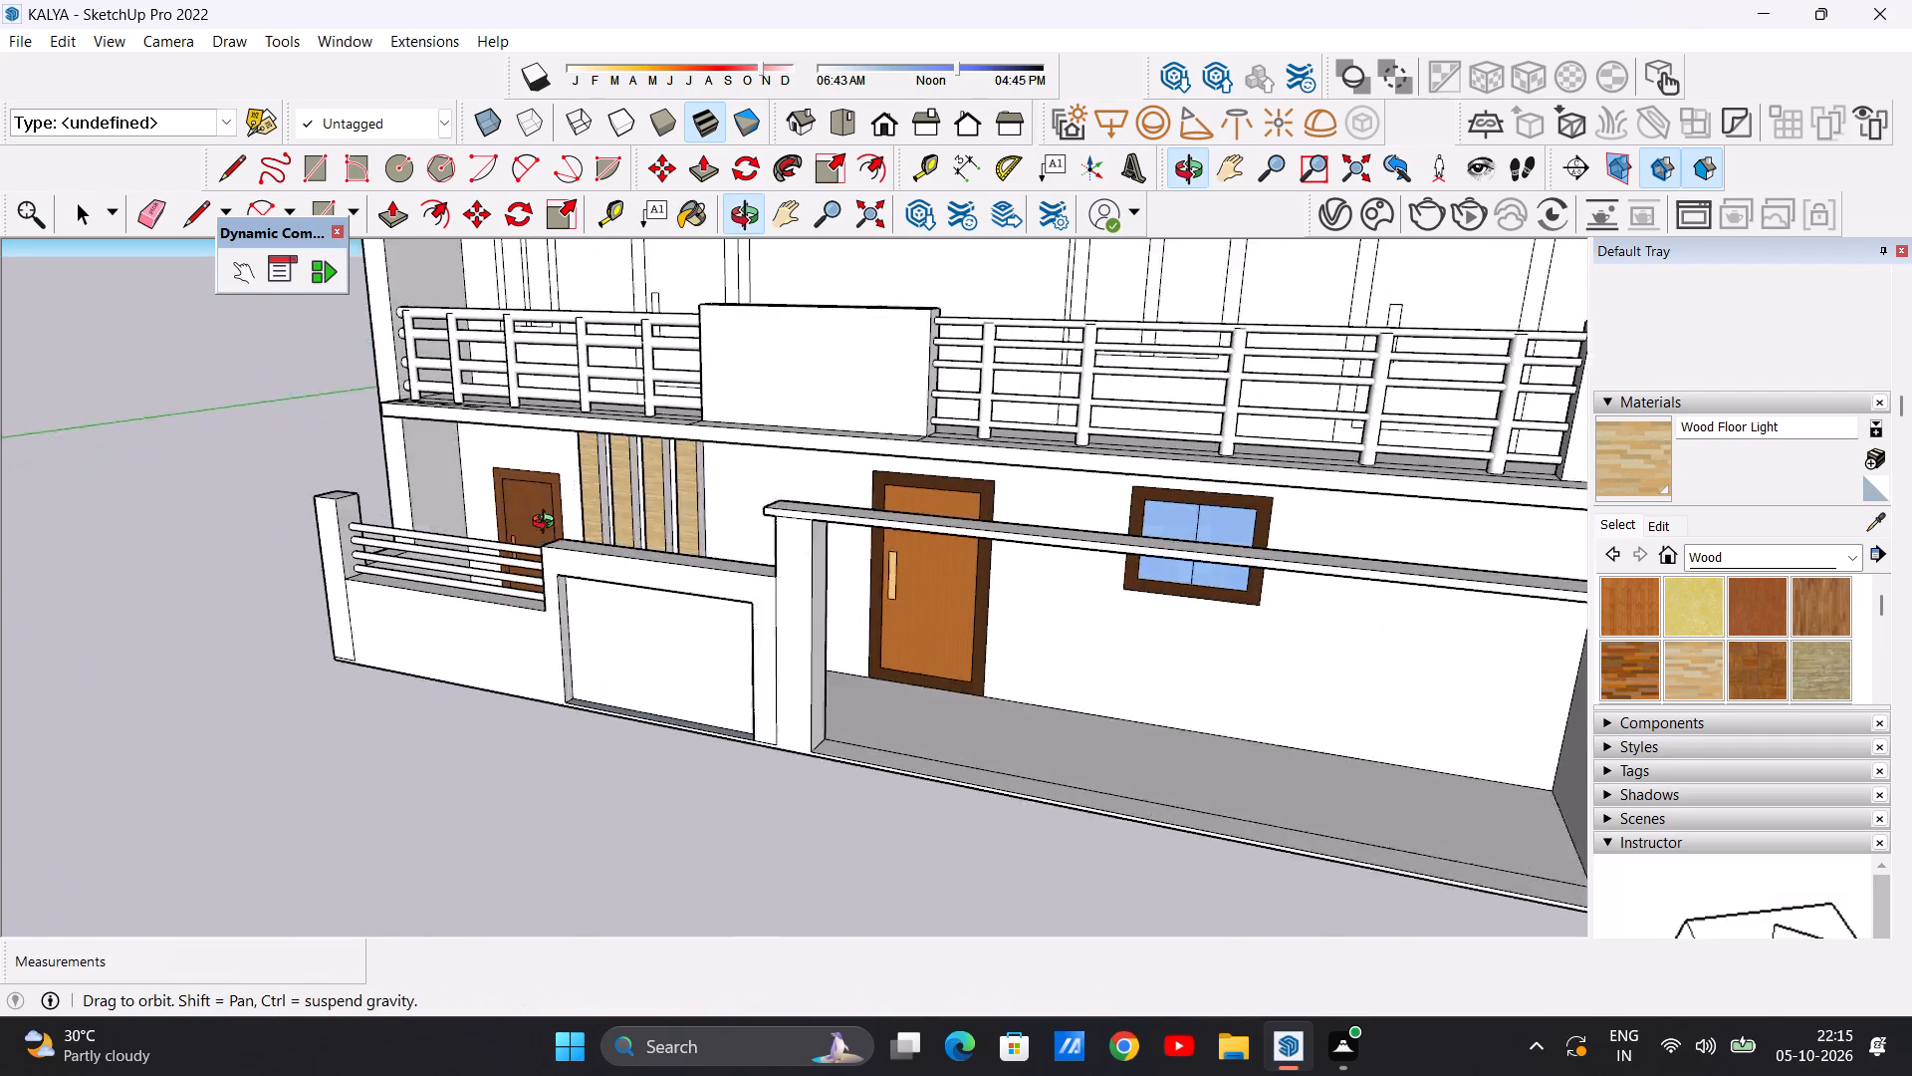
{"action": "middle_click_drag", "start_coordinate": [548, 524], "coordinate": [276, 570]}
{"action": "middle_click_drag", "start_coordinate": [699, 502], "coordinate": [856, 467]}
{"action": "scroll", "coordinate": [856, 467], "scroll_direction": "up", "scroll_amount": 11}
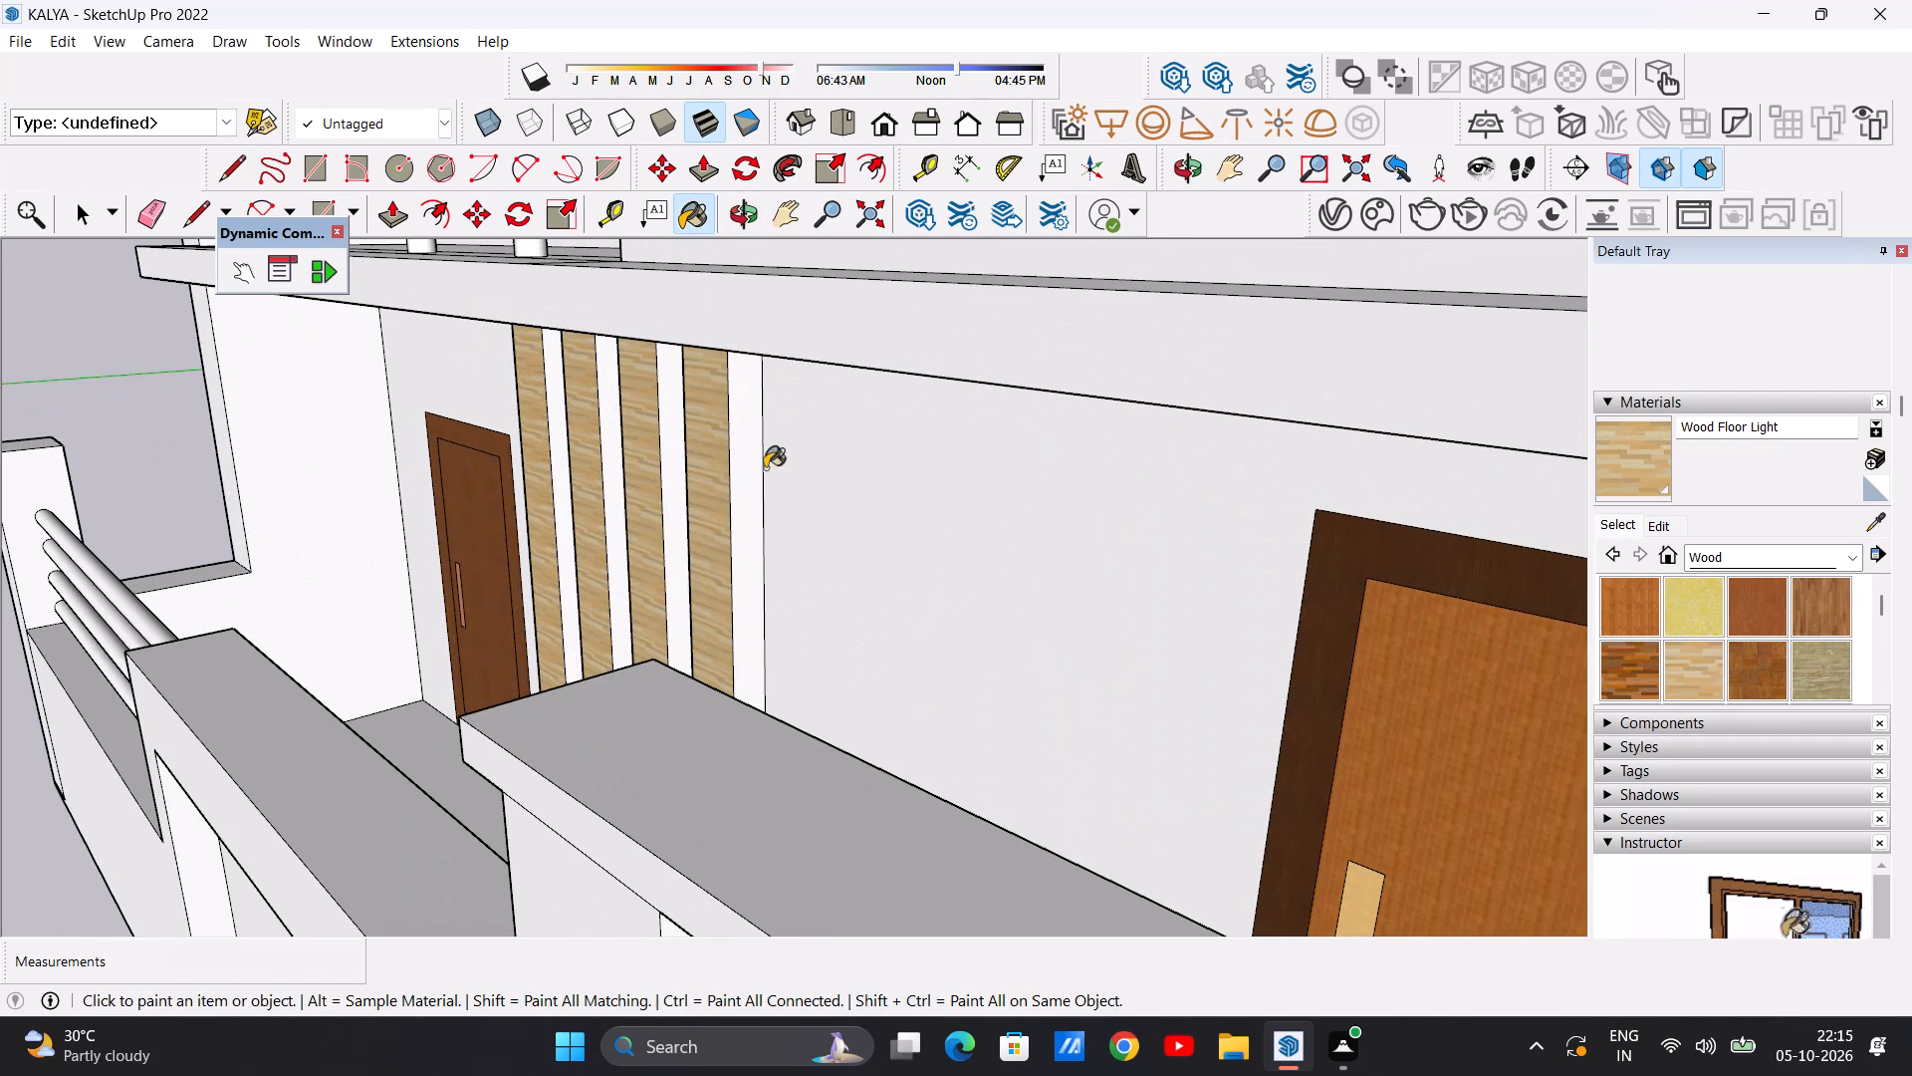
{"action": "left_click", "coordinate": [735, 473]}
{"action": "left_click", "coordinate": [671, 481]}
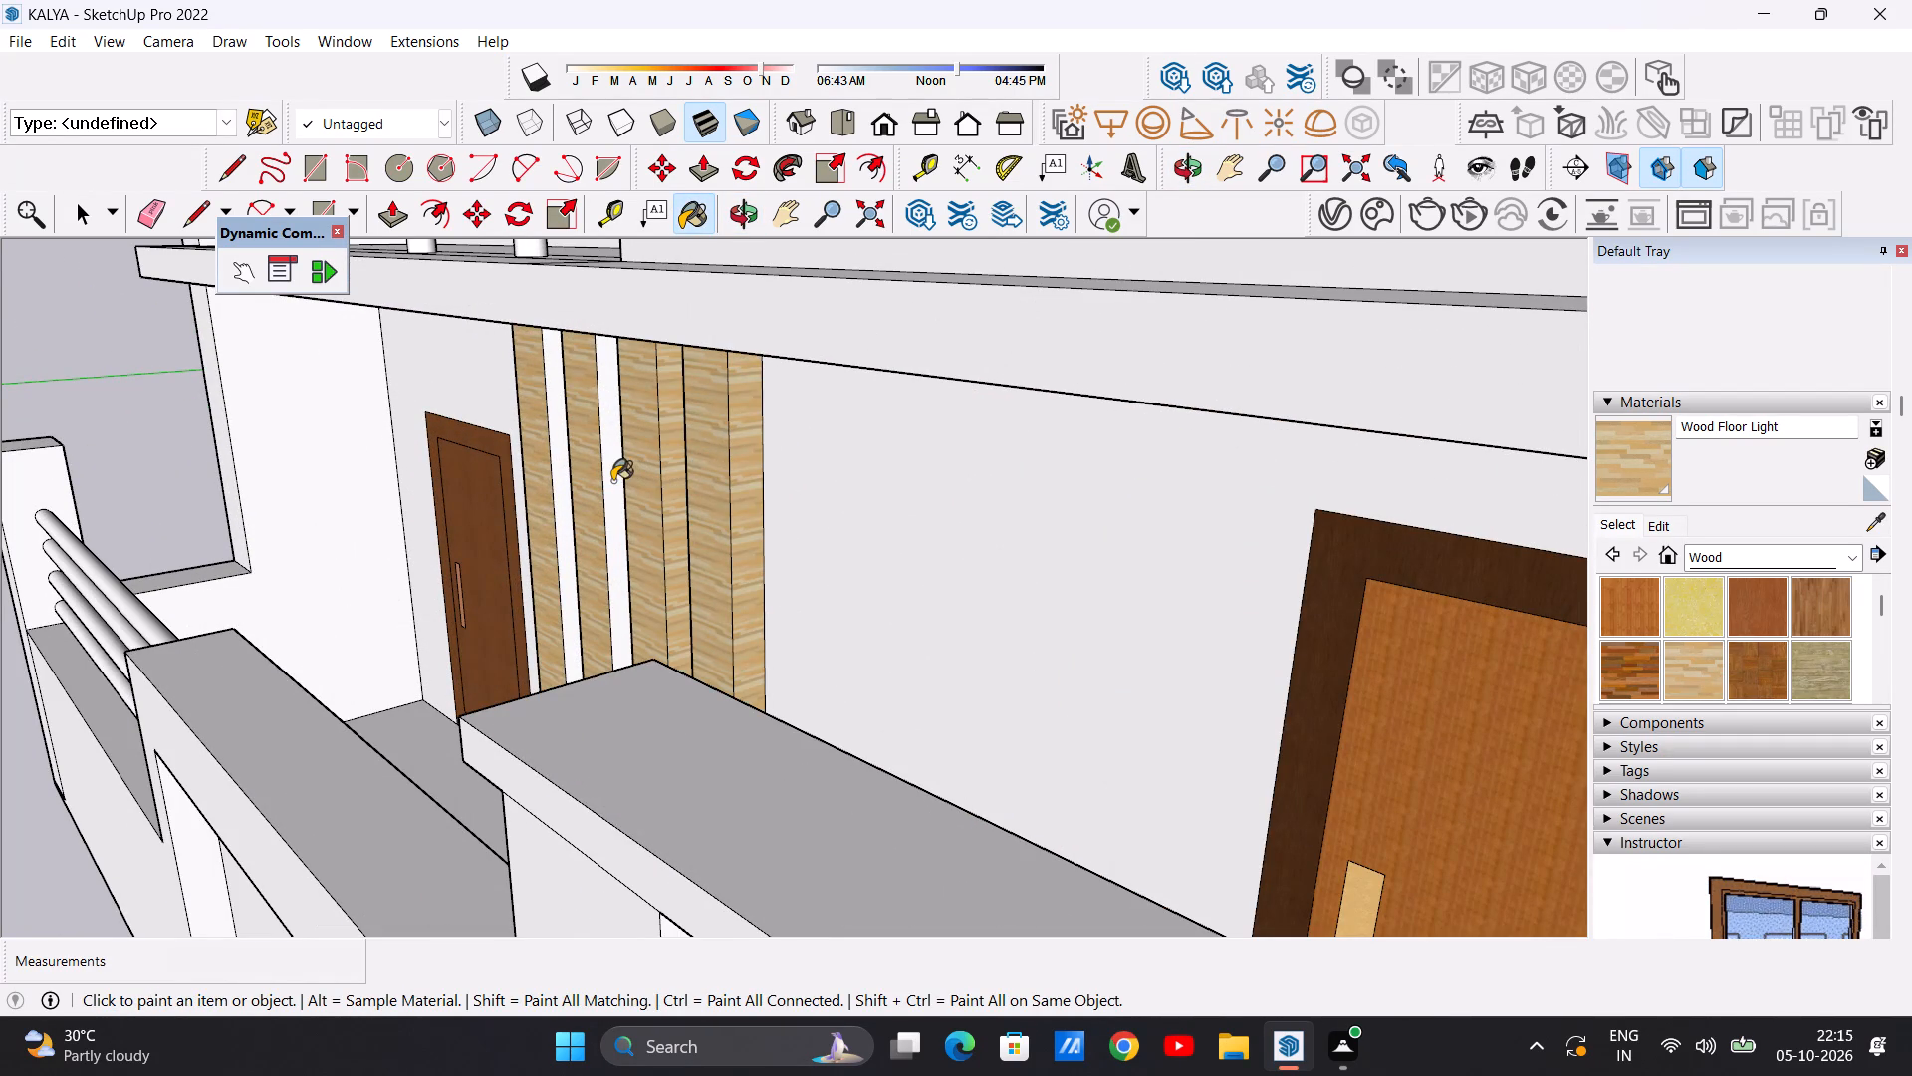
{"action": "left_click", "coordinate": [612, 481]}
{"action": "left_click", "coordinate": [560, 482]}
{"action": "scroll", "coordinate": [633, 530], "scroll_direction": "down", "scroll_amount": 19}
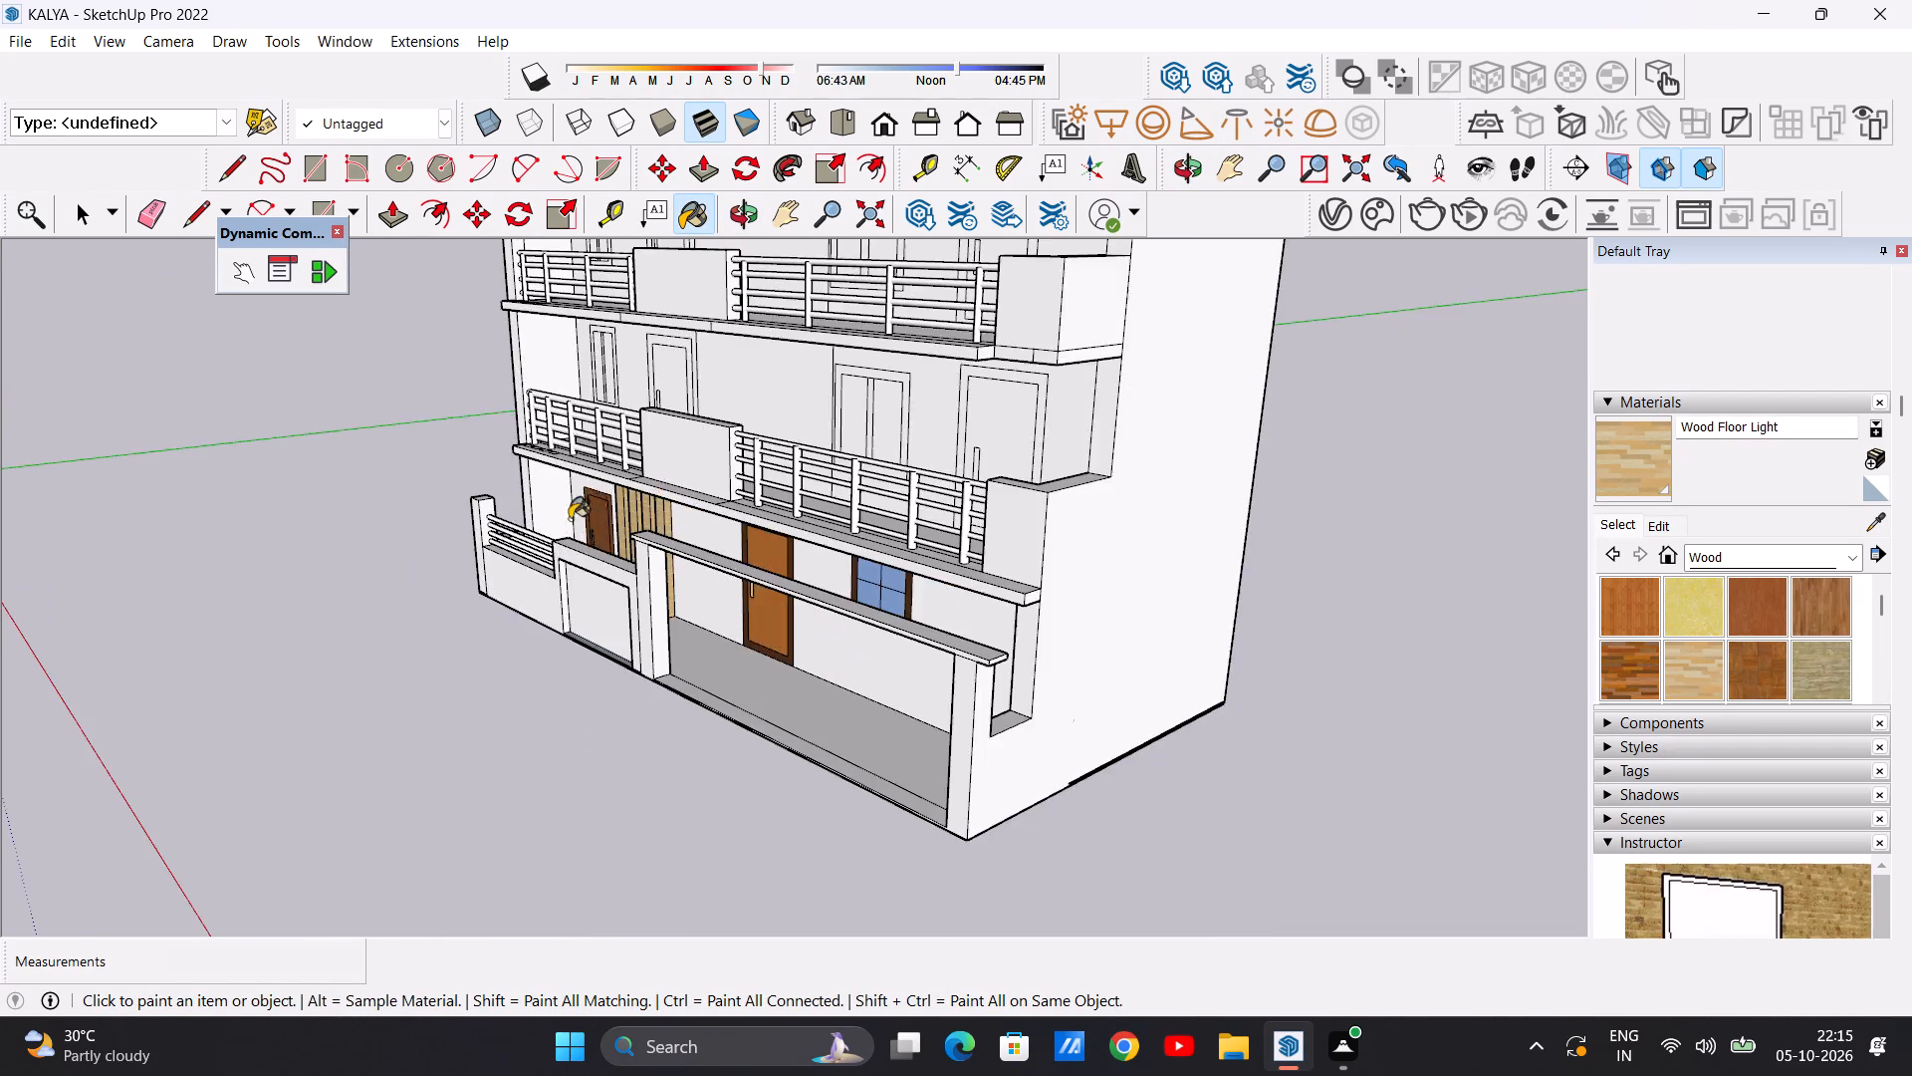
{"action": "middle_click_drag", "start_coordinate": [570, 524], "coordinate": [864, 473]}
{"action": "key", "text": "space"}
Examine the ground-floor front, comparing the clad slats and doors with the unpainted wall around them.
{"action": "scroll", "coordinate": [481, 512], "scroll_direction": "down", "scroll_amount": 4}
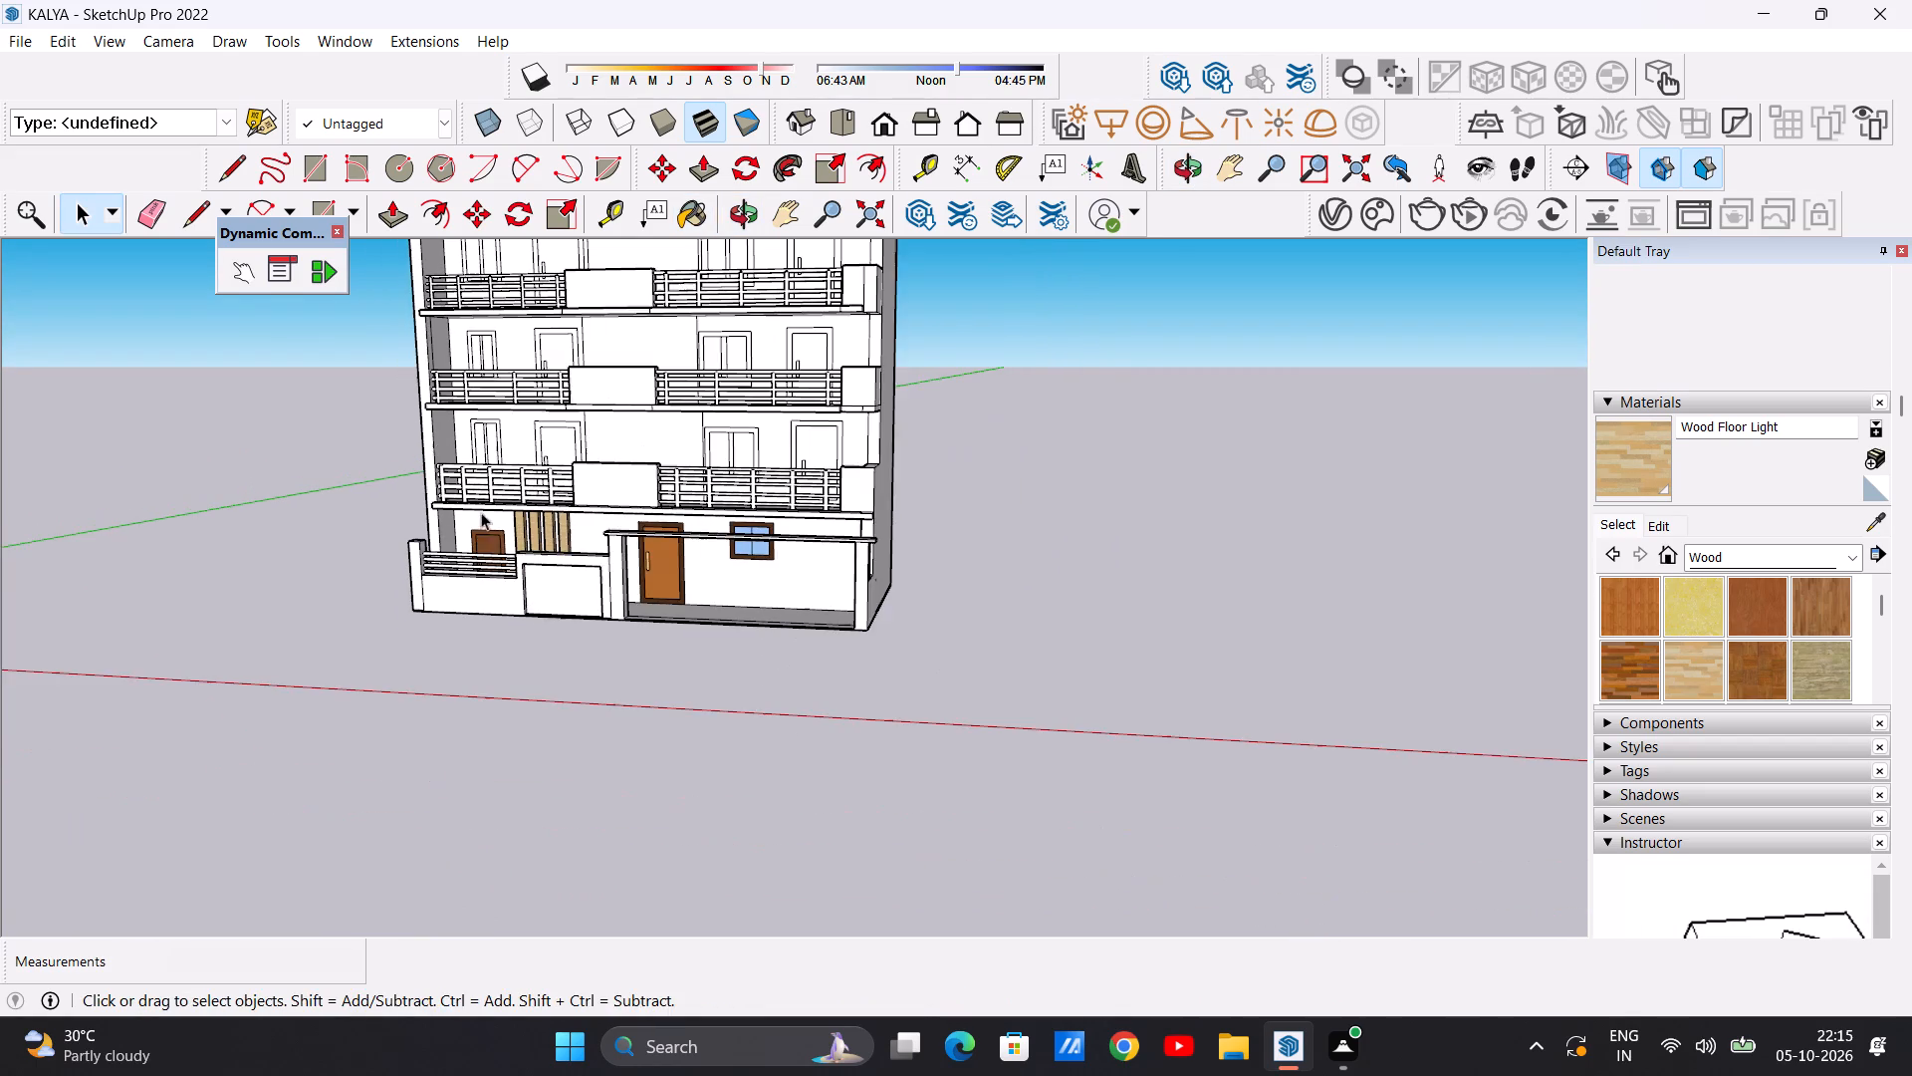
{"action": "middle_click_drag", "start_coordinate": [573, 534], "coordinate": [638, 512]}
{"action": "scroll", "coordinate": [578, 519], "scroll_direction": "up", "scroll_amount": 7}
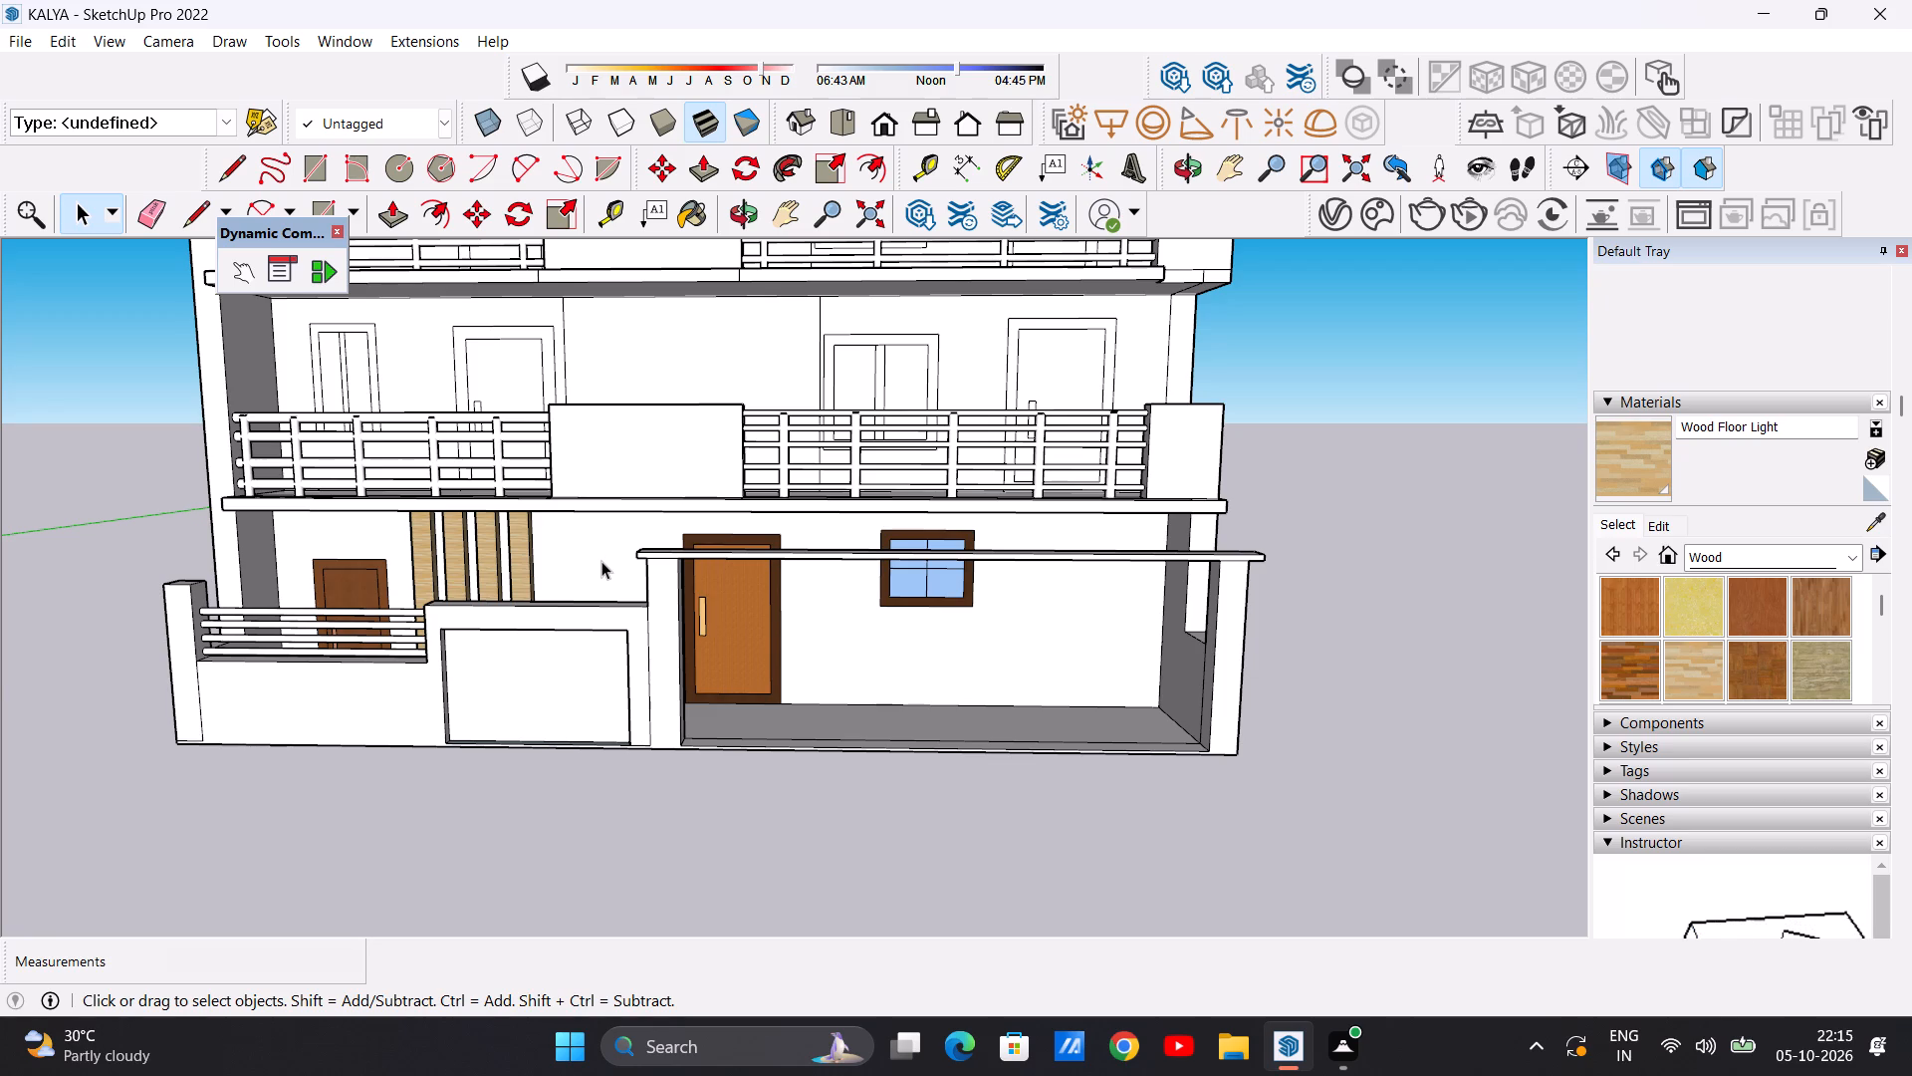
{"action": "scroll", "coordinate": [540, 619], "scroll_direction": "down", "scroll_amount": 3}
{"action": "scroll", "coordinate": [592, 587], "scroll_direction": "up", "scroll_amount": 4}
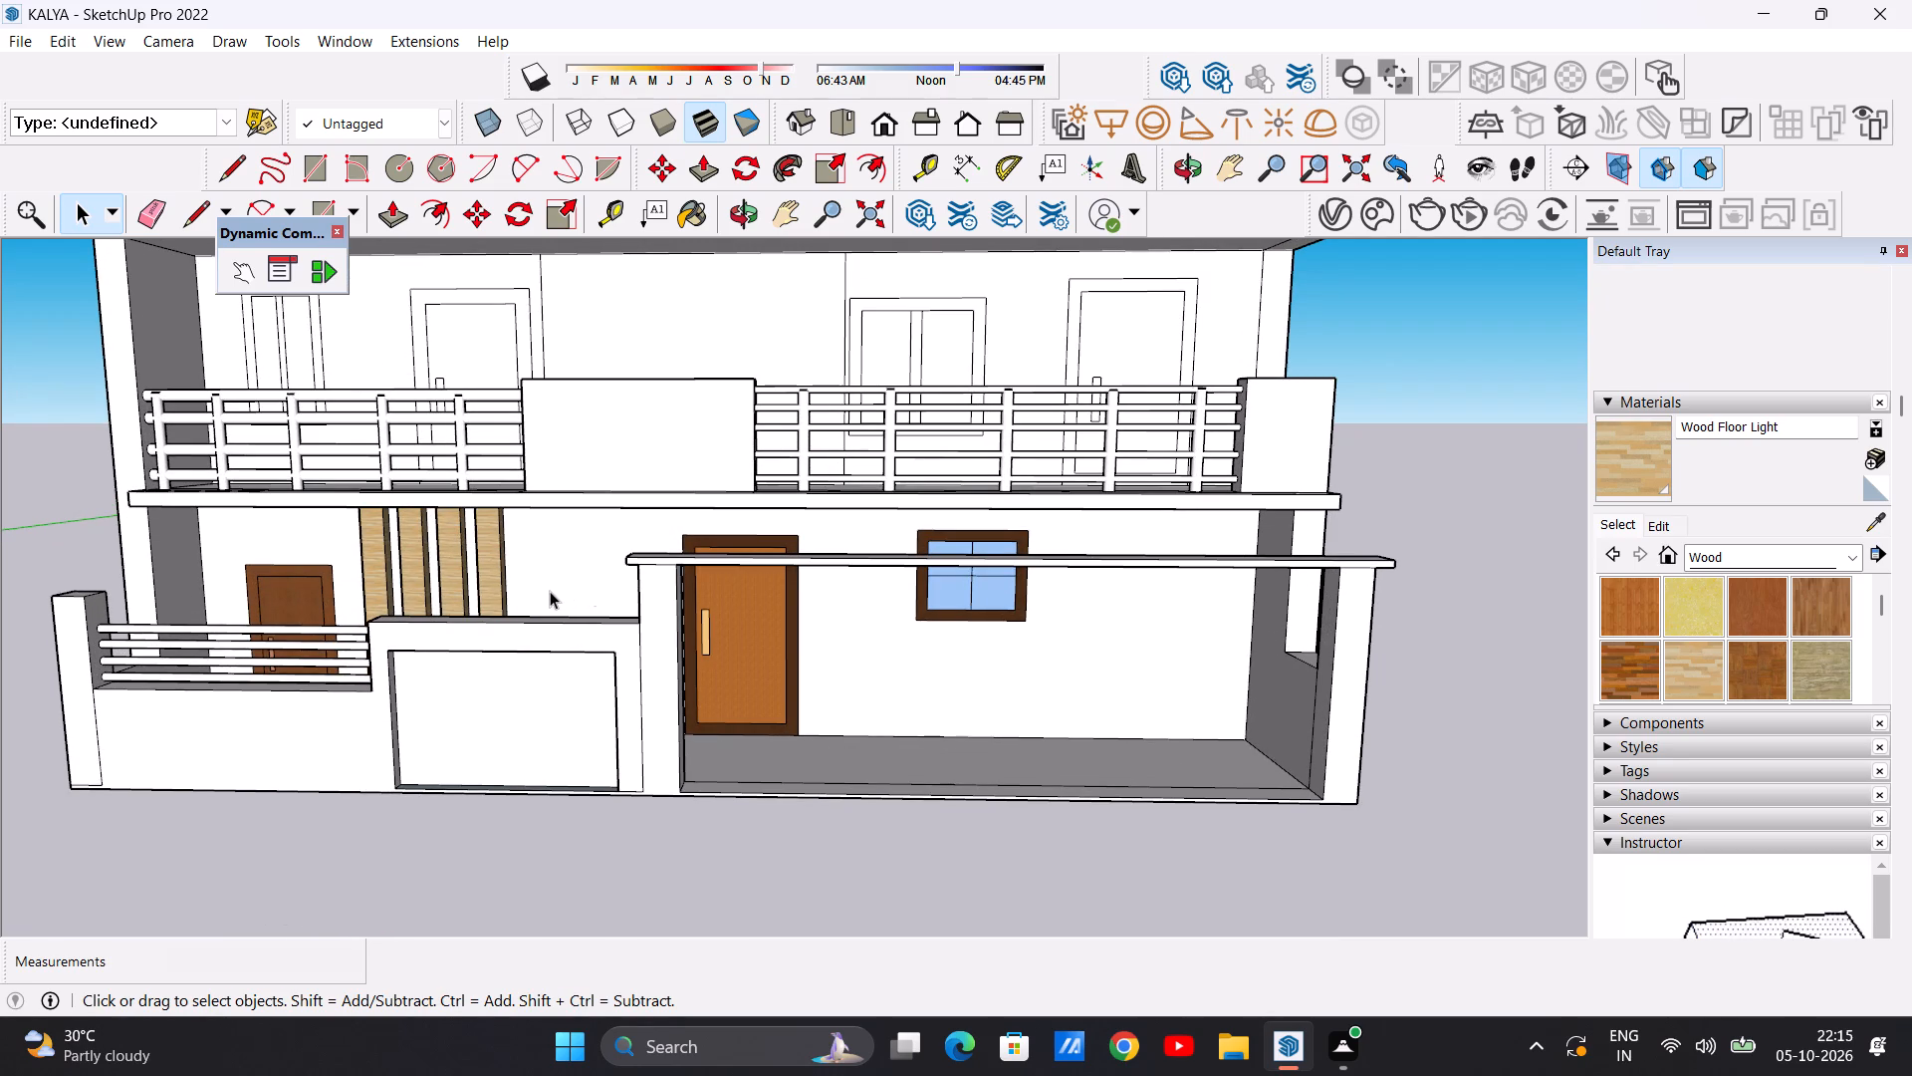
{"action": "scroll", "coordinate": [546, 598], "scroll_direction": "down", "scroll_amount": 5}
{"action": "scroll", "coordinate": [591, 583], "scroll_direction": "up", "scroll_amount": 2}
{"action": "middle_click_drag", "start_coordinate": [591, 583], "coordinate": [627, 578]}
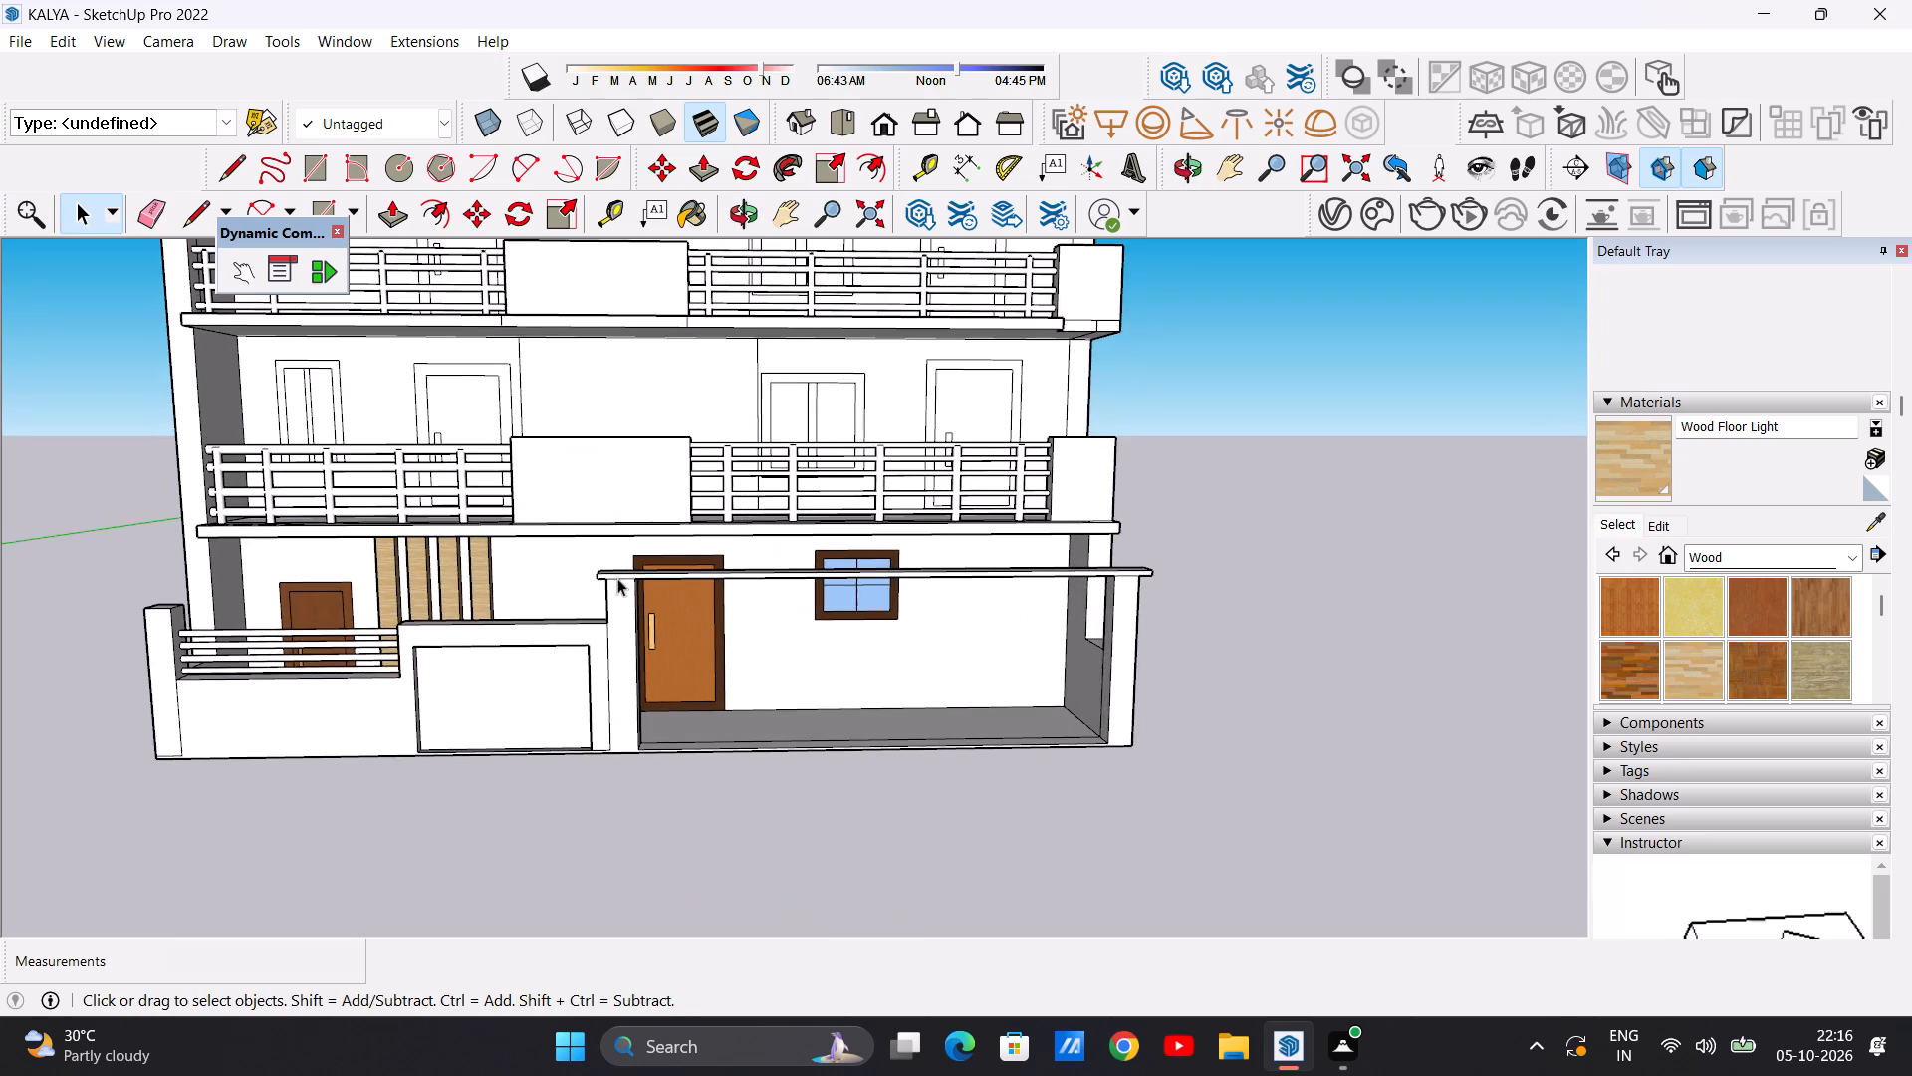
{"action": "scroll", "coordinate": [596, 578], "scroll_direction": "up", "scroll_amount": 2}
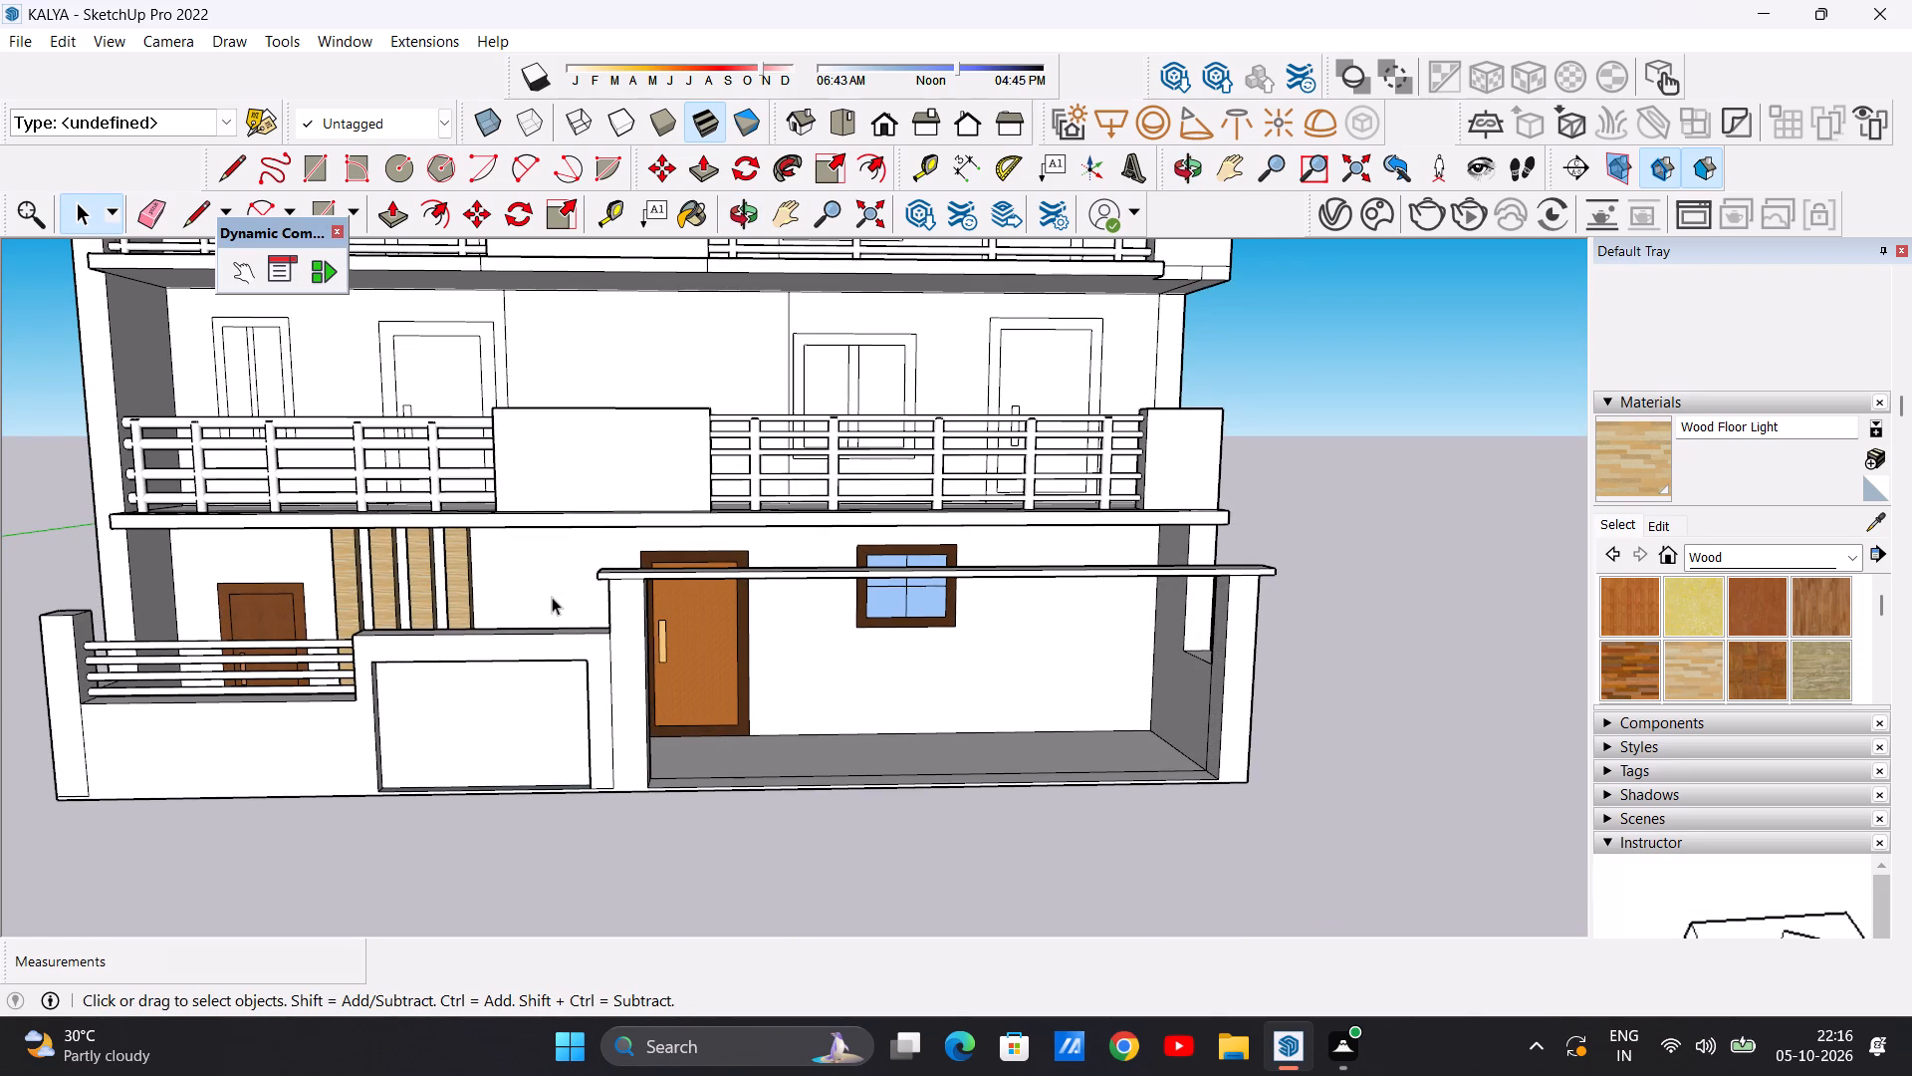
{"action": "scroll", "coordinate": [552, 597], "scroll_direction": "down", "scroll_amount": 4}
{"action": "scroll", "coordinate": [556, 587], "scroll_direction": "up", "scroll_amount": 4}
{"action": "scroll", "coordinate": [564, 586], "scroll_direction": "down", "scroll_amount": 4}
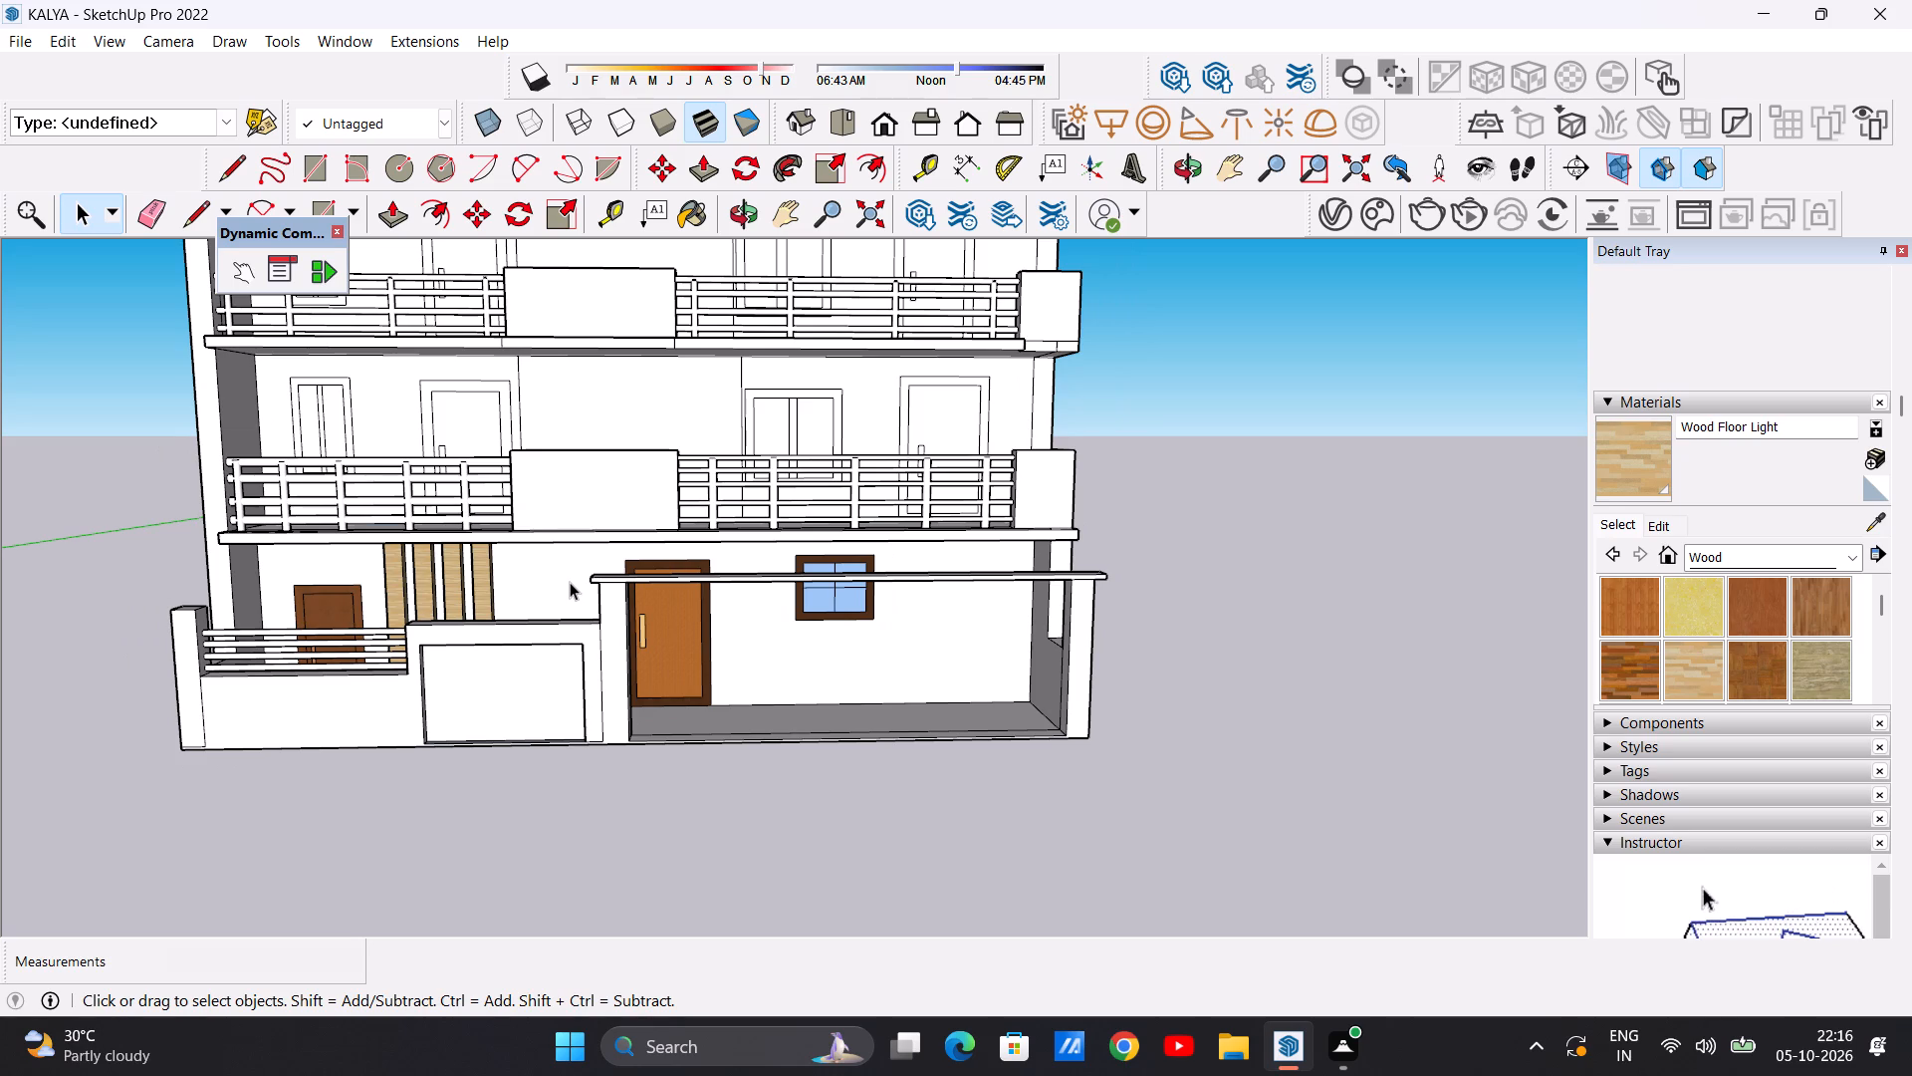
{"action": "scroll", "coordinate": [570, 582], "scroll_direction": "up", "scroll_amount": 2}
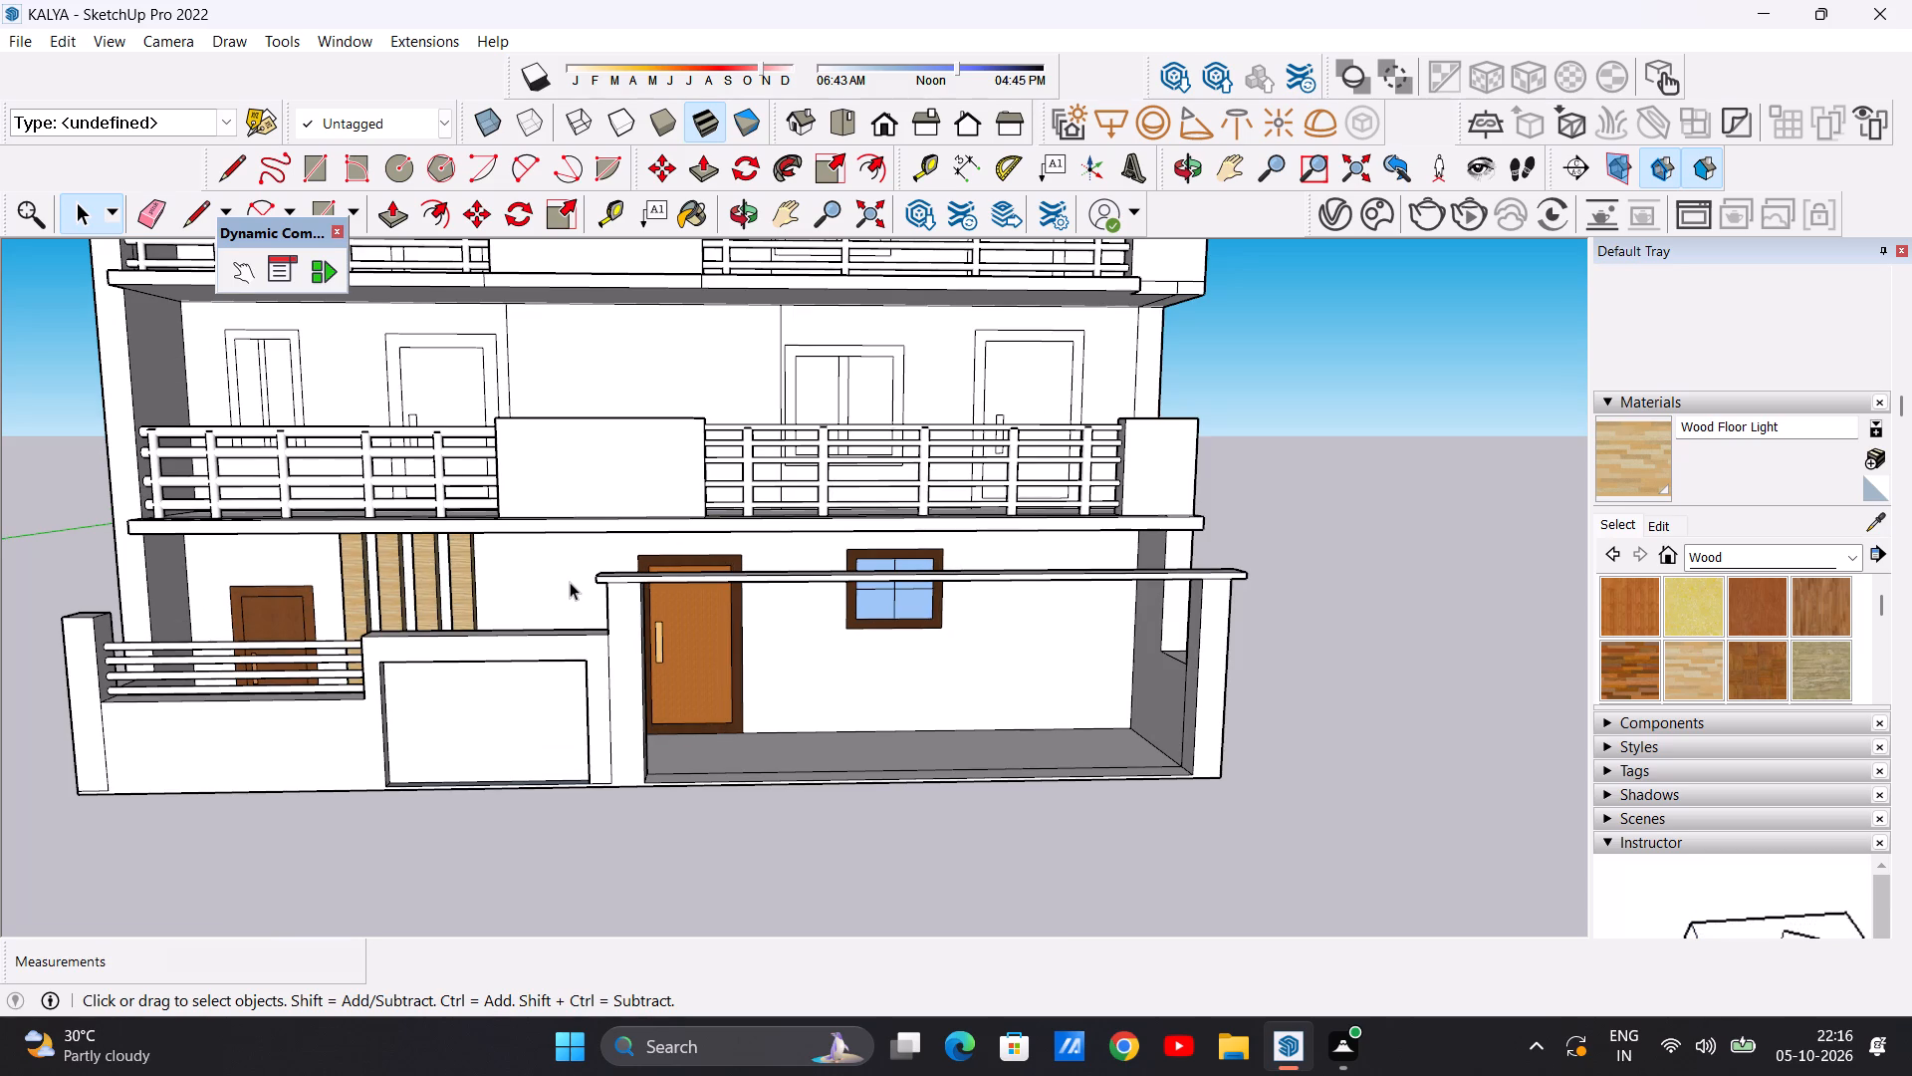
Paint the ground-floor wall around the main door and window with Formica Speckled Grey from the Synthetic Surfaces materials.
{"action": "left_click", "coordinate": [1844, 567]}
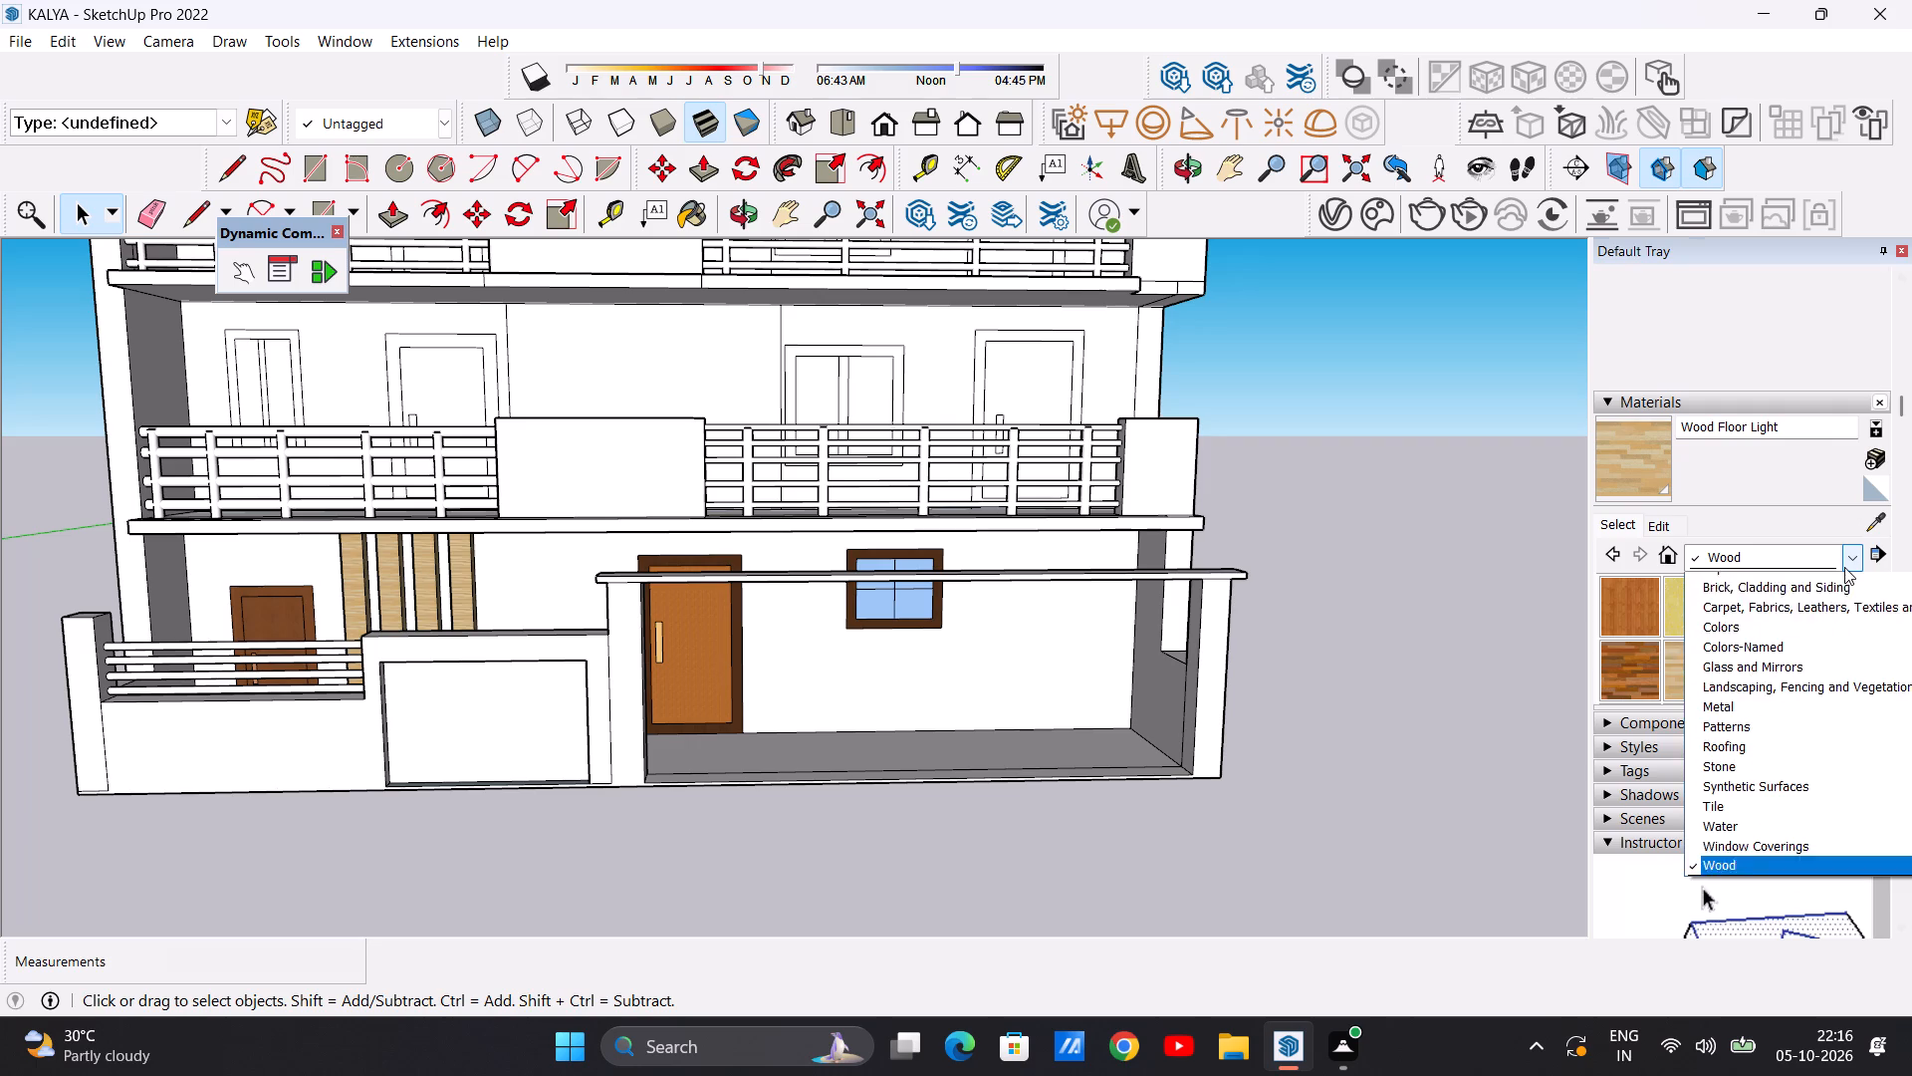
{"action": "left_click", "coordinate": [1738, 797]}
{"action": "left_click", "coordinate": [1698, 673]}
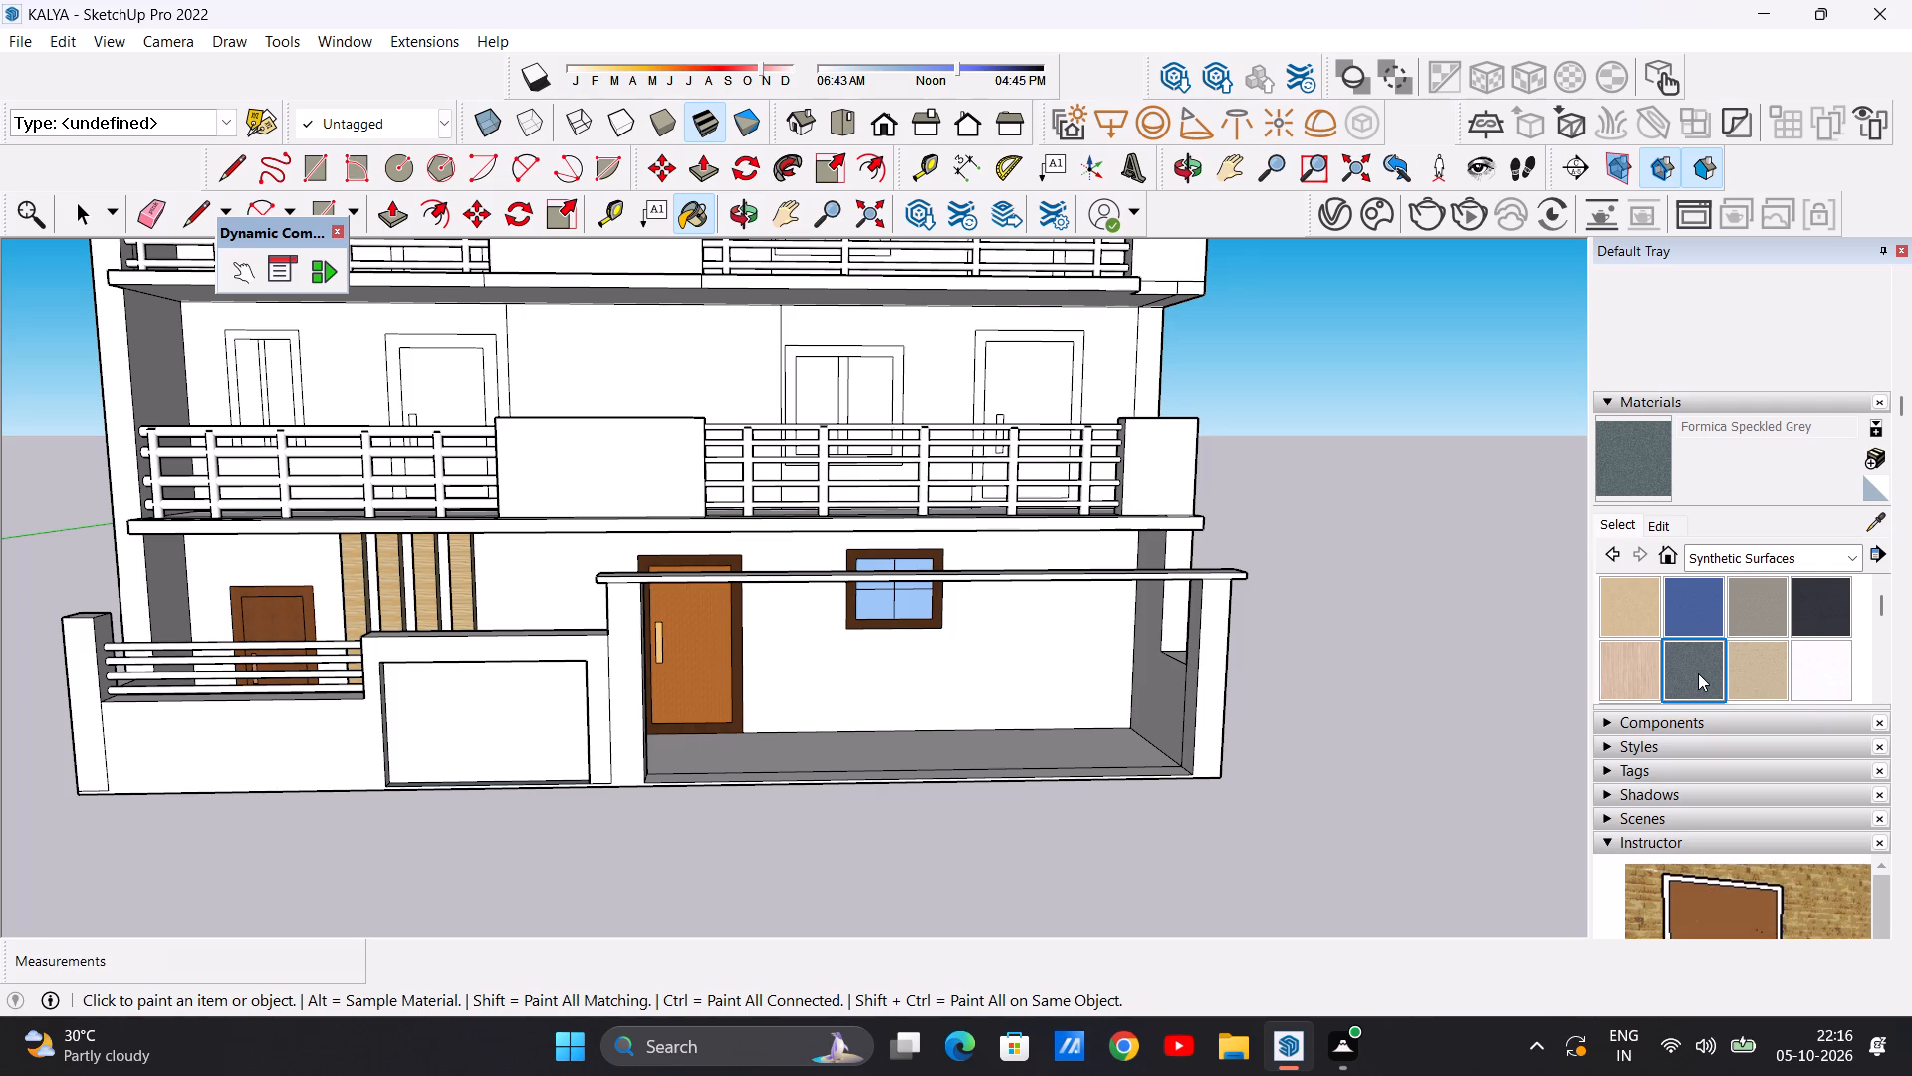
{"action": "scroll", "coordinate": [867, 674], "scroll_direction": "up", "scroll_amount": 3}
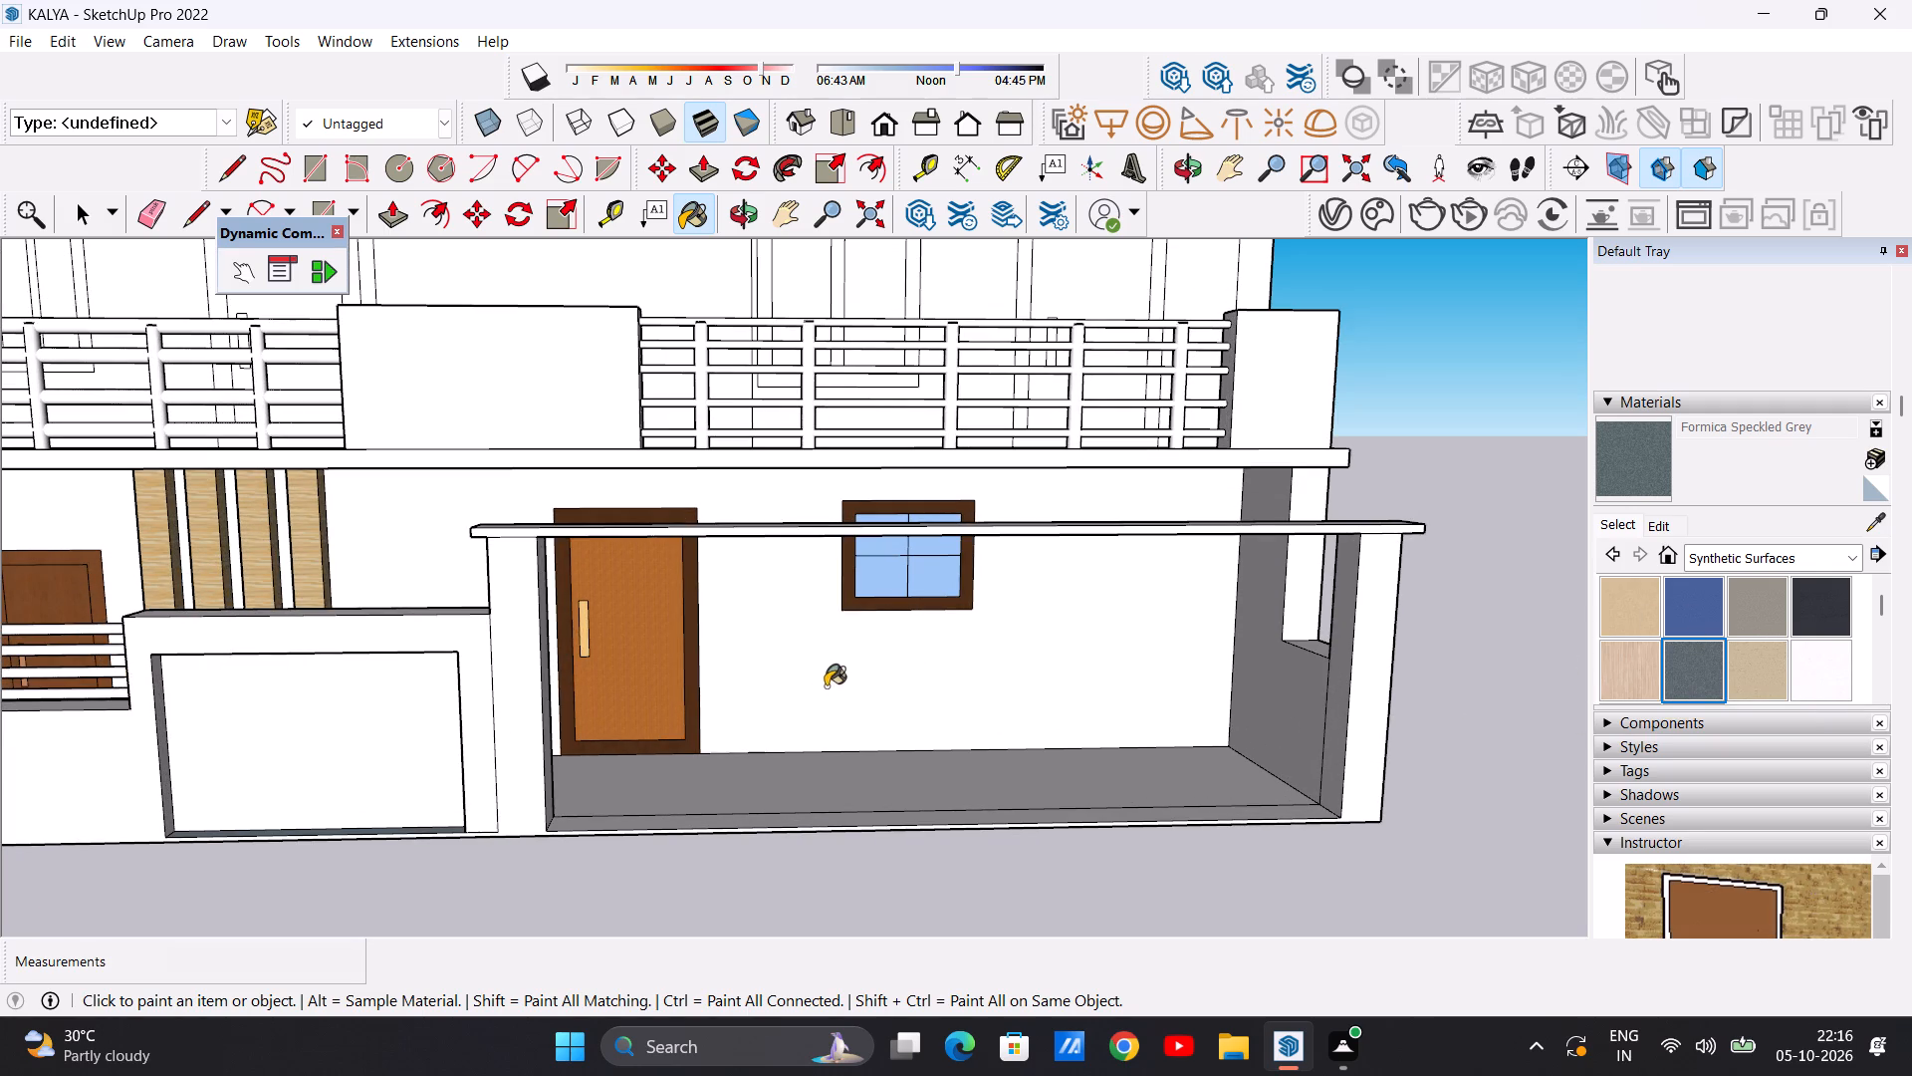
{"action": "left_click", "coordinate": [816, 684]}
{"action": "scroll", "coordinate": [817, 690], "scroll_direction": "down", "scroll_amount": 3}
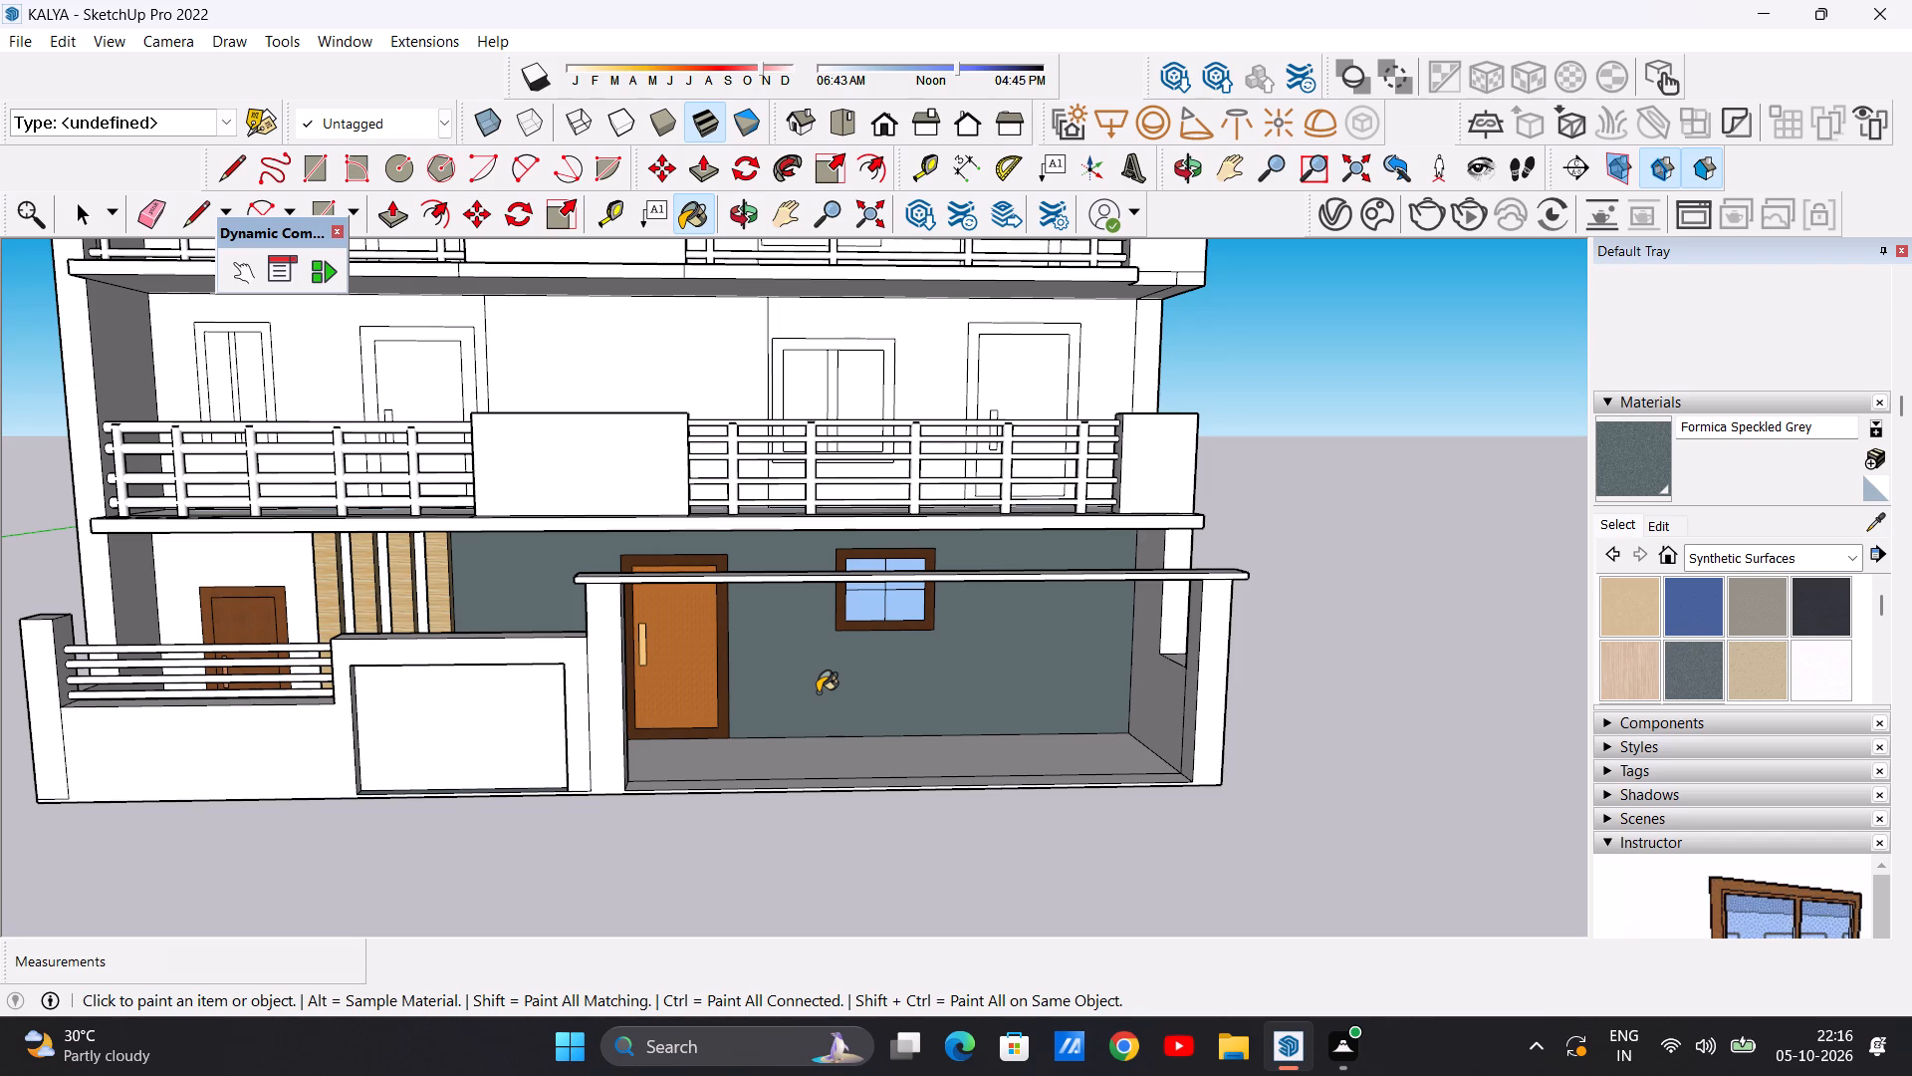
{"action": "key", "text": "space"}
Draw an upright rectangle about 22' 1" tall and 8' 6" wide on the grey wall between the slats and the main door.
{"action": "scroll", "coordinate": [501, 610], "scroll_direction": "up", "scroll_amount": 2}
{"action": "middle_click_drag", "start_coordinate": [516, 591], "coordinate": [515, 633]}
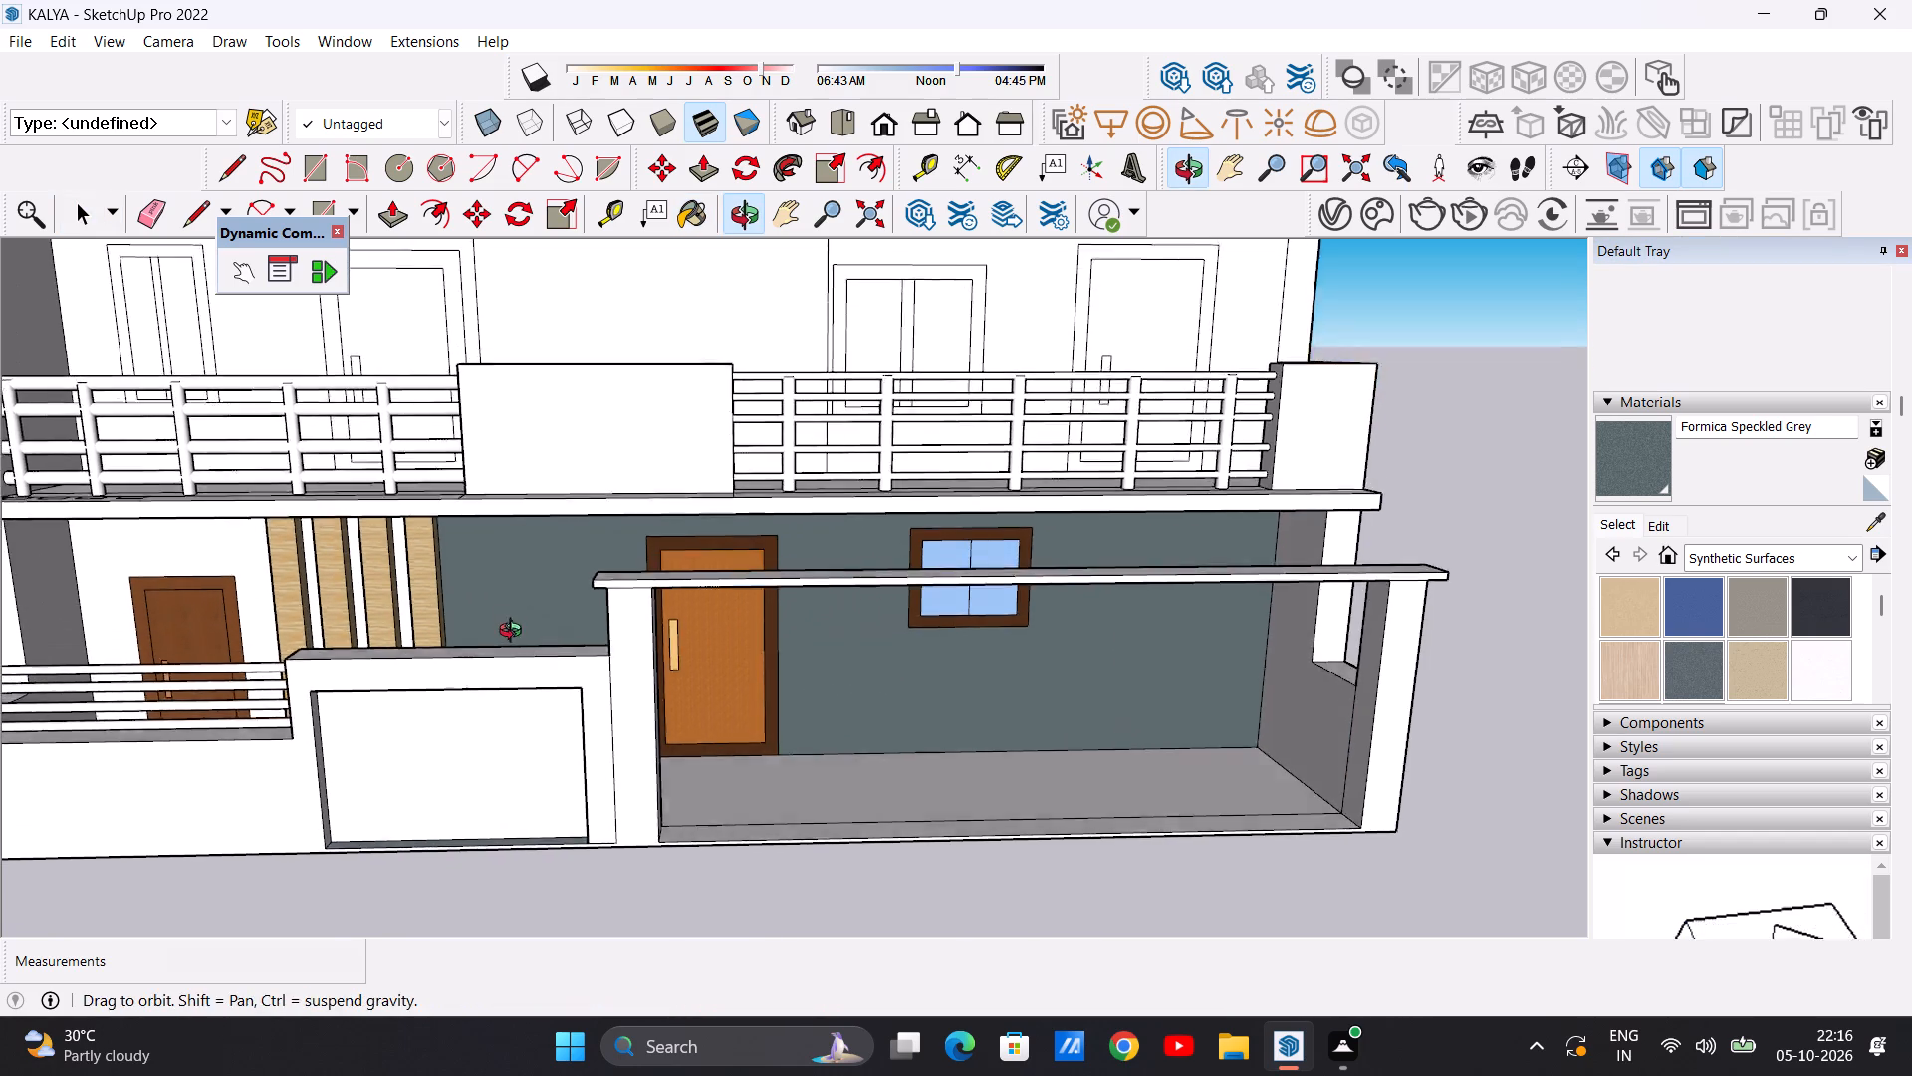
{"action": "middle_click_drag", "start_coordinate": [515, 633], "coordinate": [511, 684]}
{"action": "scroll", "coordinate": [511, 684], "scroll_direction": "up", "scroll_amount": 4}
{"action": "key", "text": "r"}
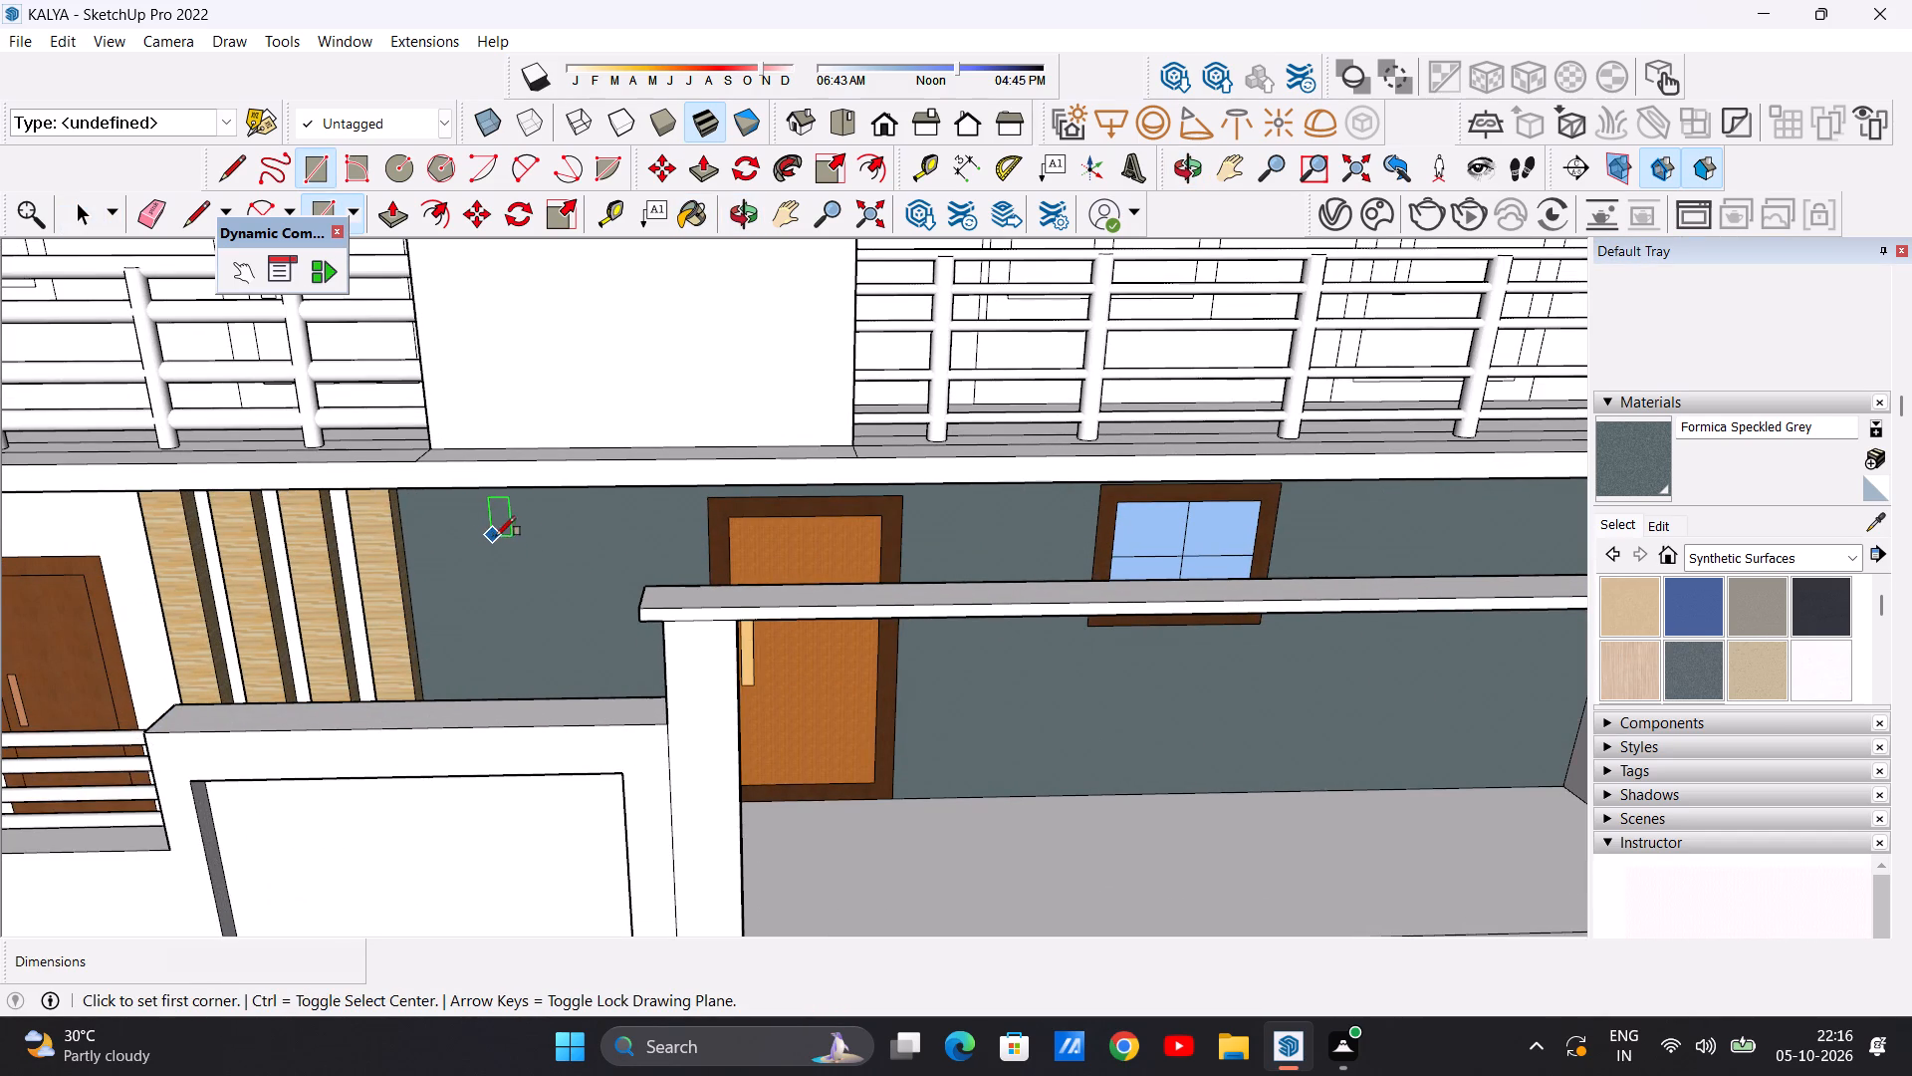
{"action": "left_click", "coordinate": [496, 539]}
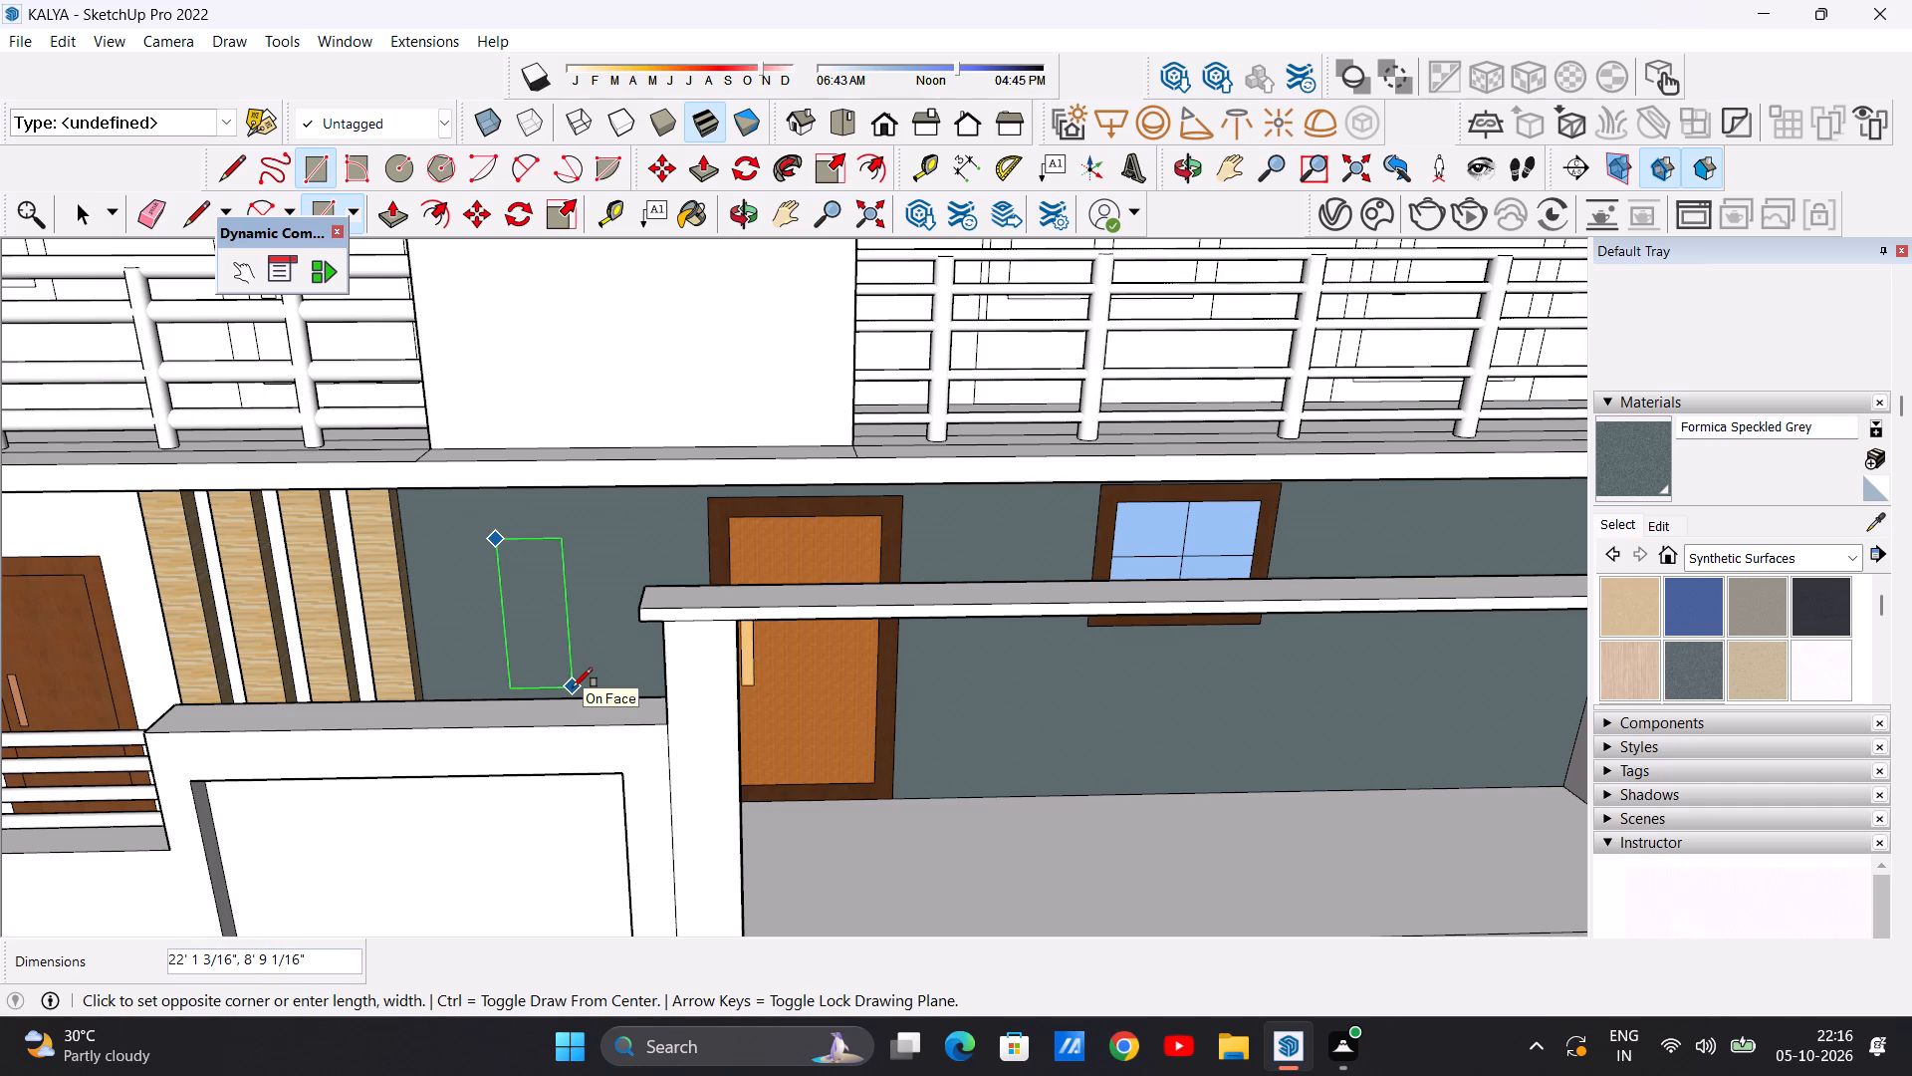
{"action": "left_click", "coordinate": [571, 687]}
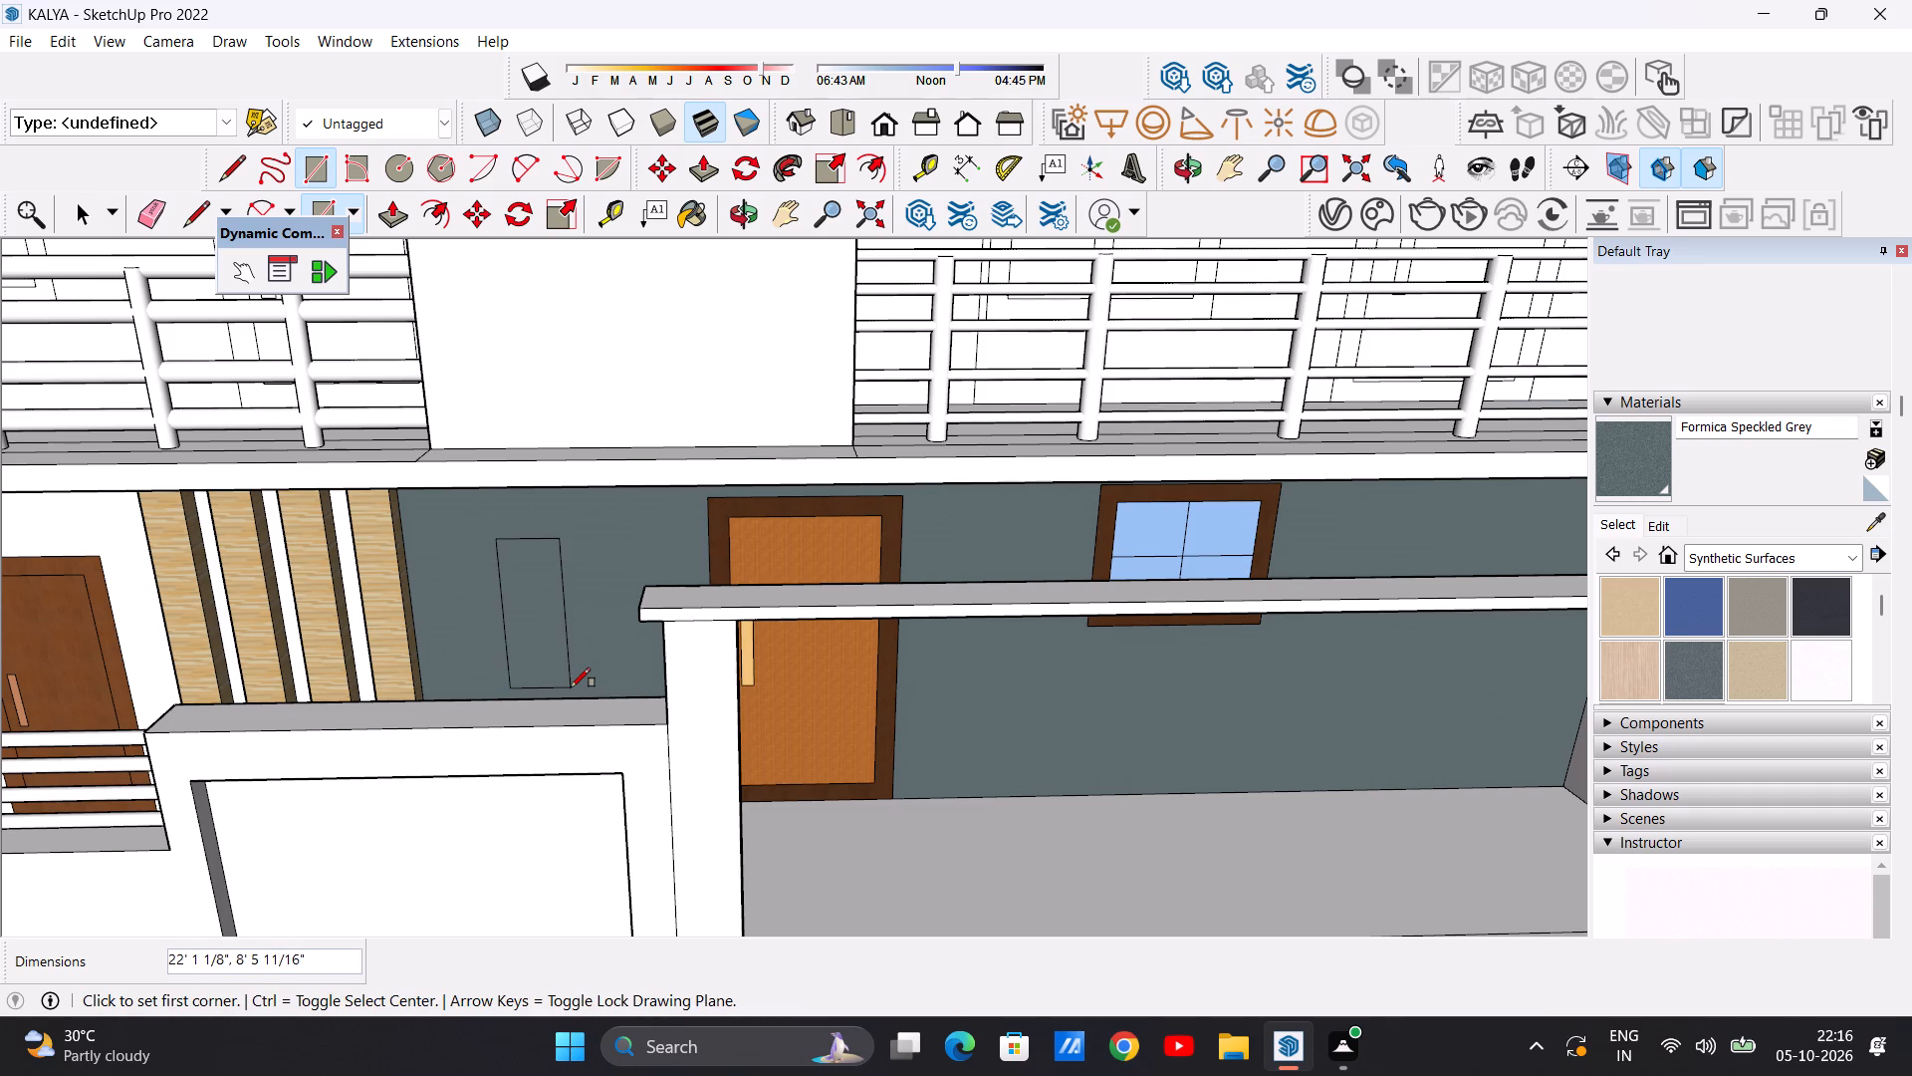
{"action": "key", "text": "space"}
Paint the new rectangle between the slats and the main door with Translucent Glass Blue from the Glass and Mirrors materials.
{"action": "scroll", "coordinate": [574, 694], "scroll_direction": "down", "scroll_amount": 1}
{"action": "middle_click_drag", "start_coordinate": [564, 692], "coordinate": [574, 575]}
{"action": "scroll", "coordinate": [550, 595], "scroll_direction": "up", "scroll_amount": 3}
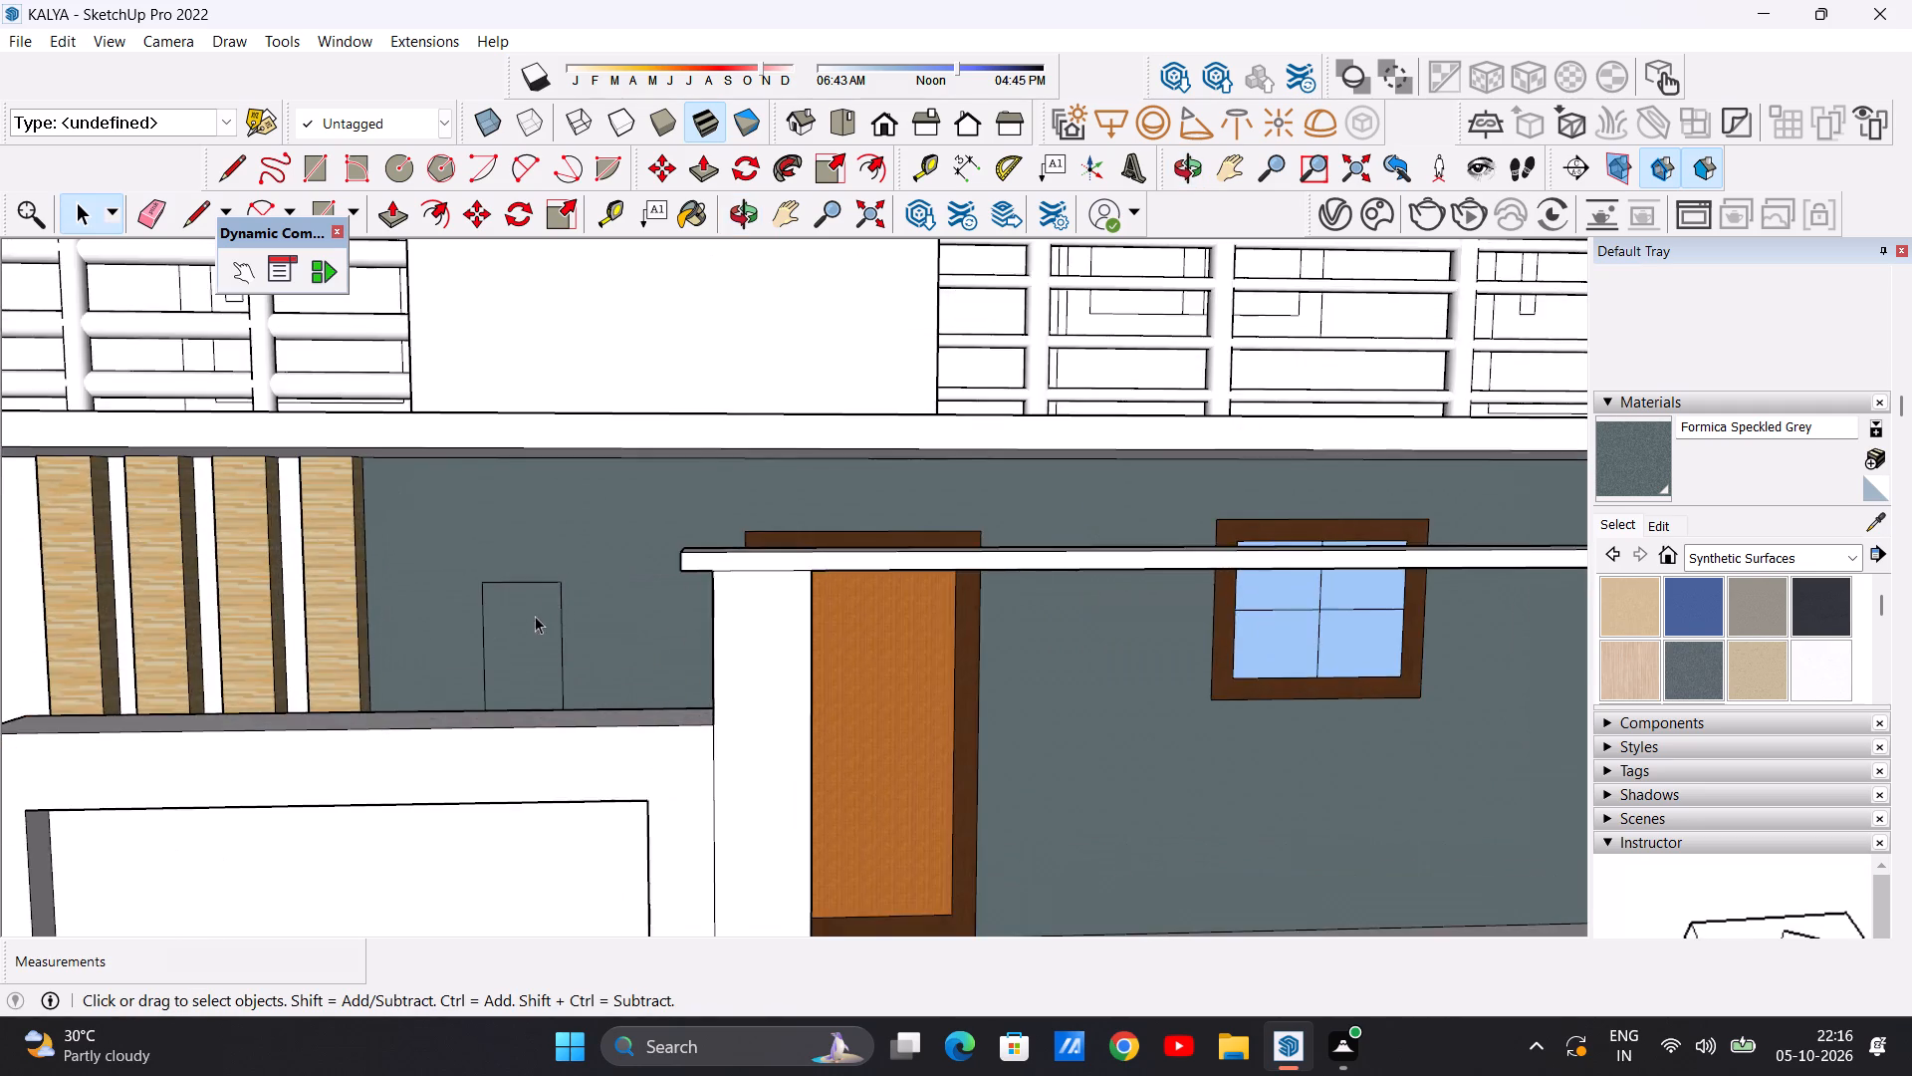
{"action": "scroll", "coordinate": [528, 630], "scroll_direction": "up", "scroll_amount": 2}
{"action": "left_click", "coordinate": [1846, 562]}
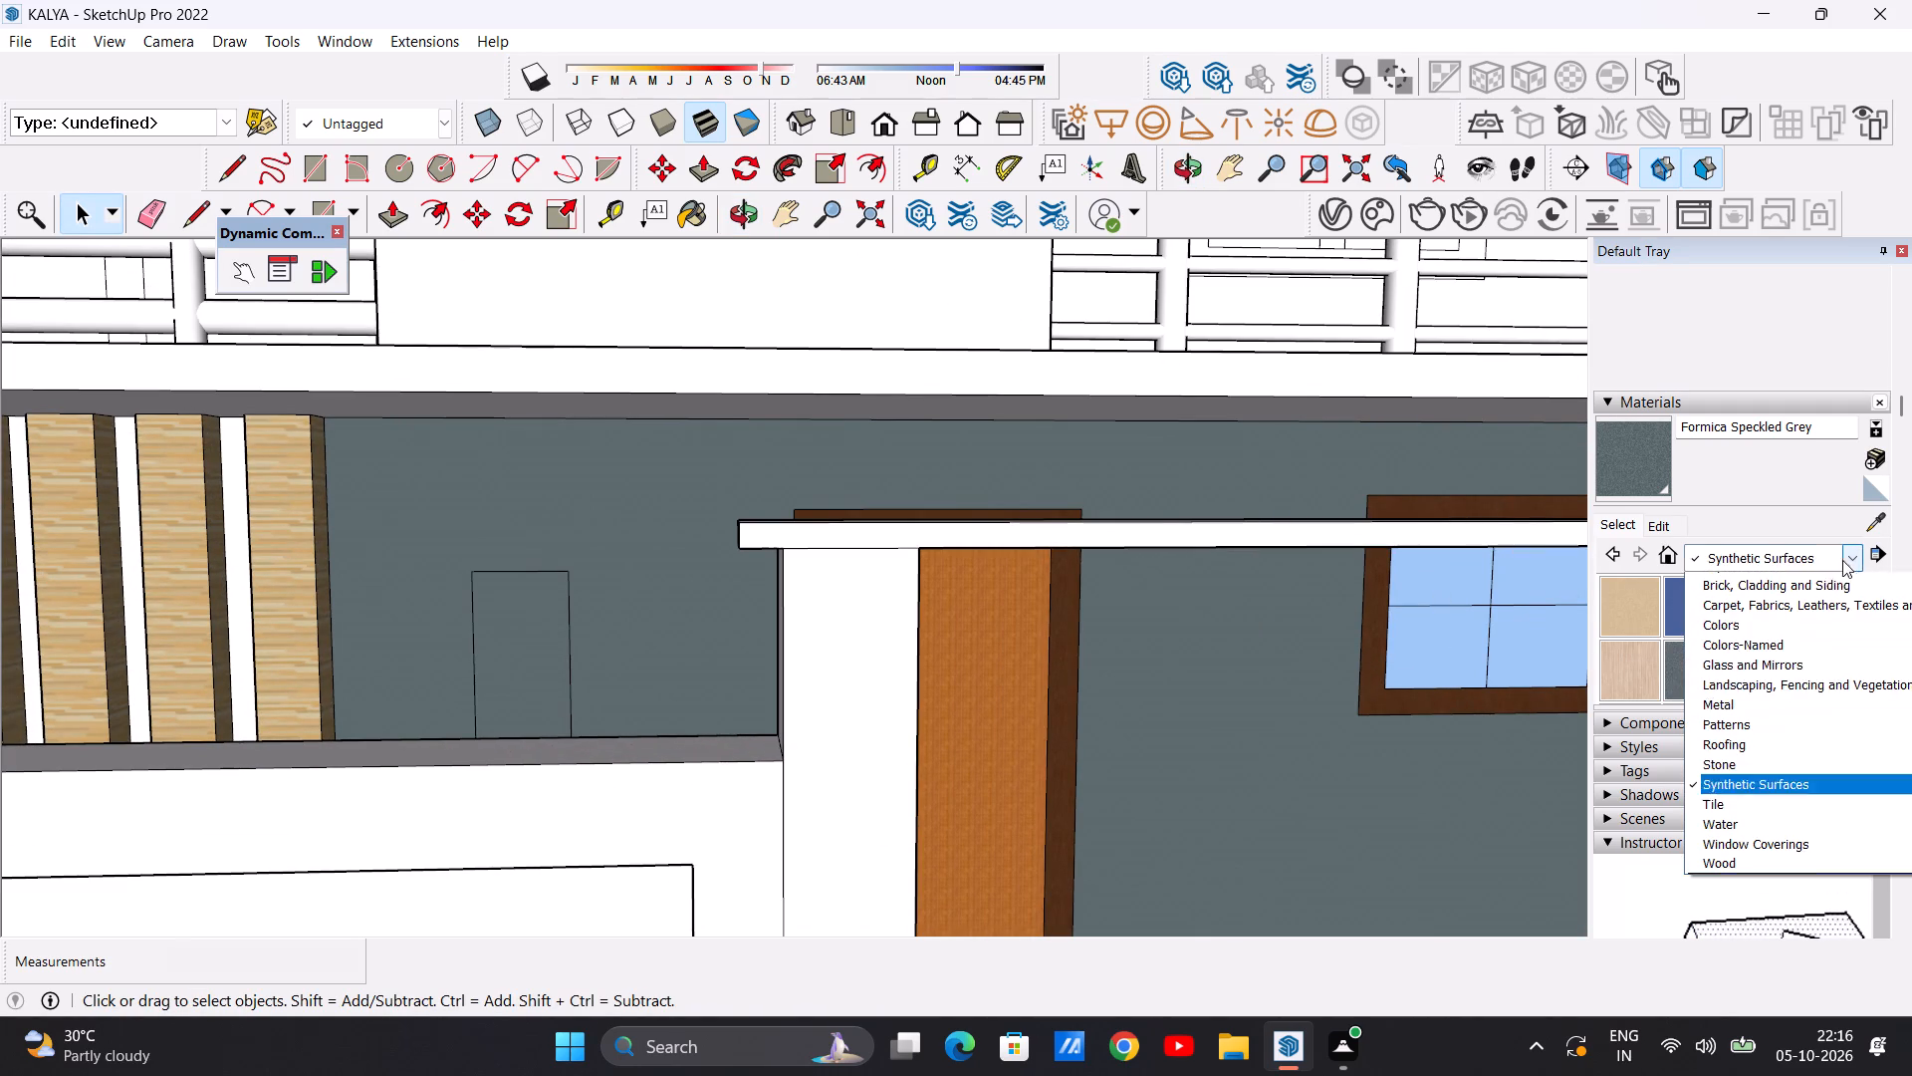
{"action": "left_click", "coordinate": [1778, 679]}
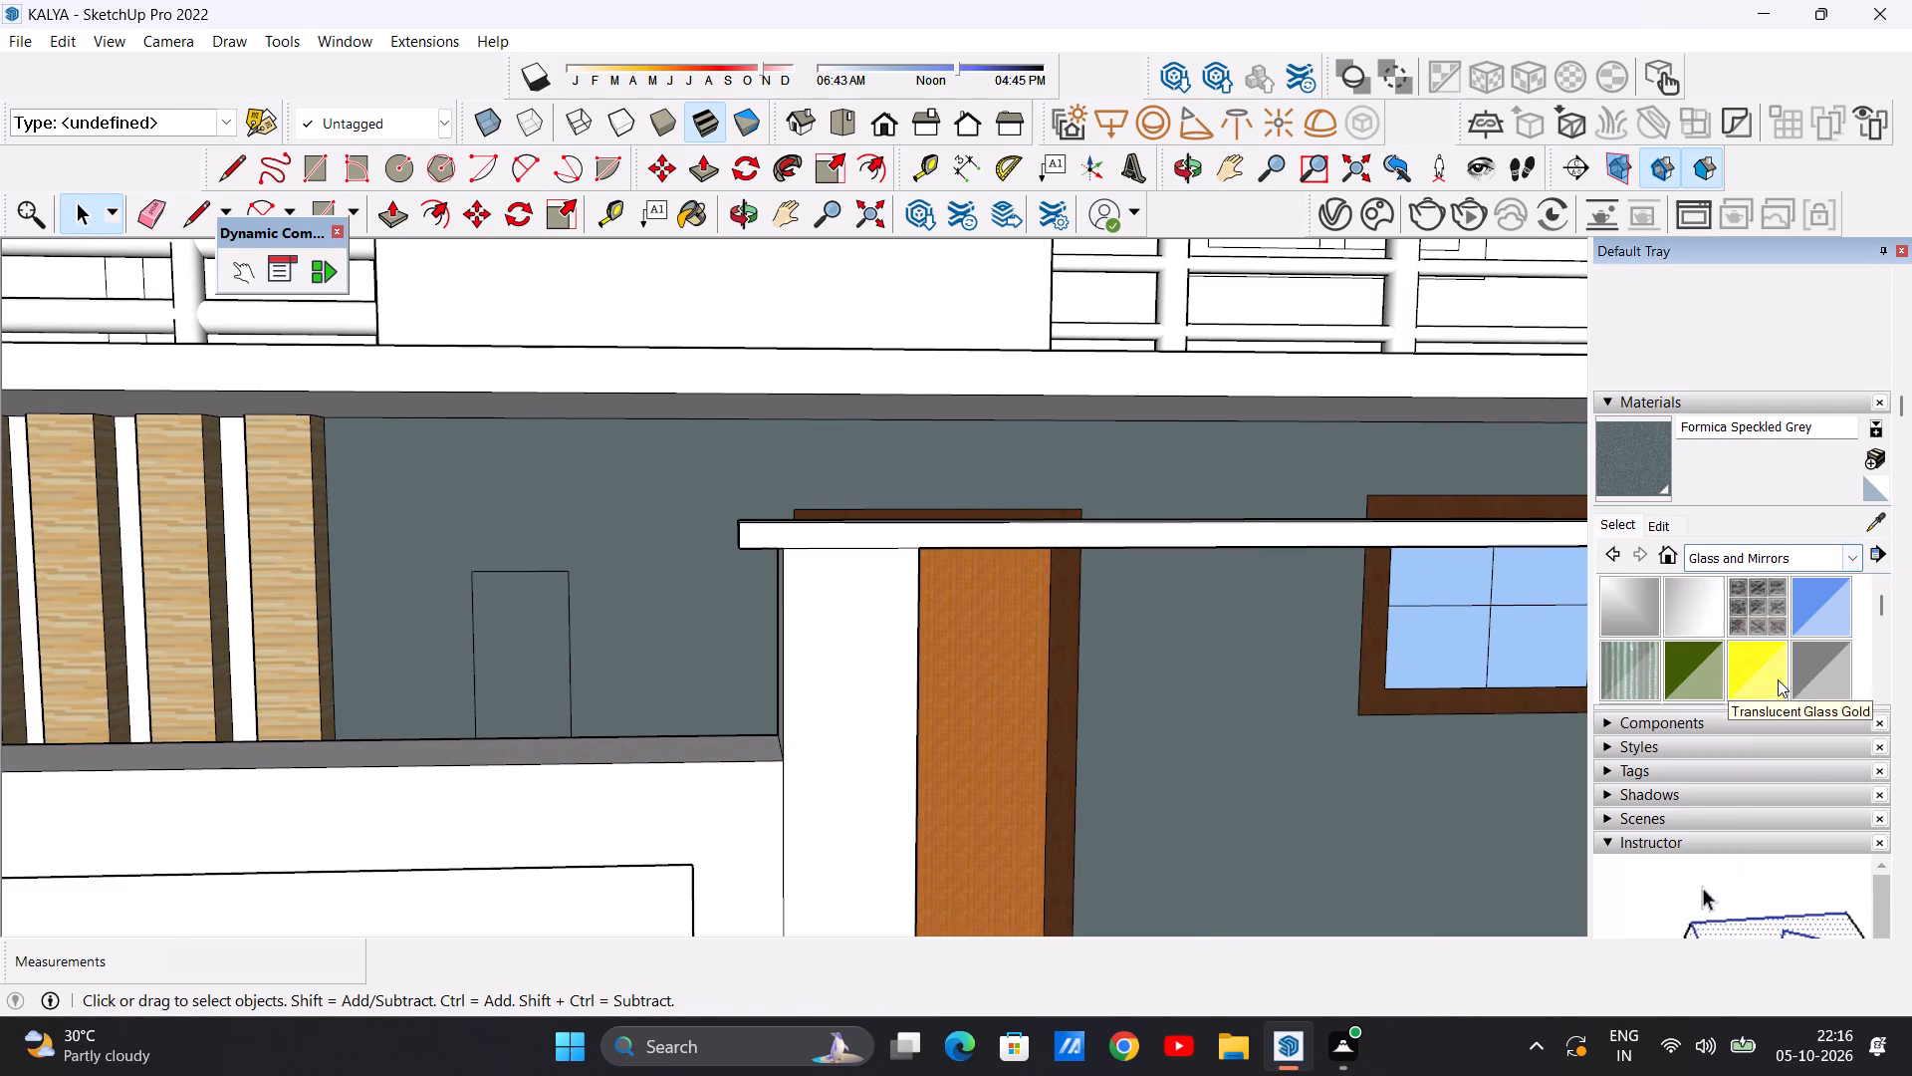
{"action": "left_click", "coordinate": [1819, 601]}
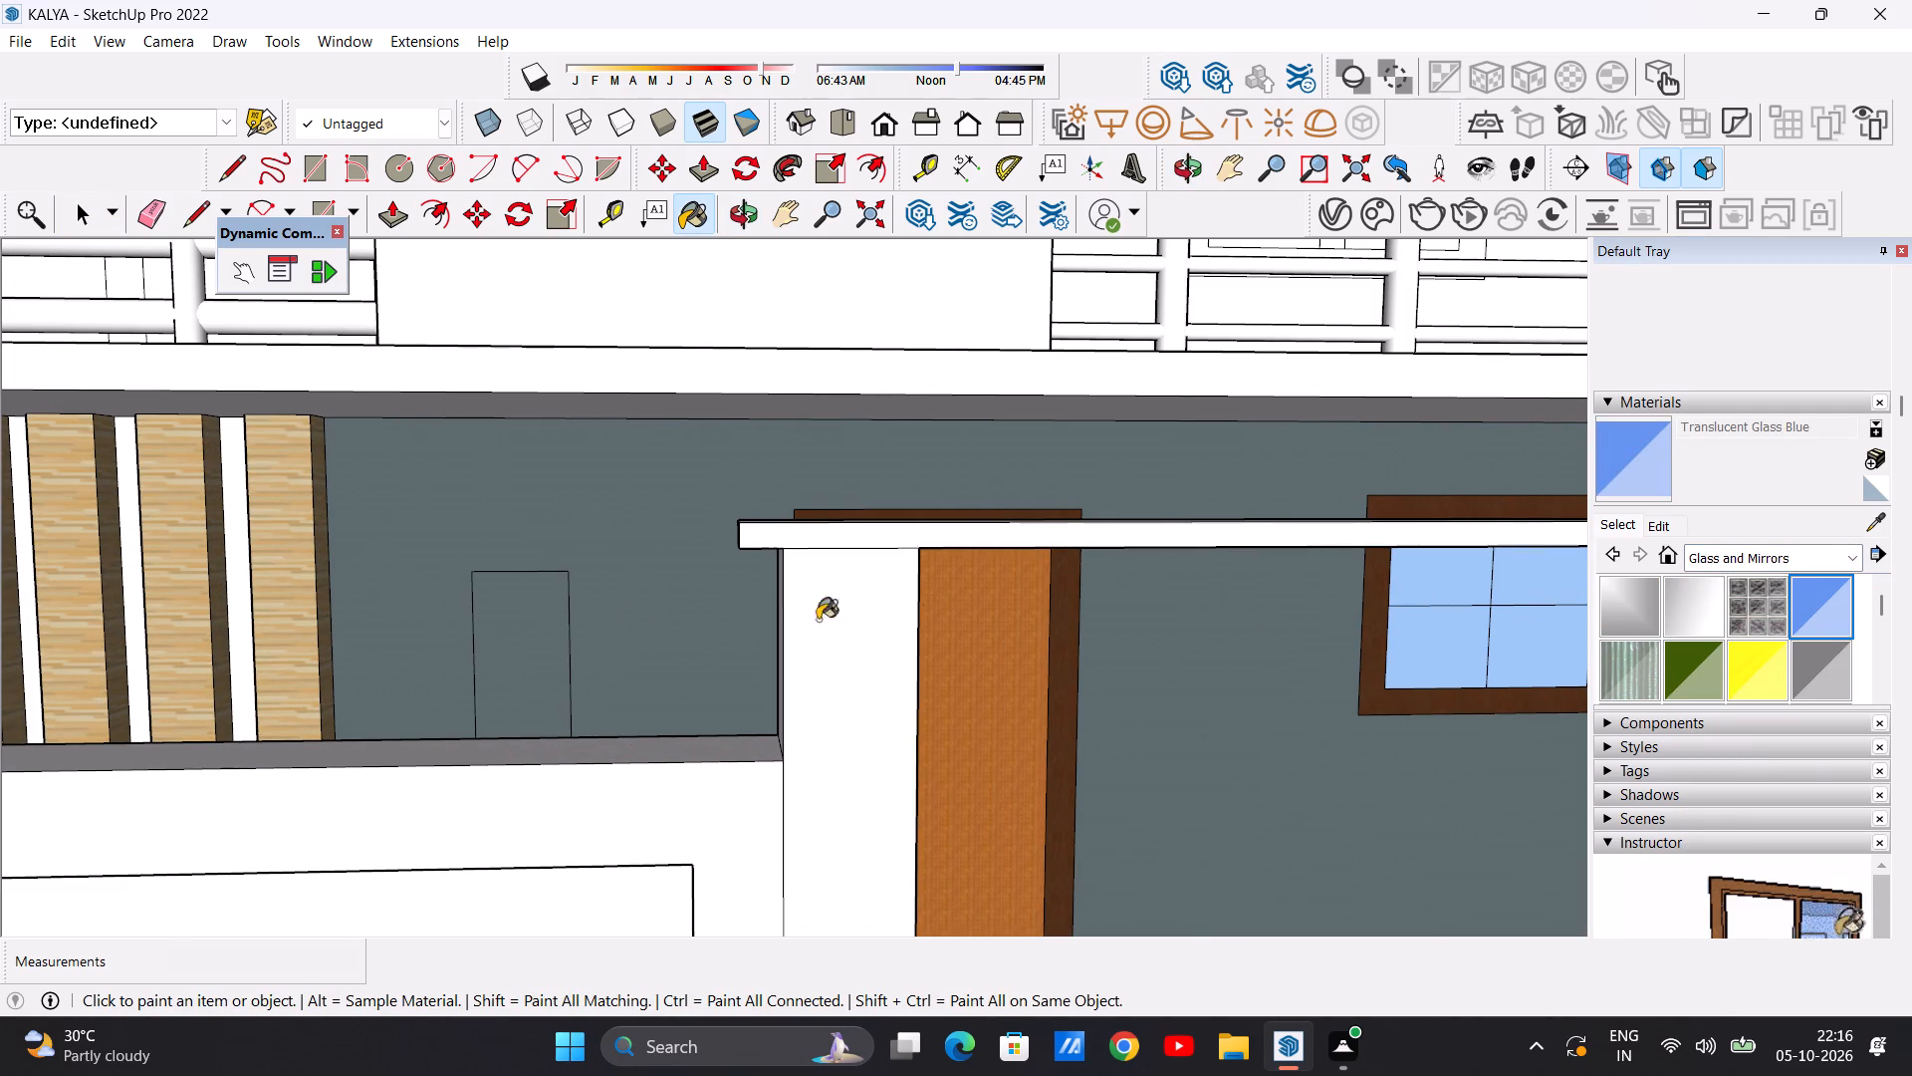
{"action": "left_click", "coordinate": [524, 644]}
{"action": "key", "text": "space"}
{"action": "scroll", "coordinate": [602, 690], "scroll_direction": "down", "scroll_amount": 5}
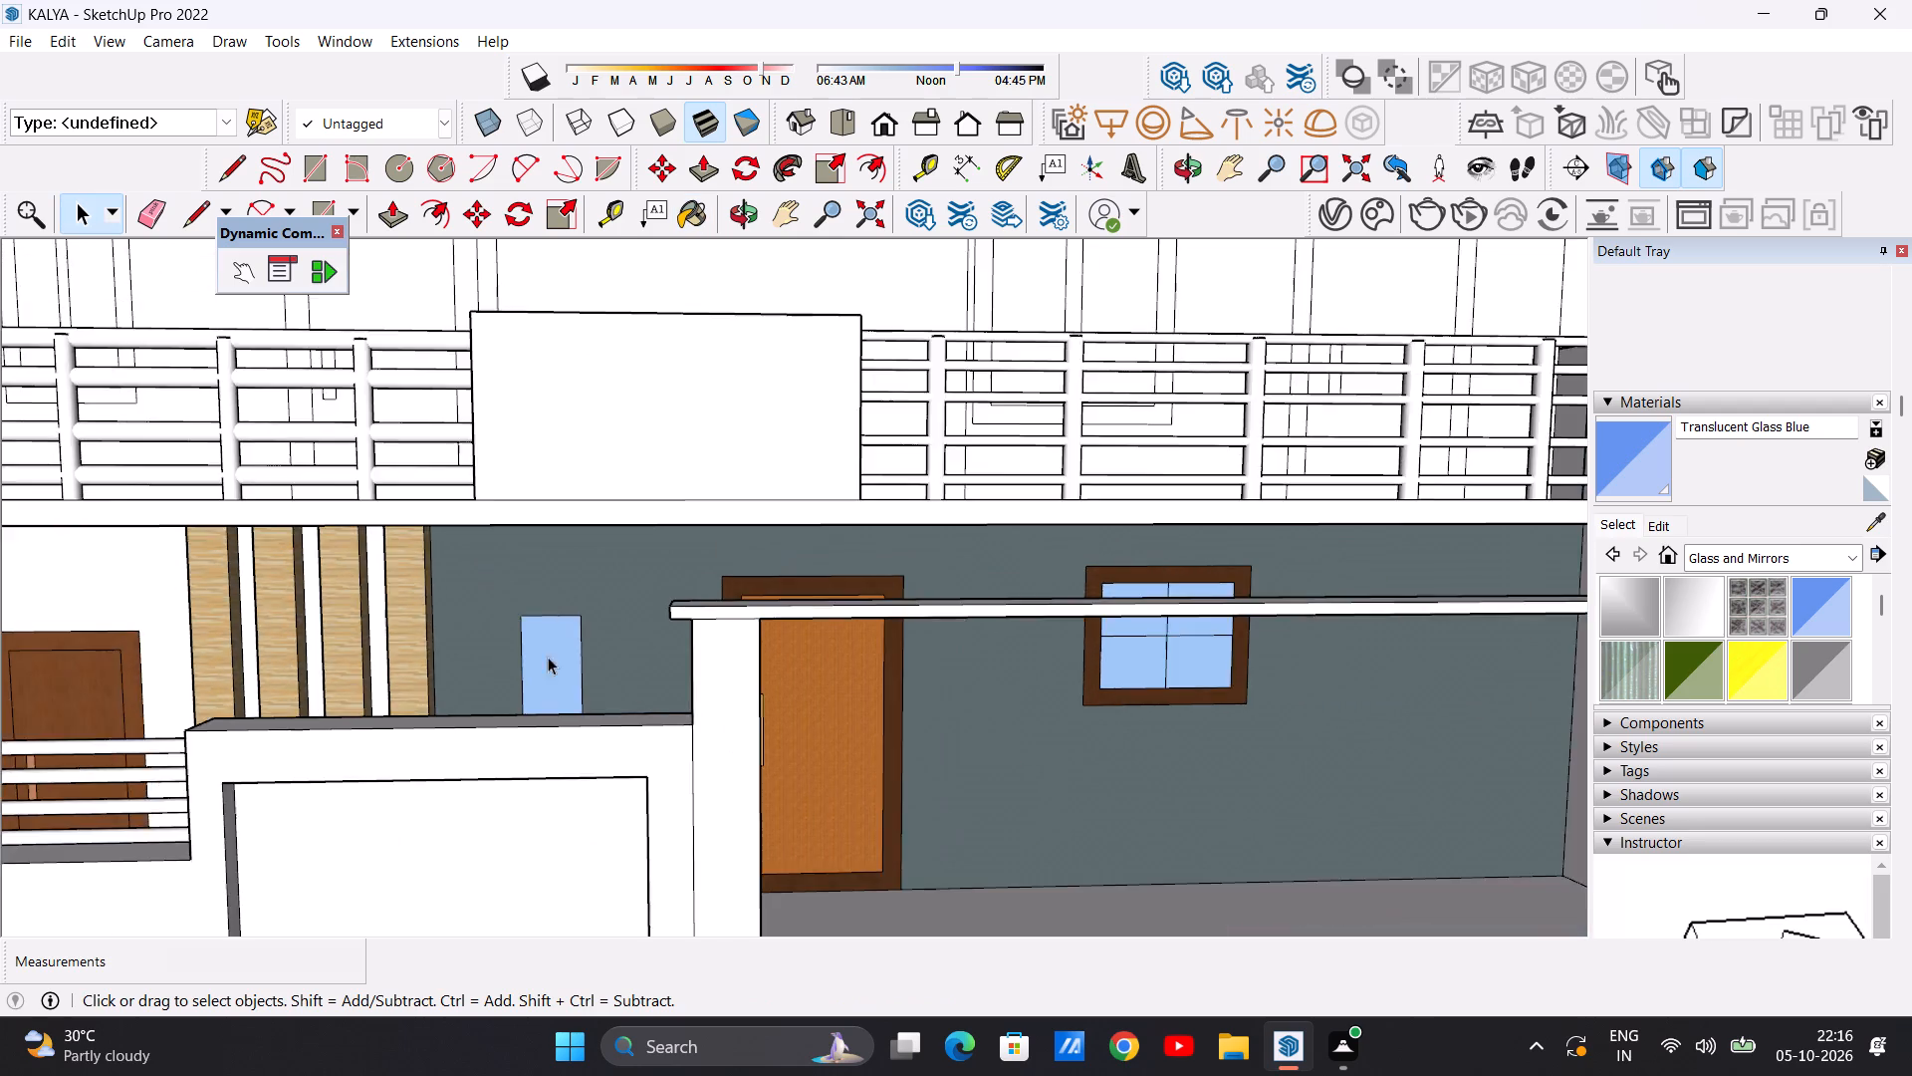
{"action": "scroll", "coordinate": [548, 657], "scroll_direction": "down", "scroll_amount": 11}
{"action": "middle_click_drag", "start_coordinate": [646, 697], "coordinate": [329, 677]}
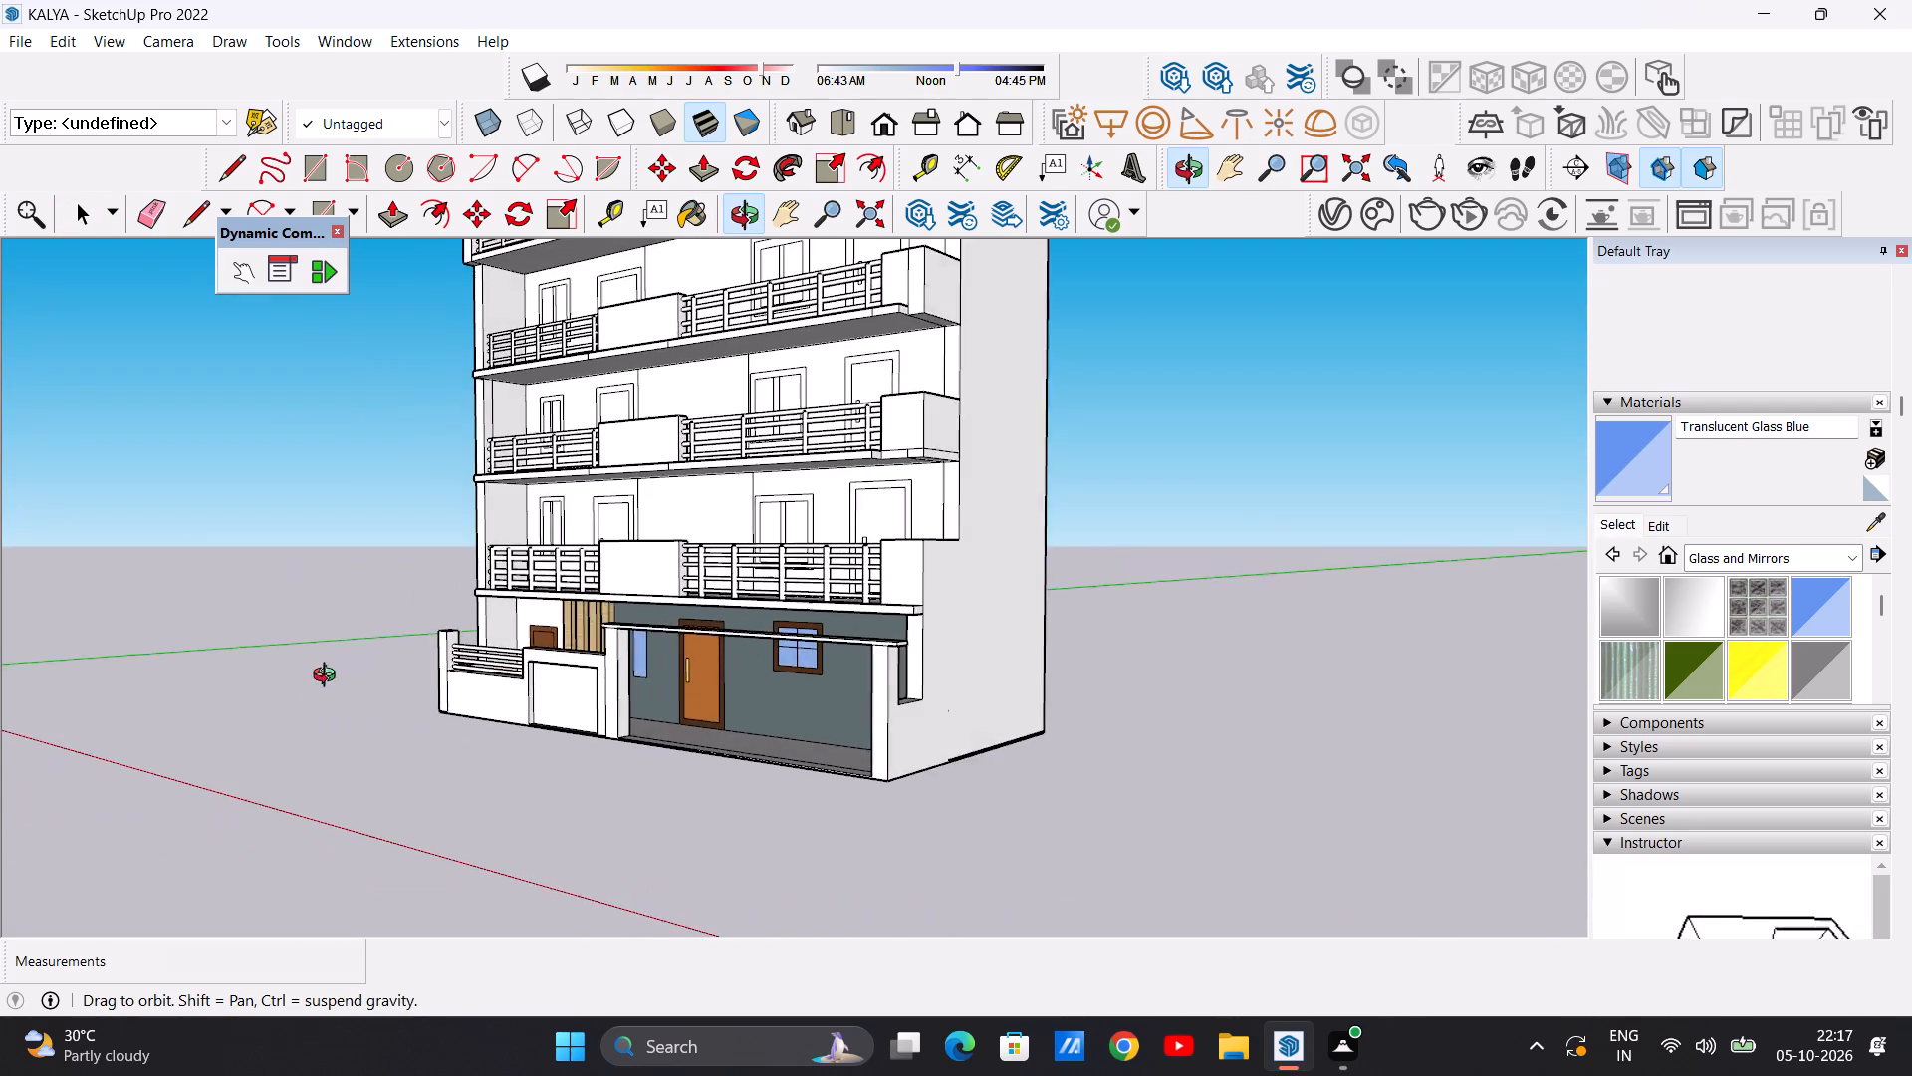
Examine the whole street front from the ground floor up to the upper balconies and roof terrace.
{"action": "middle_click_drag", "start_coordinate": [329, 677], "coordinate": [627, 672]}
{"action": "scroll", "coordinate": [490, 699], "scroll_direction": "down", "scroll_amount": 3}
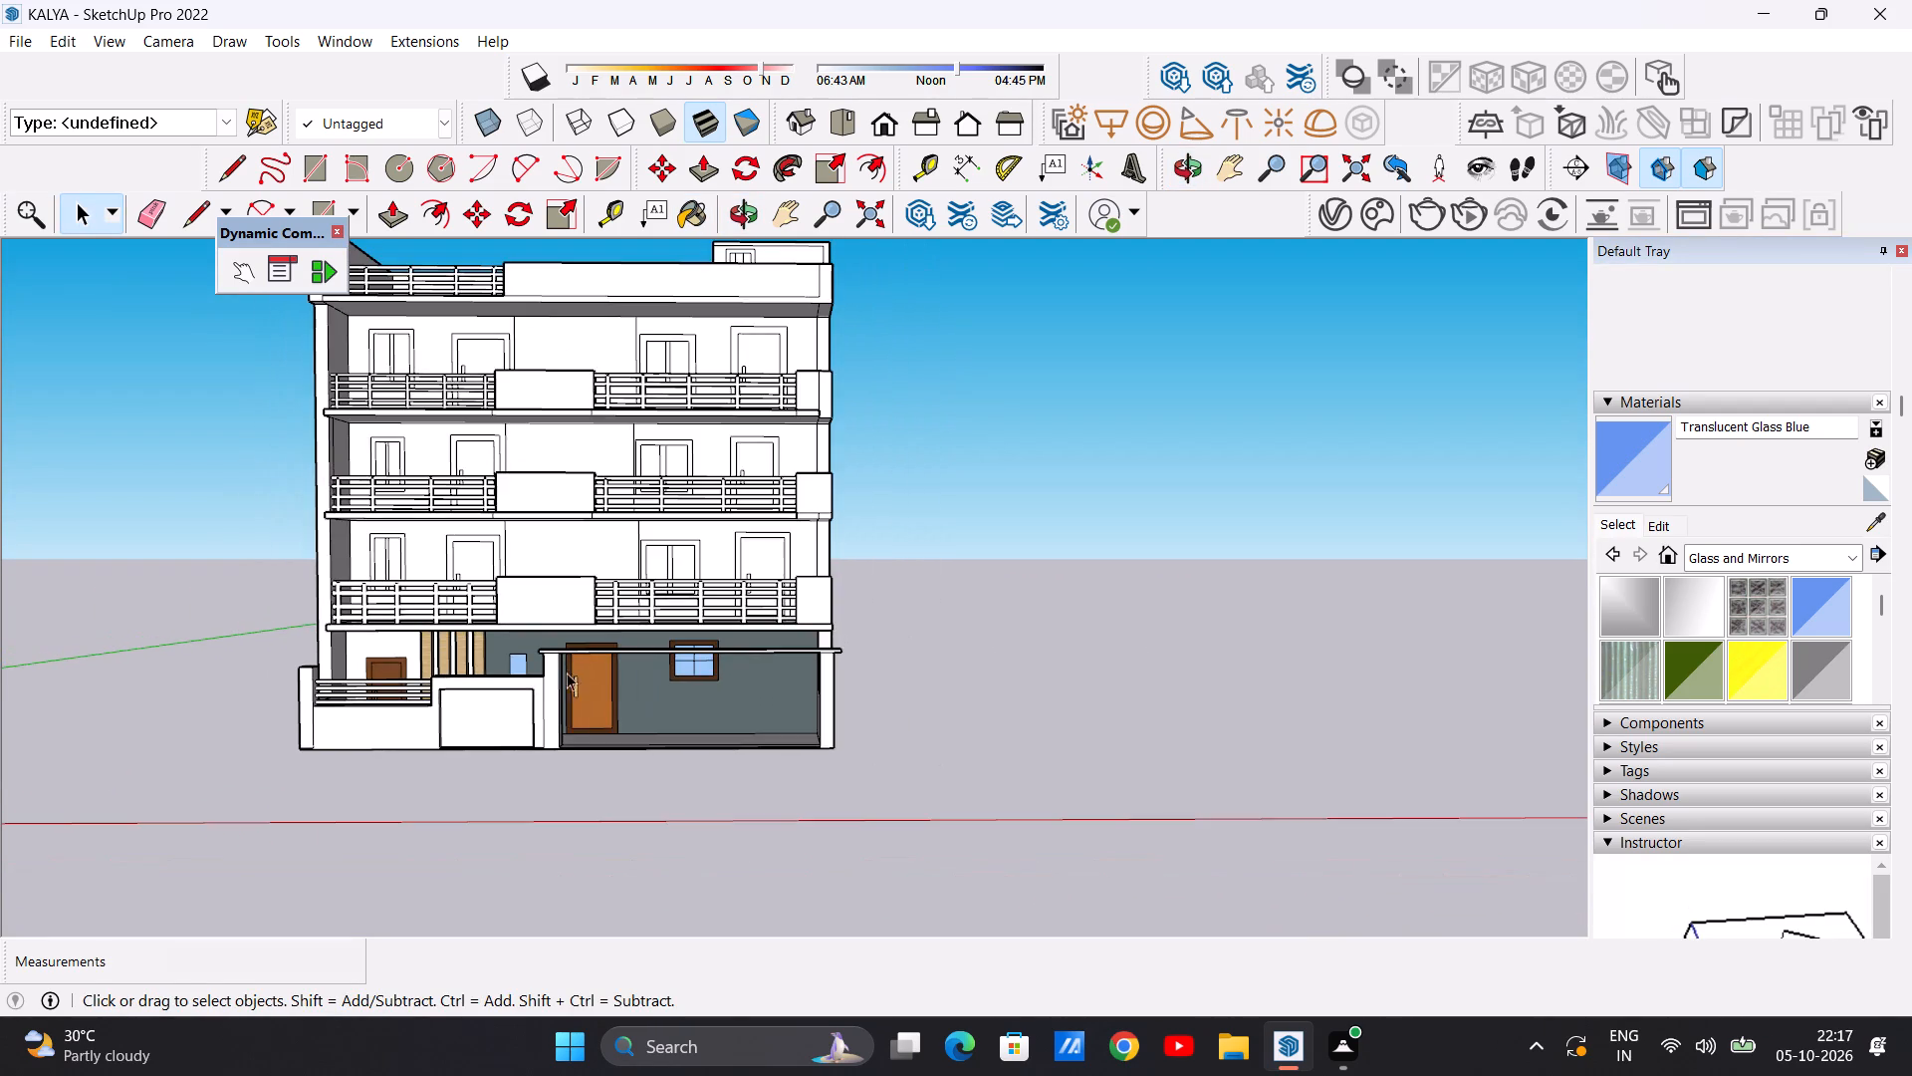
{"action": "scroll", "coordinate": [545, 697], "scroll_direction": "down", "scroll_amount": 7}
{"action": "scroll", "coordinate": [608, 609], "scroll_direction": "up", "scroll_amount": 7}
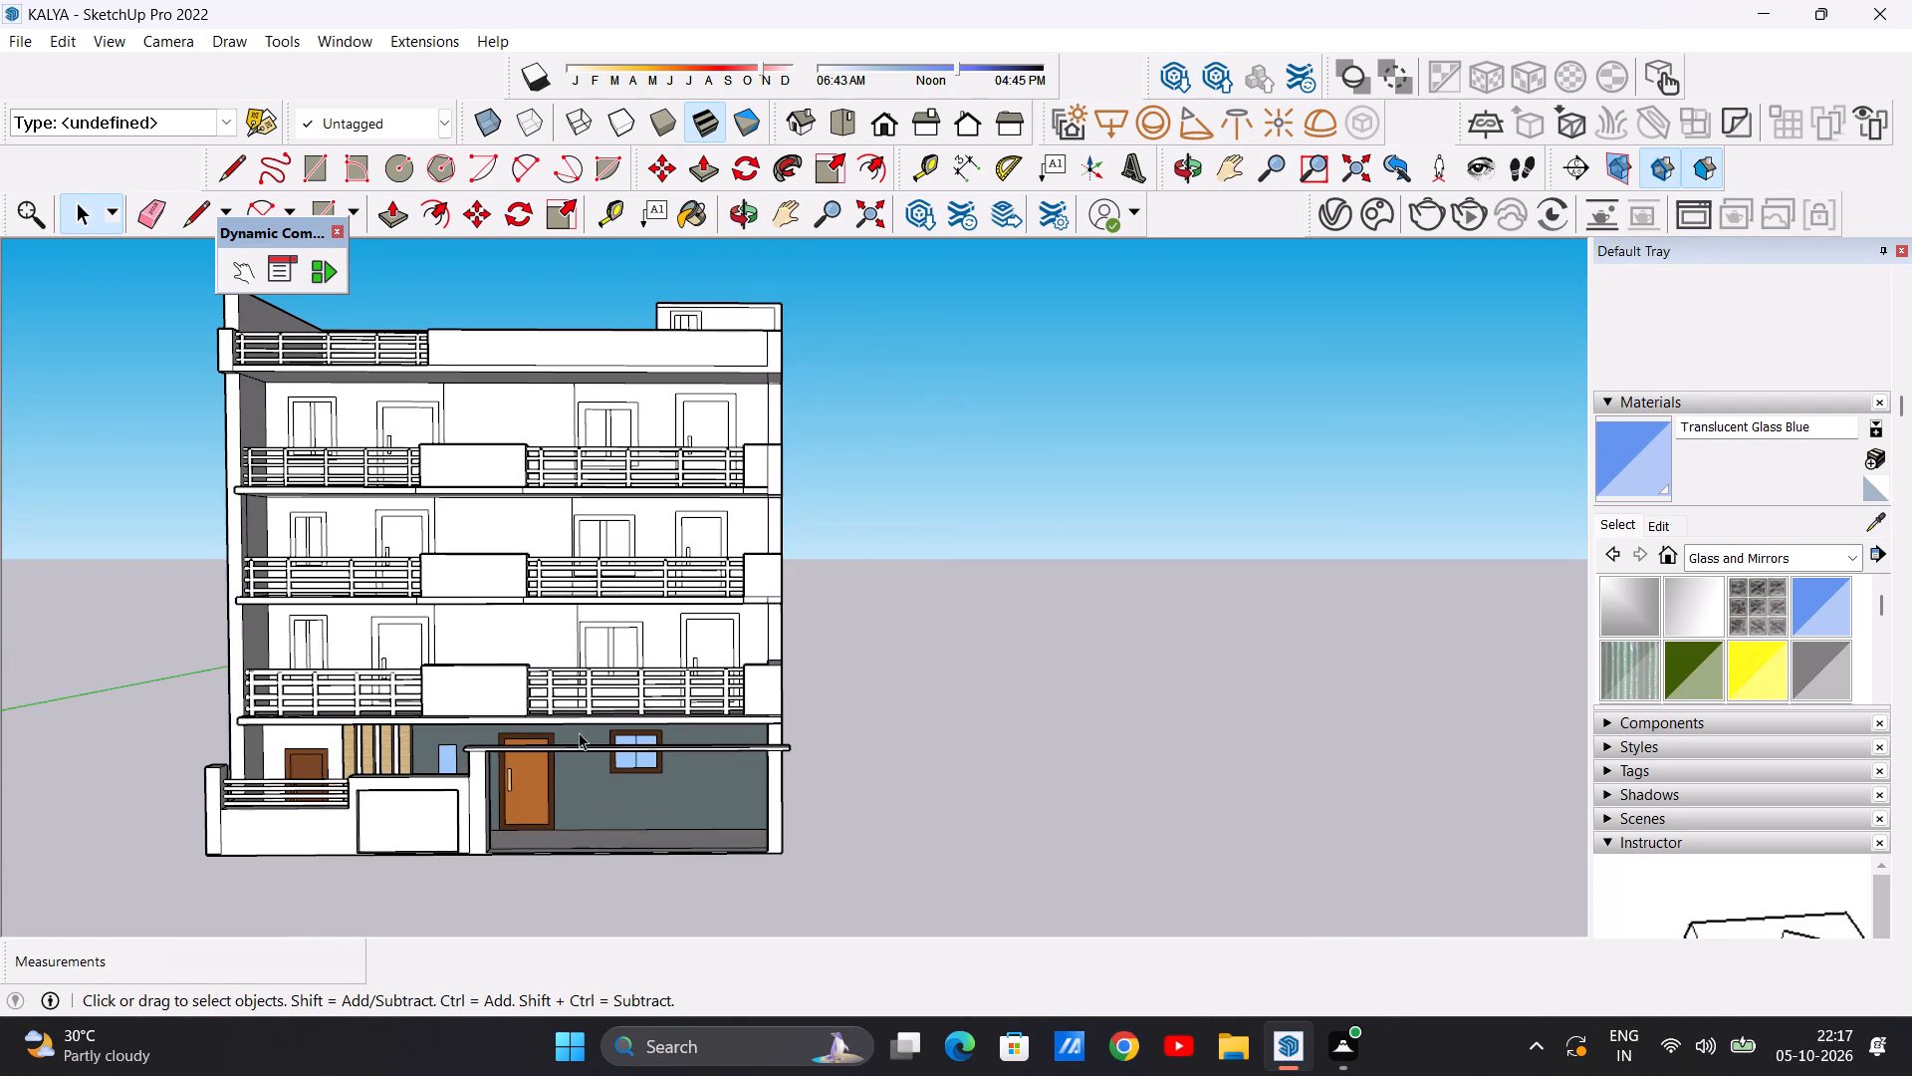
{"action": "scroll", "coordinate": [536, 746], "scroll_direction": "up", "scroll_amount": 3}
{"action": "scroll", "coordinate": [546, 747], "scroll_direction": "down", "scroll_amount": 3}
{"action": "scroll", "coordinate": [372, 502], "scroll_direction": "up", "scroll_amount": 1}
{"action": "middle_click_drag", "start_coordinate": [372, 548], "coordinate": [365, 674]}
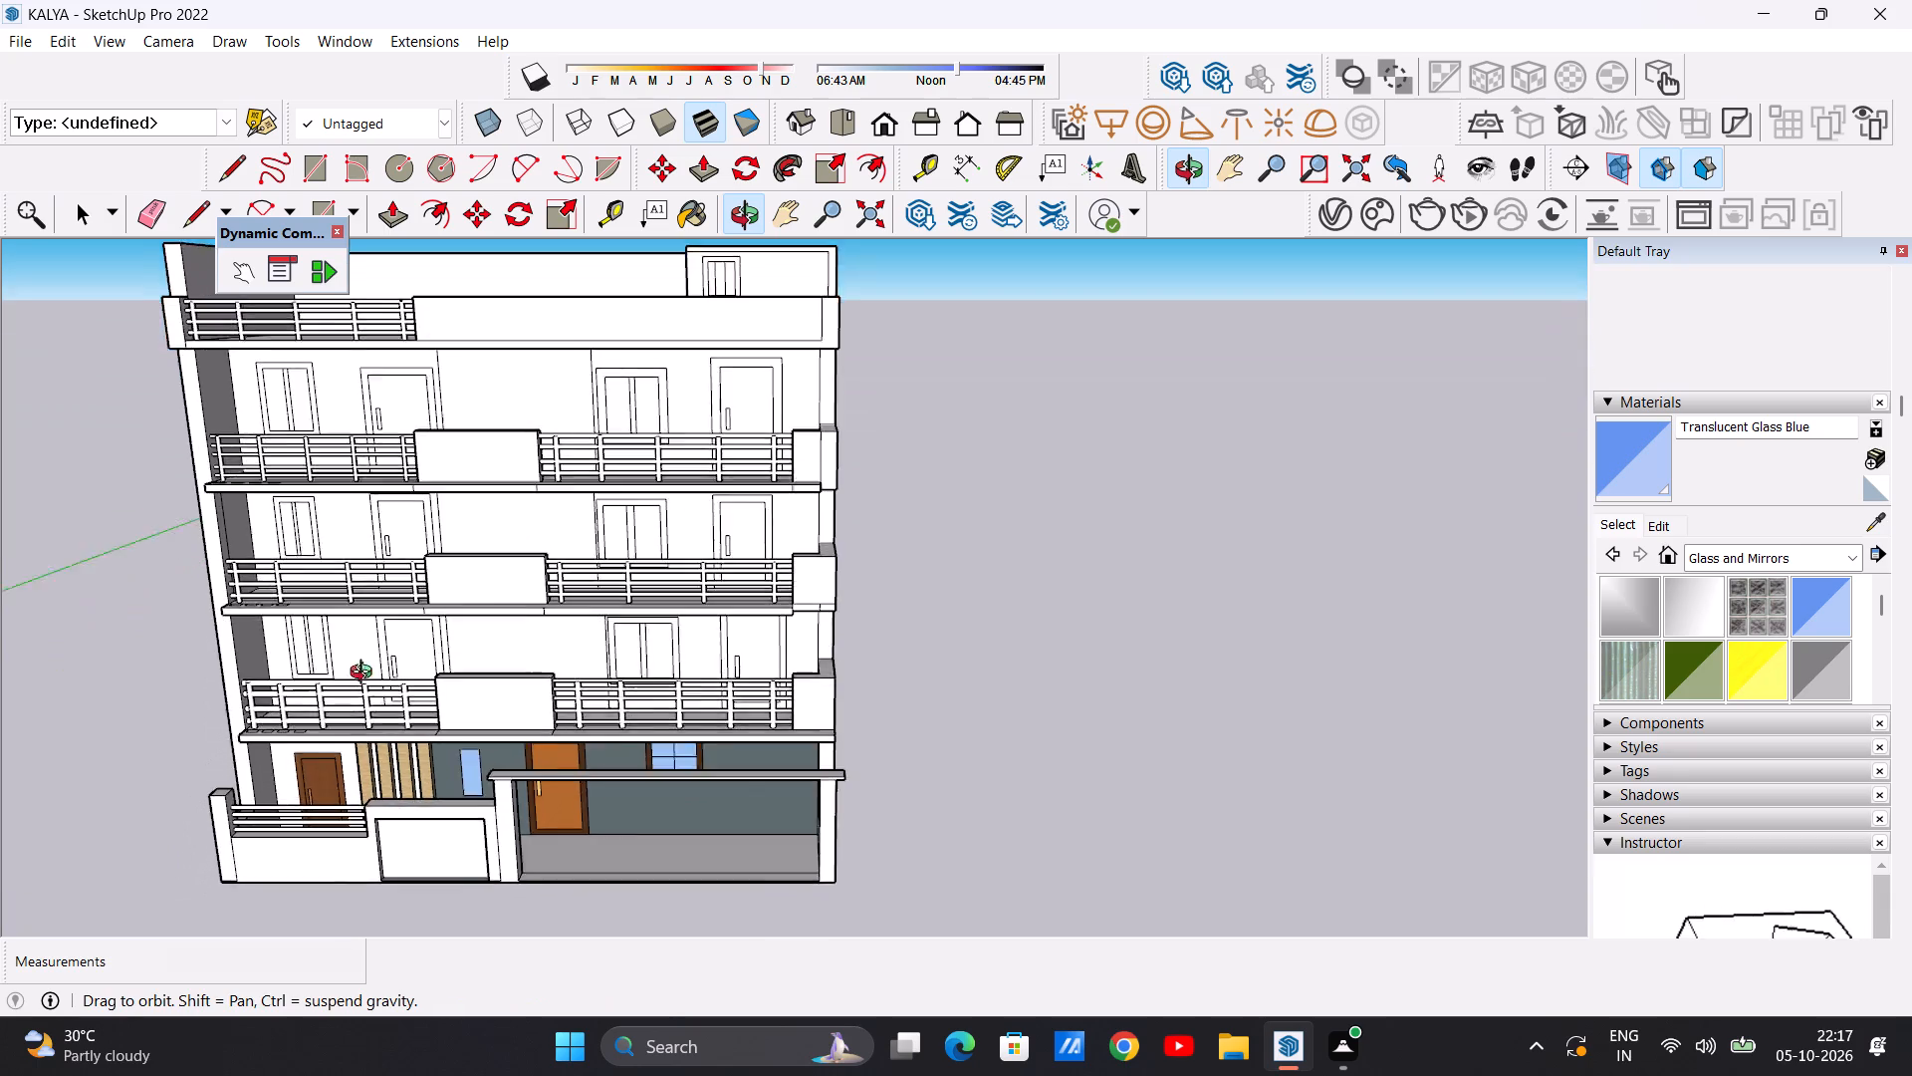
{"action": "middle_click_drag", "start_coordinate": [365, 674], "coordinate": [360, 737]}
{"action": "scroll", "coordinate": [389, 680], "scroll_direction": "down", "scroll_amount": 6}
{"action": "scroll", "coordinate": [313, 484], "scroll_direction": "up", "scroll_amount": 6}
Push/Pull the outermost small rectangle on the third-floor balcony ledge up 51' 9 1/2" to the roof-terrace slab, forming a slat.
{"action": "scroll", "coordinate": [273, 490], "scroll_direction": "up", "scroll_amount": 9}
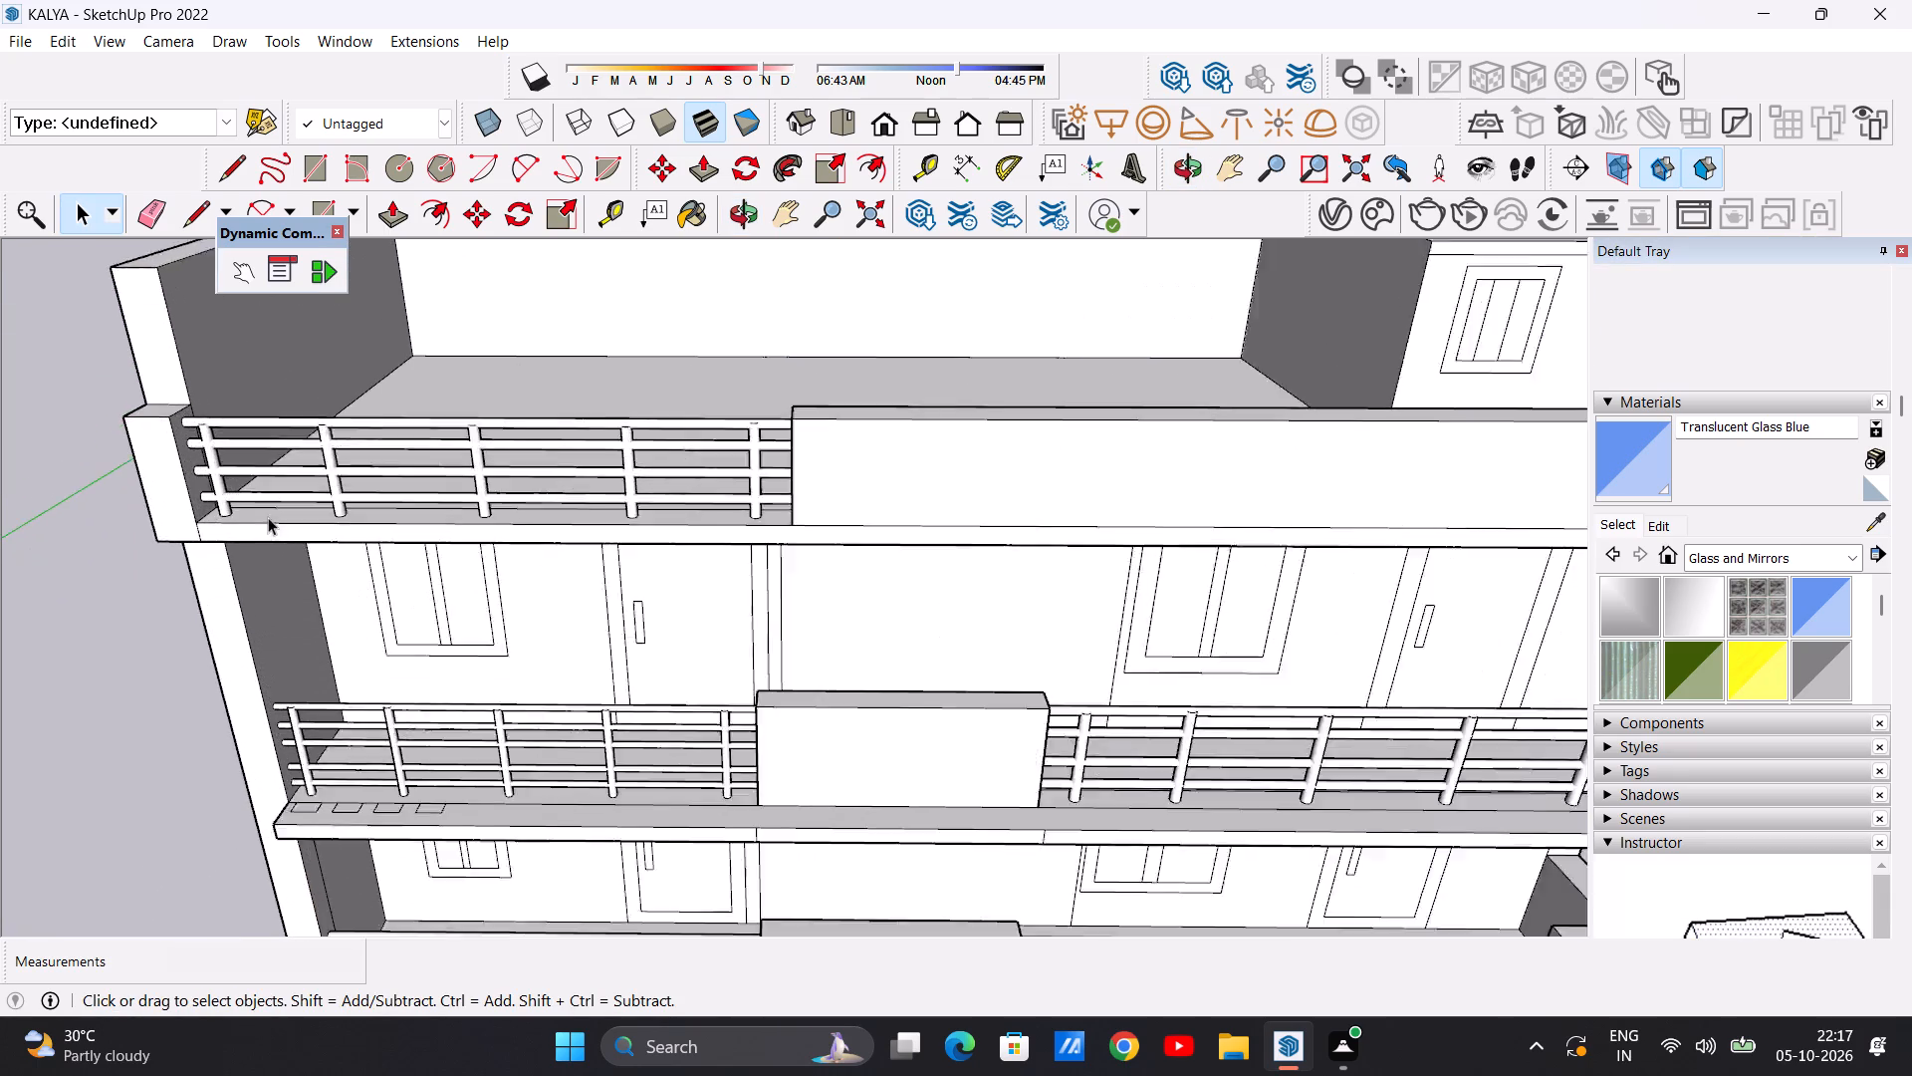
{"action": "scroll", "coordinate": [268, 517], "scroll_direction": "up", "scroll_amount": 3}
{"action": "scroll", "coordinate": [284, 535], "scroll_direction": "down", "scroll_amount": 7}
{"action": "middle_click_drag", "start_coordinate": [365, 731], "coordinate": [365, 791]}
{"action": "scroll", "coordinate": [341, 711], "scroll_direction": "up", "scroll_amount": 2}
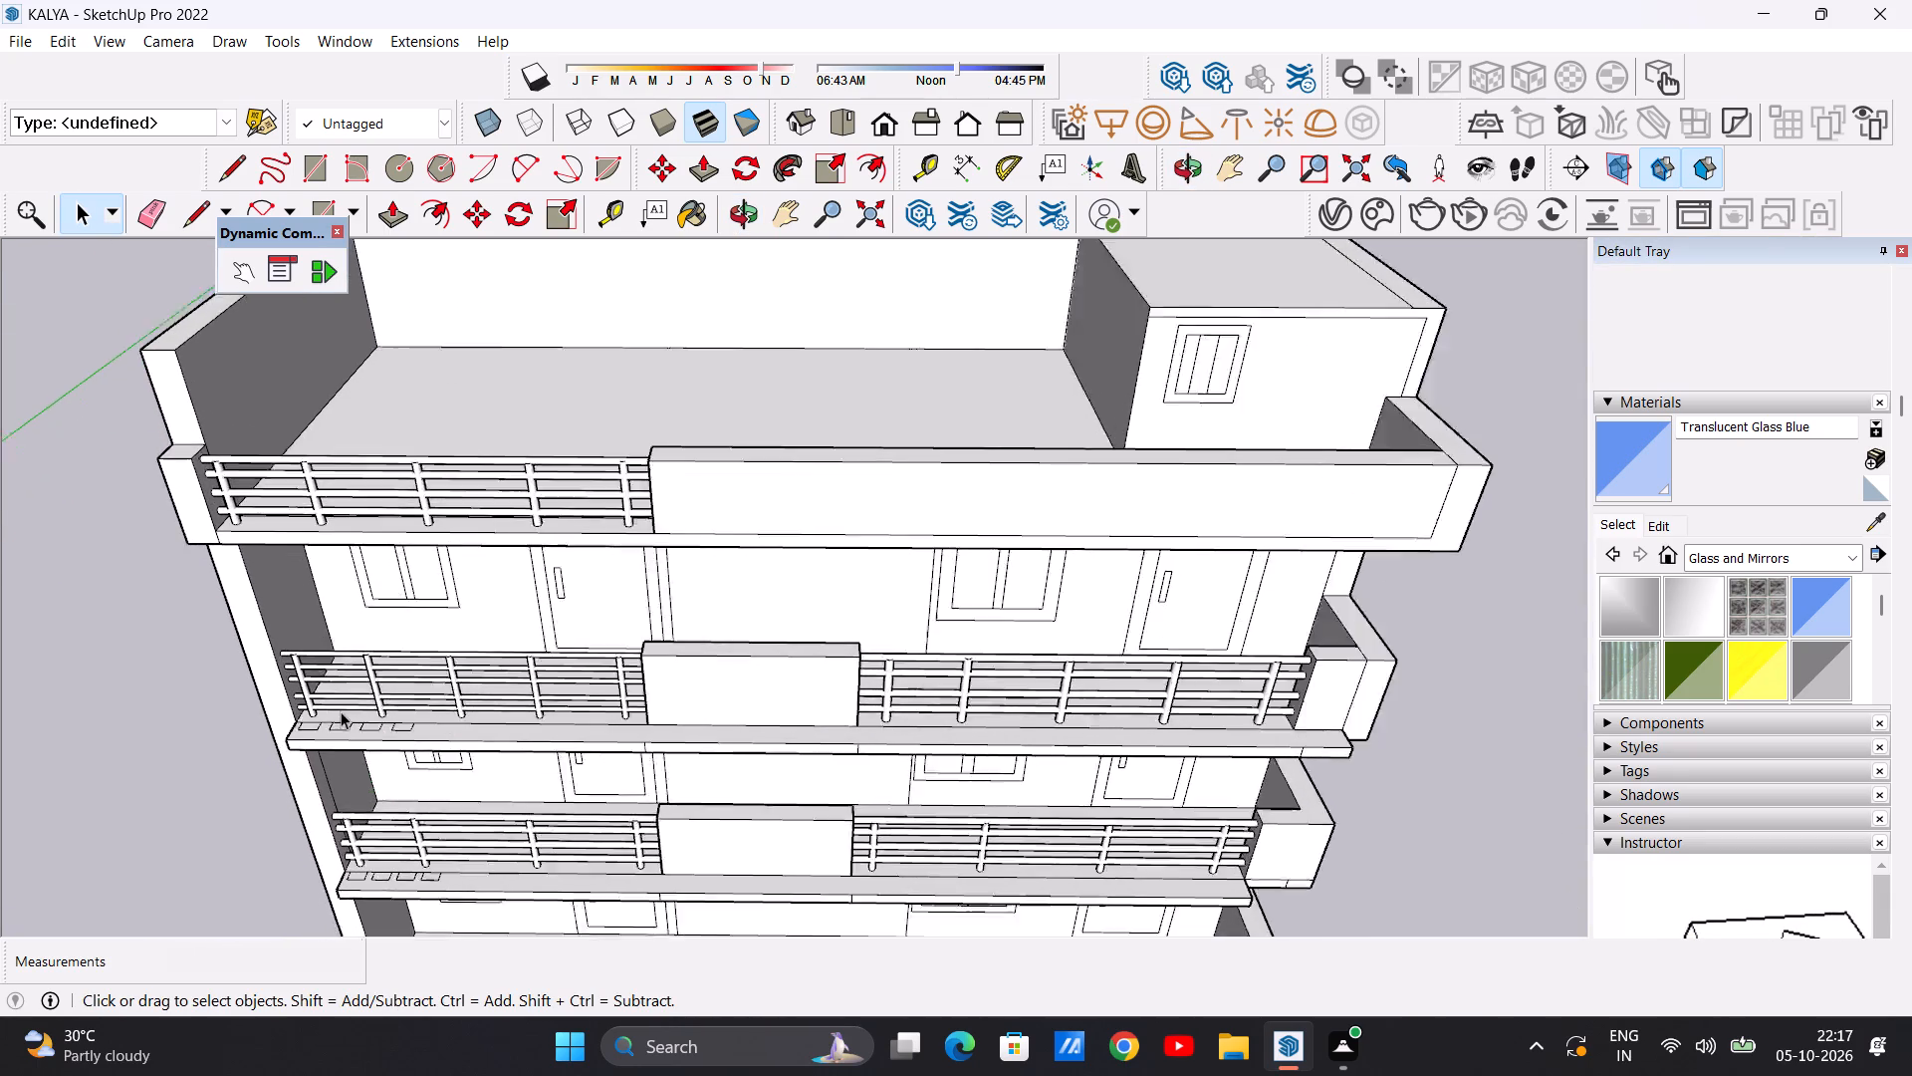
{"action": "scroll", "coordinate": [341, 711], "scroll_direction": "up", "scroll_amount": 1}
{"action": "middle_click_drag", "start_coordinate": [328, 708], "coordinate": [420, 734]}
{"action": "scroll", "coordinate": [378, 776], "scroll_direction": "up", "scroll_amount": 3}
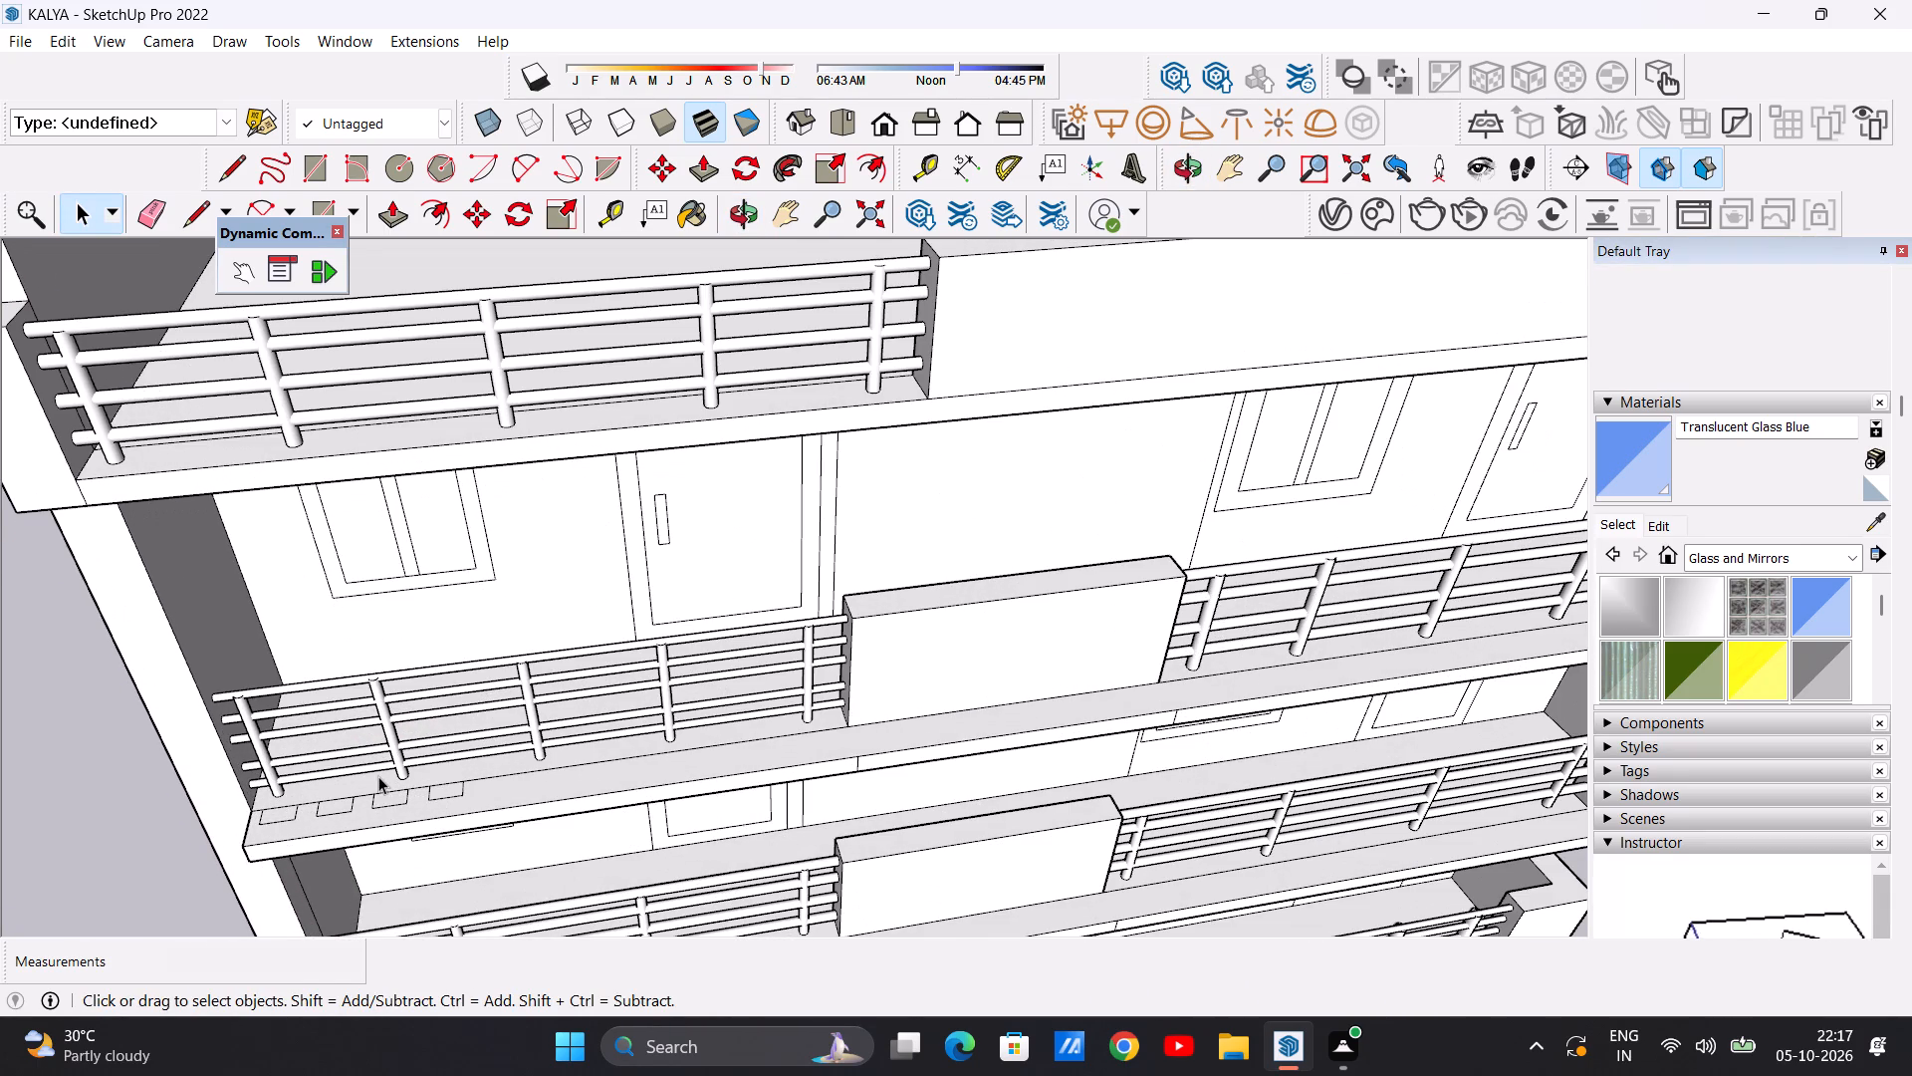
{"action": "key", "text": "p"}
{"action": "scroll", "coordinate": [279, 789], "scroll_direction": "up", "scroll_amount": 9}
{"action": "left_click", "coordinate": [298, 820]}
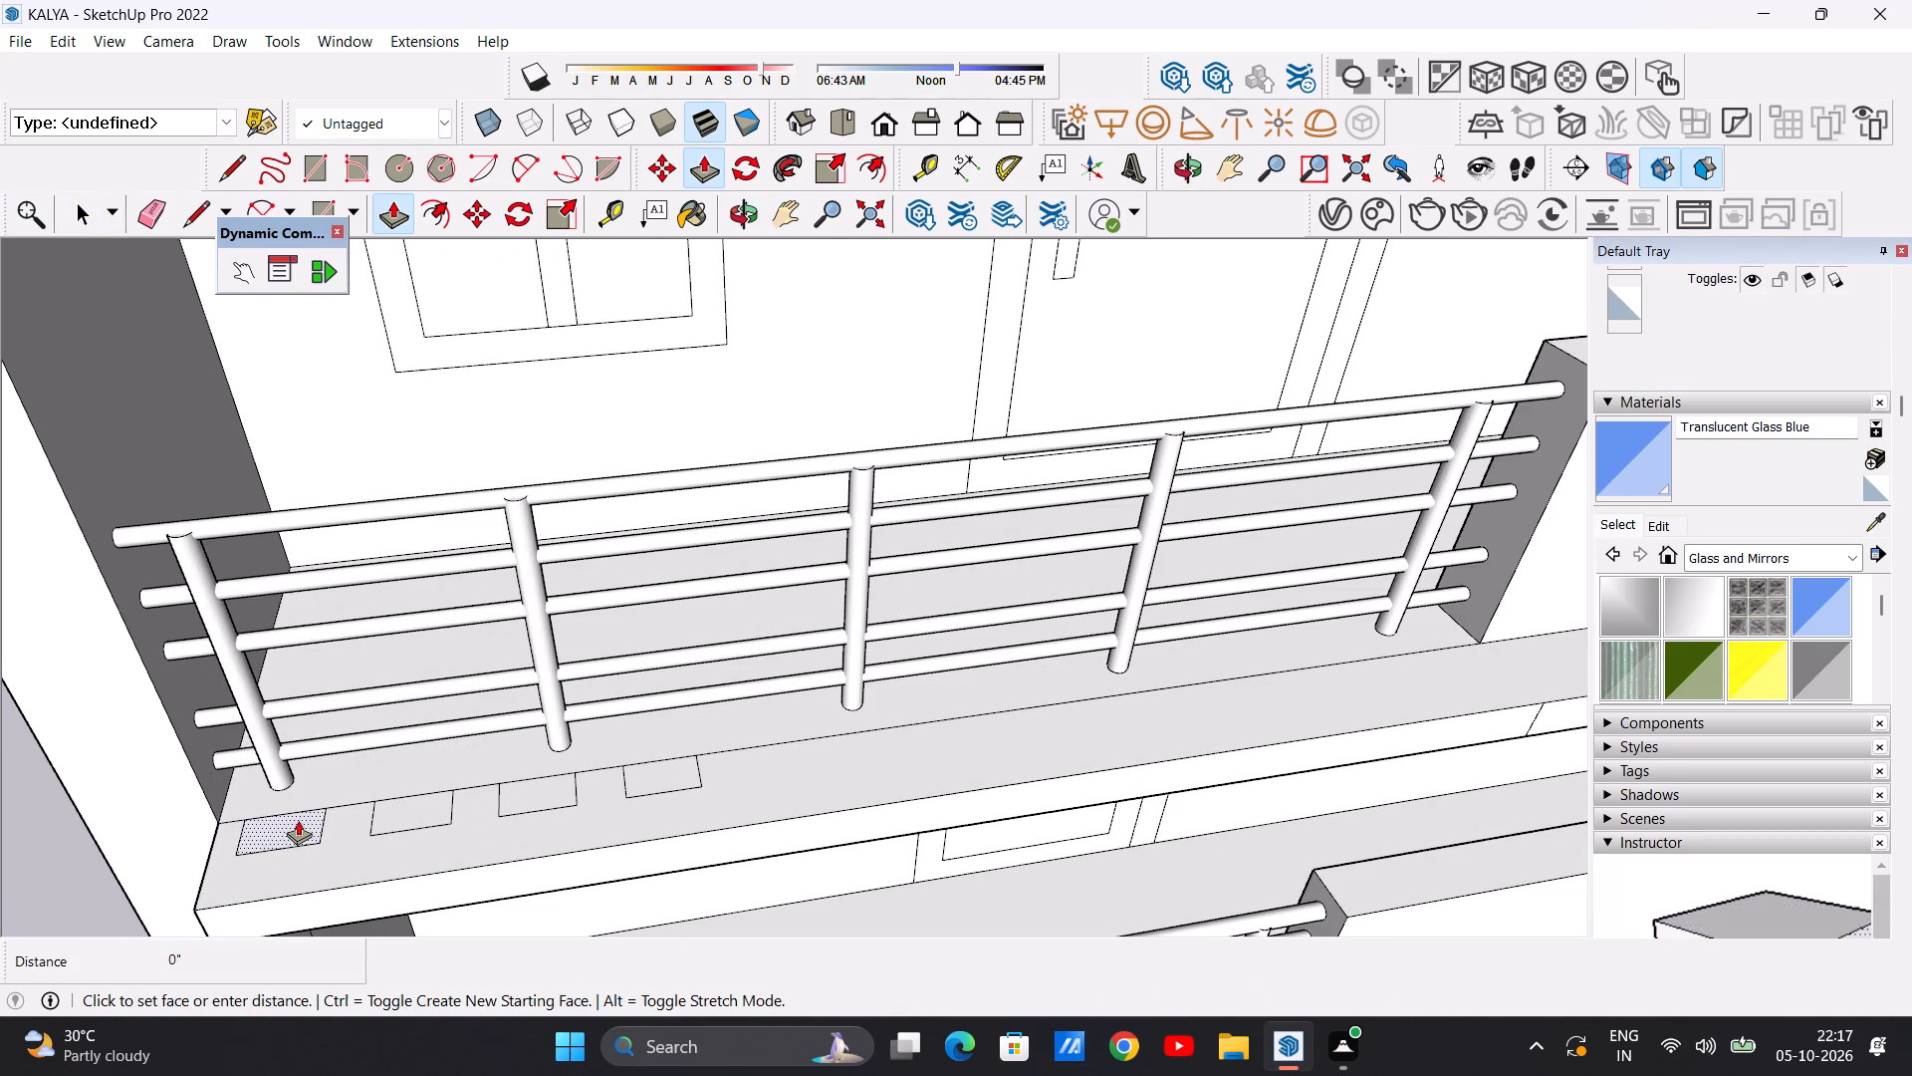
{"action": "scroll", "coordinate": [298, 635], "scroll_direction": "down", "scroll_amount": 17}
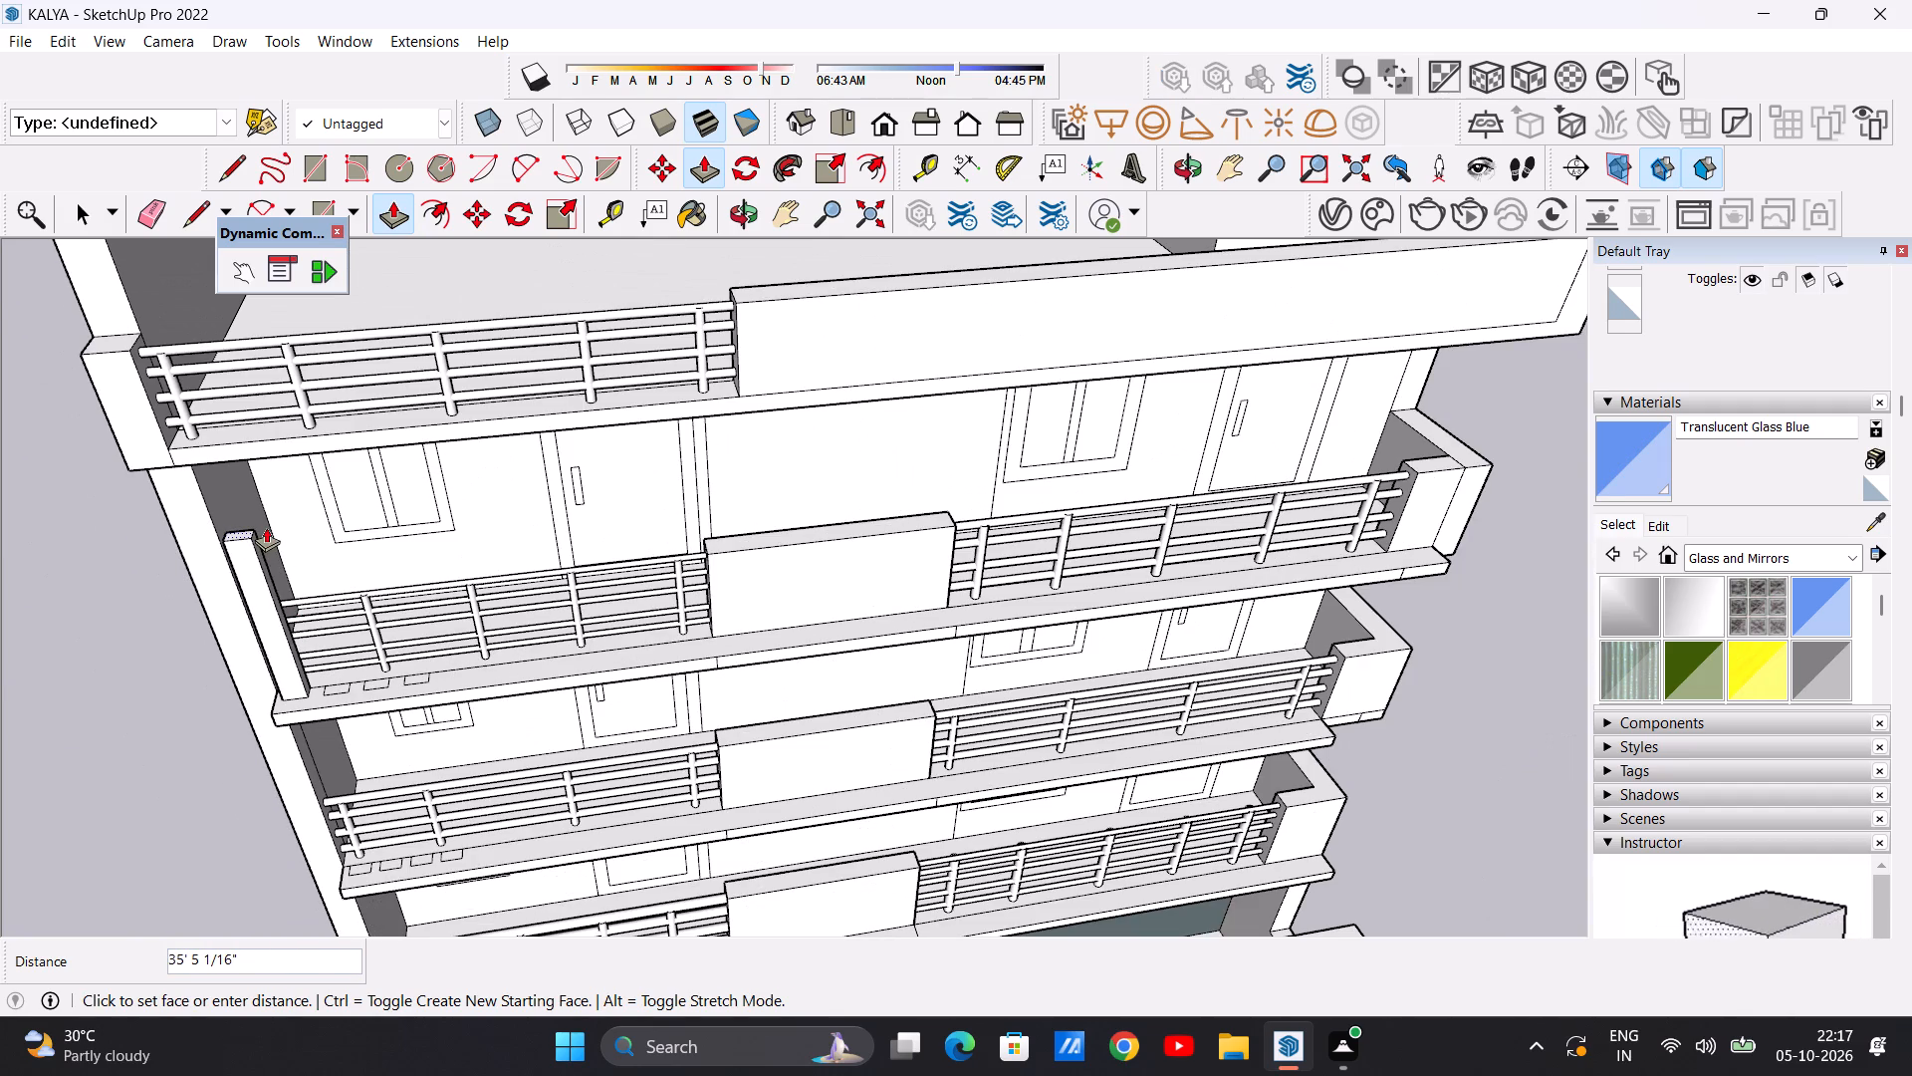
{"action": "scroll", "coordinate": [207, 440], "scroll_direction": "up", "scroll_amount": 13}
{"action": "left_click", "coordinate": [234, 467]}
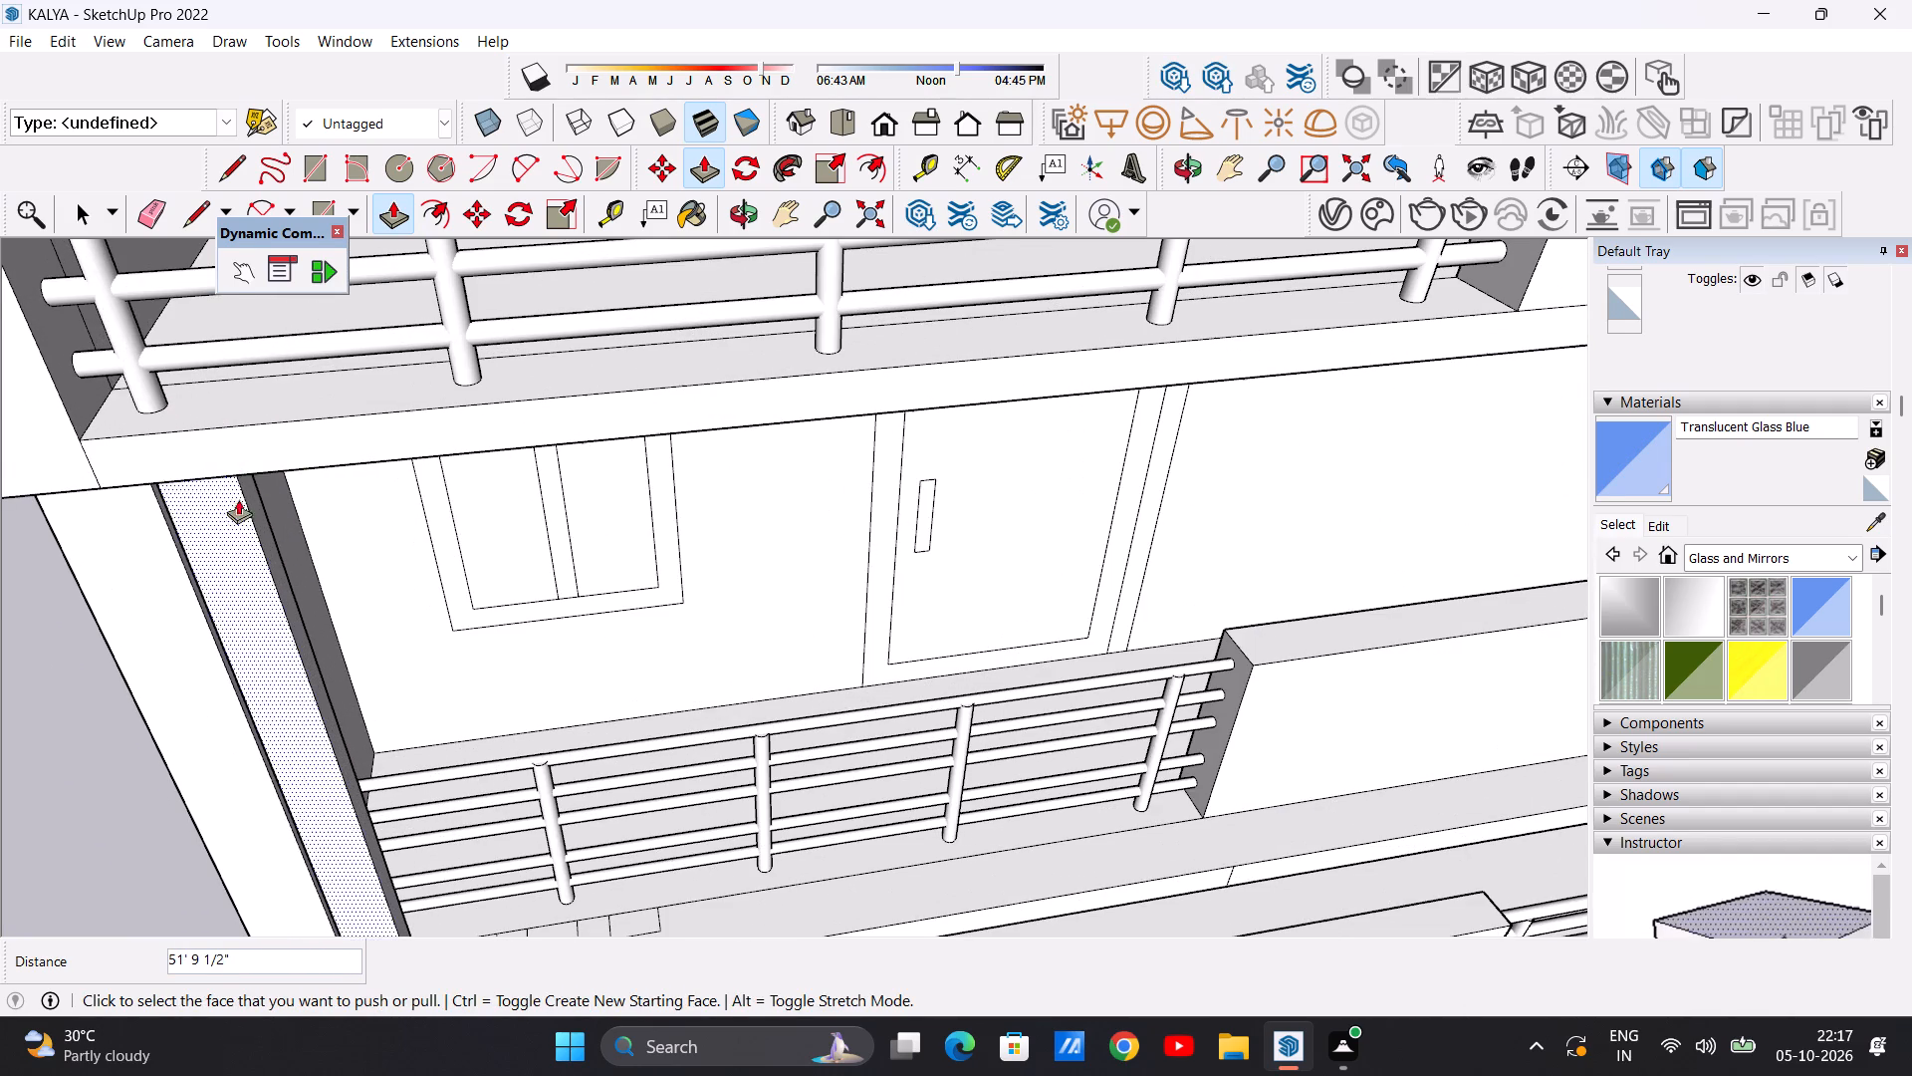
Push/Pull the second small rectangle on the third-floor balcony ledge up 51' 9 1/2" to the slab above.
{"action": "scroll", "coordinate": [256, 507], "scroll_direction": "down", "scroll_amount": 13}
{"action": "scroll", "coordinate": [402, 674], "scroll_direction": "up", "scroll_amount": 12}
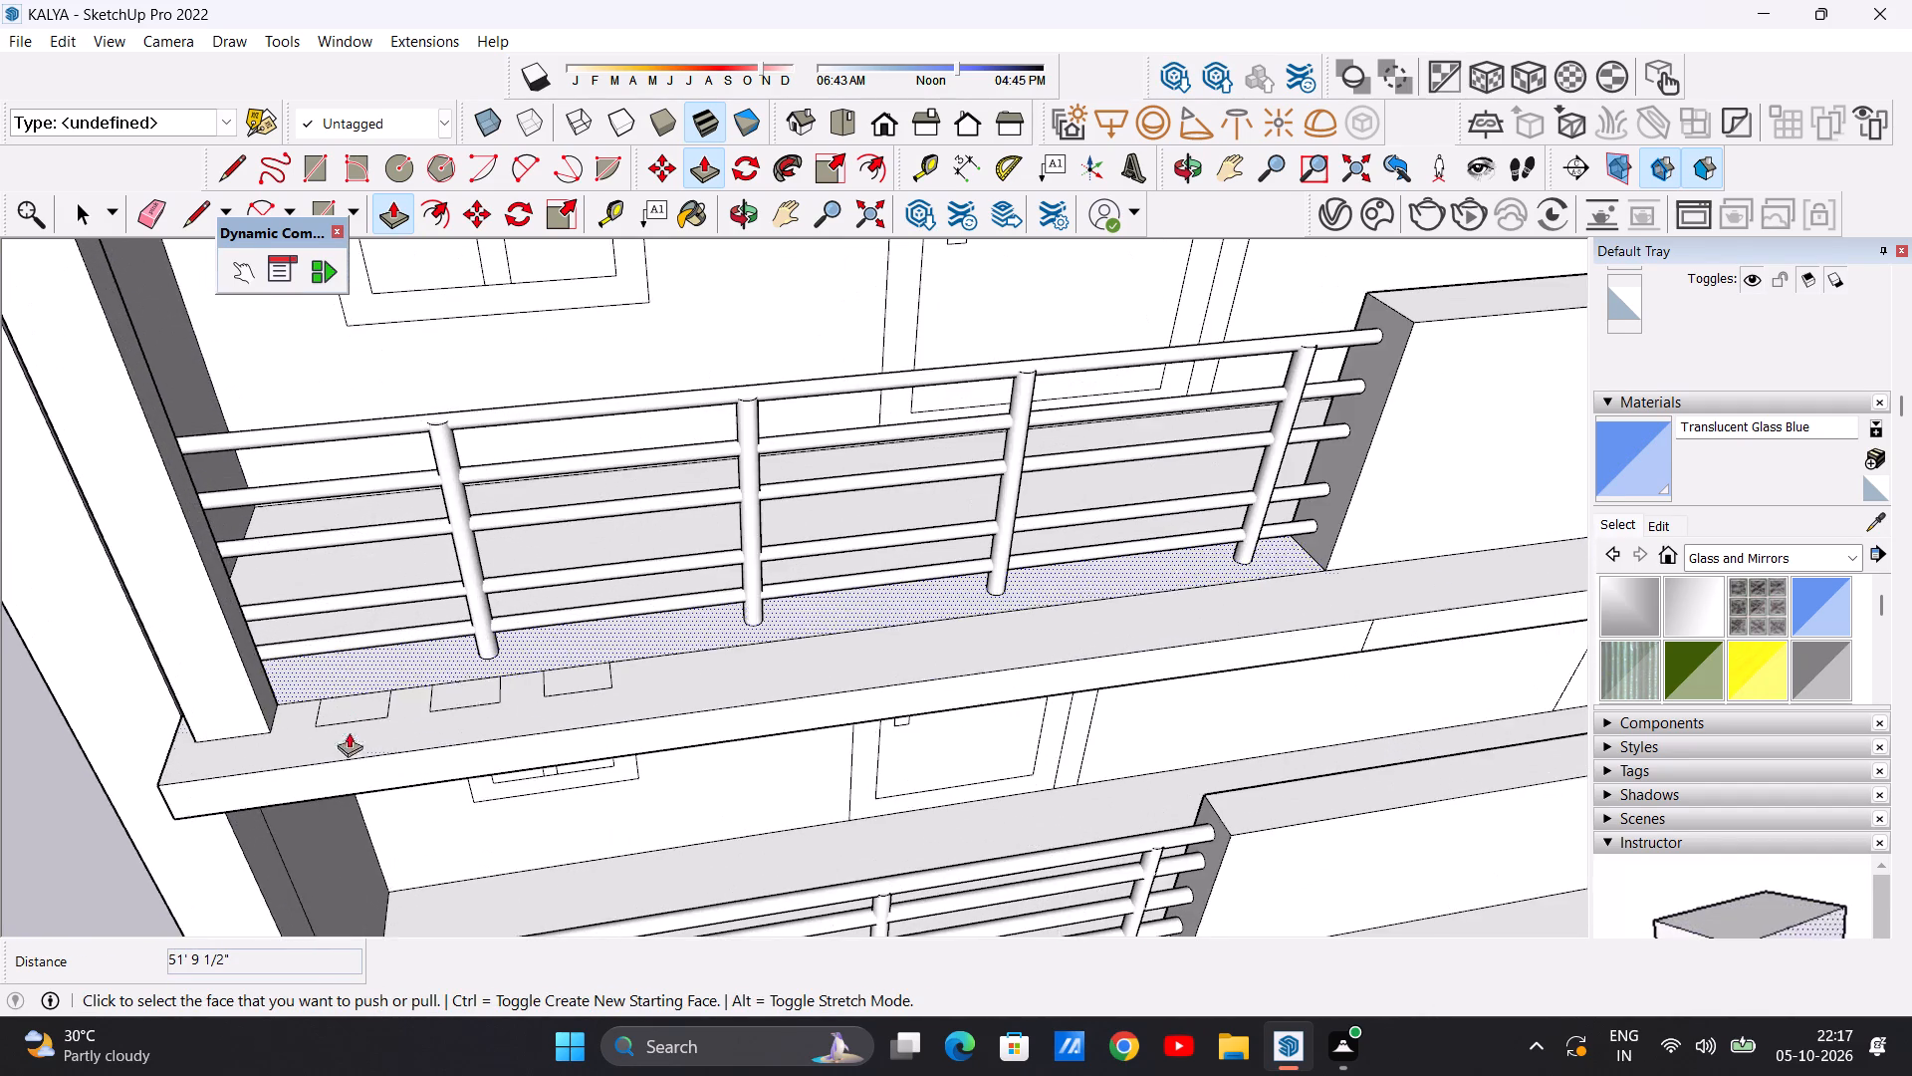
{"action": "middle_click_drag", "start_coordinate": [345, 804], "coordinate": [268, 723]}
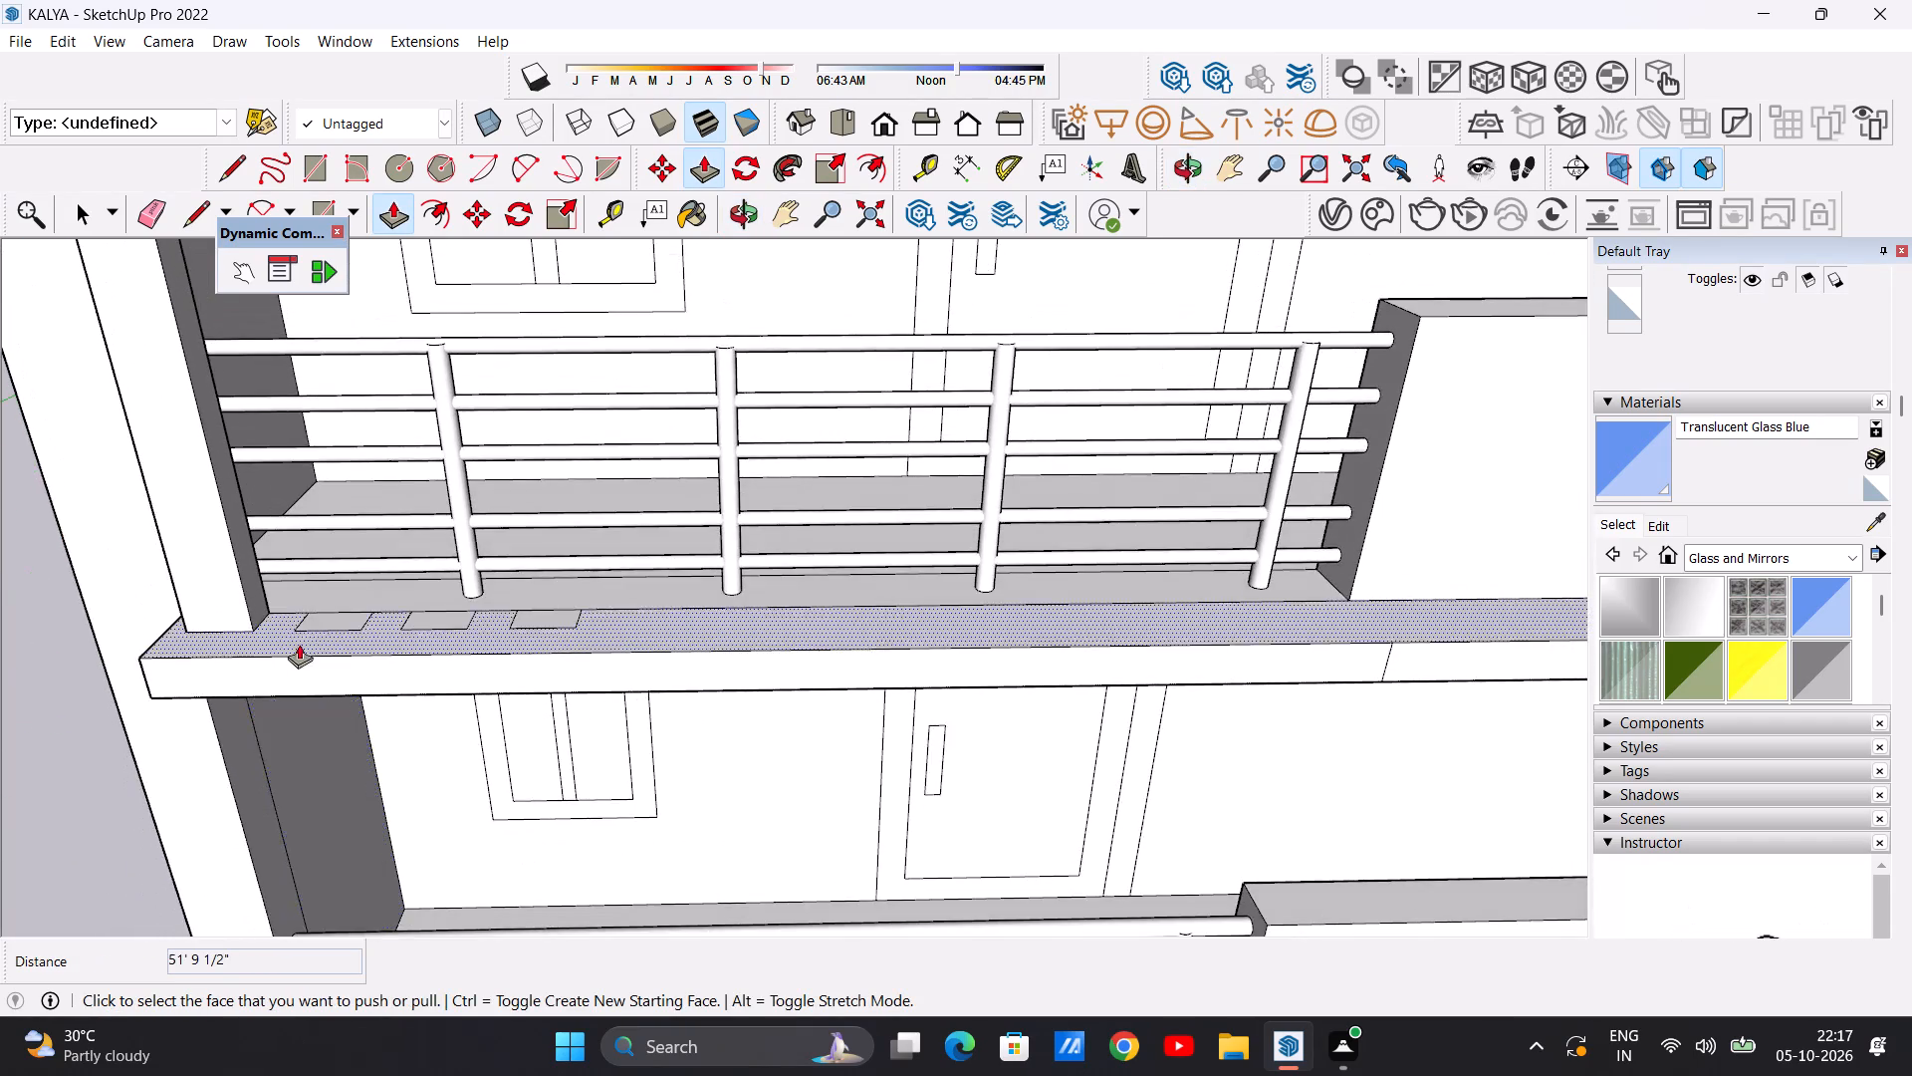
{"action": "scroll", "coordinate": [311, 637], "scroll_direction": "up", "scroll_amount": 7}
{"action": "left_click", "coordinate": [349, 605]}
{"action": "scroll", "coordinate": [355, 410], "scroll_direction": "down", "scroll_amount": 13}
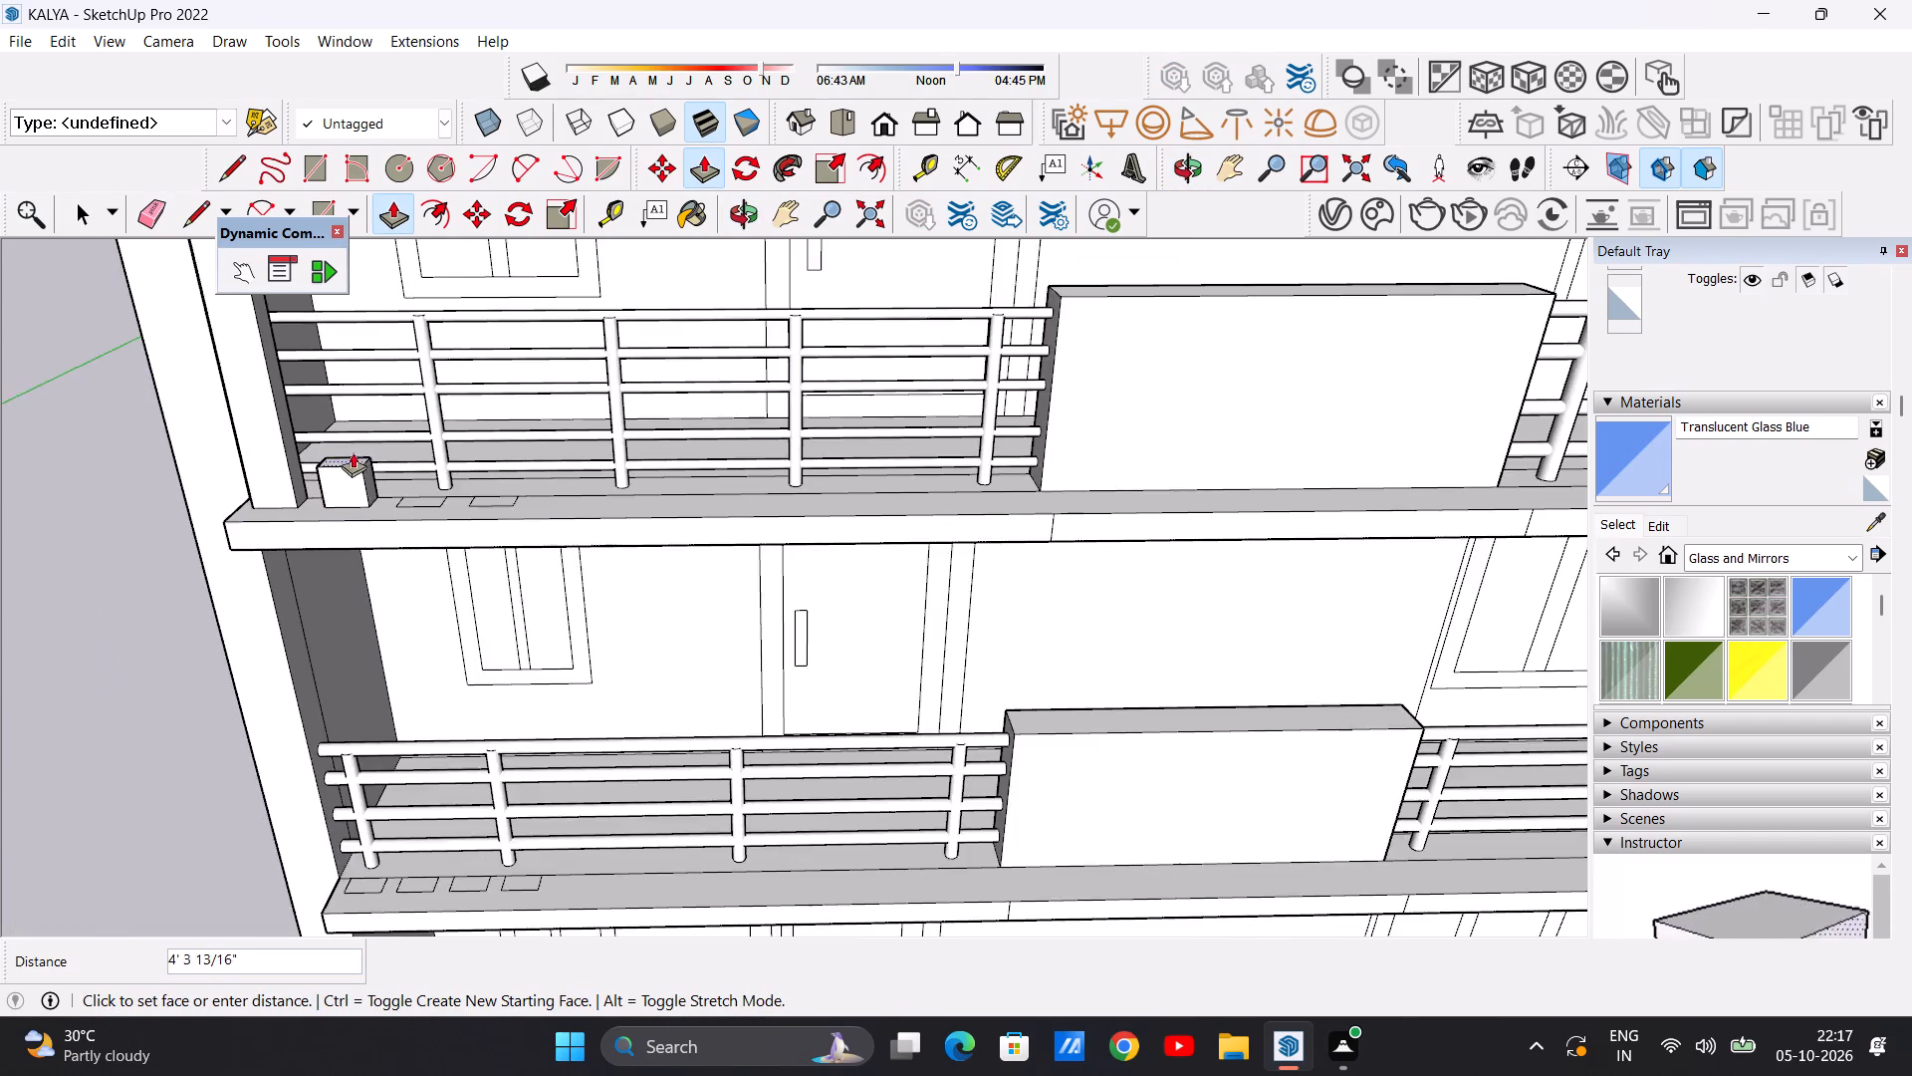
{"action": "scroll", "coordinate": [353, 452], "scroll_direction": "down", "scroll_amount": 19}
{"action": "scroll", "coordinate": [353, 405], "scroll_direction": "down", "scroll_amount": 9}
{"action": "scroll", "coordinate": [349, 330], "scroll_direction": "up", "scroll_amount": 2}
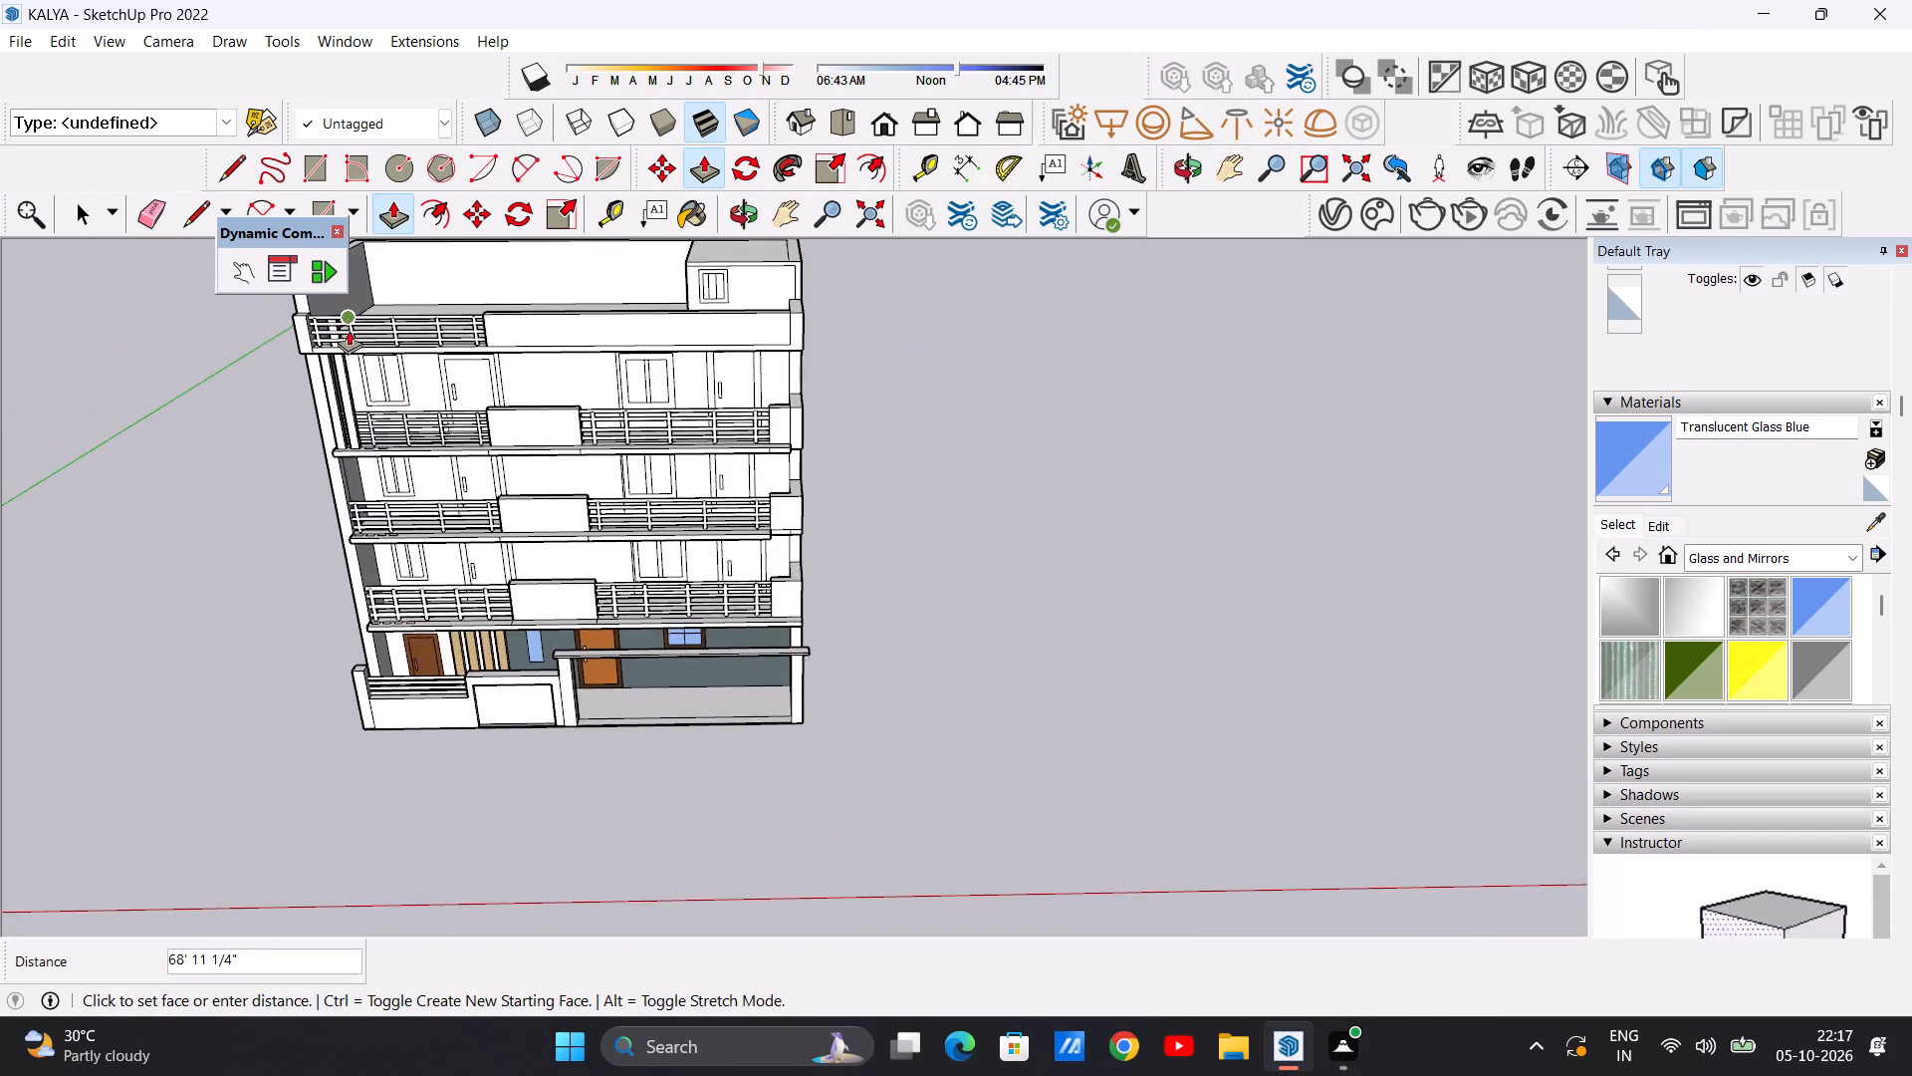
{"action": "scroll", "coordinate": [349, 330], "scroll_direction": "up", "scroll_amount": 17}
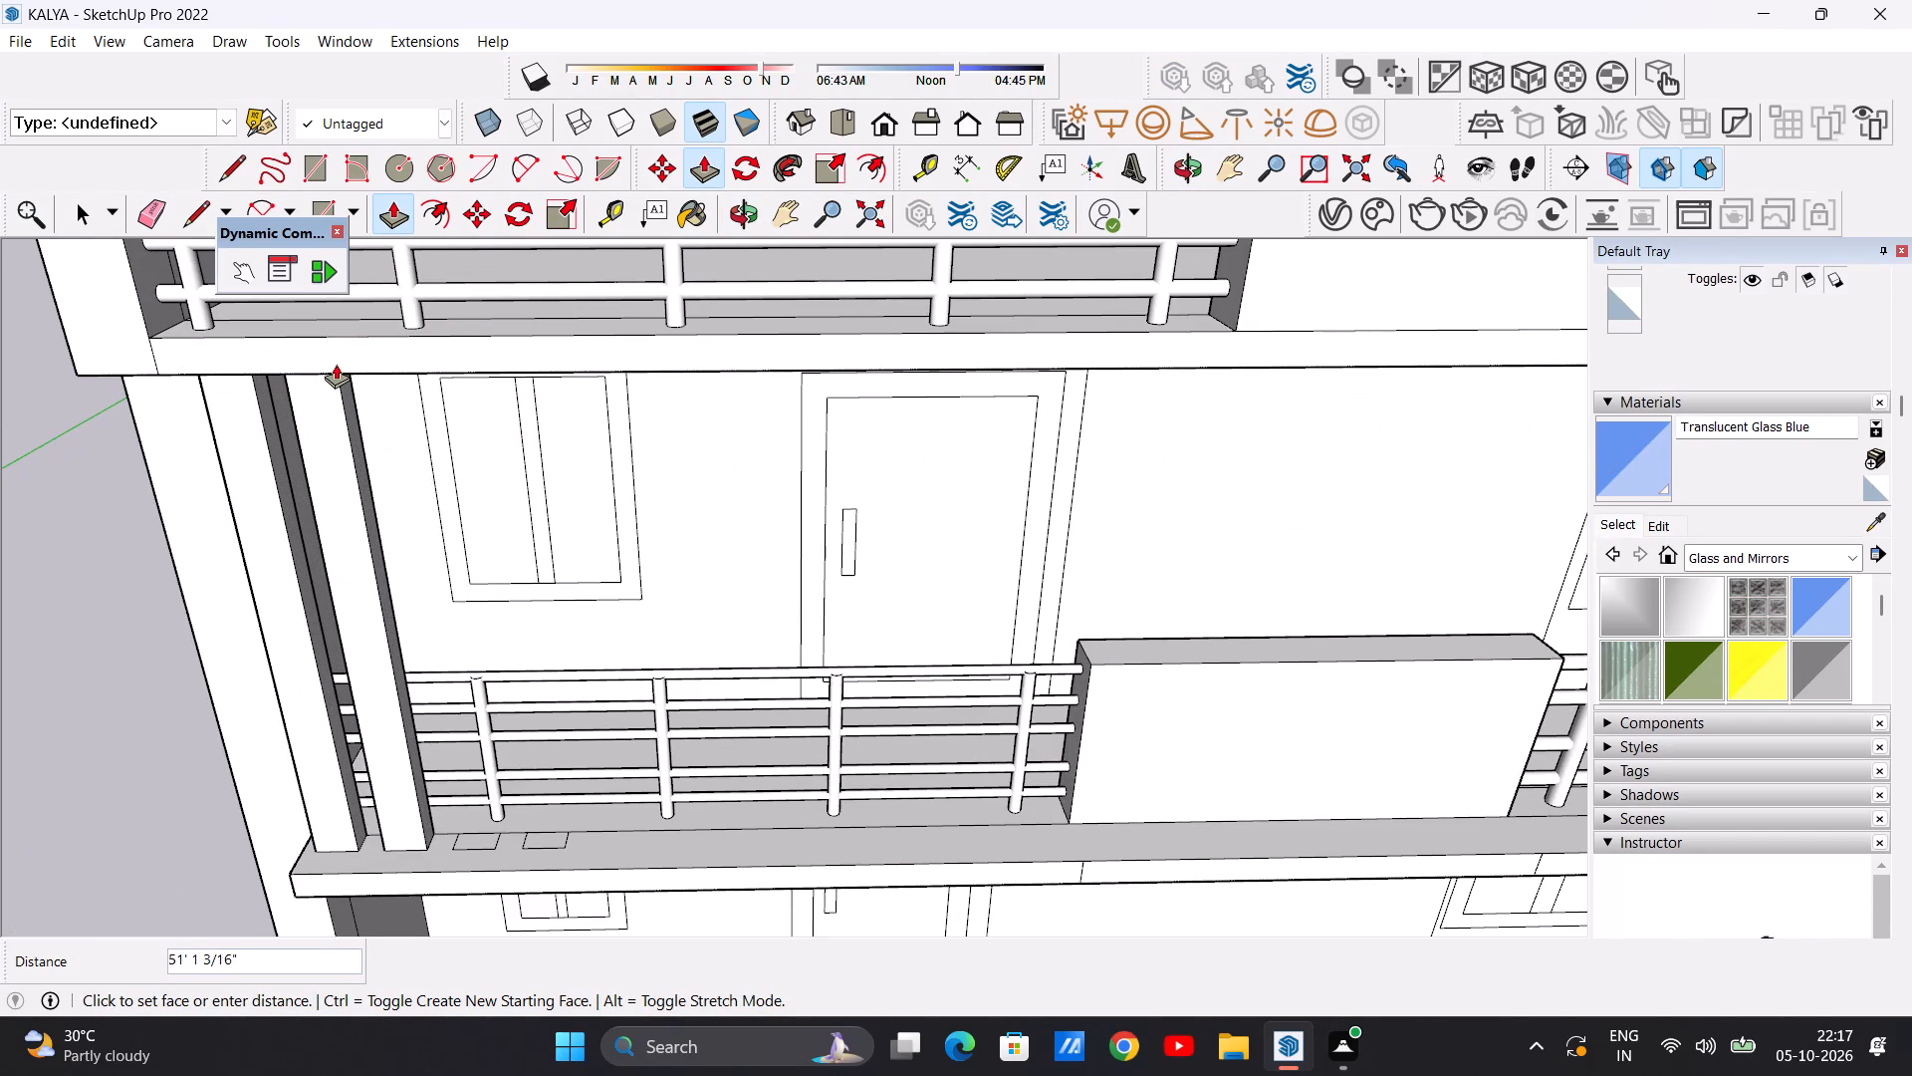
{"action": "left_click", "coordinate": [341, 367]}
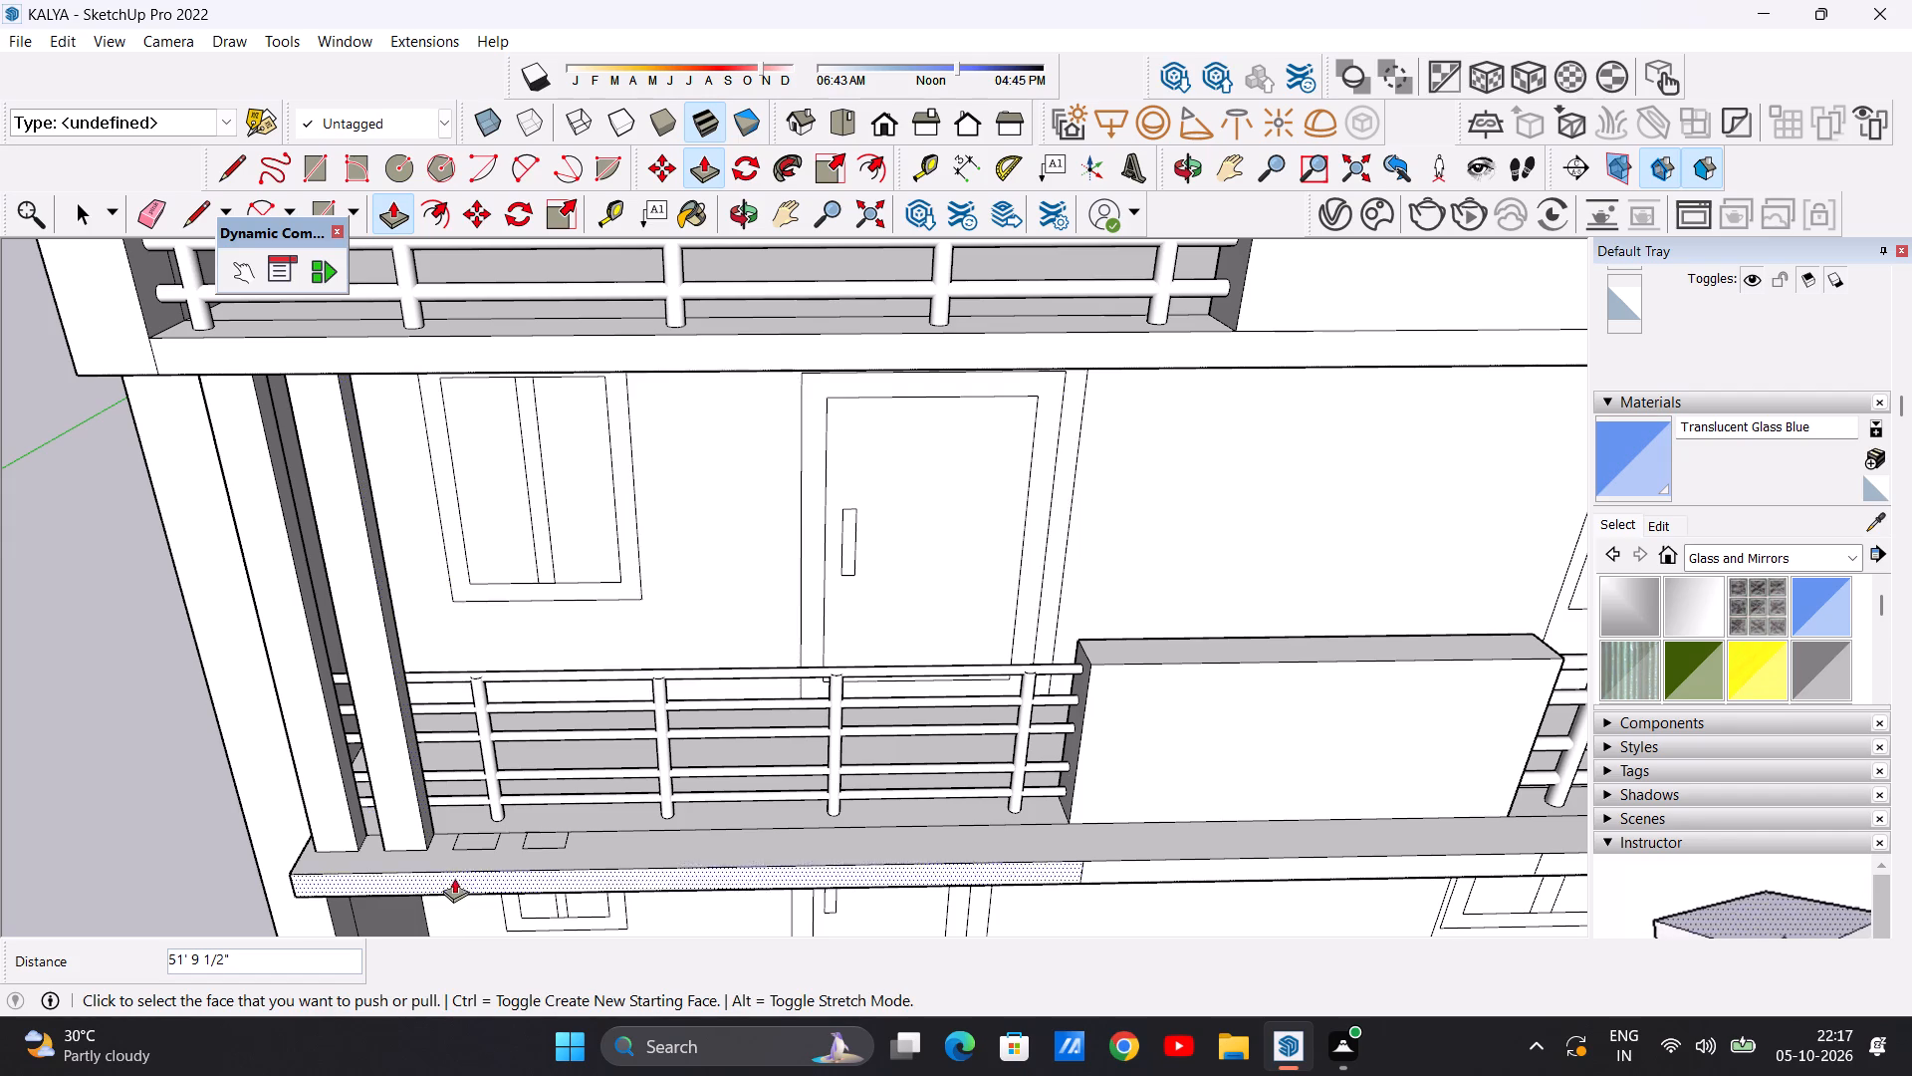
Push/Pull the third small rectangle on the third-floor balcony ledge up about 50' 11 3/16" towards the slab above.
{"action": "scroll", "coordinate": [476, 829], "scroll_direction": "up", "scroll_amount": 6}
{"action": "left_click", "coordinate": [479, 838]}
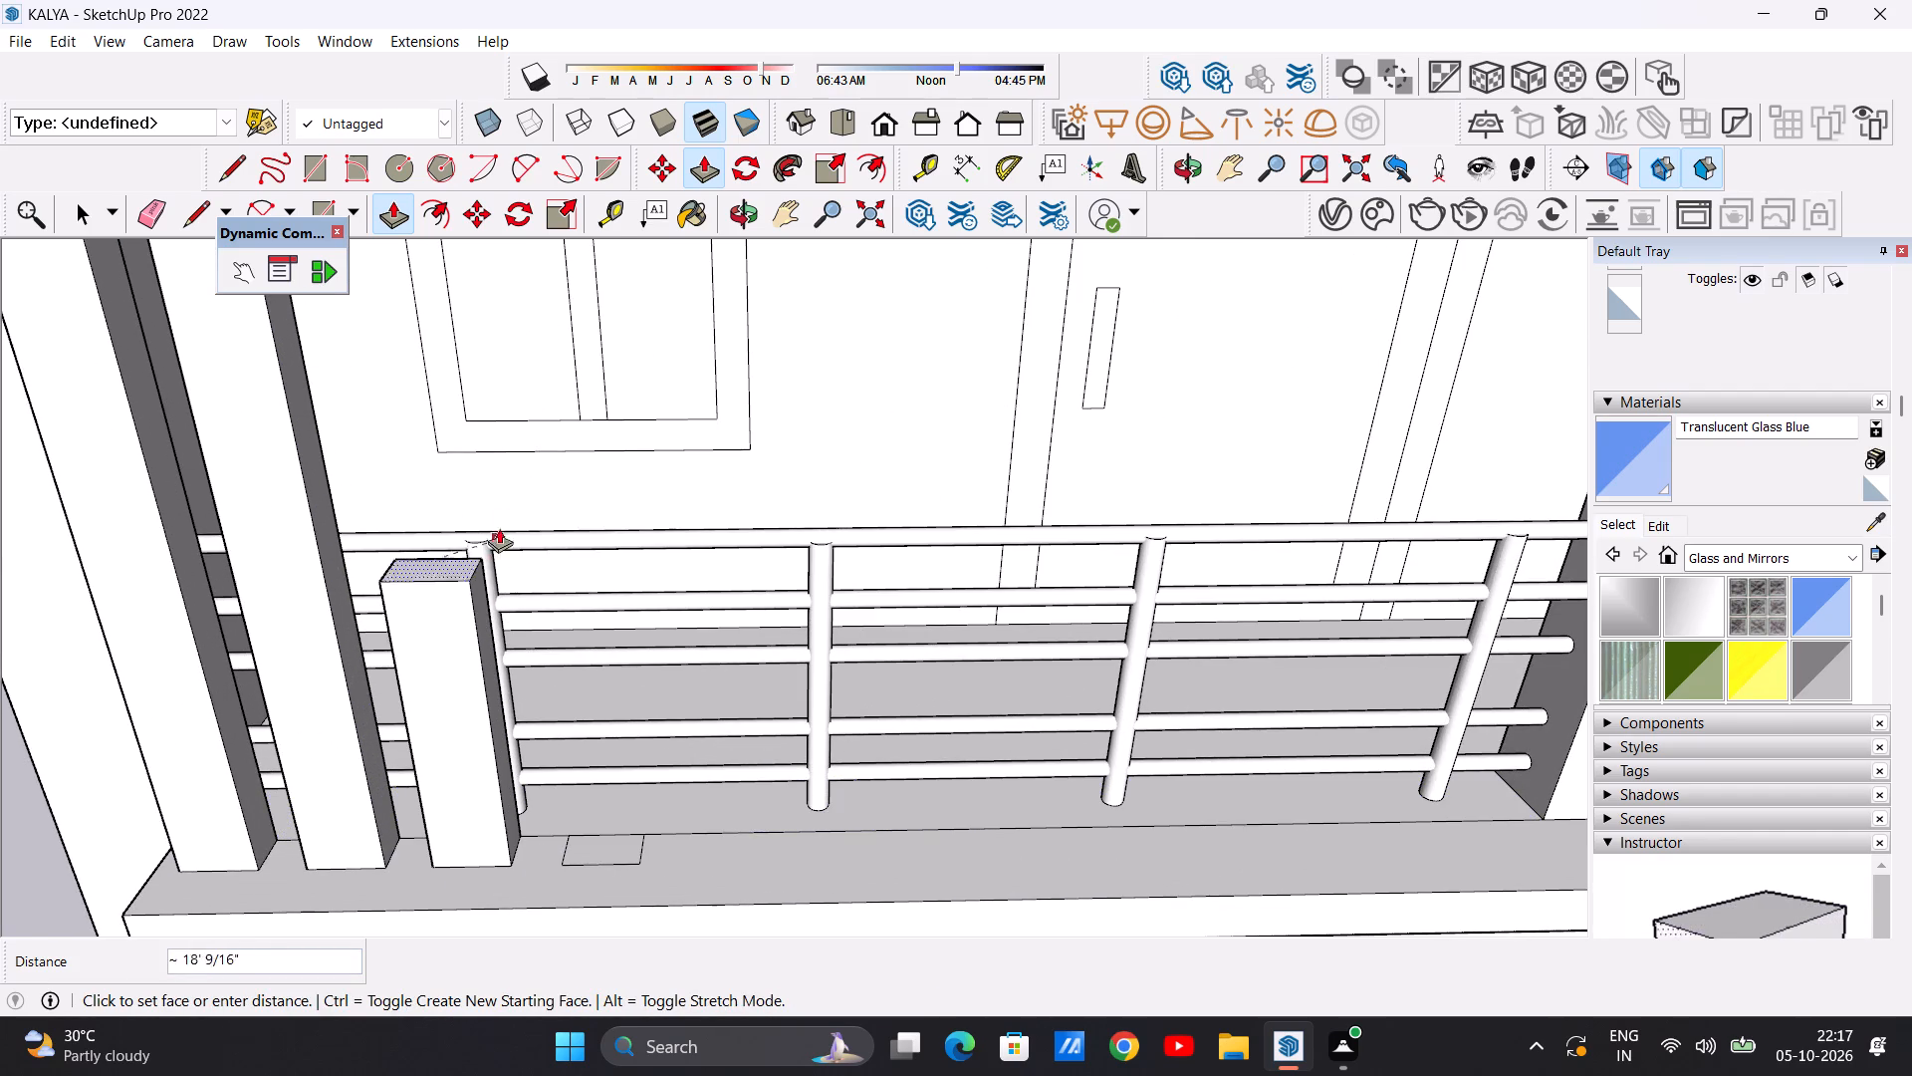
{"action": "scroll", "coordinate": [477, 539], "scroll_direction": "down", "scroll_amount": 15}
{"action": "scroll", "coordinate": [428, 321], "scroll_direction": "up", "scroll_amount": 4}
{"action": "scroll", "coordinate": [434, 324], "scroll_direction": "down", "scroll_amount": 1}
{"action": "scroll", "coordinate": [457, 341], "scroll_direction": "up", "scroll_amount": 5}
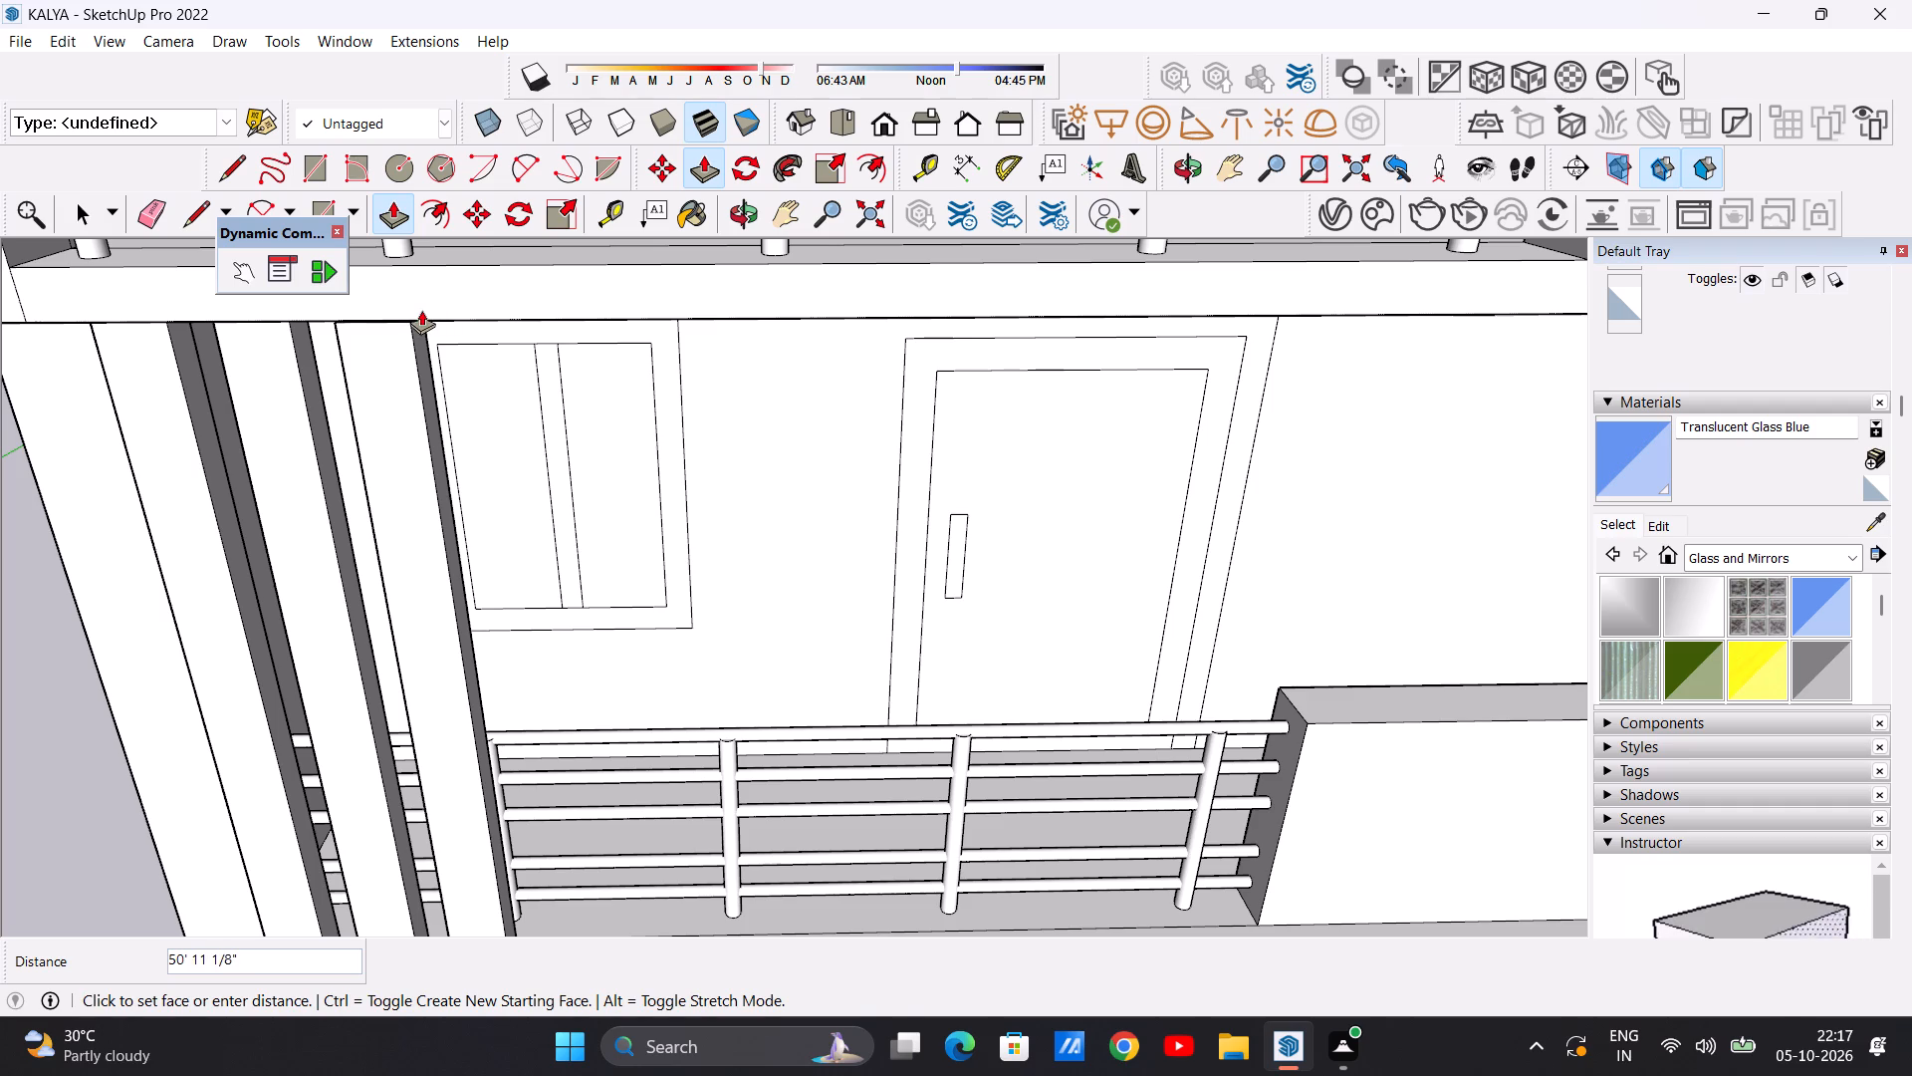
{"action": "left_click", "coordinate": [407, 311]}
Extend the top face of the third slat another 10 5/16" to meet the underside of the roof-terrace slab.
{"action": "middle_click_drag", "start_coordinate": [395, 353], "coordinate": [438, 273]}
{"action": "scroll", "coordinate": [429, 266], "scroll_direction": "up", "scroll_amount": 7}
{"action": "middle_click_drag", "start_coordinate": [395, 315], "coordinate": [382, 413]}
{"action": "scroll", "coordinate": [348, 423], "scroll_direction": "down", "scroll_amount": 8}
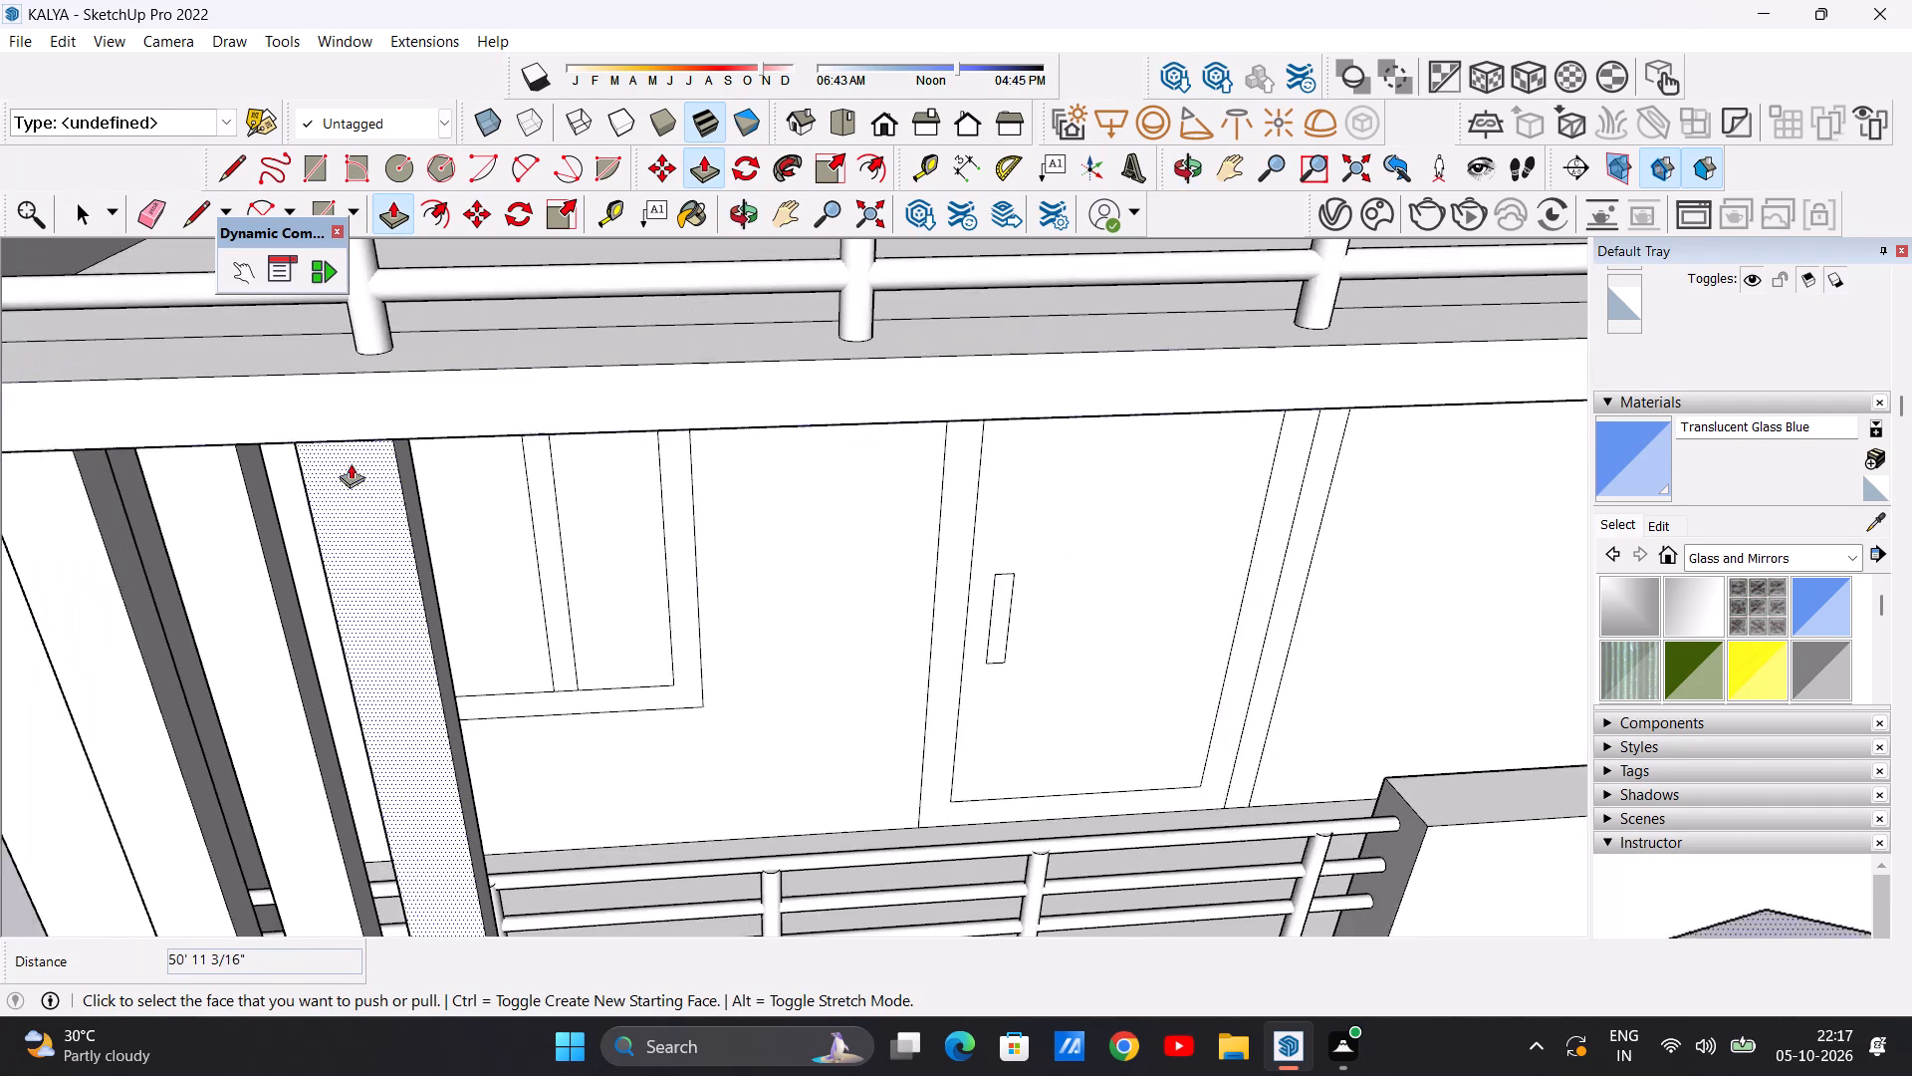
{"action": "middle_click_drag", "start_coordinate": [343, 531], "coordinate": [356, 360]}
{"action": "scroll", "coordinate": [397, 310], "scroll_direction": "up", "scroll_amount": 4}
{"action": "middle_click_drag", "start_coordinate": [386, 336], "coordinate": [379, 364]}
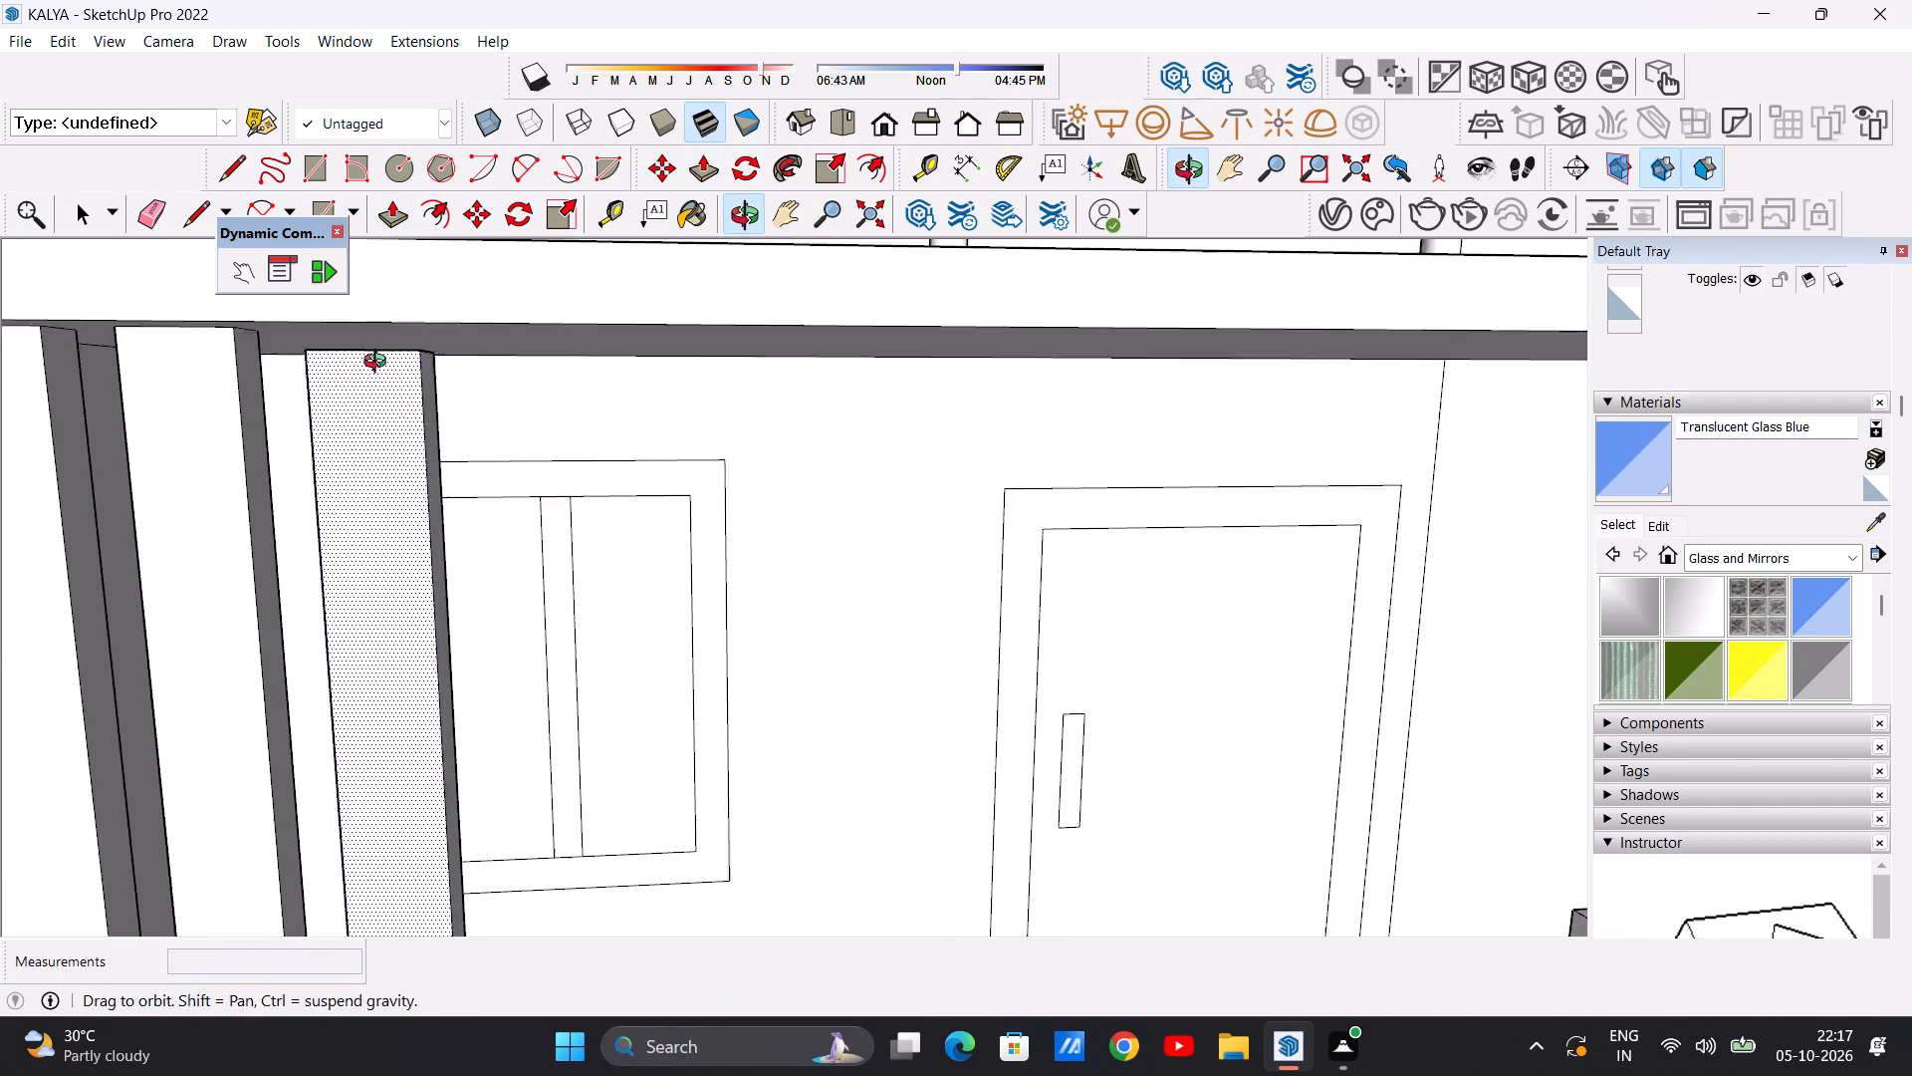
{"action": "middle_click_drag", "start_coordinate": [379, 364], "coordinate": [358, 428]}
{"action": "scroll", "coordinate": [371, 396], "scroll_direction": "up", "scroll_amount": 12}
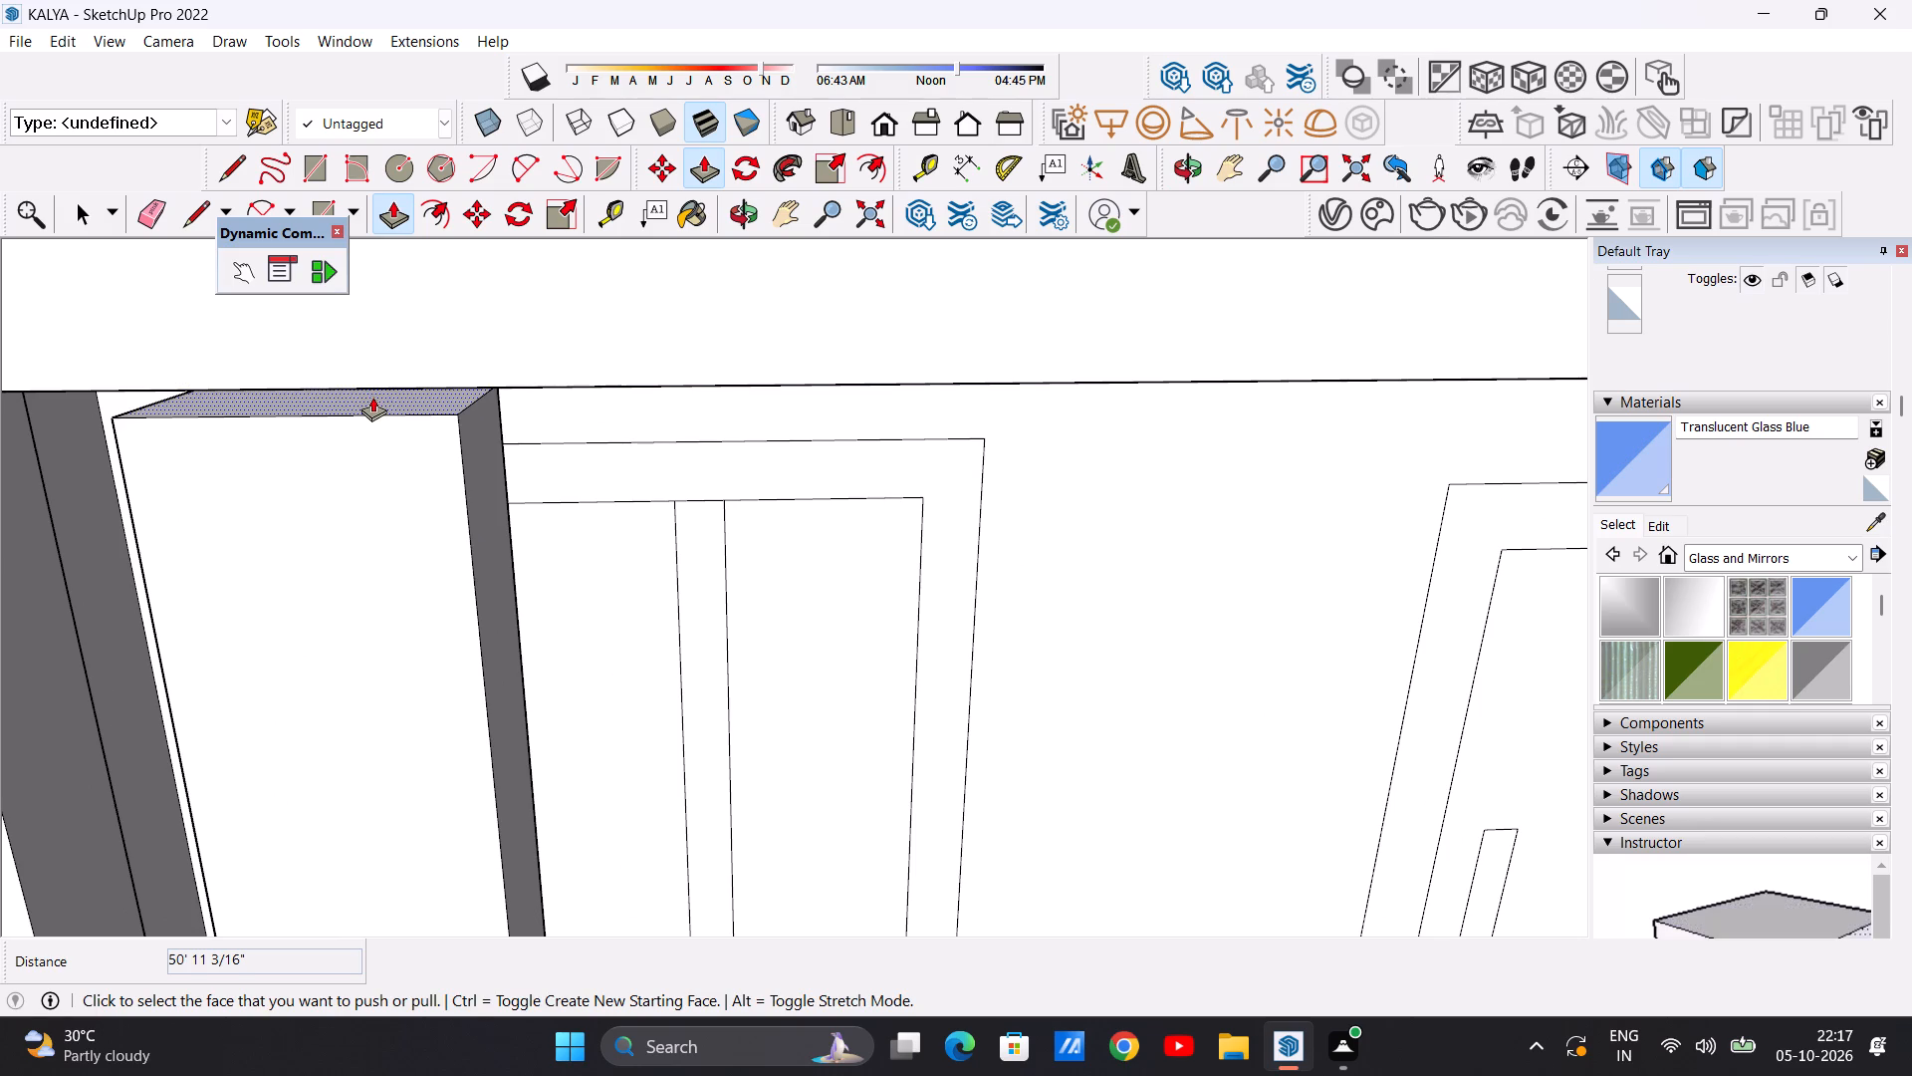
{"action": "left_click", "coordinate": [372, 397]}
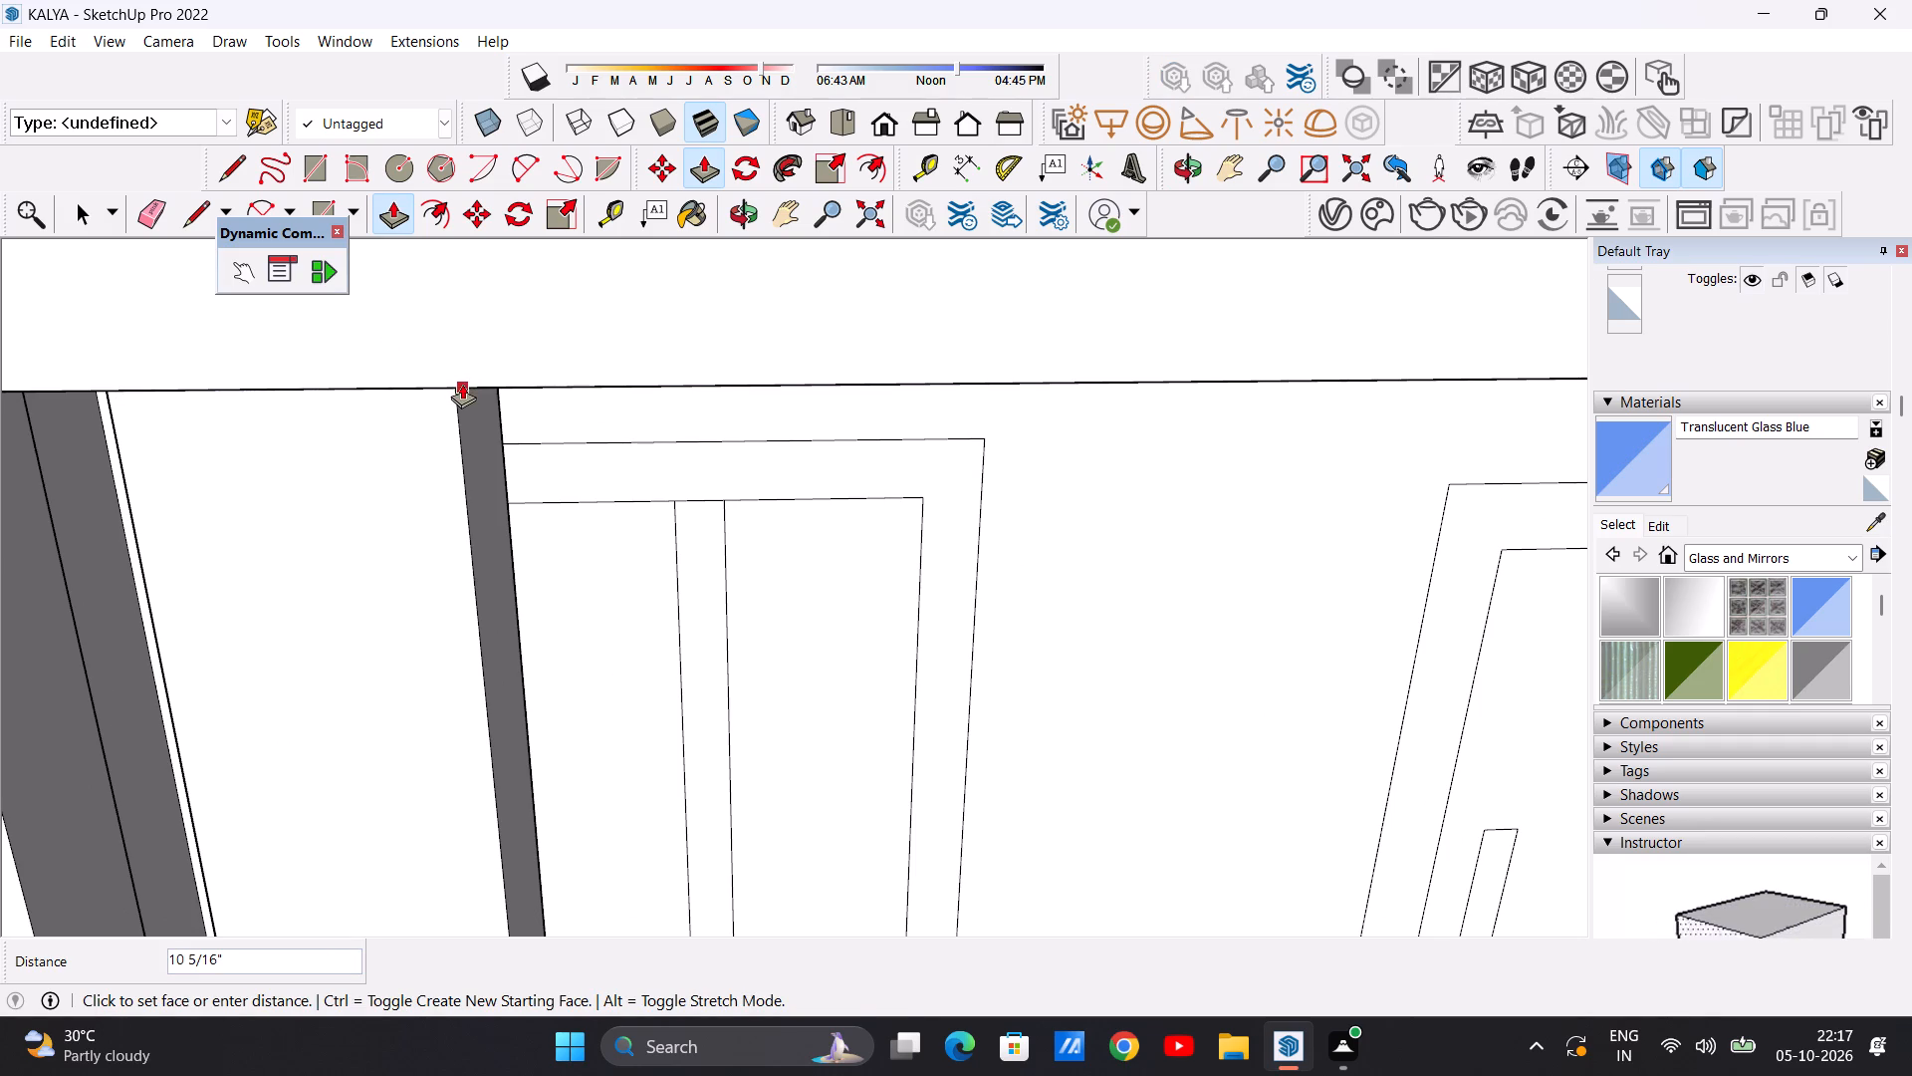
{"action": "left_click", "coordinate": [462, 384]}
Push/Pull the last small rectangle on the third-floor balcony ledge up 1 7/16", and its top a further 51' 8 1/16" to the slab.
{"action": "scroll", "coordinate": [381, 413], "scroll_direction": "down", "scroll_amount": 20}
{"action": "scroll", "coordinate": [381, 413], "scroll_direction": "down", "scroll_amount": 5}
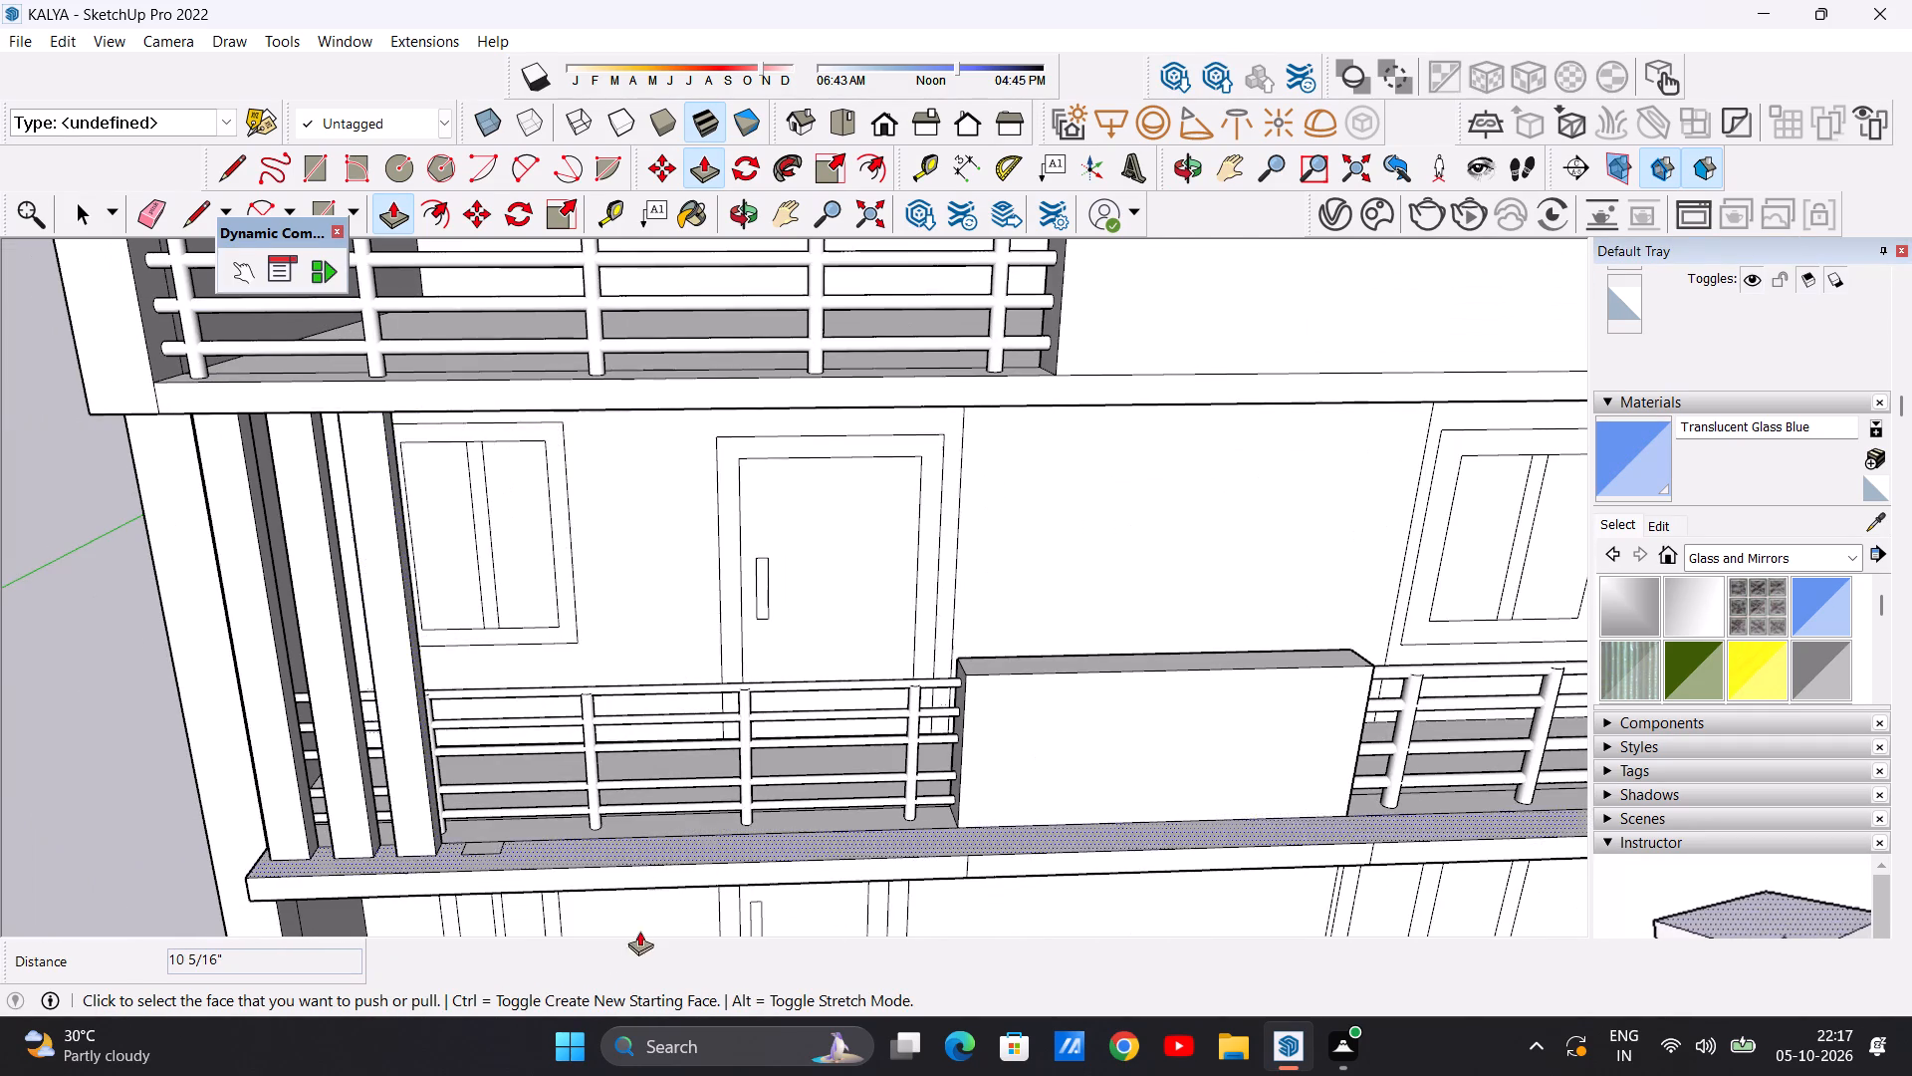
{"action": "scroll", "coordinate": [596, 941], "scroll_direction": "up", "scroll_amount": 4}
{"action": "scroll", "coordinate": [462, 783], "scroll_direction": "up", "scroll_amount": 12}
{"action": "left_click", "coordinate": [455, 883]}
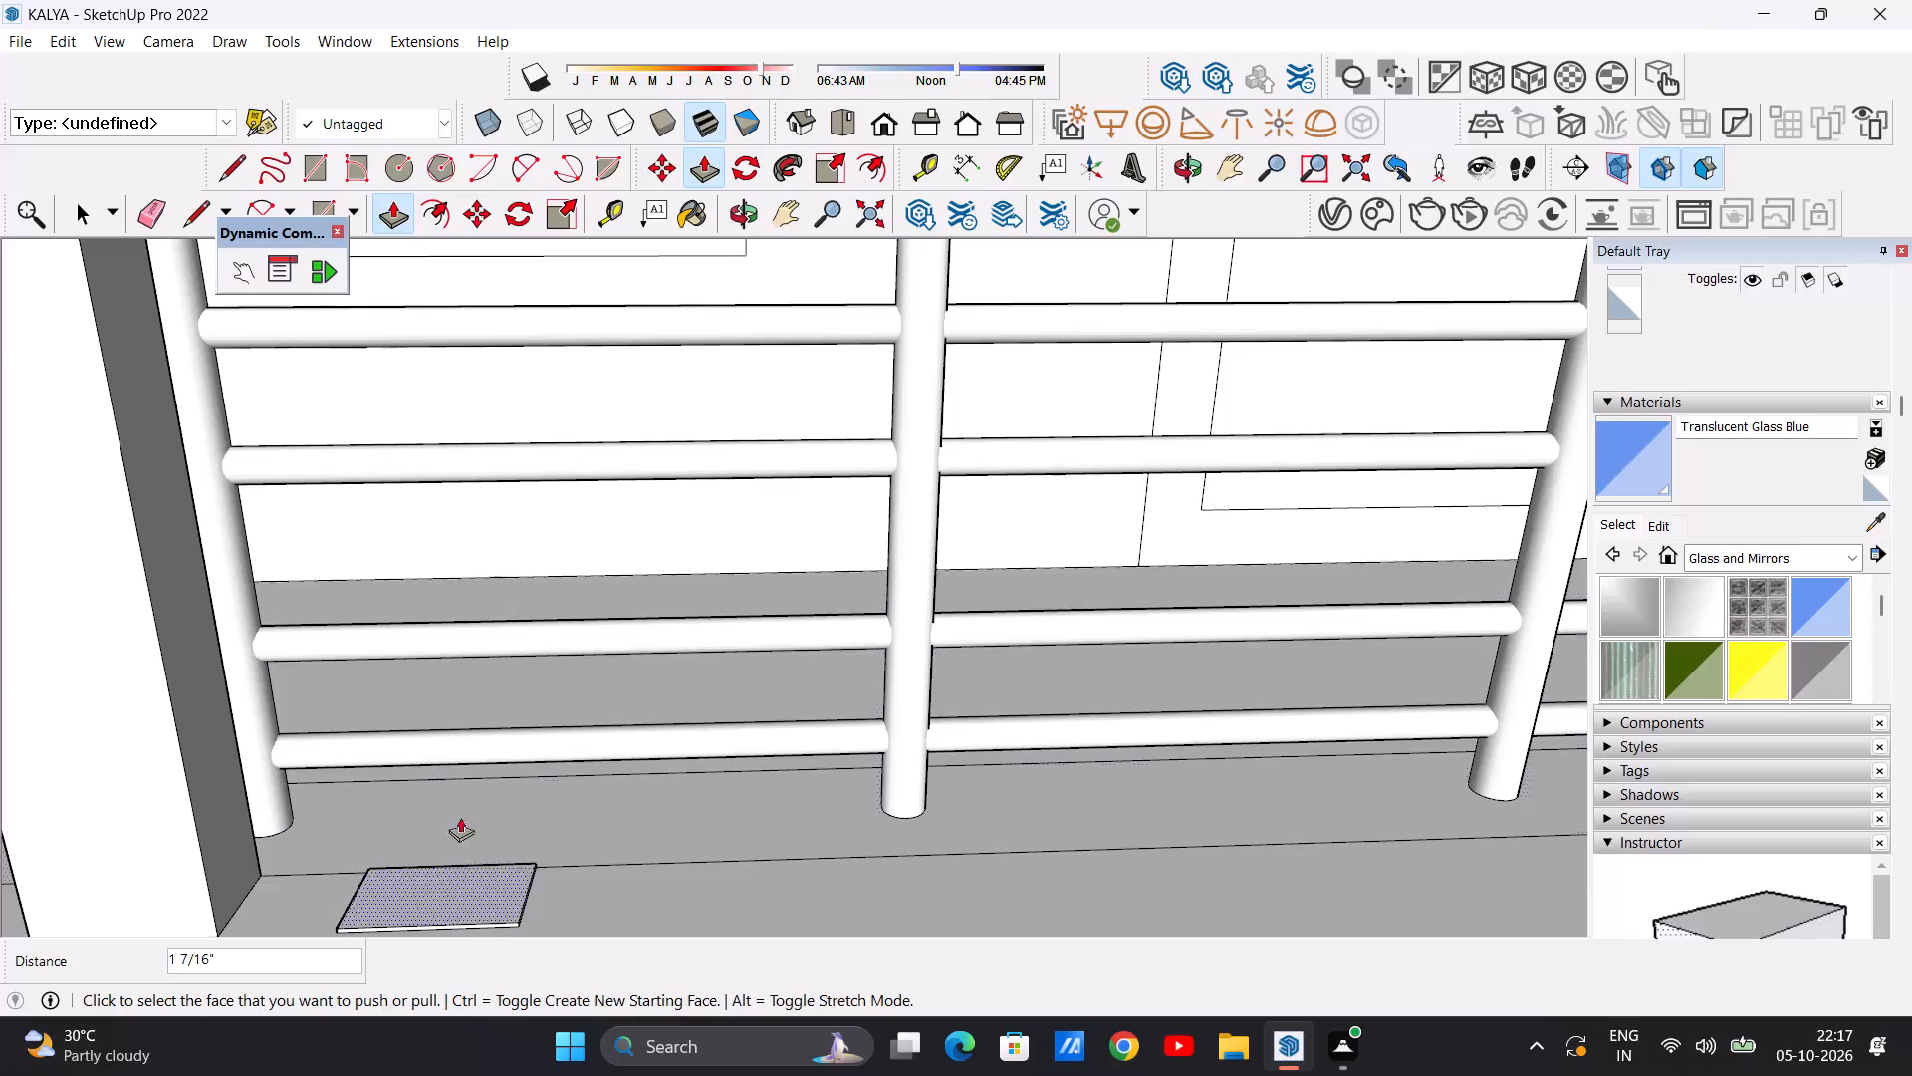
{"action": "left_click", "coordinate": [456, 891]}
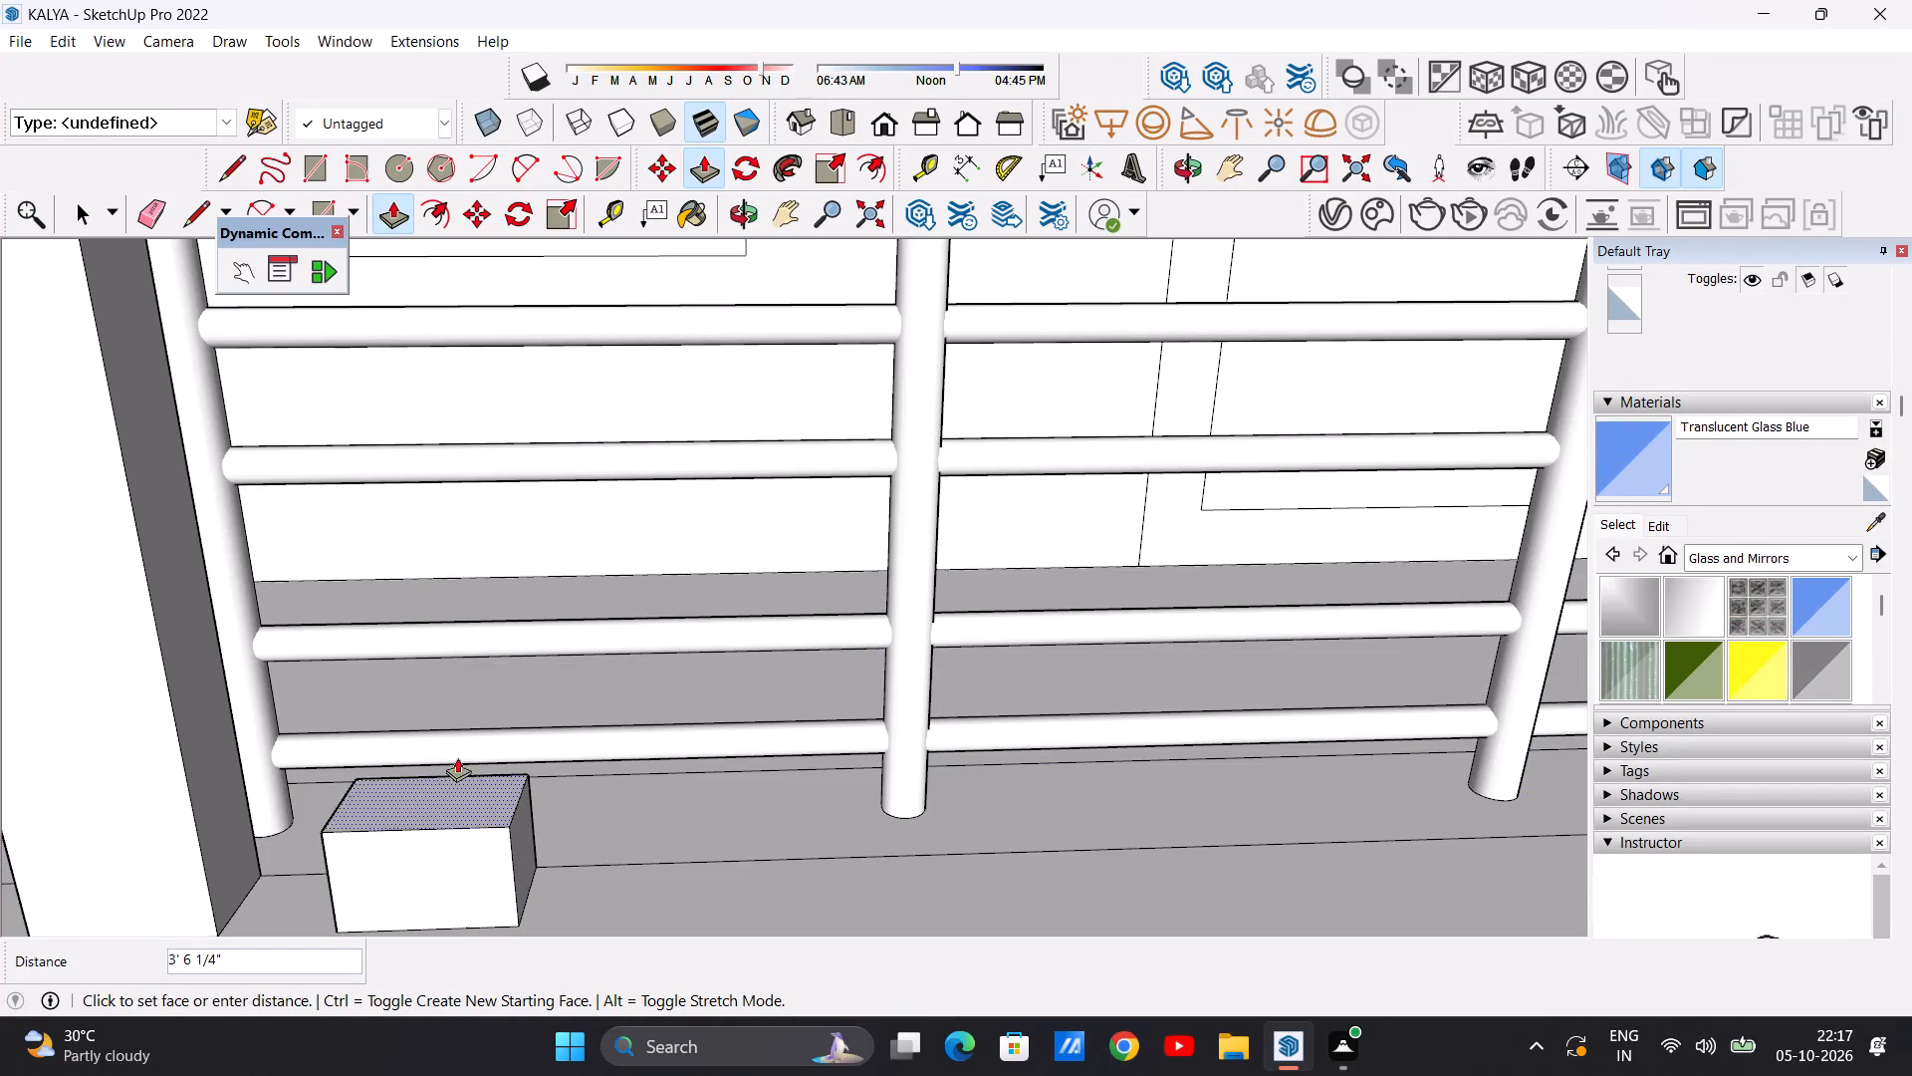
{"action": "scroll", "coordinate": [463, 722], "scroll_direction": "down", "scroll_amount": 20}
{"action": "scroll", "coordinate": [463, 722], "scroll_direction": "down", "scroll_amount": 20}
{"action": "scroll", "coordinate": [463, 722], "scroll_direction": "down", "scroll_amount": 3}
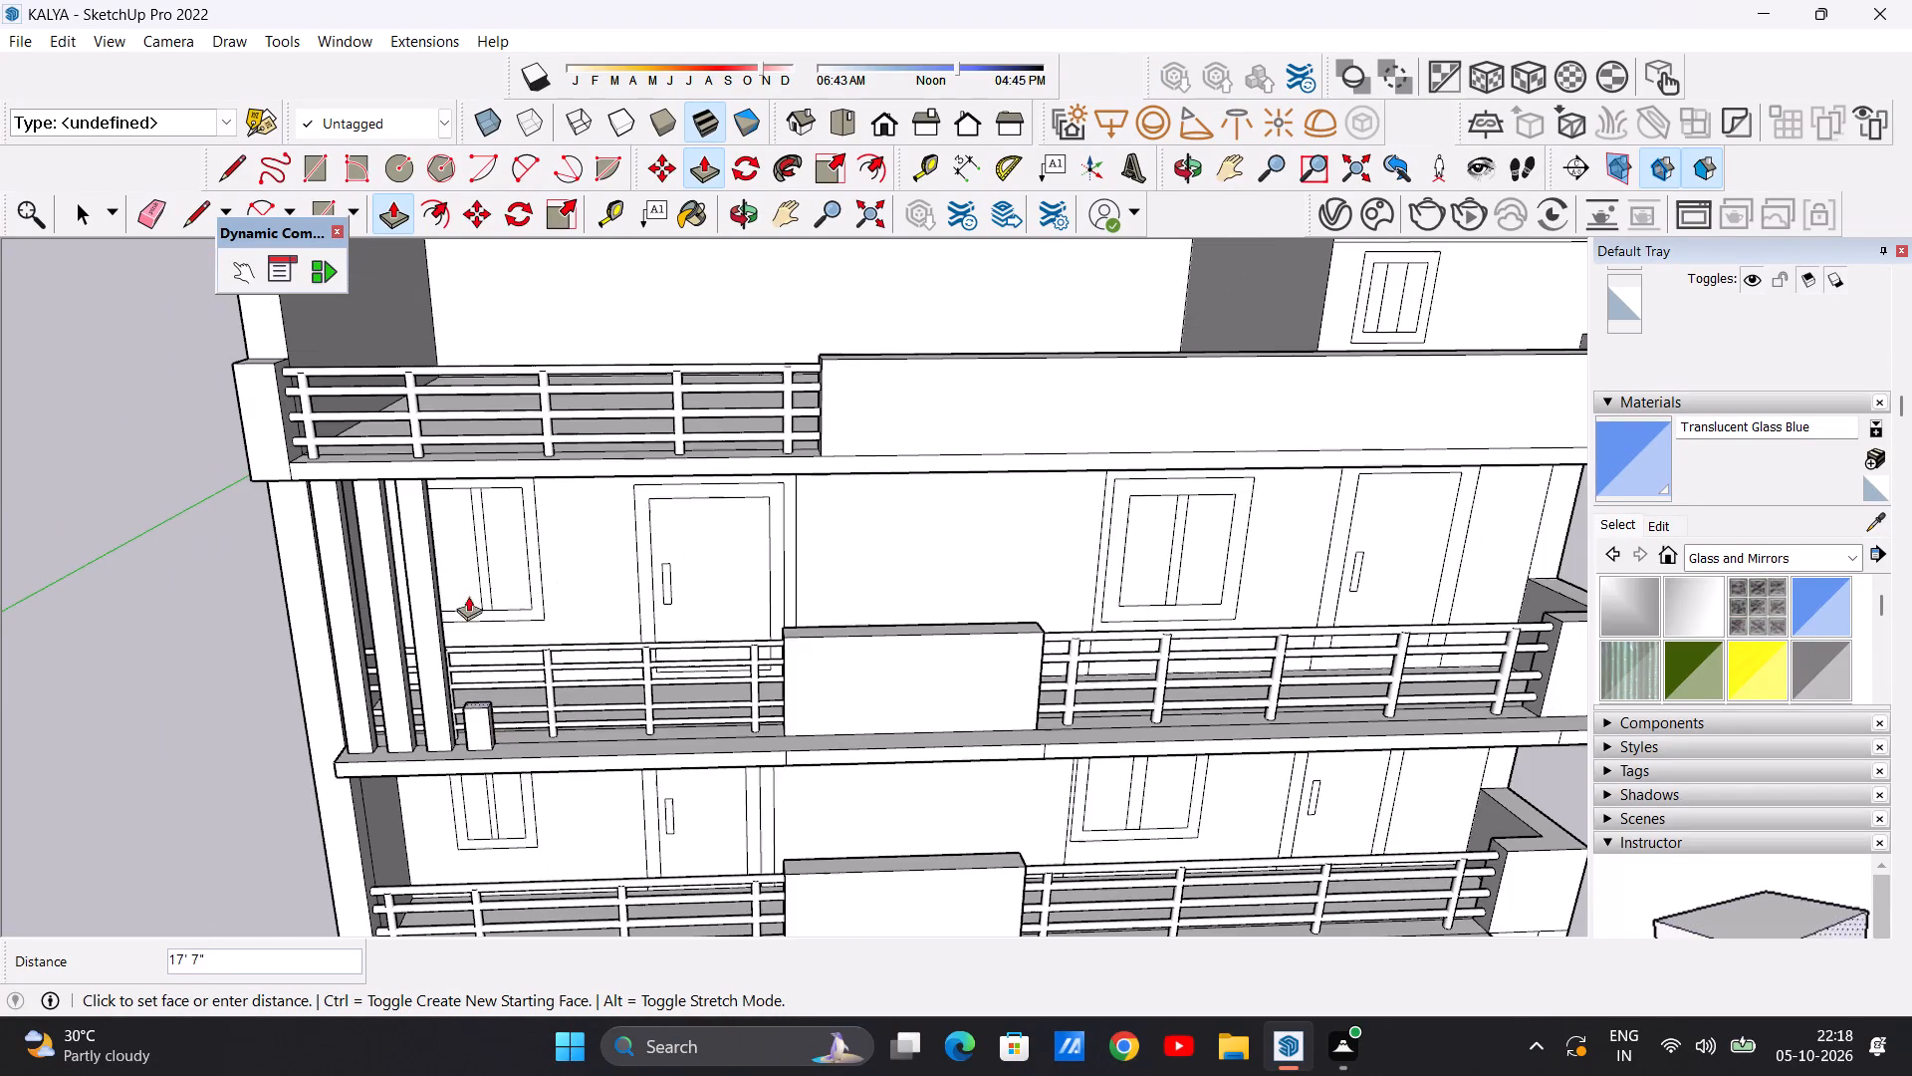
{"action": "scroll", "coordinate": [471, 451], "scroll_direction": "up", "scroll_amount": 13}
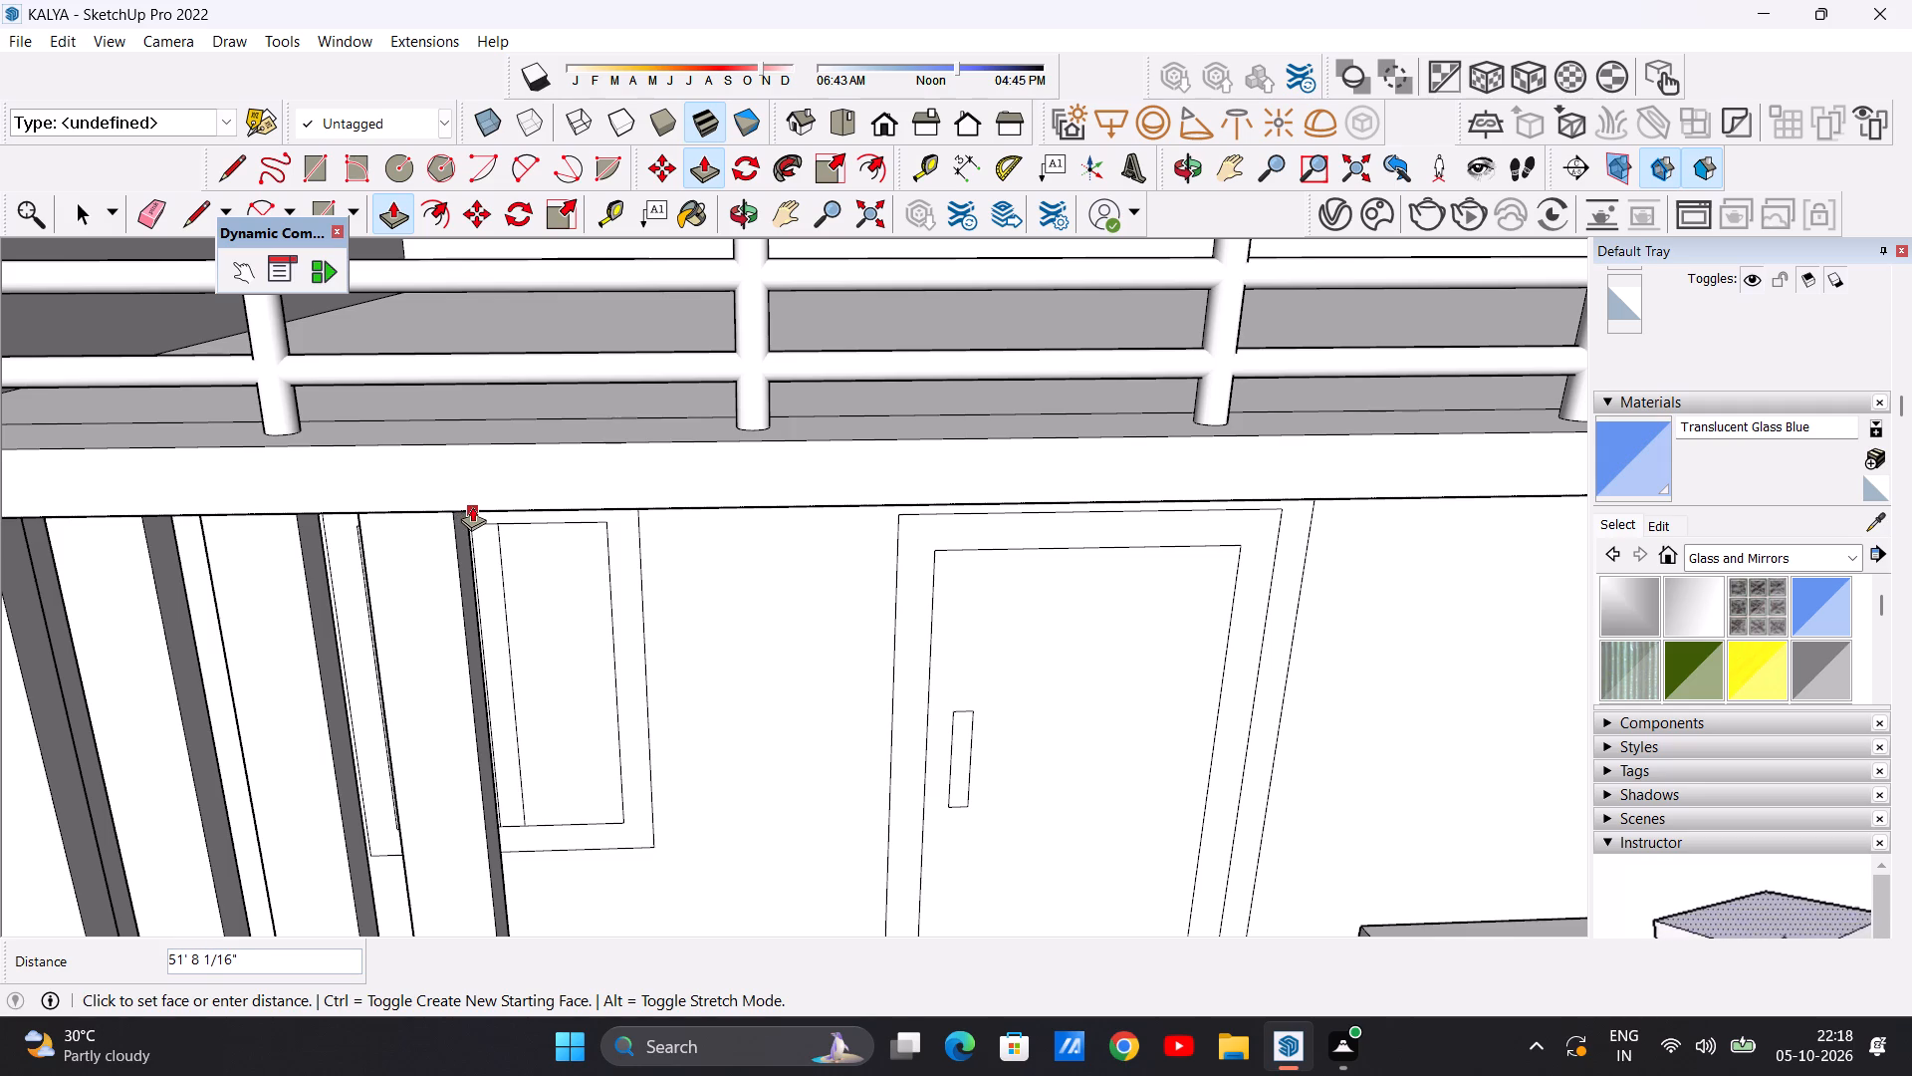
{"action": "left_click", "coordinate": [472, 506]}
{"action": "middle_click_drag", "start_coordinate": [450, 560], "coordinate": [462, 385]}
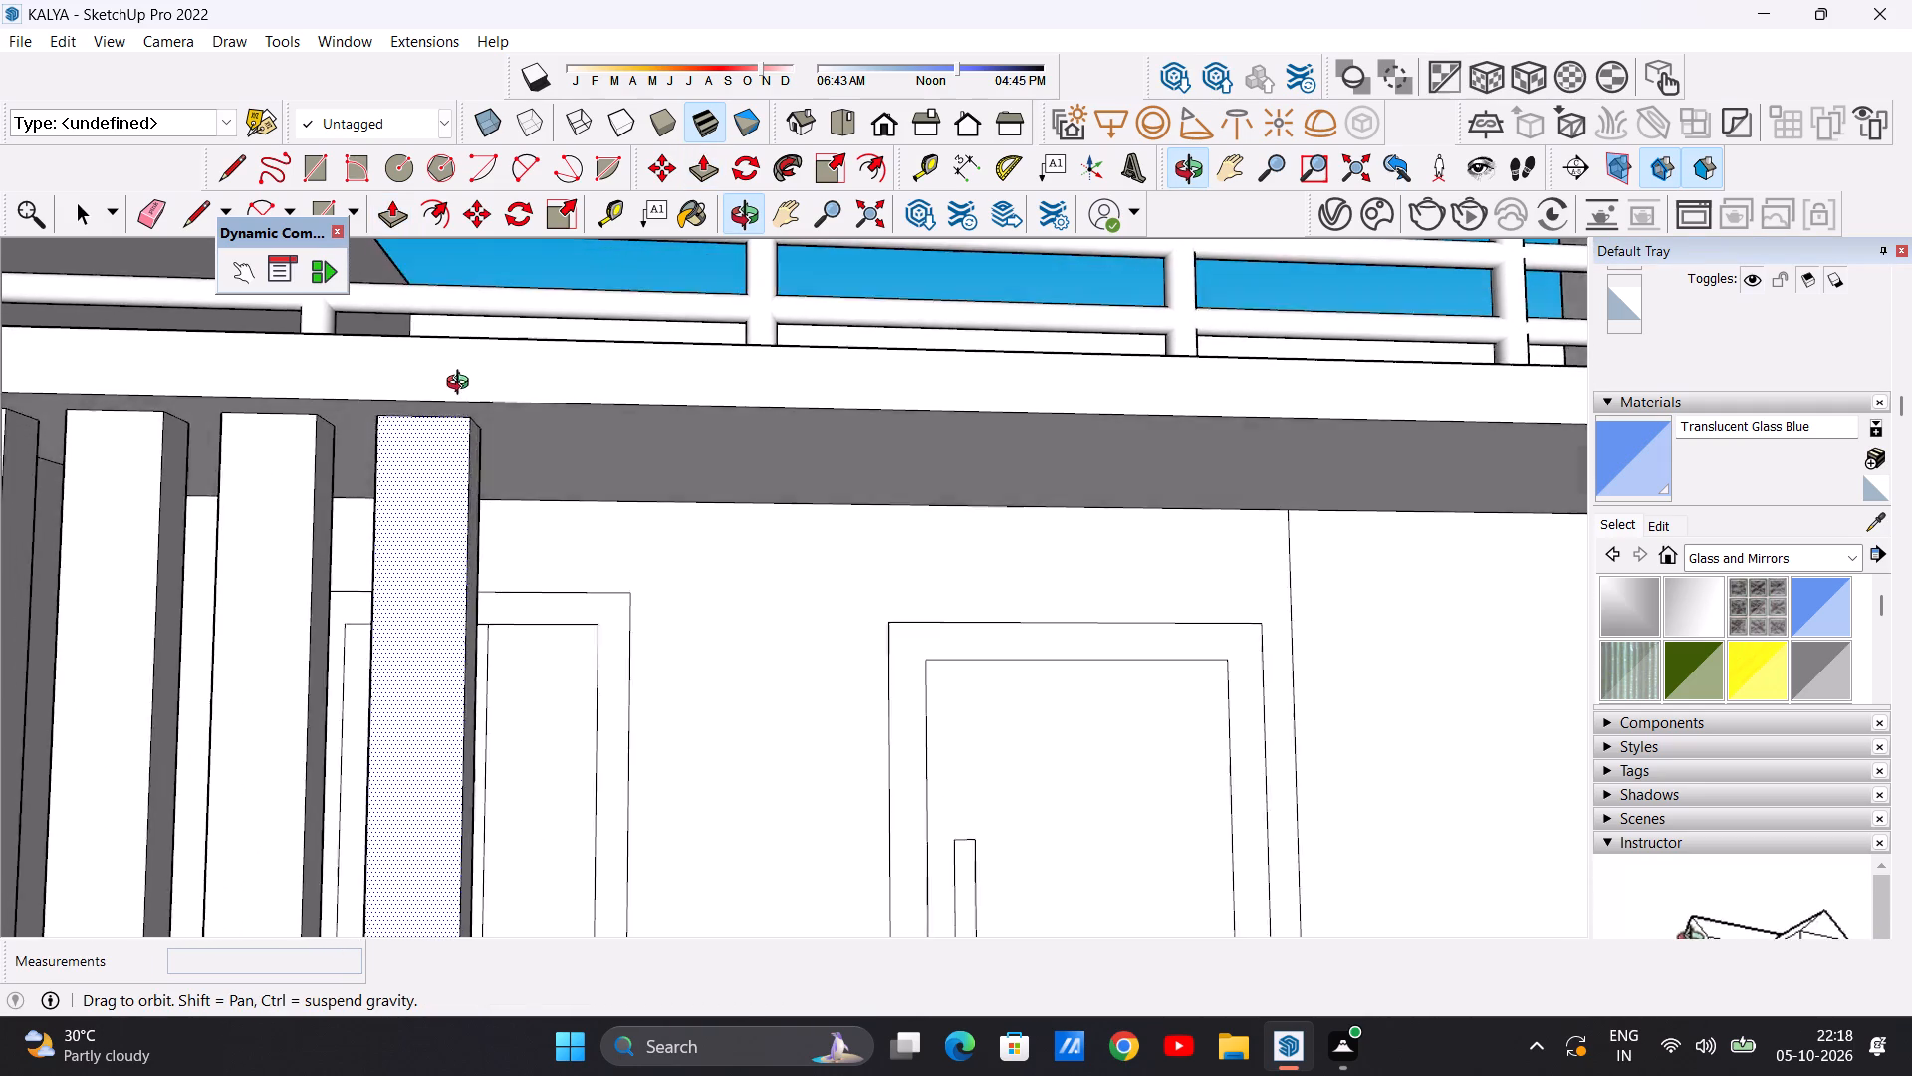
{"action": "middle_click_drag", "start_coordinate": [462, 385], "coordinate": [451, 503]}
Push/Pull the outermost small rectangle on the second-floor balcony ledge up 46' 11 3/8" to the slab above, forming a slat.
{"action": "scroll", "coordinate": [469, 519], "scroll_direction": "down", "scroll_amount": 20}
{"action": "scroll", "coordinate": [469, 519], "scroll_direction": "down", "scroll_amount": 7}
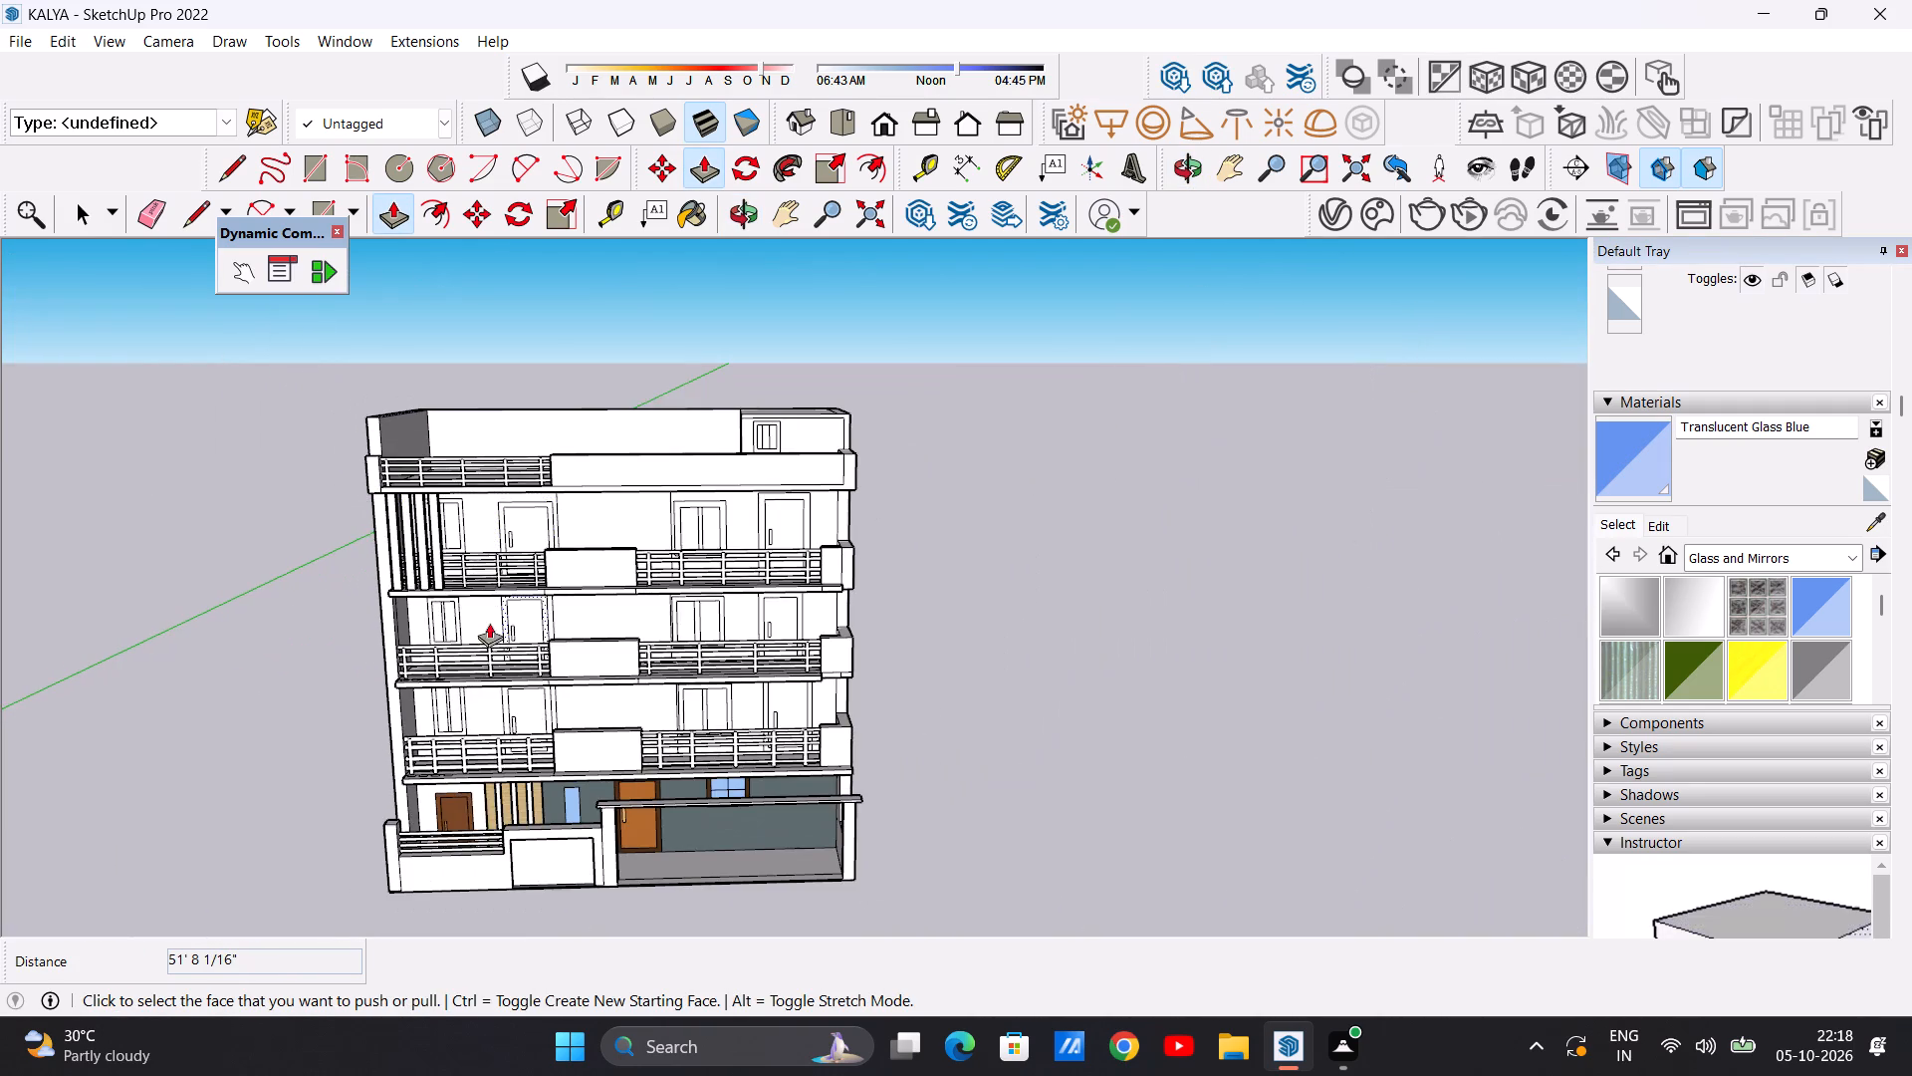
{"action": "scroll", "coordinate": [453, 631], "scroll_direction": "up", "scroll_amount": 15}
{"action": "scroll", "coordinate": [286, 789], "scroll_direction": "up", "scroll_amount": 6}
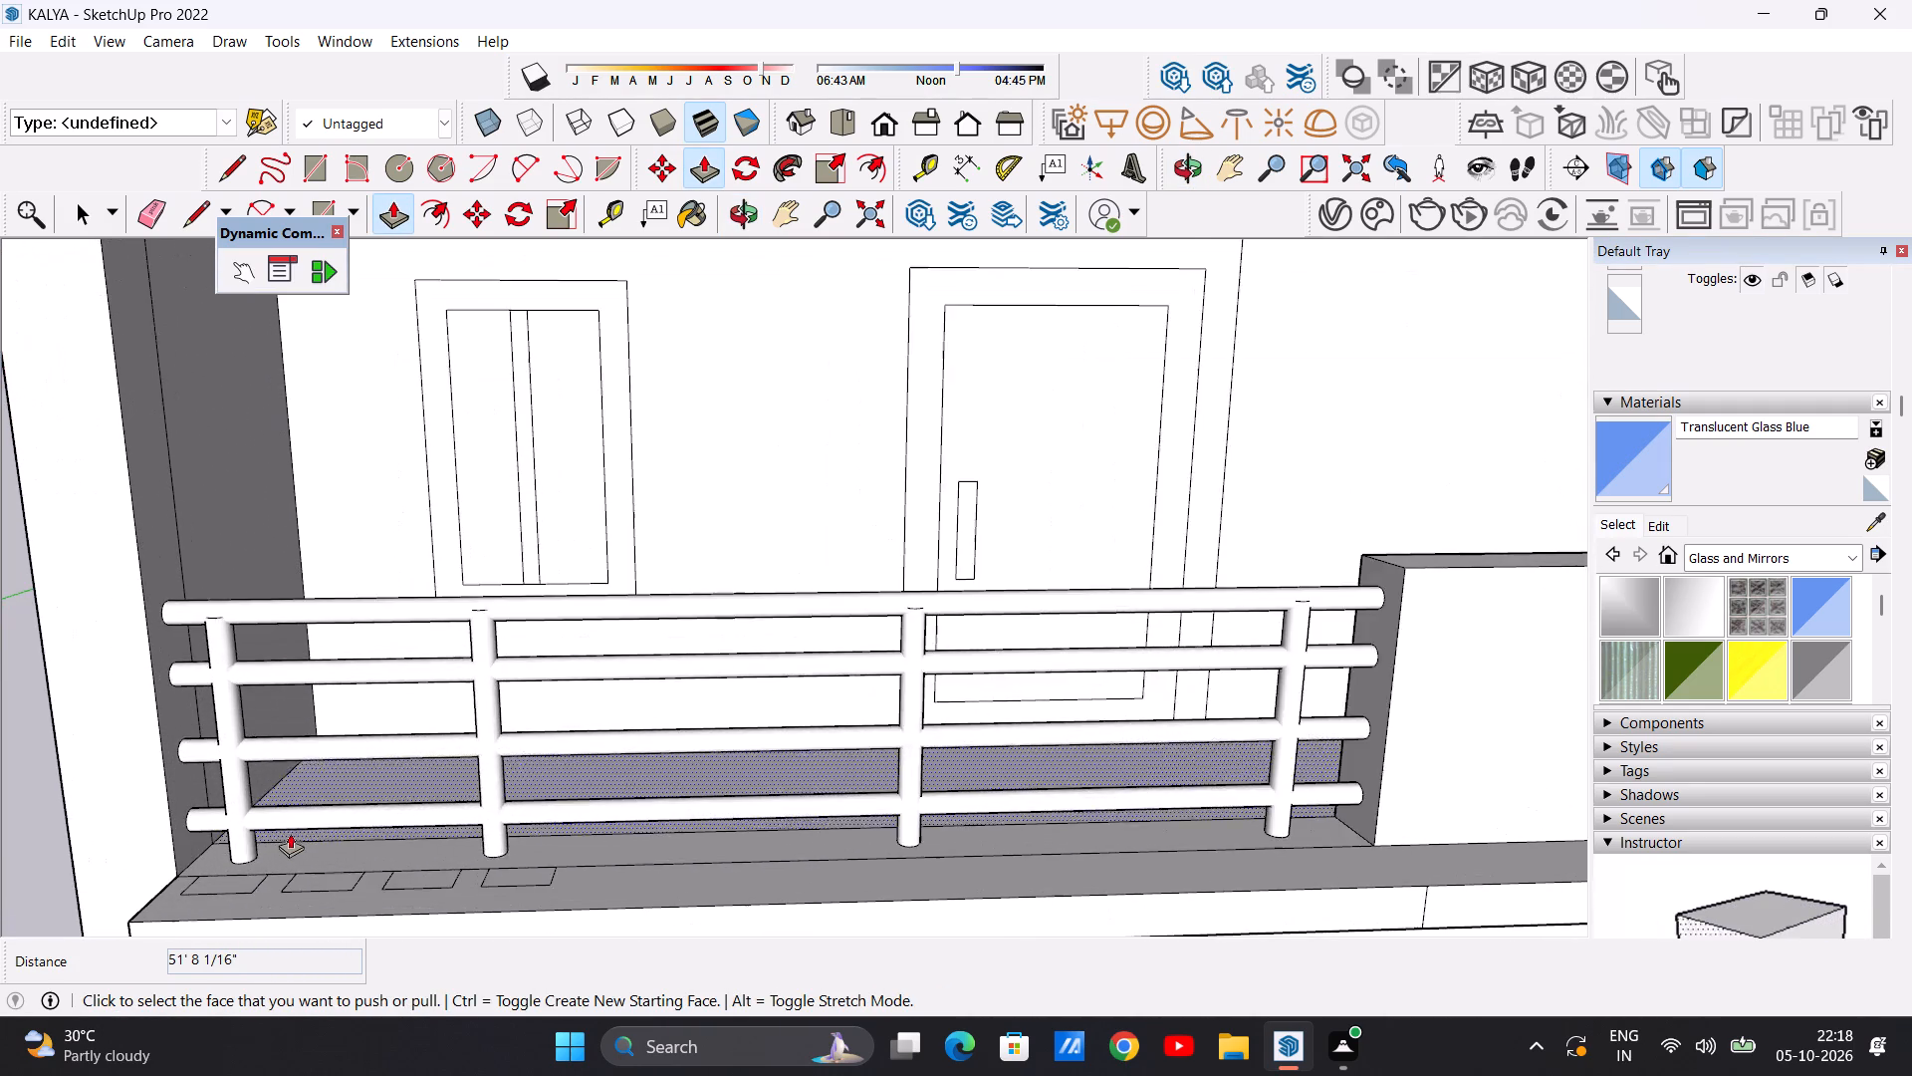
{"action": "scroll", "coordinate": [251, 865], "scroll_direction": "up", "scroll_amount": 6}
{"action": "left_click", "coordinate": [236, 884]}
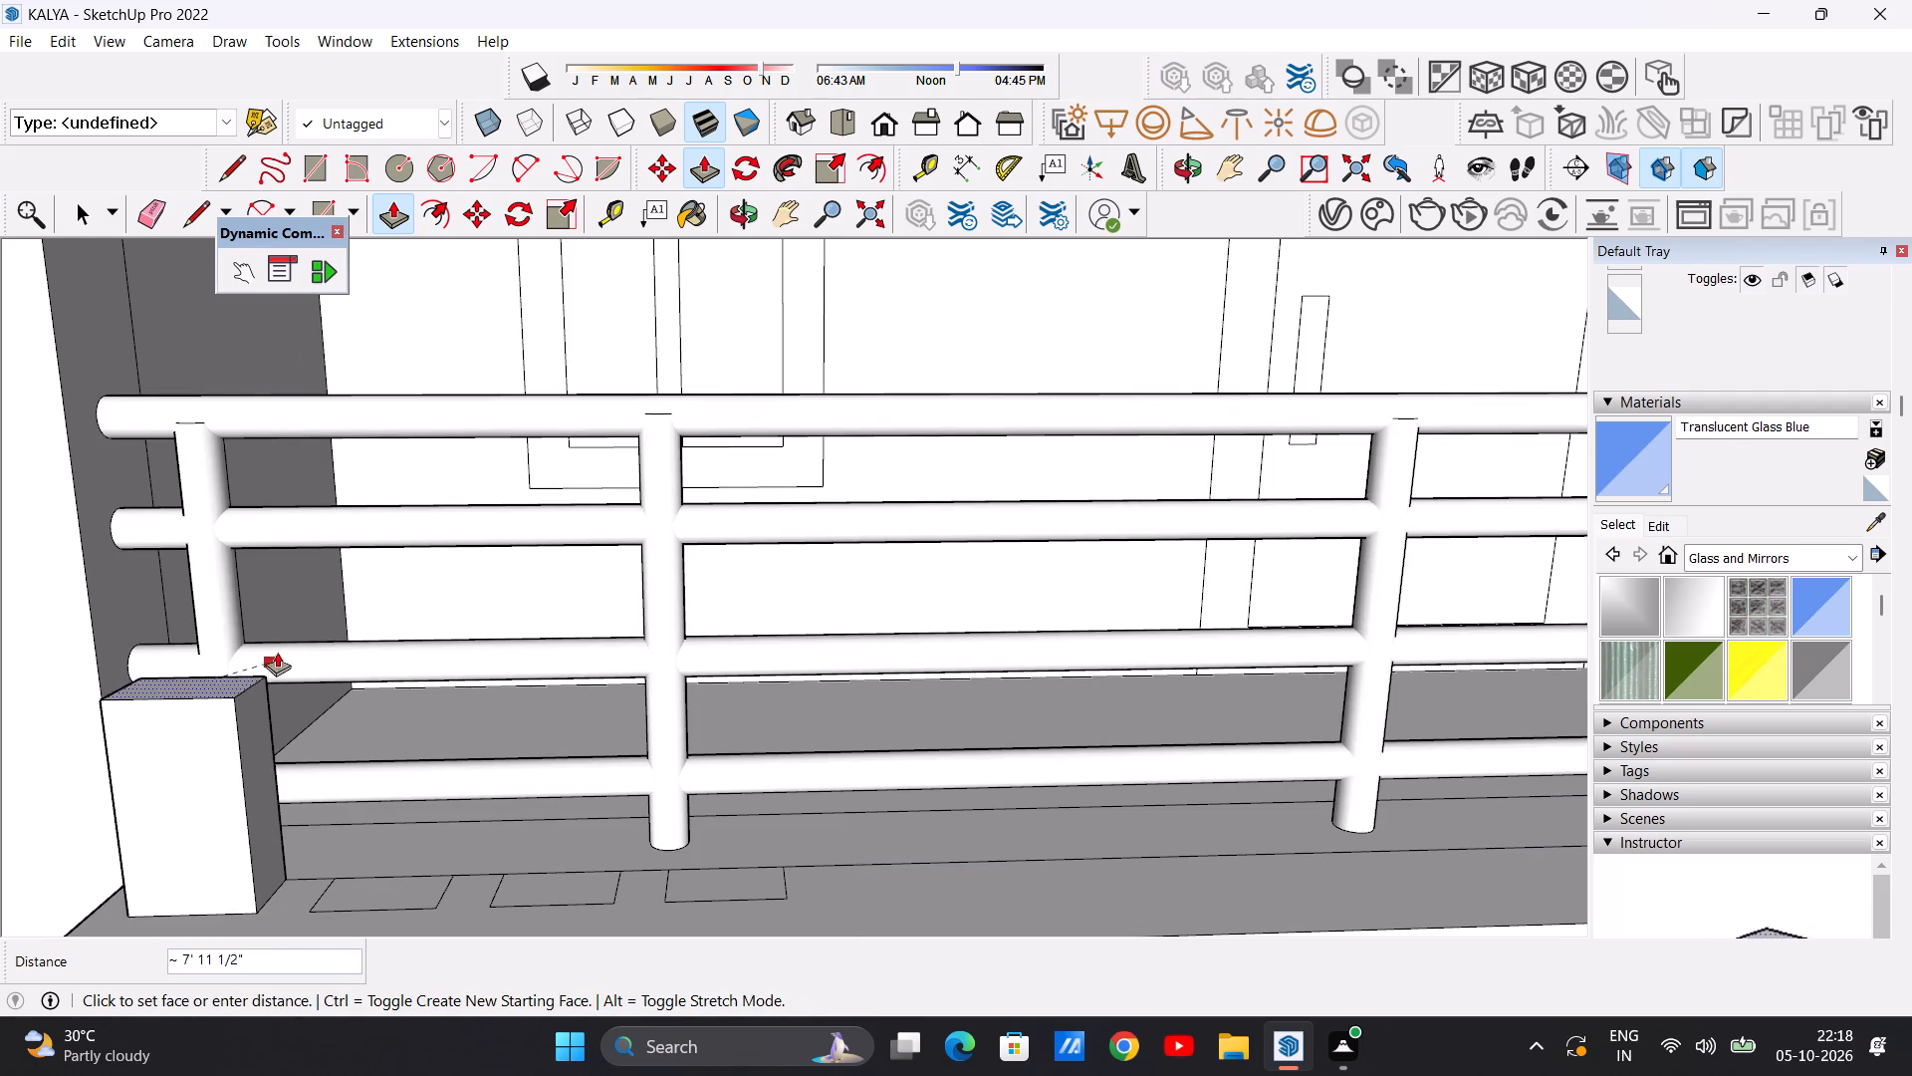
{"action": "scroll", "coordinate": [278, 652], "scroll_direction": "down", "scroll_amount": 20}
{"action": "scroll", "coordinate": [278, 652], "scroll_direction": "down", "scroll_amount": 1}
{"action": "scroll", "coordinate": [253, 507], "scroll_direction": "up", "scroll_amount": 13}
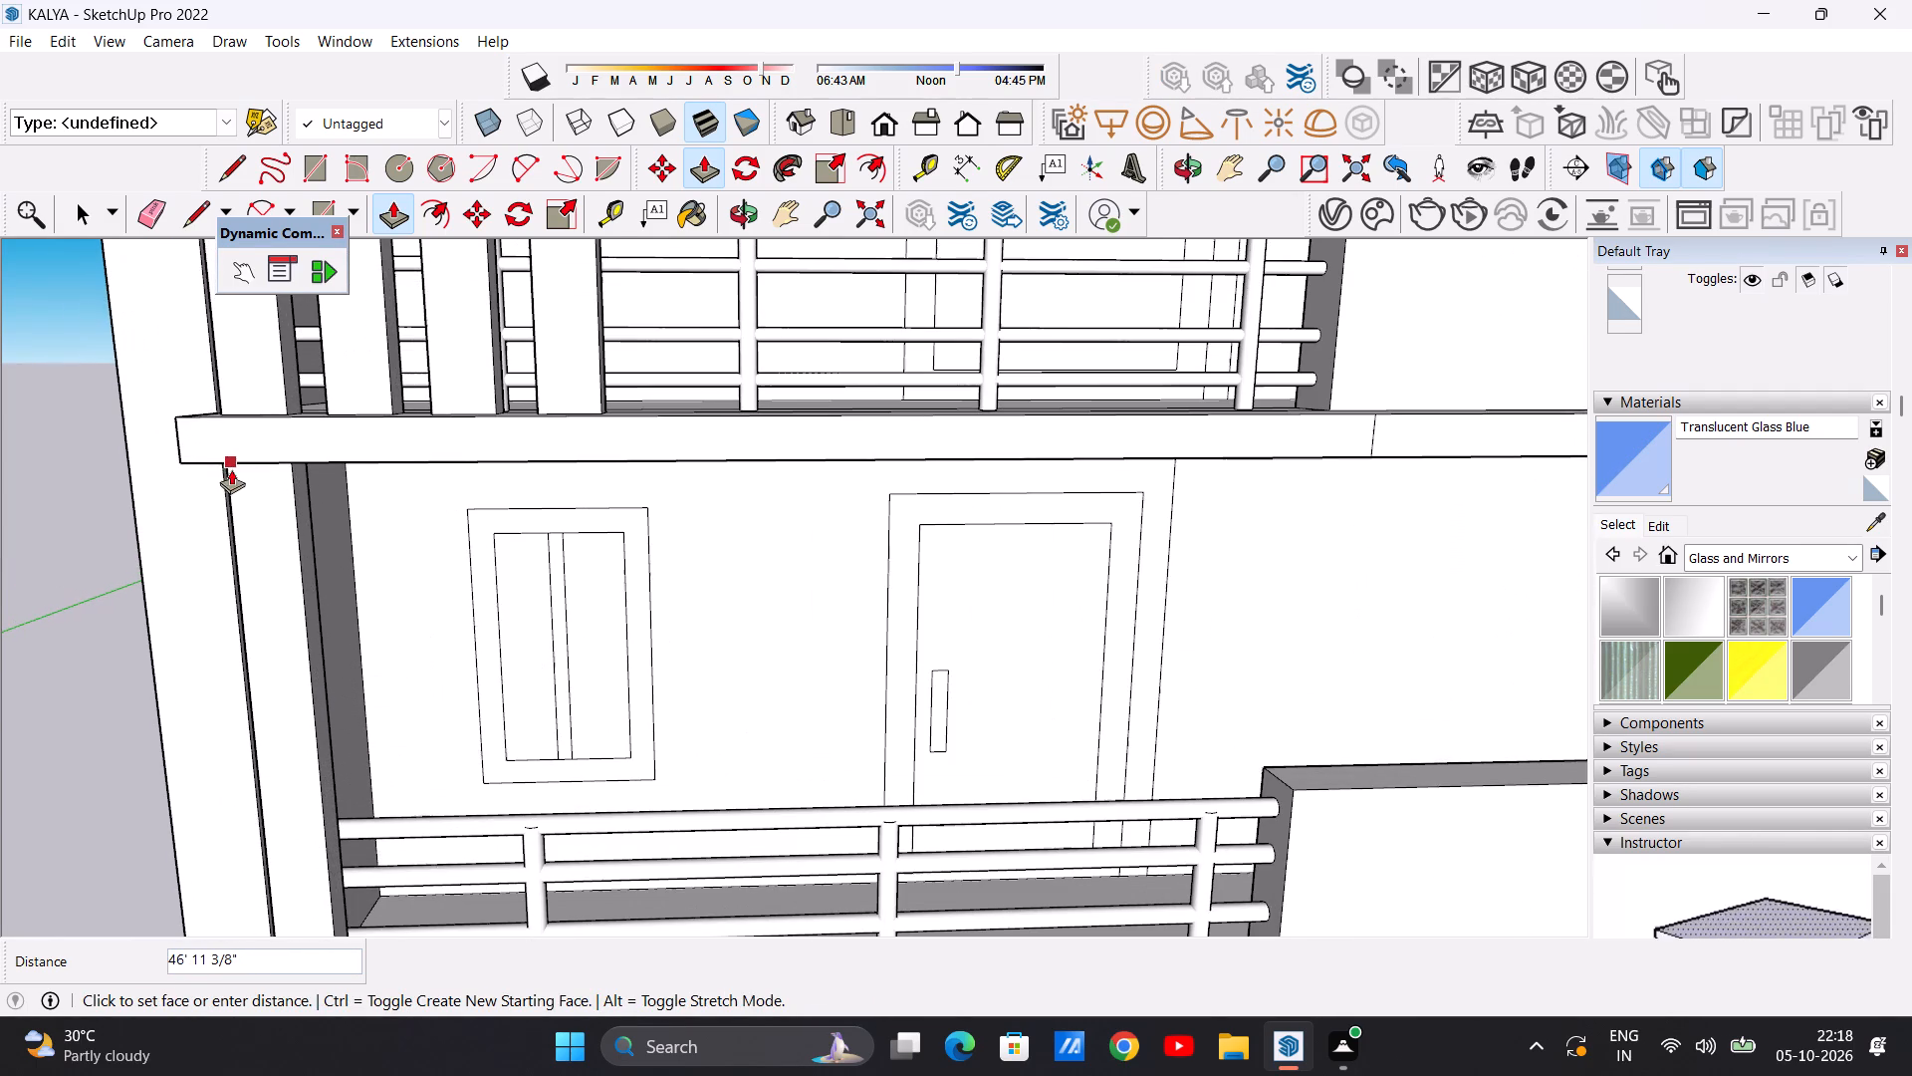
{"action": "left_click", "coordinate": [227, 457]}
Push/Pull the second small rectangle on the second-floor balcony ledge up 46' 11 3/8" to the slab above.
{"action": "scroll", "coordinate": [262, 494], "scroll_direction": "down", "scroll_amount": 6}
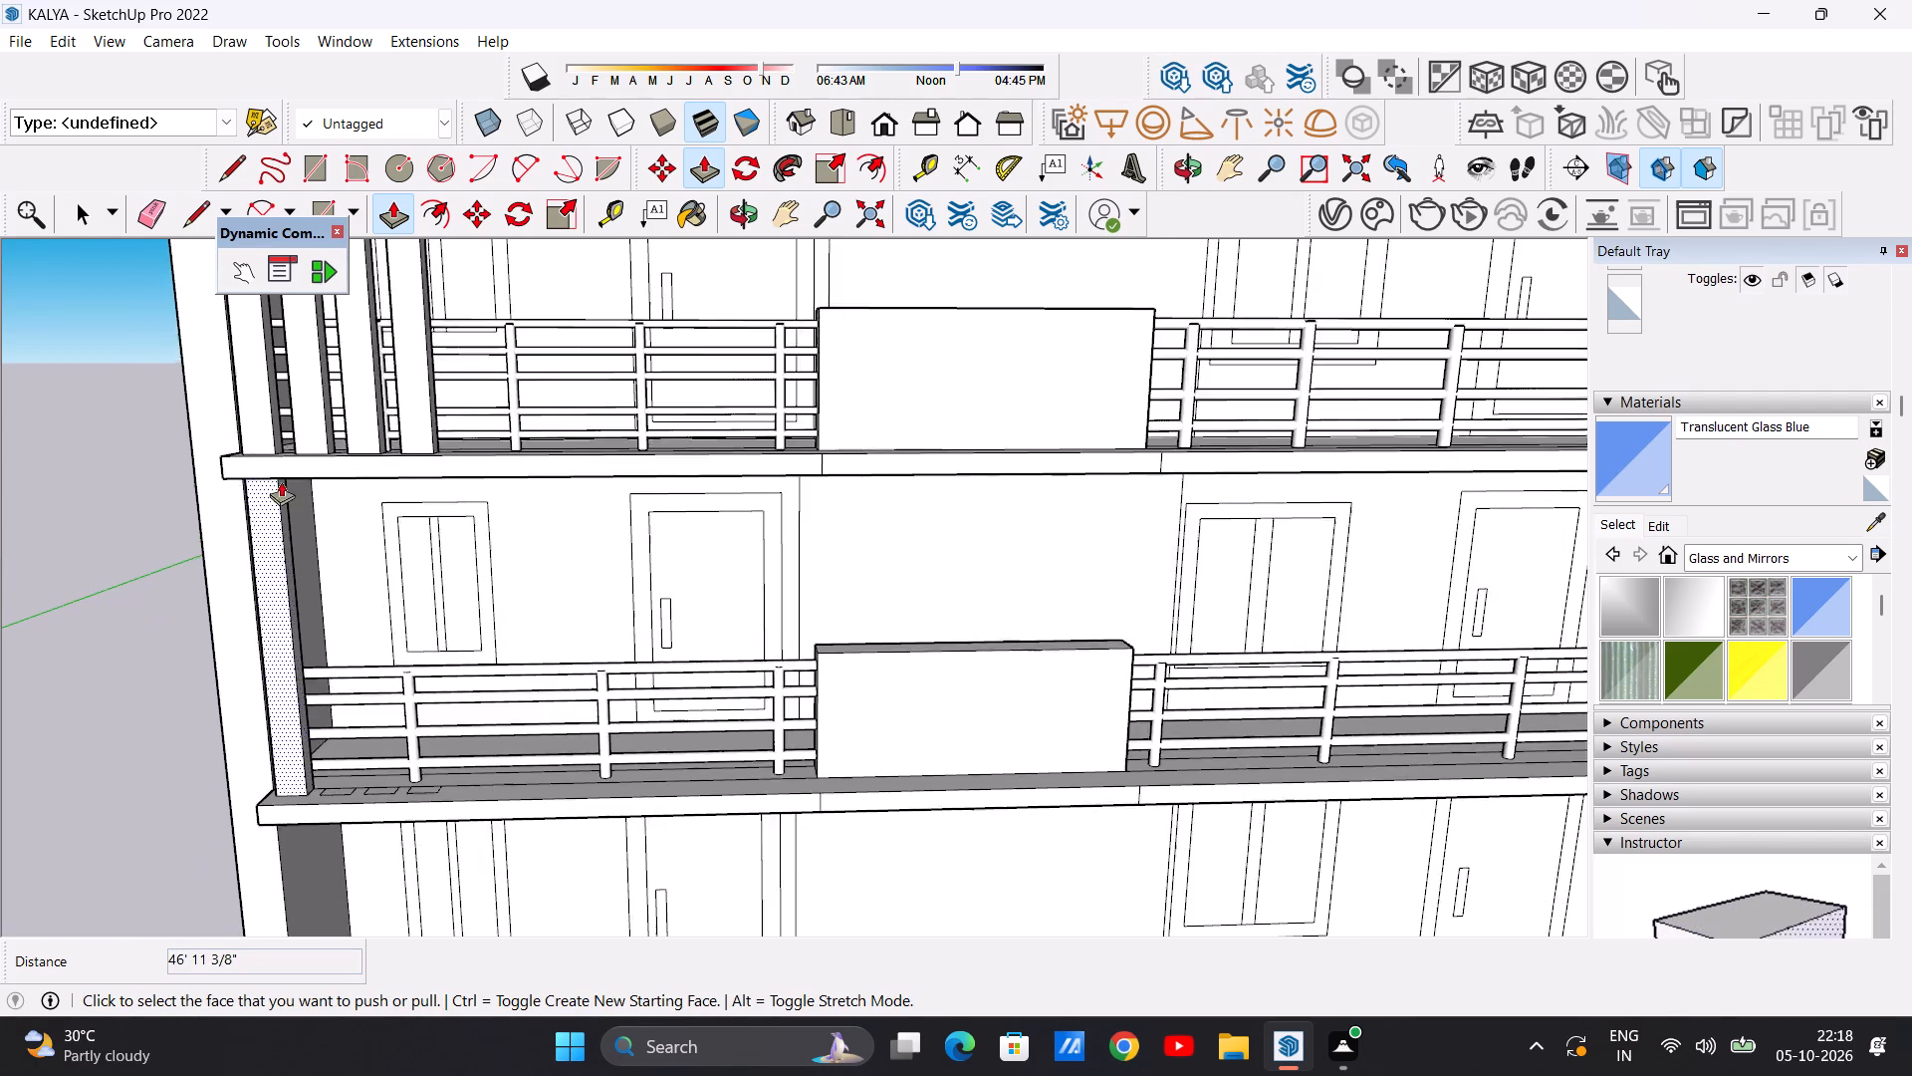
{"action": "scroll", "coordinate": [281, 481], "scroll_direction": "down", "scroll_amount": 7}
{"action": "scroll", "coordinate": [339, 642], "scroll_direction": "up", "scroll_amount": 7}
{"action": "middle_click_drag", "start_coordinate": [295, 680], "coordinate": [305, 821]}
{"action": "scroll", "coordinate": [321, 745], "scroll_direction": "up", "scroll_amount": 4}
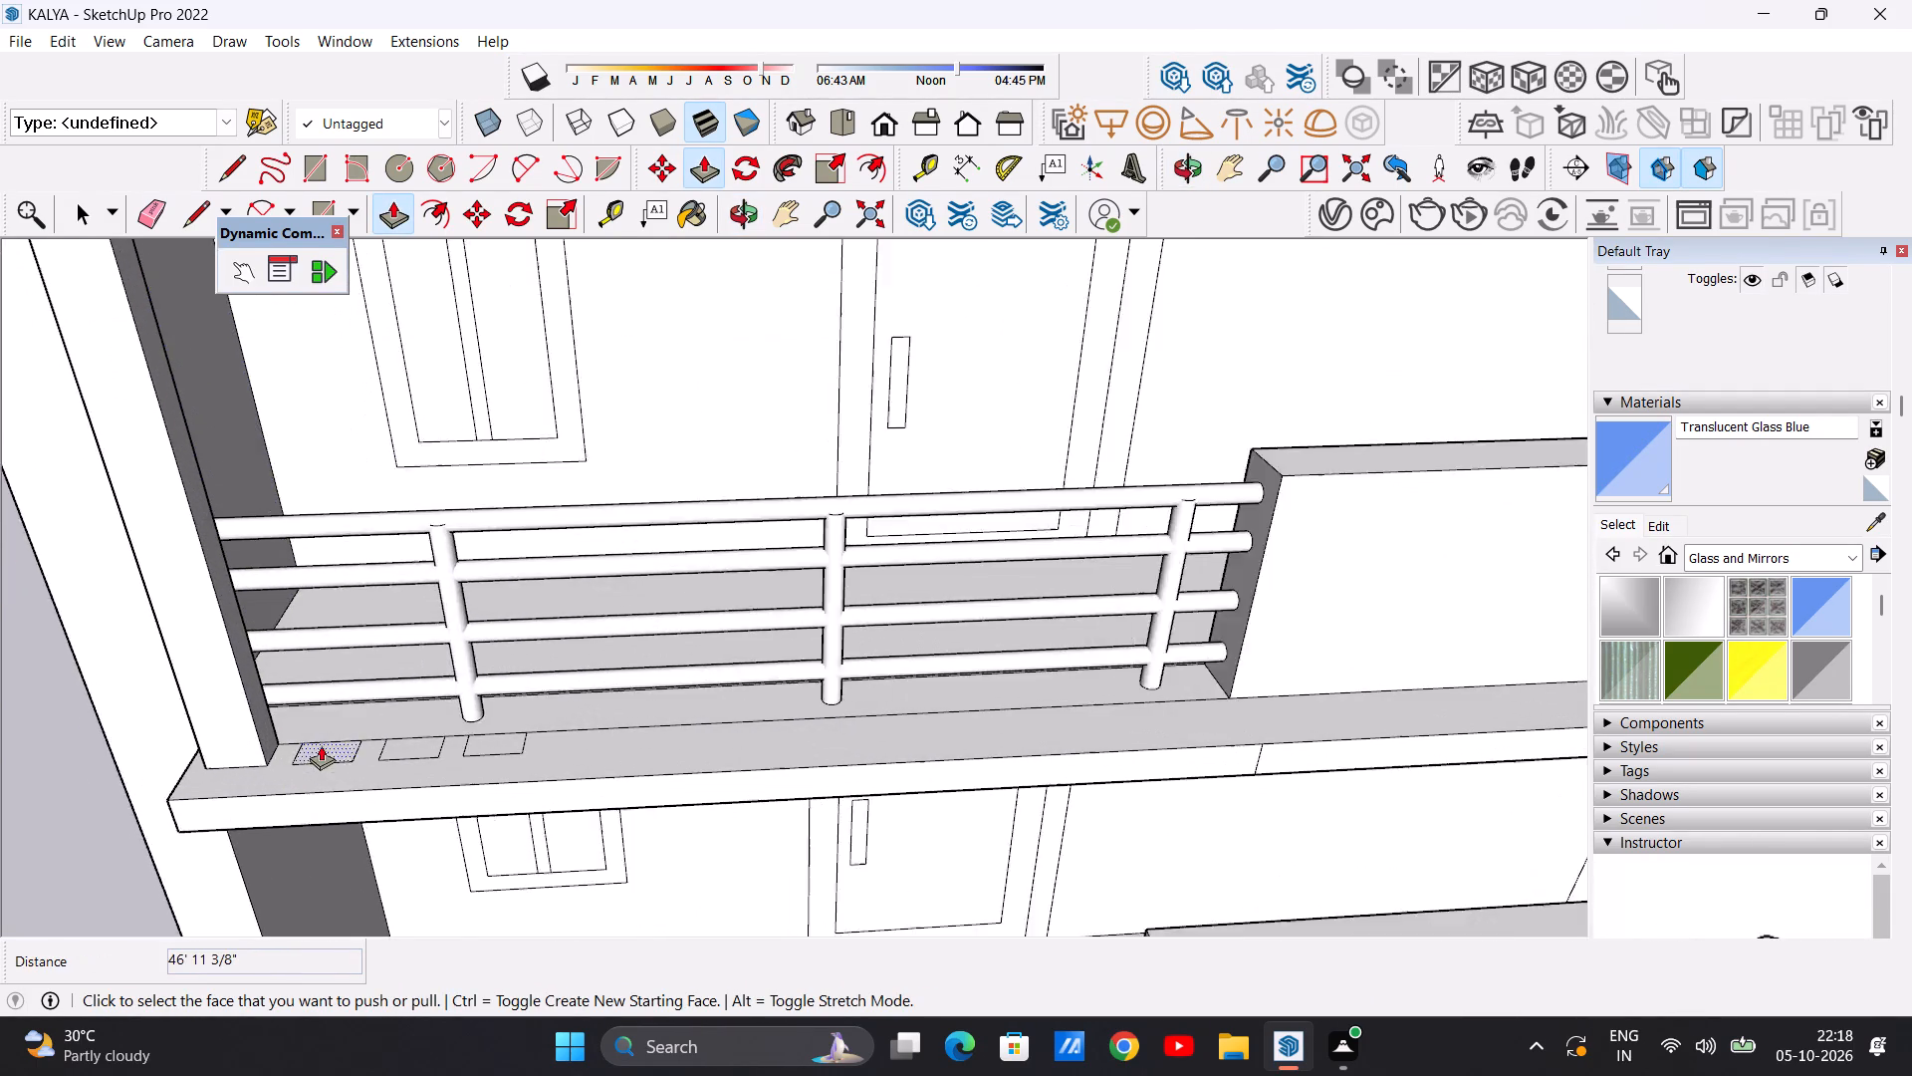
{"action": "scroll", "coordinate": [321, 745], "scroll_direction": "up", "scroll_amount": 9}
{"action": "left_click", "coordinate": [348, 750]}
{"action": "scroll", "coordinate": [357, 581], "scroll_direction": "down", "scroll_amount": 12}
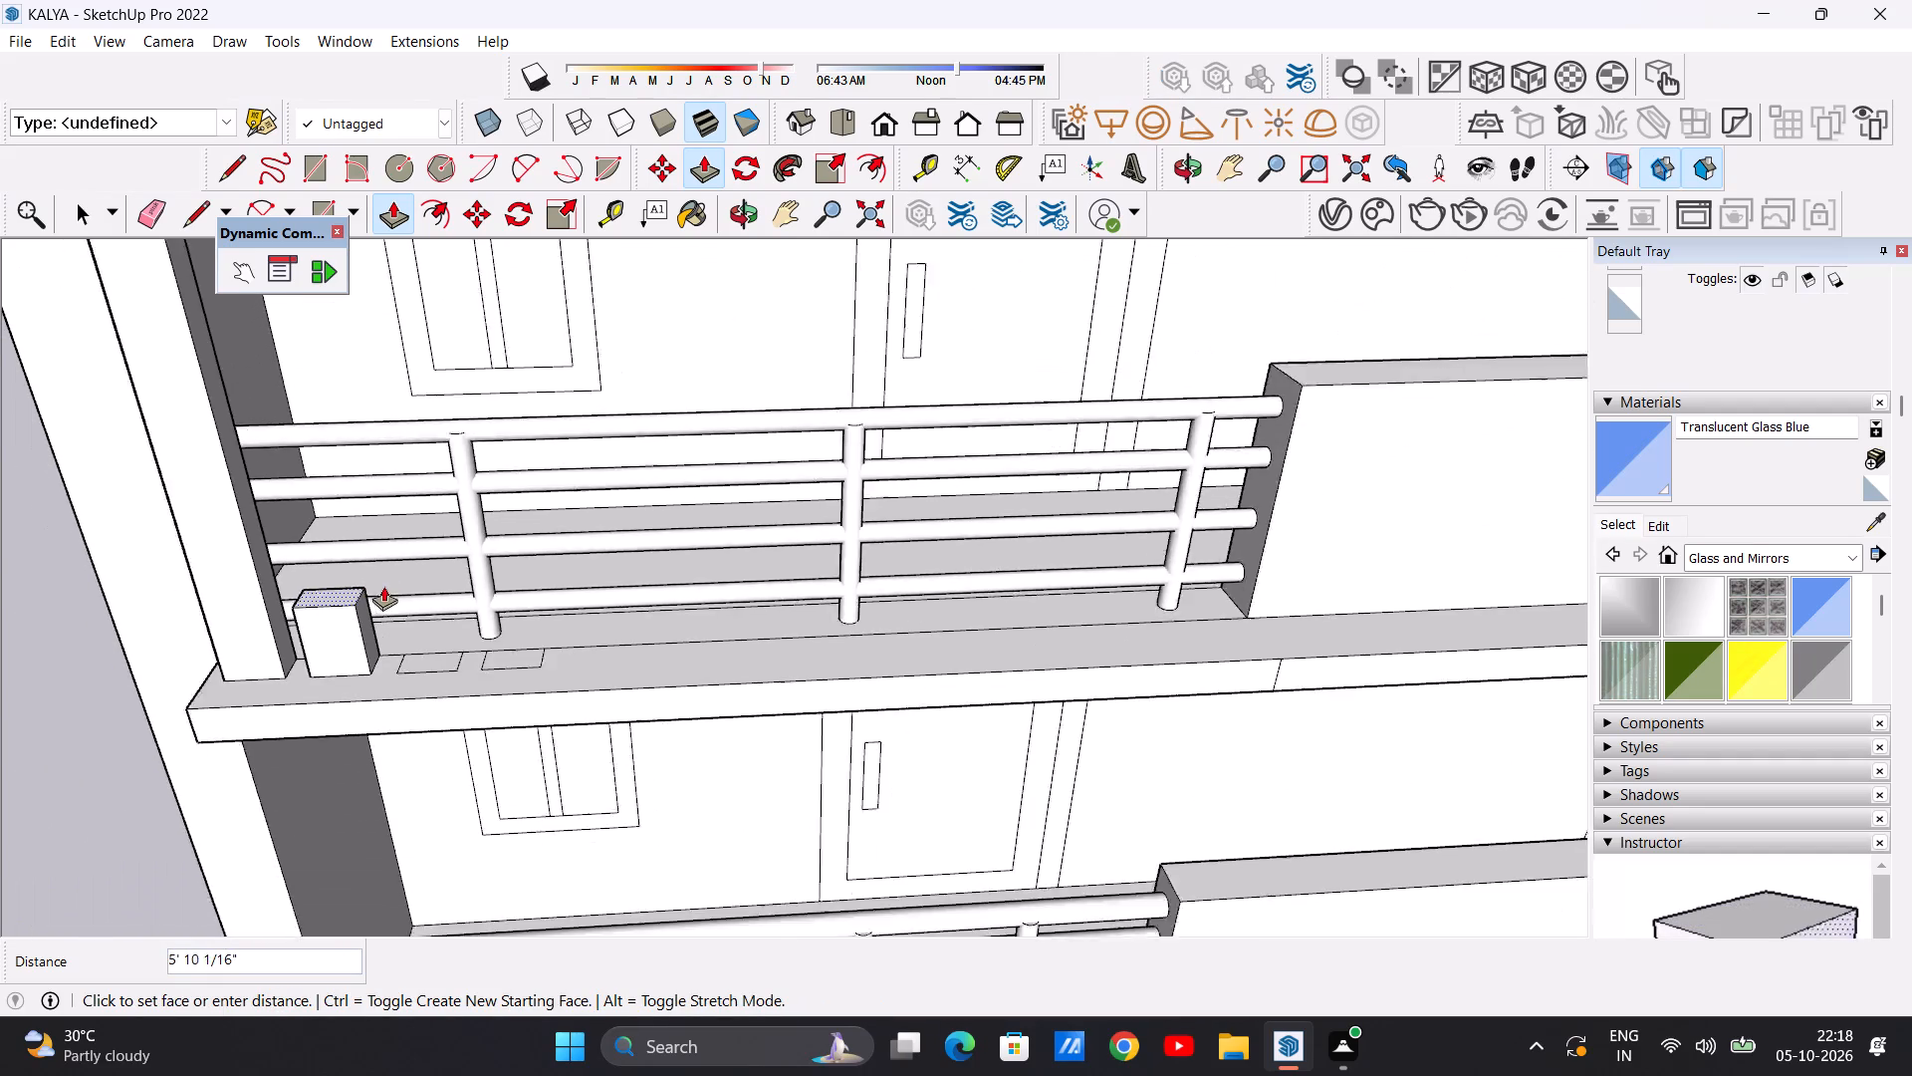
{"action": "scroll", "coordinate": [383, 586], "scroll_direction": "down", "scroll_amount": 16}
{"action": "scroll", "coordinate": [364, 411], "scroll_direction": "up", "scroll_amount": 15}
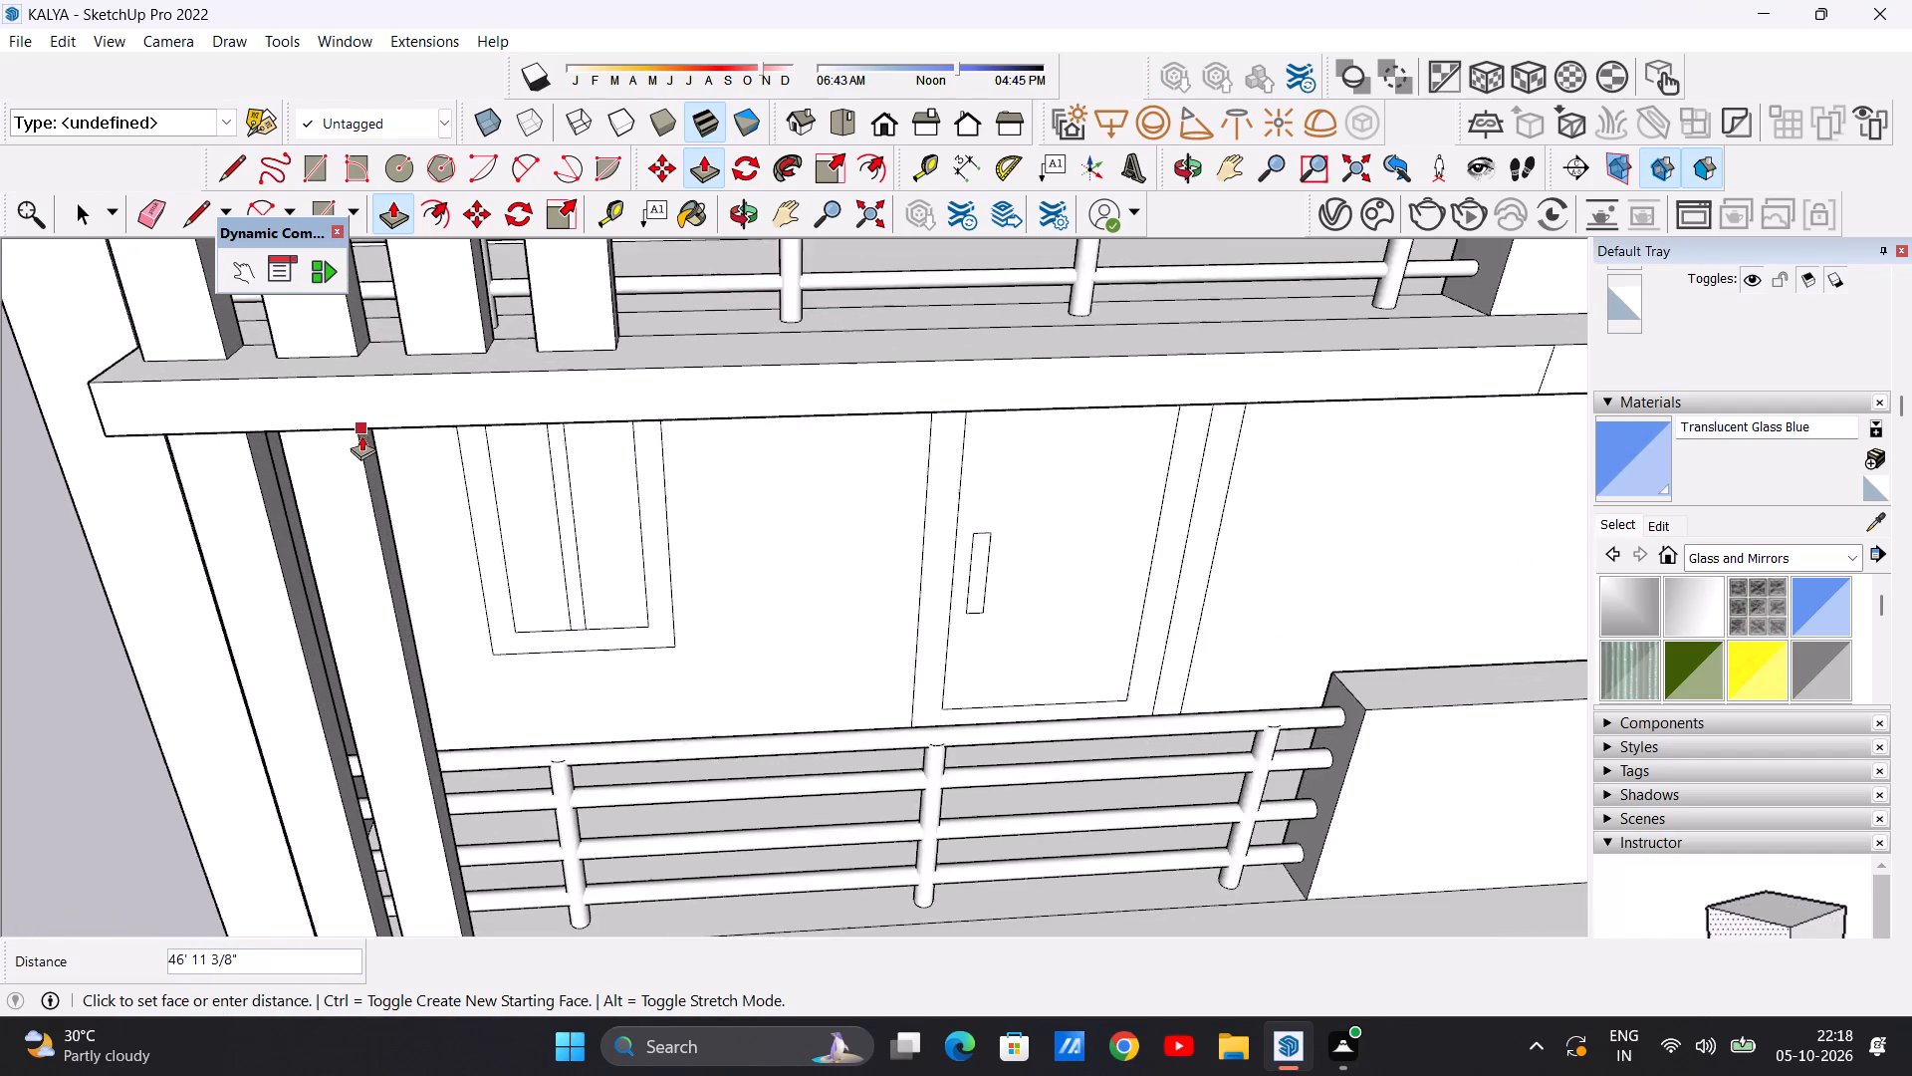
{"action": "scroll", "coordinate": [361, 435], "scroll_direction": "up", "scroll_amount": 1}
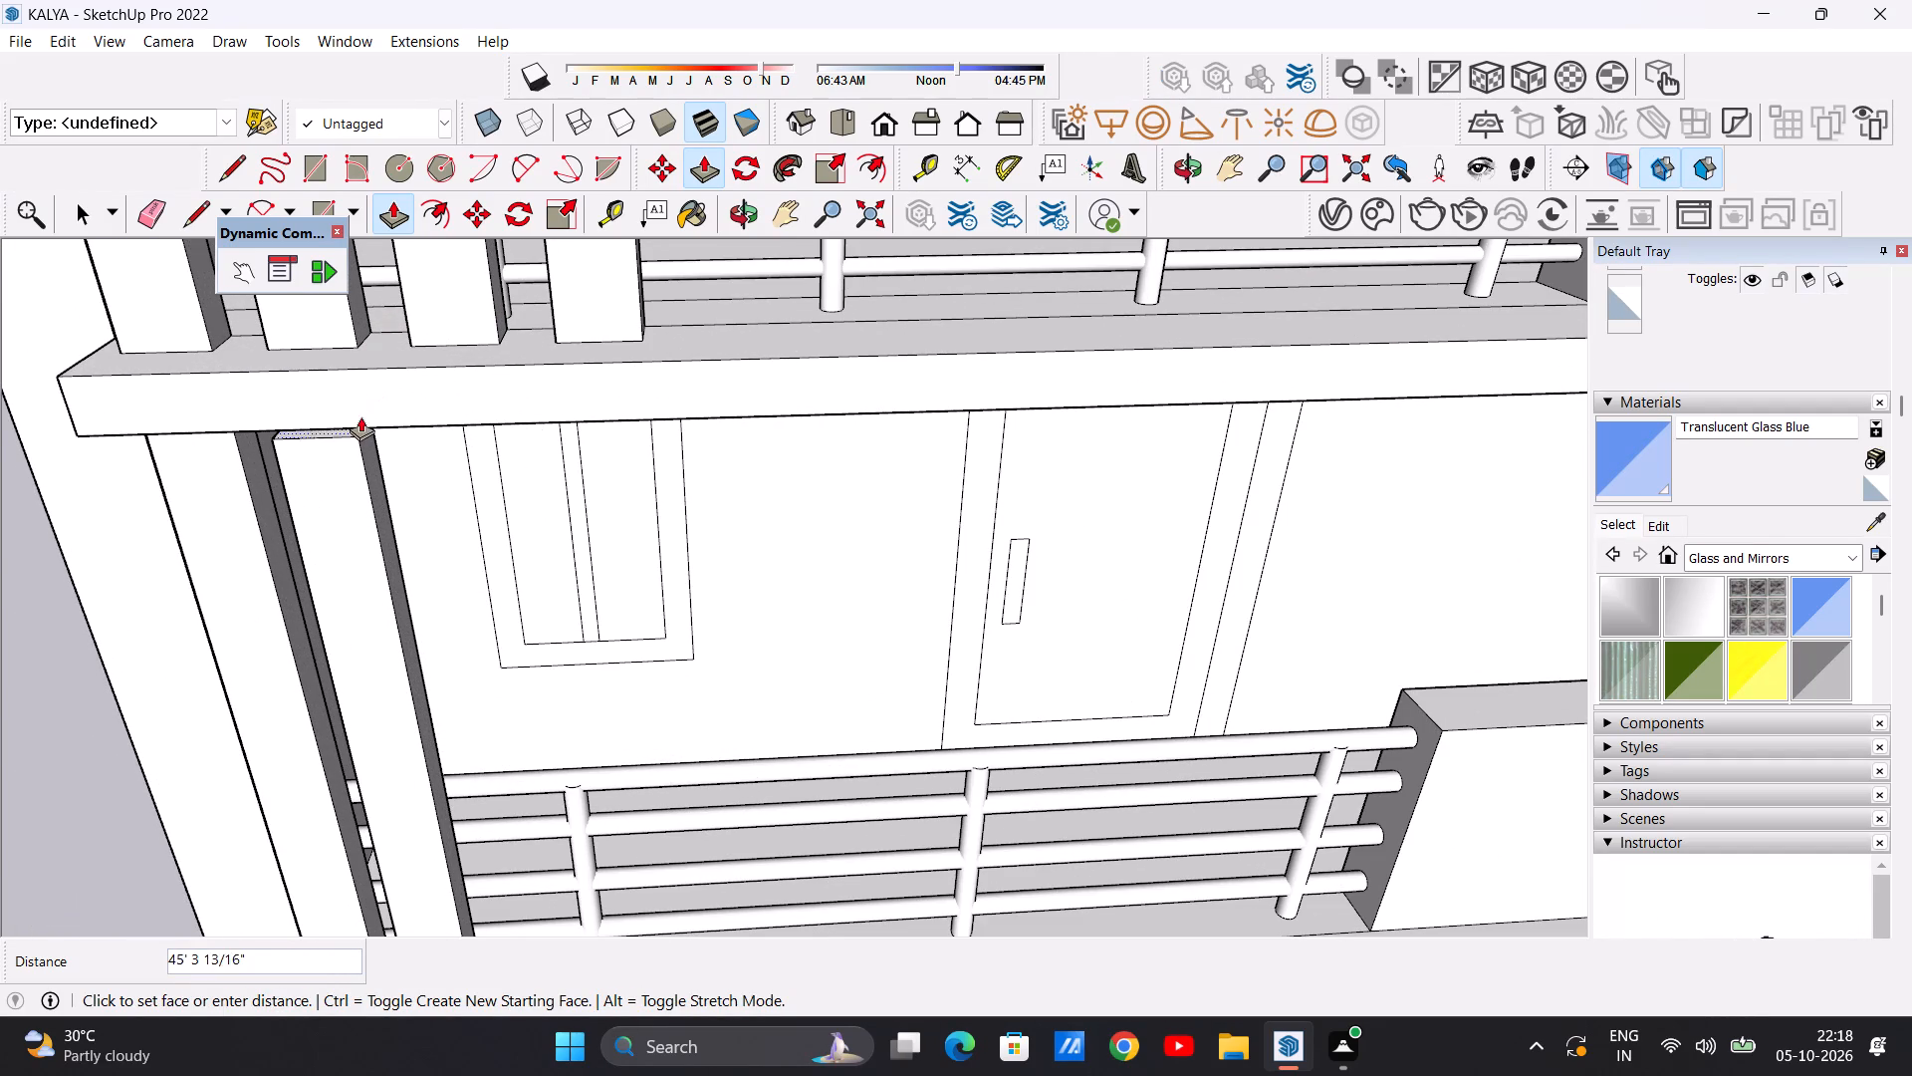
{"action": "left_click", "coordinate": [357, 421]}
Push/Pull the third small rectangle on the second-floor balcony ledge up 46' 11 3/8" to the slab above.
{"action": "middle_click_drag", "start_coordinate": [364, 511], "coordinate": [378, 367]}
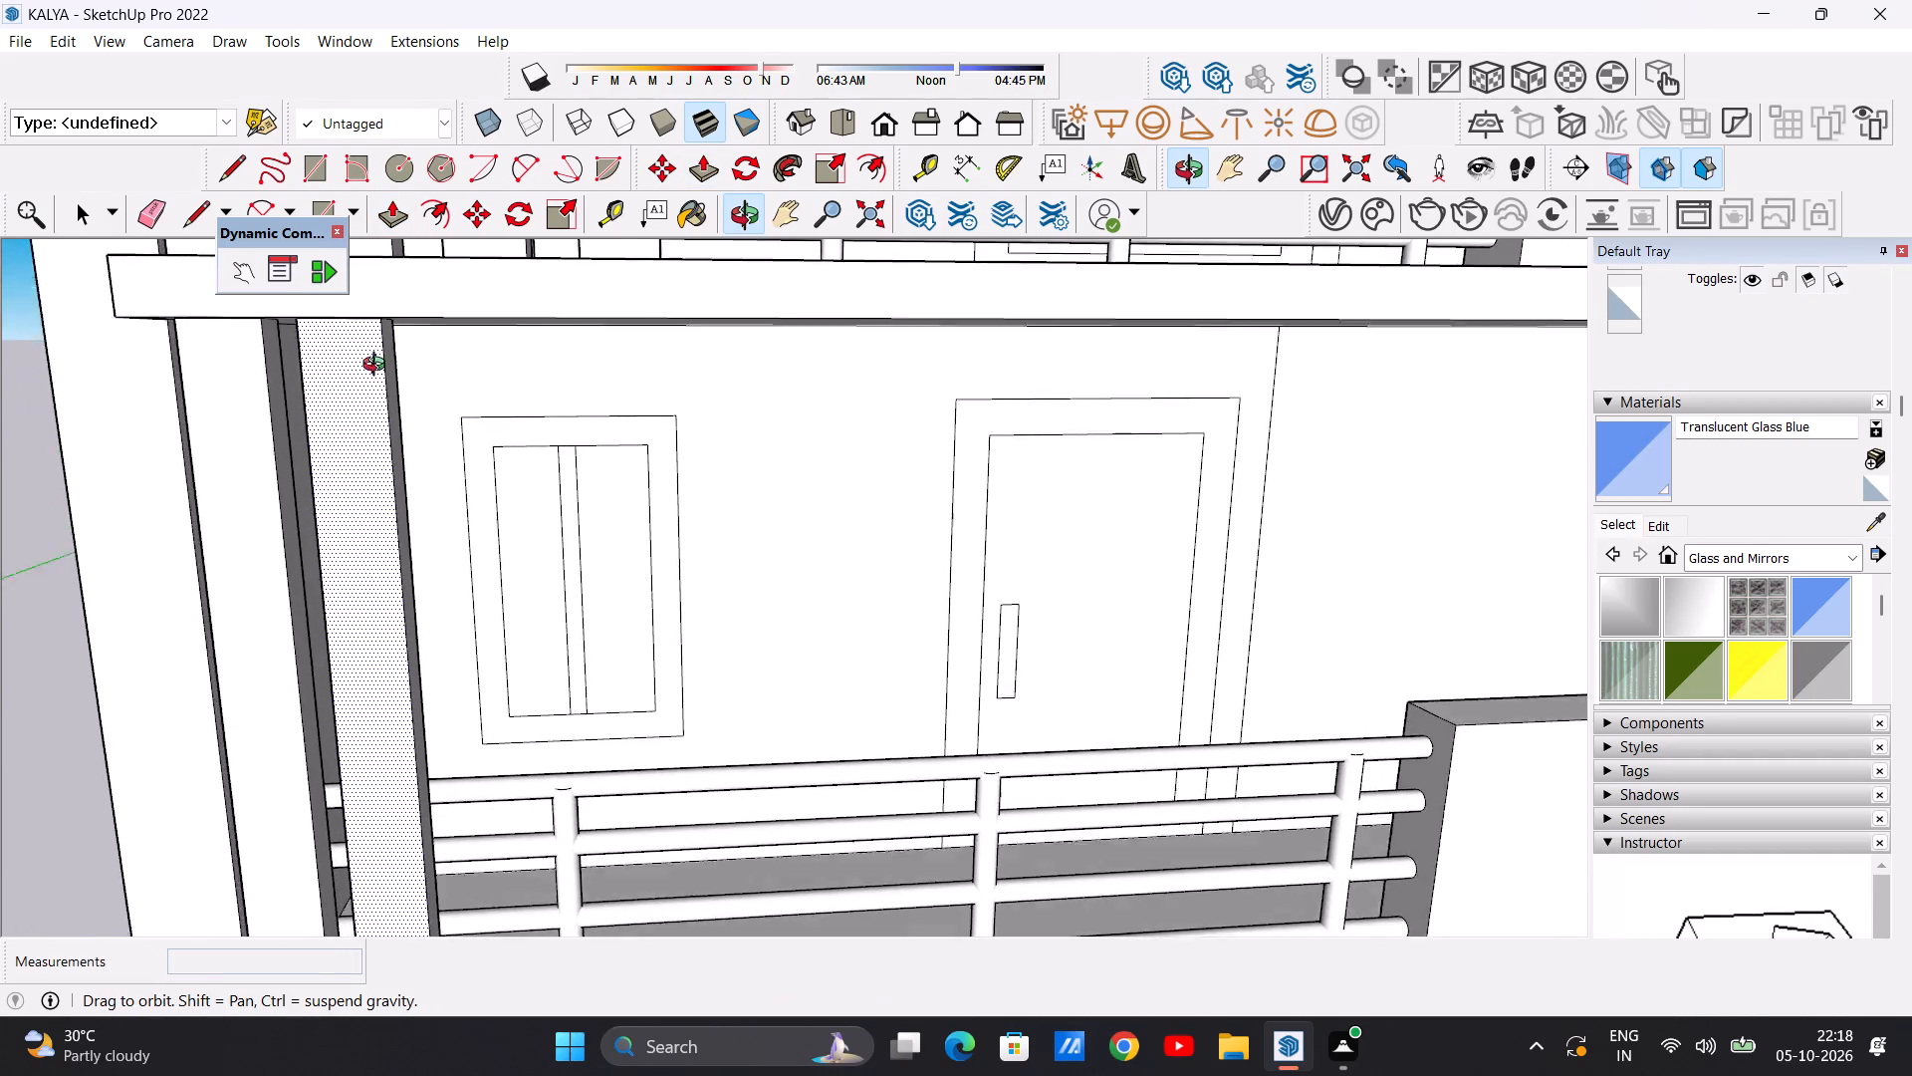
{"action": "middle_click_drag", "start_coordinate": [378, 367], "coordinate": [350, 469]}
{"action": "scroll", "coordinate": [362, 514], "scroll_direction": "down", "scroll_amount": 15}
{"action": "scroll", "coordinate": [460, 656], "scroll_direction": "up", "scroll_amount": 8}
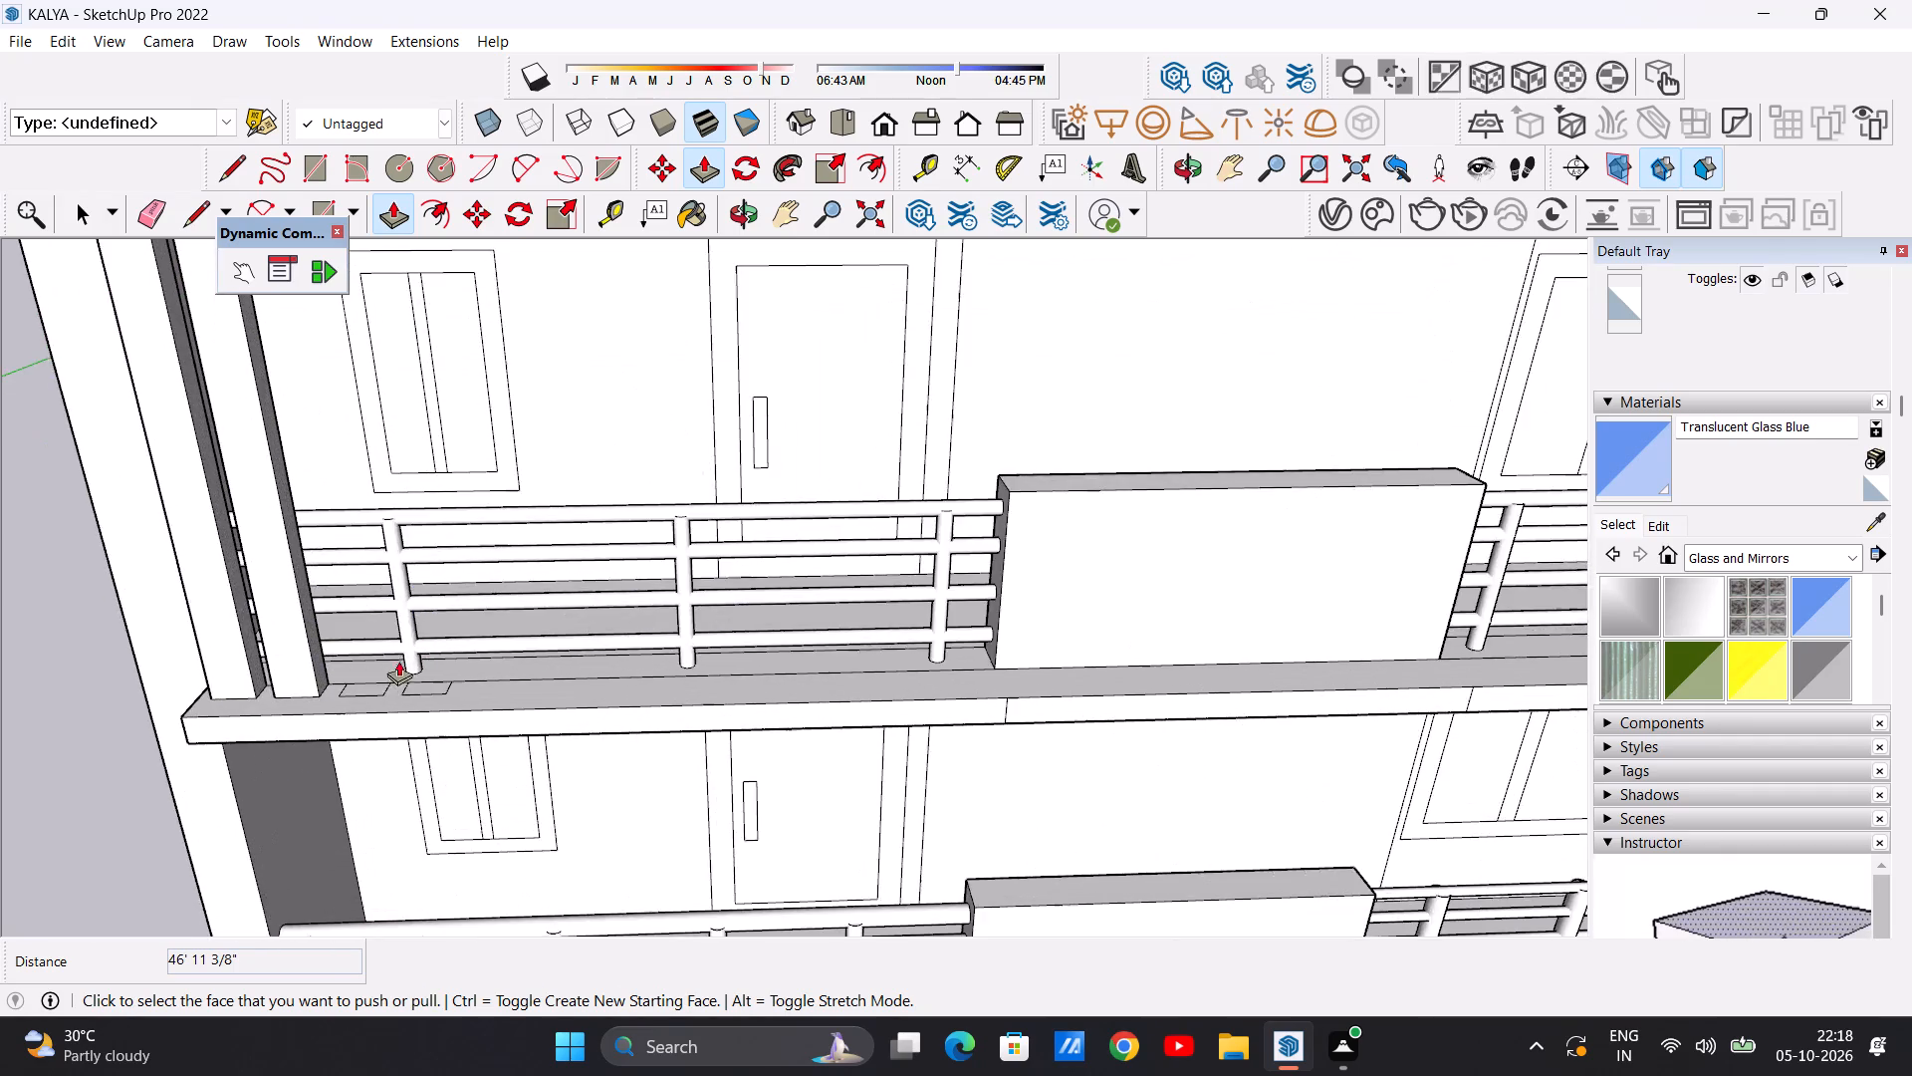
{"action": "scroll", "coordinate": [398, 661], "scroll_direction": "up", "scroll_amount": 13}
{"action": "left_click", "coordinate": [361, 718]}
{"action": "scroll", "coordinate": [376, 578], "scroll_direction": "down", "scroll_amount": 4}
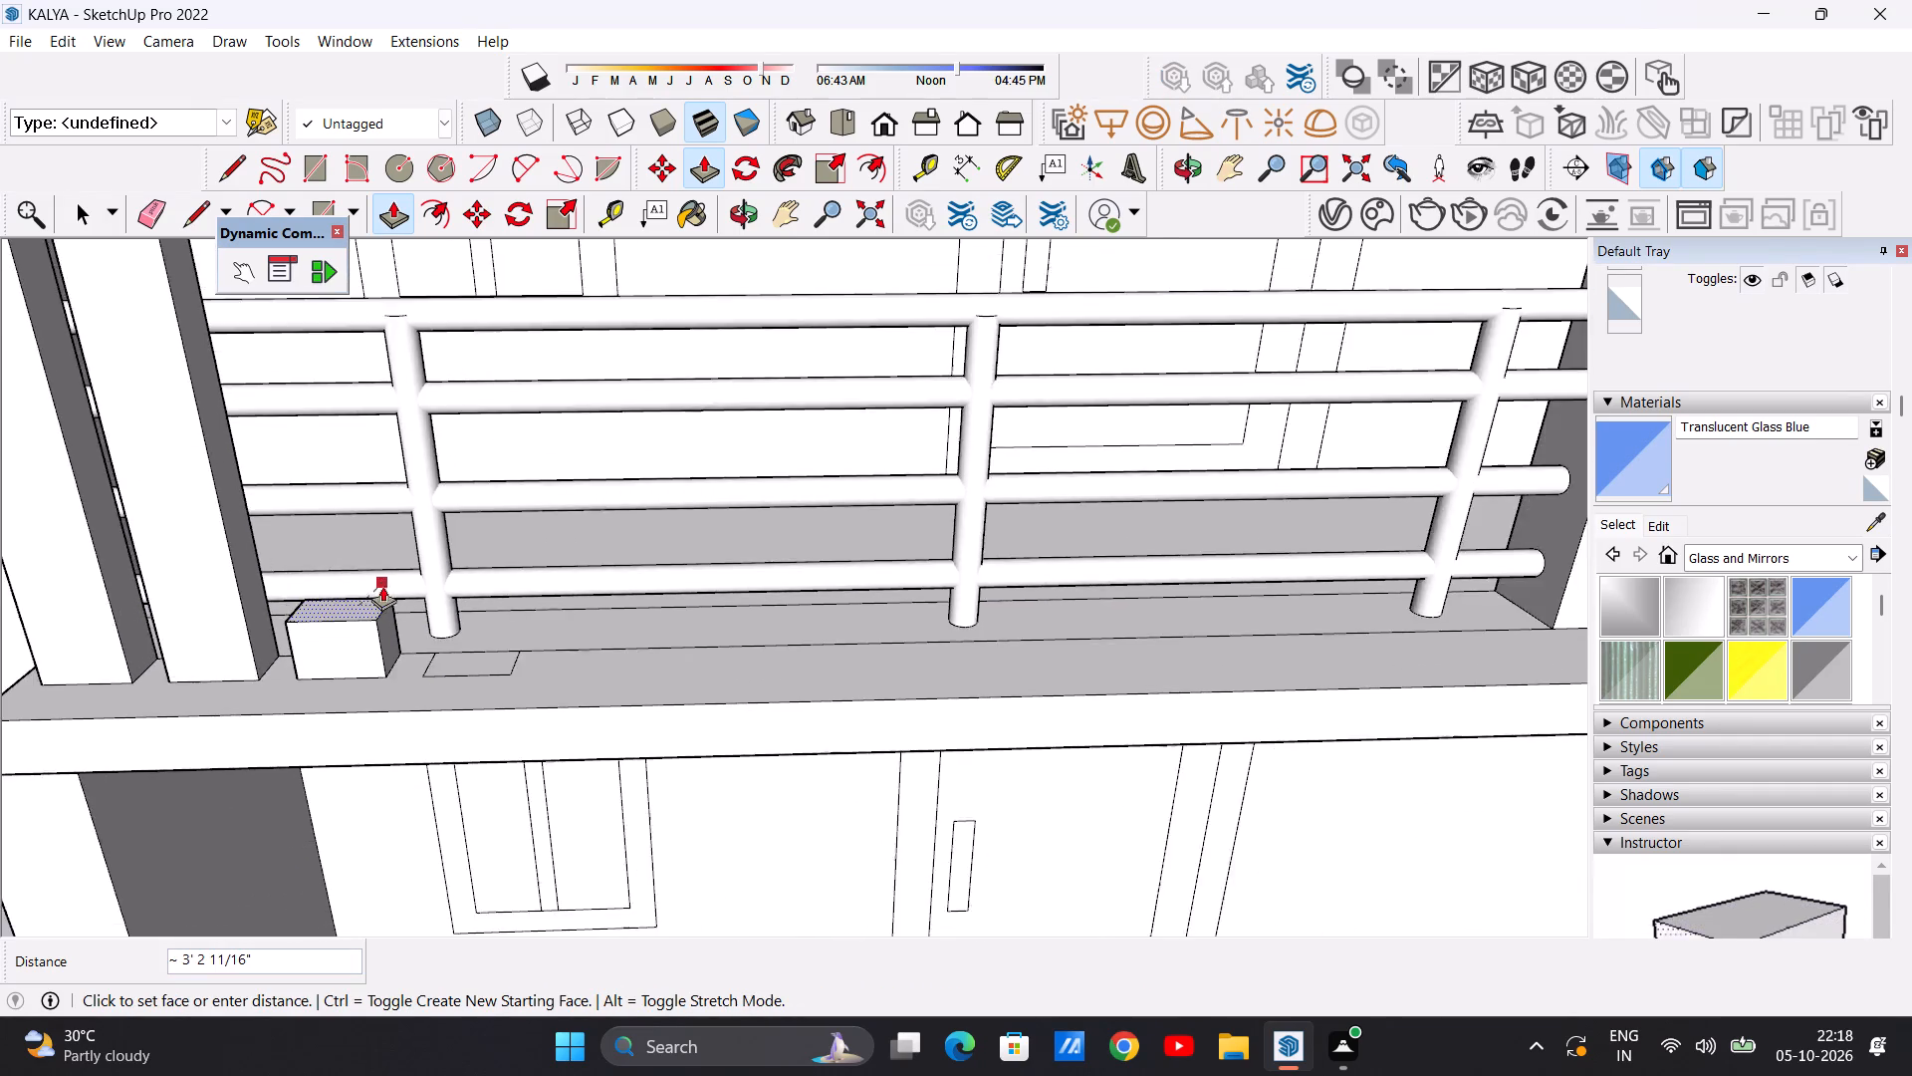
{"action": "scroll", "coordinate": [382, 586], "scroll_direction": "down", "scroll_amount": 20}
{"action": "scroll", "coordinate": [382, 586], "scroll_direction": "down", "scroll_amount": 7}
{"action": "scroll", "coordinate": [378, 428], "scroll_direction": "up", "scroll_amount": 6}
{"action": "scroll", "coordinate": [369, 462], "scroll_direction": "down", "scroll_amount": 1}
{"action": "scroll", "coordinate": [369, 462], "scroll_direction": "up", "scroll_amount": 4}
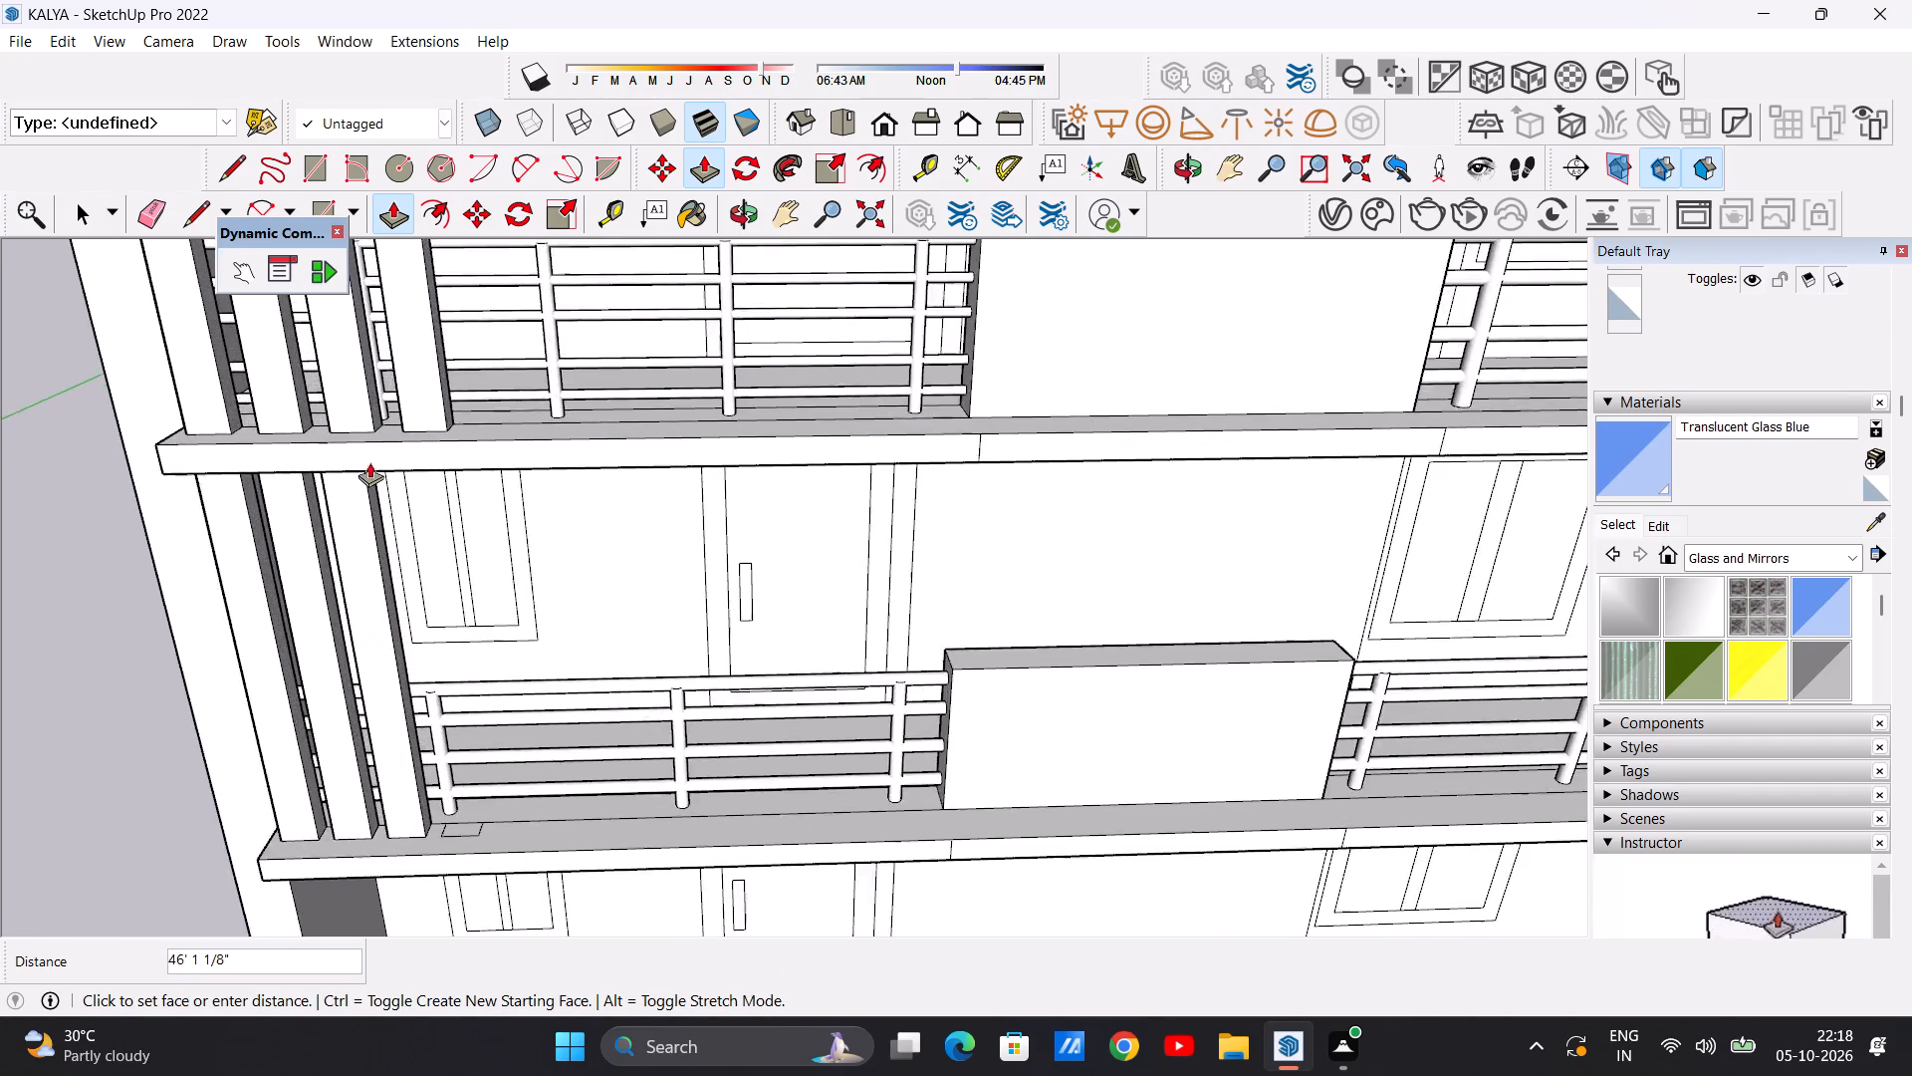
{"action": "scroll", "coordinate": [369, 462], "scroll_direction": "up", "scroll_amount": 7}
{"action": "left_click", "coordinate": [360, 473]}
Push/Pull the last small rectangle on the second-floor balcony ledge up 46' 11 3/8" to the slab above.
{"action": "scroll", "coordinate": [367, 504], "scroll_direction": "down", "scroll_amount": 3}
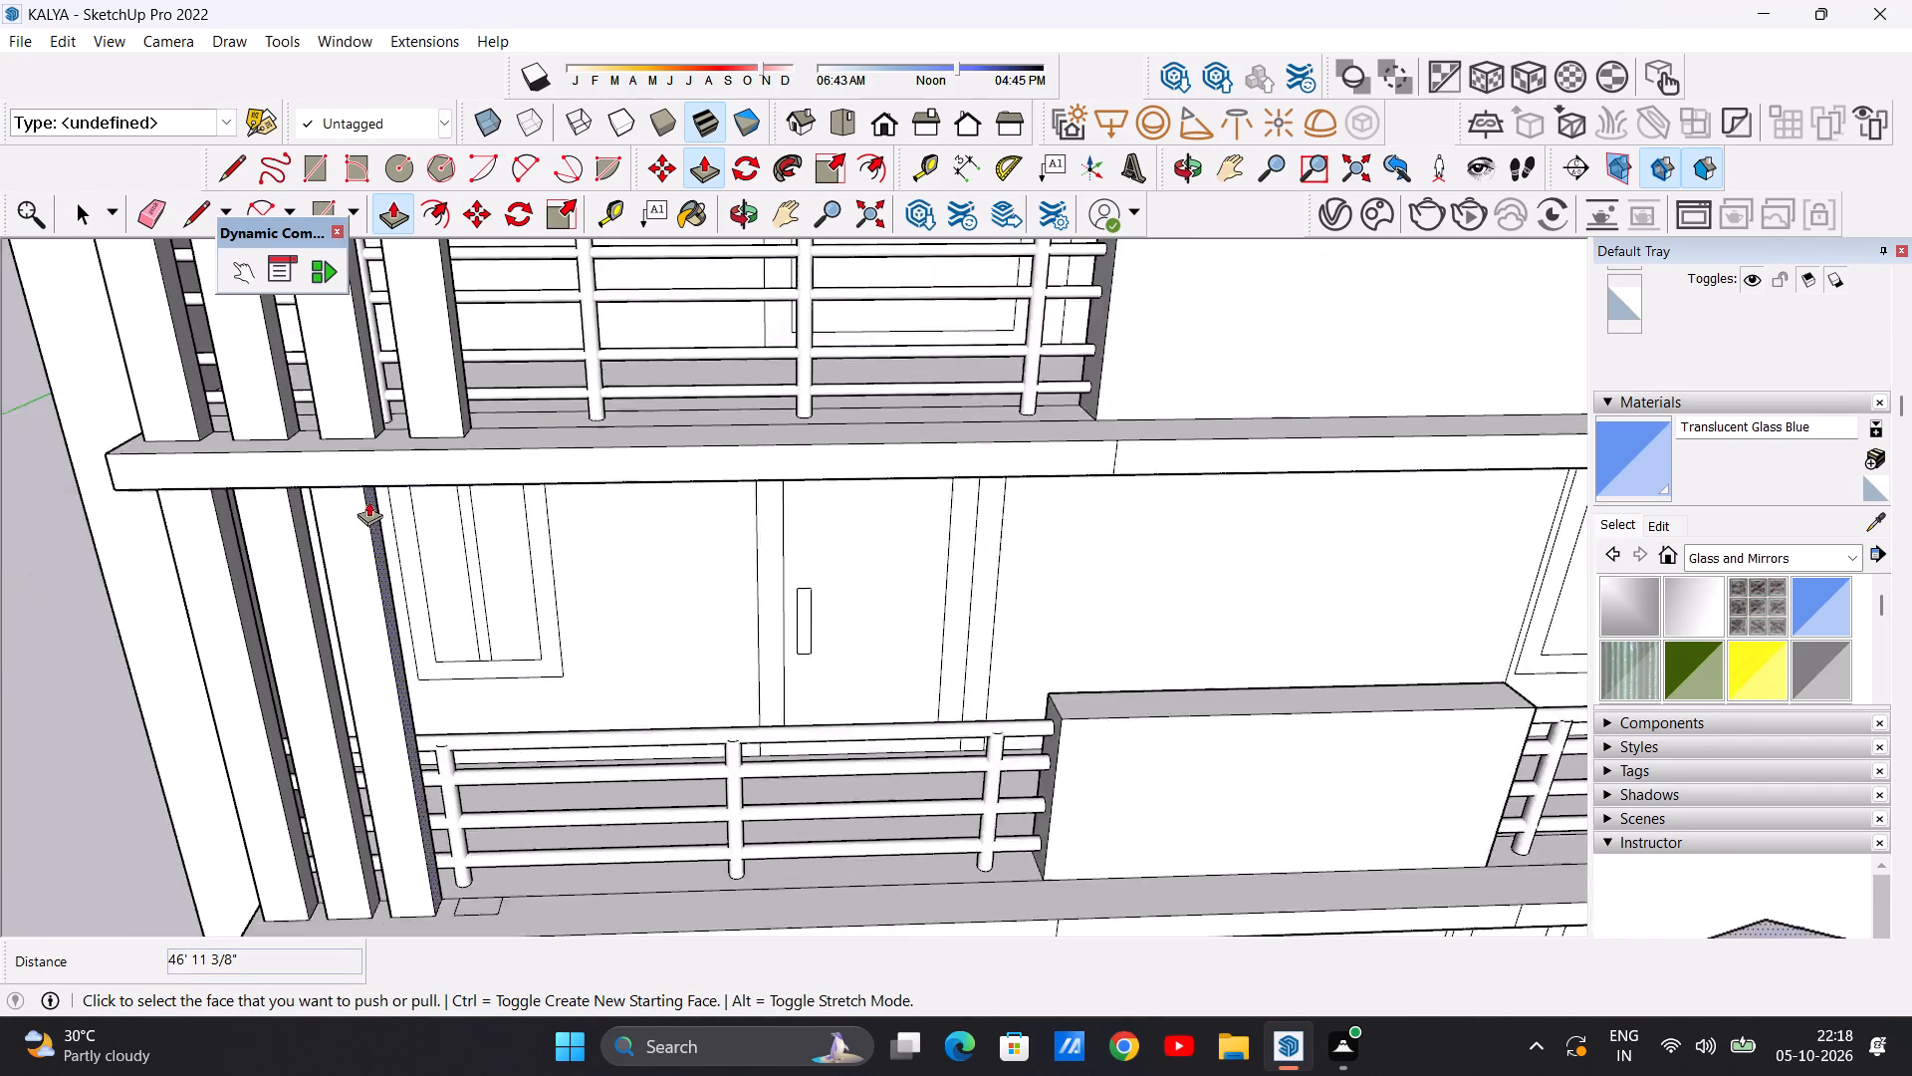
{"action": "scroll", "coordinate": [368, 501], "scroll_direction": "down", "scroll_amount": 9}
{"action": "scroll", "coordinate": [432, 690], "scroll_direction": "up", "scroll_amount": 20}
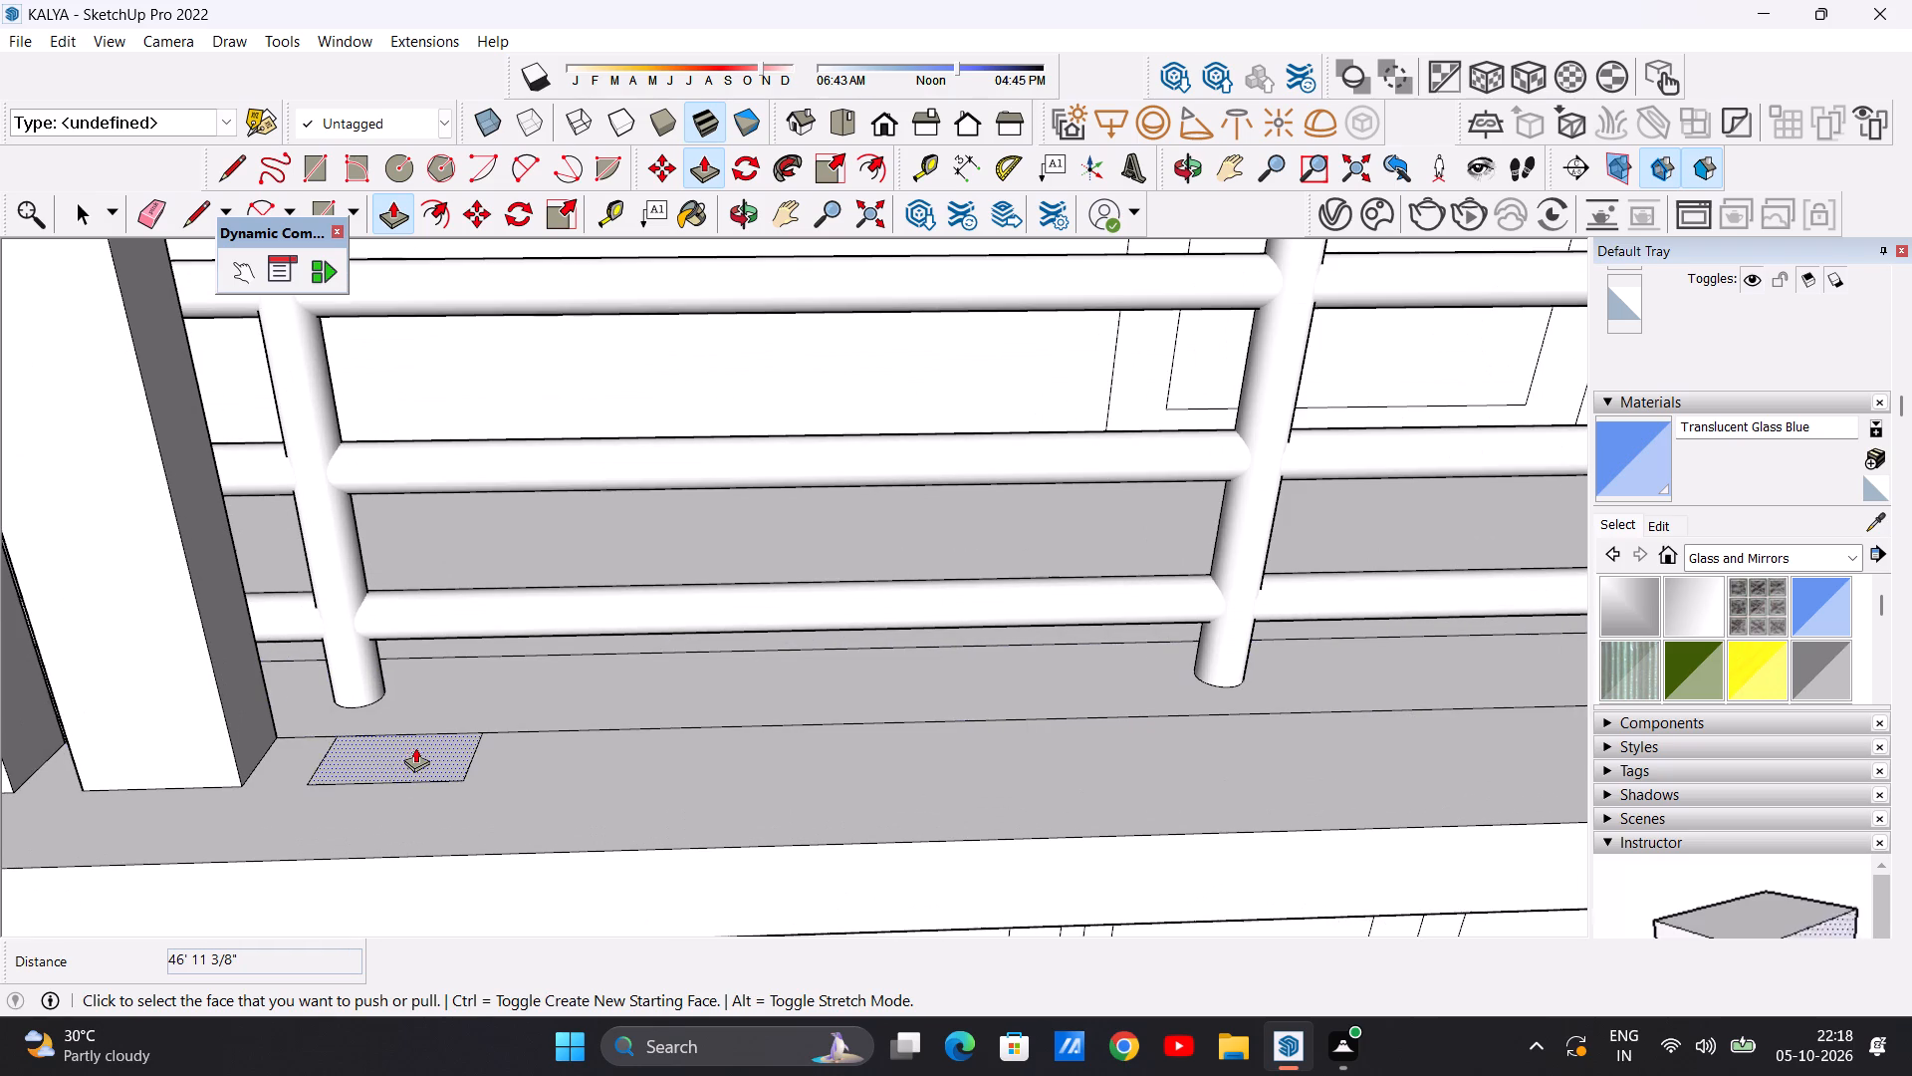
{"action": "left_click", "coordinate": [415, 751]}
{"action": "scroll", "coordinate": [425, 610], "scroll_direction": "down", "scroll_amount": 16}
{"action": "scroll", "coordinate": [387, 454], "scroll_direction": "down", "scroll_amount": 2}
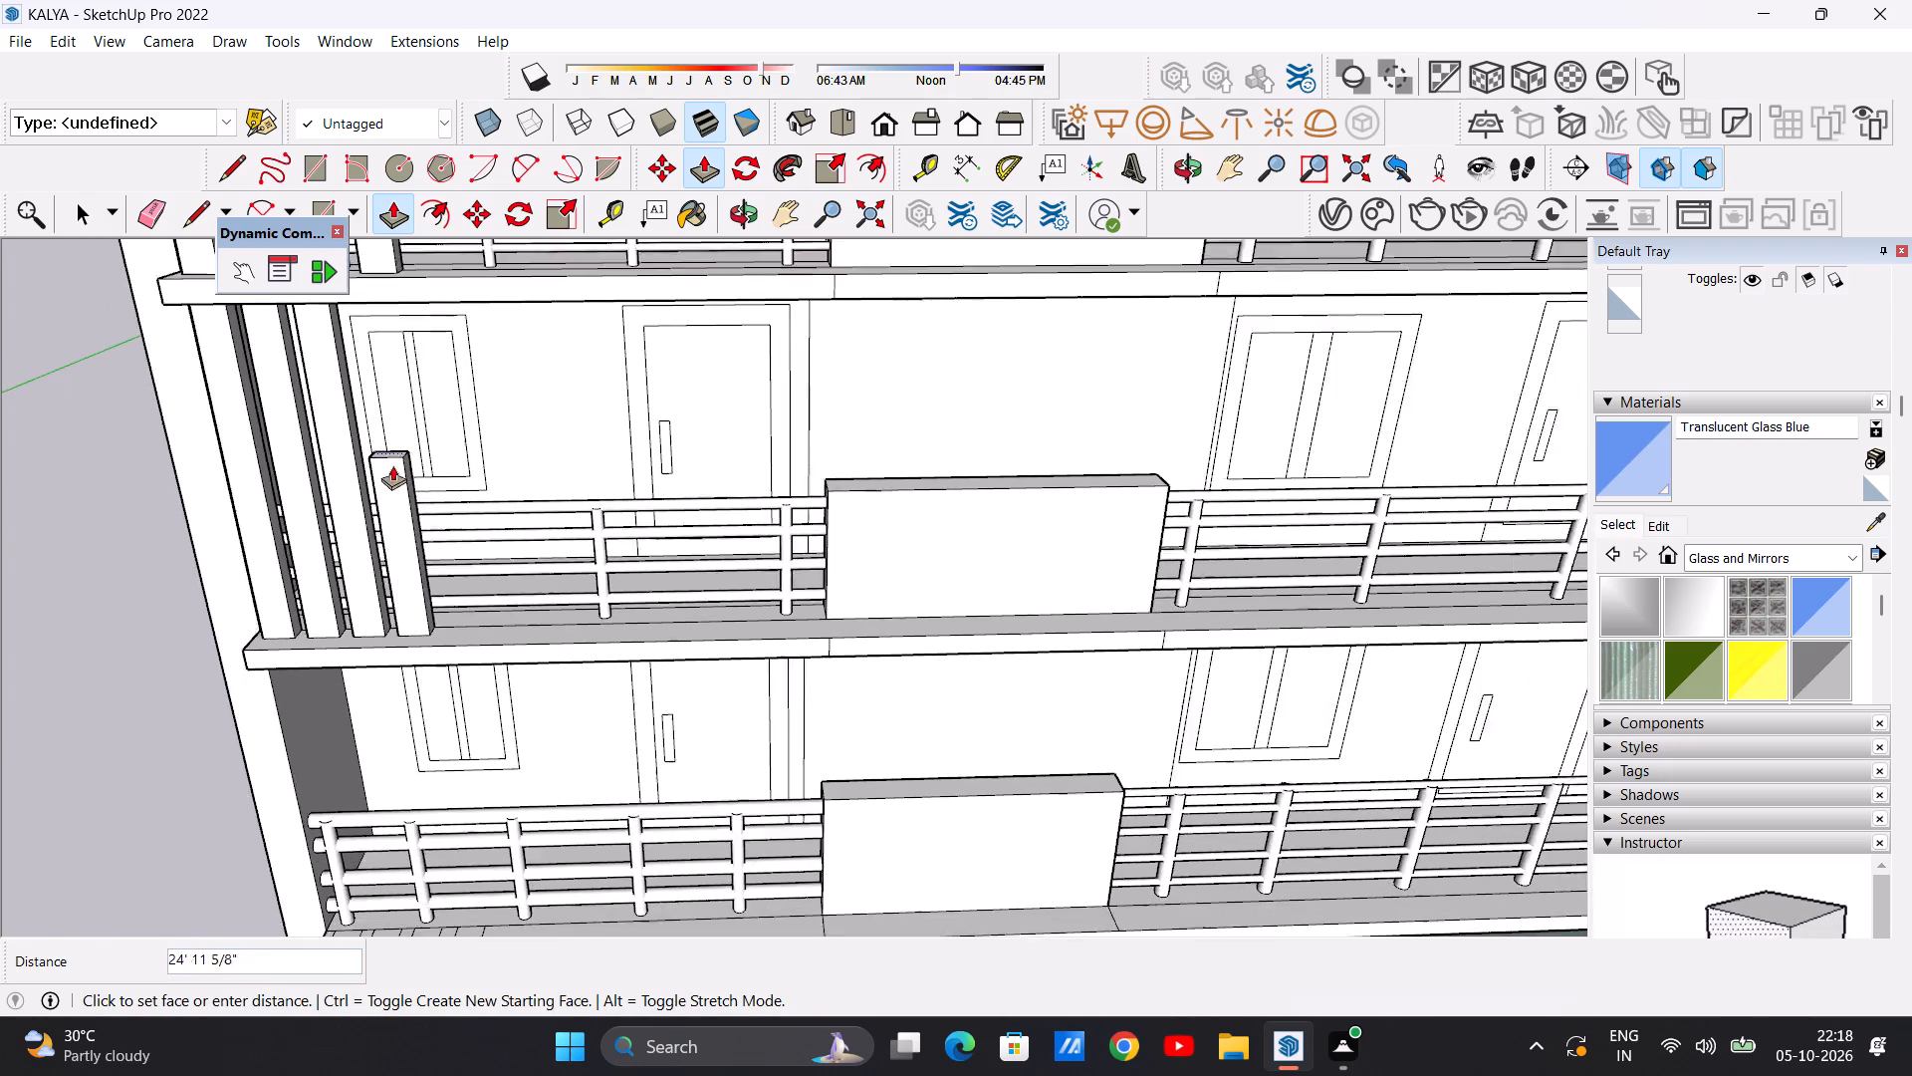
{"action": "scroll", "coordinate": [392, 465], "scroll_direction": "down", "scroll_amount": 10}
{"action": "scroll", "coordinate": [380, 385], "scroll_direction": "up", "scroll_amount": 20}
{"action": "scroll", "coordinate": [380, 385], "scroll_direction": "up", "scroll_amount": 1}
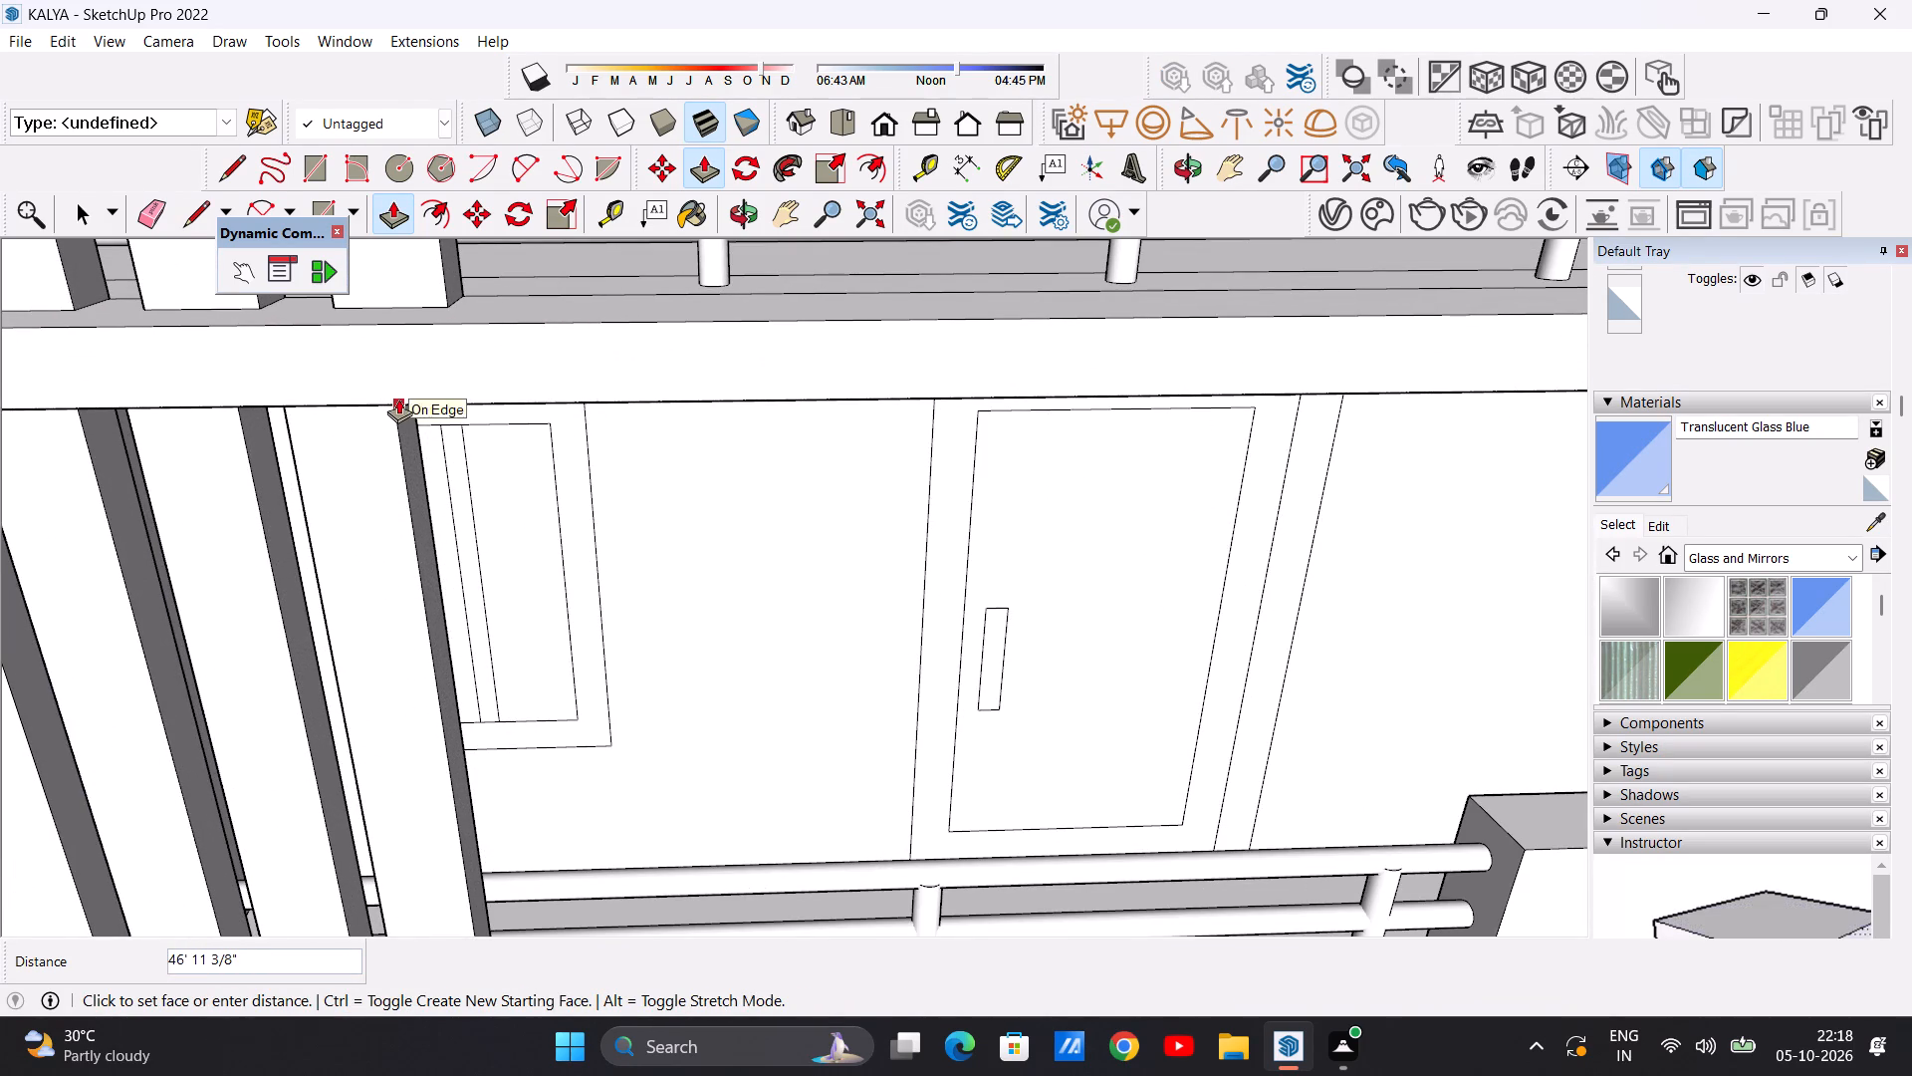
{"action": "left_click", "coordinate": [398, 399]}
Push/Pull the outermost small rectangle on the first-floor balcony ledge up 51' 8 7/8" to the slab above, forming a slat.
{"action": "scroll", "coordinate": [386, 518], "scroll_direction": "down", "scroll_amount": 20}
{"action": "scroll", "coordinate": [386, 518], "scroll_direction": "down", "scroll_amount": 5}
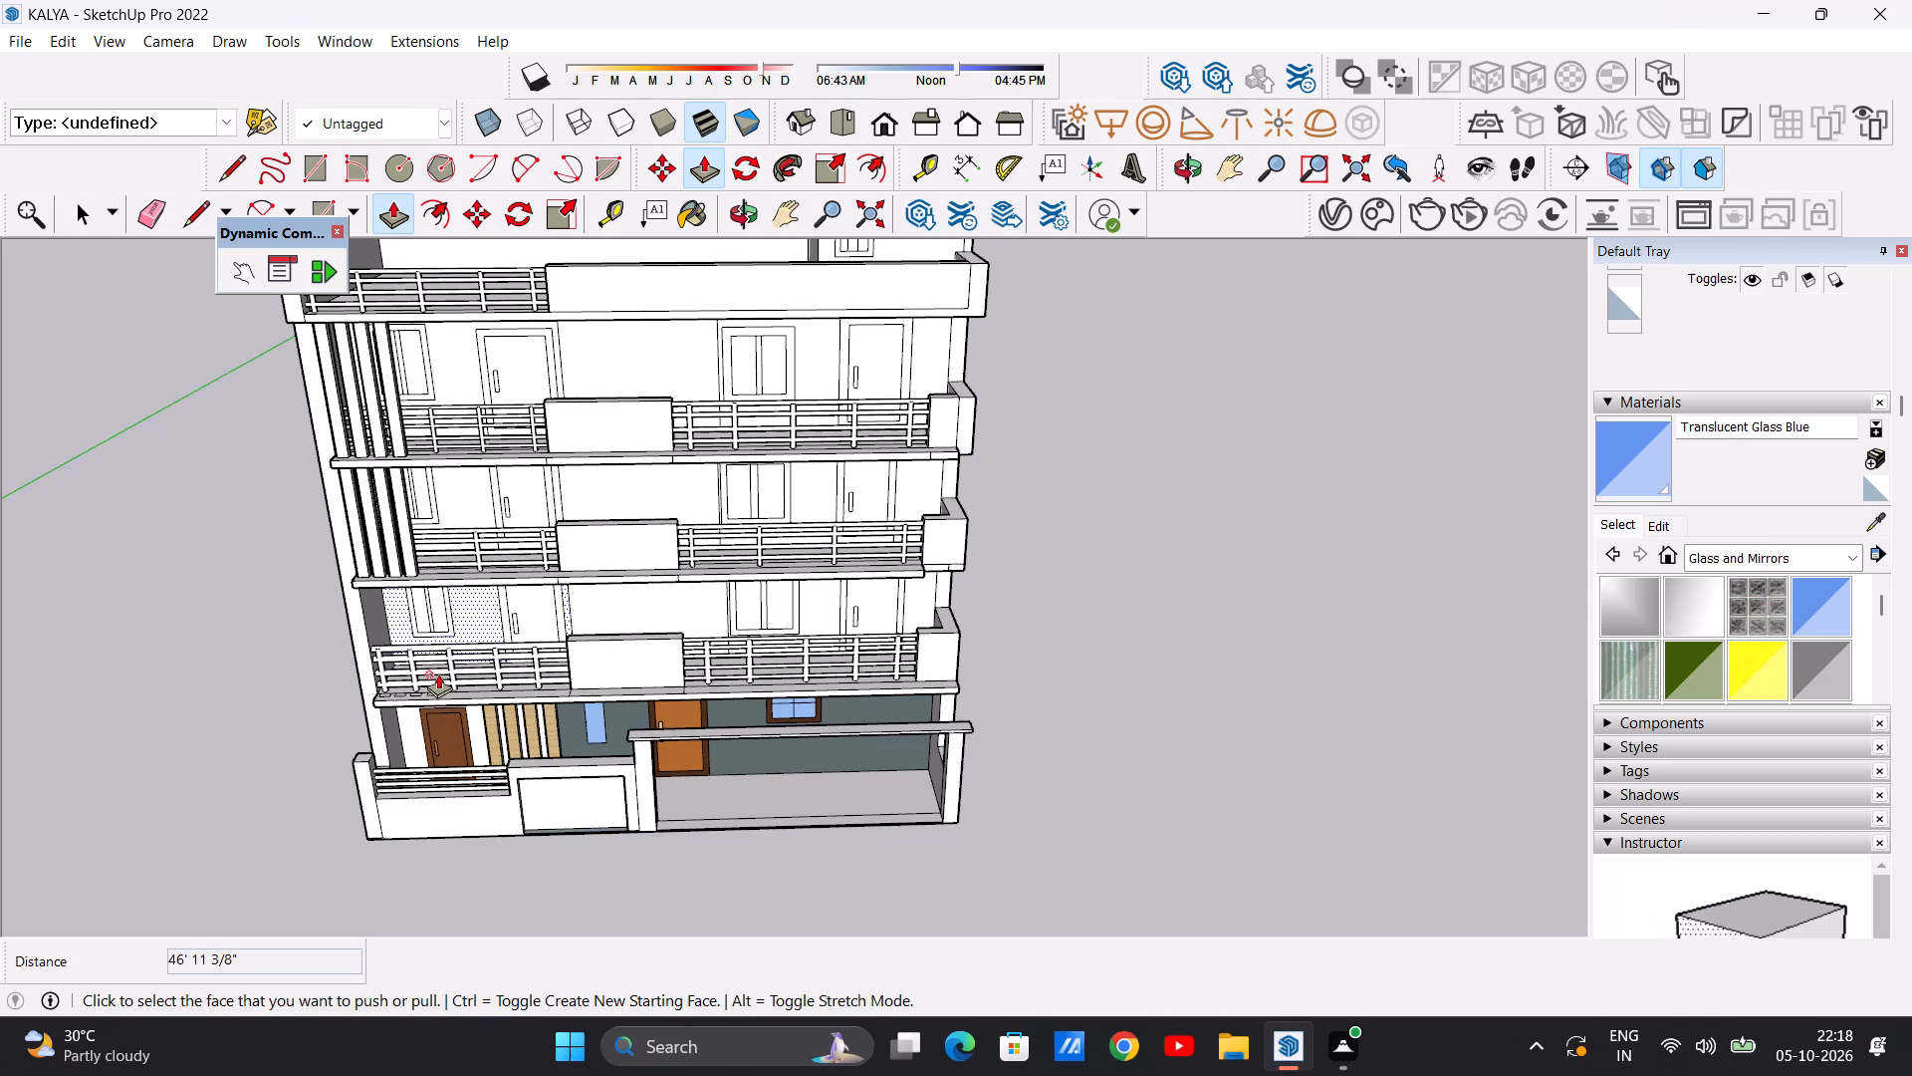
{"action": "scroll", "coordinate": [401, 685], "scroll_direction": "up", "scroll_amount": 6}
{"action": "middle_click_drag", "start_coordinate": [392, 675], "coordinate": [371, 755]}
{"action": "scroll", "coordinate": [376, 665], "scroll_direction": "up", "scroll_amount": 8}
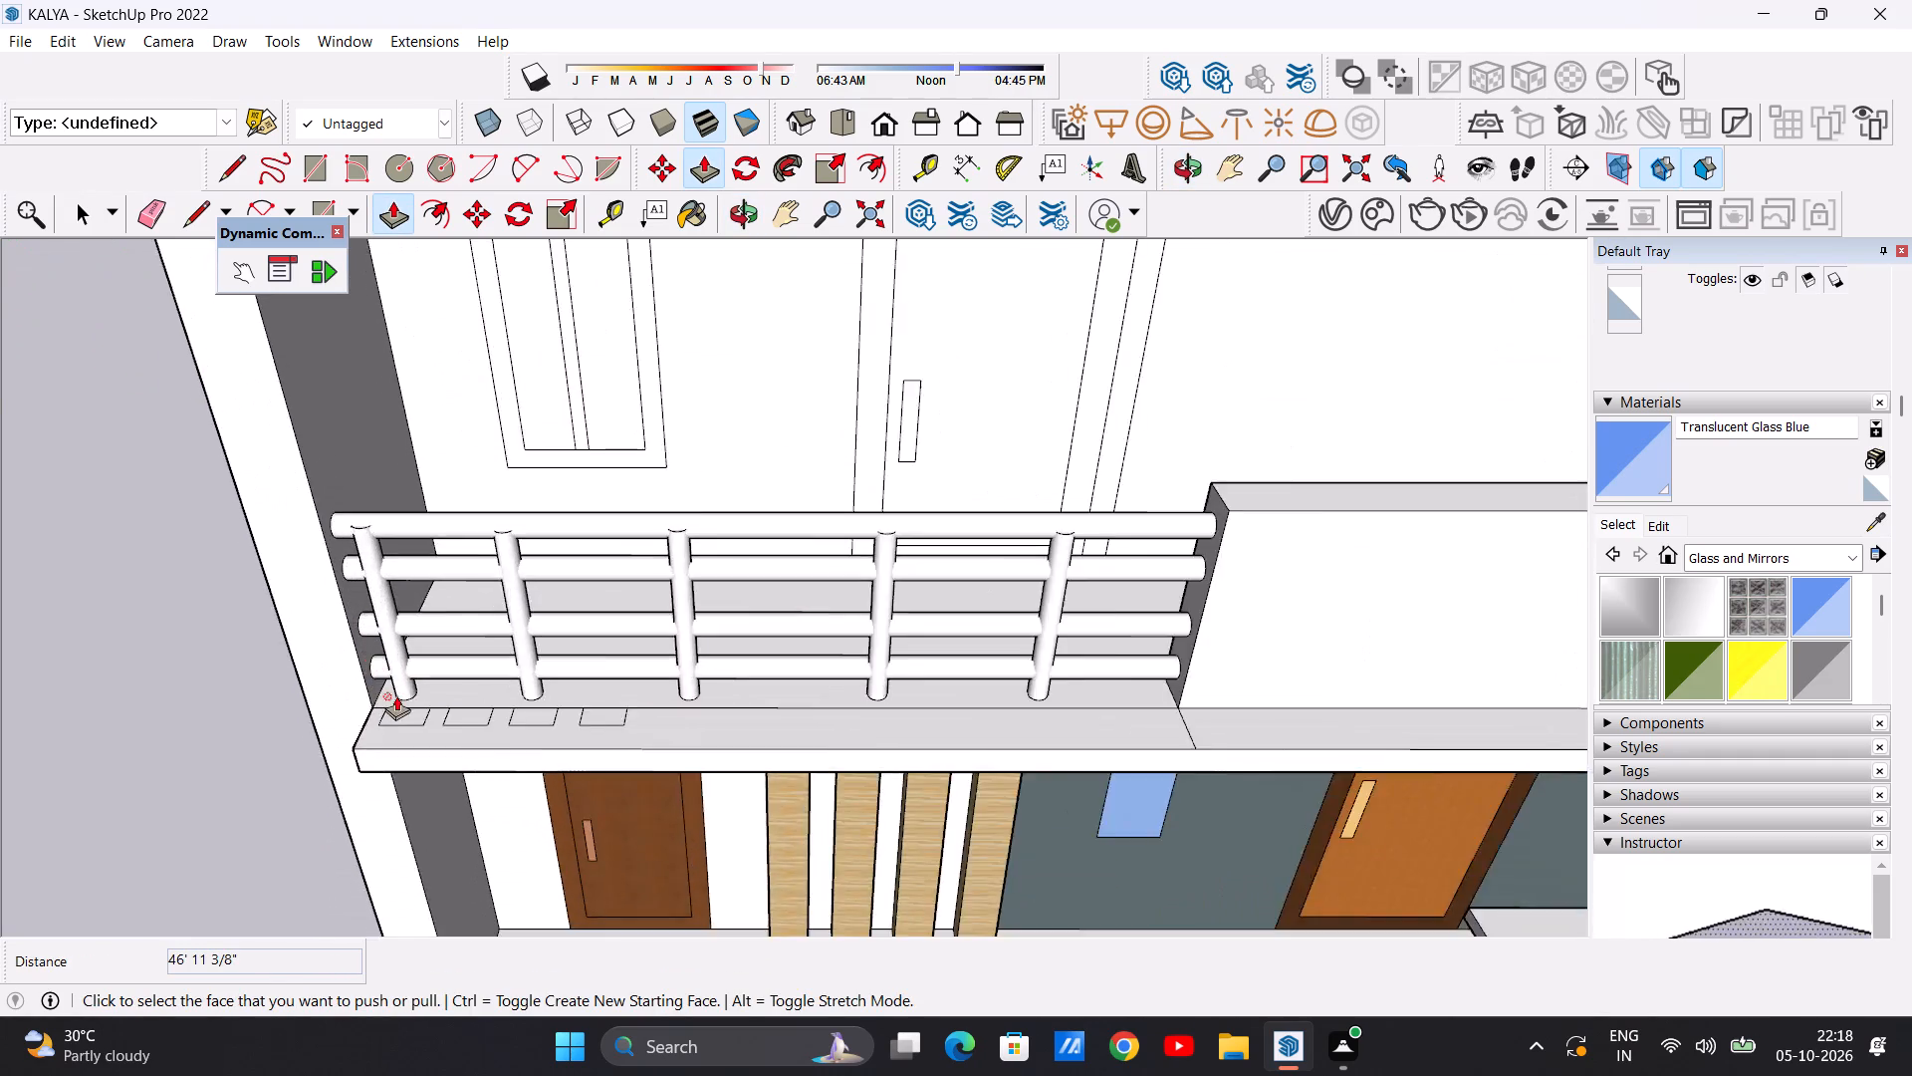
{"action": "scroll", "coordinate": [396, 695], "scroll_direction": "up", "scroll_amount": 11}
{"action": "left_click", "coordinate": [410, 729]}
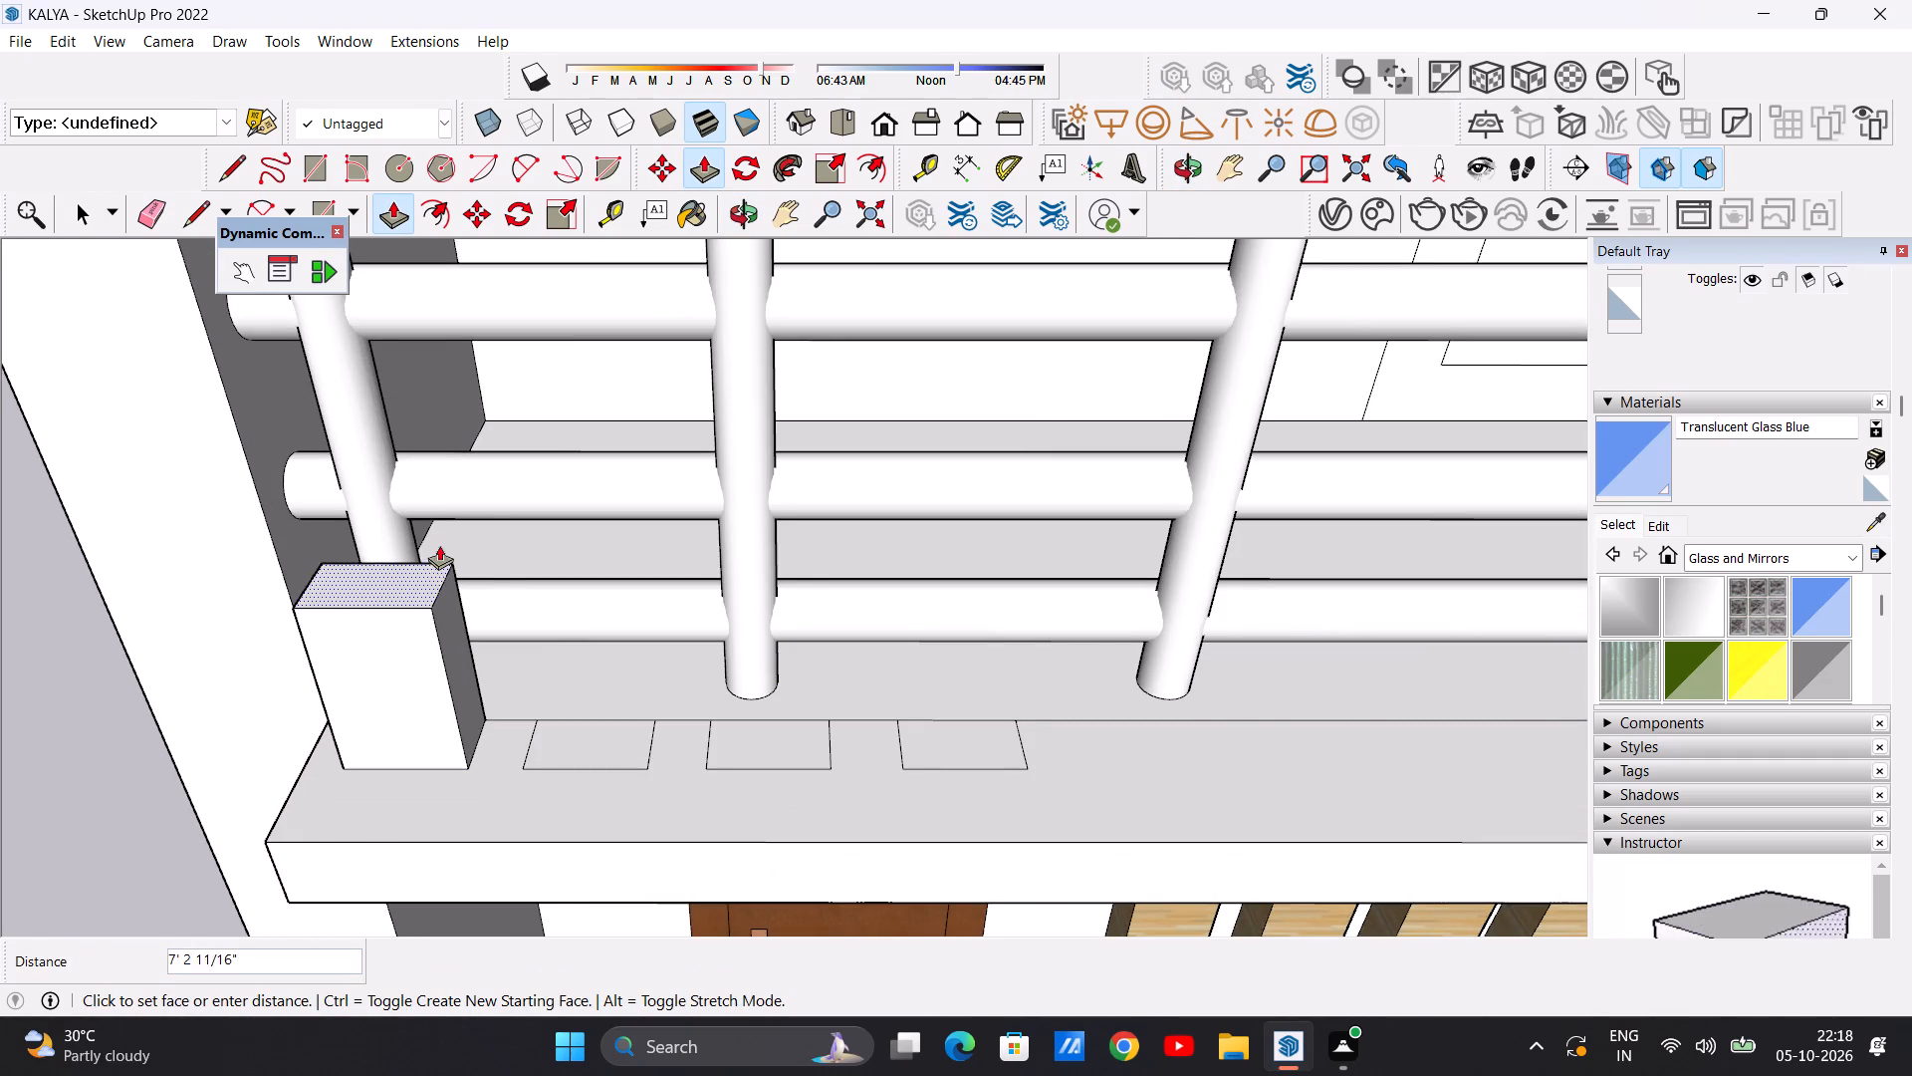
{"action": "scroll", "coordinate": [442, 558], "scroll_direction": "down", "scroll_amount": 20}
{"action": "scroll", "coordinate": [442, 558], "scroll_direction": "down", "scroll_amount": 3}
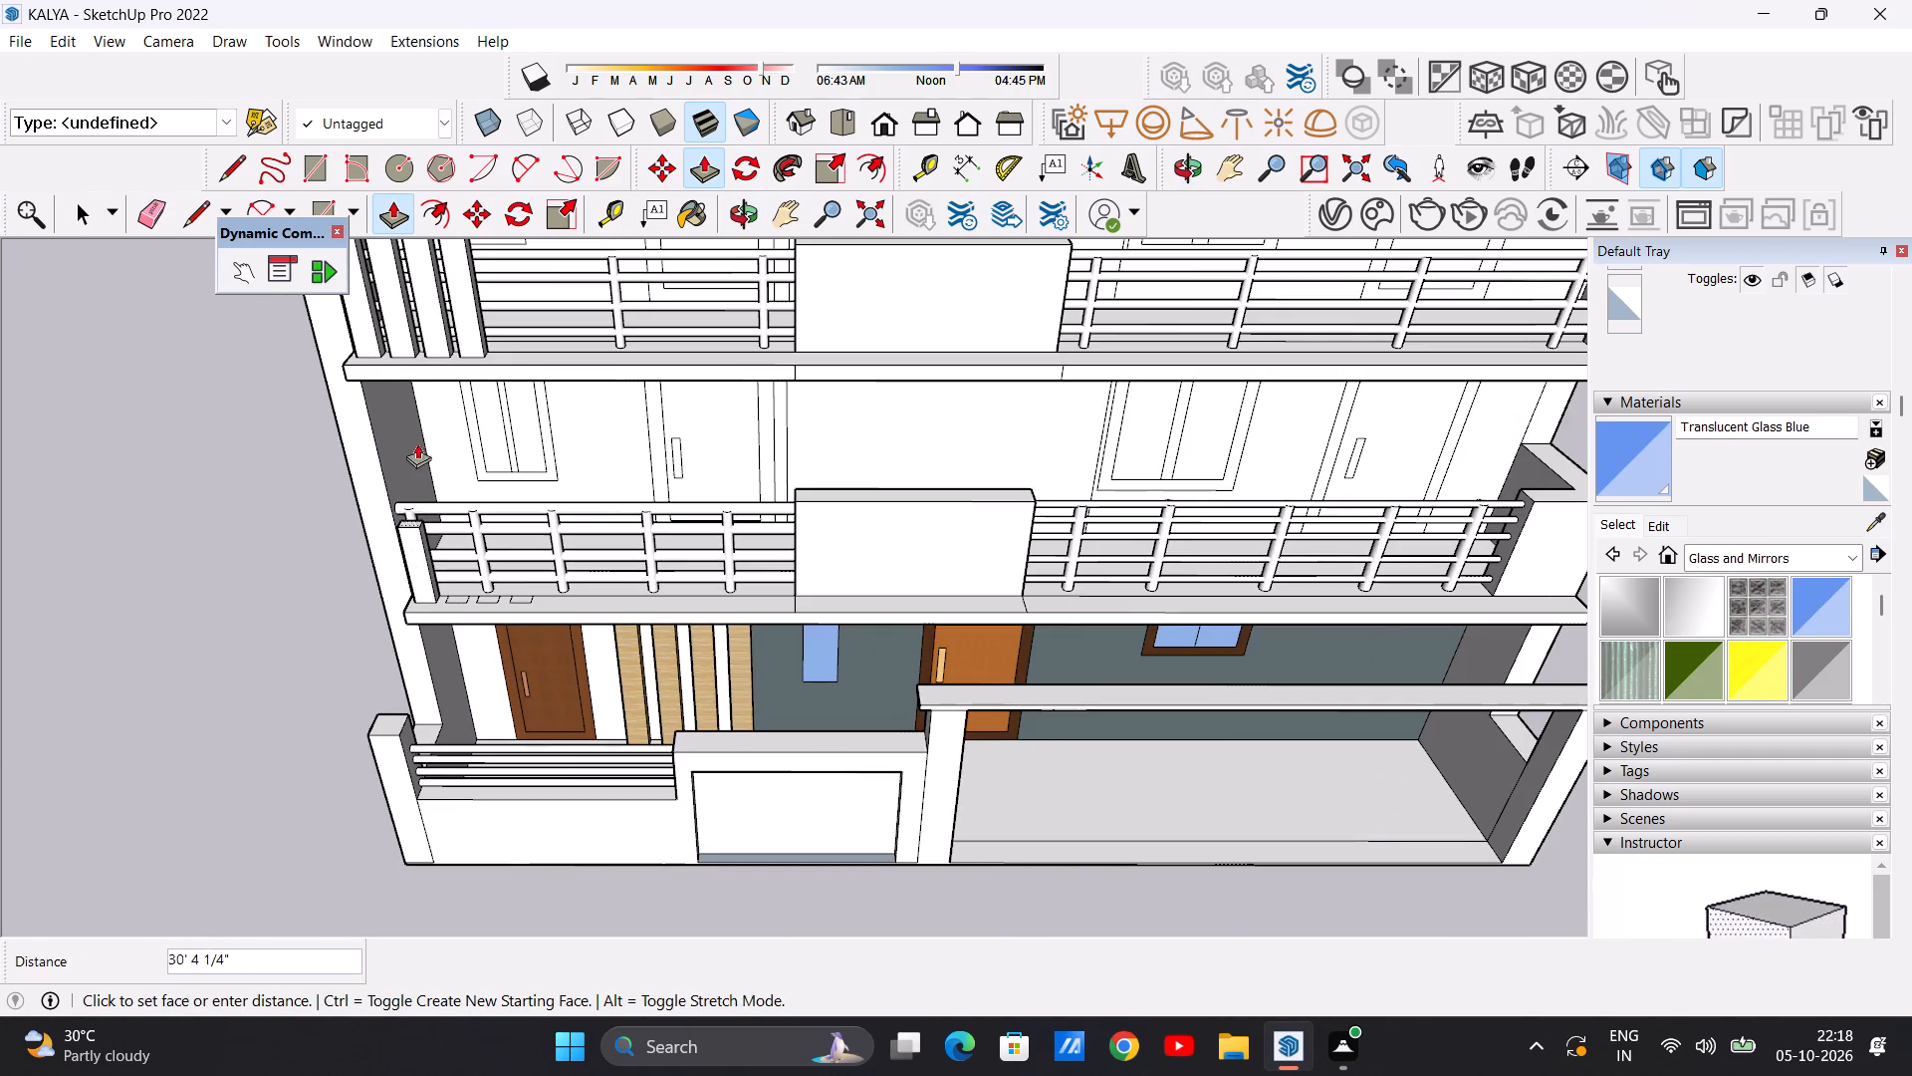
{"action": "scroll", "coordinate": [421, 370], "scroll_direction": "up", "scroll_amount": 16}
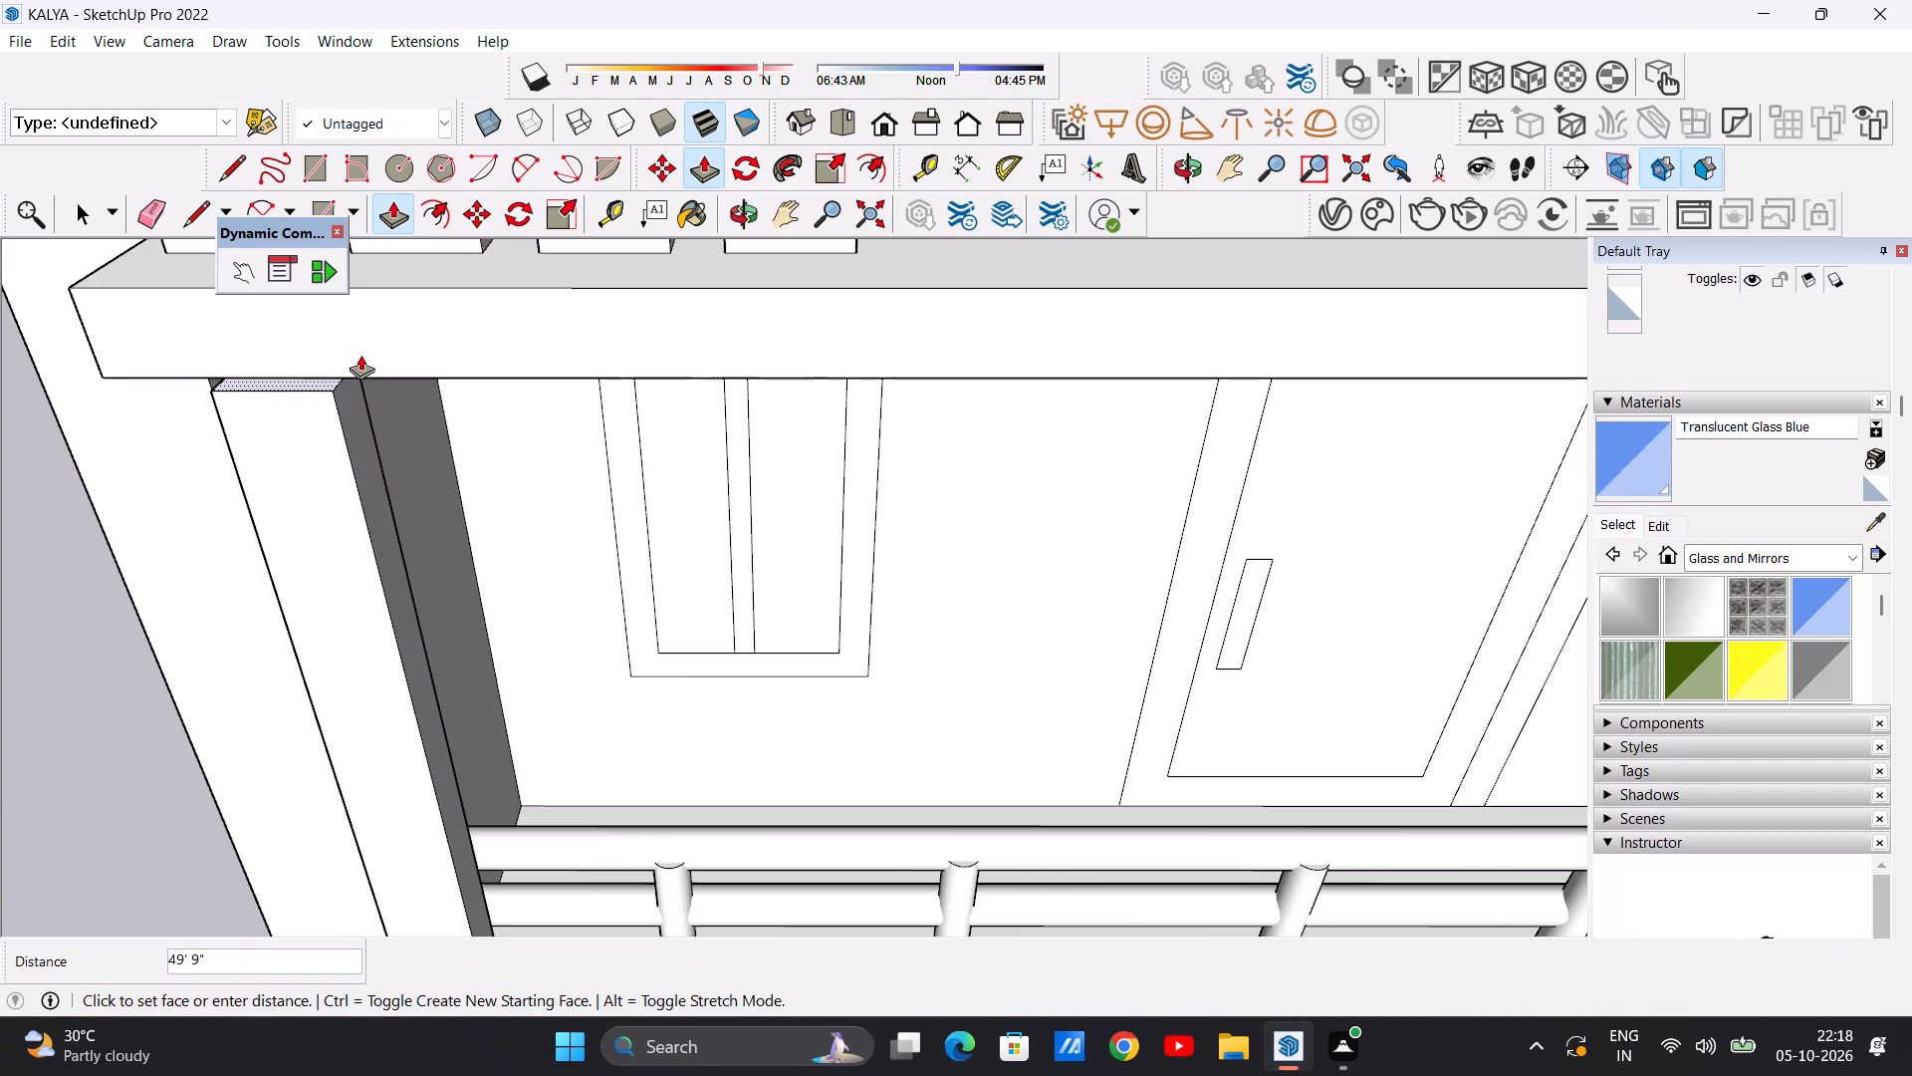
{"action": "left_click", "coordinate": [398, 378]}
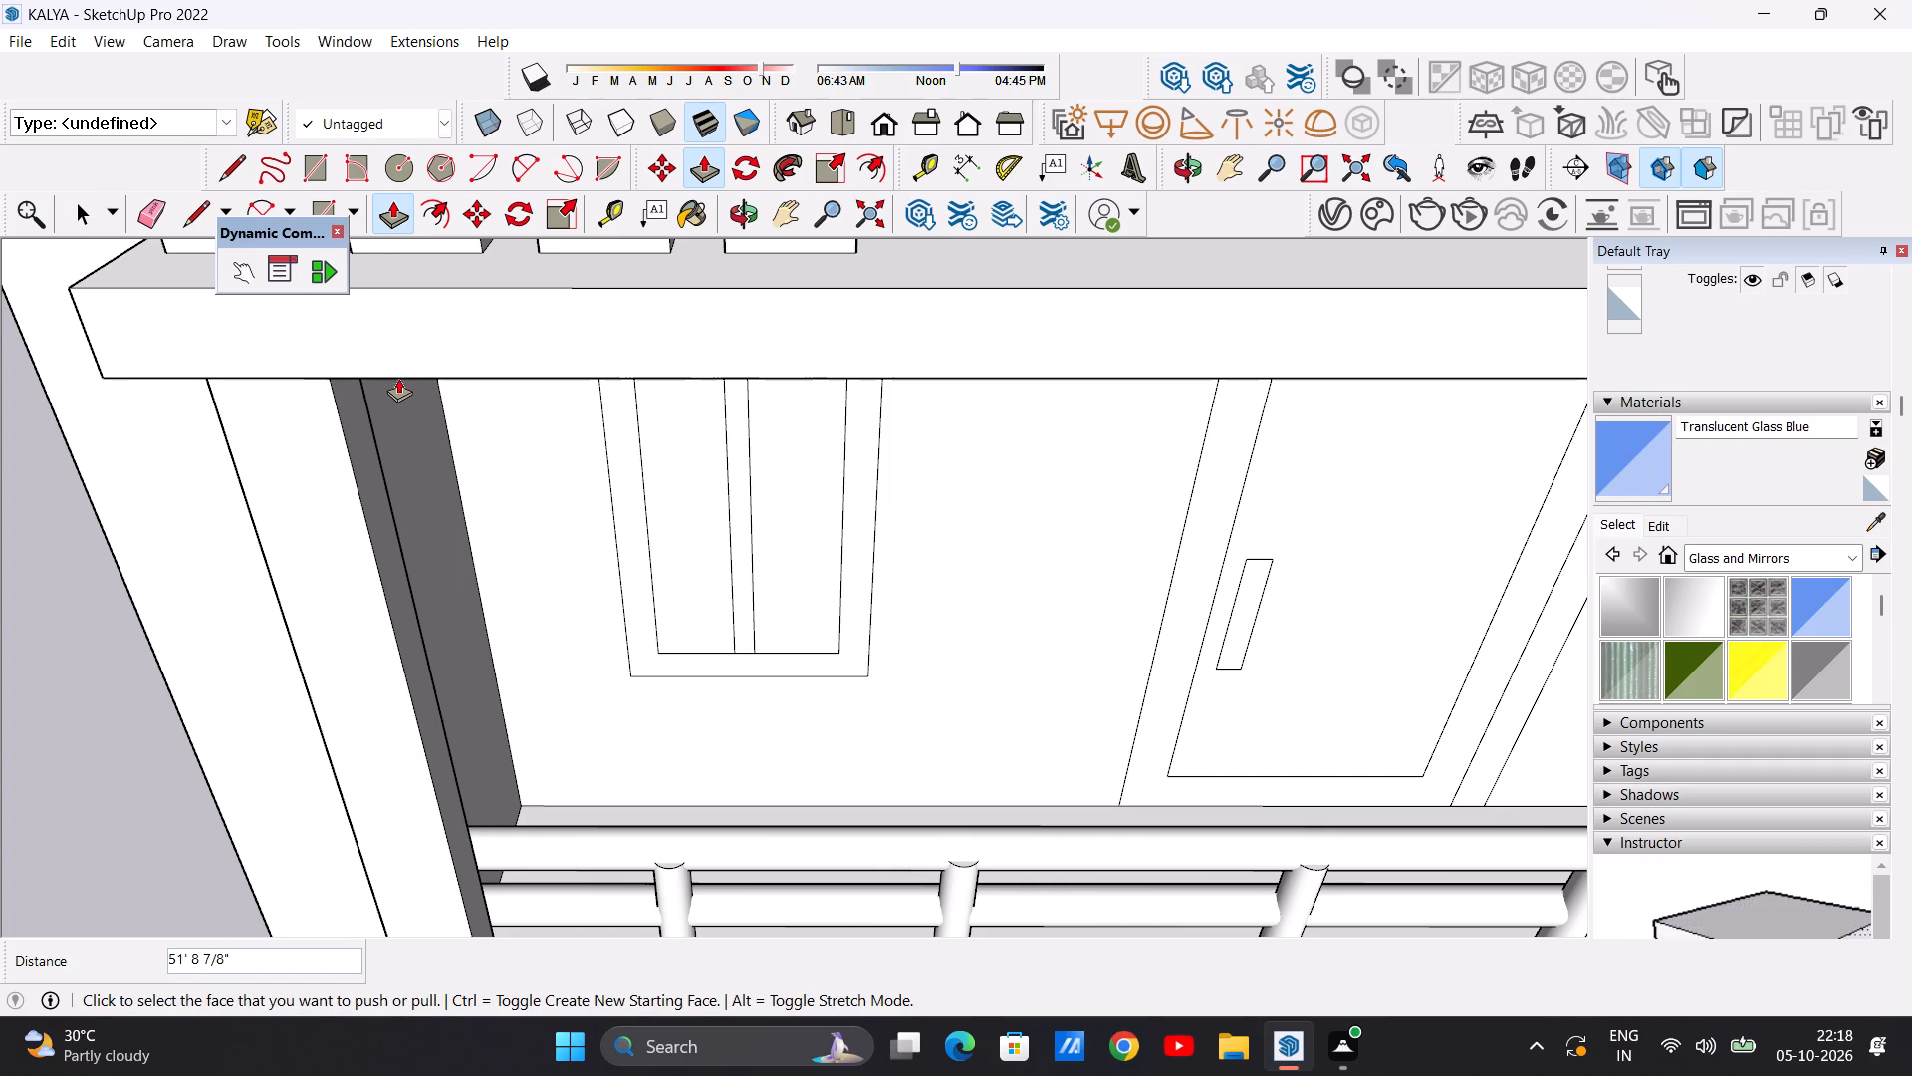
Push/Pull the second small rectangle on the first-floor balcony ledge up 51' 8 7/8" to the slab above.
{"action": "scroll", "coordinate": [301, 410], "scroll_direction": "down", "scroll_amount": 8}
{"action": "scroll", "coordinate": [494, 824], "scroll_direction": "up", "scroll_amount": 10}
{"action": "scroll", "coordinate": [494, 862], "scroll_direction": "down", "scroll_amount": 1}
{"action": "scroll", "coordinate": [494, 862], "scroll_direction": "up", "scroll_amount": 1}
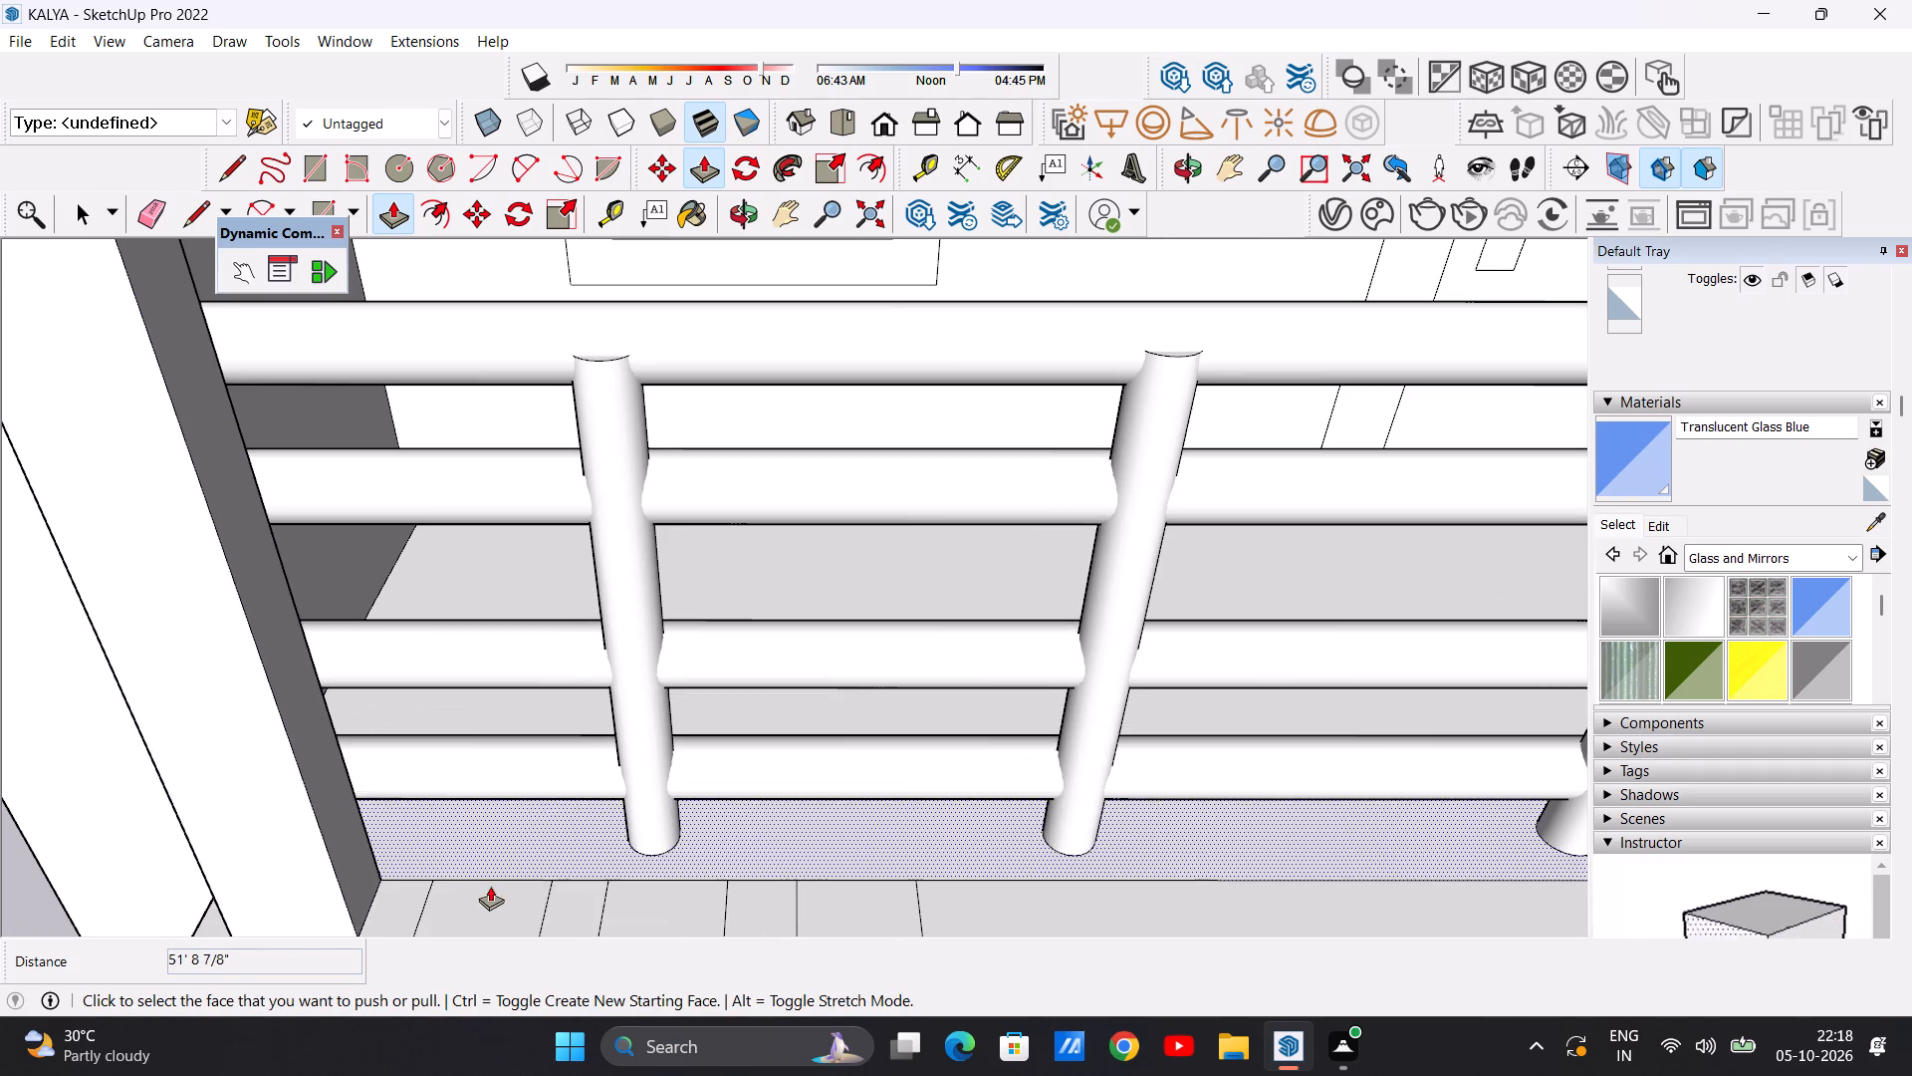
{"action": "left_click", "coordinate": [490, 889]}
{"action": "scroll", "coordinate": [466, 645], "scroll_direction": "down", "scroll_amount": 20}
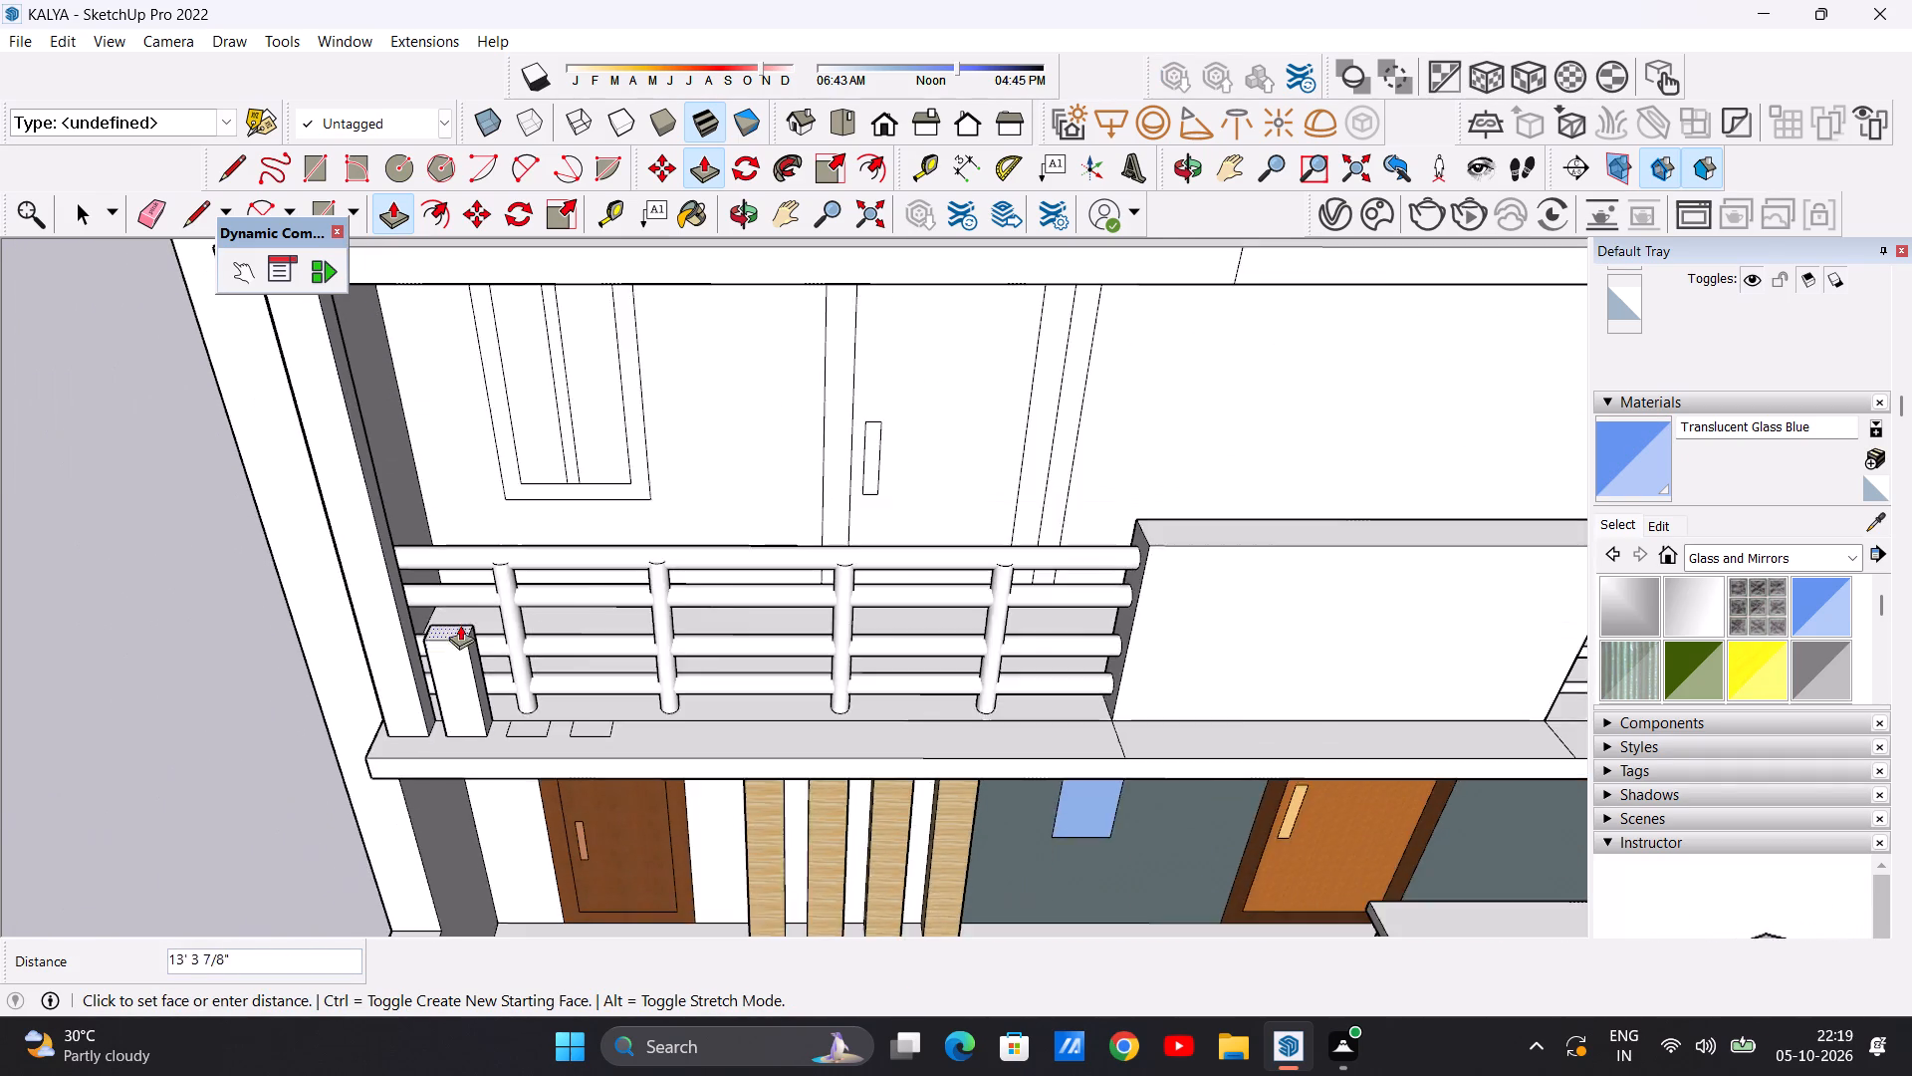
{"action": "scroll", "coordinate": [460, 625], "scroll_direction": "down", "scroll_amount": 3}
{"action": "scroll", "coordinate": [453, 413], "scroll_direction": "up", "scroll_amount": 14}
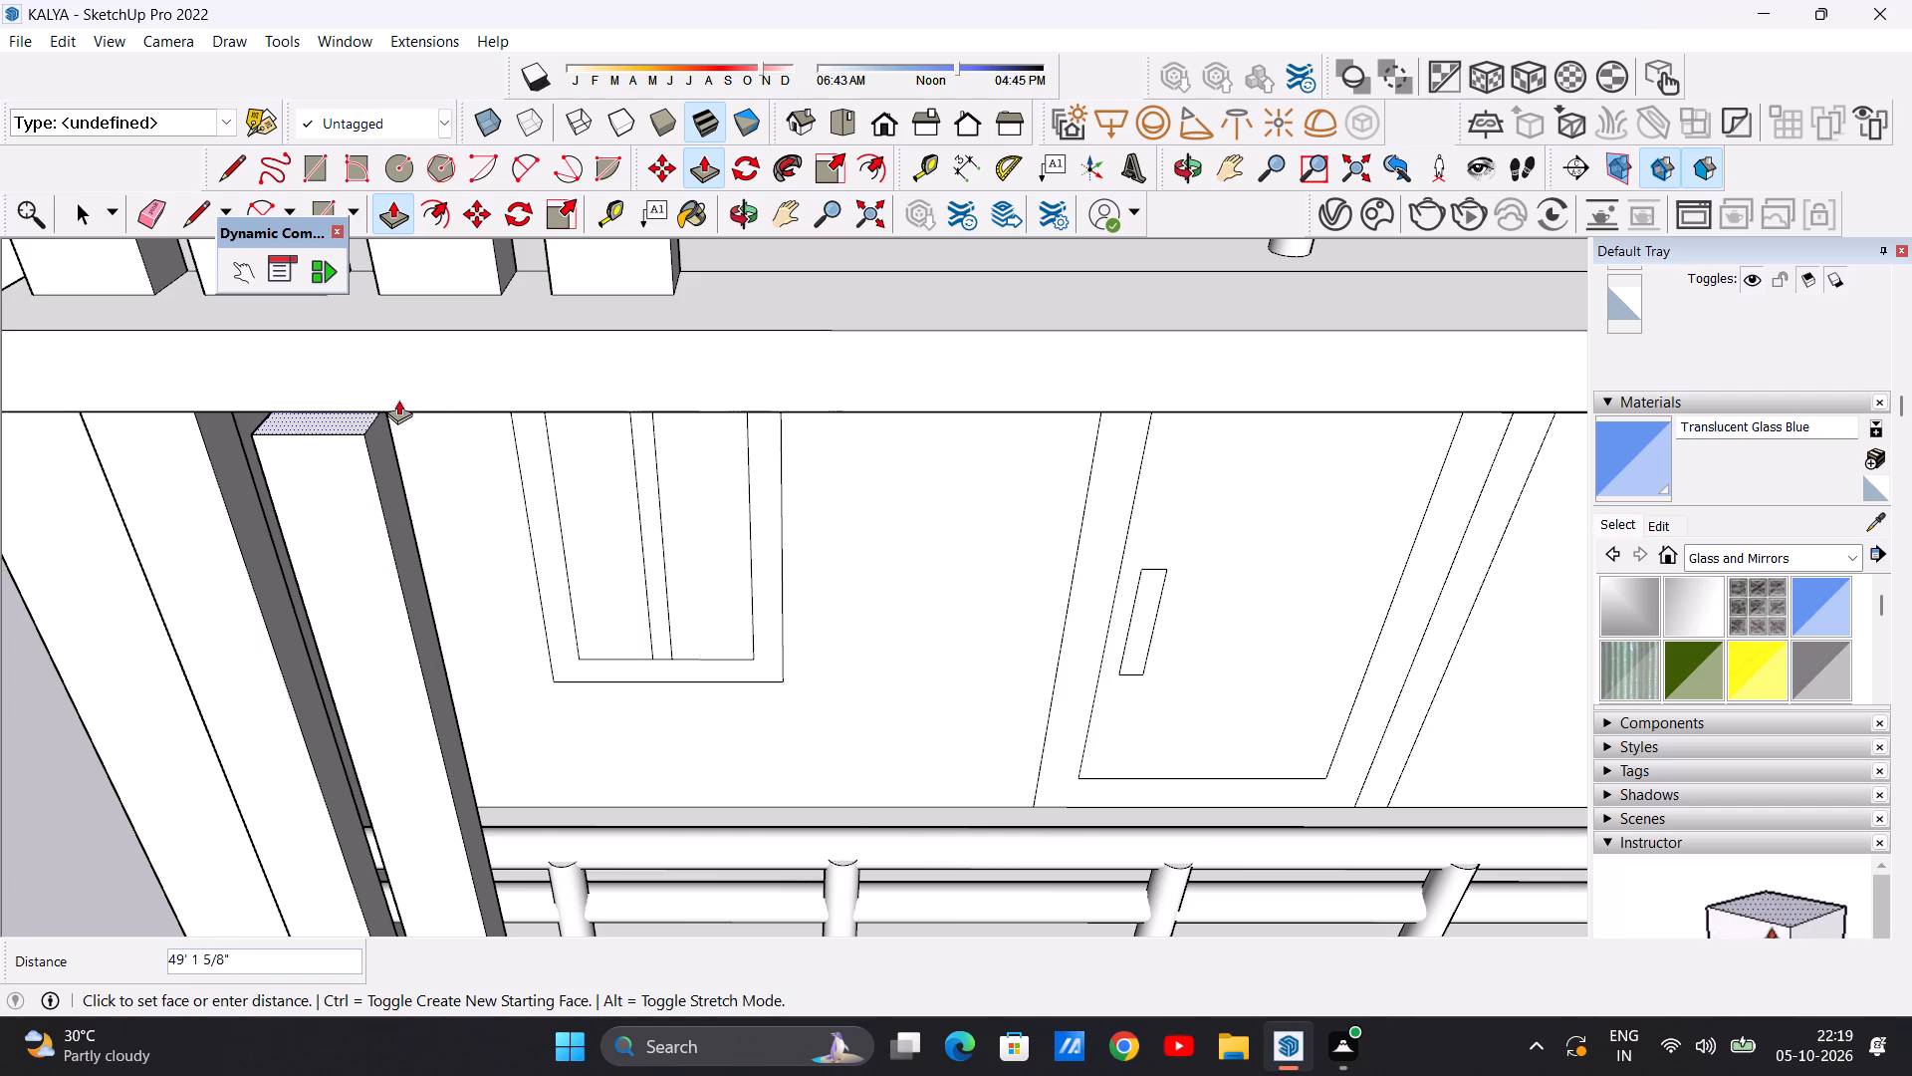
{"action": "left_click", "coordinate": [358, 410]}
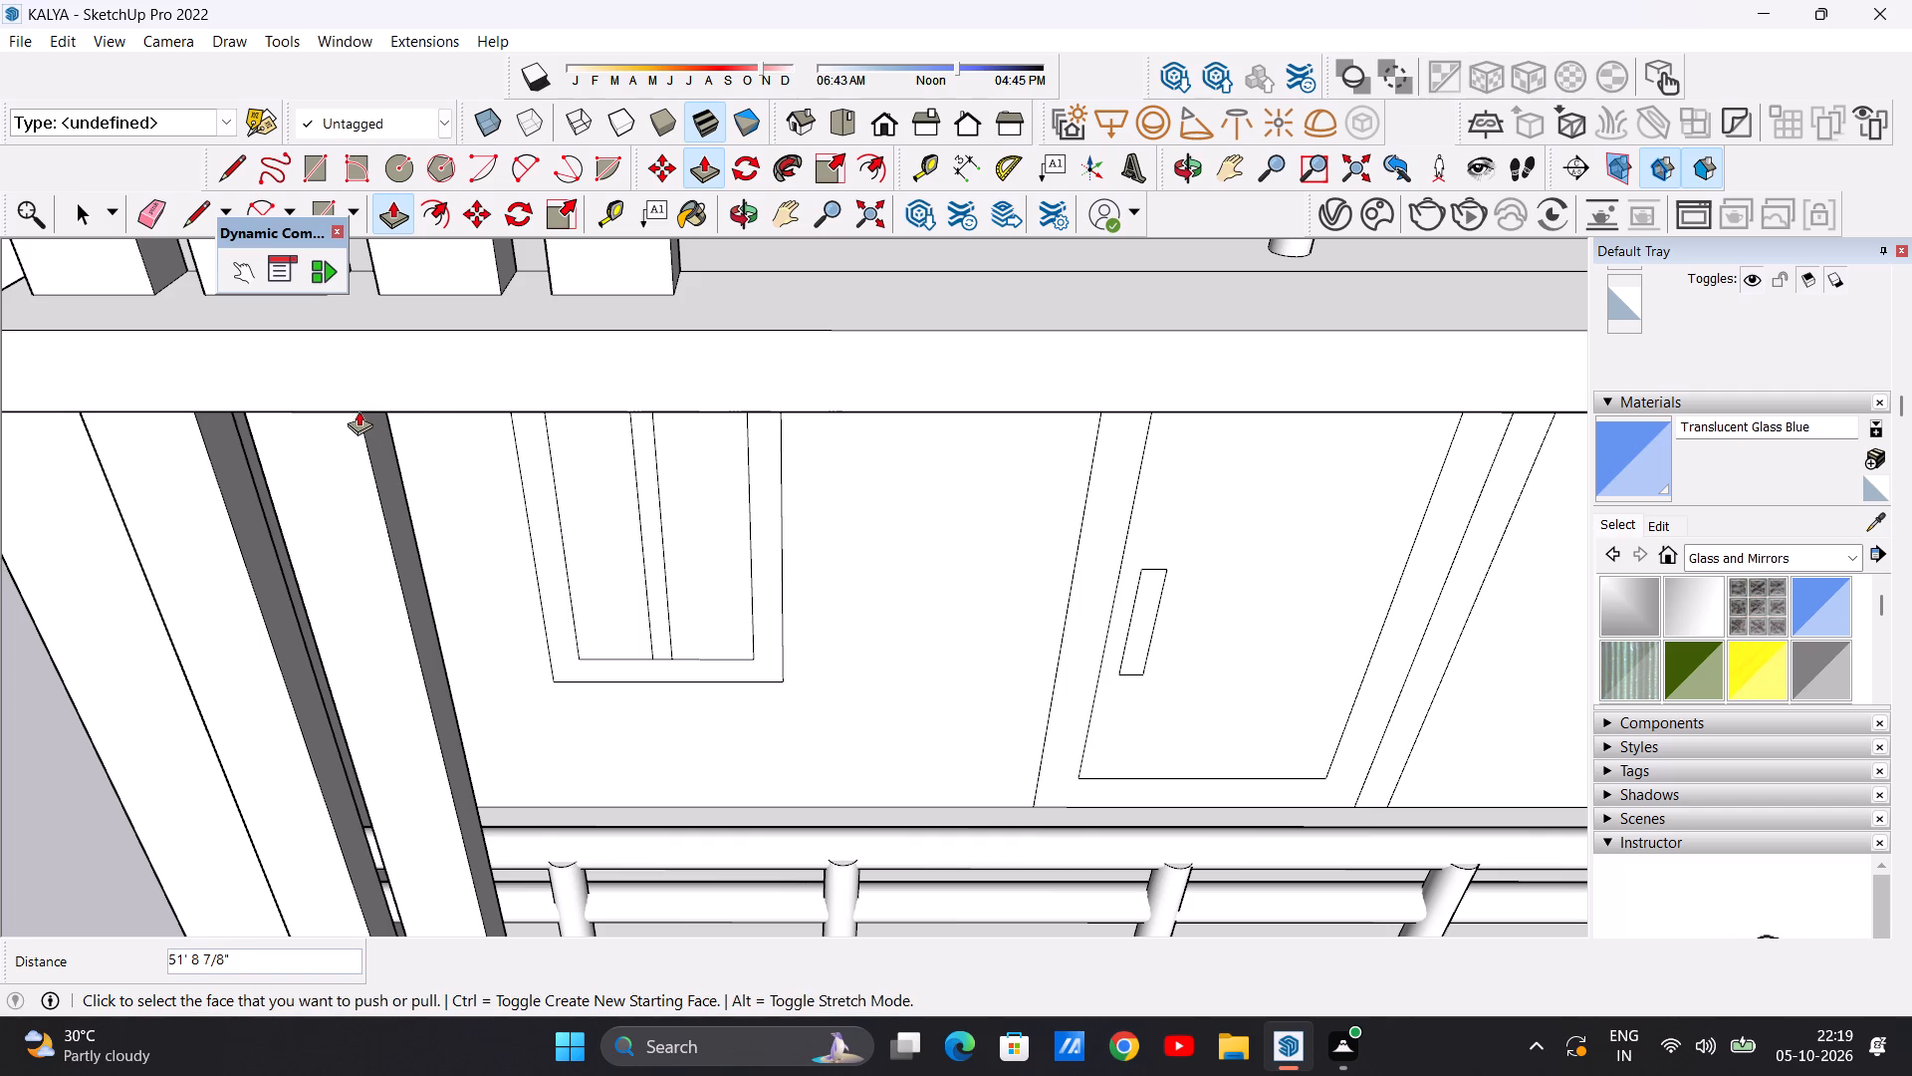
Push/Pull the third small rectangle on the first-floor balcony ledge up 51' 8 7/8" to the slab above.
{"action": "scroll", "coordinate": [367, 440], "scroll_direction": "down", "scroll_amount": 13}
{"action": "scroll", "coordinate": [507, 756], "scroll_direction": "up", "scroll_amount": 13}
{"action": "left_click", "coordinate": [481, 778]}
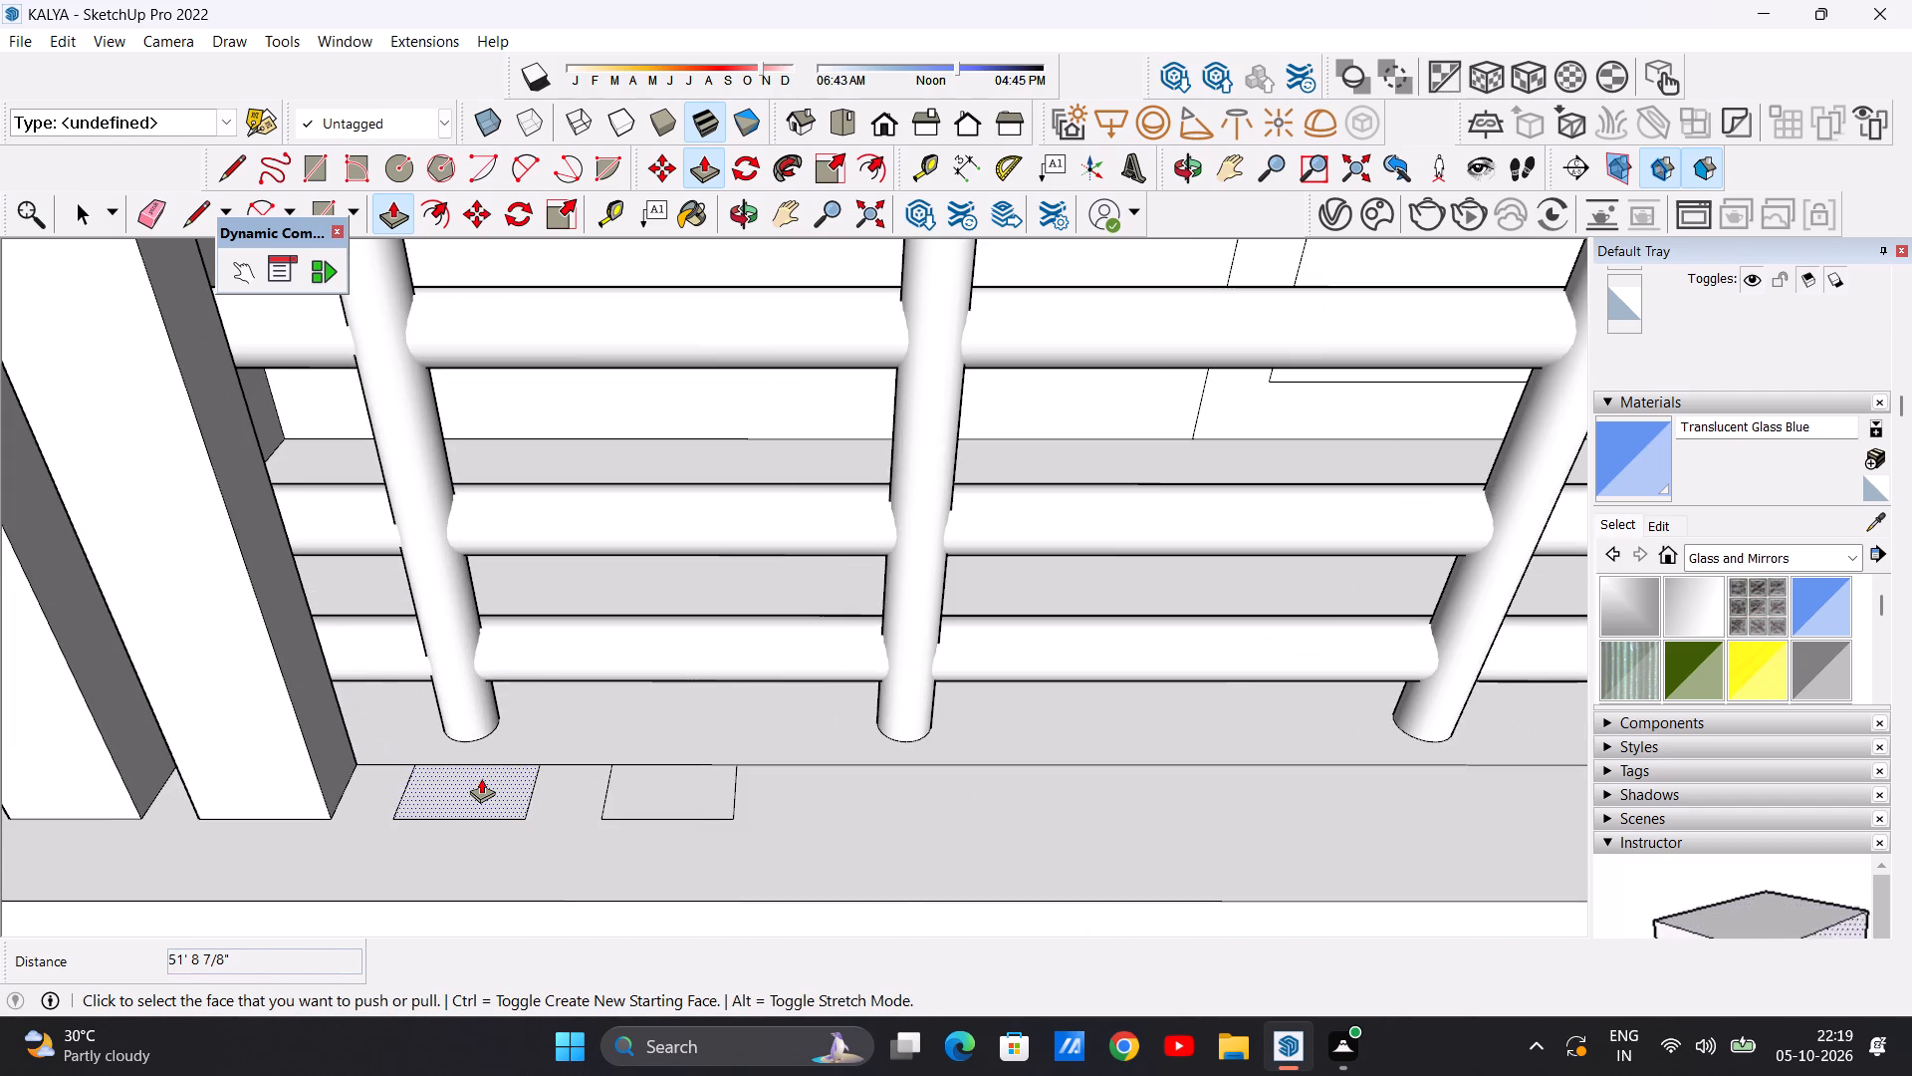
{"action": "scroll", "coordinate": [489, 560], "scroll_direction": "down", "scroll_amount": 20}
{"action": "scroll", "coordinate": [489, 560], "scroll_direction": "down", "scroll_amount": 13}
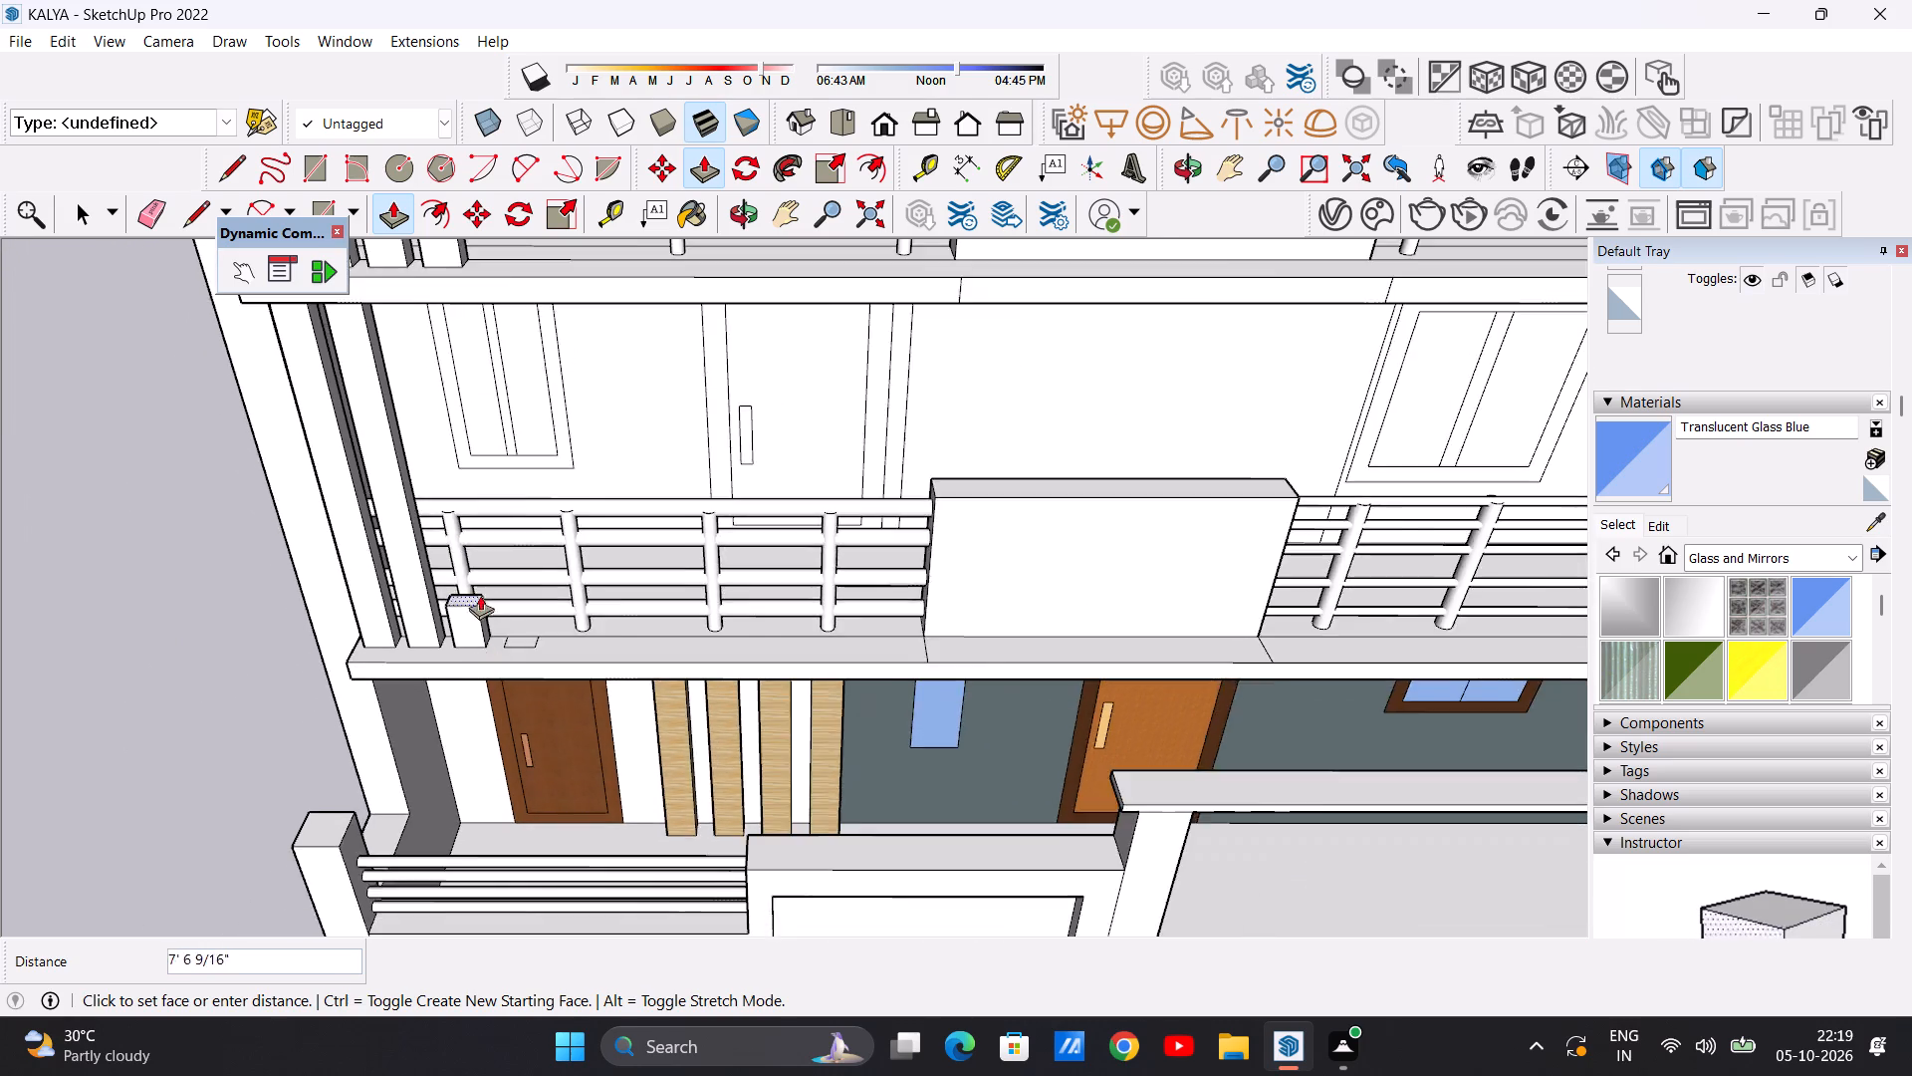
{"action": "scroll", "coordinate": [480, 595], "scroll_direction": "down", "scroll_amount": 4}
{"action": "scroll", "coordinate": [458, 403], "scroll_direction": "up", "scroll_amount": 12}
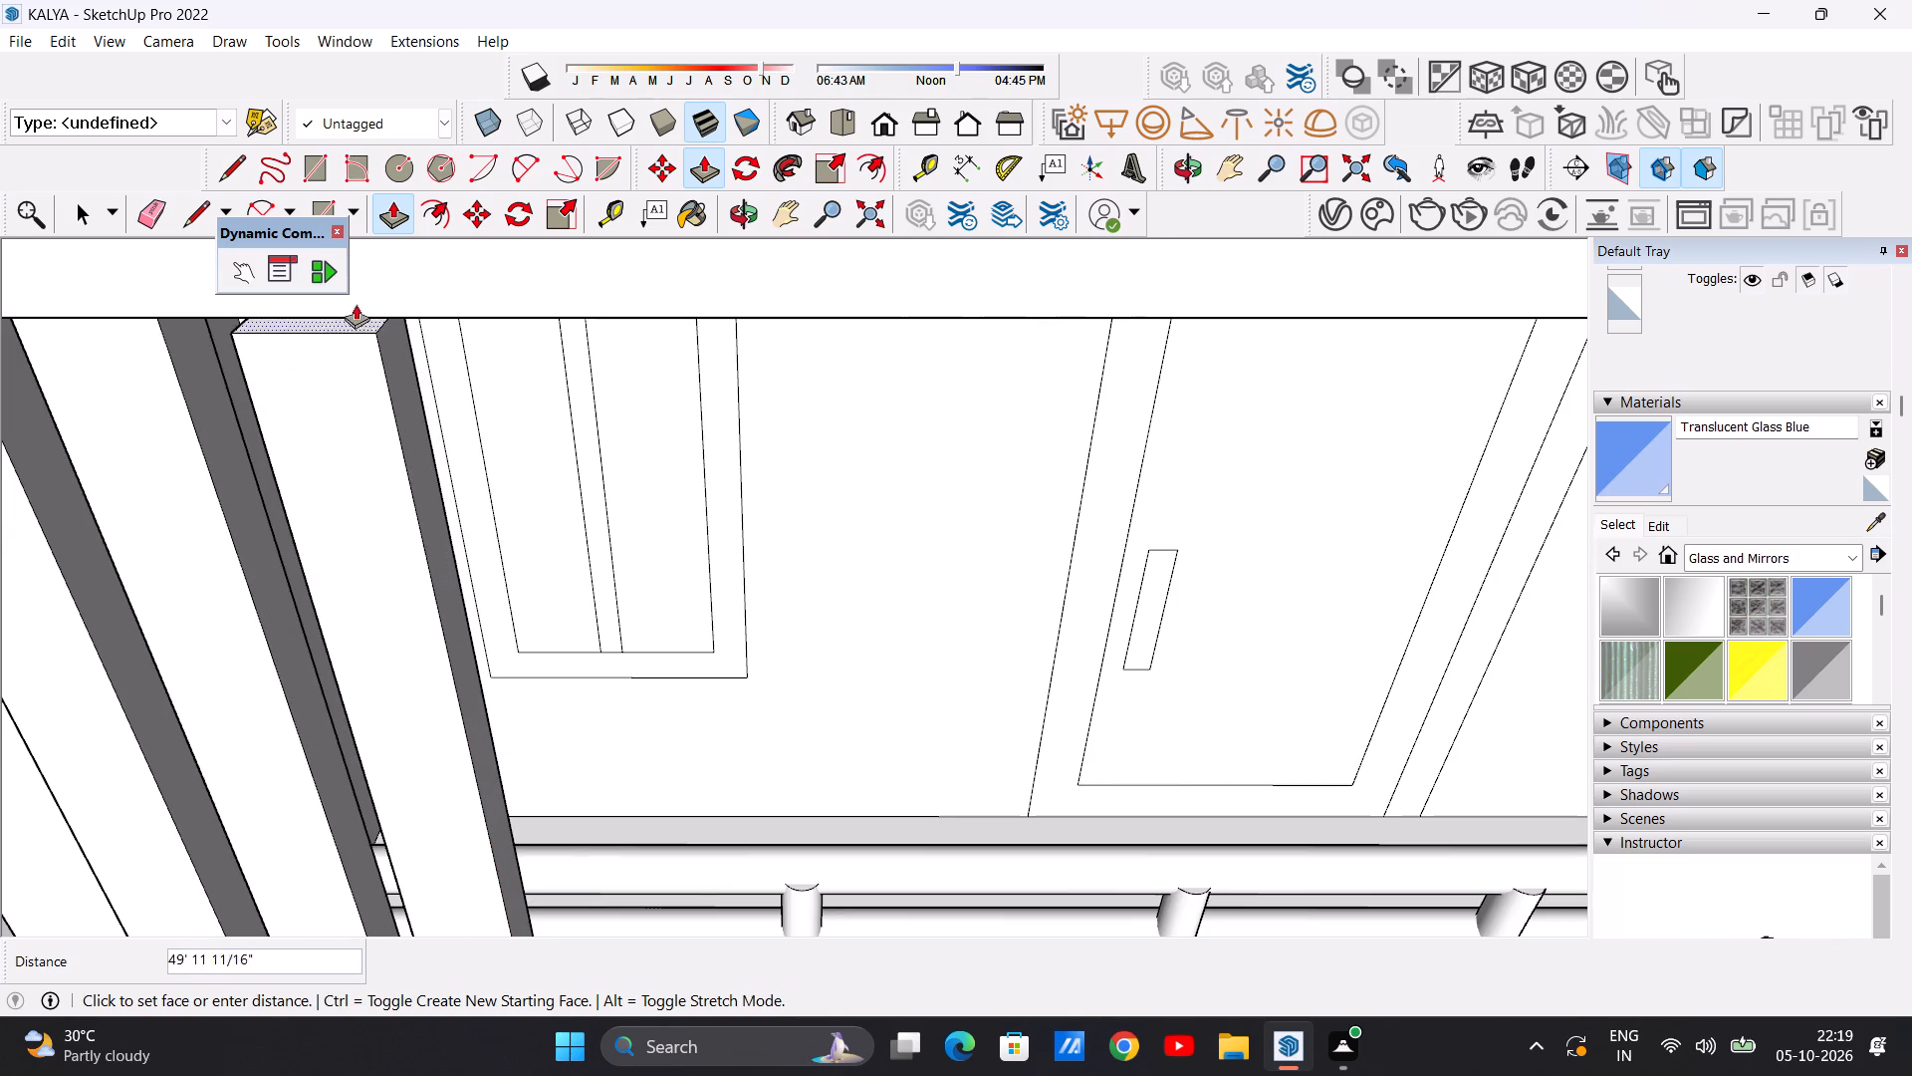
{"action": "left_click", "coordinate": [303, 314]}
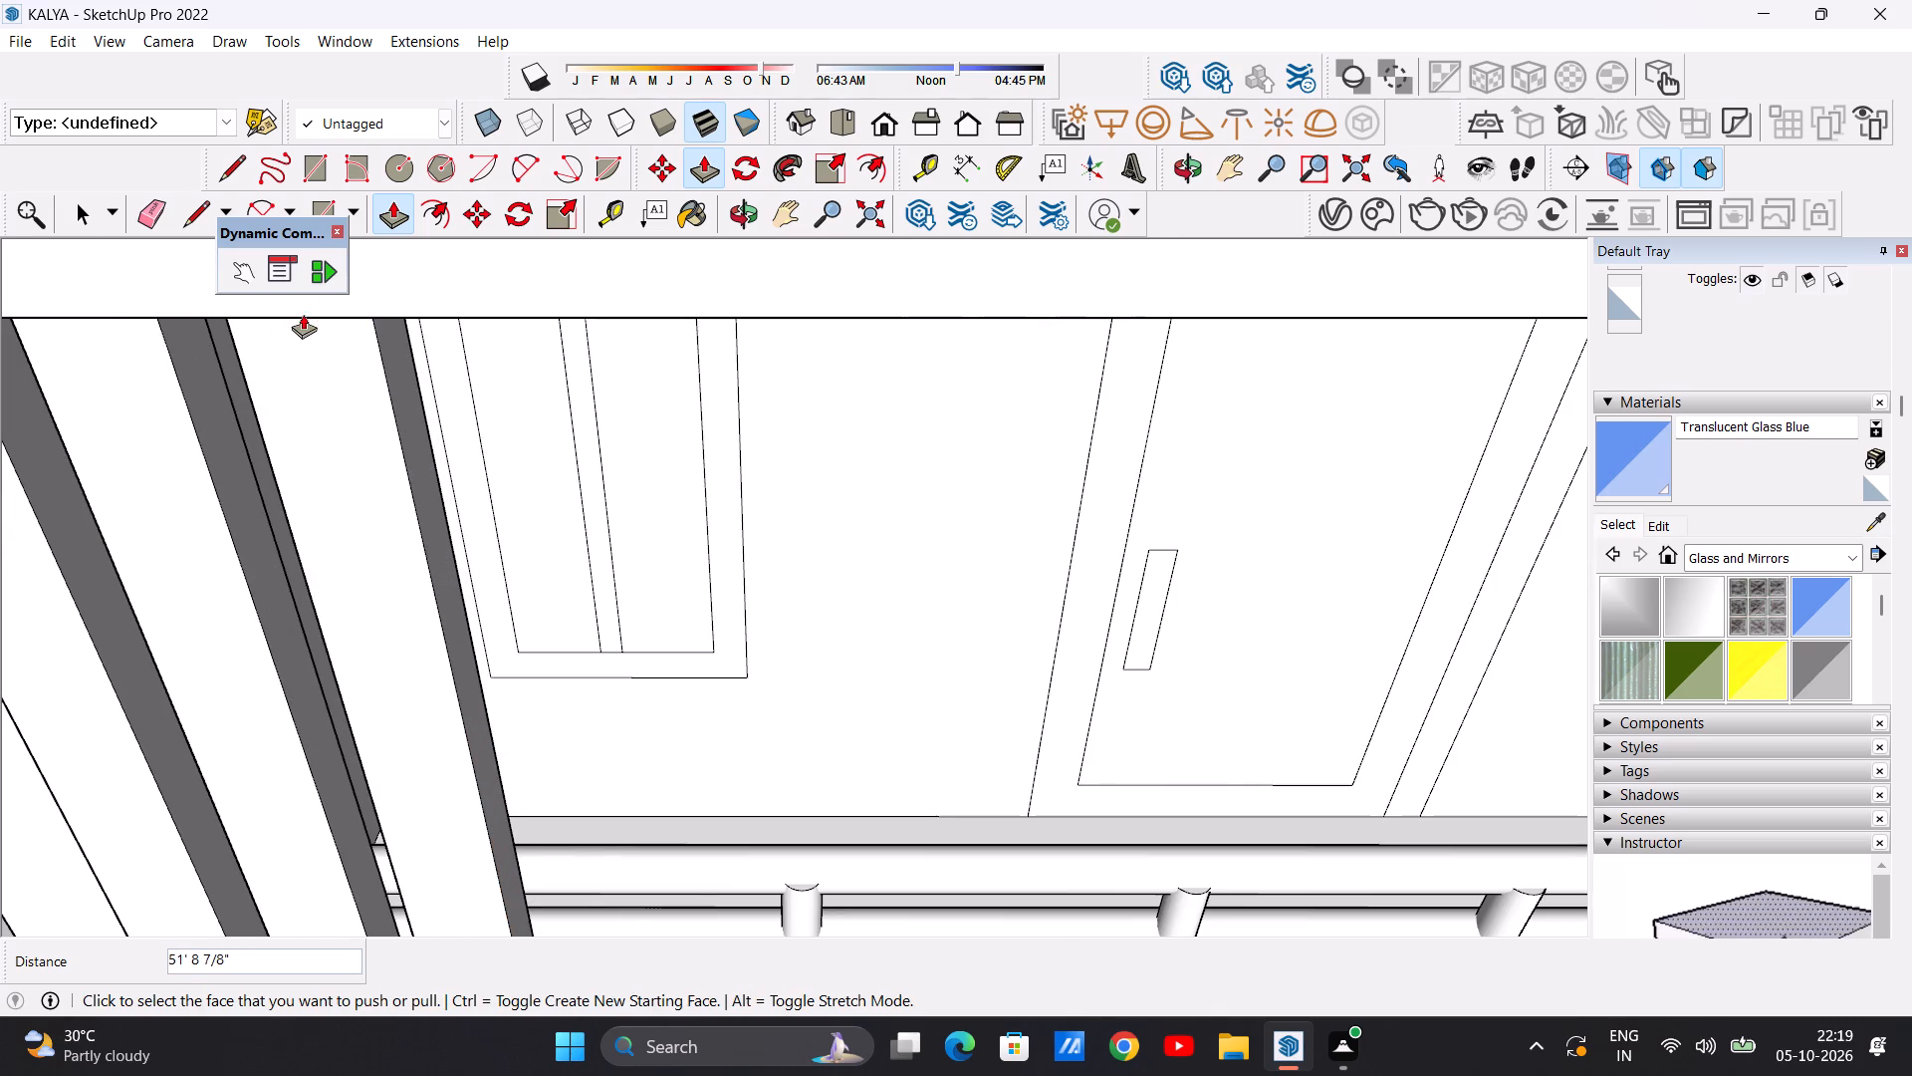
Push/Pull the last small rectangle on the first-floor balcony ledge up 51' 8 7/8" to the slab, completing the row of slats.
{"action": "scroll", "coordinate": [379, 471], "scroll_direction": "down", "scroll_amount": 13}
{"action": "scroll", "coordinate": [520, 813], "scroll_direction": "up", "scroll_amount": 16}
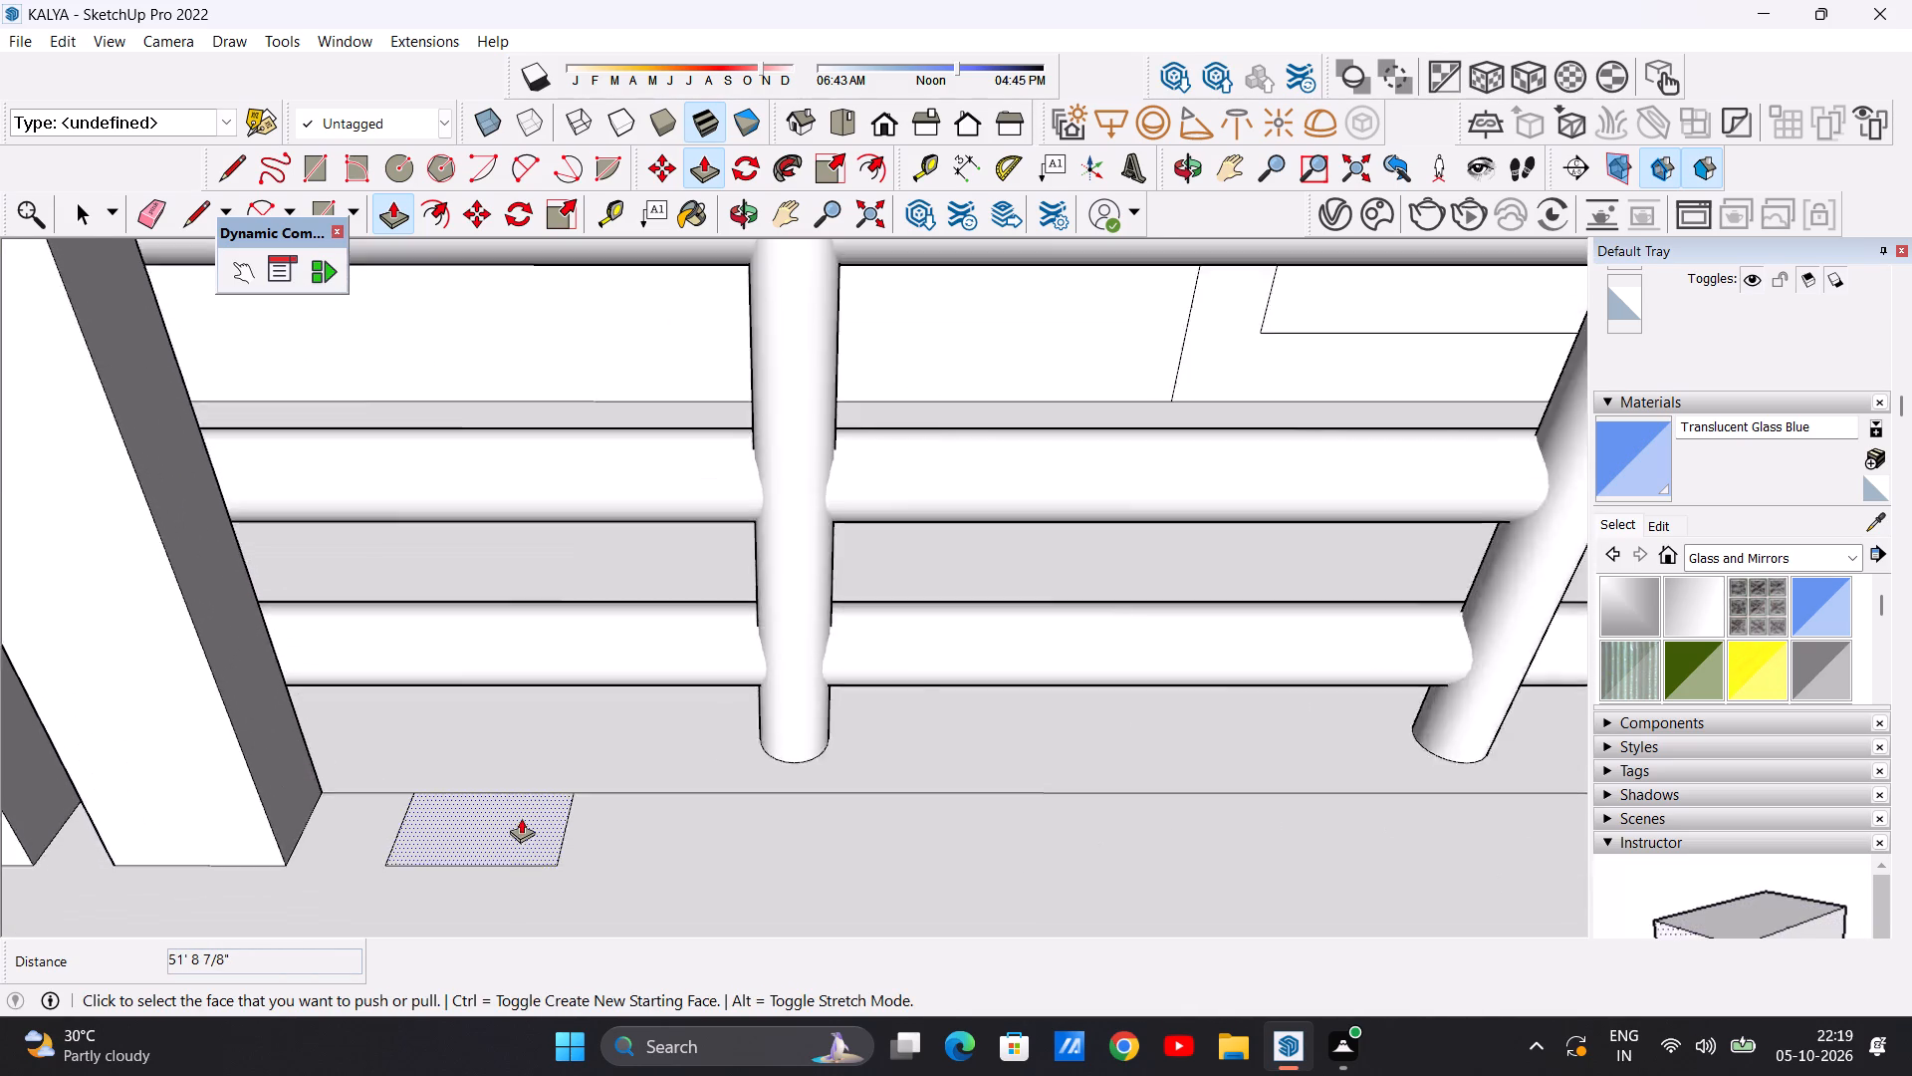
{"action": "scroll", "coordinate": [521, 818], "scroll_direction": "up", "scroll_amount": 3}
{"action": "left_click", "coordinate": [520, 824]}
{"action": "scroll", "coordinate": [569, 623], "scroll_direction": "down", "scroll_amount": 8}
{"action": "scroll", "coordinate": [569, 647], "scroll_direction": "up", "scroll_amount": 1}
{"action": "scroll", "coordinate": [569, 661], "scroll_direction": "down", "scroll_amount": 16}
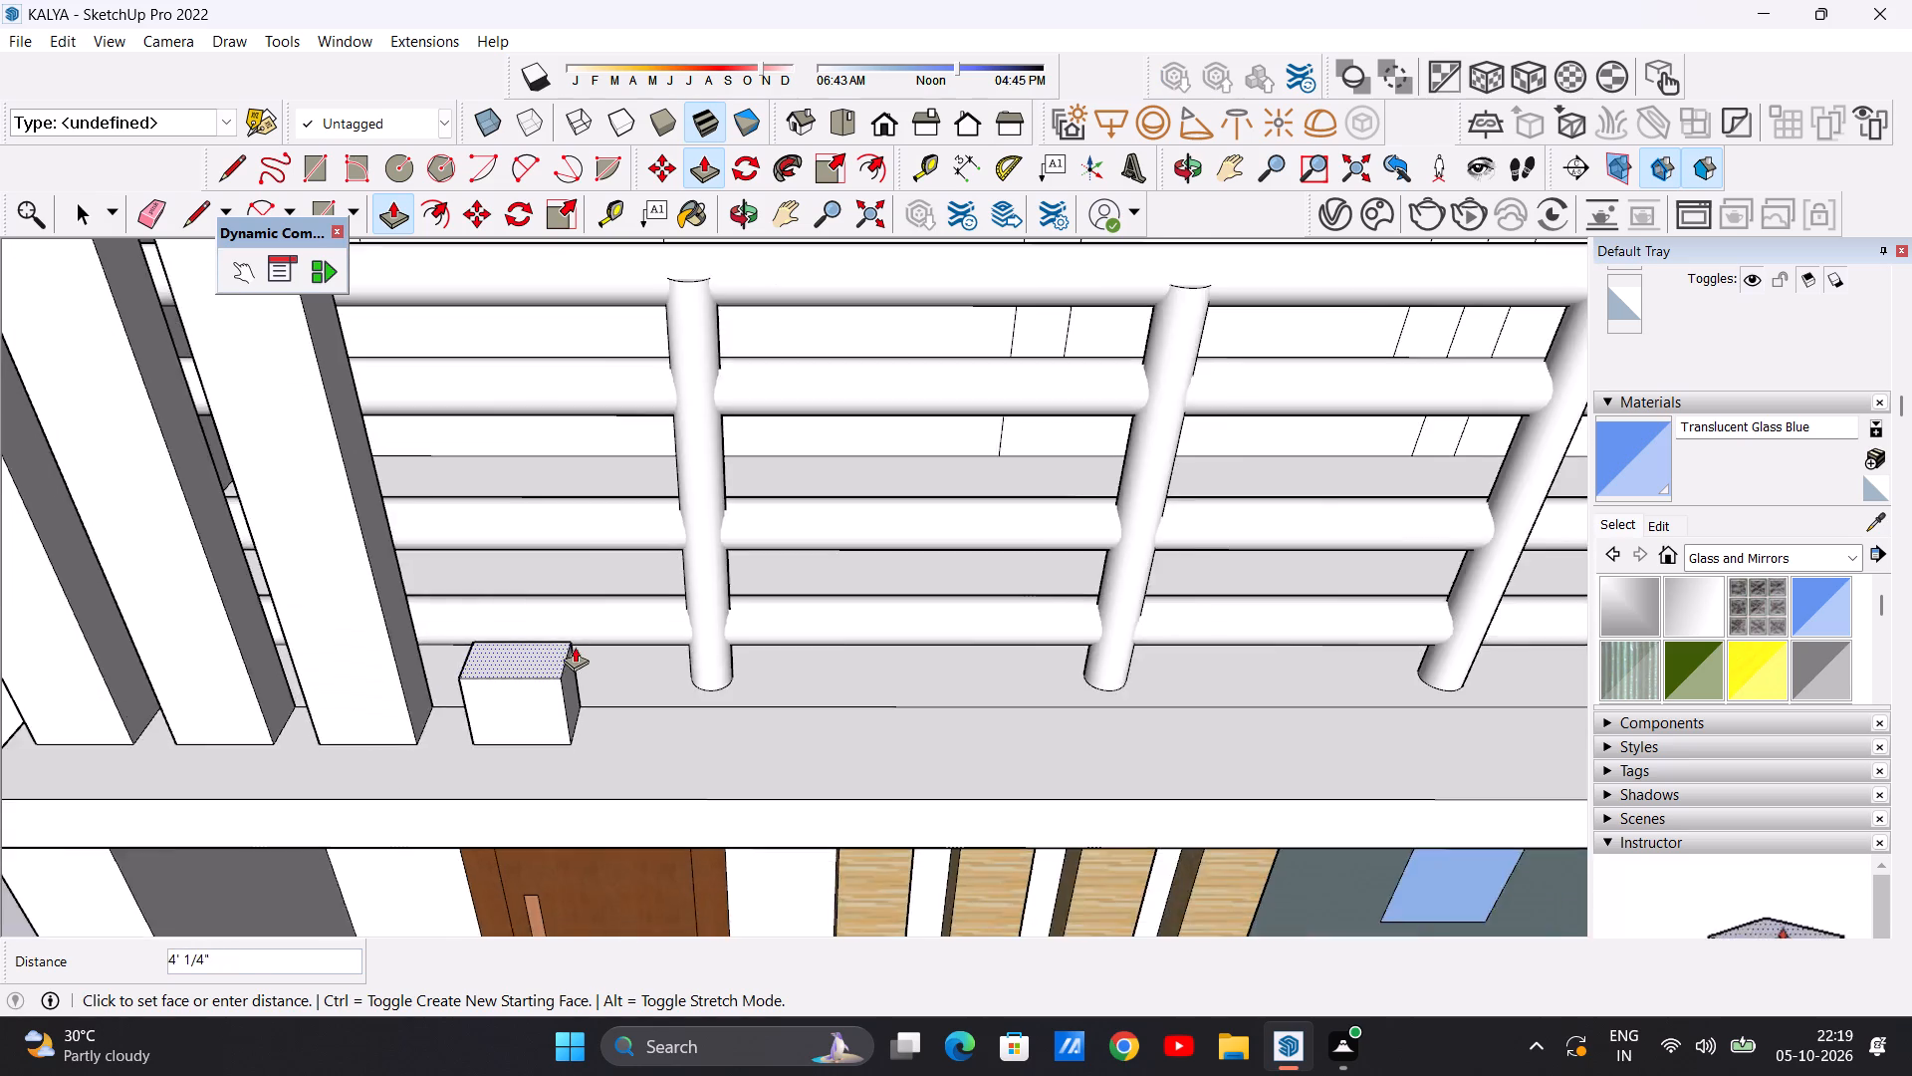
{"action": "scroll", "coordinate": [575, 647], "scroll_direction": "down", "scroll_amount": 5}
{"action": "scroll", "coordinate": [577, 658], "scroll_direction": "up", "scroll_amount": 1}
{"action": "scroll", "coordinate": [577, 658], "scroll_direction": "down", "scroll_amount": 11}
{"action": "scroll", "coordinate": [575, 690], "scroll_direction": "down", "scroll_amount": 11}
{"action": "scroll", "coordinate": [526, 452], "scroll_direction": "up", "scroll_amount": 11}
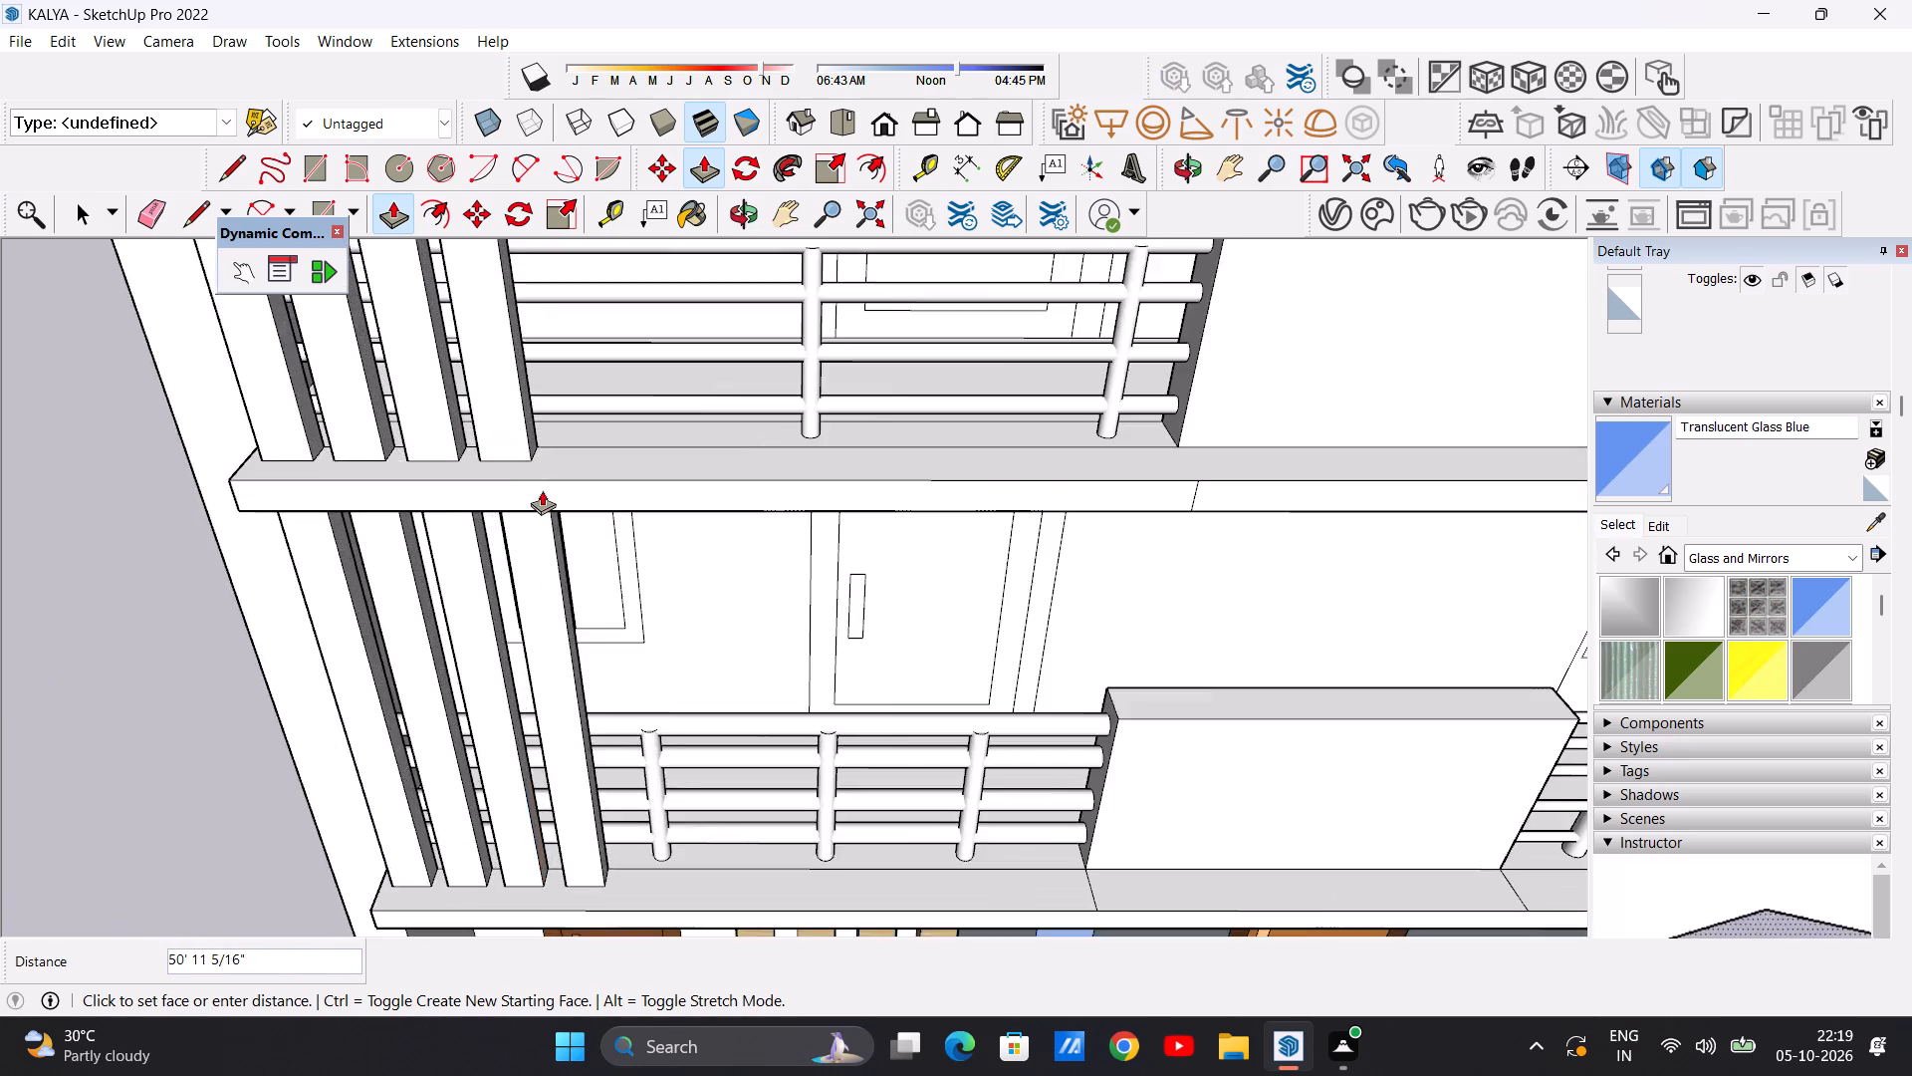
{"action": "scroll", "coordinate": [542, 490], "scroll_direction": "up", "scroll_amount": 10}
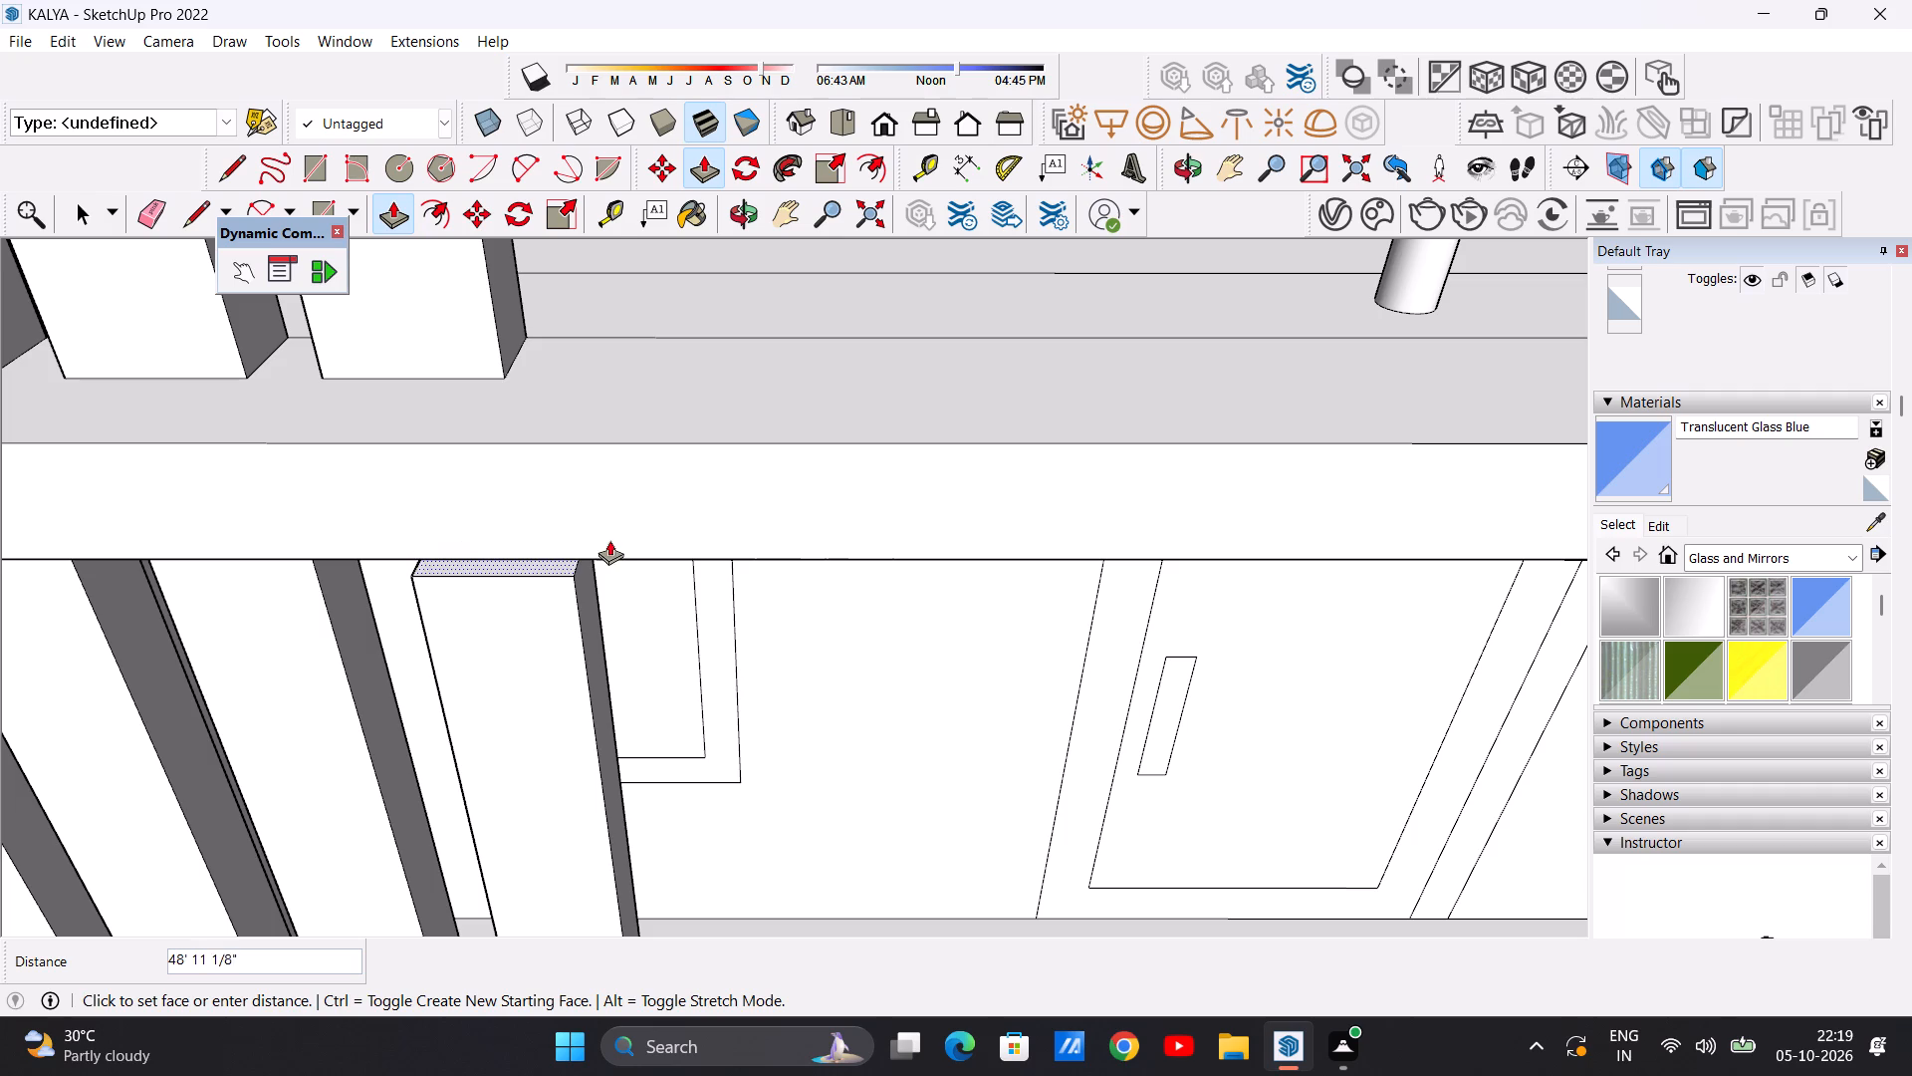
{"action": "scroll", "coordinate": [429, 558], "scroll_direction": "up", "scroll_amount": 6}
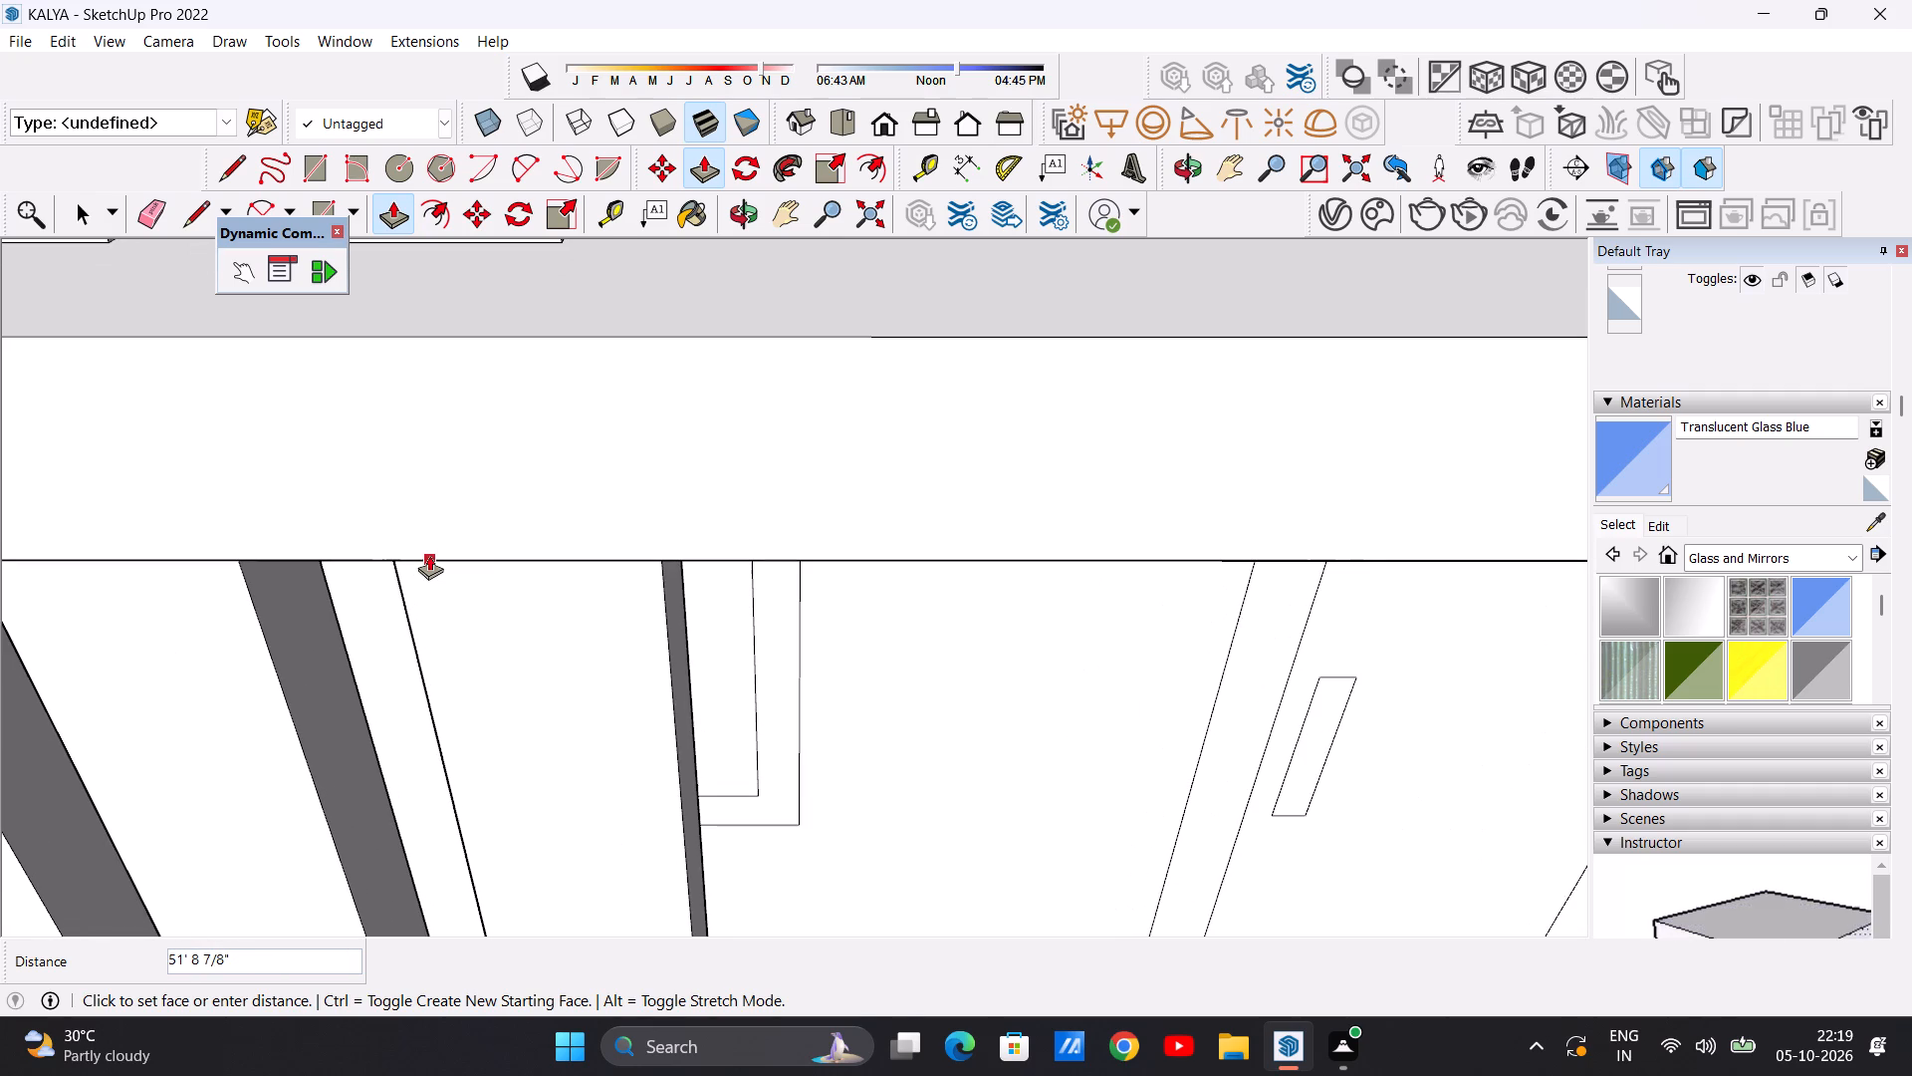
{"action": "left_click", "coordinate": [429, 555]}
{"action": "key", "text": "space"}
{"action": "scroll", "coordinate": [566, 642], "scroll_direction": "down", "scroll_amount": 14}
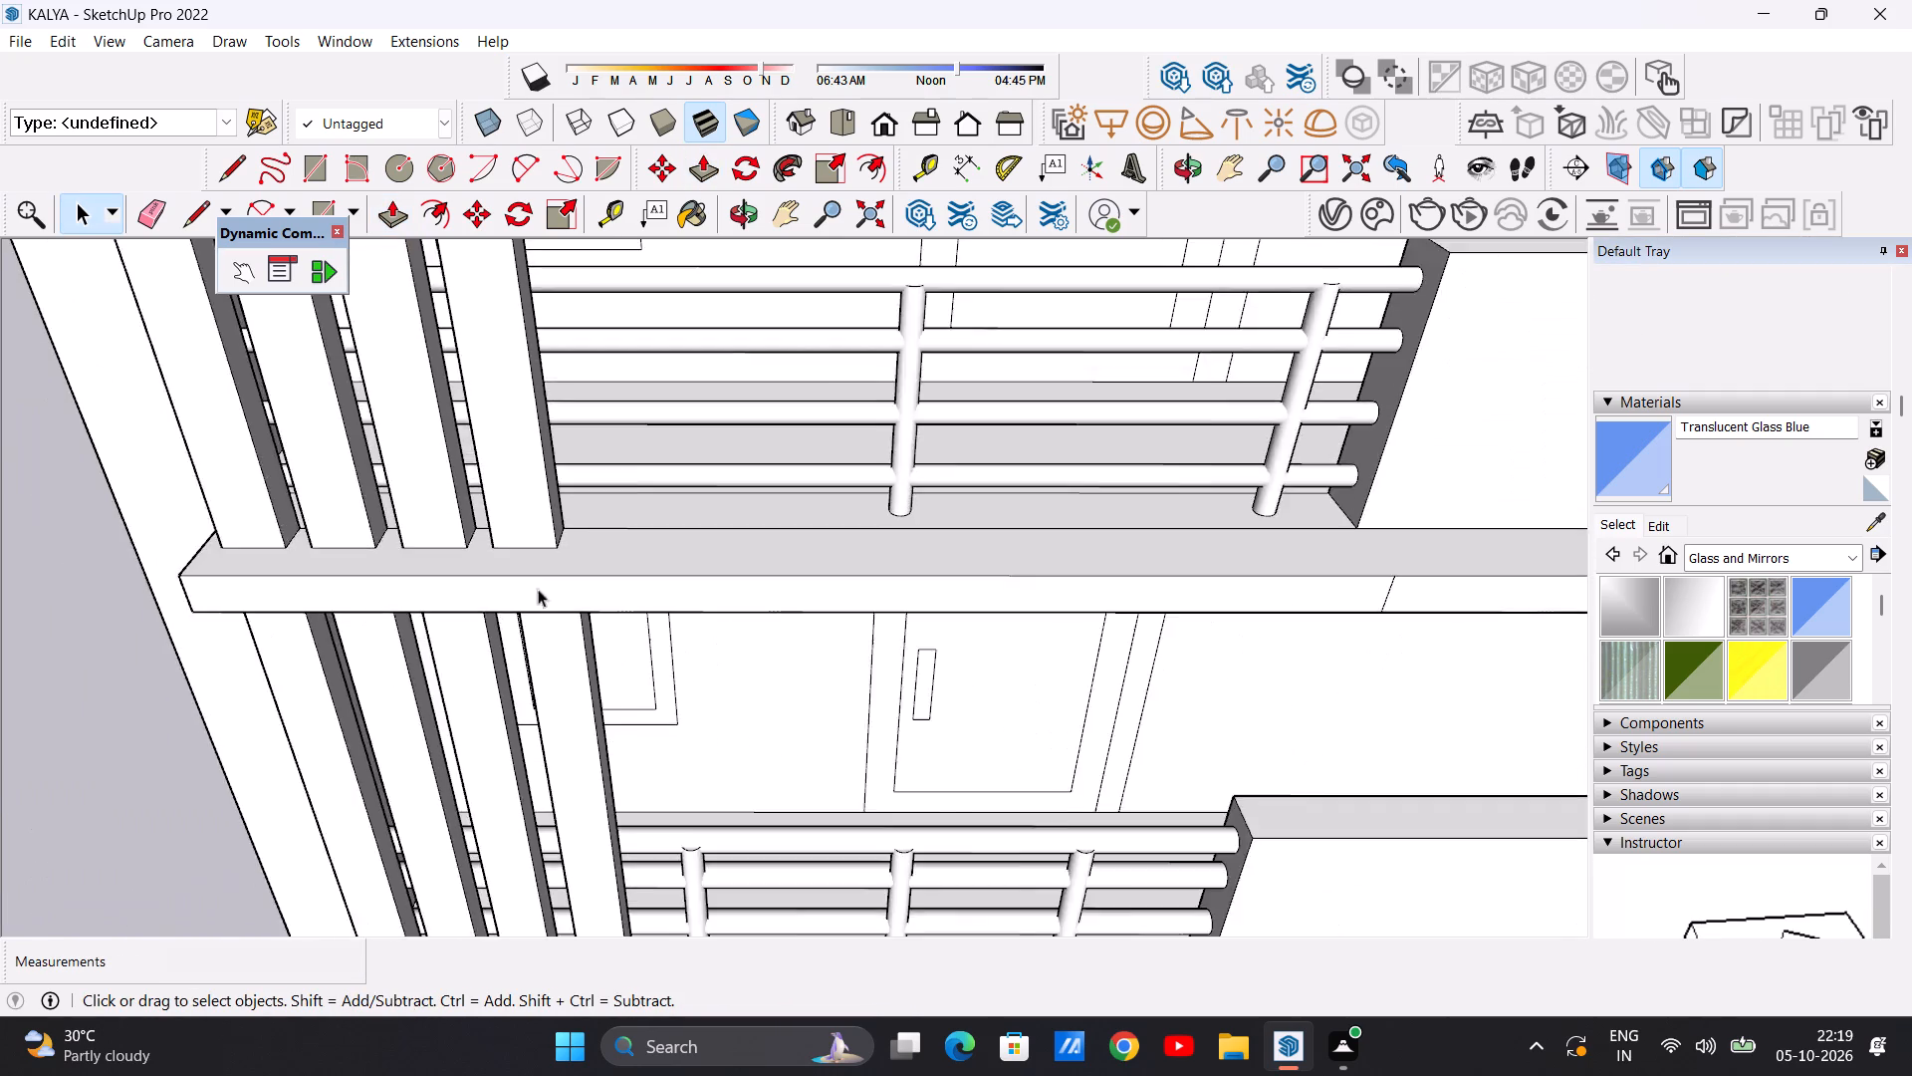
{"action": "scroll", "coordinate": [538, 589], "scroll_direction": "down", "scroll_amount": 20}
{"action": "scroll", "coordinate": [538, 589], "scroll_direction": "down", "scroll_amount": 11}
{"action": "middle_click_drag", "start_coordinate": [556, 625], "coordinate": [603, 531]}
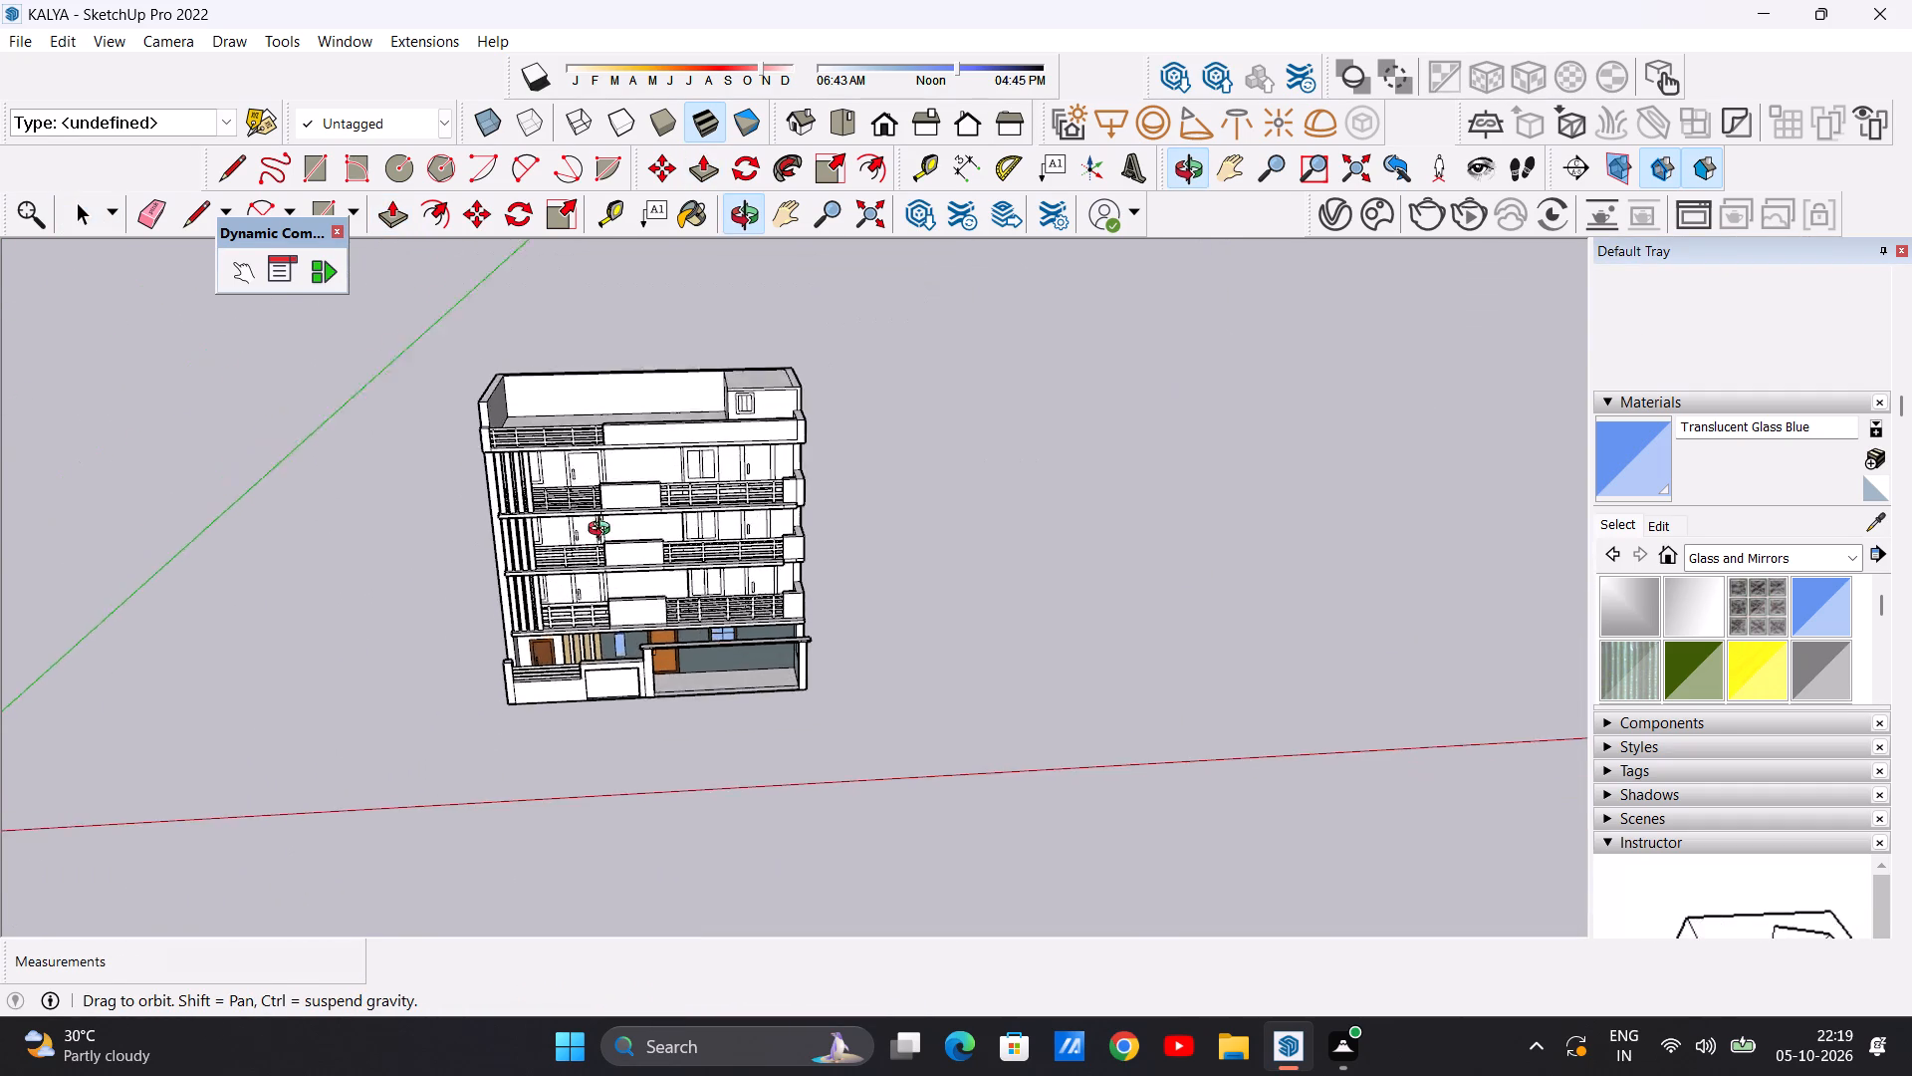
{"action": "middle_click_drag", "start_coordinate": [603, 531], "coordinate": [605, 450]}
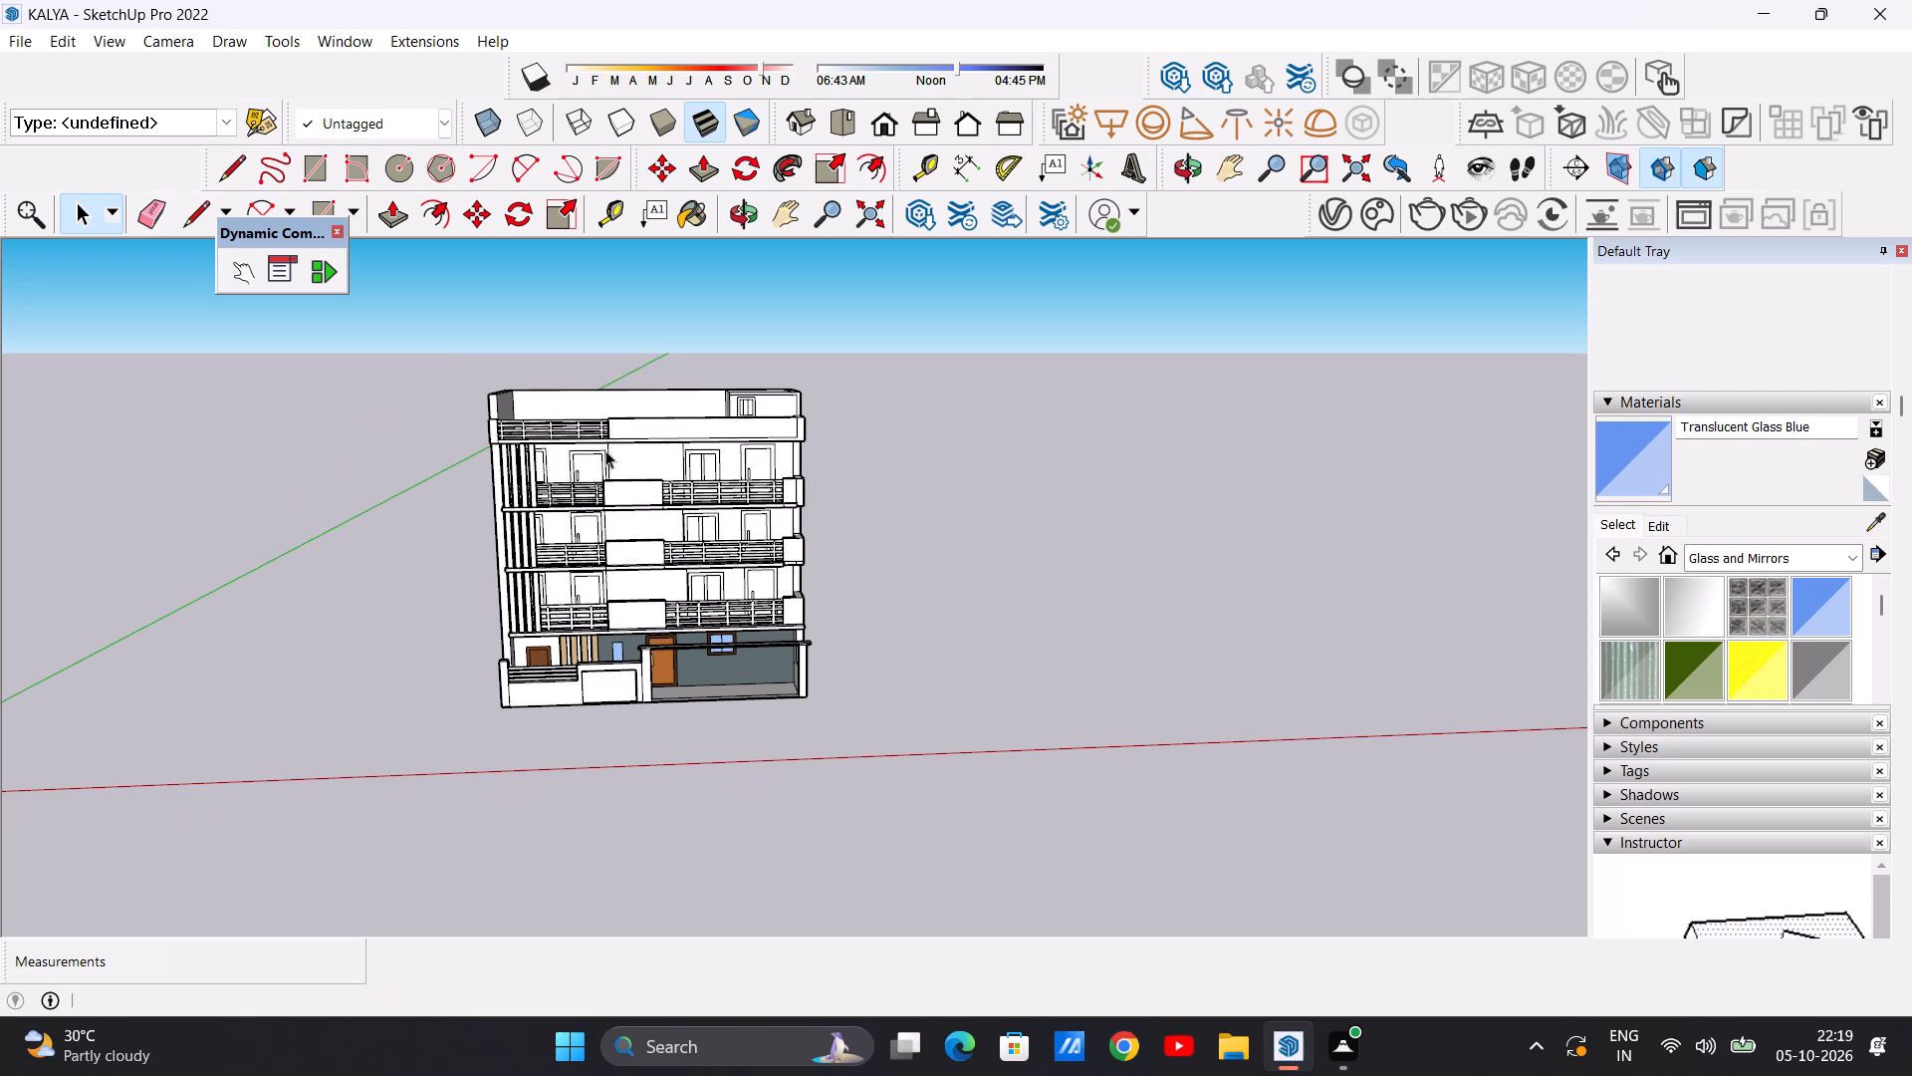
Inspect the whole building from the front and the side, checking the slats, balconies and ground floor.
{"action": "scroll", "coordinate": [589, 476], "scroll_direction": "down", "scroll_amount": 4}
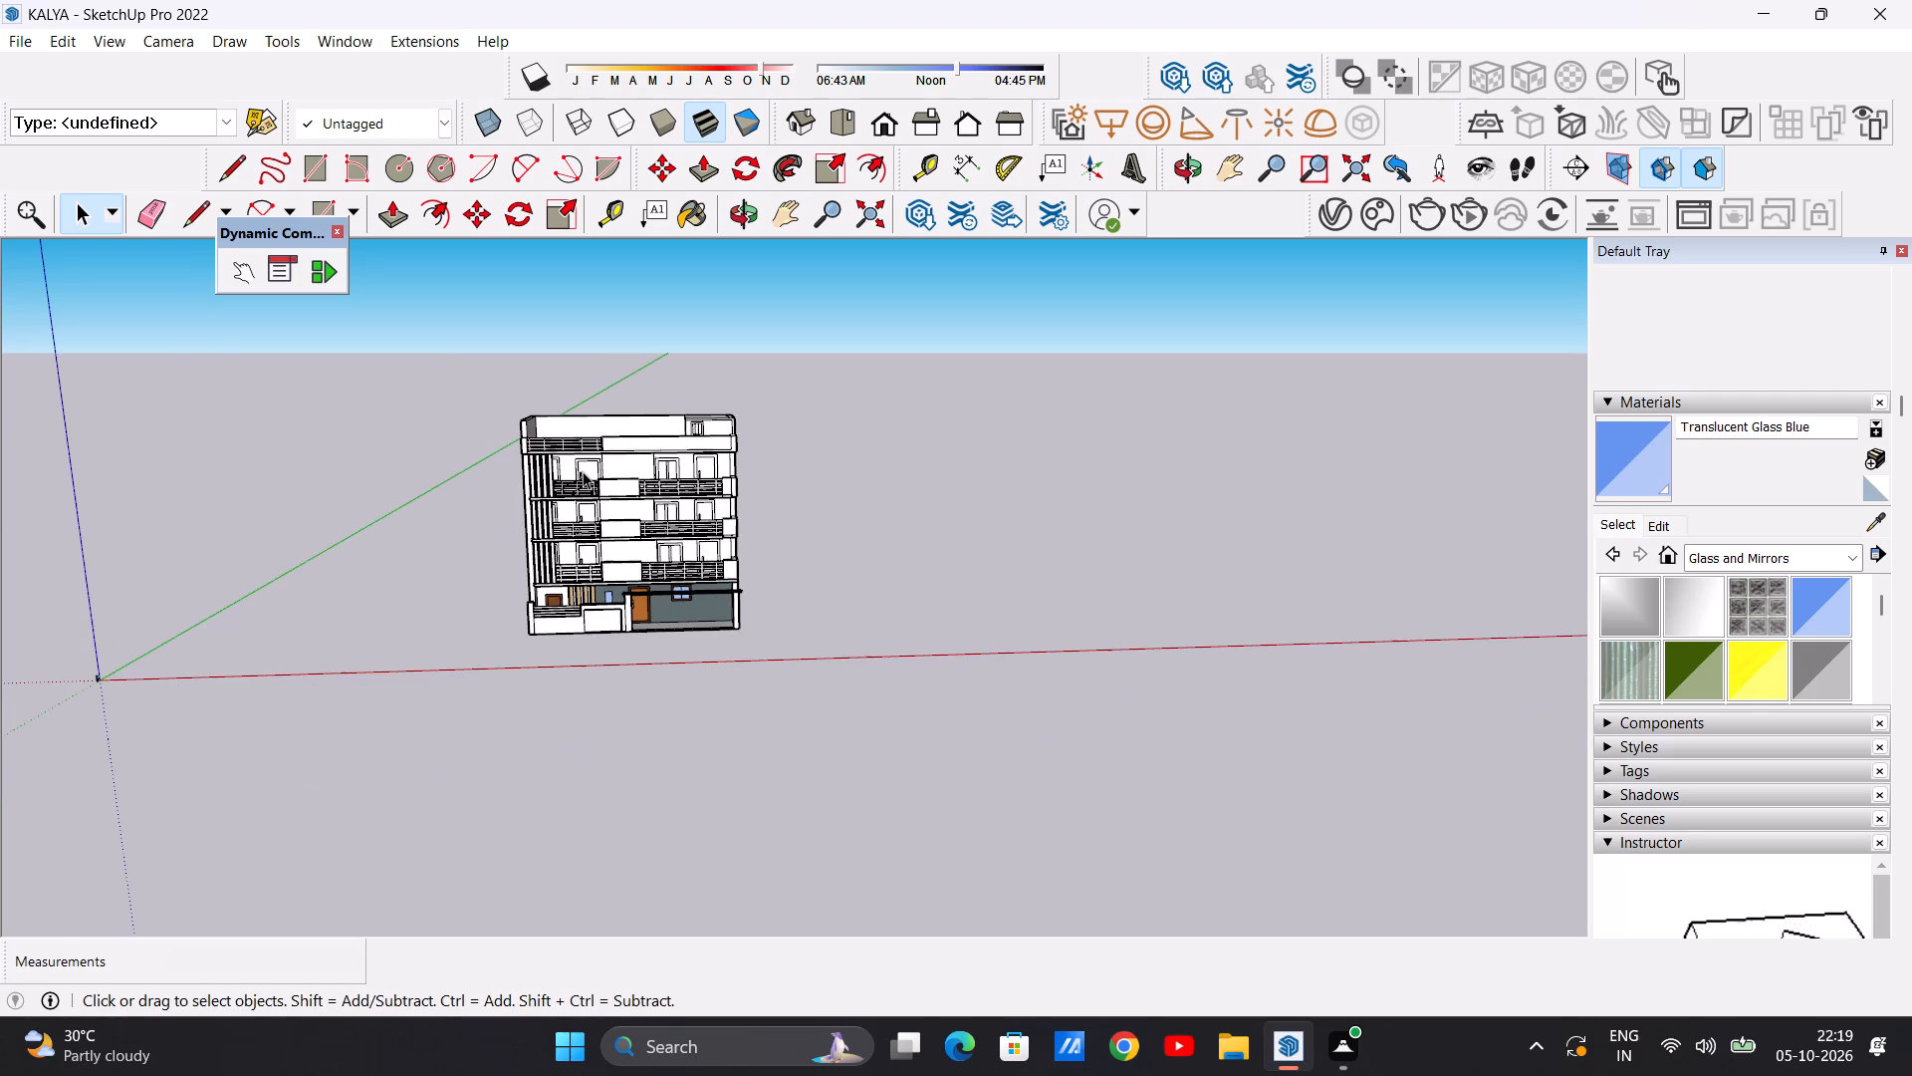
{"action": "scroll", "coordinate": [656, 498], "scroll_direction": "down", "scroll_amount": 3}
{"action": "scroll", "coordinate": [686, 486], "scroll_direction": "up", "scroll_amount": 10}
{"action": "middle_click_drag", "start_coordinate": [614, 598], "coordinate": [601, 539]}
{"action": "scroll", "coordinate": [584, 523], "scroll_direction": "up", "scroll_amount": 3}
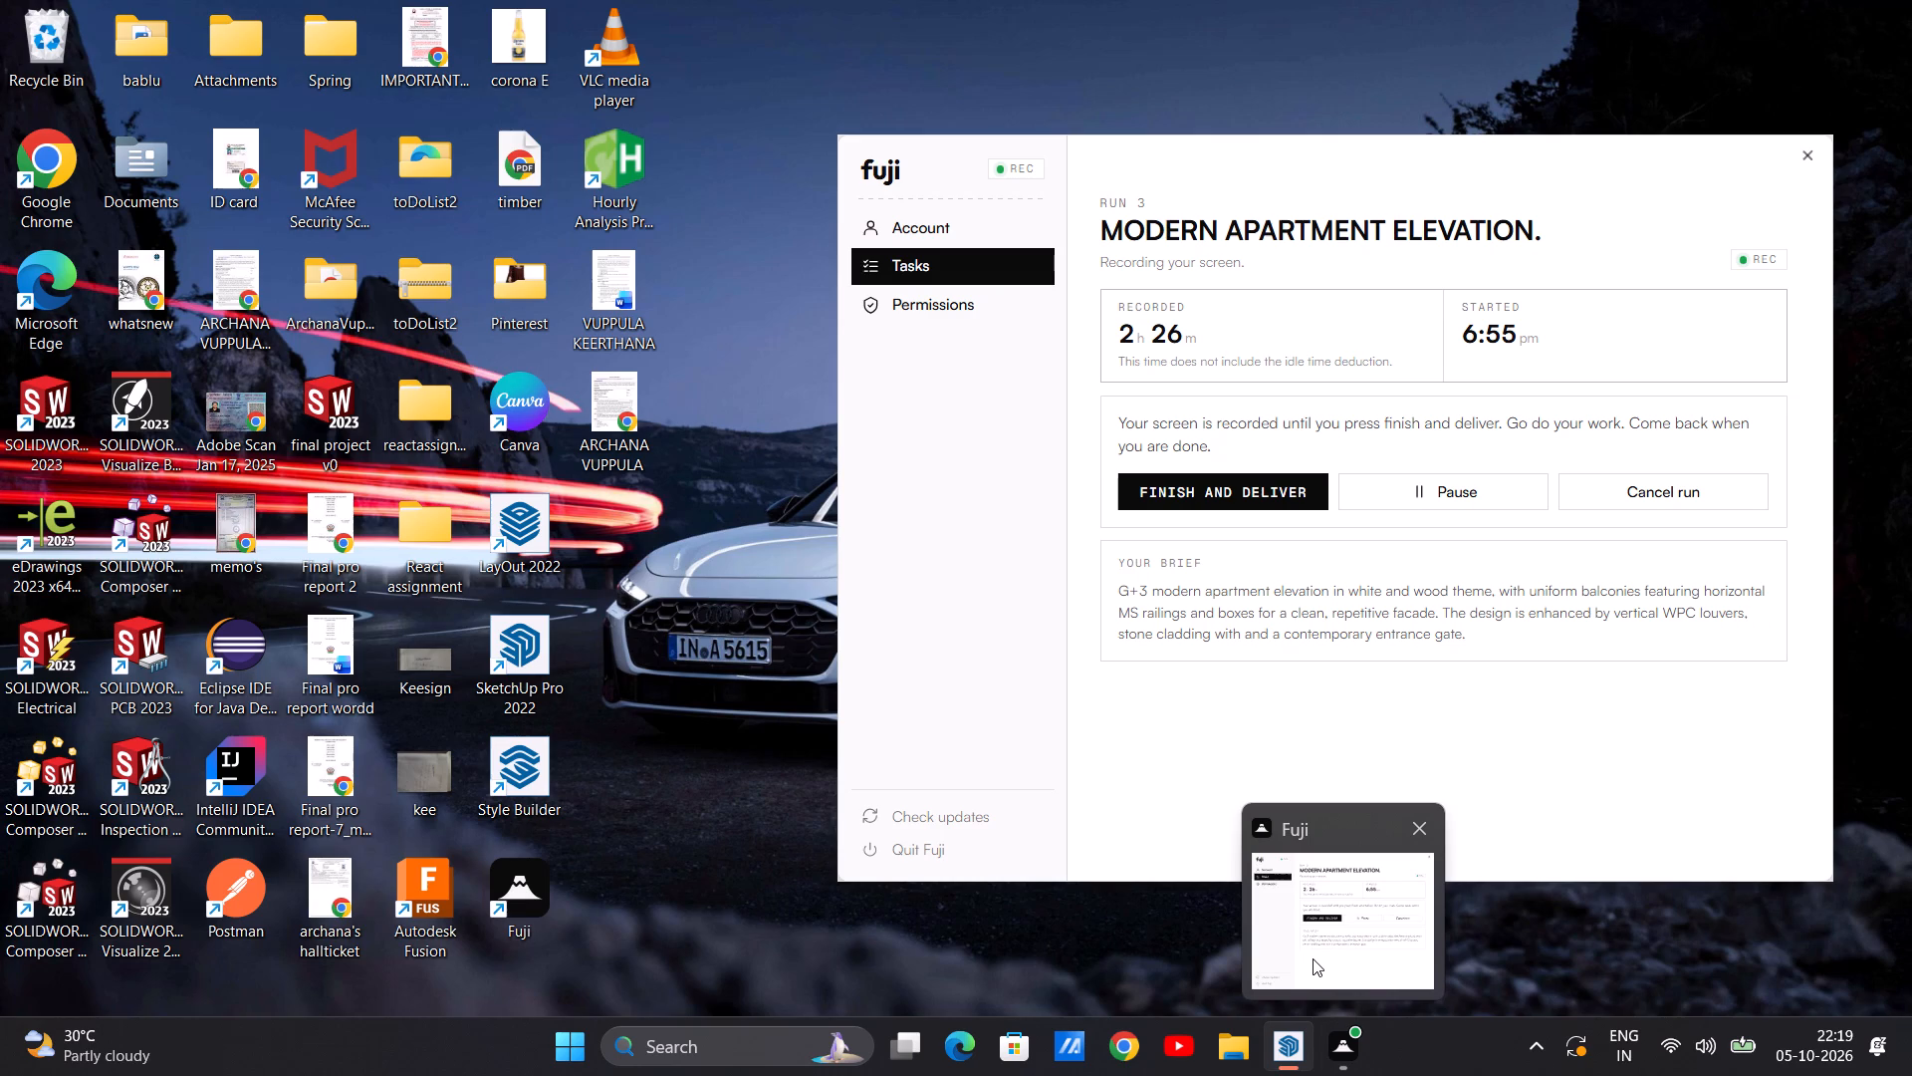
{"action": "left_click", "coordinate": [1271, 965]}
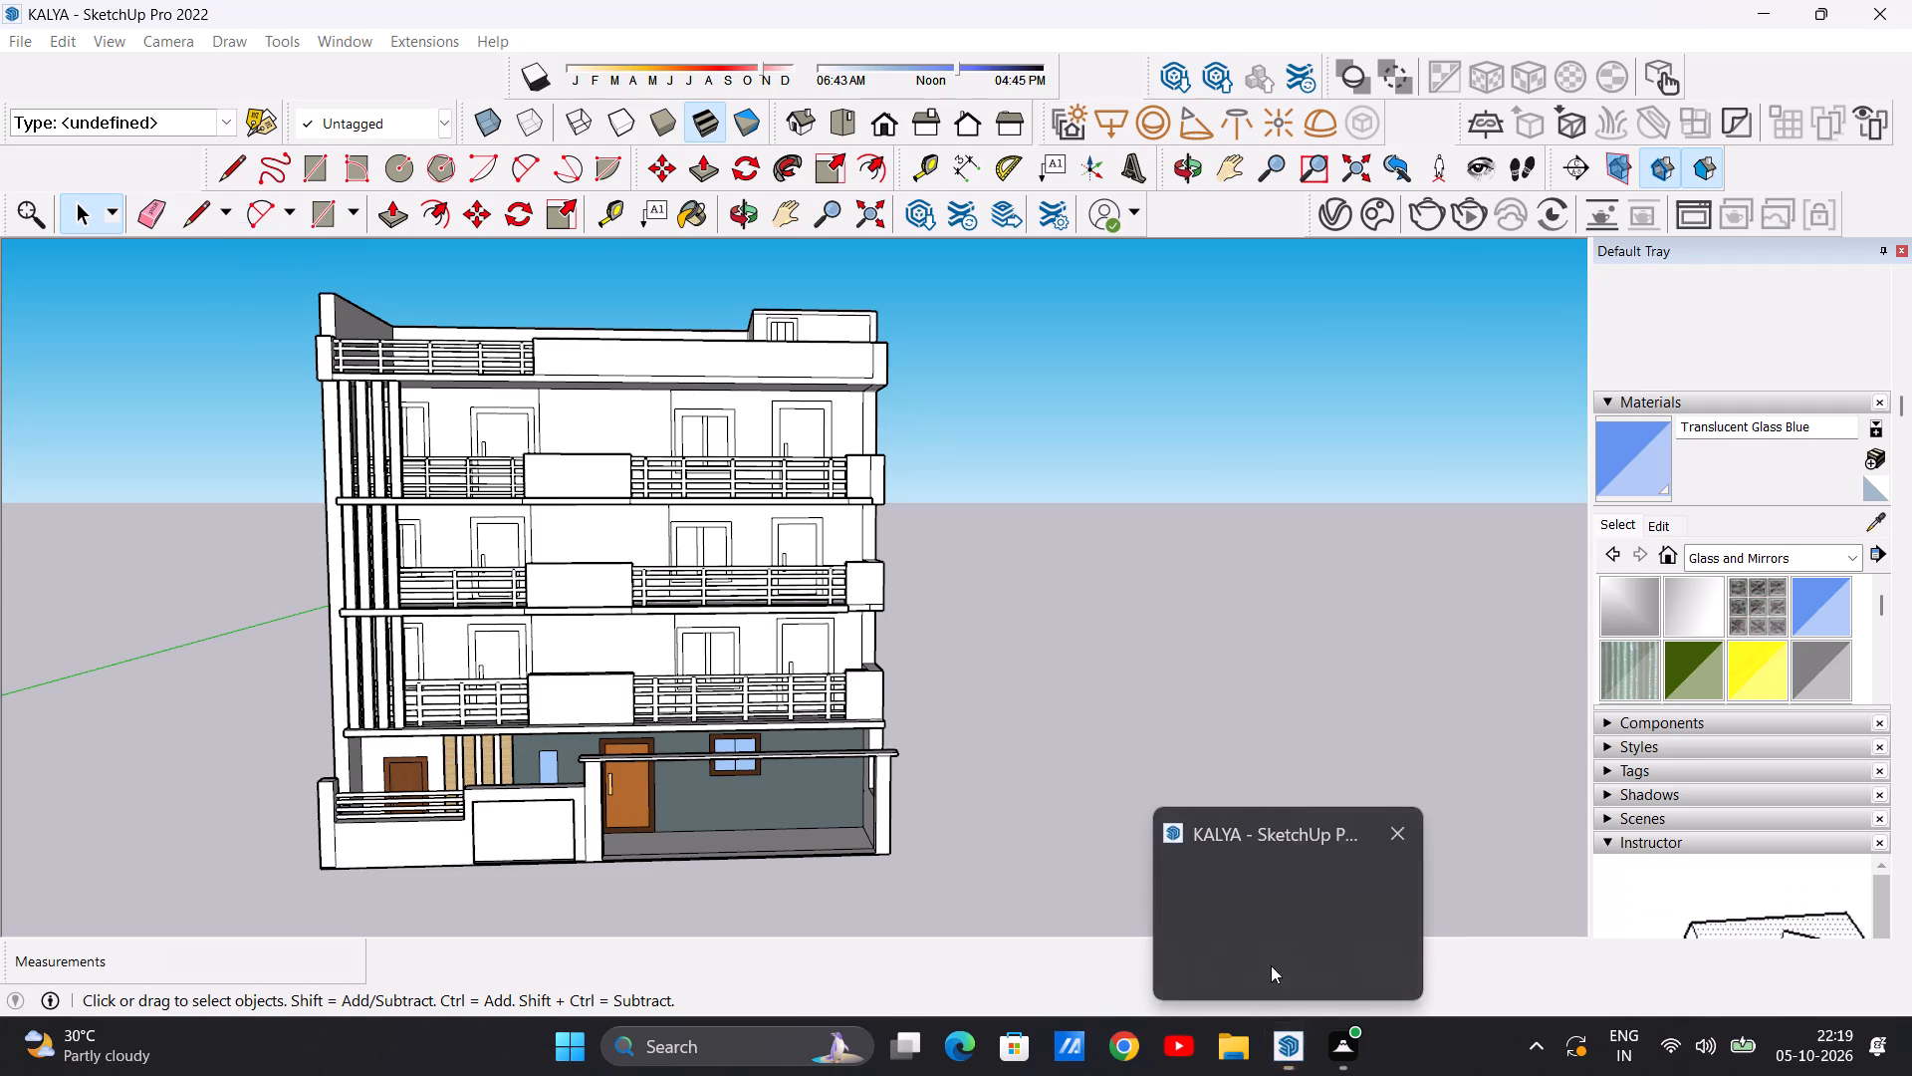
{"action": "scroll", "coordinate": [711, 612], "scroll_direction": "down", "scroll_amount": 4}
{"action": "middle_click_drag", "start_coordinate": [841, 647], "coordinate": [302, 692]}
{"action": "scroll", "coordinate": [761, 687], "scroll_direction": "up", "scroll_amount": 3}
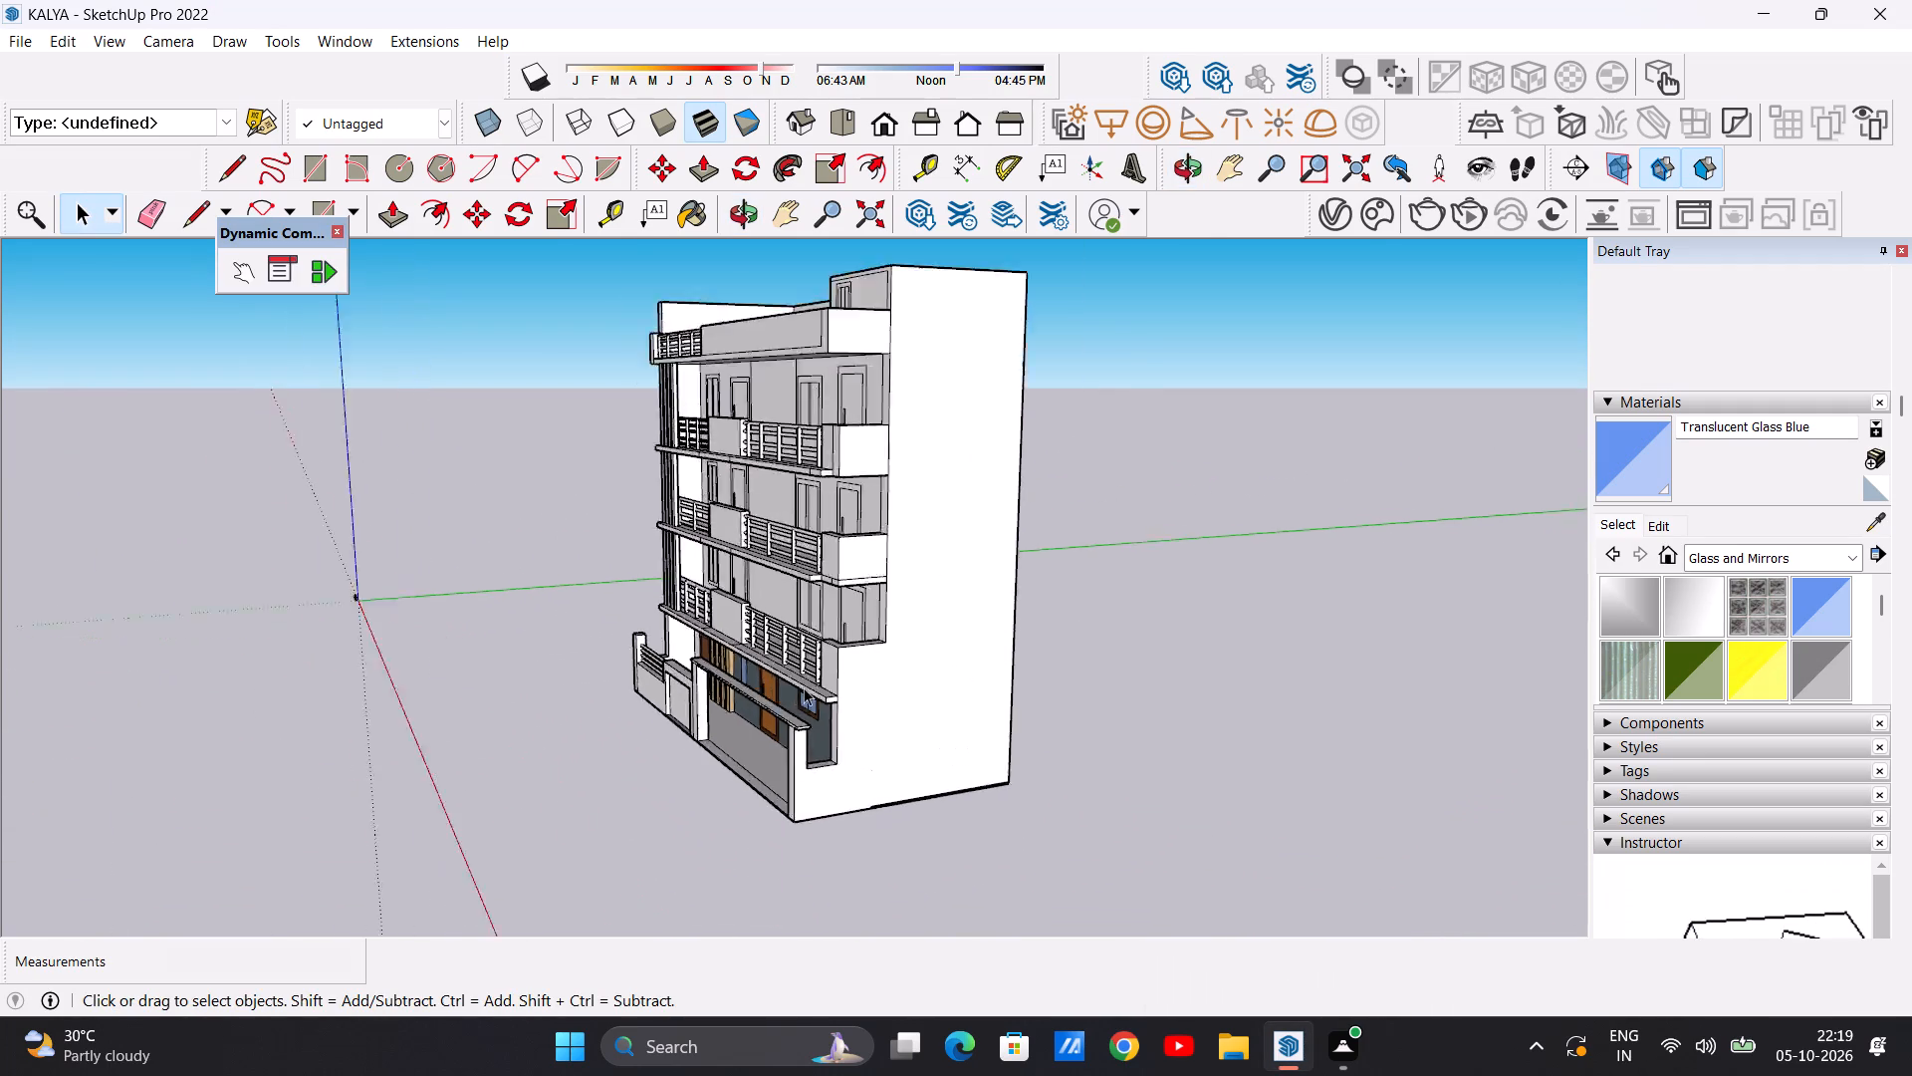
{"action": "scroll", "coordinate": [804, 687], "scroll_direction": "up", "scroll_amount": 4}
{"action": "middle_click_drag", "start_coordinate": [732, 718], "coordinate": [1180, 650]}
{"action": "scroll", "coordinate": [543, 657], "scroll_direction": "down", "scroll_amount": 4}
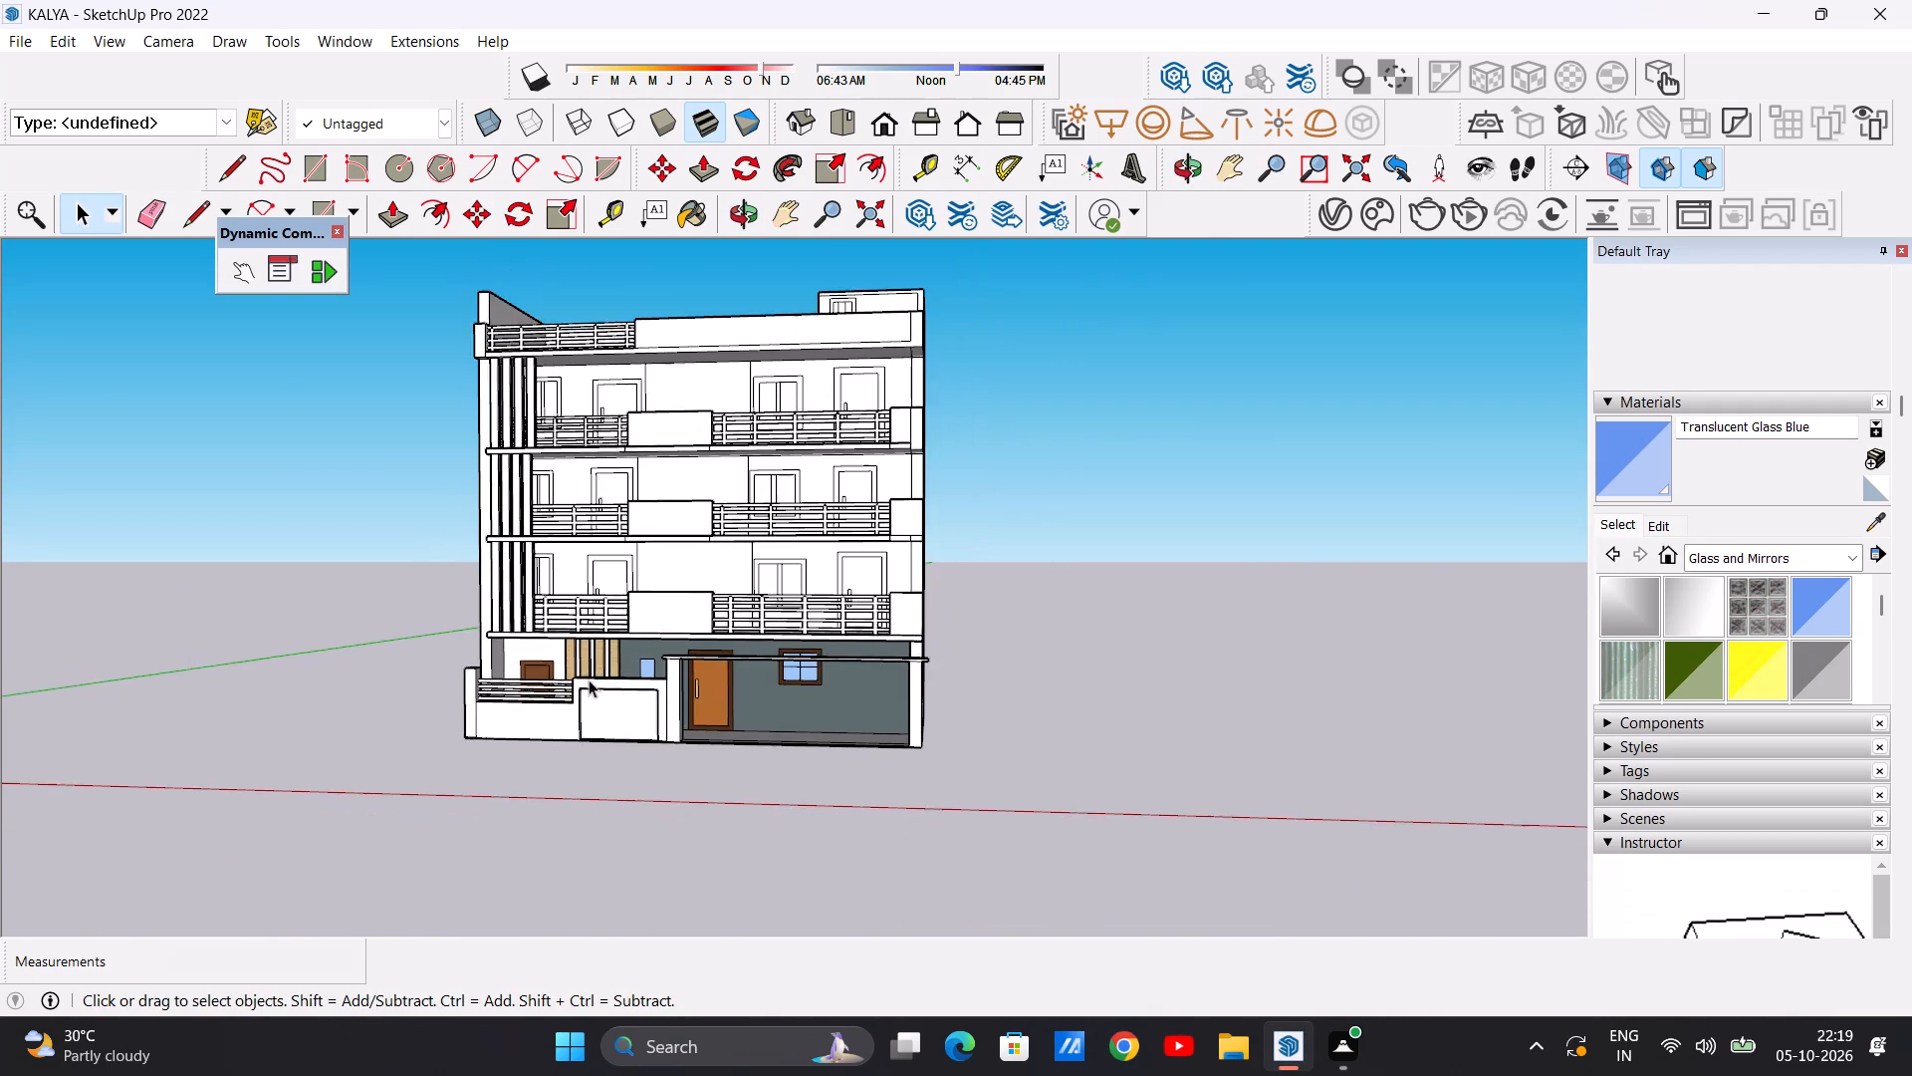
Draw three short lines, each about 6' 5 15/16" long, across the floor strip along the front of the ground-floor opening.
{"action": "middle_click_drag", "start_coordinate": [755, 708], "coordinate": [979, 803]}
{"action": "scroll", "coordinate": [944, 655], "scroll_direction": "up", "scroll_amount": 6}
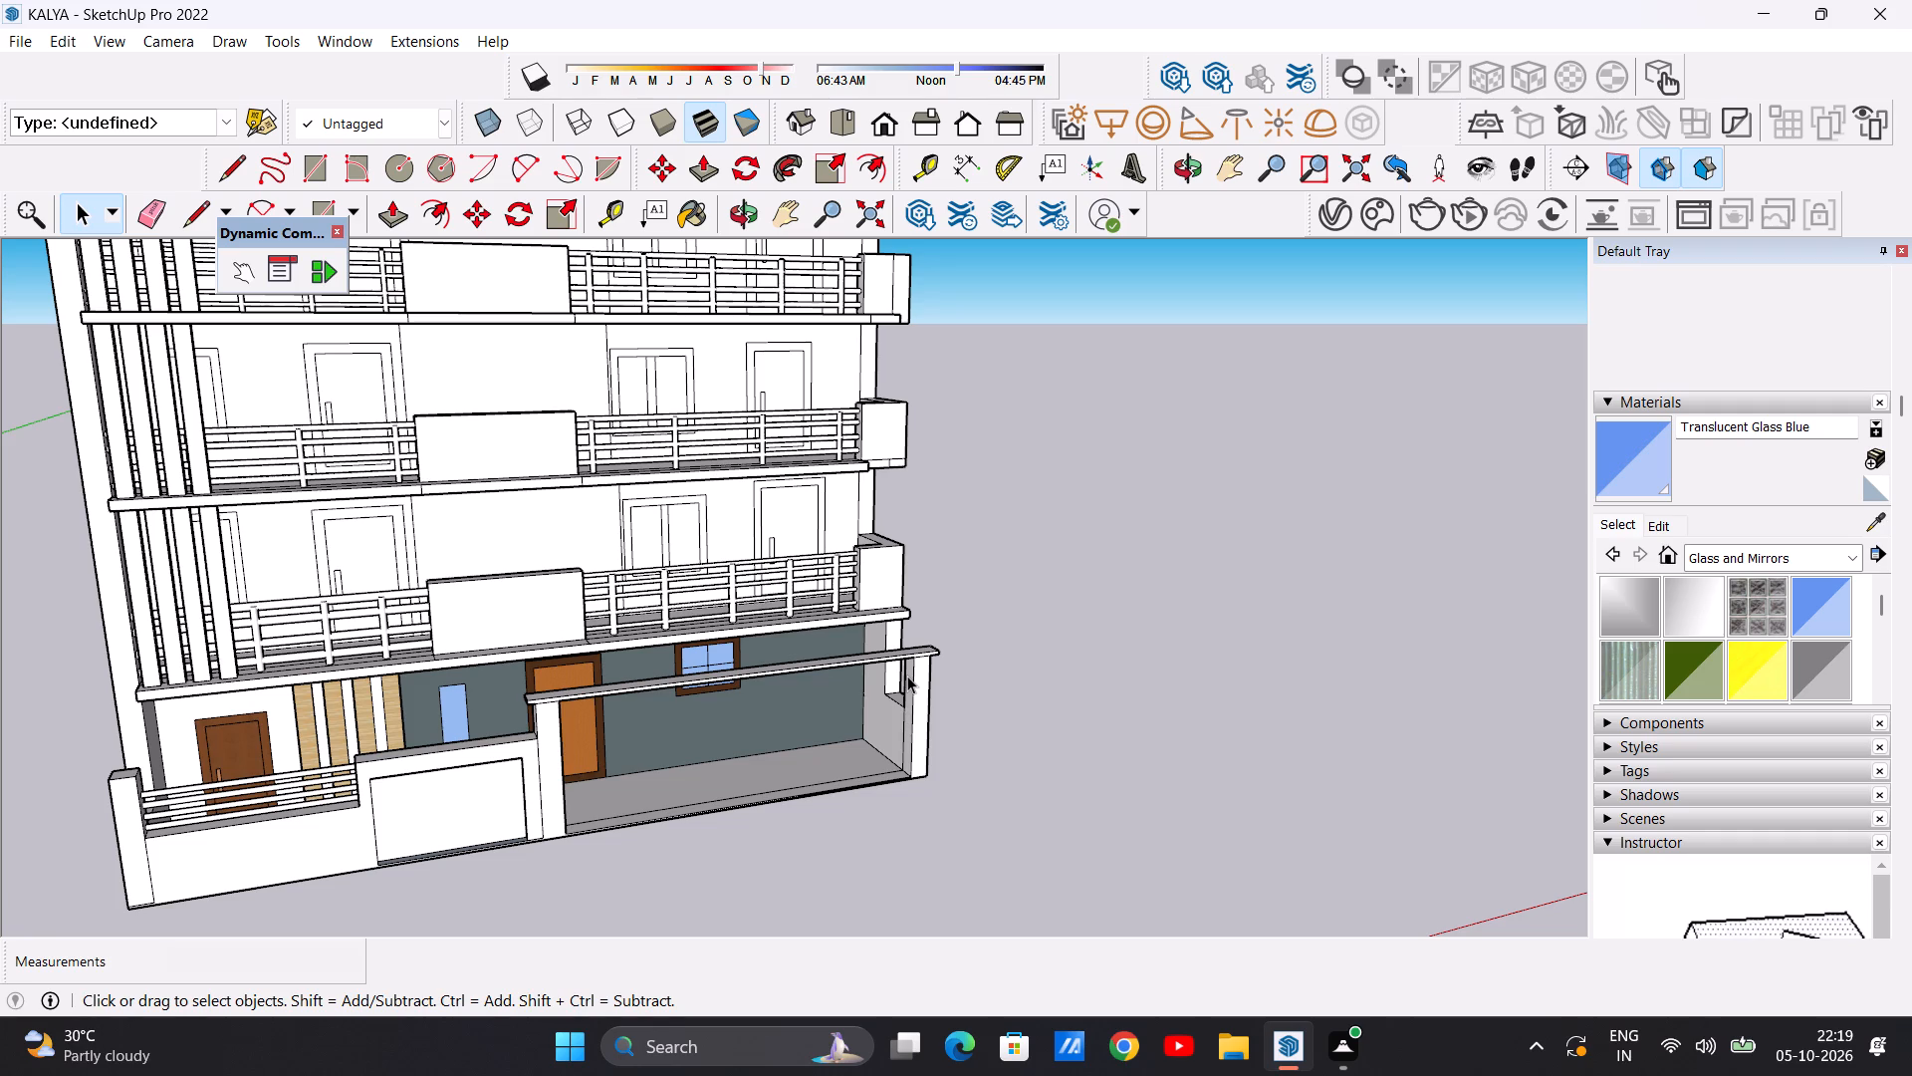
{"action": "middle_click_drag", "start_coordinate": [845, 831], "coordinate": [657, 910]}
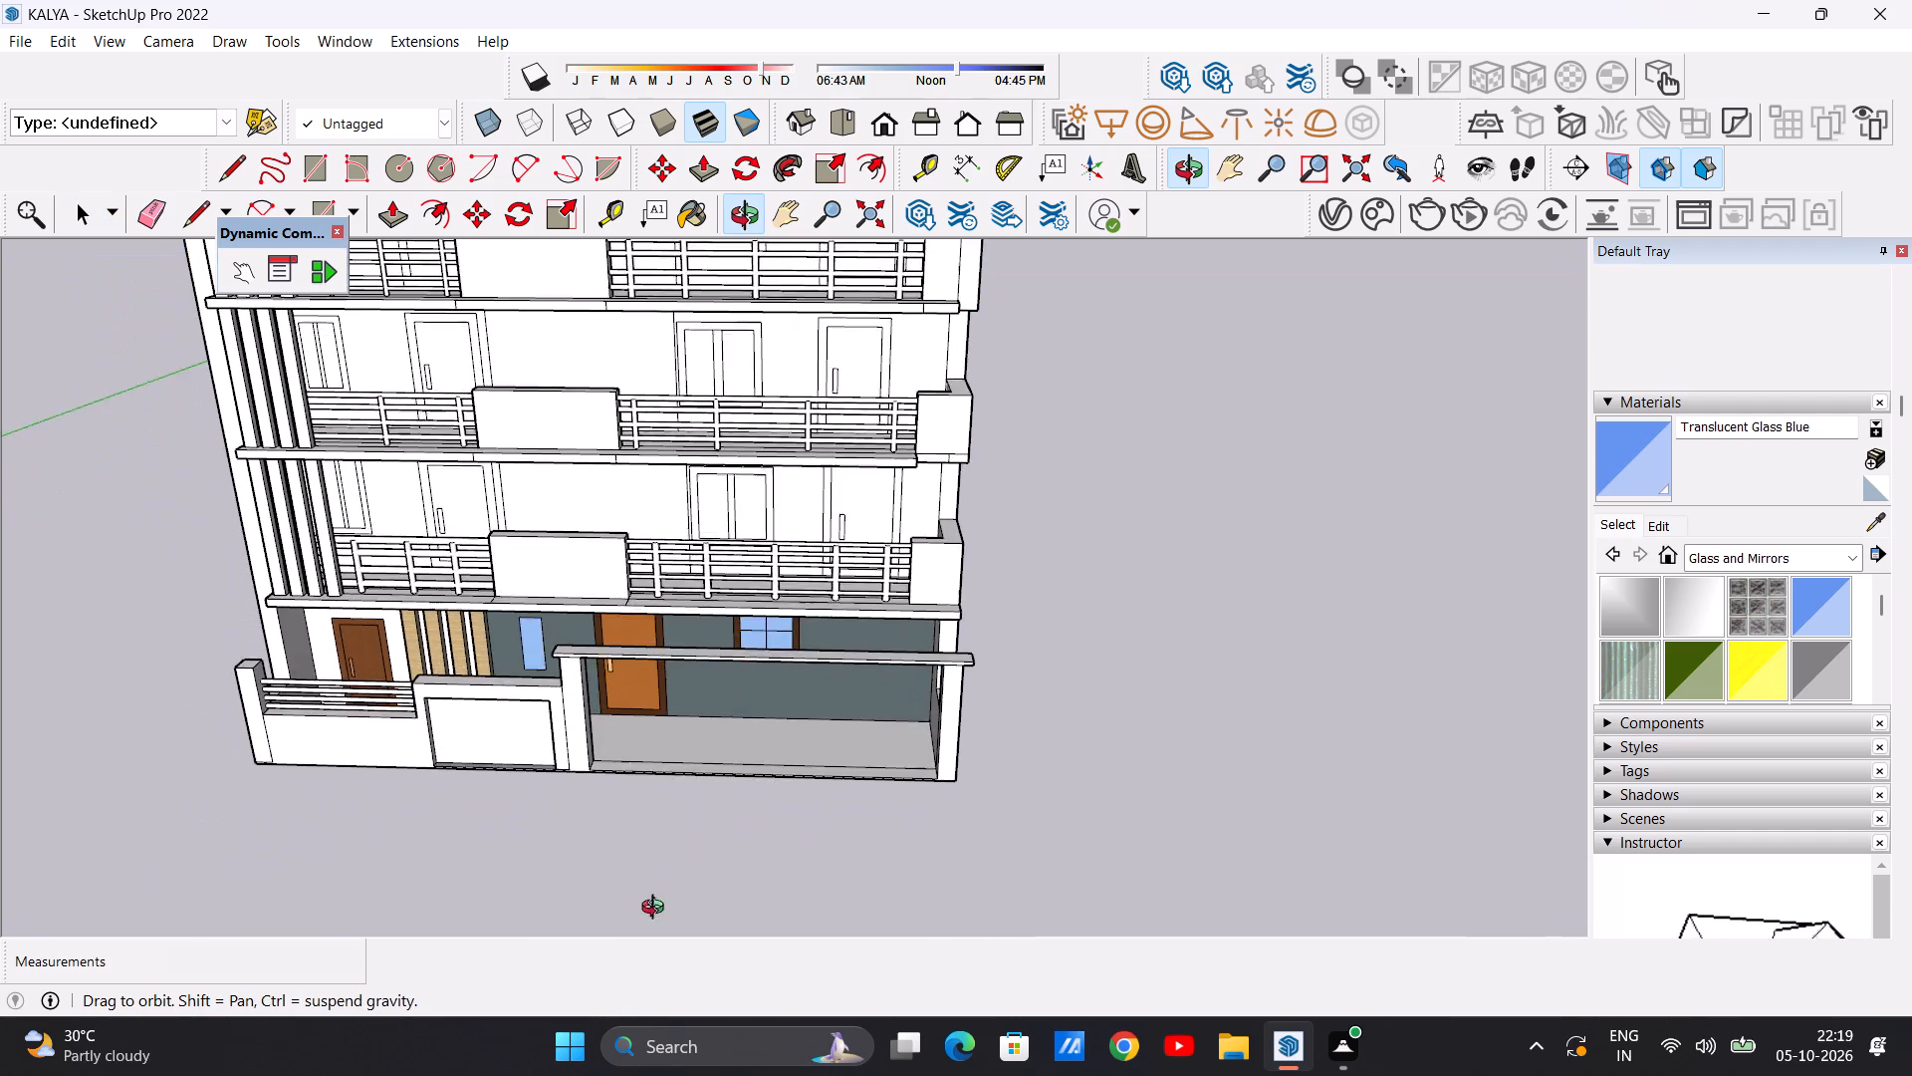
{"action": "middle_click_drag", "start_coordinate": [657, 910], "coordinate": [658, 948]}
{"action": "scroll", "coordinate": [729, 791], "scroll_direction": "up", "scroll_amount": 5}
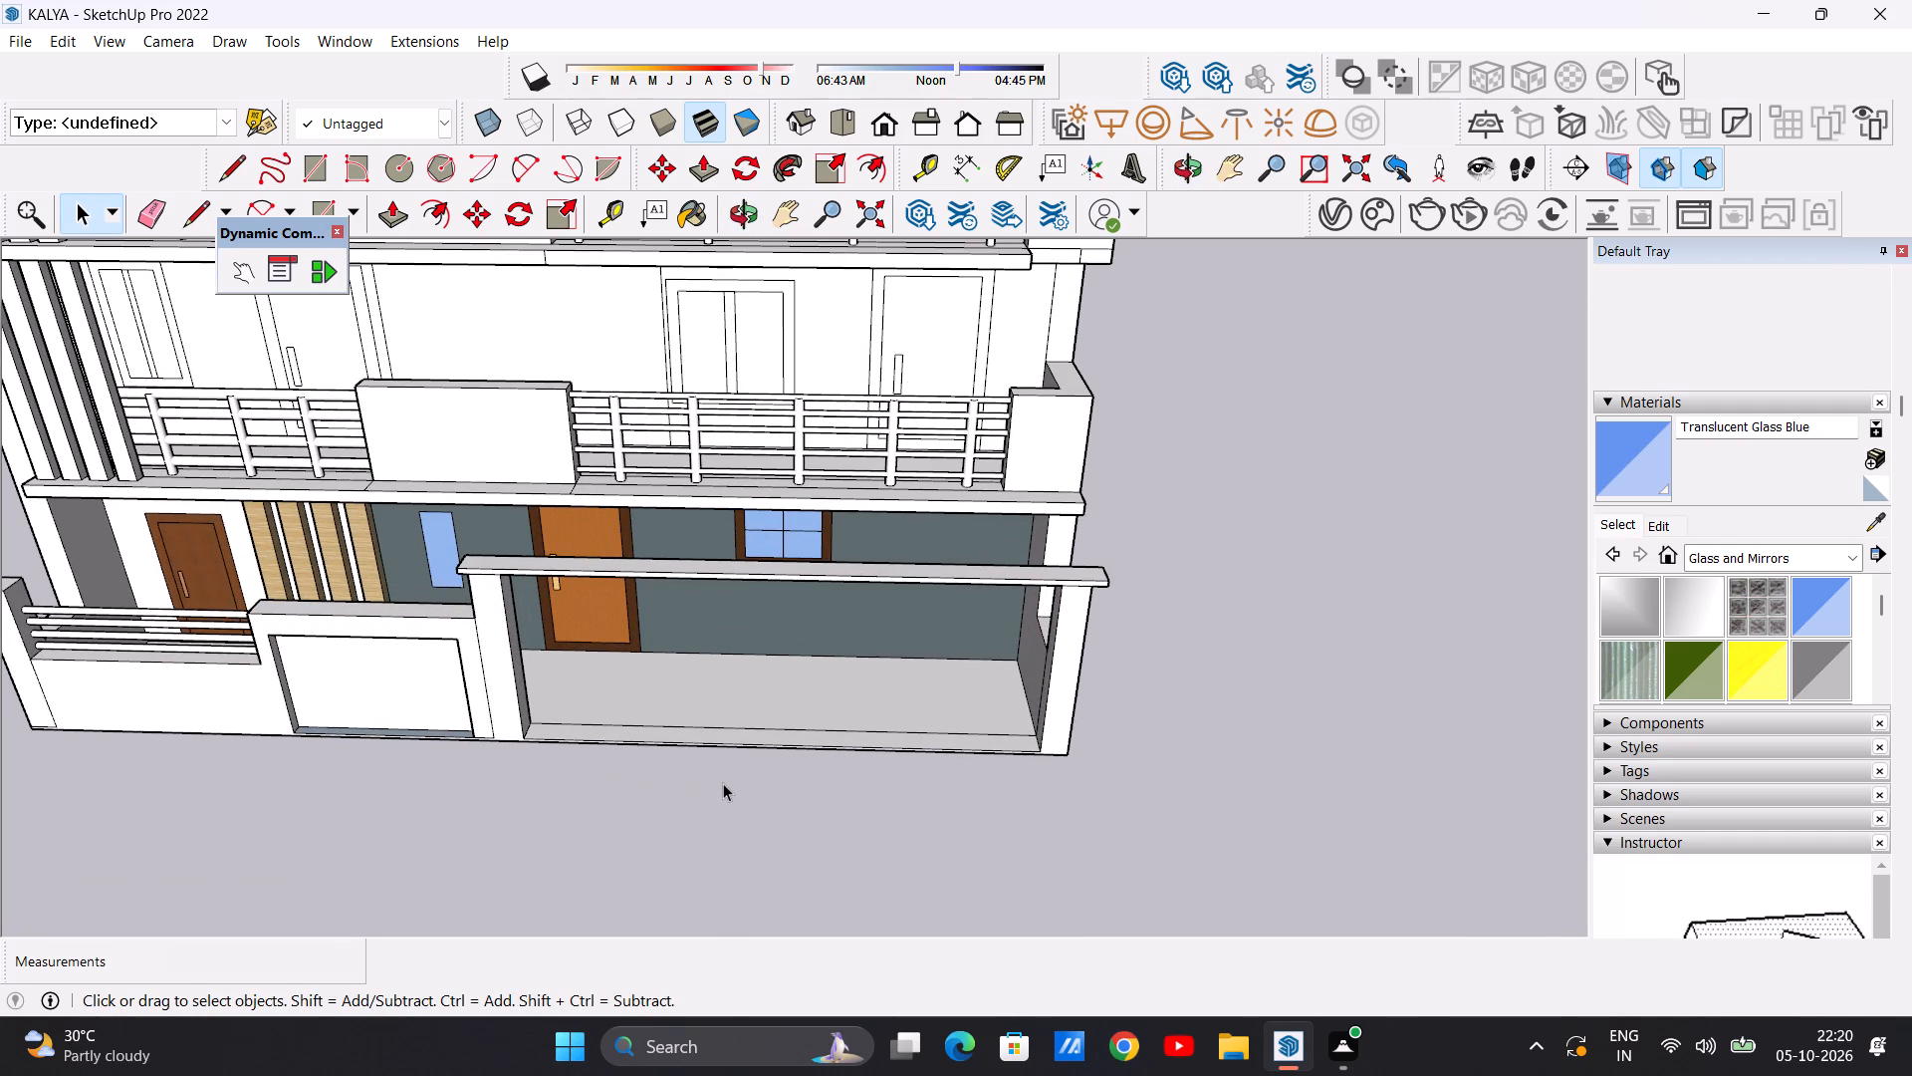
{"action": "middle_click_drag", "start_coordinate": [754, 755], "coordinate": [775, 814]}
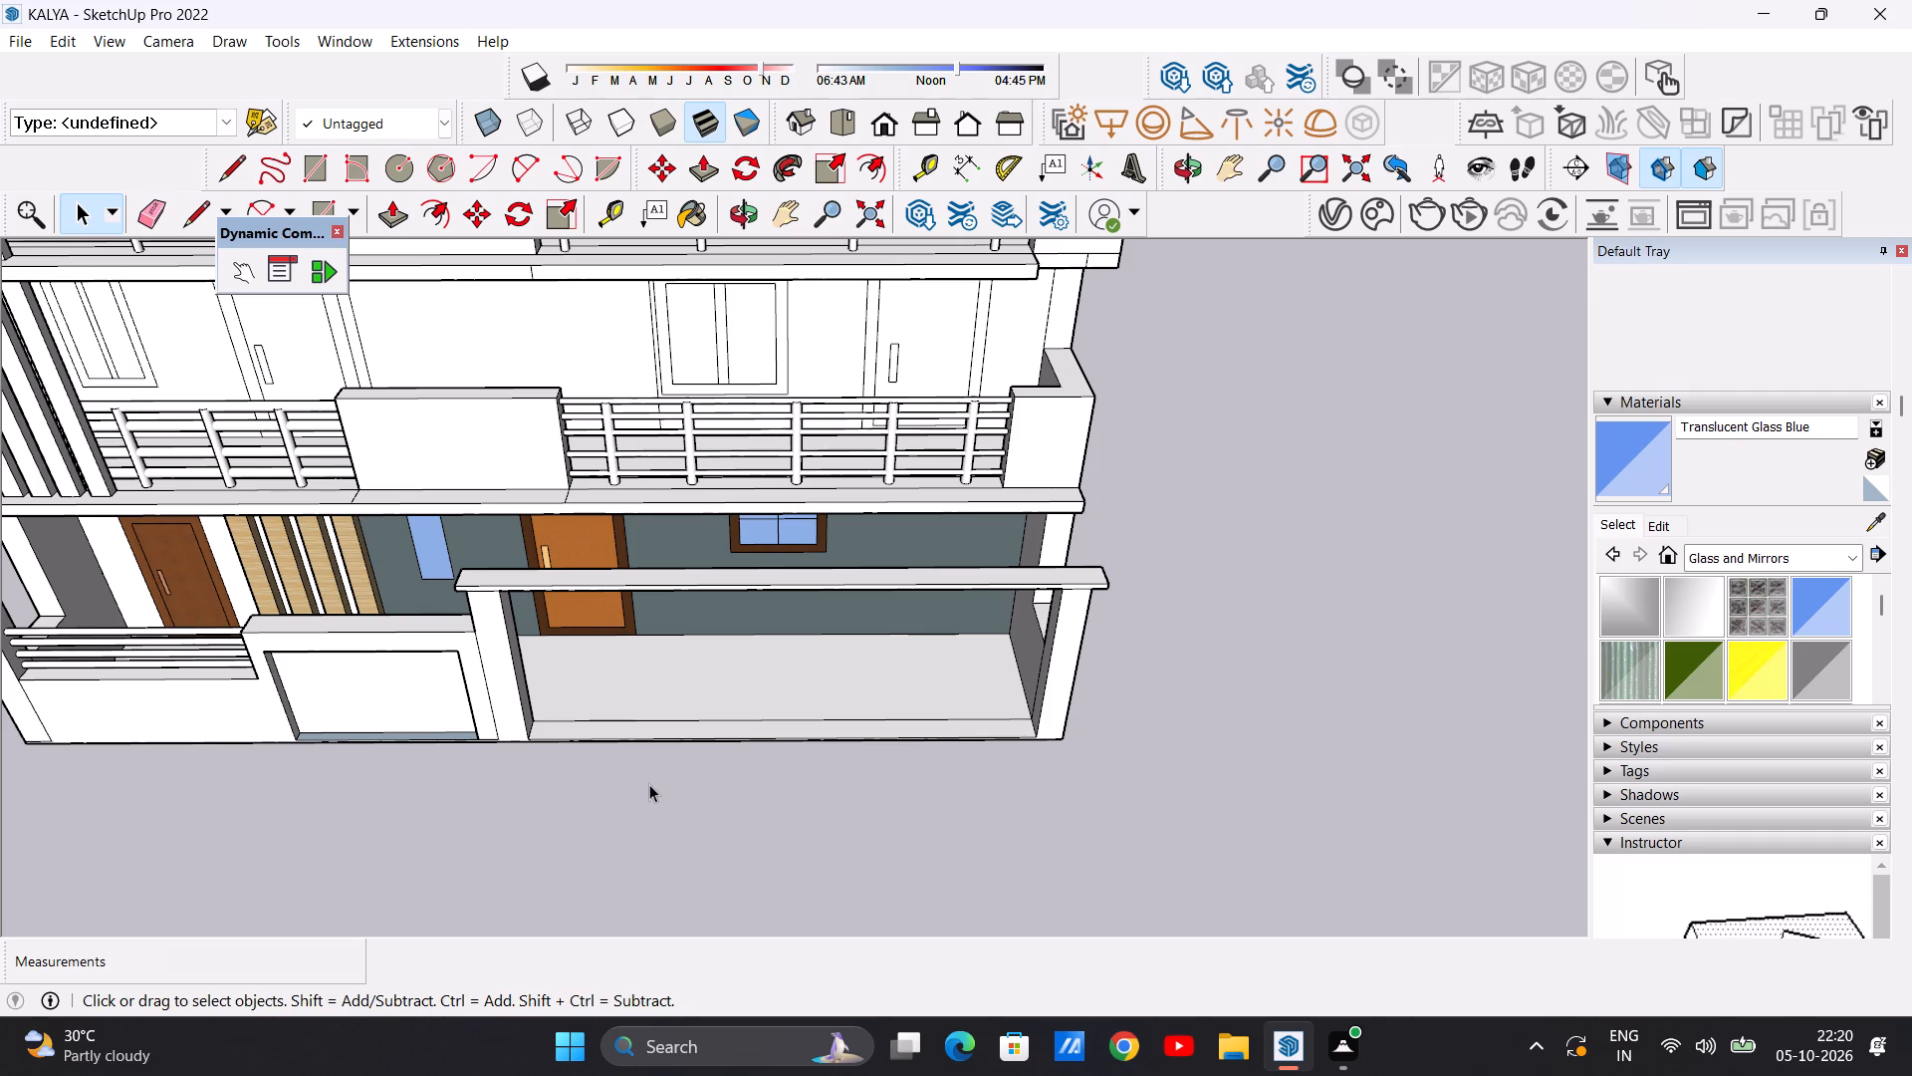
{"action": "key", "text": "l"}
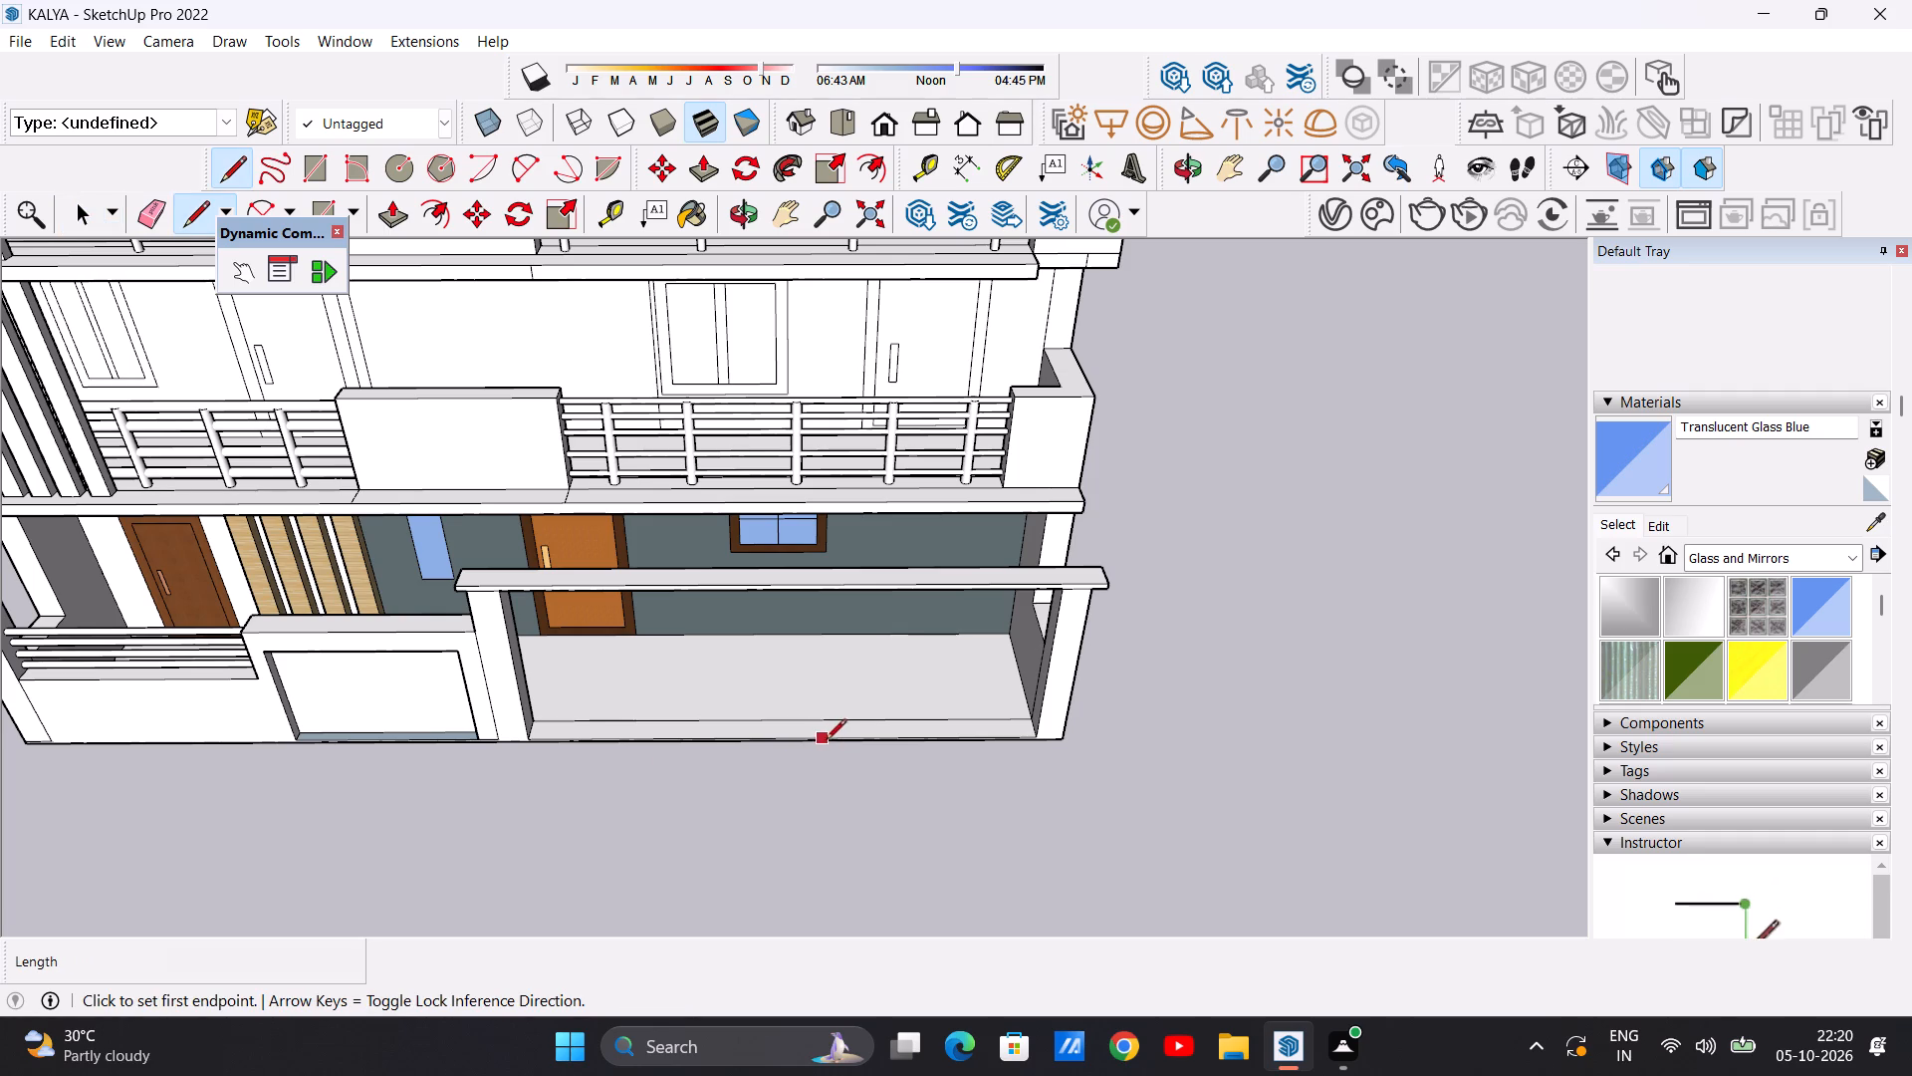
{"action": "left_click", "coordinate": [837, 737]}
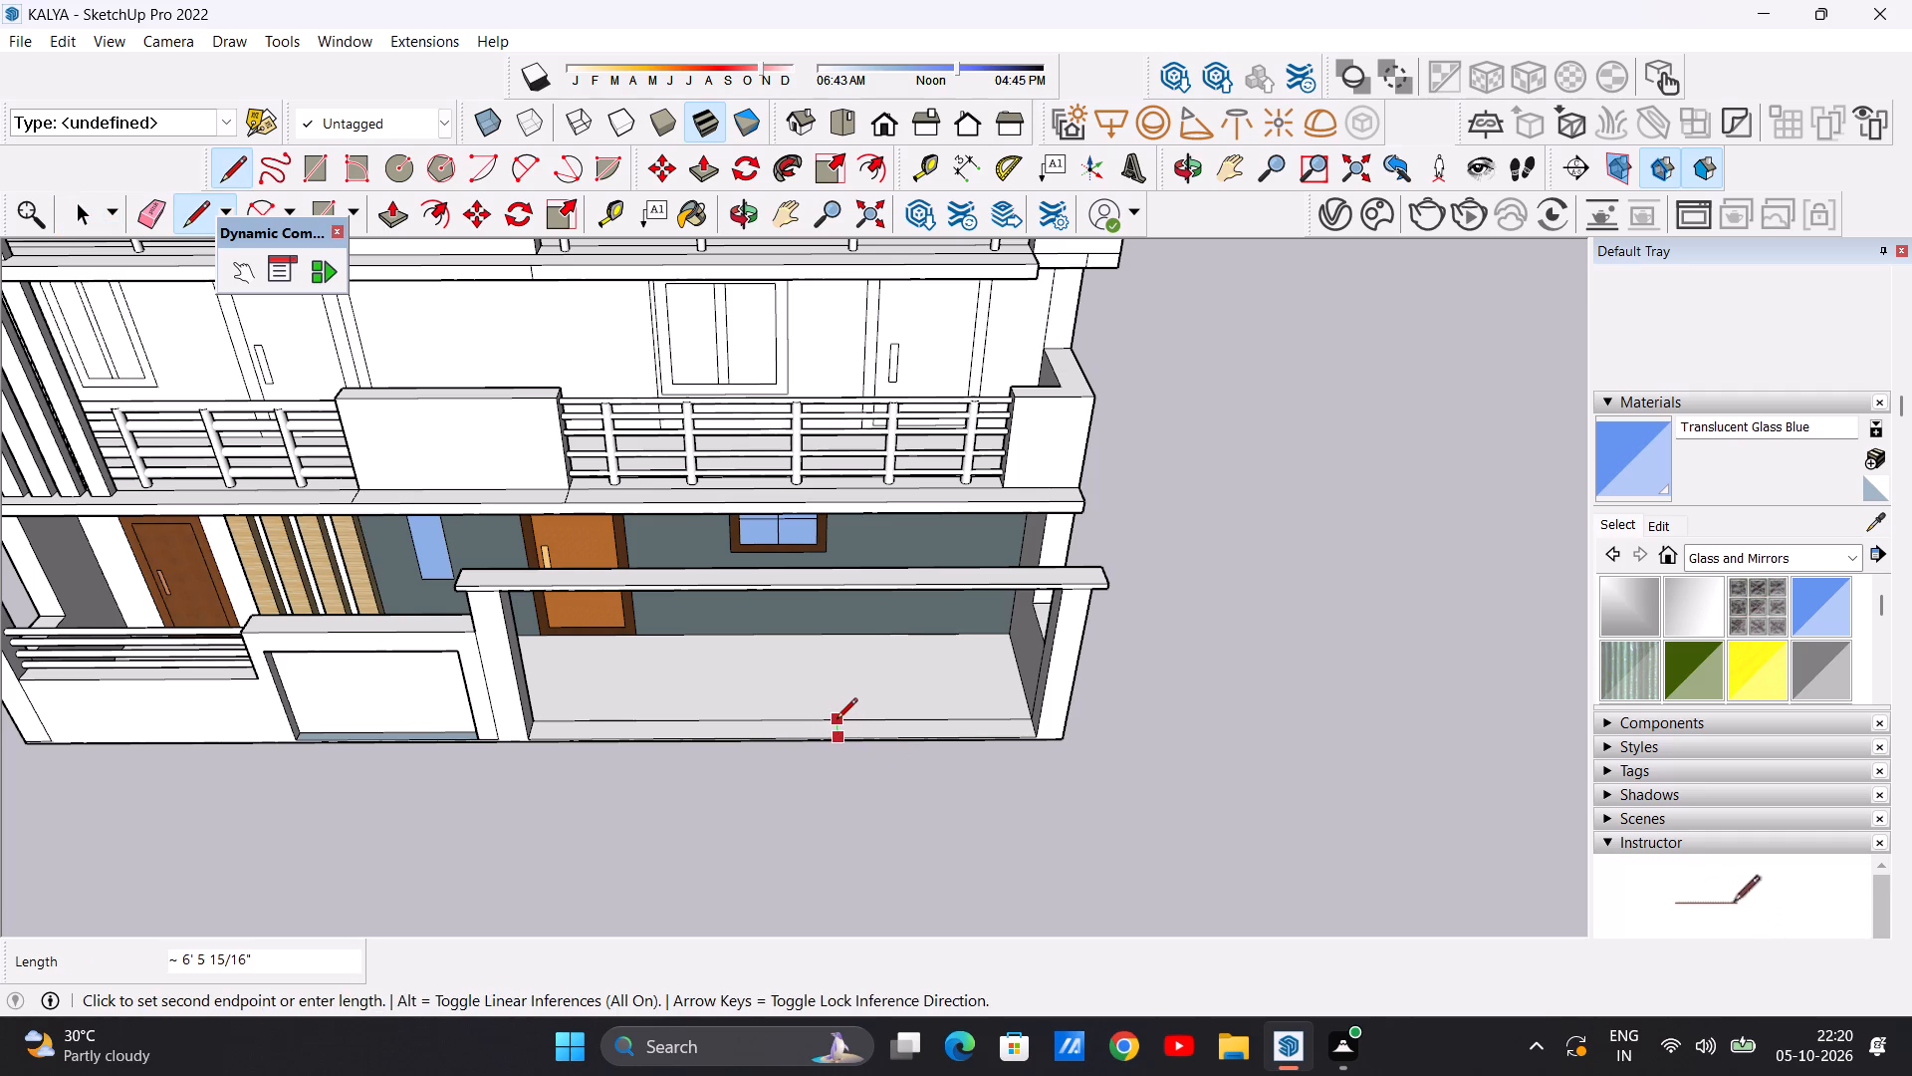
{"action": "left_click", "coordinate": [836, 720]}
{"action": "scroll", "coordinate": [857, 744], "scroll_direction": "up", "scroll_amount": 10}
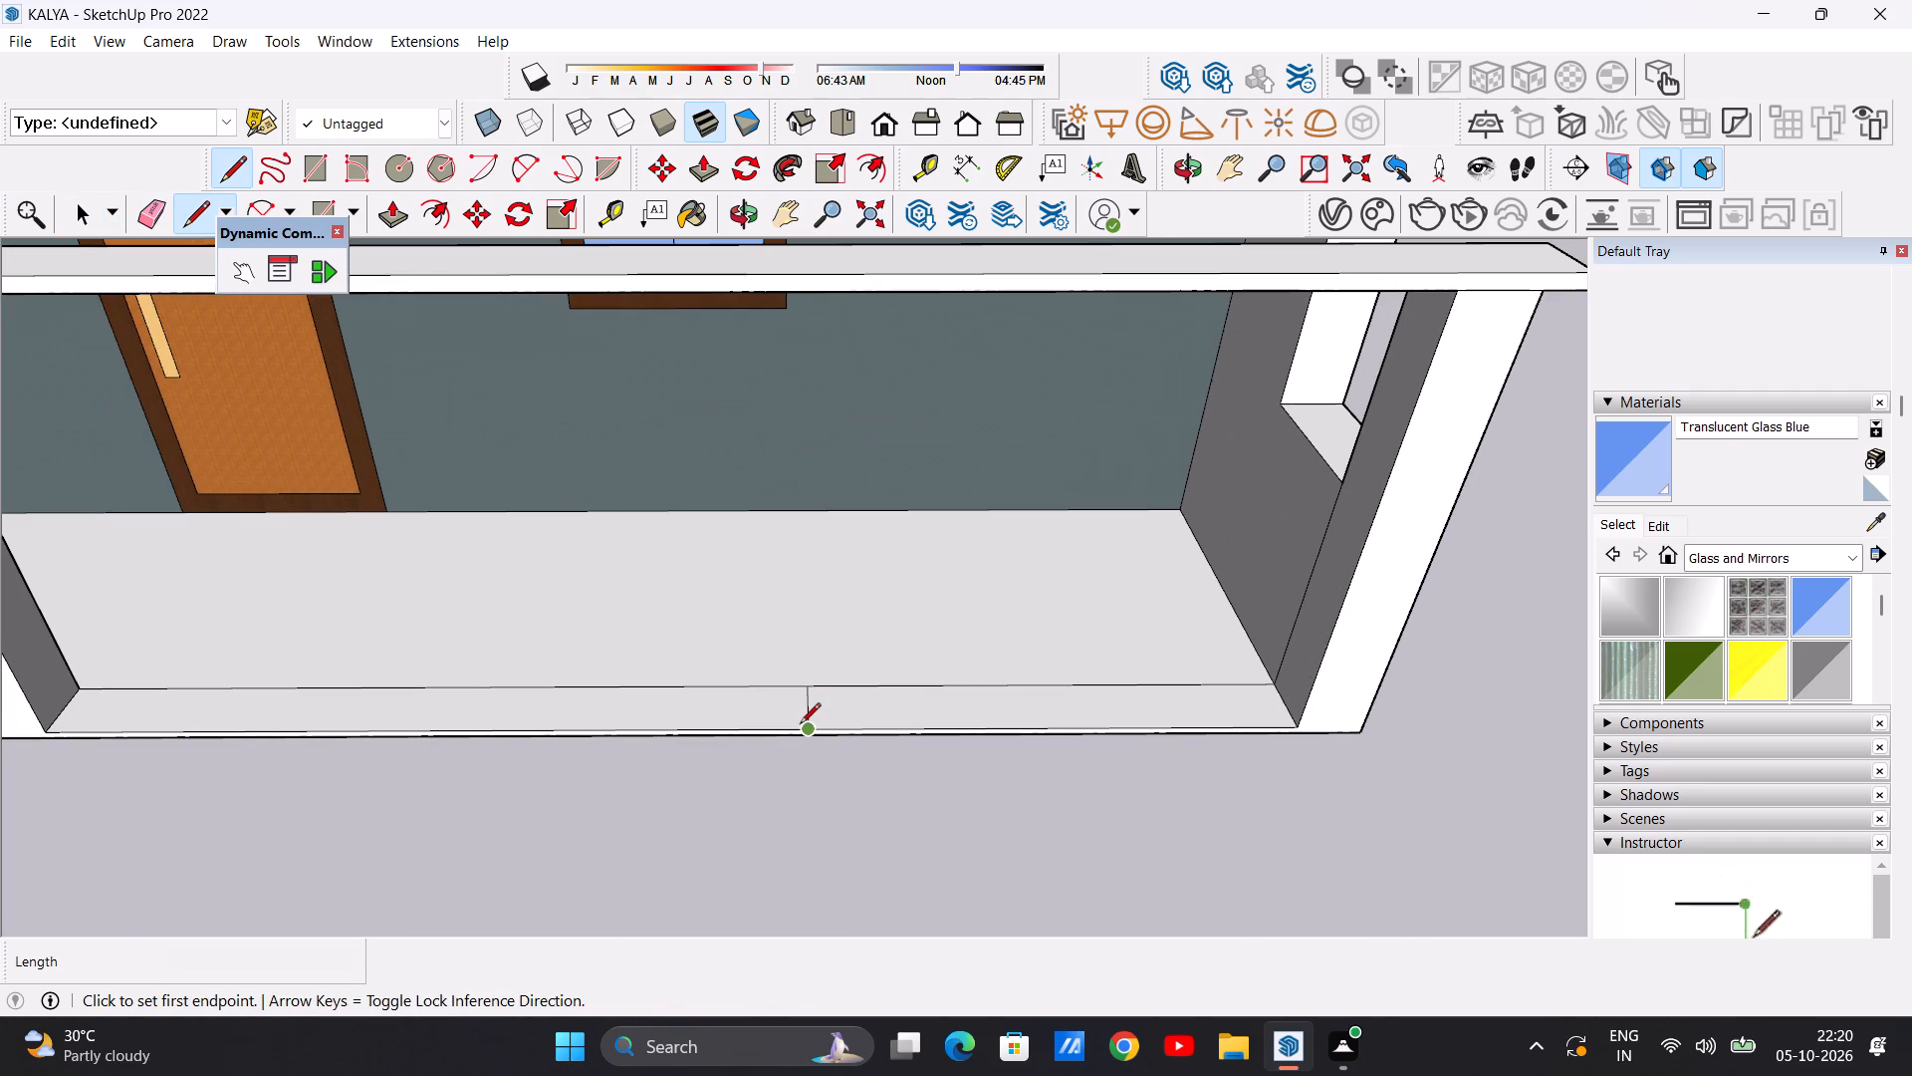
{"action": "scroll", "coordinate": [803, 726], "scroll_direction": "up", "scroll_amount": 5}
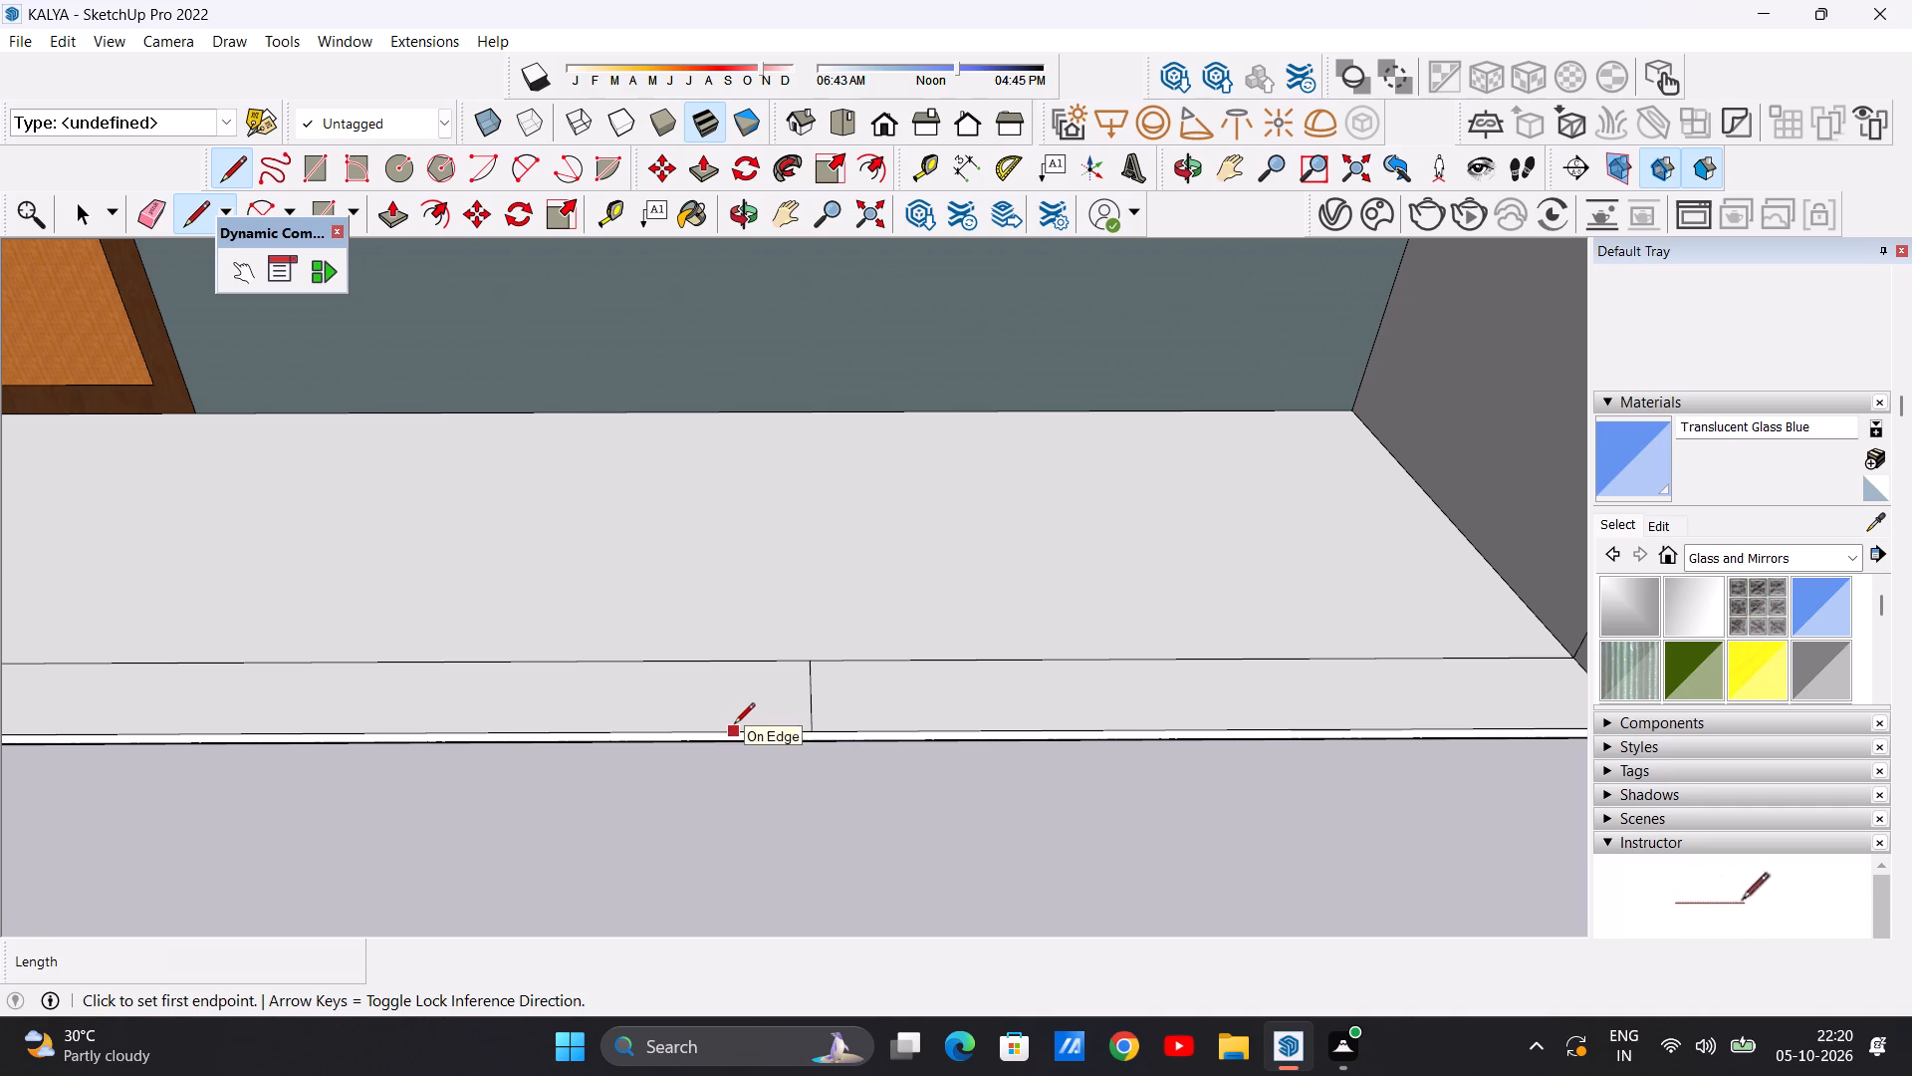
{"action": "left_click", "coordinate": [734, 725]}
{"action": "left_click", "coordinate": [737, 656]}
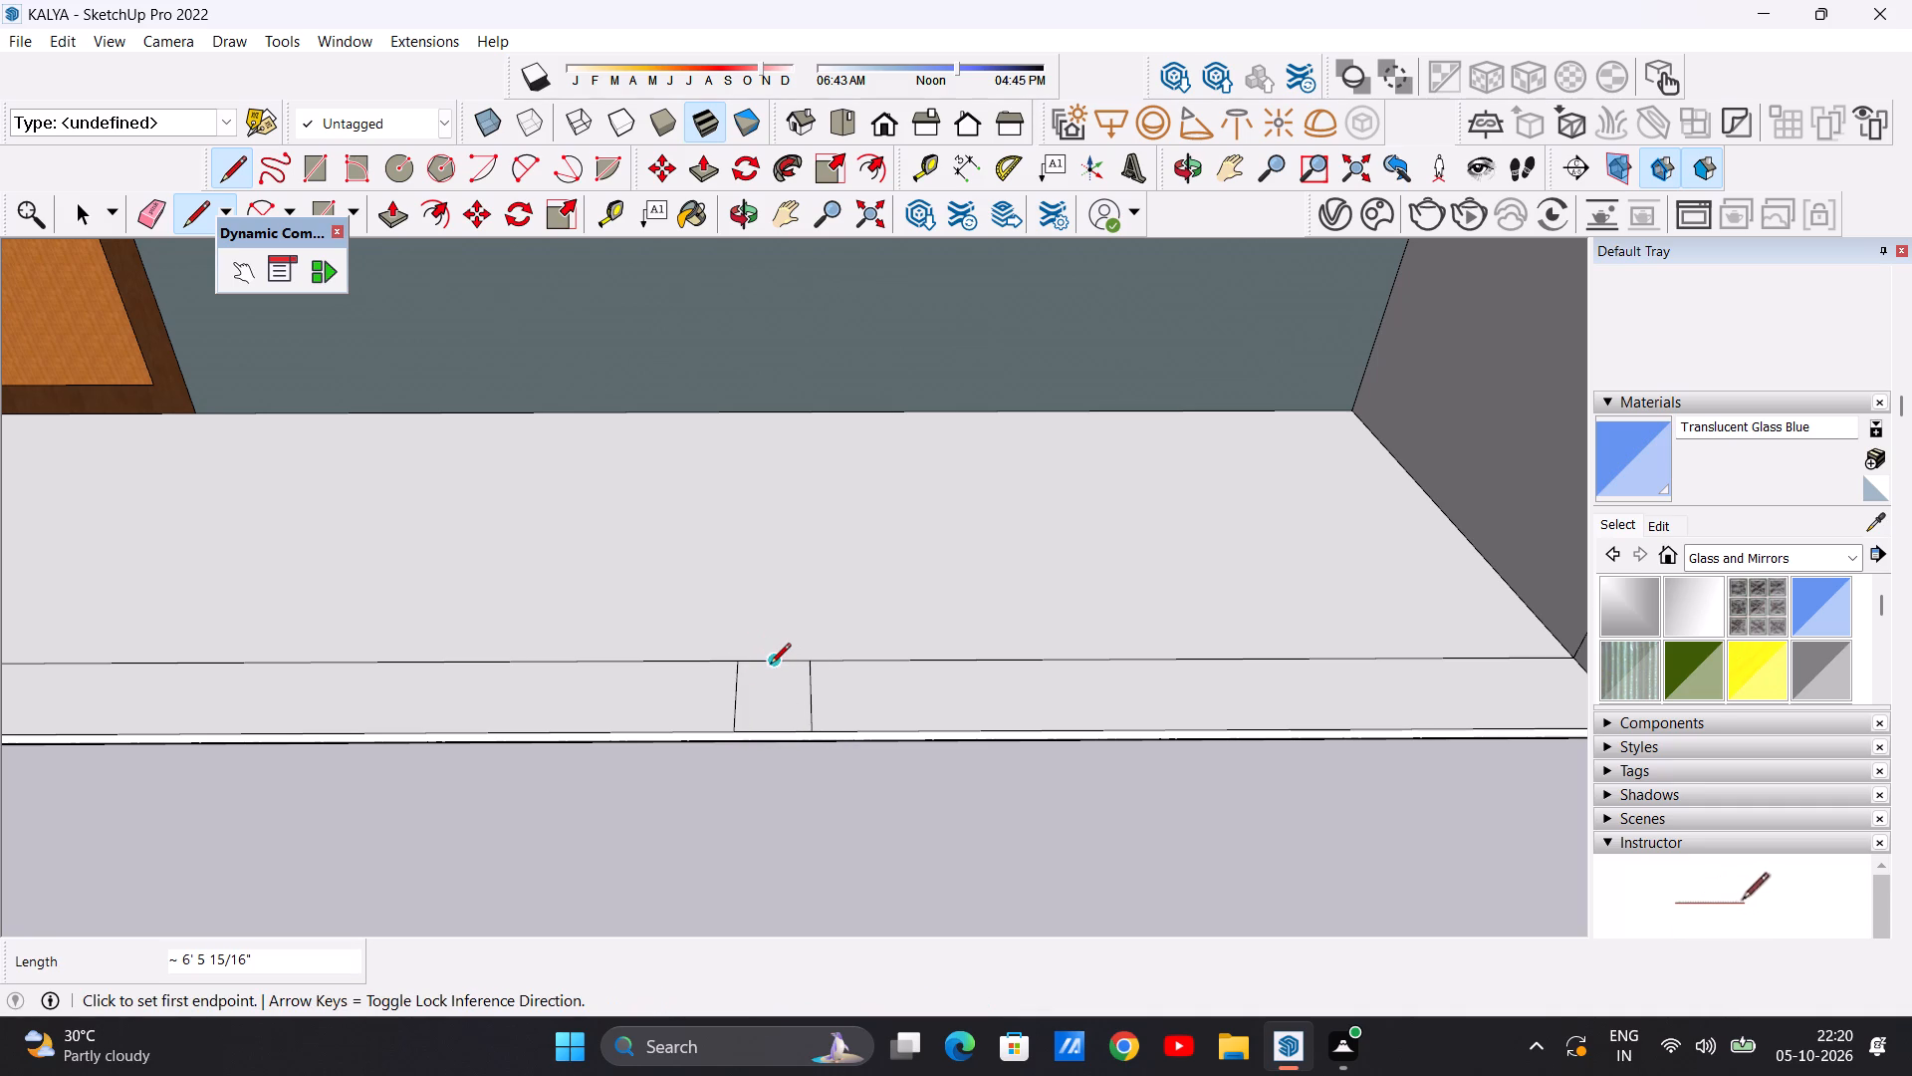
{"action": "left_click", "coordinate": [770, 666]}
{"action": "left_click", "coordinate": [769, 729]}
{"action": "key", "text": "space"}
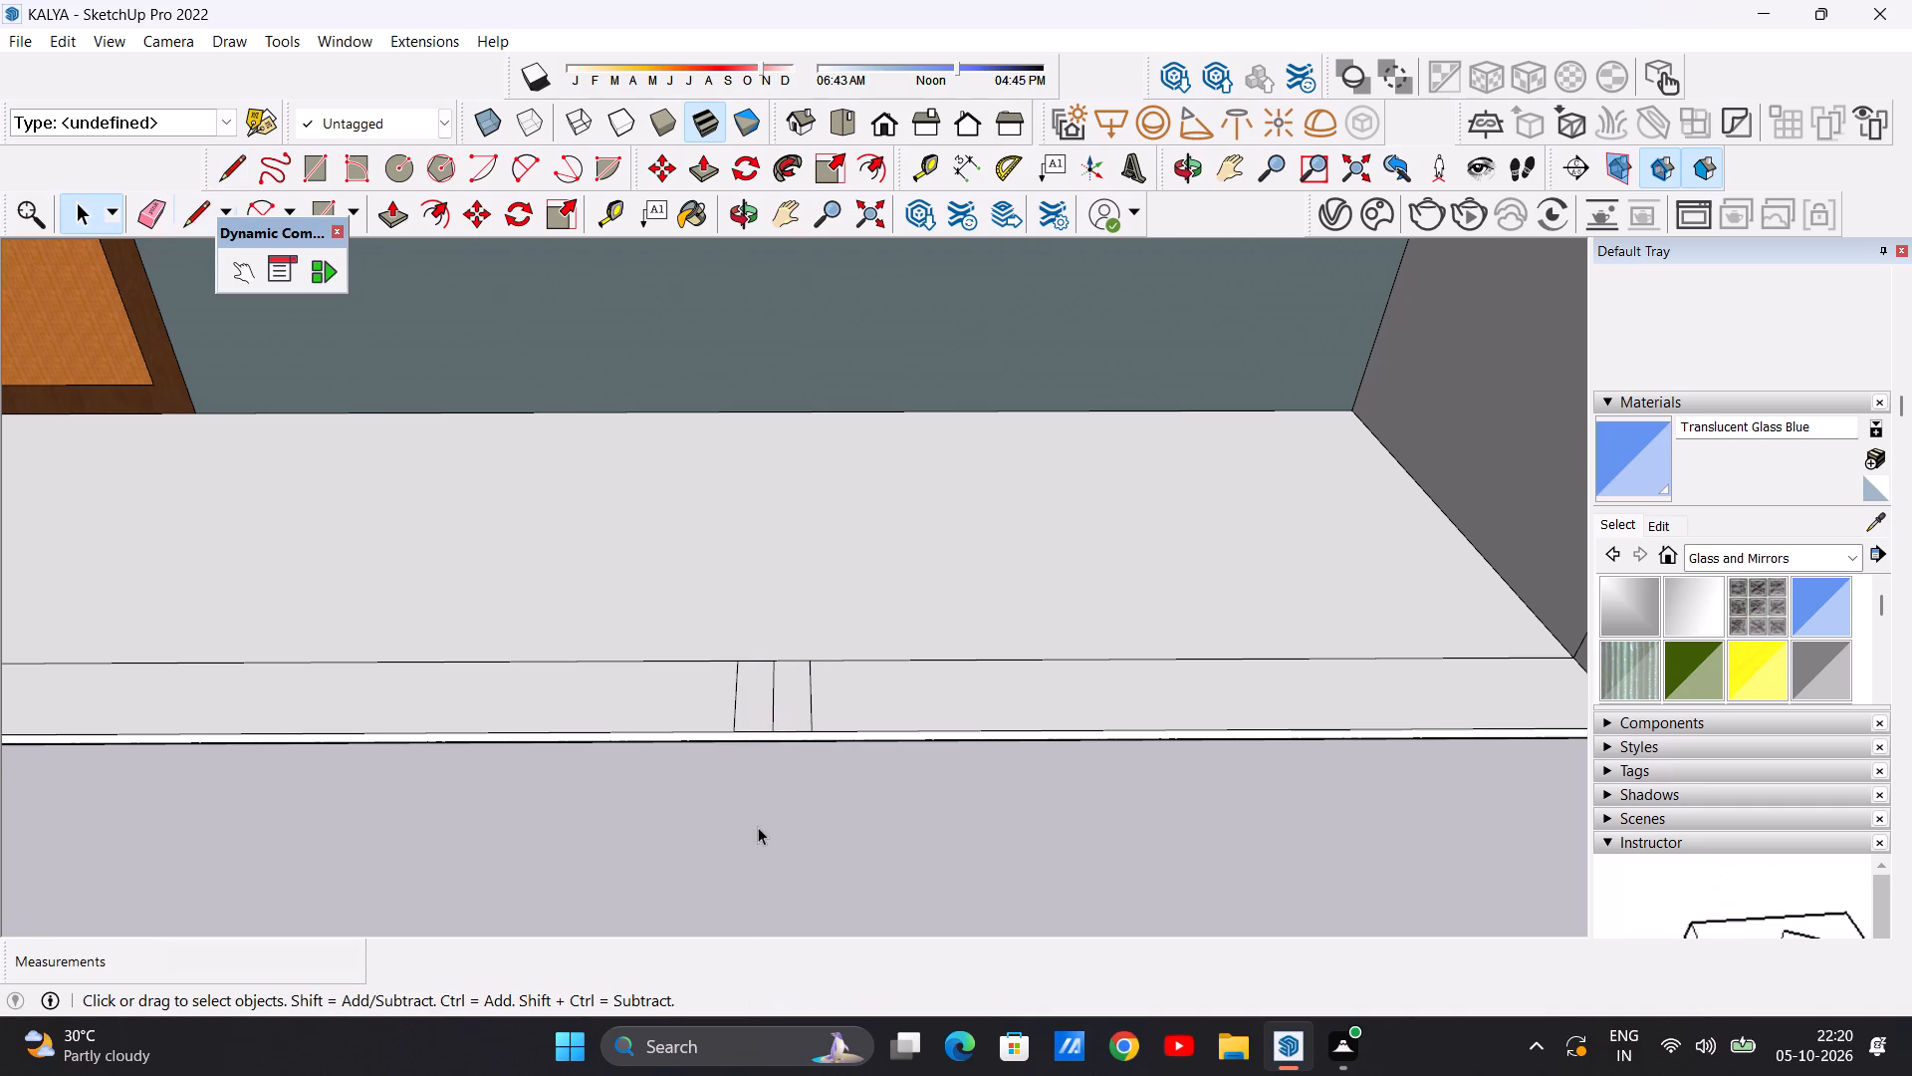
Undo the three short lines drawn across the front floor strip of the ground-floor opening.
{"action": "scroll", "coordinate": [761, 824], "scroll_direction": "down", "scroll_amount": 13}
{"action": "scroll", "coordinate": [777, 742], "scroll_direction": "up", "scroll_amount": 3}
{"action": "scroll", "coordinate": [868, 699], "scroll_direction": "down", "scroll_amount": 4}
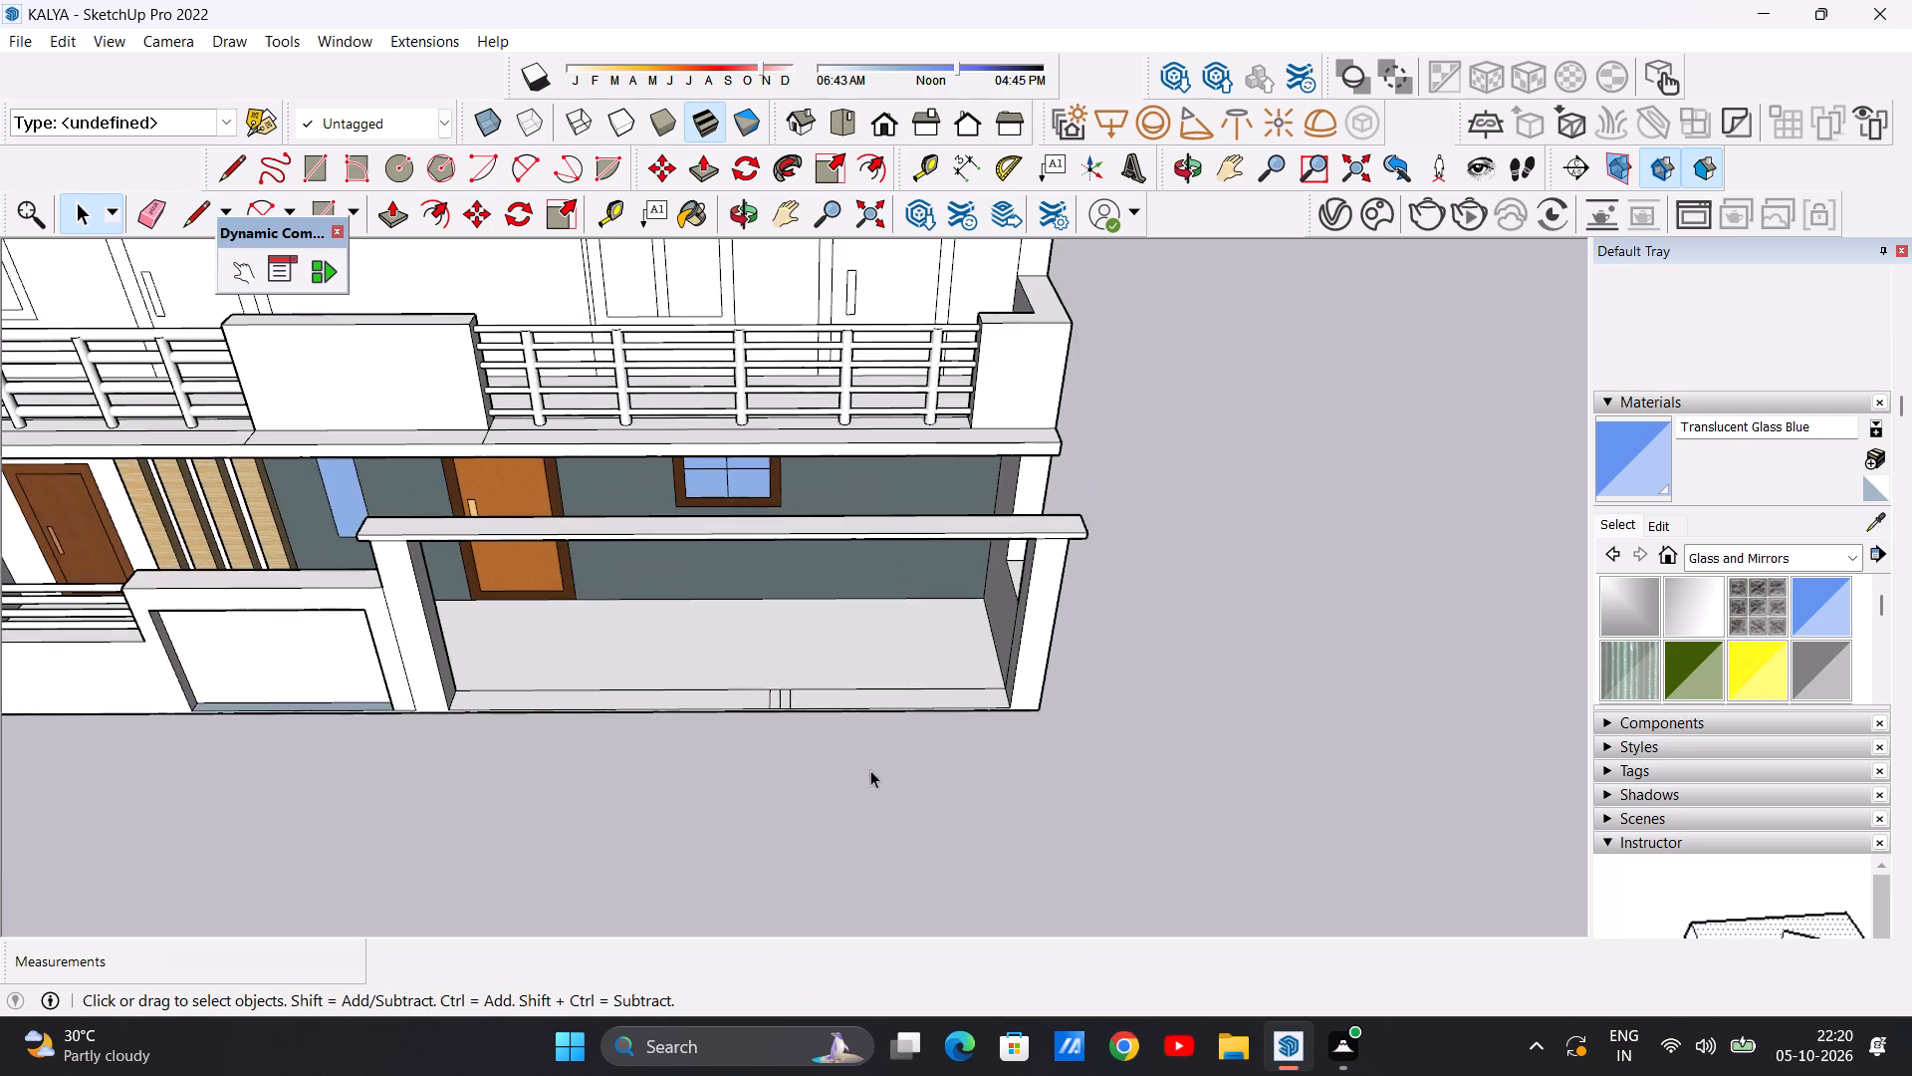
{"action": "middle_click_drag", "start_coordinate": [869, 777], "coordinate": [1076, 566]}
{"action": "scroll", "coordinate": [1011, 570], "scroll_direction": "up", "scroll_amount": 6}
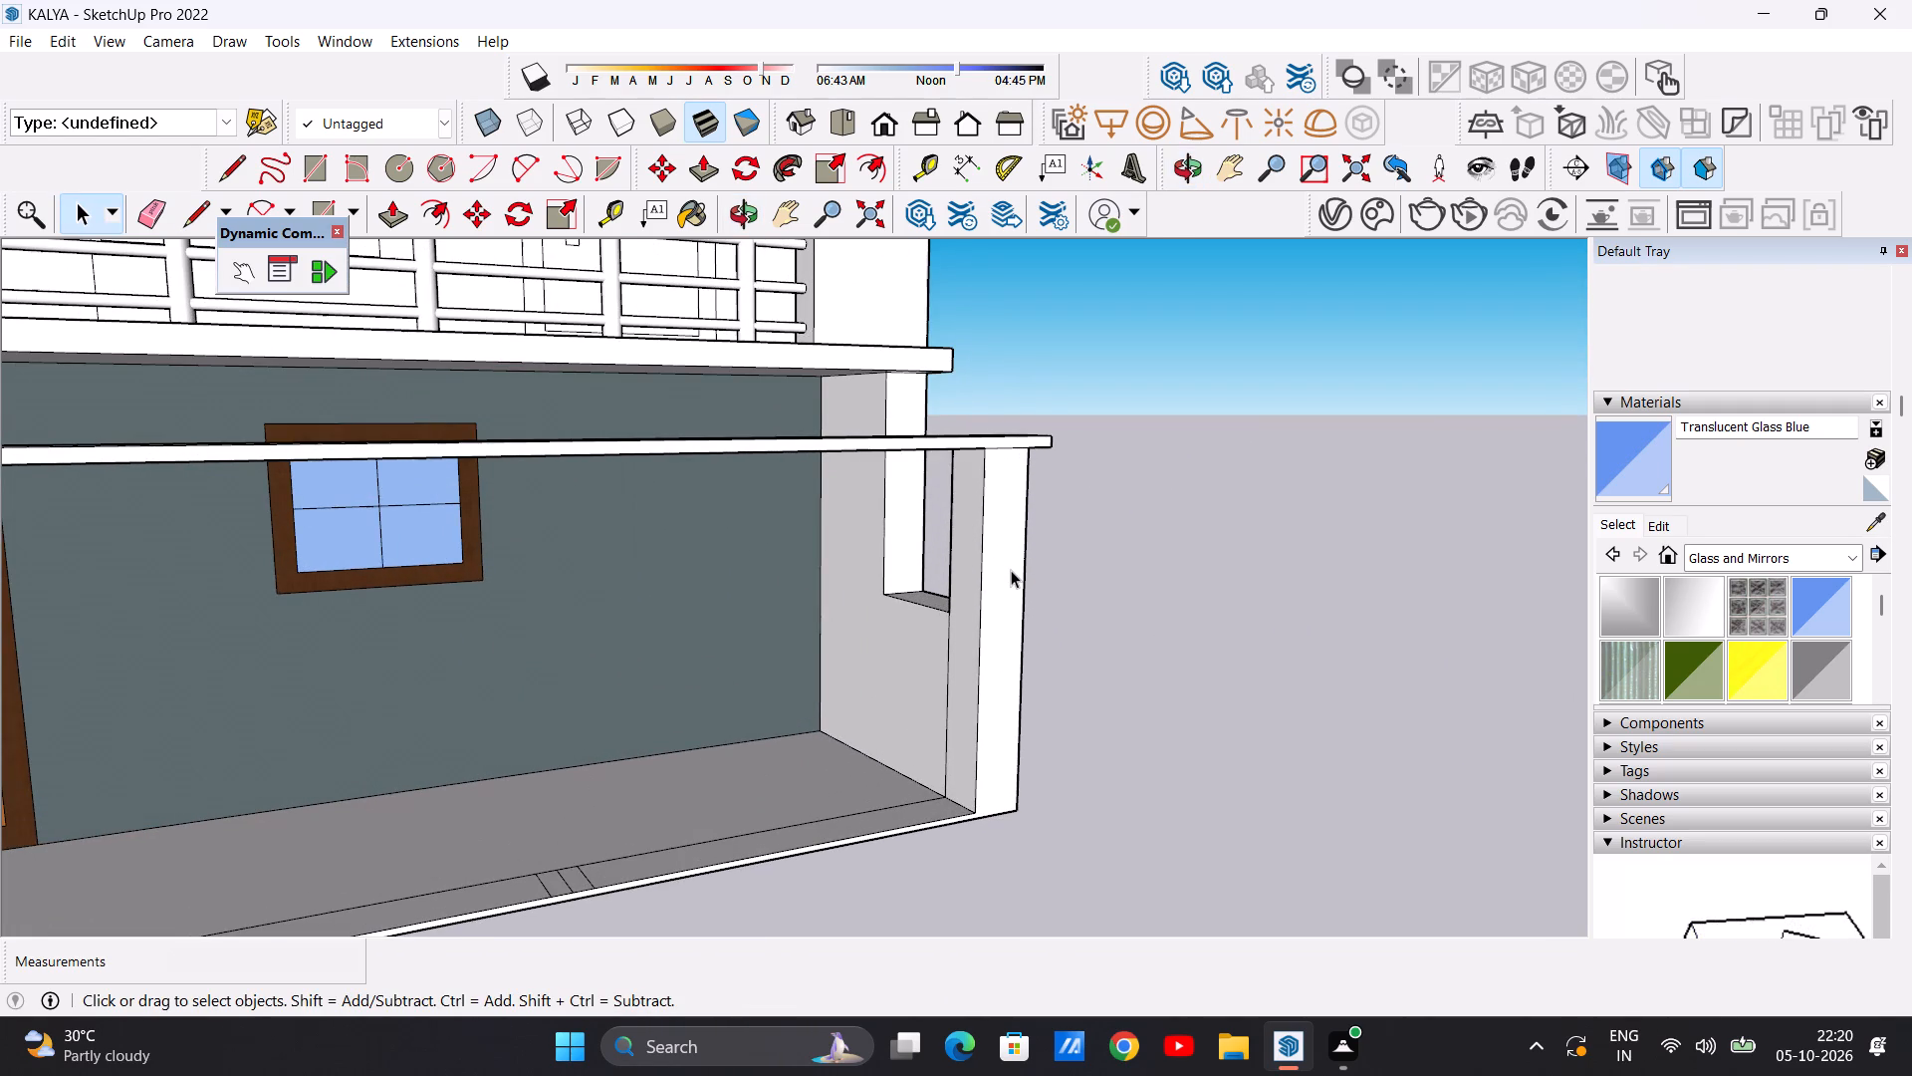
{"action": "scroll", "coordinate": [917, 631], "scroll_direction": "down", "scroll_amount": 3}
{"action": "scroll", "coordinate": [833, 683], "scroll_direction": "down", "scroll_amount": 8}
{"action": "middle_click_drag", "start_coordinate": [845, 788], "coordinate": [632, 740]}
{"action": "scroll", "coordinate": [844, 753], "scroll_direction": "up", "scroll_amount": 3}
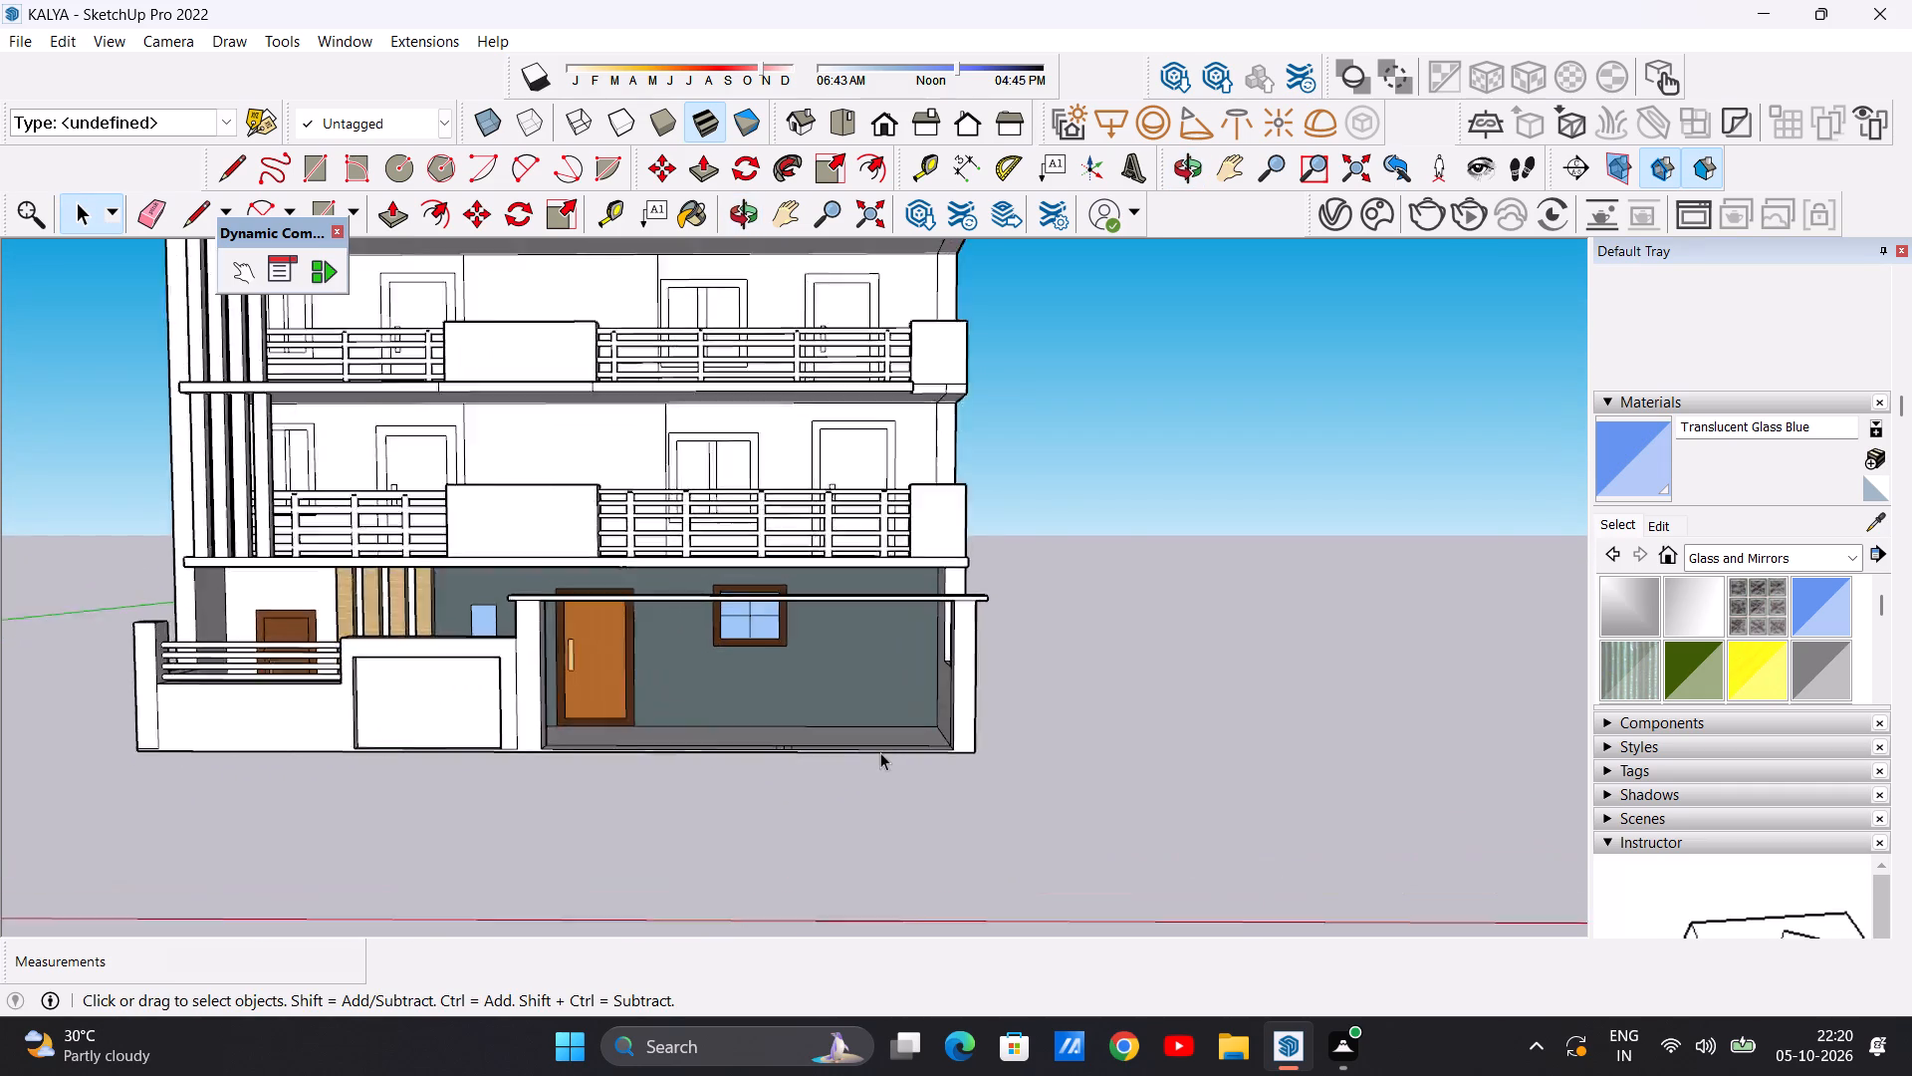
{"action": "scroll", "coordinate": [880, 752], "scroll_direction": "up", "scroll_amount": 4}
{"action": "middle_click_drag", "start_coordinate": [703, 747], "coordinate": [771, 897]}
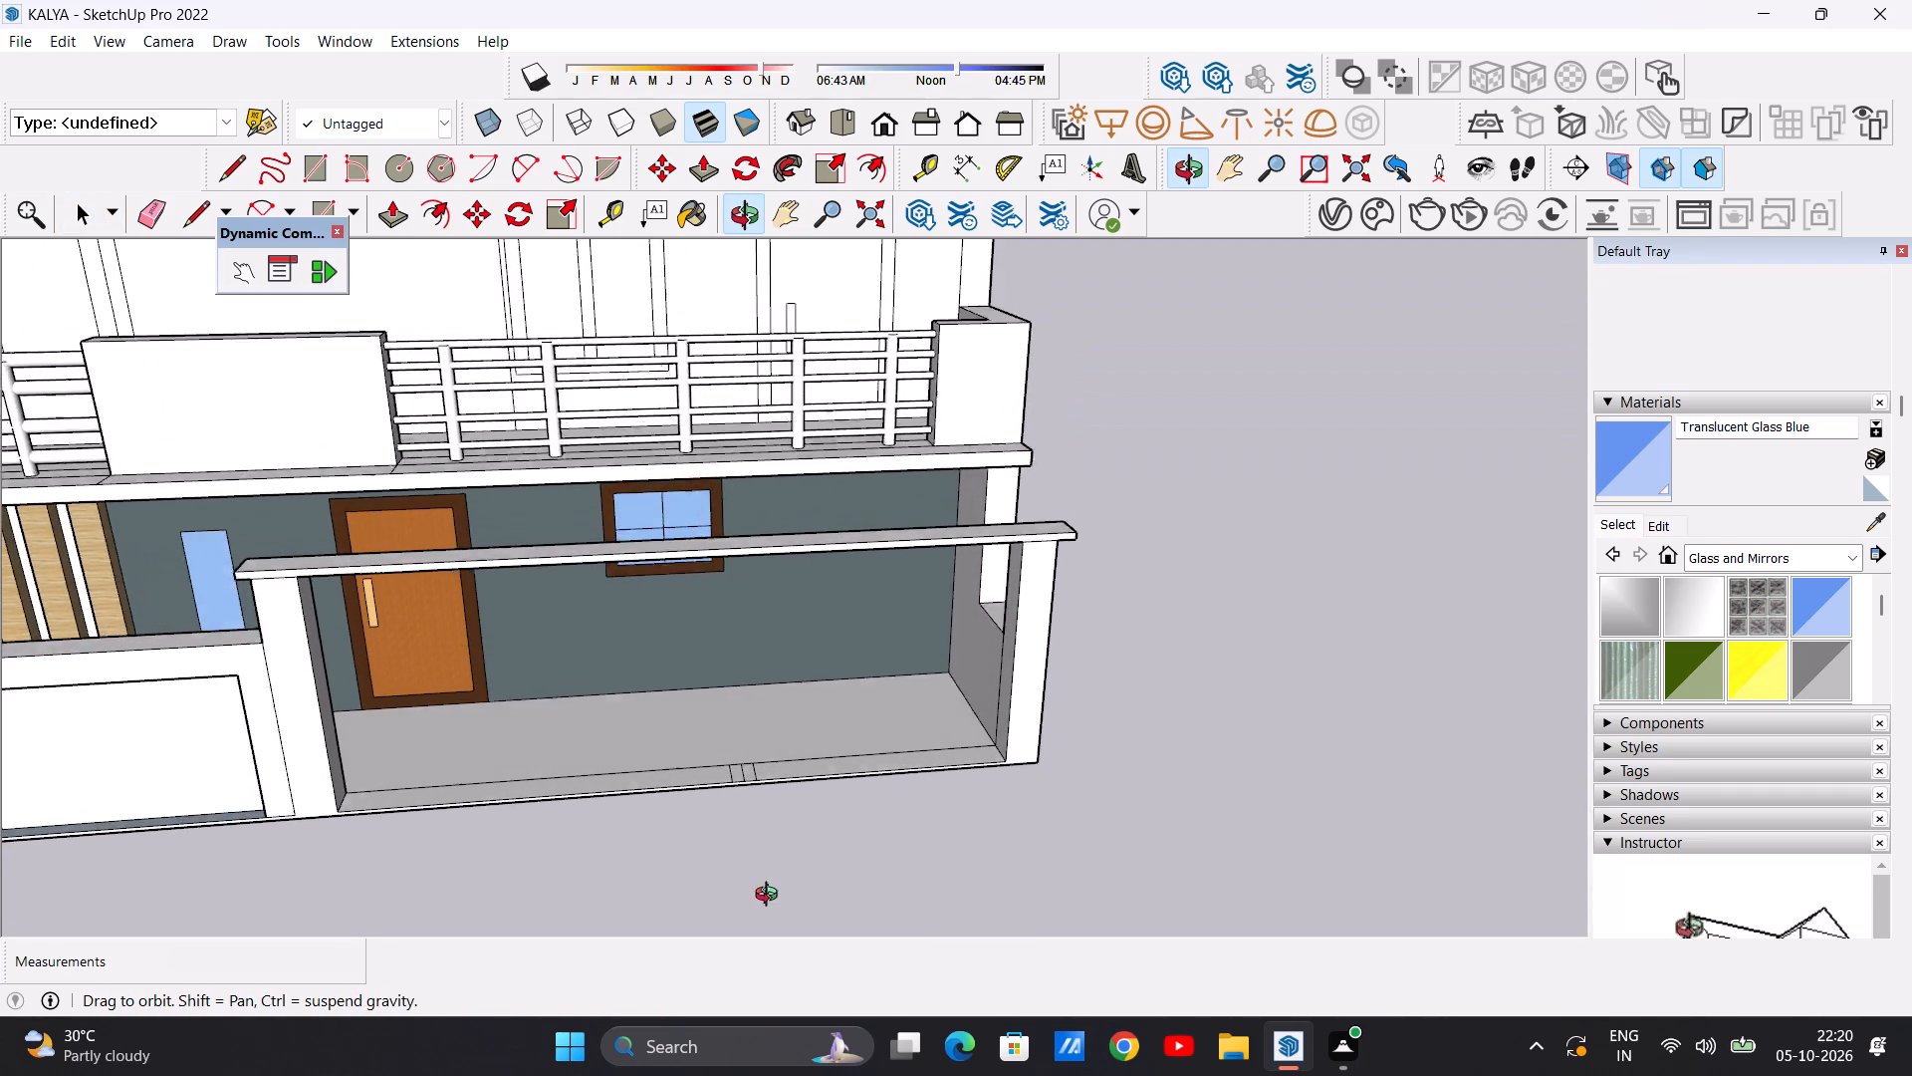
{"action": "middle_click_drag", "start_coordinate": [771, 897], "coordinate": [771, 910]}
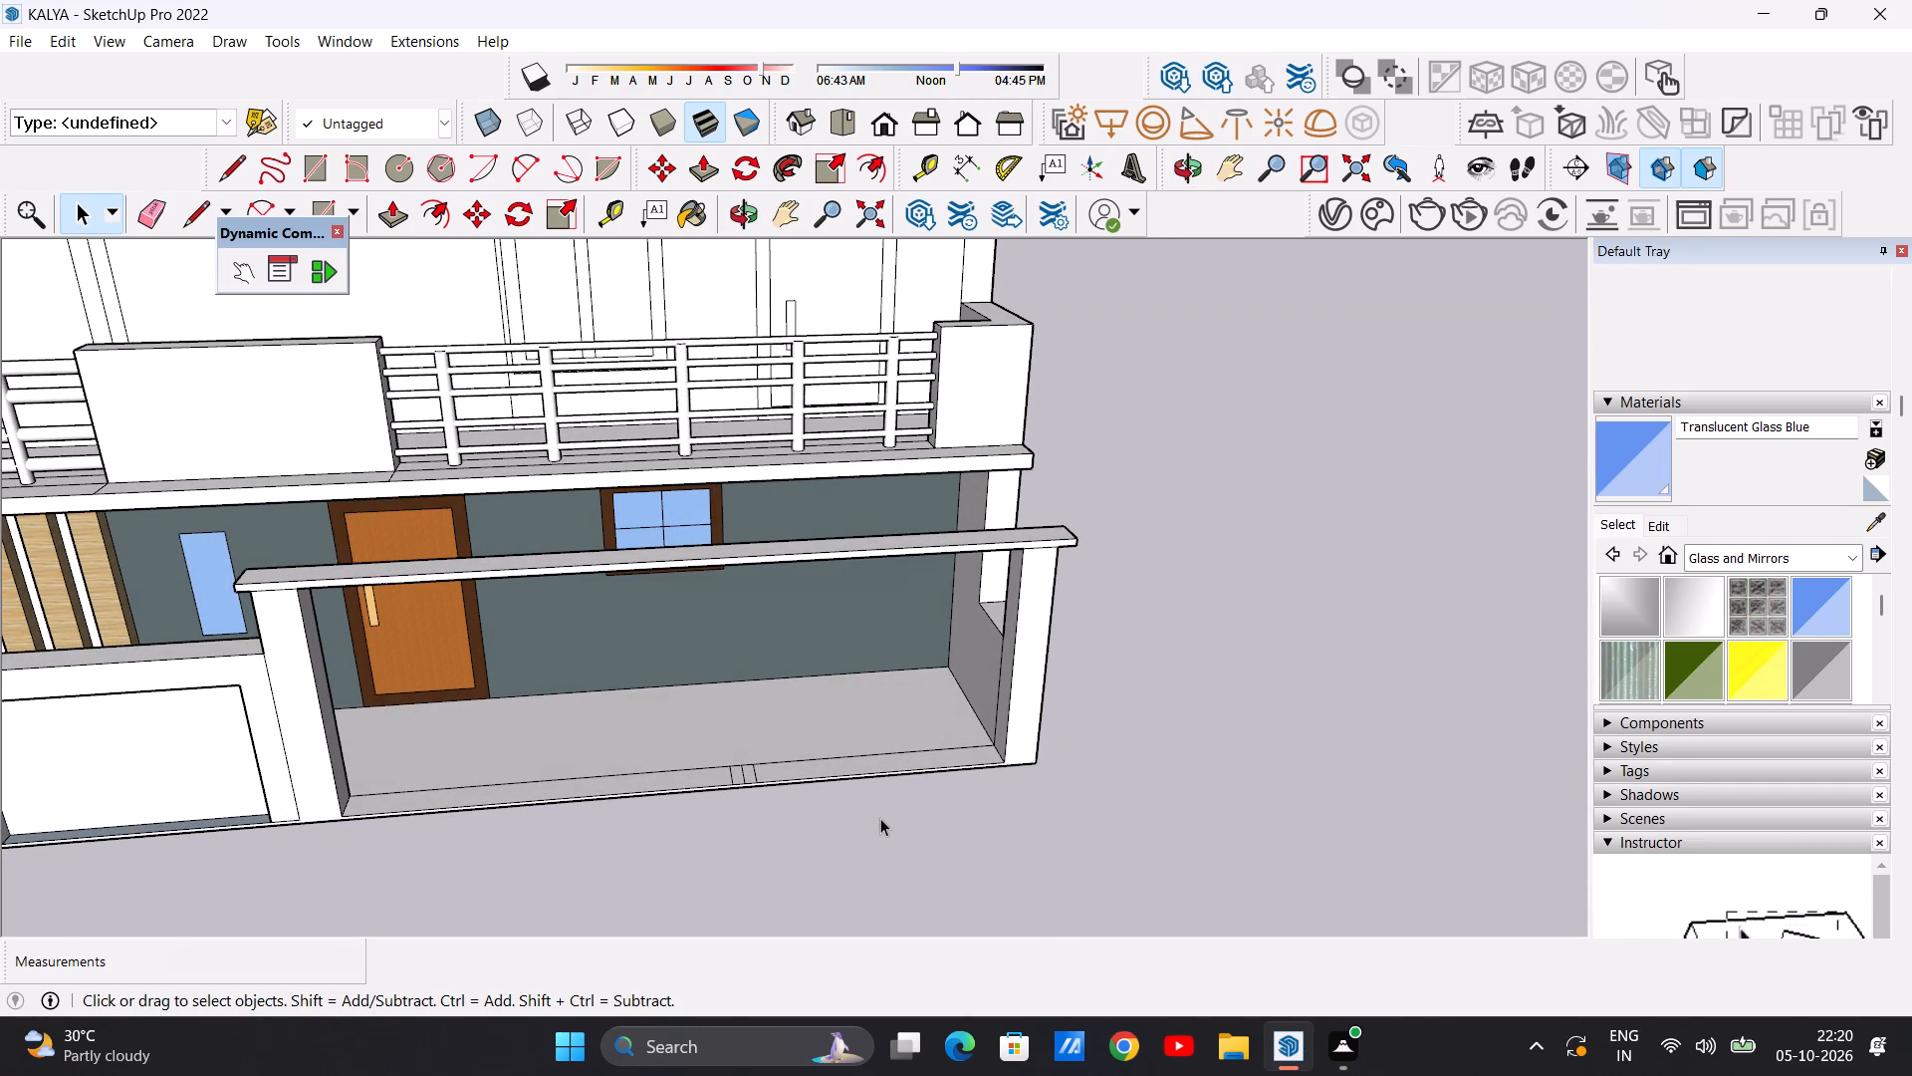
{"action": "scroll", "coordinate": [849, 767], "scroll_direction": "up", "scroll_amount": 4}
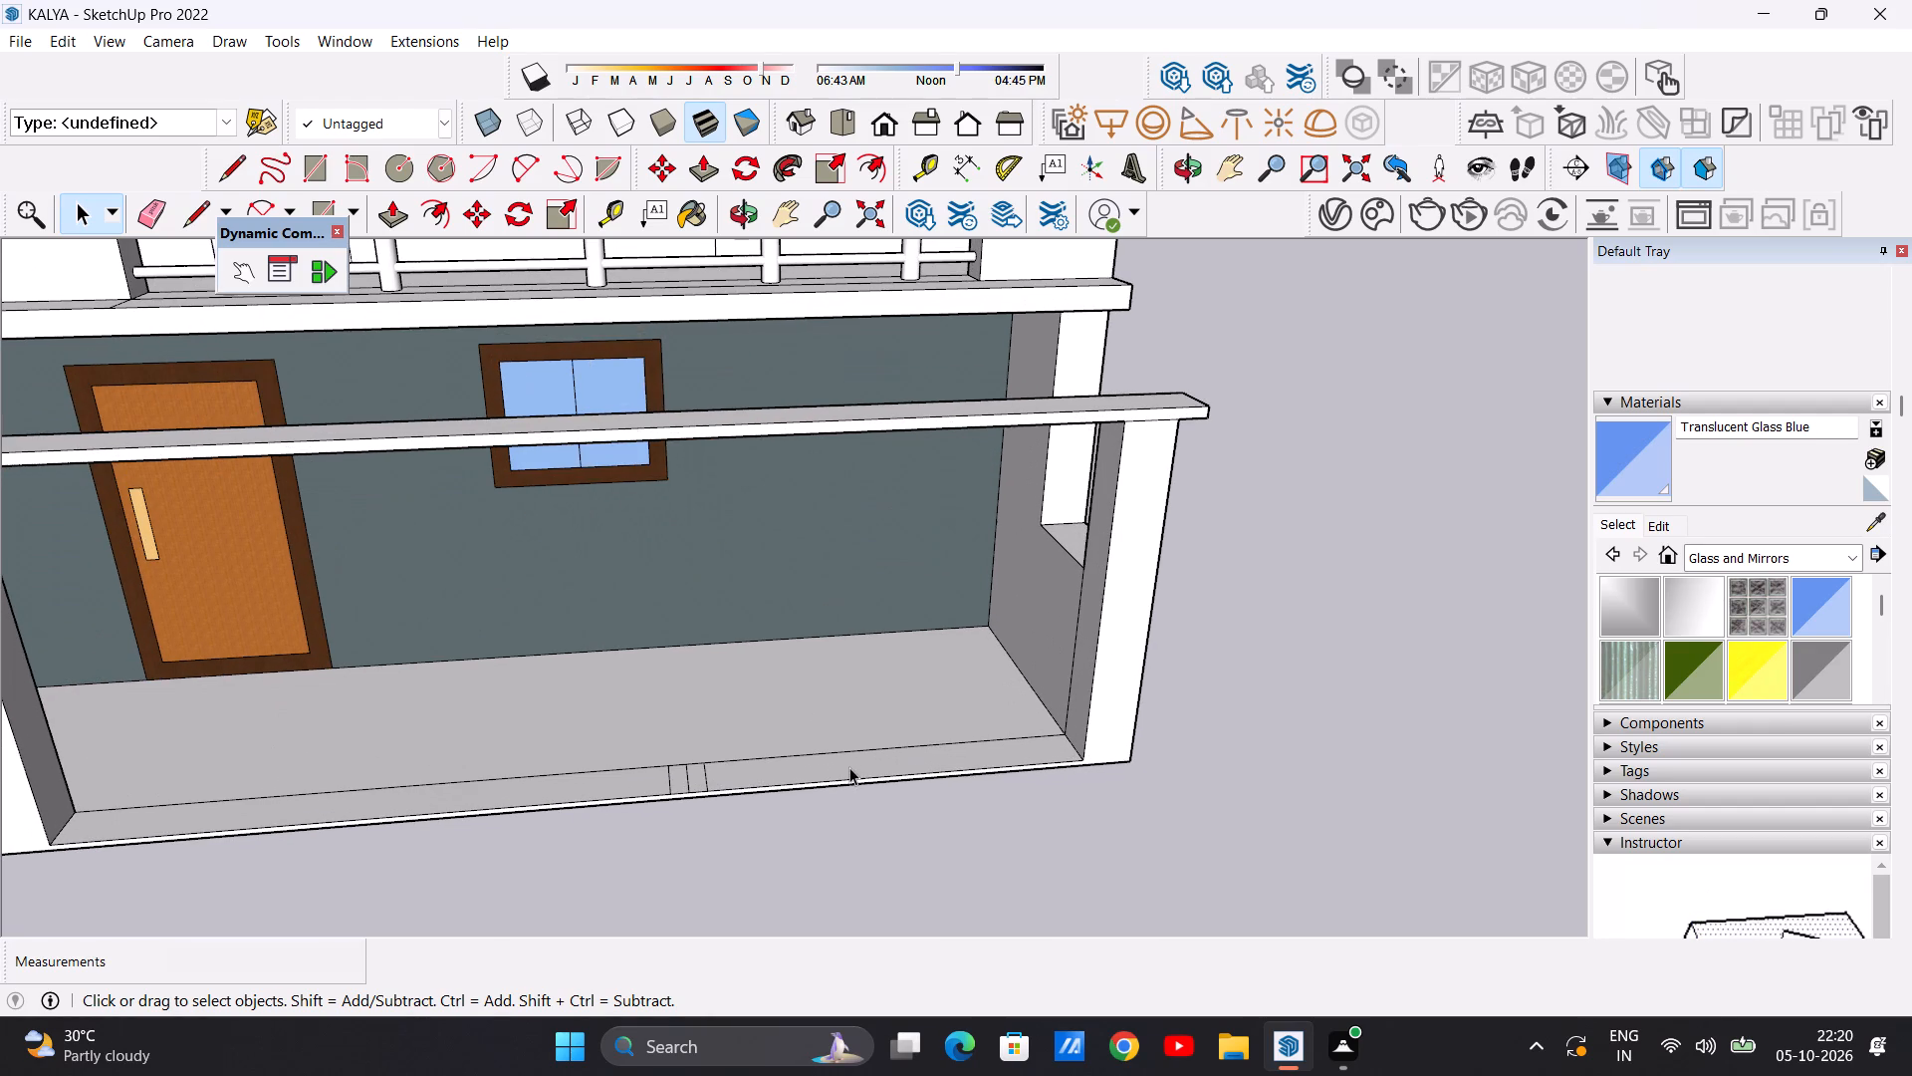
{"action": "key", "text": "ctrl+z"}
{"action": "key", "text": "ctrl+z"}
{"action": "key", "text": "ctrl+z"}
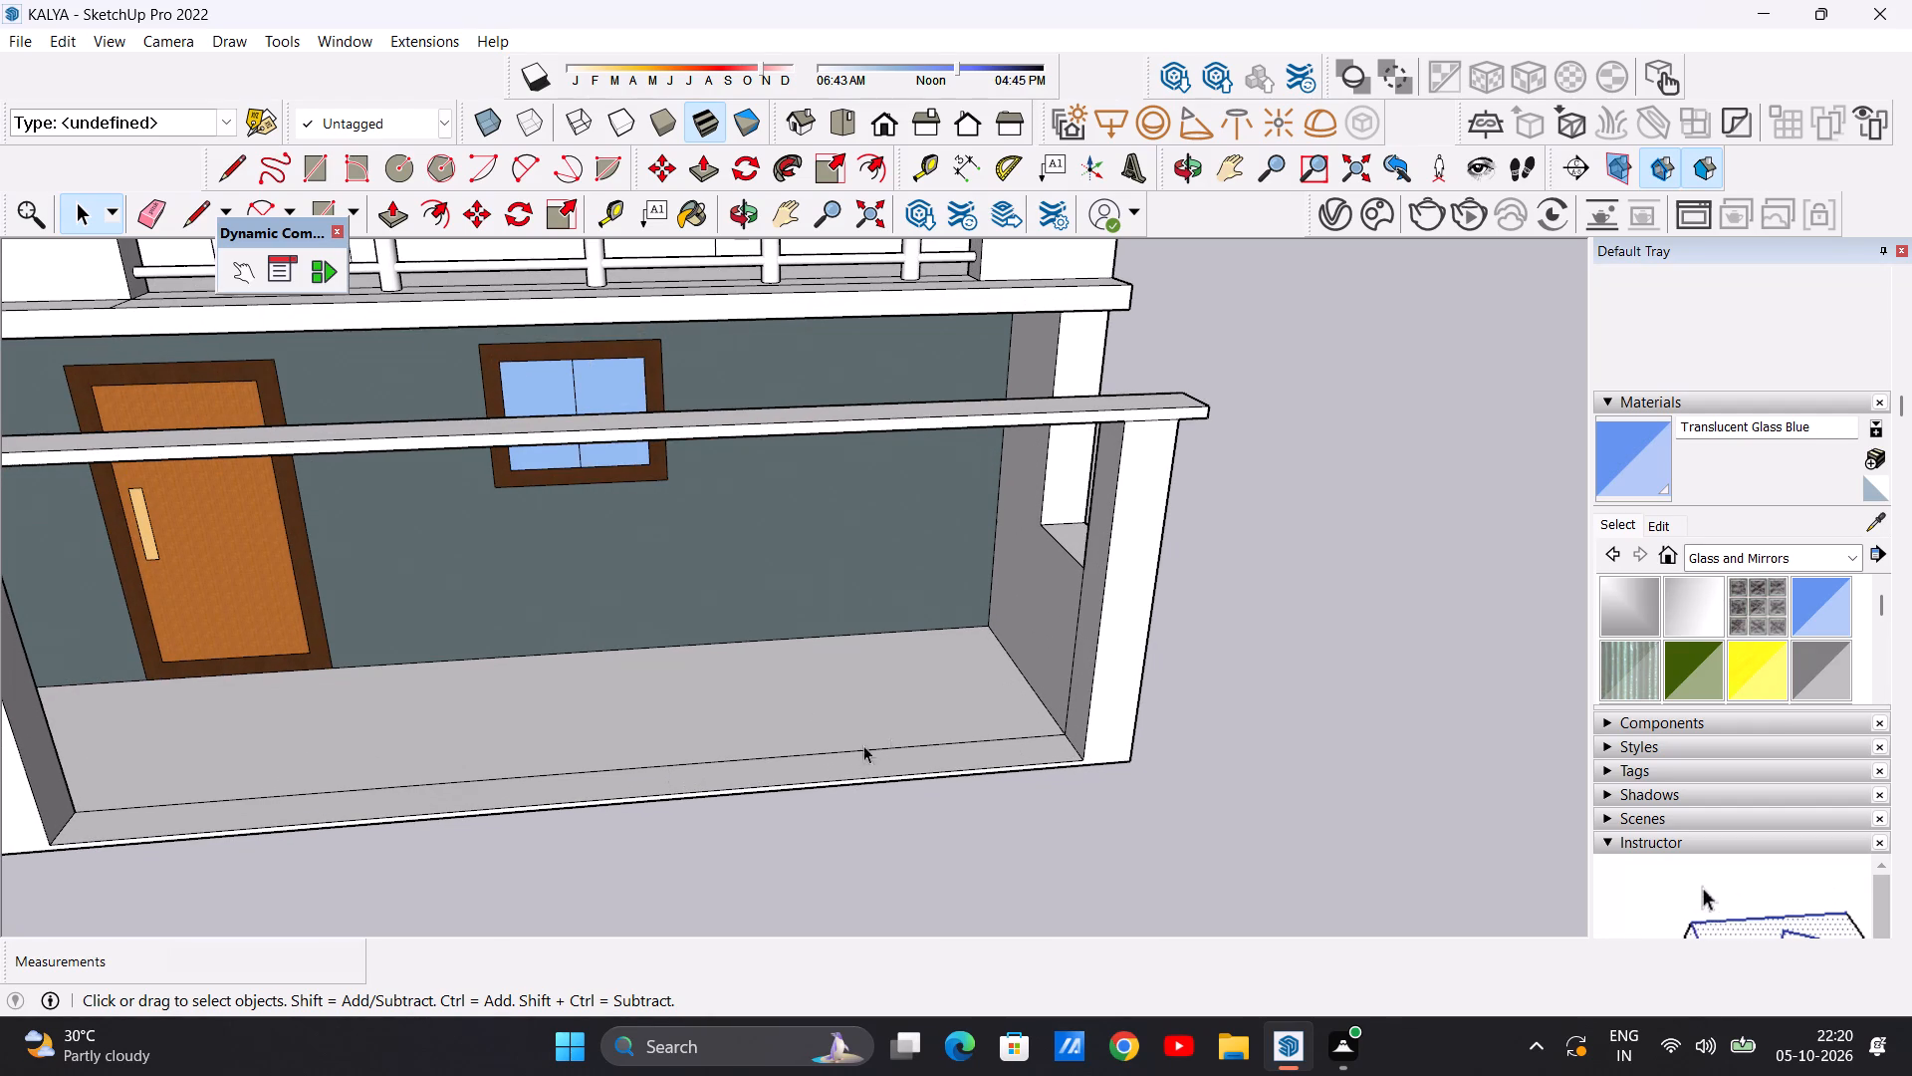
Draw two parallel lines about 6' 5 15/16" long on the end pillar's inner face, just above the ground-floor opening's floor.
{"action": "scroll", "coordinate": [1091, 737], "scroll_direction": "up", "scroll_amount": 7}
{"action": "key", "text": "l"}
{"action": "scroll", "coordinate": [1068, 740], "scroll_direction": "up", "scroll_amount": 2}
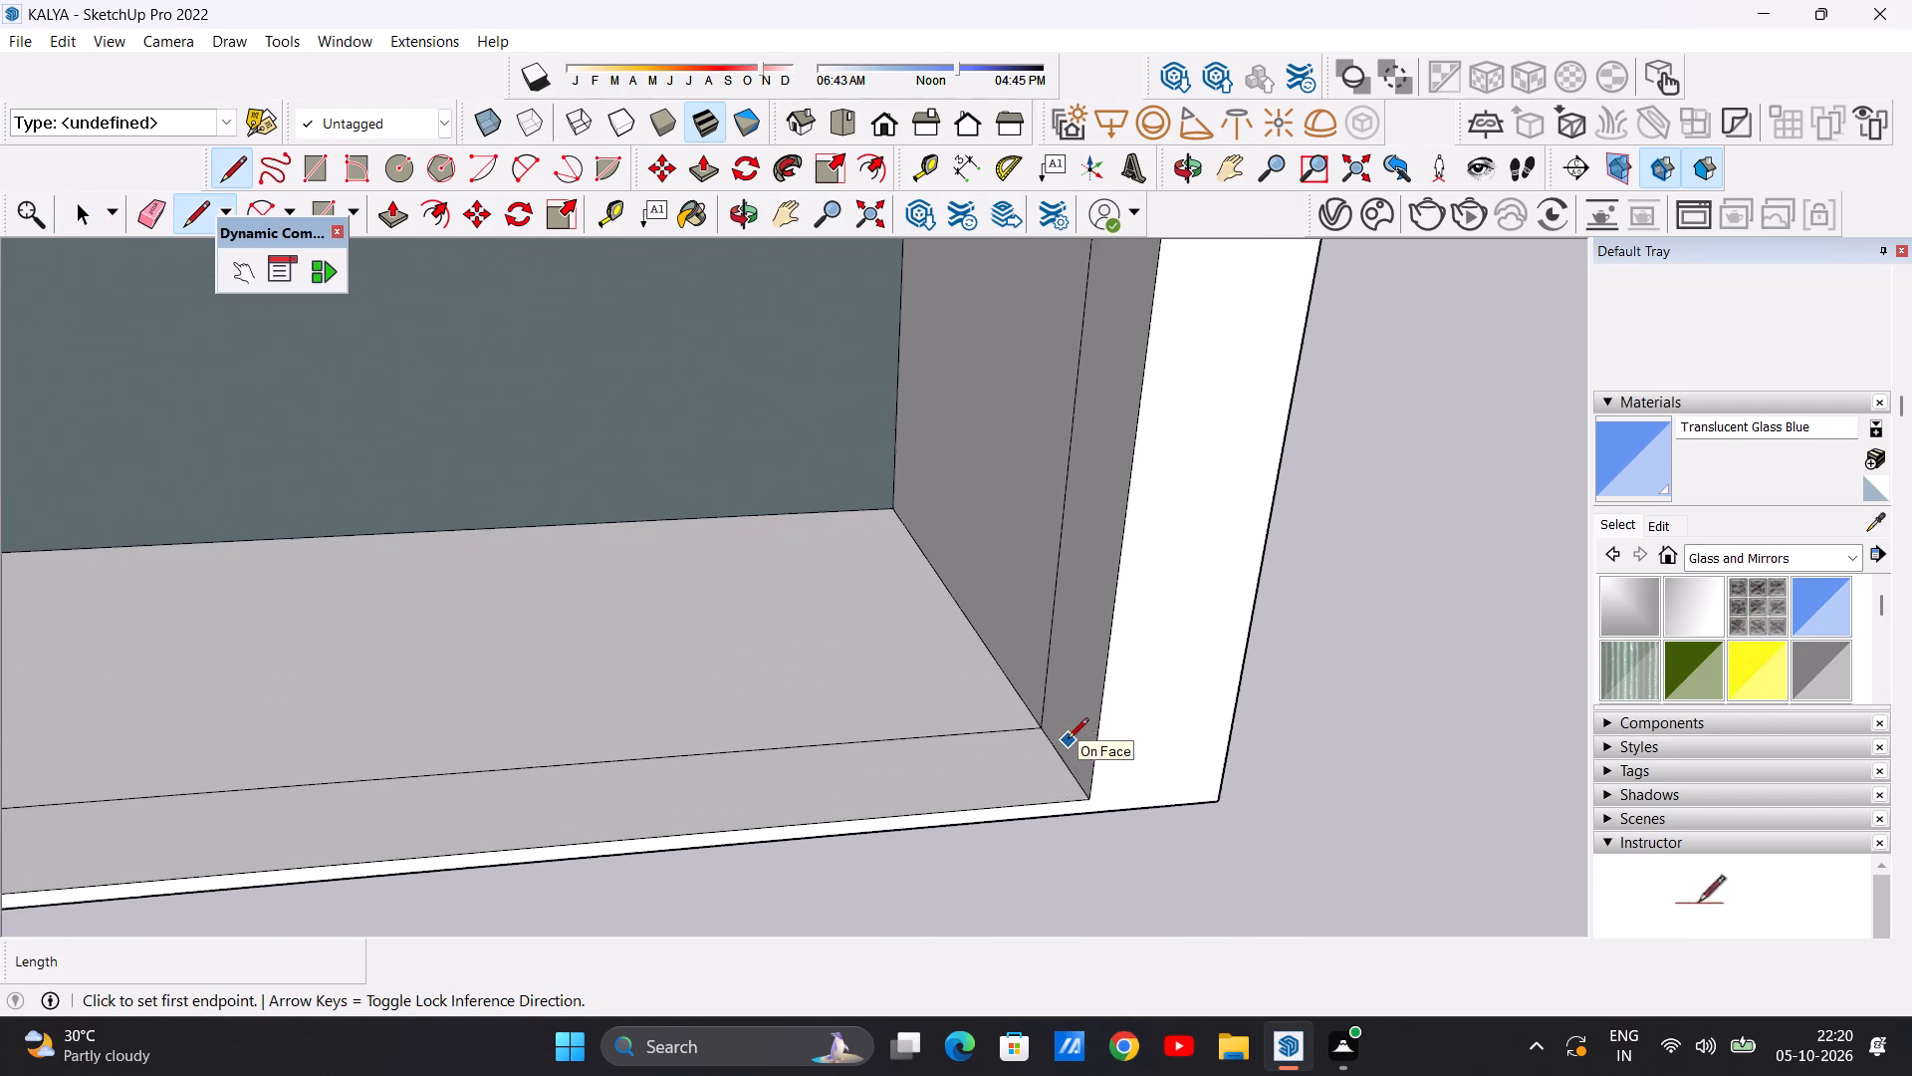
{"action": "scroll", "coordinate": [1068, 740], "scroll_direction": "up", "scroll_amount": 9}
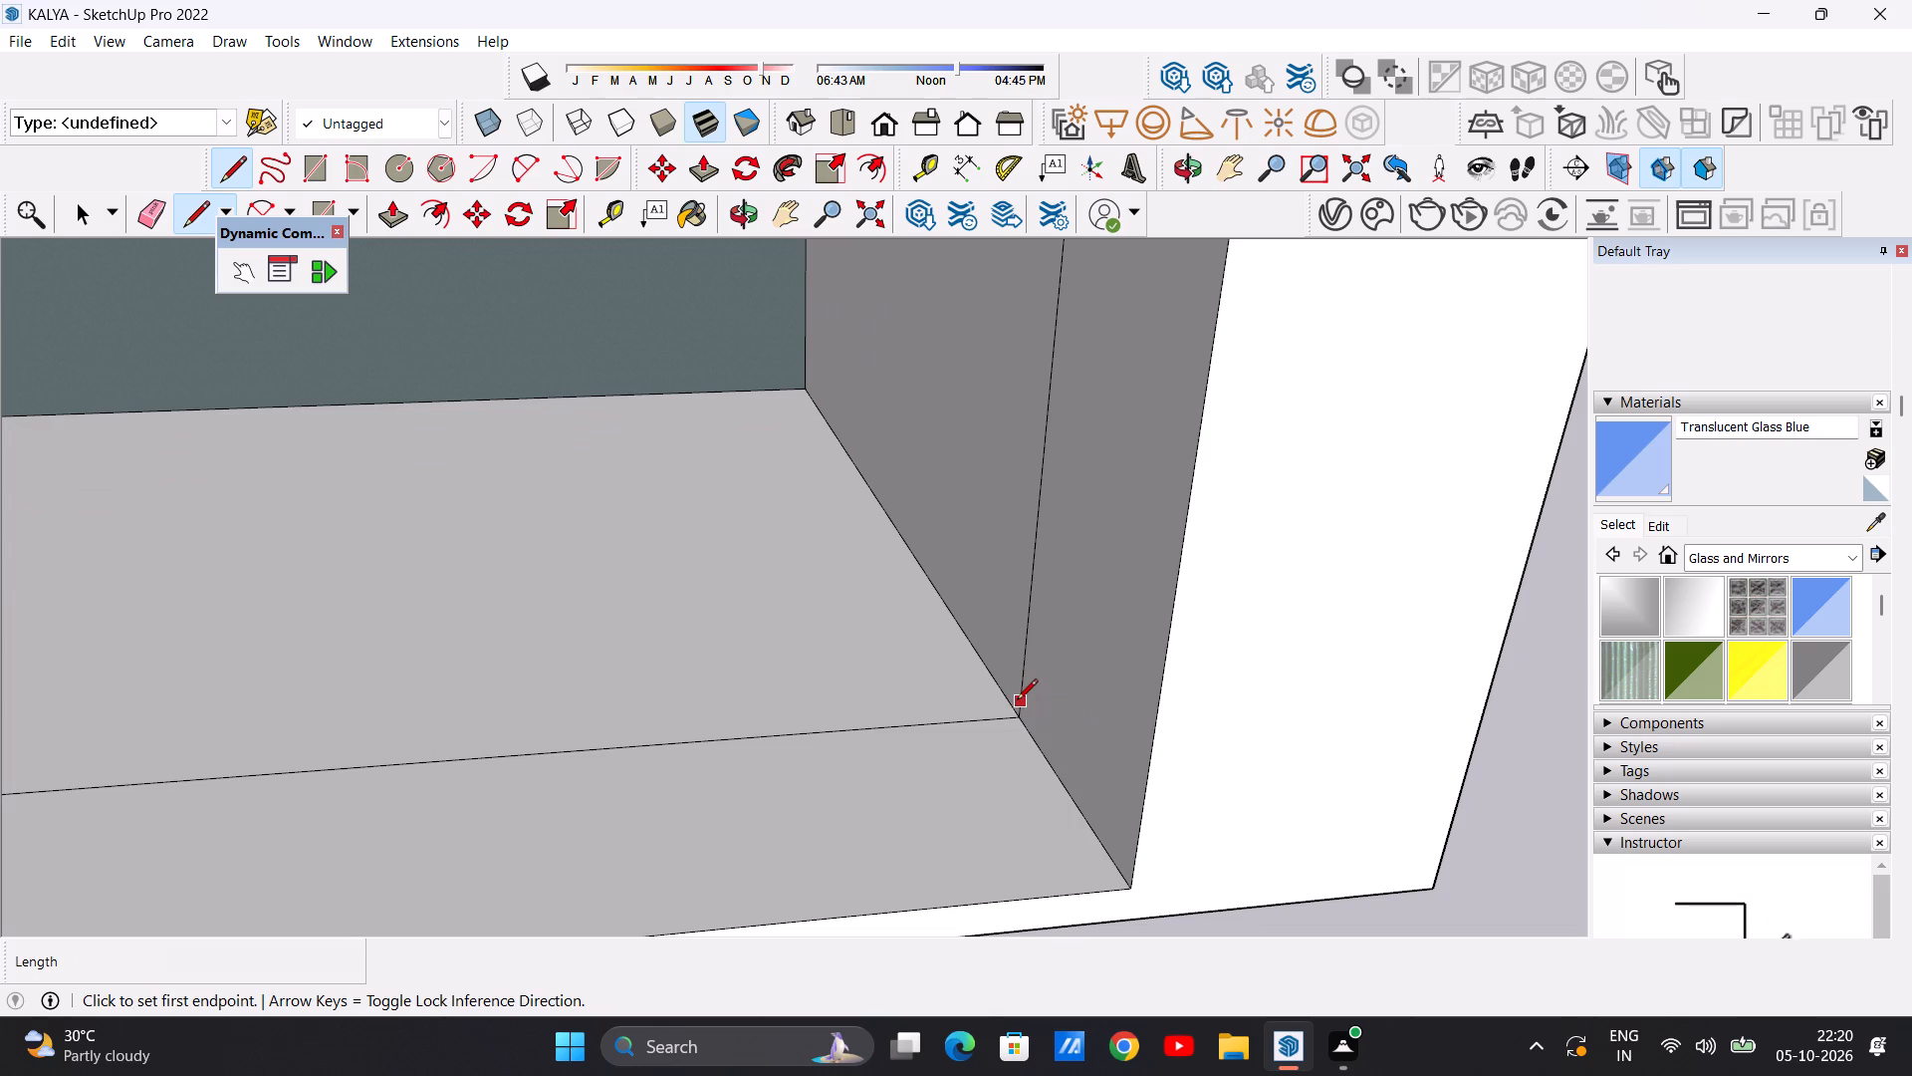
{"action": "left_click", "coordinate": [1017, 700]}
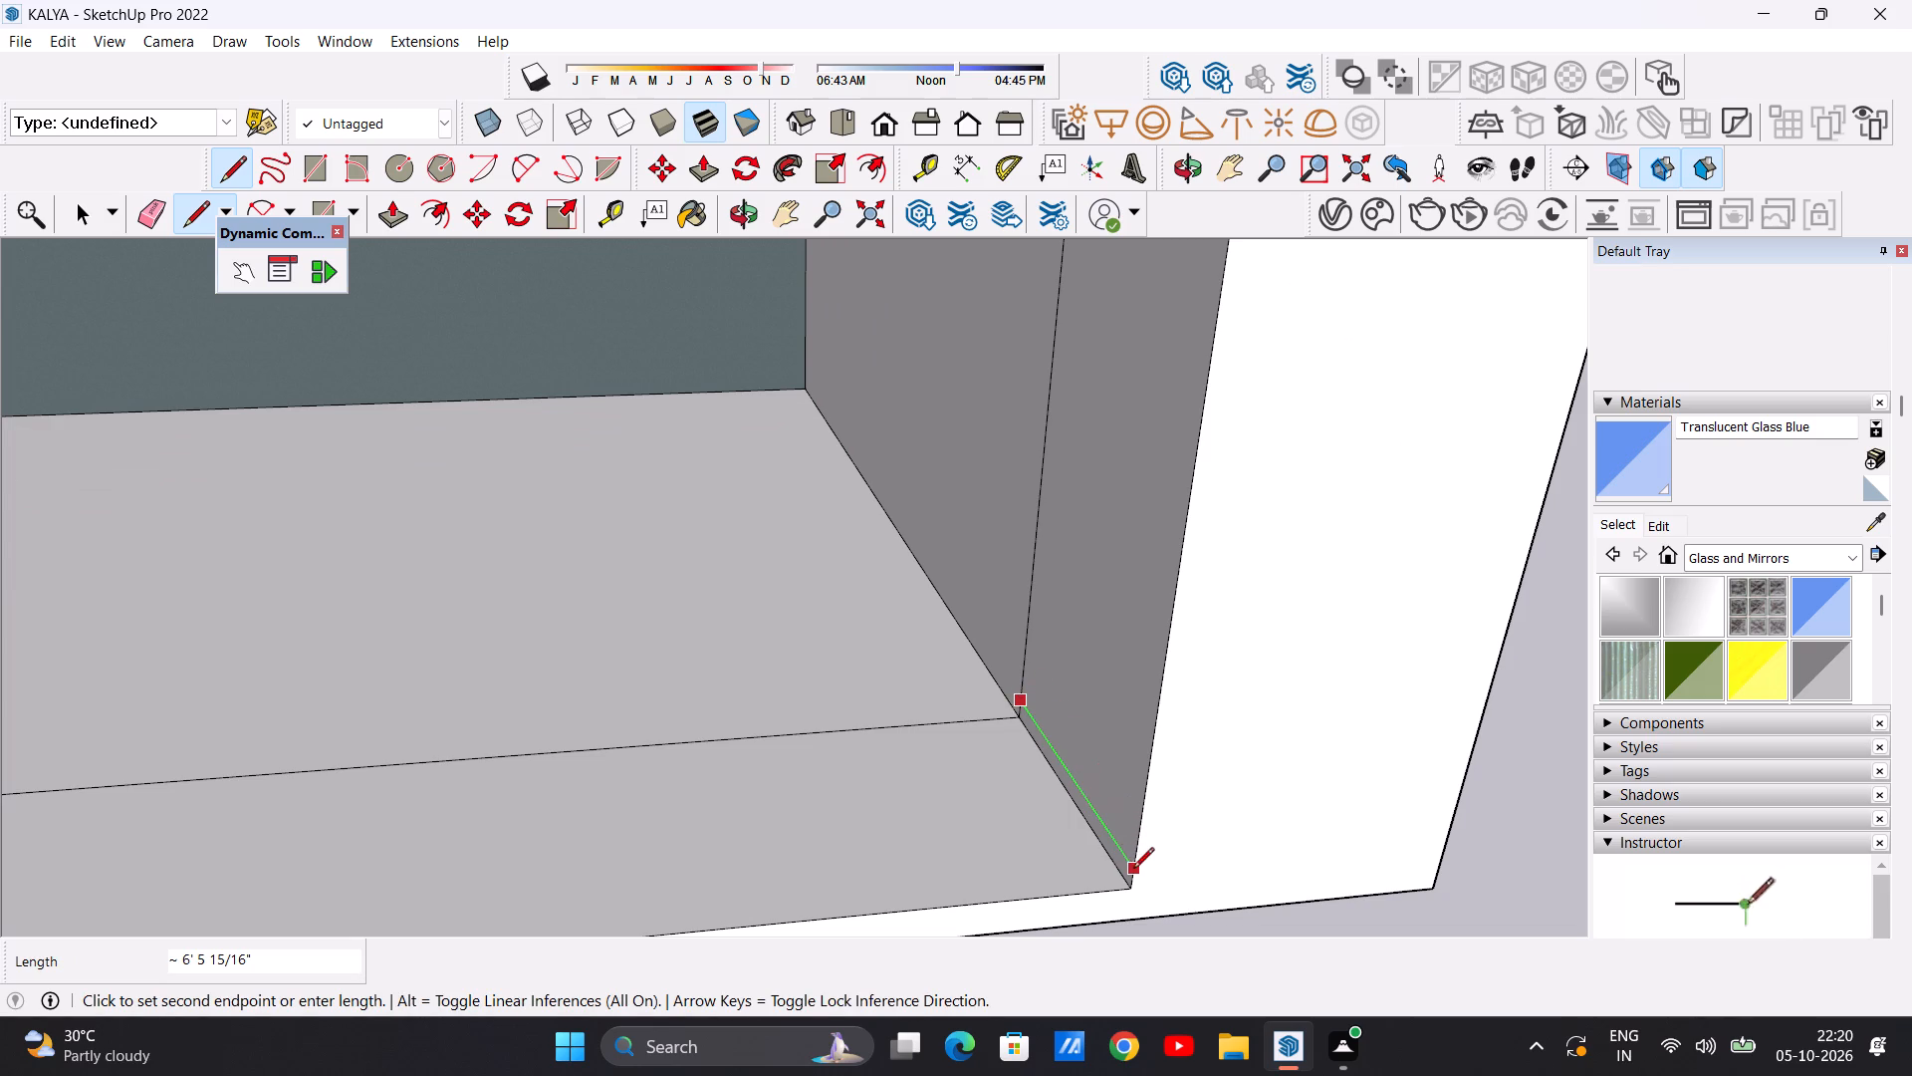
{"action": "left_click", "coordinate": [1134, 870]}
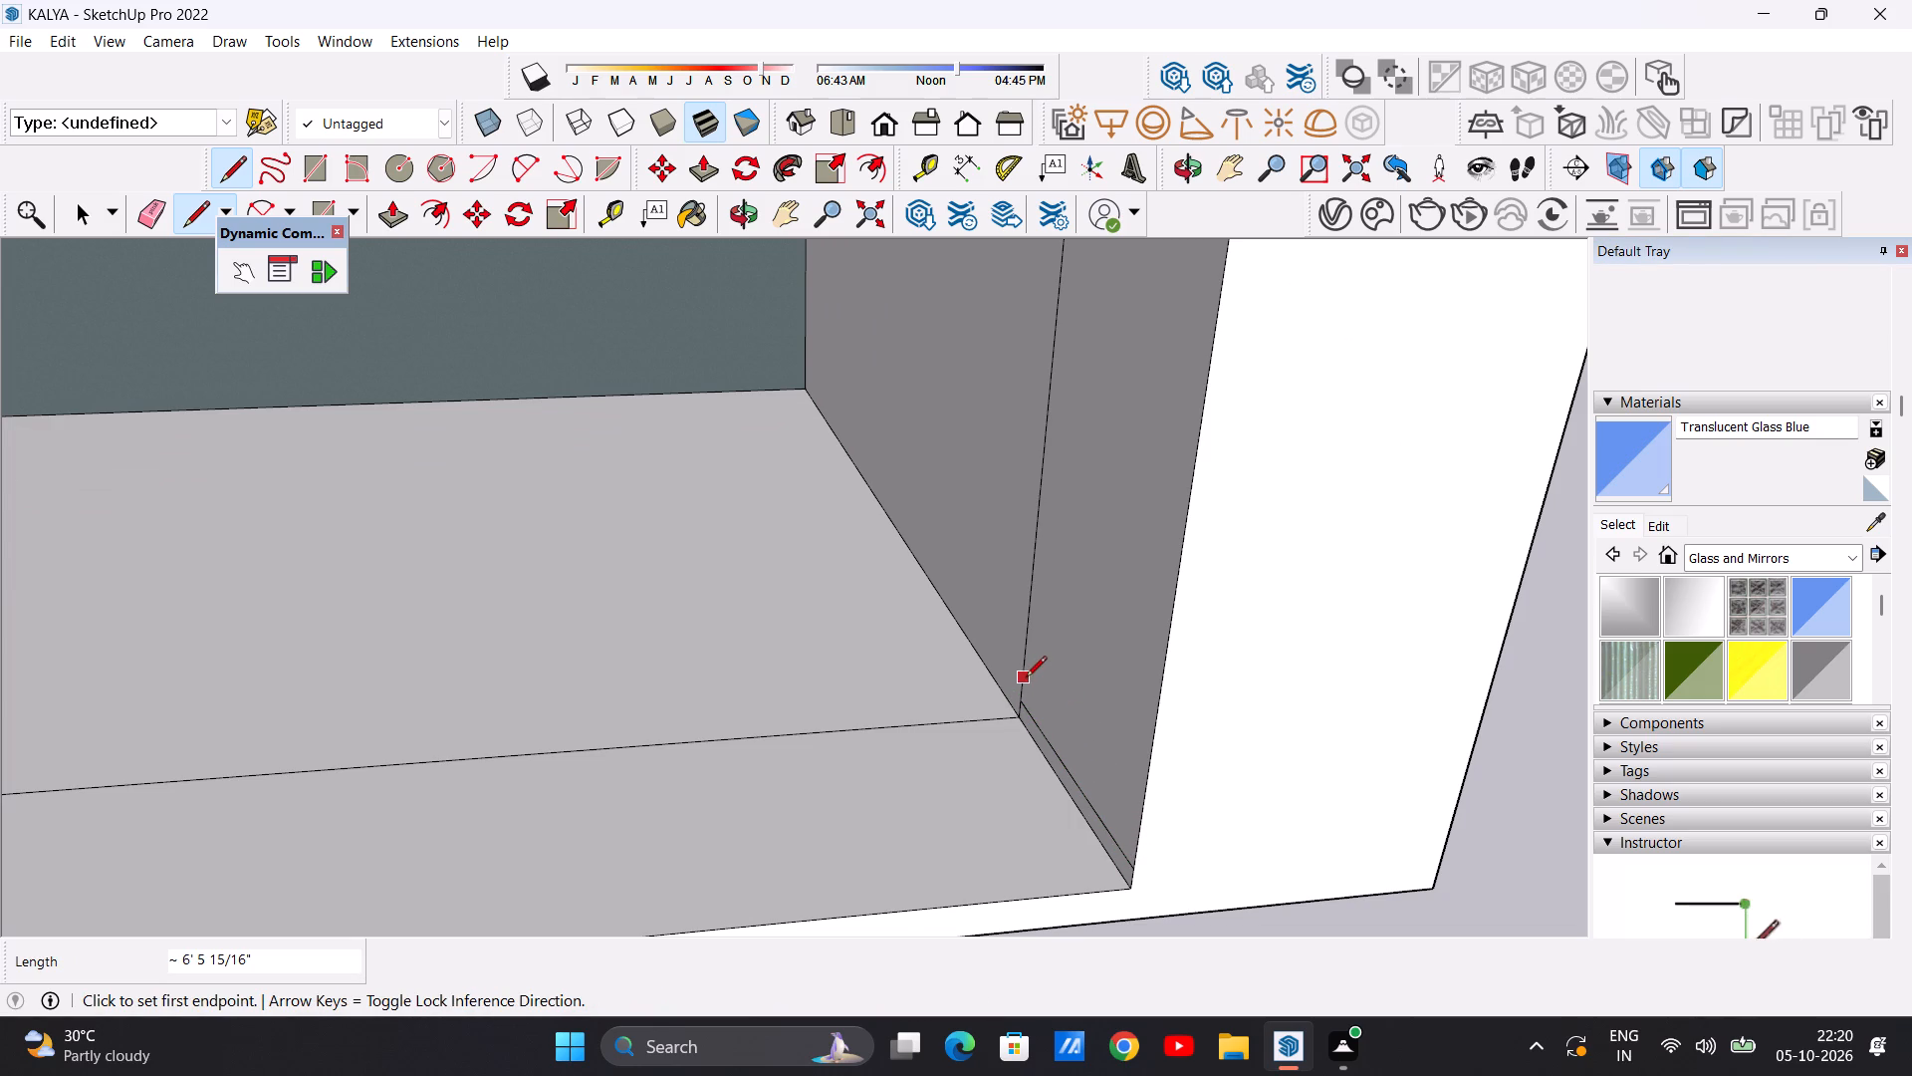
{"action": "left_click", "coordinate": [1021, 678]}
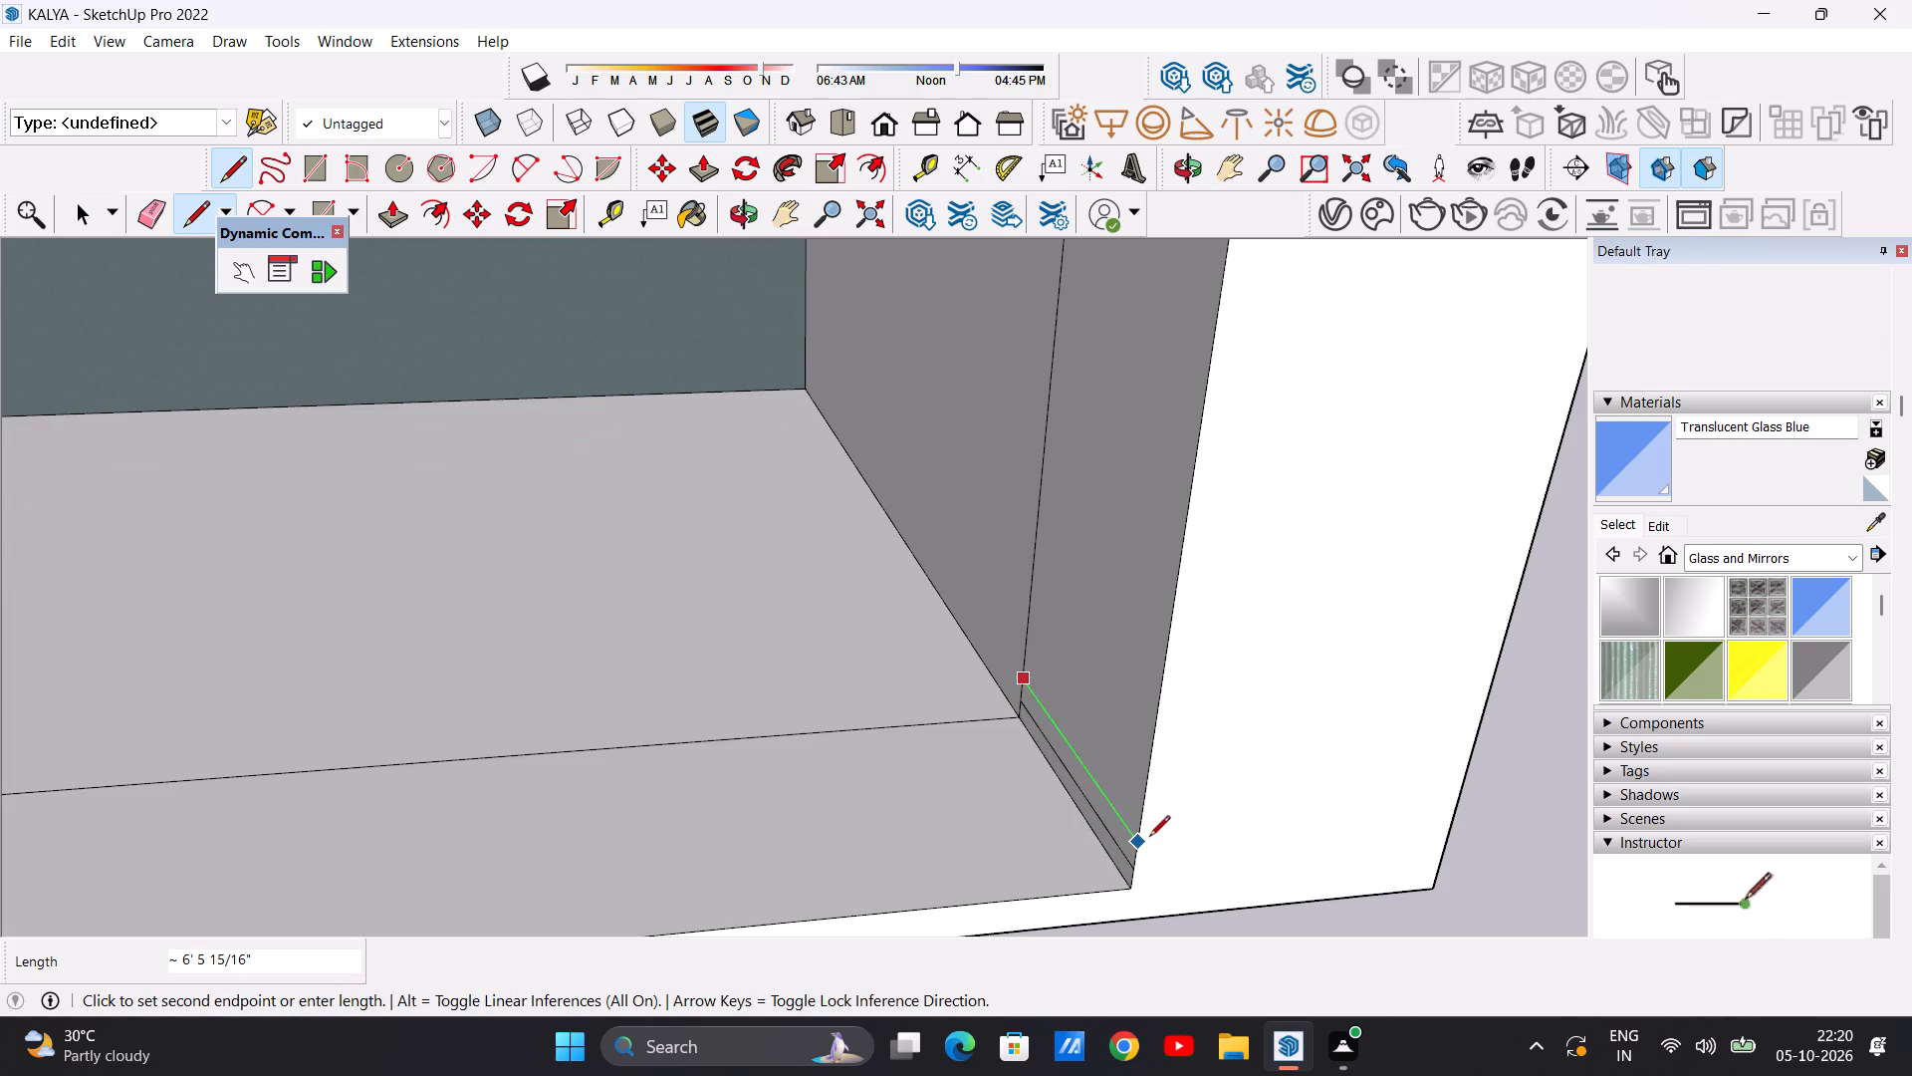
{"action": "left_click", "coordinate": [1141, 843]}
{"action": "key", "text": "space"}
Push/Pull the narrow strip between the two lines about 124' 3 5/16" across the opening to the opposite pillar, forming a low rail.
{"action": "scroll", "coordinate": [1098, 828], "scroll_direction": "up", "scroll_amount": 12}
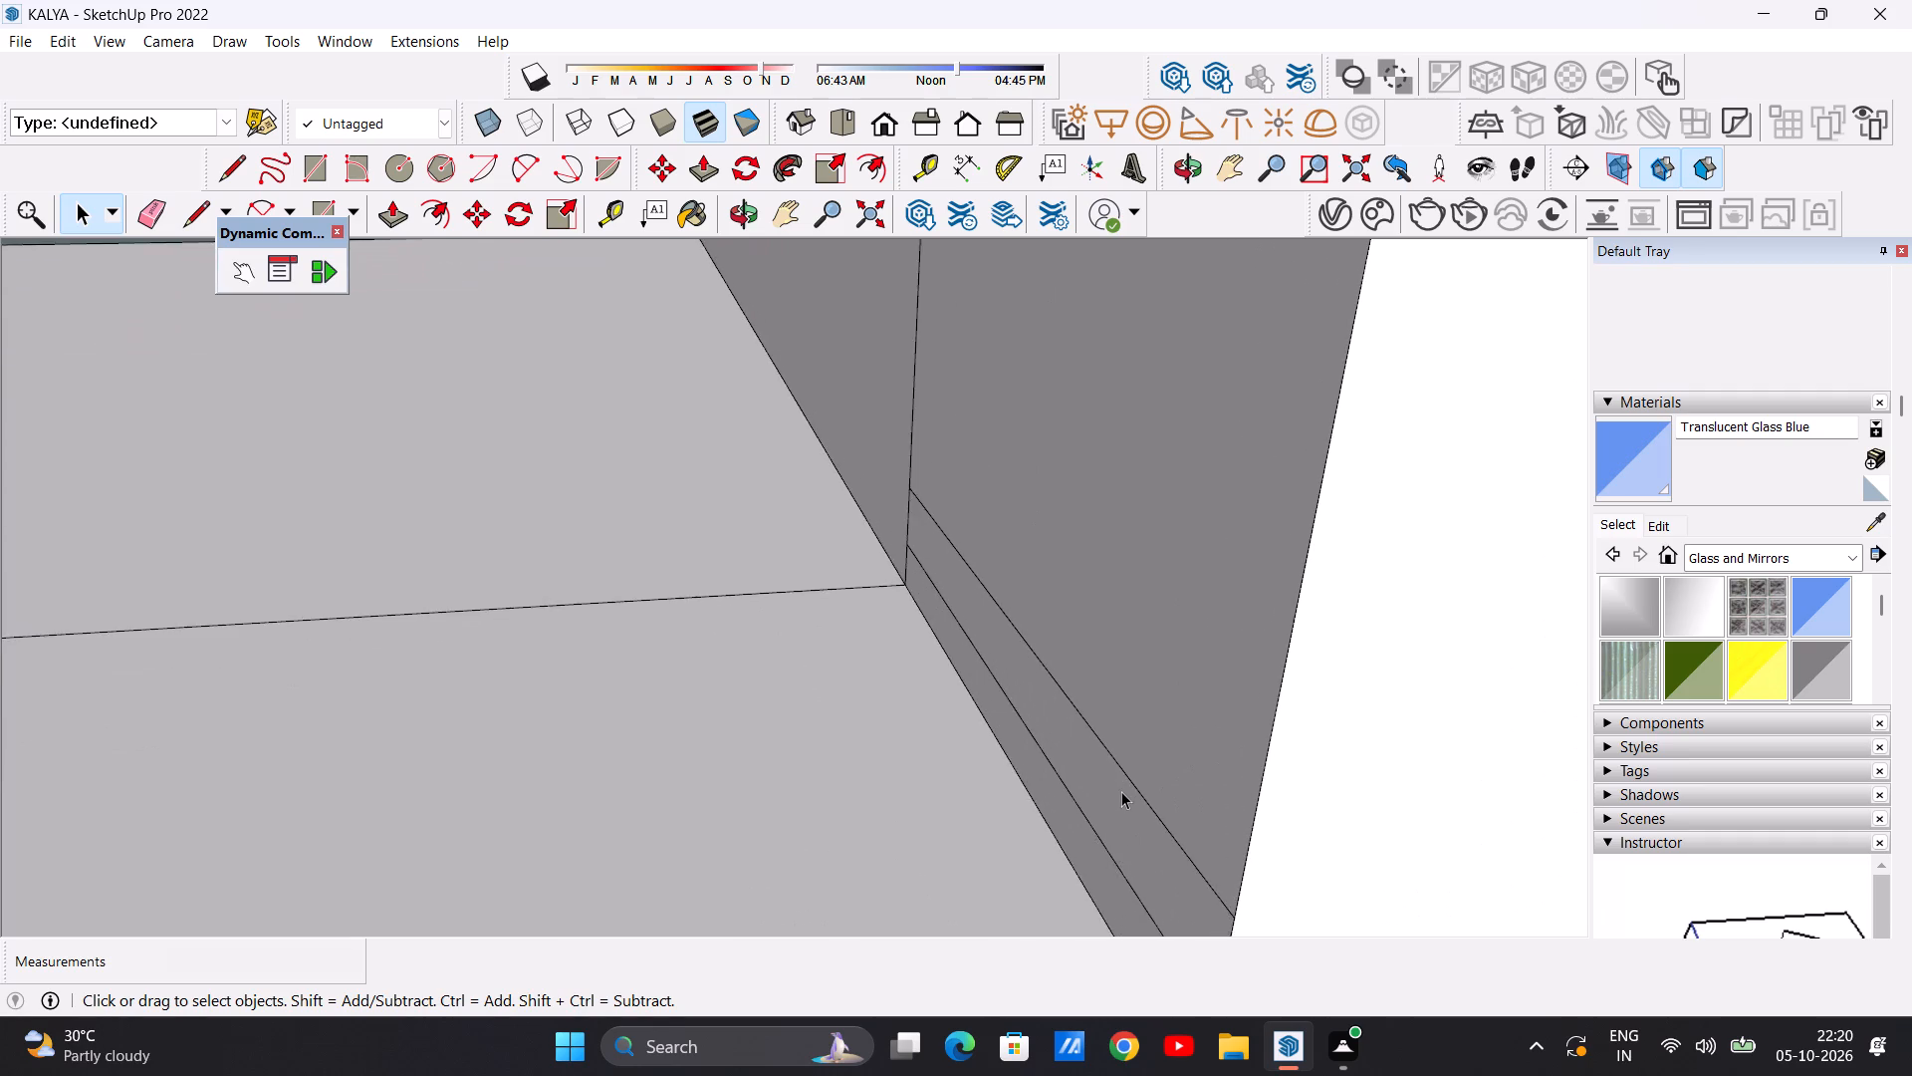
{"action": "scroll", "coordinate": [1116, 773], "scroll_direction": "down", "scroll_amount": 20}
{"action": "scroll", "coordinate": [1116, 773], "scroll_direction": "down", "scroll_amount": 4}
{"action": "scroll", "coordinate": [1100, 733], "scroll_direction": "up", "scroll_amount": 6}
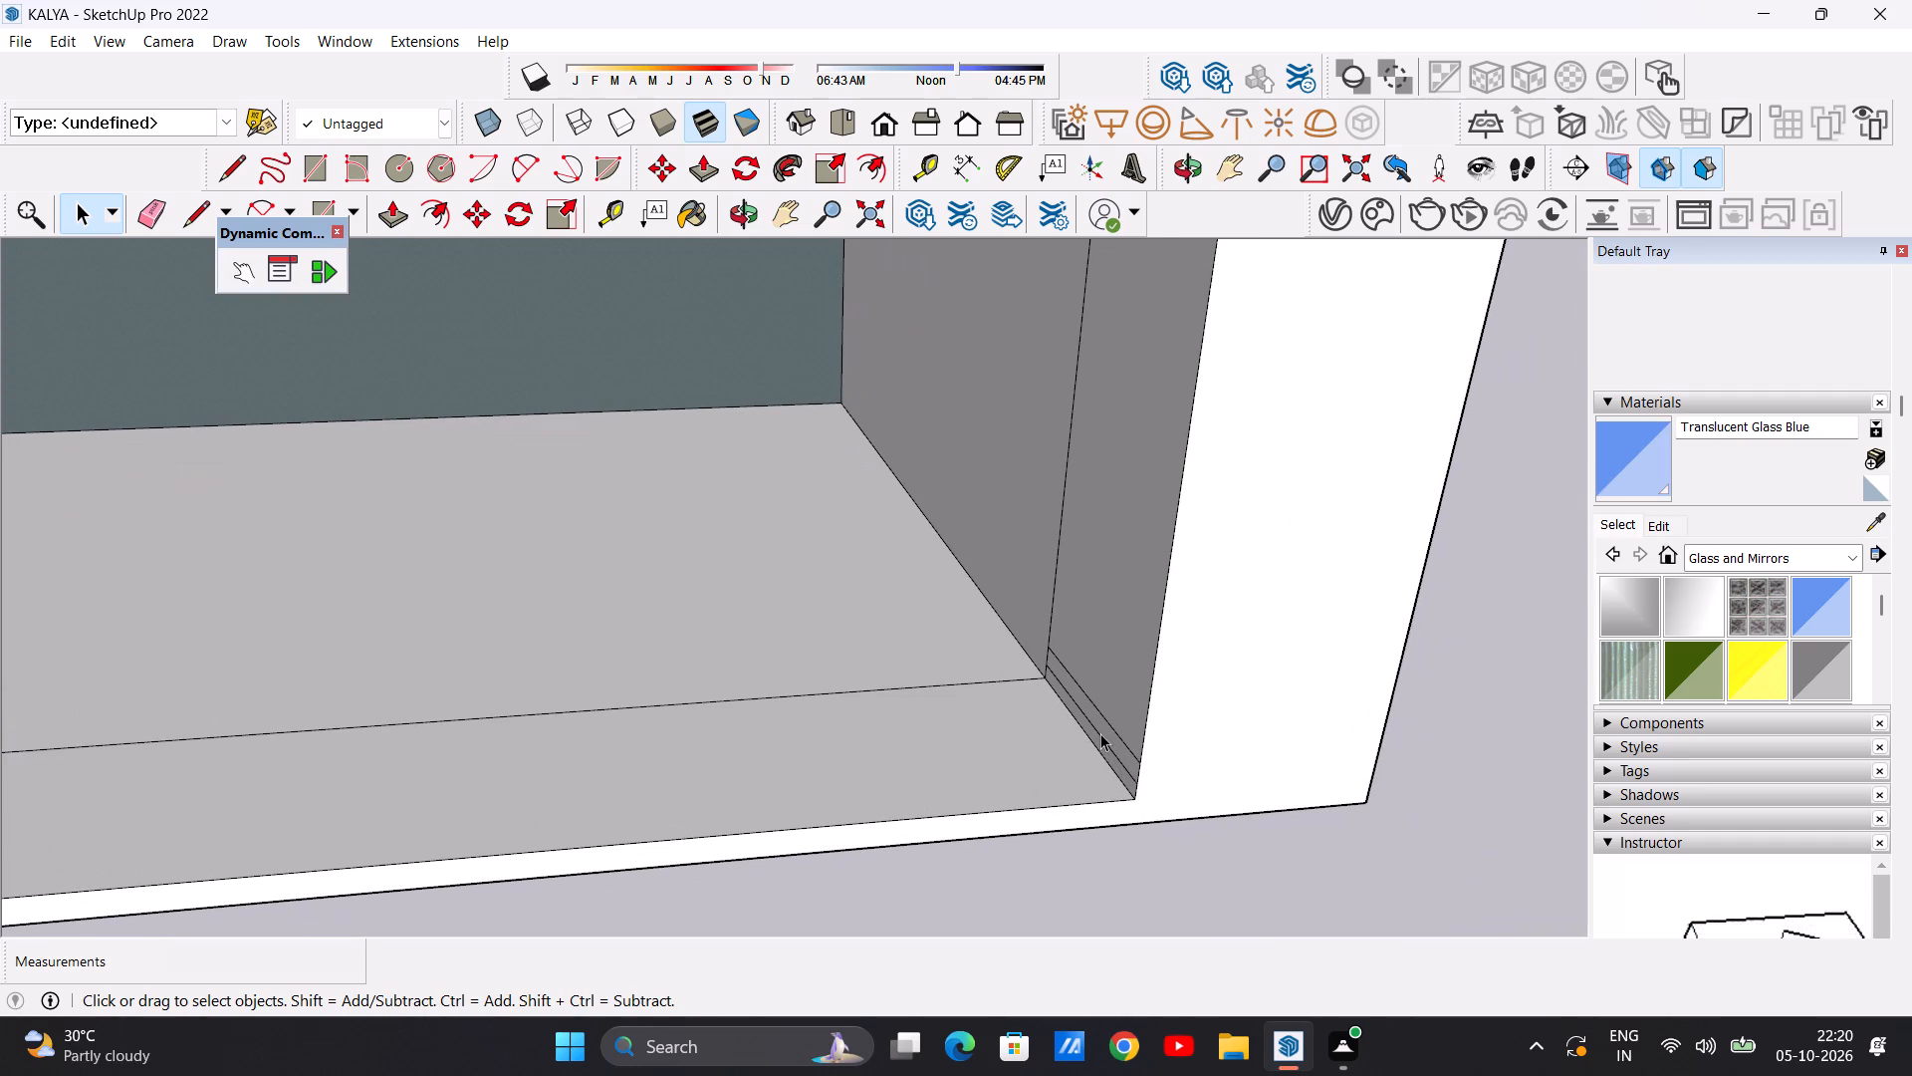
{"action": "key", "text": "p"}
{"action": "scroll", "coordinate": [1116, 716], "scroll_direction": "up", "scroll_amount": 11}
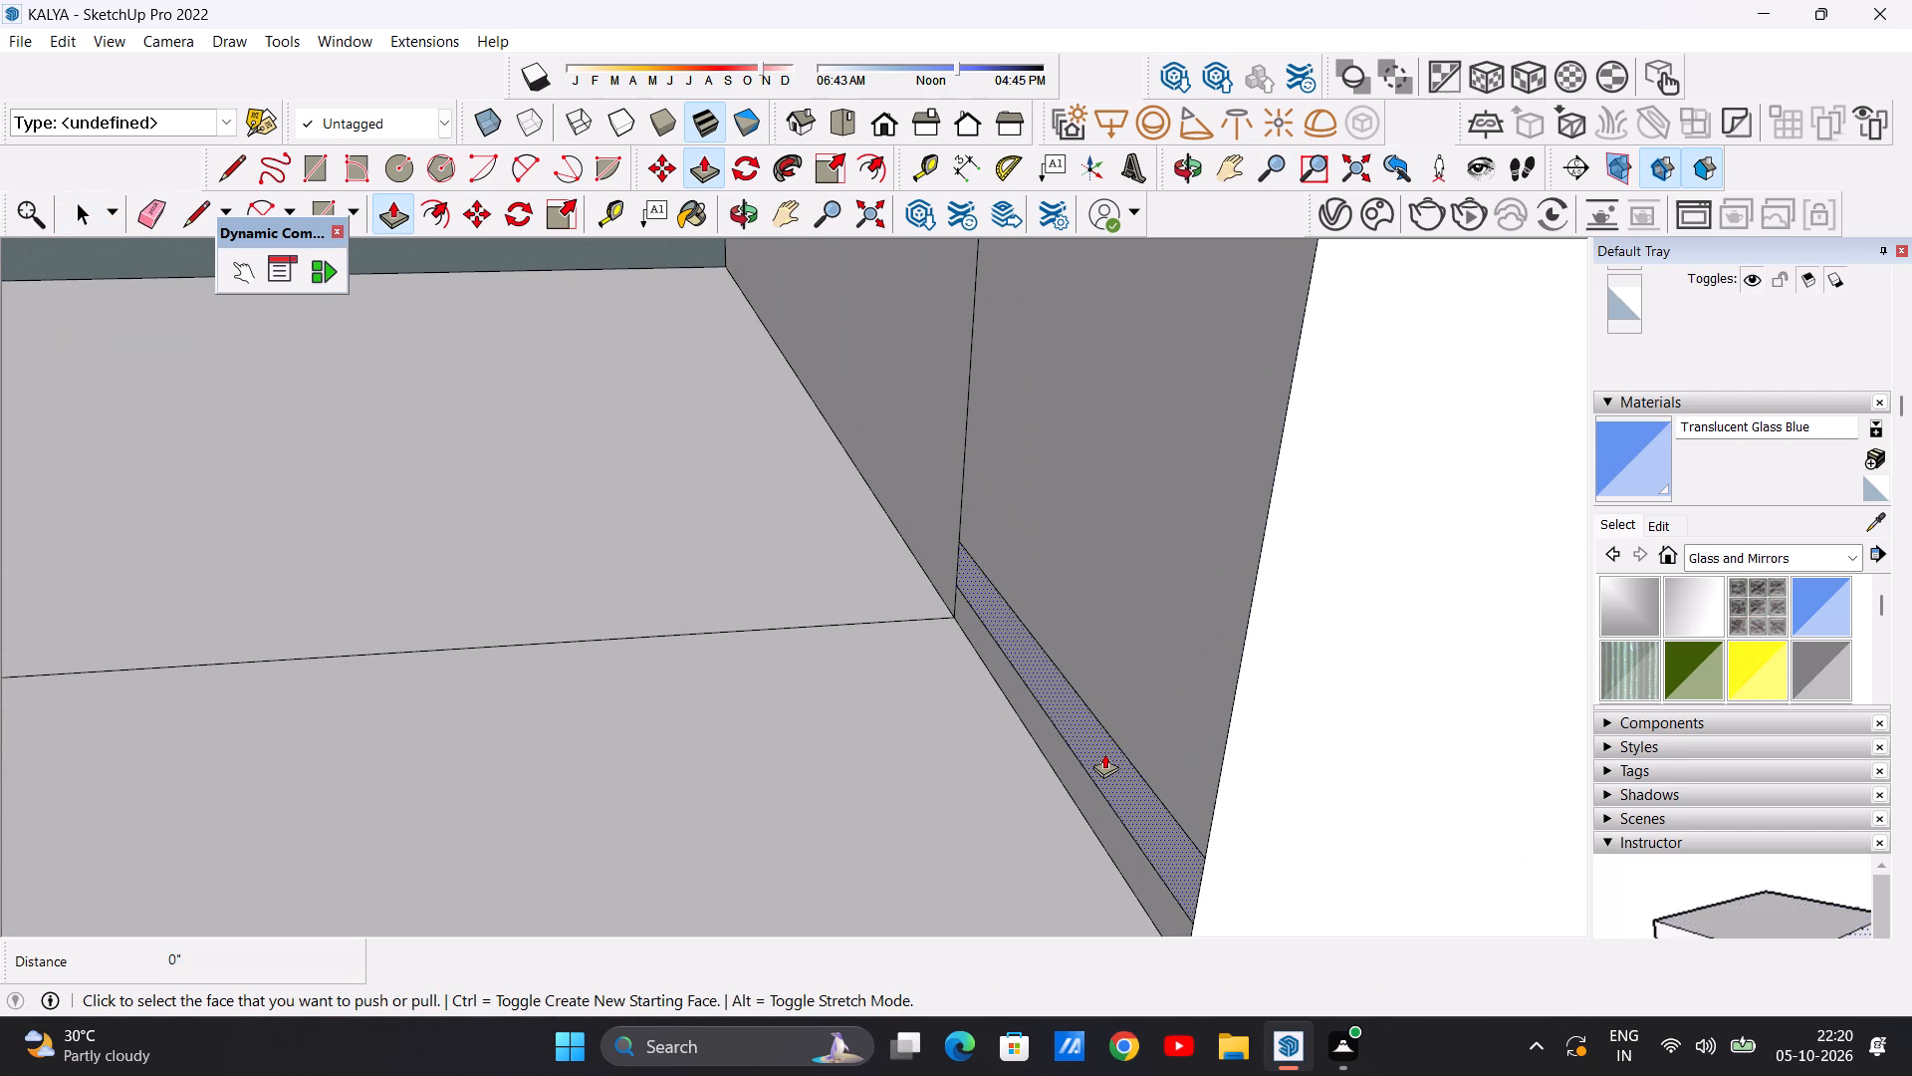
{"action": "left_click", "coordinate": [1111, 753]}
{"action": "scroll", "coordinate": [866, 758], "scroll_direction": "down", "scroll_amount": 20}
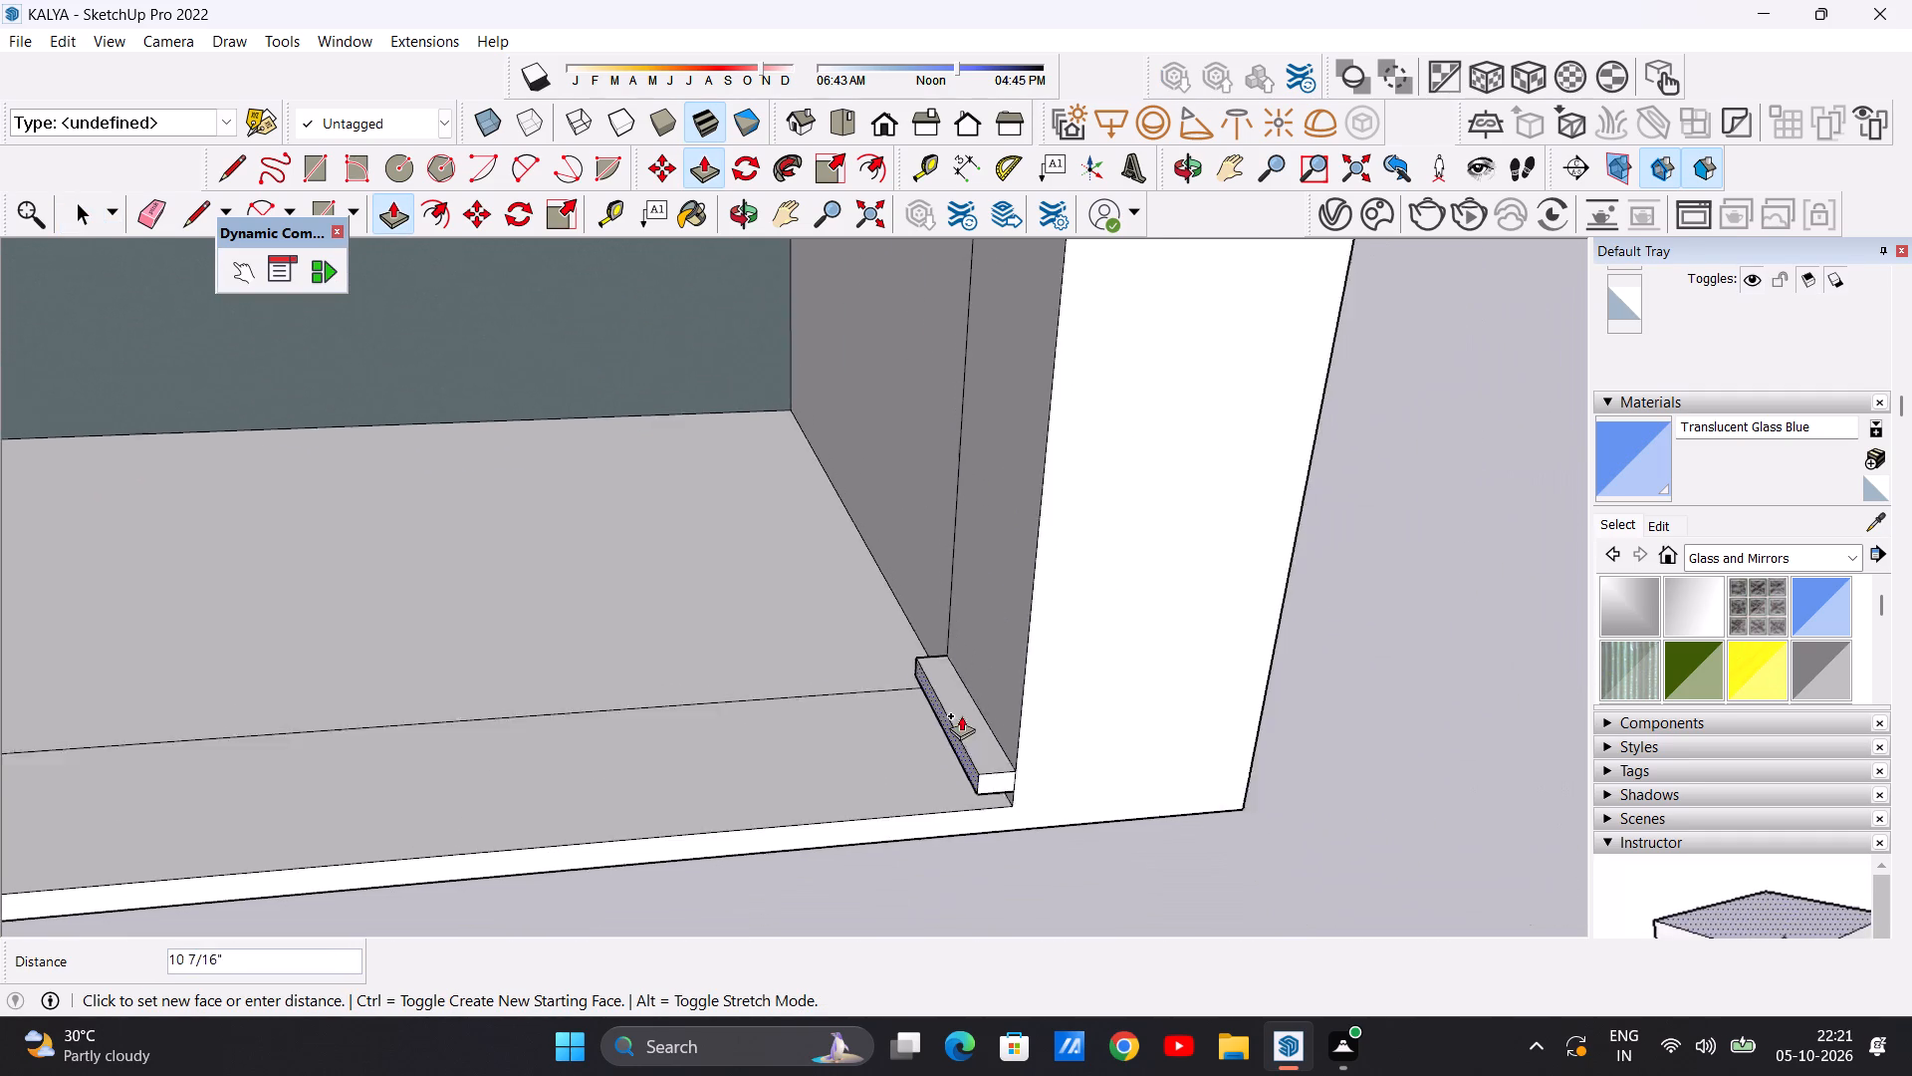
{"action": "scroll", "coordinate": [961, 715], "scroll_direction": "down", "scroll_amount": 7}
{"action": "scroll", "coordinate": [636, 766], "scroll_direction": "down", "scroll_amount": 20}
{"action": "scroll", "coordinate": [636, 766], "scroll_direction": "down", "scroll_amount": 1}
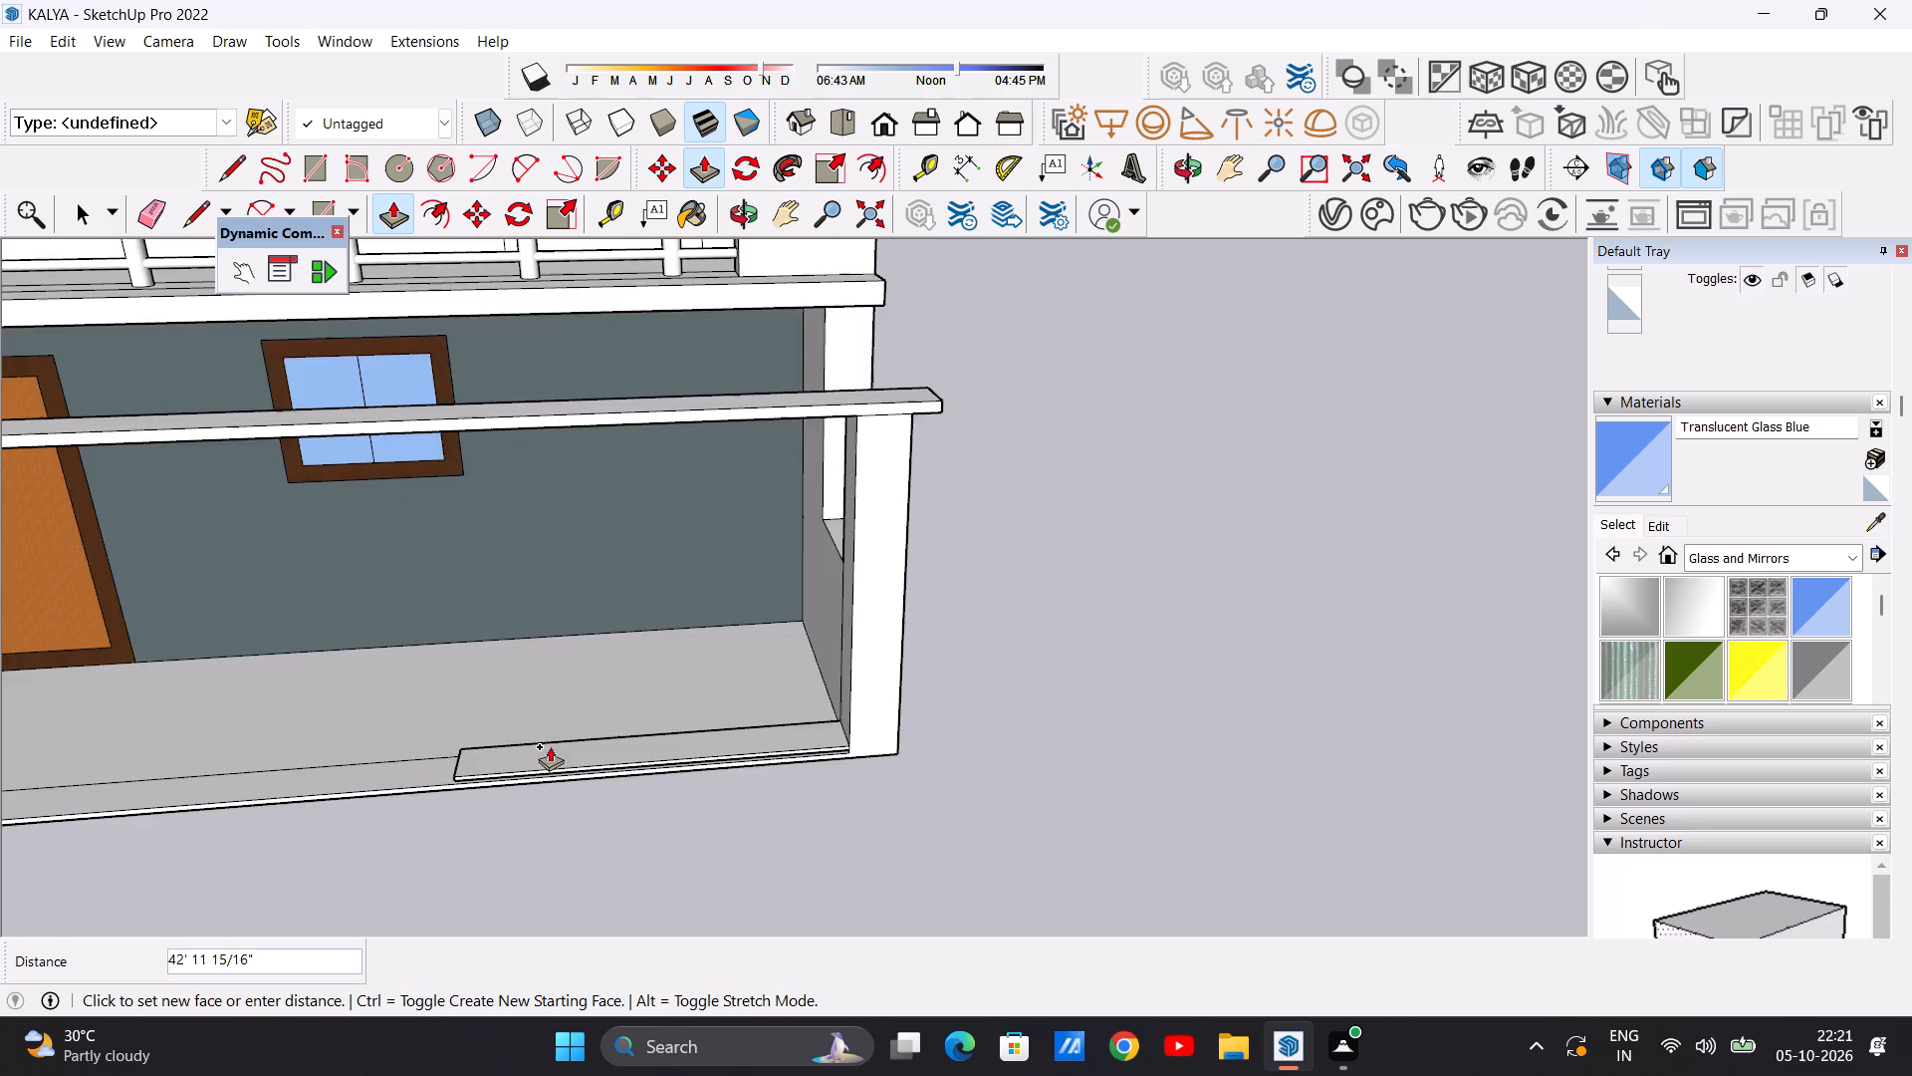
{"action": "scroll", "coordinate": [573, 749], "scroll_direction": "down", "scroll_amount": 11}
{"action": "scroll", "coordinate": [309, 727], "scroll_direction": "up", "scroll_amount": 20}
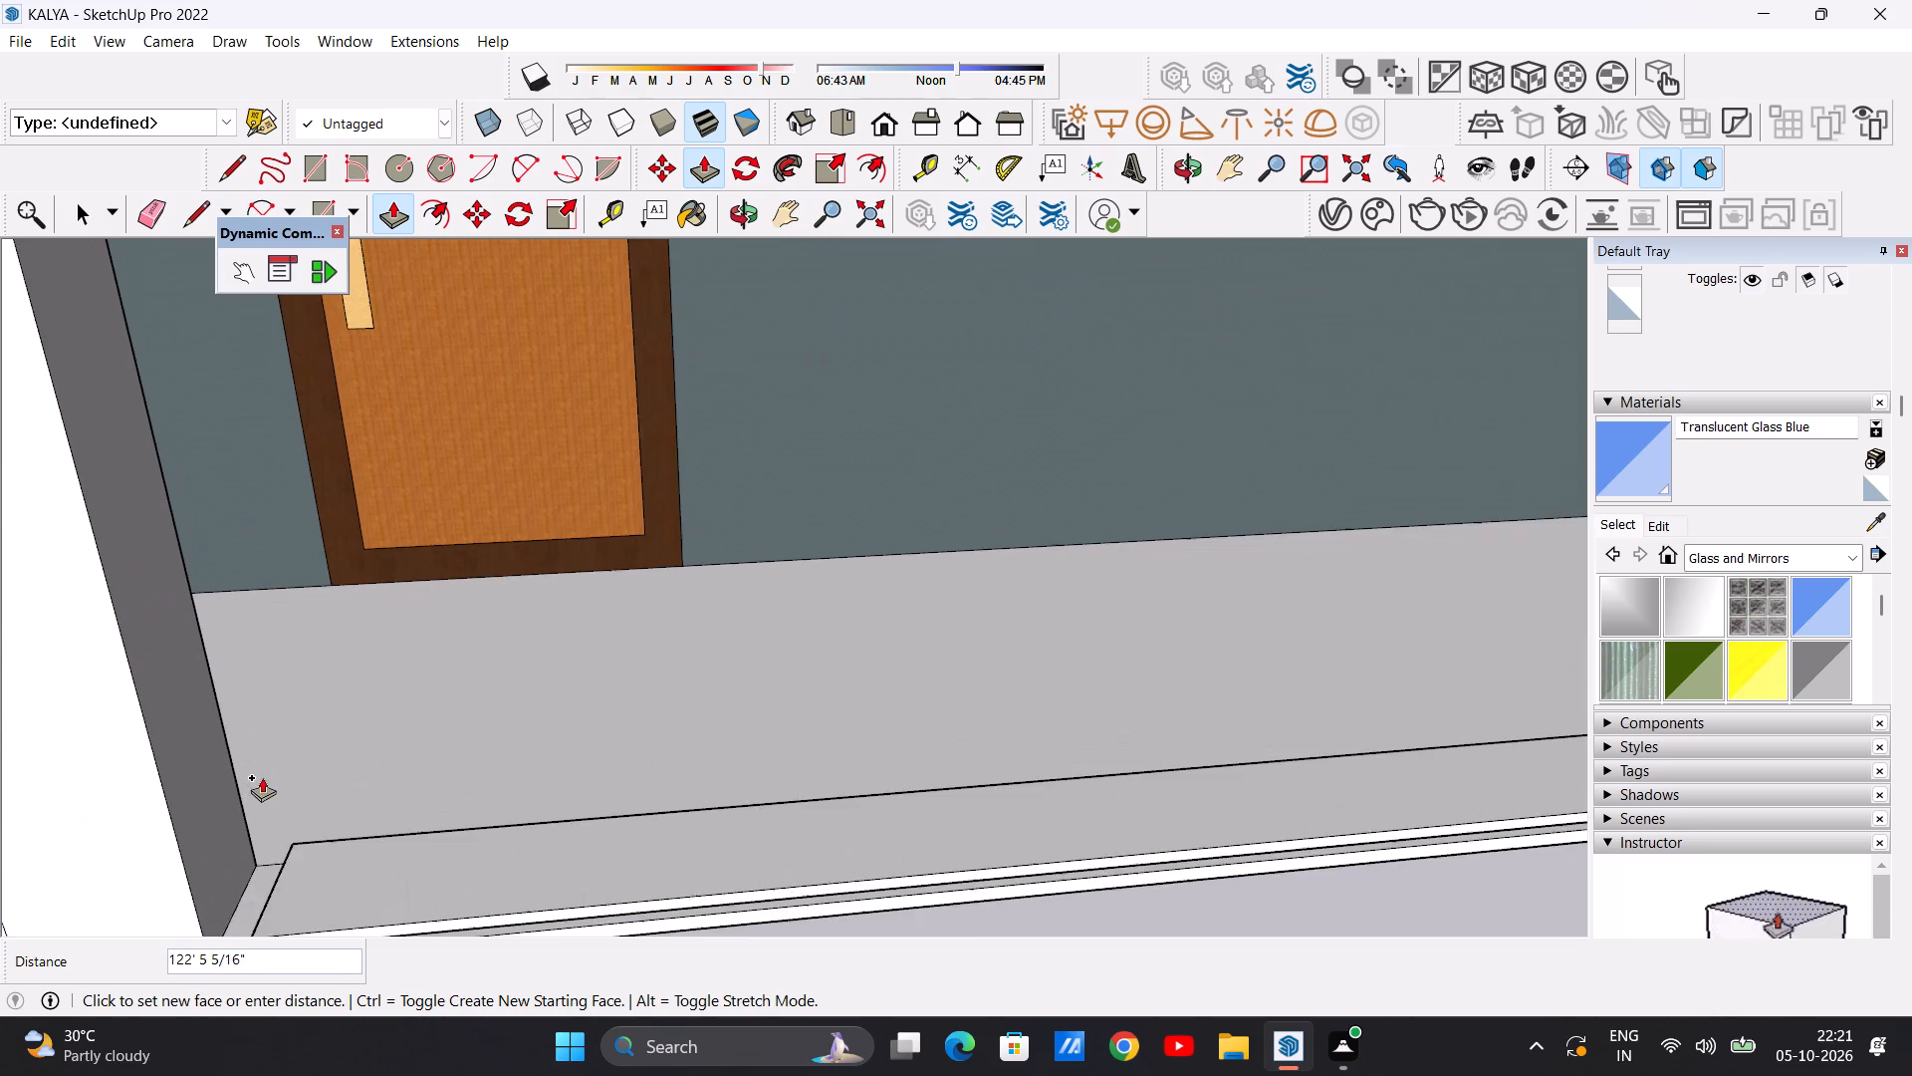
{"action": "left_click", "coordinate": [250, 844]}
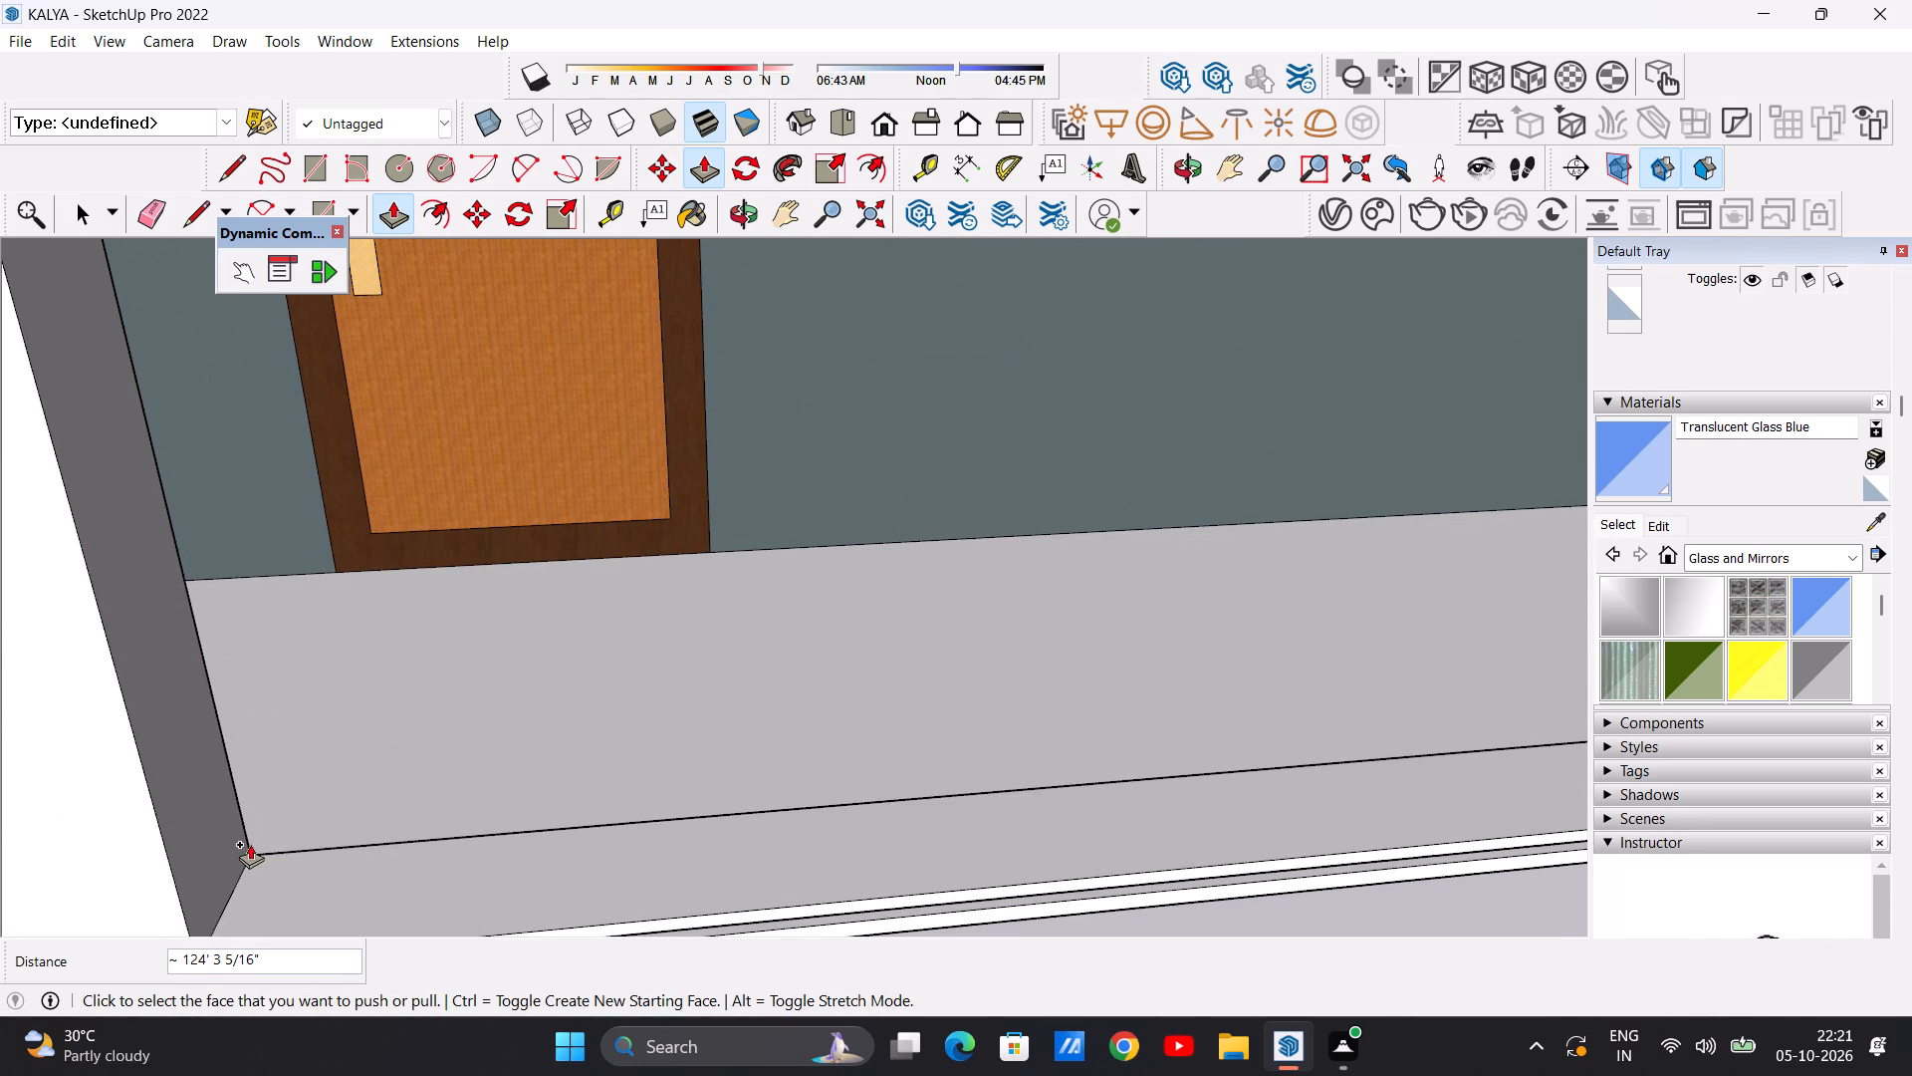
{"action": "key", "text": "space"}
{"action": "scroll", "coordinate": [478, 813], "scroll_direction": "down", "scroll_amount": 8}
{"action": "middle_click_drag", "start_coordinate": [587, 870], "coordinate": [527, 692]}
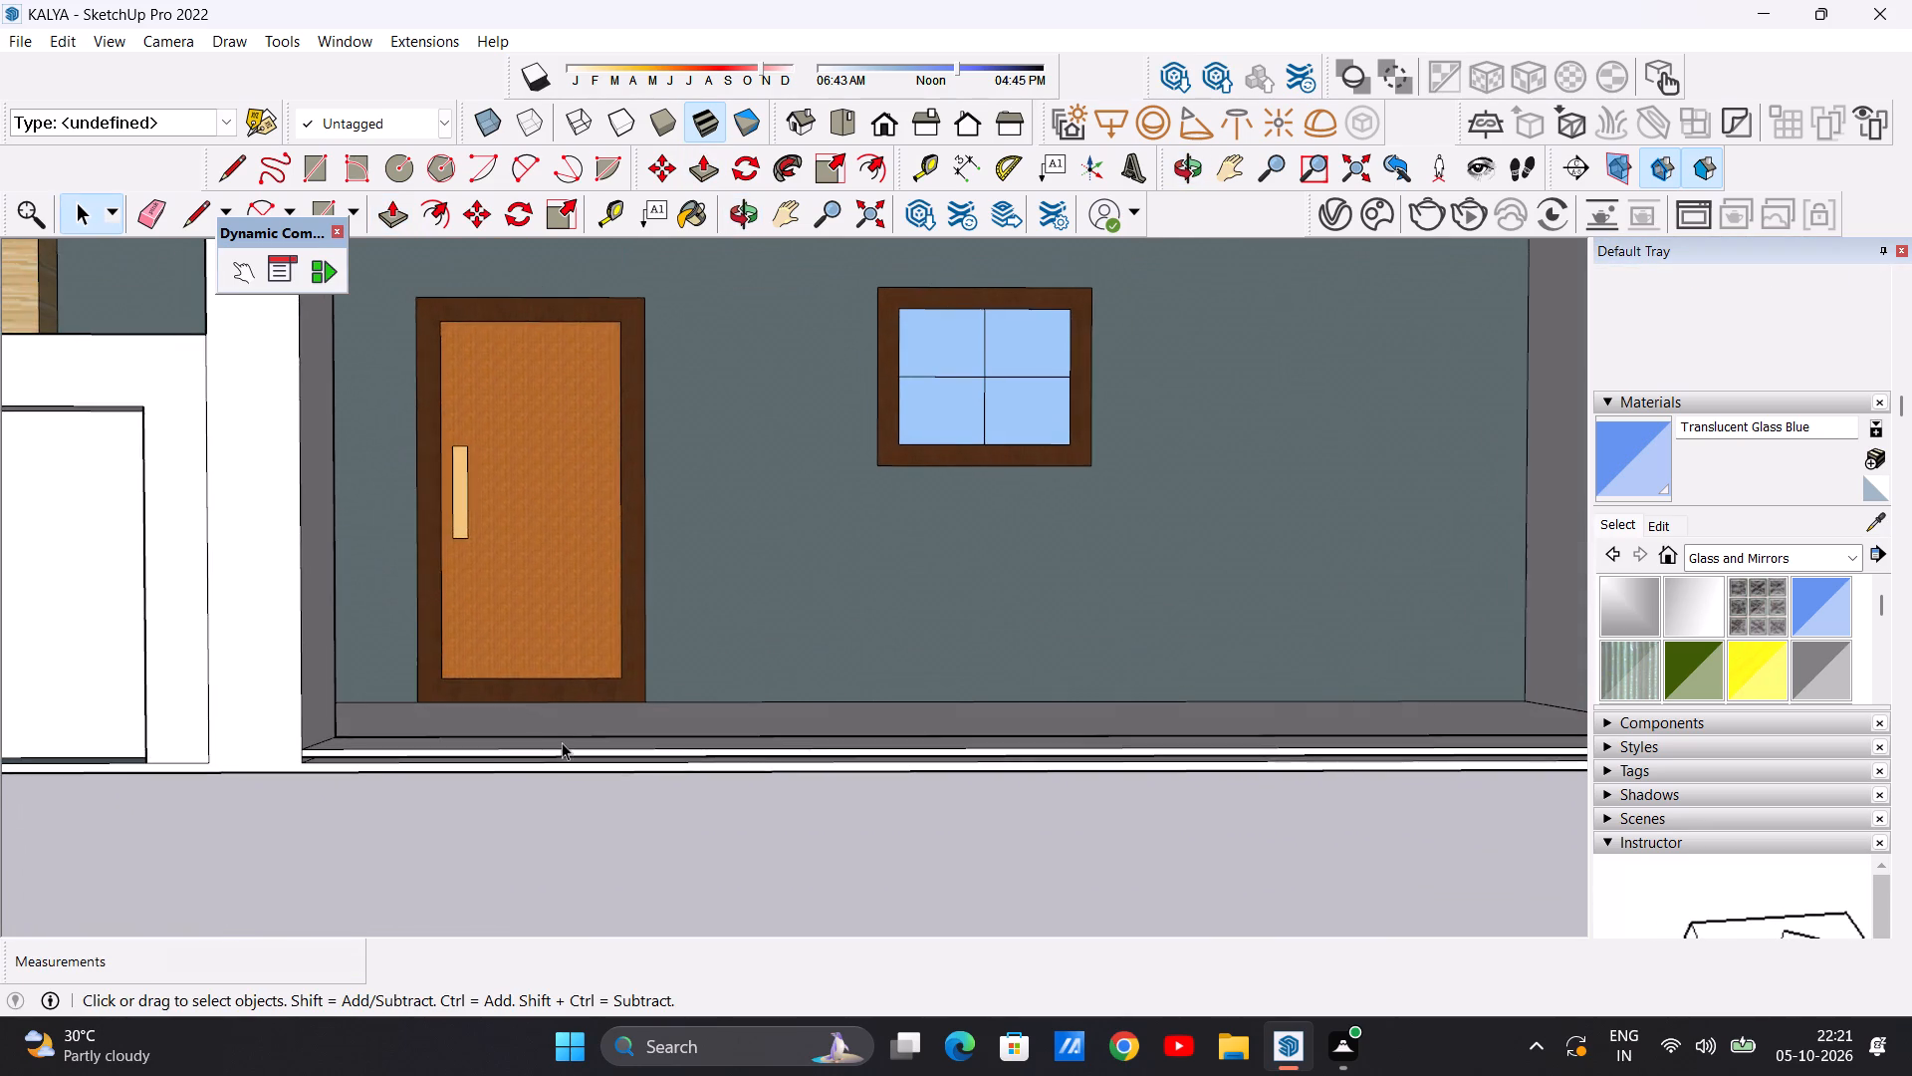
Draw three short lines, each about 6' 5 15/16" long, across the floor strip near the middle of the ground-floor opening's front.
{"action": "scroll", "coordinate": [563, 742], "scroll_direction": "up", "scroll_amount": 14}
{"action": "scroll", "coordinate": [511, 817], "scroll_direction": "down", "scroll_amount": 20}
{"action": "scroll", "coordinate": [511, 817], "scroll_direction": "down", "scroll_amount": 5}
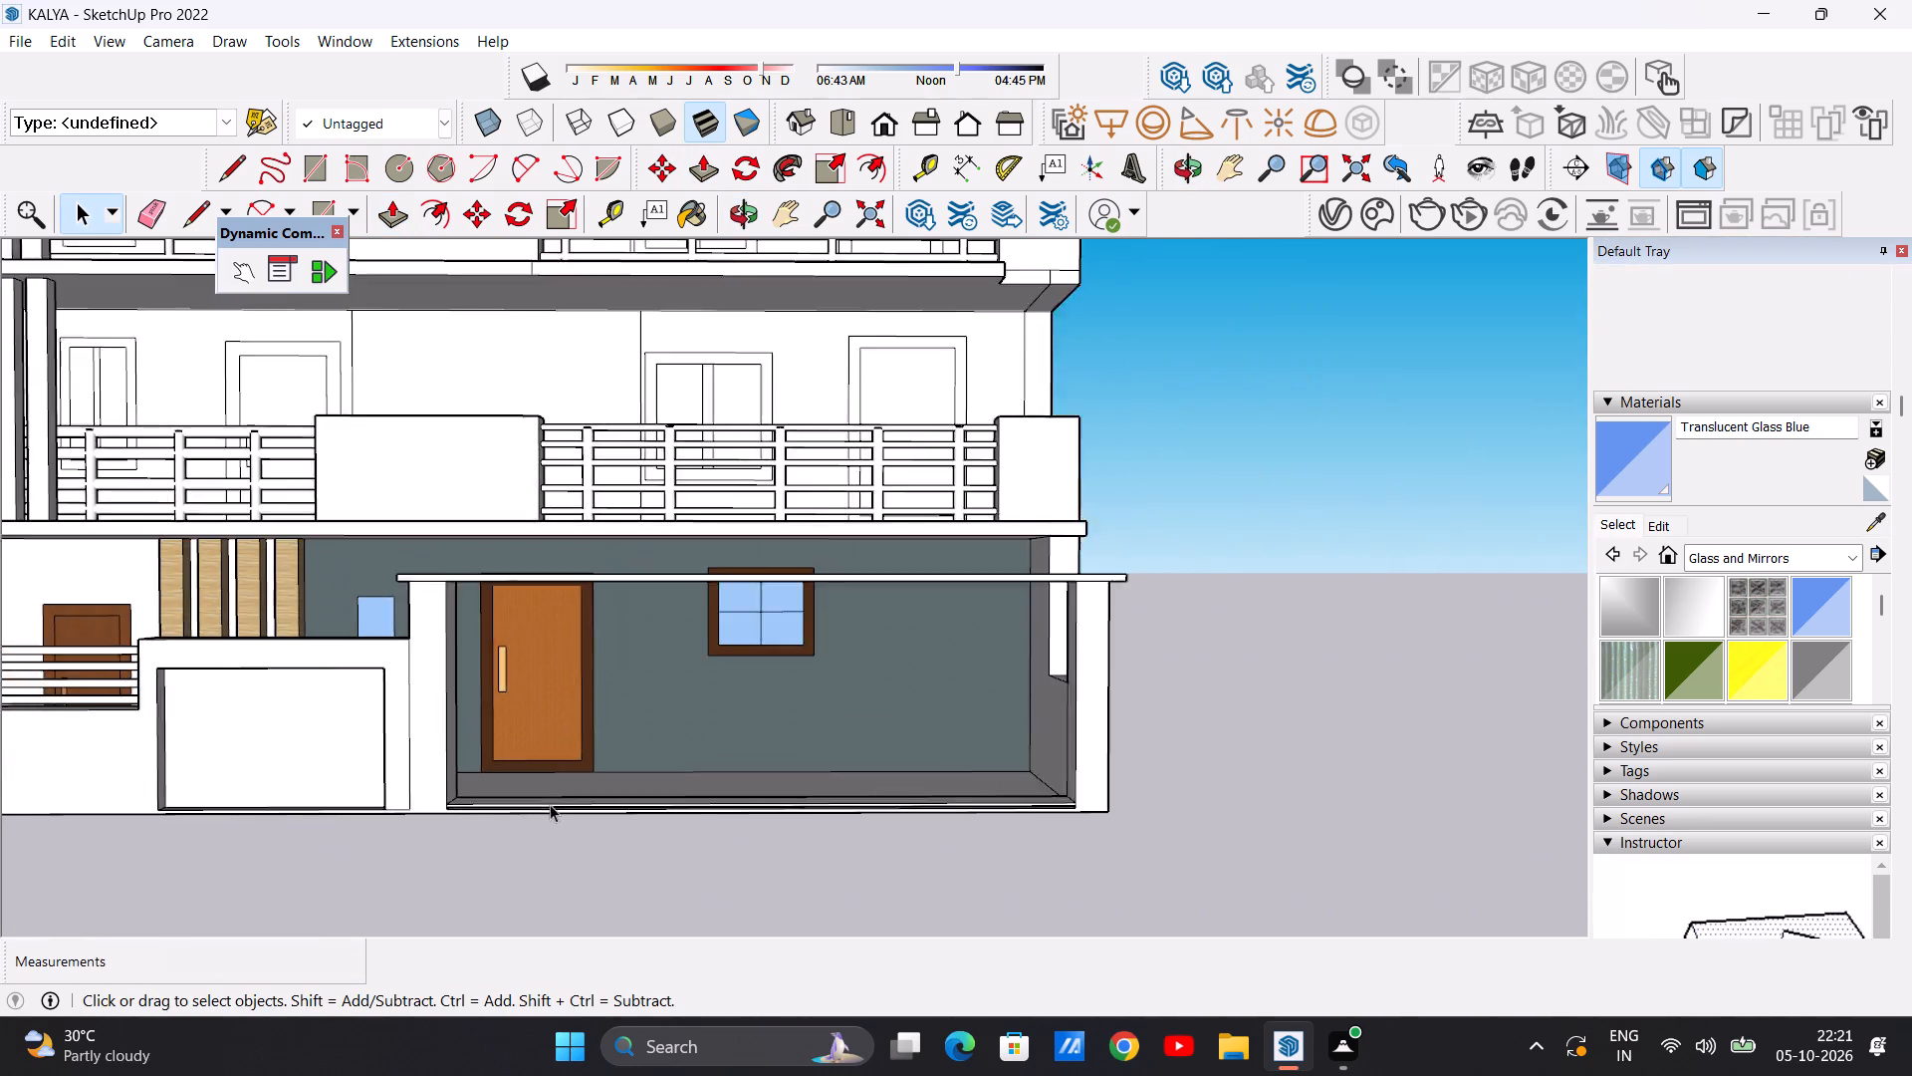
{"action": "scroll", "coordinate": [550, 804], "scroll_direction": "down", "scroll_amount": 3}
{"action": "scroll", "coordinate": [1000, 718], "scroll_direction": "up", "scroll_amount": 6}
{"action": "scroll", "coordinate": [883, 806], "scroll_direction": "up", "scroll_amount": 3}
{"action": "scroll", "coordinate": [992, 800], "scroll_direction": "down", "scroll_amount": 2}
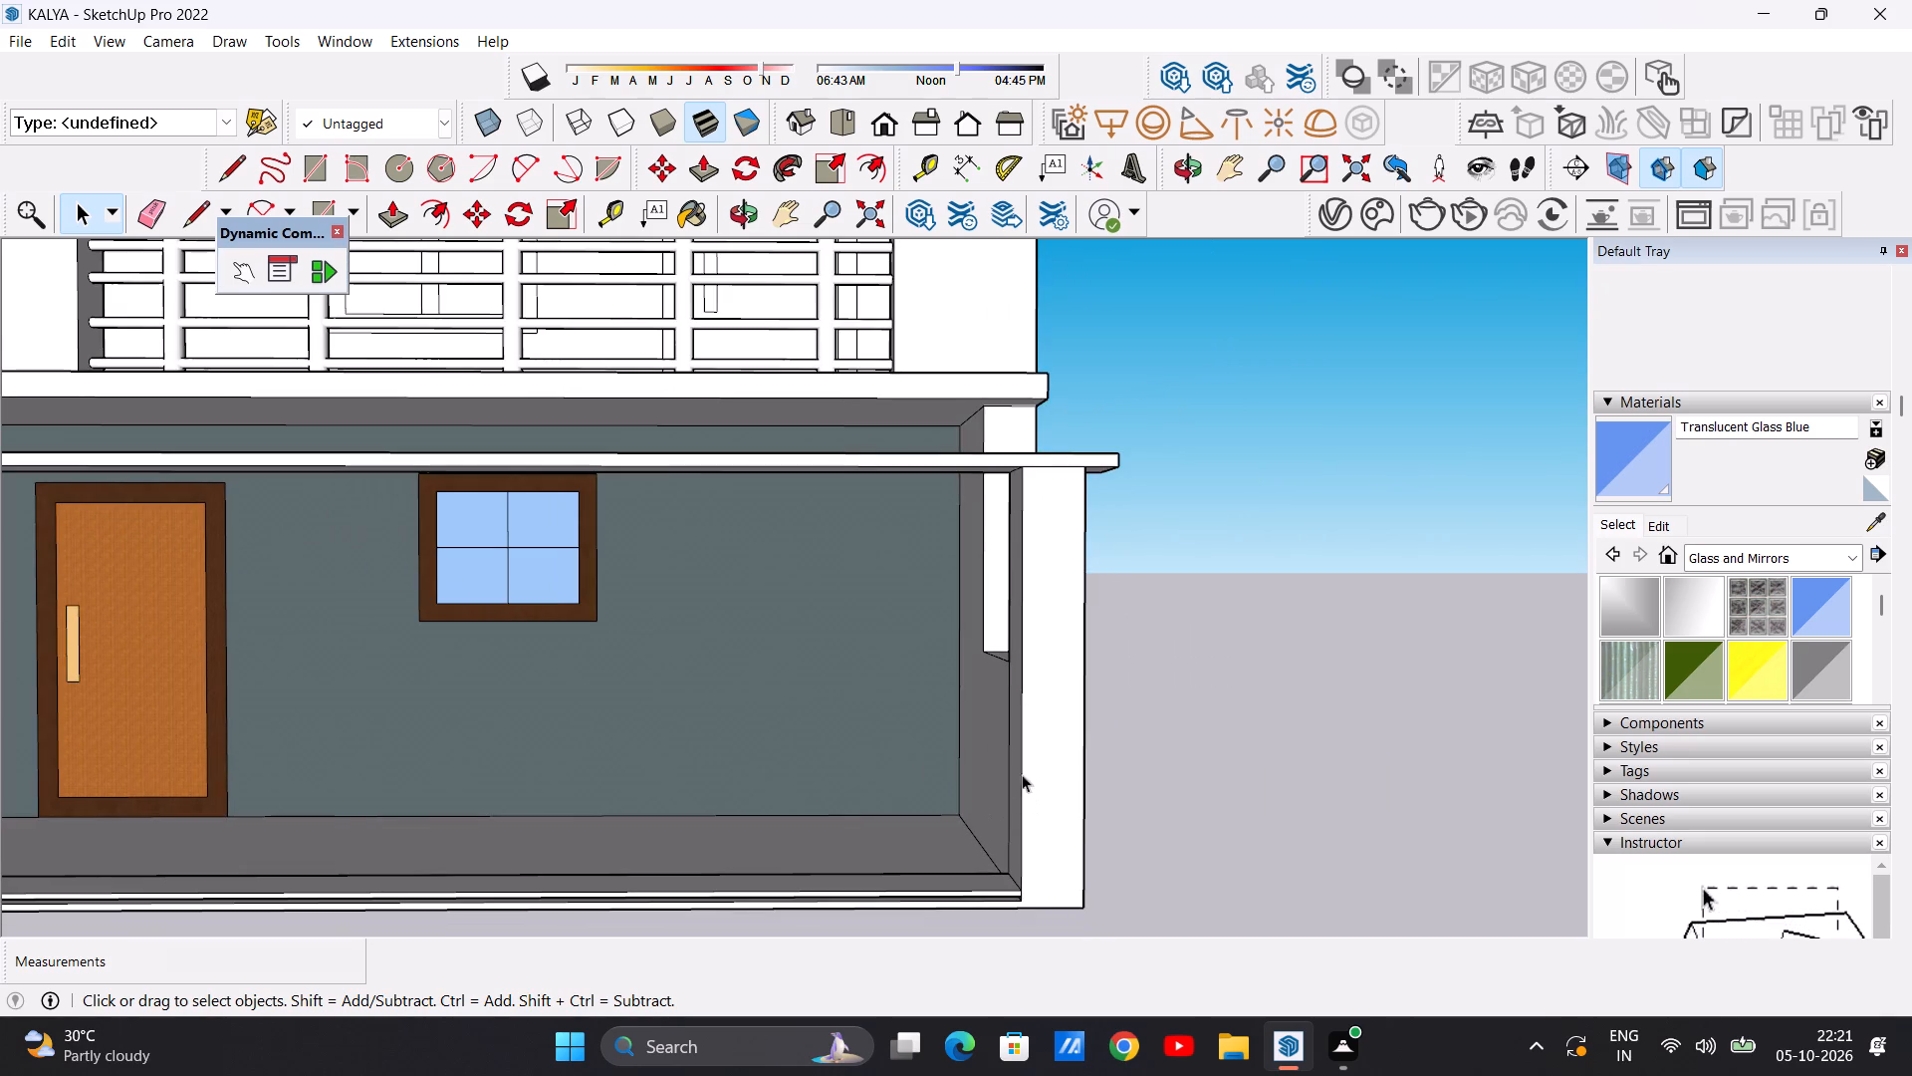
{"action": "scroll", "coordinate": [811, 777], "scroll_direction": "down", "scroll_amount": 2}
{"action": "middle_click_drag", "start_coordinate": [618, 802], "coordinate": [617, 986]}
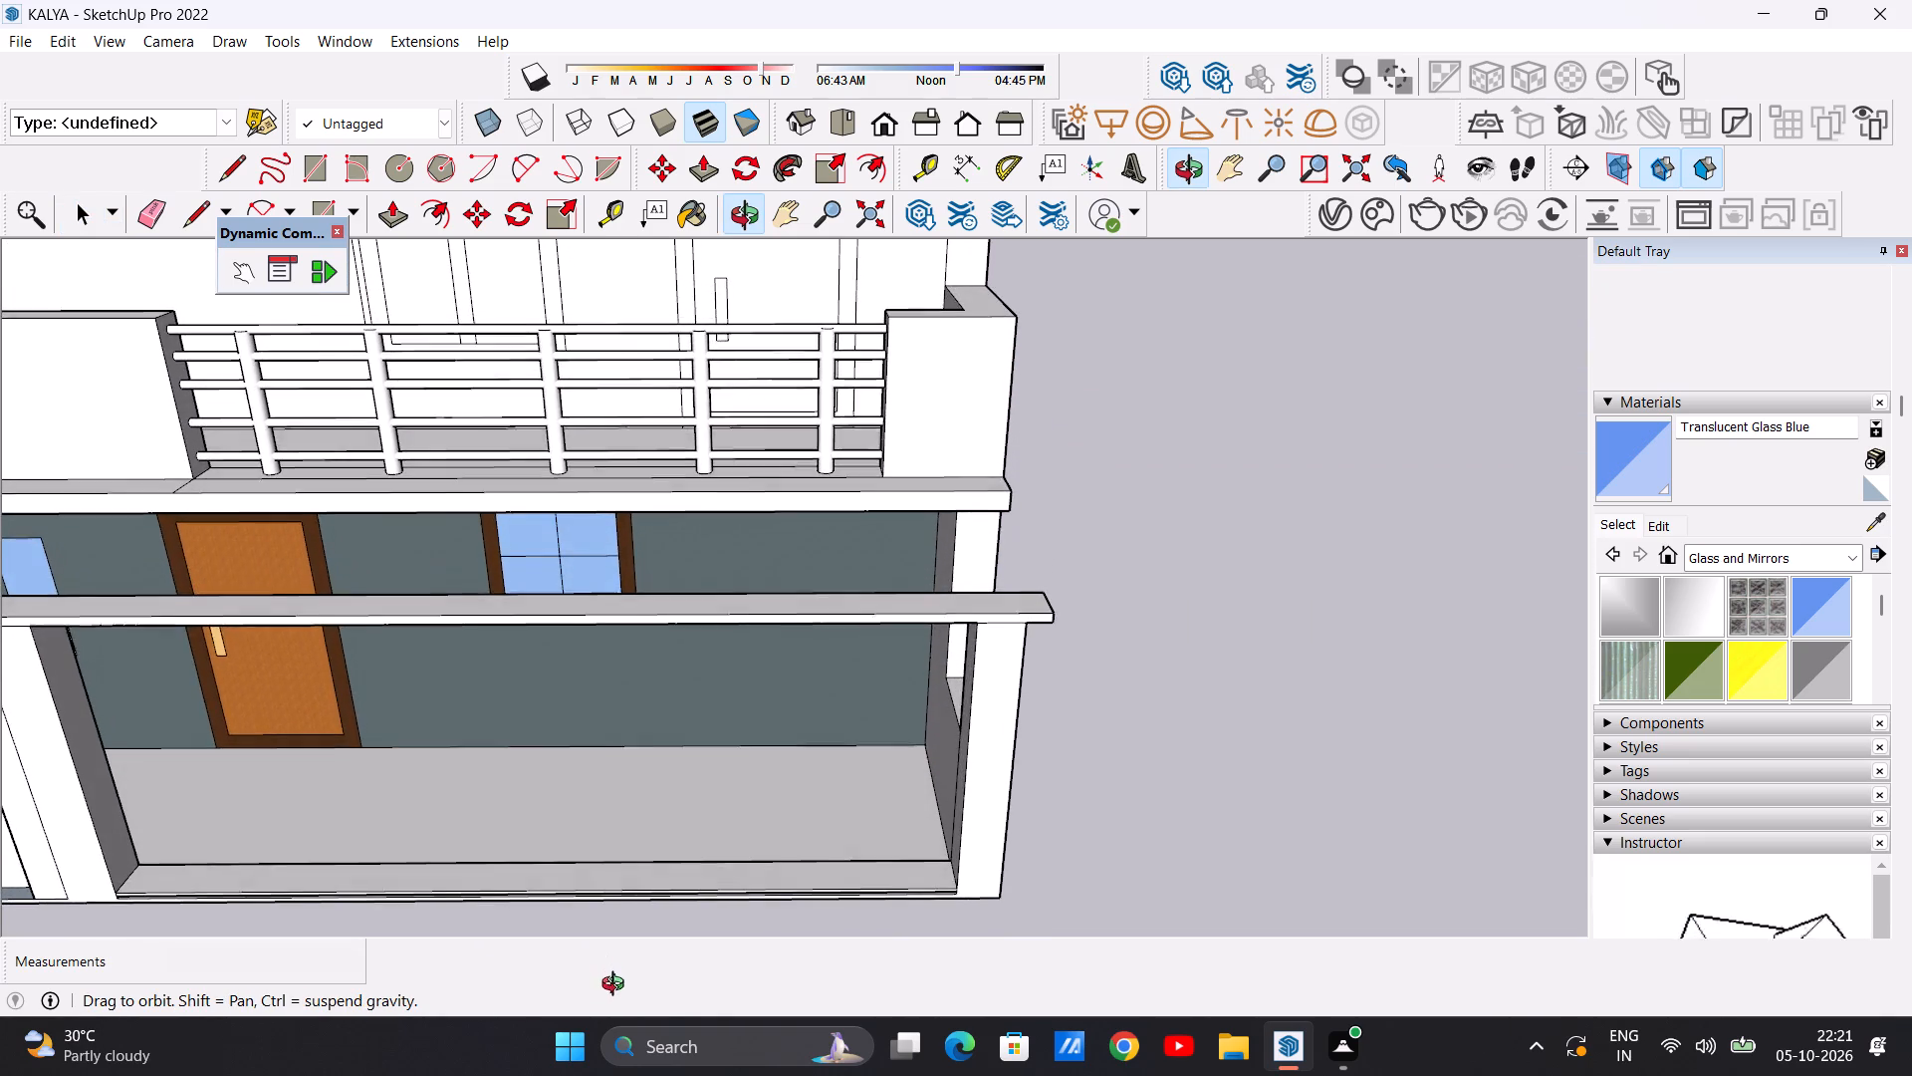
{"action": "middle_click_drag", "start_coordinate": [617, 986], "coordinate": [618, 990]}
{"action": "scroll", "coordinate": [560, 875], "scroll_direction": "up", "scroll_amount": 5}
{"action": "scroll", "coordinate": [570, 875], "scroll_direction": "down", "scroll_amount": 5}
{"action": "middle_click_drag", "start_coordinate": [581, 932], "coordinate": [589, 961]}
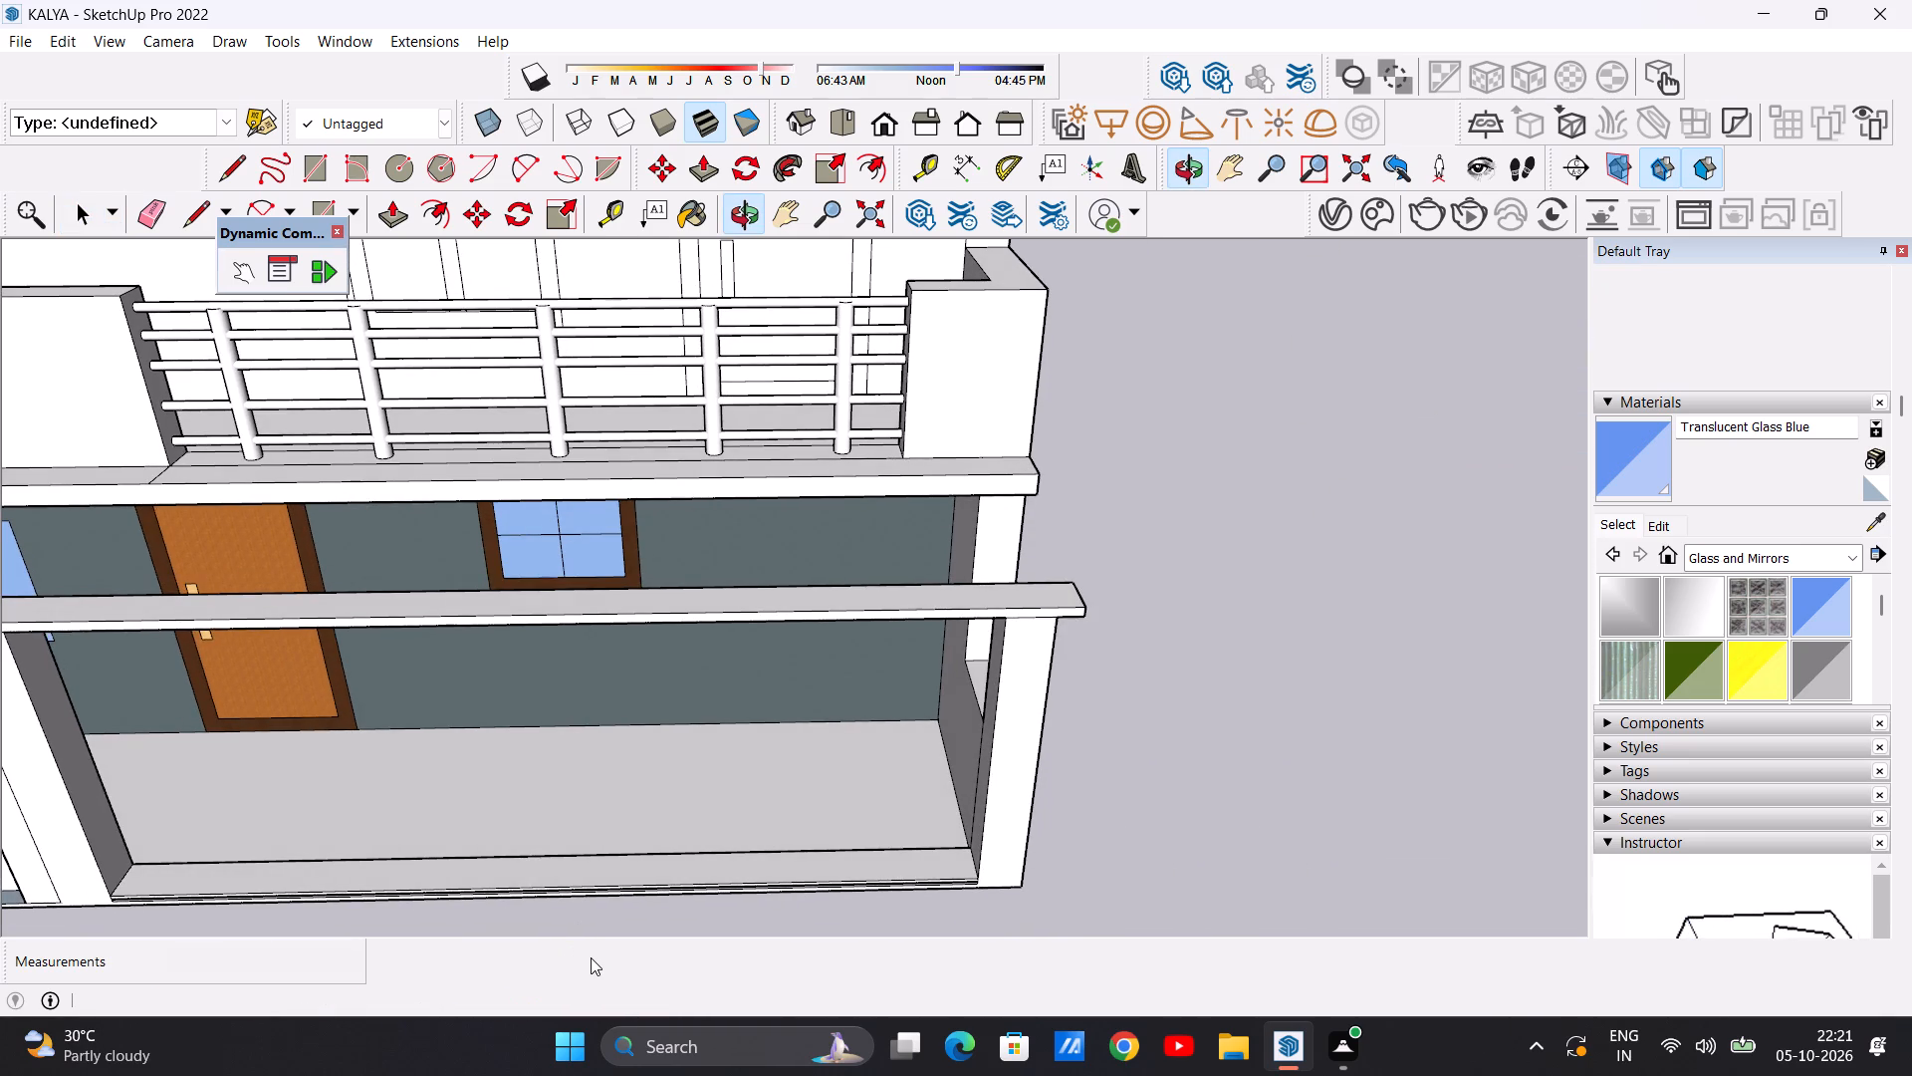
{"action": "key", "text": "l"}
{"action": "scroll", "coordinate": [510, 892], "scroll_direction": "up", "scroll_amount": 6}
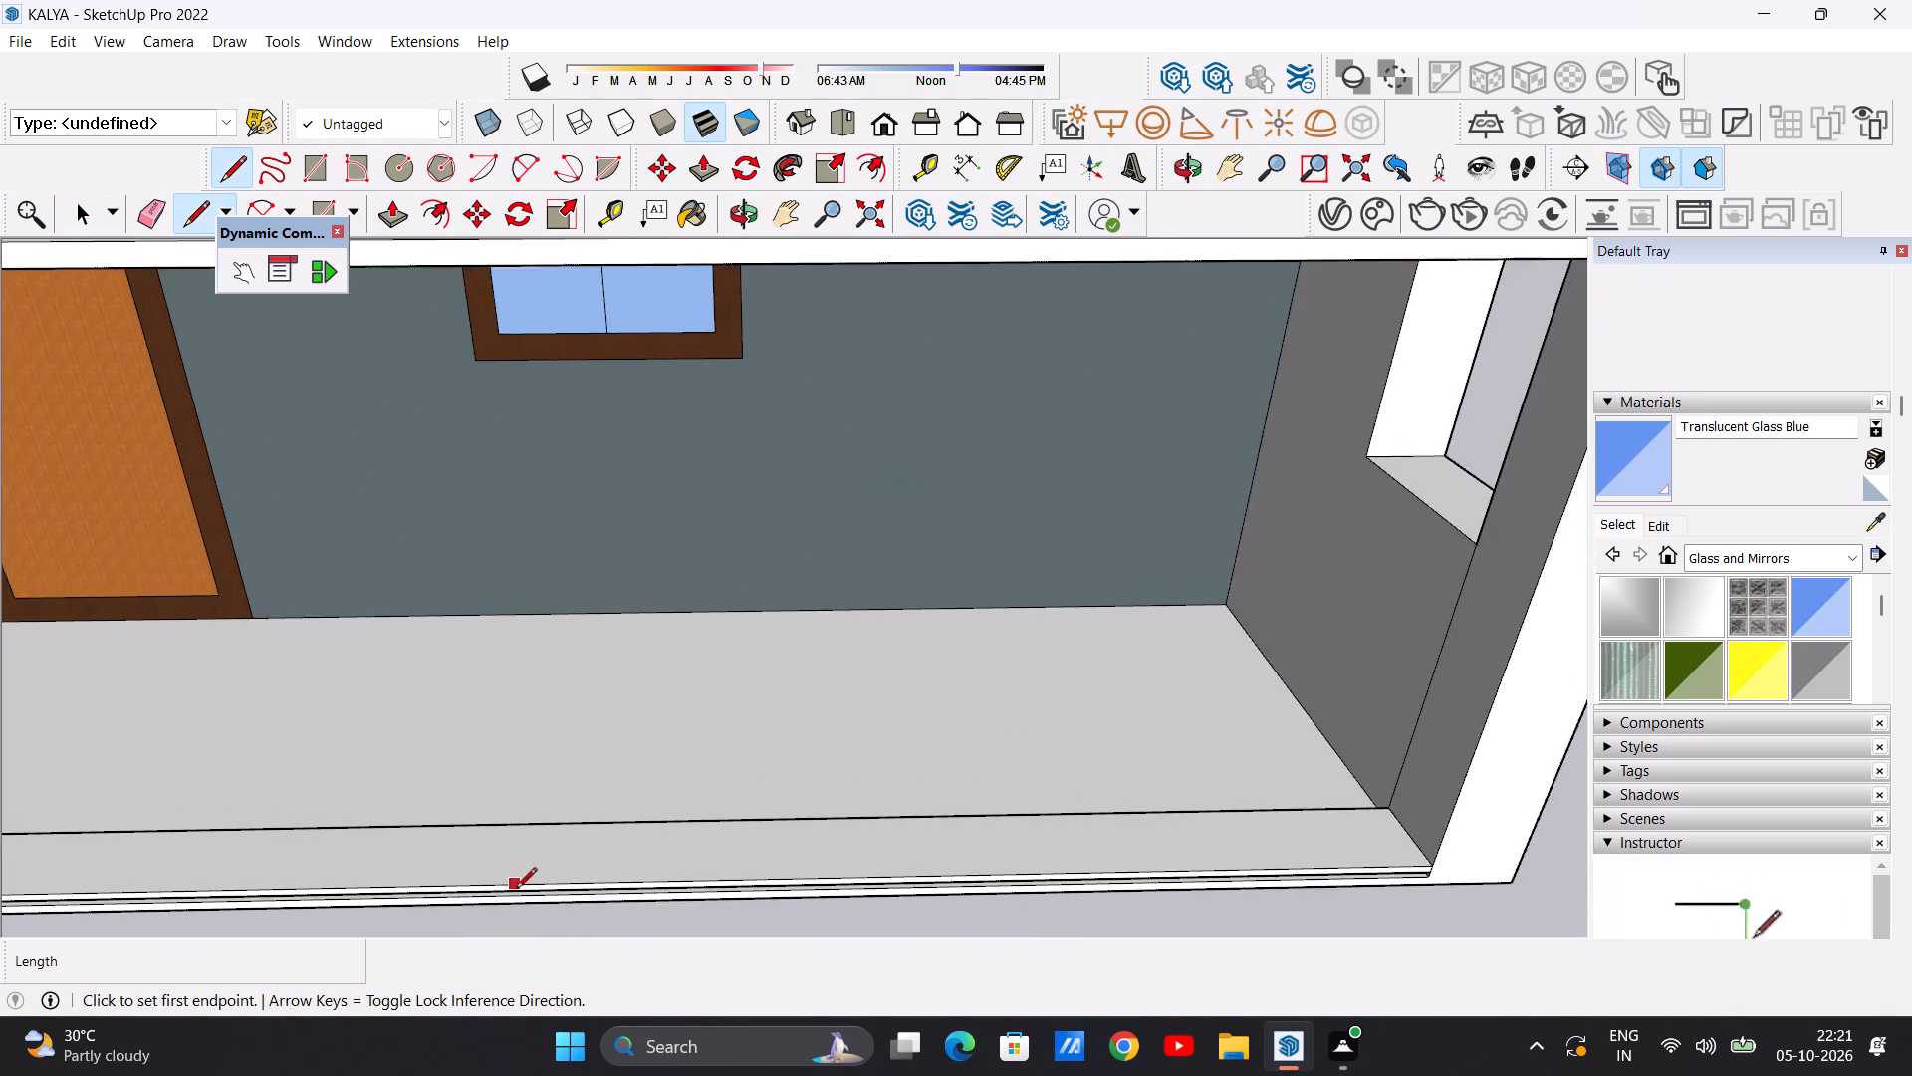
{"action": "scroll", "coordinate": [516, 890], "scroll_direction": "up", "scroll_amount": 5}
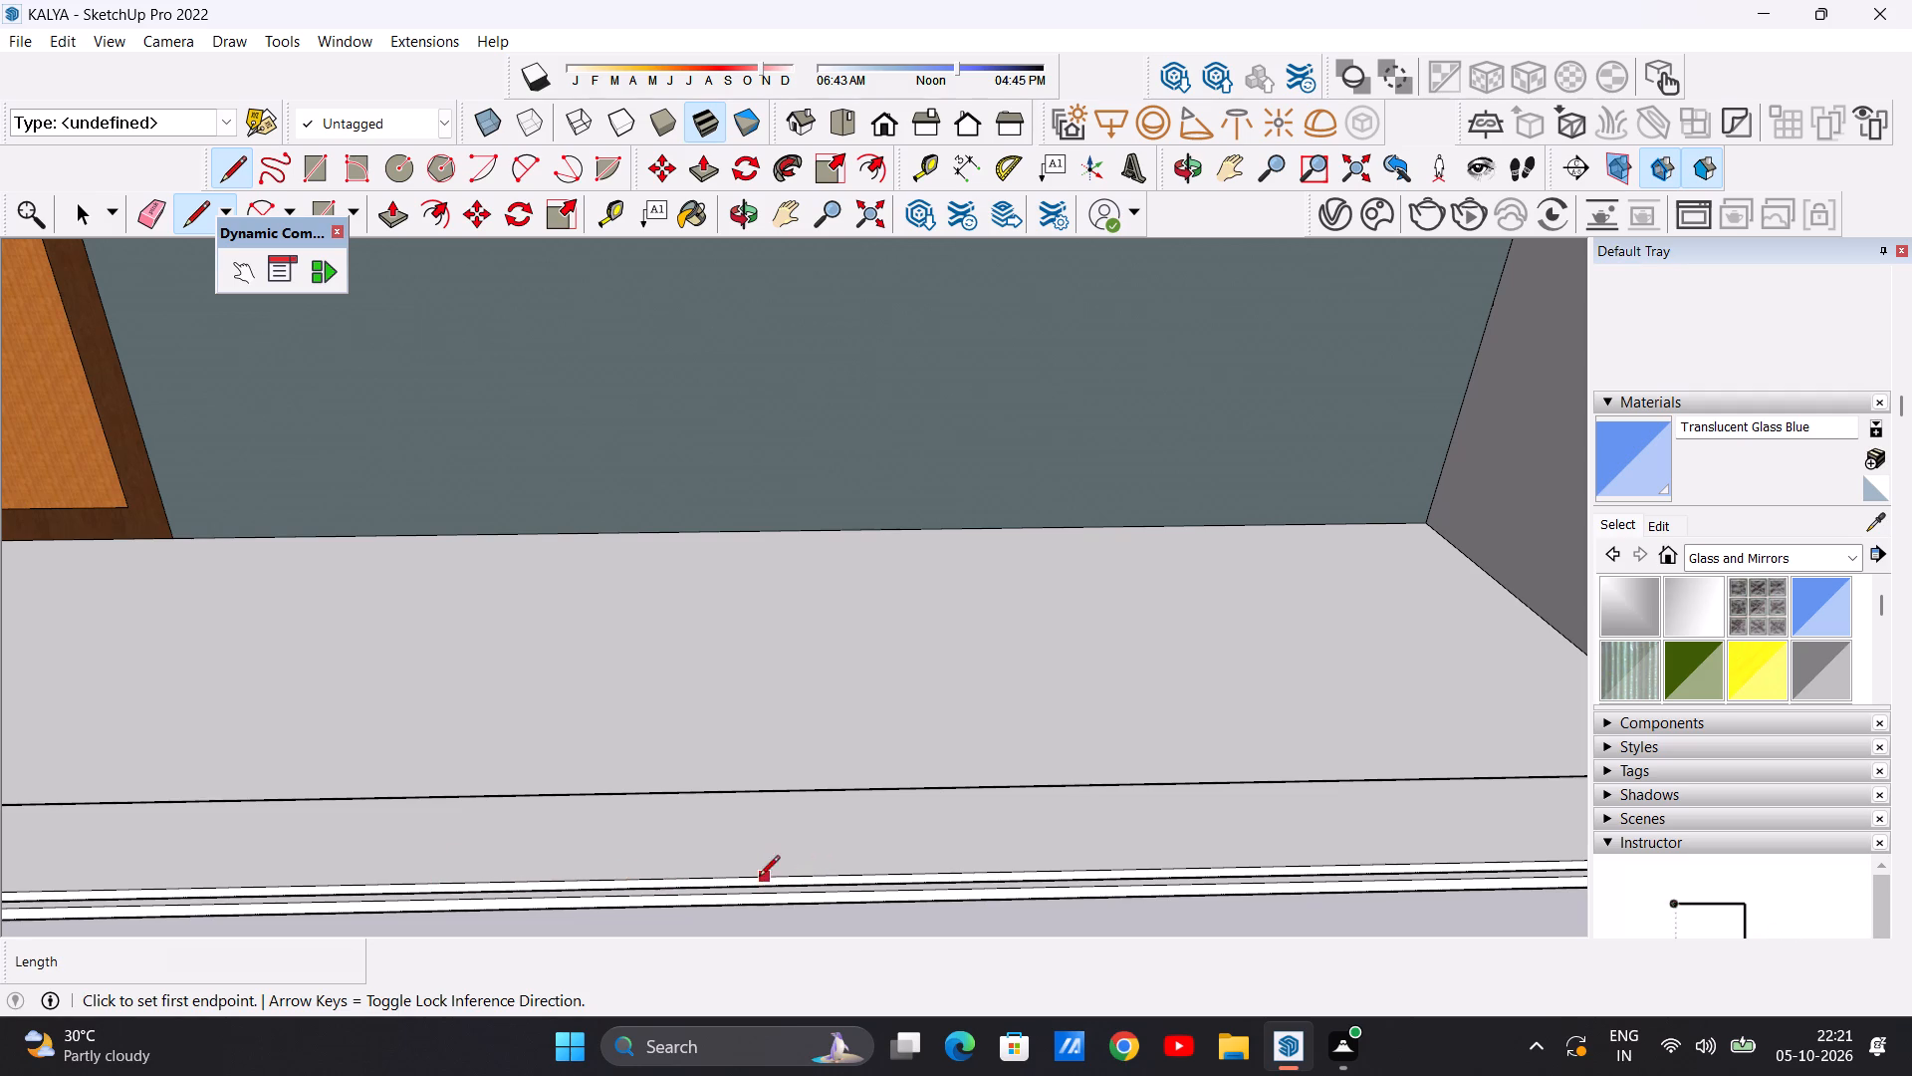
{"action": "scroll", "coordinate": [745, 885], "scroll_direction": "down", "scroll_amount": 8}
{"action": "scroll", "coordinate": [849, 882], "scroll_direction": "up", "scroll_amount": 8}
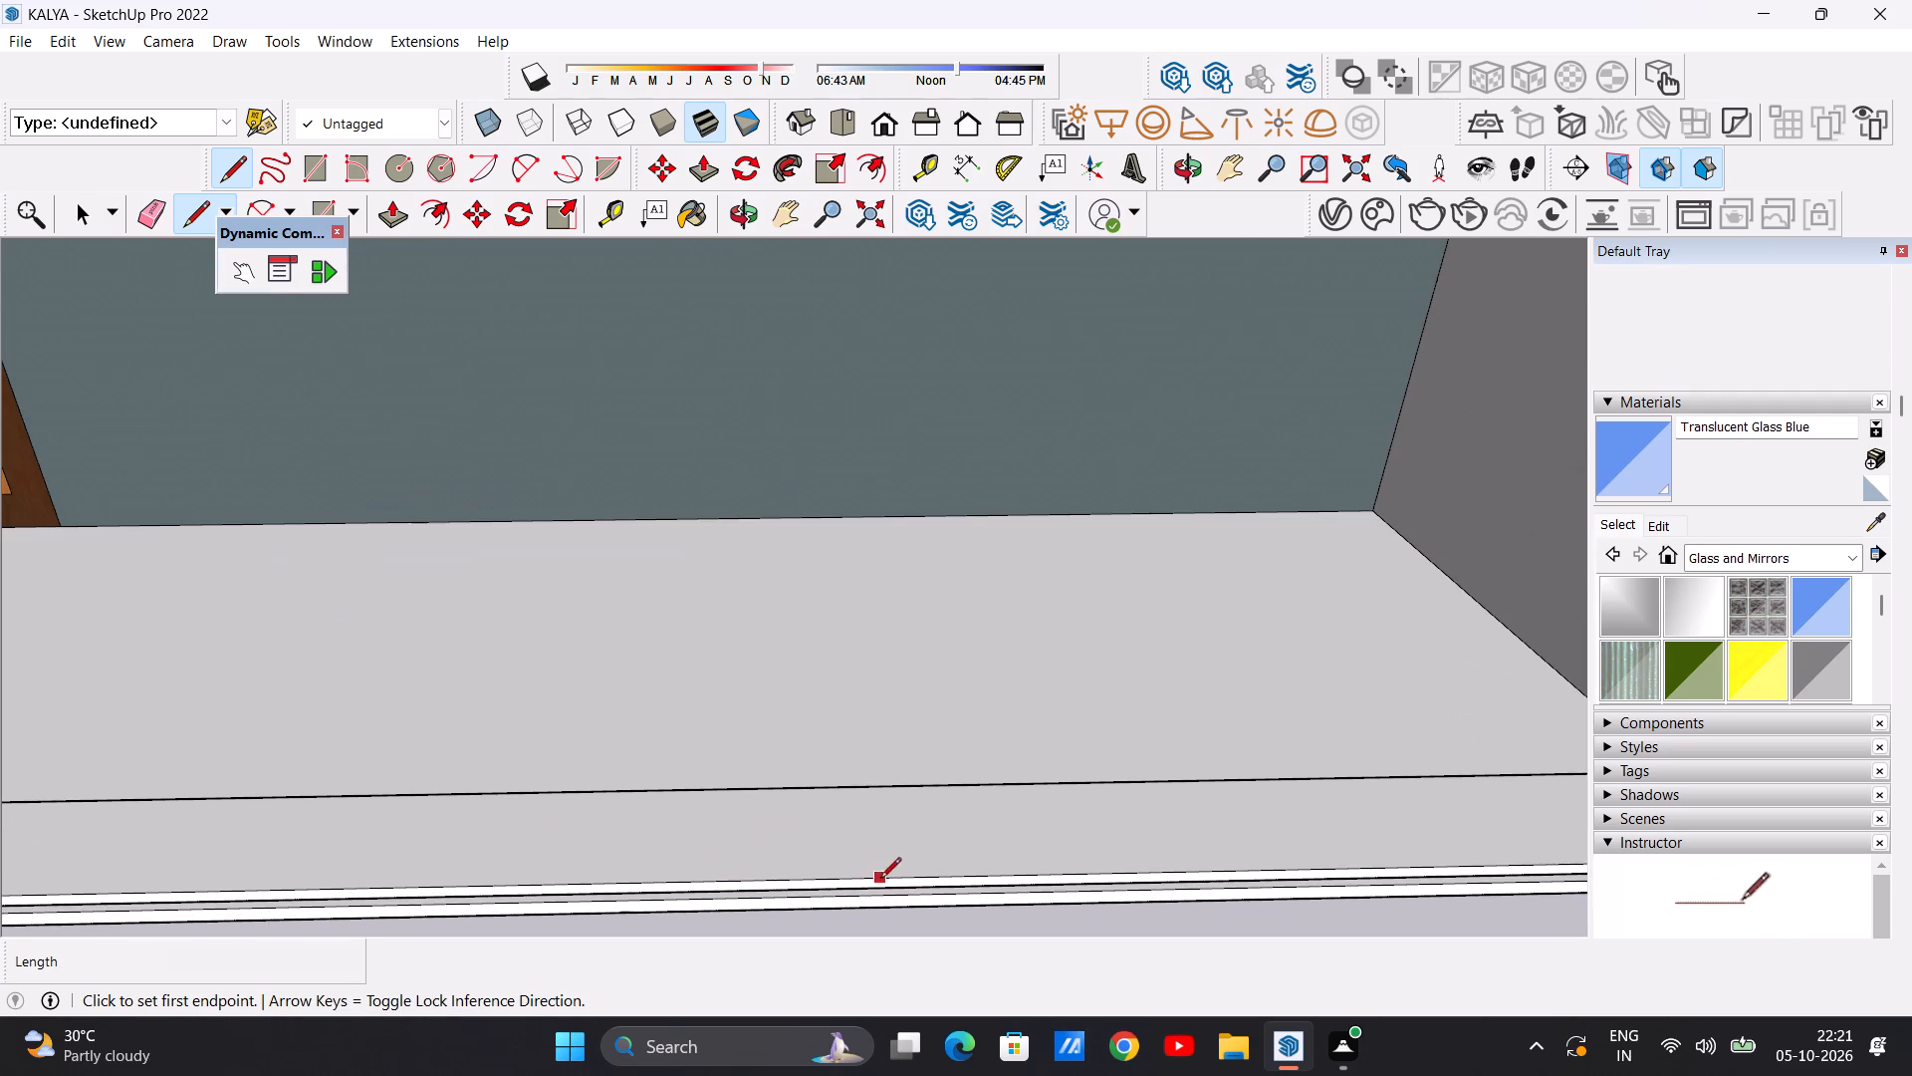
{"action": "left_click", "coordinate": [875, 884]}
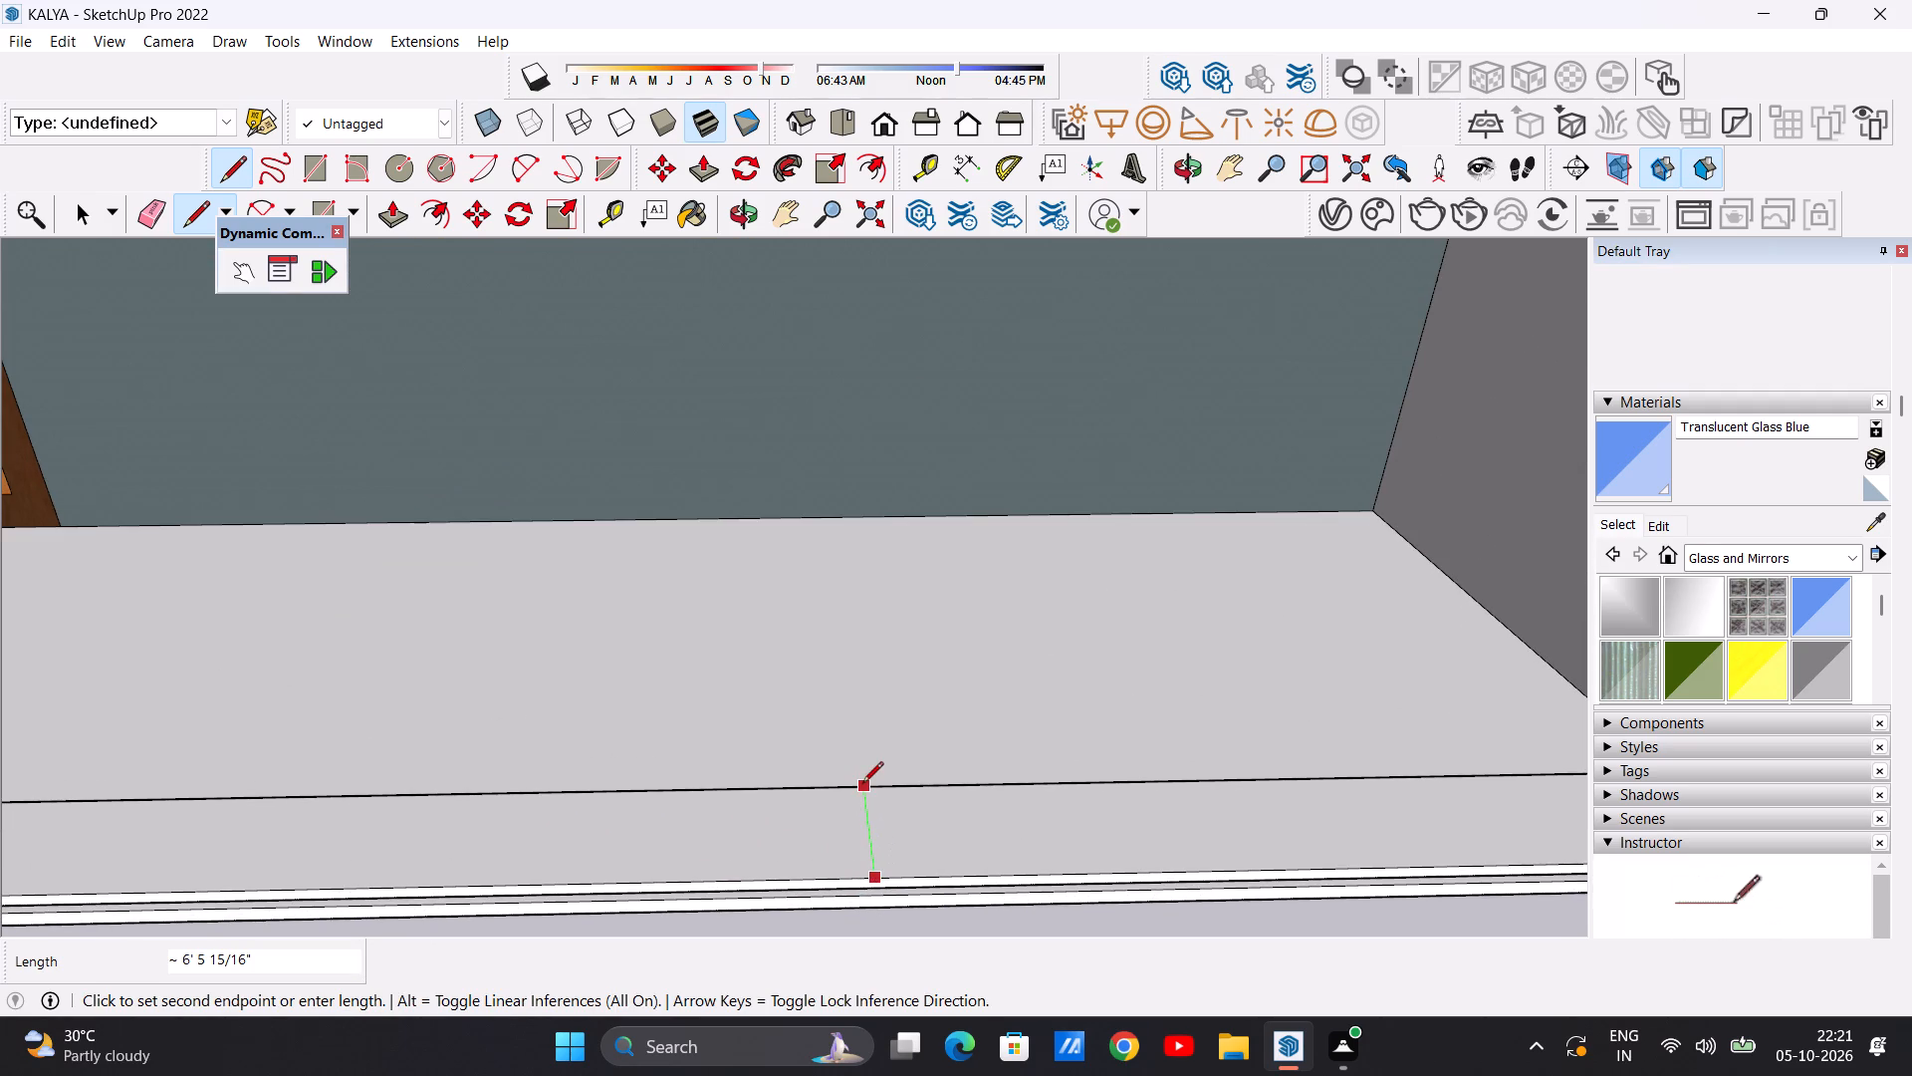
{"action": "left_click", "coordinate": [862, 784]}
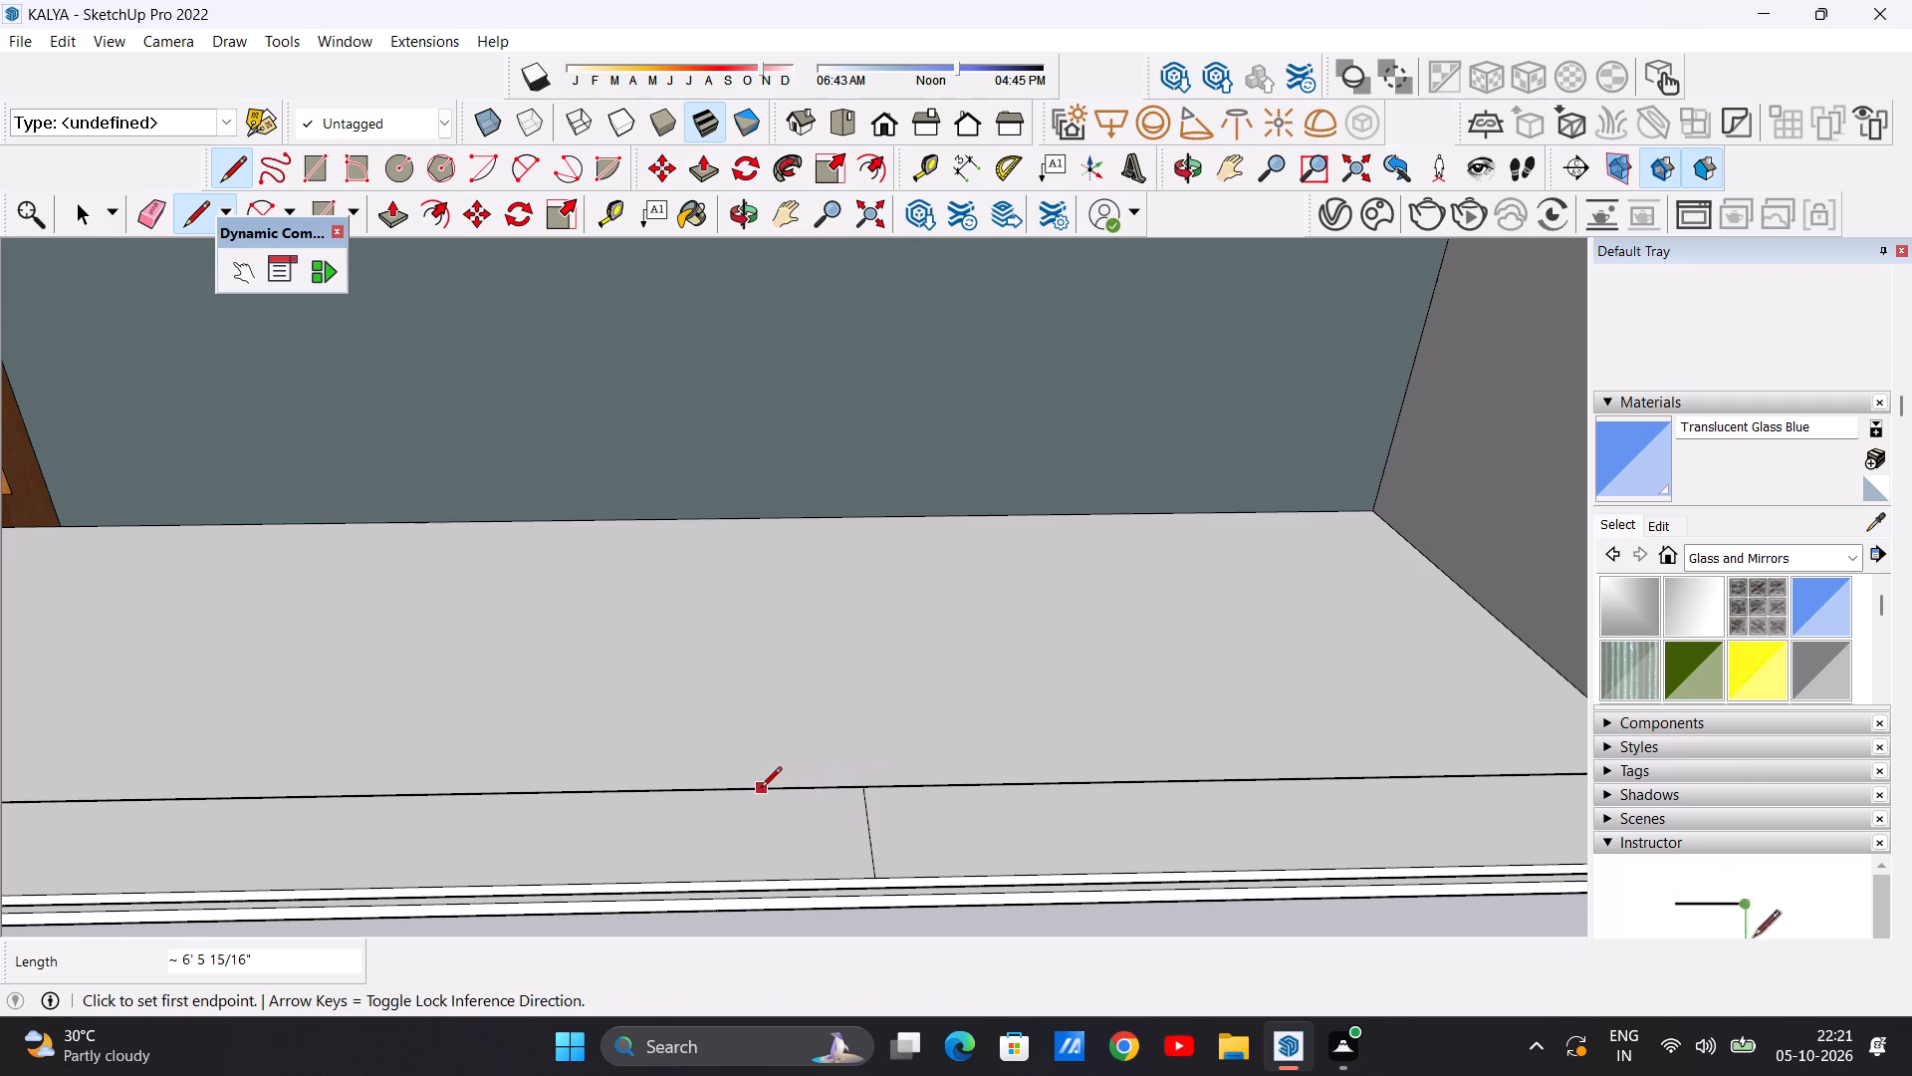
{"action": "left_click", "coordinate": [767, 789]}
{"action": "left_click", "coordinate": [770, 882]}
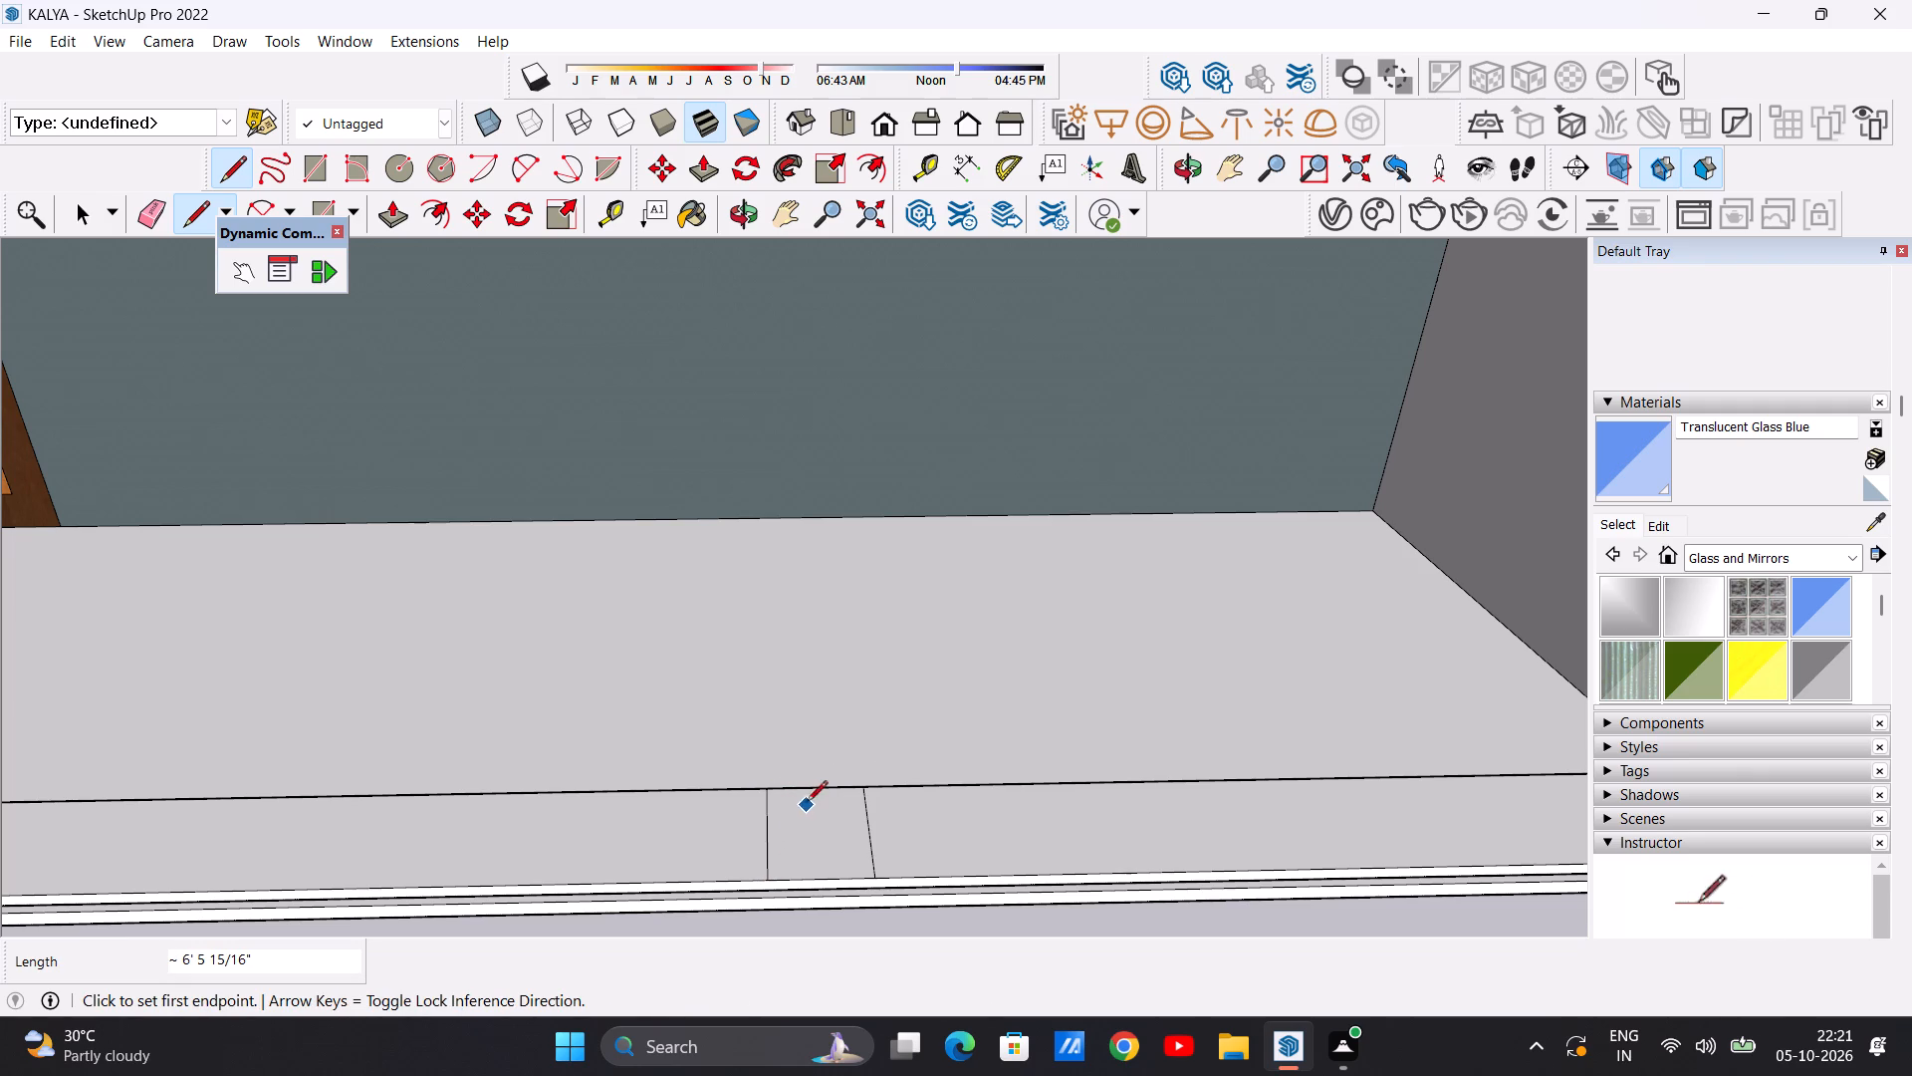
{"action": "left_click", "coordinate": [813, 792]}
{"action": "left_click", "coordinate": [818, 873]}
{"action": "key", "text": "space"}
Draw two closely spaced parallel lines about 6' 5 15/16" long across the end pillar's inner face, a little below the top beam.
{"action": "scroll", "coordinate": [860, 867], "scroll_direction": "down", "scroll_amount": 20}
{"action": "middle_click_drag", "start_coordinate": [962, 848], "coordinate": [1028, 625]}
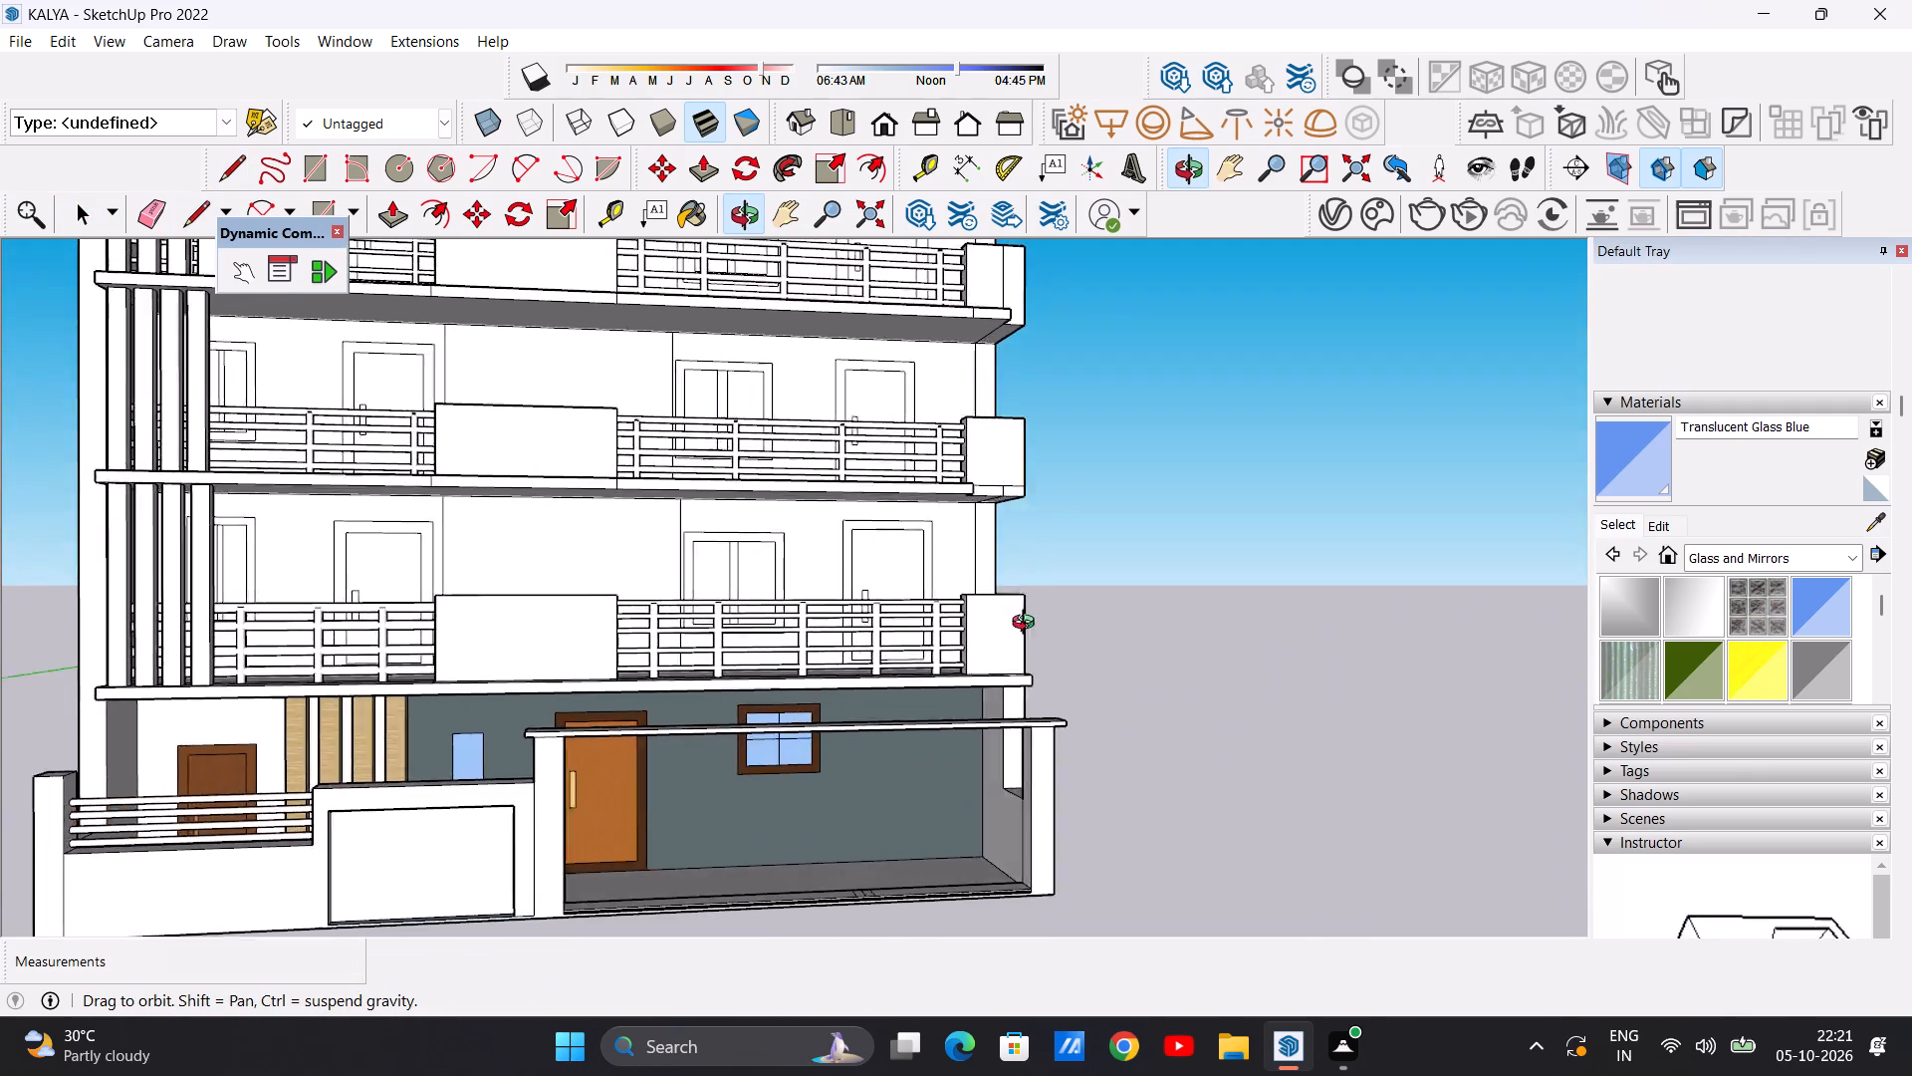
{"action": "middle_click_drag", "start_coordinate": [1028, 625], "coordinate": [1129, 675]}
{"action": "scroll", "coordinate": [1018, 787], "scroll_direction": "up", "scroll_amount": 3}
{"action": "middle_click_drag", "start_coordinate": [987, 782], "coordinate": [1108, 784]}
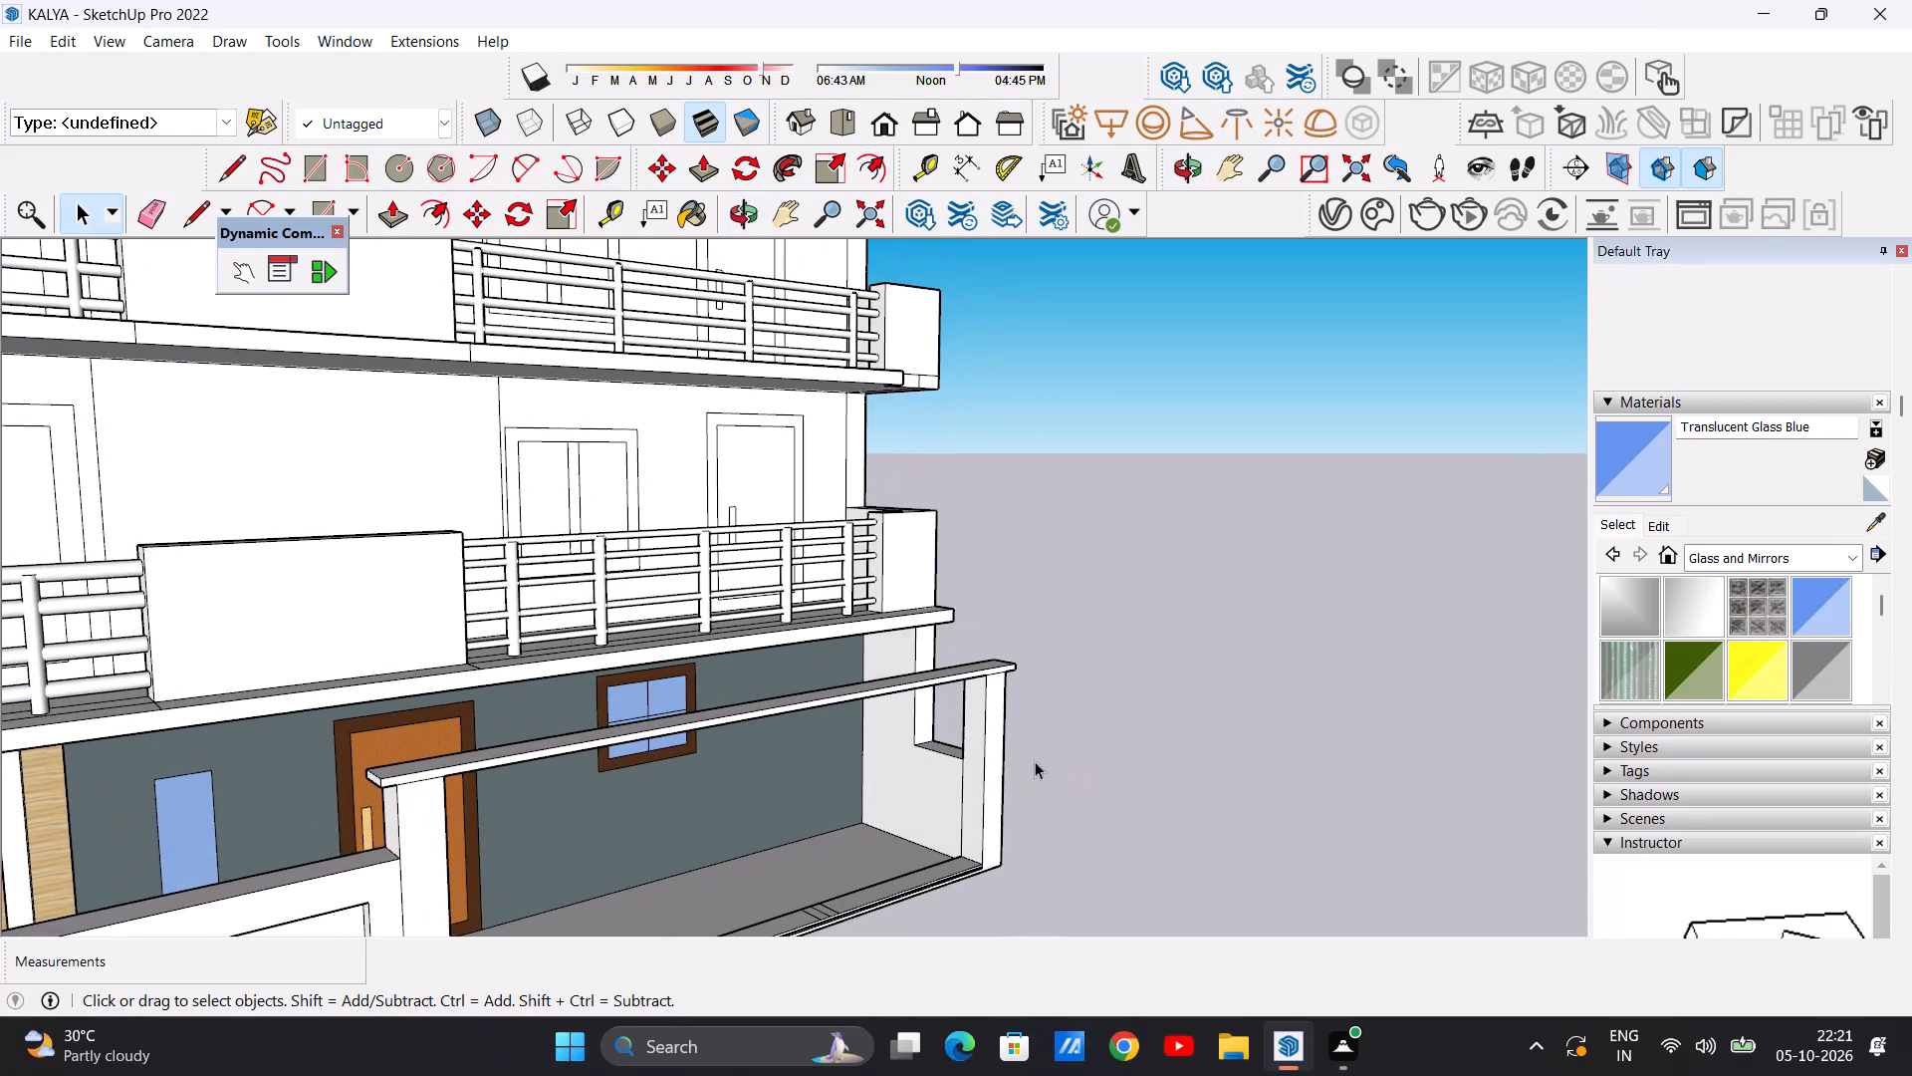
{"action": "scroll", "coordinate": [986, 728], "scroll_direction": "up", "scroll_amount": 7}
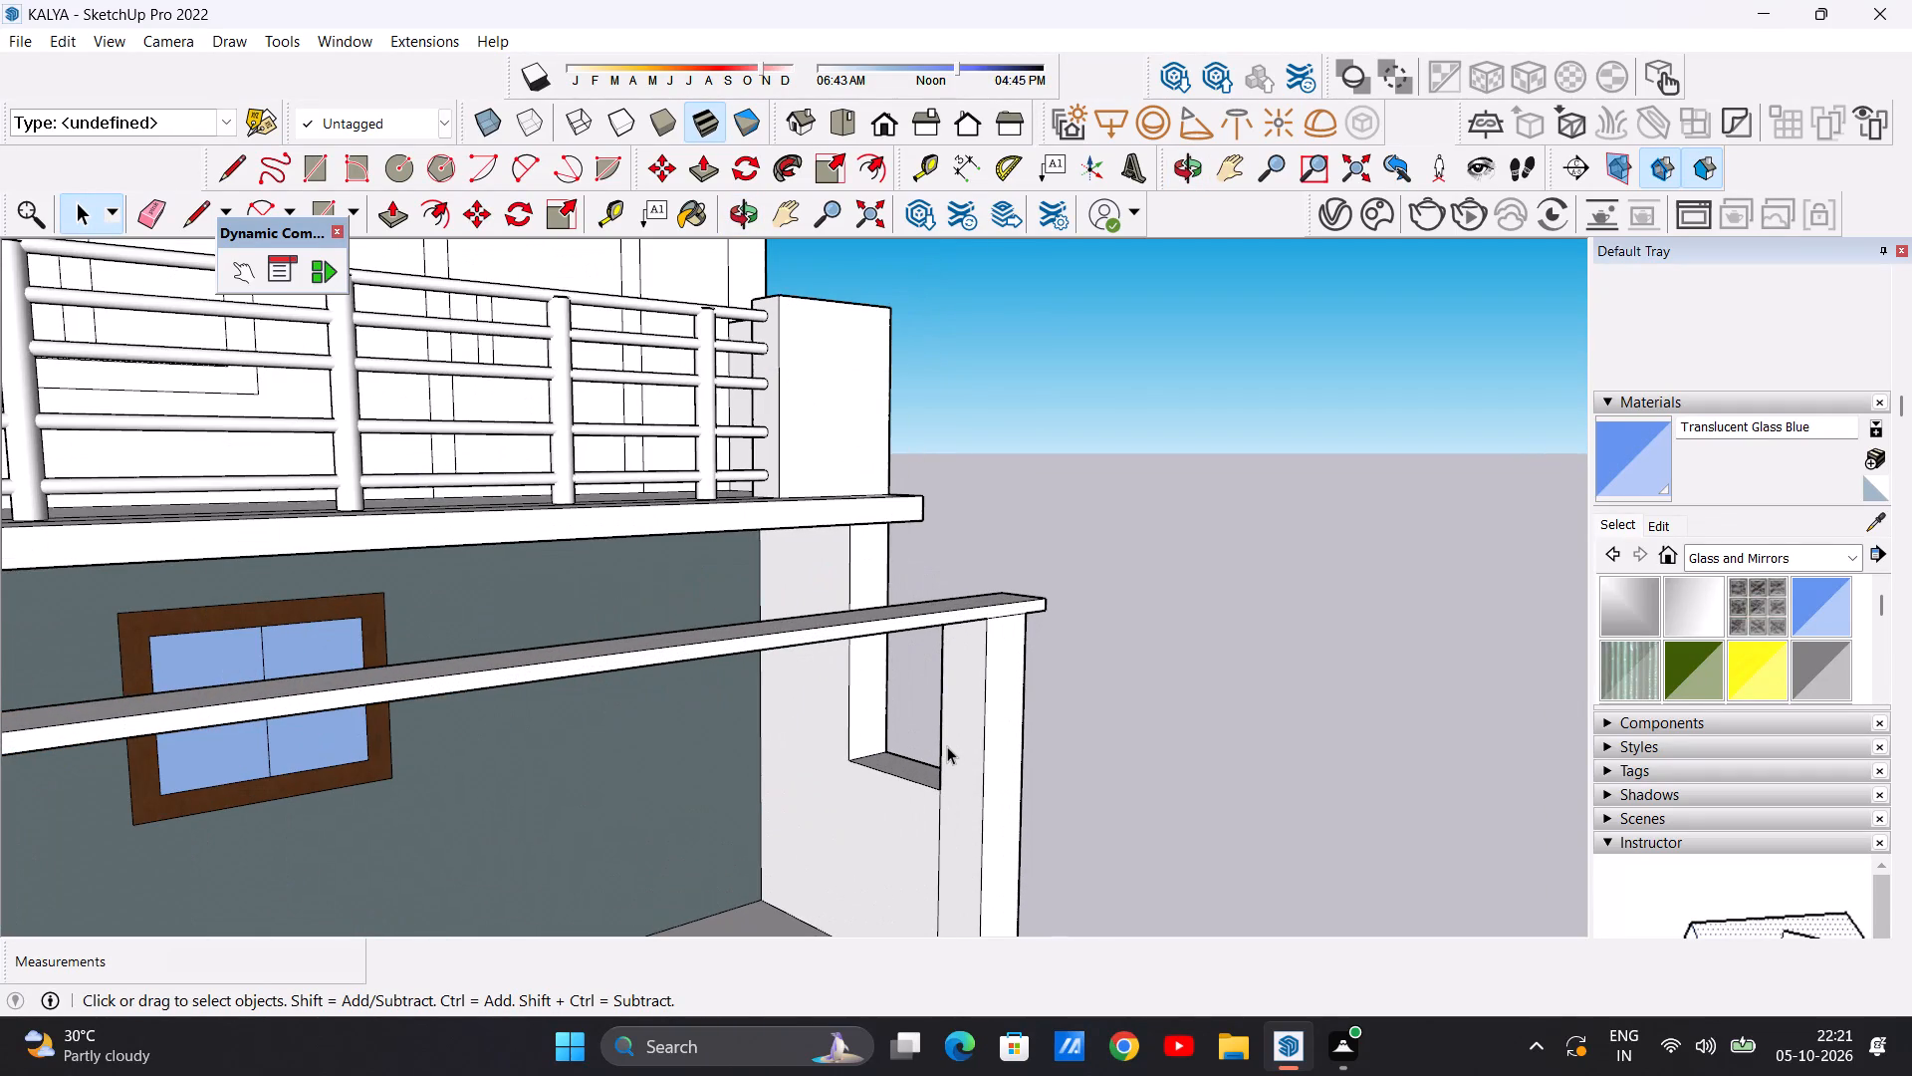
{"action": "key", "text": "l"}
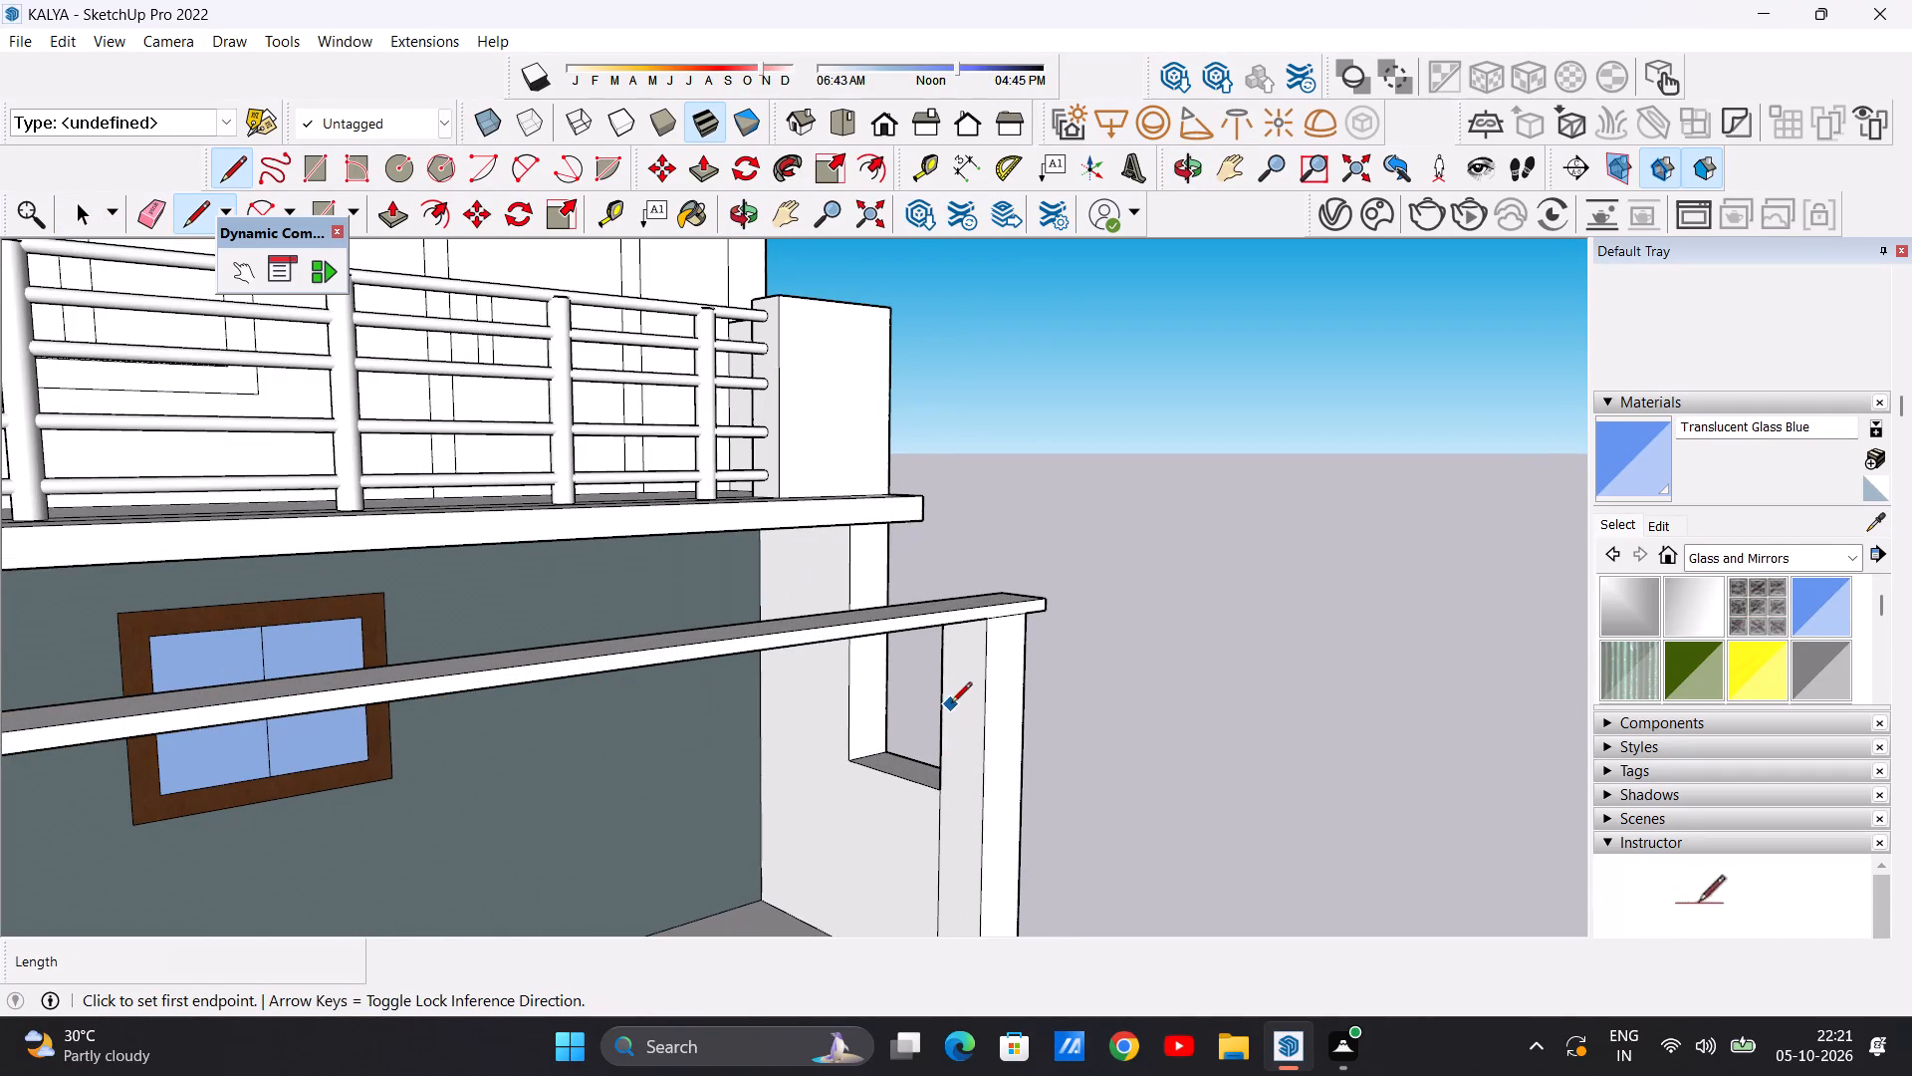
{"action": "scroll", "coordinate": [951, 703], "scroll_direction": "up", "scroll_amount": 5}
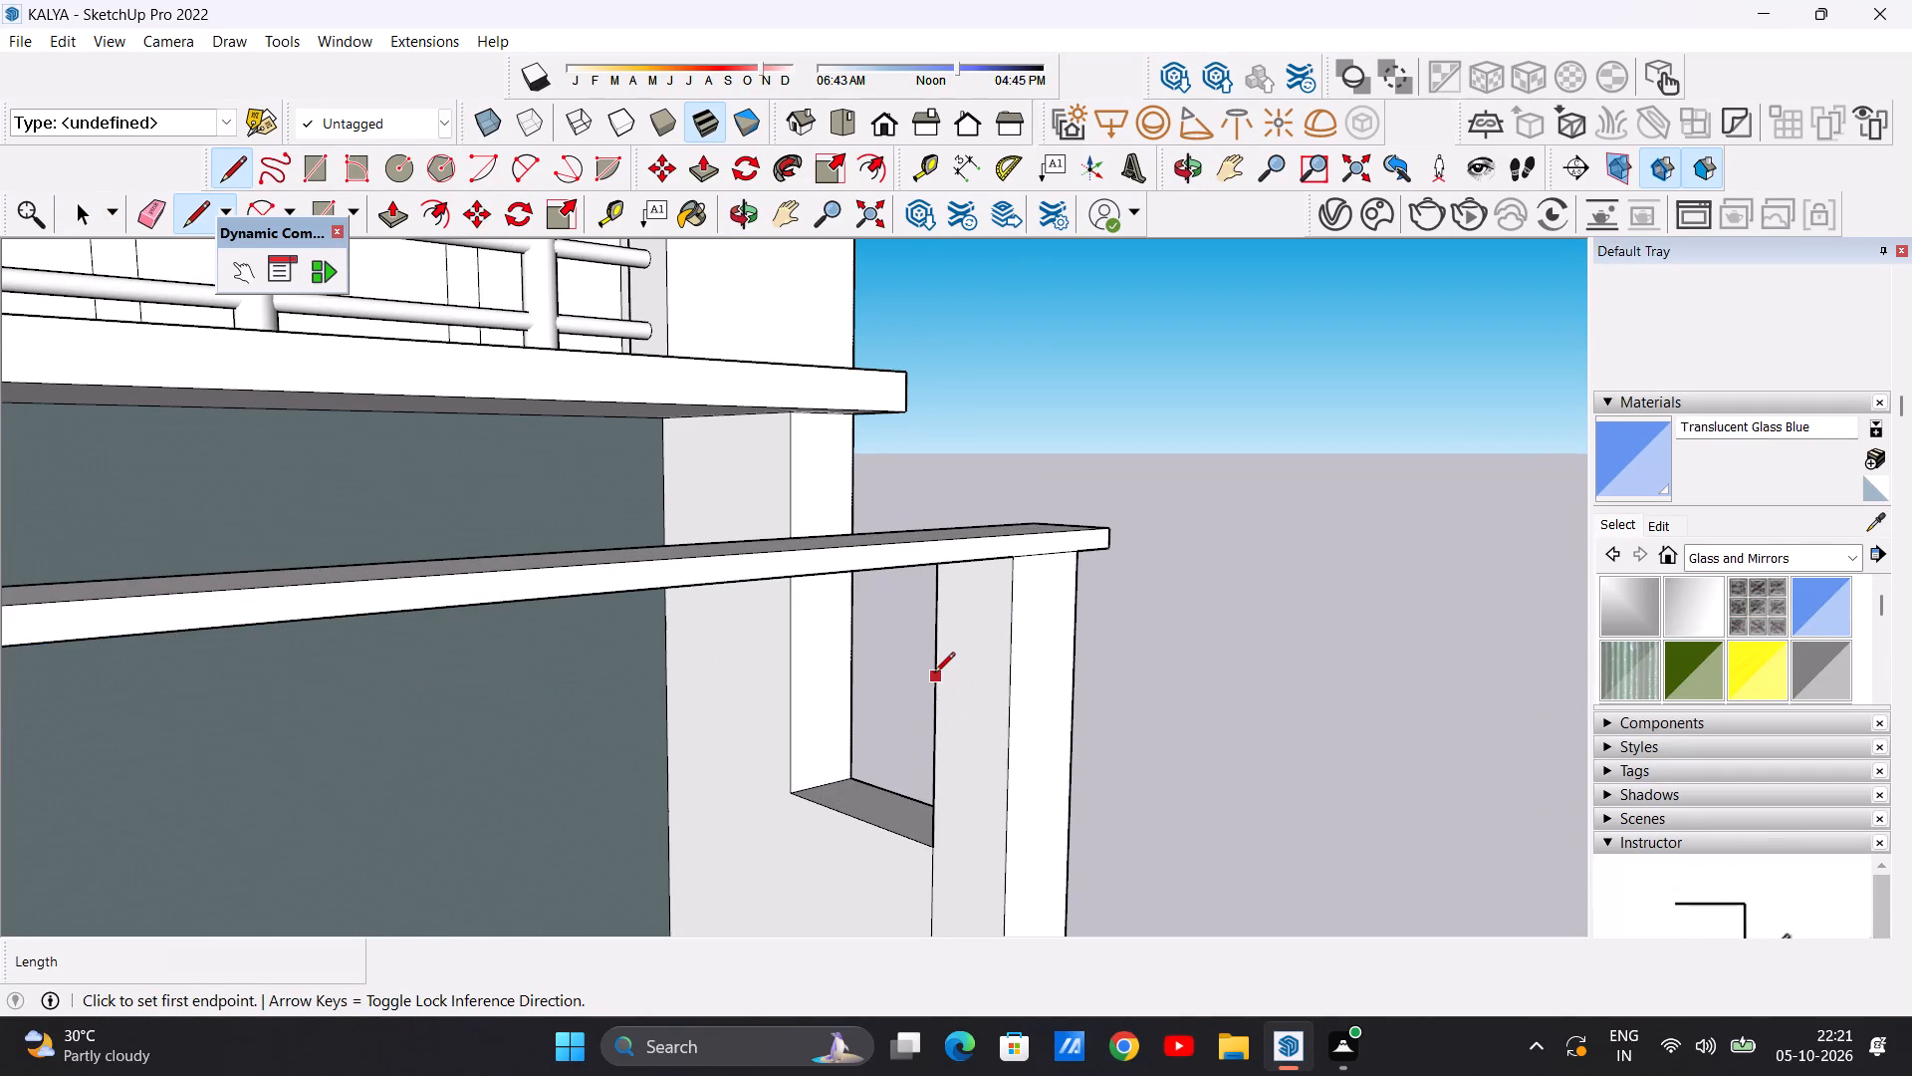
{"action": "left_click", "coordinate": [937, 673]}
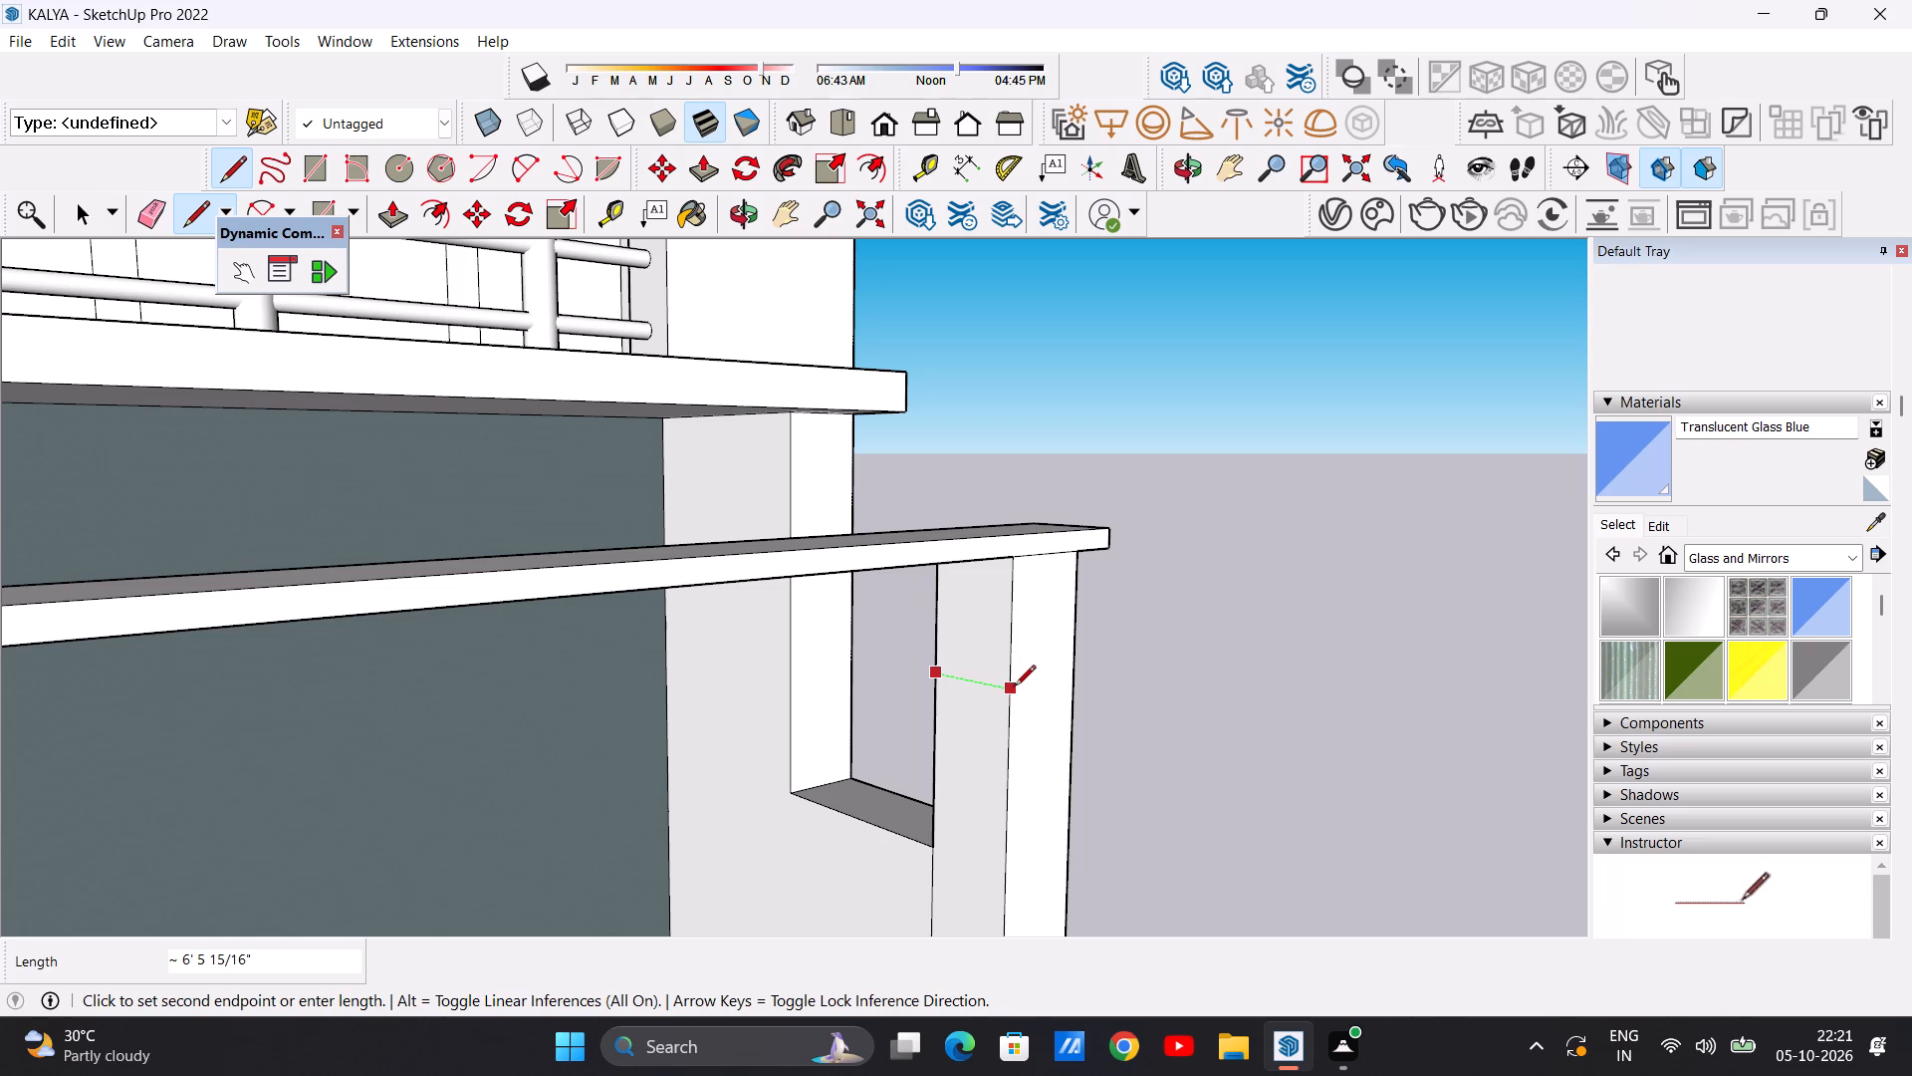
{"action": "left_click", "coordinate": [1013, 688]}
{"action": "left_click", "coordinate": [935, 698]}
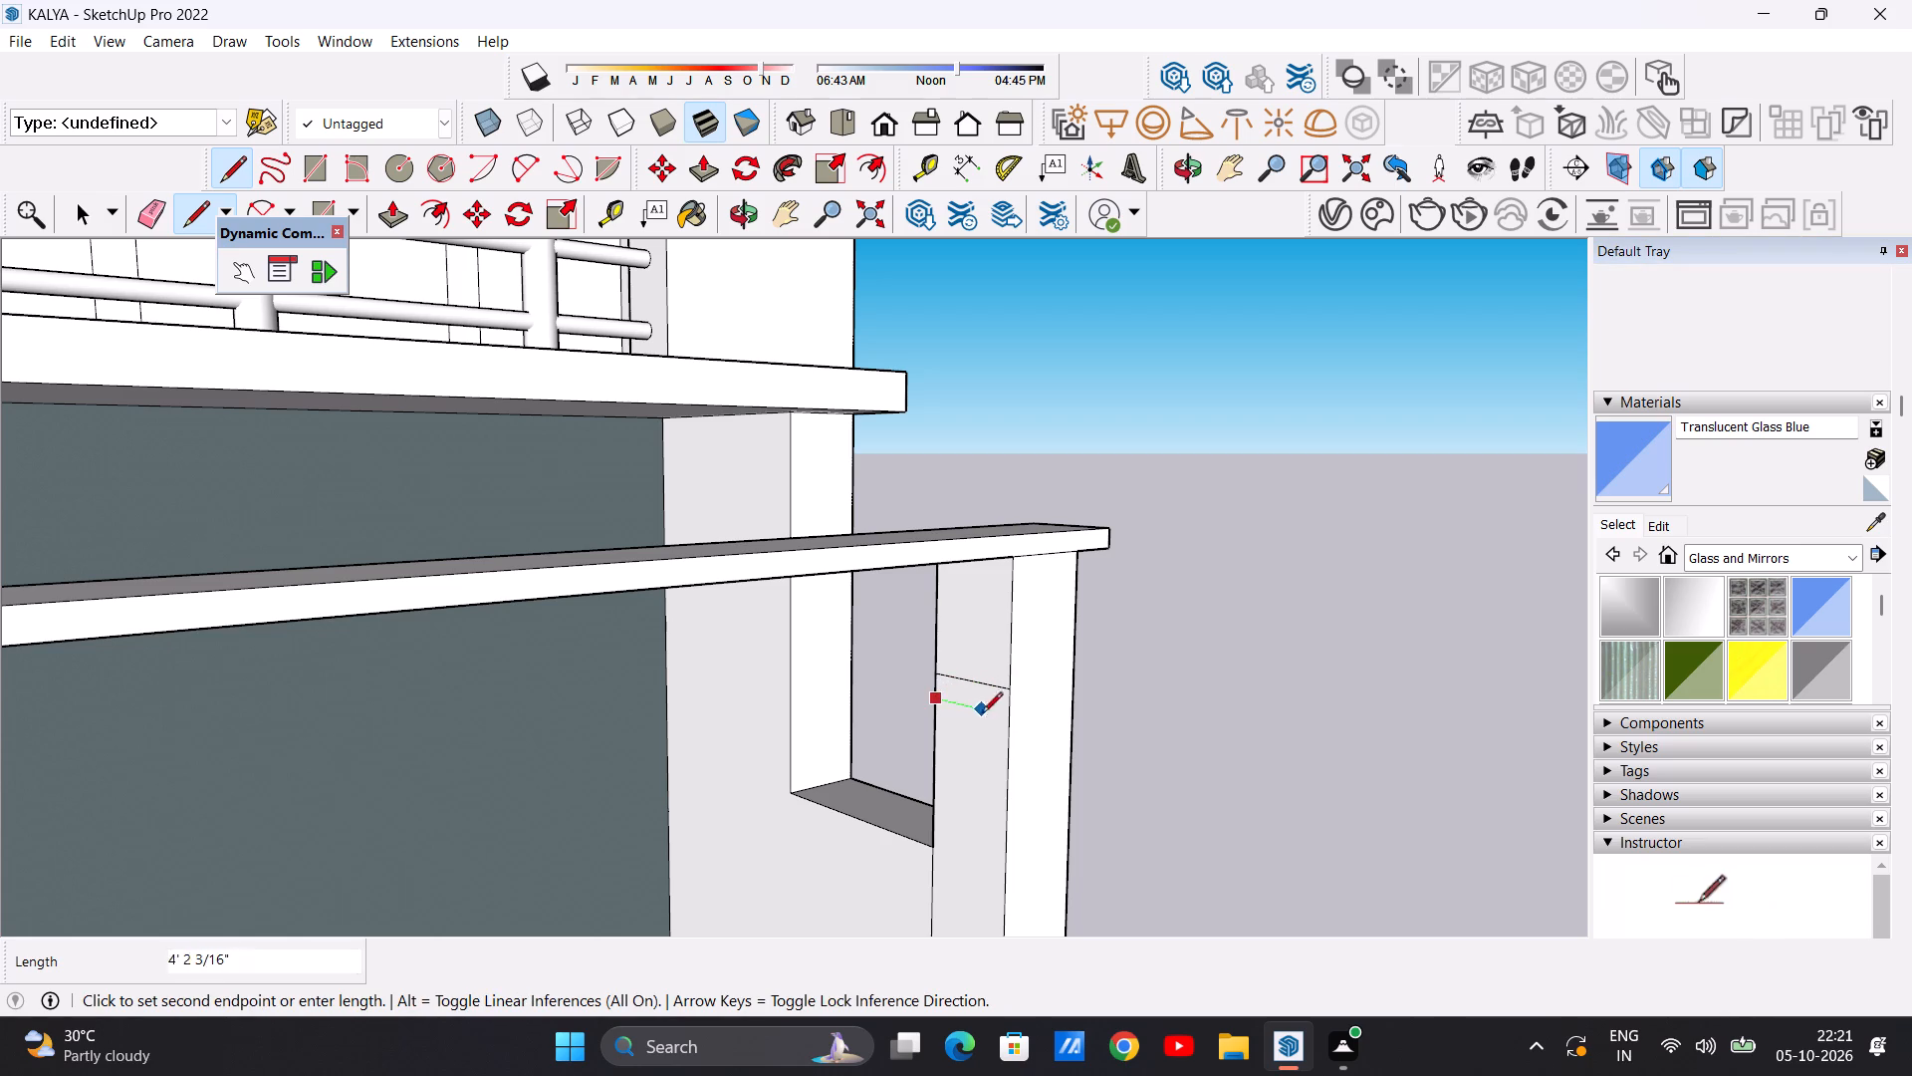
{"action": "left_click", "coordinate": [1008, 722]}
{"action": "key", "text": "space"}
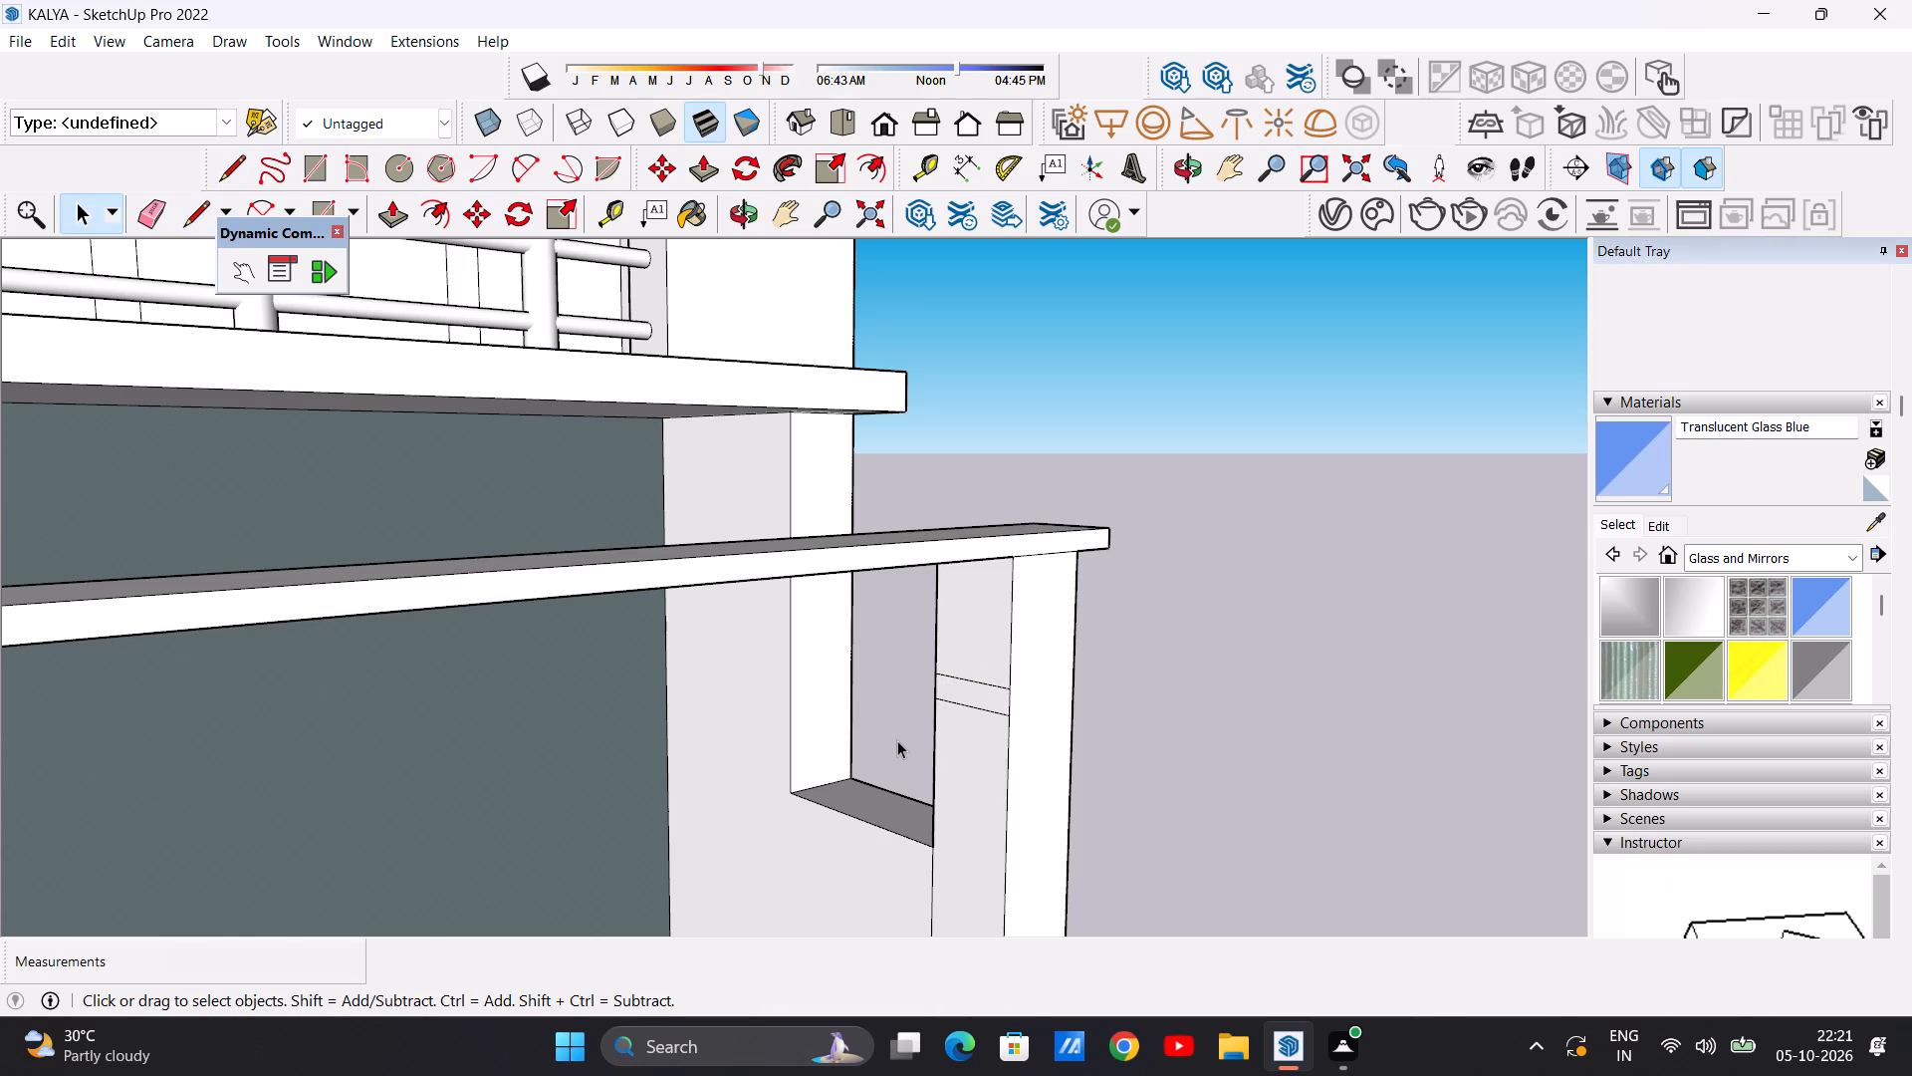
Push/Pull the narrow strip between the pillar's two upper lines about 124' 3 5/16" across the opening to the opposite pillar.
{"action": "scroll", "coordinate": [897, 740], "scroll_direction": "down", "scroll_amount": 19}
{"action": "middle_click_drag", "start_coordinate": [933, 755], "coordinate": [587, 763]}
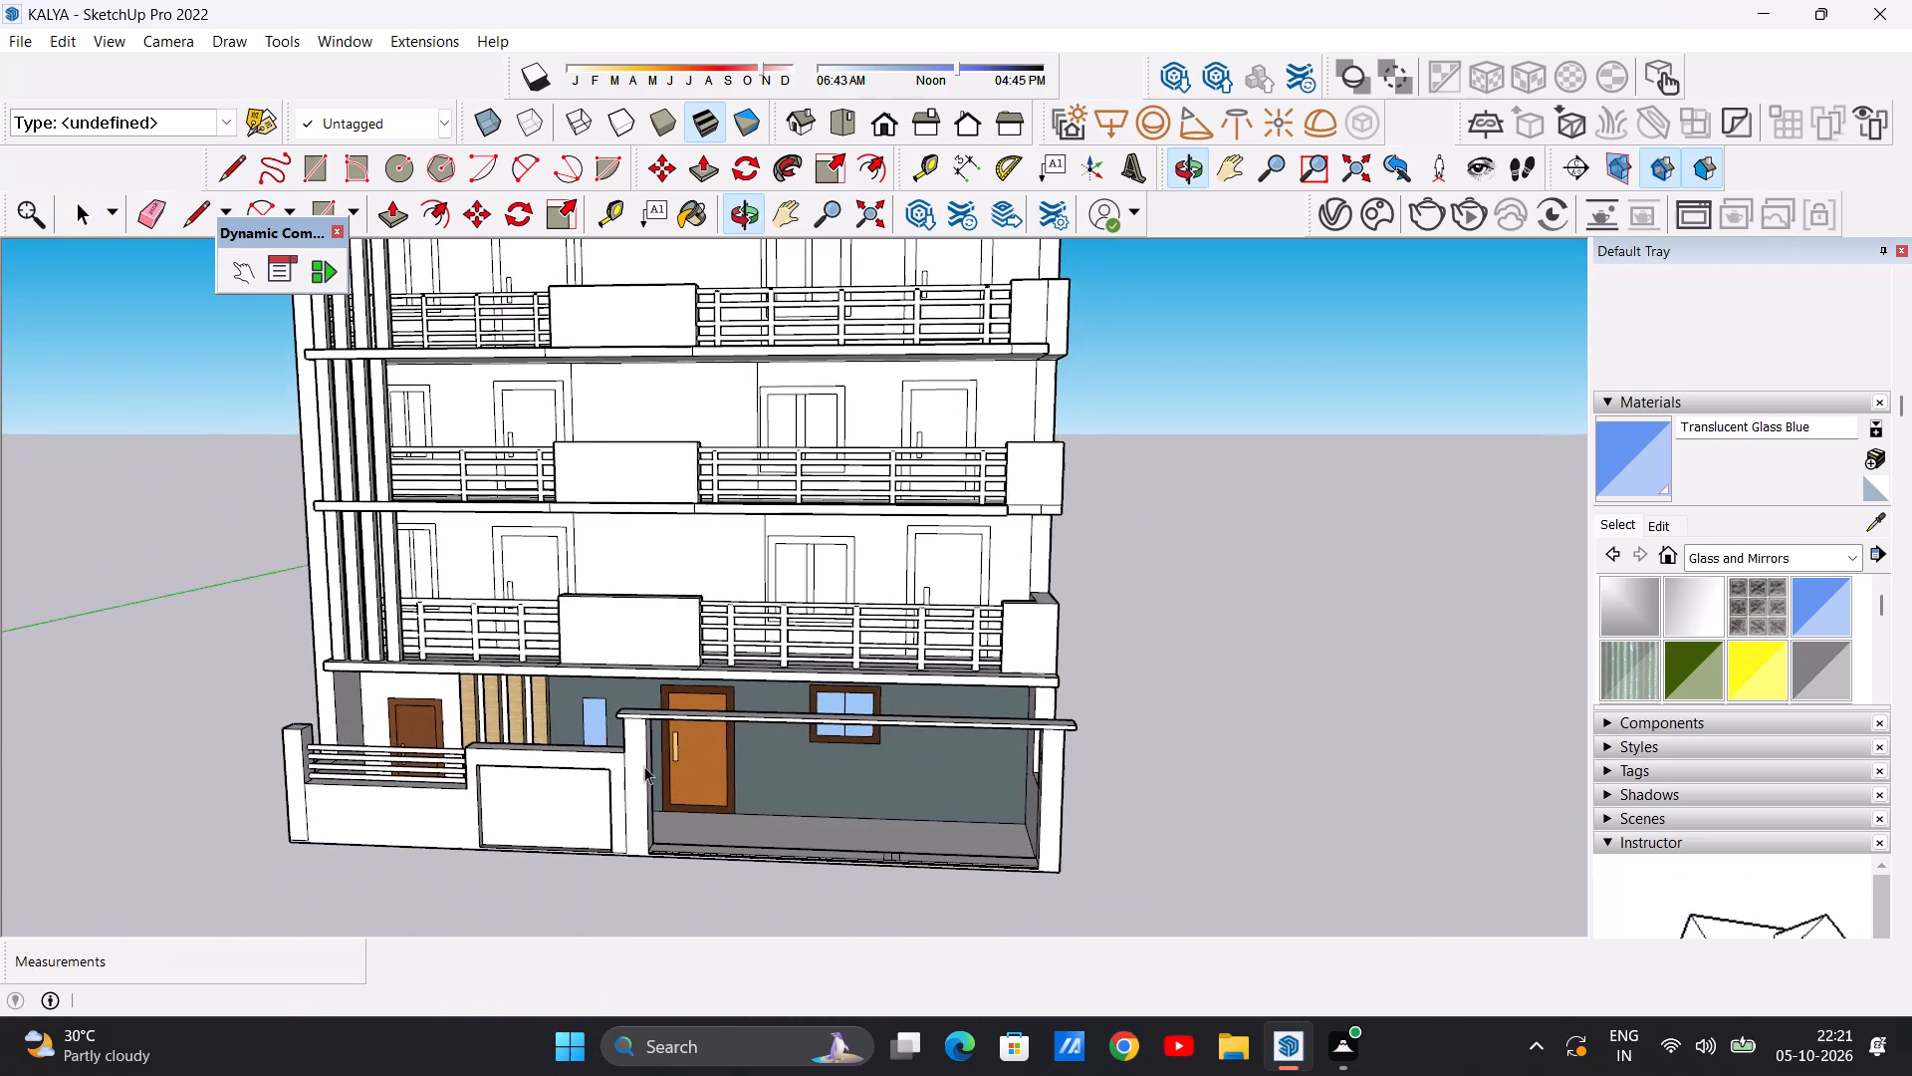
{"action": "scroll", "coordinate": [906, 763], "scroll_direction": "up", "scroll_amount": 9}
{"action": "middle_click_drag", "start_coordinate": [1040, 802], "coordinate": [1157, 784]}
{"action": "scroll", "coordinate": [1128, 736], "scroll_direction": "up", "scroll_amount": 7}
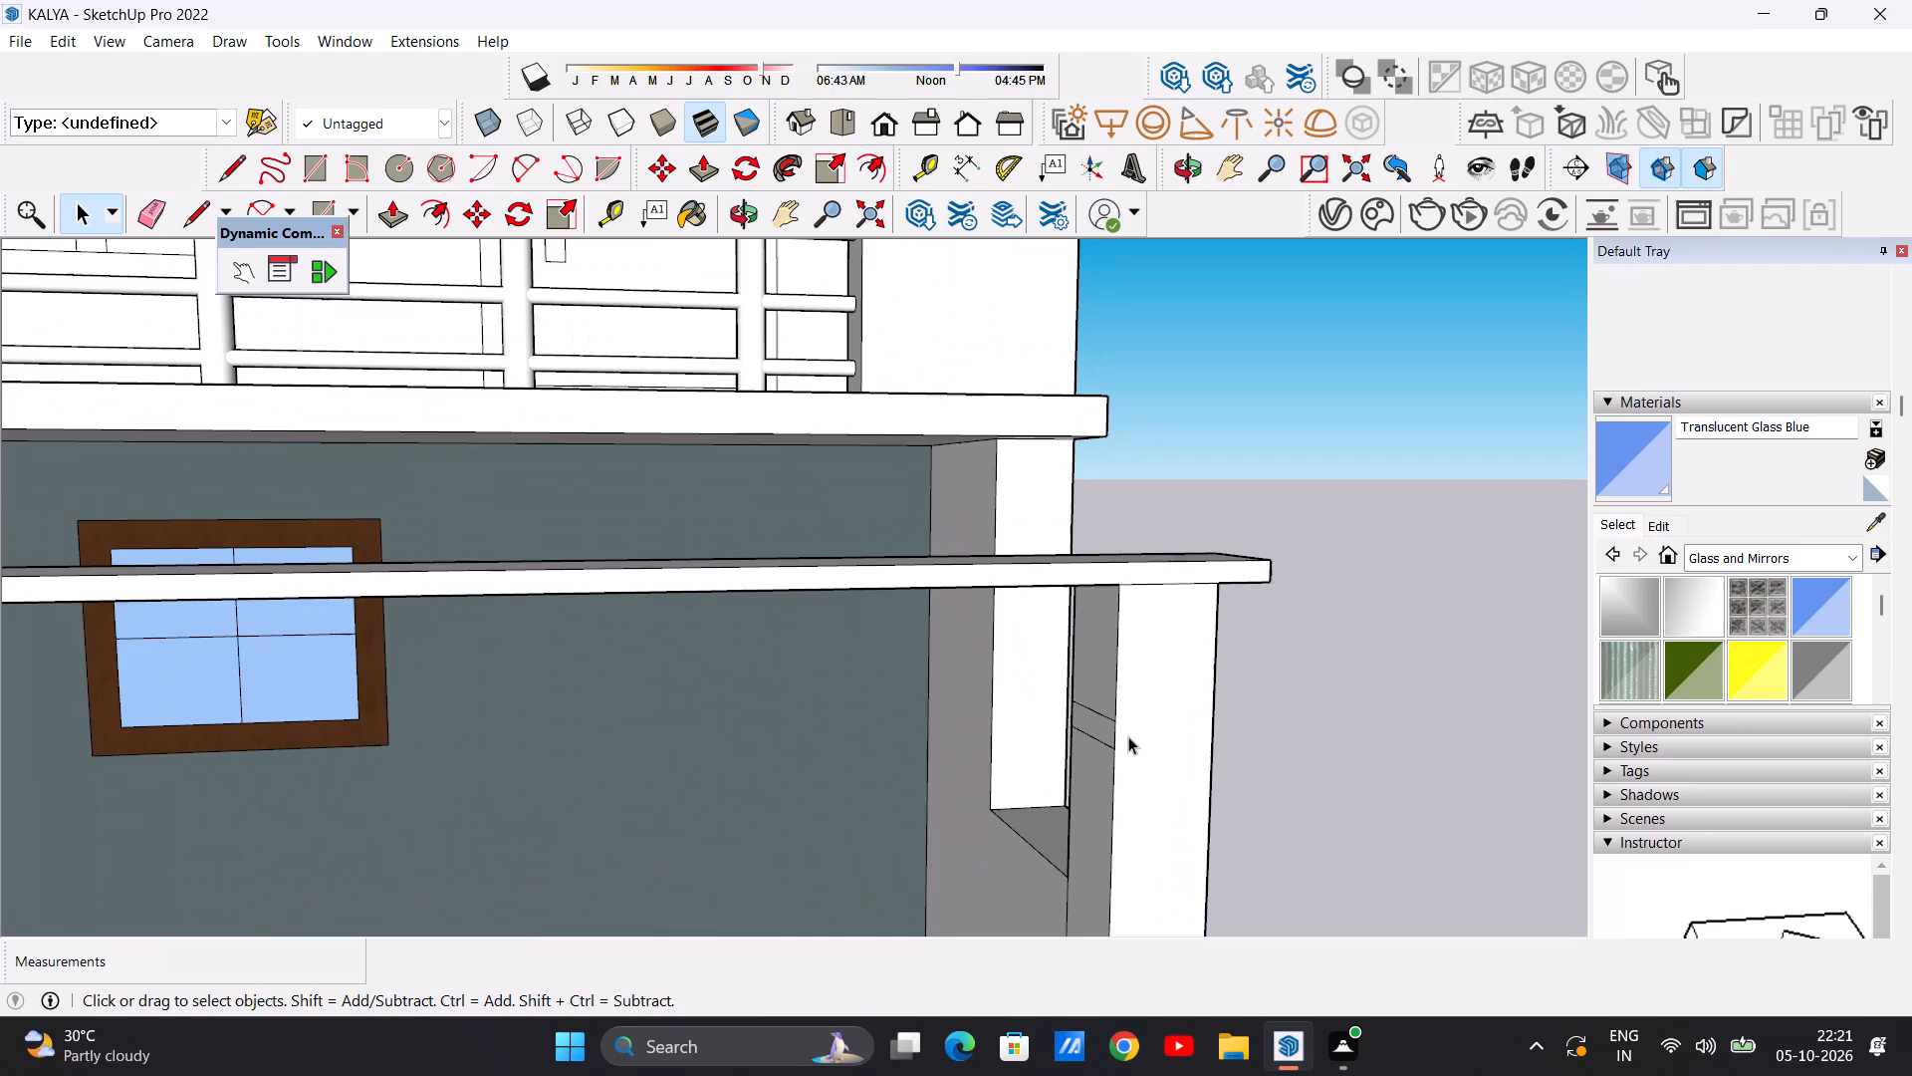
{"action": "key", "text": "p"}
{"action": "scroll", "coordinate": [1091, 725], "scroll_direction": "up", "scroll_amount": 5}
{"action": "left_click", "coordinate": [1109, 718]}
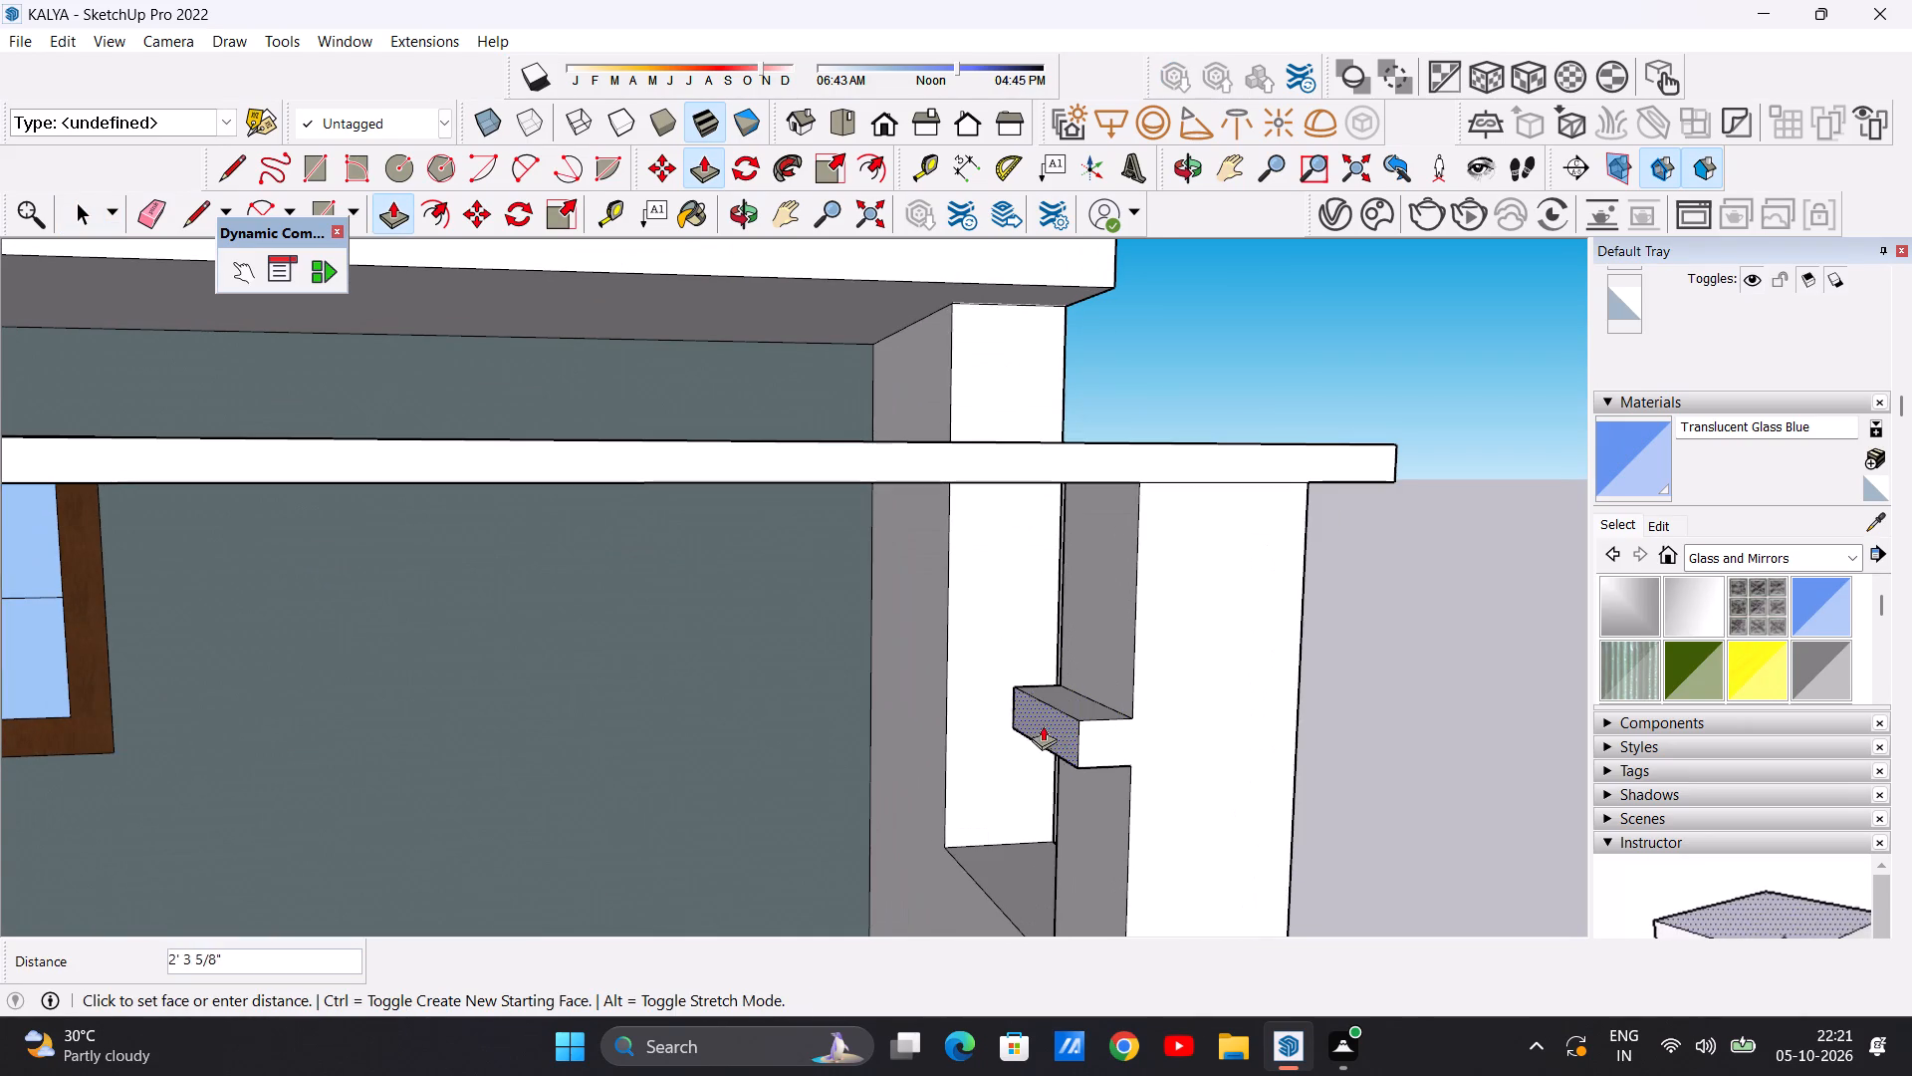
{"action": "scroll", "coordinate": [946, 718], "scroll_direction": "down", "scroll_amount": 20}
{"action": "scroll", "coordinate": [946, 718], "scroll_direction": "down", "scroll_amount": 2}
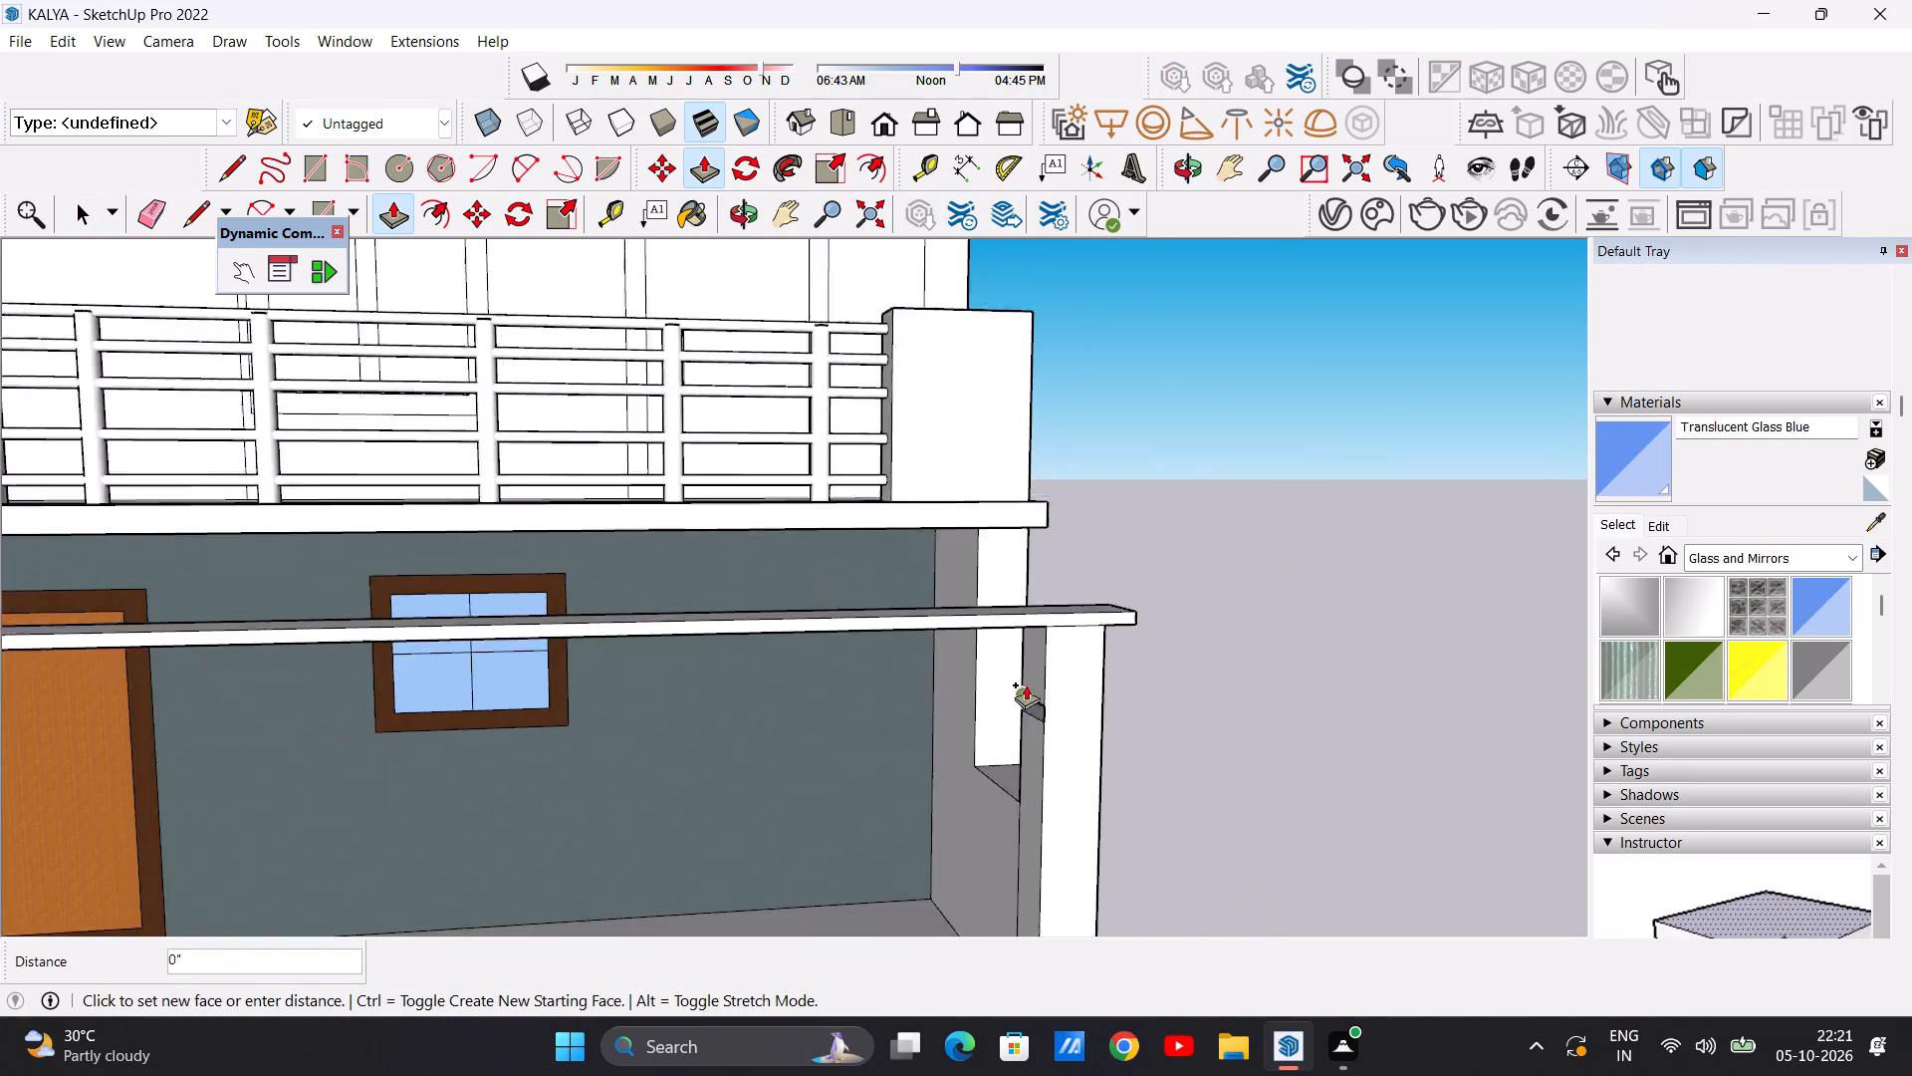
{"action": "scroll", "coordinate": [1026, 684], "scroll_direction": "down", "scroll_amount": 2}
{"action": "scroll", "coordinate": [678, 750], "scroll_direction": "down", "scroll_amount": 10}
{"action": "scroll", "coordinate": [635, 739], "scroll_direction": "up", "scroll_amount": 6}
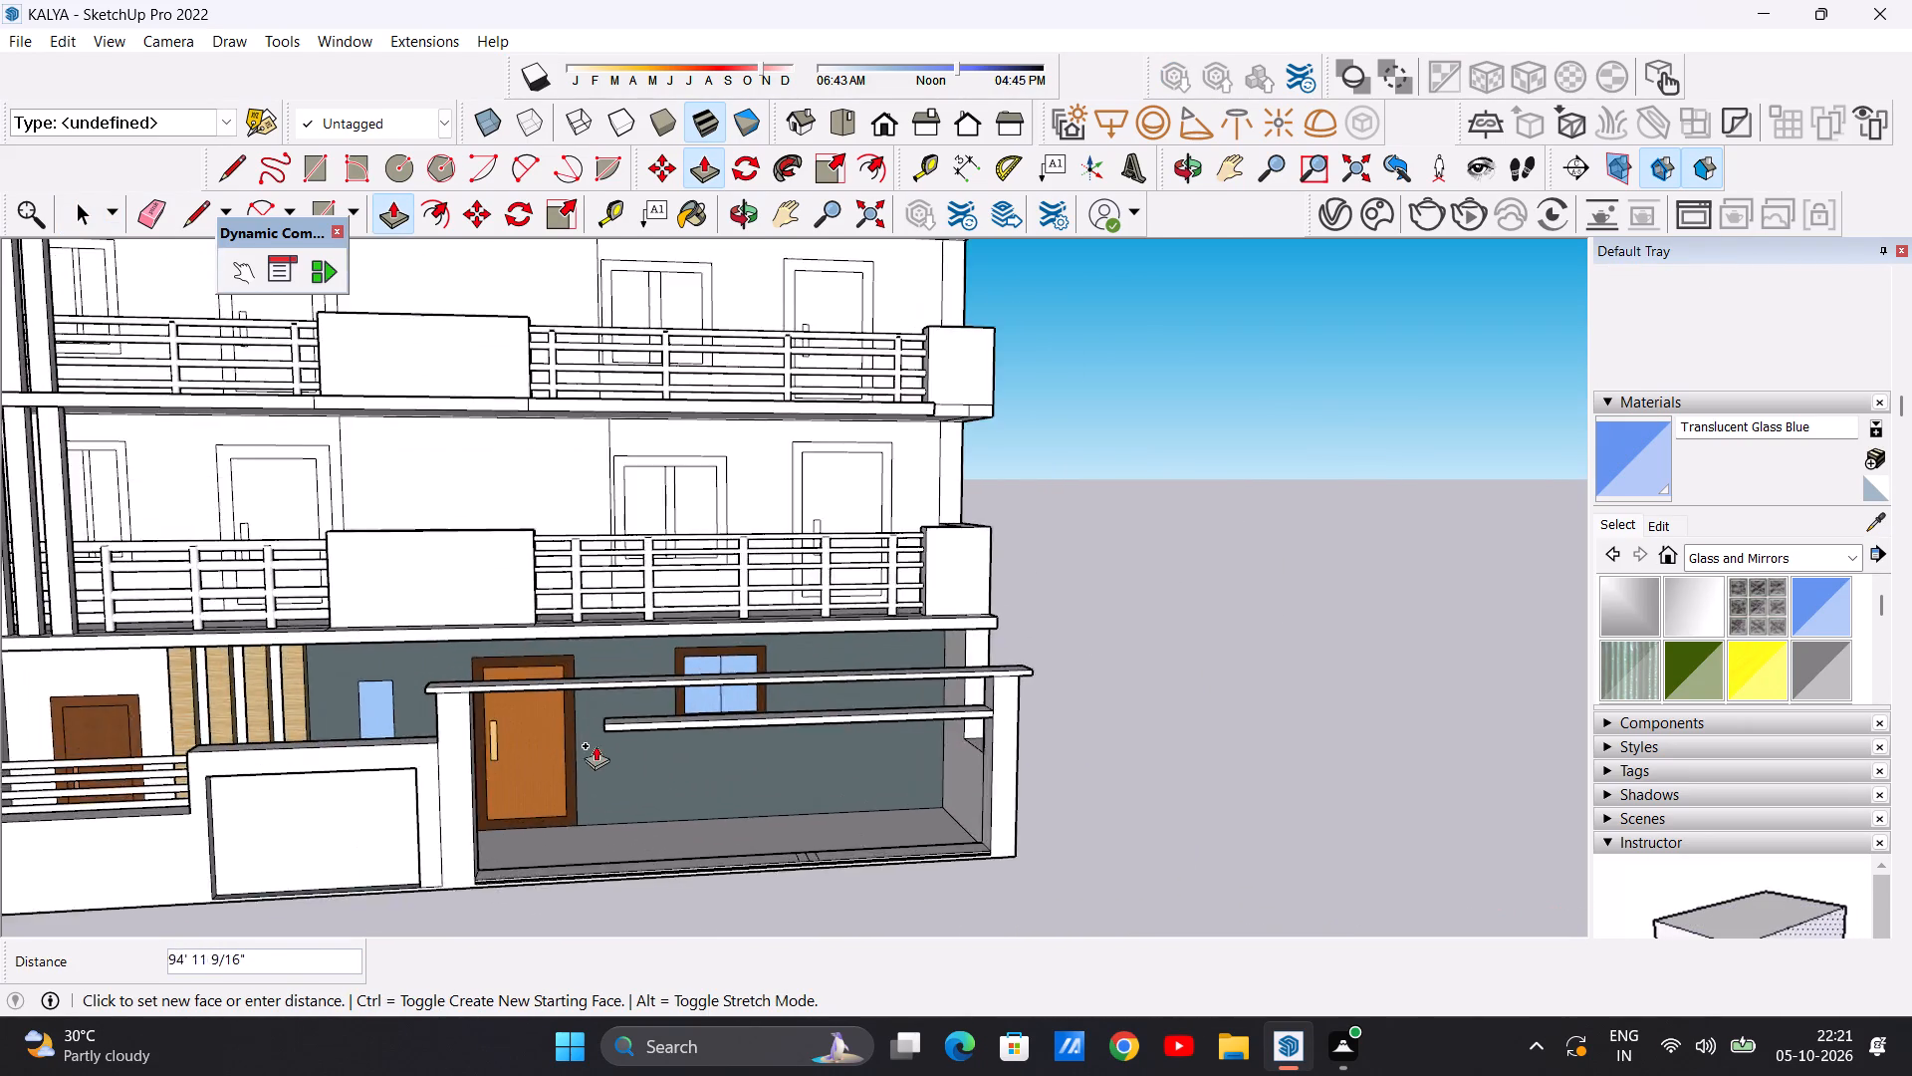
{"action": "scroll", "coordinate": [596, 745], "scroll_direction": "up", "scroll_amount": 7}
{"action": "middle_click_drag", "start_coordinate": [507, 751], "coordinate": [328, 750]}
{"action": "scroll", "coordinate": [287, 698], "scroll_direction": "up", "scroll_amount": 6}
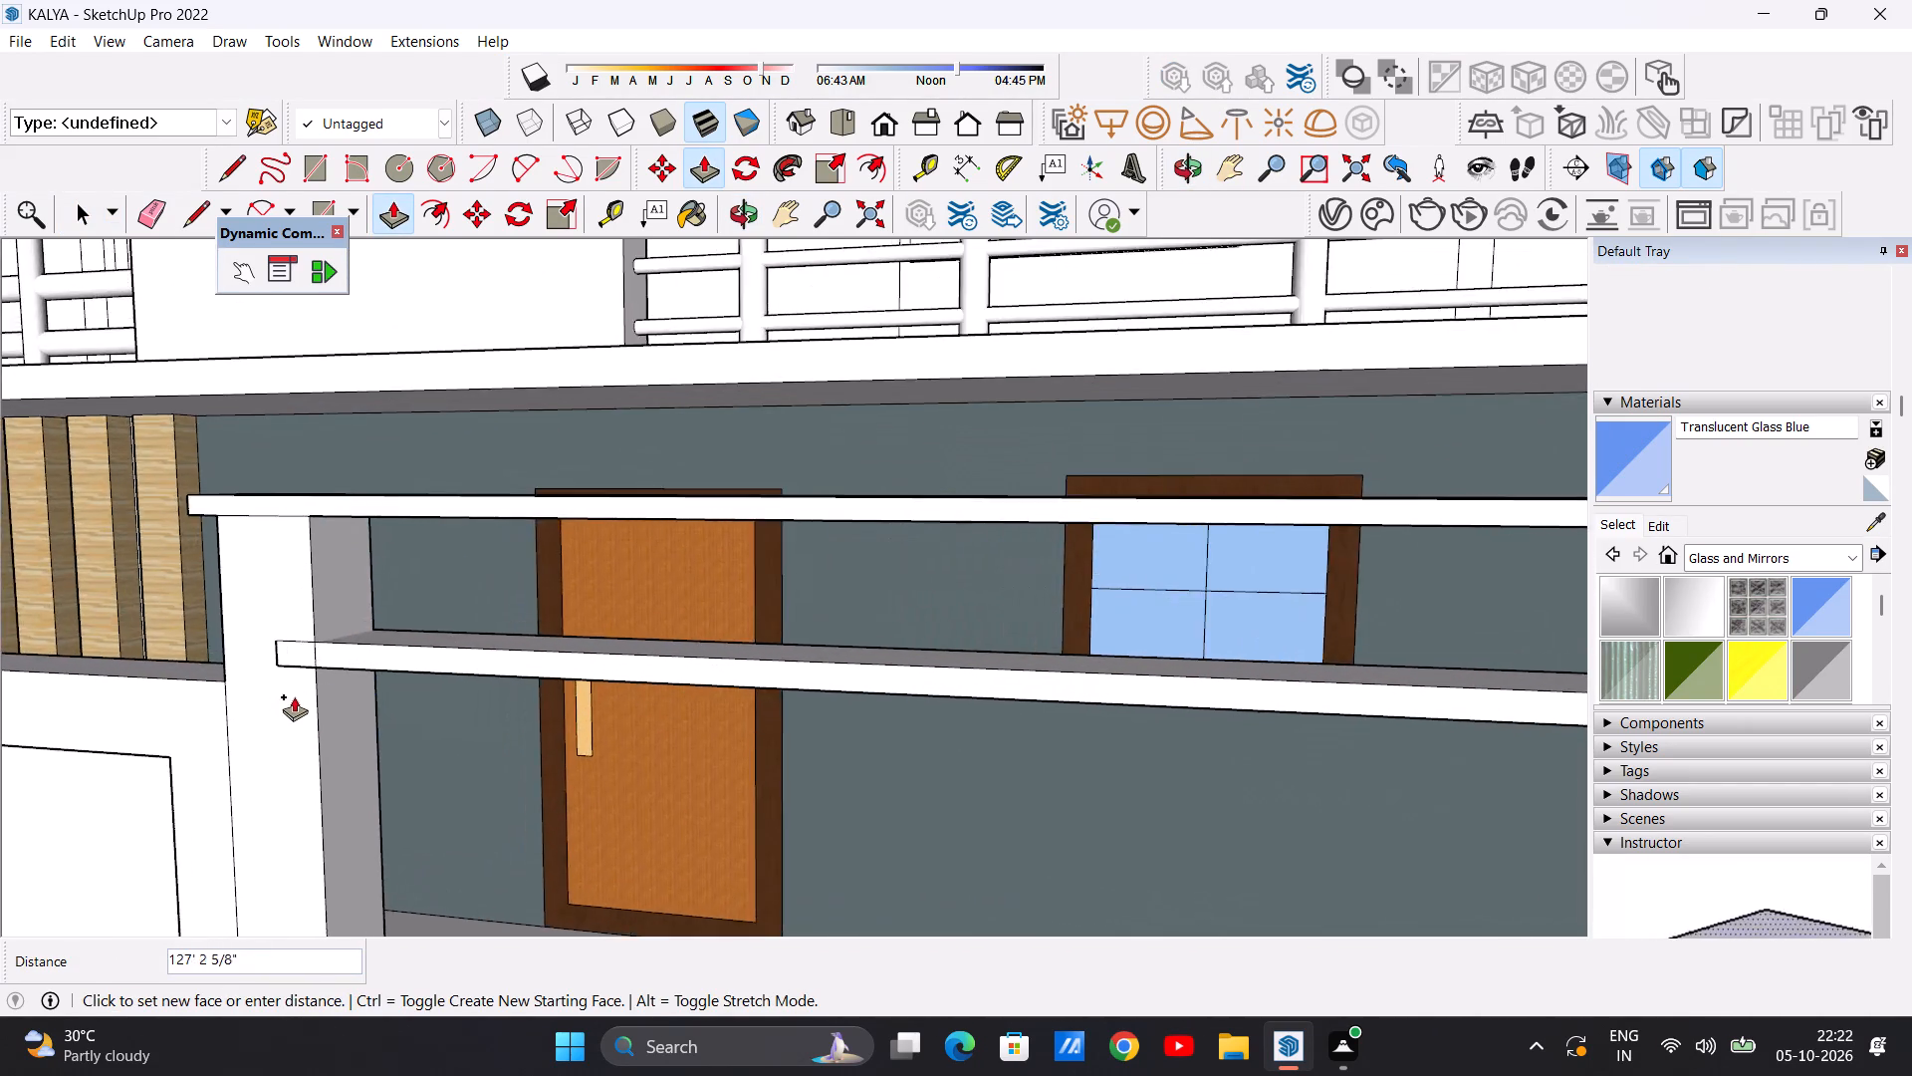
{"action": "scroll", "coordinate": [333, 680], "scroll_direction": "up", "scroll_amount": 5}
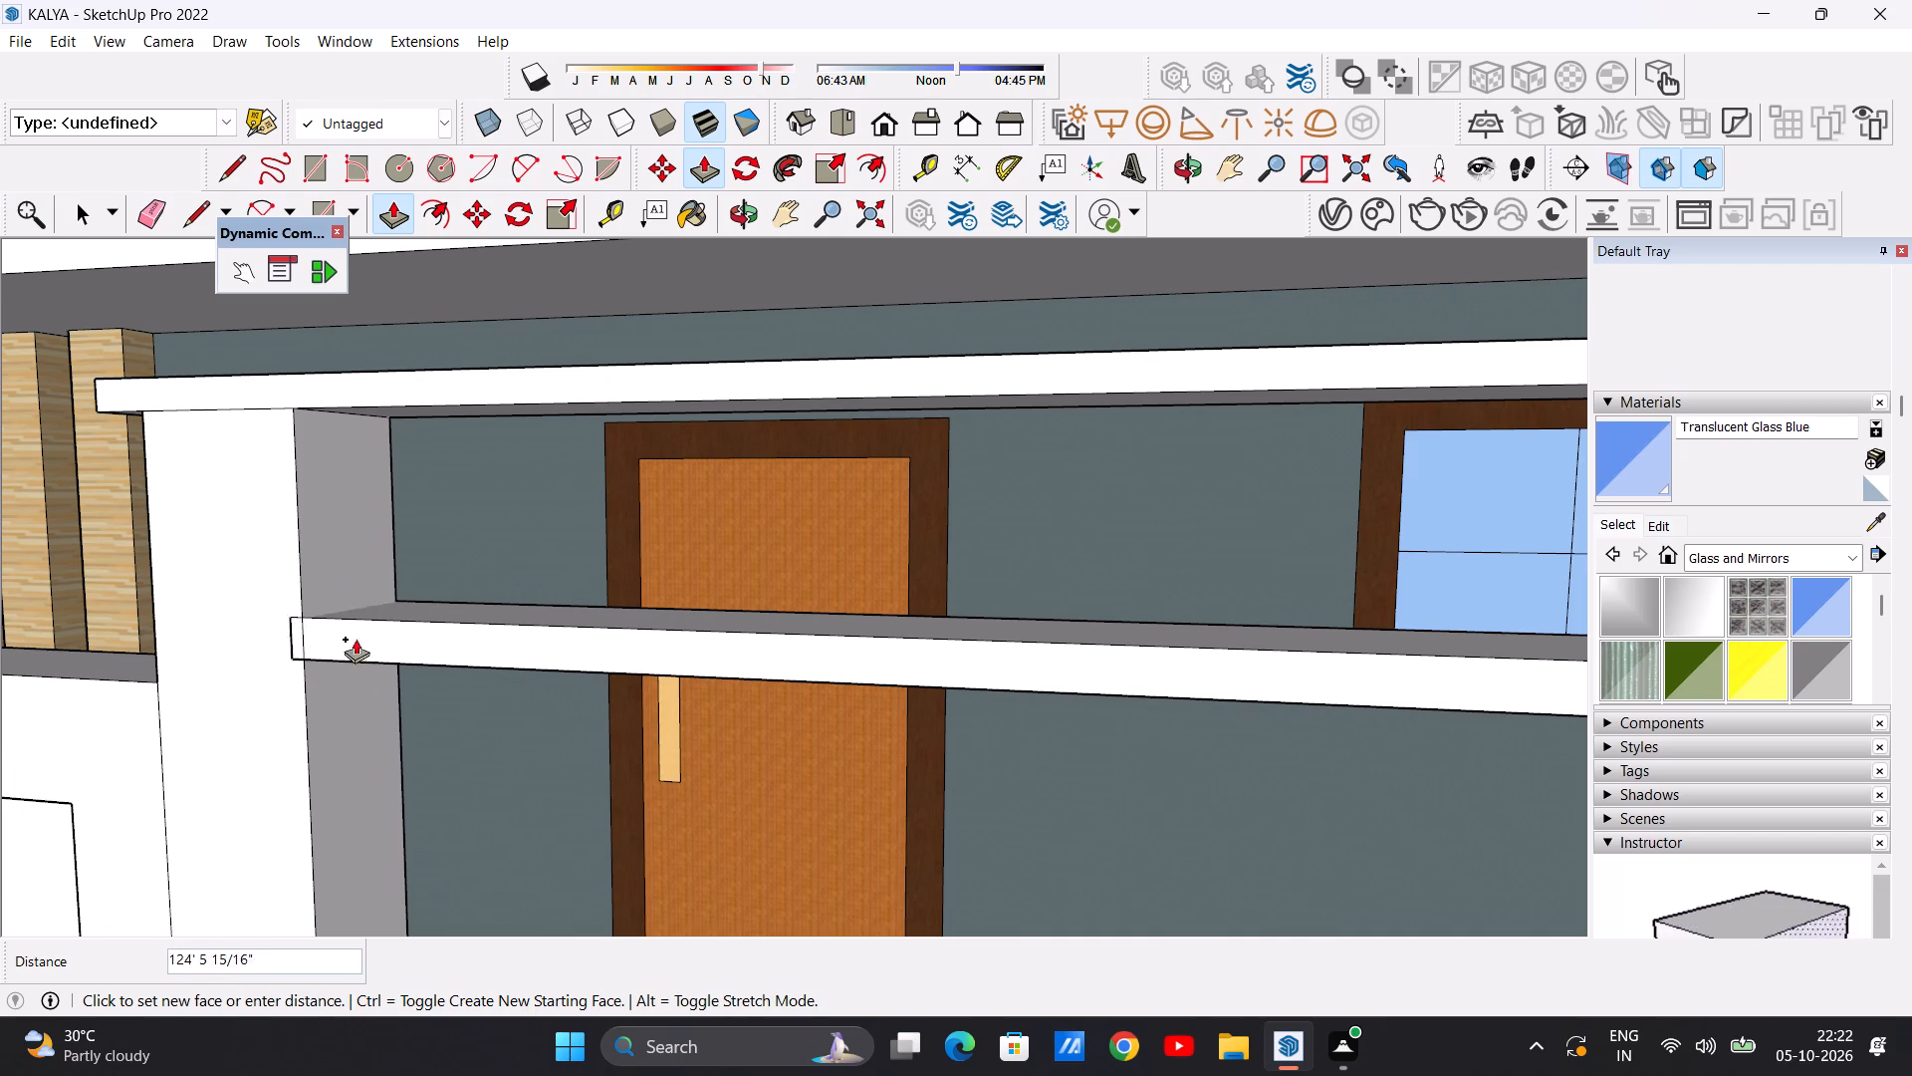
{"action": "middle_click_drag", "start_coordinate": [383, 640], "coordinate": [415, 640]}
{"action": "left_click", "coordinate": [333, 601]}
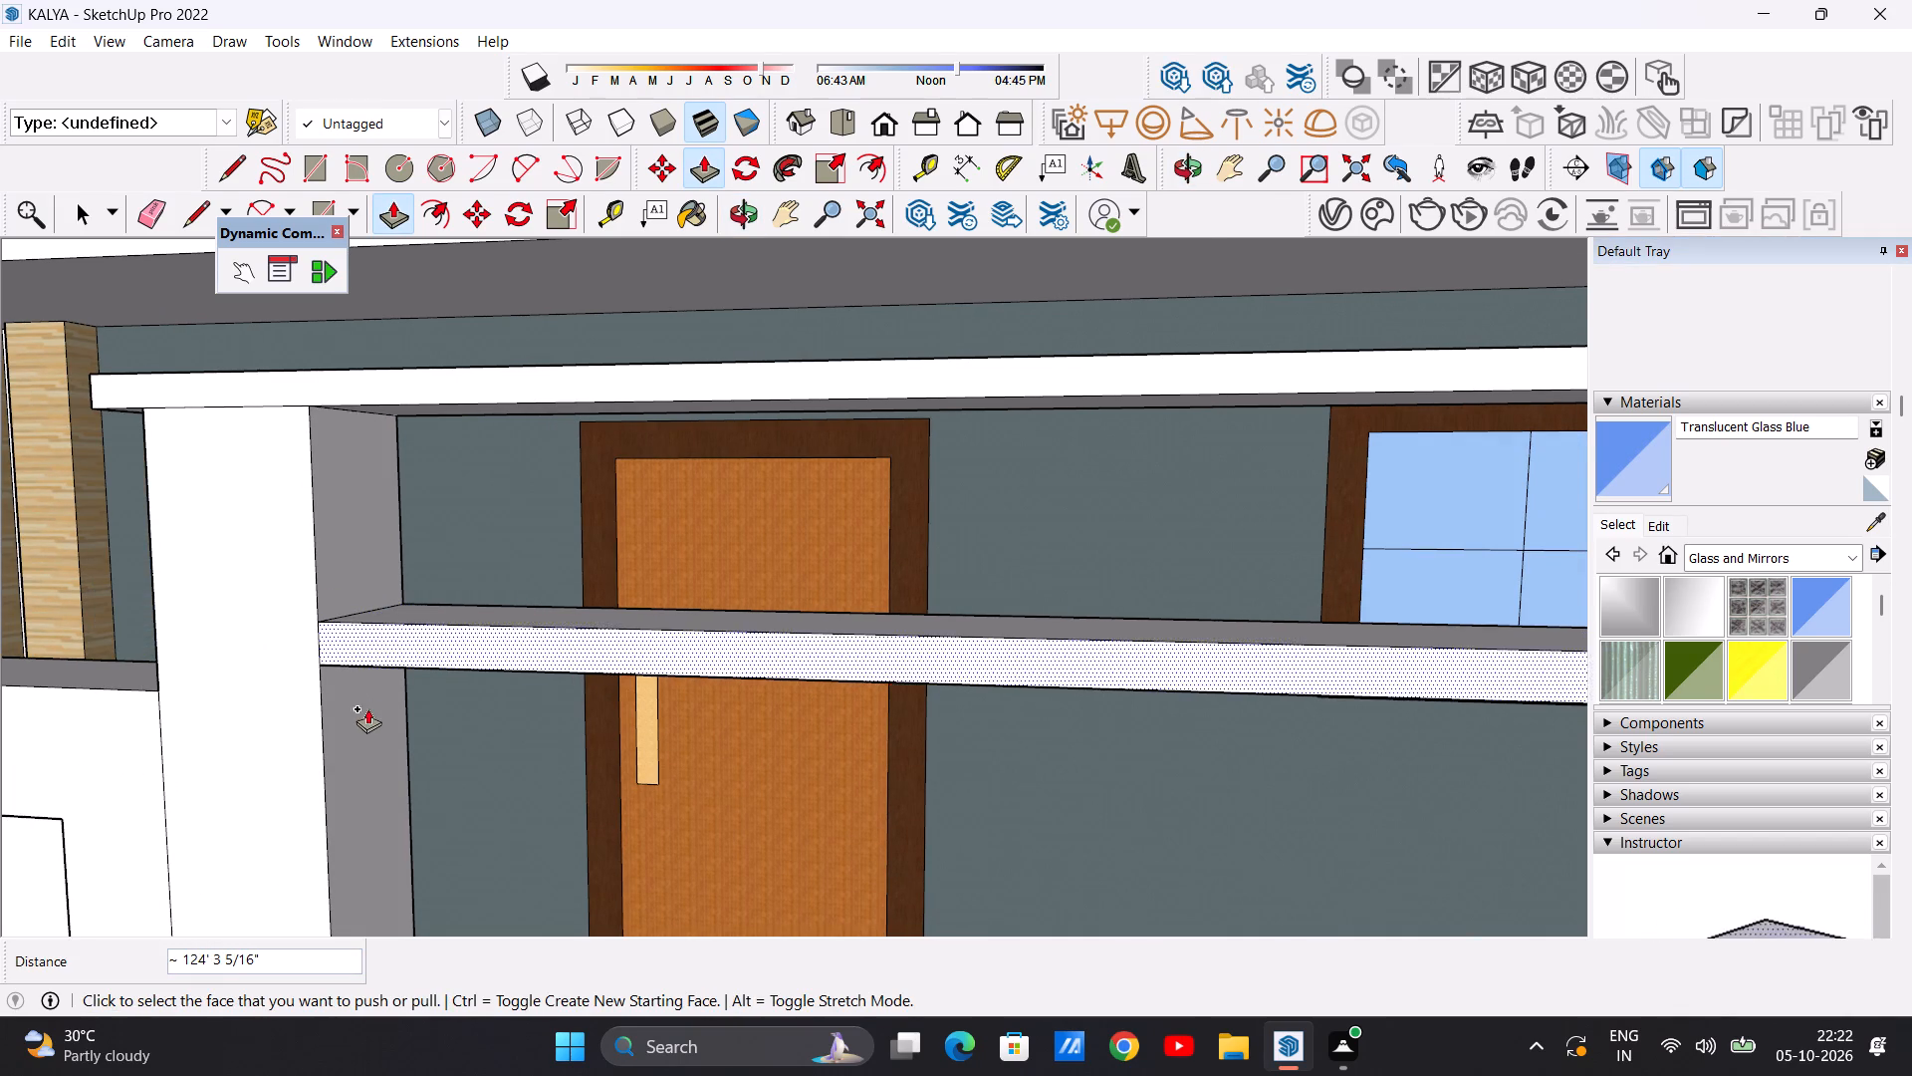
{"action": "key", "text": "space"}
Push/Pull the floor-strip section nearer the end pillar up about 33' 9 3/8" to the underside of the upper rail, forming a post.
{"action": "scroll", "coordinate": [481, 727], "scroll_direction": "down", "scroll_amount": 18}
{"action": "middle_click_drag", "start_coordinate": [547, 813], "coordinate": [664, 924]}
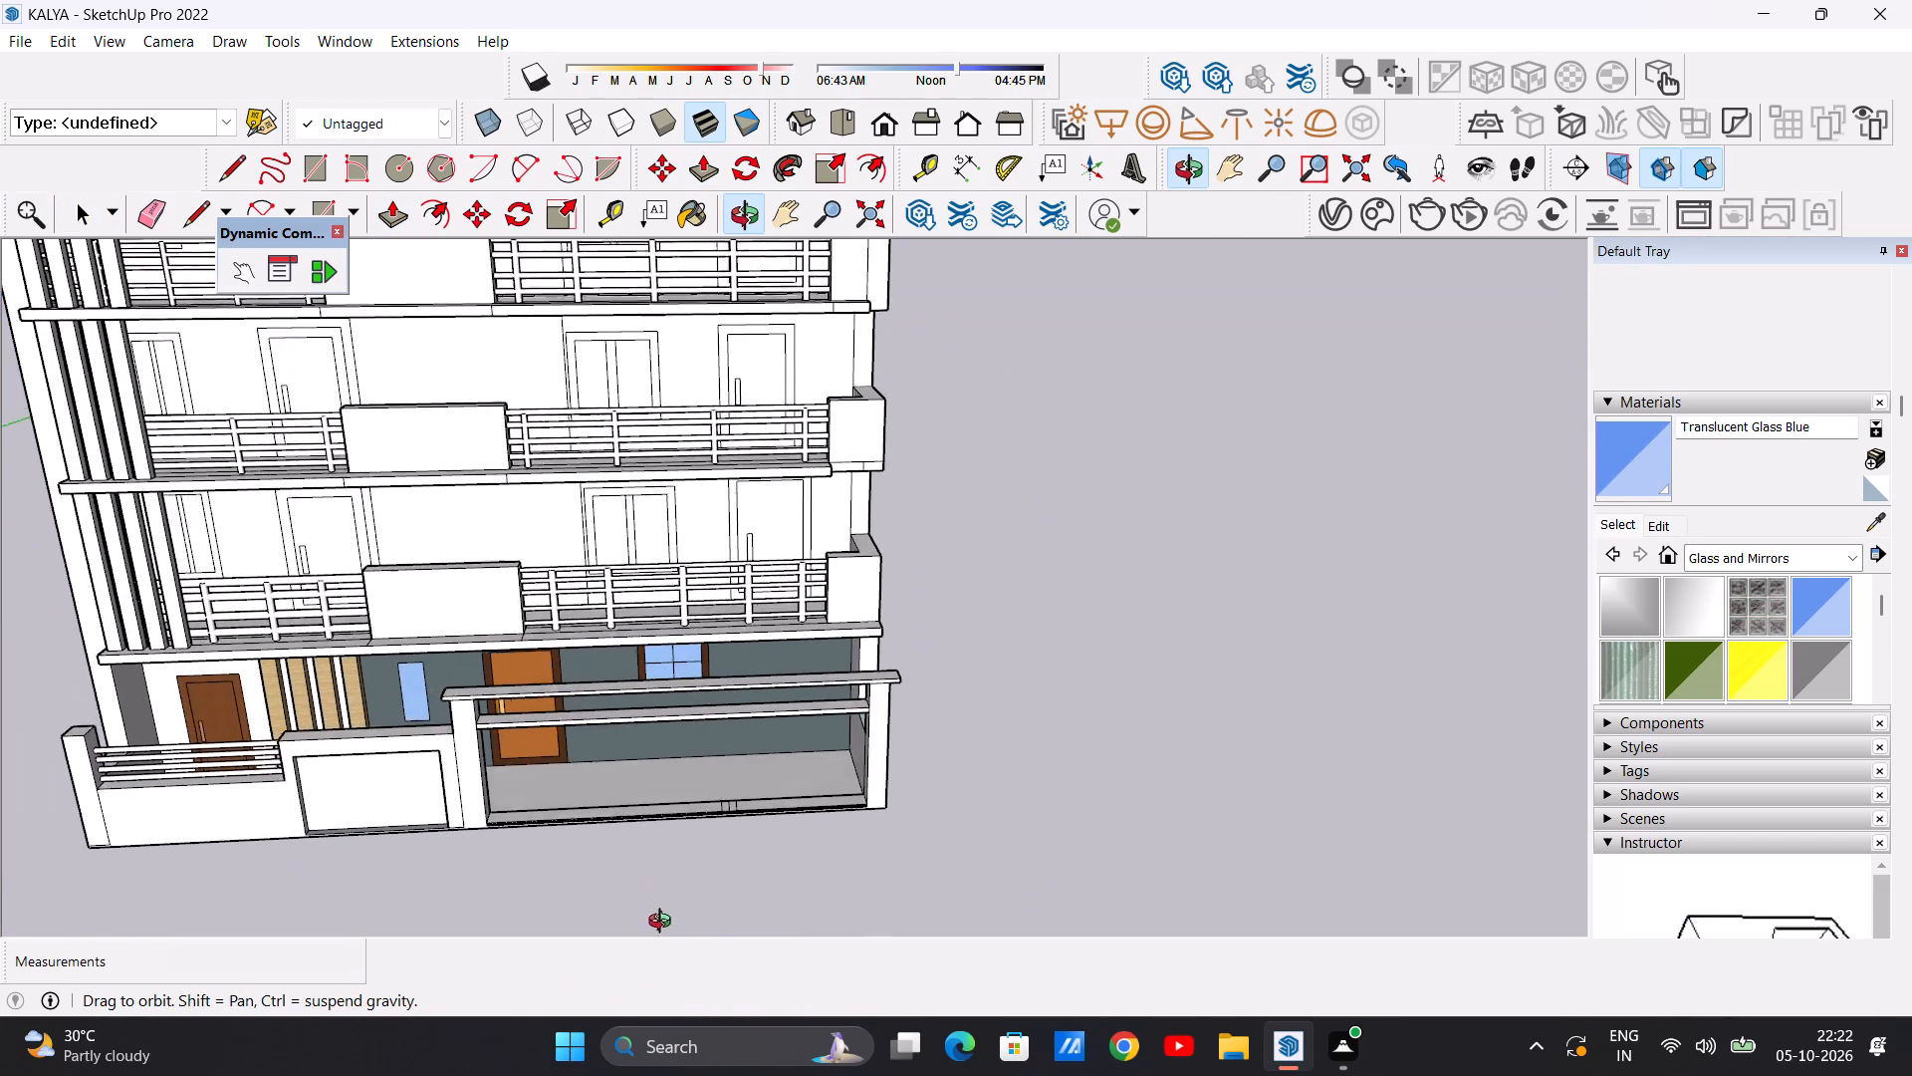
{"action": "middle_click_drag", "start_coordinate": [664, 924], "coordinate": [661, 937]}
{"action": "scroll", "coordinate": [773, 801], "scroll_direction": "up", "scroll_amount": 4}
{"action": "middle_click_drag", "start_coordinate": [741, 830], "coordinate": [685, 841]}
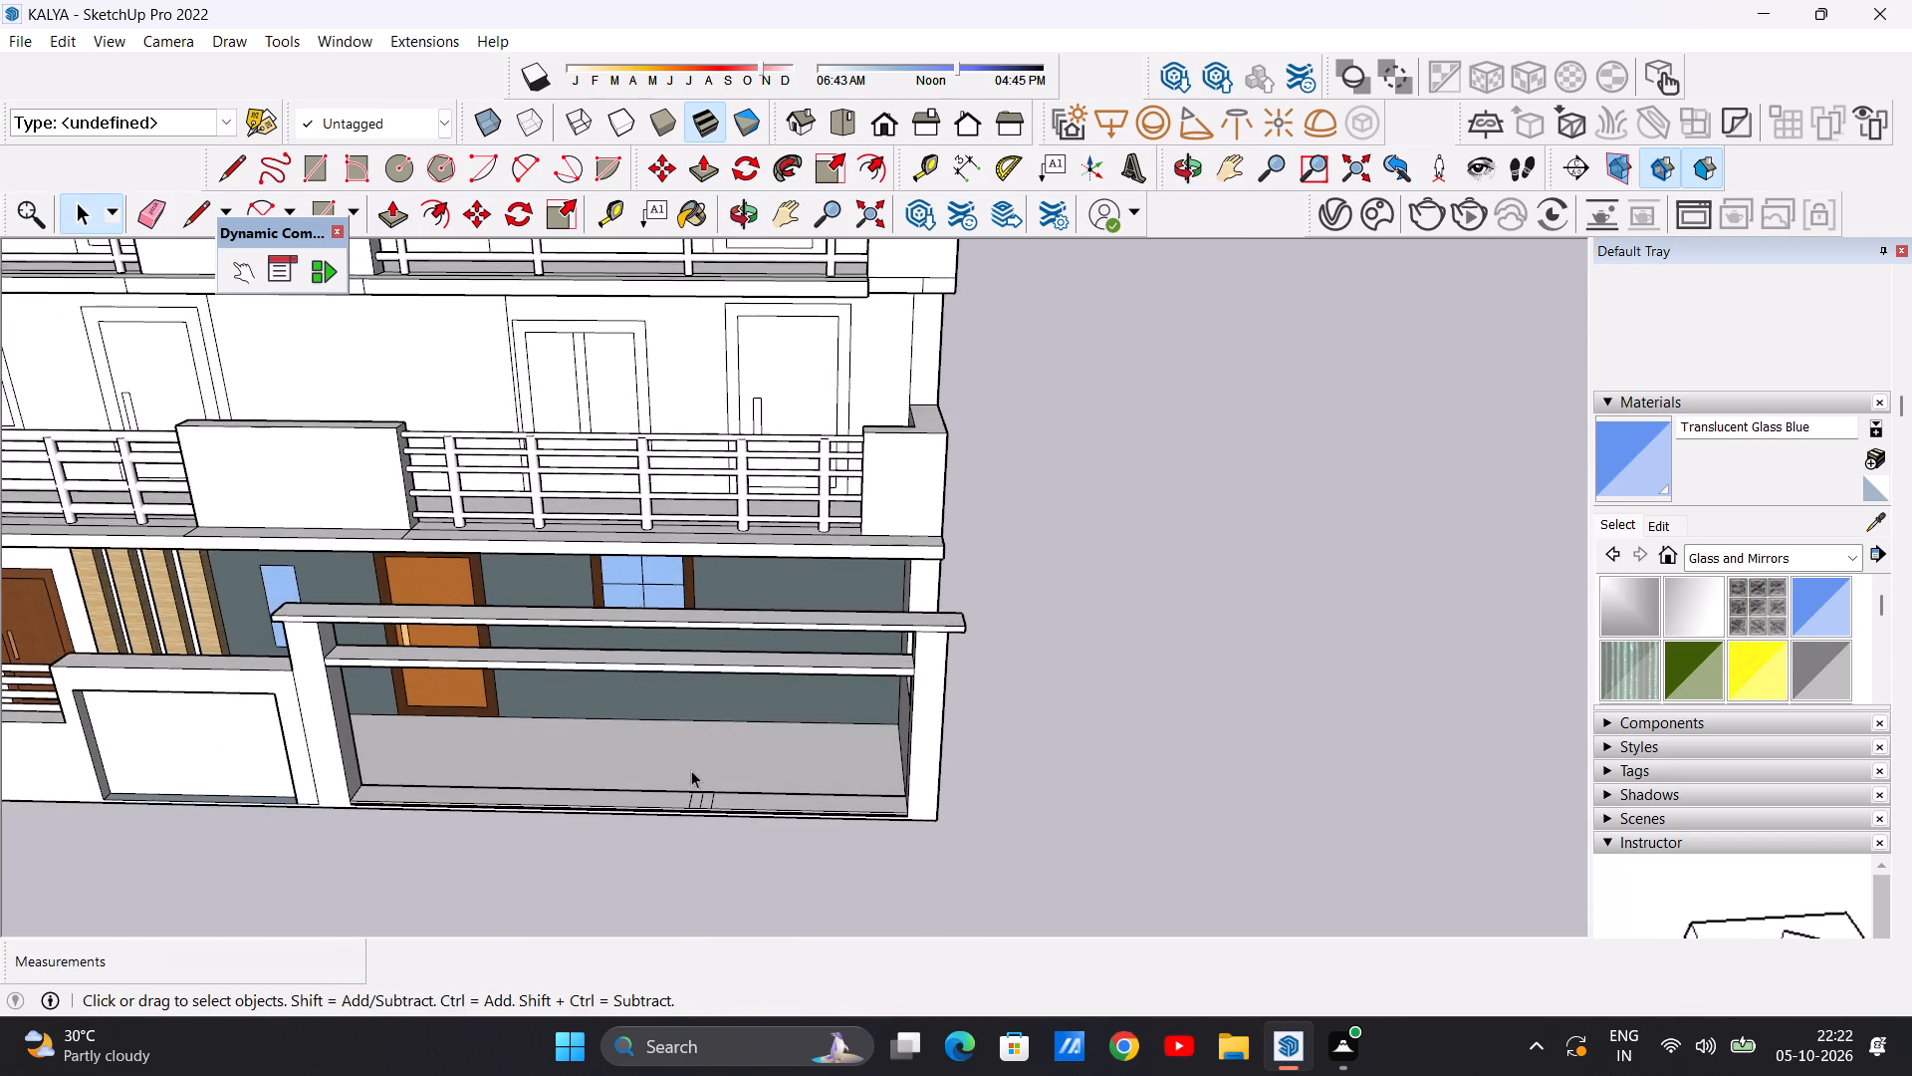
{"action": "scroll", "coordinate": [691, 770], "scroll_direction": "up", "scroll_amount": 9}
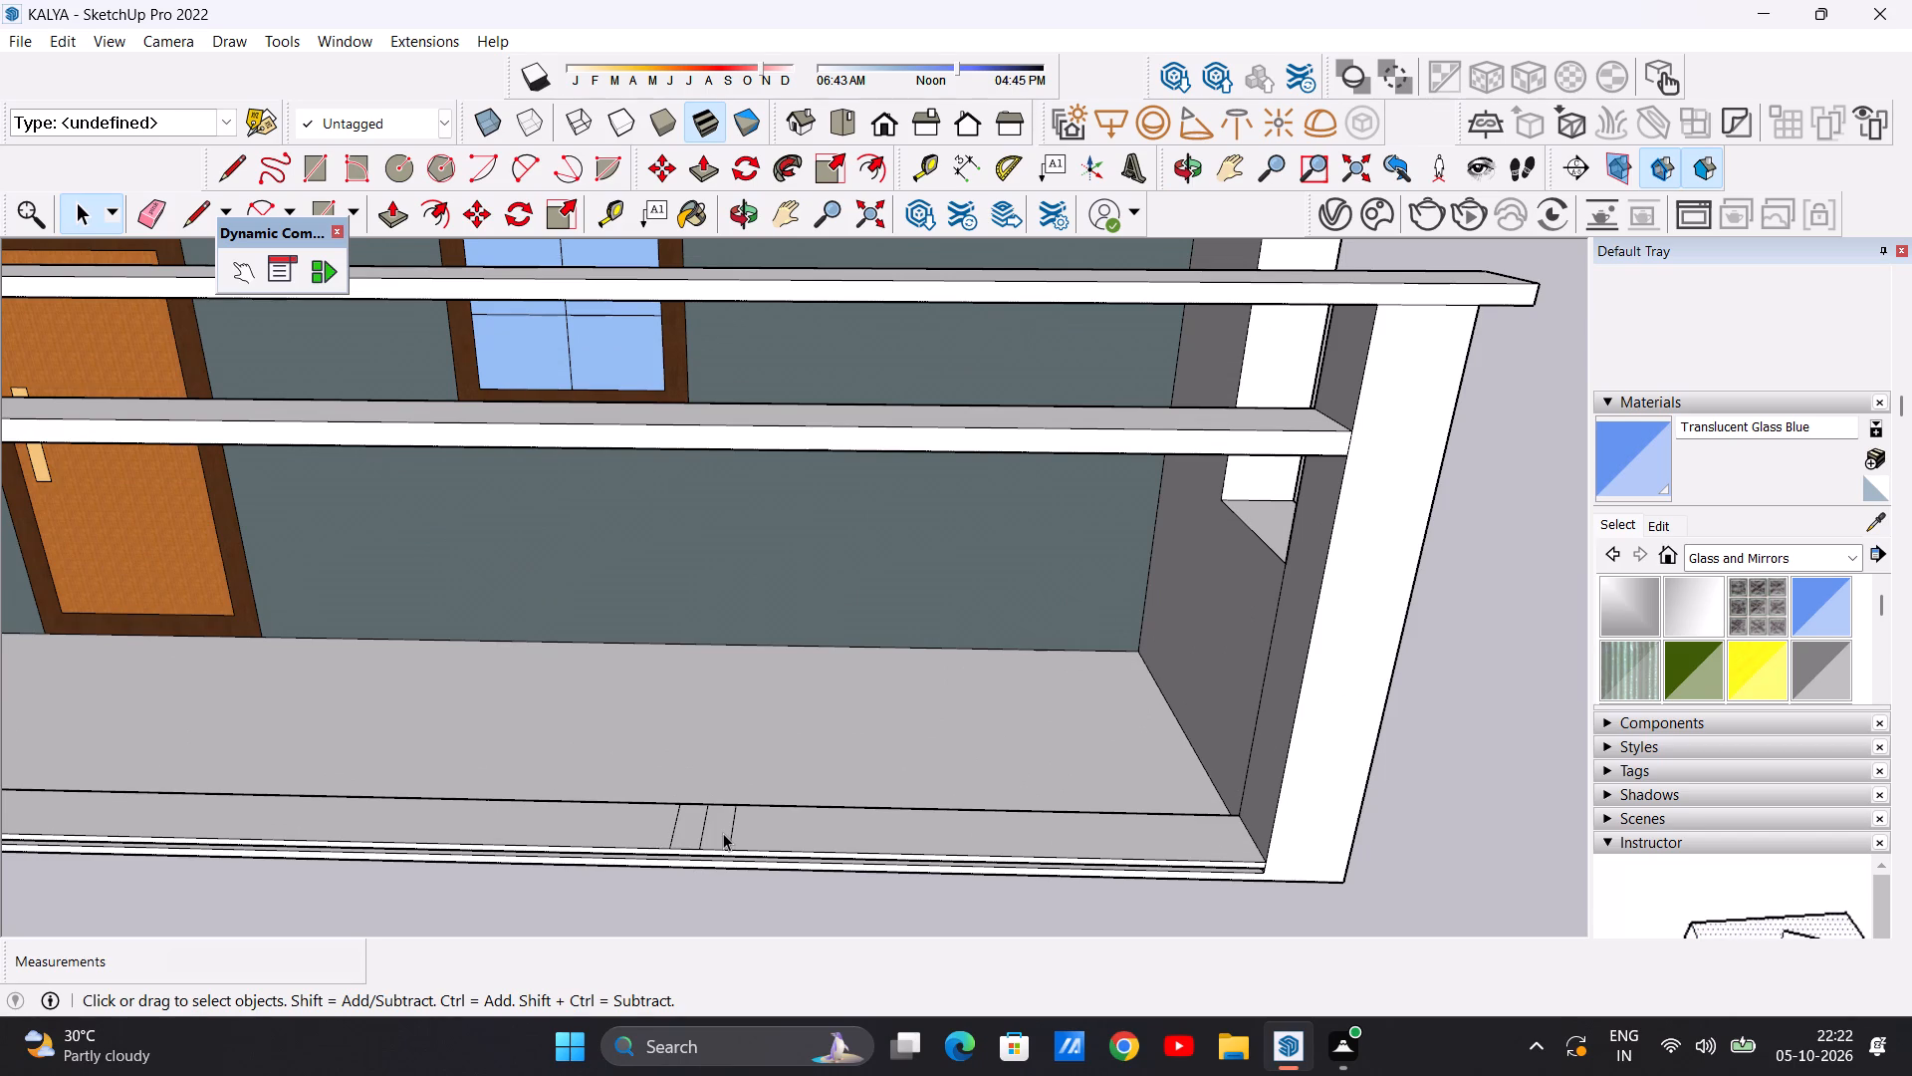
{"action": "key", "text": "p"}
{"action": "scroll", "coordinate": [713, 819], "scroll_direction": "up", "scroll_amount": 7}
{"action": "left_click", "coordinate": [722, 827]}
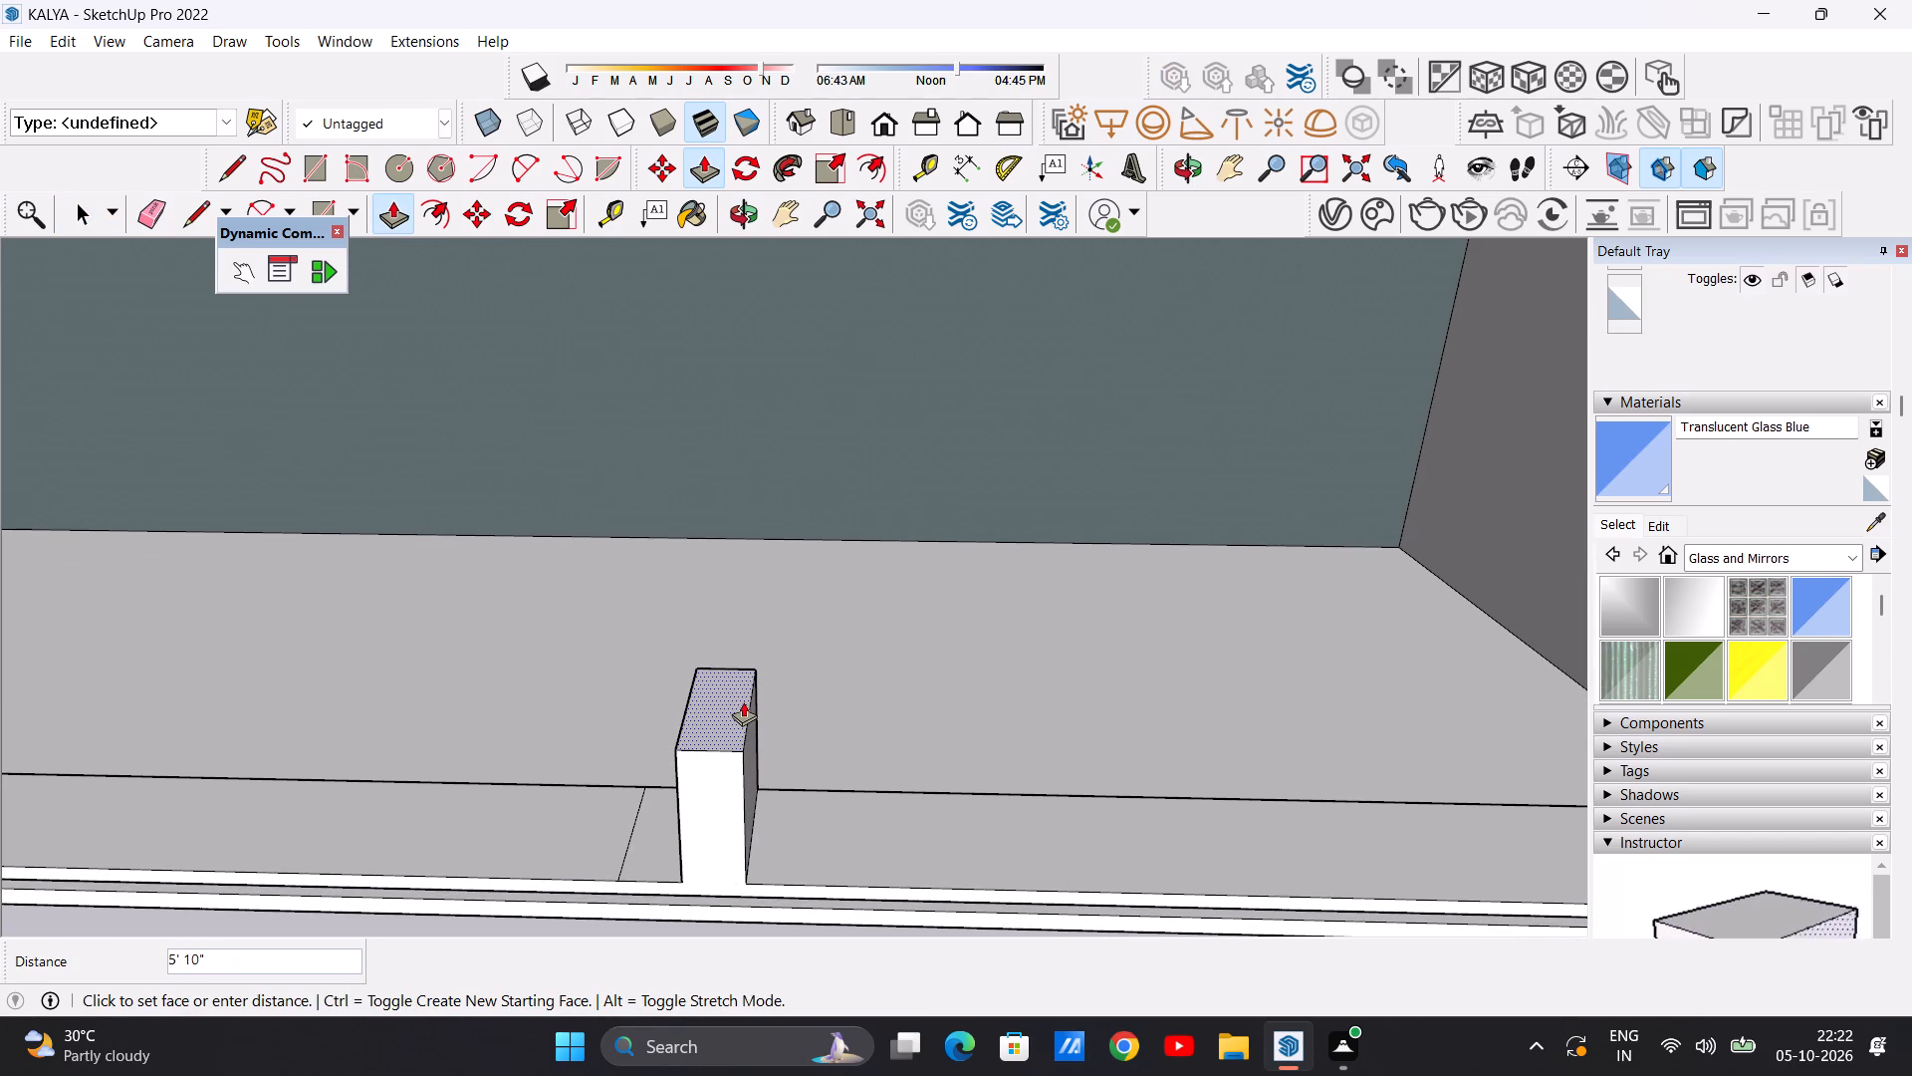
{"action": "scroll", "coordinate": [750, 624], "scroll_direction": "down", "scroll_amount": 20}
{"action": "scroll", "coordinate": [750, 624], "scroll_direction": "down", "scroll_amount": 1}
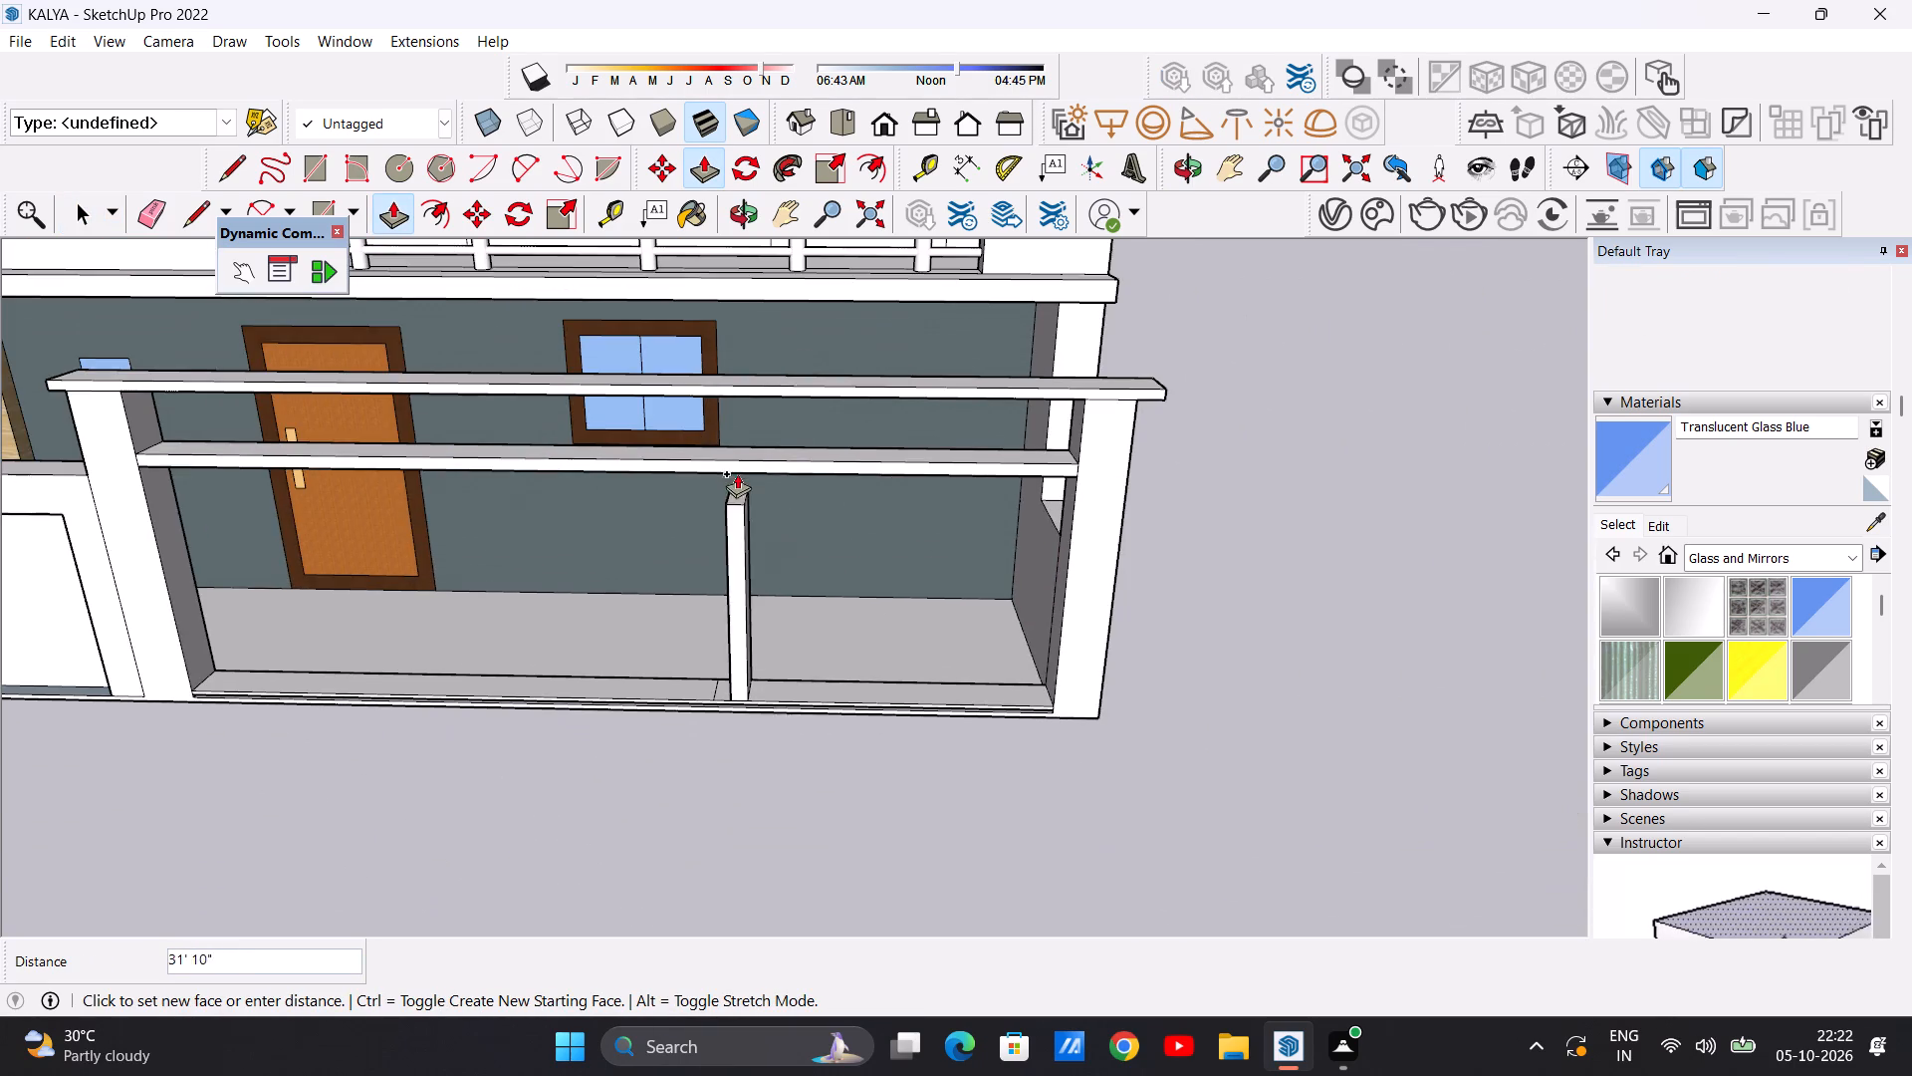
{"action": "scroll", "coordinate": [737, 468], "scroll_direction": "up", "scroll_amount": 6}
{"action": "middle_click_drag", "start_coordinate": [738, 505], "coordinate": [783, 380]}
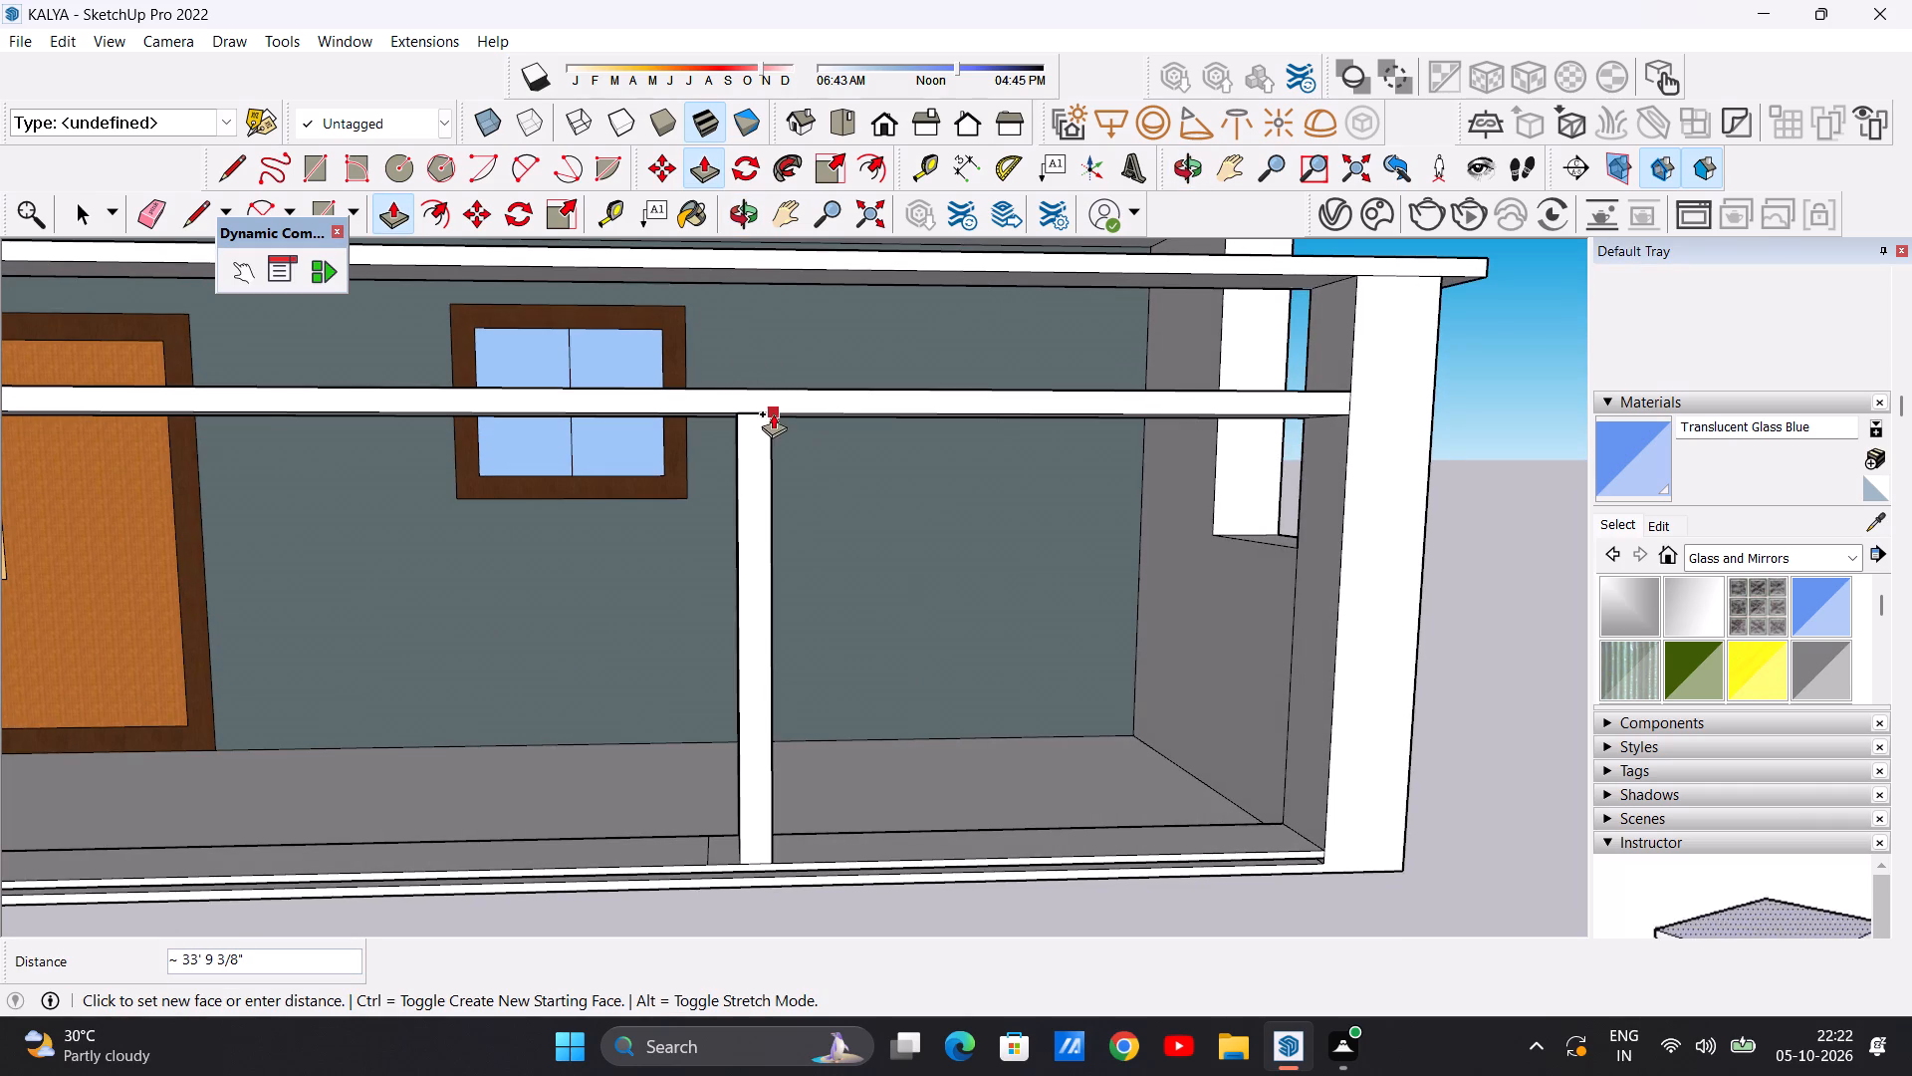
{"action": "left_click", "coordinate": [769, 411]}
Push/Pull the other narrow floor-strip section beside the new post up about 33' 9 3/8" to the underside of the upper rail.
{"action": "middle_click_drag", "start_coordinate": [693, 710], "coordinate": [693, 852]}
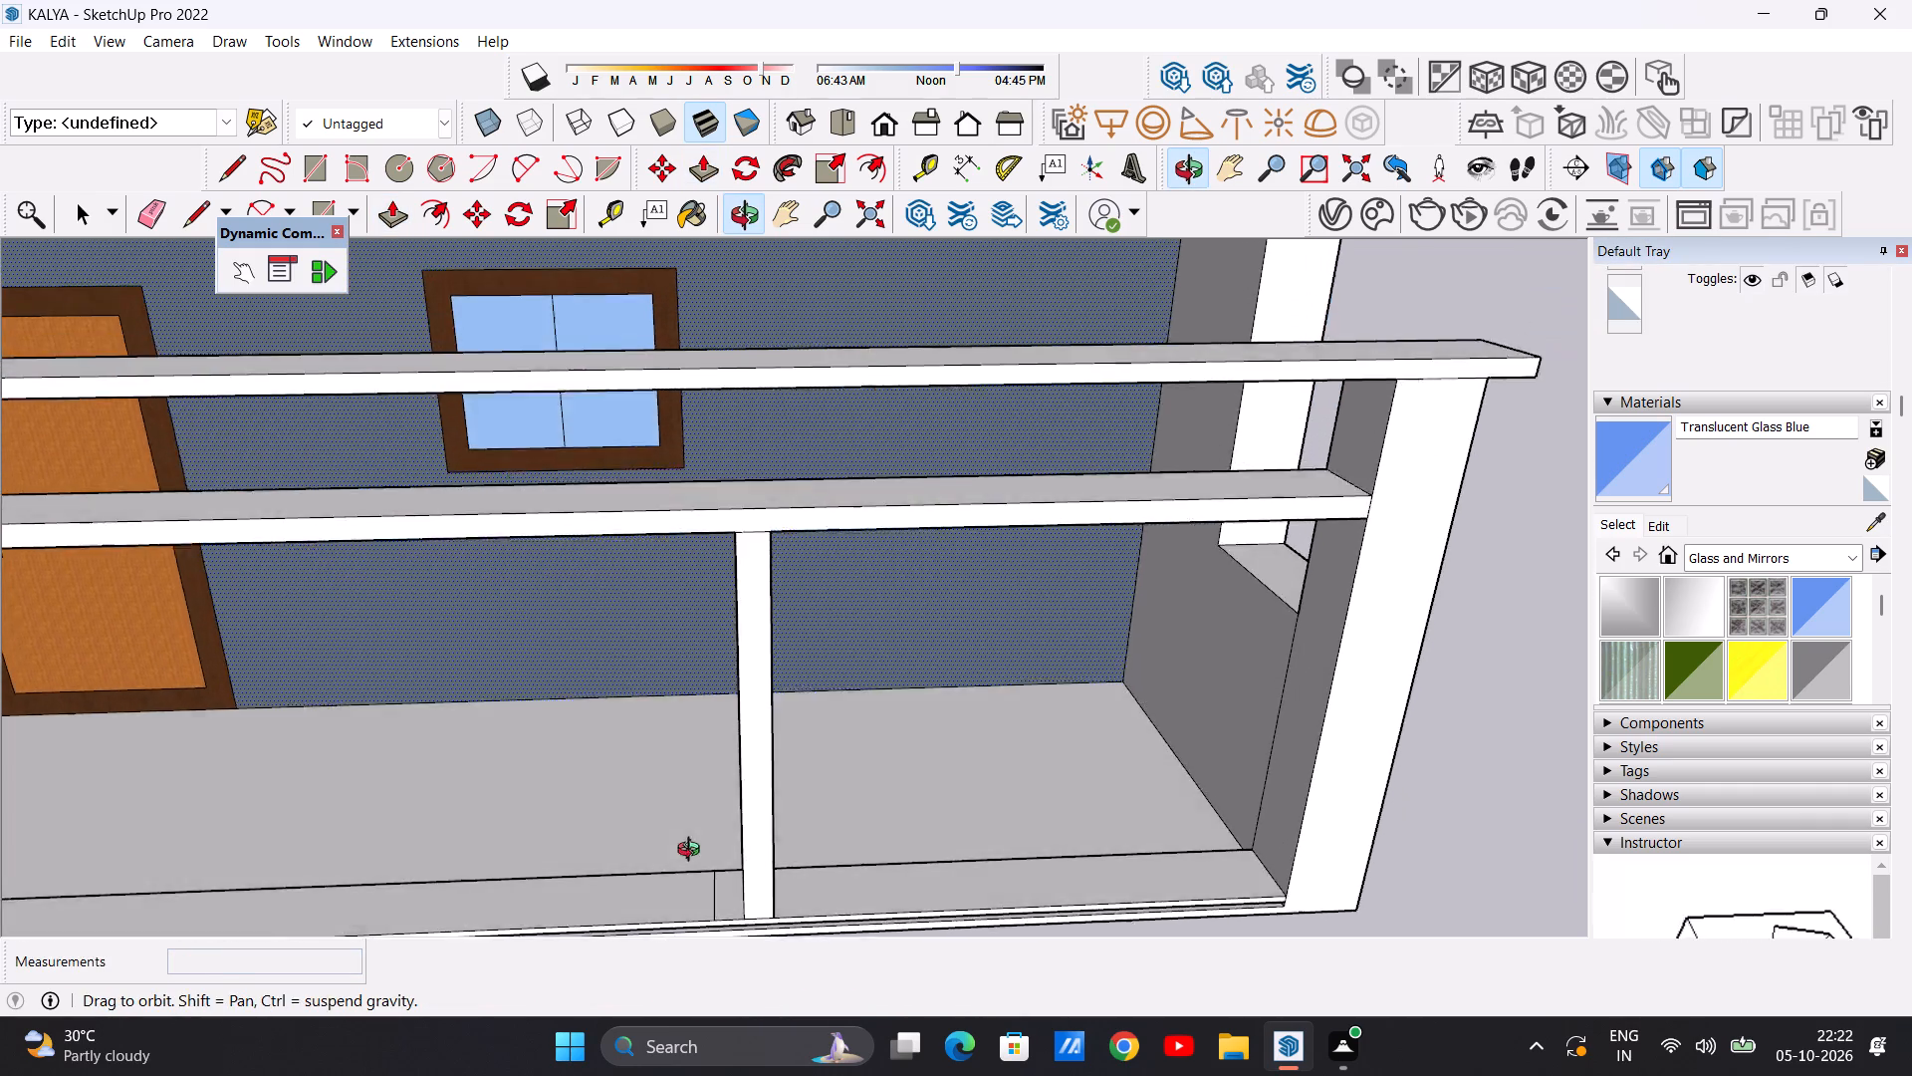
{"action": "middle_click_drag", "start_coordinate": [693, 852], "coordinate": [696, 879]}
{"action": "scroll", "coordinate": [735, 889], "scroll_direction": "up", "scroll_amount": 7}
{"action": "left_click", "coordinate": [735, 889]}
{"action": "scroll", "coordinate": [739, 566], "scroll_direction": "down", "scroll_amount": 14}
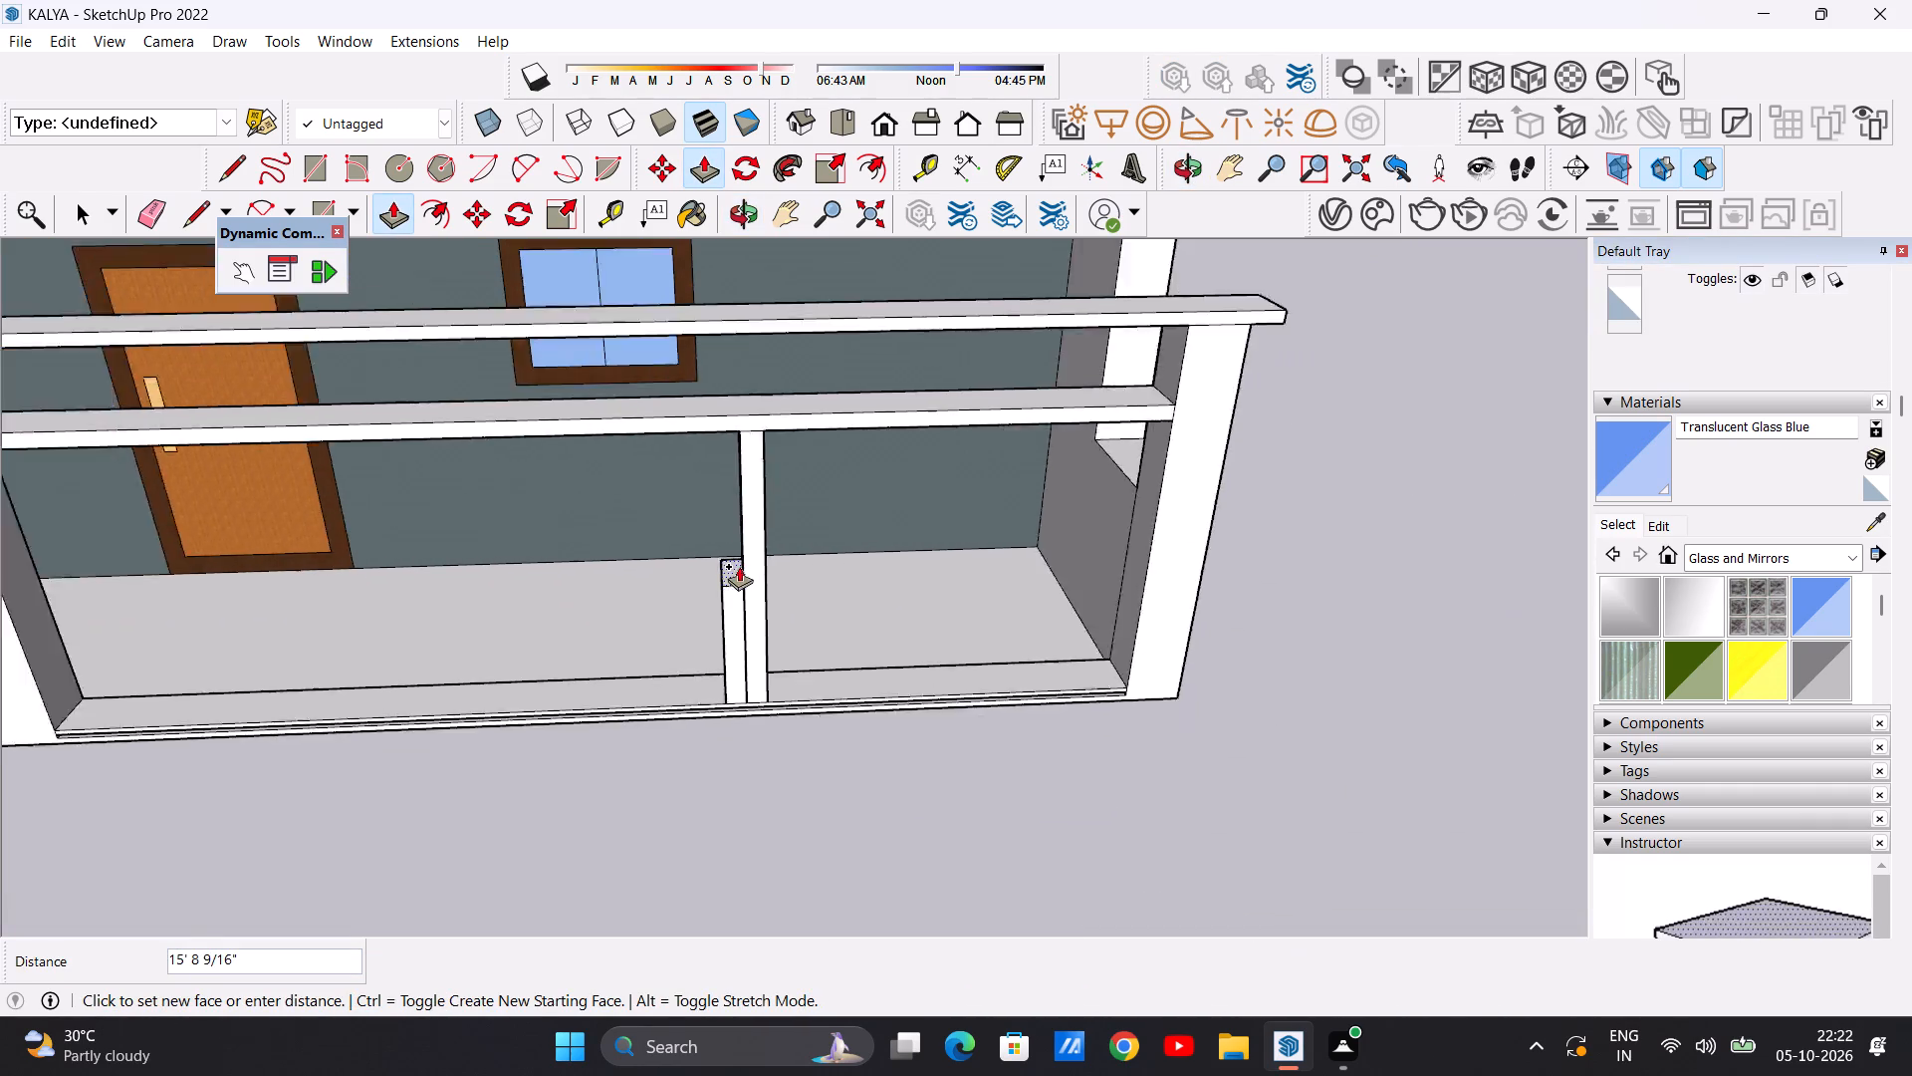
{"action": "scroll", "coordinate": [739, 566], "scroll_direction": "down", "scroll_amount": 2}
{"action": "scroll", "coordinate": [736, 457], "scroll_direction": "up", "scroll_amount": 1}
{"action": "scroll", "coordinate": [739, 459], "scroll_direction": "down", "scroll_amount": 1}
{"action": "scroll", "coordinate": [742, 460], "scroll_direction": "up", "scroll_amount": 18}
{"action": "left_click", "coordinate": [779, 480]}
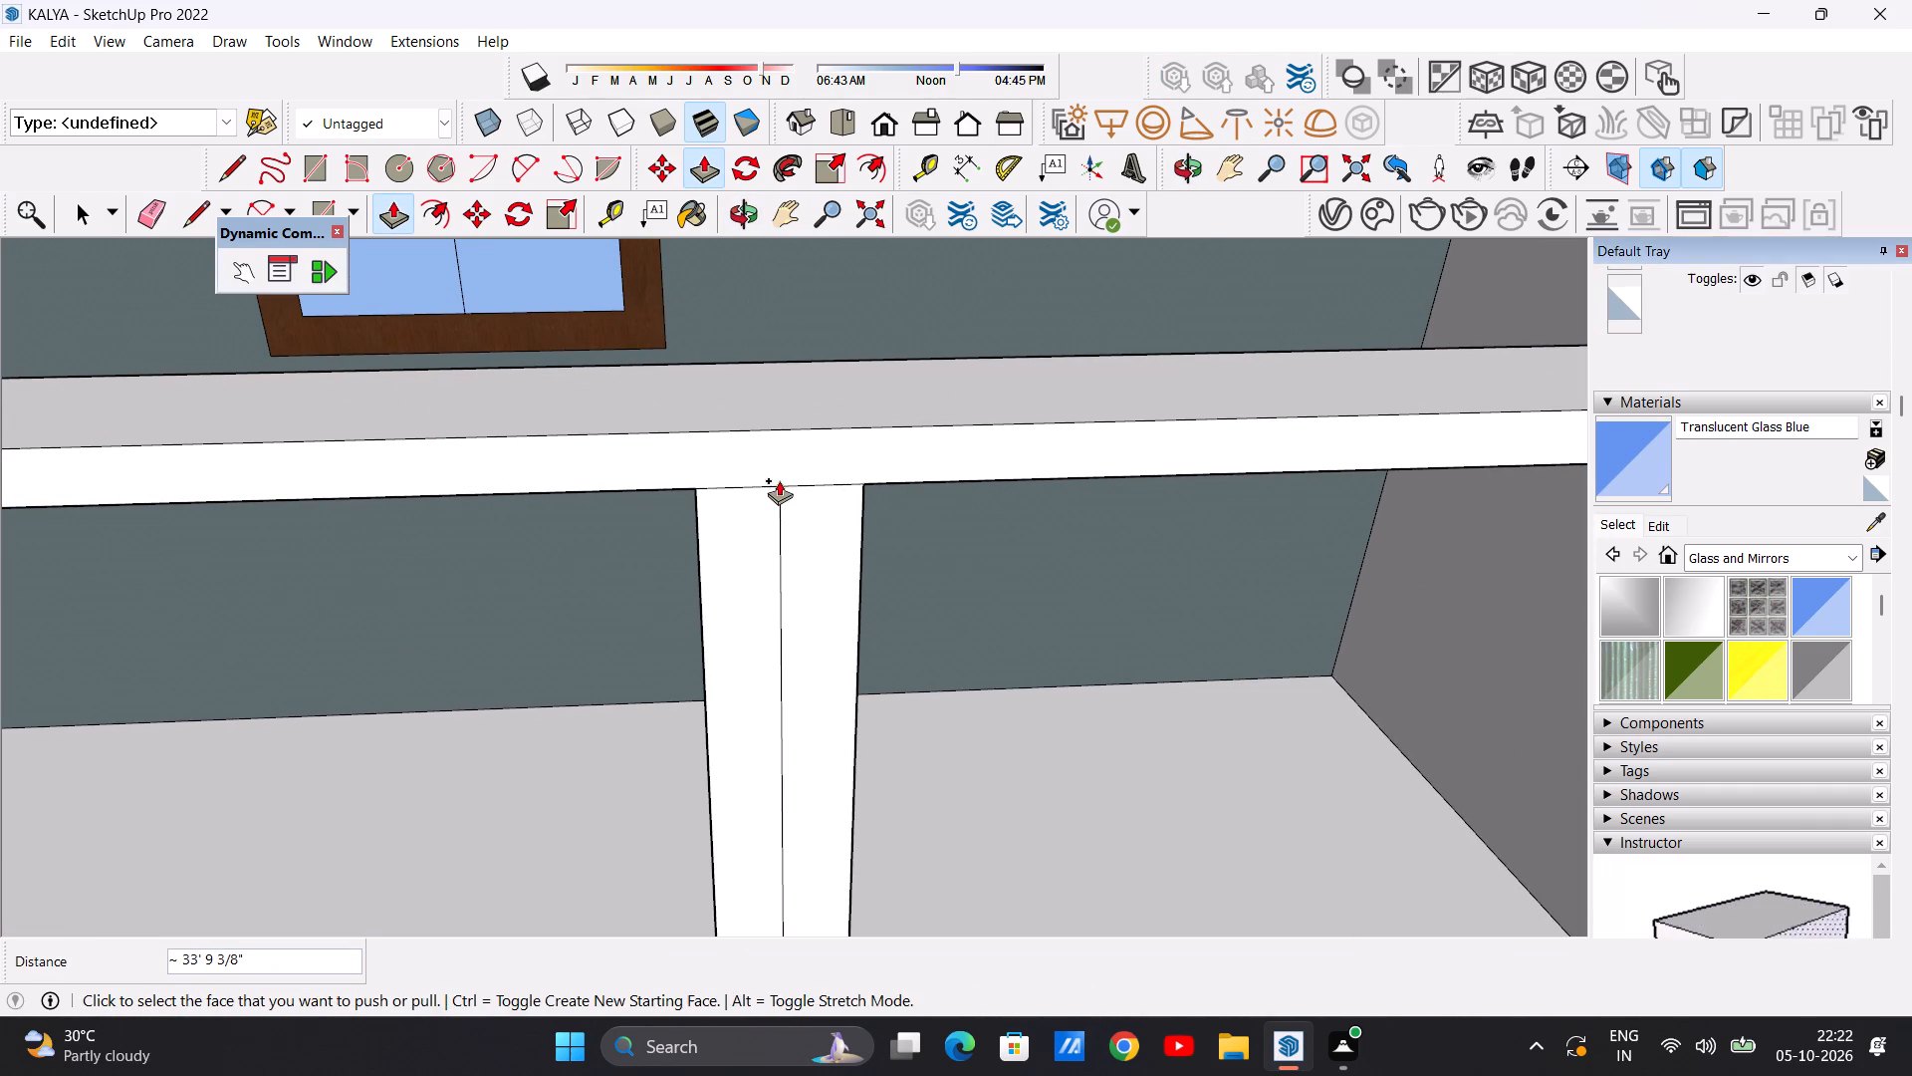
{"action": "key", "text": "space"}
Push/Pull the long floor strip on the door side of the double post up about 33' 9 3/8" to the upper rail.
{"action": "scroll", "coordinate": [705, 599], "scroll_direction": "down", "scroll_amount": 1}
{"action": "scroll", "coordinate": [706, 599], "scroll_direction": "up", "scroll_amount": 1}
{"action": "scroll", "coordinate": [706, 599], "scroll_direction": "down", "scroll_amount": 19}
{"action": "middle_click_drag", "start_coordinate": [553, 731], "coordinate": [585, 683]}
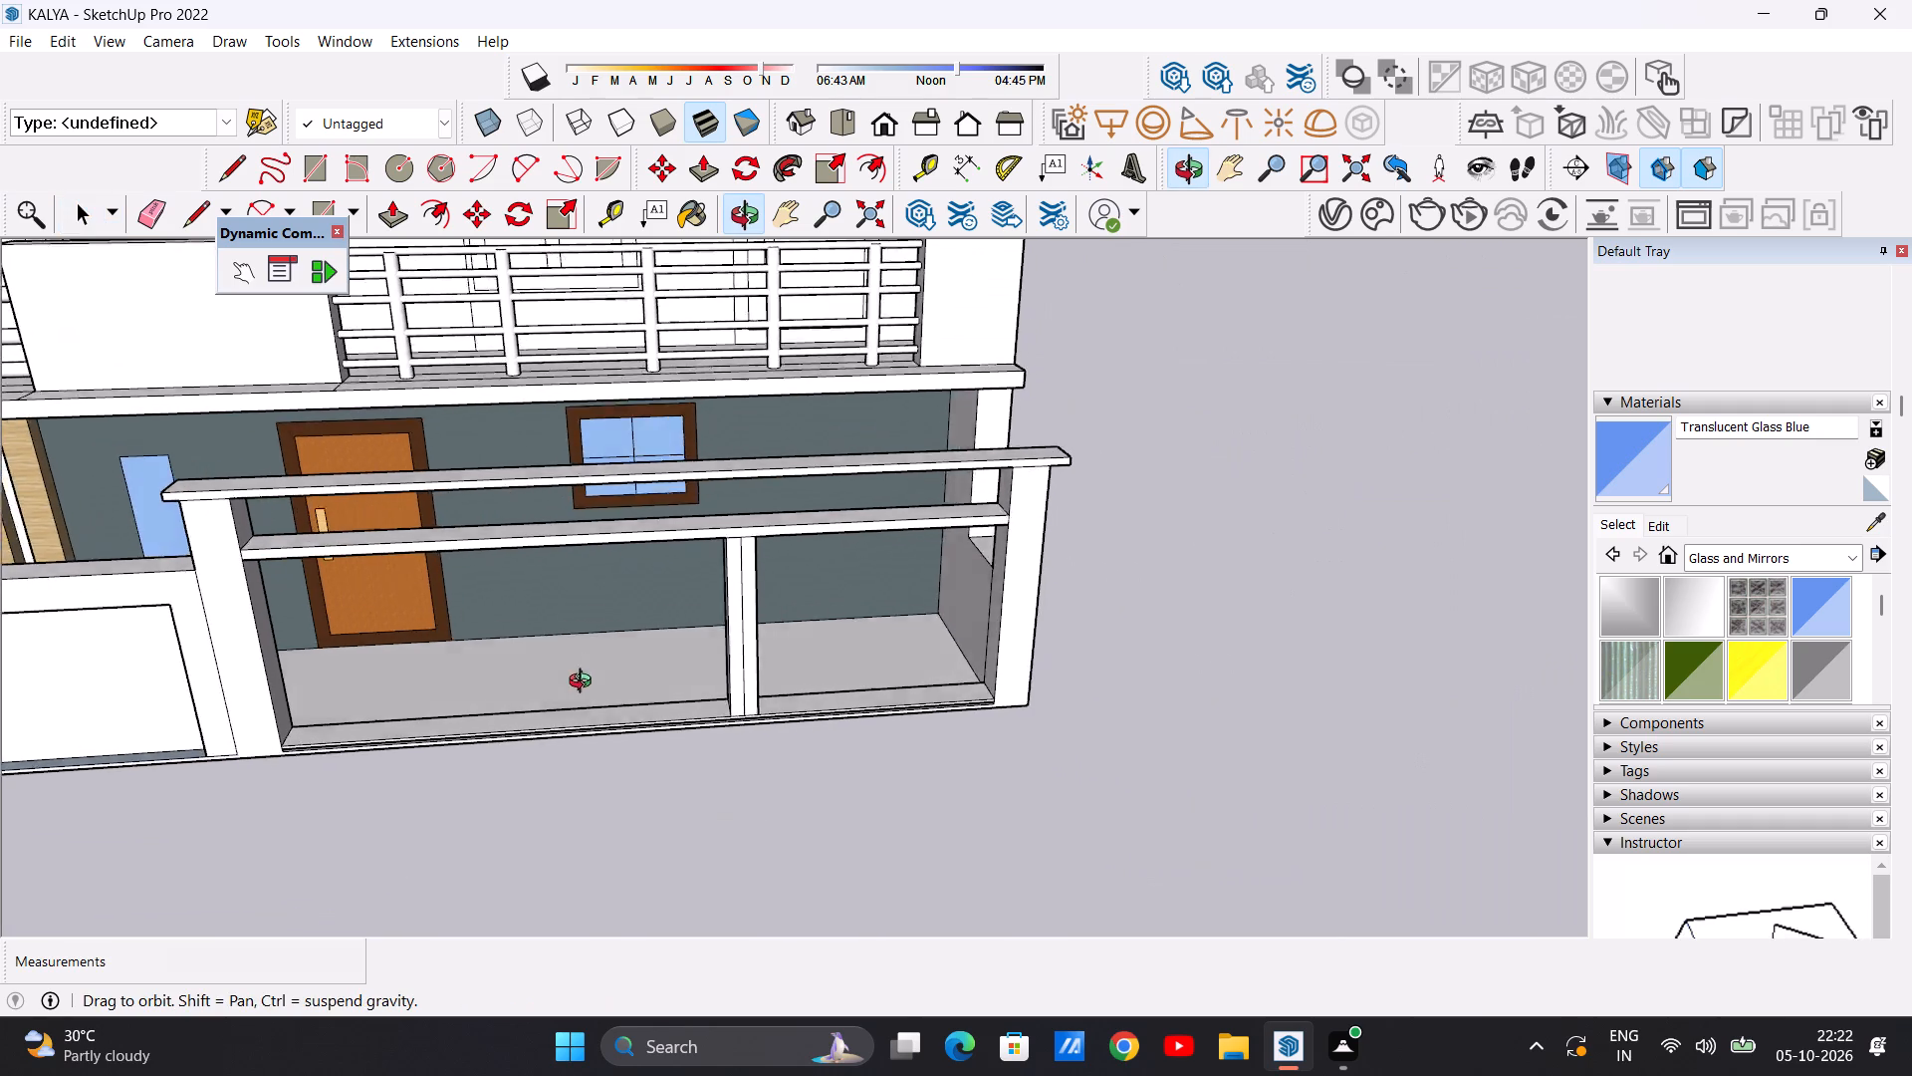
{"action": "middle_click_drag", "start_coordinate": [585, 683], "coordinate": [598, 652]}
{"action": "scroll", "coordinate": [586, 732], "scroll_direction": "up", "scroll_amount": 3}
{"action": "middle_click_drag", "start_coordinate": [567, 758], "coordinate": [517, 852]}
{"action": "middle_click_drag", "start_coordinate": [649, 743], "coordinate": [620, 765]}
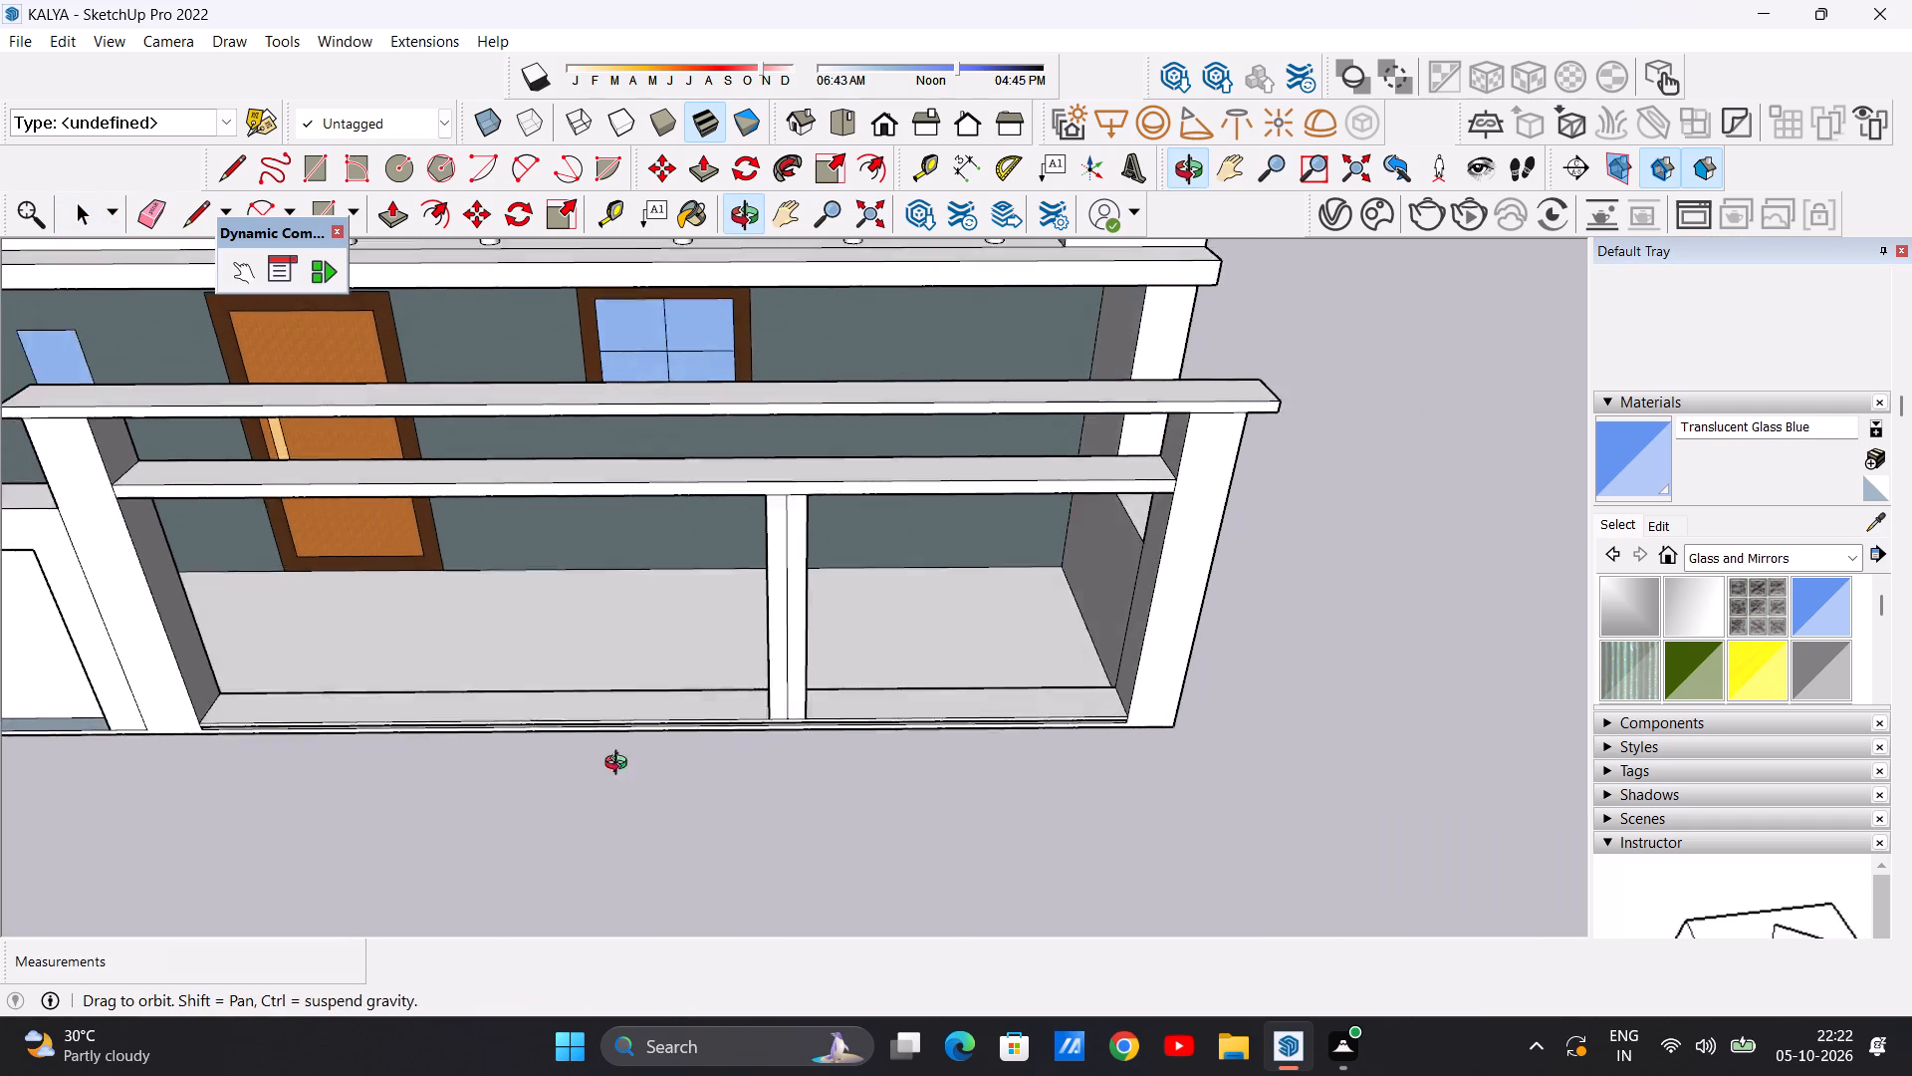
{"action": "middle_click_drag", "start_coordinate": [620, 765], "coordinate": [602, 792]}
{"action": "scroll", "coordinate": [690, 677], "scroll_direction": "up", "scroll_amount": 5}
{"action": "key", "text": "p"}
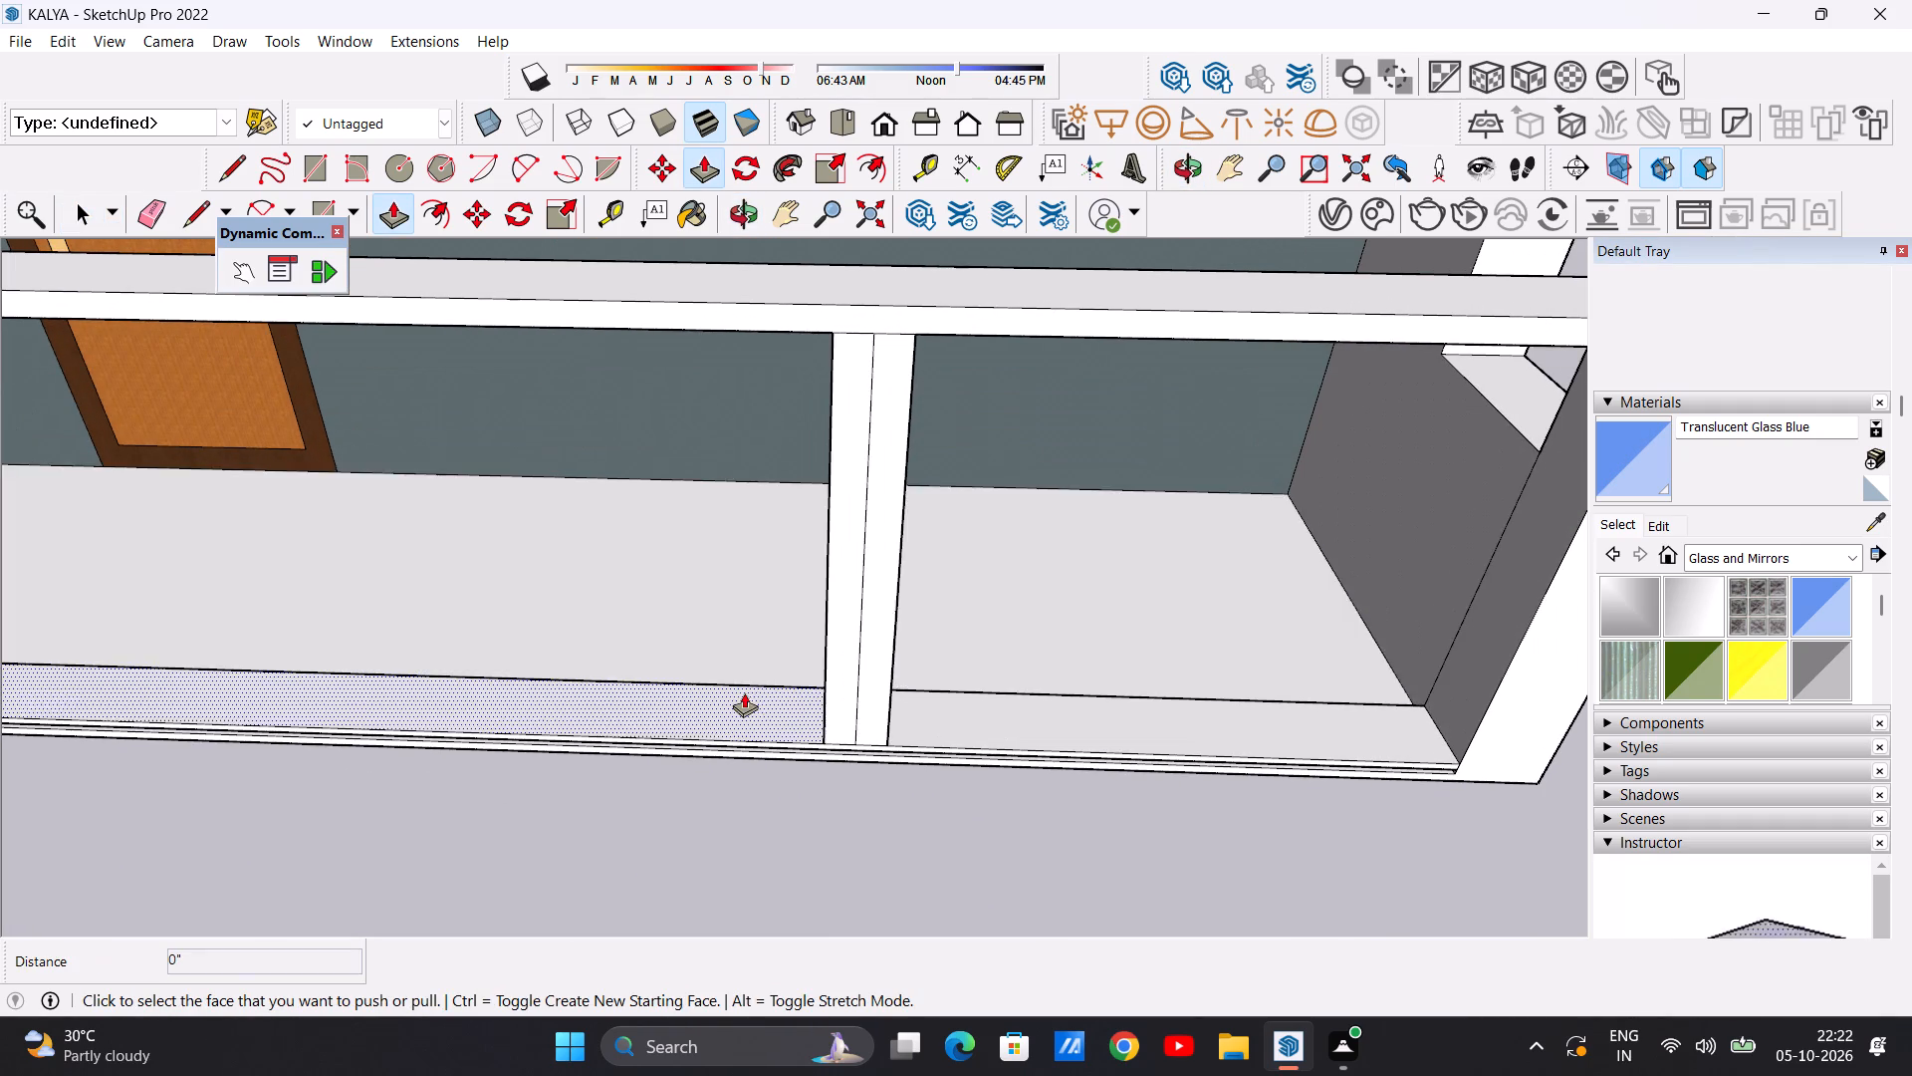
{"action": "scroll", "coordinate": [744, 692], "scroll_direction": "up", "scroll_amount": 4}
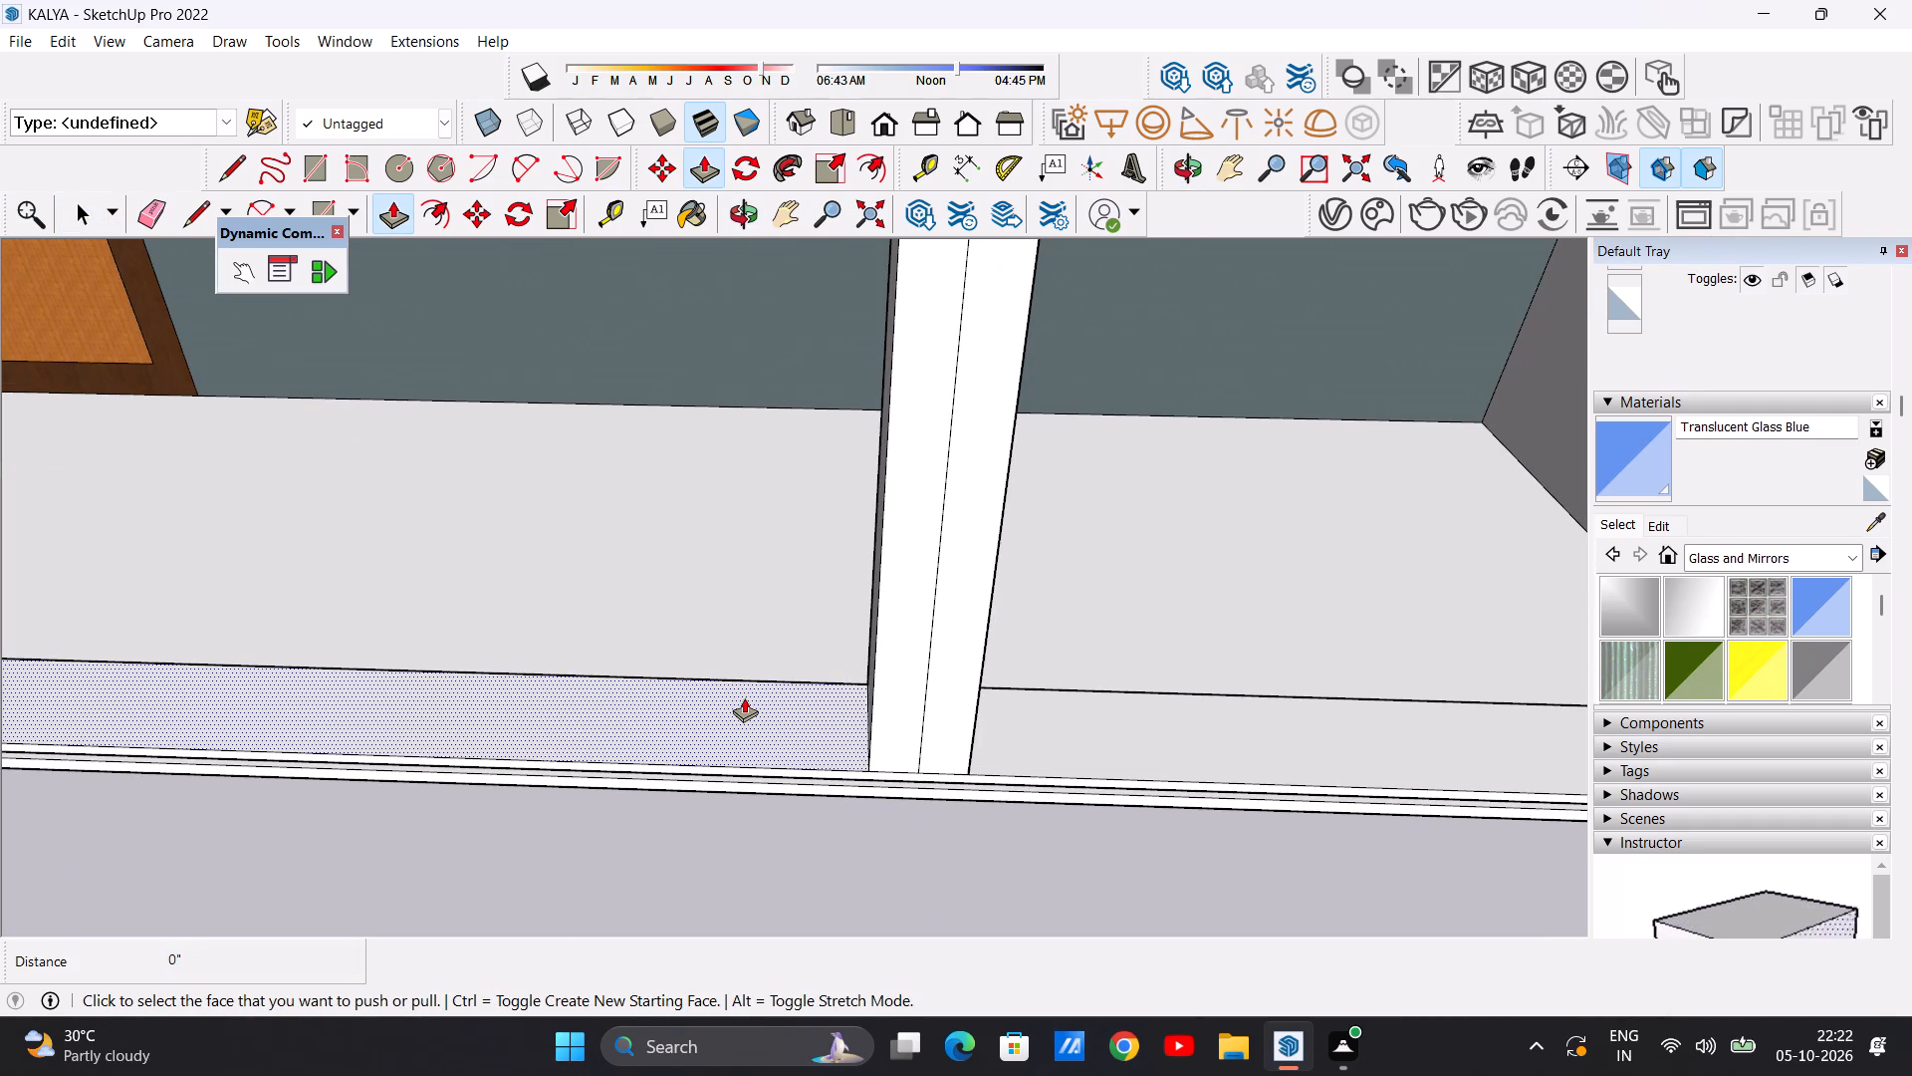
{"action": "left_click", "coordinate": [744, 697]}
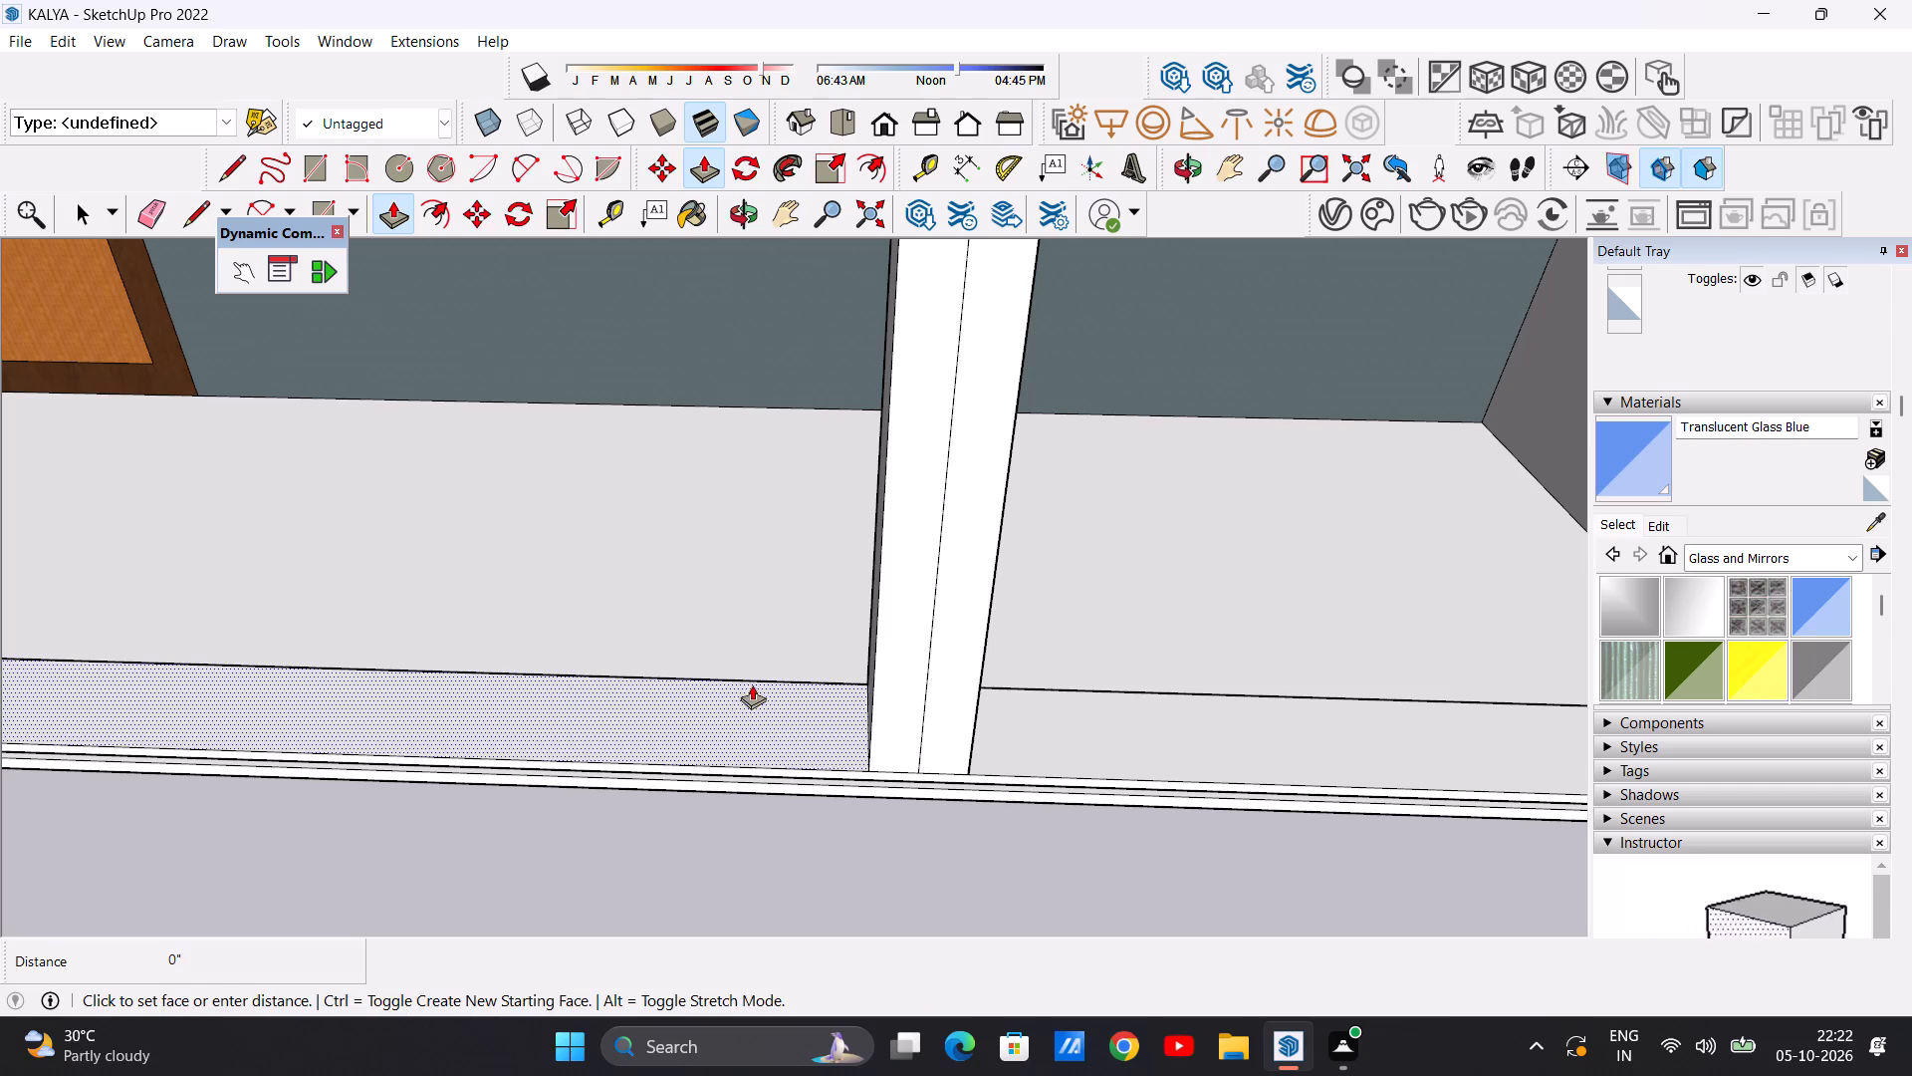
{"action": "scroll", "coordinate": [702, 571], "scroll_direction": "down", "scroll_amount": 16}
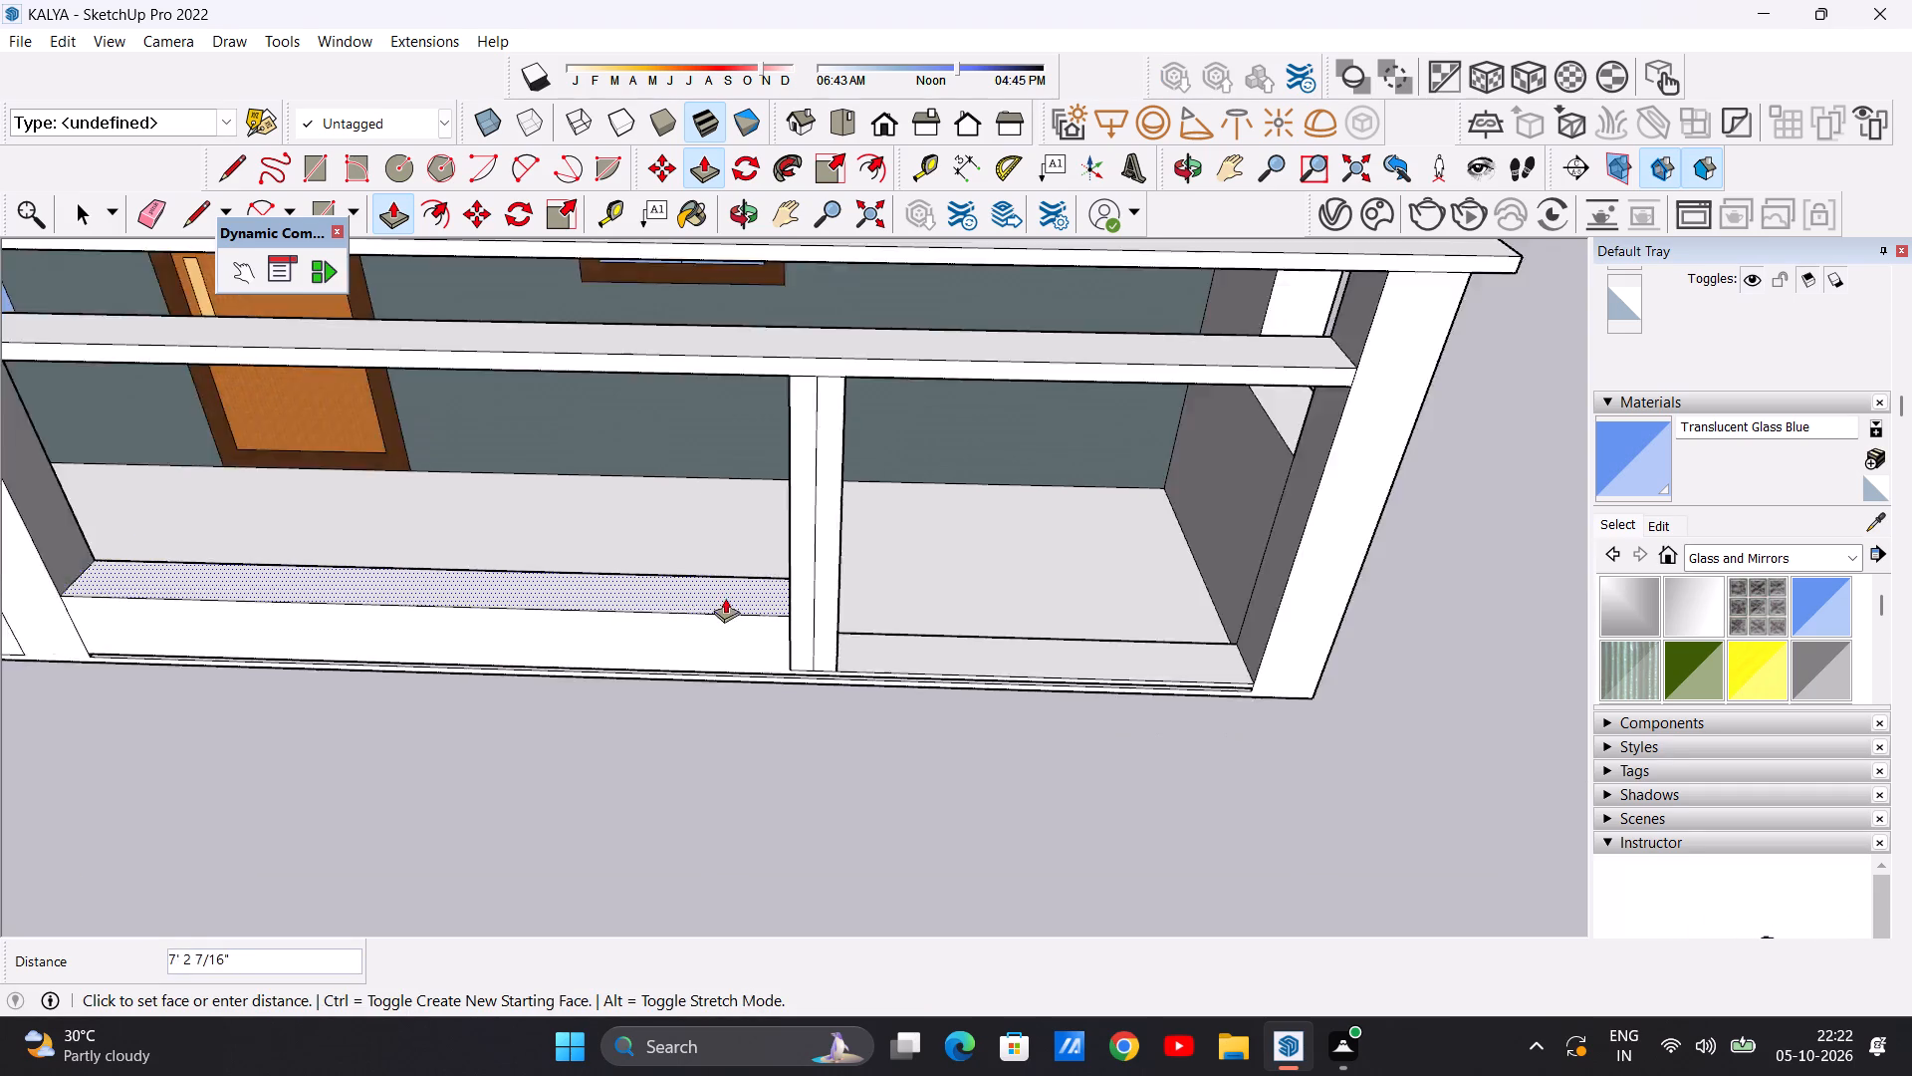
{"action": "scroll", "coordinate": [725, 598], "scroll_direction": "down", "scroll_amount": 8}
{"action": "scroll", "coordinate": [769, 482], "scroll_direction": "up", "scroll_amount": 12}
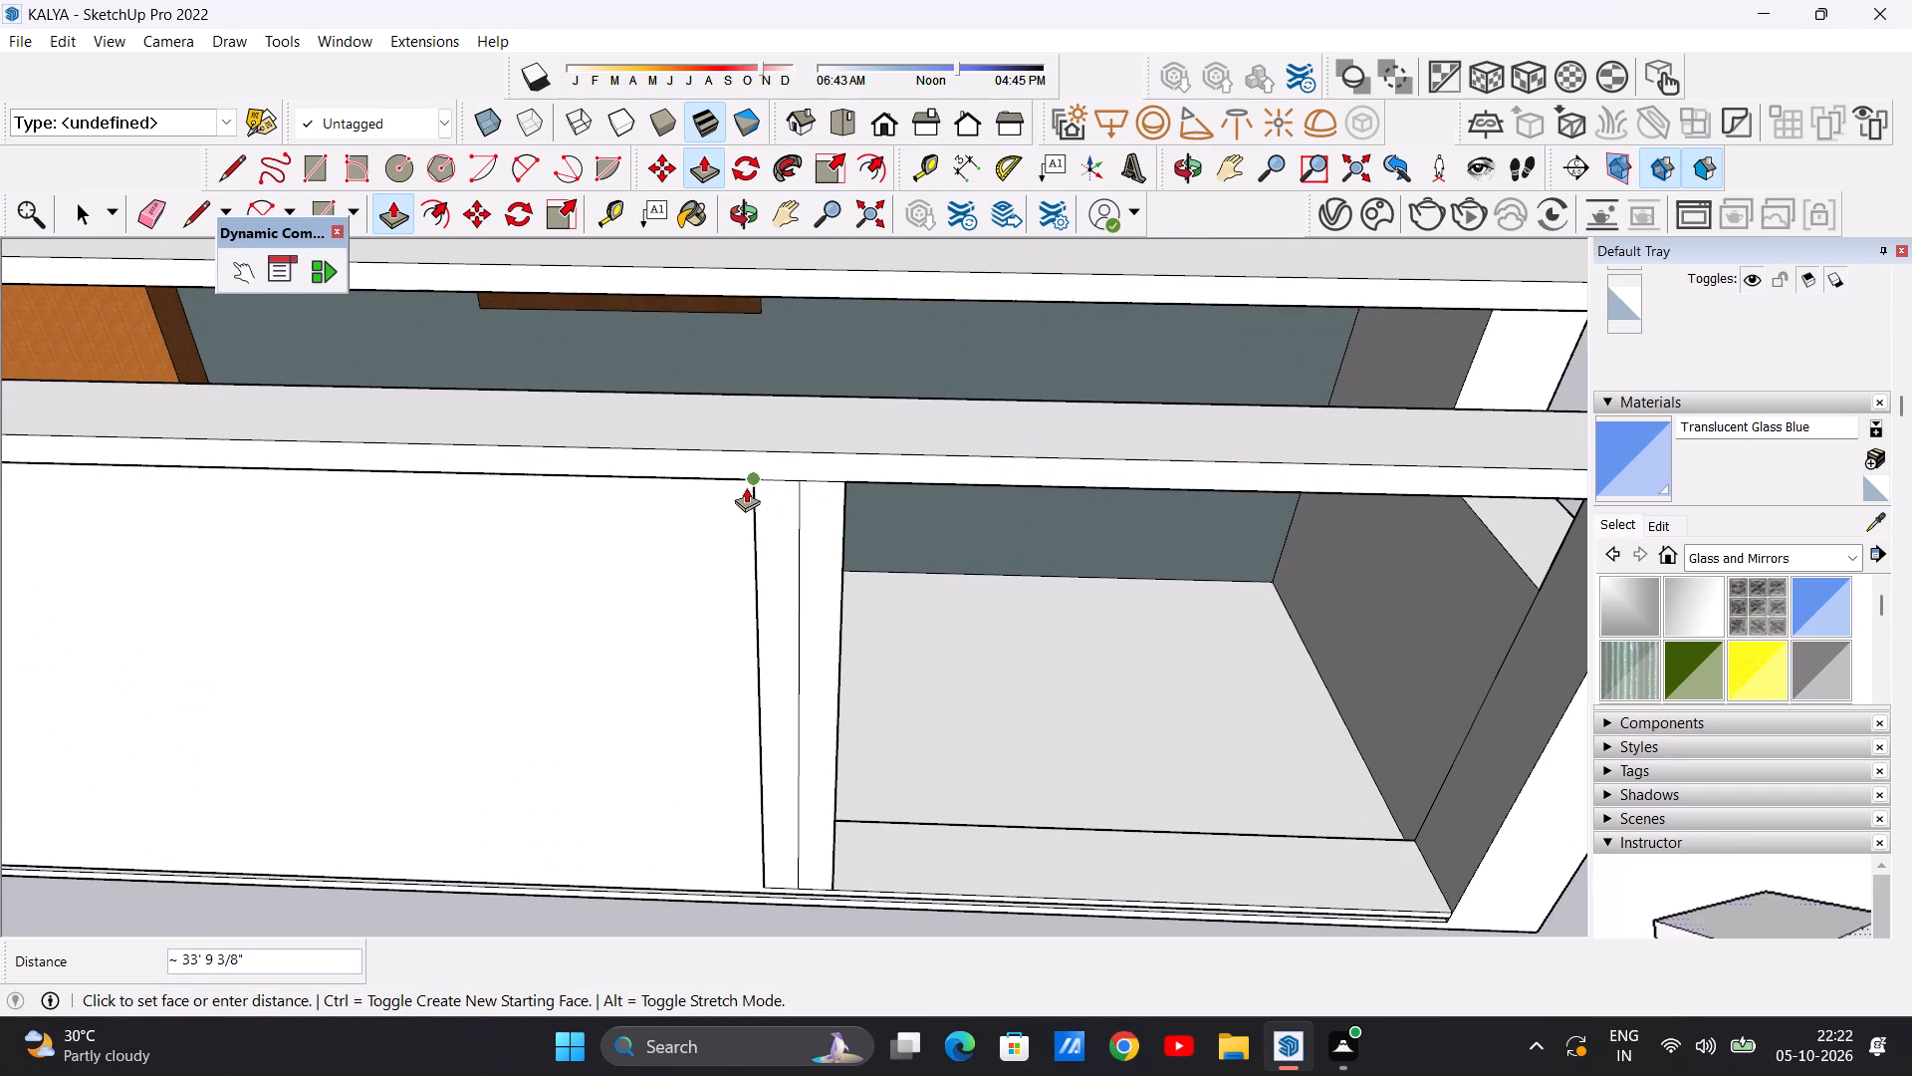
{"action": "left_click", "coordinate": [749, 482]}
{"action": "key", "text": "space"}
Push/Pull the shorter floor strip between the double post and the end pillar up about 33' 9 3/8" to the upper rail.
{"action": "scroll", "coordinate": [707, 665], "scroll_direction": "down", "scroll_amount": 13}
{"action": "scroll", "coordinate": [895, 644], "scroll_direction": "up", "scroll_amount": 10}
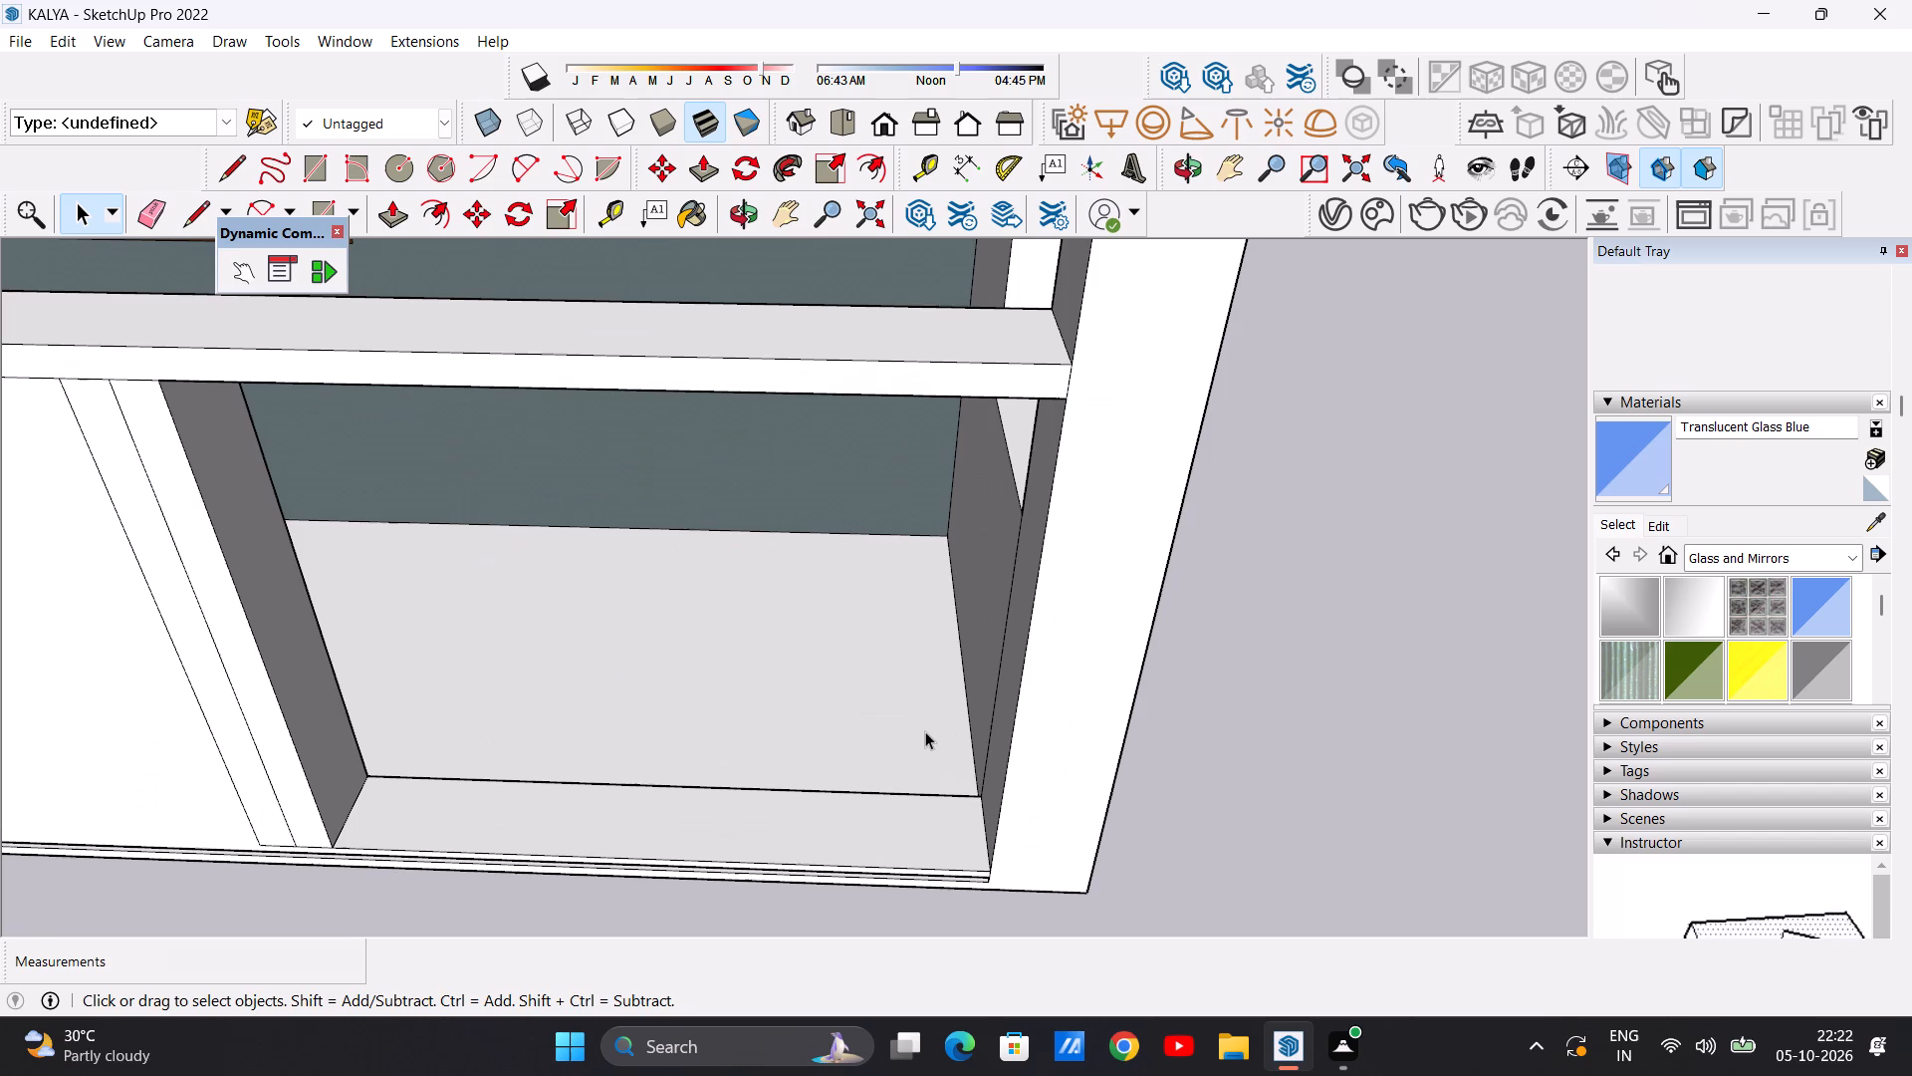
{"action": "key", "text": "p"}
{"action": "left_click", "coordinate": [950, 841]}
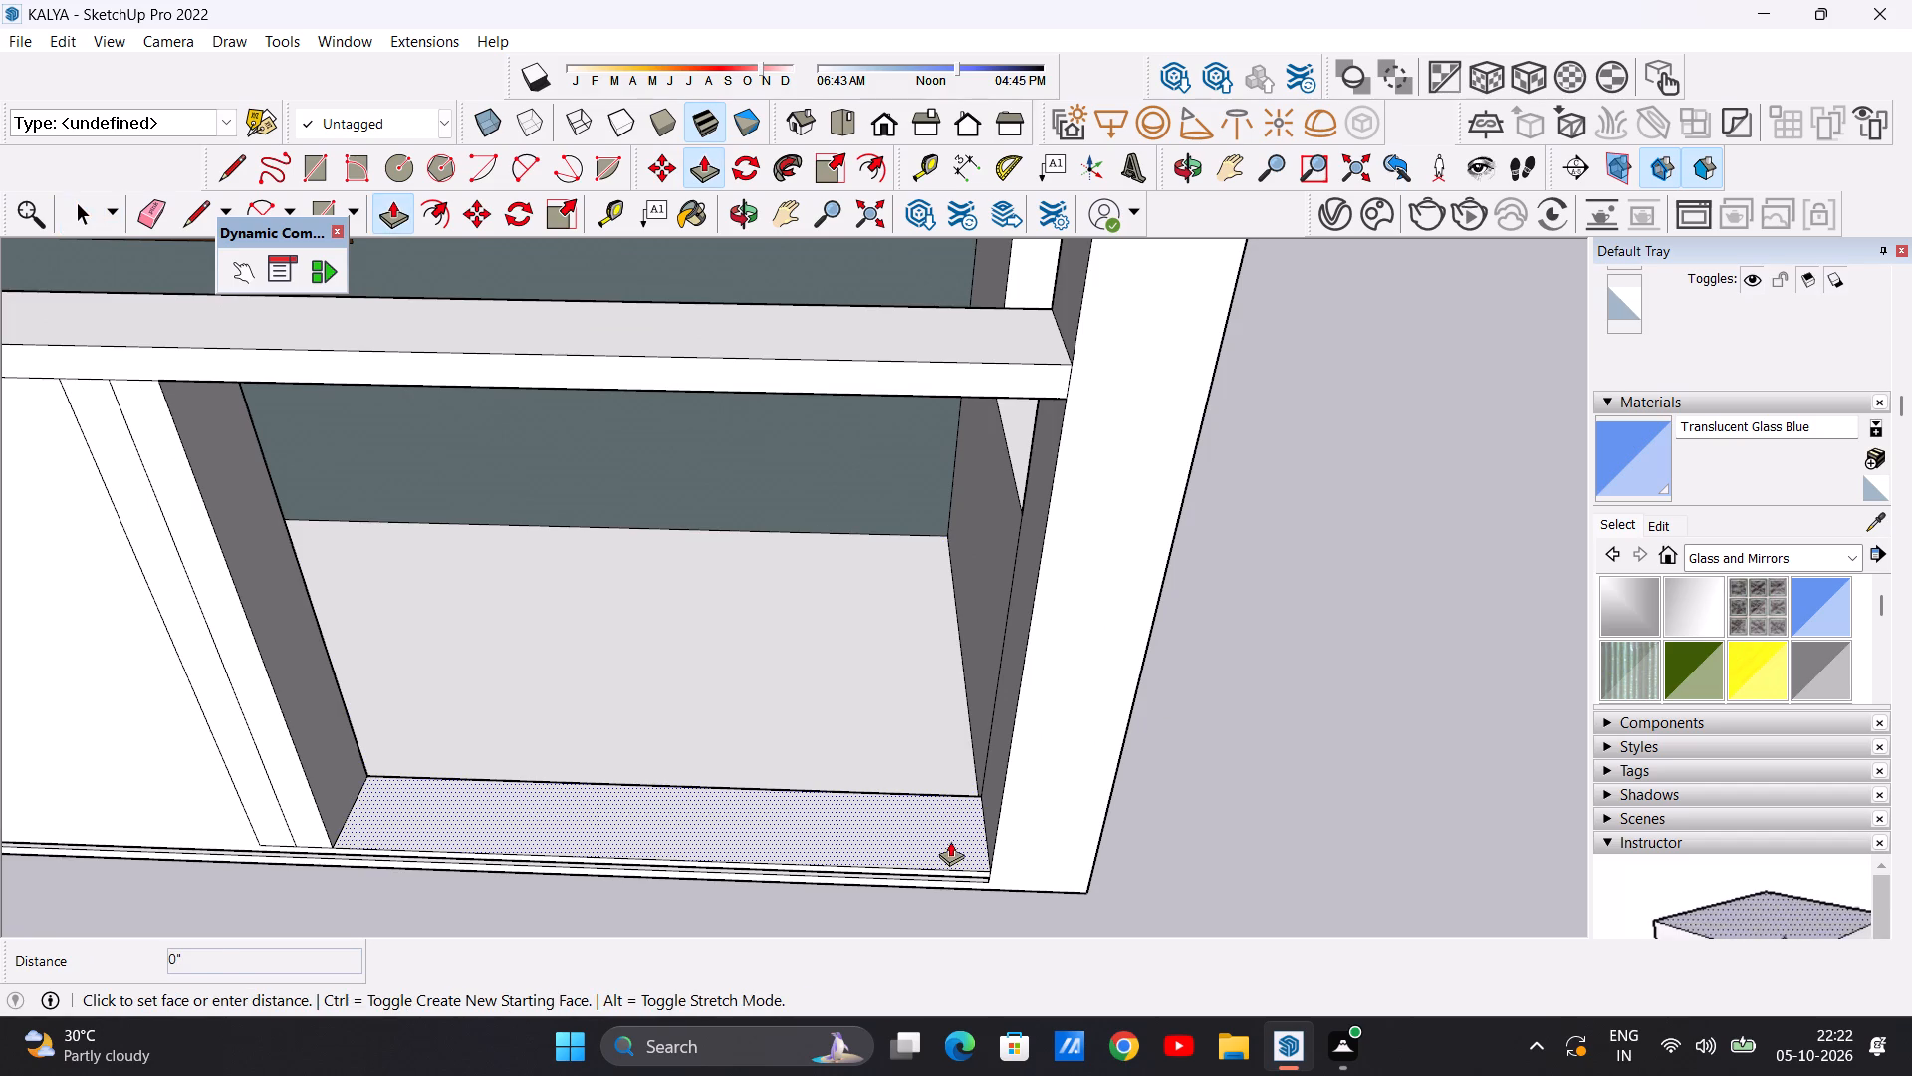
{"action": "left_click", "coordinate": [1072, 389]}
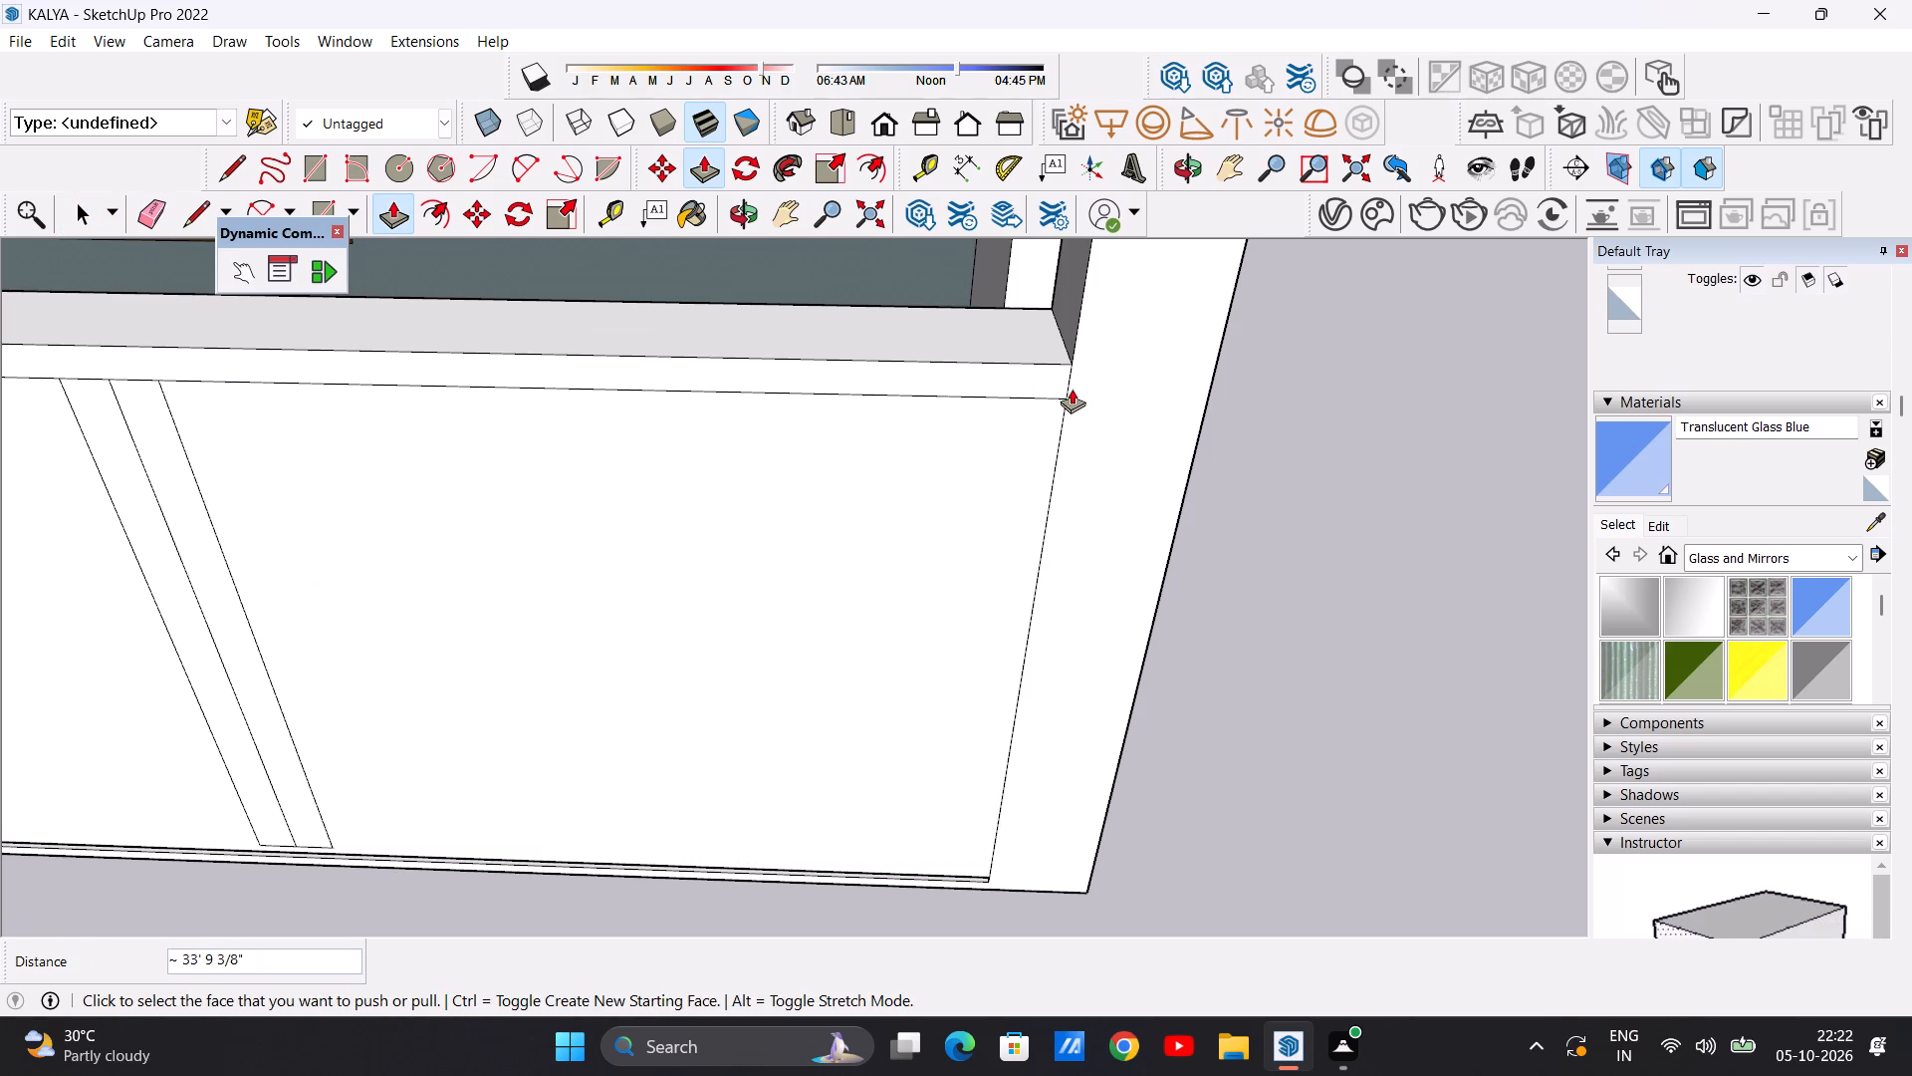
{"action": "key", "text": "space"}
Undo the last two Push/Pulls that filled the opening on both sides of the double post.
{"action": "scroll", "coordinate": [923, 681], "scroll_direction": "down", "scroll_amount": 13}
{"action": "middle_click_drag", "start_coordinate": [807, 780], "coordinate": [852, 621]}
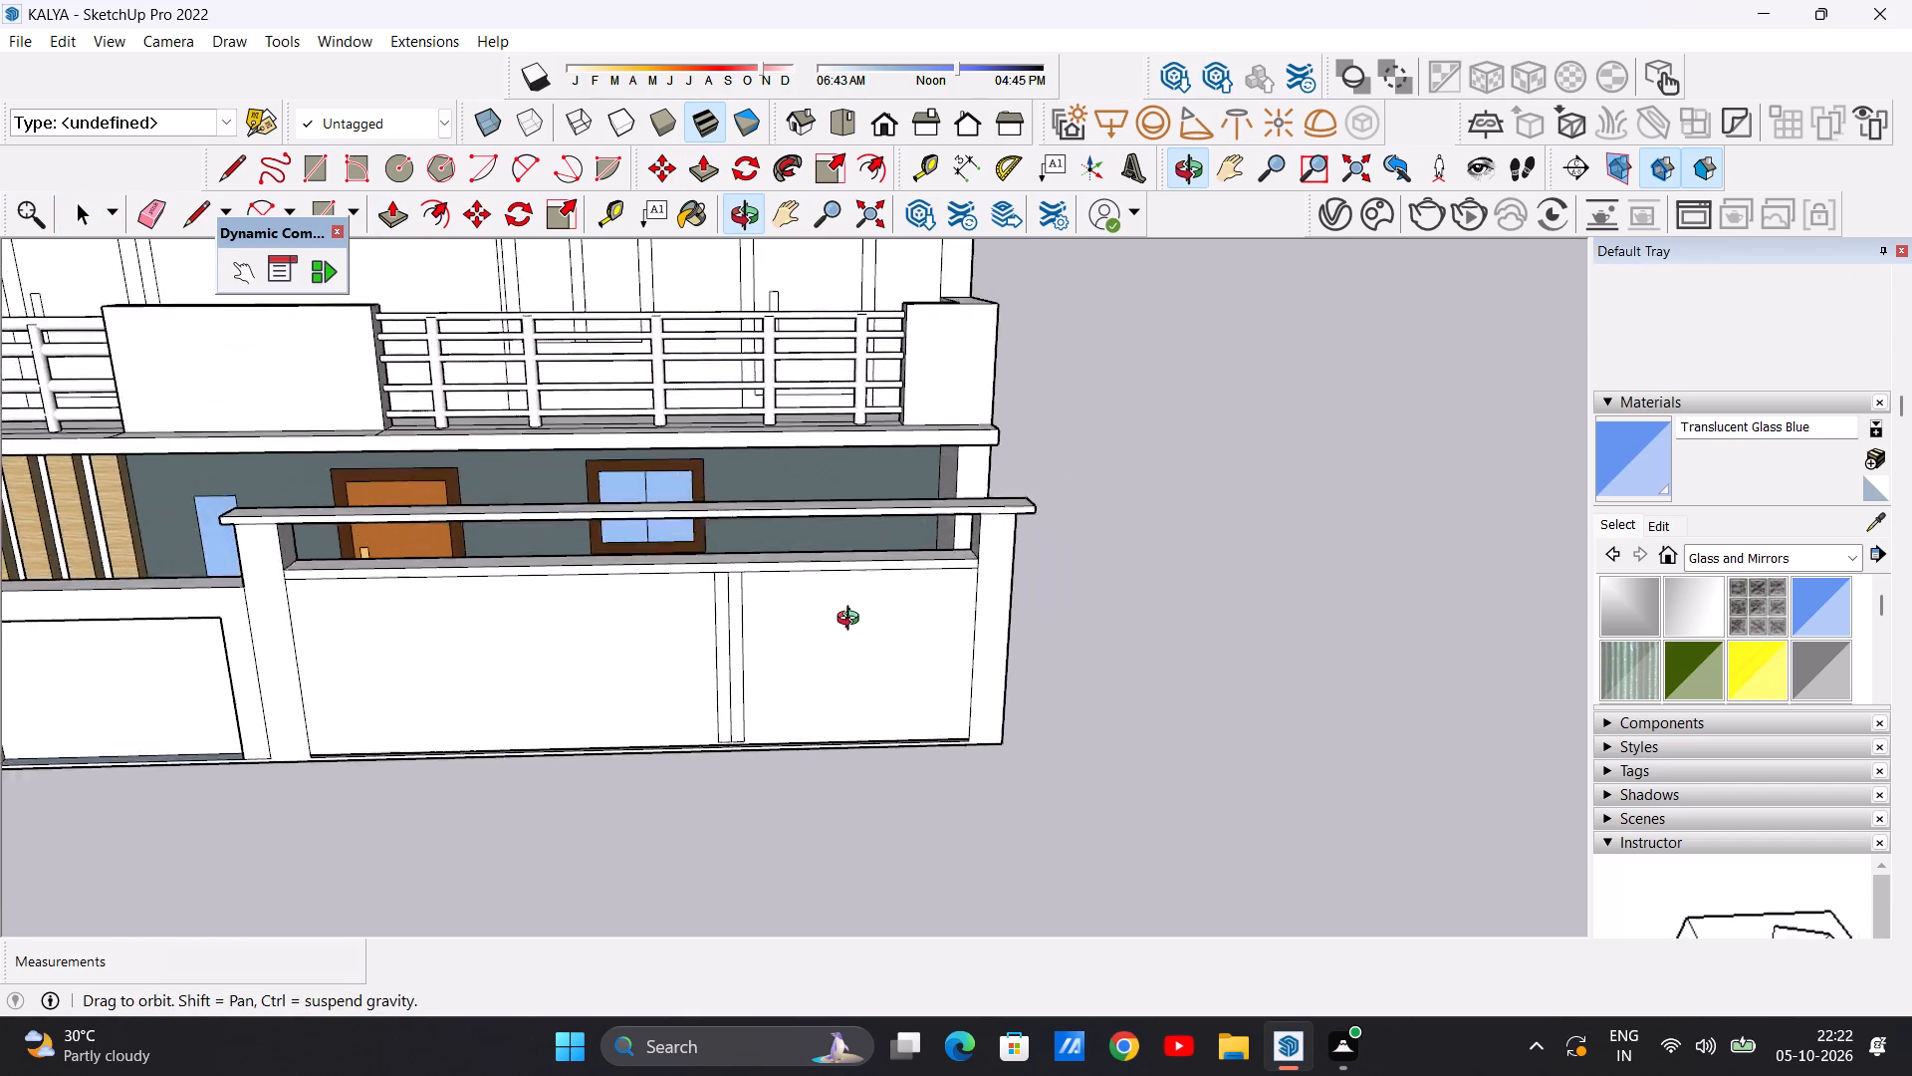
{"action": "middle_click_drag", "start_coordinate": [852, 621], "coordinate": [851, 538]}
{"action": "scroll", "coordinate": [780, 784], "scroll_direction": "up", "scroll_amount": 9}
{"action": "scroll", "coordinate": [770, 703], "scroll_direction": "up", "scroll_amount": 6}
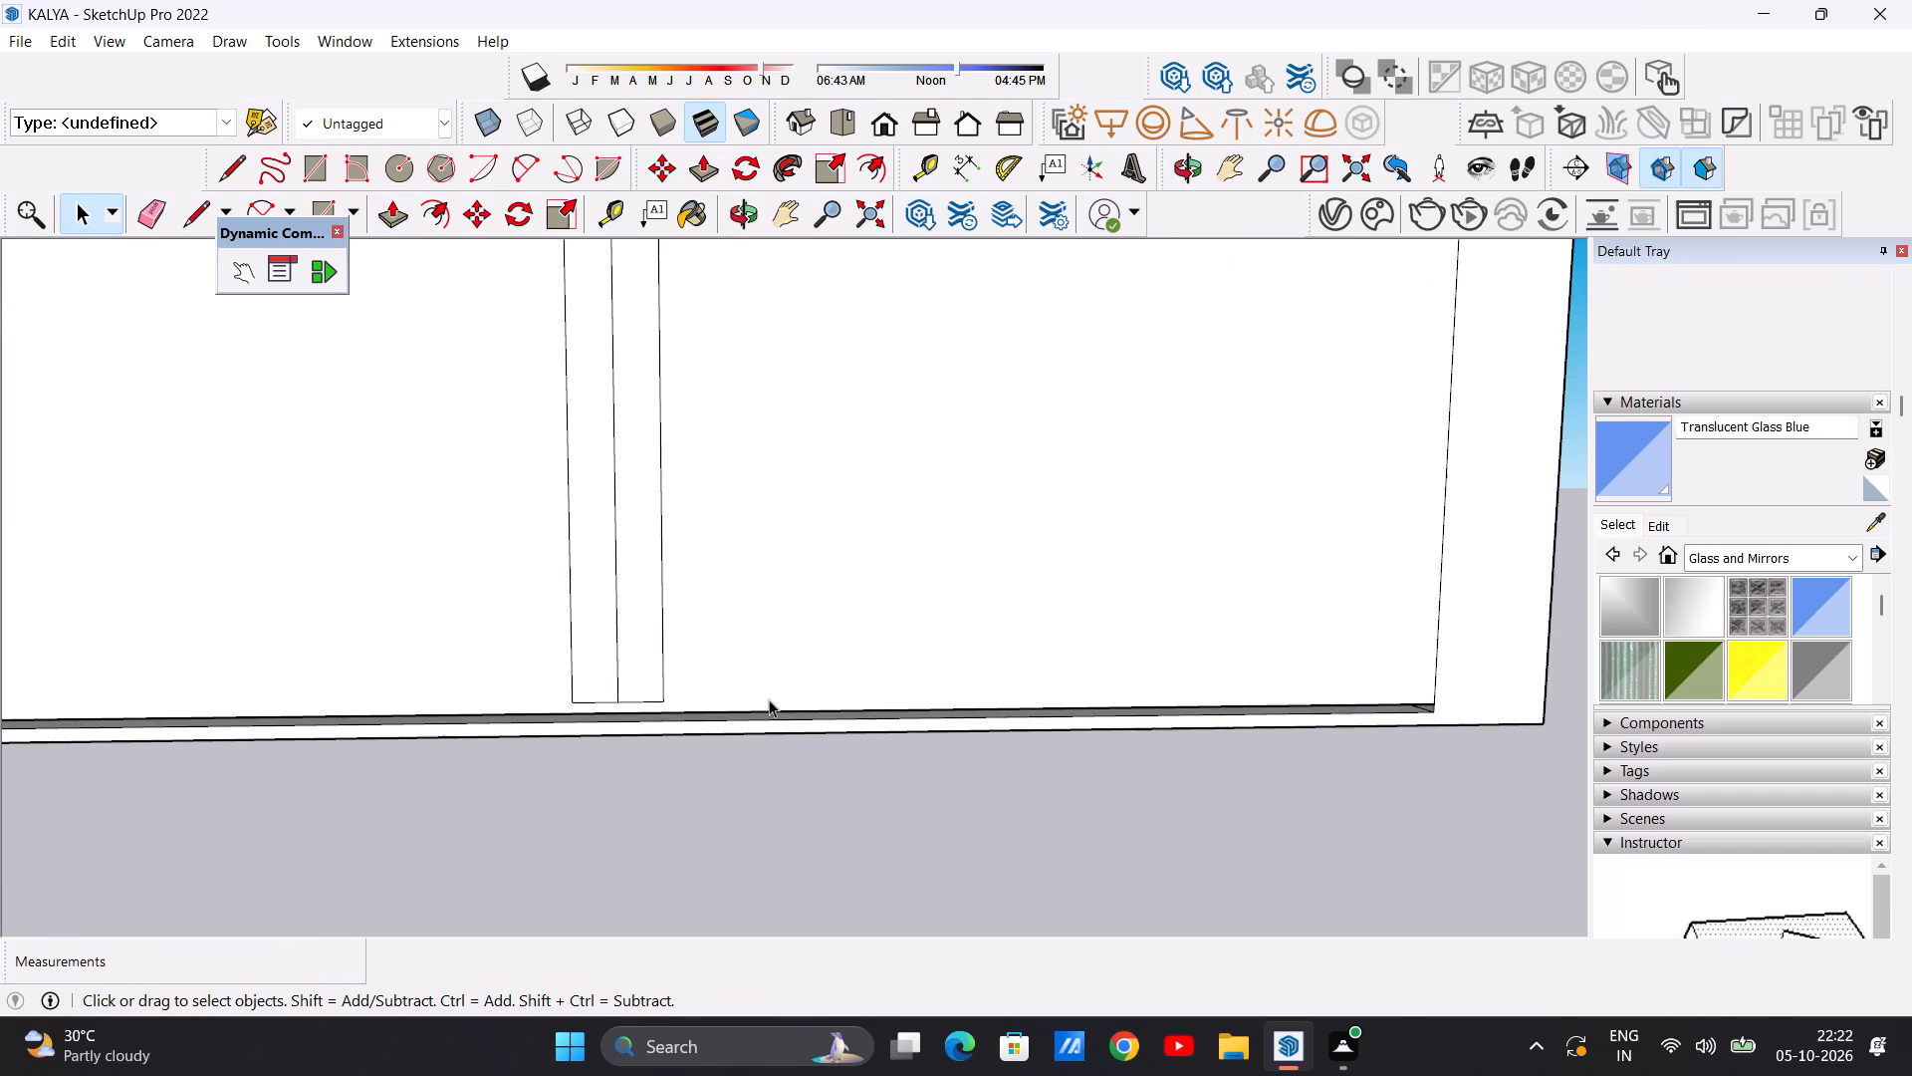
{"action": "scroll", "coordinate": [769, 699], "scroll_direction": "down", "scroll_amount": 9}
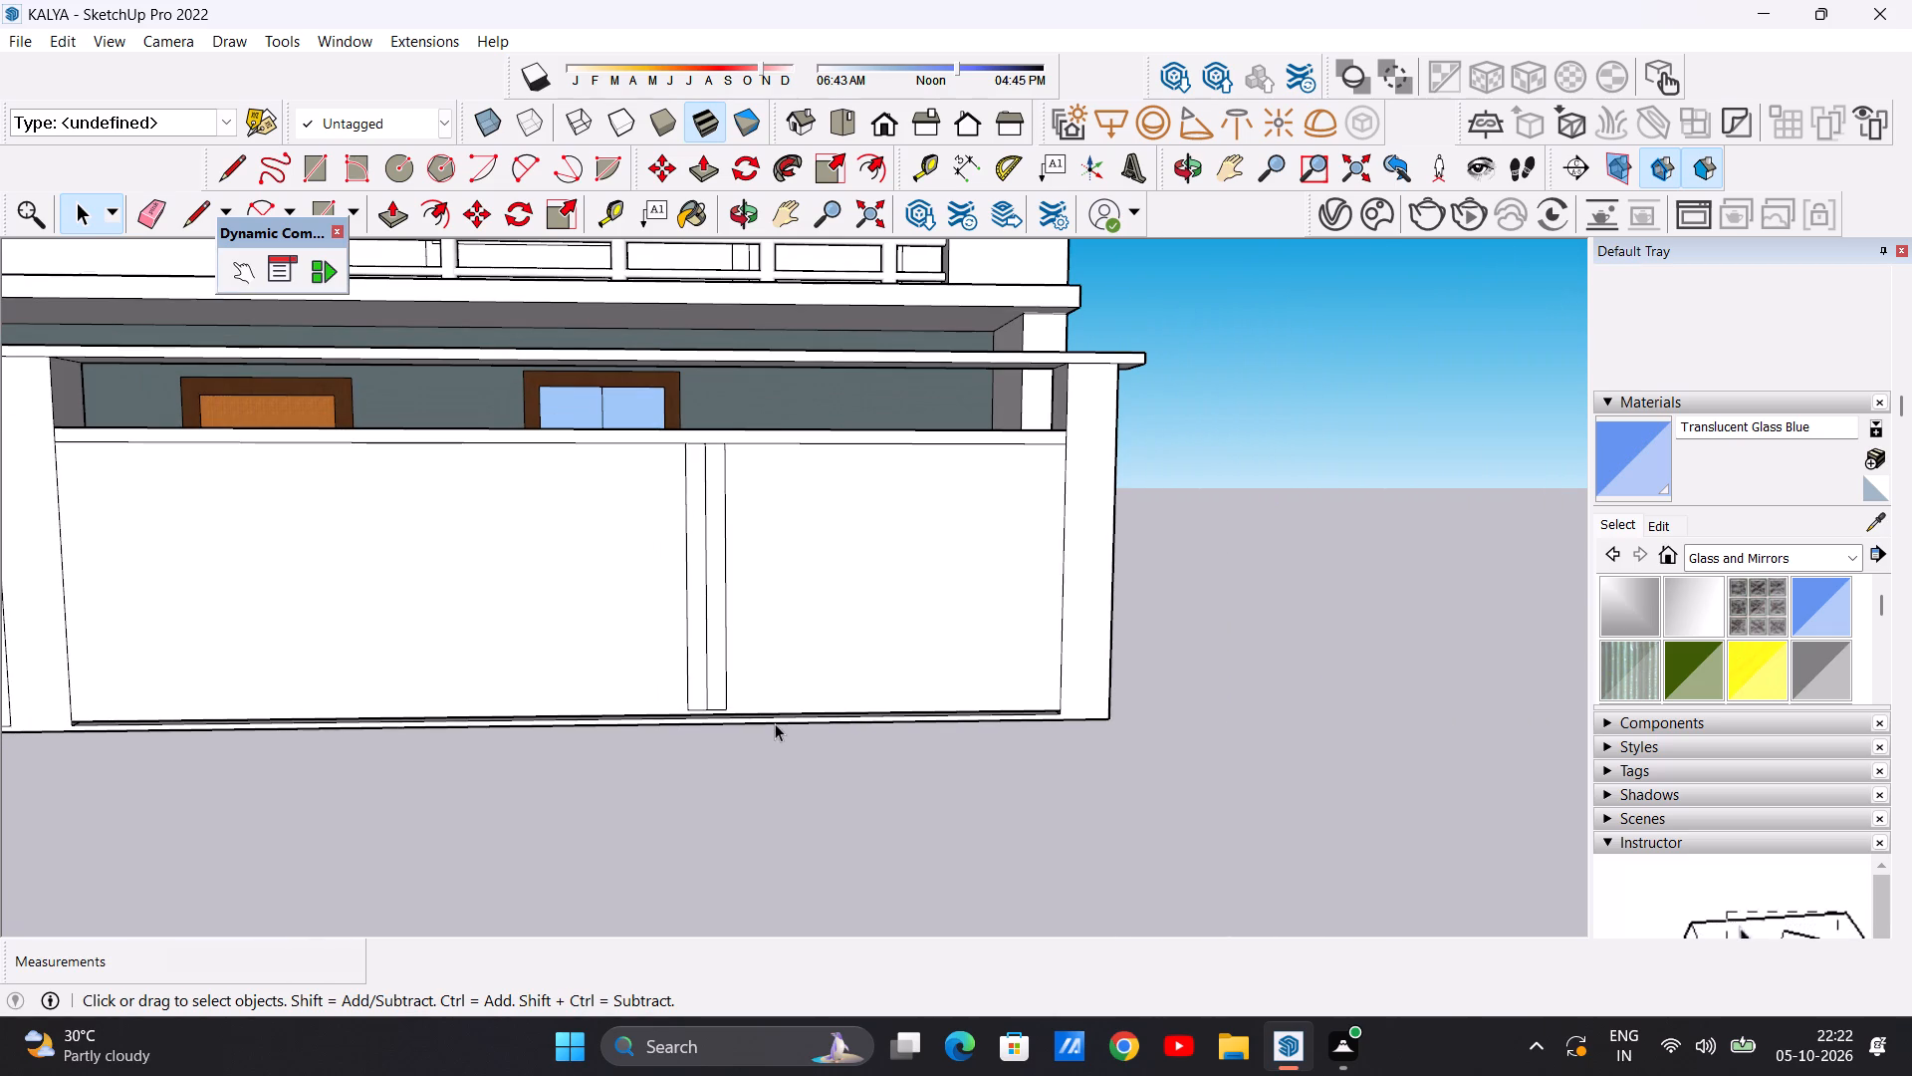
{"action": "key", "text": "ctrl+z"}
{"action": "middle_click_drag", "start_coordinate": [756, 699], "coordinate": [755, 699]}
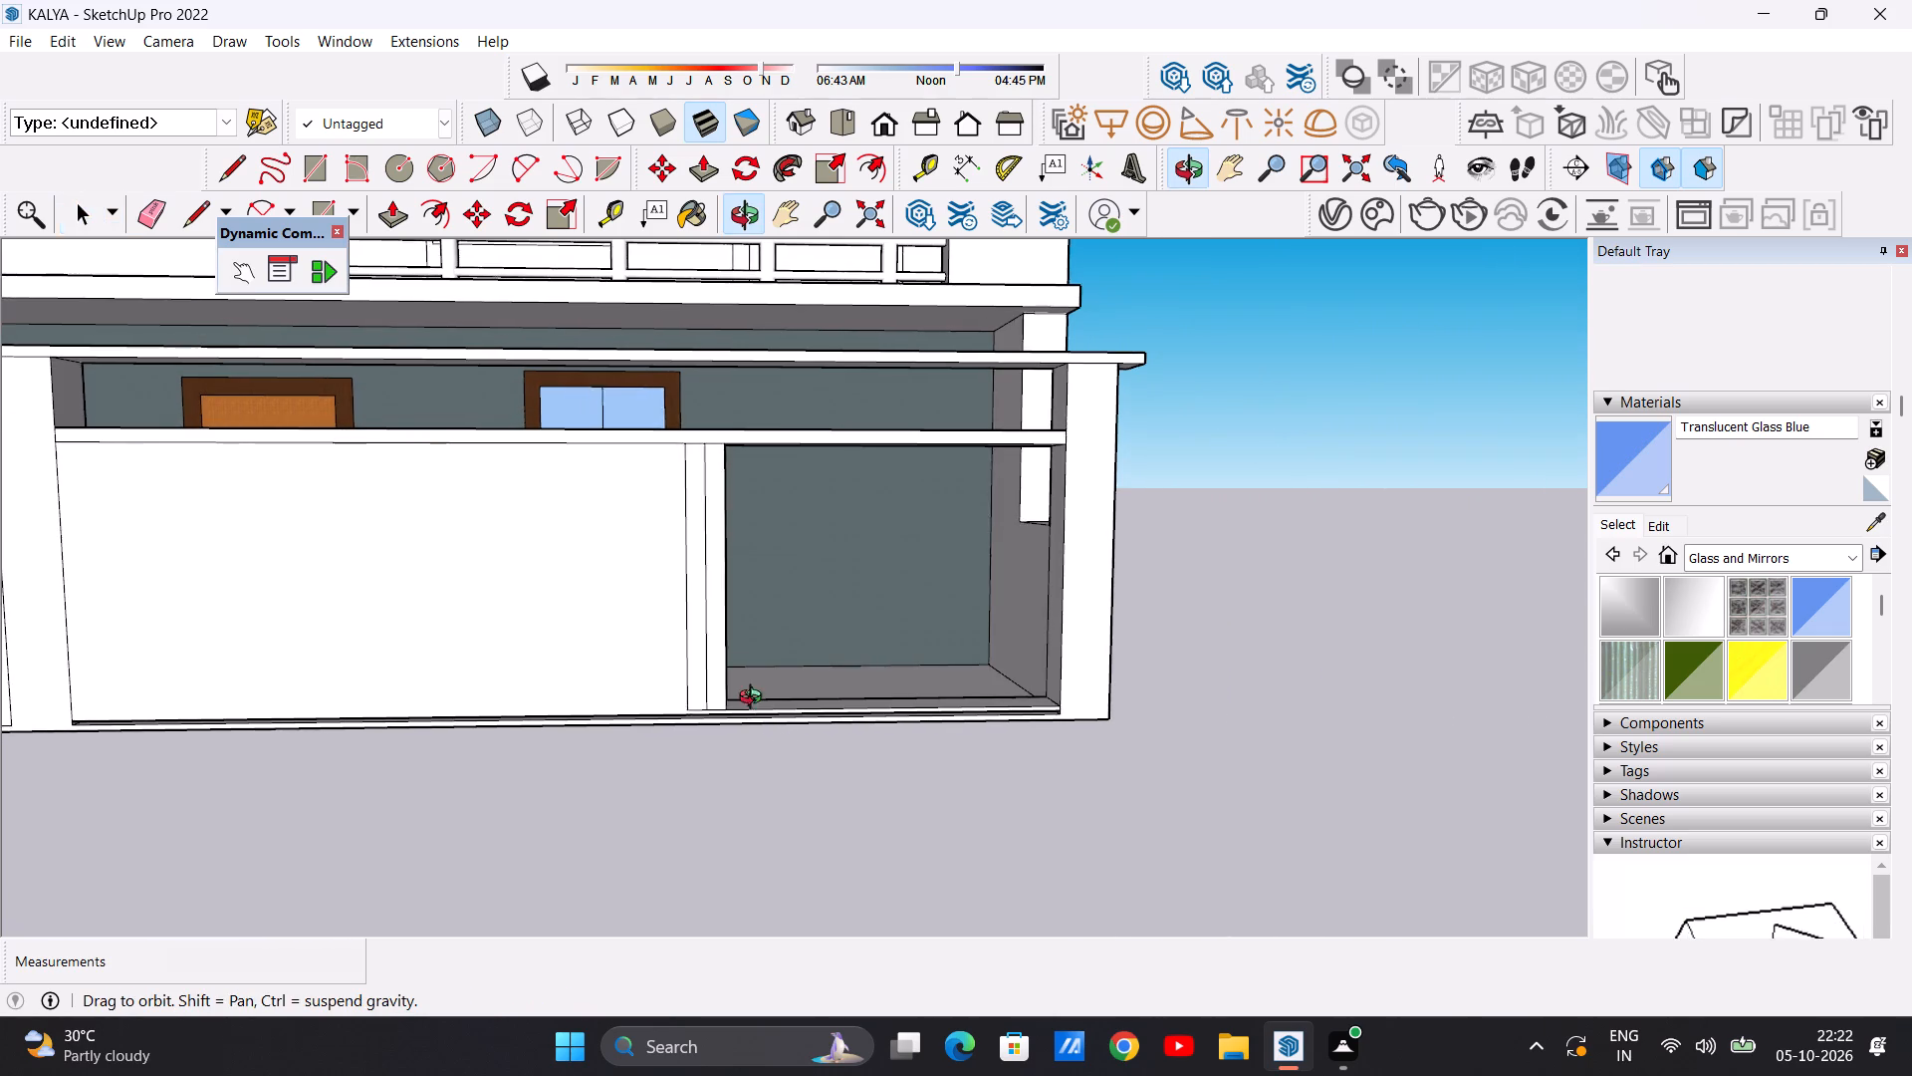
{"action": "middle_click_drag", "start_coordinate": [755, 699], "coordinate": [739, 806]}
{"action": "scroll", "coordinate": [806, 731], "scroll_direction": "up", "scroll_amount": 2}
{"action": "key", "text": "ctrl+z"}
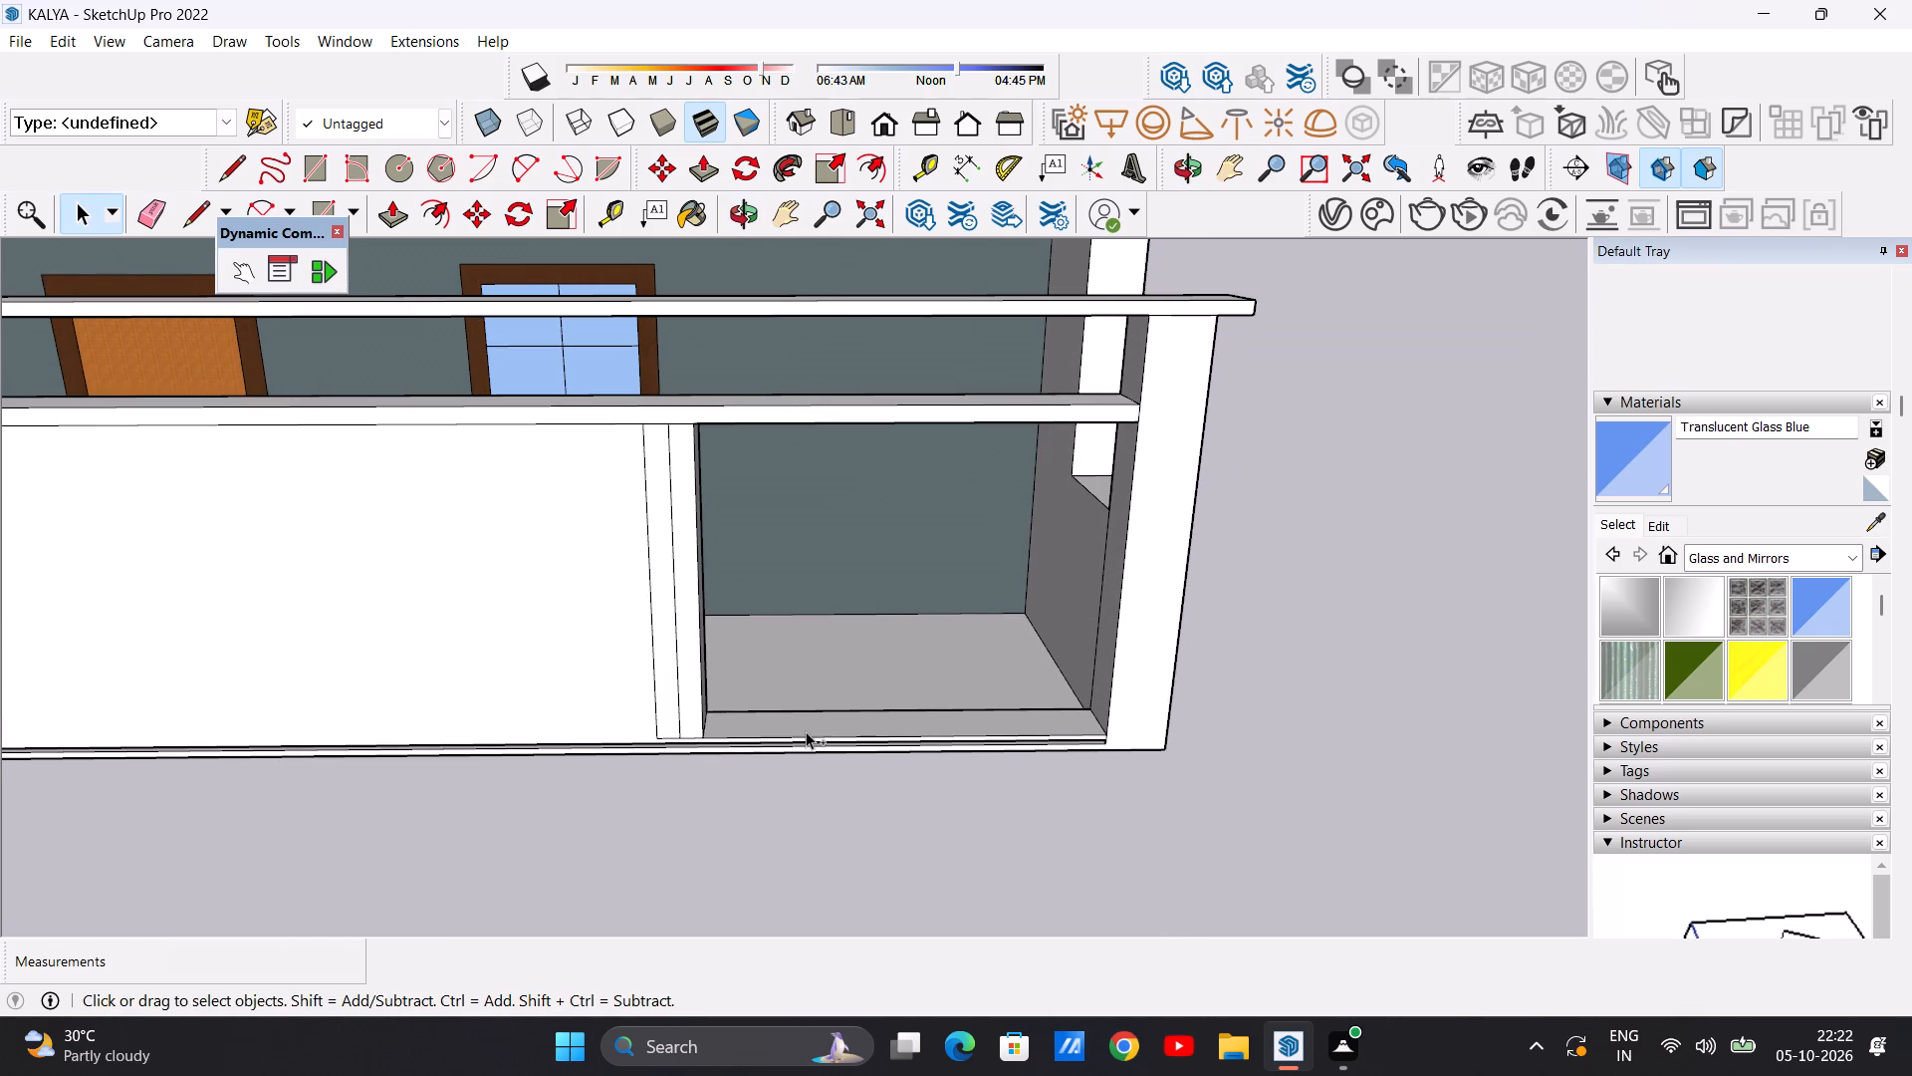
Push/Pull the long floor strip on the door side of the posts up about 33' 9 3/8" to the rail's underside, forming a wide panel.
{"action": "middle_click_drag", "start_coordinate": [604, 727], "coordinate": [613, 797]}
{"action": "scroll", "coordinate": [621, 752], "scroll_direction": "up", "scroll_amount": 4}
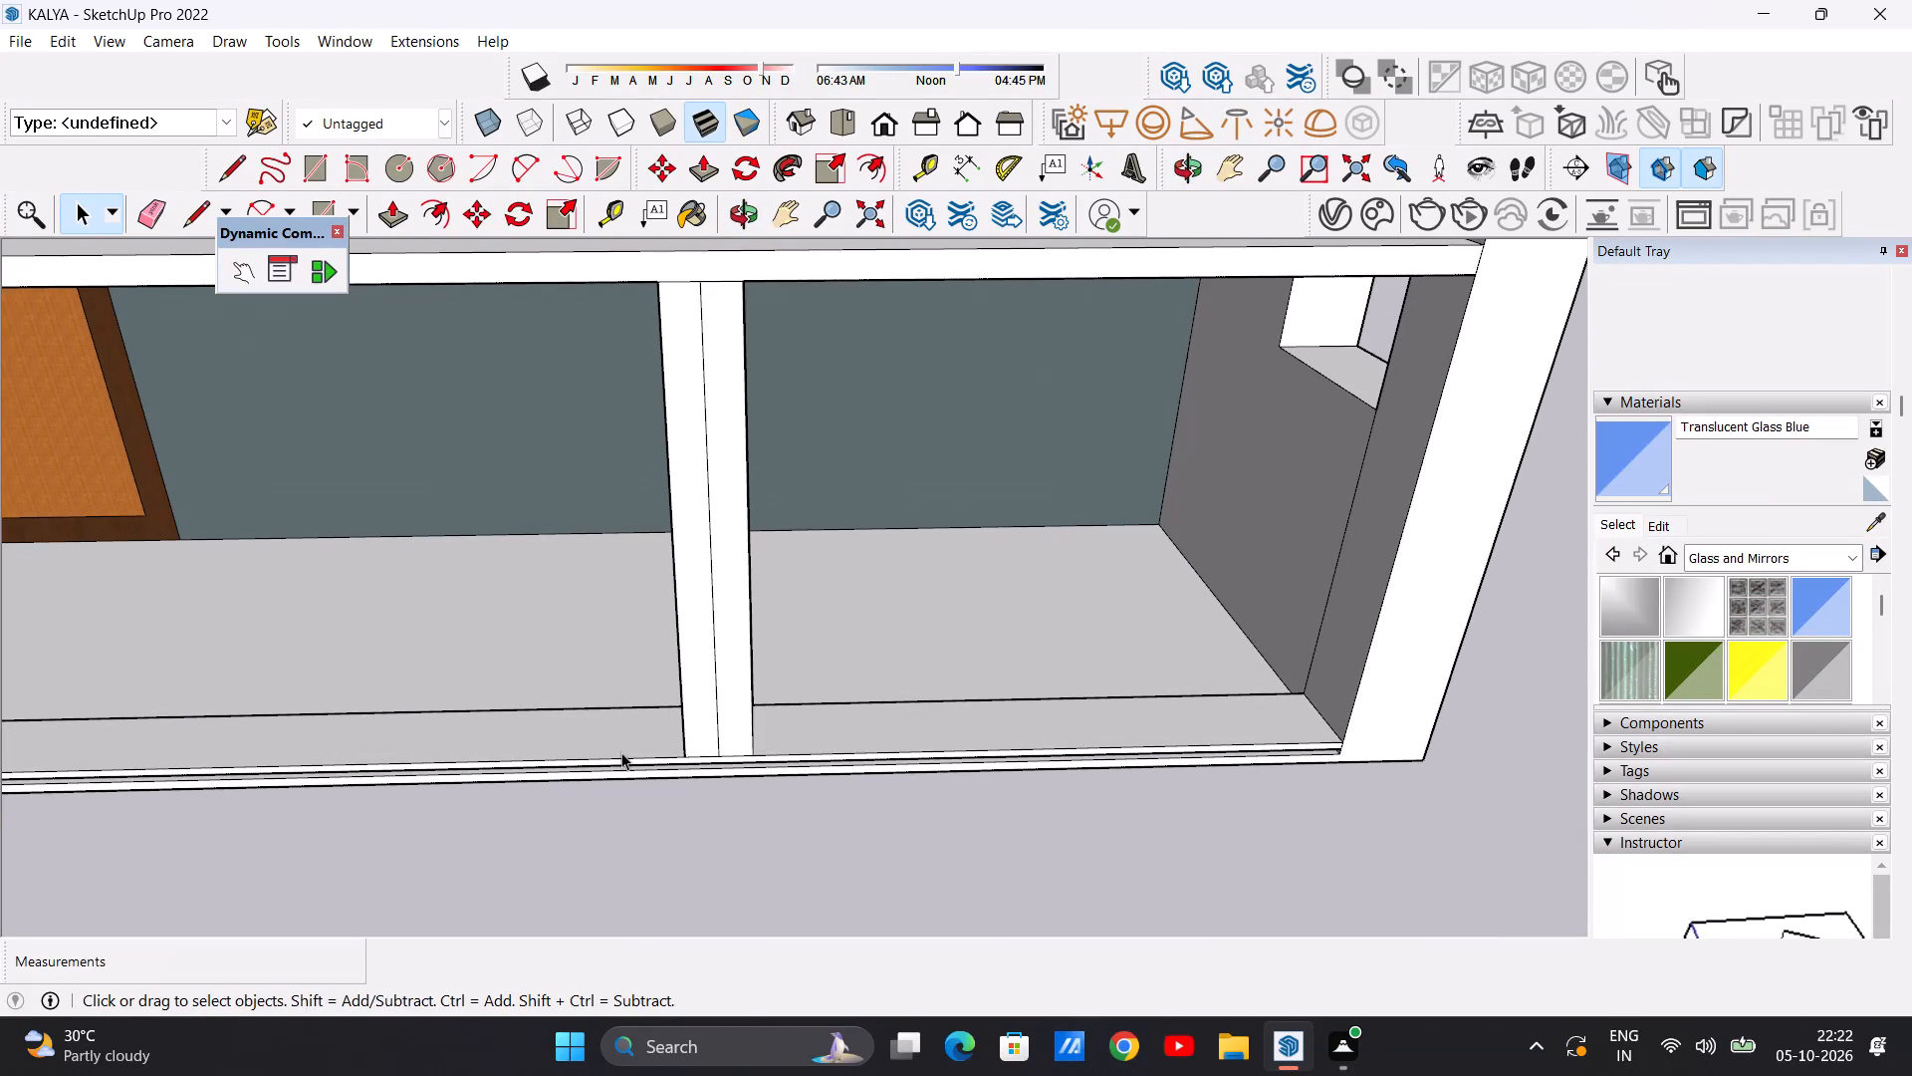
{"action": "key", "text": "p"}
{"action": "left_click", "coordinate": [649, 718]}
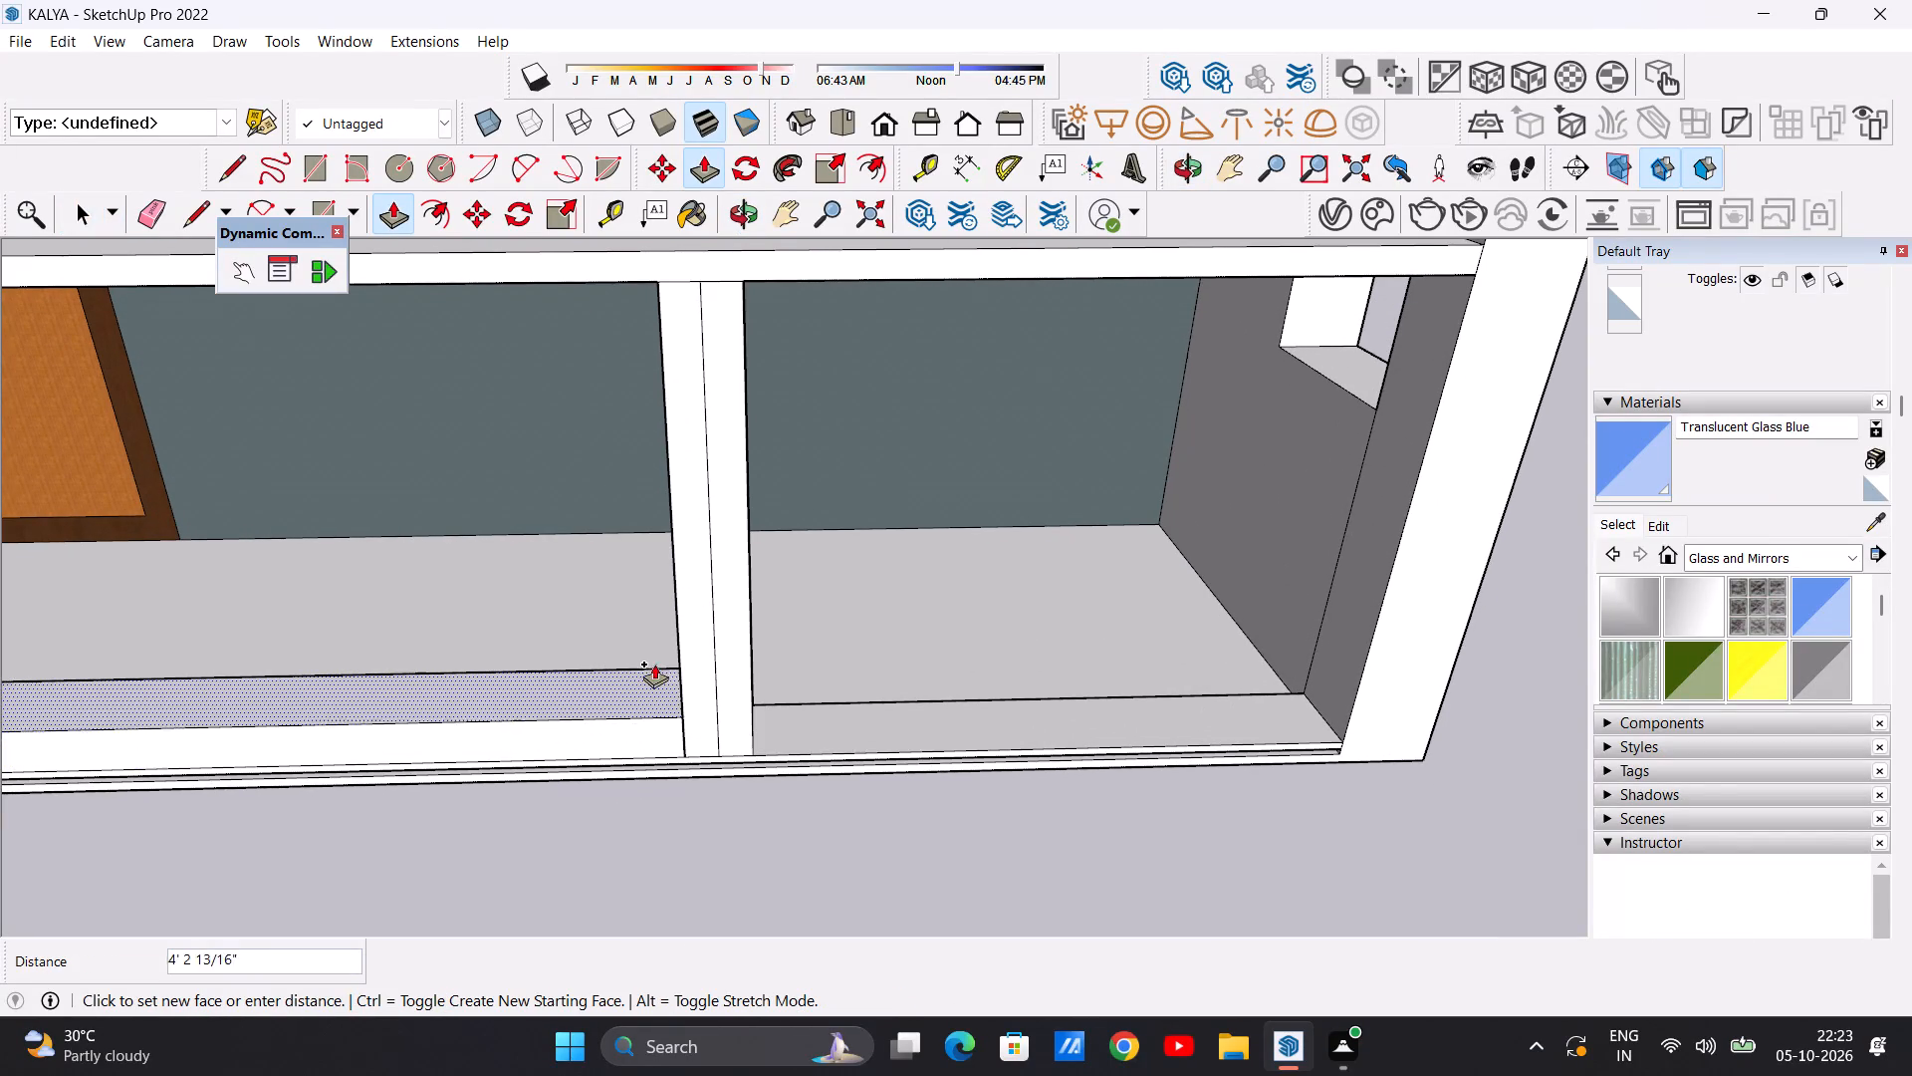
{"action": "scroll", "coordinate": [675, 596], "scroll_direction": "down", "scroll_amount": 11}
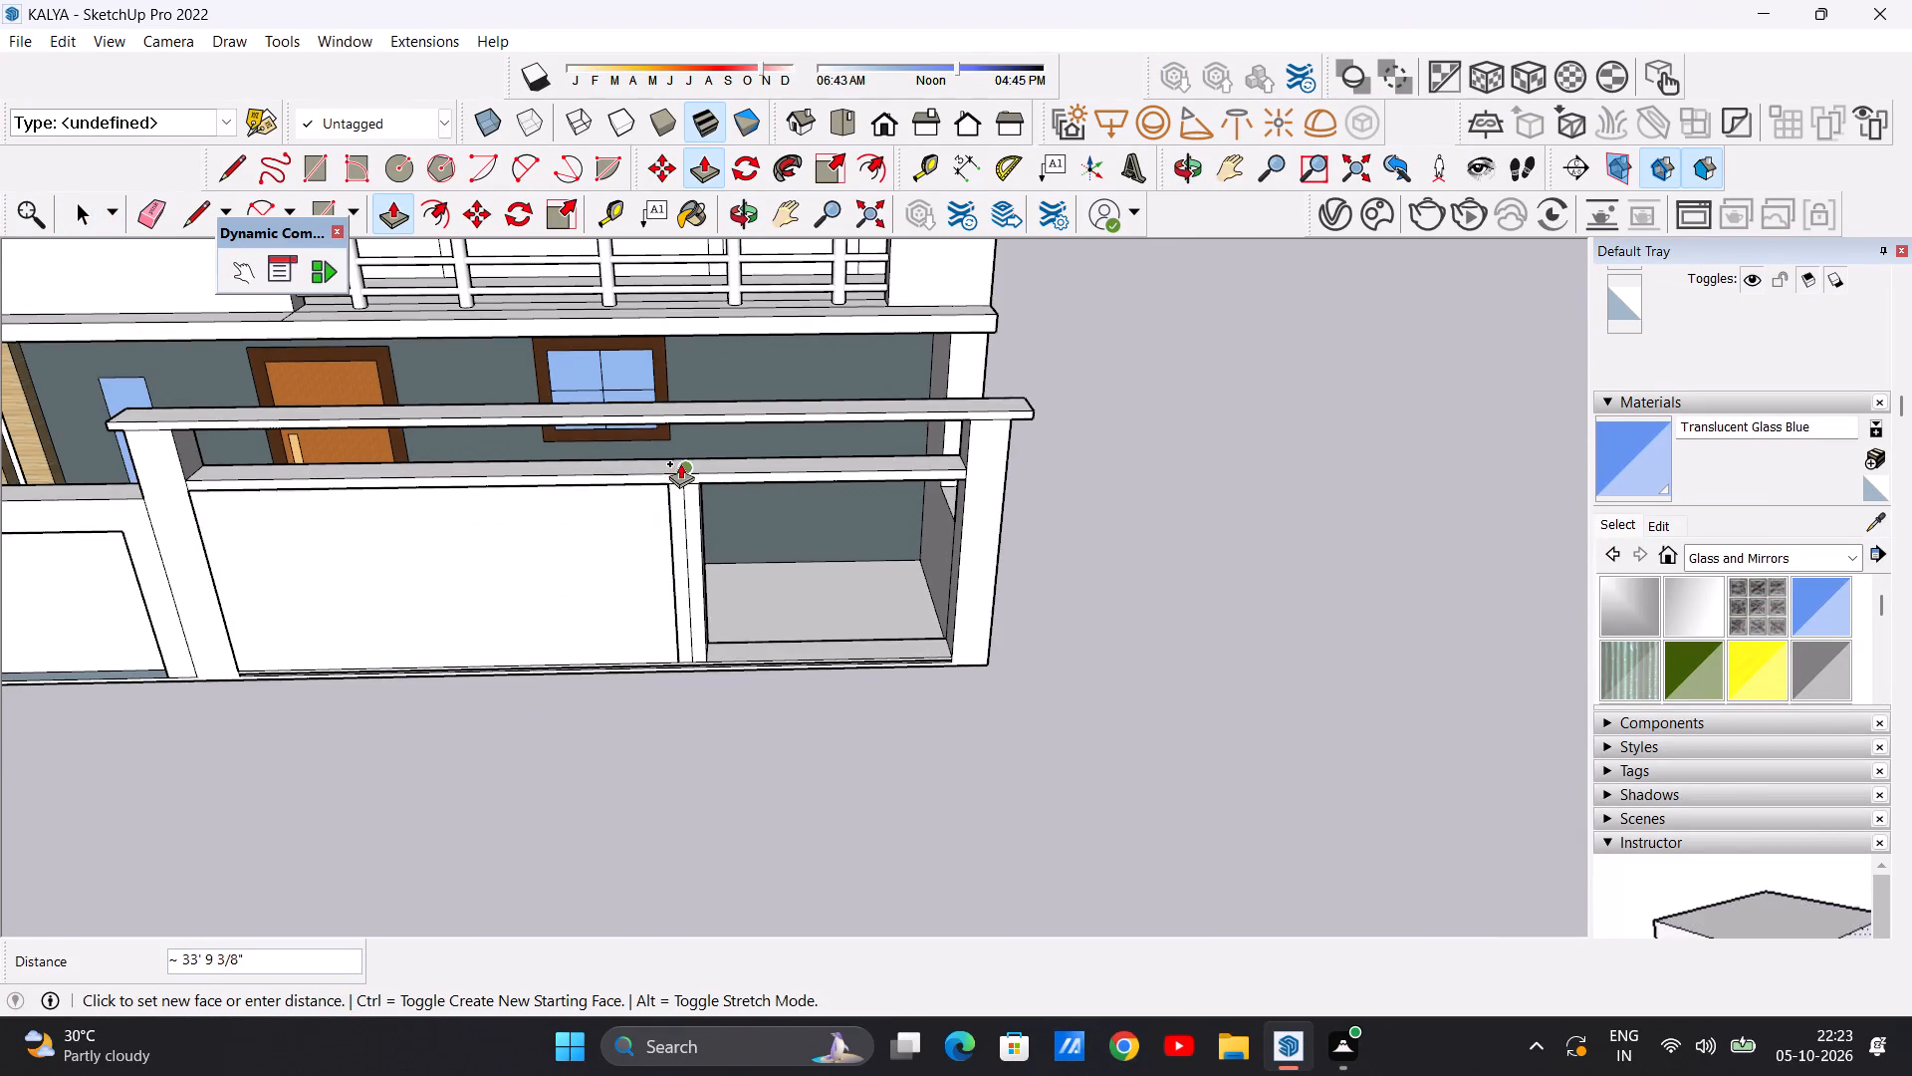
{"action": "scroll", "coordinate": [680, 463], "scroll_direction": "up", "scroll_amount": 4}
{"action": "scroll", "coordinate": [680, 463], "scroll_direction": "down", "scroll_amount": 1}
{"action": "scroll", "coordinate": [680, 463], "scroll_direction": "up", "scroll_amount": 7}
{"action": "left_click", "coordinate": [656, 499]}
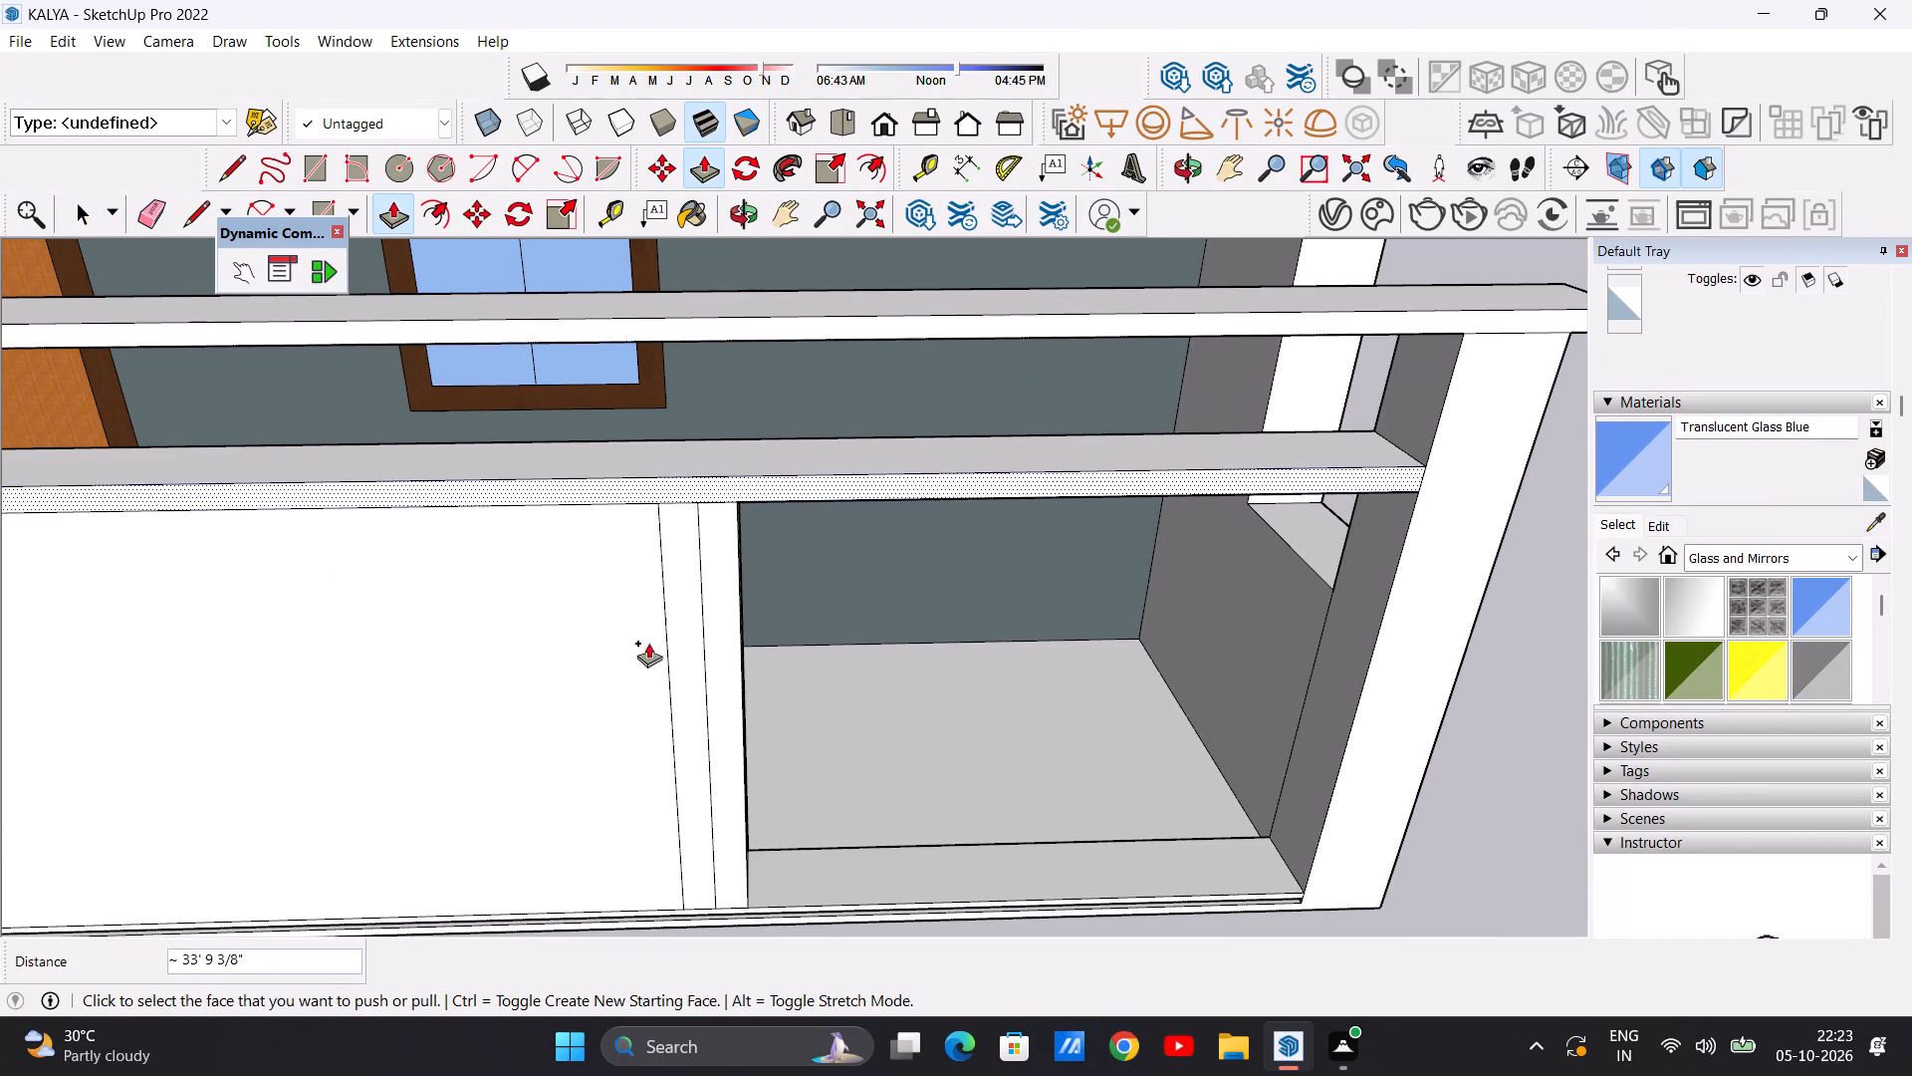
Push/Pull the shorter floor strip beside the end pillar up about 33' 9 3/8" to the rail's underside, forming the narrower panel.
{"action": "scroll", "coordinate": [643, 681], "scroll_direction": "down", "scroll_amount": 4}
{"action": "scroll", "coordinate": [655, 853], "scroll_direction": "up", "scroll_amount": 14}
{"action": "scroll", "coordinate": [609, 837], "scroll_direction": "down", "scroll_amount": 6}
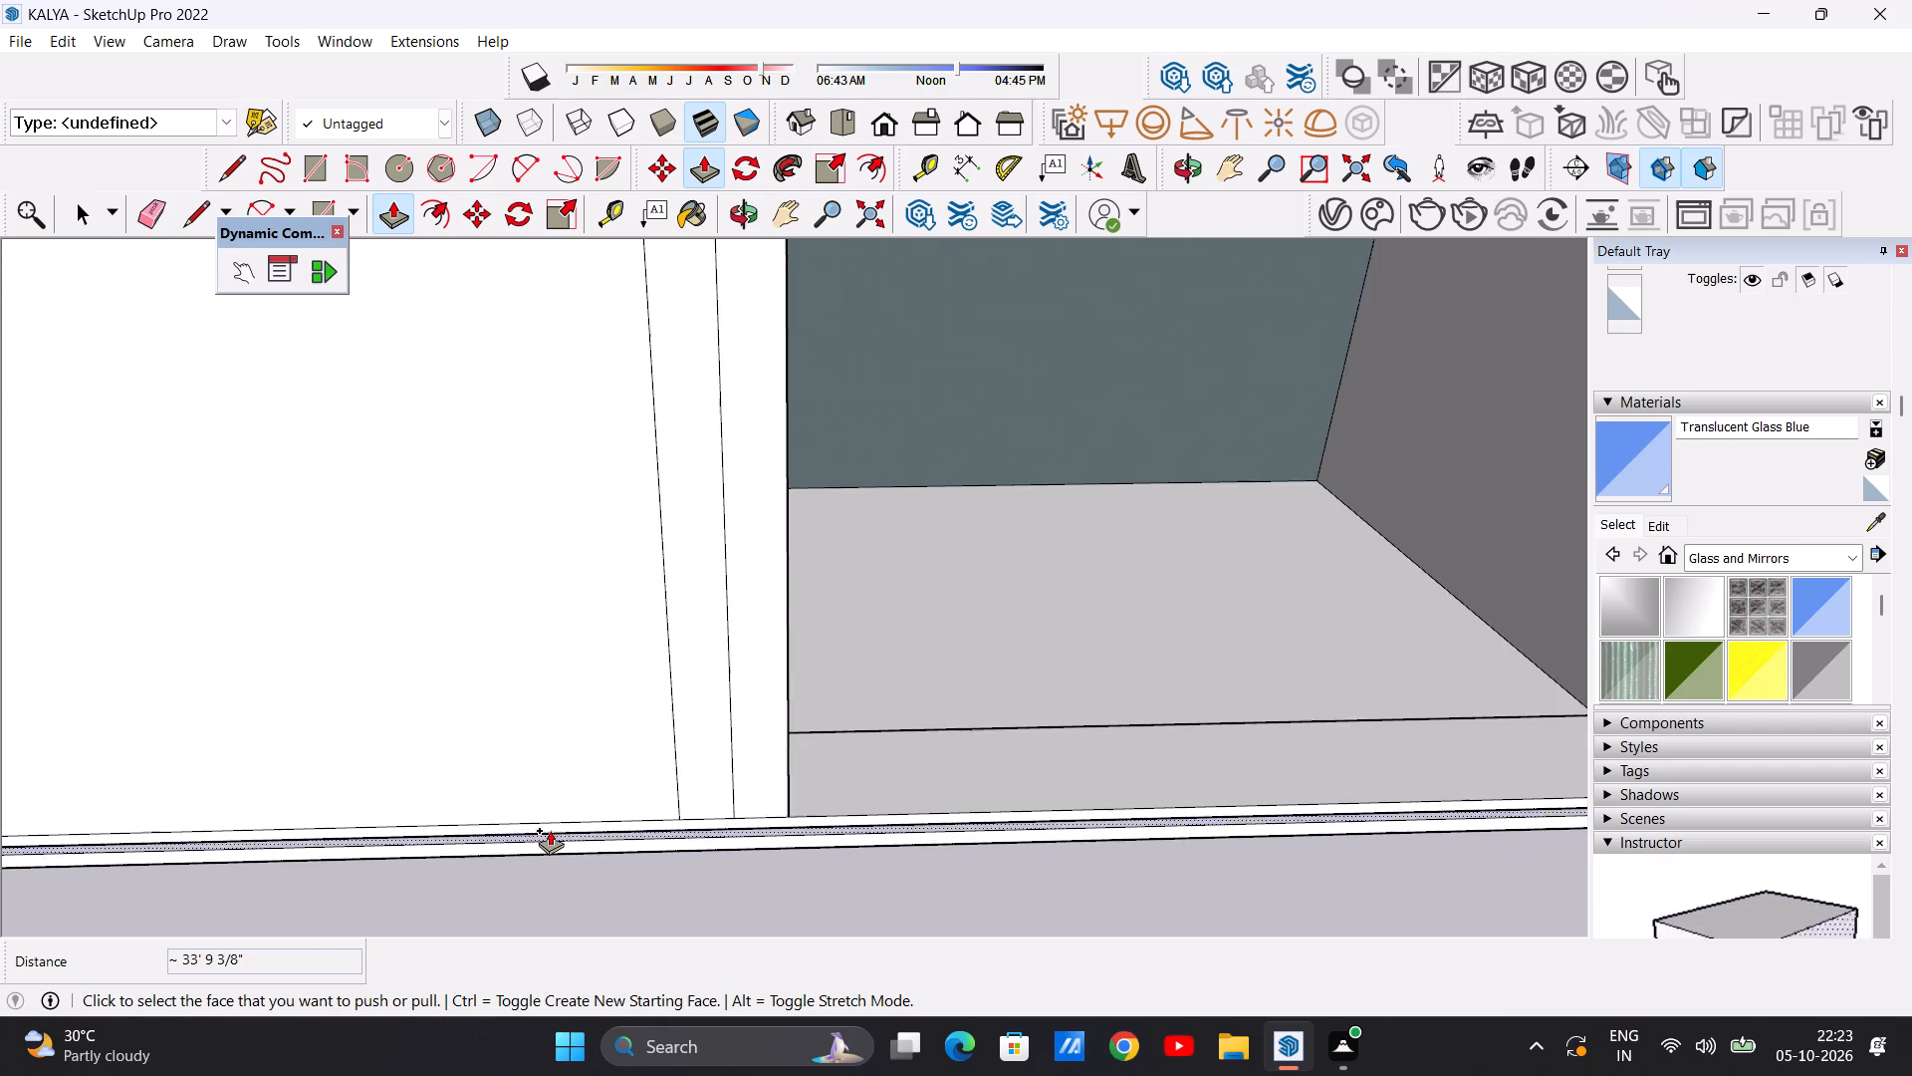
{"action": "scroll", "coordinate": [550, 830], "scroll_direction": "down", "scroll_amount": 13}
{"action": "scroll", "coordinate": [920, 763], "scroll_direction": "up", "scroll_amount": 7}
{"action": "left_click", "coordinate": [937, 817]}
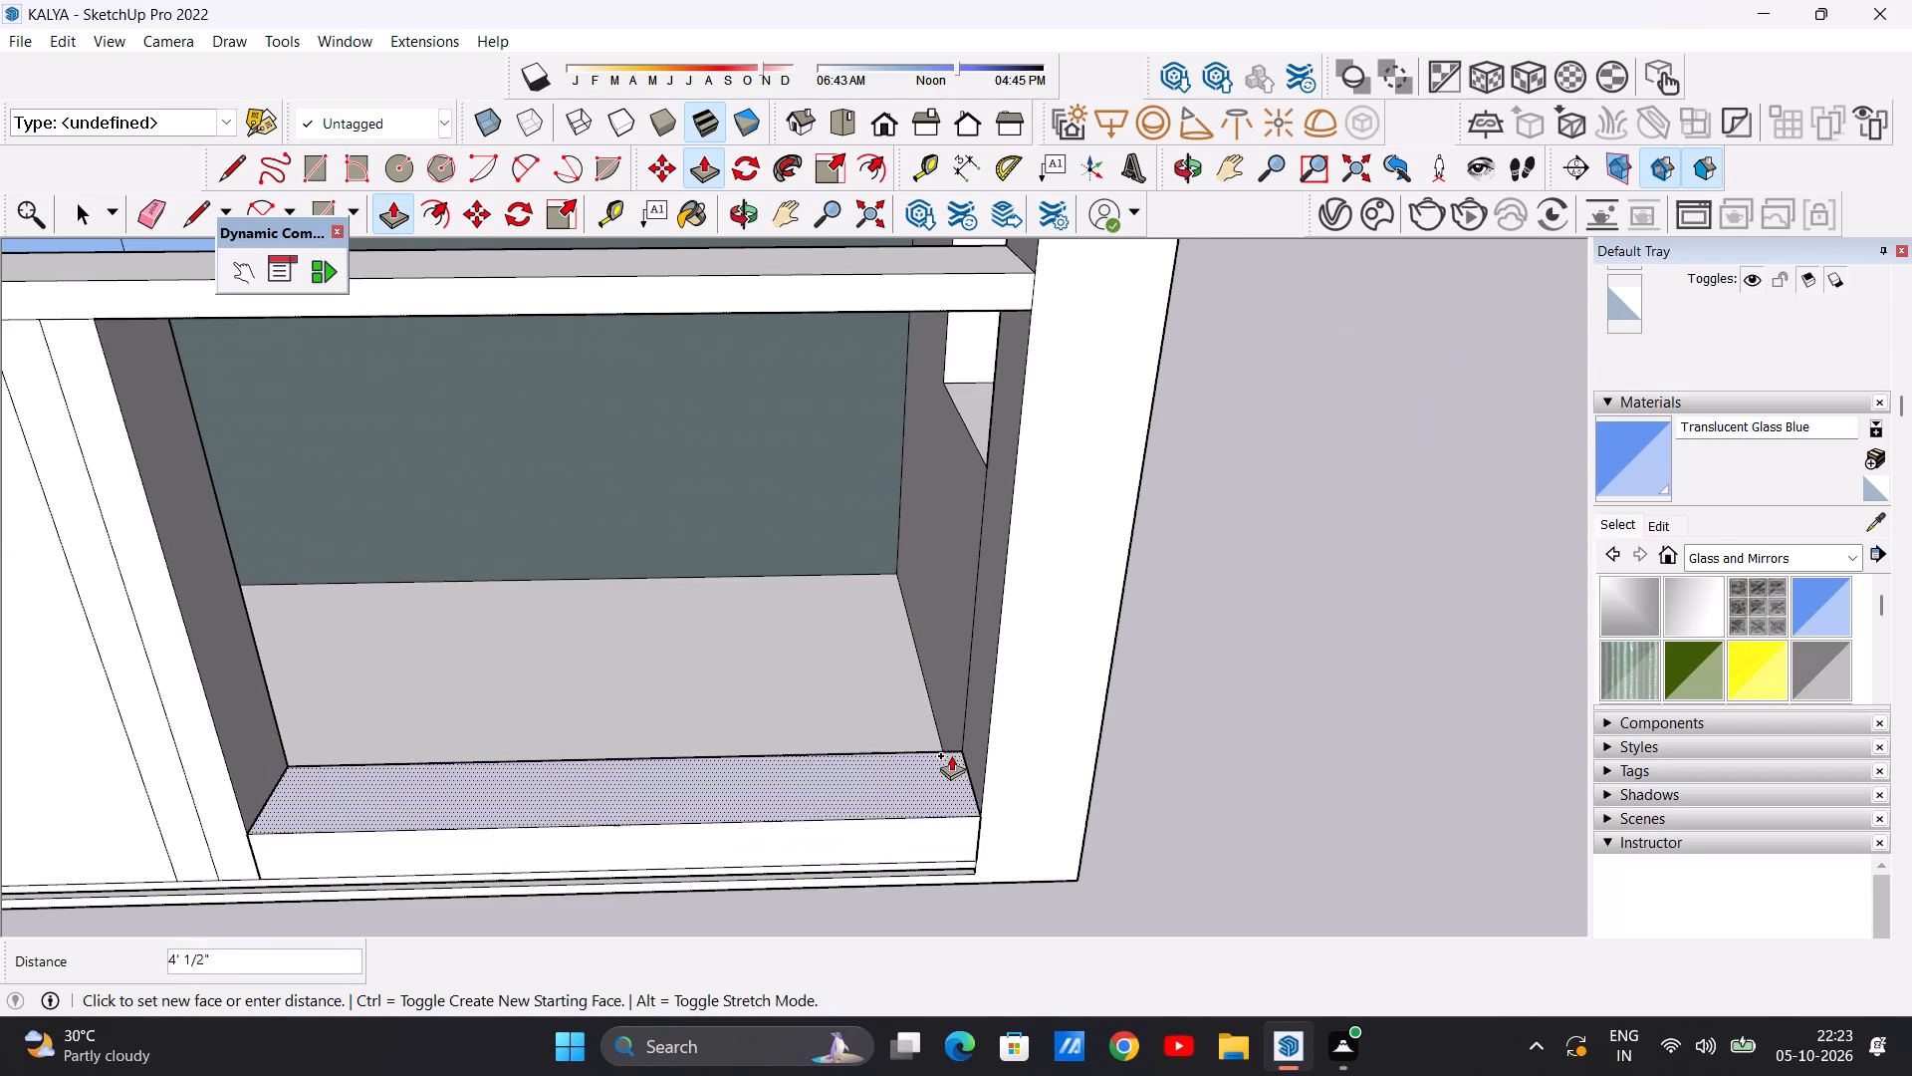
{"action": "scroll", "coordinate": [949, 703], "scroll_direction": "down", "scroll_amount": 13}
{"action": "scroll", "coordinate": [965, 594], "scroll_direction": "up", "scroll_amount": 12}
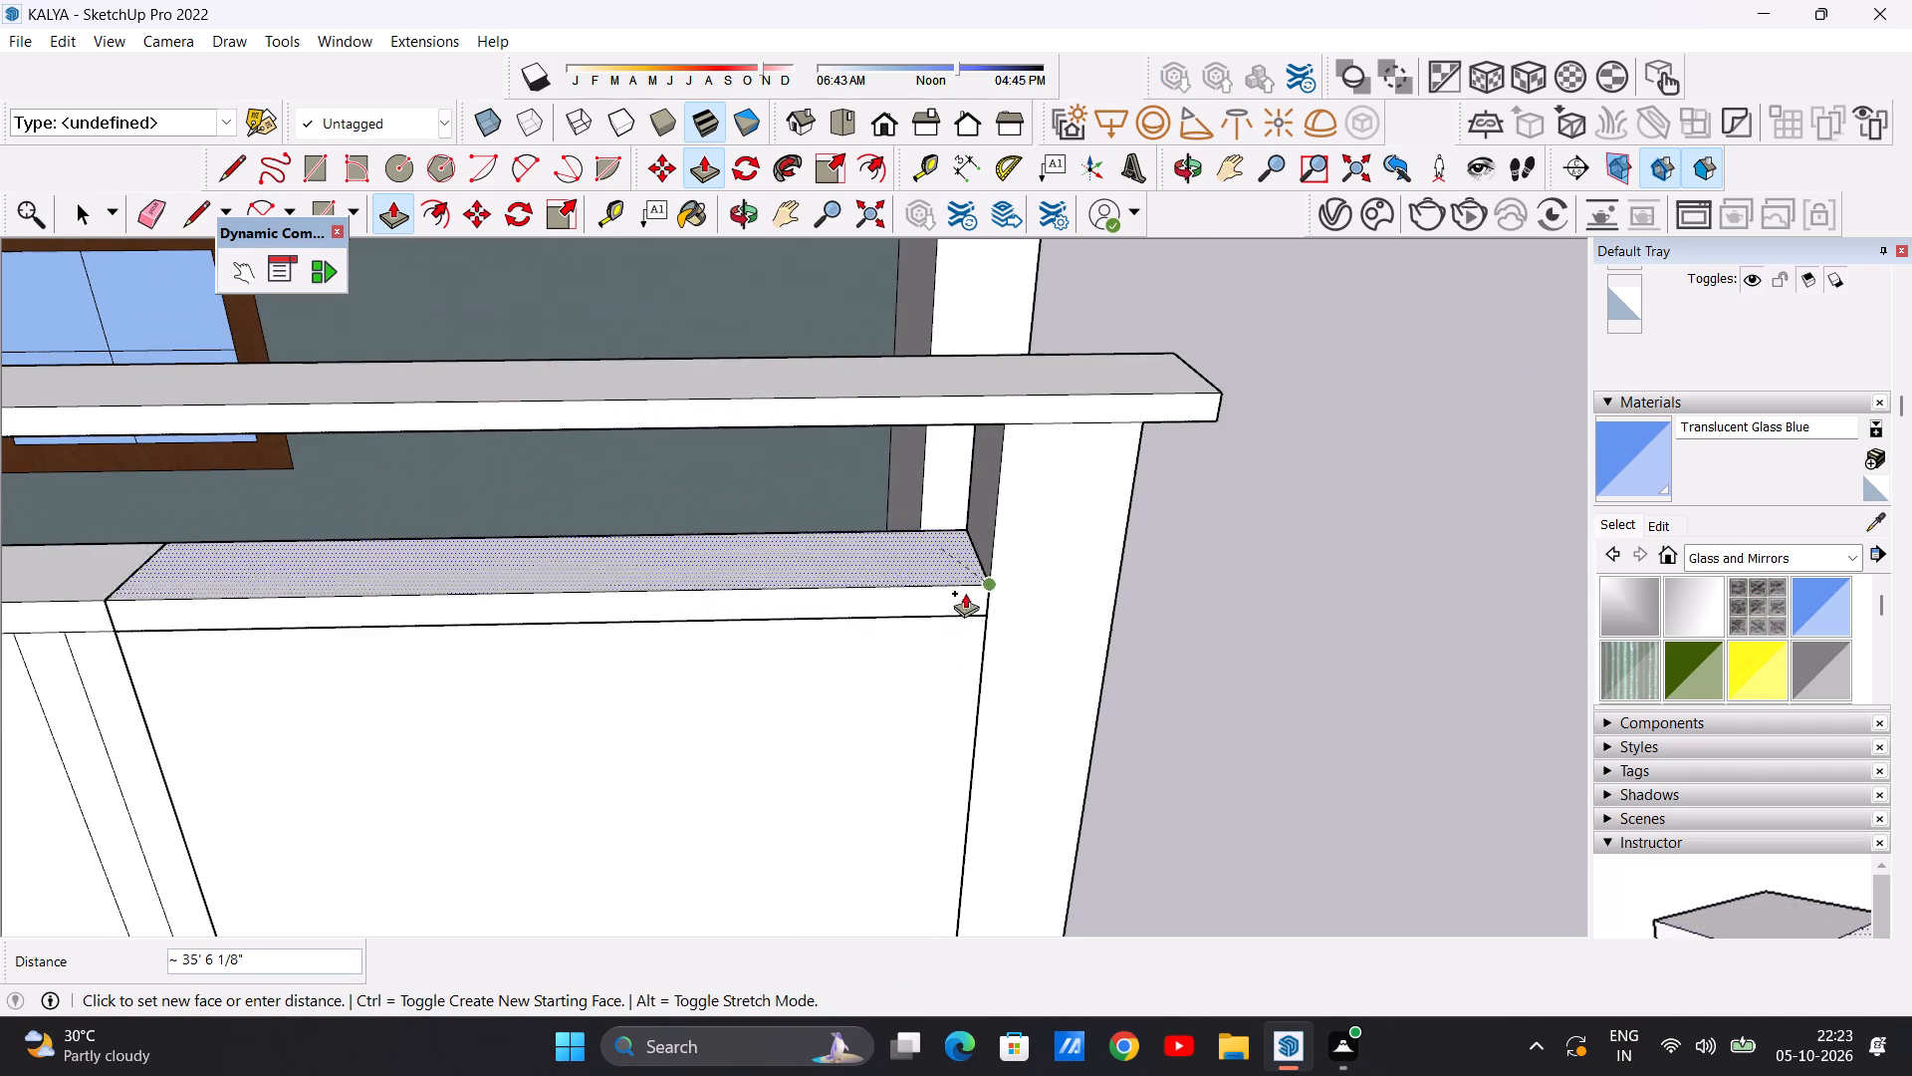
{"action": "left_click", "coordinate": [993, 617]}
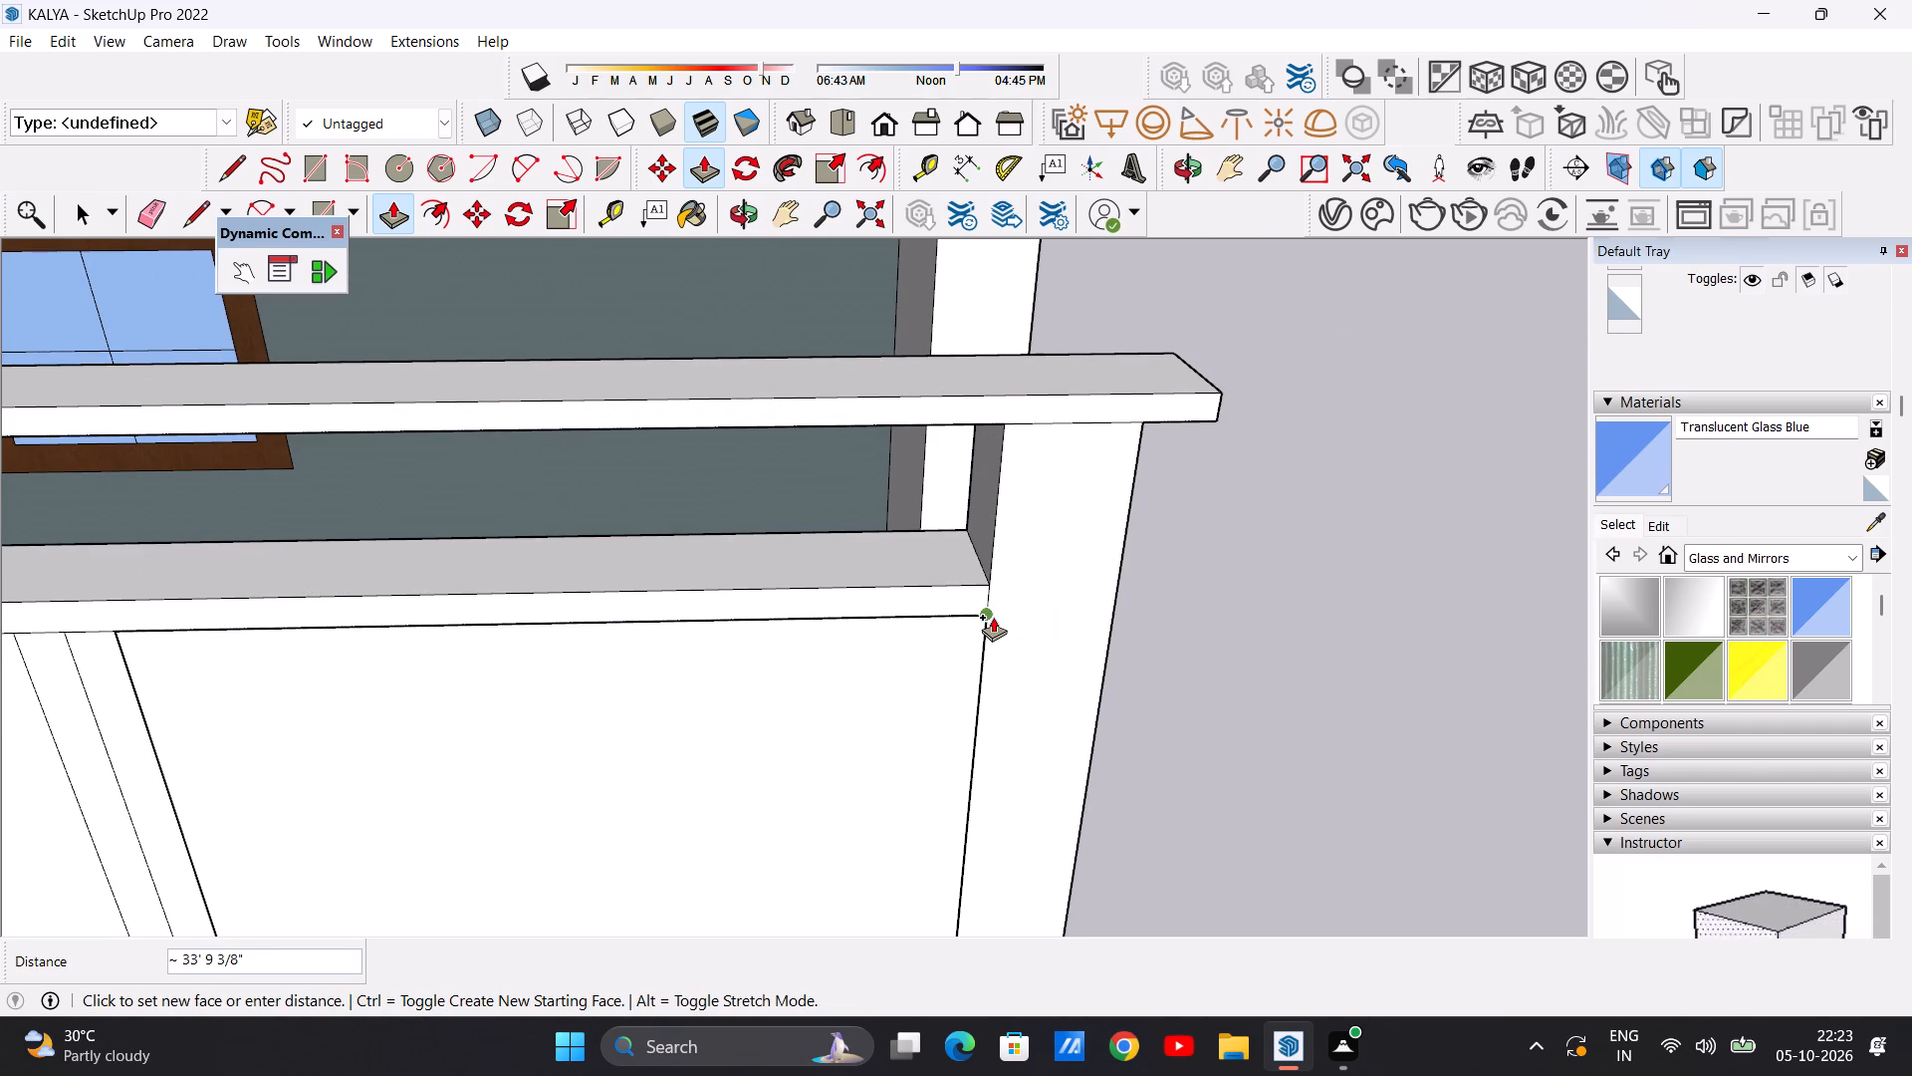
{"action": "key", "text": "space"}
Paint the wide ground-floor front panel with Blinds Weave from the Window Coverings materials.
{"action": "scroll", "coordinate": [848, 729], "scroll_direction": "down", "scroll_amount": 20}
{"action": "scroll", "coordinate": [848, 729], "scroll_direction": "down", "scroll_amount": 1}
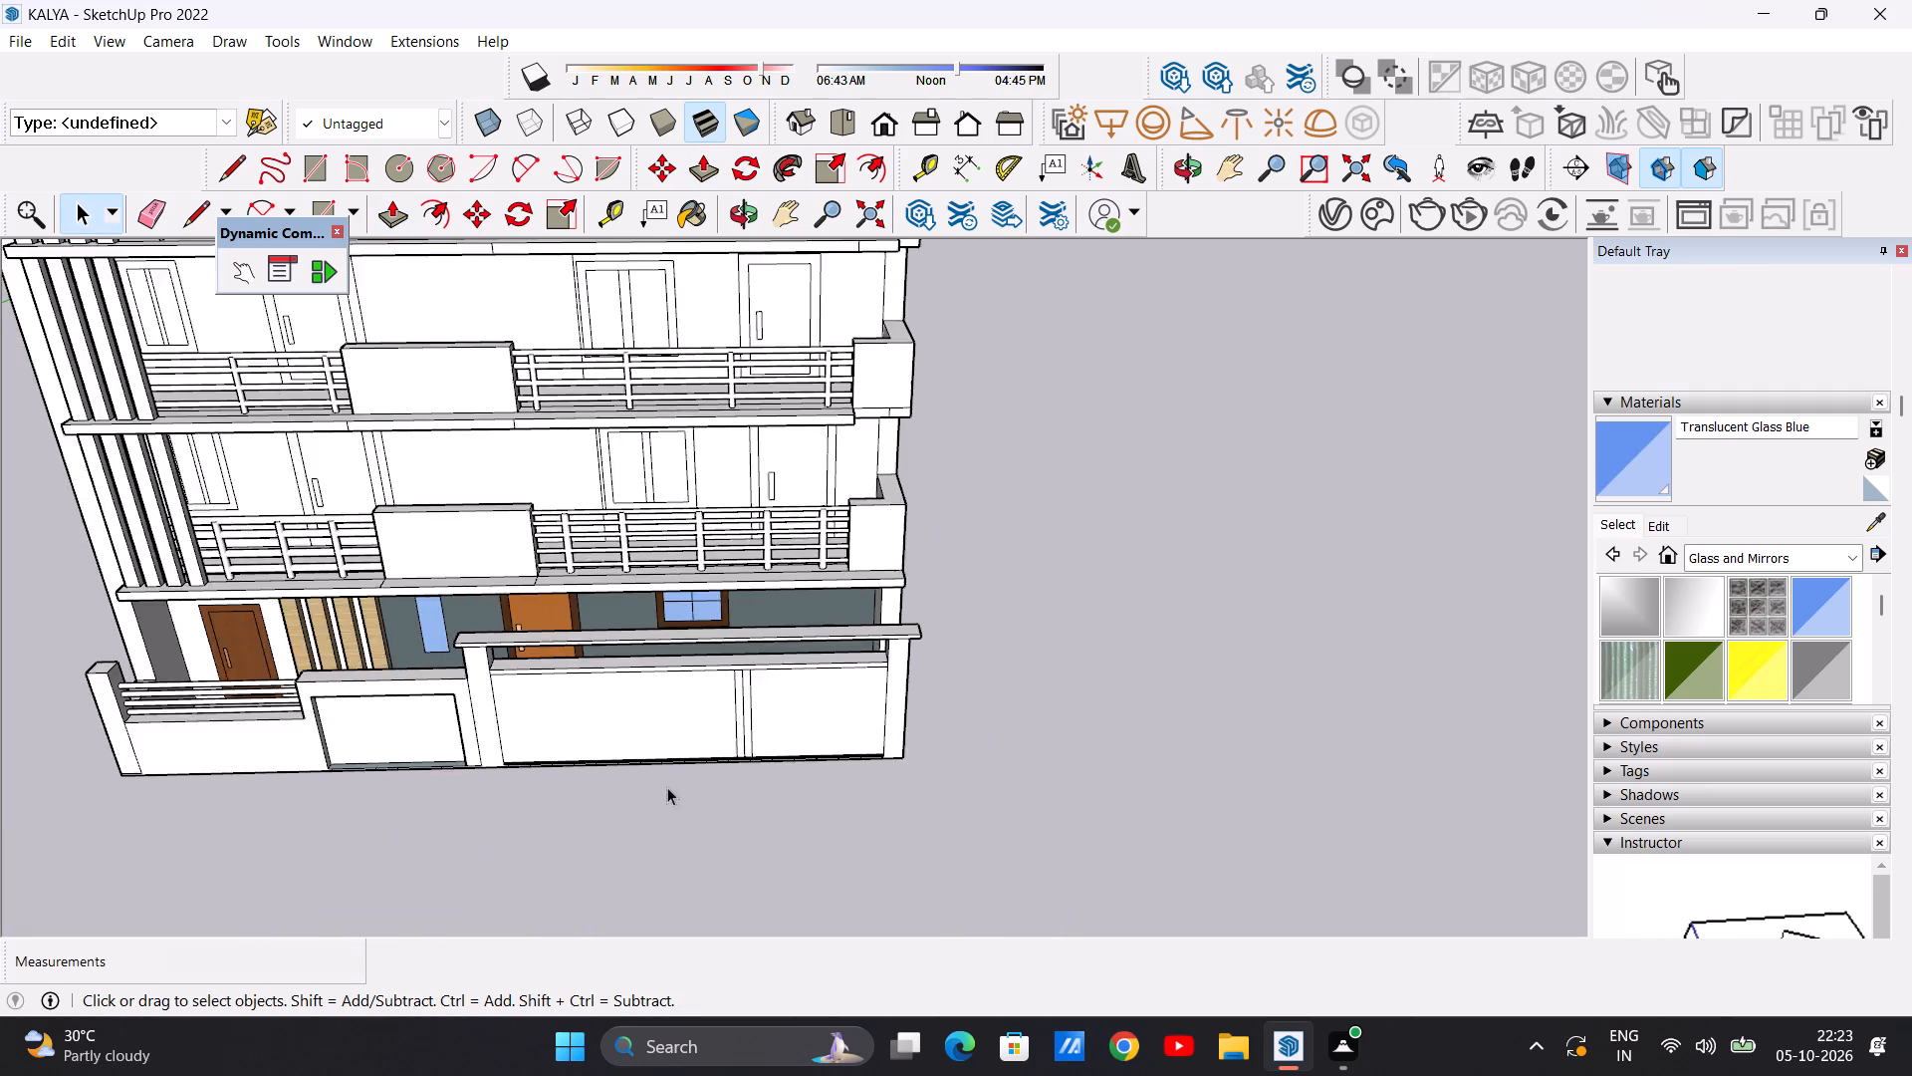
{"action": "middle_click_drag", "start_coordinate": [658, 789], "coordinate": [610, 703]}
{"action": "scroll", "coordinate": [636, 727], "scroll_direction": "up", "scroll_amount": 1}
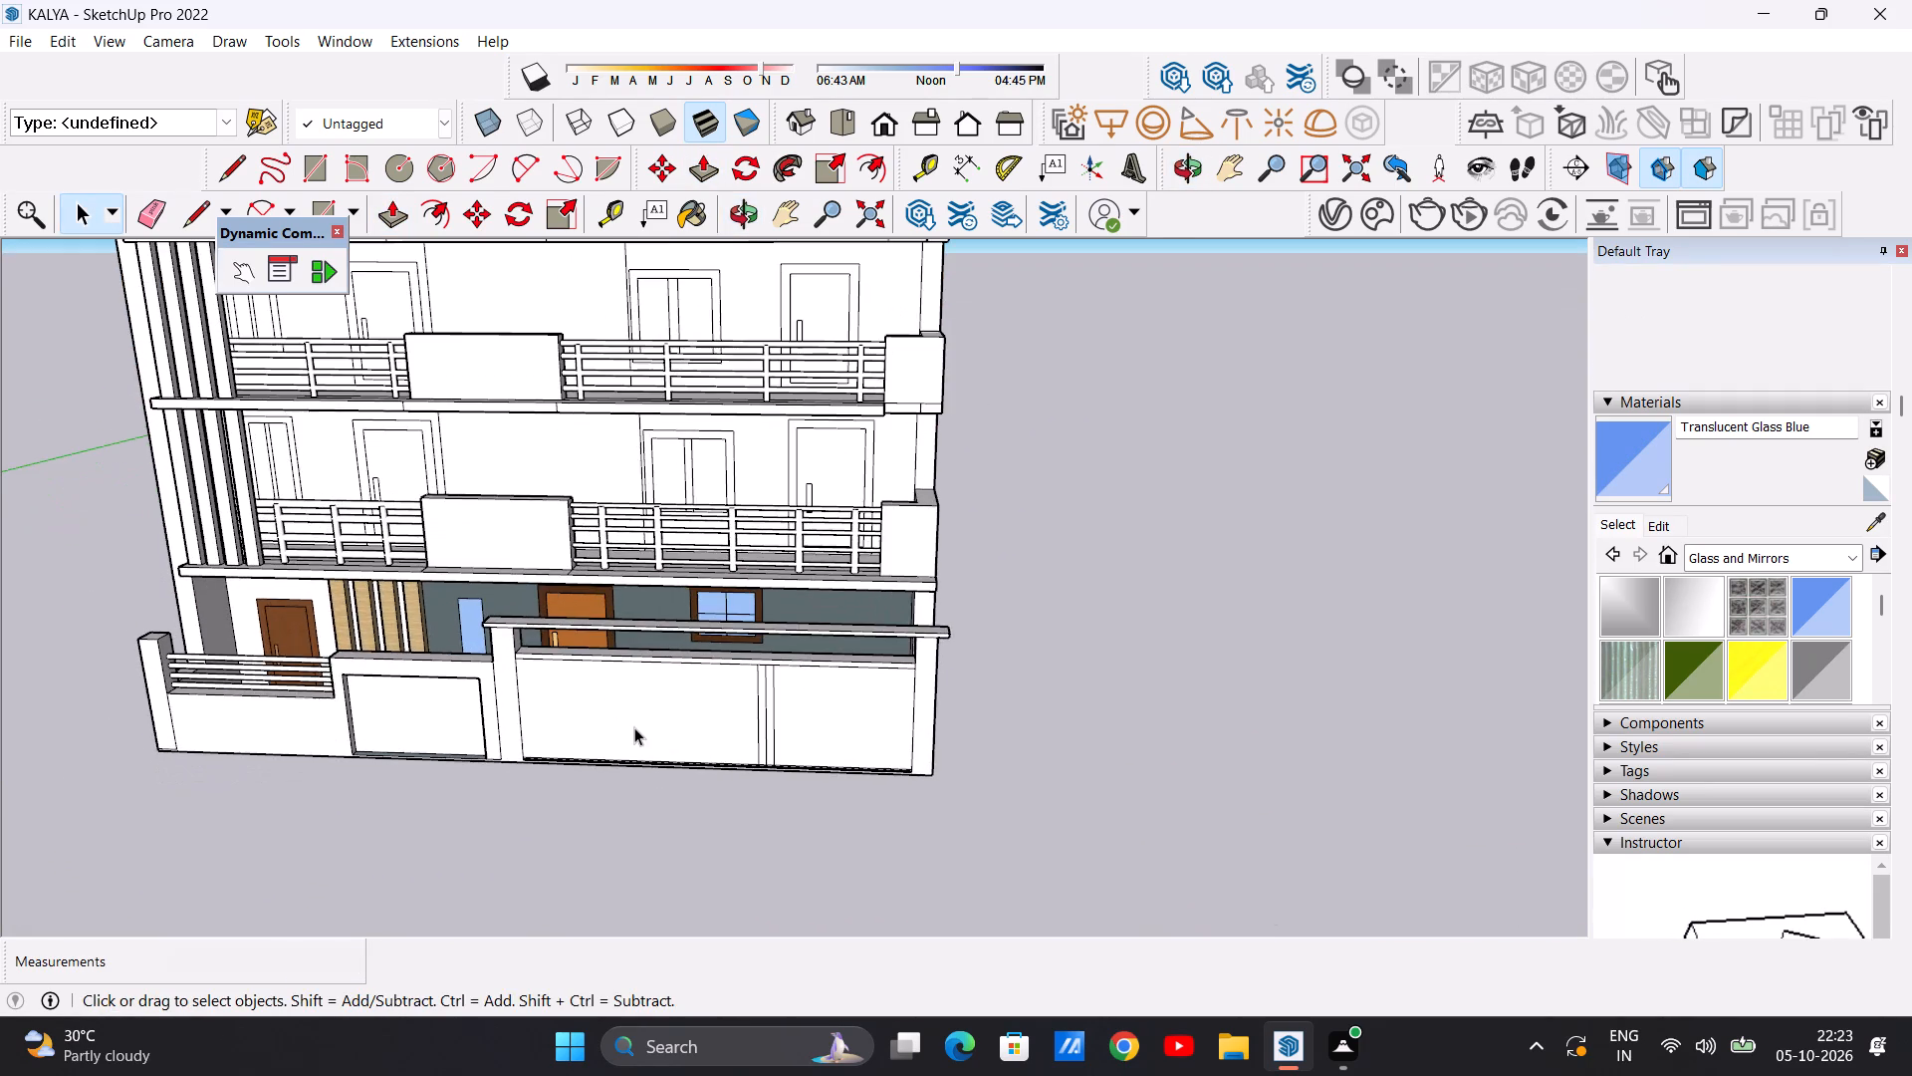
{"action": "middle_click_drag", "start_coordinate": [620, 732], "coordinate": [646, 670]}
{"action": "scroll", "coordinate": [696, 715], "scroll_direction": "up", "scroll_amount": 2}
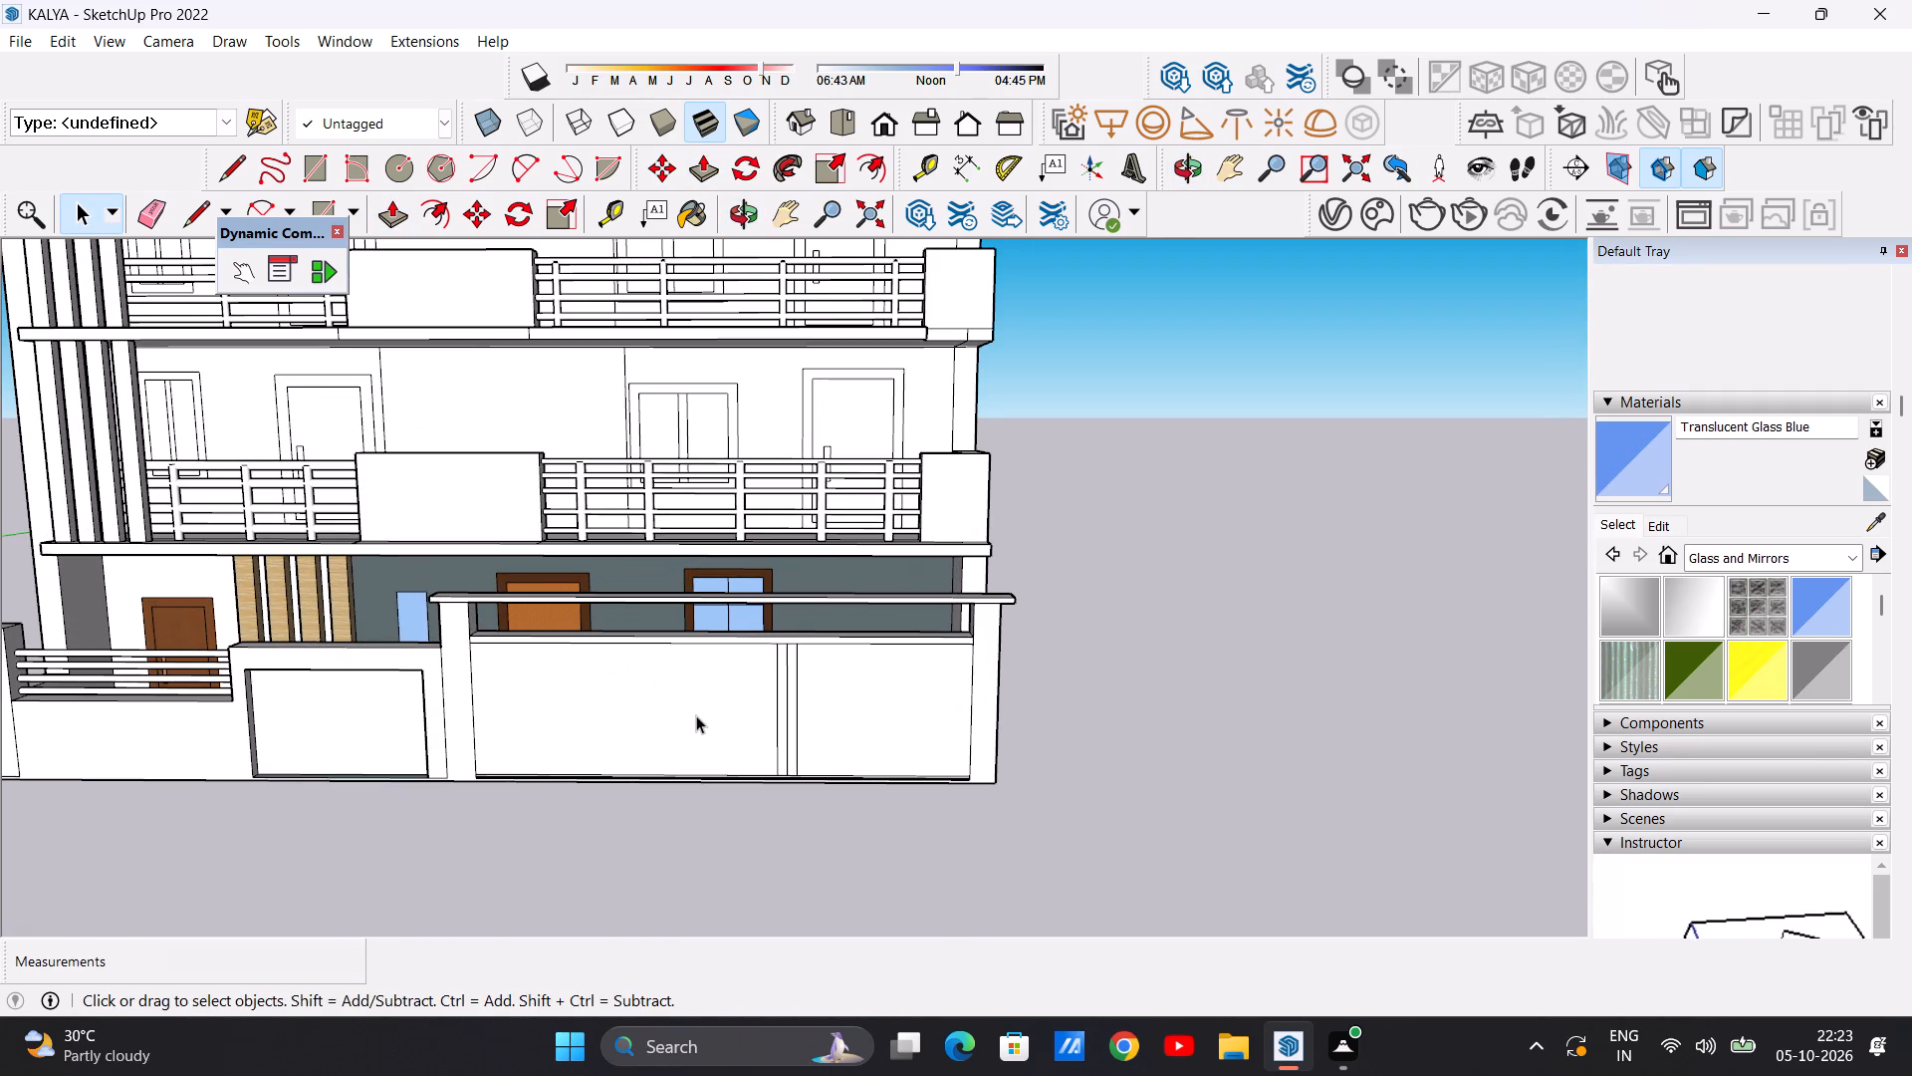
{"action": "scroll", "coordinate": [653, 709], "scroll_direction": "down", "scroll_amount": 2}
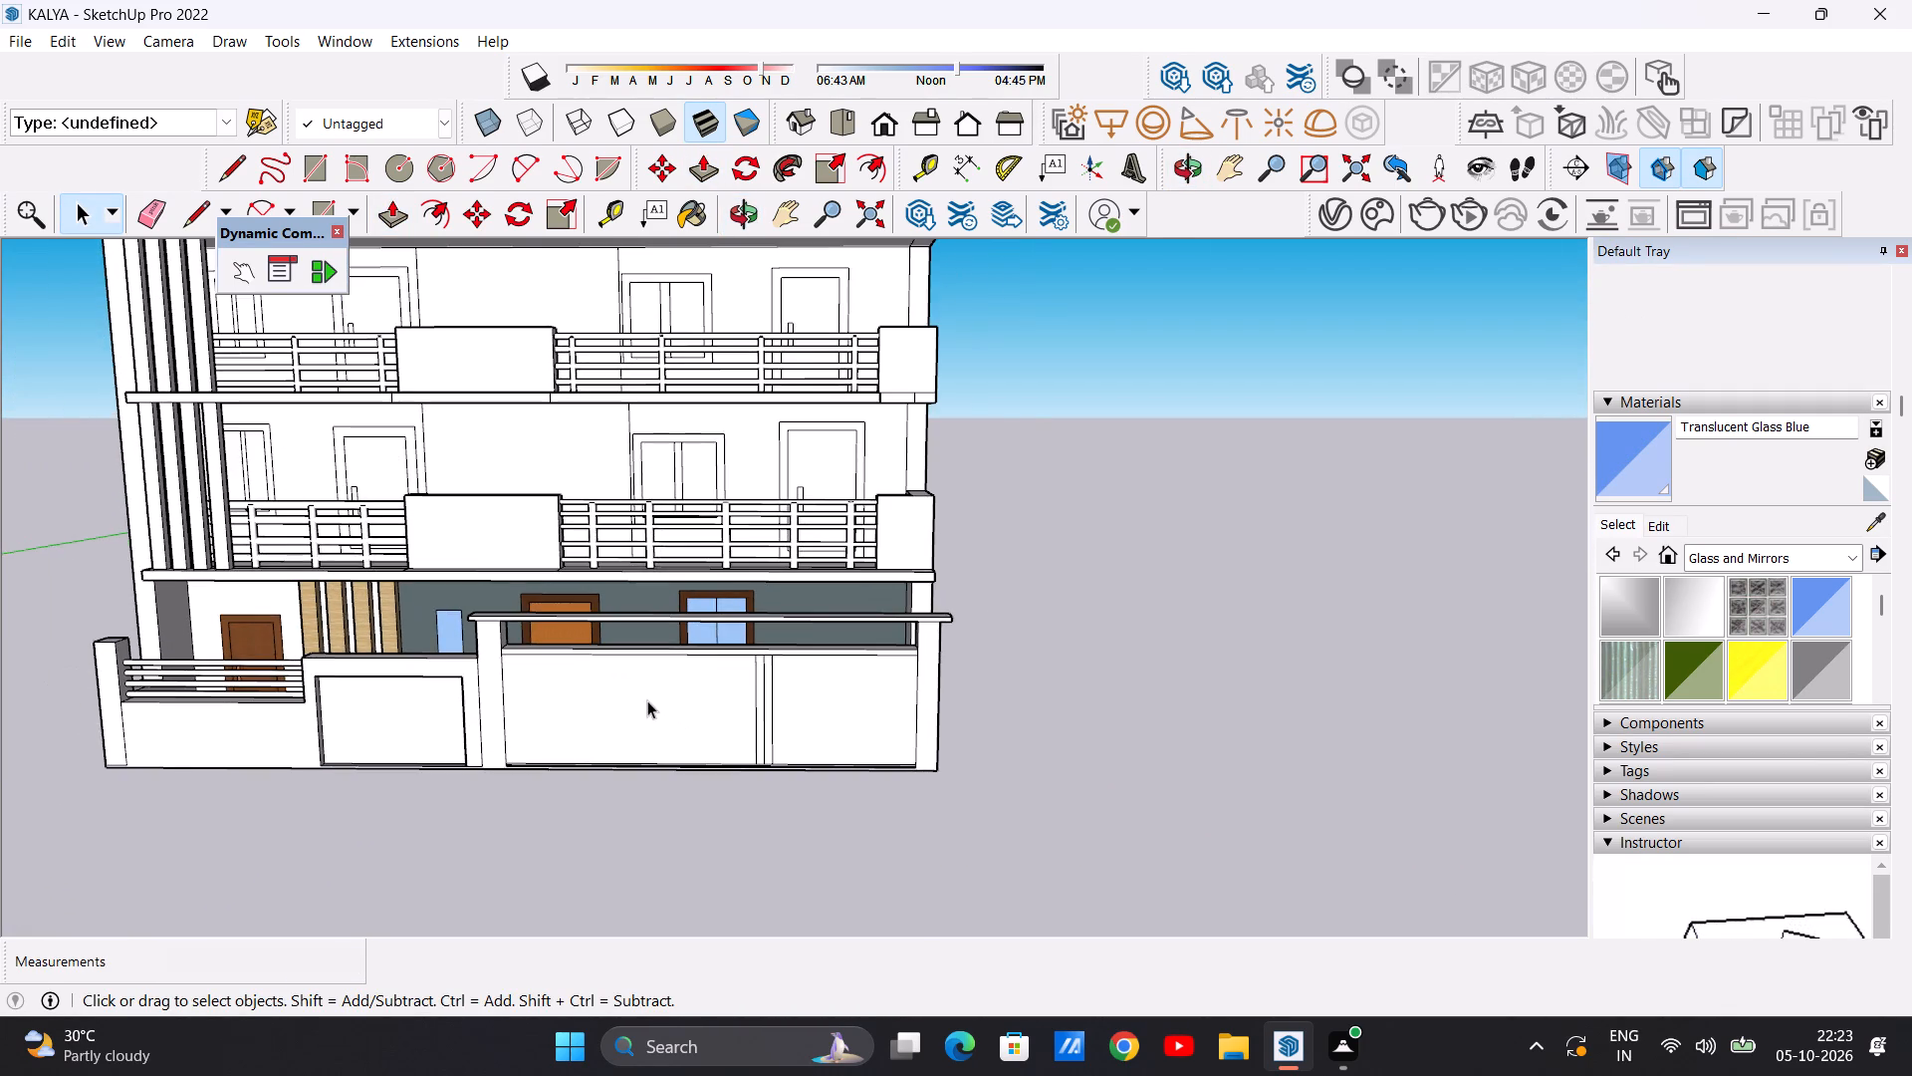
{"action": "scroll", "coordinate": [728, 700], "scroll_direction": "up", "scroll_amount": 4}
{"action": "scroll", "coordinate": [572, 706], "scroll_direction": "down", "scroll_amount": 5}
{"action": "scroll", "coordinate": [656, 707], "scroll_direction": "up", "scroll_amount": 4}
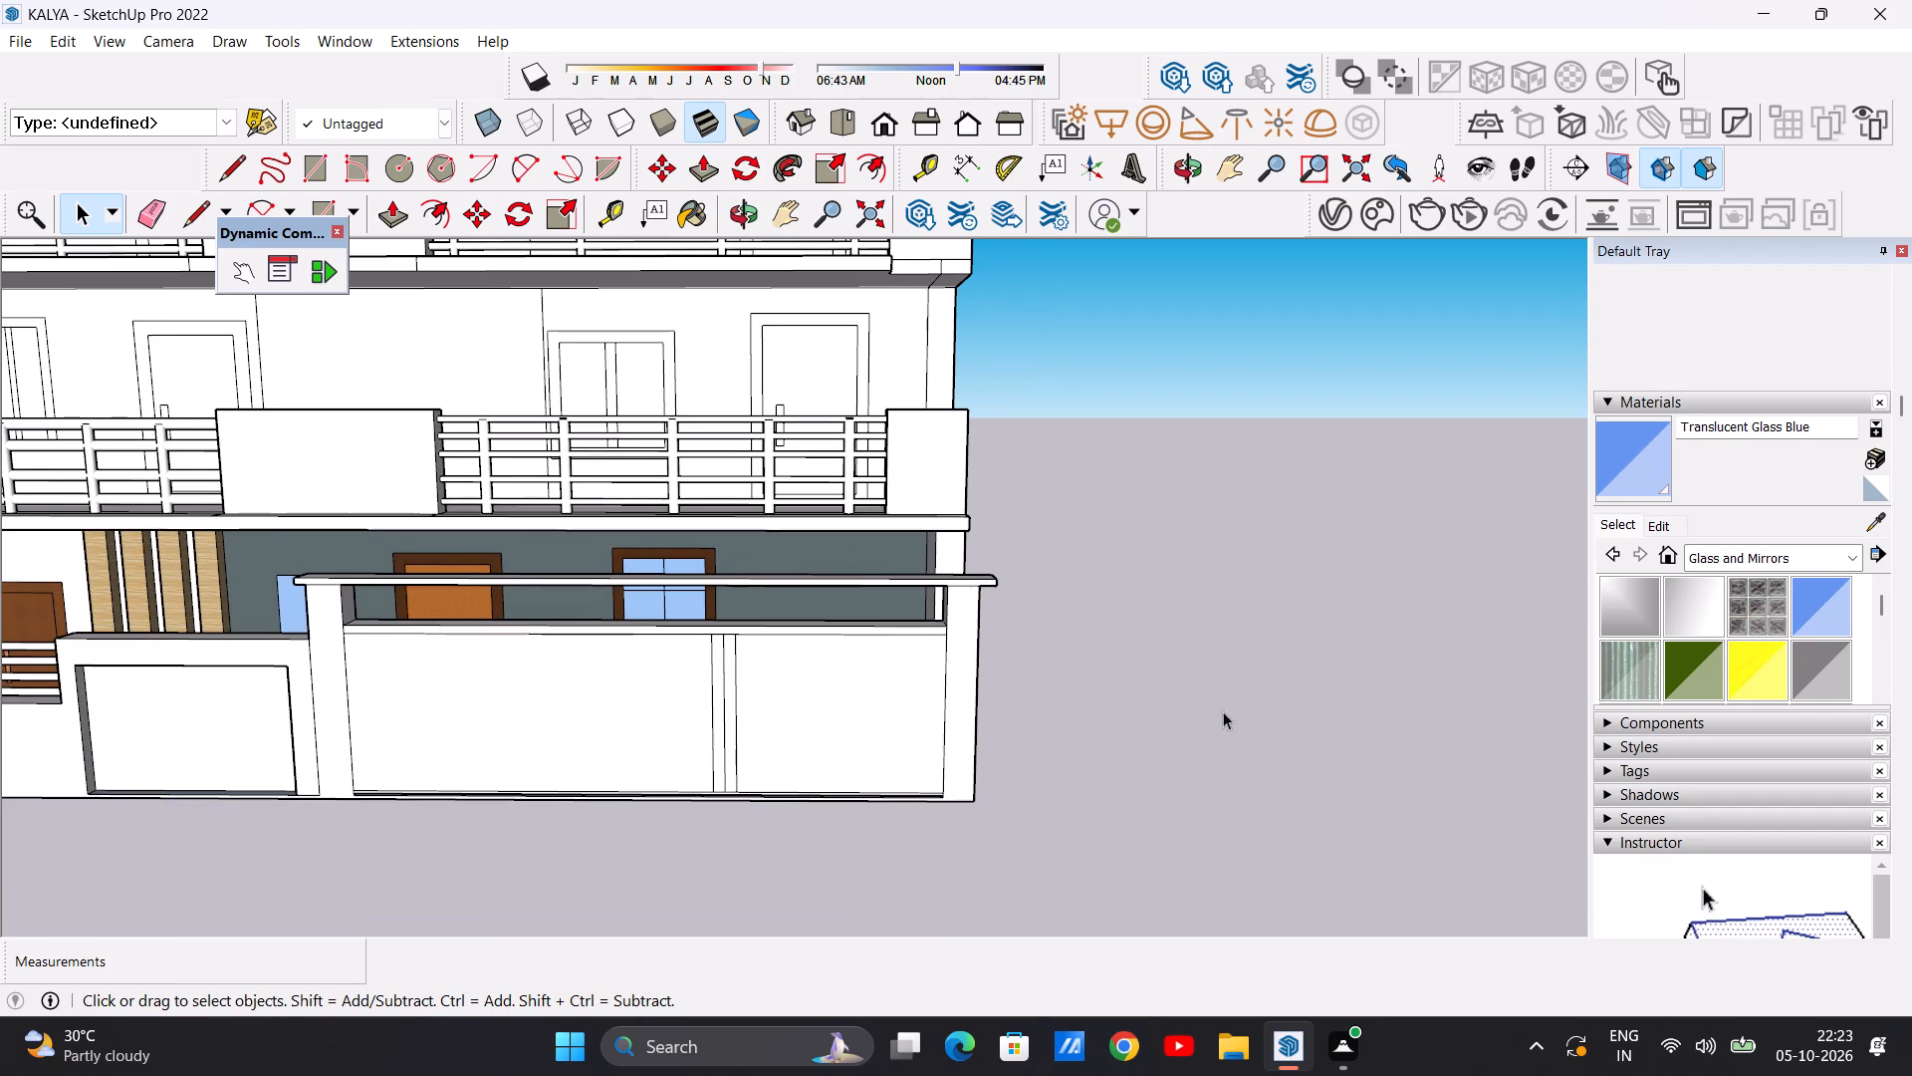
{"action": "left_click", "coordinate": [1847, 555]}
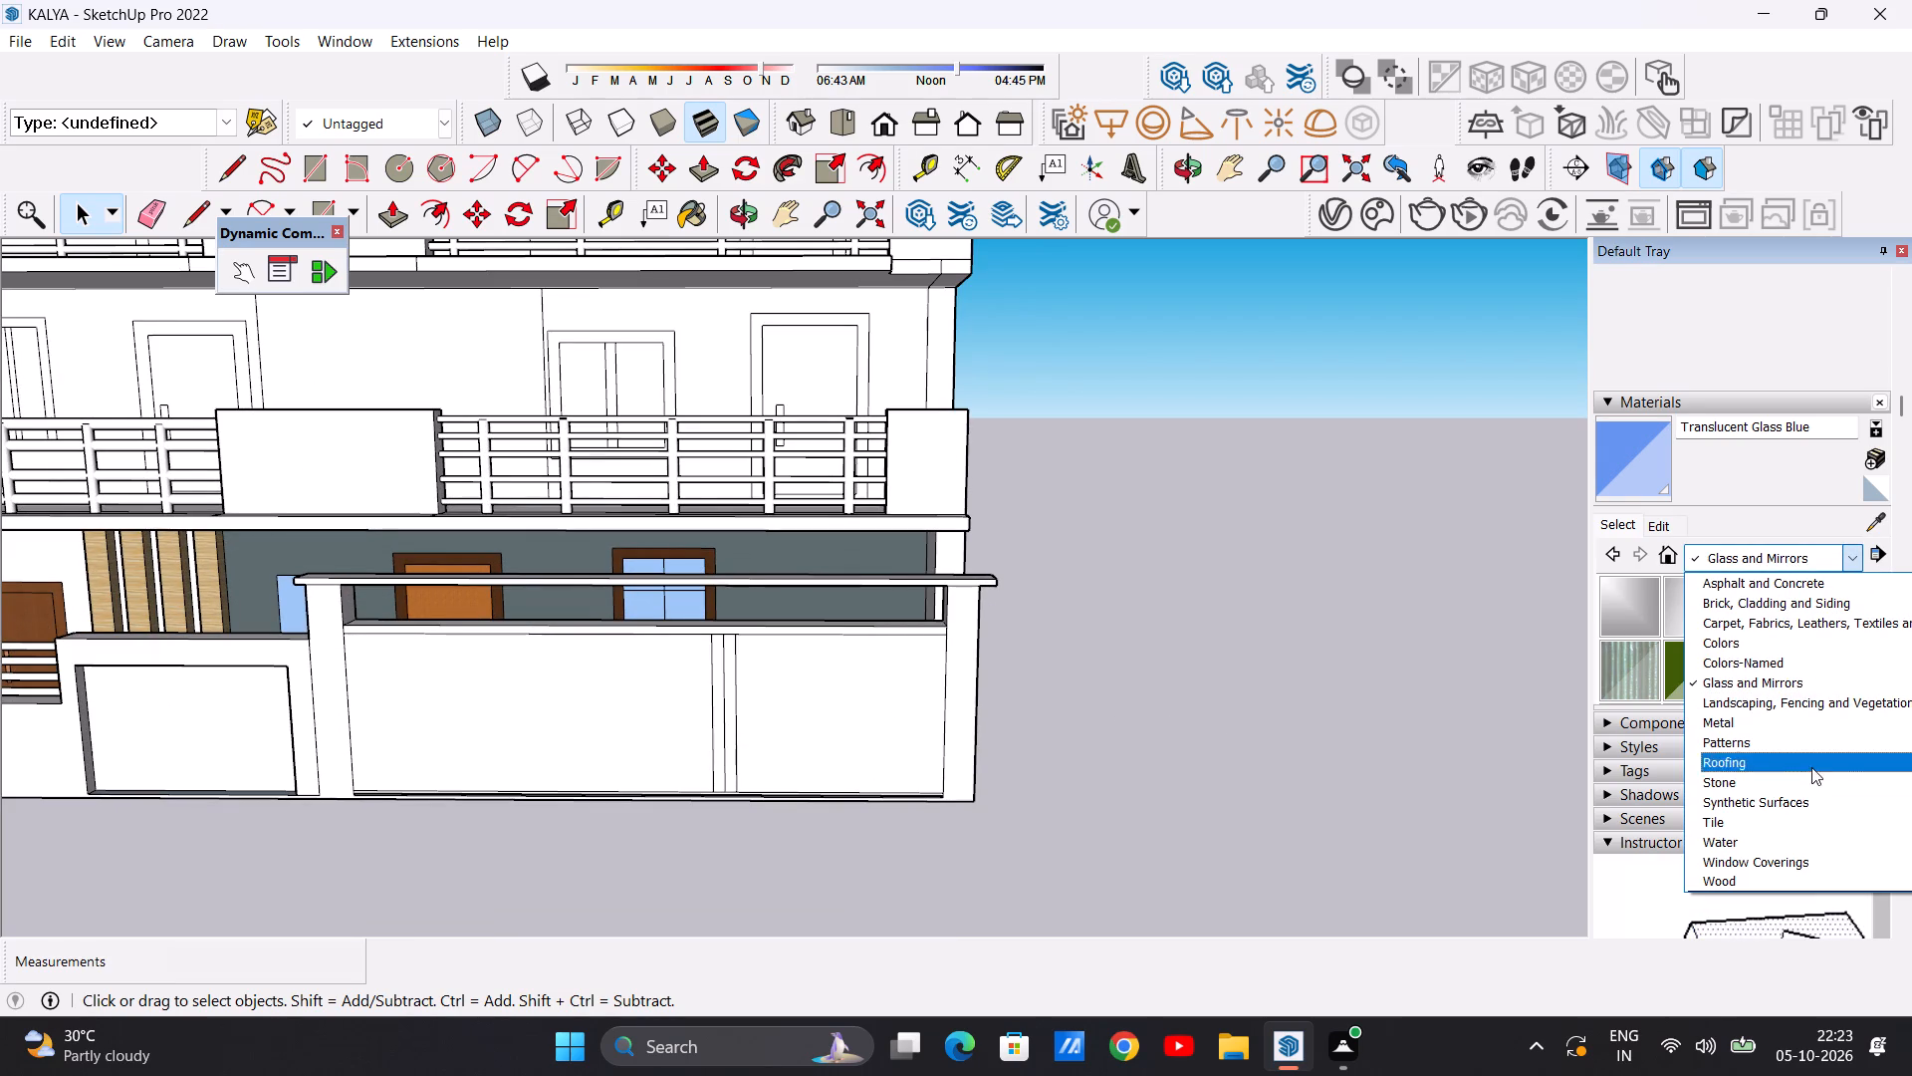
{"action": "left_click", "coordinate": [1770, 858]}
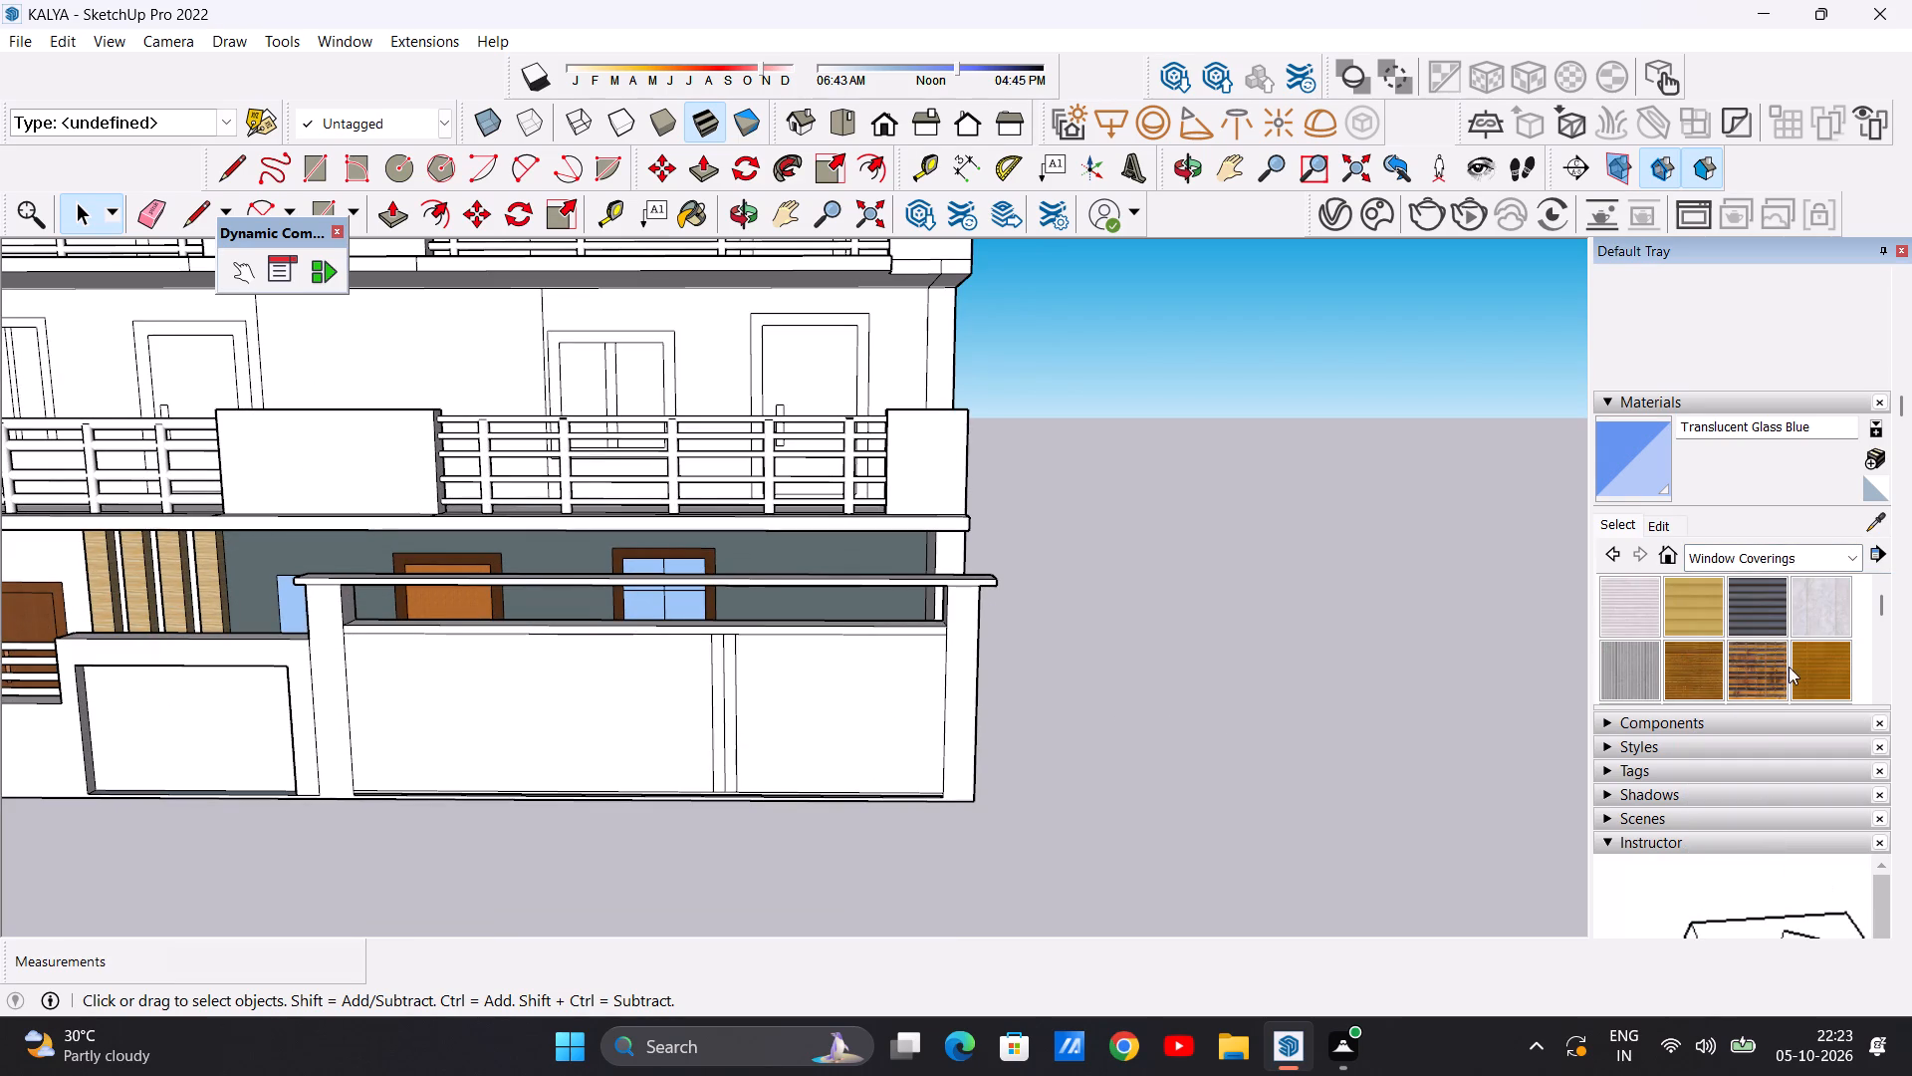
{"action": "left_click", "coordinate": [1697, 669]}
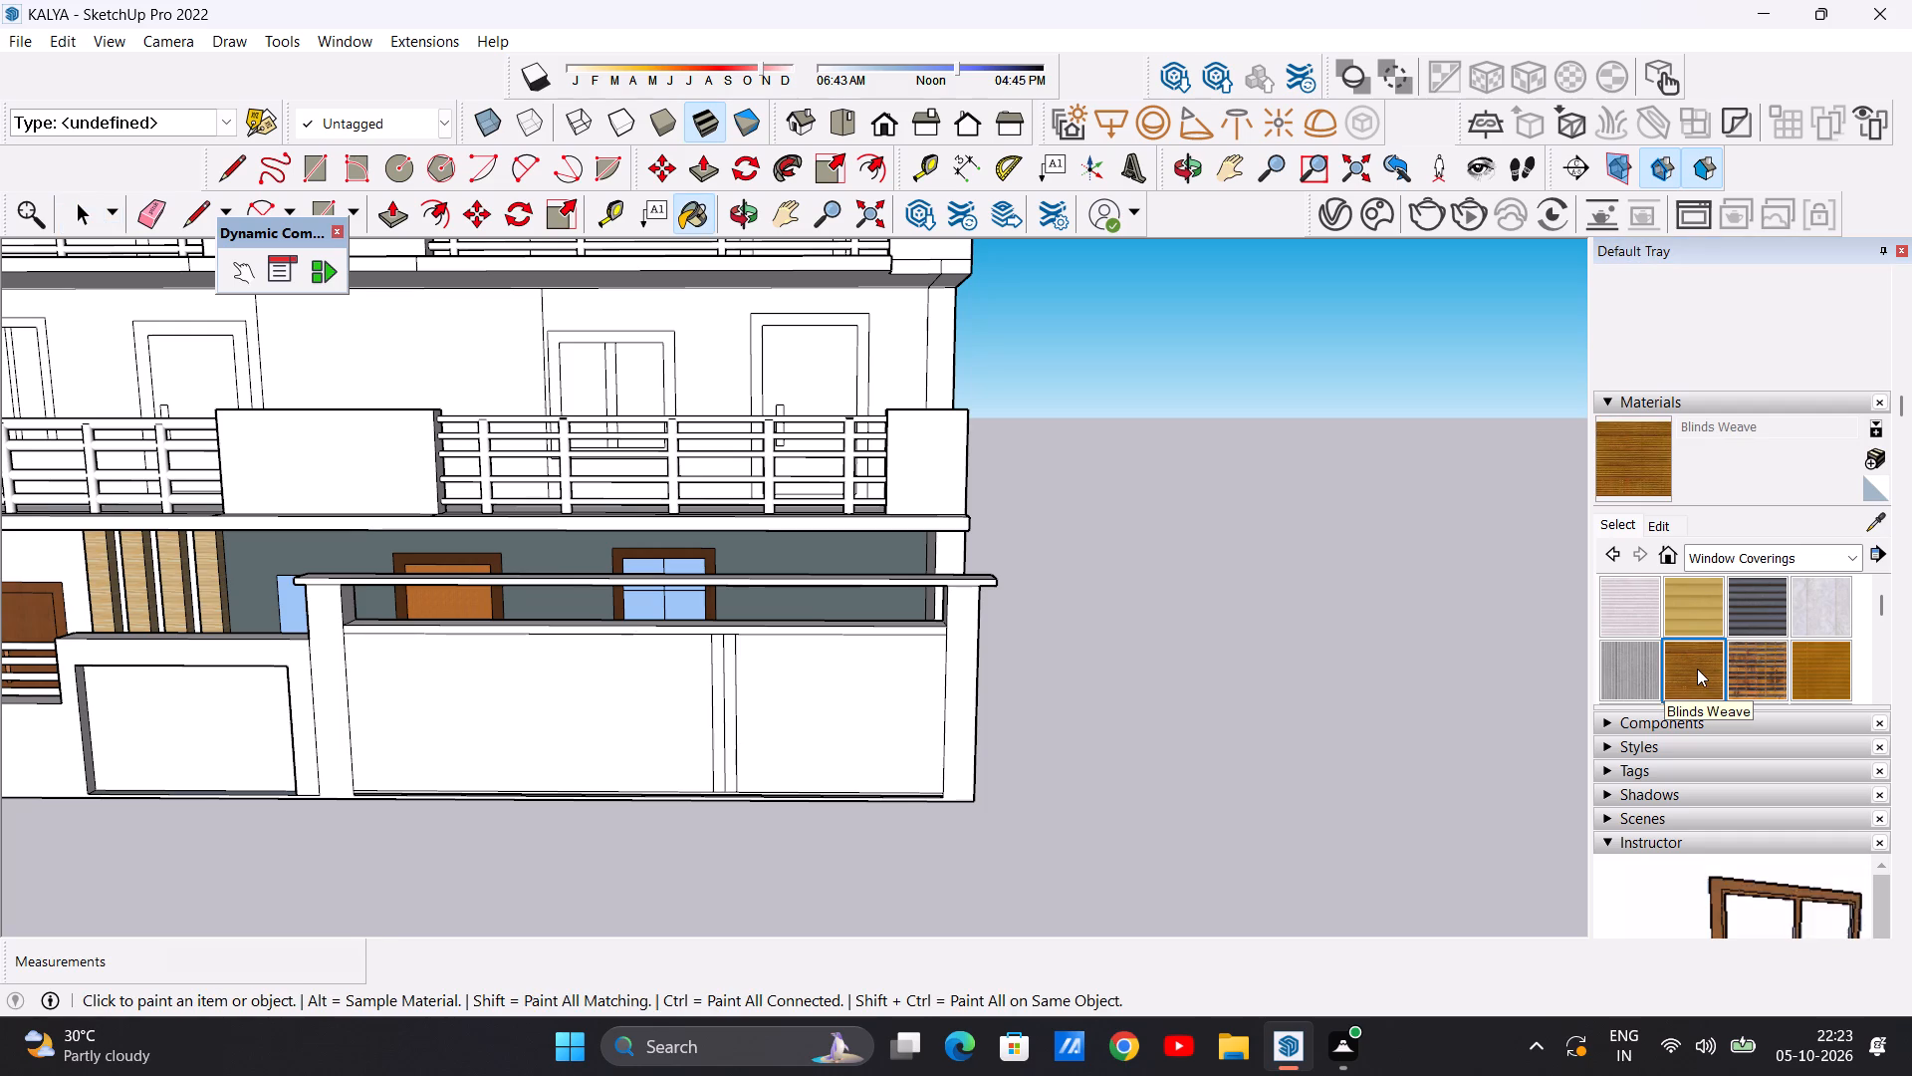
{"action": "scroll", "coordinate": [562, 698], "scroll_direction": "up", "scroll_amount": 7}
{"action": "left_click", "coordinate": [562, 706]}
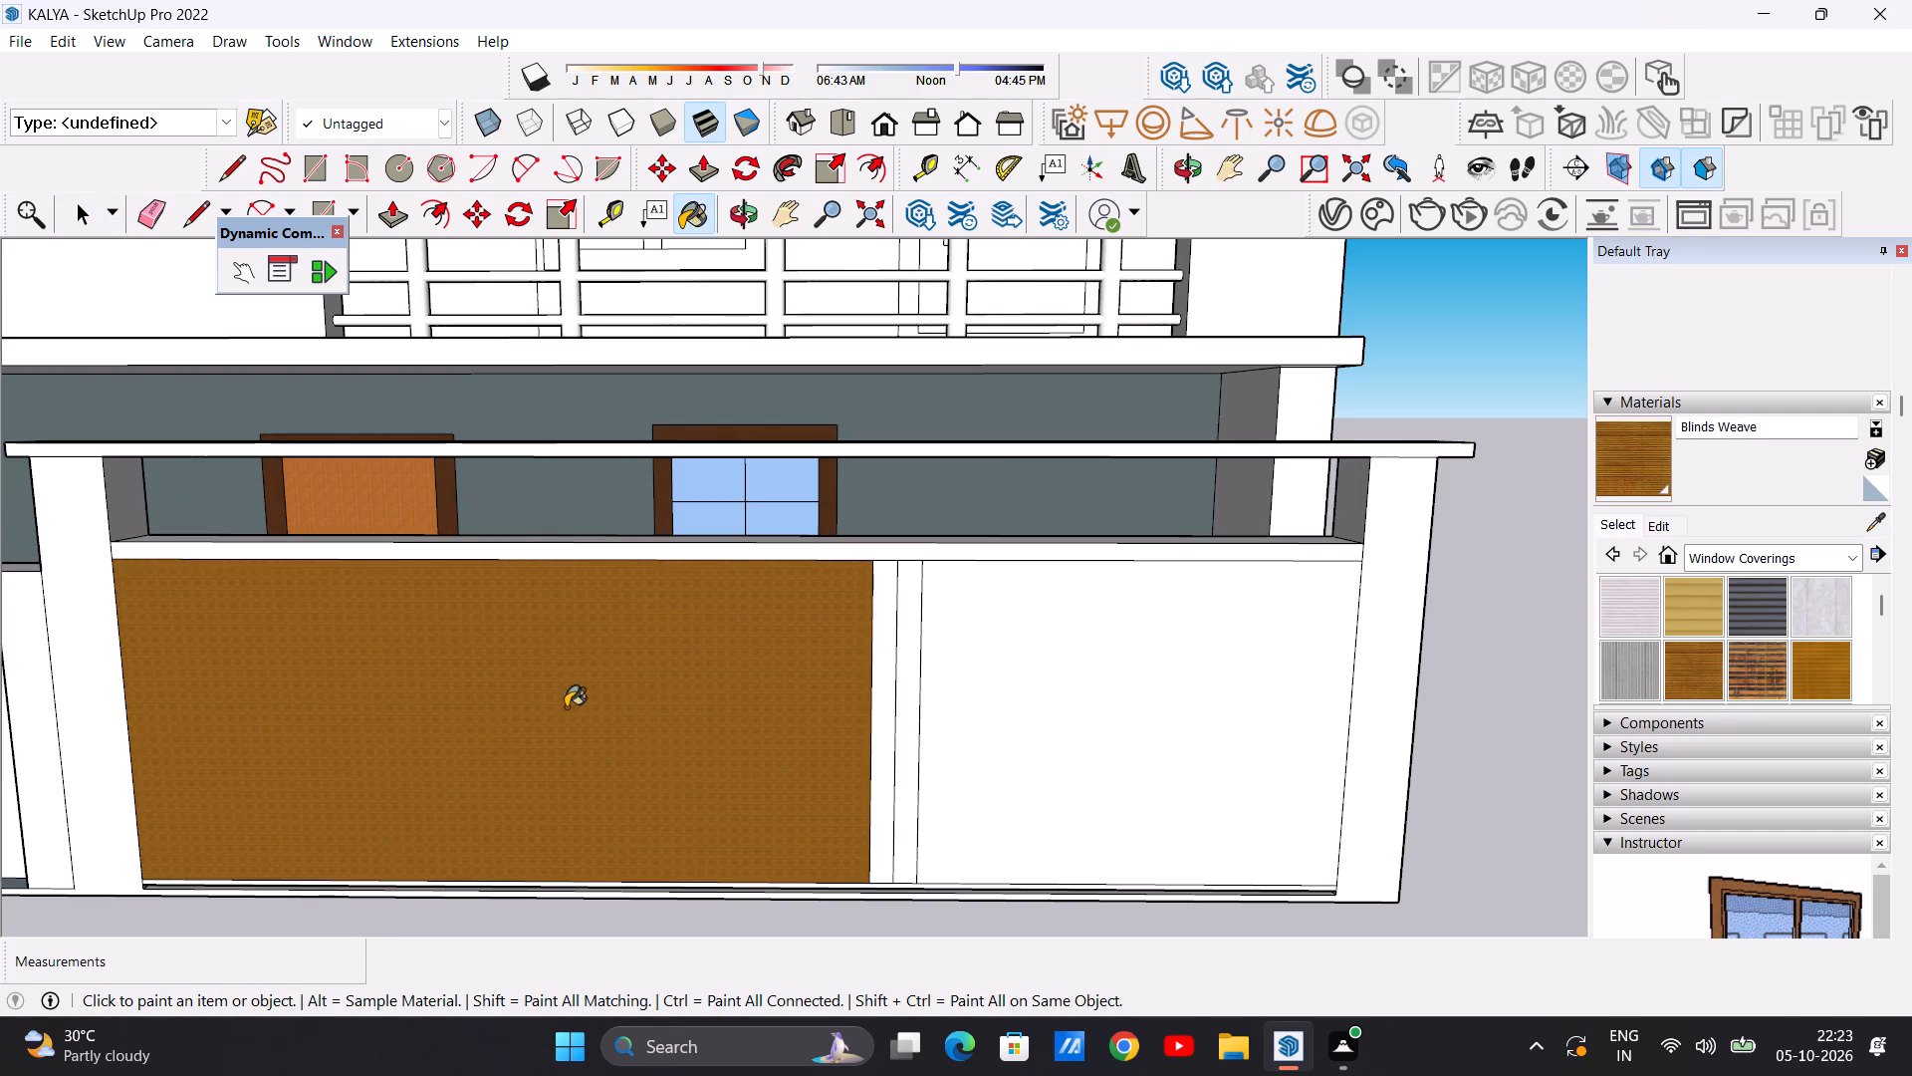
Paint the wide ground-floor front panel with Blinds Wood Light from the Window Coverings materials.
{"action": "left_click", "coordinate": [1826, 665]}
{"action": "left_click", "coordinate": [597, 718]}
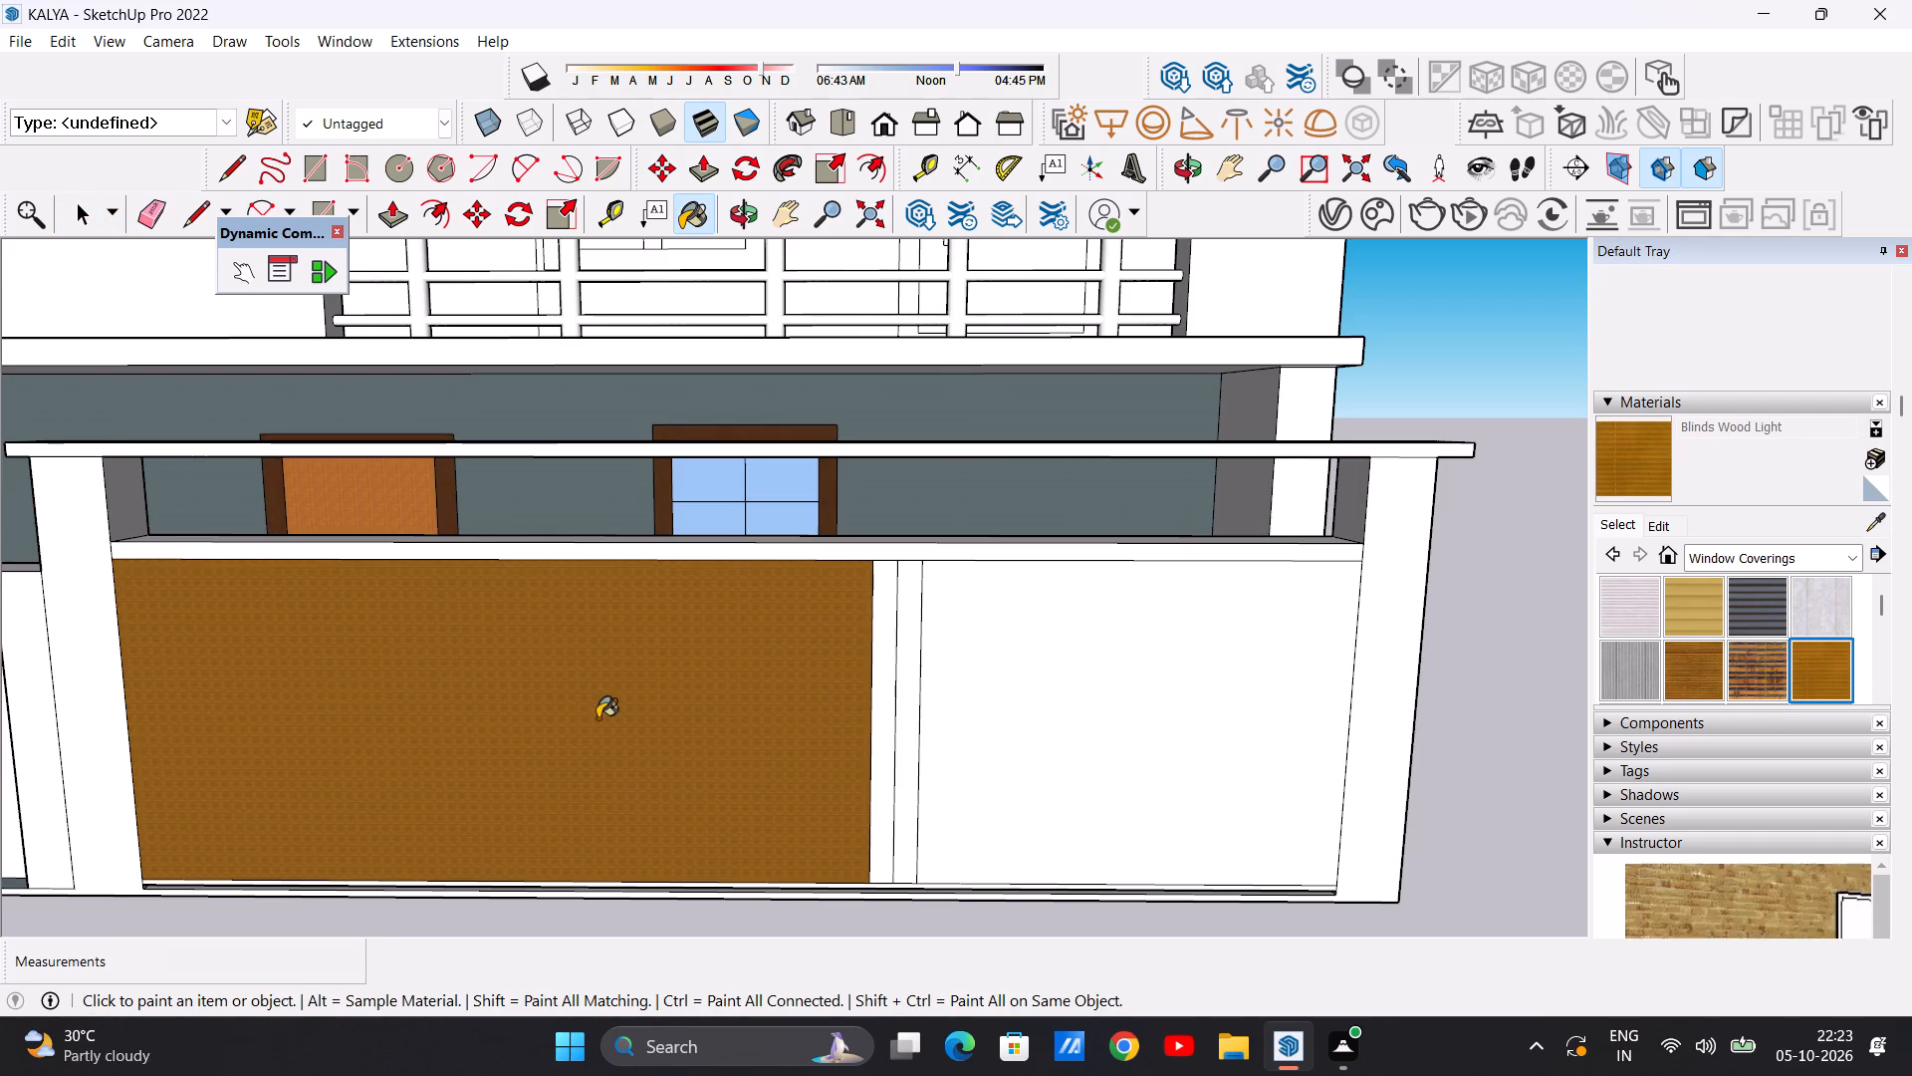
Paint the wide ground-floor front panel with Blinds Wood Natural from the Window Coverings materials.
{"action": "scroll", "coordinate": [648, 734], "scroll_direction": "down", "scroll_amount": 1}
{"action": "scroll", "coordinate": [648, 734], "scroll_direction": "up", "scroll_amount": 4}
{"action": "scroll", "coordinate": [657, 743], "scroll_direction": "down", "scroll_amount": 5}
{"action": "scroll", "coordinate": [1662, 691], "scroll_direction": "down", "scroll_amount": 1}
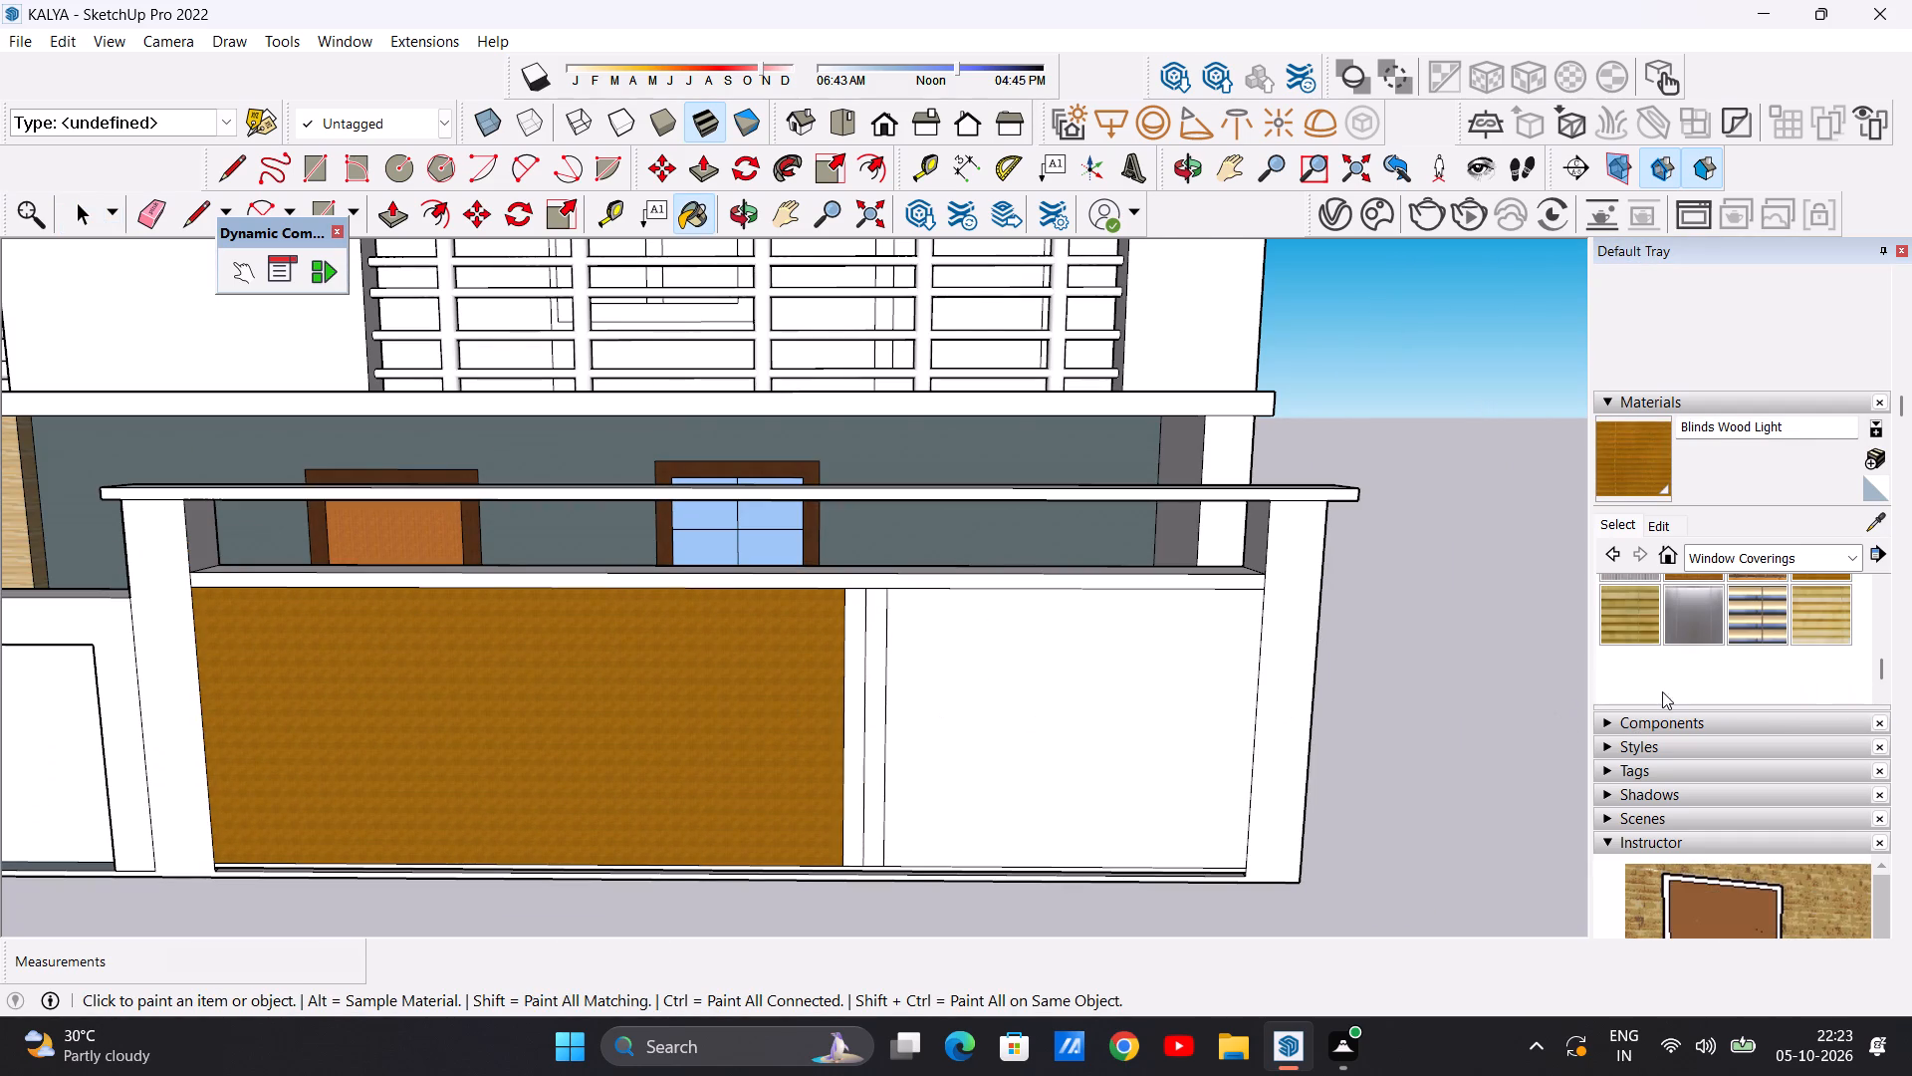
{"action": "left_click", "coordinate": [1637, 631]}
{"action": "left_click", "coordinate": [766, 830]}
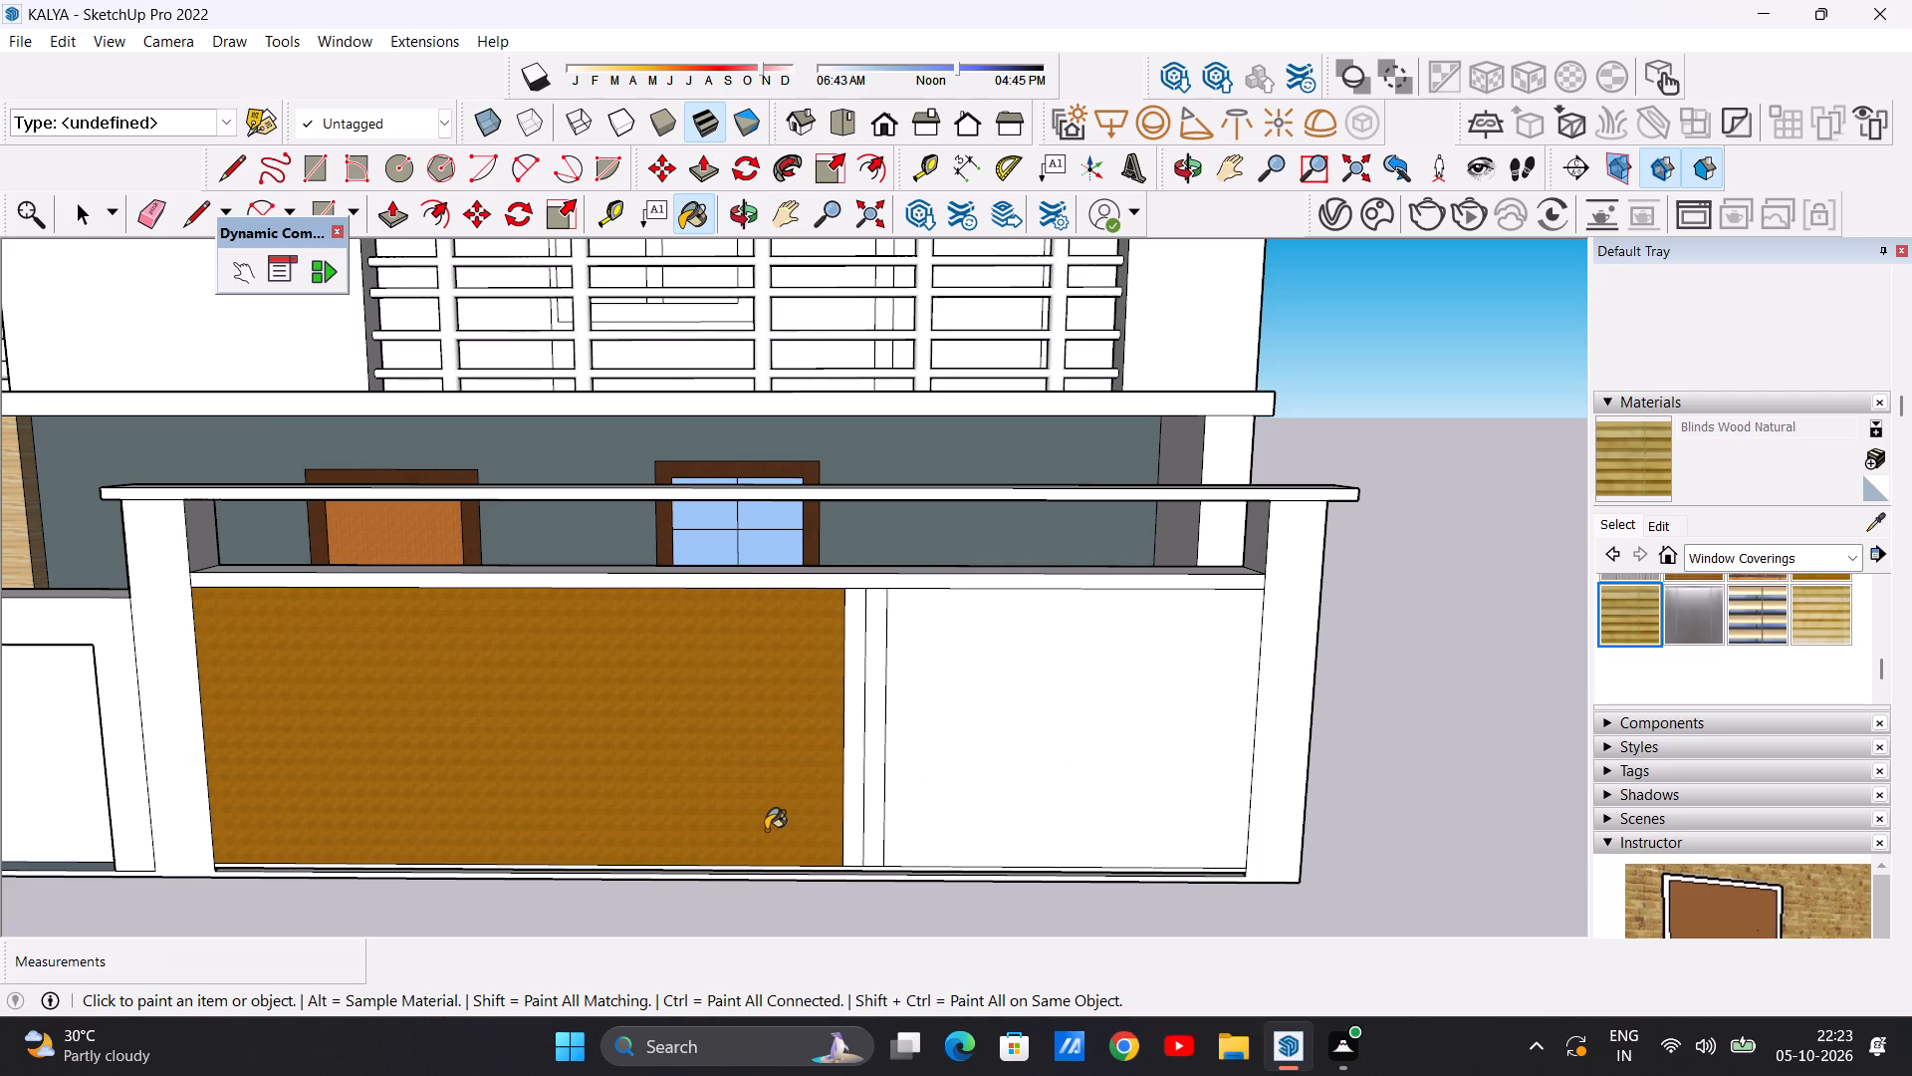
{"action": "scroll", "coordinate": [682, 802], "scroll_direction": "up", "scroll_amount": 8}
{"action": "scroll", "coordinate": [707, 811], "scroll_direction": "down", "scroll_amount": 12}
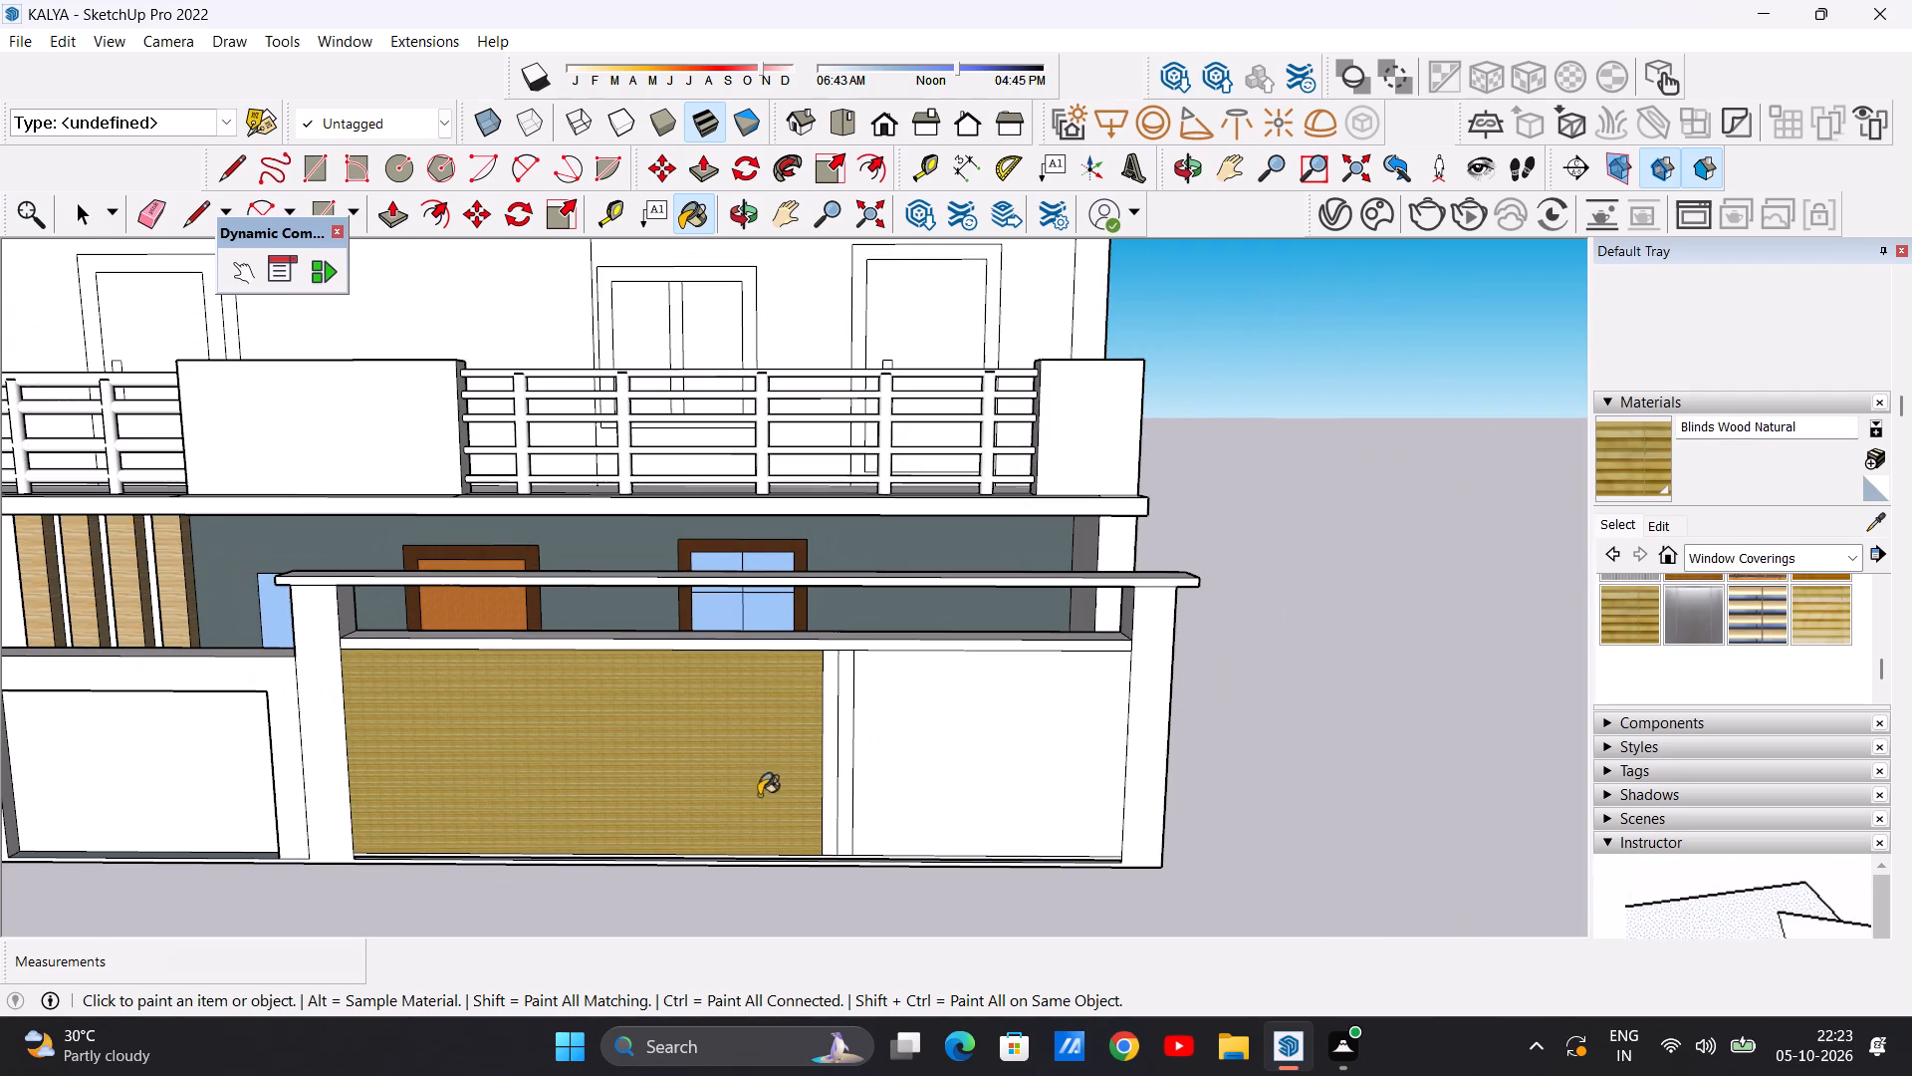
Paint the wide ground-floor front panel with Blinds Wood Bamboo from the Window Coverings materials.
{"action": "scroll", "coordinate": [1711, 645], "scroll_direction": "up", "scroll_amount": 3}
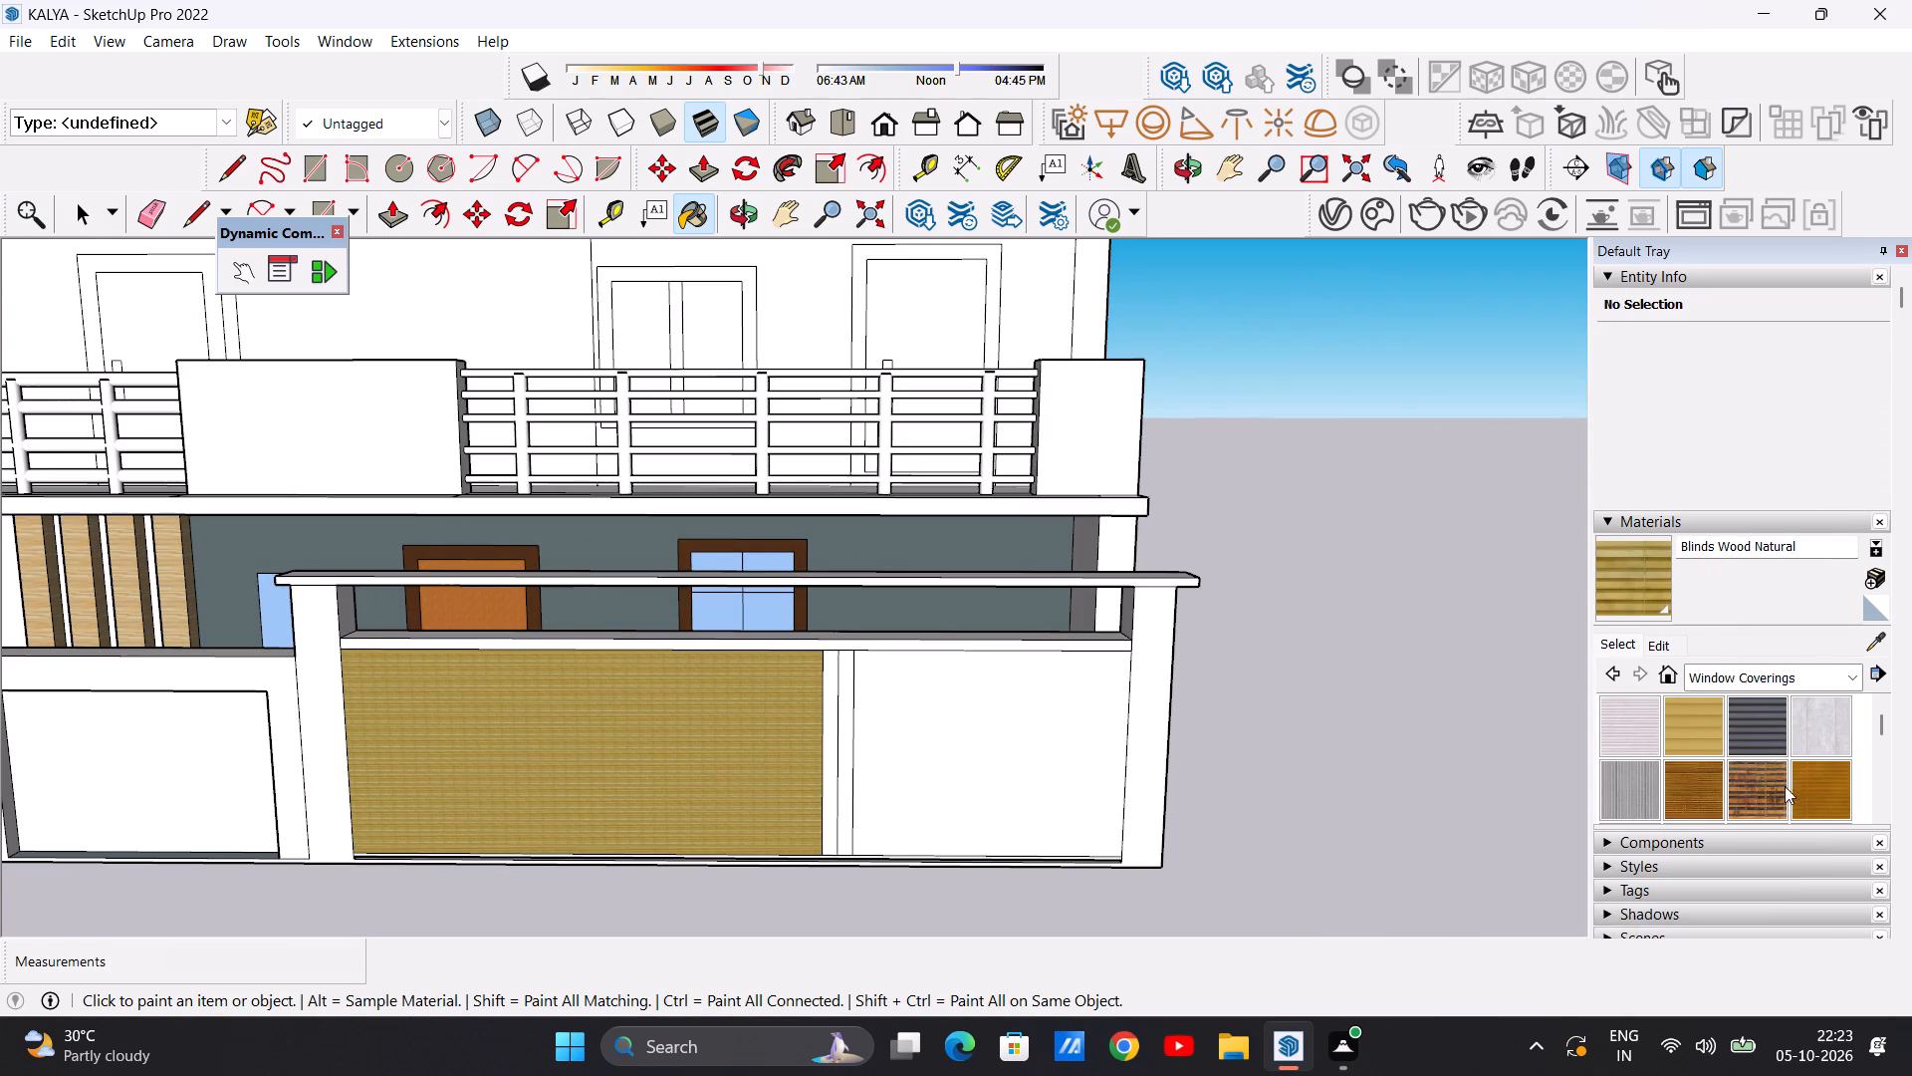
{"action": "left_click", "coordinate": [1760, 790]}
{"action": "left_click", "coordinate": [776, 792]}
{"action": "scroll", "coordinate": [710, 785], "scroll_direction": "up", "scroll_amount": 6}
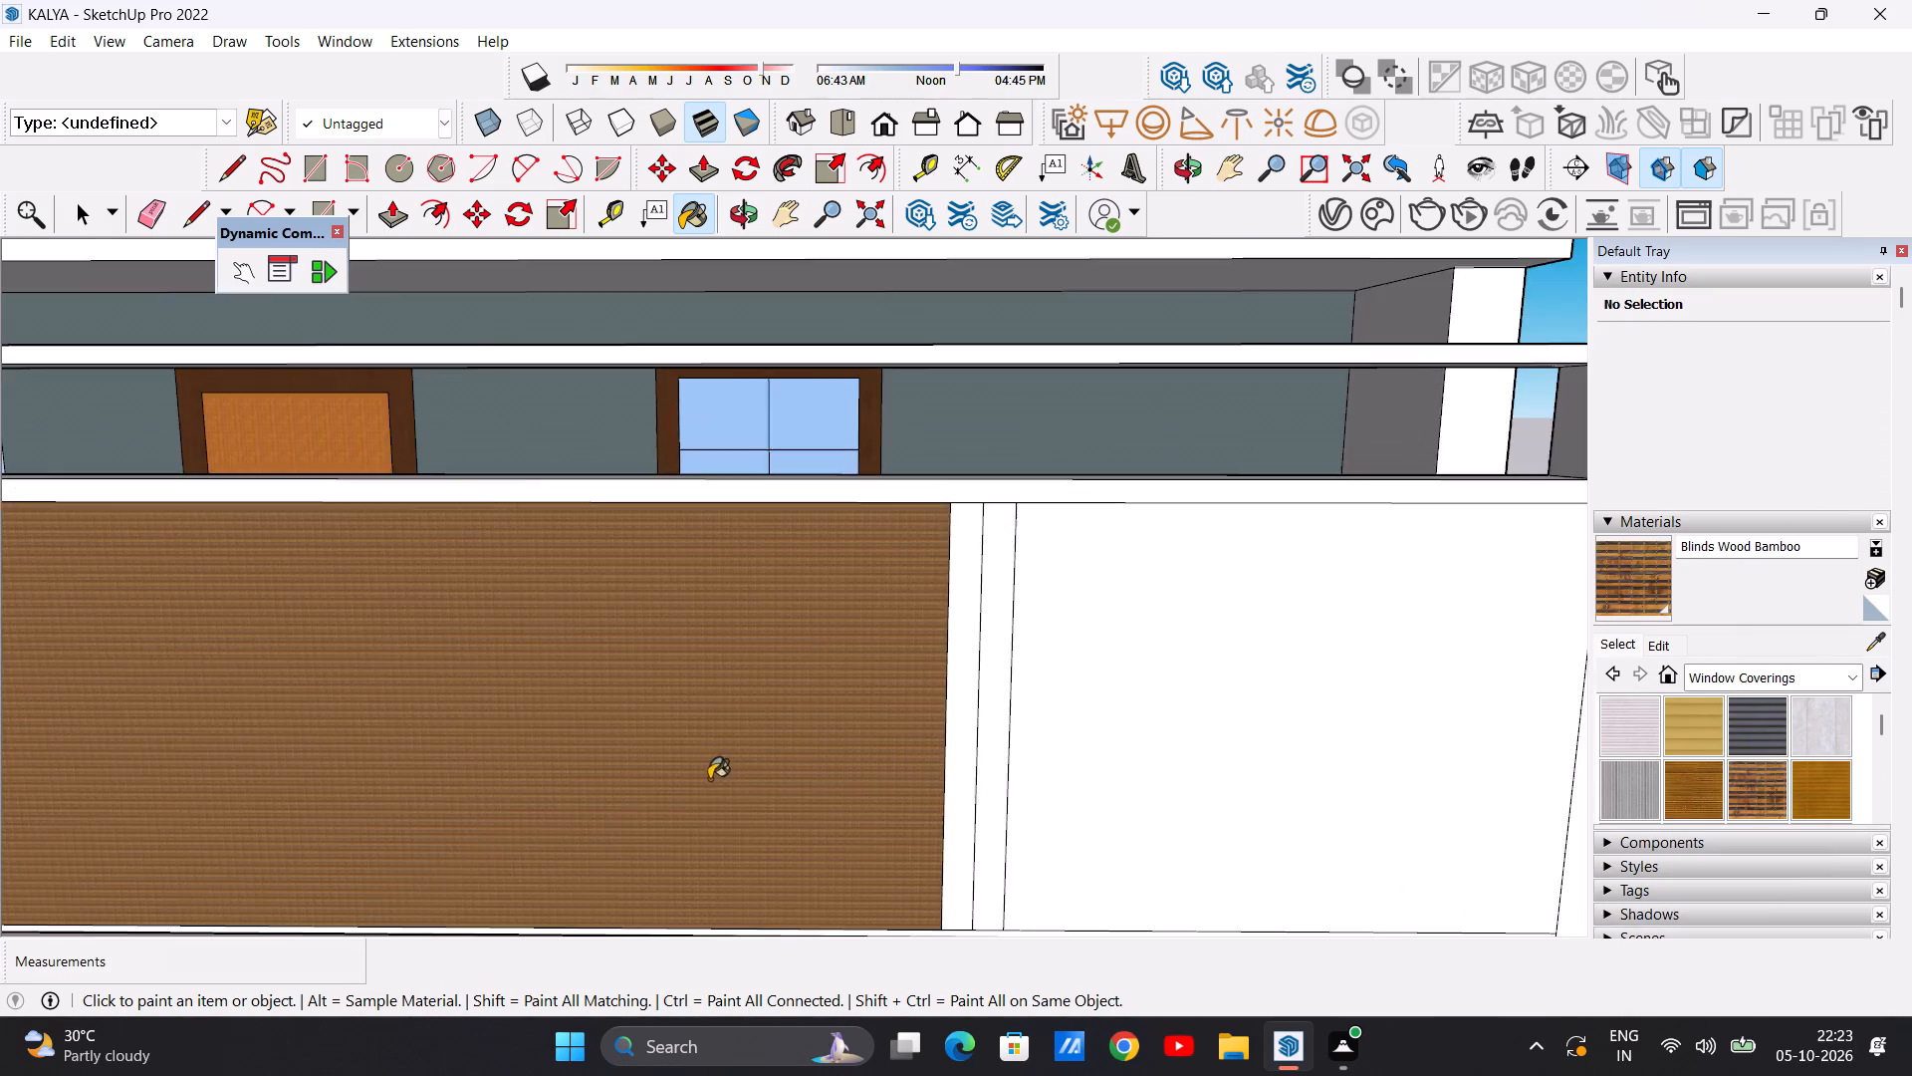
{"action": "scroll", "coordinate": [709, 779], "scroll_direction": "up", "scroll_amount": 9}
{"action": "scroll", "coordinate": [770, 788], "scroll_direction": "down", "scroll_amount": 4}
{"action": "scroll", "coordinate": [772, 789], "scroll_direction": "up", "scroll_amount": 1}
{"action": "scroll", "coordinate": [772, 789], "scroll_direction": "down", "scroll_amount": 15}
{"action": "scroll", "coordinate": [810, 728], "scroll_direction": "up", "scroll_amount": 6}
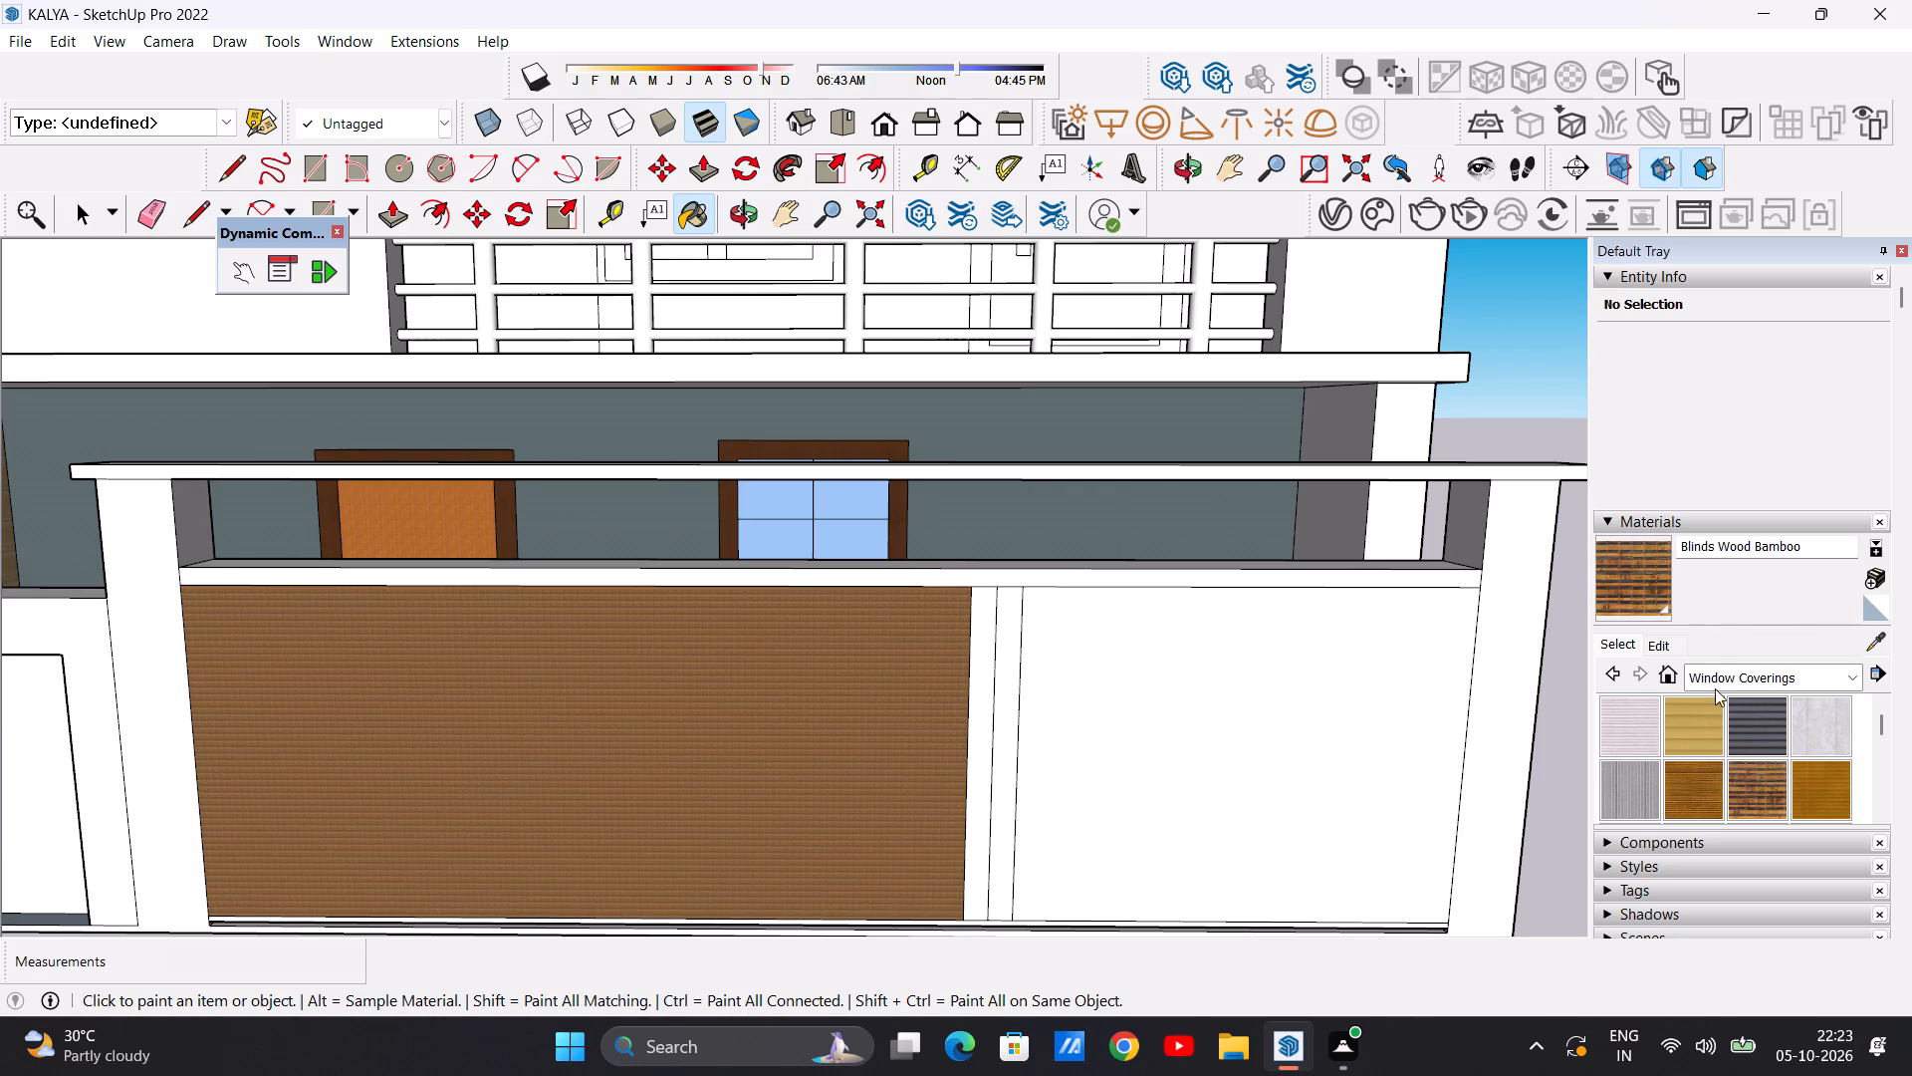
{"action": "scroll", "coordinate": [1692, 722], "scroll_direction": "down", "scroll_amount": 1}
{"action": "scroll", "coordinate": [1692, 725], "scroll_direction": "up", "scroll_amount": 1}
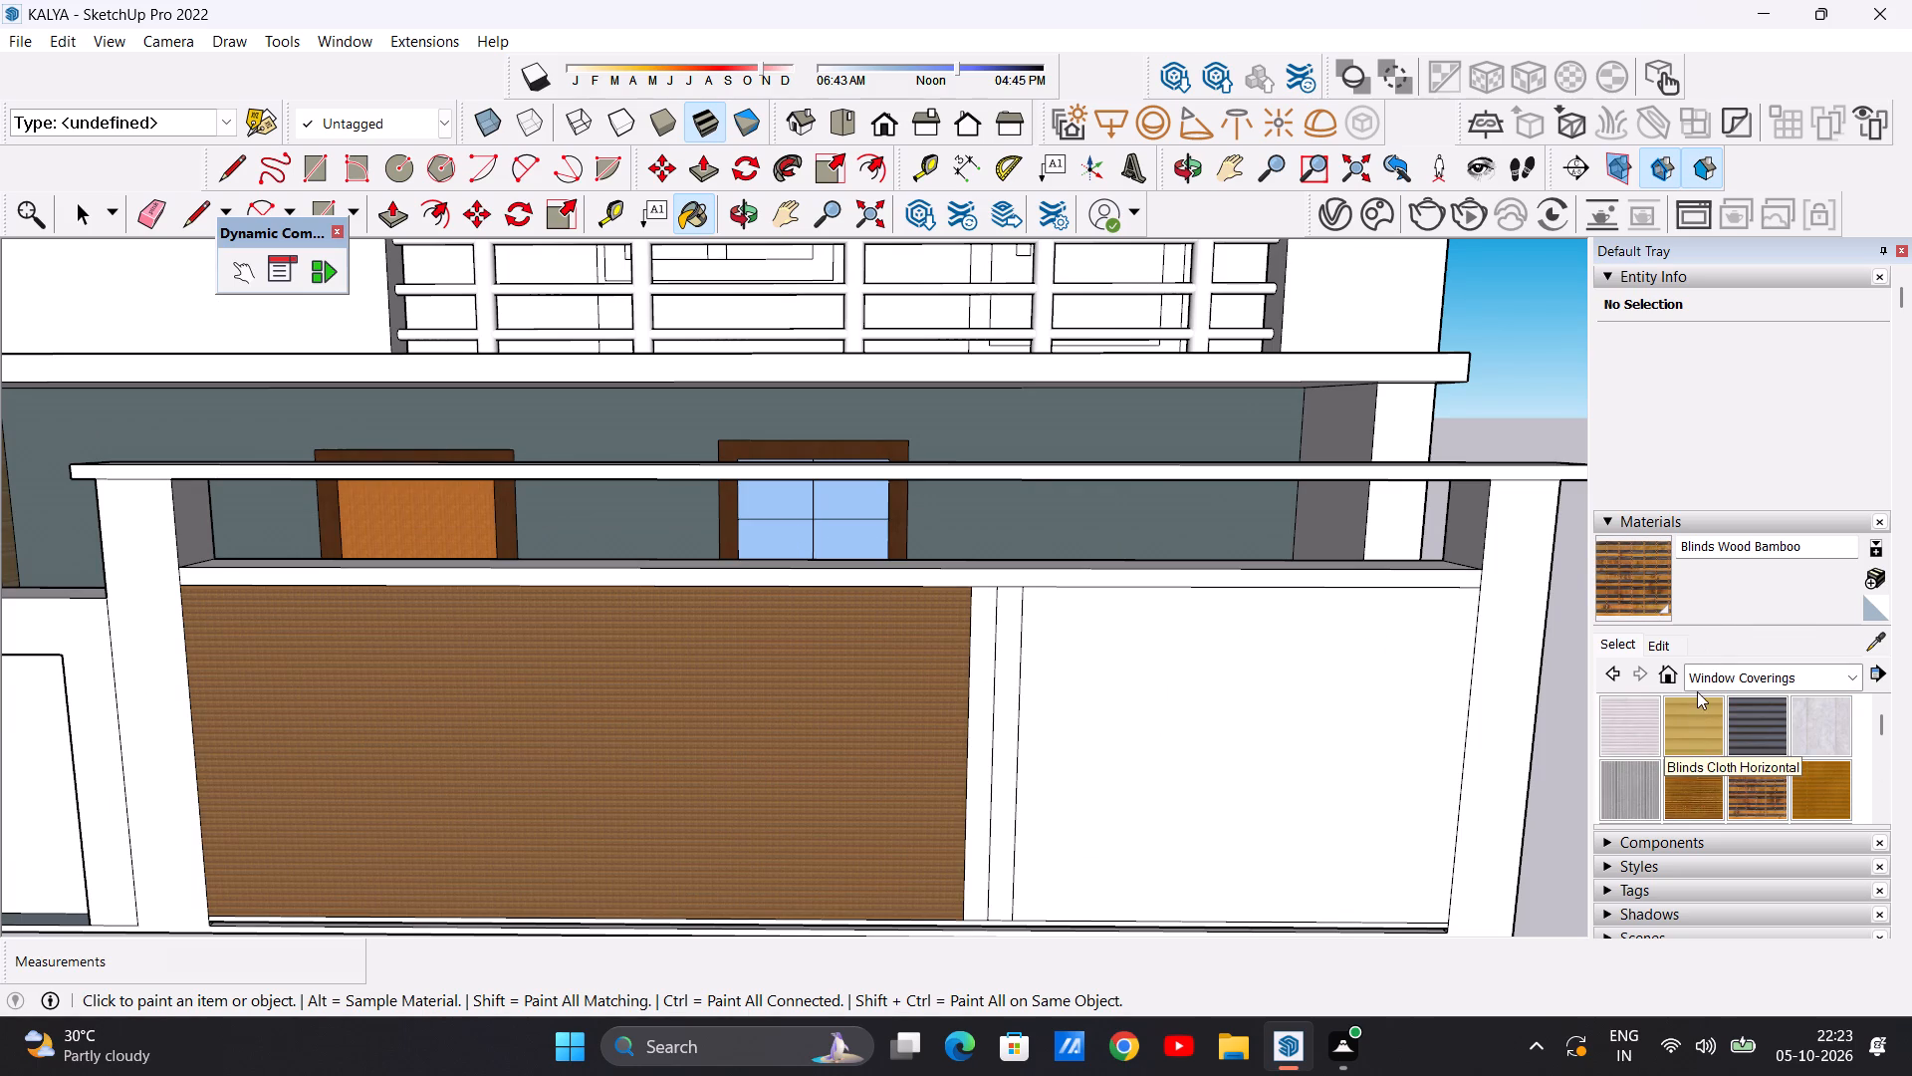
Enlarge the Blinds Wood Bamboo texture, trying a height of 5' and settling on 8' with linked proportions.
{"action": "left_click", "coordinate": [1655, 653]}
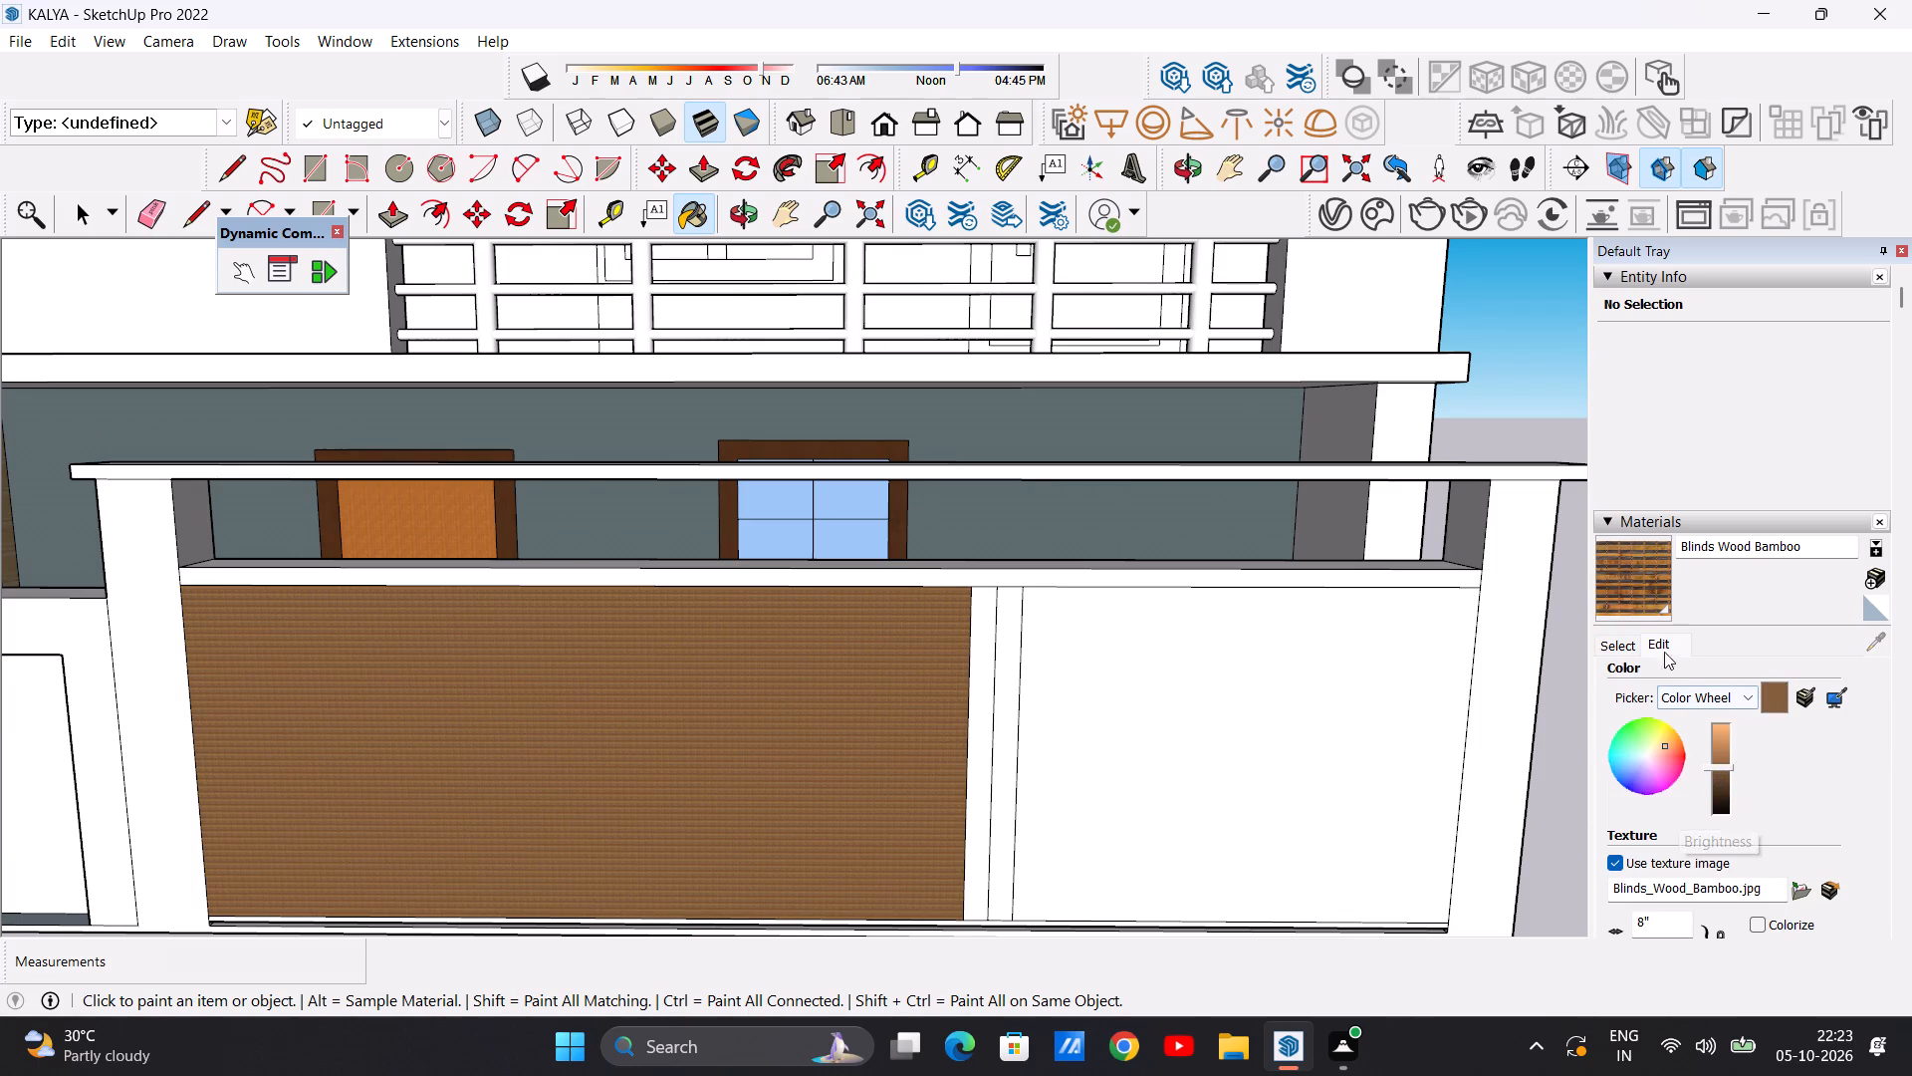
{"action": "scroll", "coordinate": [1738, 673], "scroll_direction": "down", "scroll_amount": 2}
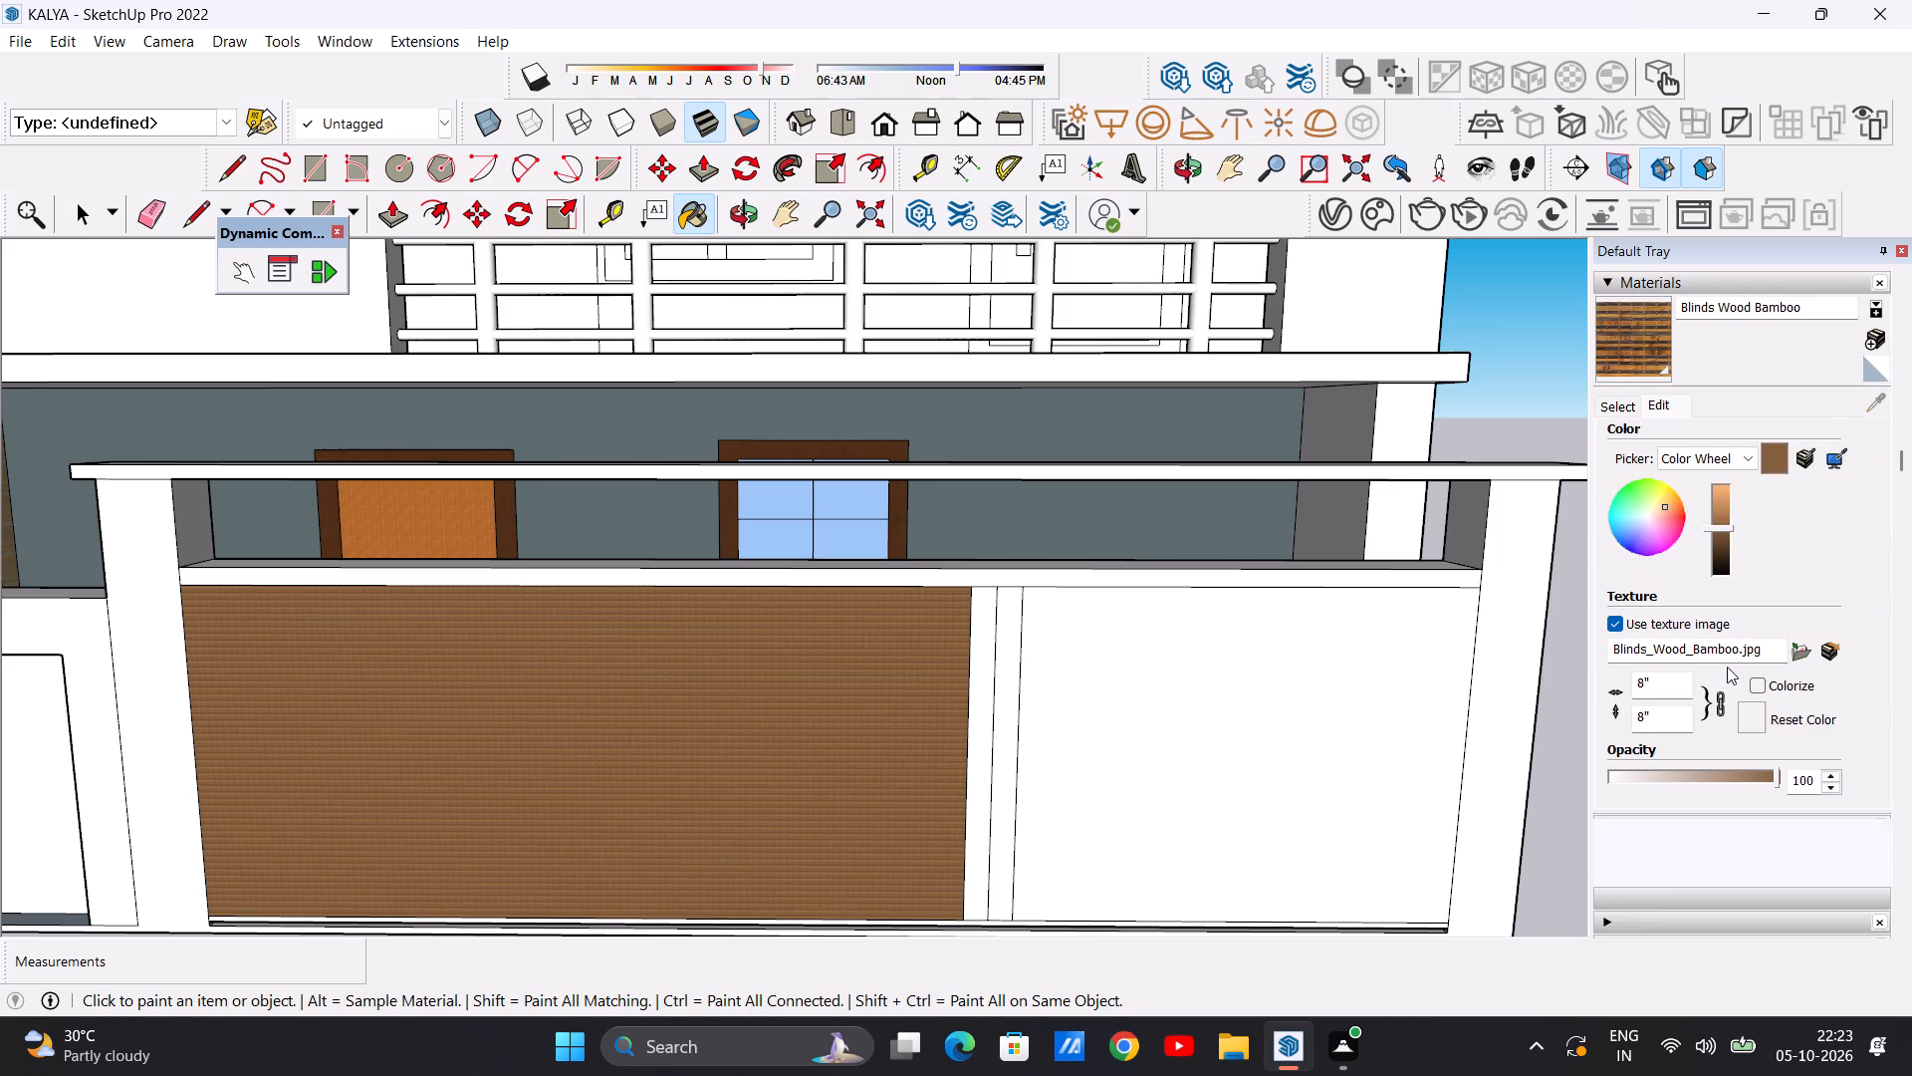
{"action": "left_click", "coordinate": [1666, 718]}
{"action": "key", "text": "BackSpace"}
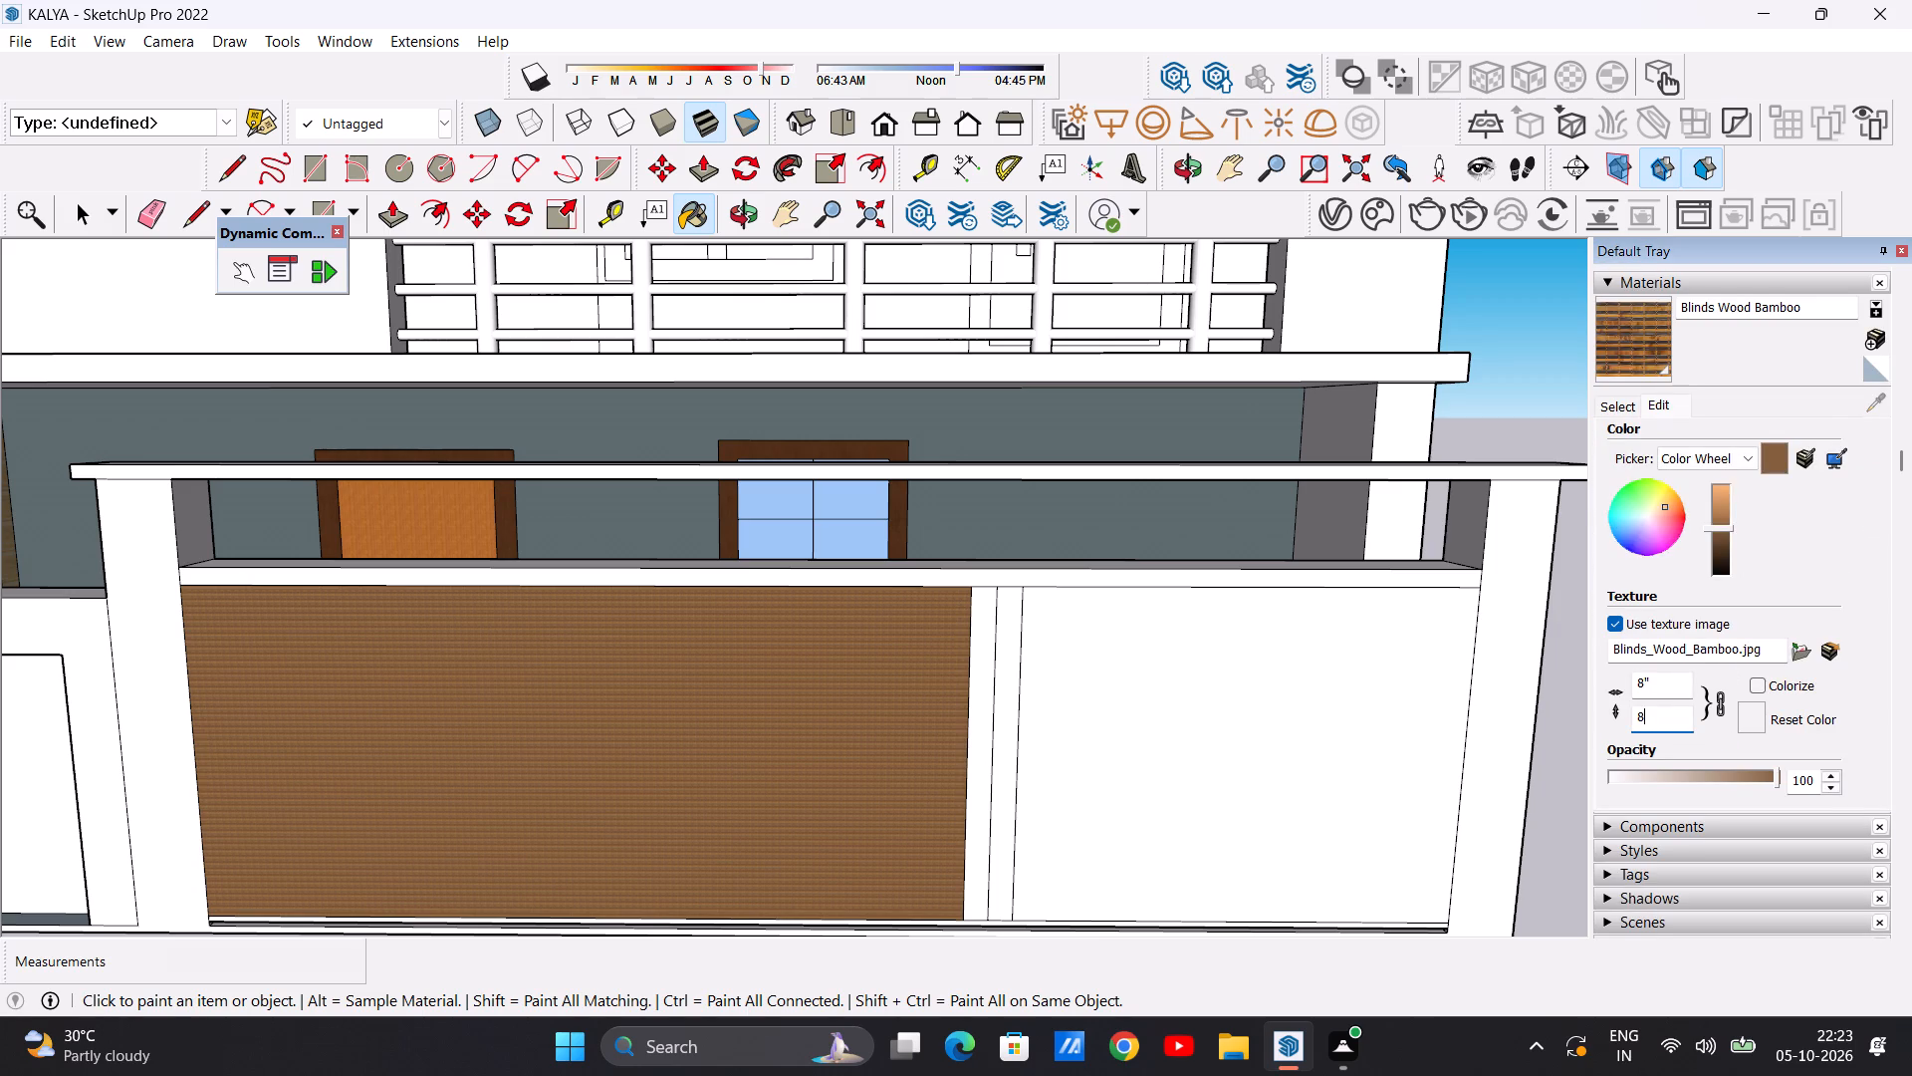
{"action": "key", "text": "BackSpace"}
{"action": "key", "text": "BackSpace"}
{"action": "type", "text": "5'"}
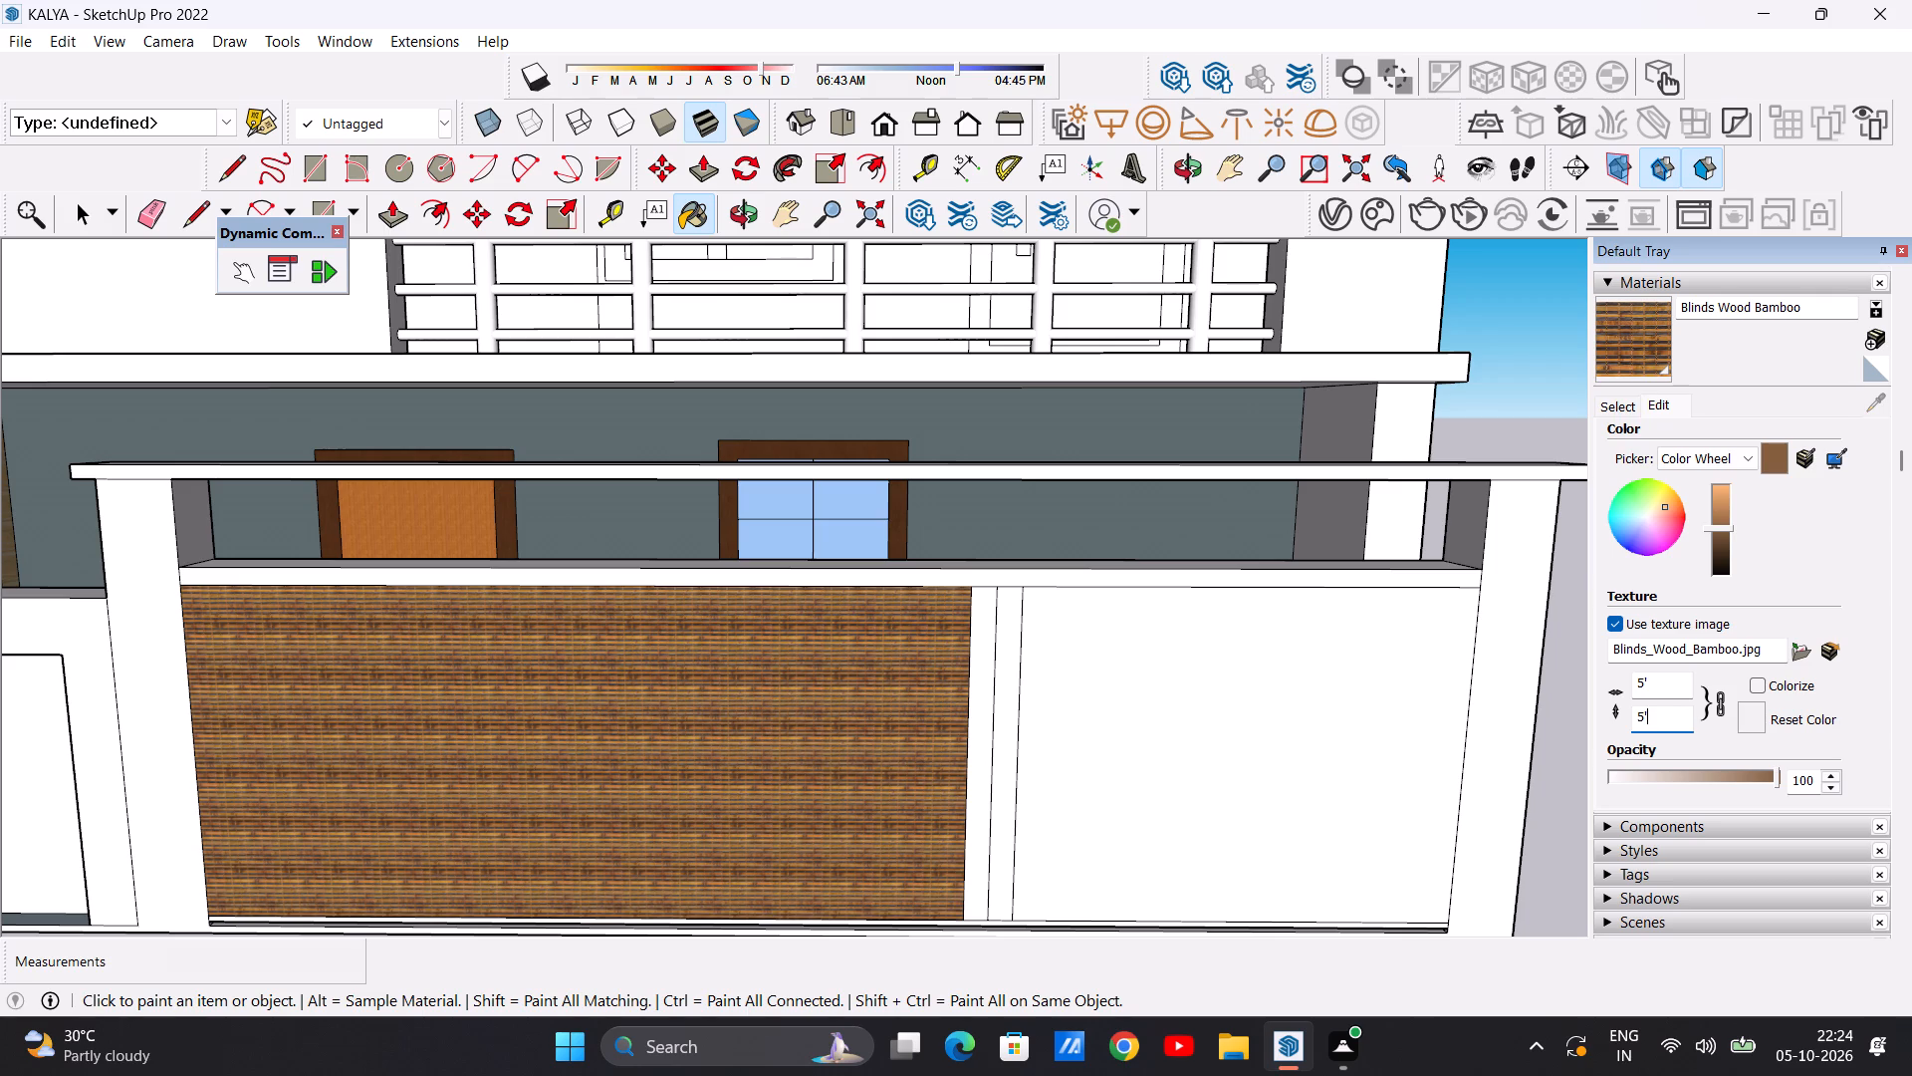
{"action": "key", "text": "BackSpace"}
{"action": "key", "text": "BackSpace"}
{"action": "type", "text": "8'"}
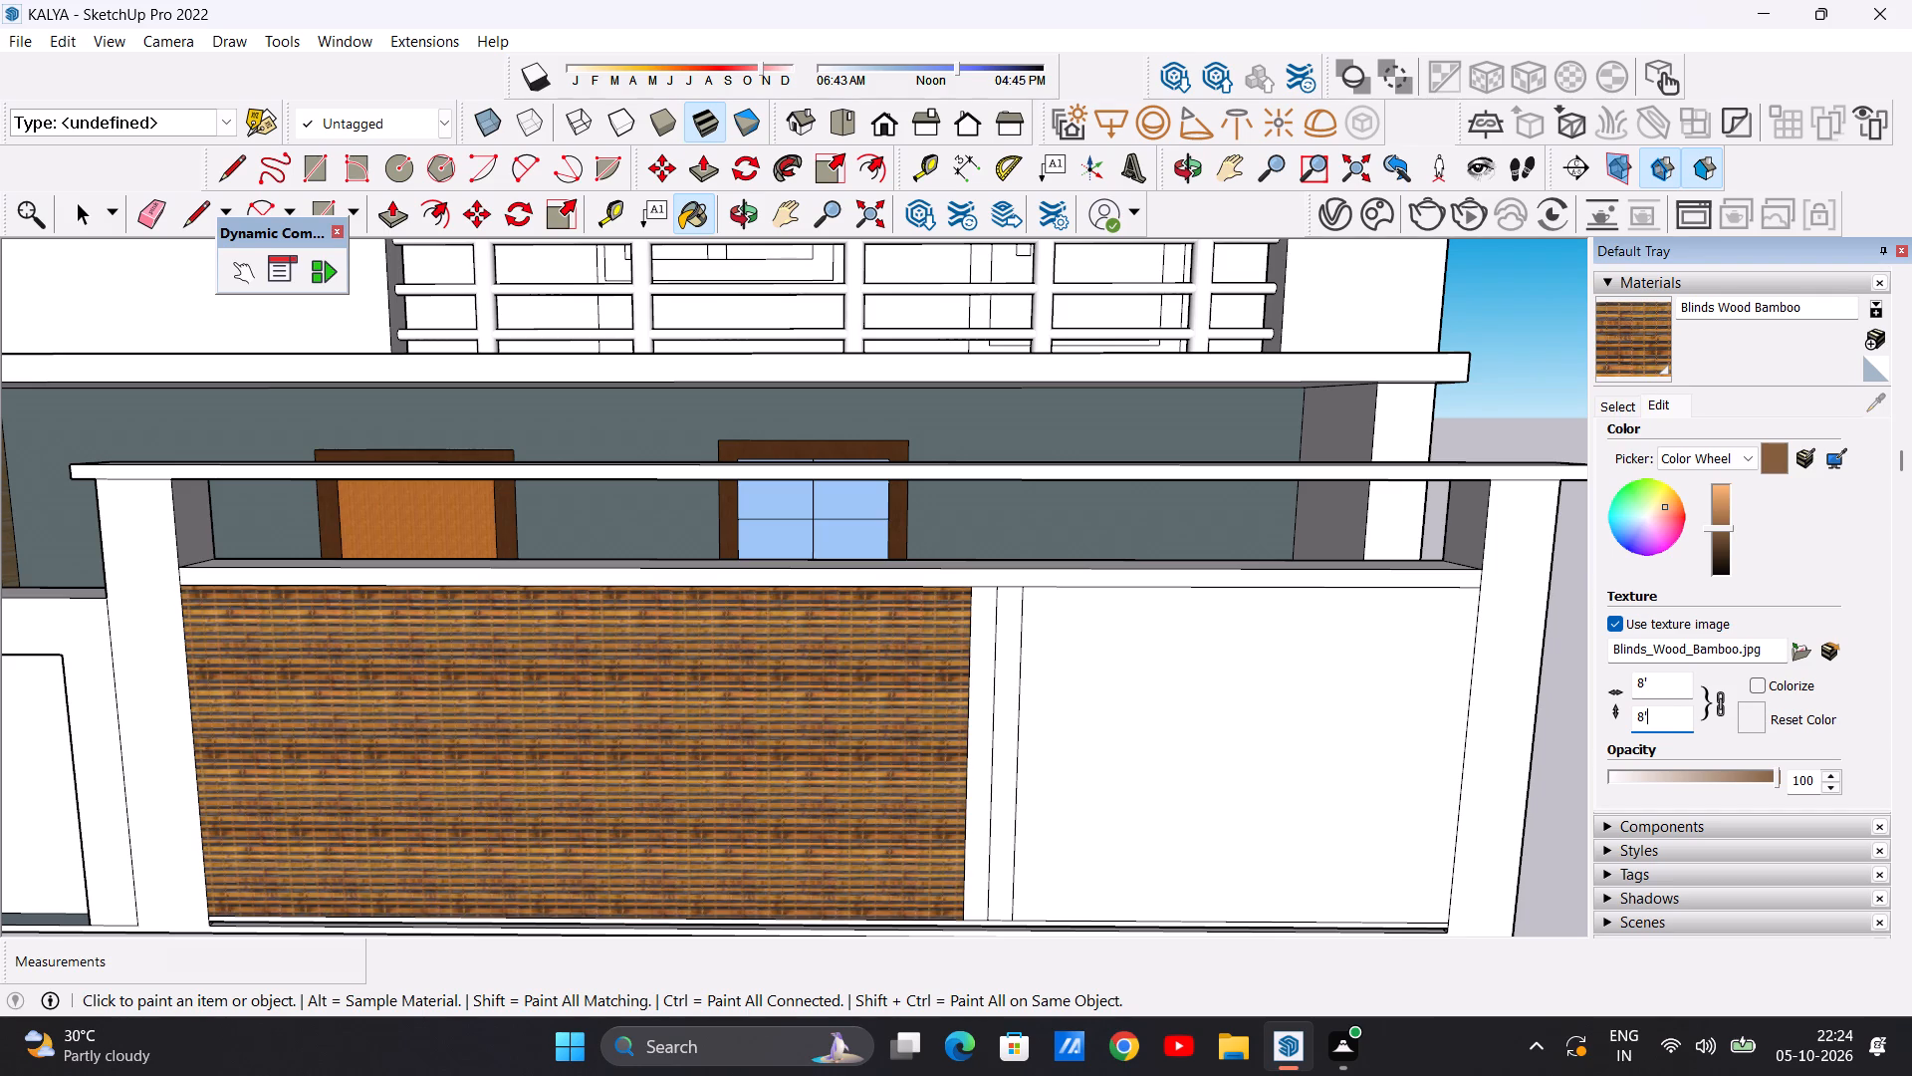
Paint the narrower front panel beside the end pillar with the same Blinds Wood Bamboo material.
{"action": "left_click", "coordinate": [1288, 744]}
{"action": "scroll", "coordinate": [1021, 772], "scroll_direction": "down", "scroll_amount": 9}
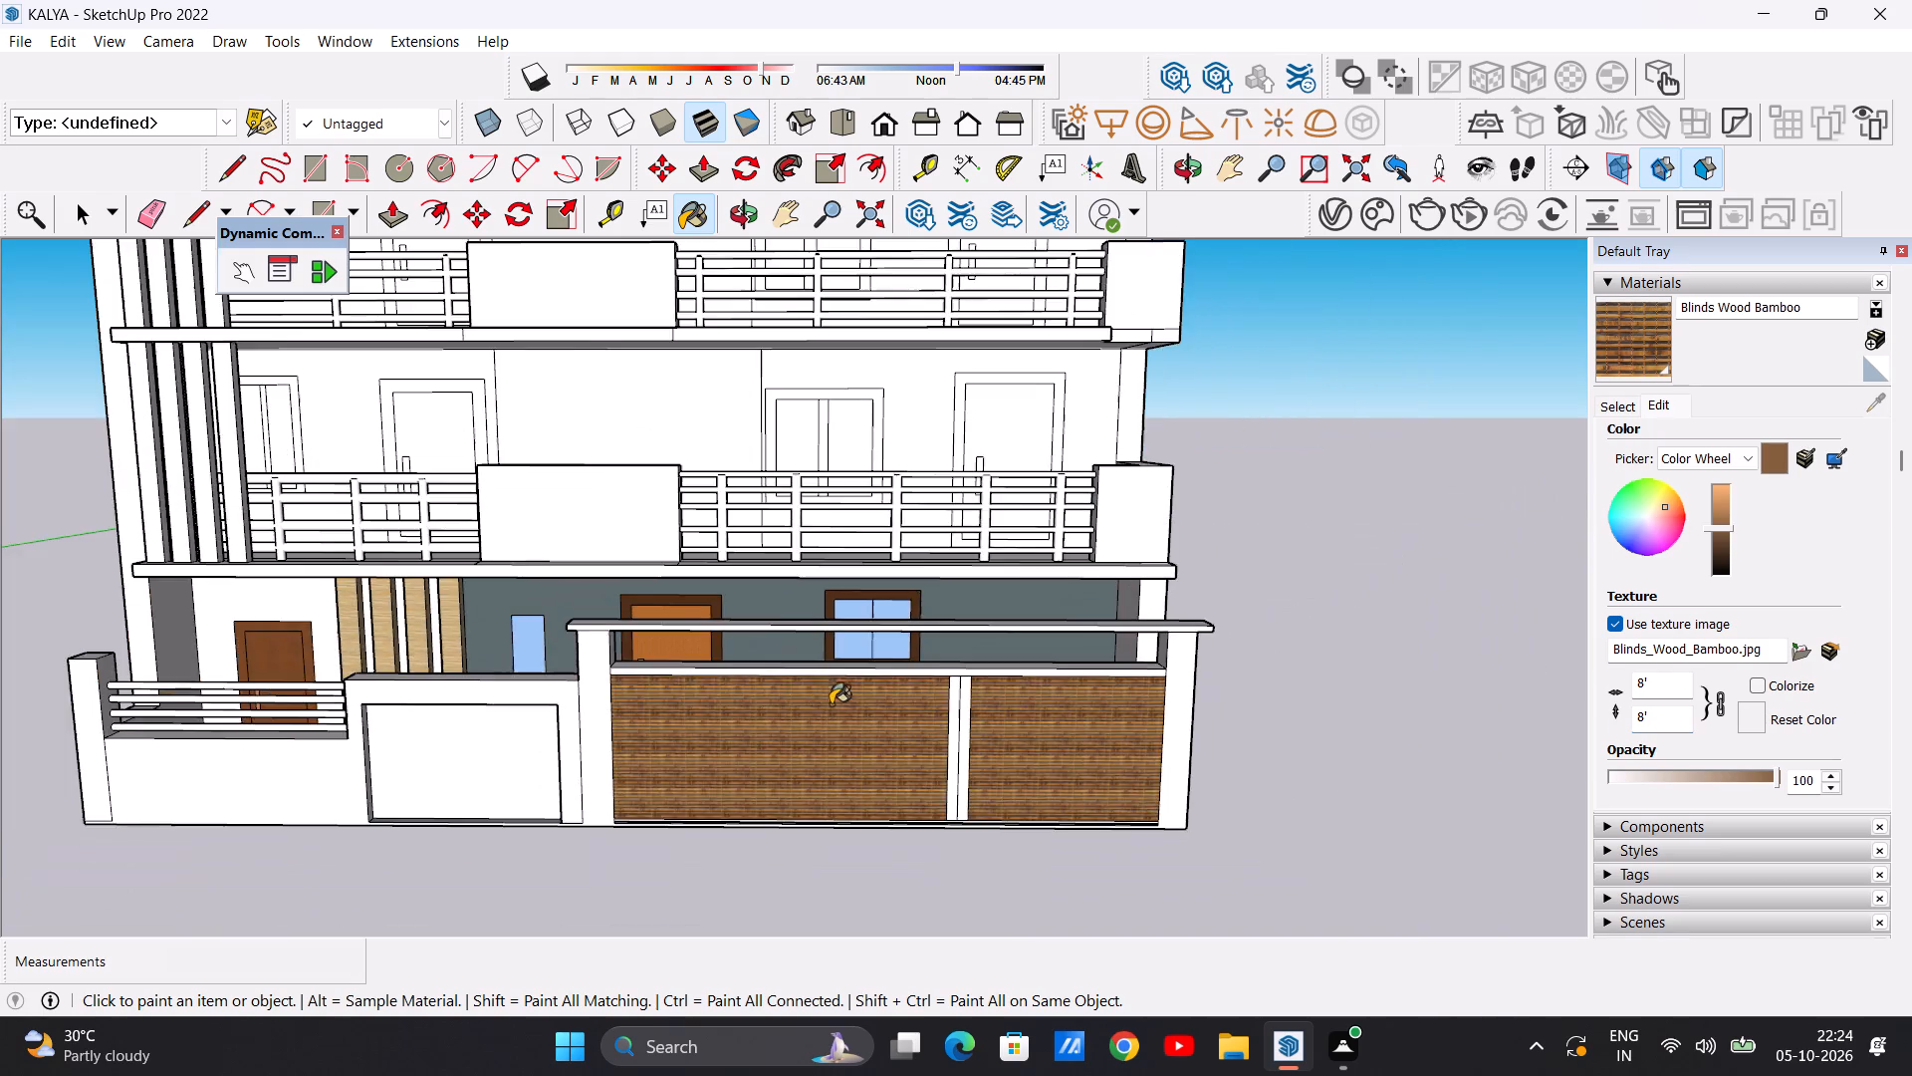
Examine the bamboo texture on both gate panels and the double post from closer and farther away.
{"action": "scroll", "coordinate": [961, 796], "scroll_direction": "up", "scroll_amount": 6}
{"action": "middle_click_drag", "start_coordinate": [1004, 804], "coordinate": [960, 752]}
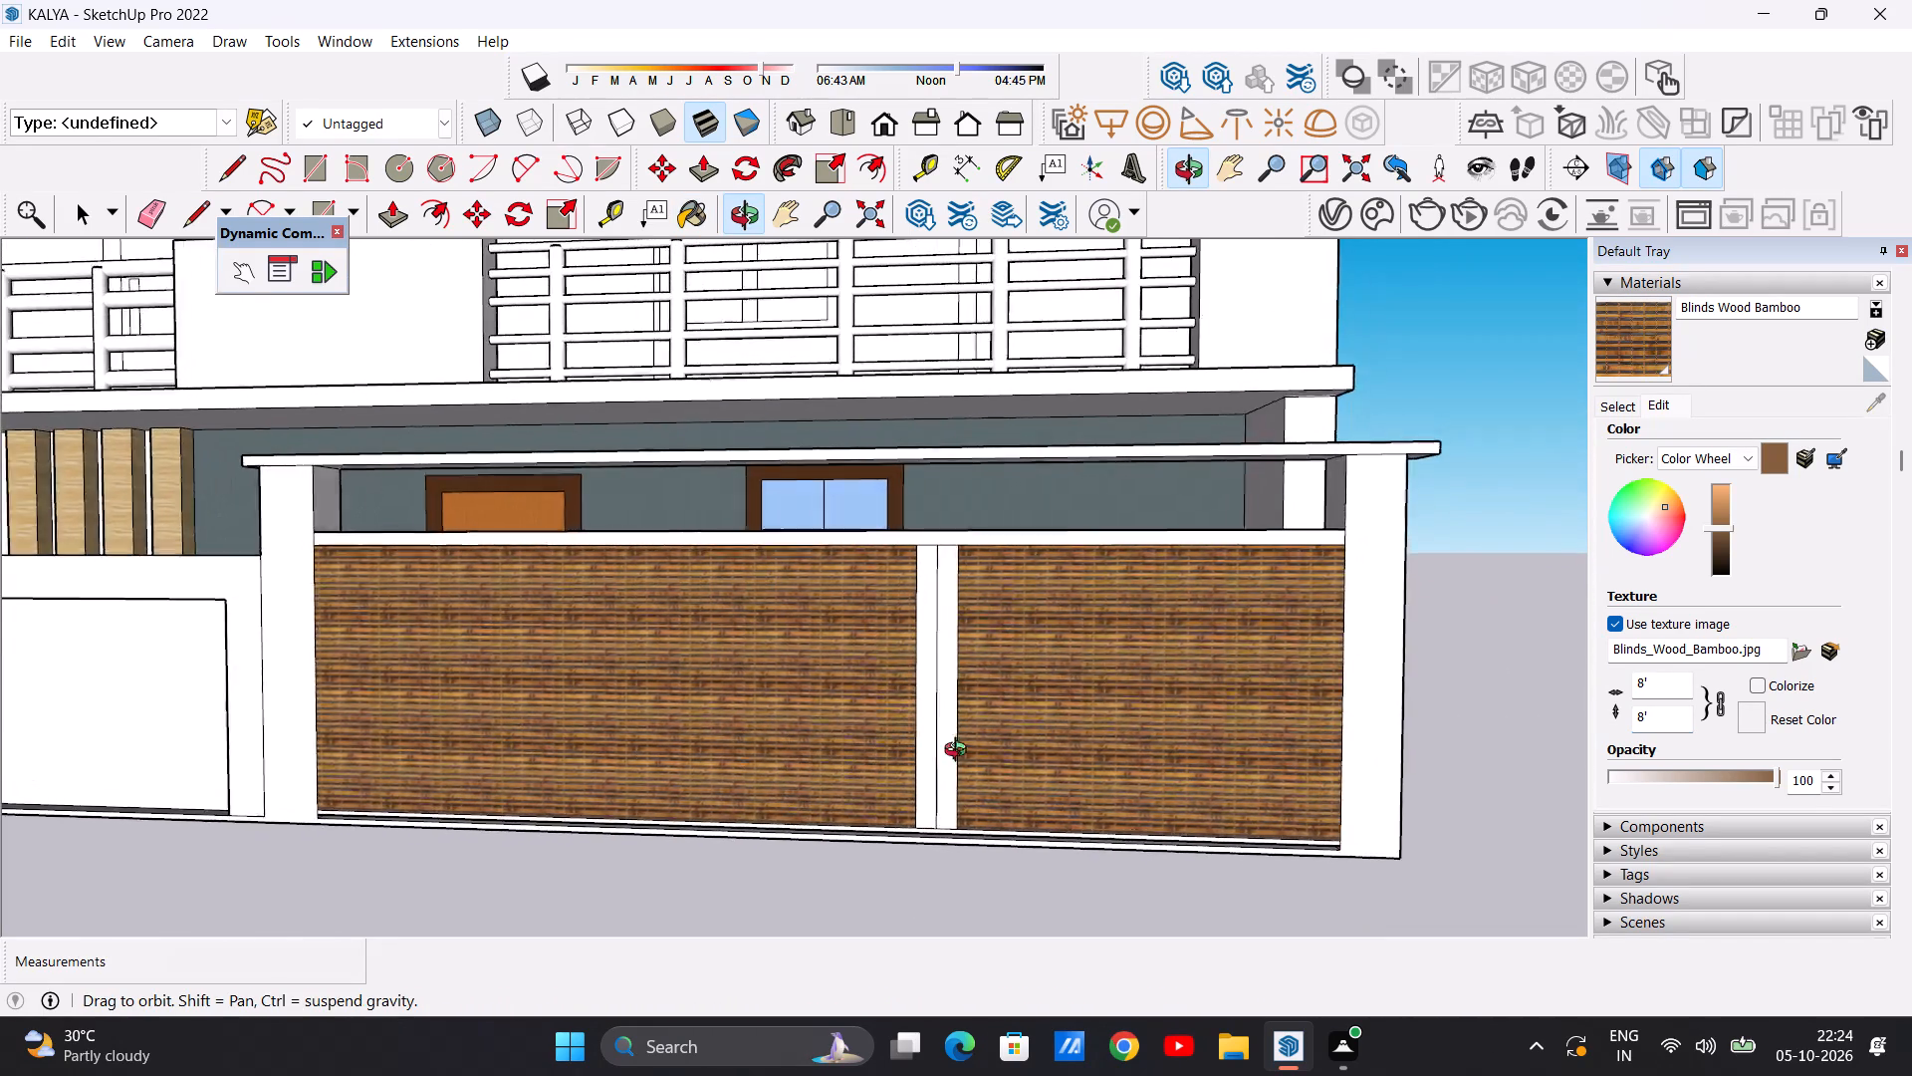
{"action": "middle_click_drag", "start_coordinate": [960, 752], "coordinate": [984, 759]}
{"action": "scroll", "coordinate": [721, 732], "scroll_direction": "up", "scroll_amount": 11}
{"action": "scroll", "coordinate": [674, 757], "scroll_direction": "down", "scroll_amount": 15}
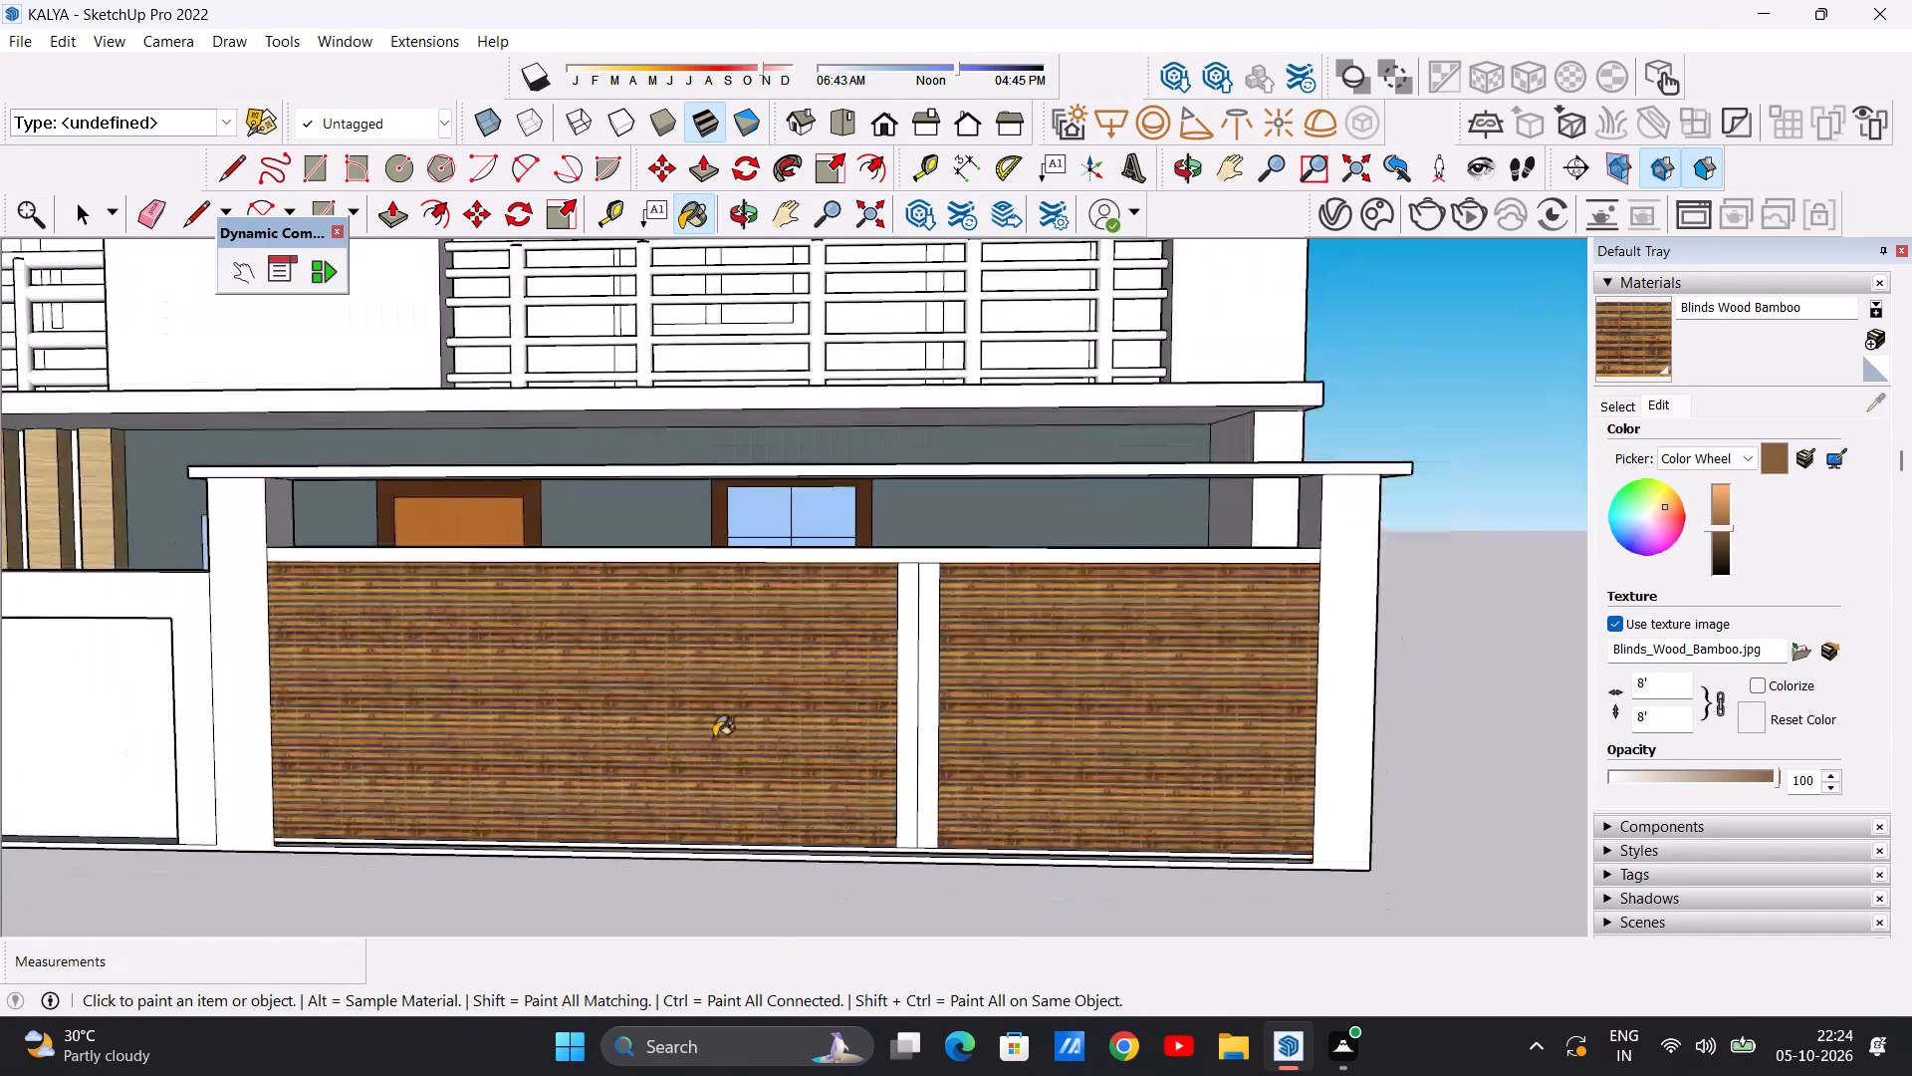
{"action": "scroll", "coordinate": [717, 736], "scroll_direction": "up", "scroll_amount": 20}
{"action": "scroll", "coordinate": [717, 736], "scroll_direction": "up", "scroll_amount": 1}
{"action": "scroll", "coordinate": [710, 779], "scroll_direction": "down", "scroll_amount": 20}
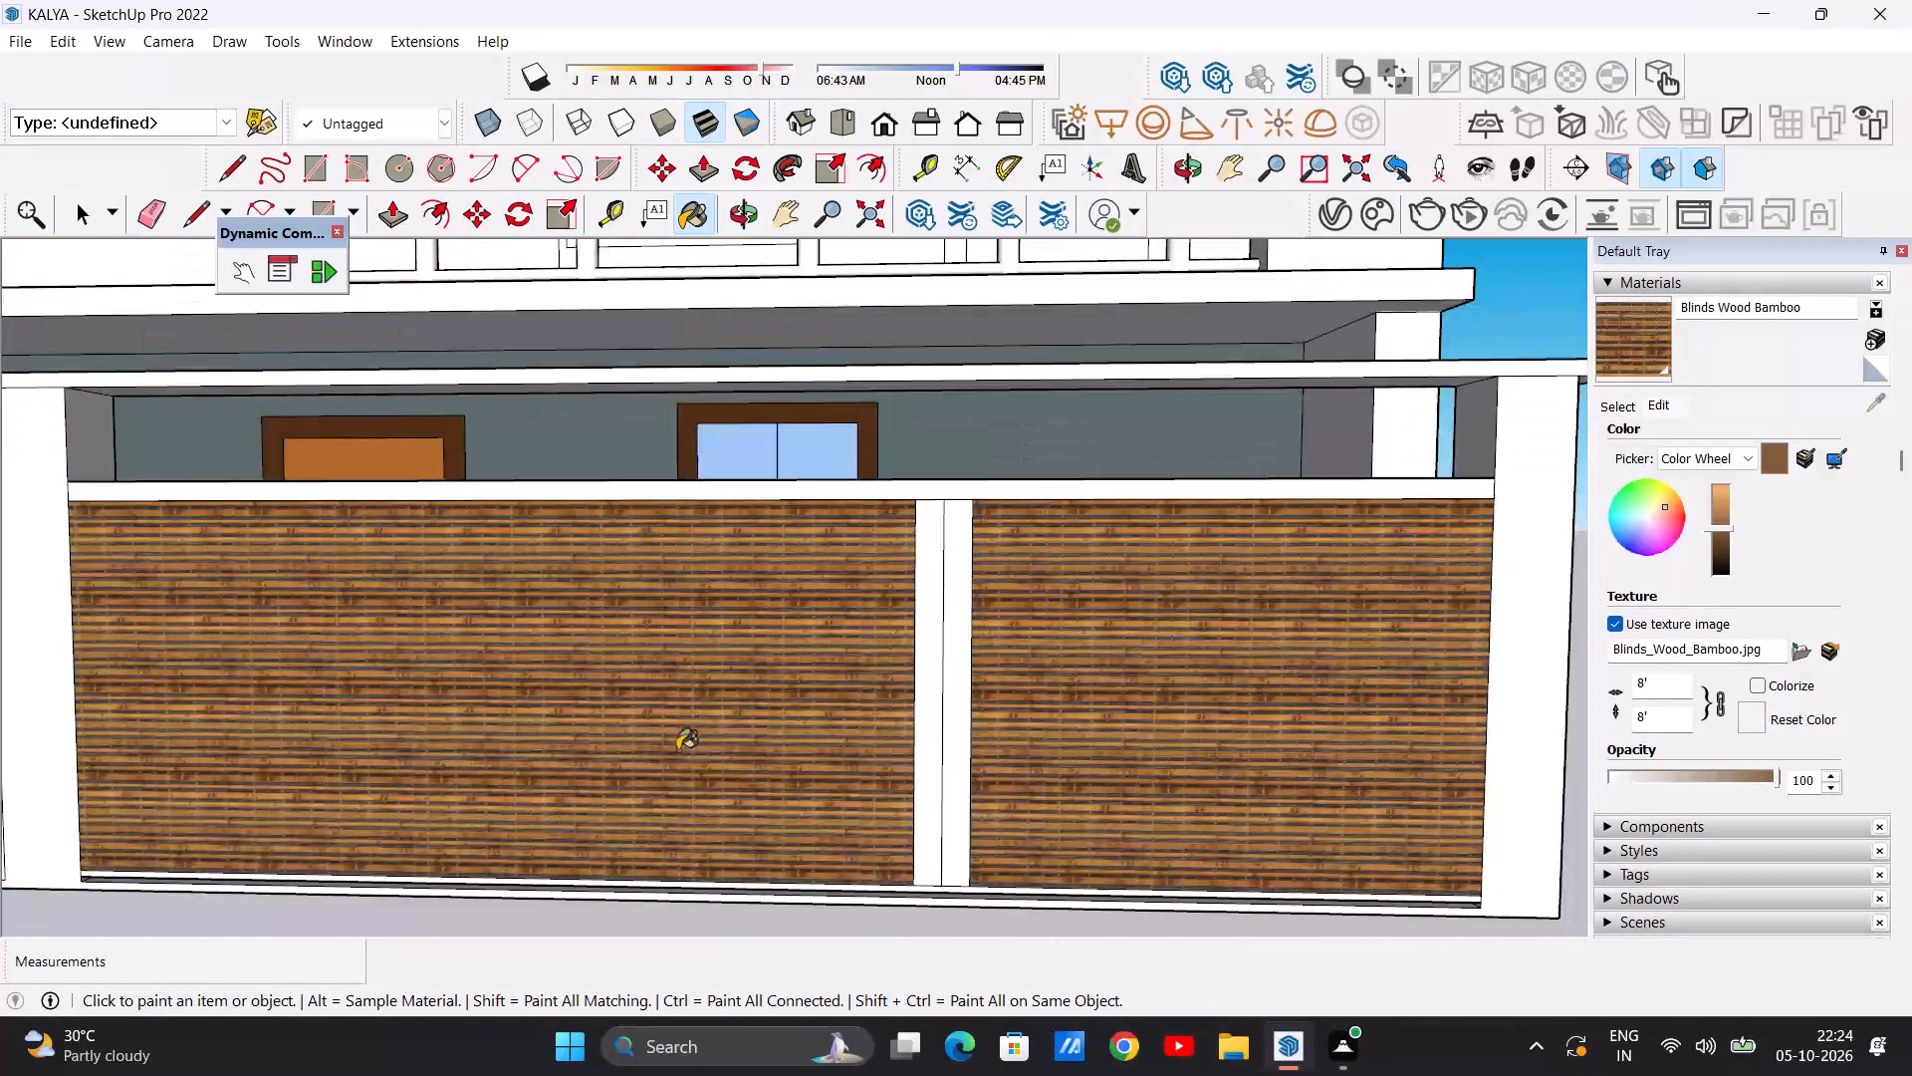
{"action": "scroll", "coordinate": [677, 750], "scroll_direction": "down", "scroll_amount": 15}
{"action": "scroll", "coordinate": [754, 749], "scroll_direction": "up", "scroll_amount": 11}
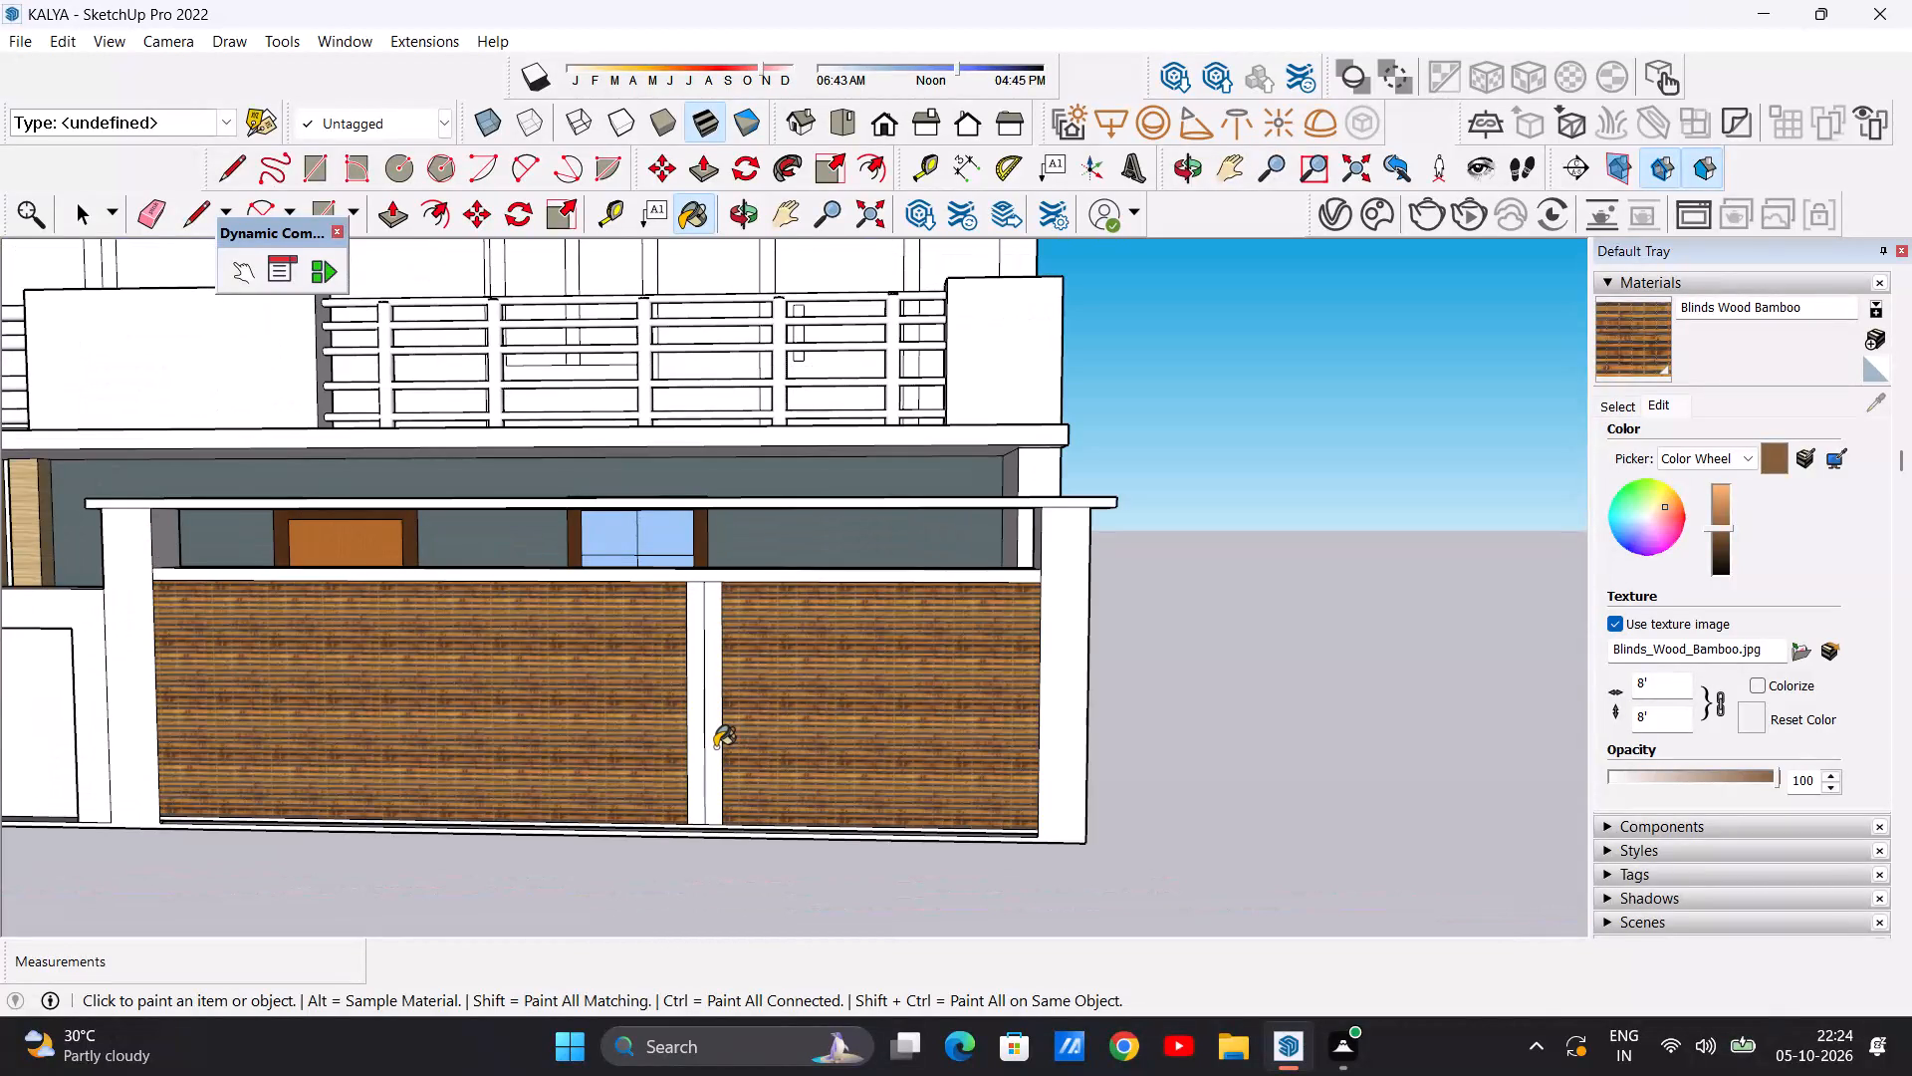
{"action": "scroll", "coordinate": [706, 586], "scroll_direction": "down", "scroll_amount": 4}
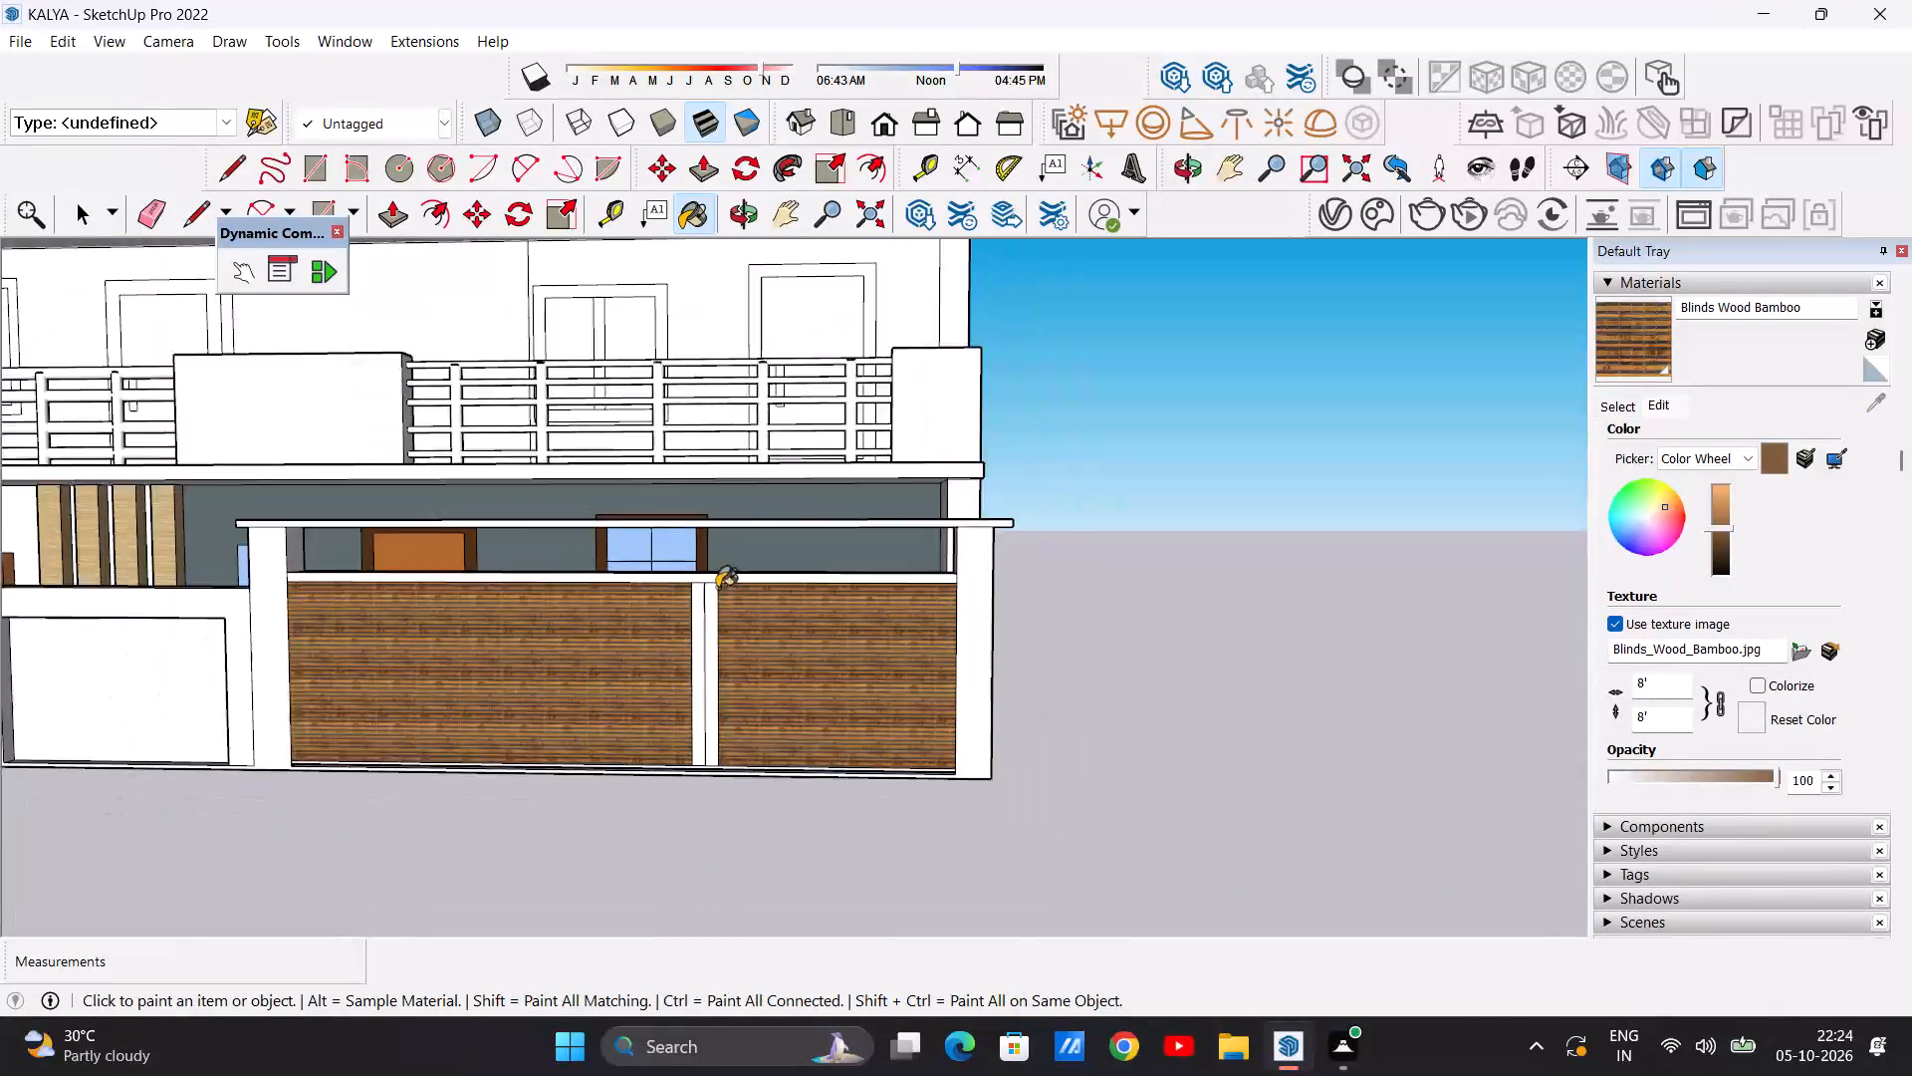
{"action": "scroll", "coordinate": [717, 588], "scroll_direction": "down", "scroll_amount": 3}
{"action": "scroll", "coordinate": [766, 628], "scroll_direction": "up", "scroll_amount": 3}
Draw a tall handle rectangle about 13' 6" by 1' on the double post's half adjoining the wide panel.
{"action": "key", "text": "space"}
{"action": "scroll", "coordinate": [728, 674], "scroll_direction": "up", "scroll_amount": 6}
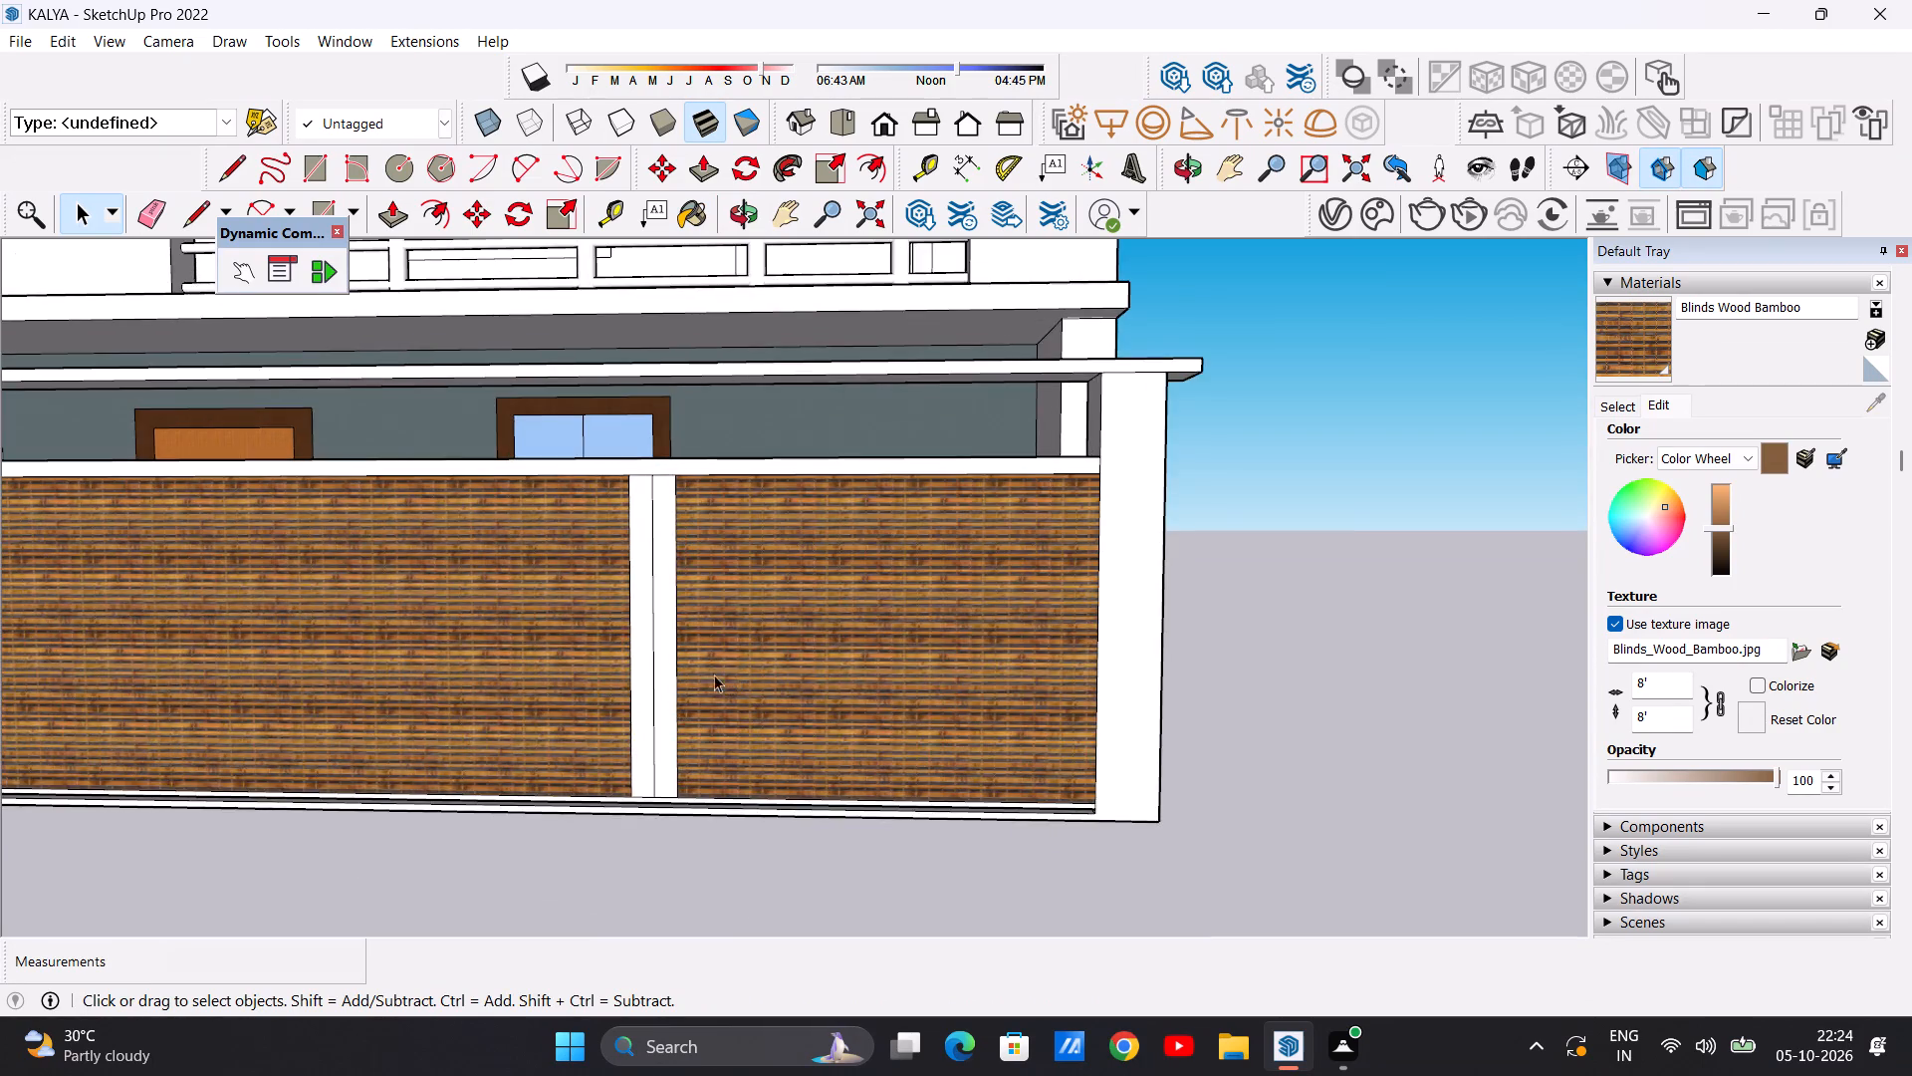
{"action": "scroll", "coordinate": [672, 672], "scroll_direction": "up", "scroll_amount": 3}
{"action": "key", "text": "r"}
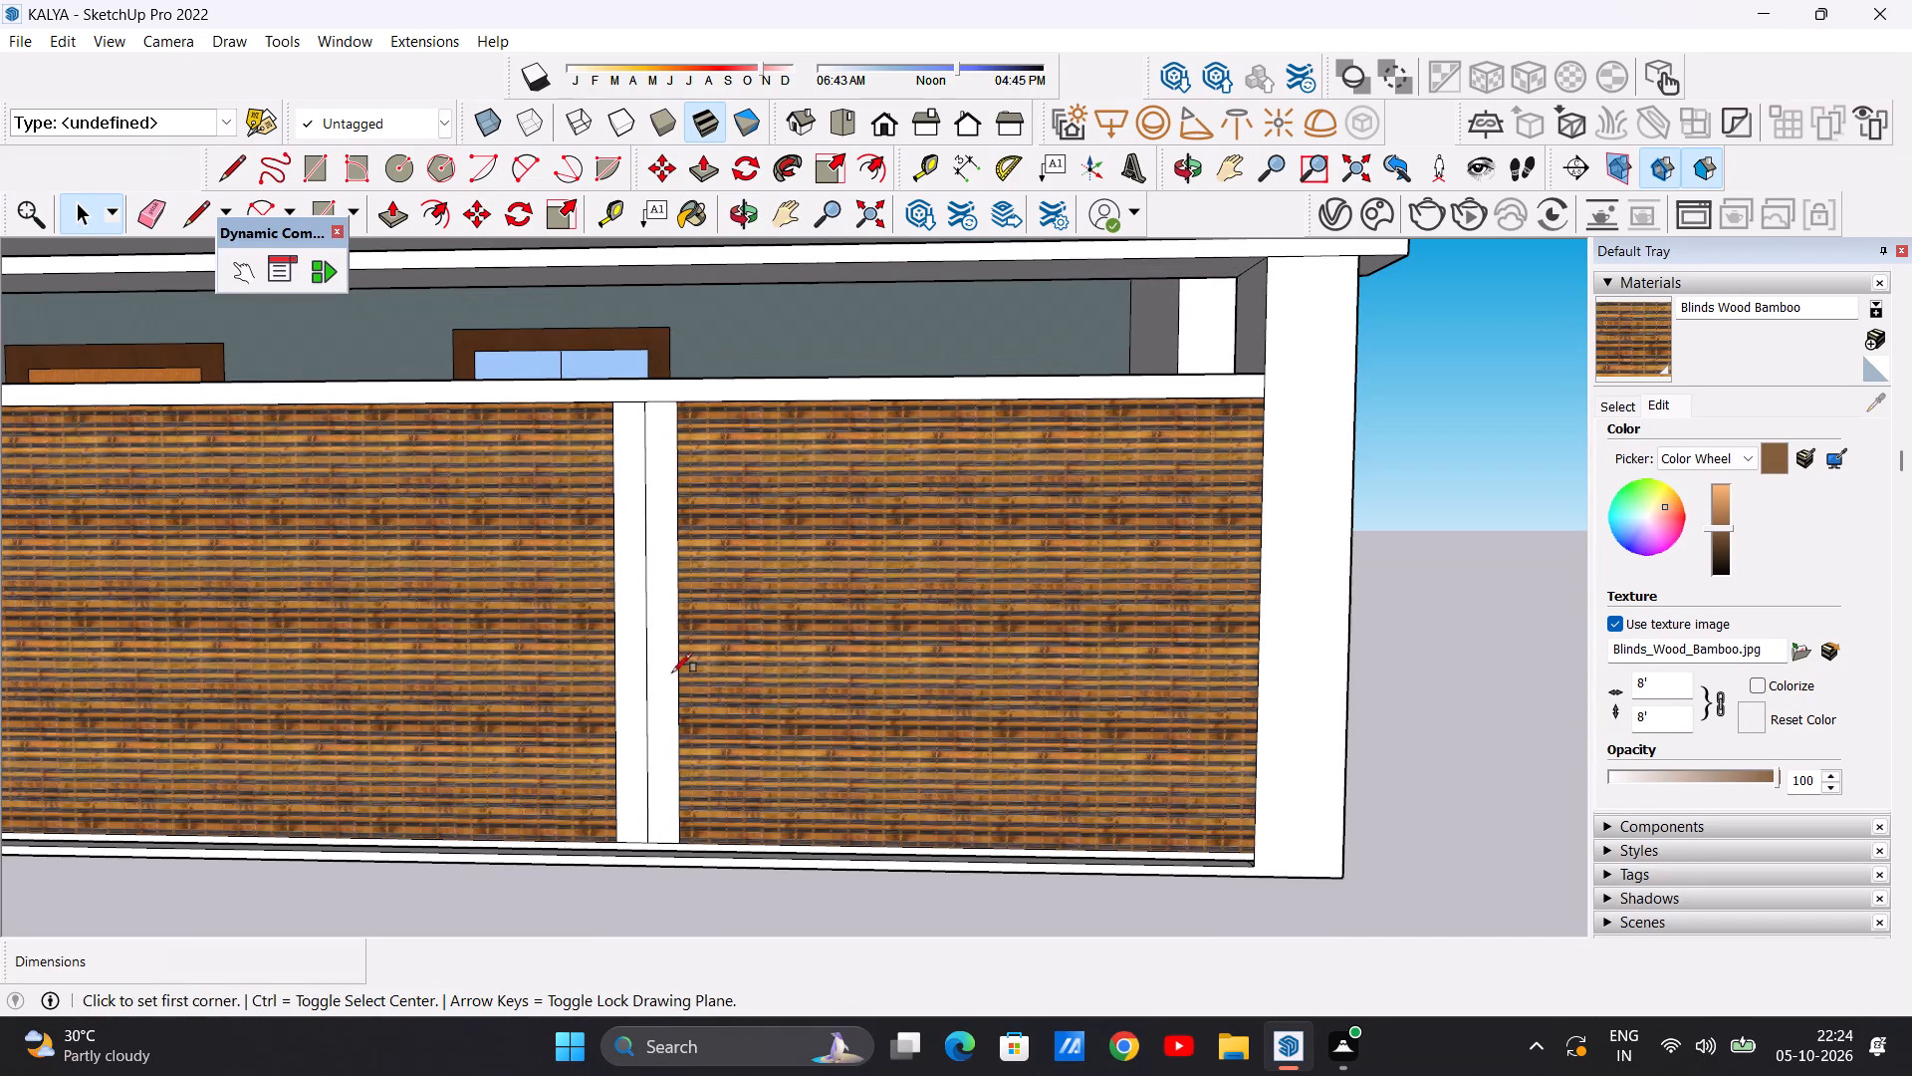
{"action": "scroll", "coordinate": [618, 603], "scroll_direction": "up", "scroll_amount": 4}
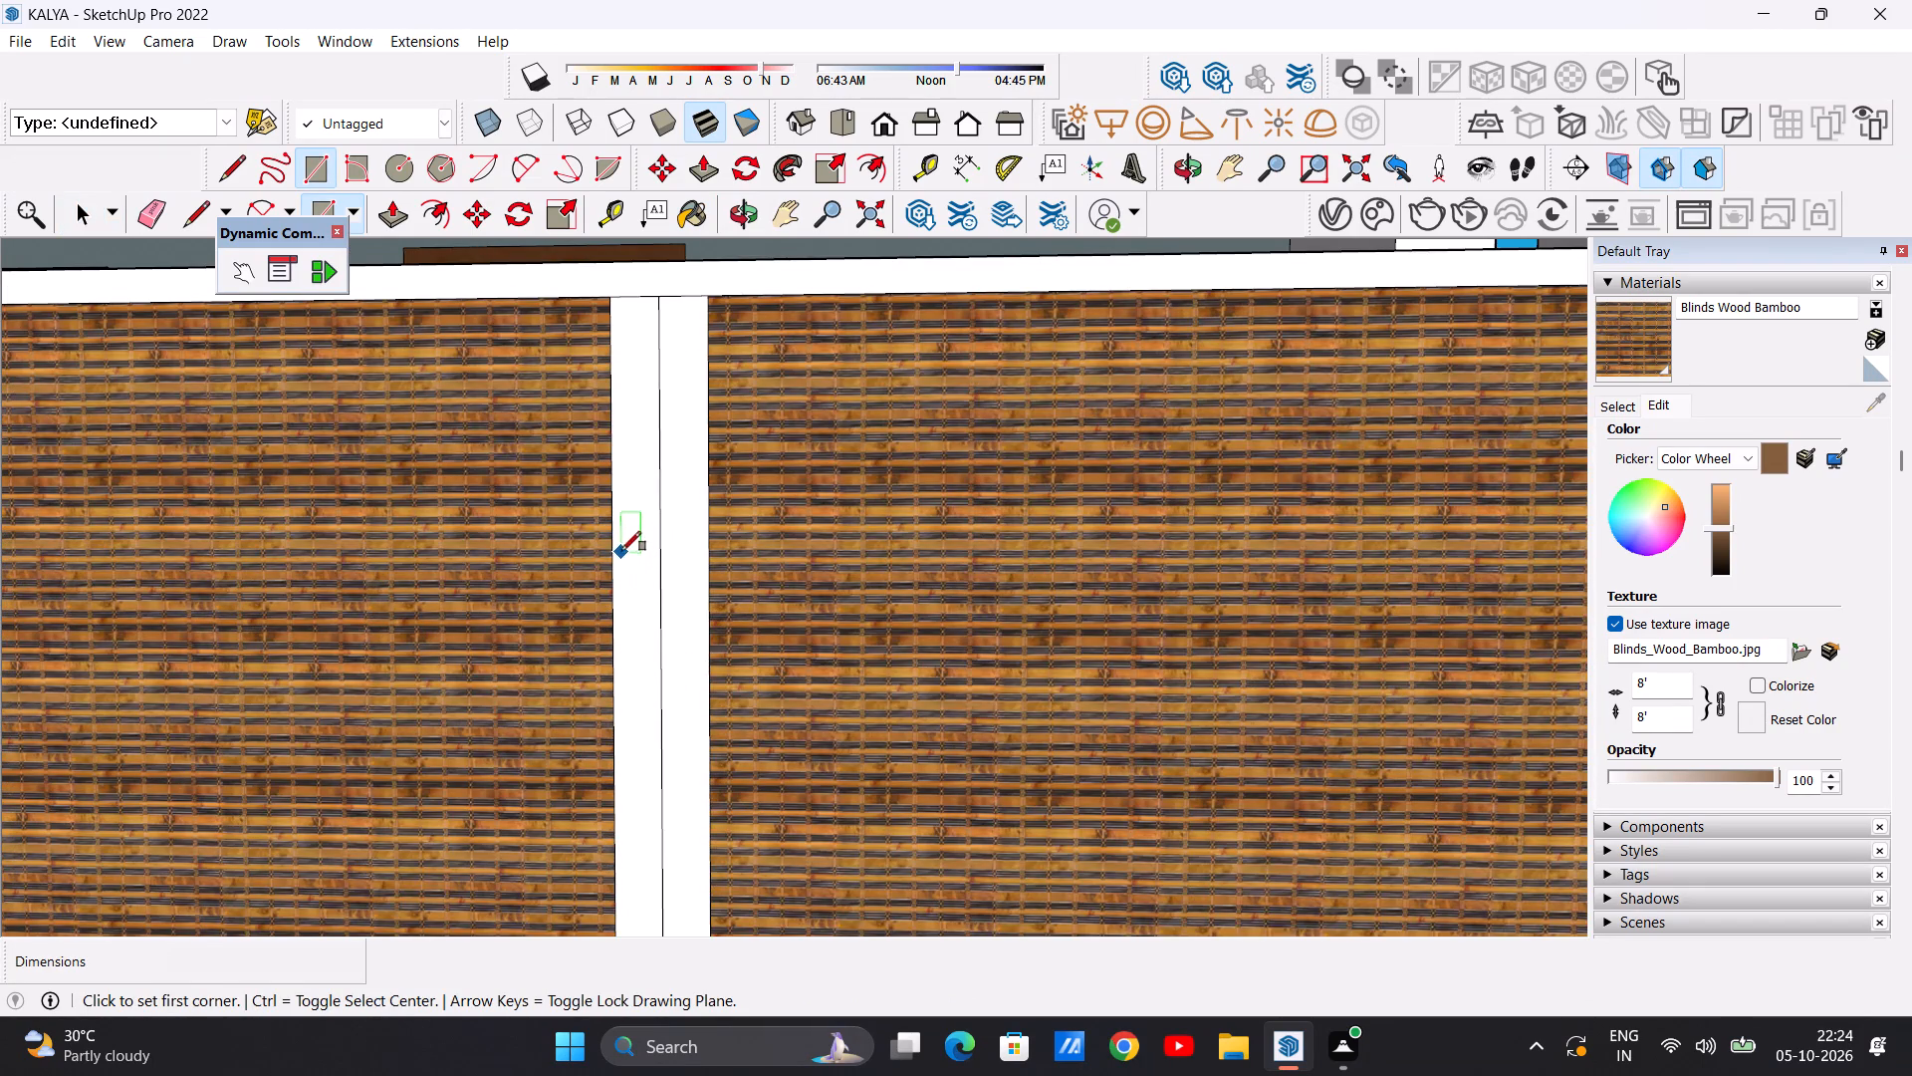
{"action": "left_click", "coordinate": [621, 533]}
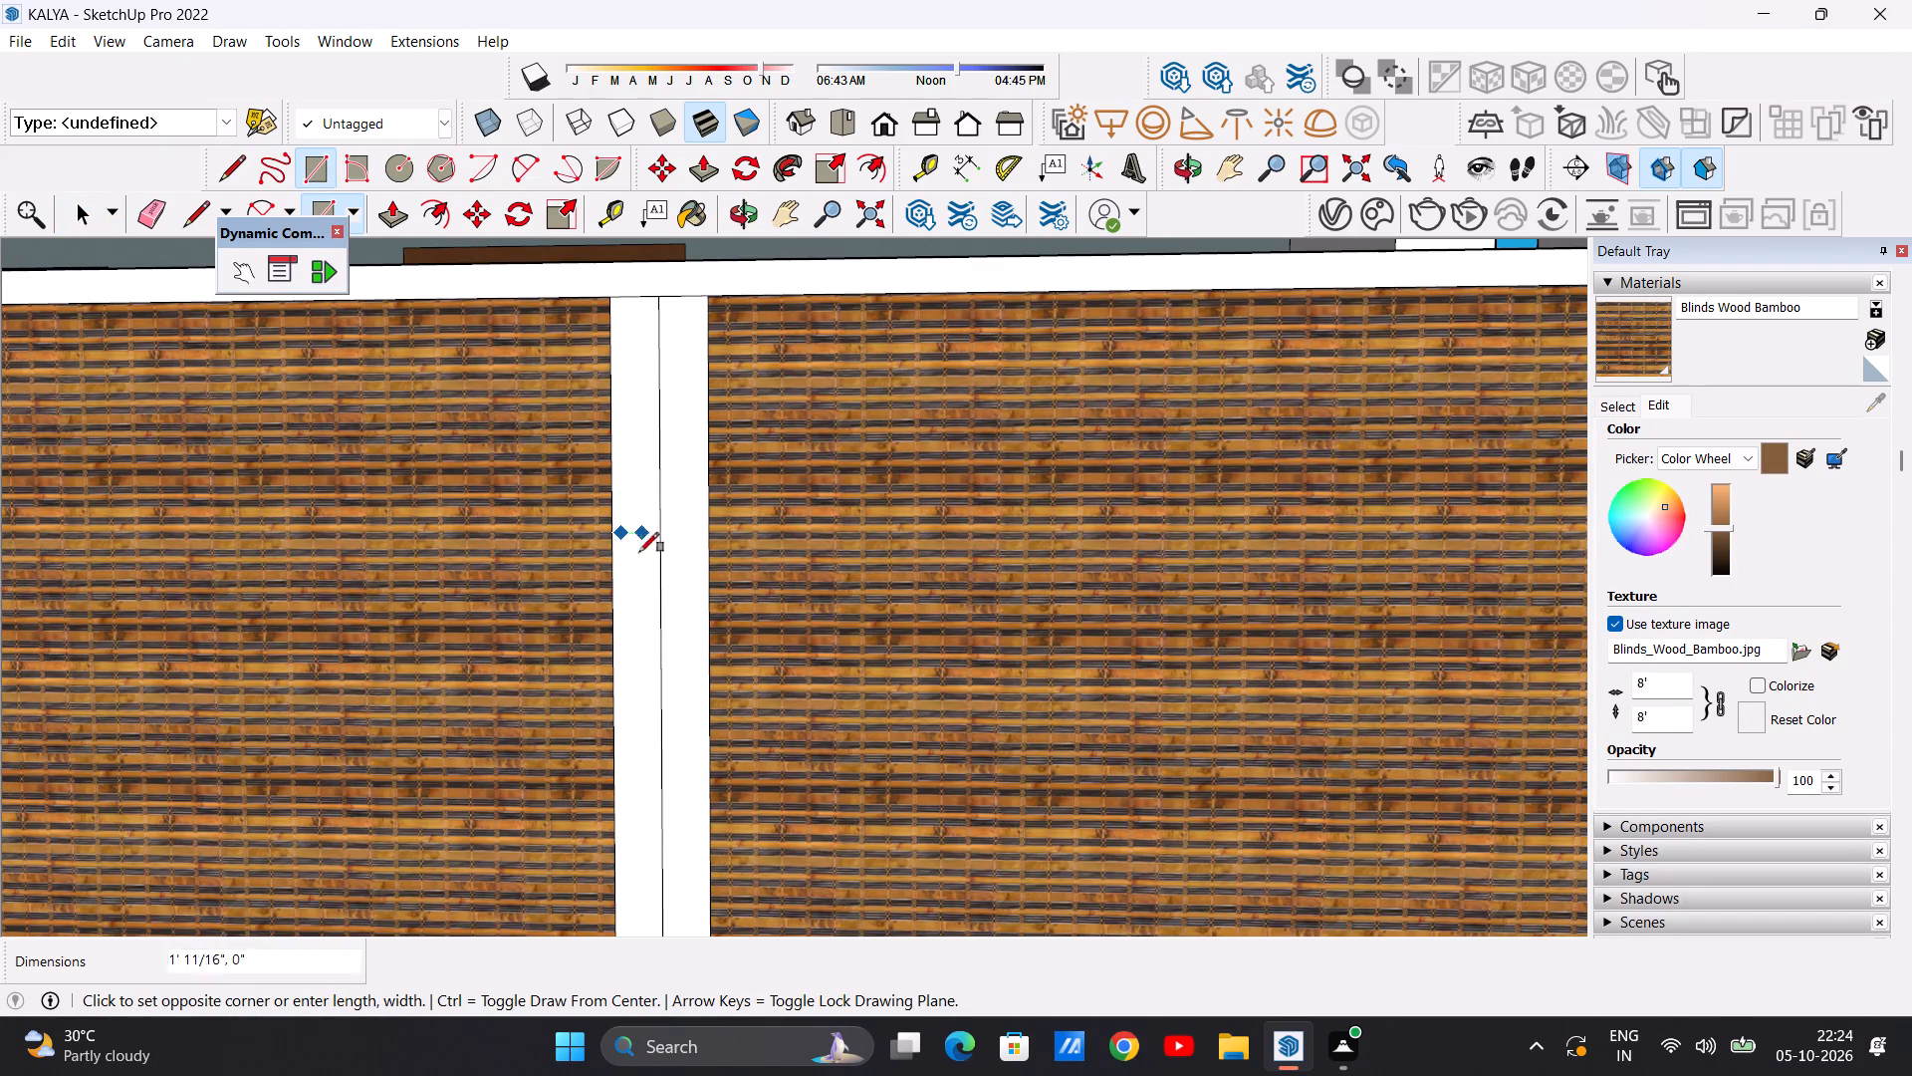
{"action": "left_click", "coordinate": [643, 799]}
{"action": "key", "text": "space"}
{"action": "scroll", "coordinate": [701, 636], "scroll_direction": "down", "scroll_amount": 8}
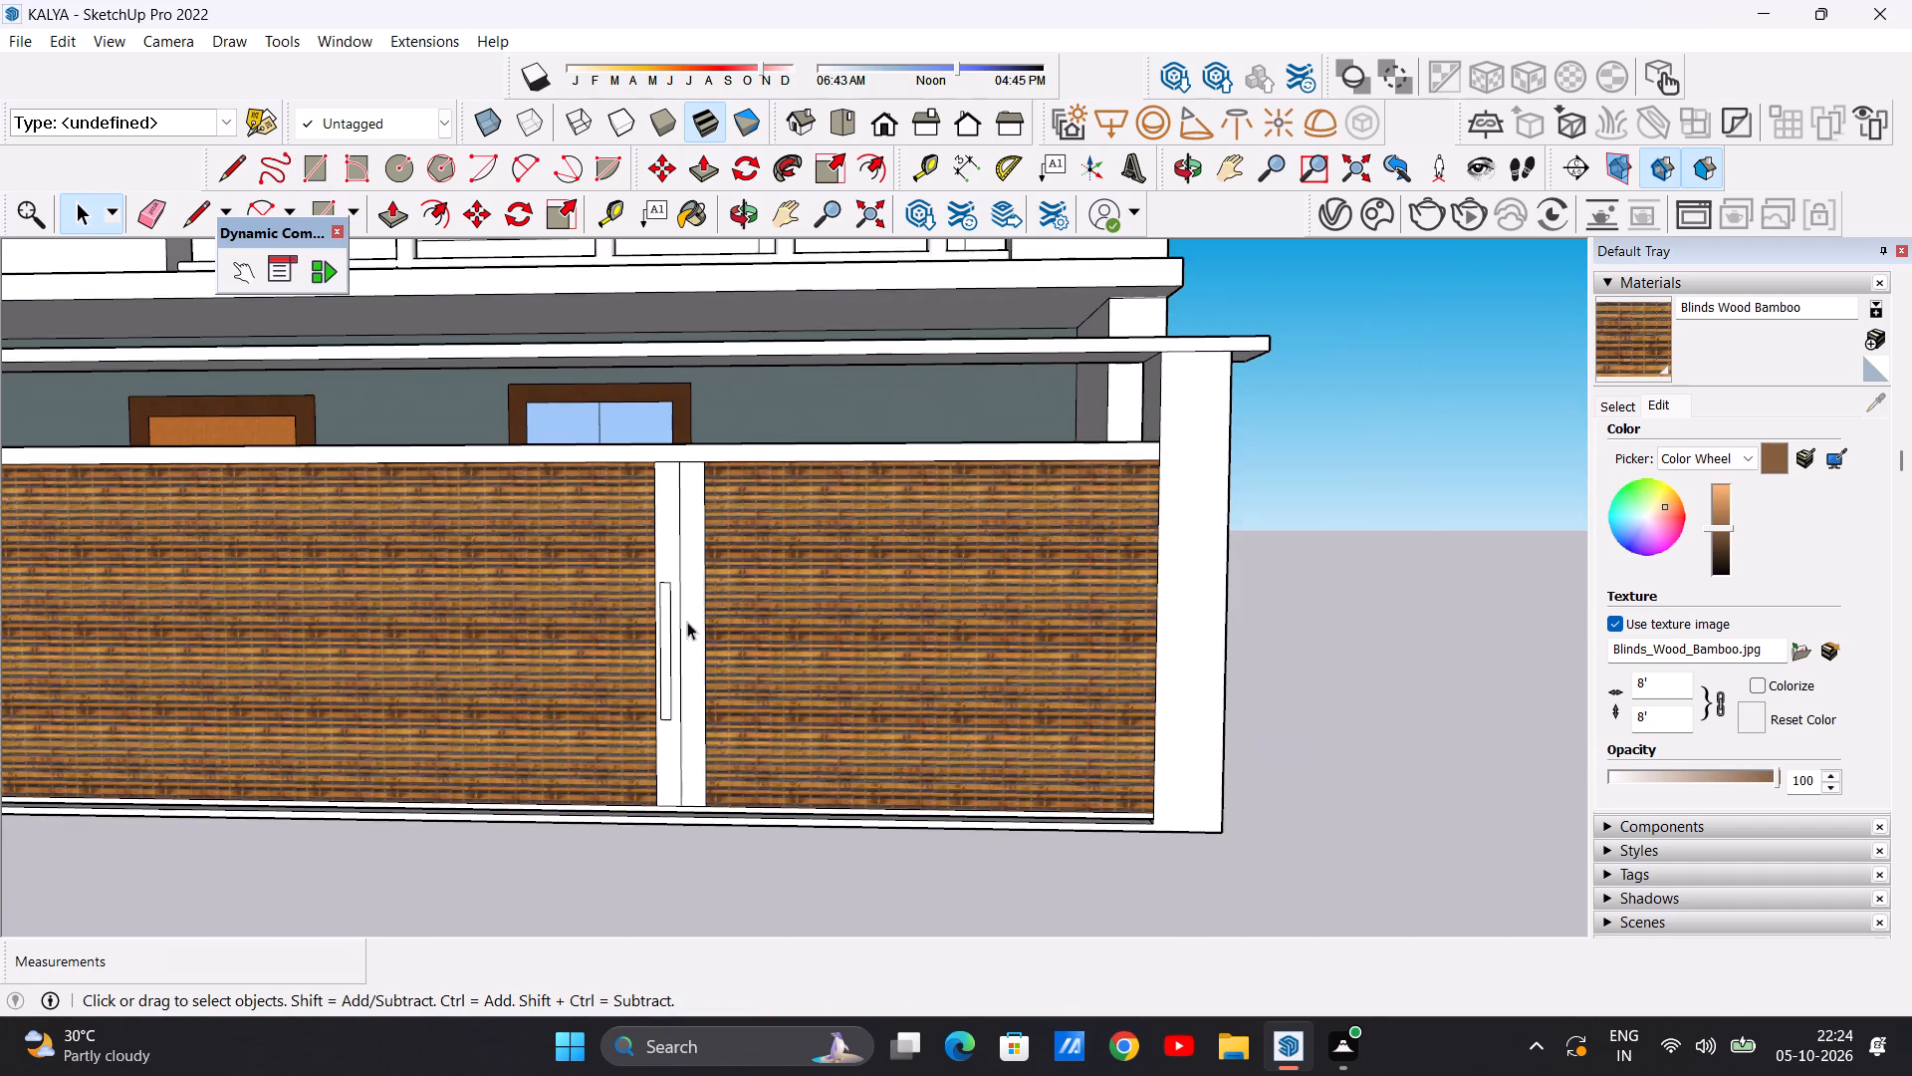
Copy the handle rectangle about 2' 6 1/4" sideways onto the double post's other half.
{"action": "scroll", "coordinate": [681, 646], "scroll_direction": "up", "scroll_amount": 5}
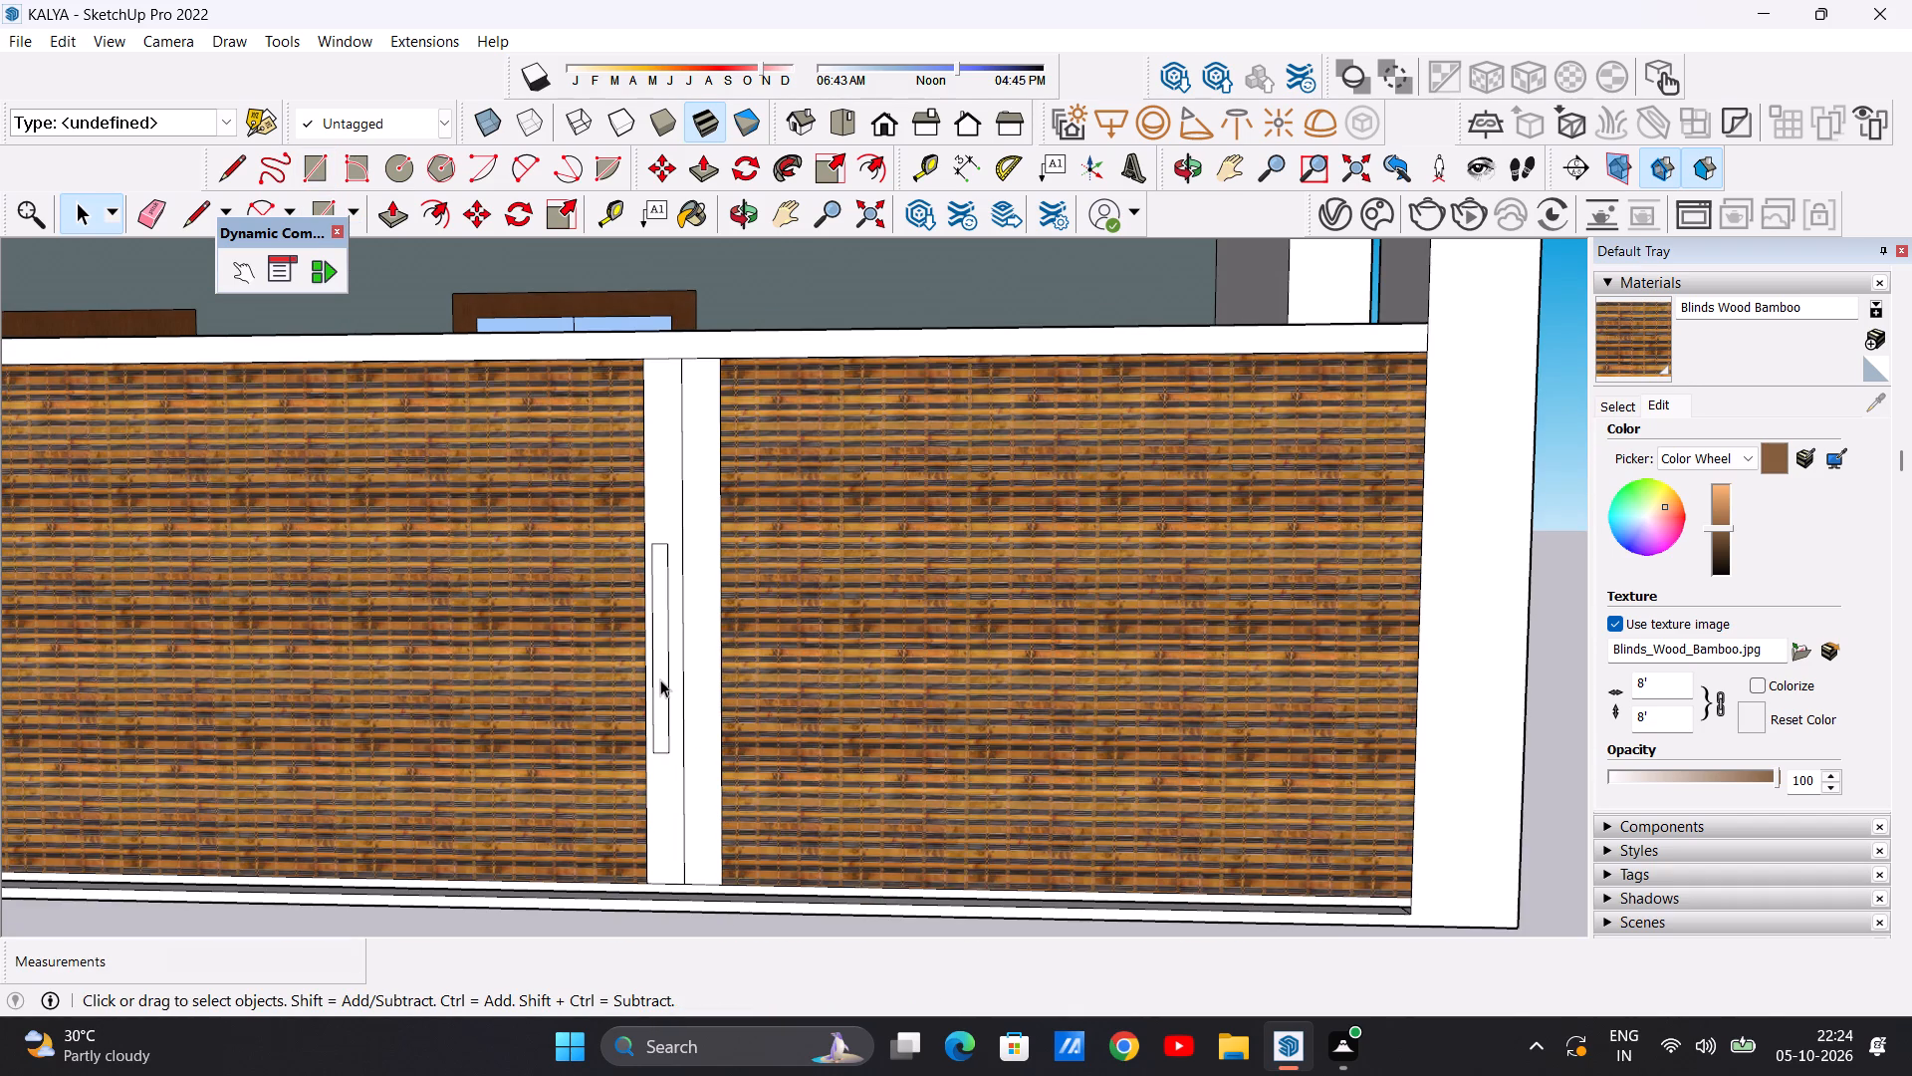
{"action": "double_click", "coordinate": [660, 679]}
{"action": "key", "text": "m"}
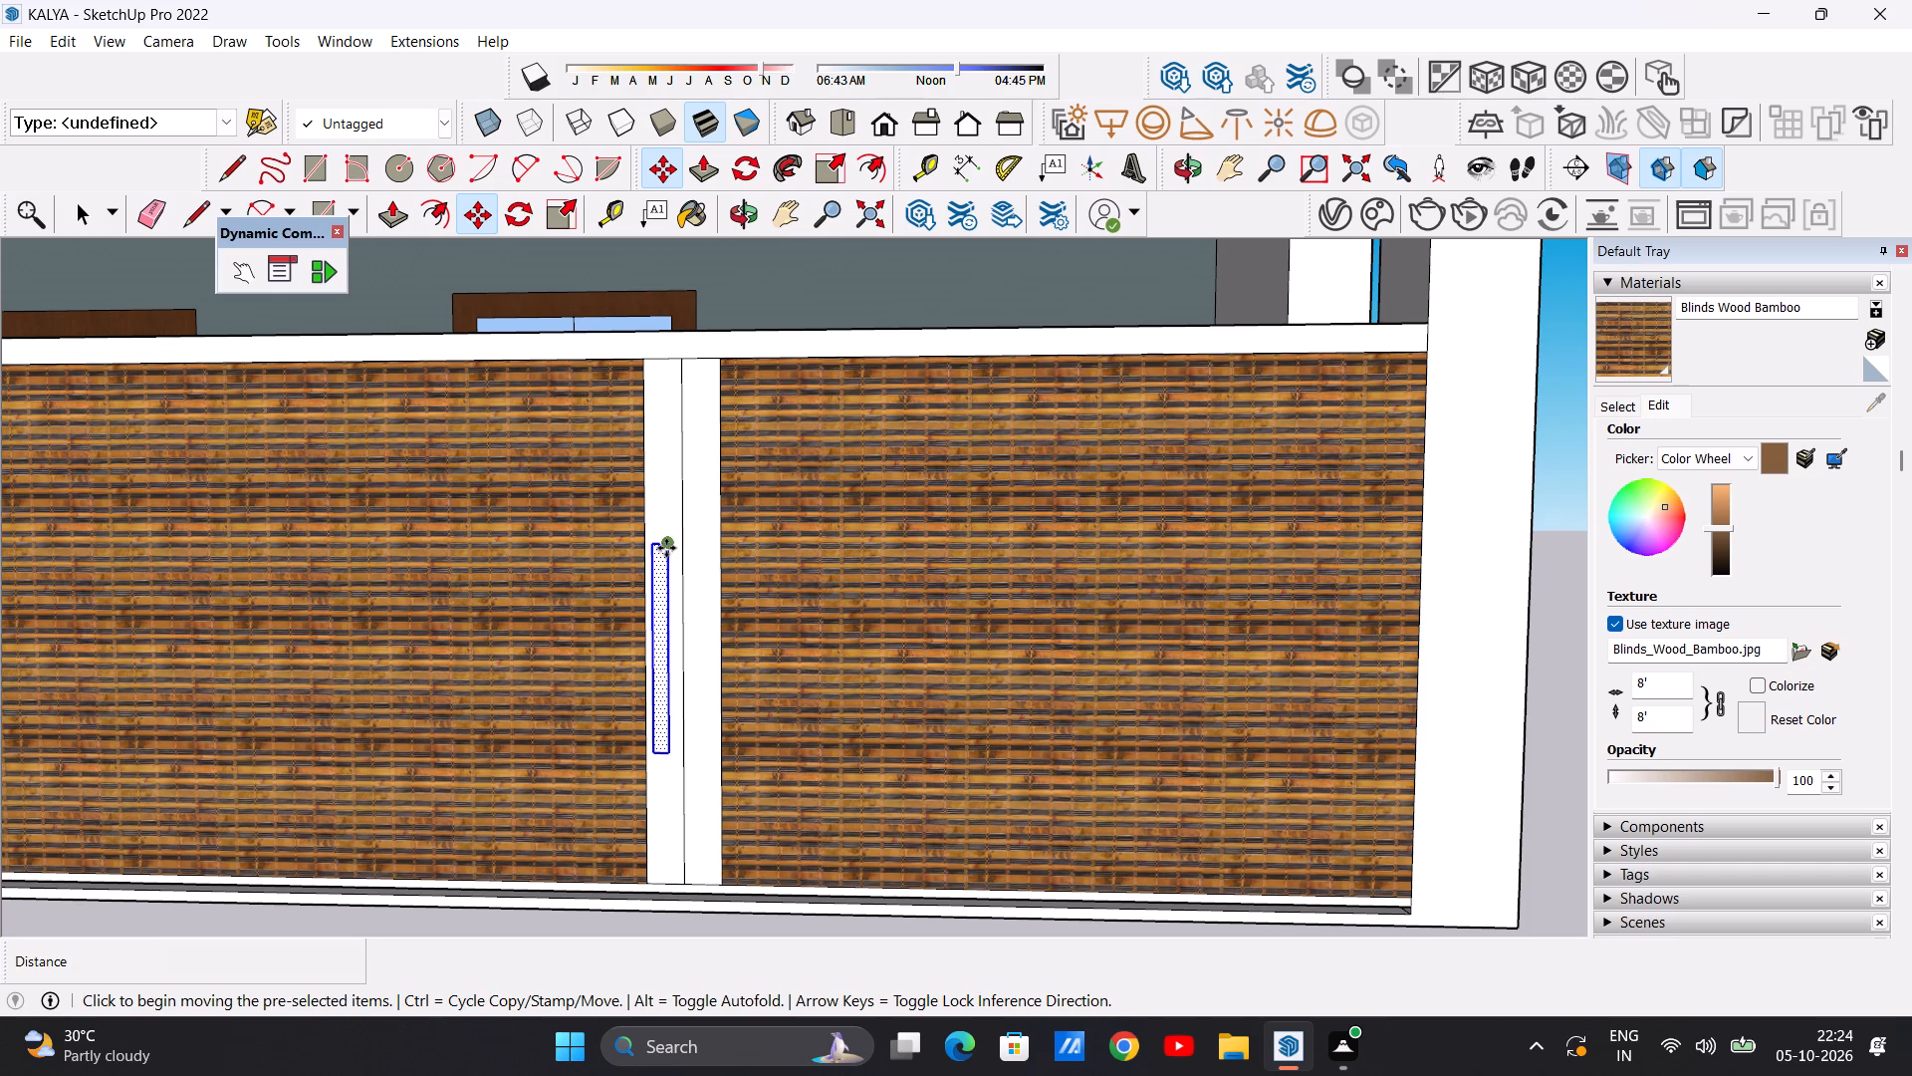
{"action": "left_click", "coordinate": [666, 548]}
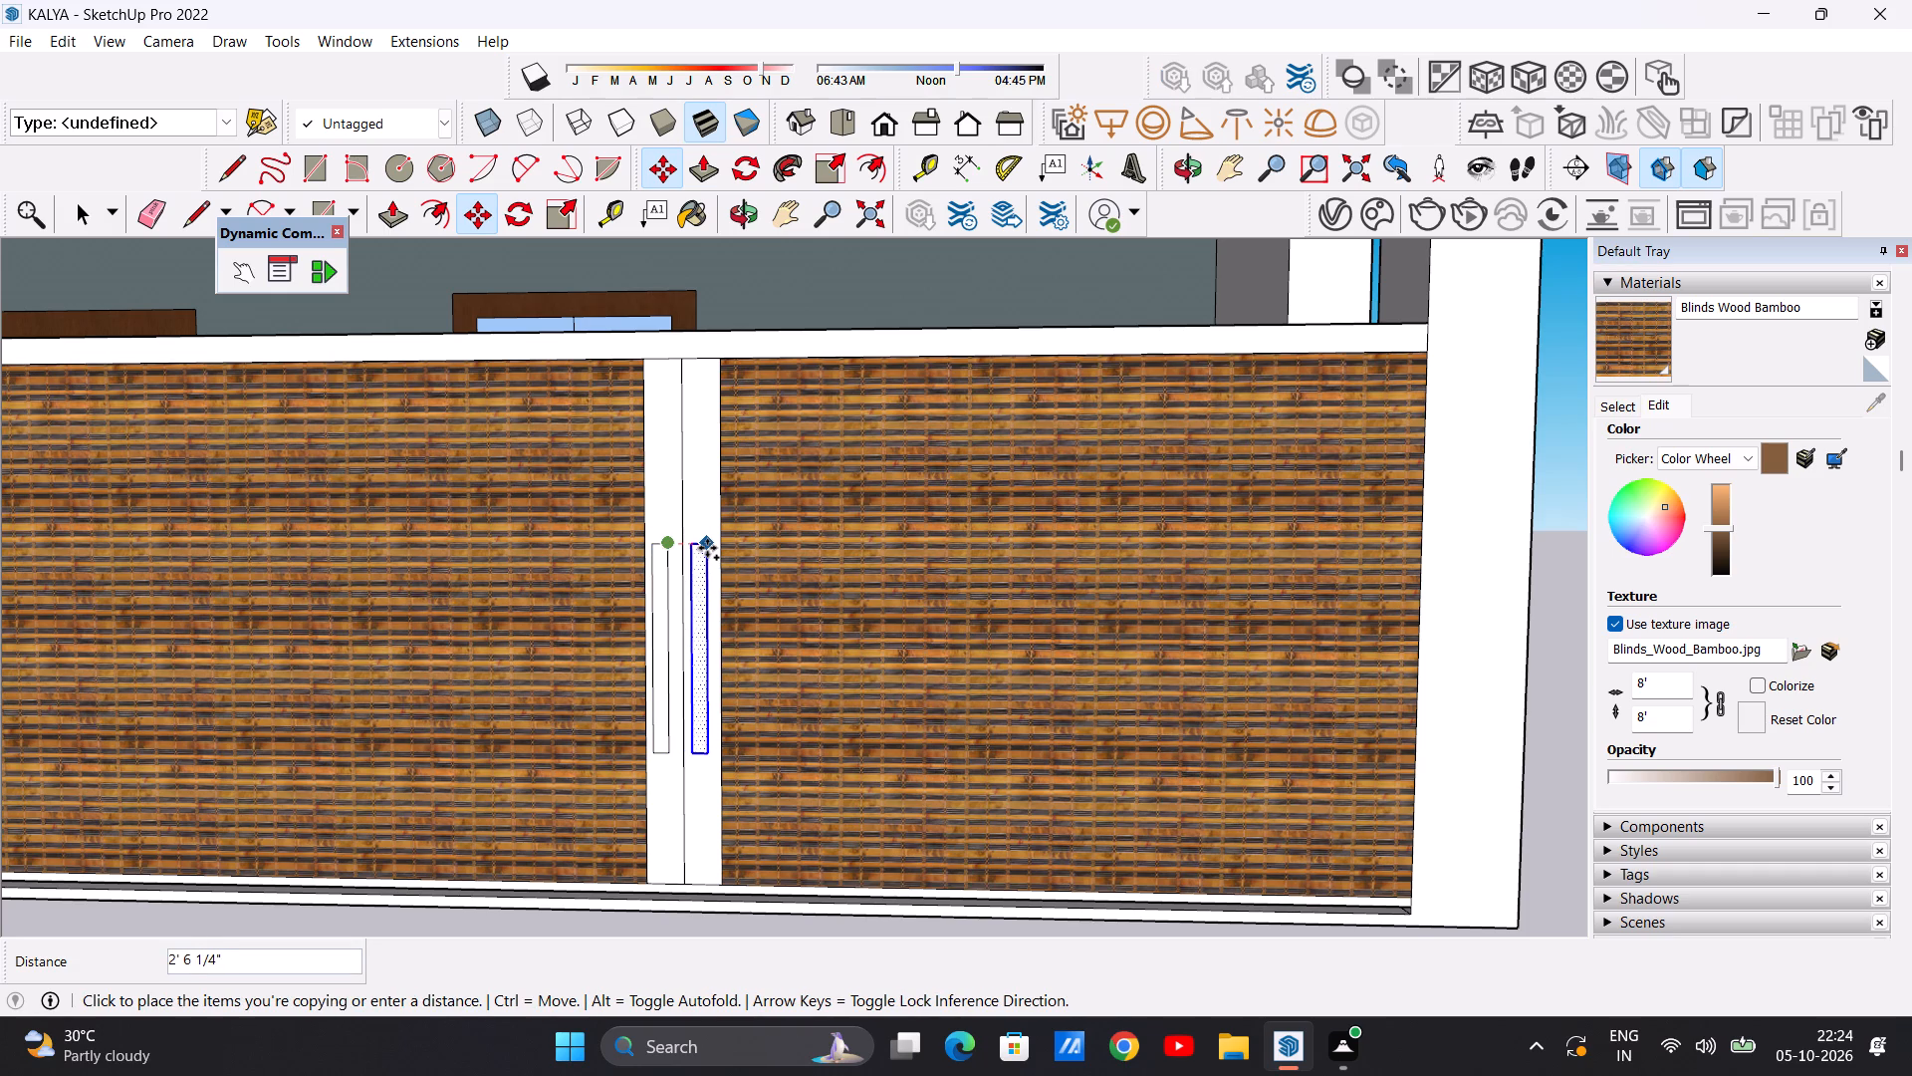
{"action": "left_click", "coordinate": [708, 548]}
{"action": "key", "text": "space"}
{"action": "scroll", "coordinate": [724, 583], "scroll_direction": "down", "scroll_amount": 5}
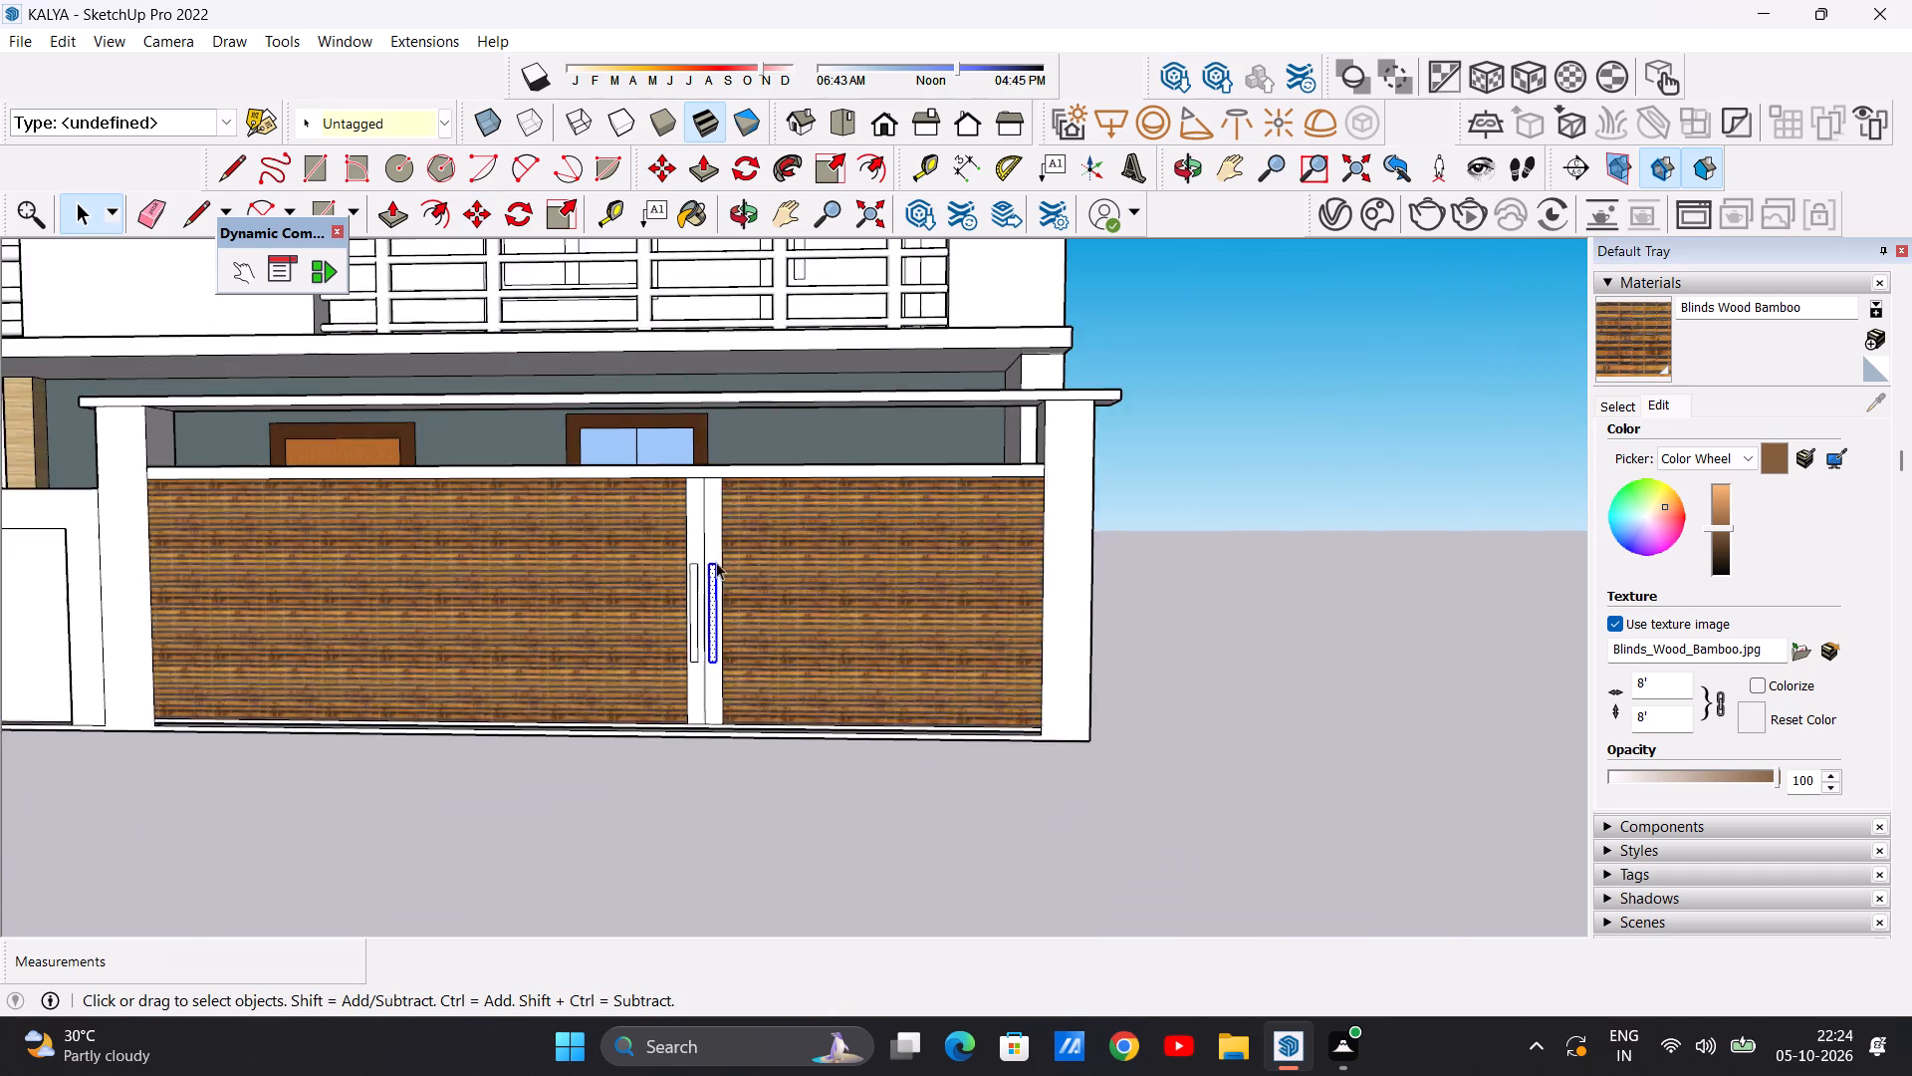
{"action": "scroll", "coordinate": [716, 562], "scroll_direction": "down", "scroll_amount": 11}
{"action": "left_click", "coordinate": [1191, 587]}
Paint both tall handle rectangles on the gate's double post with the Wood Floor Light material.
{"action": "scroll", "coordinate": [808, 586], "scroll_direction": "up", "scroll_amount": 12}
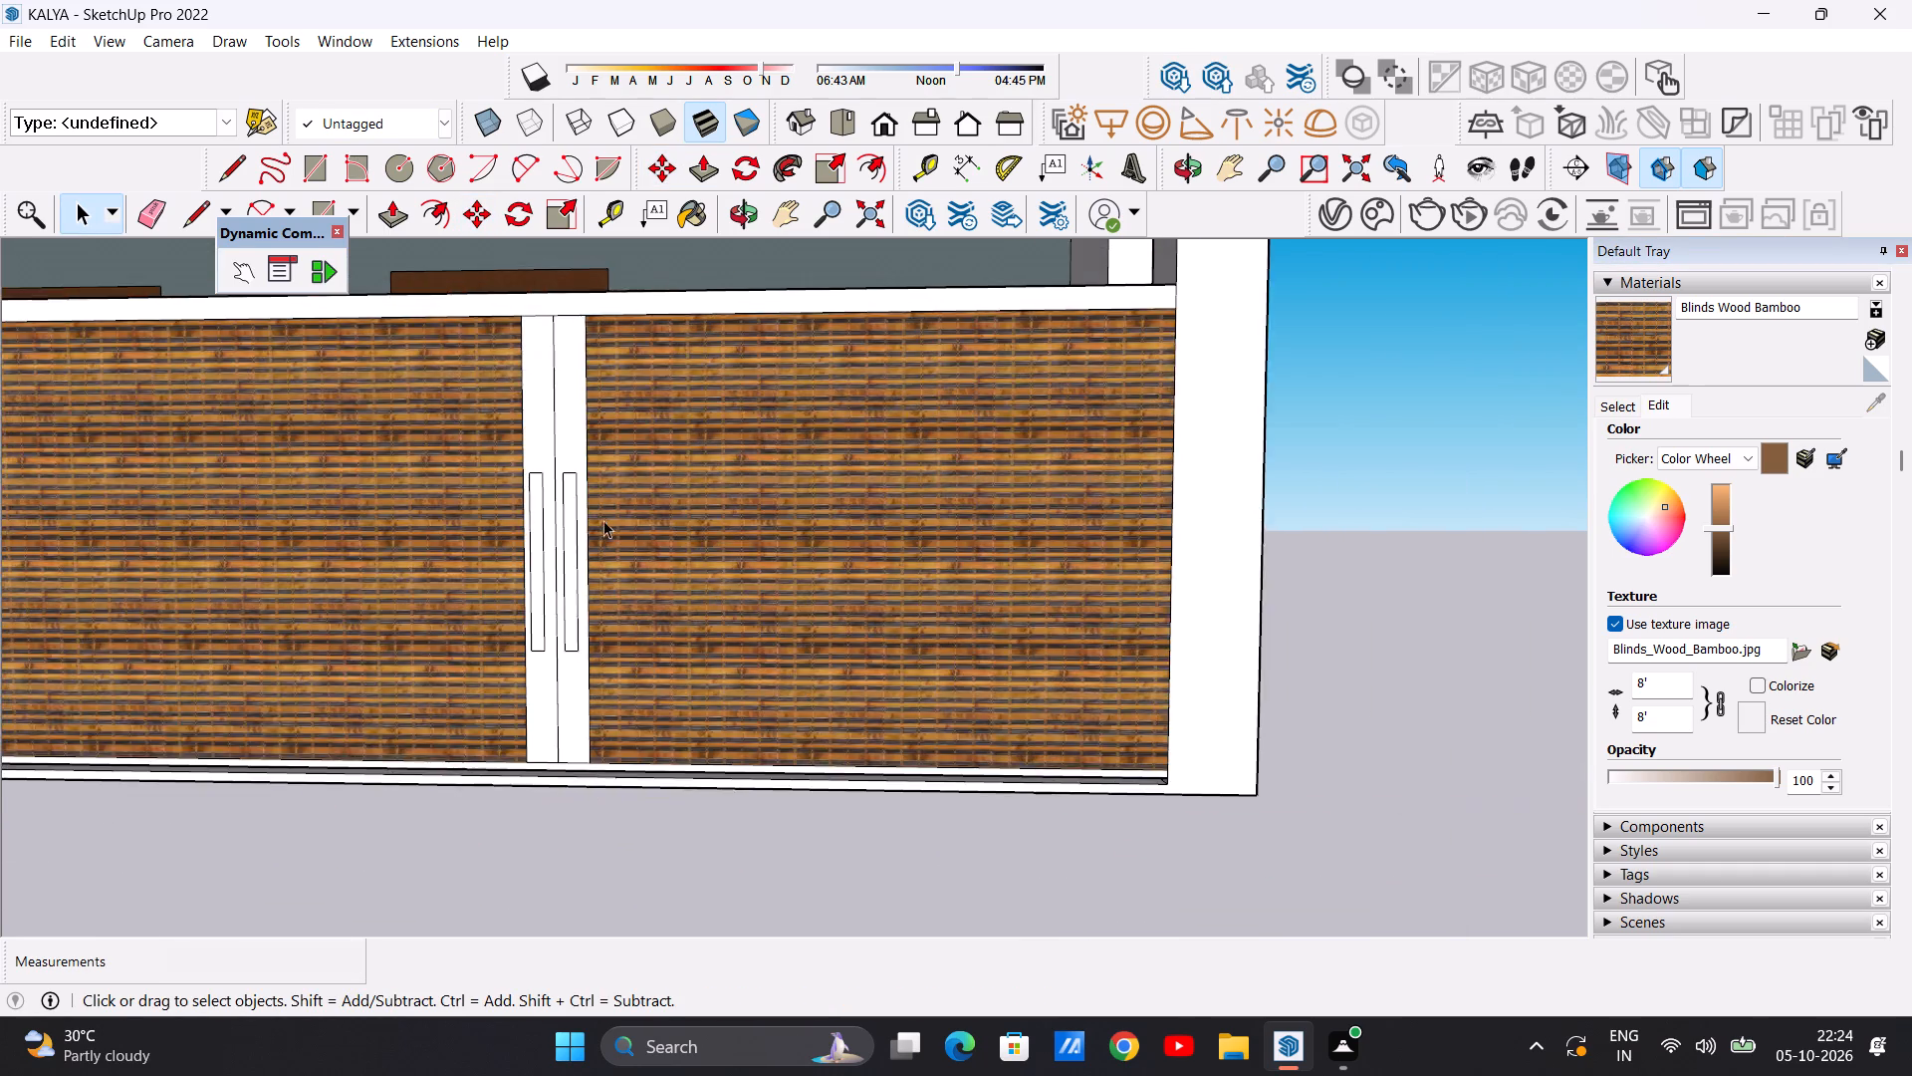
{"action": "scroll", "coordinate": [600, 519], "scroll_direction": "down", "scroll_amount": 8}
{"action": "scroll", "coordinate": [570, 420], "scroll_direction": "up", "scroll_amount": 9}
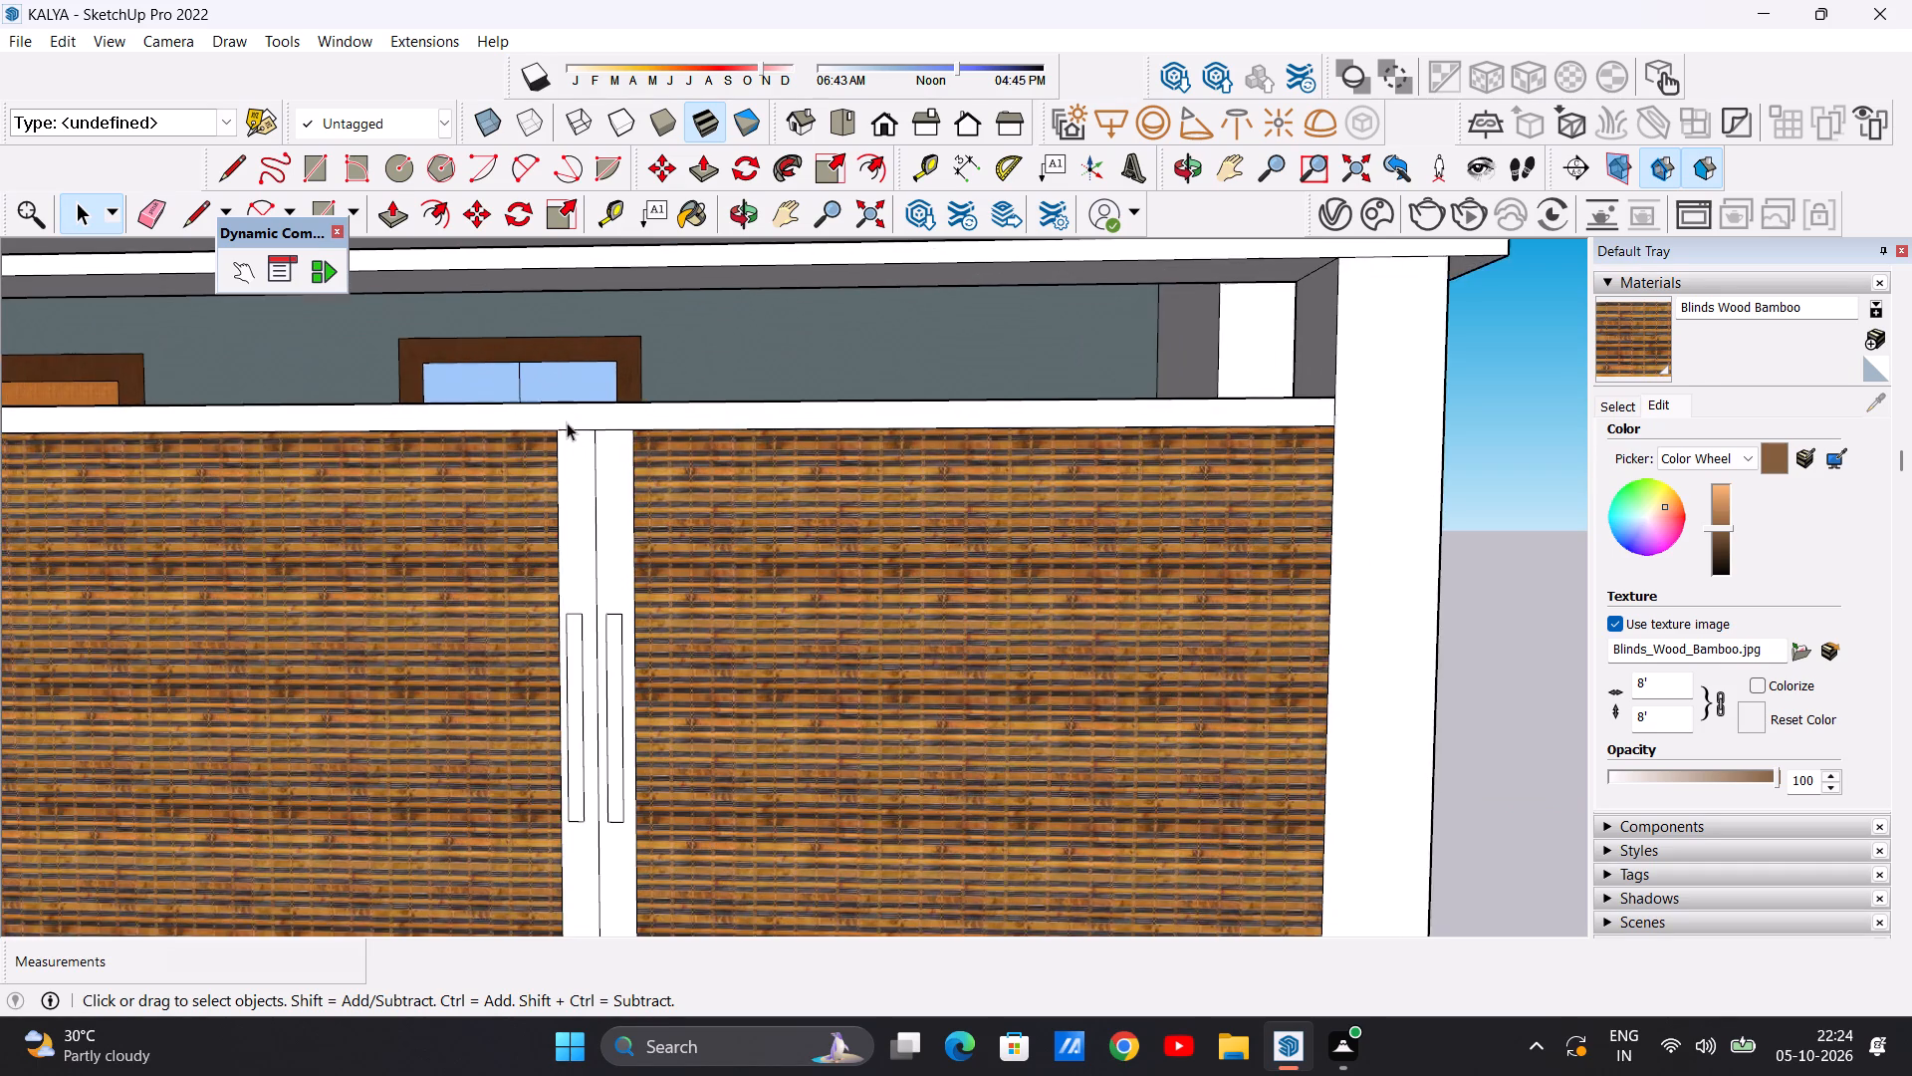
{"action": "middle_click_drag", "start_coordinate": [643, 555], "coordinate": [641, 536]}
{"action": "scroll", "coordinate": [595, 542], "scroll_direction": "down", "scroll_amount": 5}
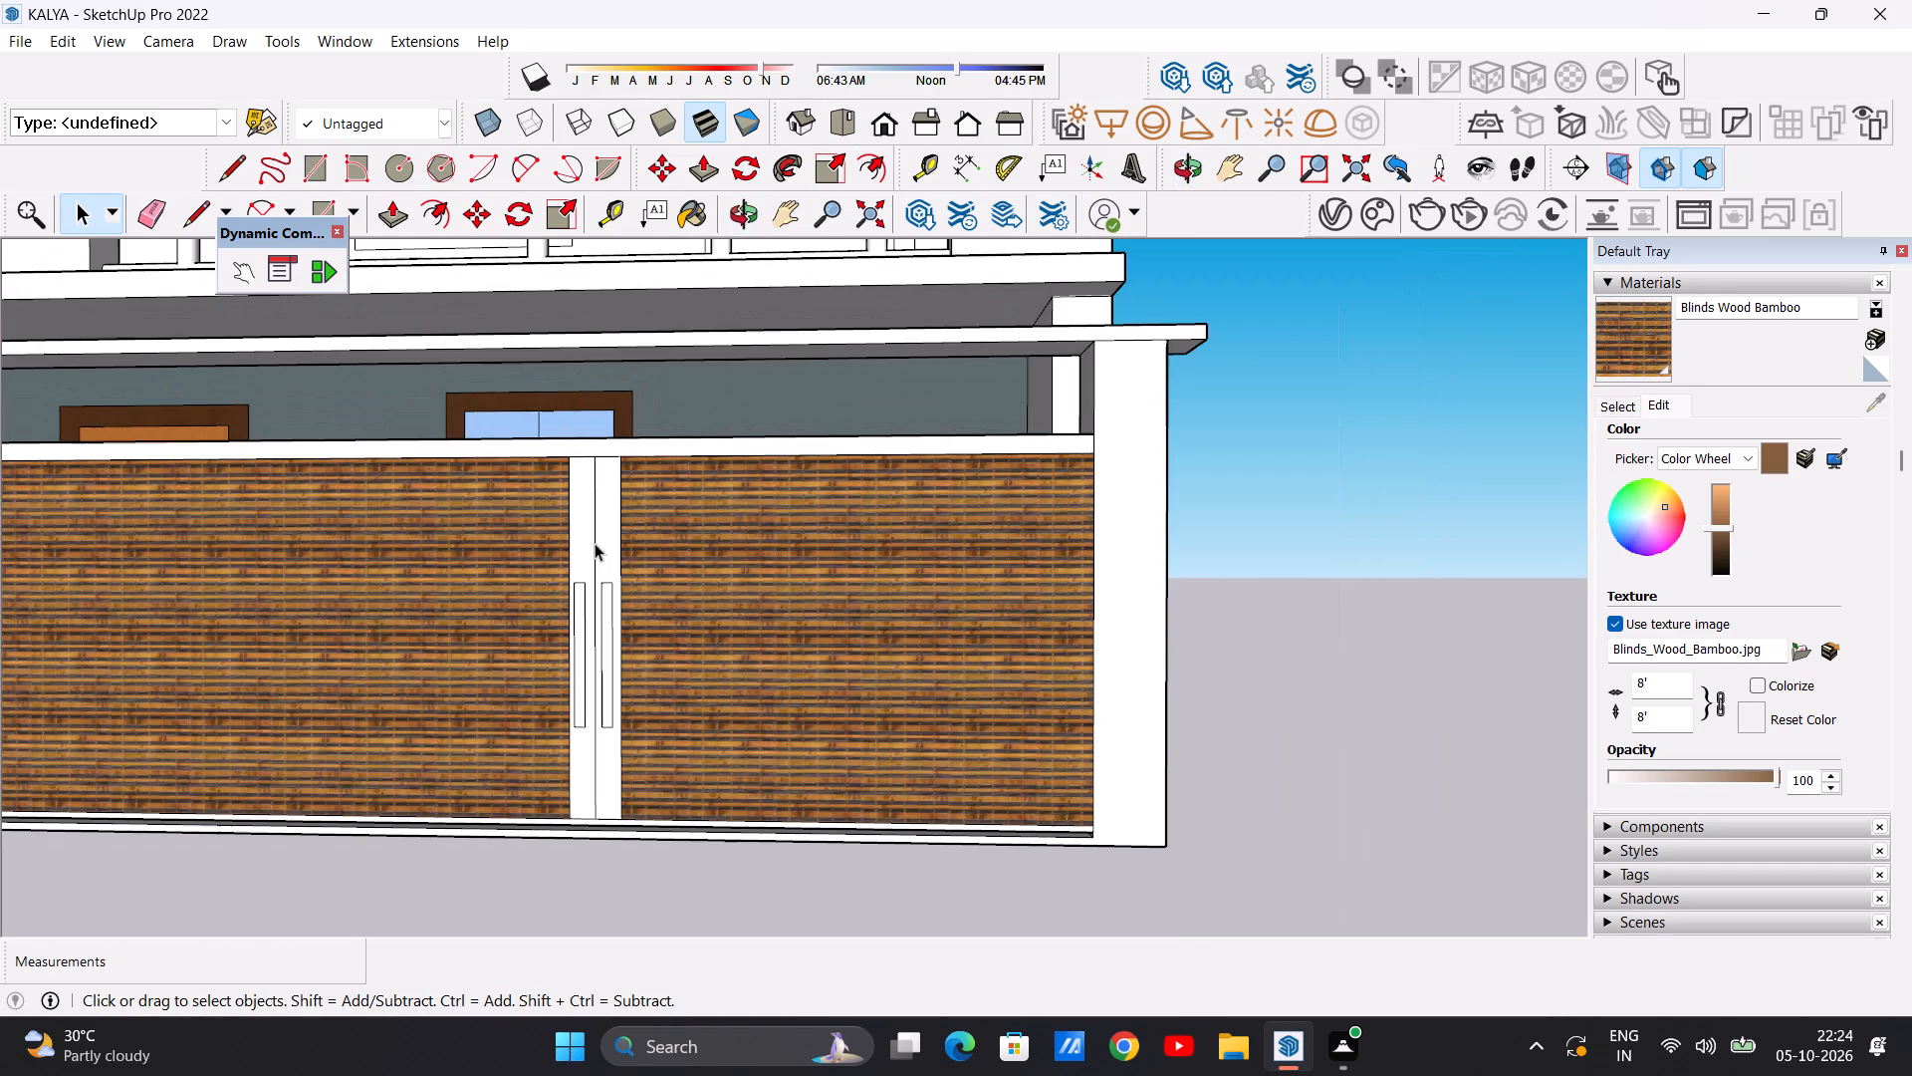
{"action": "scroll", "coordinate": [595, 543], "scroll_direction": "down", "scroll_amount": 4}
{"action": "scroll", "coordinate": [609, 577], "scroll_direction": "up", "scroll_amount": 6}
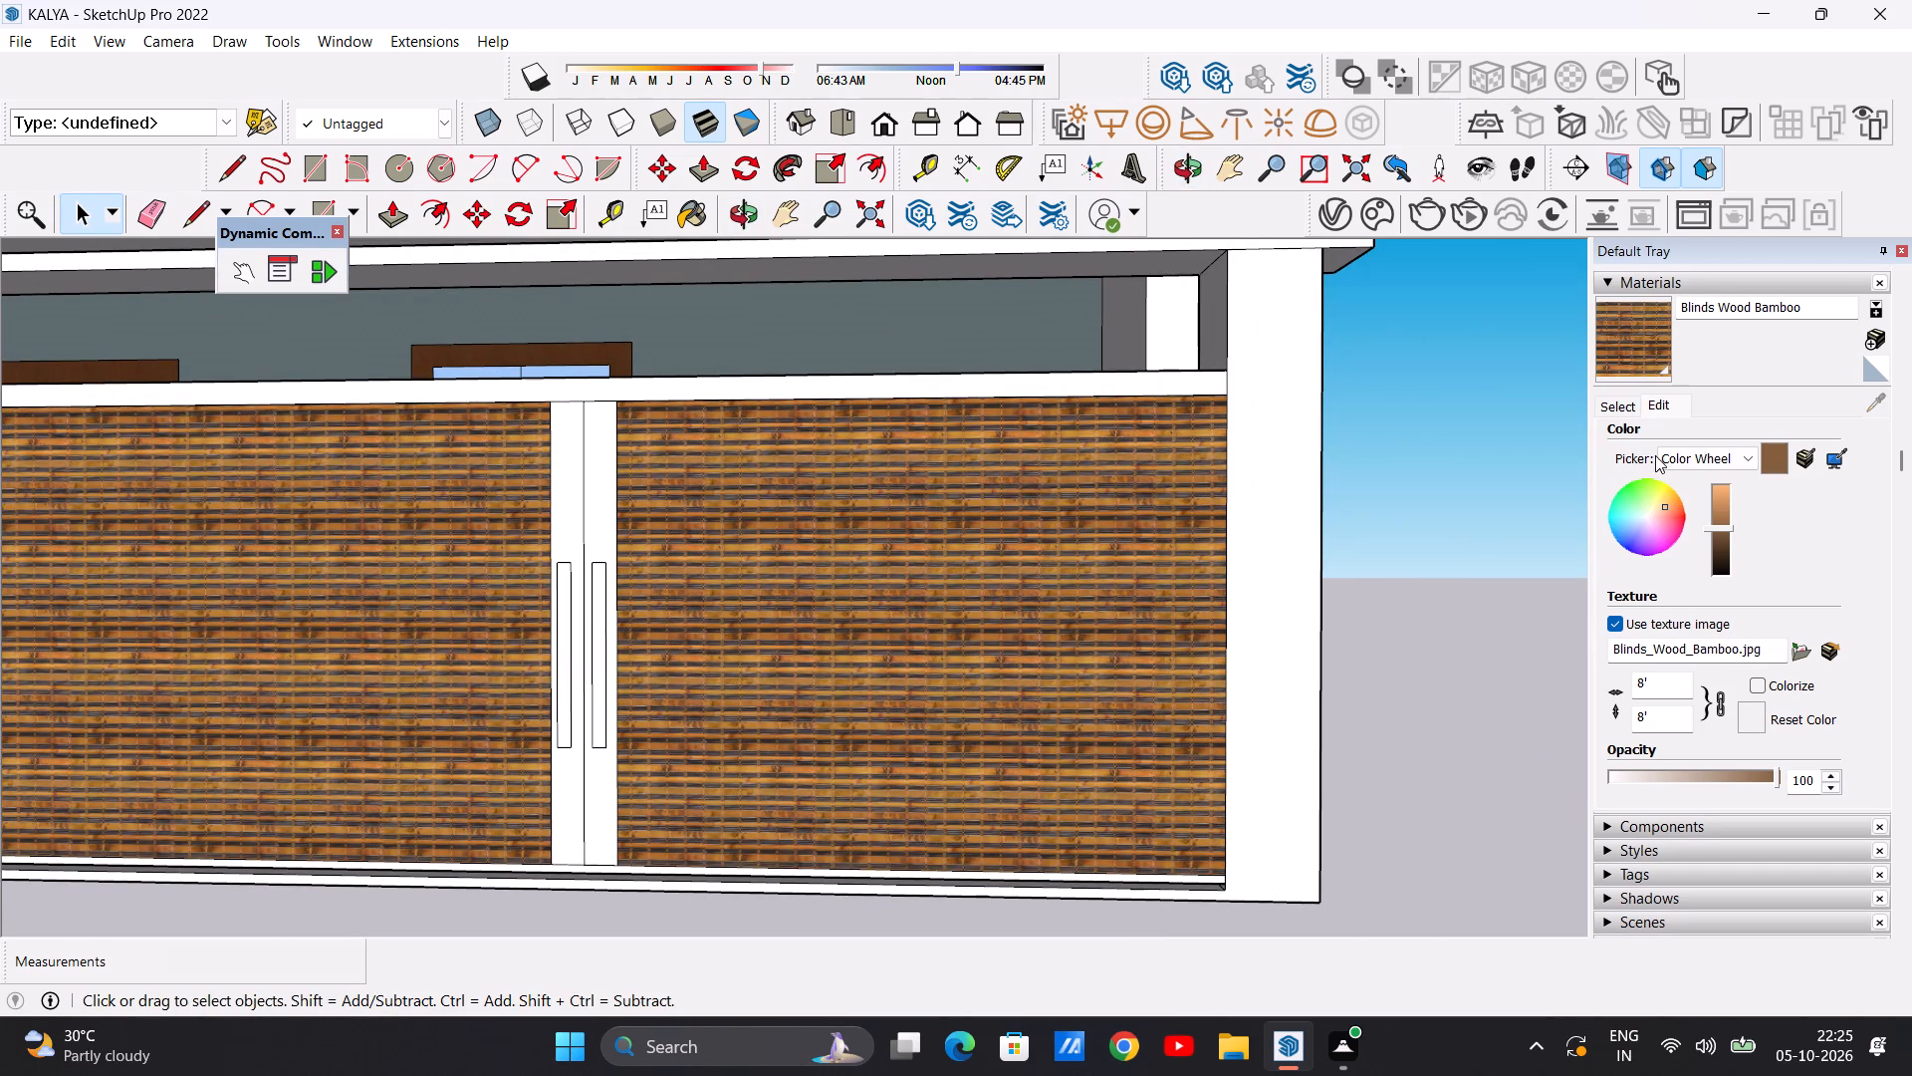
{"action": "left_click", "coordinate": [1601, 403]}
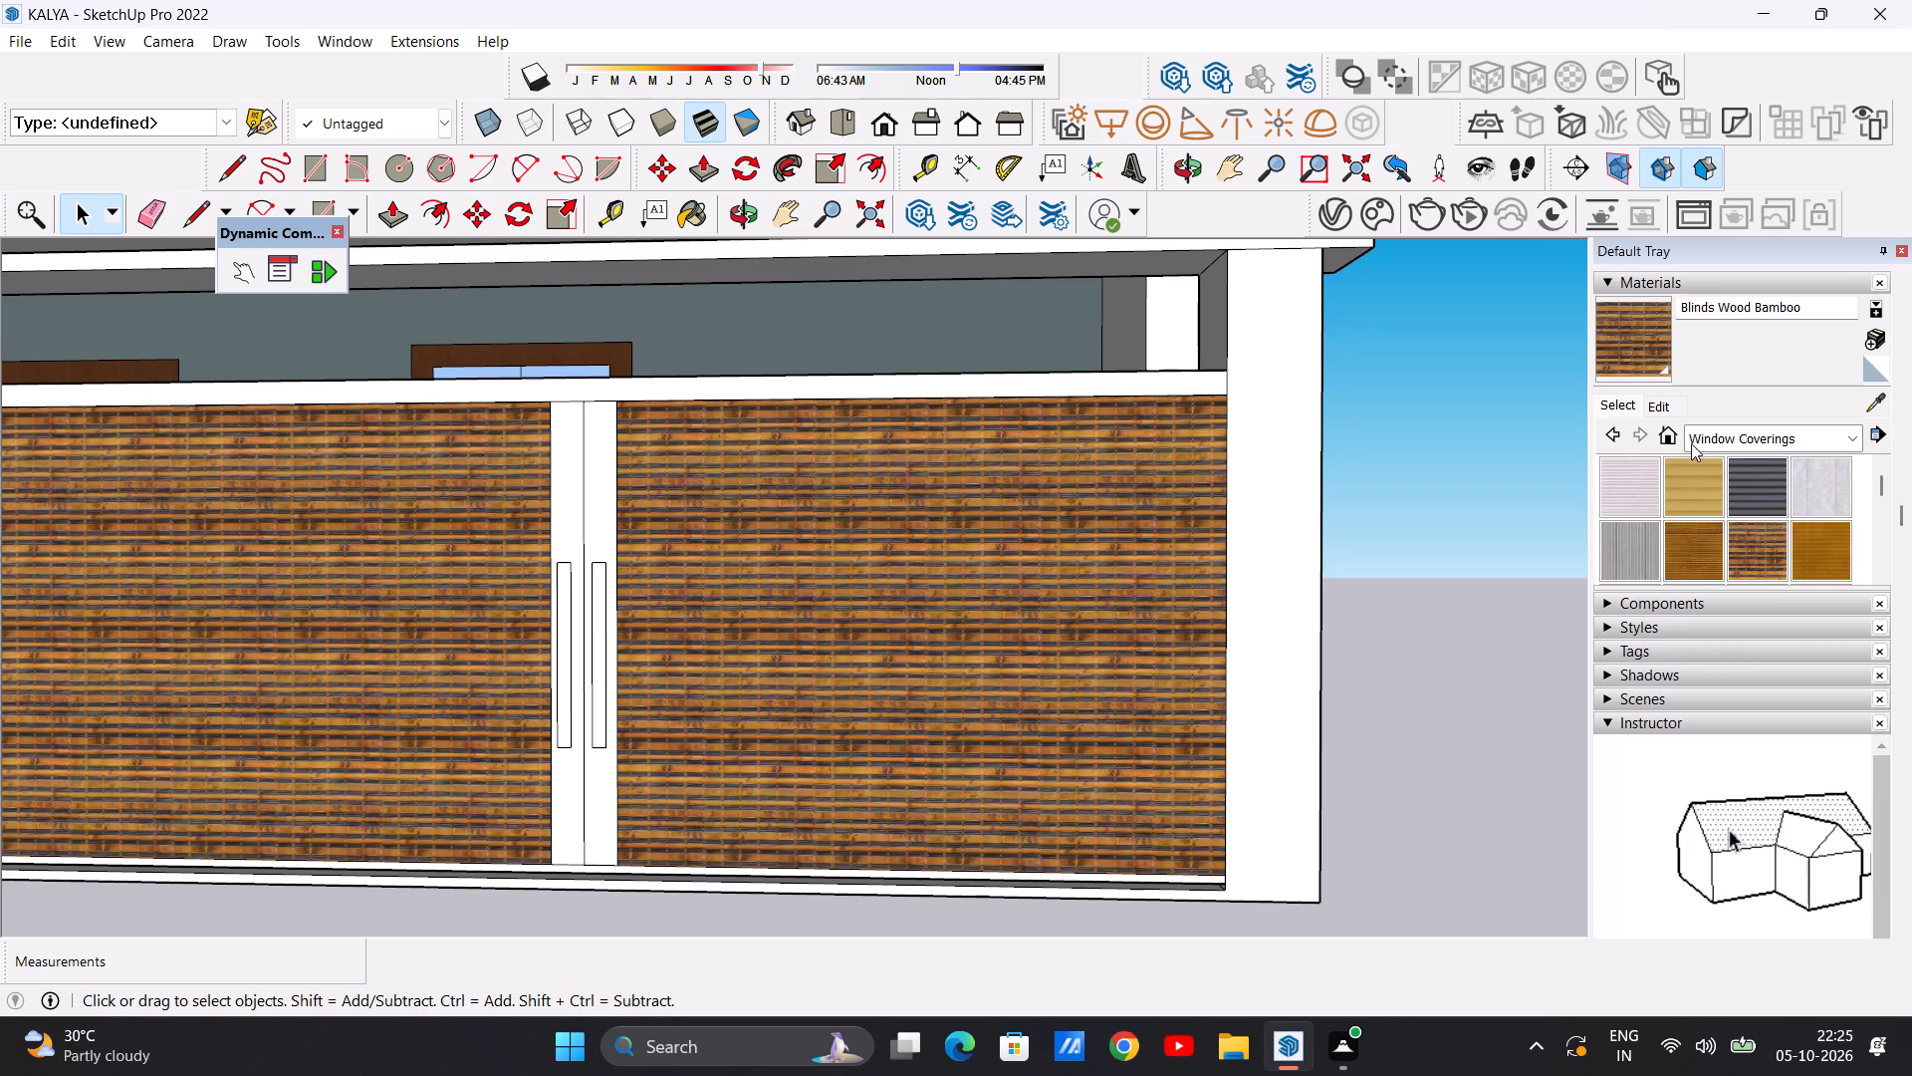
{"action": "left_click", "coordinate": [1862, 441]}
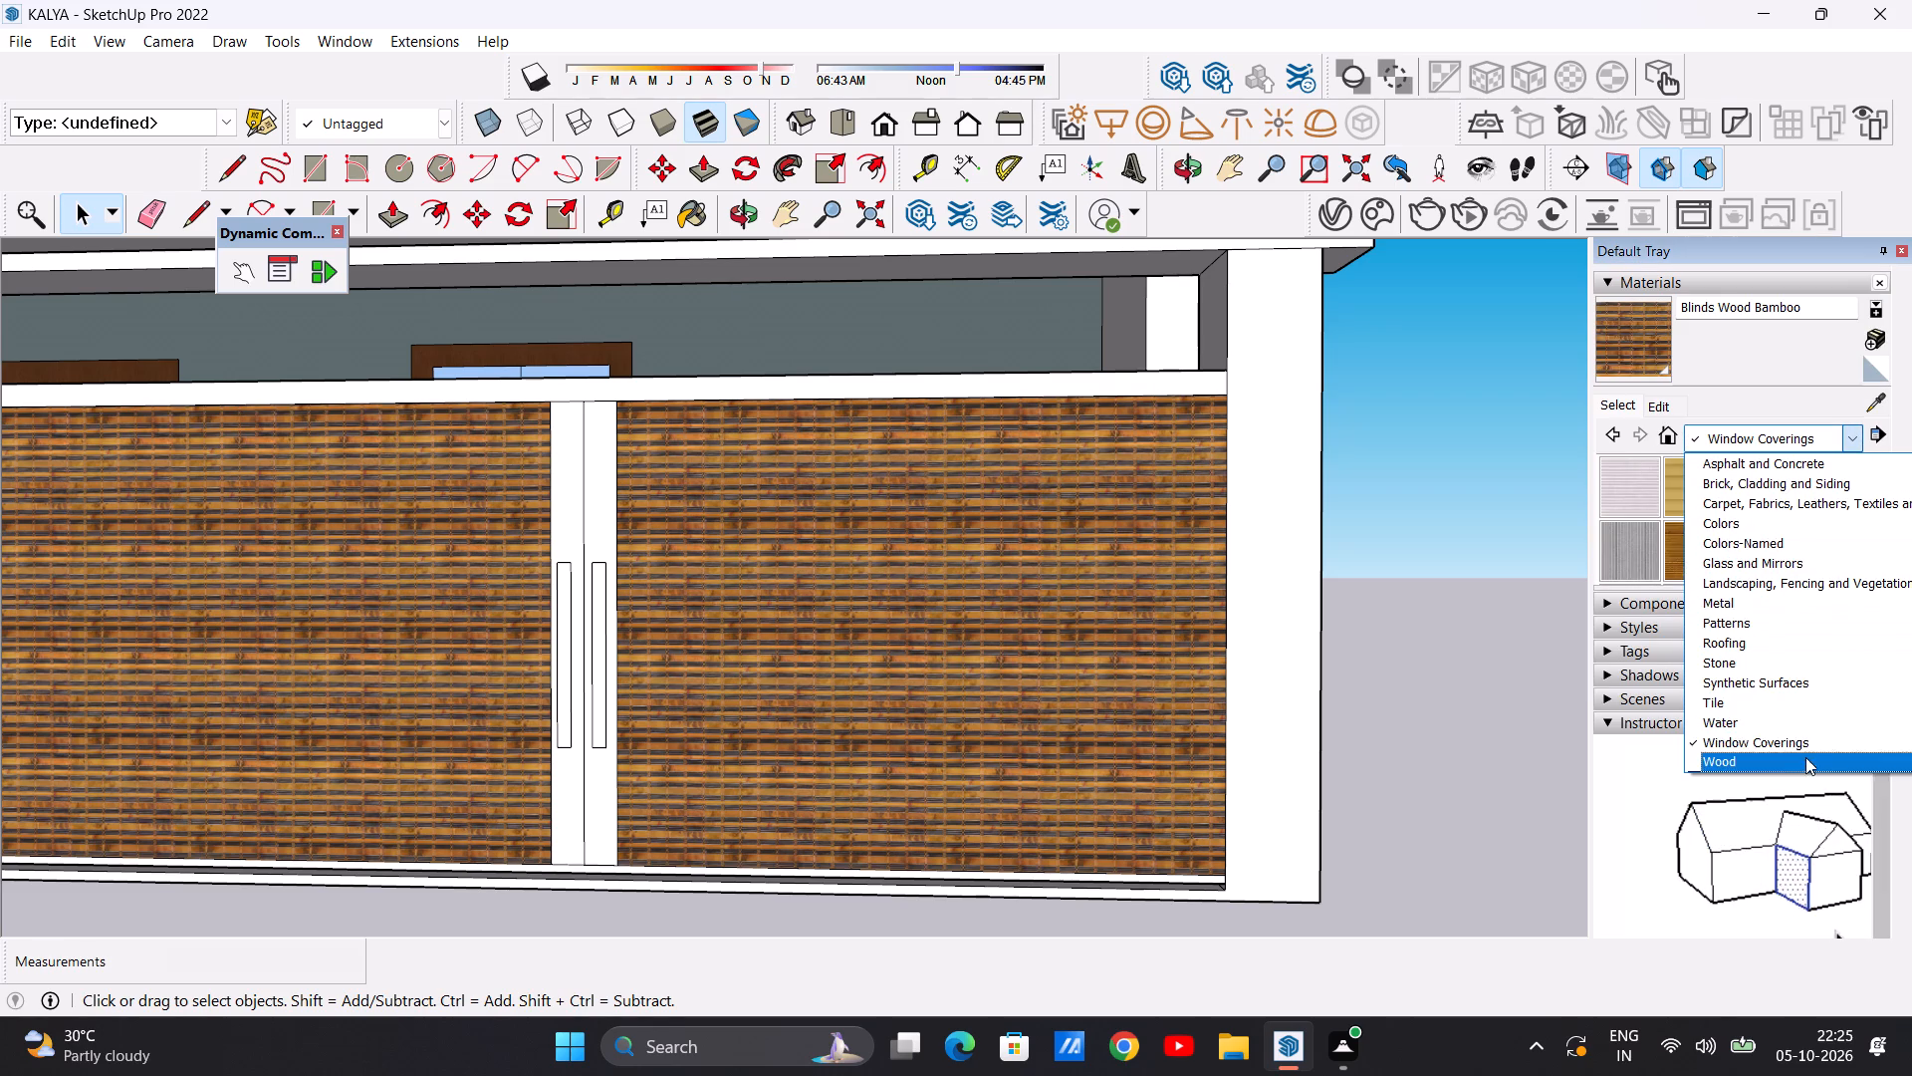
{"action": "left_click", "coordinate": [1719, 755]}
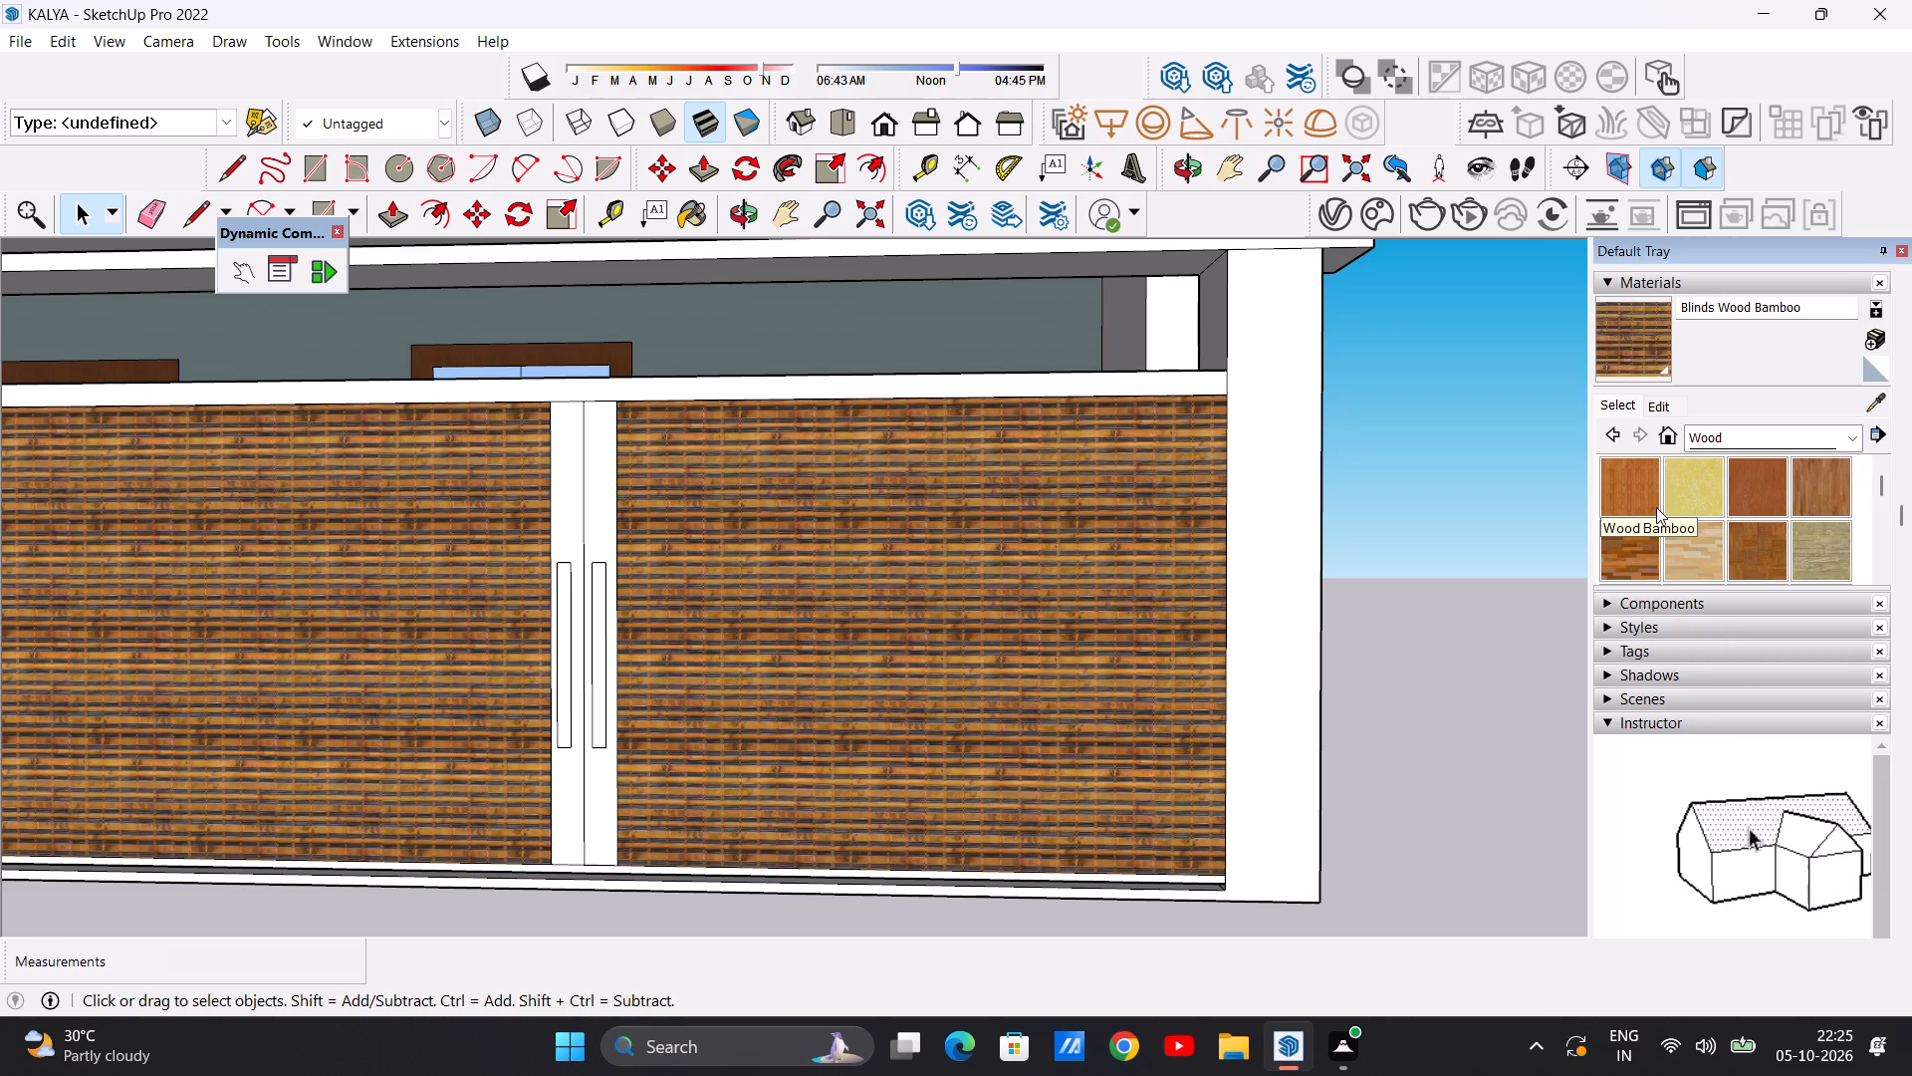
{"action": "left_click", "coordinate": [1694, 544]}
{"action": "scroll", "coordinate": [590, 644], "scroll_direction": "up", "scroll_amount": 7}
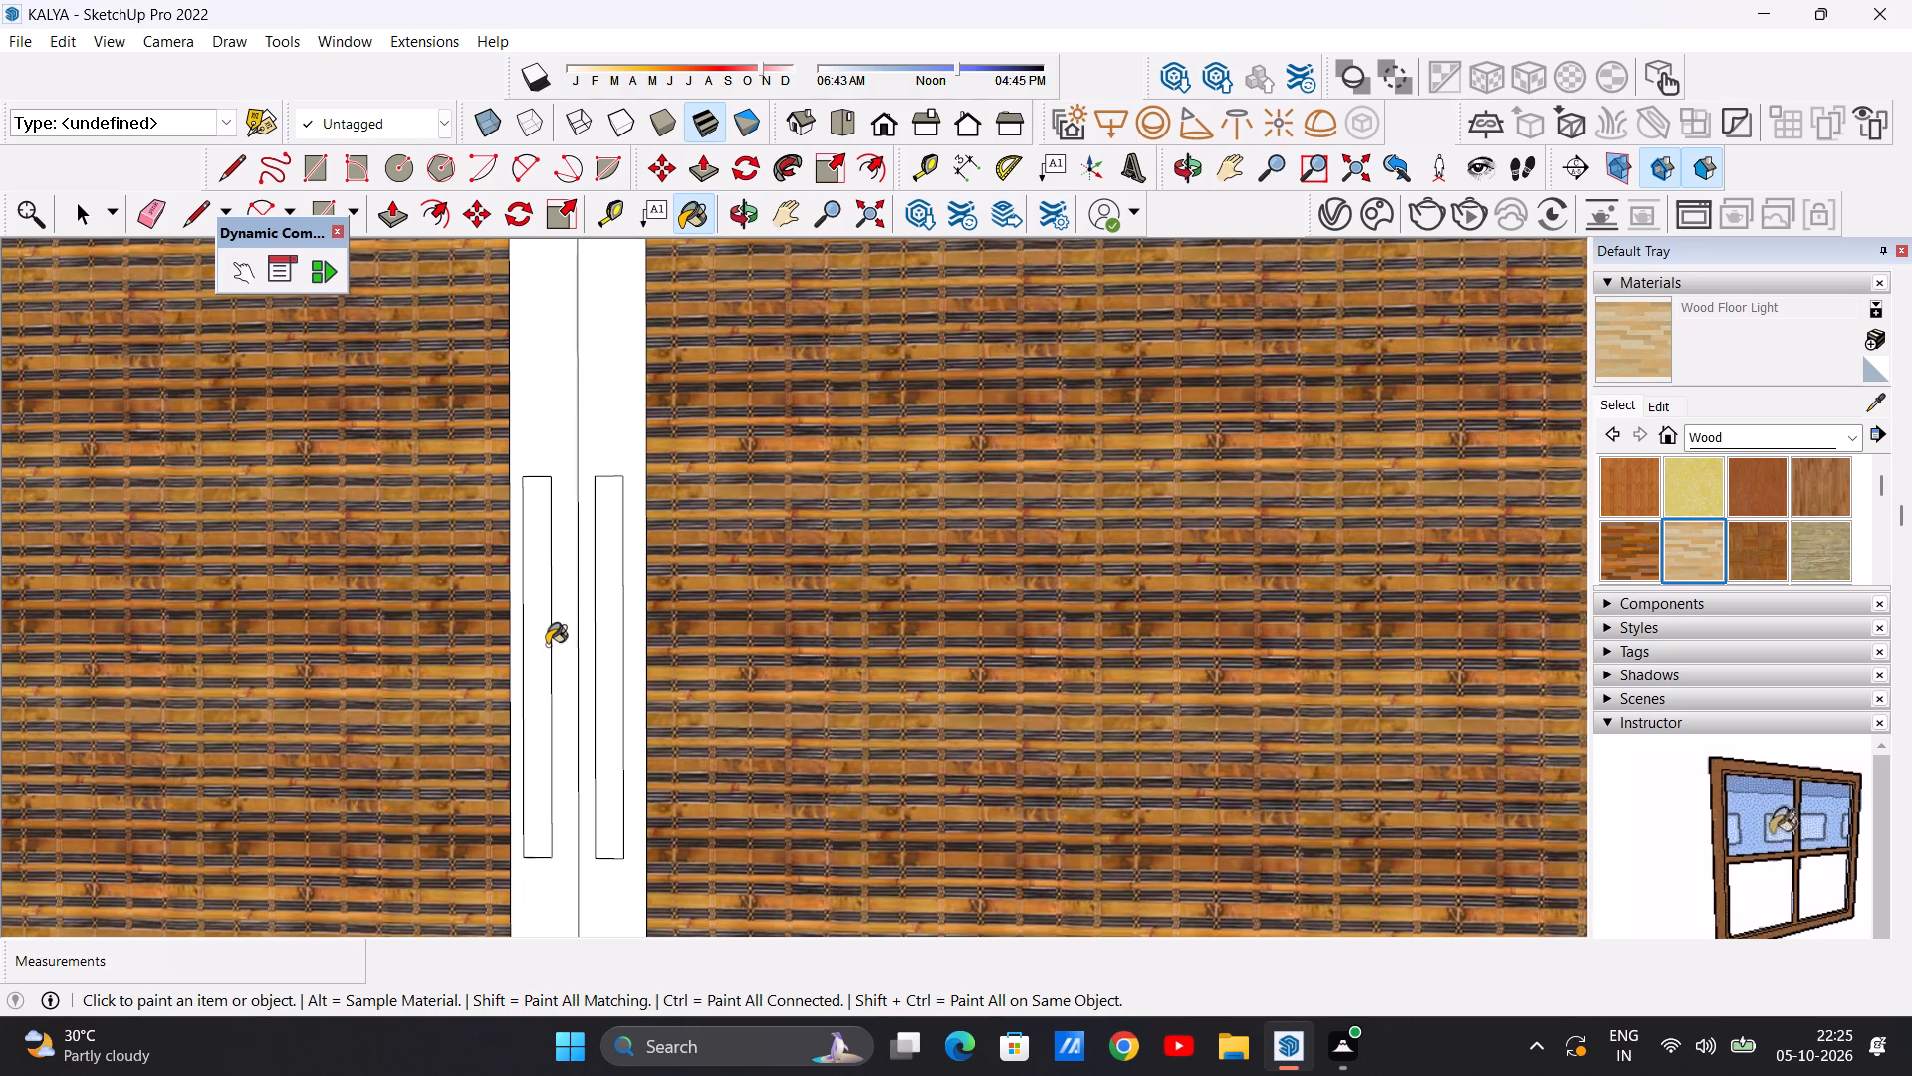
{"action": "left_click", "coordinate": [529, 648]}
{"action": "left_click", "coordinate": [602, 650]}
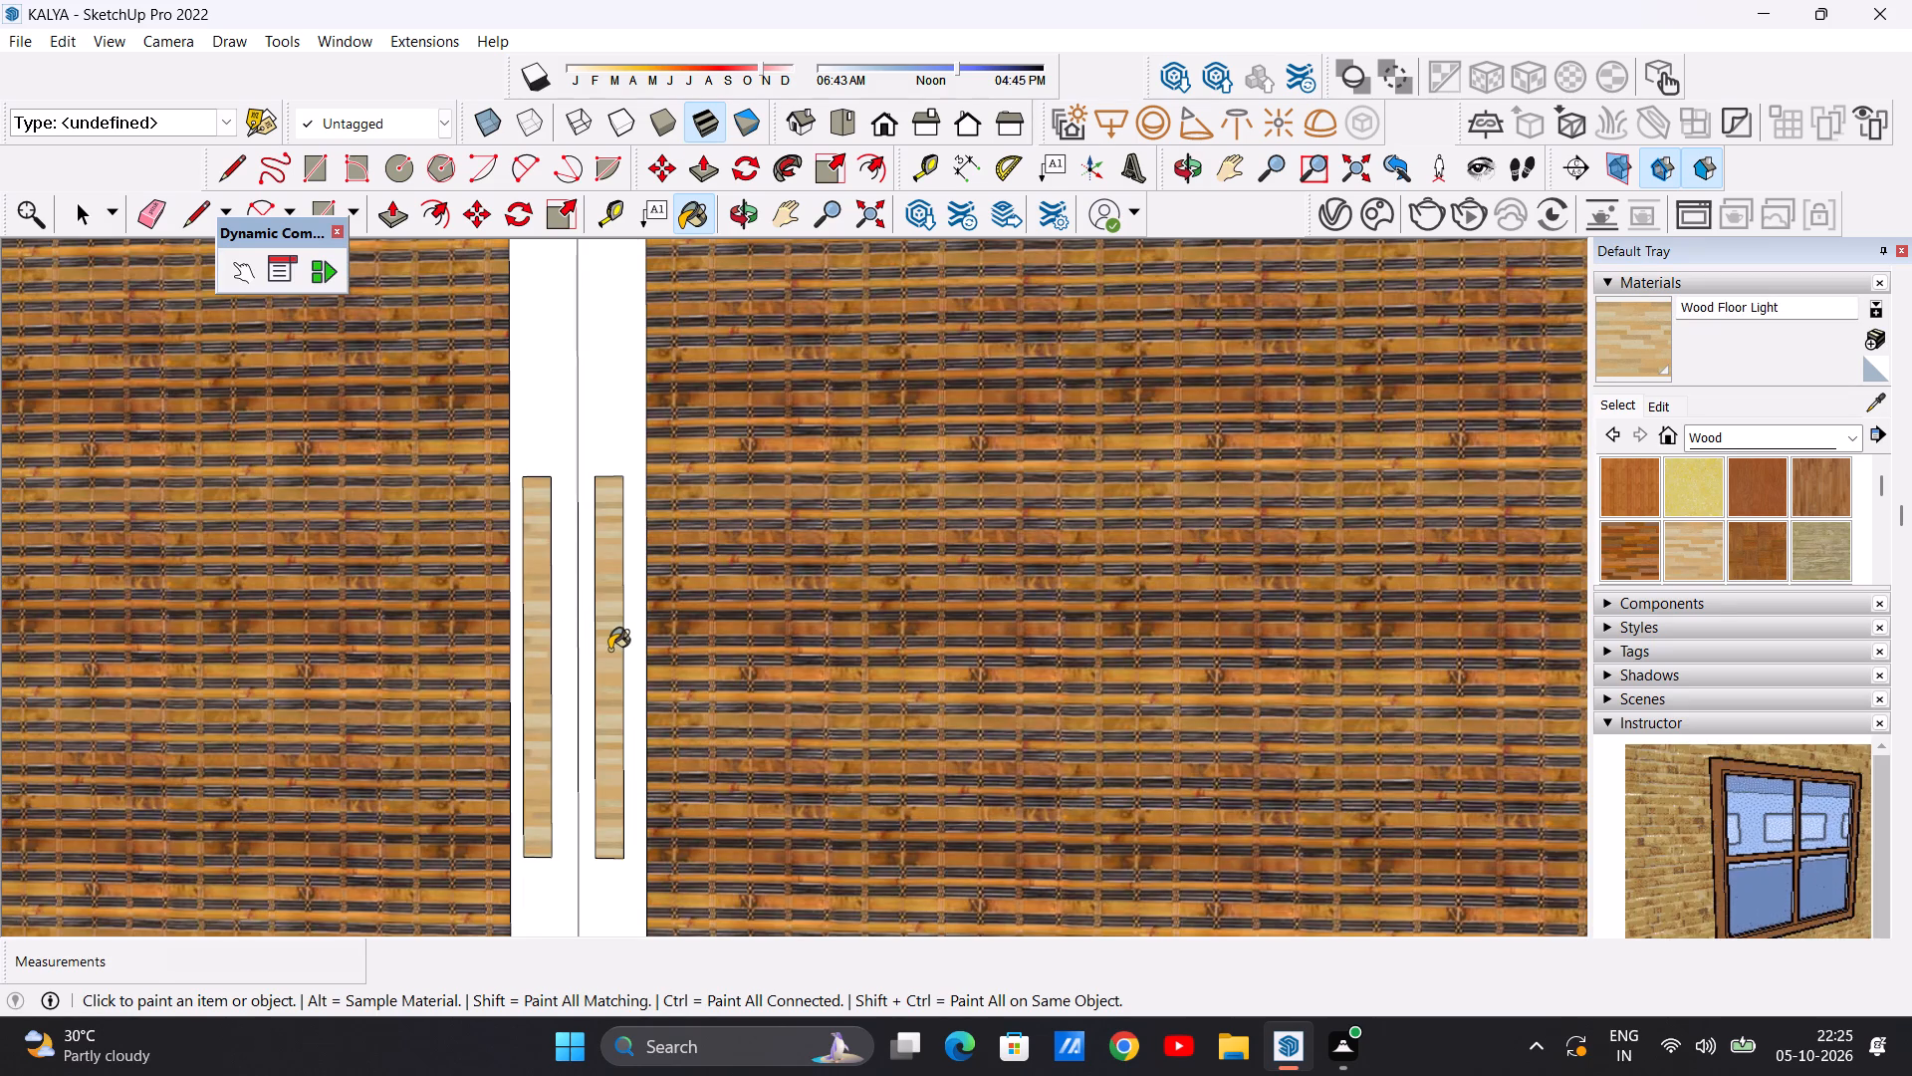
{"action": "key", "text": "space"}
Paint both halves of the gate's double post with Formica Laminate Dark from the Synthetic Surfaces collection.
{"action": "scroll", "coordinate": [591, 640], "scroll_direction": "down", "scroll_amount": 16}
{"action": "scroll", "coordinate": [619, 601], "scroll_direction": "up", "scroll_amount": 1}
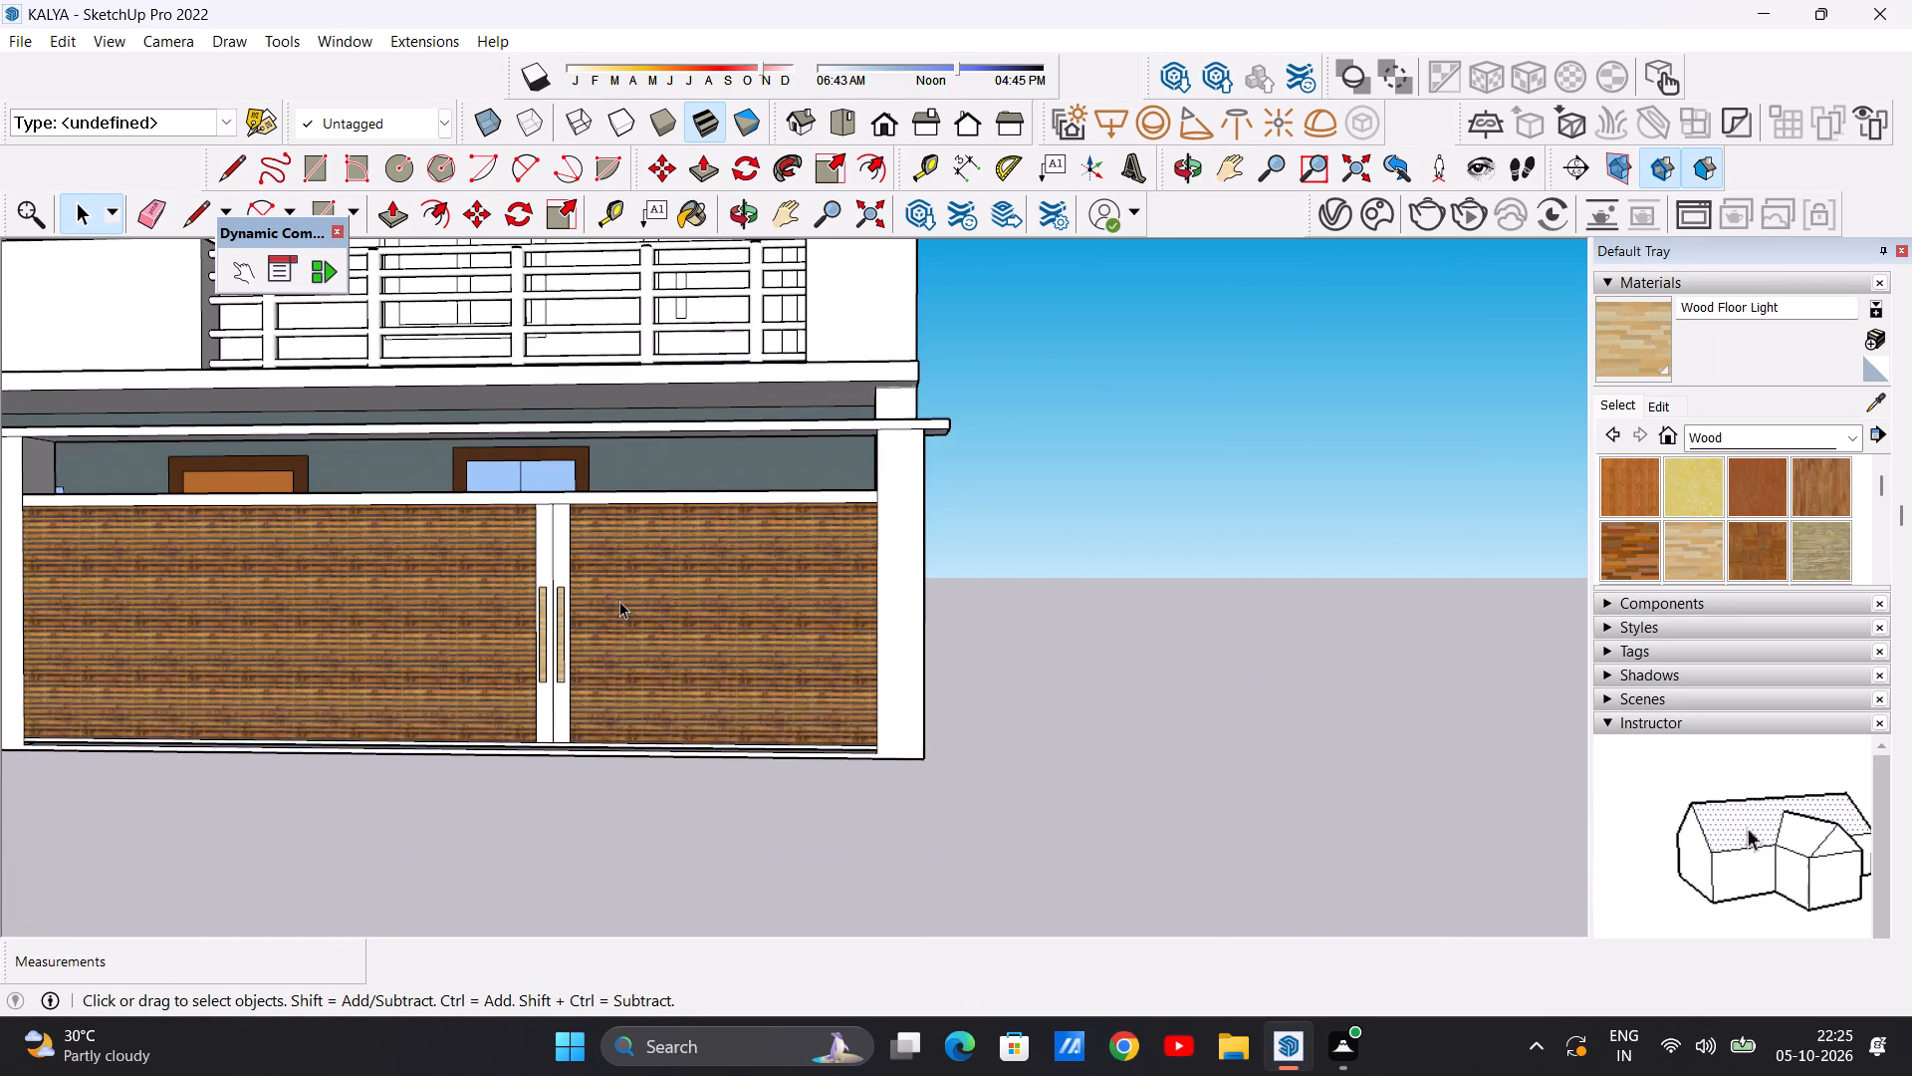
{"action": "scroll", "coordinate": [619, 601], "scroll_direction": "up", "scroll_amount": 1}
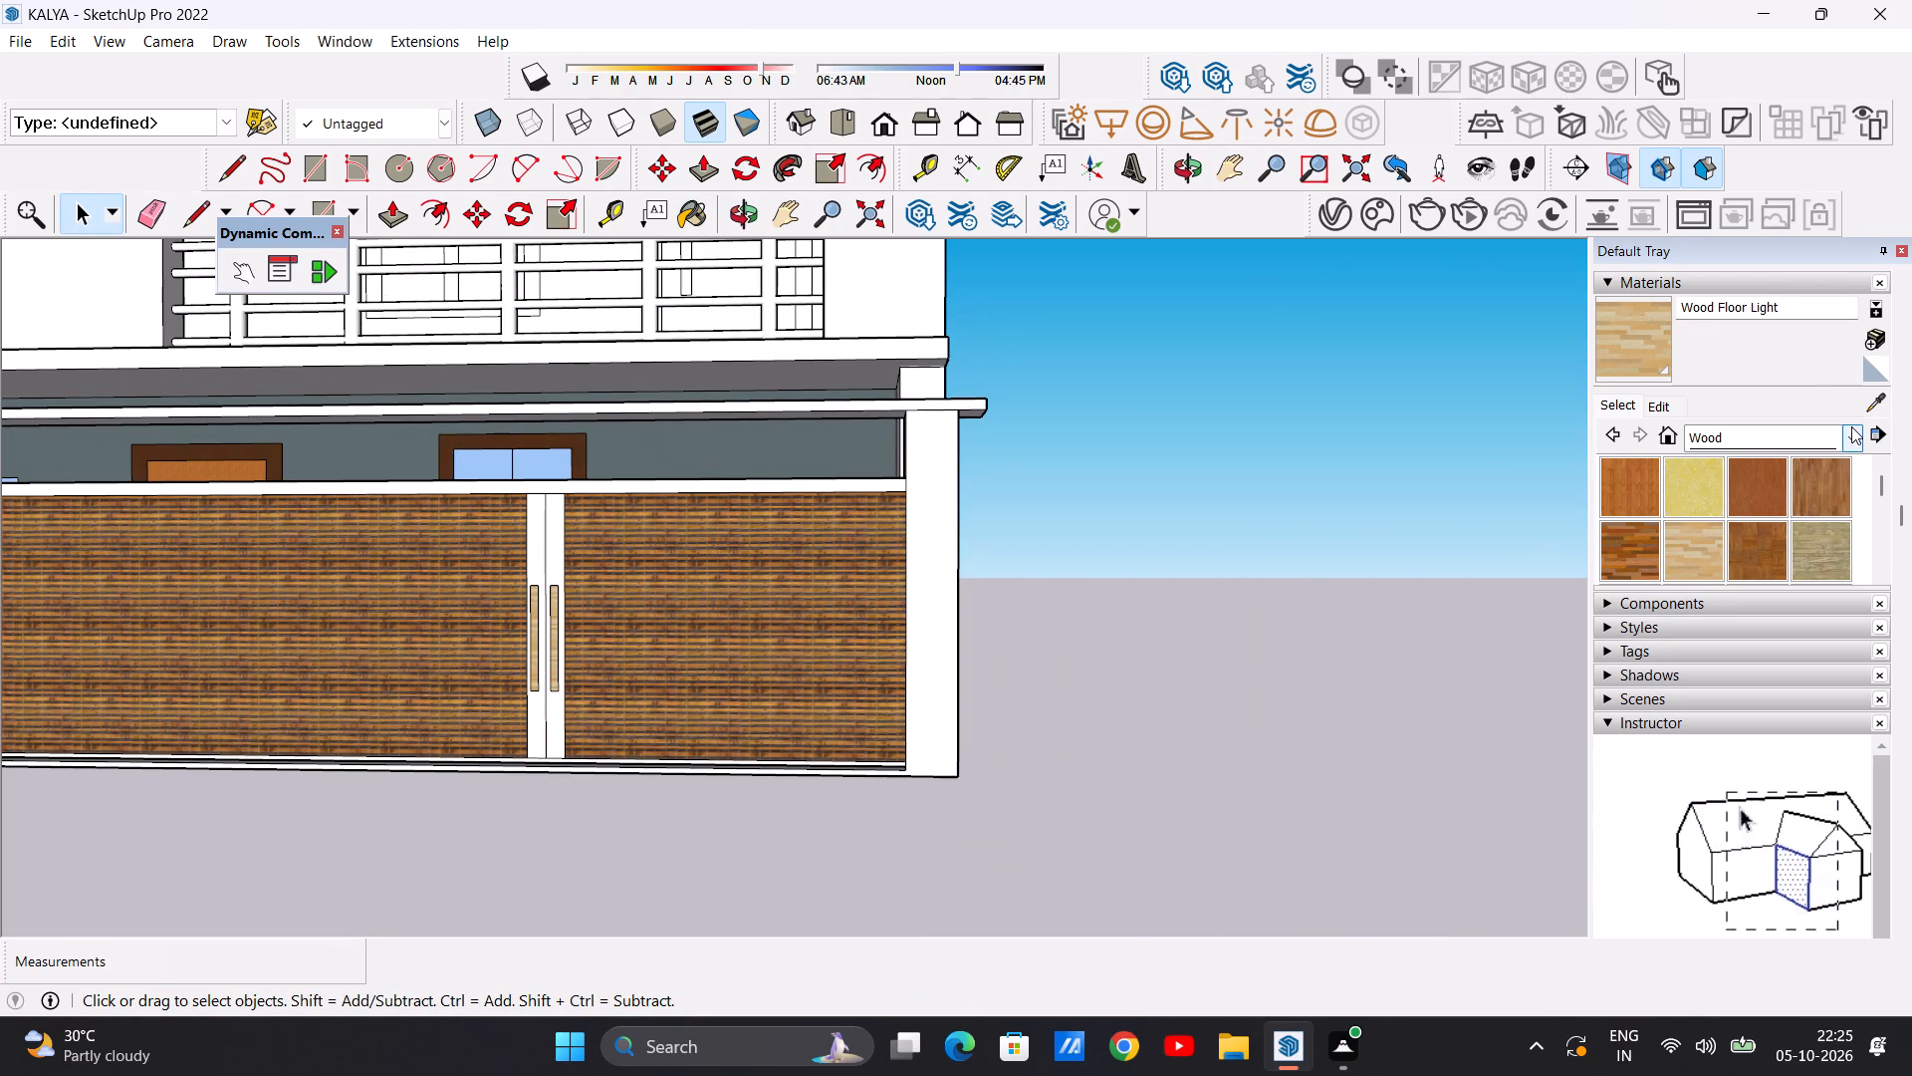
{"action": "left_click", "coordinate": [1851, 426]}
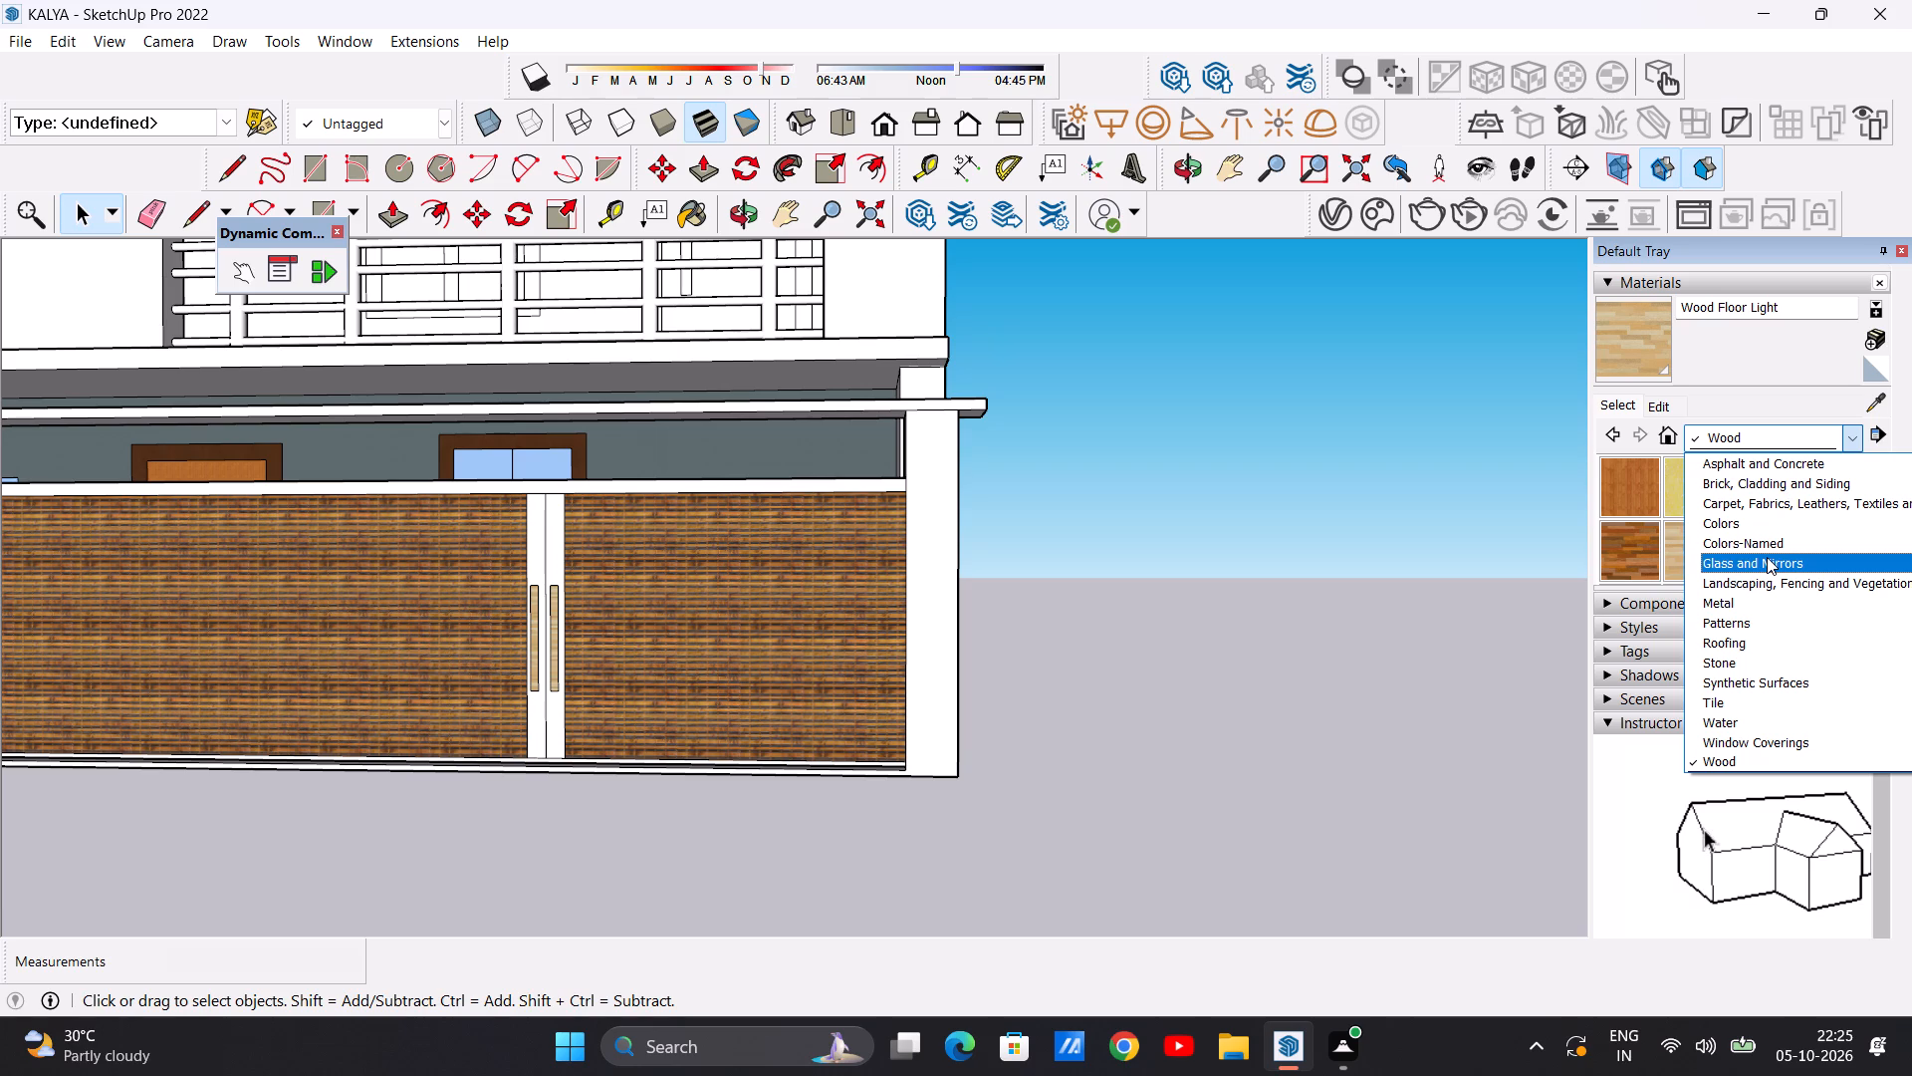
{"action": "left_click", "coordinate": [1762, 680]}
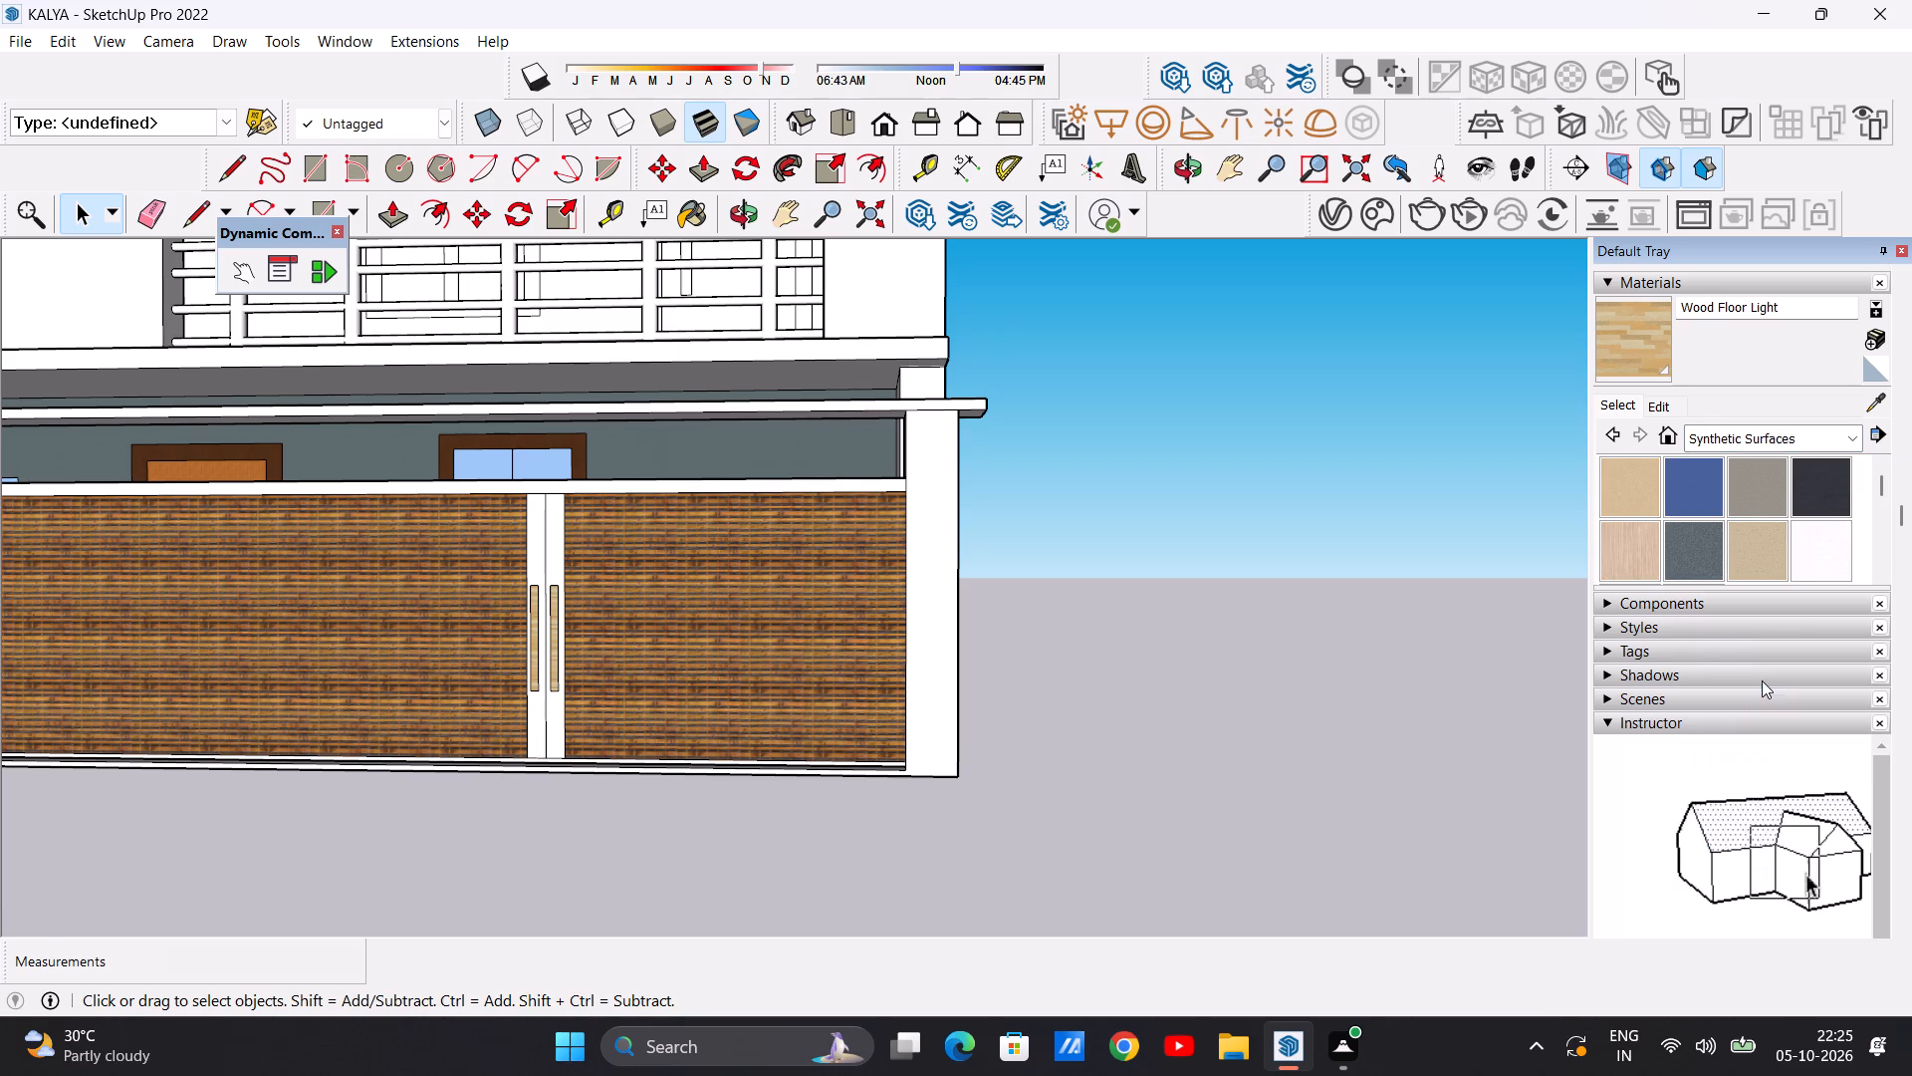
{"action": "left_click", "coordinate": [1805, 480]}
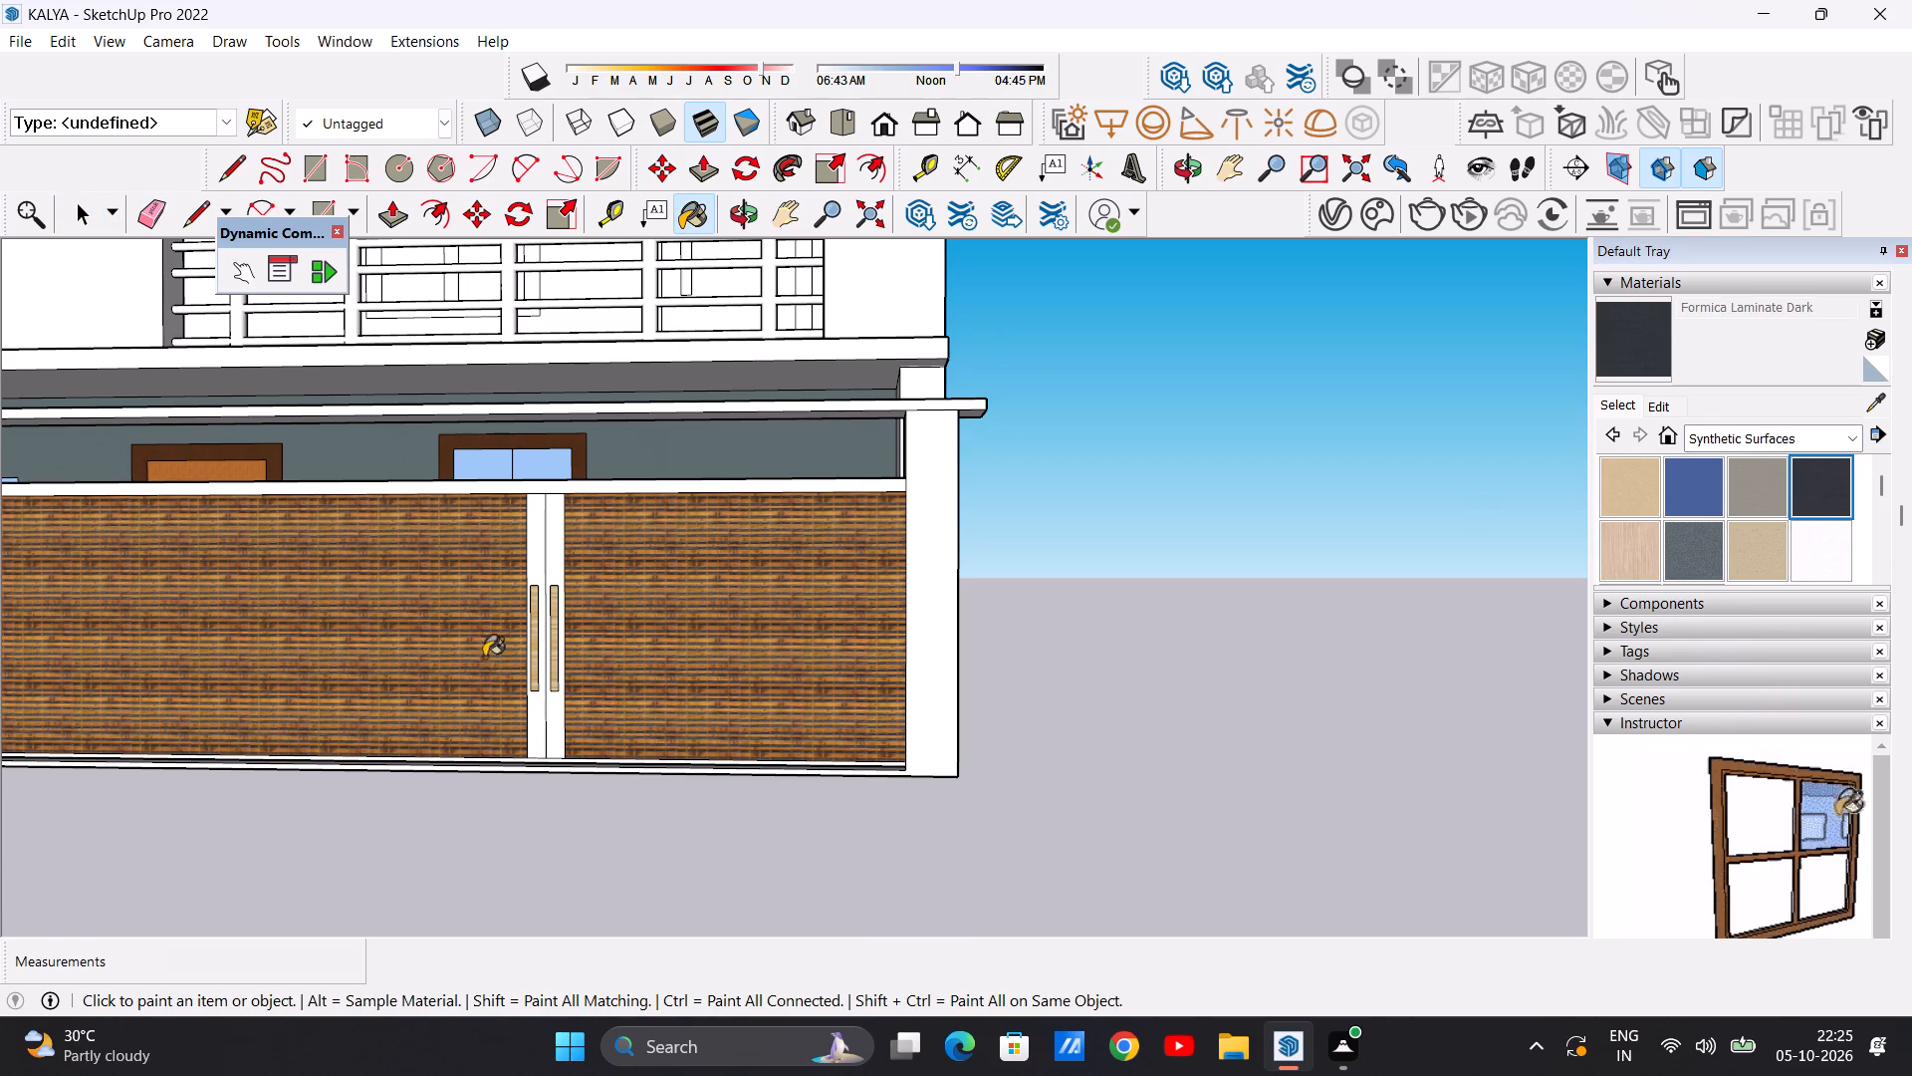
{"action": "scroll", "coordinate": [535, 618], "scroll_direction": "up", "scroll_amount": 6}
{"action": "left_click", "coordinate": [515, 525]}
{"action": "left_click", "coordinate": [569, 523]}
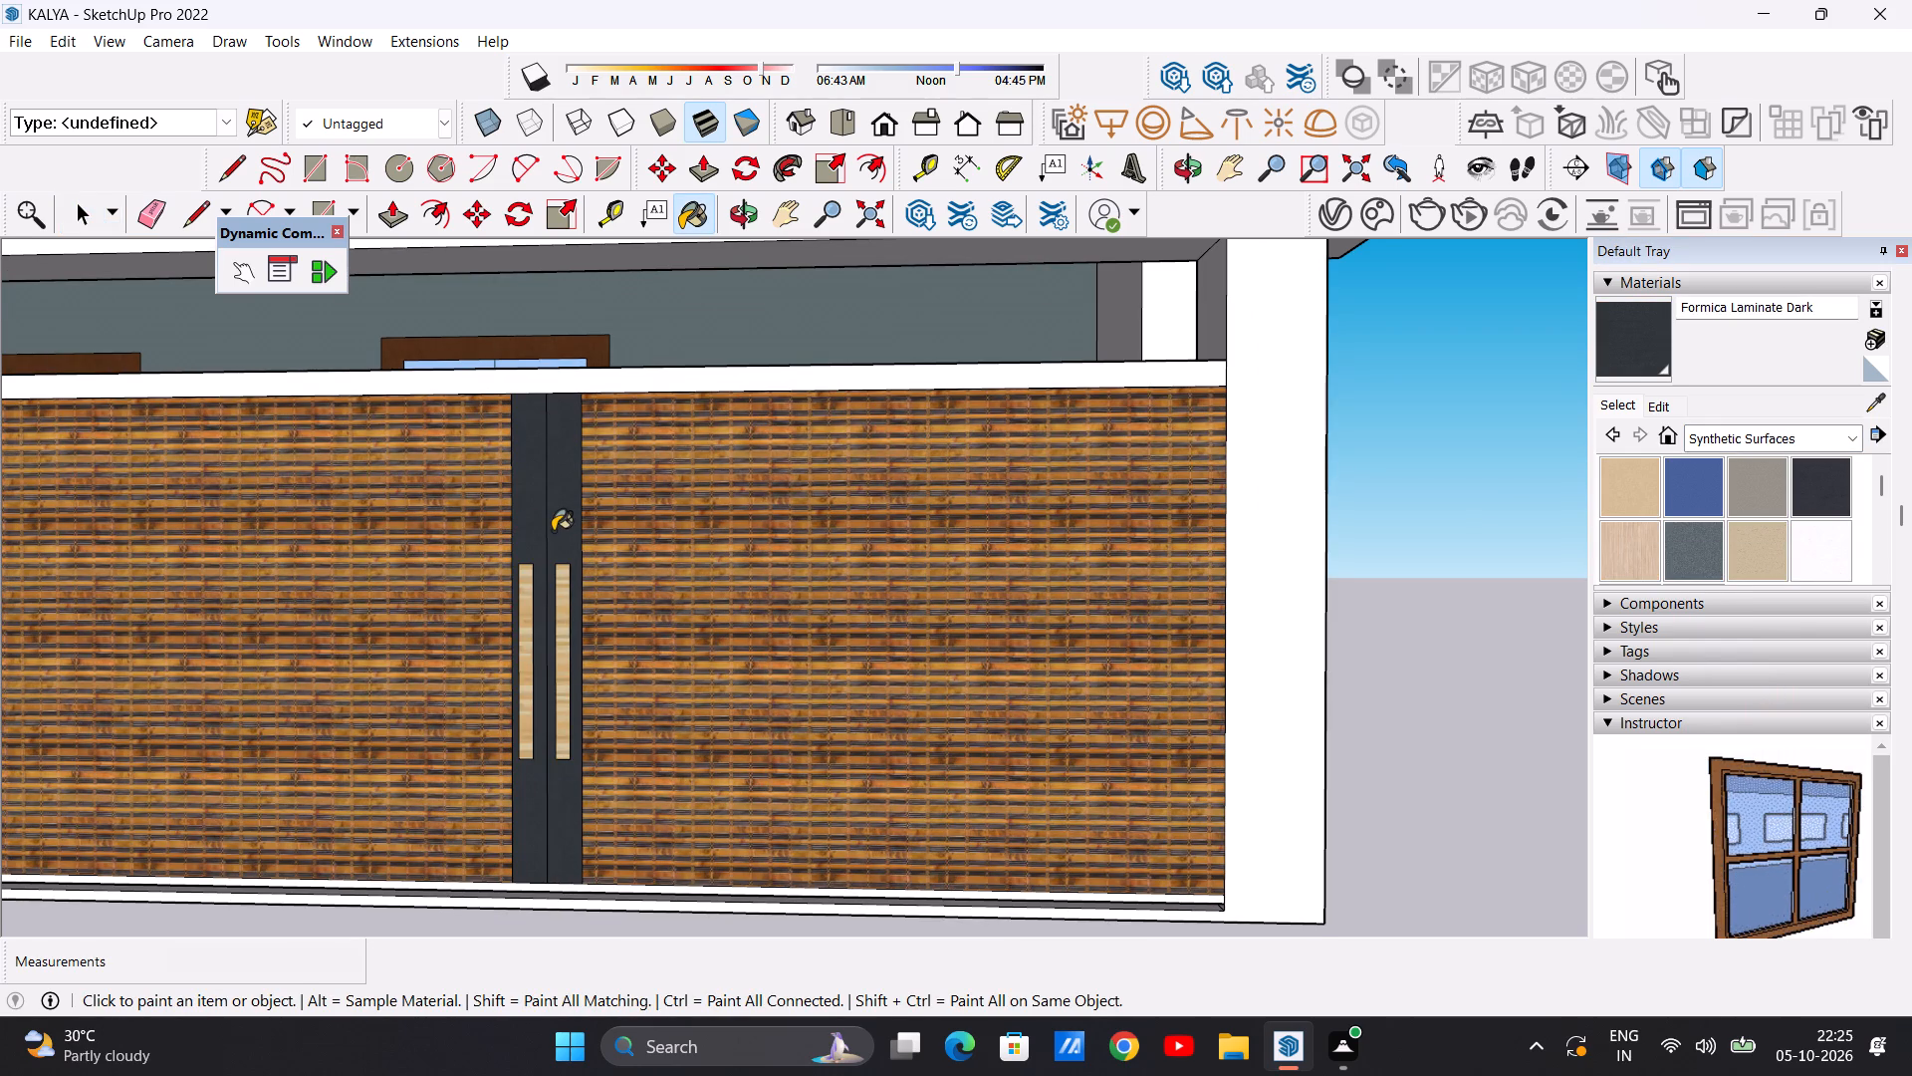
Paint the gate's top rail and bottom rail with the same Formica Laminate Dark material.
{"action": "left_click", "coordinate": [621, 380]}
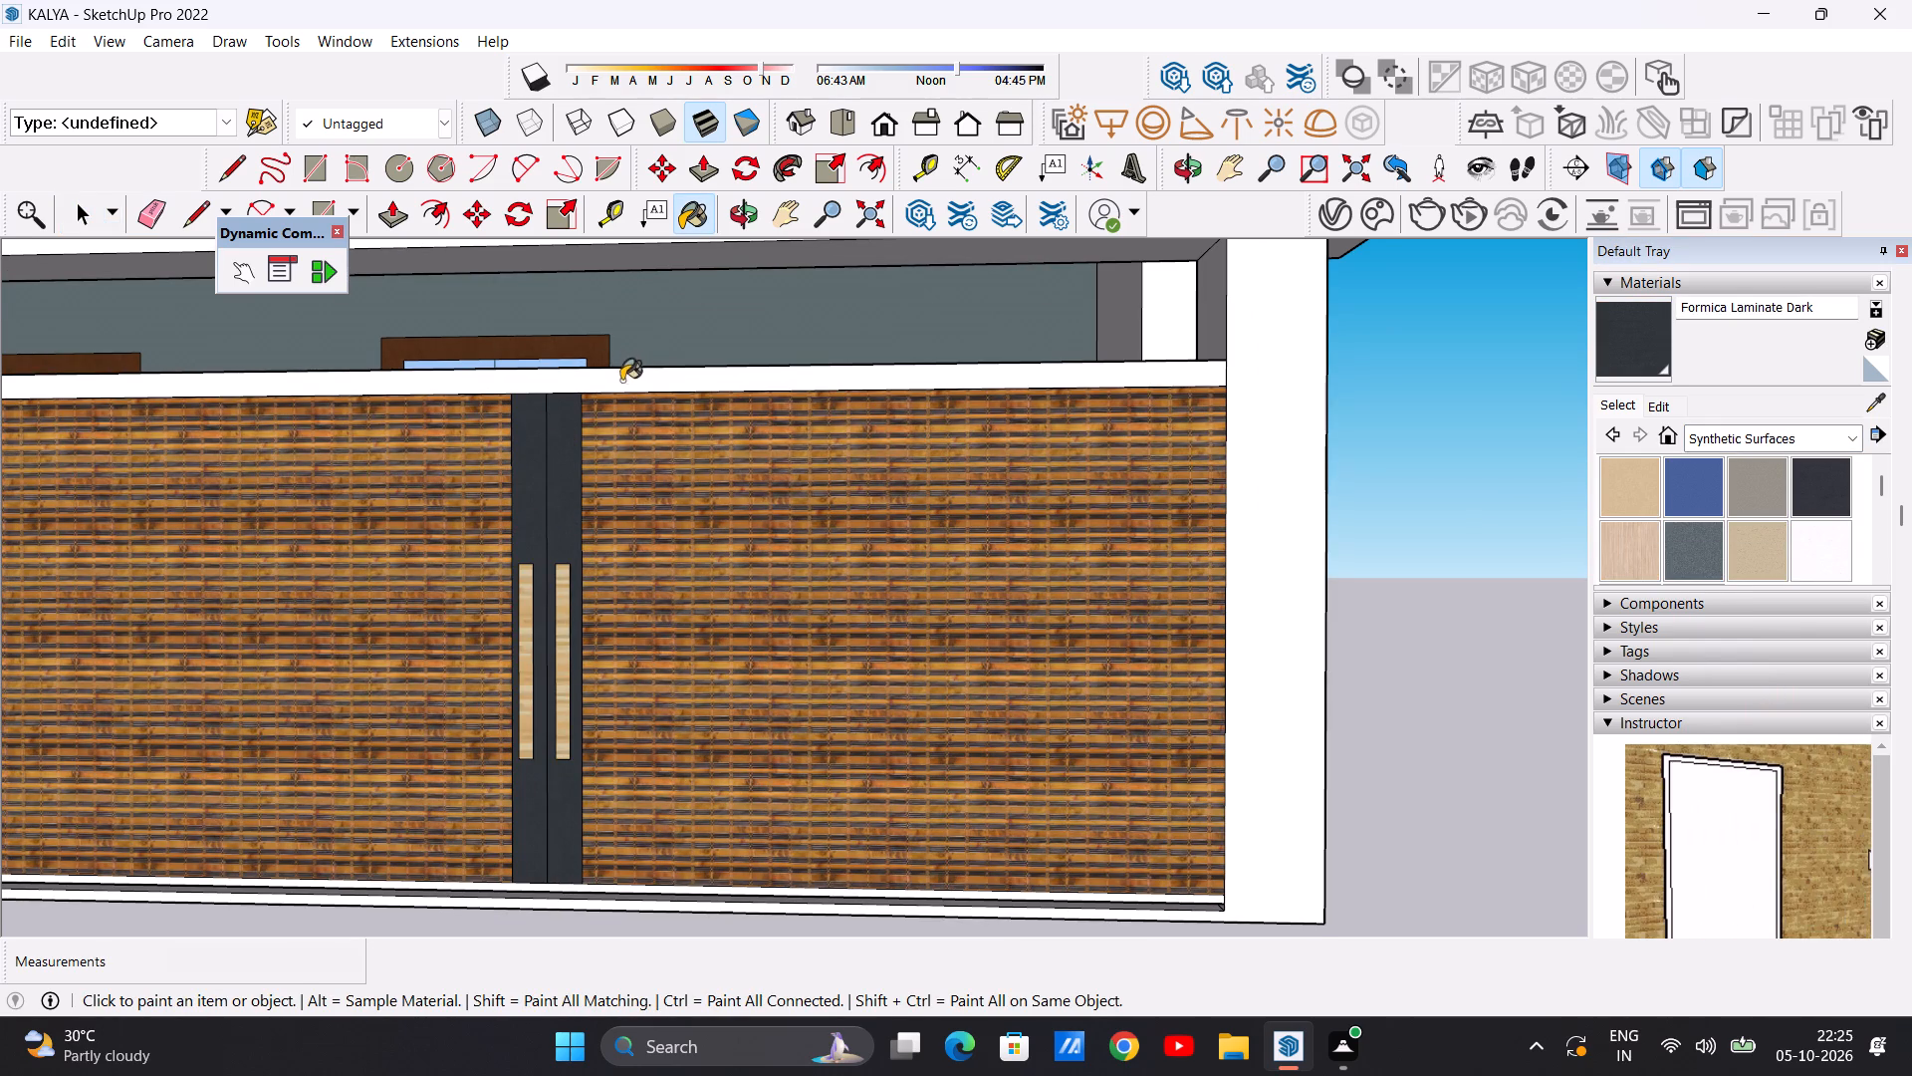
{"action": "scroll", "coordinate": [662, 434], "scroll_direction": "down", "scroll_amount": 12}
{"action": "scroll", "coordinate": [936, 560], "scroll_direction": "up", "scroll_amount": 13}
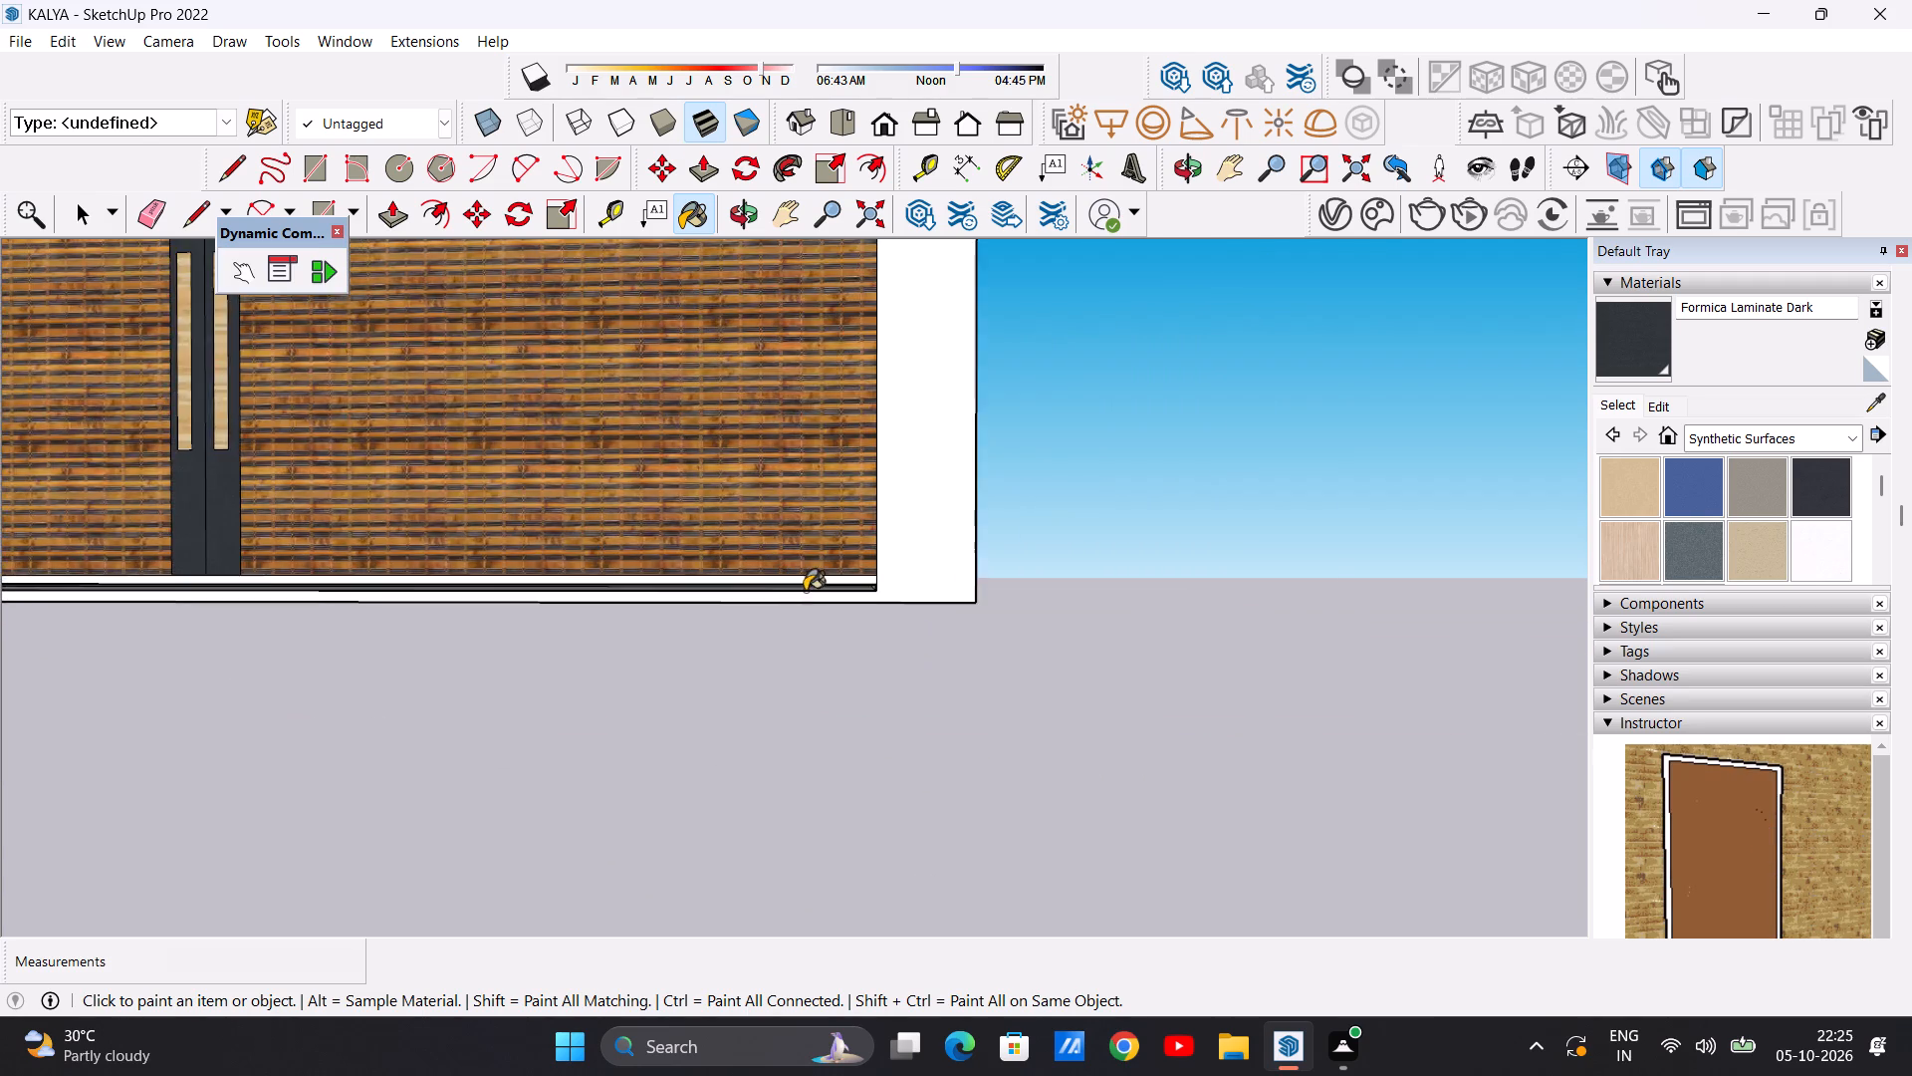
{"action": "scroll", "coordinate": [805, 591], "scroll_direction": "up", "scroll_amount": 4}
{"action": "left_click", "coordinate": [819, 576]}
Examine the painted gate and the white pillars around it from closer and farther away.
{"action": "scroll", "coordinate": [896, 619], "scroll_direction": "down", "scroll_amount": 17}
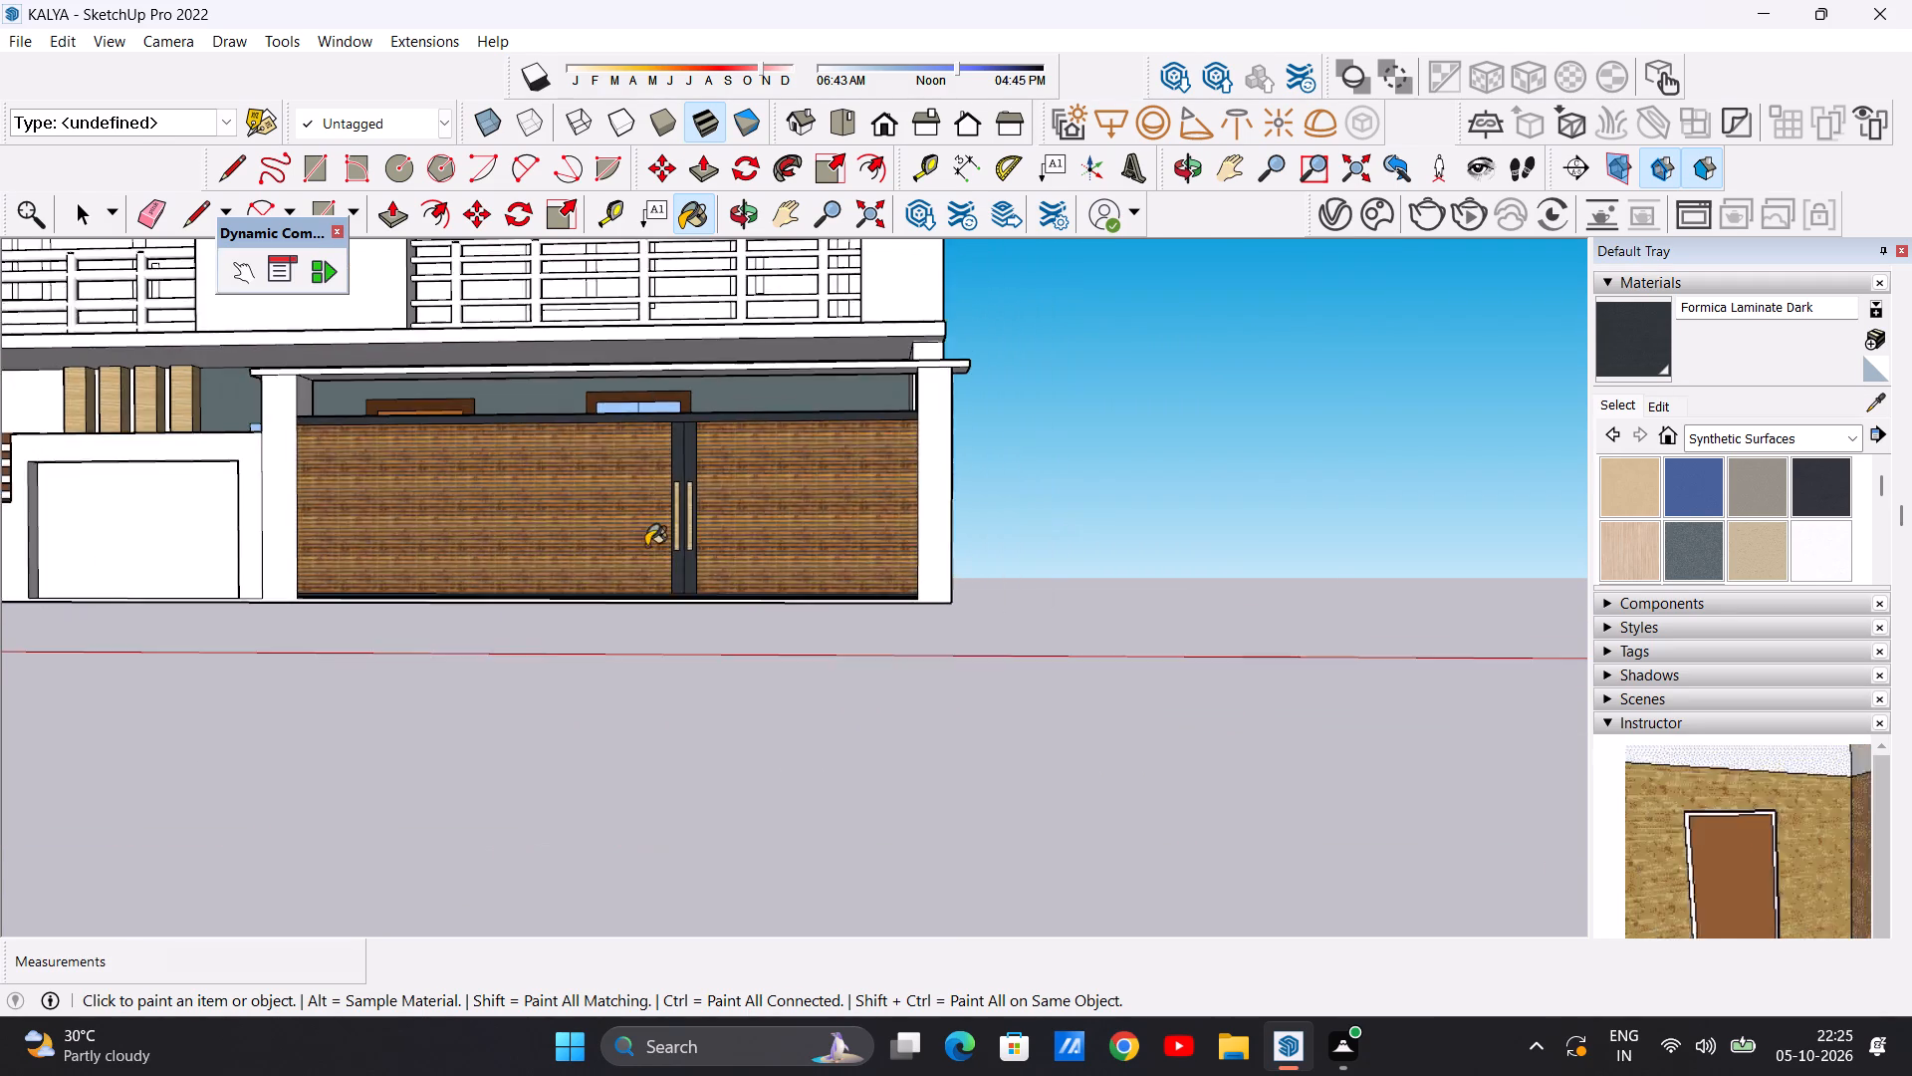
{"action": "scroll", "coordinate": [497, 505], "scroll_direction": "up", "scroll_amount": 7}
{"action": "scroll", "coordinate": [470, 516], "scroll_direction": "down", "scroll_amount": 12}
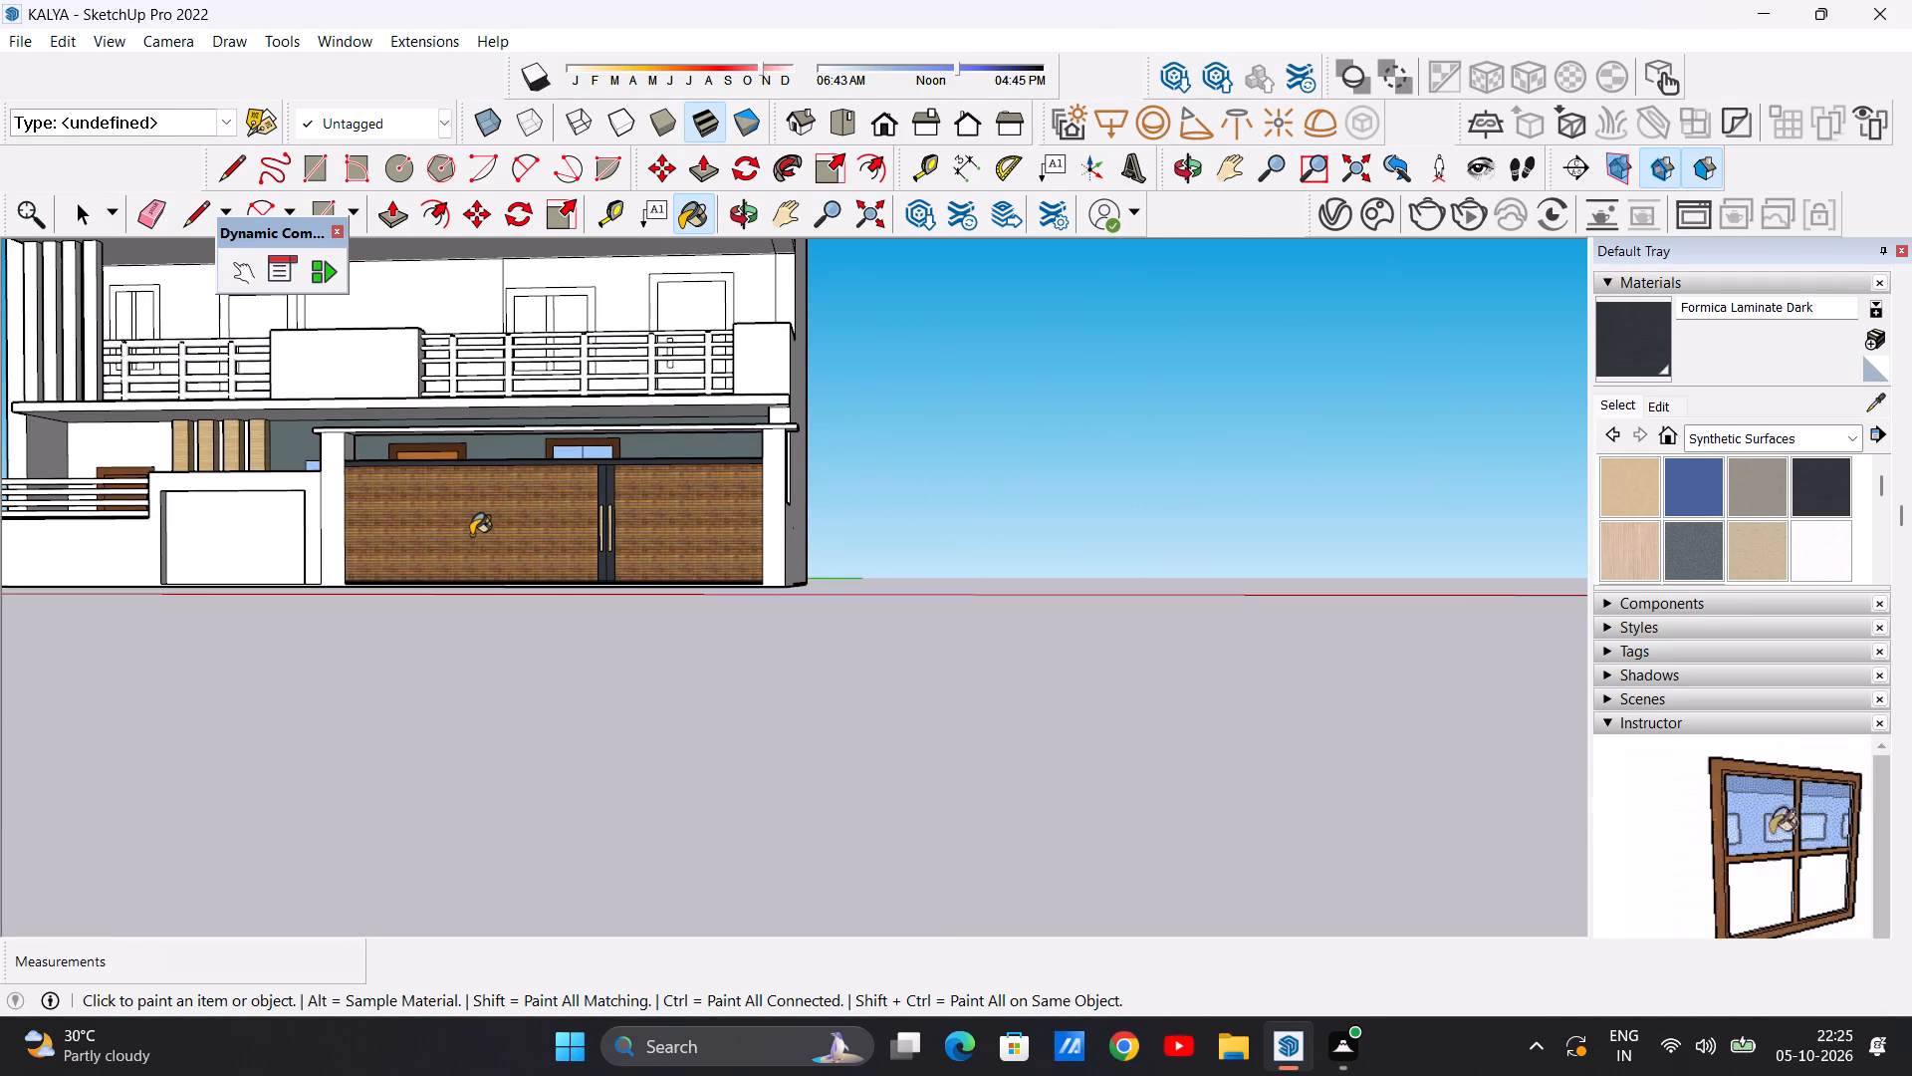
{"action": "middle_click_drag", "start_coordinate": [325, 498], "coordinate": [359, 497]}
{"action": "scroll", "coordinate": [323, 494], "scroll_direction": "up", "scroll_amount": 7}
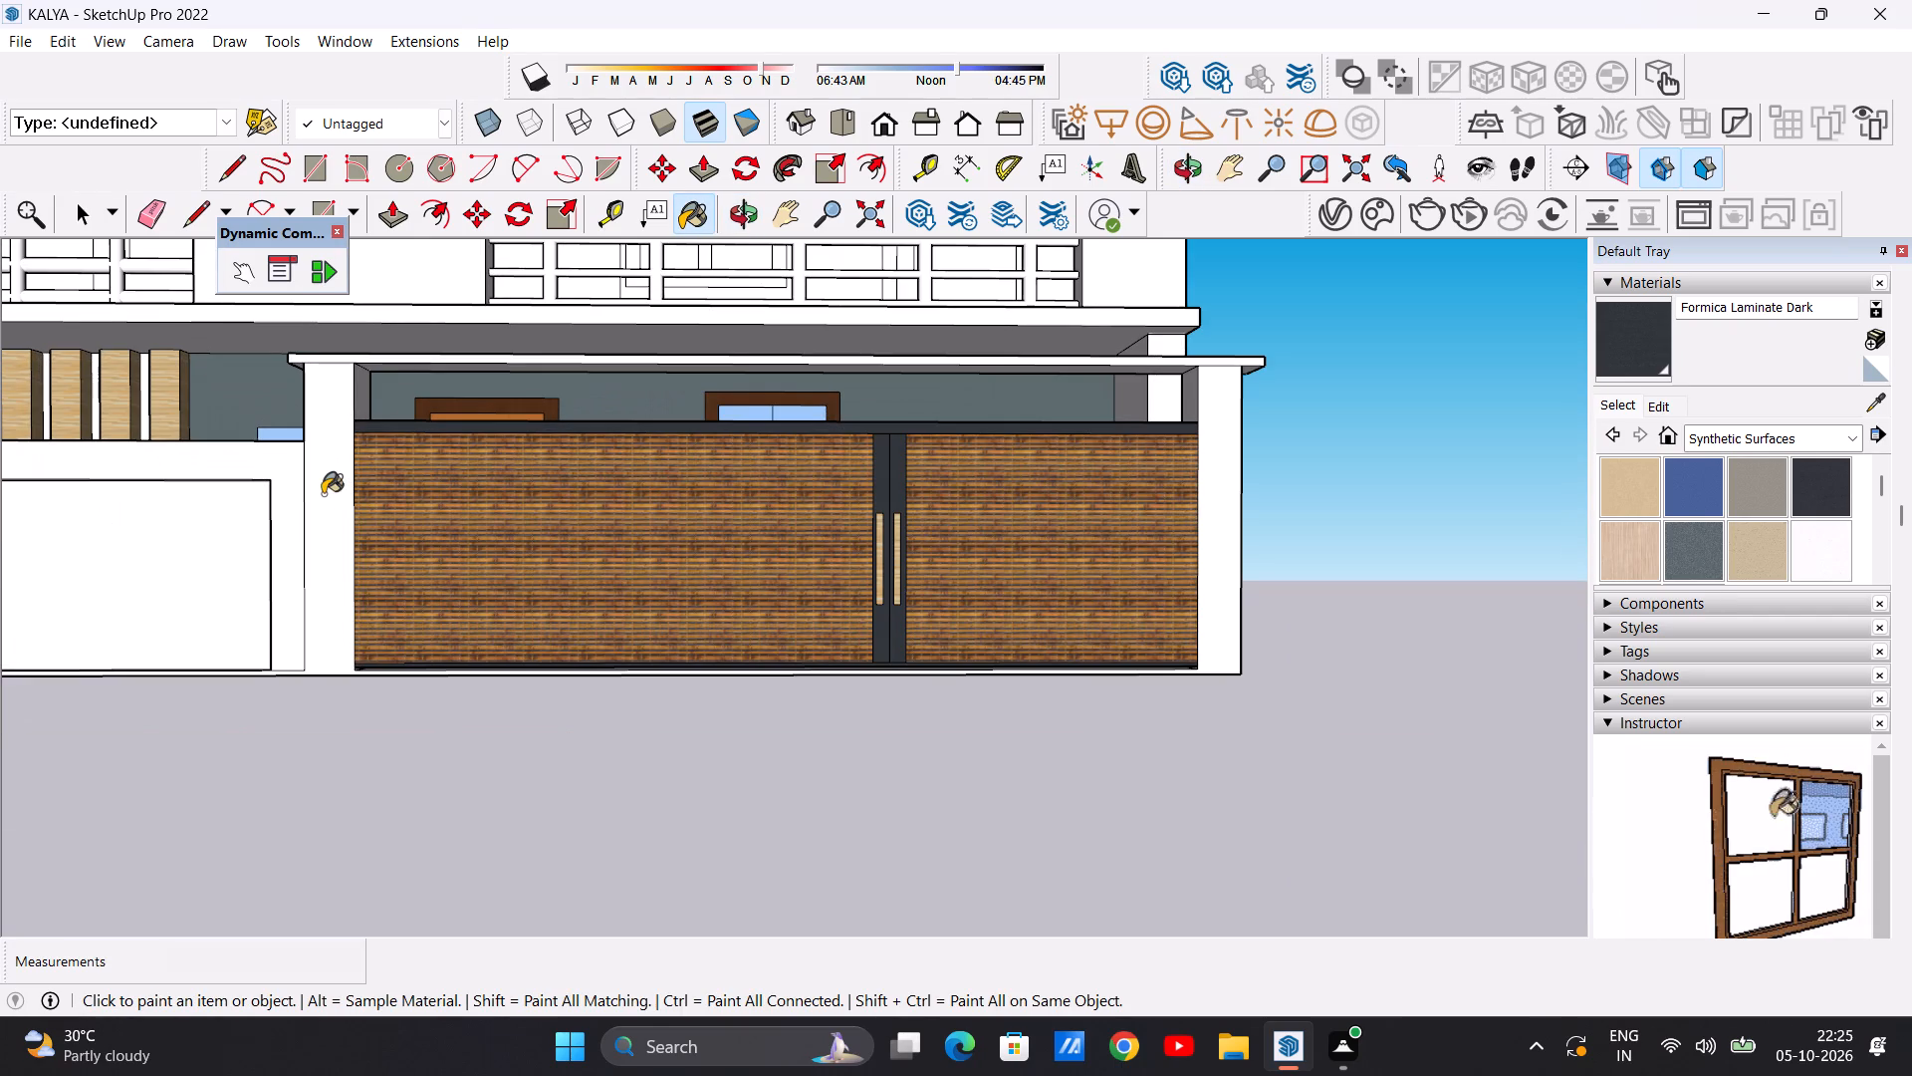
{"action": "scroll", "coordinate": [300, 506], "scroll_direction": "down", "scroll_amount": 10}
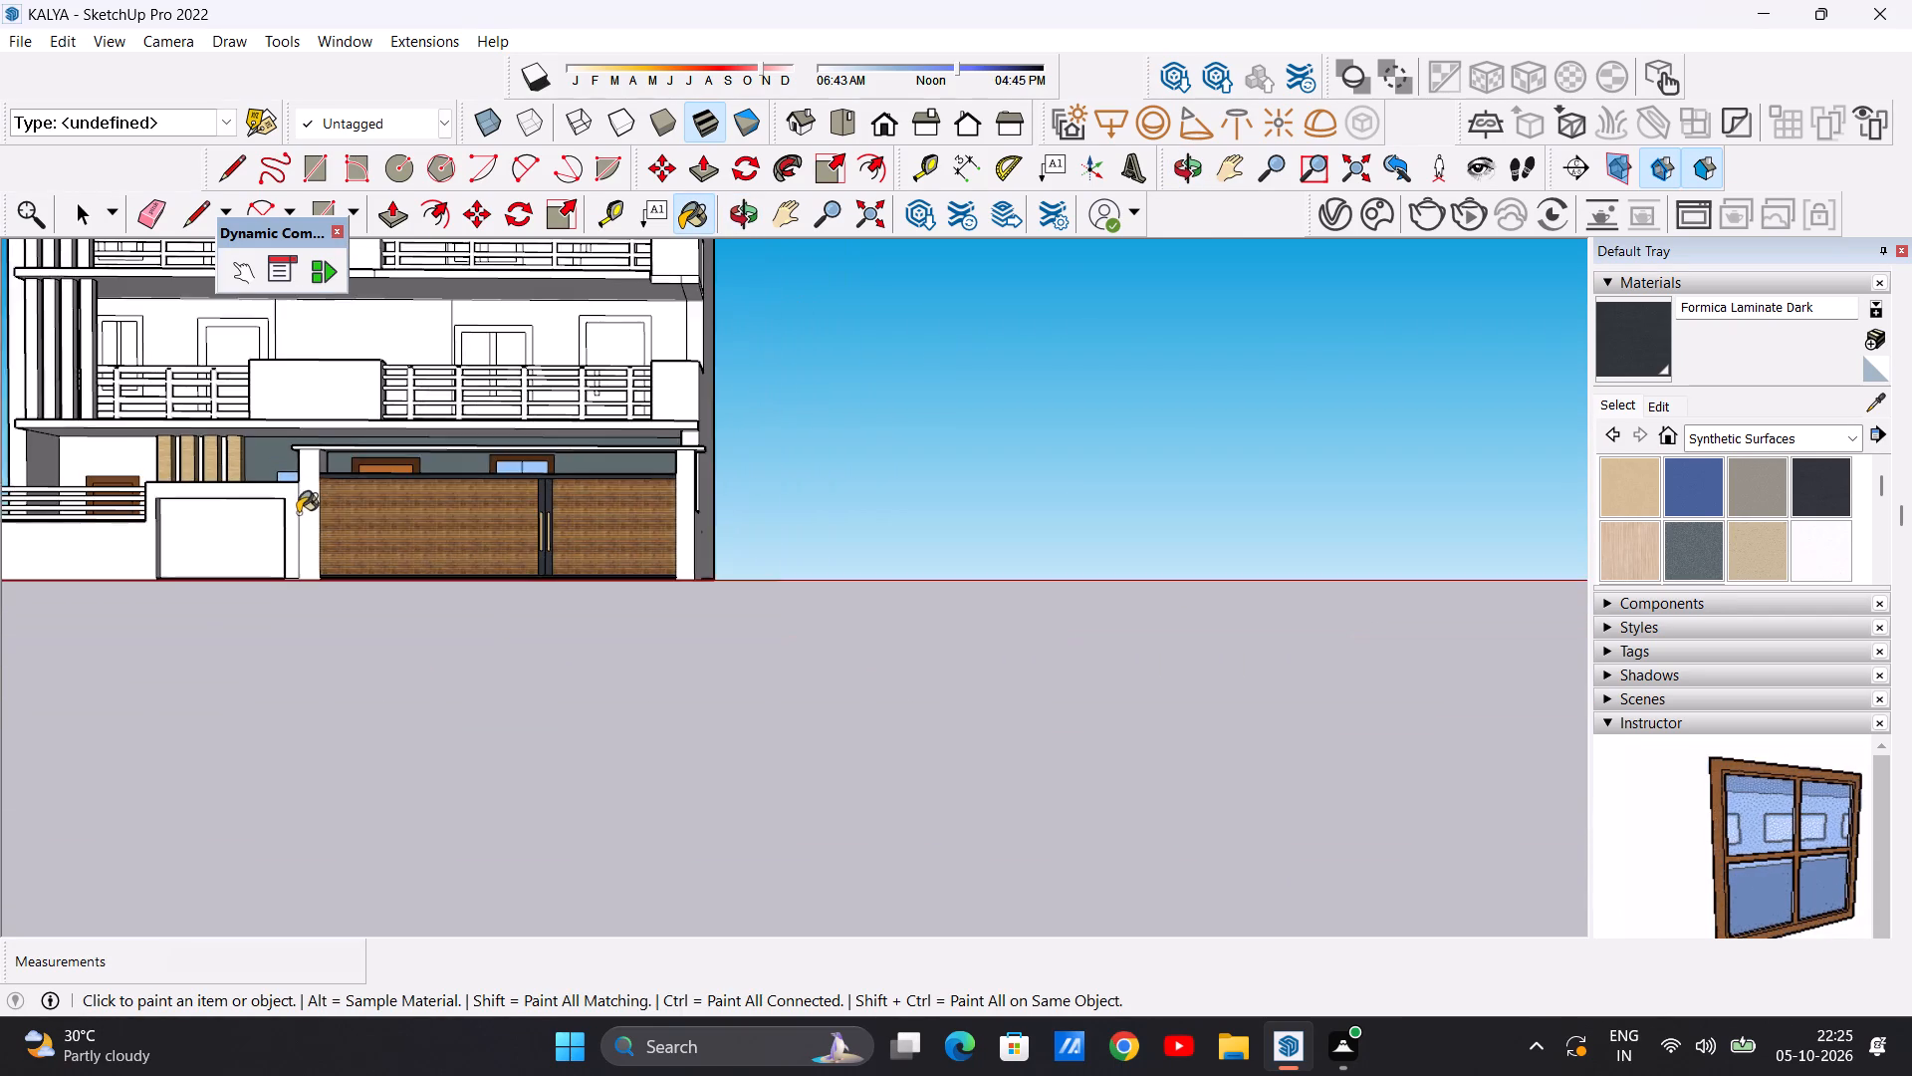
{"action": "scroll", "coordinate": [312, 476], "scroll_direction": "up", "scroll_amount": 9}
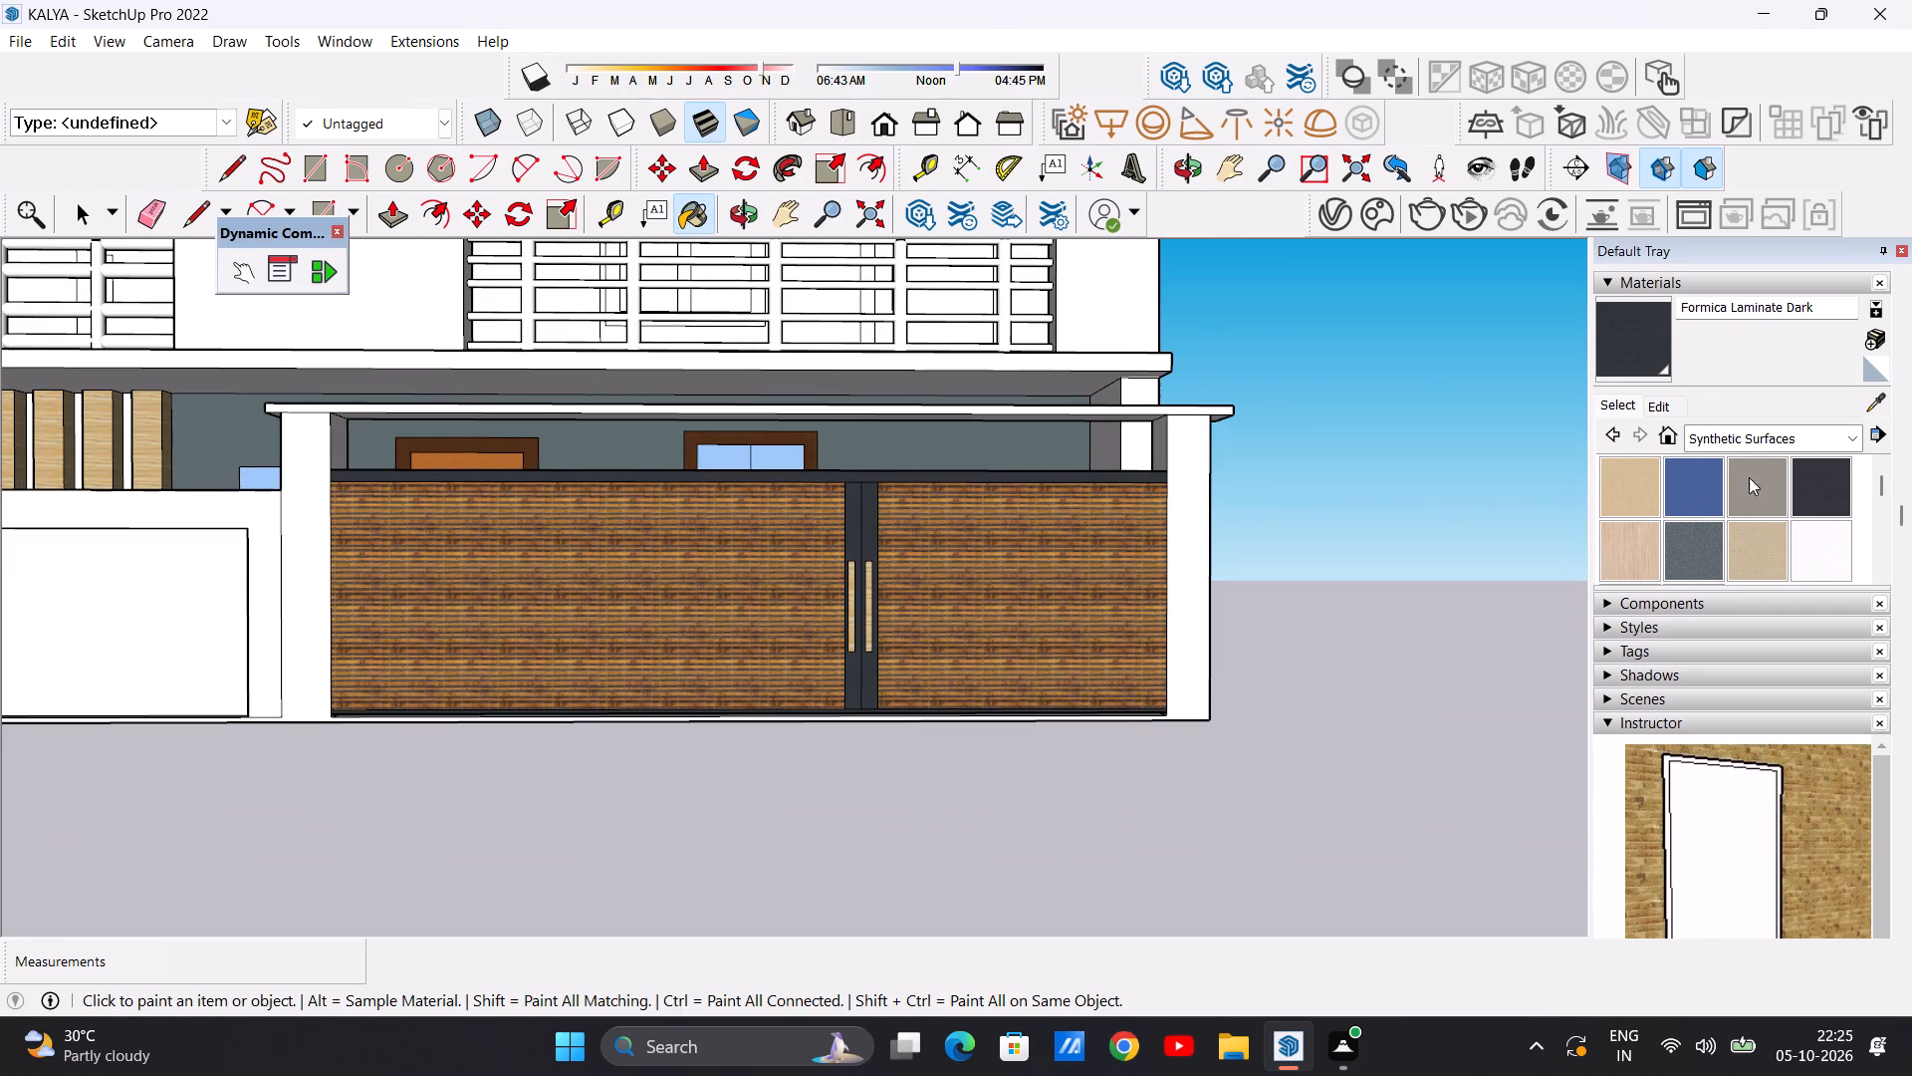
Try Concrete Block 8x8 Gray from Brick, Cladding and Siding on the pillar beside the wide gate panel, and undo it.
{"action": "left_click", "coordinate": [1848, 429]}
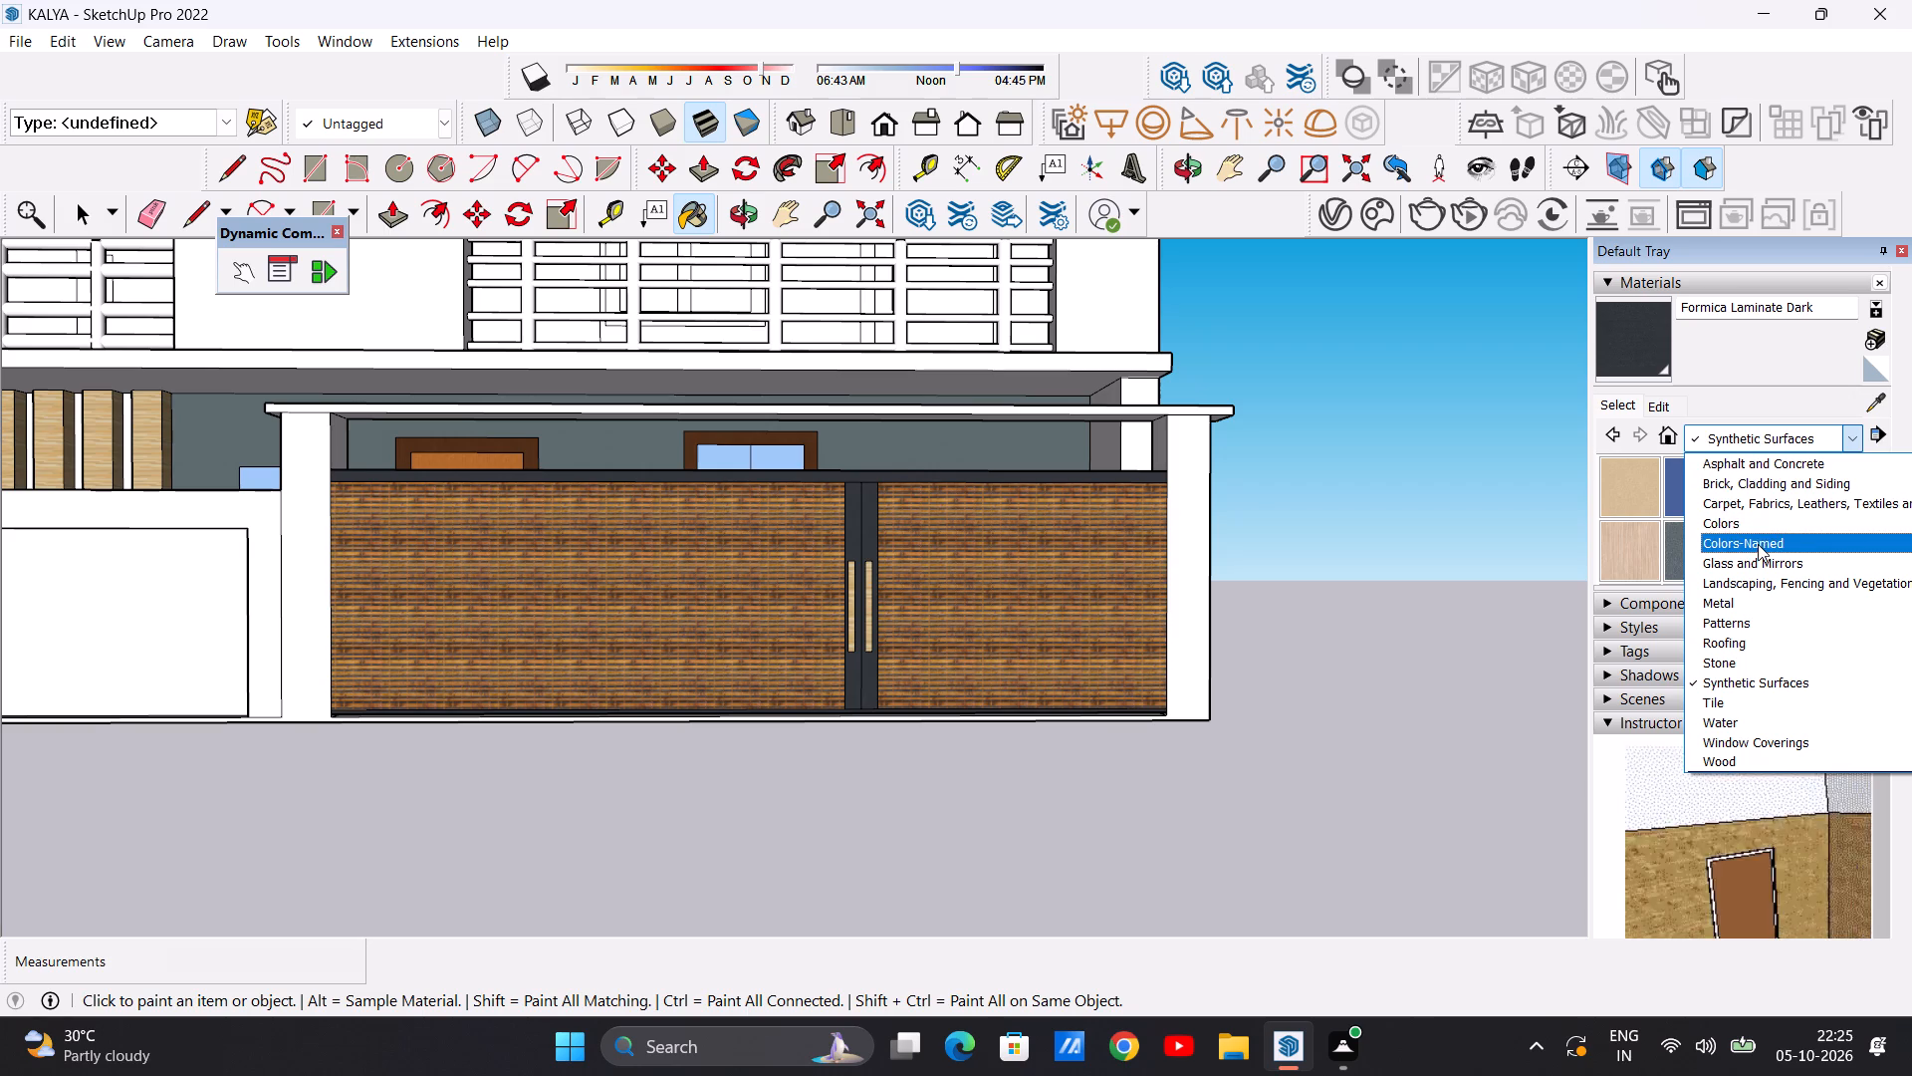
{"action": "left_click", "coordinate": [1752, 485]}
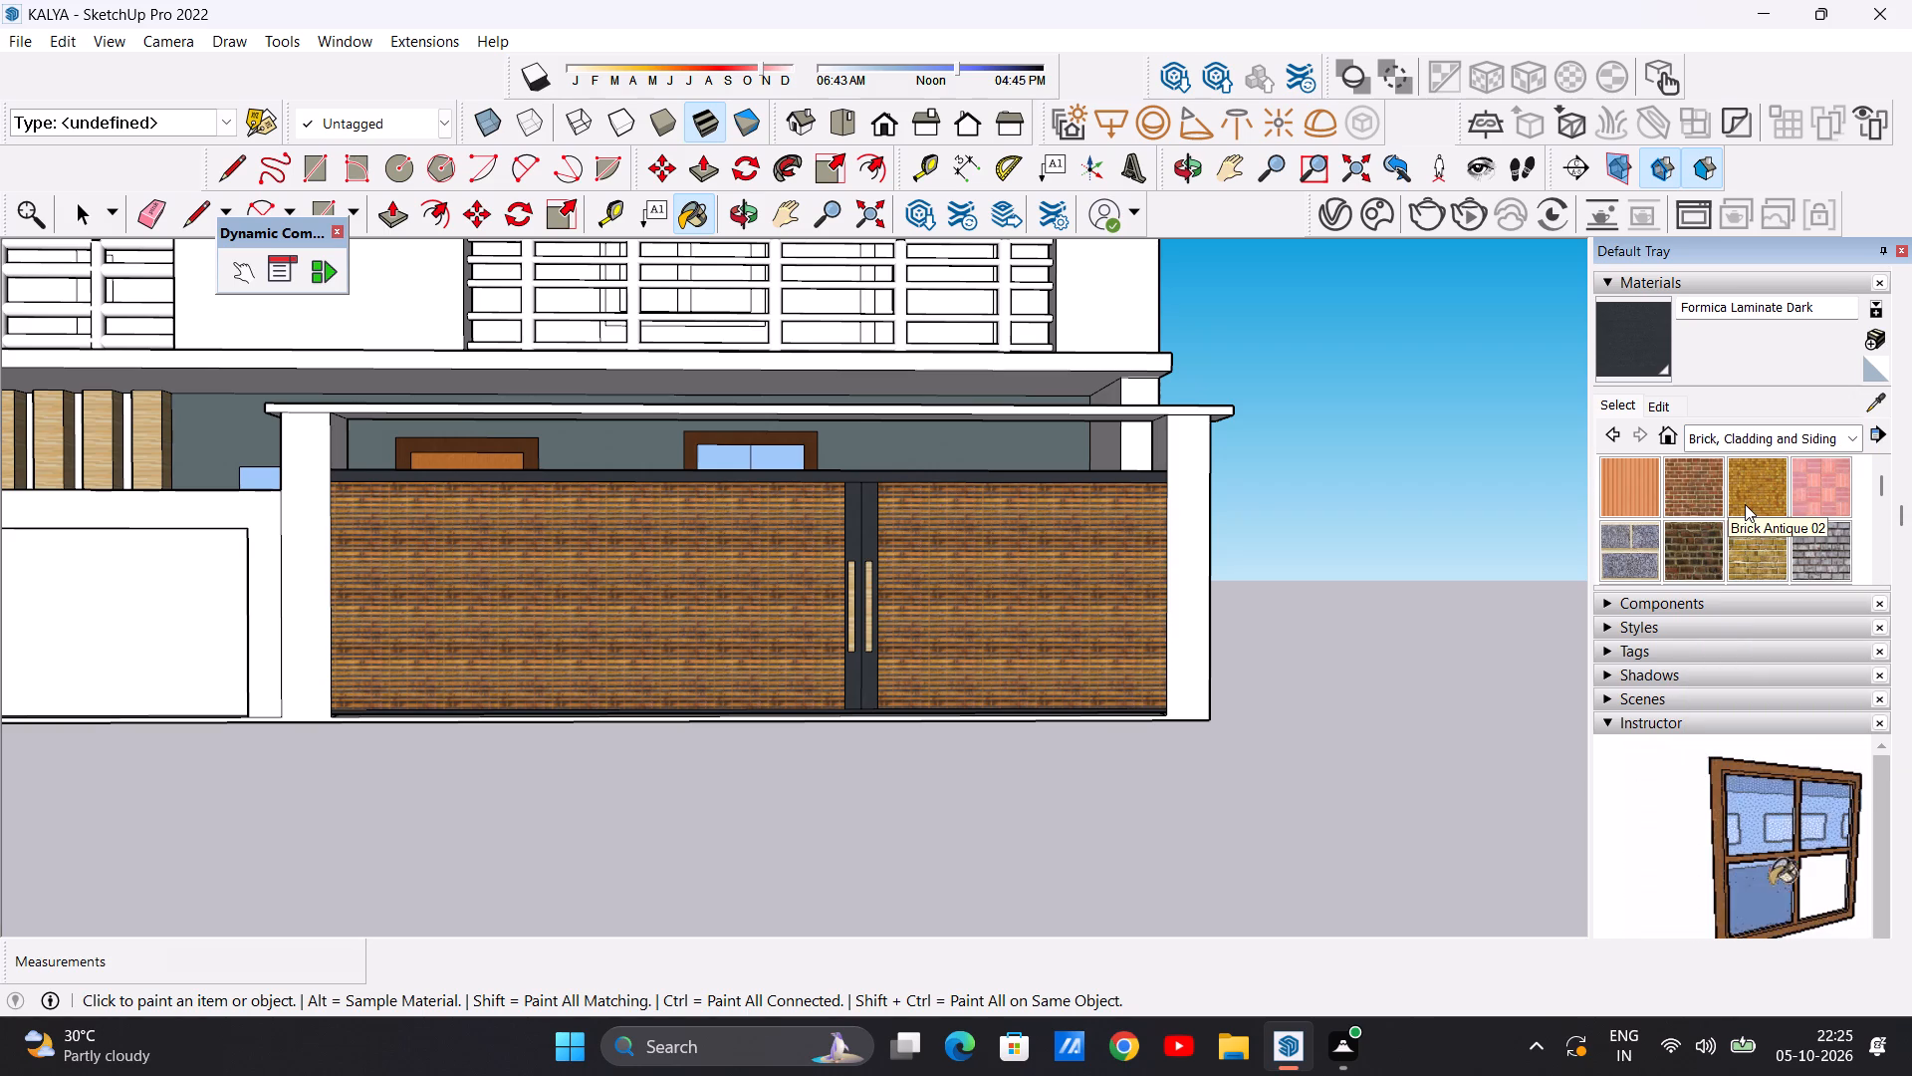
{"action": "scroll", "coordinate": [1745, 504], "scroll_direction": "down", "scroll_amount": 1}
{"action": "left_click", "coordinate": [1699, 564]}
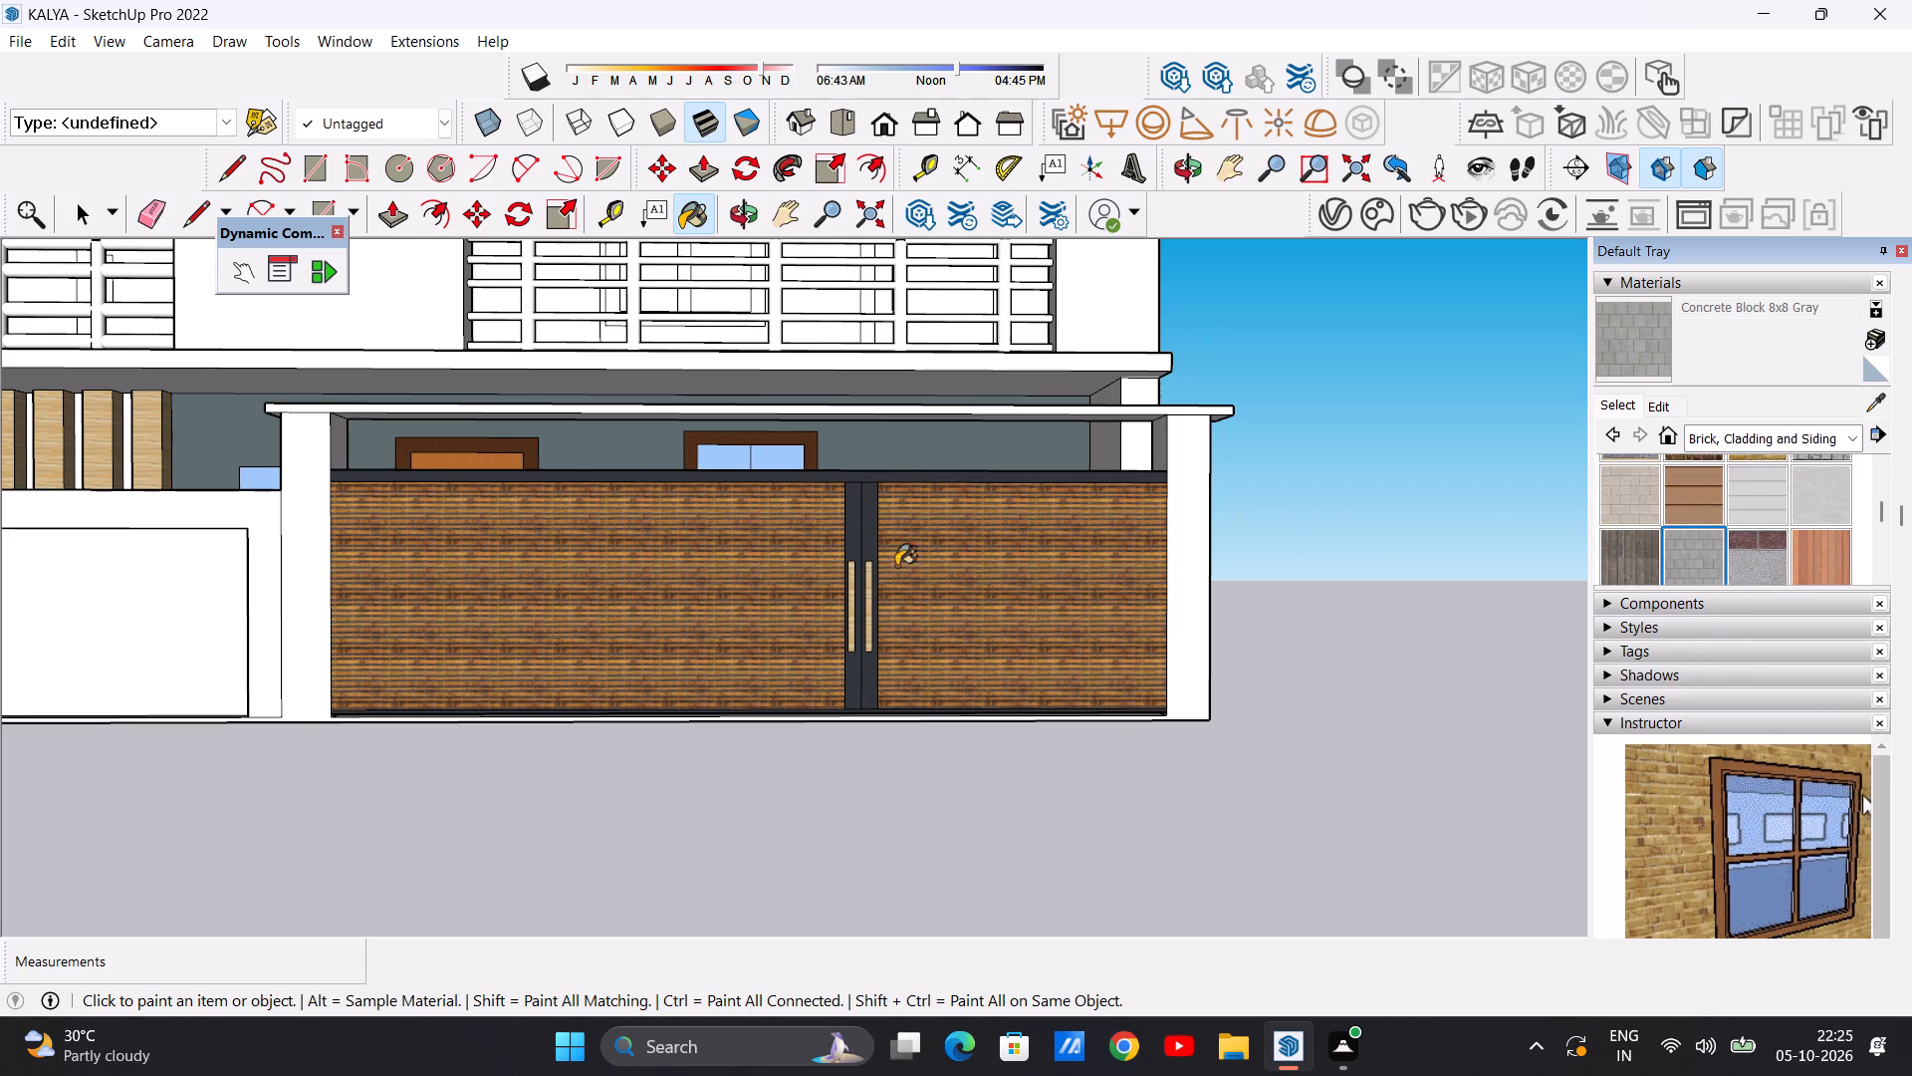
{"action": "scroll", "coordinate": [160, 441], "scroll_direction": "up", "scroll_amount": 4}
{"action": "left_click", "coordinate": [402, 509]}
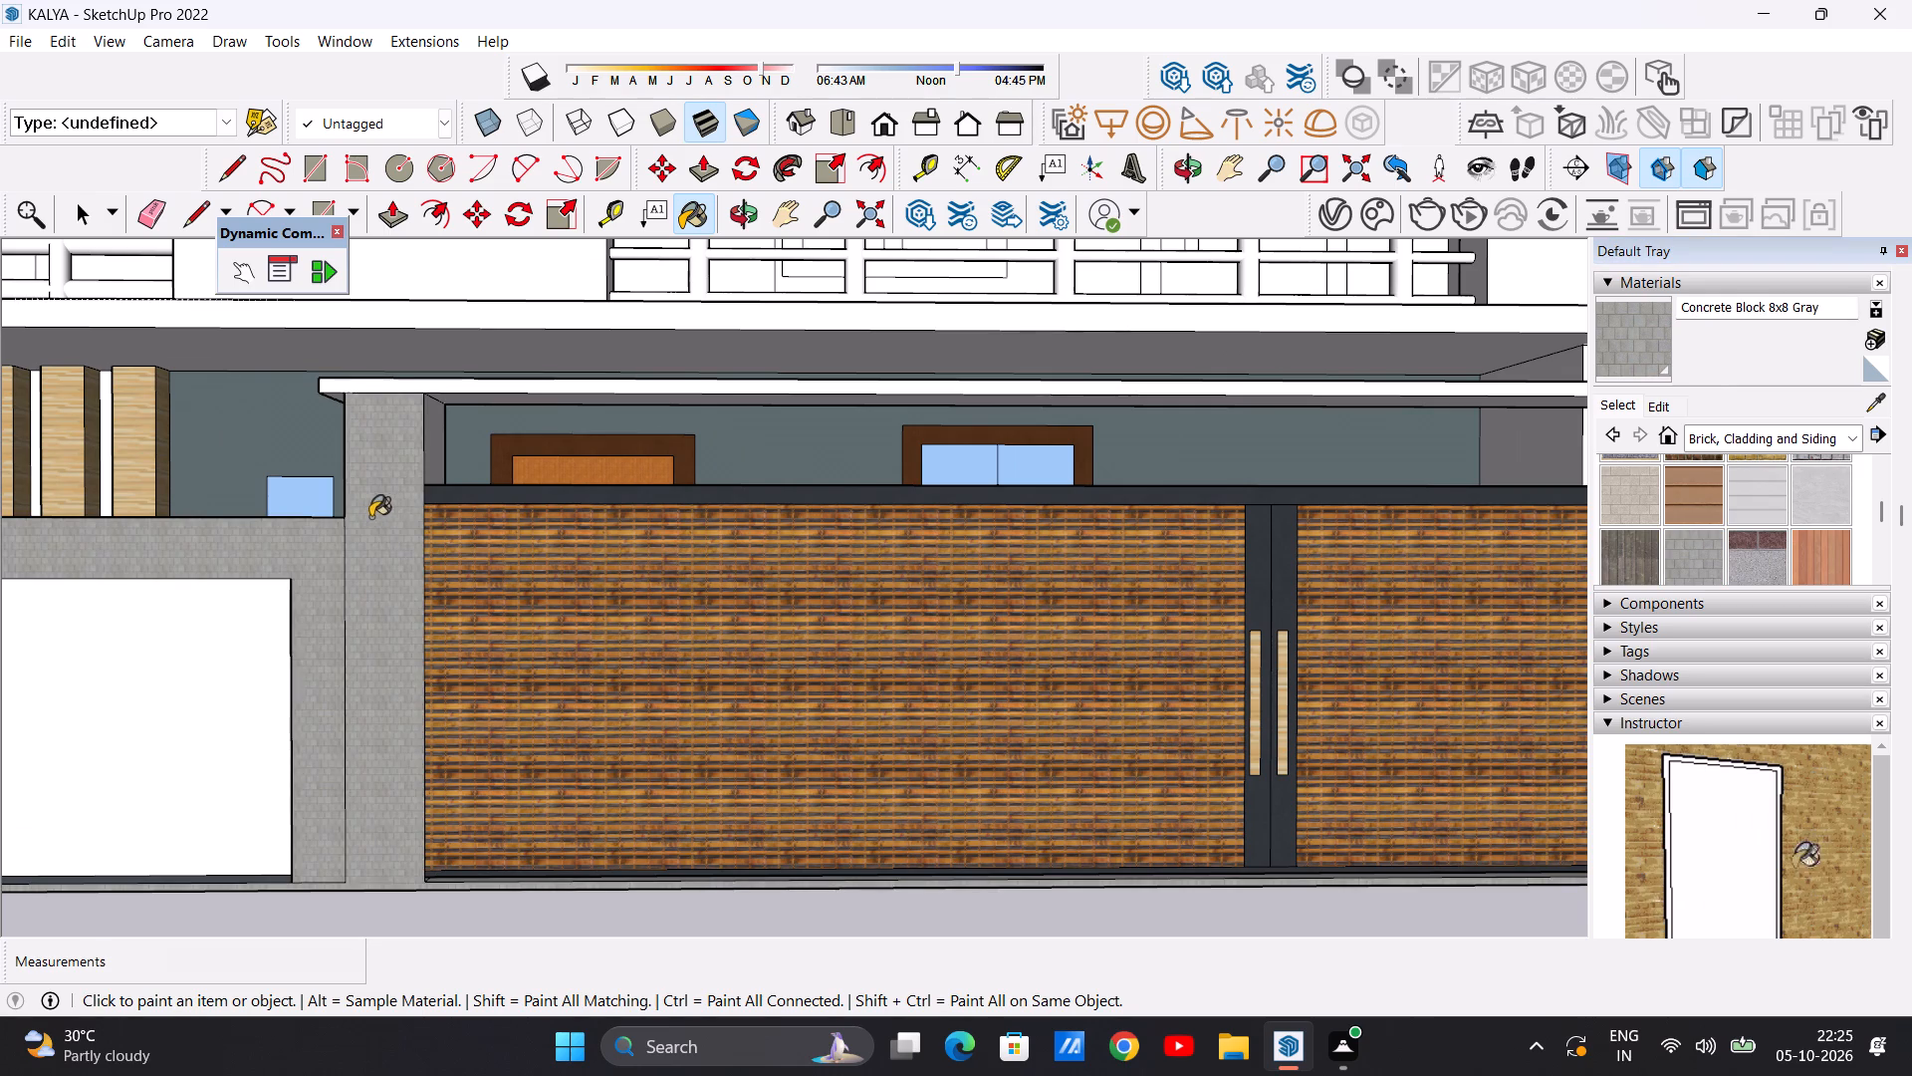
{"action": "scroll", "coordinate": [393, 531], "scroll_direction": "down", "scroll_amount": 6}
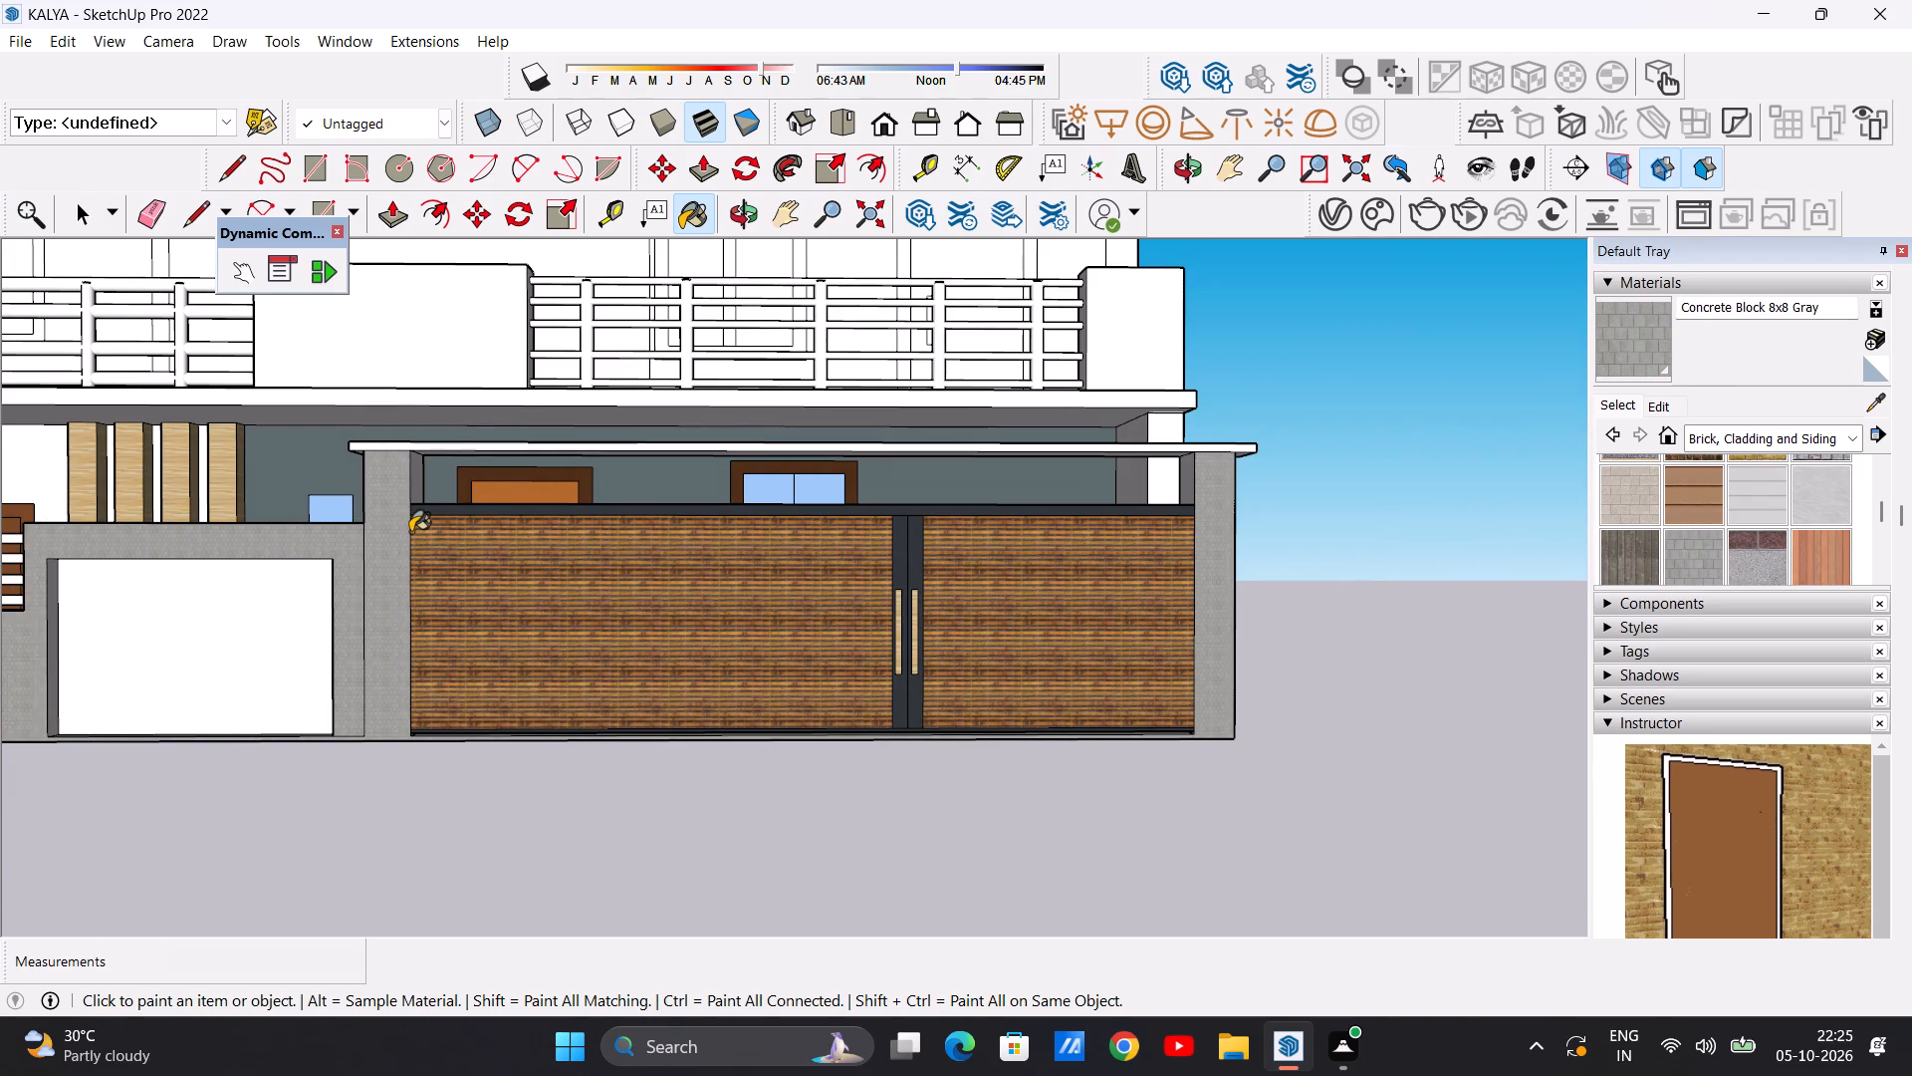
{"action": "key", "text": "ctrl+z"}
Draw a 9" line extending the seam between the front wall and gate pillar down to the base edge.
{"action": "middle_click_drag", "start_coordinate": [364, 531], "coordinate": [588, 530]}
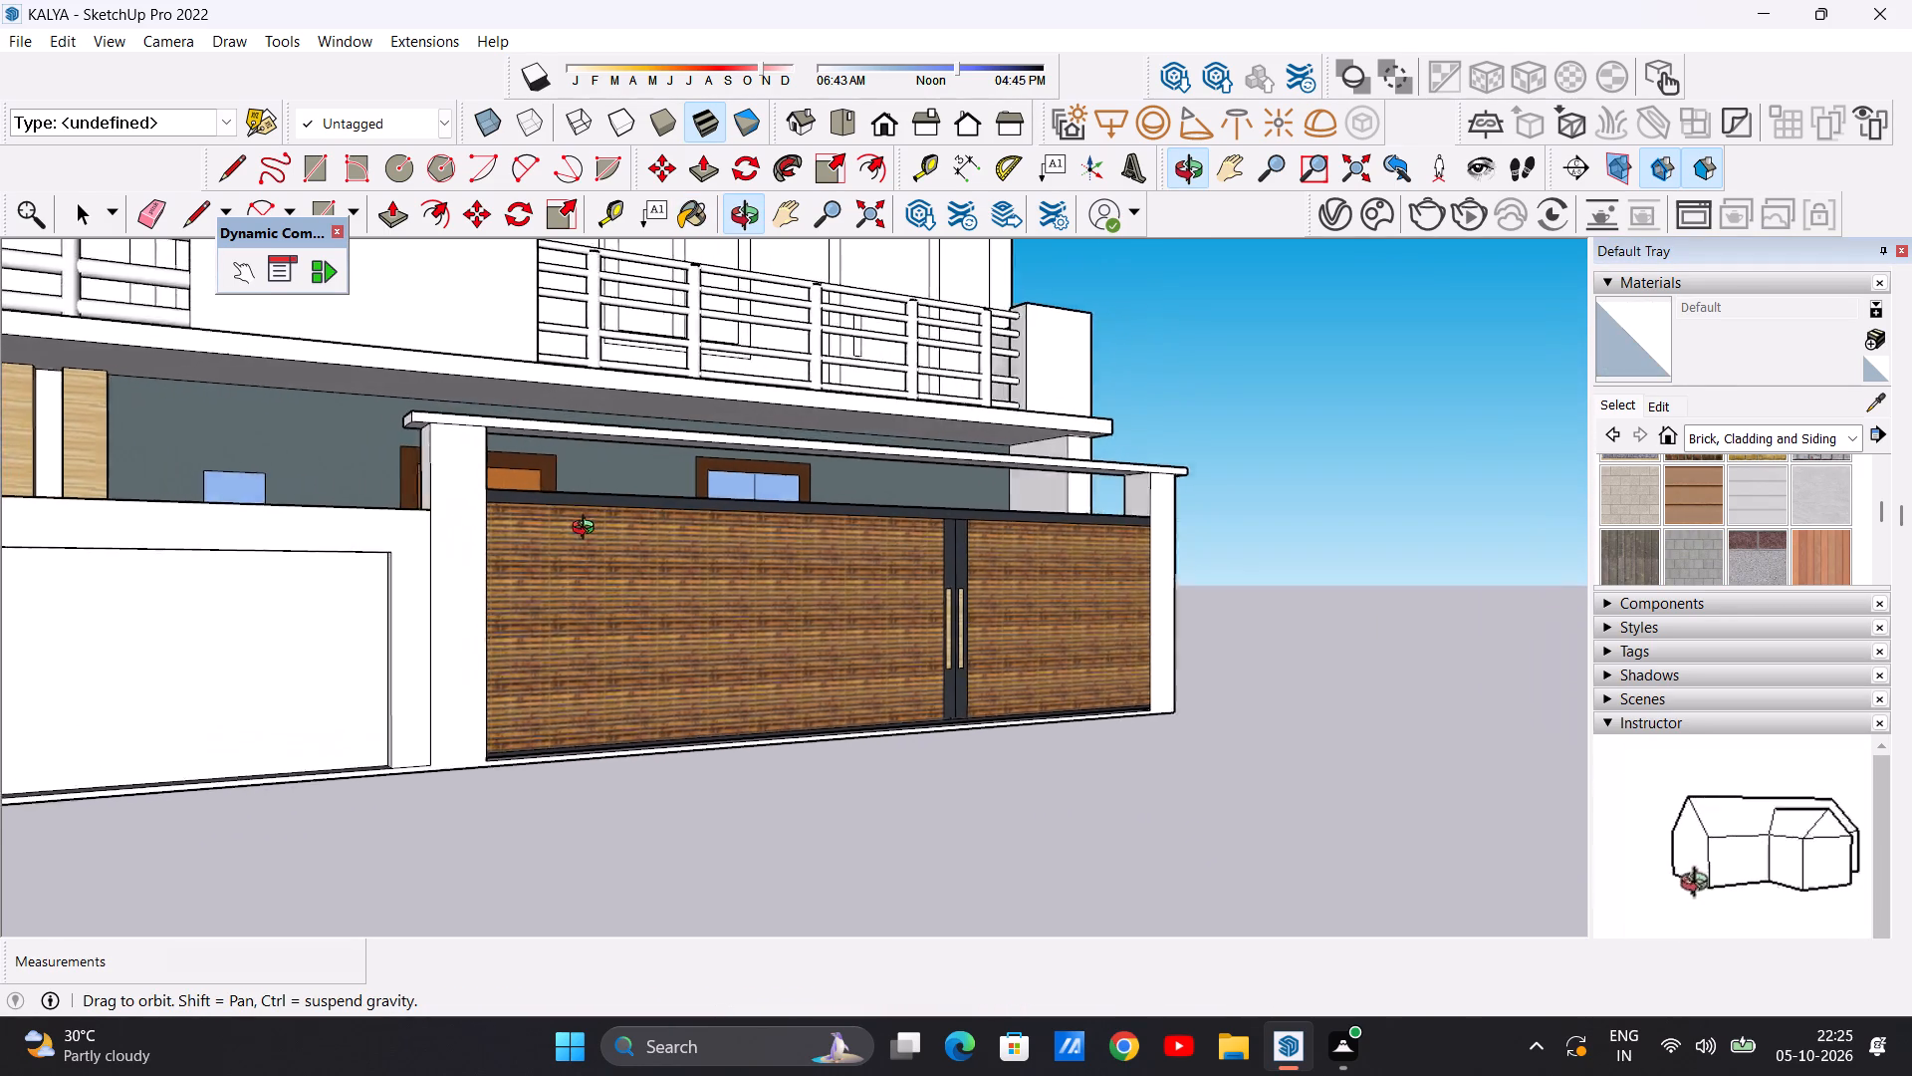
{"action": "middle_click_drag", "start_coordinate": [588, 530], "coordinate": [400, 557]}
{"action": "scroll", "coordinate": [409, 485], "scroll_direction": "up", "scroll_amount": 6}
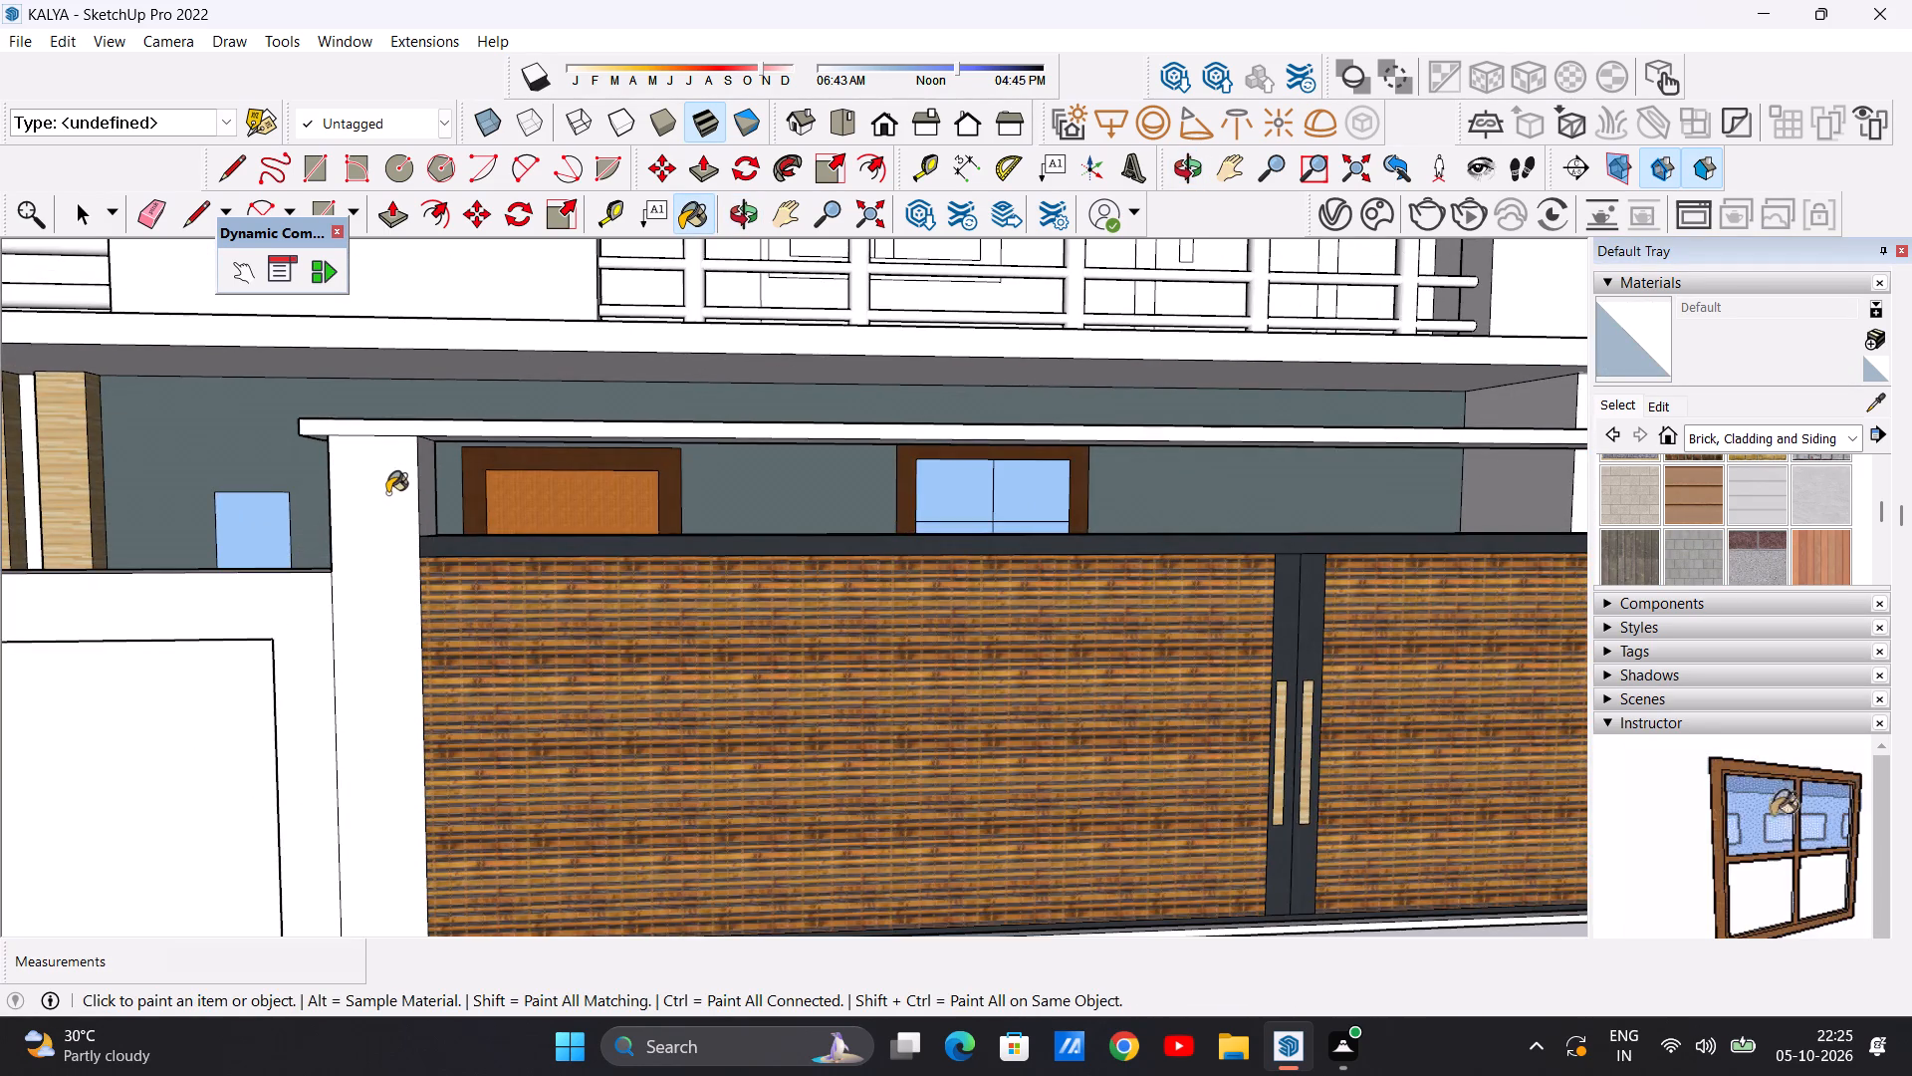
{"action": "scroll", "coordinate": [359, 495], "scroll_direction": "down", "scroll_amount": 7}
{"action": "scroll", "coordinate": [365, 702], "scroll_direction": "up", "scroll_amount": 13}
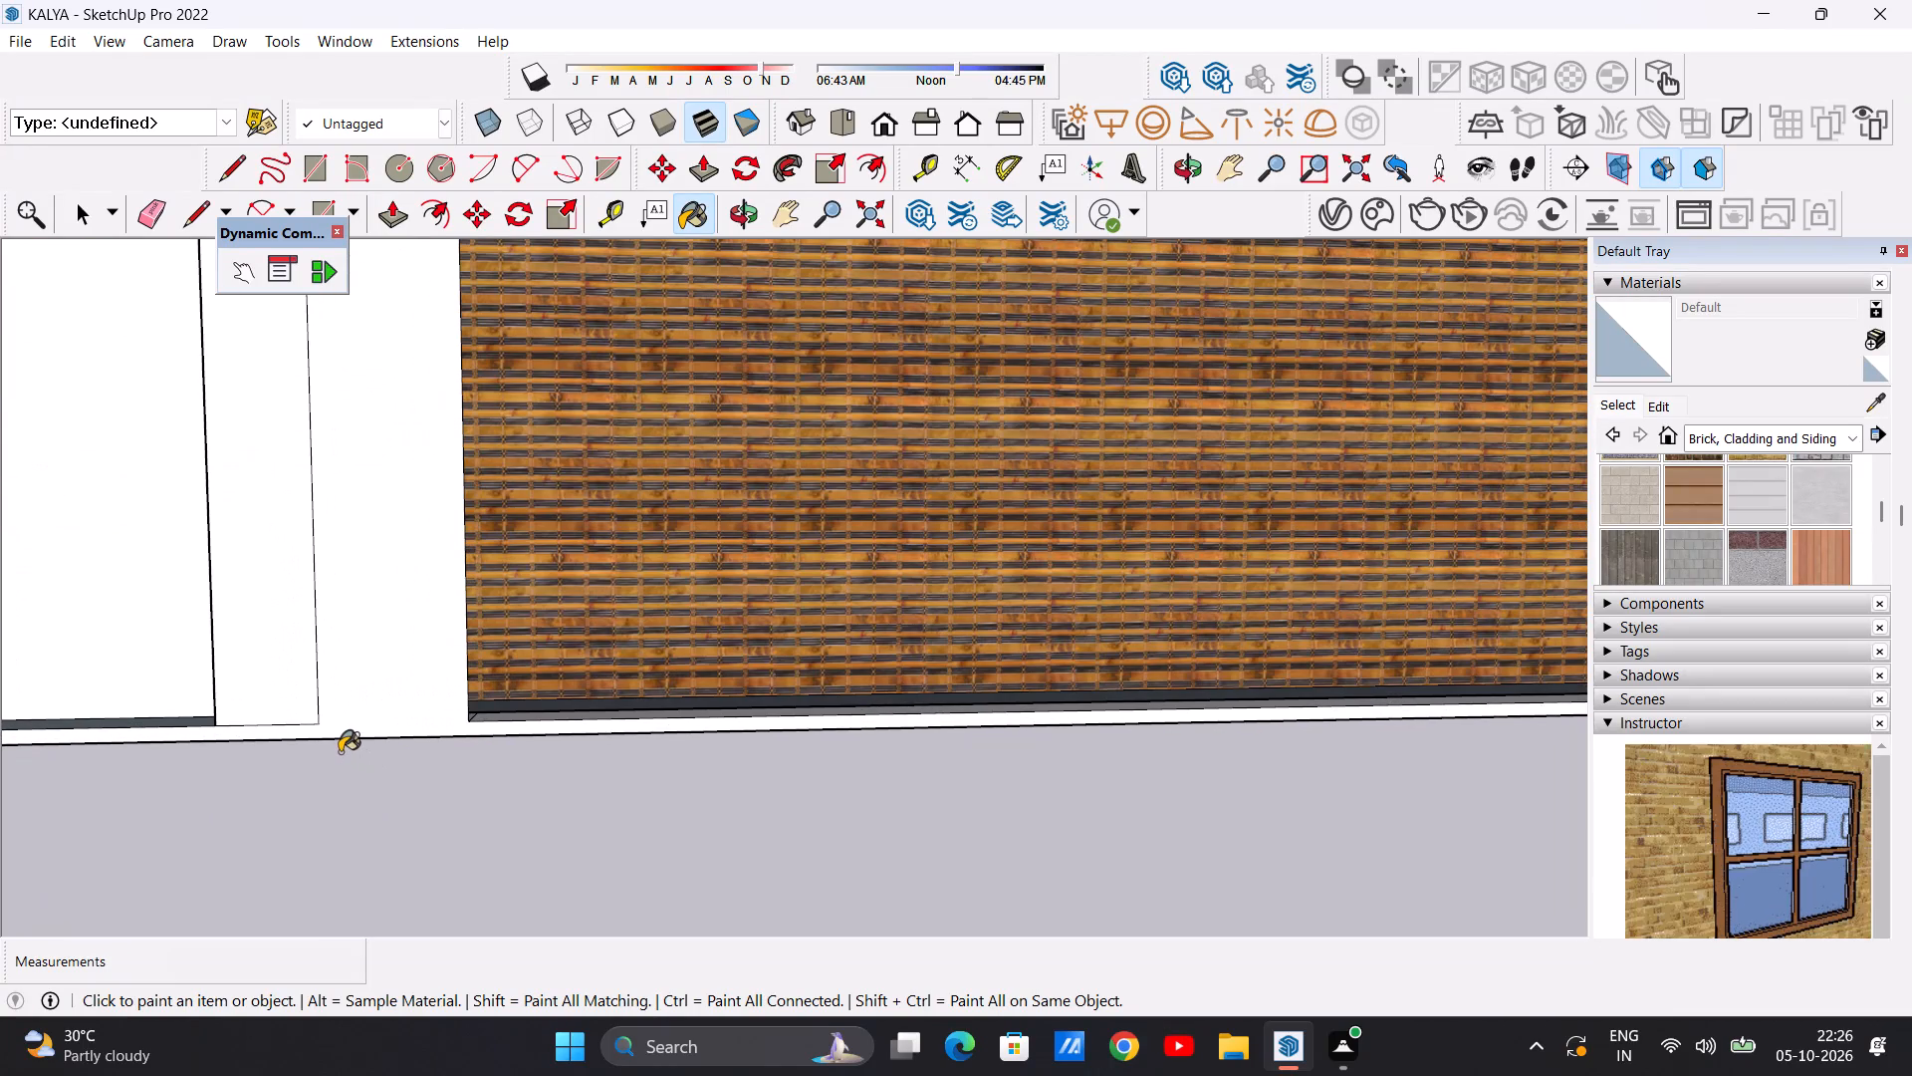
{"action": "key", "text": "space"}
{"action": "type", "text": "L"}
{"action": "scroll", "coordinate": [326, 729], "scroll_direction": "up", "scroll_amount": 5}
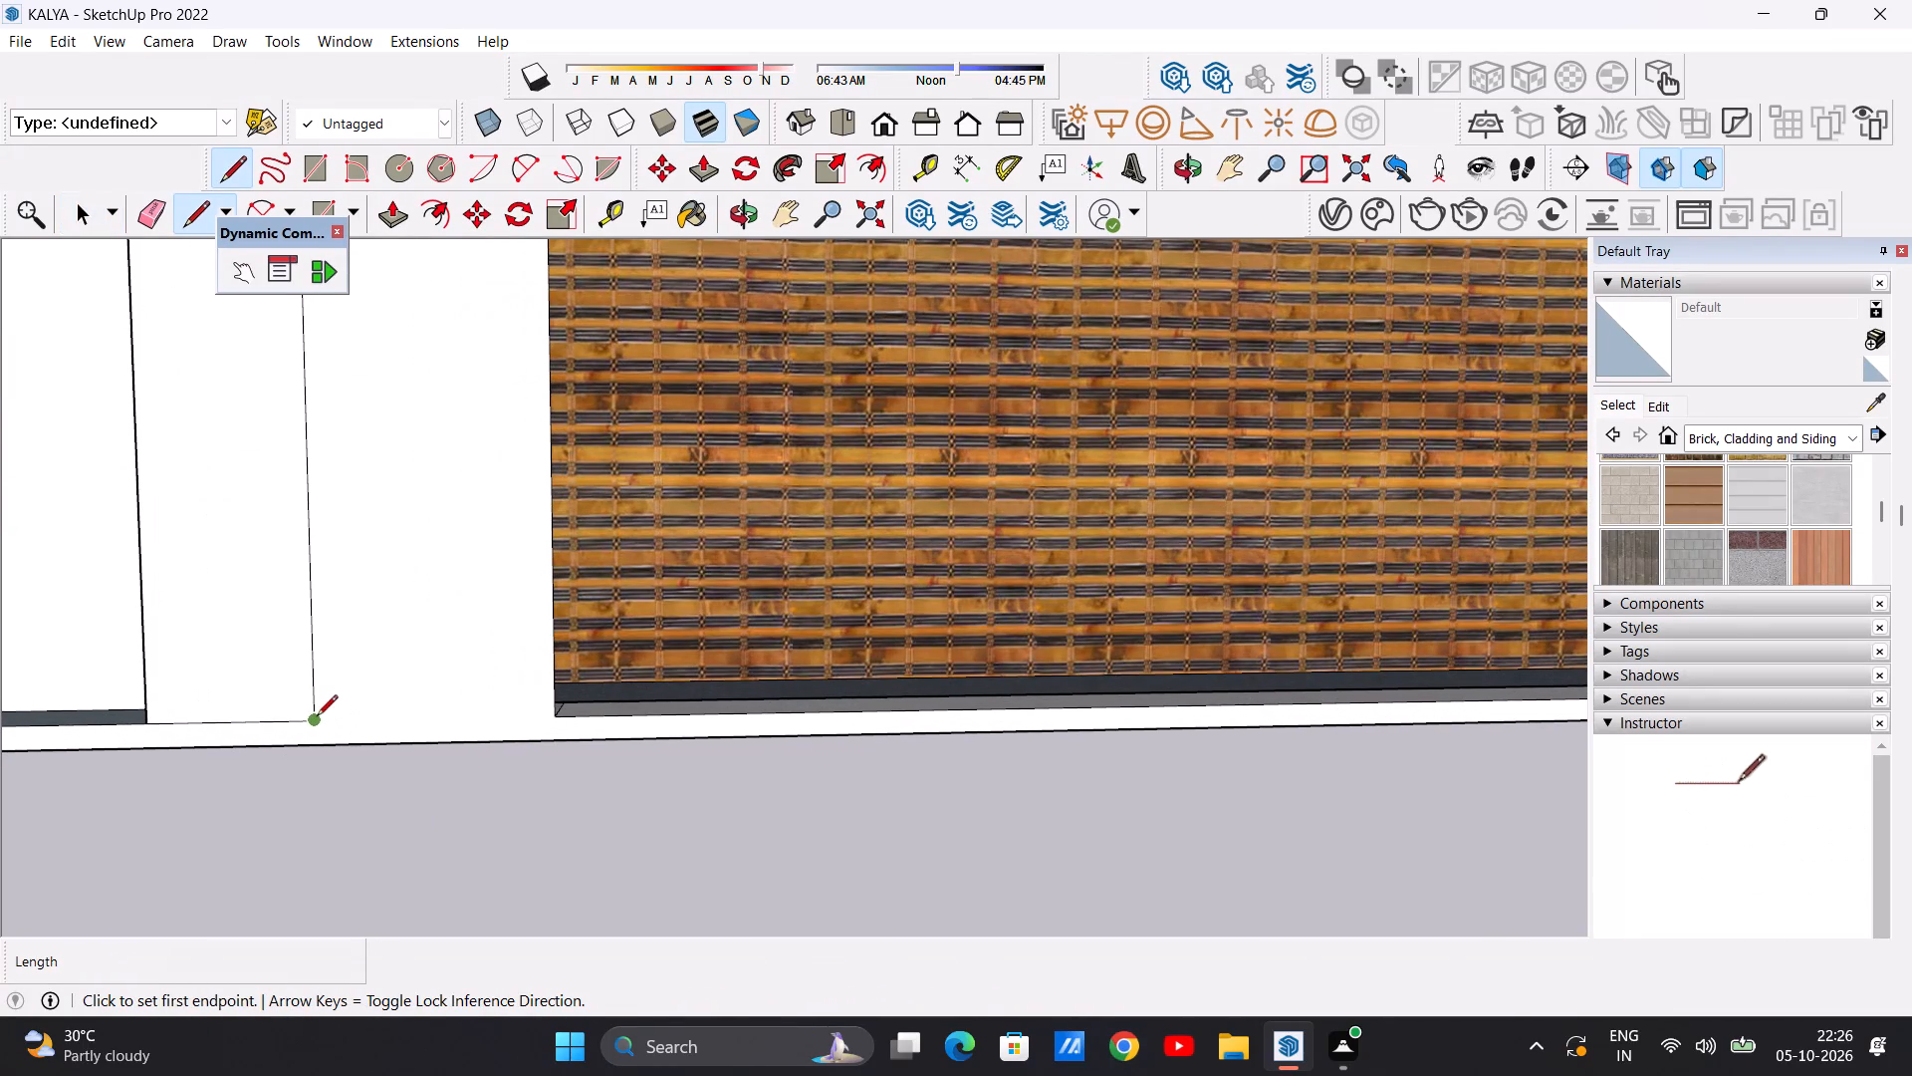
{"action": "left_click", "coordinate": [317, 717]}
{"action": "left_click", "coordinate": [316, 744]}
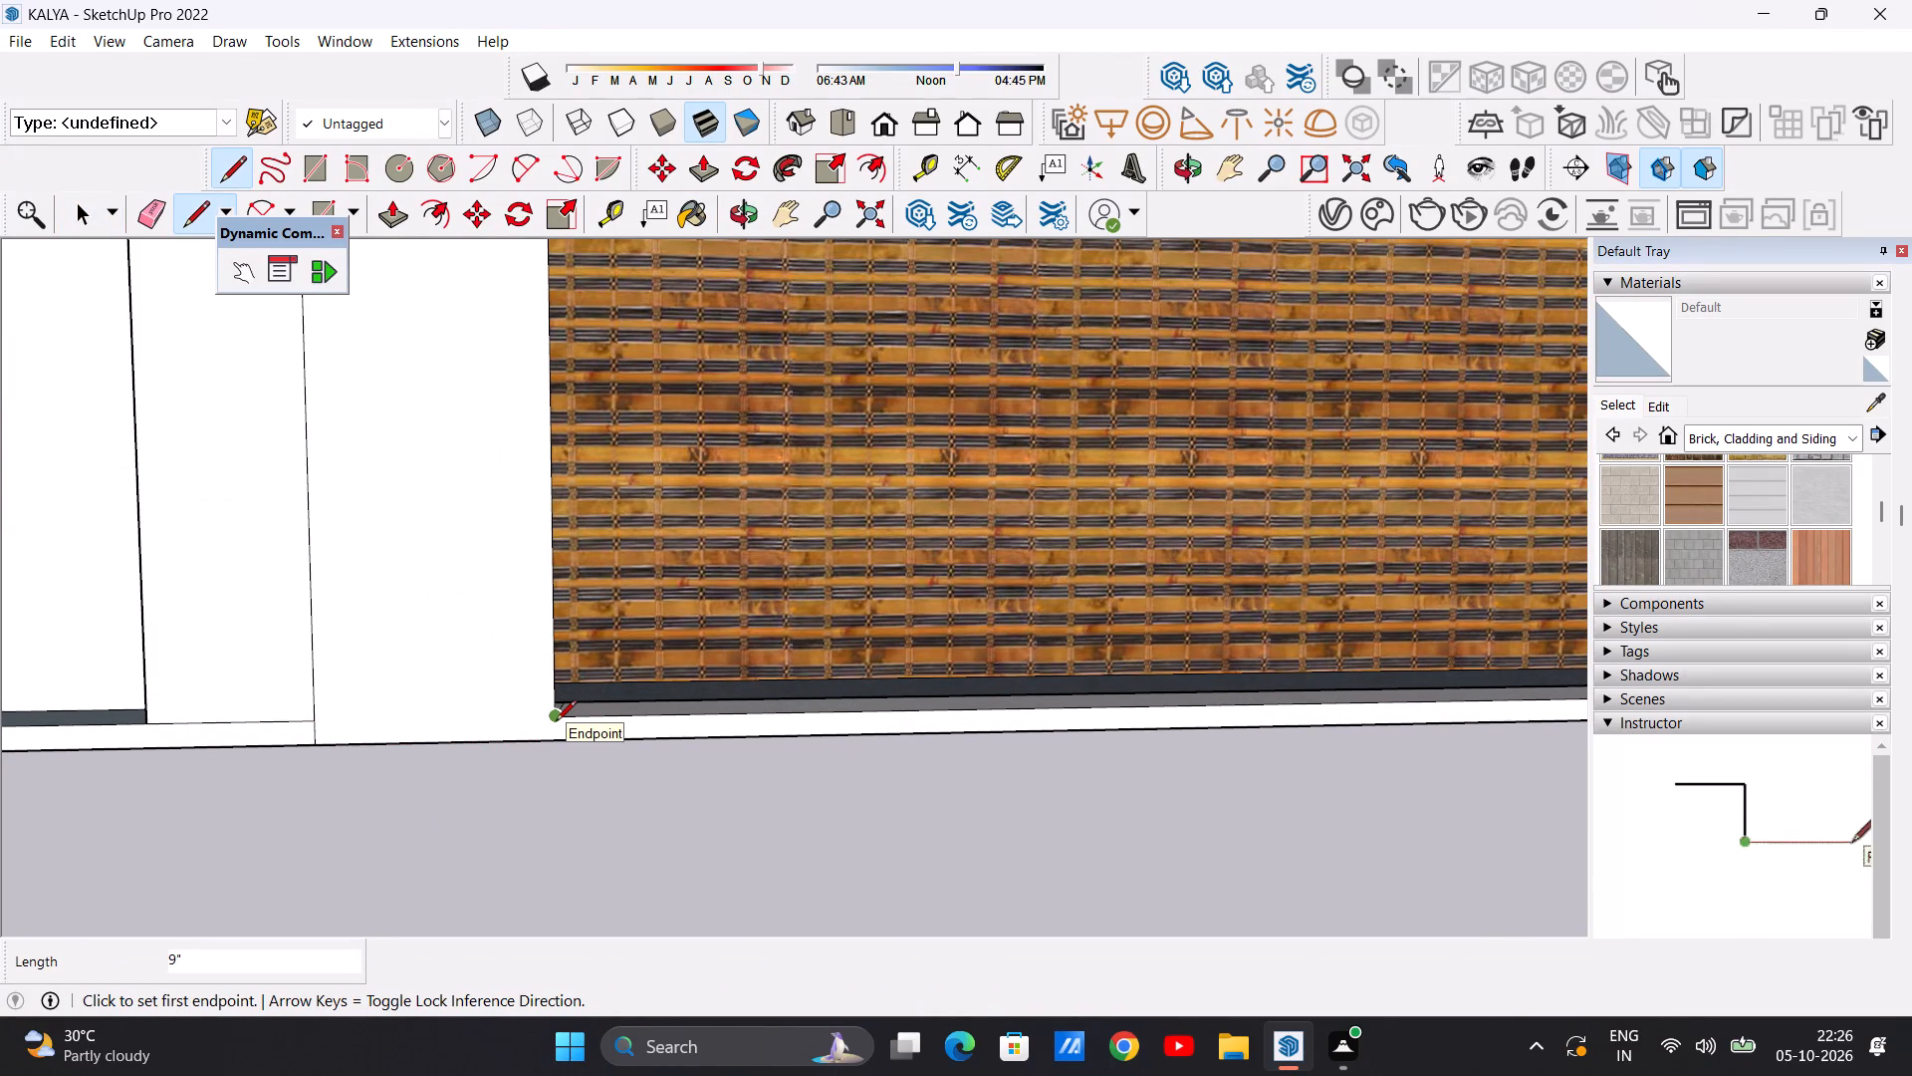
{"action": "scroll", "coordinate": [410, 724], "scroll_direction": "down", "scroll_amount": 16}
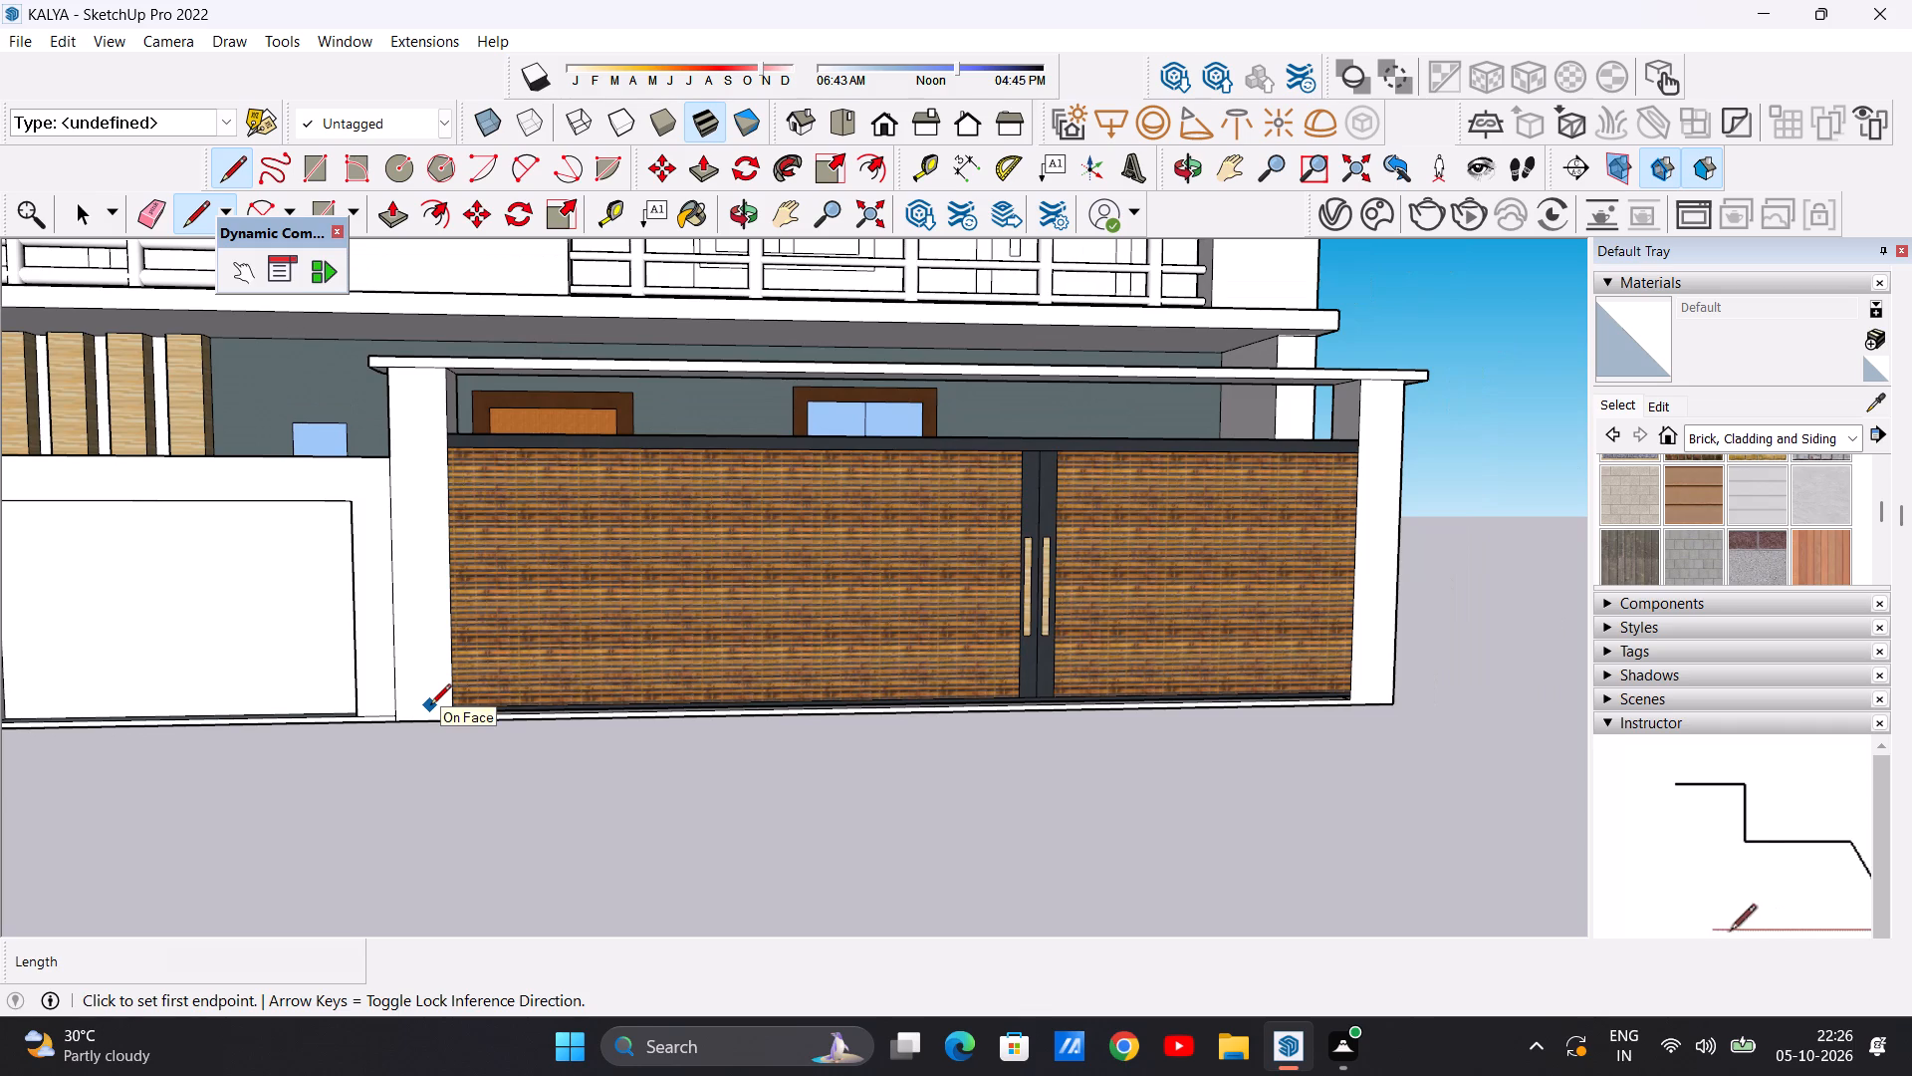
{"action": "key", "text": "space"}
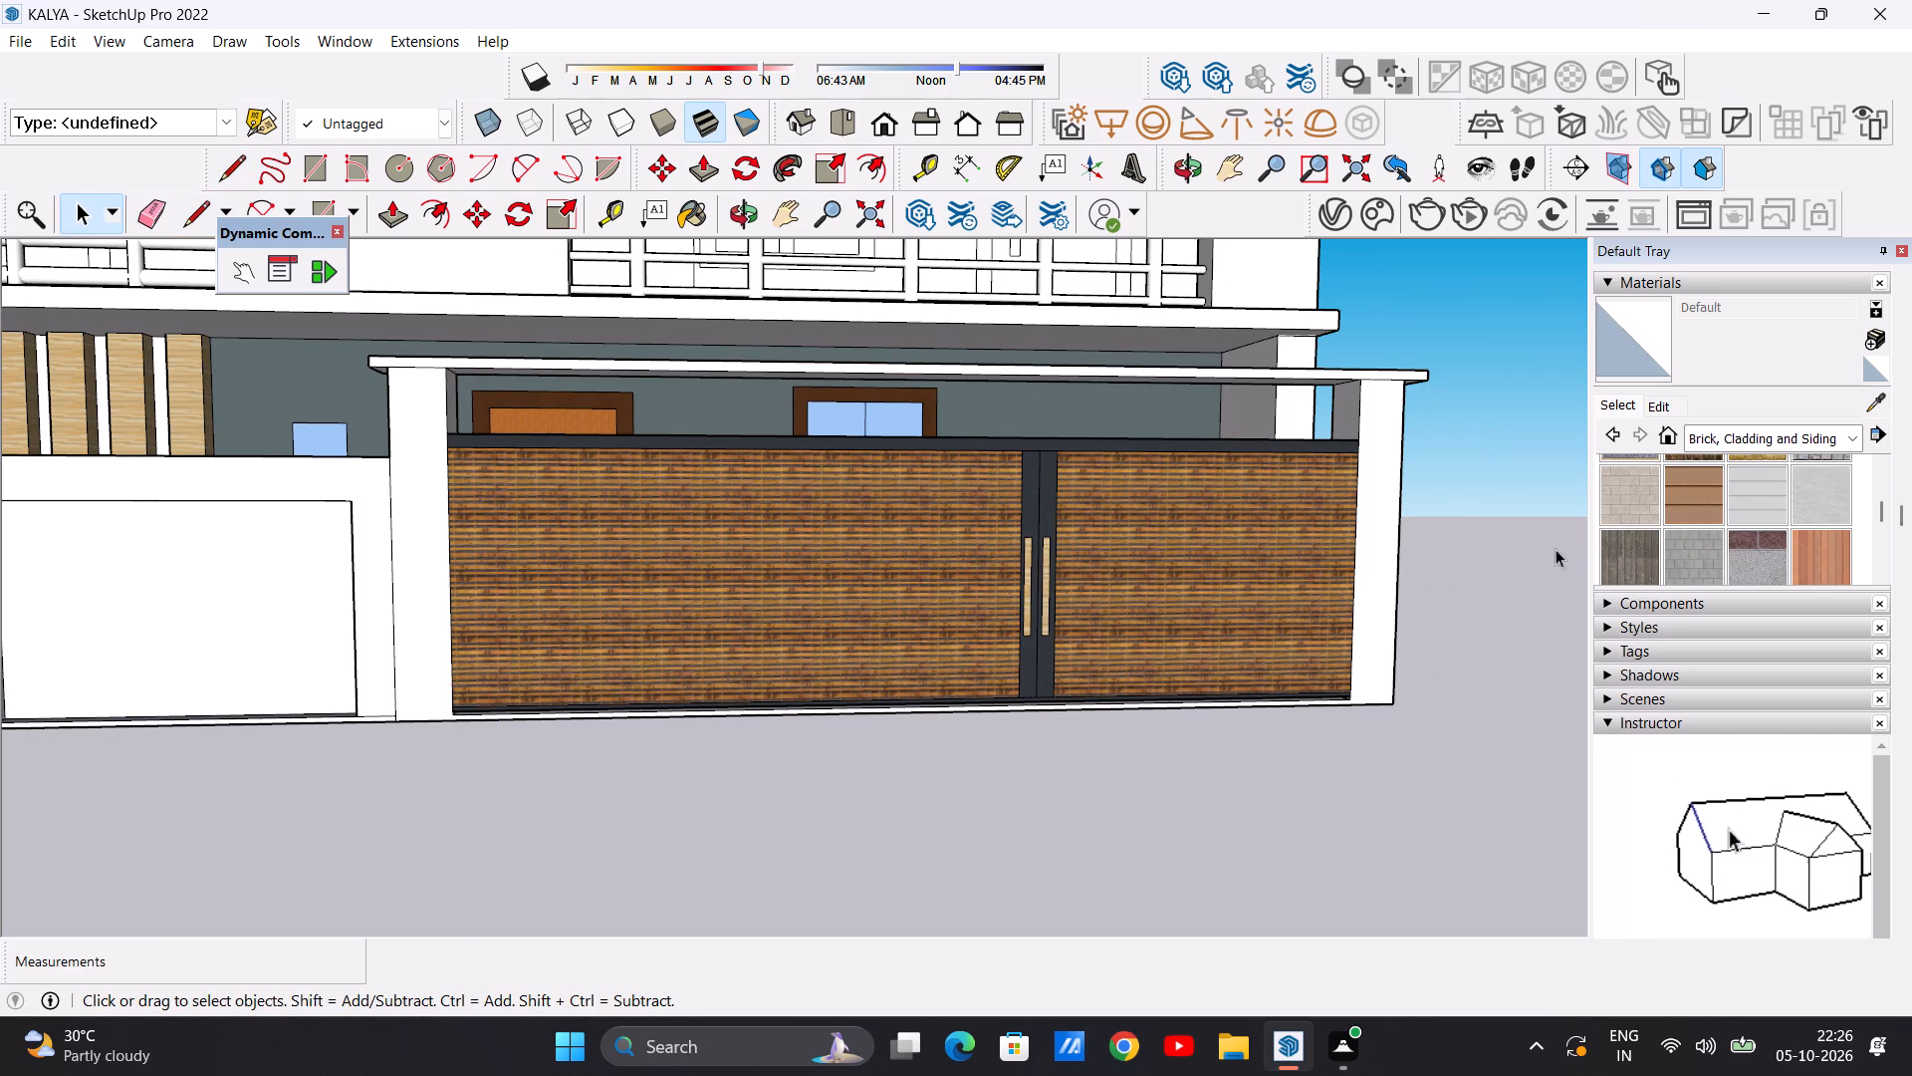
Paint the pillar beside the wide gate panel with Concrete Block 8x8 Gray.
{"action": "left_click", "coordinate": [1695, 549]}
{"action": "scroll", "coordinate": [422, 549], "scroll_direction": "up", "scroll_amount": 5}
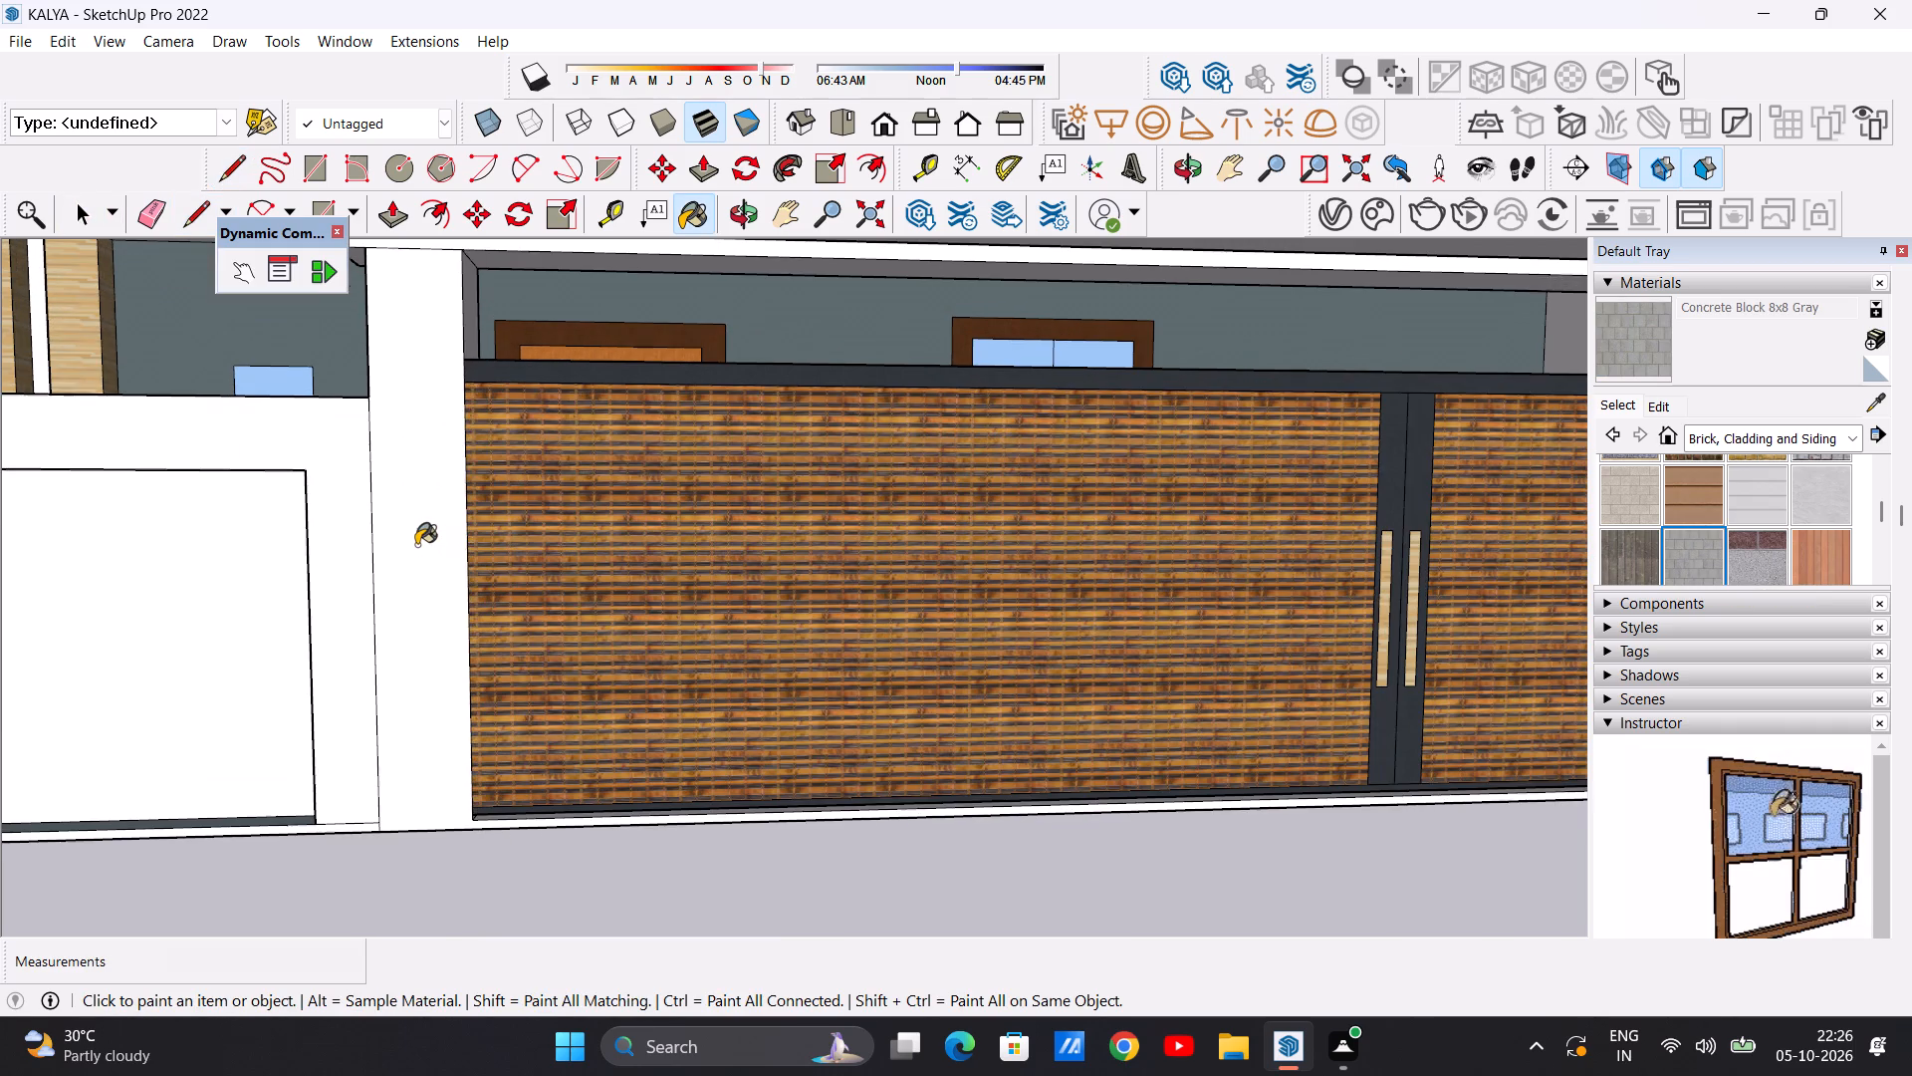
{"action": "left_click", "coordinate": [416, 545]}
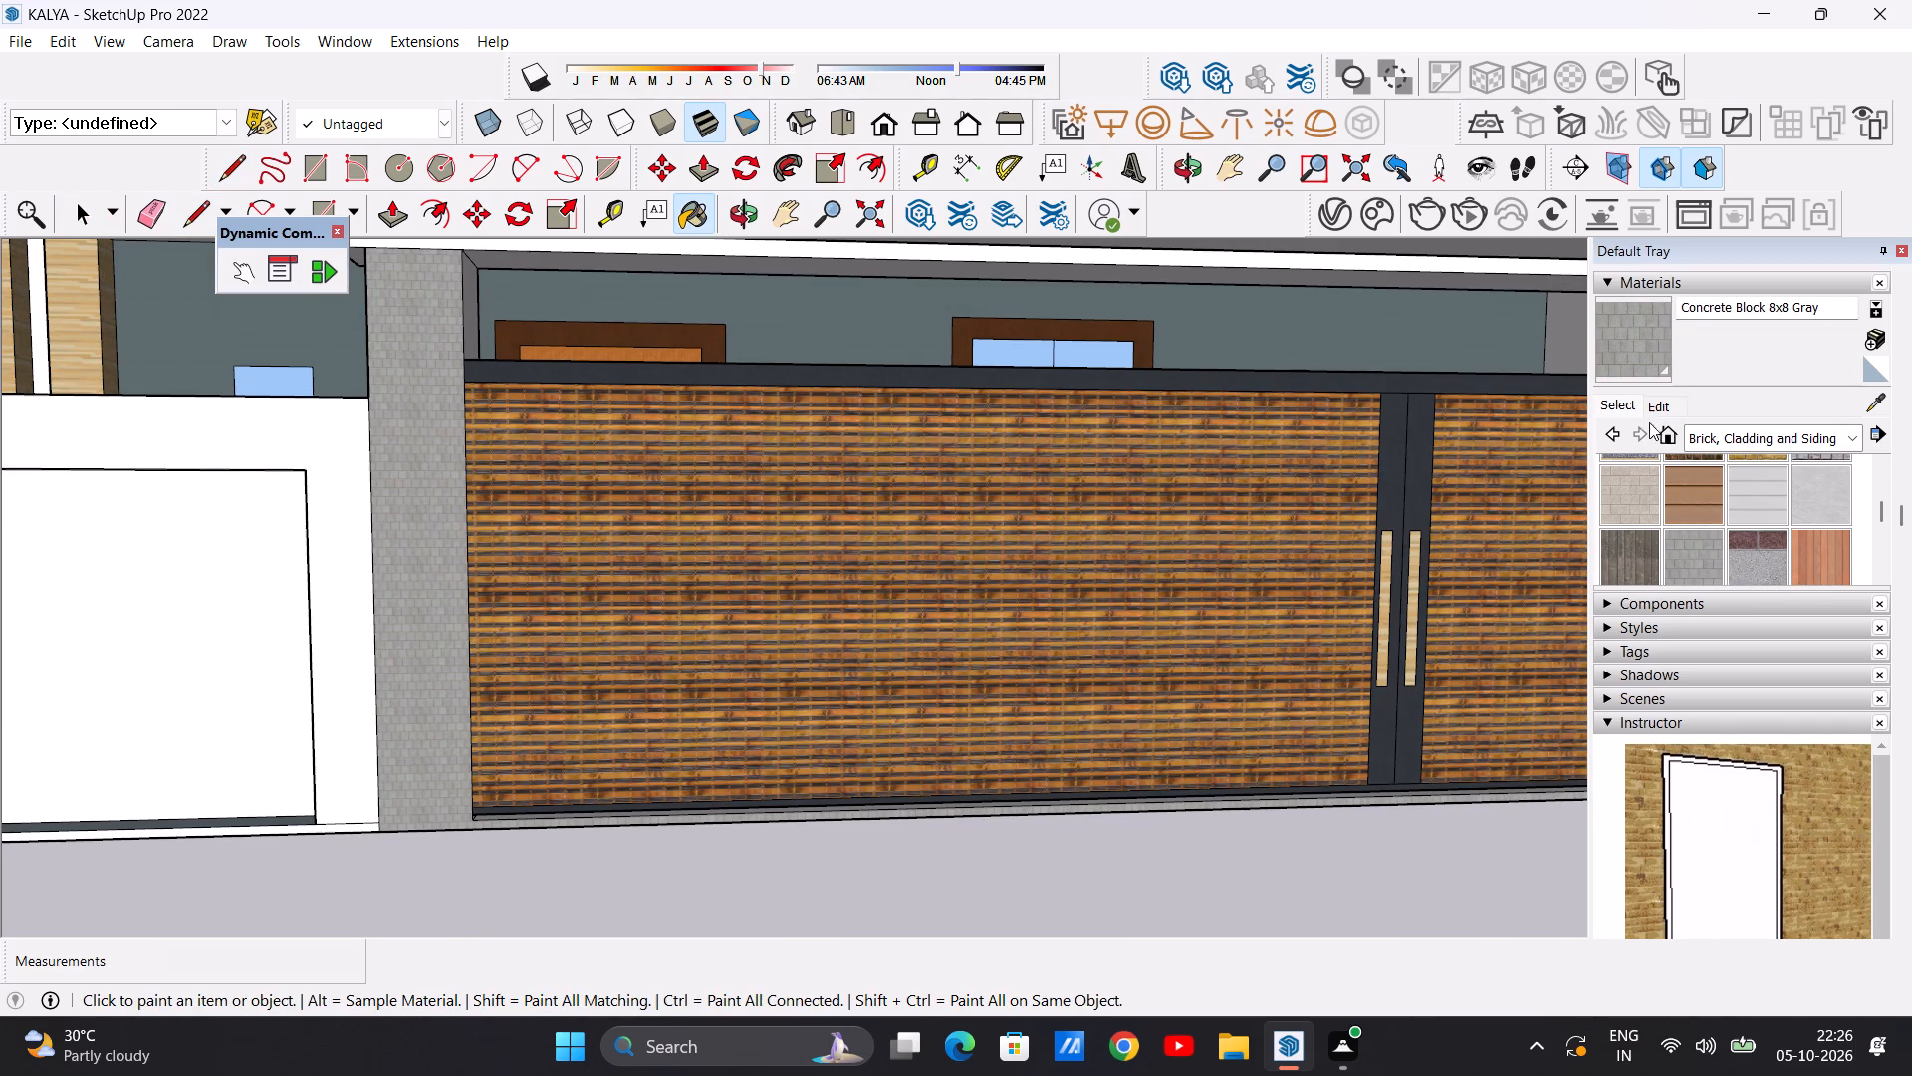
Enlarge the Concrete Block 8x8 Gray texture, trying a size of 6' and settling on 8'.
{"action": "left_click", "coordinate": [1653, 410]}
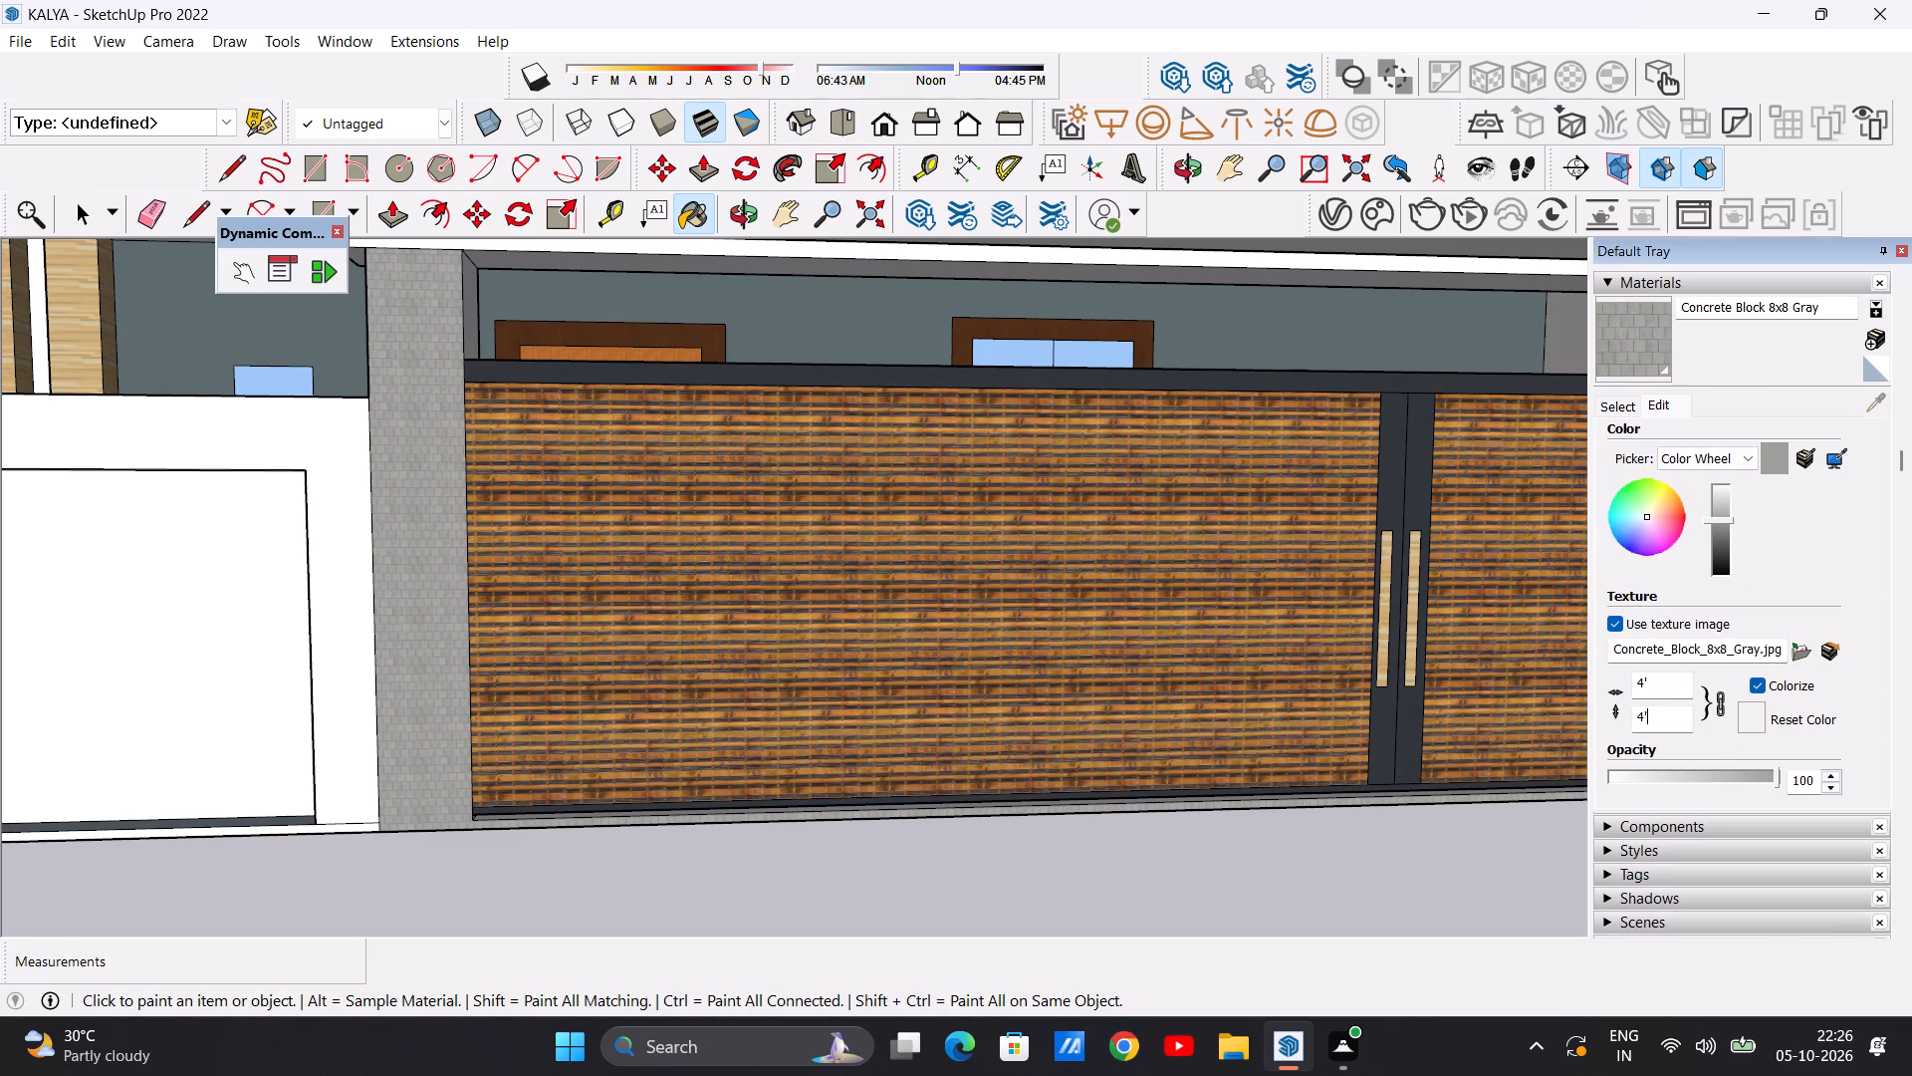
{"action": "left_click", "coordinate": [1654, 714]}
{"action": "key", "text": "BackSpace"}
{"action": "key", "text": "BackSpace"}
{"action": "key", "text": "BackSpace"}
{"action": "type", "text": "6'"}
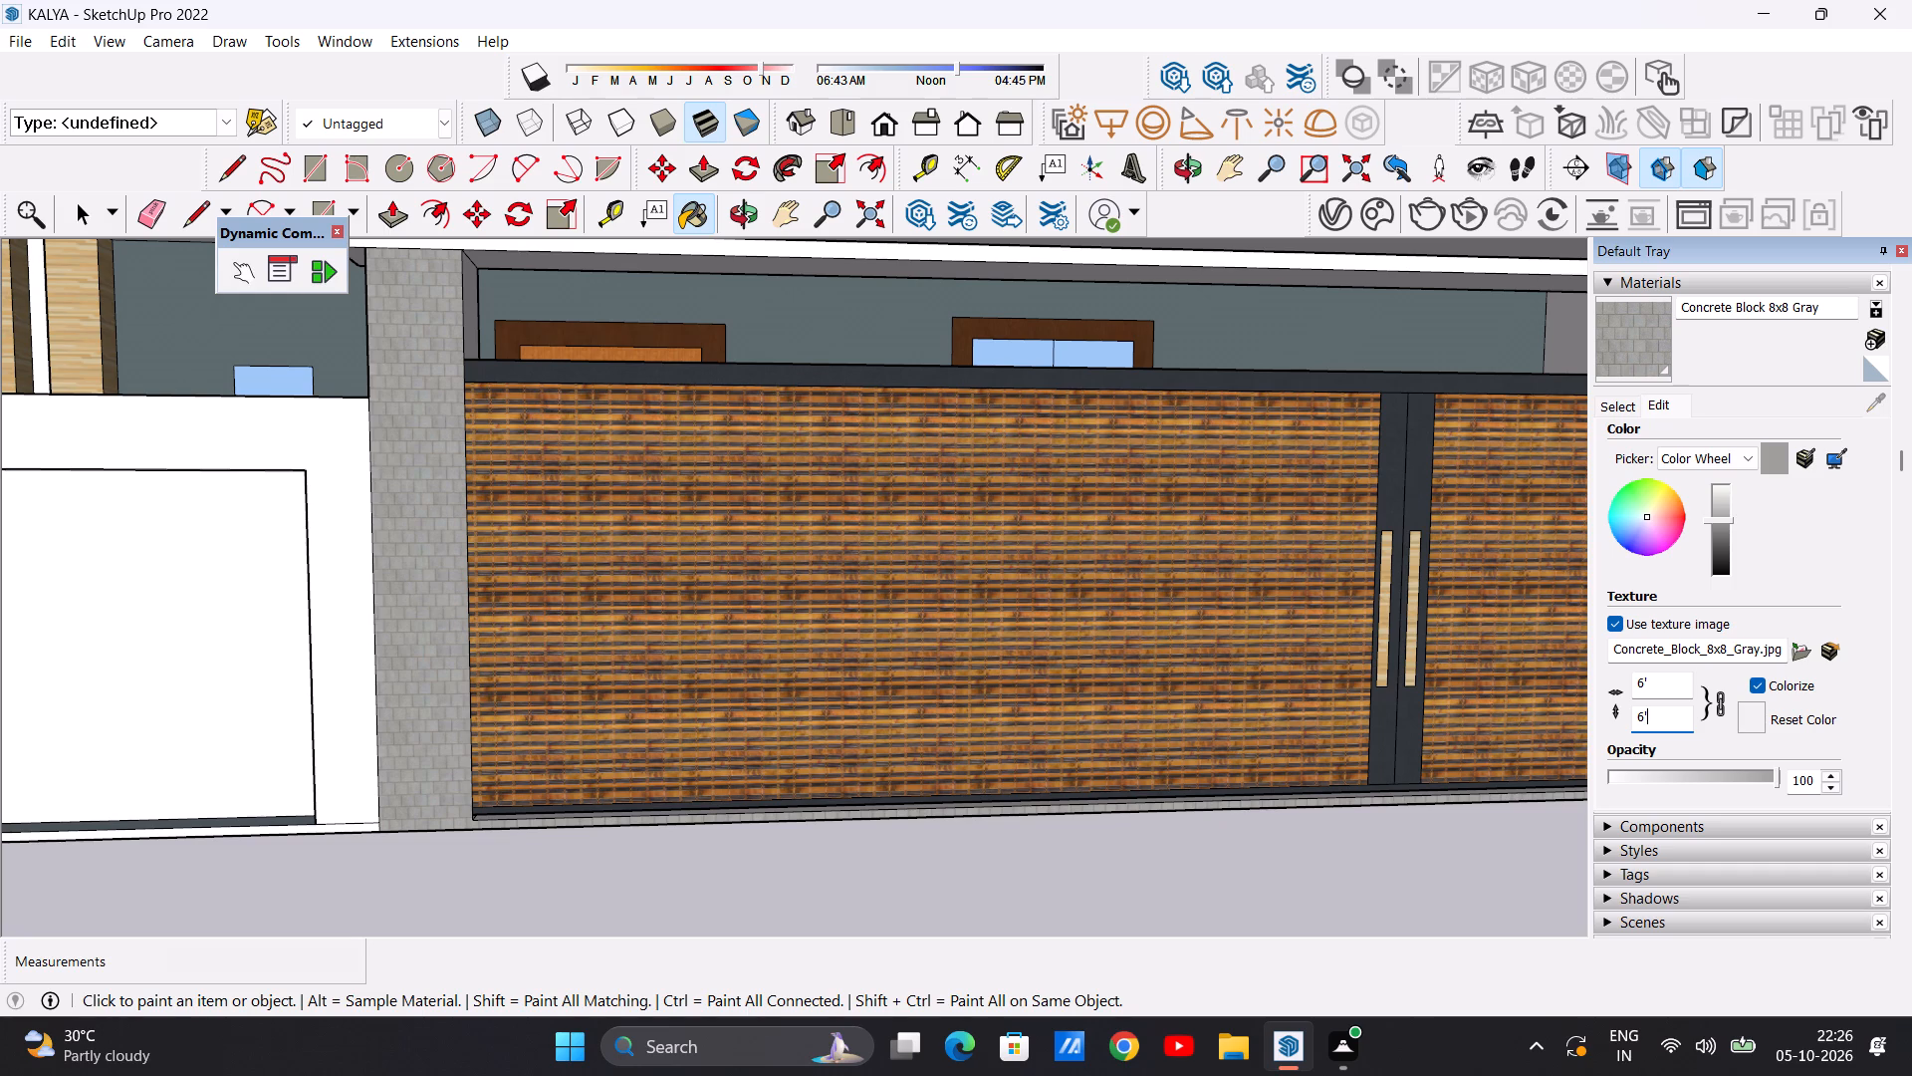
{"action": "key", "text": "BackSpace"}
{"action": "key", "text": "BackSpace"}
{"action": "key", "text": "BackSpace"}
{"action": "key", "text": "BackSpace"}
{"action": "type", "text": "8'"}
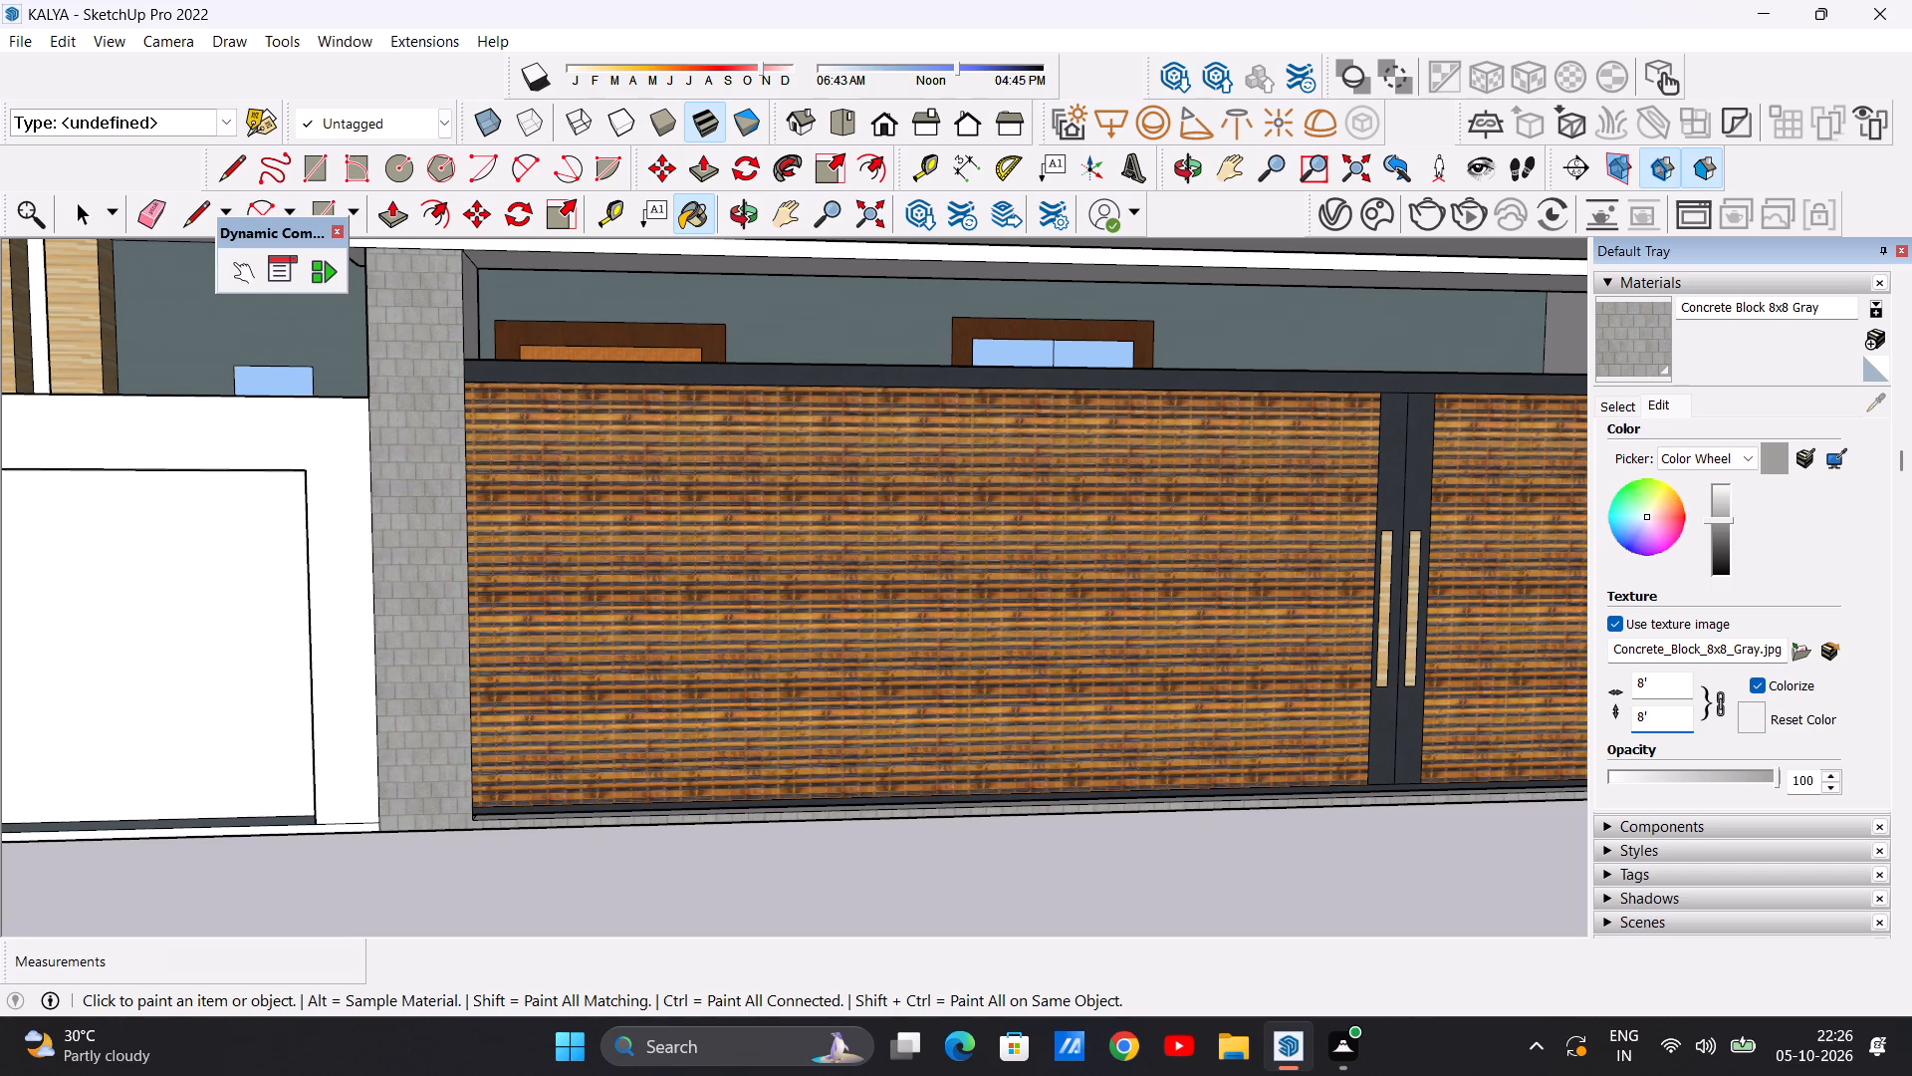
Paint the inner faces of both gate pillars, above the gate, with Concrete Block 8x8 Gray.
{"action": "scroll", "coordinate": [514, 605], "scroll_direction": "down", "scroll_amount": 2}
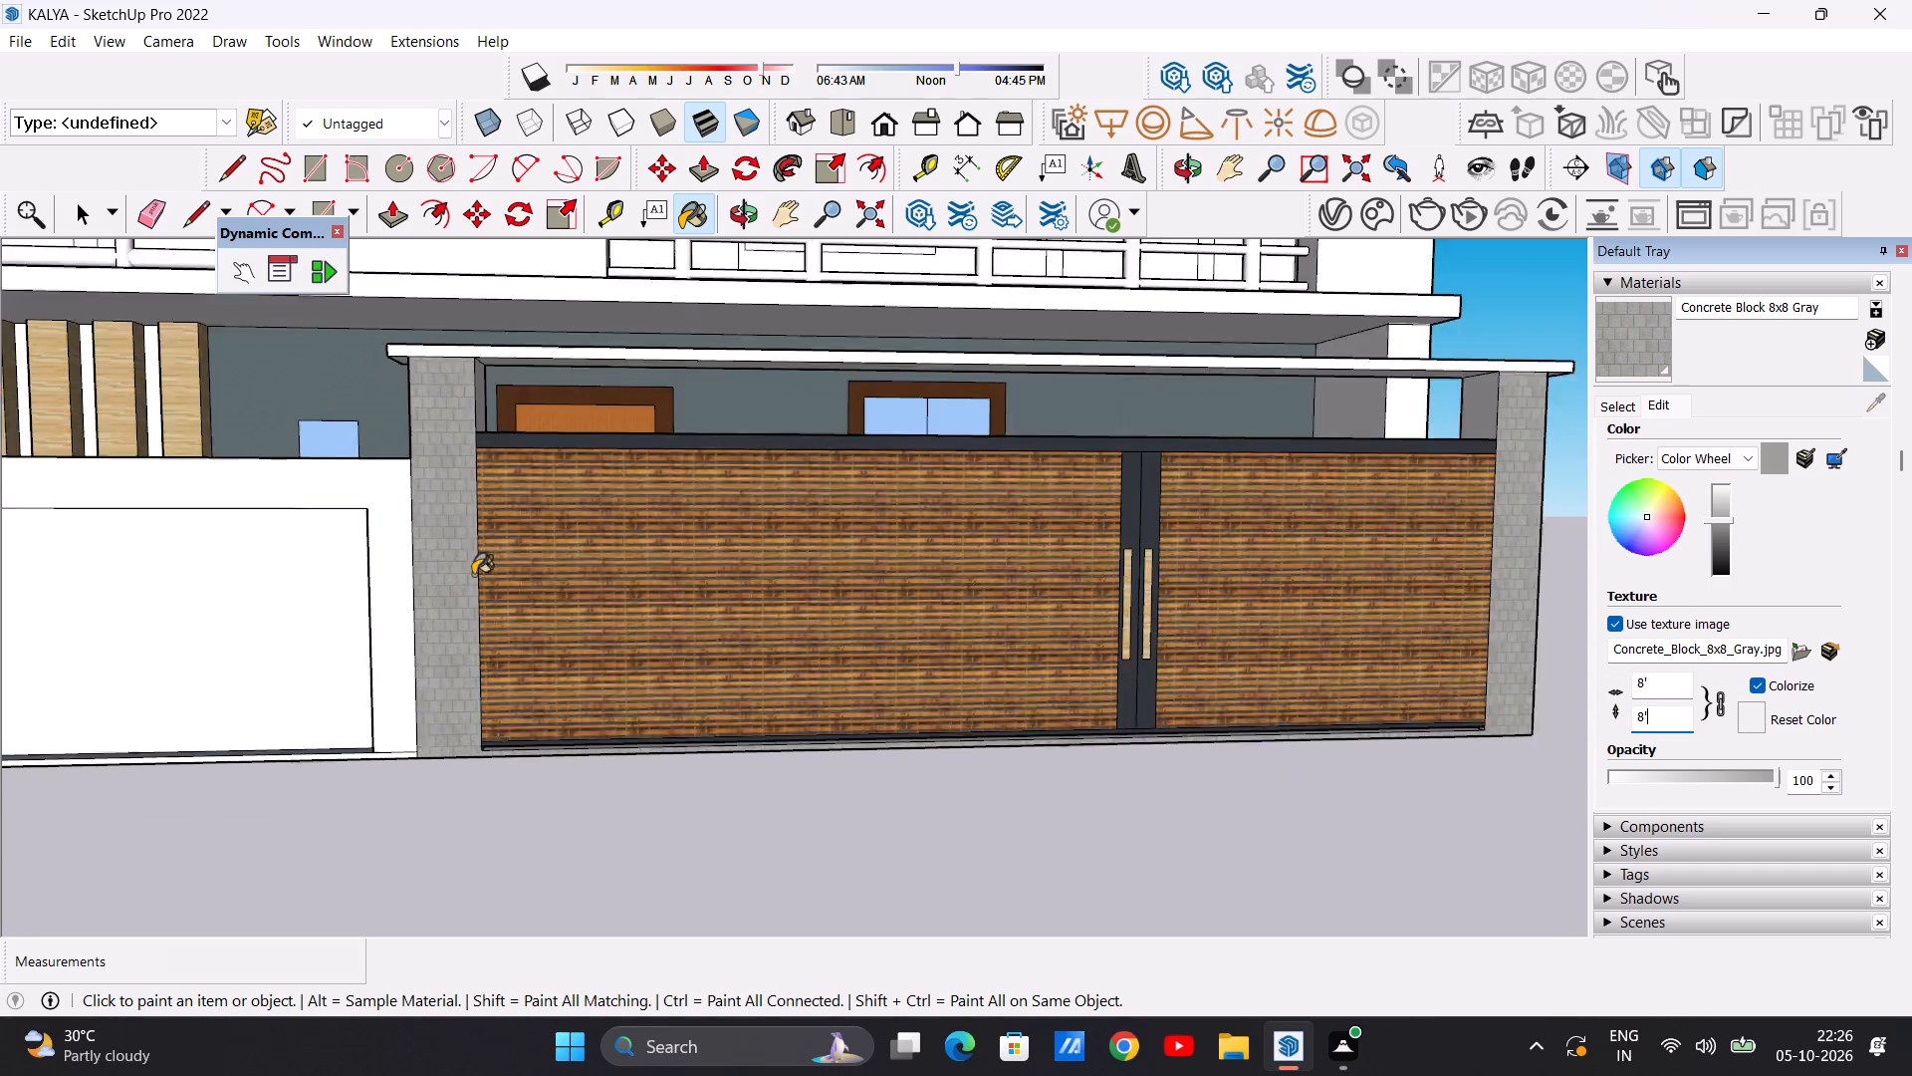
{"action": "scroll", "coordinate": [473, 575], "scroll_direction": "down", "scroll_amount": 8}
{"action": "scroll", "coordinate": [773, 531], "scroll_direction": "up", "scroll_amount": 6}
{"action": "middle_click_drag", "start_coordinate": [1194, 555], "coordinate": [782, 564]}
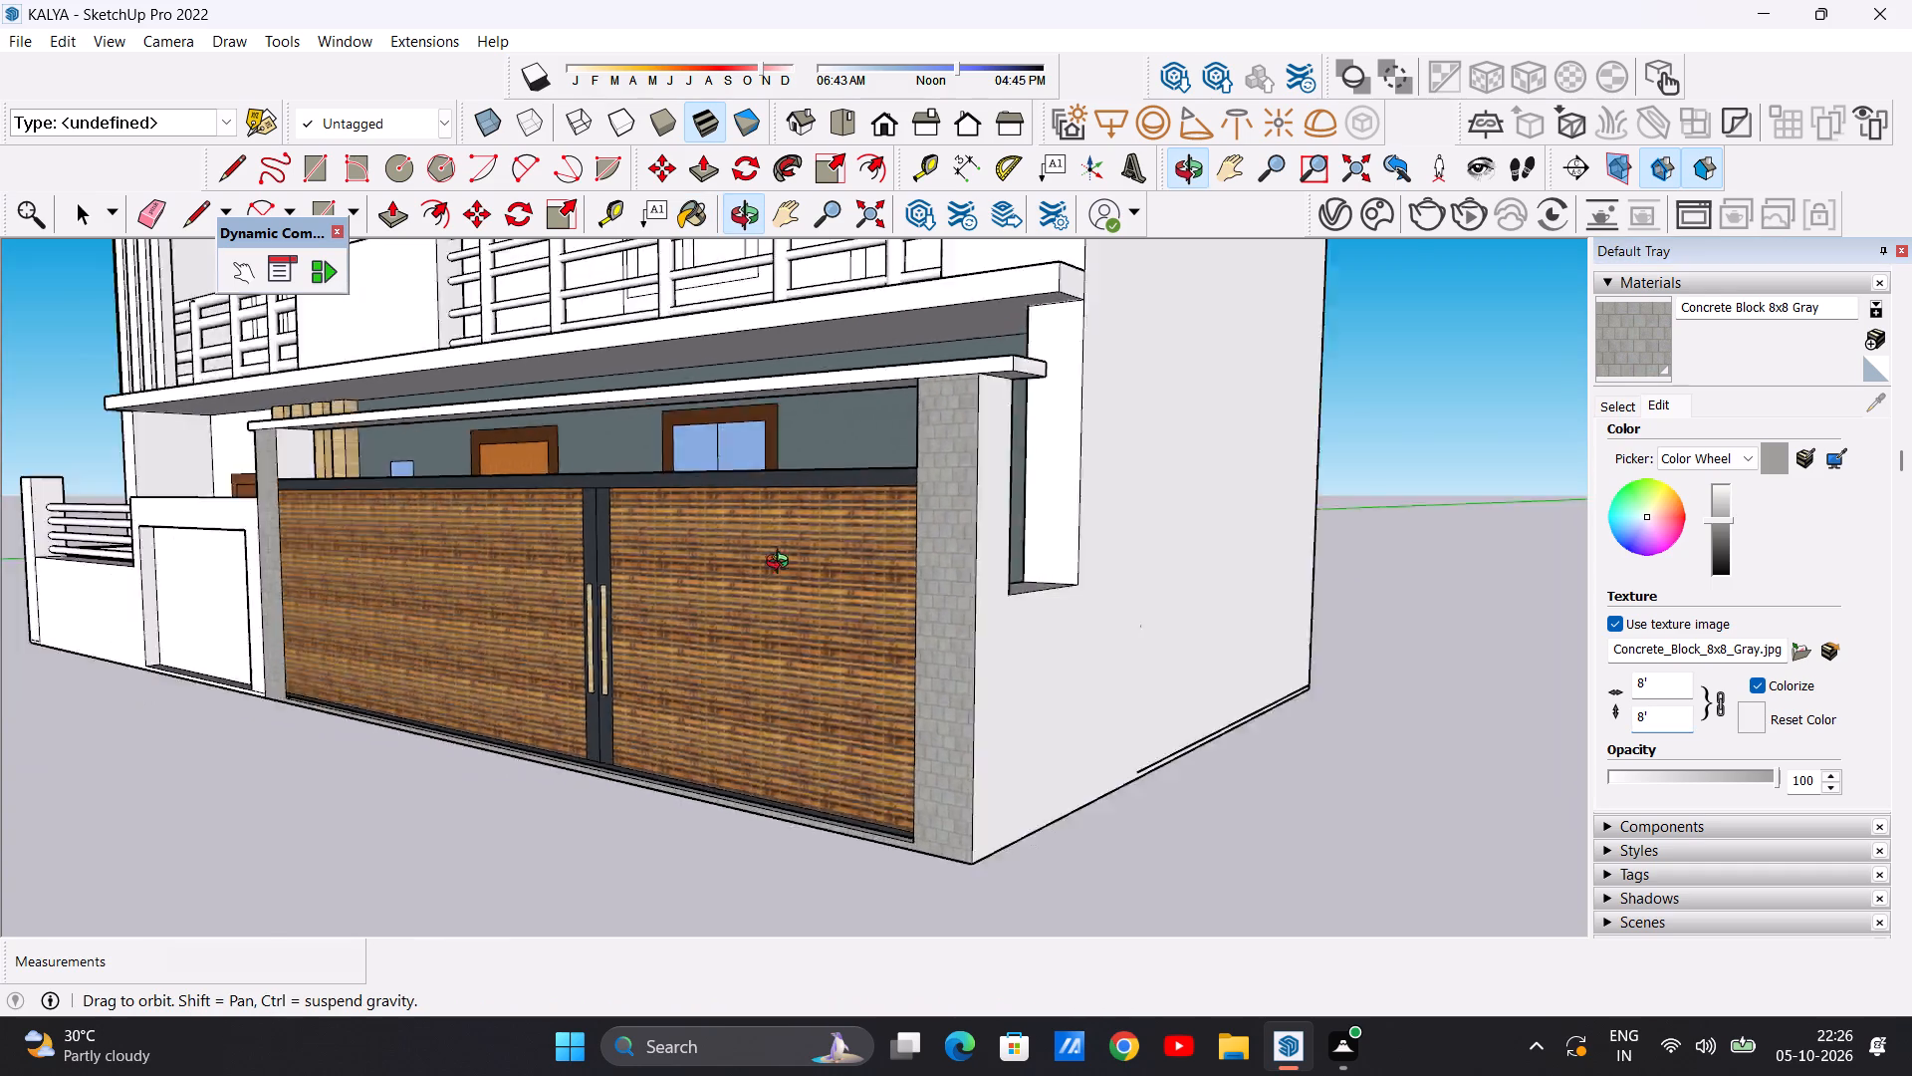
{"action": "middle_click_drag", "start_coordinate": [782, 564], "coordinate": [819, 624]}
{"action": "scroll", "coordinate": [880, 589], "scroll_direction": "up", "scroll_amount": 2}
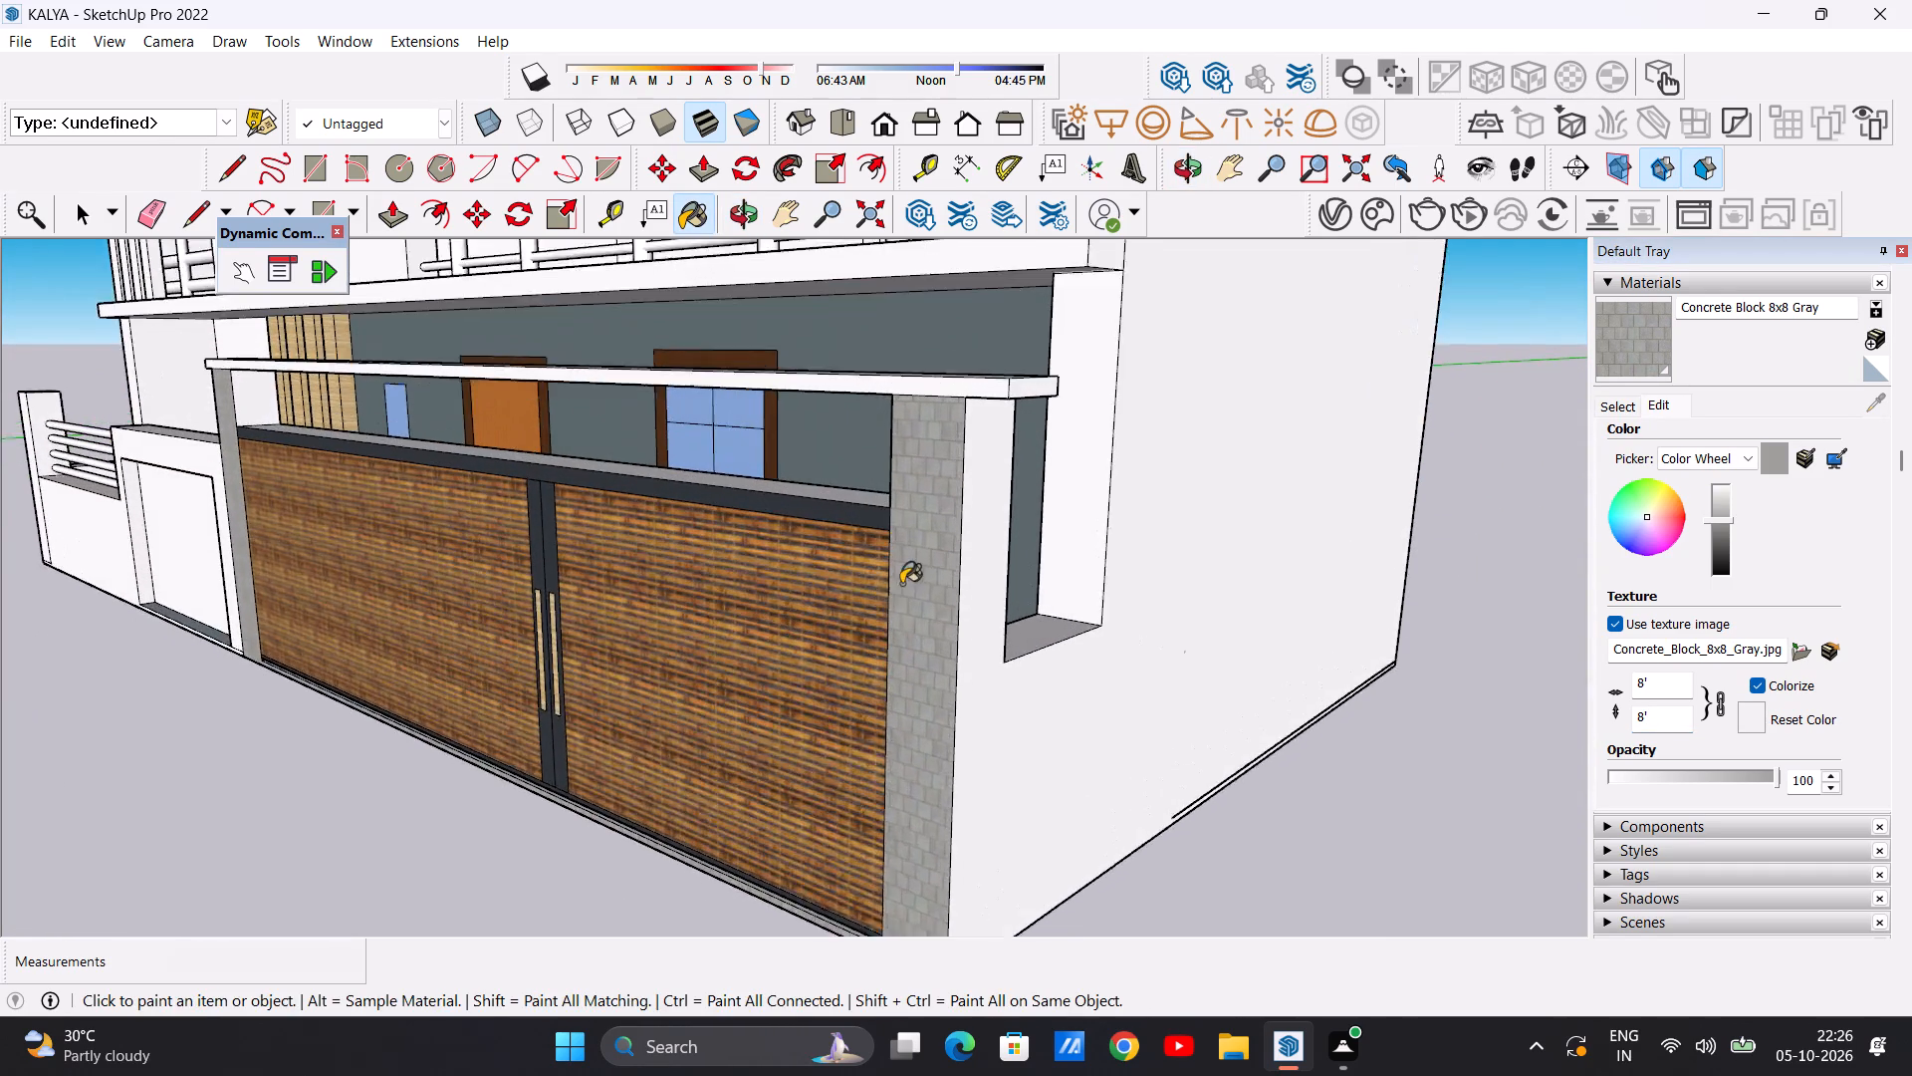
{"action": "scroll", "coordinate": [901, 584], "scroll_direction": "up", "scroll_amount": 1}
{"action": "middle_click_drag", "start_coordinate": [852, 585], "coordinate": [1253, 554]}
{"action": "scroll", "coordinate": [1224, 412], "scroll_direction": "up", "scroll_amount": 3}
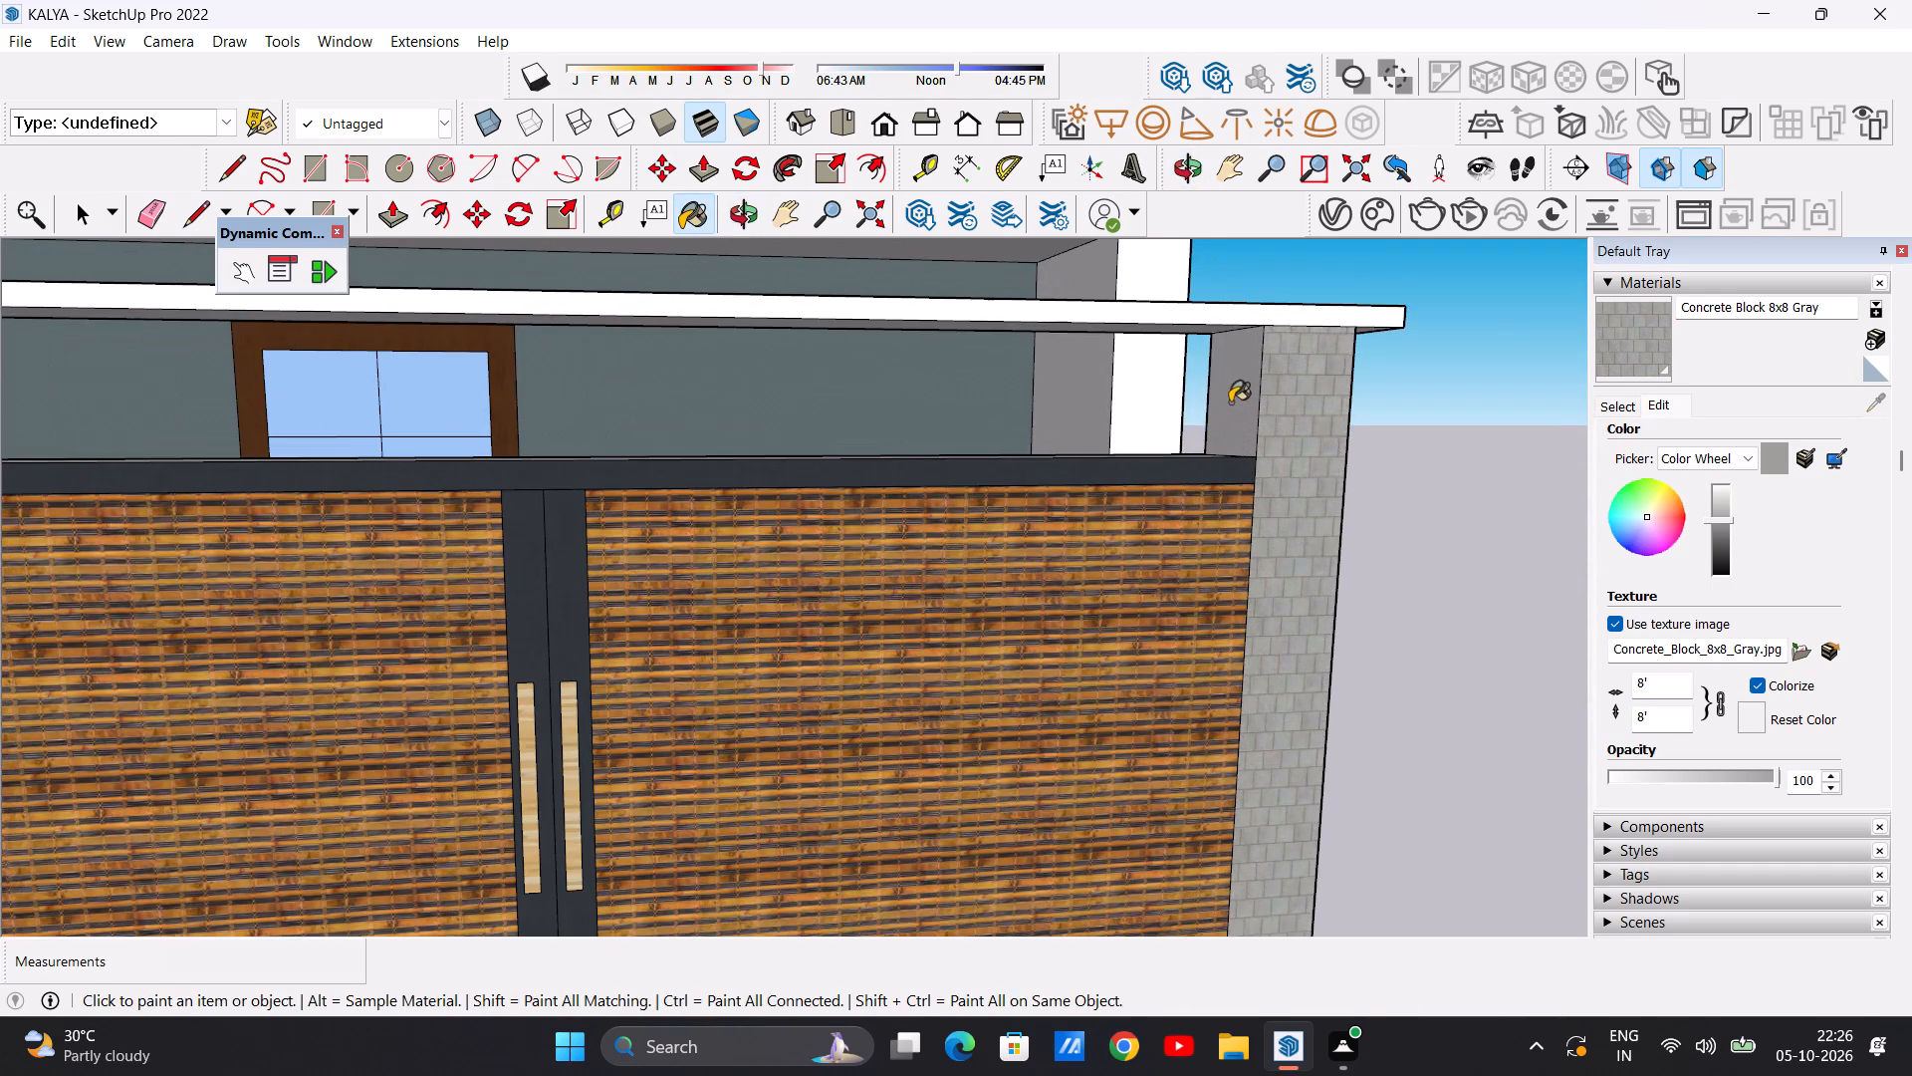
{"action": "left_click", "coordinate": [1232, 403]}
{"action": "scroll", "coordinate": [1159, 552], "scroll_direction": "down", "scroll_amount": 11}
{"action": "middle_click_drag", "start_coordinate": [1007, 554], "coordinate": [454, 564]}
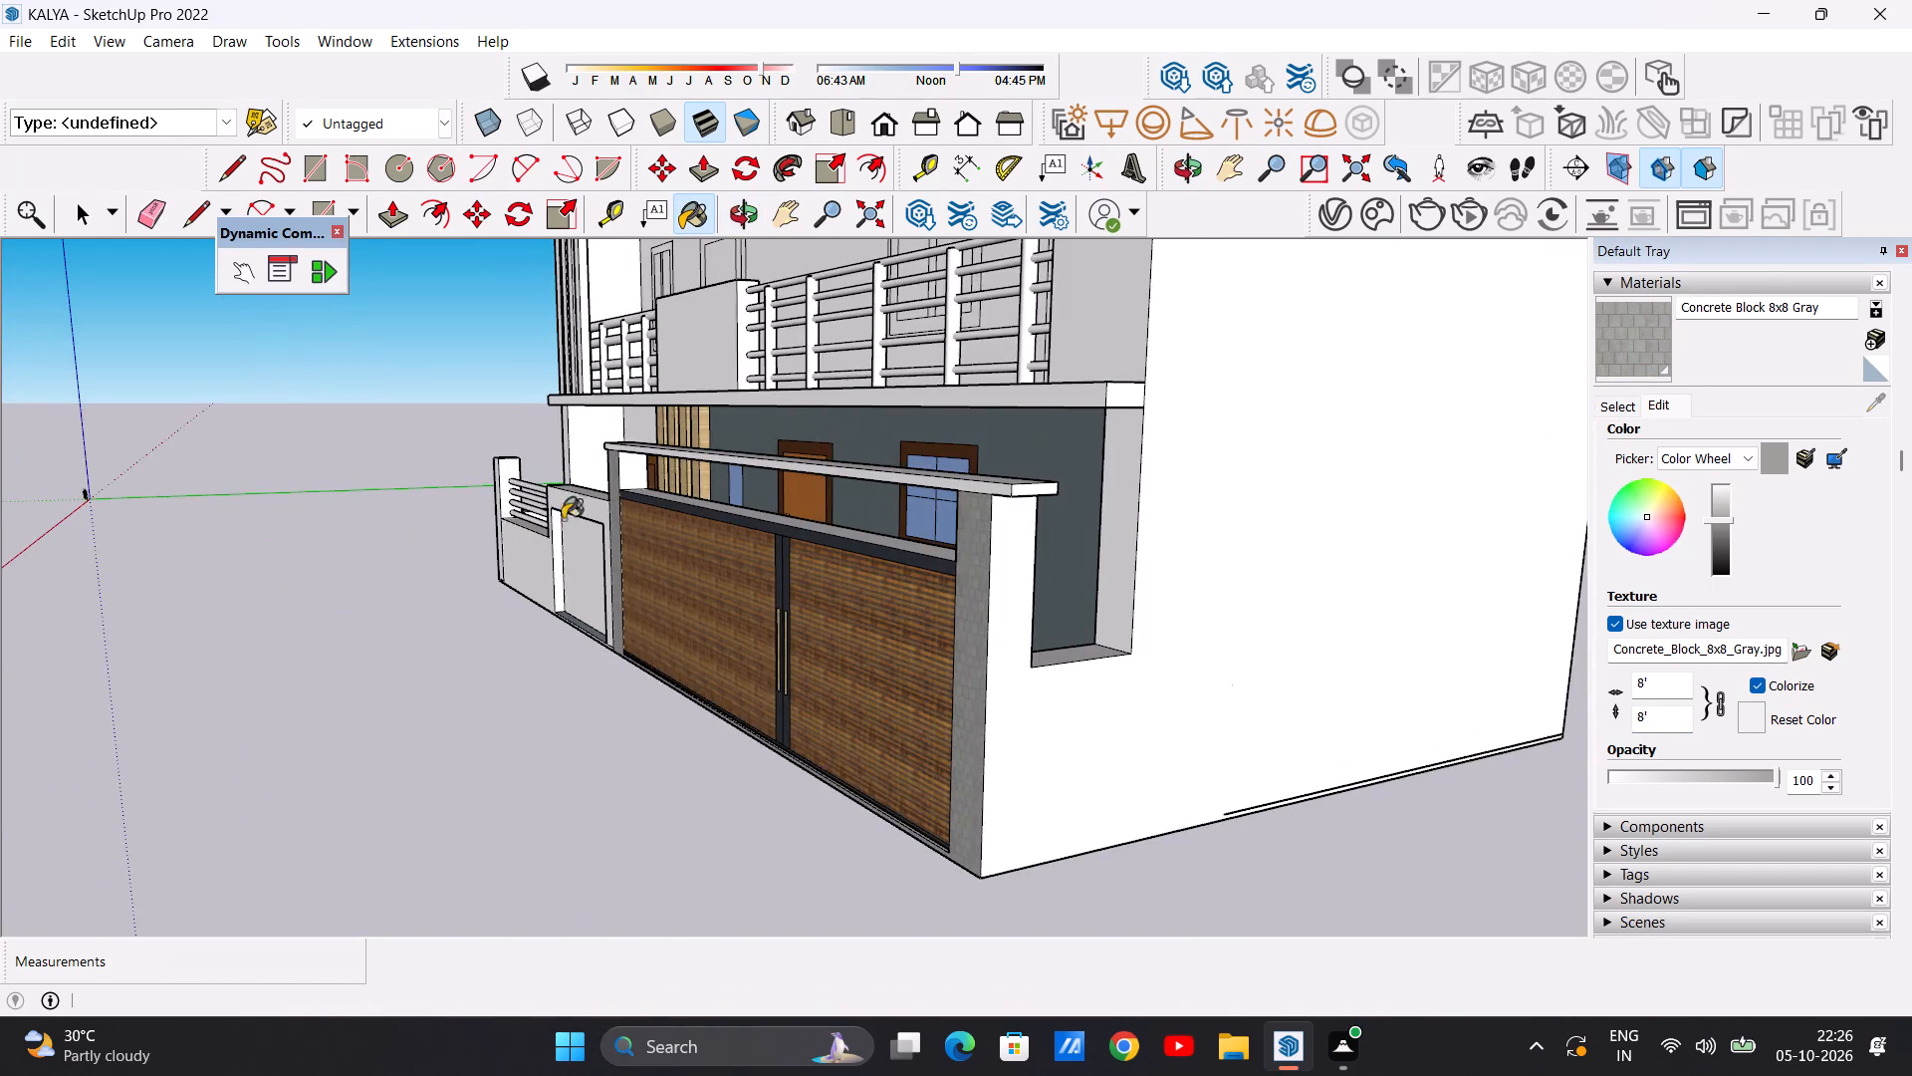
{"action": "scroll", "coordinate": [613, 519], "scroll_direction": "up", "scroll_amount": 10}
{"action": "left_click", "coordinate": [627, 430]}
Paint the front, underside and top of the beam over the gate with Concrete Block 8x8 Gray.
{"action": "scroll", "coordinate": [627, 492], "scroll_direction": "down", "scroll_amount": 2}
{"action": "middle_click_drag", "start_coordinate": [753, 634], "coordinate": [756, 640]}
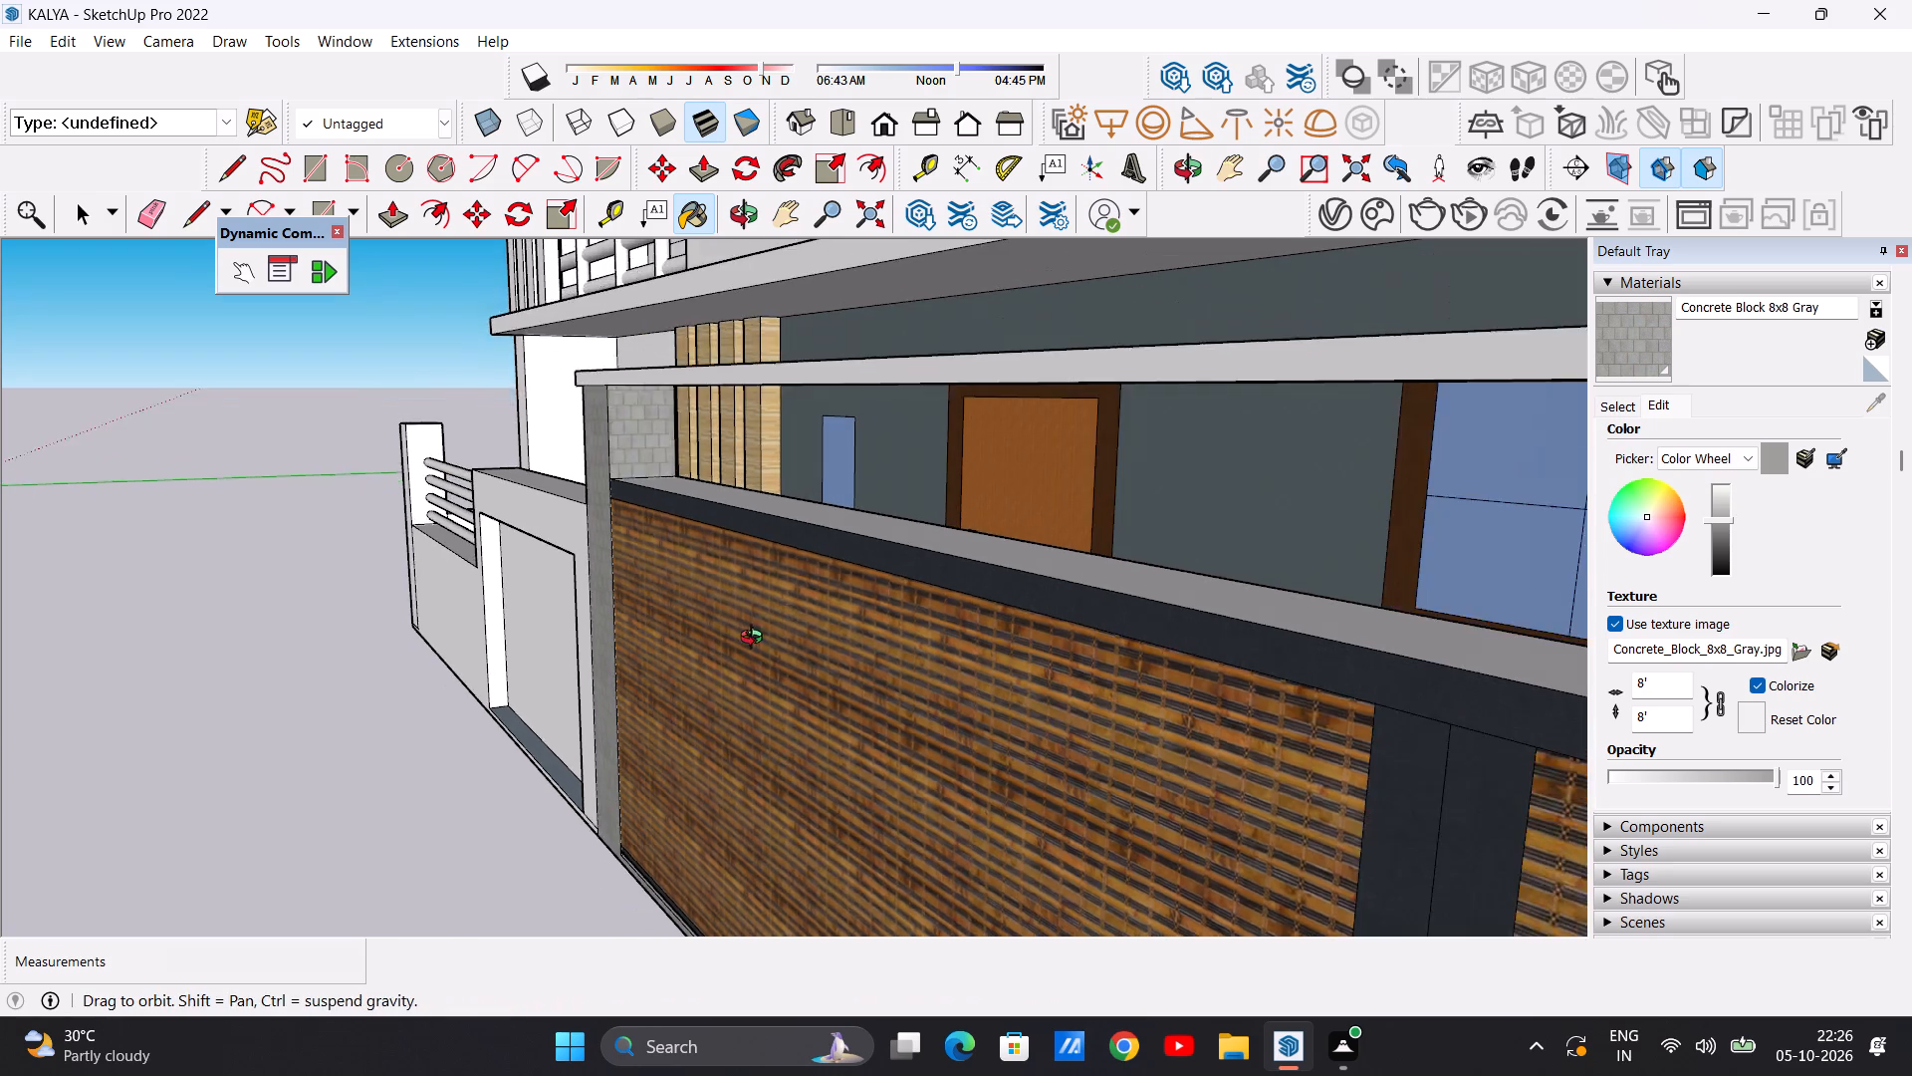
{"action": "middle_click_drag", "start_coordinate": [756, 640], "coordinate": [888, 654]}
{"action": "scroll", "coordinate": [756, 640], "scroll_direction": "down", "scroll_amount": 1}
{"action": "scroll", "coordinate": [805, 534], "scroll_direction": "up", "scroll_amount": 2}
{"action": "middle_click_drag", "start_coordinate": [778, 537], "coordinate": [801, 662]}
{"action": "scroll", "coordinate": [700, 513], "scroll_direction": "down", "scroll_amount": 3}
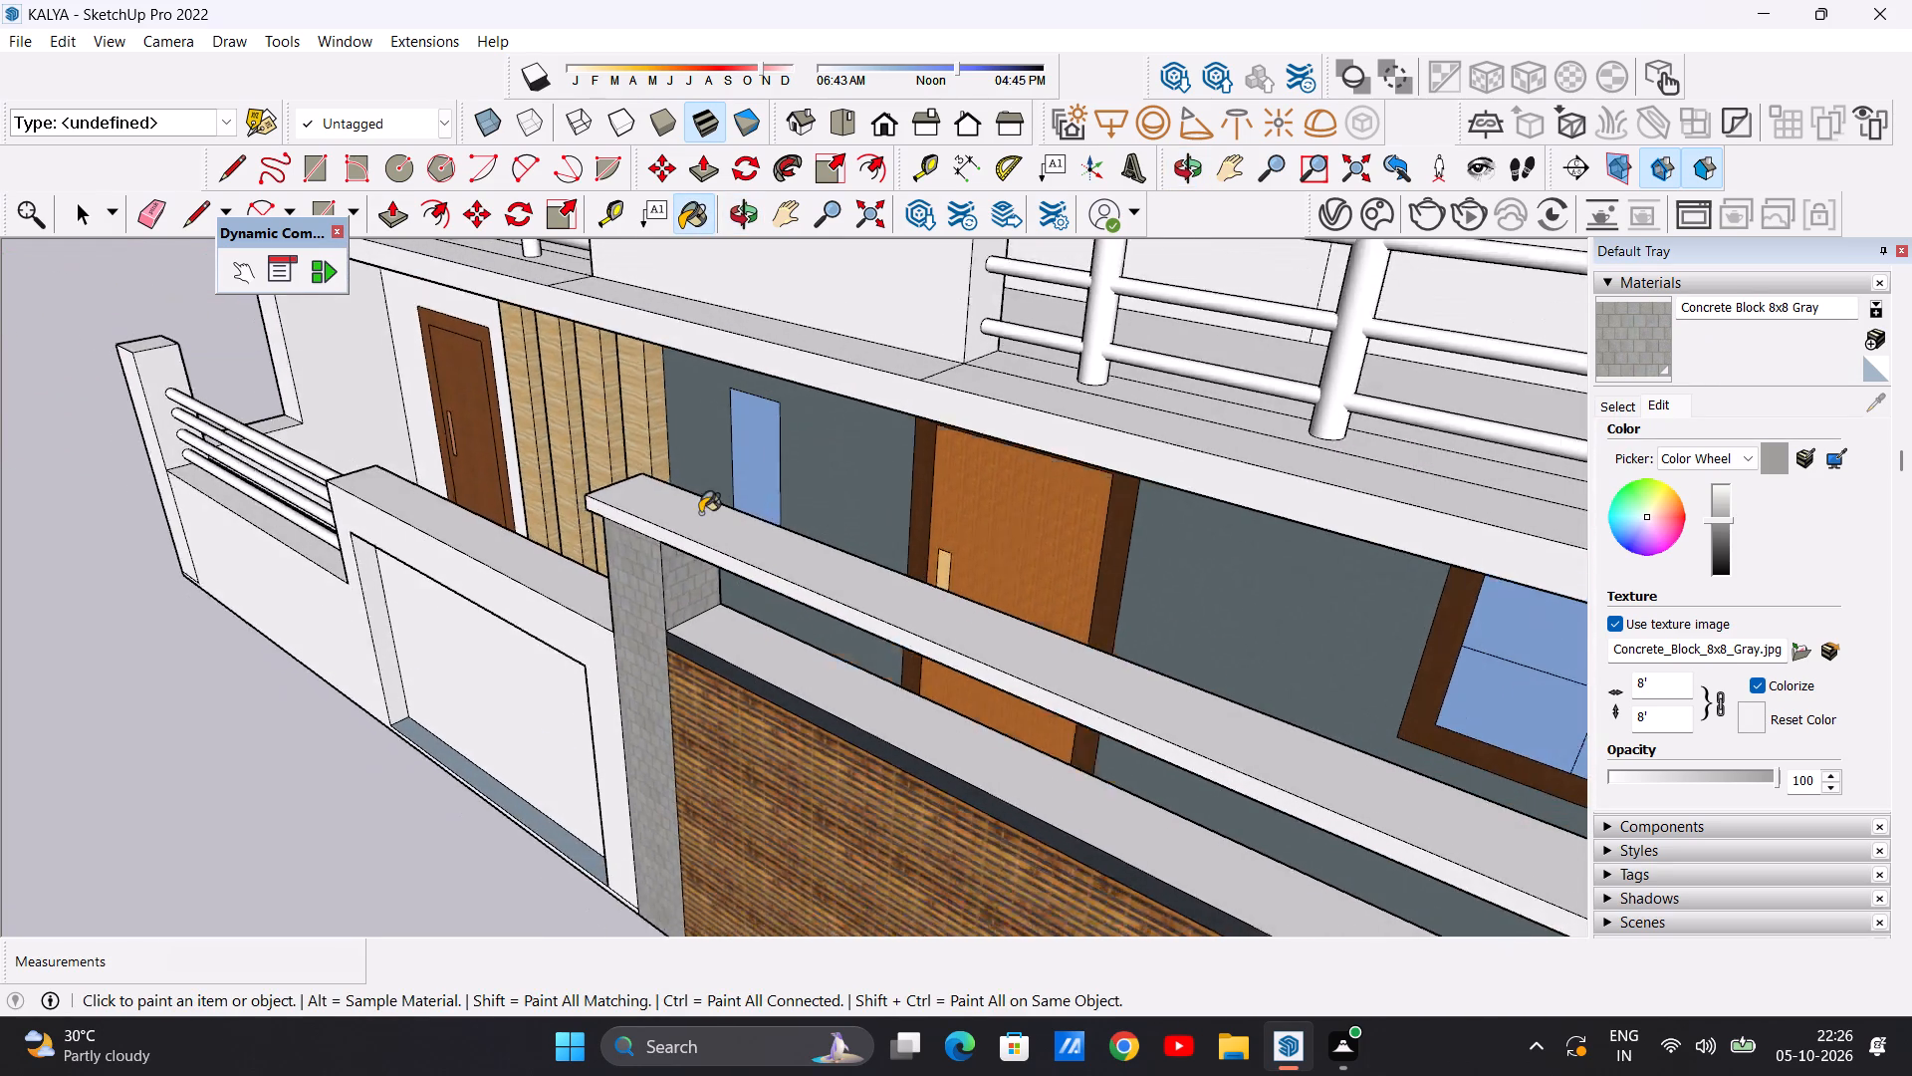
{"action": "scroll", "coordinate": [700, 513], "scroll_direction": "down", "scroll_amount": 2}
{"action": "scroll", "coordinate": [776, 546], "scroll_direction": "up", "scroll_amount": 5}
{"action": "left_click", "coordinate": [776, 546]}
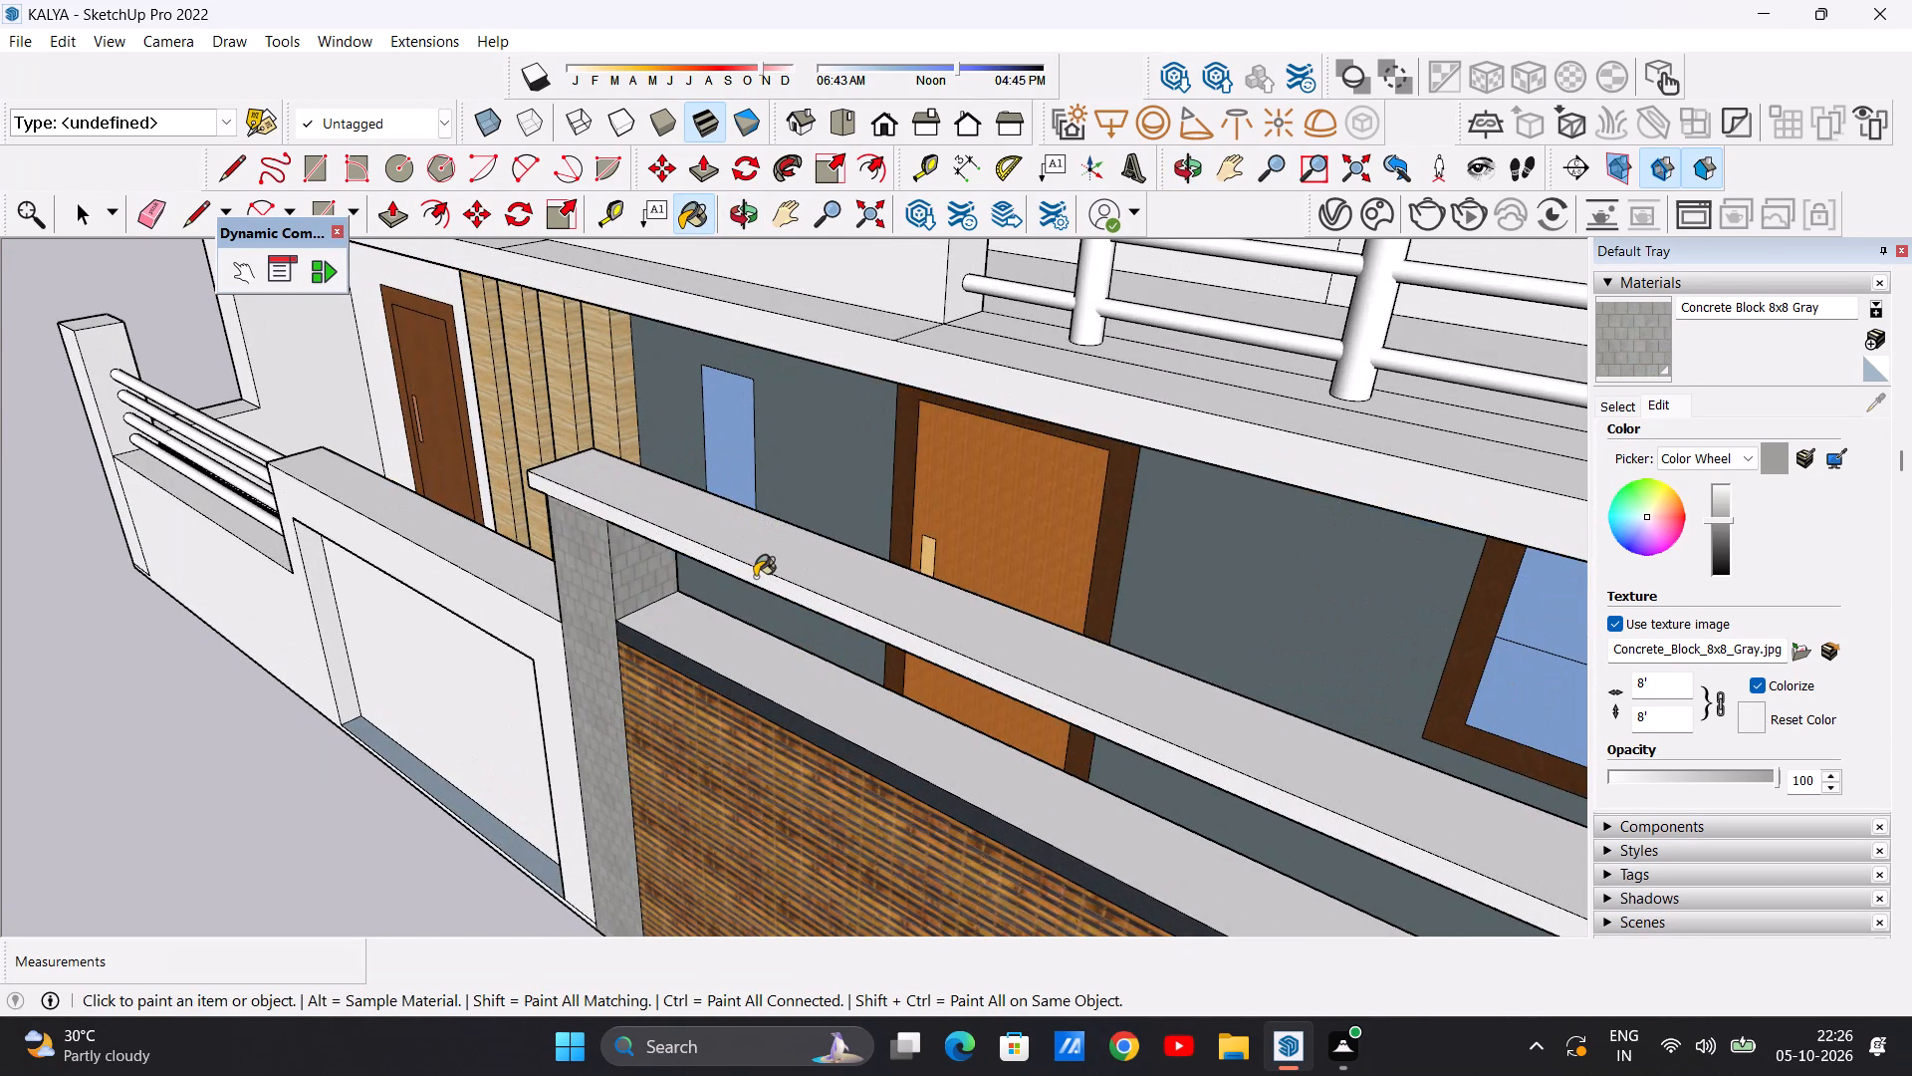
{"action": "left_click", "coordinate": [755, 577]}
{"action": "scroll", "coordinate": [709, 566], "scroll_direction": "down", "scroll_amount": 8}
{"action": "middle_click_drag", "start_coordinate": [624, 594], "coordinate": [797, 429]}
{"action": "middle_click_drag", "start_coordinate": [818, 564], "coordinate": [818, 466]}
{"action": "scroll", "coordinate": [805, 438], "scroll_direction": "up", "scroll_amount": 13}
{"action": "left_click", "coordinate": [713, 433]}
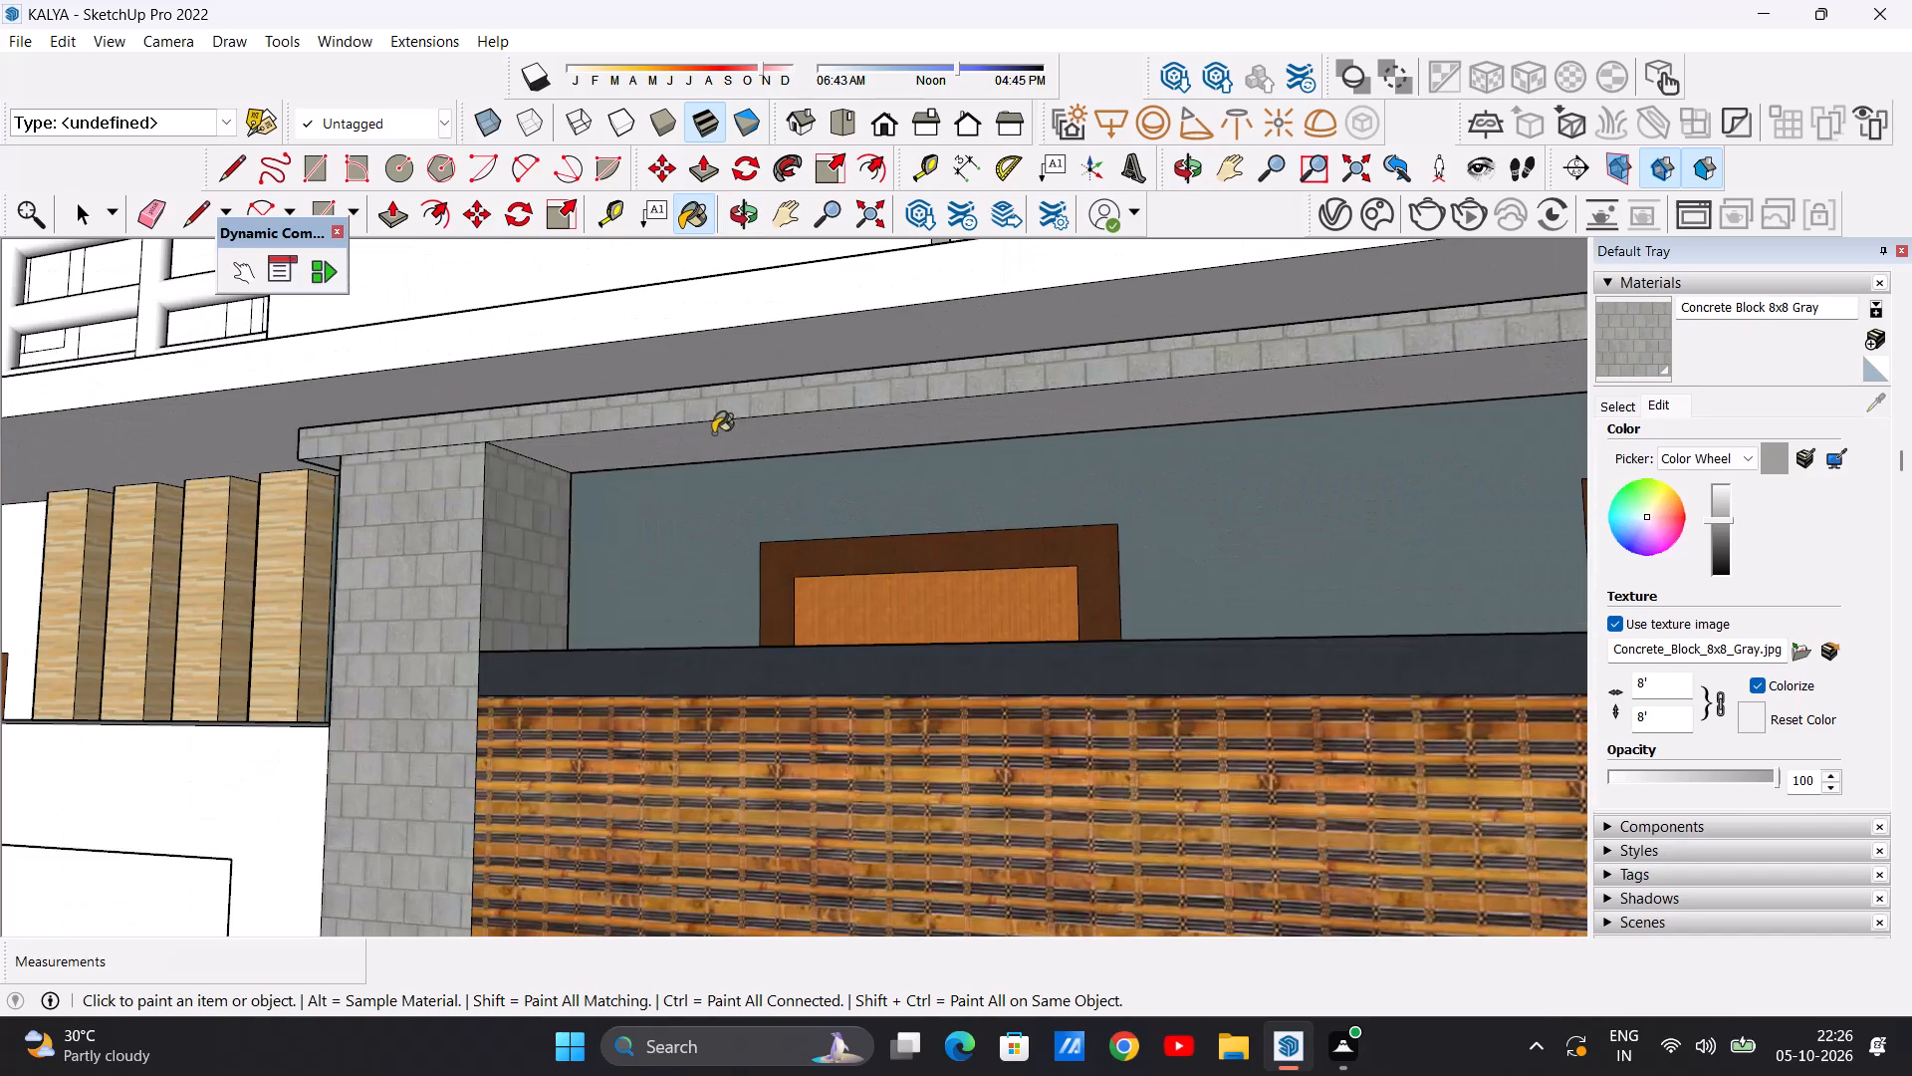
{"action": "scroll", "coordinate": [615, 537], "scroll_direction": "down", "scroll_amount": 13}
{"action": "middle_click_drag", "start_coordinate": [485, 549], "coordinate": [950, 674]}
{"action": "scroll", "coordinate": [826, 594], "scroll_direction": "up", "scroll_amount": 10}
{"action": "left_click", "coordinate": [789, 594]}
Paint the beam's rear face and its end face at the building's side with Concrete Block 8x8 Gray.
{"action": "scroll", "coordinate": [770, 597], "scroll_direction": "down", "scroll_amount": 4}
{"action": "middle_click_drag", "start_coordinate": [1186, 591], "coordinate": [536, 595]}
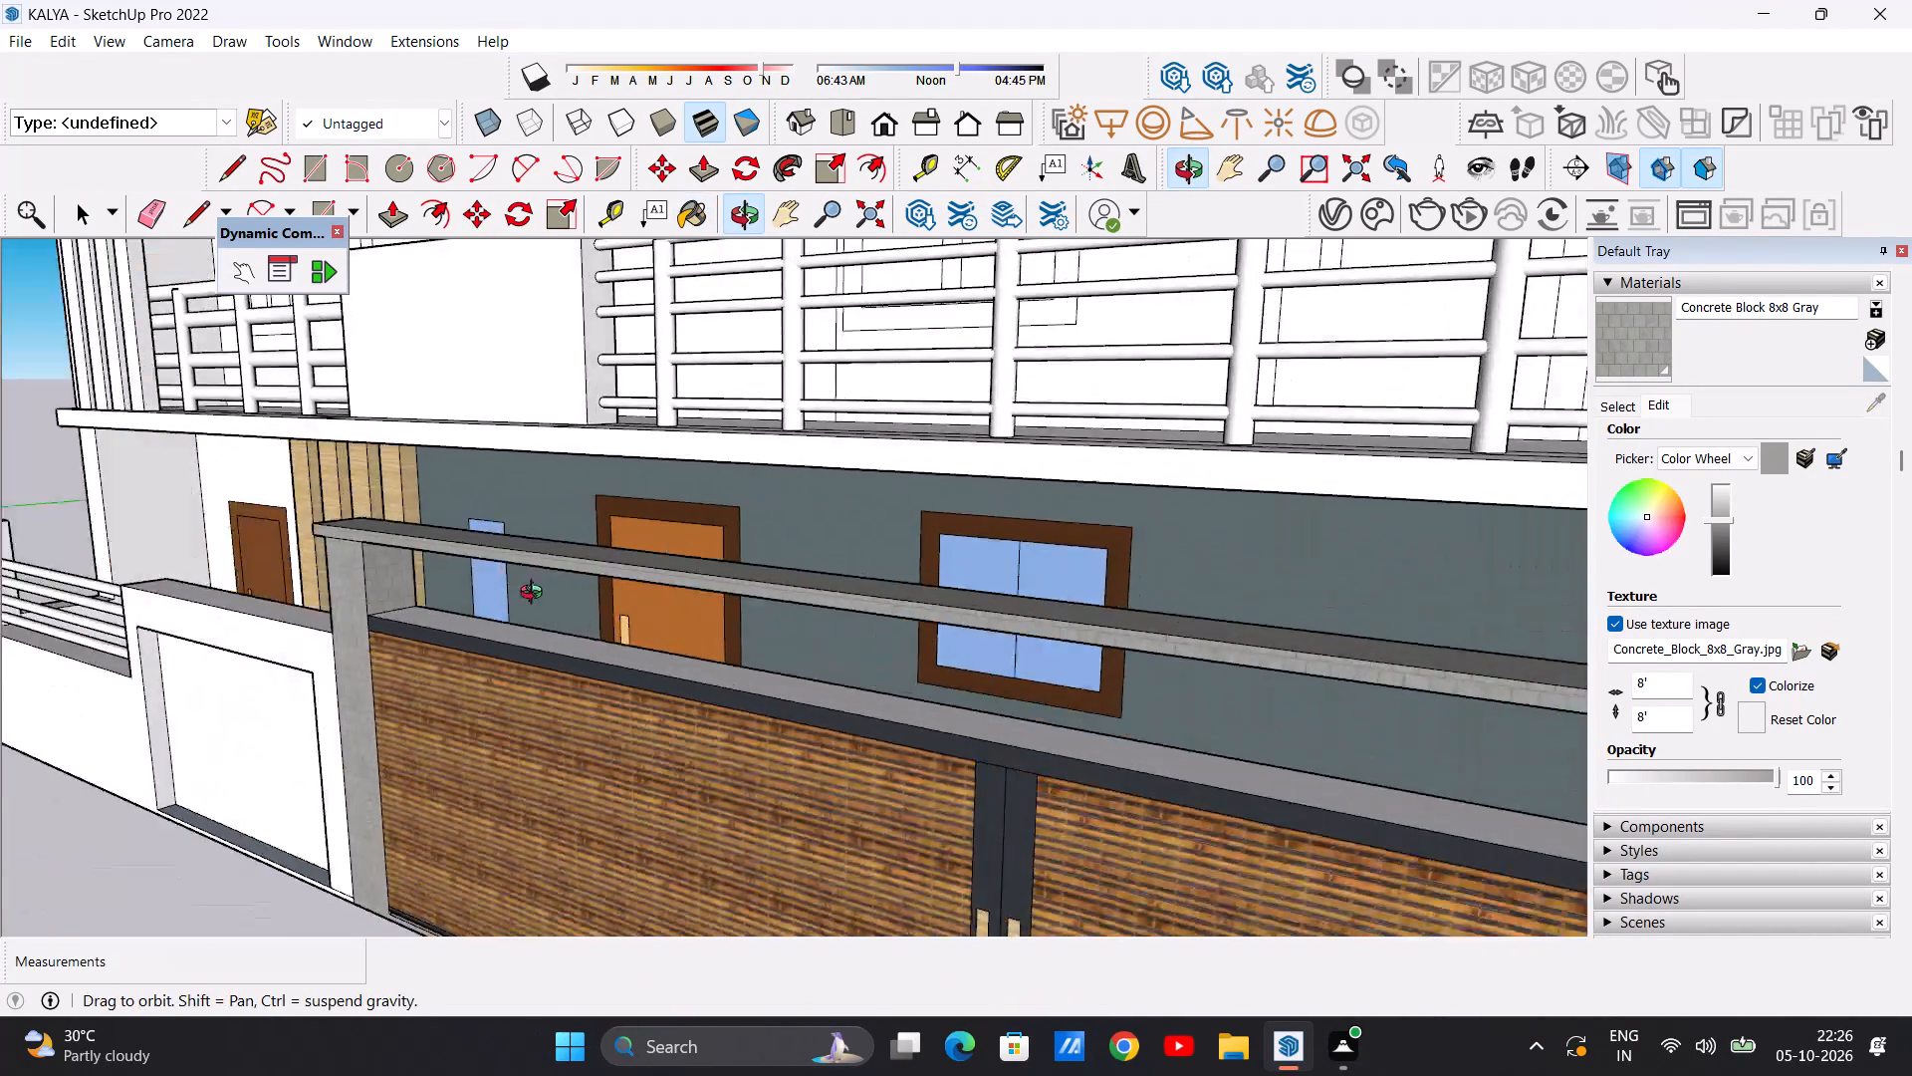
{"action": "middle_click_drag", "start_coordinate": [536, 595], "coordinate": [410, 595]}
{"action": "scroll", "coordinate": [418, 589], "scroll_direction": "down", "scroll_amount": 8}
{"action": "middle_click_drag", "start_coordinate": [628, 644], "coordinate": [414, 651]}
{"action": "scroll", "coordinate": [432, 616], "scroll_direction": "up", "scroll_amount": 7}
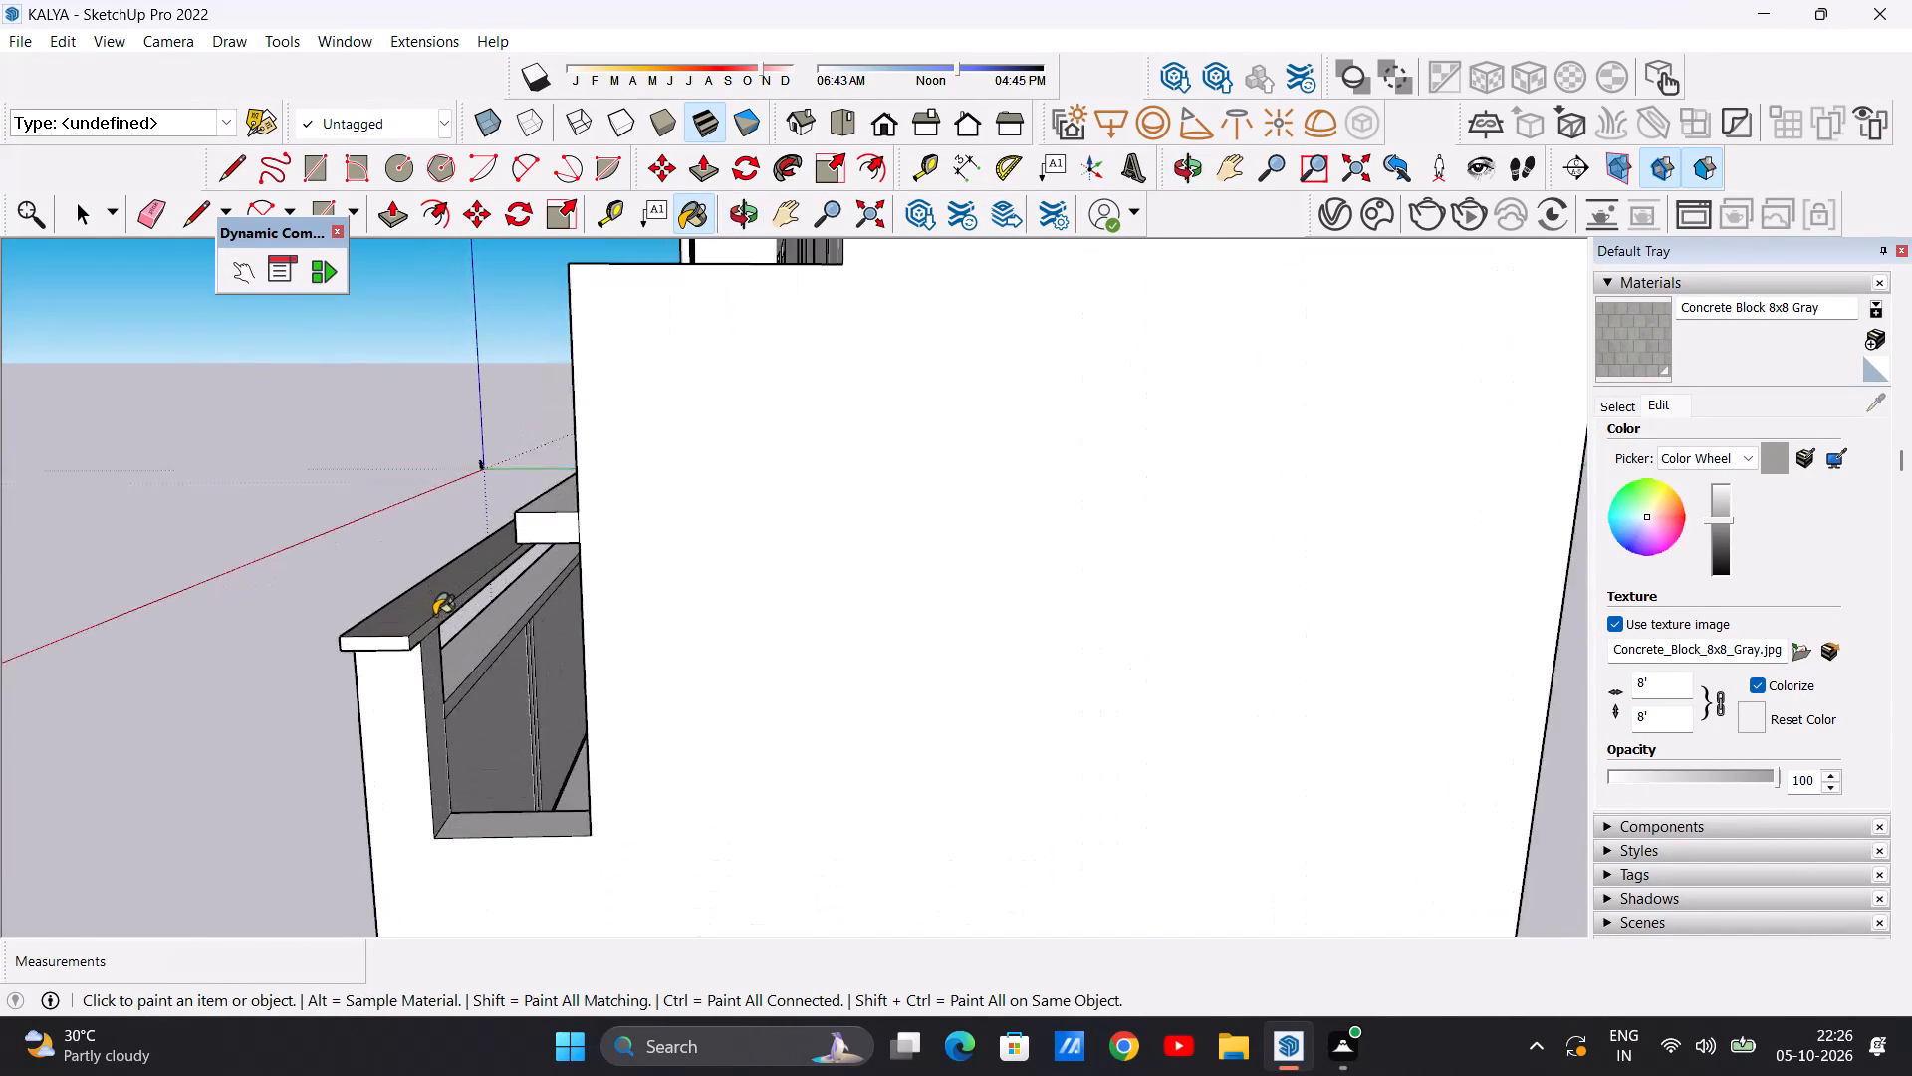
{"action": "scroll", "coordinate": [434, 615], "scroll_direction": "up", "scroll_amount": 5}
{"action": "left_click", "coordinate": [426, 629]}
{"action": "left_click", "coordinate": [360, 672]}
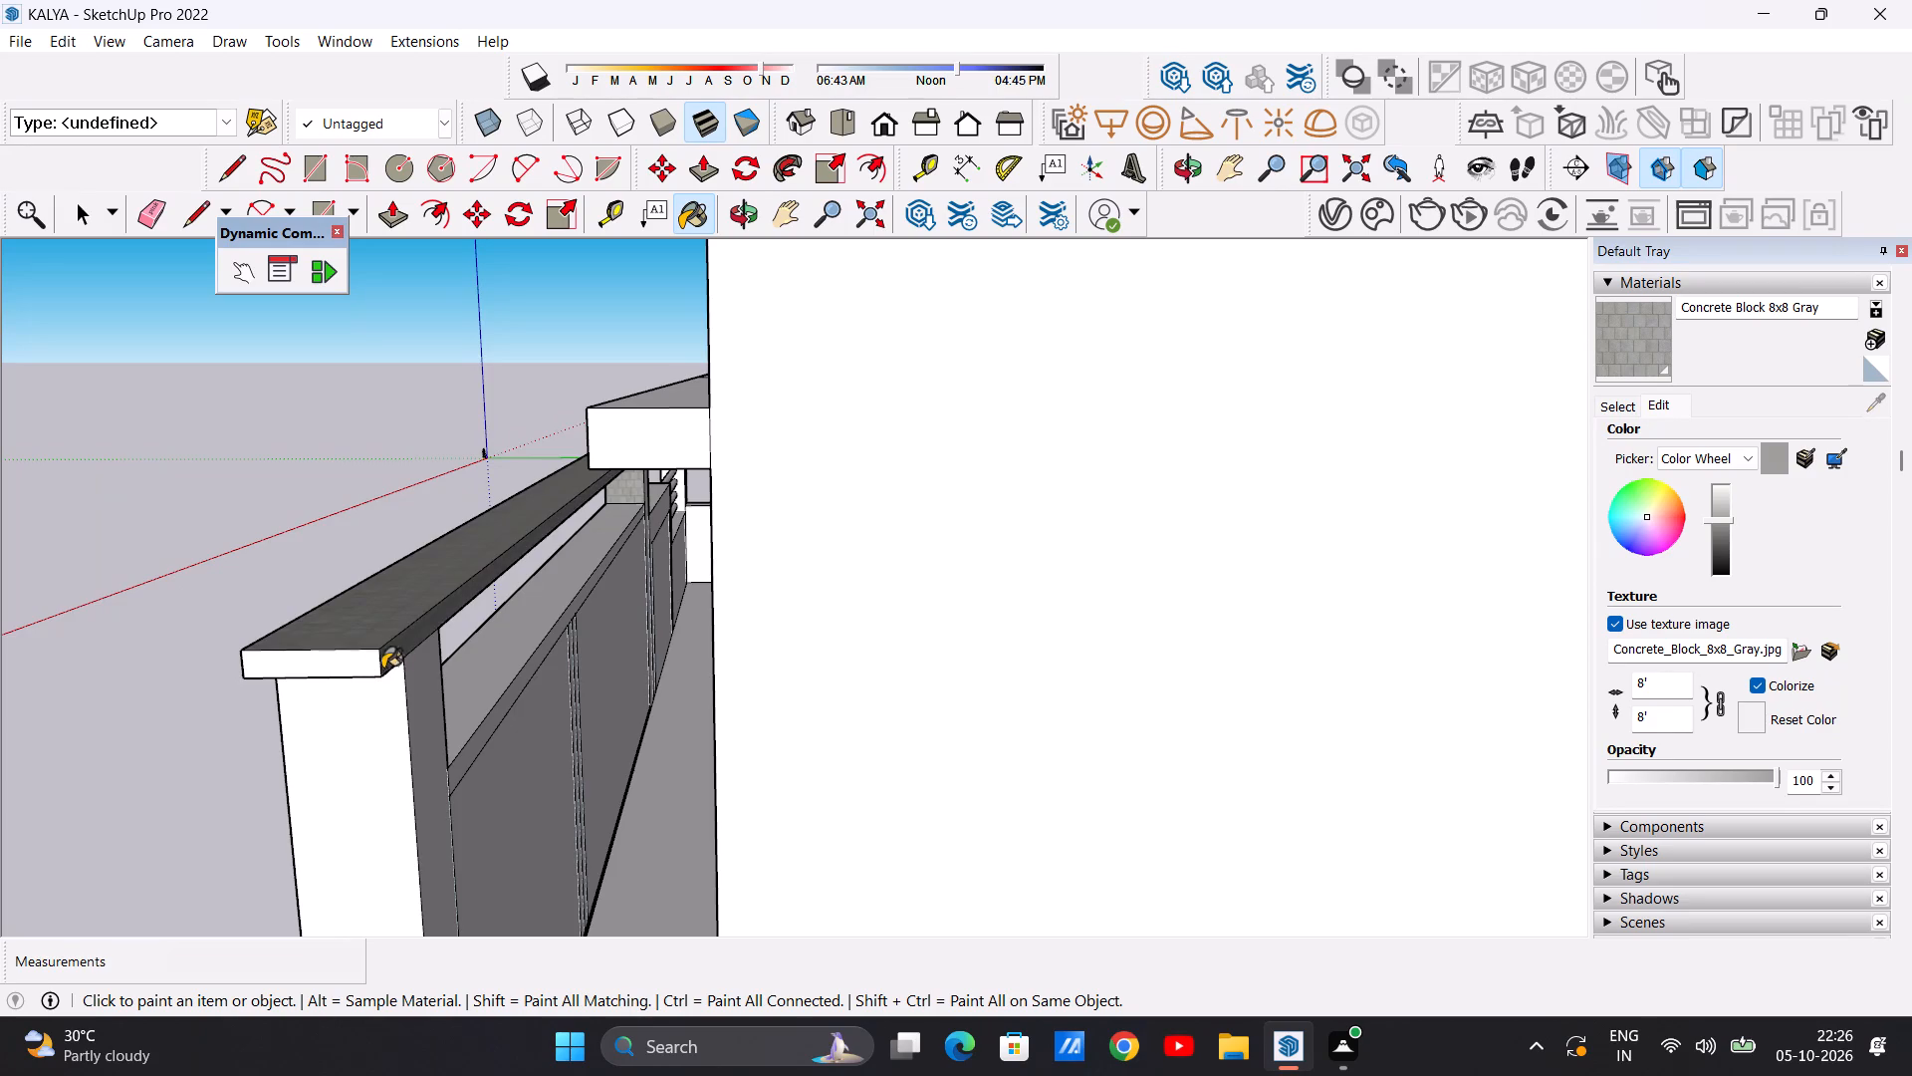
Examine the concrete block pillars and beam around the gate from several angles and distances.
{"action": "scroll", "coordinate": [423, 666], "scroll_direction": "down", "scroll_amount": 7}
{"action": "middle_click_drag", "start_coordinate": [313, 679], "coordinate": [905, 621]}
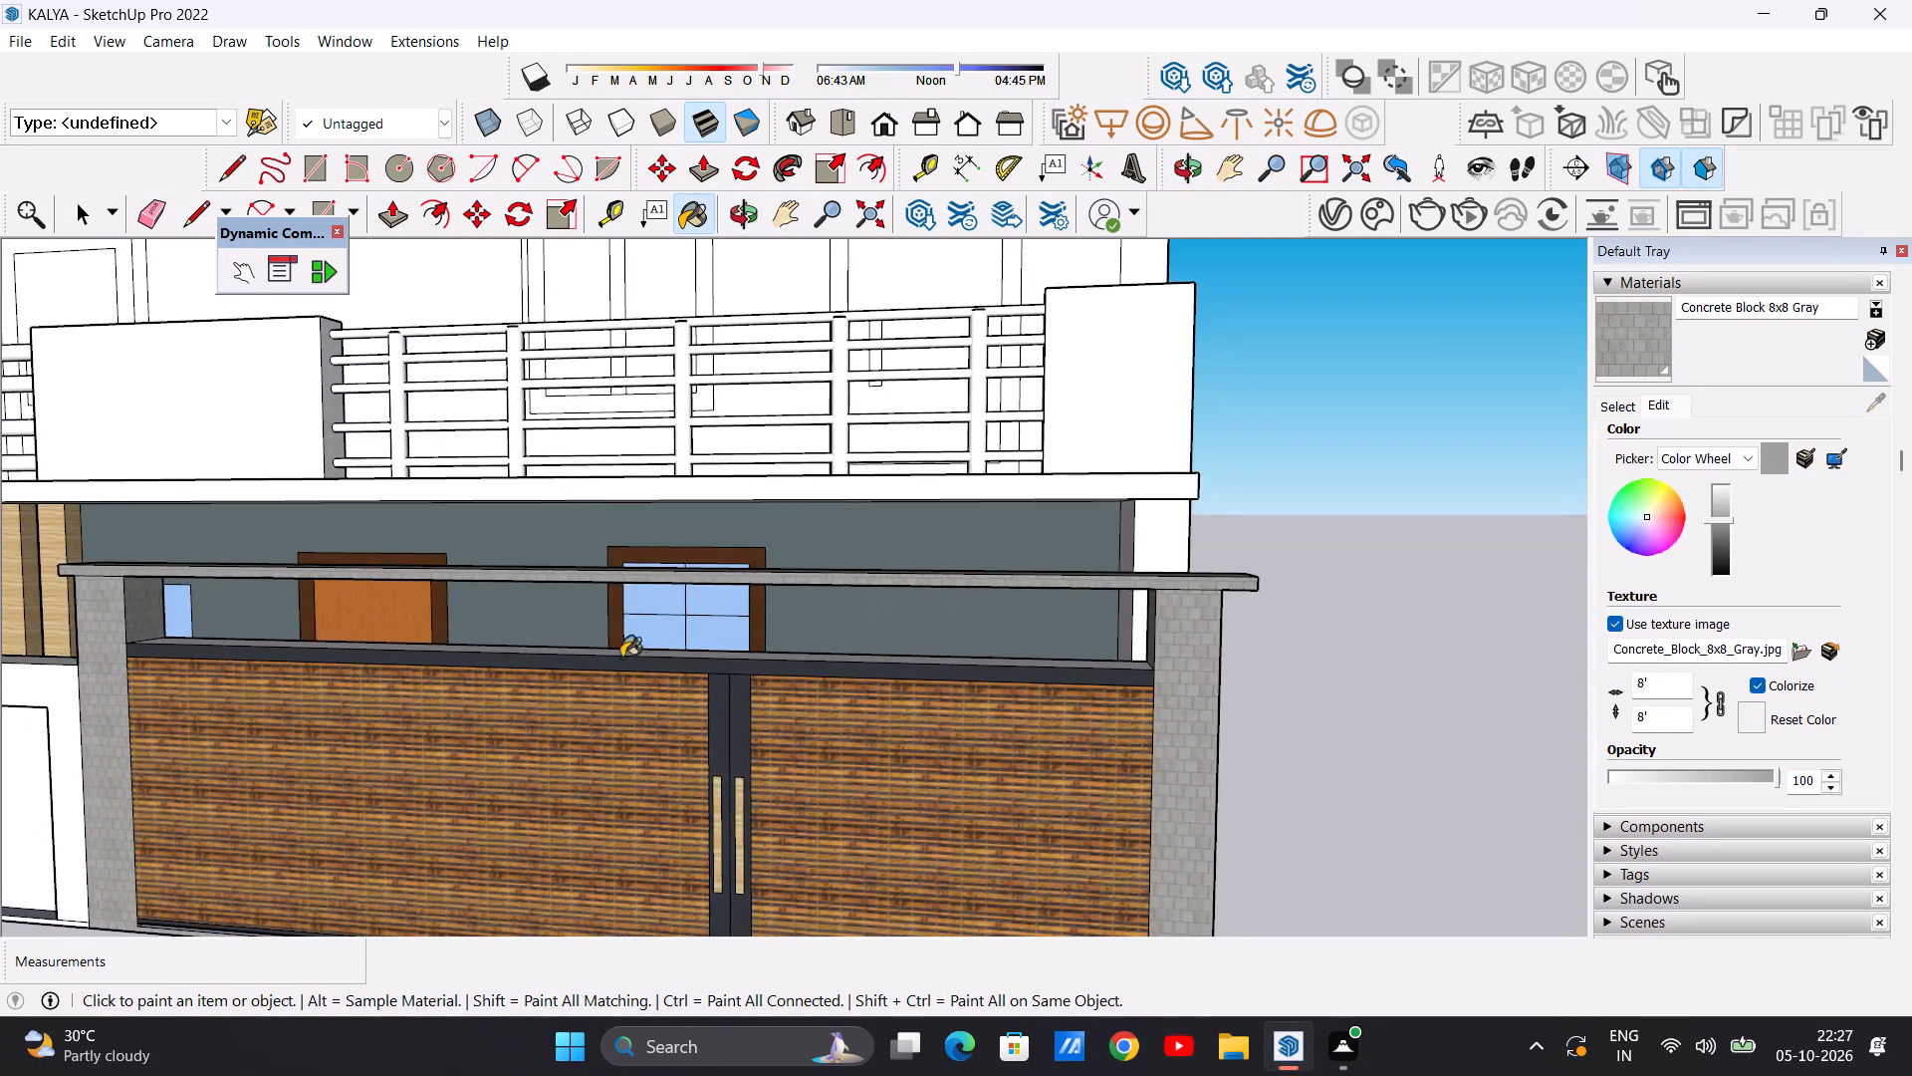
{"action": "scroll", "coordinate": [591, 660], "scroll_direction": "down", "scroll_amount": 6}
{"action": "middle_click_drag", "start_coordinate": [633, 748], "coordinate": [676, 824]}
{"action": "scroll", "coordinate": [694, 679], "scroll_direction": "up", "scroll_amount": 3}
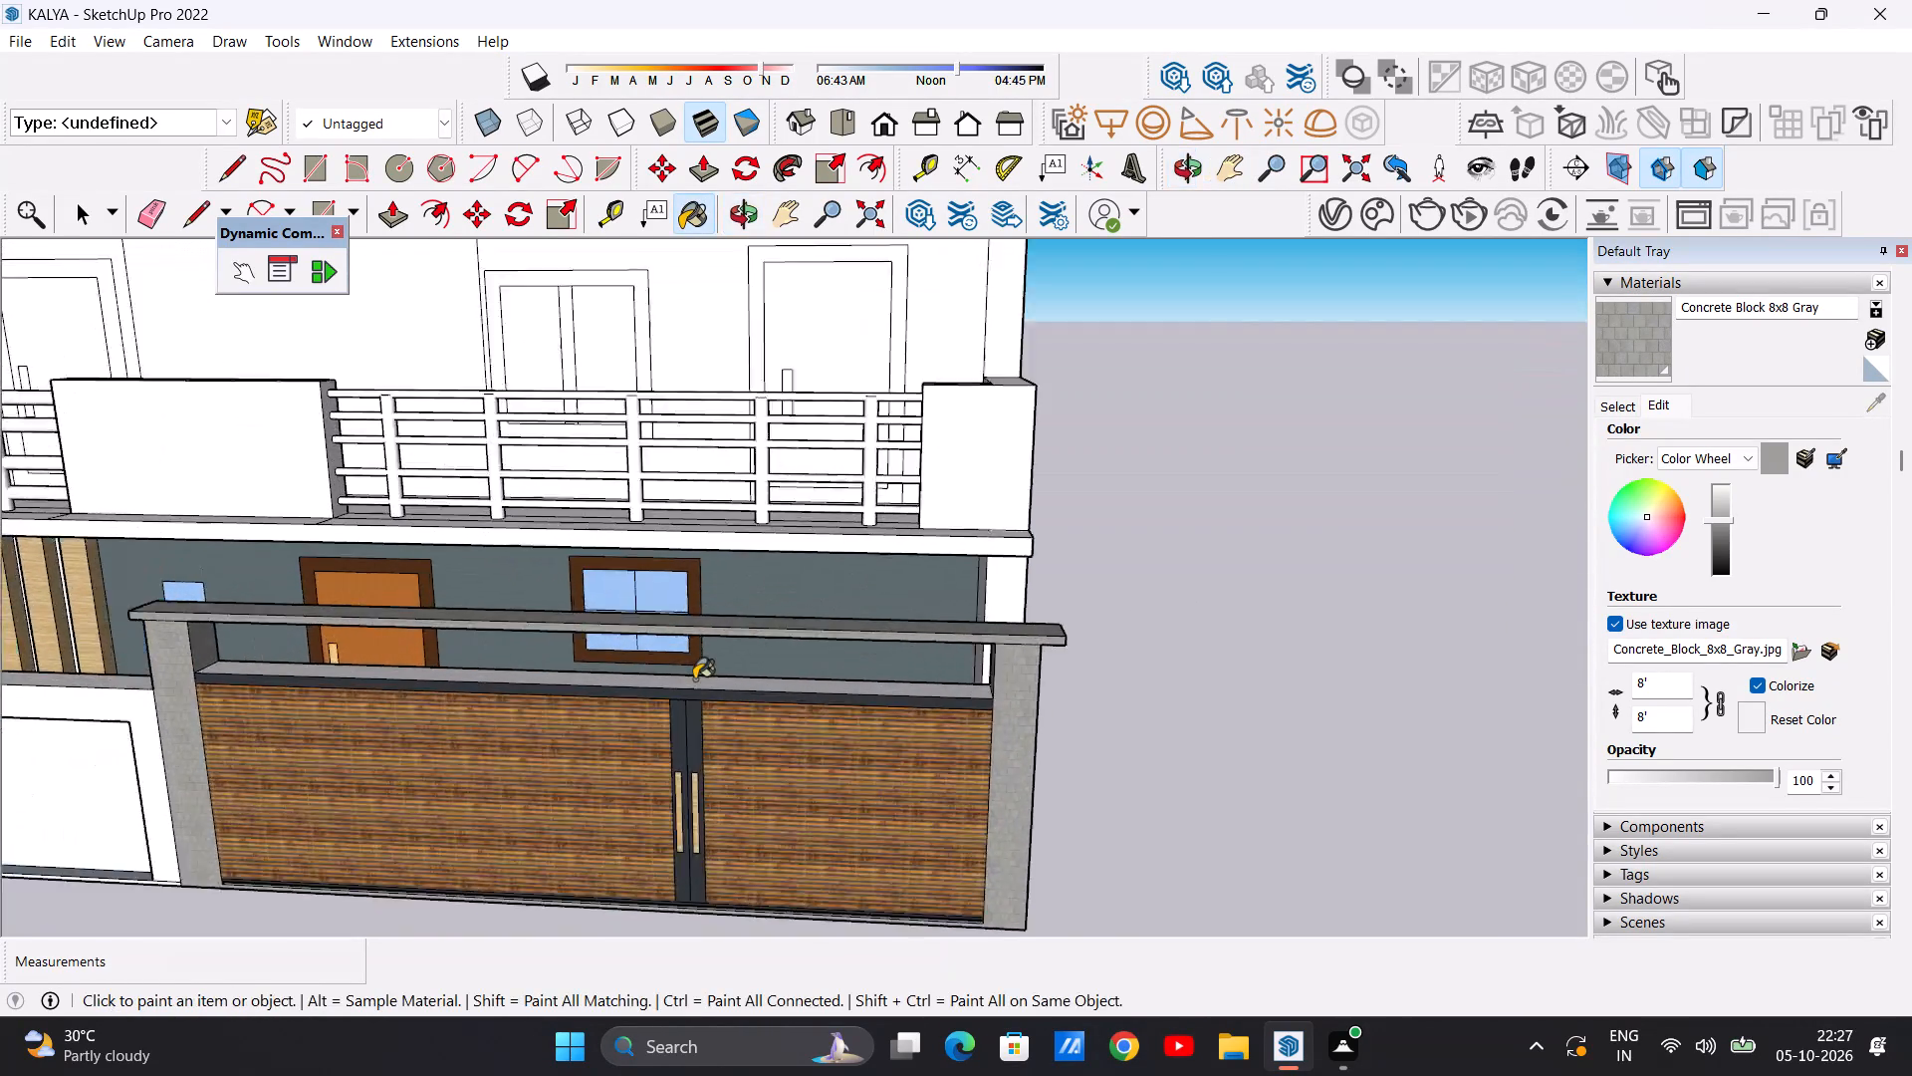
{"action": "scroll", "coordinate": [694, 679], "scroll_direction": "up", "scroll_amount": 8}
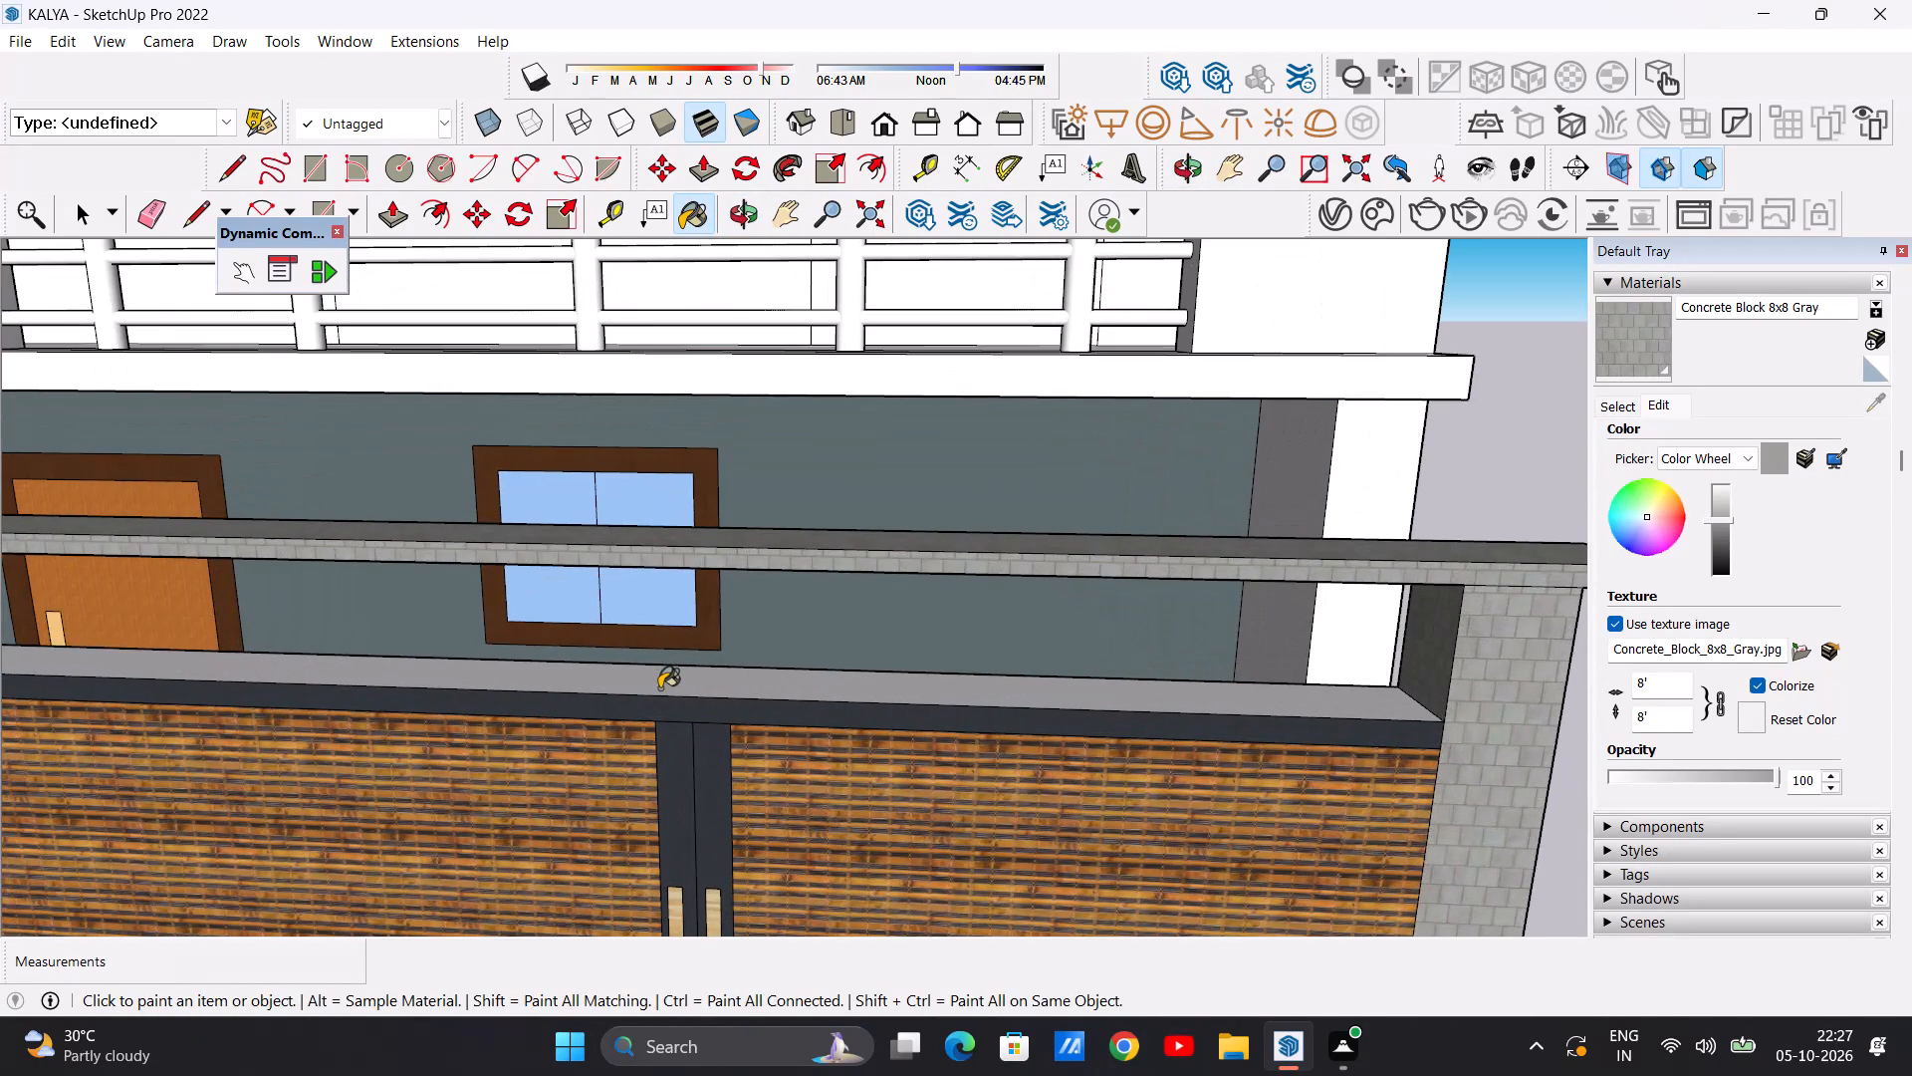
{"action": "scroll", "coordinate": [676, 689], "scroll_direction": "up", "scroll_amount": 7}
{"action": "scroll", "coordinate": [677, 688], "scroll_direction": "down", "scroll_amount": 5}
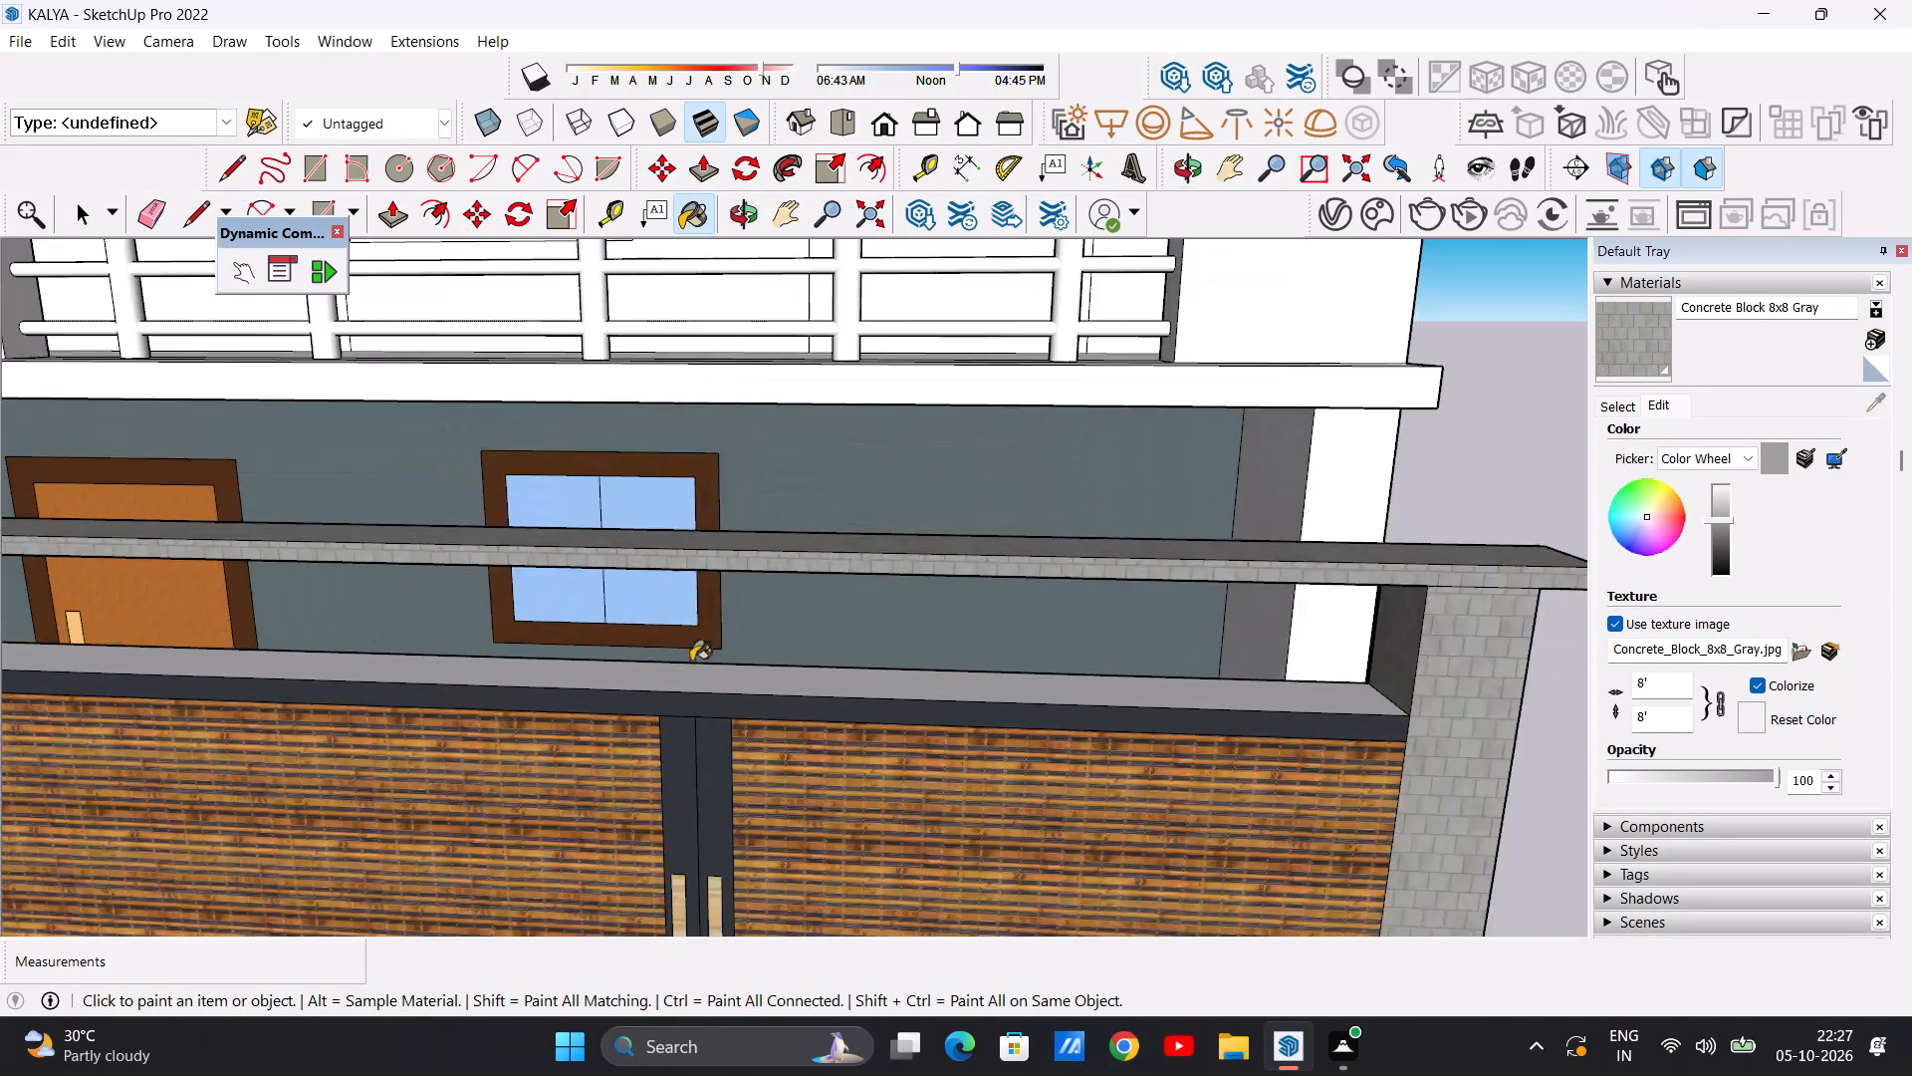
{"action": "scroll", "coordinate": [691, 662], "scroll_direction": "down", "scroll_amount": 14}
{"action": "middle_click_drag", "start_coordinate": [682, 750], "coordinate": [737, 618]}
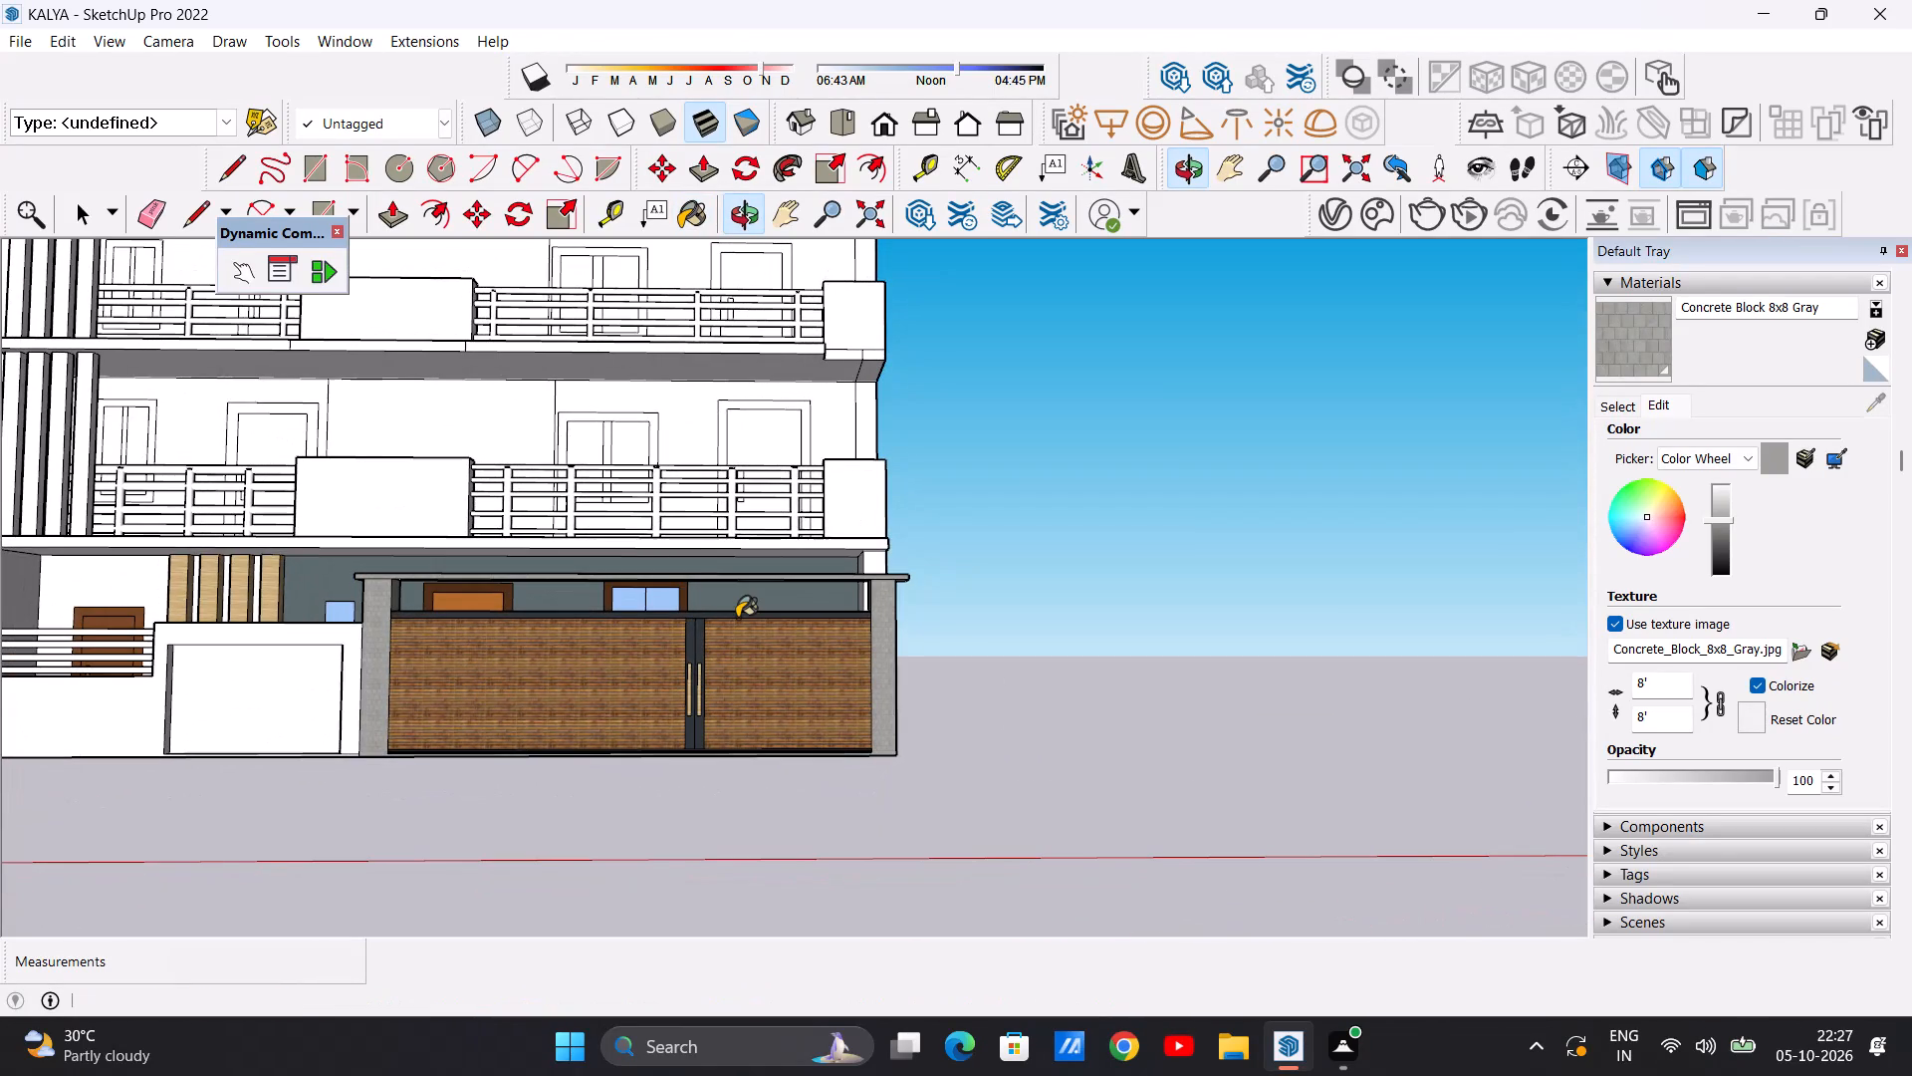
{"action": "key", "text": "space"}
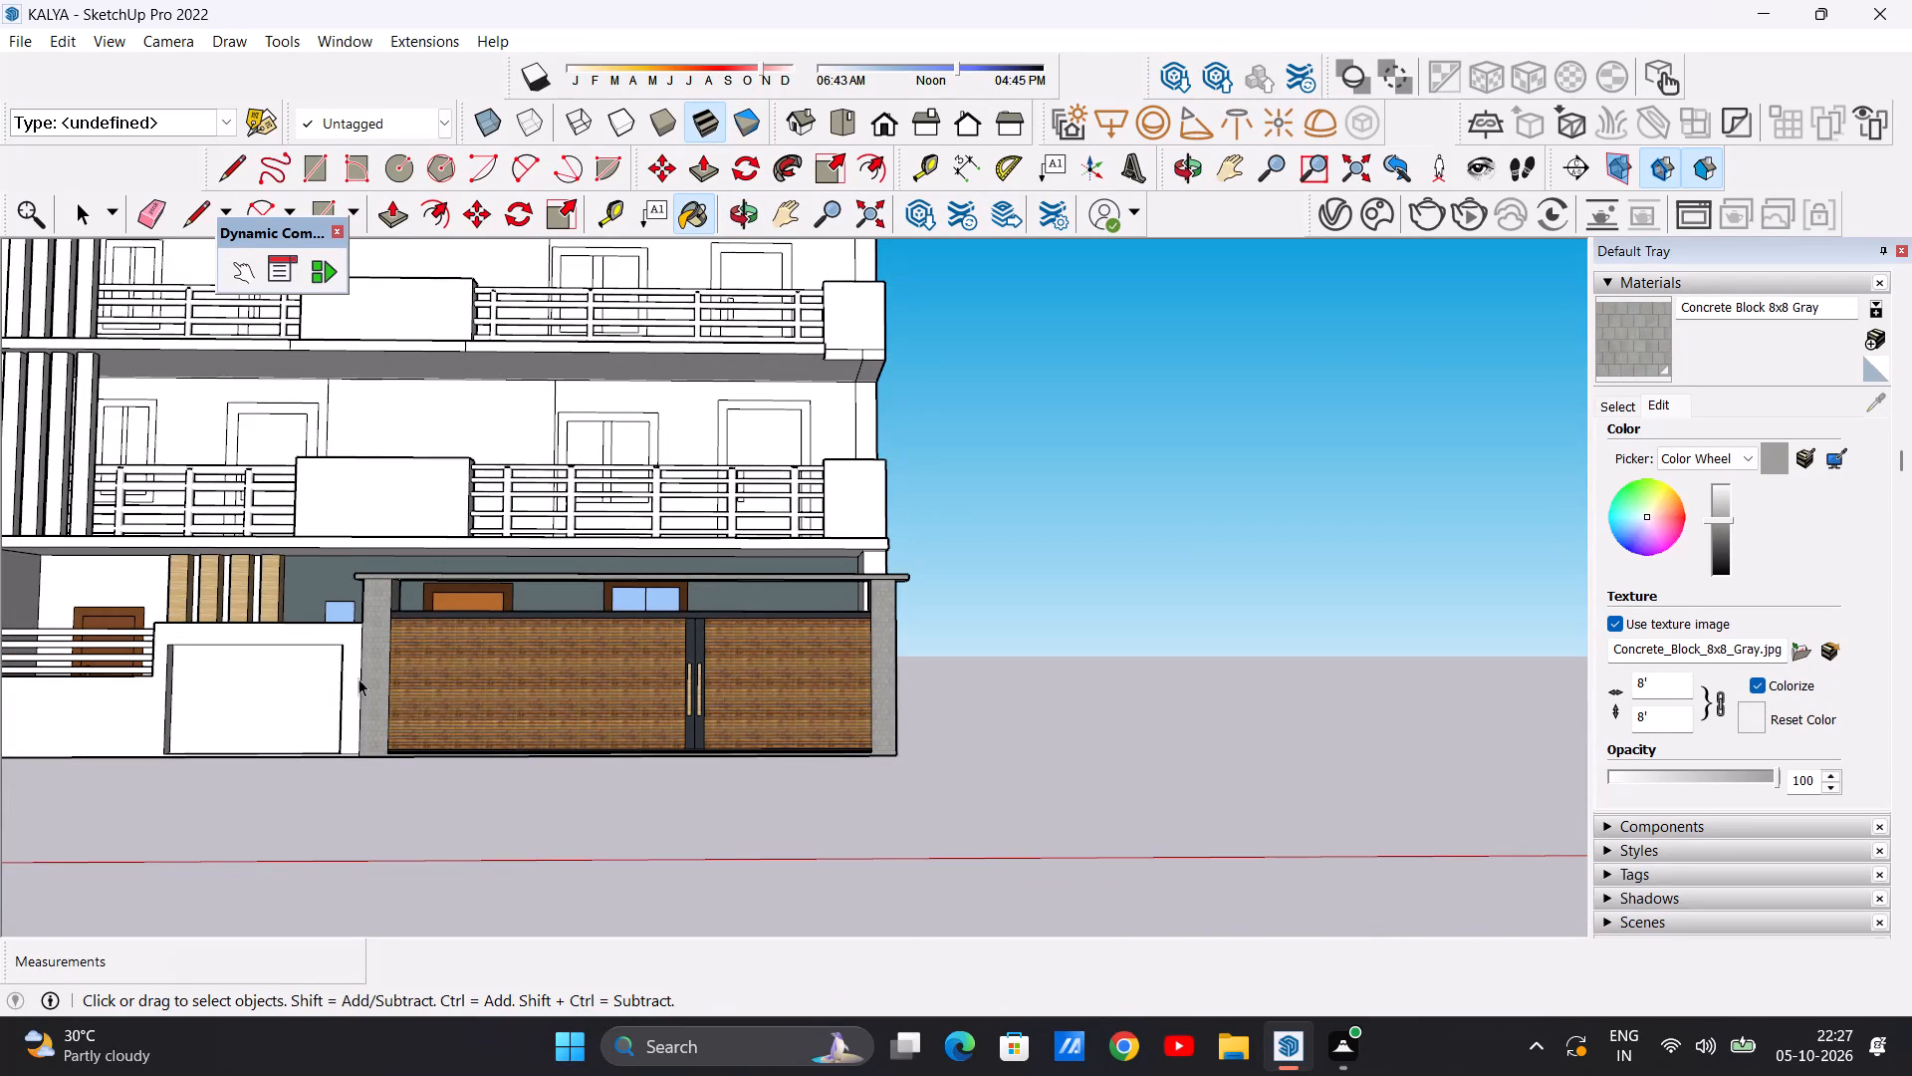
{"action": "scroll", "coordinate": [364, 670], "scroll_direction": "up", "scroll_amount": 13}
{"action": "scroll", "coordinate": [352, 702], "scroll_direction": "down", "scroll_amount": 17}
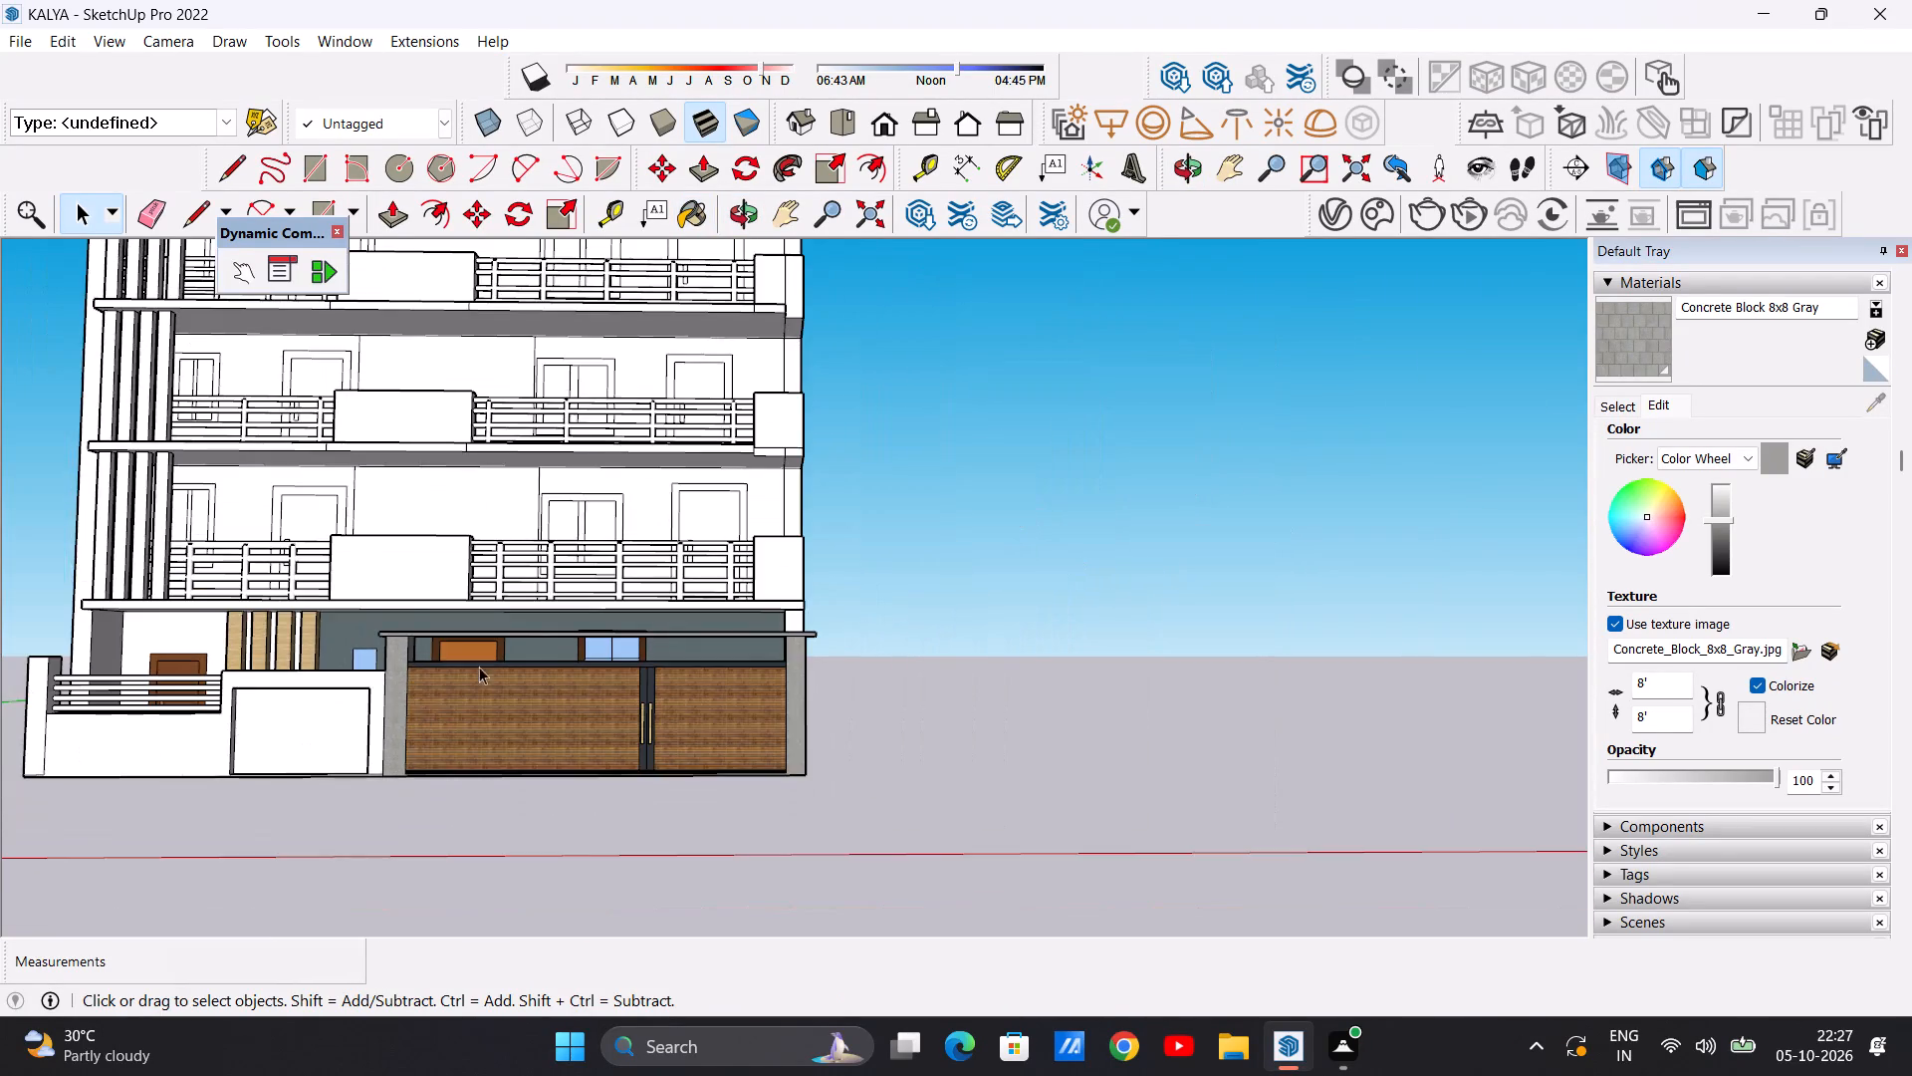
{"action": "scroll", "coordinate": [512, 639], "scroll_direction": "up", "scroll_amount": 6}
{"action": "middle_click_drag", "start_coordinate": [675, 664], "coordinate": [502, 905]}
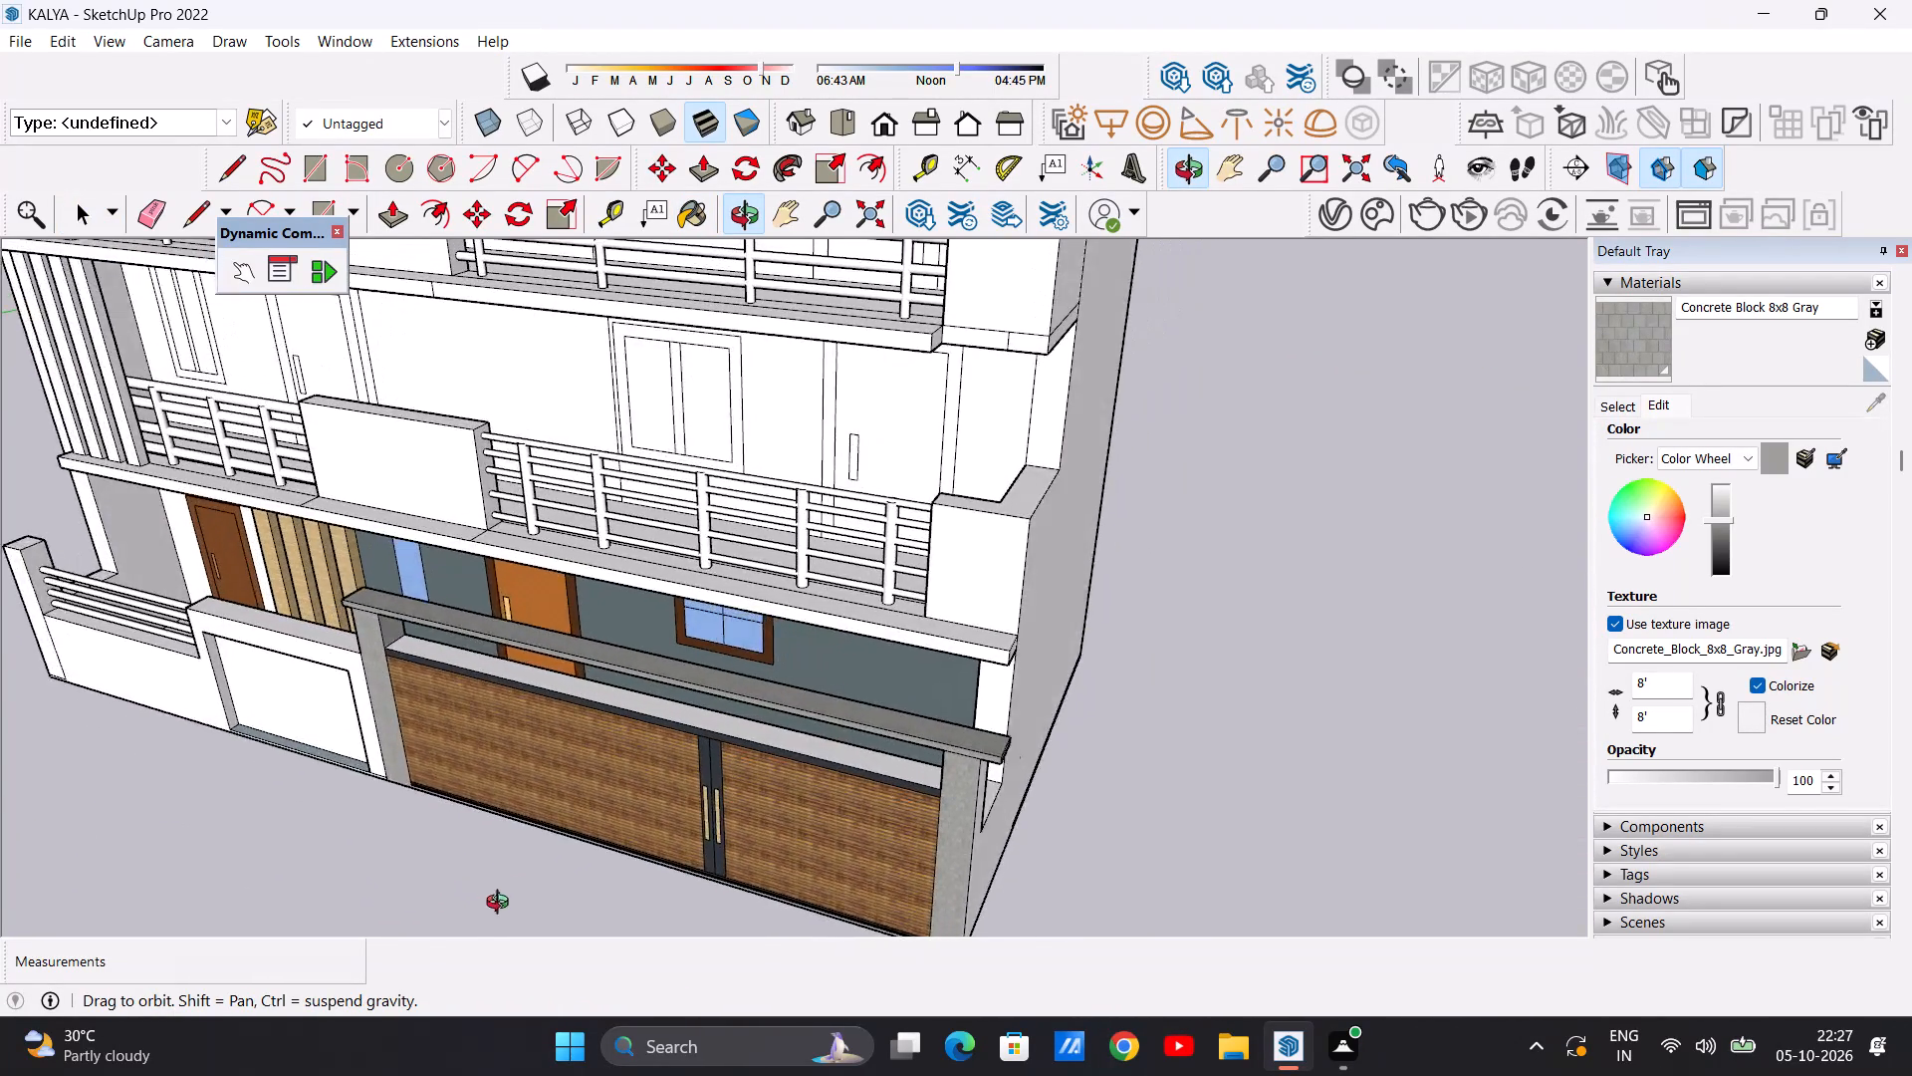
{"action": "middle_click_drag", "start_coordinate": [502, 905], "coordinate": [584, 917]}
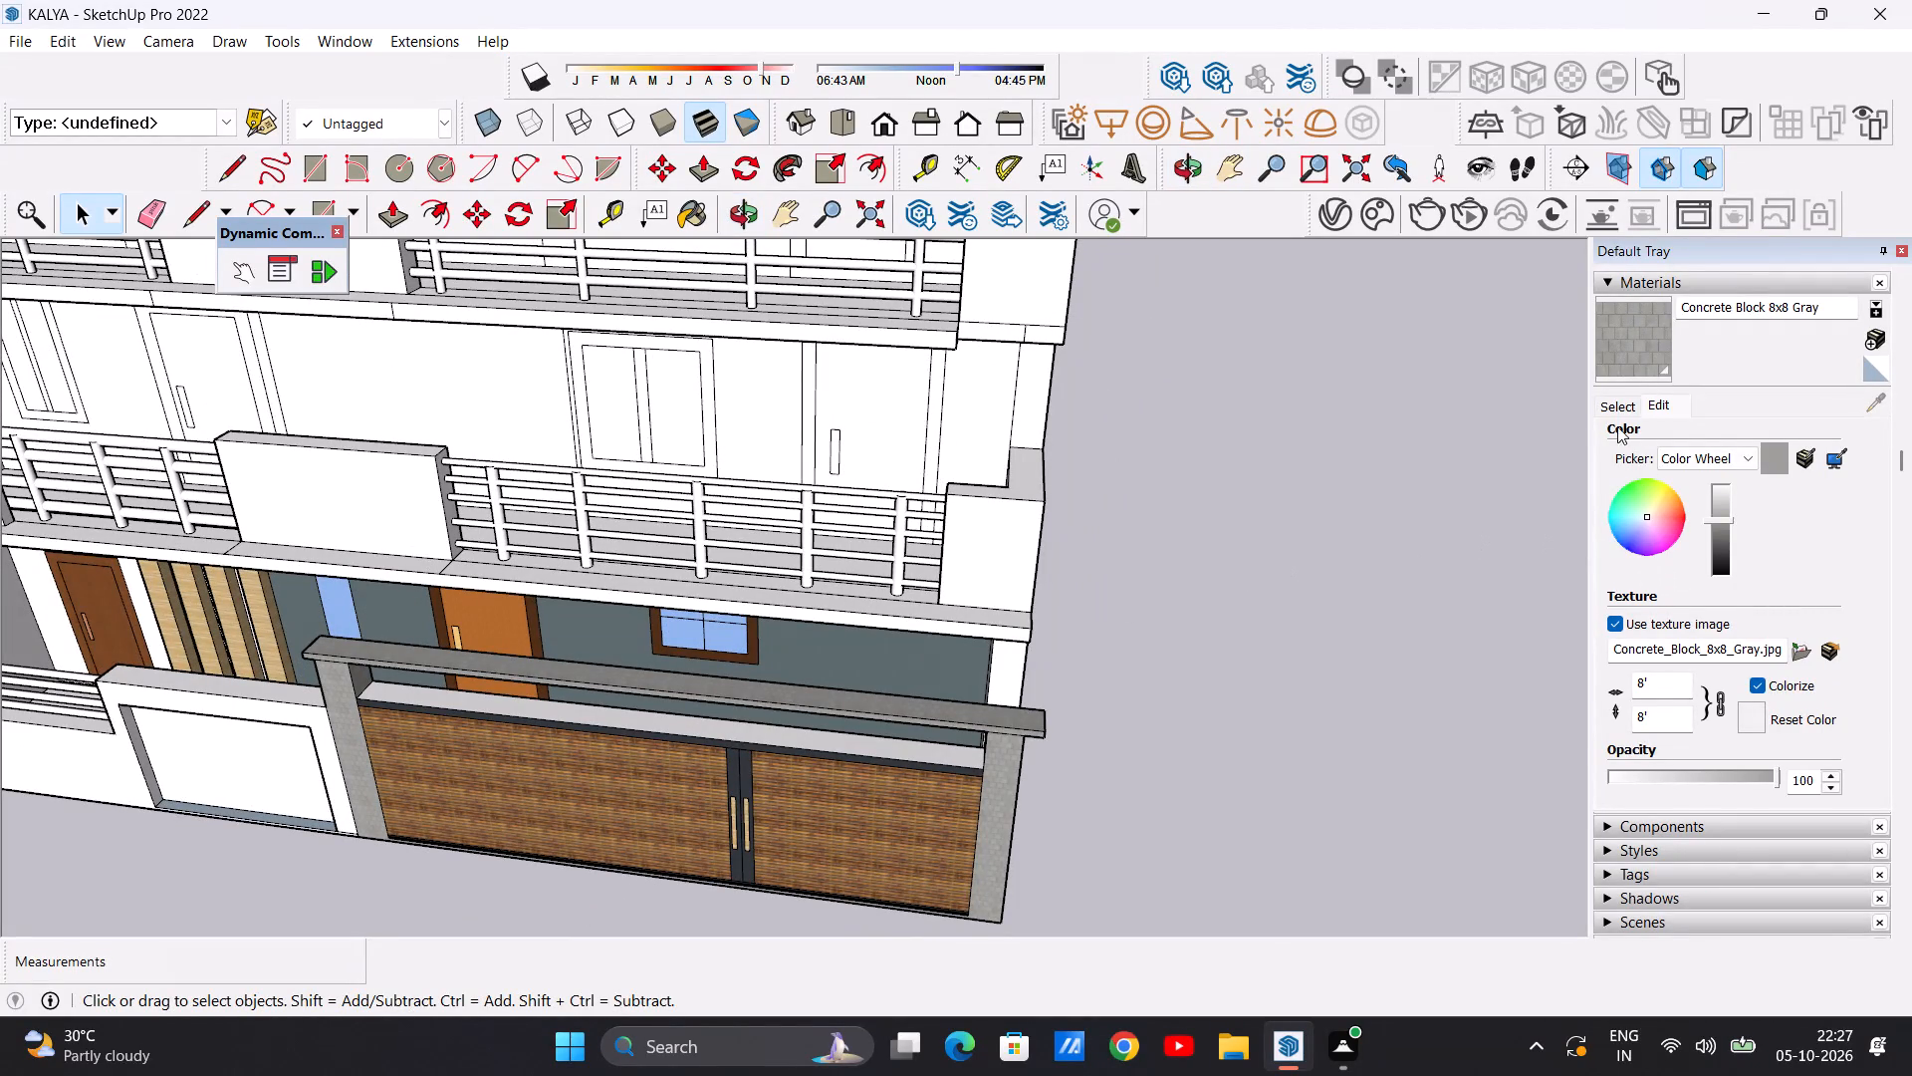
Paint the top face of the gate's upper rail with Formica Speckled Grey from Synthetic Surfaces.
{"action": "left_click", "coordinate": [1605, 405]}
{"action": "left_click", "coordinate": [1845, 432]}
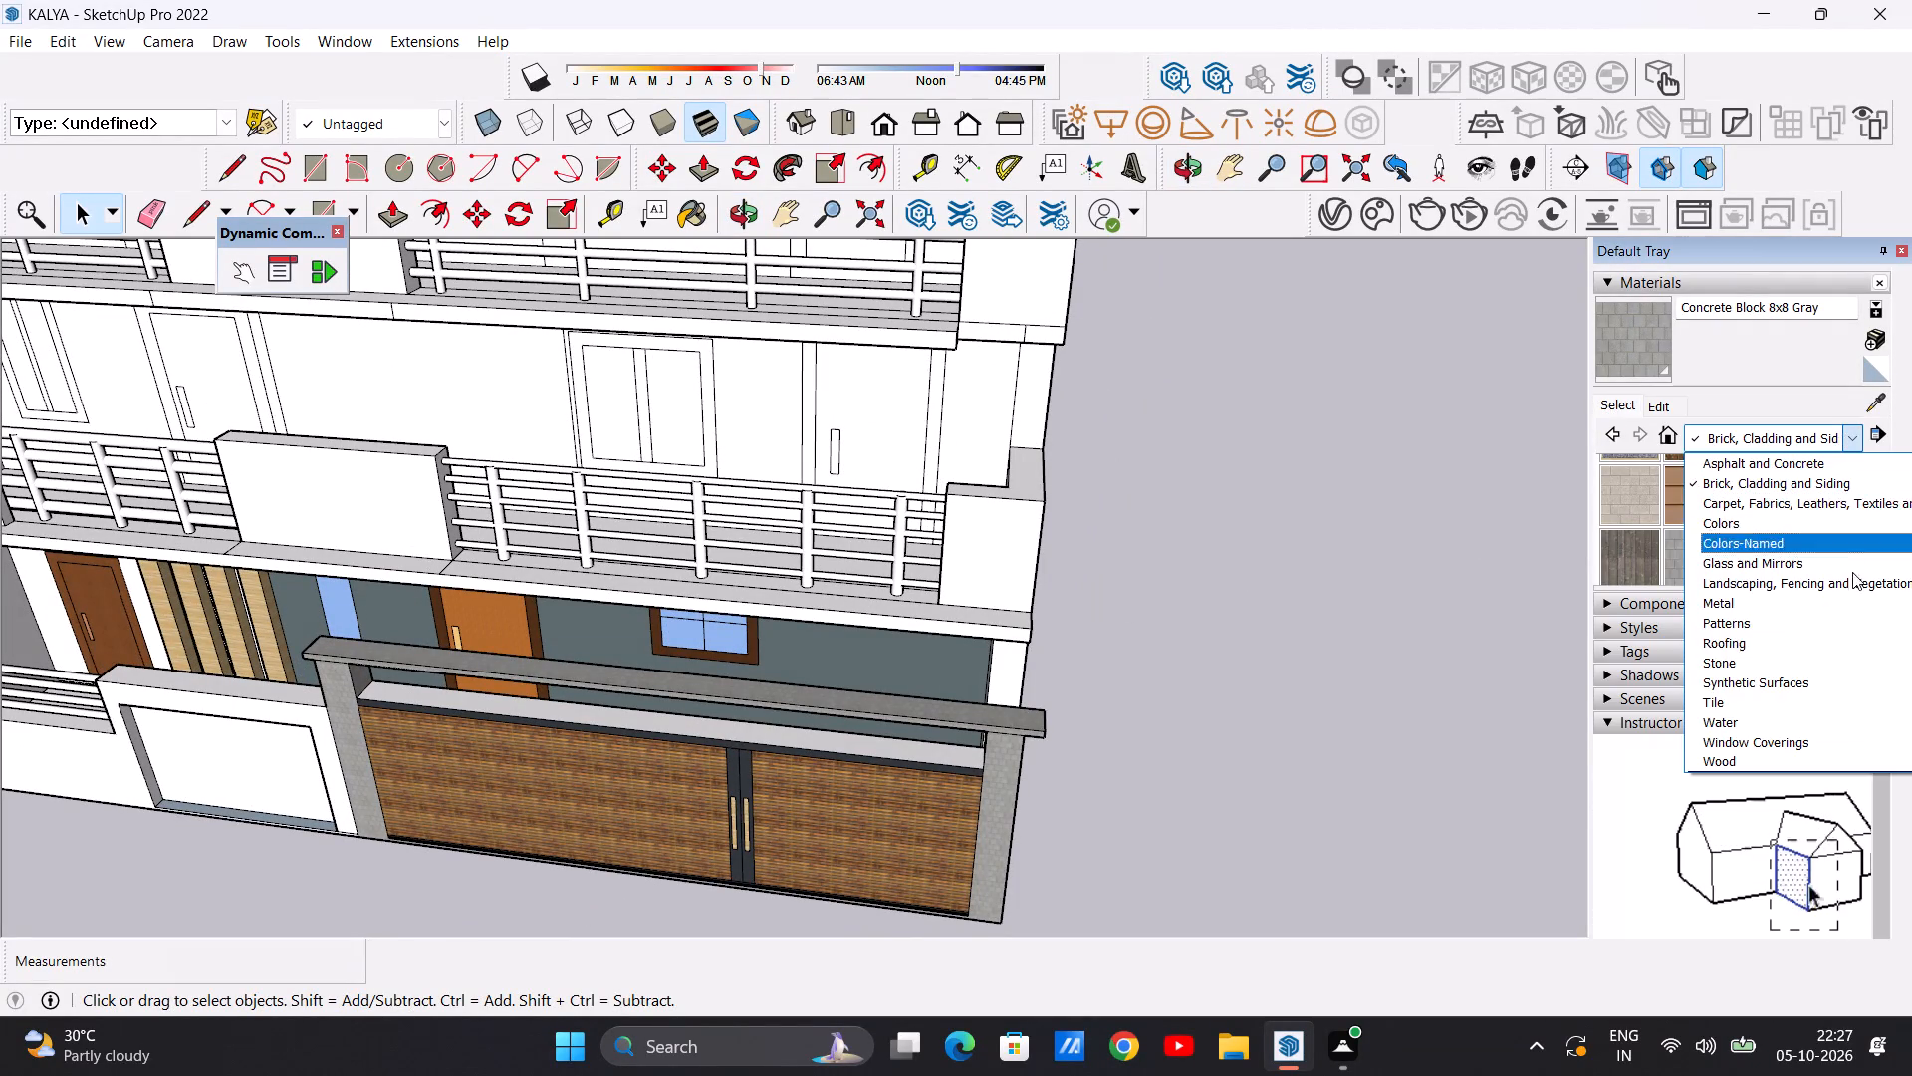
{"action": "left_click", "coordinate": [1834, 687]}
{"action": "left_click", "coordinate": [1698, 547]}
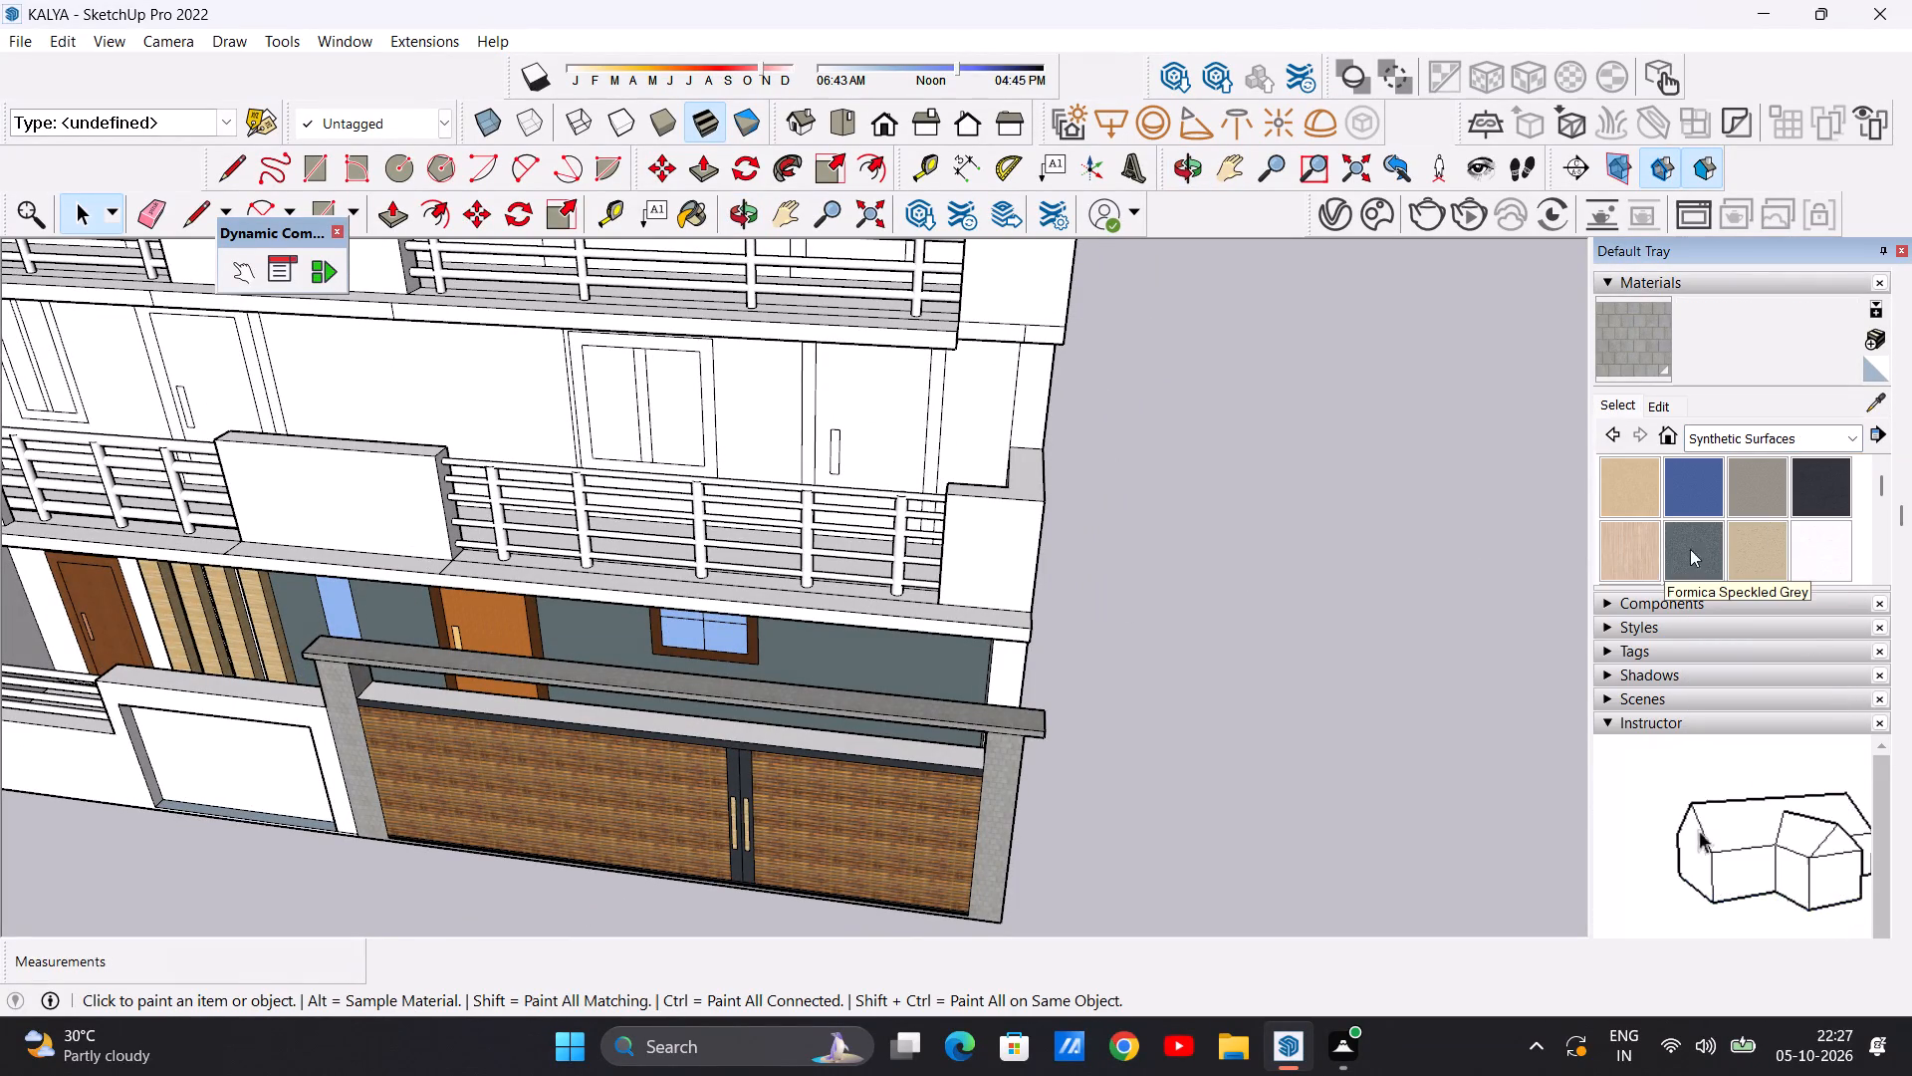
{"action": "scroll", "coordinate": [872, 753], "scroll_direction": "up", "scroll_amount": 11}
{"action": "left_click", "coordinate": [883, 728]}
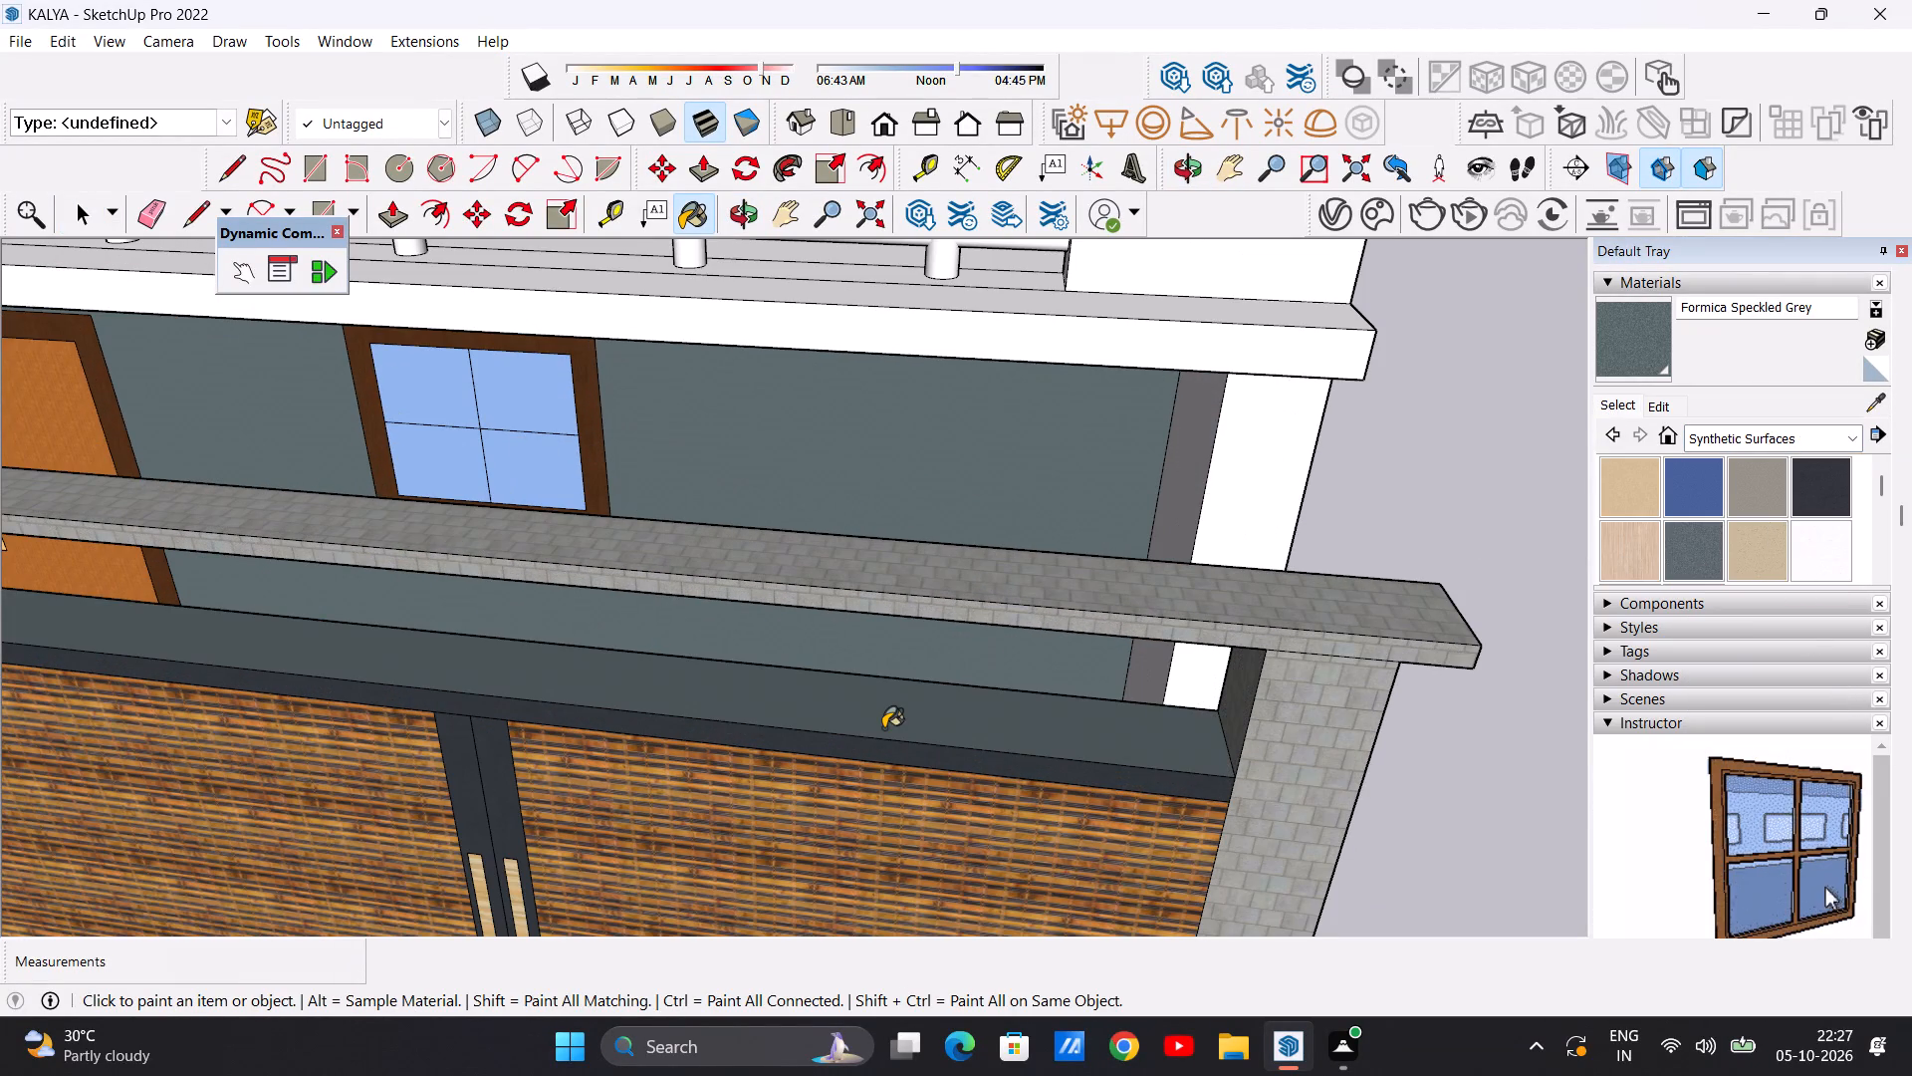
Paint the back of the gate's two panels and upper rail with the same Formica Speckled Grey.
{"action": "scroll", "coordinate": [890, 728], "scroll_direction": "down", "scroll_amount": 13}
{"action": "middle_click_drag", "start_coordinate": [1091, 700], "coordinate": [331, 704]}
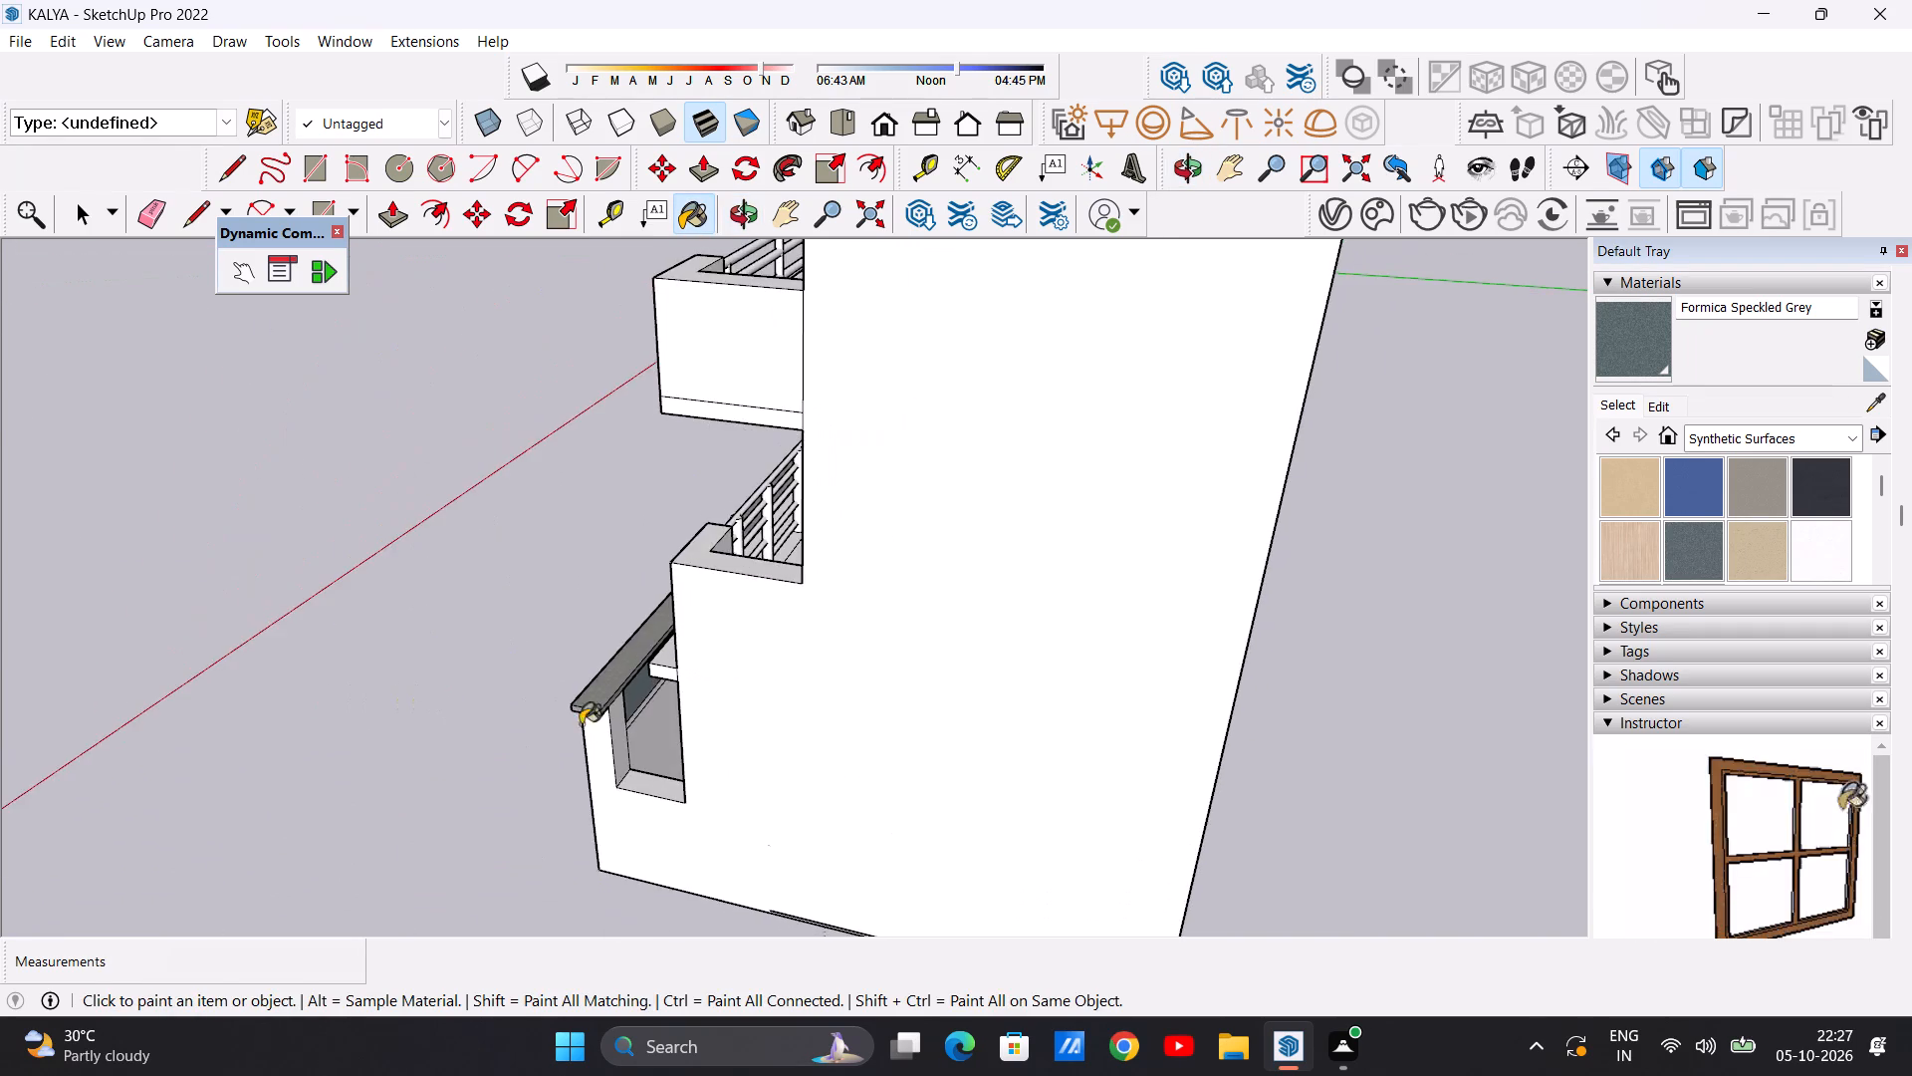
{"action": "scroll", "coordinate": [603, 725], "scroll_direction": "up", "scroll_amount": 18}
{"action": "left_click", "coordinate": [610, 714]}
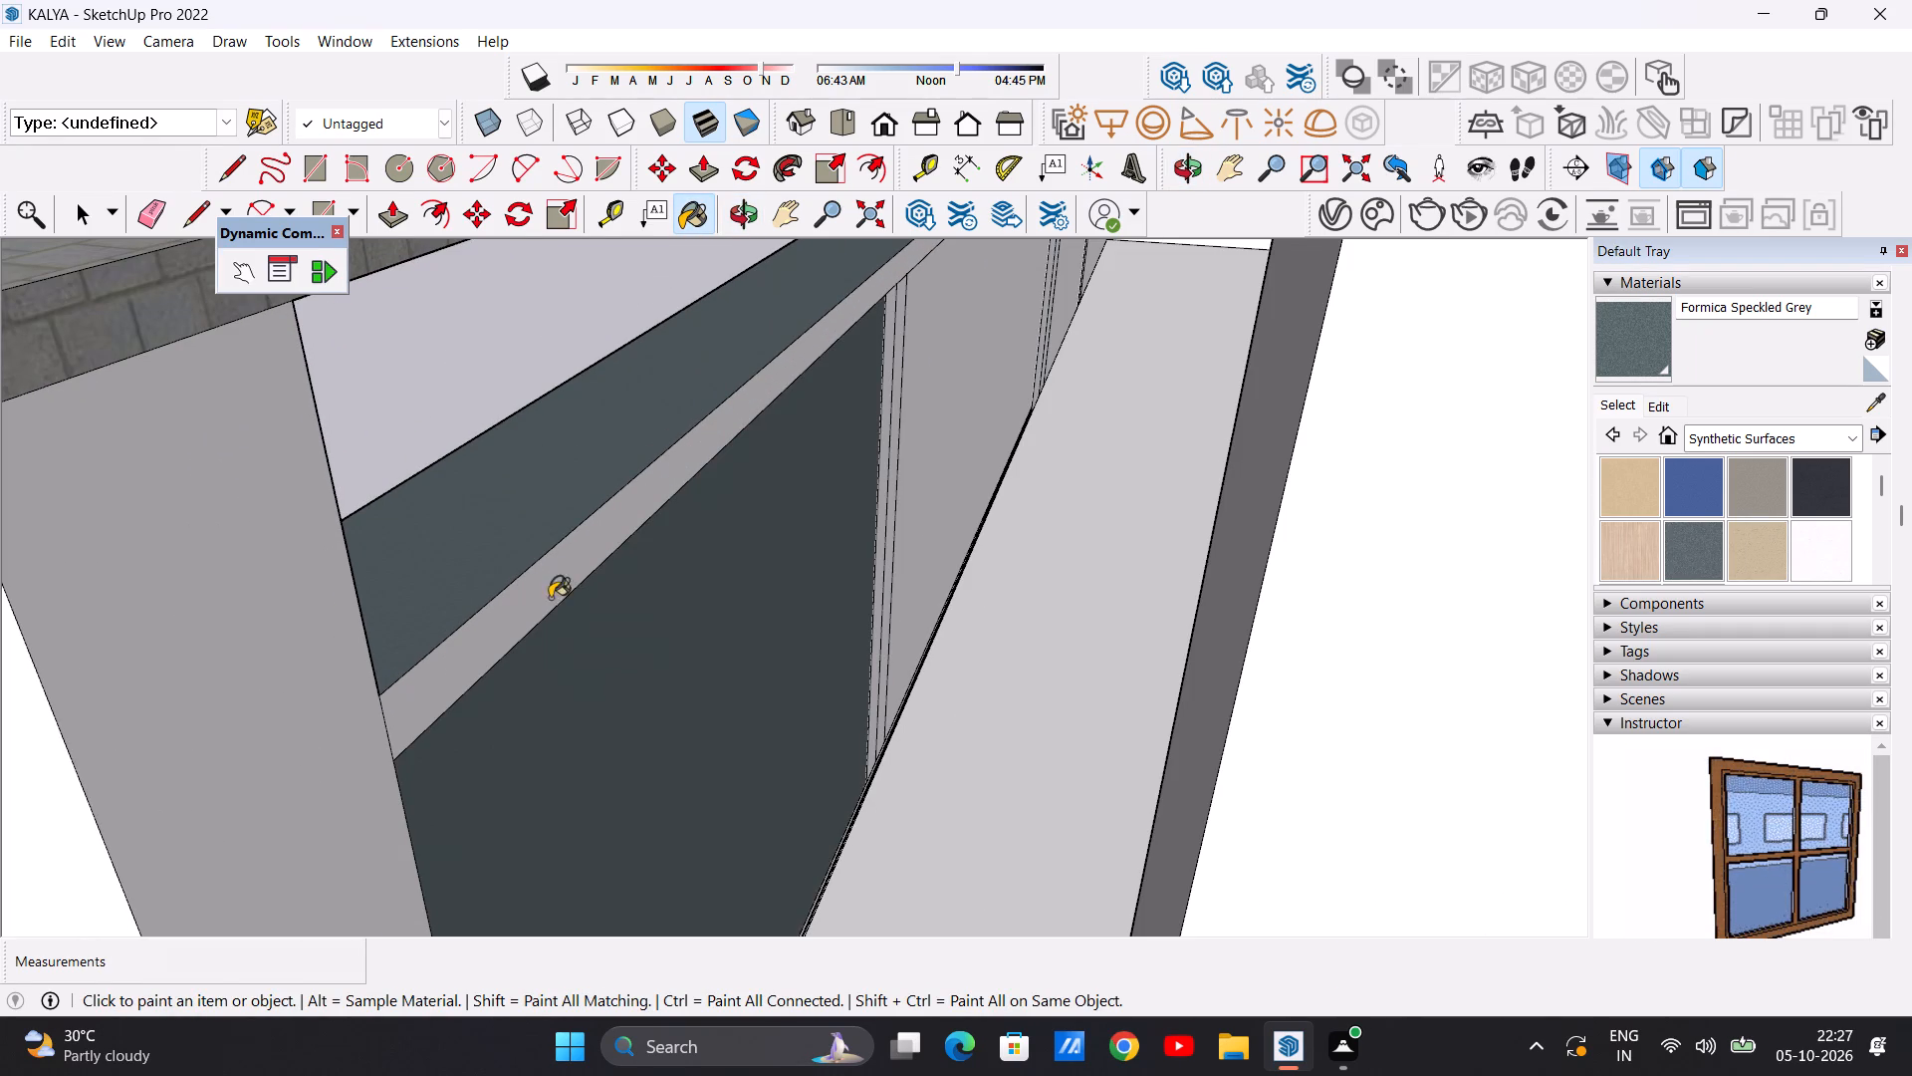
{"action": "left_click", "coordinate": [544, 598]}
{"action": "left_click", "coordinate": [978, 402]}
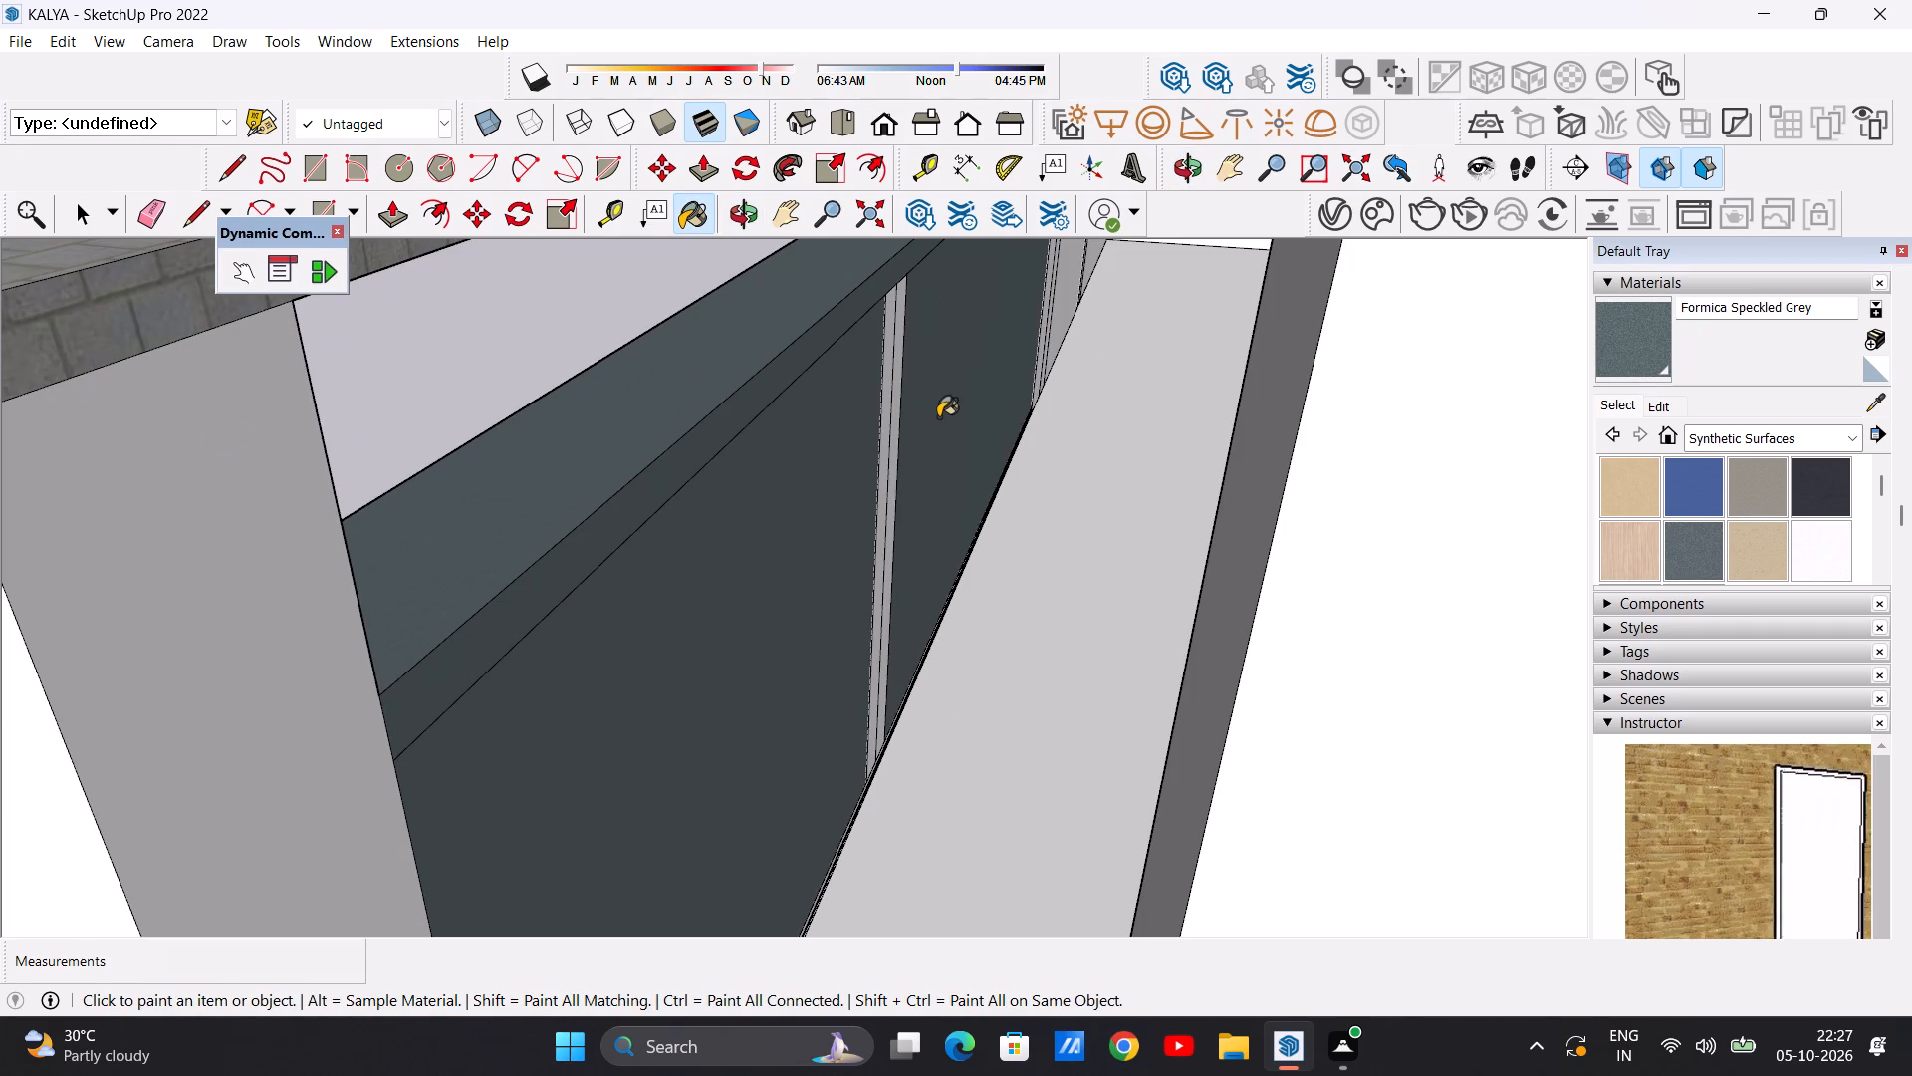
{"action": "scroll", "coordinate": [922, 480], "scroll_direction": "down", "scroll_amount": 7}
{"action": "scroll", "coordinate": [919, 416], "scroll_direction": "up", "scroll_amount": 13}
{"action": "scroll", "coordinate": [941, 459], "scroll_direction": "down", "scroll_amount": 3}
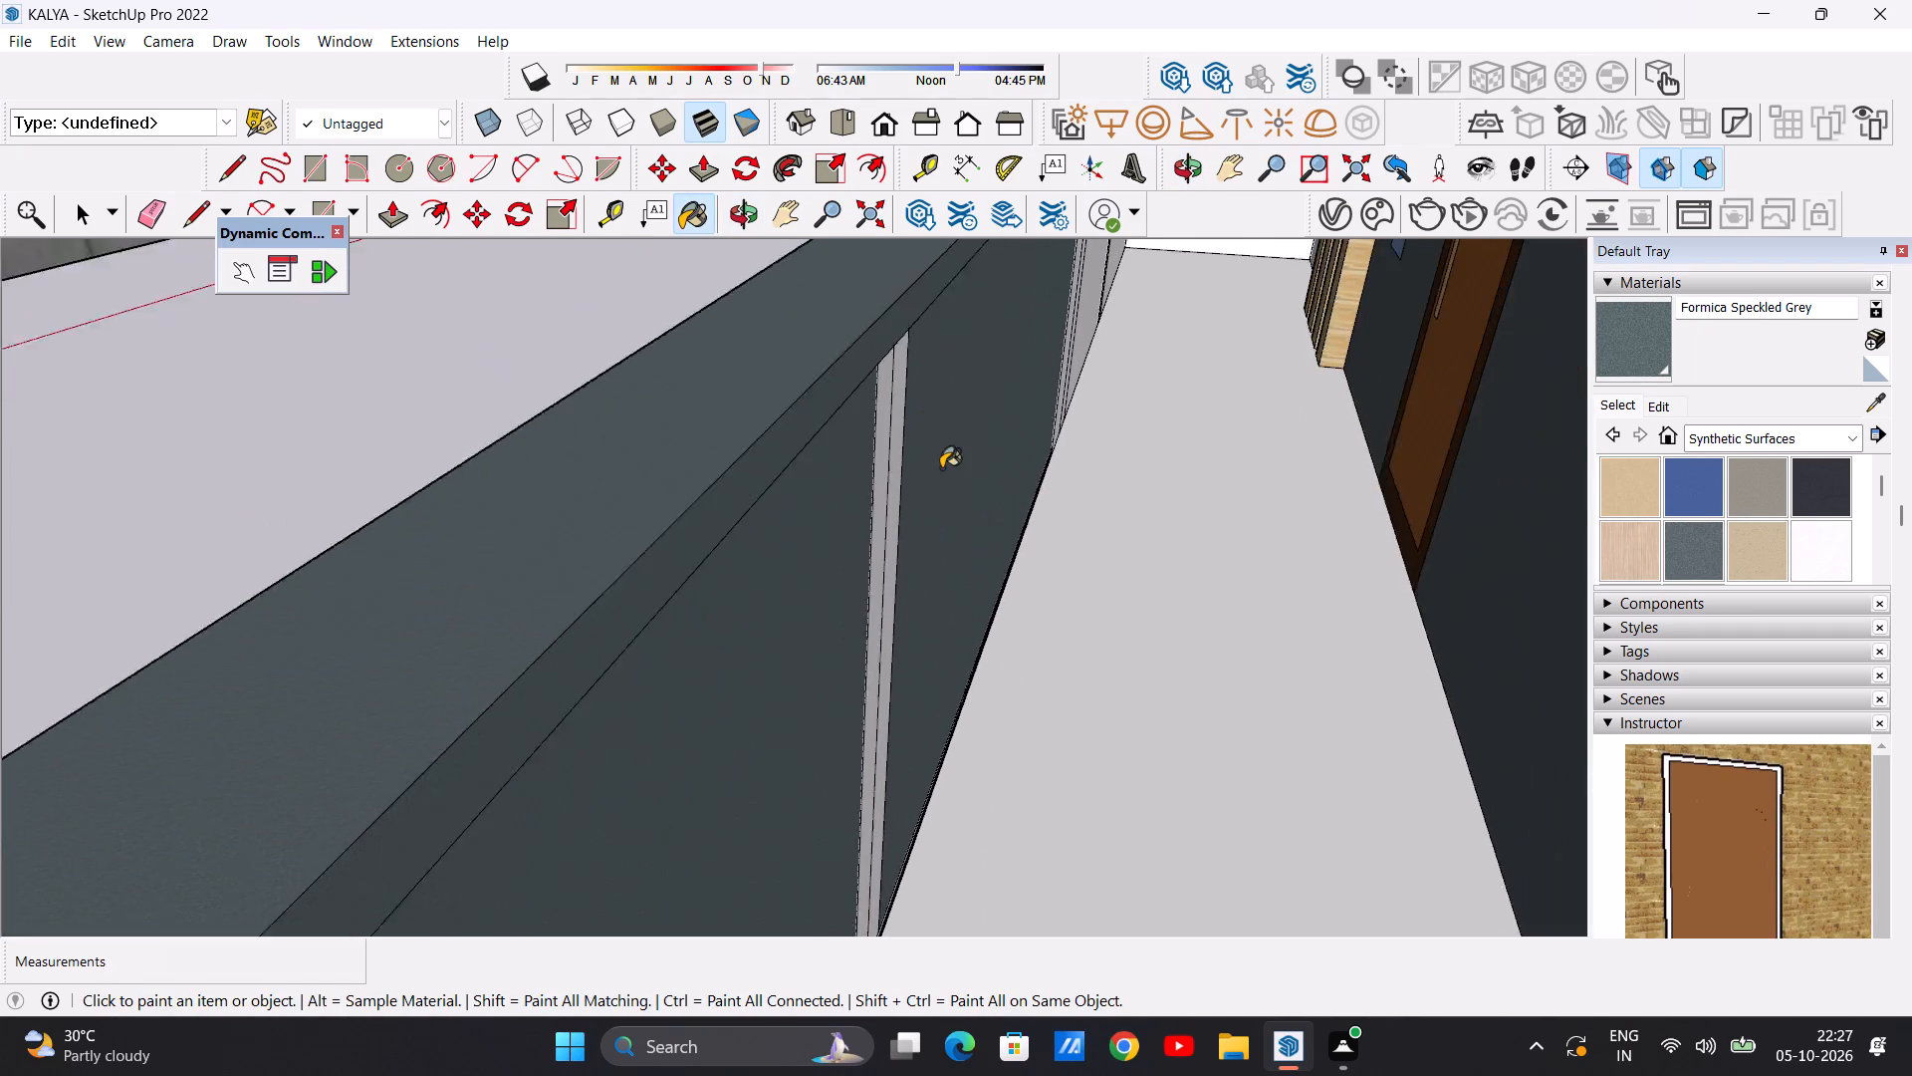
{"action": "scroll", "coordinate": [941, 468], "scroll_direction": "down", "scroll_amount": 17}
{"action": "middle_click_drag", "start_coordinate": [788, 535], "coordinate": [1243, 481]}
{"action": "middle_click_drag", "start_coordinate": [694, 532], "coordinate": [893, 521]}
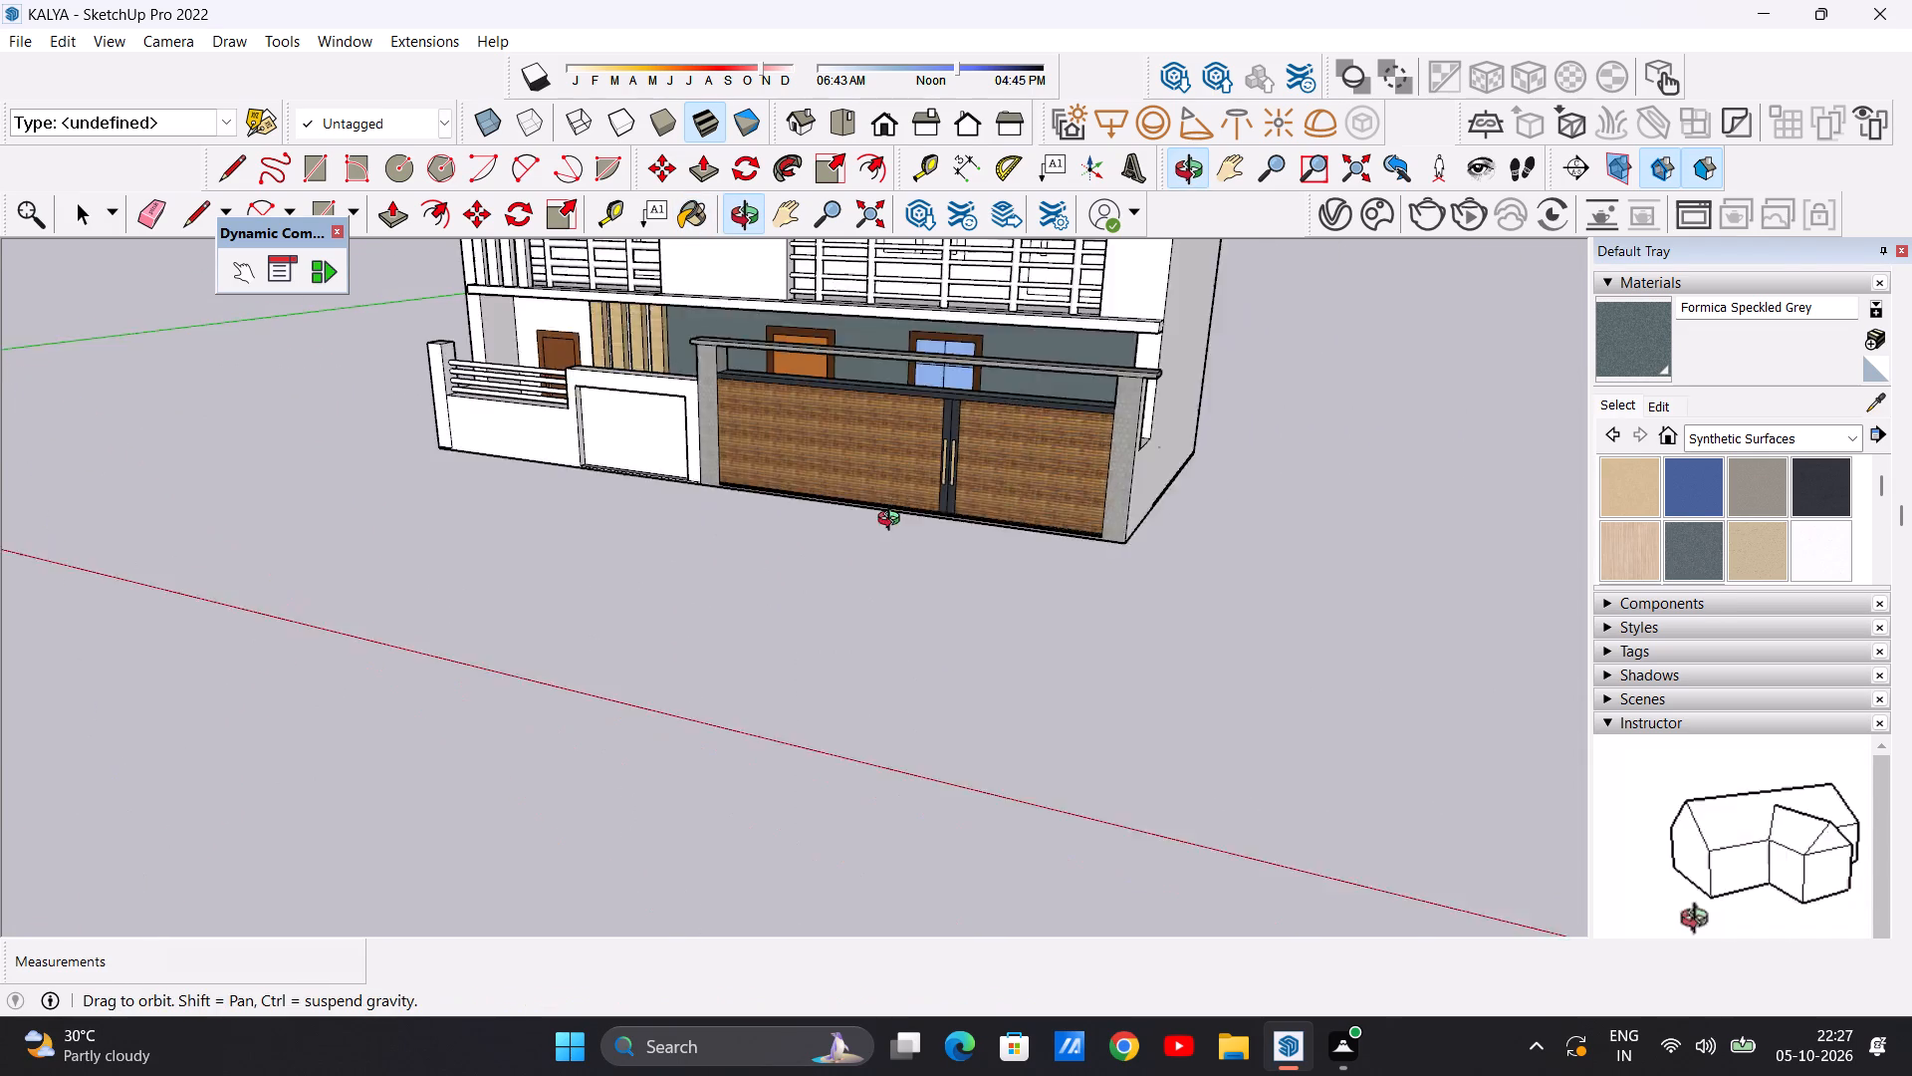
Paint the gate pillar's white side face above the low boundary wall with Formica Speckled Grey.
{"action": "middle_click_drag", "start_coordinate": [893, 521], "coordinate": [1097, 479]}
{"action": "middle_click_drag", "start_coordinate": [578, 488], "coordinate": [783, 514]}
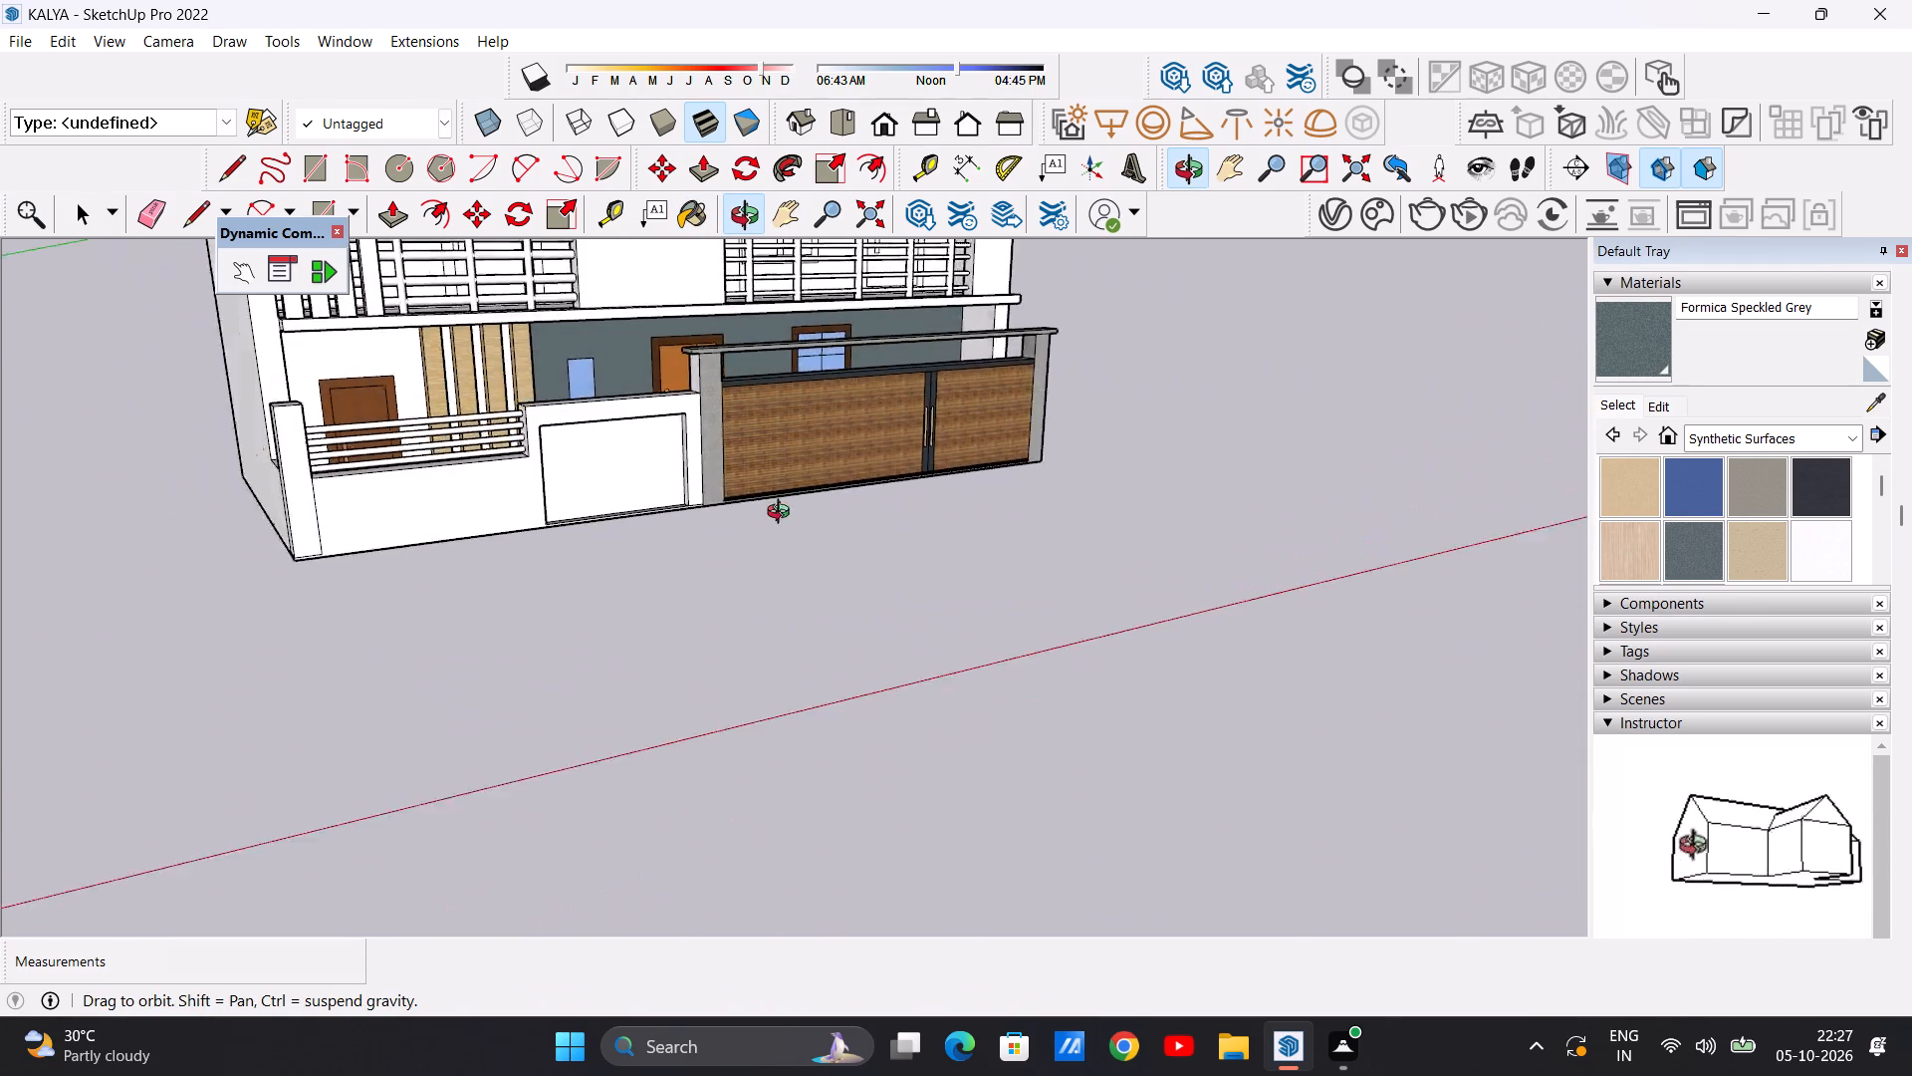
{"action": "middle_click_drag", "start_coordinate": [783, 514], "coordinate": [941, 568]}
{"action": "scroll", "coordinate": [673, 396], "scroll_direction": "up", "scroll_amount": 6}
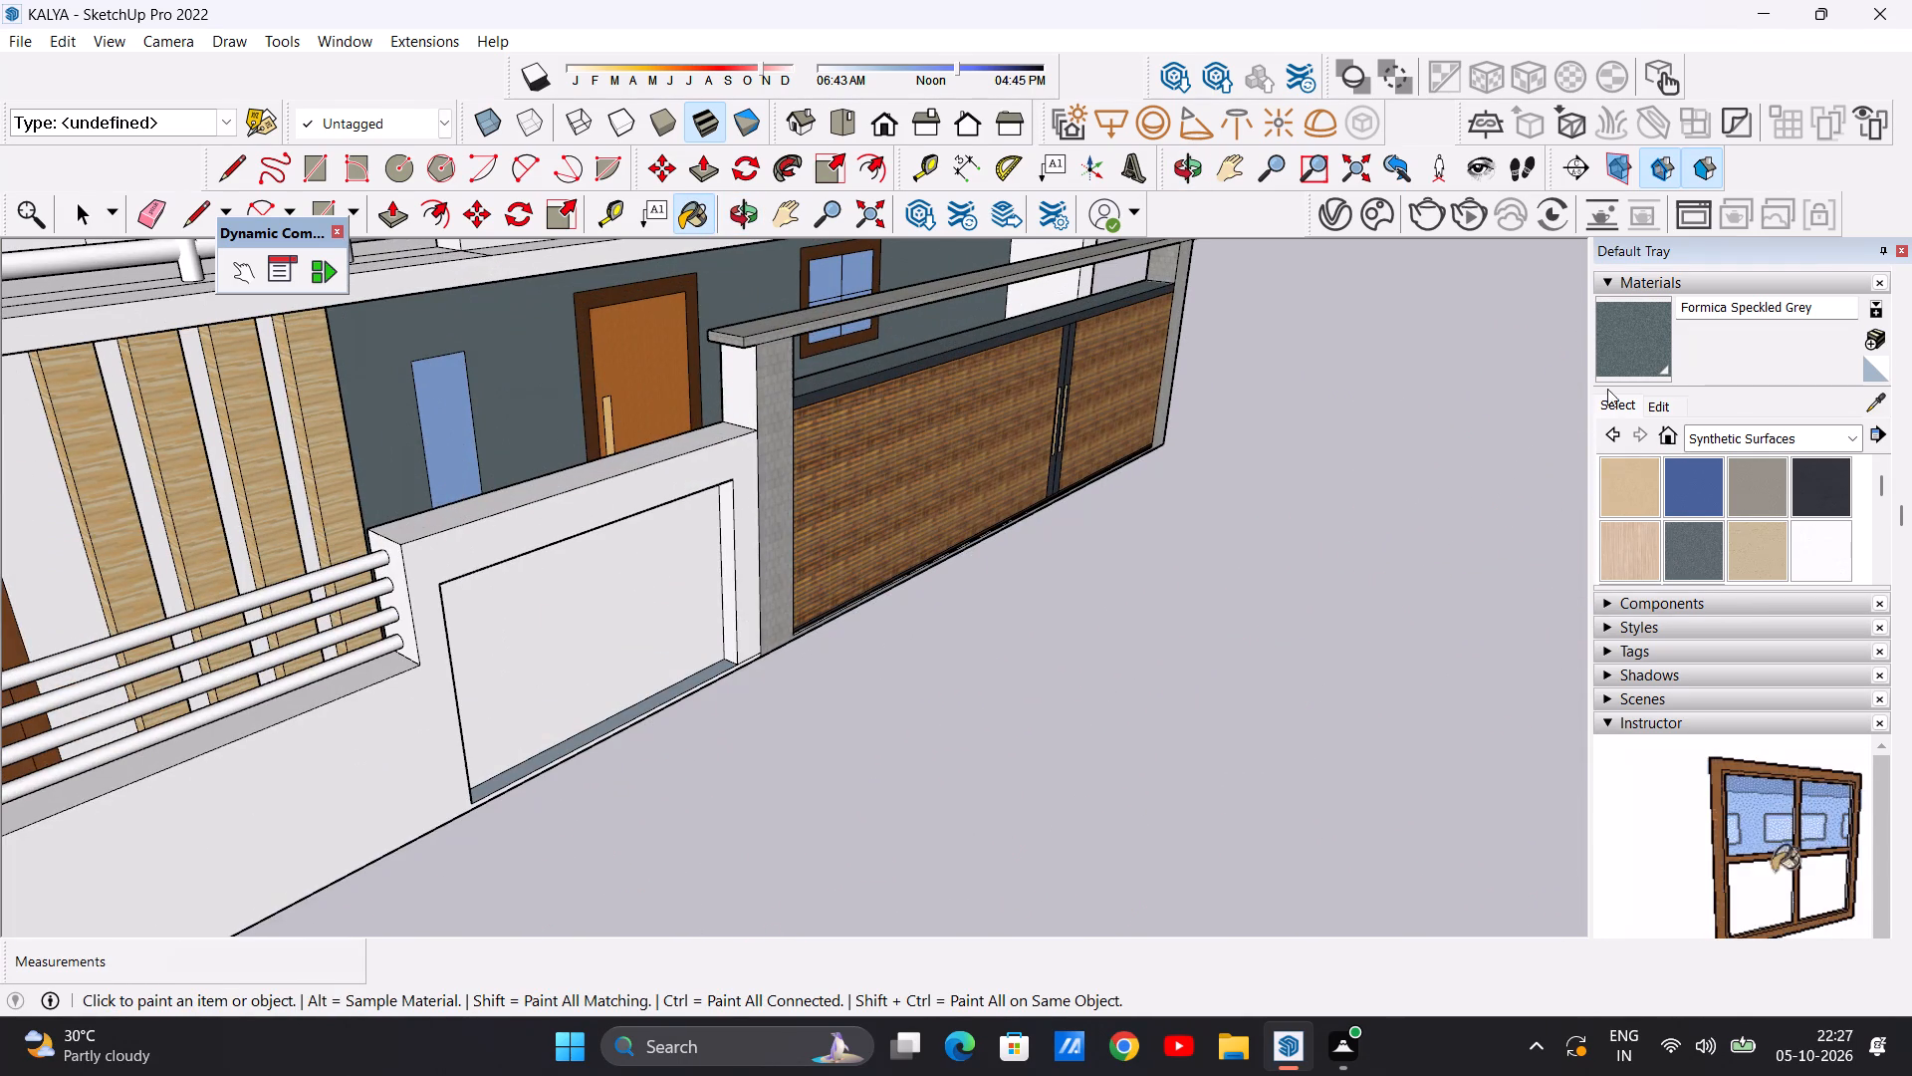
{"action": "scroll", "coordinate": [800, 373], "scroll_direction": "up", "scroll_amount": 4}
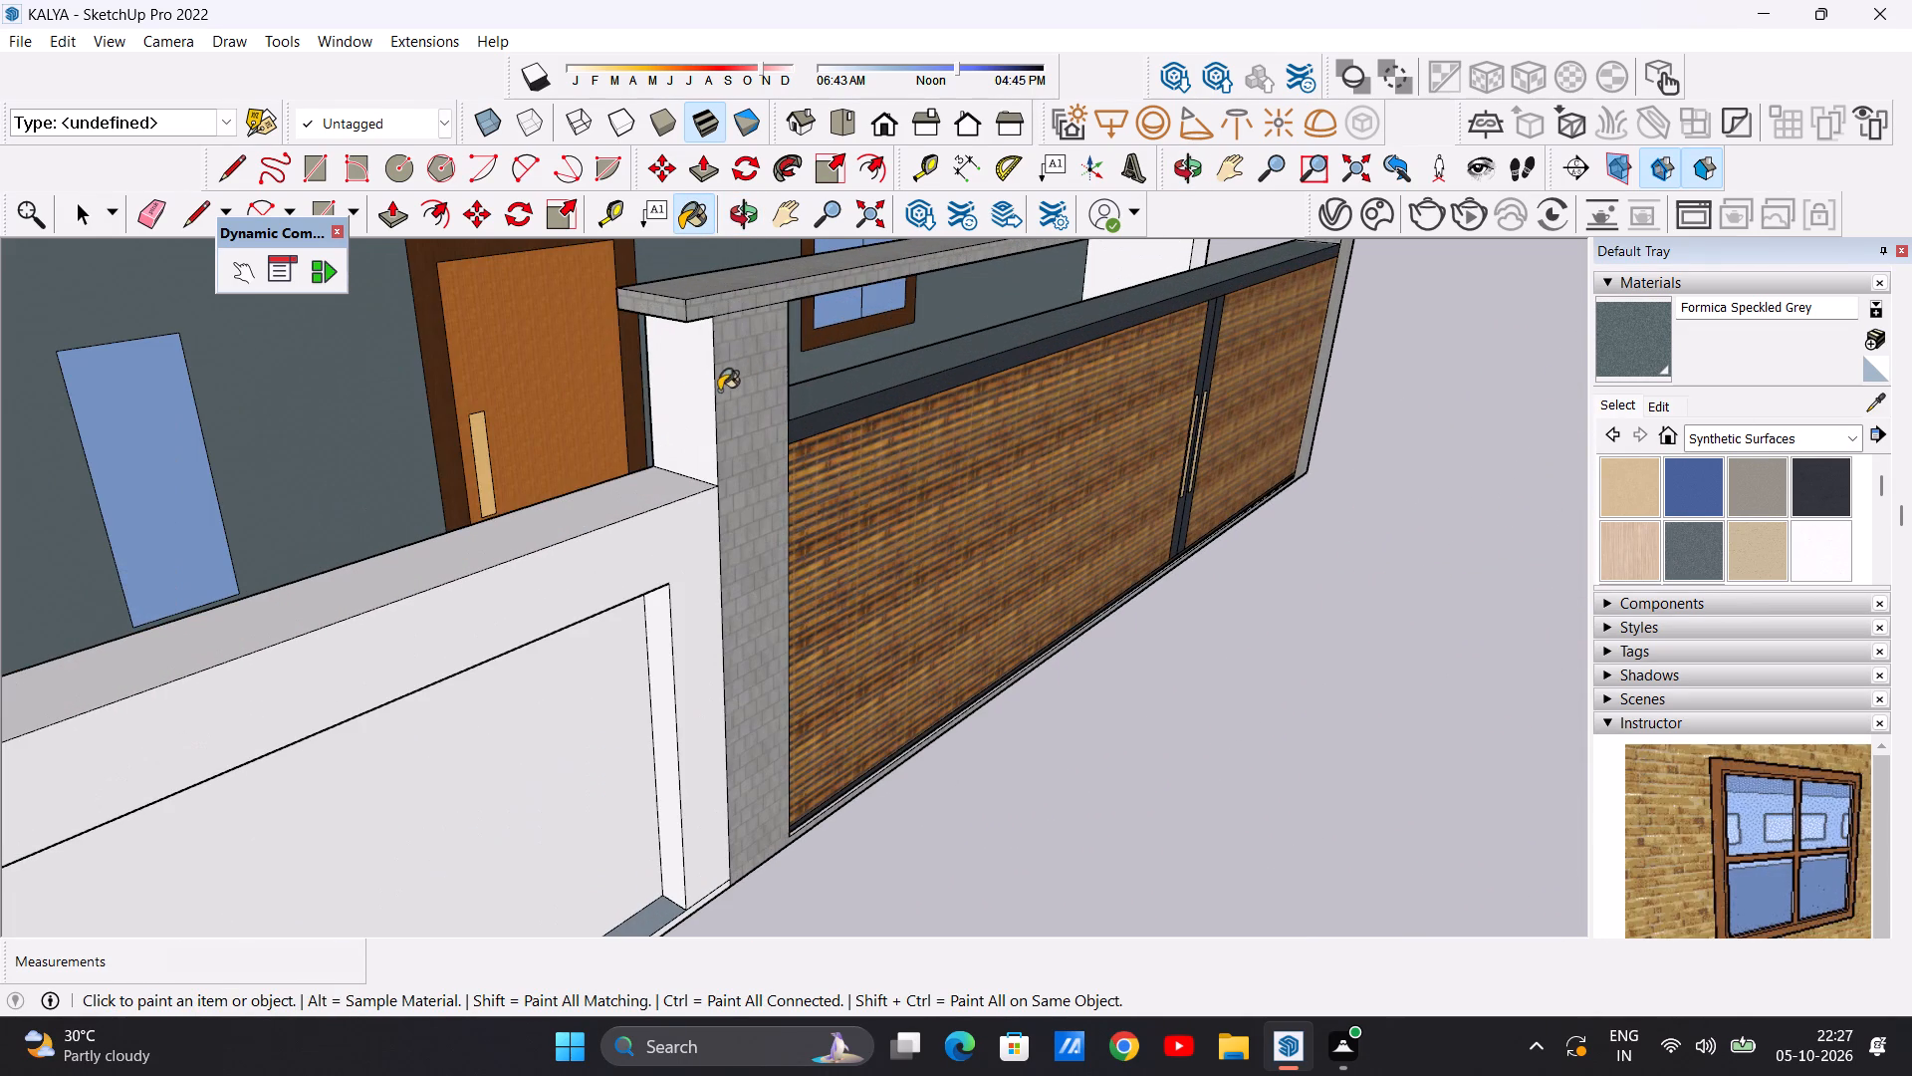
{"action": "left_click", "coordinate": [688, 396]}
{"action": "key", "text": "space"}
Draw a vertical line on the building's side wall from the opening's lower front corner to the ground edge, separating the gate pillar's face.
{"action": "scroll", "coordinate": [591, 450], "scroll_direction": "down", "scroll_amount": 12}
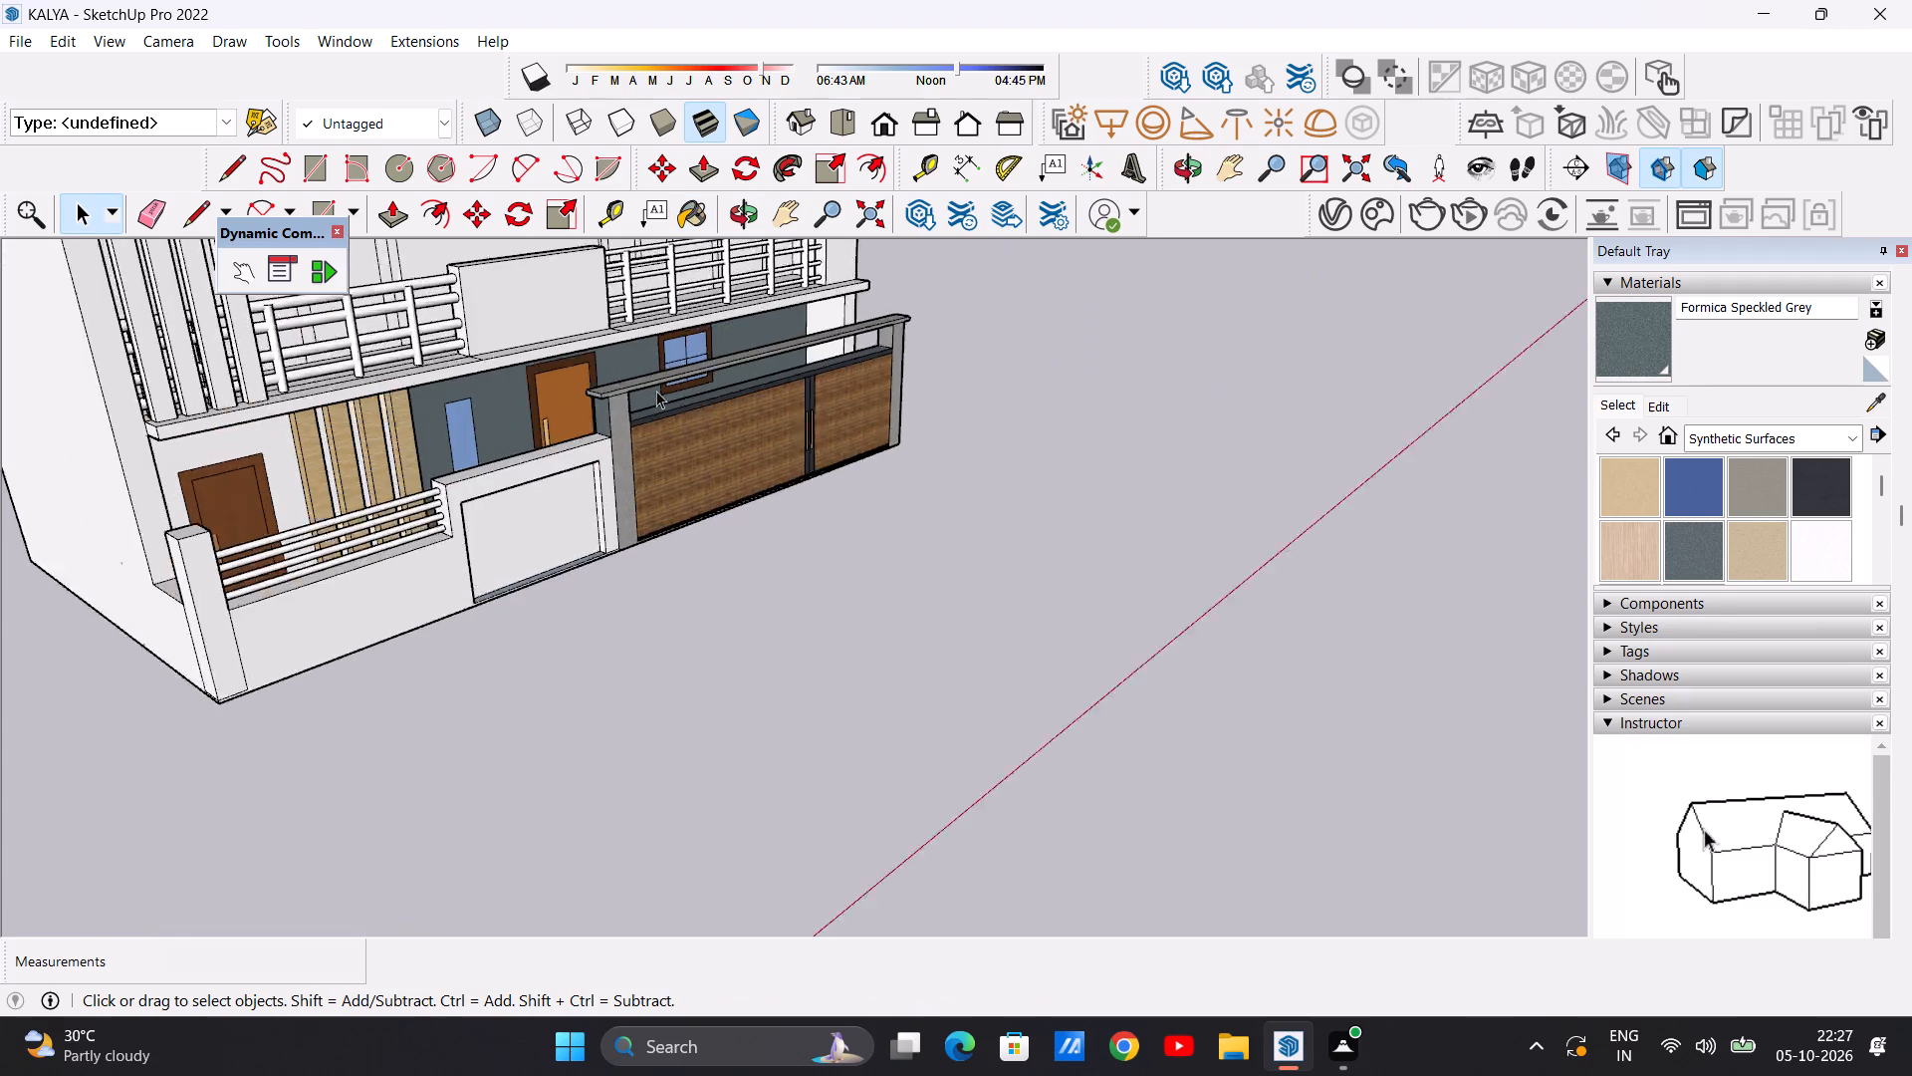
{"action": "scroll", "coordinate": [656, 391], "scroll_direction": "down", "scroll_amount": 1}
{"action": "middle_click_drag", "start_coordinate": [823, 426], "coordinate": [0, 414]}
{"action": "middle_click_drag", "start_coordinate": [833, 418], "coordinate": [708, 394]}
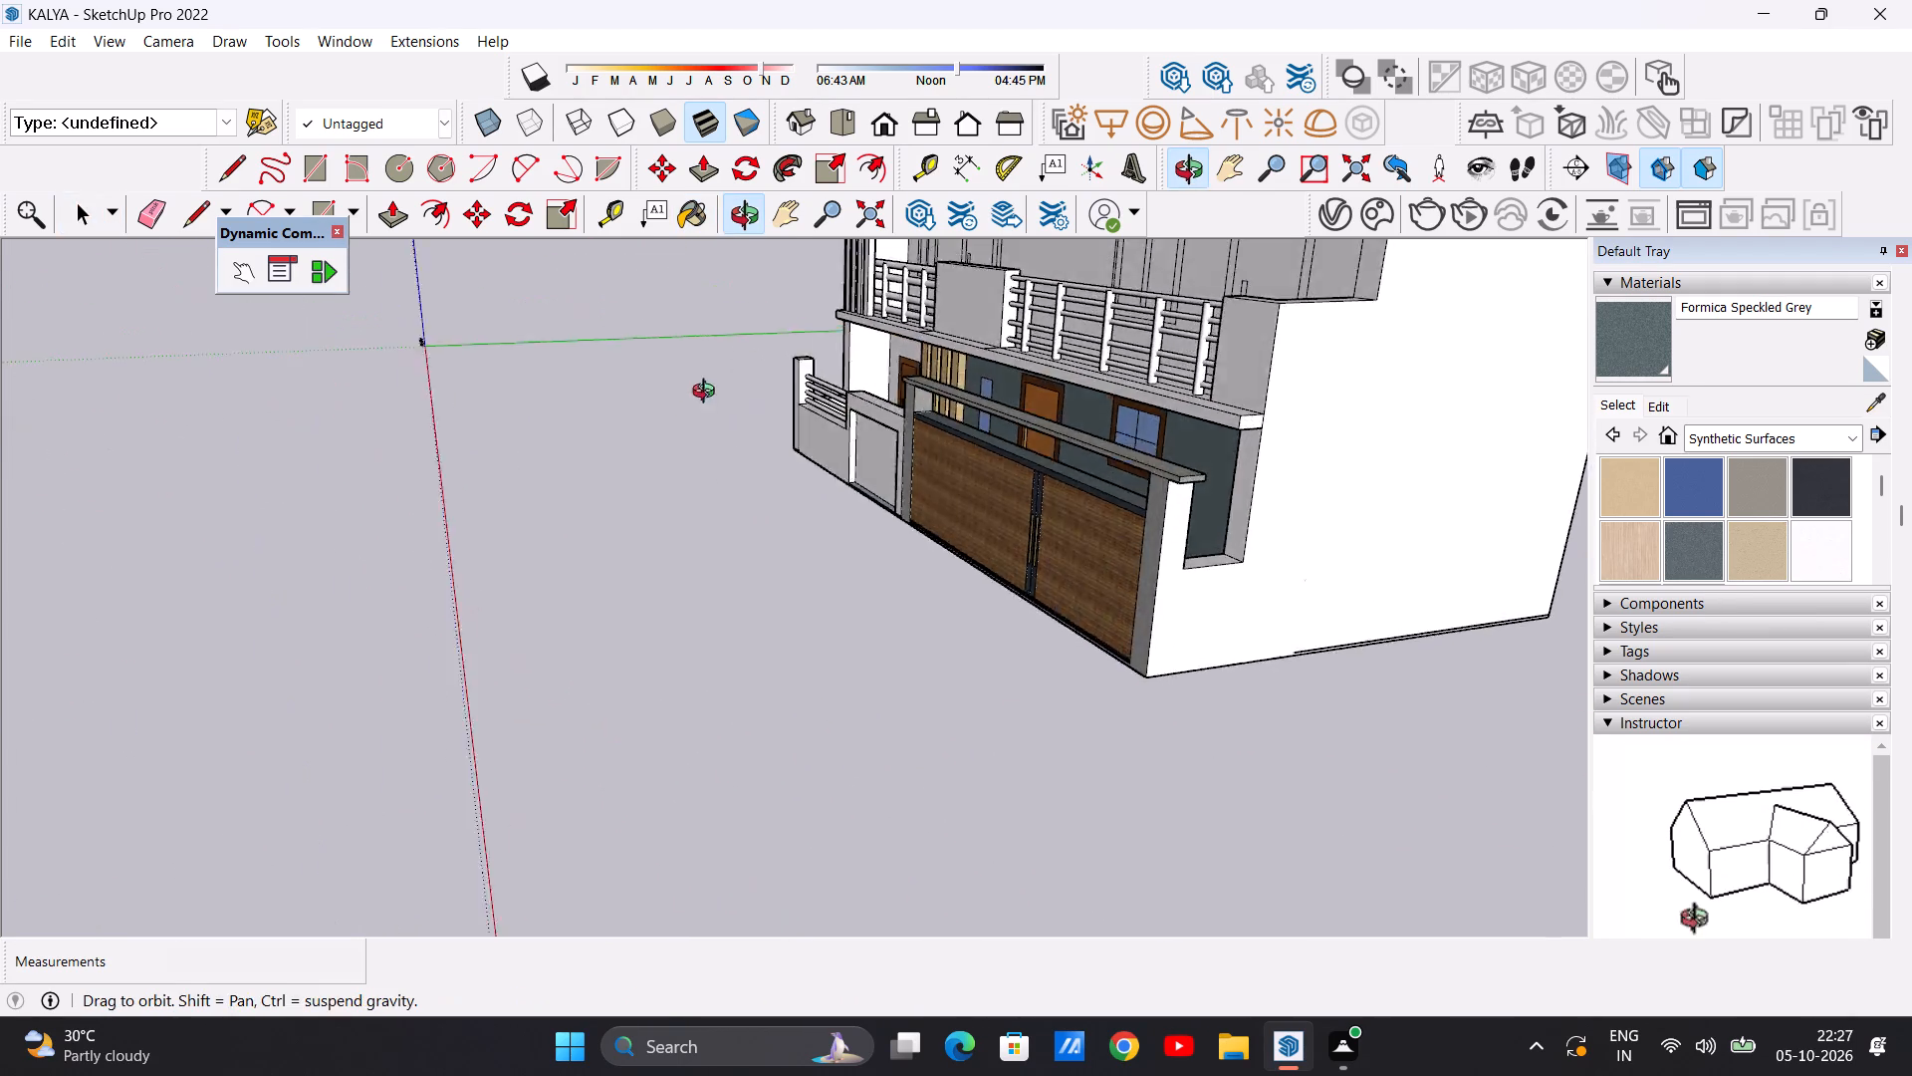
{"action": "middle_click_drag", "start_coordinate": [708, 394], "coordinate": [584, 390]}
{"action": "scroll", "coordinate": [581, 389], "scroll_direction": "down", "scroll_amount": 10}
{"action": "scroll", "coordinate": [717, 420], "scroll_direction": "up", "scroll_amount": 20}
{"action": "scroll", "coordinate": [717, 420], "scroll_direction": "up", "scroll_amount": 1}
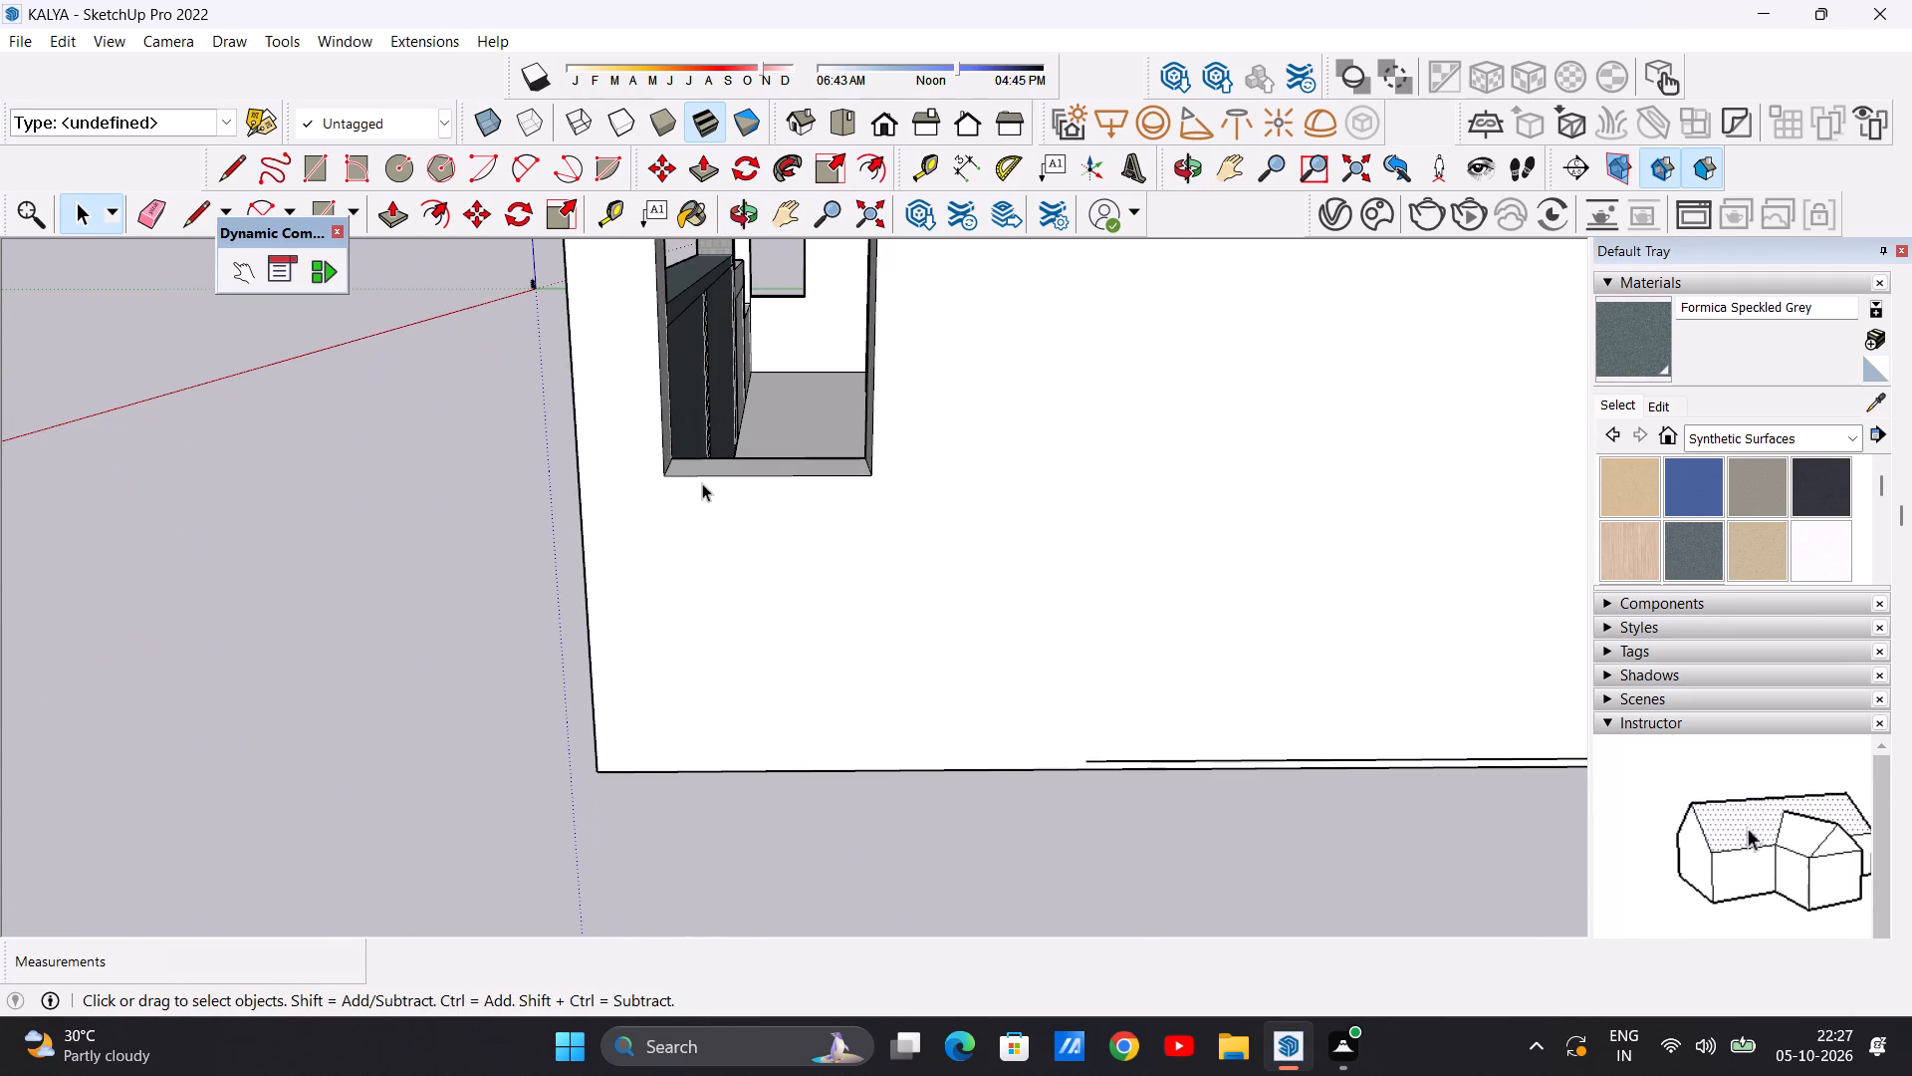
{"action": "key", "text": "l"}
{"action": "left_click", "coordinate": [667, 480]}
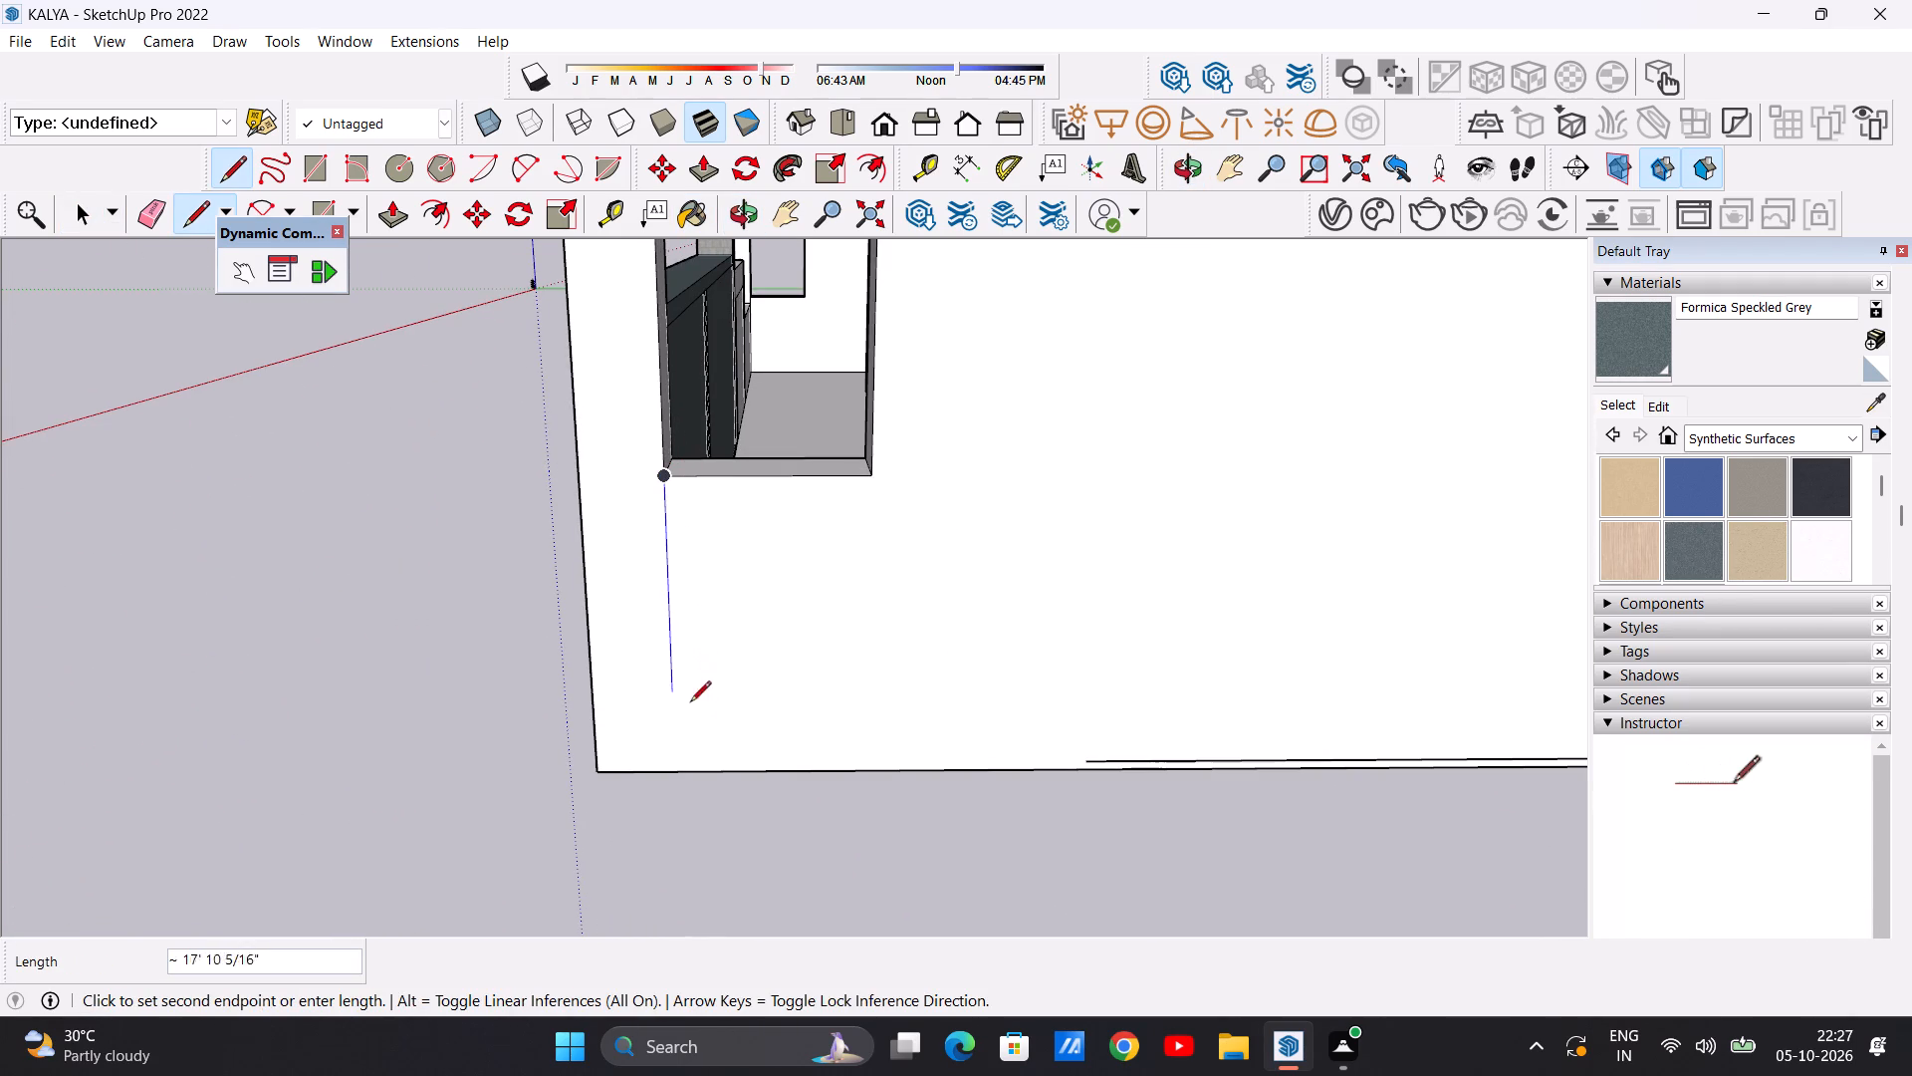
{"action": "left_click", "coordinate": [679, 769]}
{"action": "scroll", "coordinate": [697, 610], "scroll_direction": "down", "scroll_amount": 11}
{"action": "key", "text": "space"}
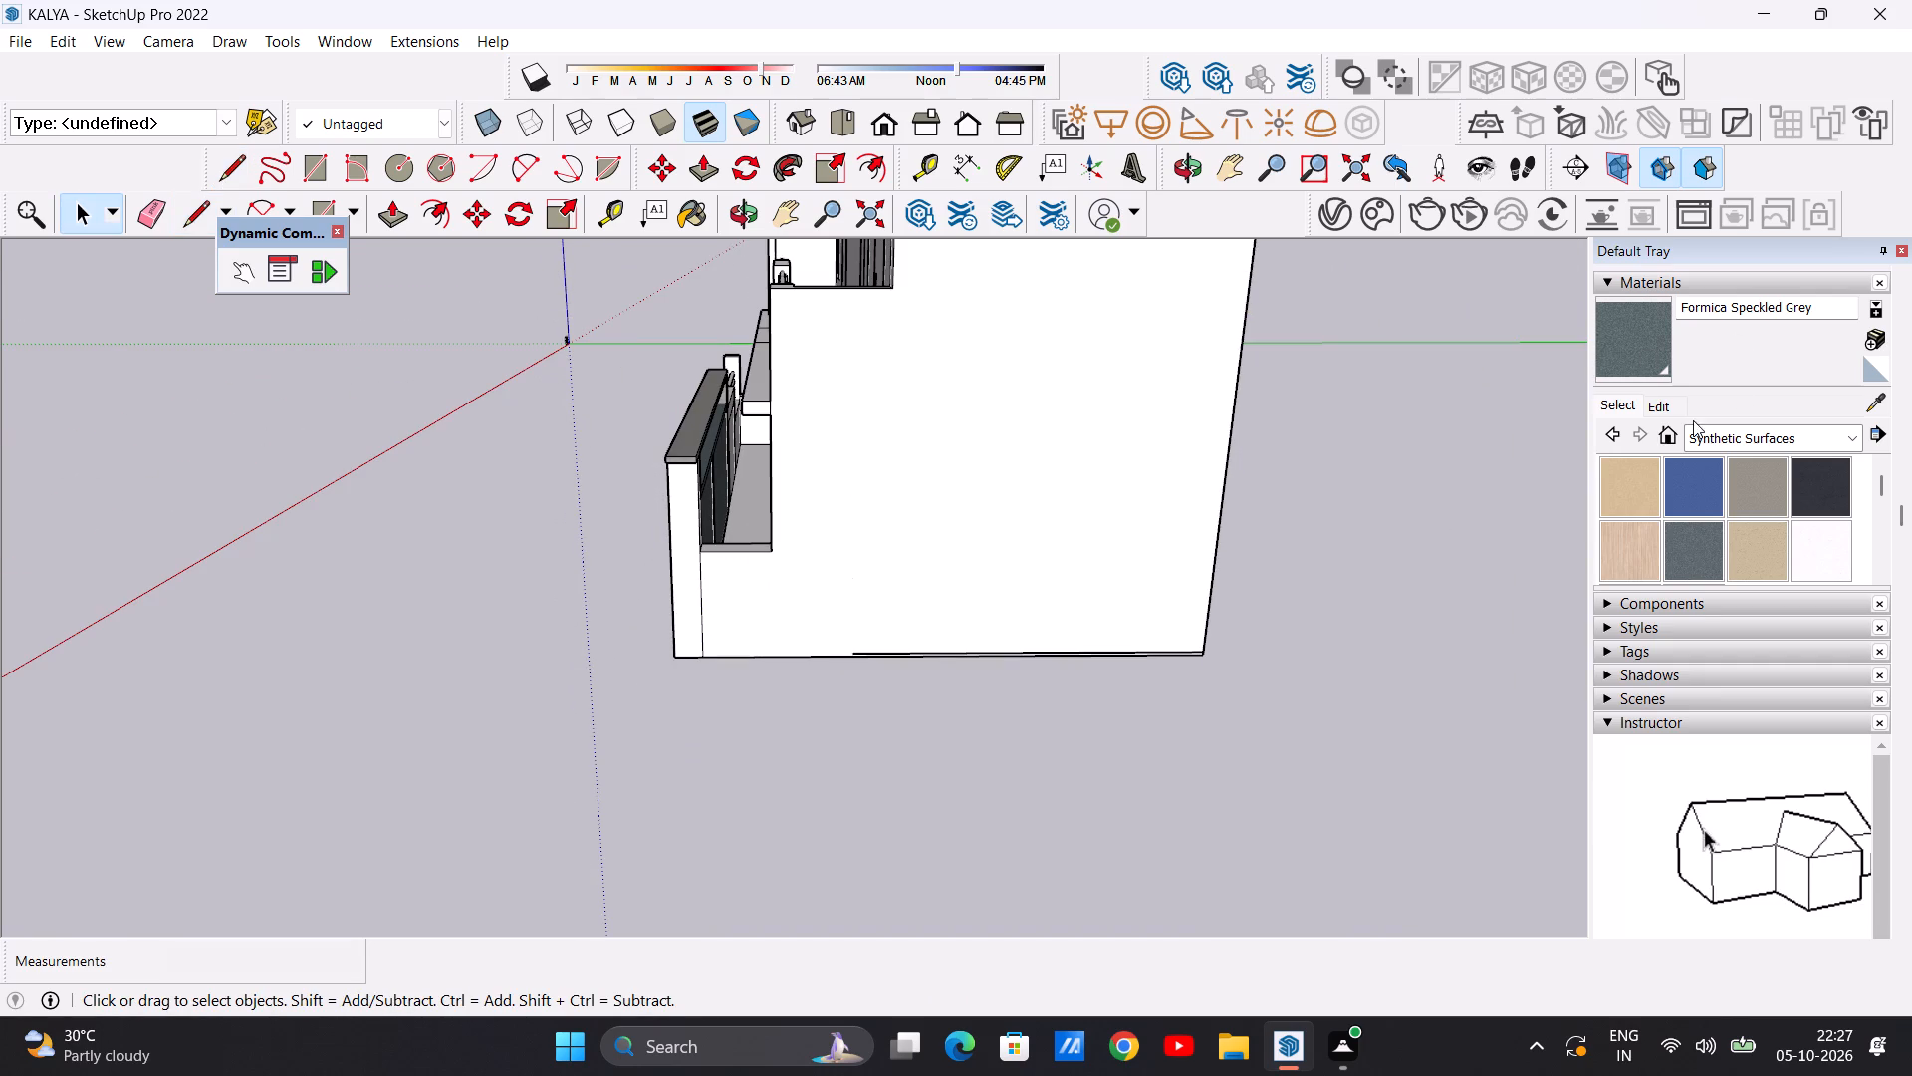
Paint the gate pillar's face on the building's side with Concrete Block 8x8 Gray from Brick, Cladding and Siding.
{"action": "left_click", "coordinate": [1846, 443]}
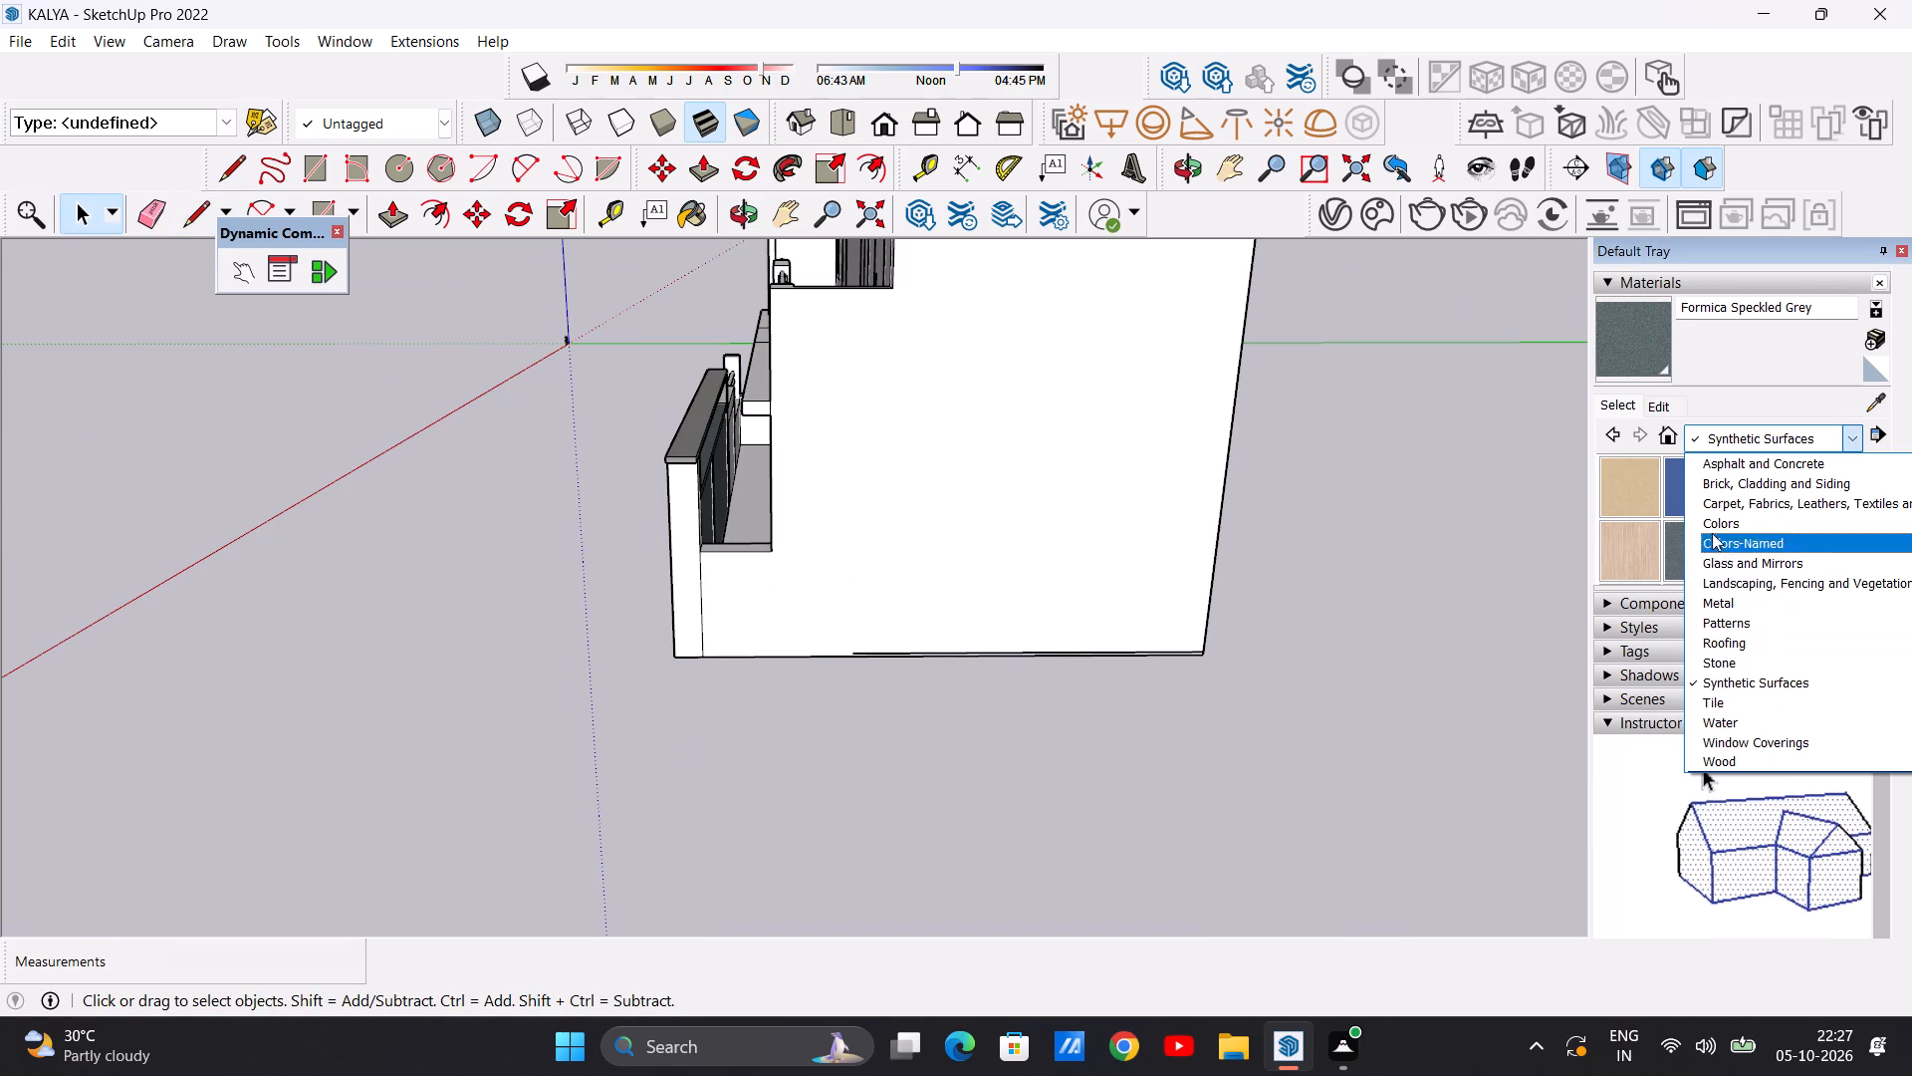
{"action": "left_click", "coordinate": [1724, 472]}
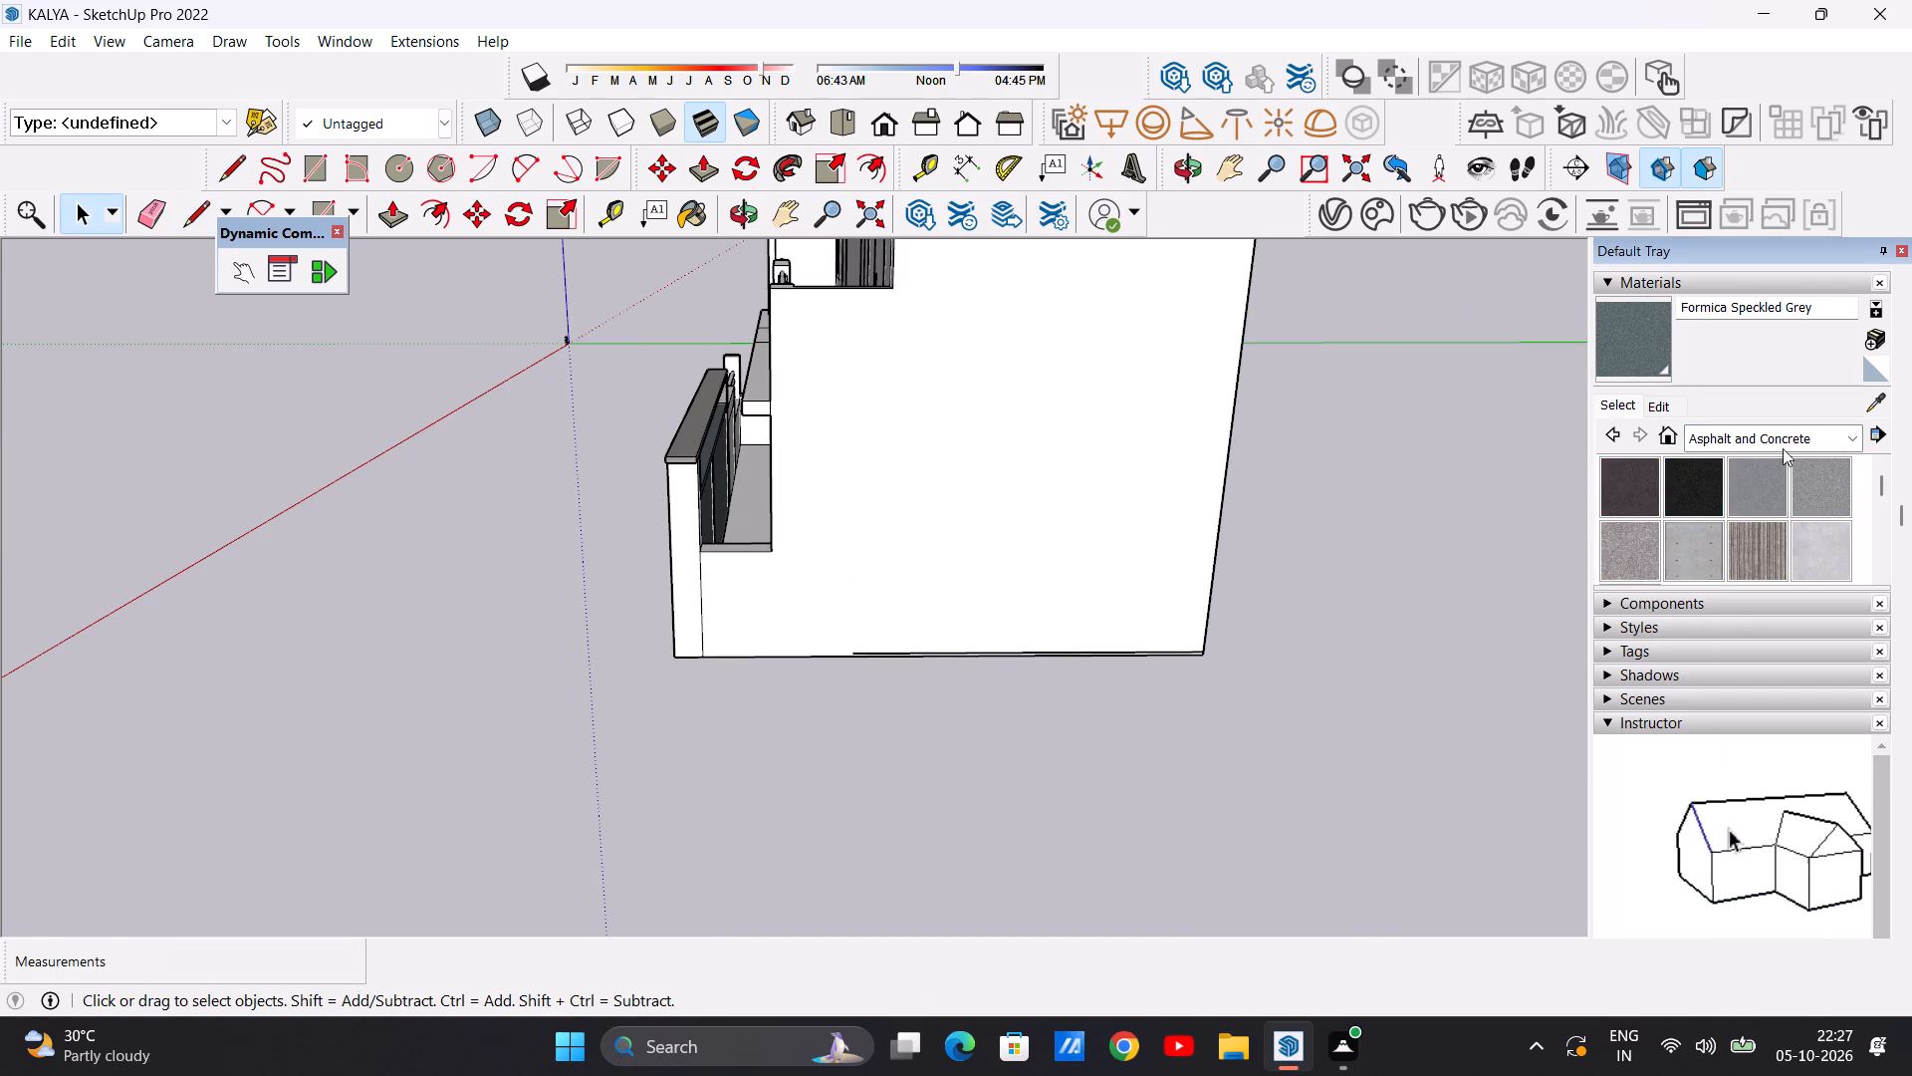
{"action": "left_click", "coordinate": [1849, 430]}
{"action": "left_click", "coordinate": [1791, 487]}
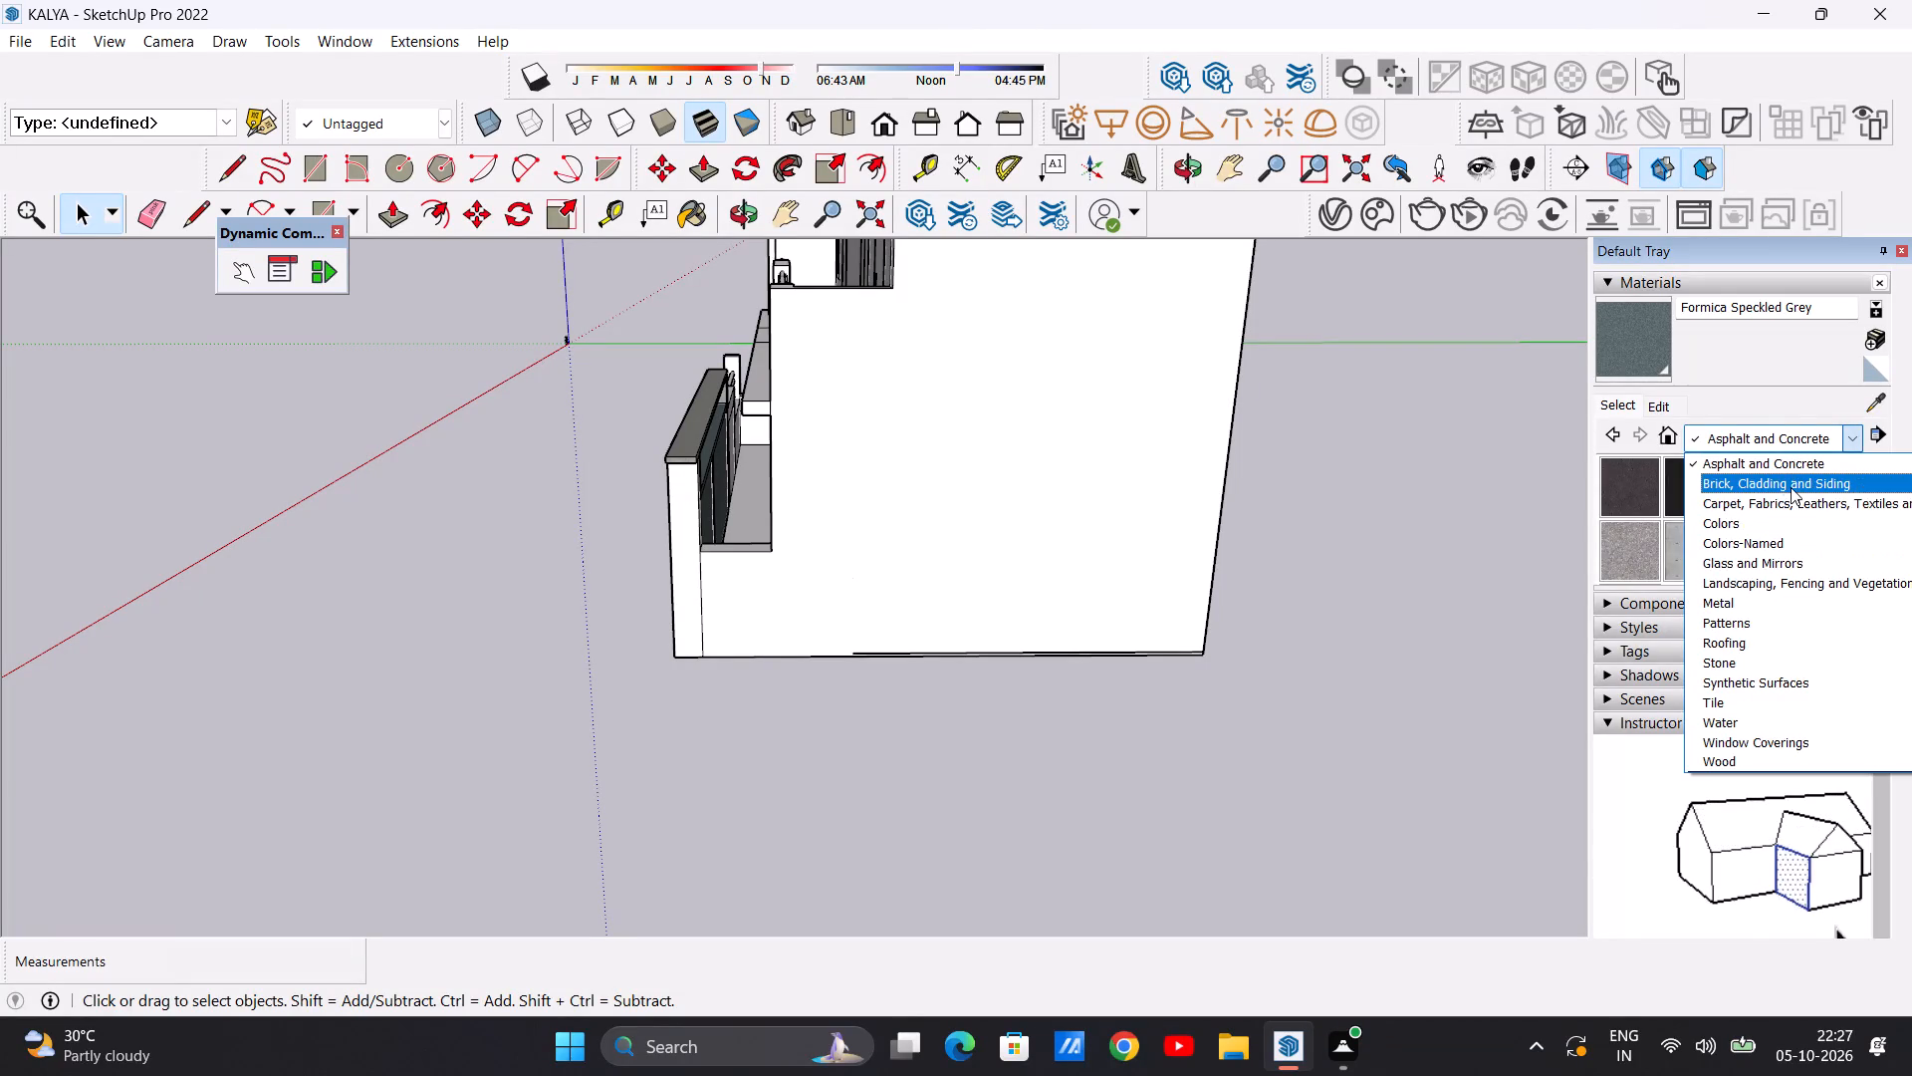
{"action": "scroll", "coordinate": [1712, 533], "scroll_direction": "down", "scroll_amount": 1}
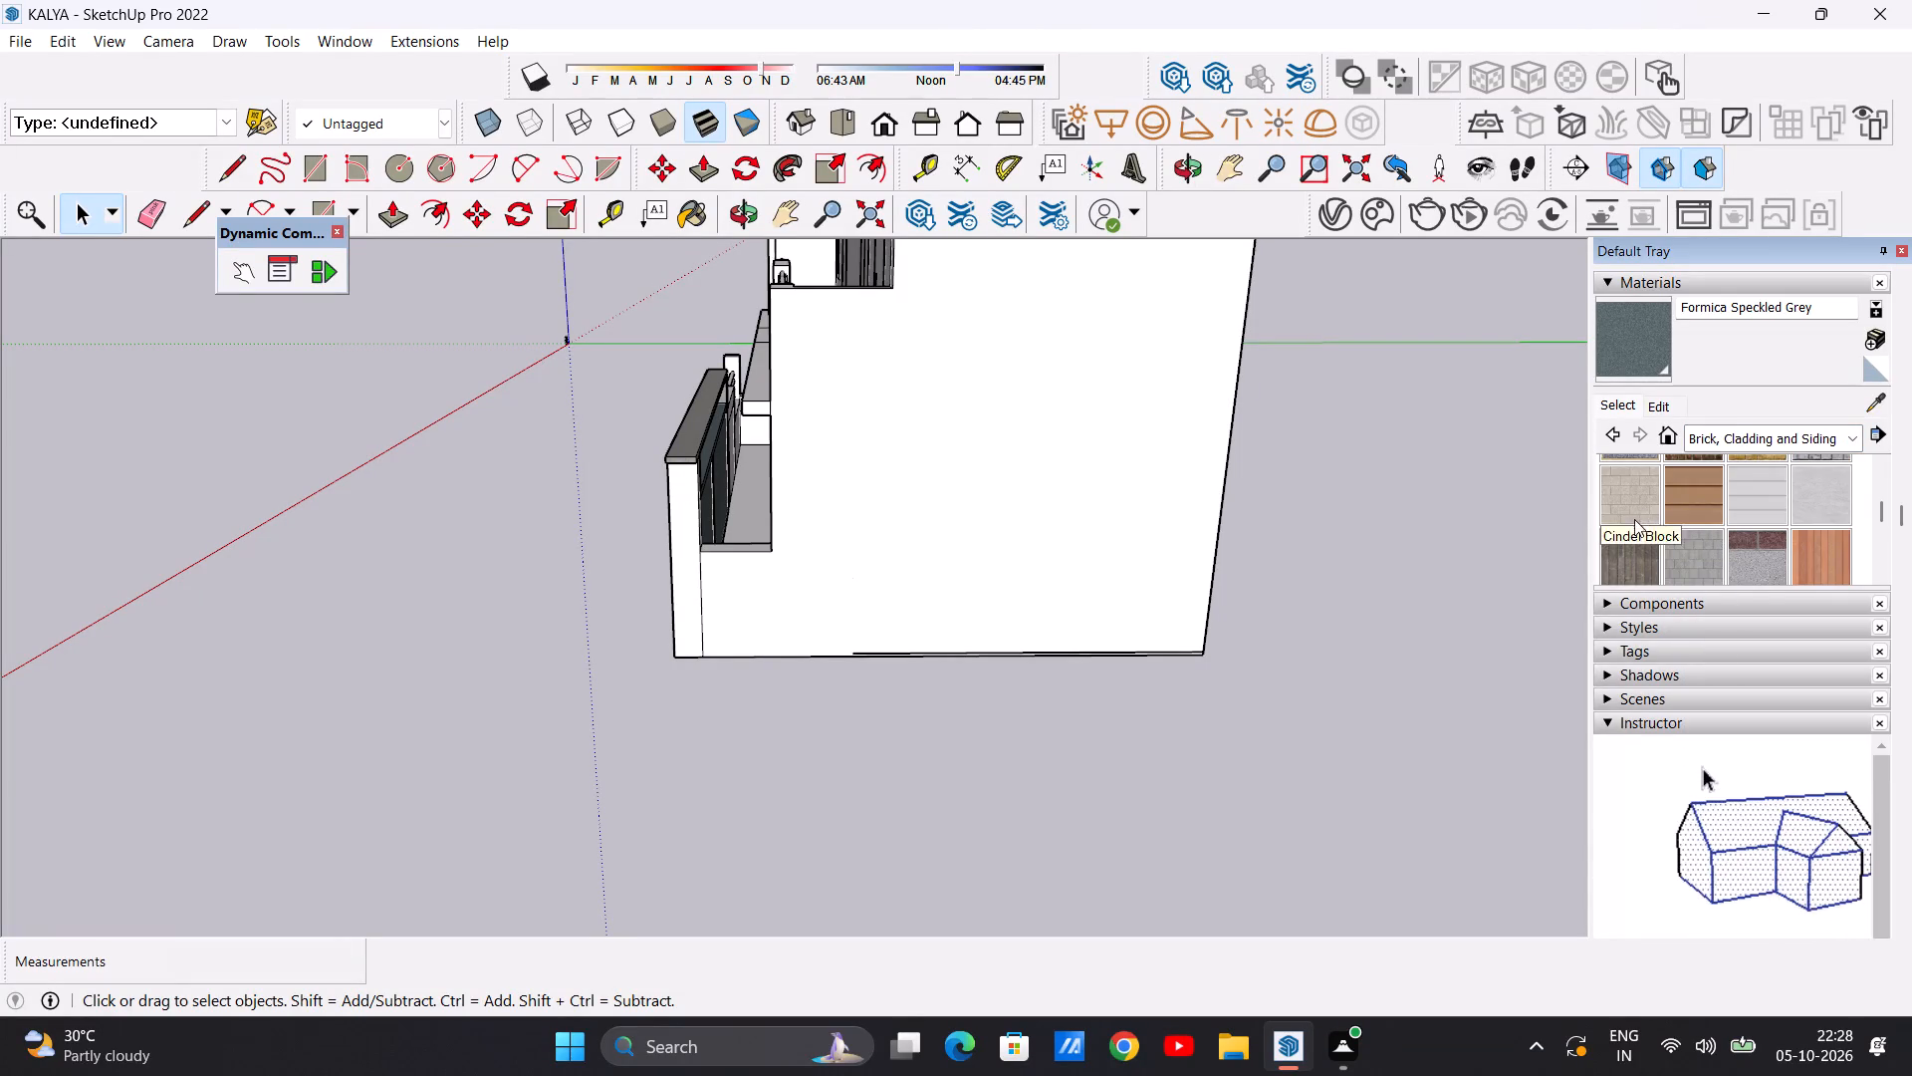
{"action": "scroll", "coordinate": [1685, 540], "scroll_direction": "down", "scroll_amount": 1}
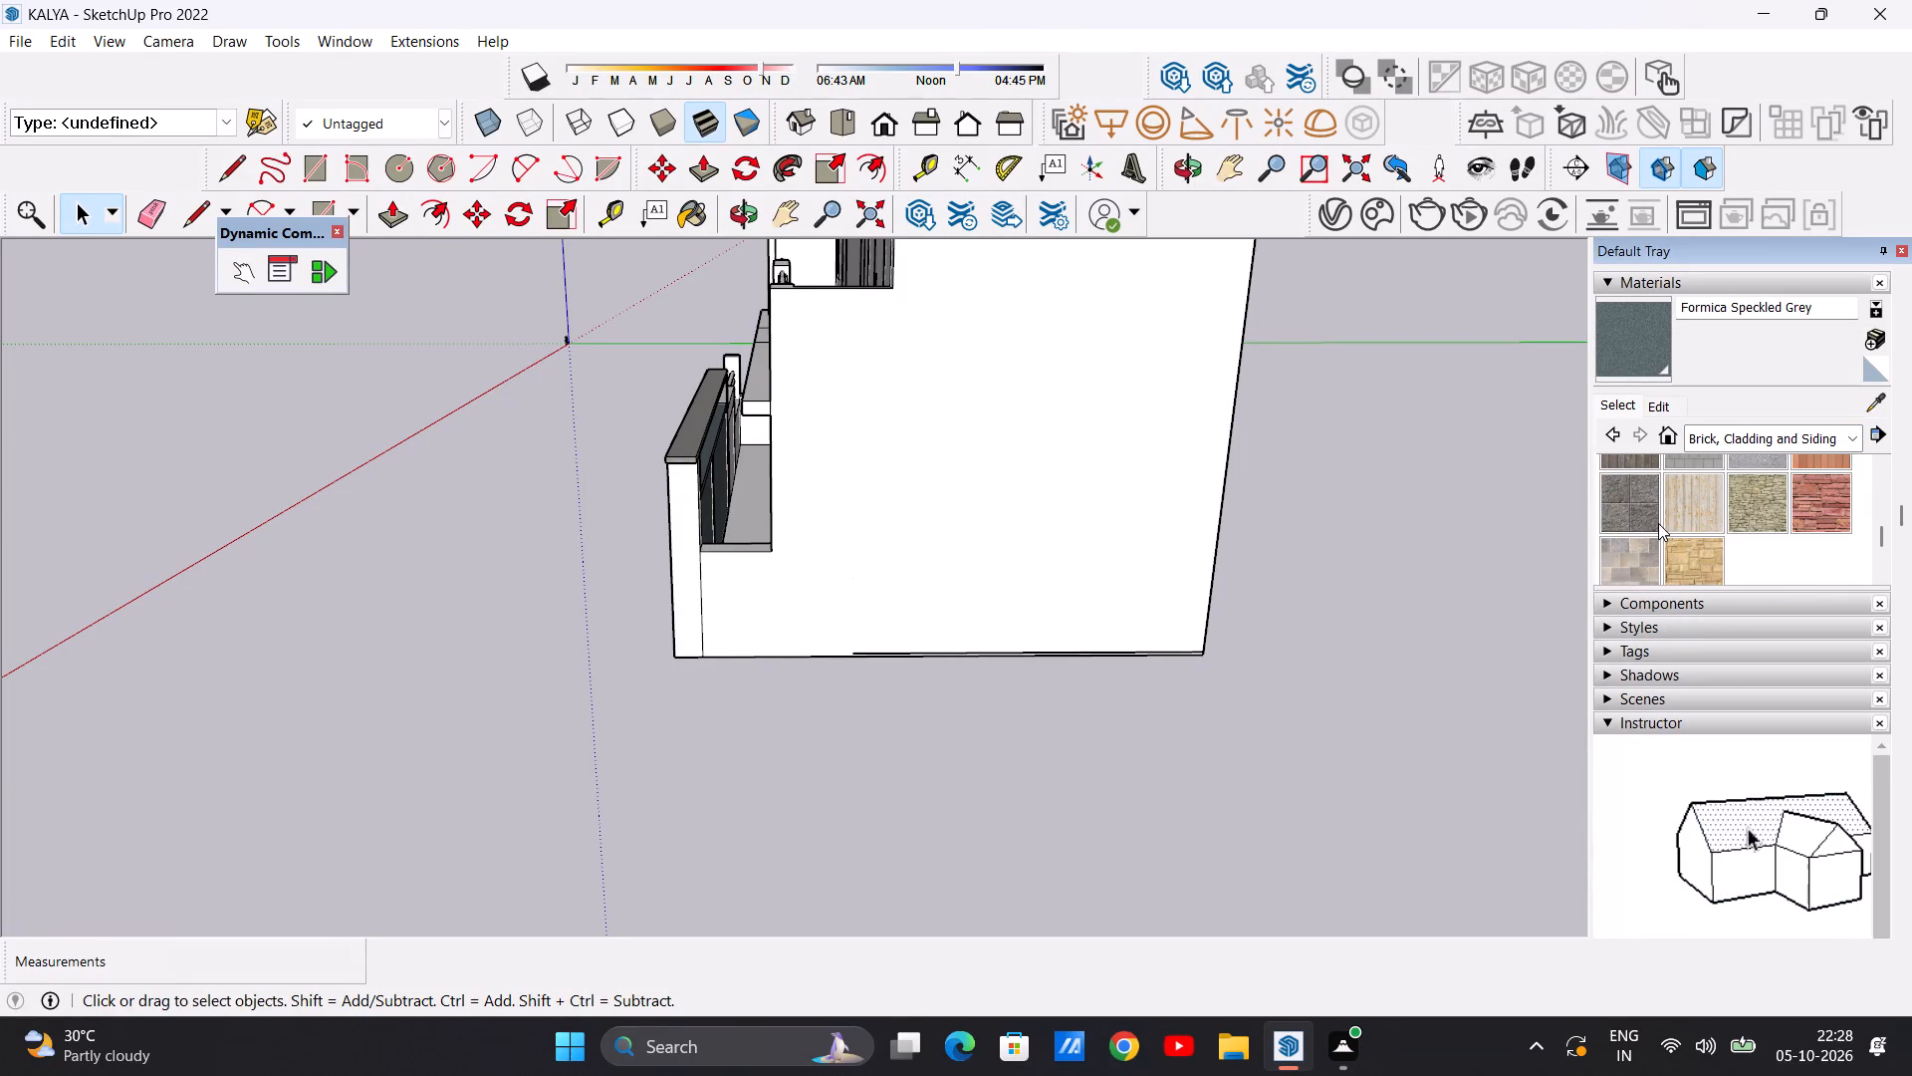
{"action": "scroll", "coordinate": [1658, 523], "scroll_direction": "up", "scroll_amount": 1}
{"action": "left_click", "coordinate": [1691, 544]}
{"action": "scroll", "coordinate": [1075, 405], "scroll_direction": "down", "scroll_amount": 2}
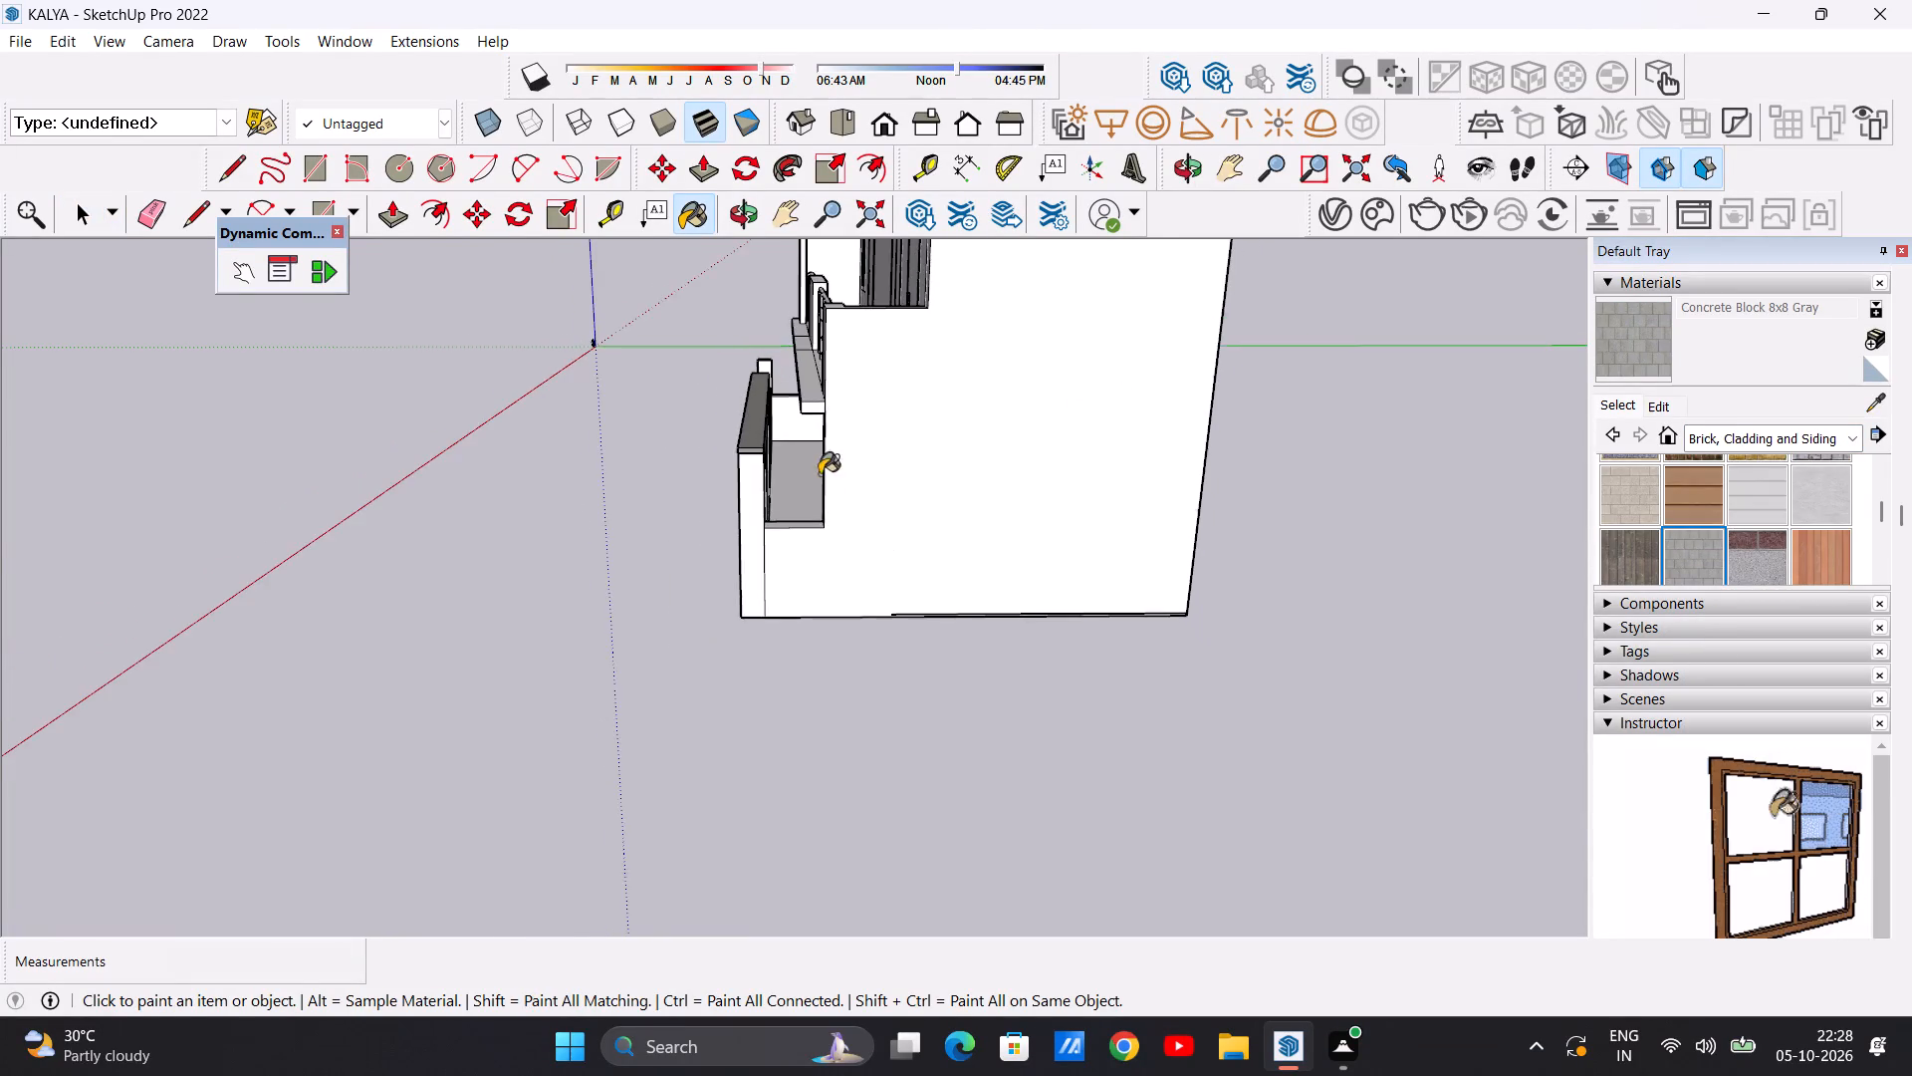
{"action": "scroll", "coordinate": [818, 484], "scroll_direction": "up", "scroll_amount": 1}
{"action": "scroll", "coordinate": [818, 487], "scroll_direction": "down", "scroll_amount": 1}
{"action": "scroll", "coordinate": [818, 490], "scroll_direction": "up", "scroll_amount": 7}
{"action": "left_click", "coordinate": [677, 498]}
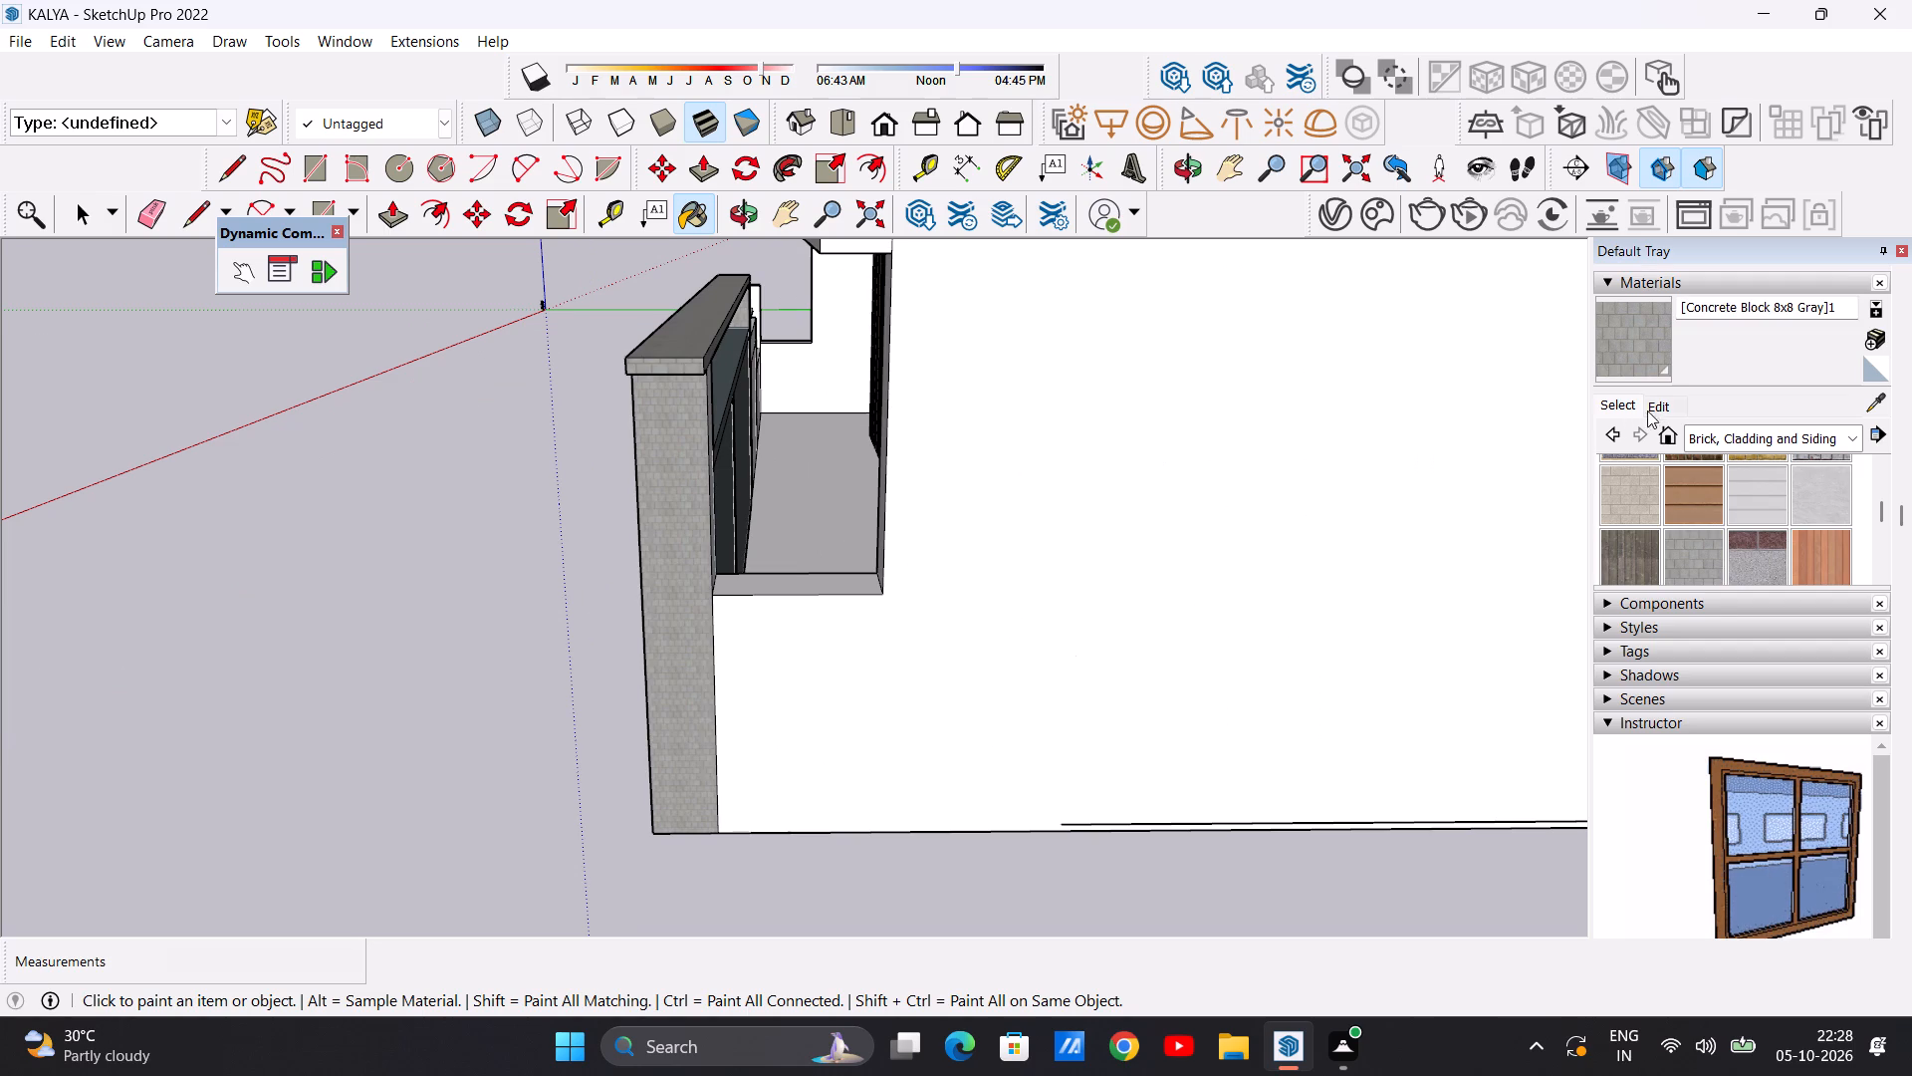
Set the texture height of the pillar's Concrete Block 8x8 Gray material to 8'.
{"action": "left_click", "coordinate": [1650, 407]}
{"action": "left_click", "coordinate": [1661, 713]}
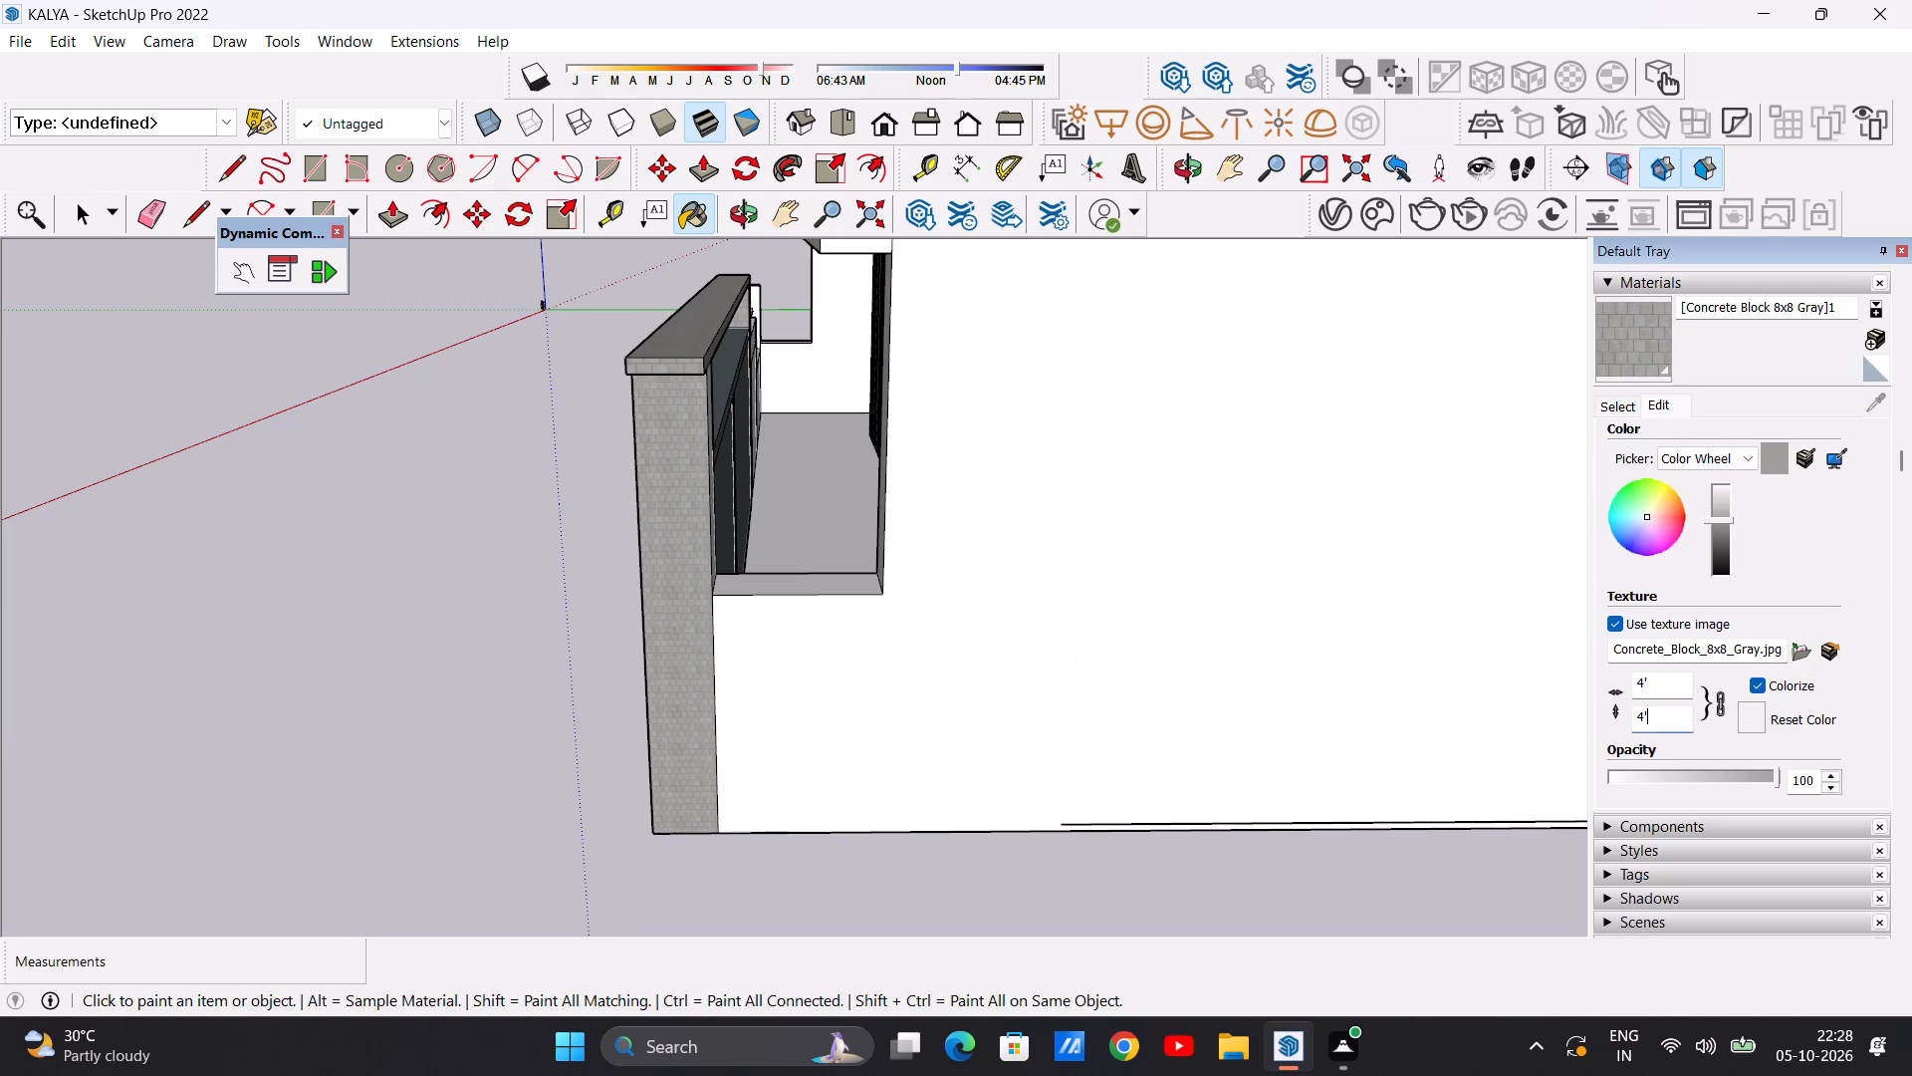
{"action": "key", "text": "BackSpace"}
{"action": "key", "text": "BackSpace"}
{"action": "key", "text": "BackSpace"}
{"action": "type", "text": "8'"}
{"action": "key", "text": "Return"}
{"action": "key", "text": "space"}
Paint the same pillar's rear face beside the side opening with the resized Concrete Block 8x8 Gray.
{"action": "scroll", "coordinate": [669, 472], "scroll_direction": "down", "scroll_amount": 5}
{"action": "middle_click_drag", "start_coordinate": [690, 470], "coordinate": [473, 478]}
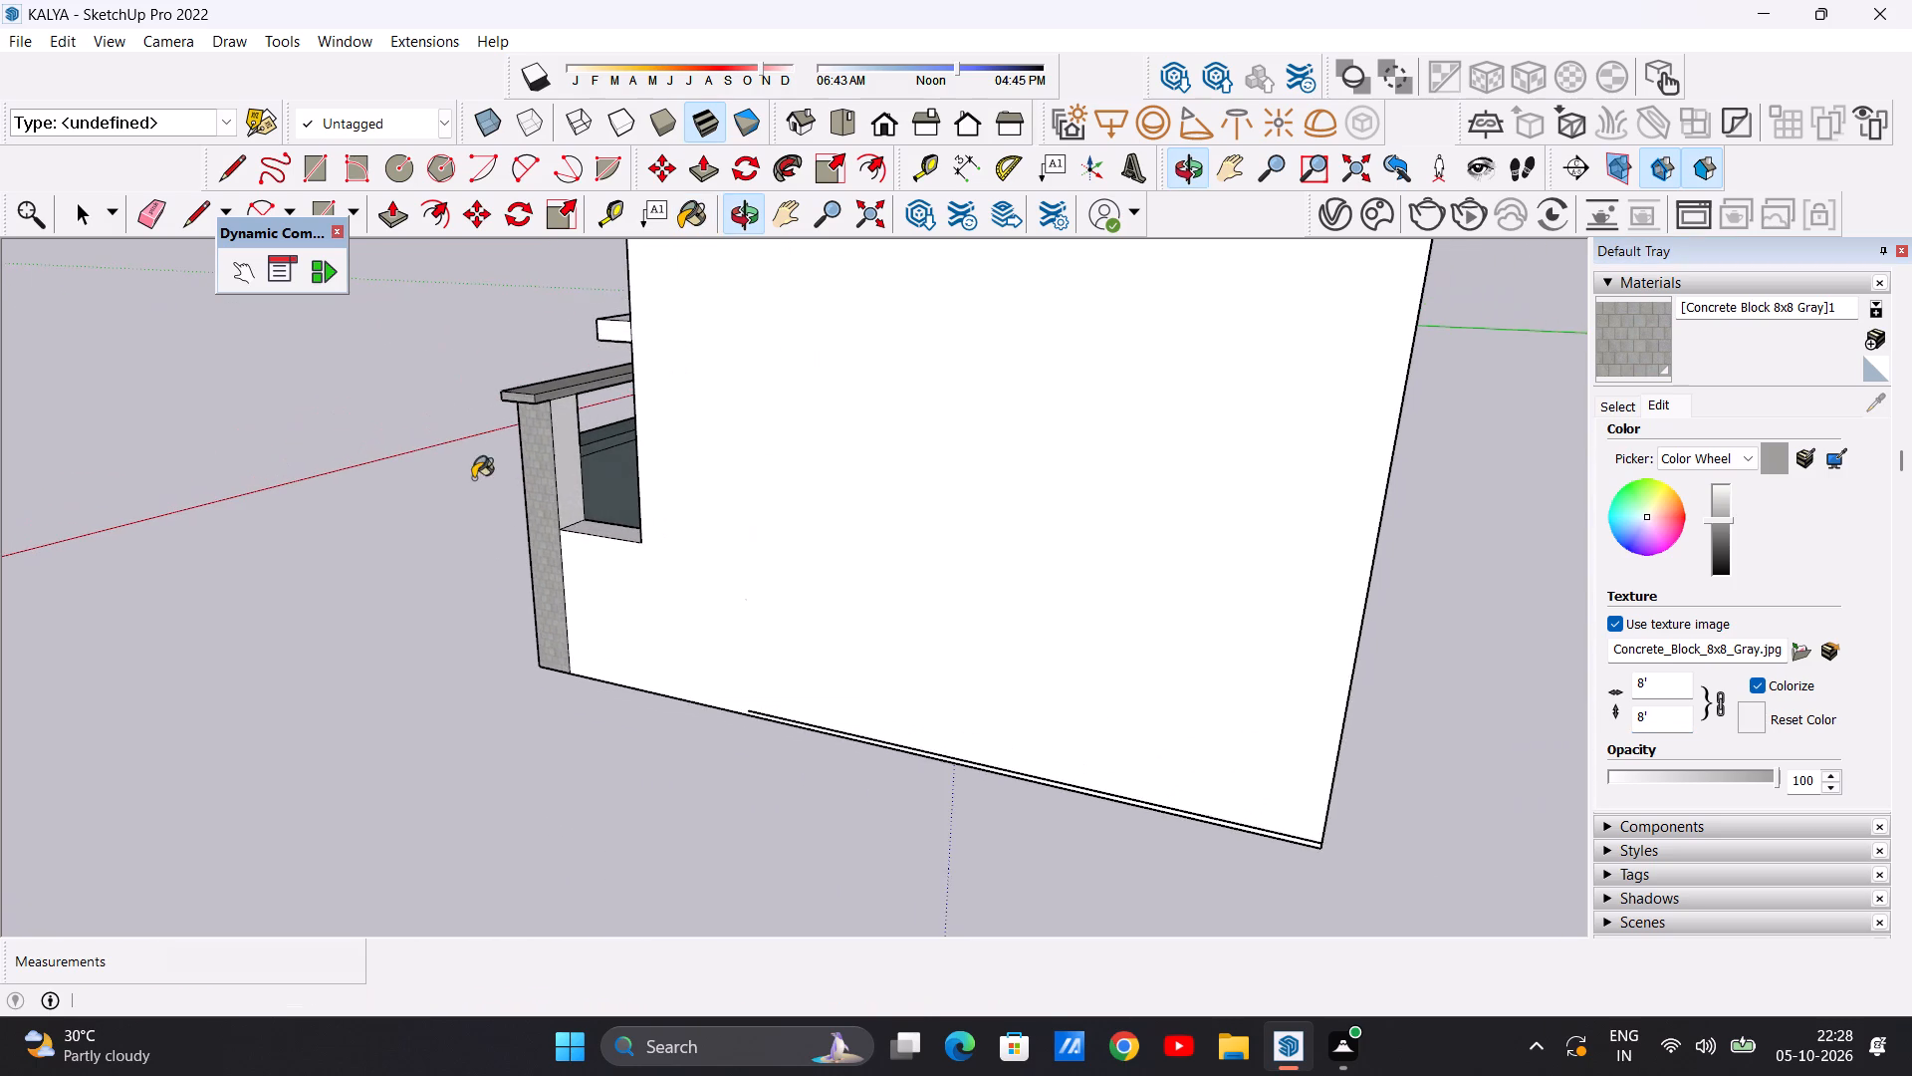
{"action": "scroll", "coordinate": [554, 469], "scroll_direction": "up", "scroll_amount": 6}
{"action": "left_click", "coordinate": [567, 456]}
{"action": "scroll", "coordinate": [595, 510], "scroll_direction": "down", "scroll_amount": 5}
Paint the other gate pillar's side face above the low boundary wall with the same concrete block material.
{"action": "middle_click_drag", "start_coordinate": [446, 513], "coordinate": [462, 520]}
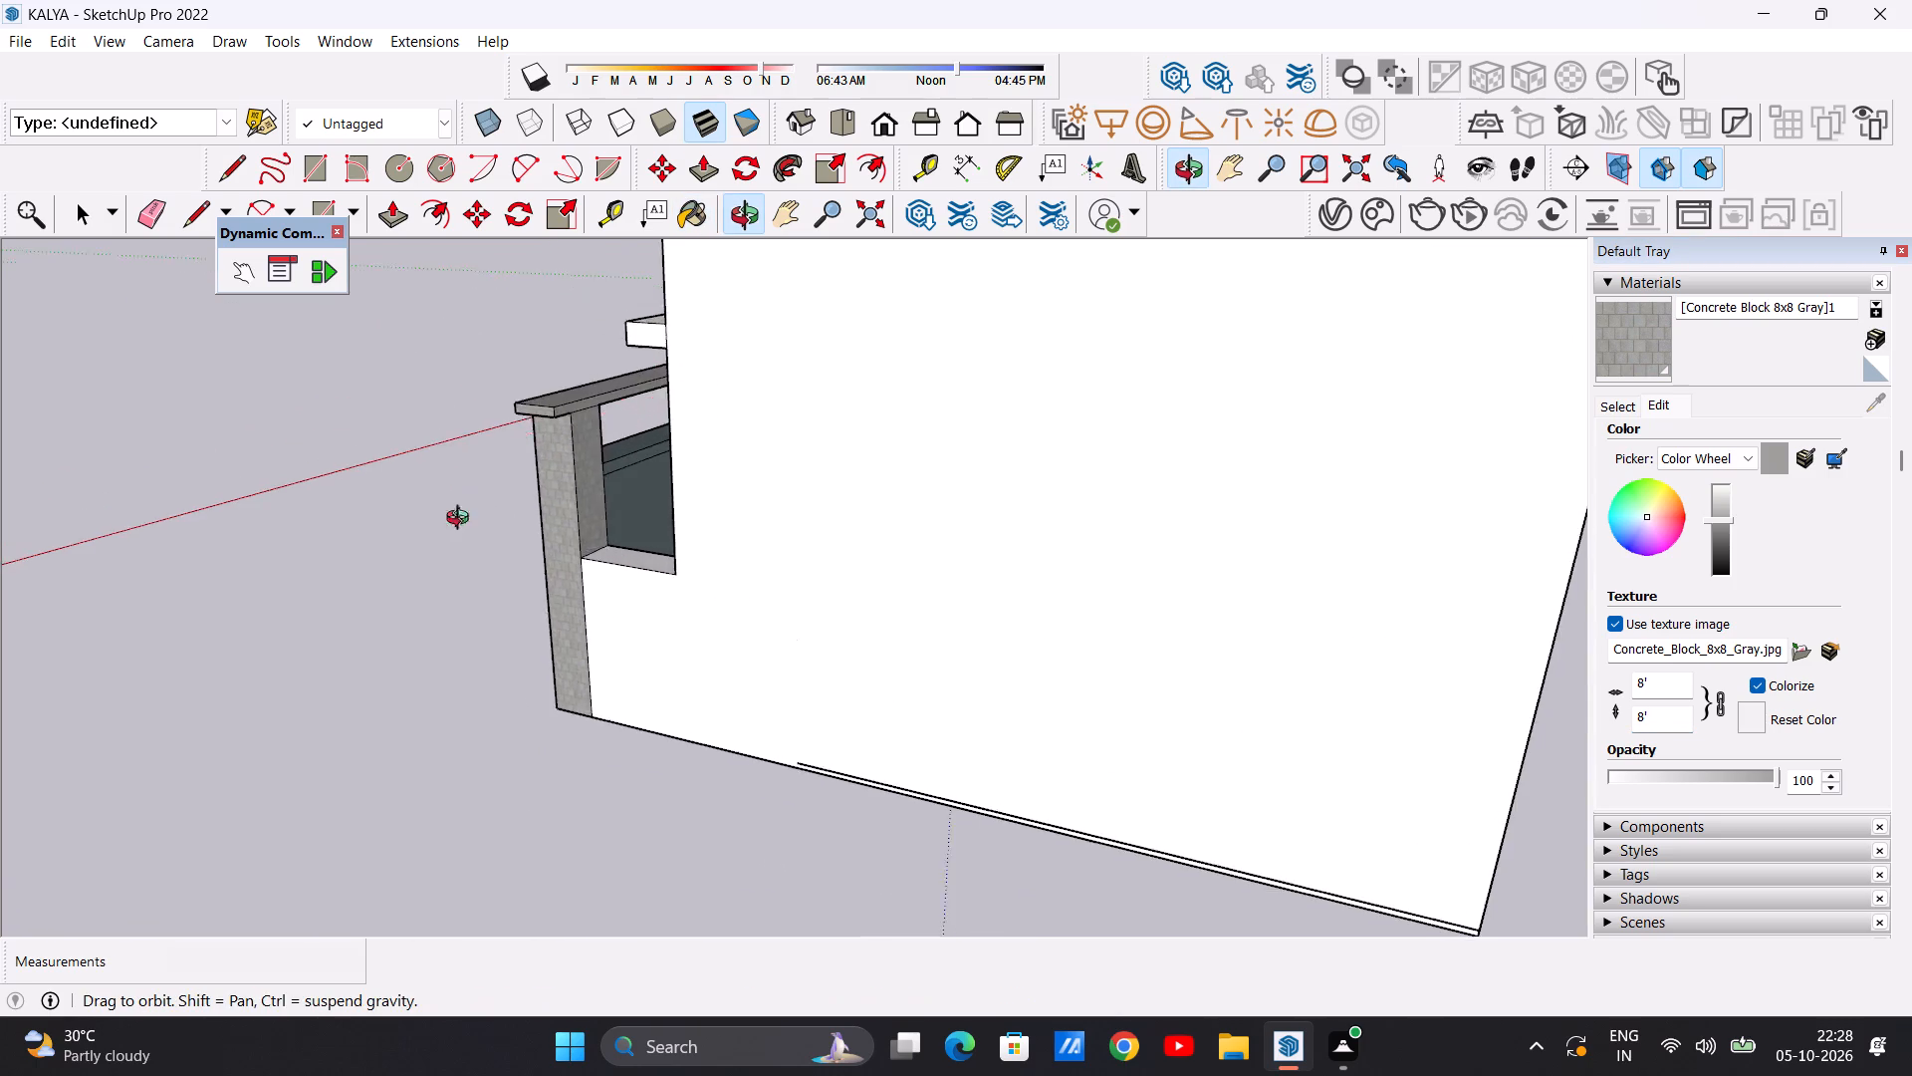
{"action": "middle_click_drag", "start_coordinate": [462, 520], "coordinate": [897, 490]}
{"action": "middle_click_drag", "start_coordinate": [445, 491], "coordinate": [862, 480]}
{"action": "middle_click_drag", "start_coordinate": [476, 449], "coordinate": [750, 455]}
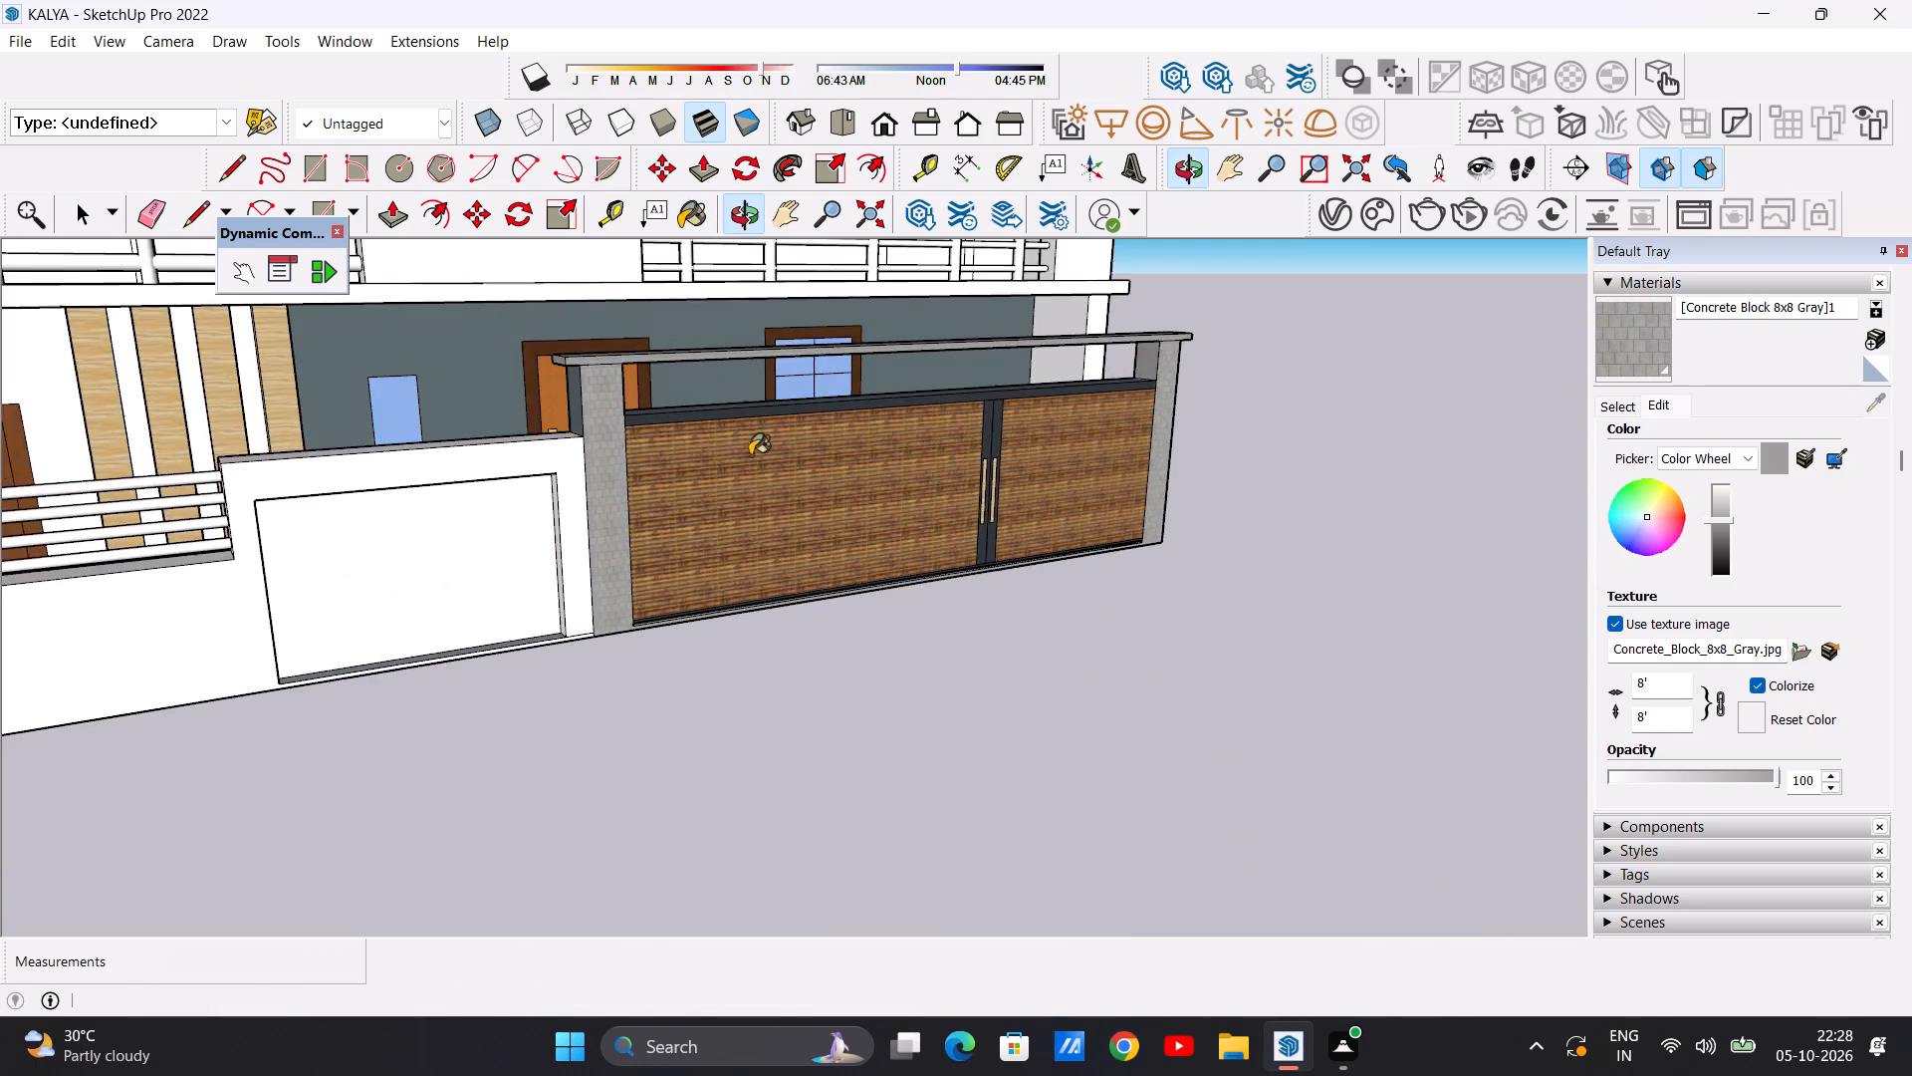
{"action": "middle_click_drag", "start_coordinate": [750, 455], "coordinate": [750, 459]}
{"action": "scroll", "coordinate": [611, 432], "scroll_direction": "up", "scroll_amount": 7}
{"action": "left_click", "coordinate": [541, 387]}
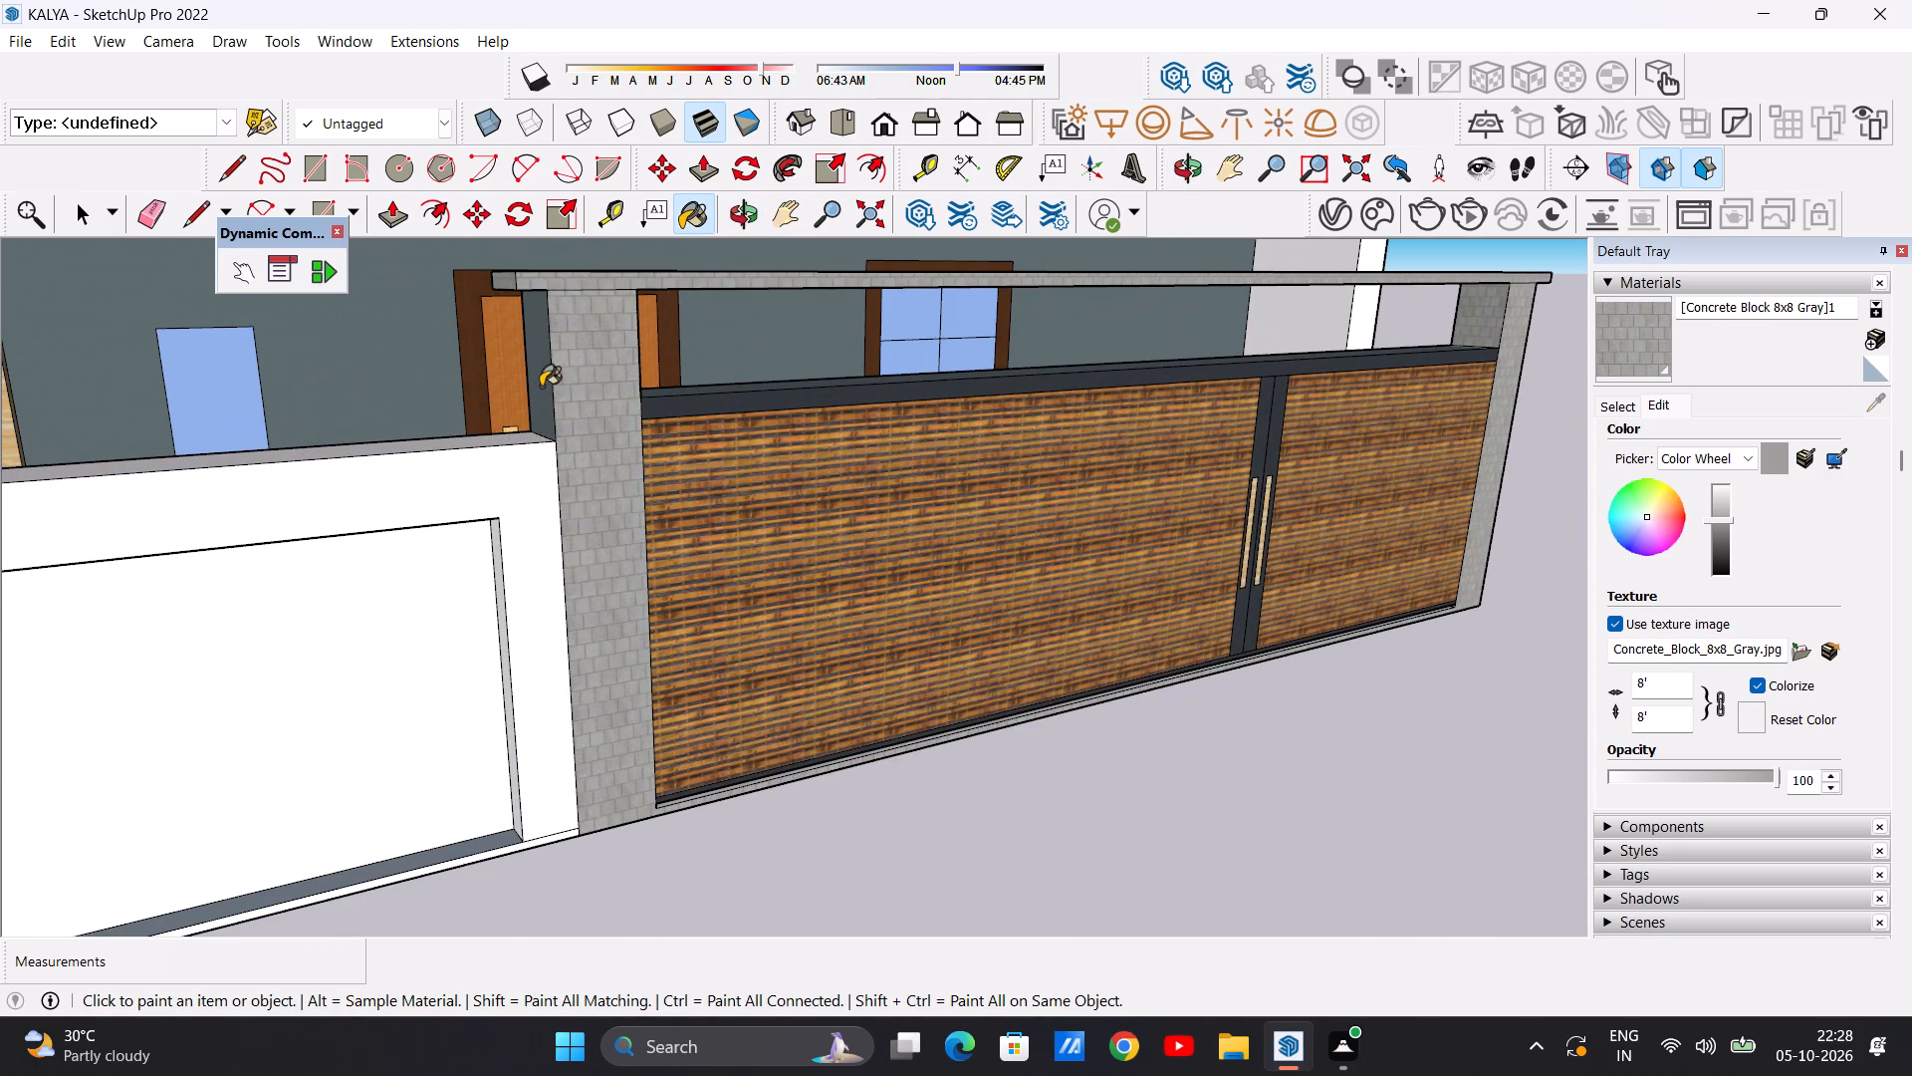
{"action": "key", "text": "space"}
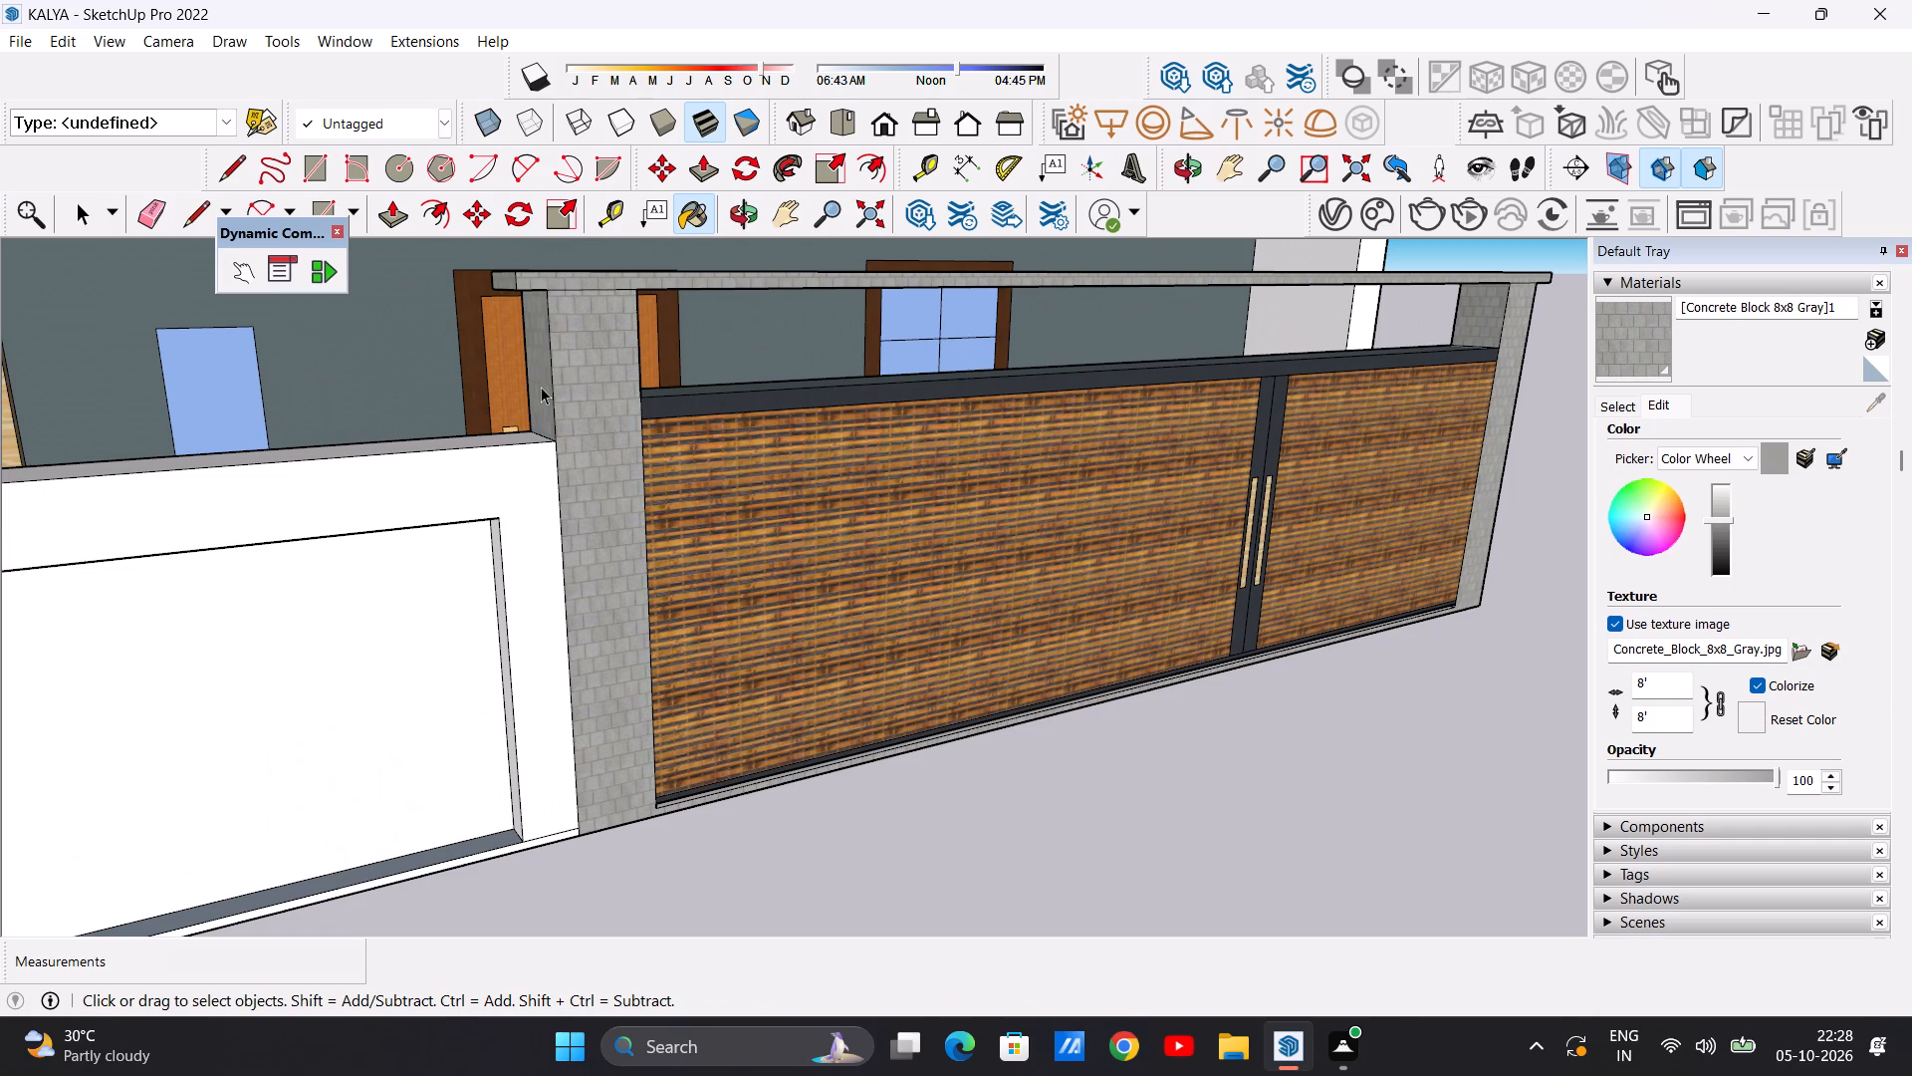
Paint the recessed rectangular panel of the front boundary wall beside the gate with Stone Masonry Multi from Brick, Cladding and Siding.
{"action": "scroll", "coordinate": [518, 514], "scroll_direction": "down", "scroll_amount": 3}
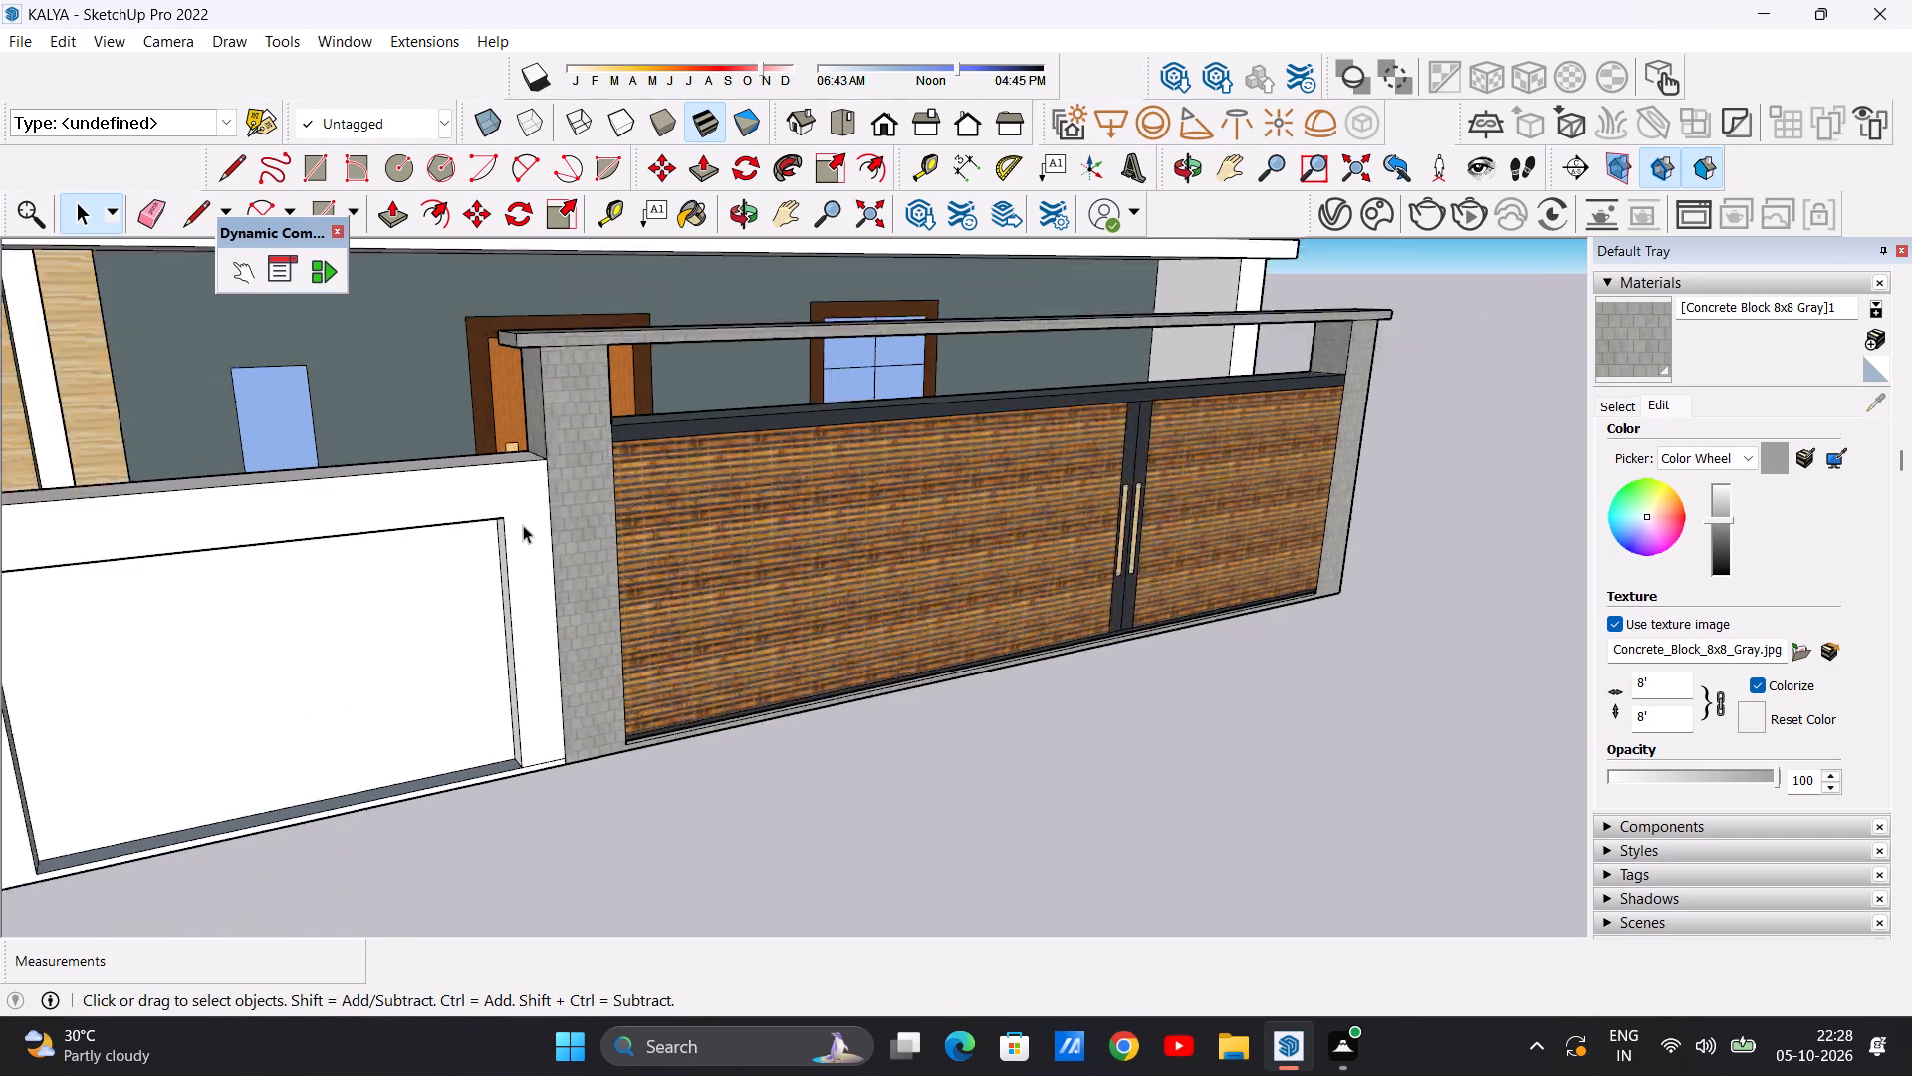
{"action": "scroll", "coordinate": [523, 525], "scroll_direction": "down", "scroll_amount": 14}
{"action": "middle_click_drag", "start_coordinate": [752, 550], "coordinate": [555, 535]}
{"action": "scroll", "coordinate": [532, 528], "scroll_direction": "up", "scroll_amount": 4}
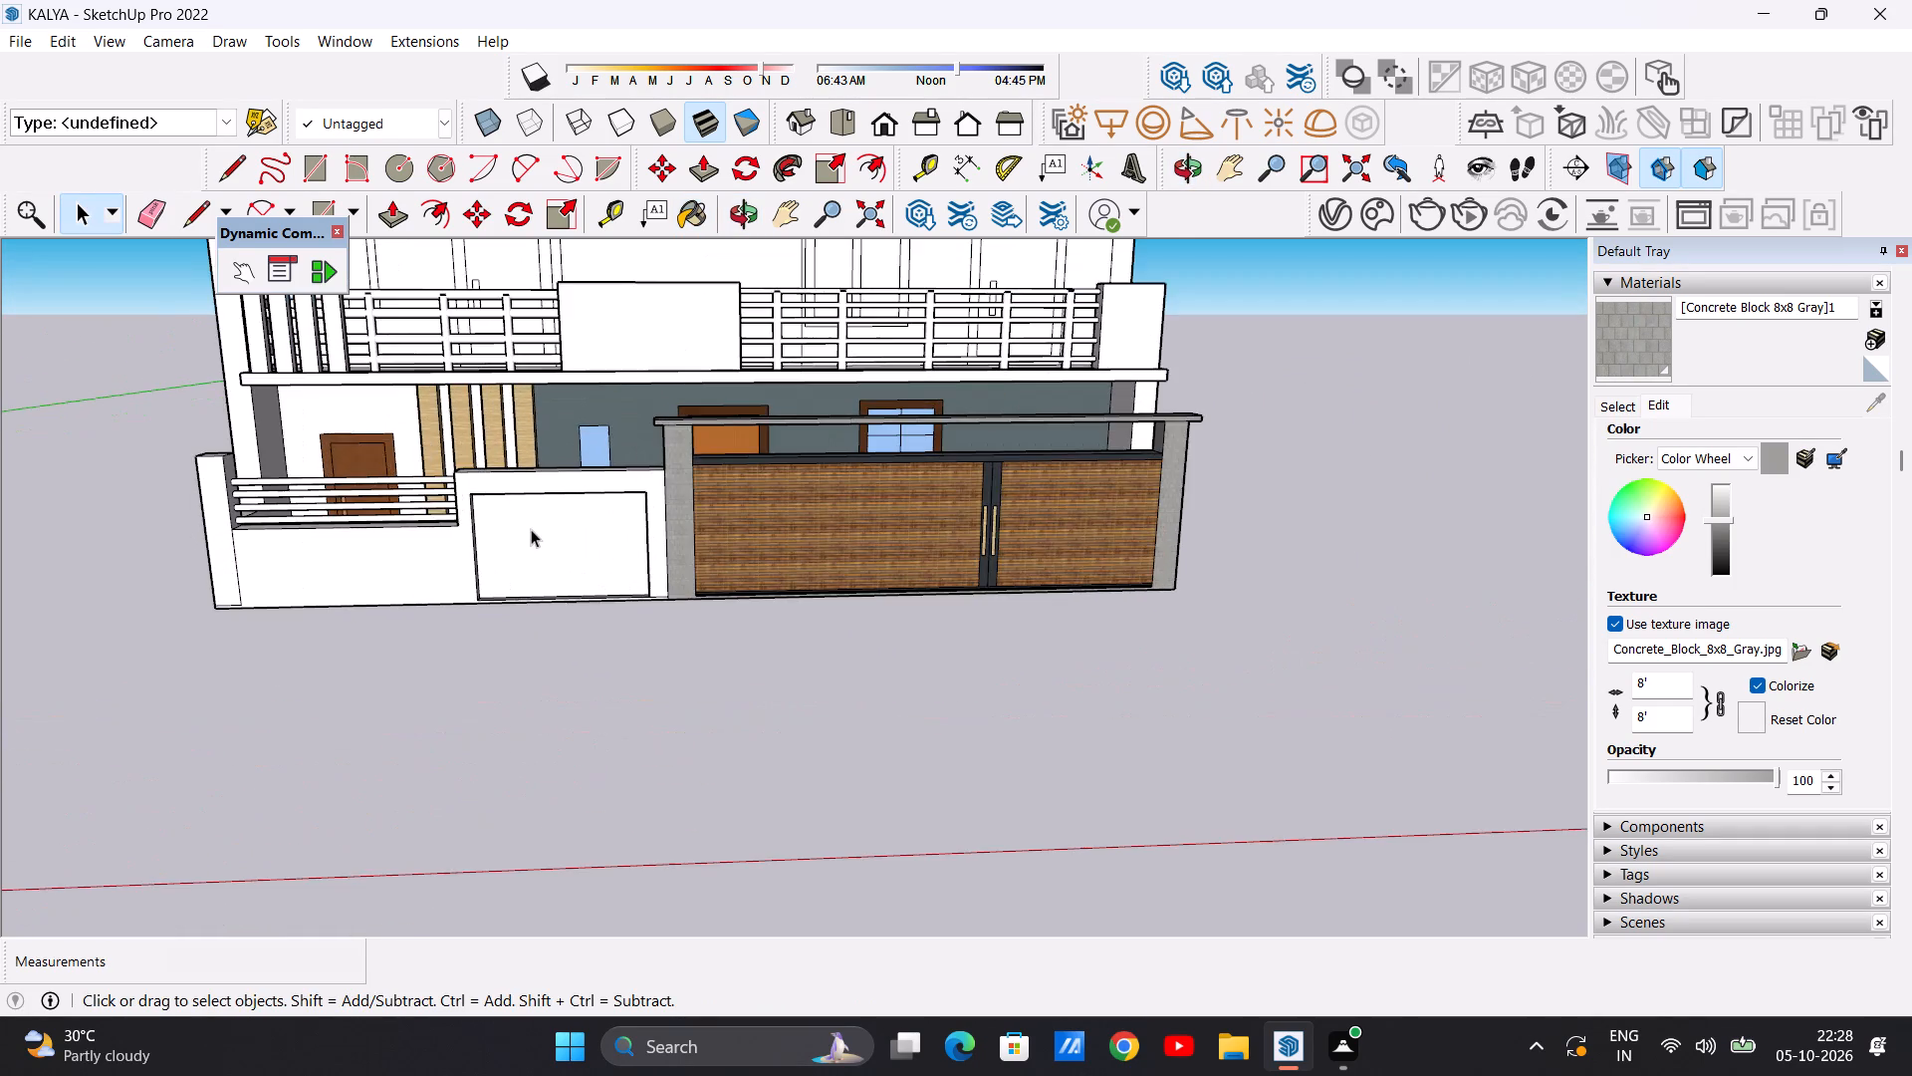
{"action": "scroll", "coordinate": [563, 520], "scroll_direction": "down", "scroll_amount": 5}
{"action": "middle_click_drag", "start_coordinate": [614, 588], "coordinate": [612, 502]}
{"action": "scroll", "coordinate": [585, 505], "scroll_direction": "up", "scroll_amount": 3}
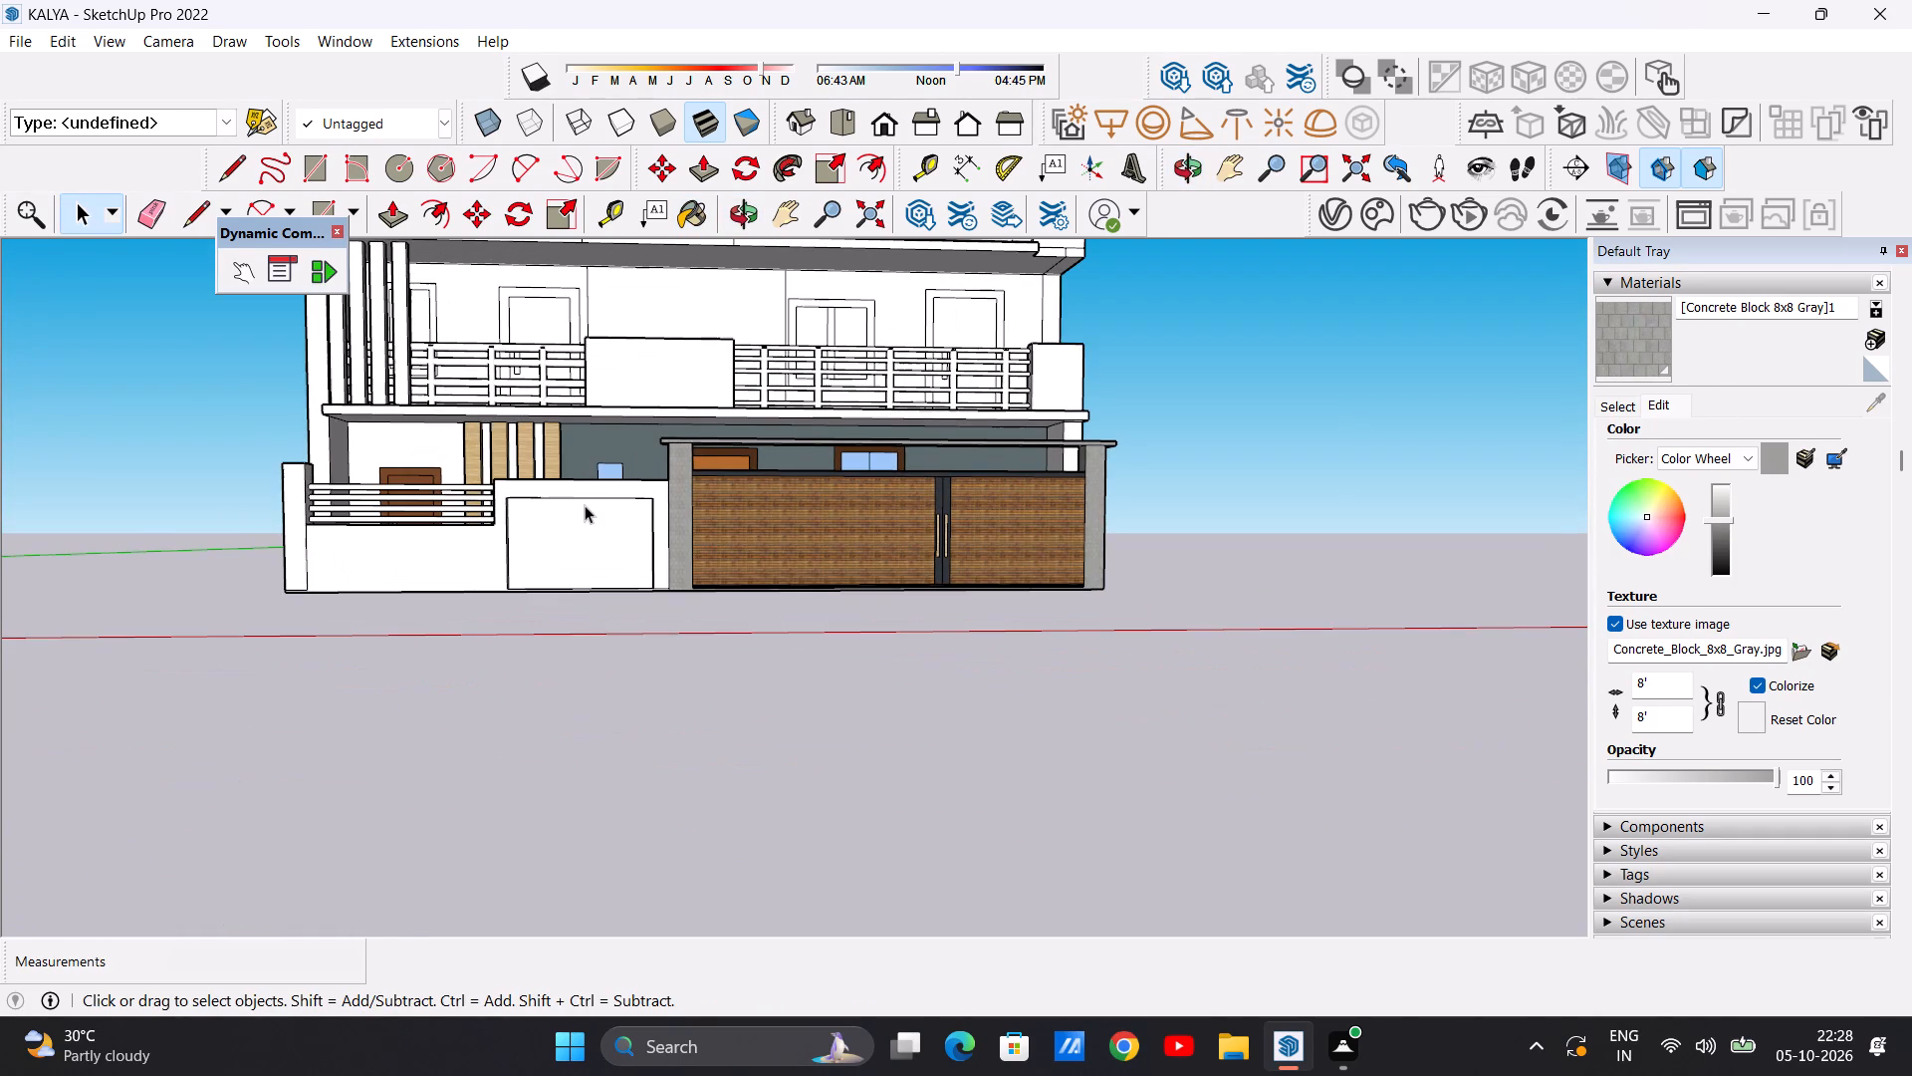
{"action": "scroll", "coordinate": [674, 501], "scroll_direction": "up", "scroll_amount": 4}
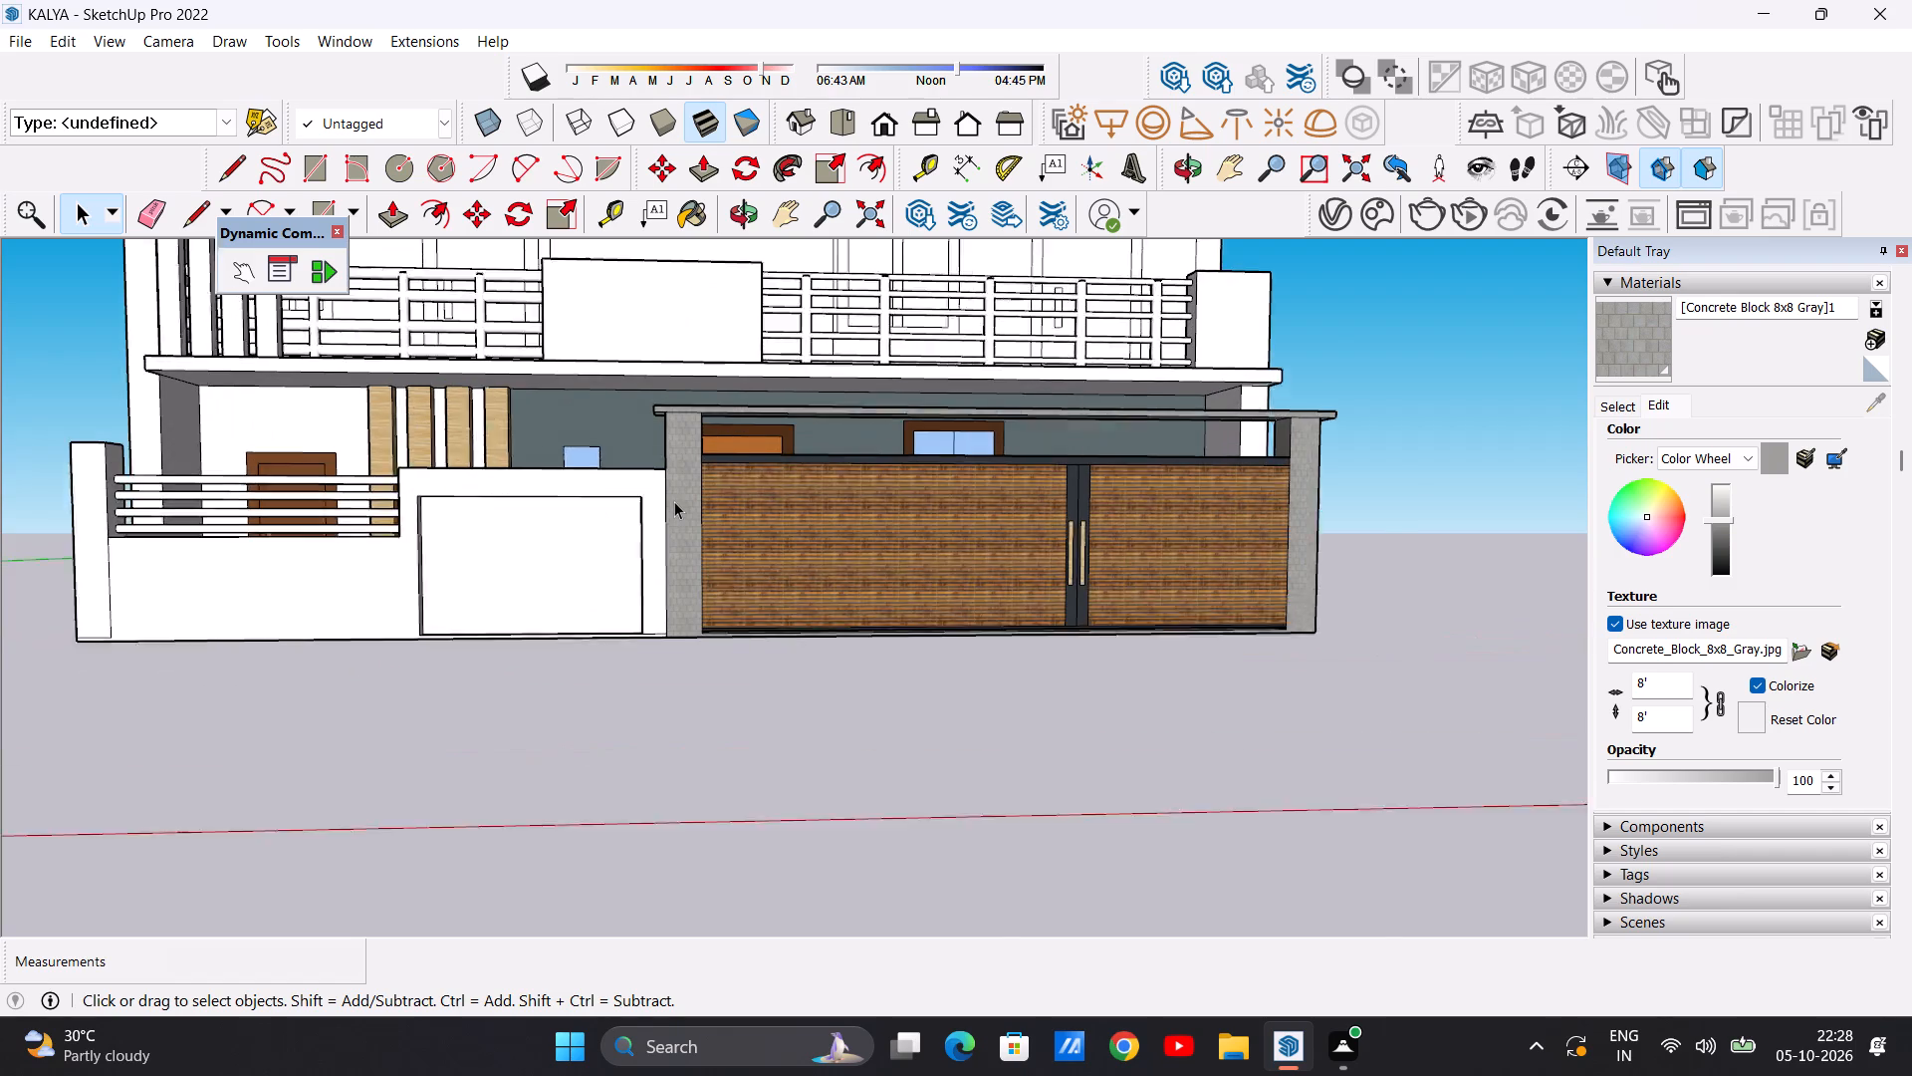
{"action": "scroll", "coordinate": [674, 501], "scroll_direction": "up", "scroll_amount": 1}
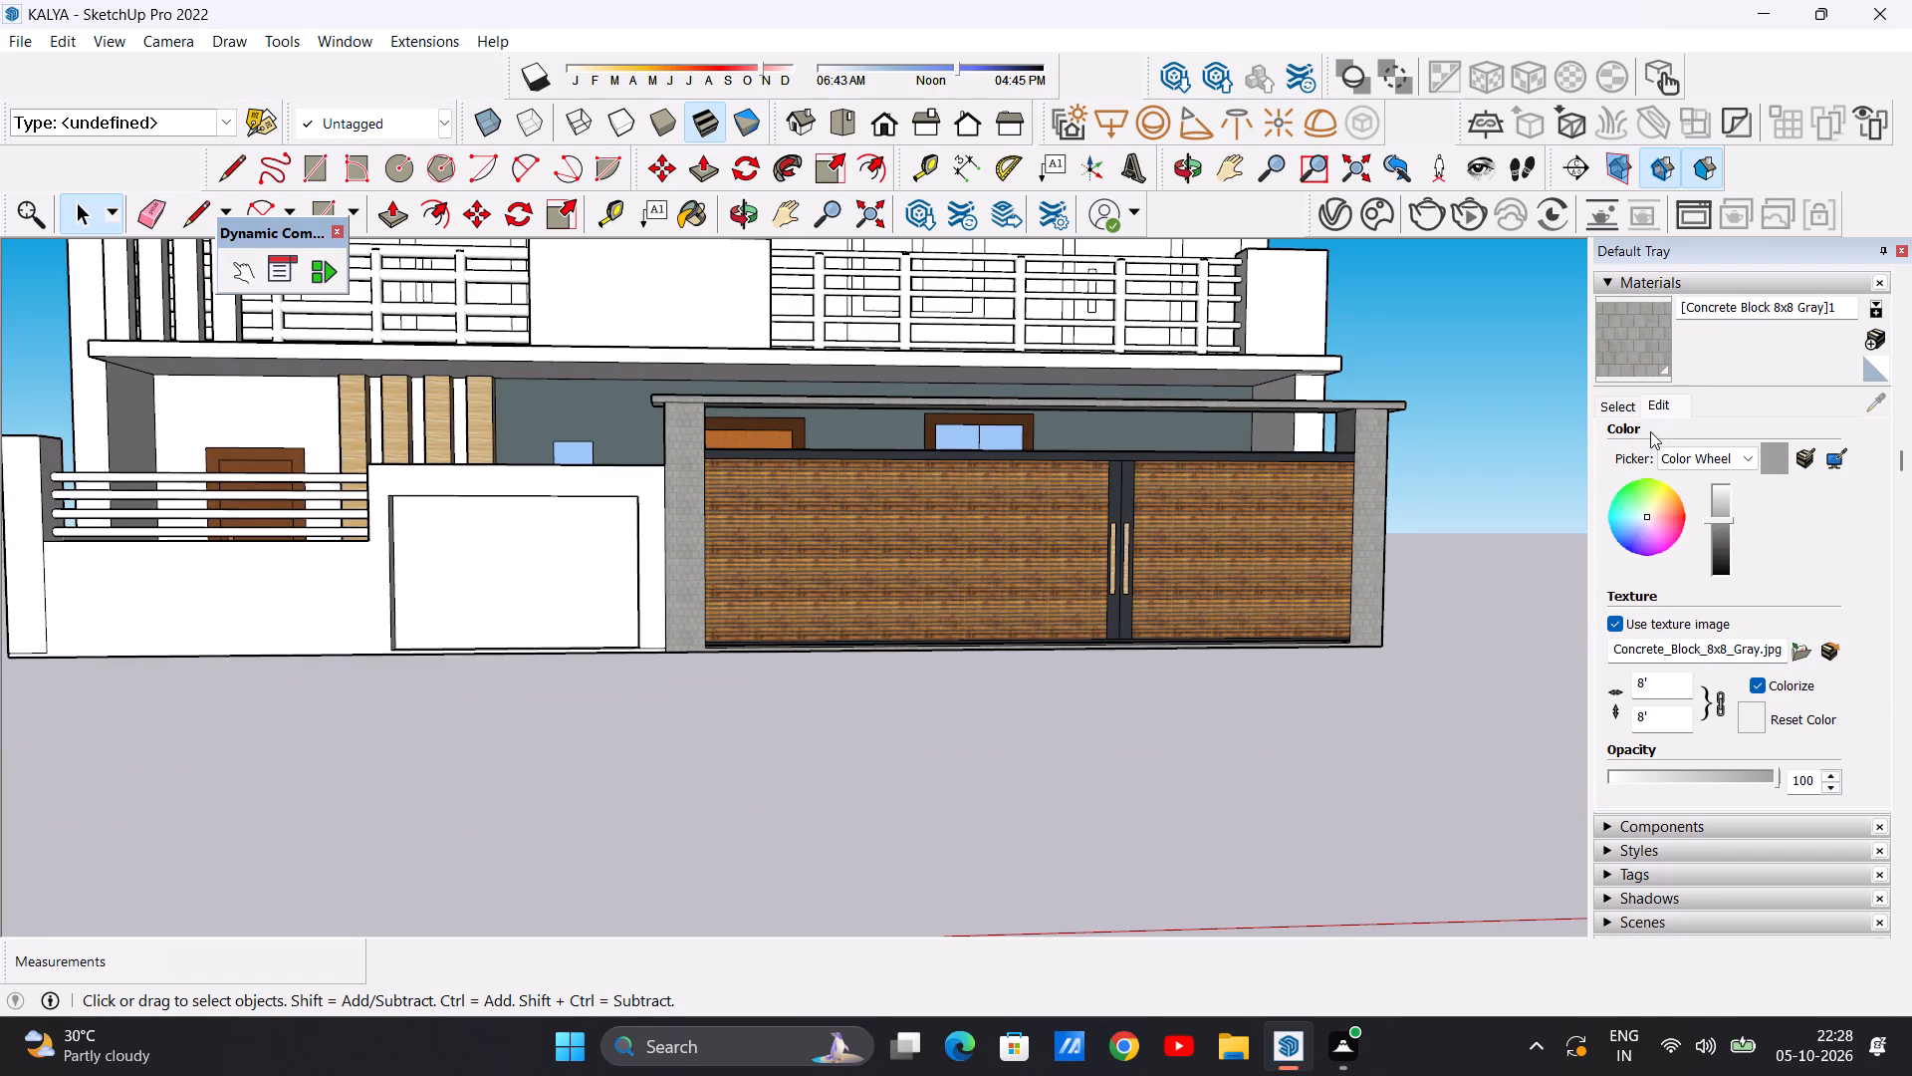
{"action": "left_click", "coordinate": [1611, 409]}
{"action": "scroll", "coordinate": [1690, 506], "scroll_direction": "down", "scroll_amount": 1}
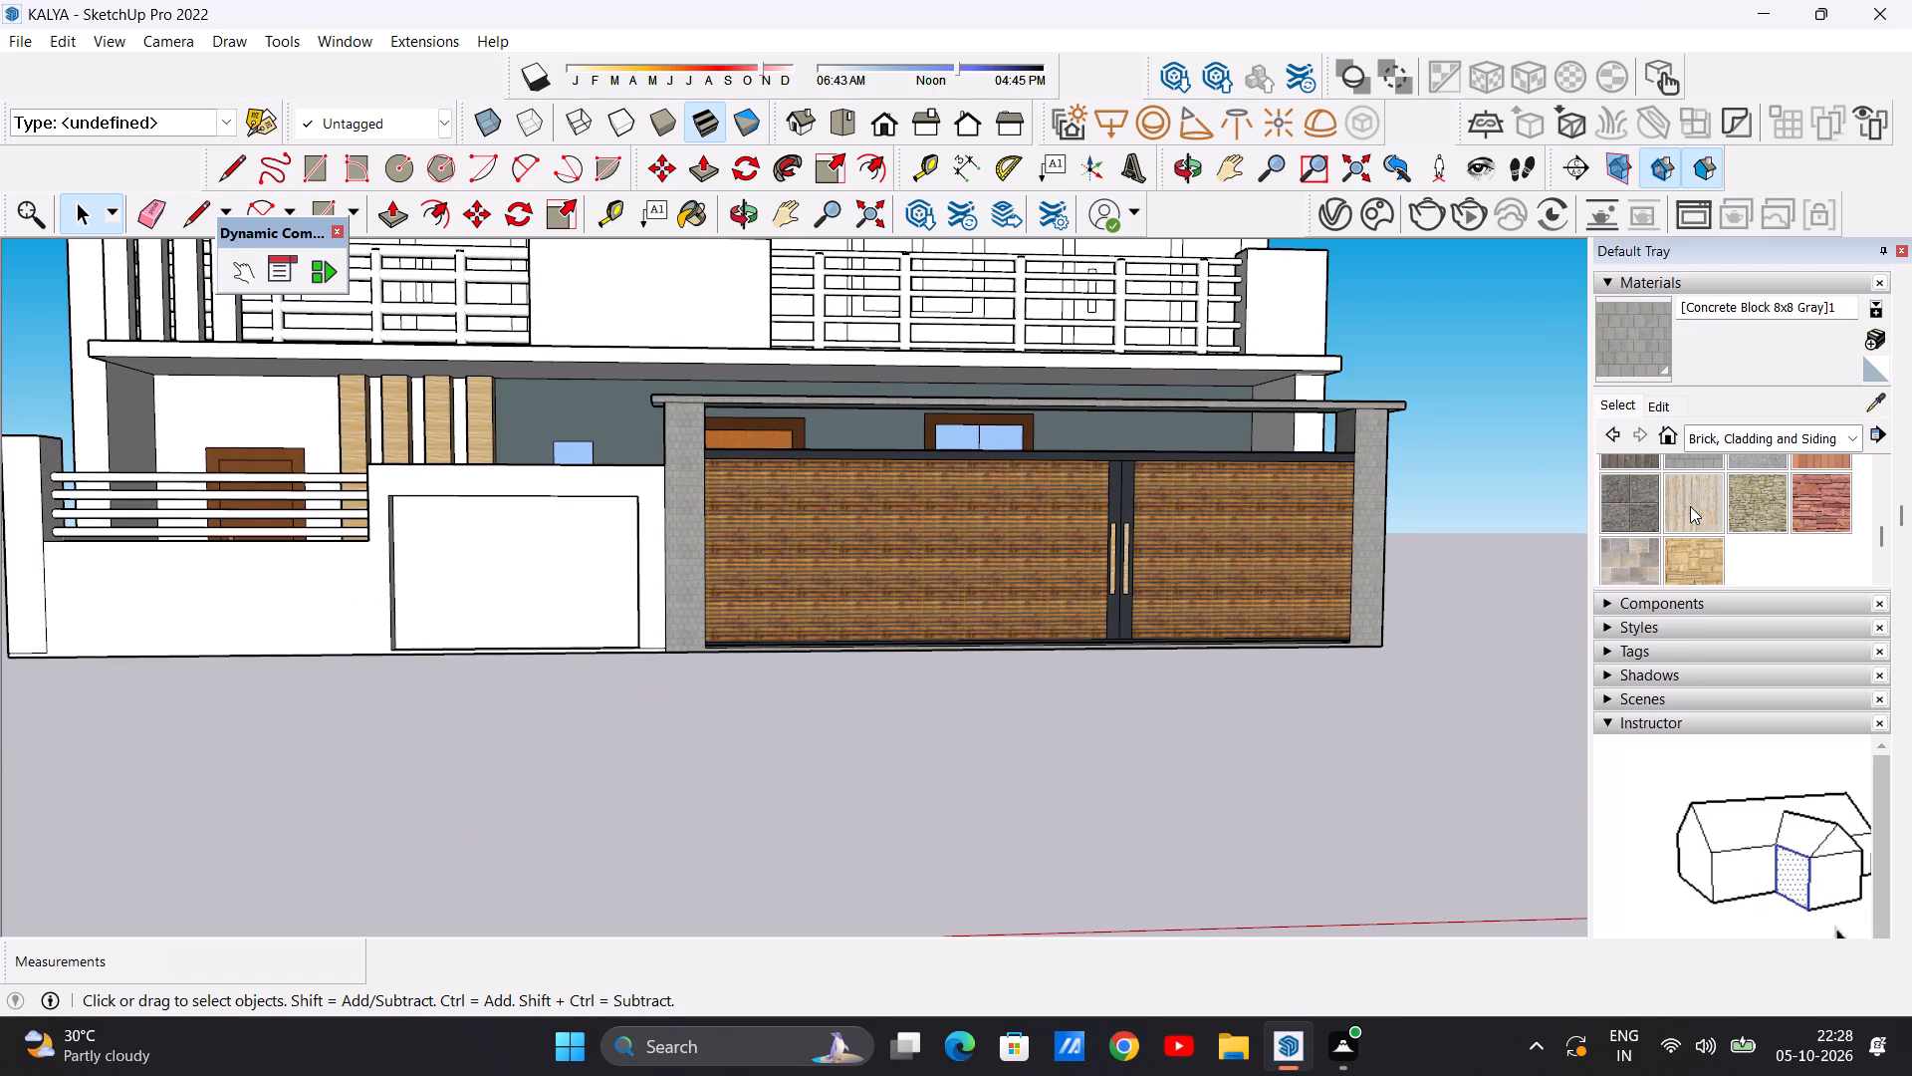
{"action": "left_click", "coordinate": [1637, 558]}
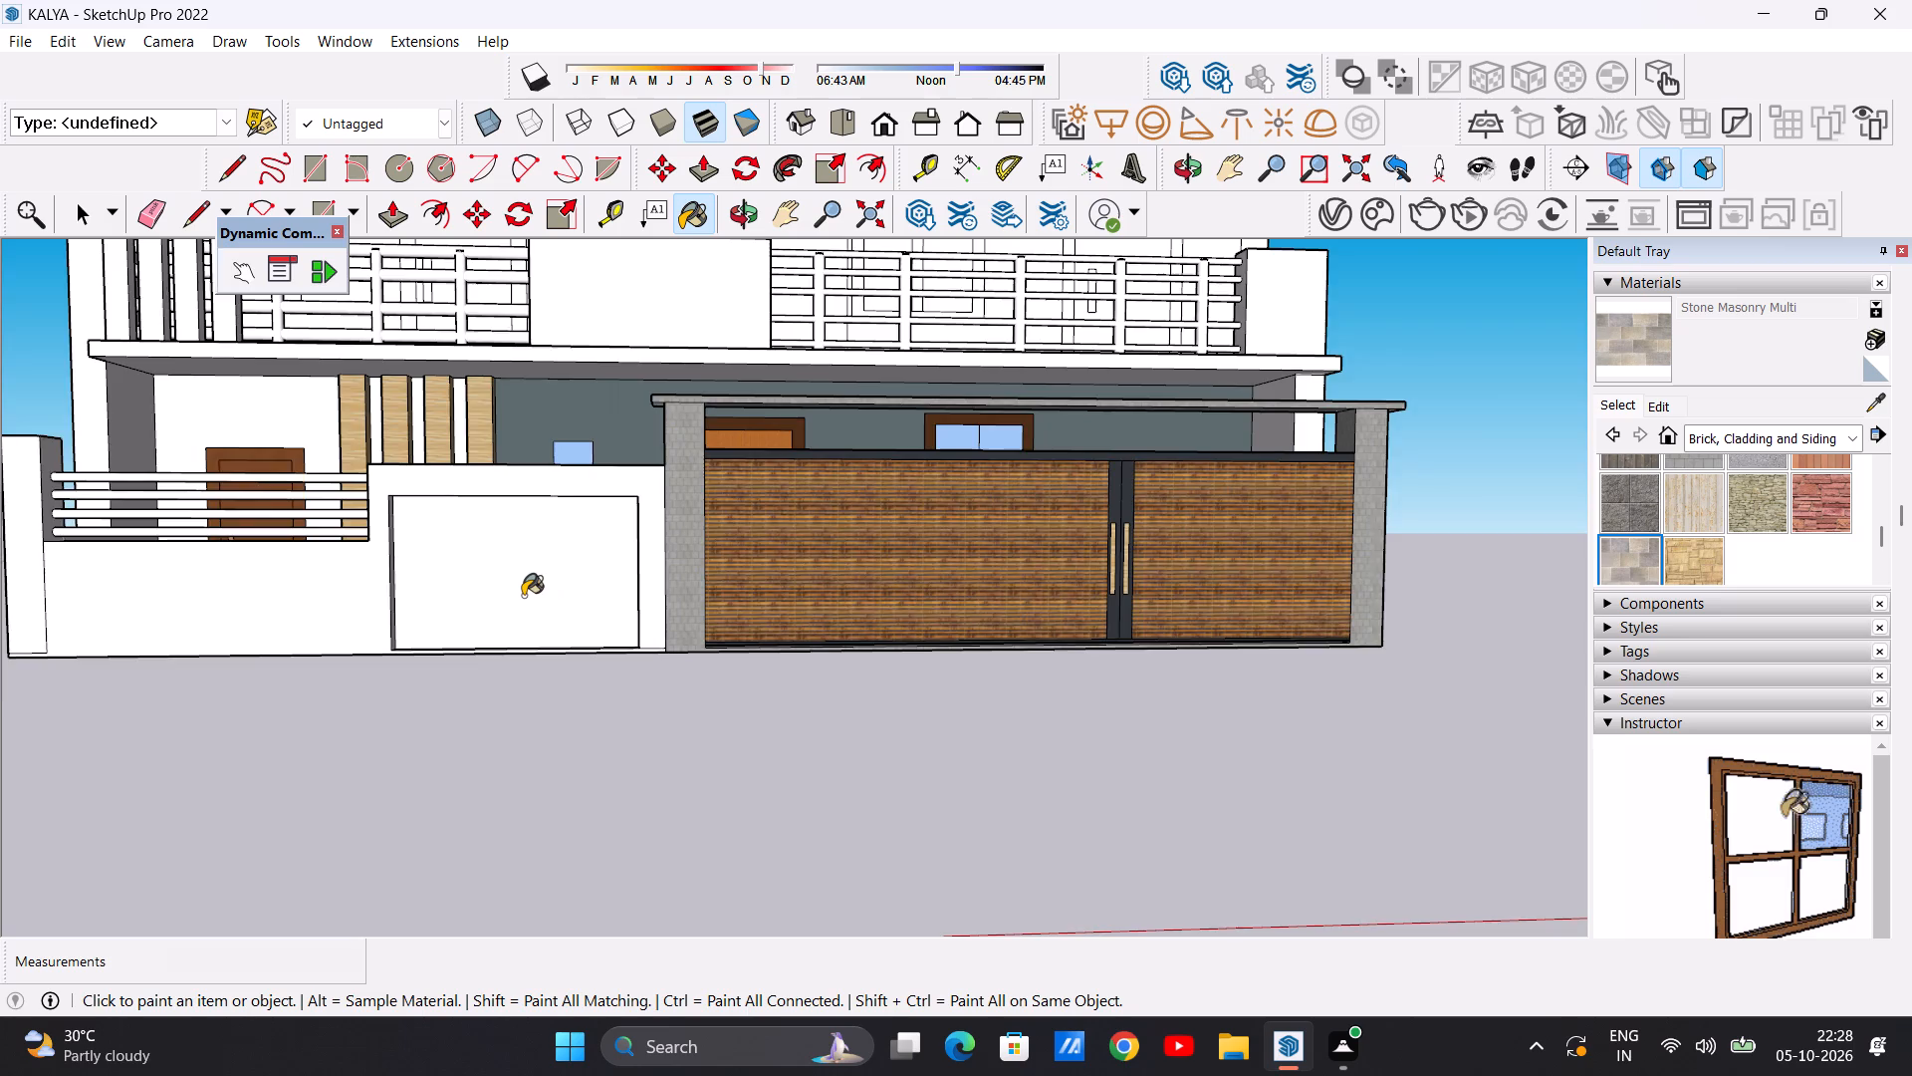
{"action": "scroll", "coordinate": [520, 596], "scroll_direction": "up", "scroll_amount": 6}
{"action": "left_click", "coordinate": [513, 586]}
{"action": "scroll", "coordinate": [578, 591], "scroll_direction": "down", "scroll_amount": 3}
Set the texture height of the Stone Masonry Multi material on the boundary wall's recessed panel to 5'.
{"action": "middle_click", "coordinate": [488, 583]}
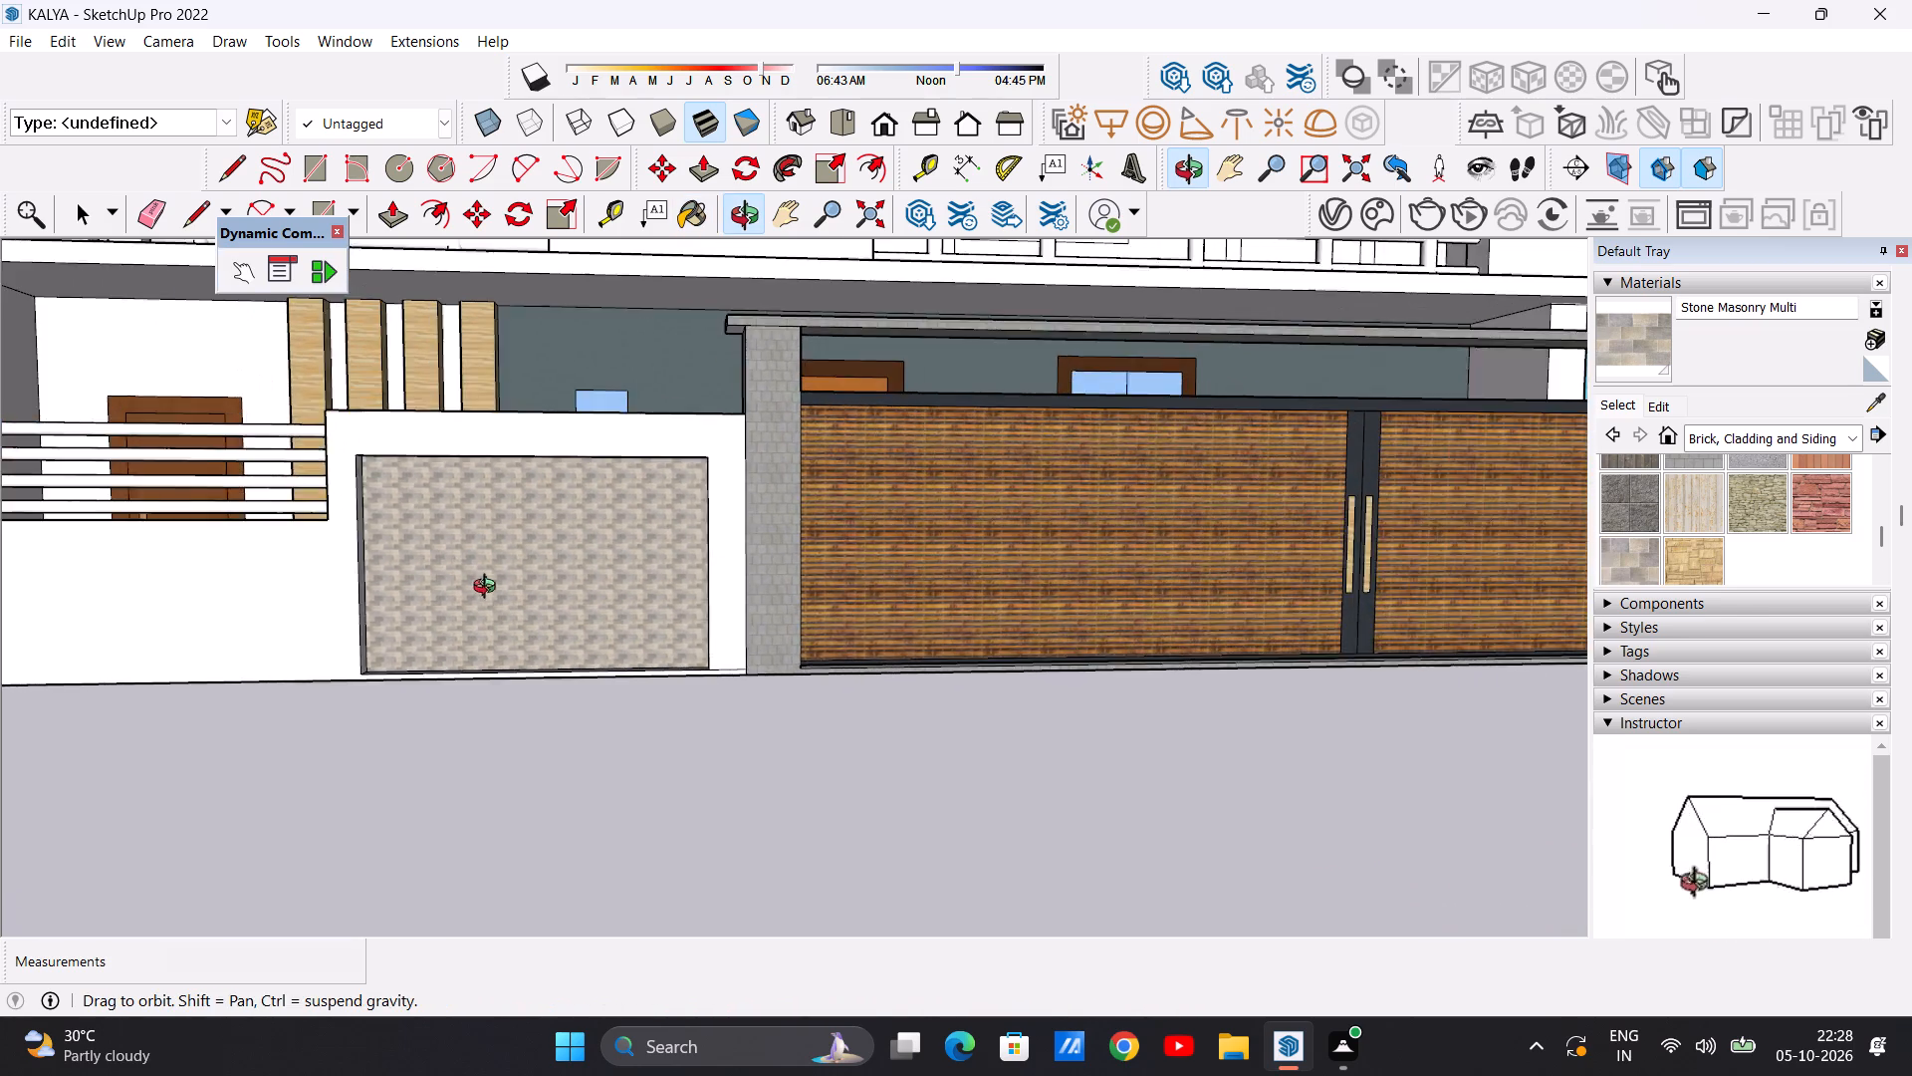
{"action": "scroll", "coordinate": [627, 580], "scroll_direction": "up", "scroll_amount": 9}
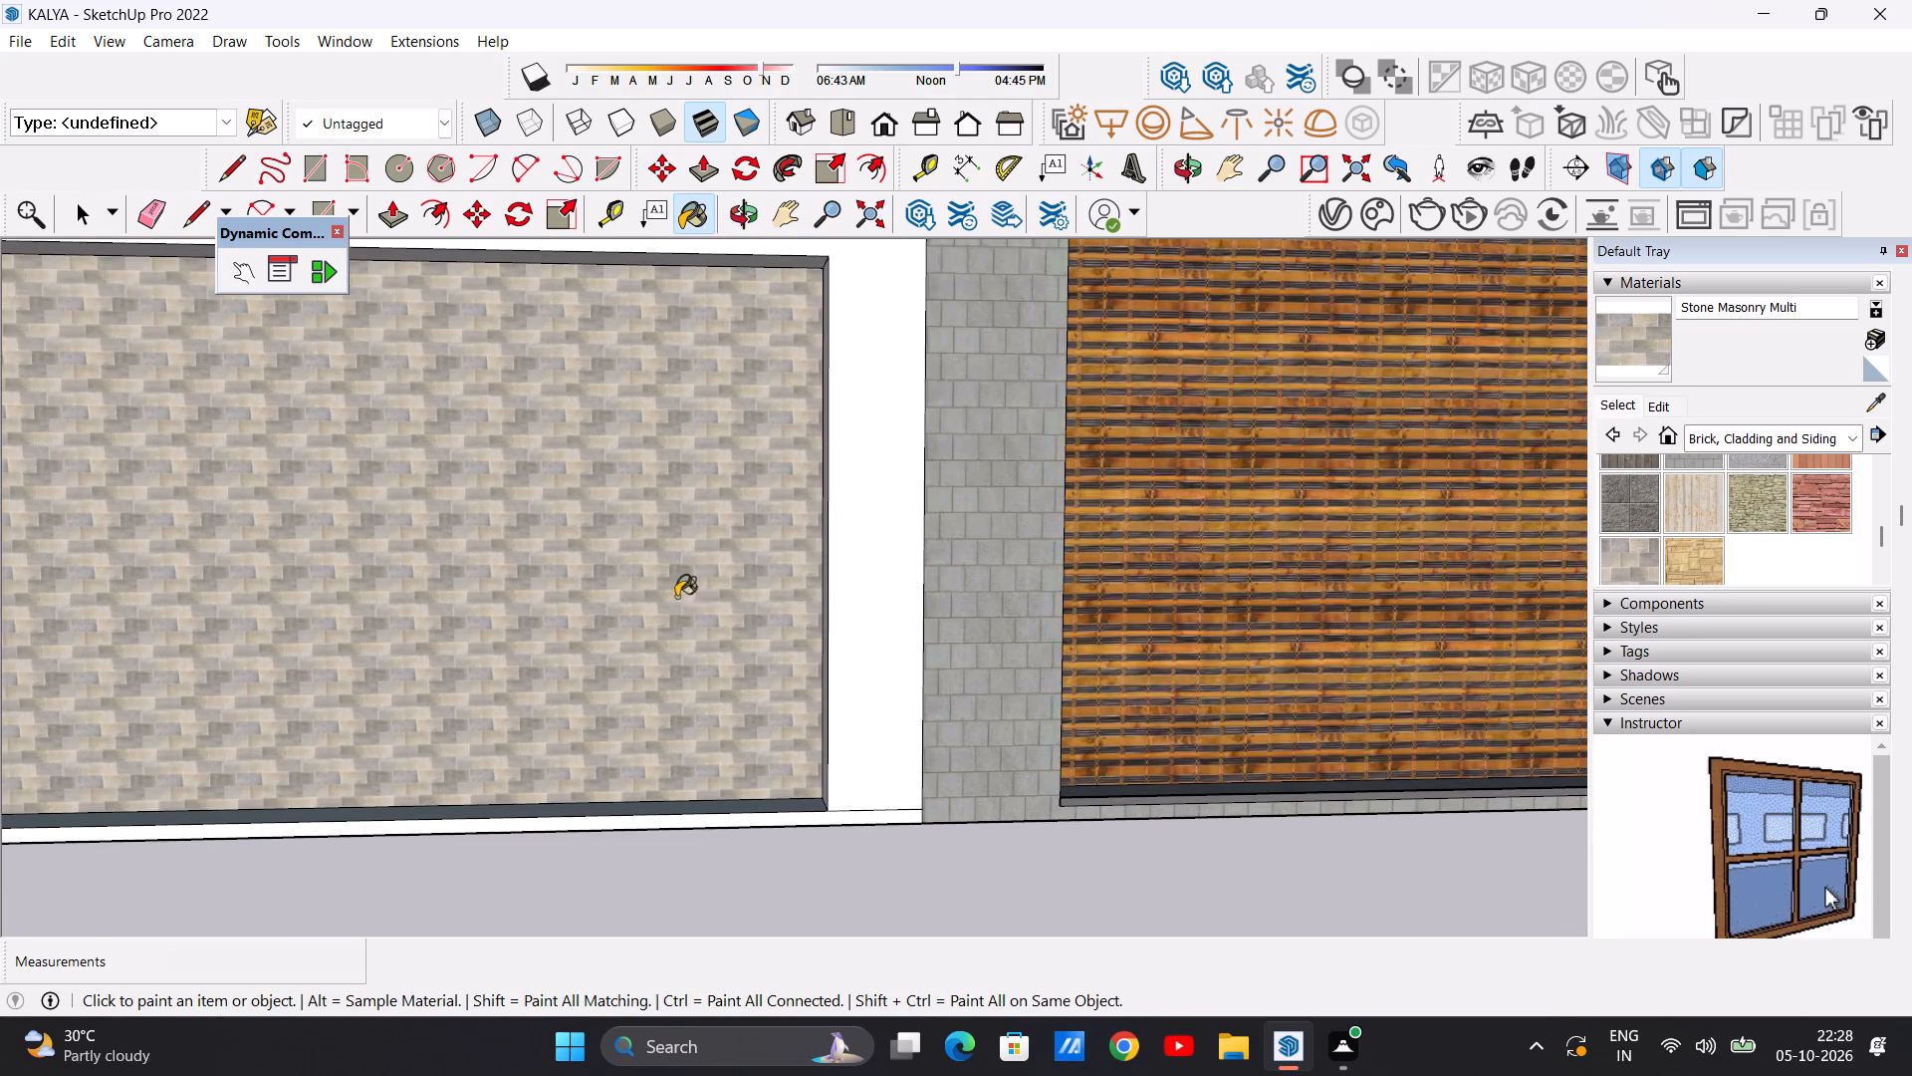
{"action": "left_click", "coordinate": [1653, 414]}
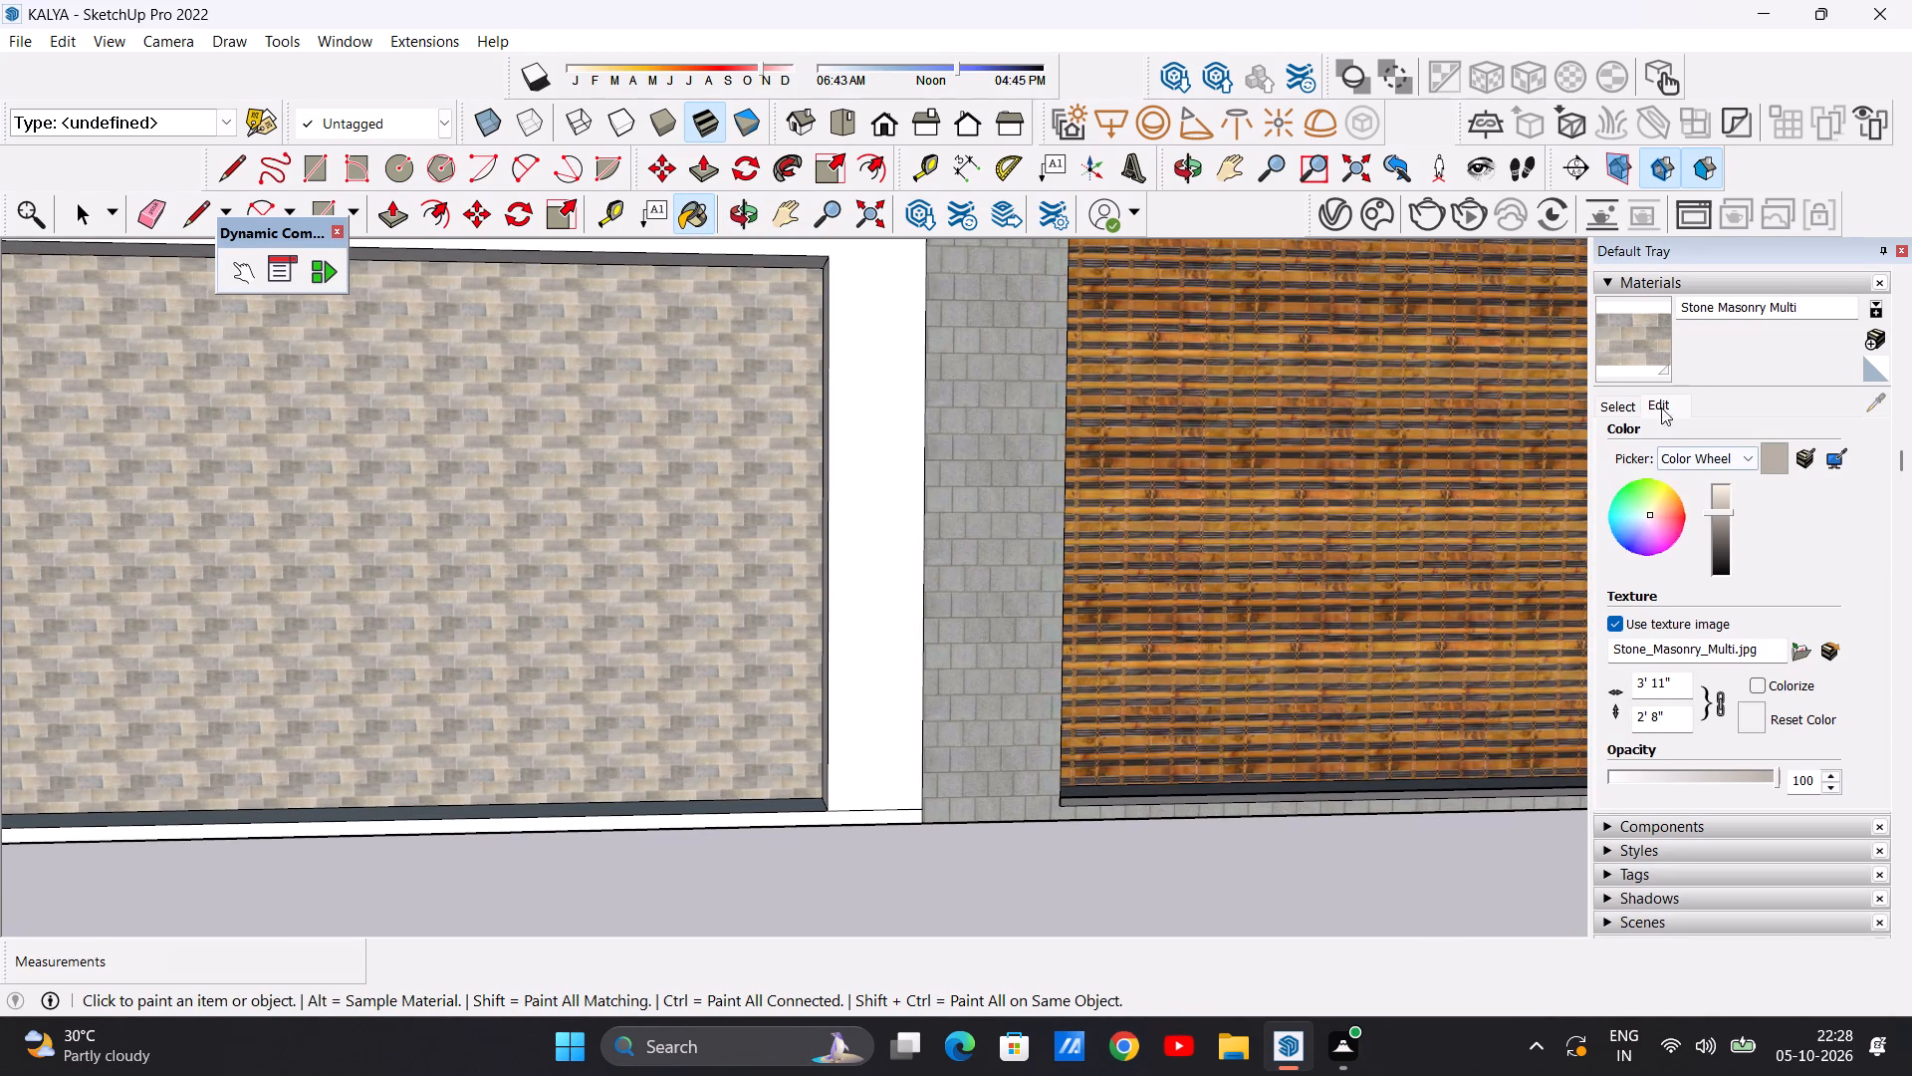
{"action": "left_click", "coordinate": [1655, 398]}
{"action": "scroll", "coordinate": [1643, 605], "scroll_direction": "down", "scroll_amount": 1}
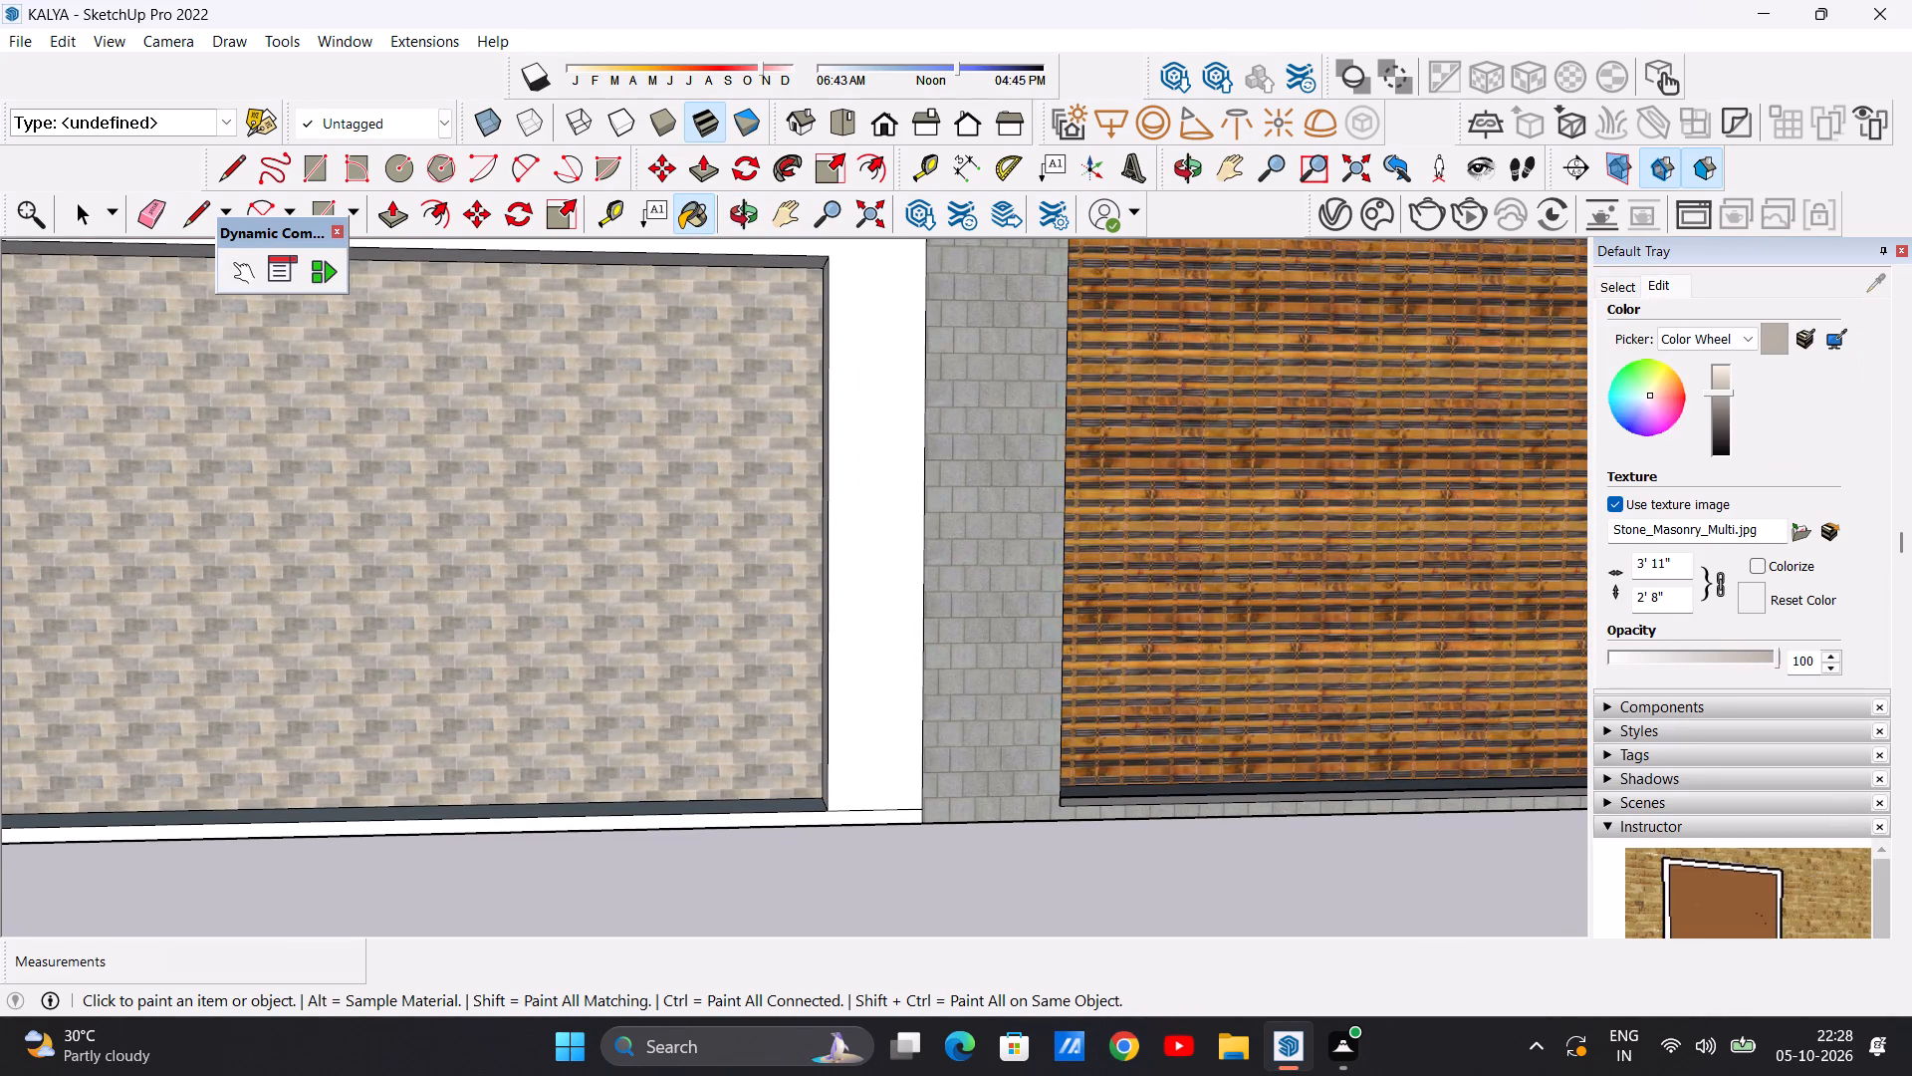
{"action": "left_click", "coordinate": [1673, 592]}
{"action": "key", "text": "BackSpace"}
{"action": "key", "text": "BackSpace"}
{"action": "key", "text": "BackSpace"}
{"action": "key", "text": "BackSpace"}
{"action": "key", "text": "BackSpace"}
{"action": "key", "text": "BackSpace"}
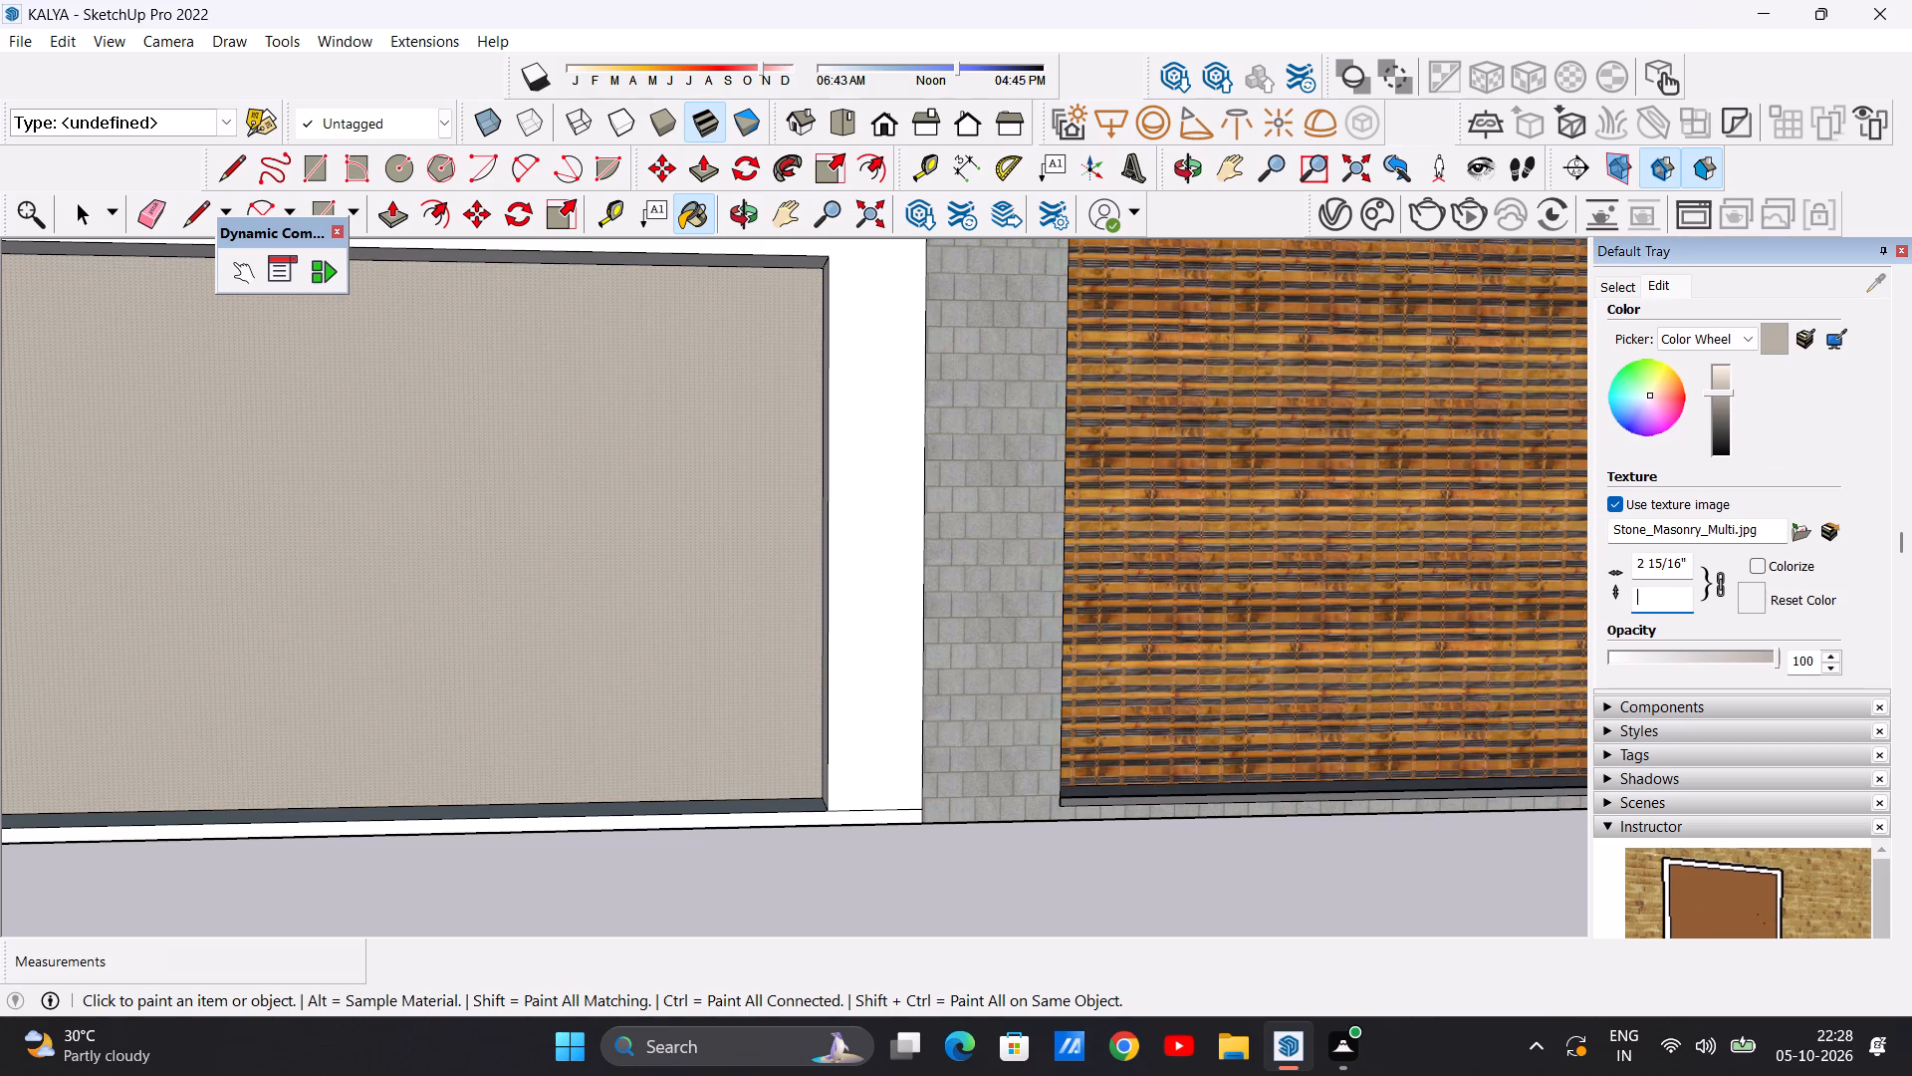
{"action": "type", "text": "5'"}
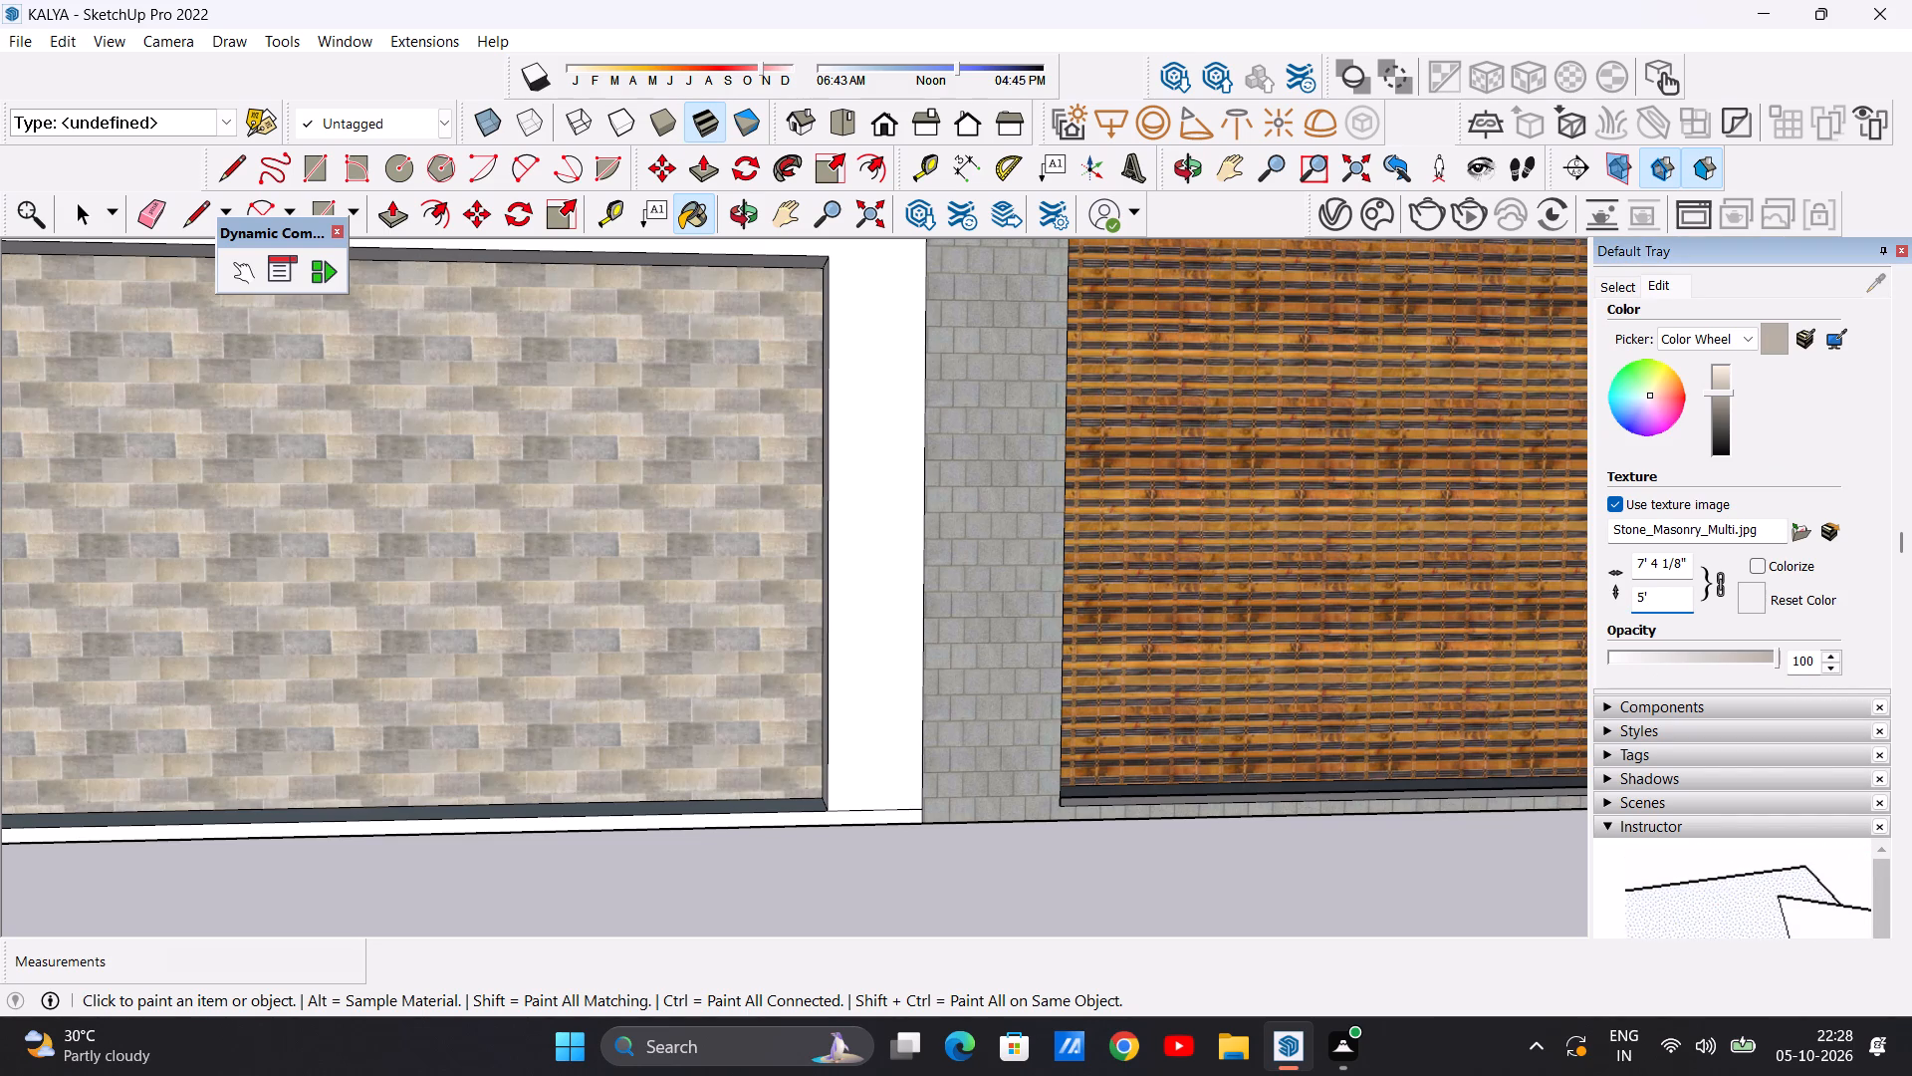
{"action": "key", "text": "Return"}
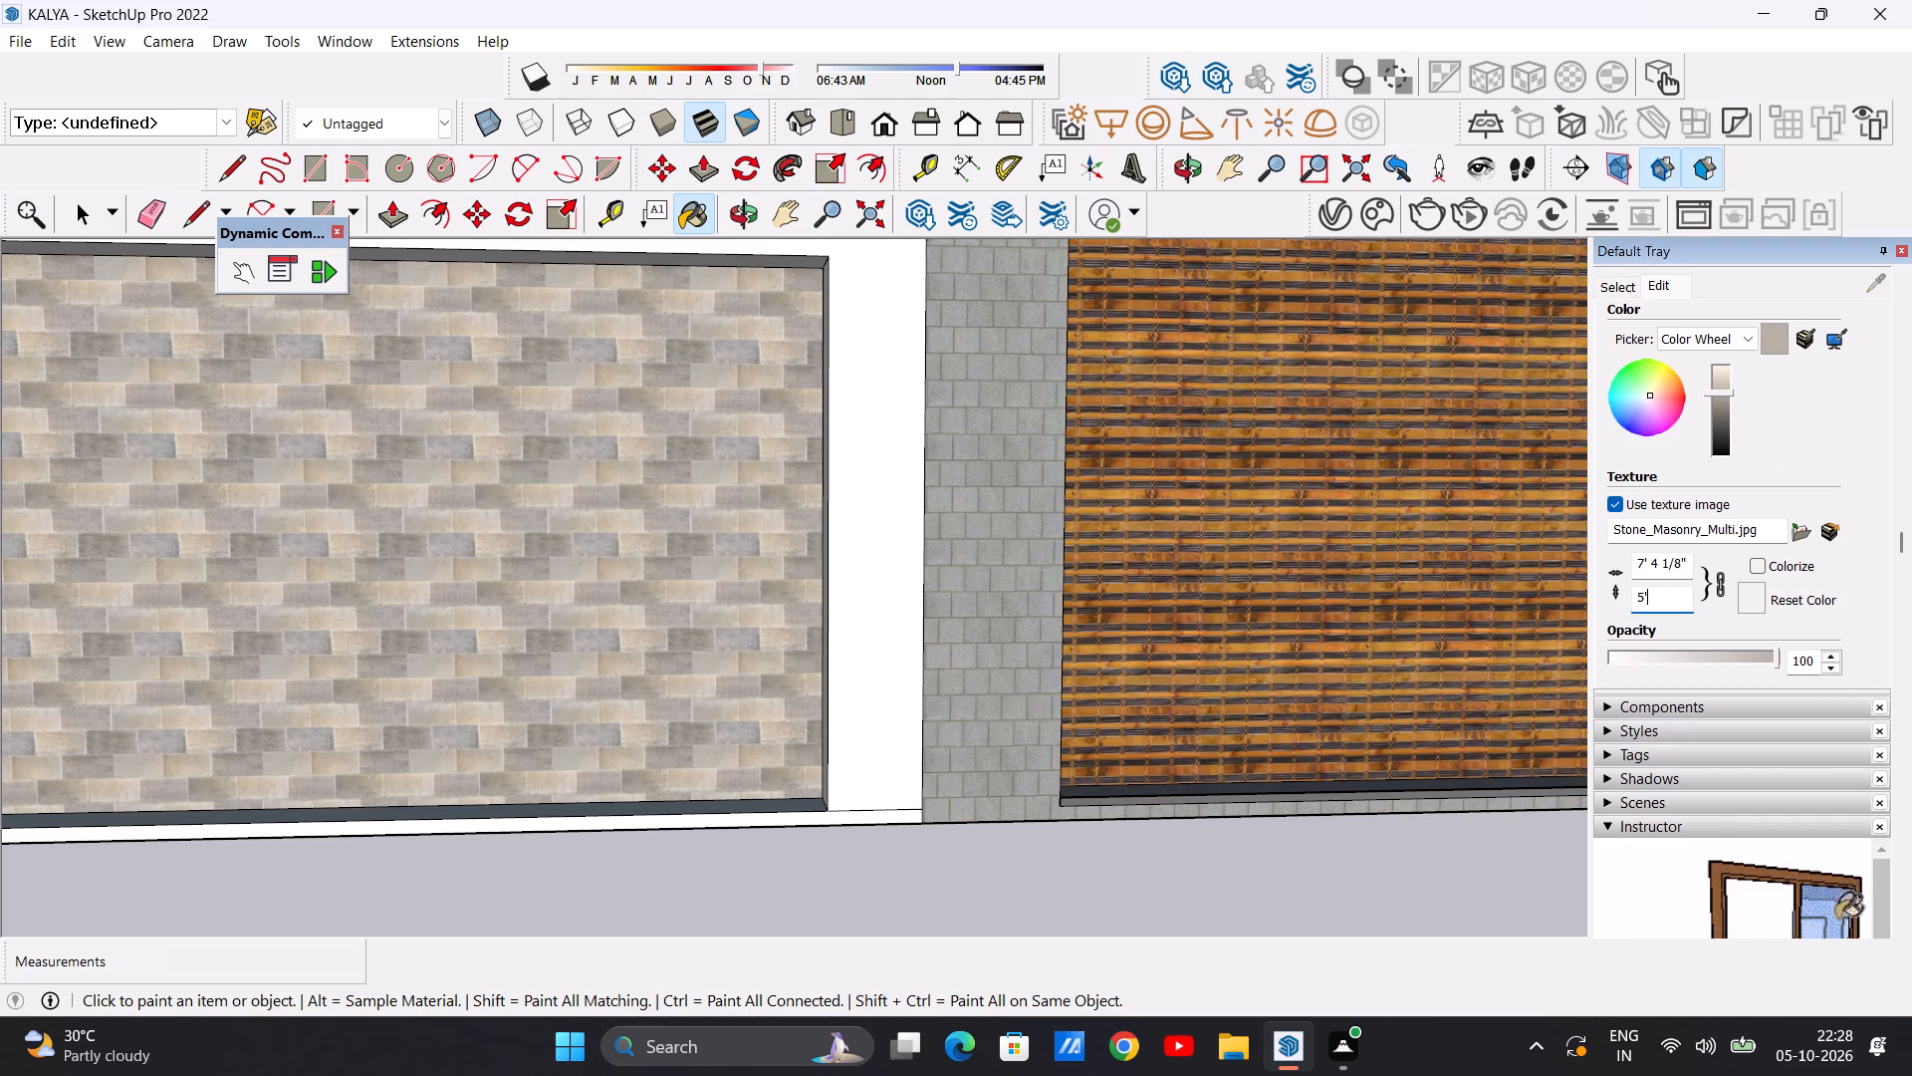
Examine the whole front elevation, from the gate and resized stone panel up to the unpainted upper floors.
{"action": "scroll", "coordinate": [579, 630], "scroll_direction": "down", "scroll_amount": 9}
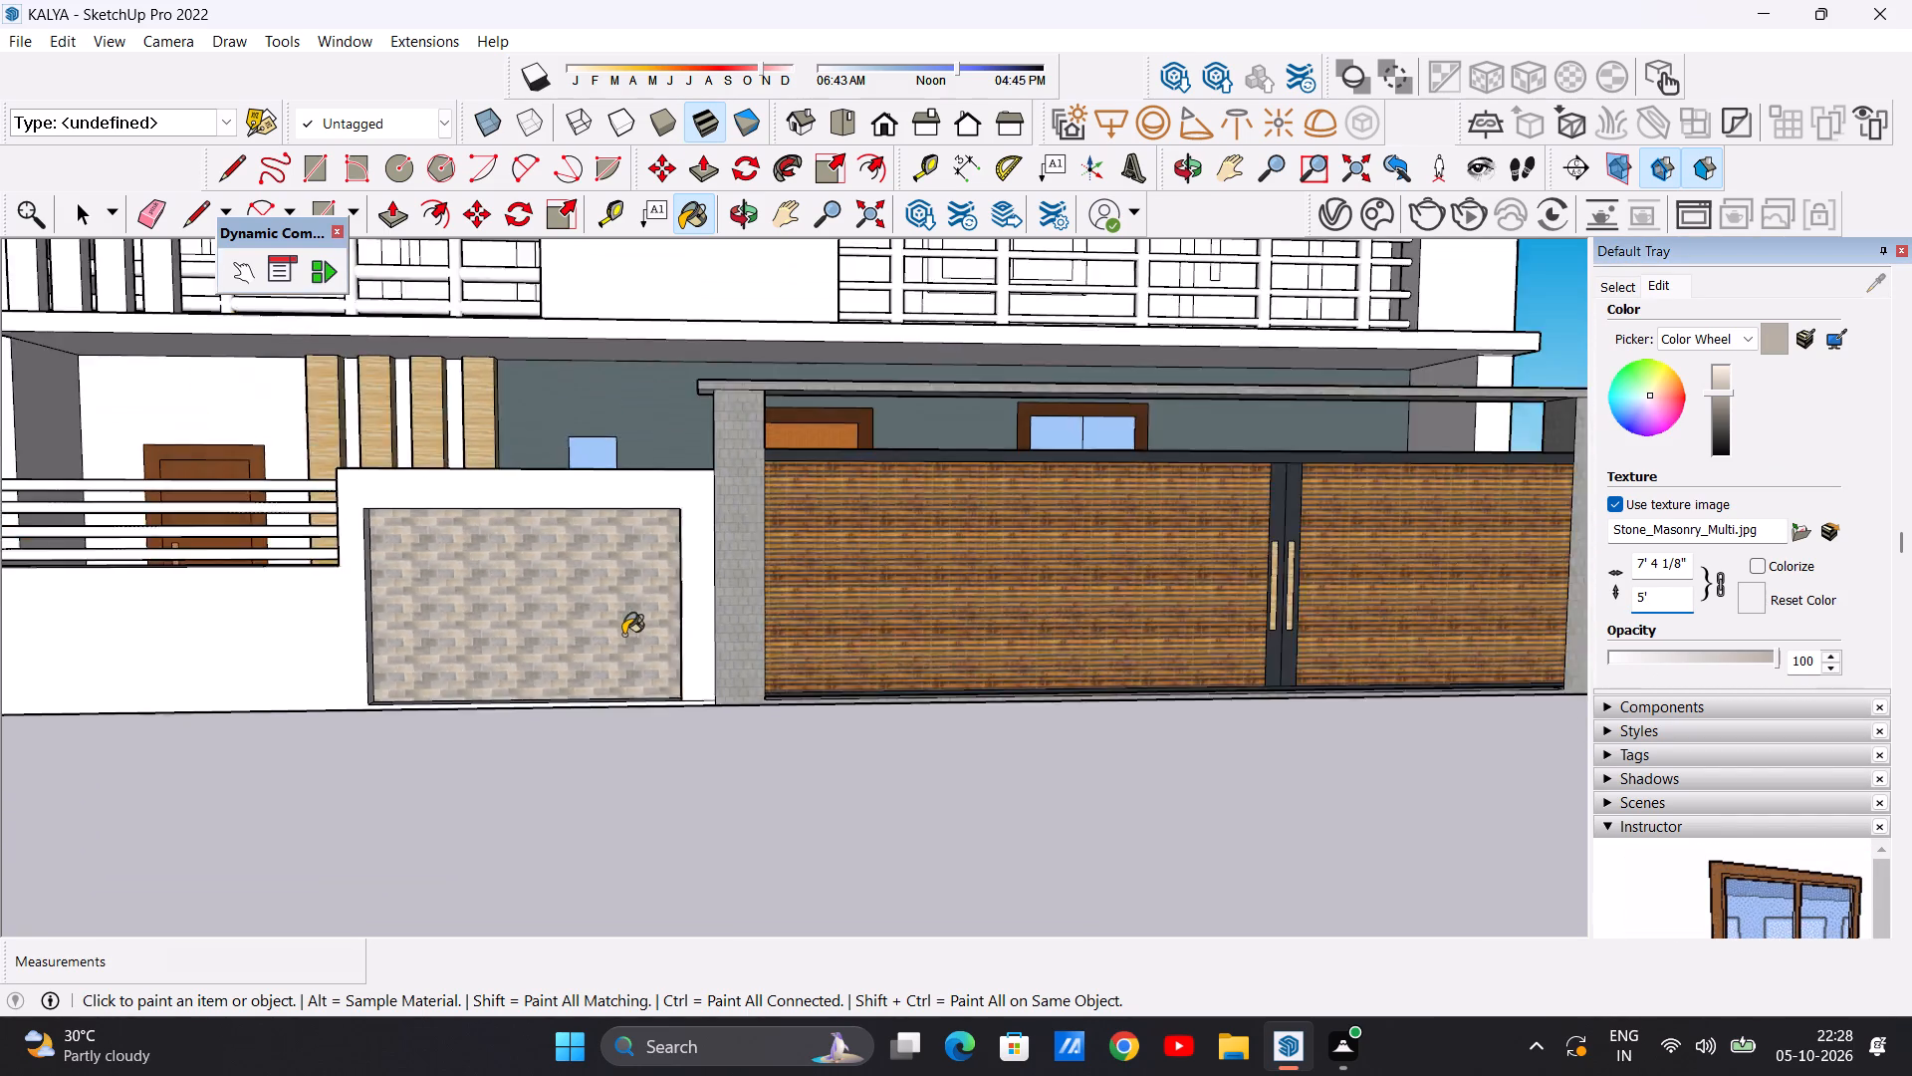
{"action": "scroll", "coordinate": [623, 635], "scroll_direction": "down", "scroll_amount": 11}
{"action": "scroll", "coordinate": [694, 603], "scroll_direction": "up", "scroll_amount": 3}
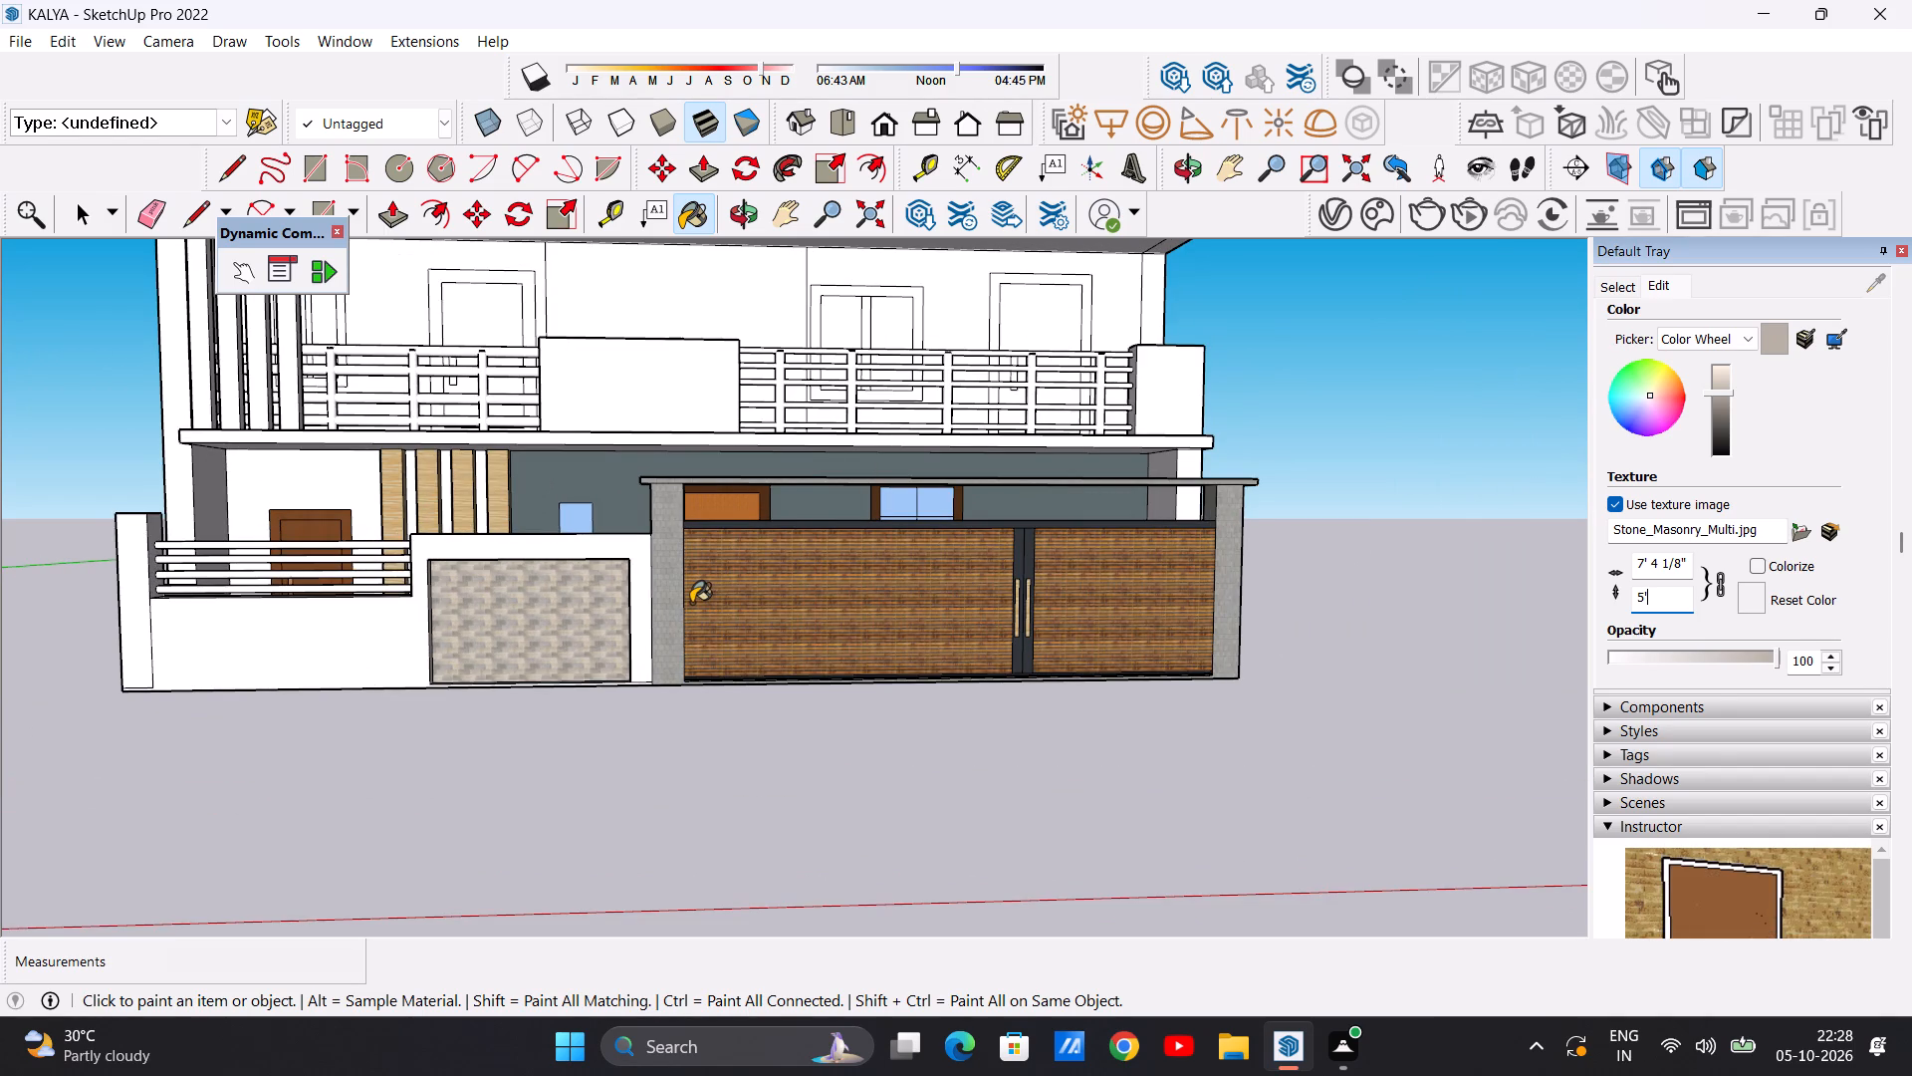
{"action": "key", "text": "space"}
{"action": "scroll", "coordinate": [363, 653], "scroll_direction": "down", "scroll_amount": 4}
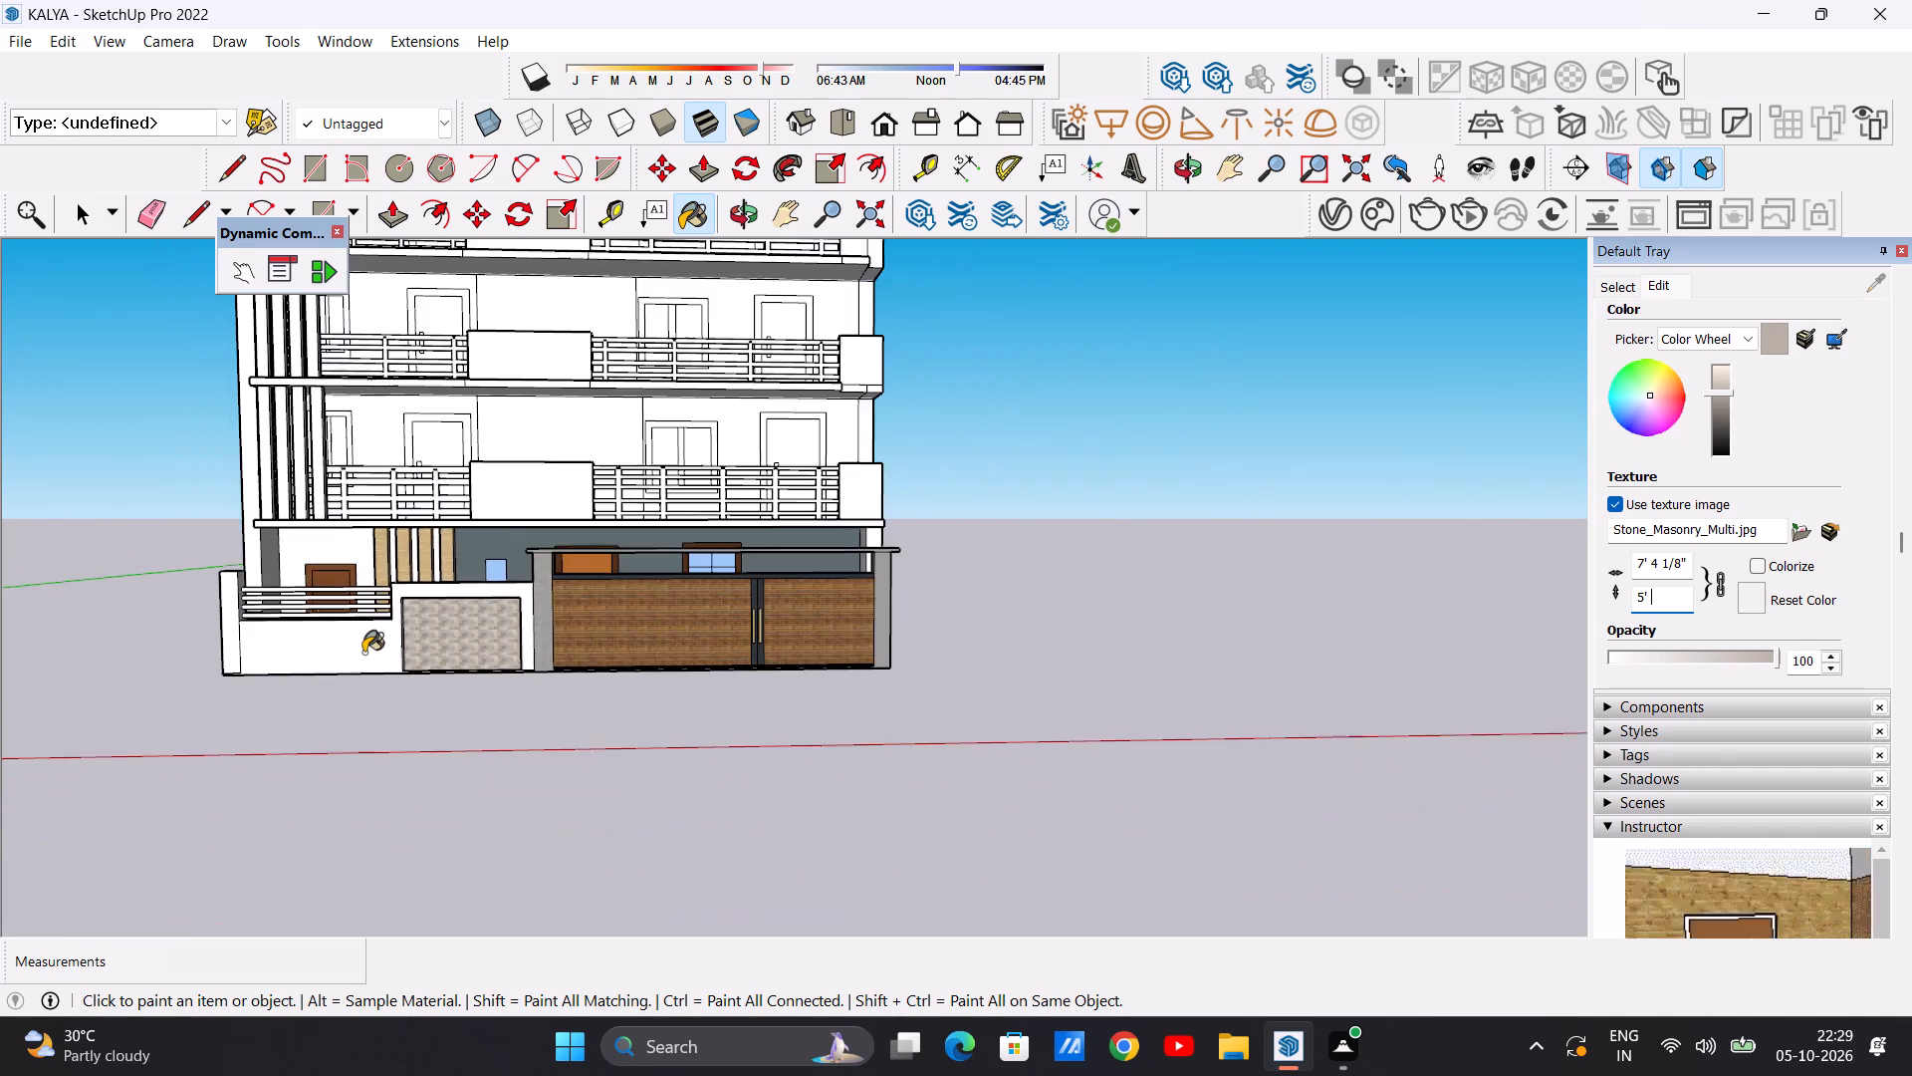
{"action": "scroll", "coordinate": [363, 653], "scroll_direction": "down", "scroll_amount": 7}
{"action": "scroll", "coordinate": [308, 593], "scroll_direction": "up", "scroll_amount": 7}
{"action": "scroll", "coordinate": [291, 666], "scroll_direction": "down", "scroll_amount": 5}
{"action": "scroll", "coordinate": [269, 672], "scroll_direction": "up", "scroll_amount": 2}
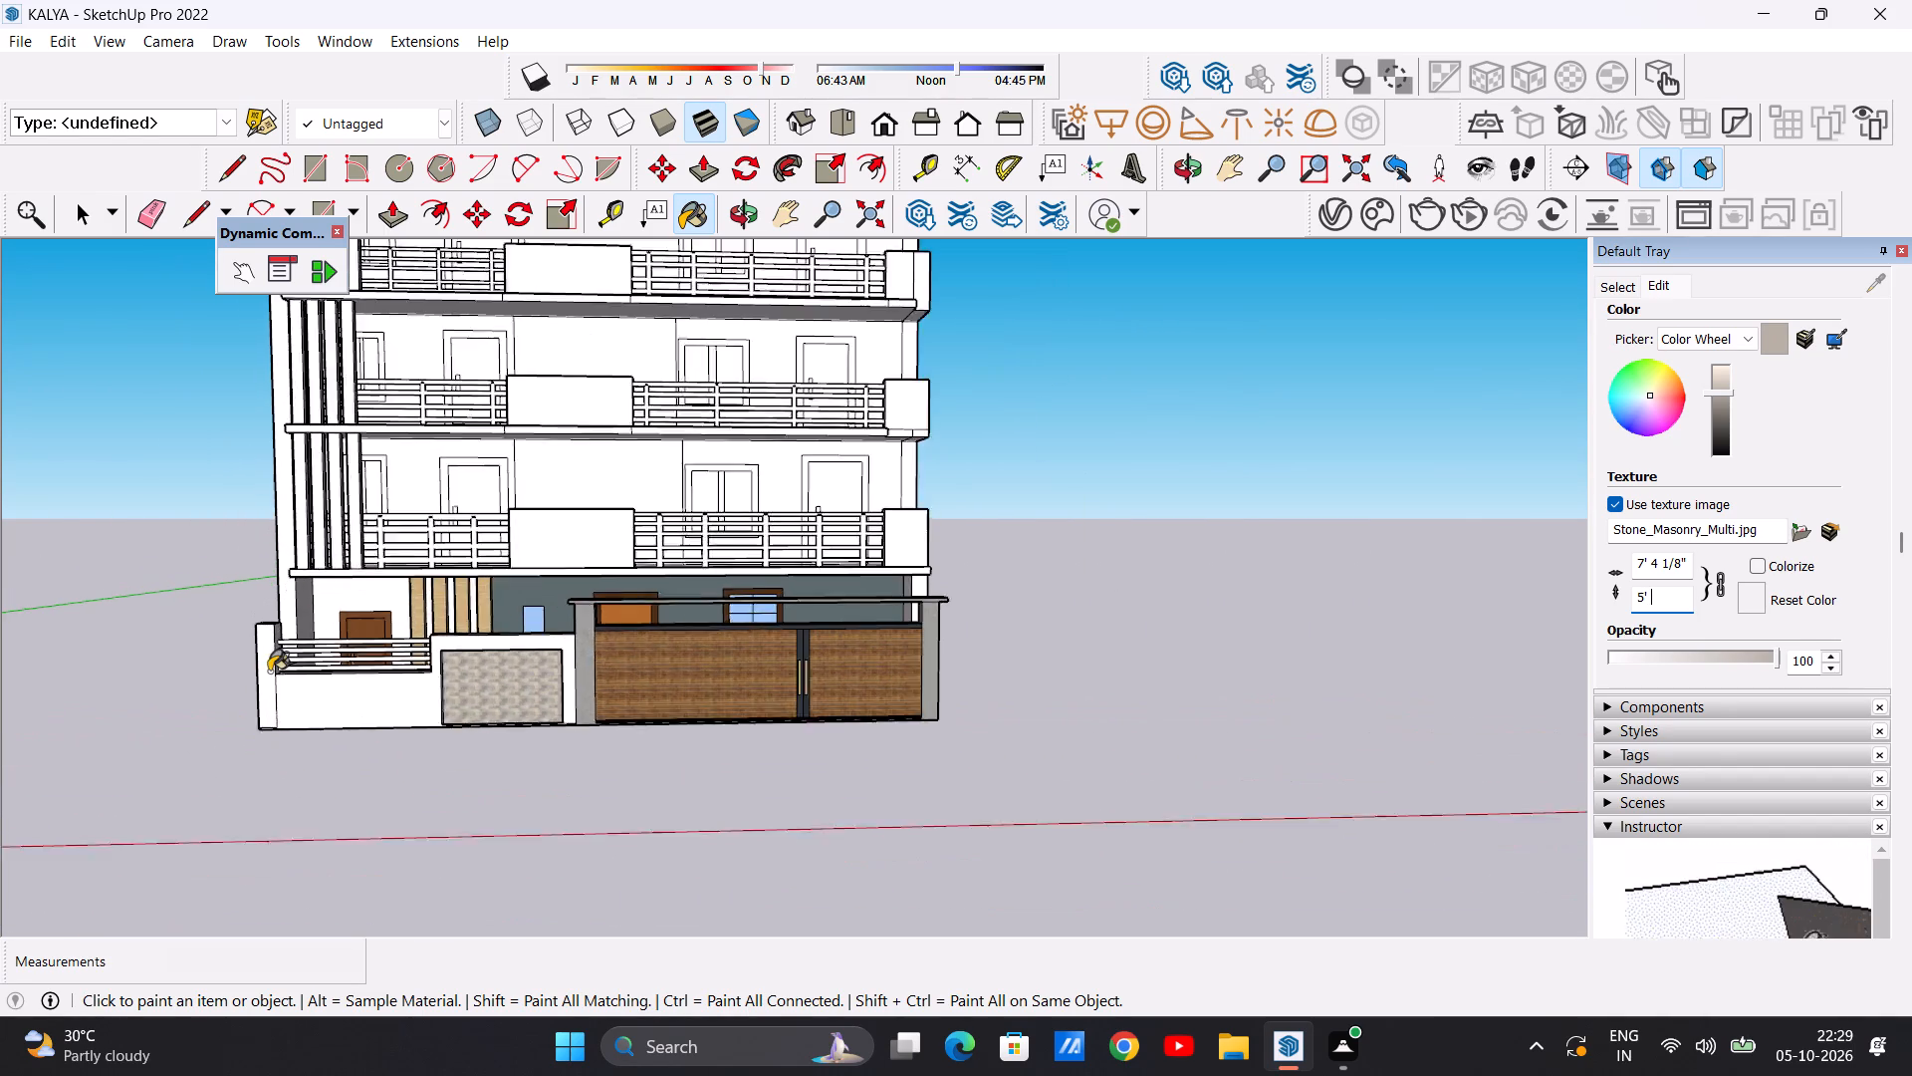
{"action": "scroll", "coordinate": [269, 672], "scroll_direction": "up", "scroll_amount": 2}
{"action": "scroll", "coordinate": [478, 720], "scroll_direction": "down", "scroll_amount": 7}
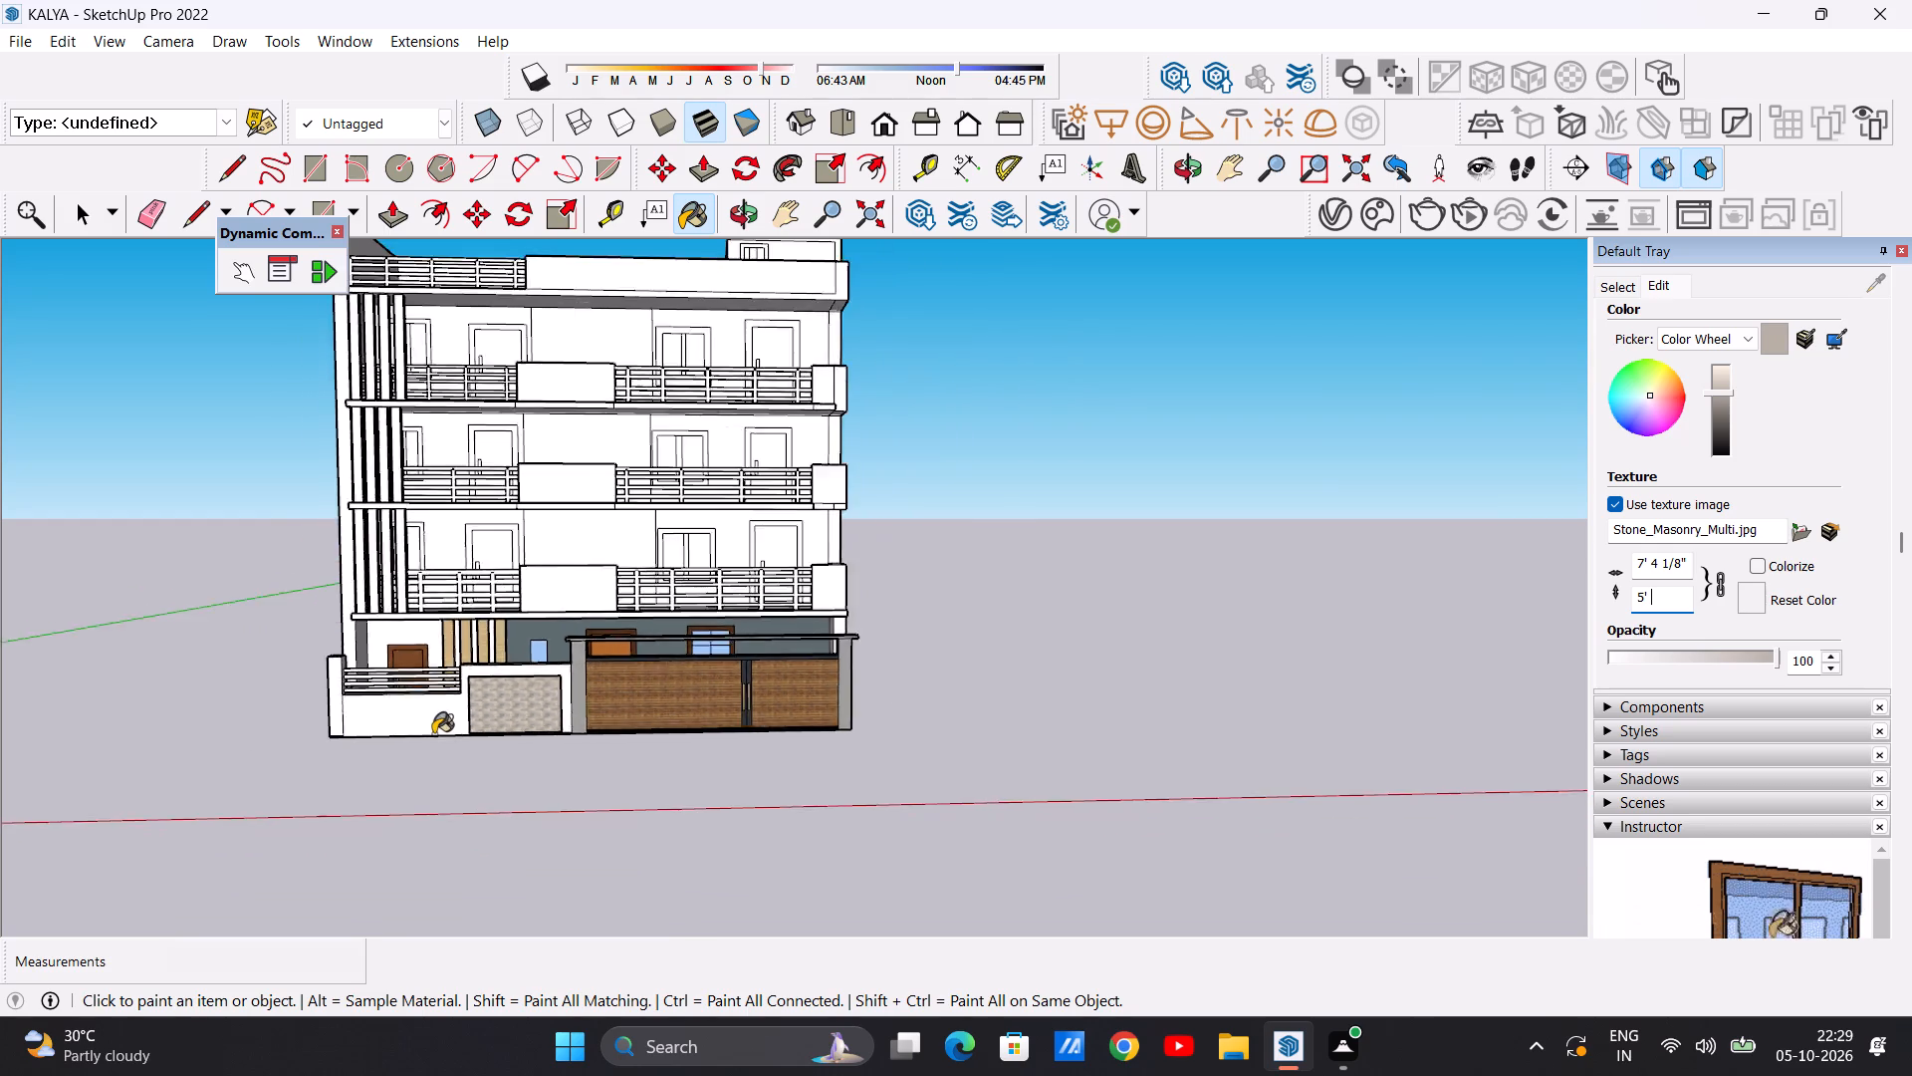
{"action": "scroll", "coordinate": [433, 734], "scroll_direction": "down", "scroll_amount": 7}
{"action": "scroll", "coordinate": [467, 692], "scroll_direction": "up", "scroll_amount": 6}
{"action": "scroll", "coordinate": [611, 660], "scroll_direction": "up", "scroll_amount": 3}
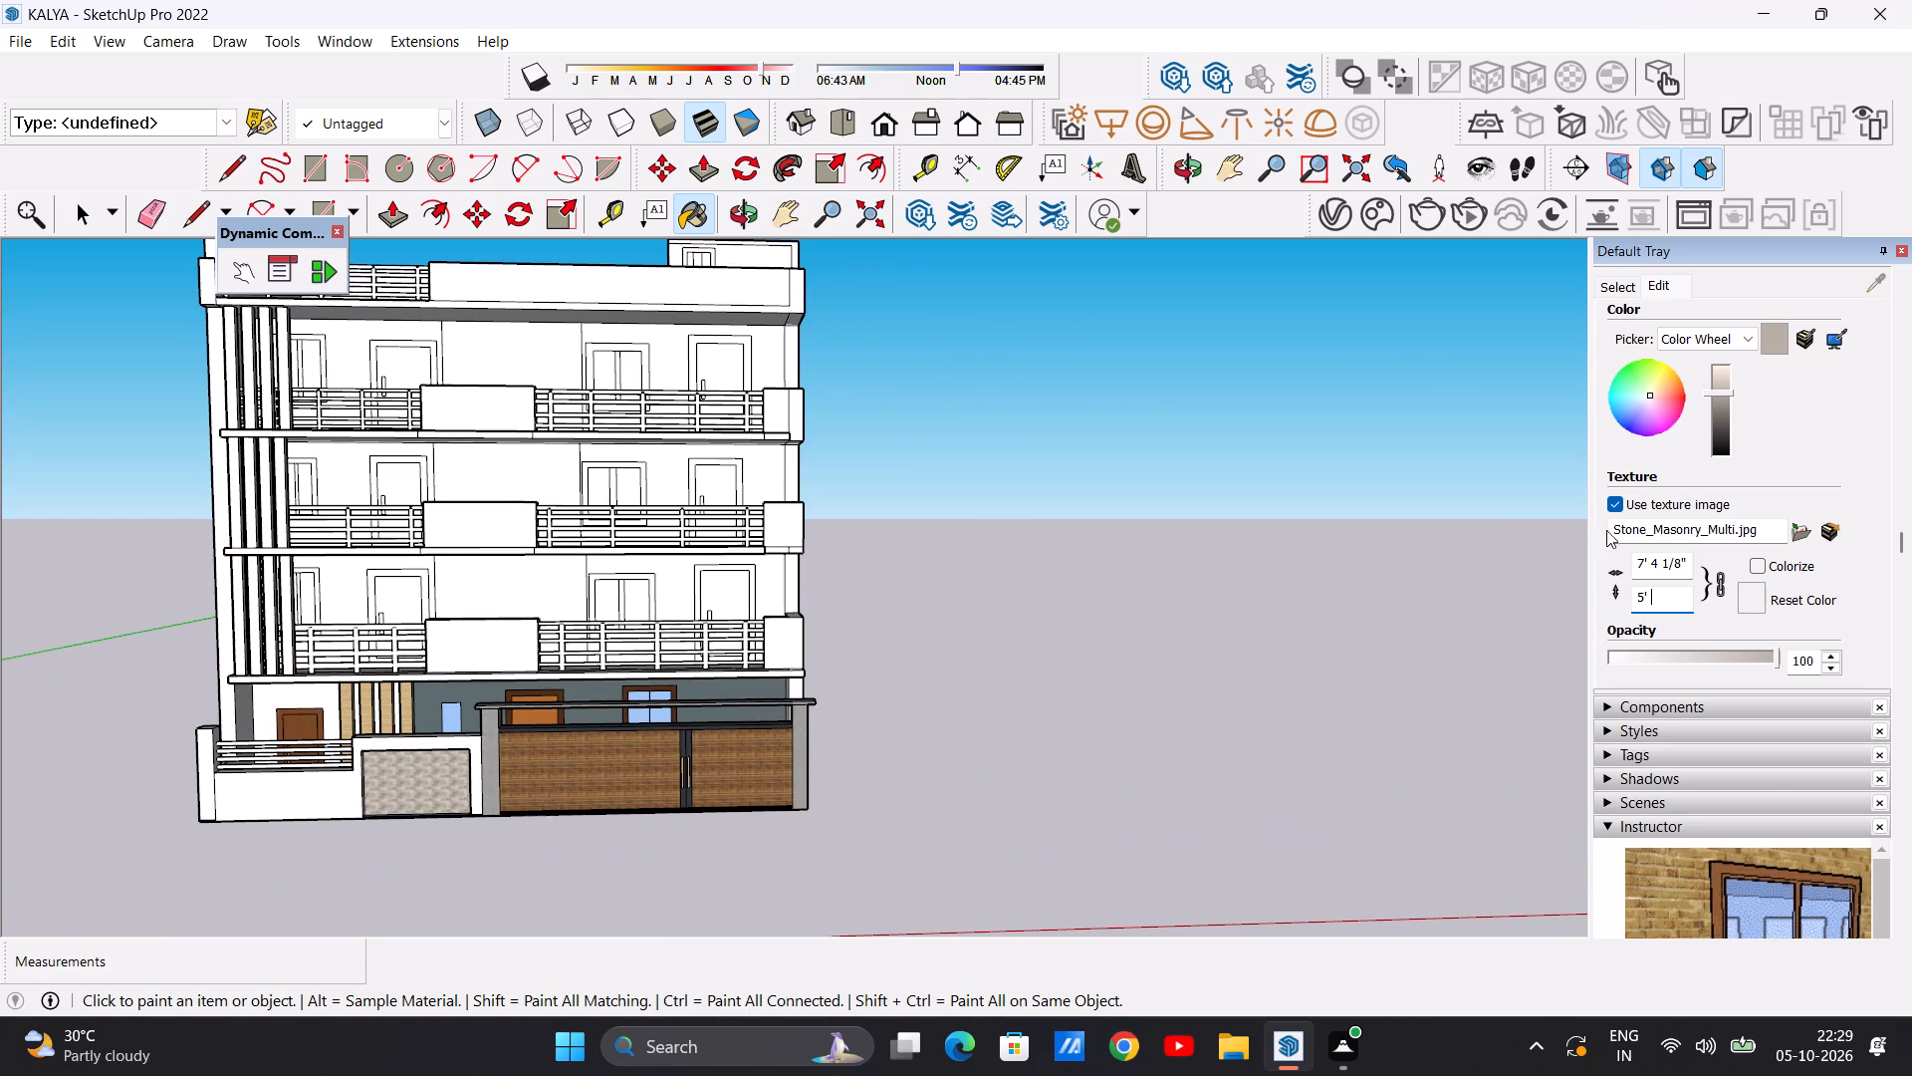
Paint the first-floor wall section between the door and the window, behind the solid balcony parapet, with Rough Square Concrete Block.
{"action": "left_click", "coordinate": [1608, 284]}
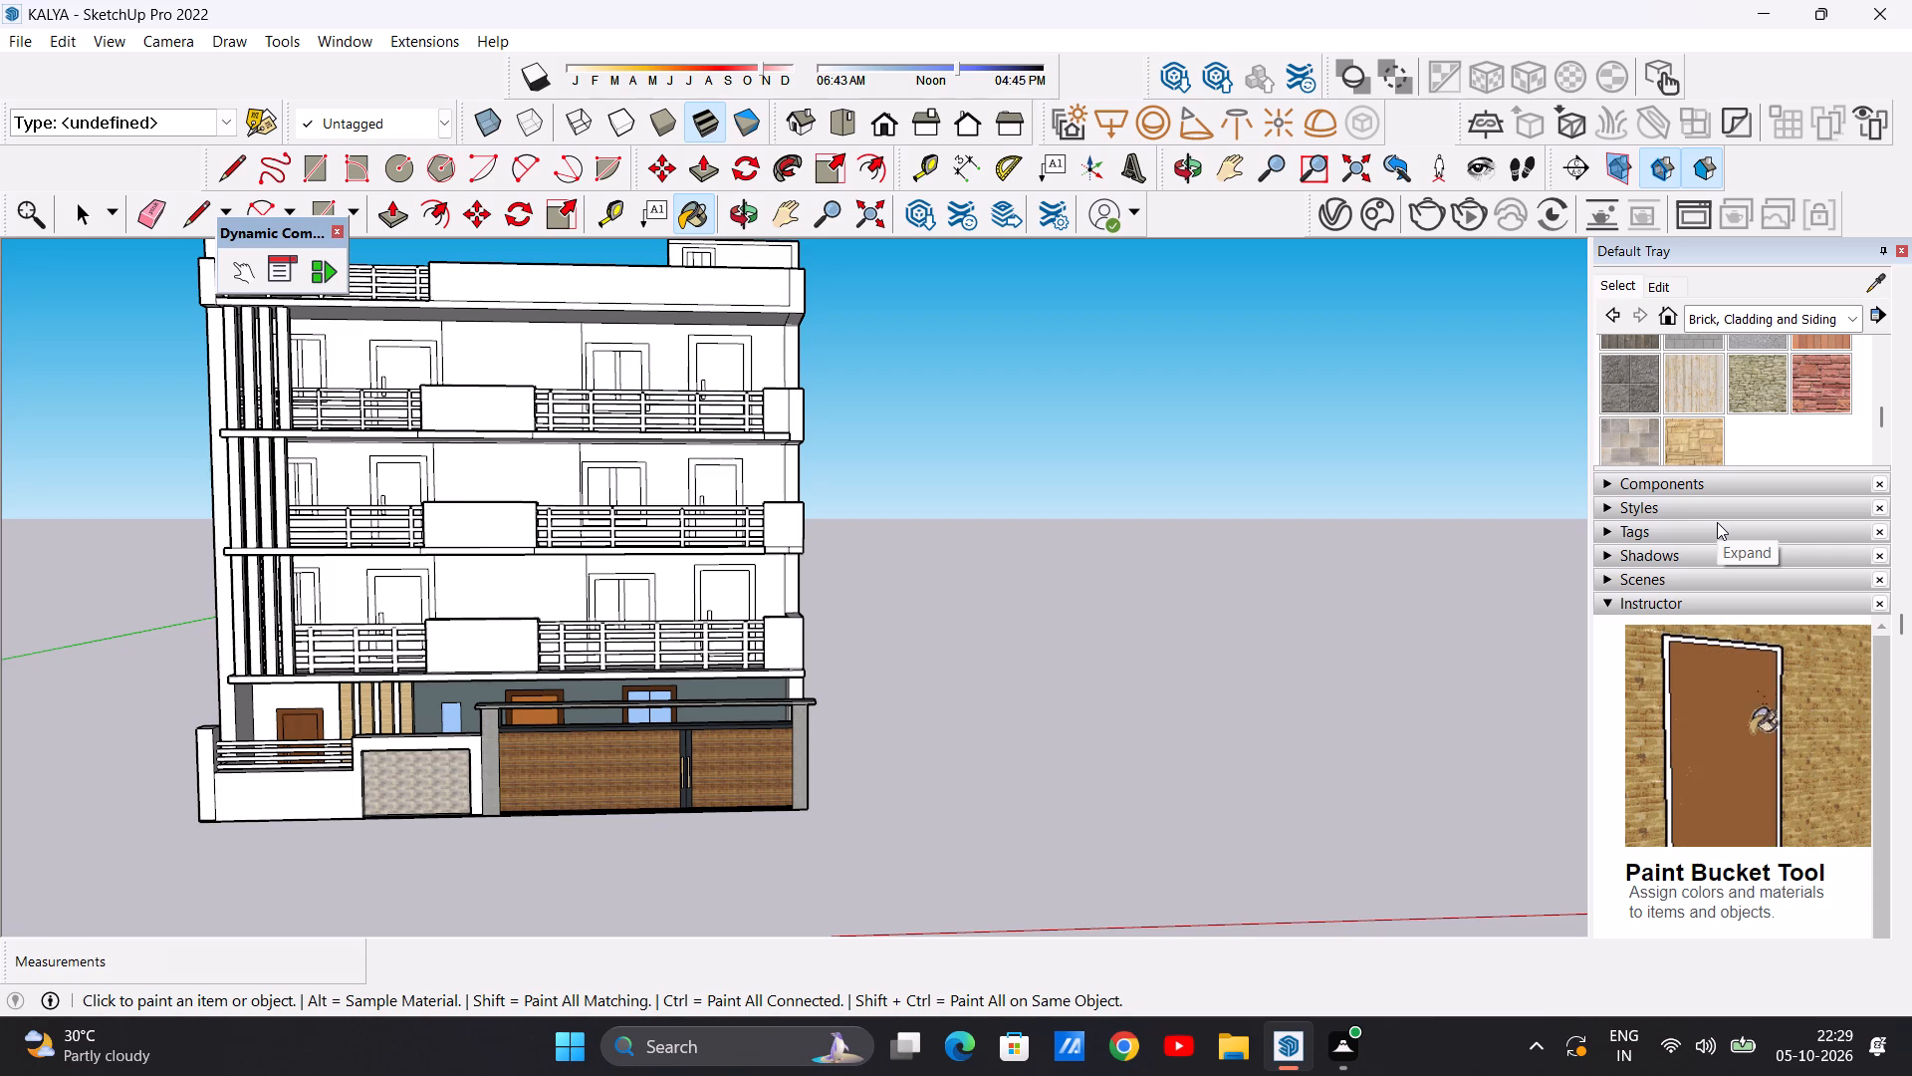
{"action": "scroll", "coordinate": [323, 687], "scroll_direction": "down", "scroll_amount": 5}
{"action": "scroll", "coordinate": [364, 636], "scroll_direction": "up", "scroll_amount": 8}
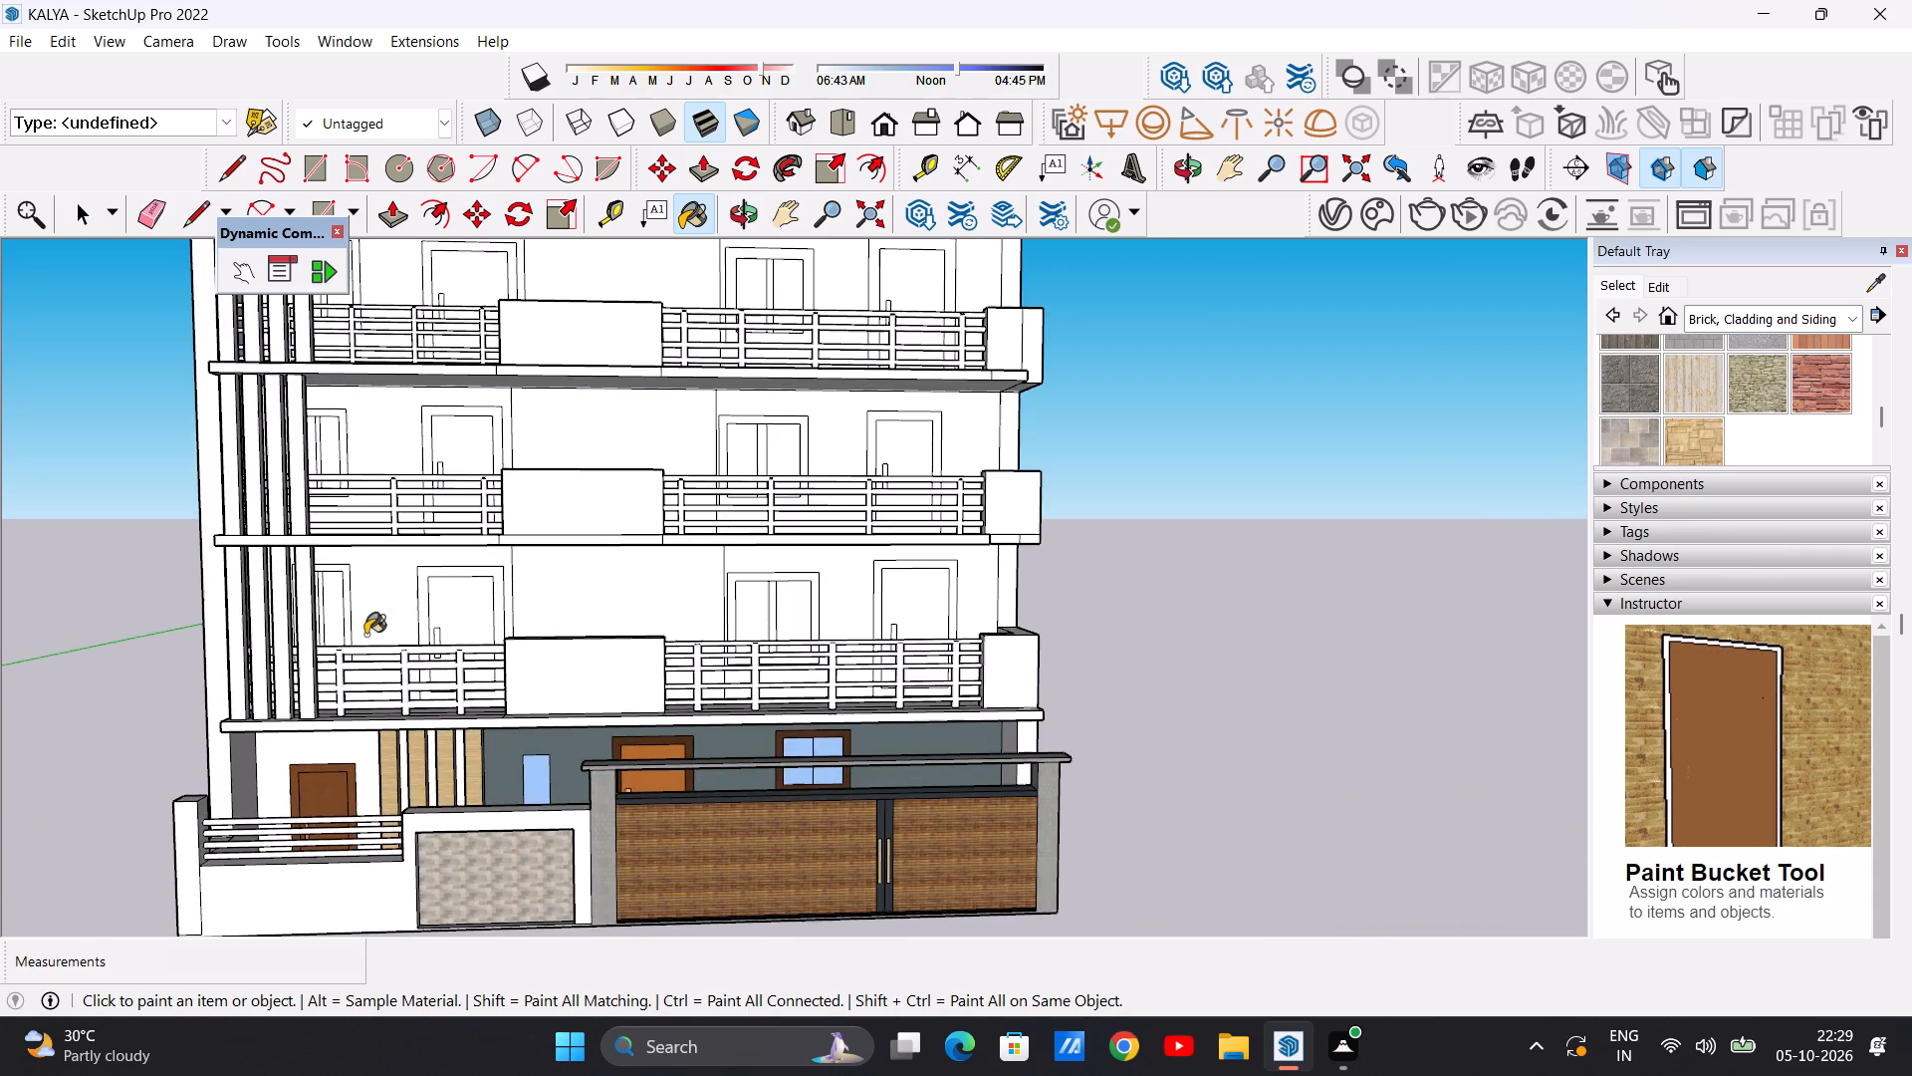
{"action": "scroll", "coordinate": [363, 633], "scroll_direction": "down", "scroll_amount": 10}
{"action": "scroll", "coordinate": [326, 495], "scroll_direction": "up", "scroll_amount": 12}
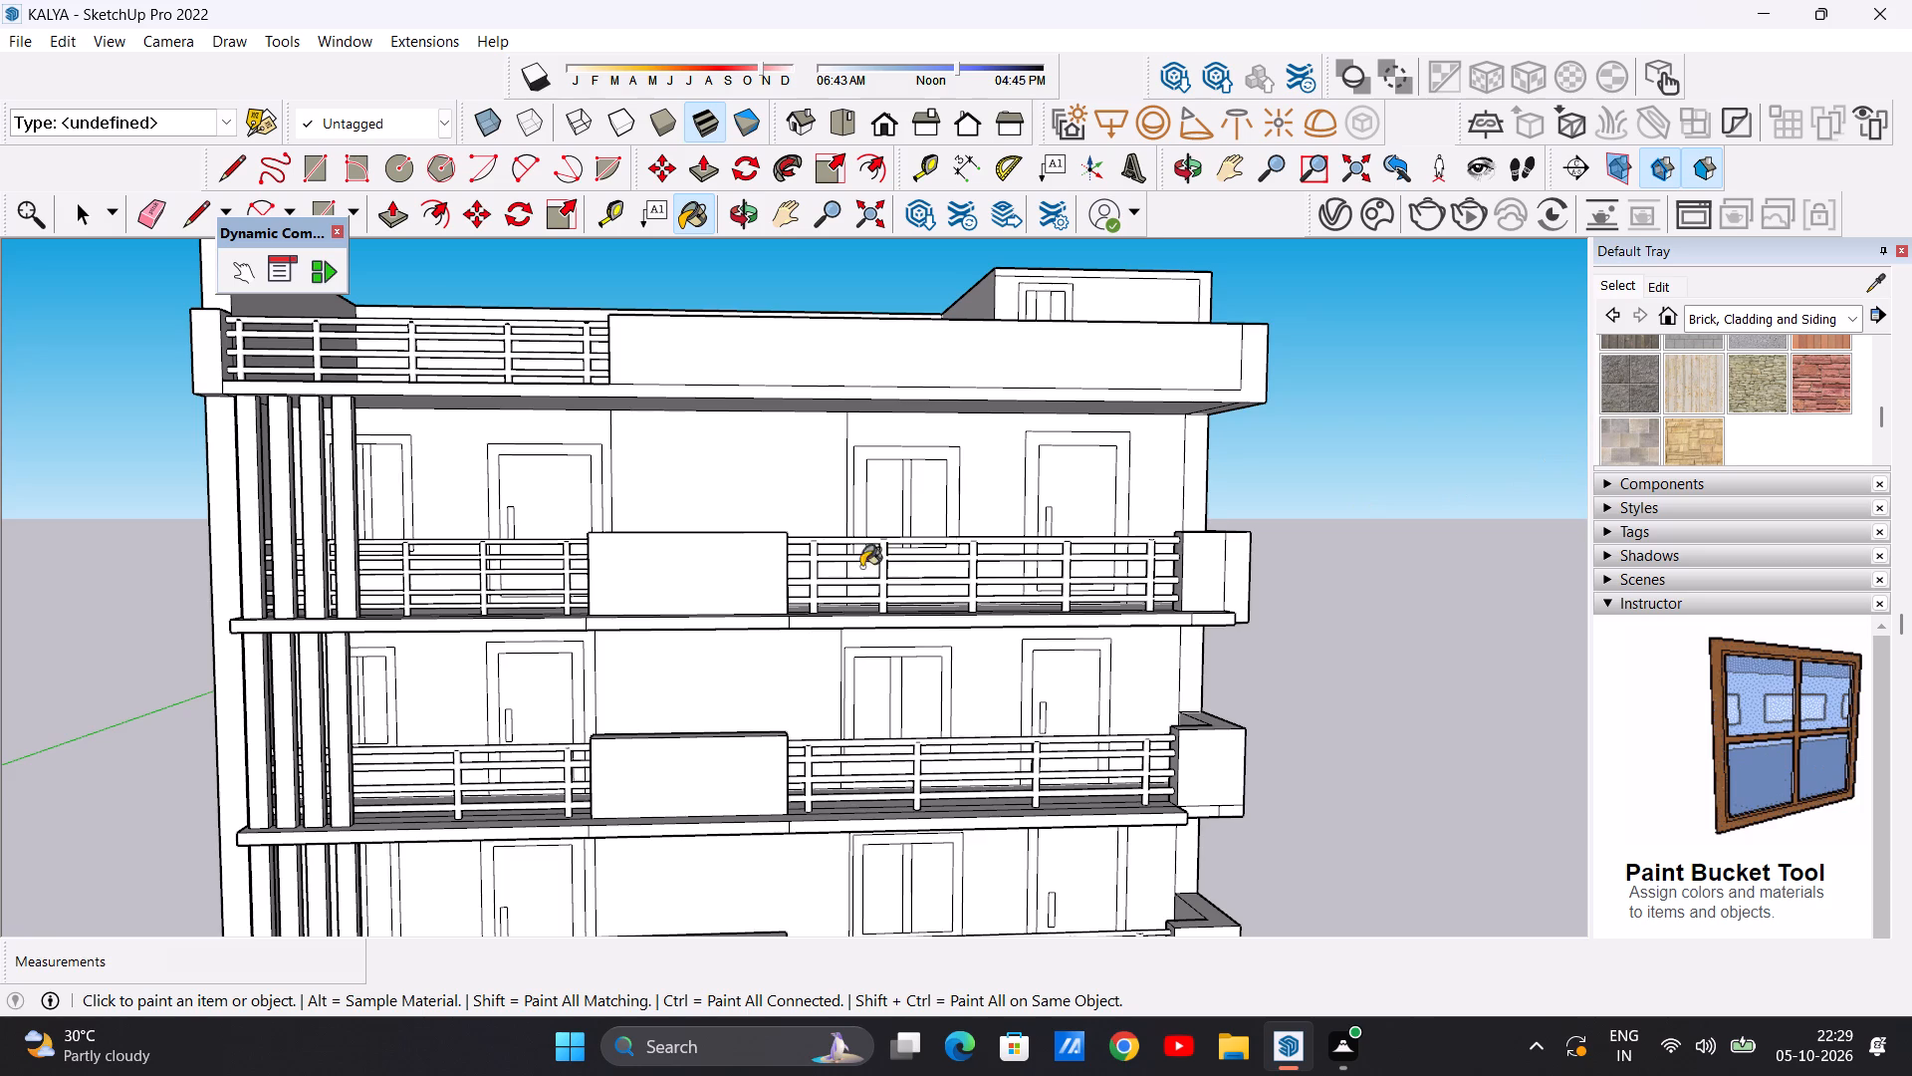
{"action": "scroll", "coordinate": [802, 607], "scroll_direction": "down", "scroll_amount": 4}
{"action": "scroll", "coordinate": [782, 530], "scroll_direction": "up", "scroll_amount": 6}
{"action": "scroll", "coordinate": [716, 549], "scroll_direction": "down", "scroll_amount": 11}
{"action": "scroll", "coordinate": [719, 784], "scroll_direction": "up", "scroll_amount": 2}
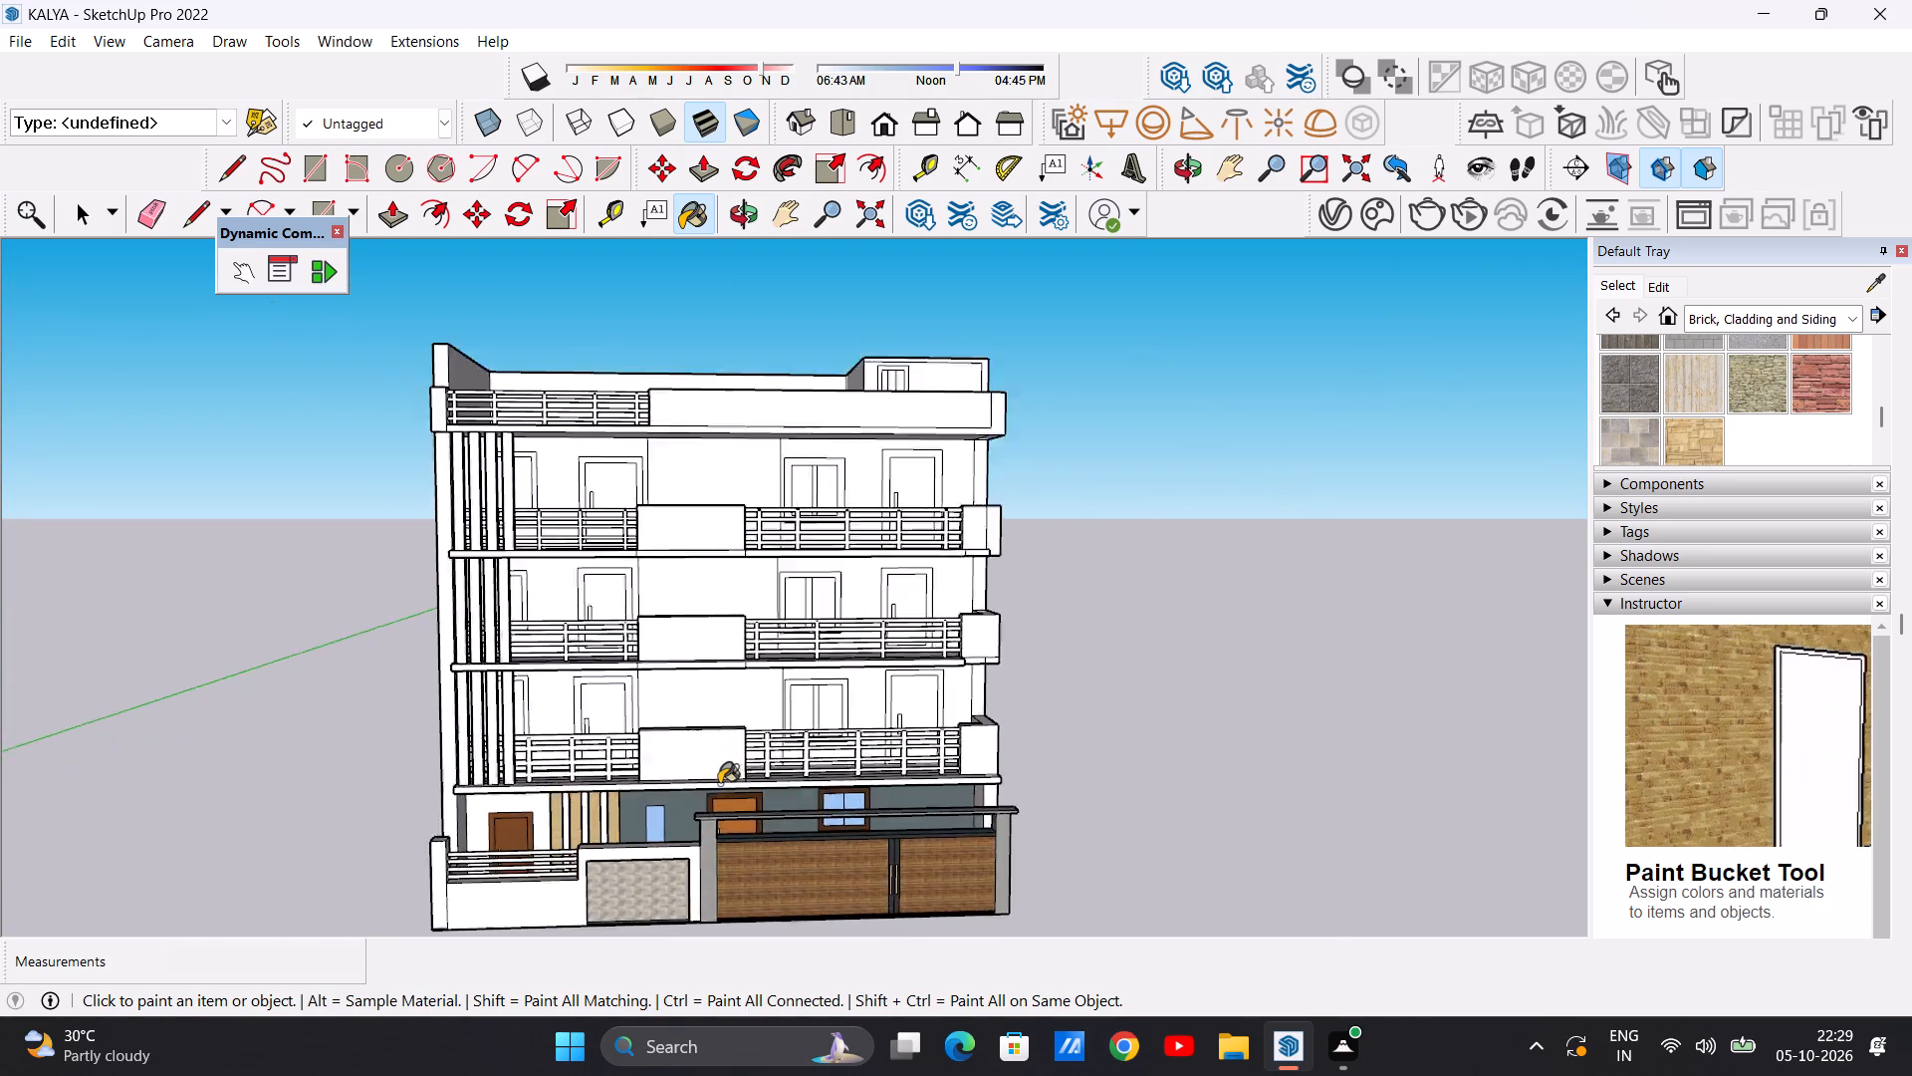
{"action": "scroll", "coordinate": [719, 784], "scroll_direction": "up", "scroll_amount": 5}
{"action": "scroll", "coordinate": [711, 687], "scroll_direction": "up", "scroll_amount": 5}
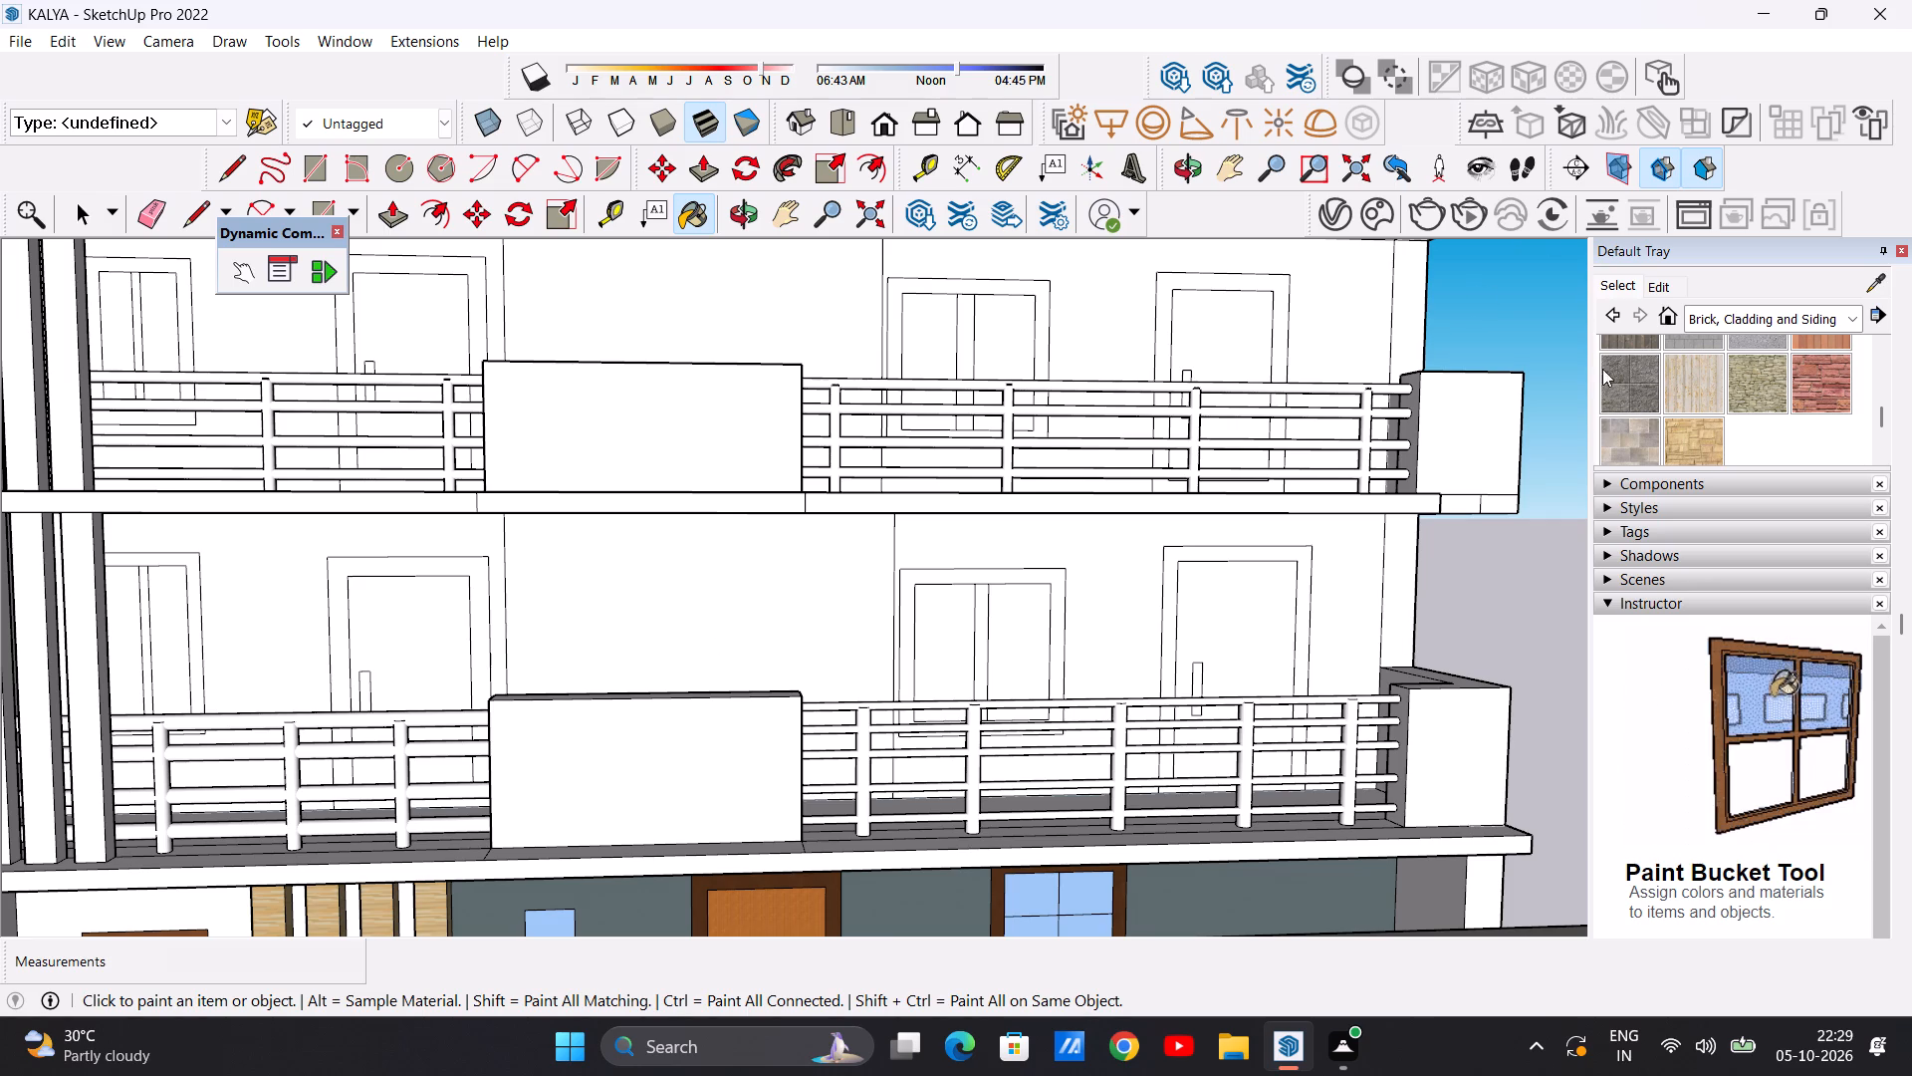
{"action": "left_click", "coordinate": [1635, 393]}
{"action": "scroll", "coordinate": [717, 632], "scroll_direction": "up", "scroll_amount": 3}
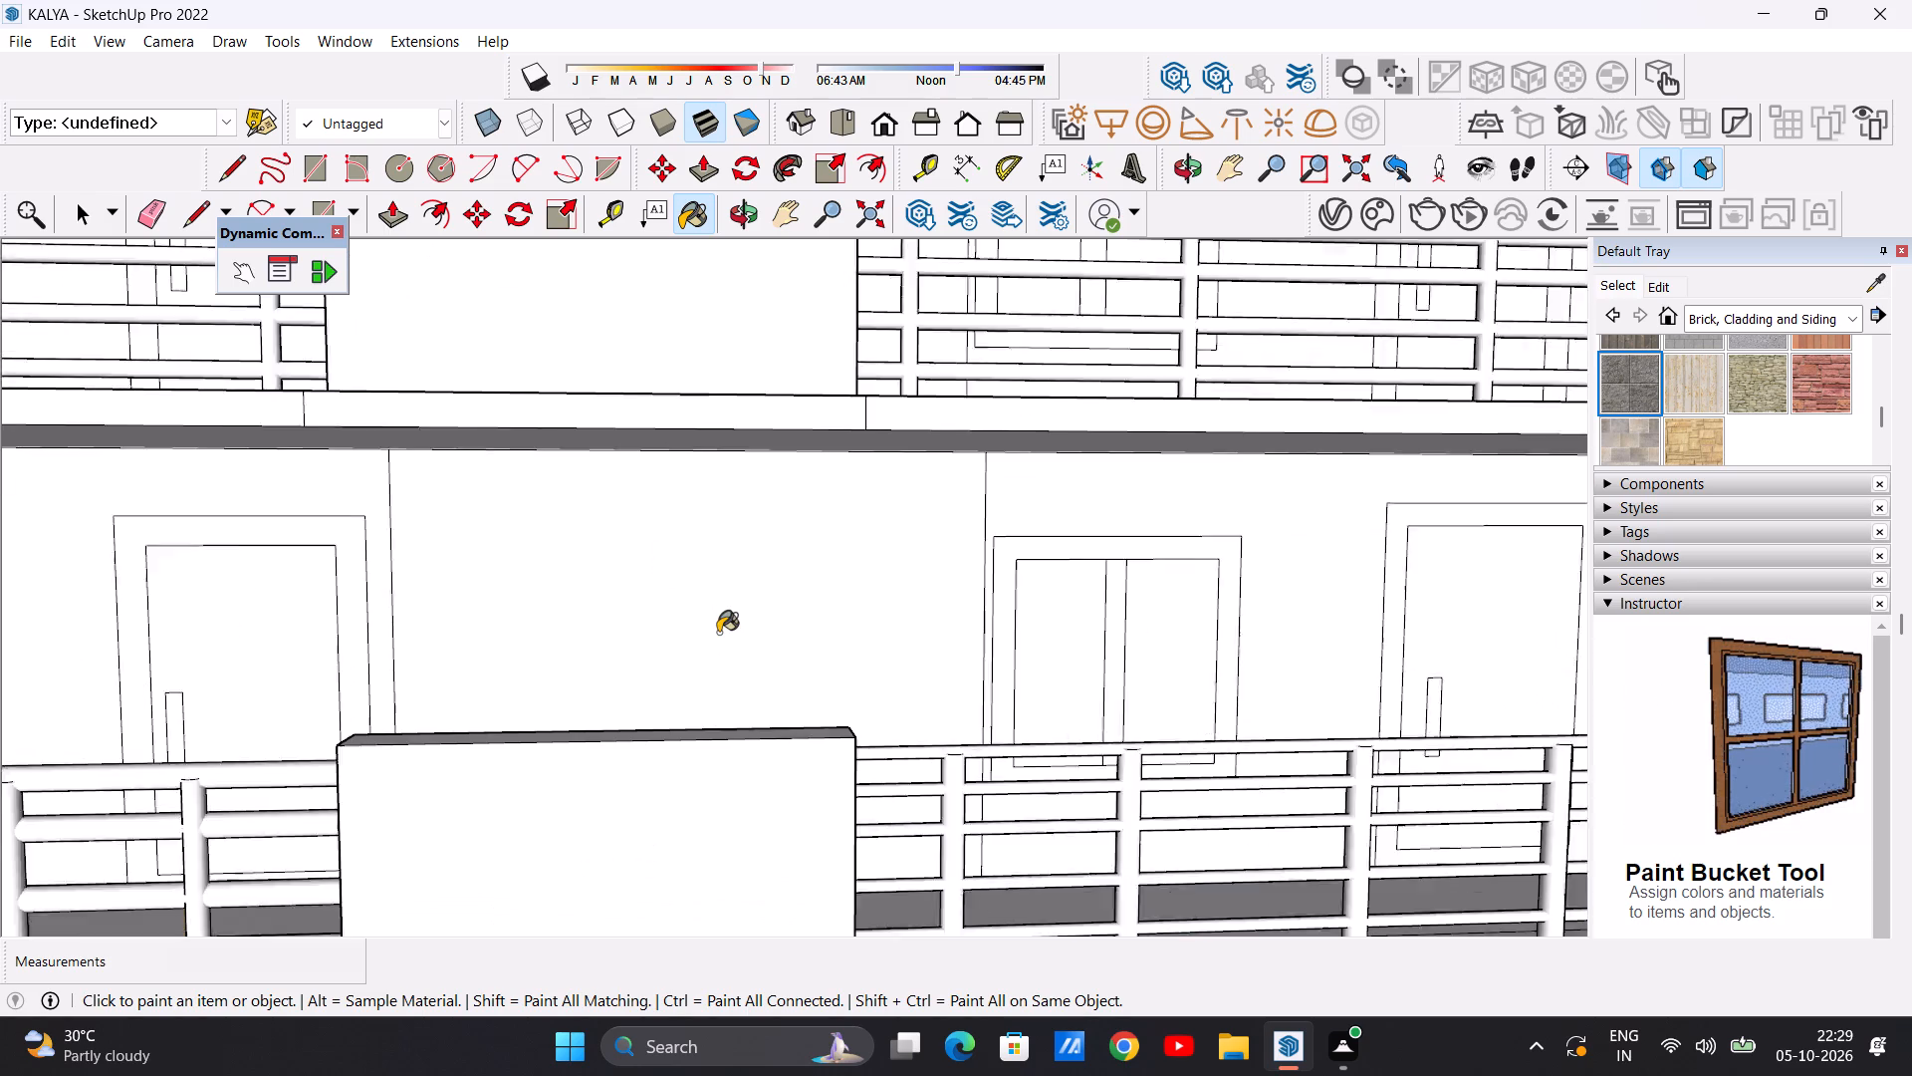
{"action": "scroll", "coordinate": [718, 633], "scroll_direction": "up", "scroll_amount": 2}
{"action": "left_click", "coordinate": [712, 609]}
{"action": "scroll", "coordinate": [701, 609], "scroll_direction": "down", "scroll_amount": 6}
{"action": "scroll", "coordinate": [756, 610], "scroll_direction": "up", "scroll_amount": 6}
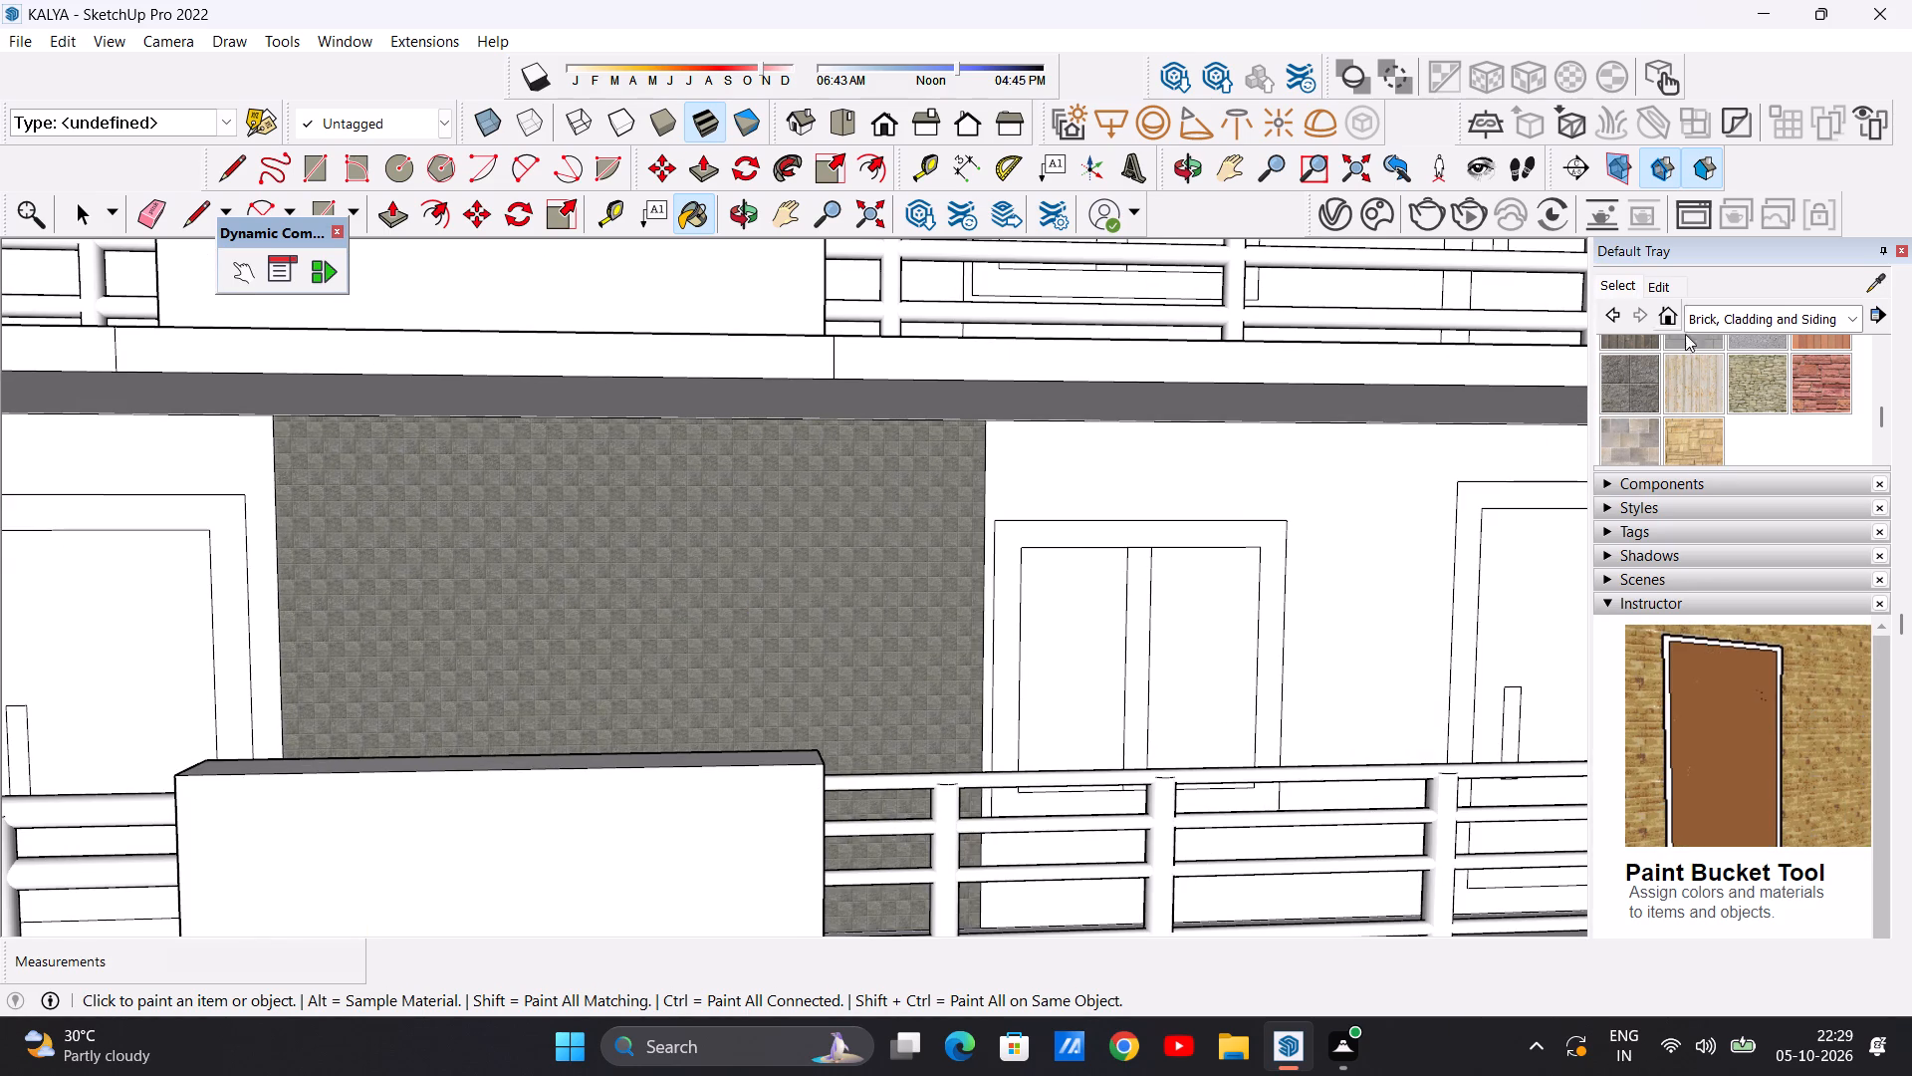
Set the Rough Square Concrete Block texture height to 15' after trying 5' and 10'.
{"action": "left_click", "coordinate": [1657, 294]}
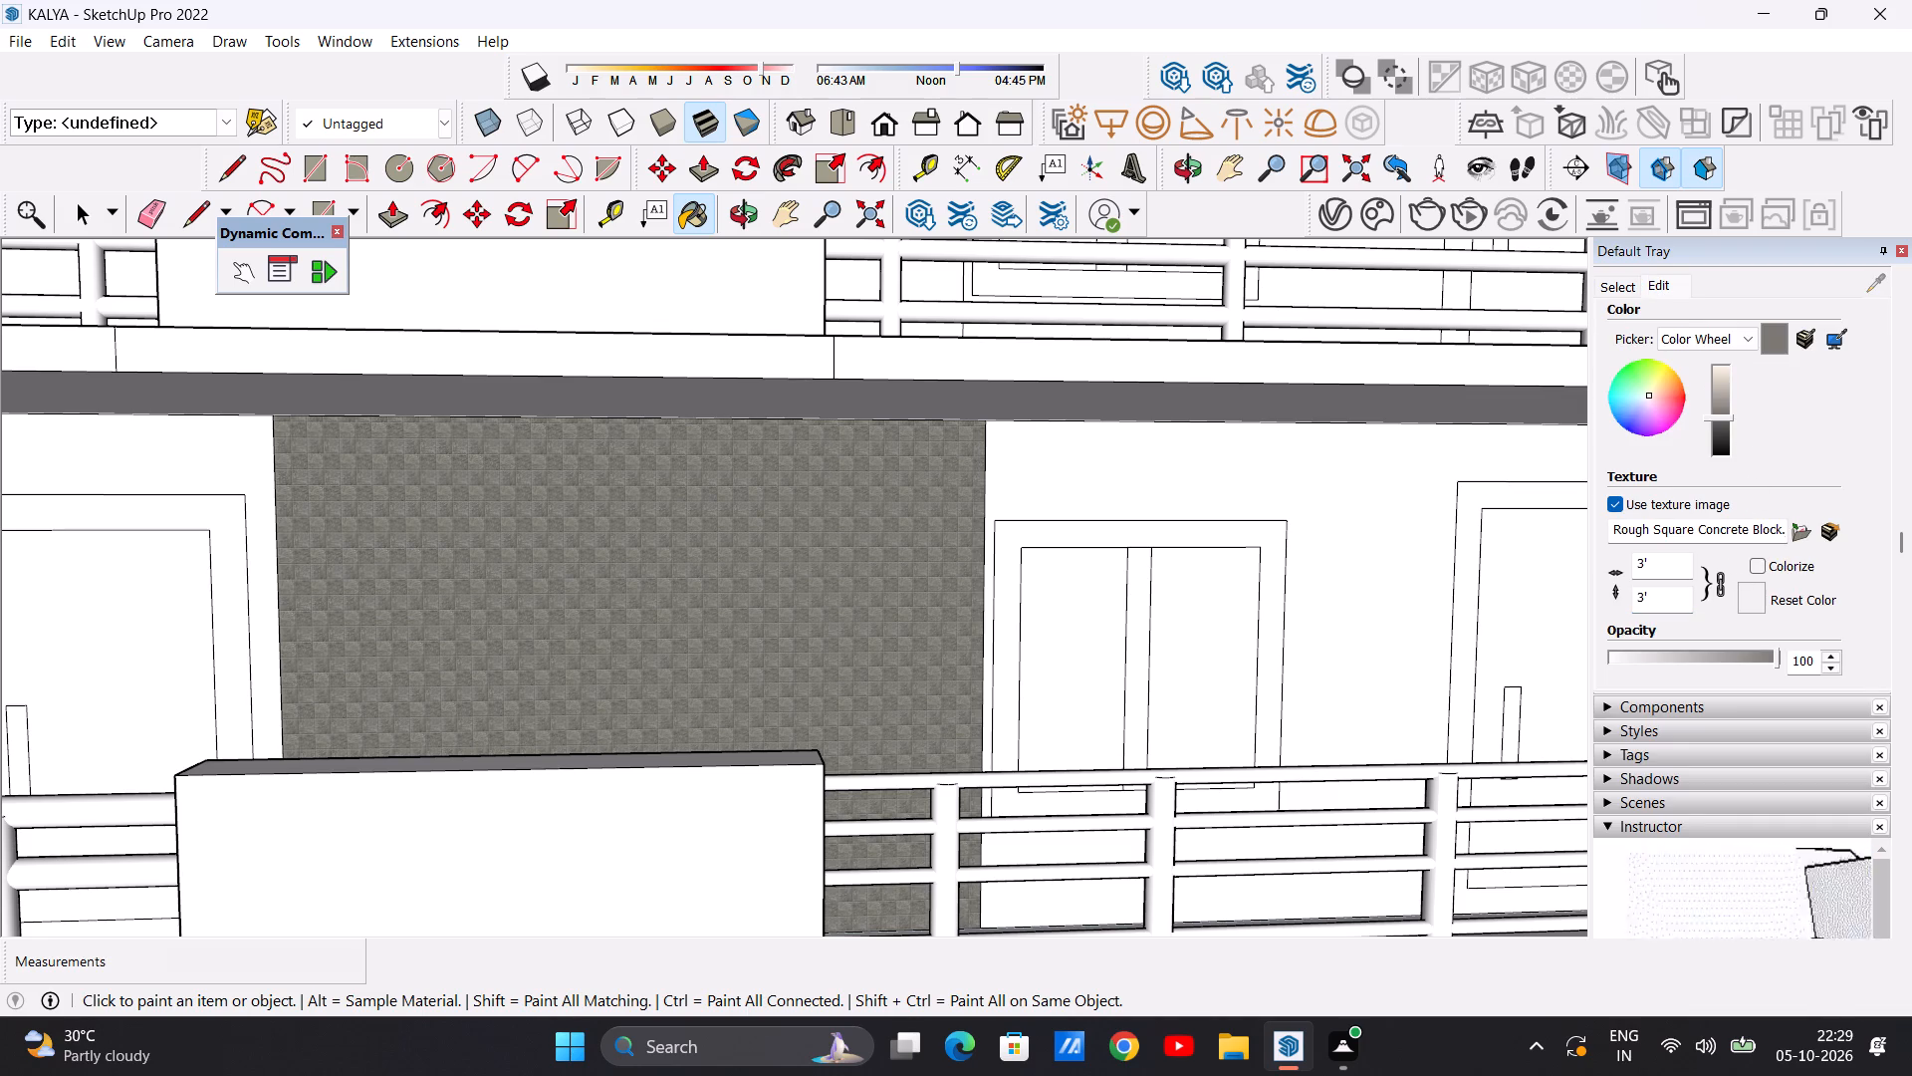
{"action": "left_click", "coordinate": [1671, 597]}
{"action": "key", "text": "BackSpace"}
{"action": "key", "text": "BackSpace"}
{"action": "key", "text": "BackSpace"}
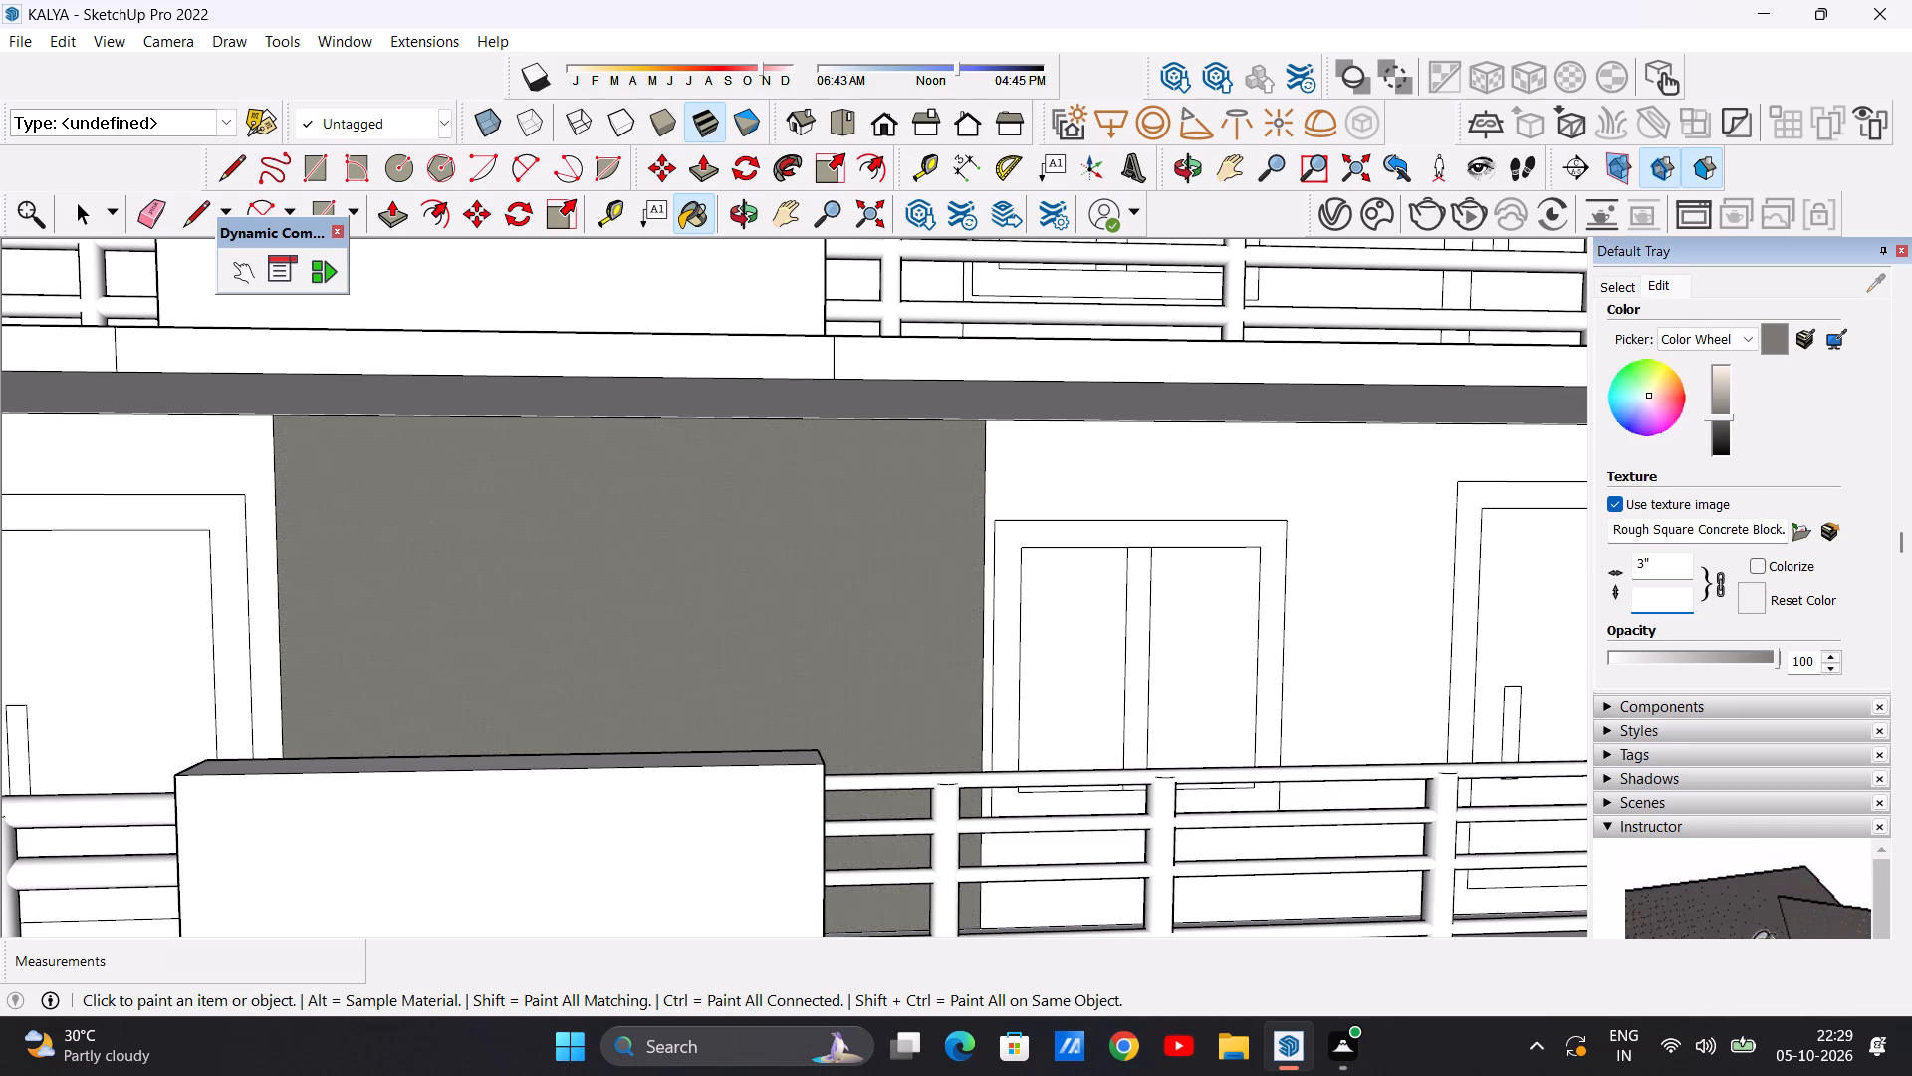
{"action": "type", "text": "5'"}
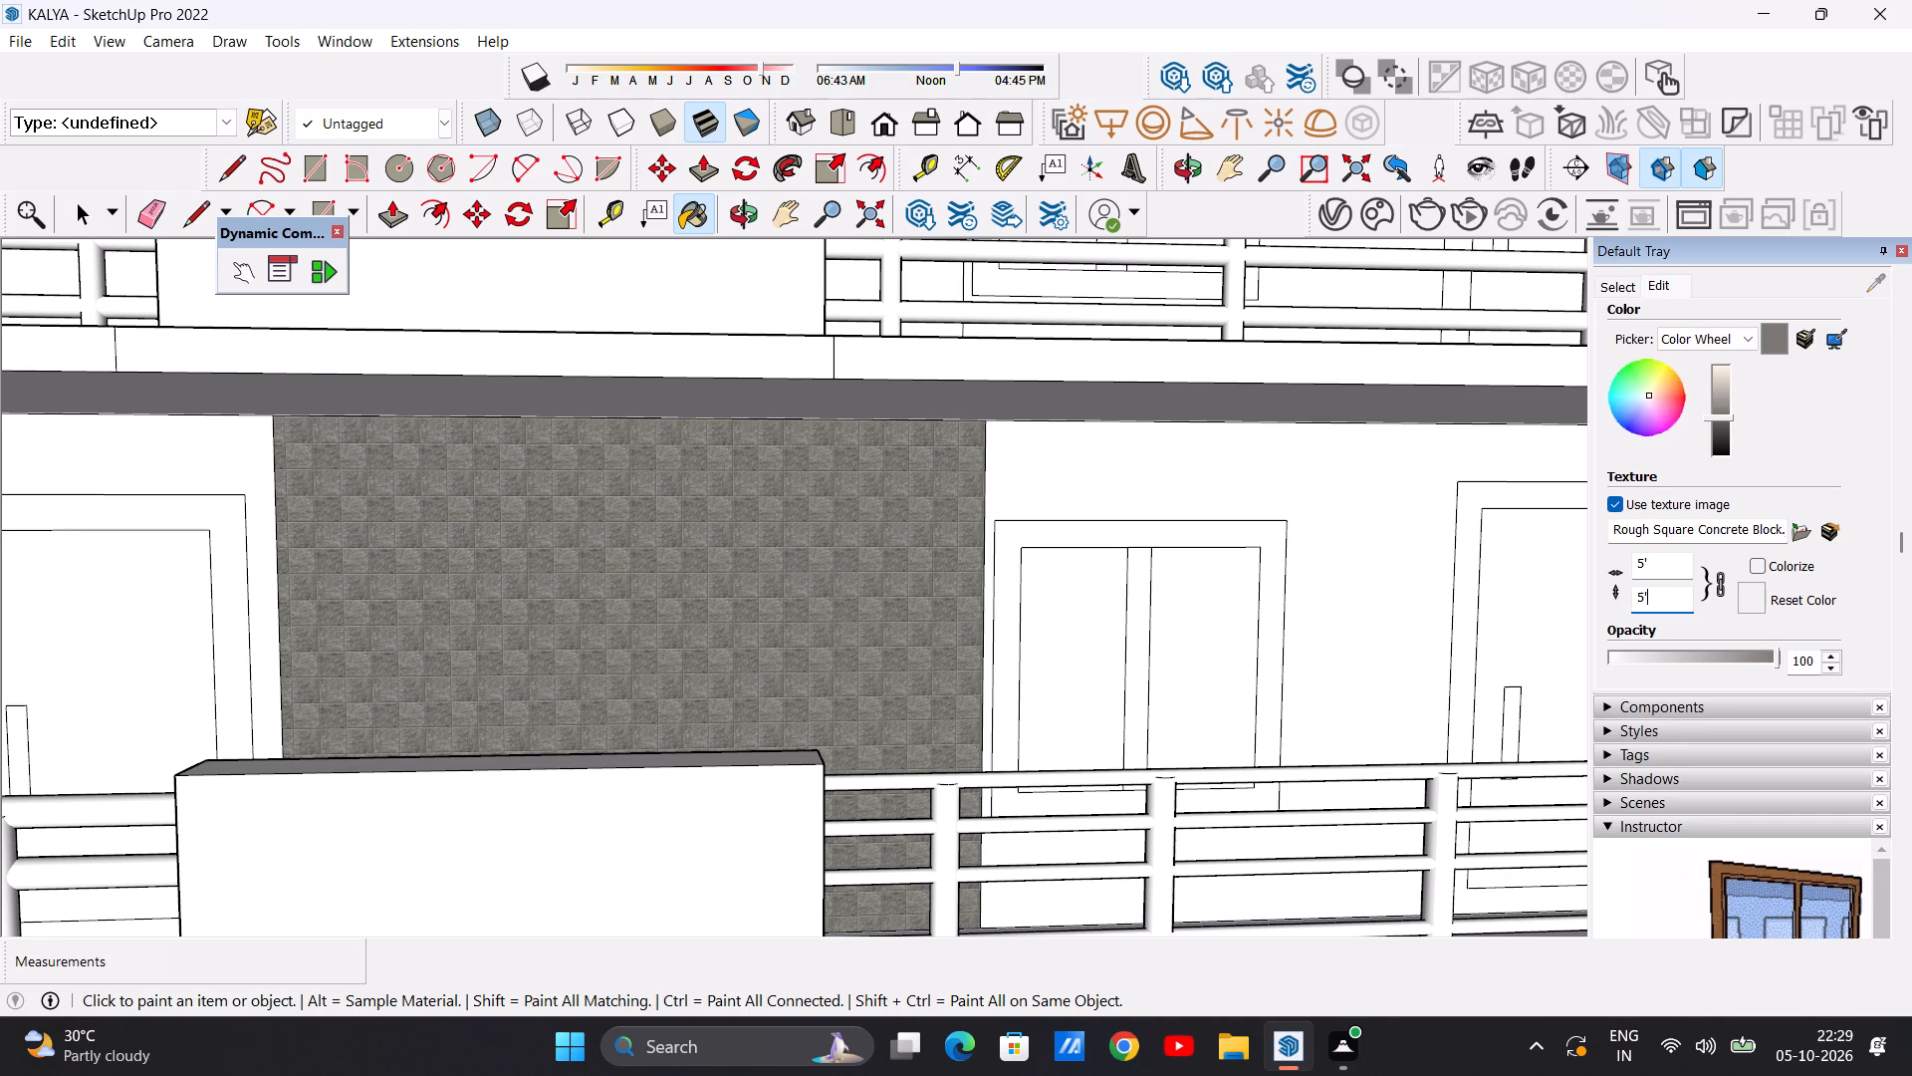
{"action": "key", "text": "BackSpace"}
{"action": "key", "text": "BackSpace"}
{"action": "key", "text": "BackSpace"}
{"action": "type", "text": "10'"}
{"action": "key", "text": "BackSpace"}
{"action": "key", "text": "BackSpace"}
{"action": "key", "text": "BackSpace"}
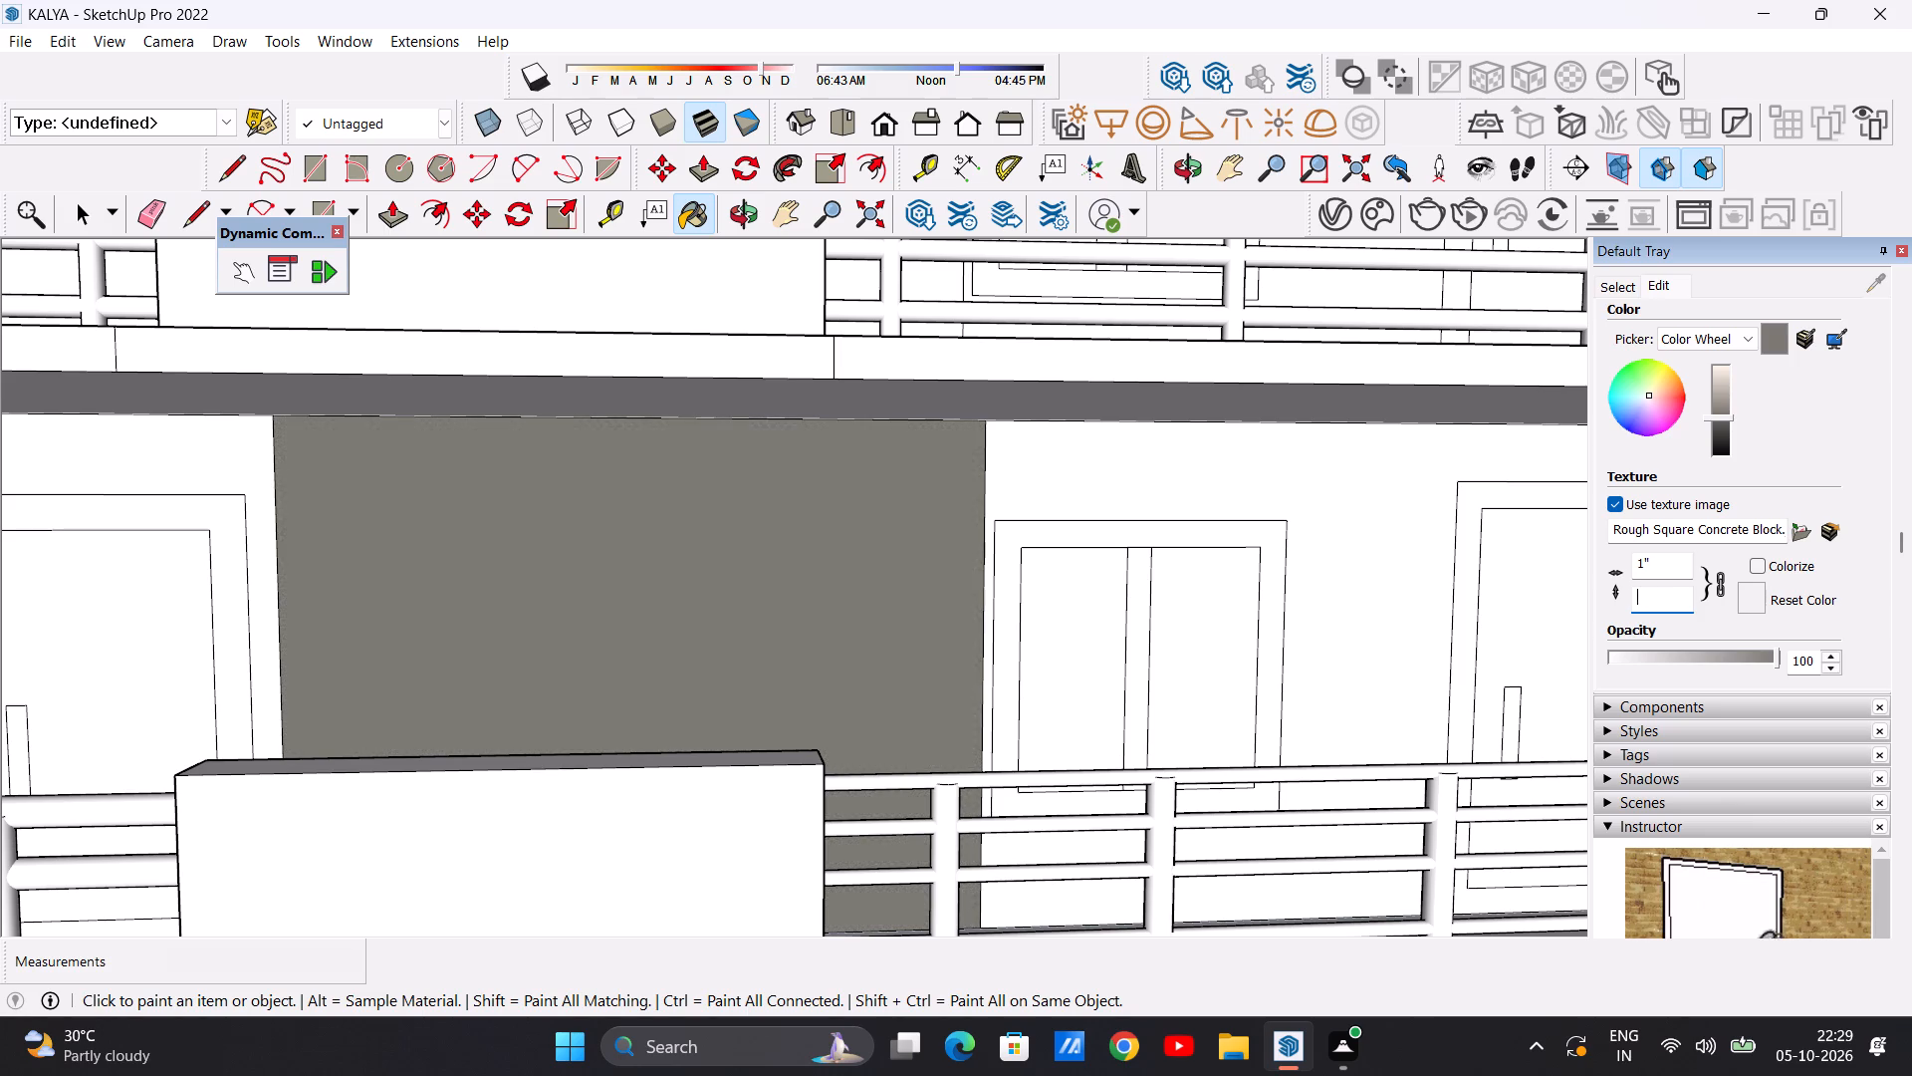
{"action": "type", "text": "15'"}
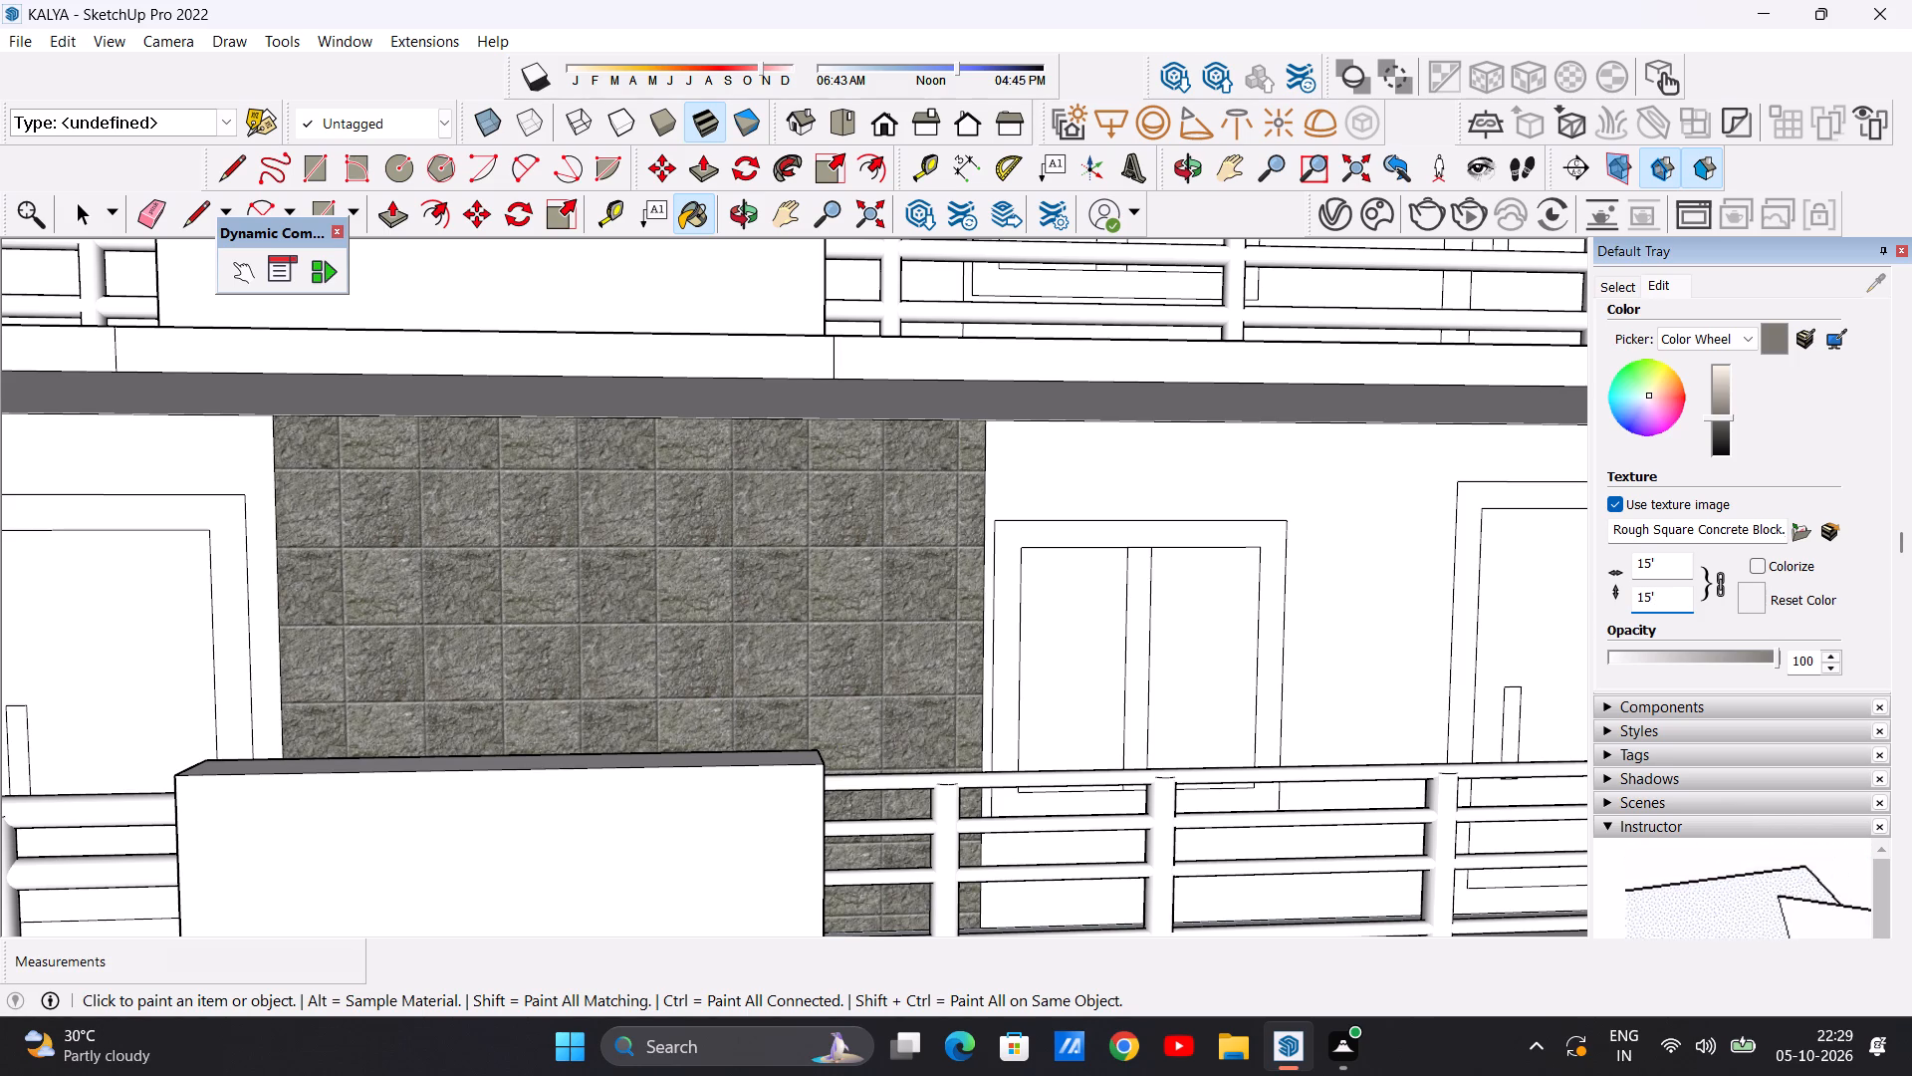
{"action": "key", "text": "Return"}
Paint the matching wall sections behind the solid parapets on the second and third floors with Rough Square Concrete Block.
{"action": "scroll", "coordinate": [602, 585], "scroll_direction": "down", "scroll_amount": 12}
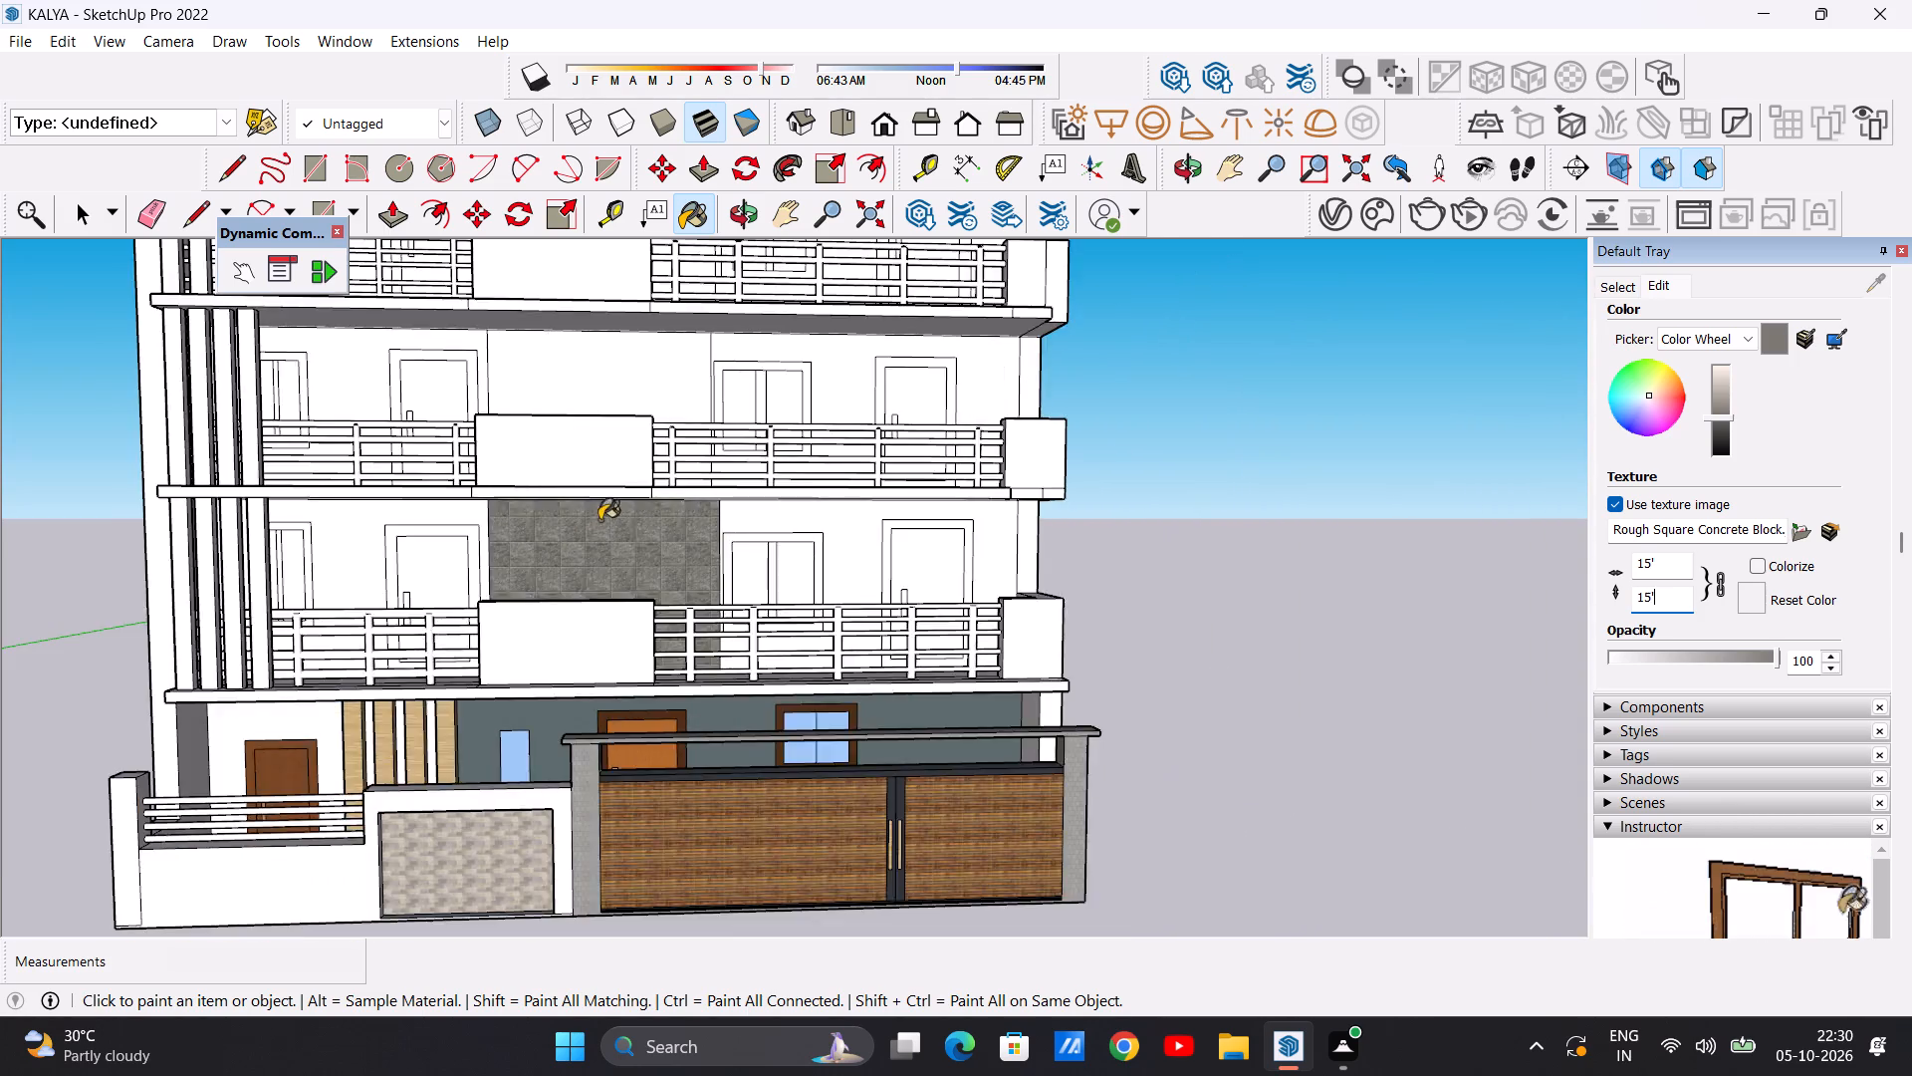
{"action": "scroll", "coordinate": [599, 520], "scroll_direction": "down", "scroll_amount": 5}
{"action": "scroll", "coordinate": [624, 399], "scroll_direction": "up", "scroll_amount": 5}
{"action": "left_click", "coordinate": [641, 439]}
{"action": "scroll", "coordinate": [602, 493], "scroll_direction": "down", "scroll_amount": 8}
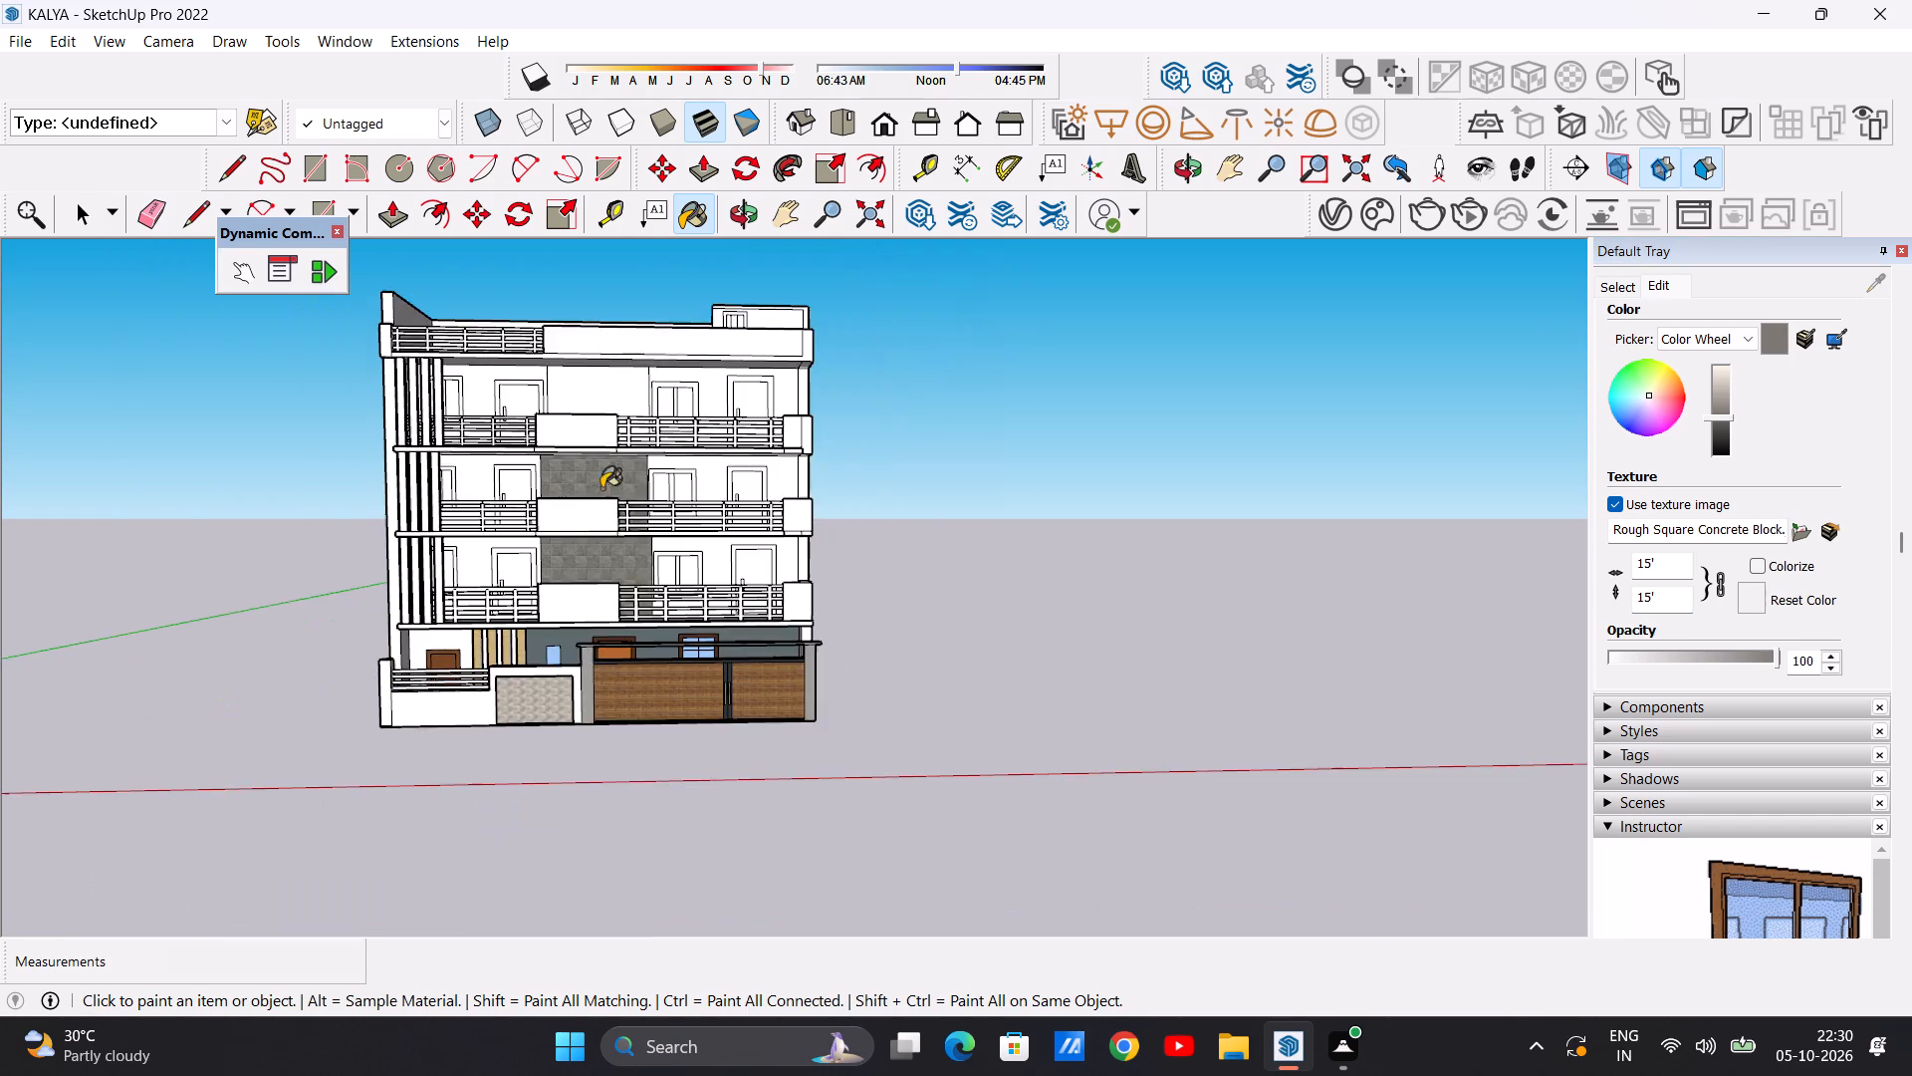
{"action": "scroll", "coordinate": [608, 375], "scroll_direction": "up", "scroll_amount": 7}
{"action": "left_click", "coordinate": [605, 391]}
Set the texture height of the Rough Square Concrete Block material on the upper-floor wall sections to 20'.
{"action": "scroll", "coordinate": [593, 443], "scroll_direction": "down", "scroll_amount": 8}
{"action": "scroll", "coordinate": [660, 647], "scroll_direction": "up", "scroll_amount": 7}
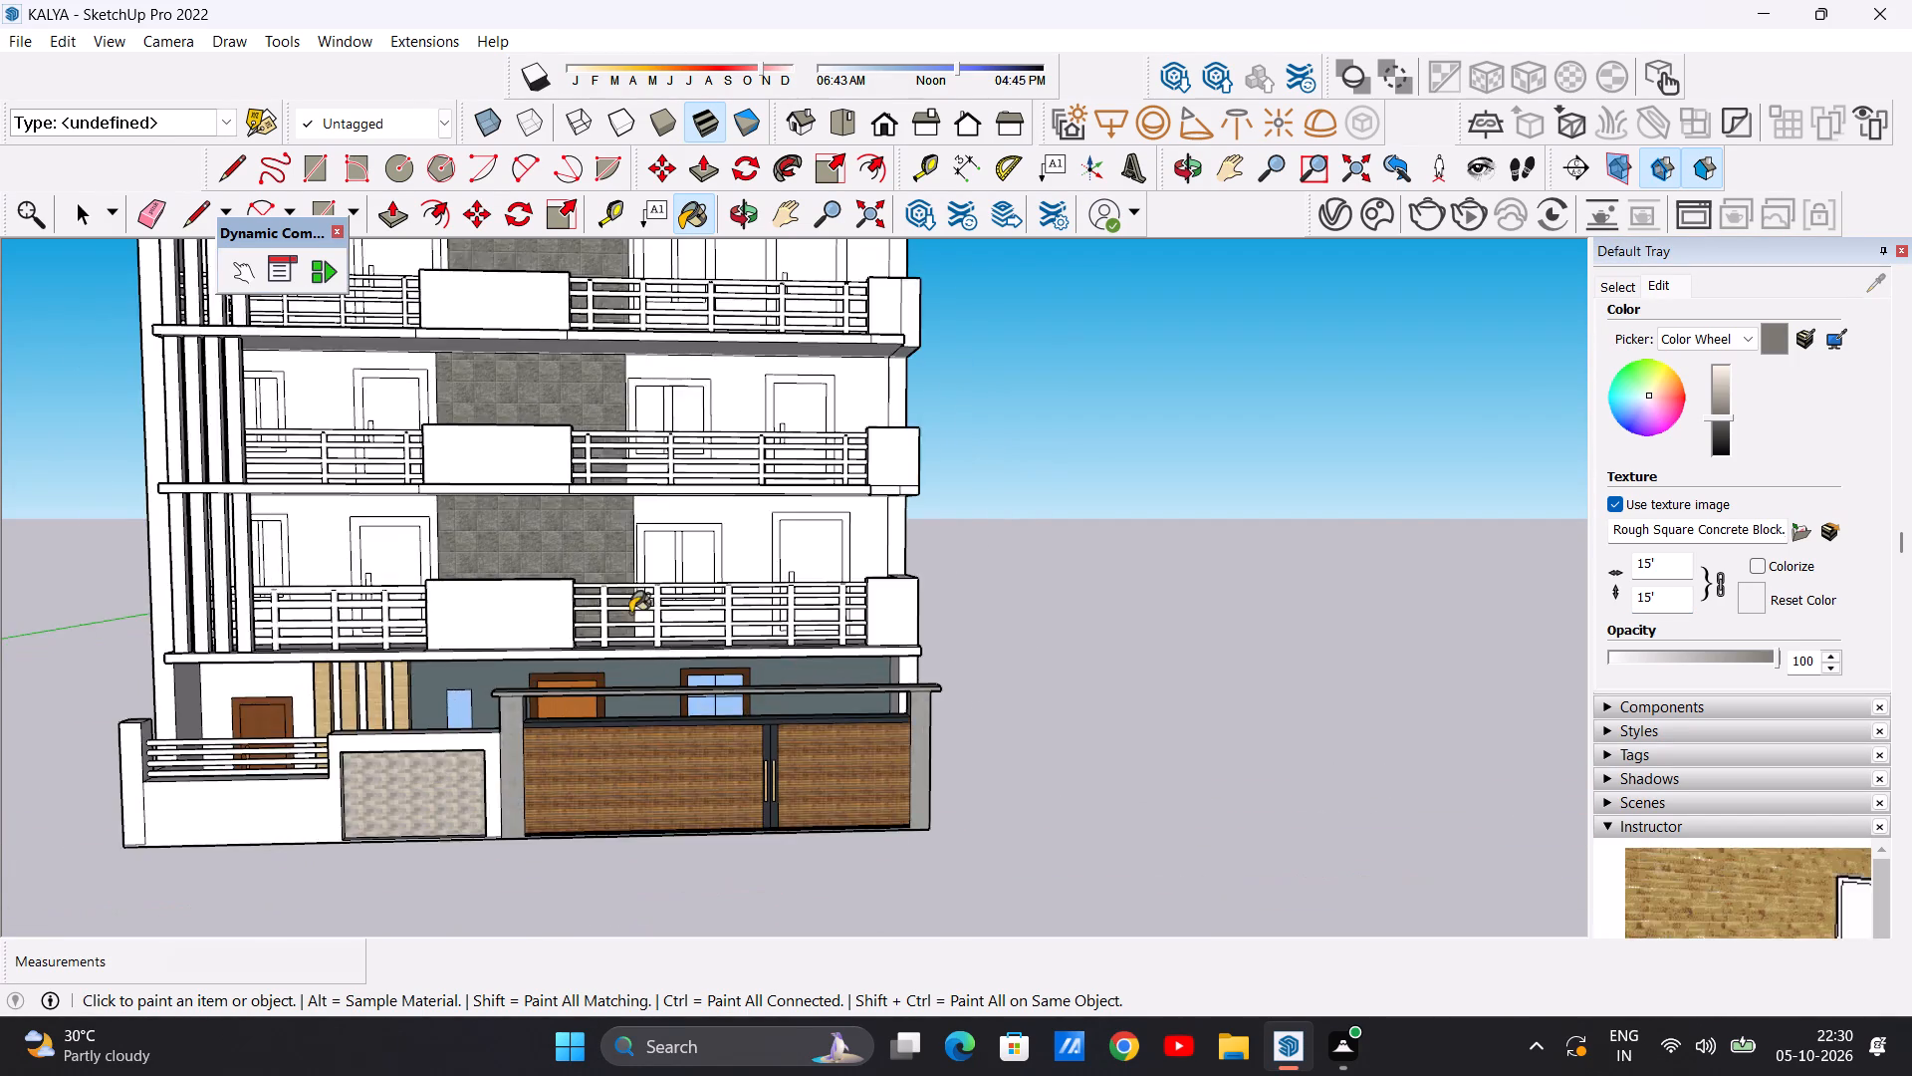
{"action": "scroll", "coordinate": [670, 440], "scroll_direction": "down", "scroll_amount": 7}
{"action": "middle_click_drag", "start_coordinate": [545, 452], "coordinate": [471, 512]}
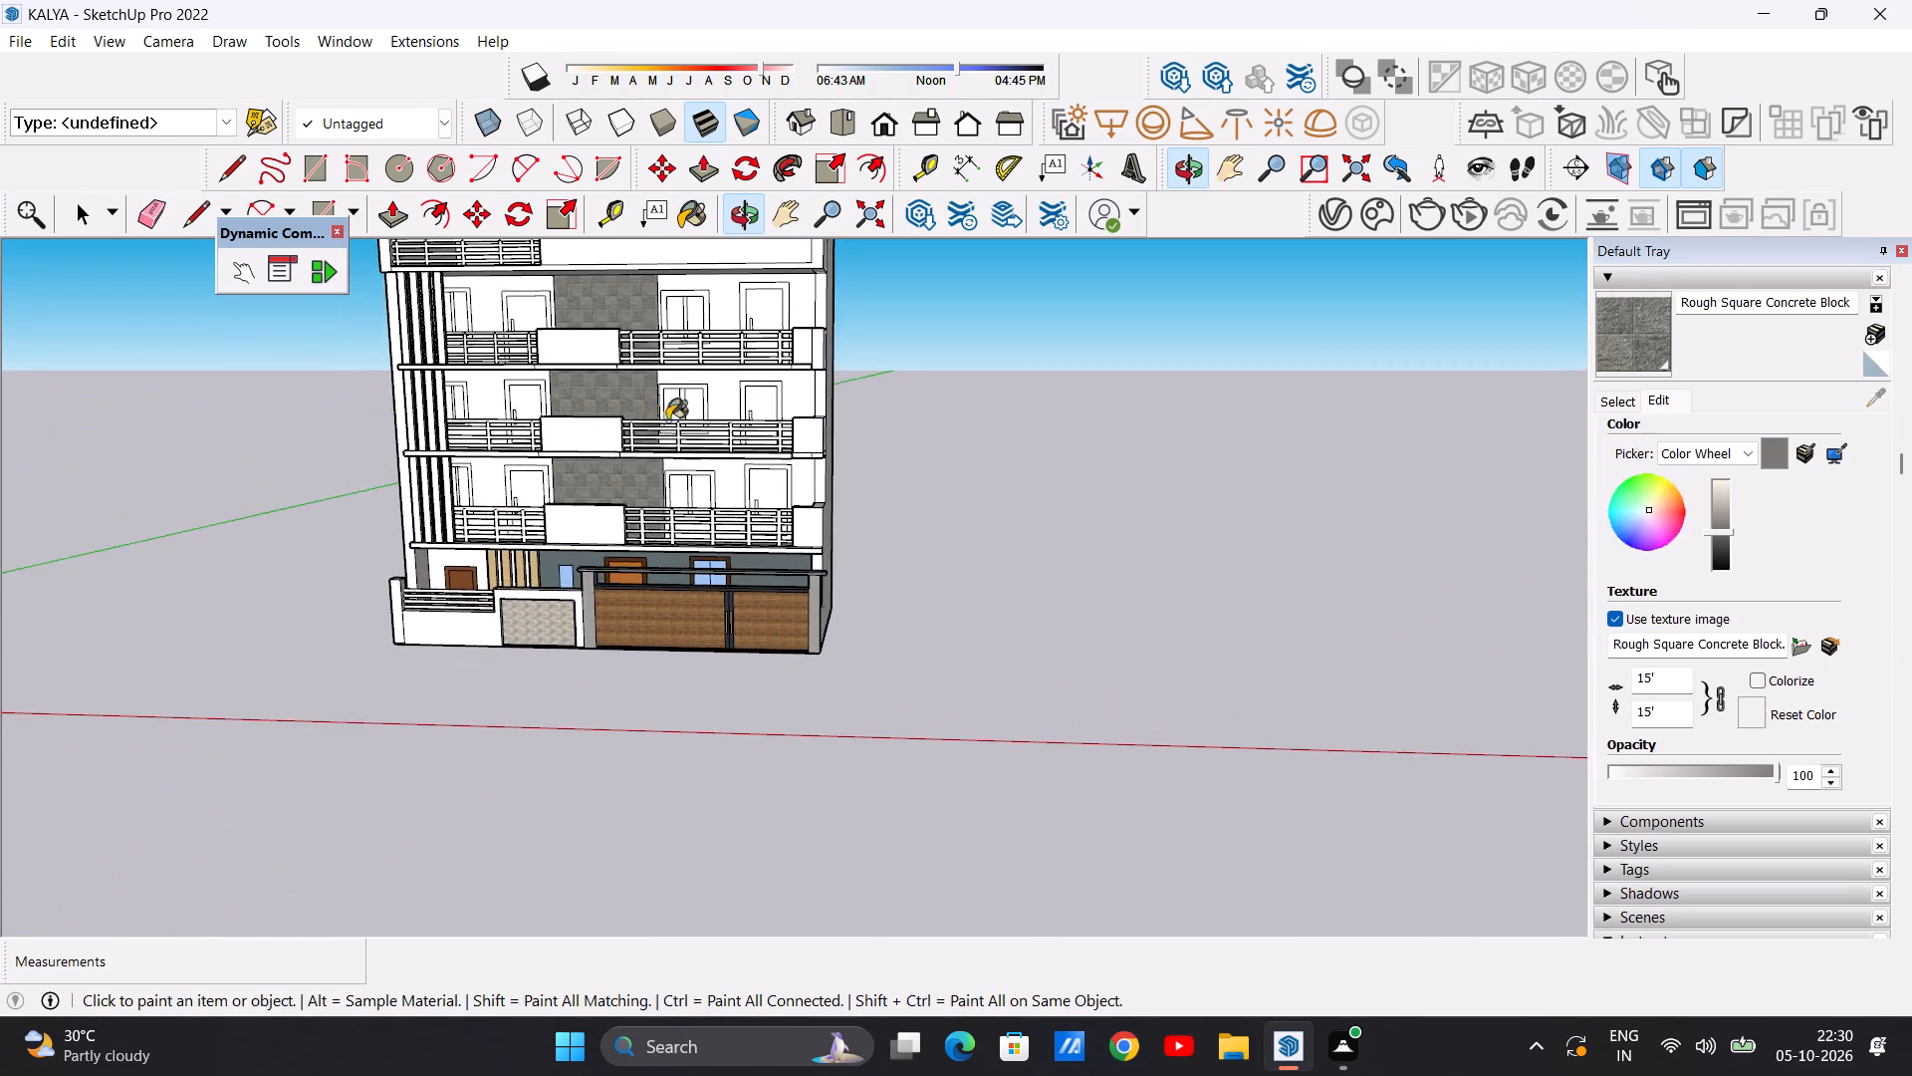
{"action": "scroll", "coordinate": [654, 410], "scroll_direction": "up", "scroll_amount": 10}
{"action": "middle_click_drag", "start_coordinate": [602, 410], "coordinate": [647, 378]}
{"action": "scroll", "coordinate": [698, 648], "scroll_direction": "up", "scroll_amount": 2}
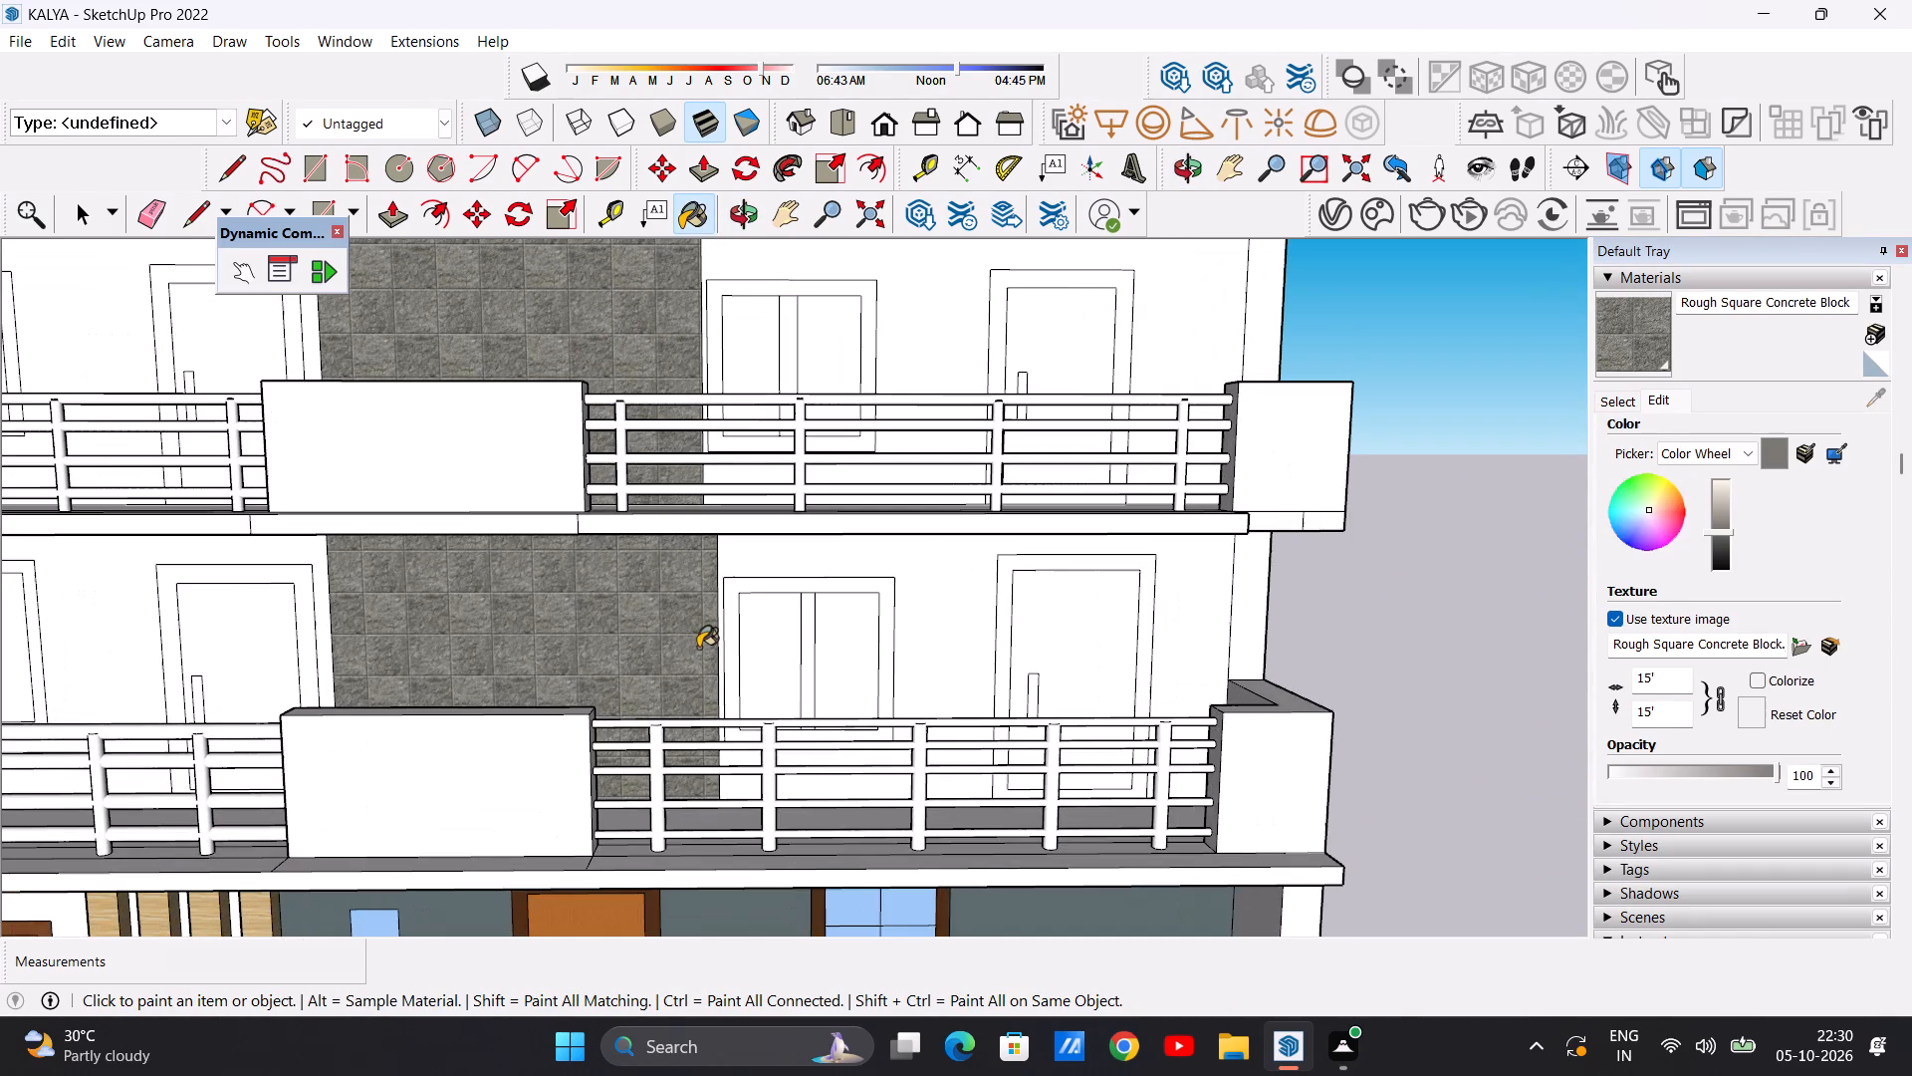
{"action": "left_click", "coordinate": [1657, 709]}
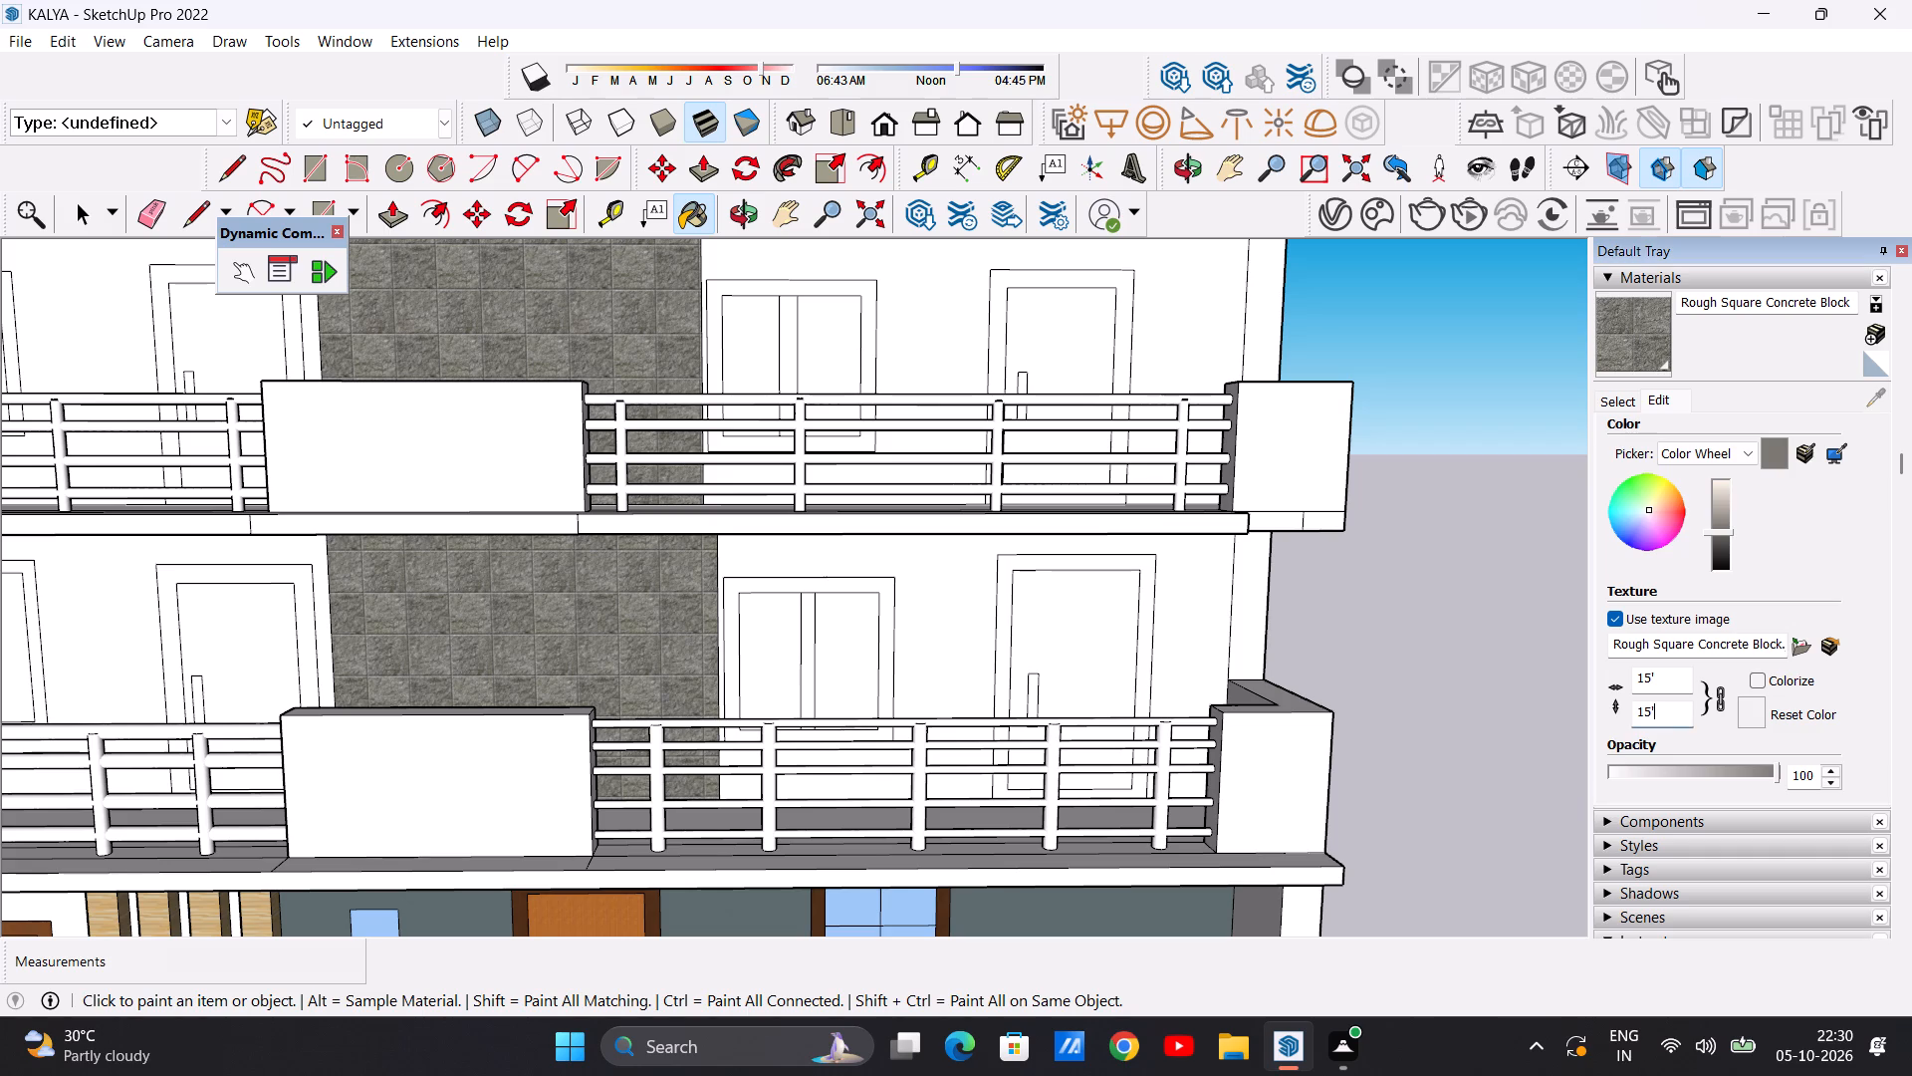
{"action": "key", "text": "BackSpace"}
{"action": "key", "text": "BackSpace"}
{"action": "key", "text": "BackSpace"}
{"action": "key", "text": "BackSpace"}
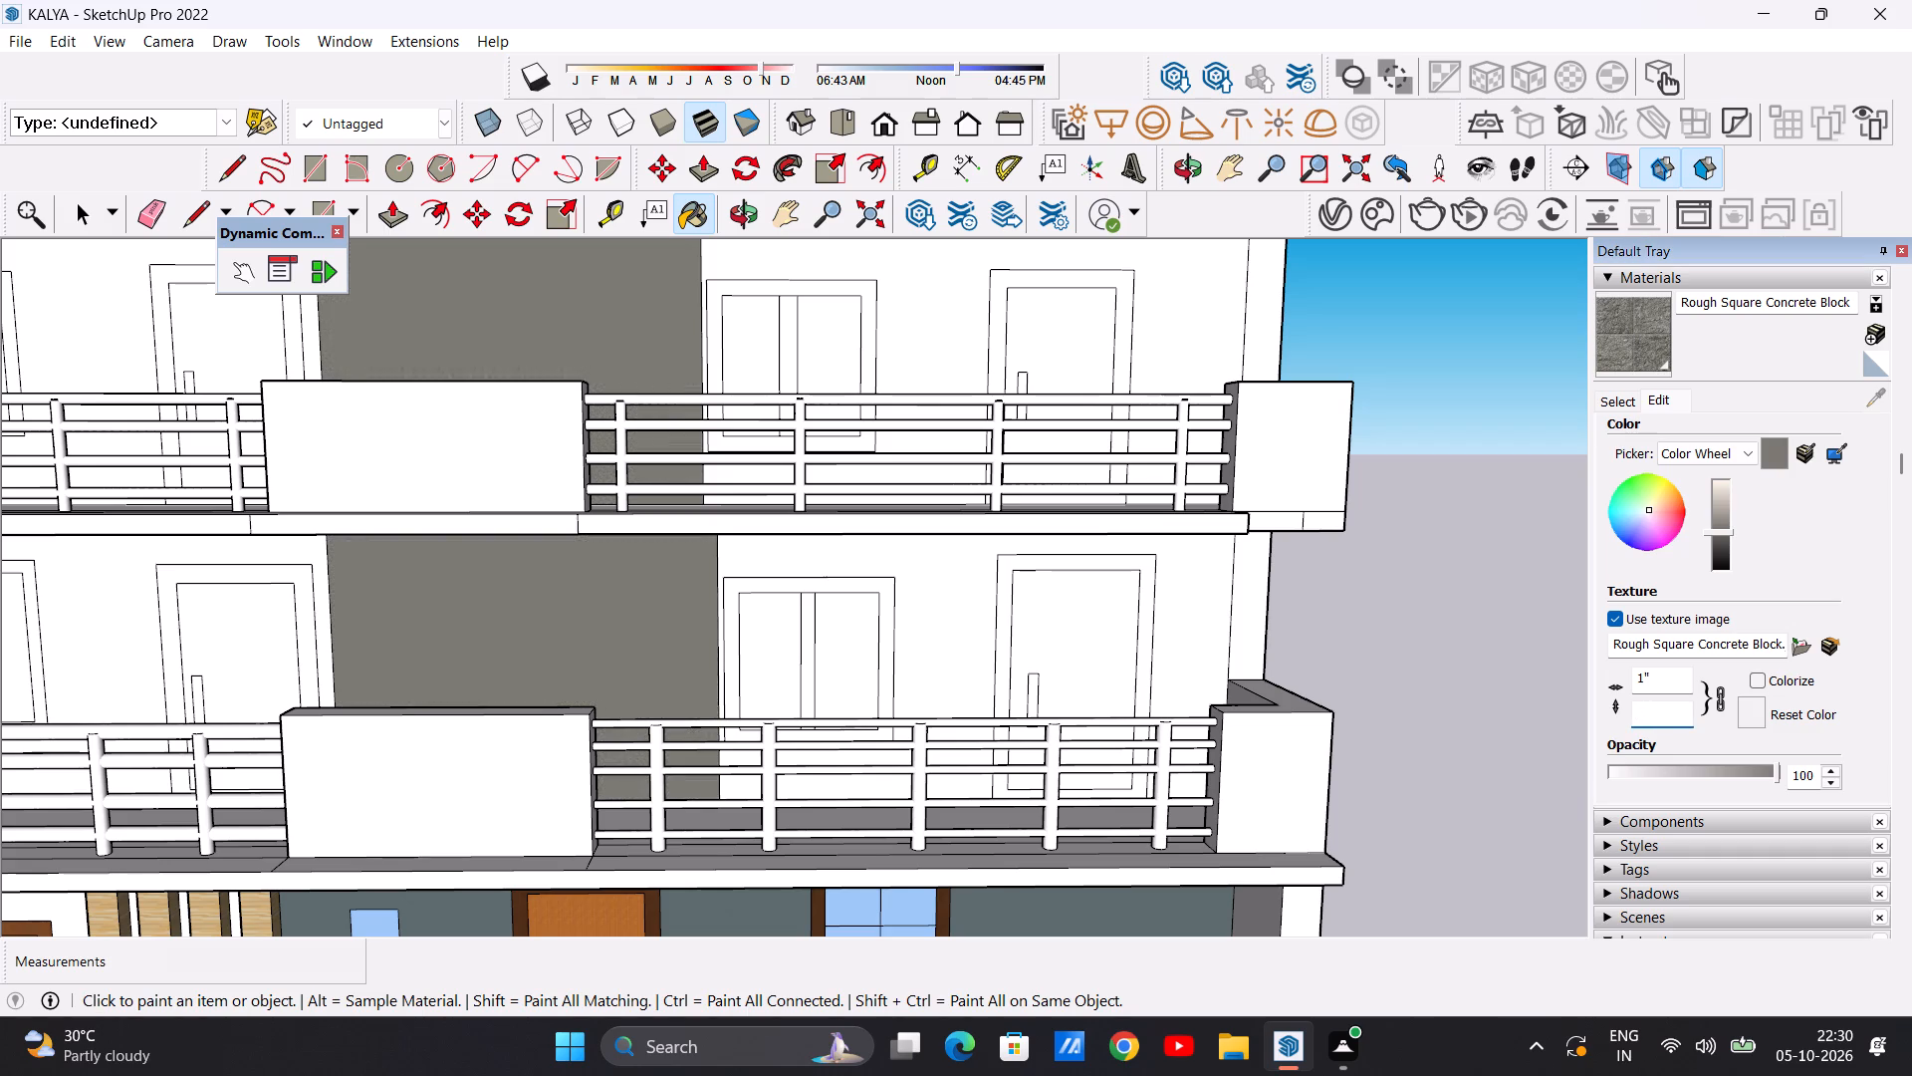
{"action": "type", "text": "20'"}
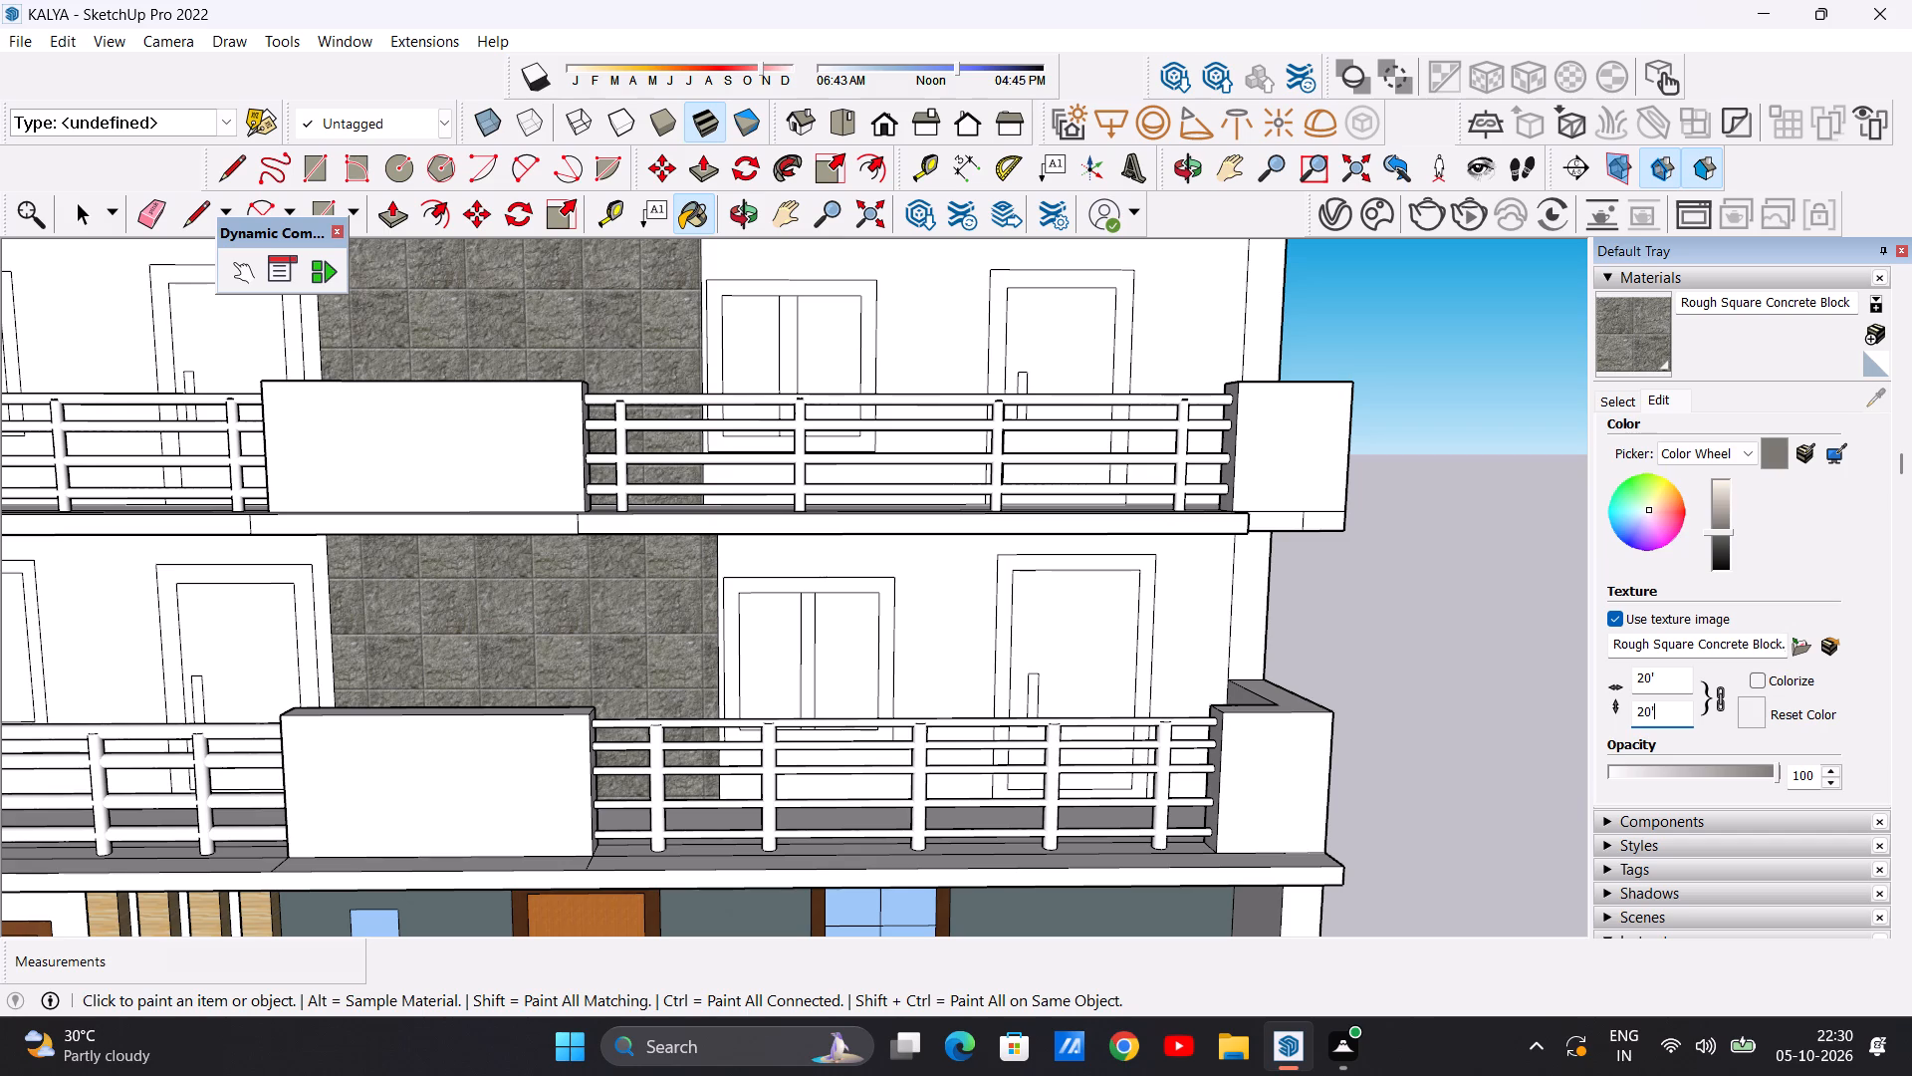
{"action": "key", "text": "Return"}
{"action": "scroll", "coordinate": [933, 685], "scroll_direction": "down", "scroll_amount": 9}
{"action": "scroll", "coordinate": [742, 613], "scroll_direction": "down", "scroll_amount": 6}
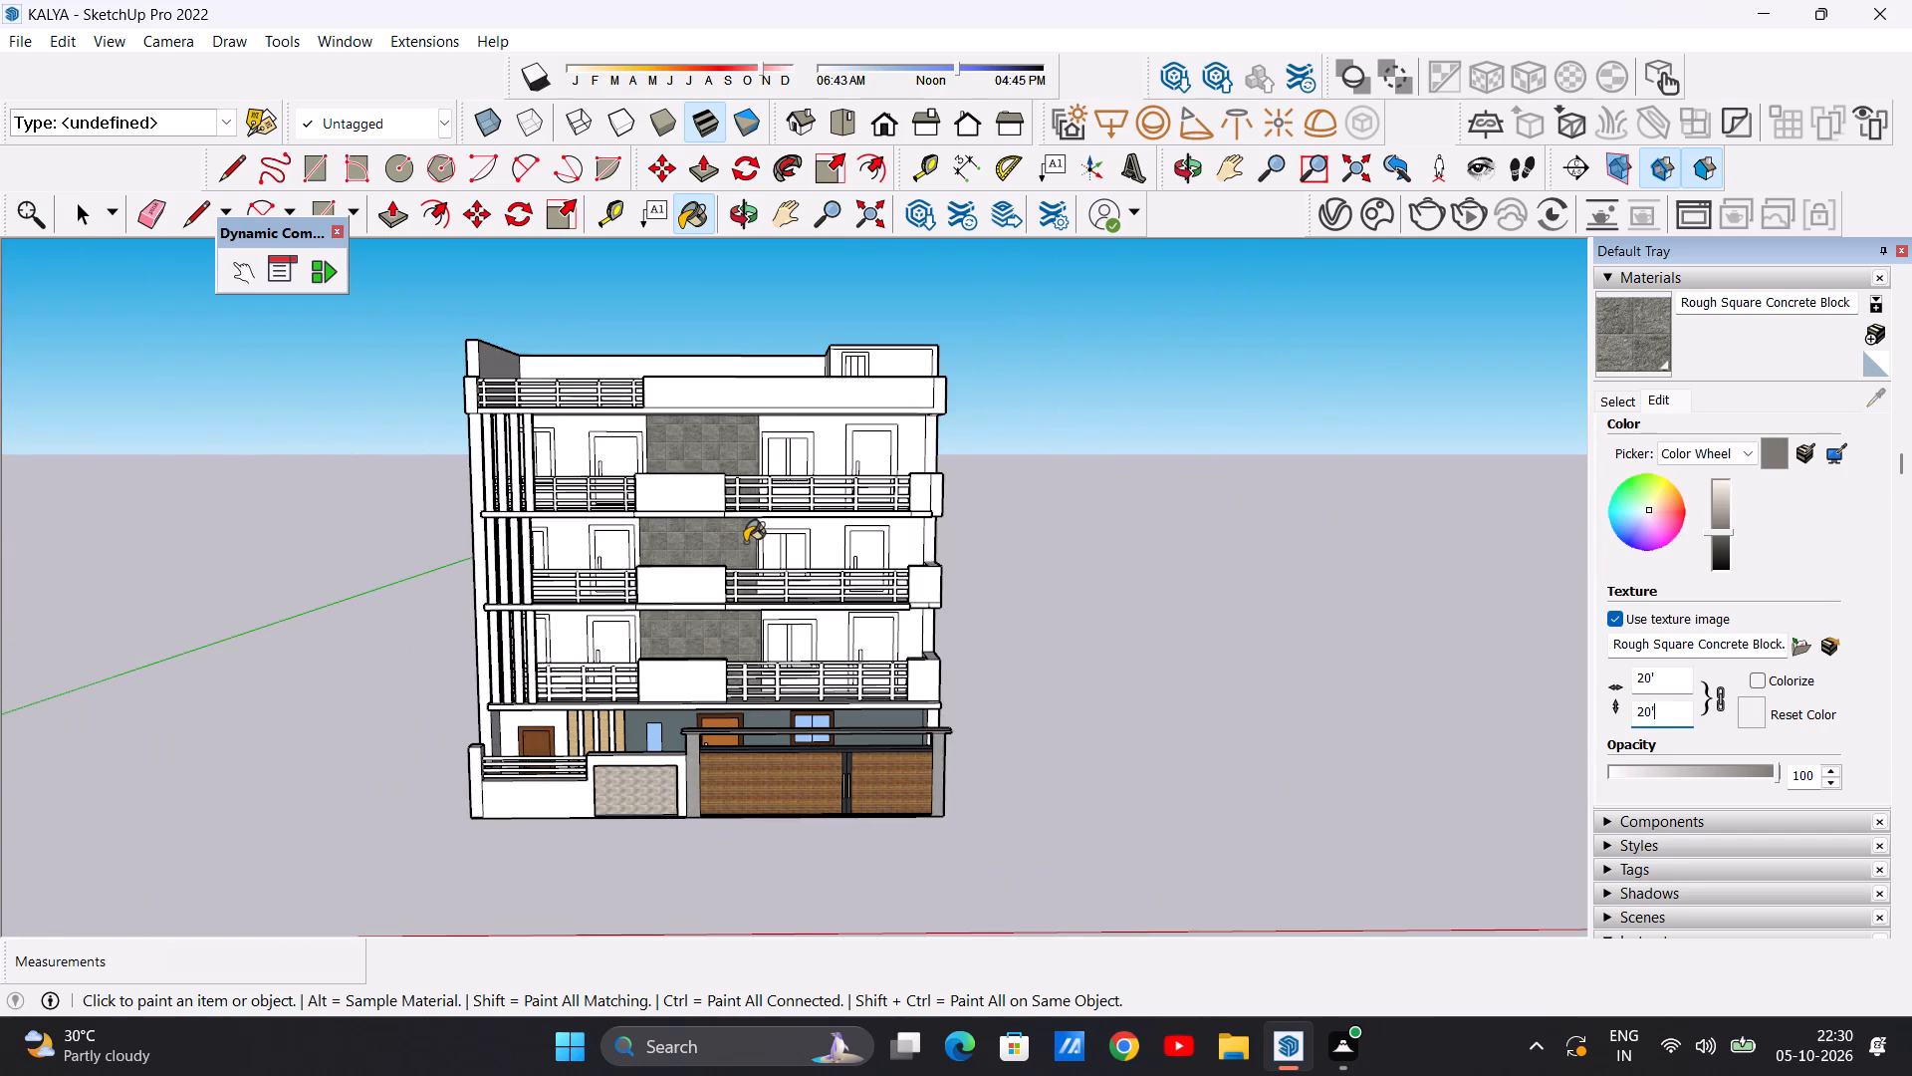
Examine the rescaled concrete block wall sections on the front elevation, up close, from a distance and at an angle.
{"action": "scroll", "coordinate": [745, 542], "scroll_direction": "up", "scroll_amount": 5}
{"action": "scroll", "coordinate": [717, 540], "scroll_direction": "down", "scroll_amount": 5}
{"action": "scroll", "coordinate": [648, 518], "scroll_direction": "up", "scroll_amount": 6}
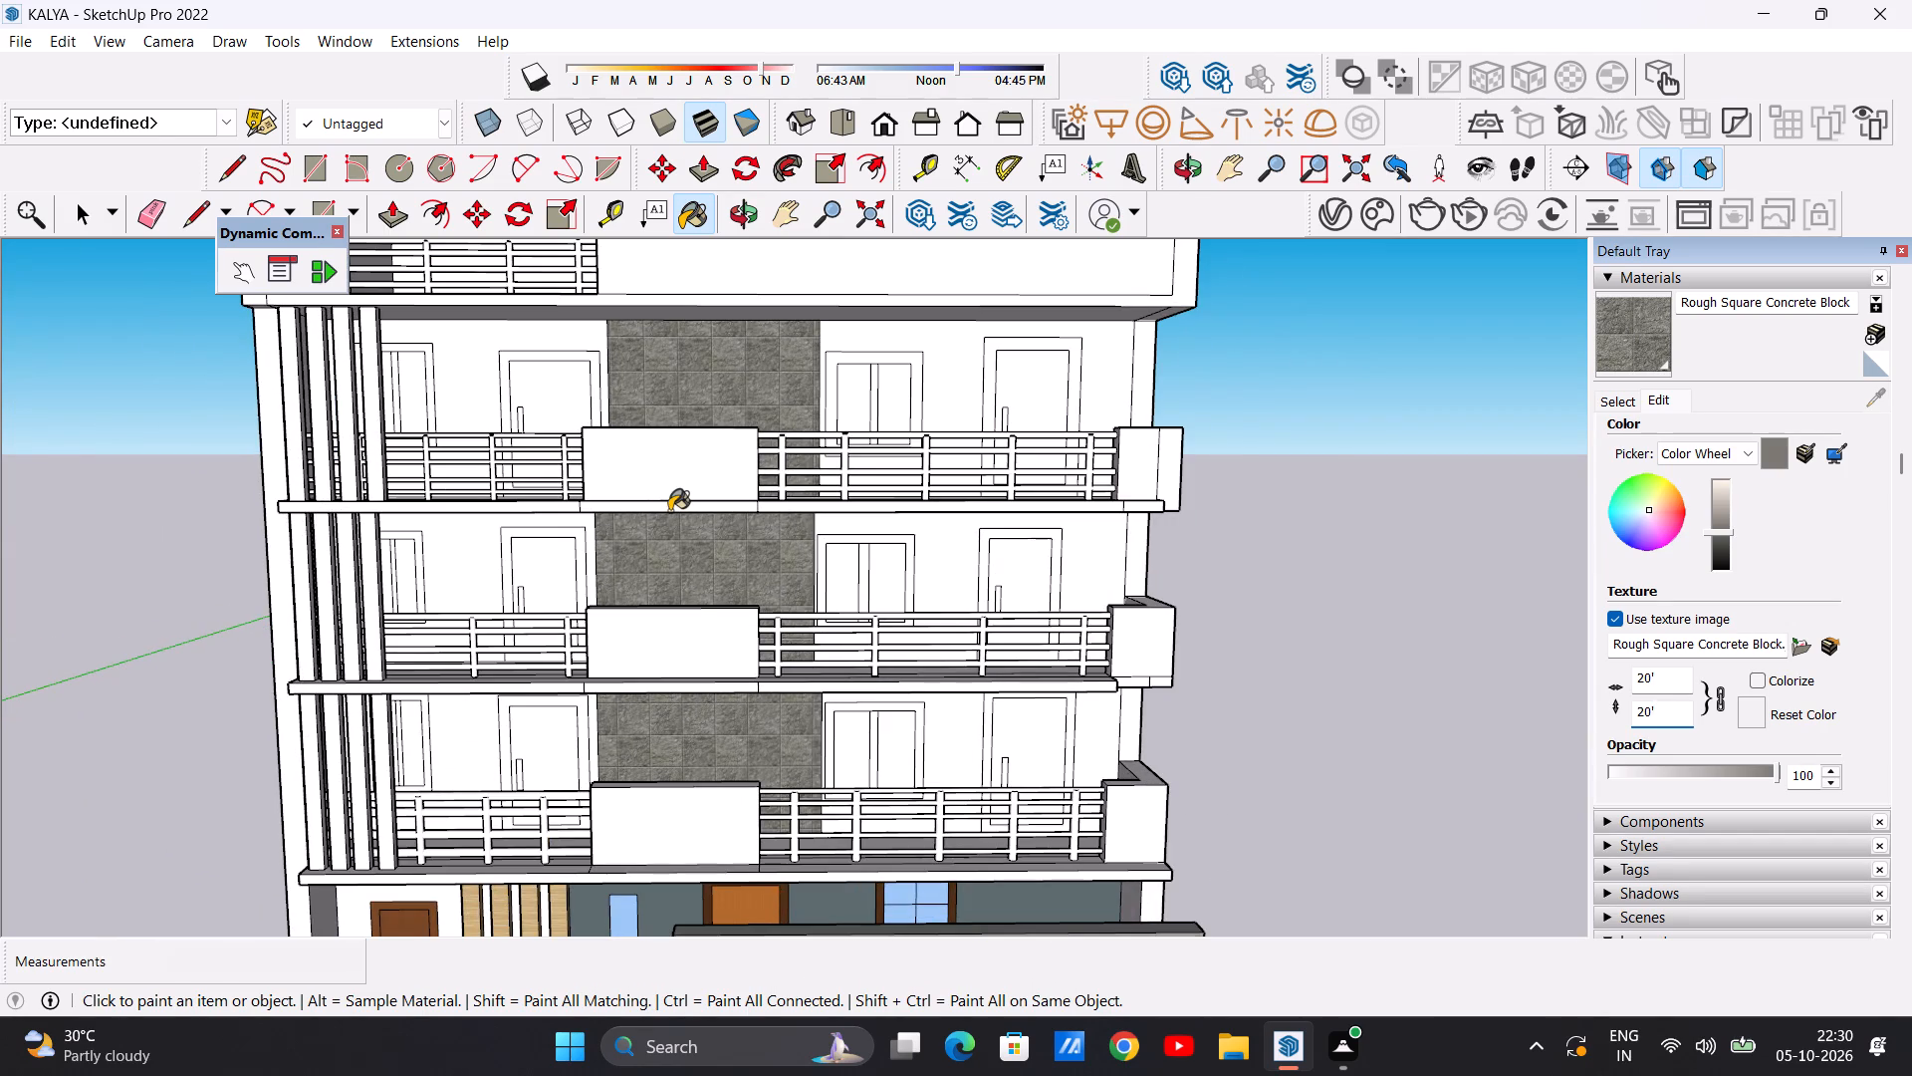
{"action": "scroll", "coordinate": [652, 502], "scroll_direction": "down", "scroll_amount": 5}
{"action": "middle_click_drag", "start_coordinate": [604, 546], "coordinate": [576, 545]}
{"action": "scroll", "coordinate": [746, 636], "scroll_direction": "up", "scroll_amount": 5}
{"action": "scroll", "coordinate": [682, 630], "scroll_direction": "down", "scroll_amount": 6}
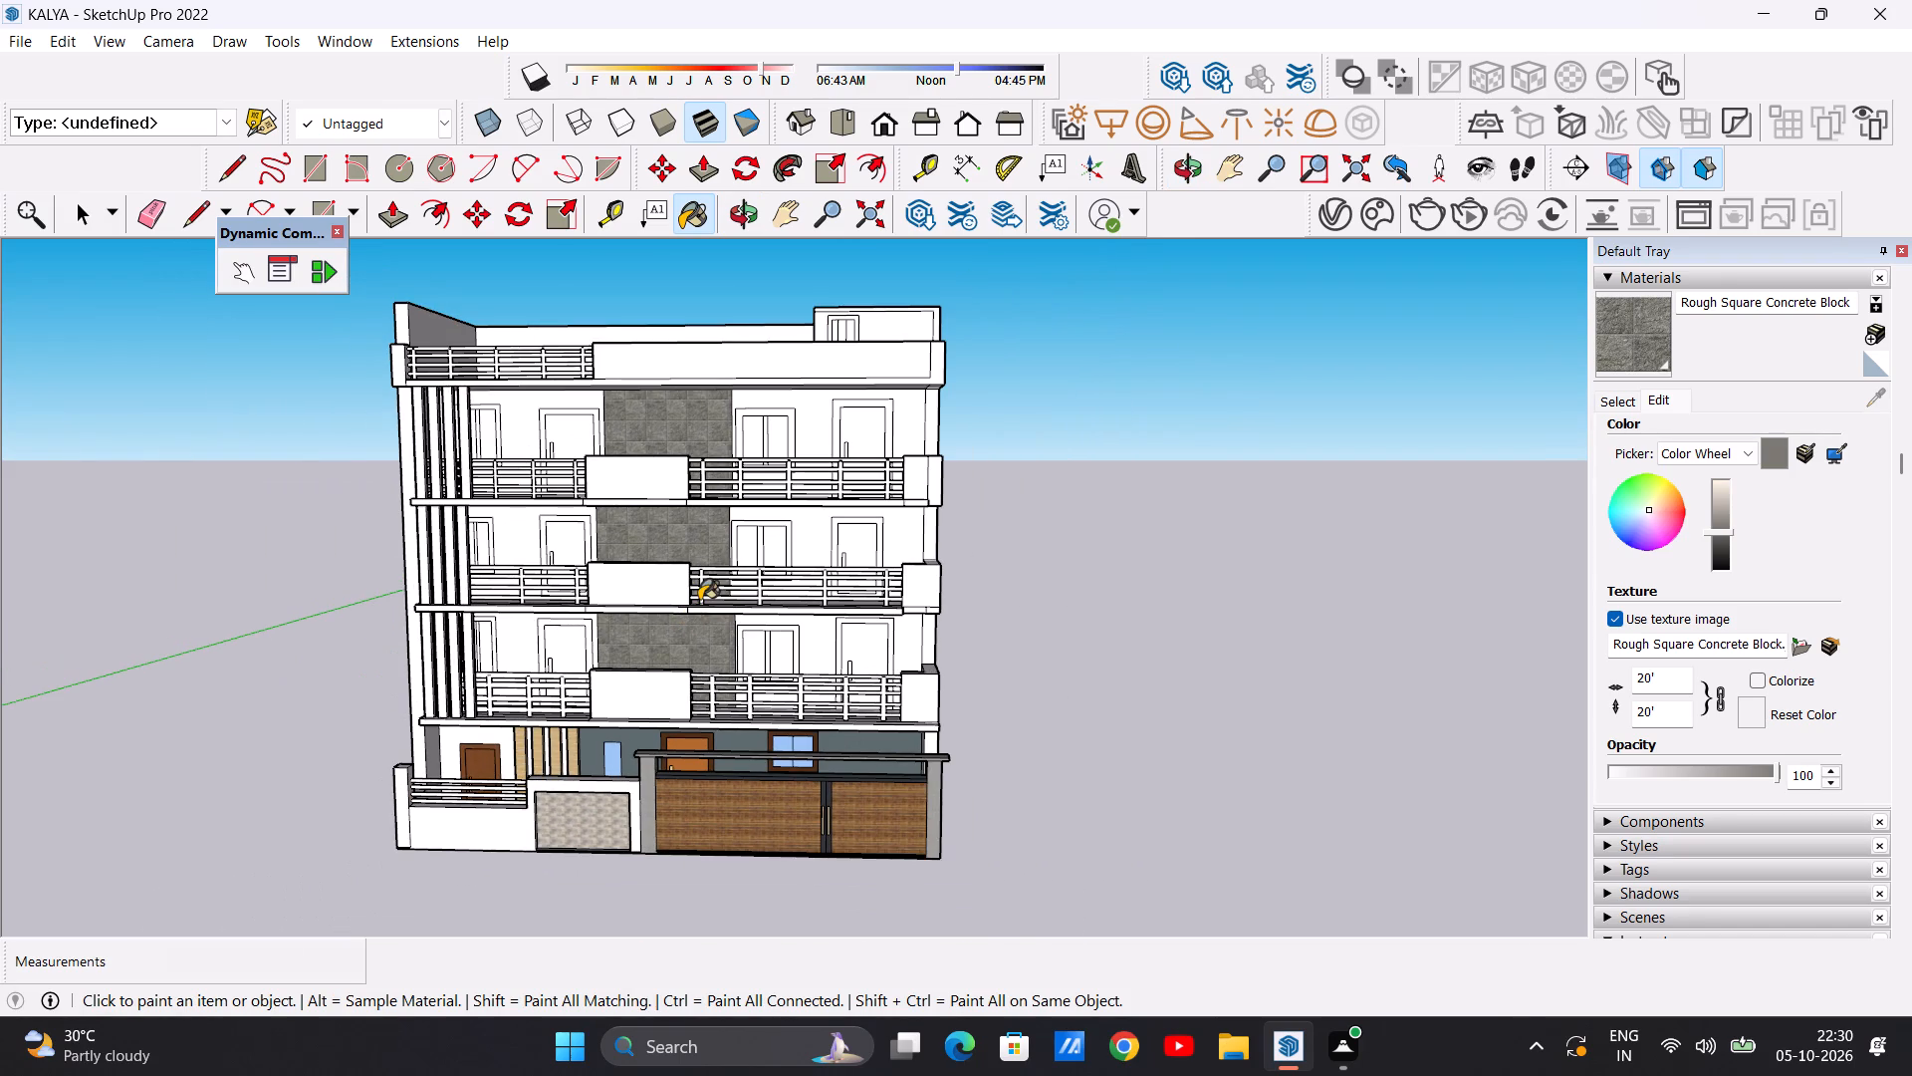
{"action": "scroll", "coordinate": [644, 601], "scroll_direction": "down", "scroll_amount": 5}
{"action": "scroll", "coordinate": [670, 492], "scroll_direction": "up", "scroll_amount": 13}
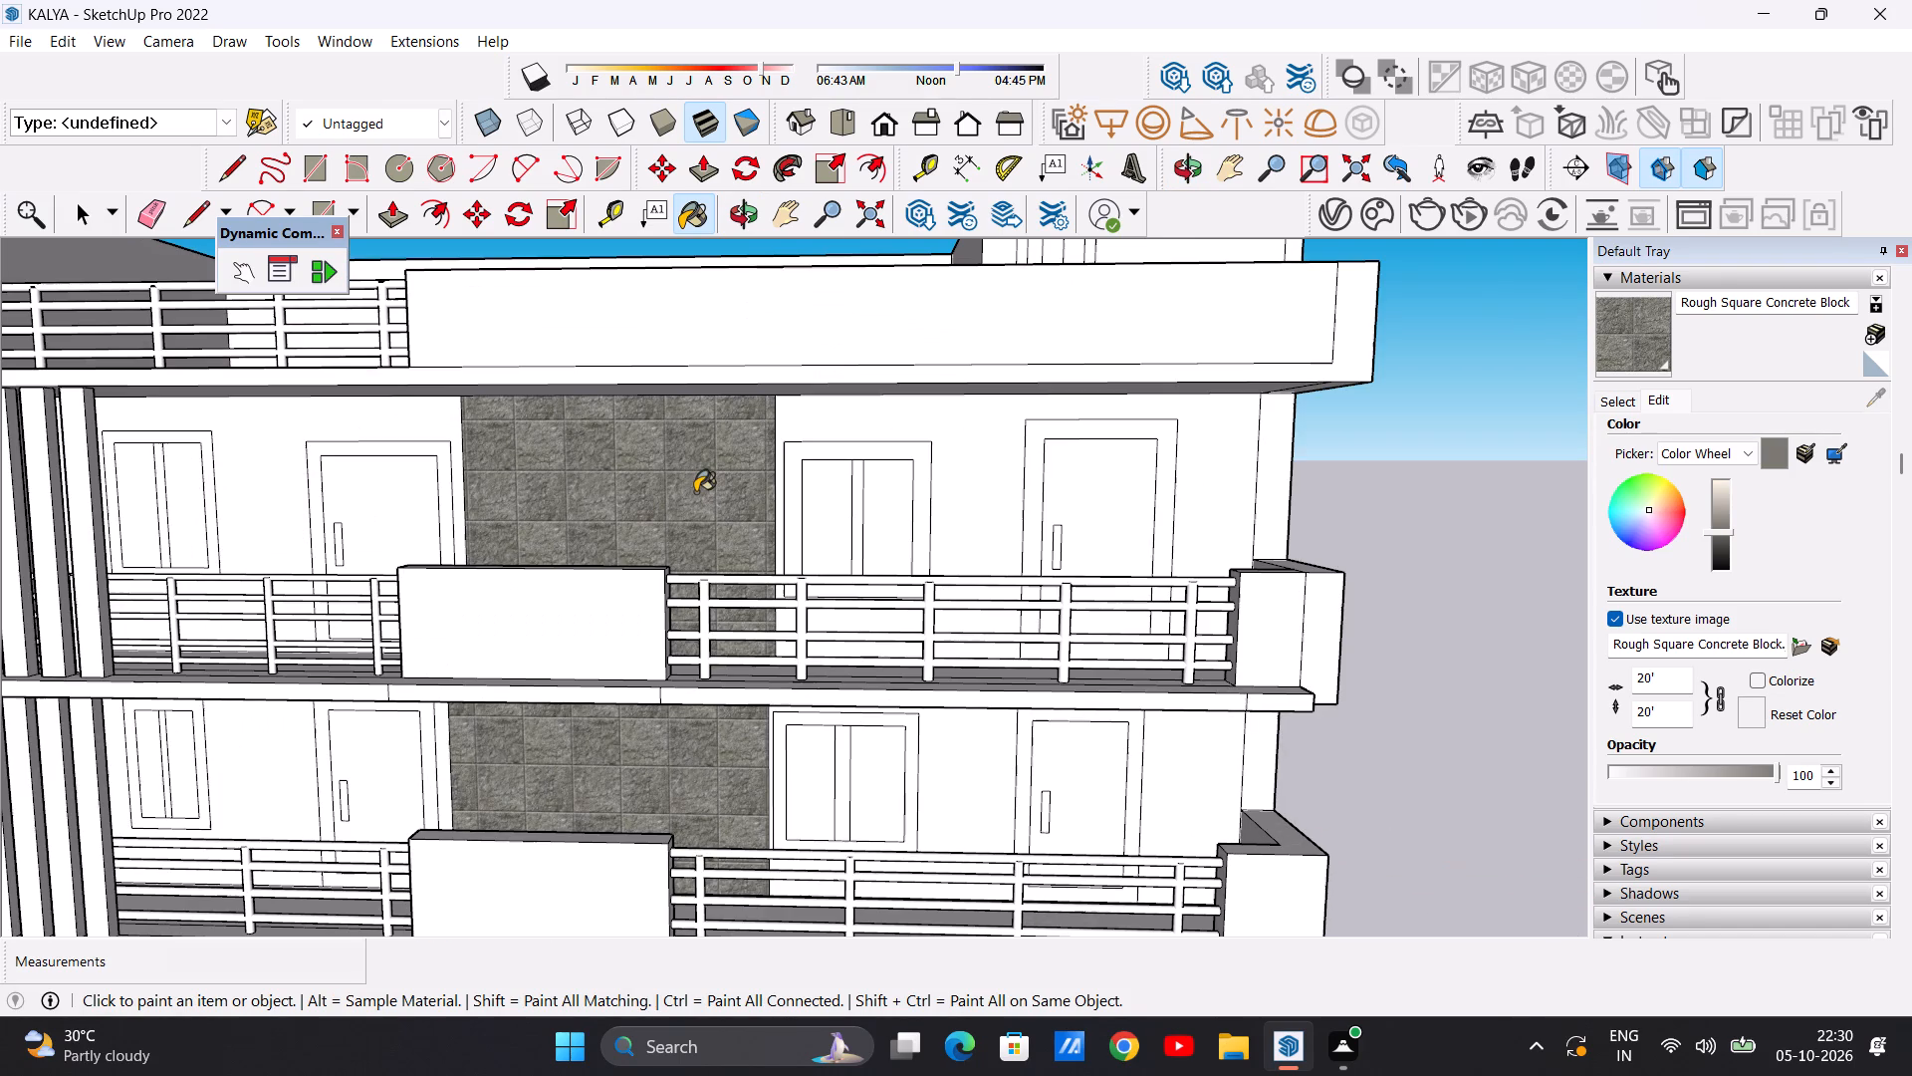
{"action": "key", "text": "space"}
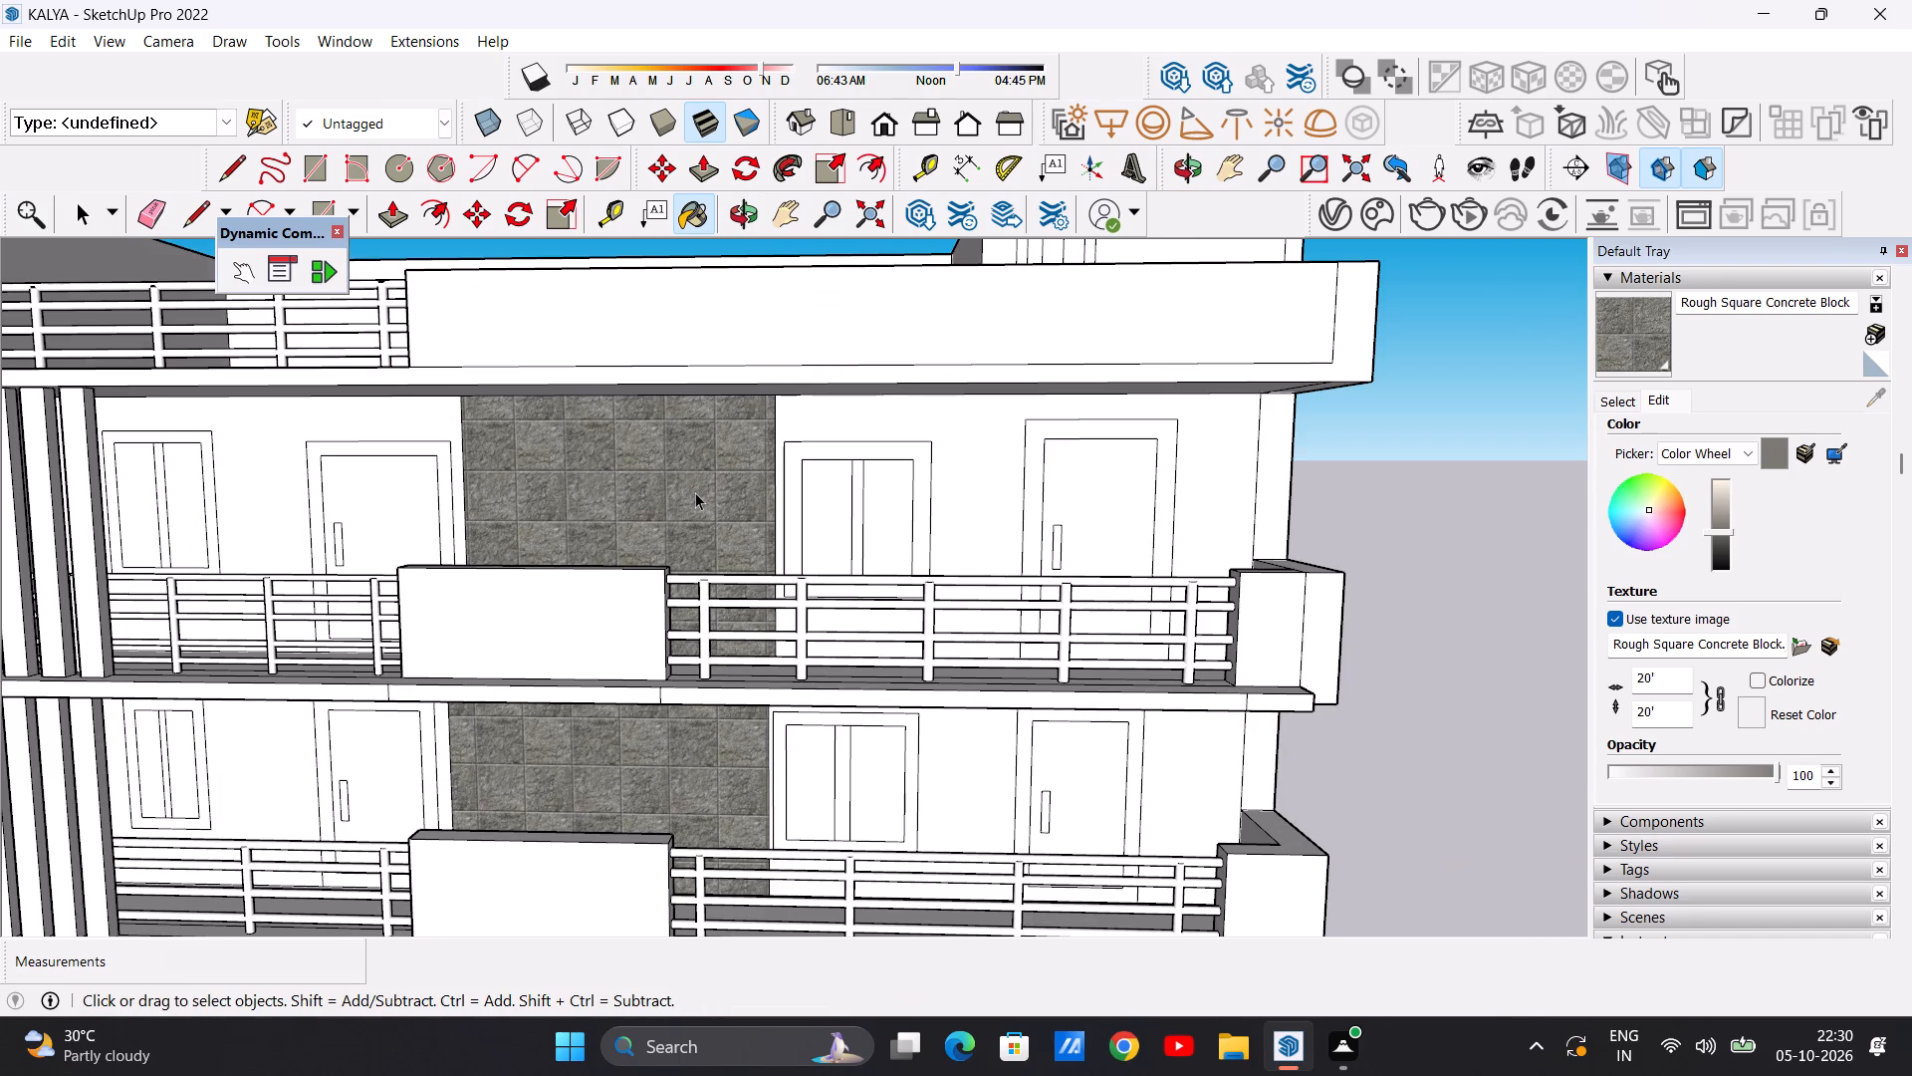
{"action": "scroll", "coordinate": [670, 522], "scroll_direction": "down", "scroll_amount": 19}
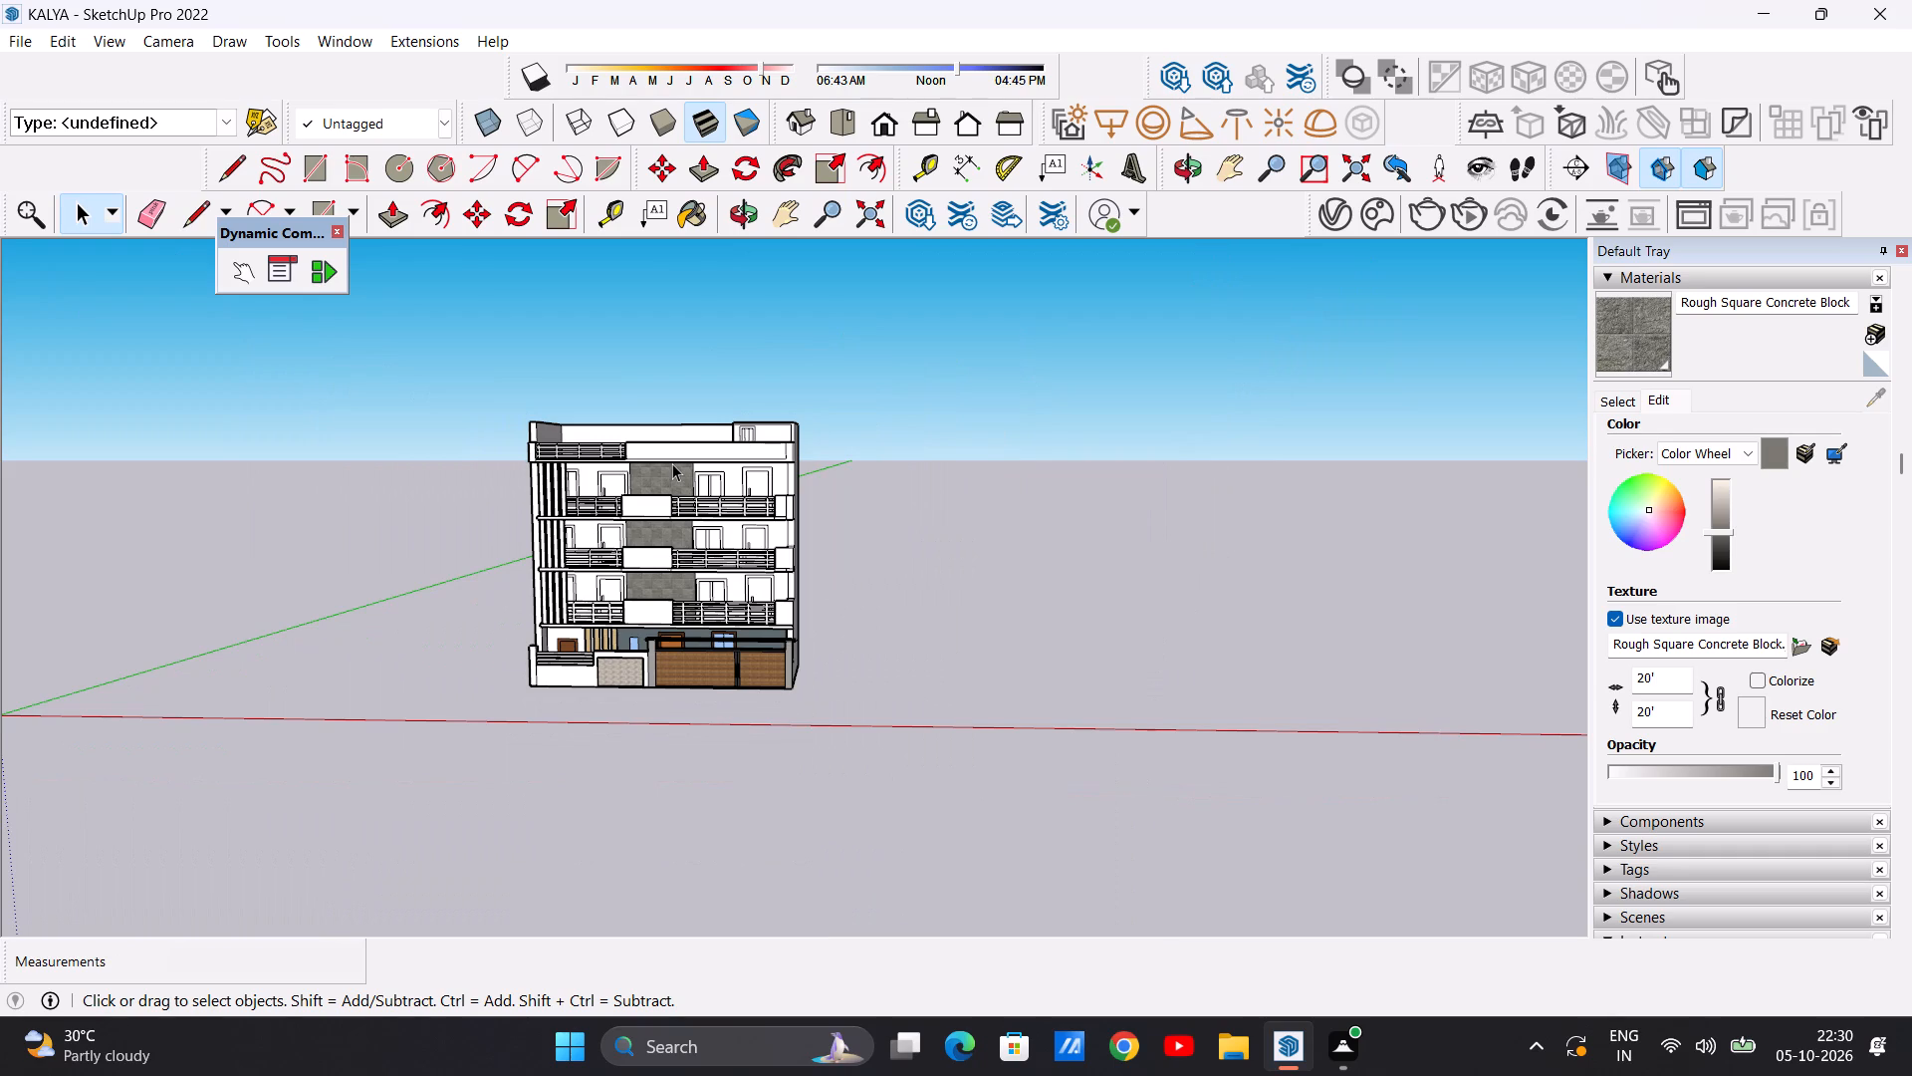
{"action": "scroll", "coordinate": [723, 417], "scroll_direction": "down", "scroll_amount": 5}
{"action": "scroll", "coordinate": [683, 486], "scroll_direction": "up", "scroll_amount": 13}
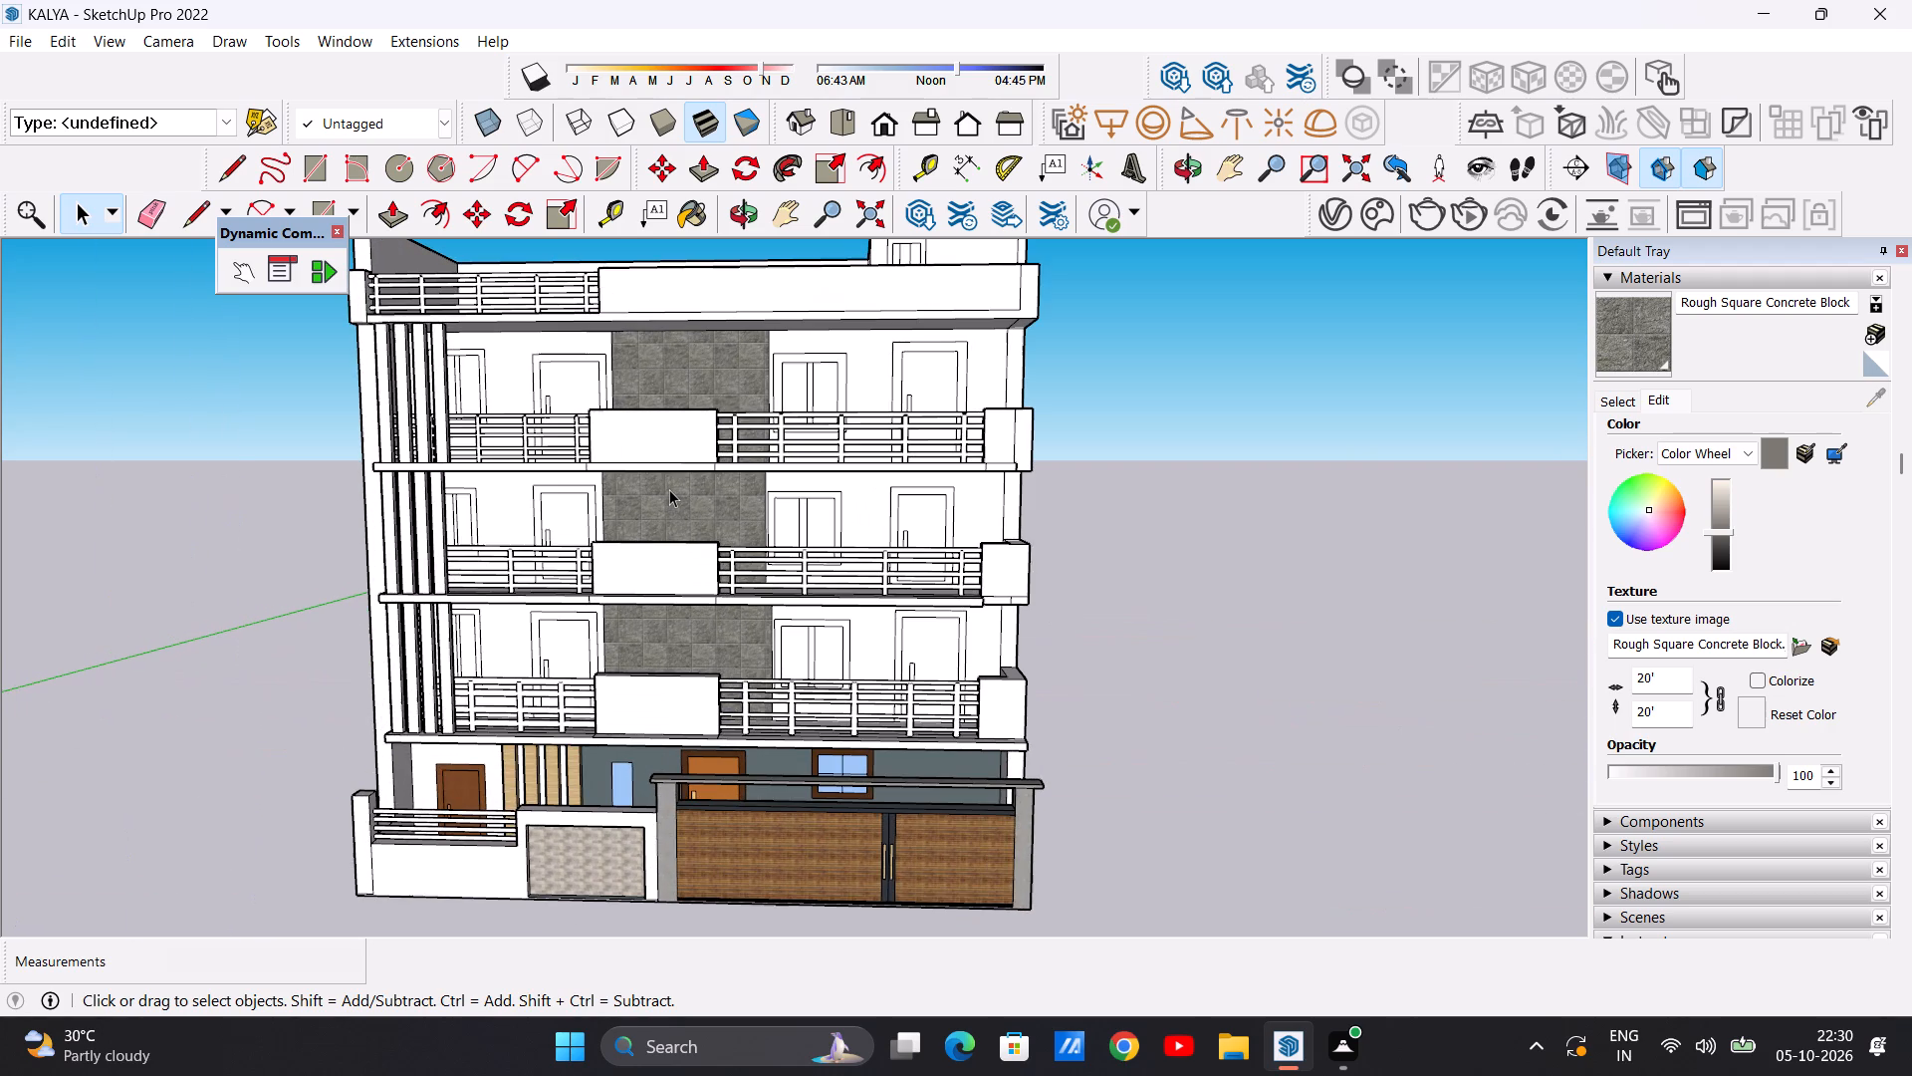
{"action": "middle_click_drag", "start_coordinate": [691, 491], "coordinate": [919, 504]}
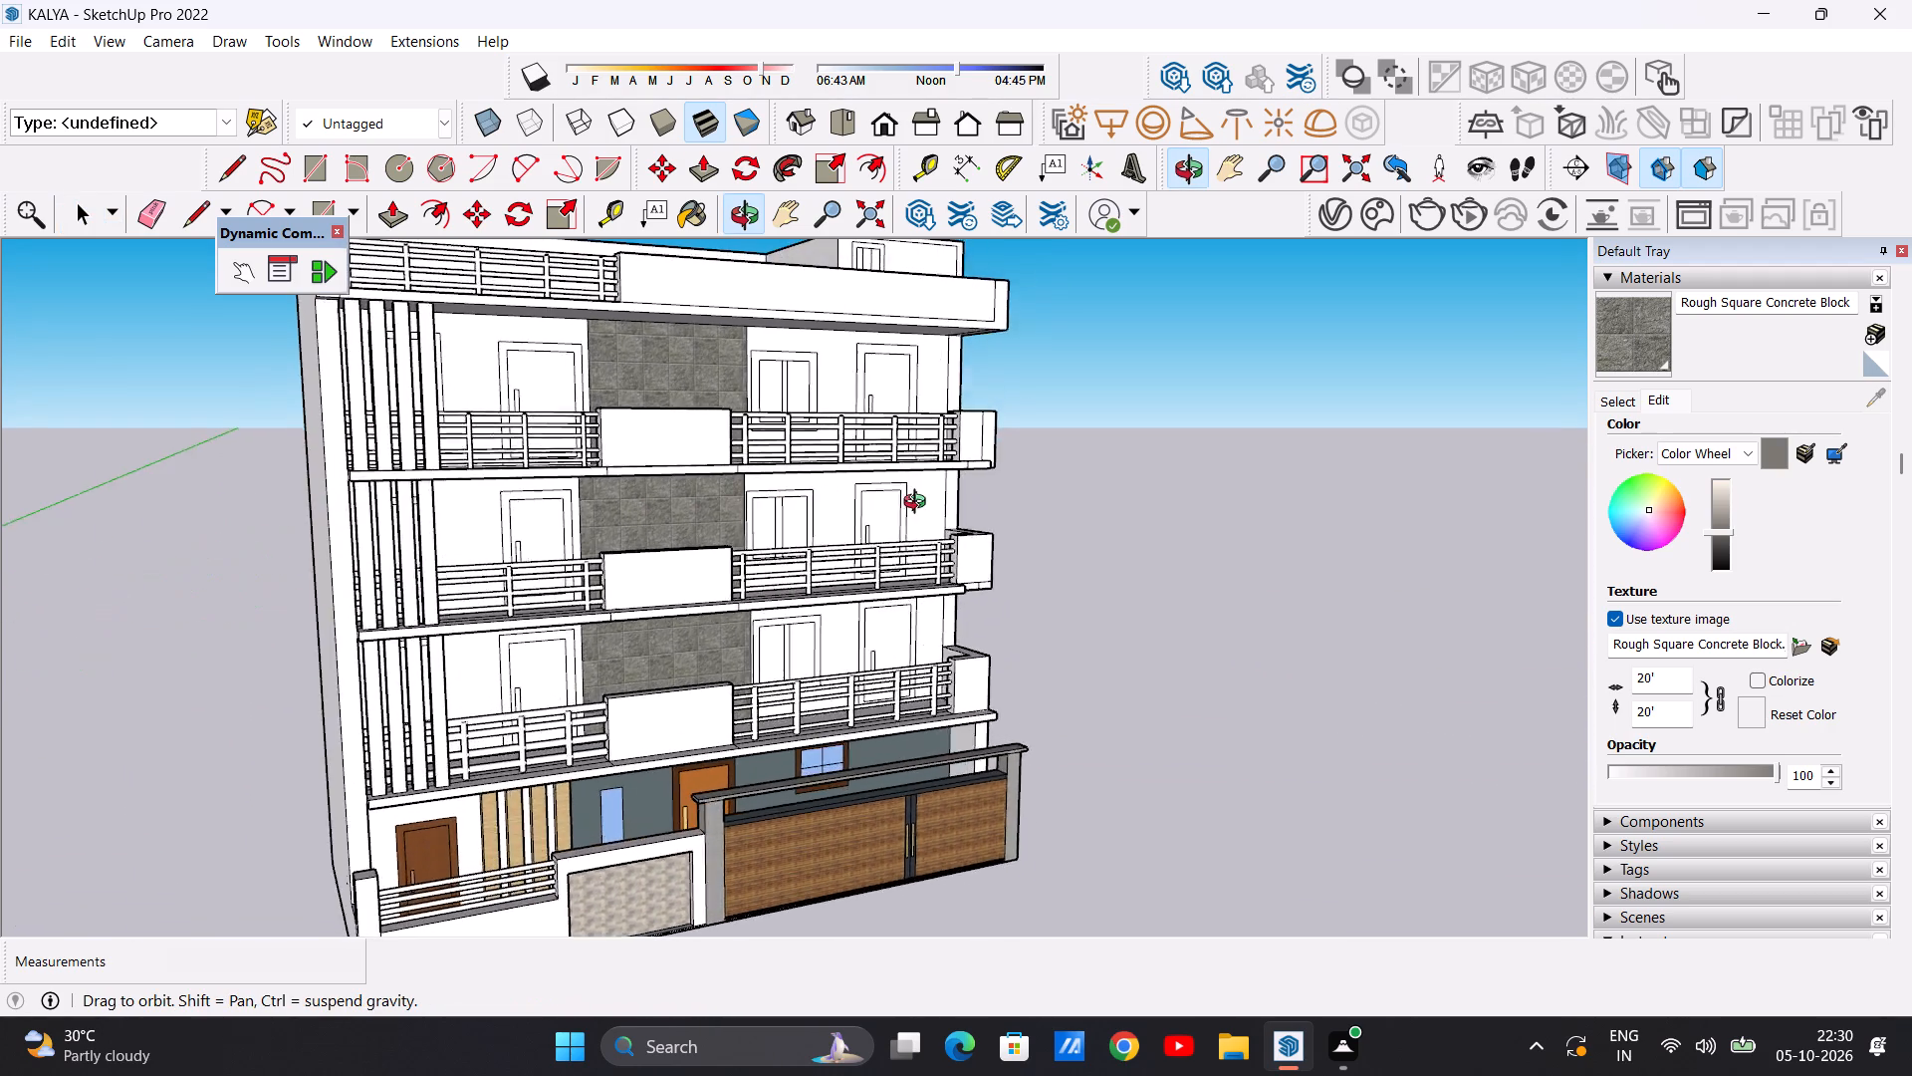
{"action": "middle_click_drag", "start_coordinate": [919, 504], "coordinate": [718, 504]}
{"action": "scroll", "coordinate": [718, 505], "scroll_direction": "down", "scroll_amount": 2}
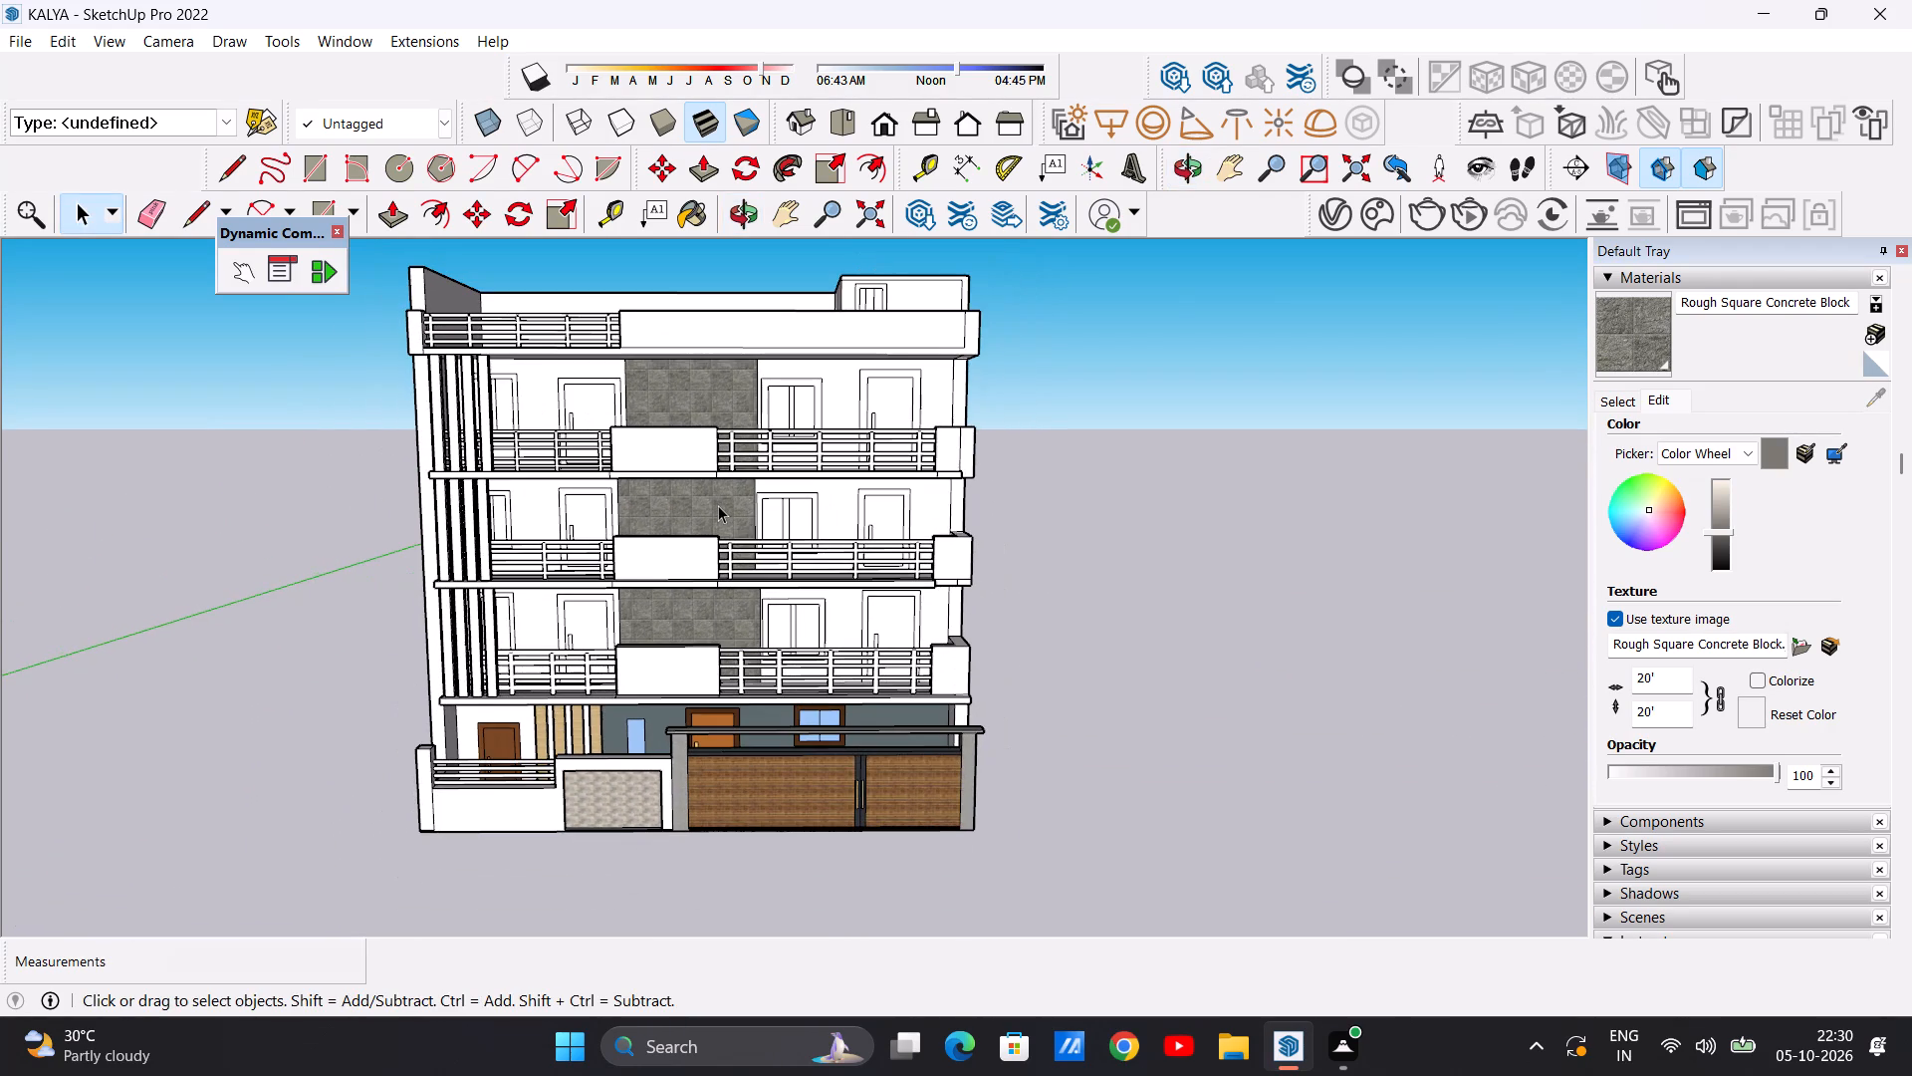
{"action": "scroll", "coordinate": [715, 505], "scroll_direction": "down", "scroll_amount": 3}
{"action": "scroll", "coordinate": [733, 503], "scroll_direction": "up", "scroll_amount": 2}
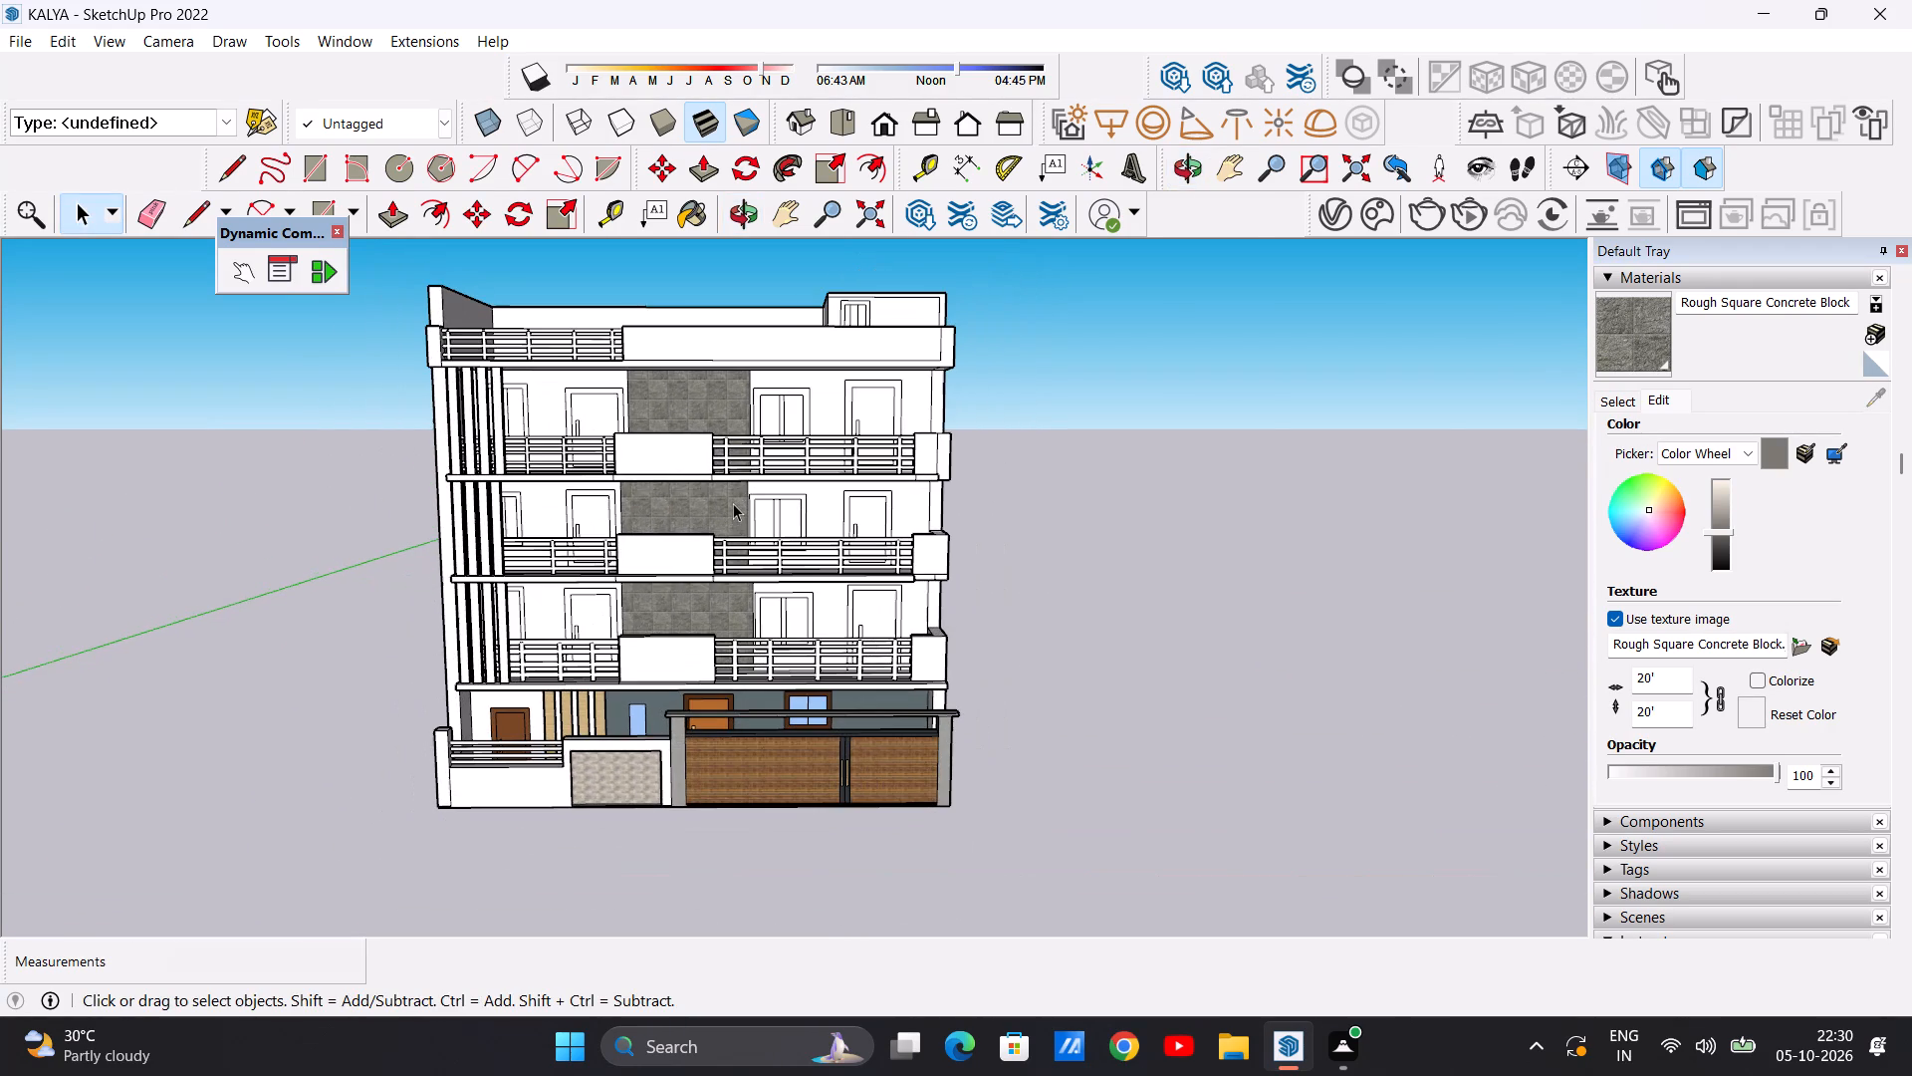
{"action": "scroll", "coordinate": [577, 489], "scroll_direction": "up", "scroll_amount": 5}
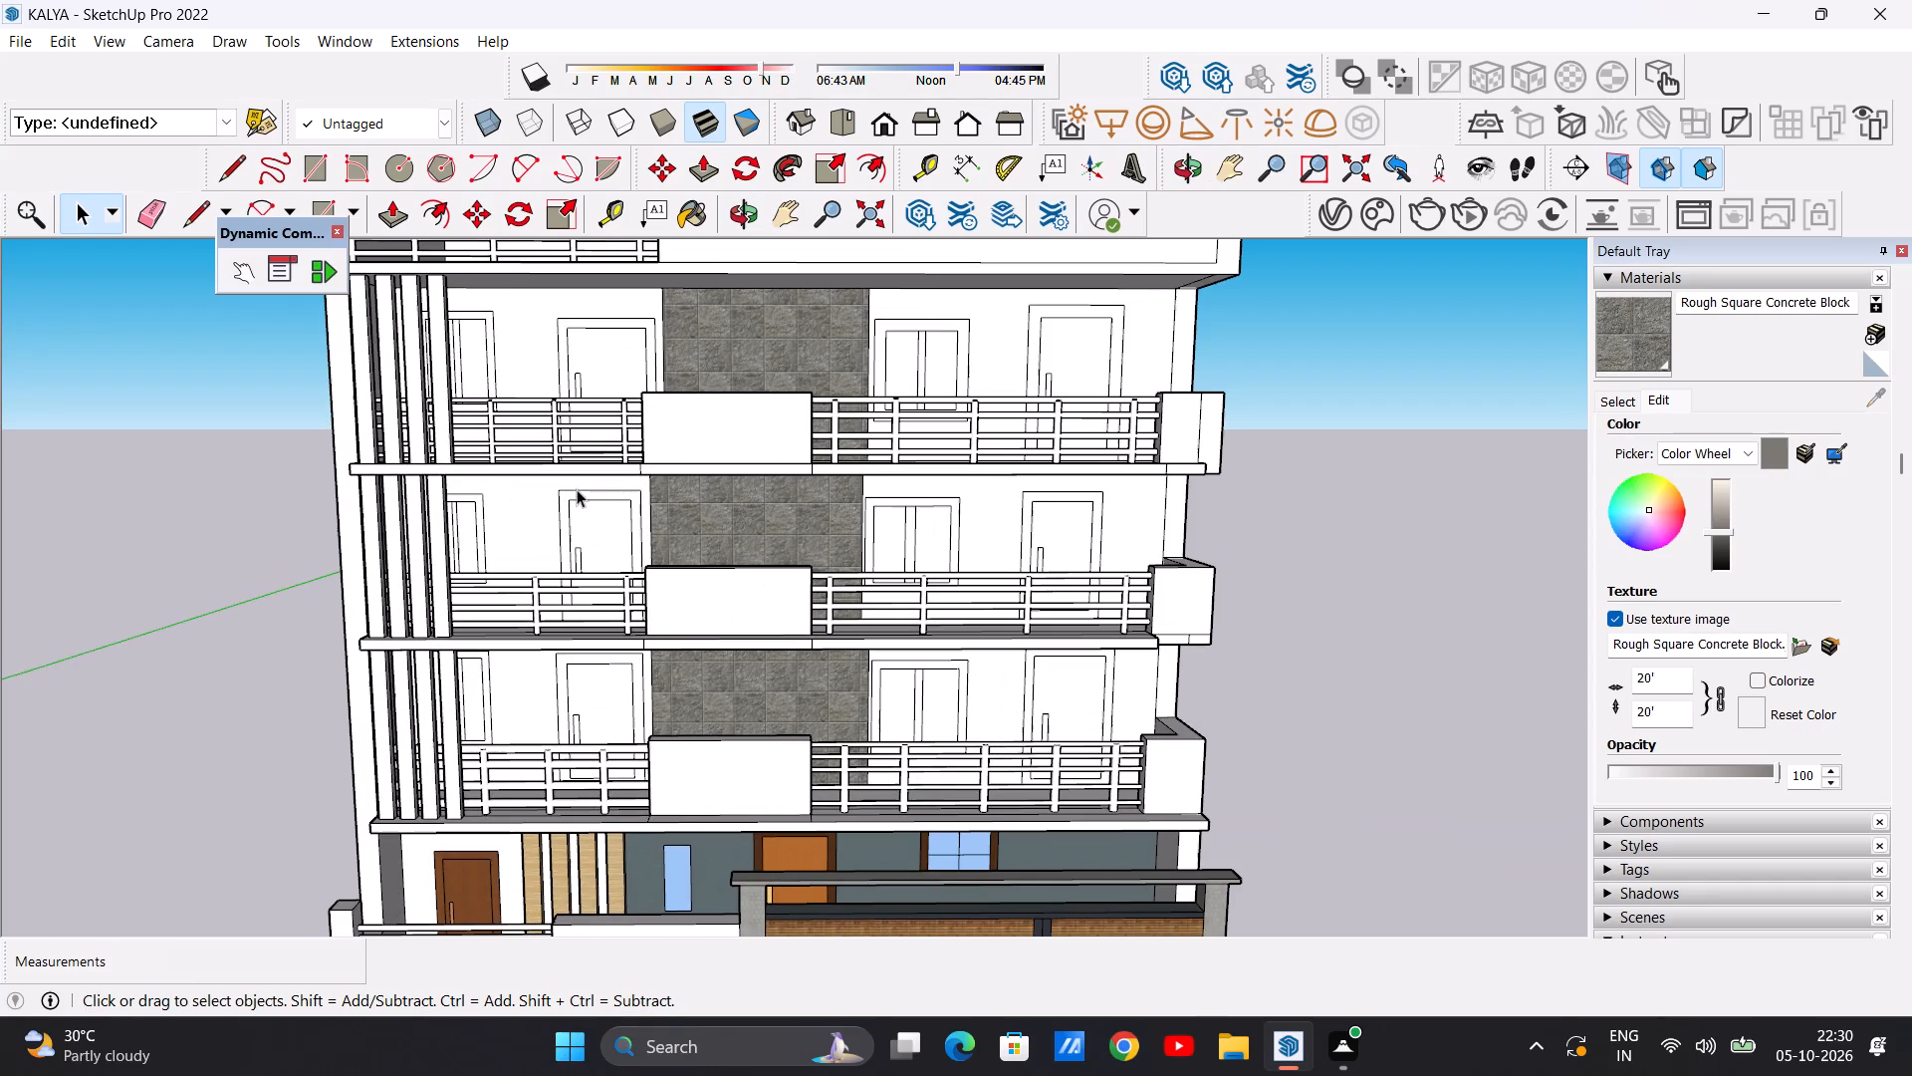
Paint the front faces of the four vertical fins on the third-floor balcony with Wood Veneer 02 from the Wood collection.
{"action": "left_click", "coordinate": [1613, 399]}
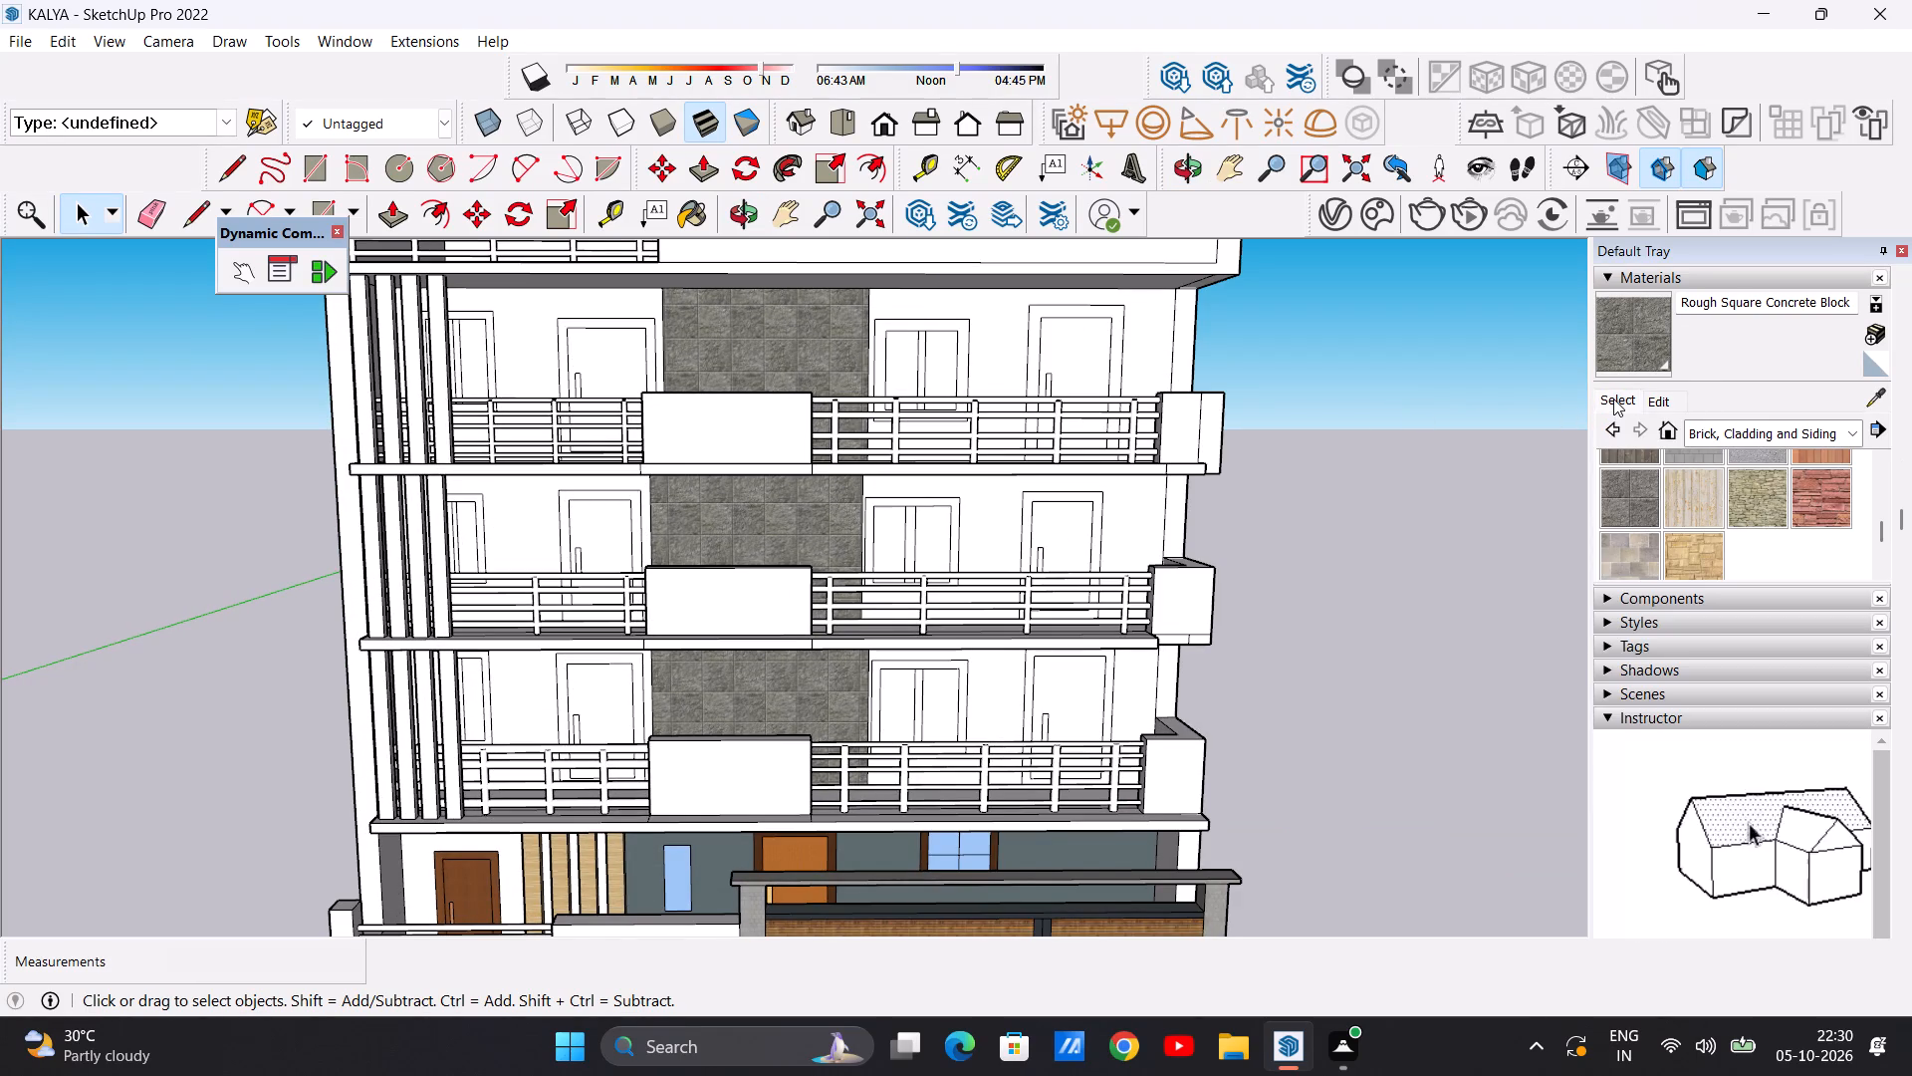
{"action": "left_click", "coordinate": [1843, 436]}
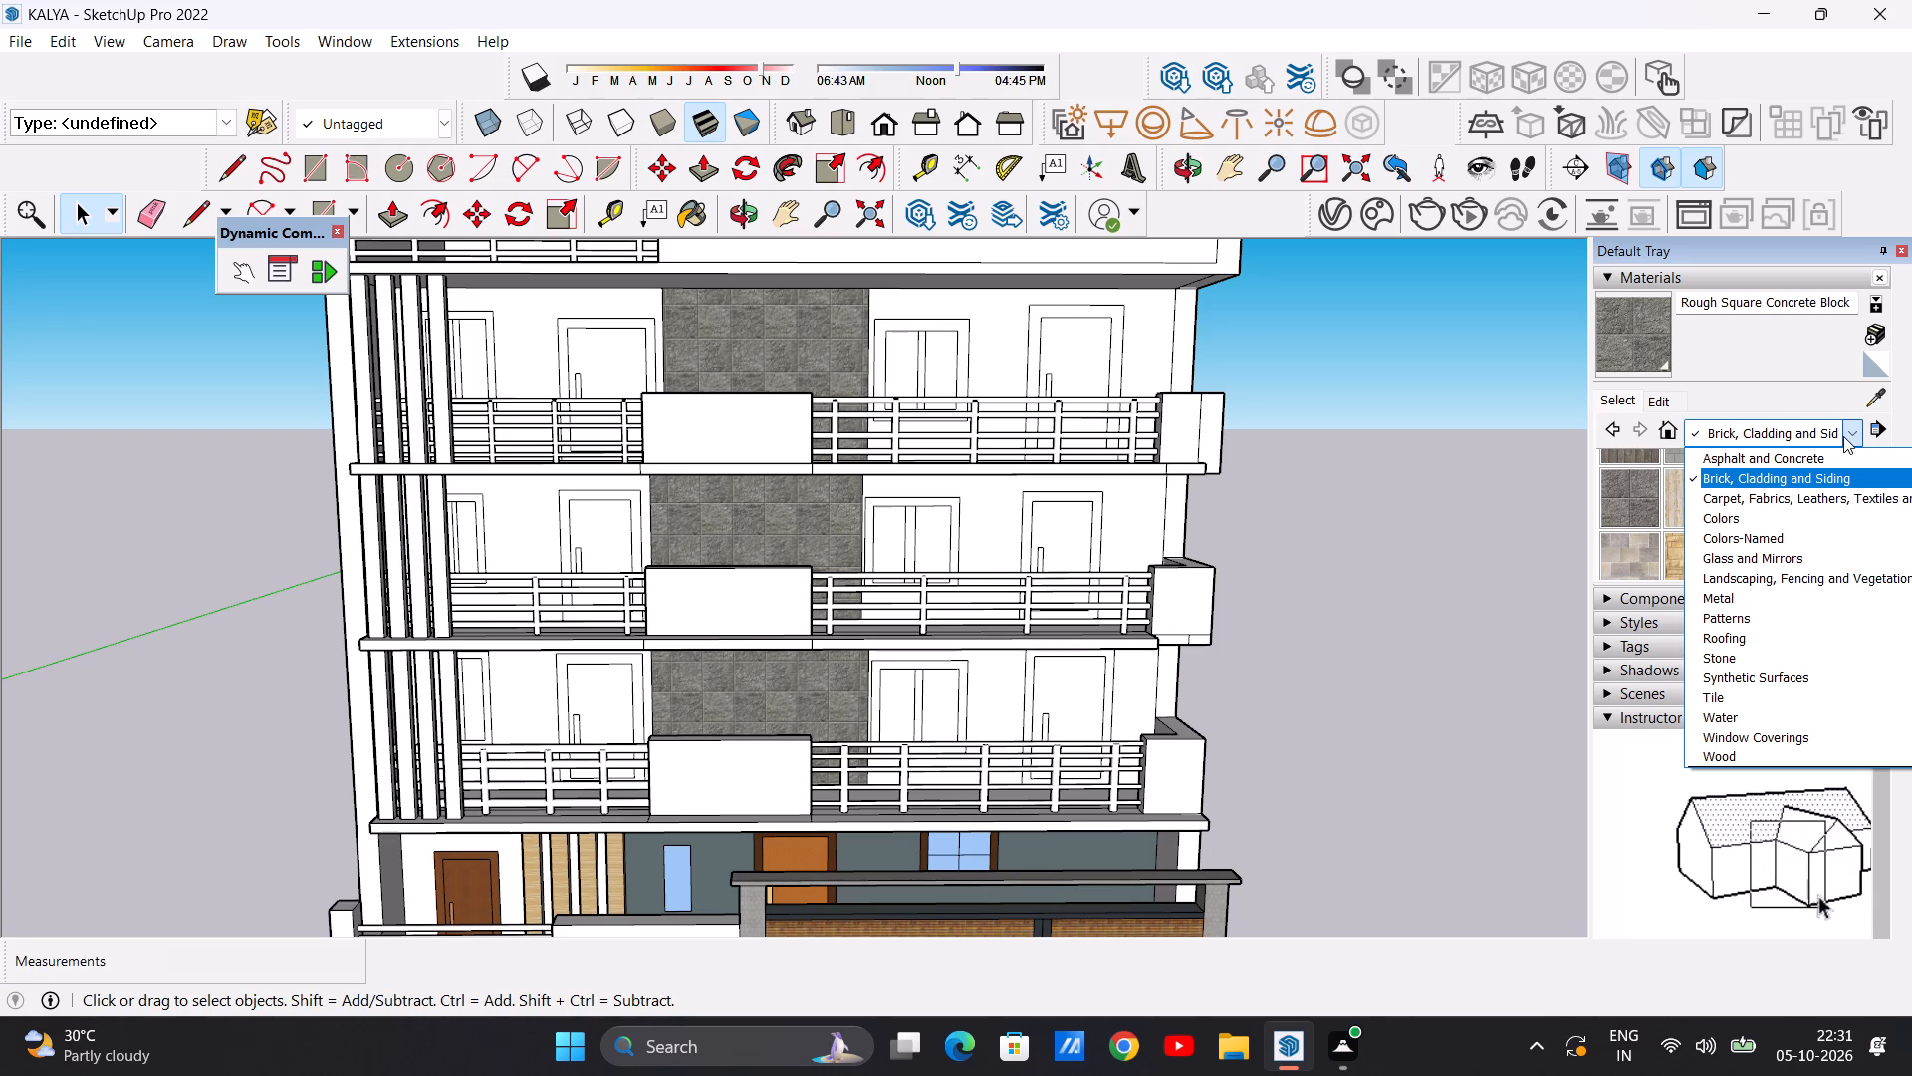
{"action": "left_click", "coordinate": [1763, 758]}
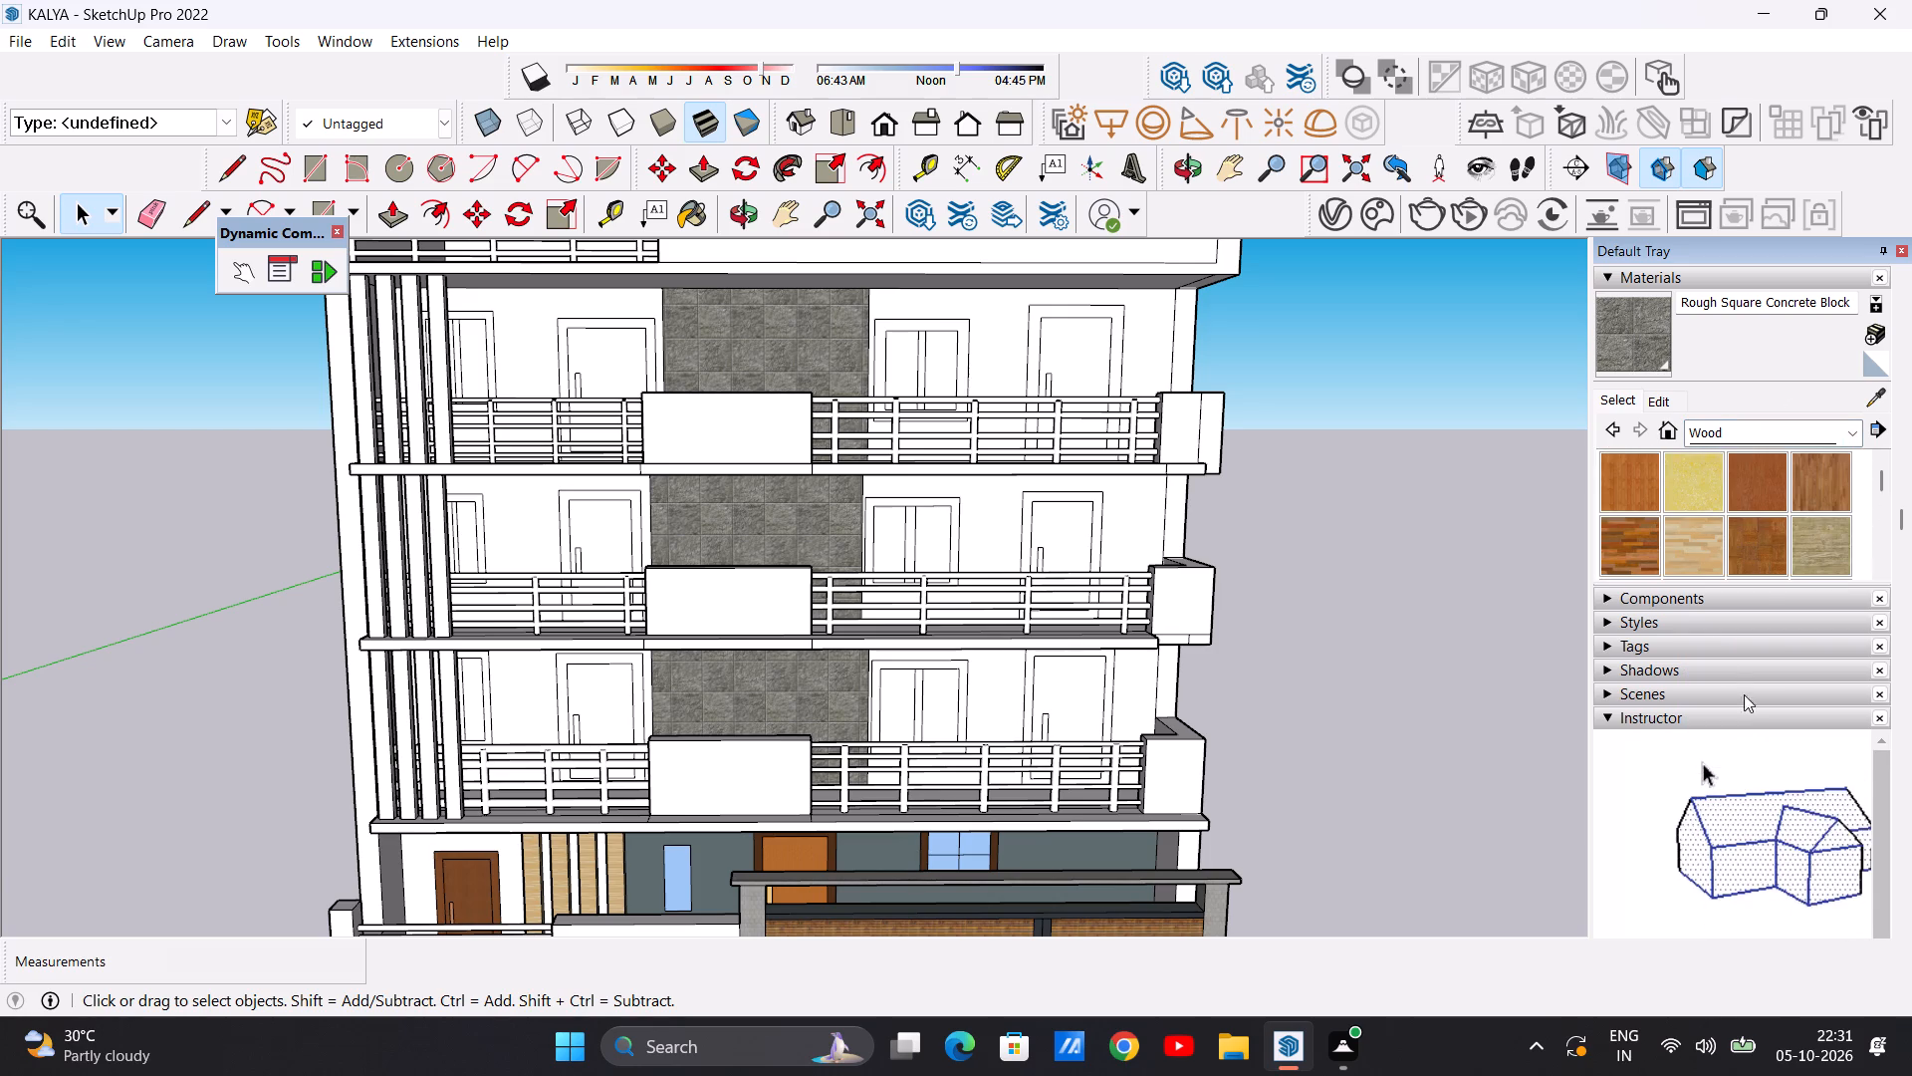
{"action": "scroll", "coordinate": [1651, 526], "scroll_direction": "down", "scroll_amount": 1}
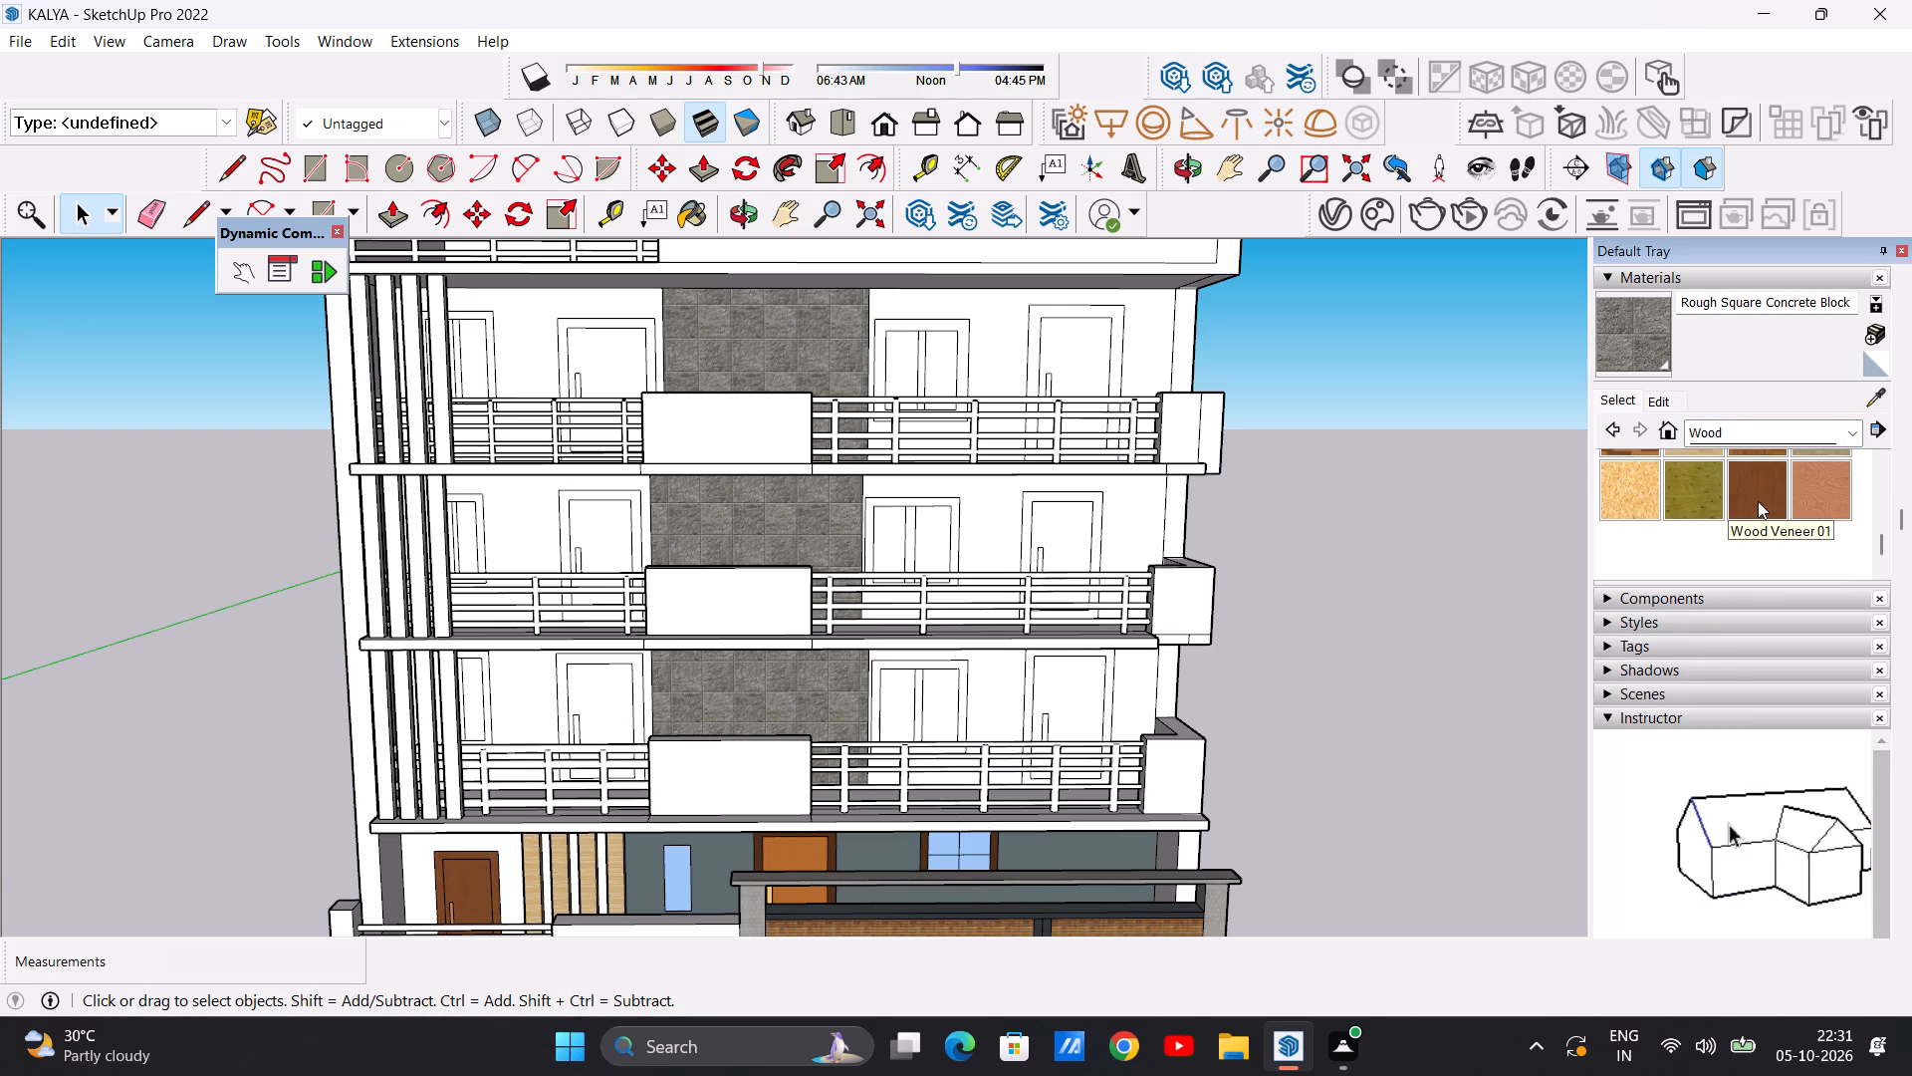
{"action": "left_click", "coordinate": [1814, 486]}
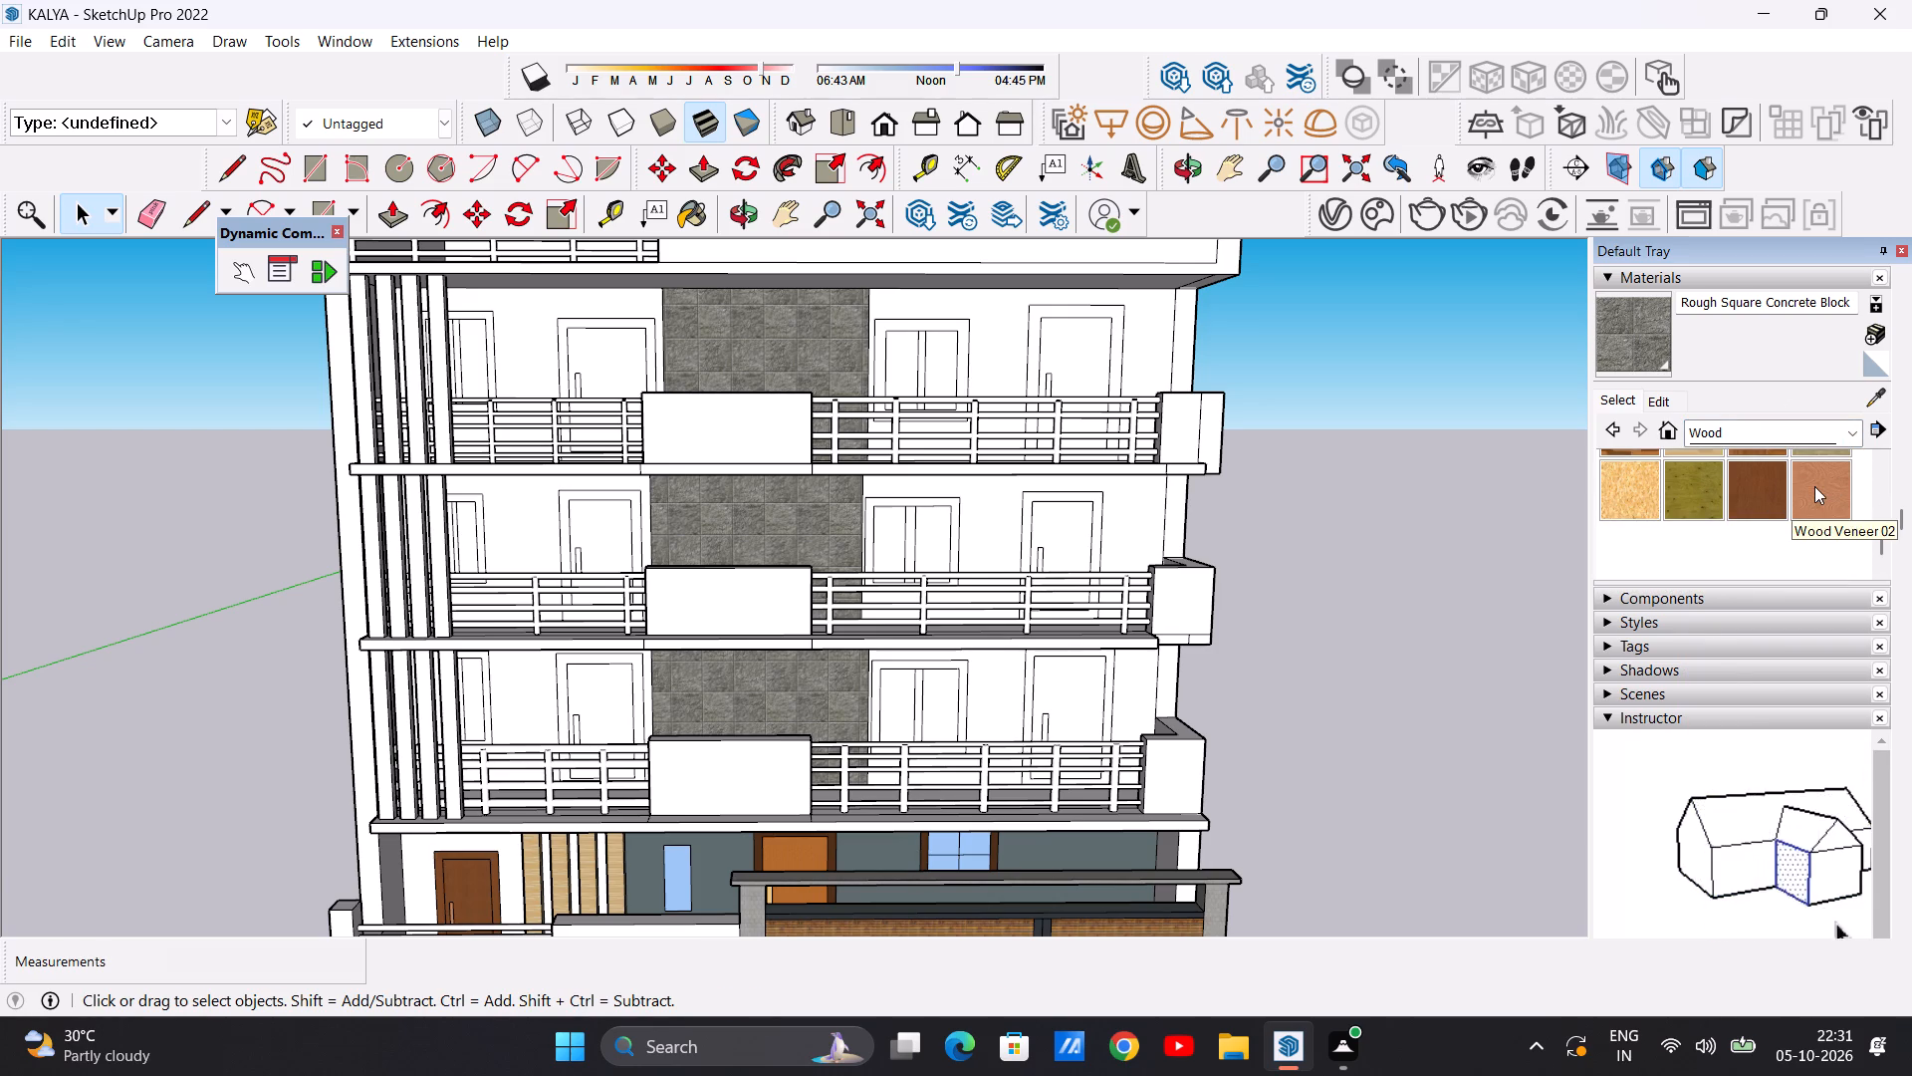
{"action": "scroll", "coordinate": [448, 533], "scroll_direction": "down", "scroll_amount": 4}
{"action": "scroll", "coordinate": [390, 424], "scroll_direction": "up", "scroll_amount": 8}
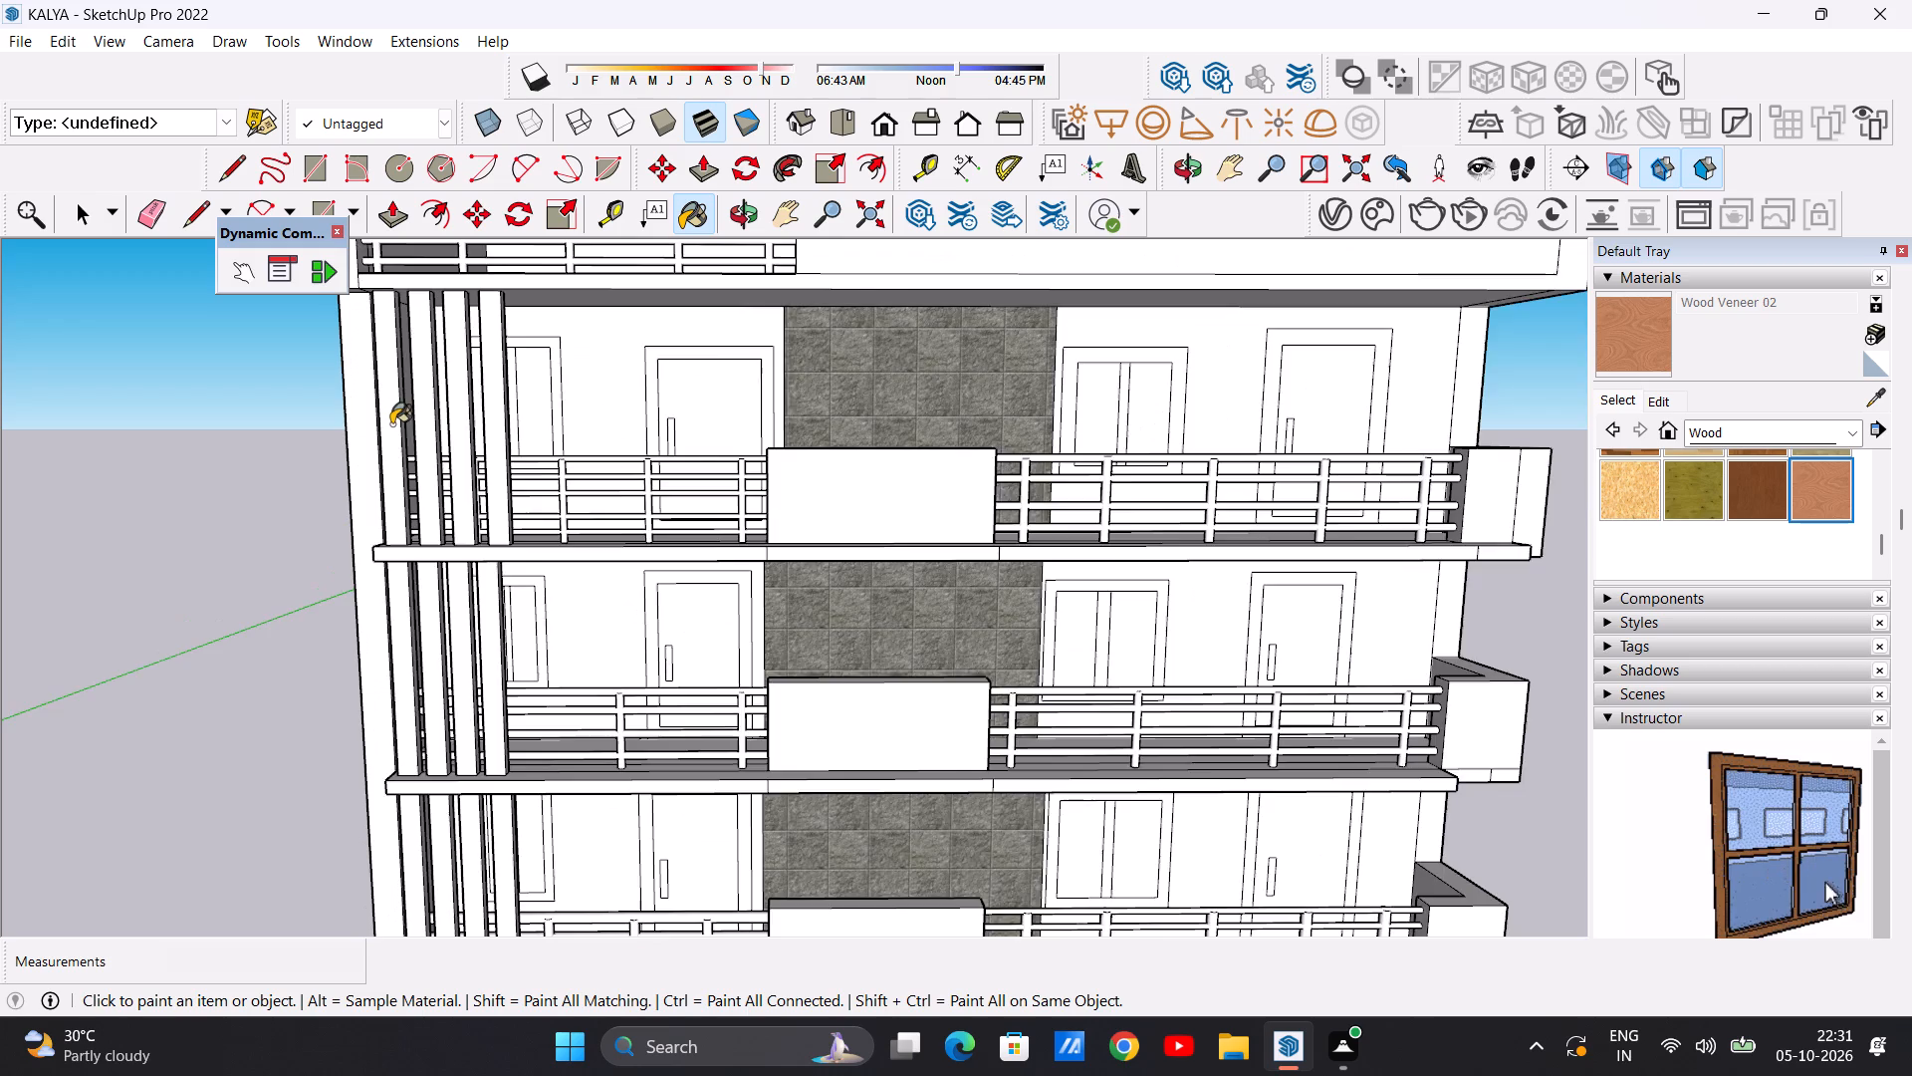
{"action": "scroll", "coordinate": [391, 424], "scroll_direction": "up", "scroll_amount": 3}
{"action": "left_click", "coordinate": [391, 424]}
{"action": "left_click", "coordinate": [434, 427]}
{"action": "left_click", "coordinate": [486, 433]}
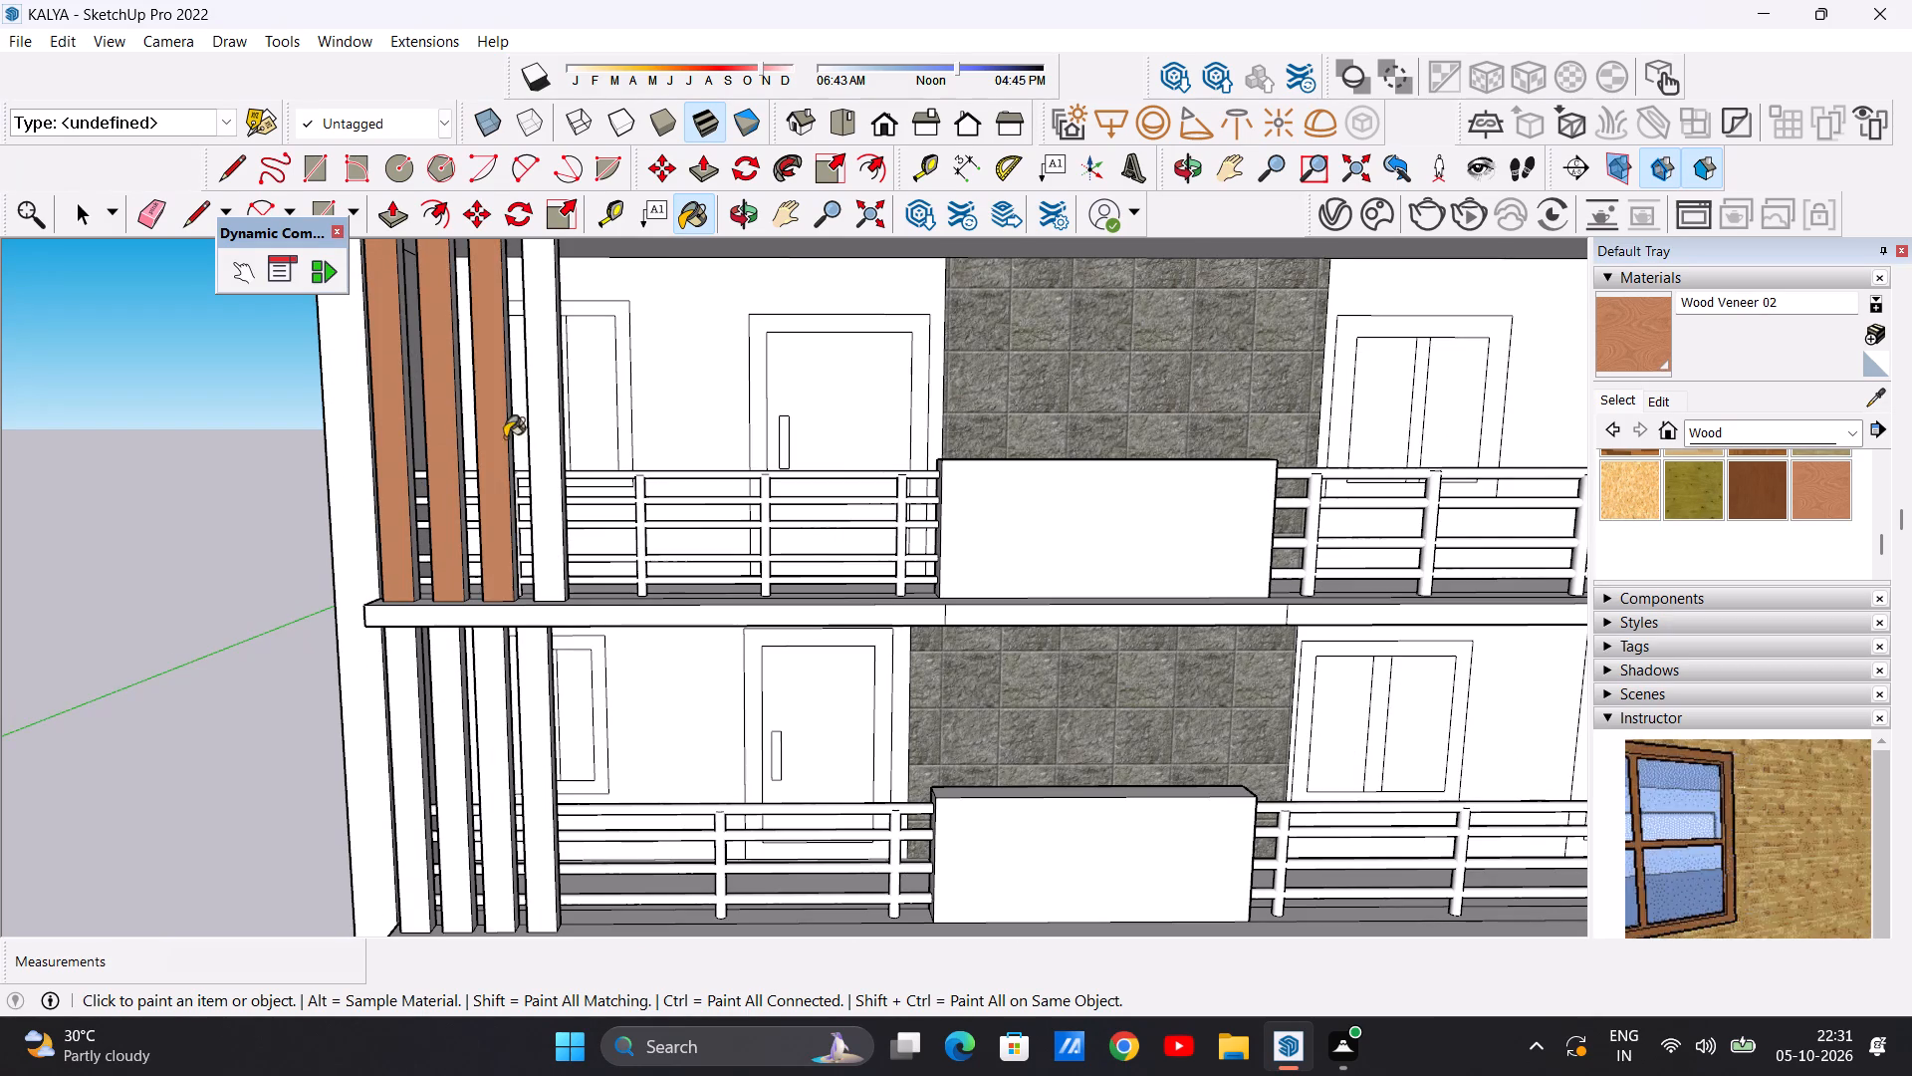
{"action": "left_click", "coordinate": [543, 437]}
Paint the left side faces of the four third-floor fins with Wood Veneer 02.
{"action": "scroll", "coordinate": [533, 451], "scroll_direction": "up", "scroll_amount": 12}
{"action": "scroll", "coordinate": [568, 517], "scroll_direction": "down", "scroll_amount": 18}
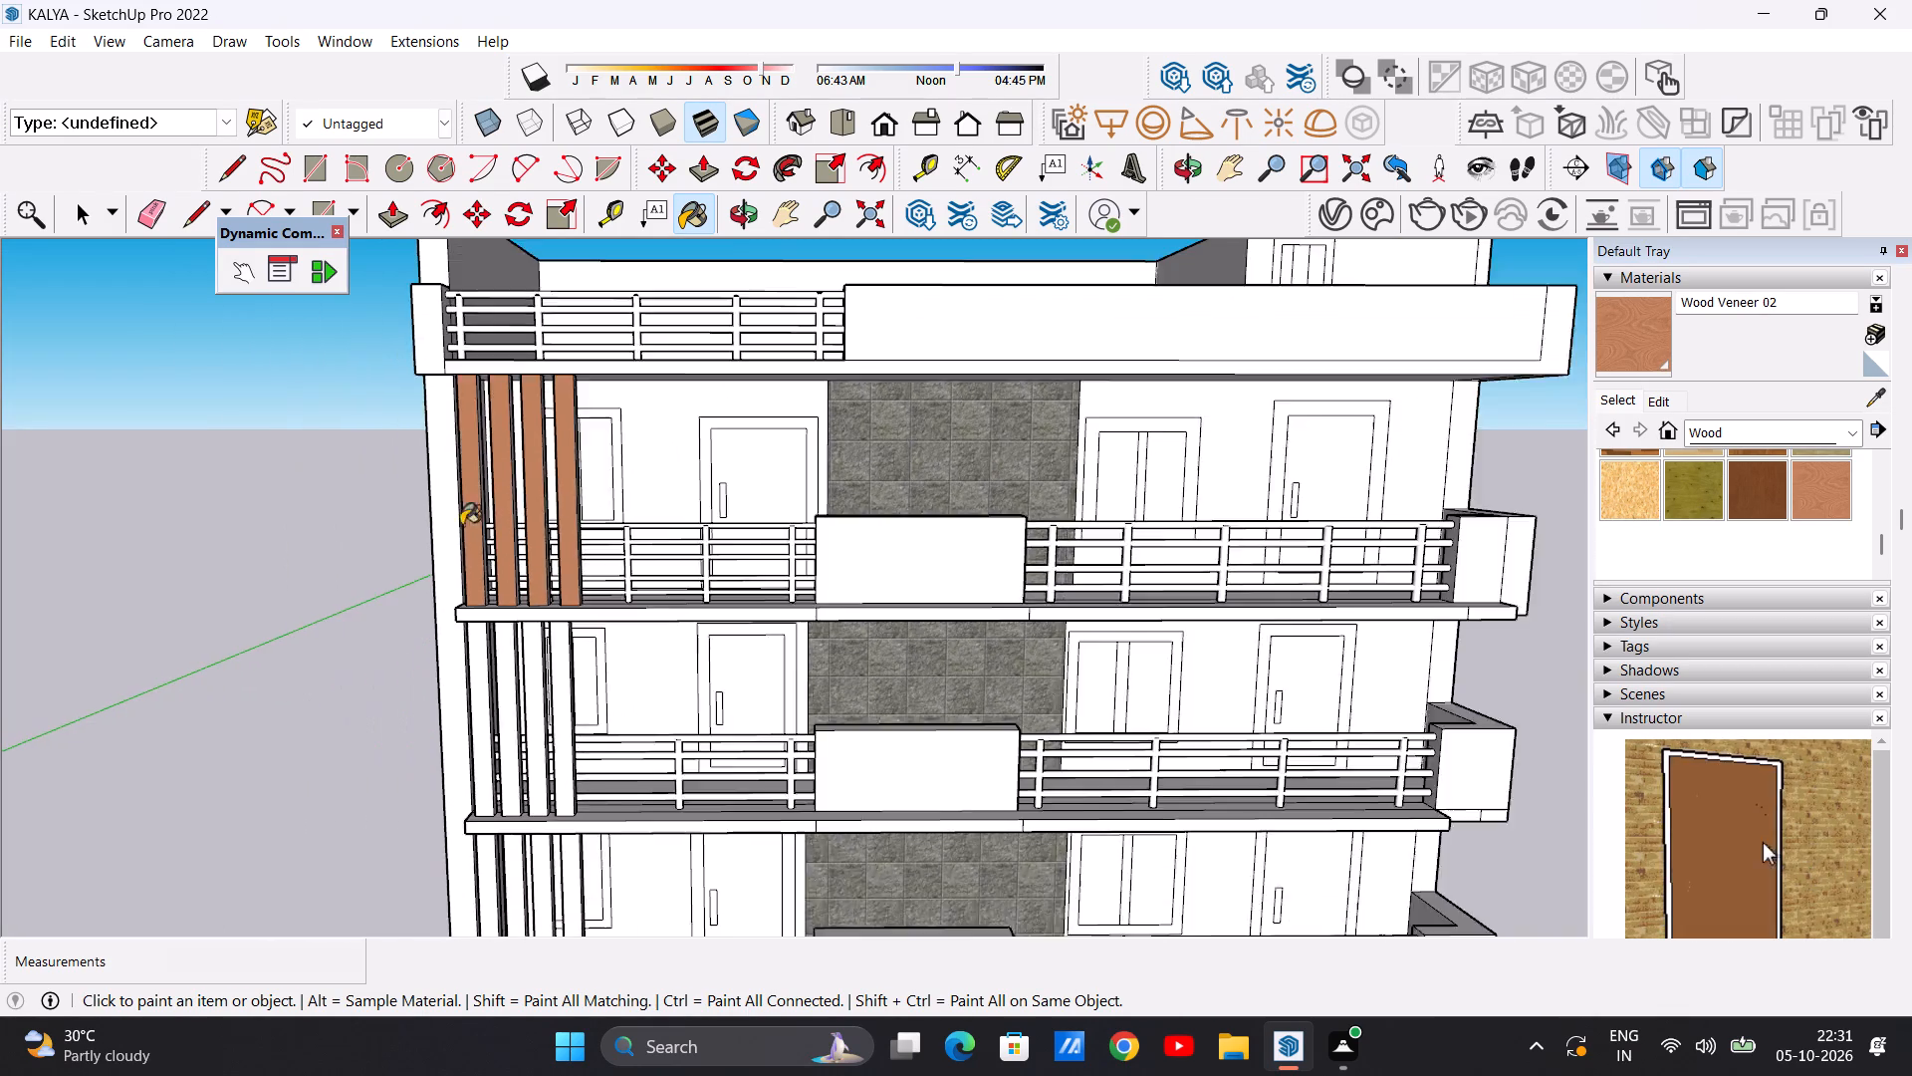
{"action": "middle_click_drag", "start_coordinate": [410, 523], "coordinate": [764, 572]}
{"action": "scroll", "coordinate": [664, 542], "scroll_direction": "up", "scroll_amount": 7}
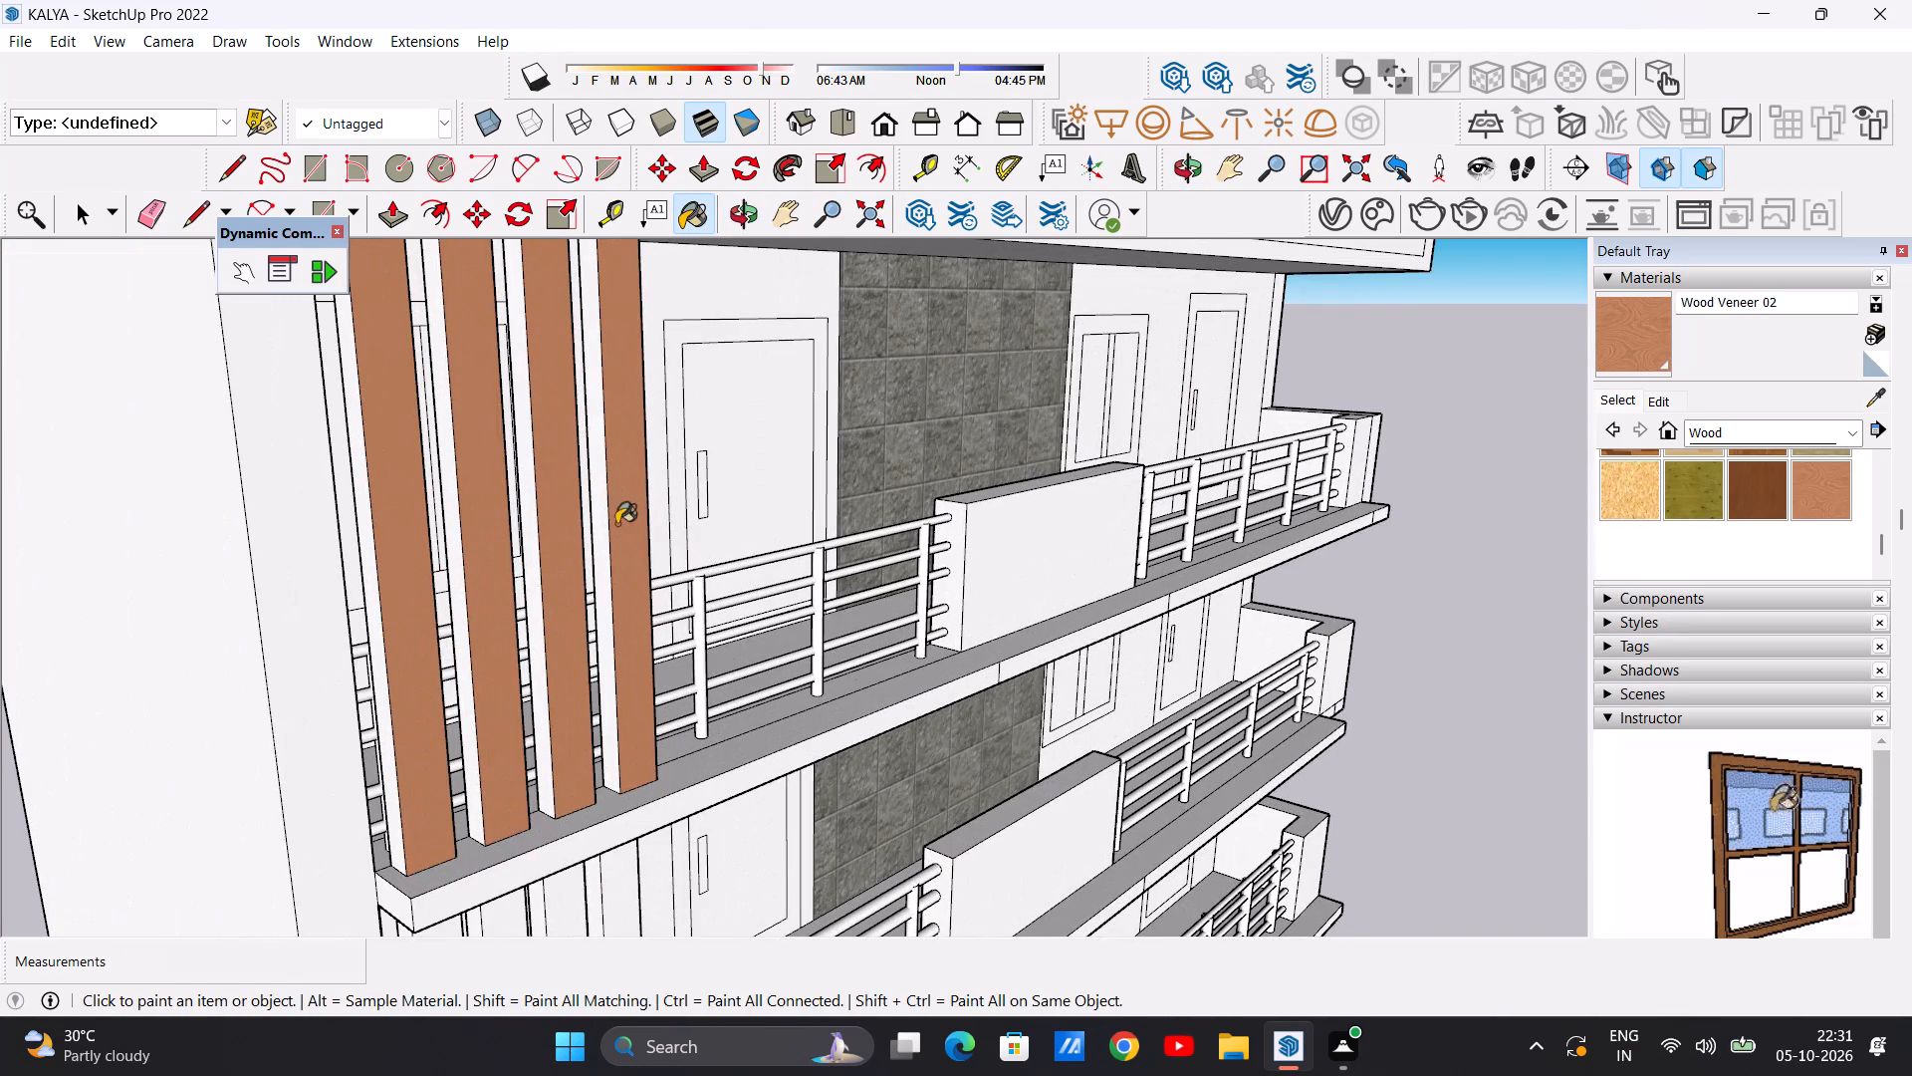
{"action": "left_click", "coordinate": [605, 520]}
{"action": "left_click", "coordinate": [535, 537]}
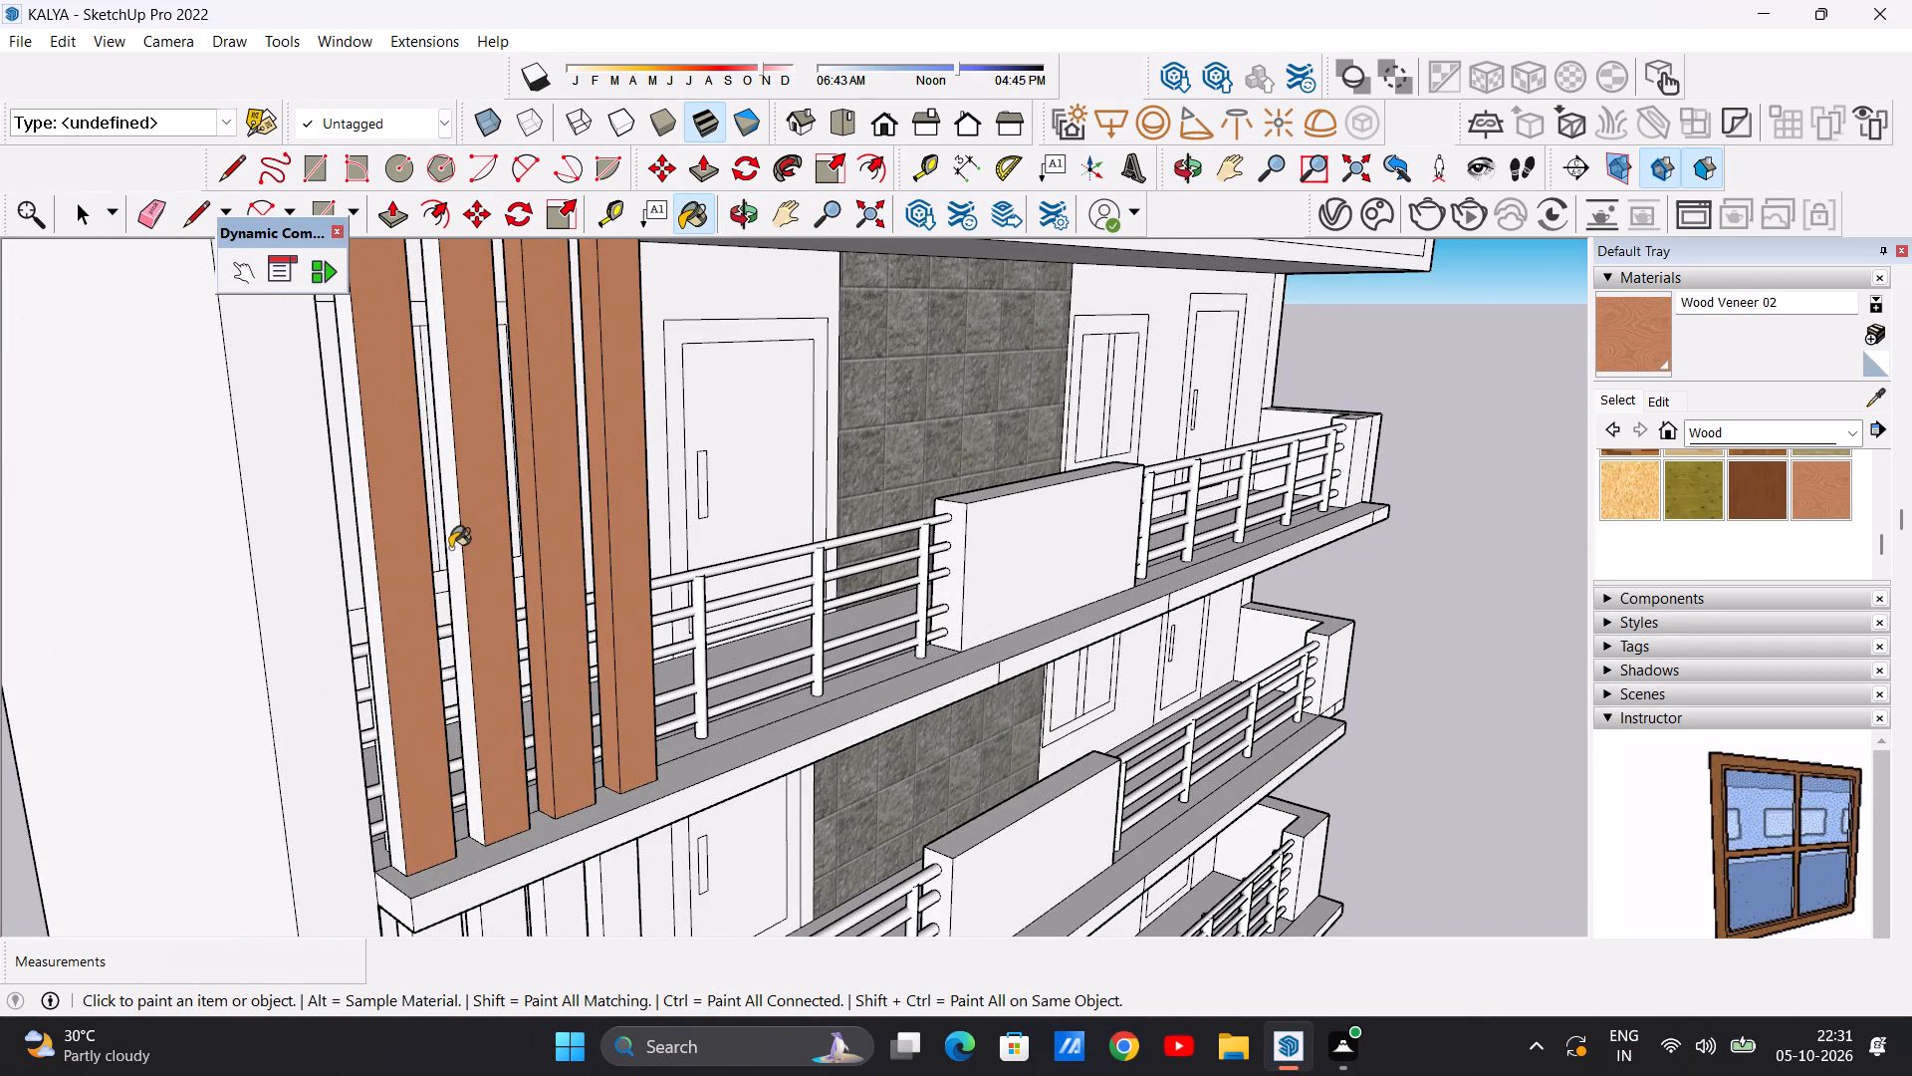
{"action": "left_click", "coordinate": [451, 548]}
{"action": "left_click", "coordinate": [366, 565]}
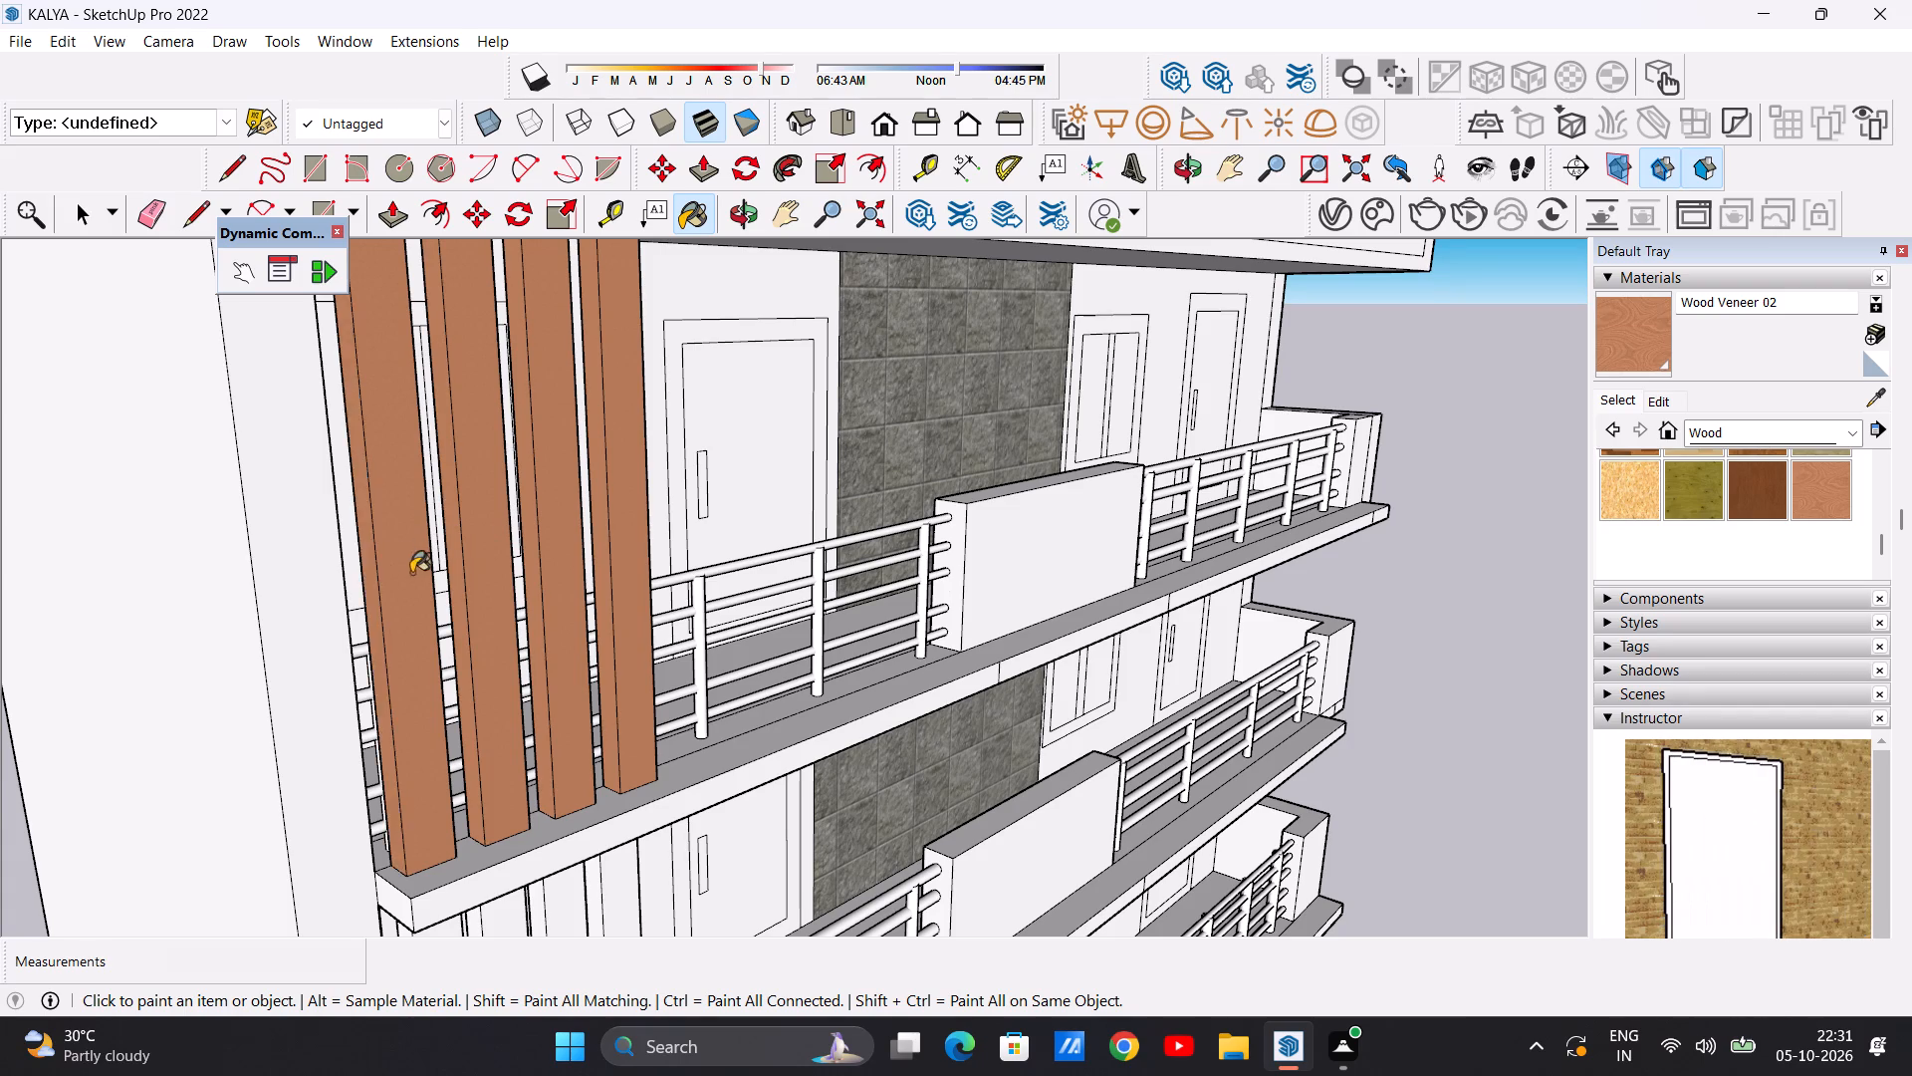
Paint the right side faces of the four third-floor fins with Wood Veneer 02.
{"action": "scroll", "coordinate": [426, 578], "scroll_direction": "down", "scroll_amount": 9}
{"action": "middle_click_drag", "start_coordinate": [653, 556], "coordinate": [149, 585]}
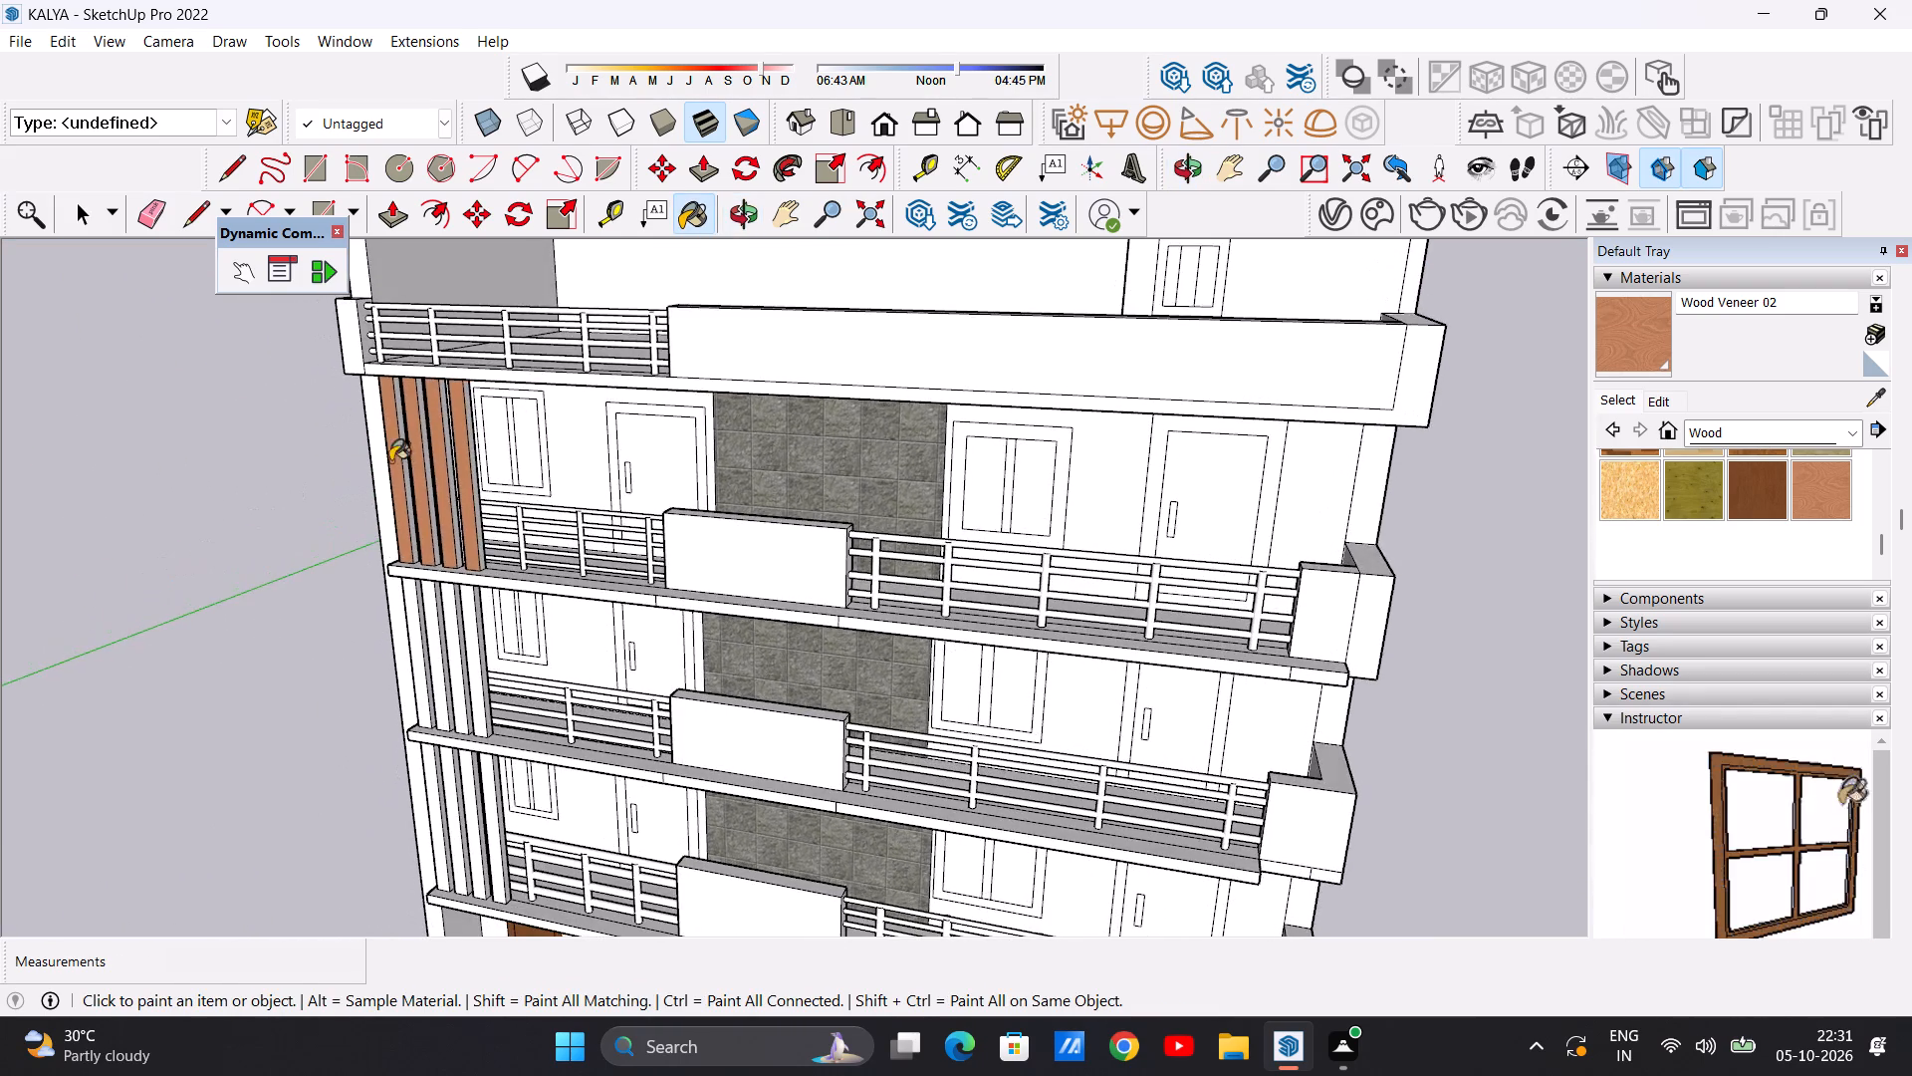
{"action": "scroll", "coordinate": [405, 454], "scroll_direction": "up", "scroll_amount": 12}
{"action": "left_click", "coordinate": [401, 445]}
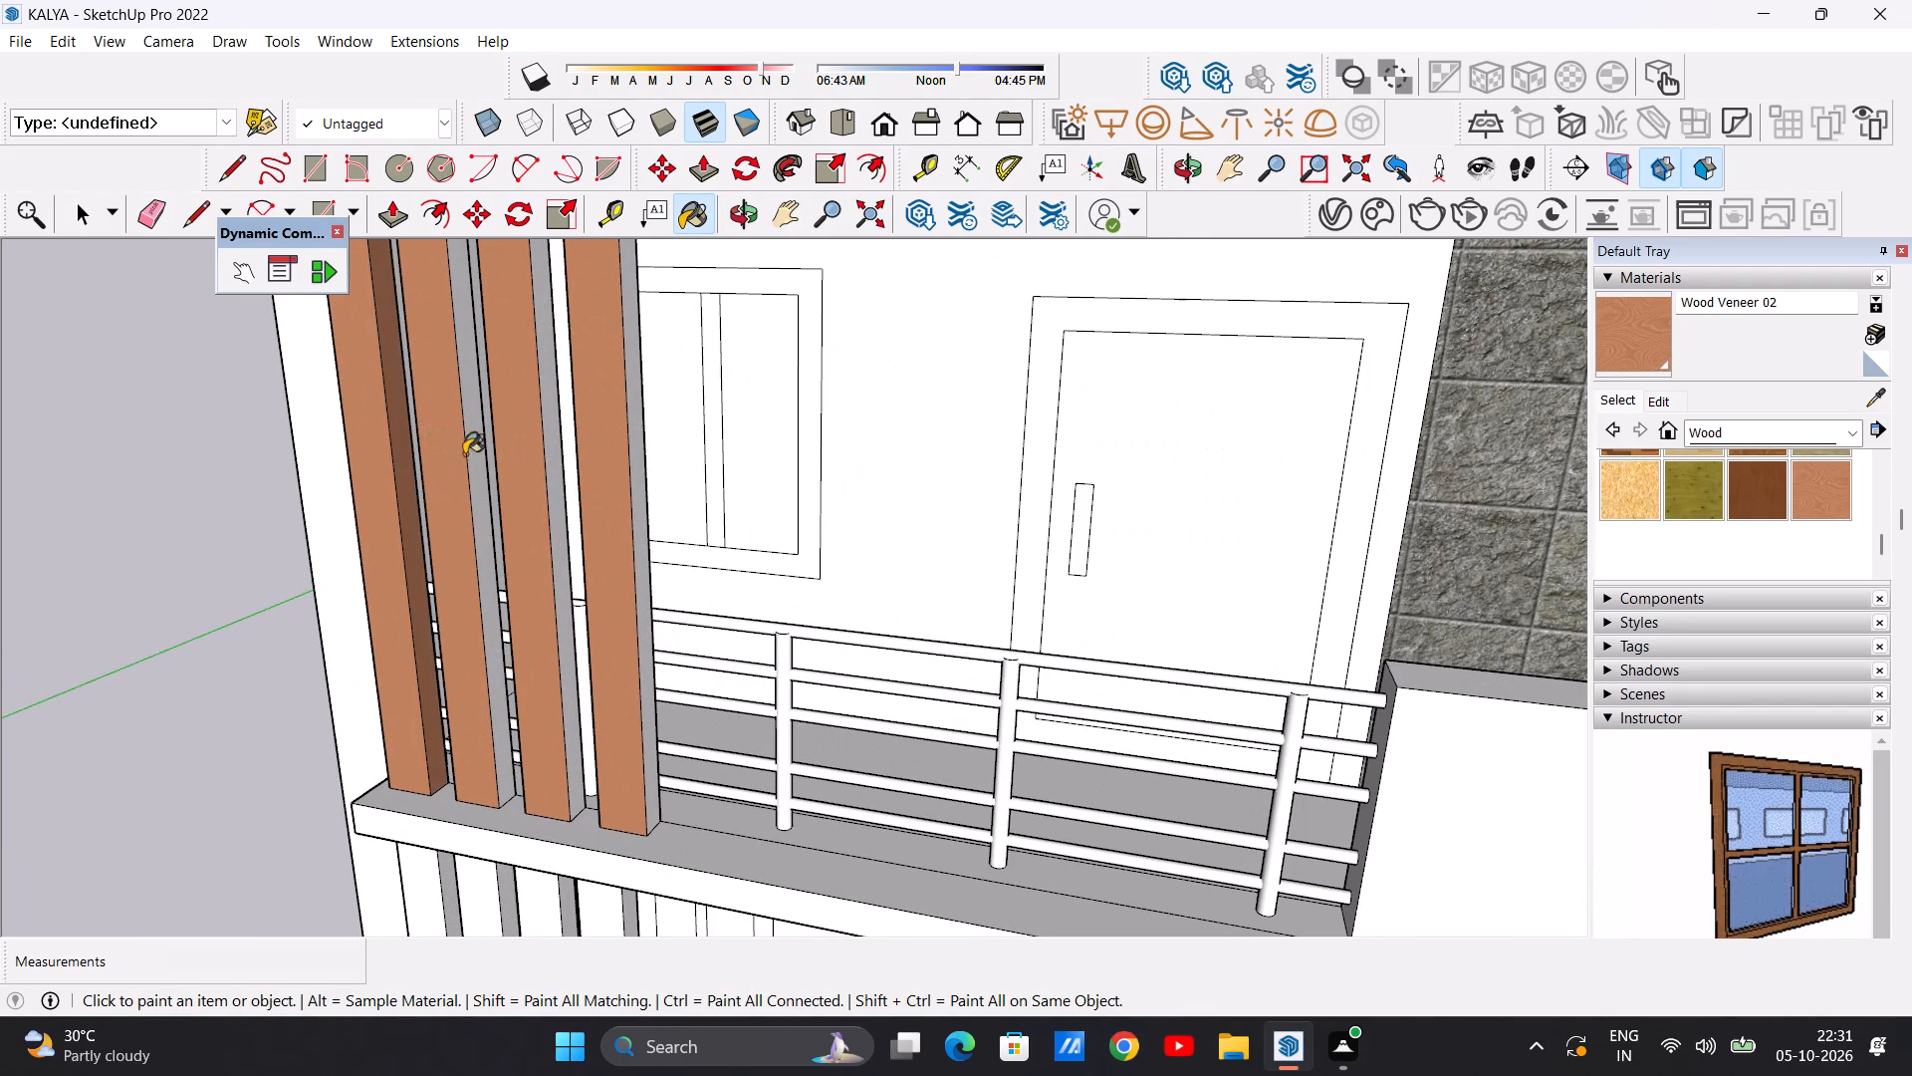
{"action": "left_click", "coordinate": [473, 454]}
{"action": "left_click", "coordinate": [552, 457]}
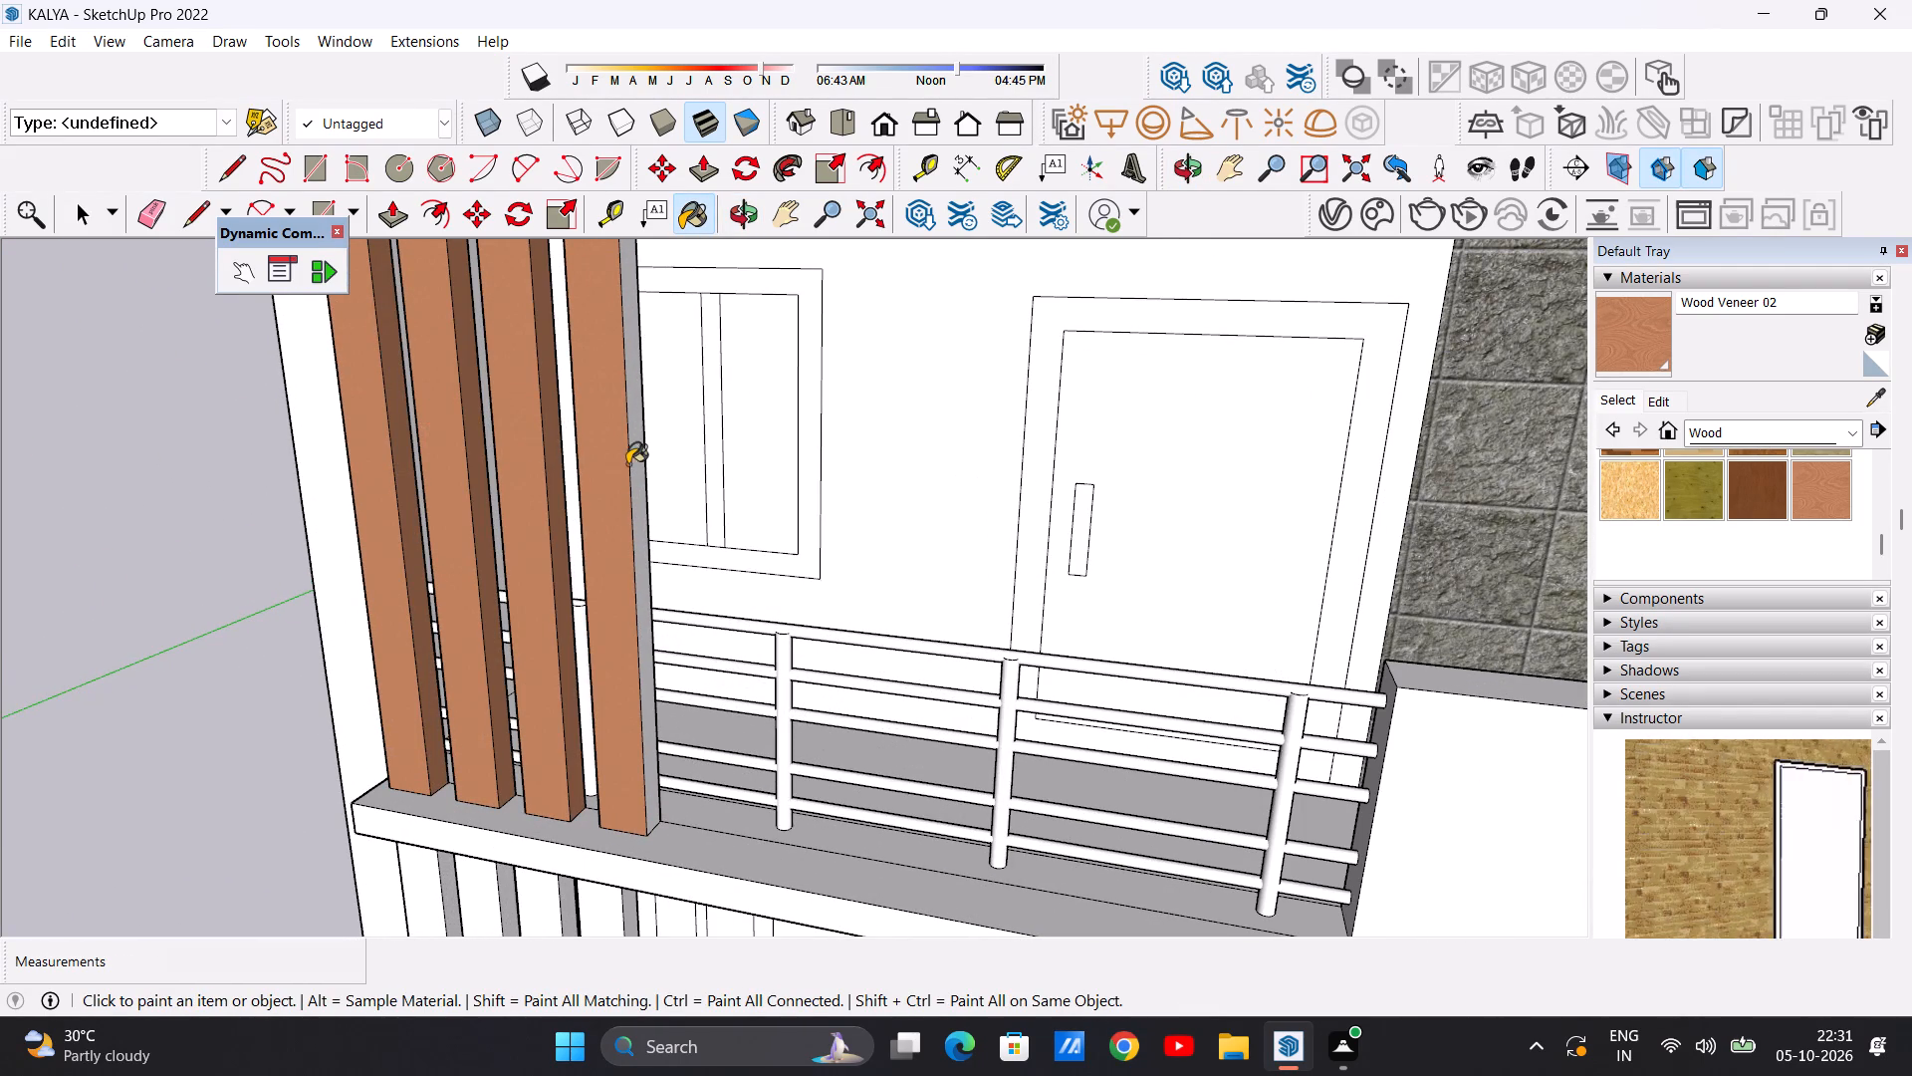
{"action": "left_click", "coordinate": [634, 467]}
Paint the front and right side faces of the four vertical fins on the second-floor balcony with Wood Veneer 02.
{"action": "scroll", "coordinate": [590, 522], "scroll_direction": "down", "scroll_amount": 20}
{"action": "scroll", "coordinate": [590, 522], "scroll_direction": "down", "scroll_amount": 1}
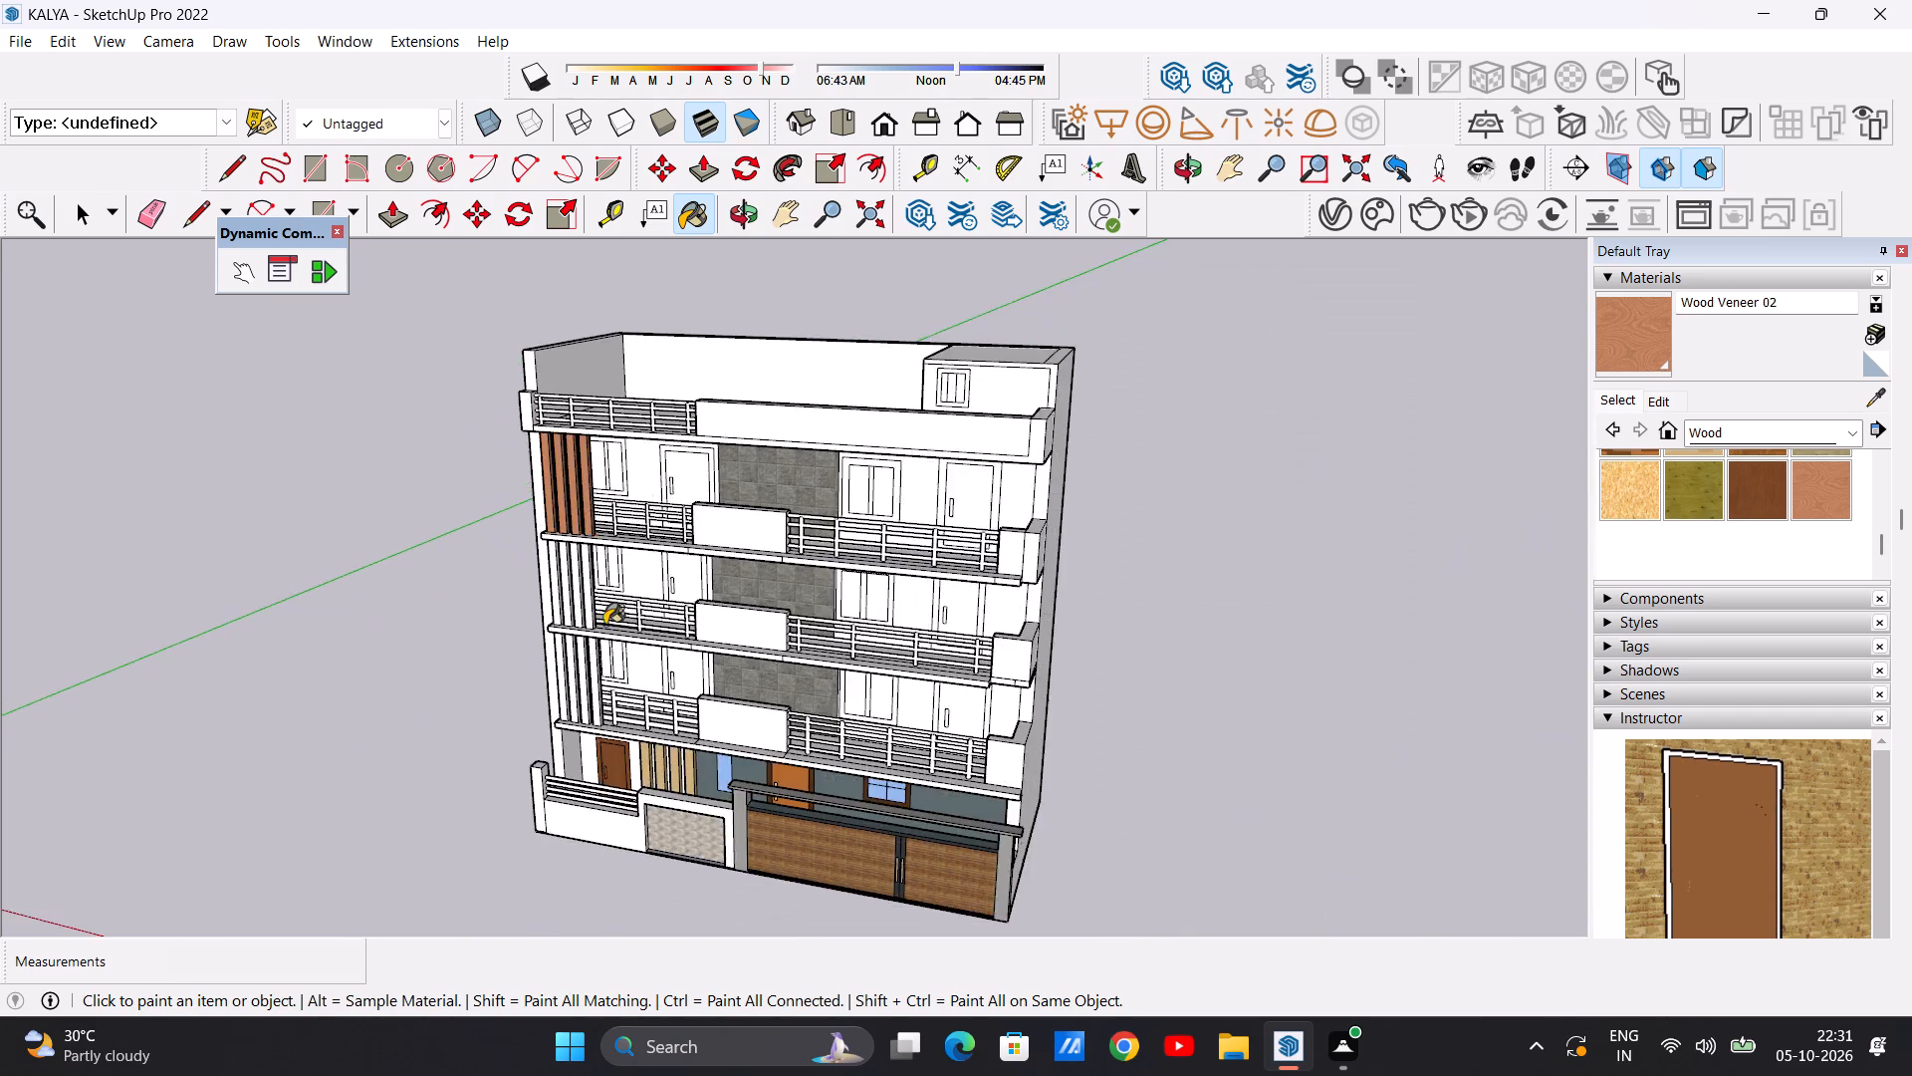
{"action": "scroll", "coordinate": [604, 625], "scroll_direction": "up", "scroll_amount": 1}
{"action": "scroll", "coordinate": [604, 625], "scroll_direction": "down", "scroll_amount": 2}
{"action": "scroll", "coordinate": [604, 625], "scroll_direction": "up", "scroll_amount": 18}
{"action": "left_click", "coordinate": [536, 554]}
{"action": "left_click", "coordinate": [480, 552]}
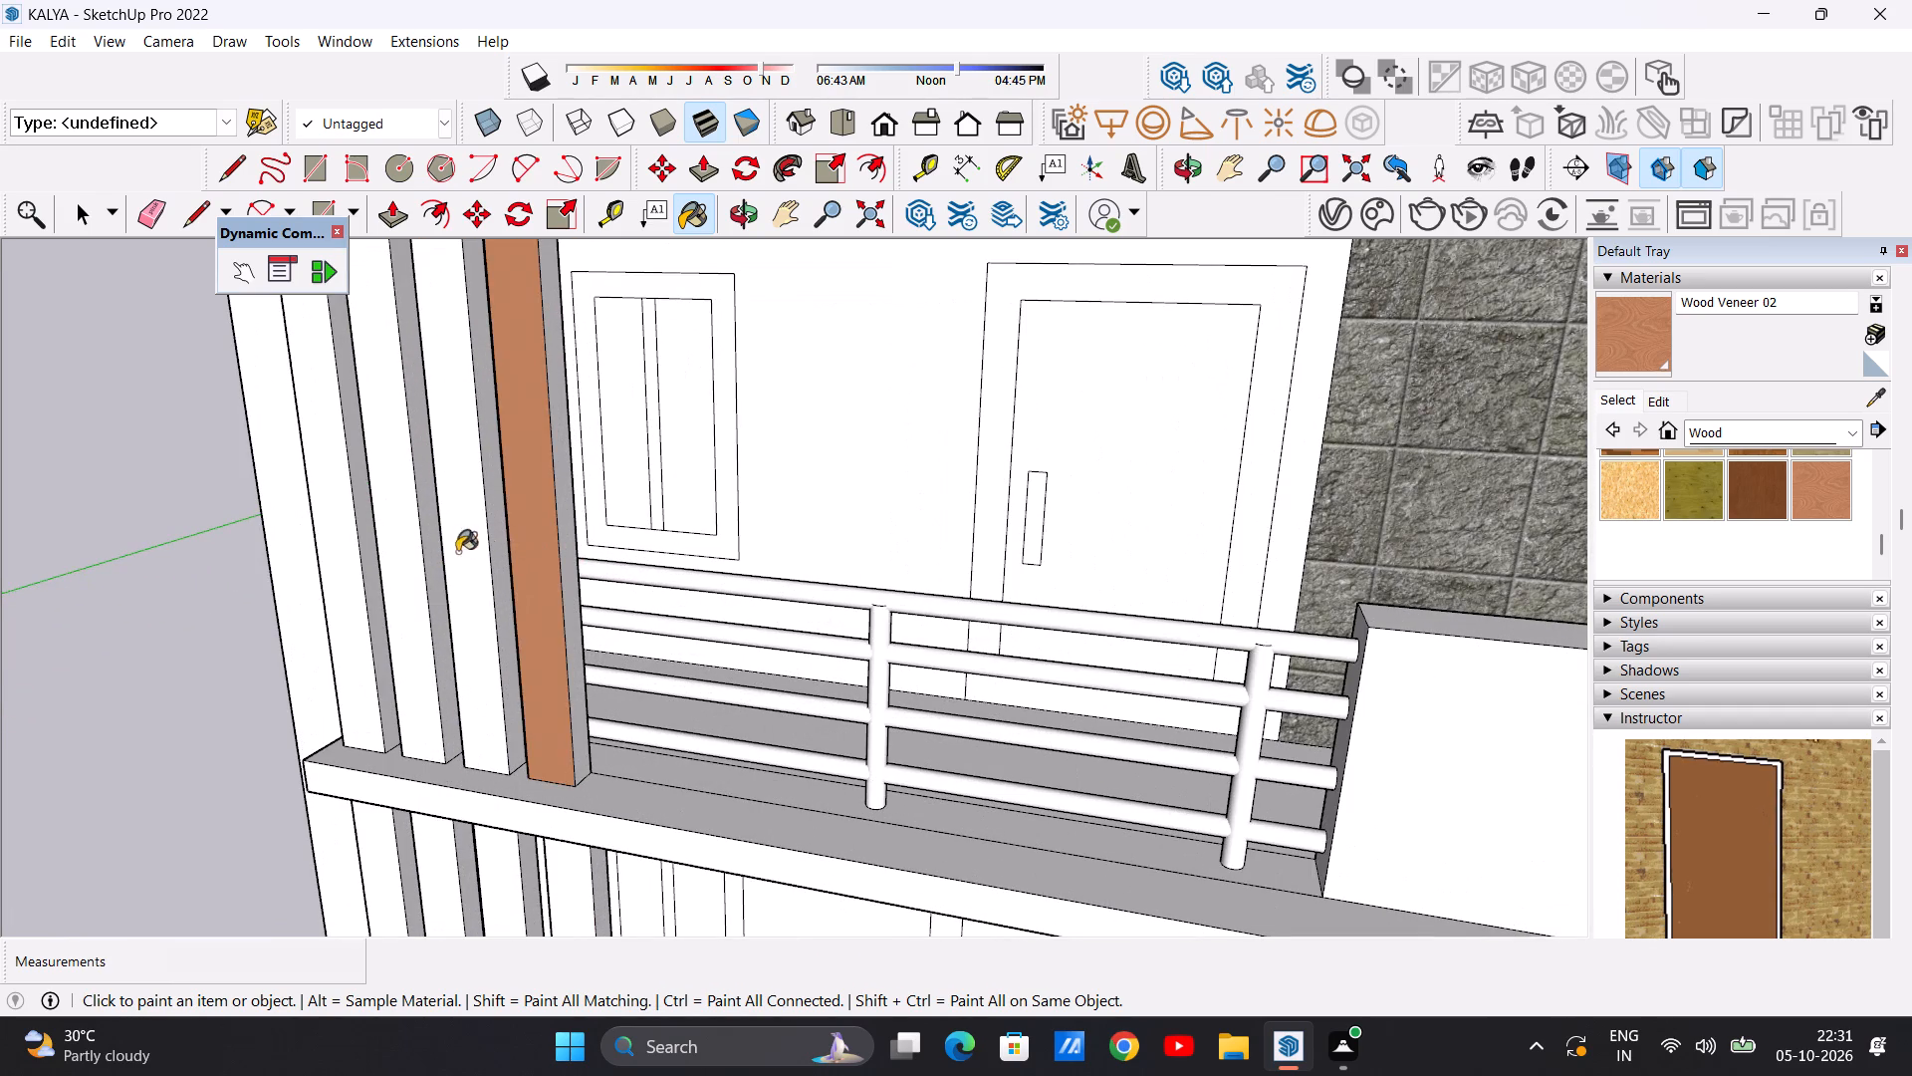
{"action": "left_click", "coordinate": [404, 553]}
{"action": "left_click", "coordinate": [343, 559]}
{"action": "left_click", "coordinate": [363, 556]}
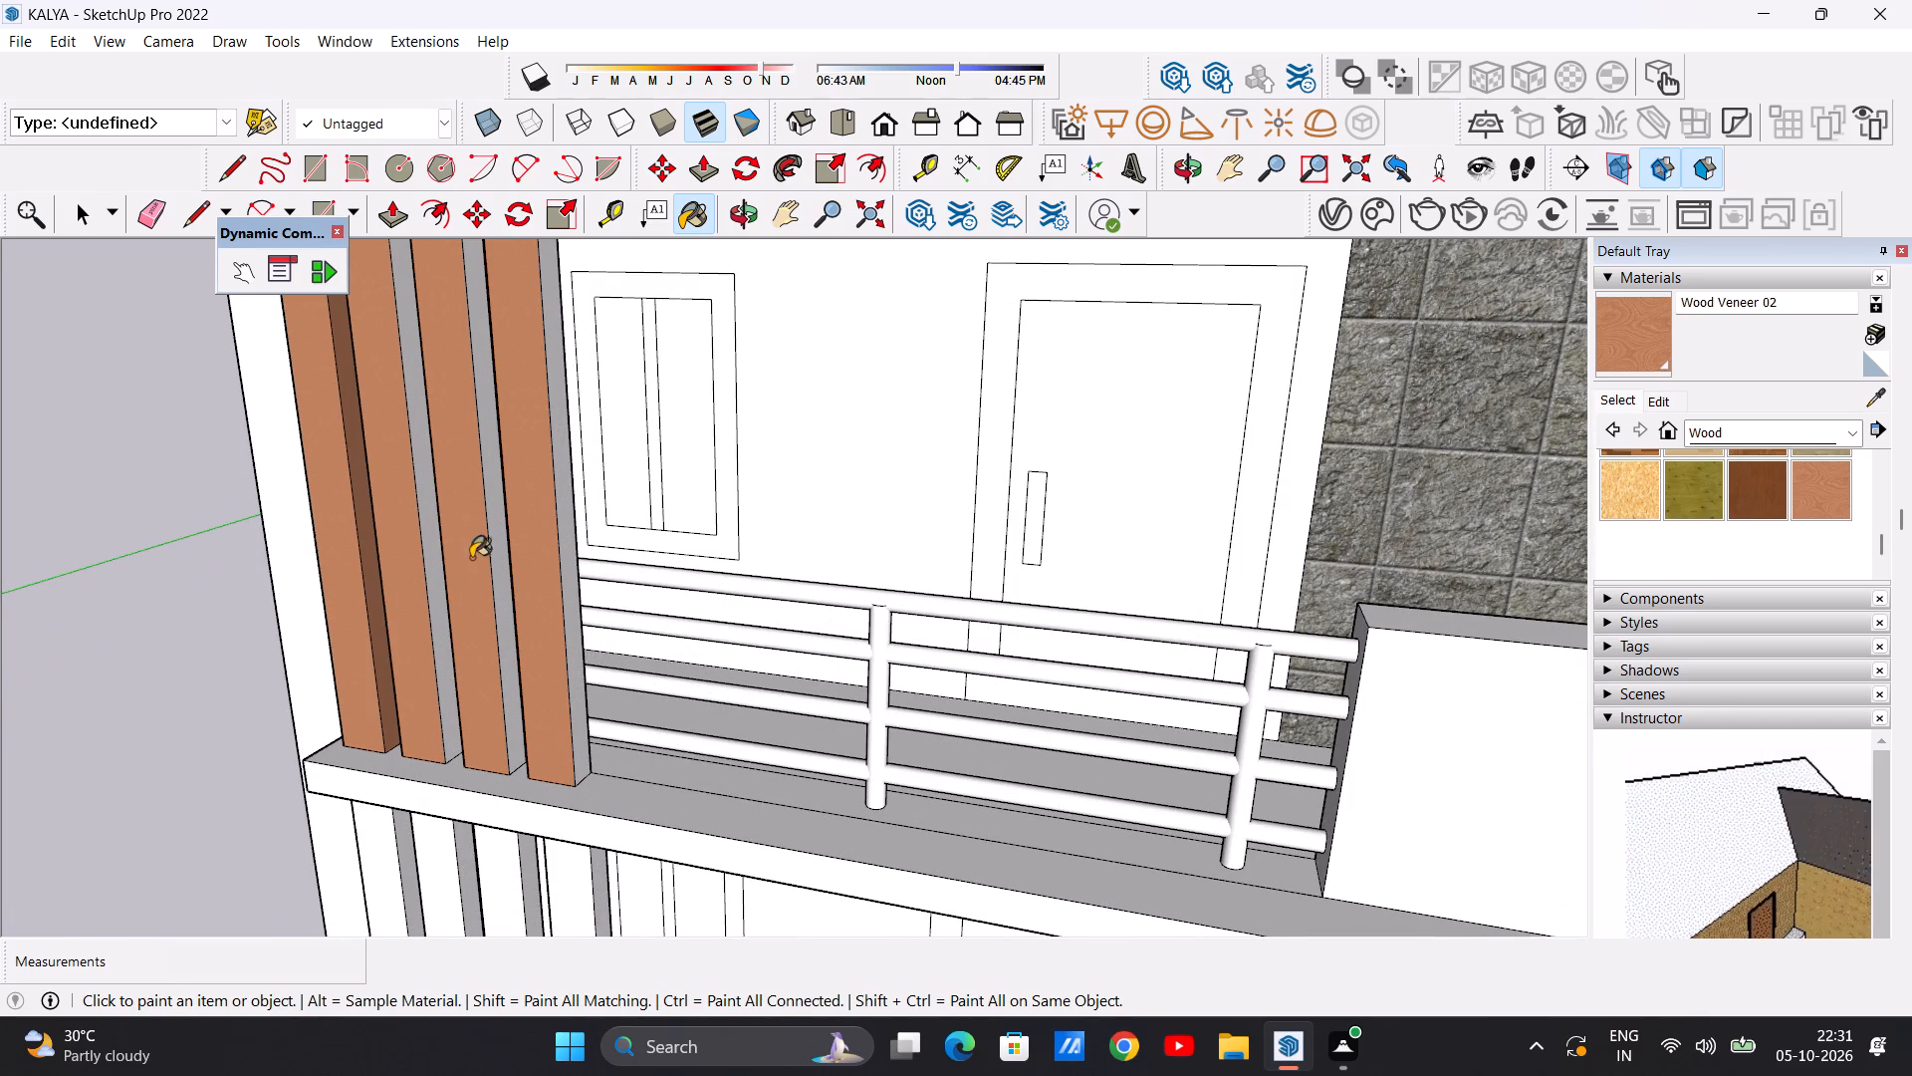
{"action": "left_click", "coordinate": [425, 556]}
{"action": "left_click", "coordinate": [493, 562]}
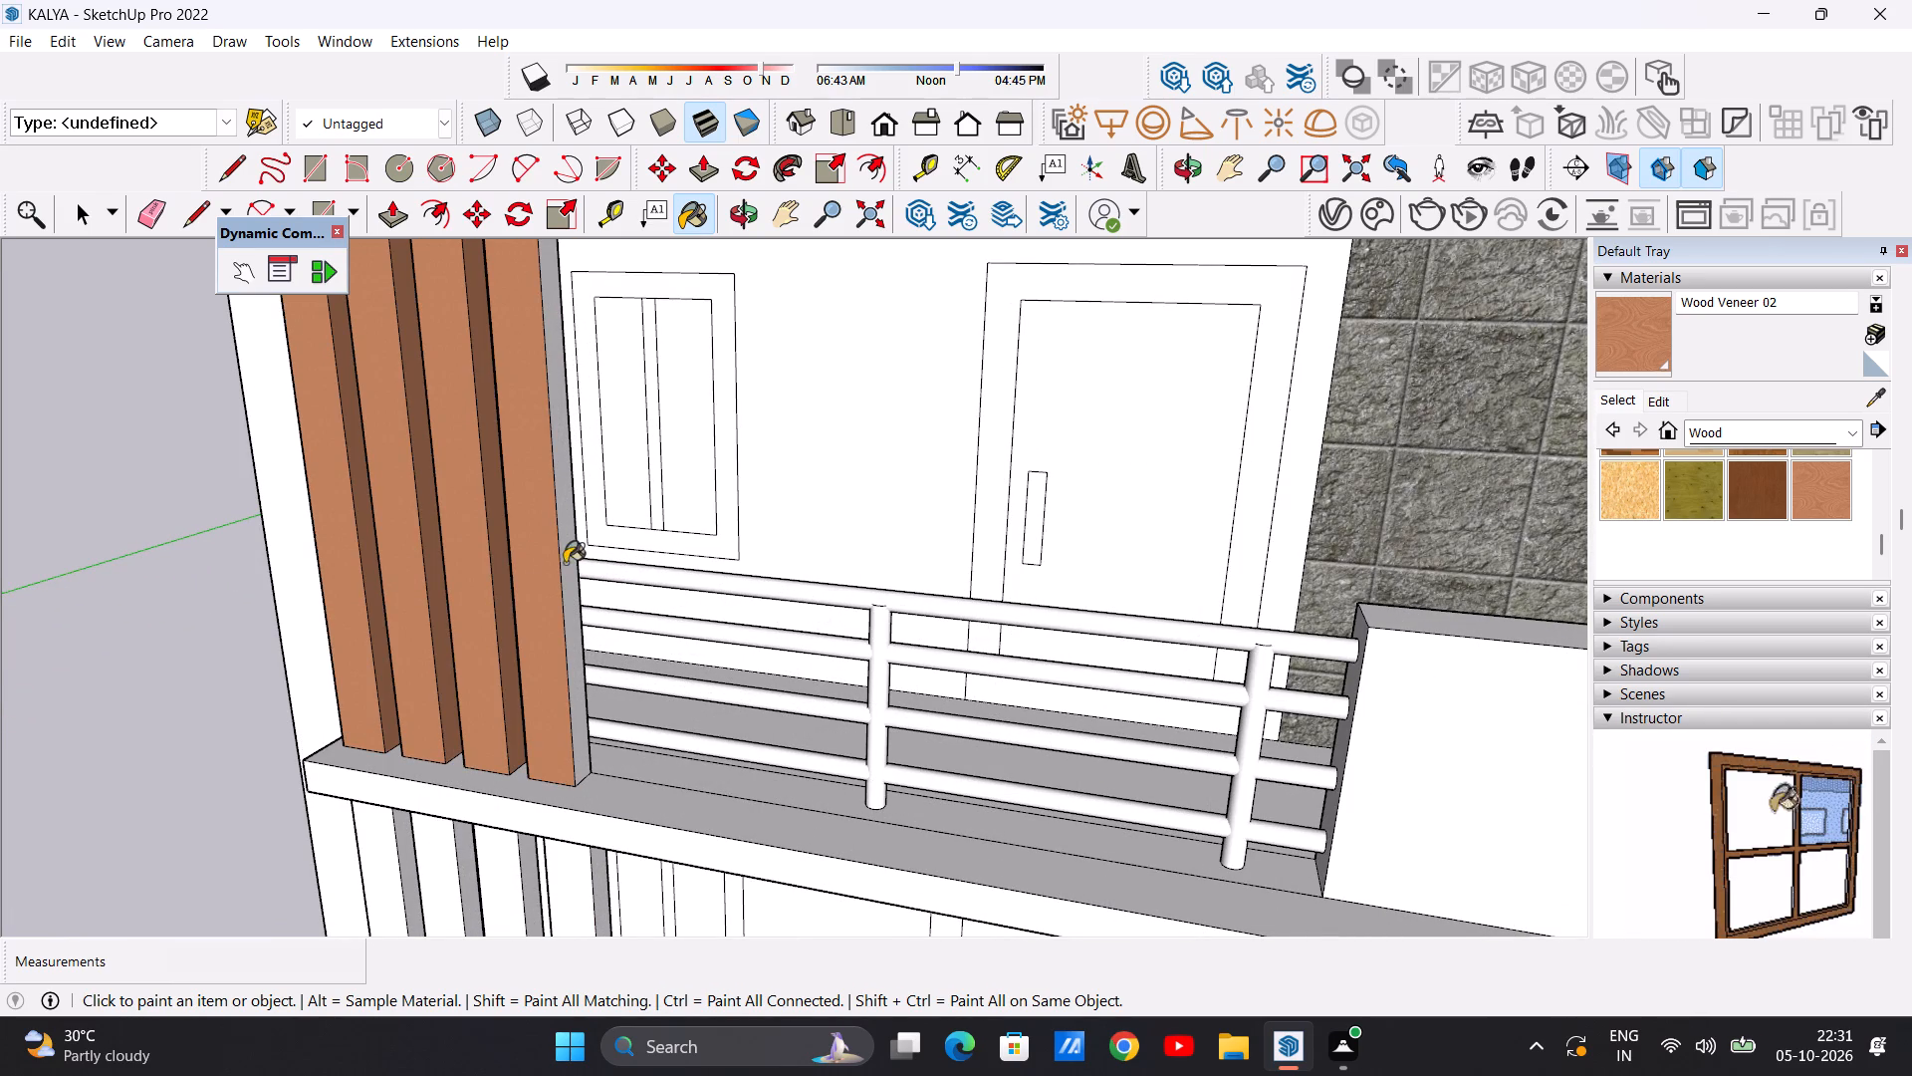
{"action": "left_click", "coordinate": [569, 564]}
Paint the left side faces of the four second-floor fins with Wood Veneer 02.
{"action": "scroll", "coordinate": [578, 603], "scroll_direction": "down", "scroll_amount": 15}
{"action": "middle_click_drag", "start_coordinate": [447, 576], "coordinate": [590, 577]}
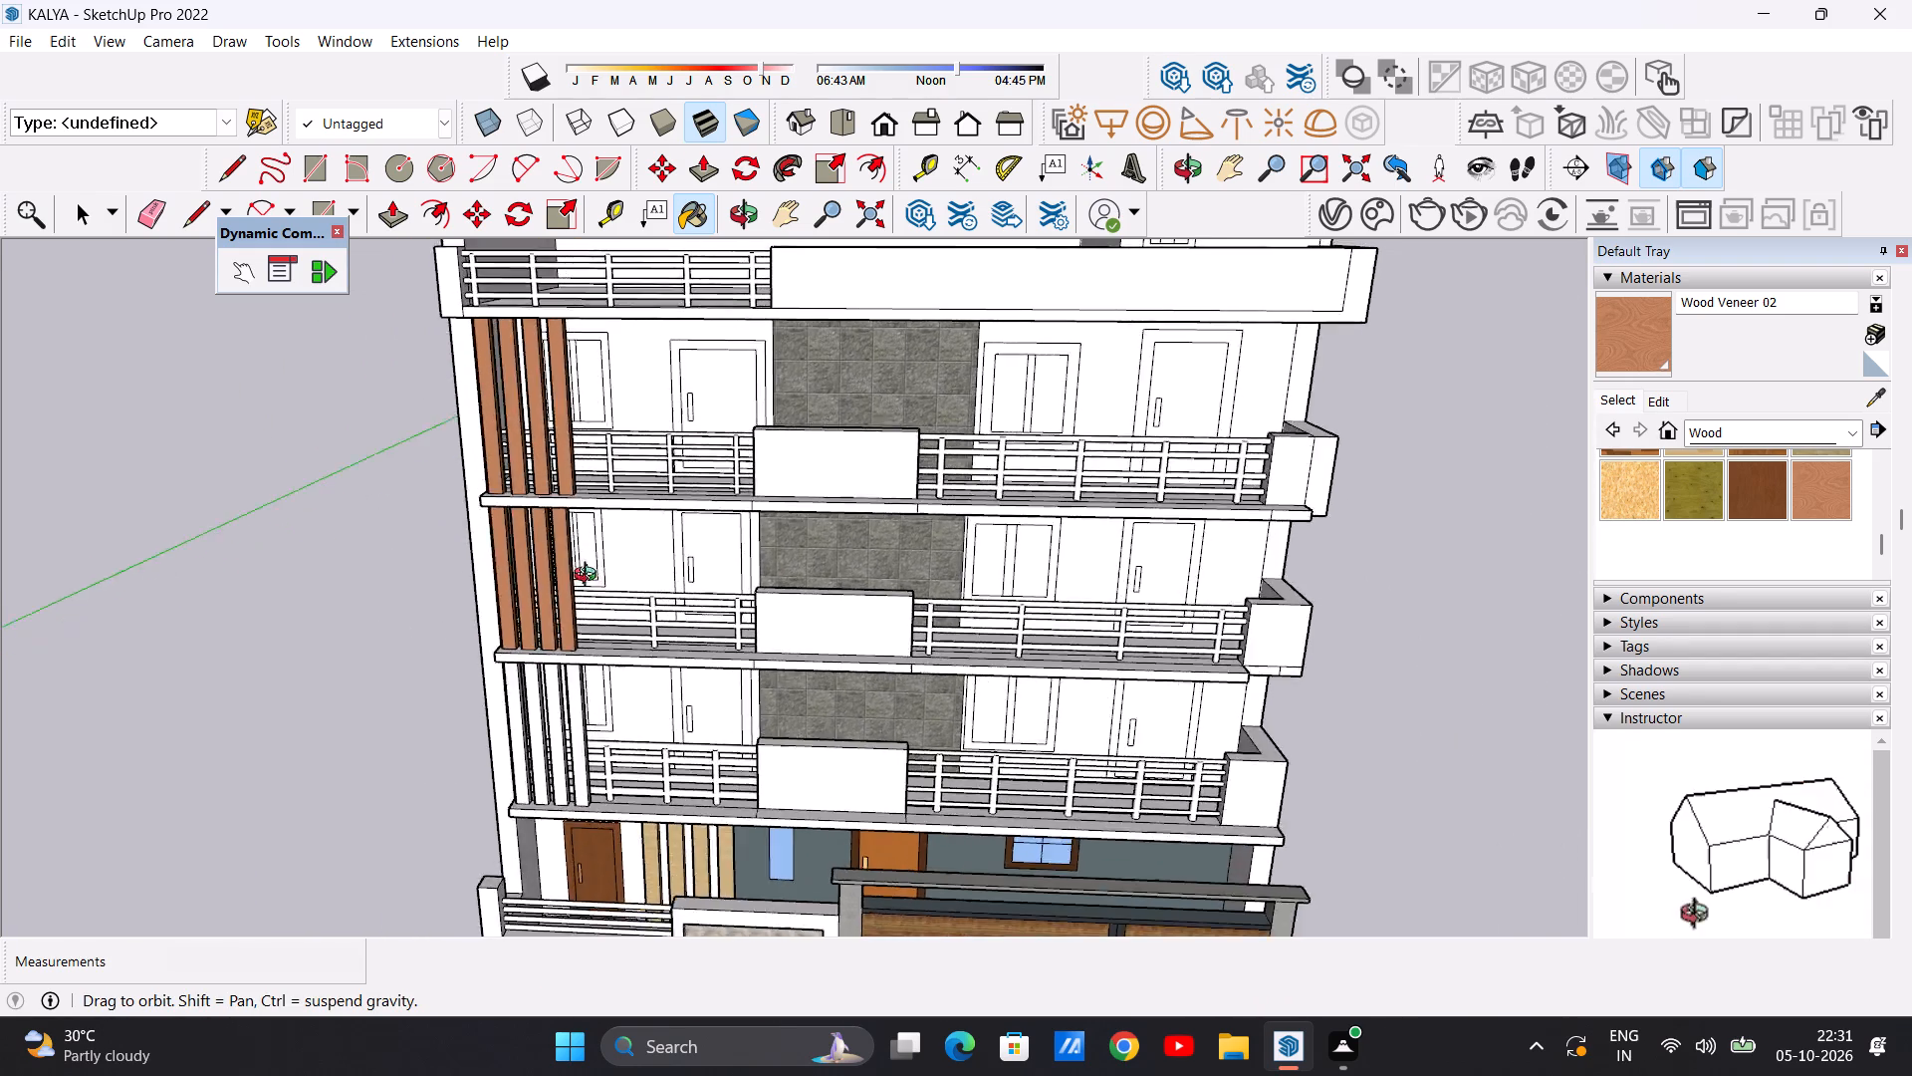
{"action": "middle_click_drag", "start_coordinate": [590, 577], "coordinate": [1029, 534]}
{"action": "scroll", "coordinate": [655, 606], "scroll_direction": "up", "scroll_amount": 6}
{"action": "left_click", "coordinate": [658, 597]}
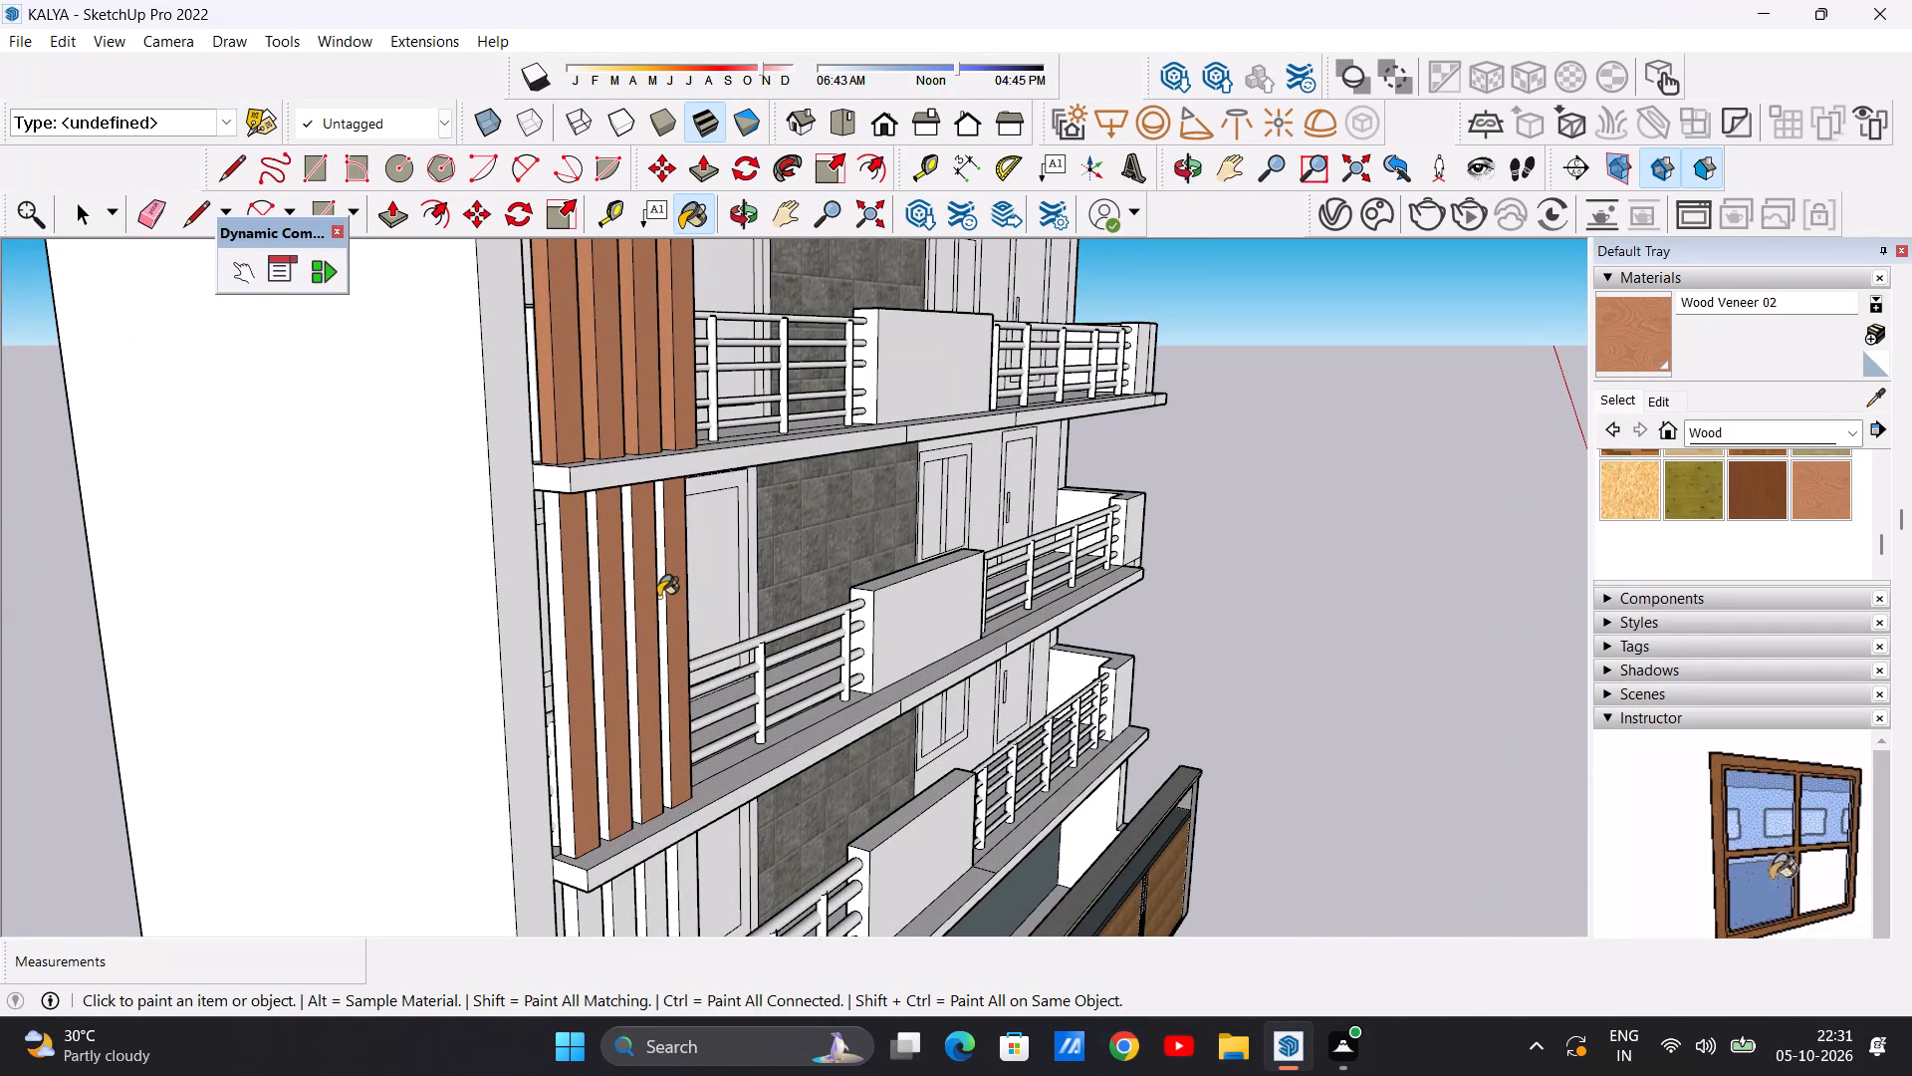
{"action": "scroll", "coordinate": [658, 595], "scroll_direction": "up", "scroll_amount": 6}
{"action": "left_click", "coordinate": [662, 588]}
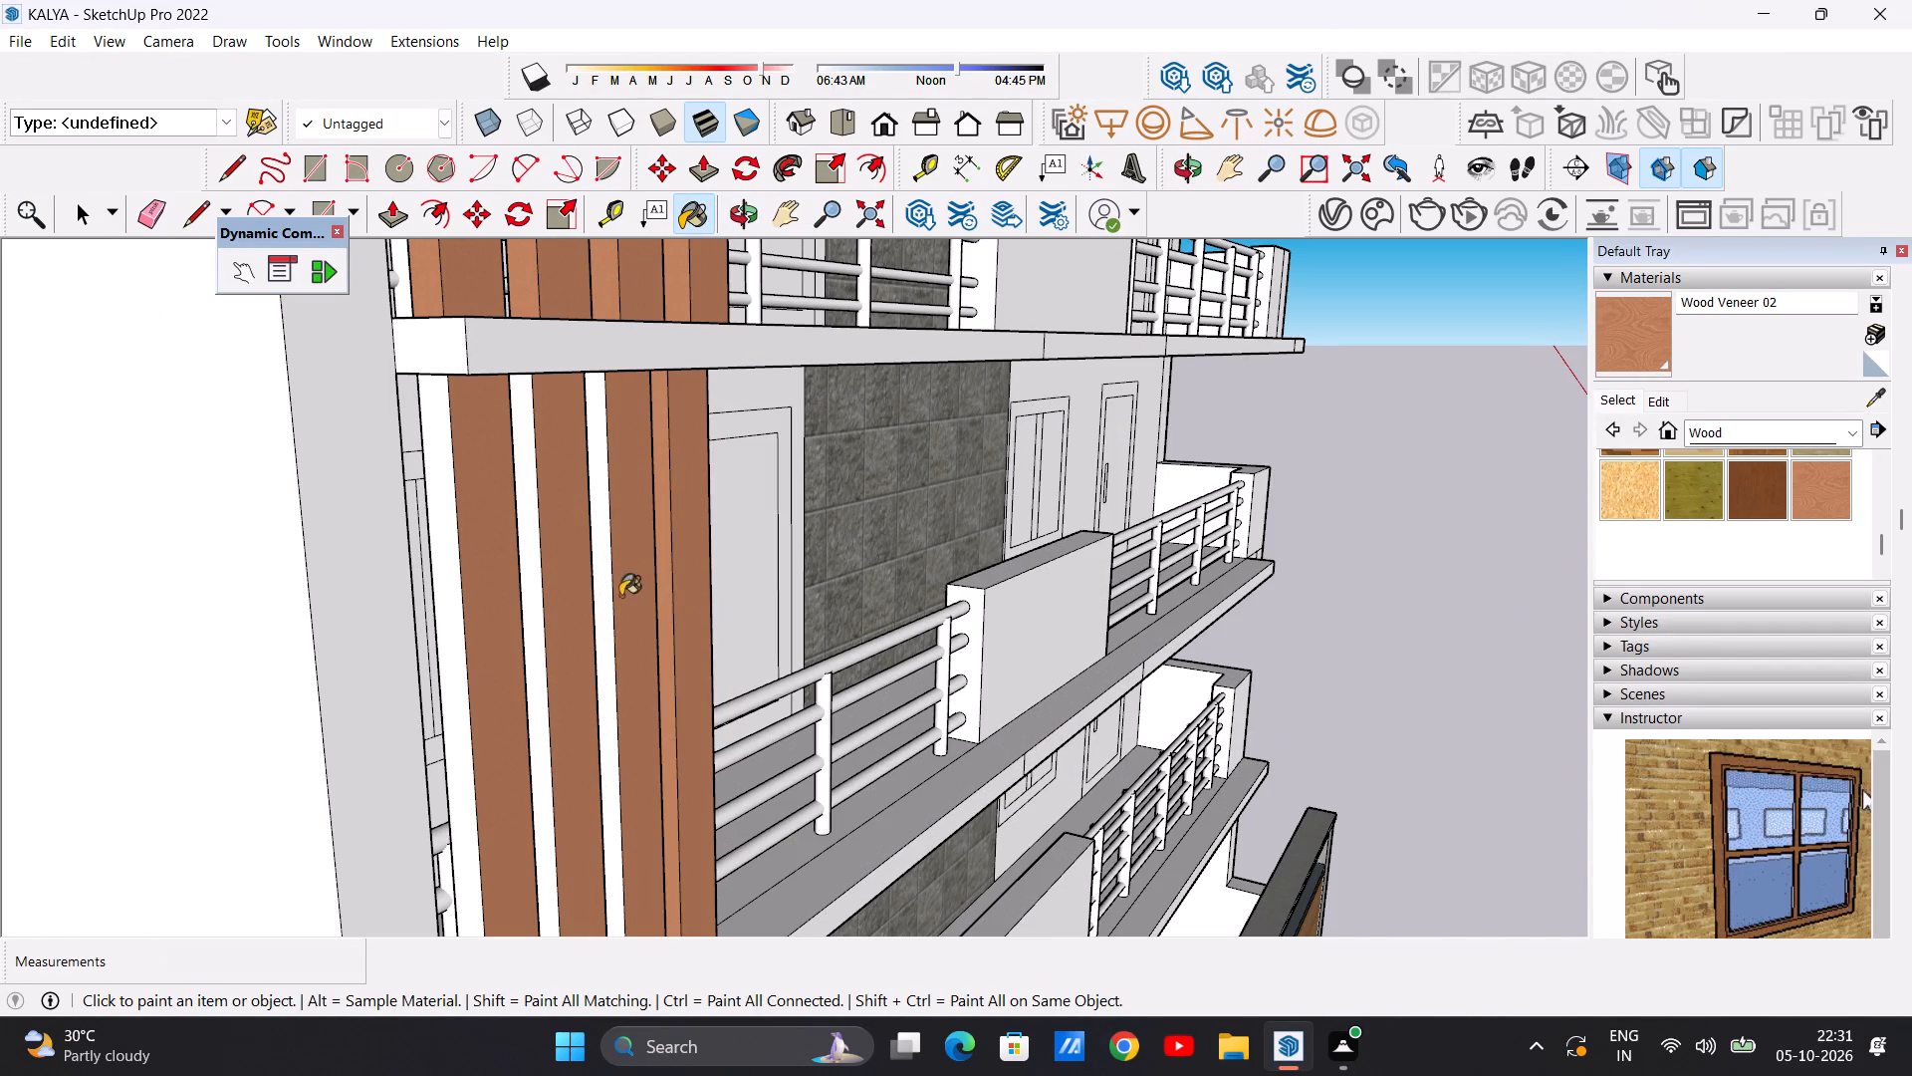
{"action": "left_click", "coordinate": [606, 598]}
{"action": "left_click", "coordinate": [535, 599]}
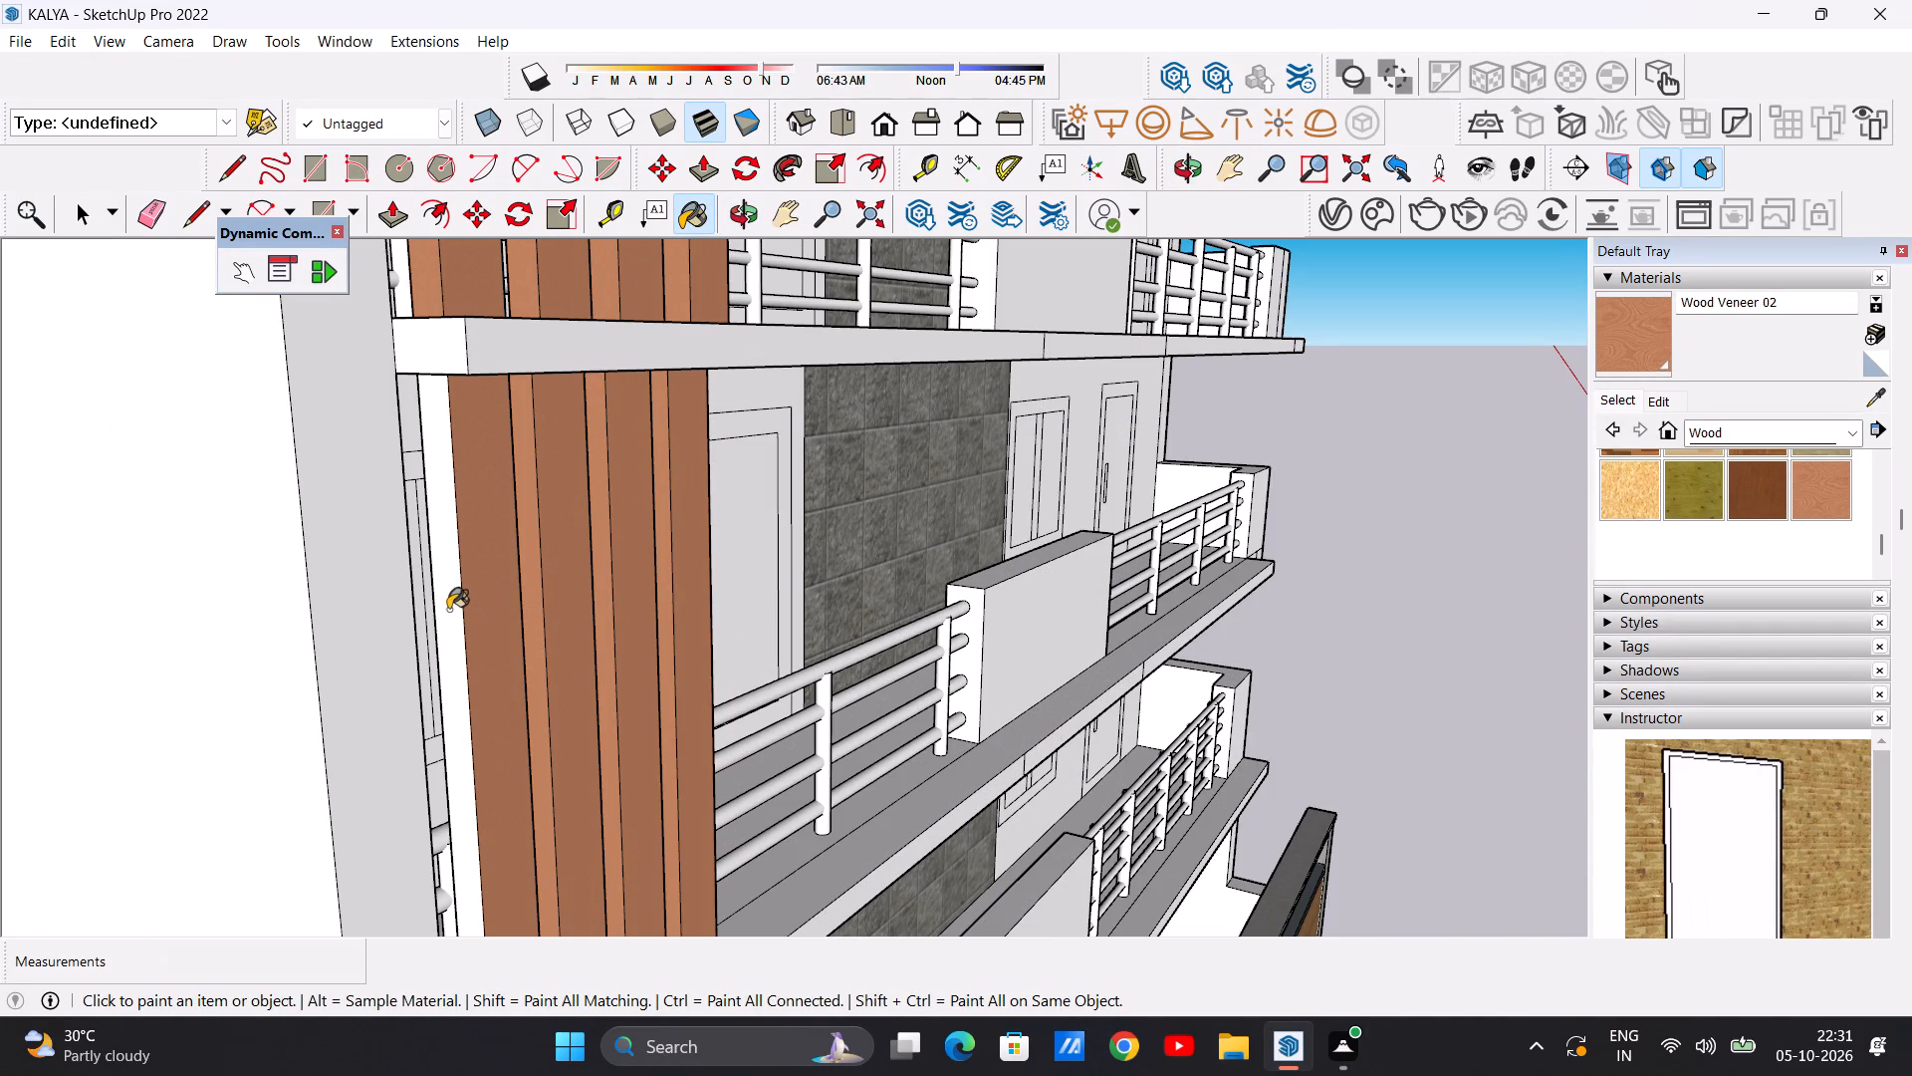
{"action": "left_click", "coordinate": [452, 610]}
Paint the front faces of the four vertical fins on the first-floor balcony with Wood Veneer 02.
{"action": "scroll", "coordinate": [472, 616], "scroll_direction": "down", "scroll_amount": 17}
{"action": "middle_click_drag", "start_coordinate": [728, 586], "coordinate": [694, 587]}
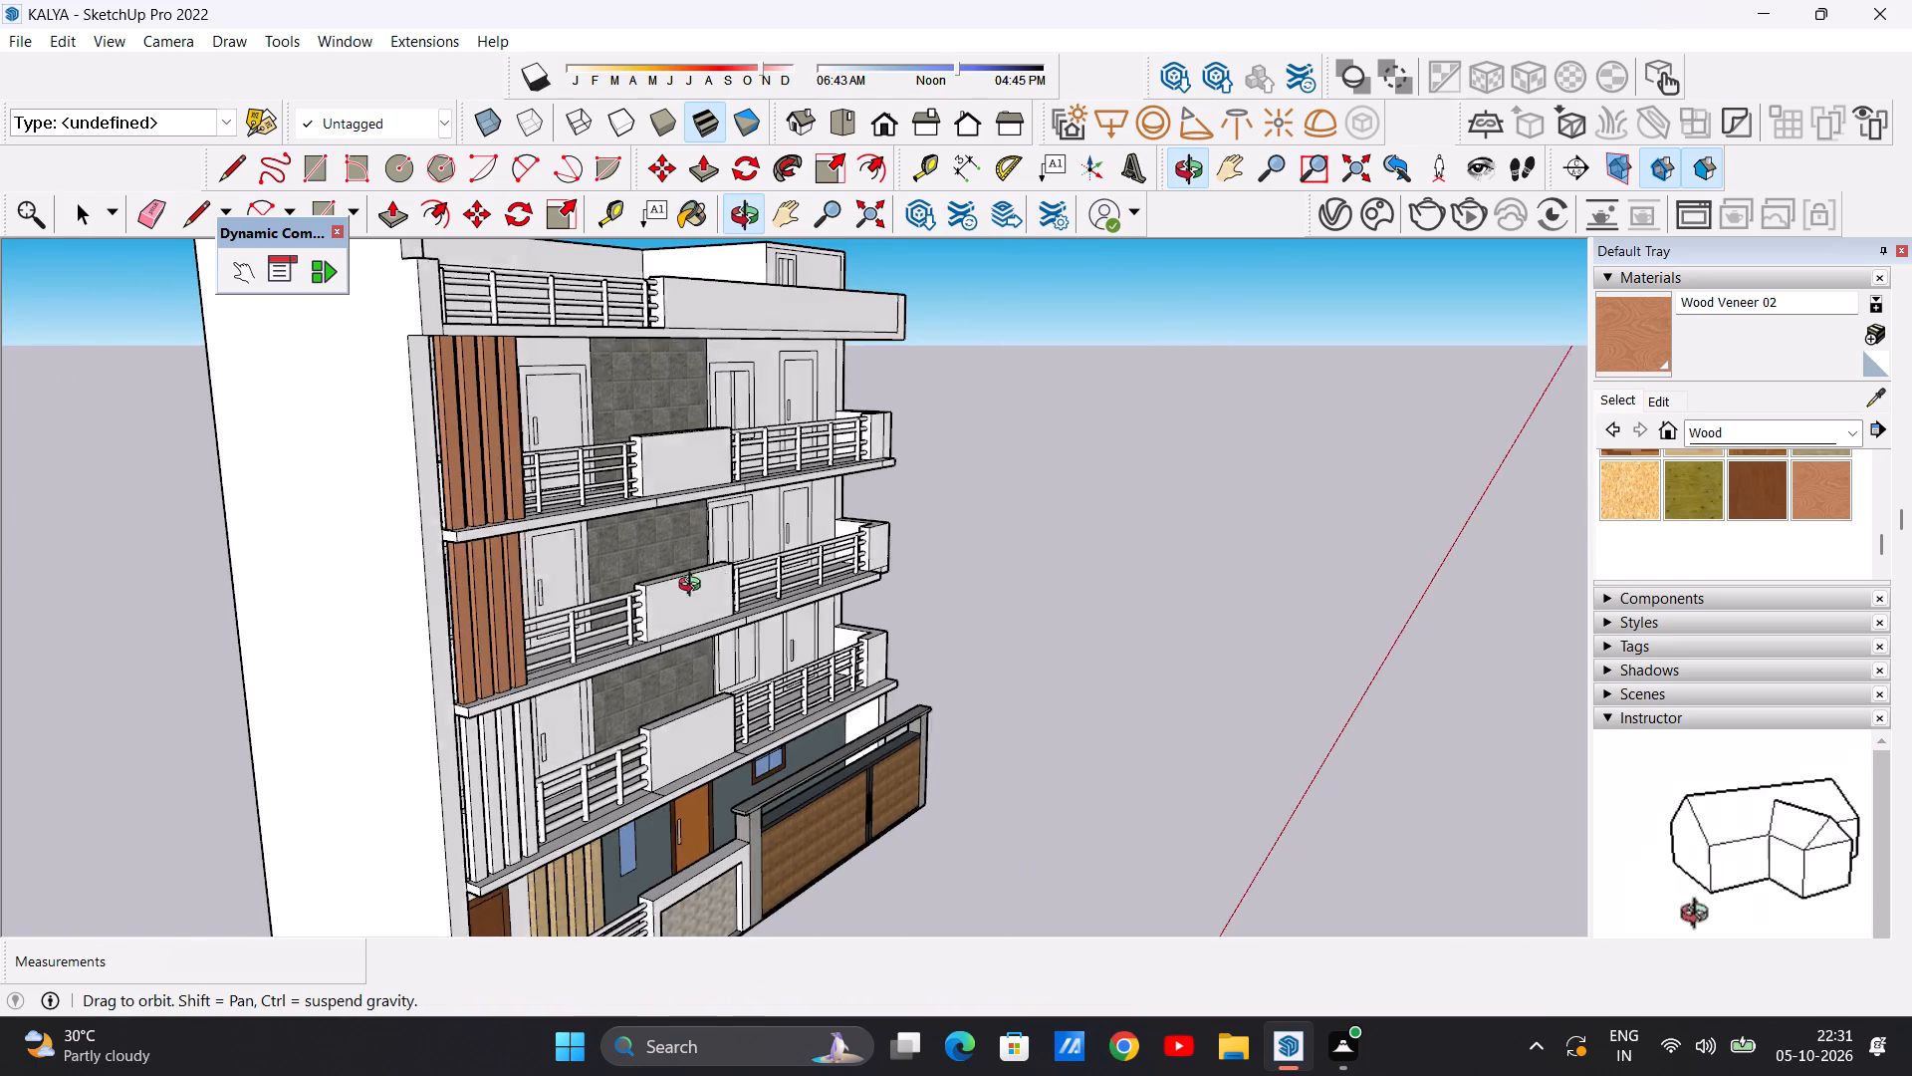
{"action": "middle_click_drag", "start_coordinate": [694, 587], "coordinate": [363, 574]}
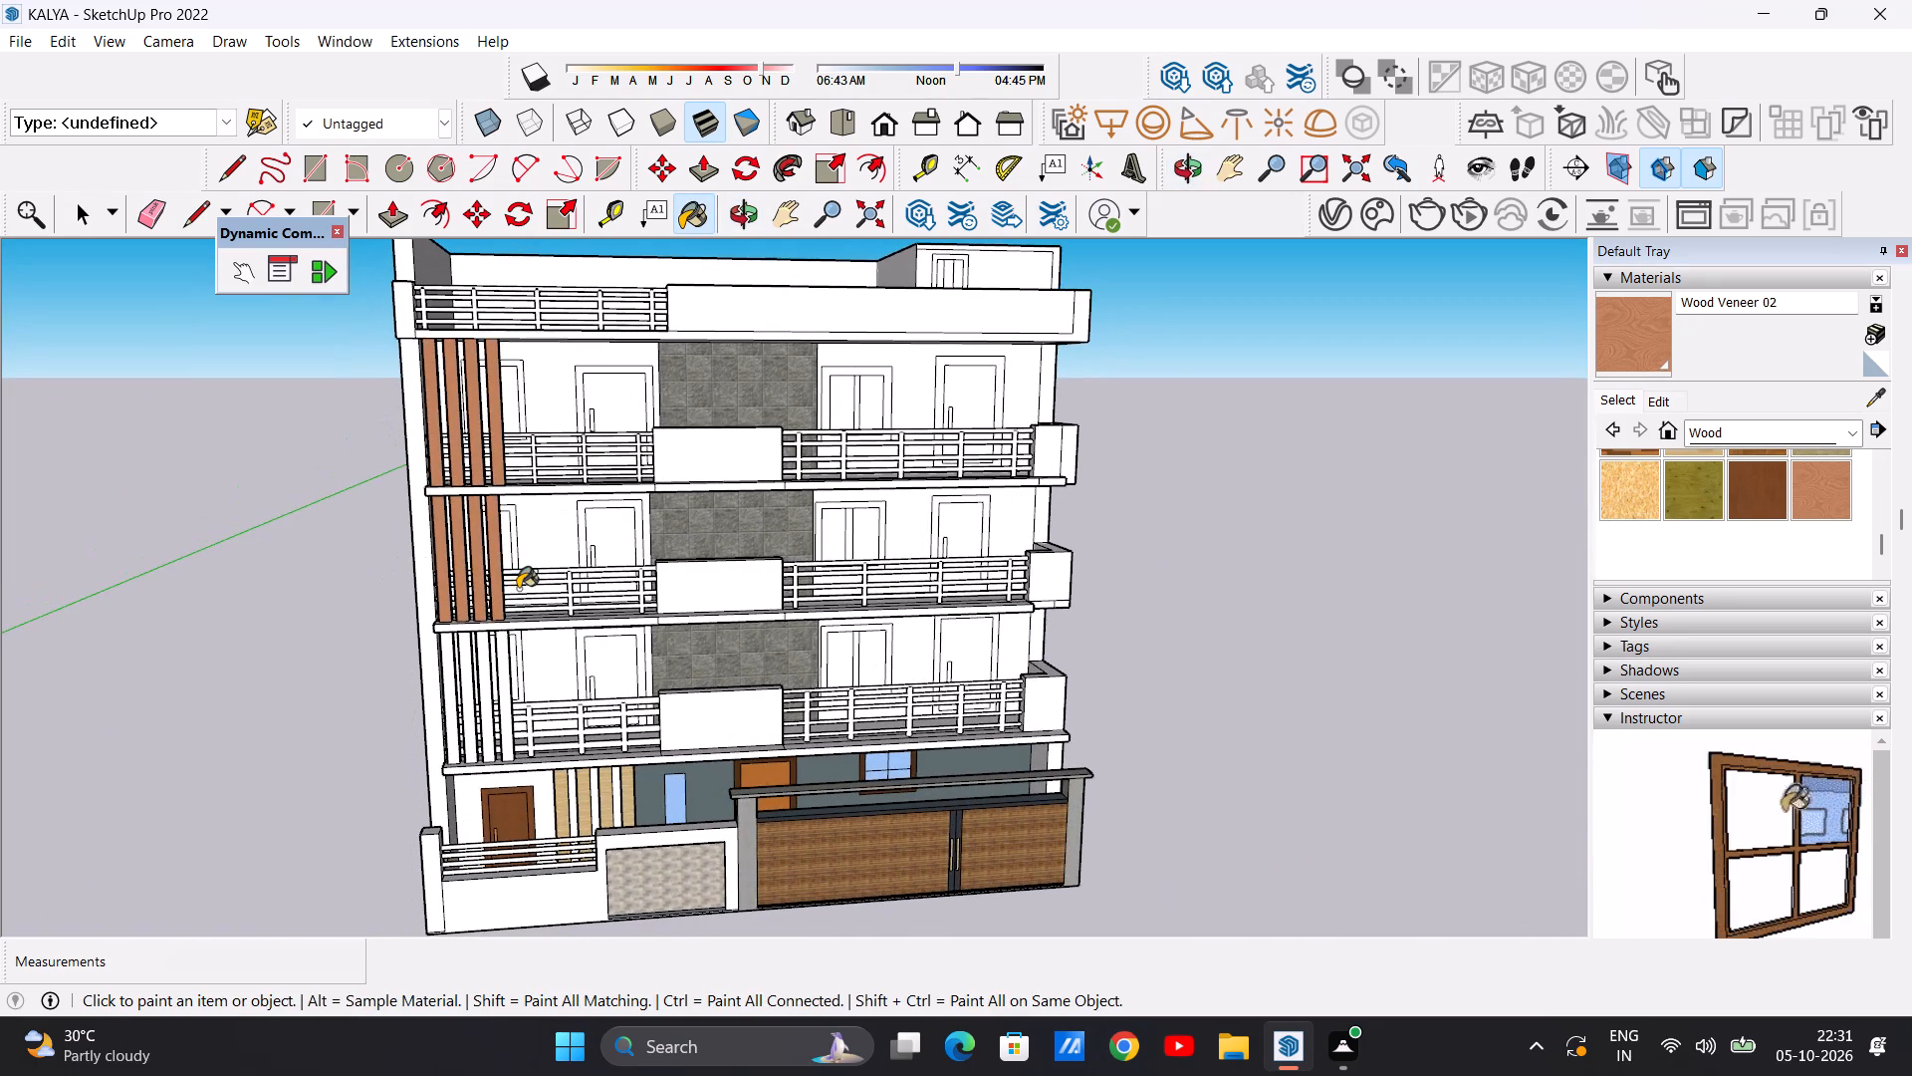
{"action": "scroll", "coordinate": [492, 766], "scroll_direction": "up", "scroll_amount": 14}
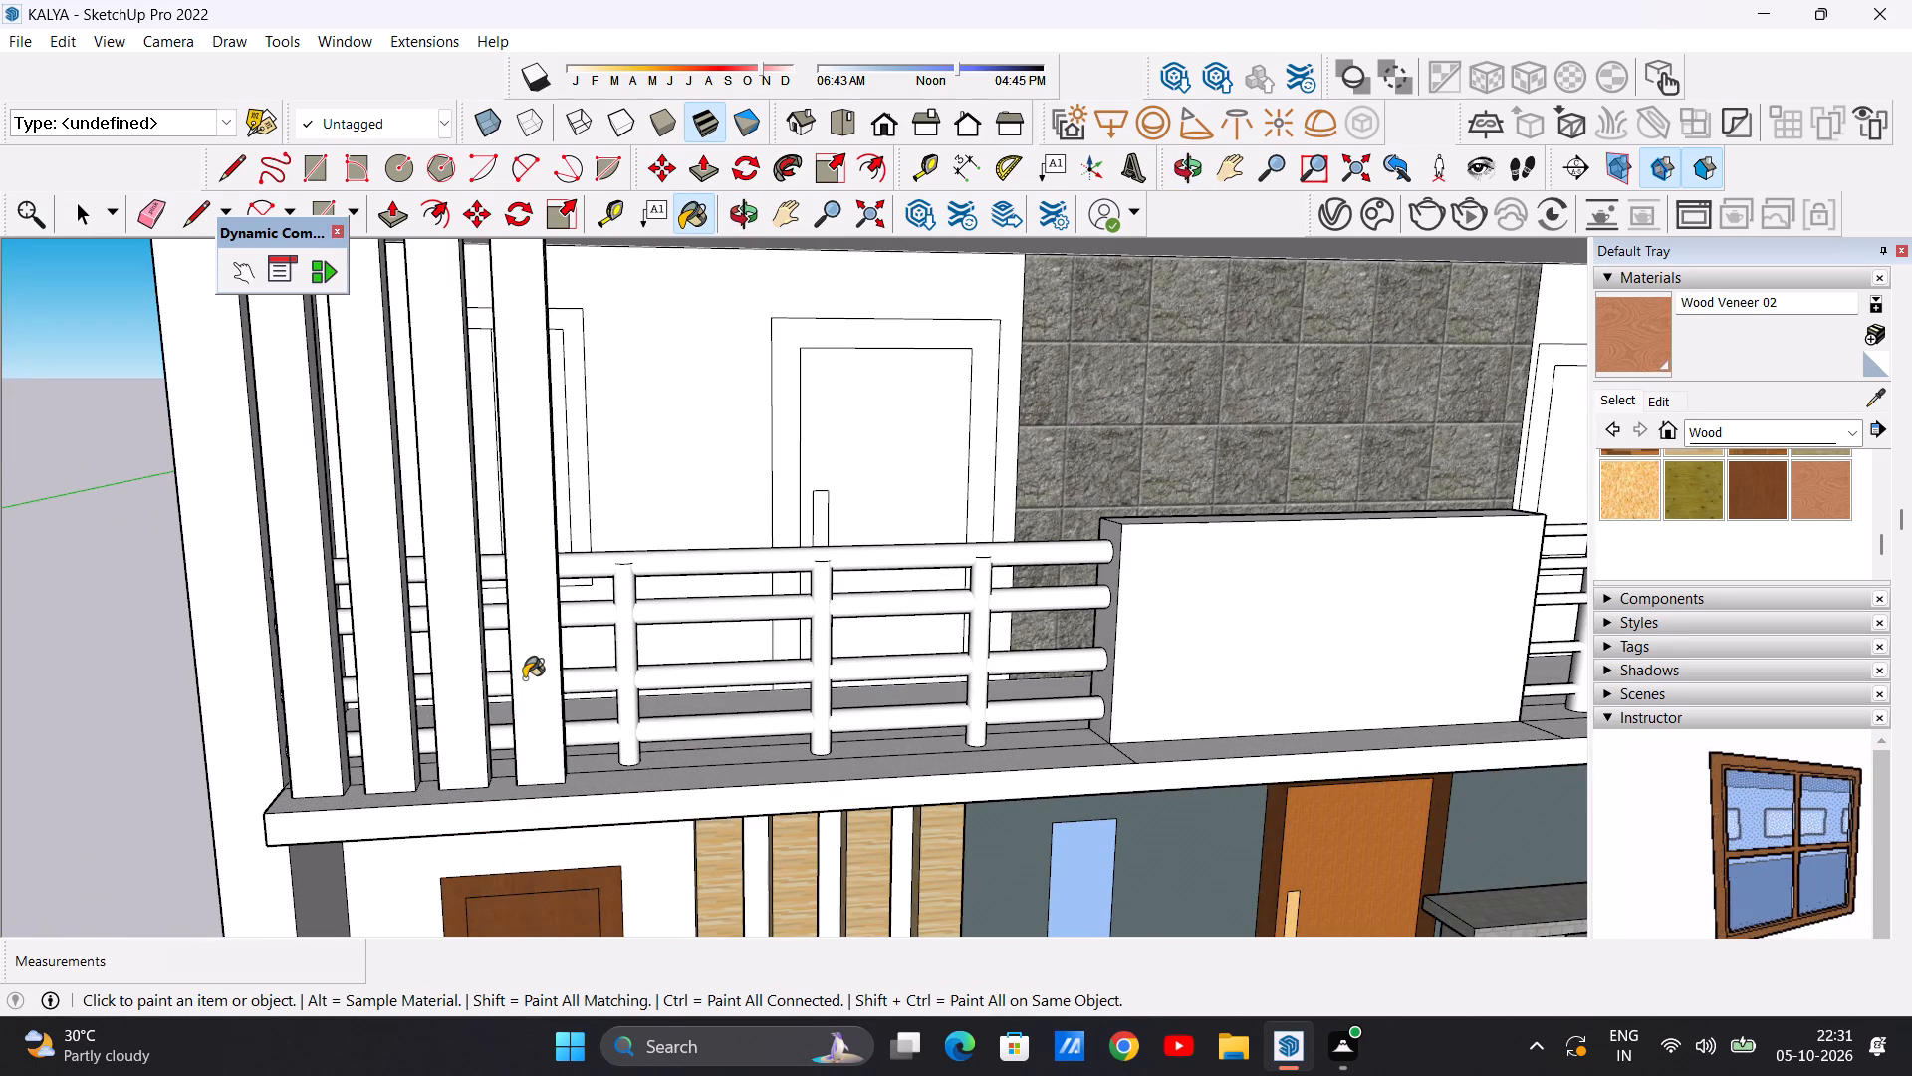
{"action": "left_click", "coordinate": [522, 677]}
{"action": "left_click", "coordinate": [461, 690]}
{"action": "left_click", "coordinate": [395, 691]}
{"action": "left_click", "coordinate": [304, 686]}
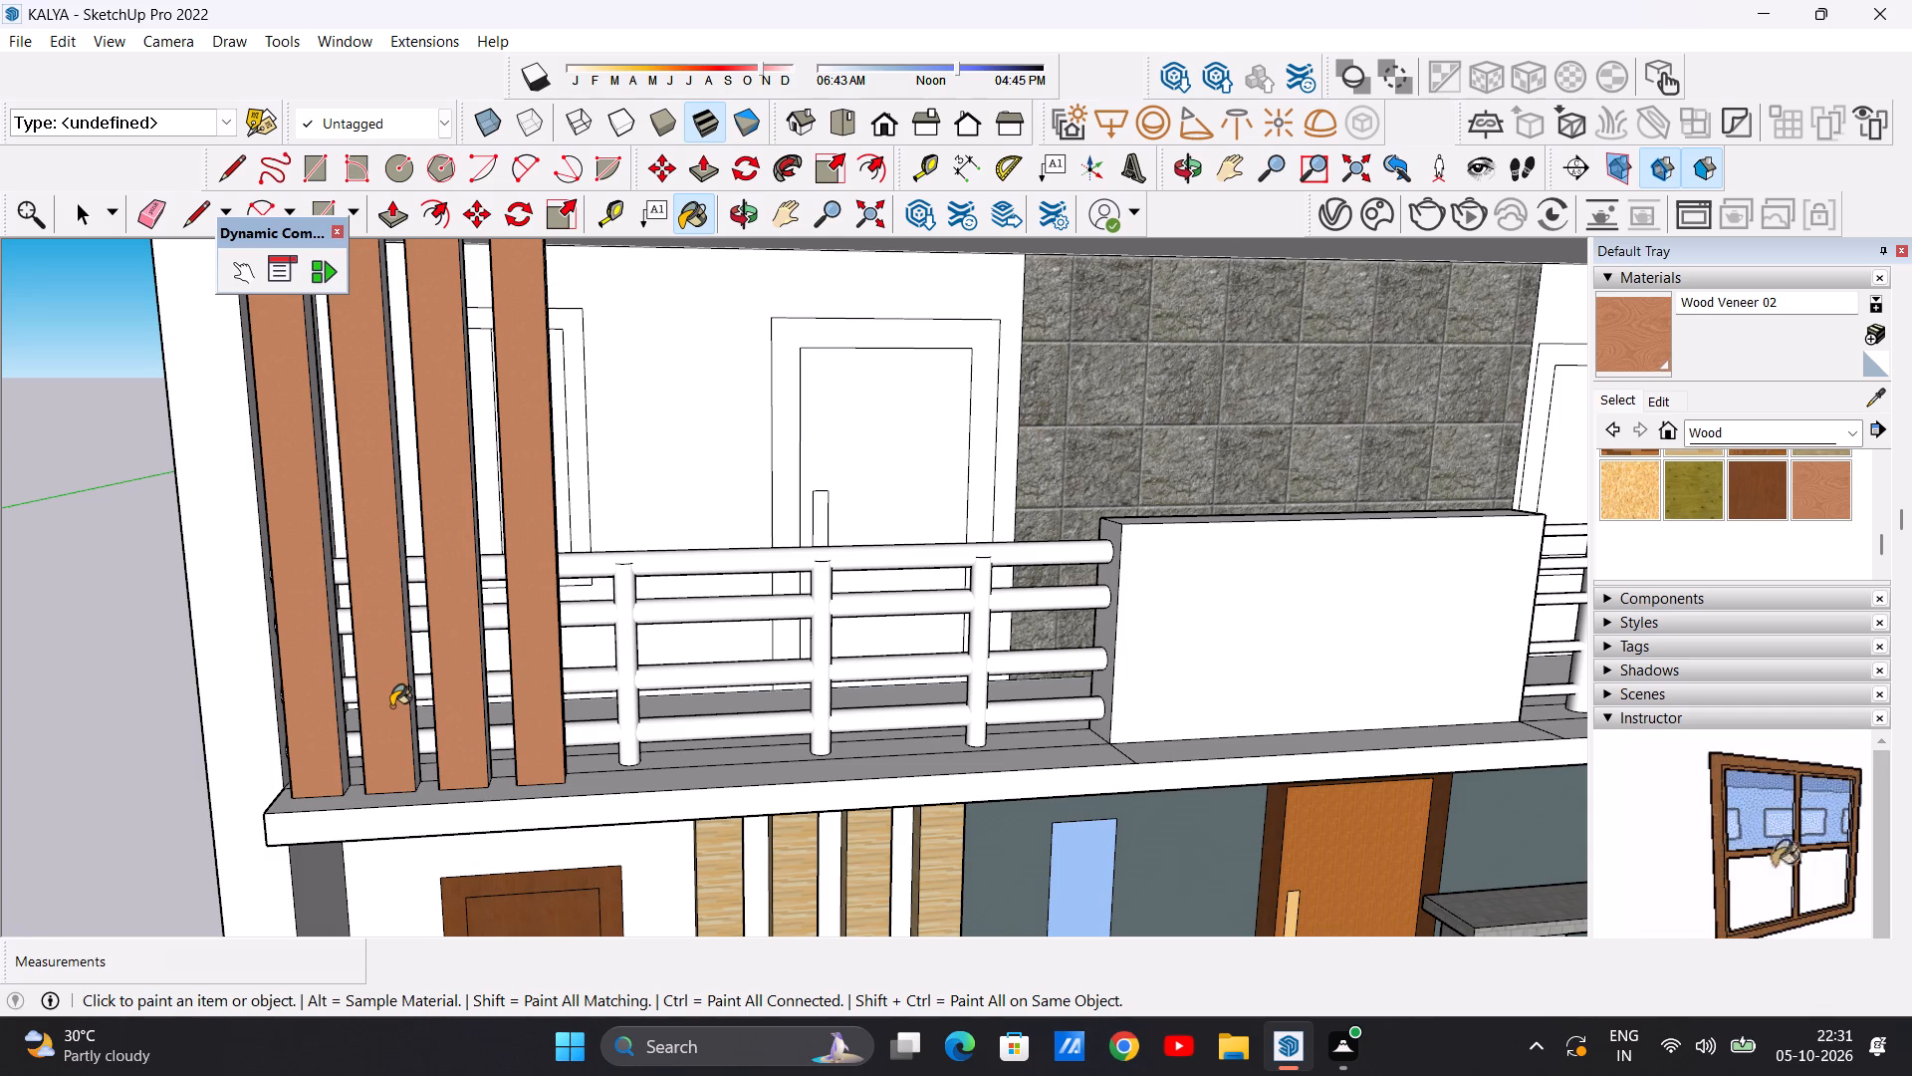
Paint the left side faces of the four first-floor fins with Wood Veneer 02.
{"action": "scroll", "coordinate": [393, 704], "scroll_direction": "down", "scroll_amount": 8}
{"action": "middle_click_drag", "start_coordinate": [233, 645], "coordinate": [307, 648]}
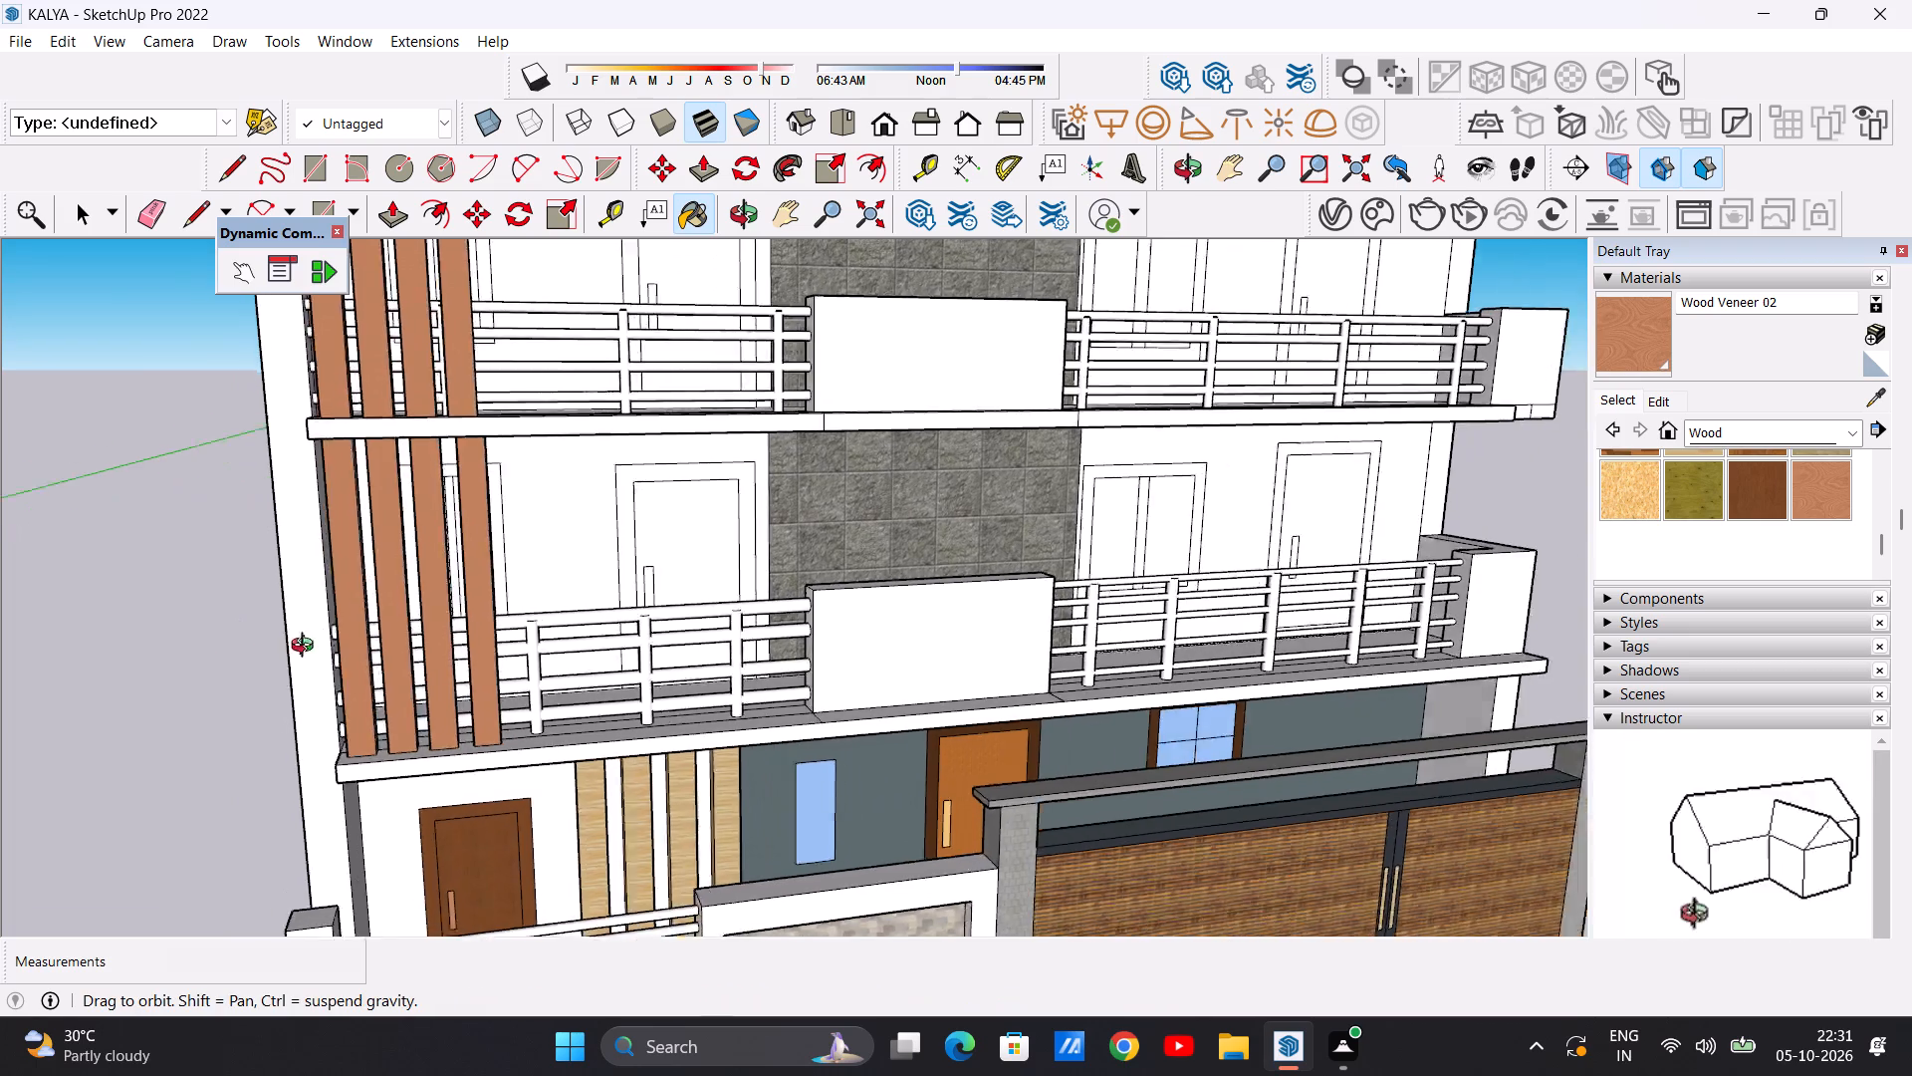
{"action": "middle_click_drag", "start_coordinate": [307, 648], "coordinate": [597, 663]}
{"action": "scroll", "coordinate": [644, 657], "scroll_direction": "up", "scroll_amount": 5}
{"action": "left_click", "coordinate": [598, 641]}
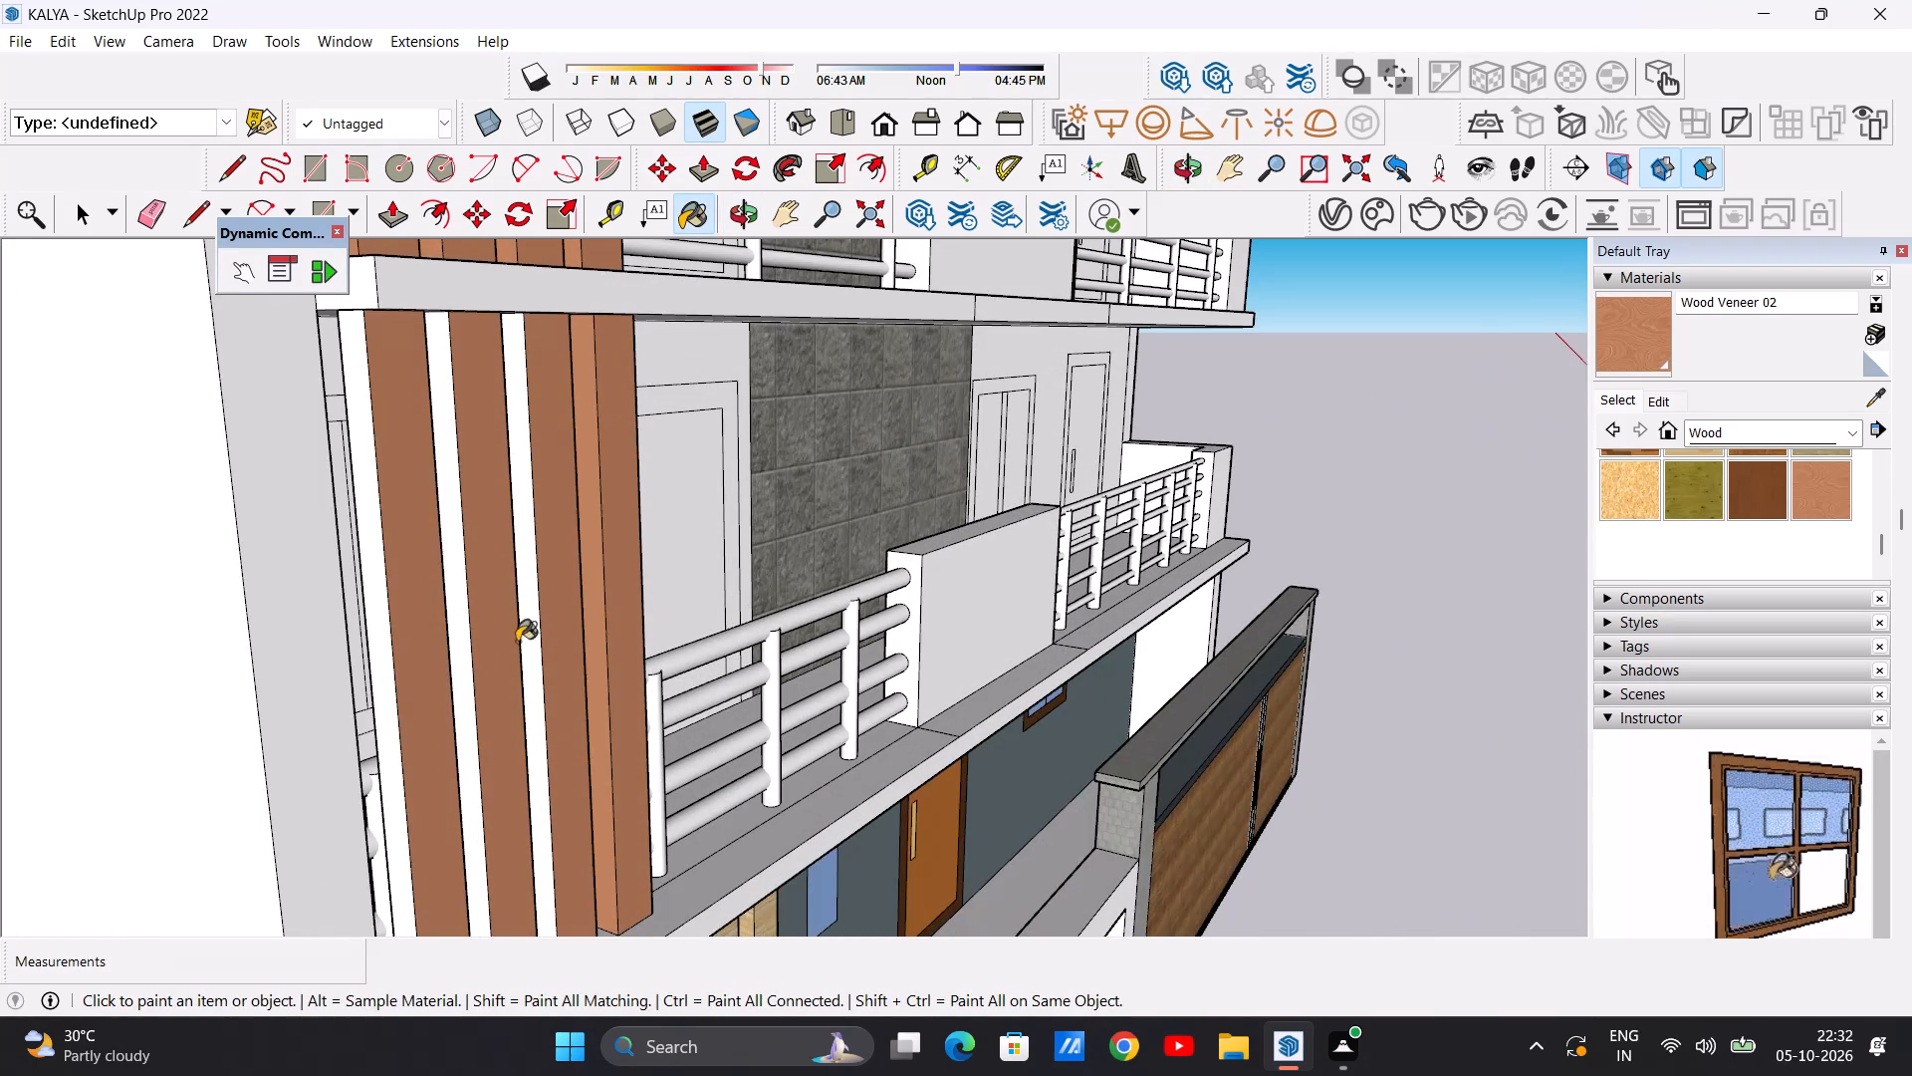
{"action": "left_click", "coordinate": [528, 641]}
{"action": "left_click", "coordinate": [460, 651]}
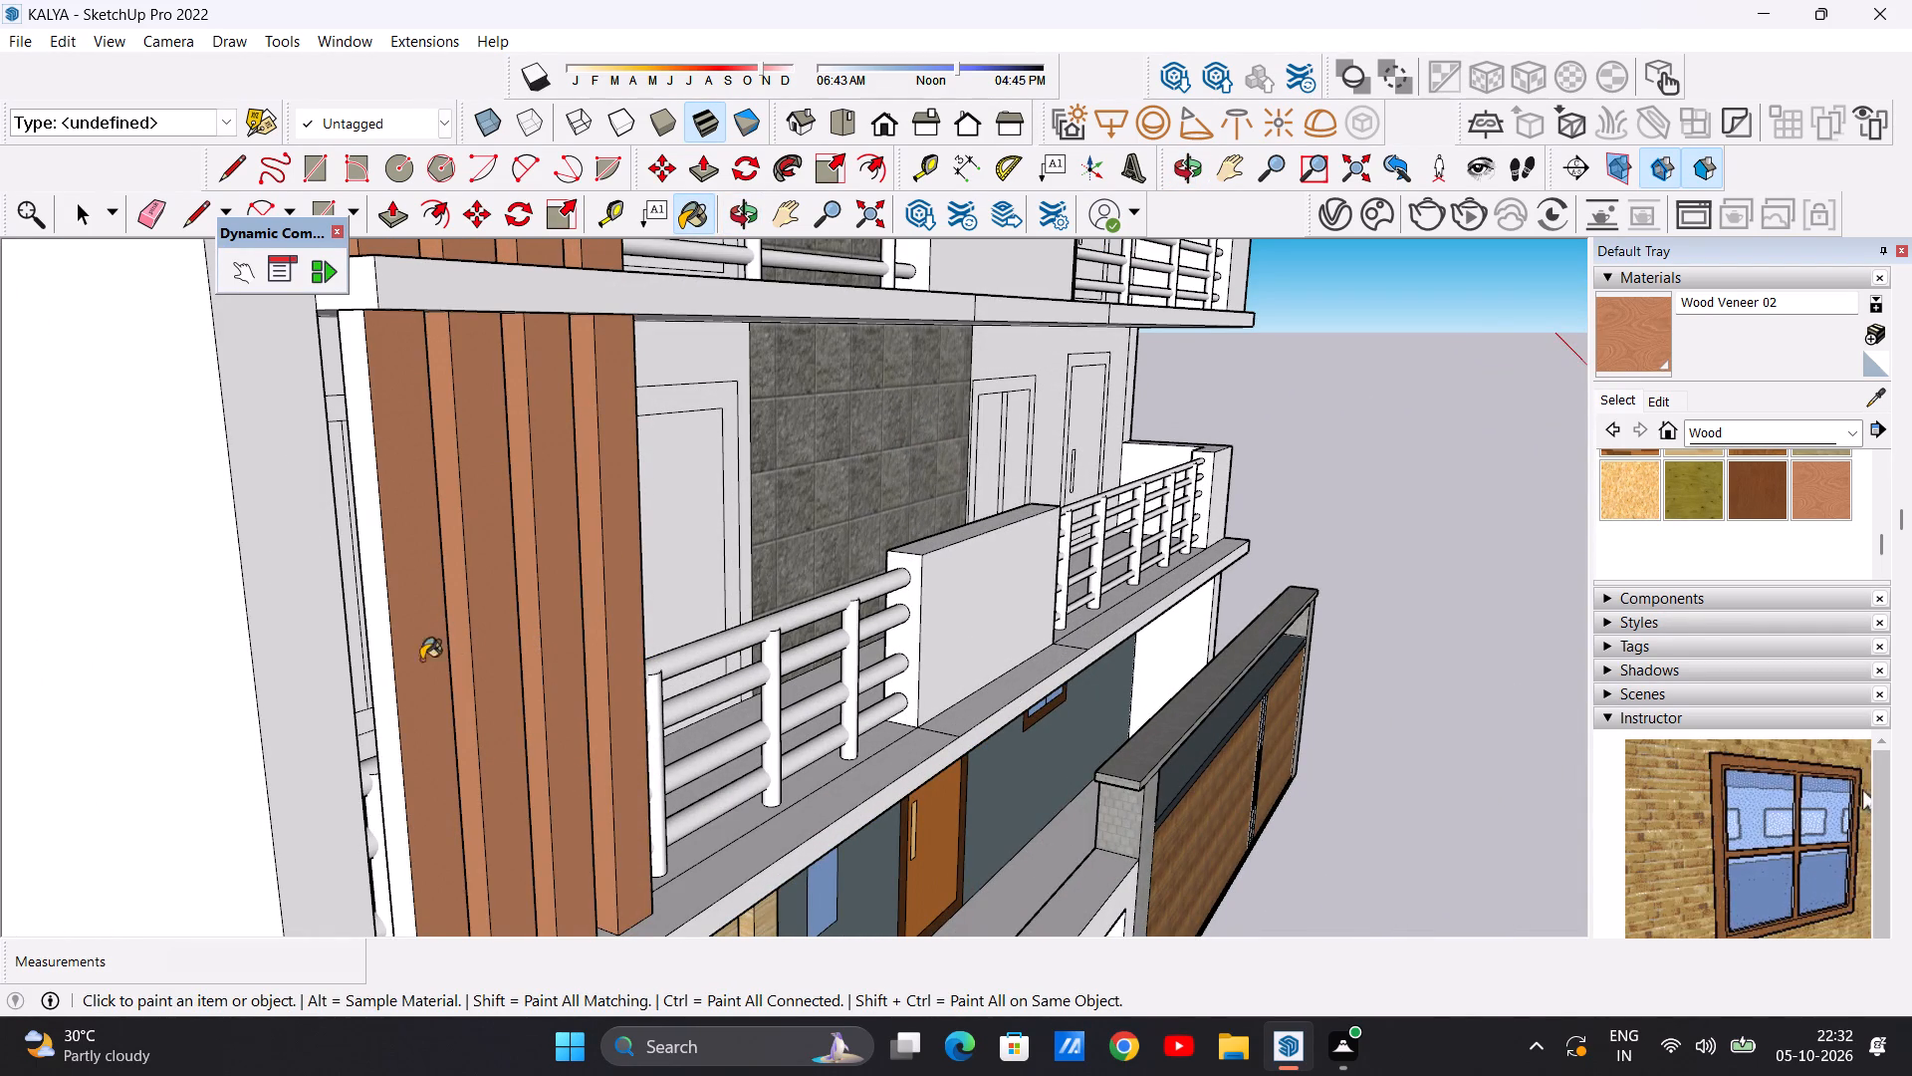
{"action": "left_click", "coordinate": [386, 662]}
Paint the right side faces of the four first-floor fins with Wood Veneer 02.
{"action": "scroll", "coordinate": [398, 666], "scroll_direction": "down", "scroll_amount": 11}
{"action": "middle_click_drag", "start_coordinate": [669, 642], "coordinate": [422, 665]}
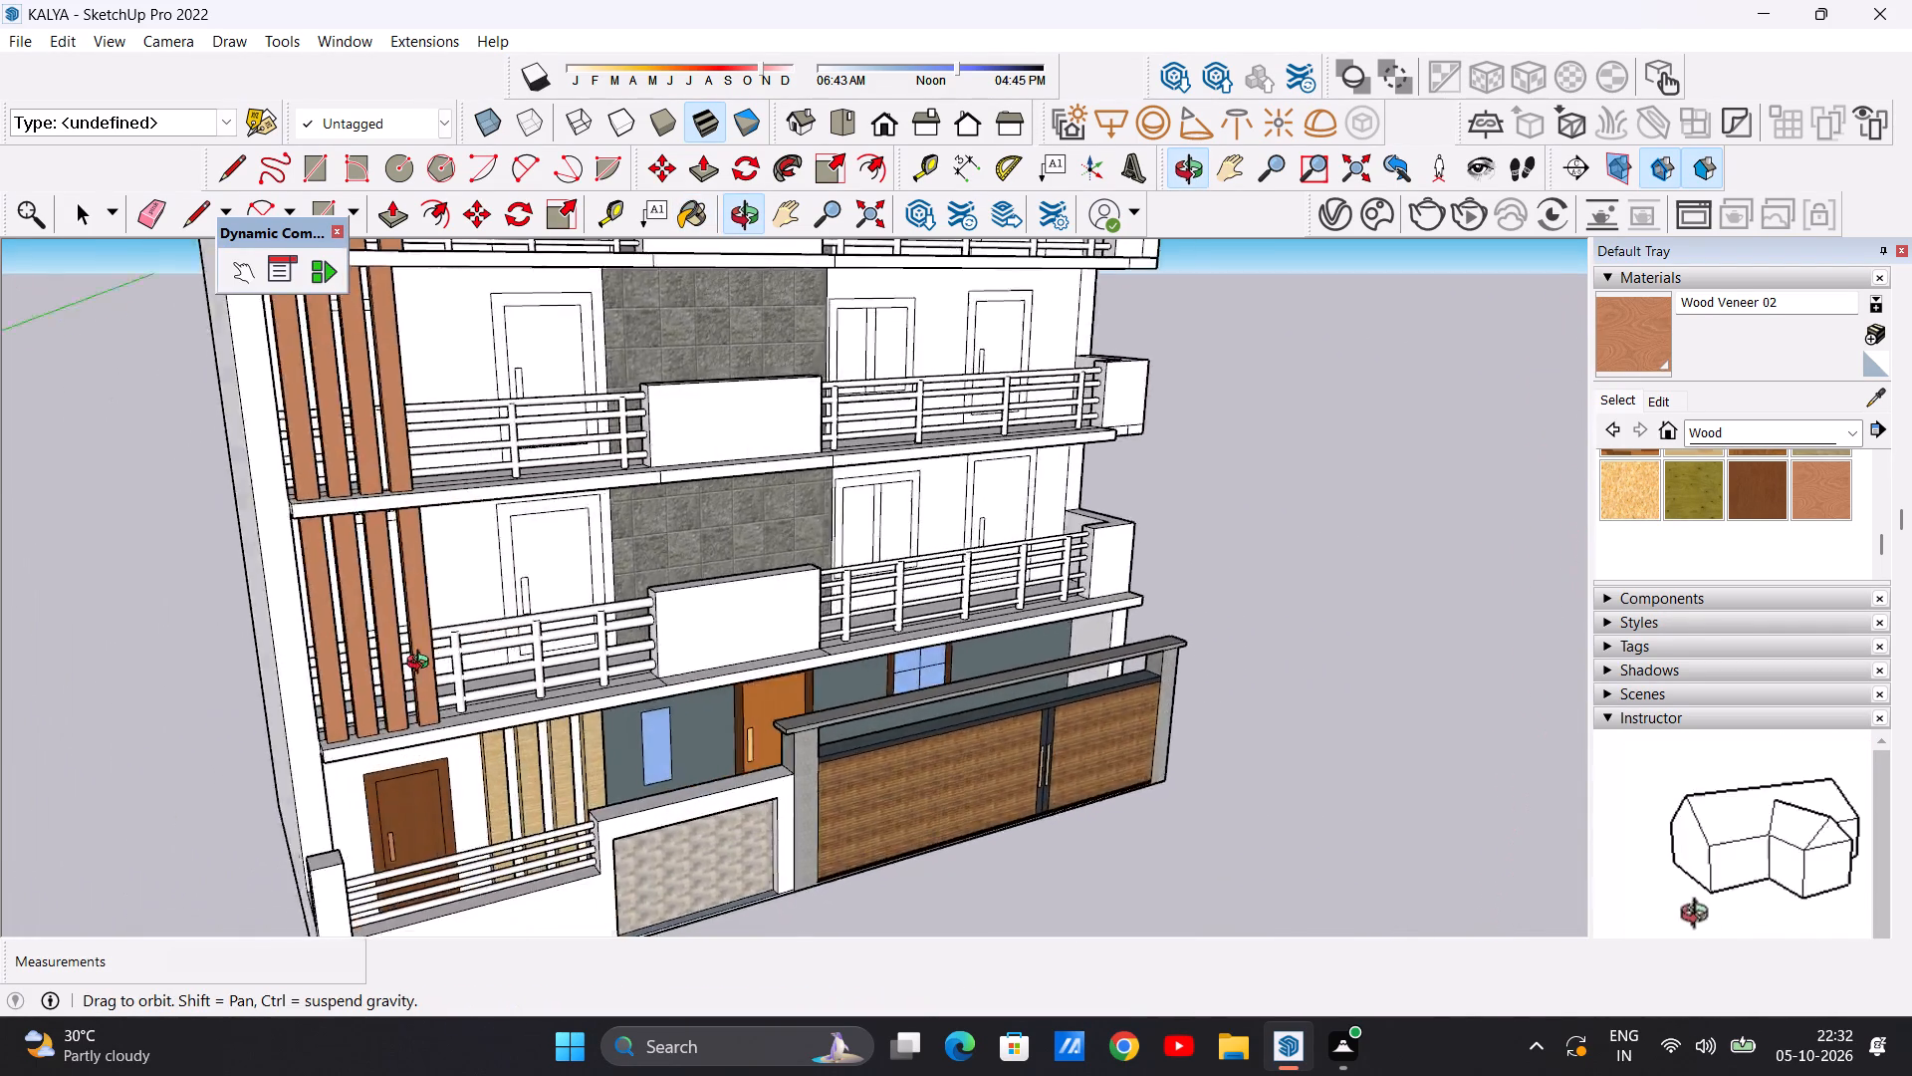
{"action": "middle_click_drag", "start_coordinate": [422, 665], "coordinate": [129, 658]}
{"action": "scroll", "coordinate": [476, 563], "scroll_direction": "up", "scroll_amount": 11}
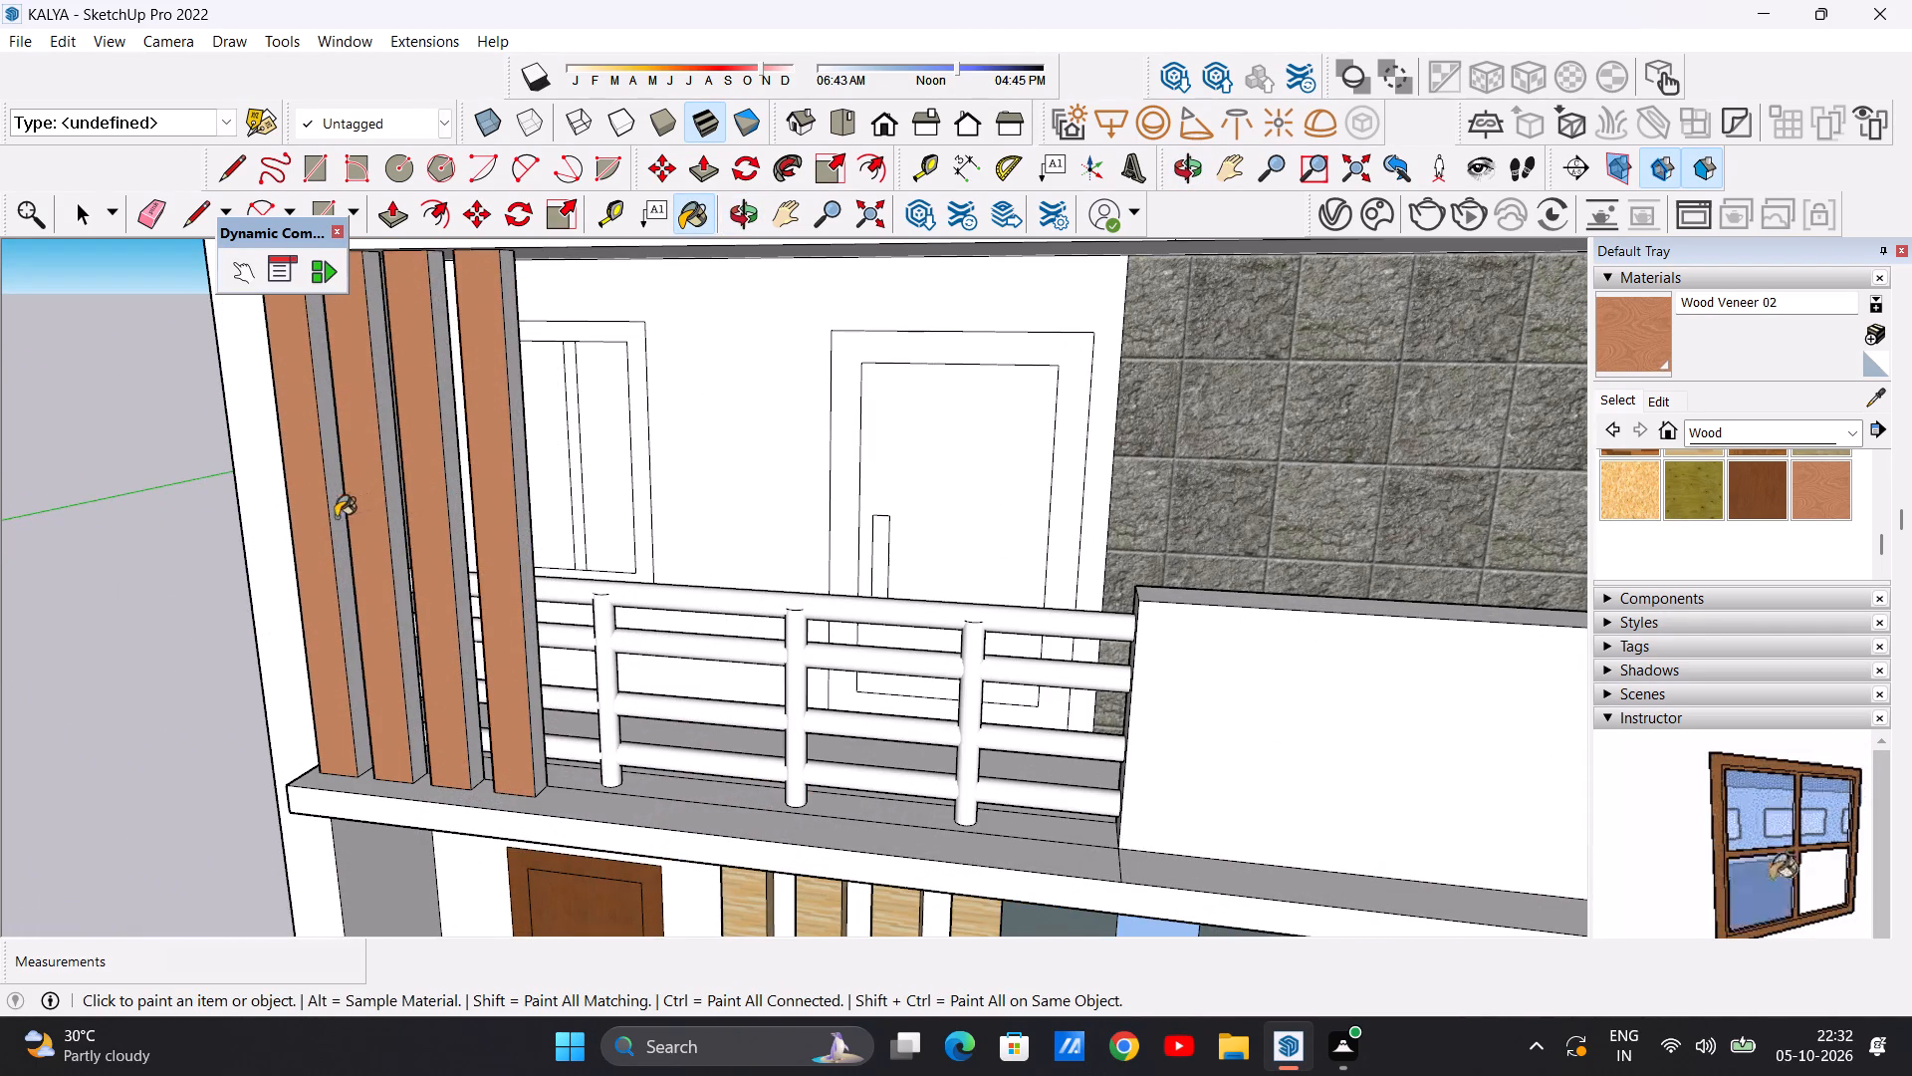
{"action": "left_click", "coordinate": [336, 517]}
{"action": "left_click", "coordinate": [390, 522]}
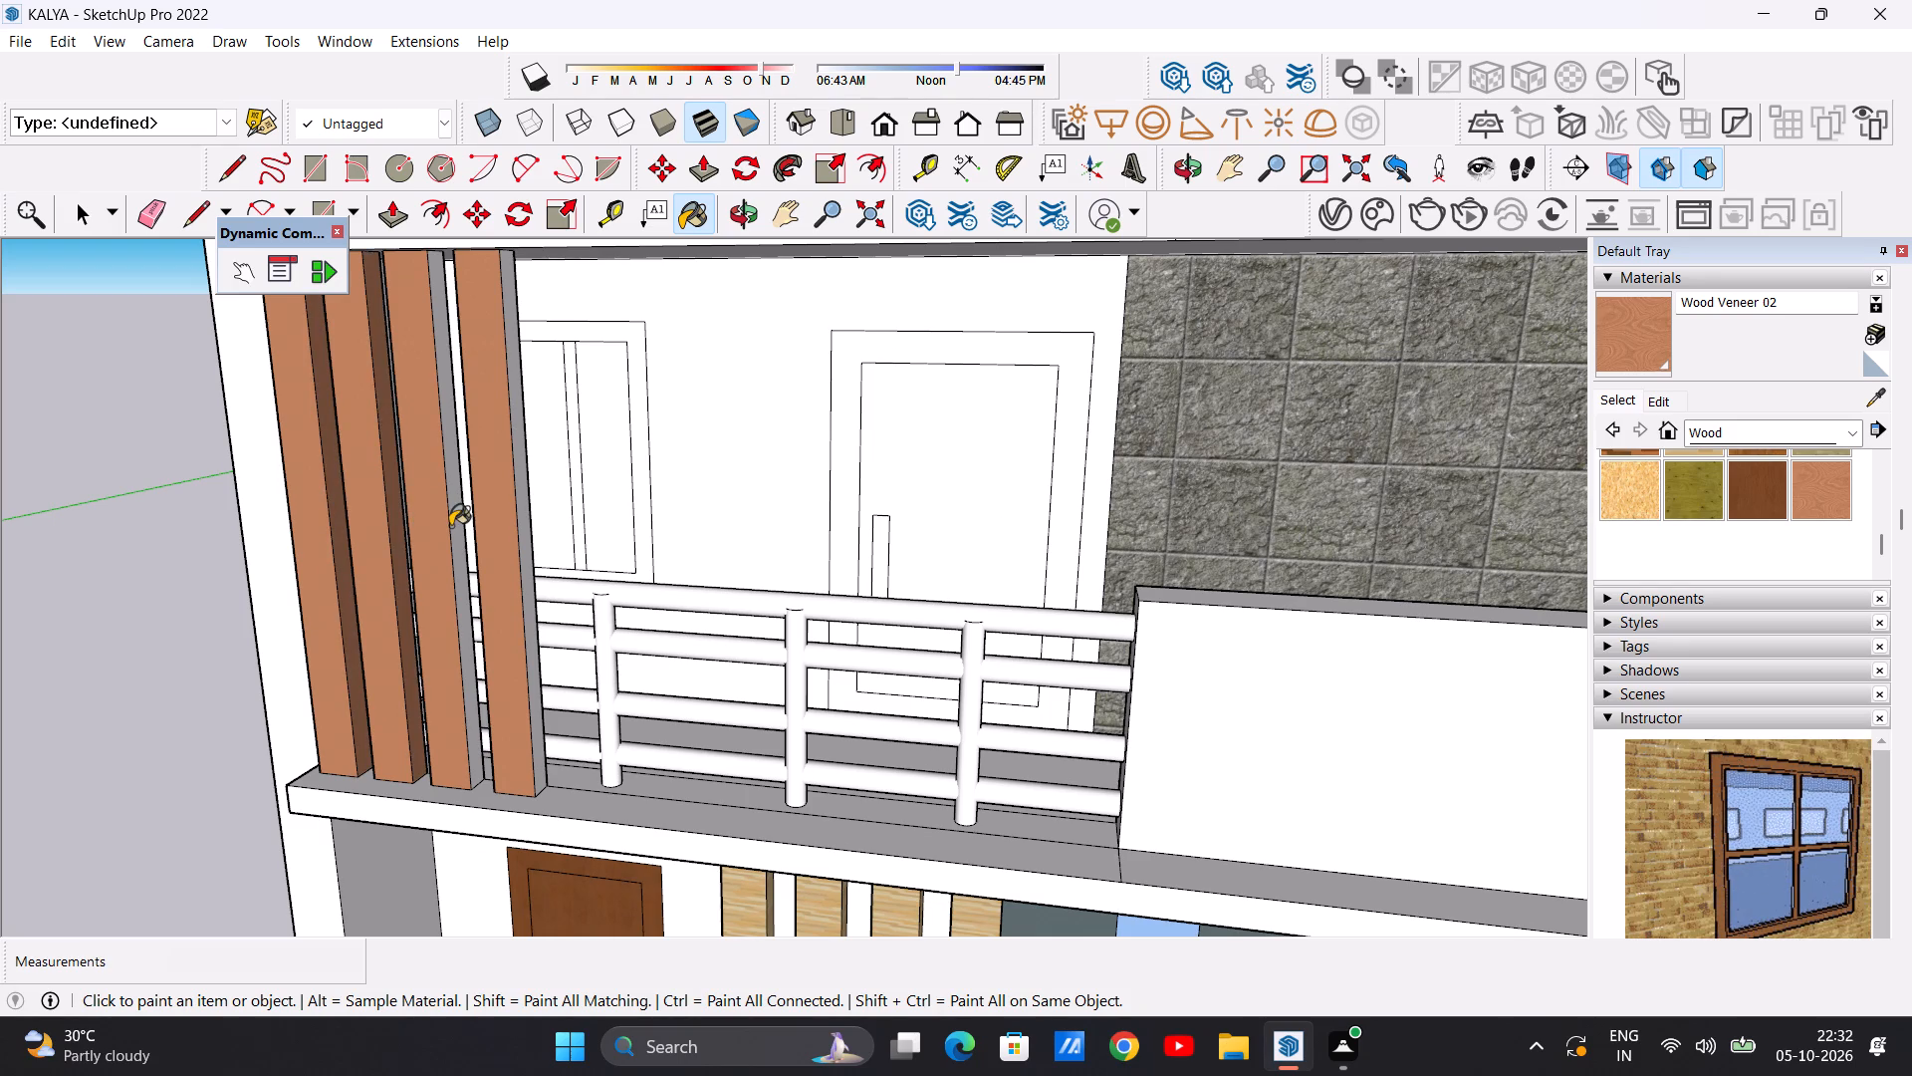
{"action": "left_click", "coordinate": [450, 526]}
{"action": "left_click", "coordinate": [456, 533]}
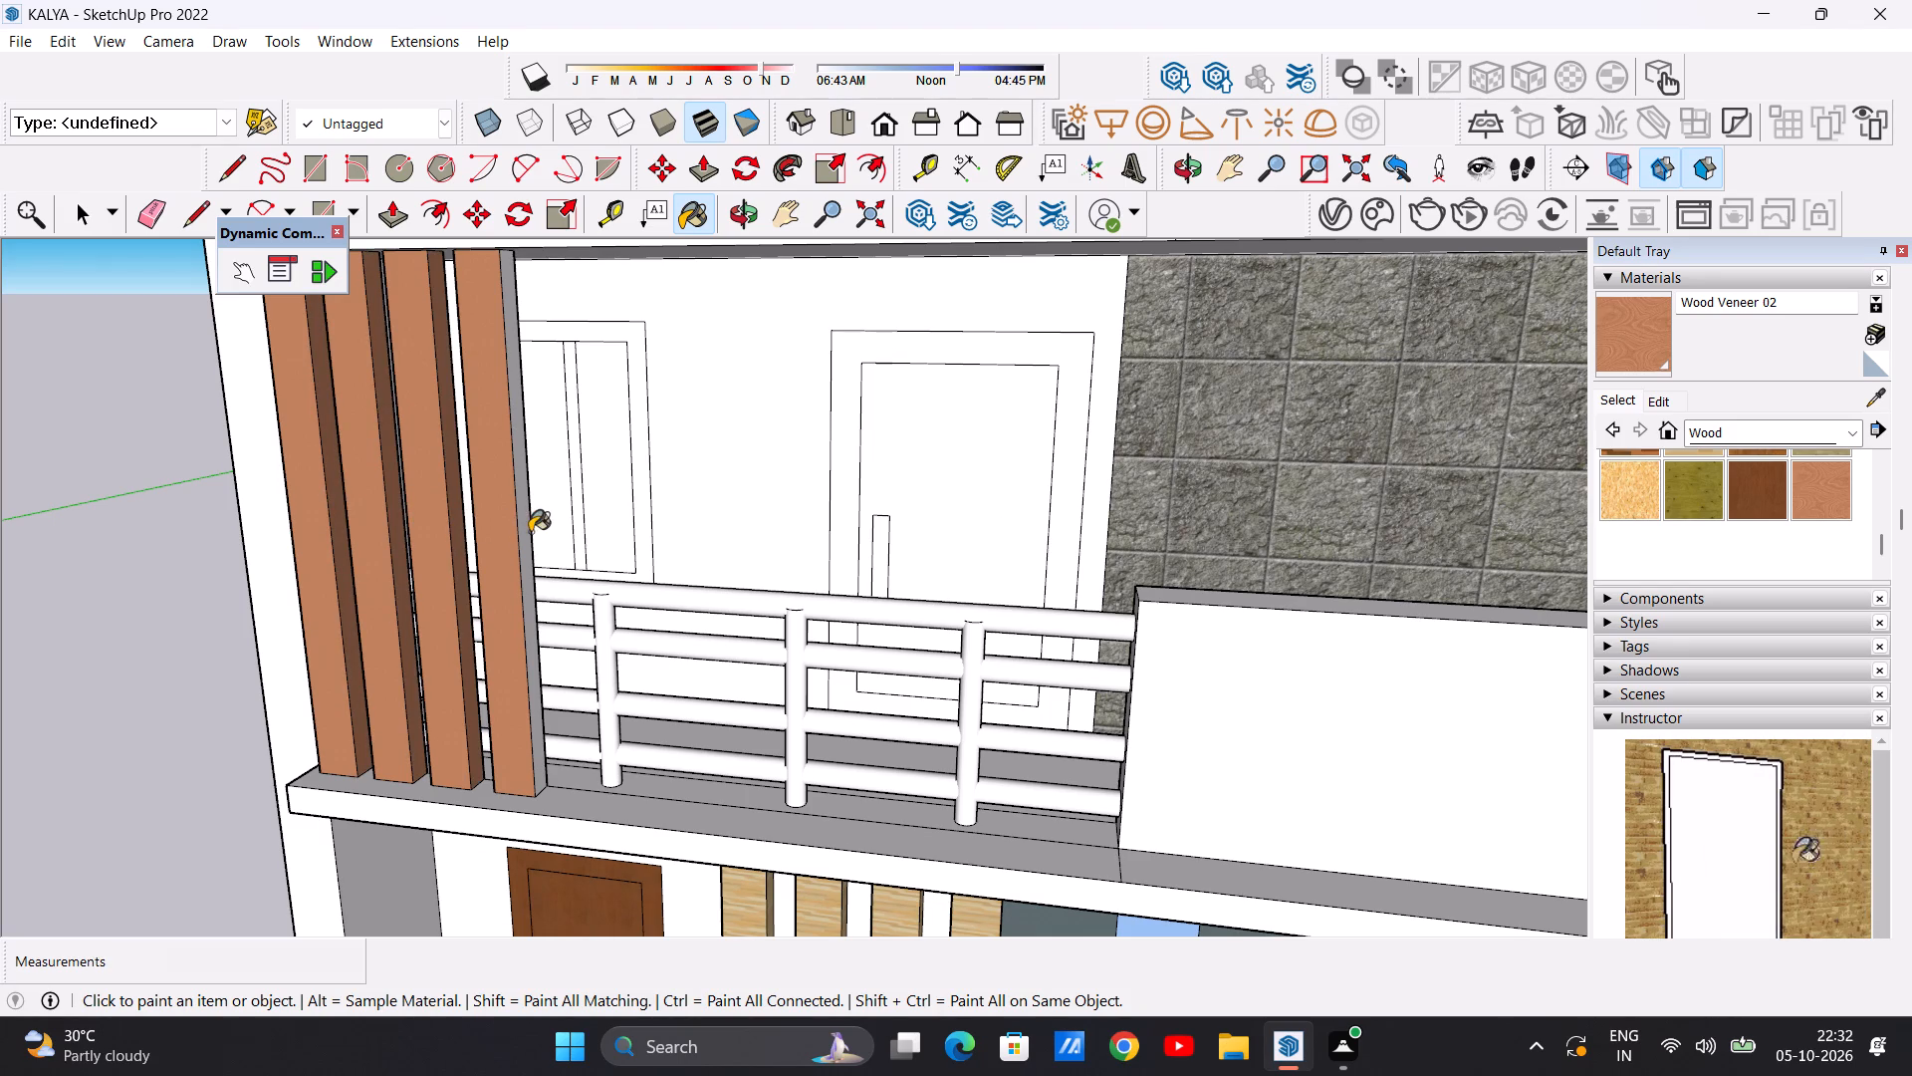
{"action": "left_click", "coordinate": [520, 535]}
Examine the whole front elevation and the painted balcony fins across all three upper floors.
{"action": "scroll", "coordinate": [468, 585], "scroll_direction": "down", "scroll_amount": 18}
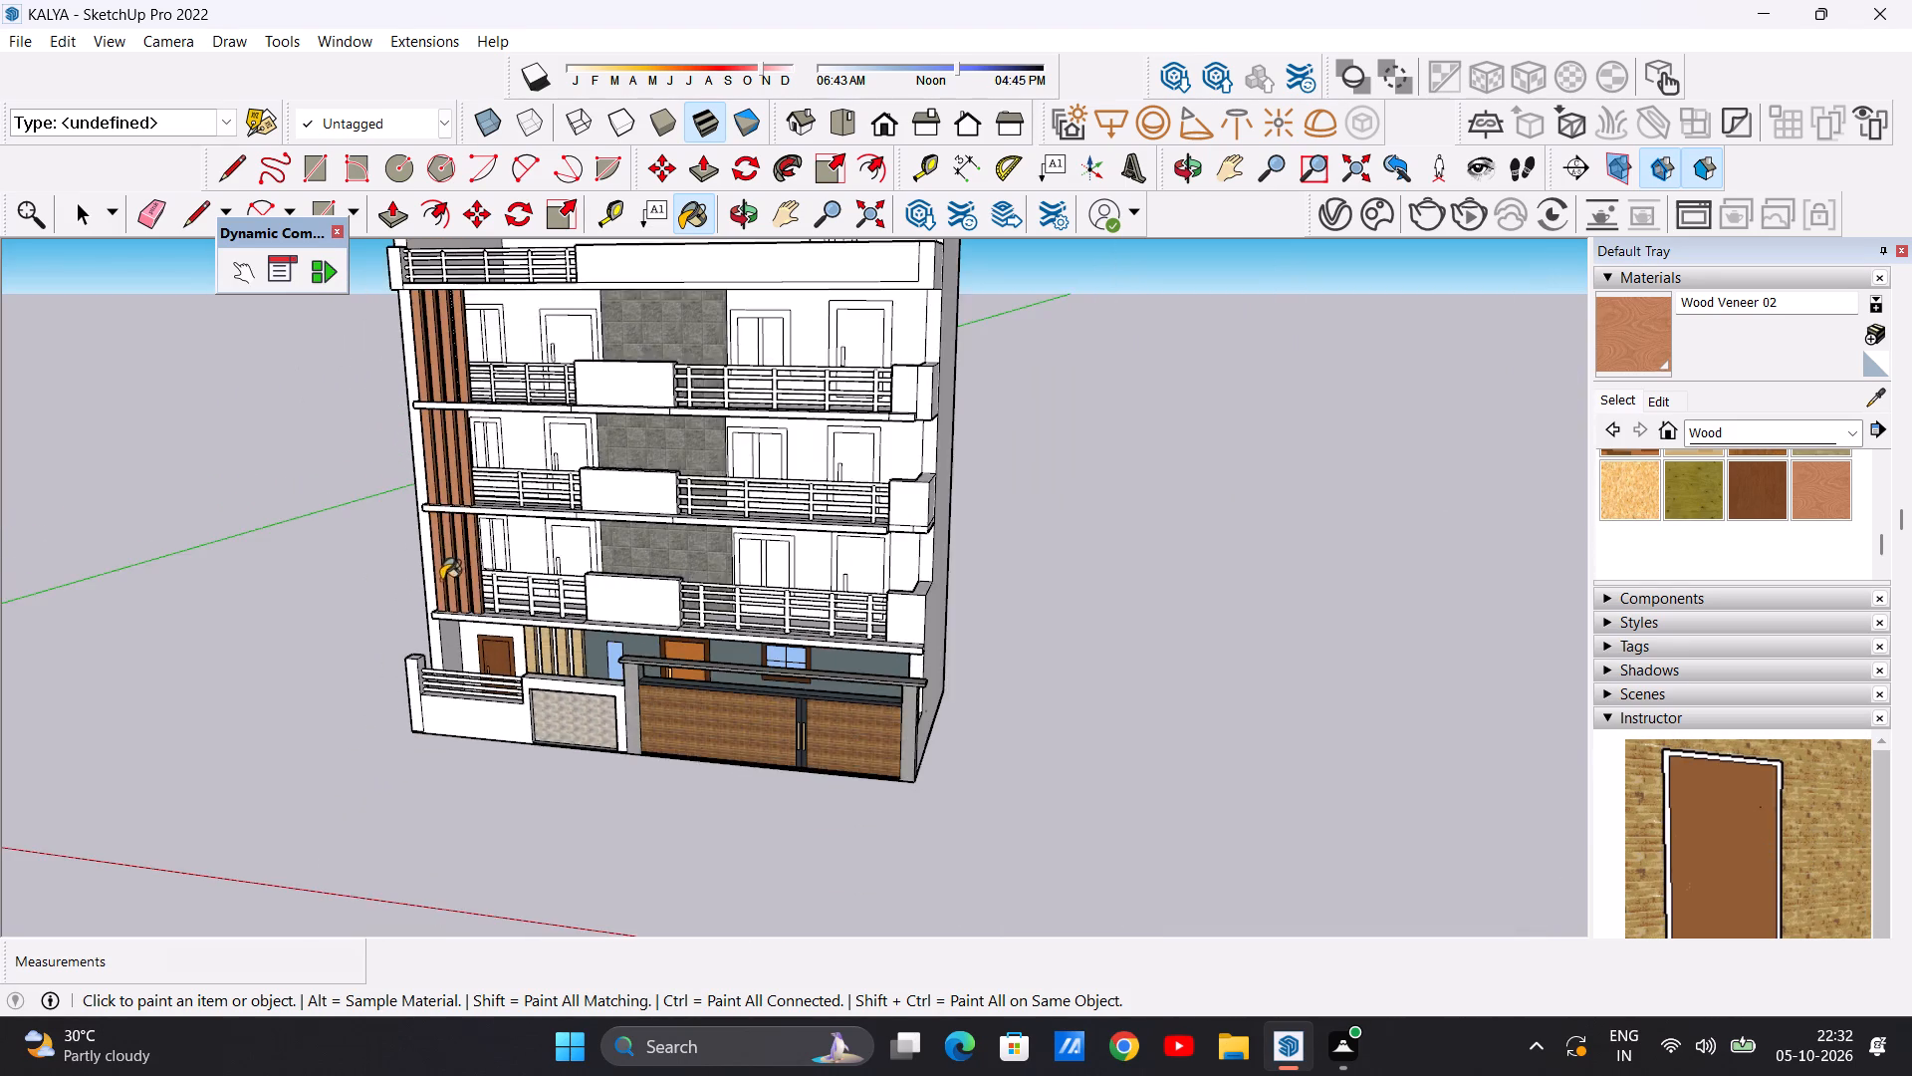
{"action": "scroll", "coordinate": [441, 578], "scroll_direction": "down", "scroll_amount": 5}
{"action": "middle_click_drag", "start_coordinate": [408, 576], "coordinate": [592, 536]}
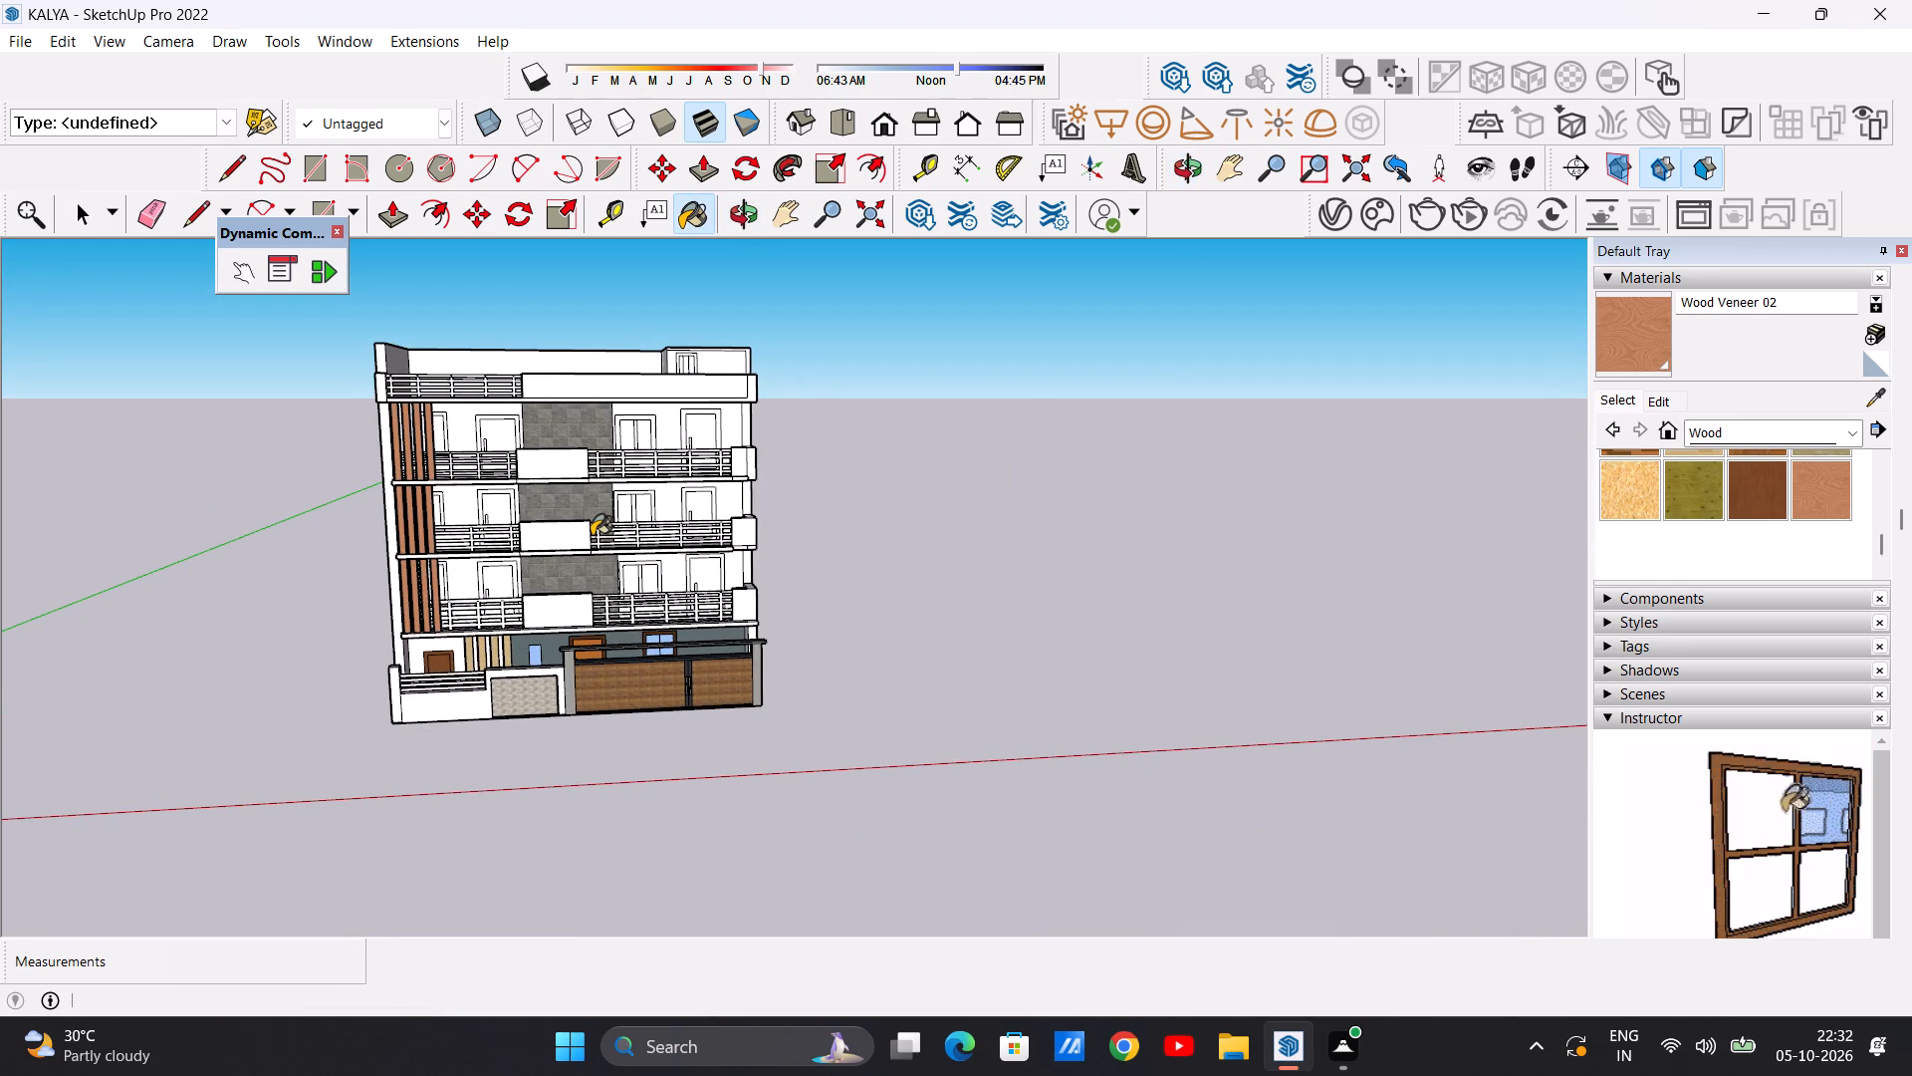
{"action": "scroll", "coordinate": [533, 508], "scroll_direction": "down", "scroll_amount": 2}
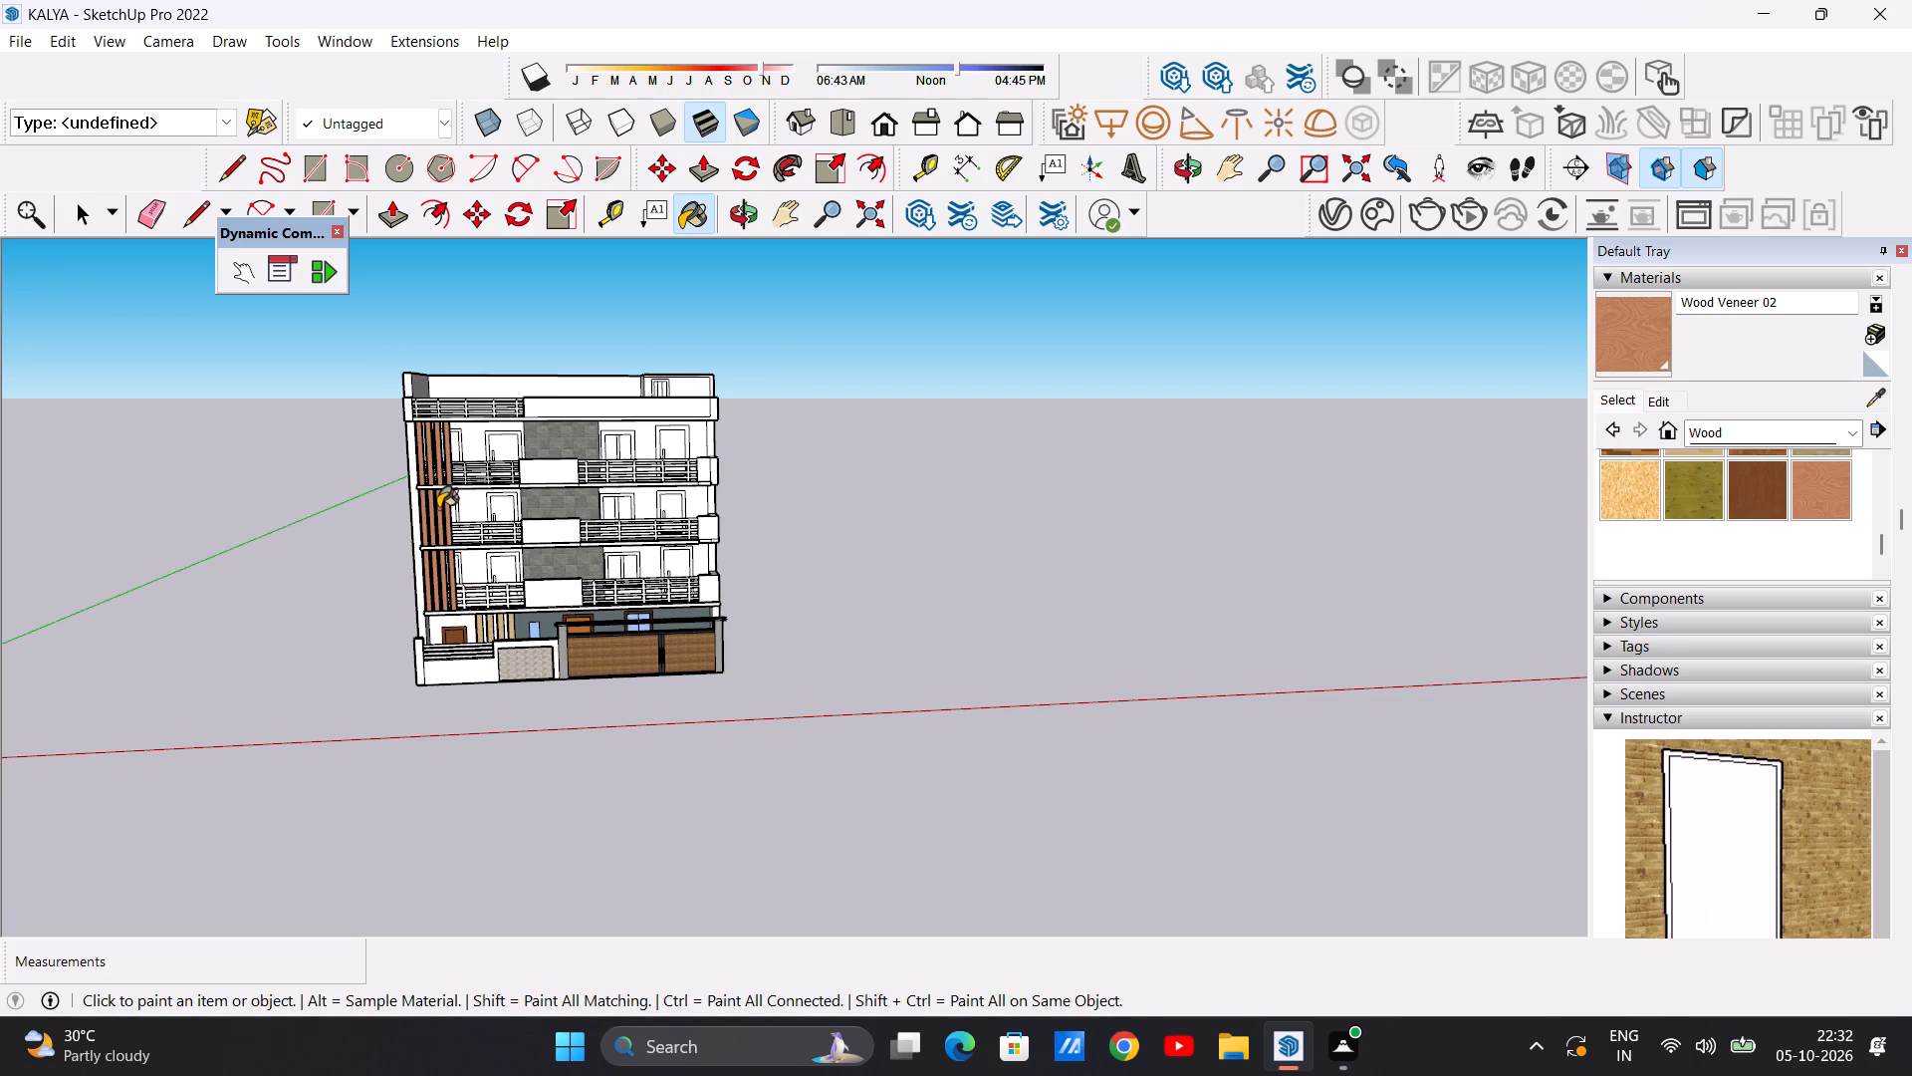
{"action": "key", "text": "space"}
{"action": "scroll", "coordinate": [499, 461], "scroll_direction": "up", "scroll_amount": 6}
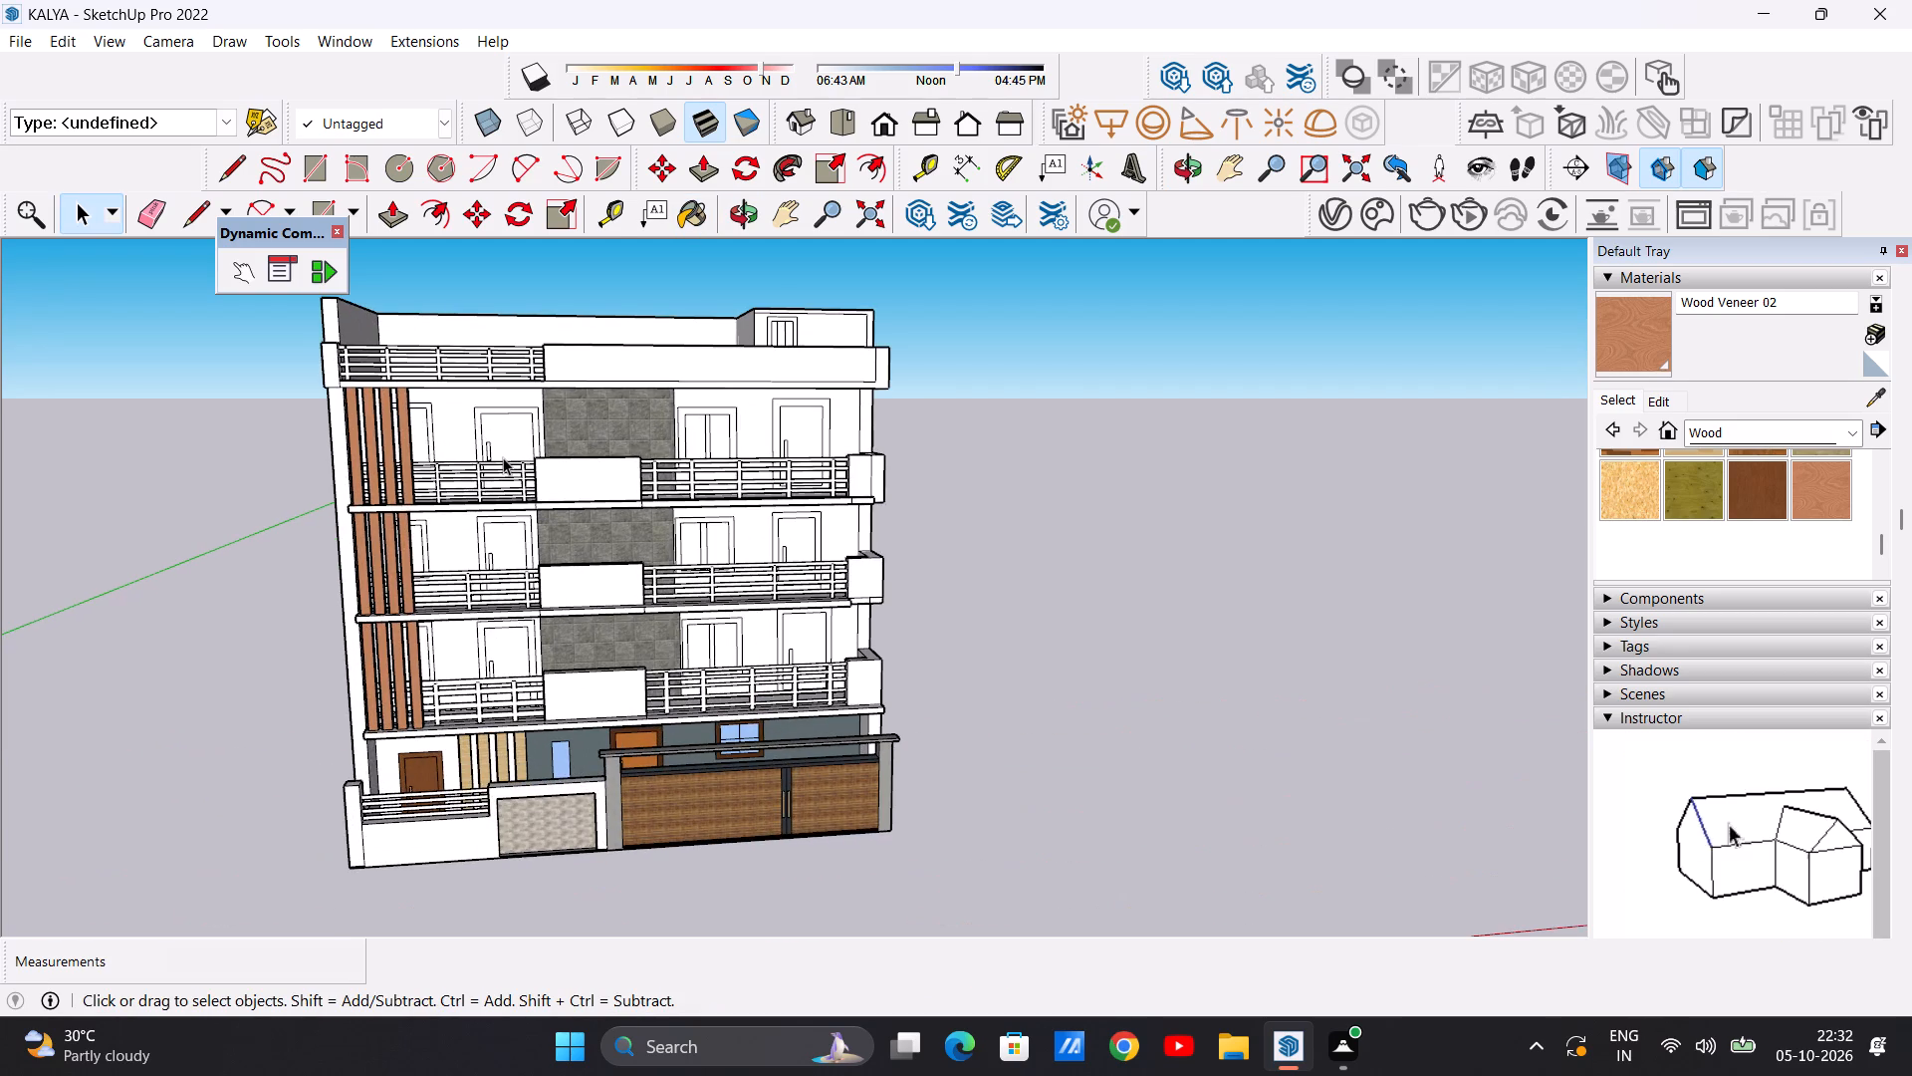
{"action": "scroll", "coordinate": [498, 456], "scroll_direction": "up", "scroll_amount": 4}
{"action": "middle_click_drag", "start_coordinate": [453, 448], "coordinate": [320, 448]}
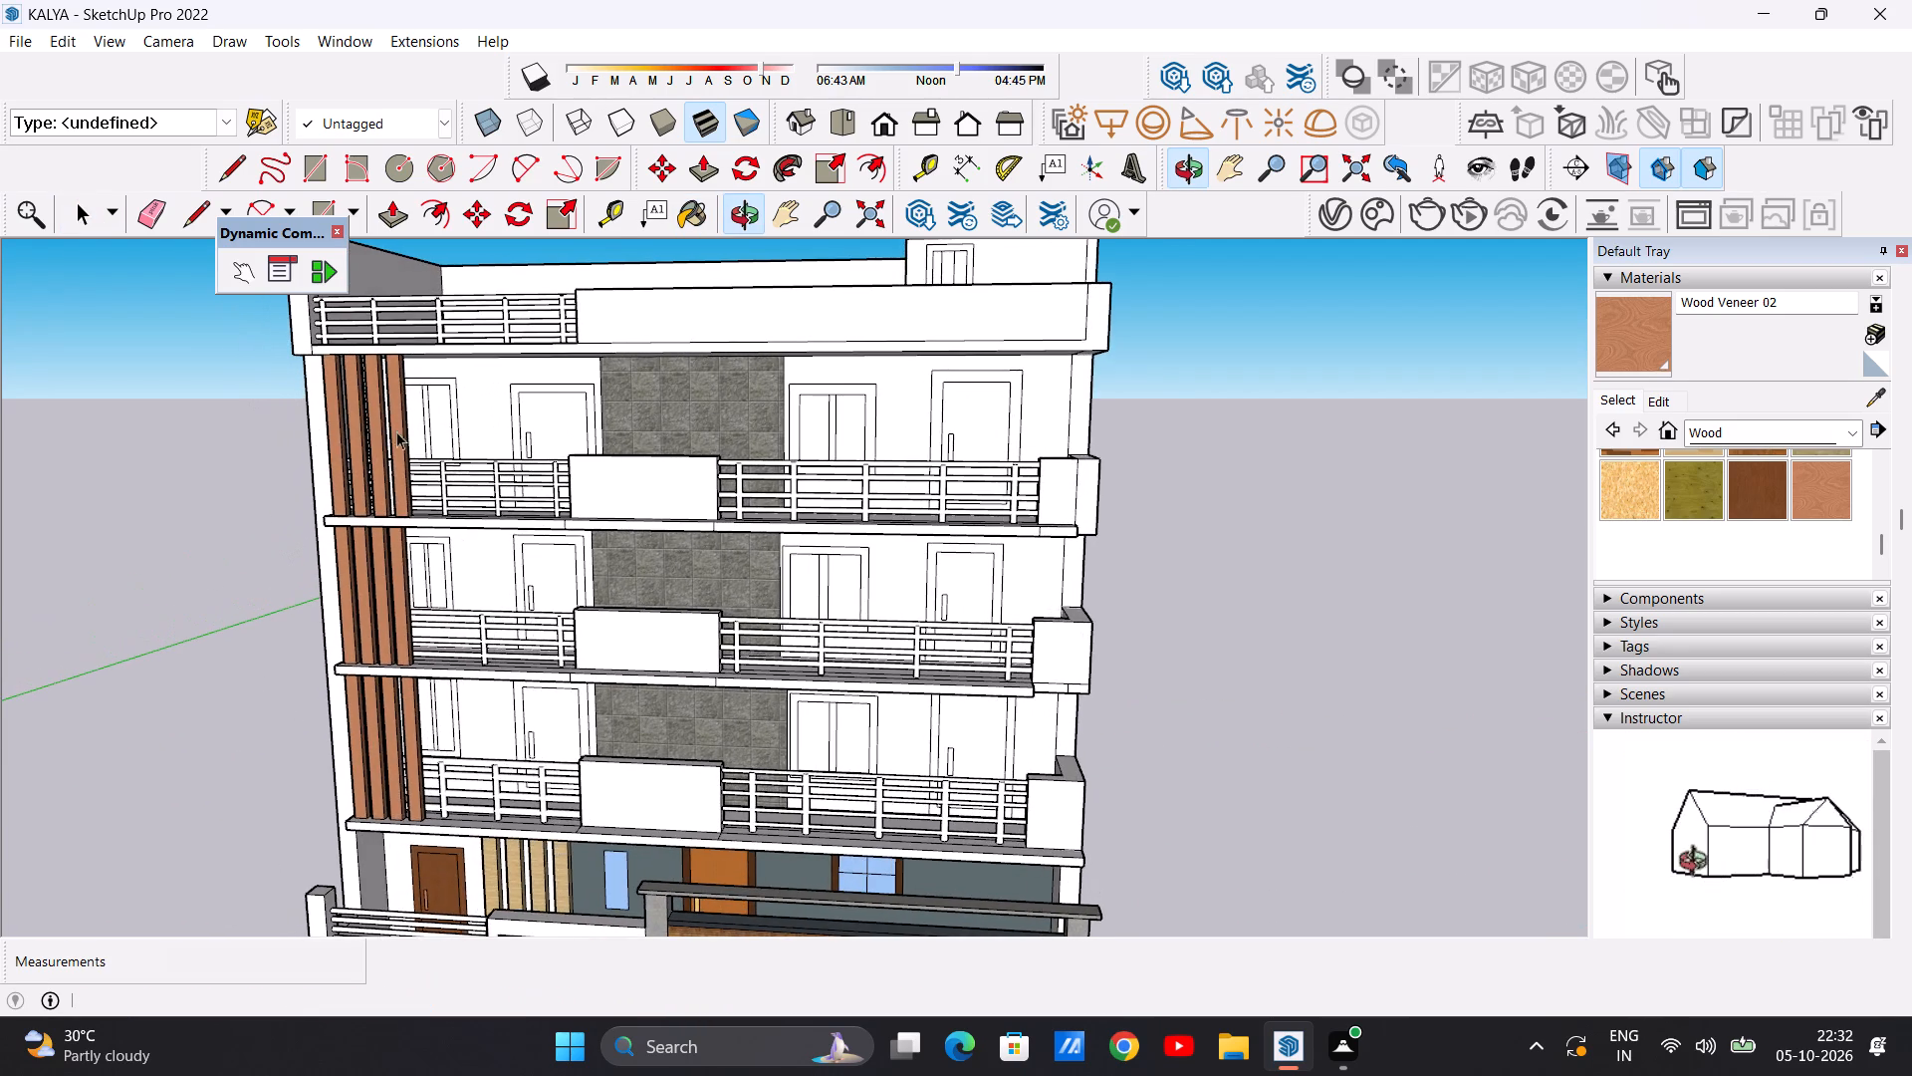
{"action": "scroll", "coordinate": [483, 403], "scroll_direction": "up", "scroll_amount": 1}
{"action": "scroll", "coordinate": [474, 403], "scroll_direction": "down", "scroll_amount": 3}
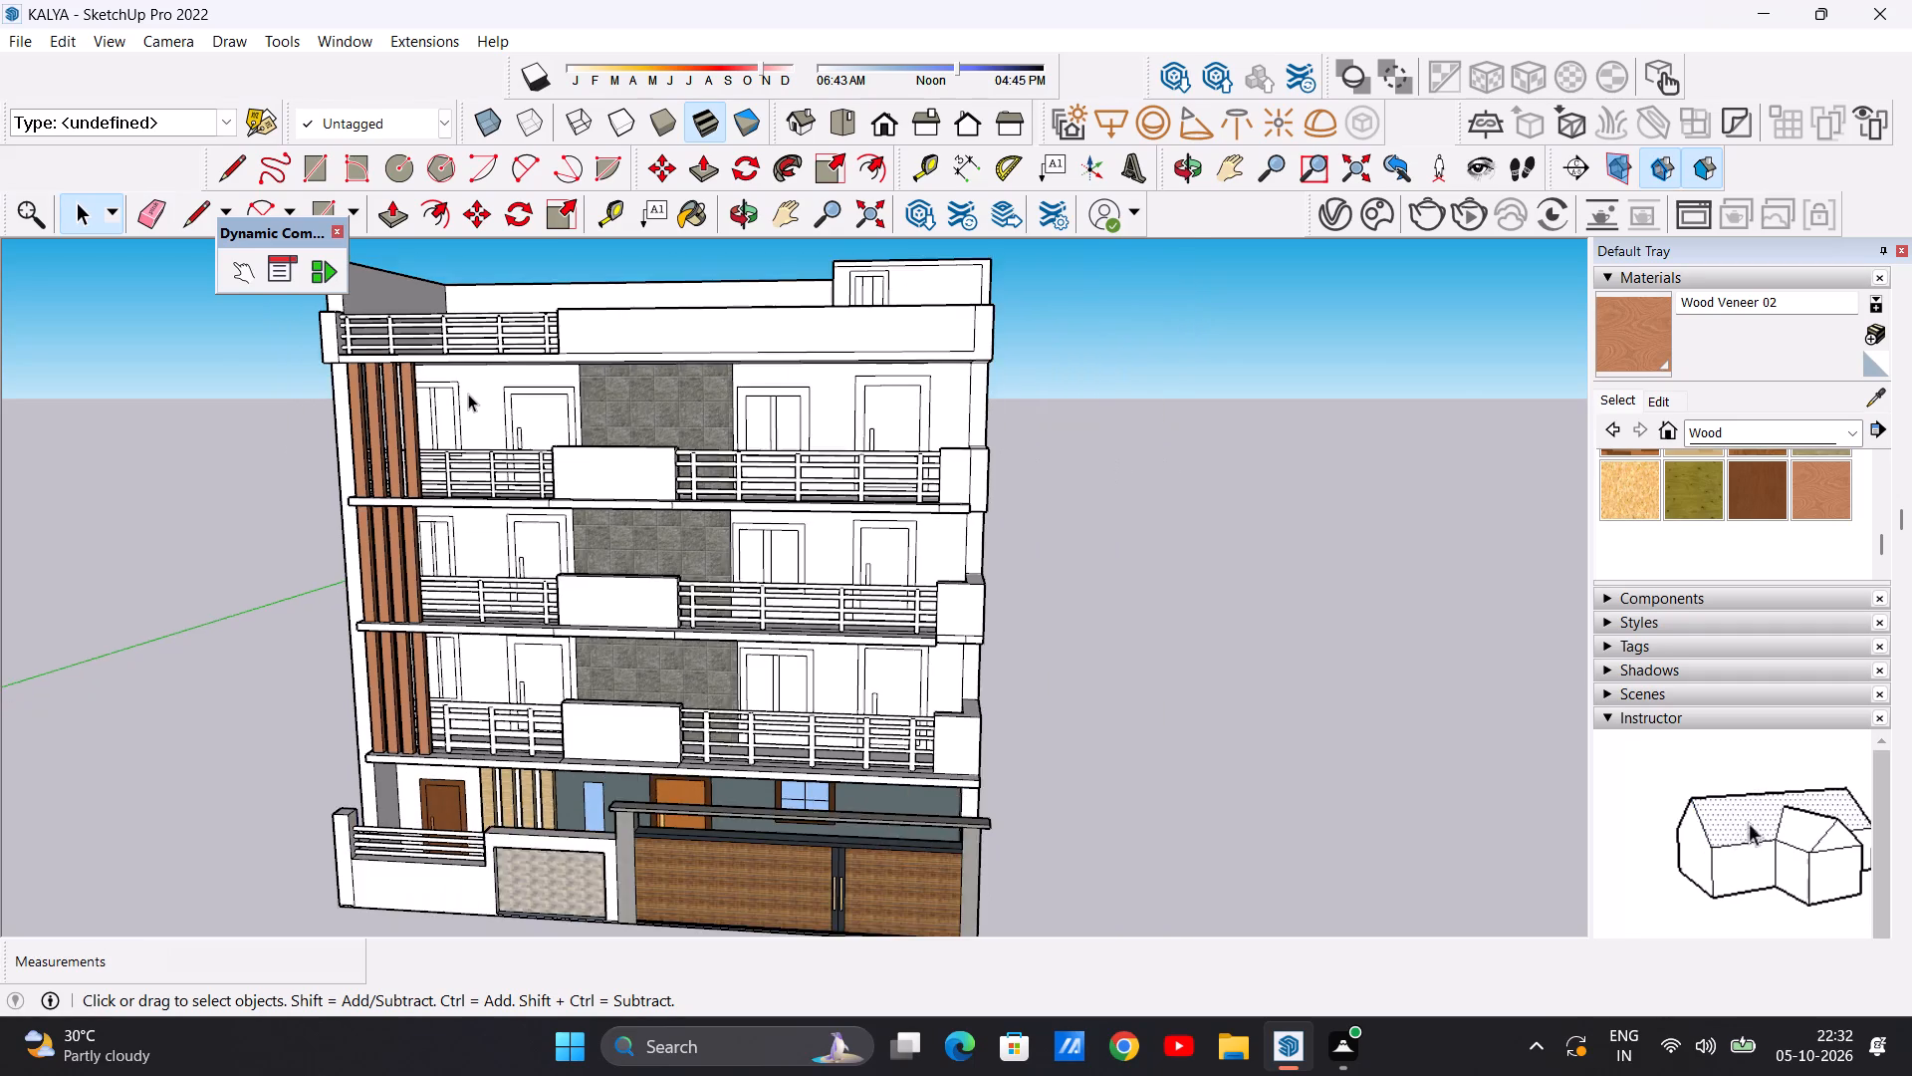
Paint the outer frame and central mullion of the third-floor window beside the fins with Wood Veneer 01.
{"action": "scroll", "coordinate": [462, 389], "scroll_direction": "up", "scroll_amount": 7}
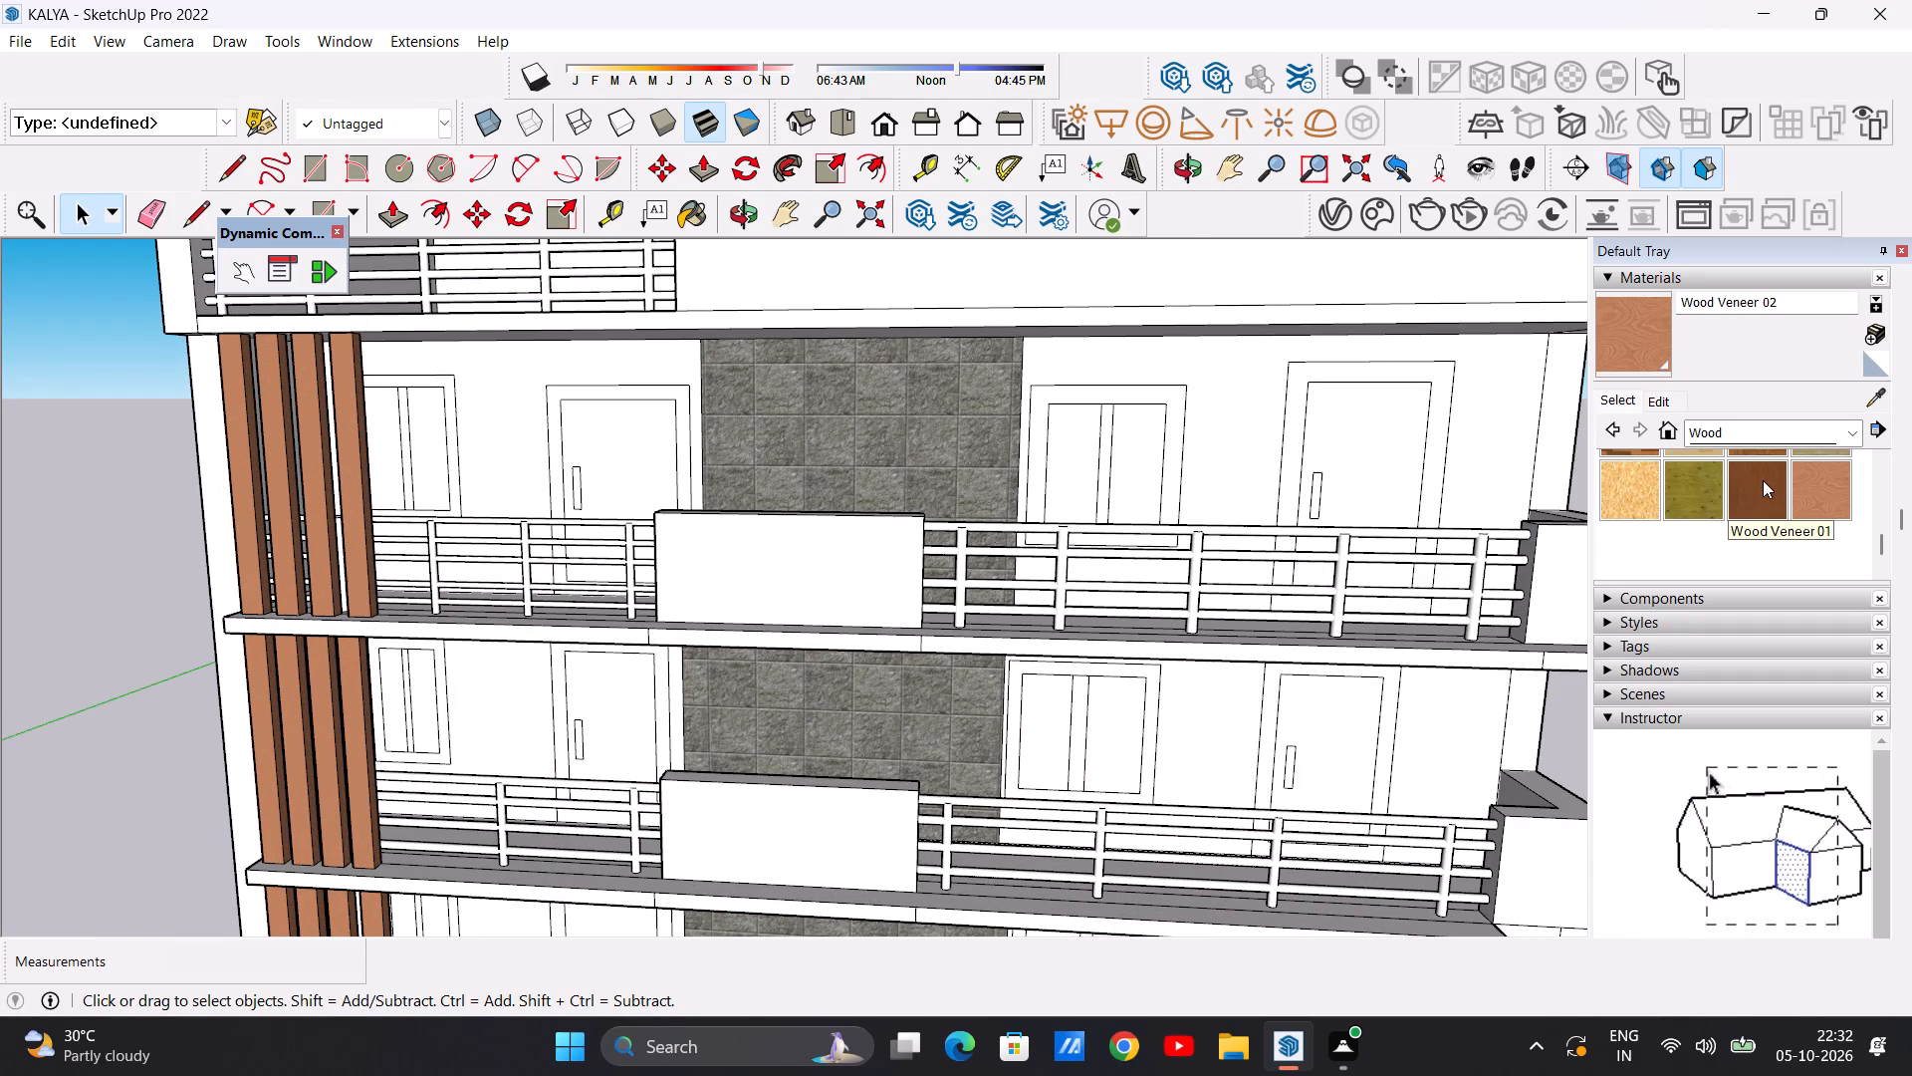
{"action": "left_click", "coordinate": [1763, 480]}
{"action": "scroll", "coordinate": [506, 451], "scroll_direction": "up", "scroll_amount": 6}
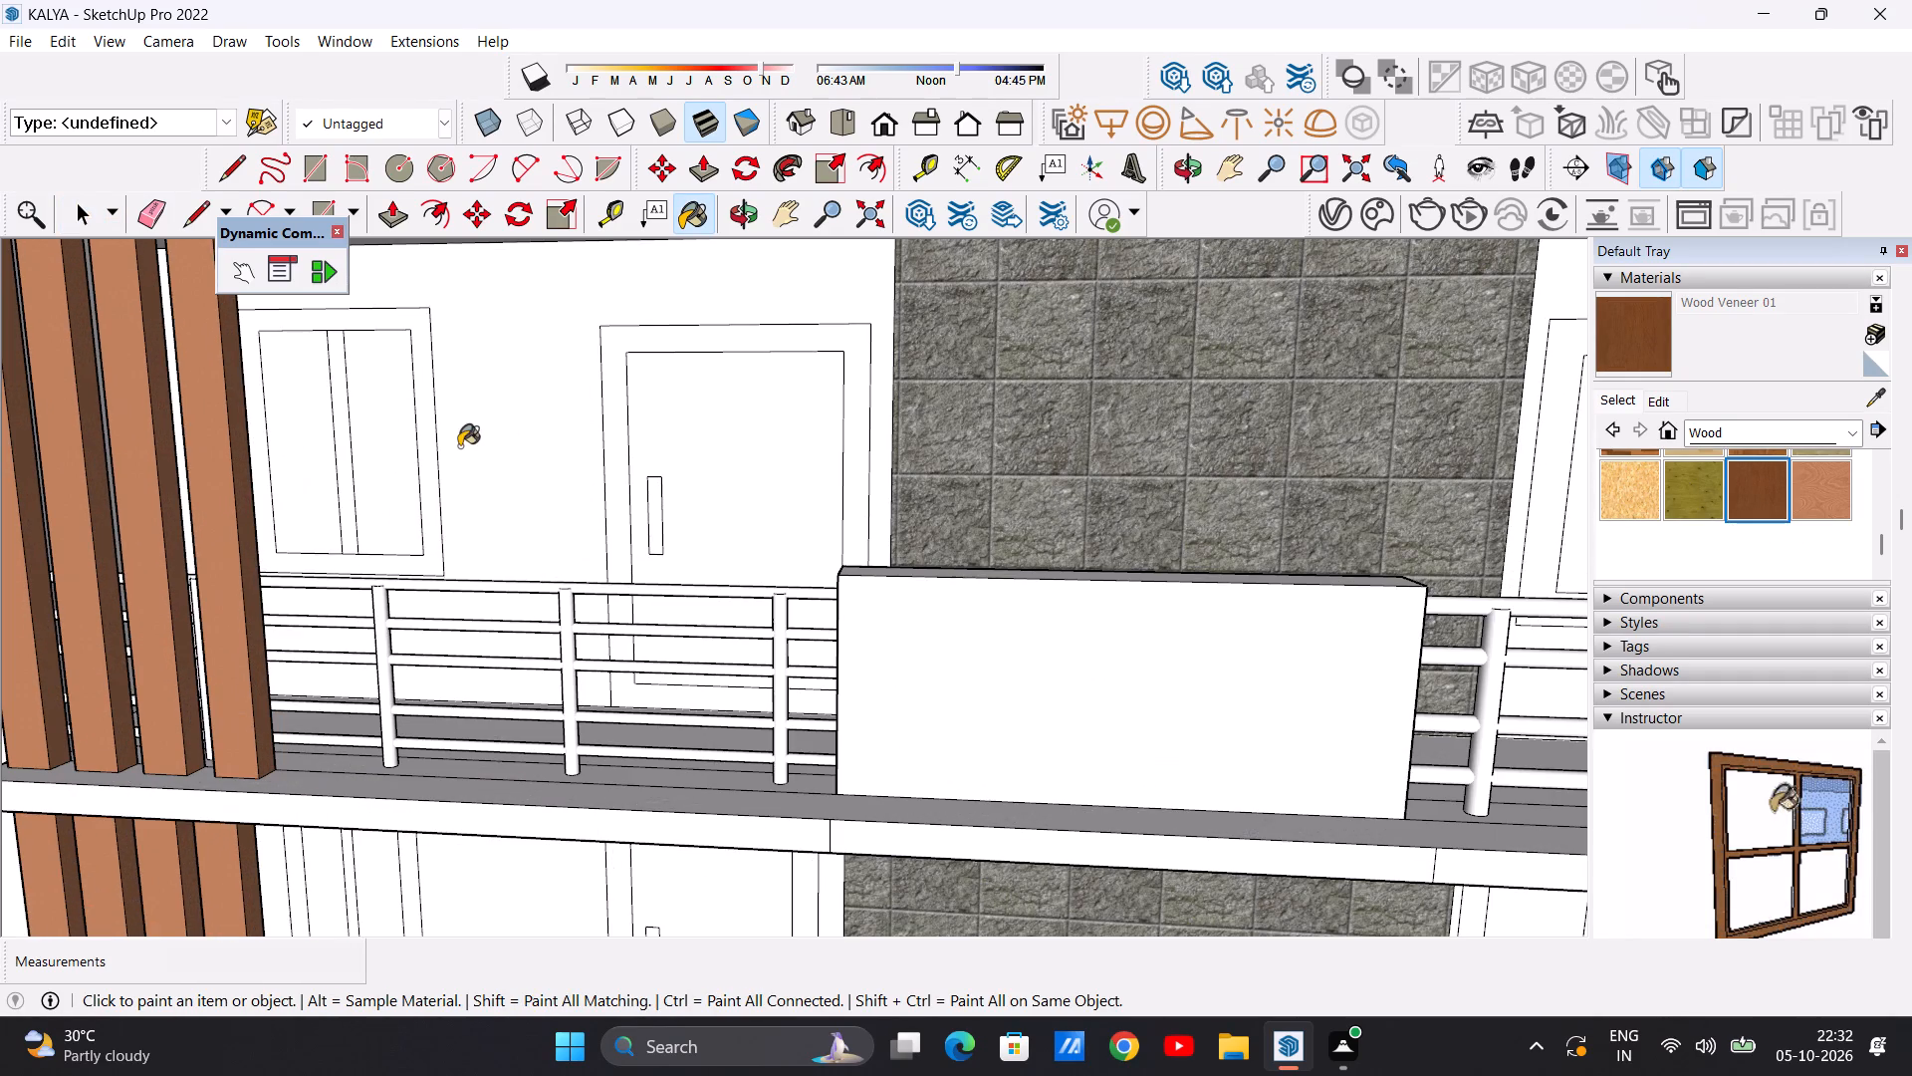
{"action": "left_click", "coordinate": [428, 439]}
{"action": "left_click", "coordinate": [340, 451]}
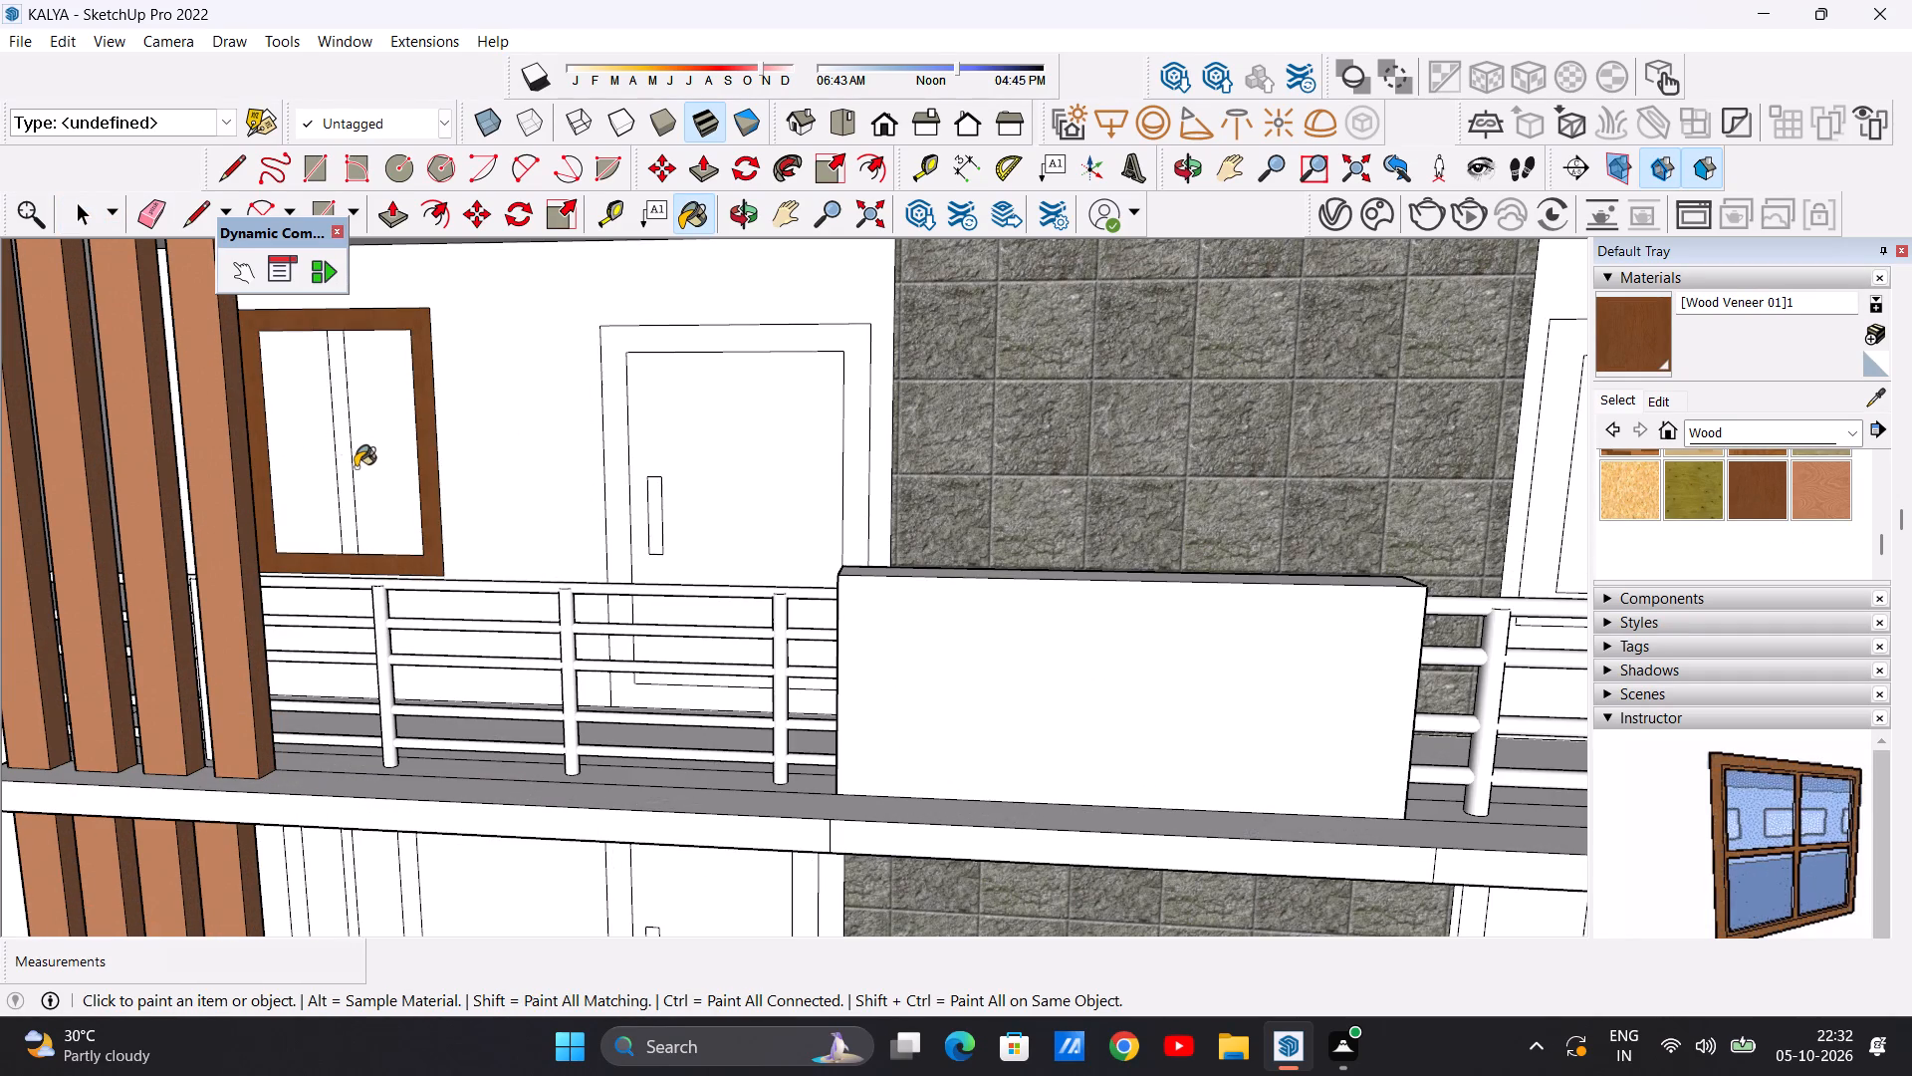
{"action": "scroll", "coordinate": [451, 474], "scroll_direction": "down", "scroll_amount": 6}
{"action": "scroll", "coordinate": [712, 414], "scroll_direction": "up", "scroll_amount": 5}
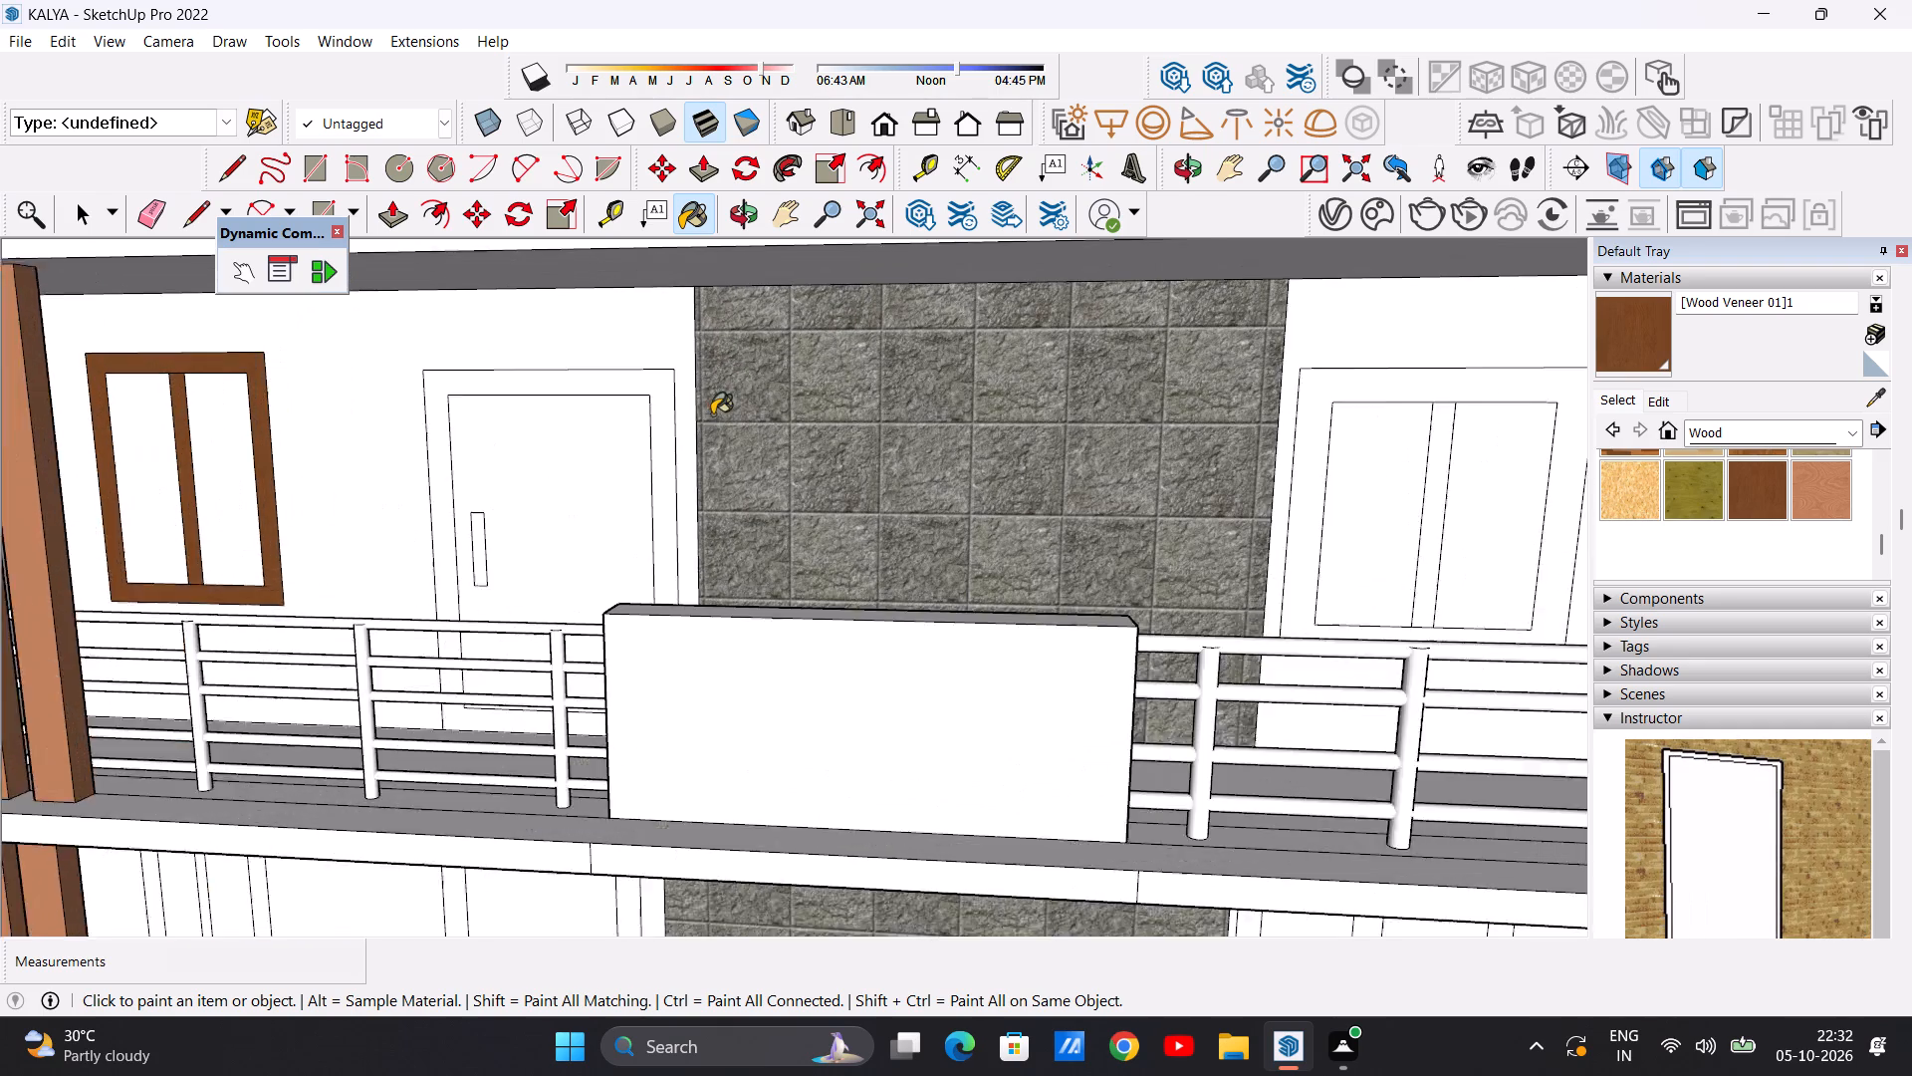
Paint both third-floor door frames and the frame and mullion of the window between the stone panel and far door with Wood Veneer 01.
{"action": "scroll", "coordinate": [712, 414], "scroll_direction": "up", "scroll_amount": 1}
{"action": "left_click", "coordinate": [653, 439]}
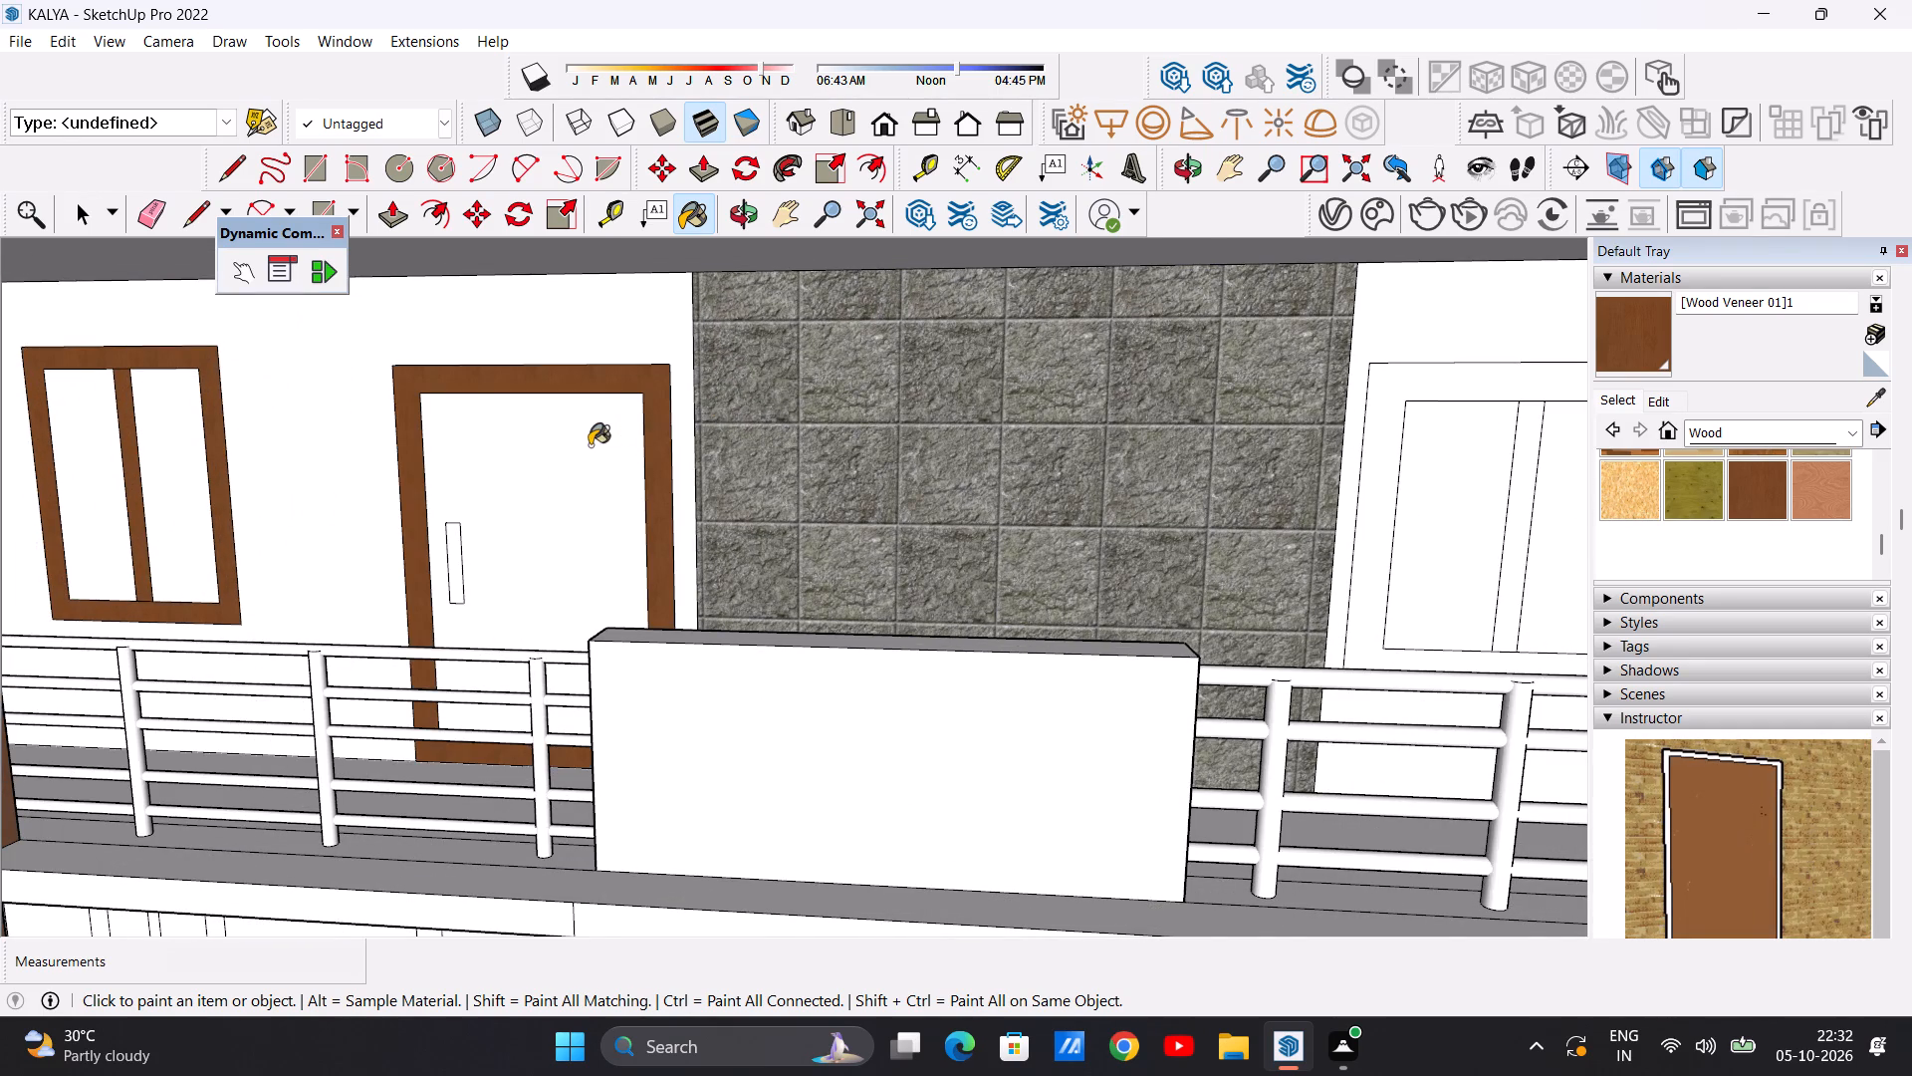
{"action": "scroll", "coordinate": [573, 445], "scroll_direction": "down", "scroll_amount": 11}
{"action": "scroll", "coordinate": [943, 427], "scroll_direction": "up", "scroll_amount": 5}
{"action": "left_click", "coordinate": [938, 426]}
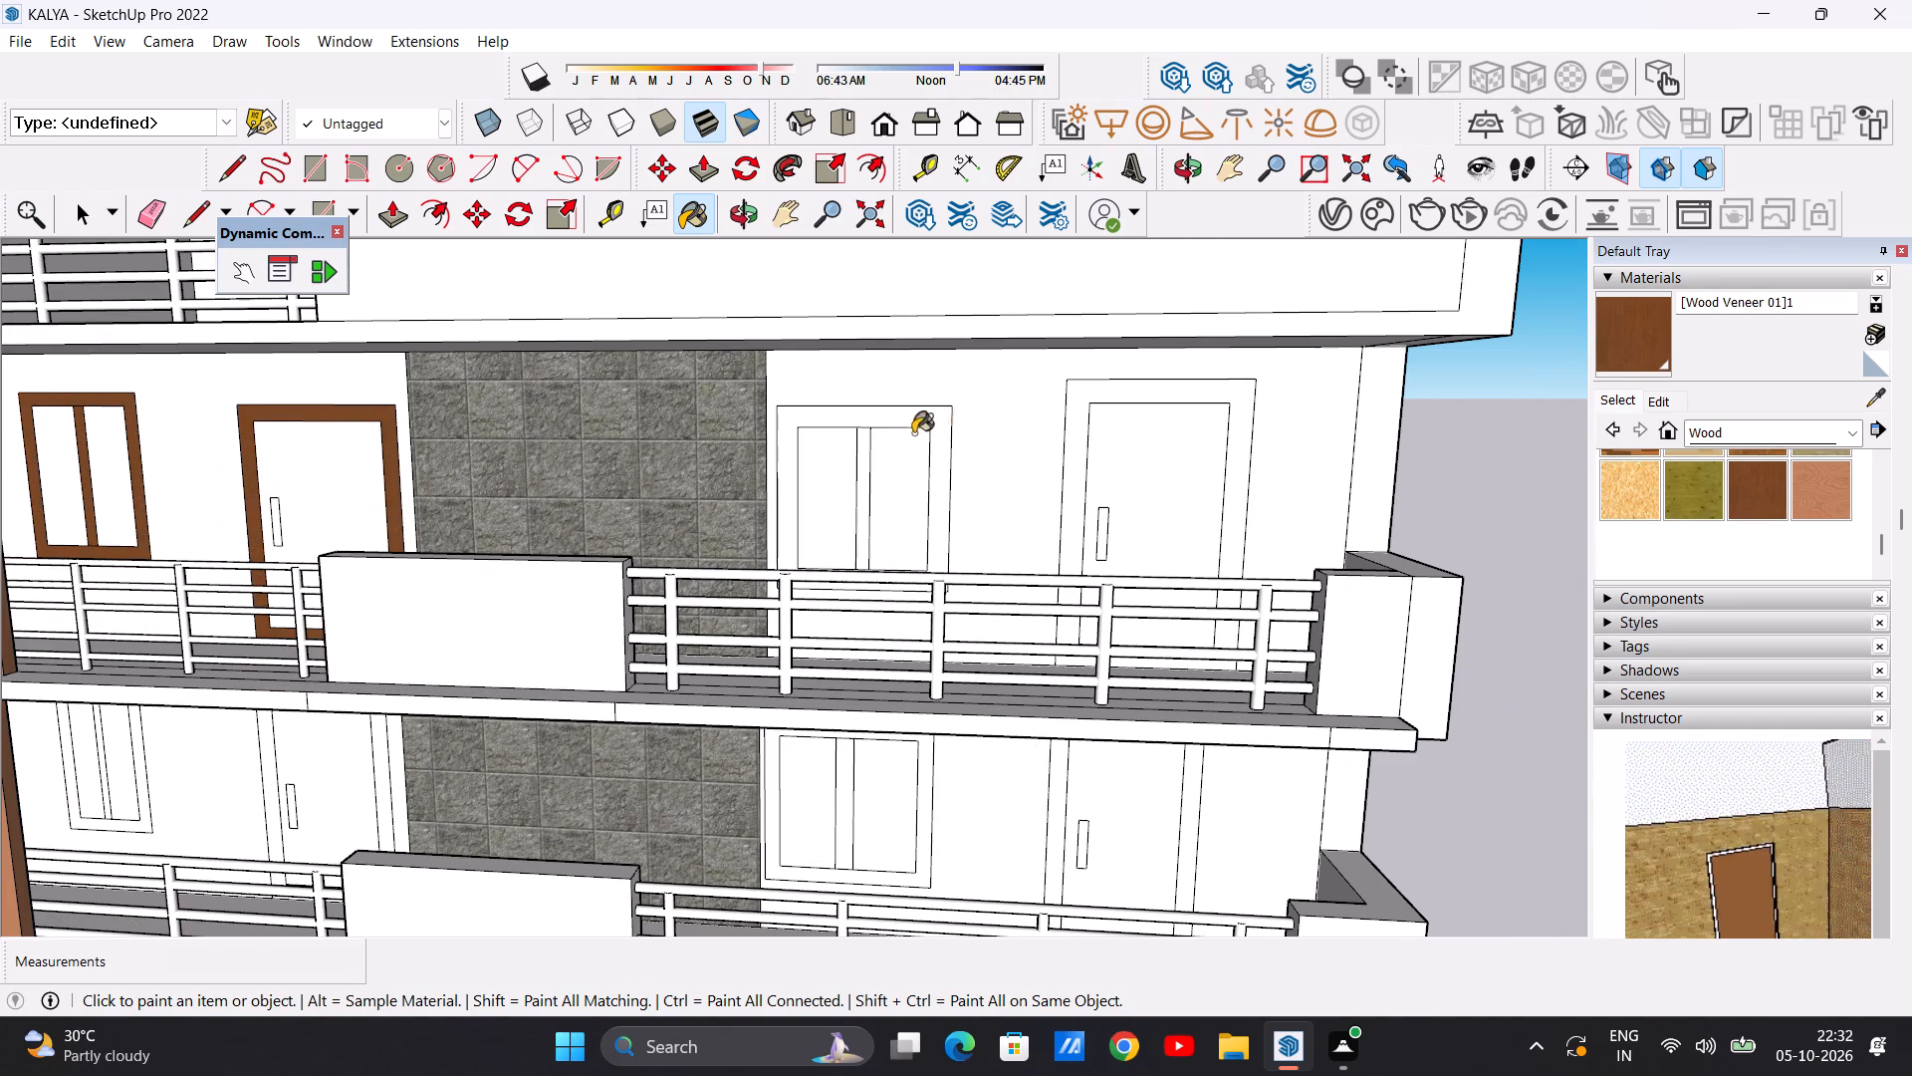
{"action": "left_click", "coordinate": [864, 449]}
{"action": "left_click", "coordinate": [1075, 440]}
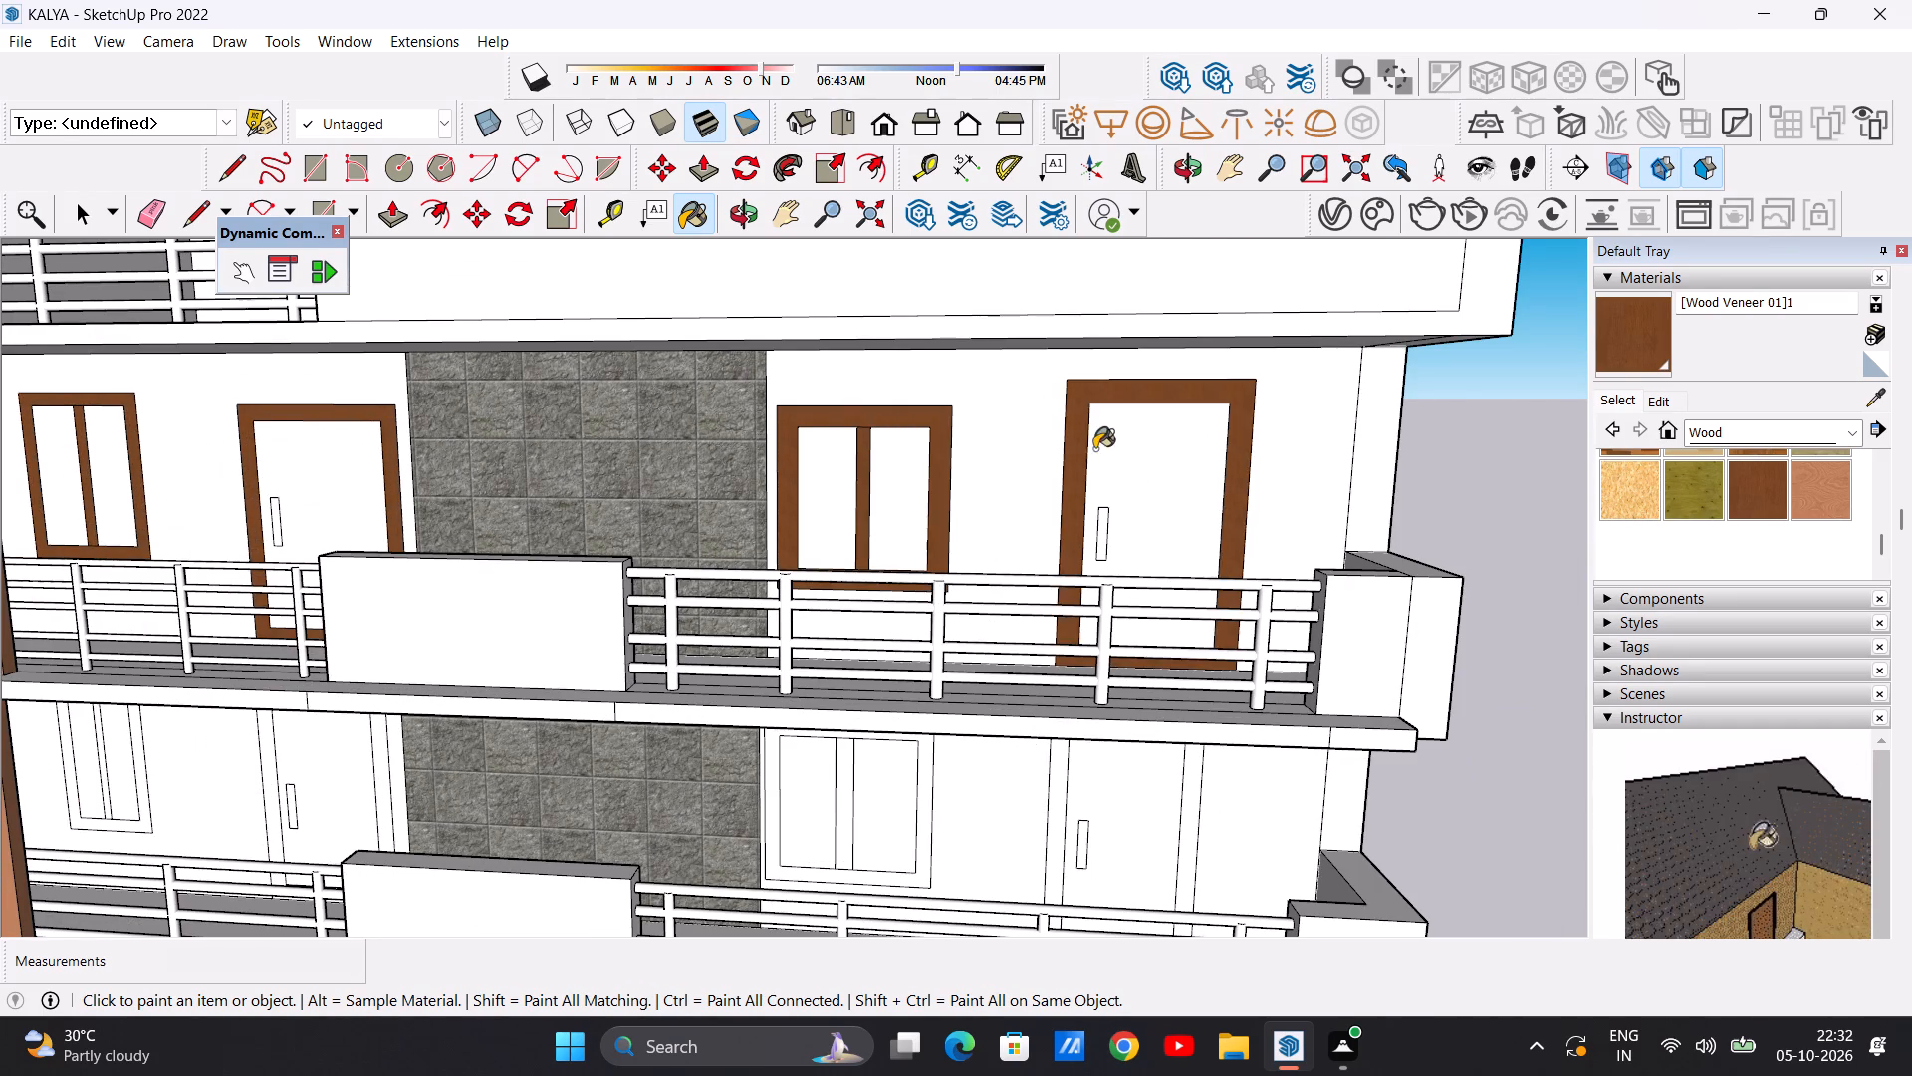
{"action": "scroll", "coordinate": [1102, 455], "scroll_direction": "down", "scroll_amount": 6}
{"action": "key", "text": "space"}
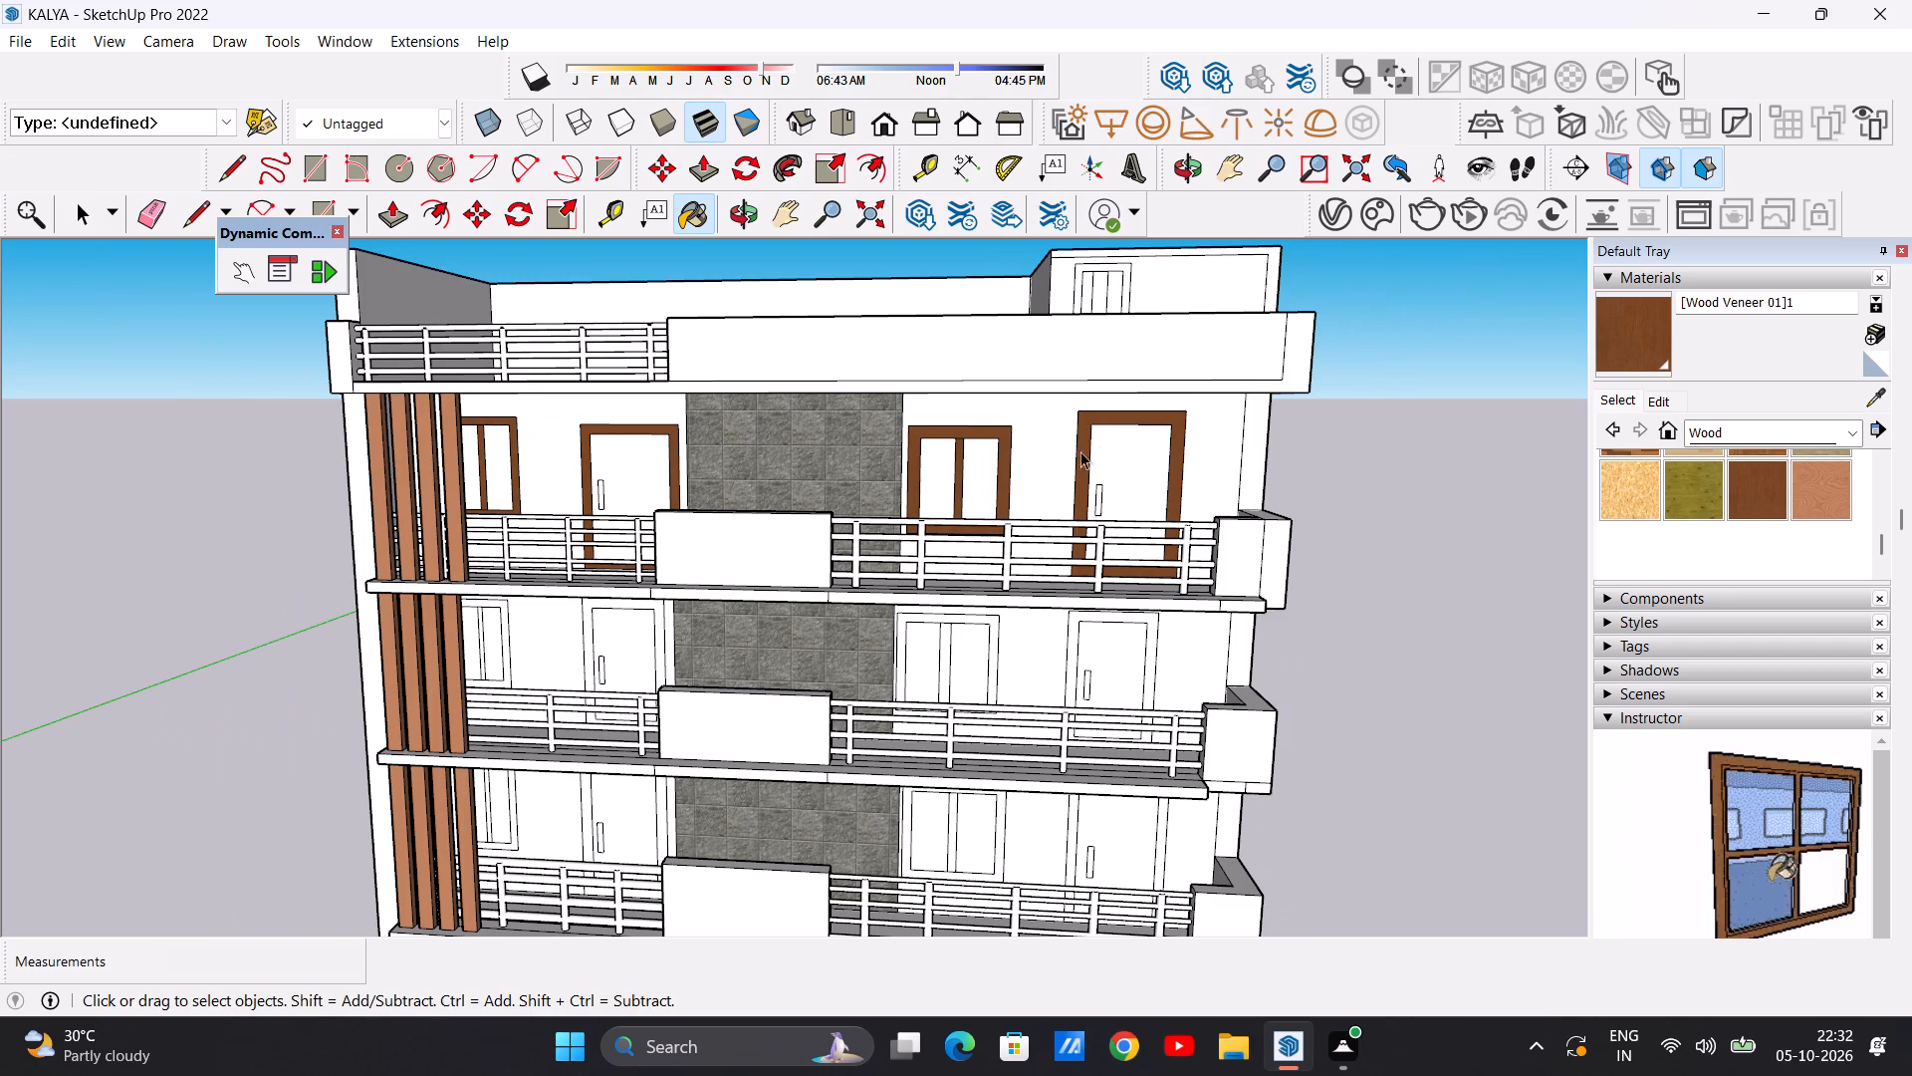
Paint the panes of both third-floor windows with the Translucent Glass Safety material.
{"action": "left_click", "coordinate": [1846, 434]}
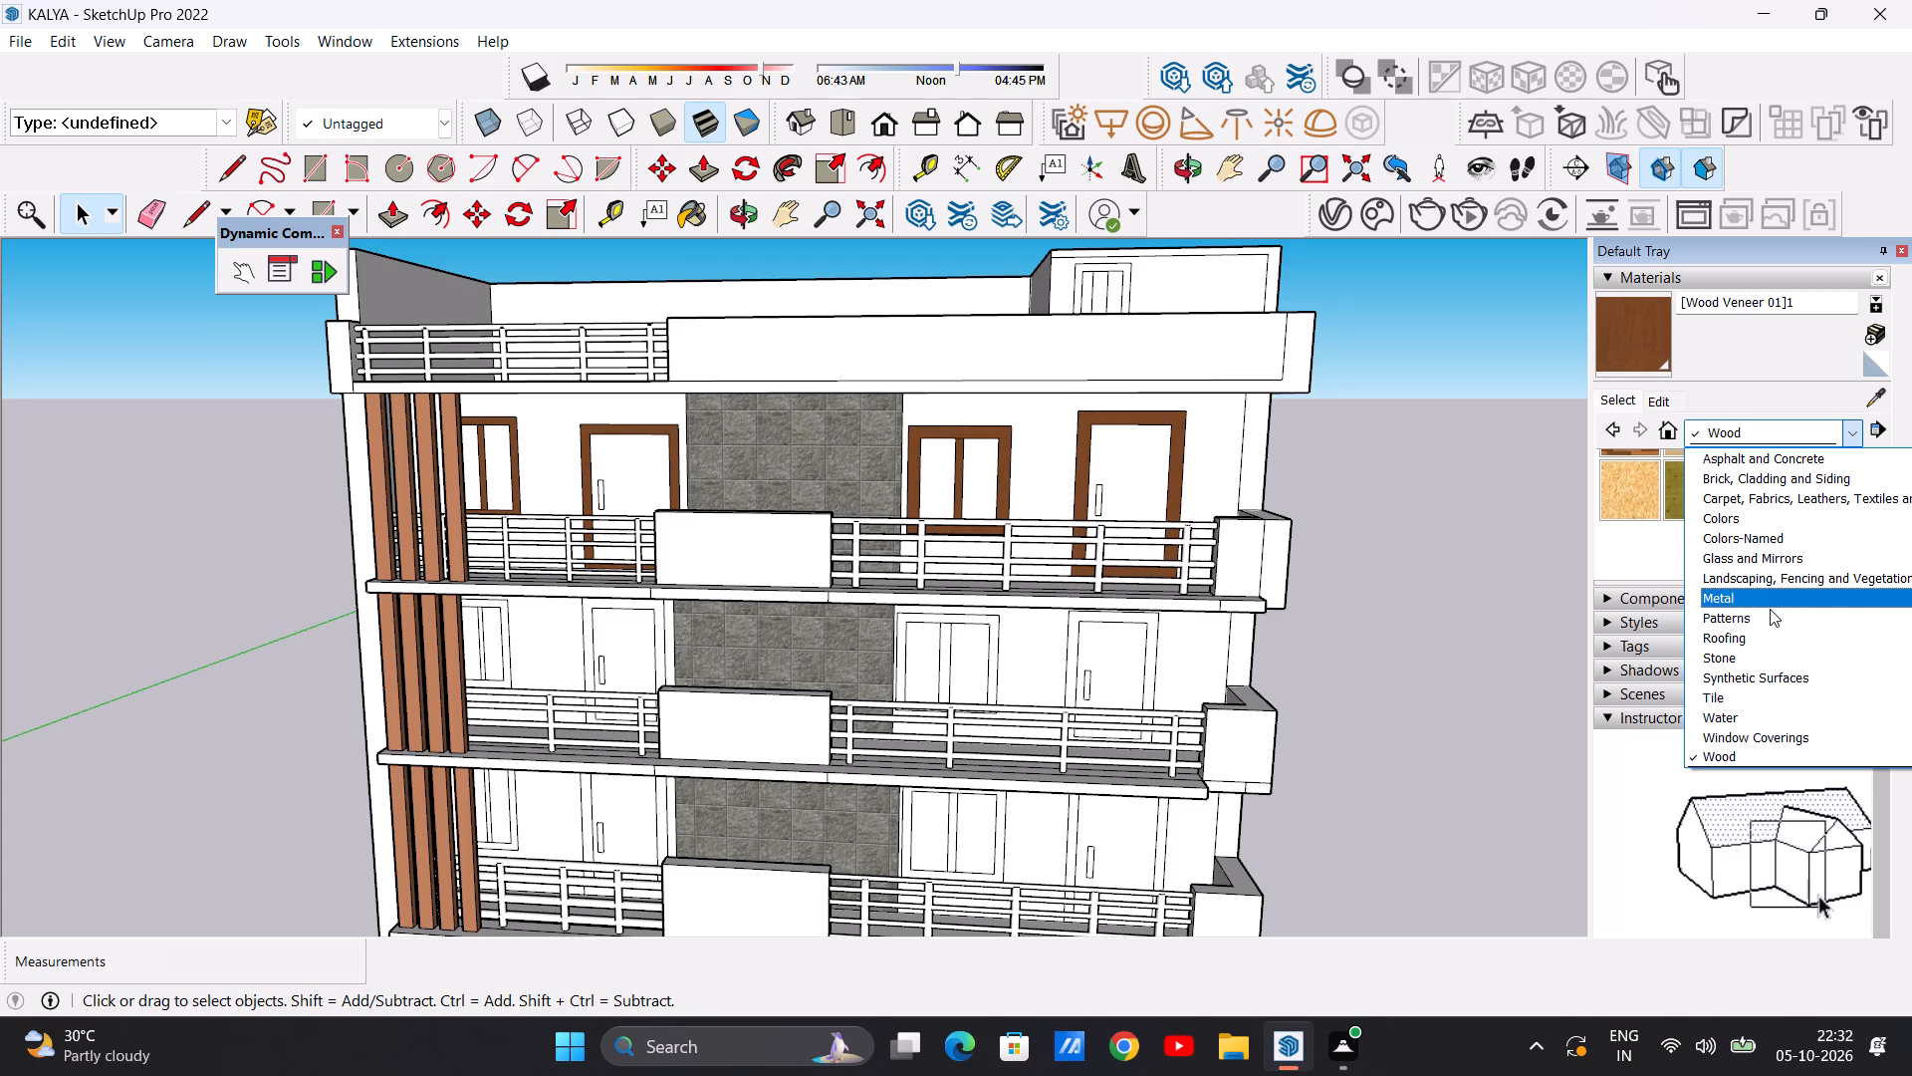
{"action": "left_click", "coordinate": [1766, 555]}
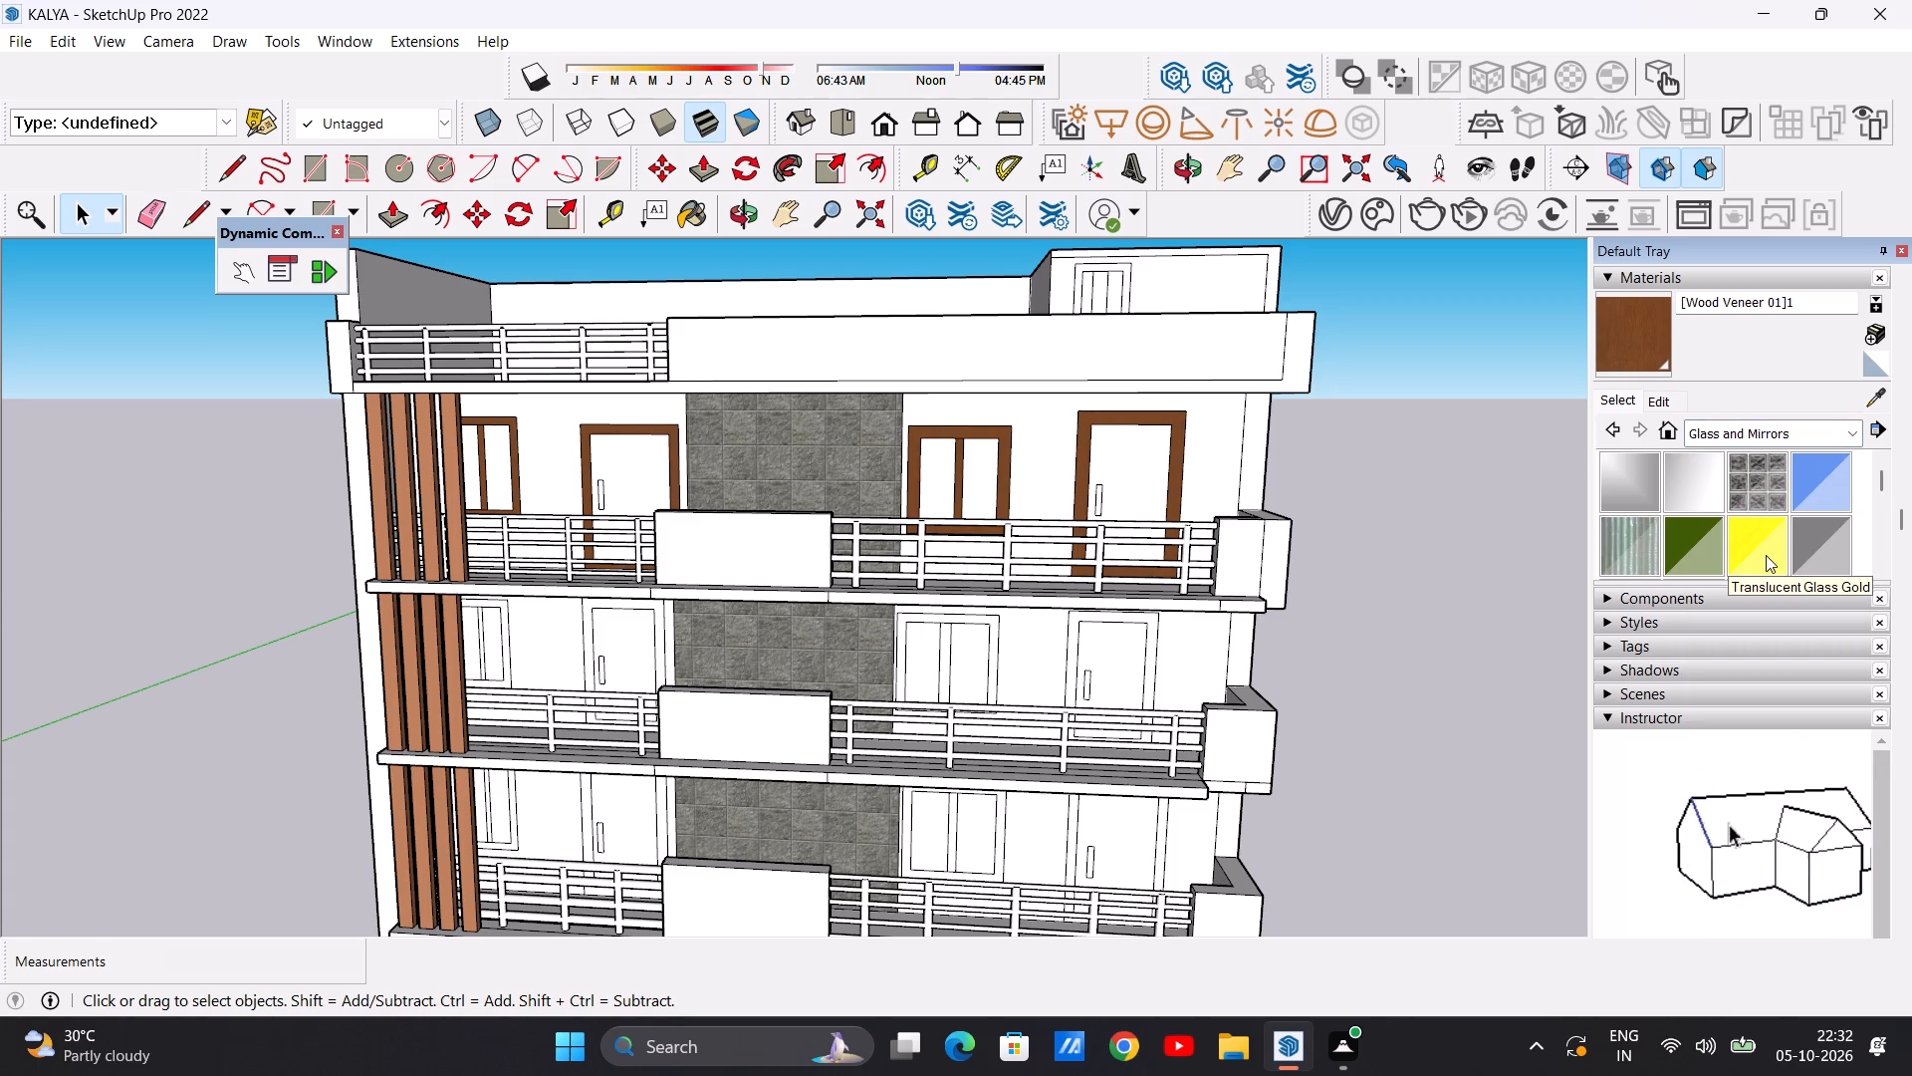
{"action": "scroll", "coordinate": [1675, 494], "scroll_direction": "down", "scroll_amount": 1}
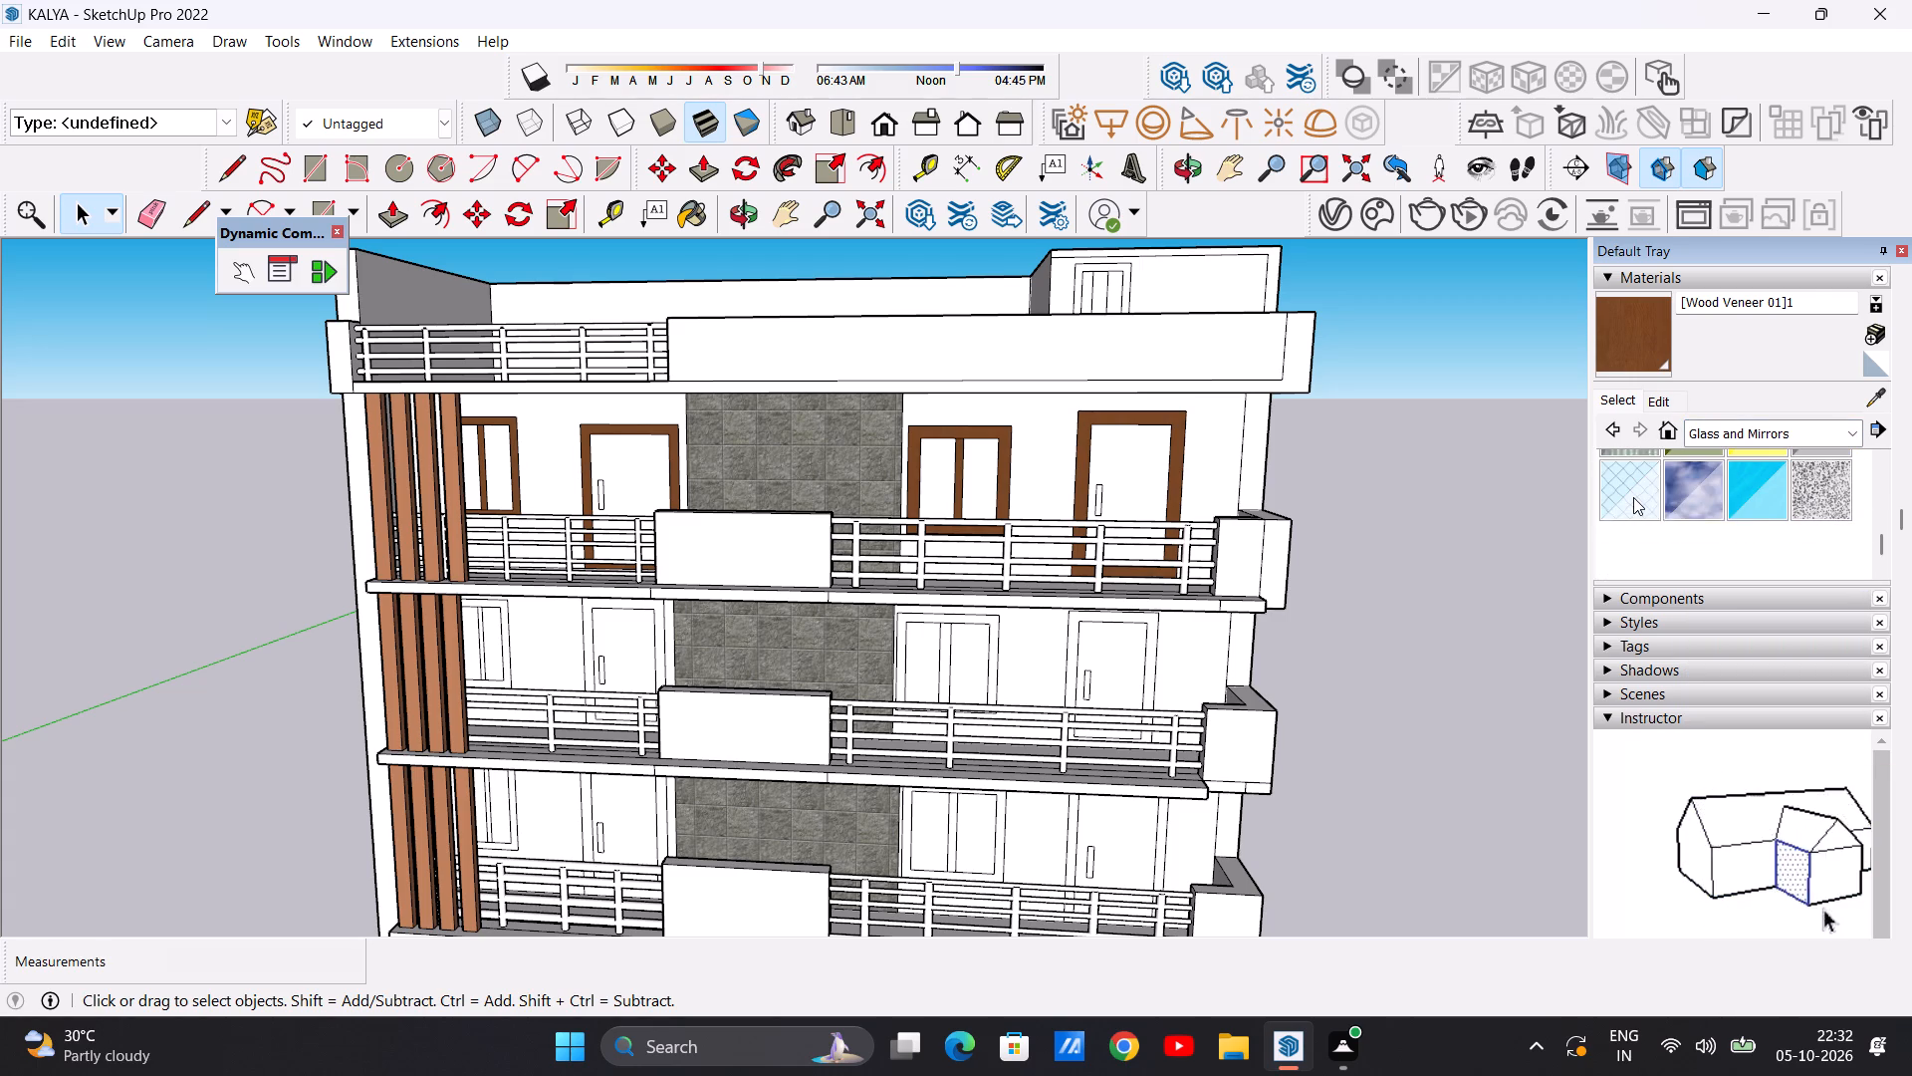
{"action": "left_click", "coordinate": [1633, 497]}
{"action": "scroll", "coordinate": [464, 467], "scroll_direction": "up", "scroll_amount": 10}
{"action": "left_click", "coordinate": [528, 437]}
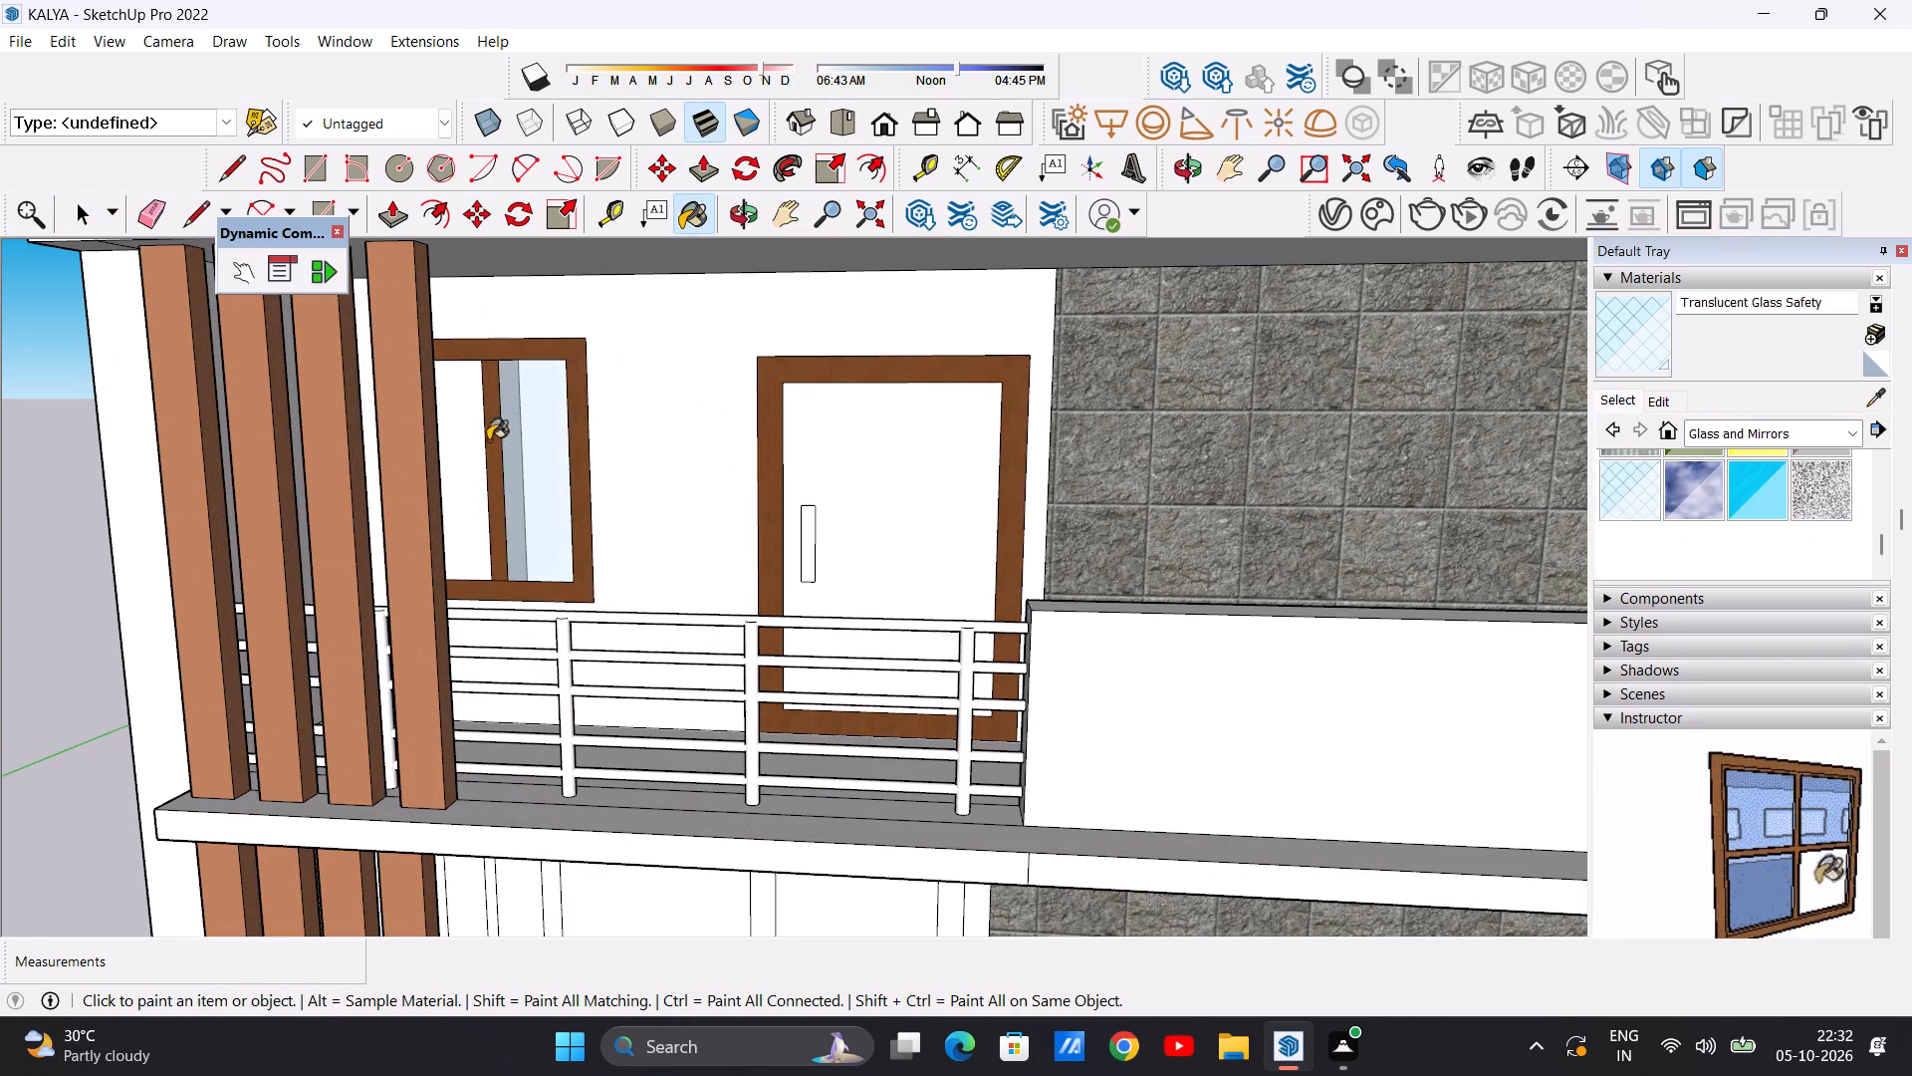
{"action": "left_click", "coordinate": [463, 448]}
{"action": "scroll", "coordinate": [563, 447], "scroll_direction": "down", "scroll_amount": 6}
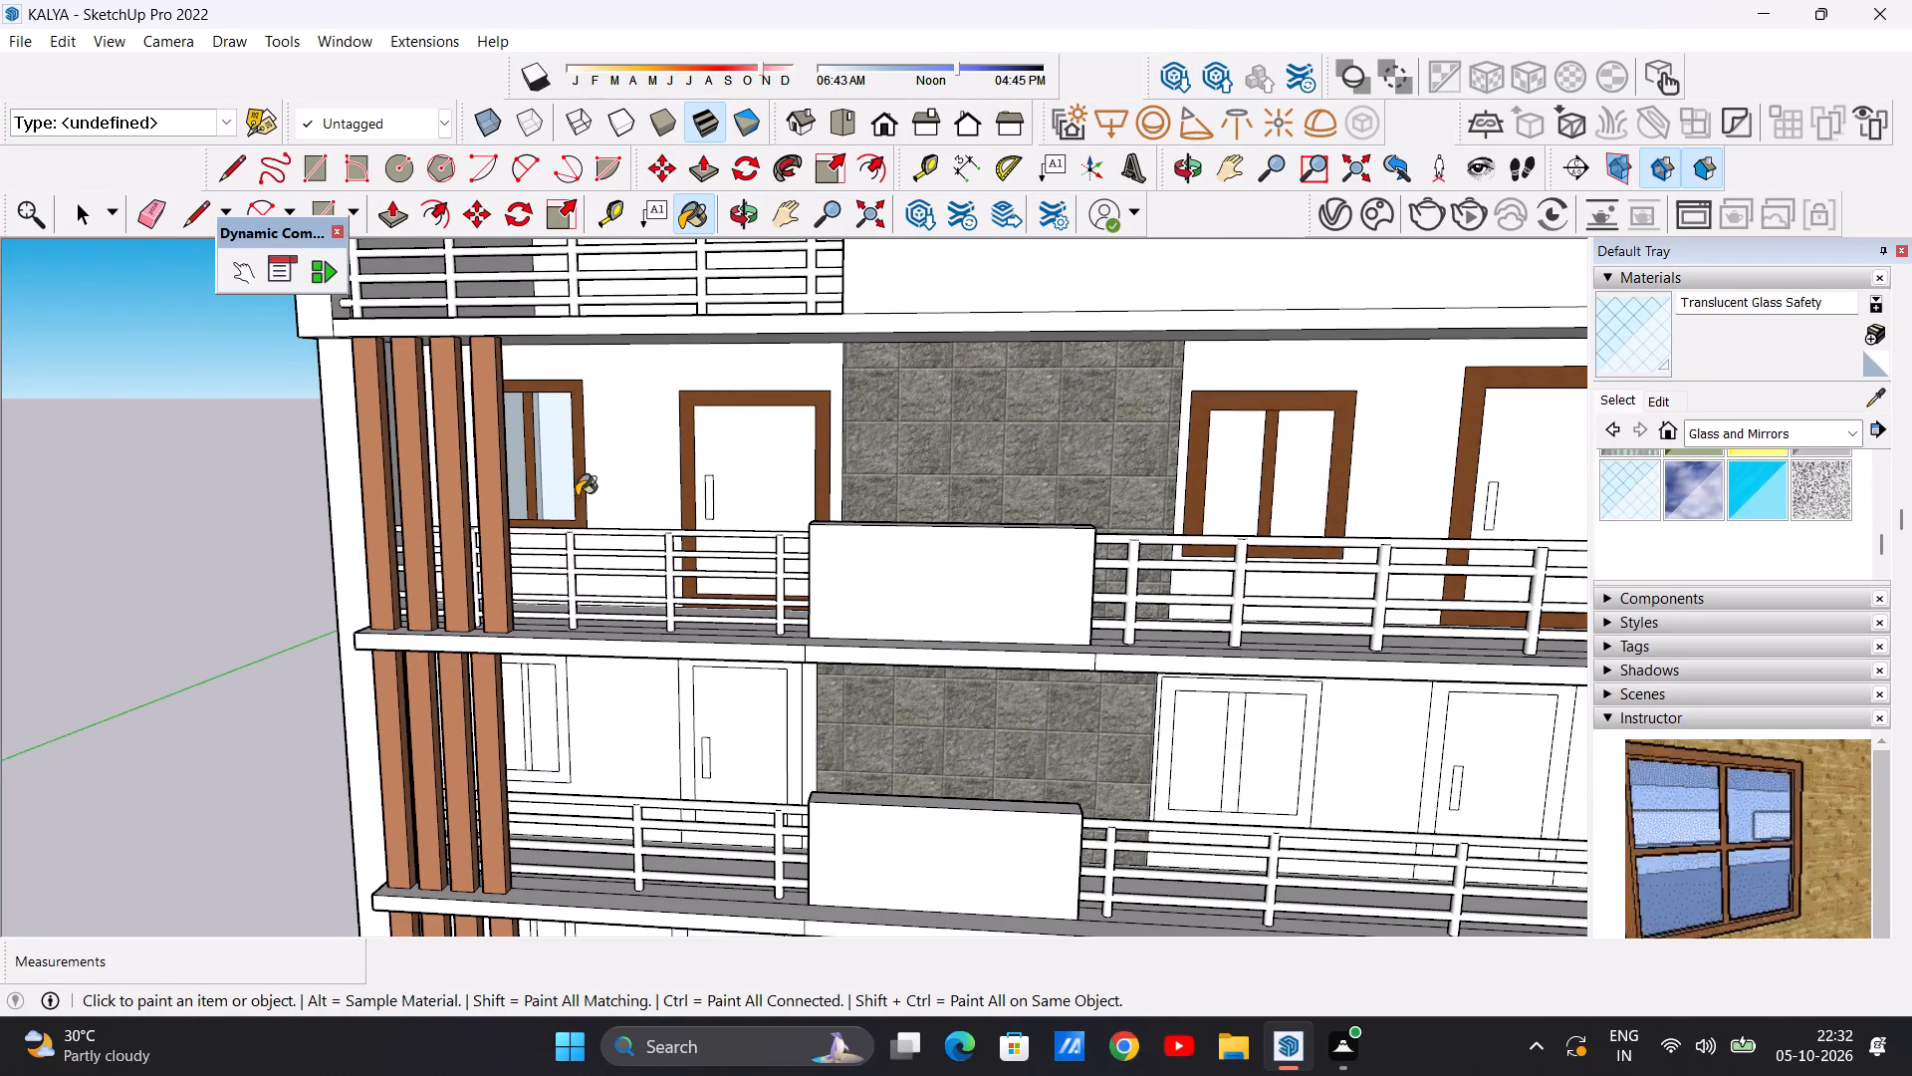
{"action": "scroll", "coordinate": [571, 489], "scroll_direction": "down", "scroll_amount": 4}
{"action": "scroll", "coordinate": [1075, 484], "scroll_direction": "up", "scroll_amount": 6}
{"action": "left_click", "coordinate": [1036, 476]}
{"action": "left_click", "coordinate": [965, 481]}
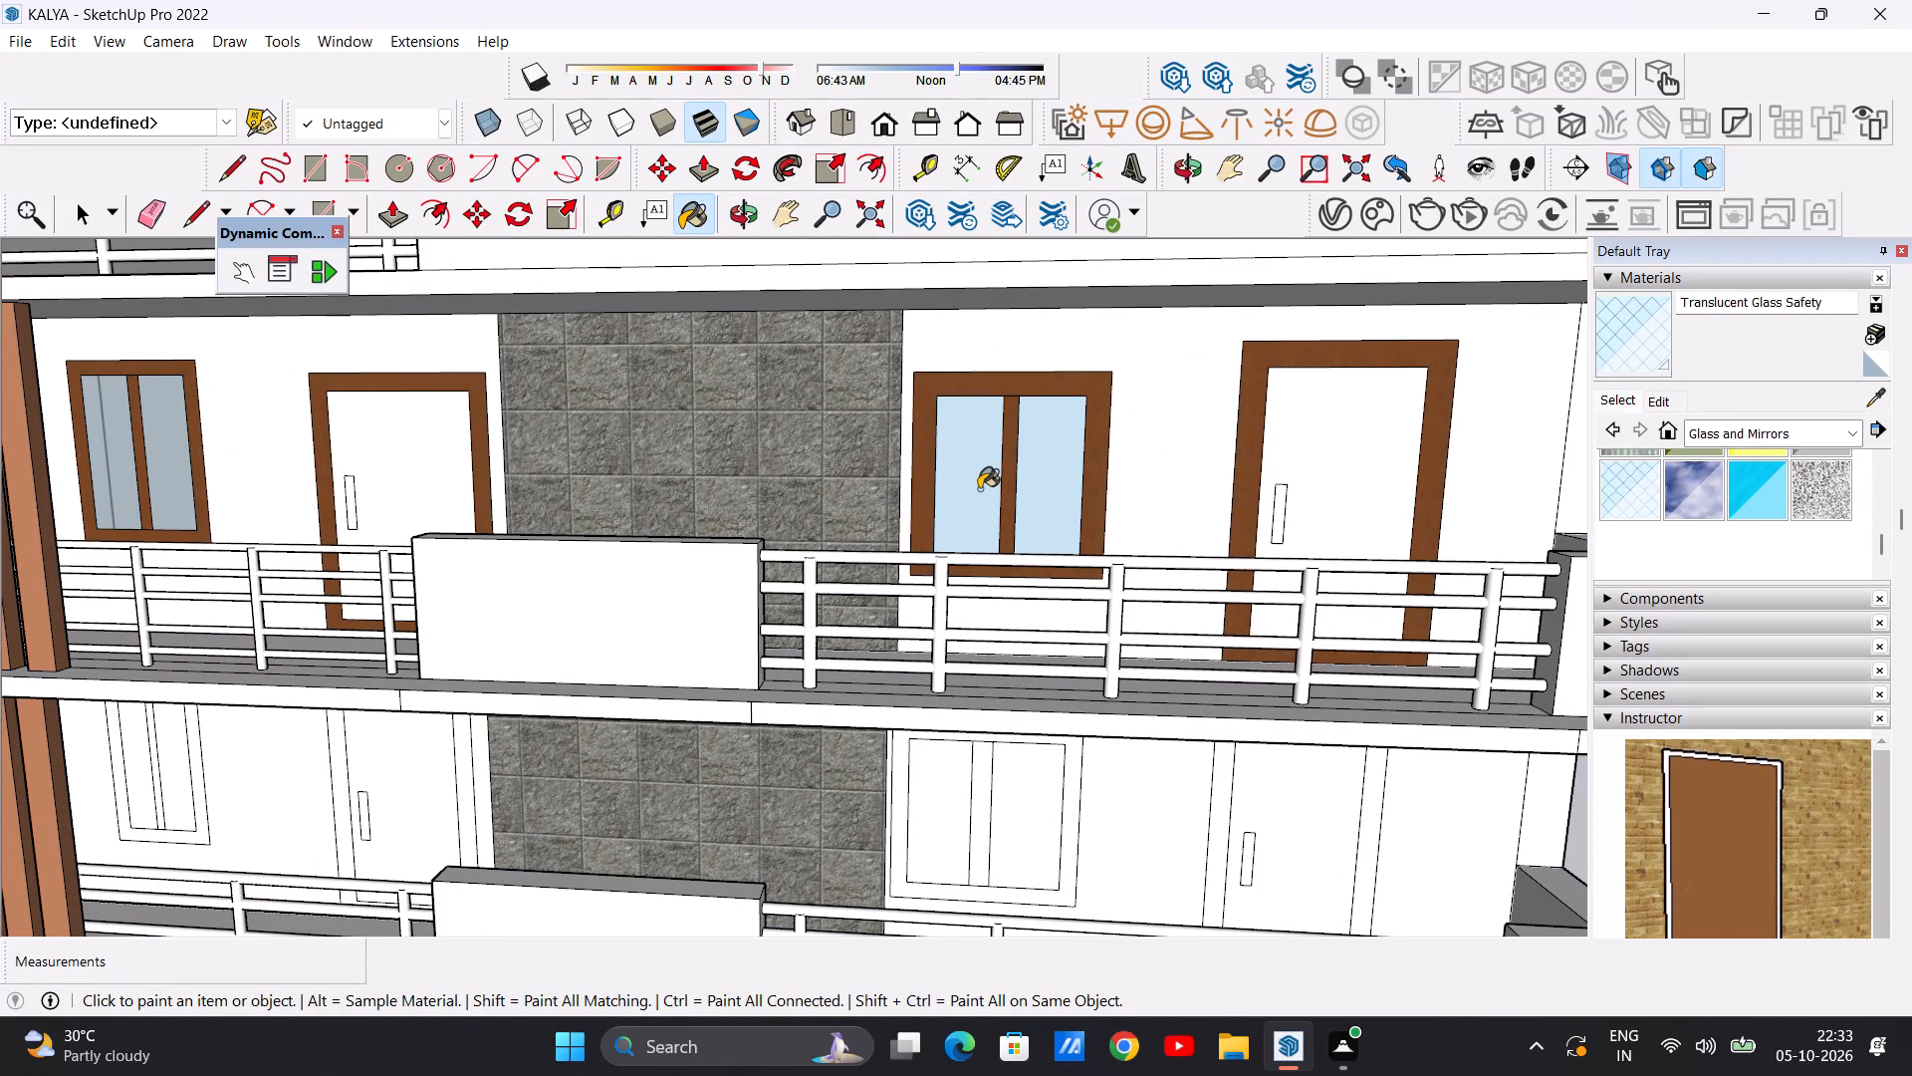
{"action": "key", "text": "space"}
{"action": "scroll", "coordinate": [979, 490], "scroll_direction": "down", "scroll_amount": 12}
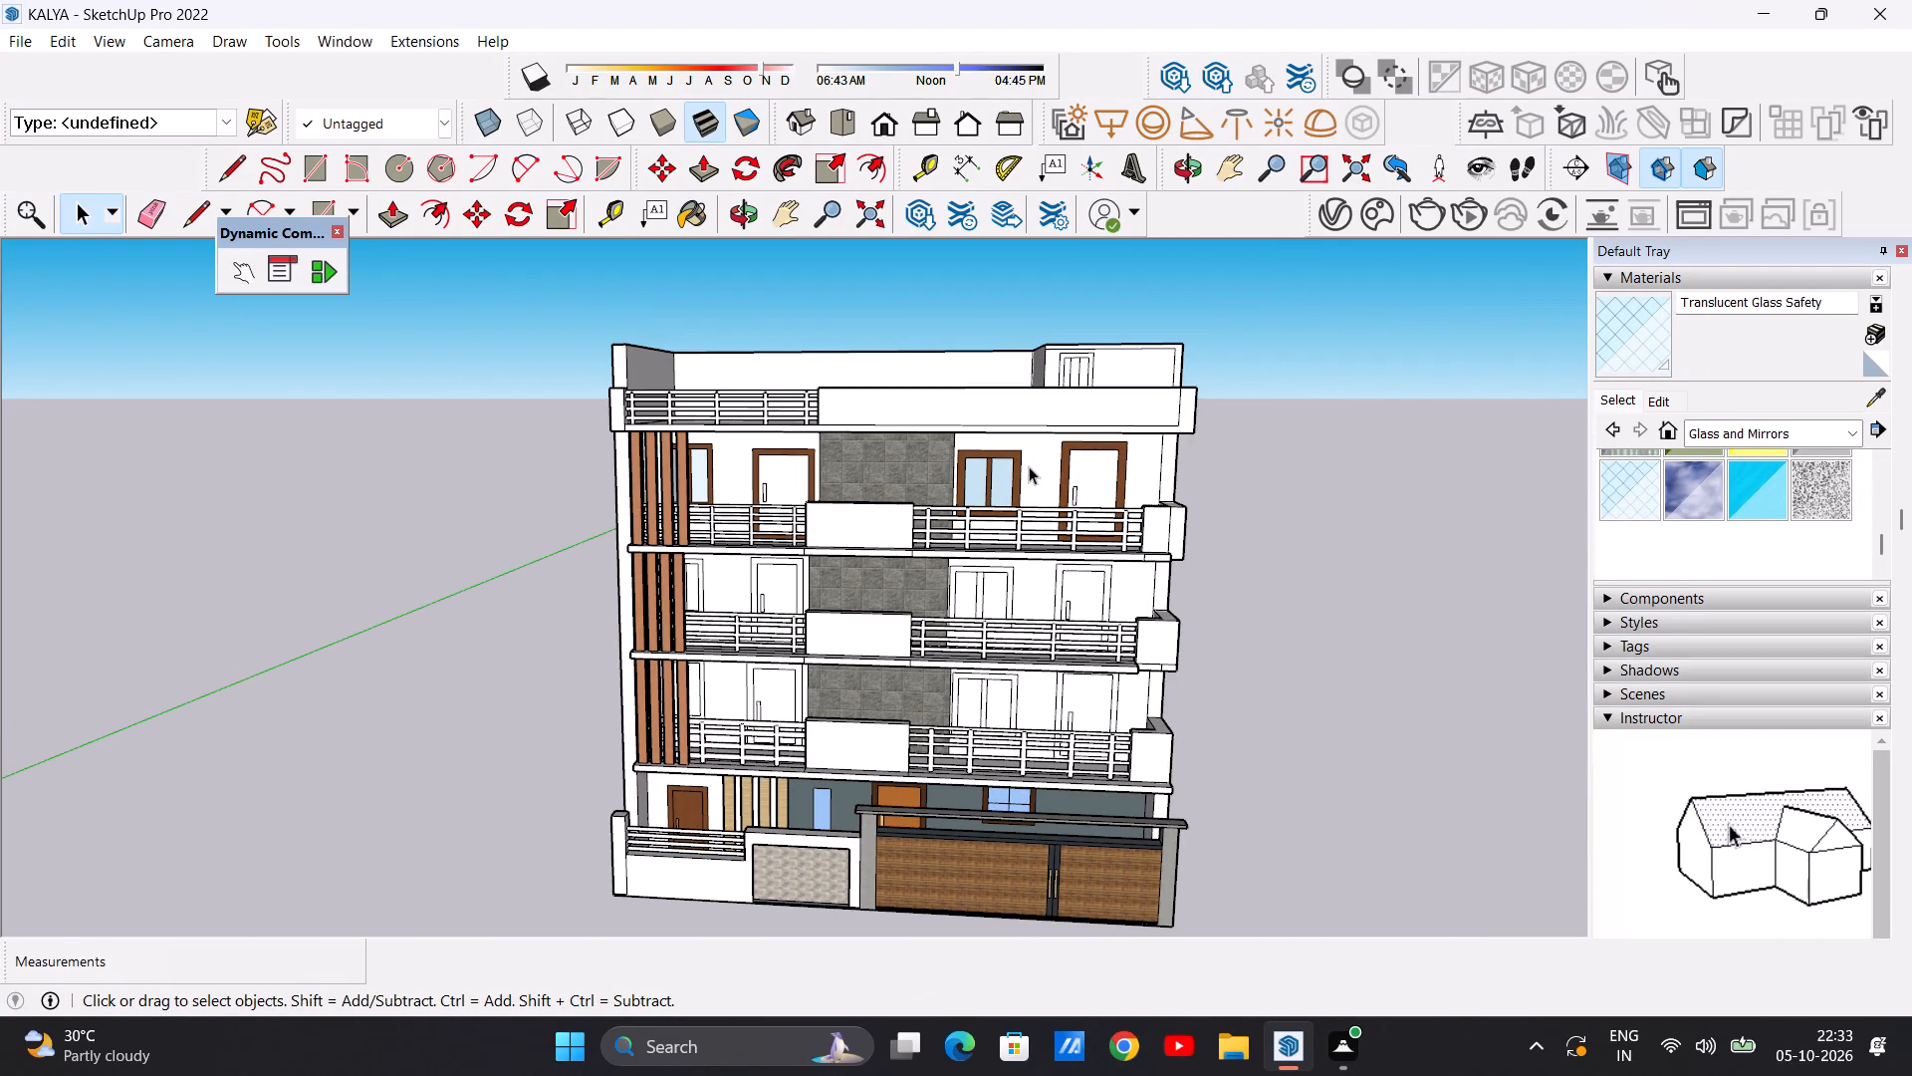
Paint the leaves of both third-floor doors with Wood Cherry Original.
{"action": "scroll", "coordinate": [1040, 467], "scroll_direction": "up", "scroll_amount": 6}
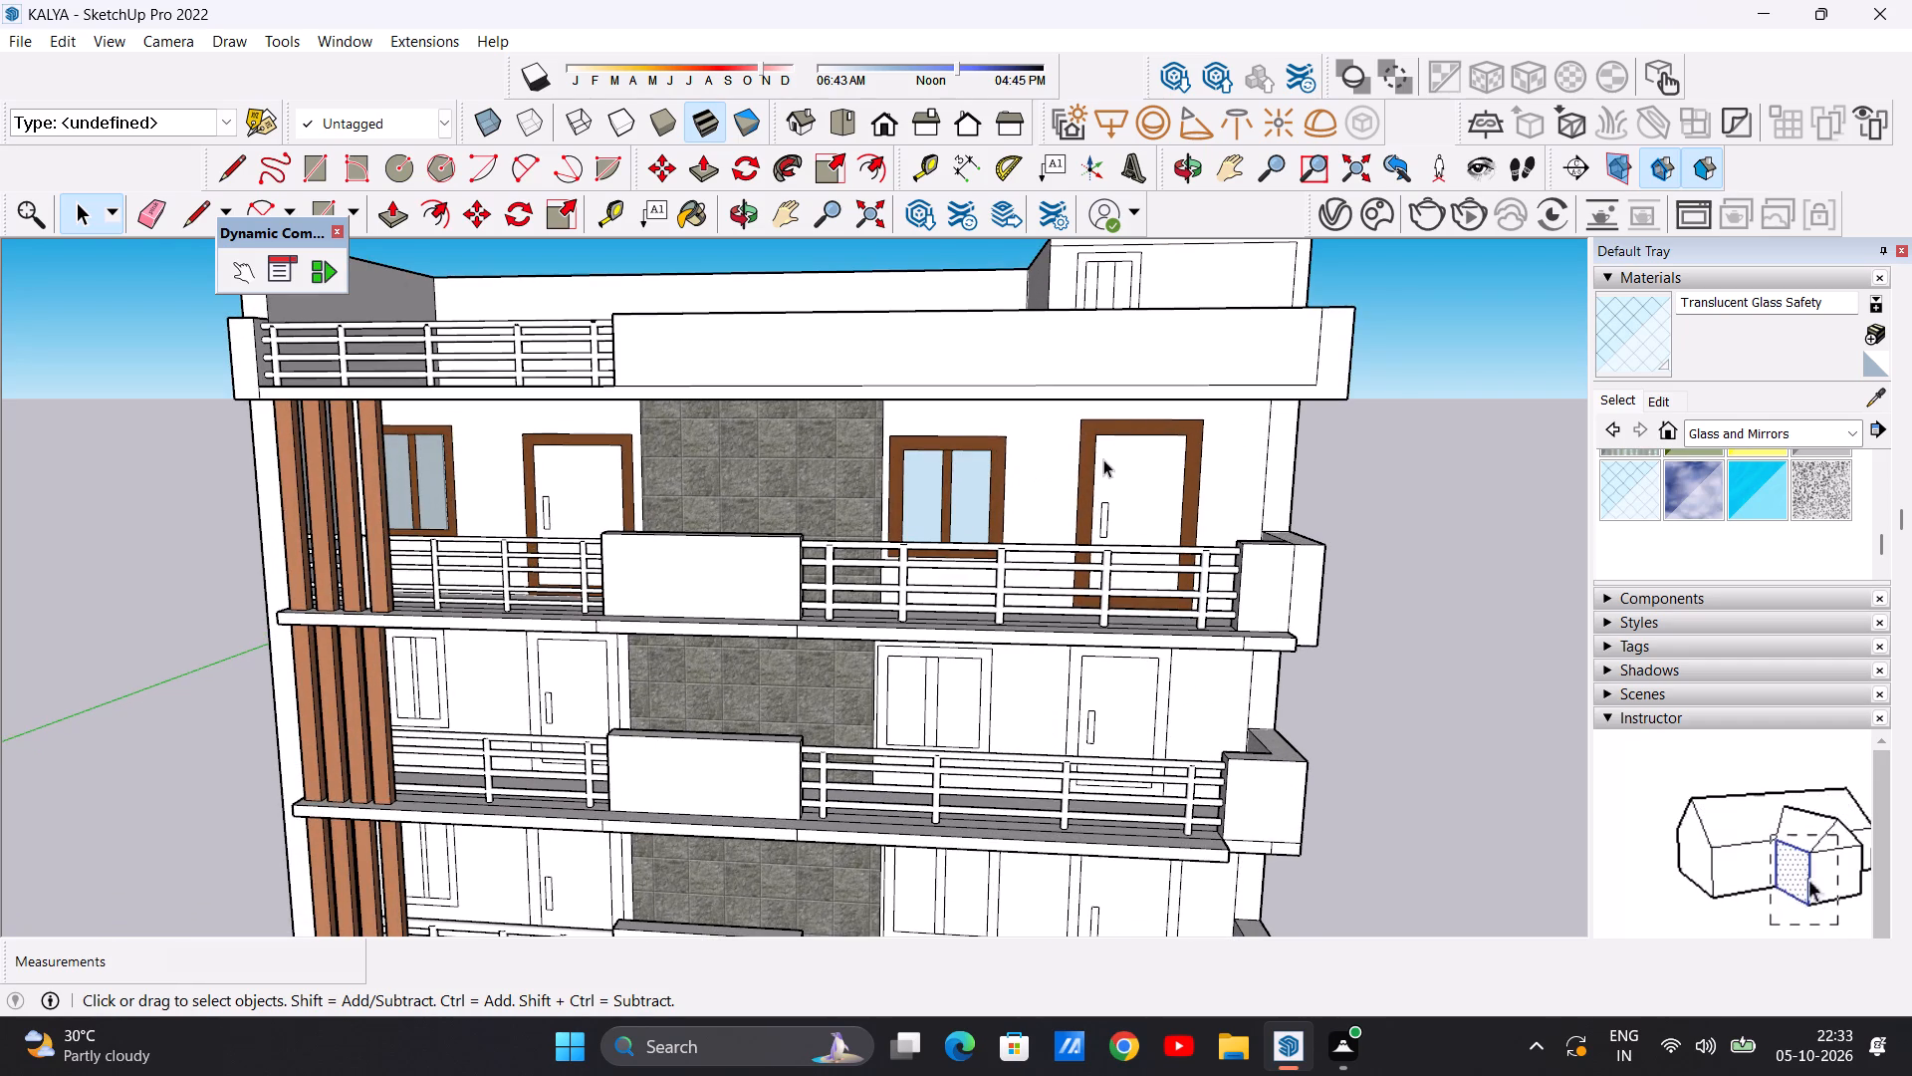
{"action": "left_click", "coordinate": [1842, 431]}
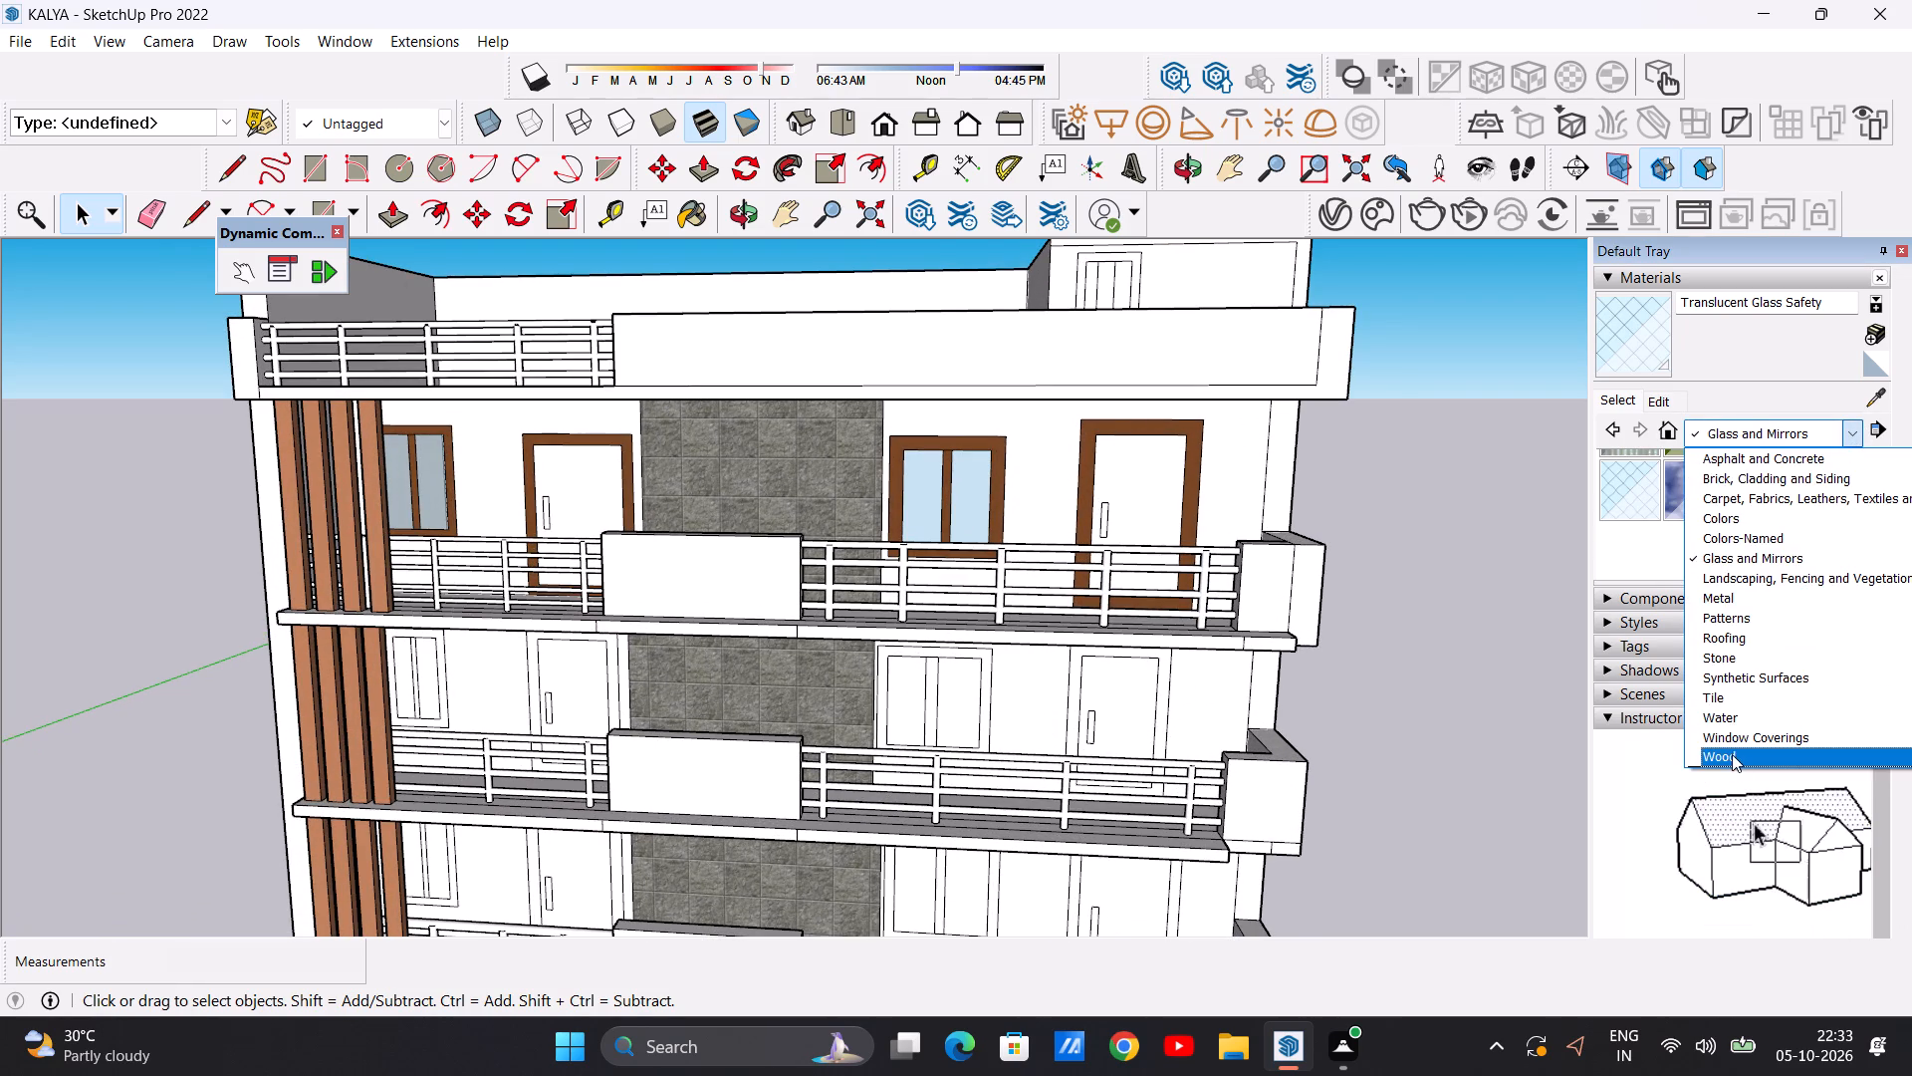
{"action": "left_click", "coordinate": [1732, 754]}
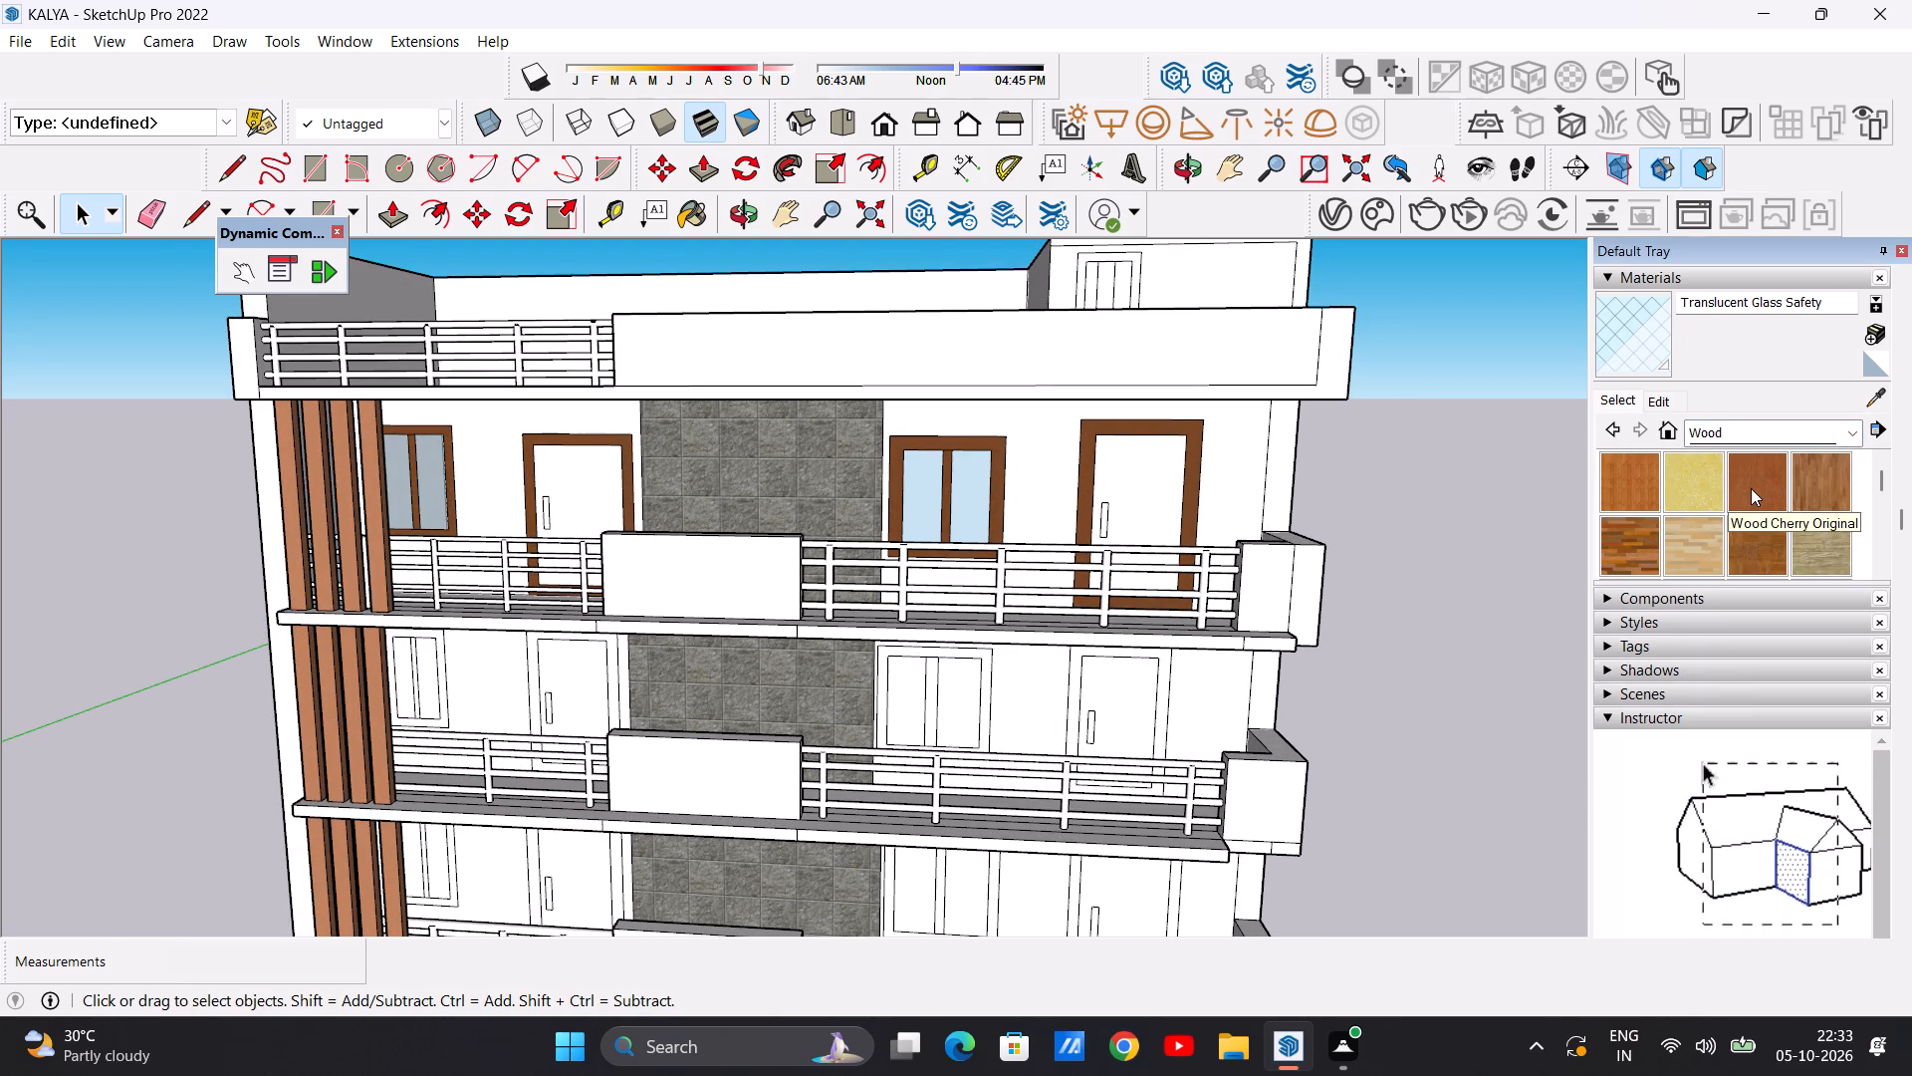
{"action": "left_click", "coordinate": [1751, 488]}
{"action": "scroll", "coordinate": [1054, 499], "scroll_direction": "up", "scroll_amount": 5}
{"action": "left_click", "coordinate": [1184, 484]}
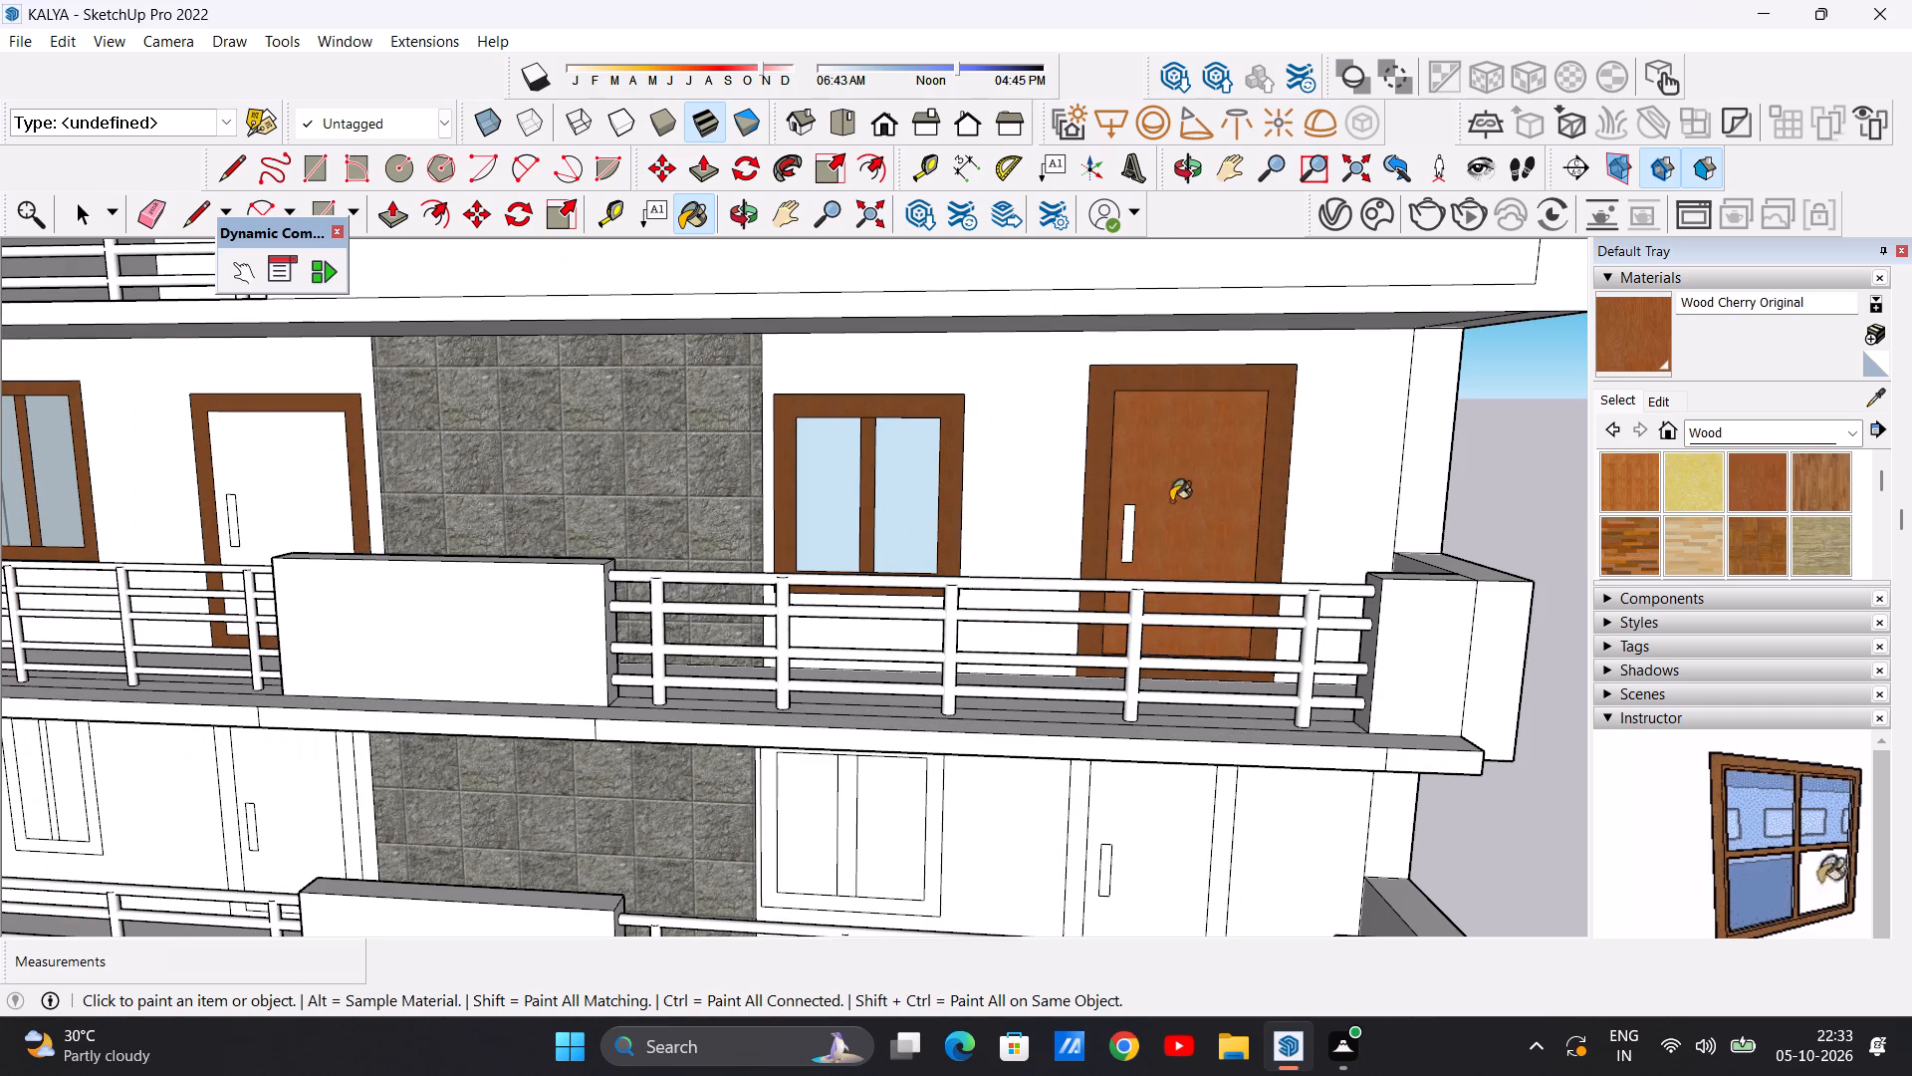
{"action": "scroll", "coordinate": [1172, 548], "scroll_direction": "up", "scroll_amount": 6}
{"action": "scroll", "coordinate": [1175, 515], "scroll_direction": "down", "scroll_amount": 11}
{"action": "scroll", "coordinate": [712, 487], "scroll_direction": "up", "scroll_amount": 5}
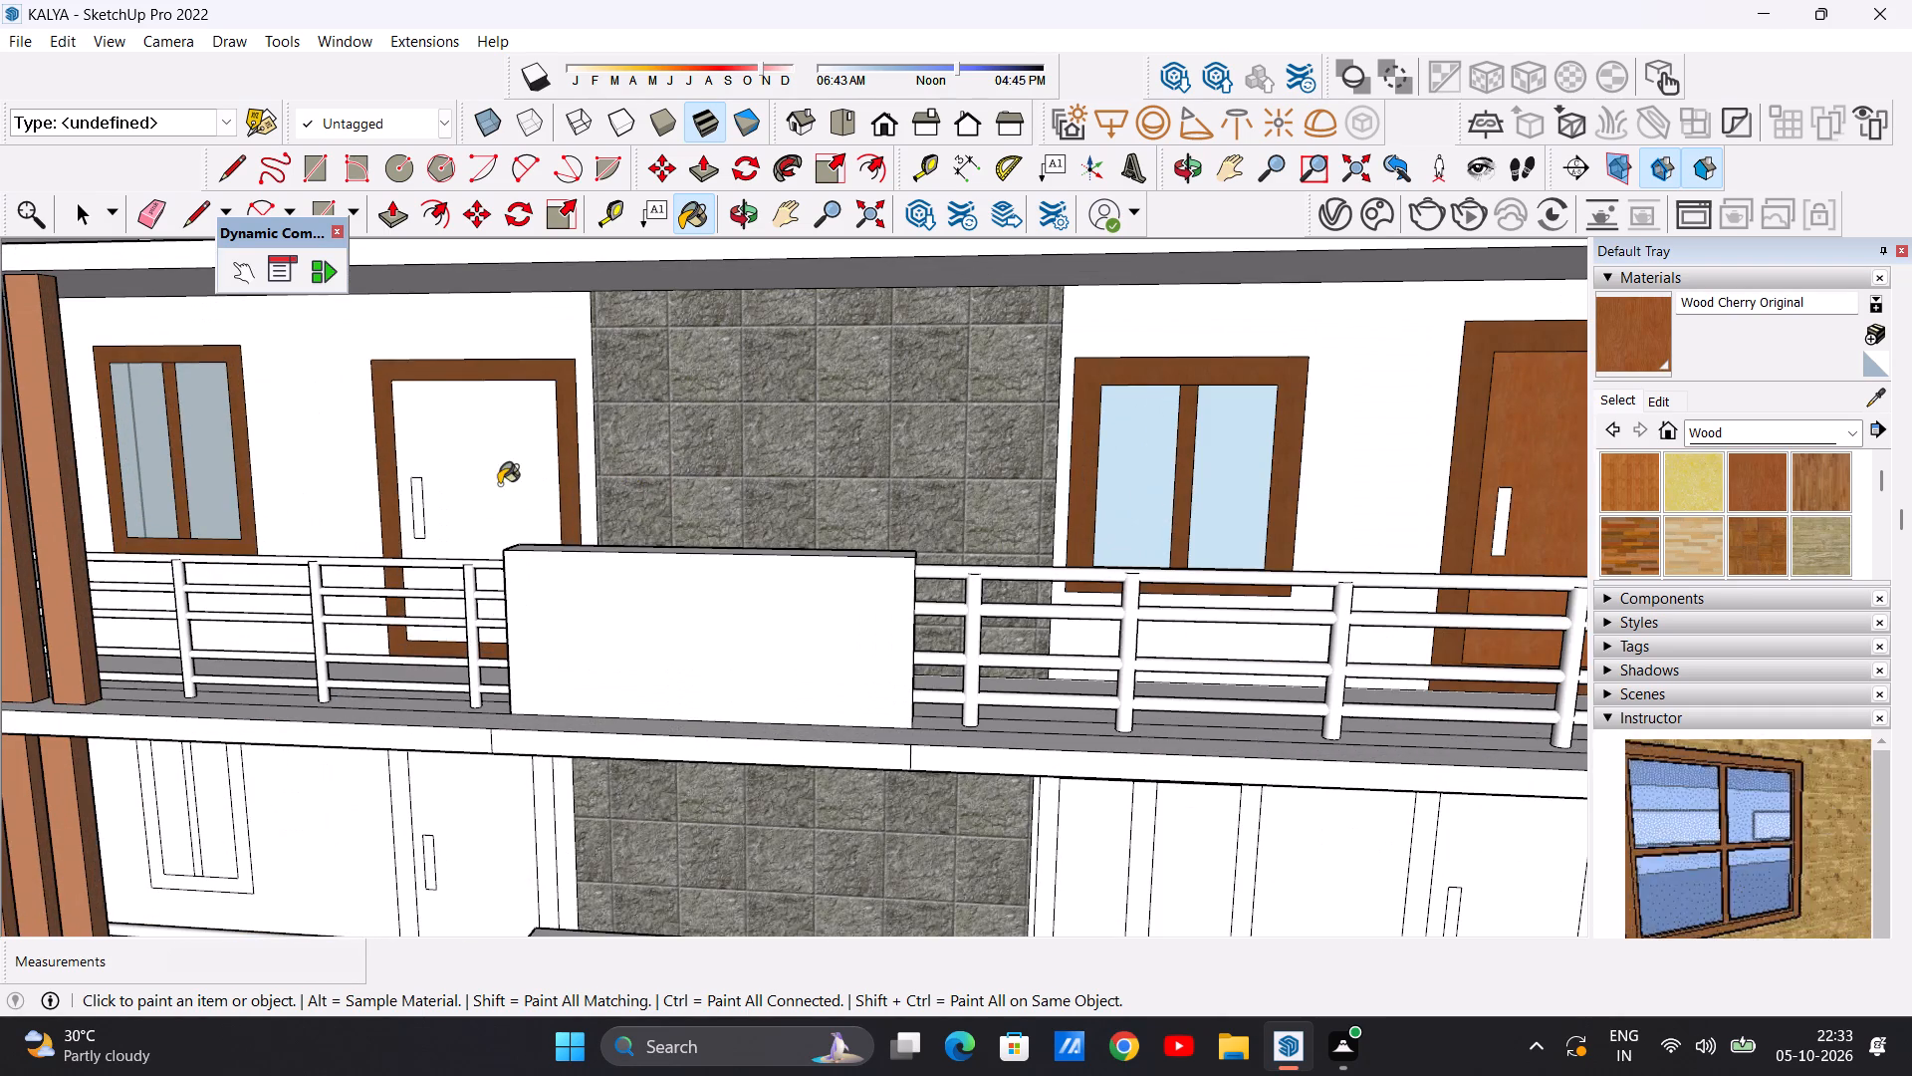
{"action": "left_click", "coordinate": [499, 484]}
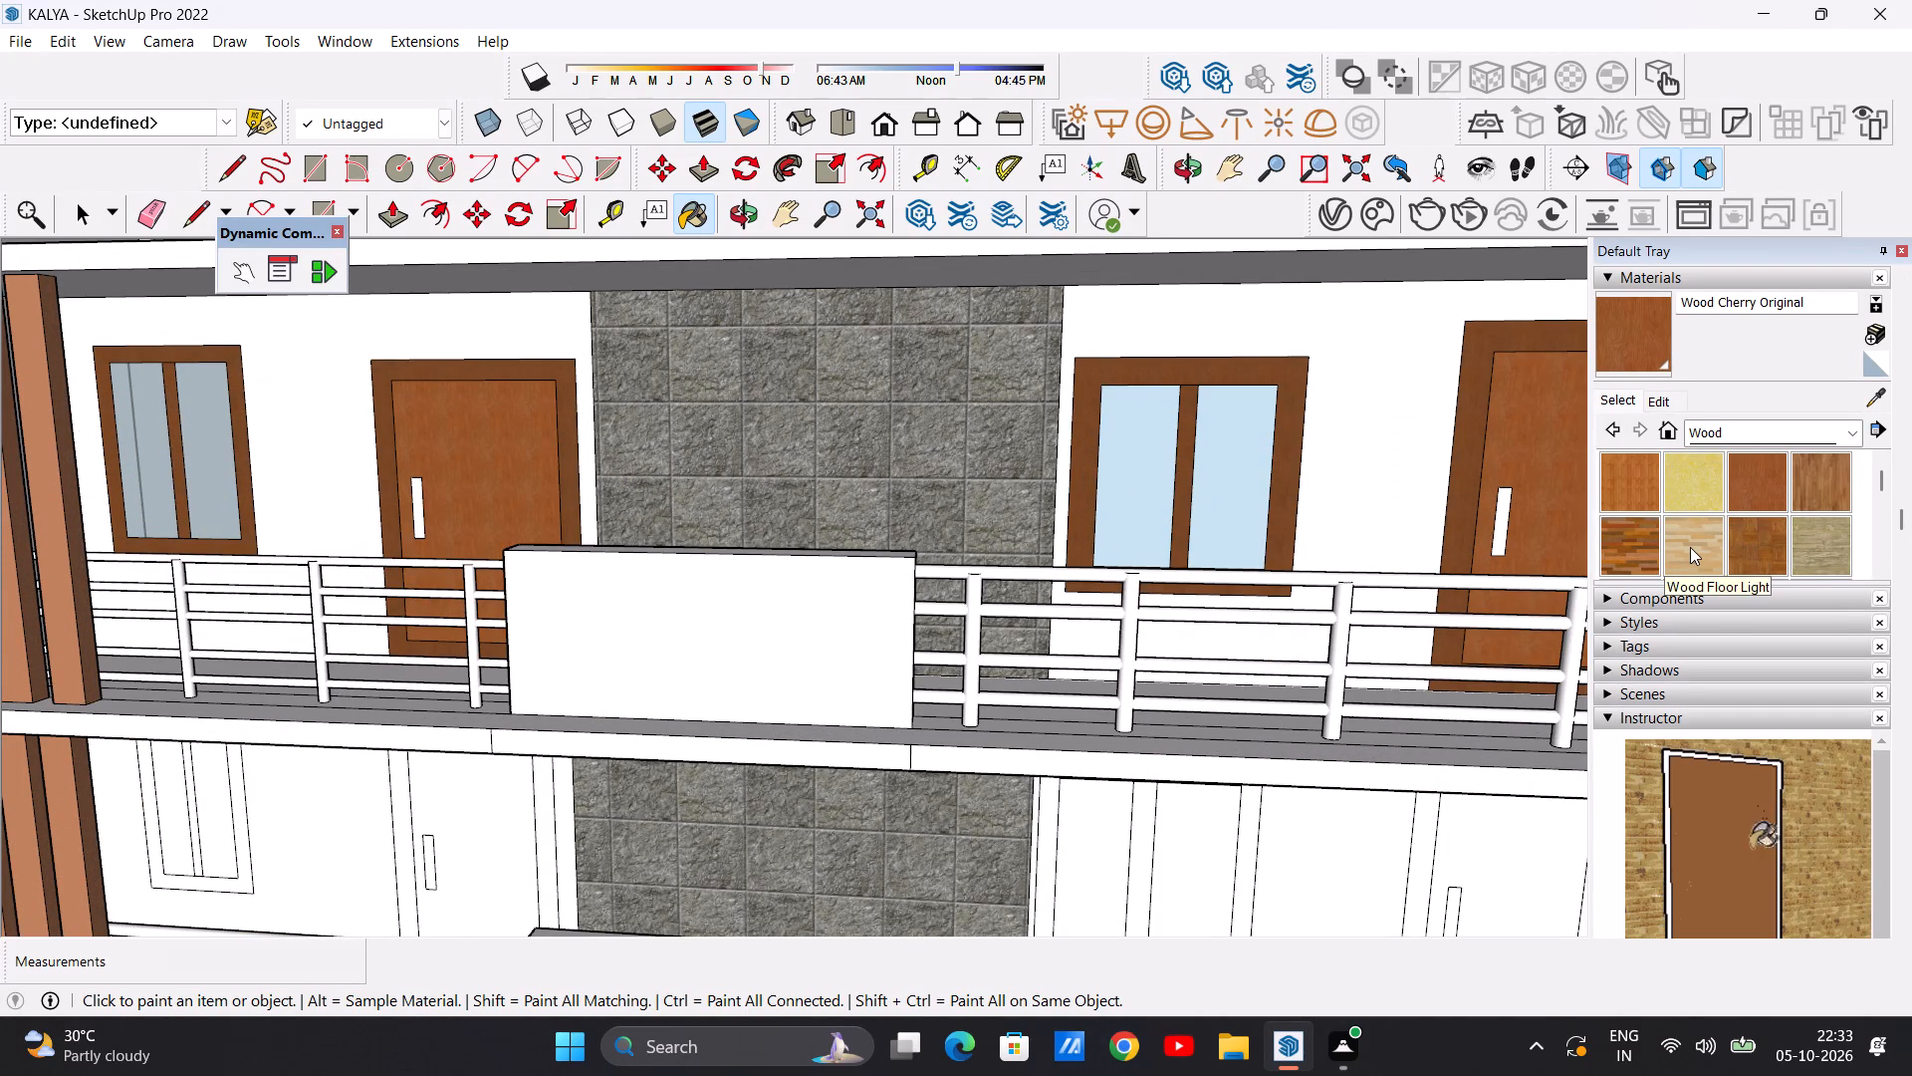
Paint the handles of both third-floor doors with Wood Floor Light.
{"action": "left_click", "coordinate": [1690, 547]}
{"action": "left_click", "coordinate": [1505, 530]}
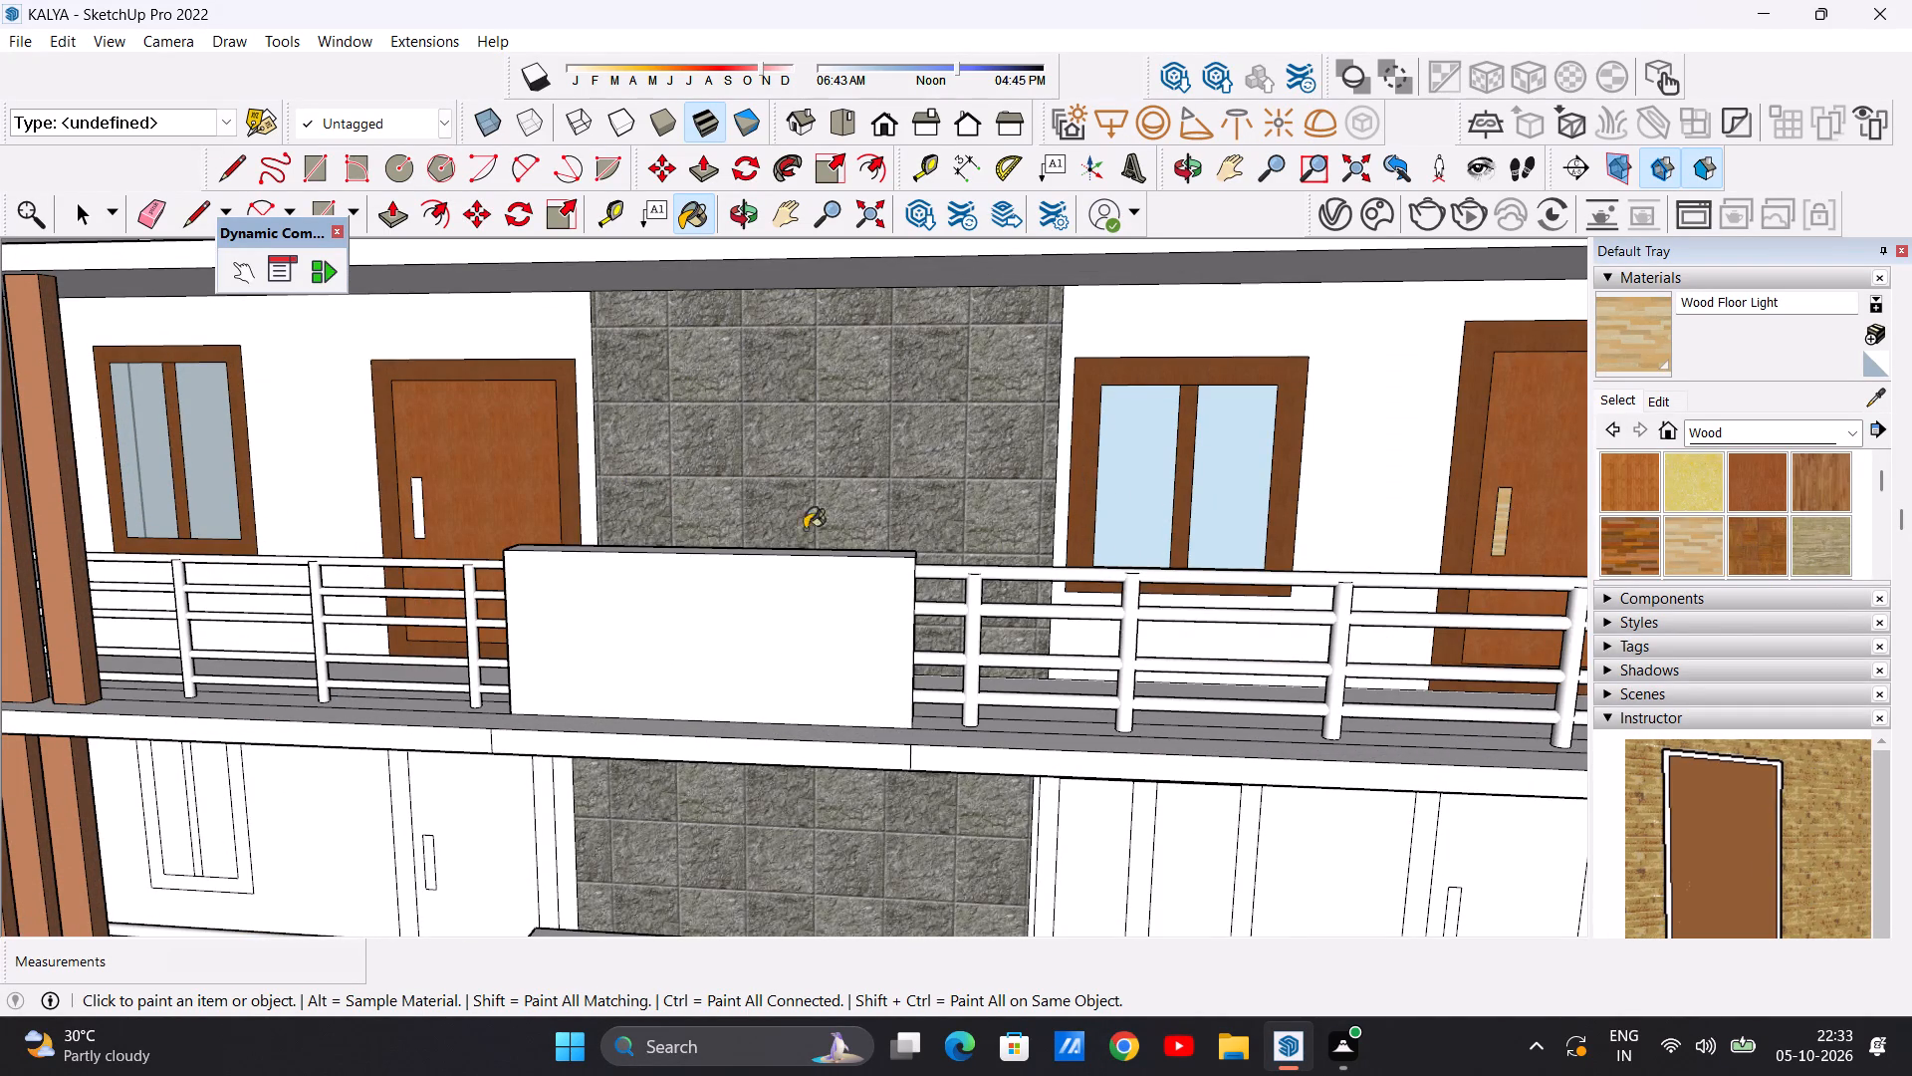
{"action": "scroll", "coordinate": [734, 527], "scroll_direction": "up", "scroll_amount": 6}
{"action": "scroll", "coordinate": [1560, 453], "scroll_direction": "down", "scroll_amount": 5}
{"action": "scroll", "coordinate": [815, 445], "scroll_direction": "up", "scroll_amount": 8}
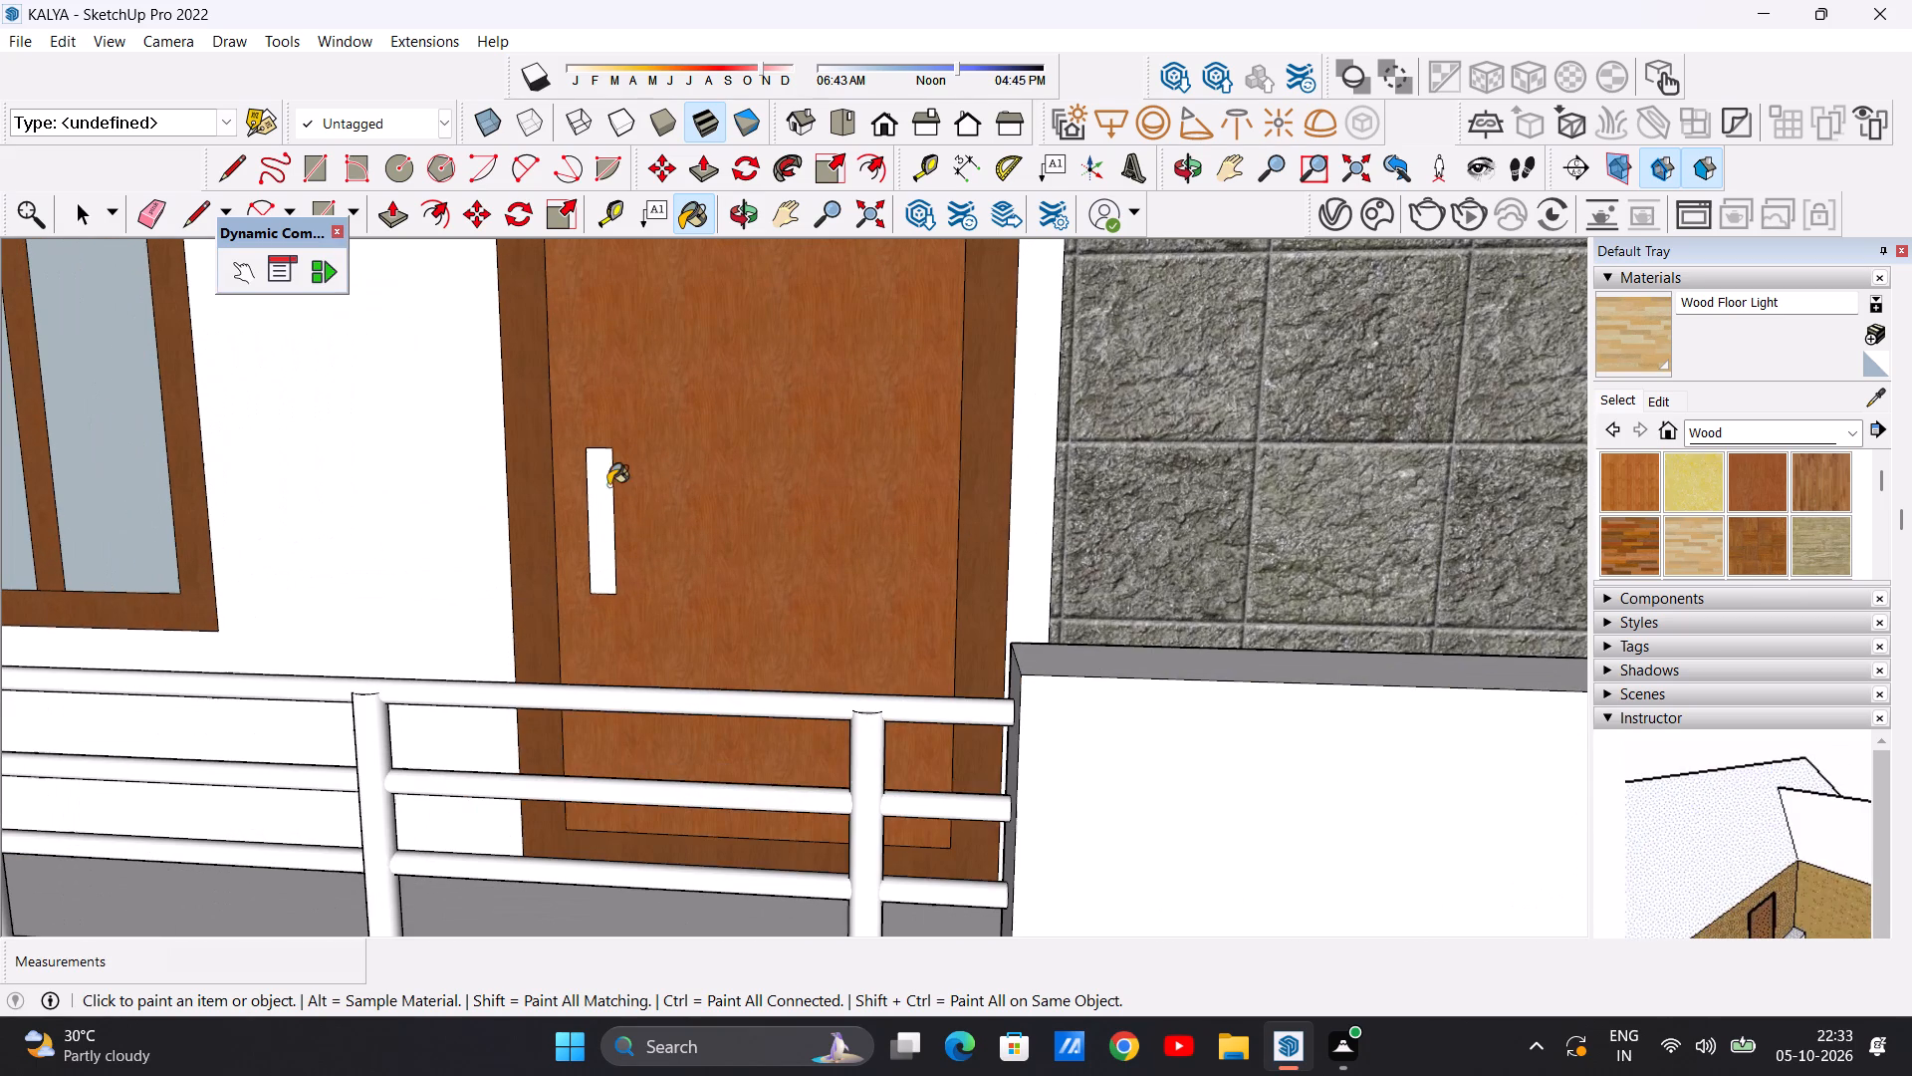
{"action": "left_click", "coordinate": [592, 493]}
{"action": "scroll", "coordinate": [657, 515], "scroll_direction": "down", "scroll_amount": 13}
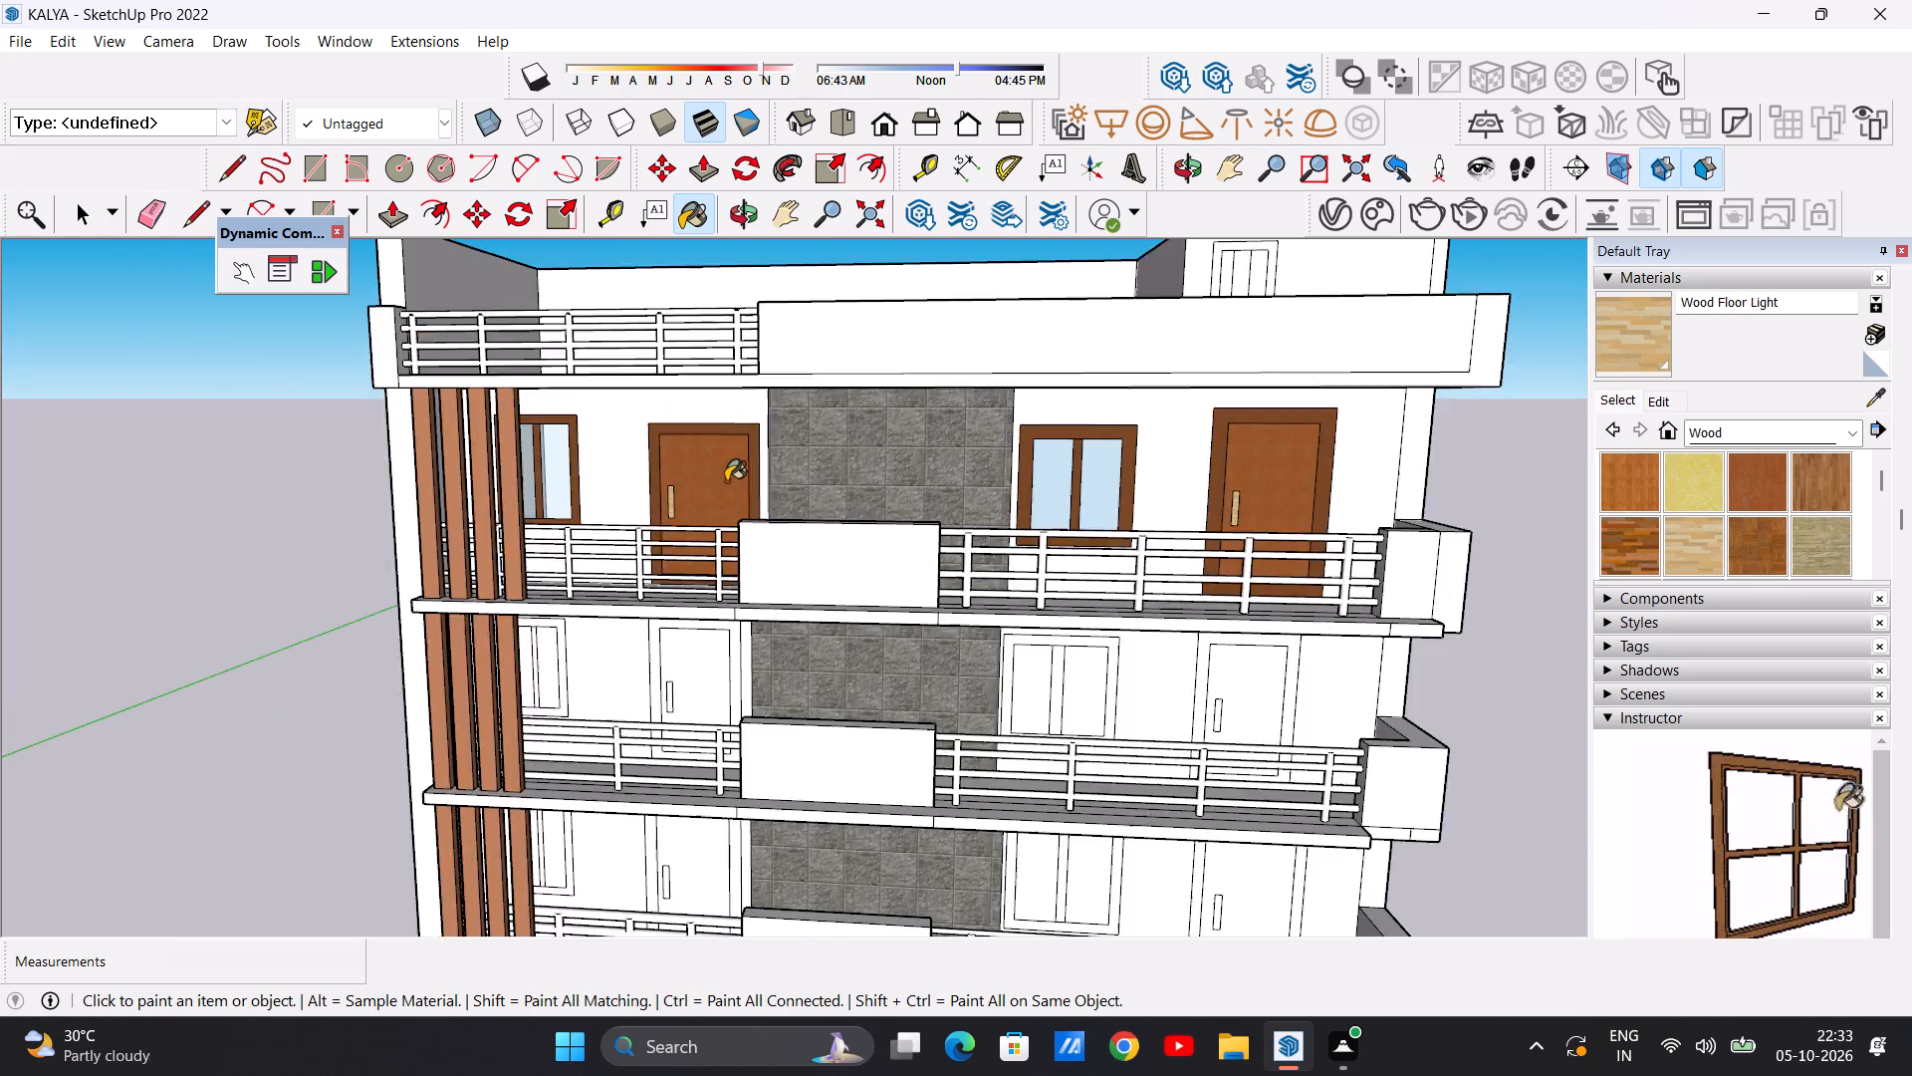
{"action": "scroll", "coordinate": [726, 481], "scroll_direction": "down", "scroll_amount": 11}
{"action": "key", "text": "space"}
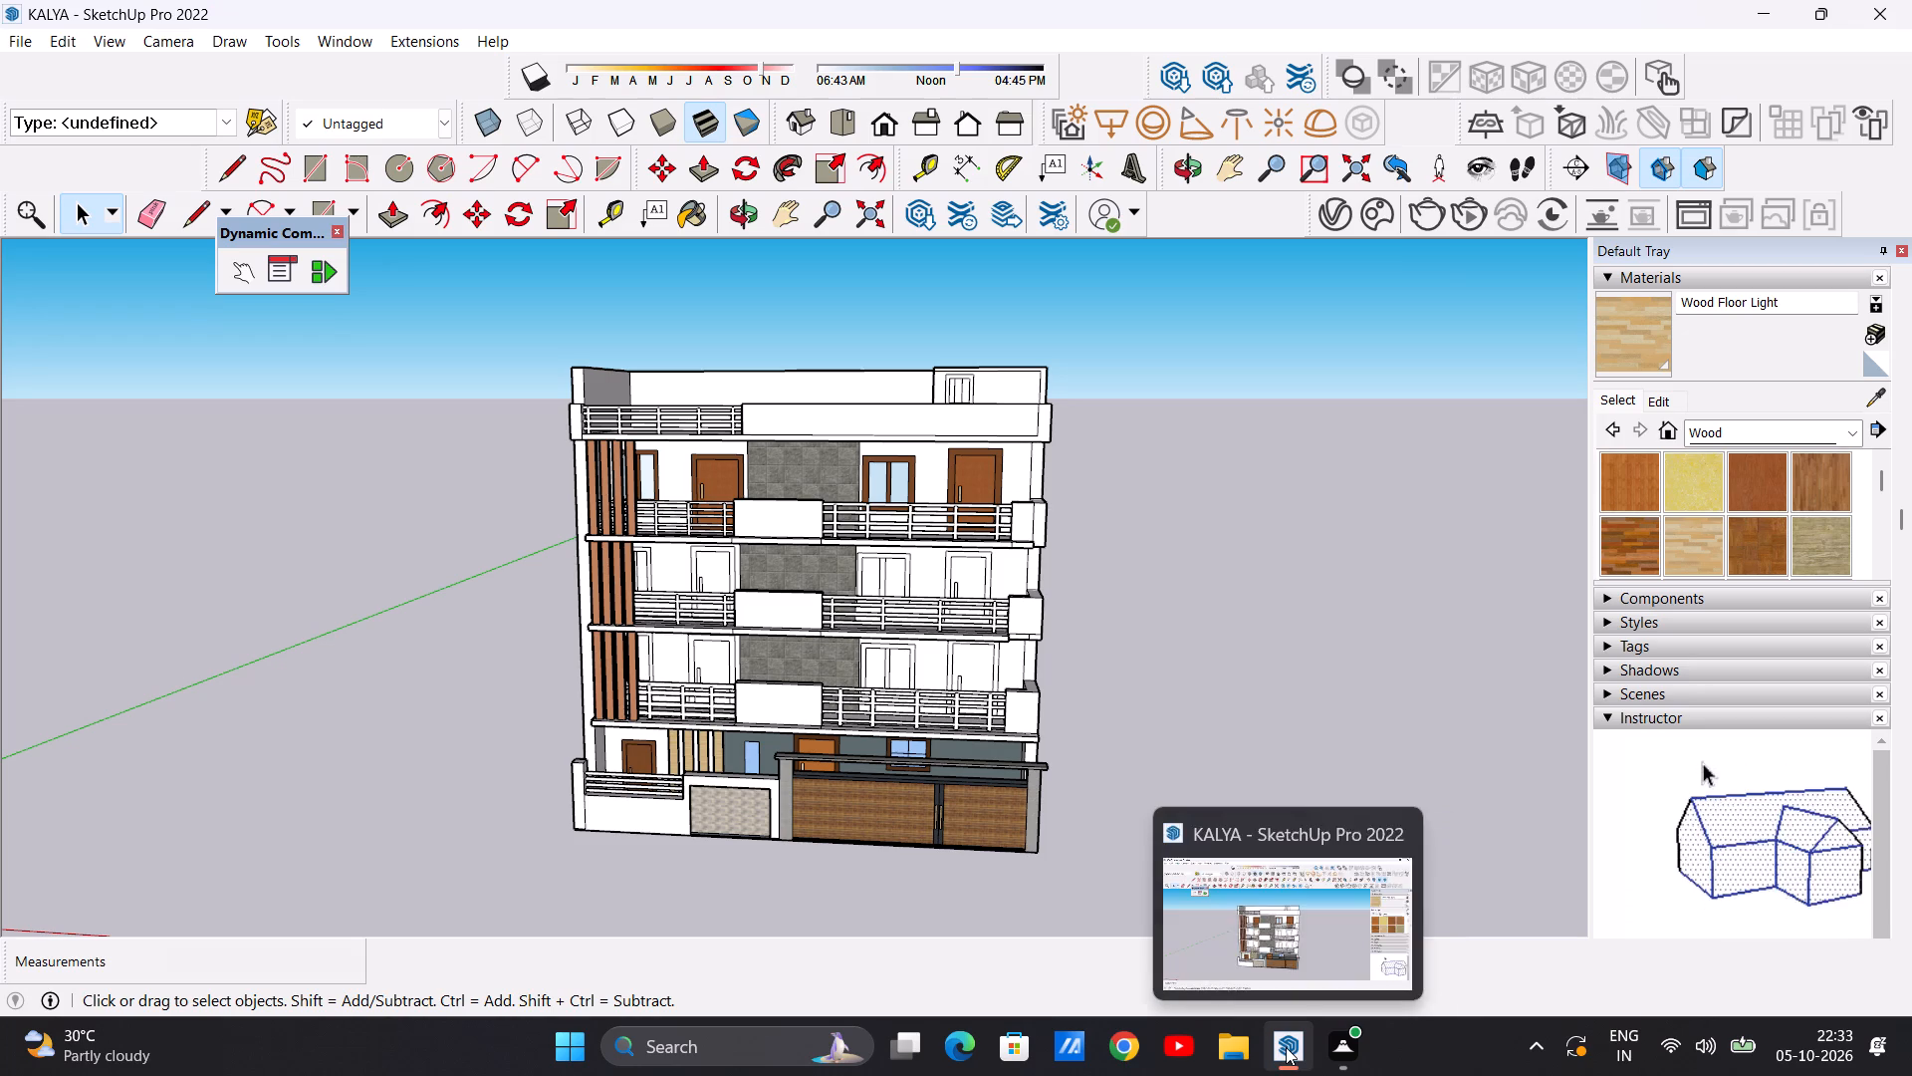
Examine the whole front elevation, including the painted third-floor doors and windows.
{"action": "left_click", "coordinate": [1303, 945]}
{"action": "scroll", "coordinate": [846, 473], "scroll_direction": "down", "scroll_amount": 3}
{"action": "scroll", "coordinate": [769, 532], "scroll_direction": "up", "scroll_amount": 7}
{"action": "middle_click_drag", "start_coordinate": [881, 543], "coordinate": [718, 524]}
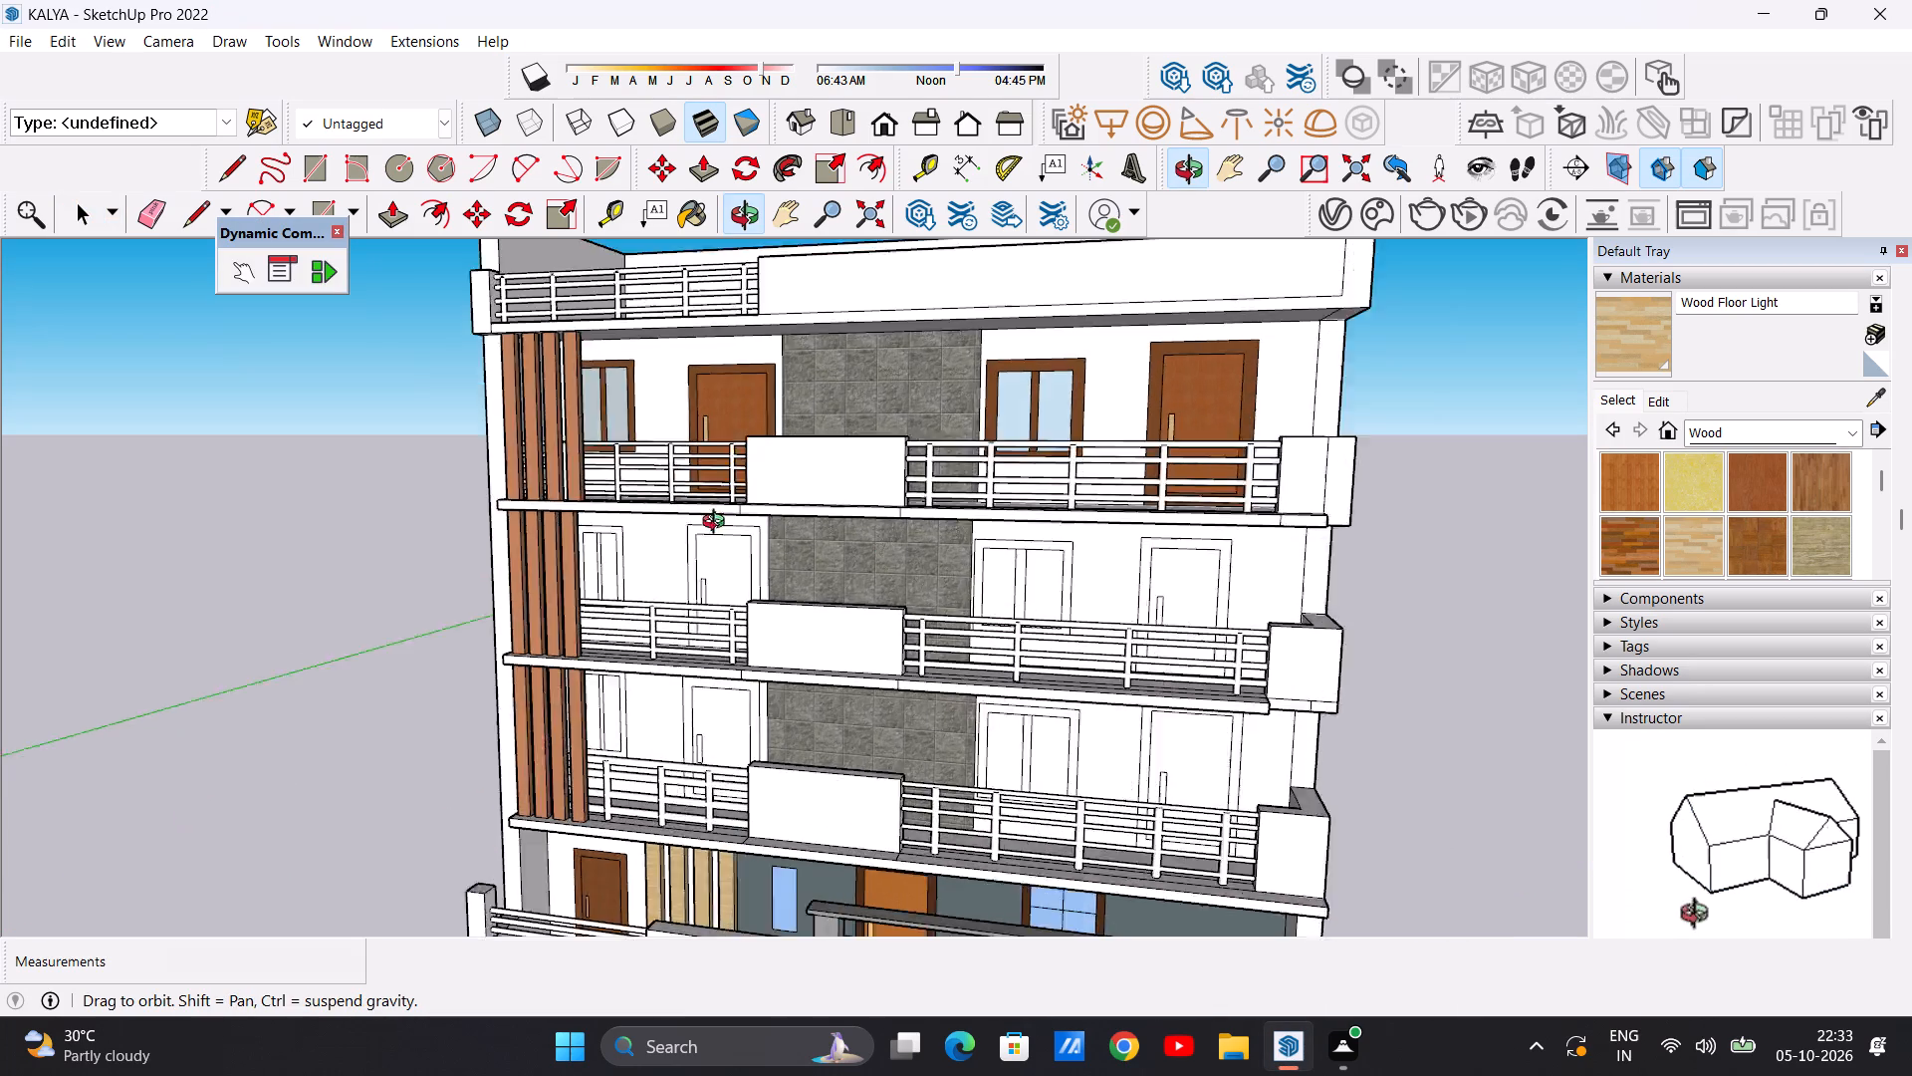
{"action": "scroll", "coordinate": [810, 529], "scroll_direction": "up", "scroll_amount": 1}
{"action": "middle_click_drag", "start_coordinate": [718, 524], "coordinate": [925, 528]}
{"action": "scroll", "coordinate": [708, 492], "scroll_direction": "down", "scroll_amount": 7}
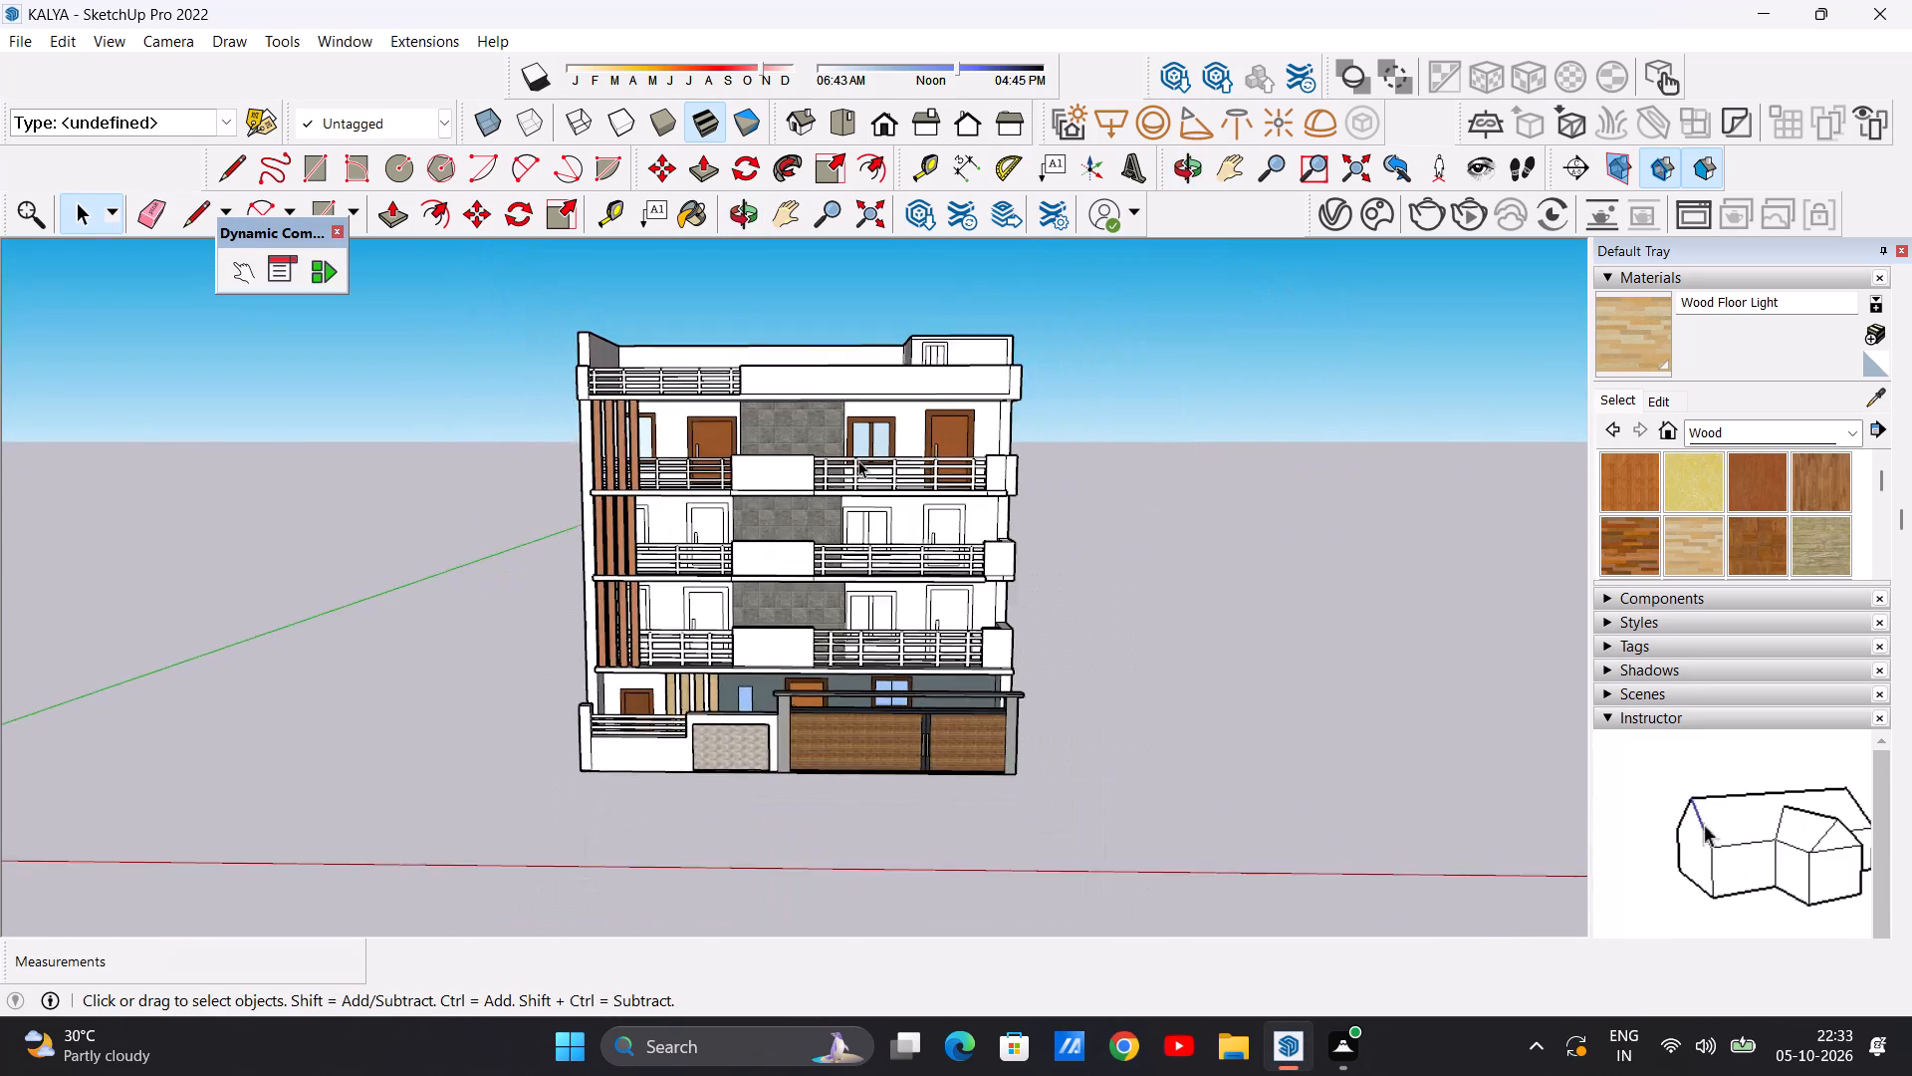
{"action": "scroll", "coordinate": [858, 460], "scroll_direction": "up", "scroll_amount": 4}
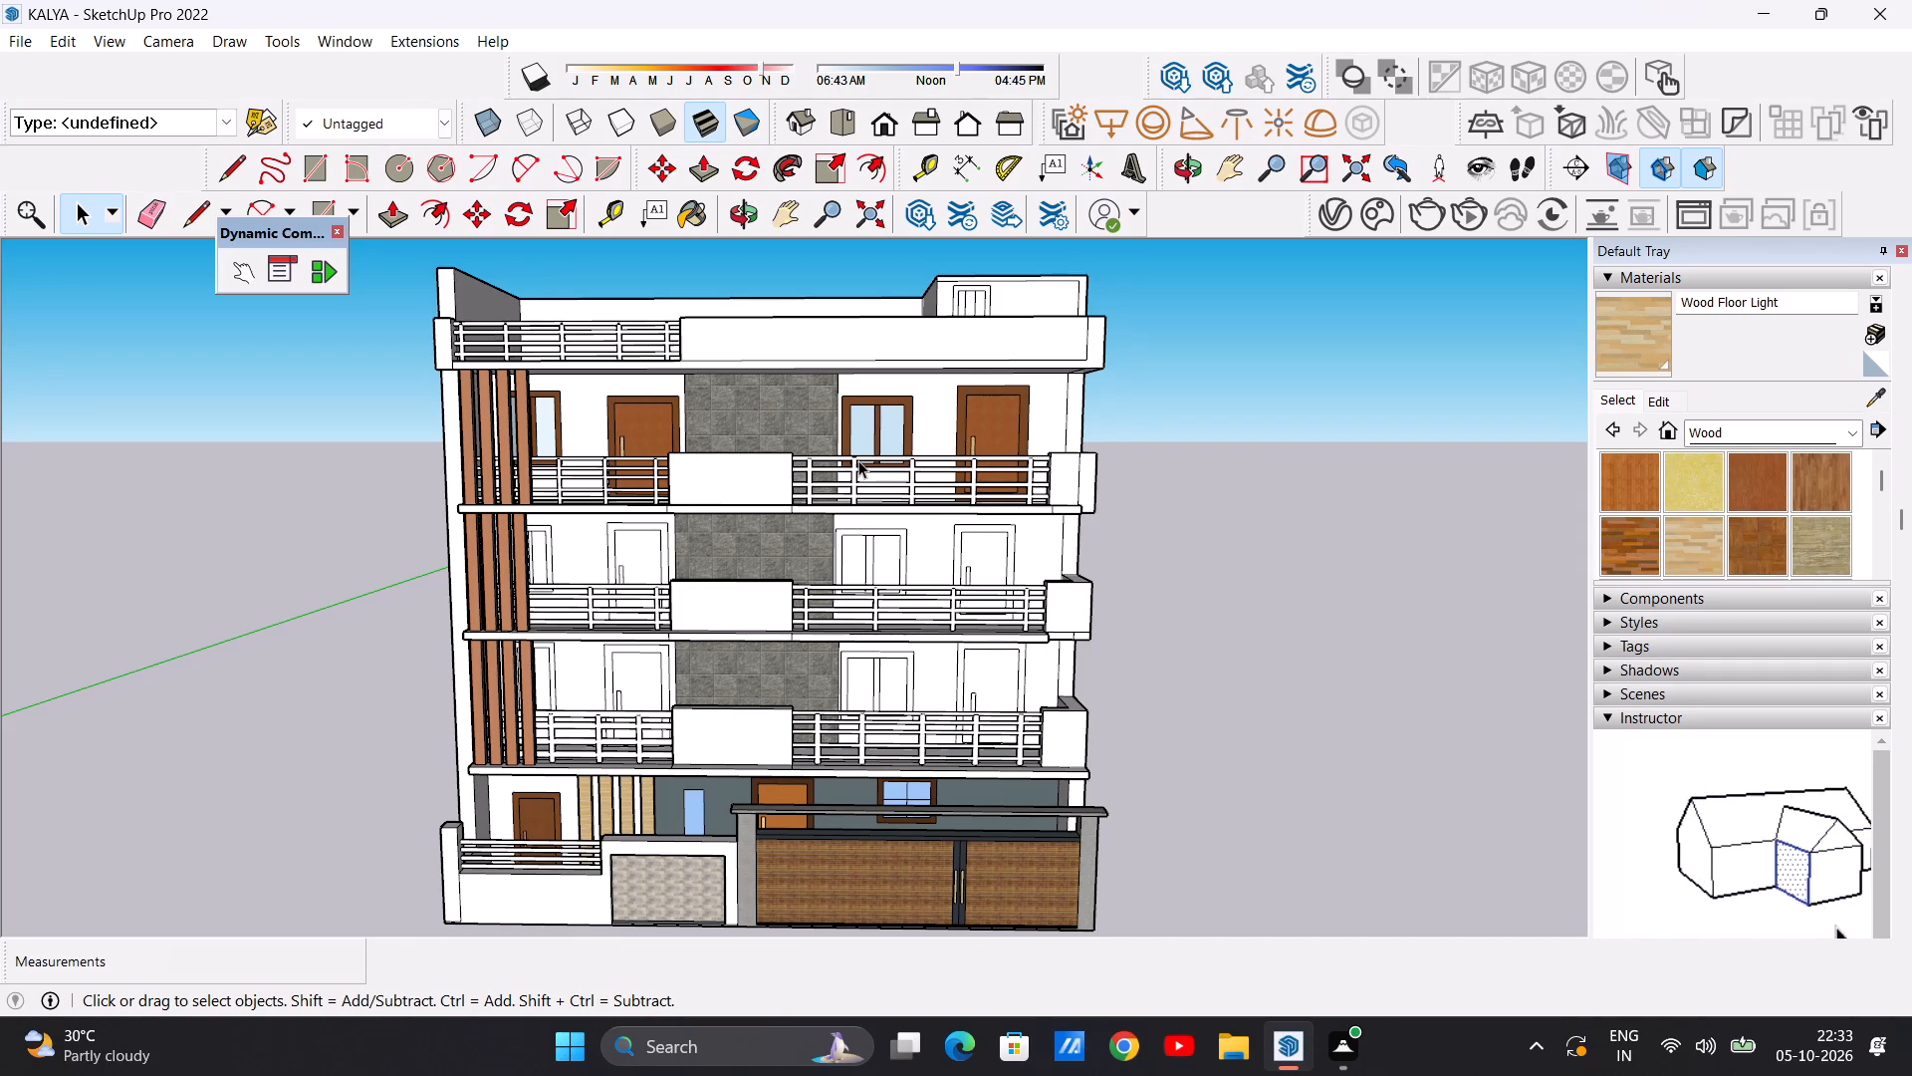
{"action": "scroll", "coordinate": [858, 460], "scroll_direction": "down", "scroll_amount": 5}
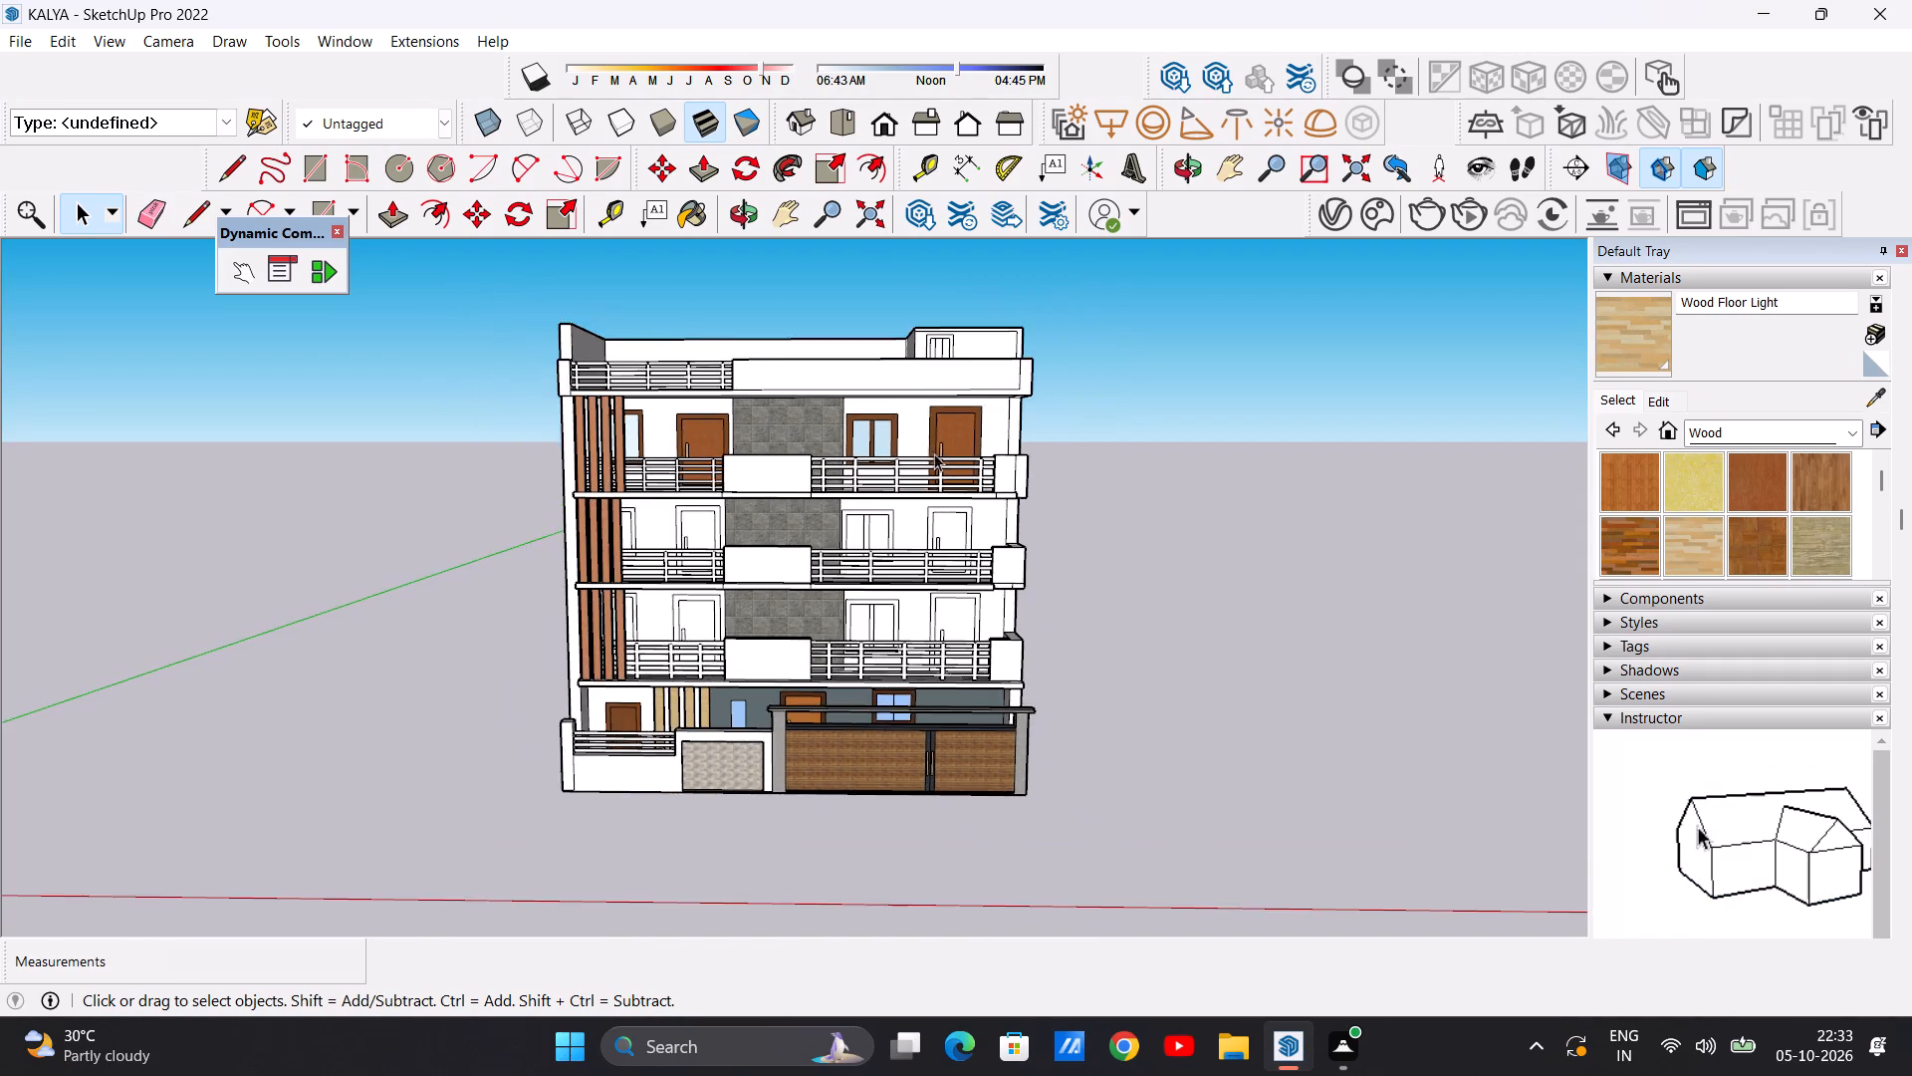
Paint the frame and mullion of the second-floor window beside the fins and the adjacent door's frame with Wood Veneer 01.
{"action": "scroll", "coordinate": [904, 477], "scroll_direction": "up", "scroll_amount": 7}
{"action": "scroll", "coordinate": [448, 524], "scroll_direction": "up", "scroll_amount": 4}
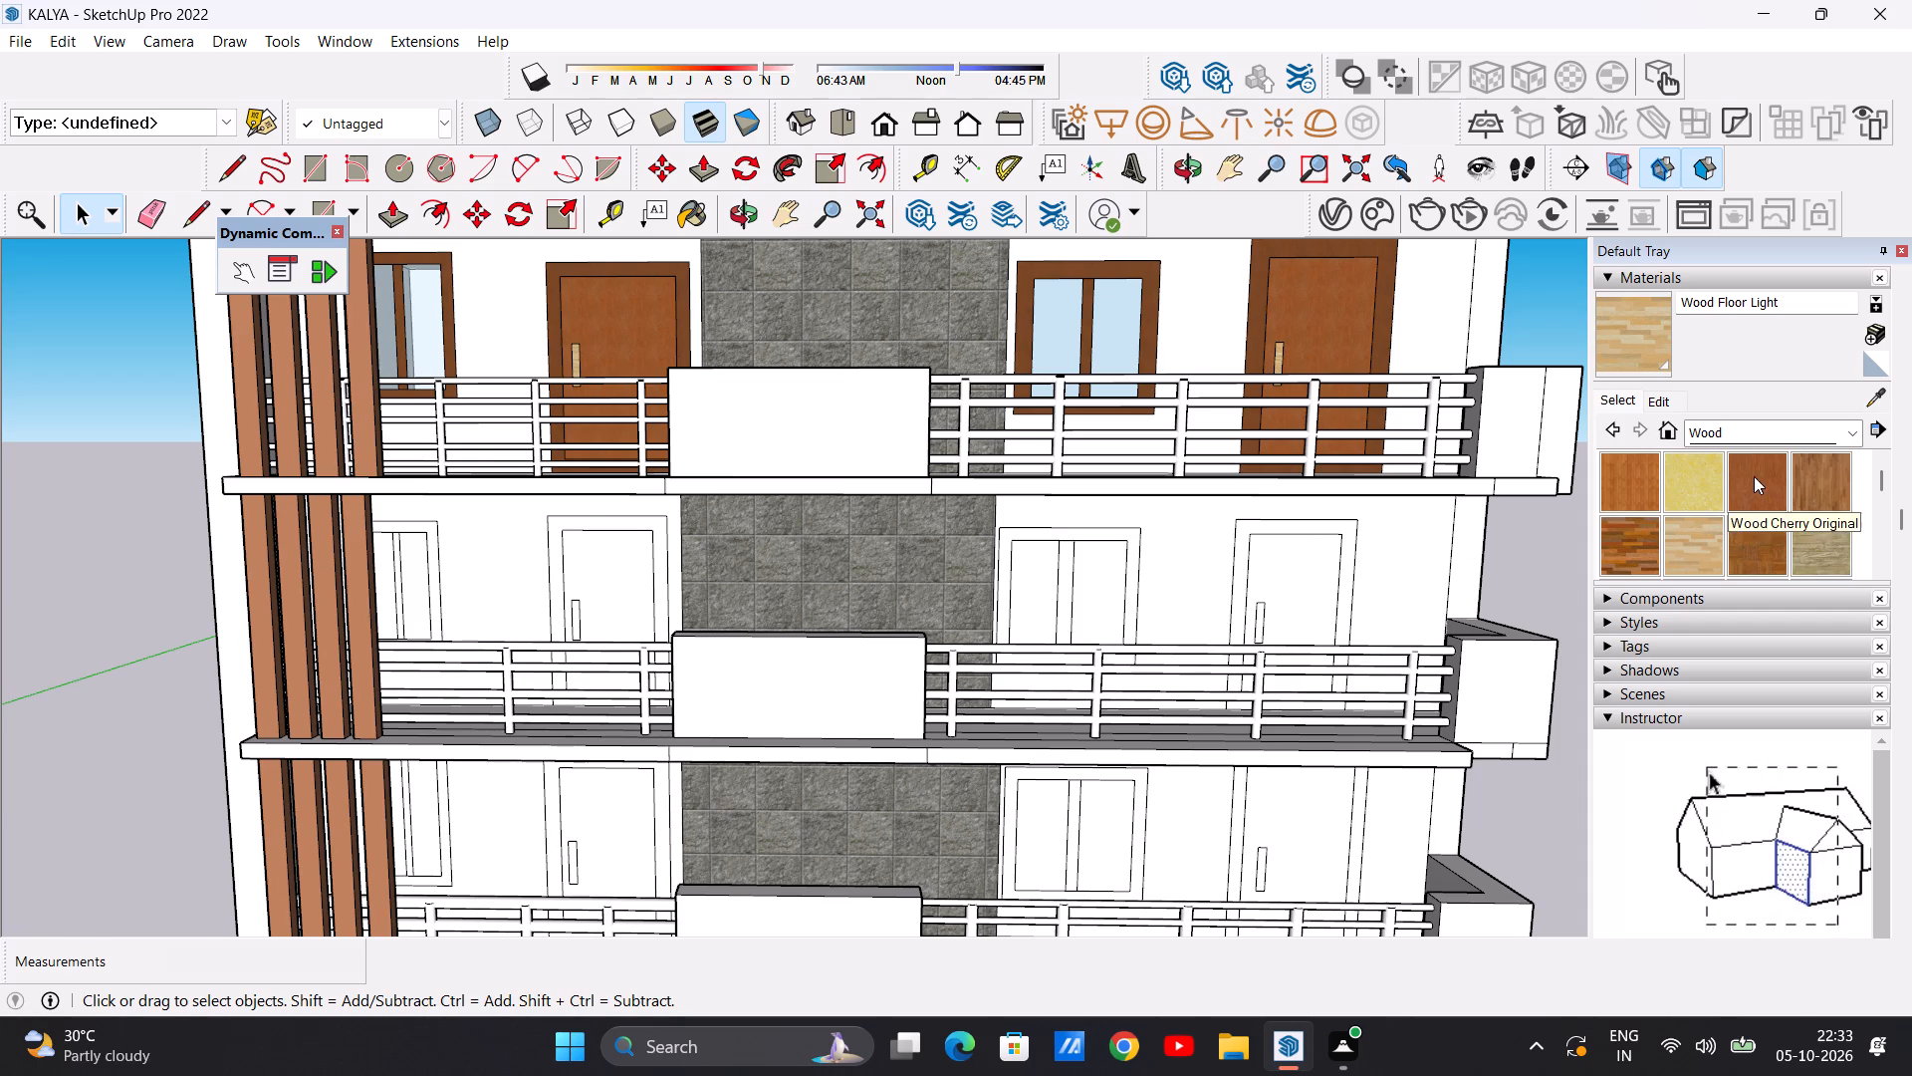
{"action": "scroll", "coordinate": [1738, 518], "scroll_direction": "down", "scroll_amount": 1}
{"action": "left_click", "coordinate": [1749, 505]}
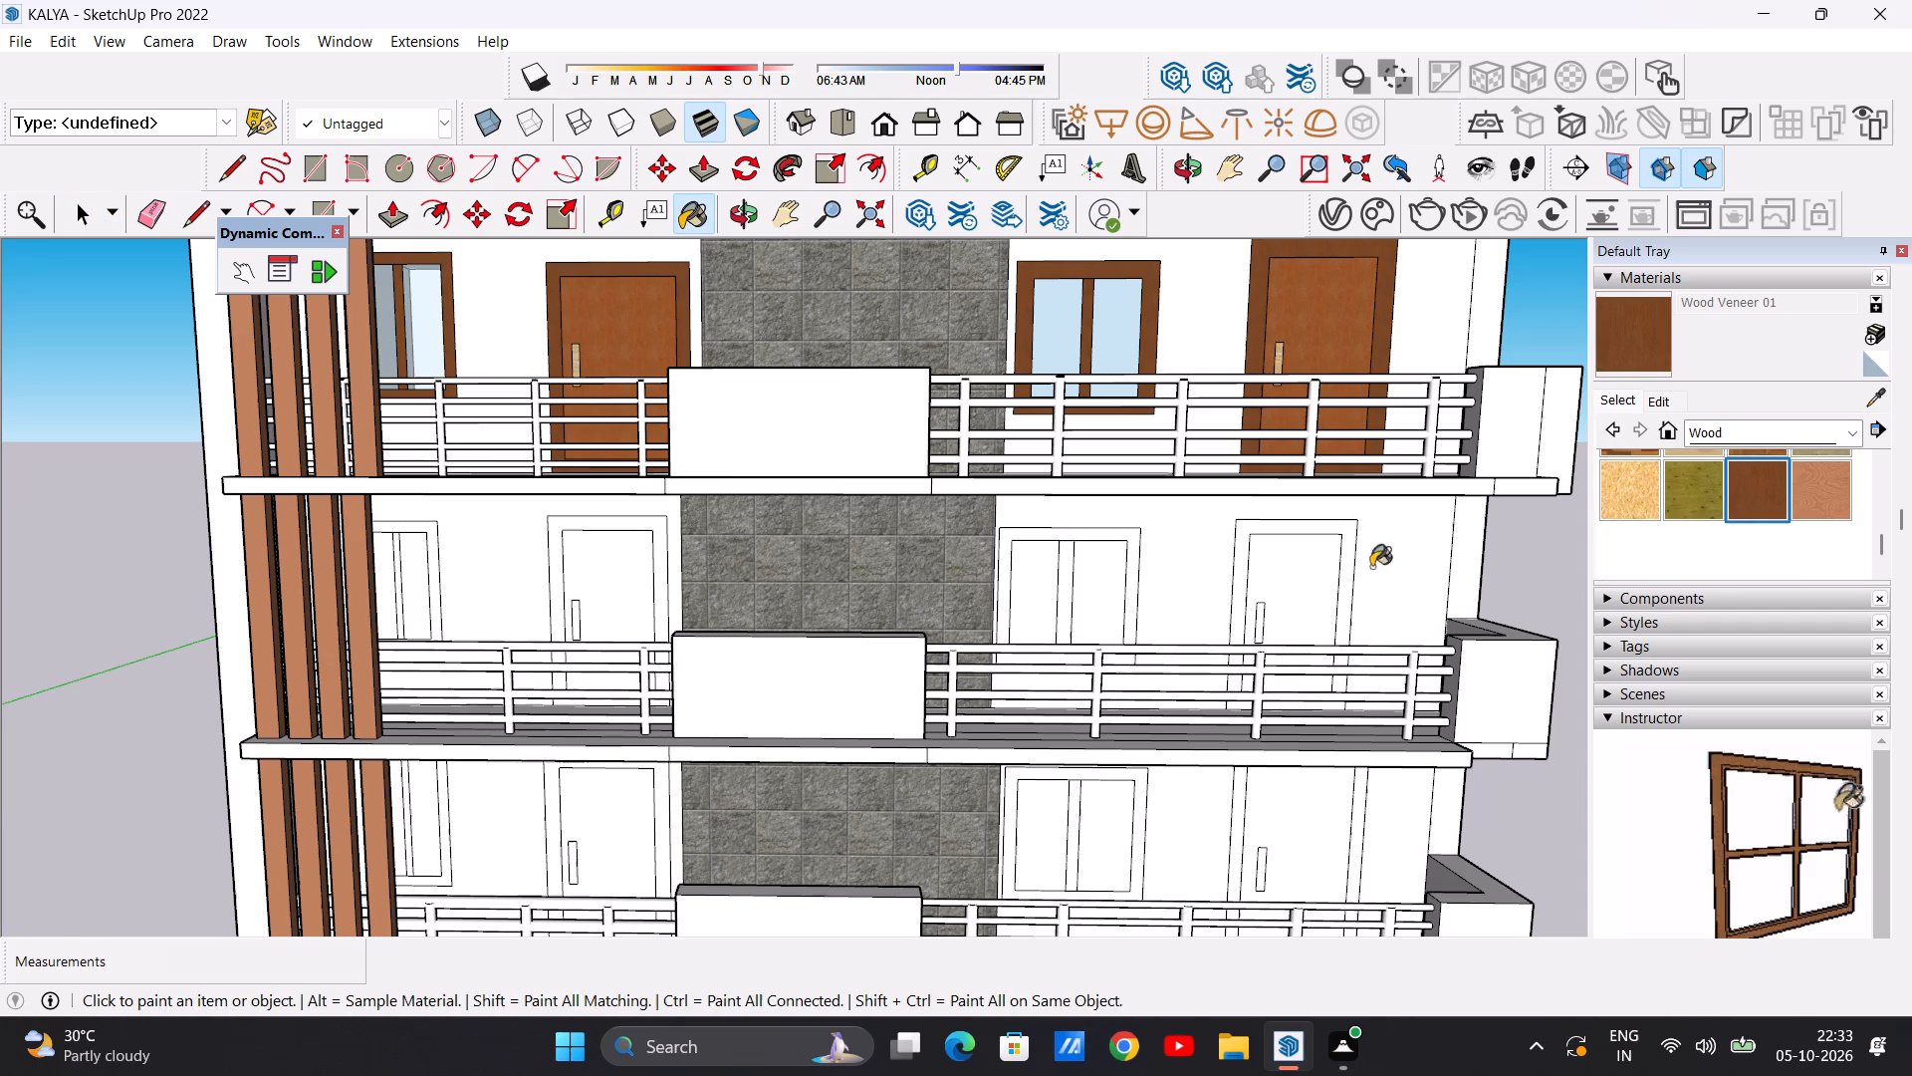
{"action": "scroll", "coordinate": [446, 534], "scroll_direction": "up", "scroll_amount": 10}
{"action": "left_click", "coordinate": [419, 531]}
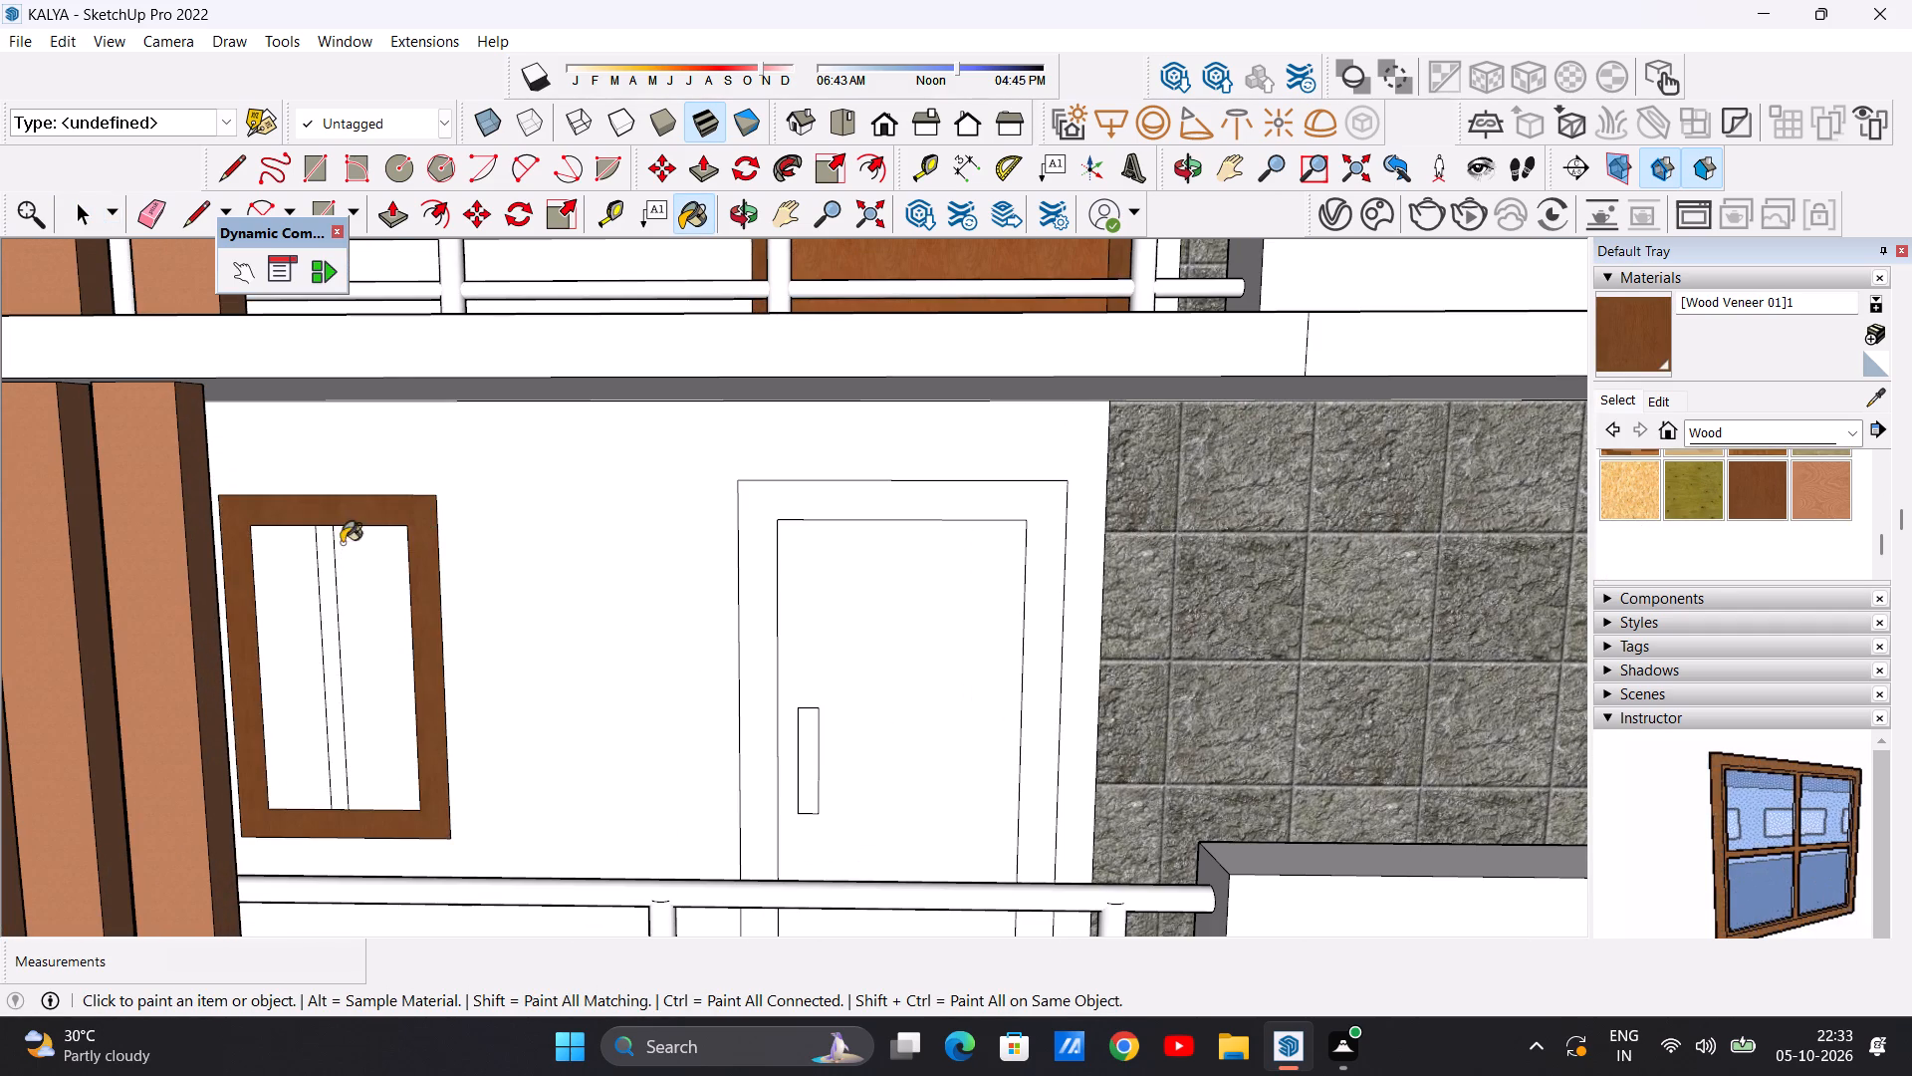
{"action": "left_click", "coordinate": [325, 554]}
{"action": "scroll", "coordinate": [361, 571], "scroll_direction": "down", "scroll_amount": 13}
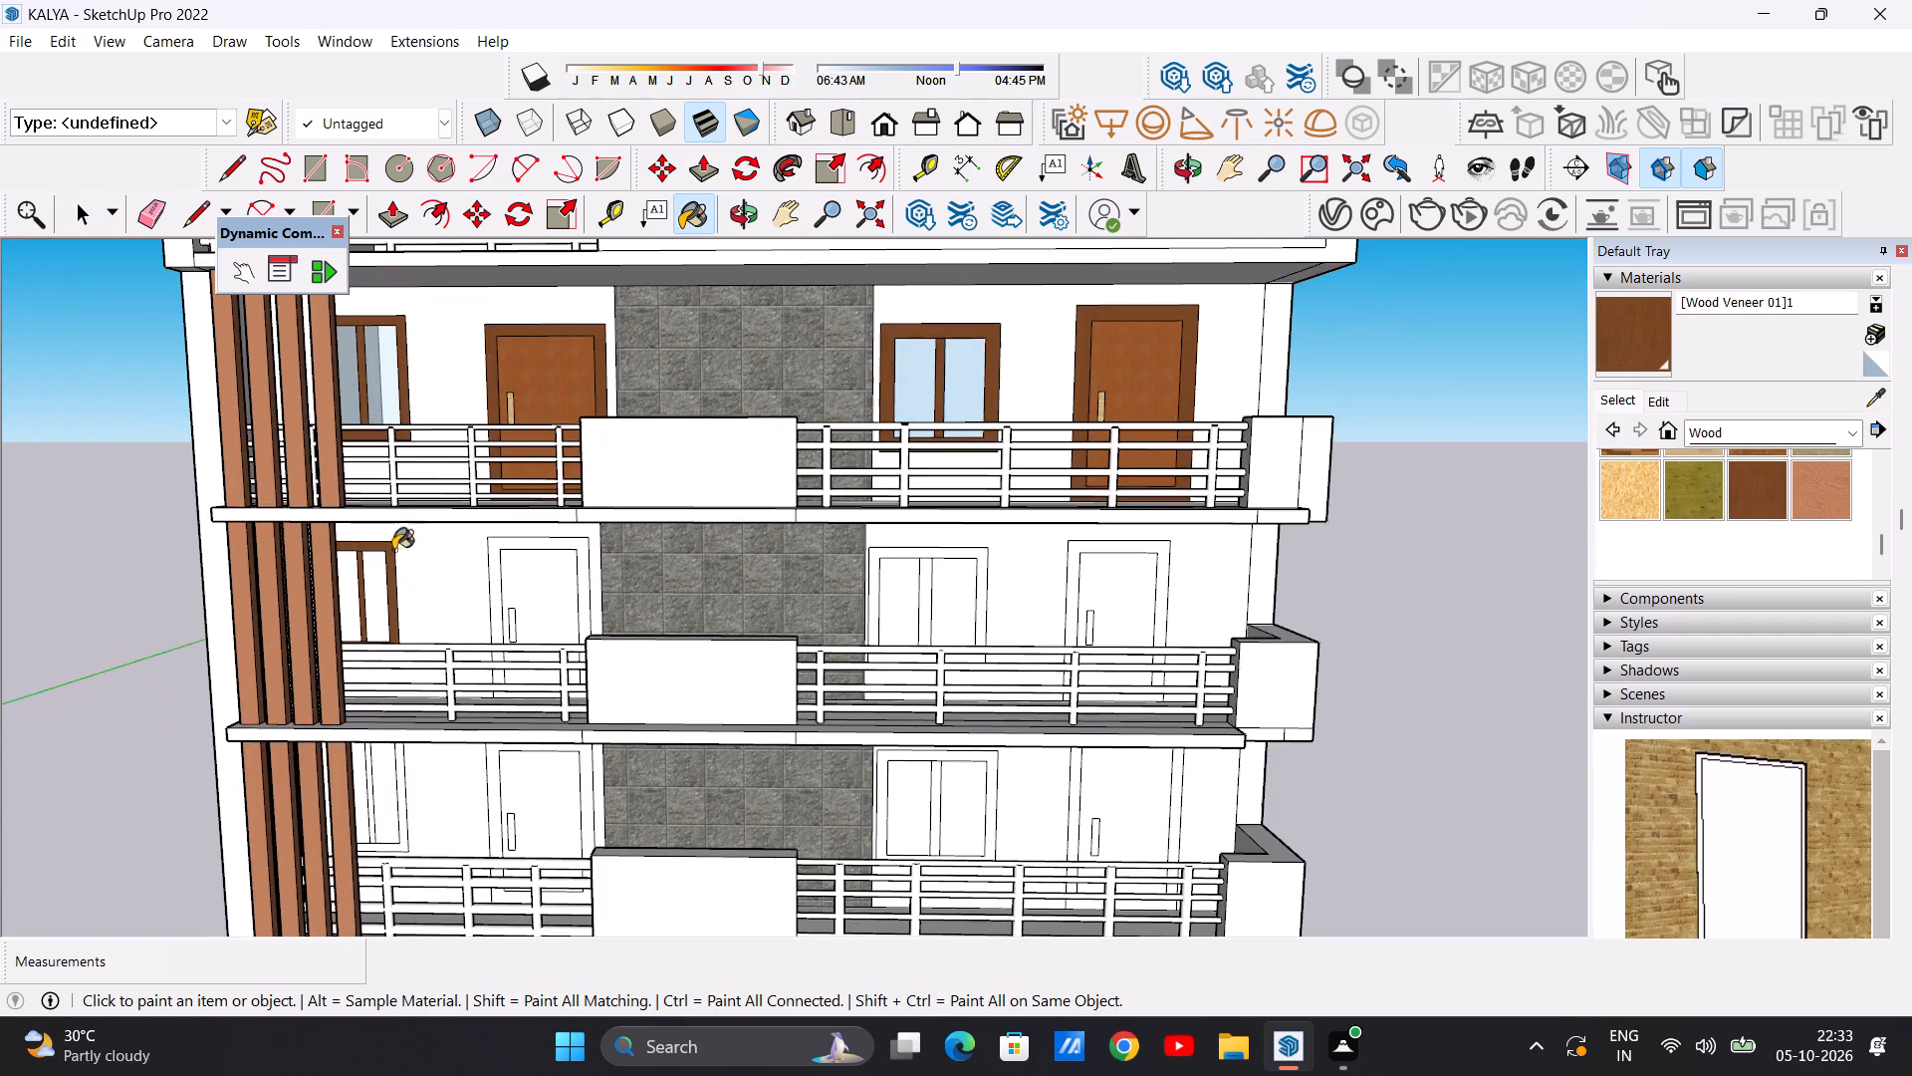
{"action": "scroll", "coordinate": [532, 544], "scroll_direction": "up", "scroll_amount": 12}
{"action": "left_click", "coordinate": [601, 536]}
{"action": "scroll", "coordinate": [542, 549], "scroll_direction": "down", "scroll_amount": 9}
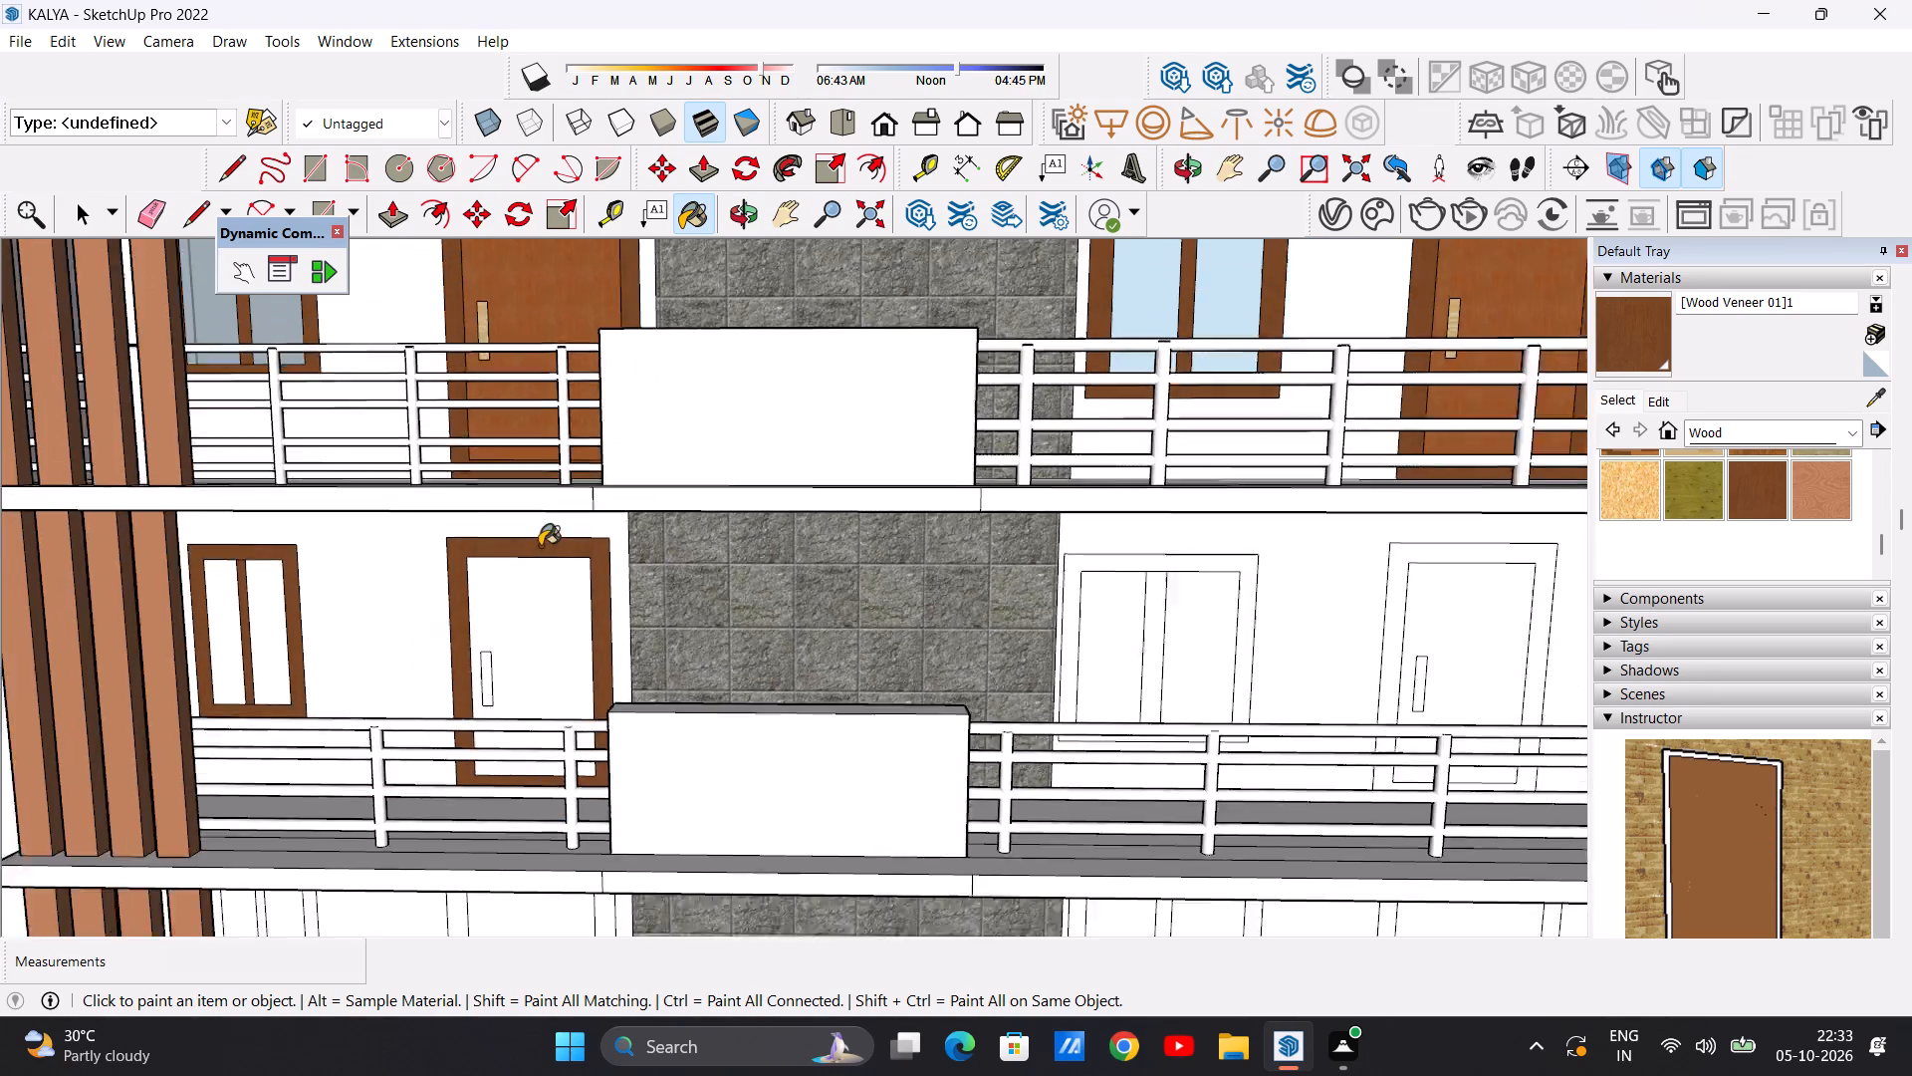
Paint the second-floor window frame and mullion beyond the stone panel, plus the far door's frame, with Wood Veneer 01.
{"action": "scroll", "coordinate": [540, 546], "scroll_direction": "down", "scroll_amount": 2}
{"action": "scroll", "coordinate": [1085, 555], "scroll_direction": "up", "scroll_amount": 6}
{"action": "left_click", "coordinate": [964, 556]}
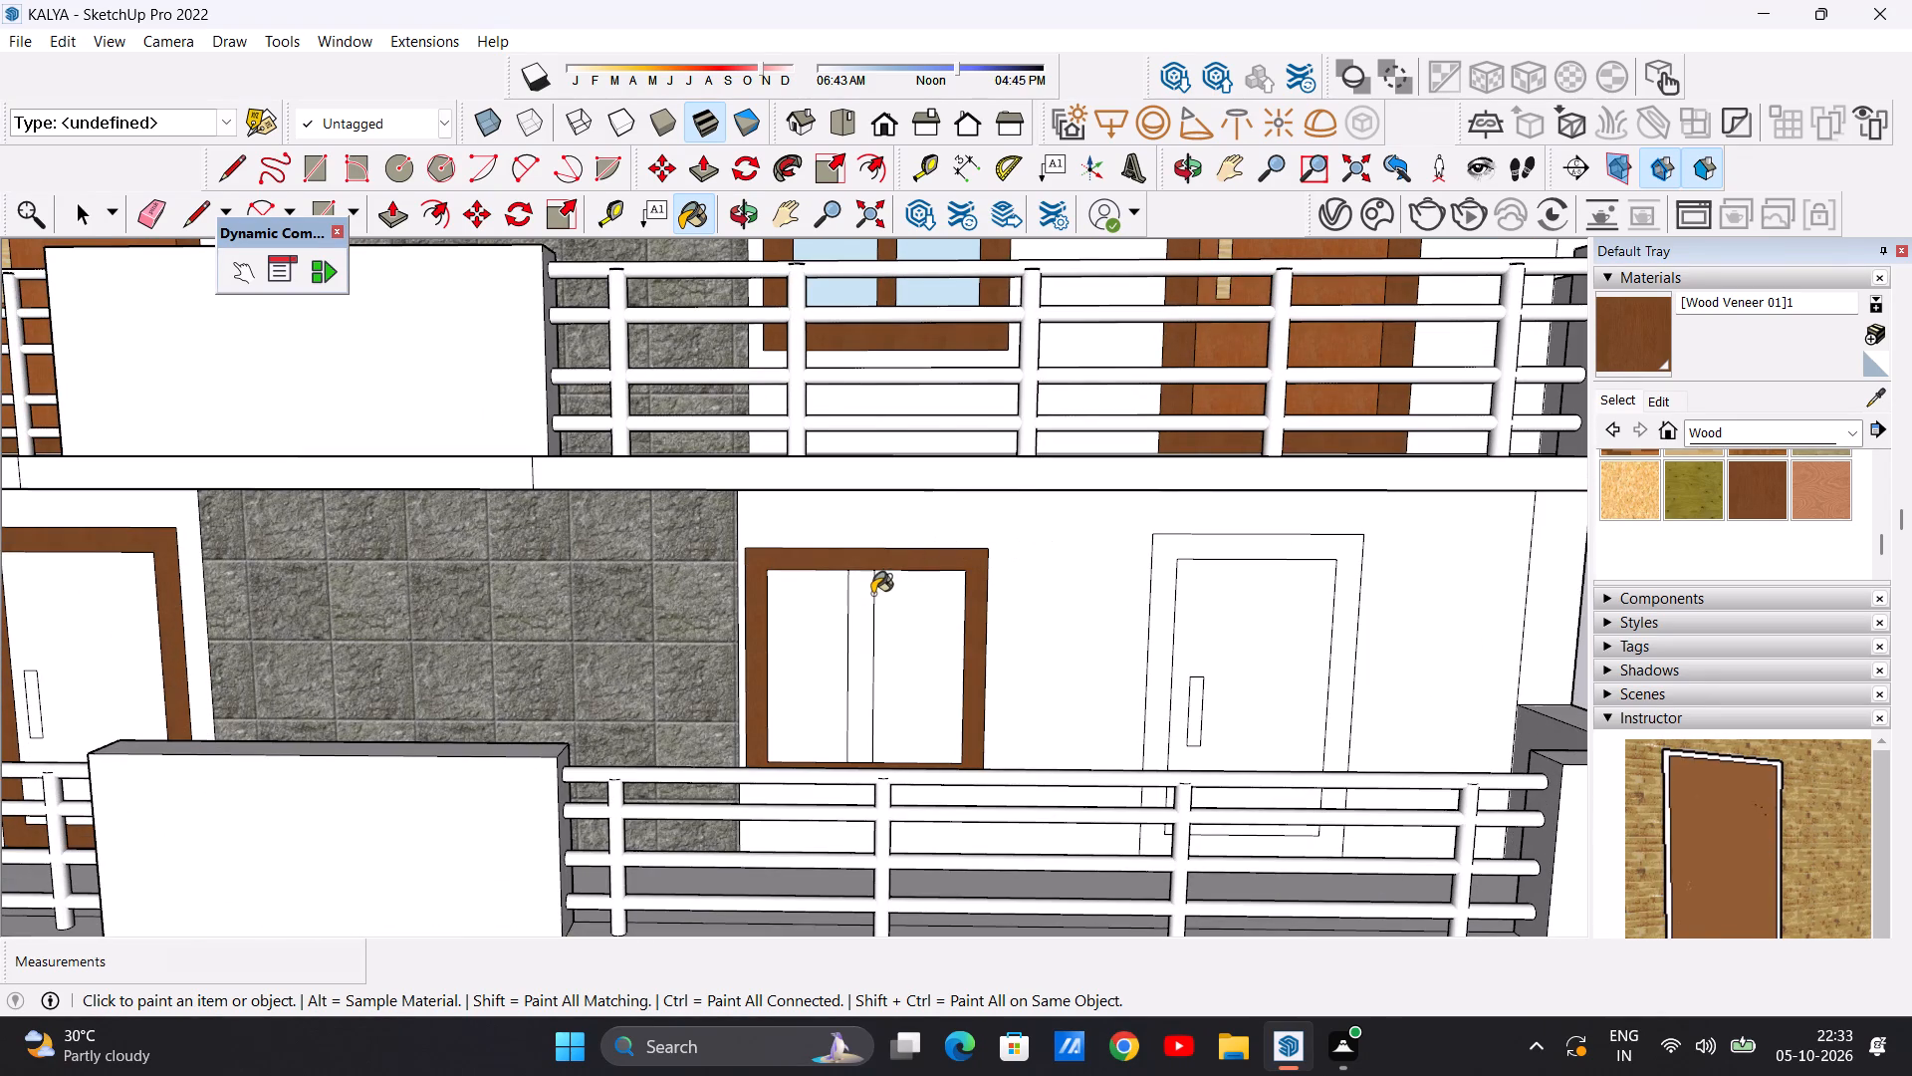
{"action": "left_click", "coordinate": [854, 604]}
{"action": "left_click", "coordinate": [1164, 581]}
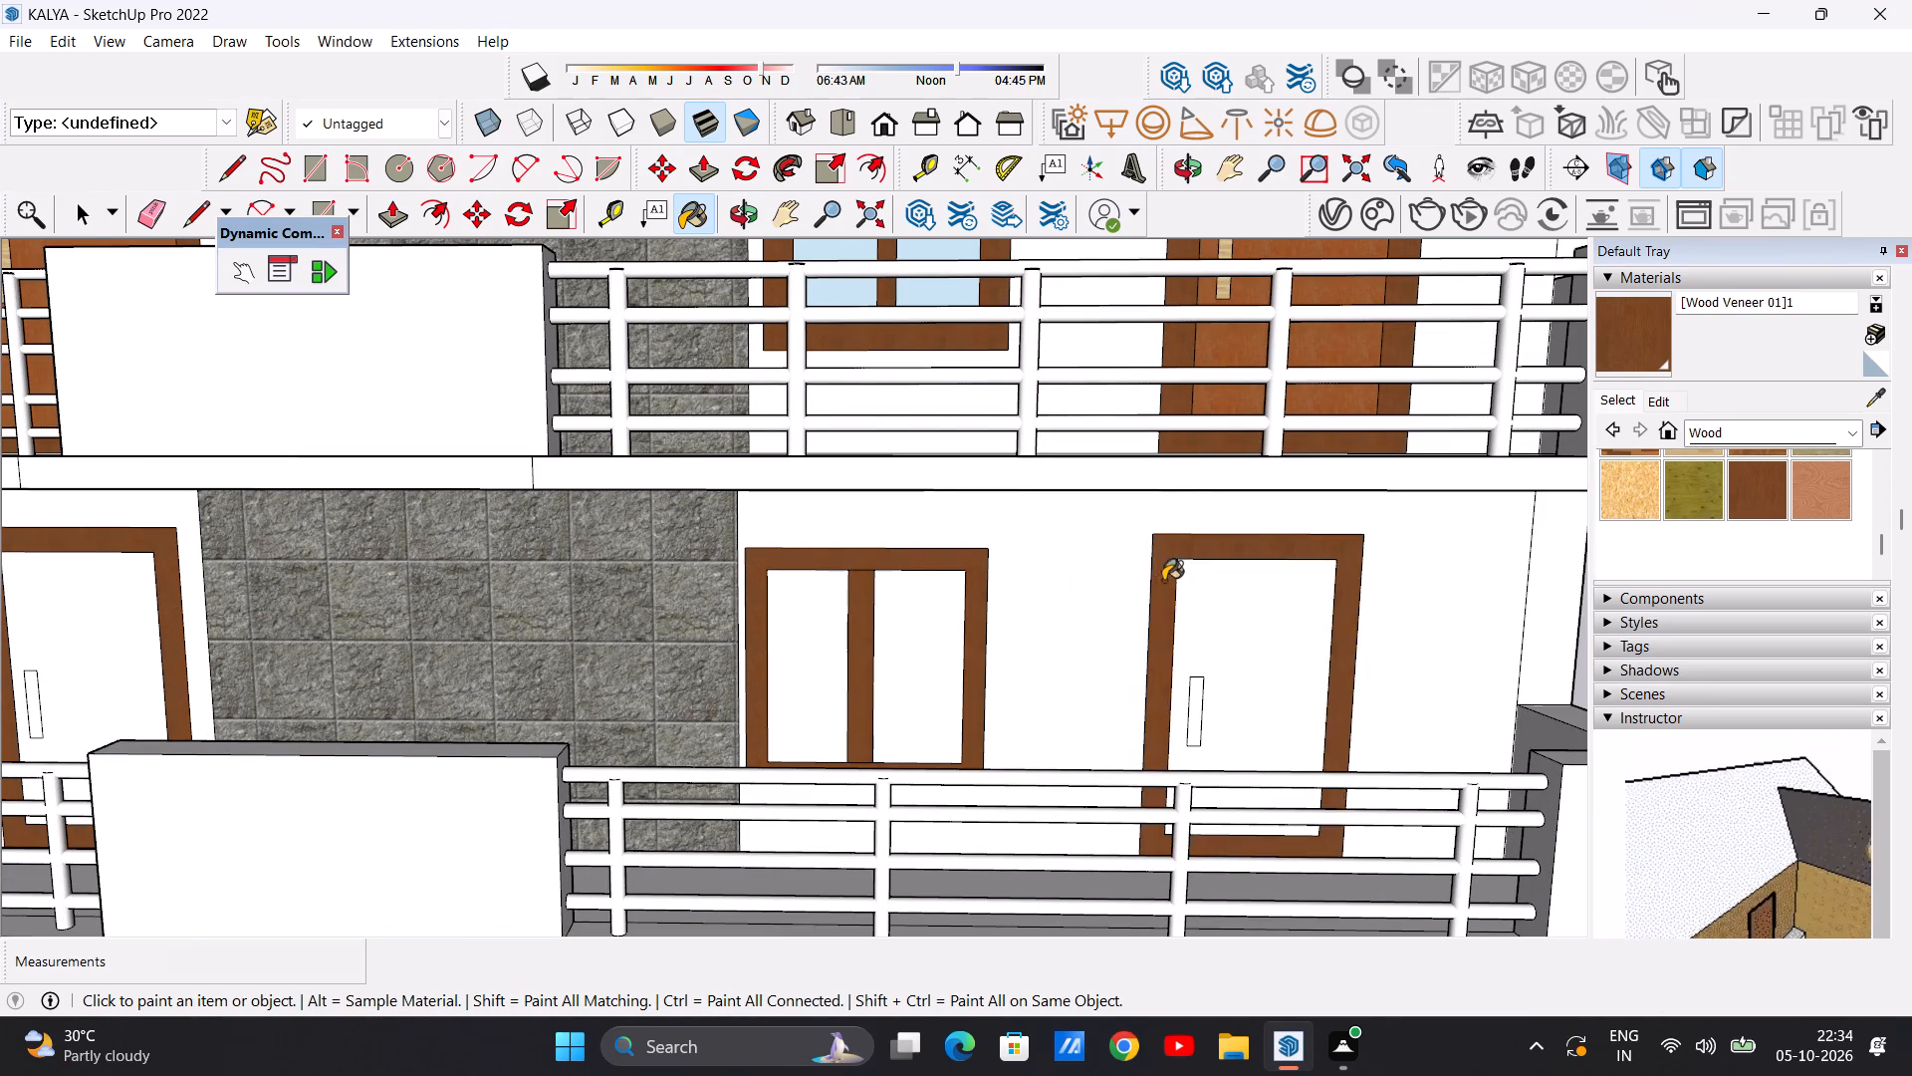
{"action": "scroll", "coordinate": [1107, 572], "scroll_direction": "down", "scroll_amount": 10}
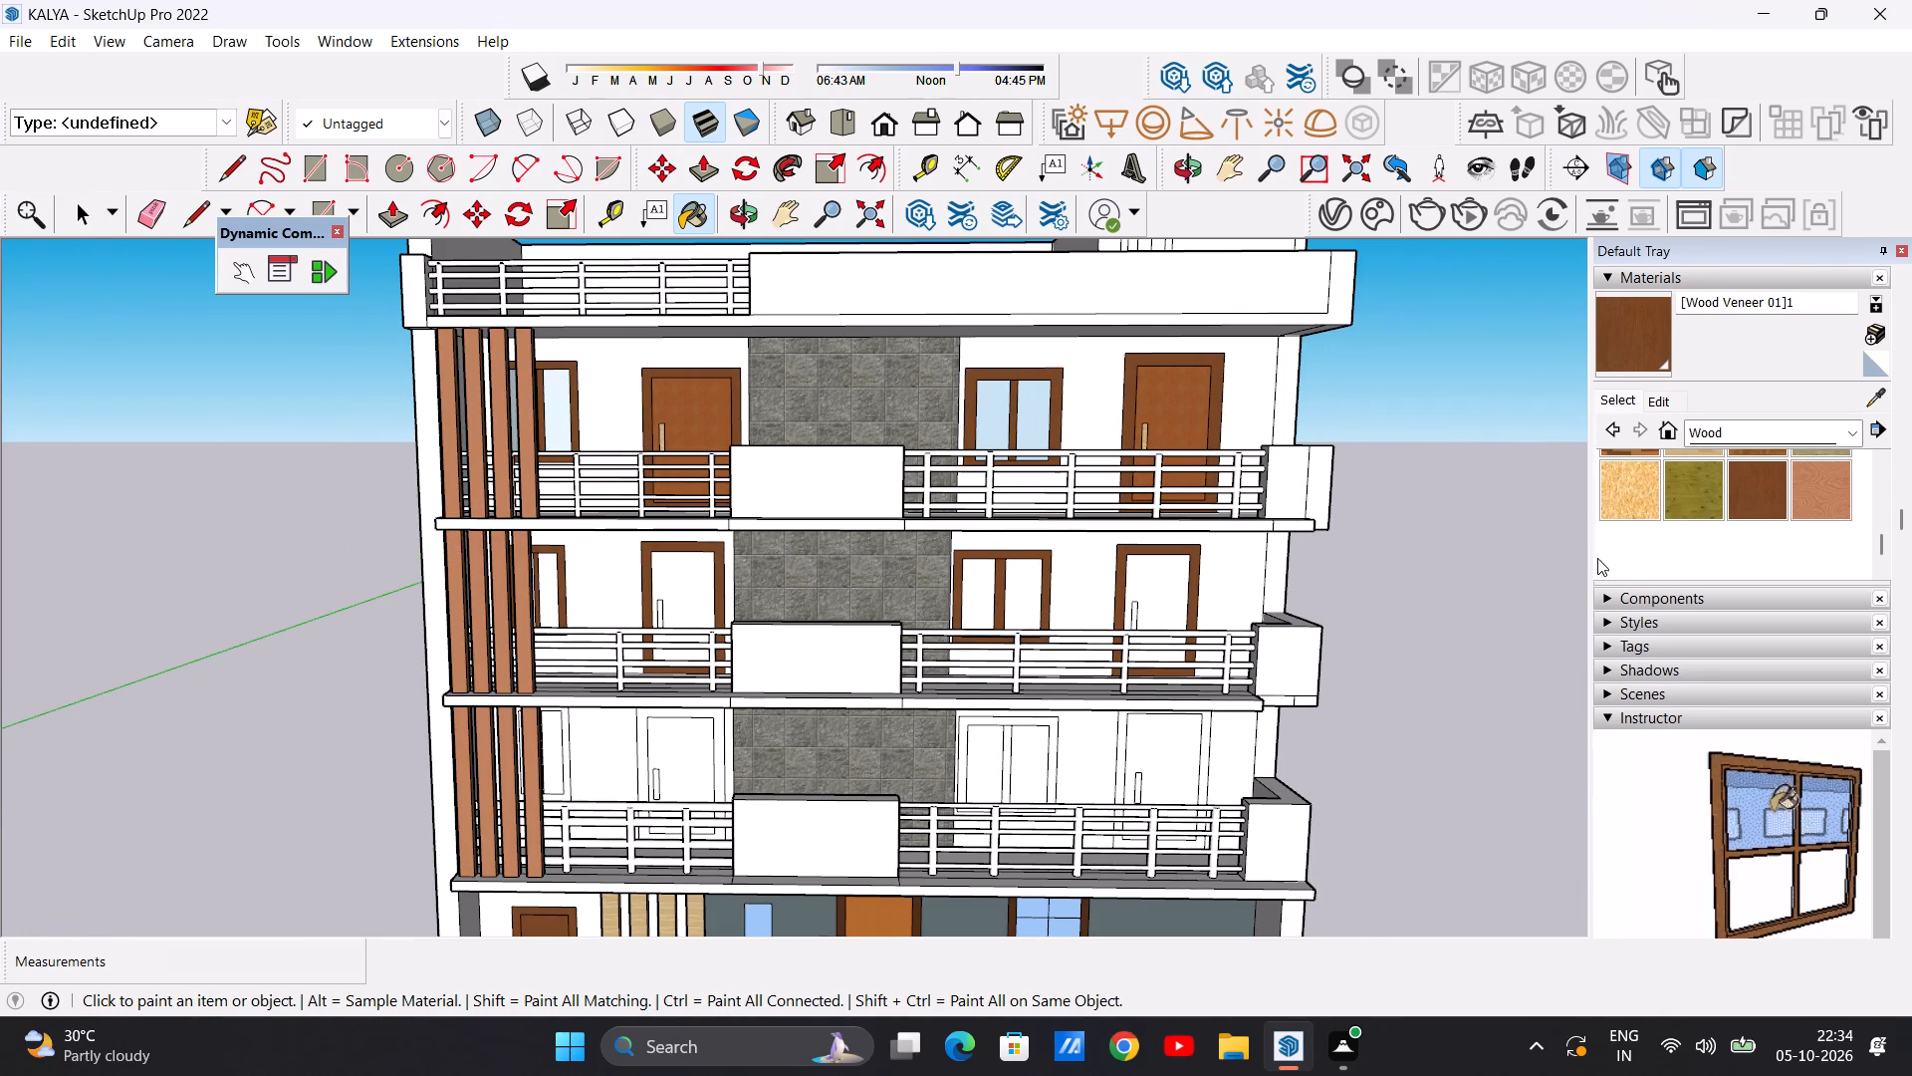
Paint the panels of both second-floor doors with Wood Bamboo.
{"action": "scroll", "coordinate": [1667, 553], "scroll_direction": "up", "scroll_amount": 2}
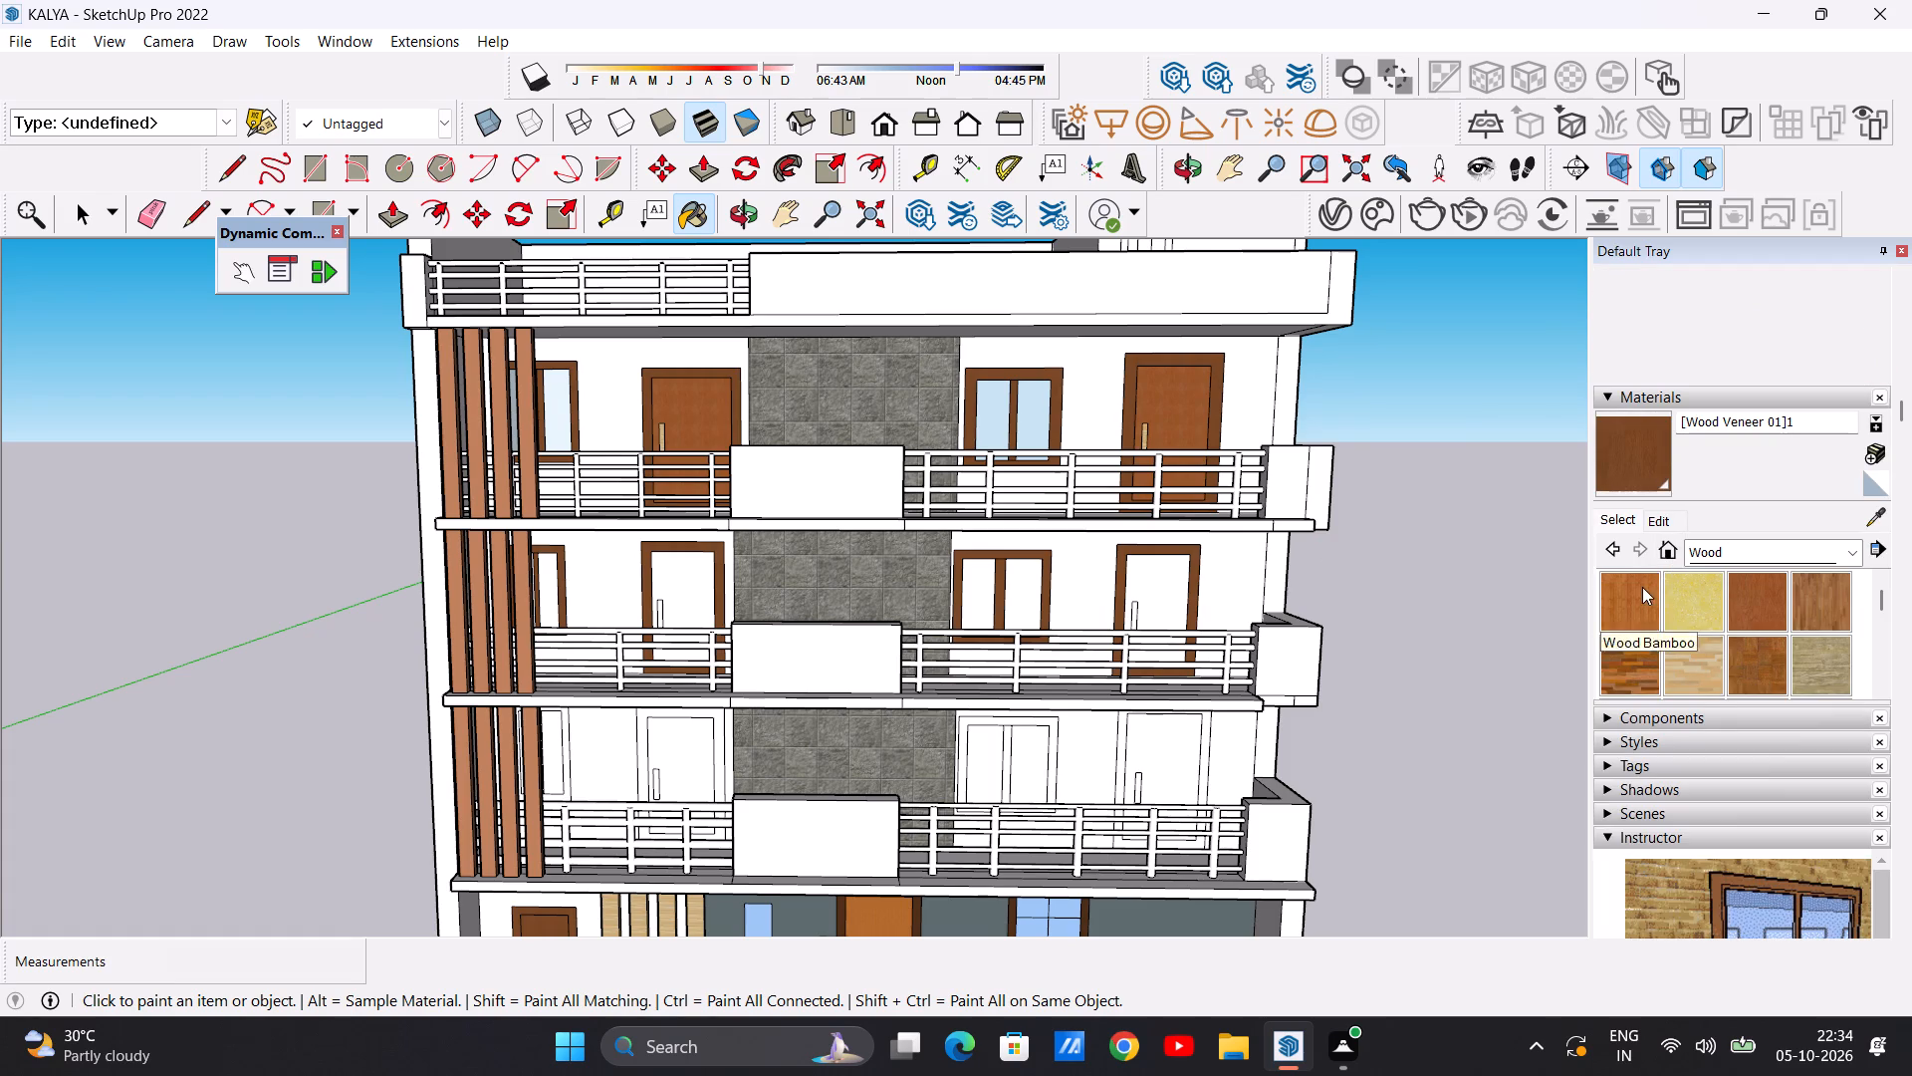
{"action": "left_click", "coordinate": [1637, 595]}
{"action": "scroll", "coordinate": [1157, 621], "scroll_direction": "up", "scroll_amount": 6}
{"action": "left_click", "coordinate": [1159, 598]}
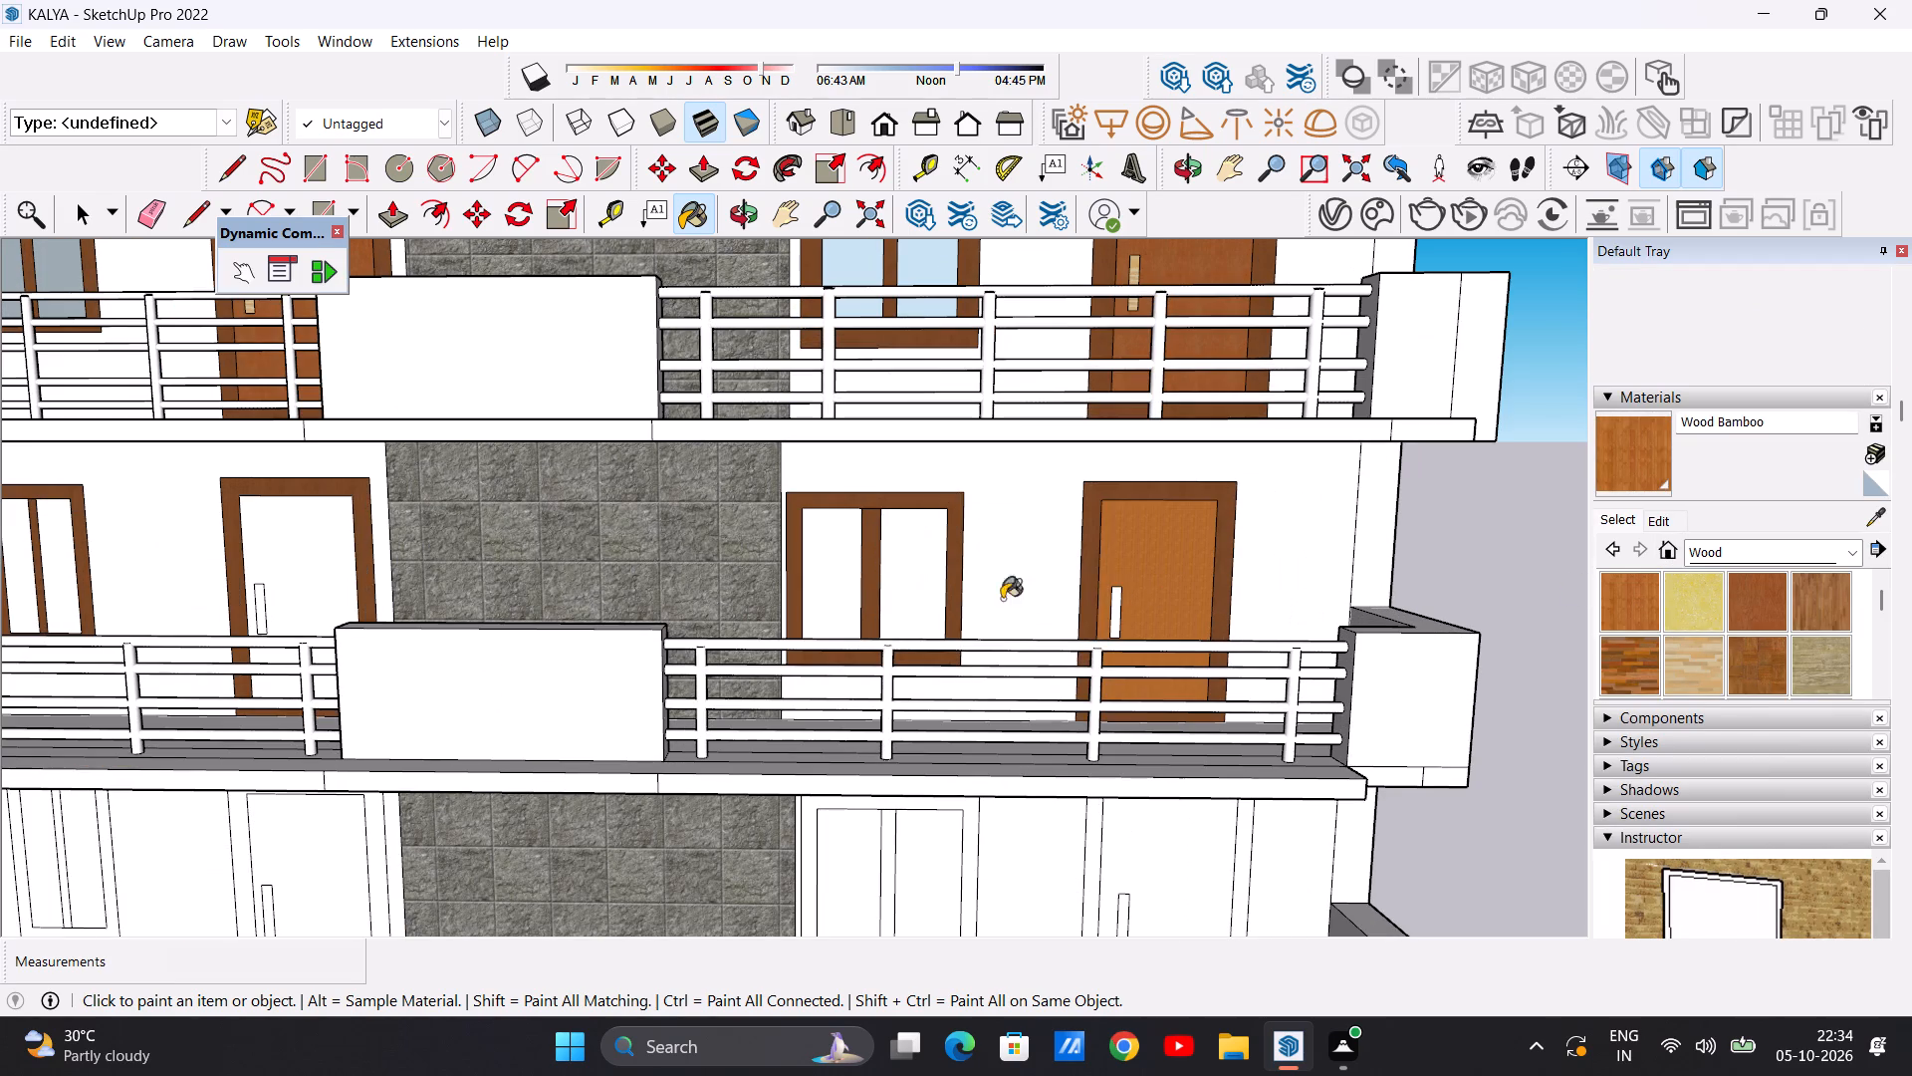
{"action": "scroll", "coordinate": [745, 595], "scroll_direction": "down", "scroll_amount": 6}
{"action": "scroll", "coordinate": [404, 587], "scroll_direction": "up", "scroll_amount": 5}
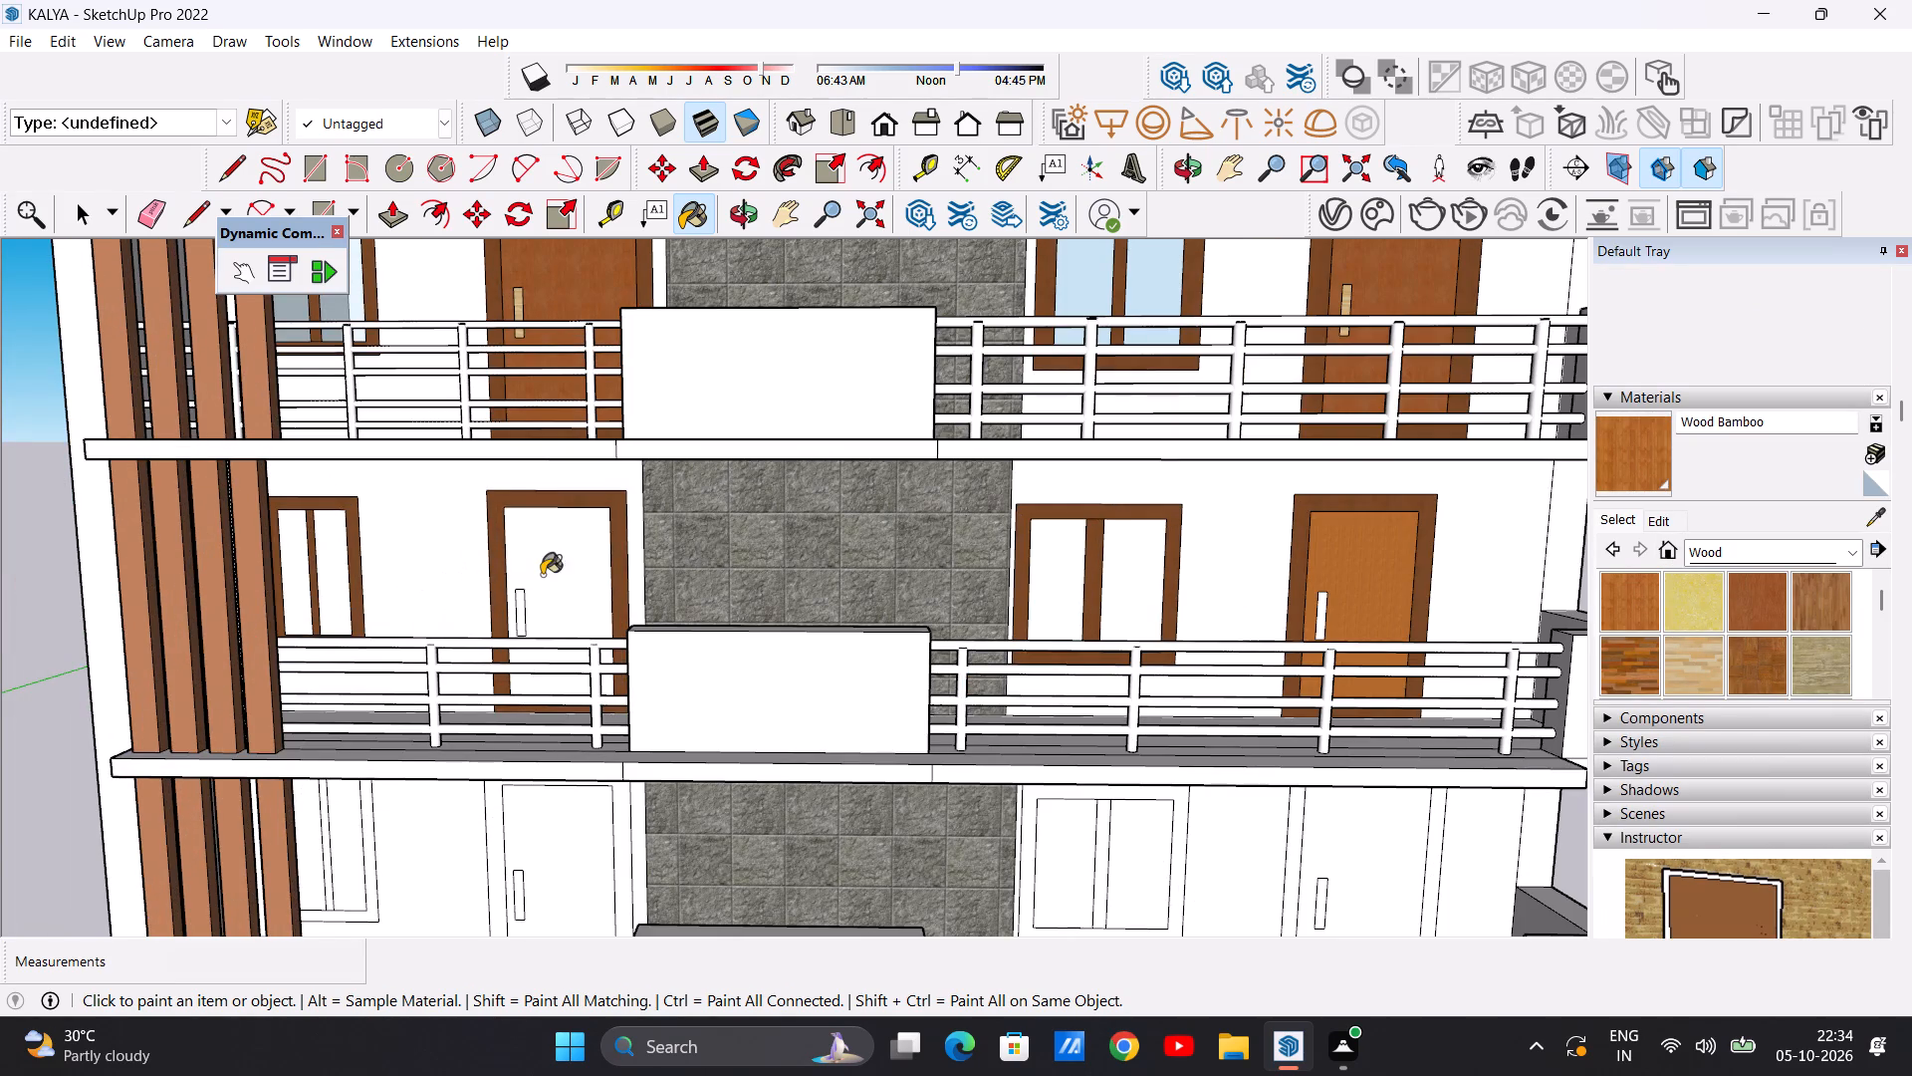
{"action": "left_click", "coordinate": [569, 572]}
{"action": "key", "text": "space"}
Paint the handles of both second-floor doors with Wood Floor Dark.
{"action": "scroll", "coordinate": [543, 629], "scroll_direction": "down", "scroll_amount": 9}
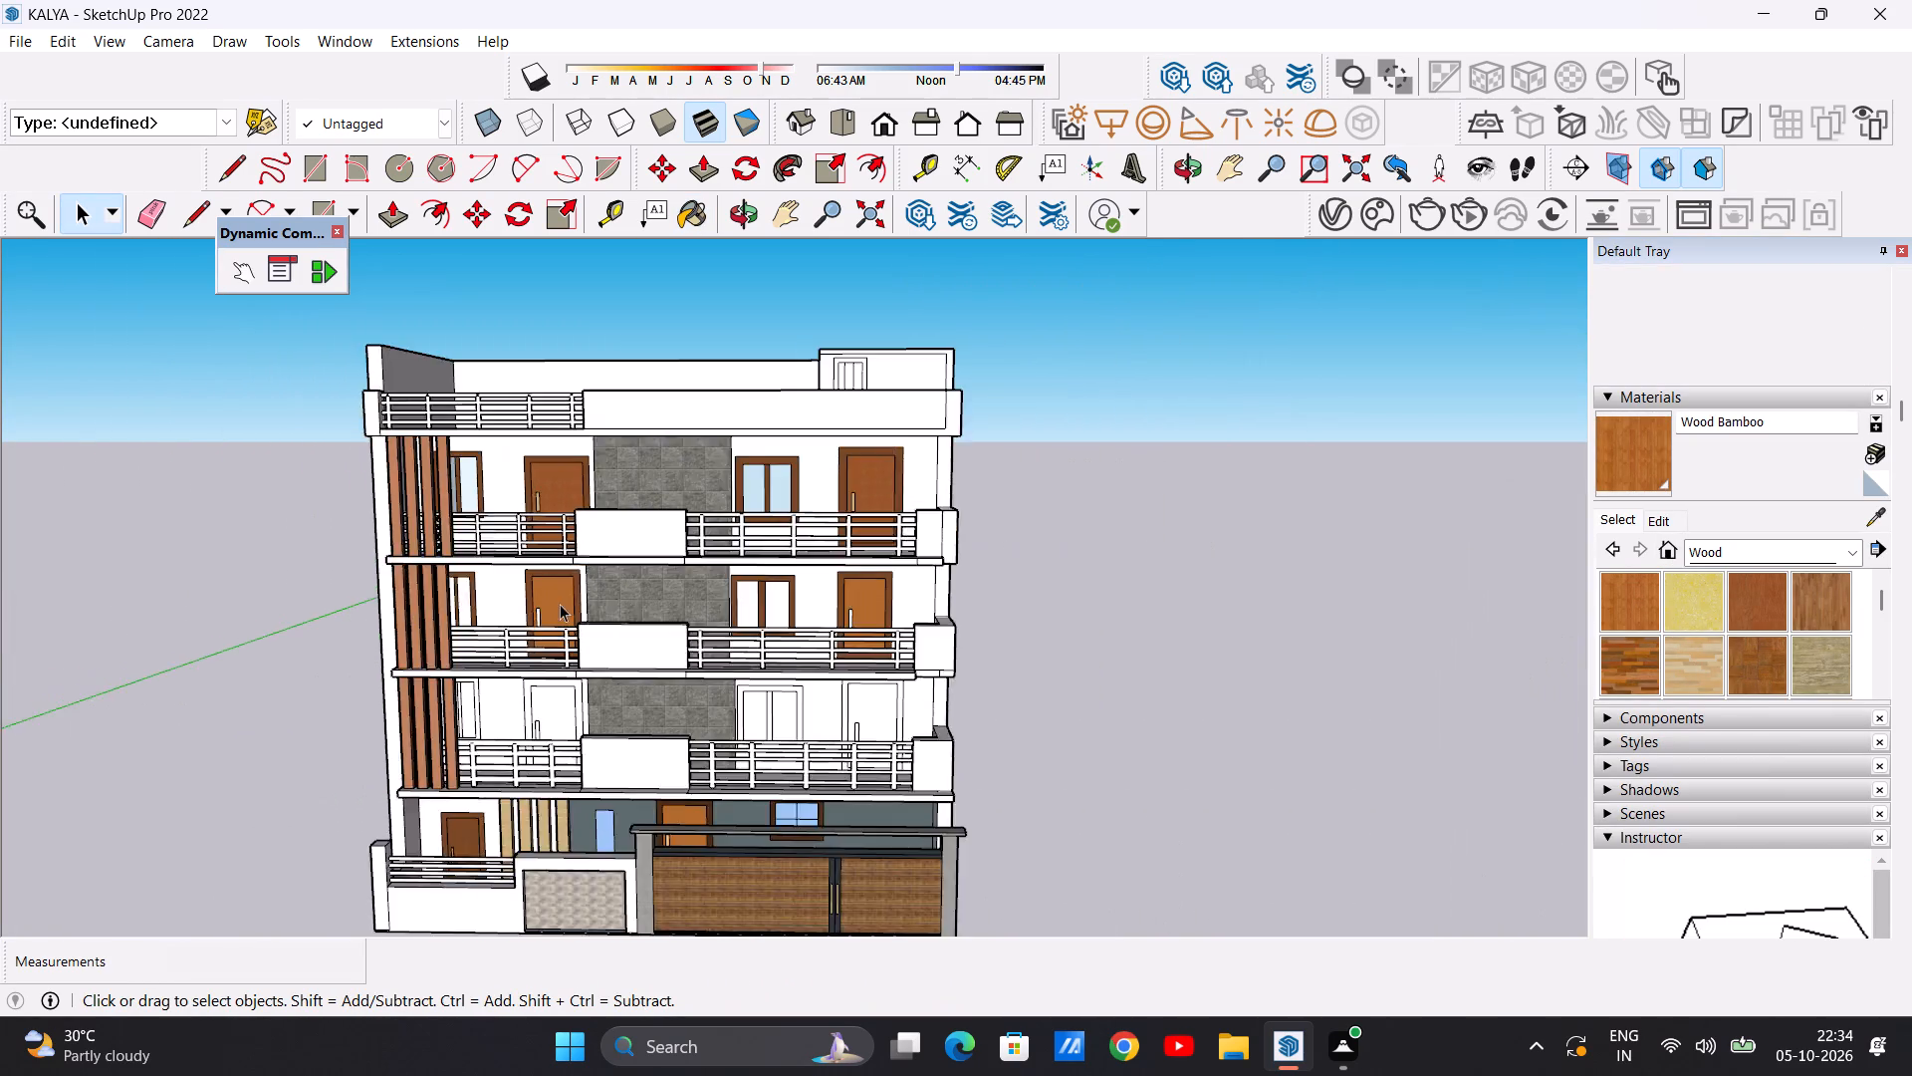
{"action": "scroll", "coordinate": [560, 604], "scroll_direction": "down", "scroll_amount": 3}
{"action": "scroll", "coordinate": [757, 591], "scroll_direction": "up", "scroll_amount": 5}
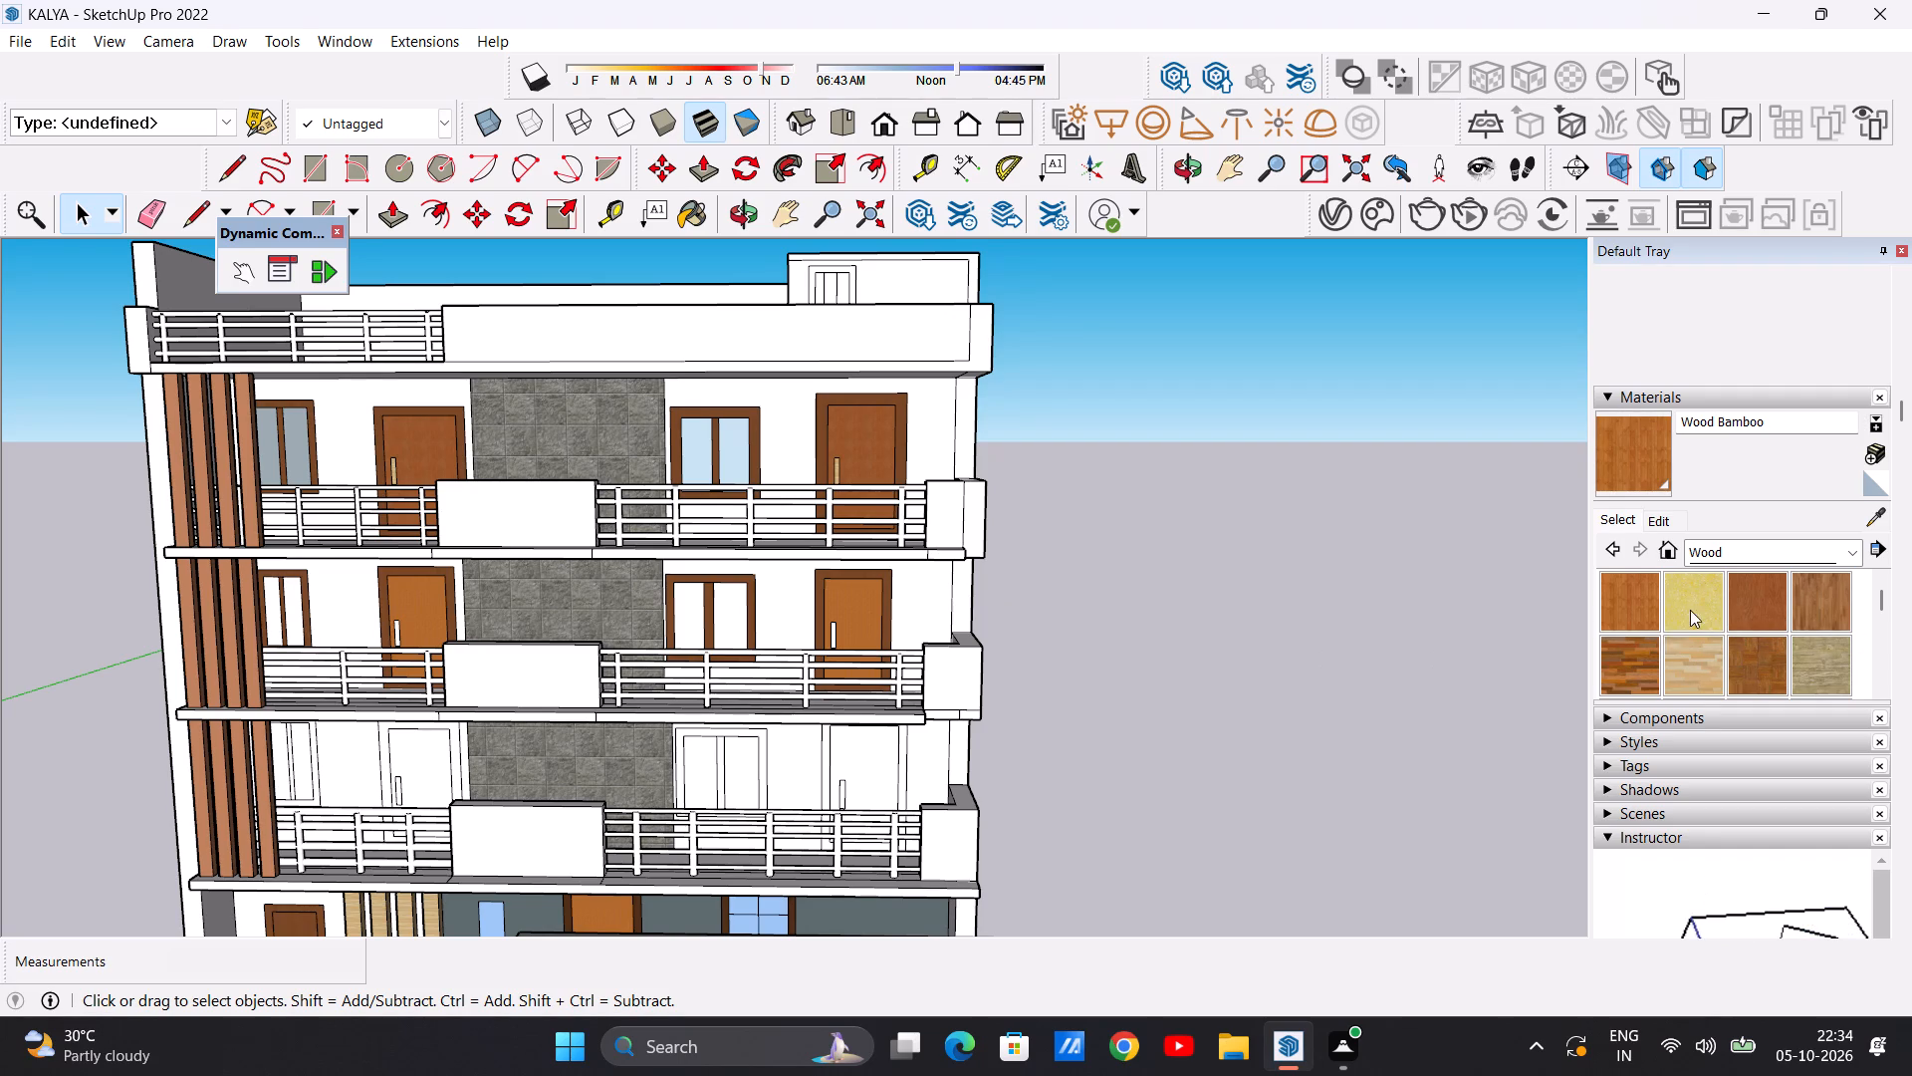
{"action": "left_click", "coordinate": [1623, 665]}
{"action": "scroll", "coordinate": [876, 601], "scroll_direction": "up", "scroll_amount": 3}
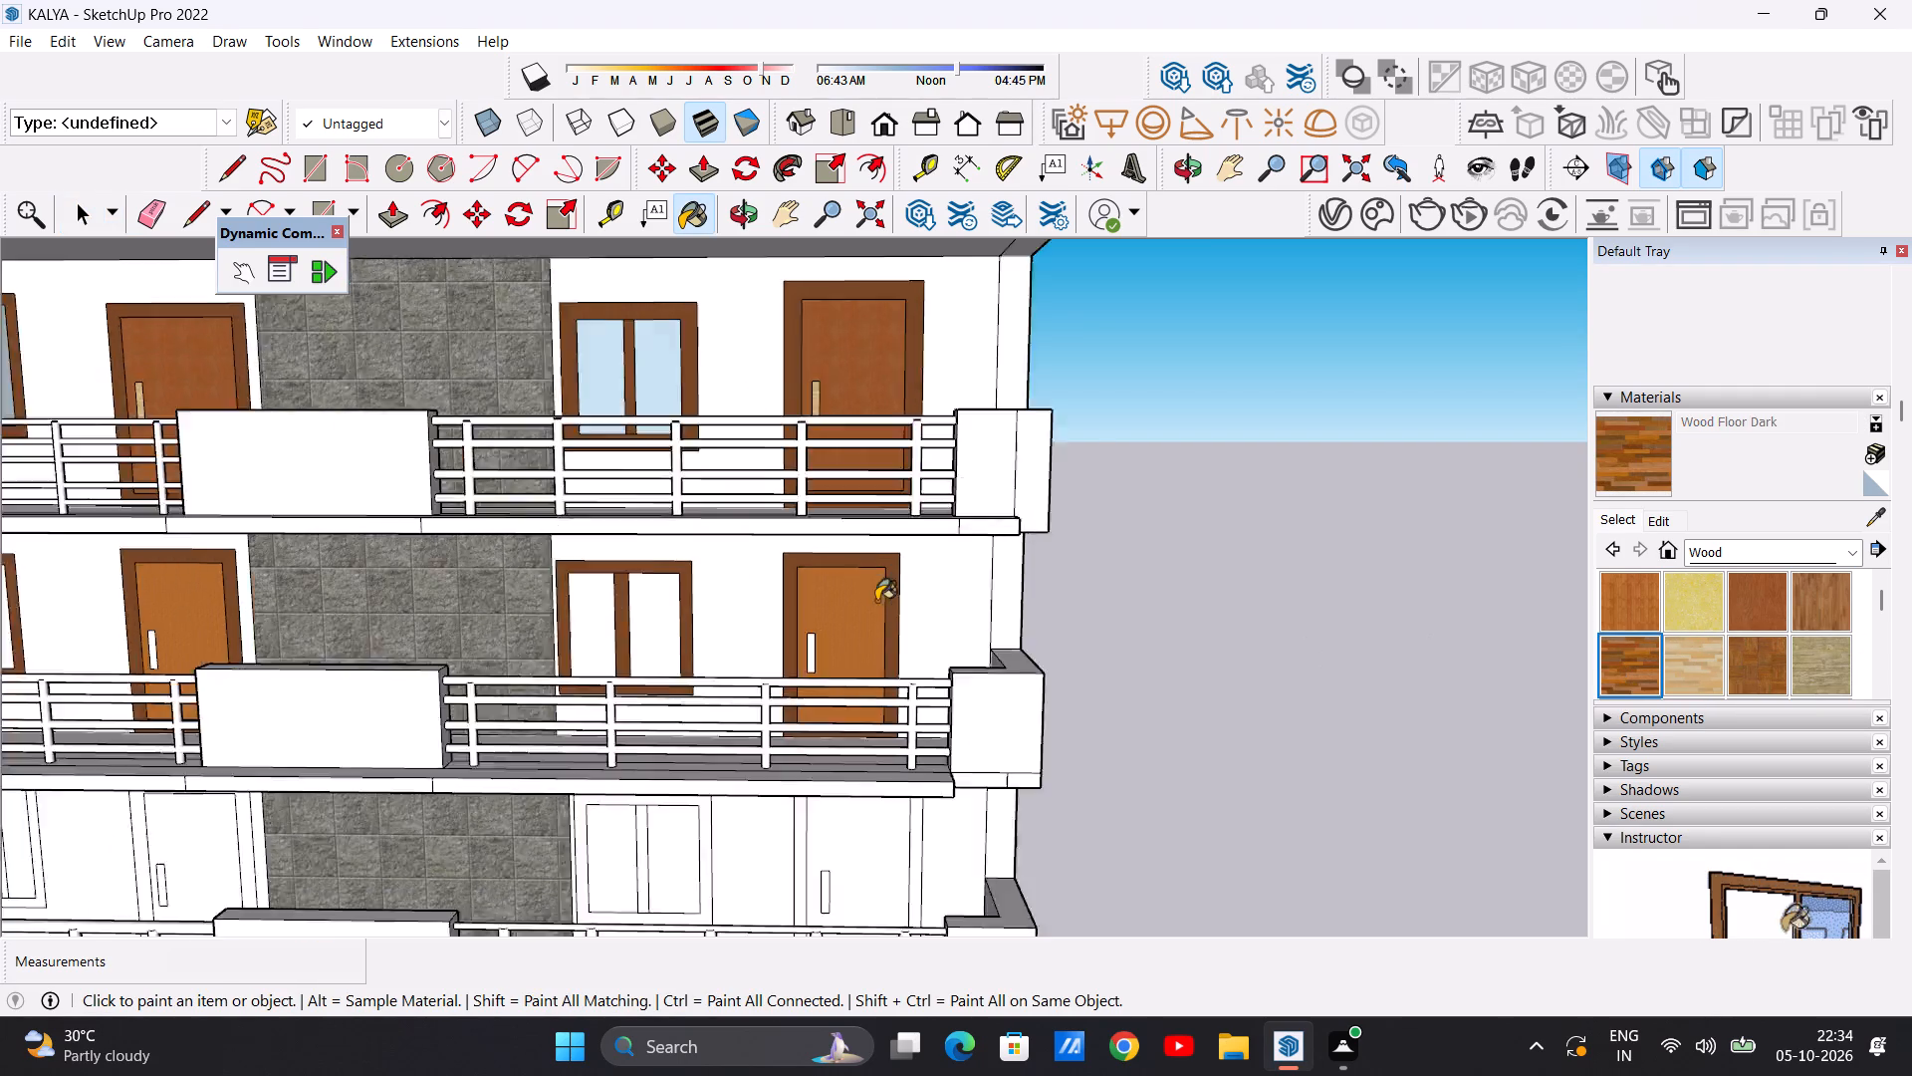
{"action": "scroll", "coordinate": [876, 601], "scroll_direction": "up", "scroll_amount": 11}
{"action": "left_click", "coordinate": [748, 711]}
{"action": "scroll", "coordinate": [886, 679], "scroll_direction": "down", "scroll_amount": 3}
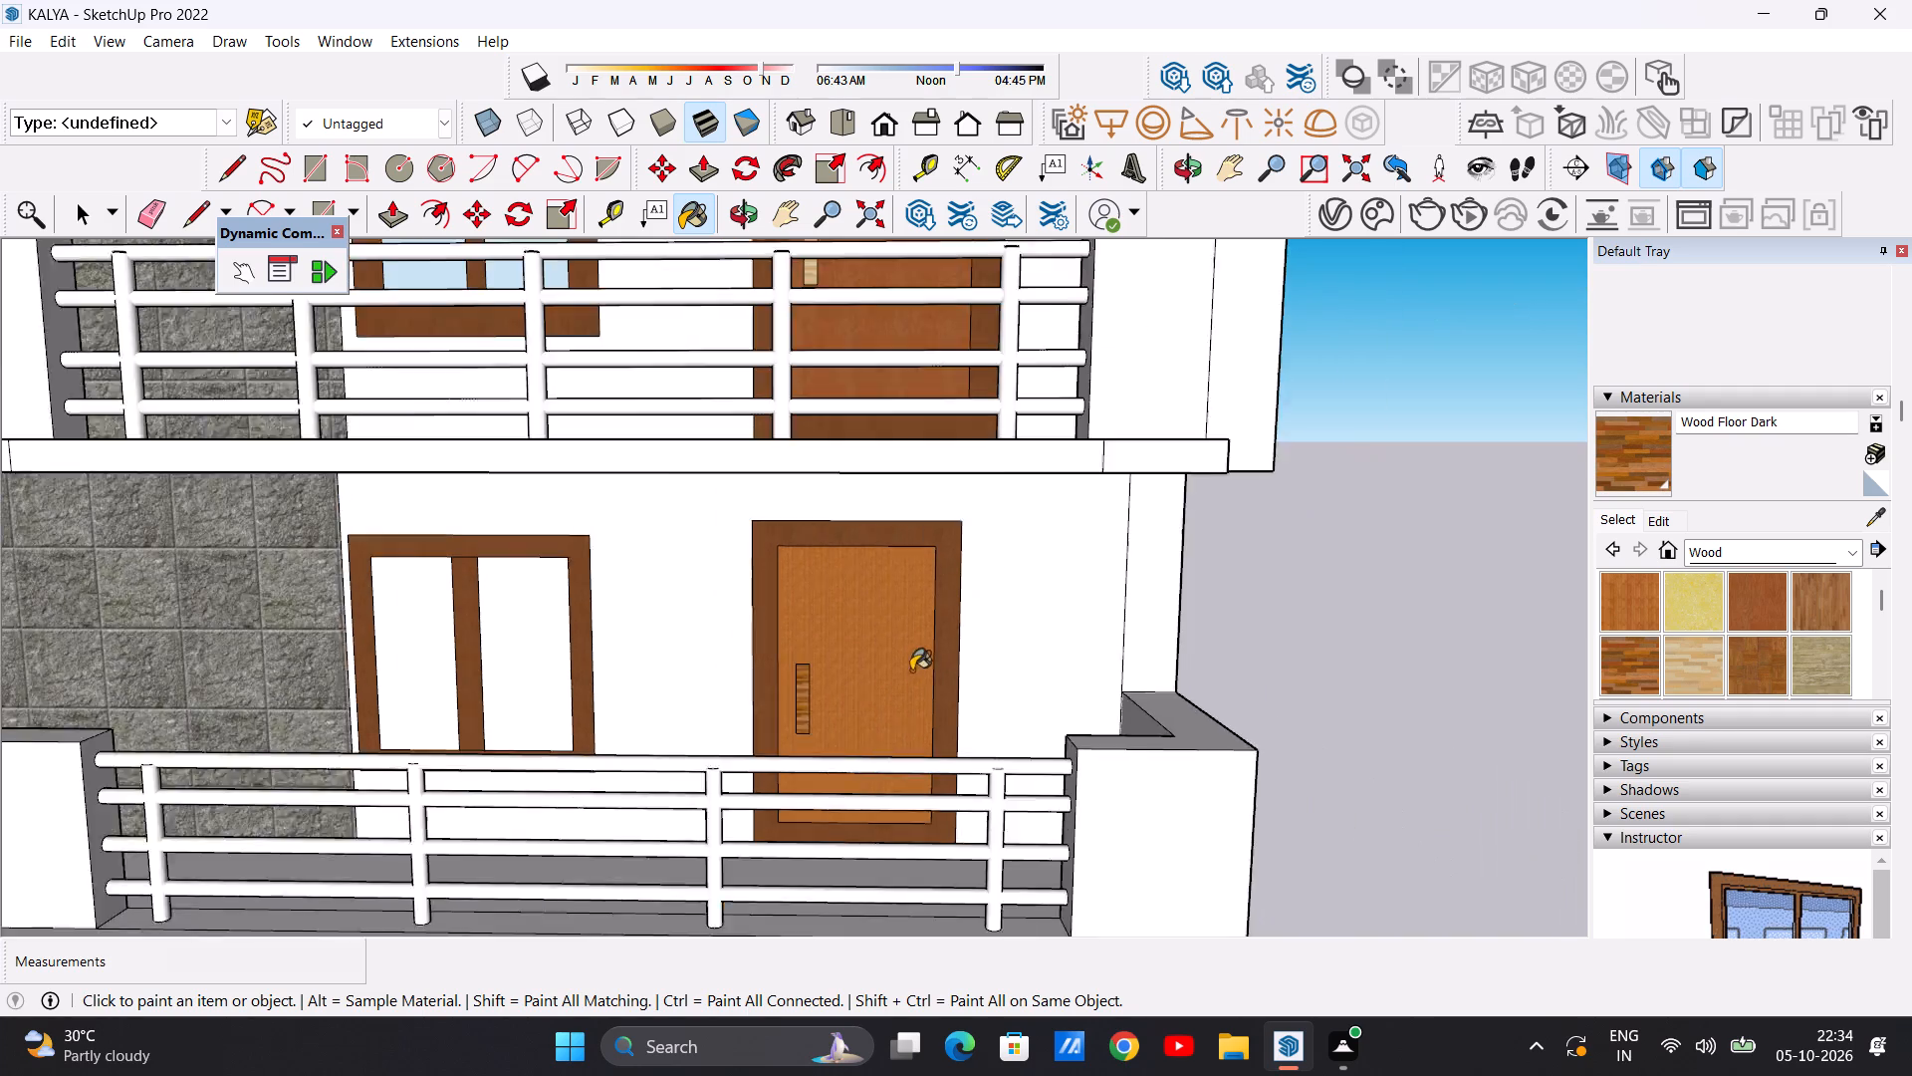
{"action": "scroll", "coordinate": [911, 671], "scroll_direction": "down", "scroll_amount": 7}
{"action": "scroll", "coordinate": [450, 653], "scroll_direction": "down", "scroll_amount": 5}
{"action": "scroll", "coordinate": [175, 660], "scroll_direction": "up", "scroll_amount": 10}
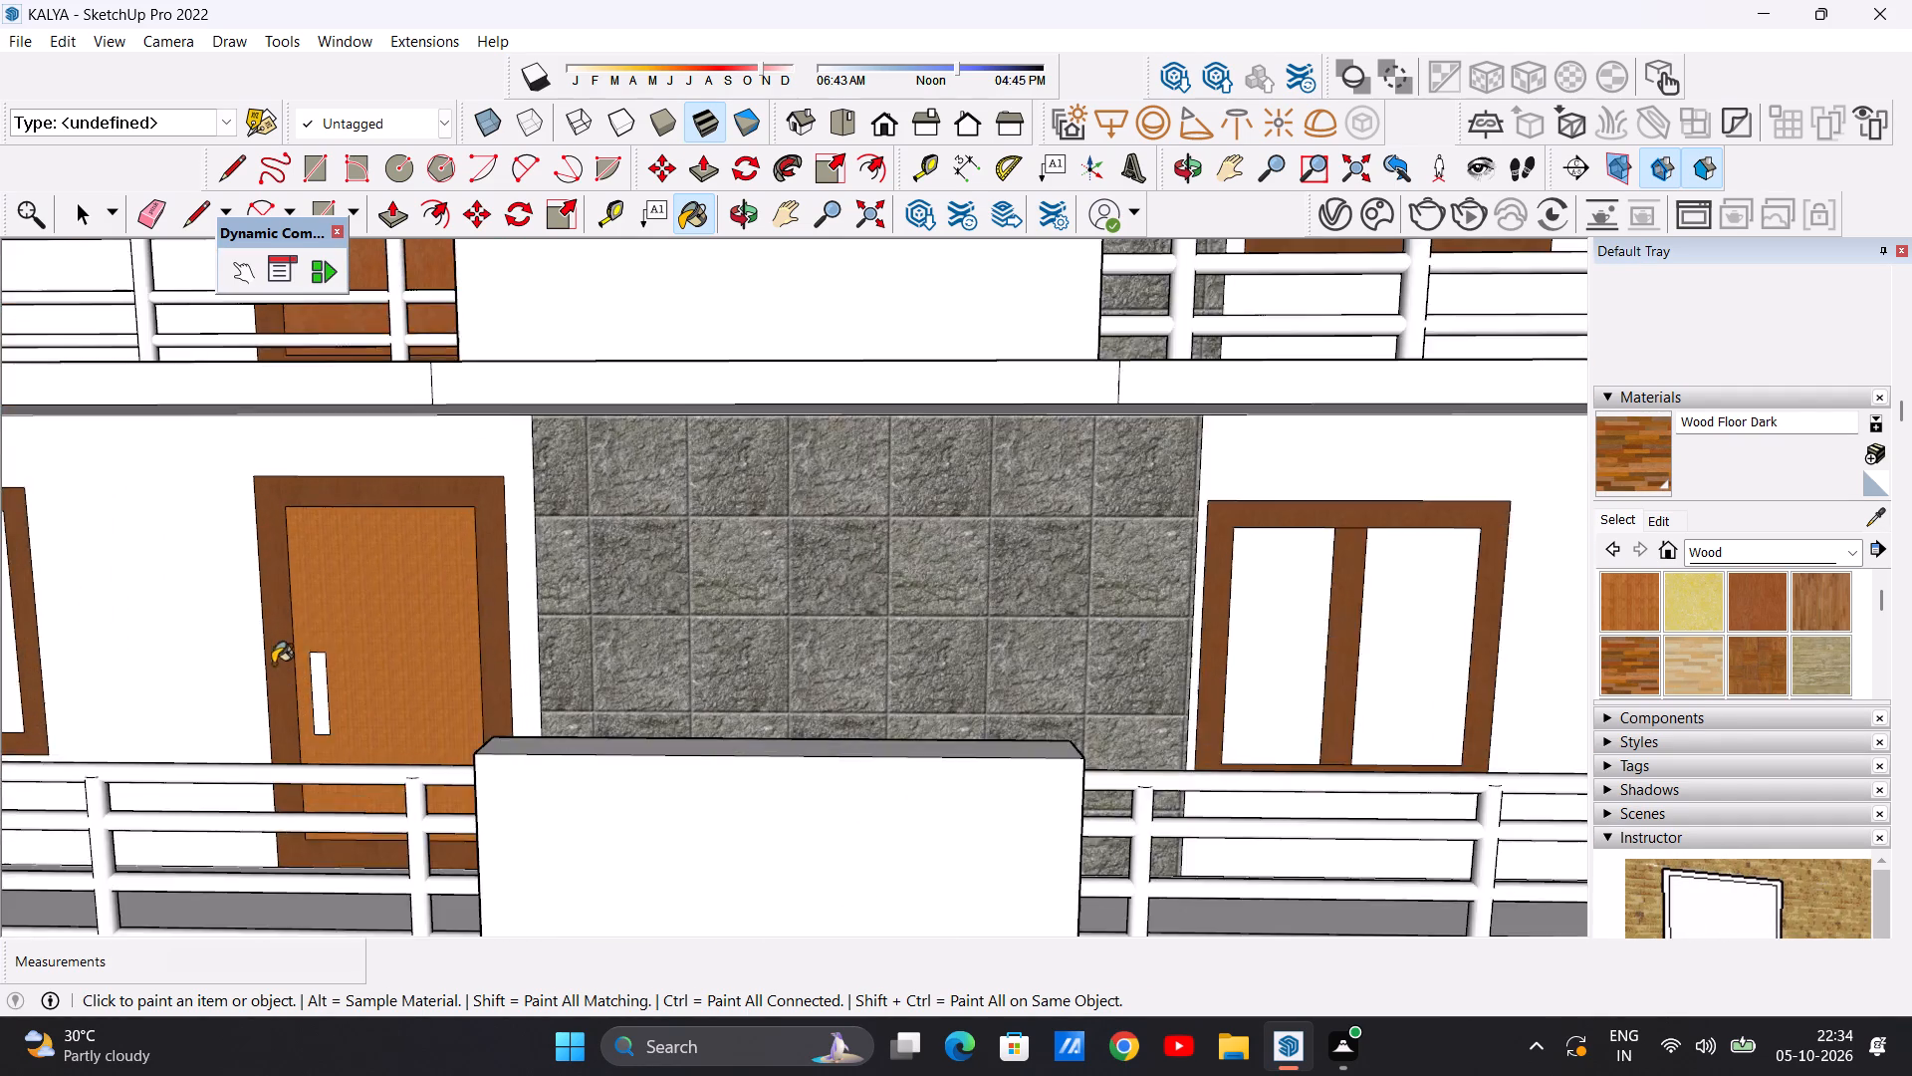
{"action": "scroll", "coordinate": [273, 664], "scroll_direction": "up", "scroll_amount": 6}
{"action": "left_click", "coordinate": [312, 684]}
{"action": "key", "text": "space"}
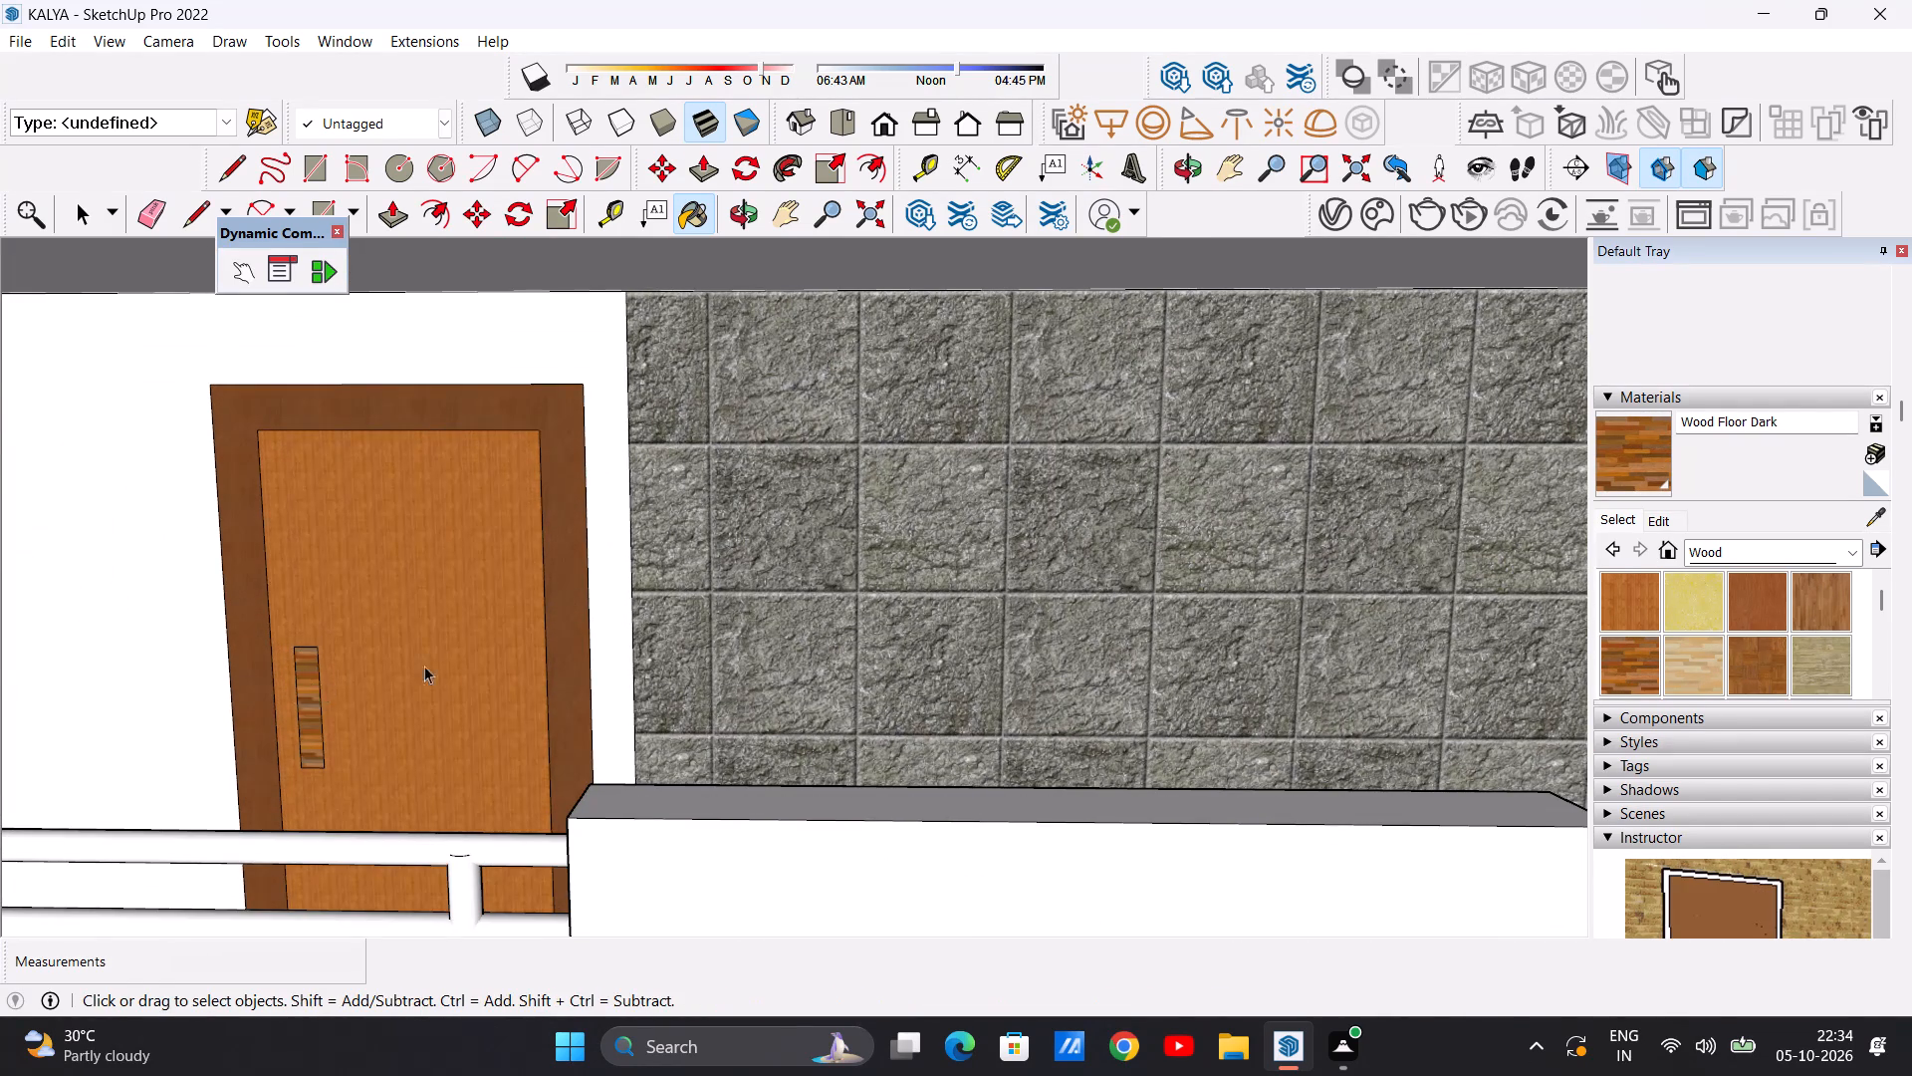
Paint the panes of both second-floor windows with Translucent Glass Blue from the Glass and Mirrors materials.
{"action": "scroll", "coordinate": [462, 648], "scroll_direction": "down", "scroll_amount": 18}
{"action": "scroll", "coordinate": [848, 595], "scroll_direction": "up", "scroll_amount": 6}
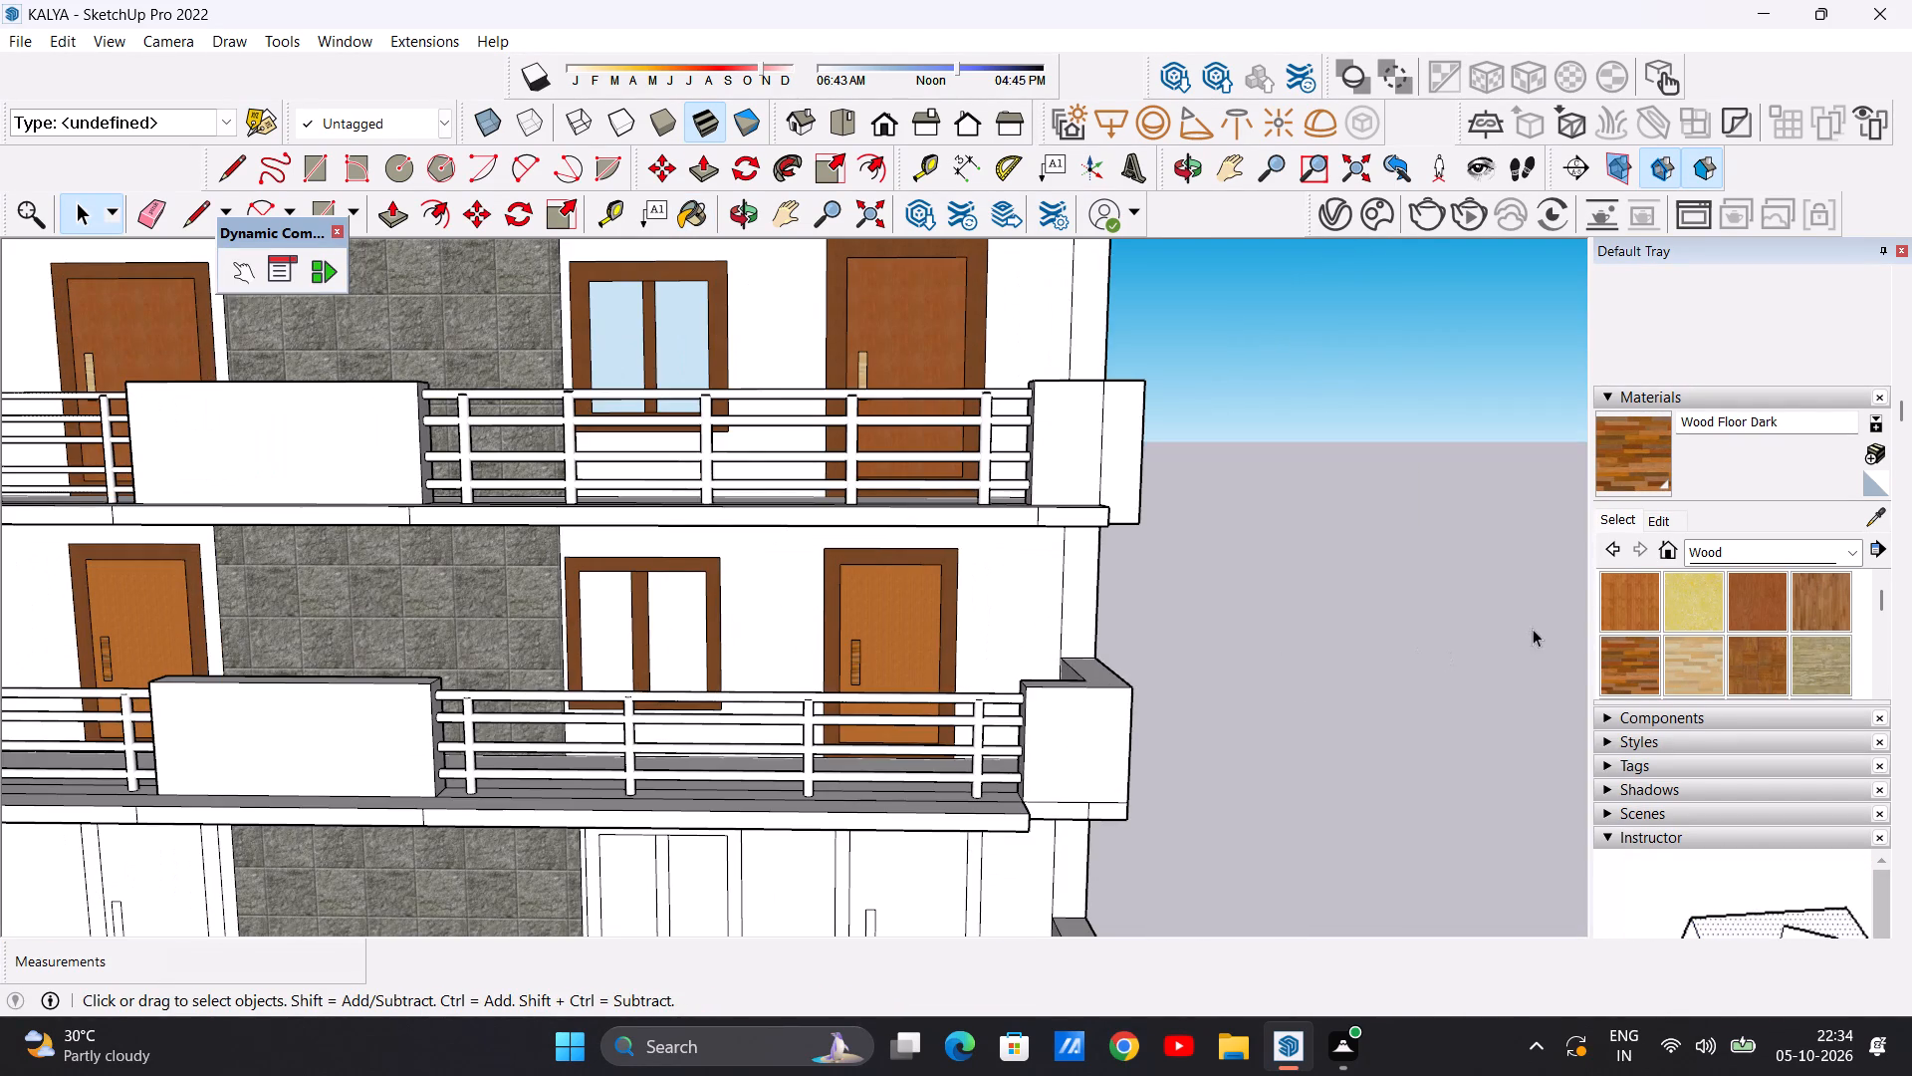
{"action": "left_click", "coordinate": [1615, 526]}
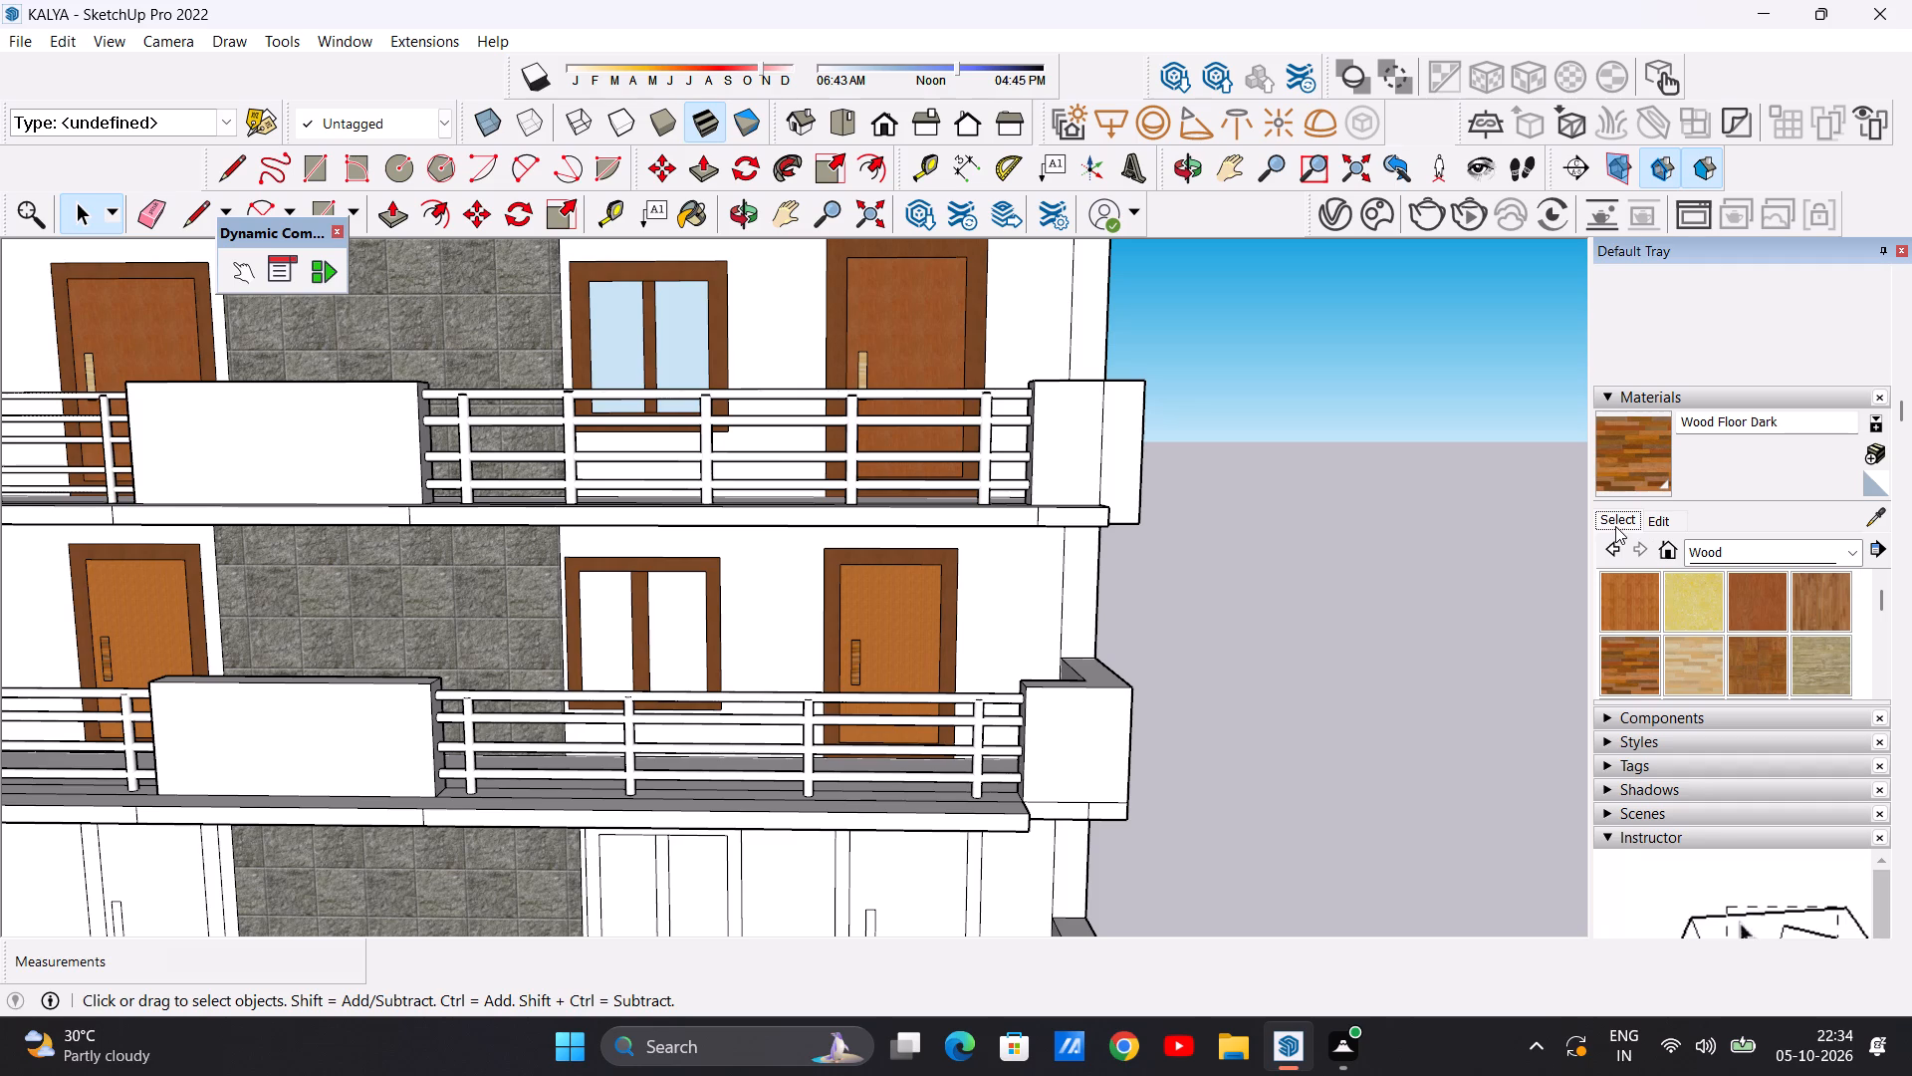
{"action": "left_click", "coordinate": [1614, 523]}
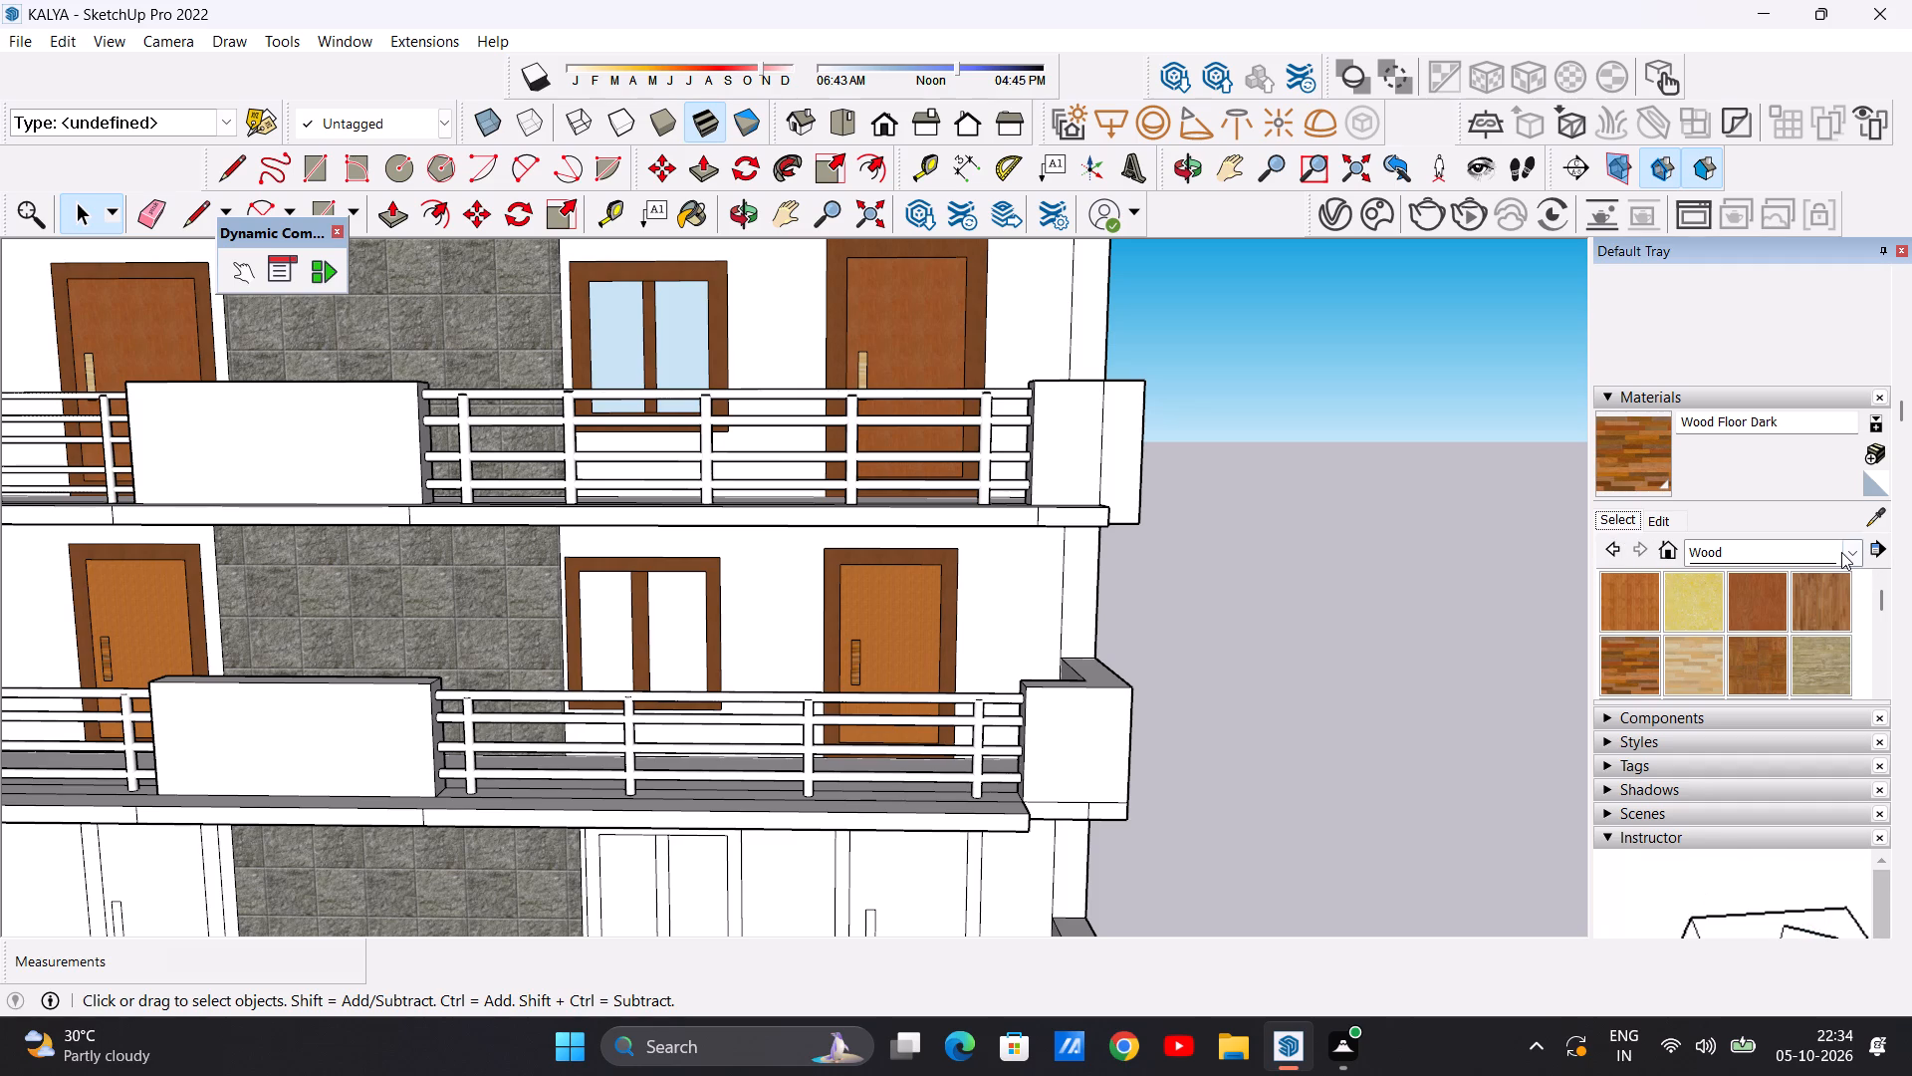
{"action": "left_click", "coordinate": [1841, 552]}
{"action": "left_click", "coordinate": [1777, 680]}
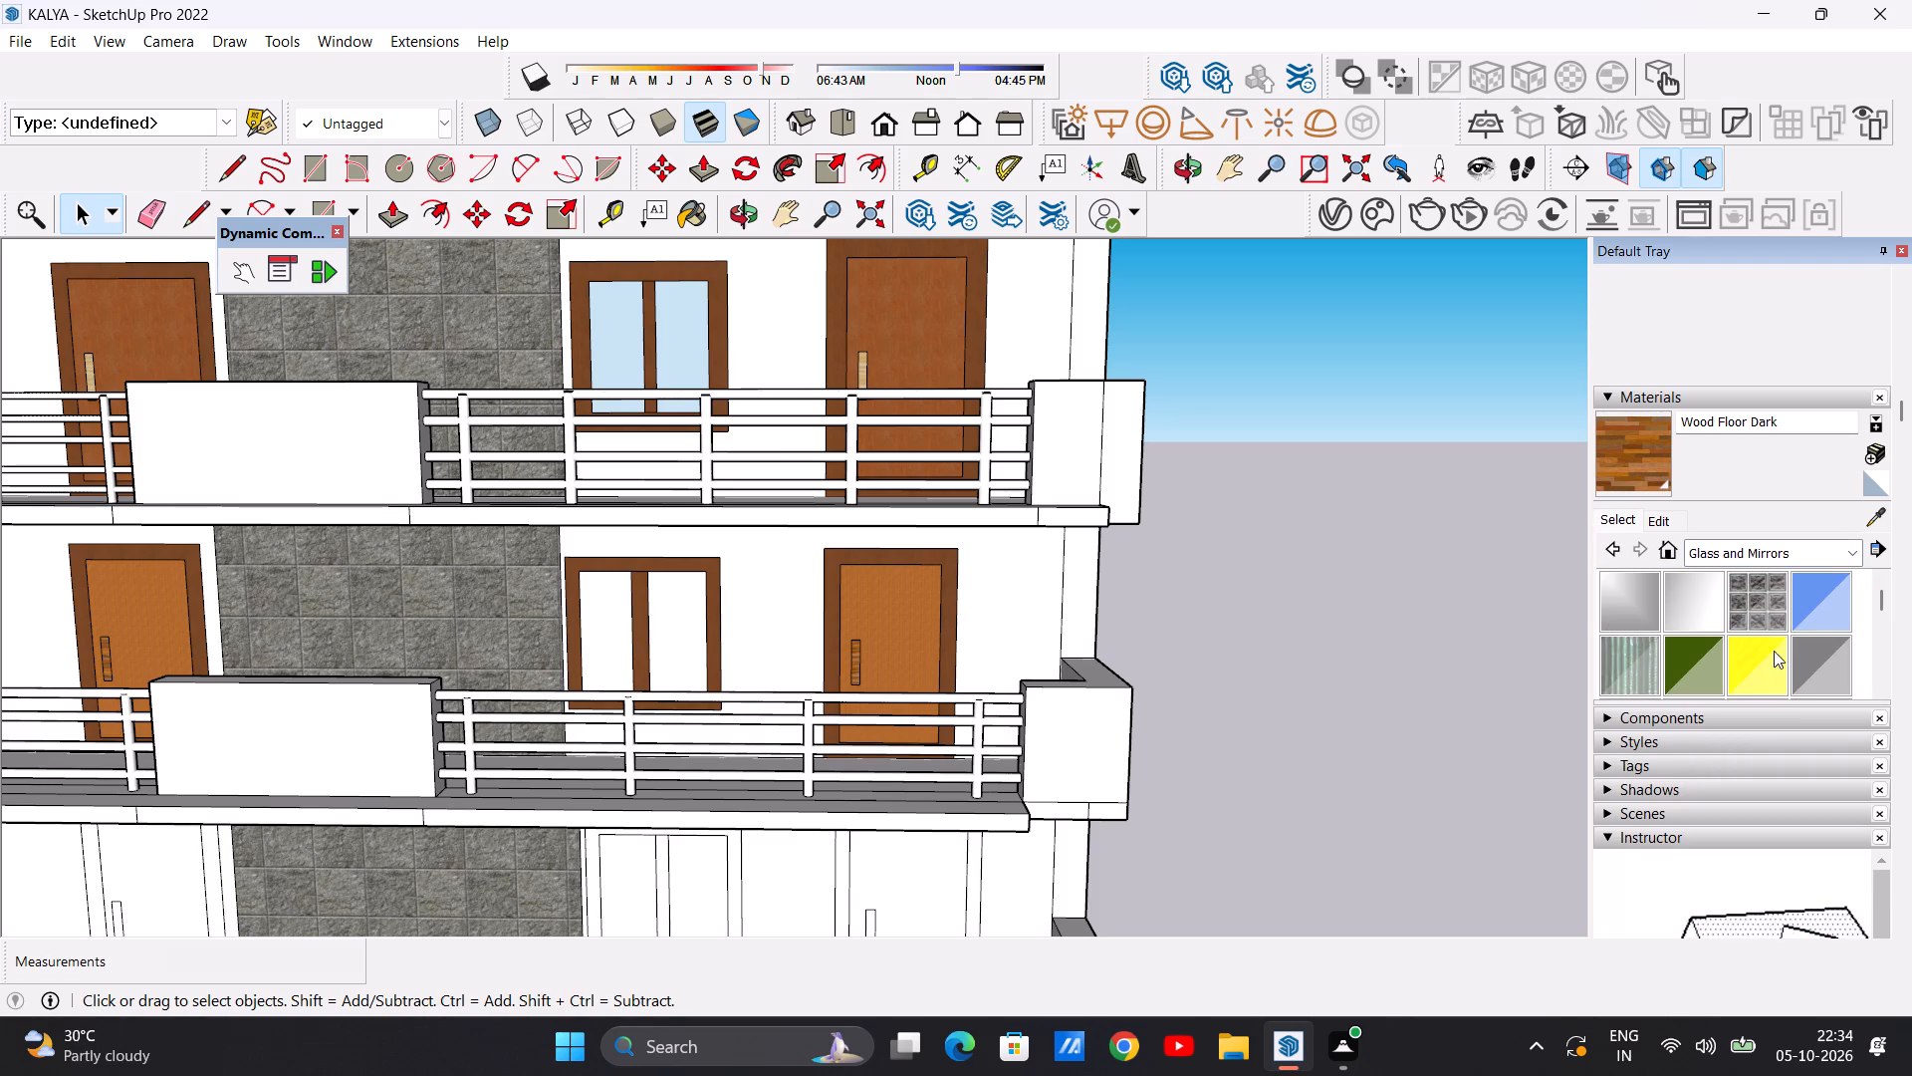
{"action": "left_click", "coordinate": [1834, 602]}
{"action": "scroll", "coordinate": [727, 604], "scroll_direction": "up", "scroll_amount": 4}
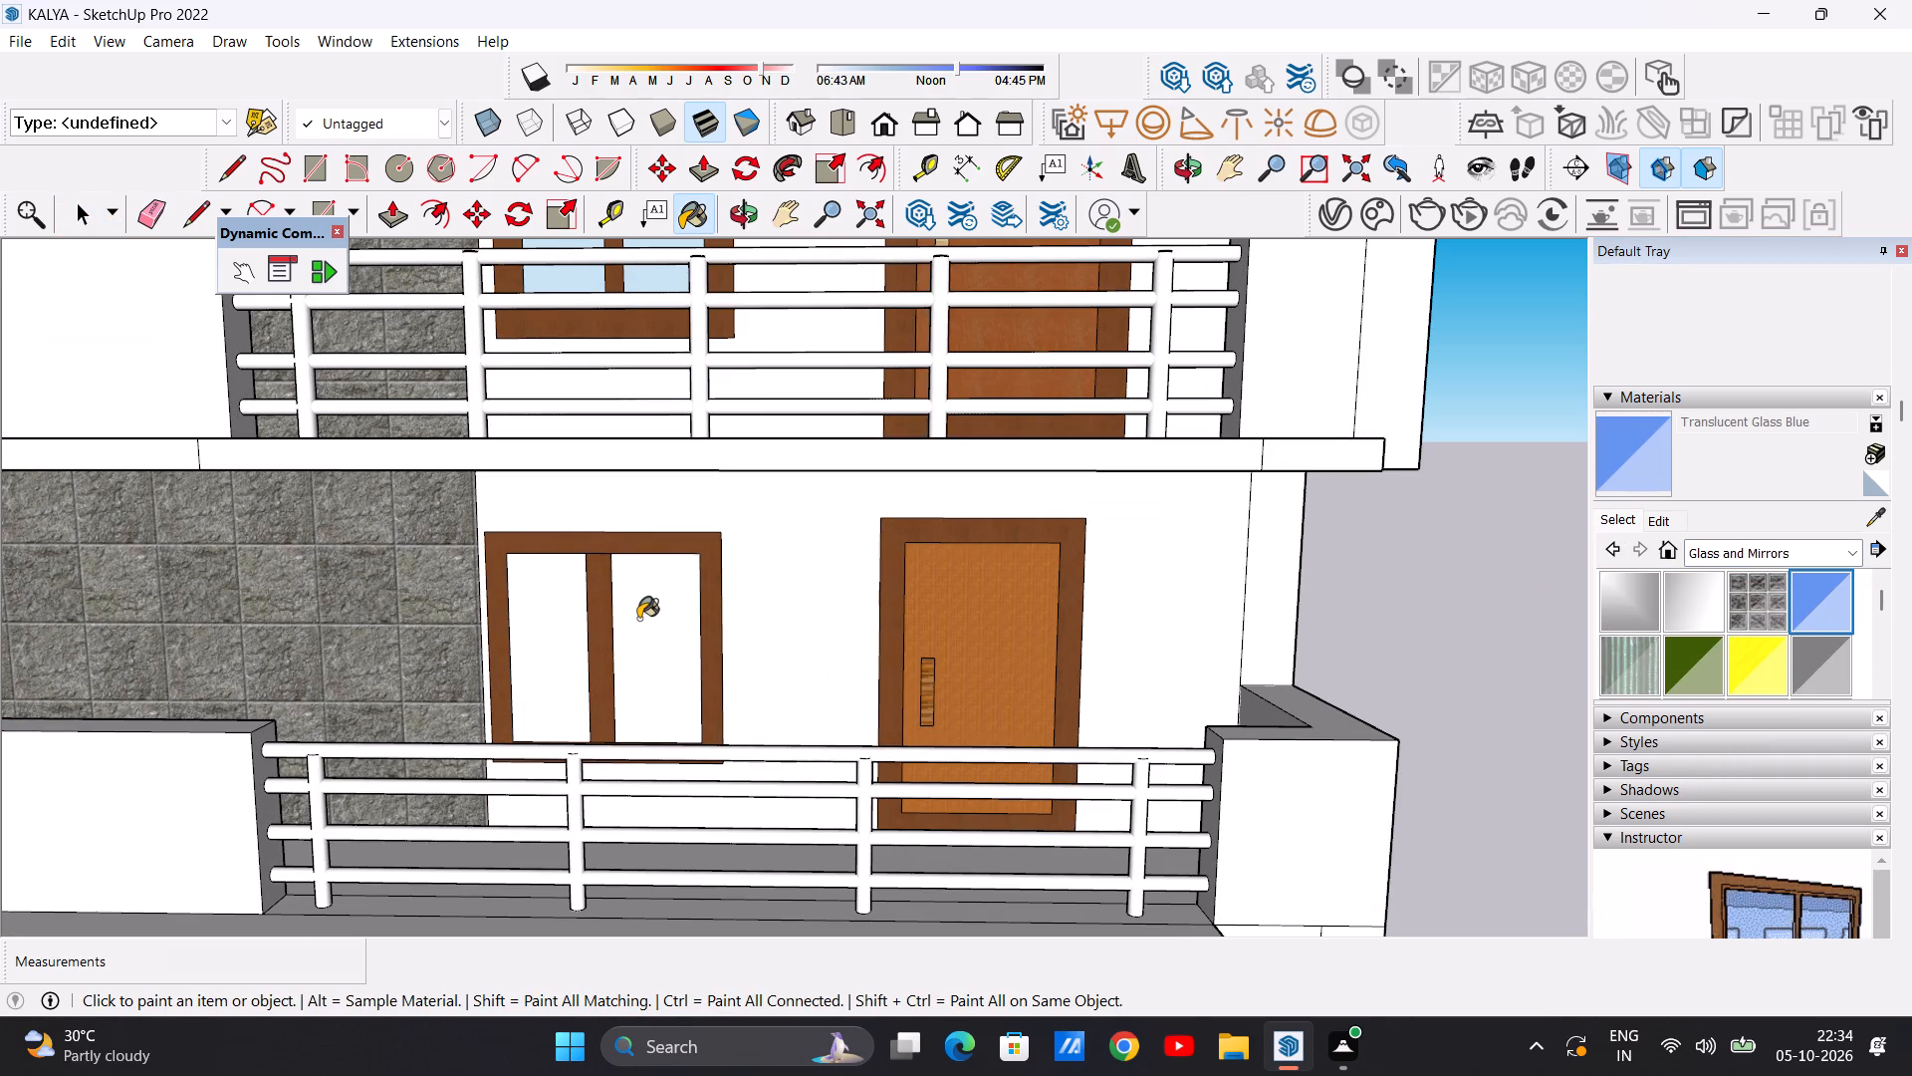
{"action": "left_click", "coordinate": [643, 621]}
{"action": "left_click", "coordinate": [552, 635]}
{"action": "scroll", "coordinate": [885, 631], "scroll_direction": "down", "scroll_amount": 12}
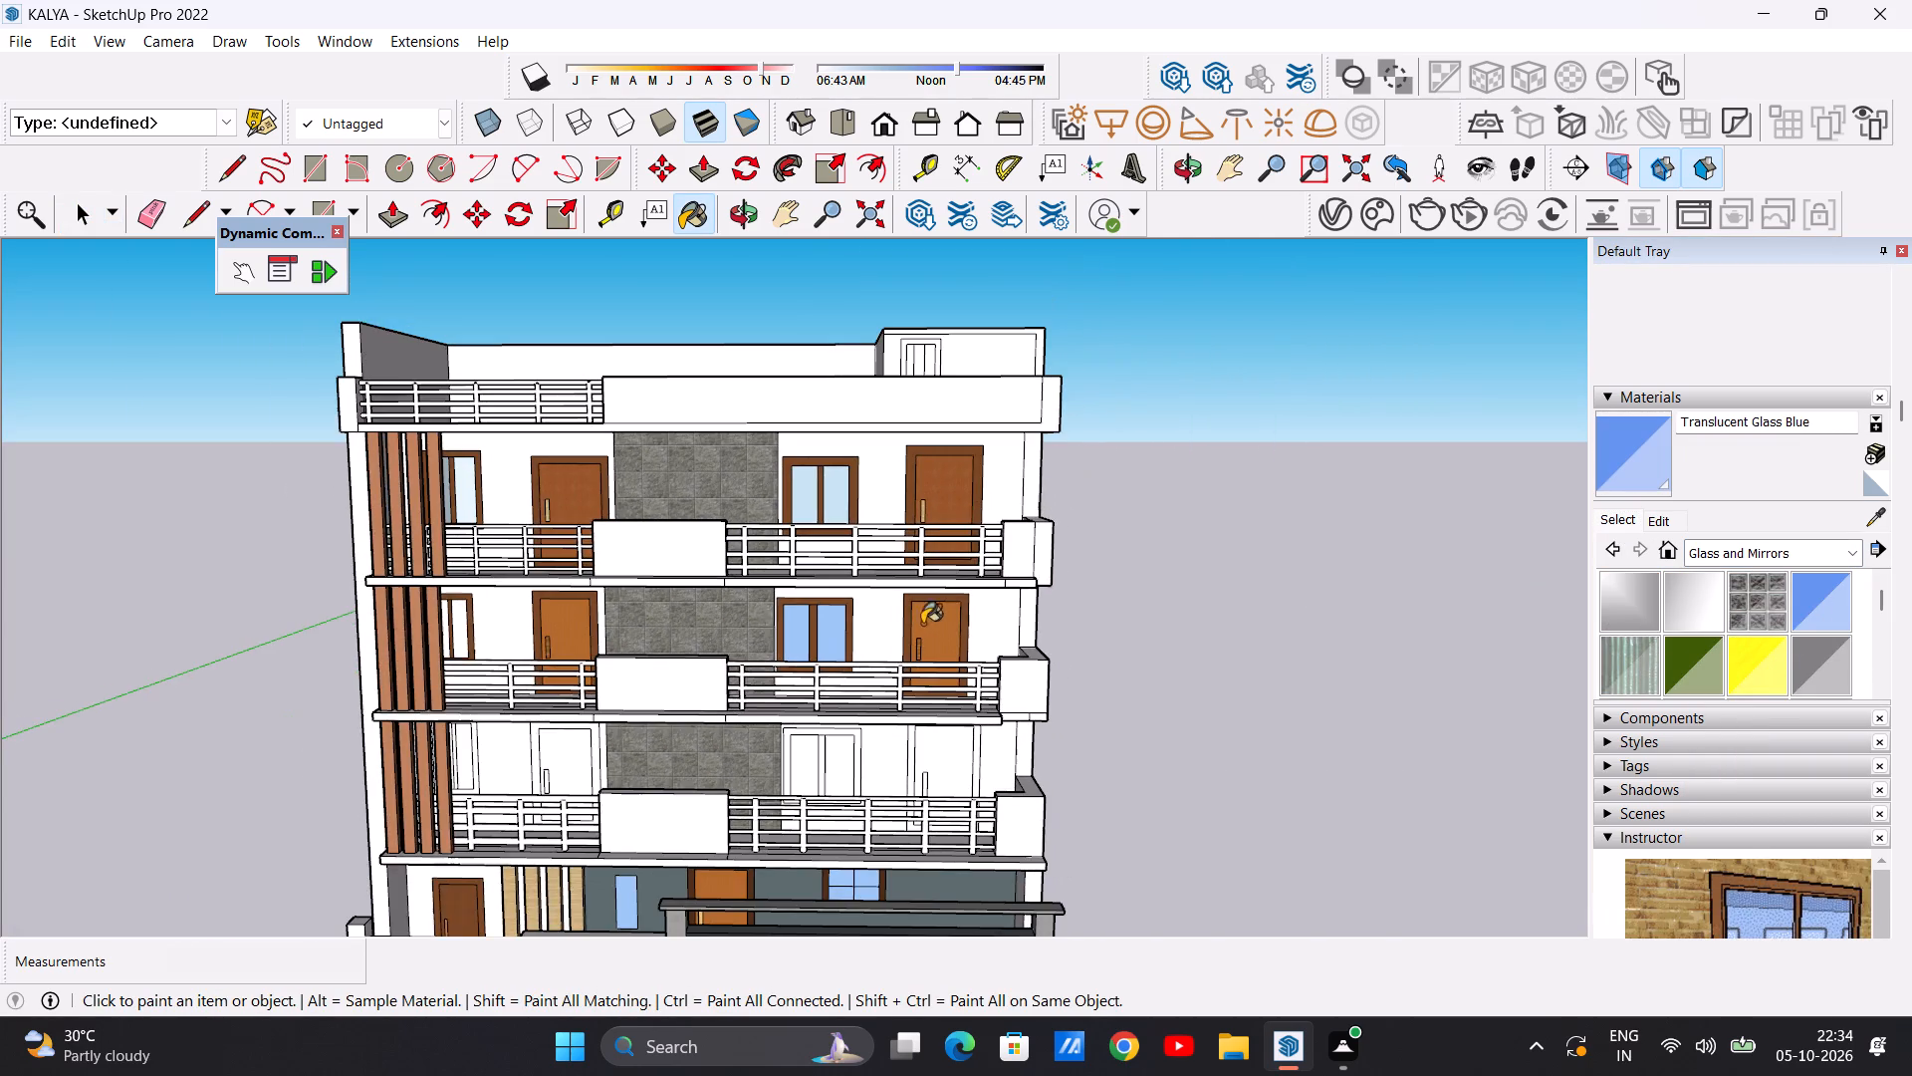
{"action": "scroll", "coordinate": [566, 631], "scroll_direction": "up", "scroll_amount": 6}
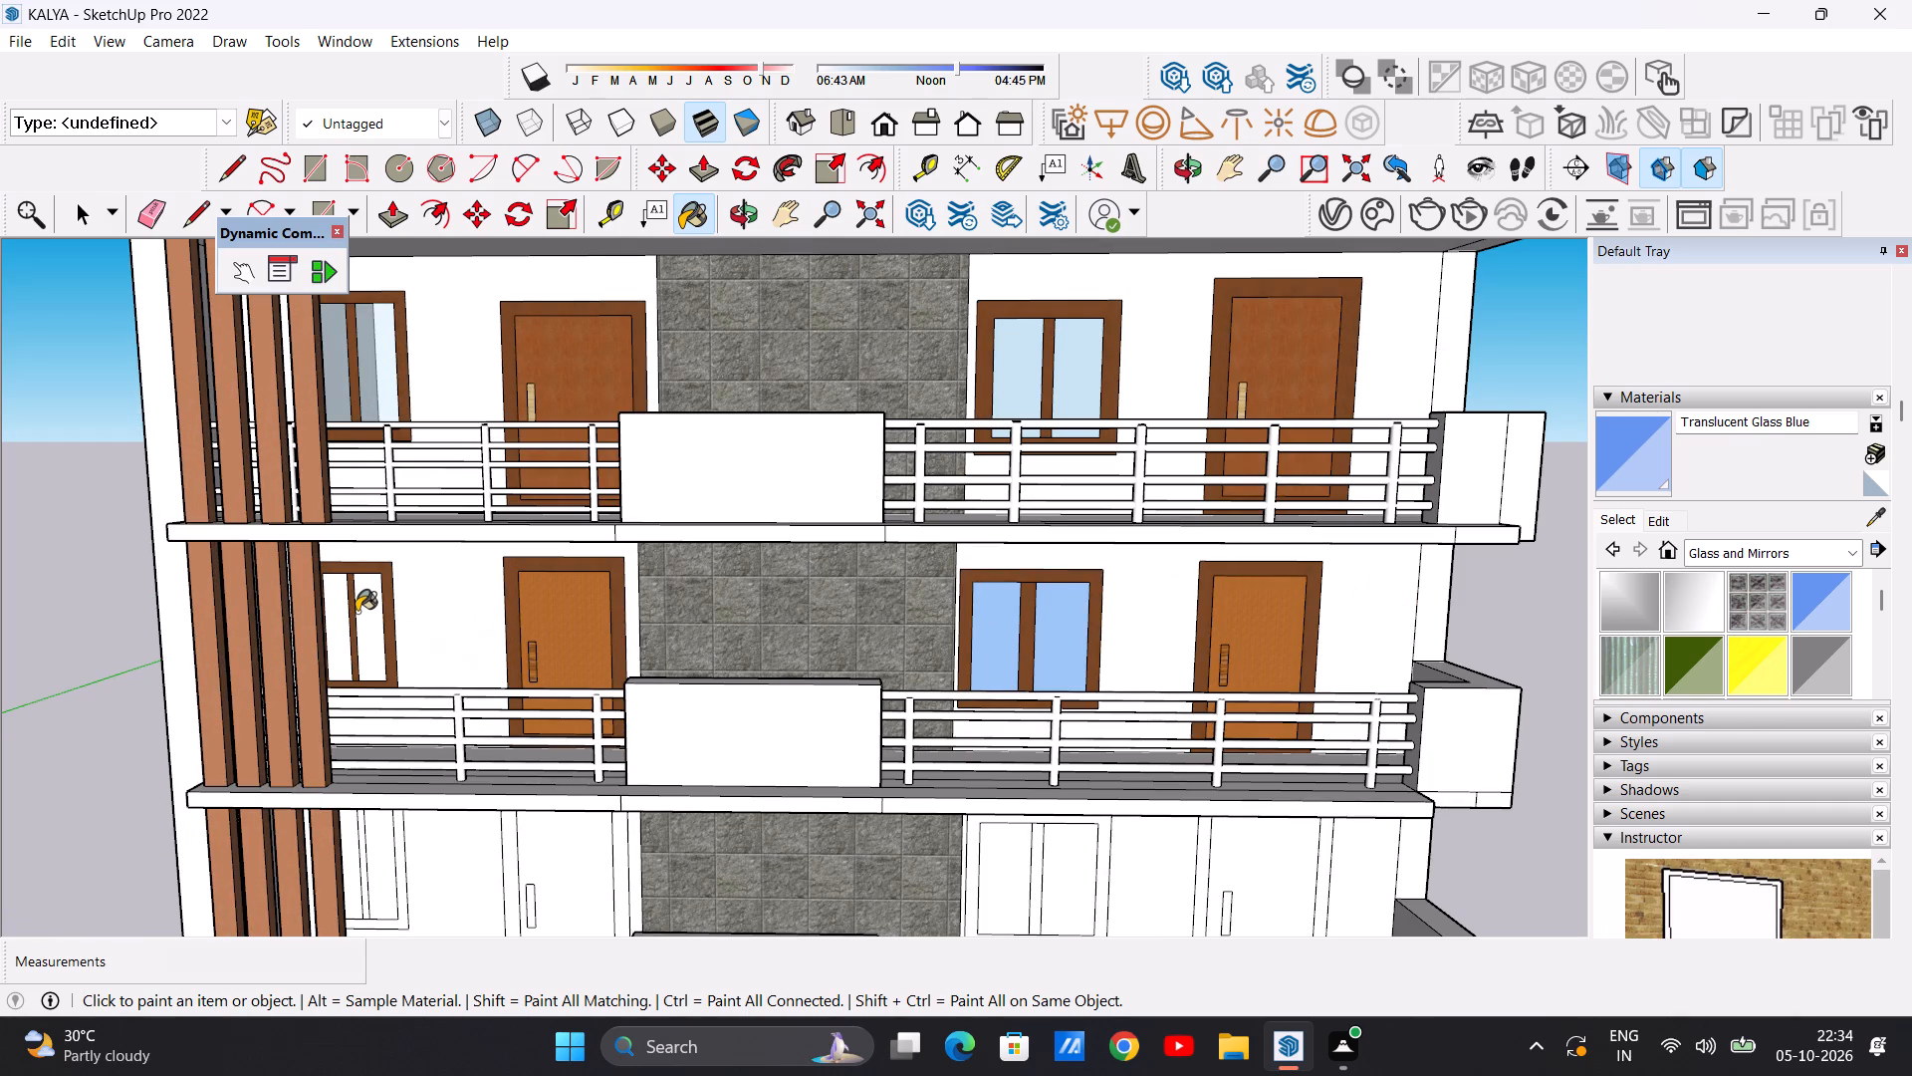
{"action": "left_click", "coordinate": [358, 613]}
{"action": "left_click", "coordinate": [338, 614]}
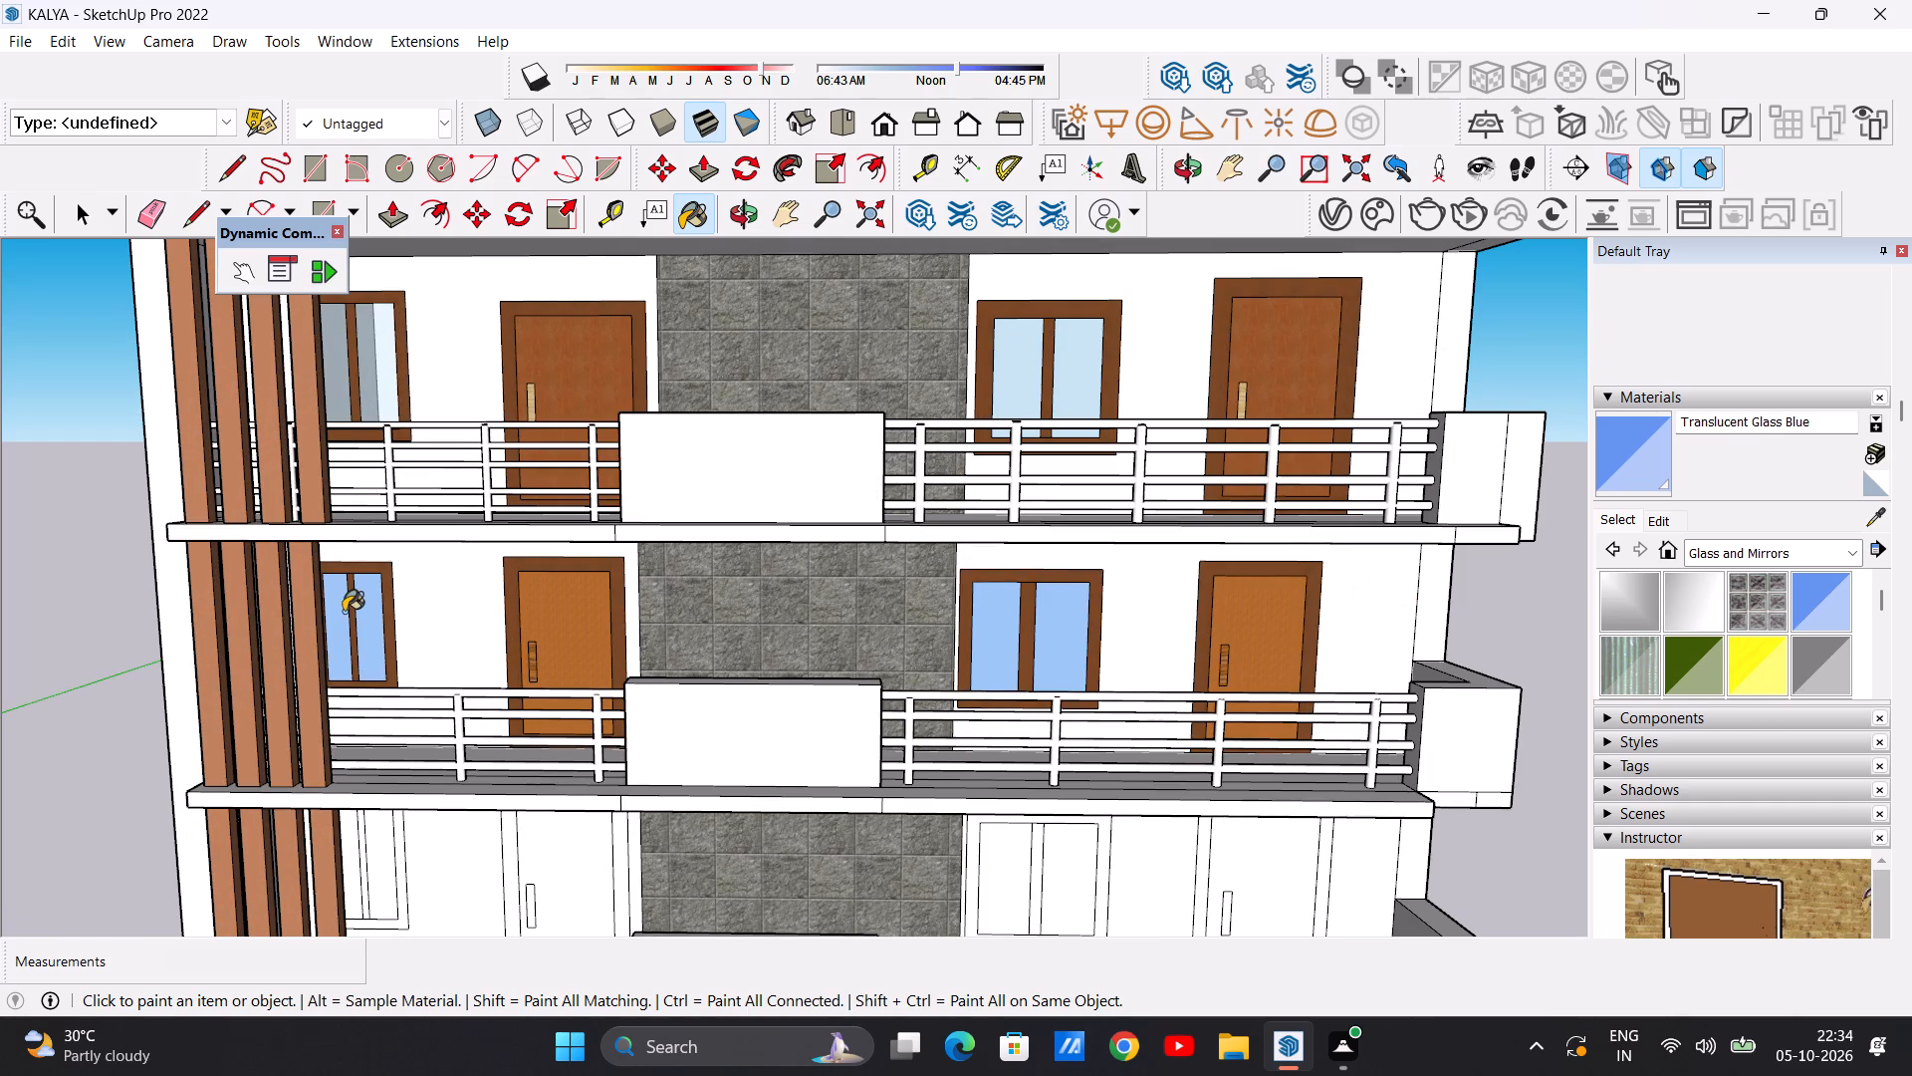
{"action": "key", "text": "space"}
Paint the frame and mullion of the first-floor window beside the fins with Wood Veneer 01.
{"action": "scroll", "coordinate": [773, 623], "scroll_direction": "down", "scroll_amount": 12}
{"action": "scroll", "coordinate": [882, 665], "scroll_direction": "up", "scroll_amount": 7}
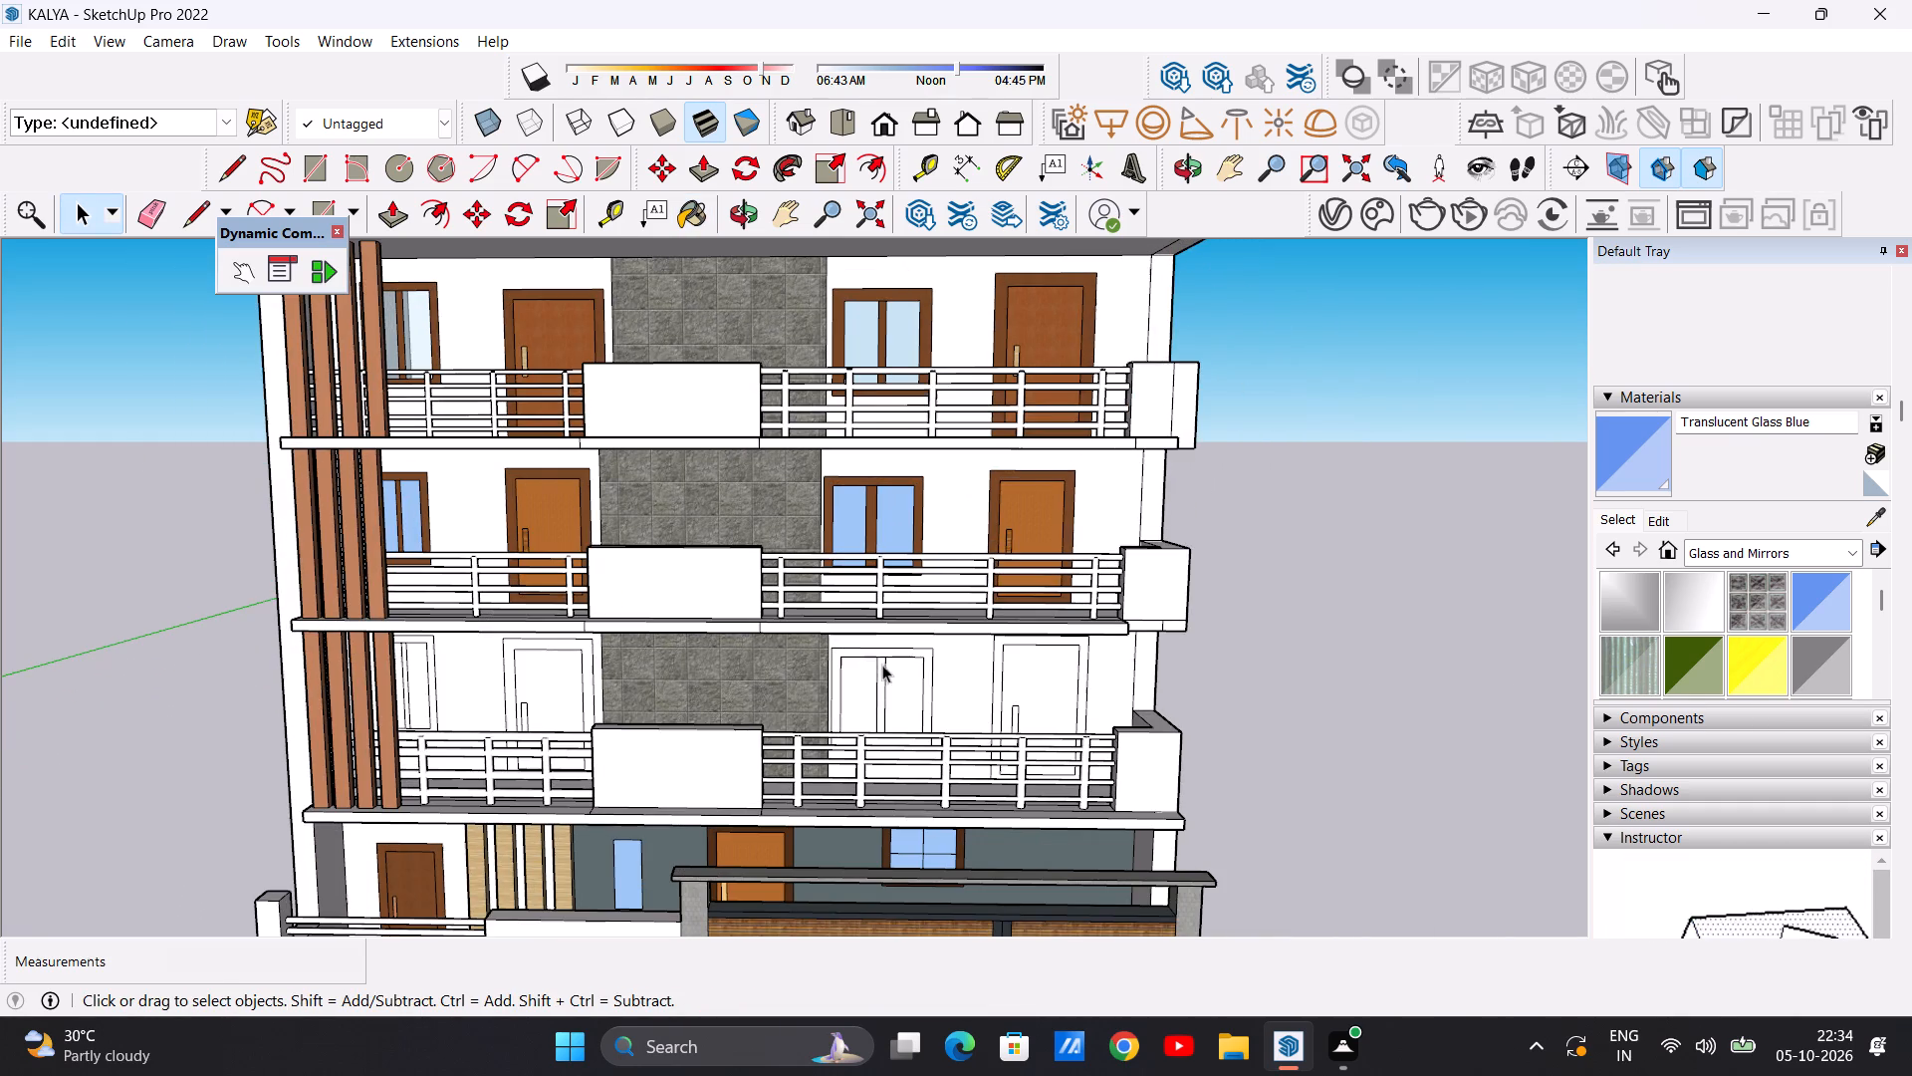
{"action": "scroll", "coordinate": [938, 647], "scroll_direction": "down", "scroll_amount": 4}
{"action": "scroll", "coordinate": [679, 725], "scroll_direction": "up", "scroll_amount": 6}
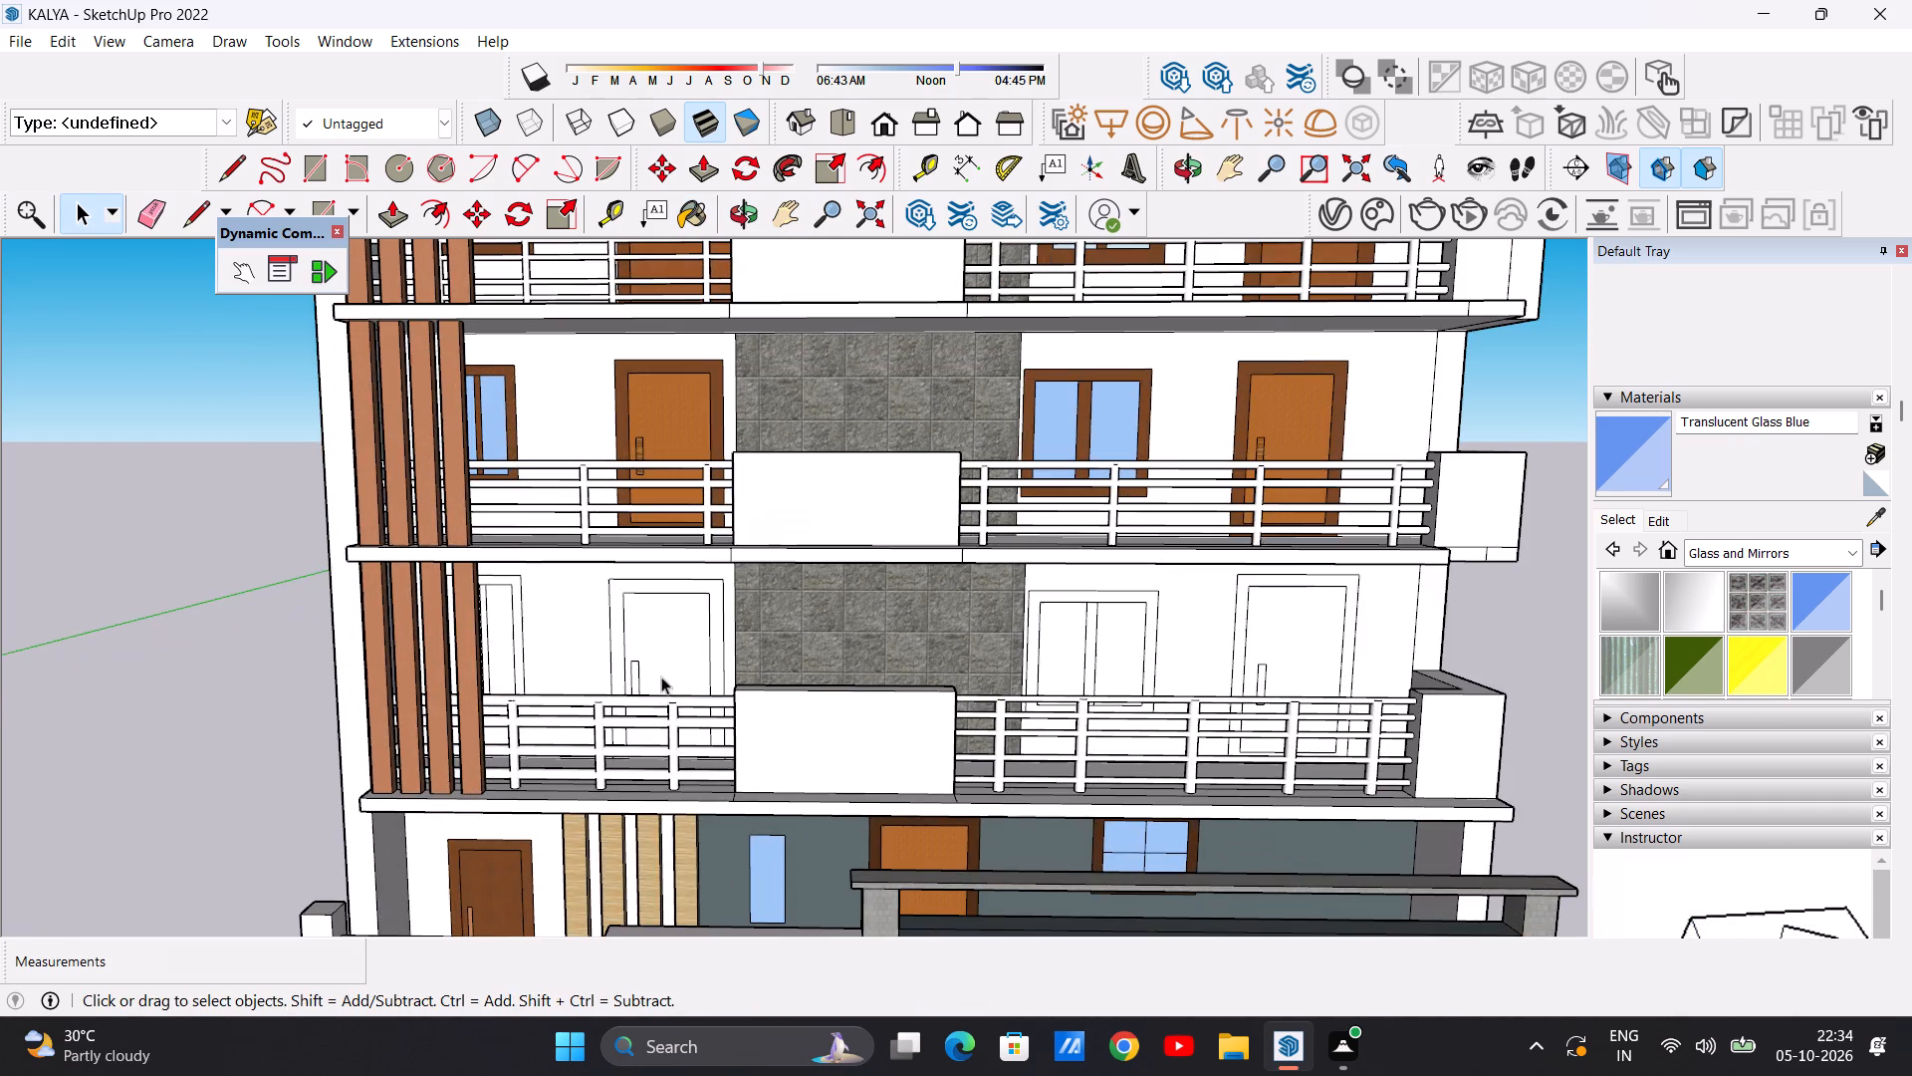
{"action": "middle_click_drag", "start_coordinate": [695, 641], "coordinate": [534, 600]}
{"action": "scroll", "coordinate": [574, 590], "scroll_direction": "up", "scroll_amount": 5}
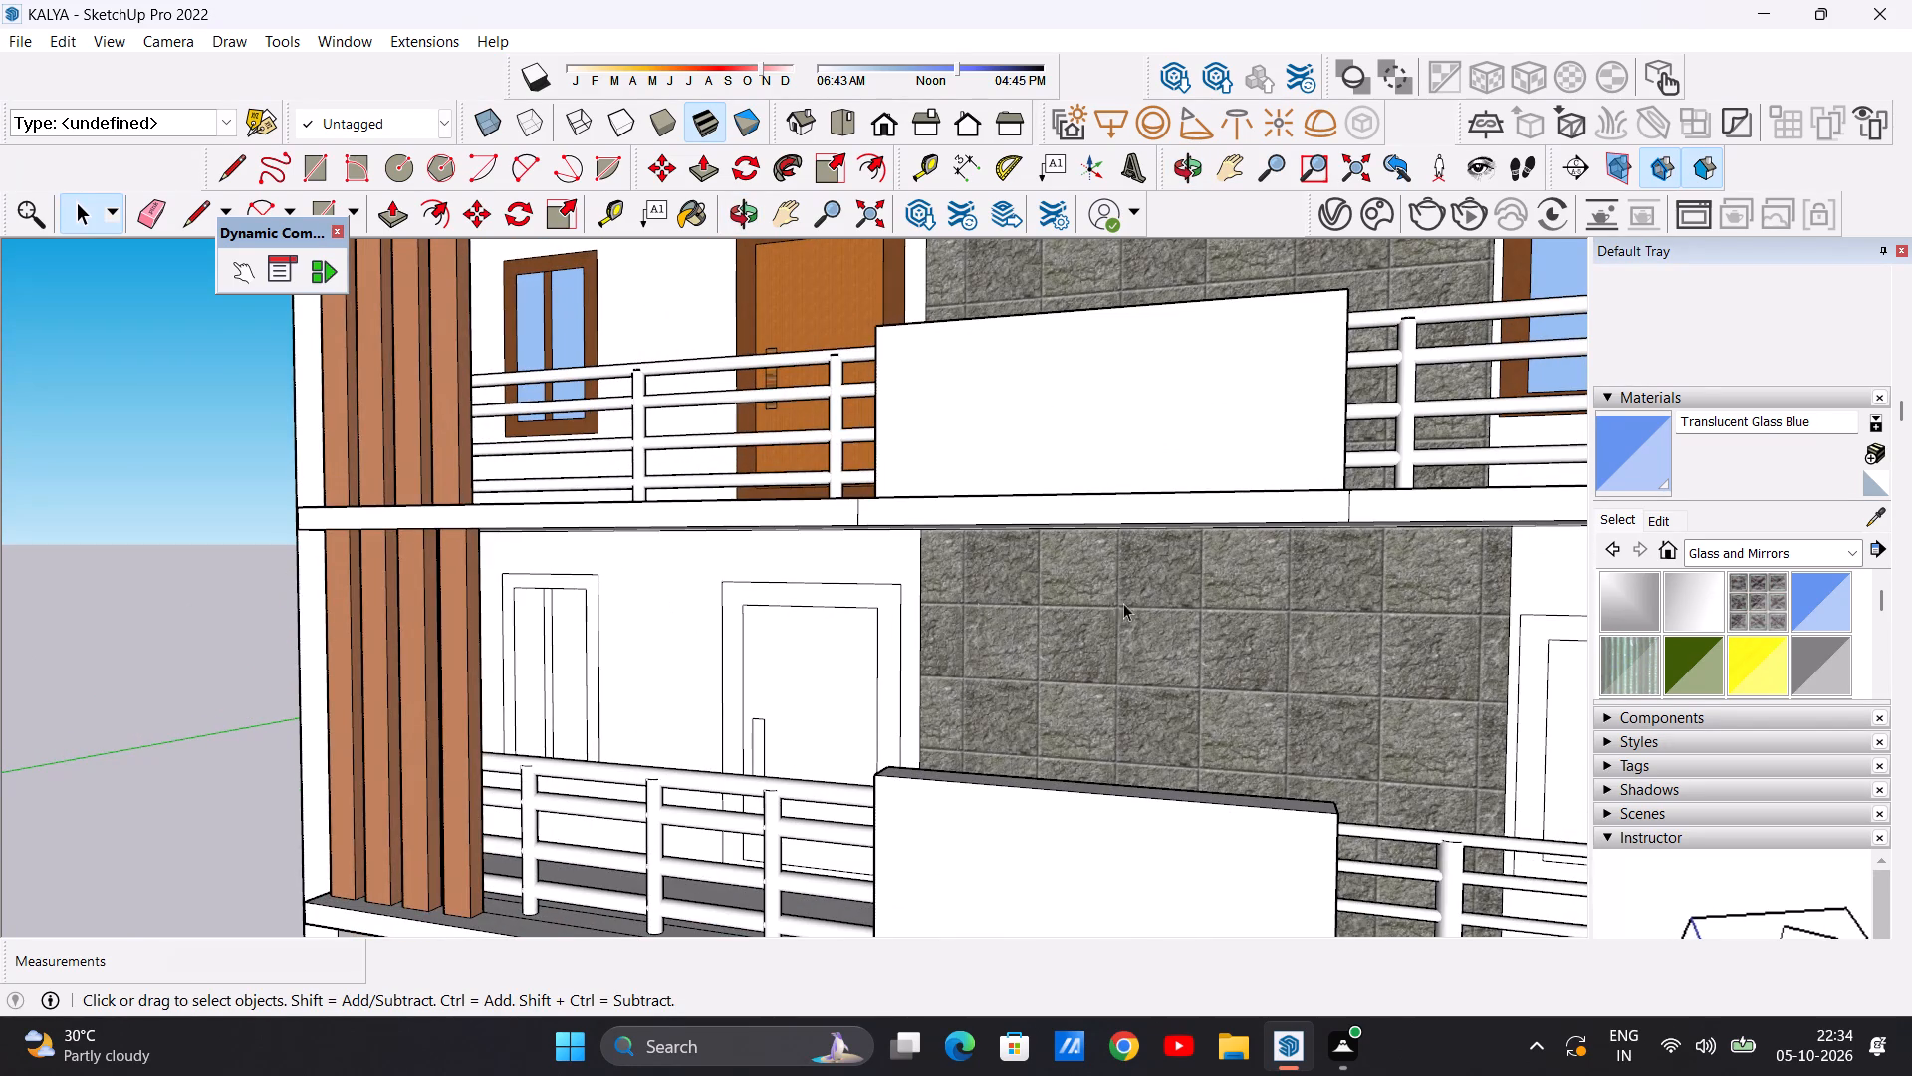
{"action": "left_click", "coordinate": [1846, 555]}
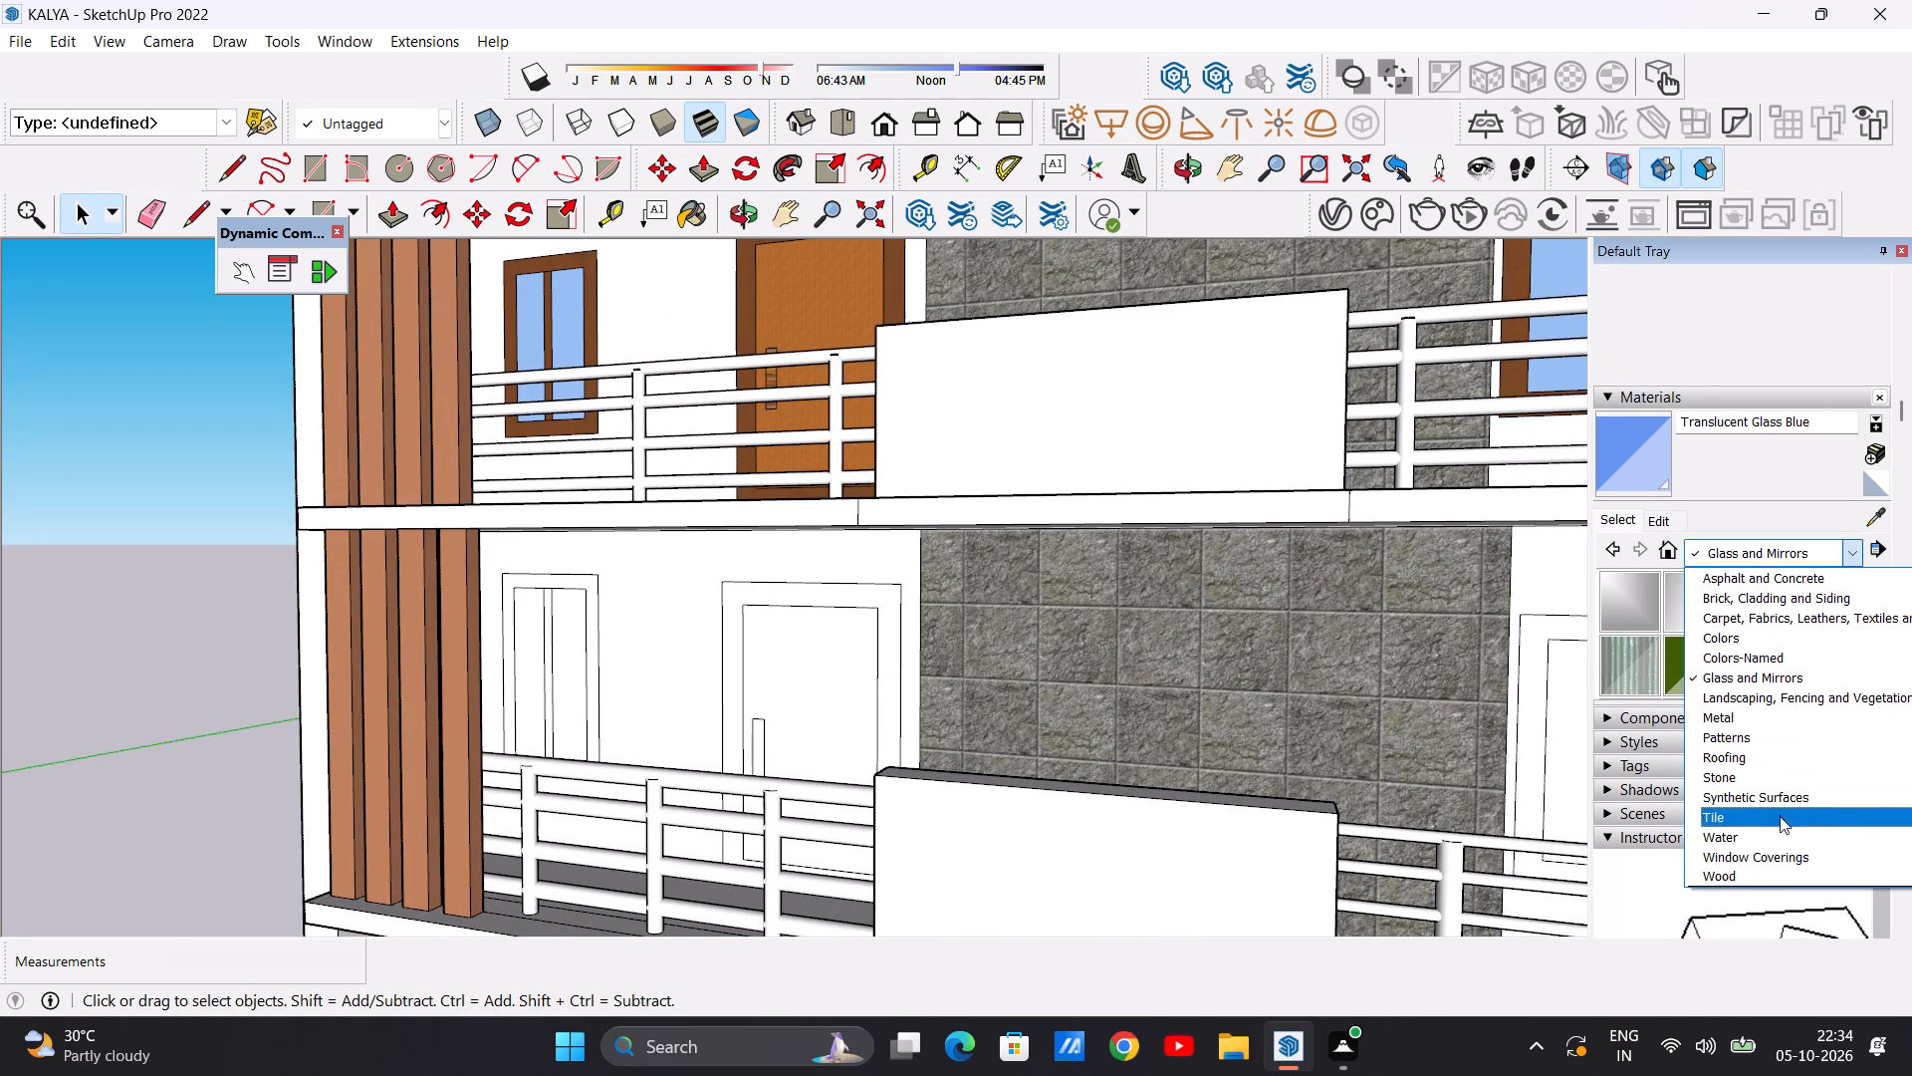
{"action": "left_click", "coordinate": [1731, 869]}
{"action": "scroll", "coordinate": [1737, 625], "scroll_direction": "down", "scroll_amount": 1}
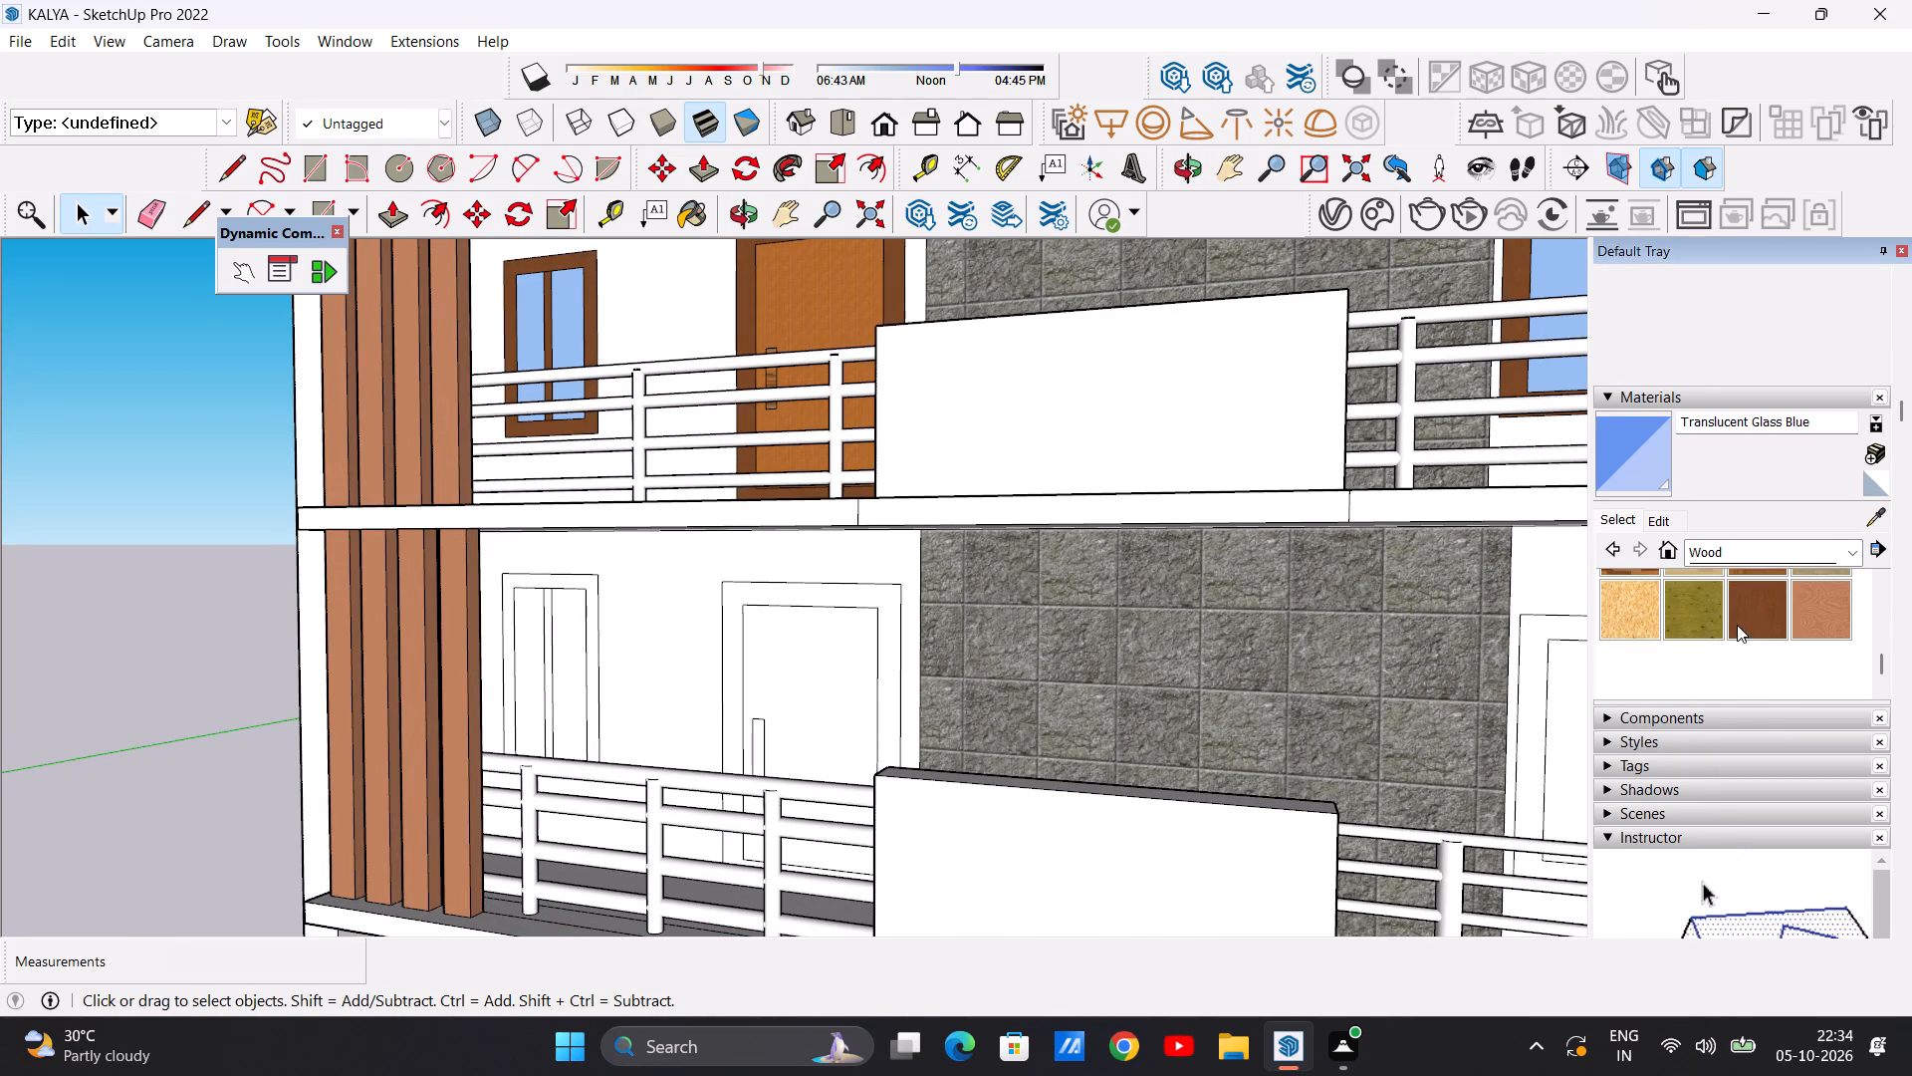
{"action": "left_click", "coordinate": [1754, 618]}
{"action": "scroll", "coordinate": [602, 588], "scroll_direction": "up", "scroll_amount": 6}
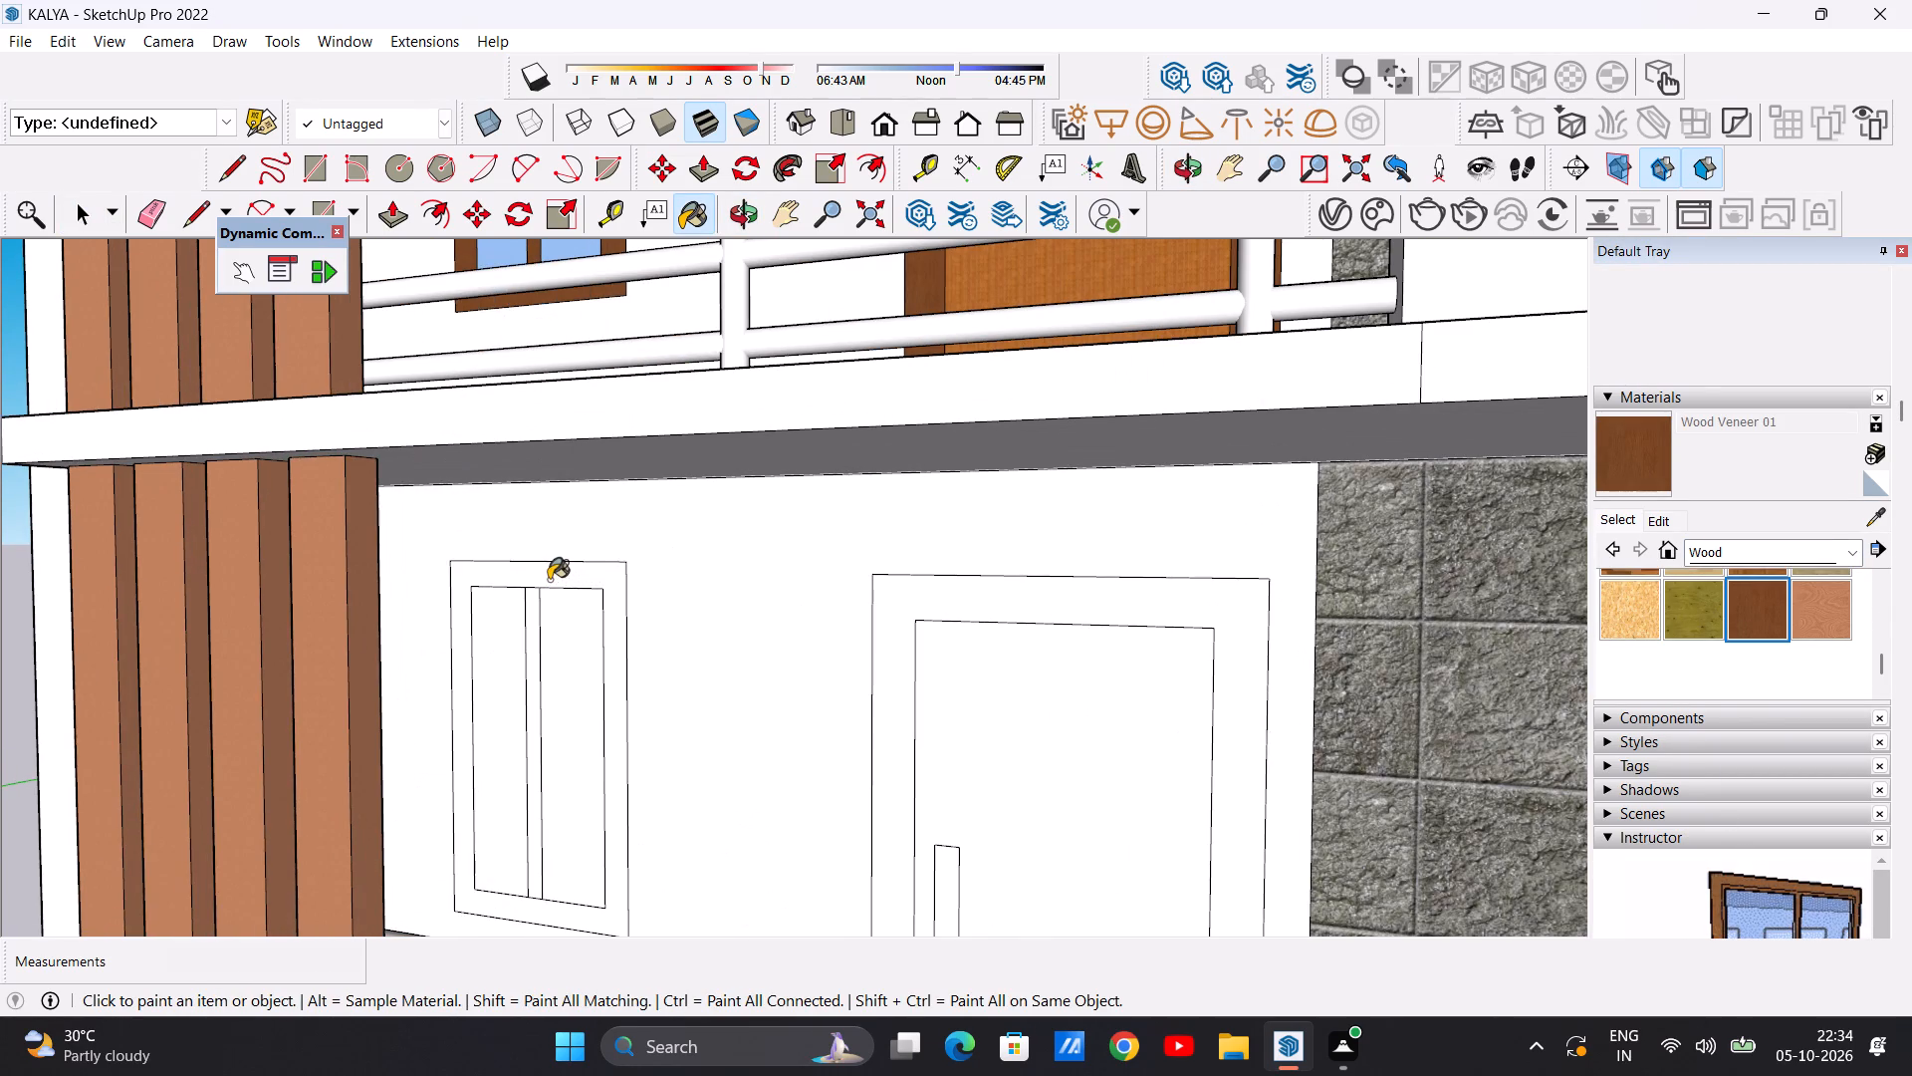
{"action": "left_click", "coordinate": [549, 580]}
{"action": "left_click", "coordinate": [528, 604]}
Paint the frame and mullion of the first-floor window beyond the stone panel with Wood Veneer 01.
{"action": "scroll", "coordinate": [534, 606], "scroll_direction": "down", "scroll_amount": 12}
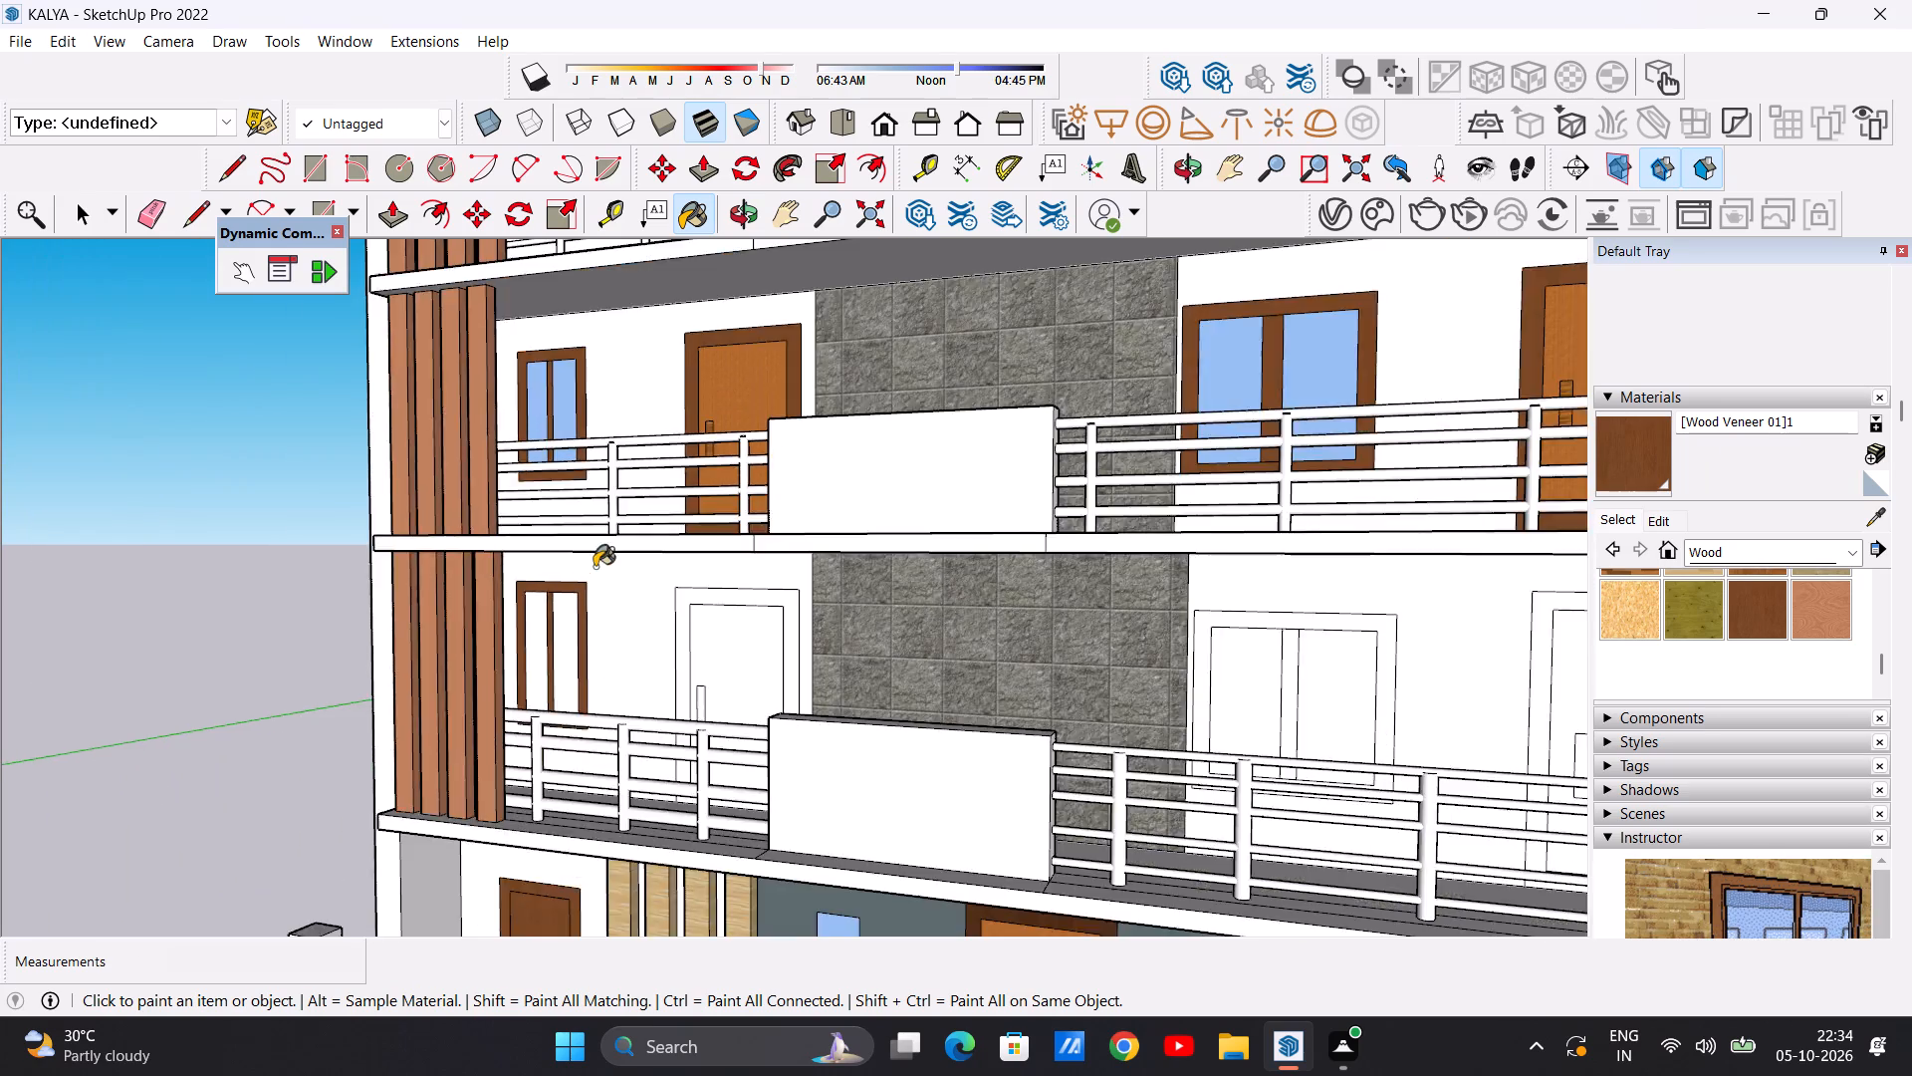
{"action": "scroll", "coordinate": [595, 567], "scroll_direction": "down", "scroll_amount": 3}
{"action": "scroll", "coordinate": [1057, 603], "scroll_direction": "up", "scroll_amount": 13}
{"action": "left_click", "coordinate": [1041, 594]}
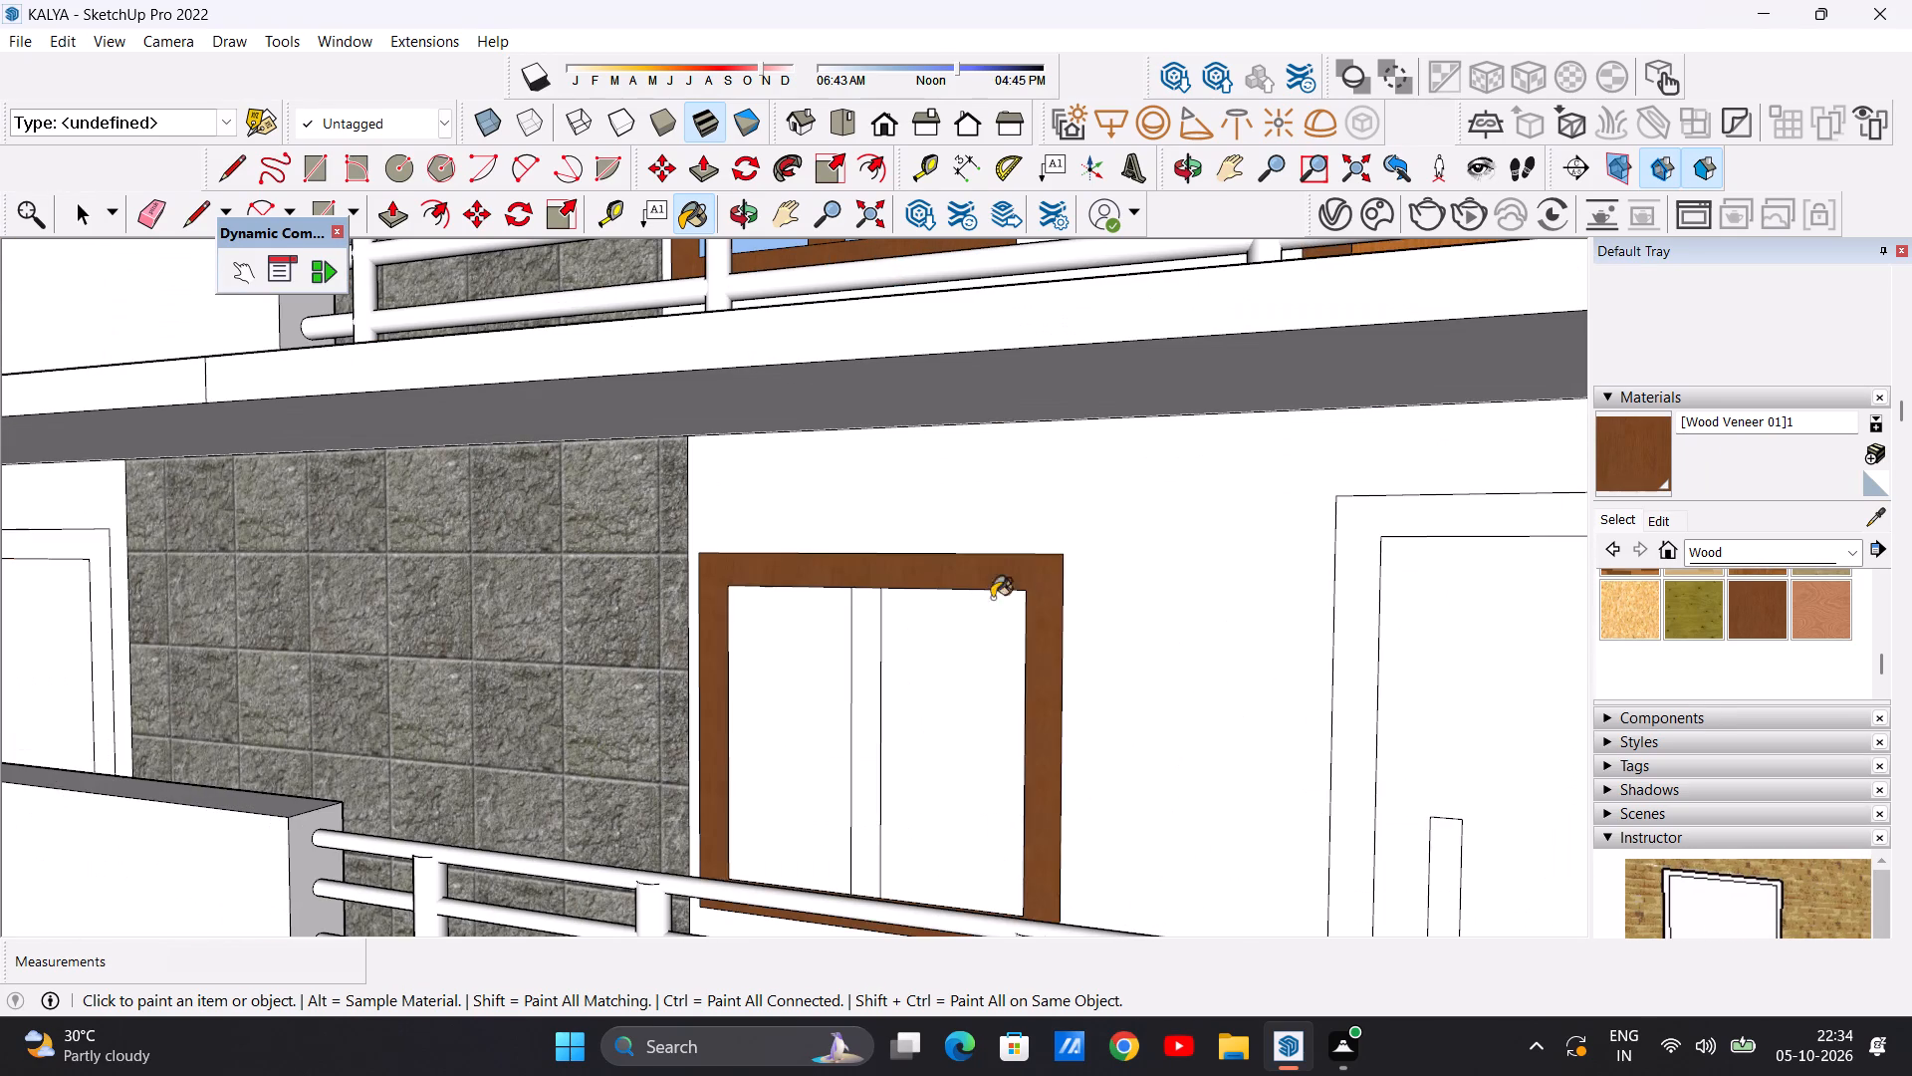
{"action": "left_click", "coordinate": [867, 653]}
Paint the frames of both first-floor doors with Wood Veneer 02.
{"action": "scroll", "coordinate": [978, 624], "scroll_direction": "down", "scroll_amount": 15}
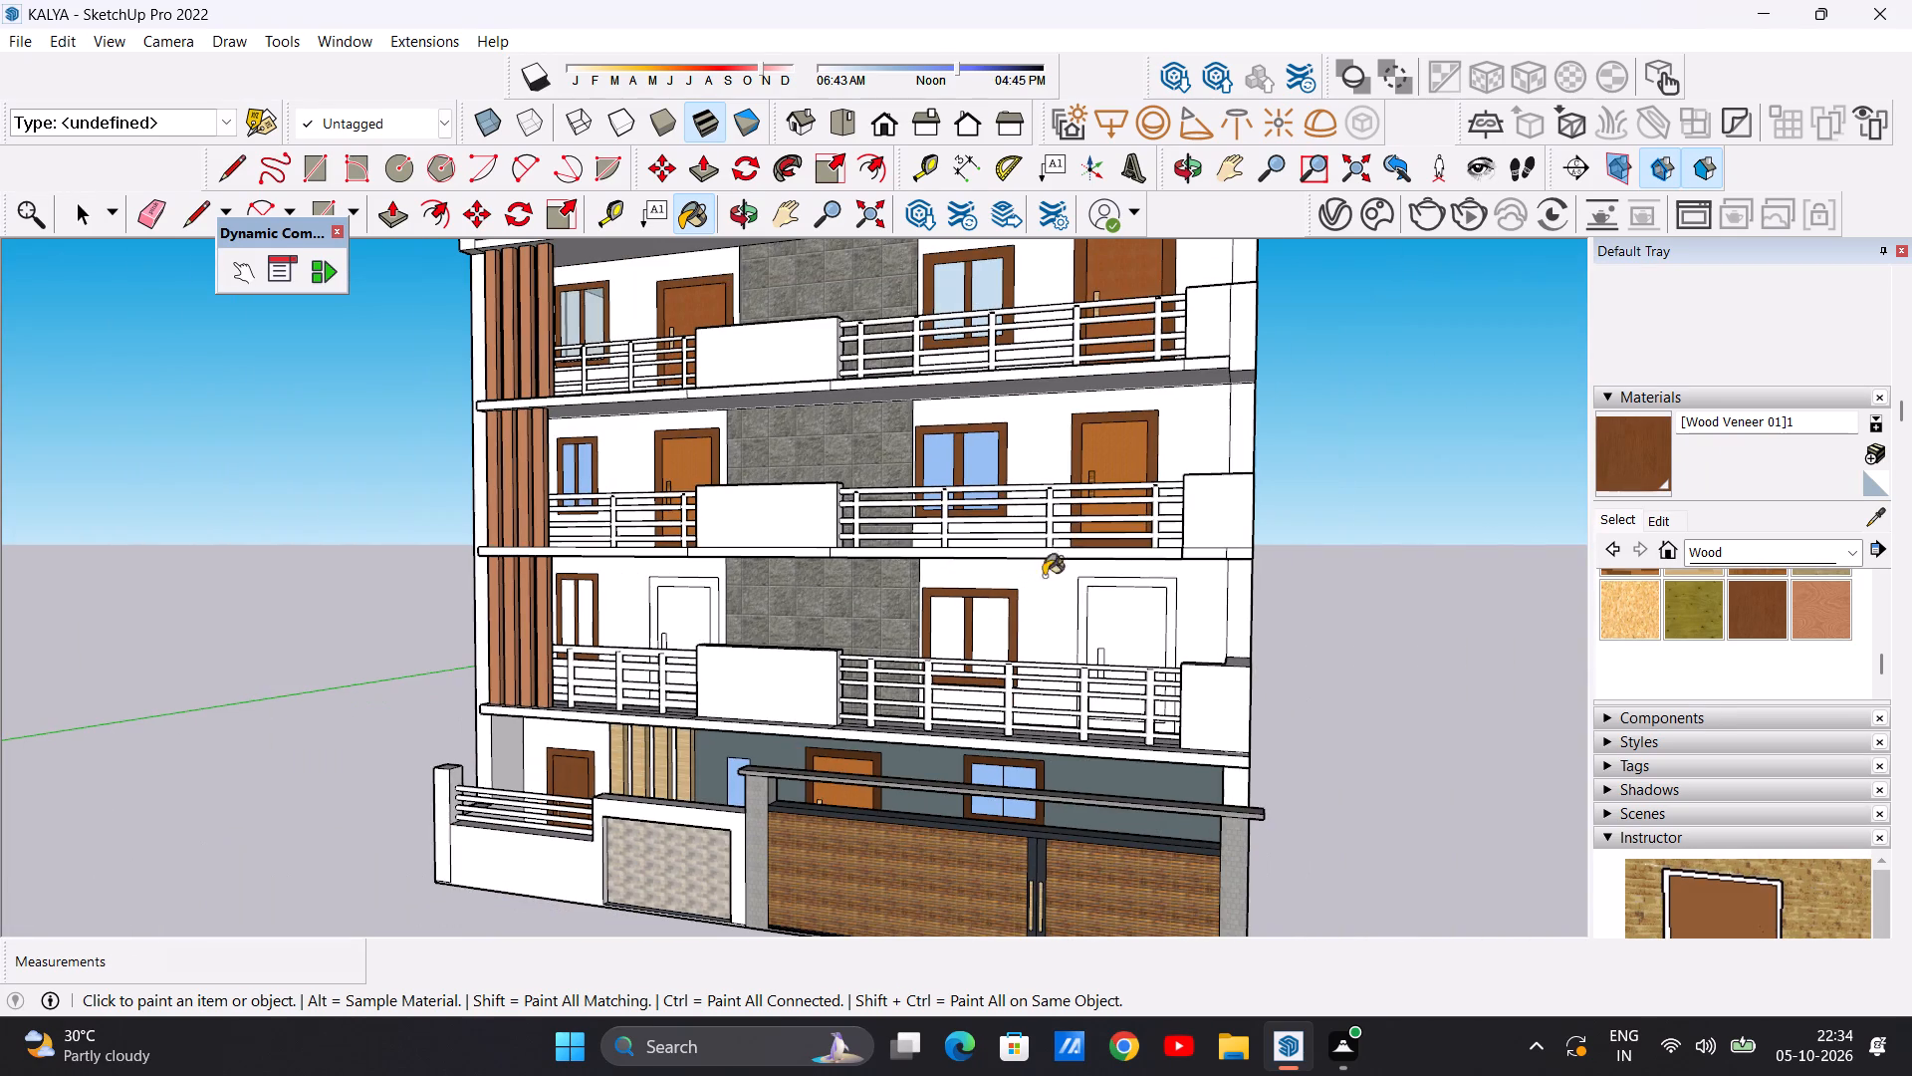
{"action": "left_click", "coordinate": [1826, 616]}
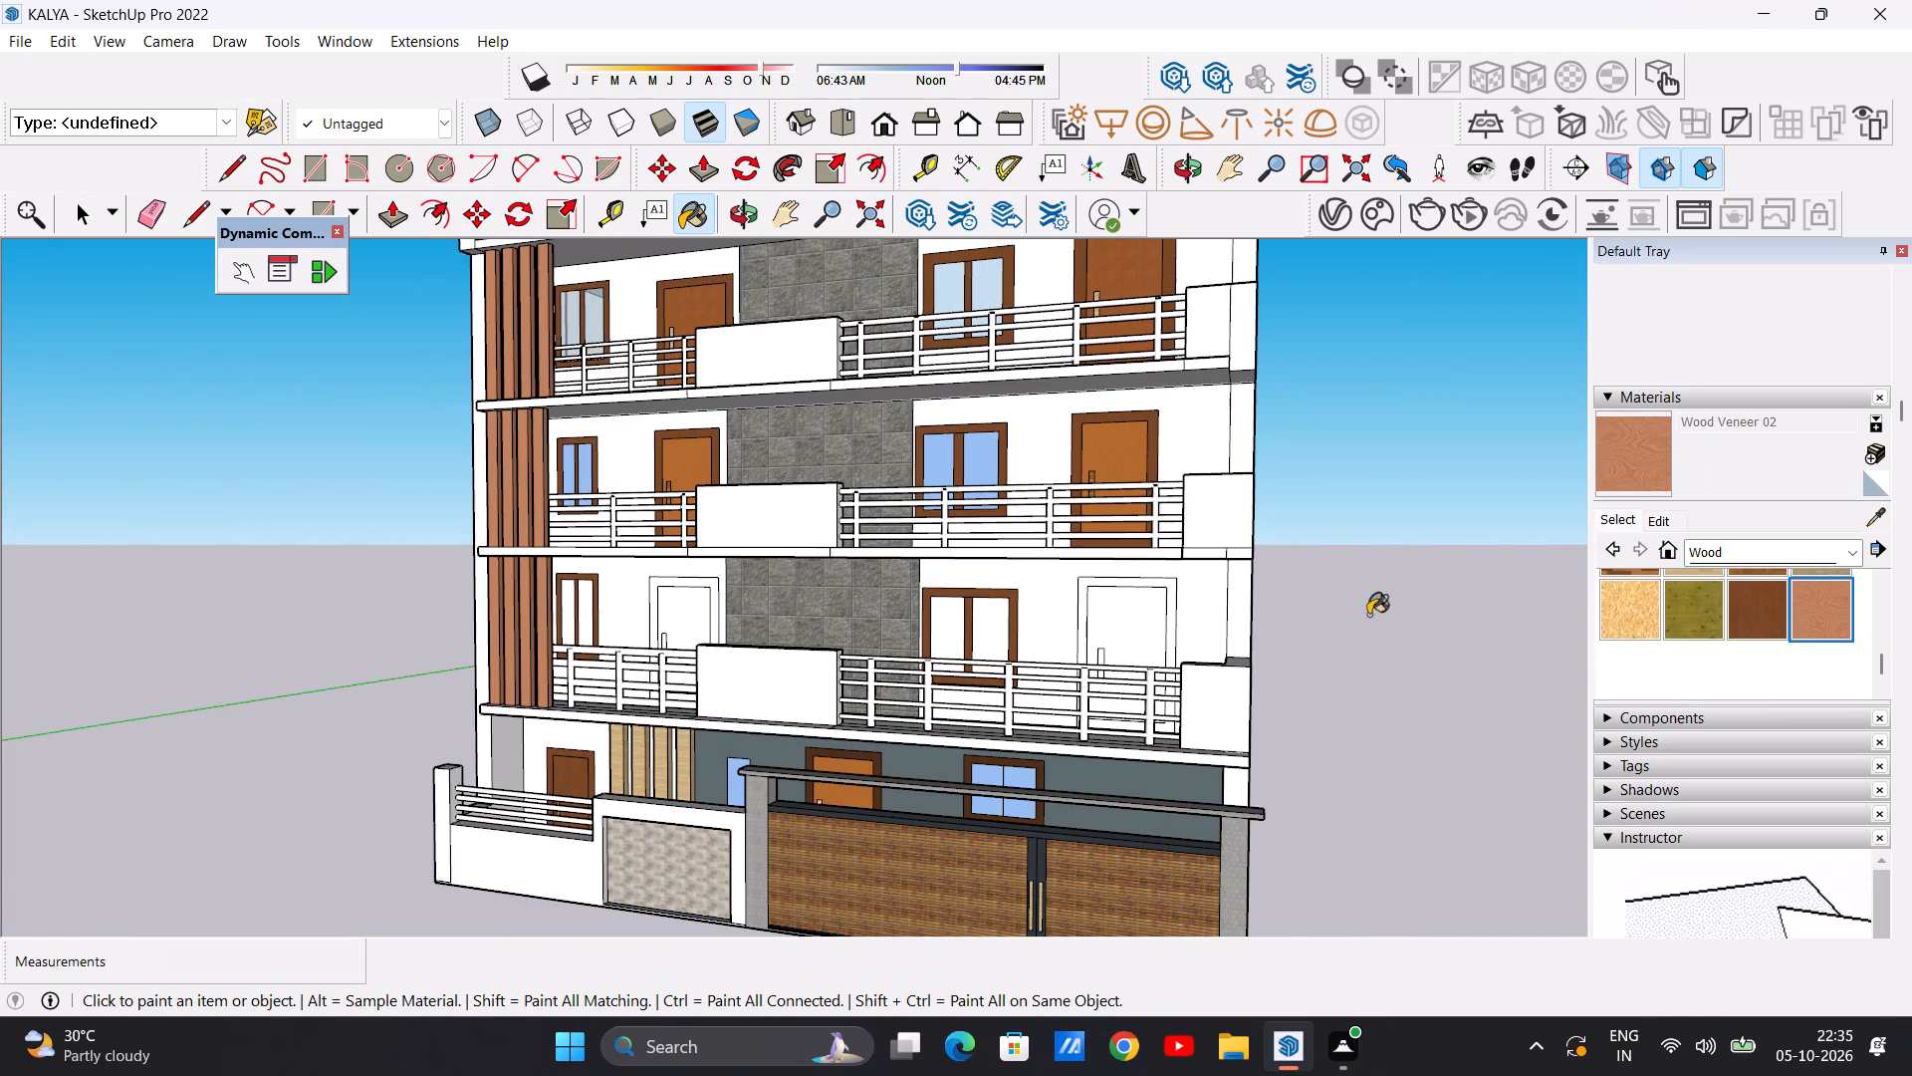
{"action": "scroll", "coordinate": [1211, 617], "scroll_direction": "up", "scroll_amount": 10}
{"action": "left_click", "coordinate": [1144, 603]}
{"action": "scroll", "coordinate": [1173, 609], "scroll_direction": "down", "scroll_amount": 11}
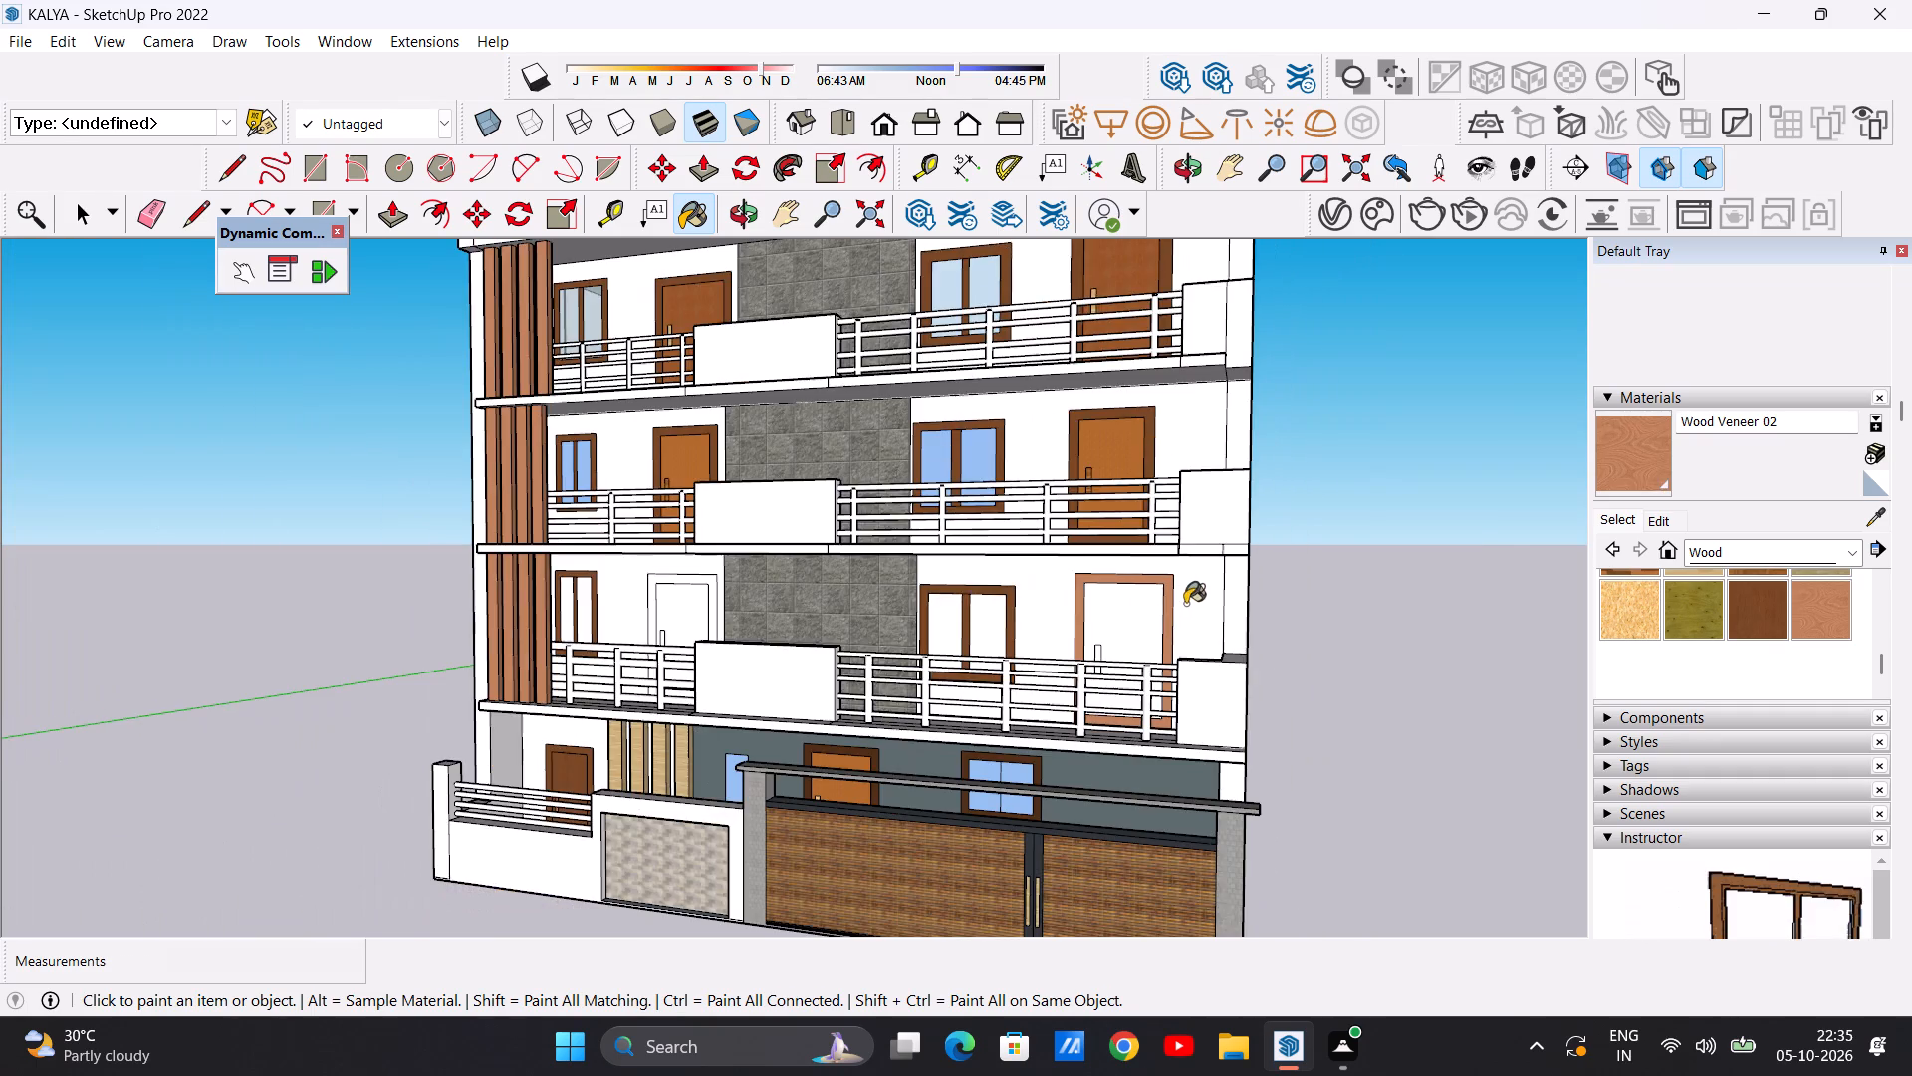
{"action": "scroll", "coordinate": [707, 568], "scroll_direction": "up", "scroll_amount": 12}
{"action": "left_click", "coordinate": [710, 586]}
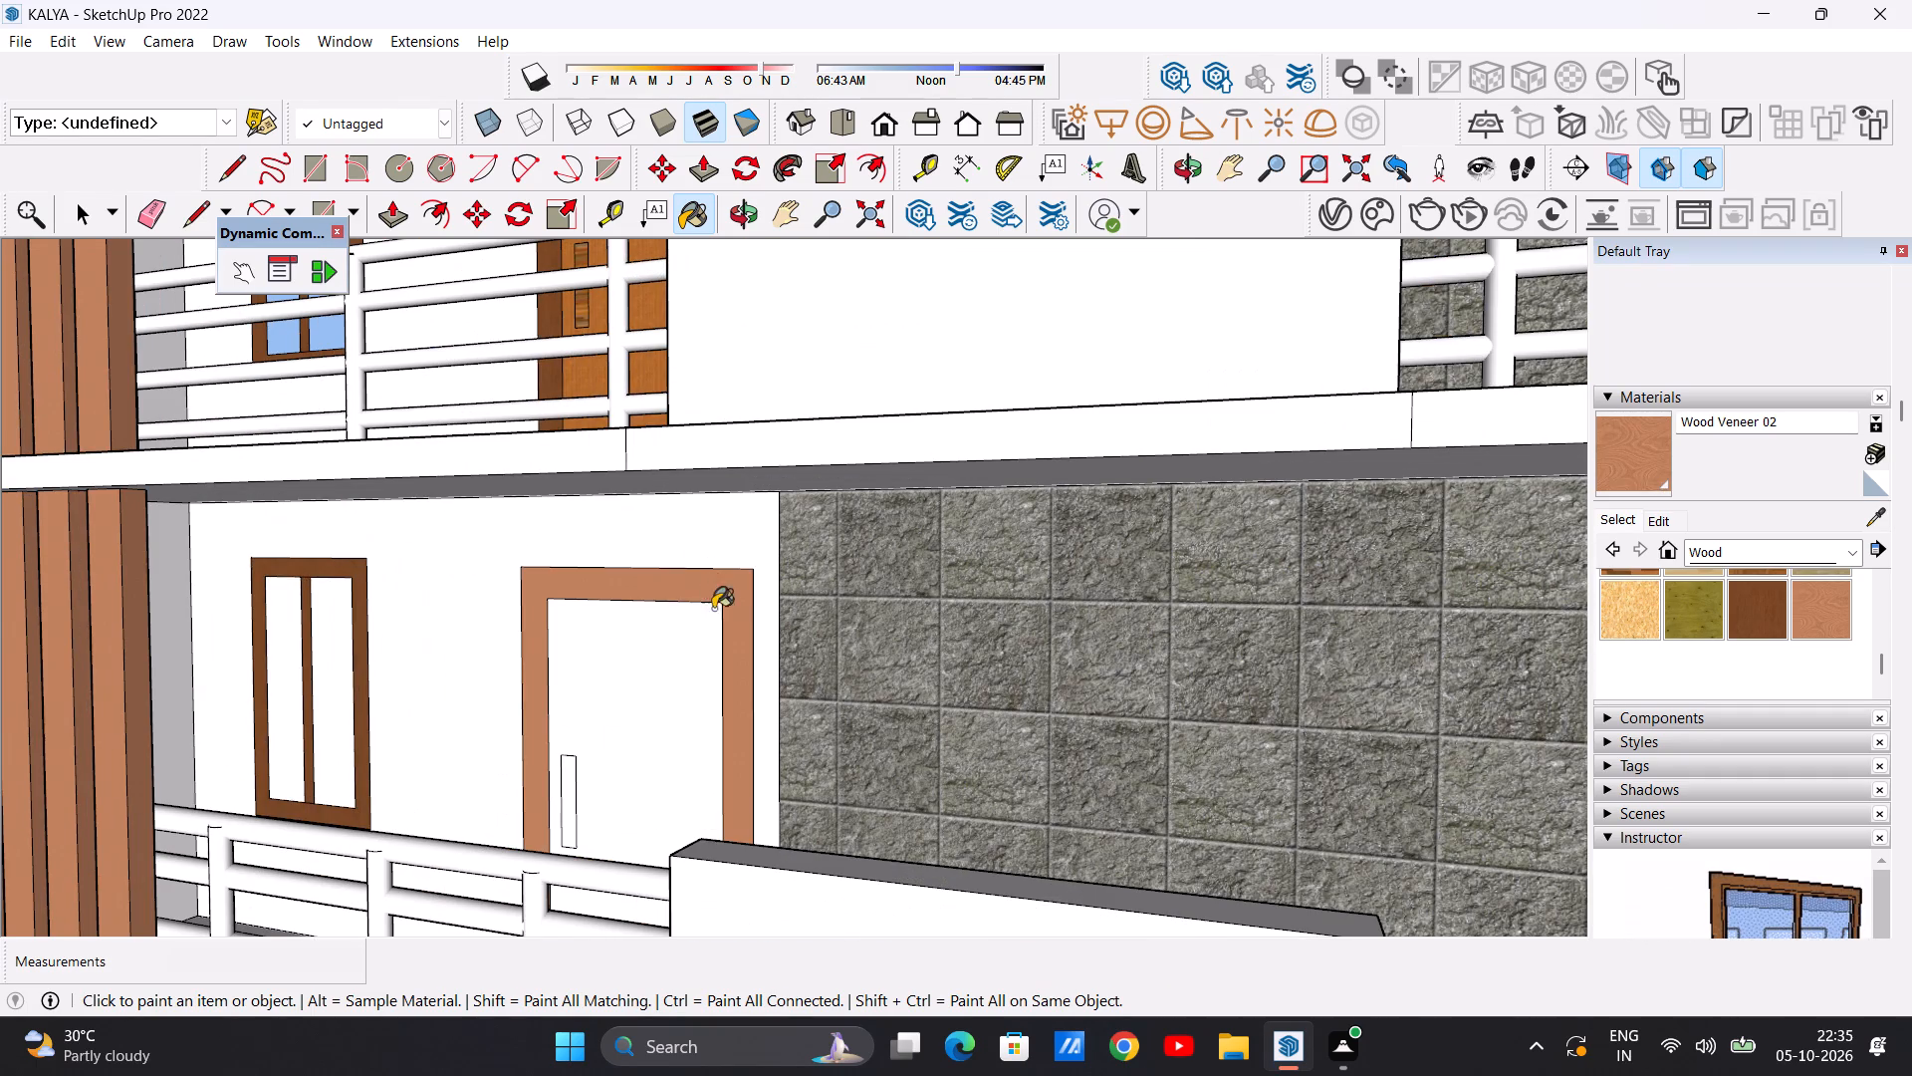
Paint the panels of both first-floor doors with Wood Veneer 02 to match their frames.
{"action": "scroll", "coordinate": [731, 620], "scroll_direction": "down", "scroll_amount": 4}
{"action": "scroll", "coordinate": [670, 654], "scroll_direction": "up", "scroll_amount": 5}
{"action": "left_click", "coordinate": [669, 655]}
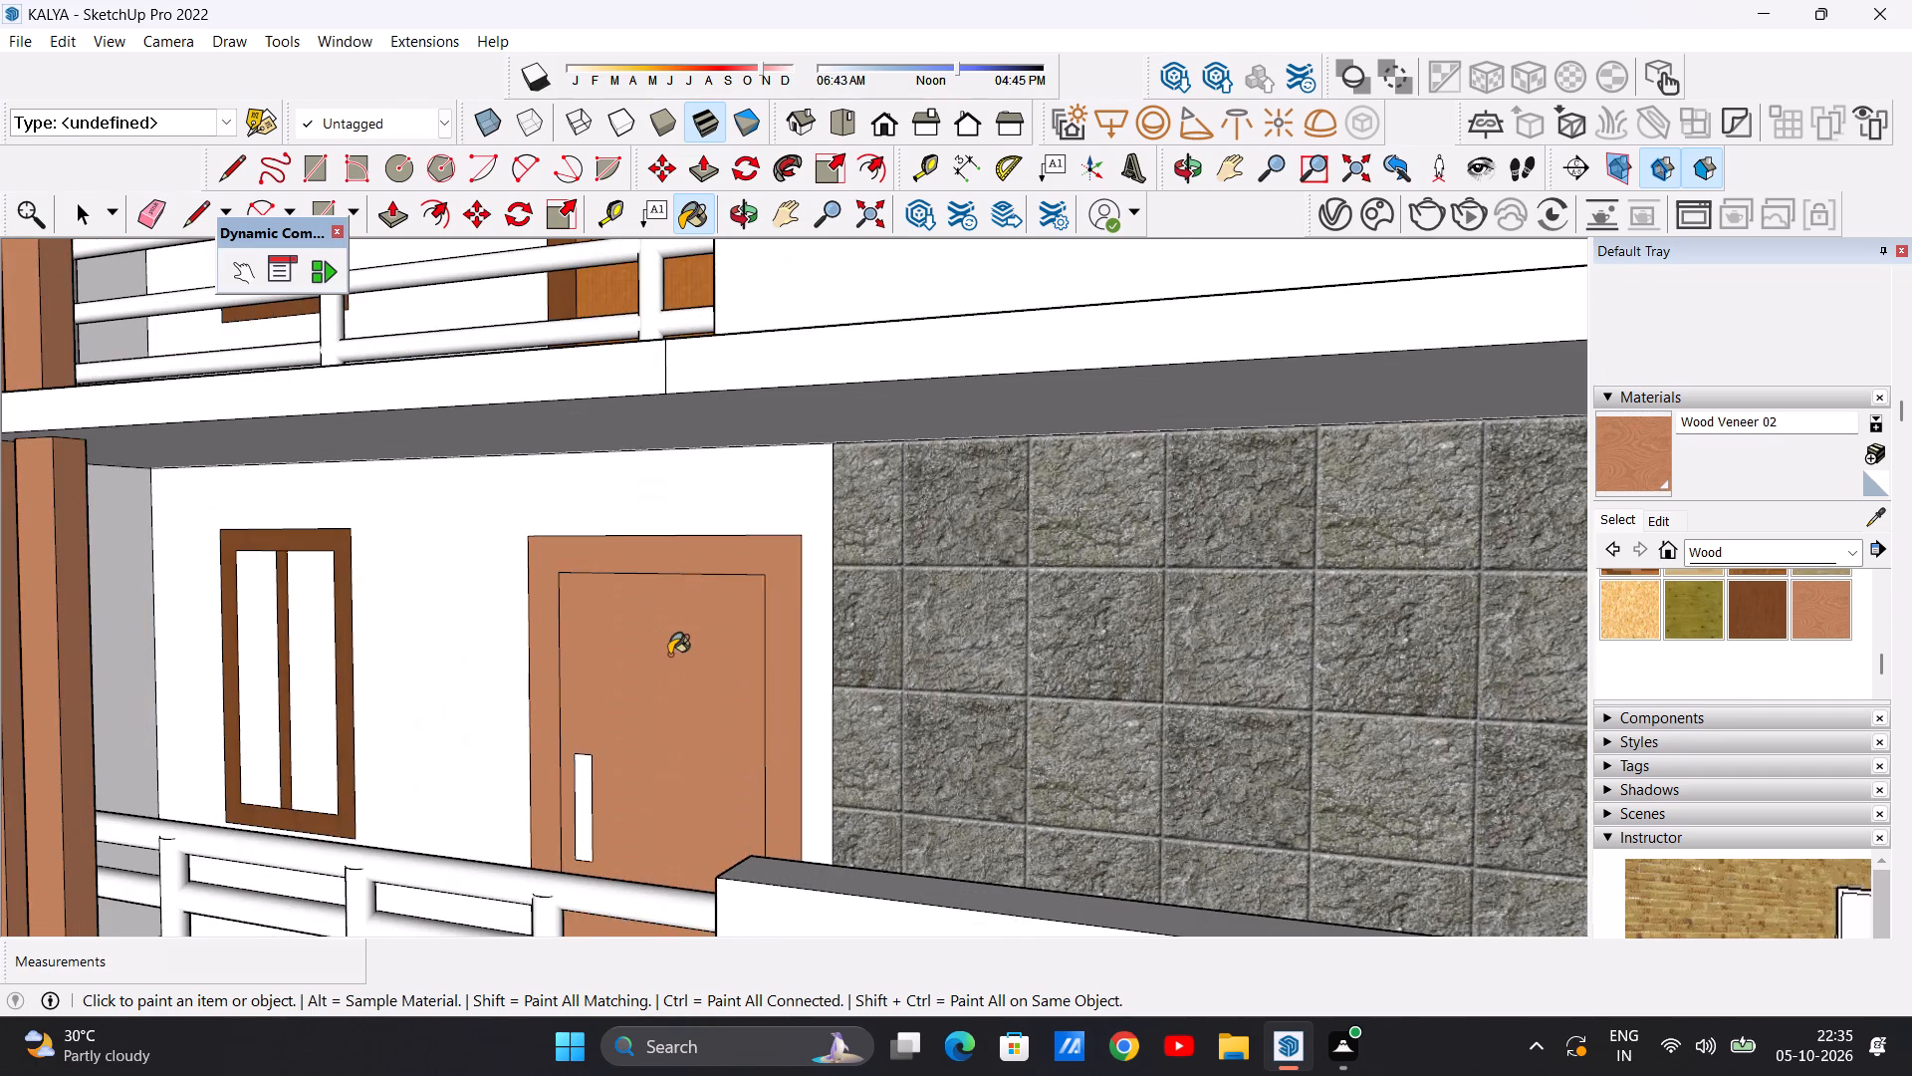
{"action": "scroll", "coordinate": [669, 652], "scroll_direction": "down", "scroll_amount": 10}
{"action": "scroll", "coordinate": [1299, 689], "scroll_direction": "up", "scroll_amount": 3}
{"action": "left_click", "coordinate": [1457, 681]}
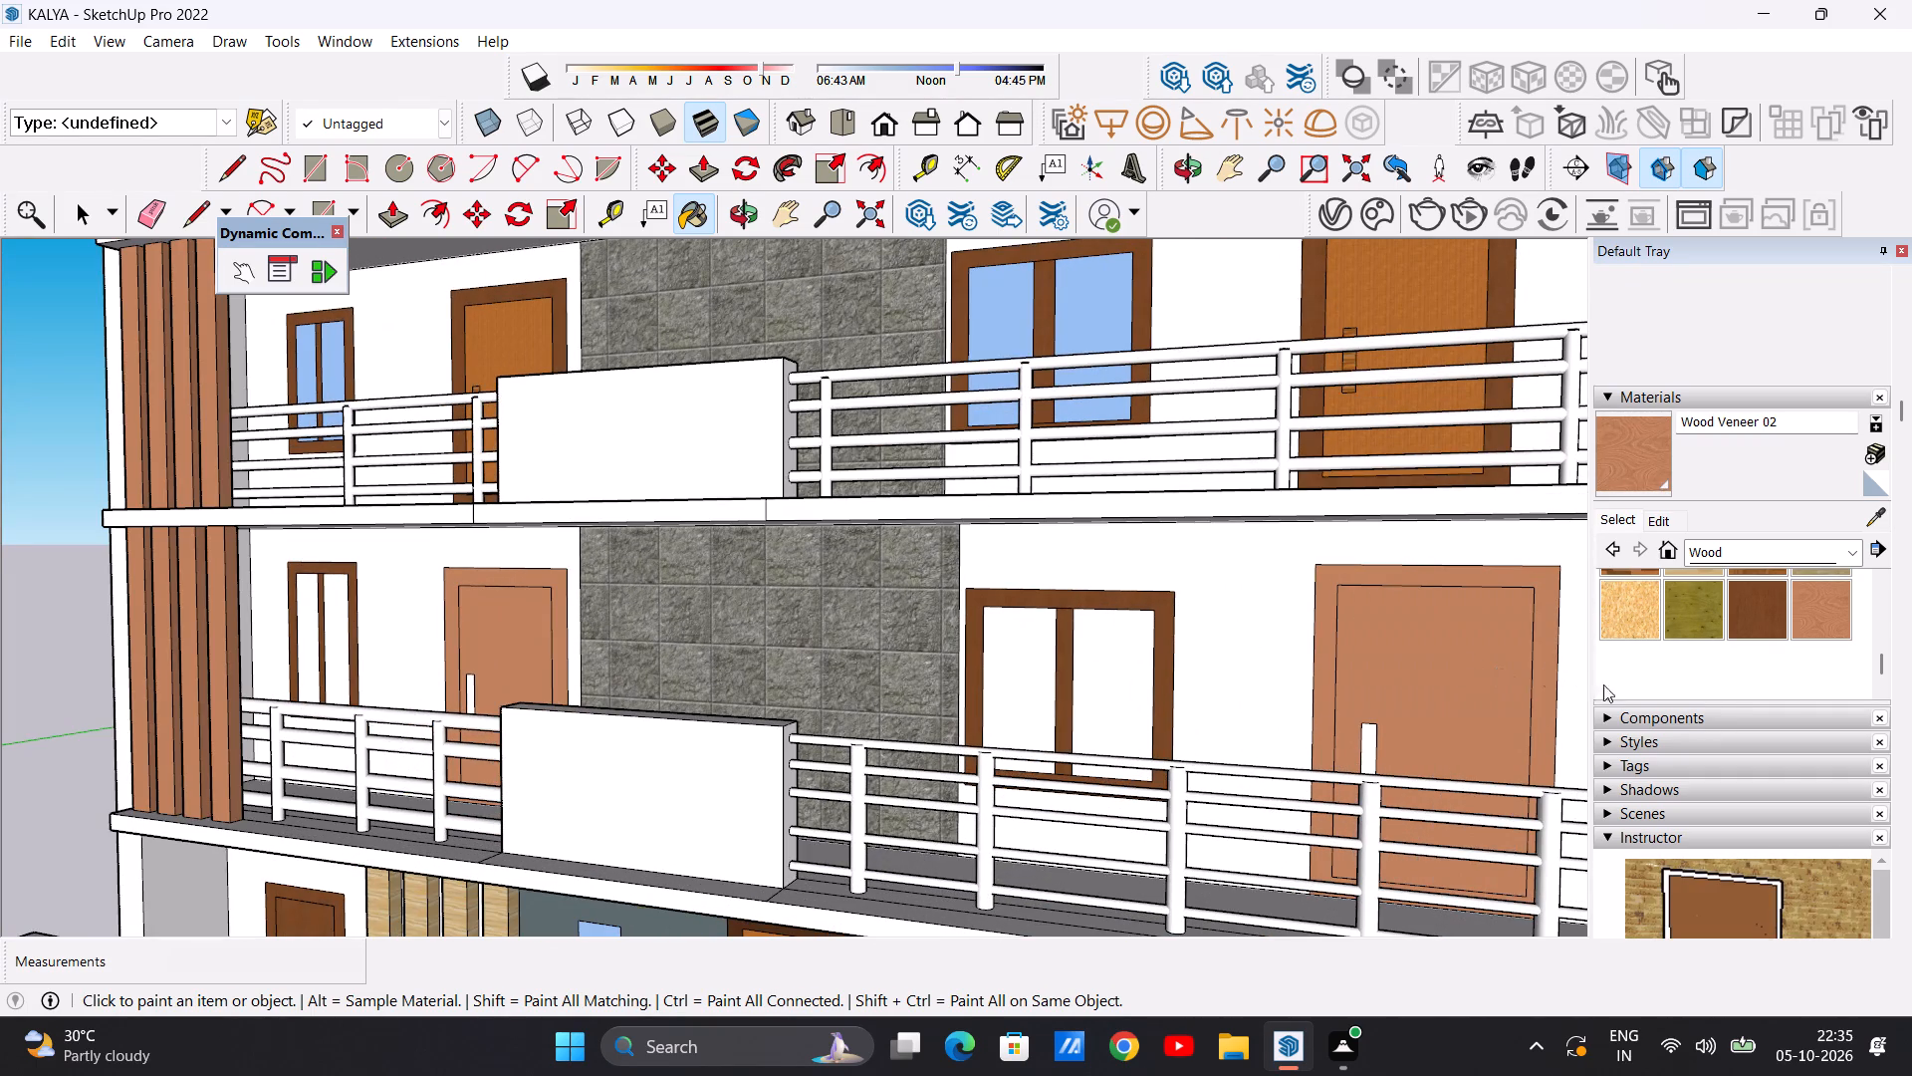
Paint the handles of both first-floor doors with Wood OSB.
{"action": "left_click", "coordinate": [1632, 624]}
{"action": "scroll", "coordinate": [1432, 736], "scroll_direction": "up", "scroll_amount": 9}
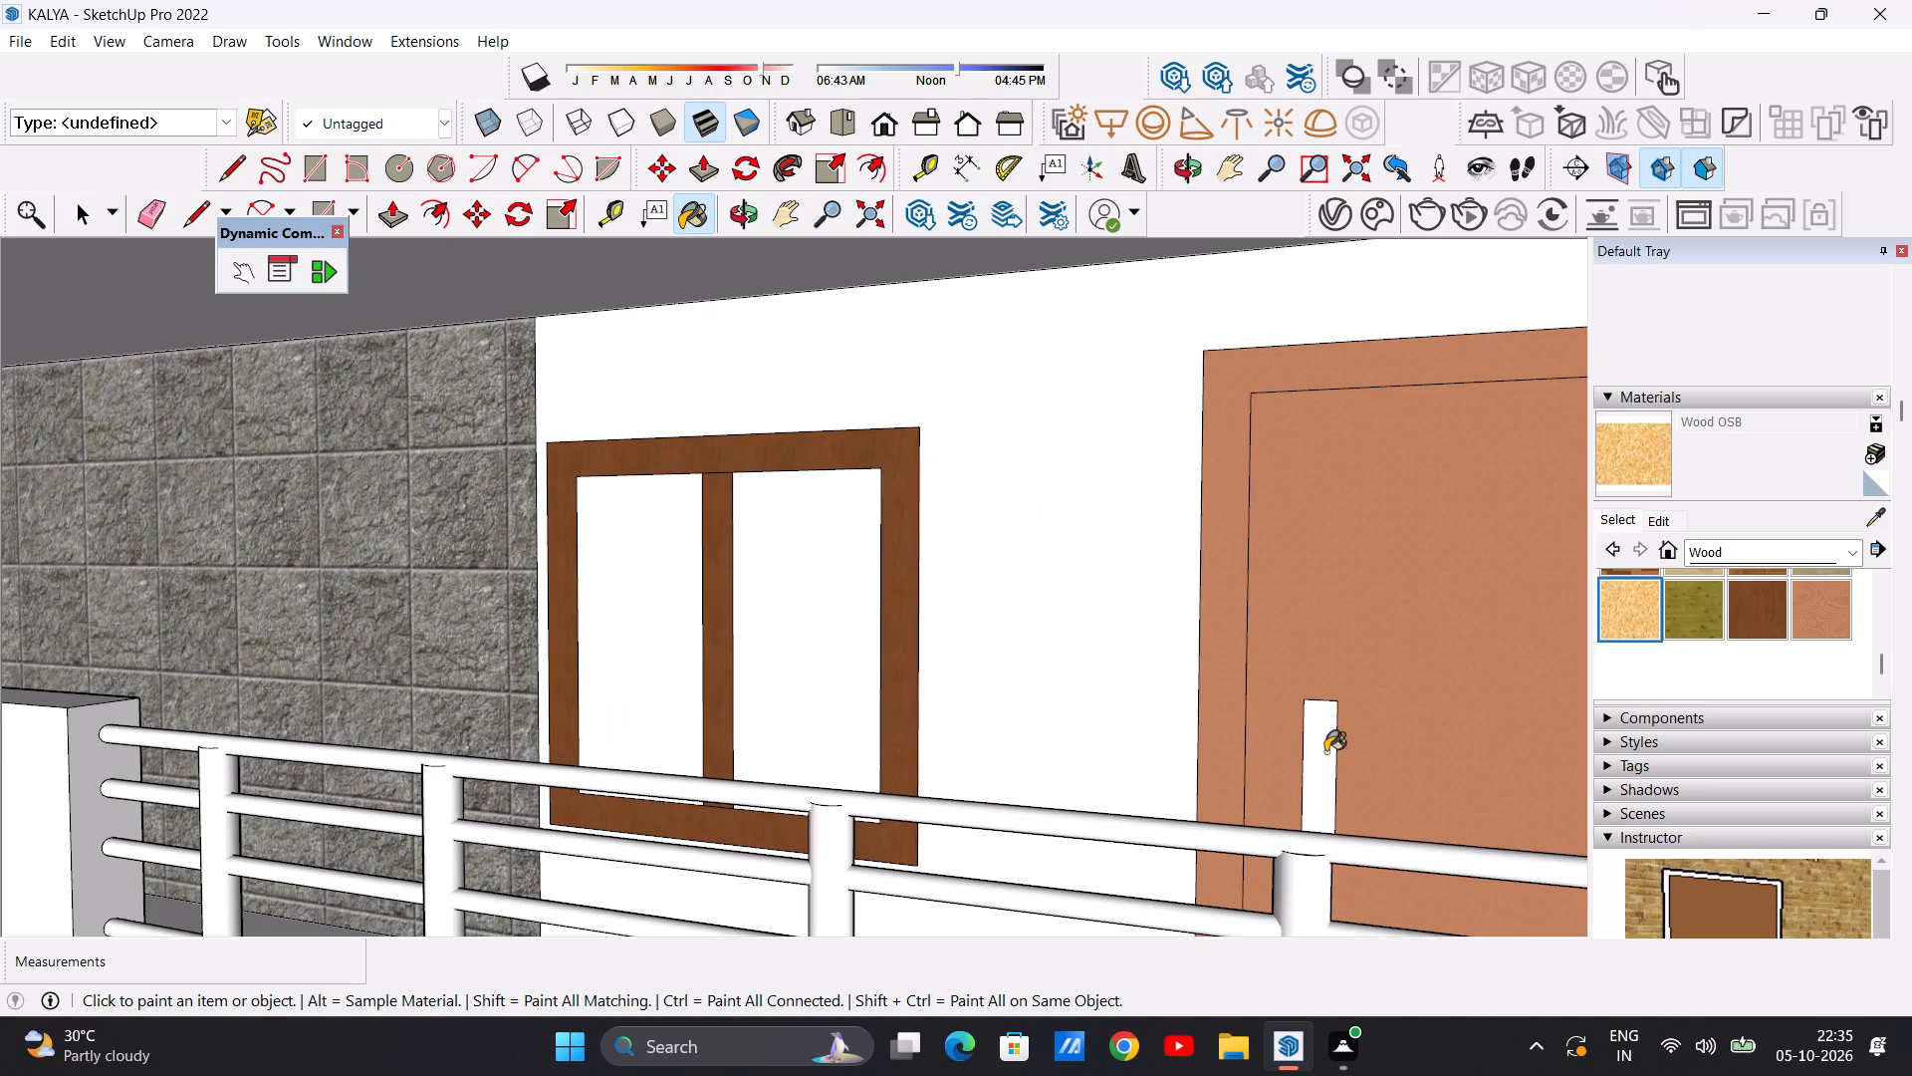
{"action": "left_click", "coordinate": [1331, 749]}
{"action": "scroll", "coordinate": [1349, 678], "scroll_direction": "down", "scroll_amount": 14}
{"action": "scroll", "coordinate": [829, 614], "scroll_direction": "up", "scroll_amount": 2}
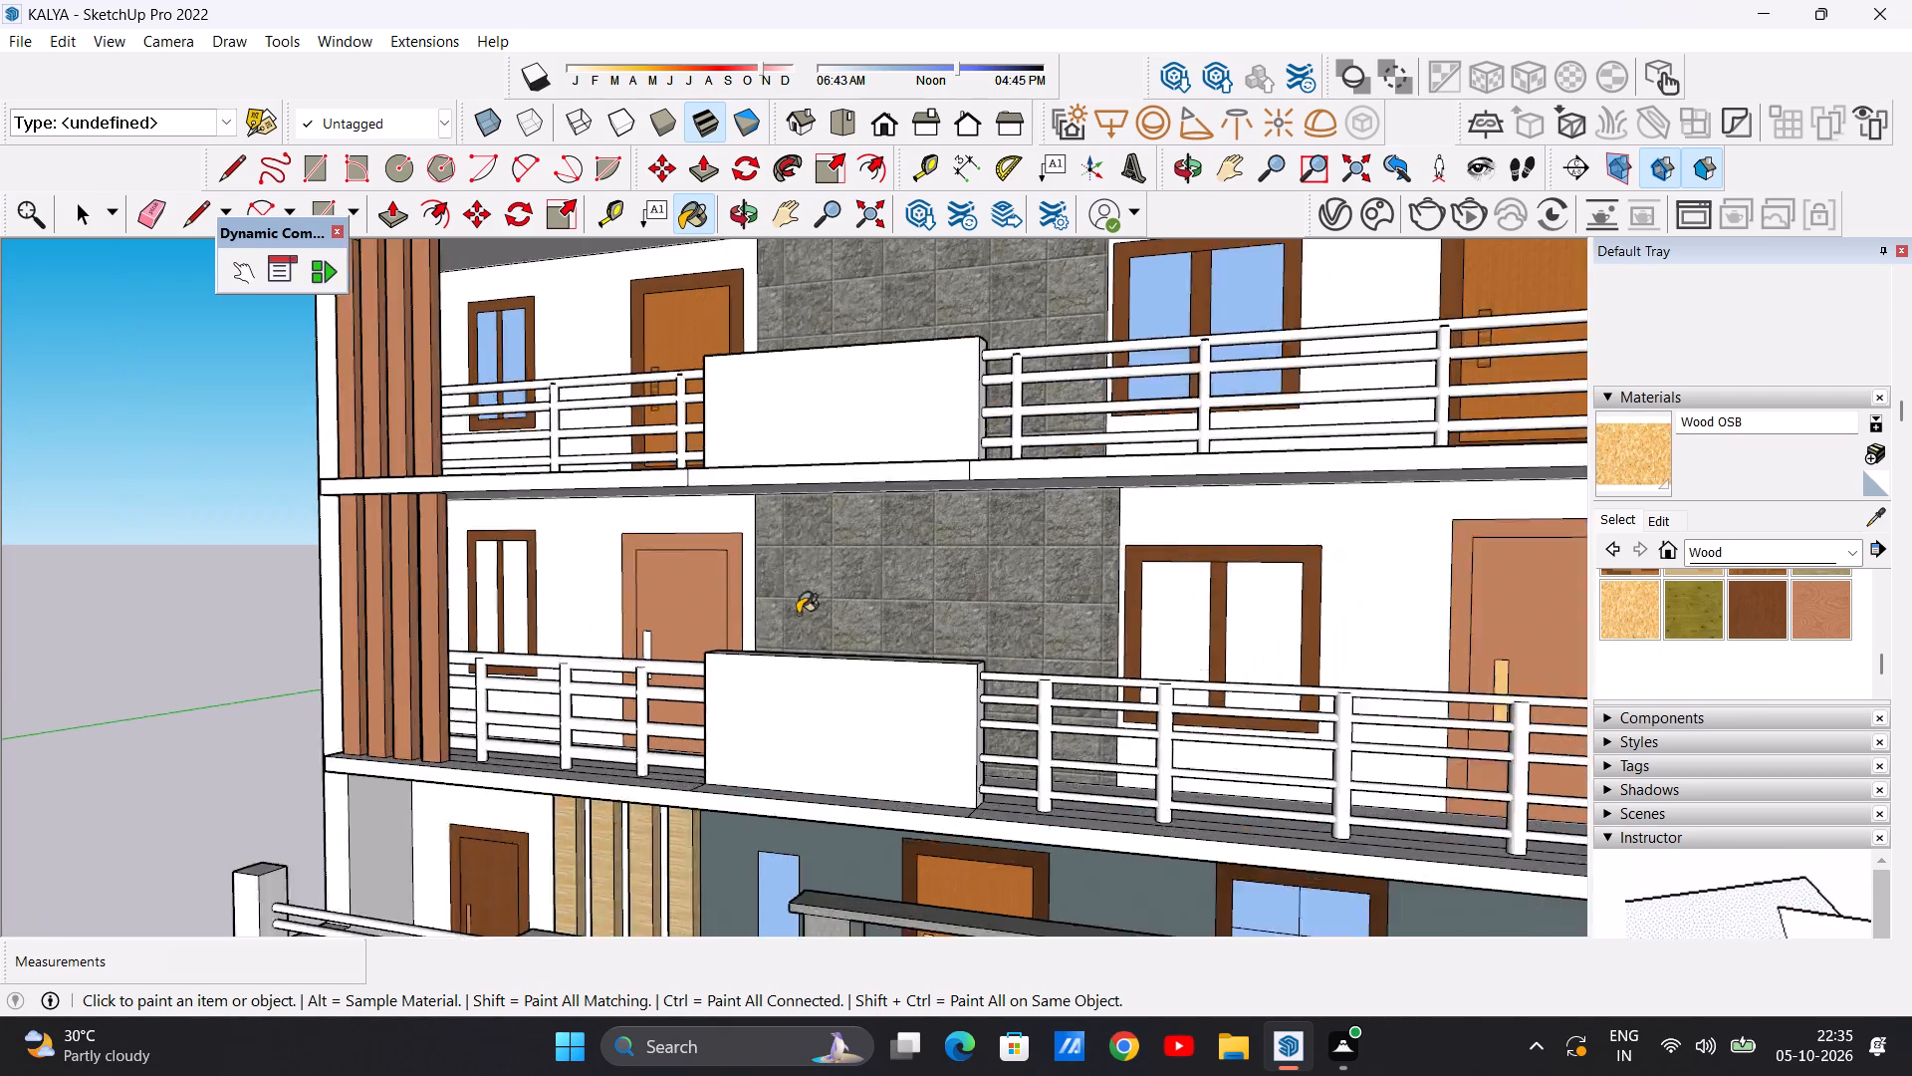
{"action": "scroll", "coordinate": [798, 614], "scroll_direction": "up", "scroll_amount": 10}
{"action": "left_click", "coordinate": [618, 679]}
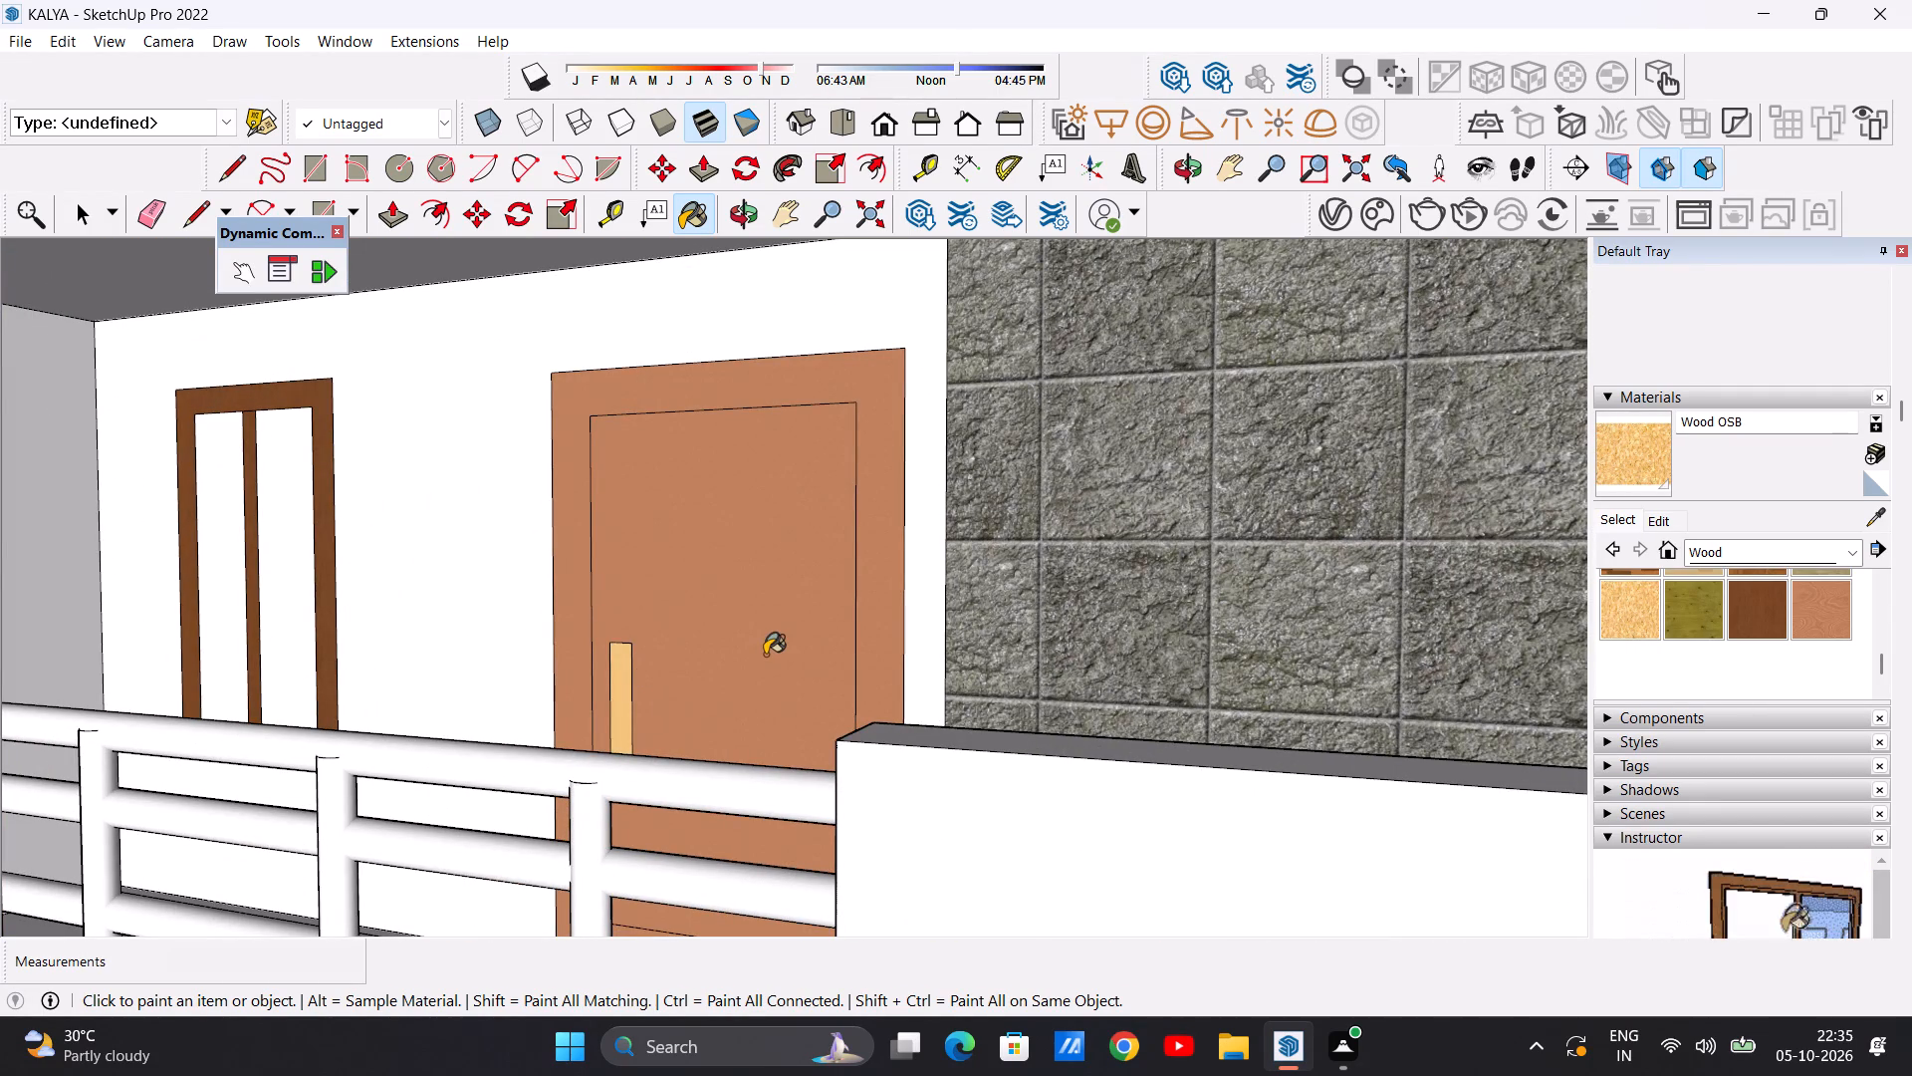
{"action": "key", "text": "space"}
{"action": "scroll", "coordinate": [805, 624], "scroll_direction": "down", "scroll_amount": 18}
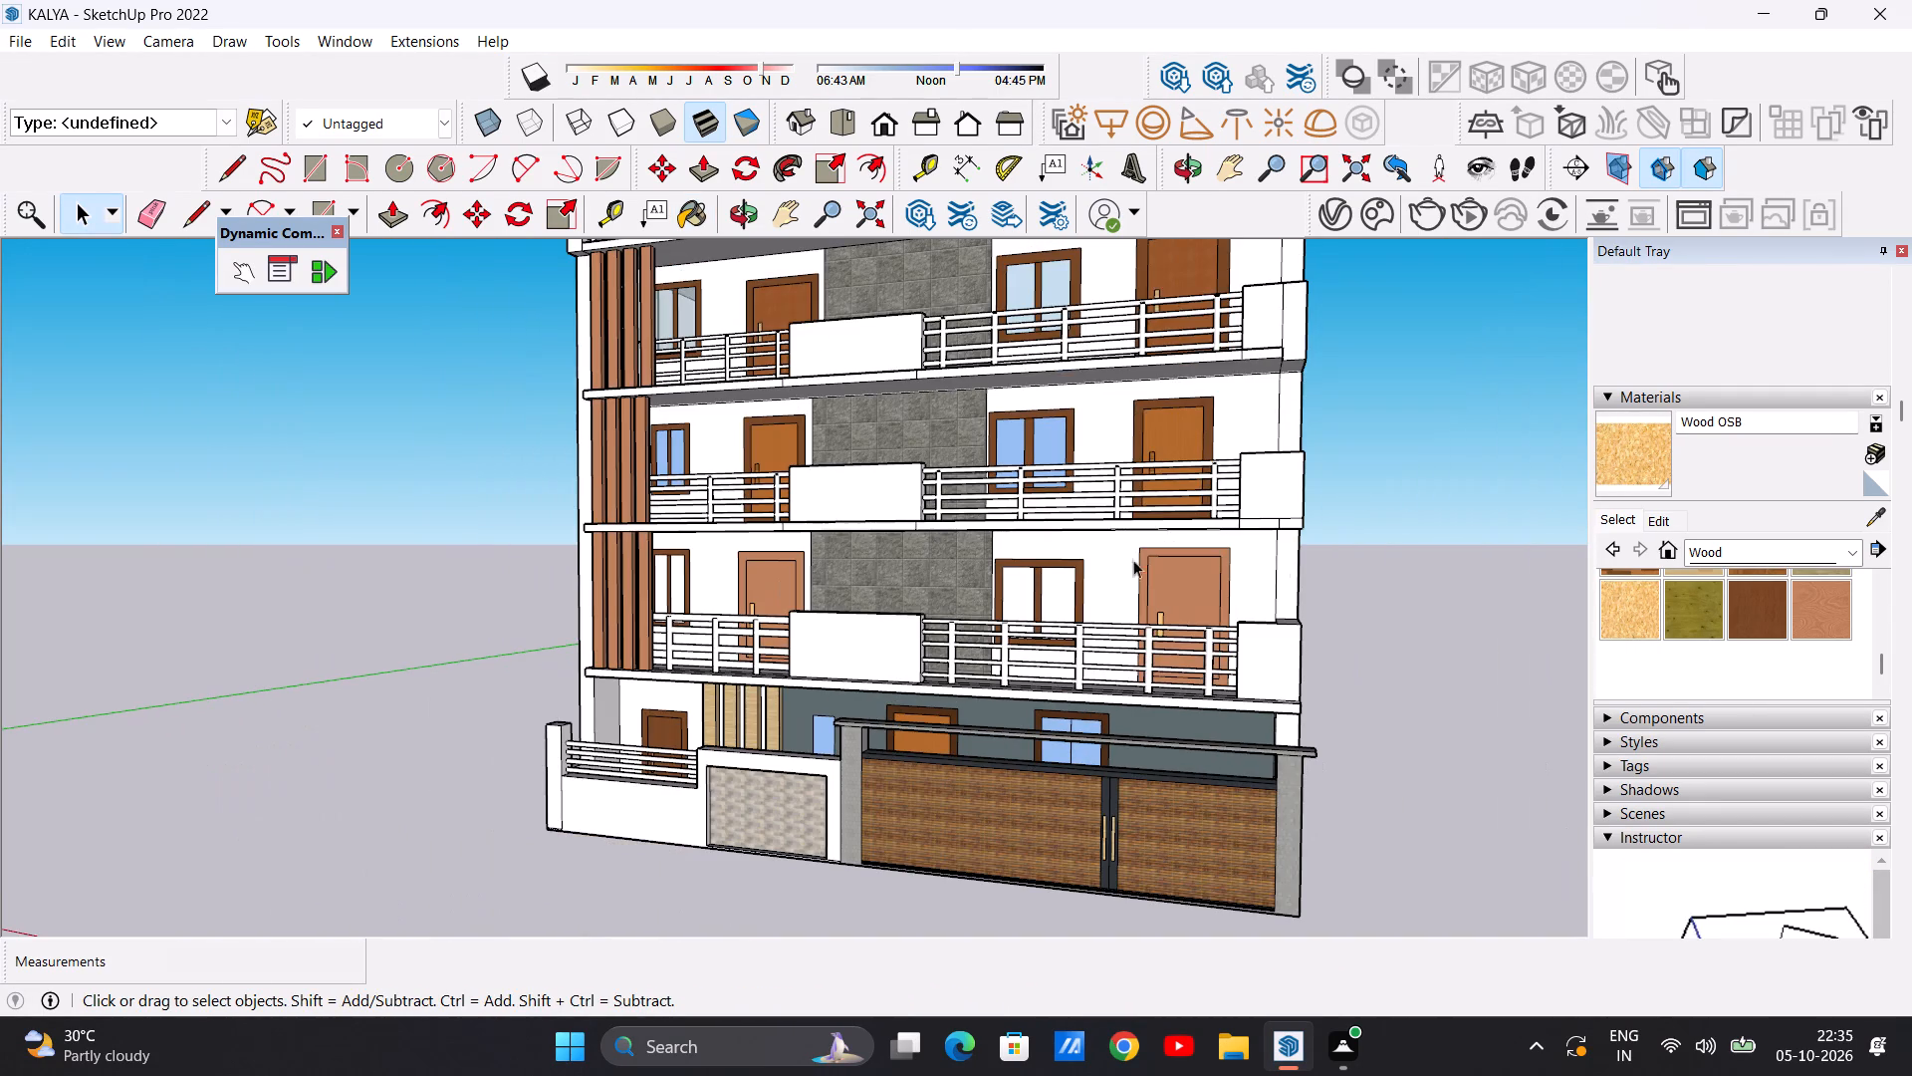
Paint the panes of both first-floor windows with Translucent Glass Blue from the Glass and Mirrors materials.
{"action": "left_click", "coordinate": [1623, 520]}
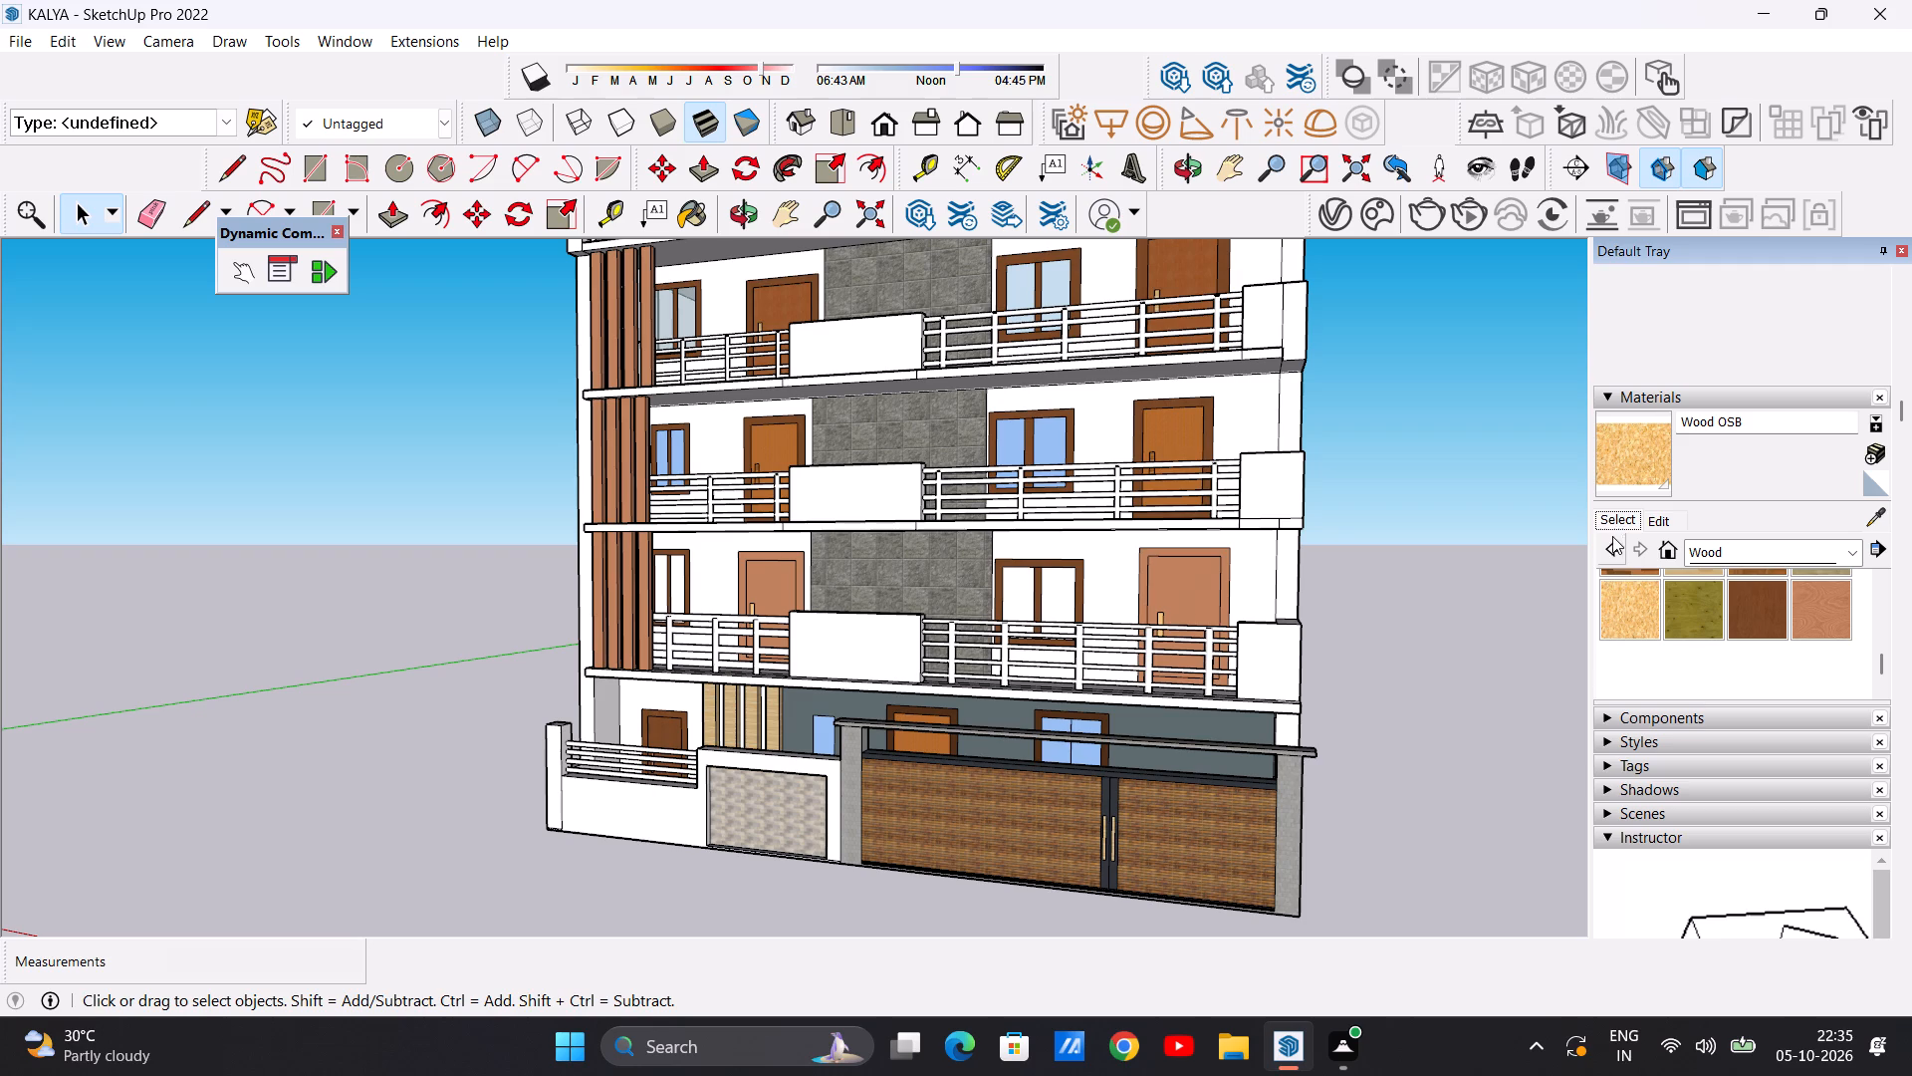
{"action": "left_click", "coordinate": [1851, 564]}
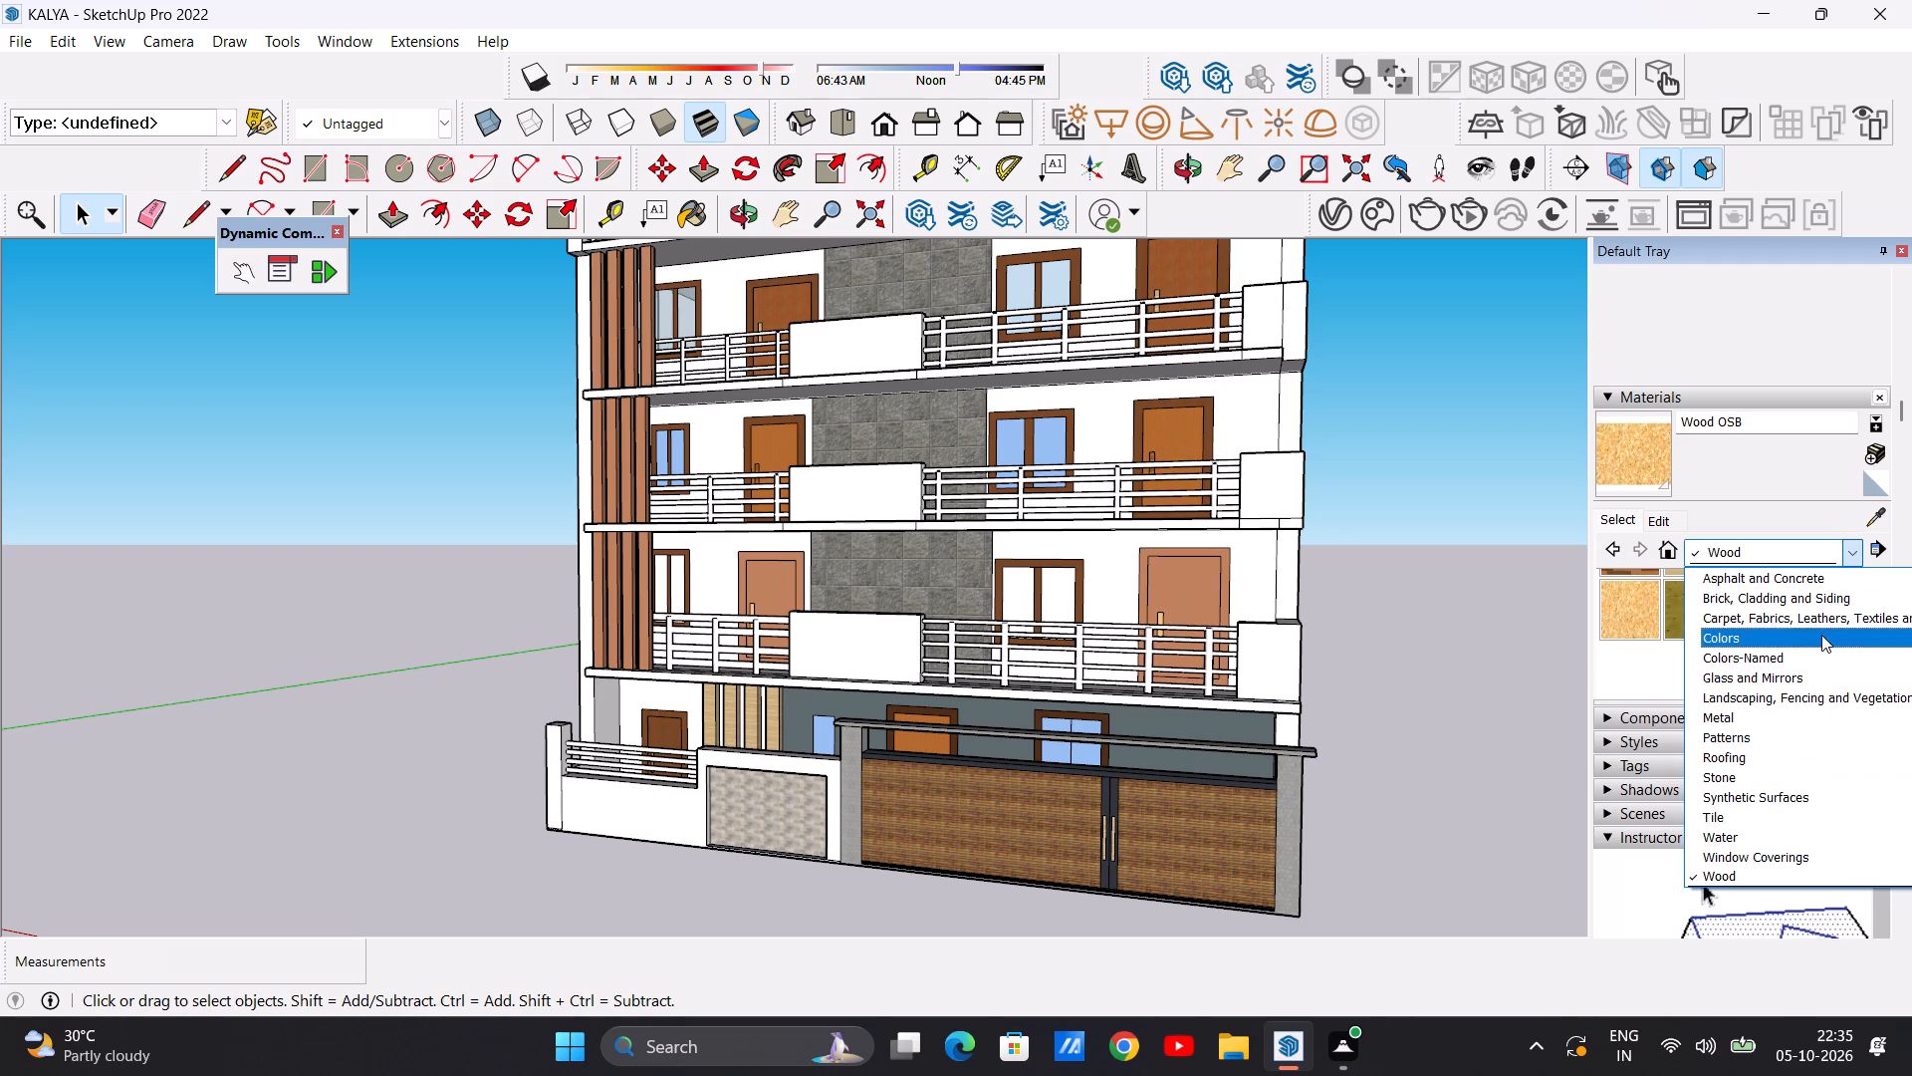
{"action": "left_click", "coordinate": [1771, 674]}
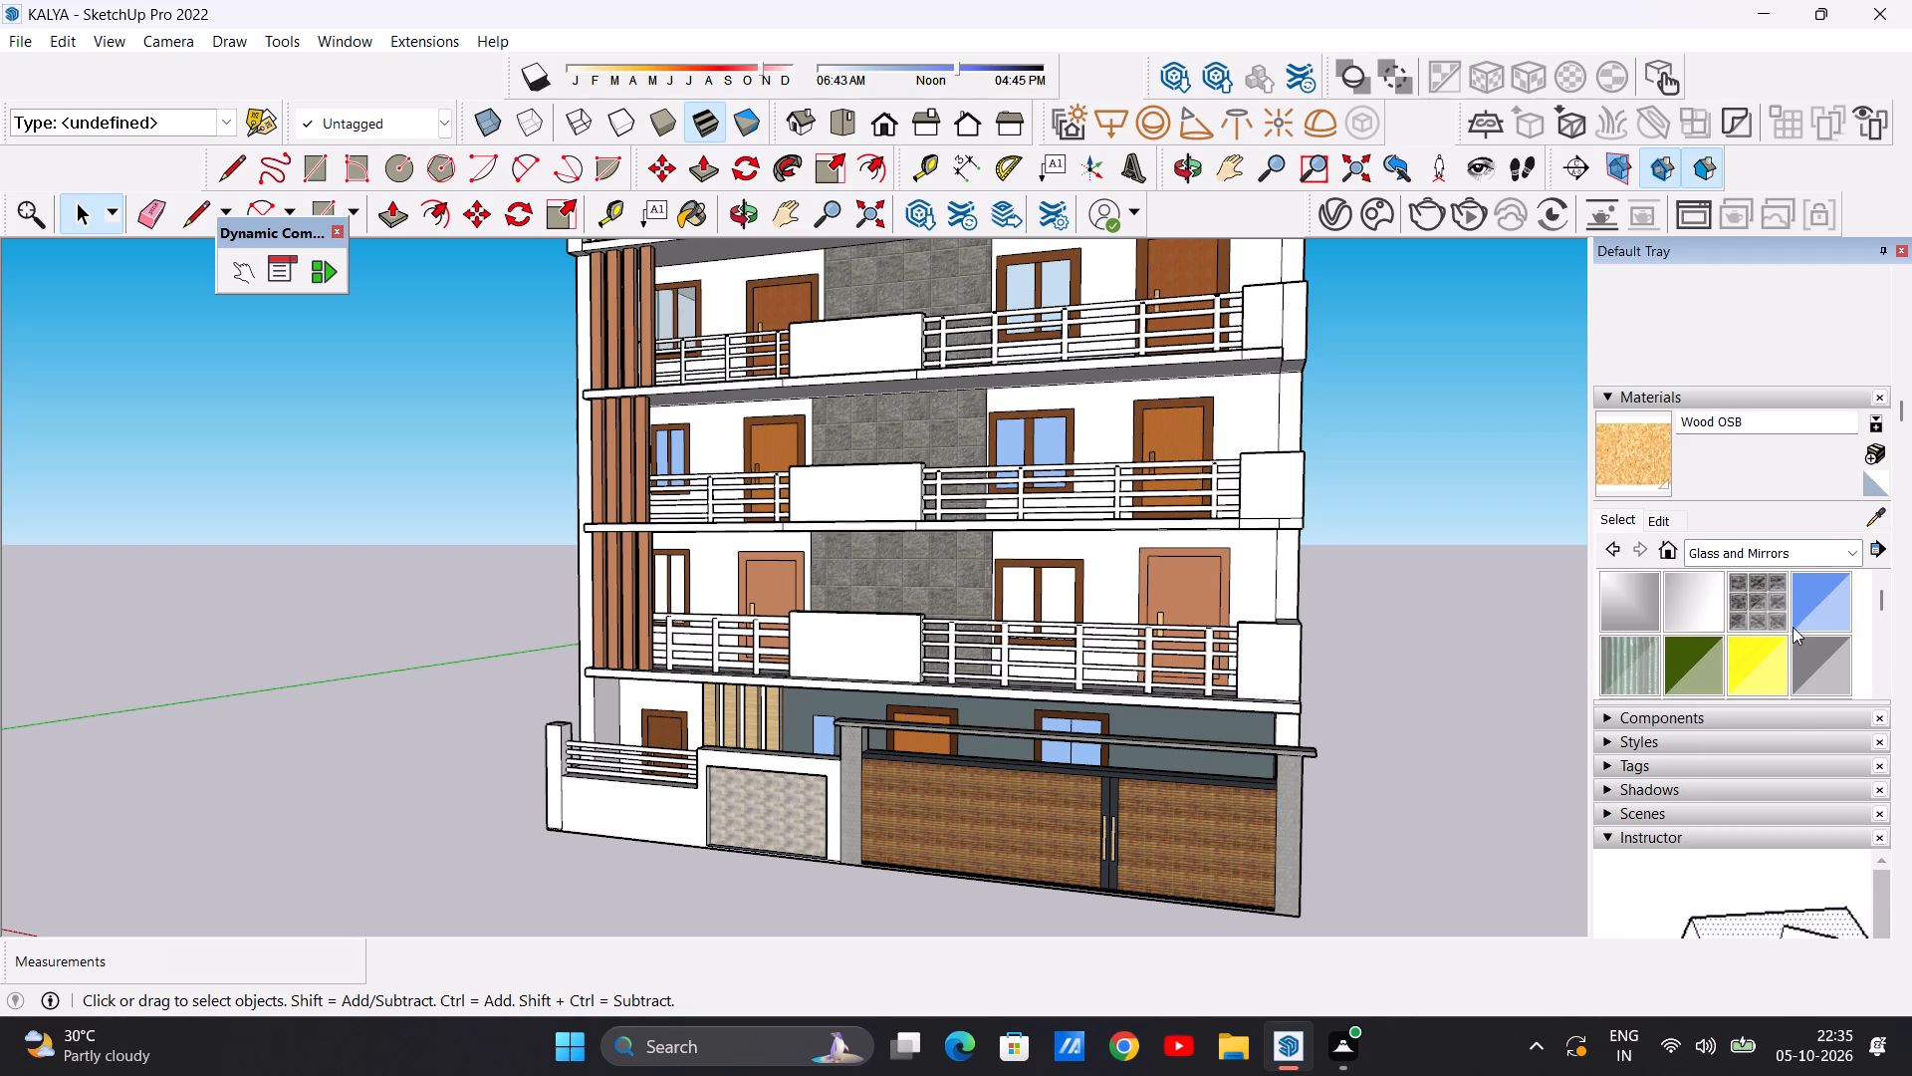
{"action": "left_click", "coordinate": [1817, 604]}
{"action": "scroll", "coordinate": [653, 565], "scroll_direction": "up", "scroll_amount": 2}
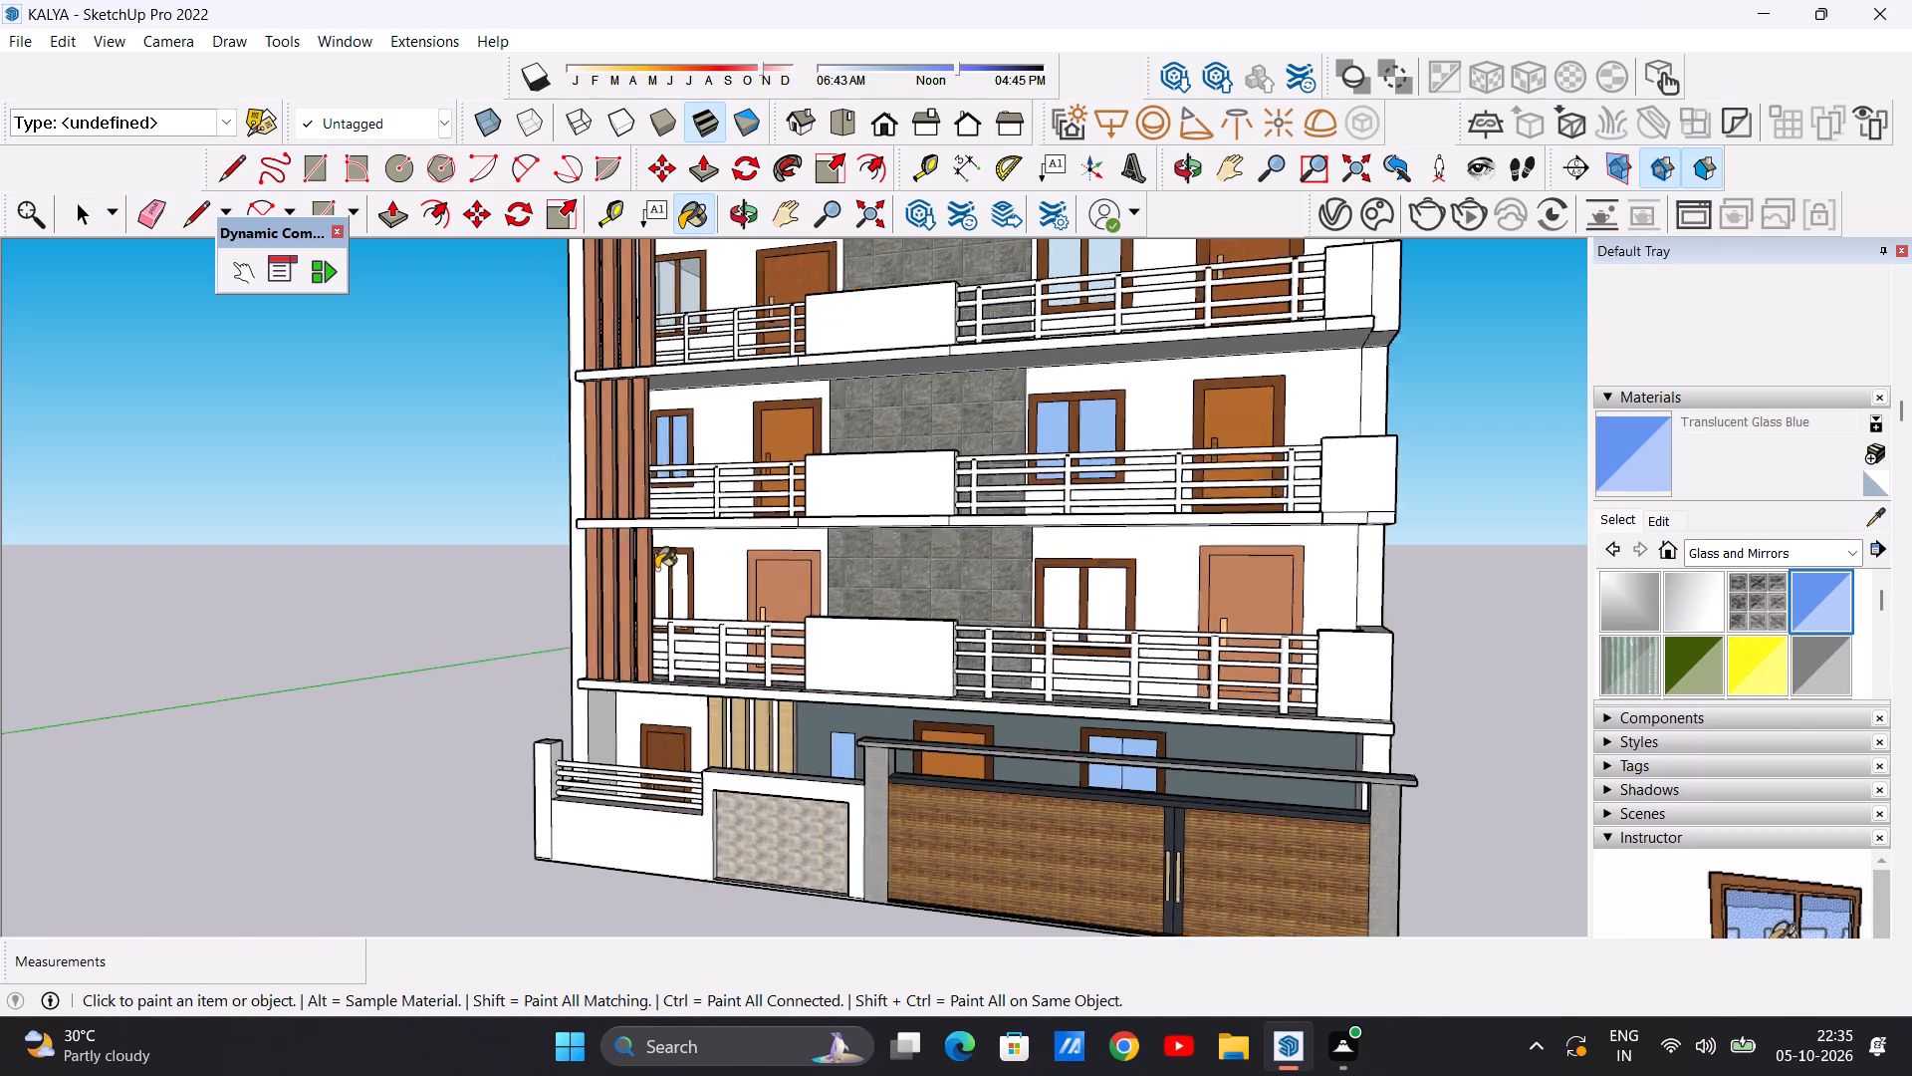
{"action": "scroll", "coordinate": [656, 569], "scroll_direction": "up", "scroll_amount": 10}
{"action": "left_click", "coordinate": [664, 592]}
{"action": "left_click", "coordinate": [712, 602]}
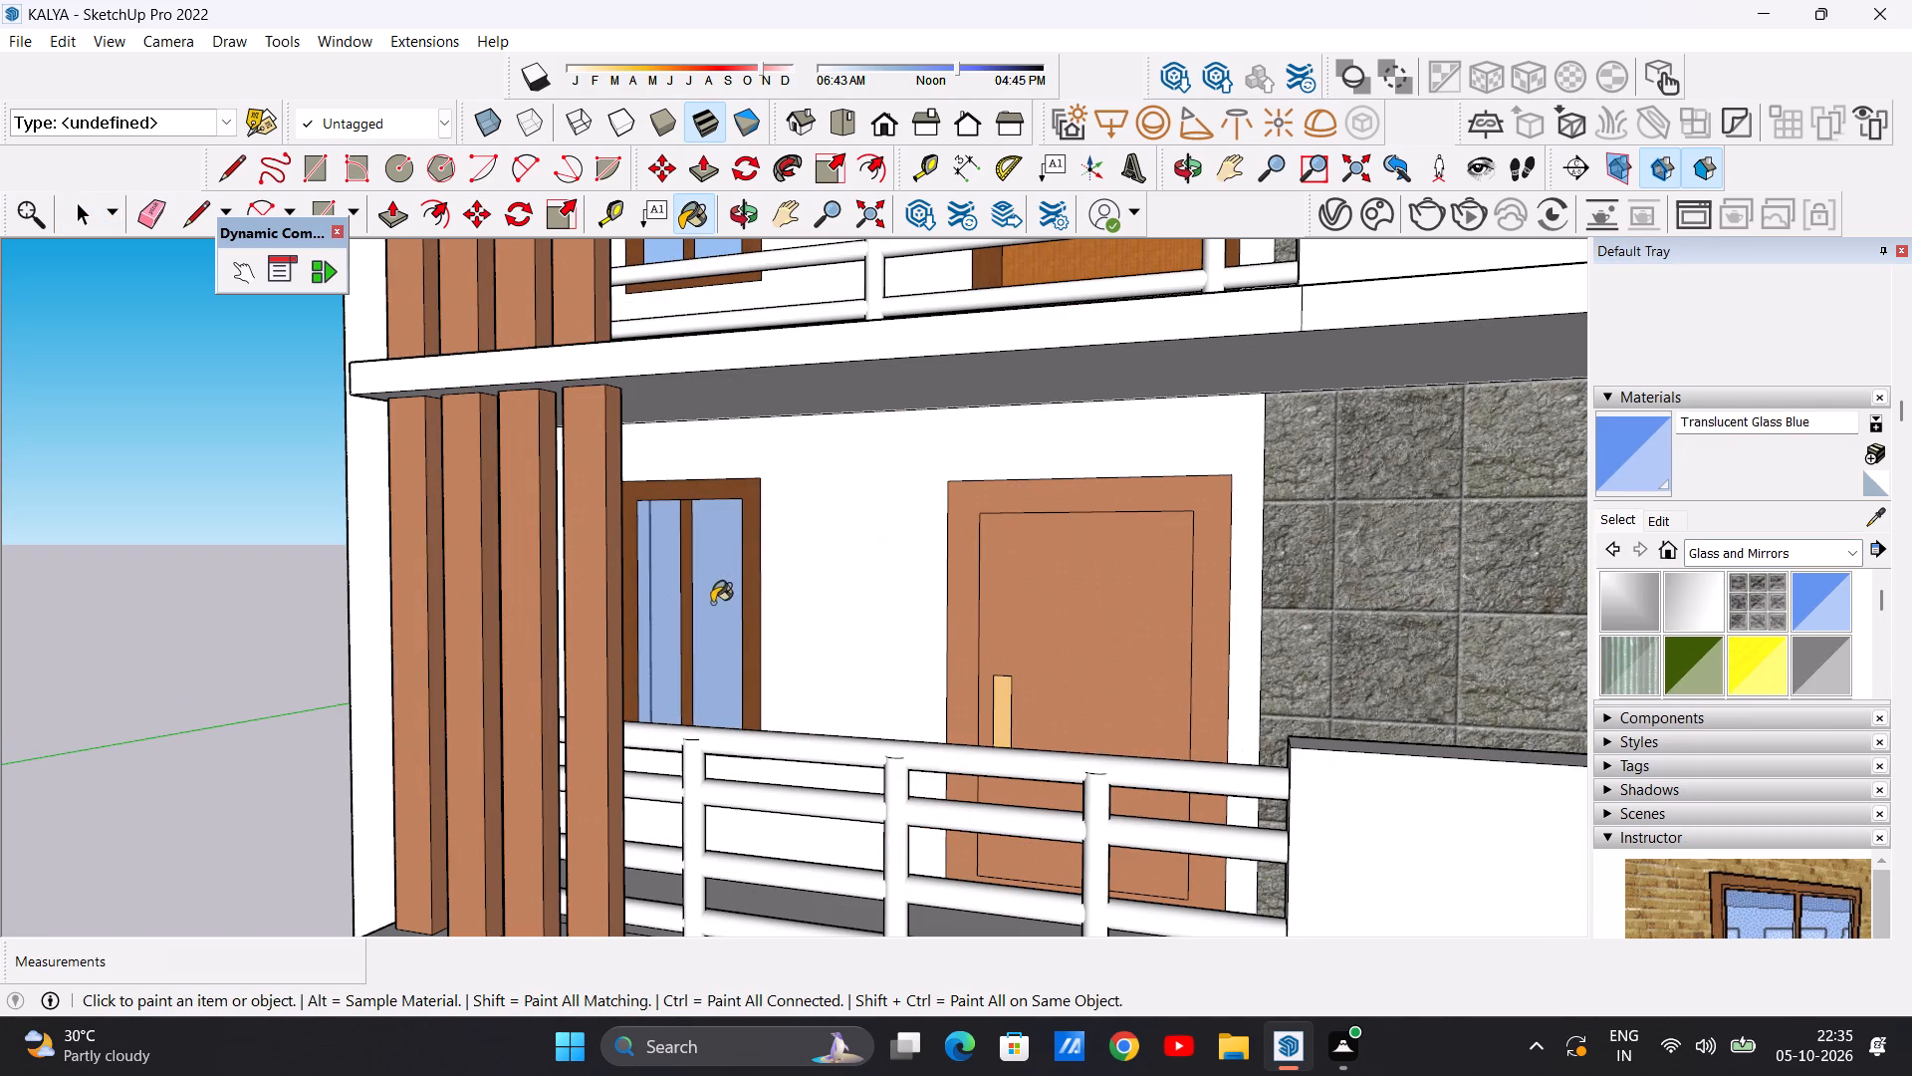
{"action": "scroll", "coordinate": [715, 603], "scroll_direction": "down", "scroll_amount": 11}
{"action": "scroll", "coordinate": [1236, 619], "scroll_direction": "up", "scroll_amount": 6}
{"action": "left_click", "coordinate": [1213, 620]}
{"action": "left_click", "coordinate": [1119, 616]}
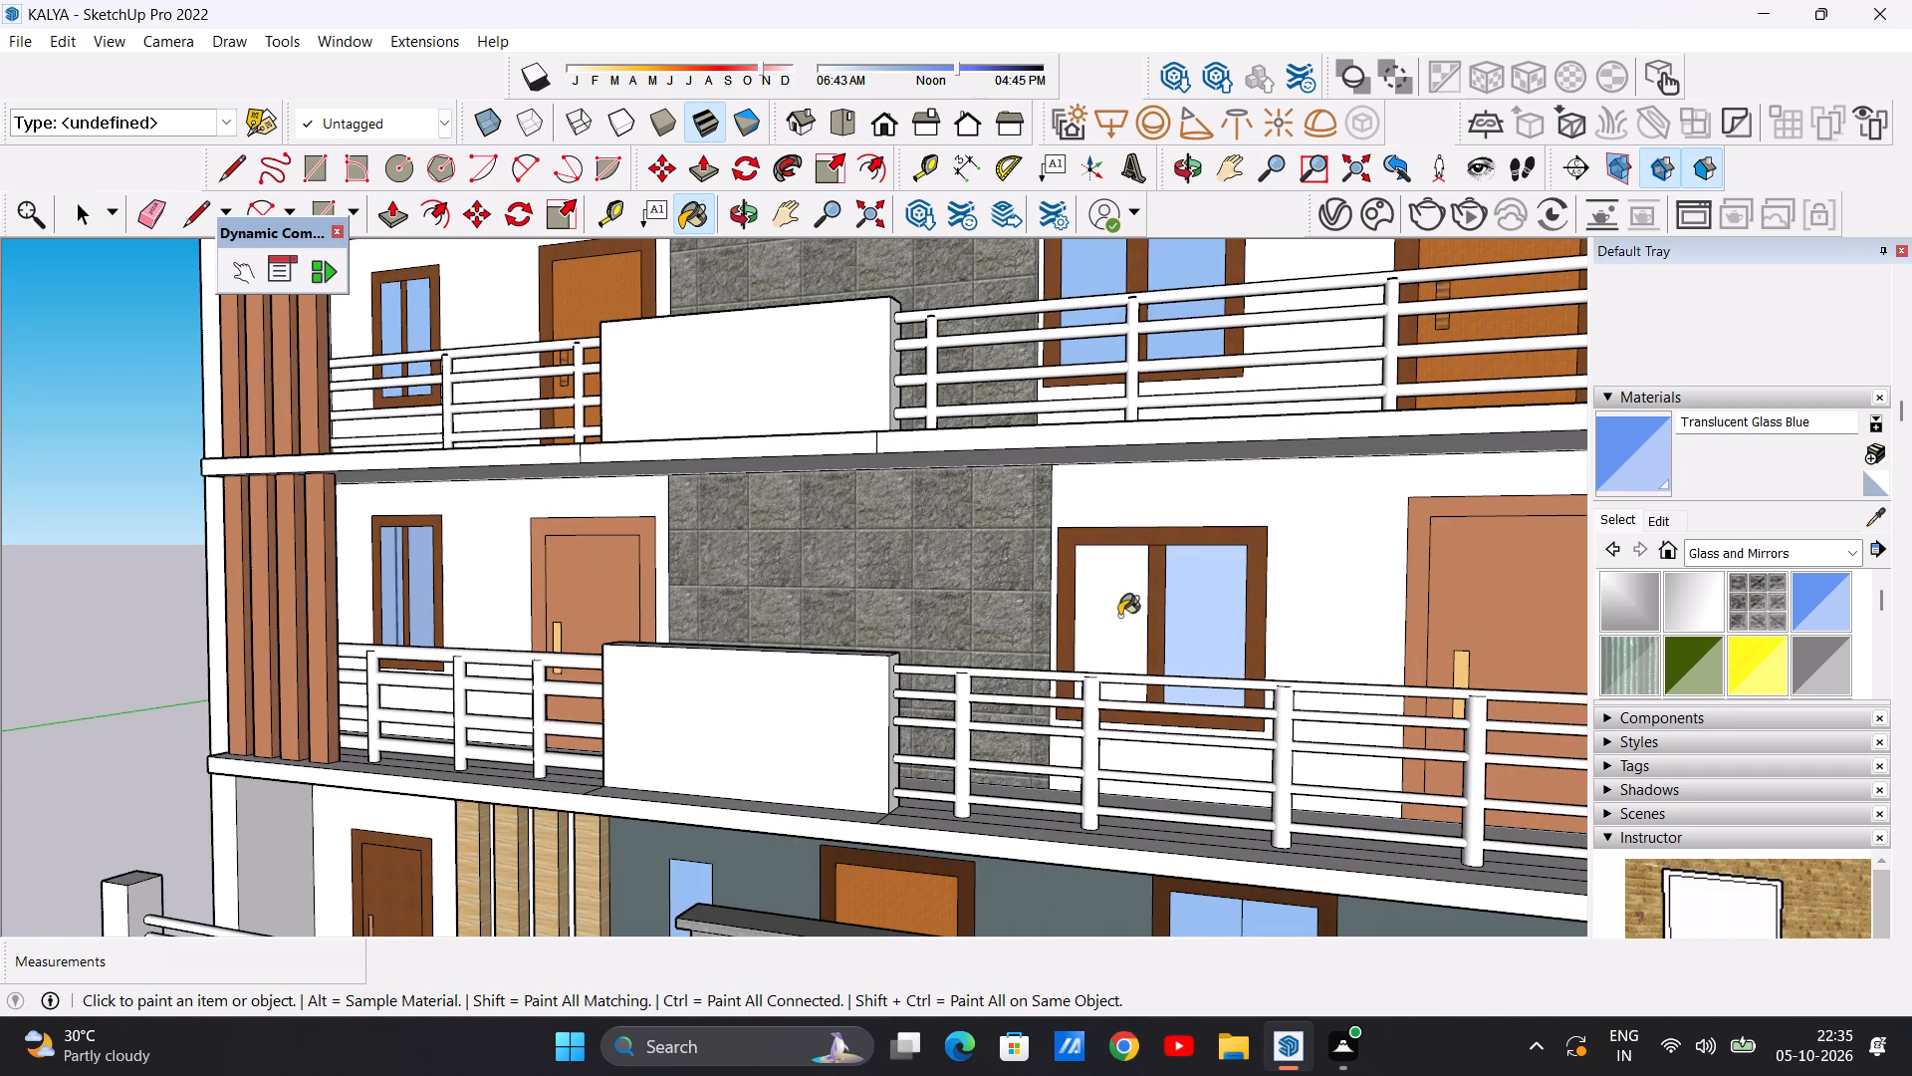
{"action": "key", "text": "space"}
Examine the whole front elevation from the gate to the roof, checking each floor for surfaces still without material.
{"action": "scroll", "coordinate": [1066, 615], "scroll_direction": "down", "scroll_amount": 17}
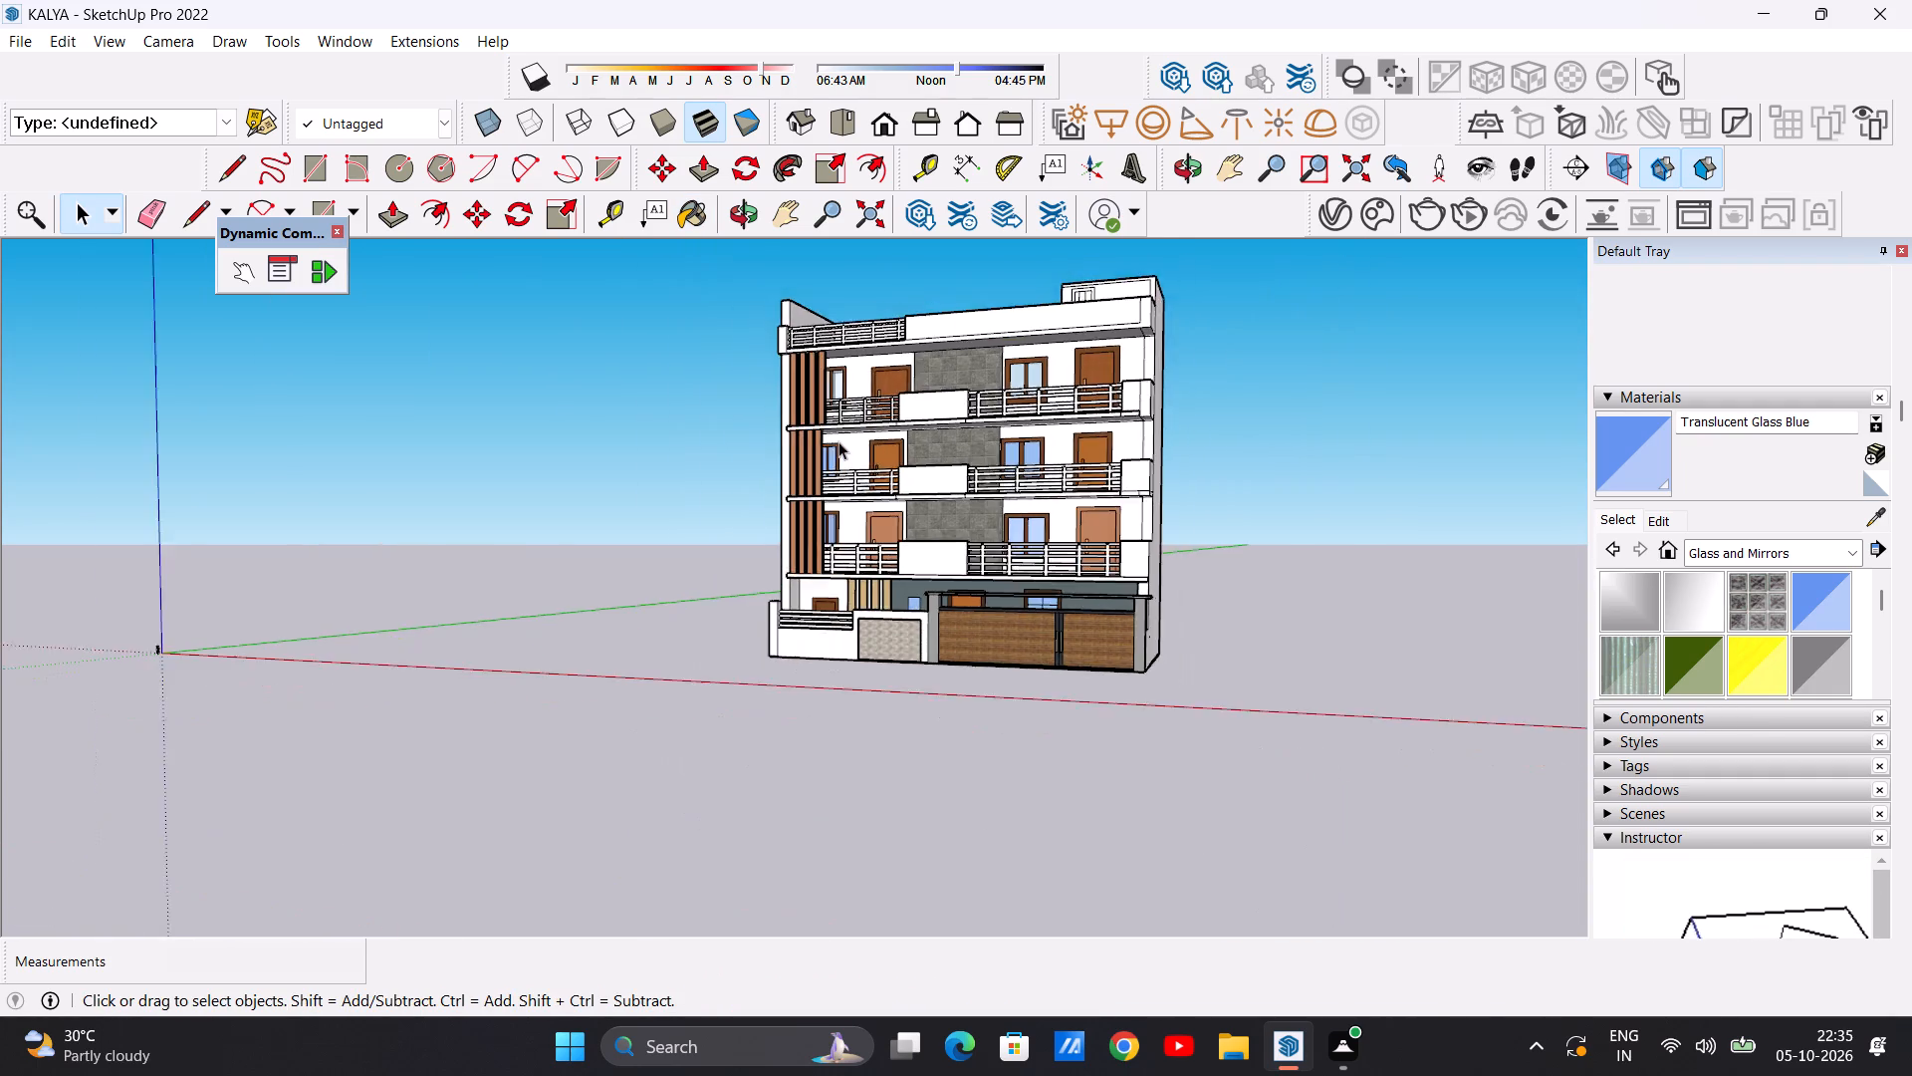
{"action": "middle_click_drag", "start_coordinate": [837, 451], "coordinate": [955, 433]}
{"action": "scroll", "coordinate": [833, 449], "scroll_direction": "down", "scroll_amount": 3}
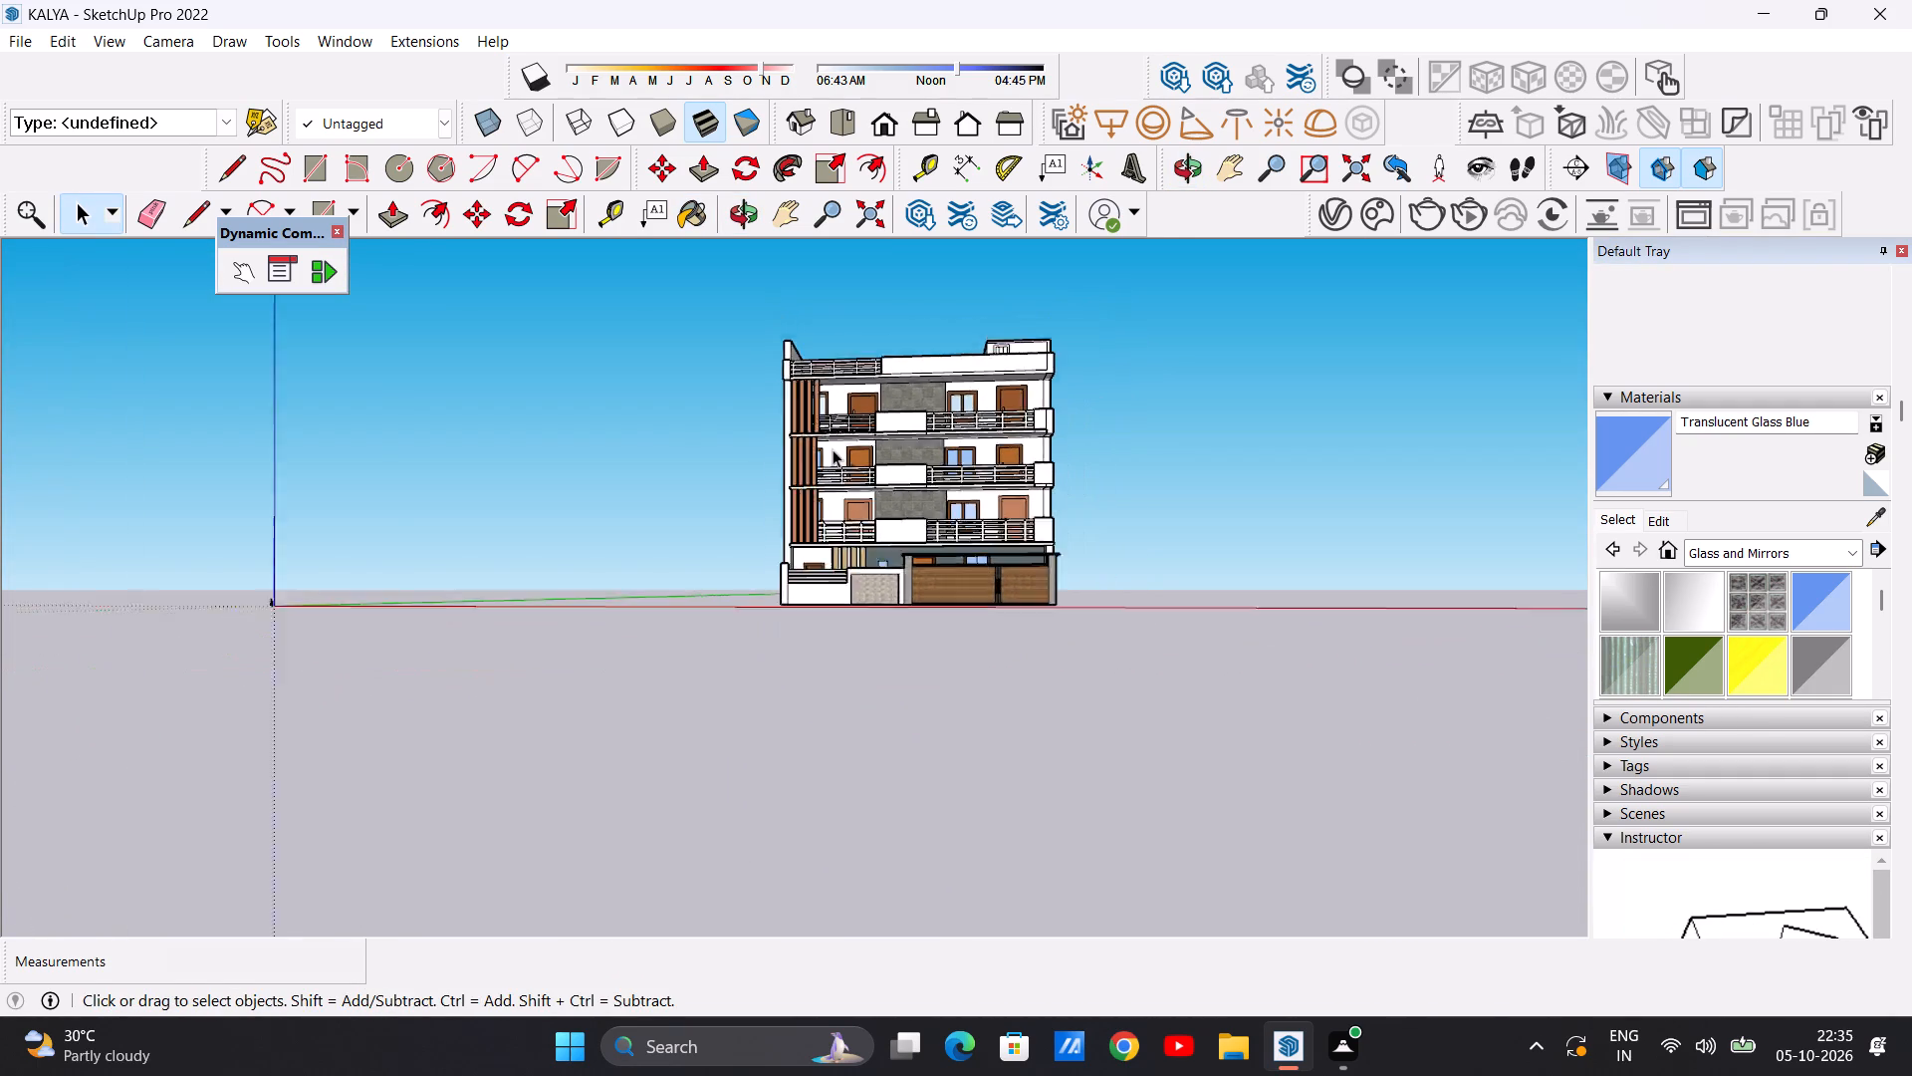
{"action": "scroll", "coordinate": [833, 449], "scroll_direction": "down", "scroll_amount": 2}
{"action": "scroll", "coordinate": [1024, 542], "scroll_direction": "up", "scroll_amount": 7}
{"action": "scroll", "coordinate": [830, 480], "scroll_direction": "up", "scroll_amount": 7}
{"action": "middle_click_drag", "start_coordinate": [730, 475], "coordinate": [737, 522]}
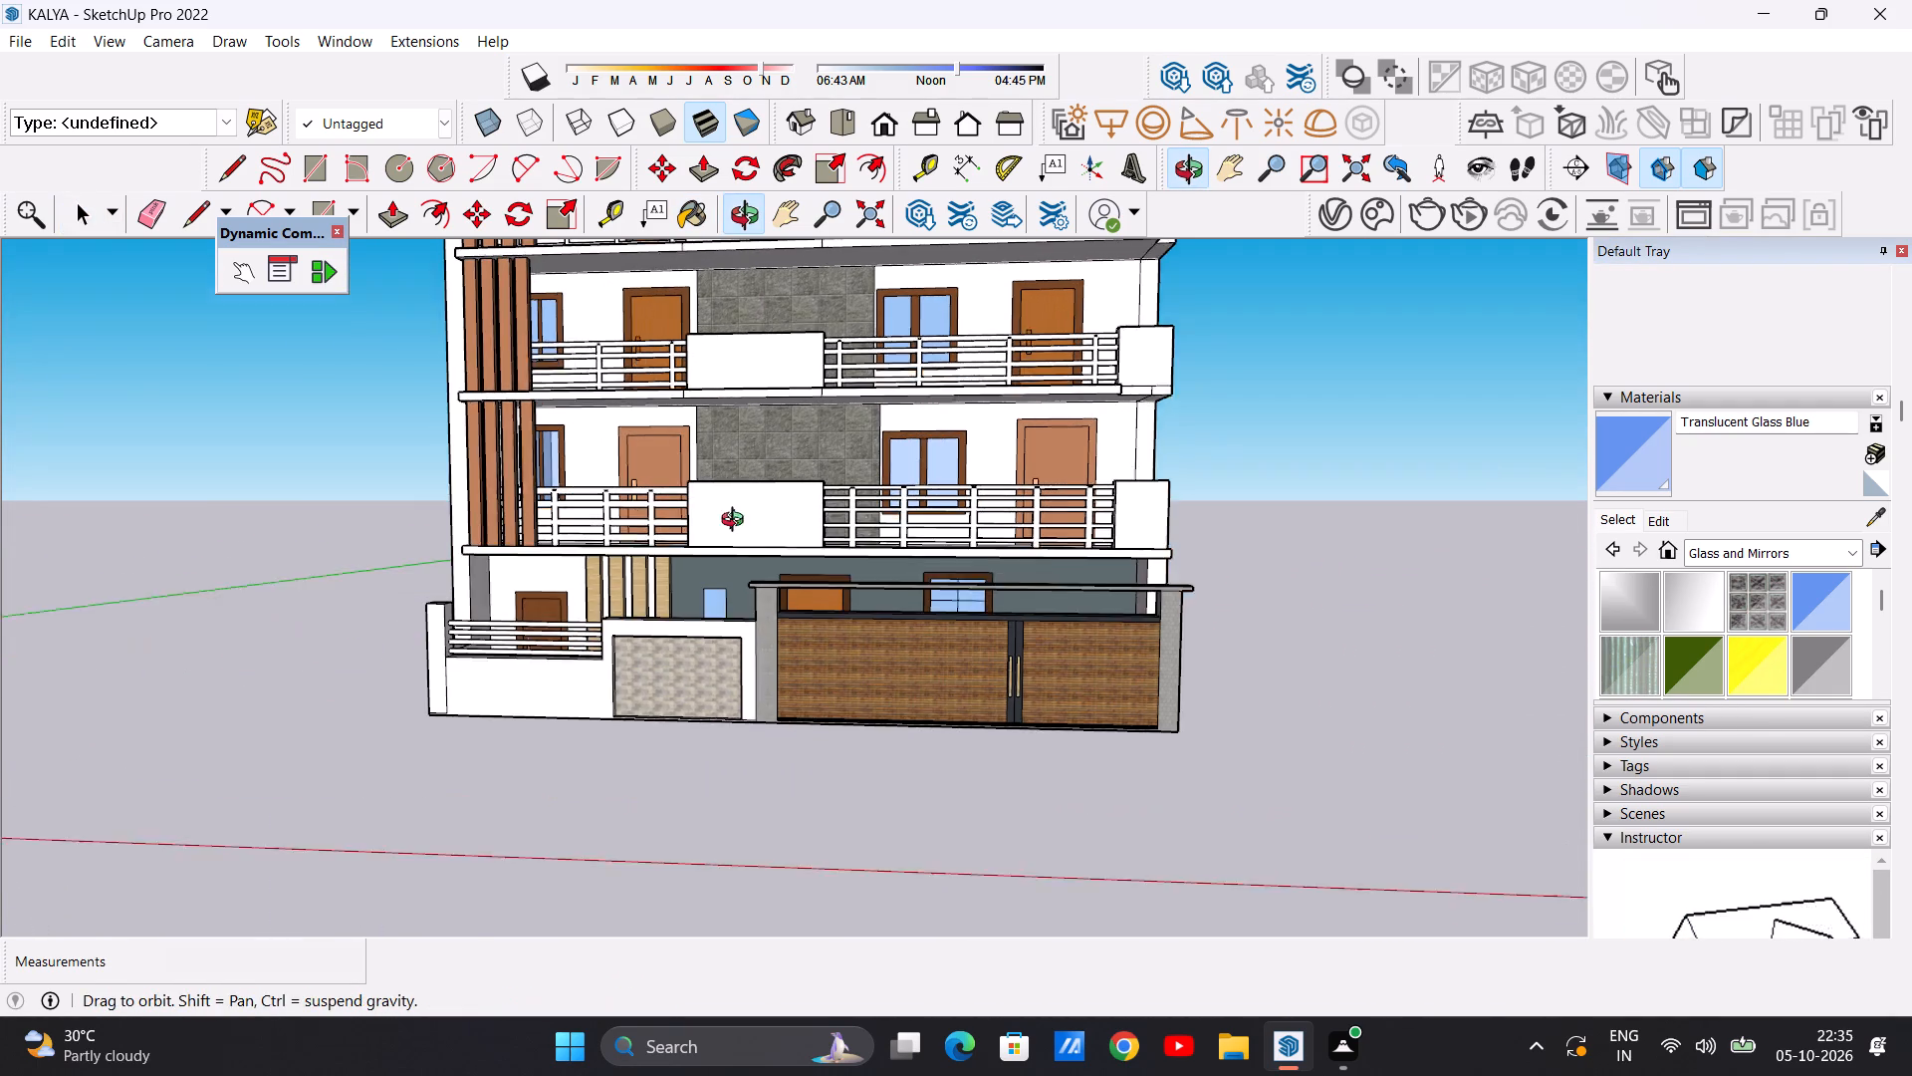
{"action": "middle_click_drag", "start_coordinate": [737, 522], "coordinate": [729, 587]}
{"action": "scroll", "coordinate": [729, 587], "scroll_direction": "down", "scroll_amount": 9}
{"action": "scroll", "coordinate": [793, 447], "scroll_direction": "up", "scroll_amount": 5}
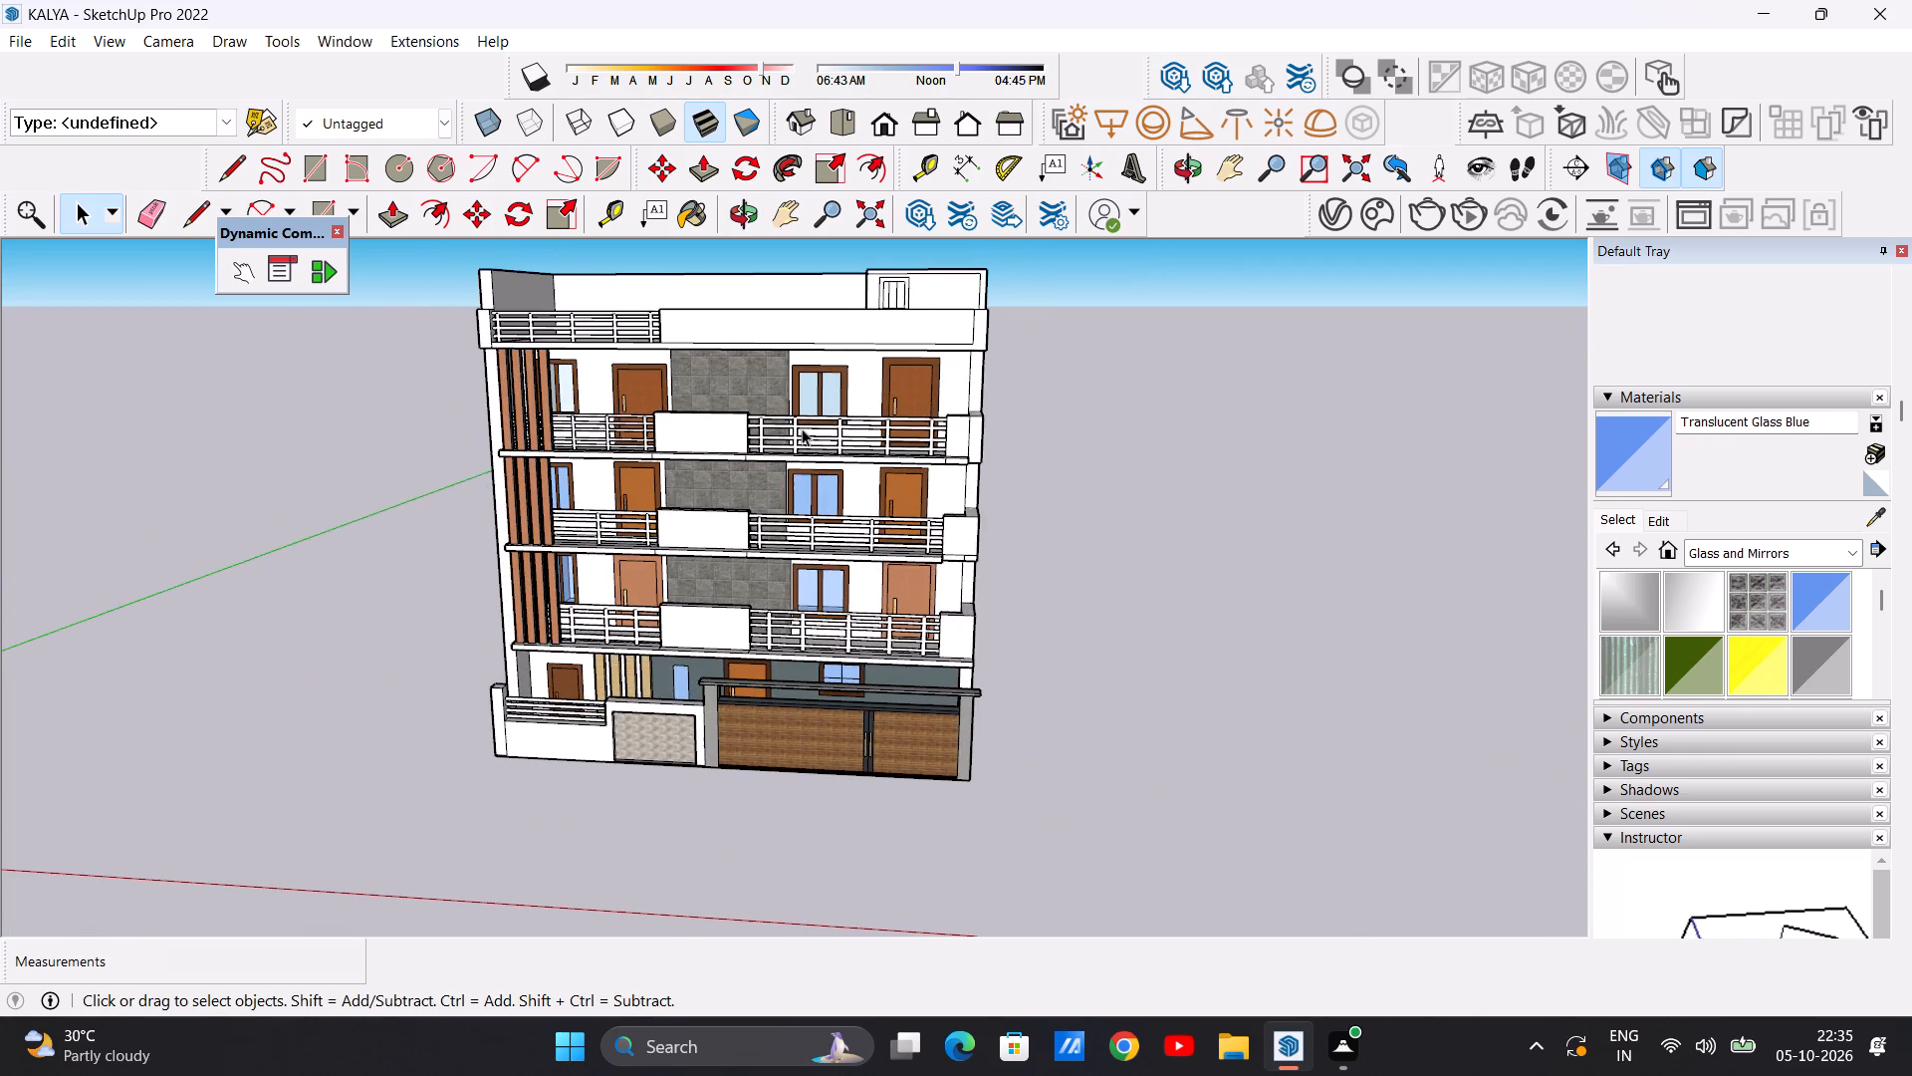
{"action": "middle_click_drag", "start_coordinate": [766, 455], "coordinate": [803, 400]}
{"action": "scroll", "coordinate": [768, 460], "scroll_direction": "down", "scroll_amount": 2}
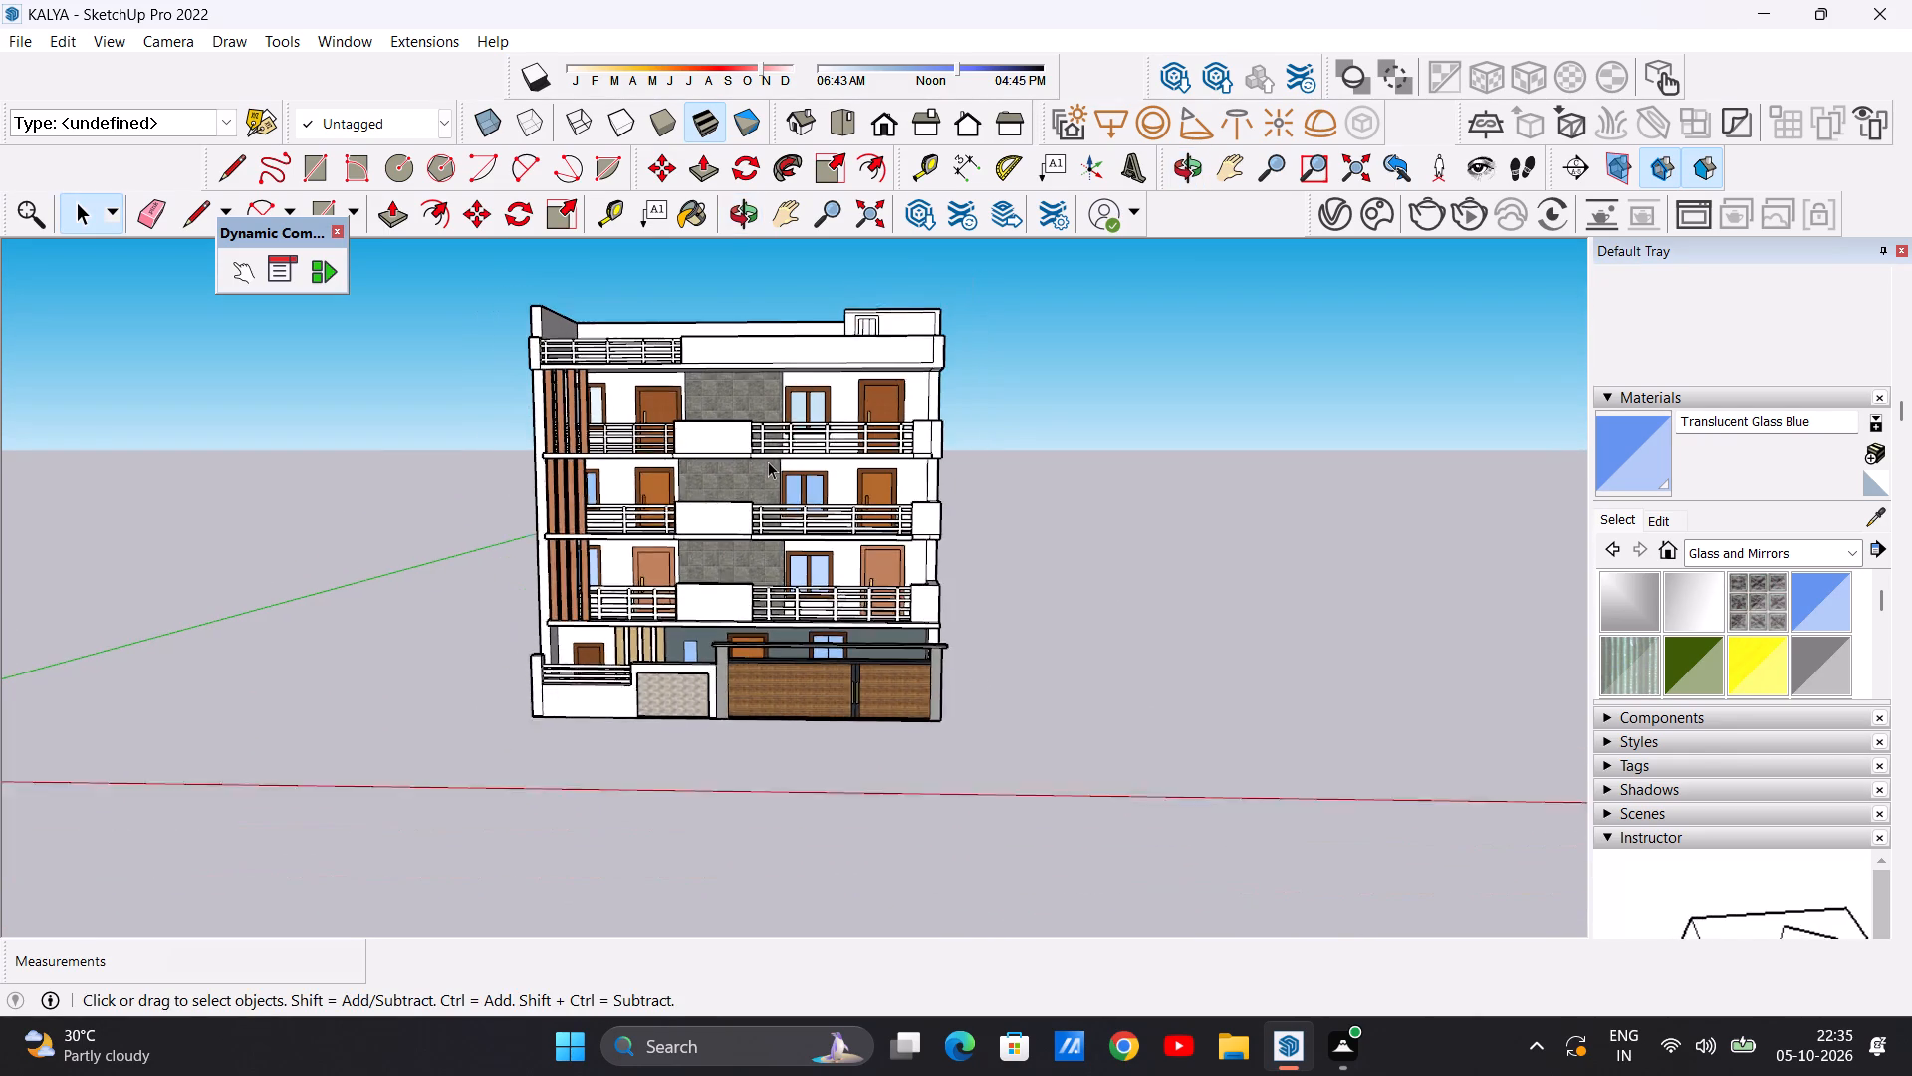
{"action": "scroll", "coordinate": [768, 461], "scroll_direction": "down", "scroll_amount": 1}
{"action": "scroll", "coordinate": [760, 430], "scroll_direction": "up", "scroll_amount": 2}
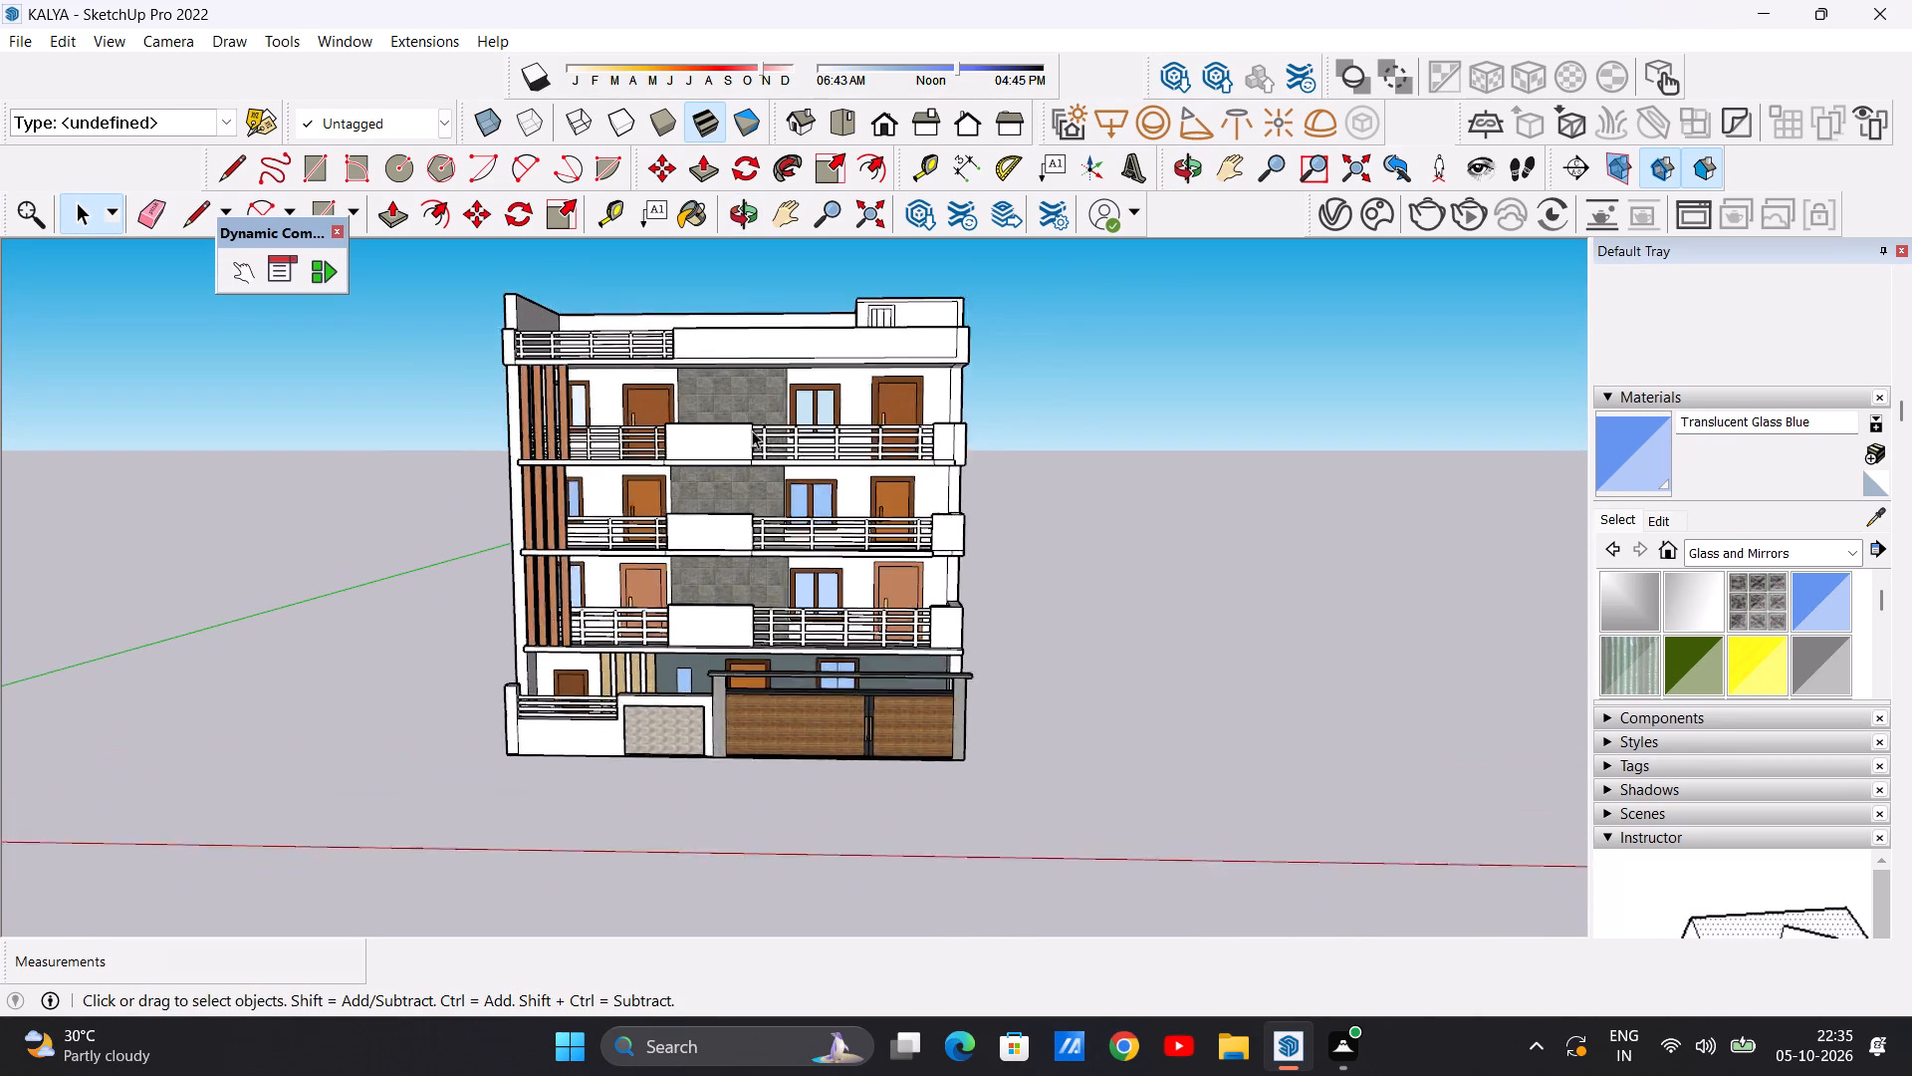
{"action": "scroll", "coordinate": [752, 430], "scroll_direction": "up", "scroll_amount": 9}
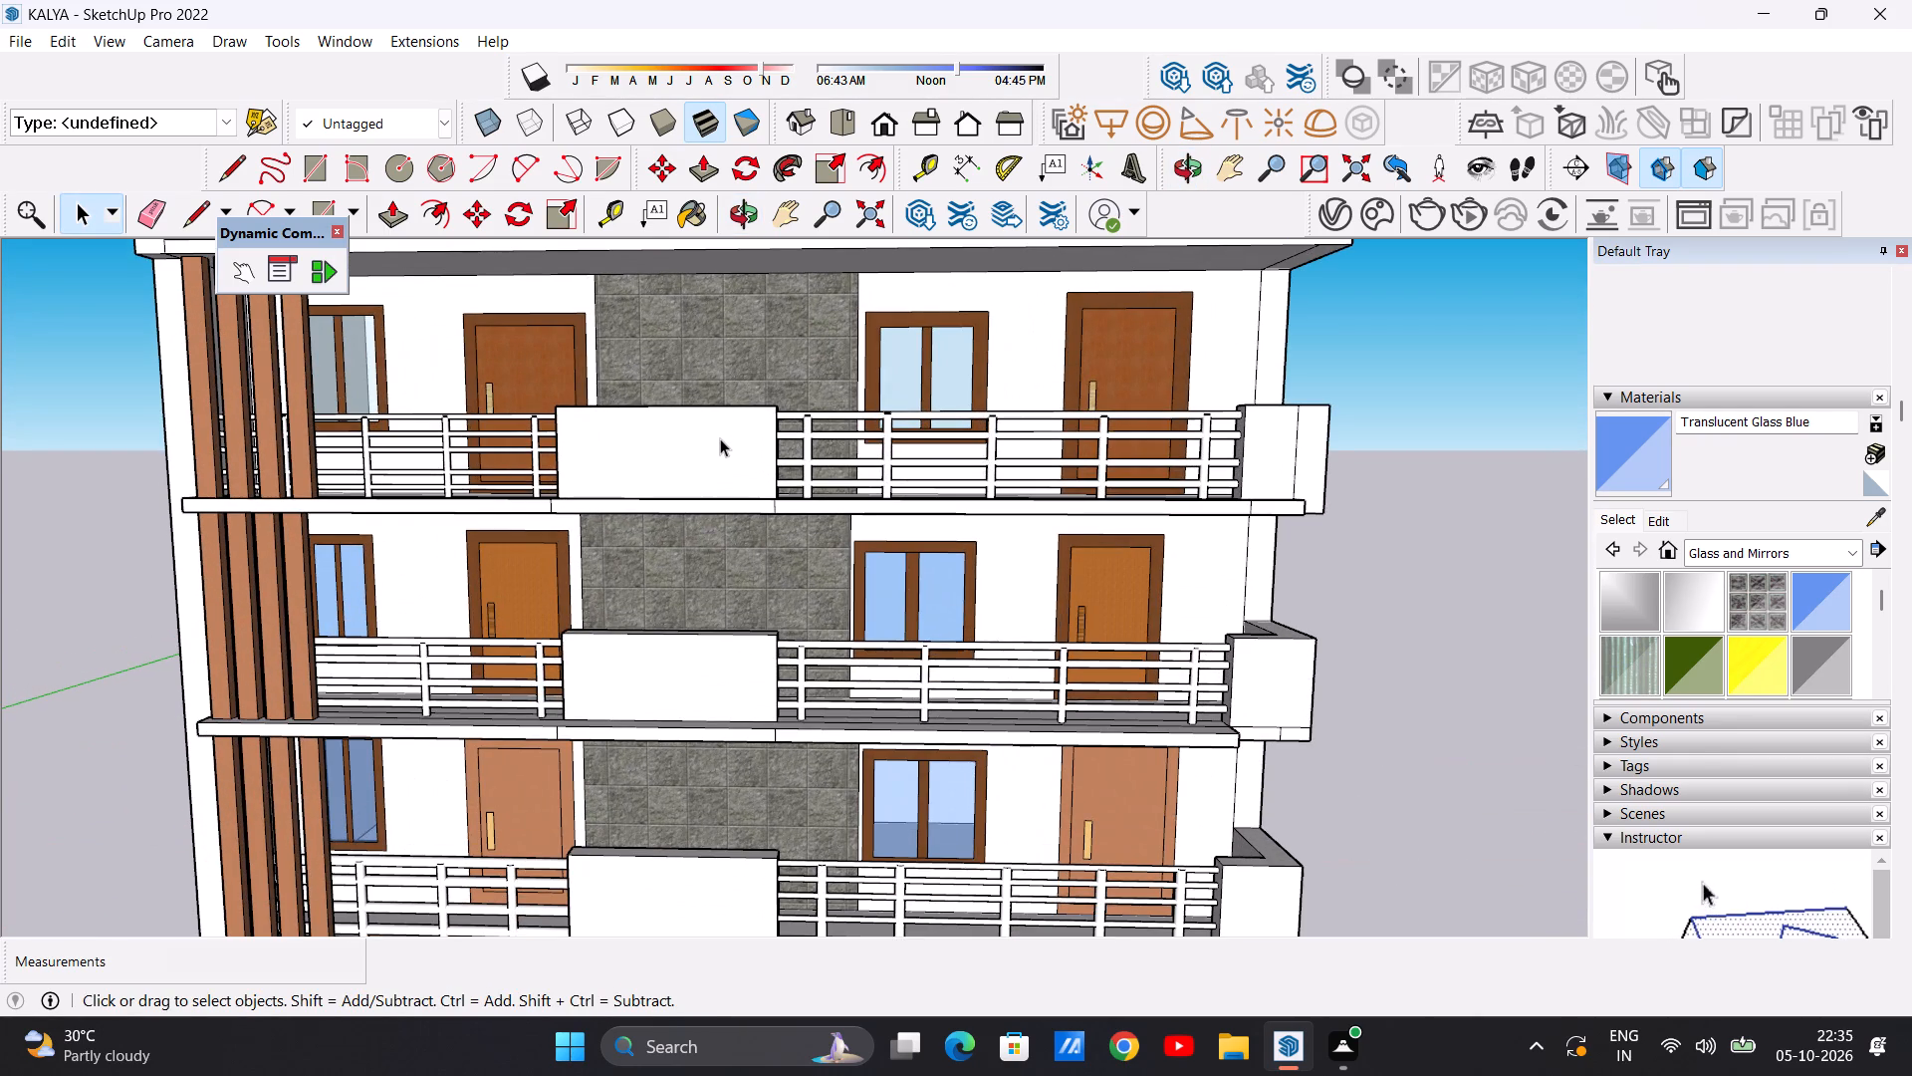
{"action": "scroll", "coordinate": [719, 448], "scroll_direction": "down", "scroll_amount": 6}
{"action": "scroll", "coordinate": [820, 445], "scroll_direction": "up", "scroll_amount": 2}
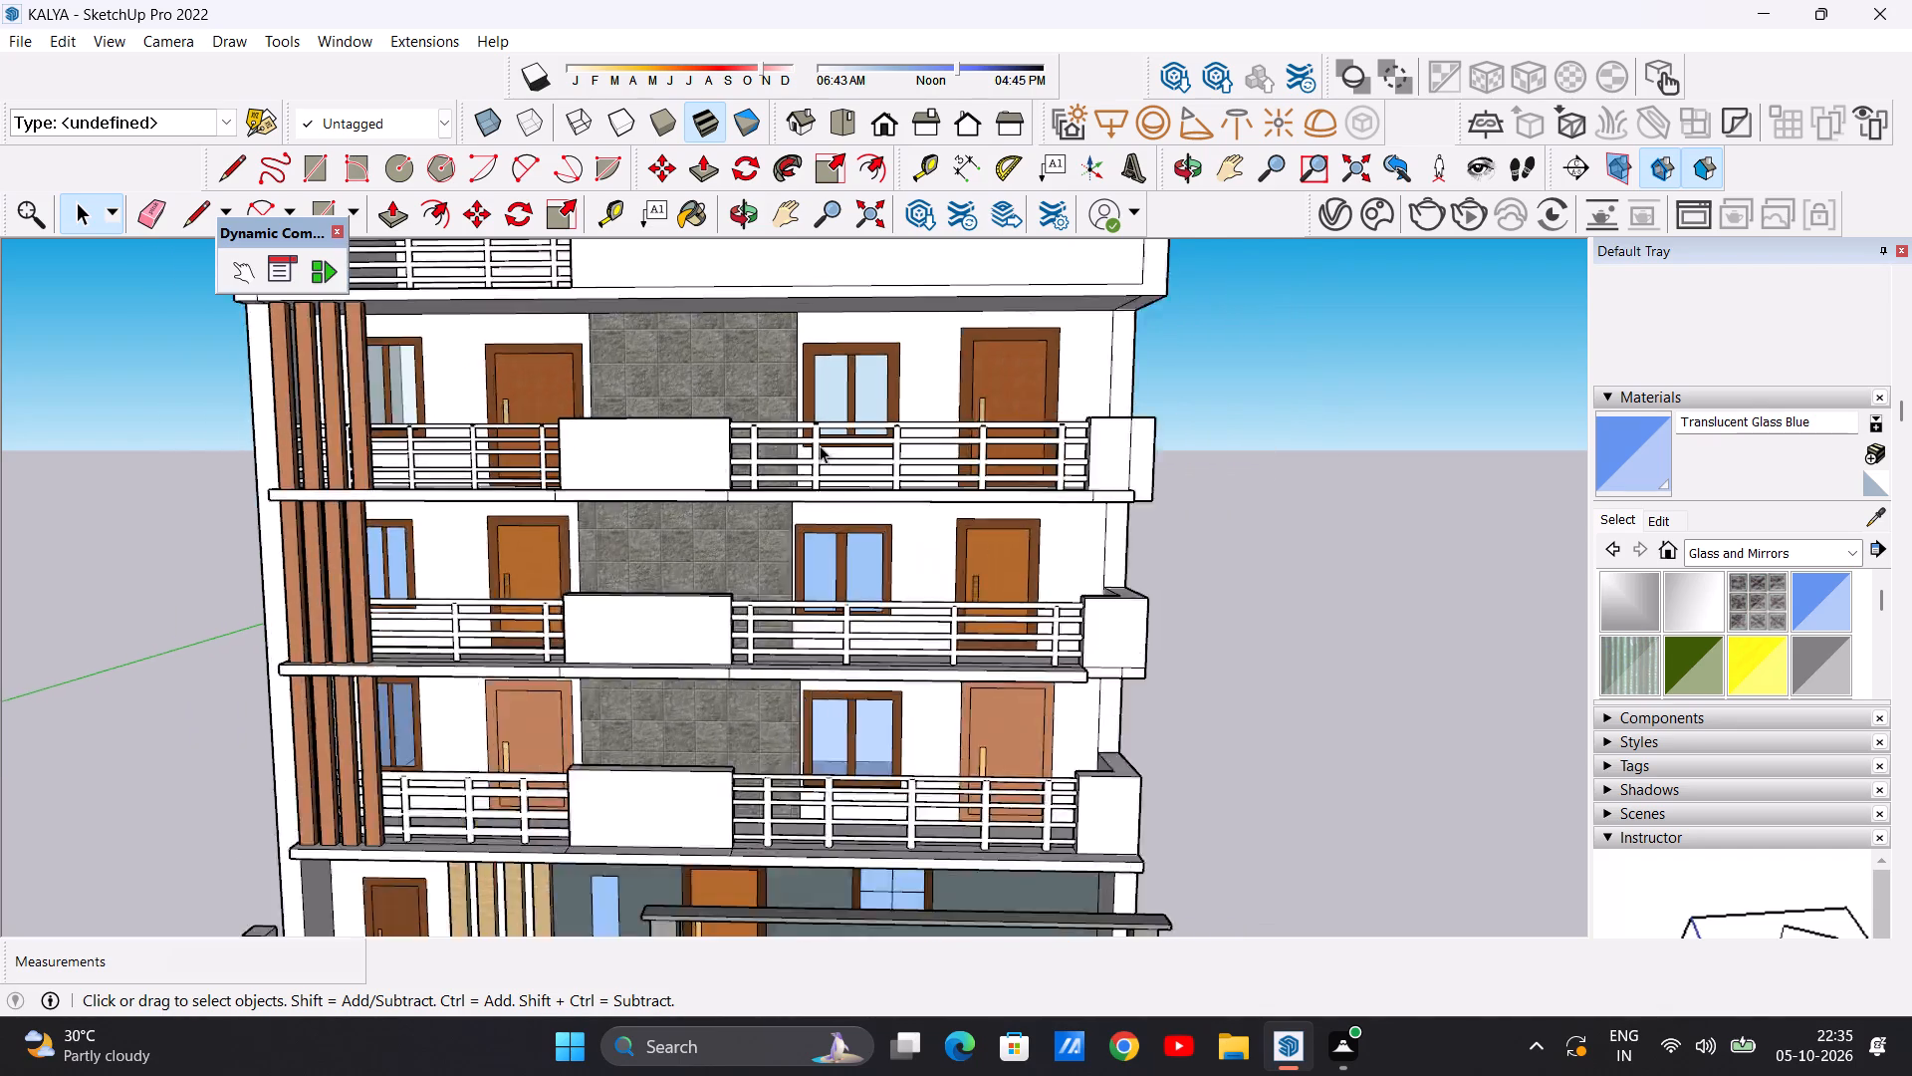
{"action": "scroll", "coordinate": [820, 445], "scroll_direction": "up", "scroll_amount": 5}
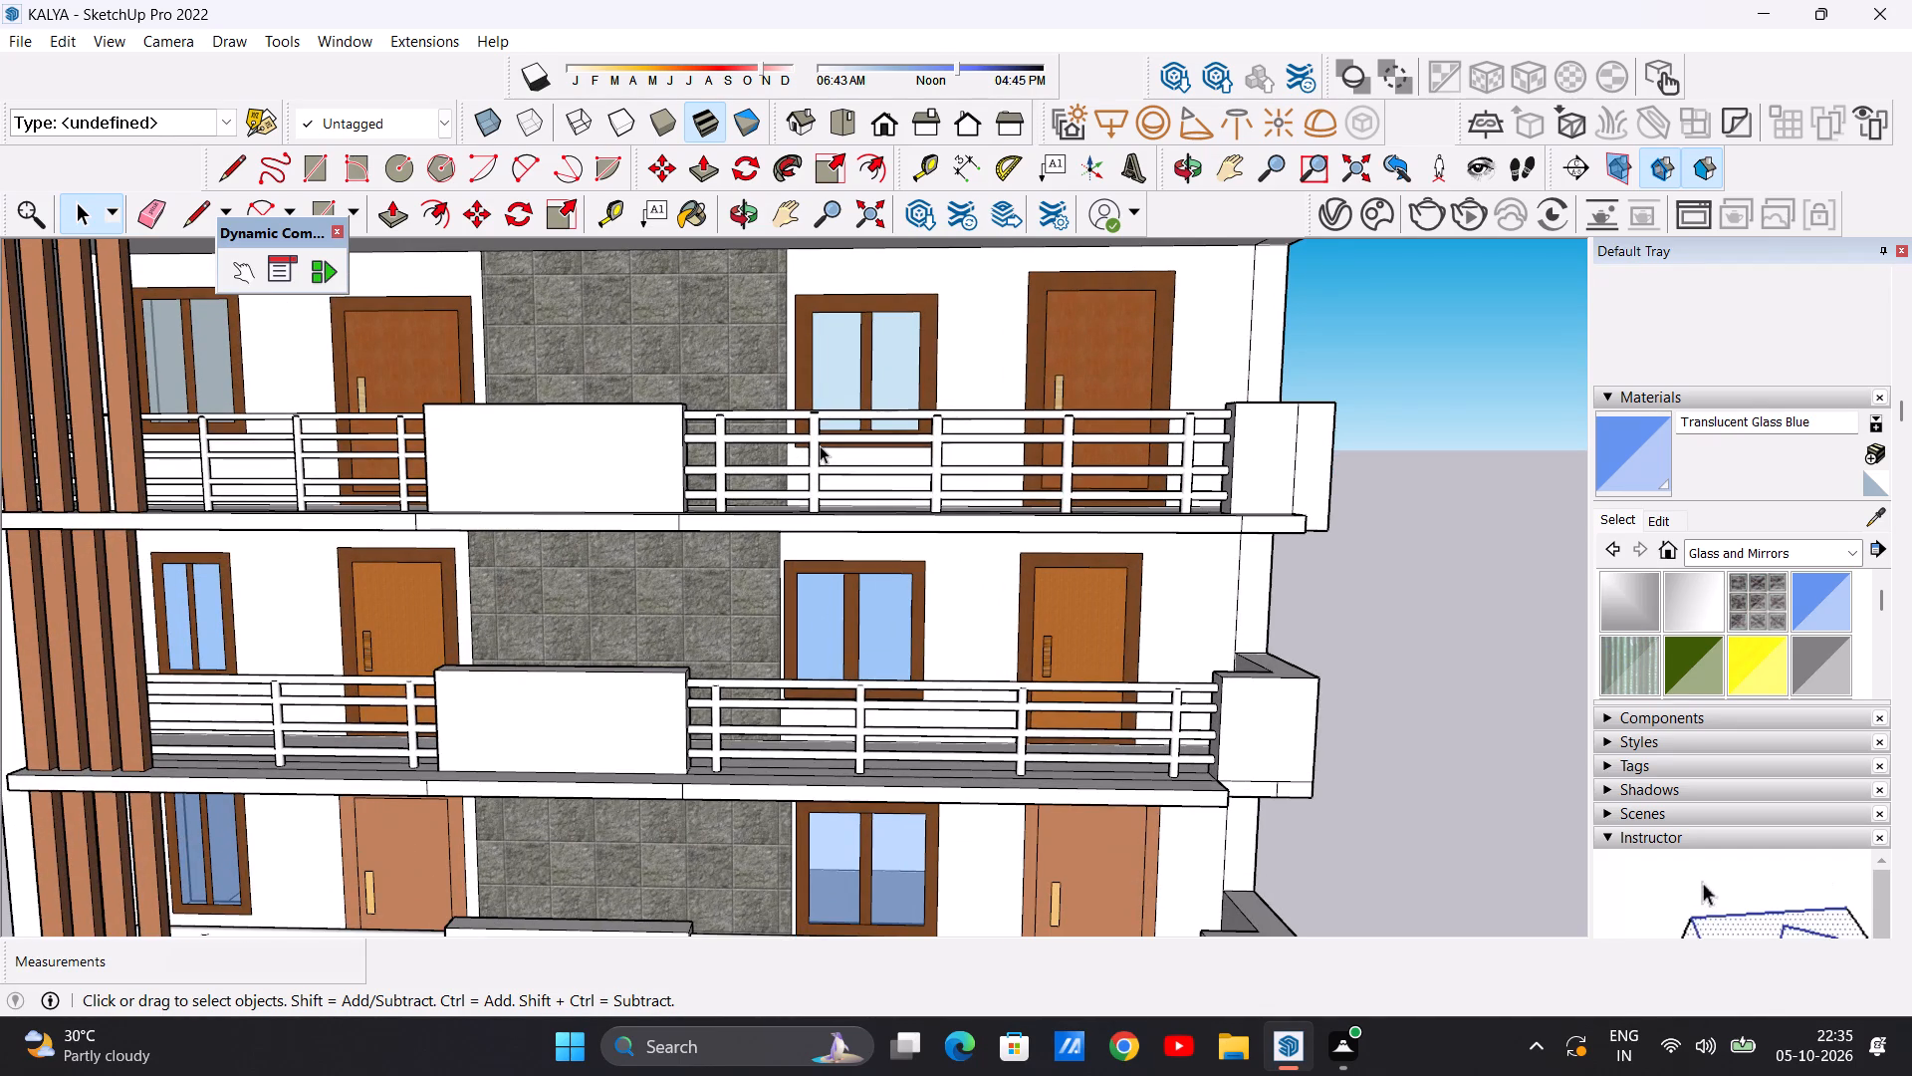
{"action": "scroll", "coordinate": [820, 445], "scroll_direction": "down", "scroll_amount": 14}
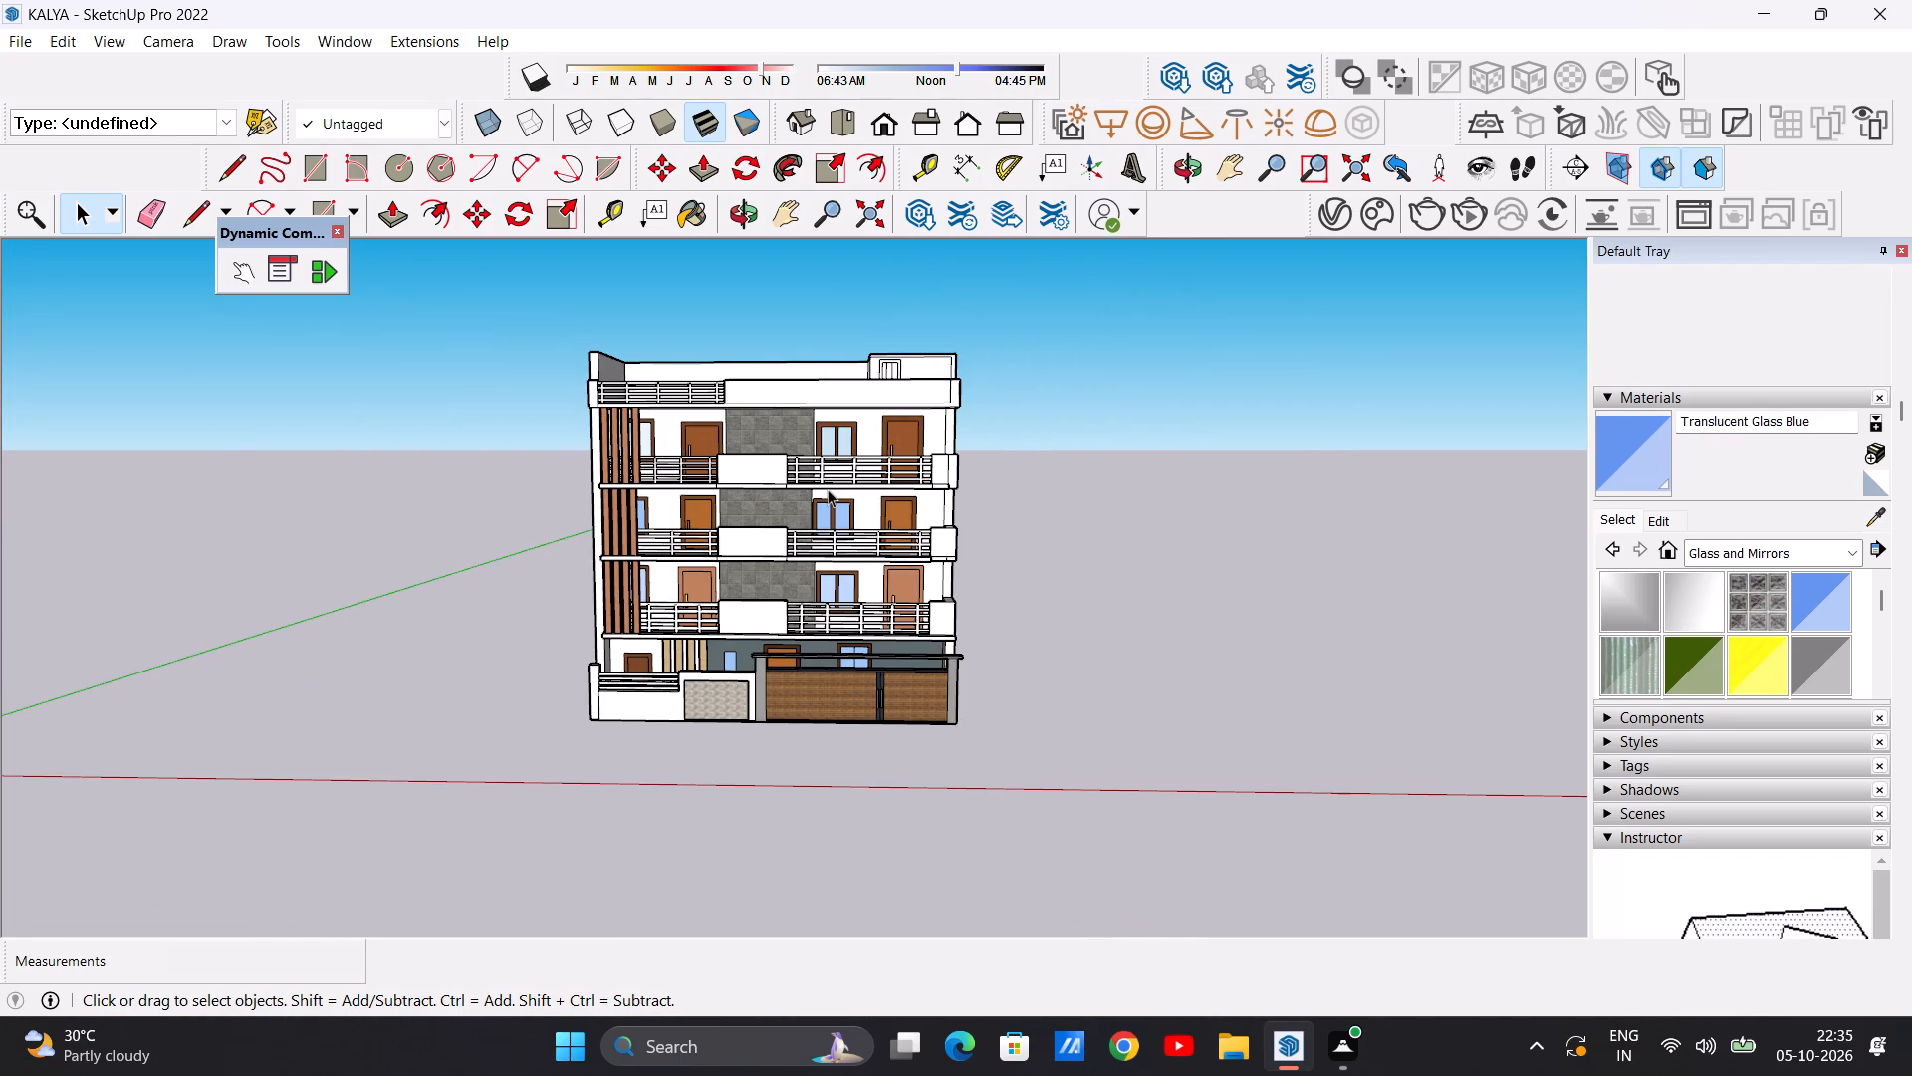
{"action": "scroll", "coordinate": [875, 493], "scroll_direction": "up", "scroll_amount": 10}
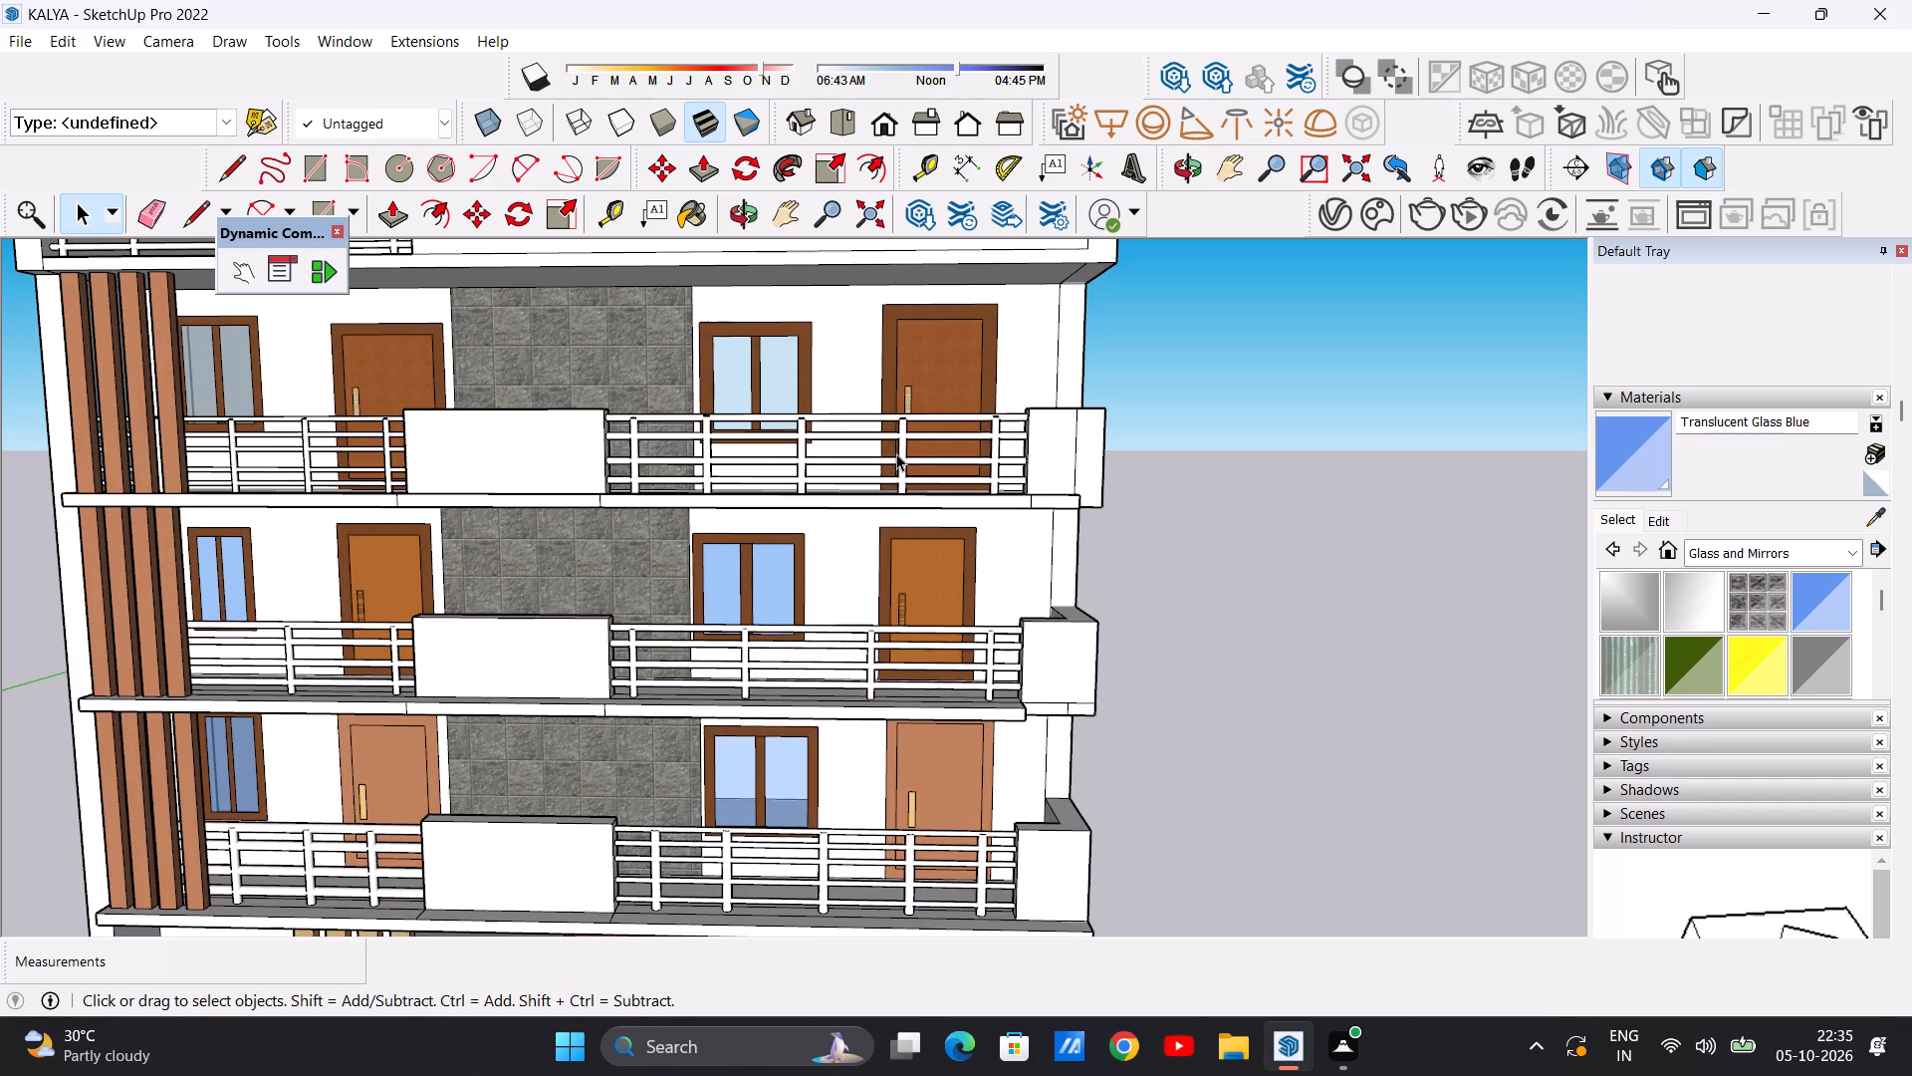
{"action": "scroll", "coordinate": [841, 491], "scroll_direction": "down", "scroll_amount": 6}
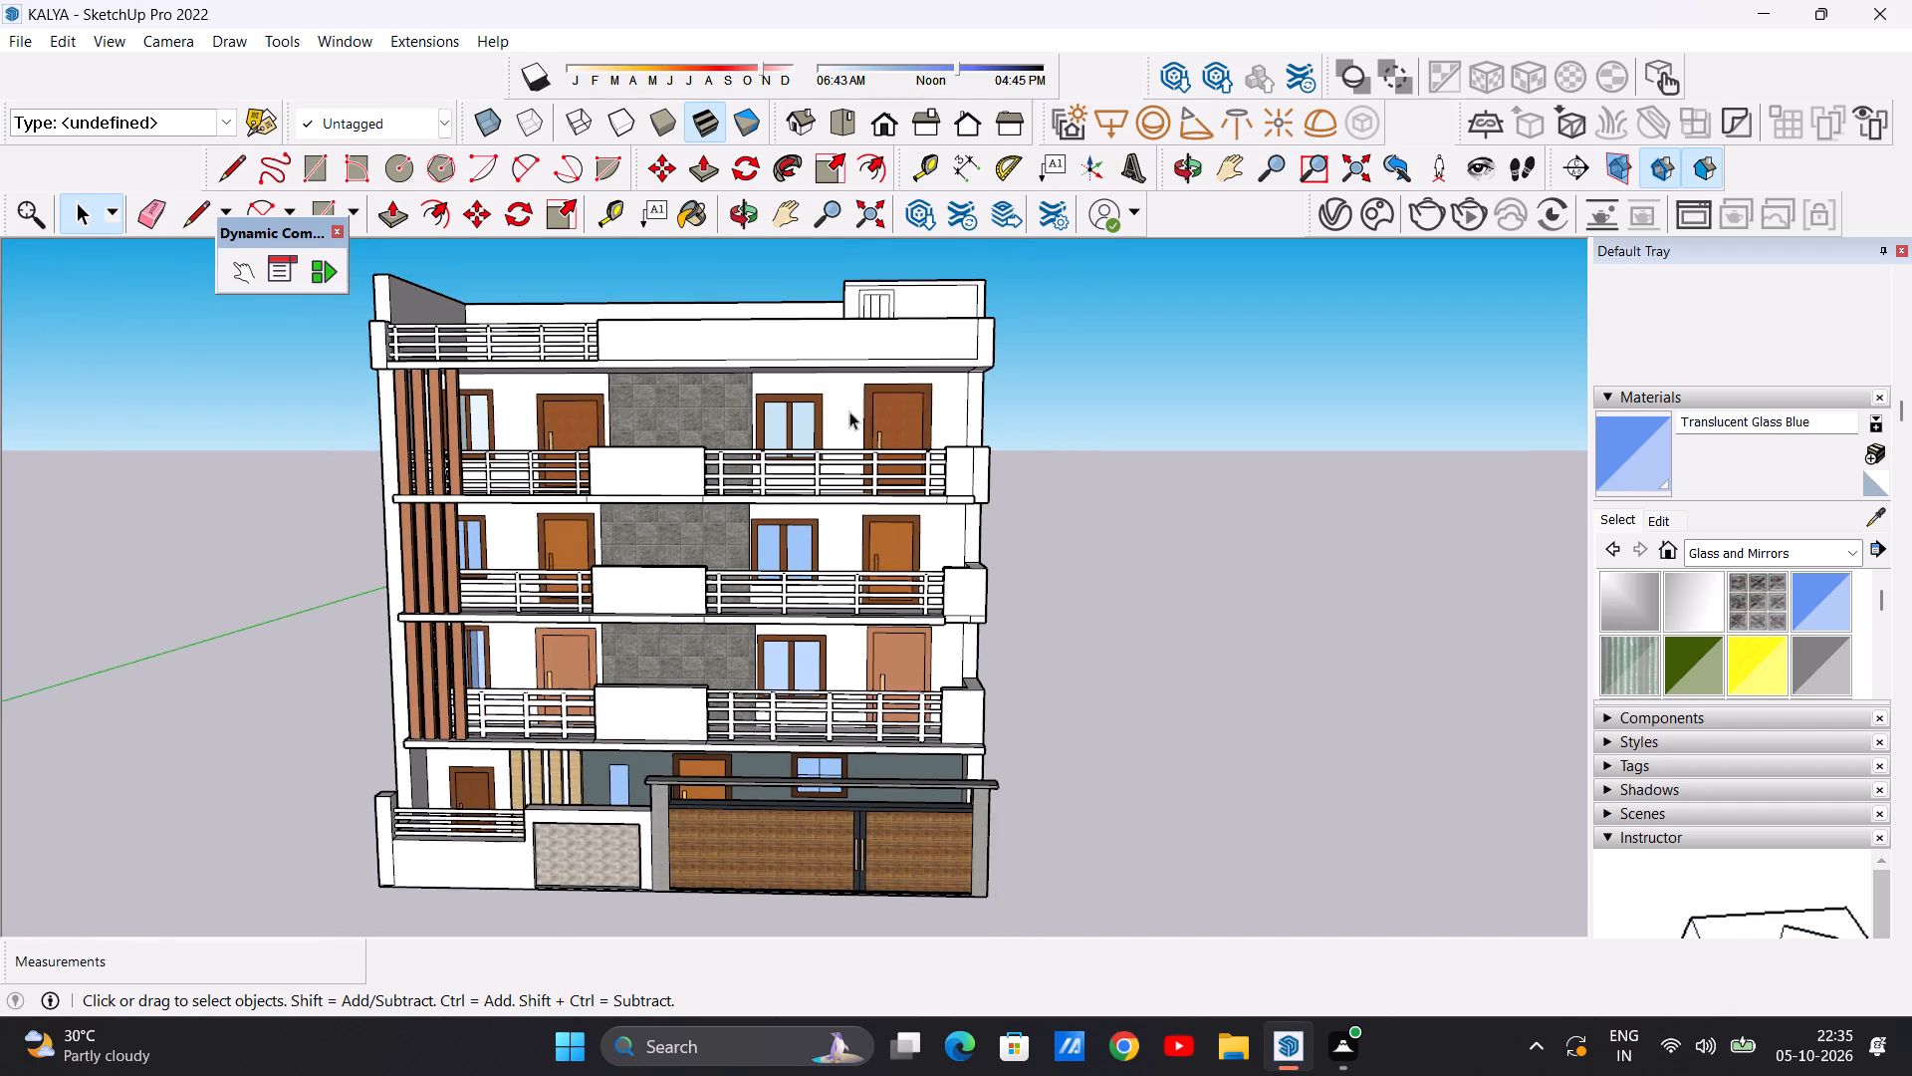
Paint the three panes of the small window in the rooftop room with Mirror 01.
{"action": "scroll", "coordinate": [892, 281], "scroll_direction": "up", "scroll_amount": 10}
{"action": "middle_click_drag", "start_coordinate": [867, 329], "coordinate": [823, 420]}
{"action": "scroll", "coordinate": [862, 302], "scroll_direction": "up", "scroll_amount": 3}
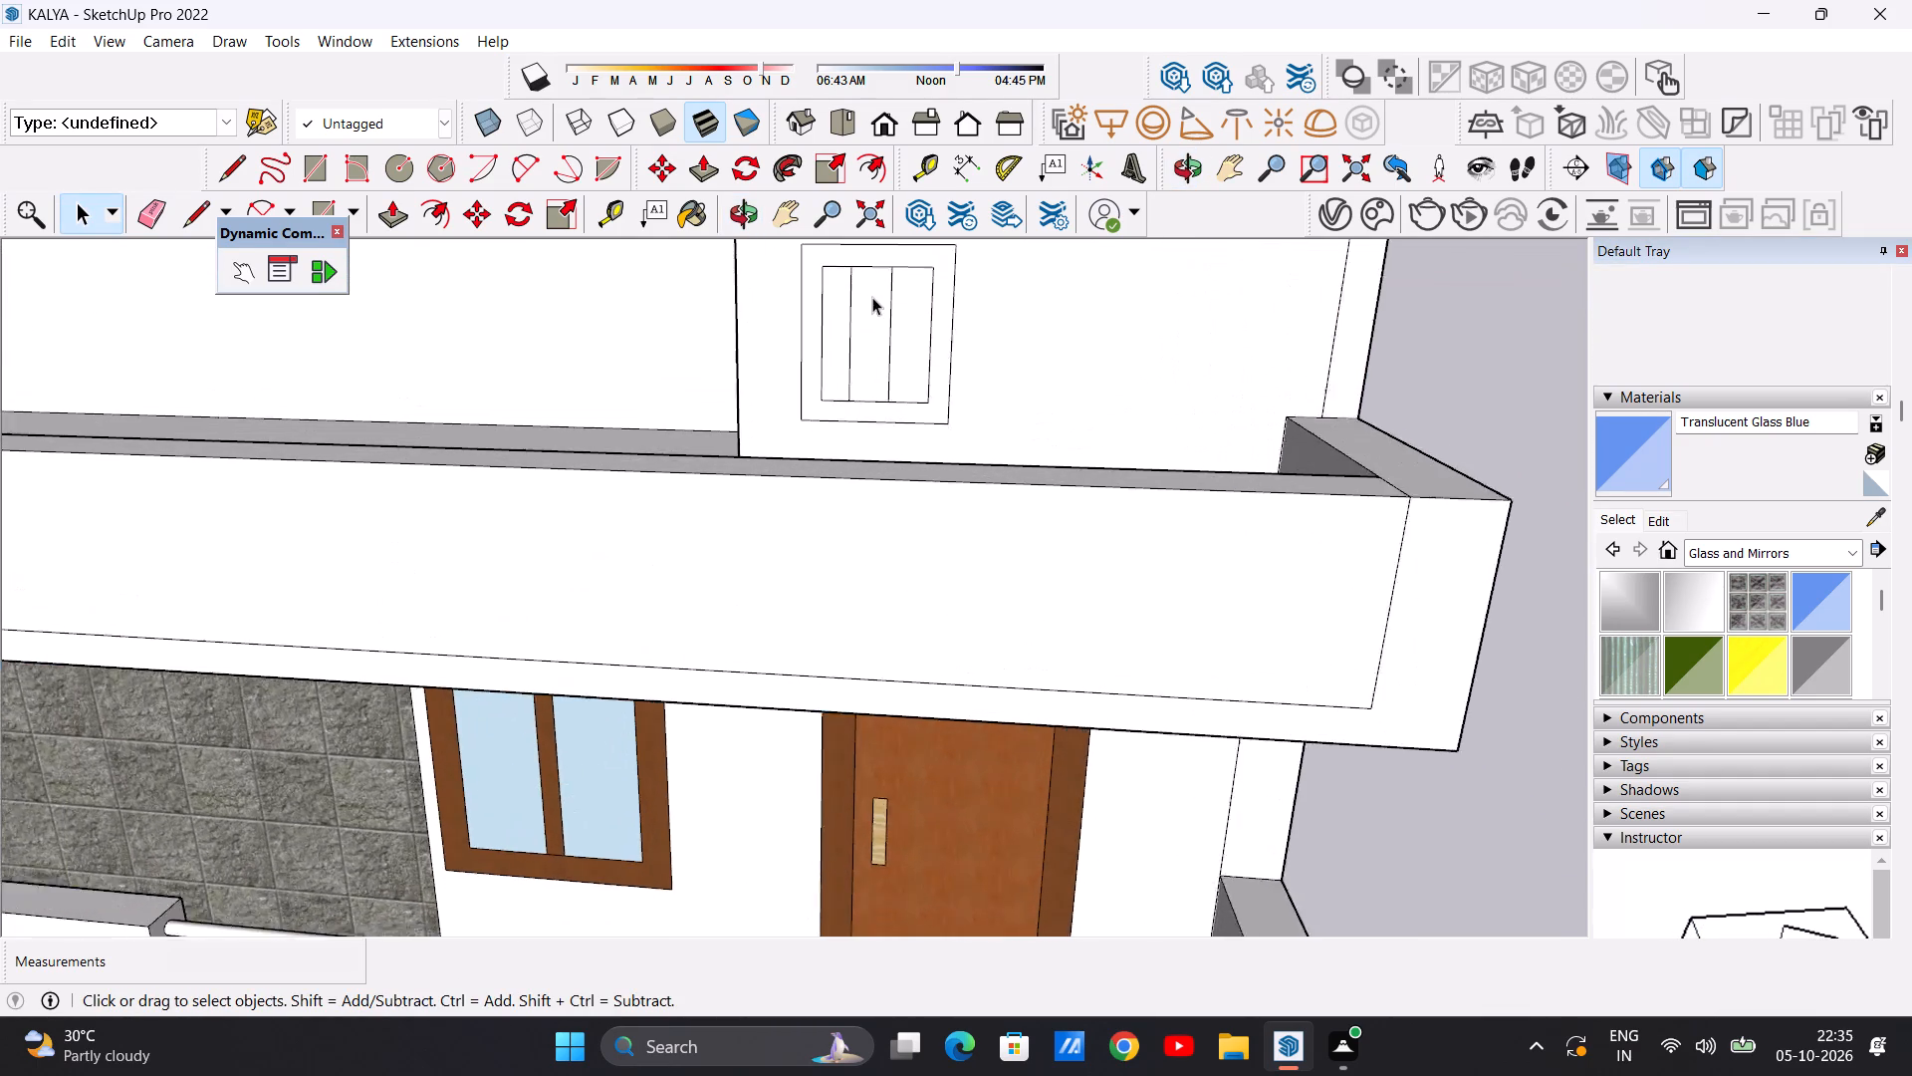
{"action": "scroll", "coordinate": [872, 297], "scroll_direction": "up", "scroll_amount": 2}
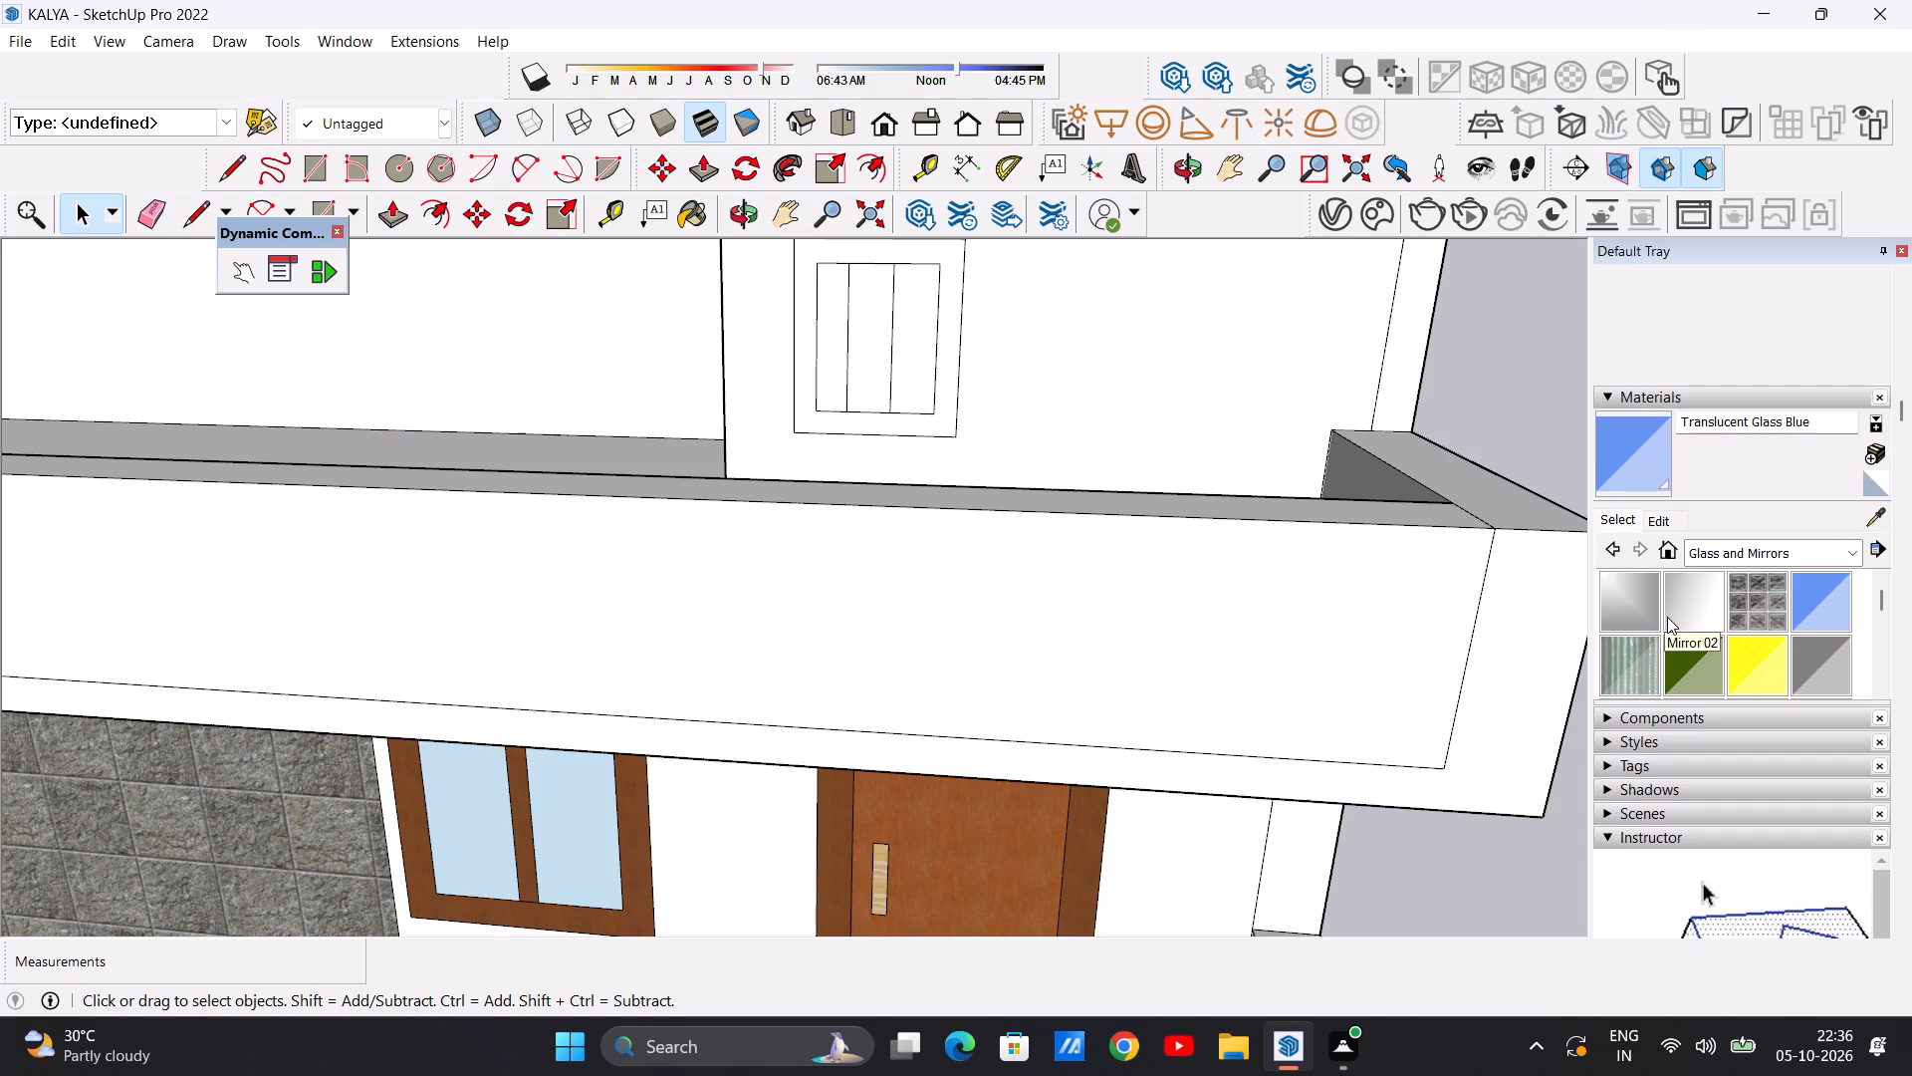
{"action": "left_click", "coordinate": [1640, 606]}
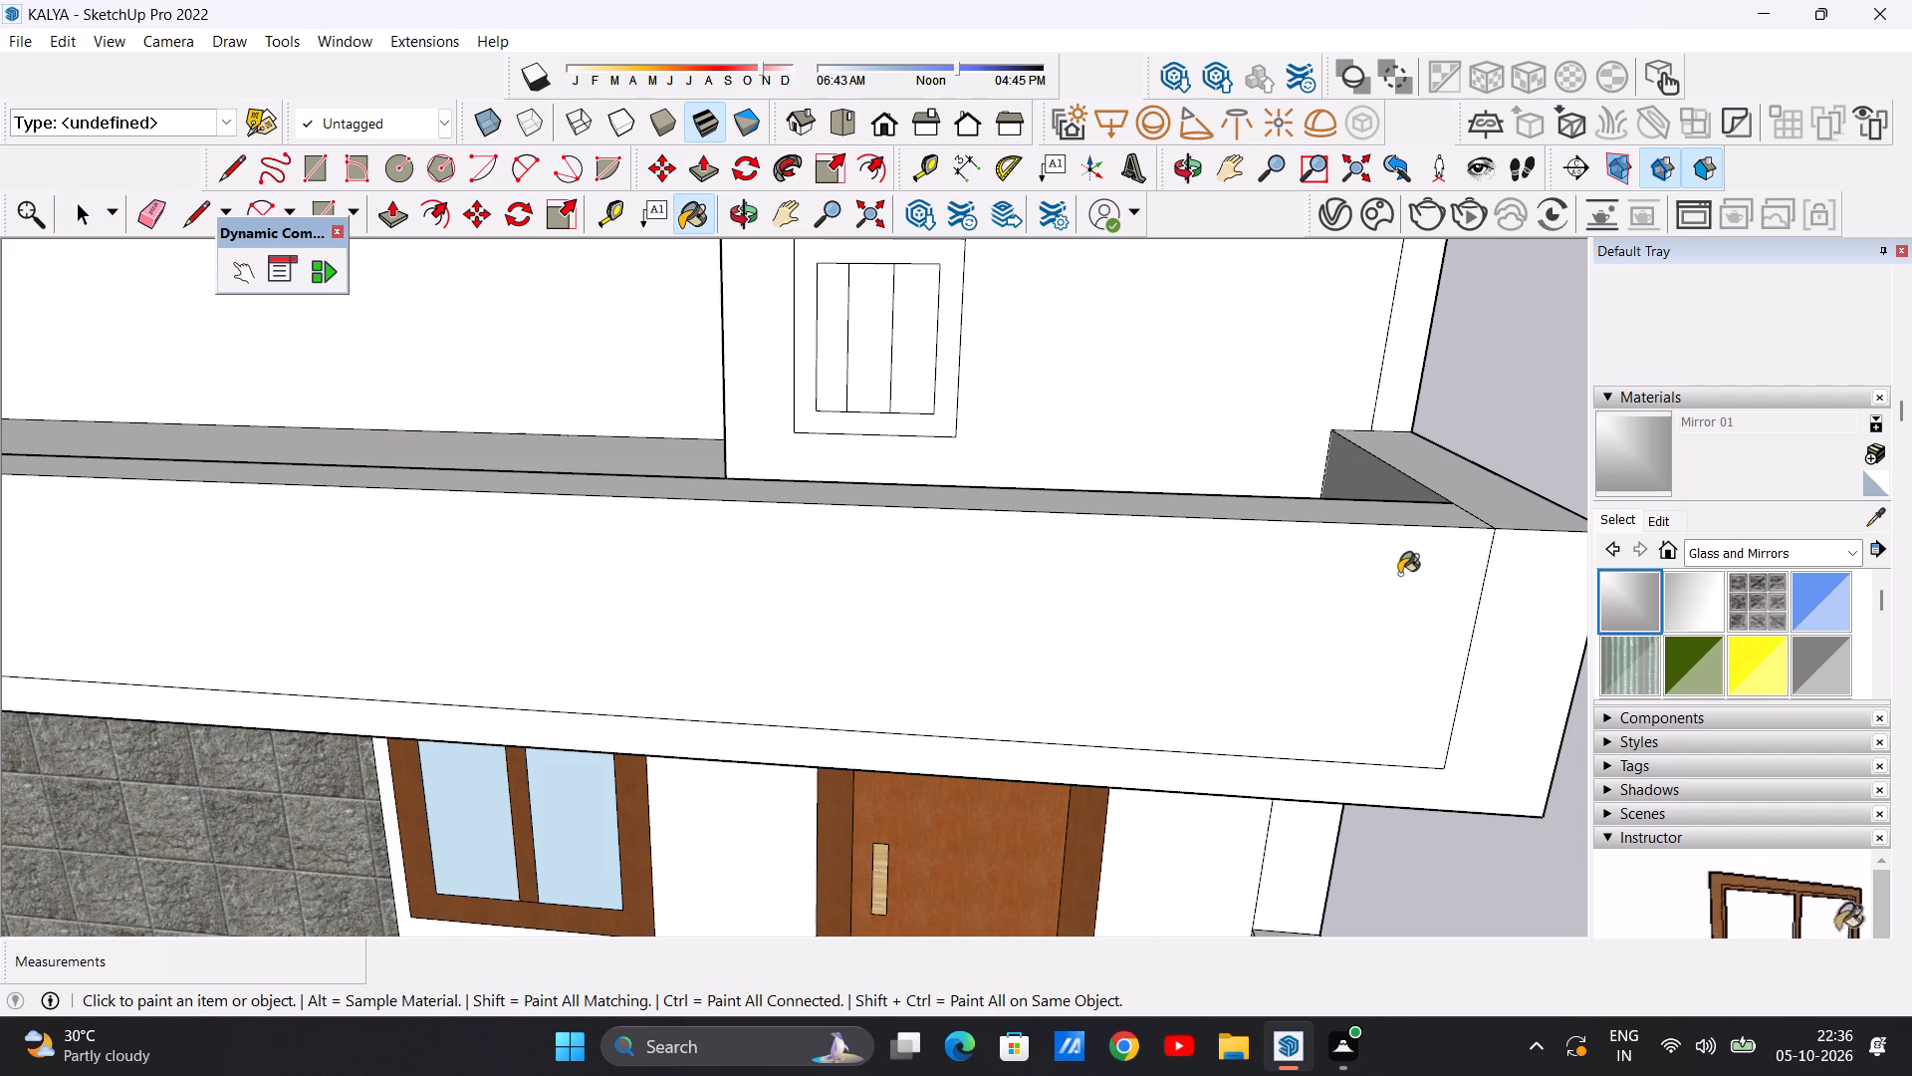
{"action": "scroll", "coordinate": [1399, 574], "scroll_direction": "down", "scroll_amount": 5}
{"action": "scroll", "coordinate": [1075, 351], "scroll_direction": "up", "scroll_amount": 8}
{"action": "left_click", "coordinate": [1033, 407]}
{"action": "left_click", "coordinate": [964, 420]}
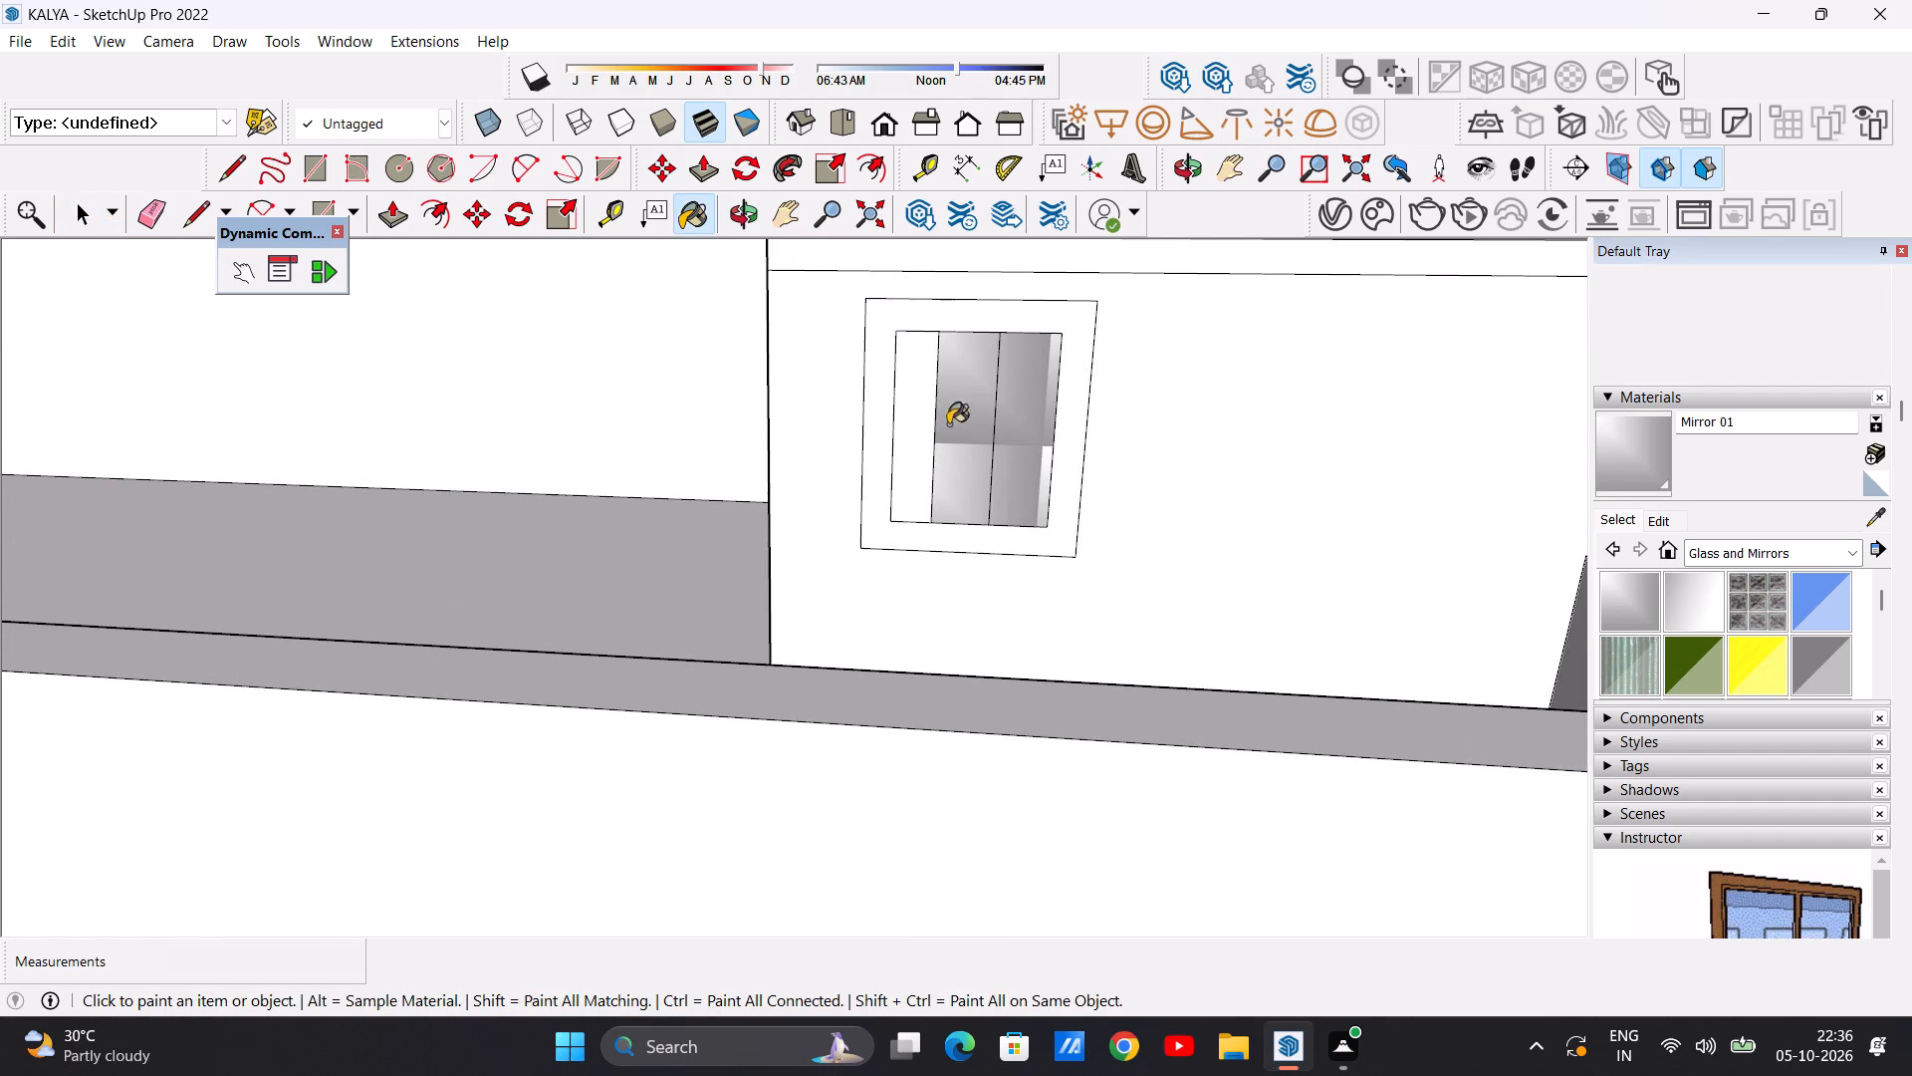
{"action": "left_click", "coordinate": [915, 428]}
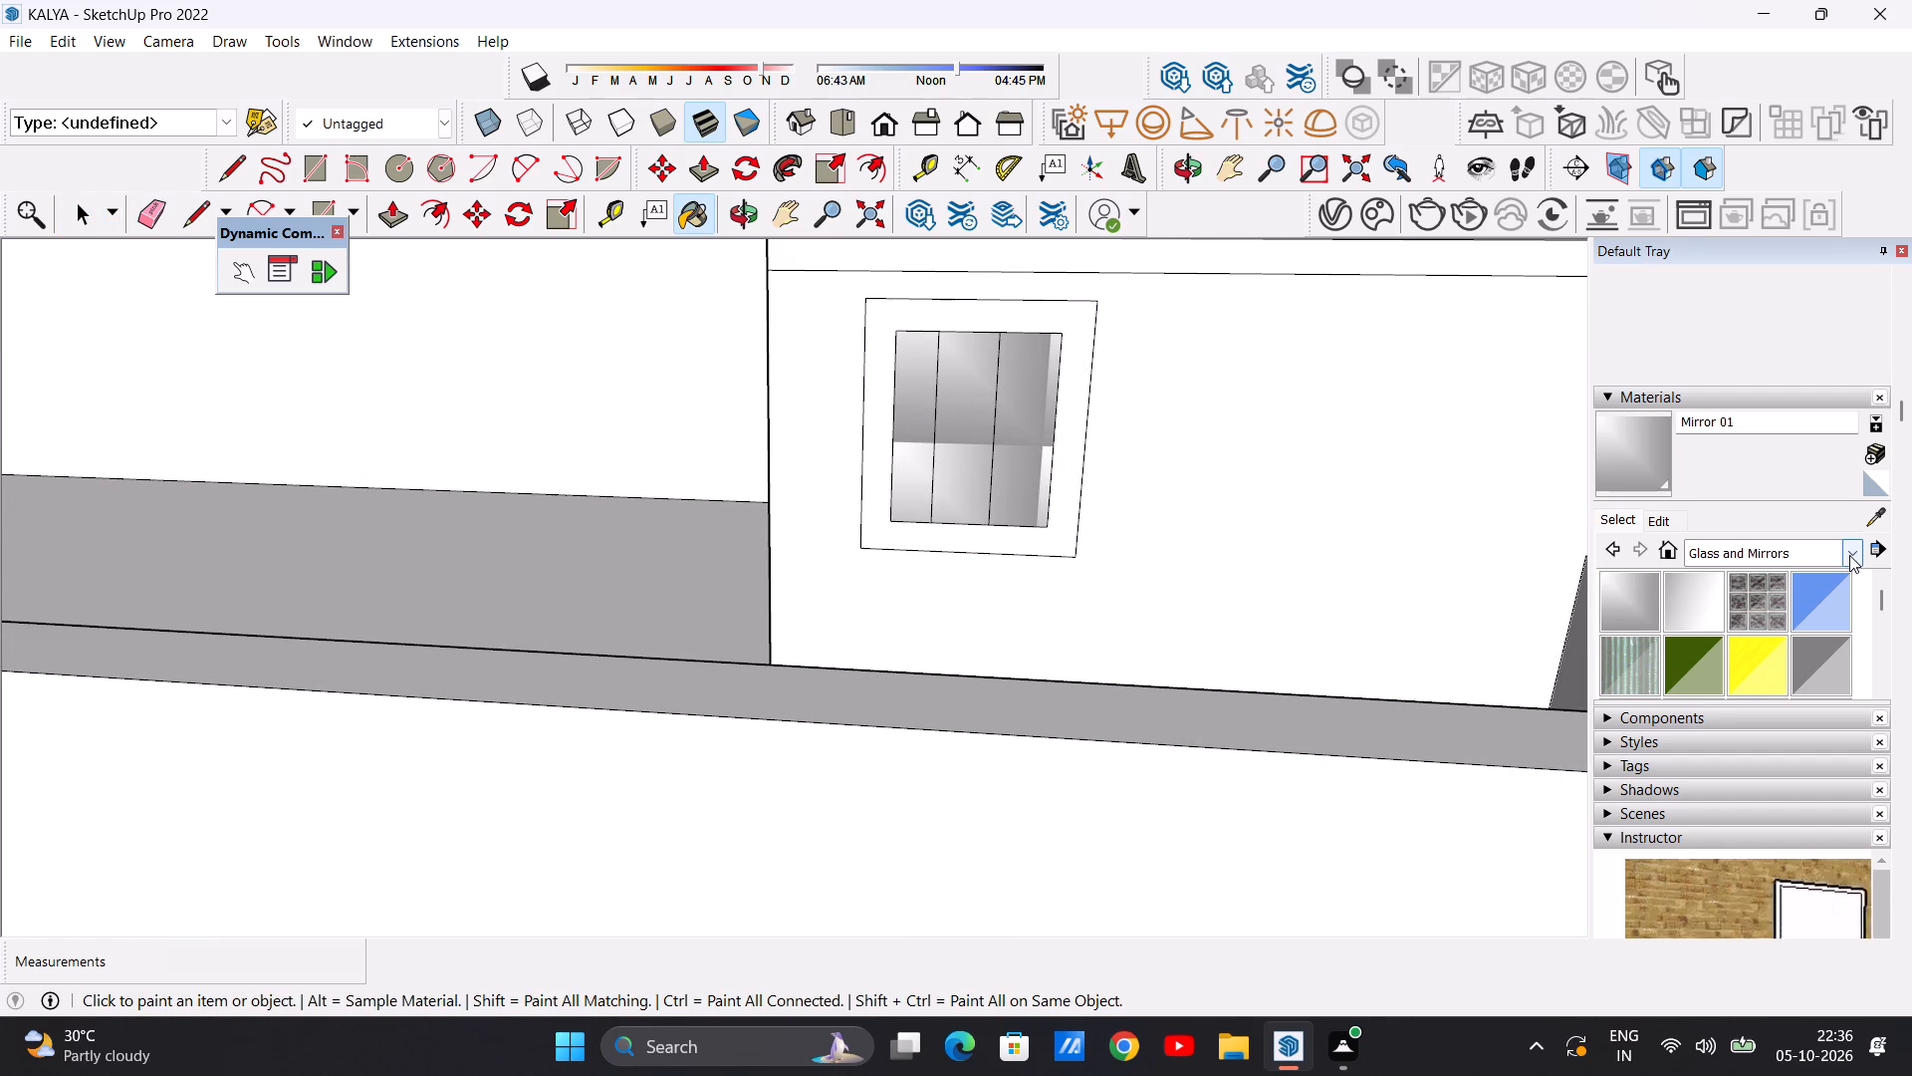
Paint the frame of the rooftop room's window with Wood Veneer 01.
{"action": "left_click", "coordinate": [1849, 555]}
{"action": "left_click", "coordinate": [1705, 867]}
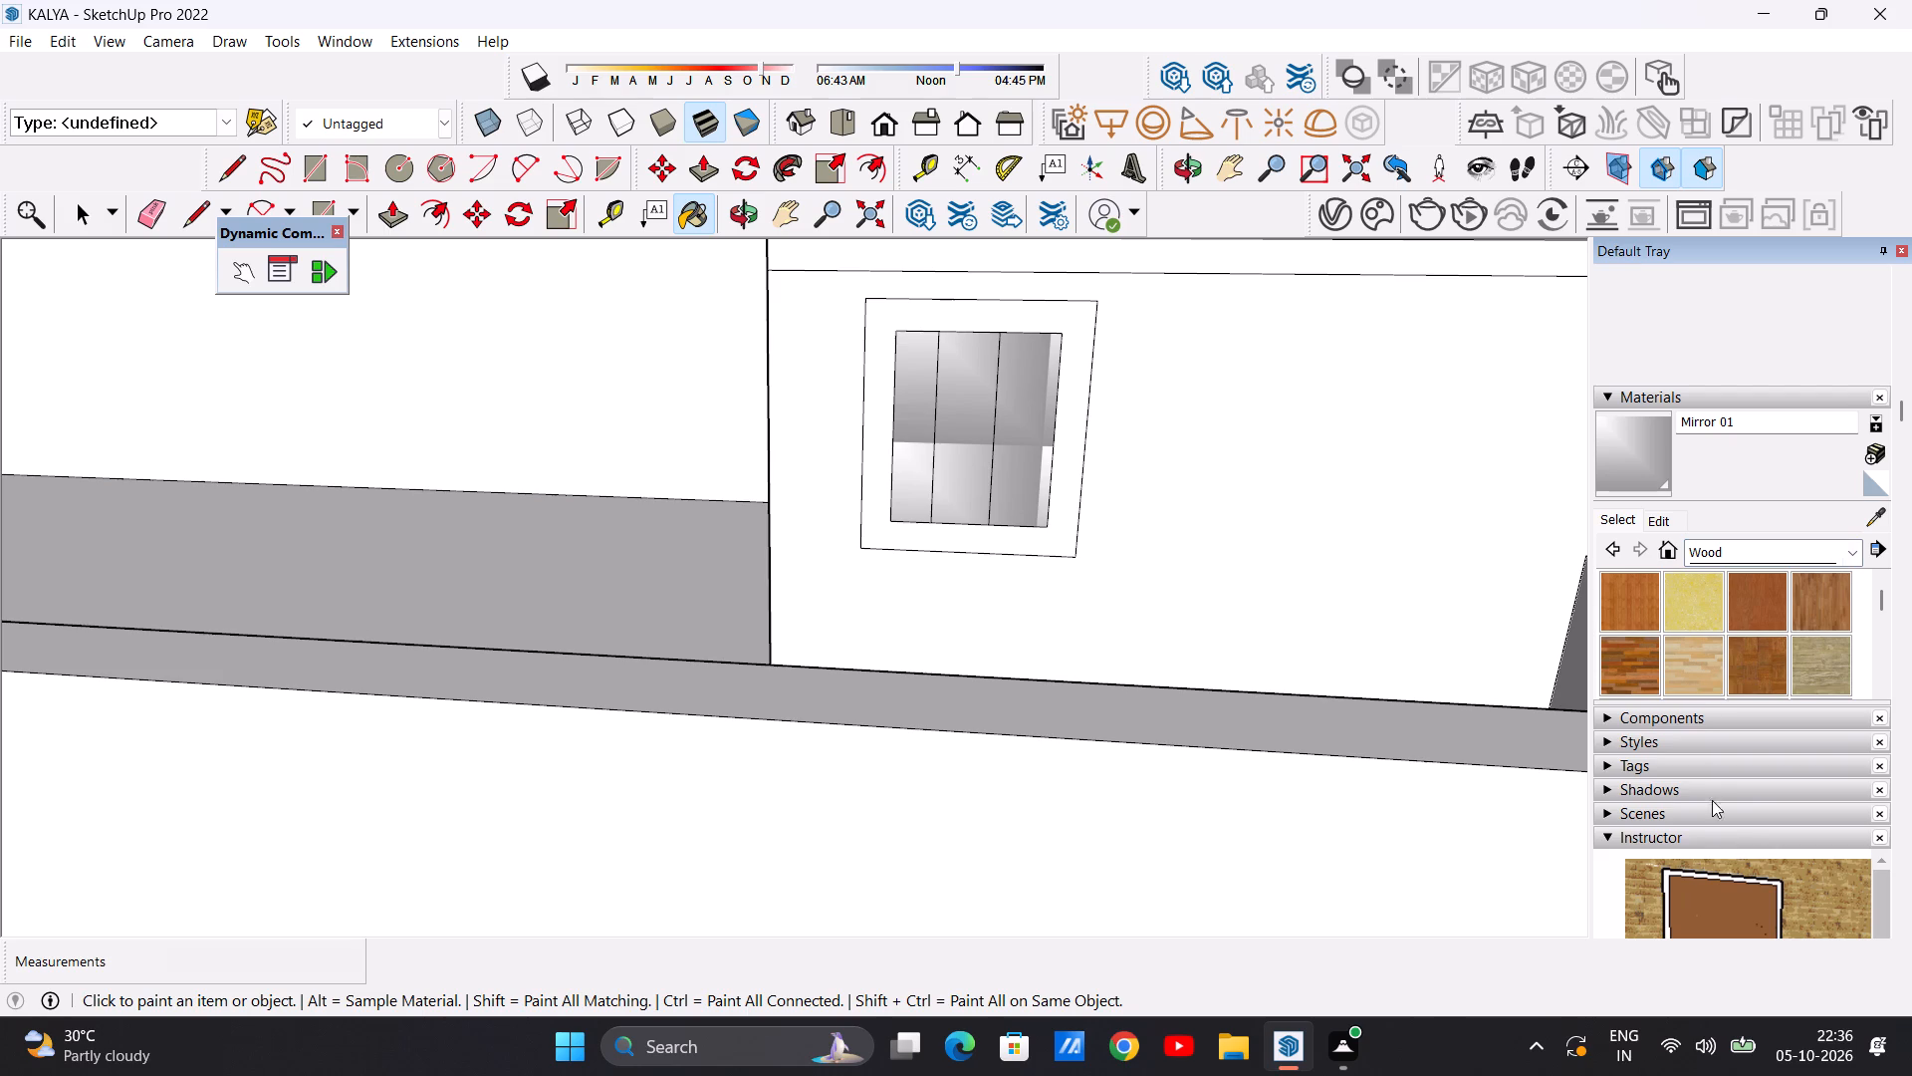
{"action": "scroll", "coordinate": [1742, 653], "scroll_direction": "down", "scroll_amount": 1}
{"action": "left_click", "coordinate": [1763, 613]}
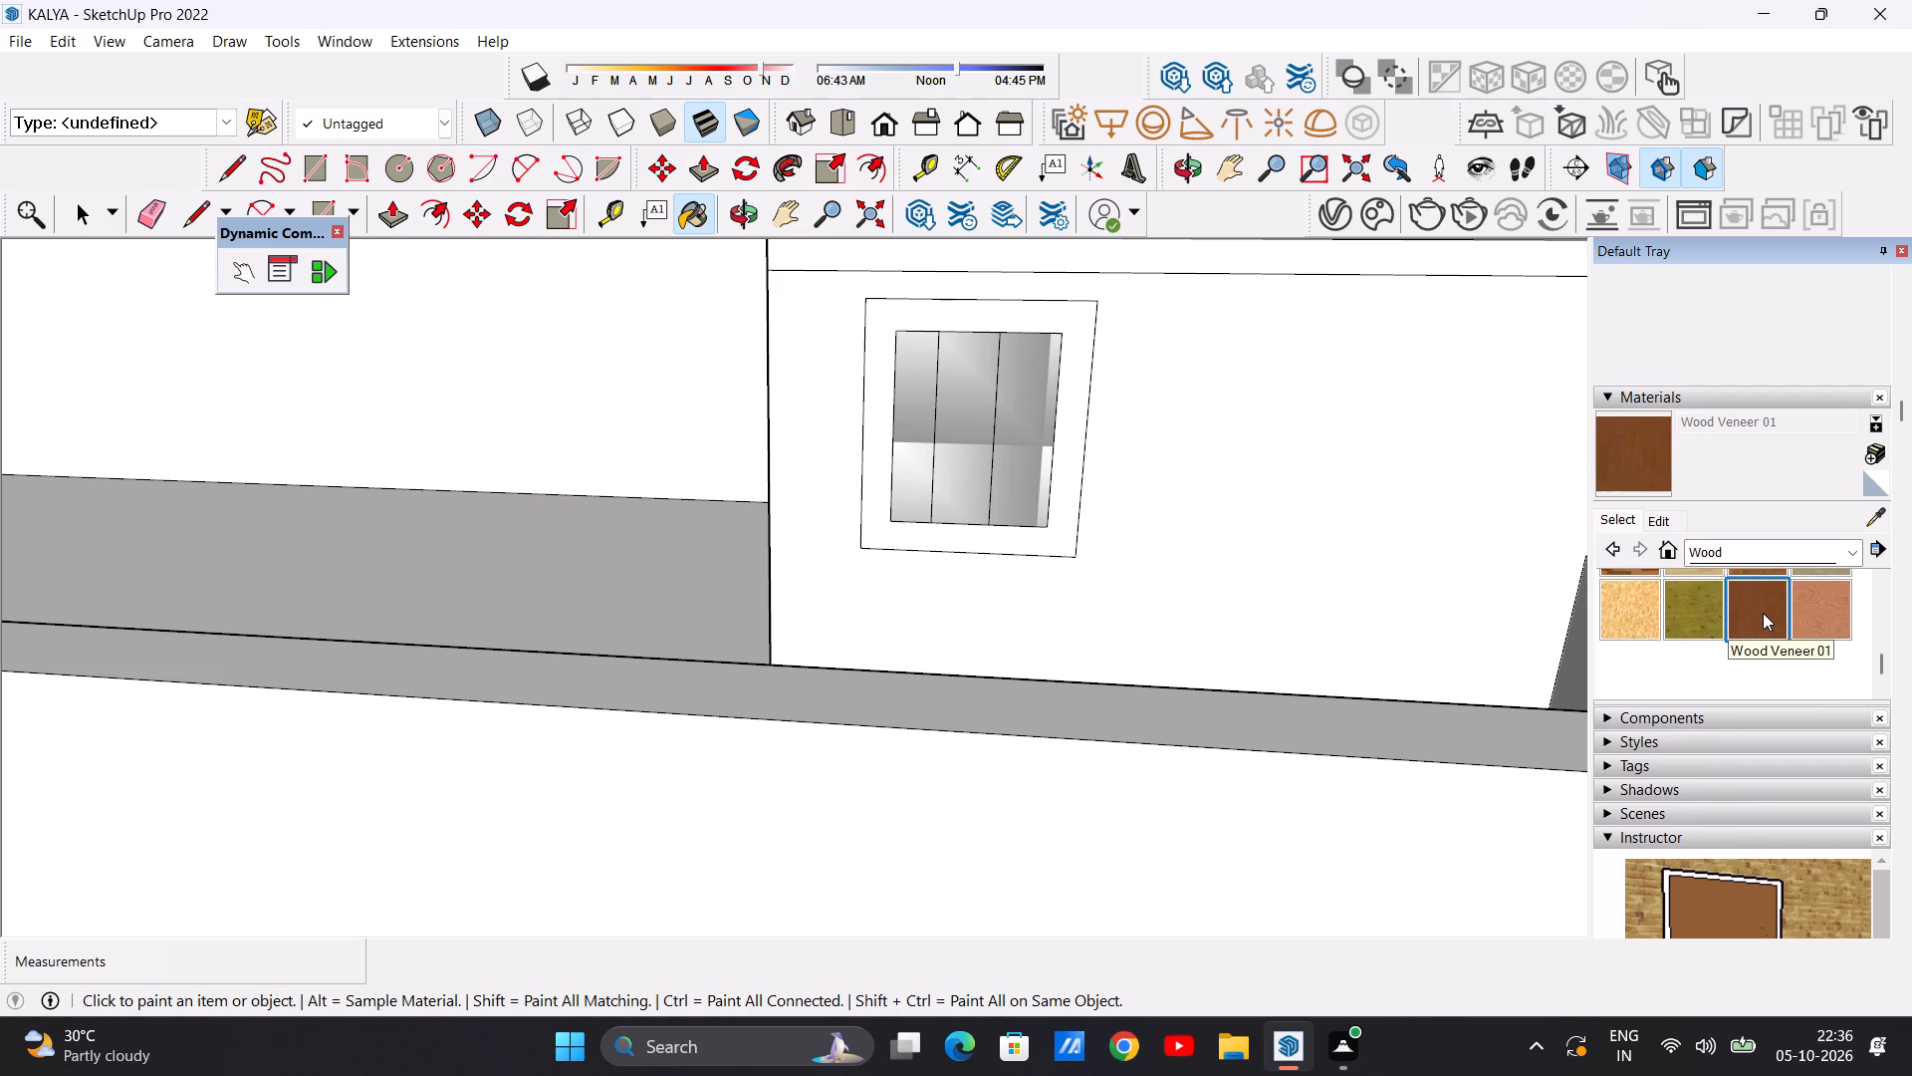
{"action": "scroll", "coordinate": [1132, 510], "scroll_direction": "up", "scroll_amount": 4}
{"action": "left_click", "coordinate": [1036, 518]}
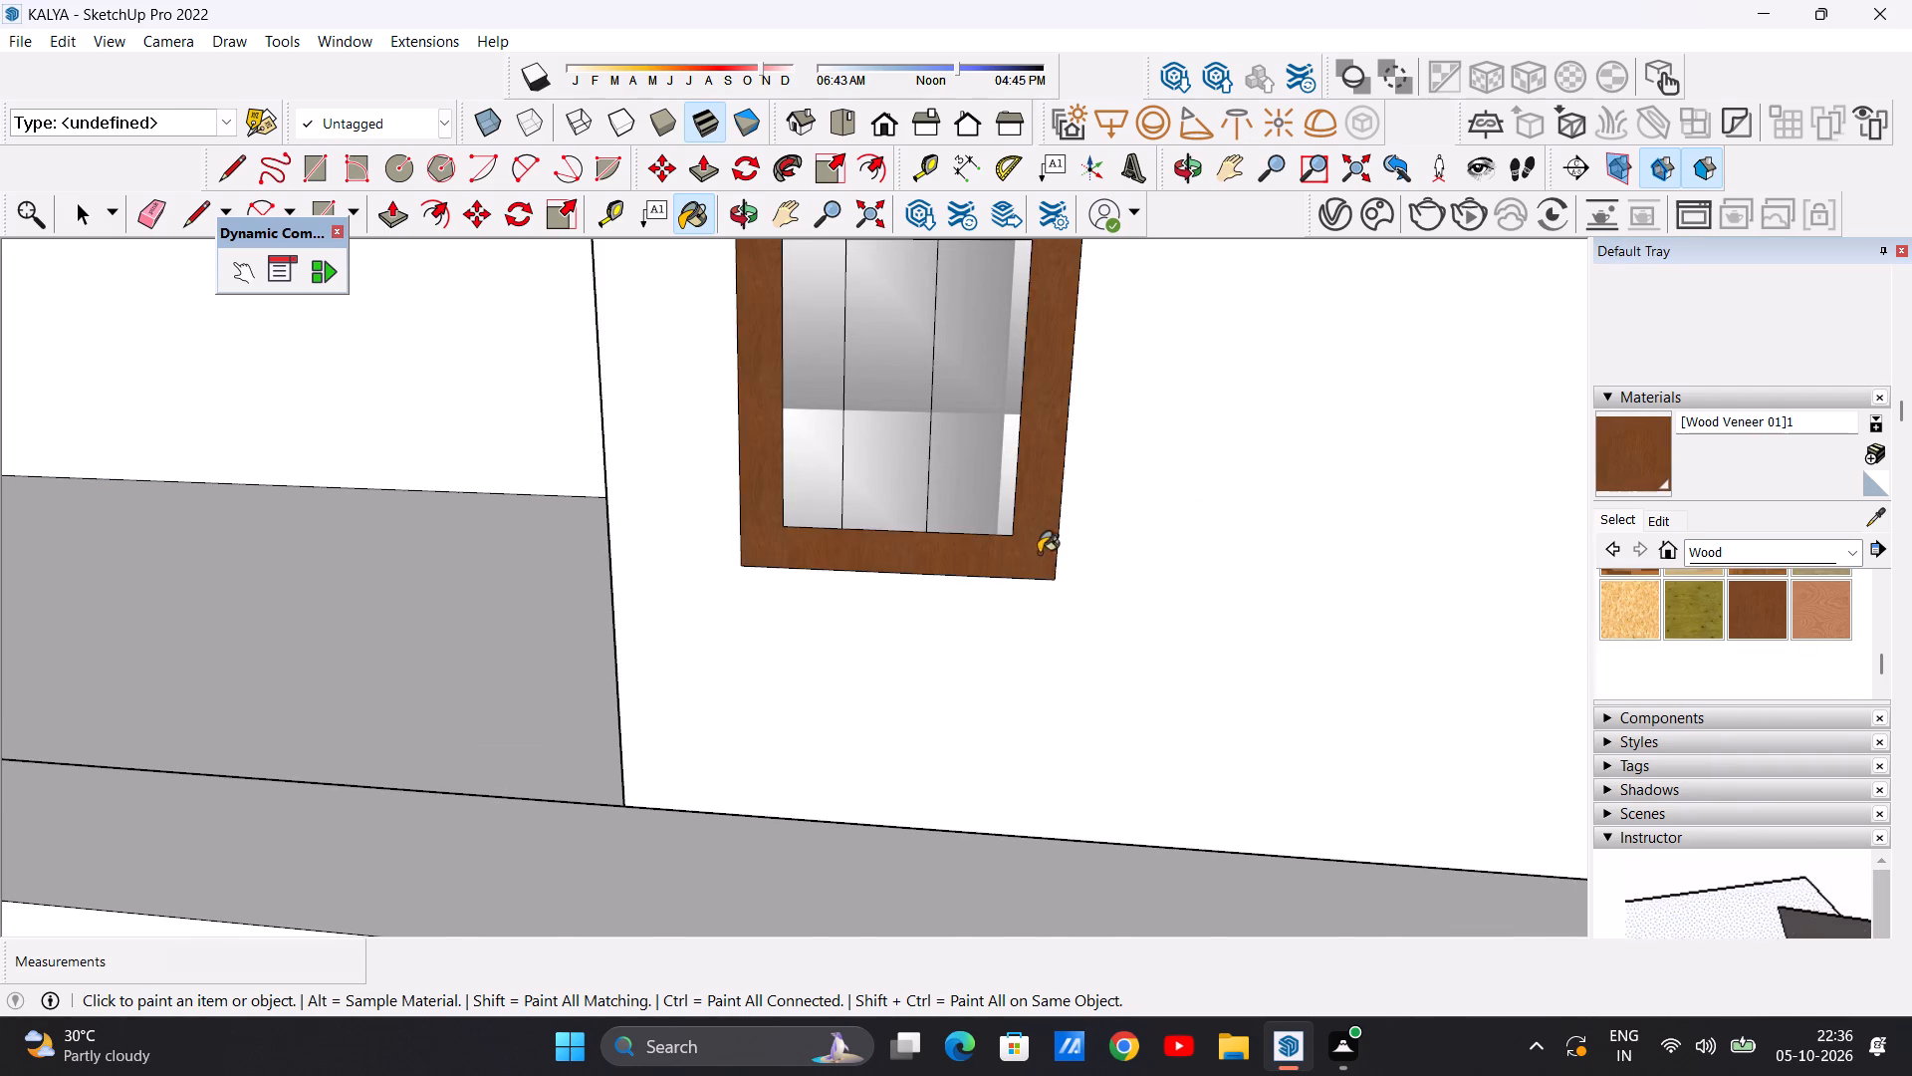
{"action": "scroll", "coordinate": [1035, 572], "scroll_direction": "down", "scroll_amount": 11}
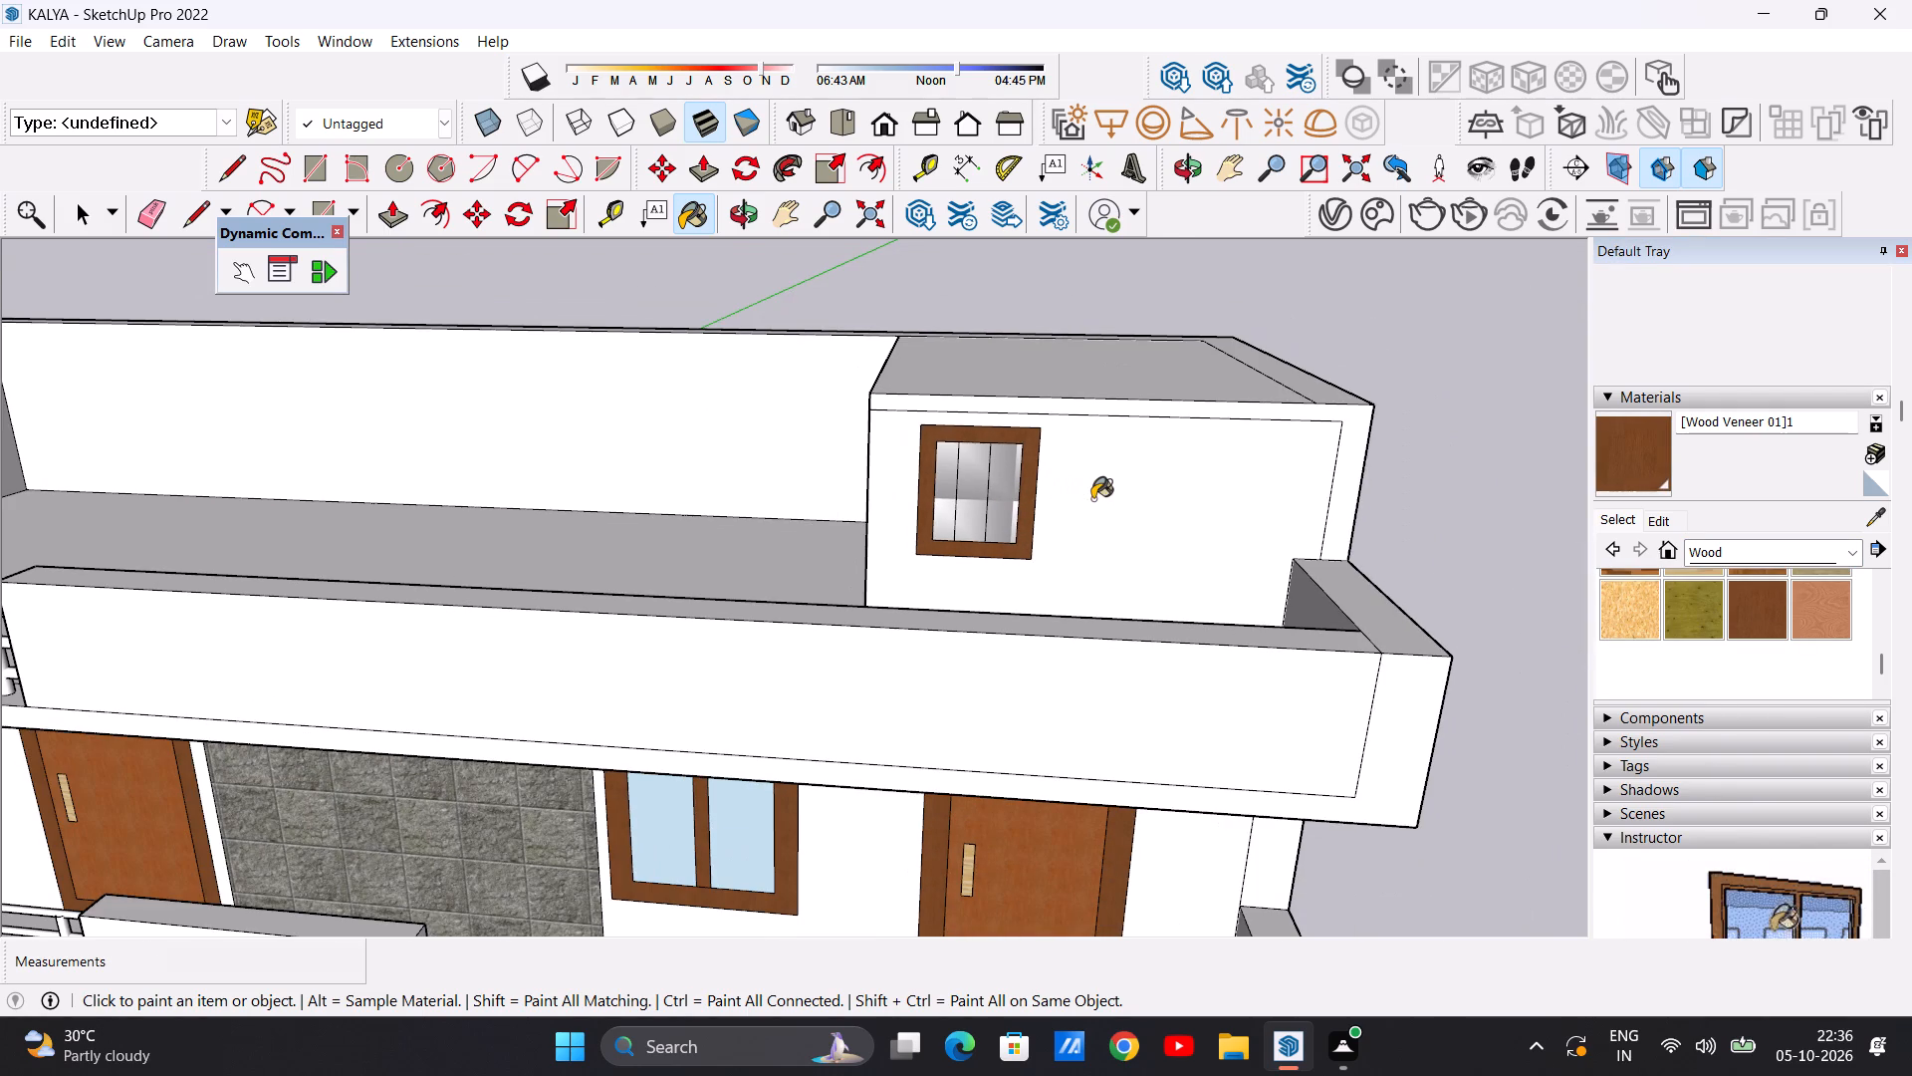
{"action": "key", "text": "space"}
Paint the horizontal rails and one end post of the third-floor balcony railing beyond the stone panel with Wood Veneer 02.
{"action": "scroll", "coordinate": [955, 443], "scroll_direction": "down", "scroll_amount": 16}
{"action": "middle_click_drag", "start_coordinate": [917, 658], "coordinate": [947, 490]}
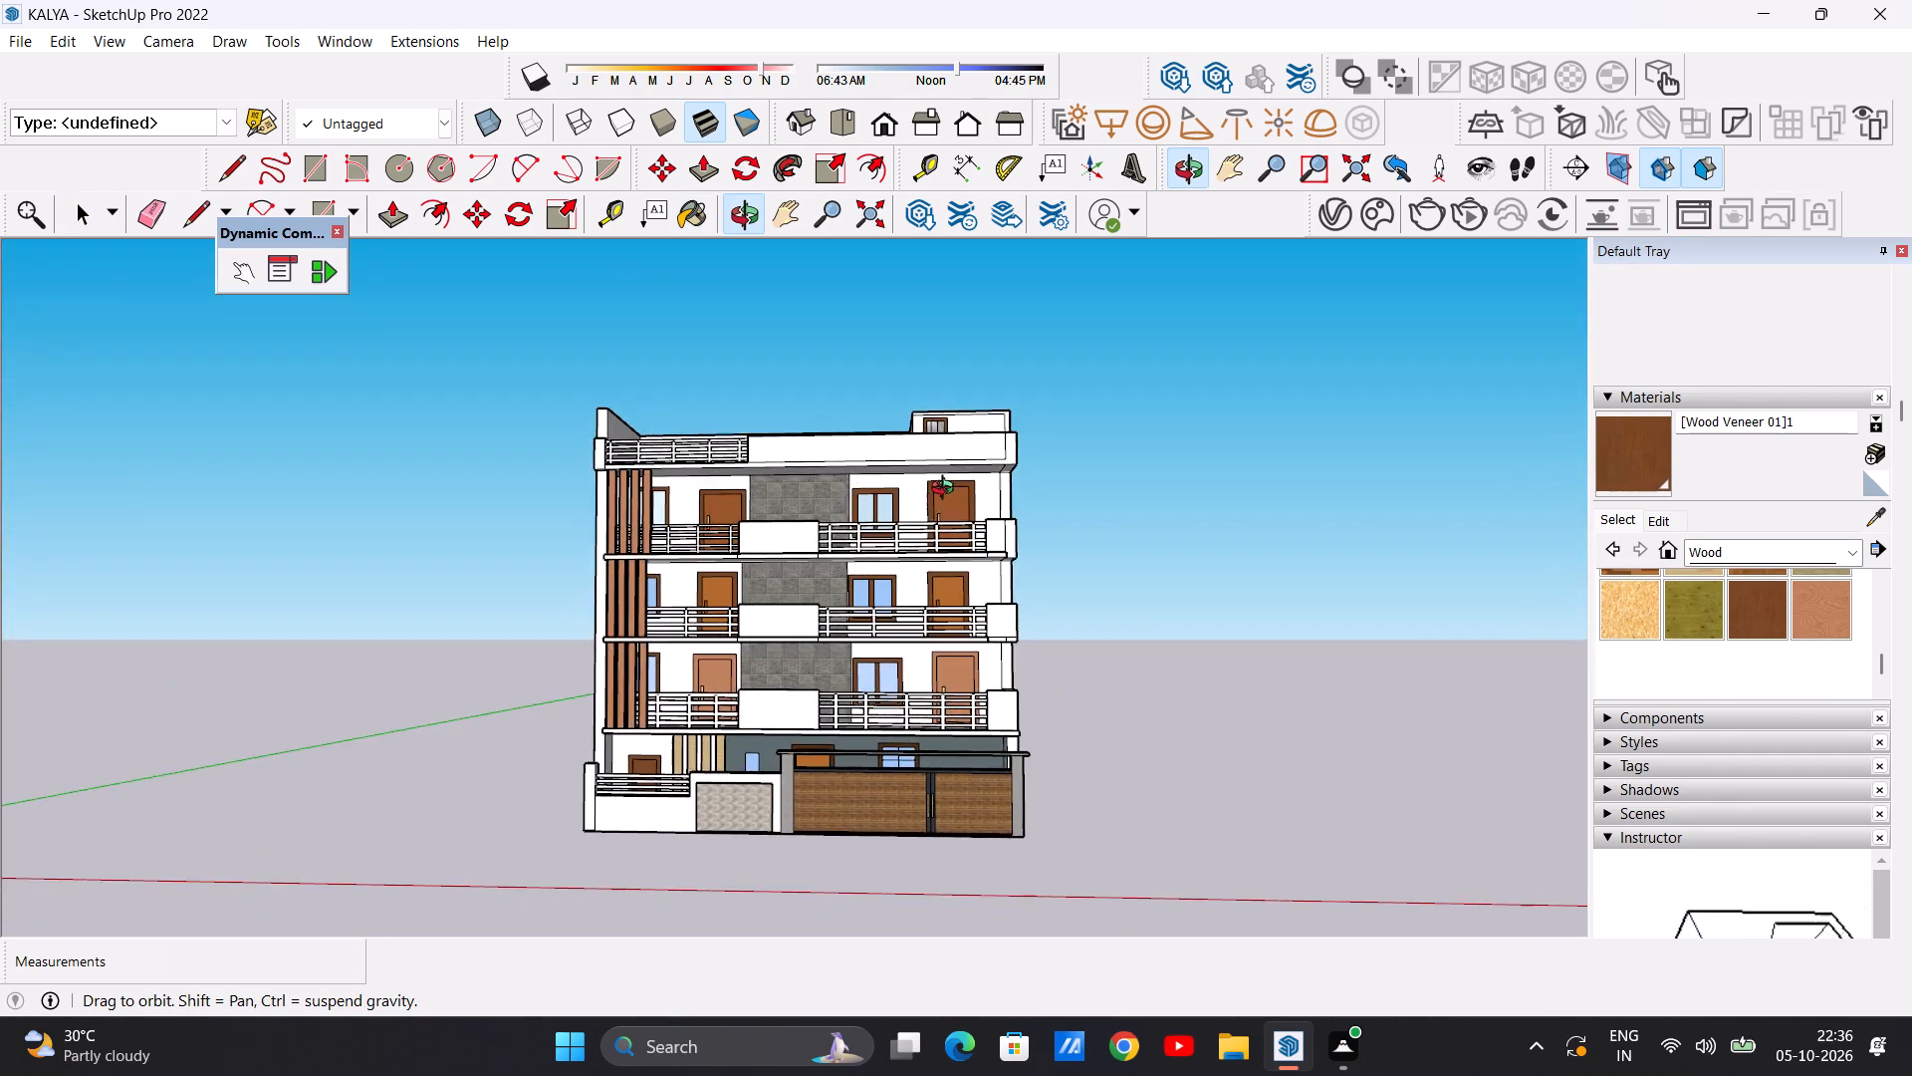
{"action": "middle_click_drag", "start_coordinate": [947, 490], "coordinate": [950, 575]}
{"action": "scroll", "coordinate": [966, 579], "scroll_direction": "down", "scroll_amount": 1}
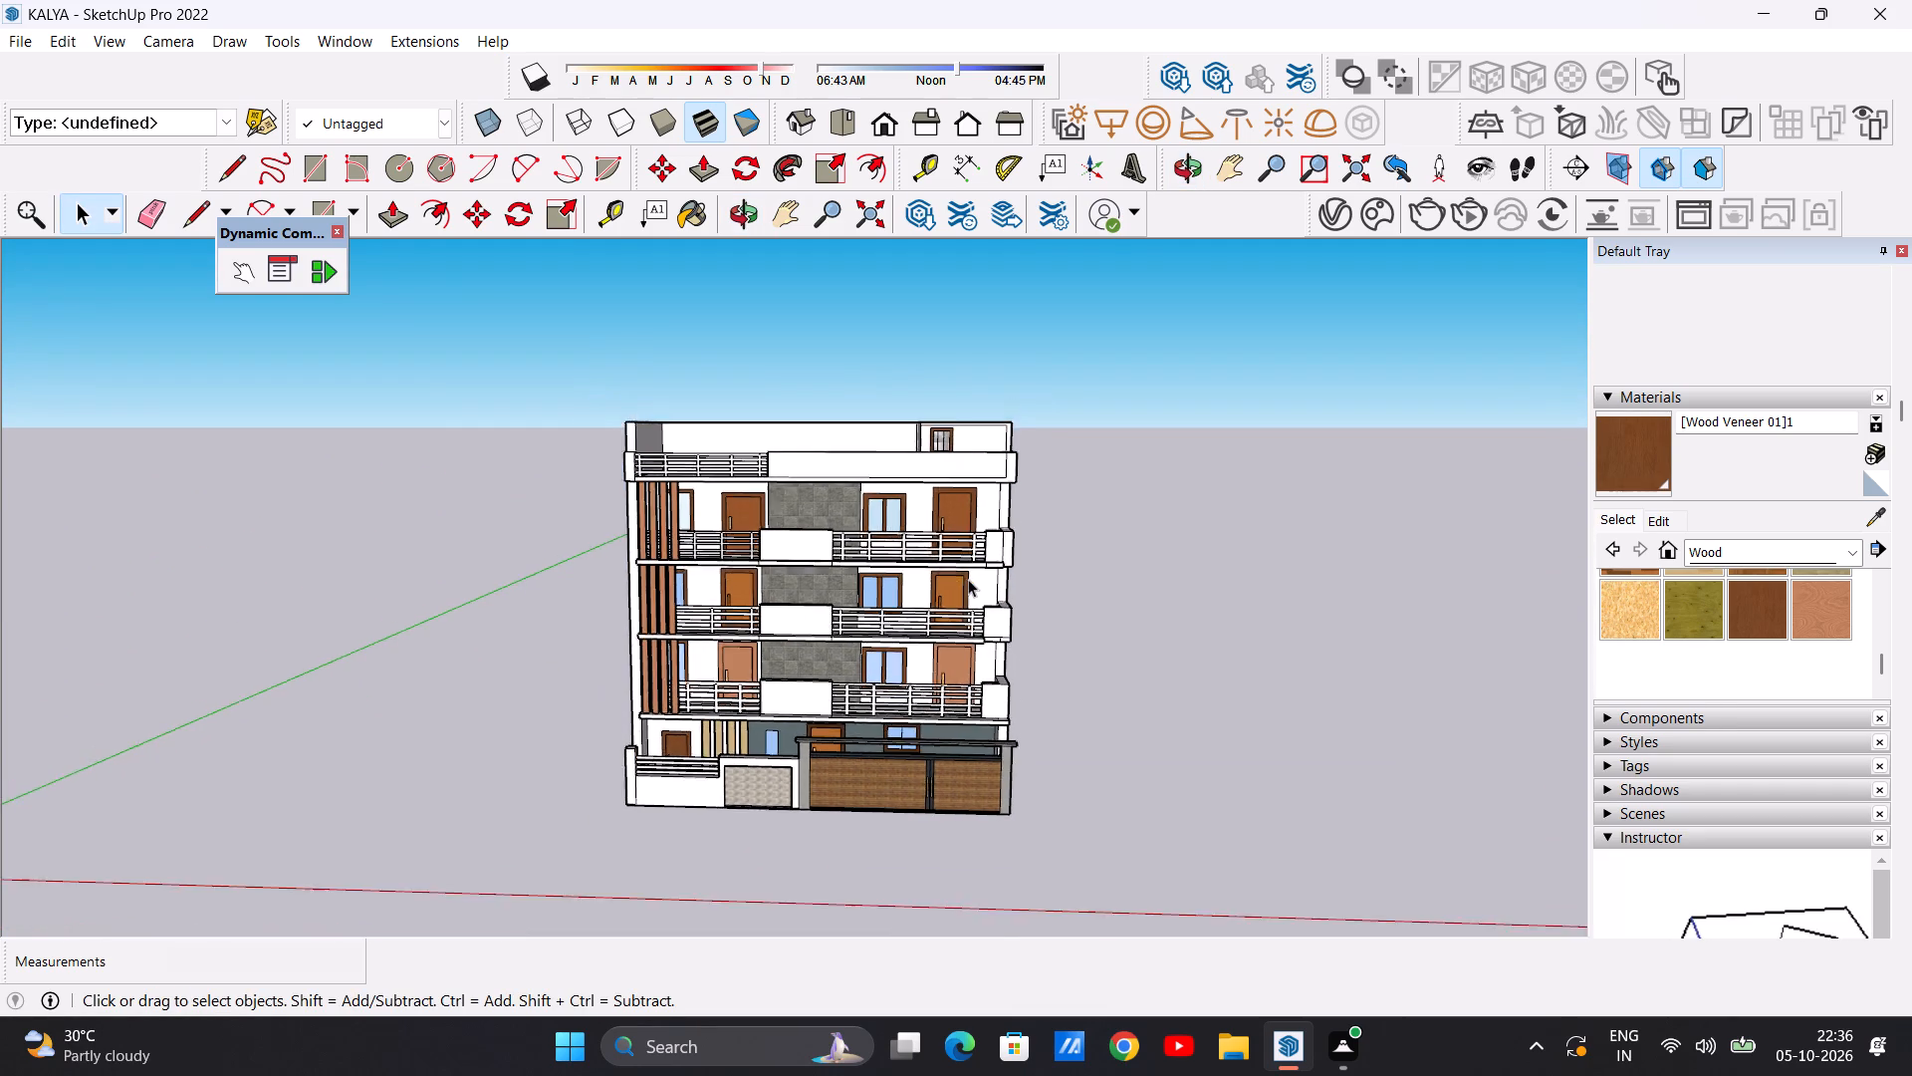
{"action": "scroll", "coordinate": [968, 579], "scroll_direction": "down", "scroll_amount": 1}
{"action": "scroll", "coordinate": [959, 544], "scroll_direction": "up", "scroll_amount": 11}
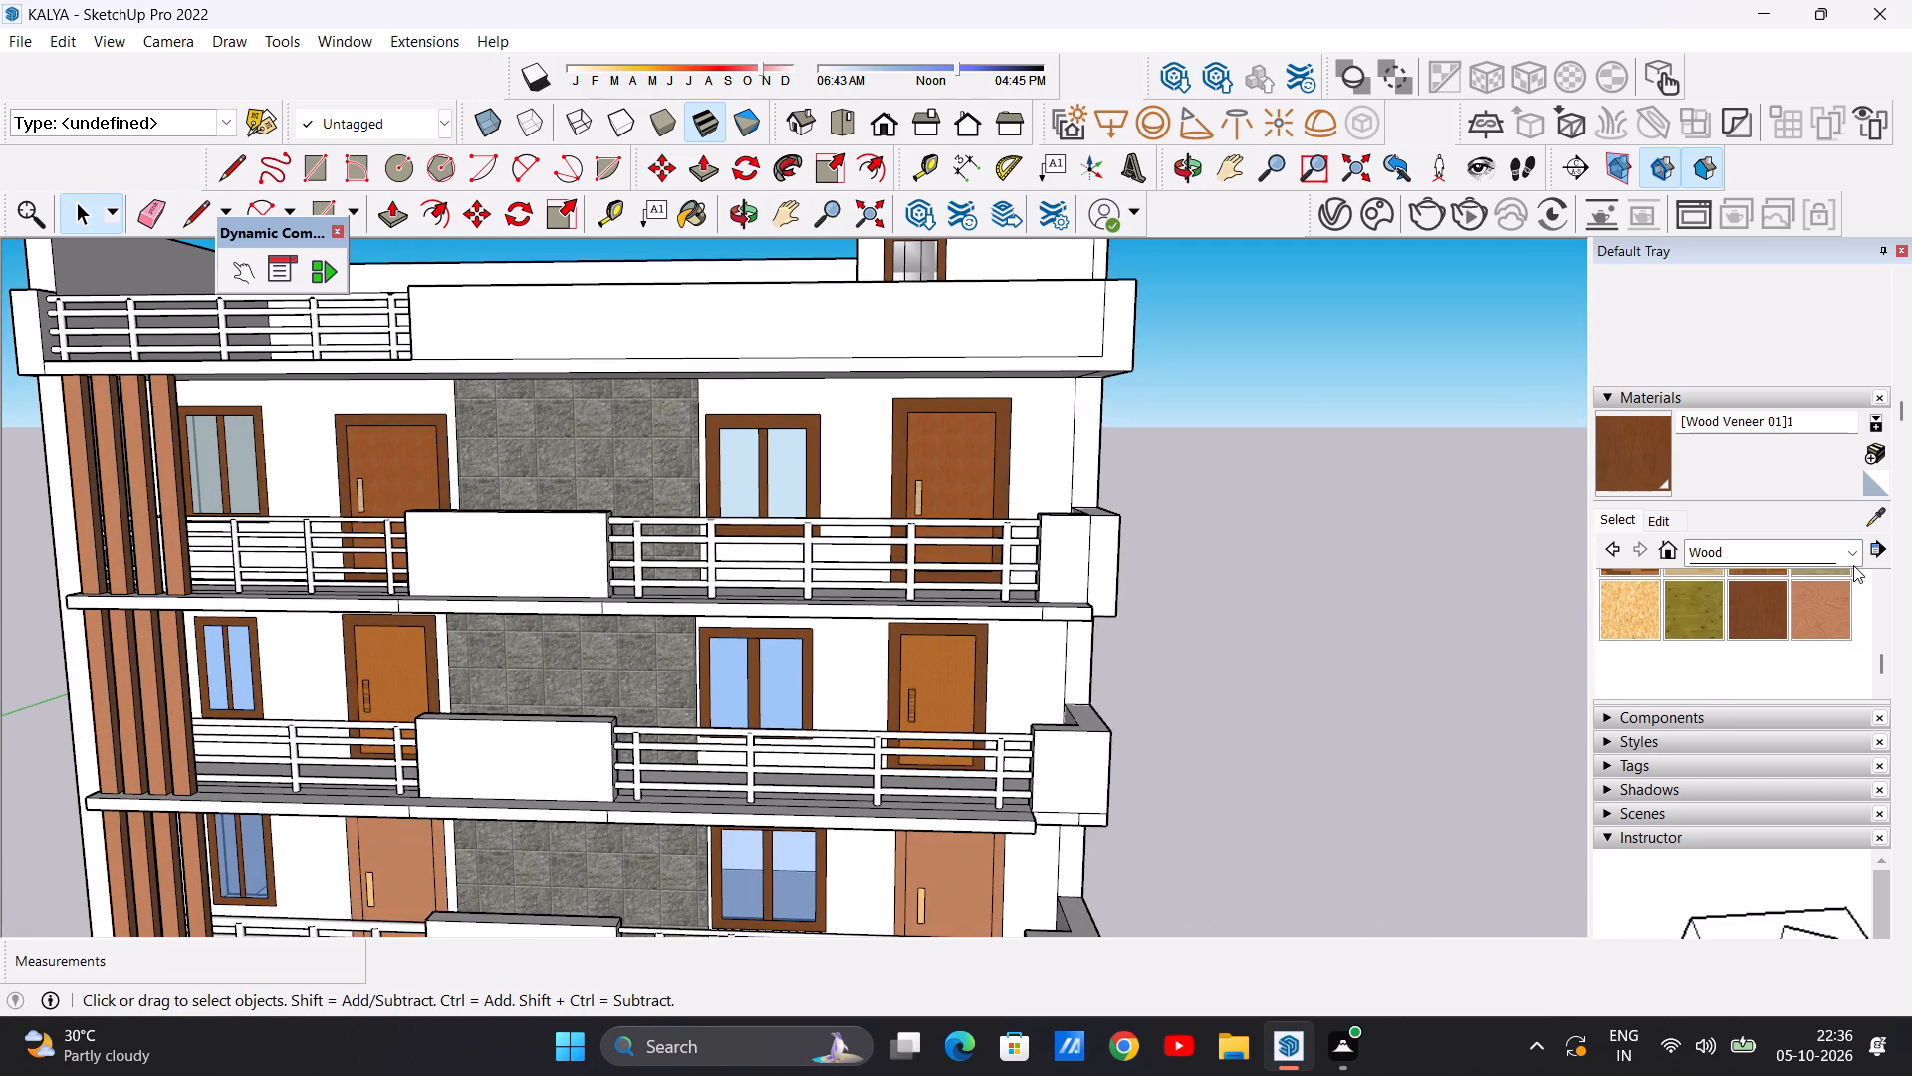
{"action": "left_click", "coordinate": [1810, 598]}
{"action": "scroll", "coordinate": [958, 512], "scroll_direction": "up", "scroll_amount": 10}
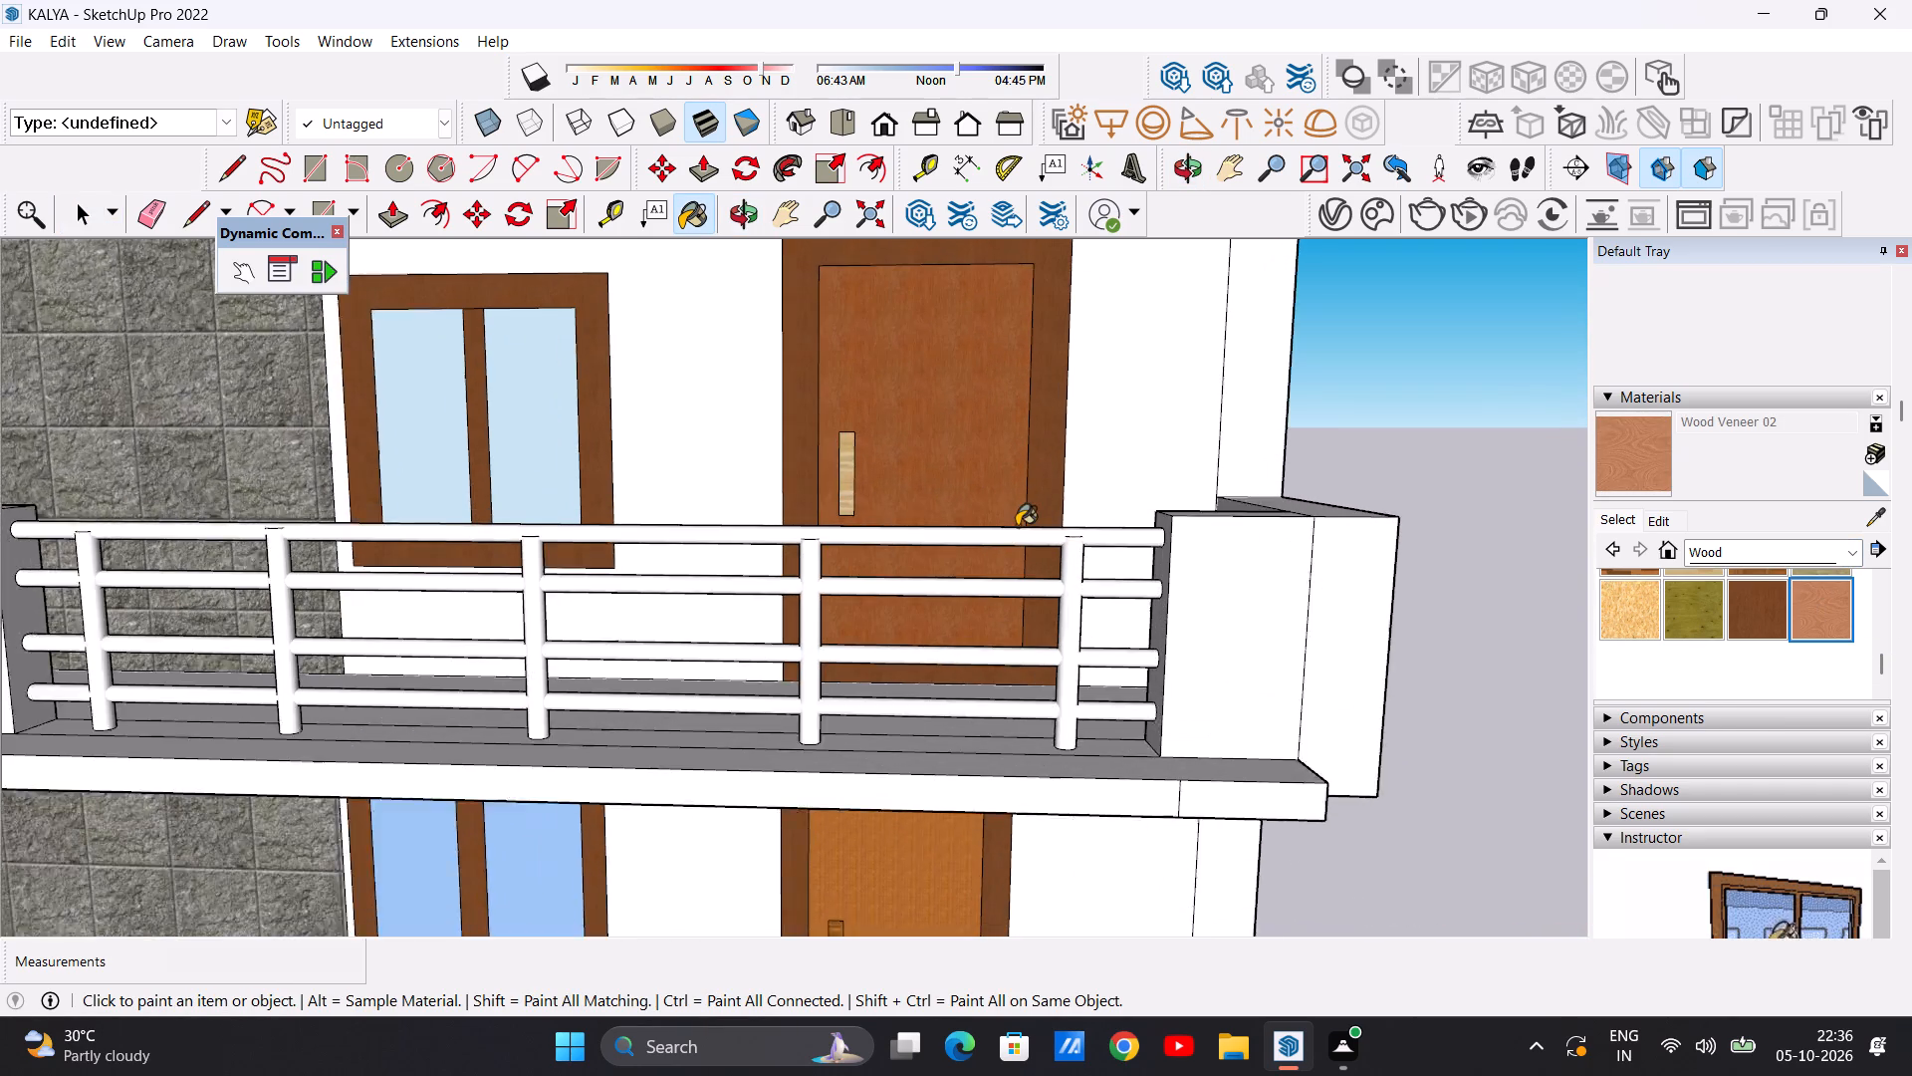
{"action": "left_click", "coordinate": [1056, 535]}
{"action": "left_click", "coordinate": [1079, 577]}
{"action": "left_click", "coordinate": [1032, 602]}
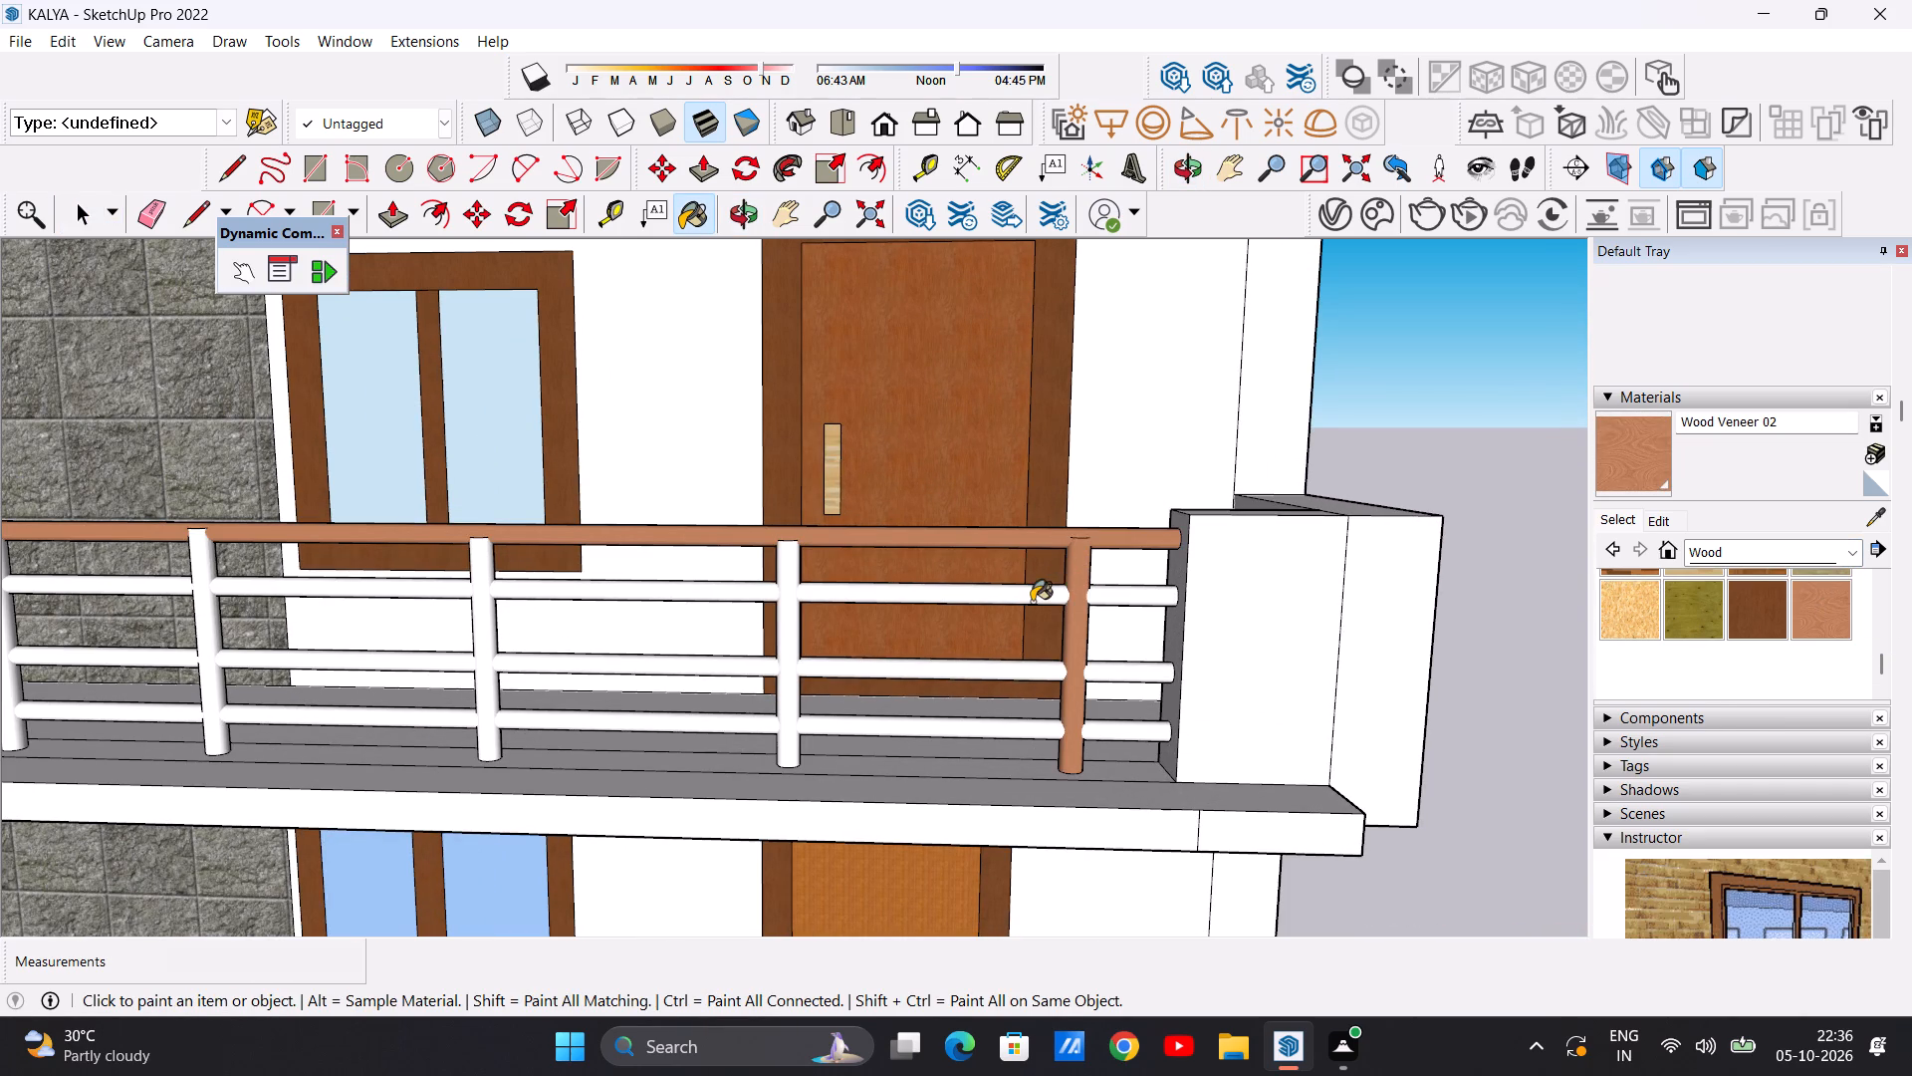
{"action": "left_click", "coordinate": [1032, 678]}
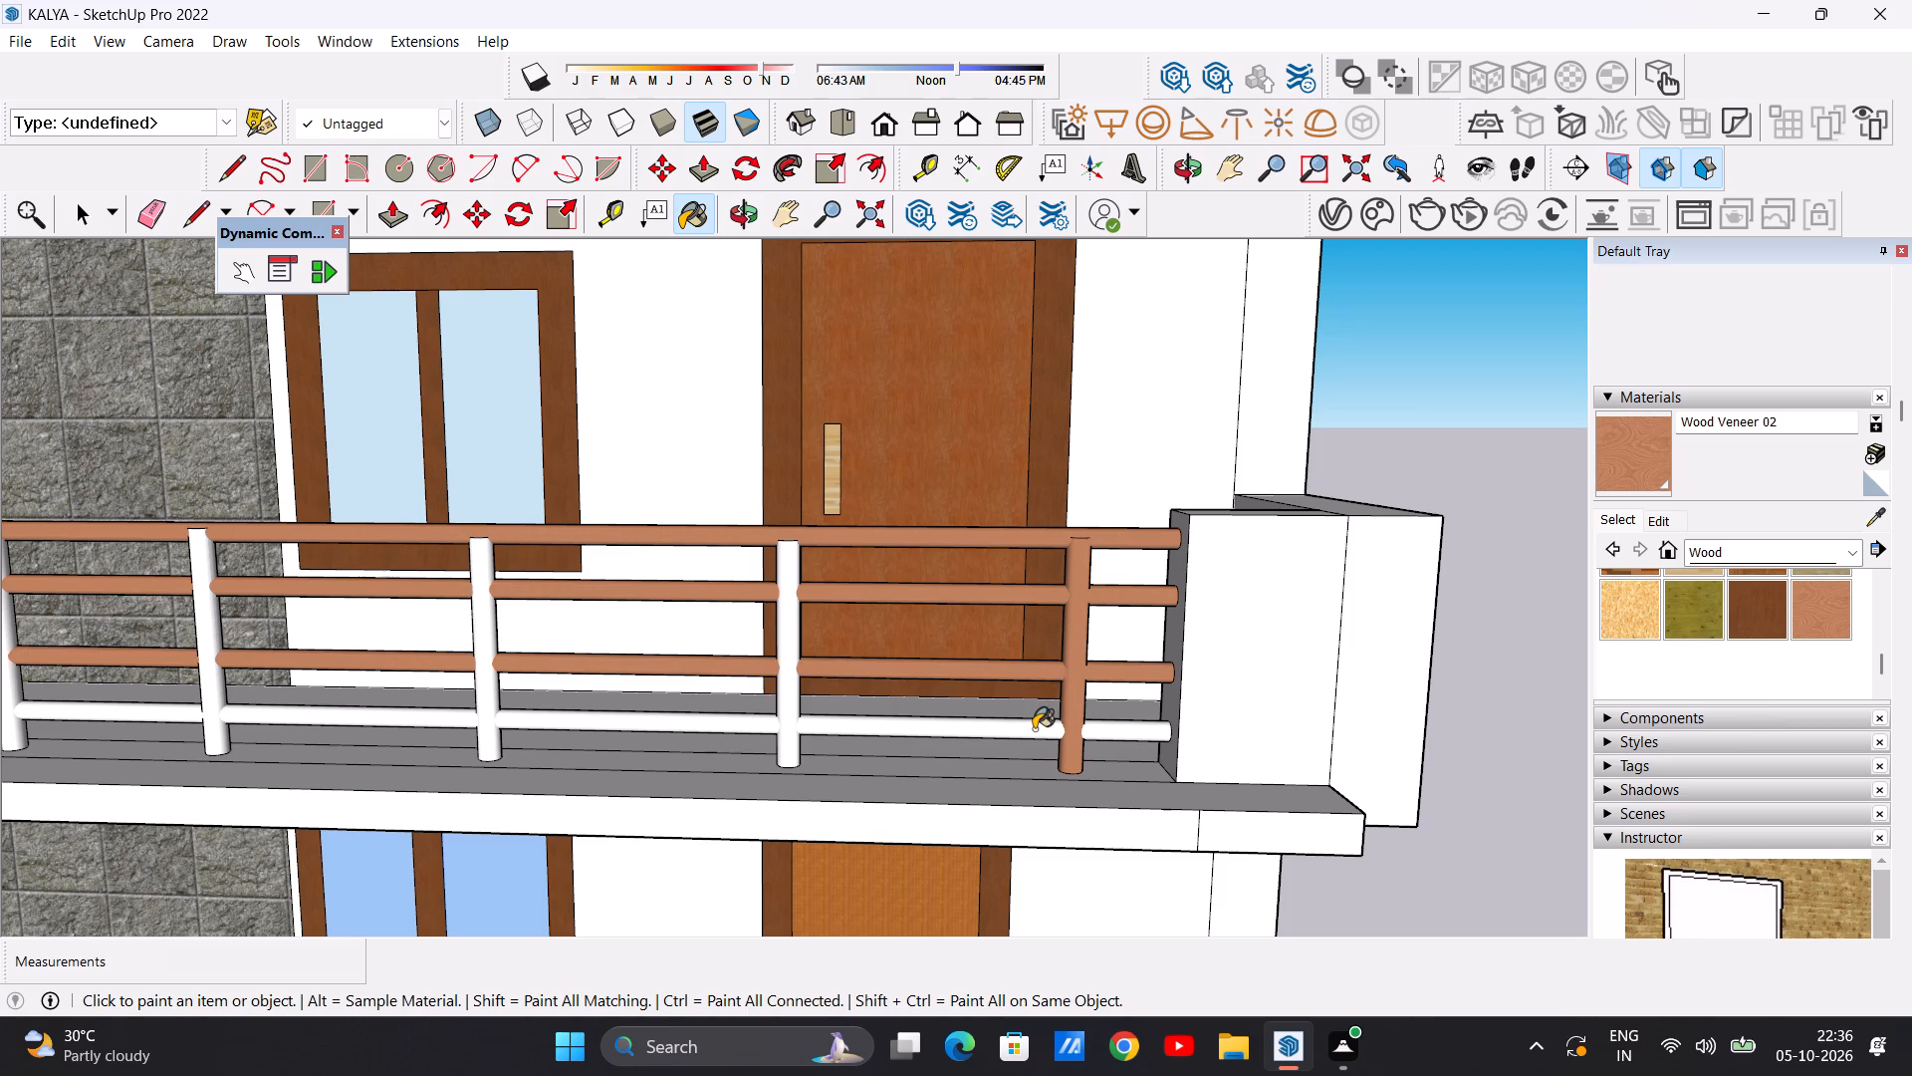
{"action": "left_click", "coordinate": [1034, 729]}
{"action": "scroll", "coordinate": [1046, 667], "scroll_direction": "down", "scroll_amount": 13}
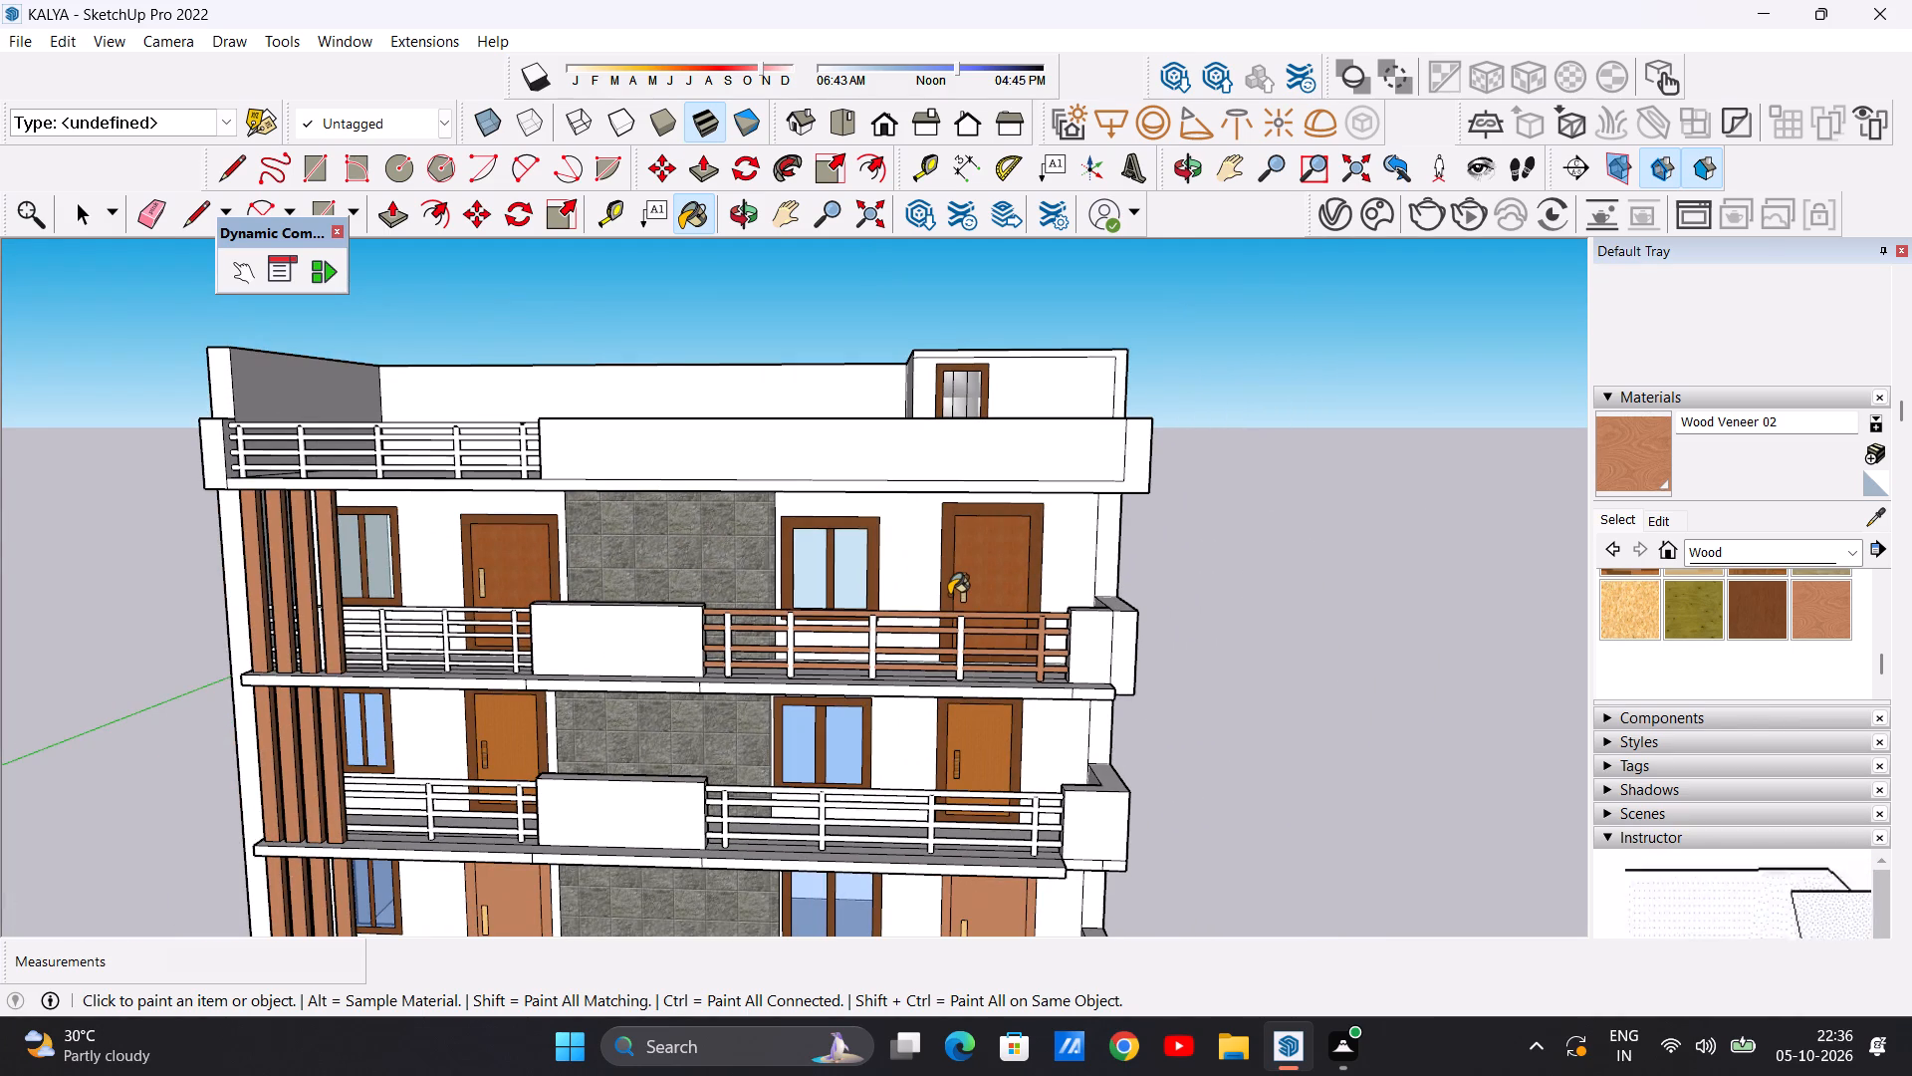
{"action": "scroll", "coordinate": [949, 595], "scroll_direction": "down", "scroll_amount": 4}
{"action": "scroll", "coordinate": [965, 639], "scroll_direction": "up", "scroll_amount": 3}
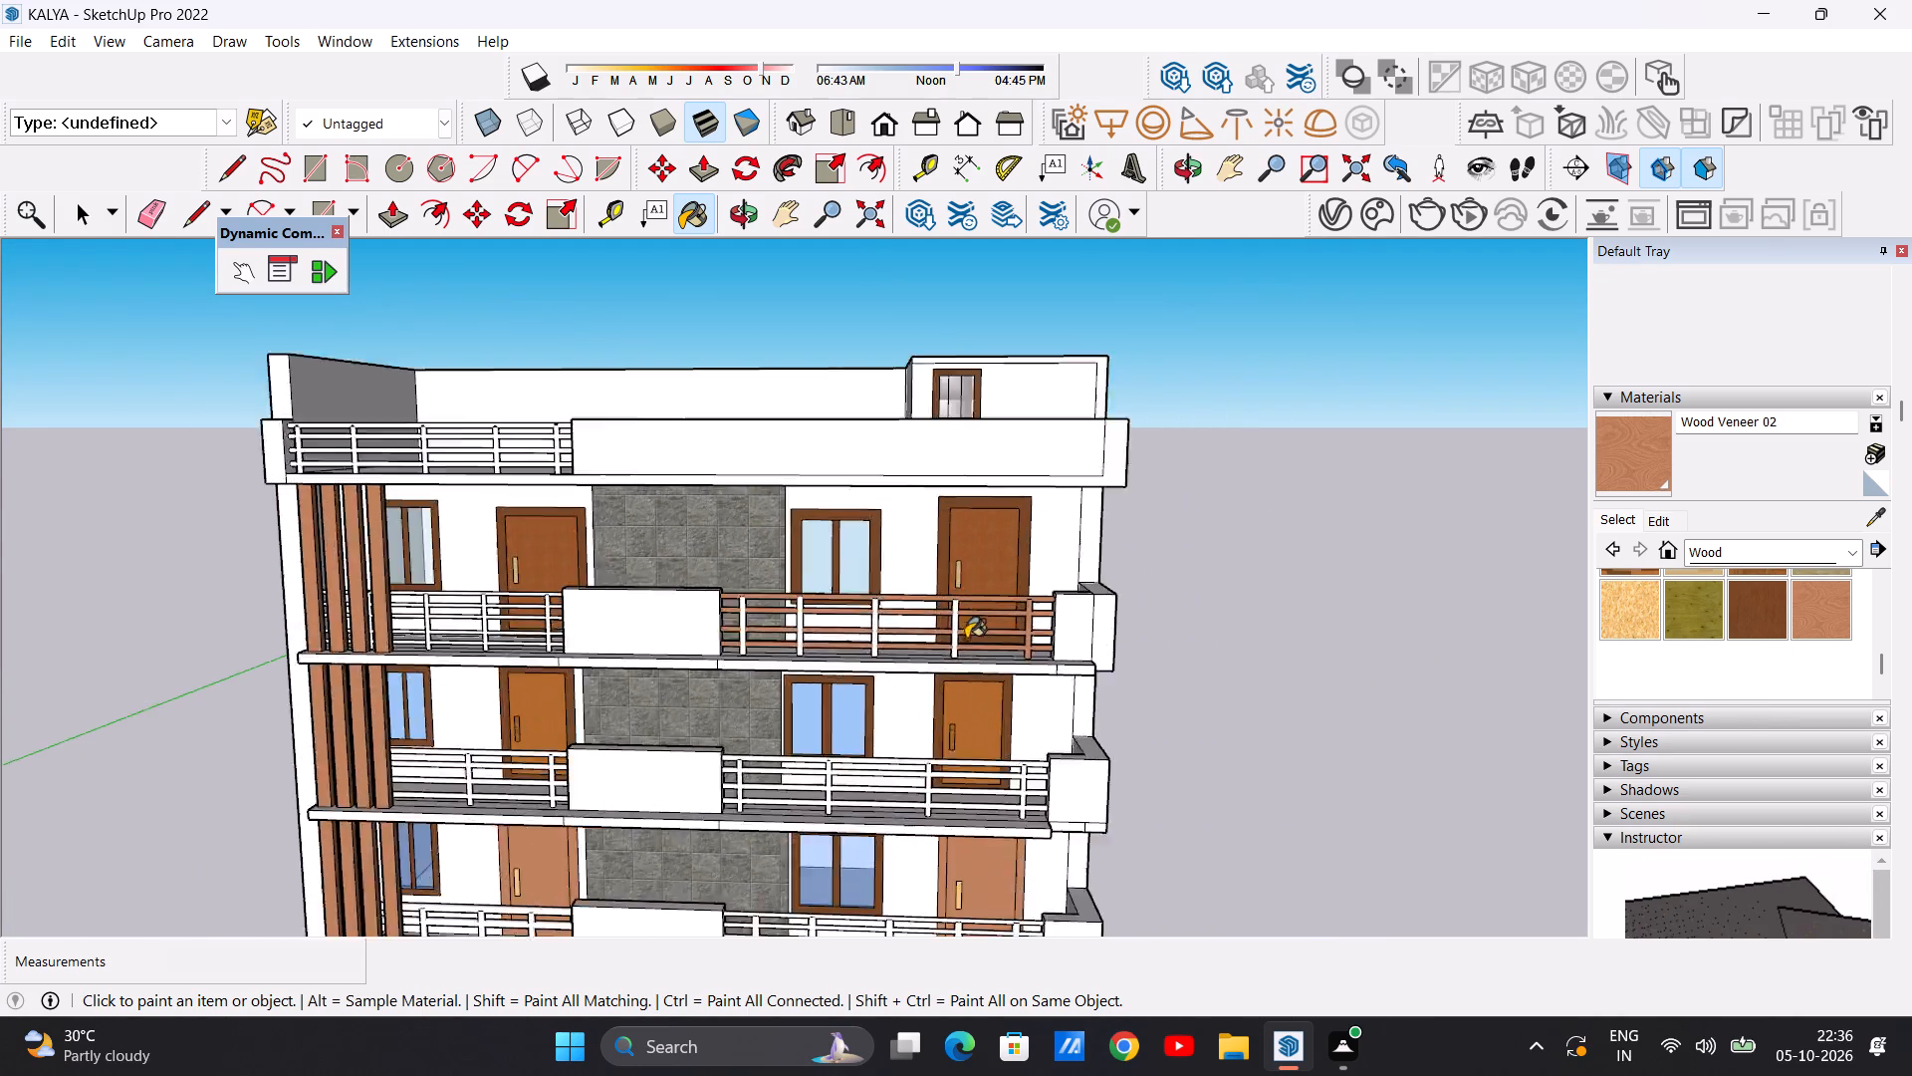
Paint the four remaining posts of the third-floor balcony railing beyond the stone panel with Wood Veneer 02.
{"action": "scroll", "coordinate": [966, 639], "scroll_direction": "up", "scroll_amount": 9}
{"action": "left_click", "coordinate": [964, 631]}
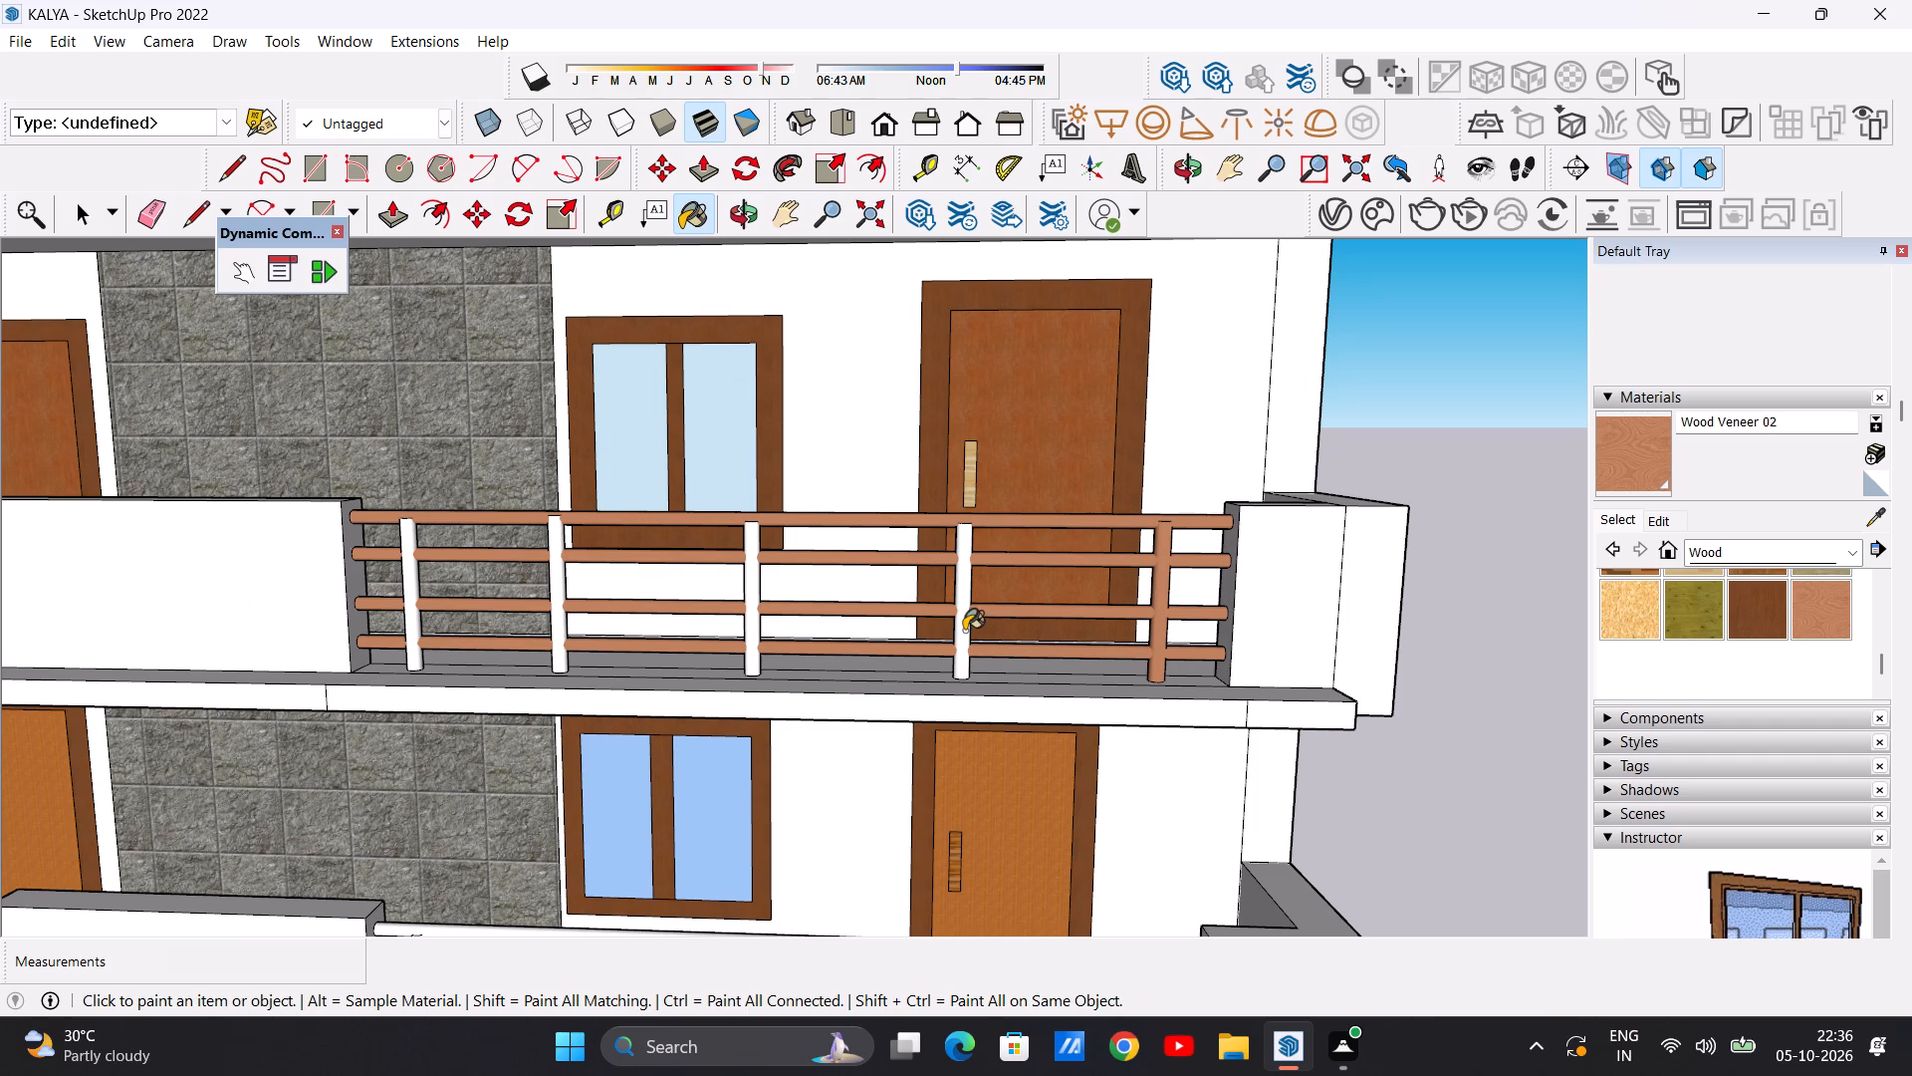
{"action": "left_click", "coordinate": [753, 603]}
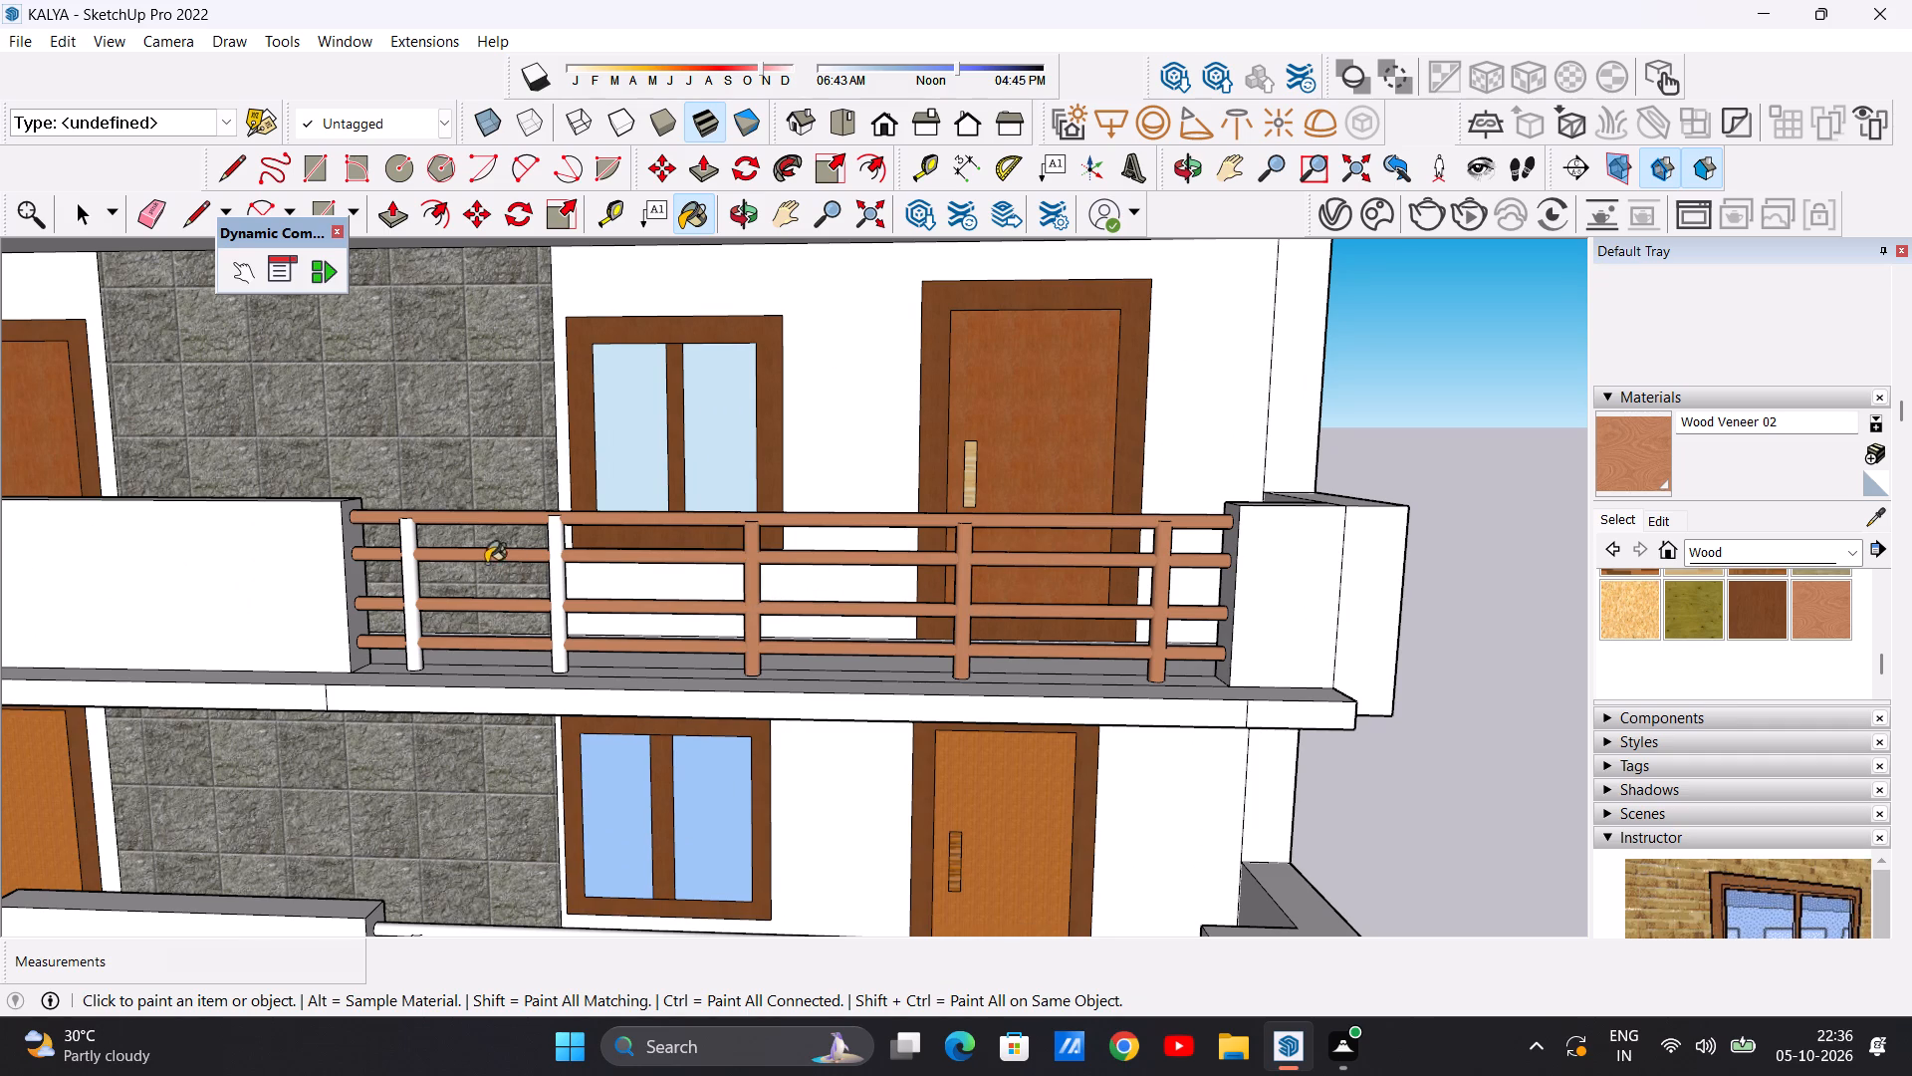
{"action": "scroll", "coordinate": [512, 573], "scroll_direction": "down", "scroll_amount": 8}
{"action": "scroll", "coordinate": [439, 562], "scroll_direction": "up", "scroll_amount": 10}
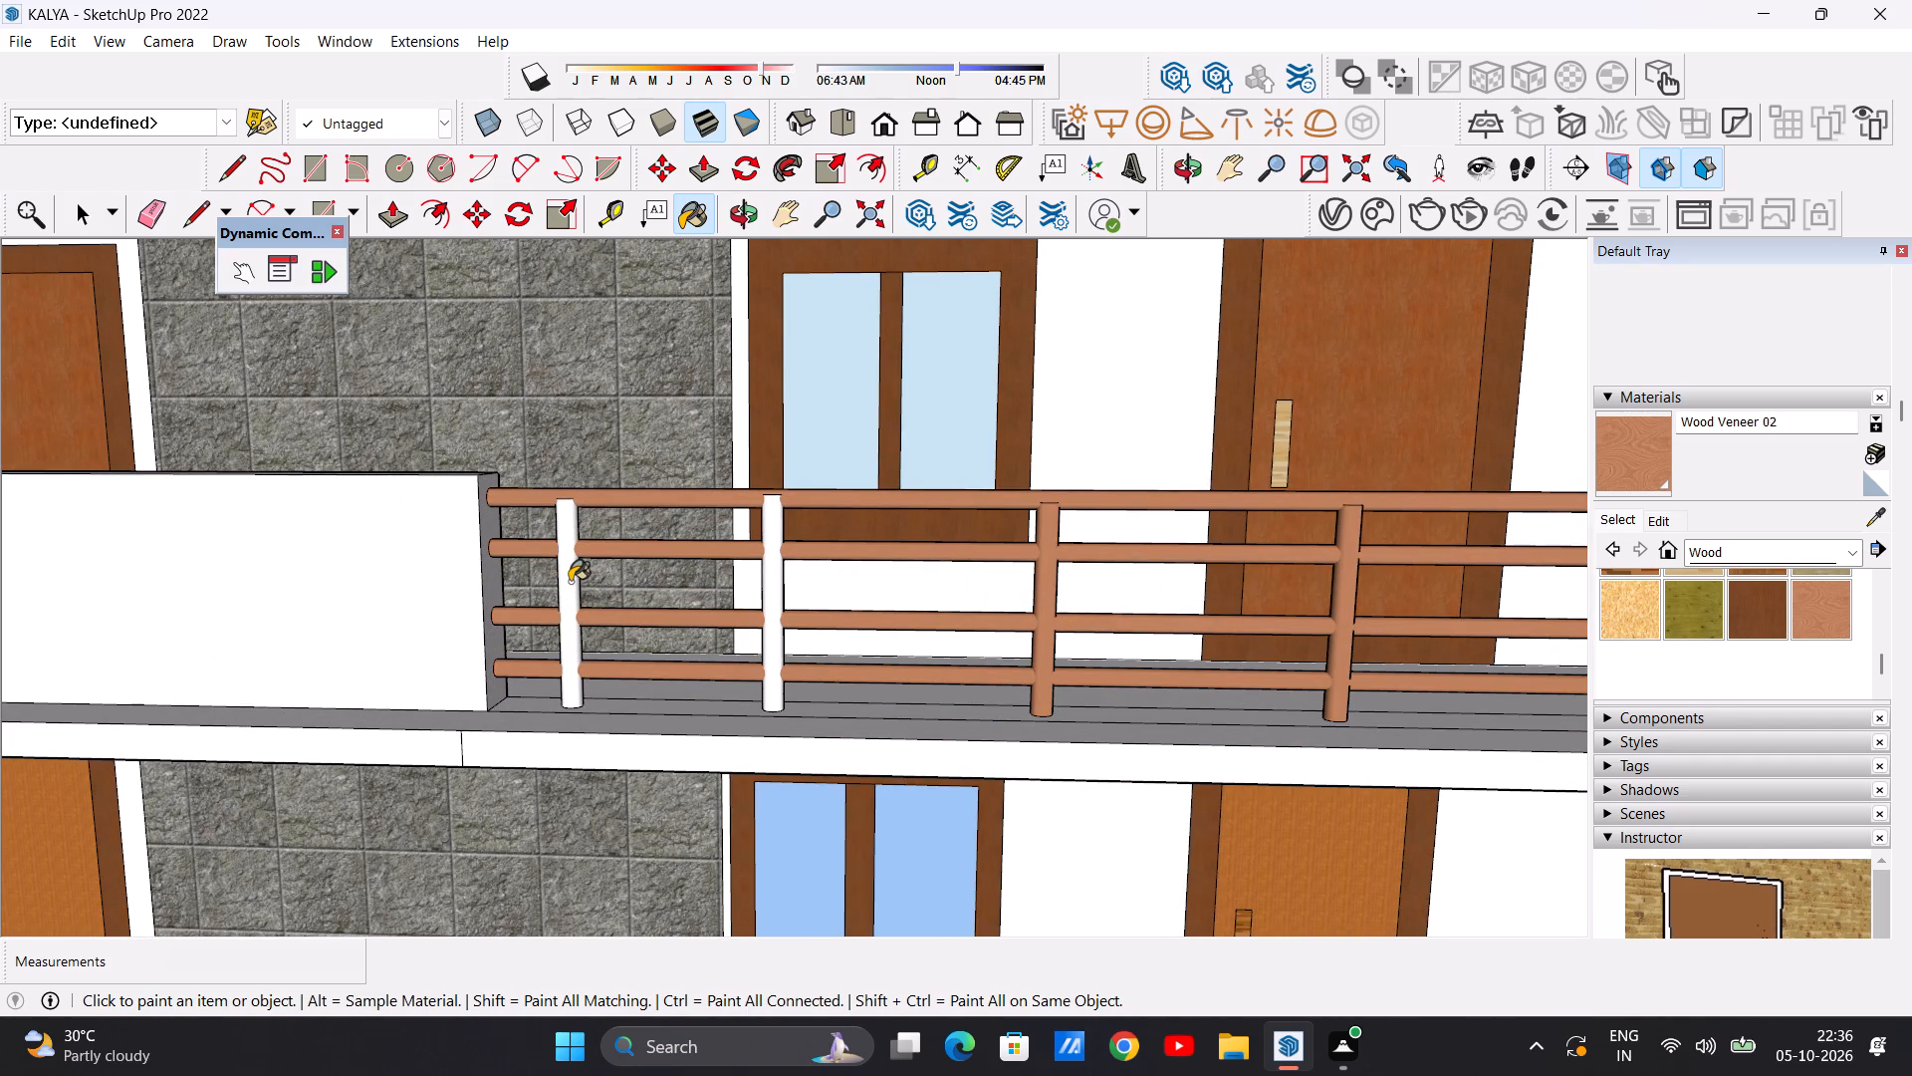
{"action": "left_click", "coordinate": [570, 582]}
{"action": "left_click", "coordinate": [771, 596]}
Paint the five horizontal rails of the third-floor balcony railing between the vertical fins and the solid parapet with Wood Veneer 02.
{"action": "scroll", "coordinate": [751, 626], "scroll_direction": "down", "scroll_amount": 17}
{"action": "scroll", "coordinate": [718, 602], "scroll_direction": "up", "scroll_amount": 8}
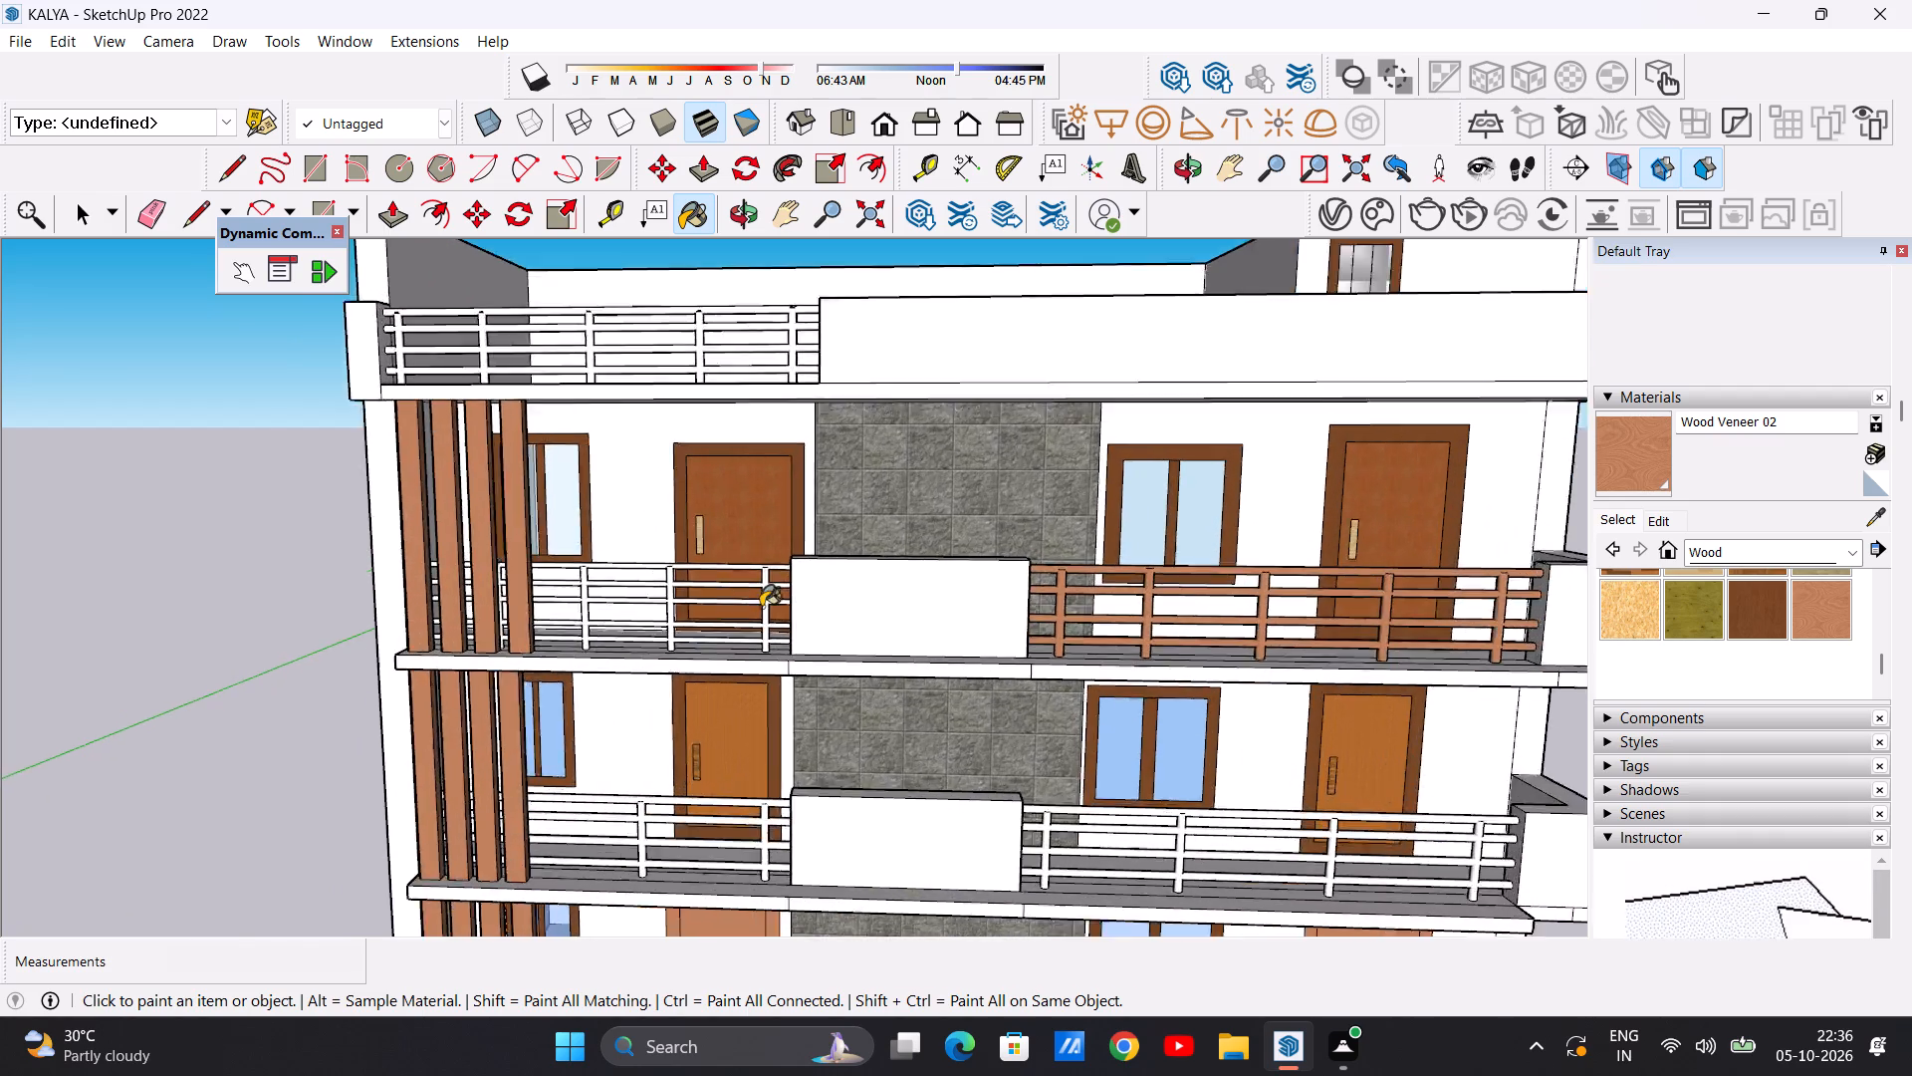
{"action": "scroll", "coordinate": [761, 607], "scroll_direction": "up", "scroll_amount": 10}
{"action": "left_click", "coordinate": [720, 480]}
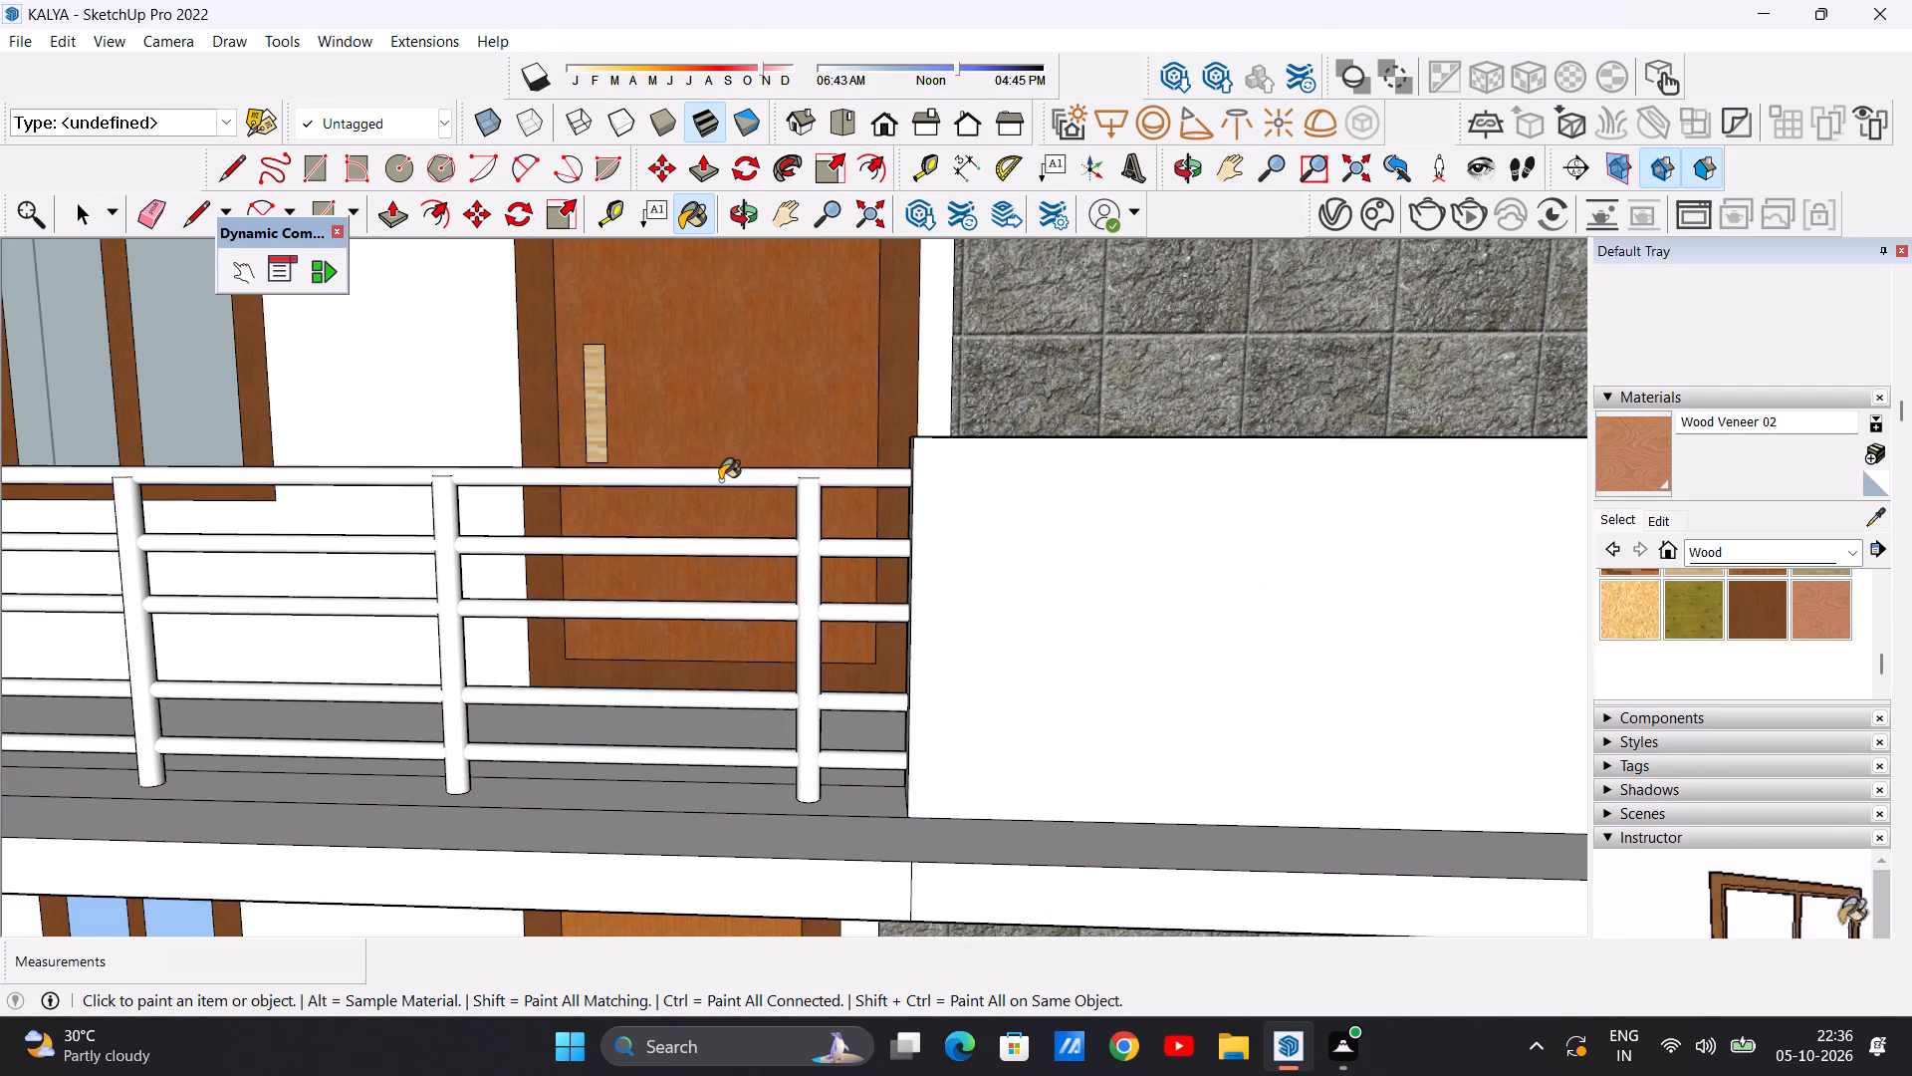
{"action": "left_click", "coordinate": [730, 545]}
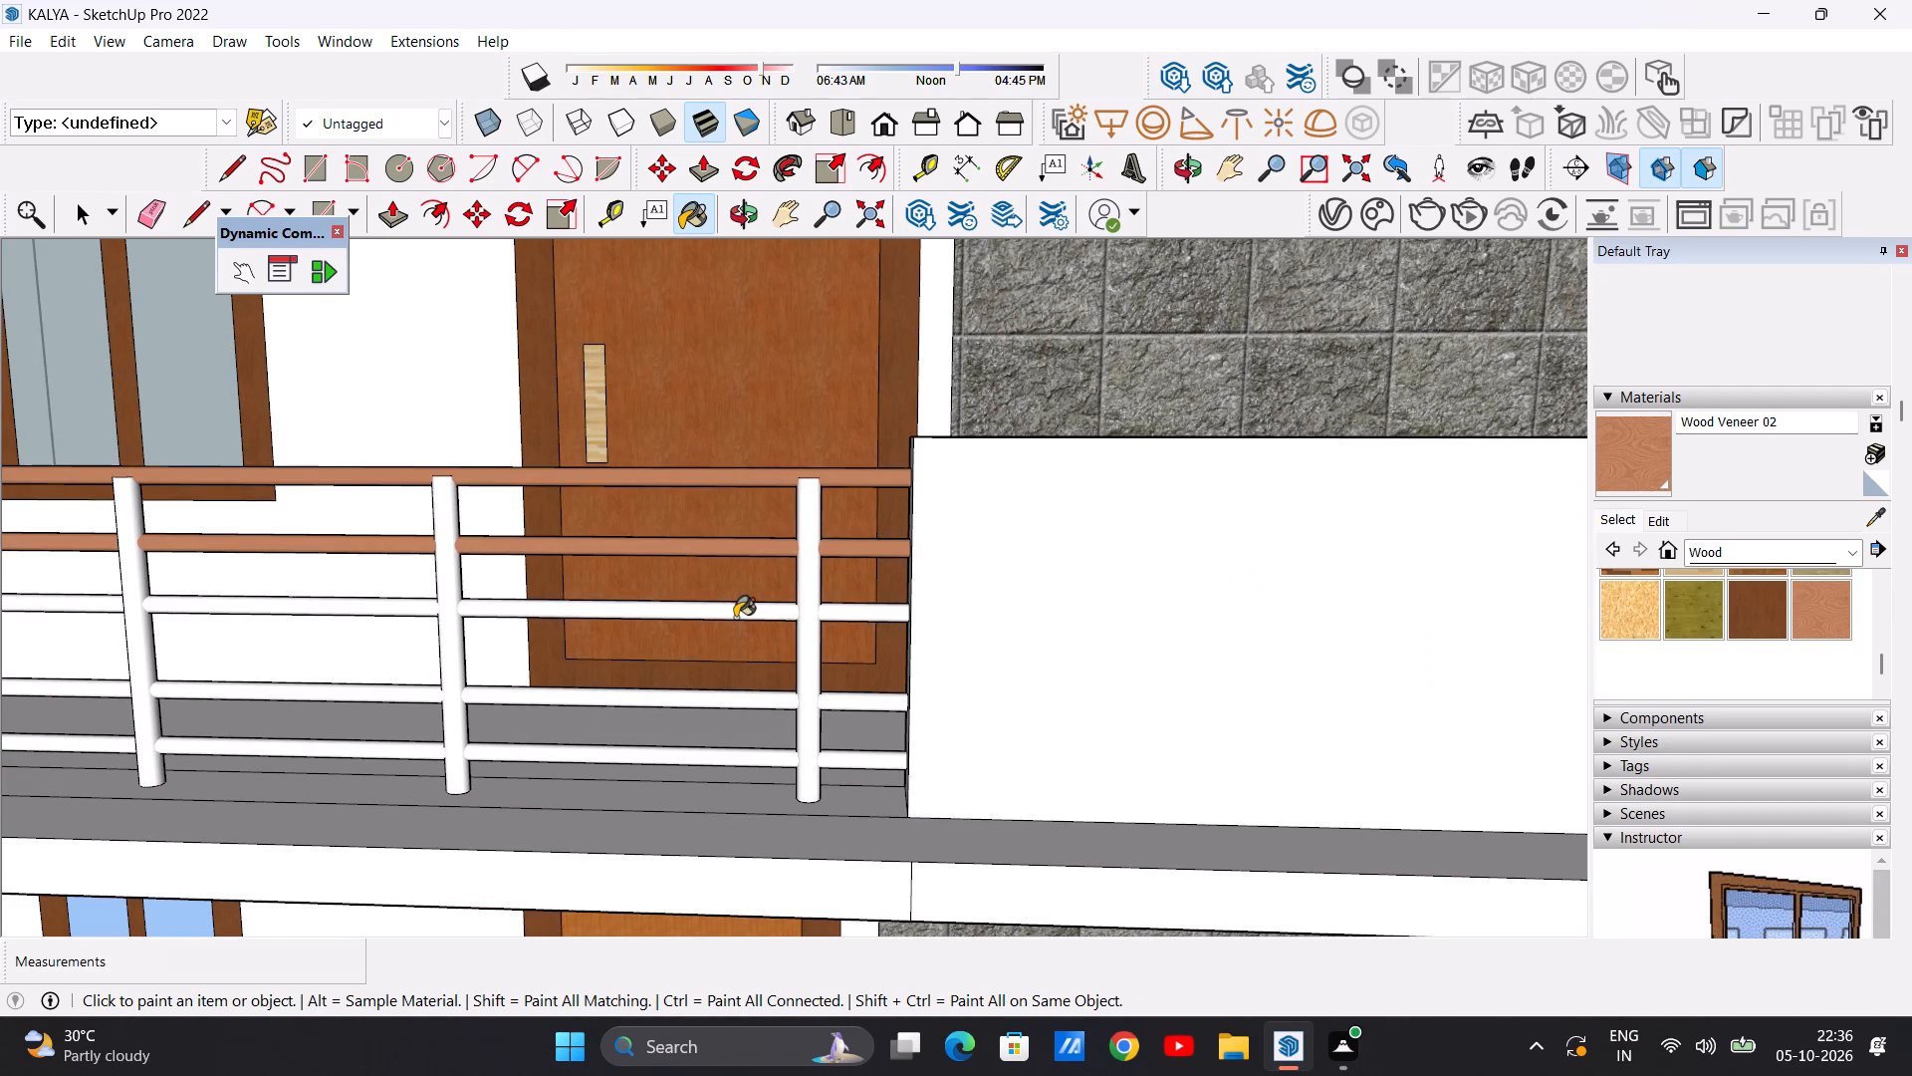
{"action": "left_click", "coordinate": [735, 618]}
{"action": "left_click", "coordinate": [737, 702]}
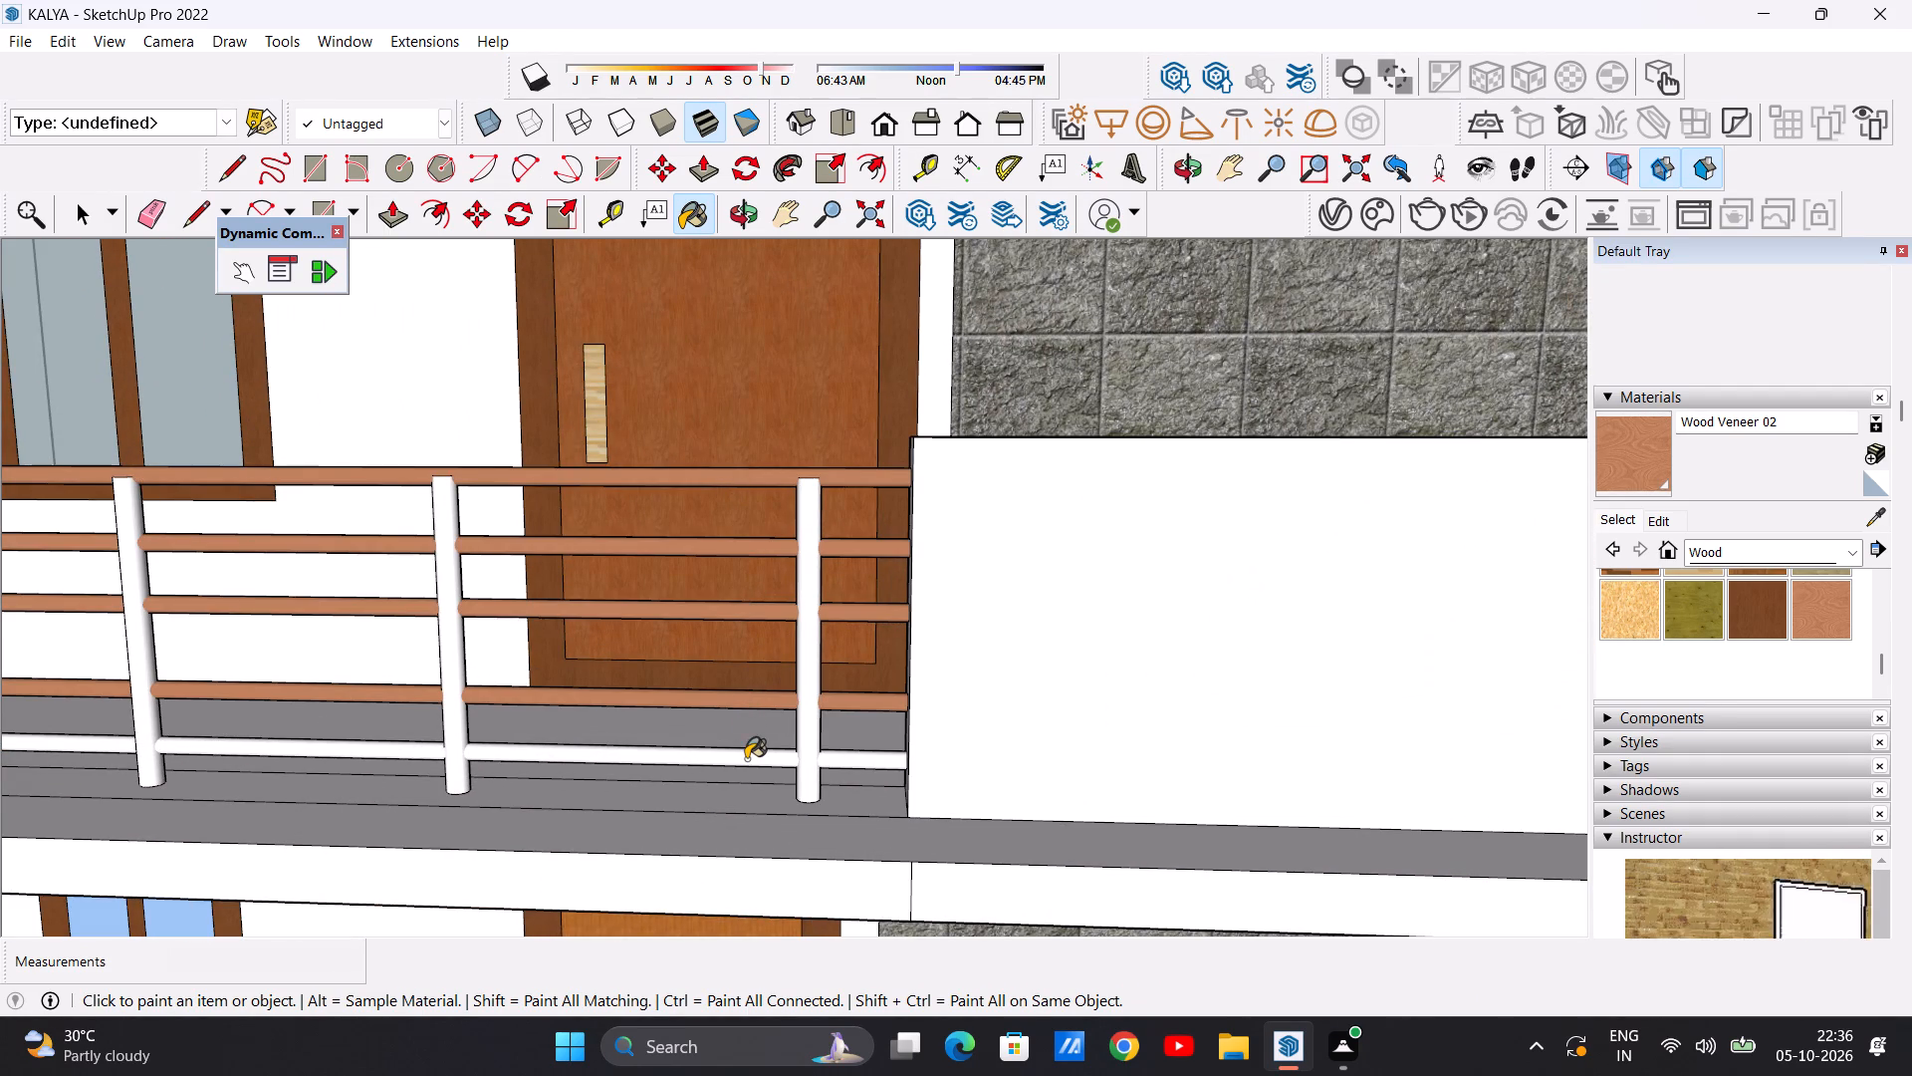
{"action": "left_click", "coordinate": [746, 760]}
Paint the posts of the third-floor railing on the fin side, including the one behind the fins, with Wood Veneer 02.
{"action": "left_click", "coordinate": [800, 706]}
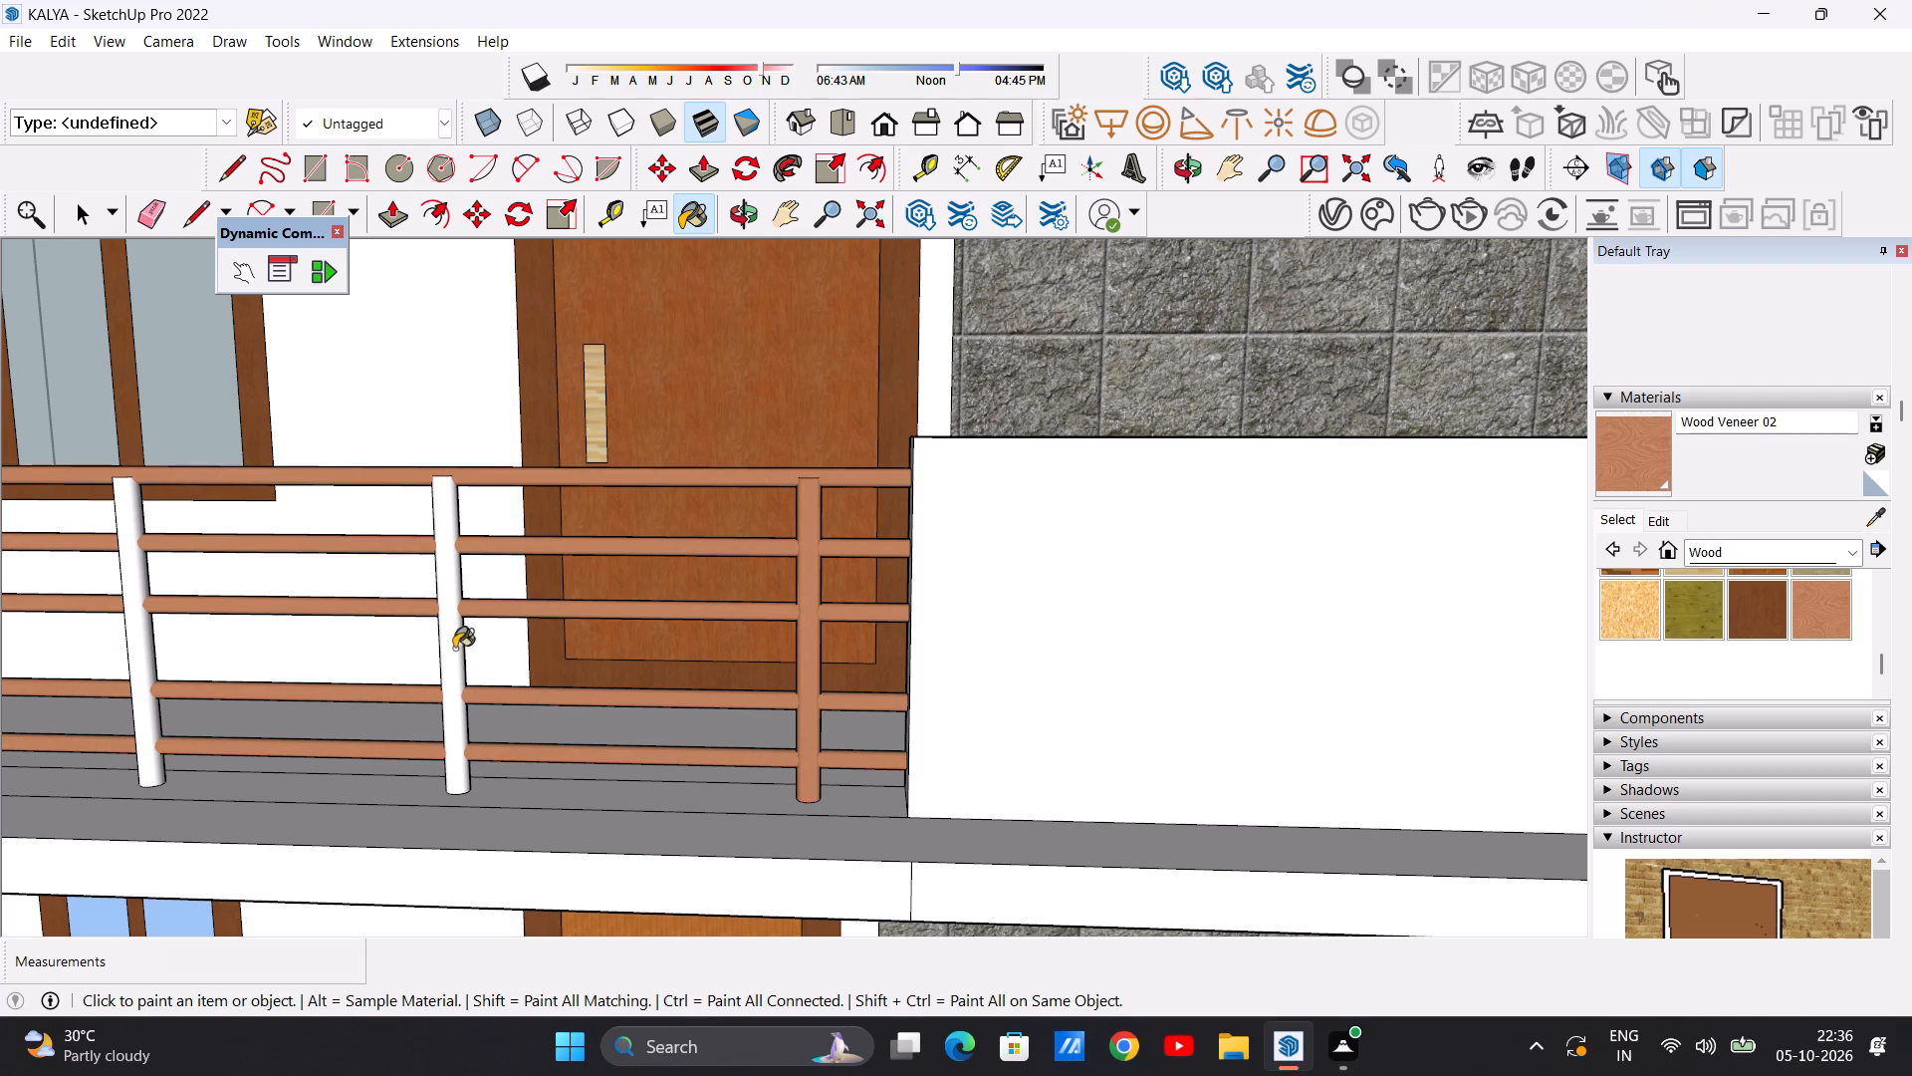
{"action": "left_click", "coordinate": [451, 650]}
{"action": "scroll", "coordinate": [691, 637], "scroll_direction": "down", "scroll_amount": 15}
{"action": "scroll", "coordinate": [581, 629], "scroll_direction": "up", "scroll_amount": 2}
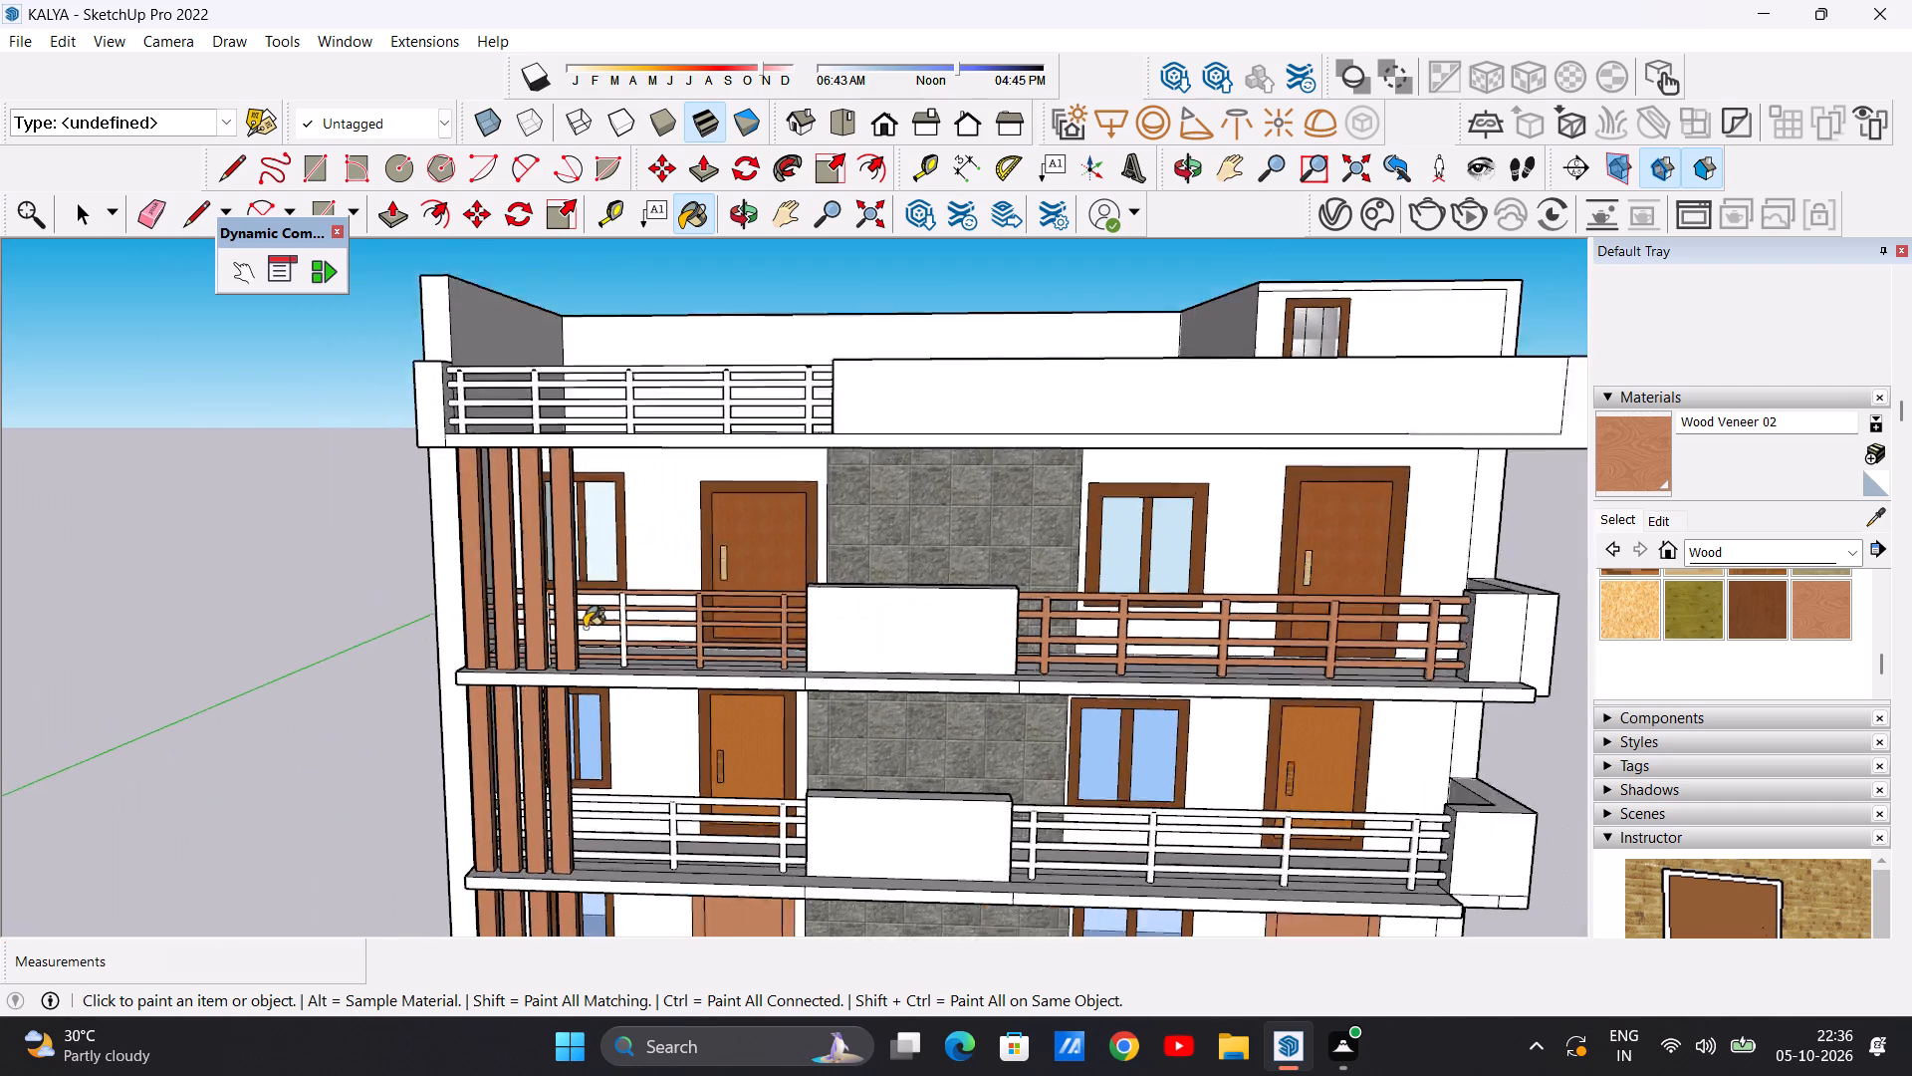
{"action": "scroll", "coordinate": [585, 628], "scroll_direction": "up", "scroll_amount": 10}
{"action": "left_click", "coordinate": [638, 619]}
{"action": "middle_click_drag", "start_coordinate": [543, 621], "coordinate": [439, 634]}
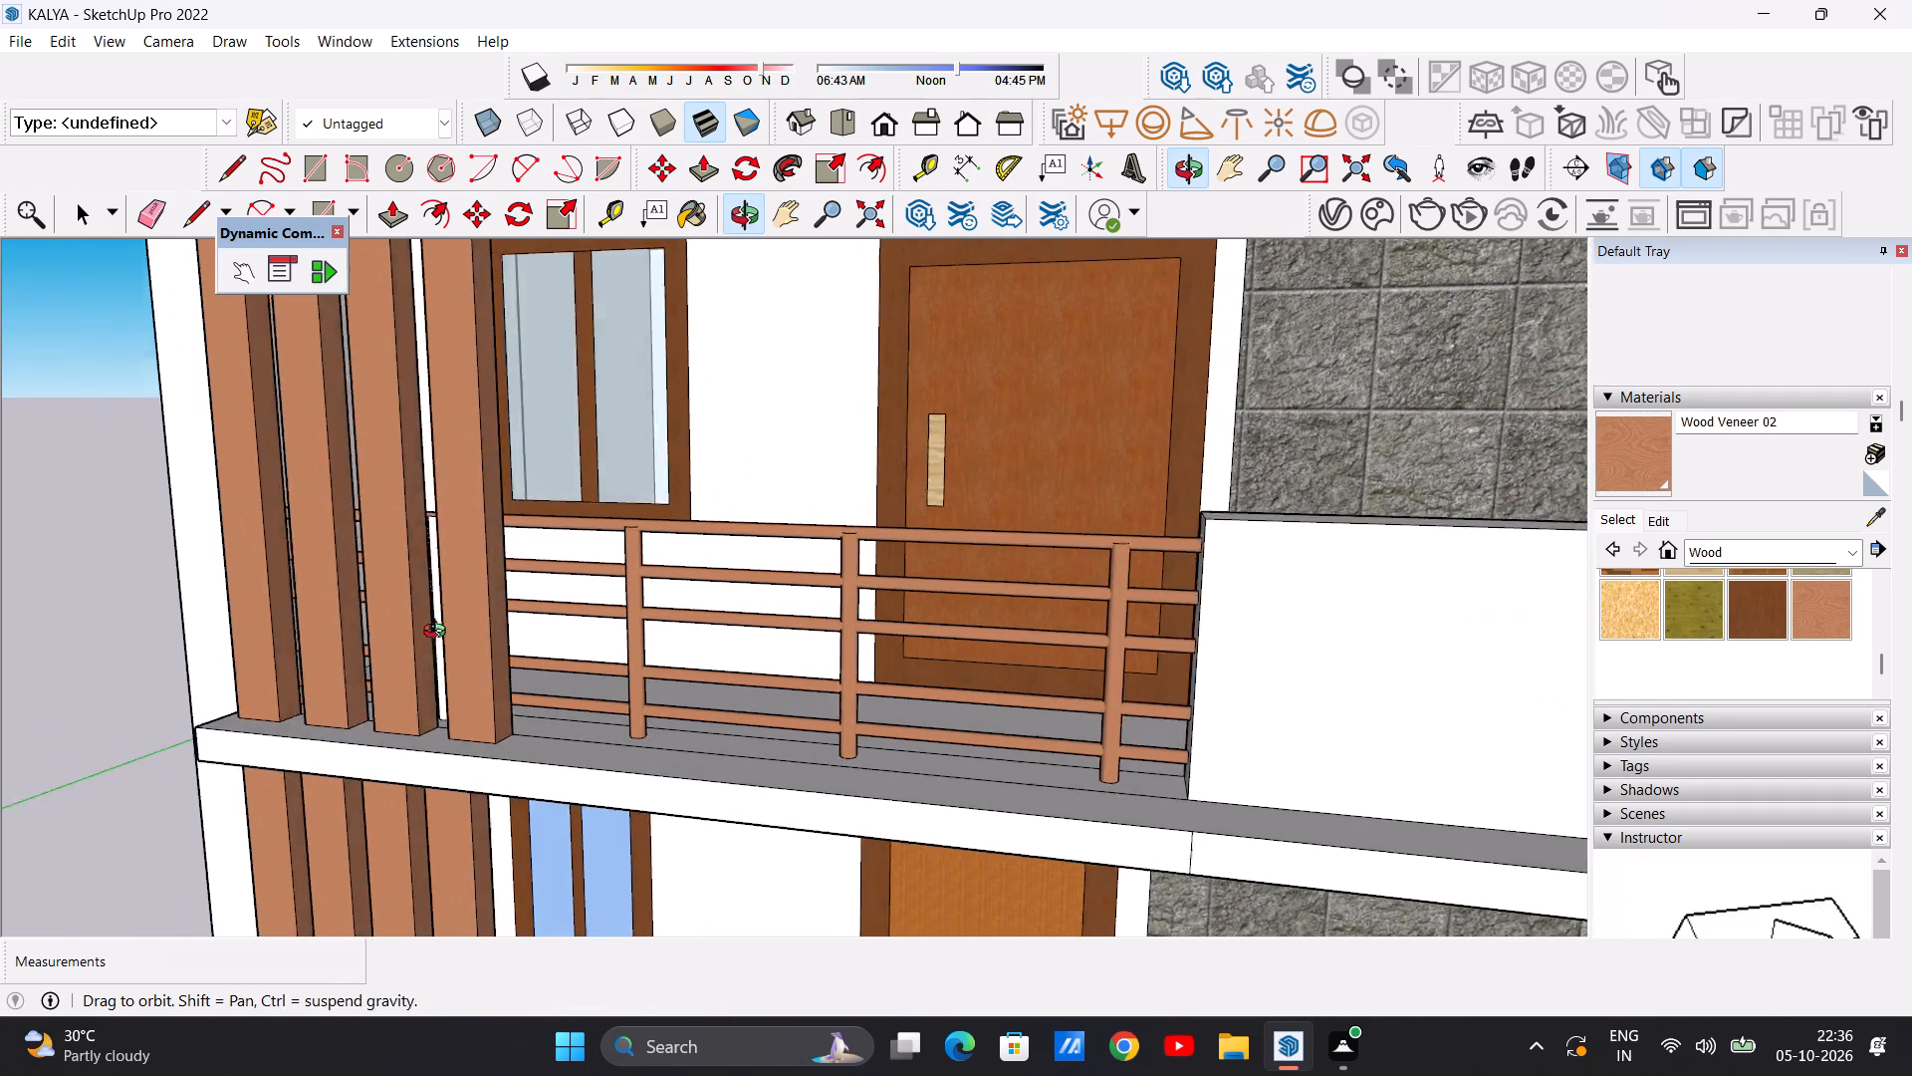
{"action": "middle_click_drag", "start_coordinate": [439, 634], "coordinate": [369, 656]}
{"action": "middle_click_drag", "start_coordinate": [426, 644], "coordinate": [538, 644]}
{"action": "scroll", "coordinate": [403, 607], "scroll_direction": "up", "scroll_amount": 12}
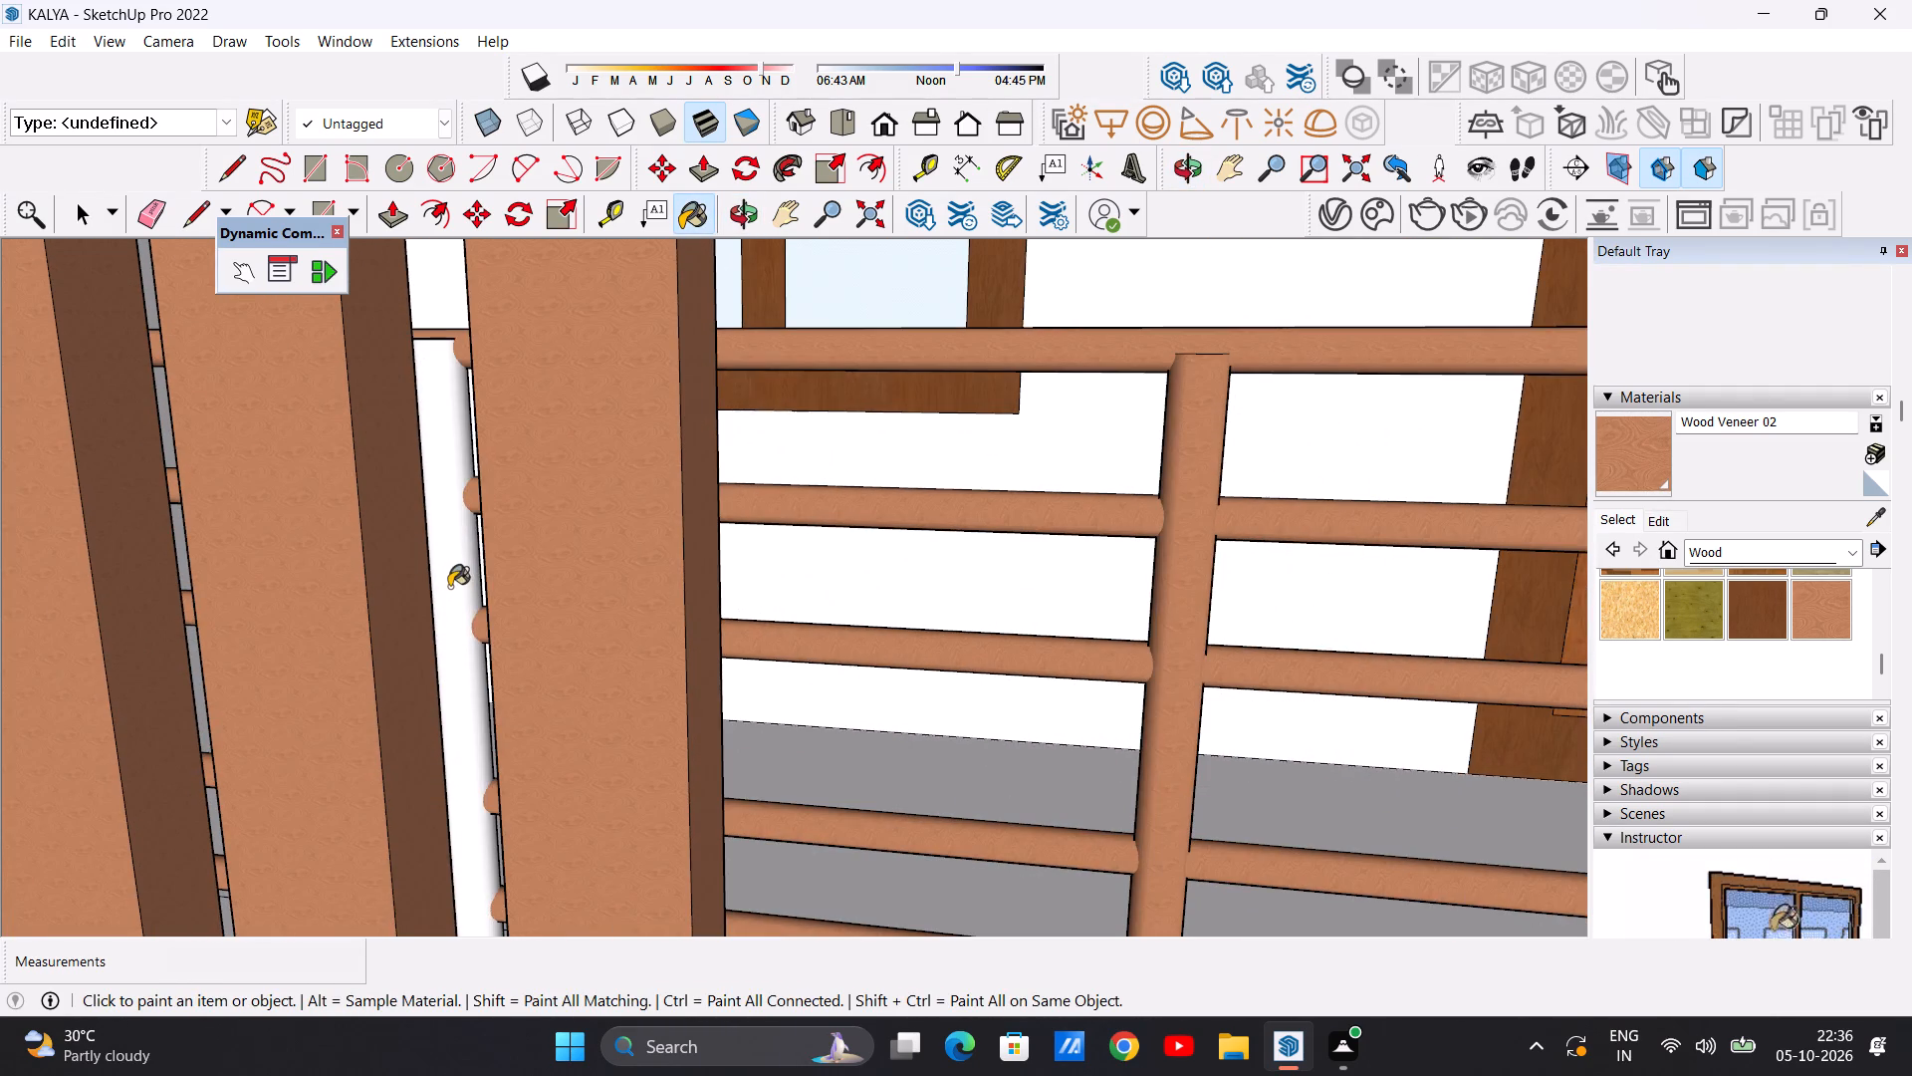
{"action": "left_click", "coordinate": [449, 587]}
Paint the four horizontal rails and two exposed posts of the second-floor balcony railing on the fin side with Wood Veneer 02.
{"action": "scroll", "coordinate": [447, 636], "scroll_direction": "down", "scroll_amount": 17}
{"action": "middle_click_drag", "start_coordinate": [491, 628], "coordinate": [645, 620]}
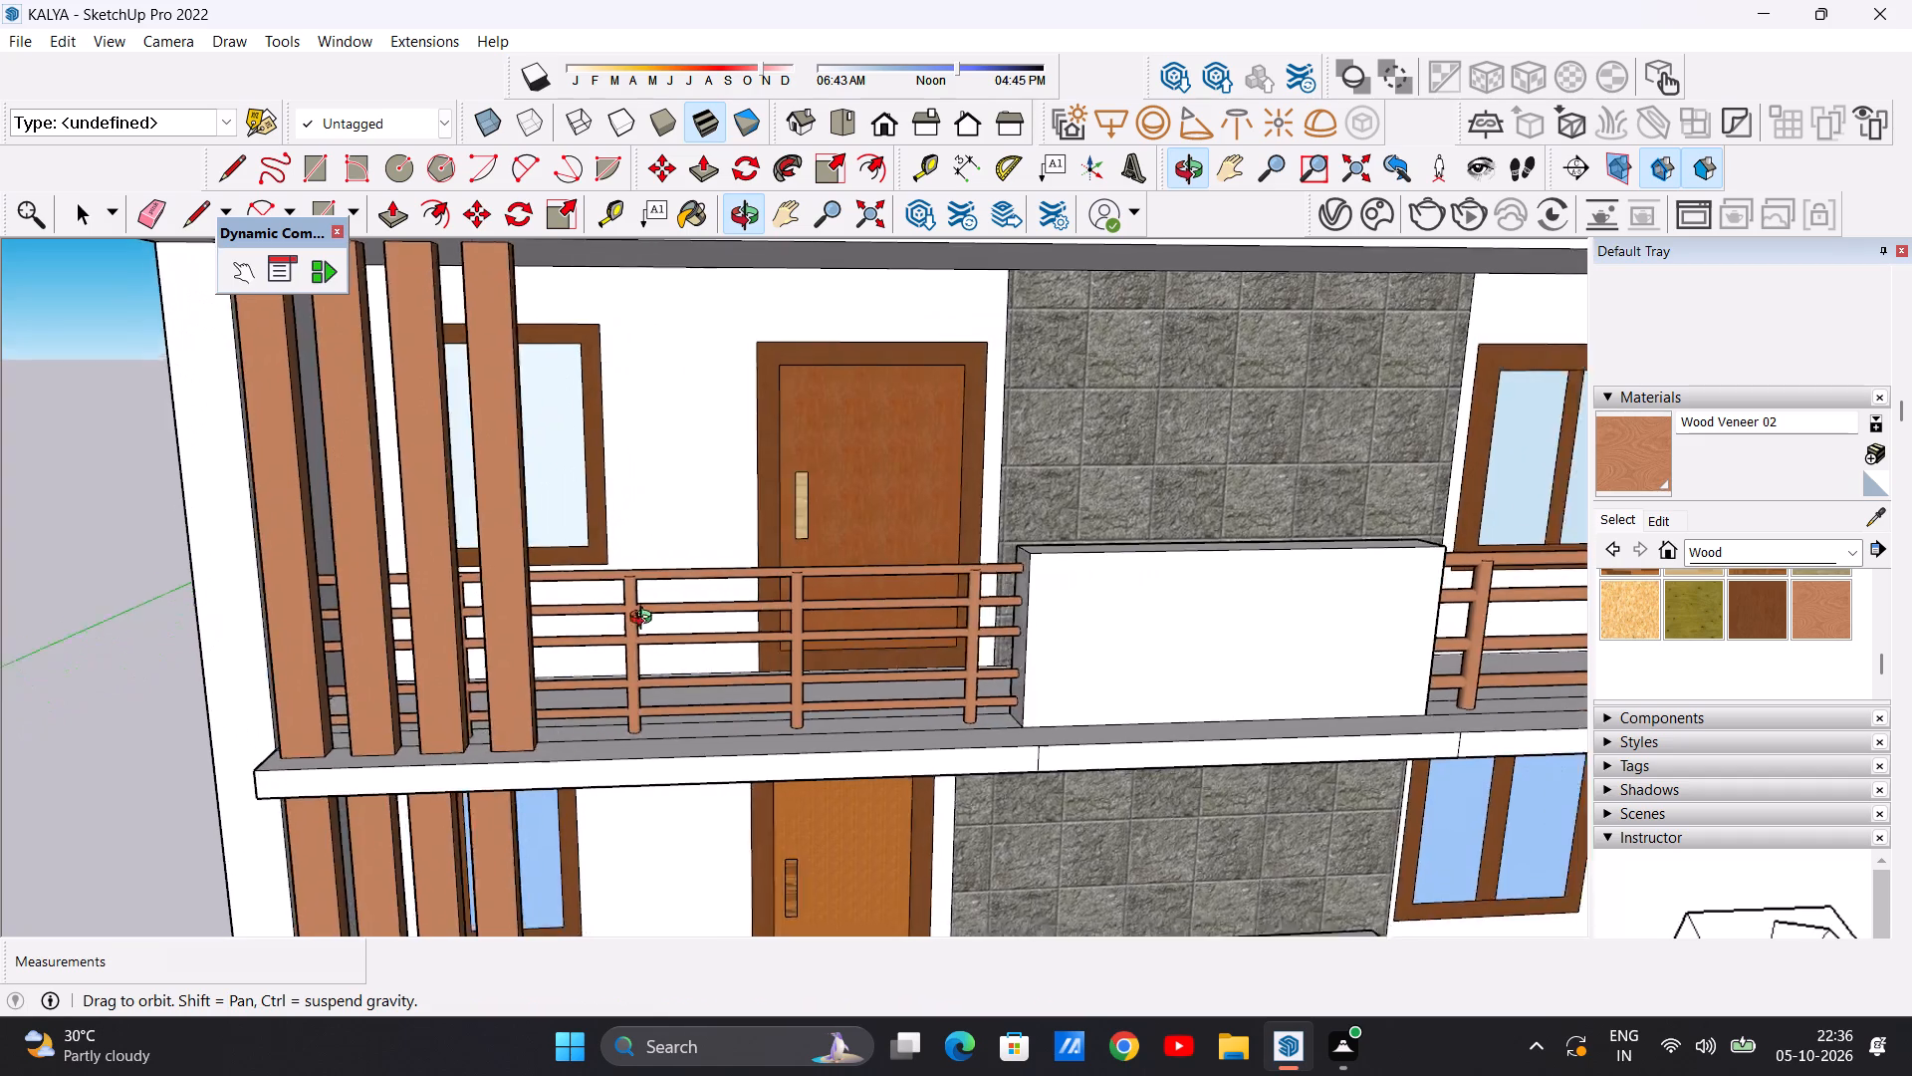
{"action": "middle_click_drag", "start_coordinate": [645, 620], "coordinate": [535, 626]}
{"action": "scroll", "coordinate": [564, 619], "scroll_direction": "down", "scroll_amount": 19}
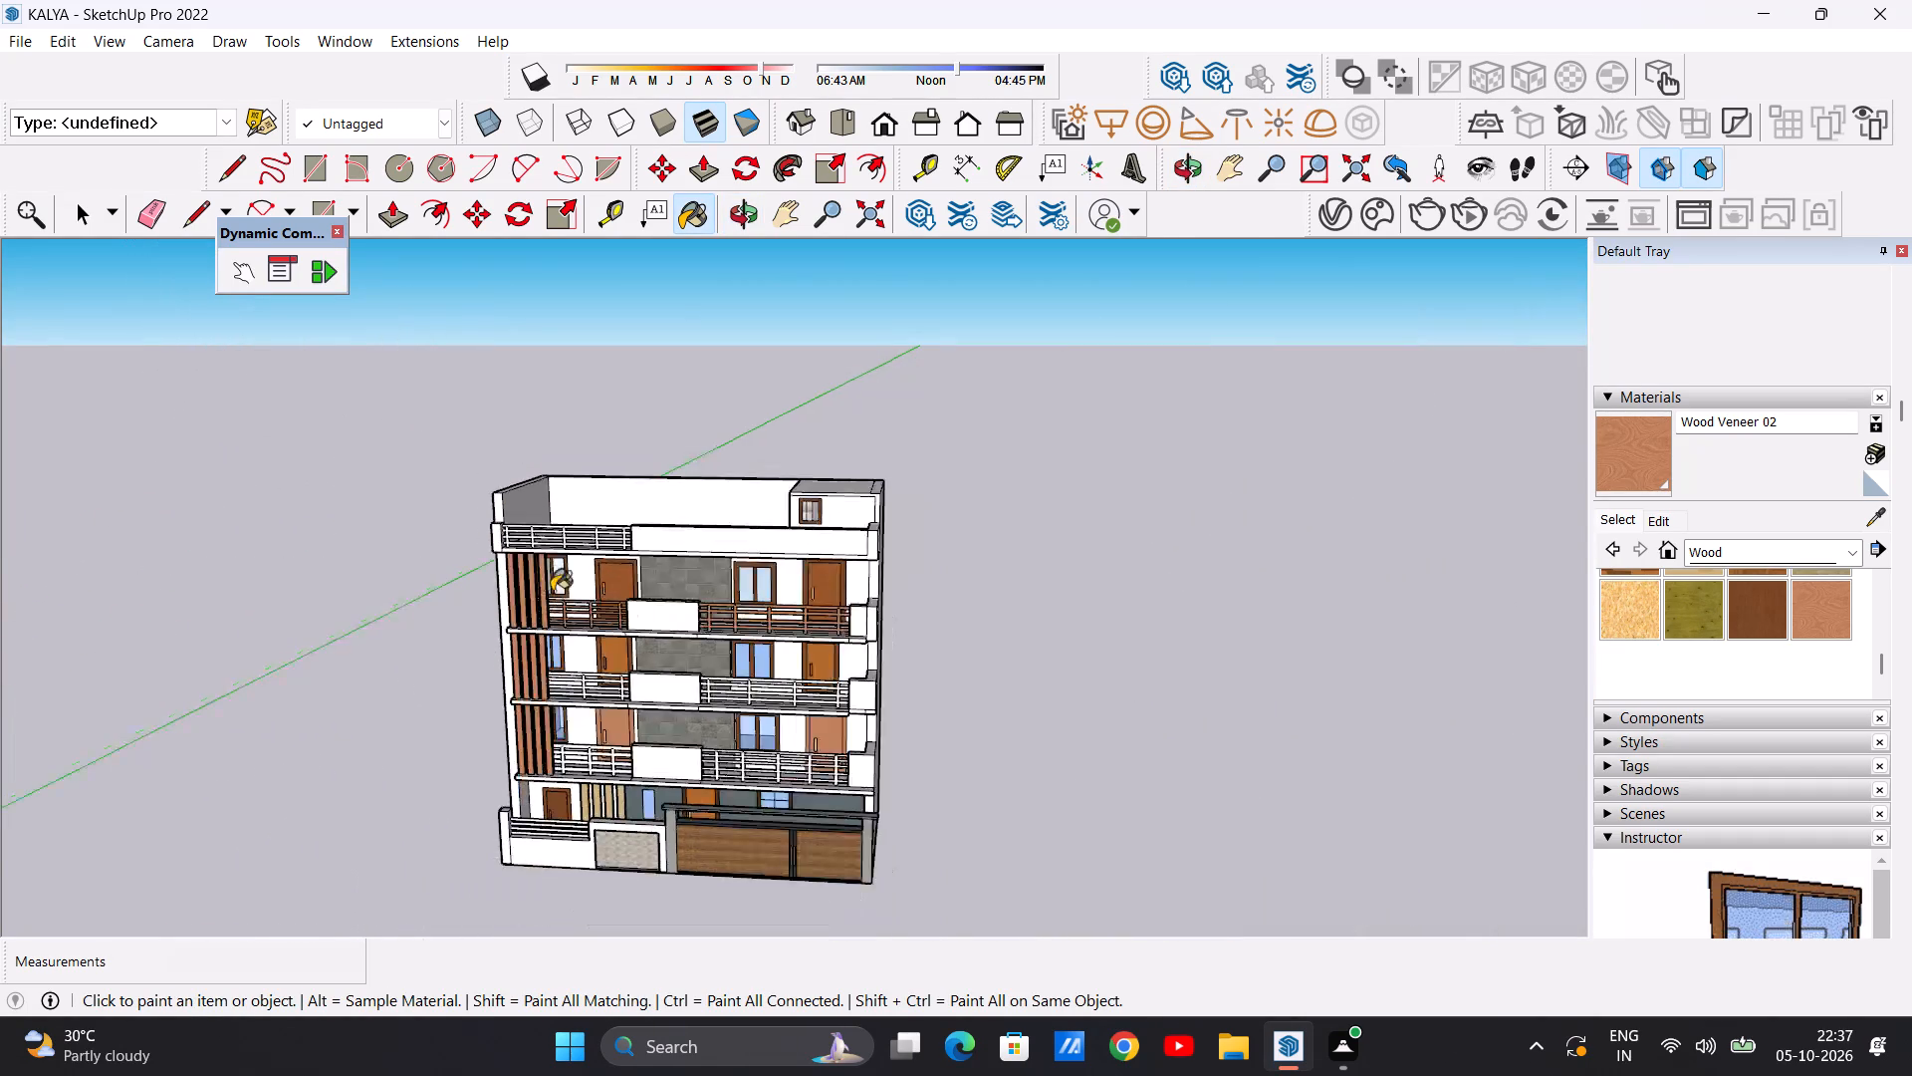
{"action": "scroll", "coordinate": [597, 705], "scroll_direction": "up", "scroll_amount": 20}
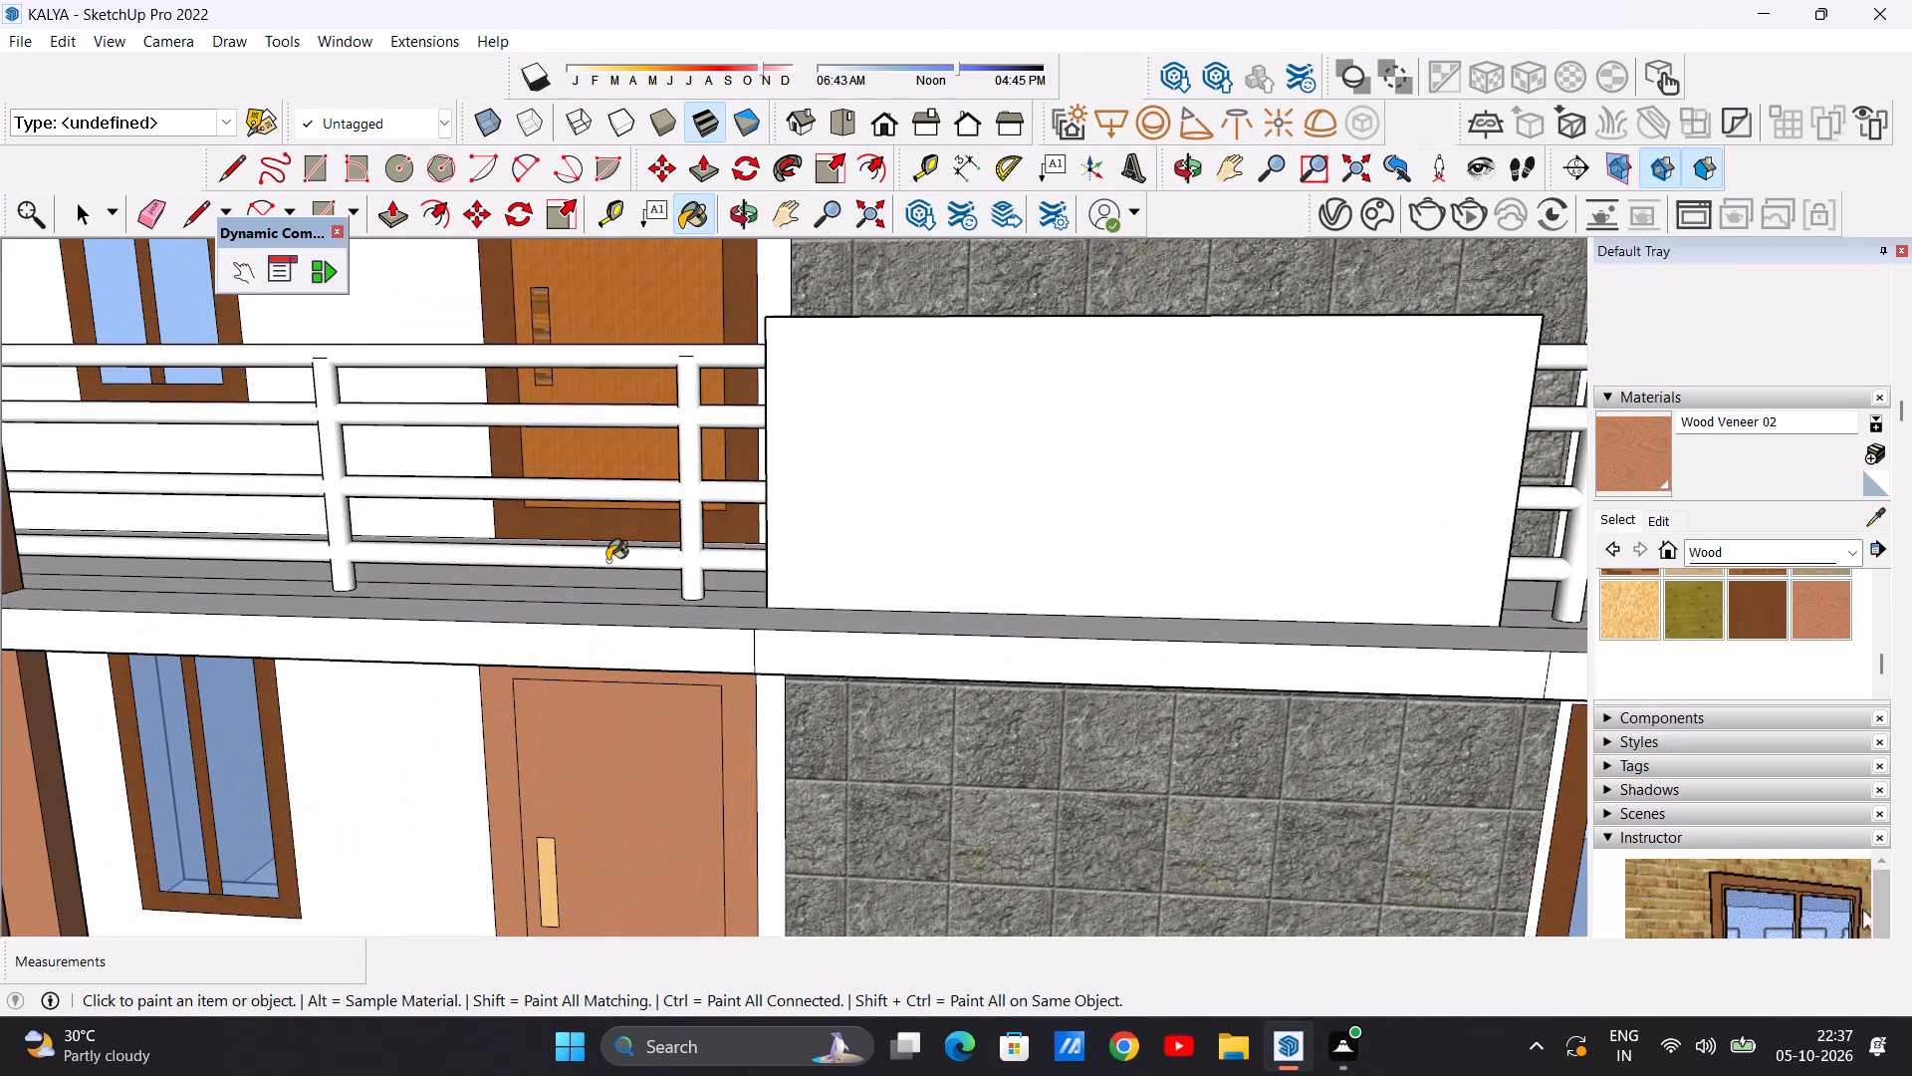
{"action": "left_click", "coordinate": [607, 561]}
{"action": "left_click", "coordinate": [595, 499]}
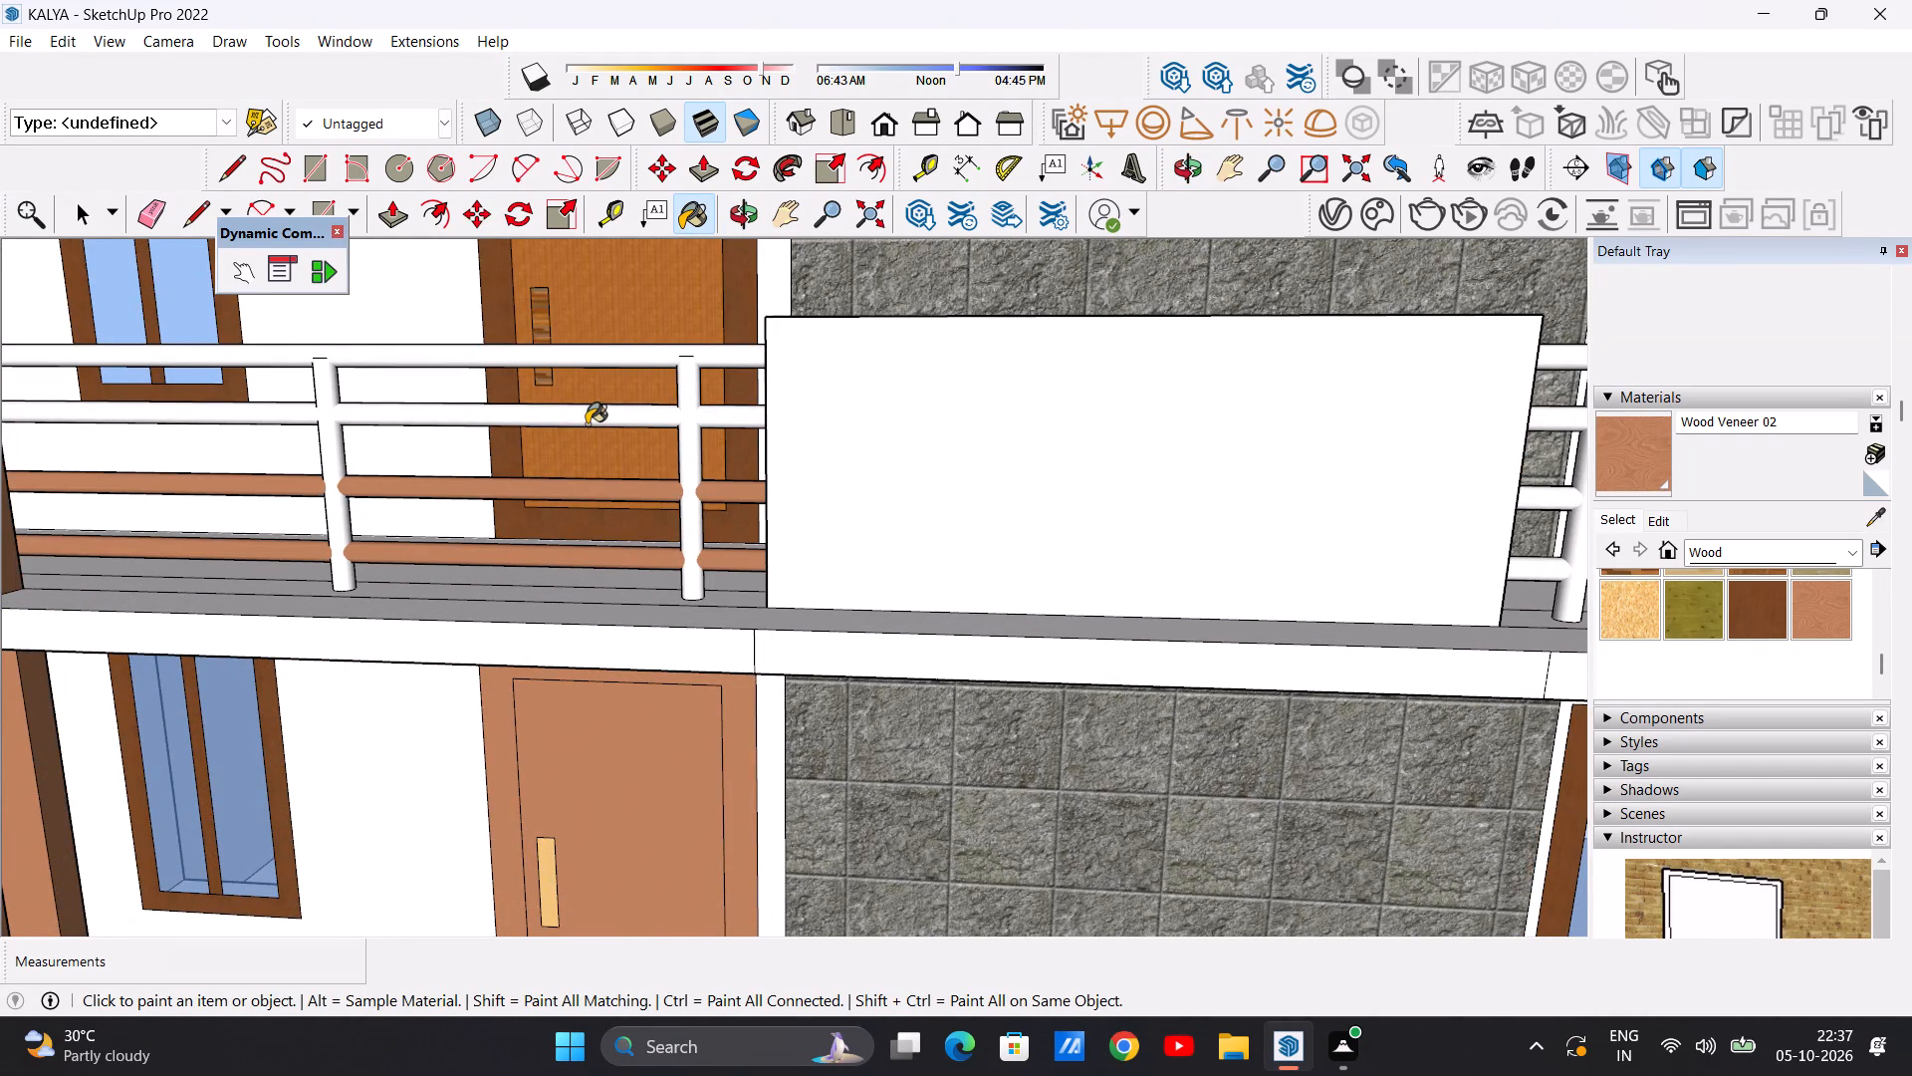
{"action": "left_click", "coordinate": [587, 424]}
{"action": "left_click", "coordinate": [600, 360]}
{"action": "left_click", "coordinate": [685, 385]}
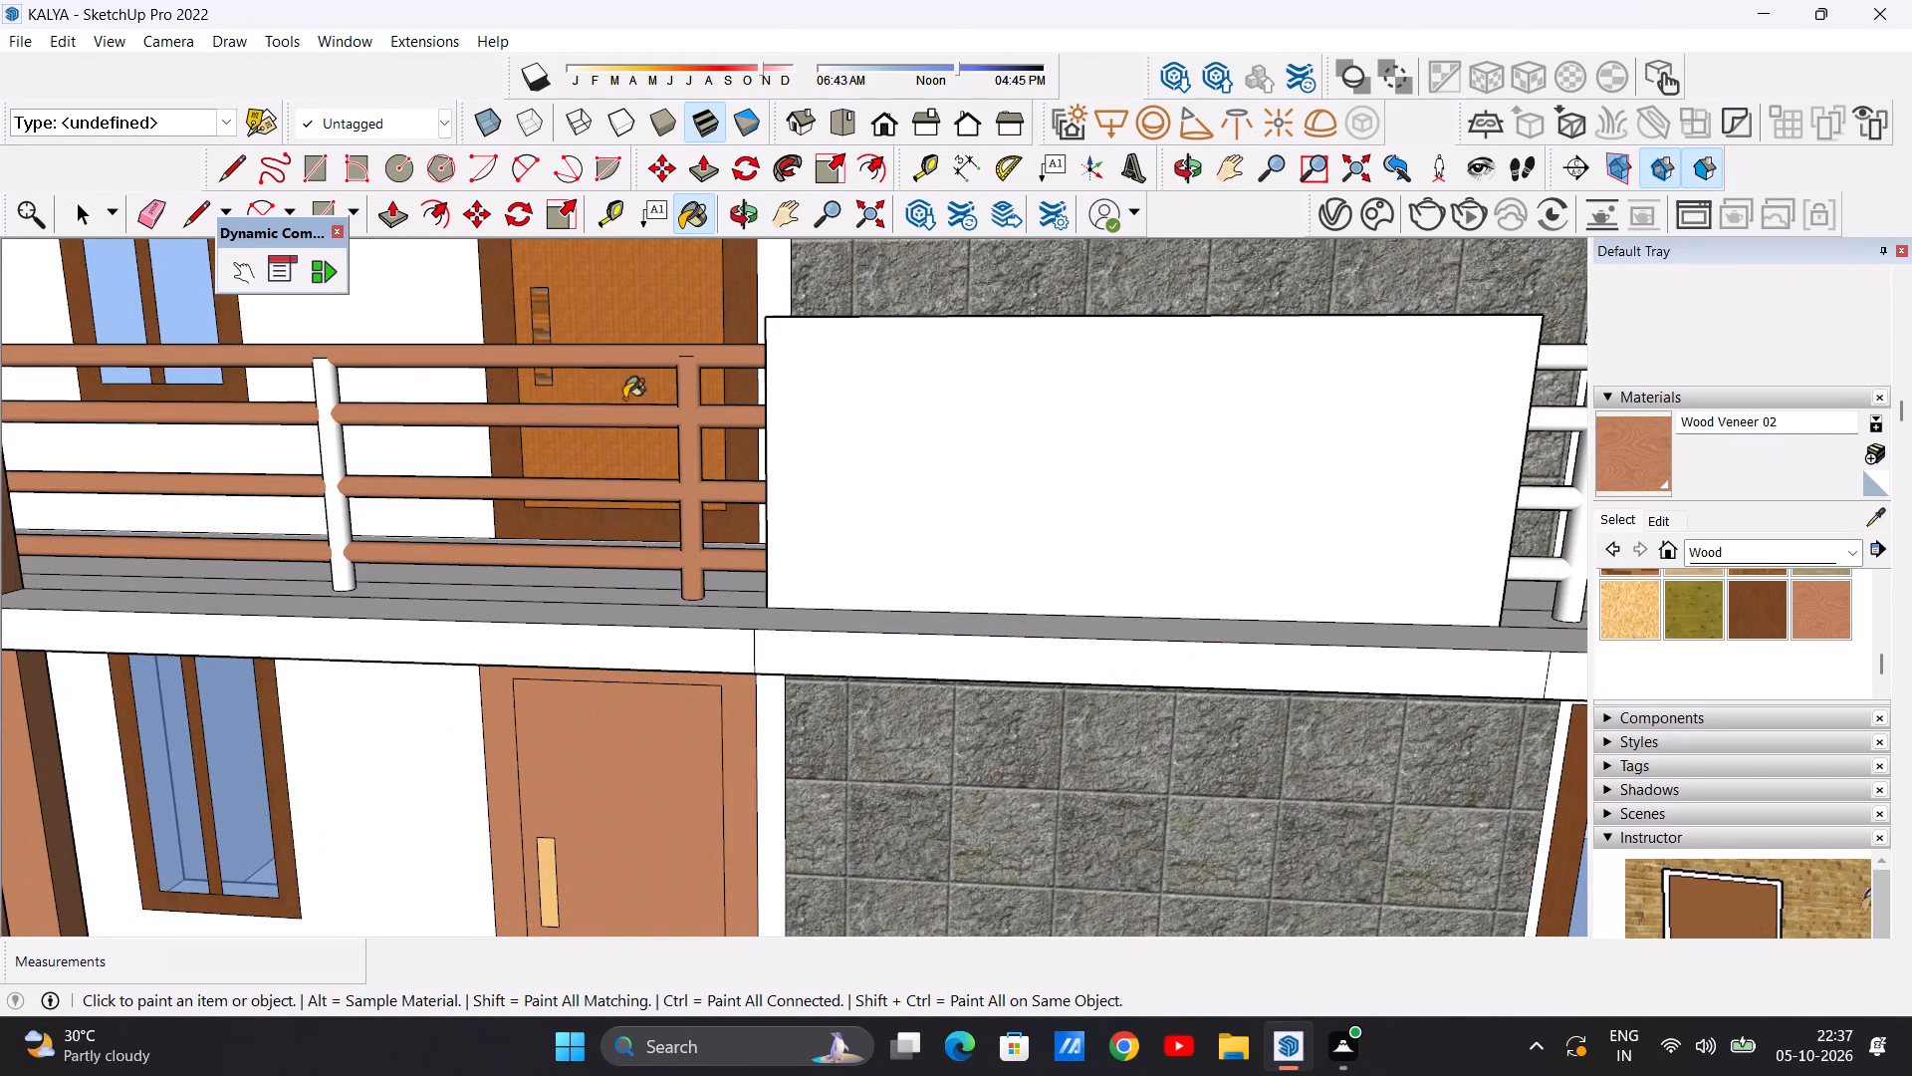
{"action": "left_click", "coordinate": [329, 447]}
Paint the two second-floor railing posts hidden behind the vertical fins with Wood Veneer 02.
{"action": "scroll", "coordinate": [589, 502], "scroll_direction": "down", "scroll_amount": 9}
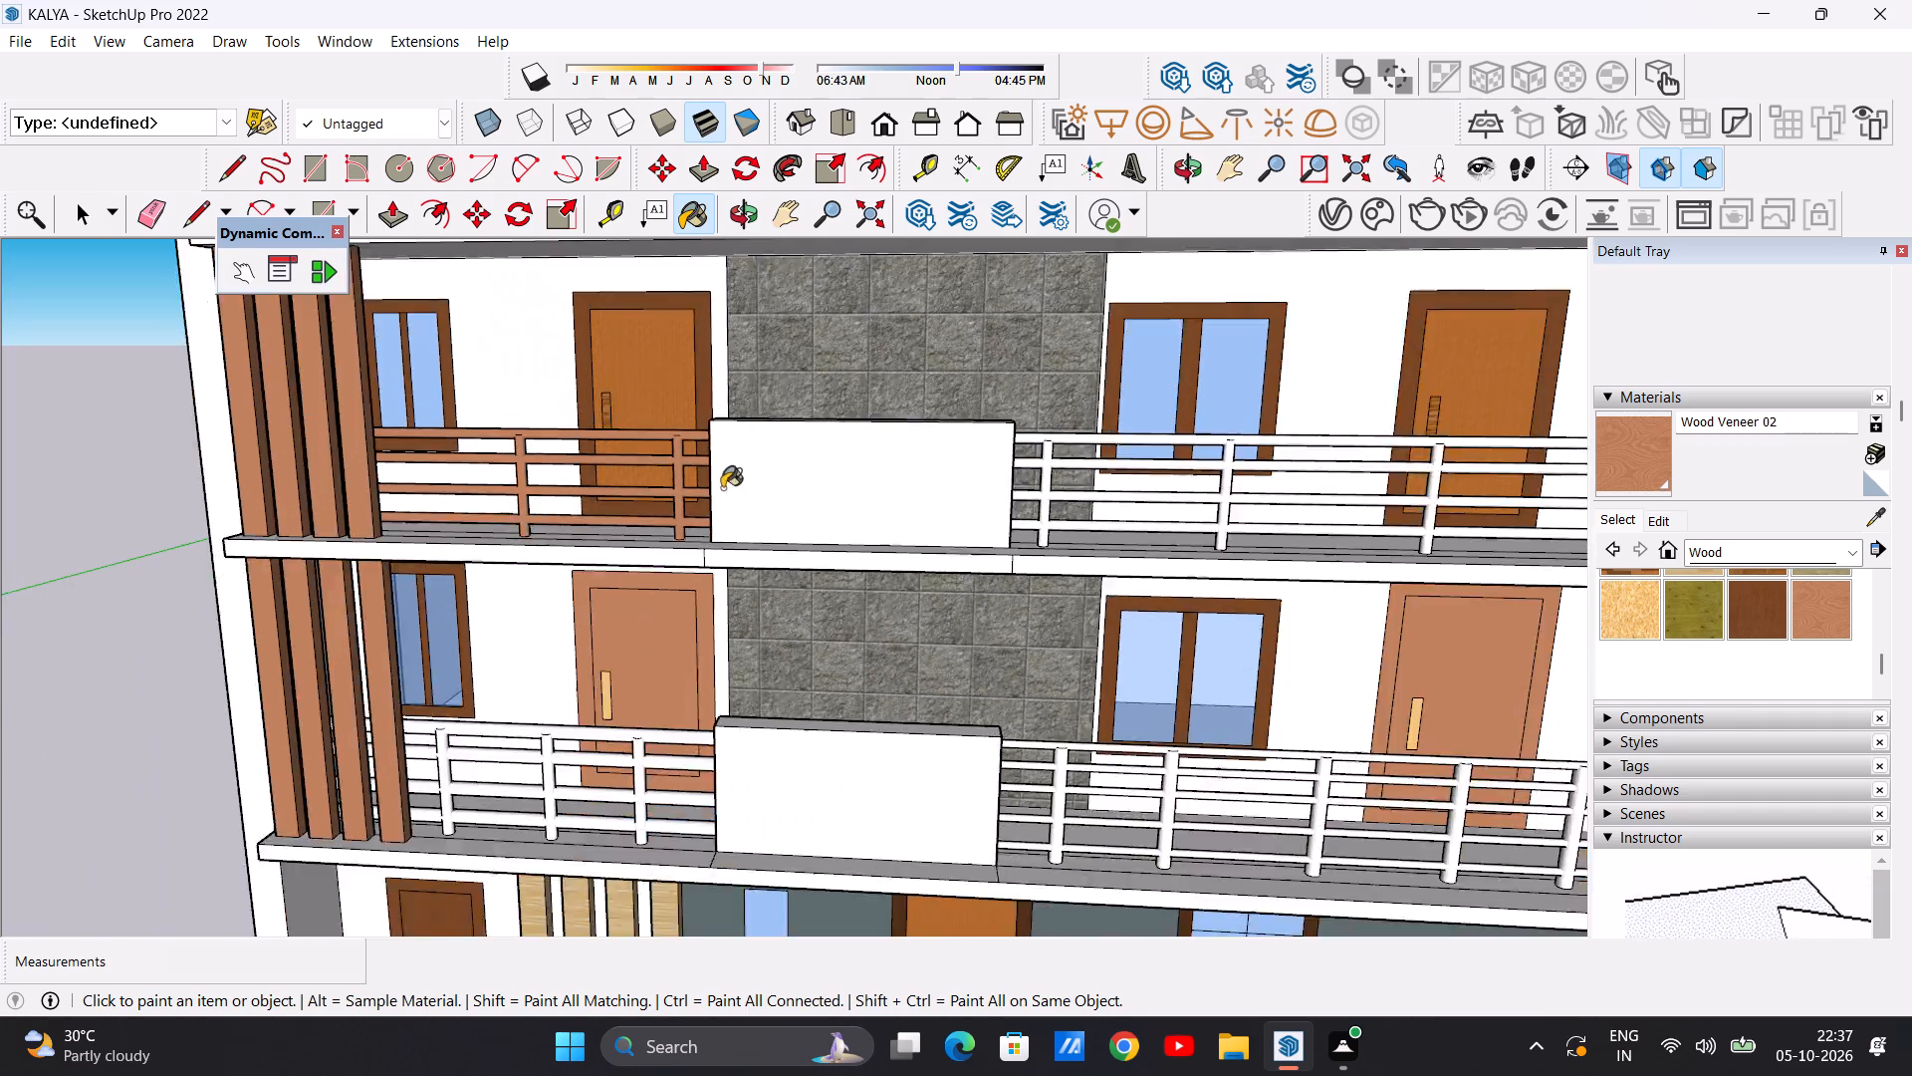
{"action": "scroll", "coordinate": [722, 488], "scroll_direction": "down", "scroll_amount": 5}
{"action": "scroll", "coordinate": [459, 468], "scroll_direction": "up", "scroll_amount": 7}
{"action": "scroll", "coordinate": [590, 475], "scroll_direction": "up", "scroll_amount": 6}
{"action": "middle_click_drag", "start_coordinate": [541, 499], "coordinate": [286, 517]}
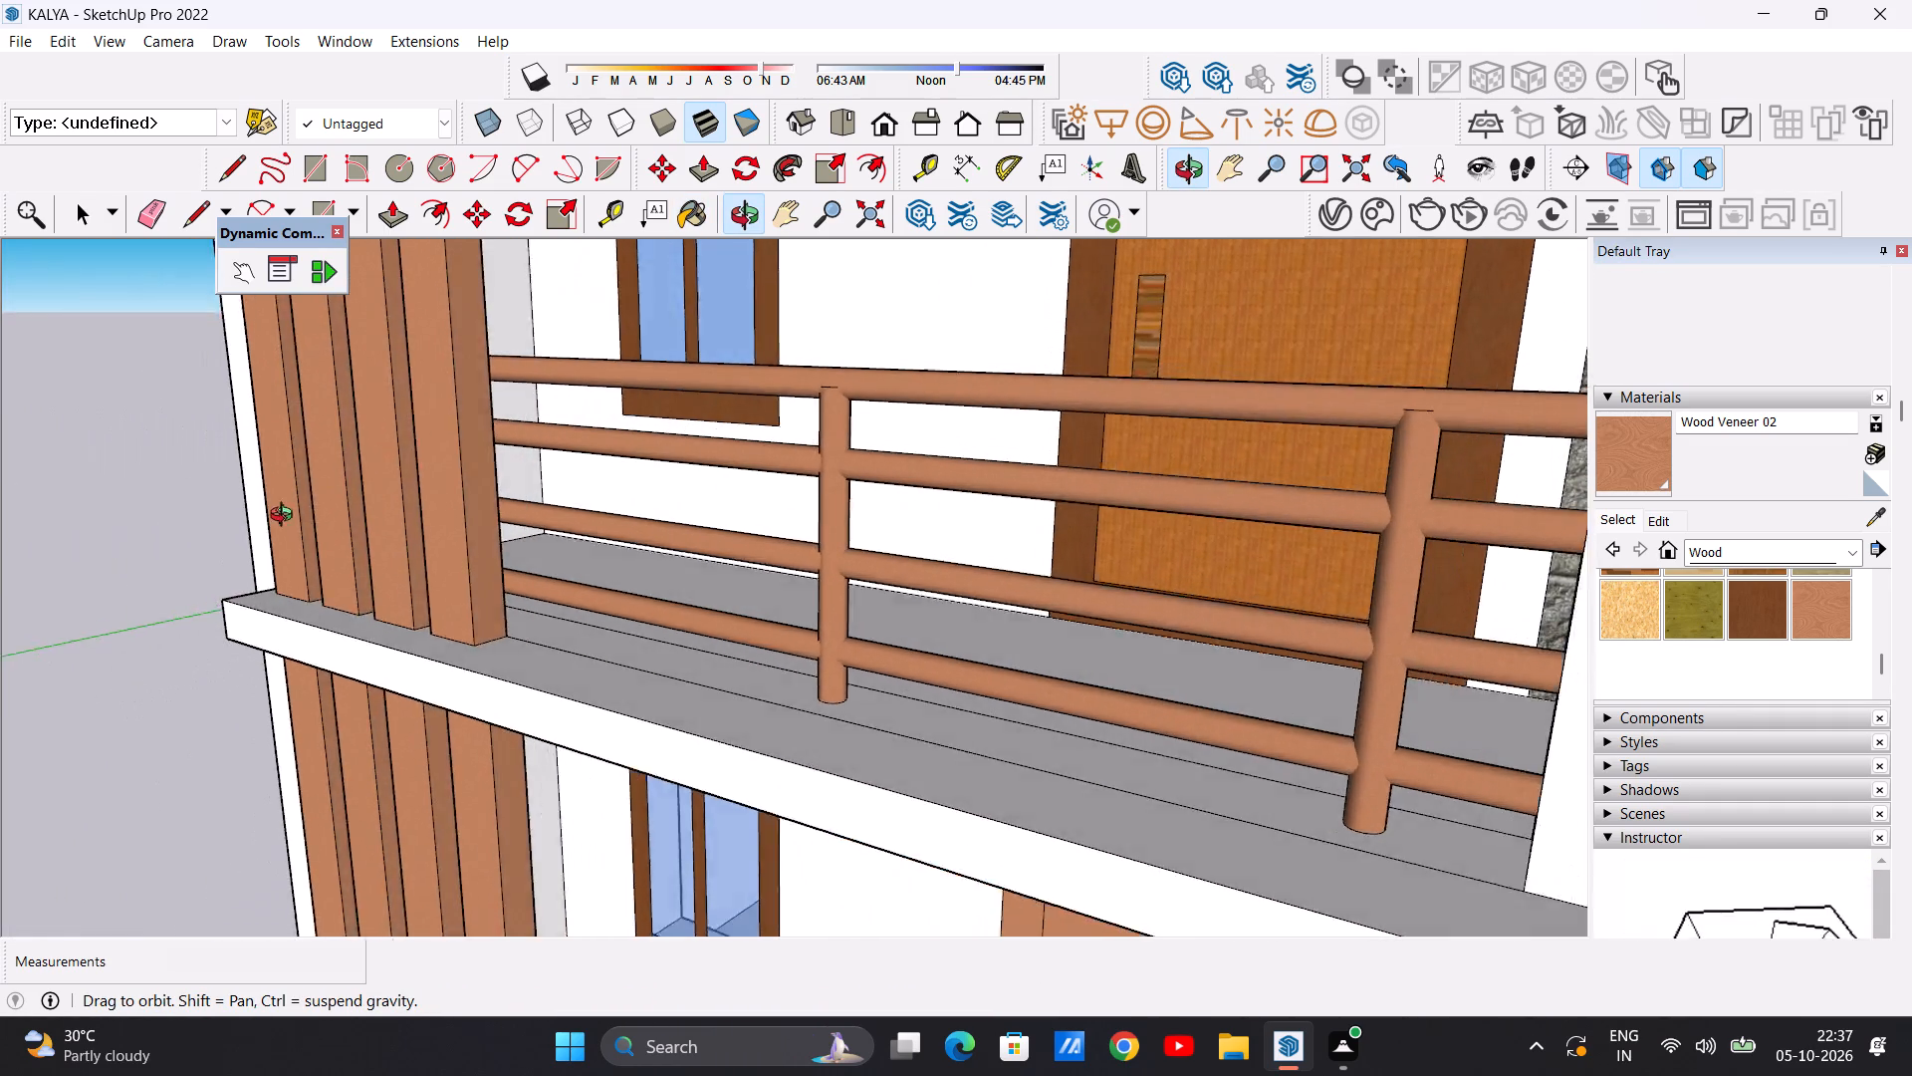
{"action": "middle_click_drag", "start_coordinate": [286, 517], "coordinate": [349, 595]}
{"action": "middle_click_drag", "start_coordinate": [820, 455], "coordinate": [437, 471]}
{"action": "middle_click_drag", "start_coordinate": [579, 398], "coordinate": [661, 379]}
{"action": "scroll", "coordinate": [660, 381], "scroll_direction": "up", "scroll_amount": 6}
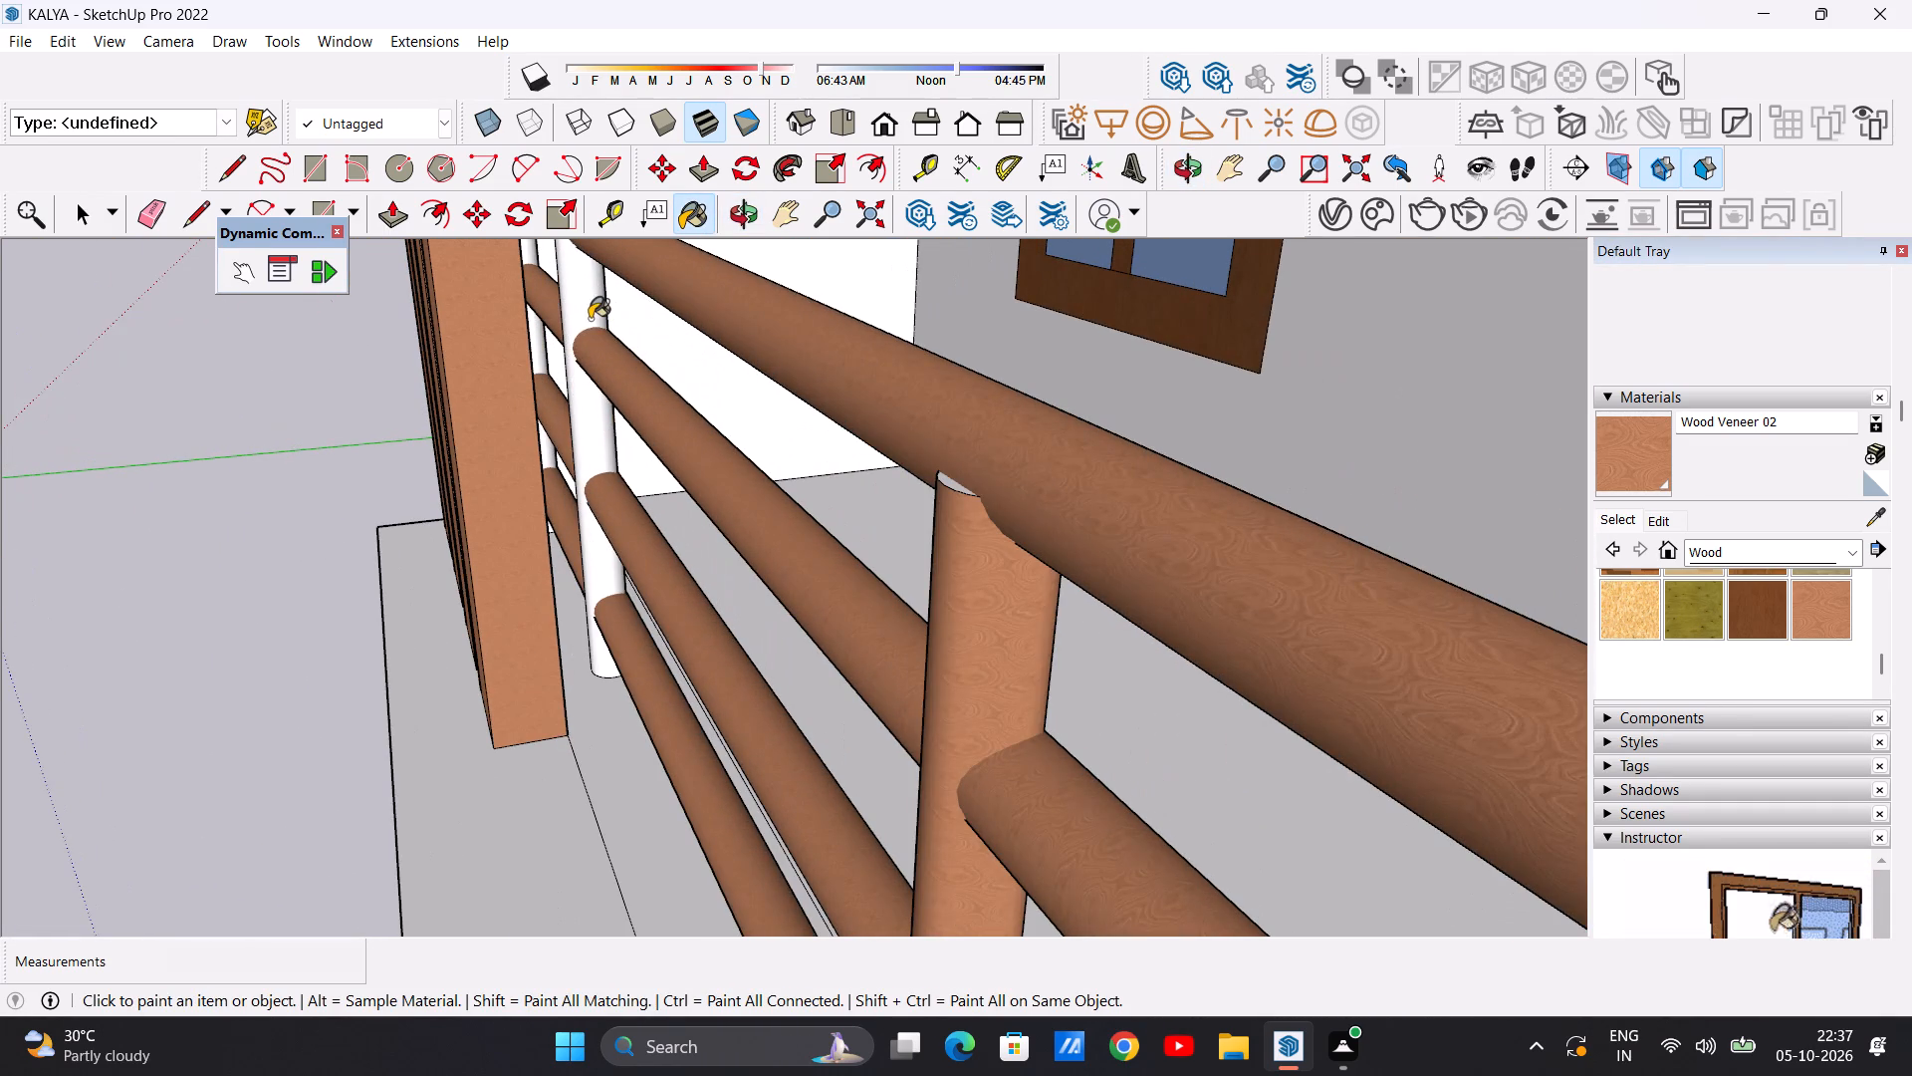
{"action": "left_click", "coordinate": [590, 319]}
{"action": "scroll", "coordinate": [572, 372], "scroll_direction": "down", "scroll_amount": 2}
{"action": "middle_click_drag", "start_coordinate": [563, 379], "coordinate": [511, 394]}
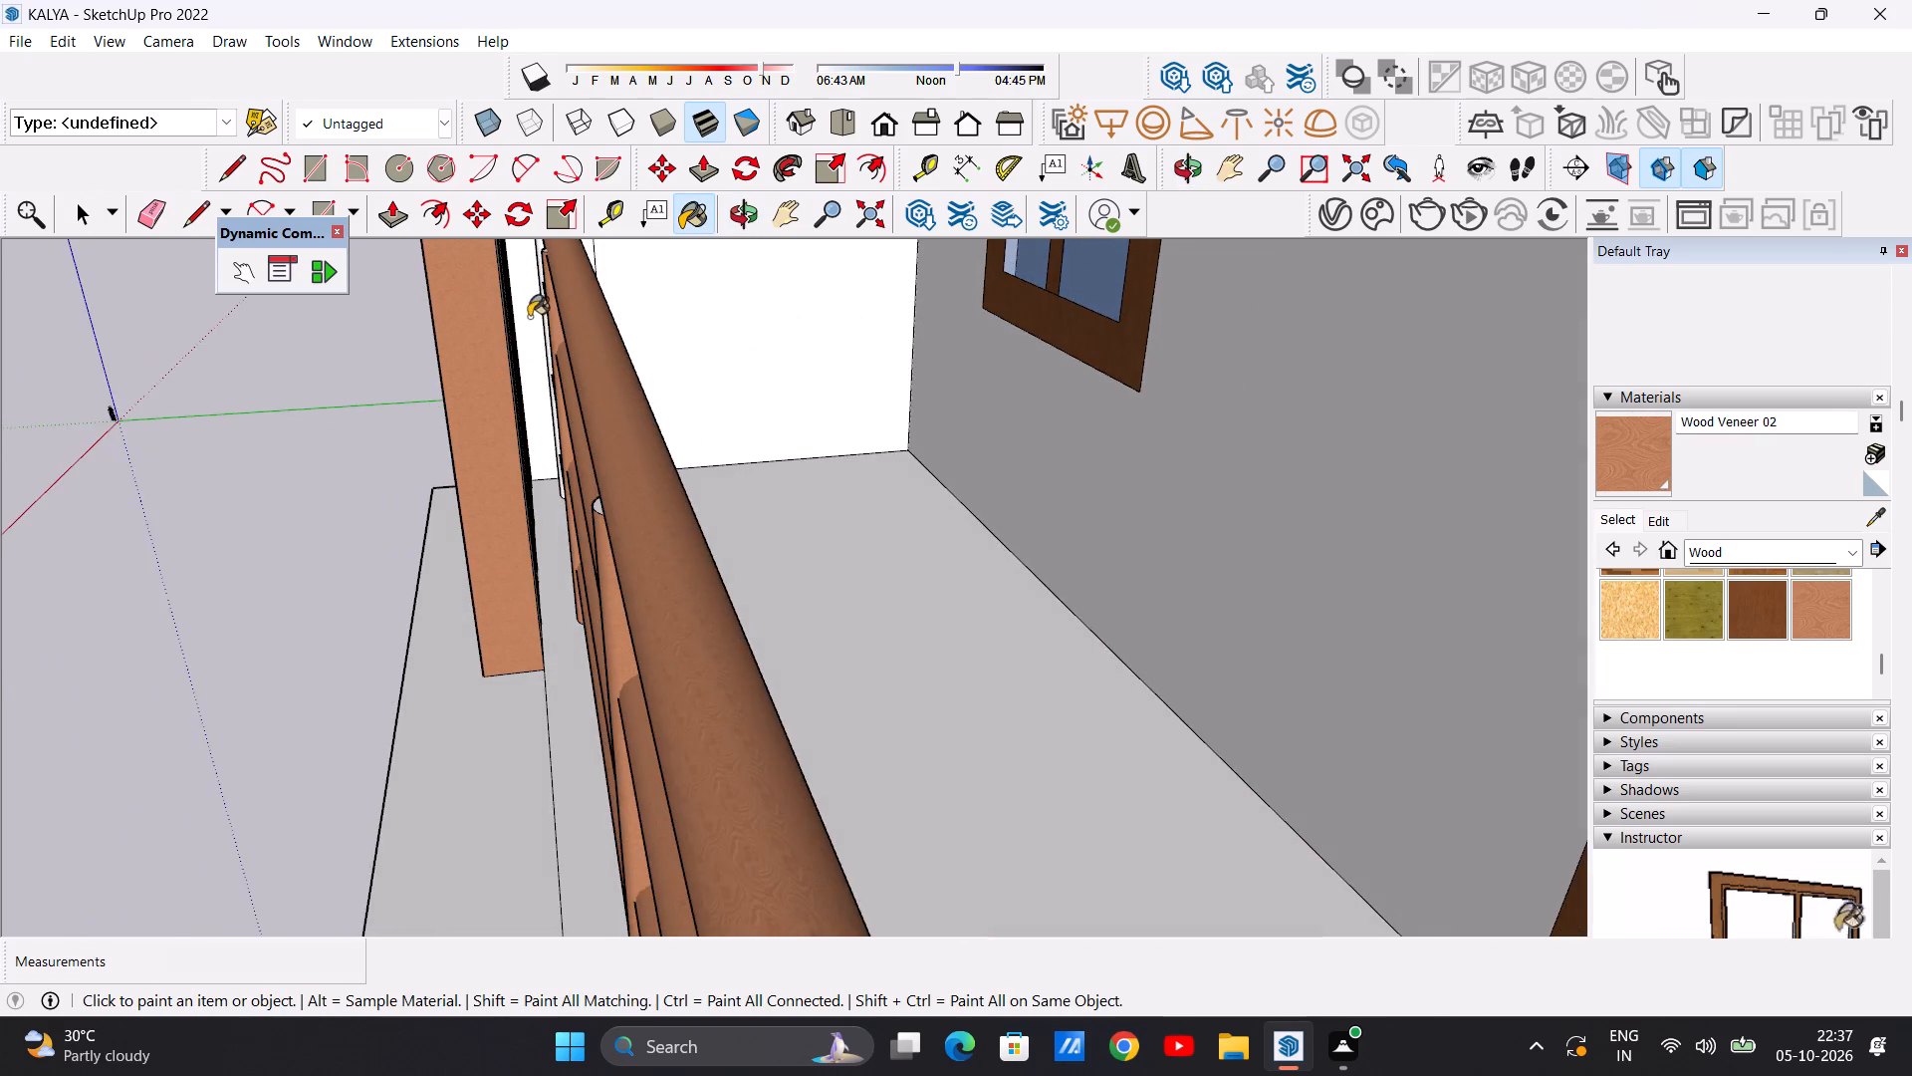
{"action": "scroll", "coordinate": [529, 316], "scroll_direction": "up", "scroll_amount": 9}
{"action": "left_click", "coordinate": [562, 349]}
Paint the four posts of the second-floor balcony railing beyond the stone panel with Wood Veneer 02.
{"action": "scroll", "coordinate": [573, 433], "scroll_direction": "down", "scroll_amount": 18}
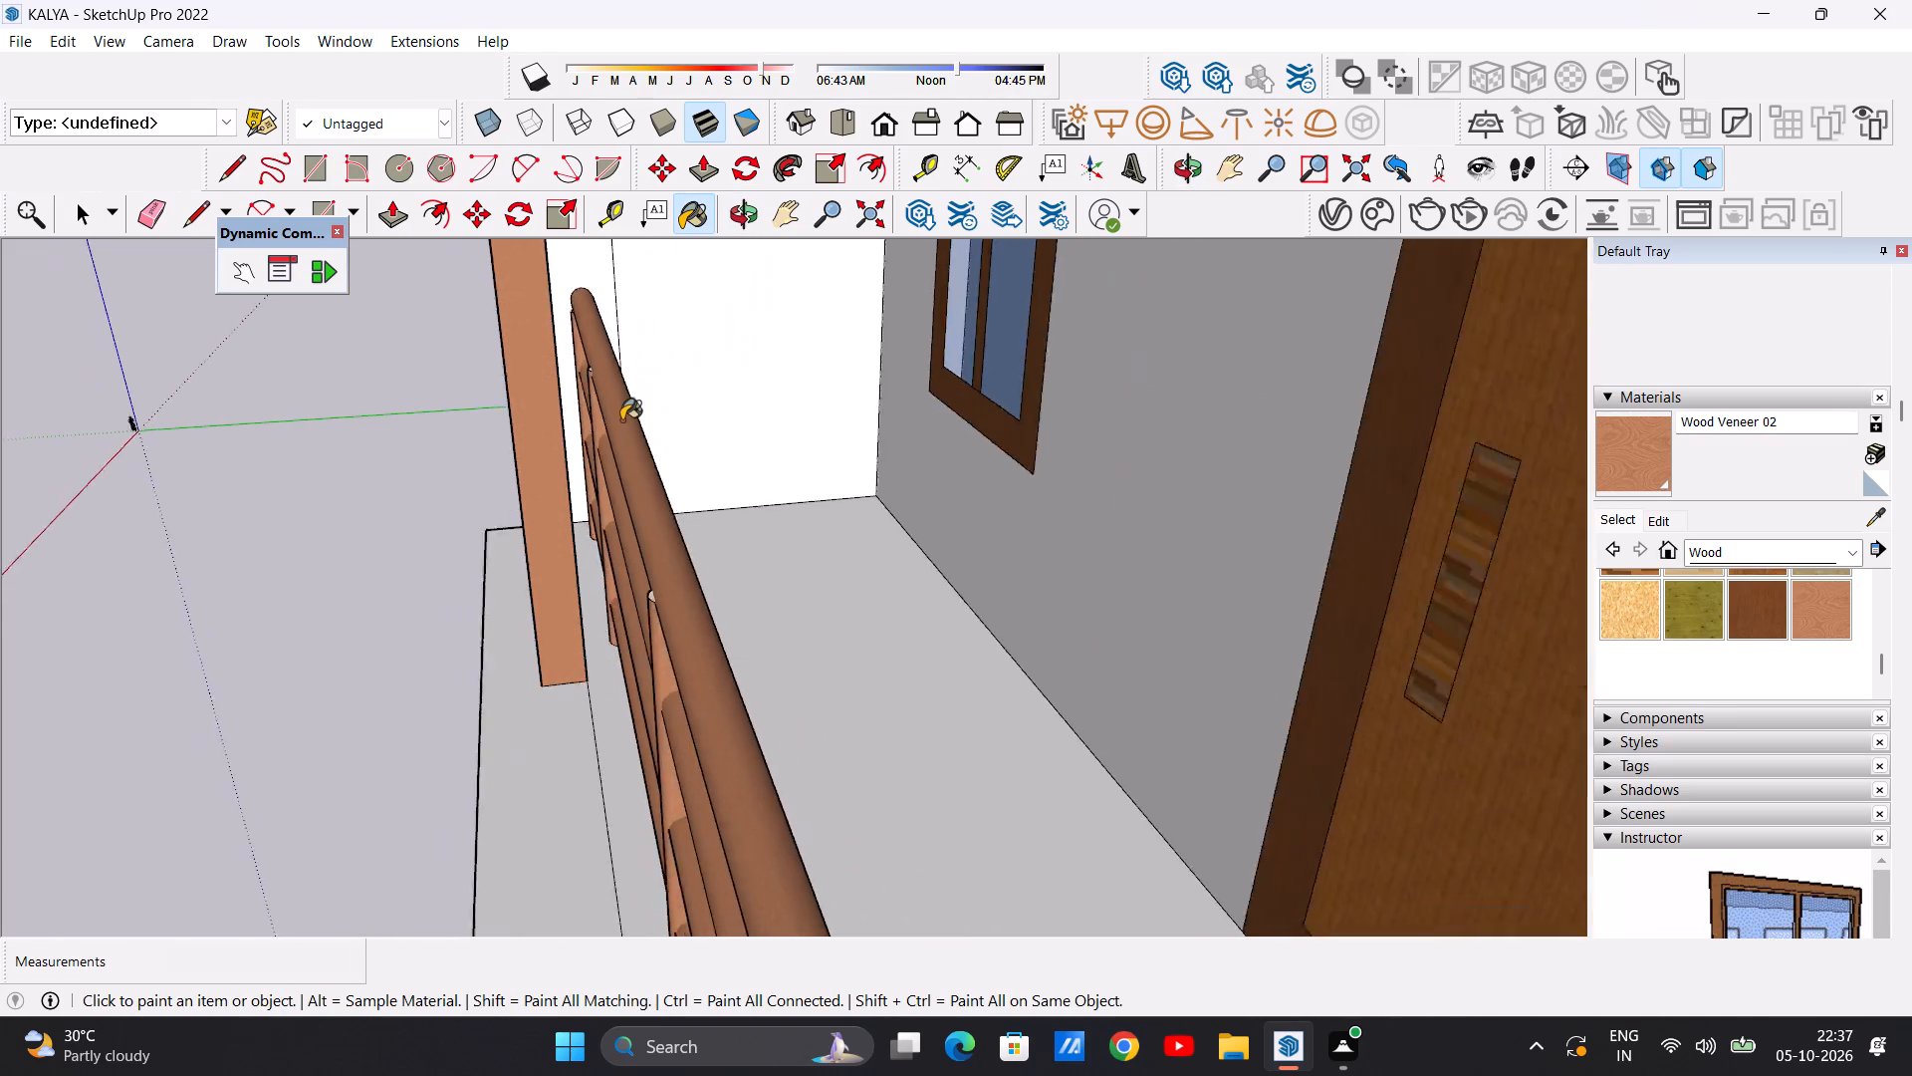
{"action": "scroll", "coordinate": [621, 420], "scroll_direction": "down", "scroll_amount": 10}
{"action": "scroll", "coordinate": [584, 493], "scroll_direction": "down", "scroll_amount": 7}
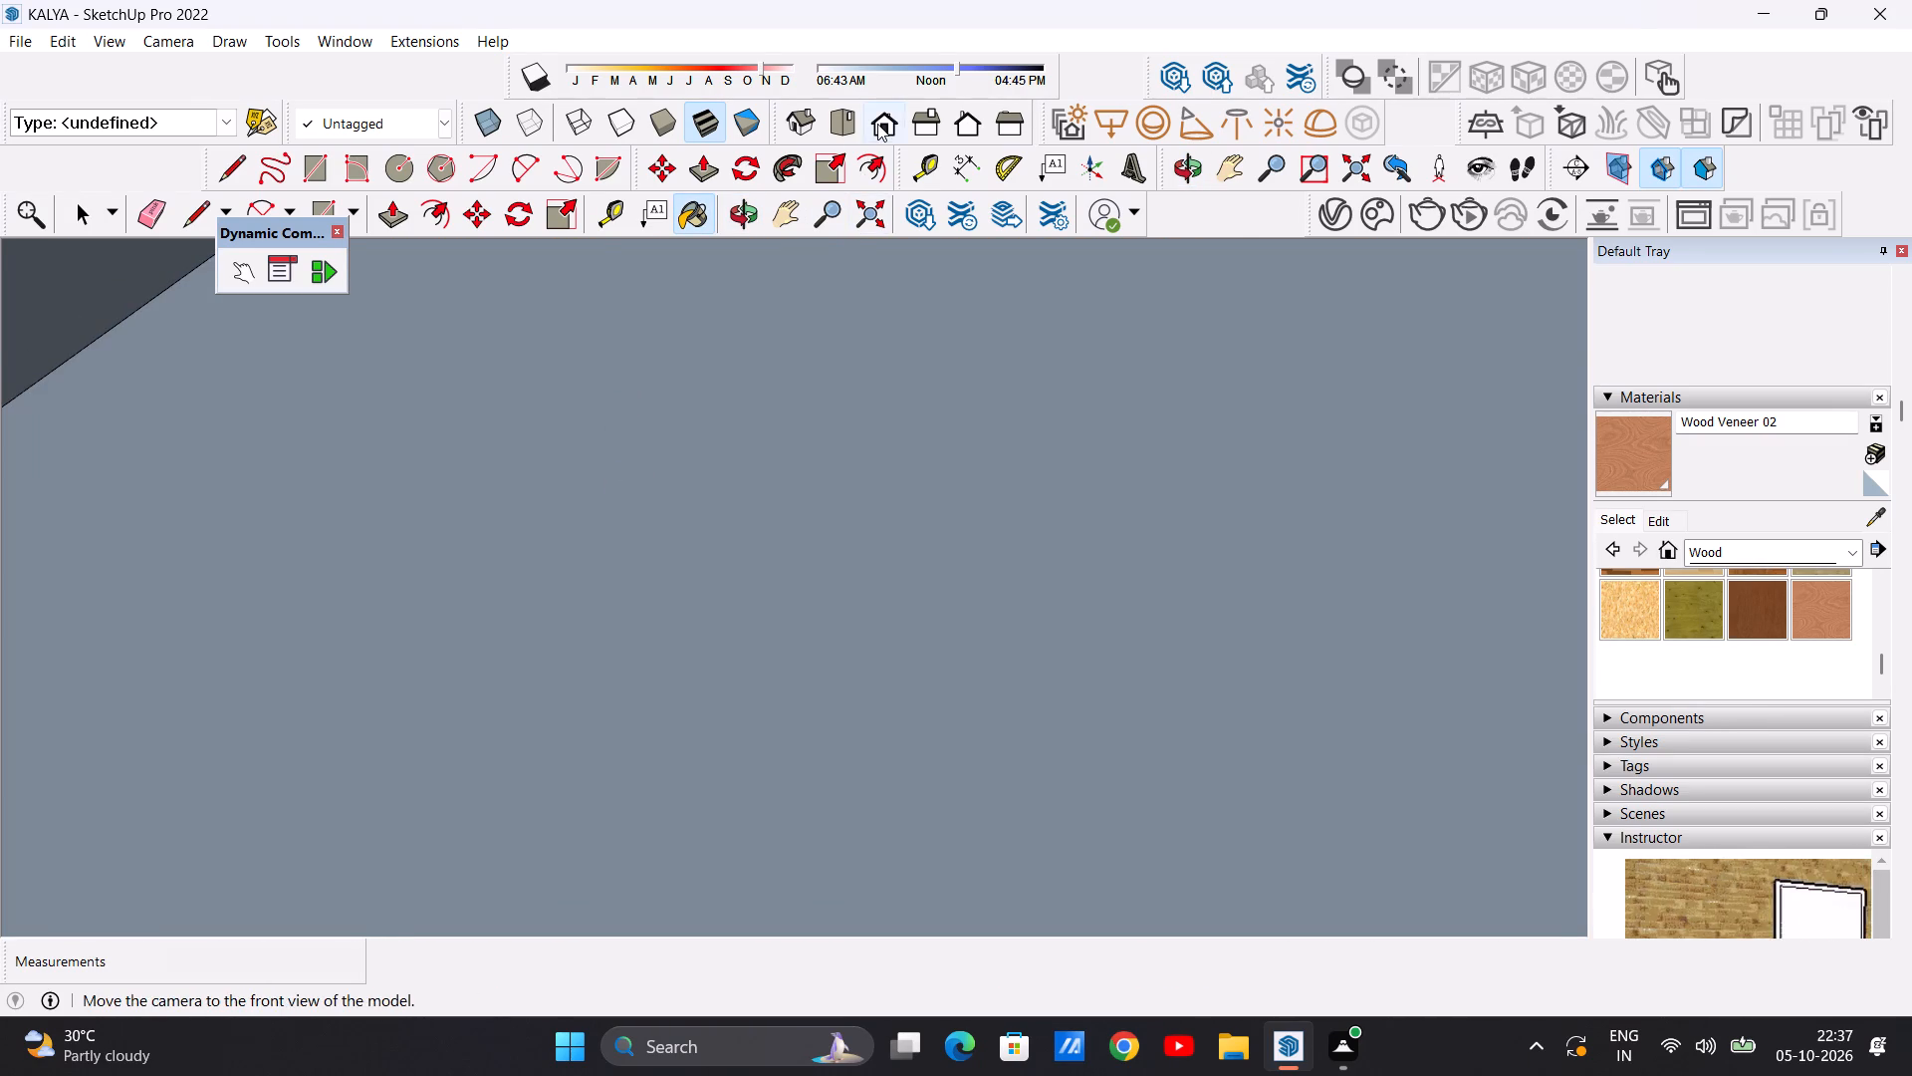
{"action": "left_click", "coordinate": [877, 124]}
{"action": "scroll", "coordinate": [686, 495], "scroll_direction": "down", "scroll_amount": 11}
{"action": "middle_click_drag", "start_coordinate": [1157, 509], "coordinate": [987, 516]}
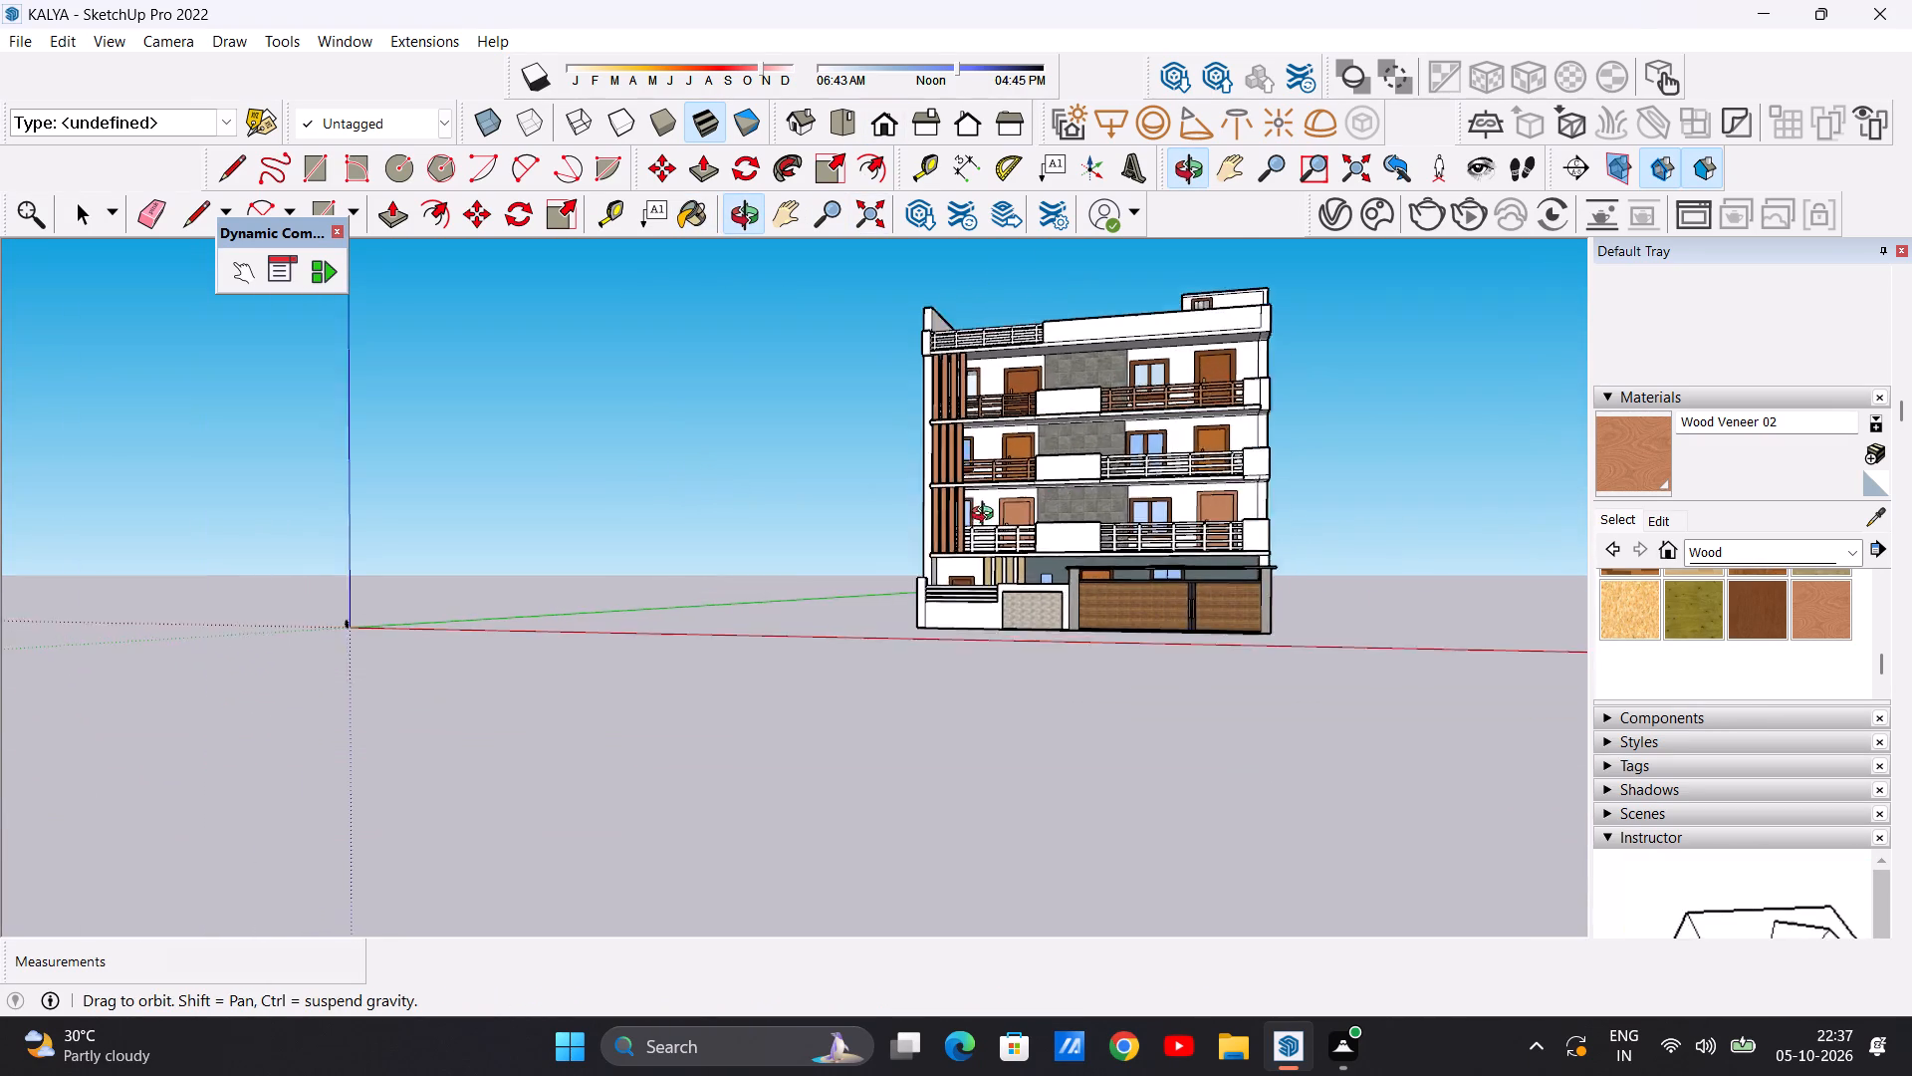
{"action": "middle_click_drag", "start_coordinate": [987, 516], "coordinate": [887, 606]}
{"action": "scroll", "coordinate": [1263, 485], "scroll_direction": "up", "scroll_amount": 17}
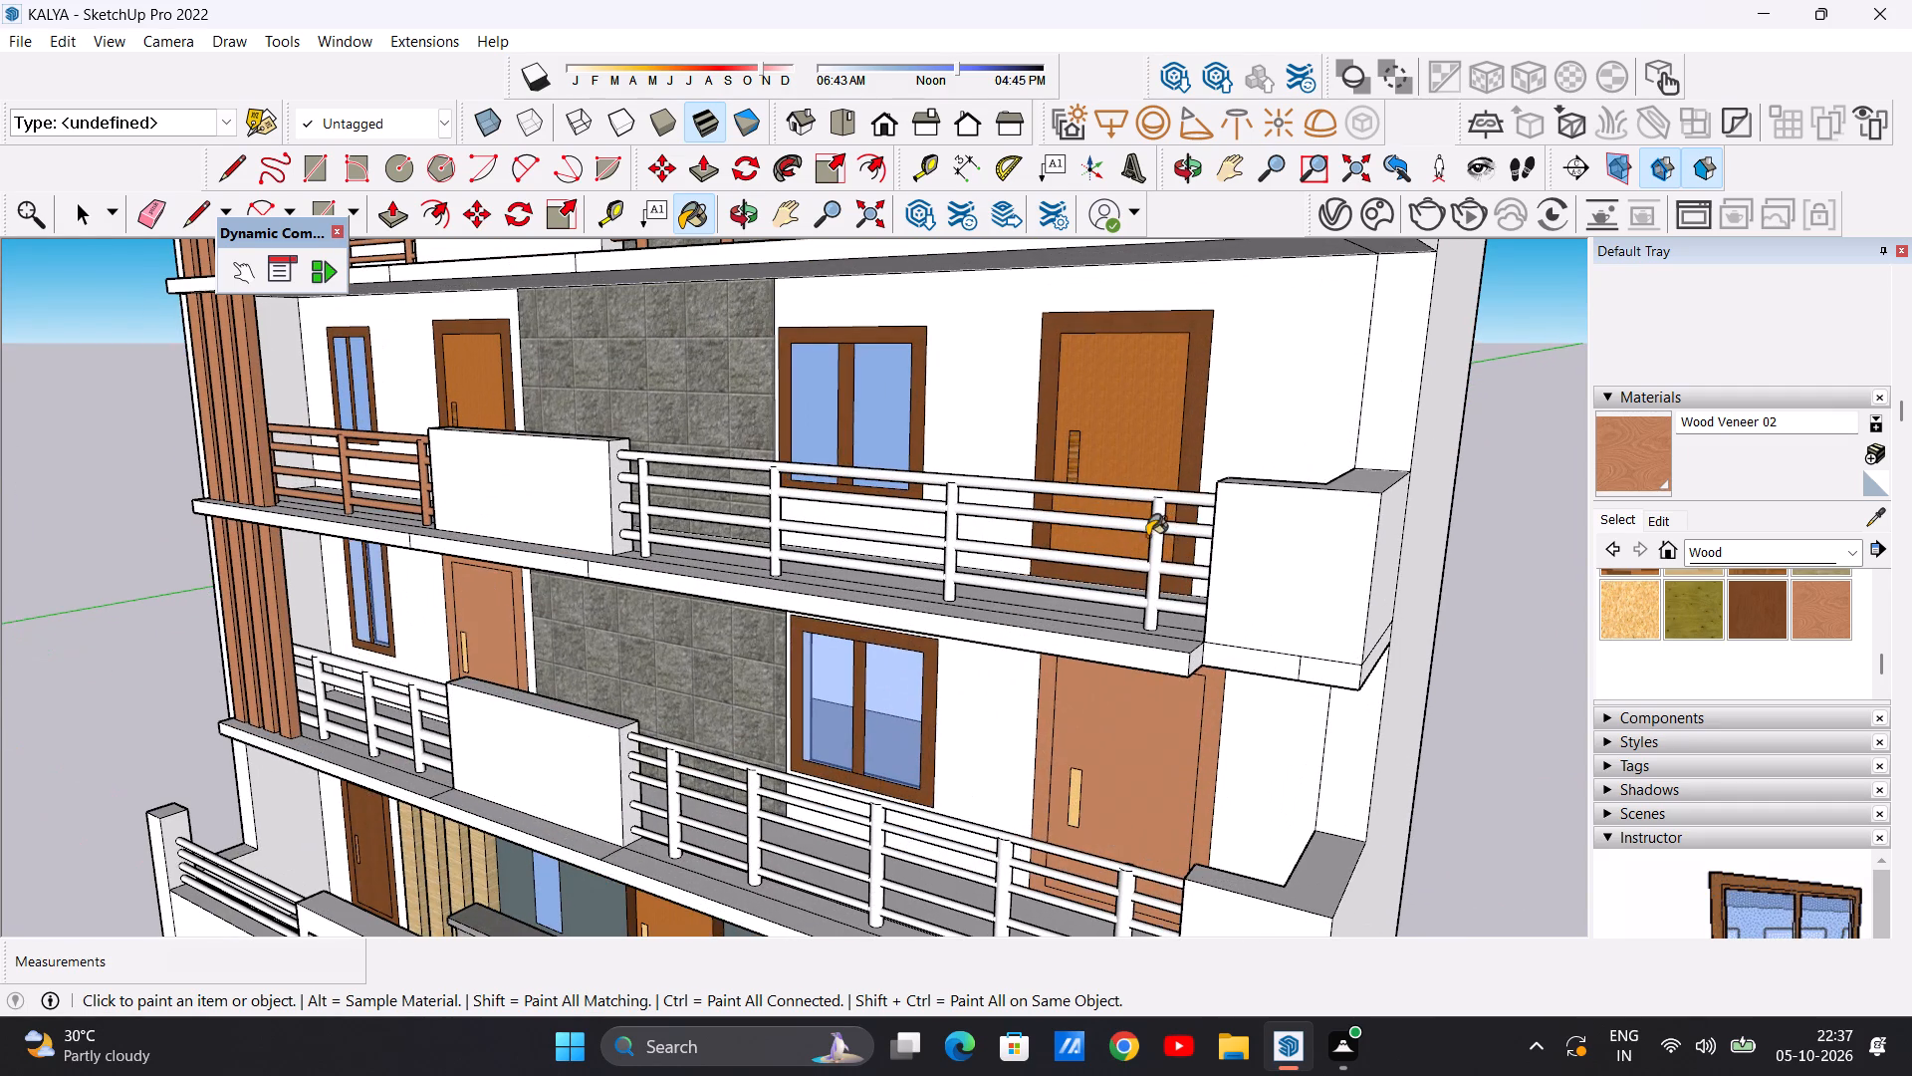
{"action": "left_click", "coordinate": [1154, 553]}
{"action": "scroll", "coordinate": [1027, 563], "scroll_direction": "up", "scroll_amount": 6}
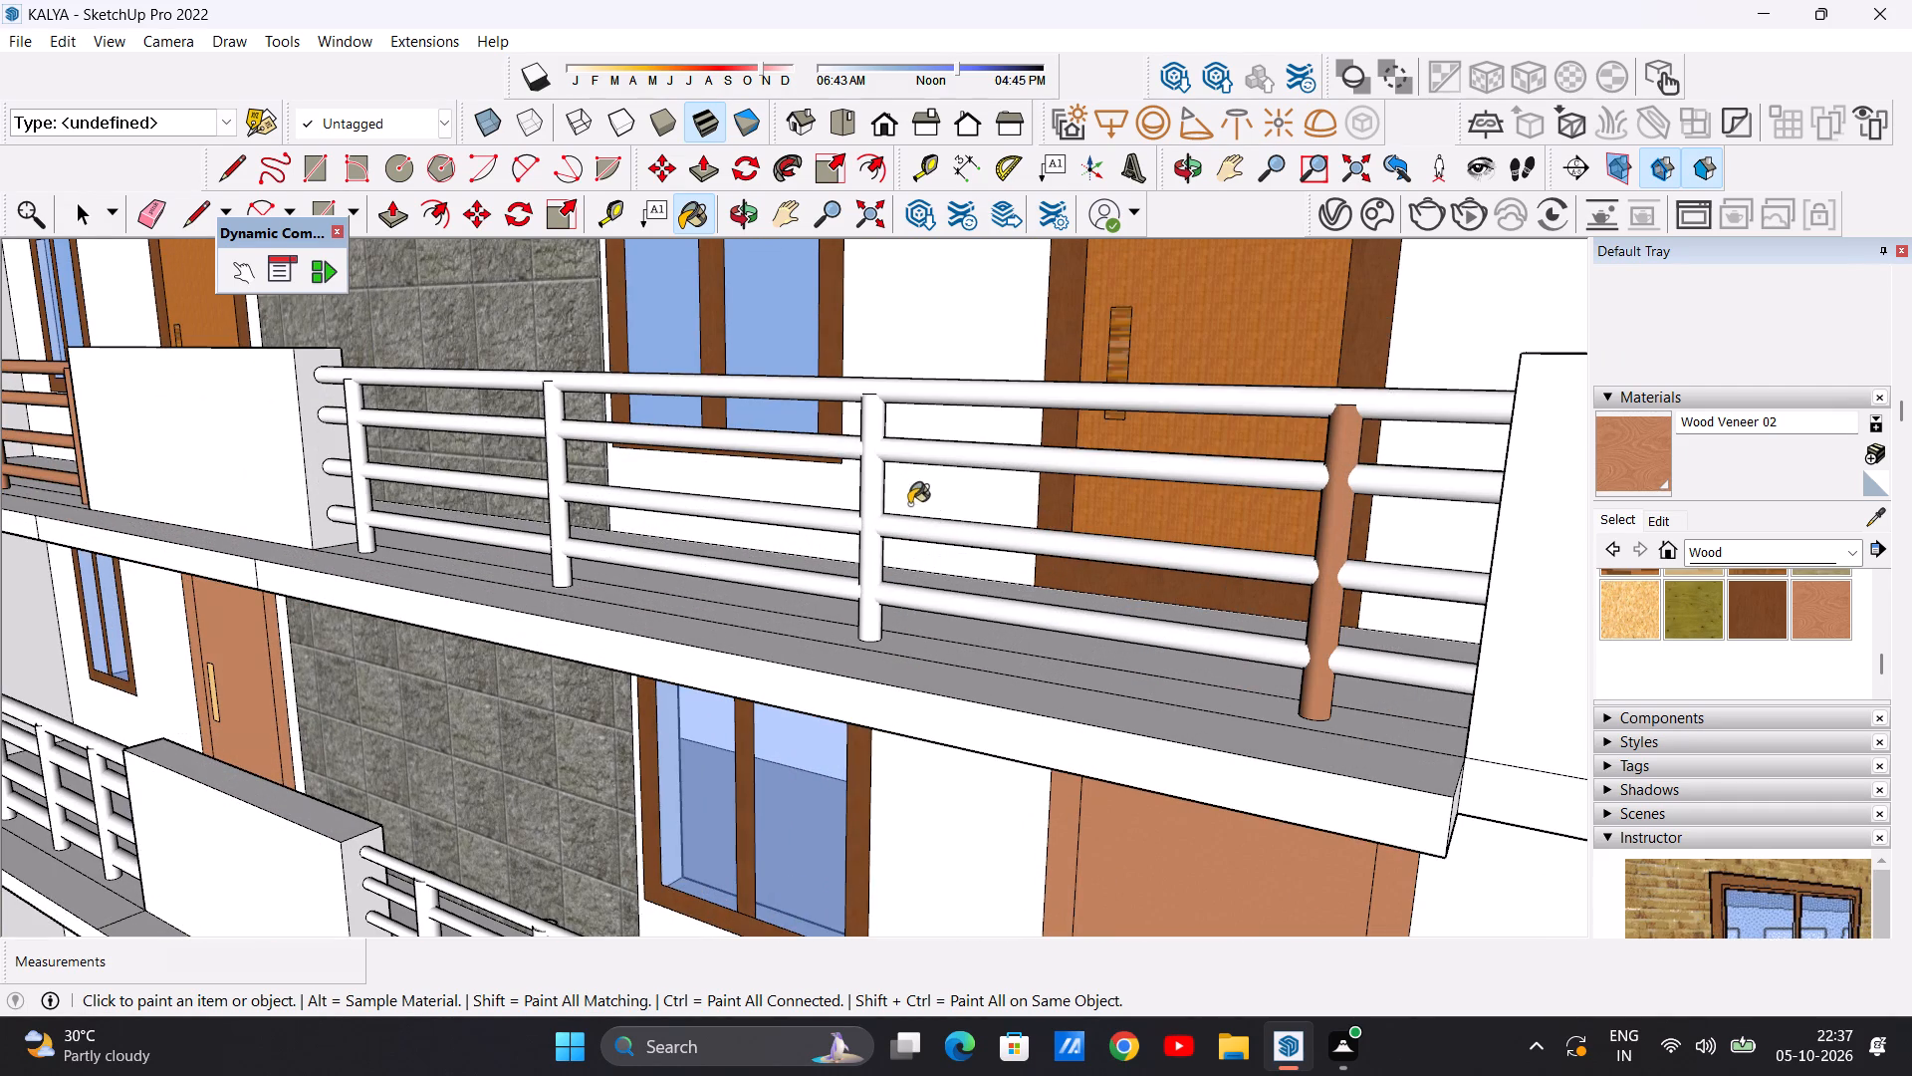
{"action": "left_click", "coordinate": [872, 495]}
{"action": "left_click", "coordinate": [557, 457]}
{"action": "scroll", "coordinate": [699, 575], "scroll_direction": "down", "scroll_amount": 4}
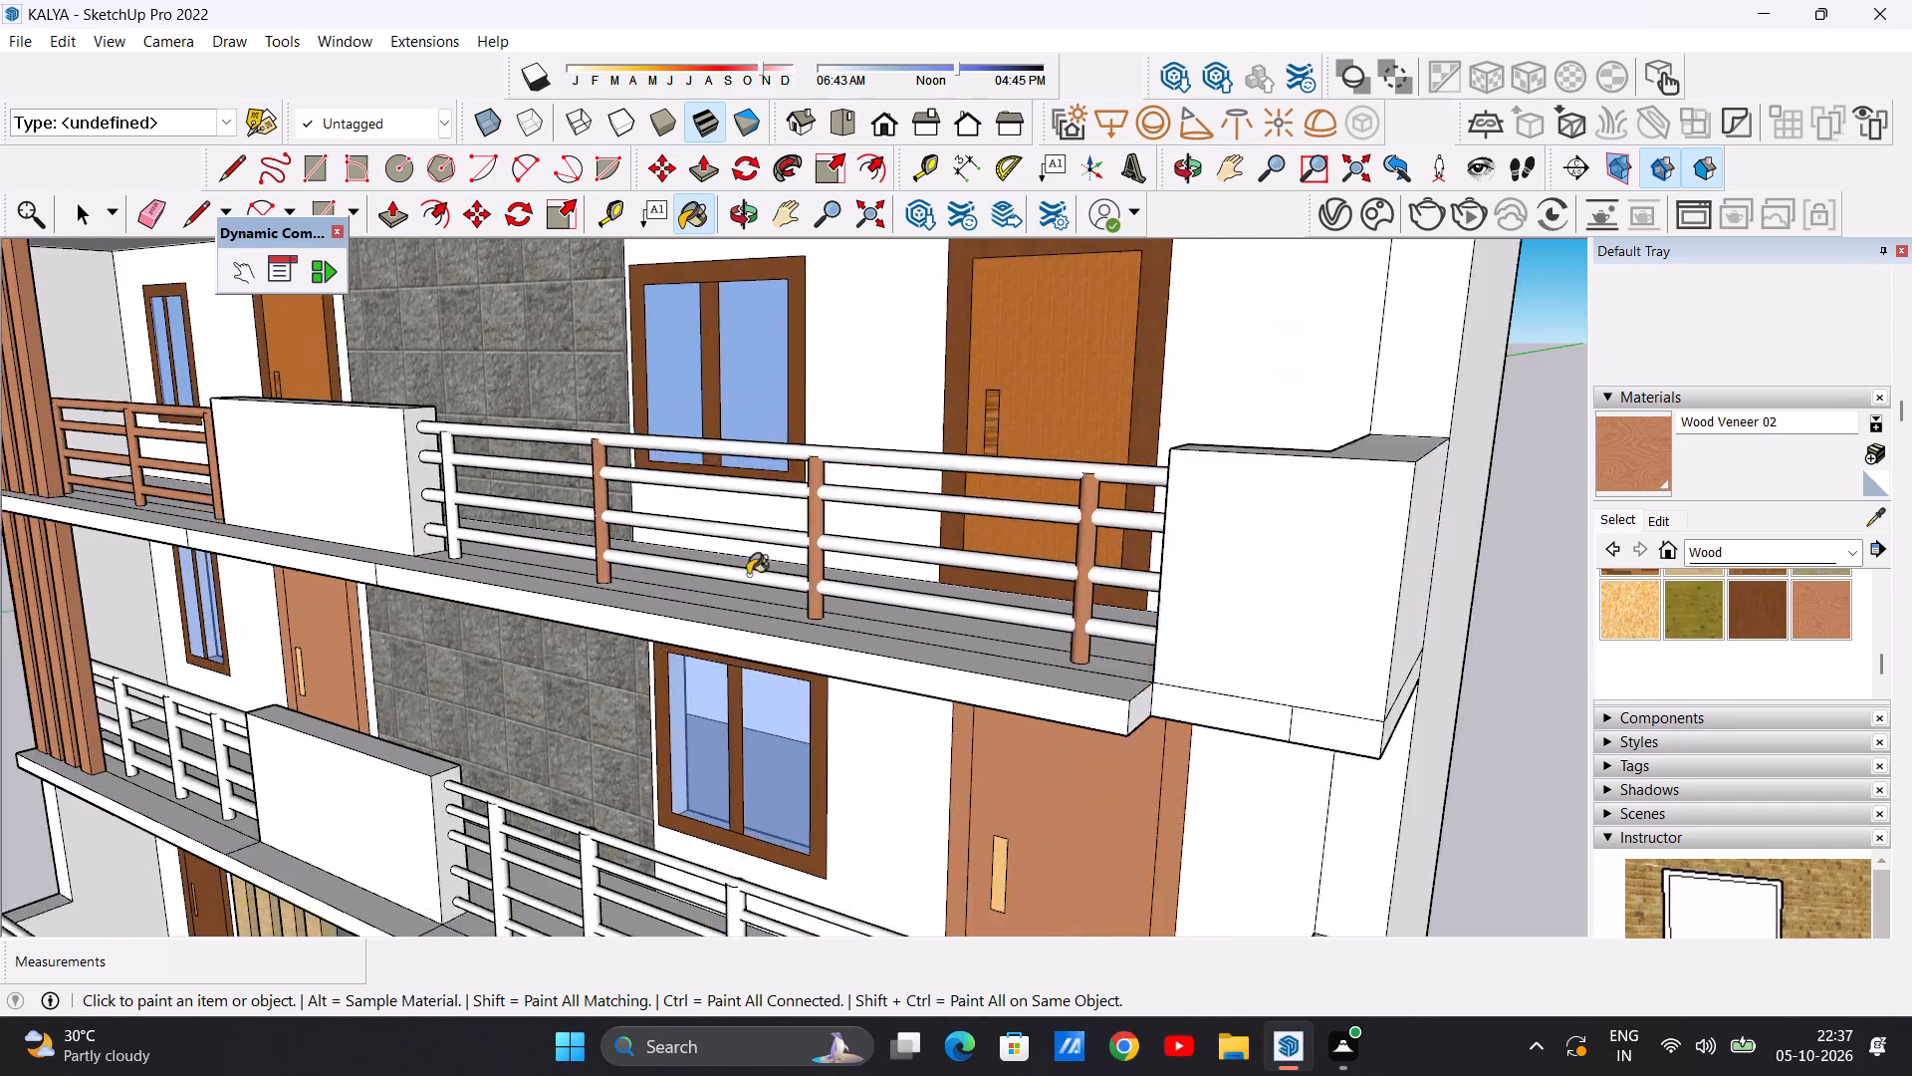
{"action": "scroll", "coordinate": [748, 575], "scroll_direction": "down", "scroll_amount": 2}
{"action": "scroll", "coordinate": [447, 511], "scroll_direction": "up", "scroll_amount": 10}
{"action": "left_click", "coordinate": [545, 469]}
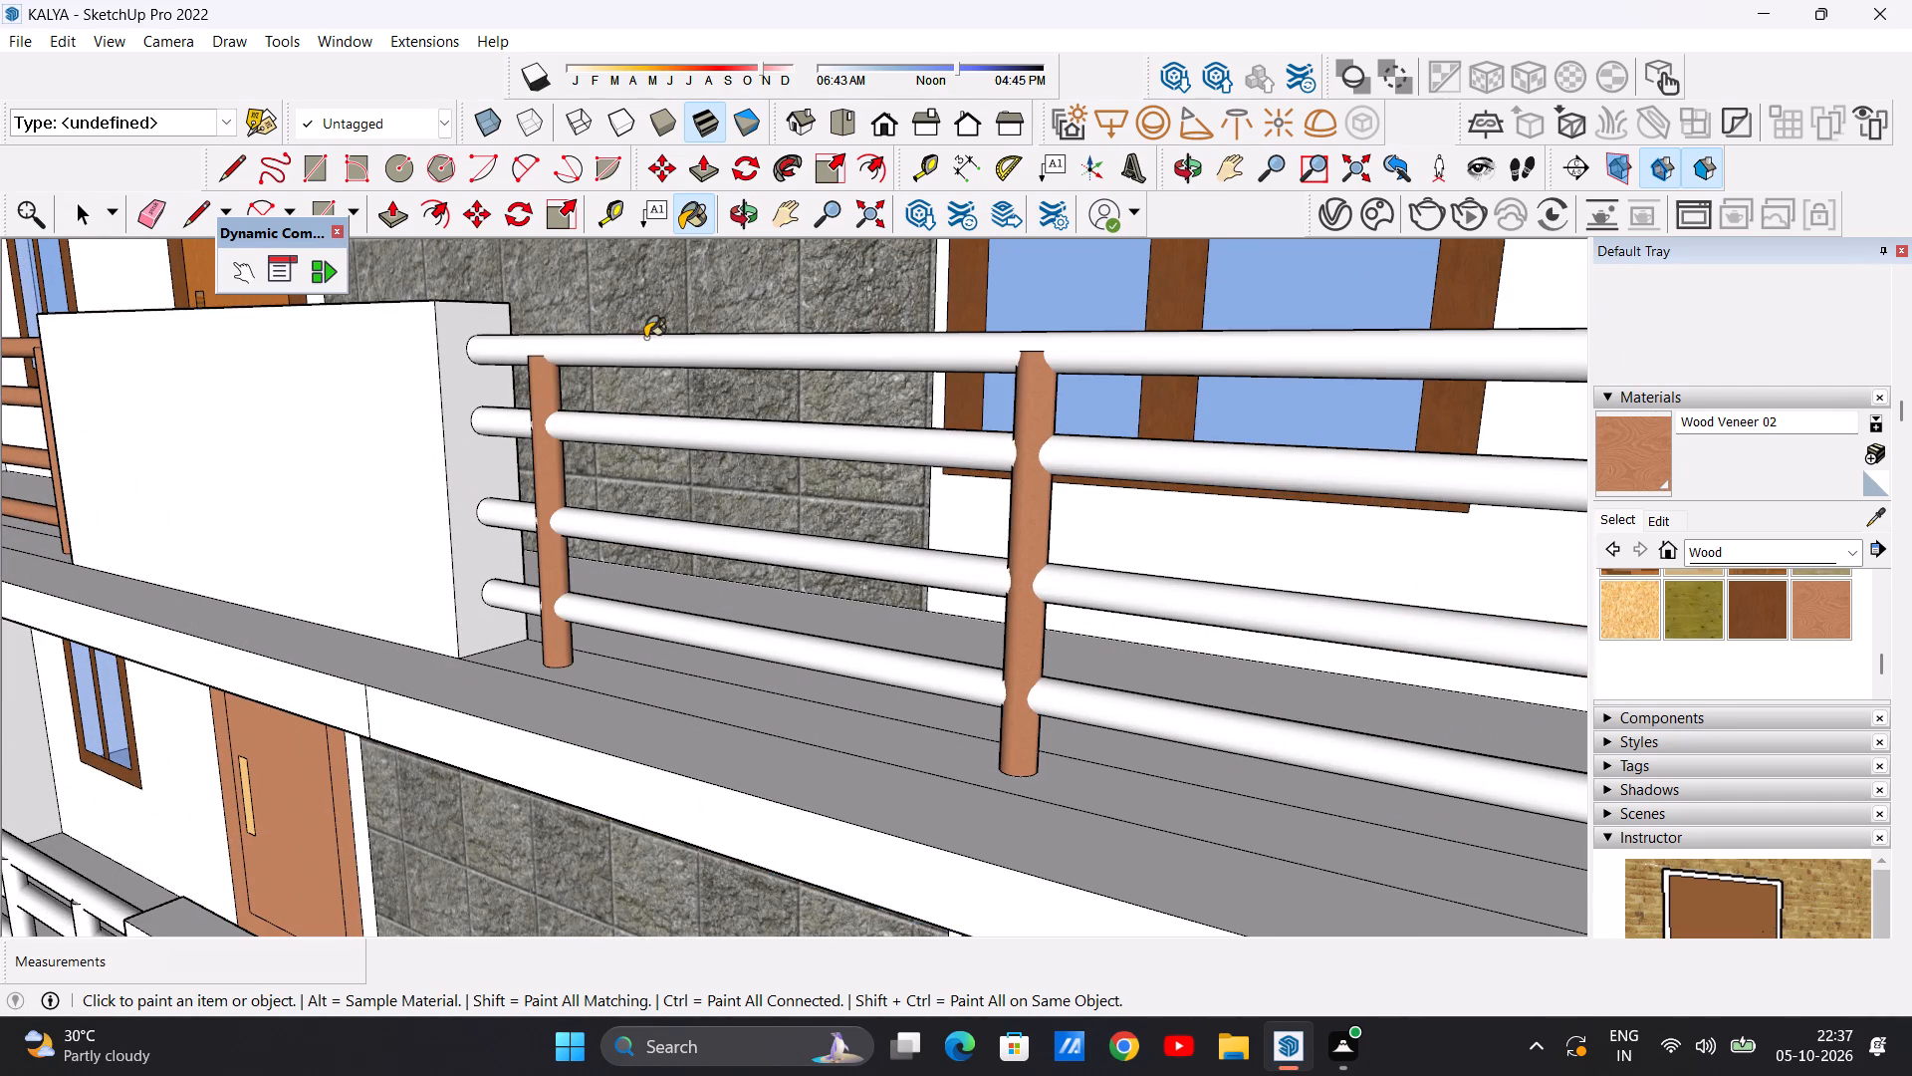
Paint the four horizontal rails of the second-floor balcony railing beyond the stone panel with Wood Veneer 02.
{"action": "left_click", "coordinate": [646, 338]}
{"action": "left_click", "coordinate": [666, 431]}
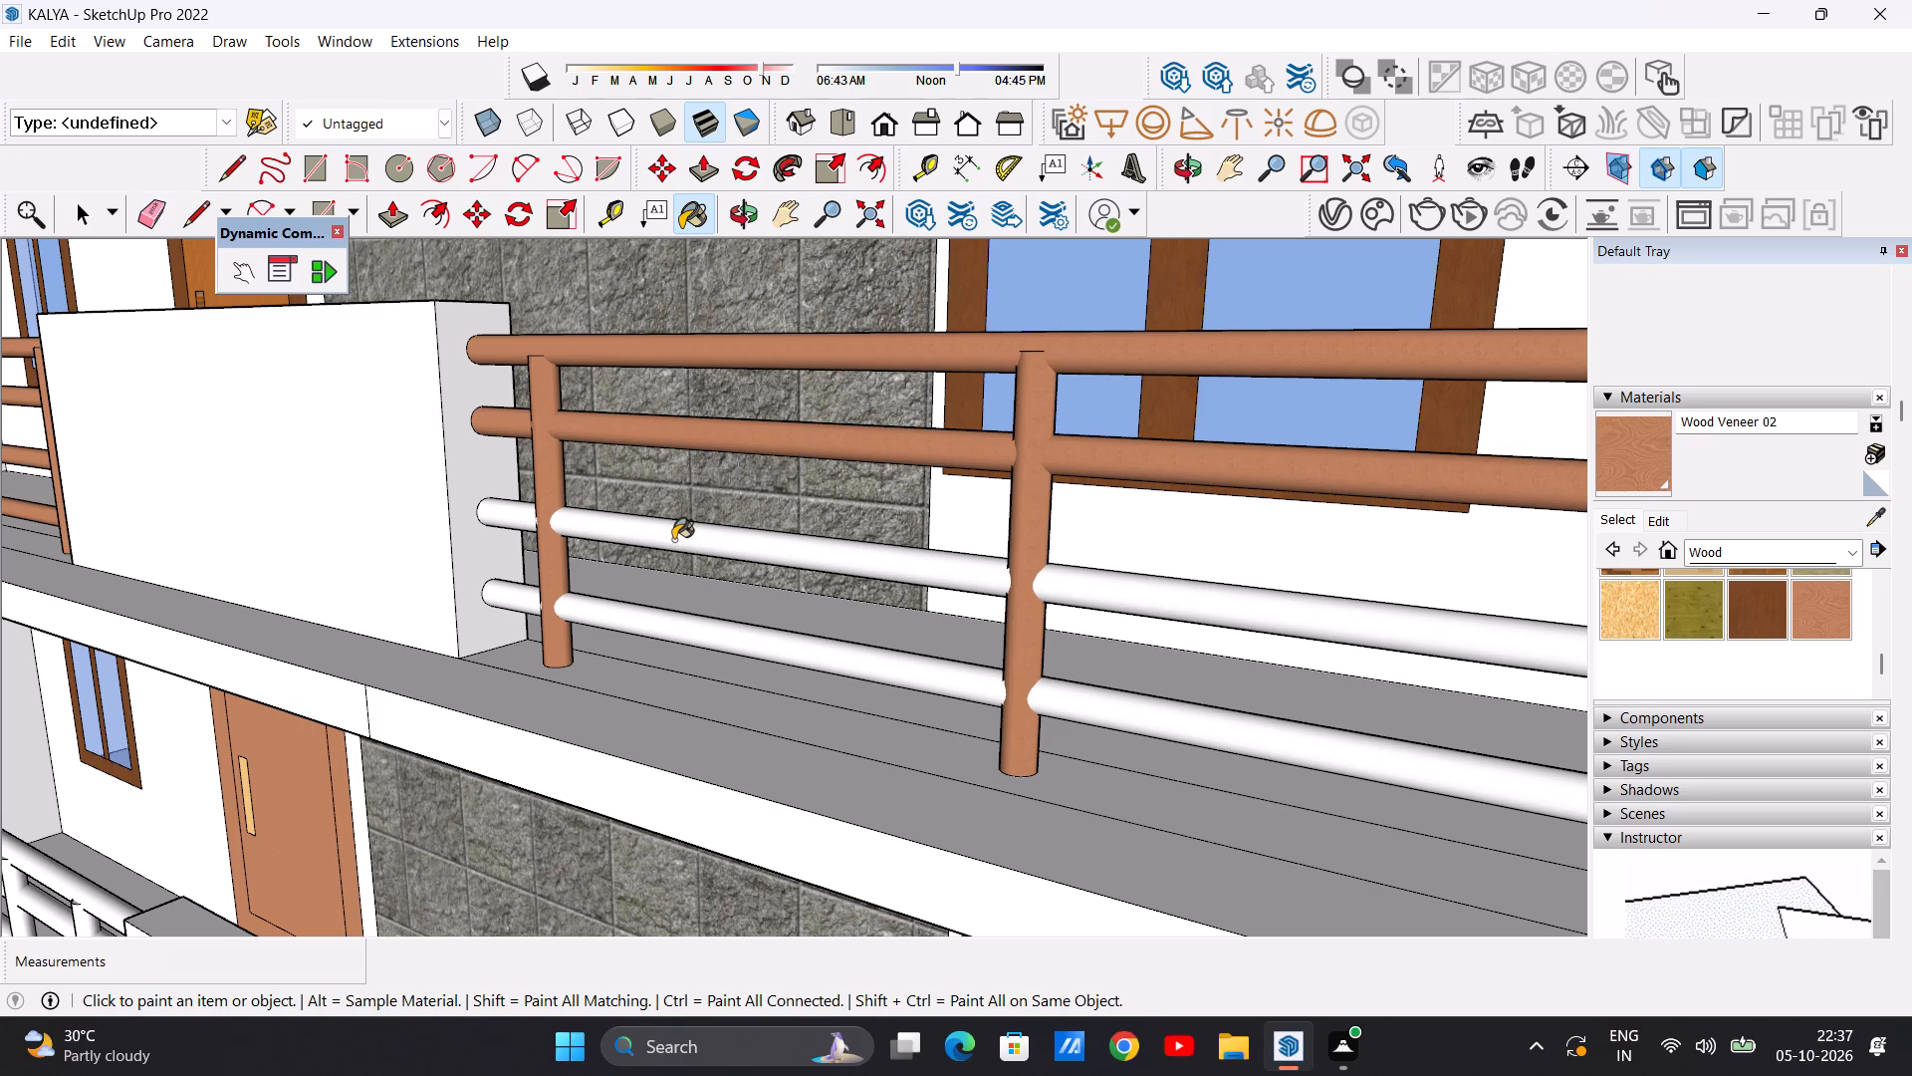
{"action": "left_click", "coordinate": [673, 540]}
{"action": "left_click", "coordinate": [678, 630]}
Paint the five posts of the first-floor balcony railing beyond the stone panel with Wood Veneer 02.
{"action": "scroll", "coordinate": [628, 576], "scroll_direction": "down", "scroll_amount": 16}
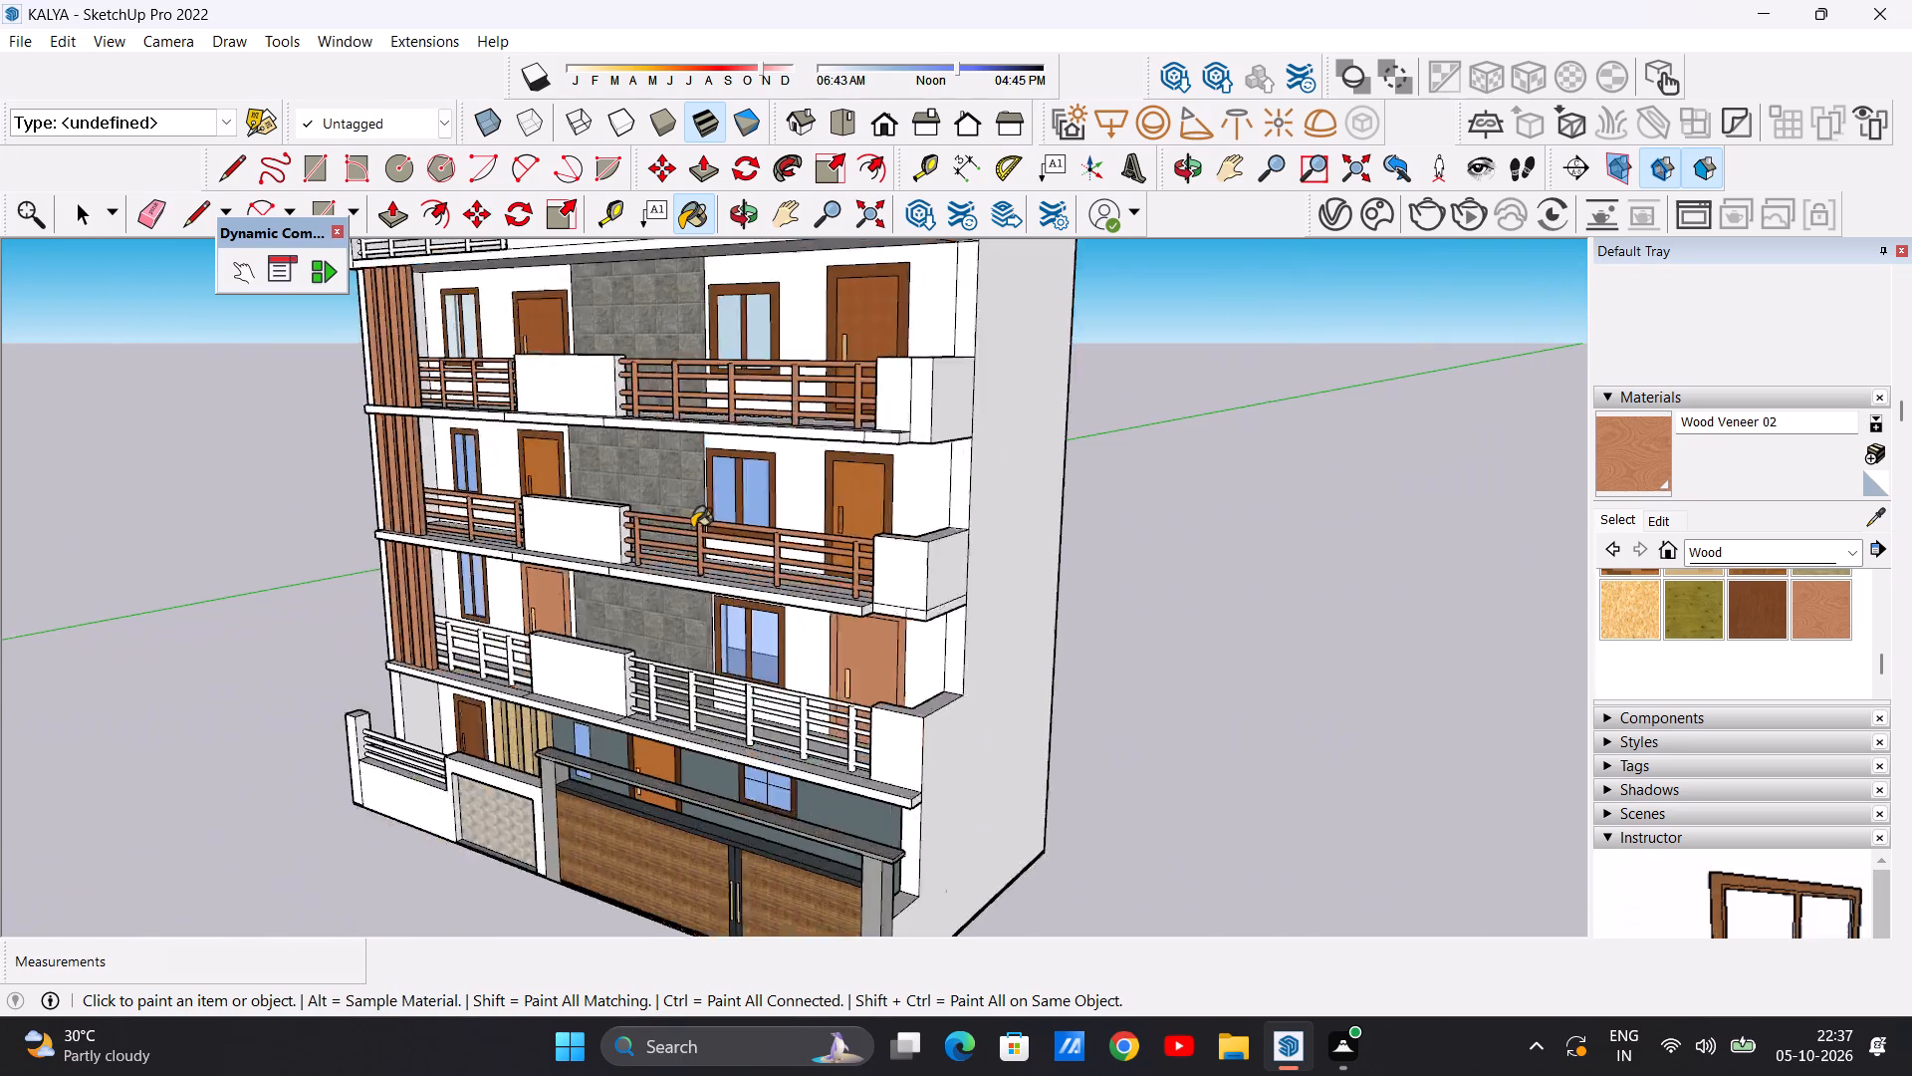
{"action": "scroll", "coordinate": [692, 528], "scroll_direction": "down", "scroll_amount": 7}
{"action": "scroll", "coordinate": [641, 654], "scroll_direction": "up", "scroll_amount": 20}
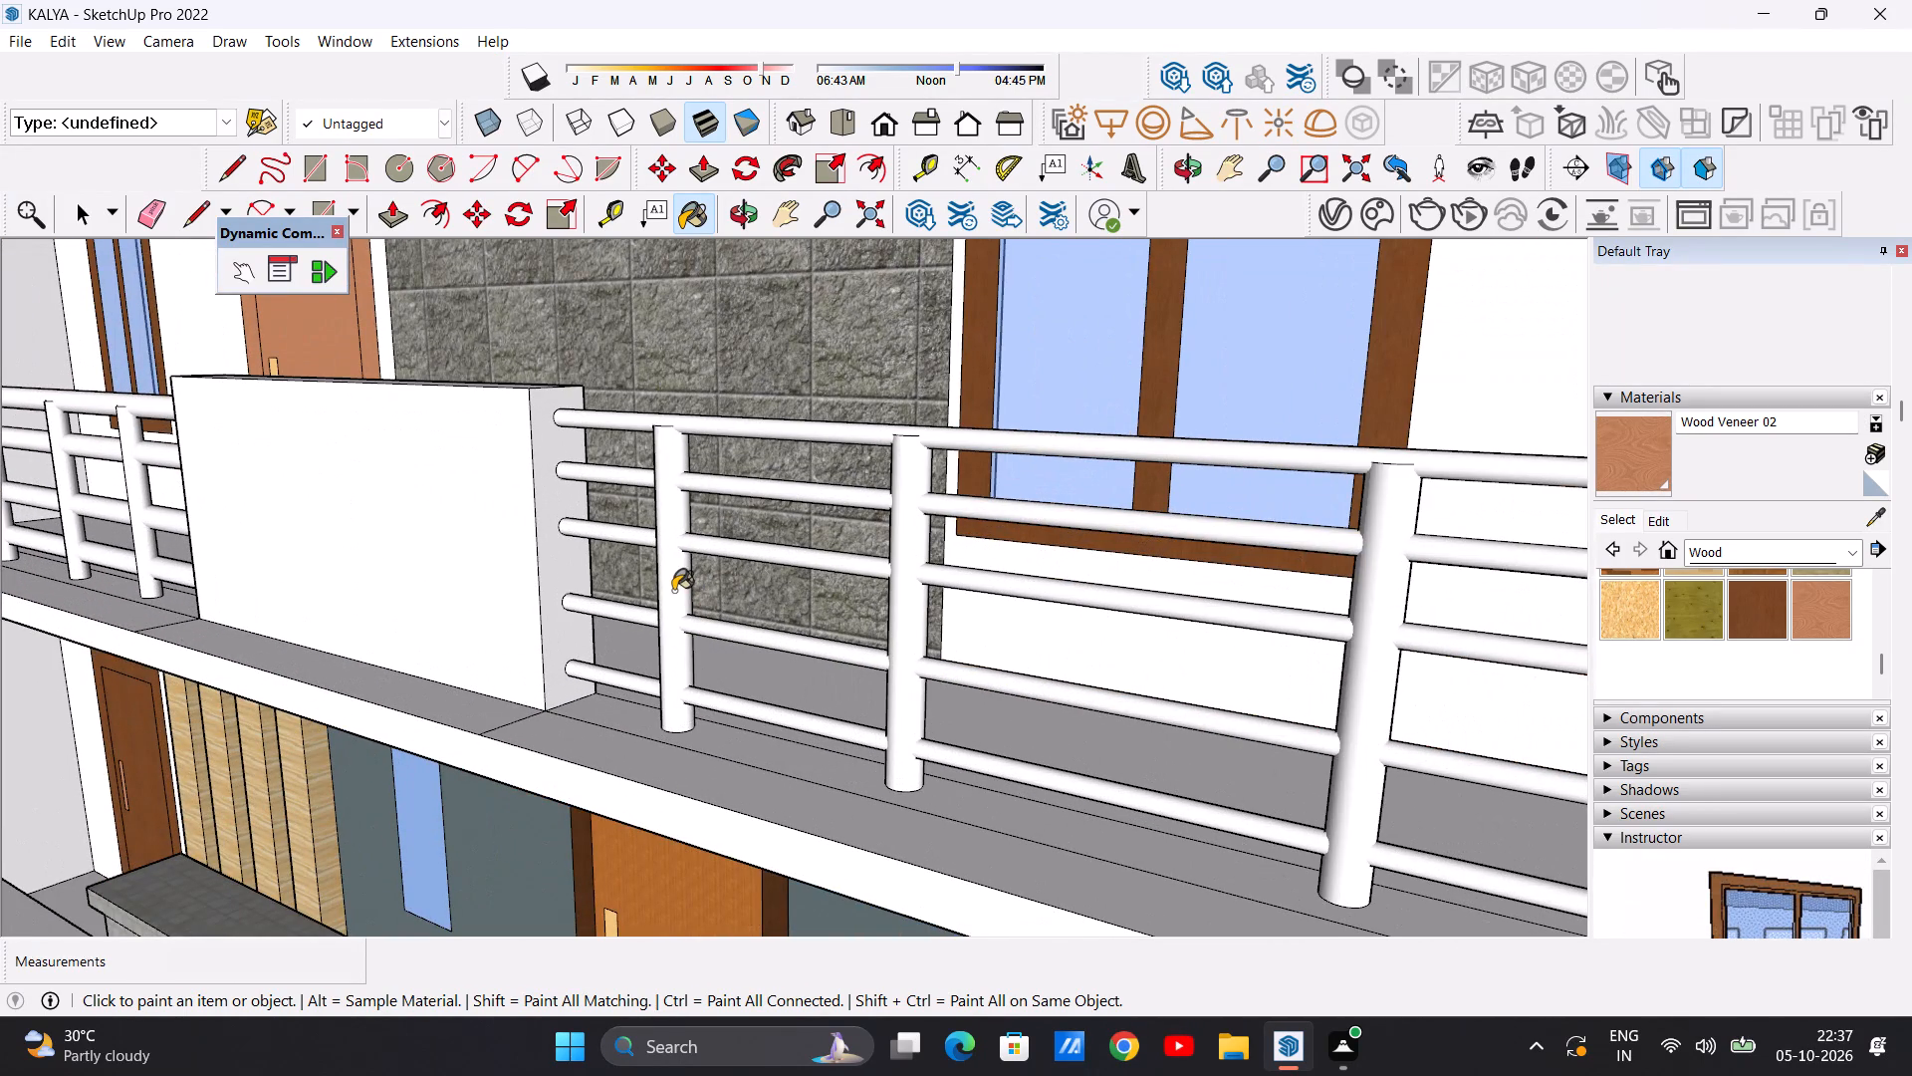
{"action": "left_click", "coordinate": [673, 591]}
{"action": "left_click", "coordinate": [910, 624]}
{"action": "scroll", "coordinate": [706, 607], "scroll_direction": "down", "scroll_amount": 12}
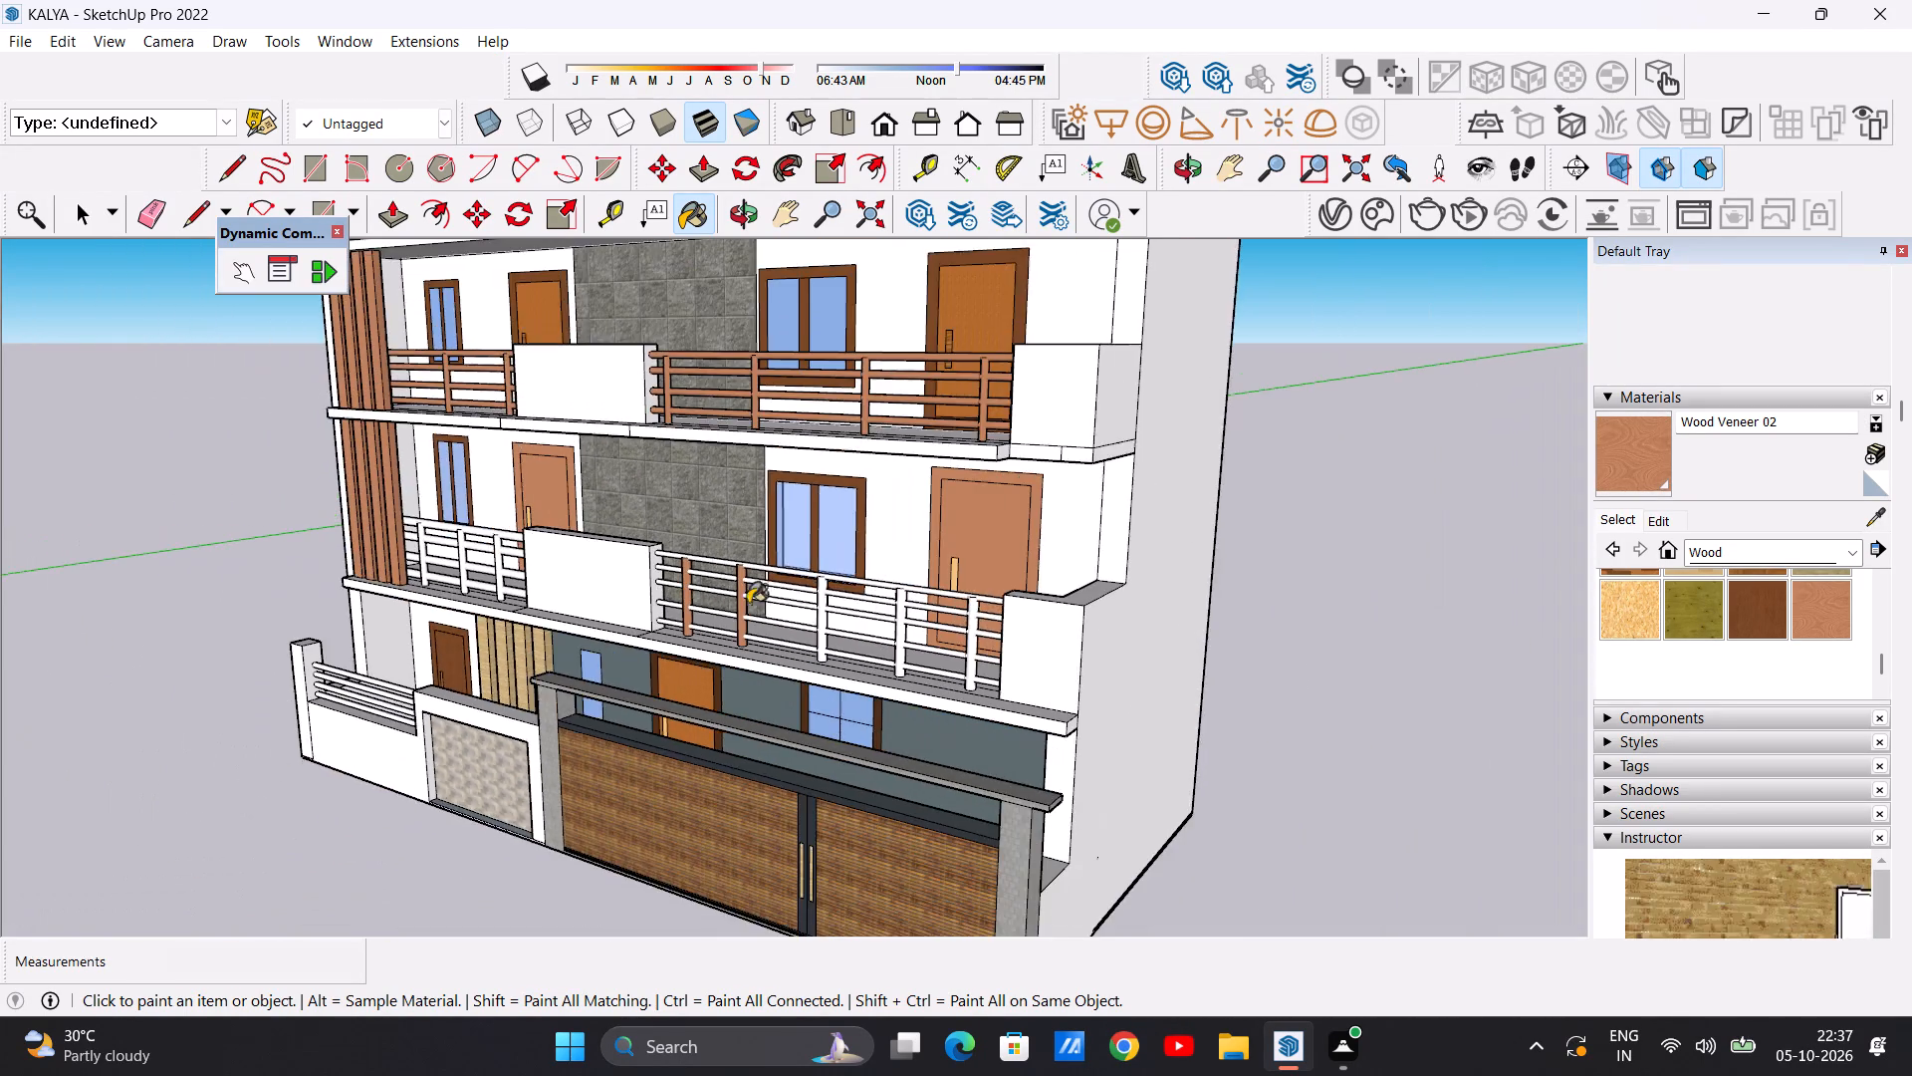
{"action": "scroll", "coordinate": [1028, 634], "scroll_direction": "up", "scroll_amount": 6}
{"action": "left_click", "coordinate": [931, 651]}
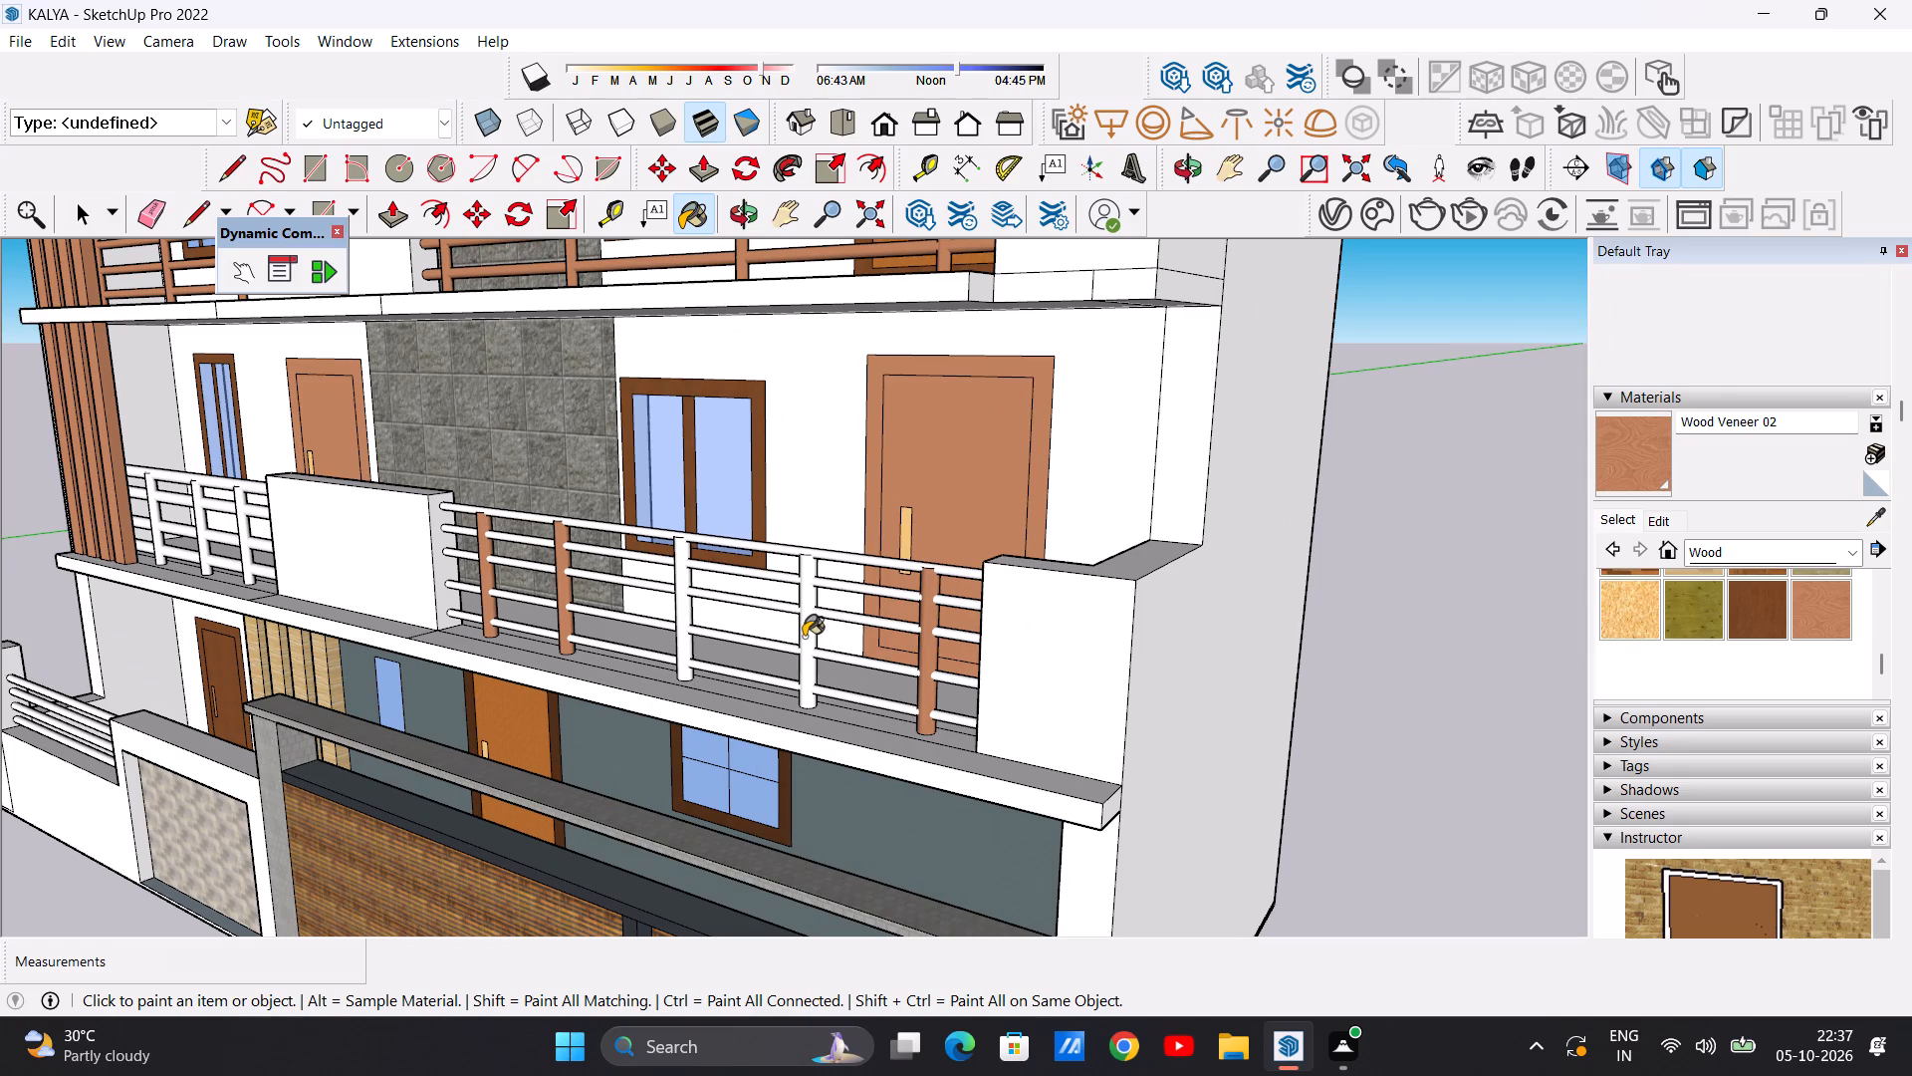
{"action": "left_click", "coordinate": [804, 637]}
{"action": "left_click", "coordinate": [678, 612]}
Paint the five horizontal rails of the first-floor balcony railing beyond the stone panel with Wood Veneer 02.
{"action": "scroll", "coordinate": [743, 554], "scroll_direction": "up", "scroll_amount": 4}
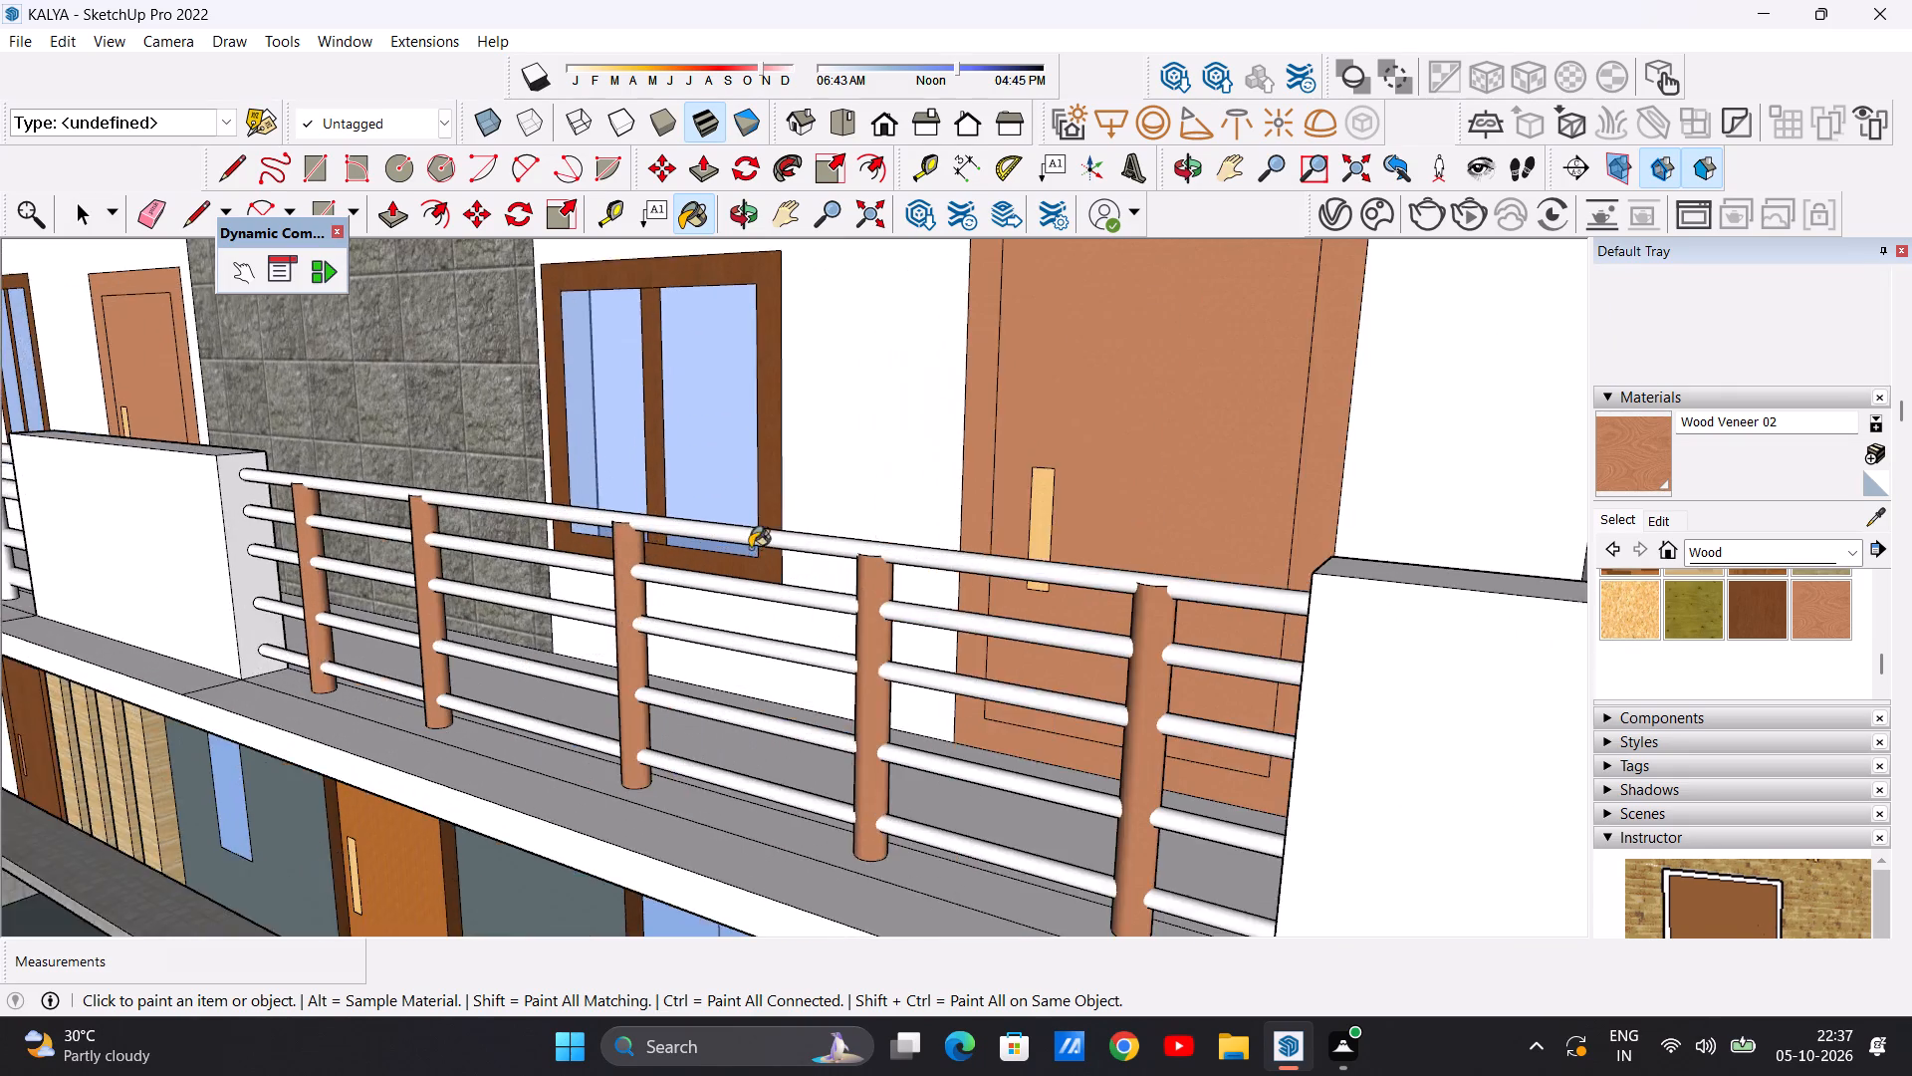
{"action": "scroll", "coordinate": [750, 548], "scroll_direction": "up", "scroll_amount": 7}
{"action": "left_click", "coordinate": [794, 525]}
{"action": "left_click", "coordinate": [818, 634]}
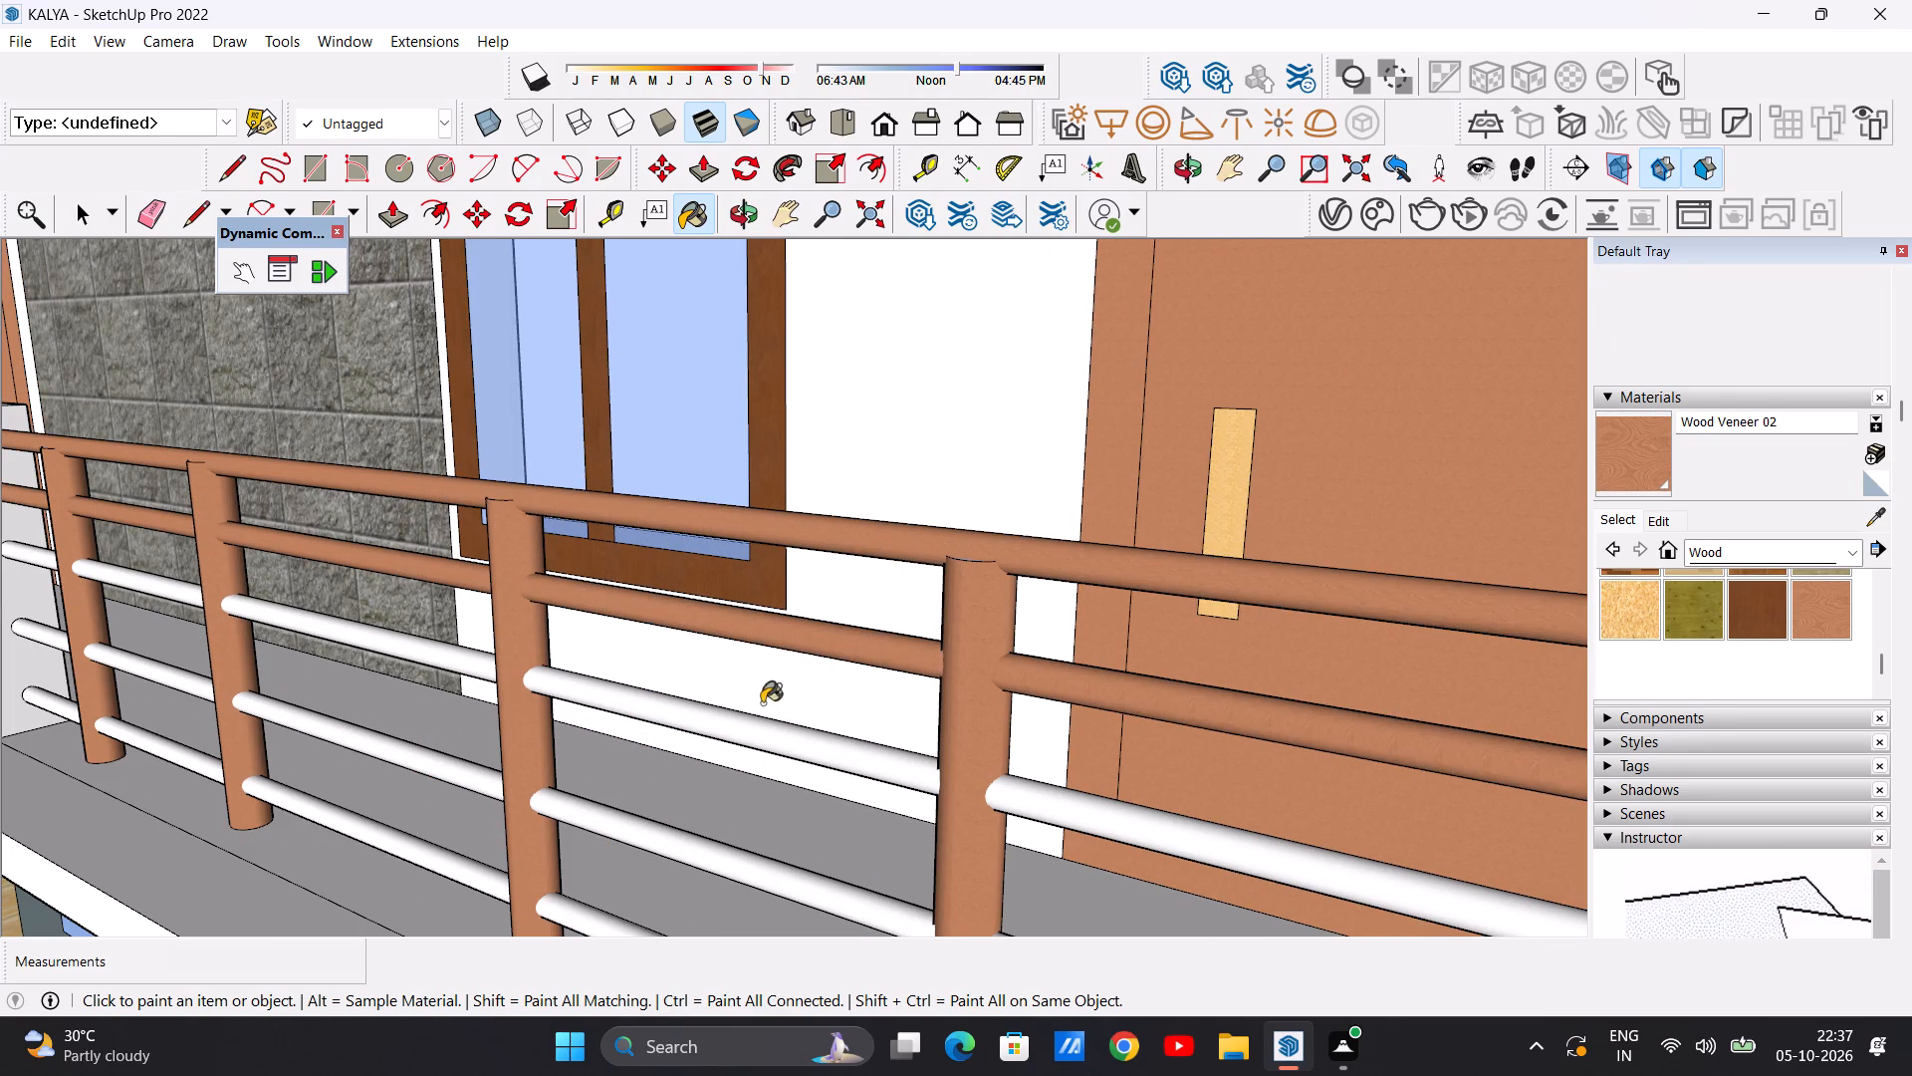
{"action": "left_click", "coordinate": [738, 725]}
{"action": "scroll", "coordinate": [749, 578], "scroll_direction": "down", "scroll_amount": 11}
{"action": "scroll", "coordinate": [770, 686], "scroll_direction": "up", "scroll_amount": 11}
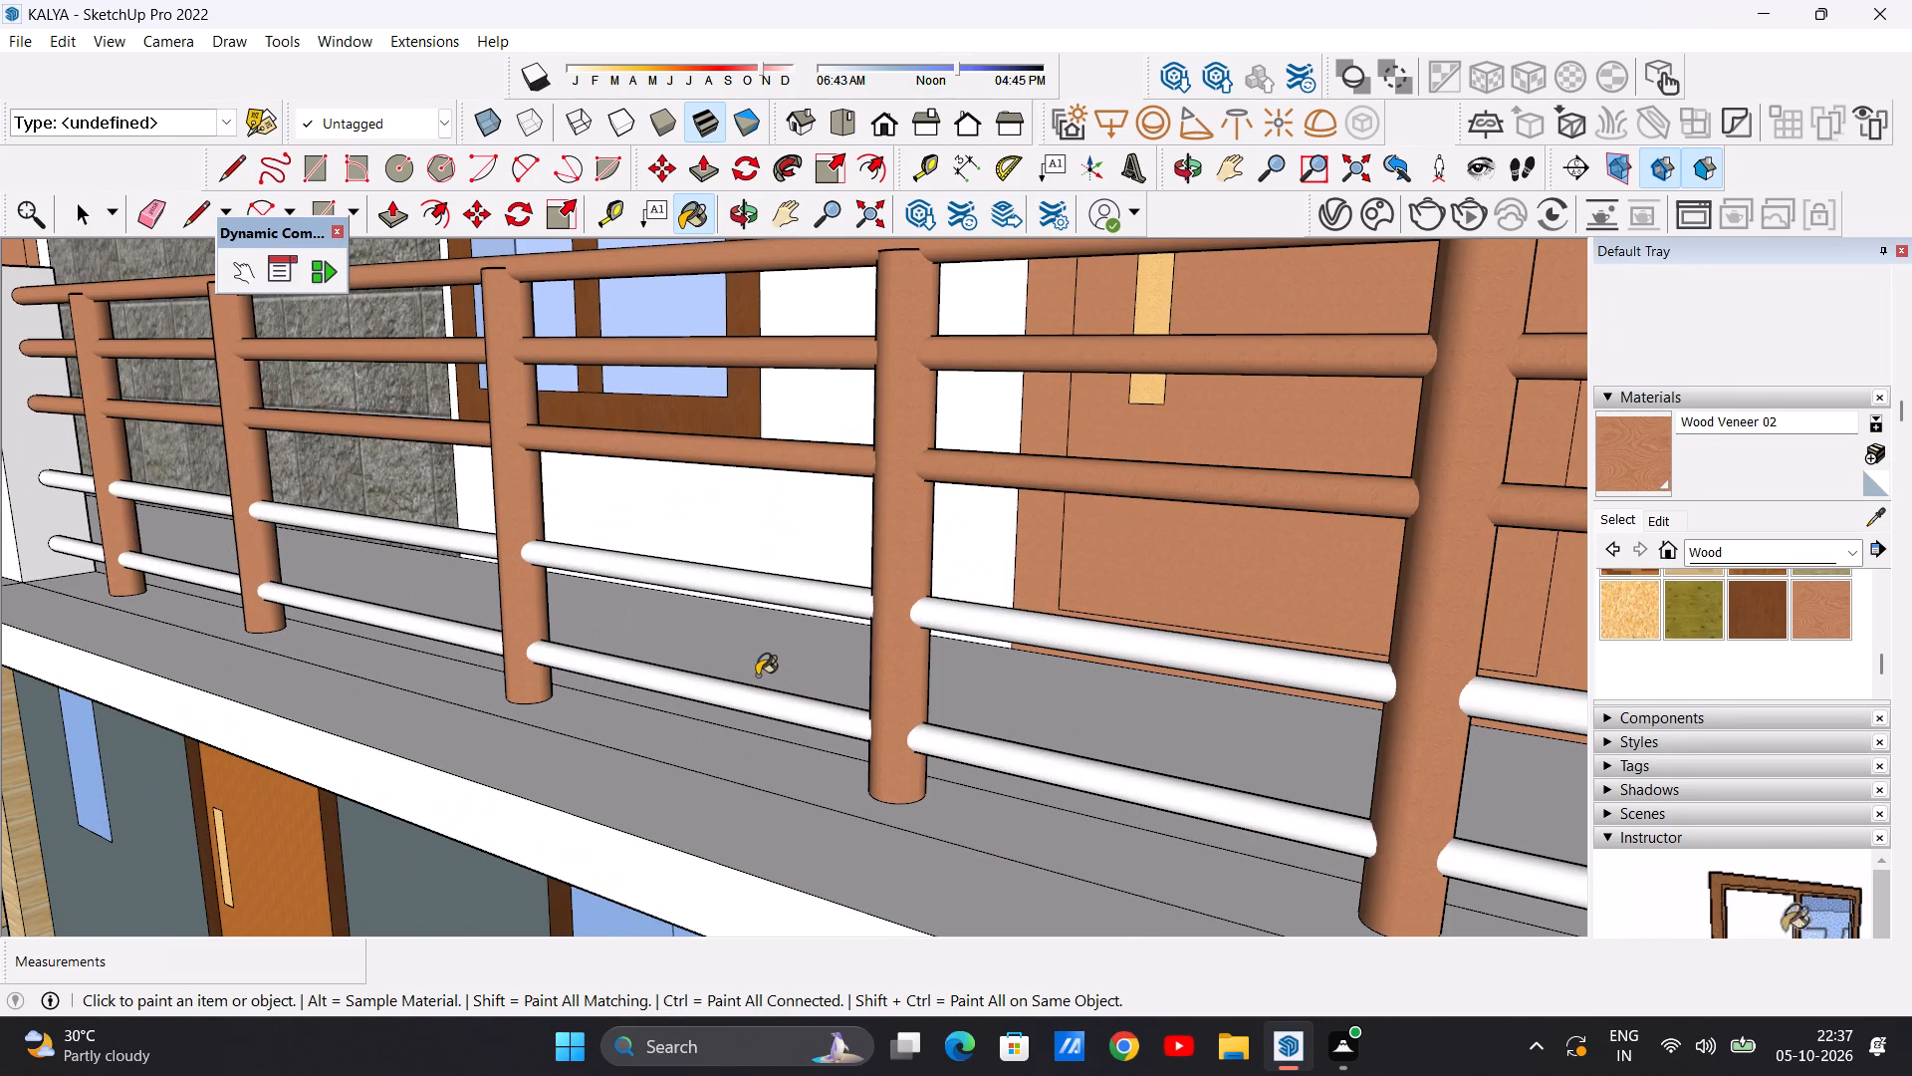
{"action": "left_click", "coordinate": [748, 699]}
{"action": "left_click", "coordinate": [766, 593]}
Paint the outermost first-floor railing post hidden behind the vertical fins with Wood Veneer 02.
{"action": "scroll", "coordinate": [751, 632], "scroll_direction": "down", "scroll_amount": 8}
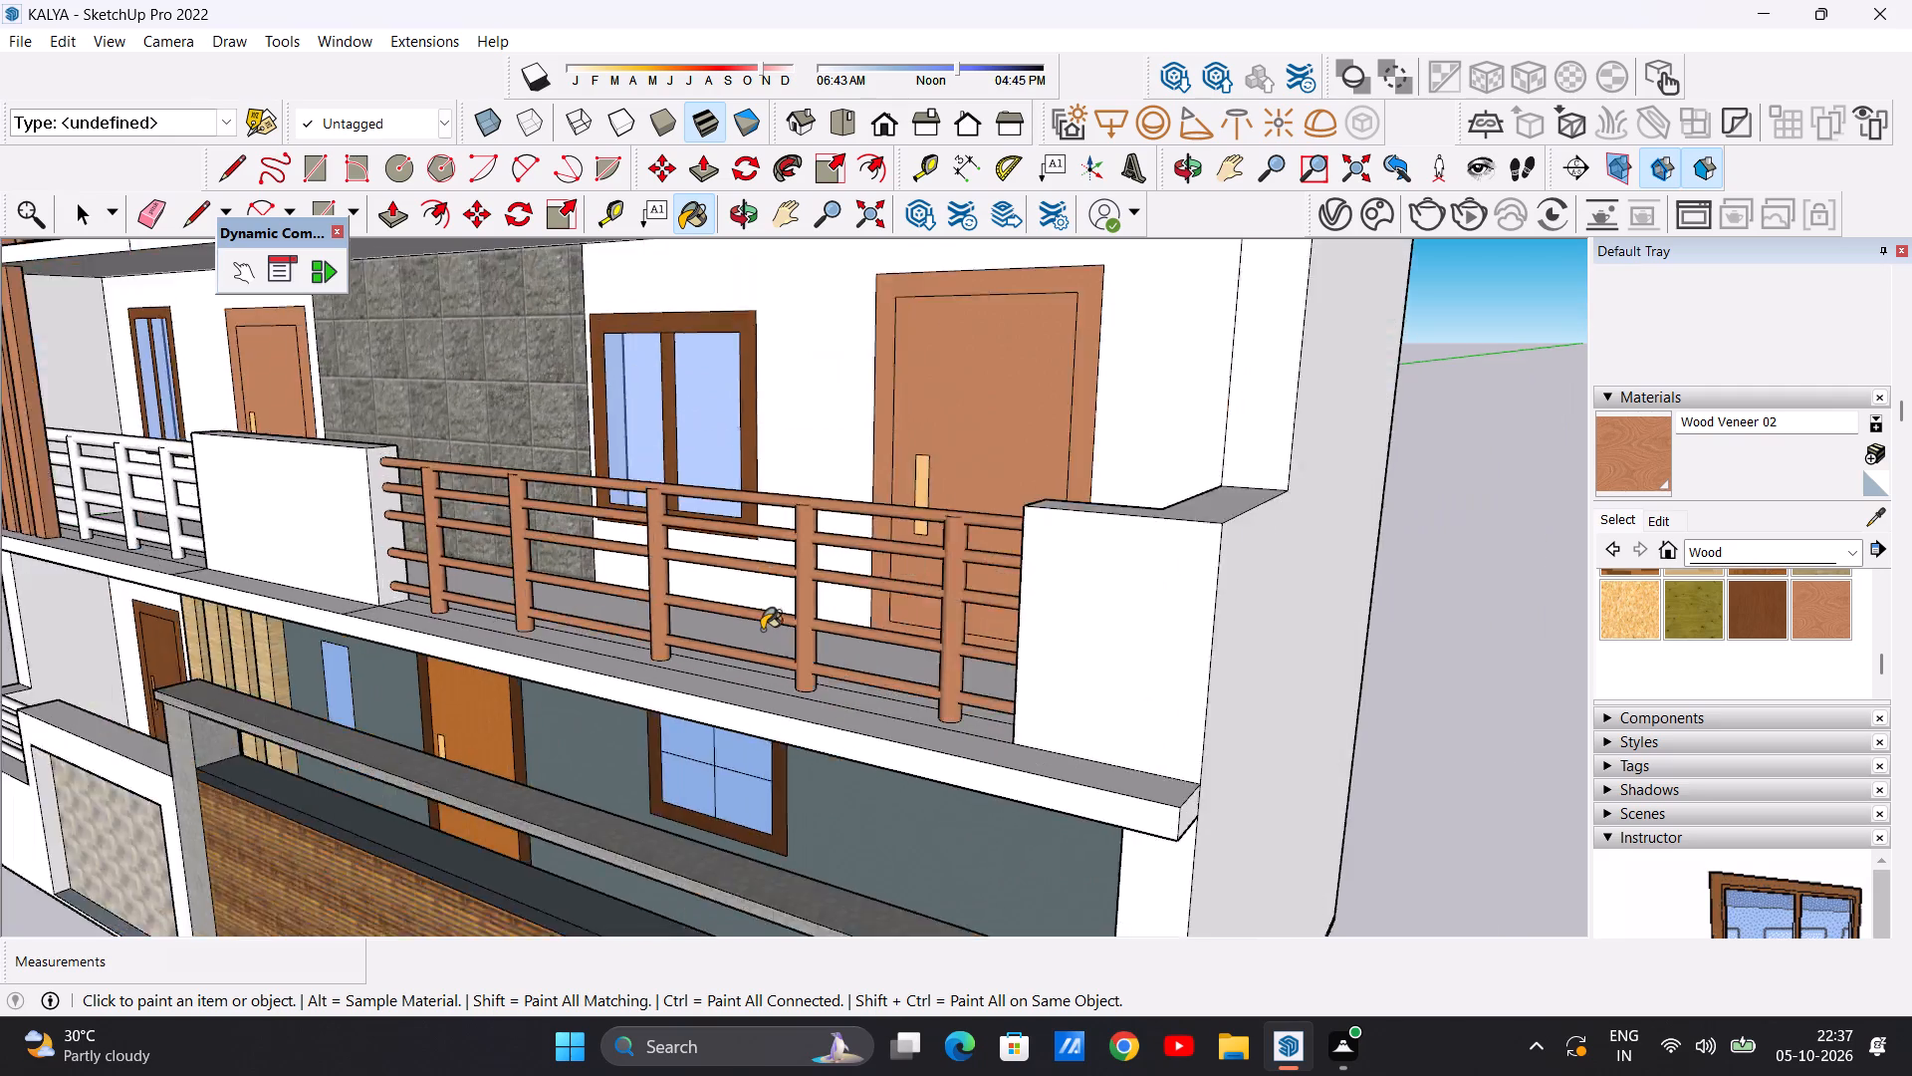
{"action": "scroll", "coordinate": [762, 630], "scroll_direction": "down", "scroll_amount": 9}
{"action": "middle_click_drag", "start_coordinate": [552, 571], "coordinate": [1075, 568]}
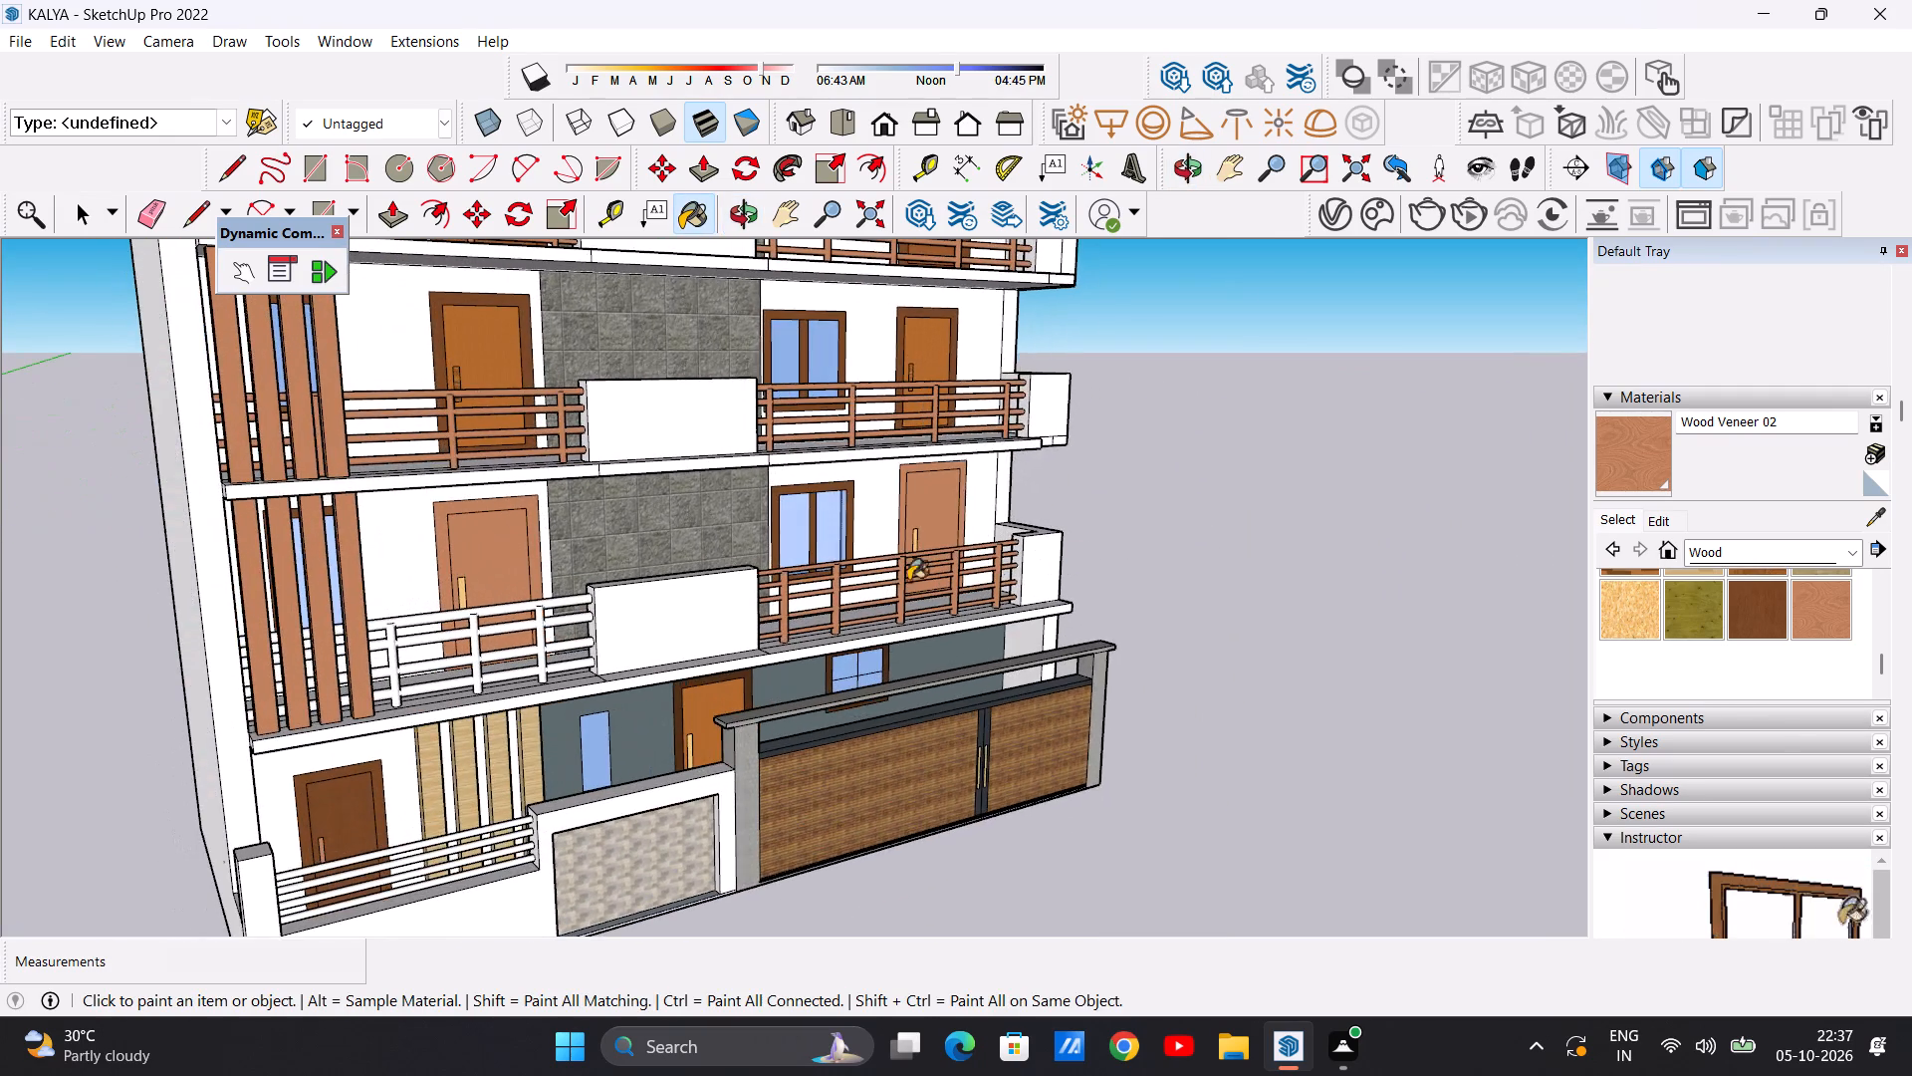
{"action": "scroll", "coordinate": [648, 582], "scroll_direction": "down", "scroll_amount": 5}
{"action": "scroll", "coordinate": [488, 621], "scroll_direction": "up", "scroll_amount": 14}
{"action": "scroll", "coordinate": [416, 635], "scroll_direction": "up", "scroll_amount": 9}
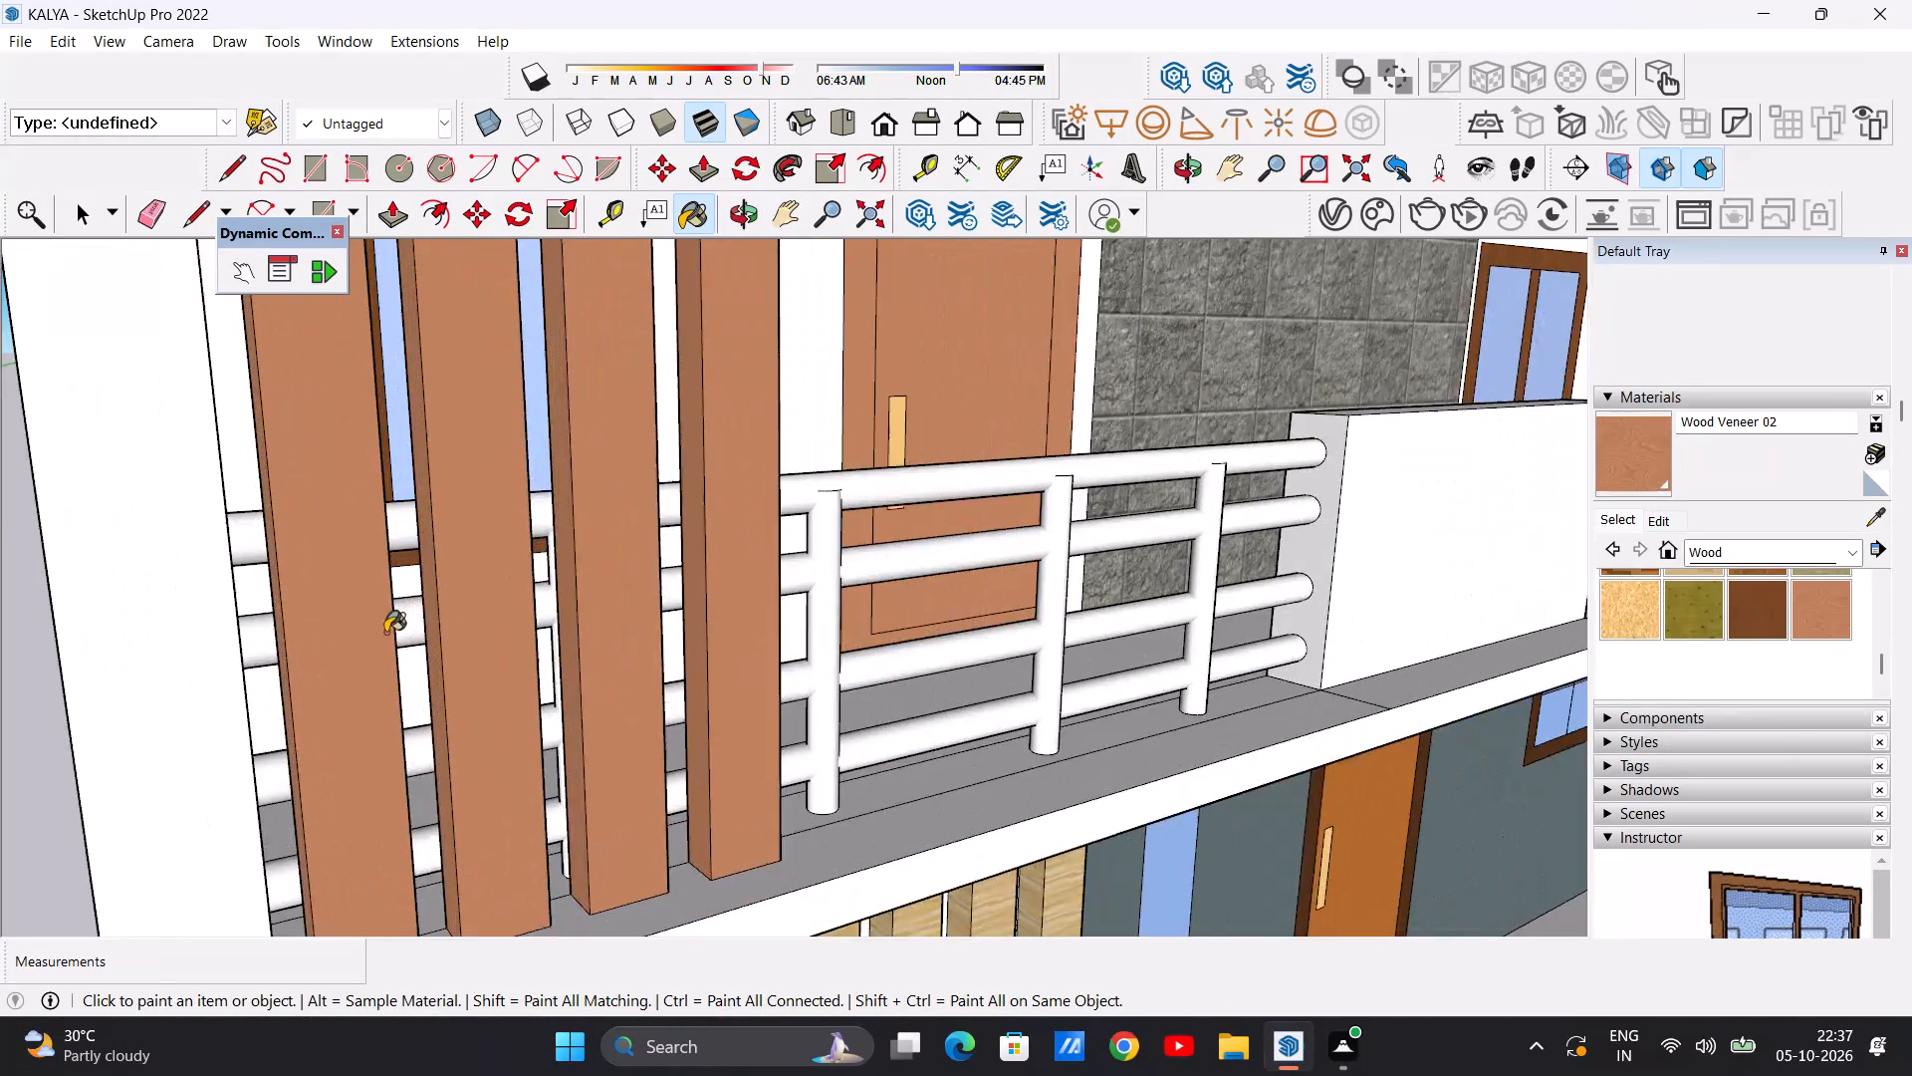
{"action": "scroll", "coordinate": [385, 633], "scroll_direction": "up", "scroll_amount": 3}
{"action": "scroll", "coordinate": [385, 633], "scroll_direction": "down", "scroll_amount": 6}
{"action": "middle_click_drag", "start_coordinate": [554, 629], "coordinate": [539, 653]}
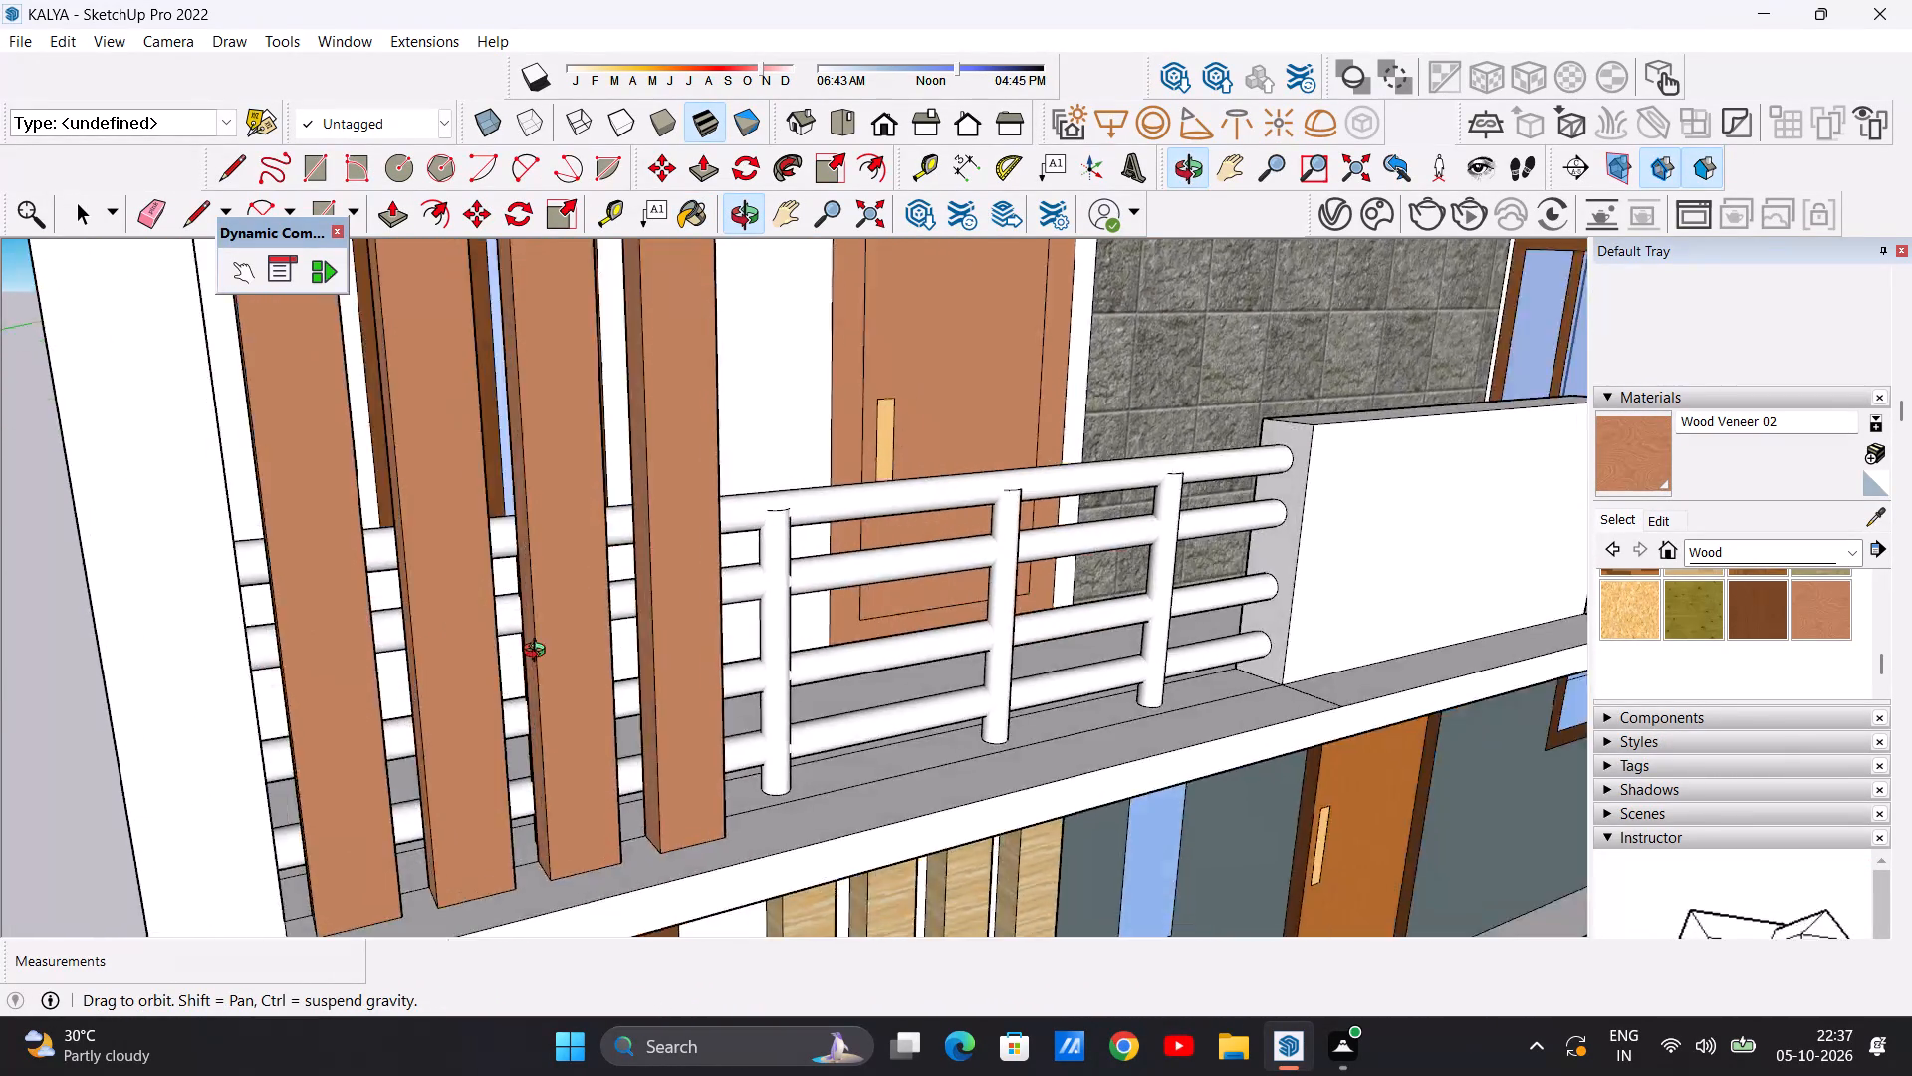
{"action": "middle_click_drag", "start_coordinate": [539, 653], "coordinate": [702, 653]}
{"action": "scroll", "coordinate": [416, 652], "scroll_direction": "up", "scroll_amount": 6}
{"action": "left_click", "coordinate": [407, 652]}
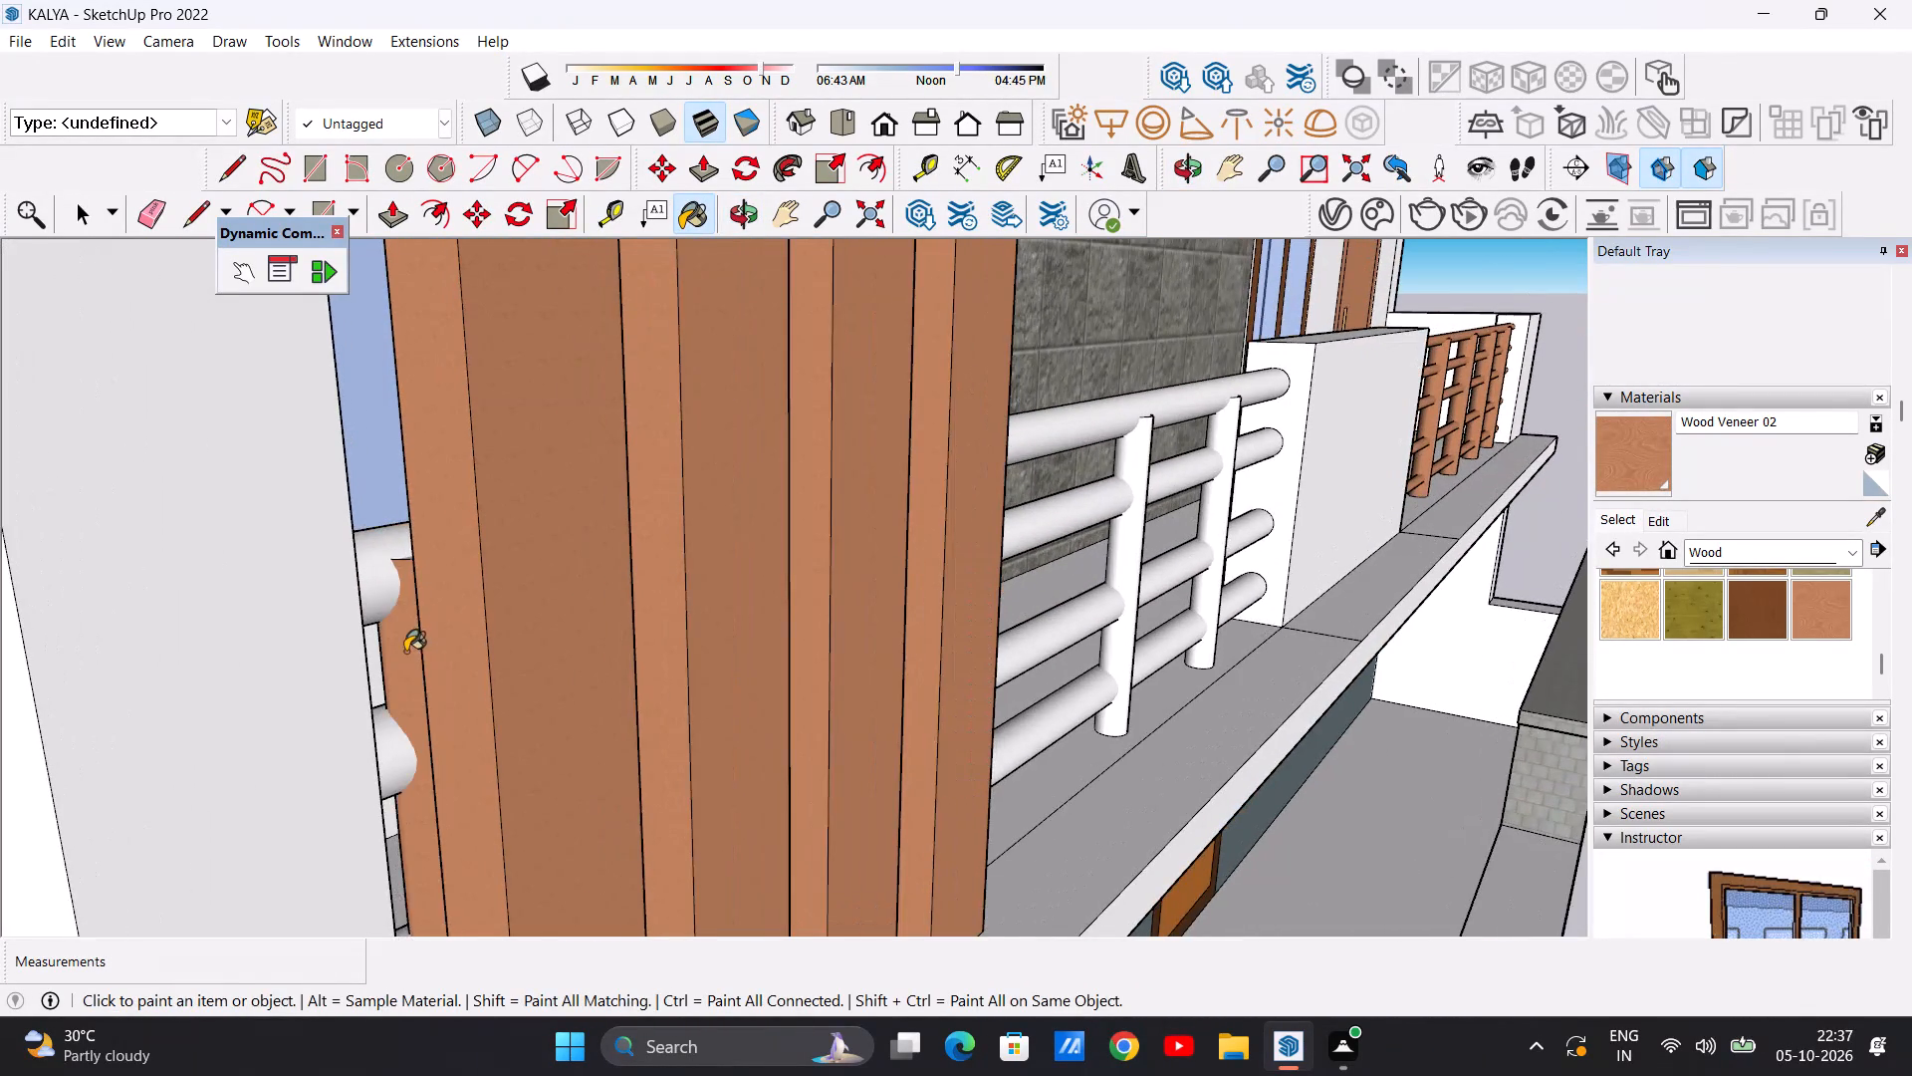
Paint the other first-floor railing post hidden behind the vertical fins, visible through the gap between two fins, with Wood Veneer 02.
{"action": "scroll", "coordinate": [394, 648], "scroll_direction": "down", "scroll_amount": 12}
{"action": "middle_click_drag", "start_coordinate": [959, 622], "coordinate": [606, 602]}
{"action": "scroll", "coordinate": [566, 564], "scroll_direction": "down", "scroll_amount": 10}
{"action": "middle_click_drag", "start_coordinate": [758, 505], "coordinate": [416, 579]}
{"action": "scroll", "coordinate": [542, 458], "scroll_direction": "up", "scroll_amount": 2}
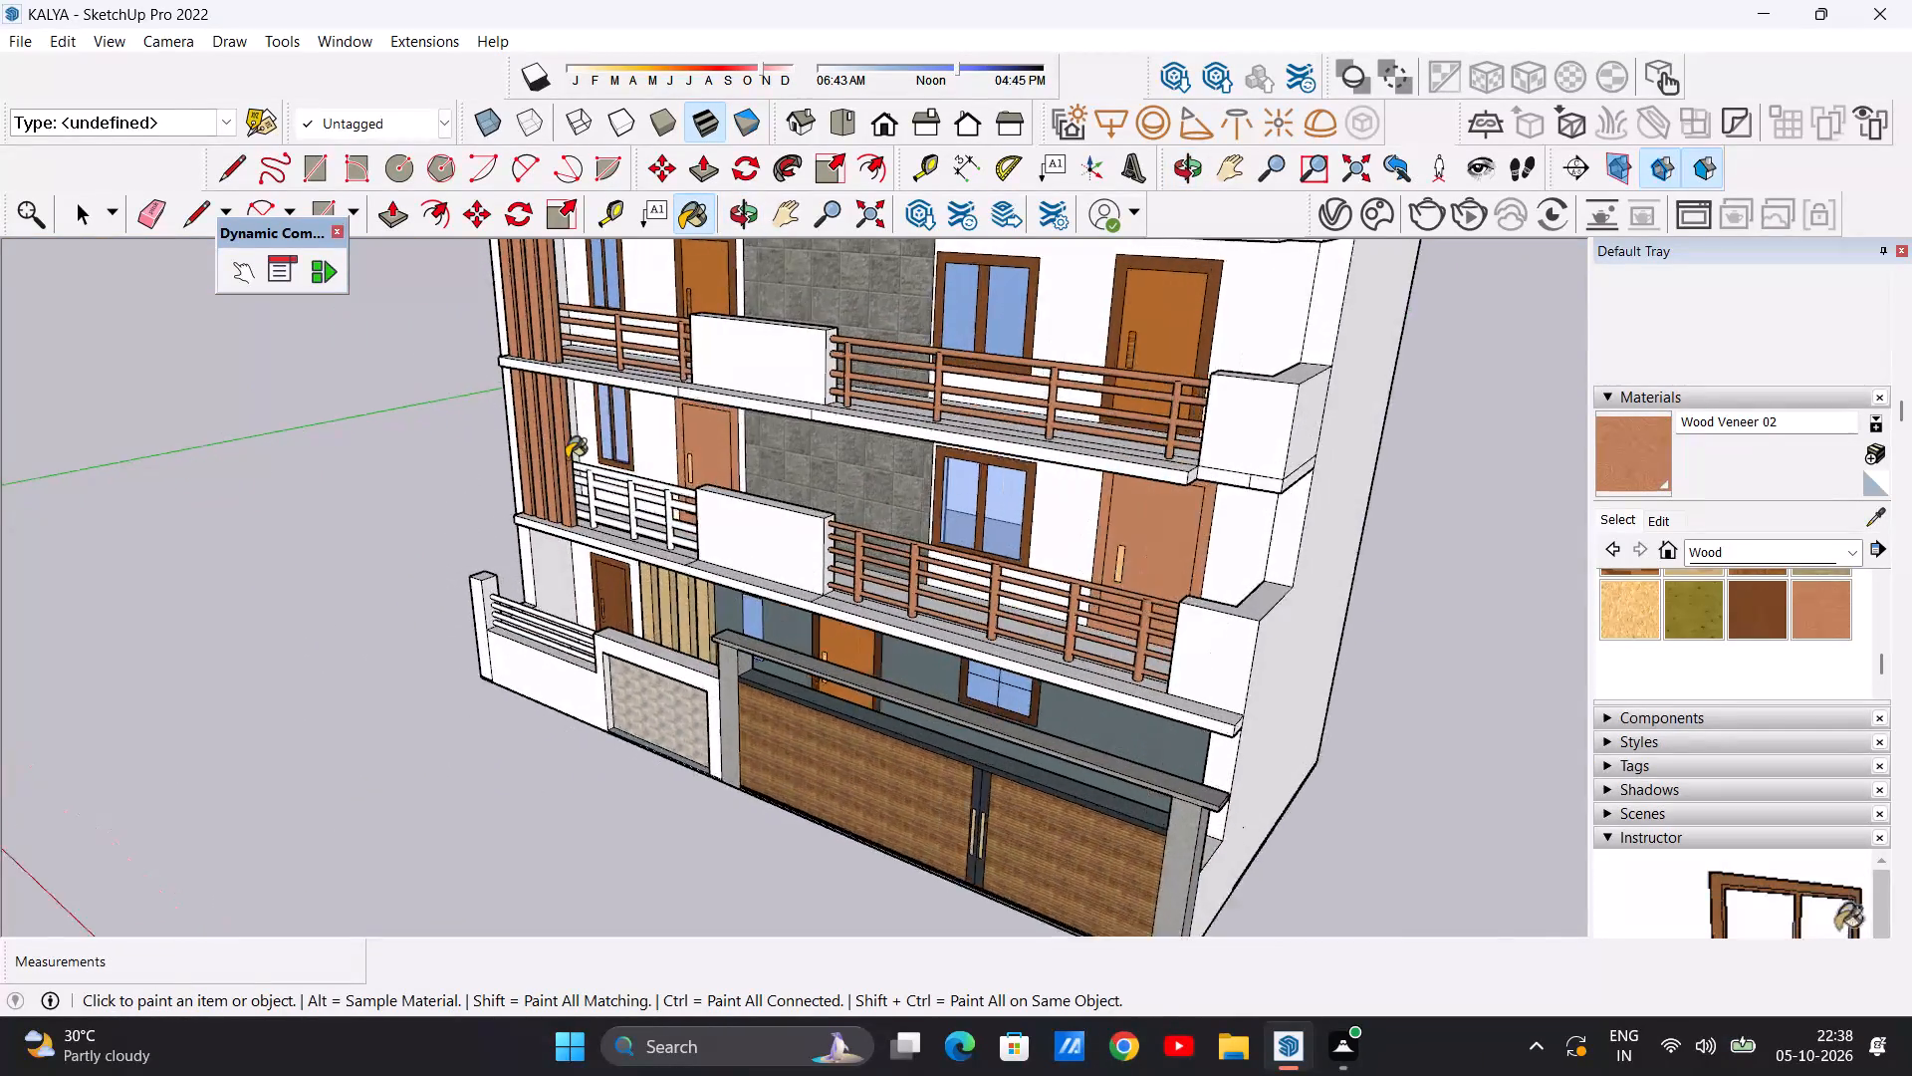
{"action": "scroll", "coordinate": [567, 458], "scroll_direction": "up", "scroll_amount": 12}
{"action": "middle_click_drag", "start_coordinate": [615, 493], "coordinate": [461, 540]}
{"action": "middle_click_drag", "start_coordinate": [808, 443], "coordinate": [590, 486]}
{"action": "middle_click_drag", "start_coordinate": [702, 485], "coordinate": [941, 454]}
{"action": "scroll", "coordinate": [941, 454], "scroll_direction": "up", "scroll_amount": 1}
{"action": "scroll", "coordinate": [819, 513], "scroll_direction": "down", "scroll_amount": 16}
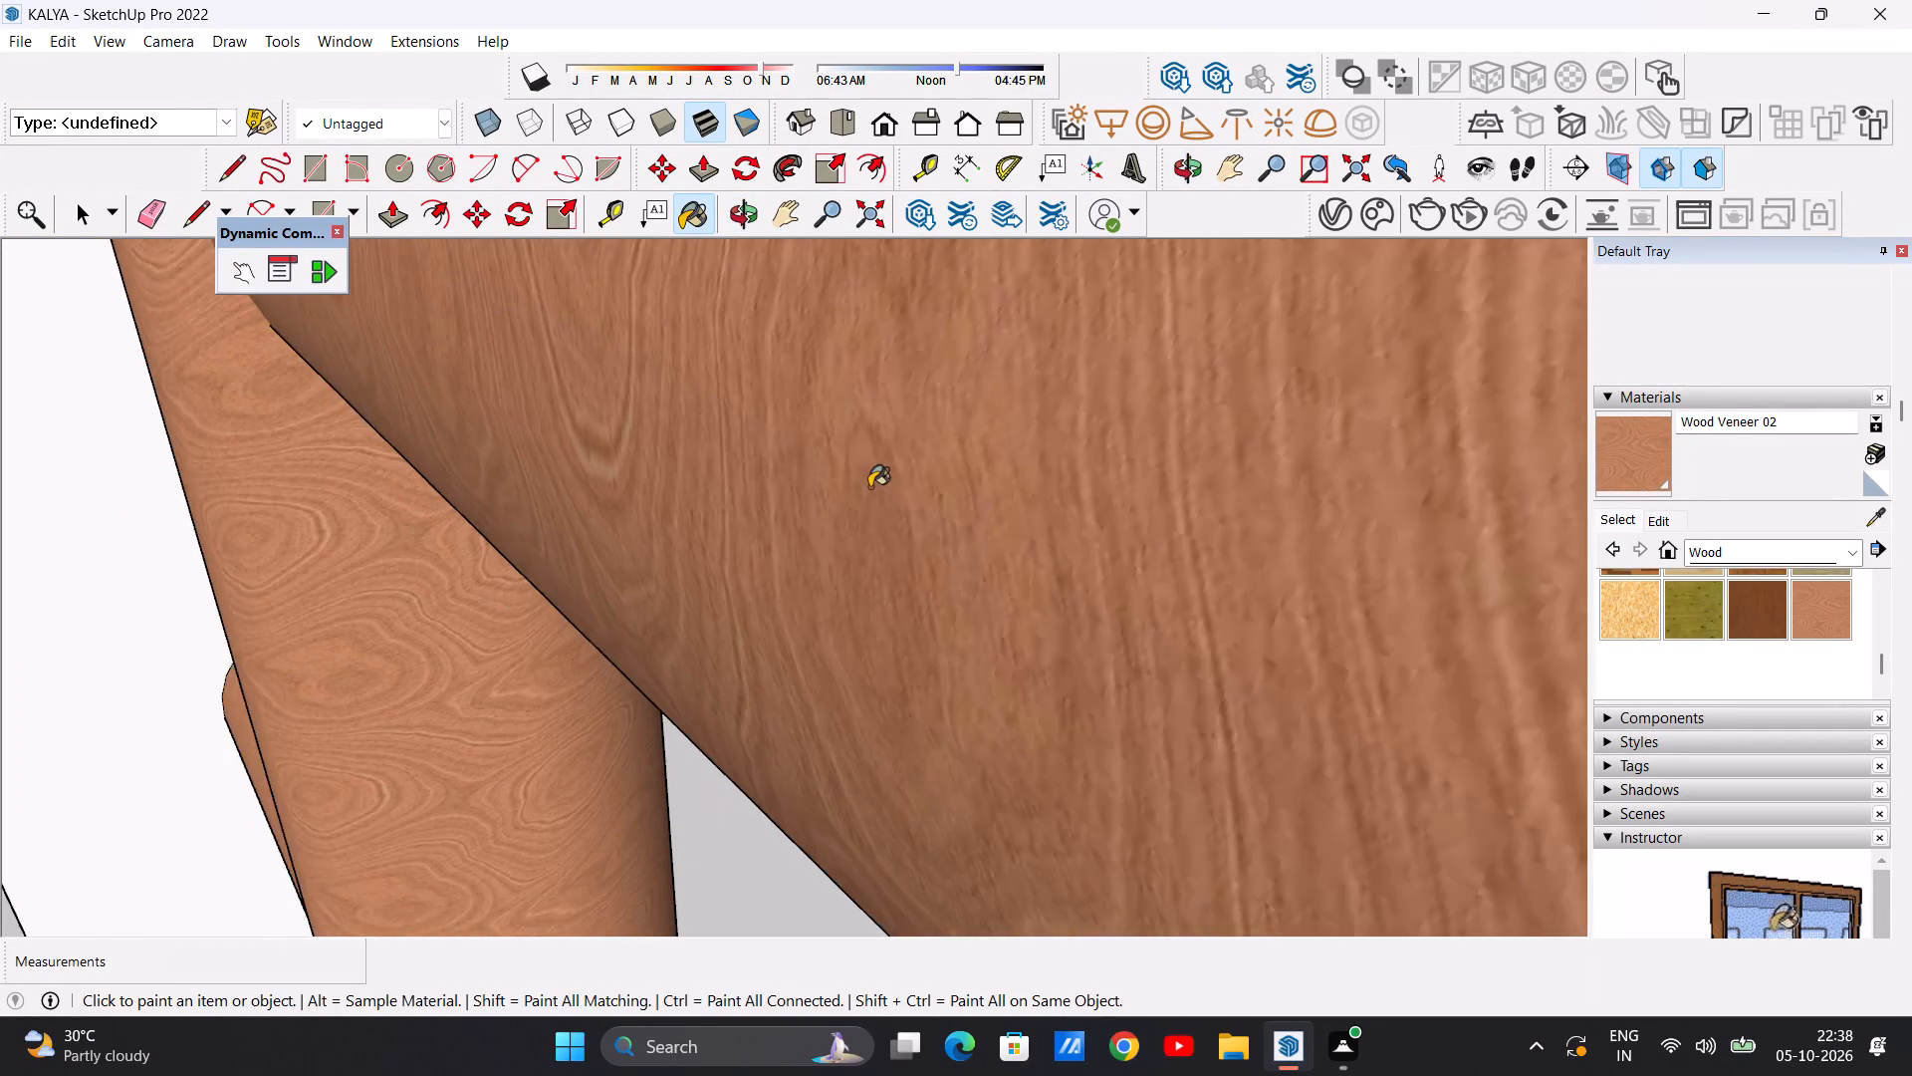
{"action": "scroll", "coordinate": [869, 487], "scroll_direction": "down", "scroll_amount": 20}
{"action": "scroll", "coordinate": [869, 487], "scroll_direction": "down", "scroll_amount": 20}
{"action": "scroll", "coordinate": [869, 487], "scroll_direction": "down", "scroll_amount": 3}
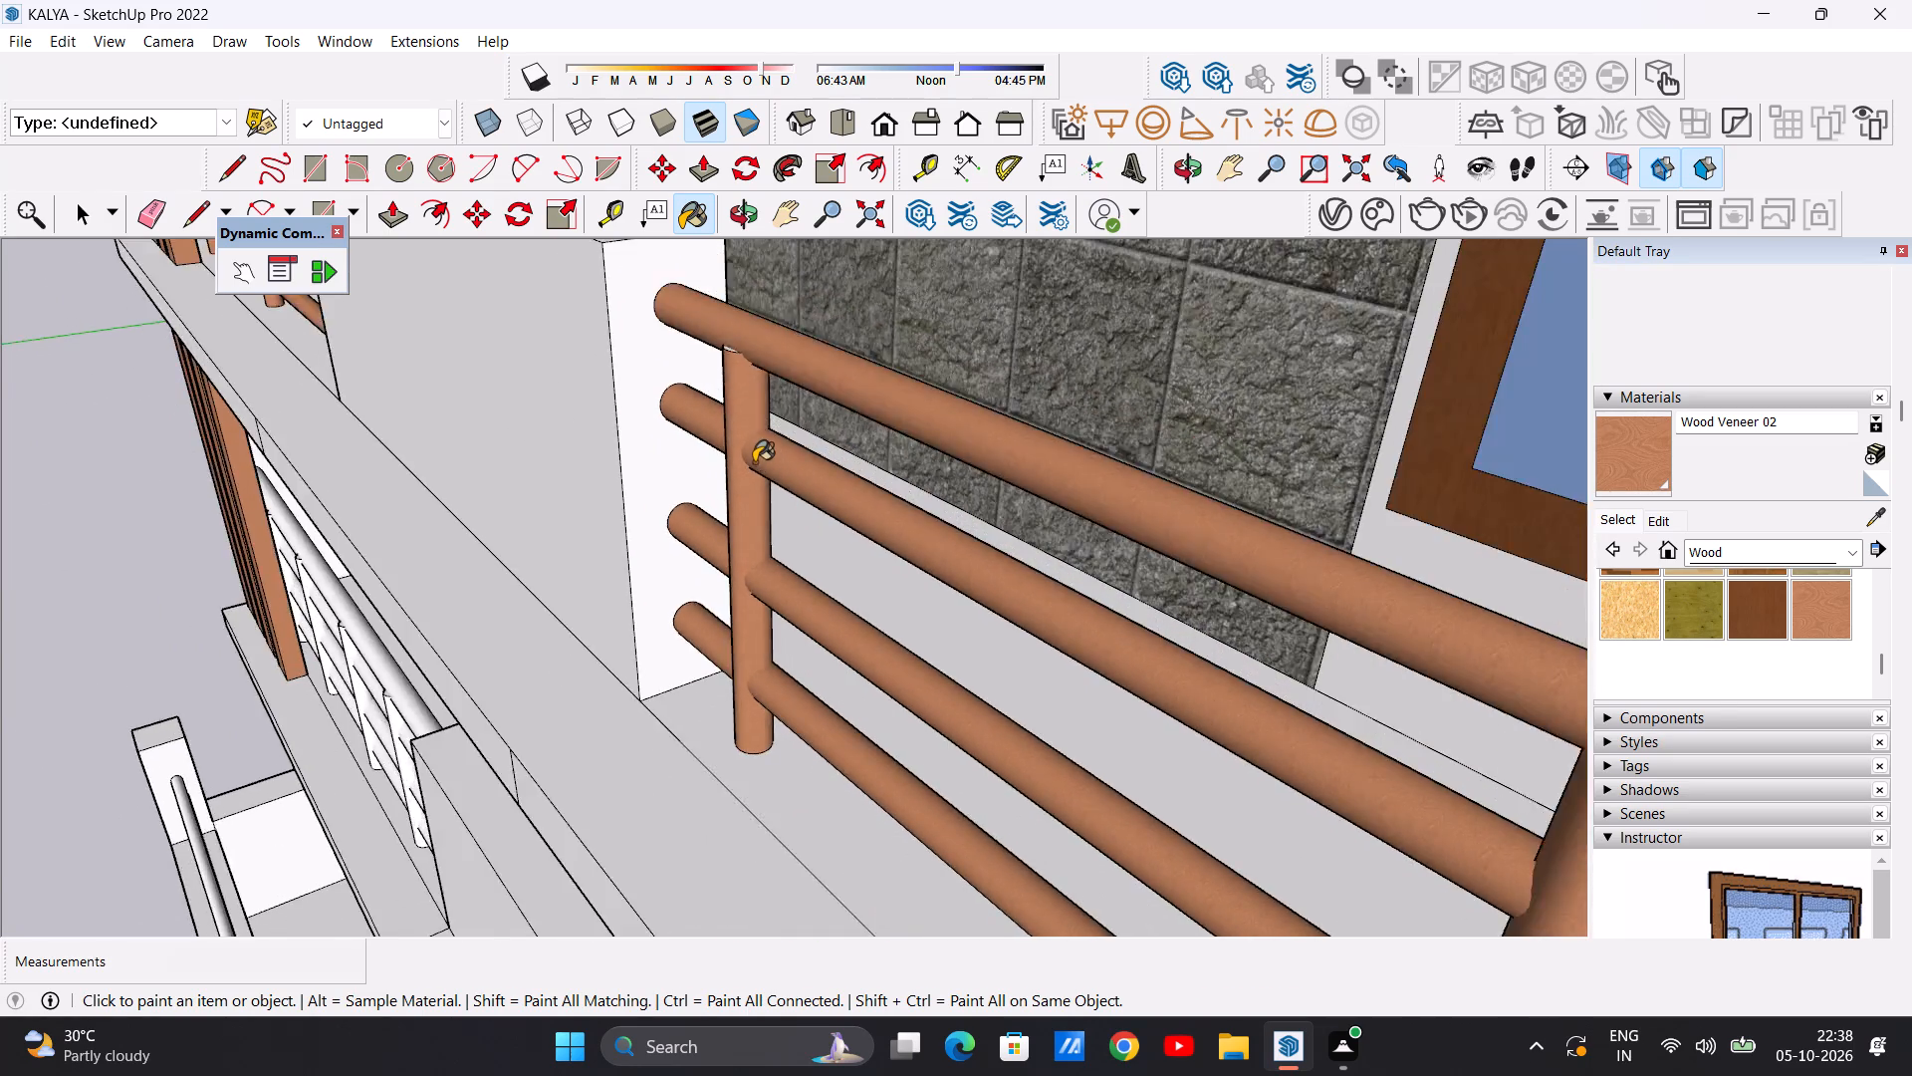
{"action": "scroll", "coordinate": [754, 462], "scroll_direction": "down", "scroll_amount": 20}
{"action": "scroll", "coordinate": [754, 462], "scroll_direction": "down", "scroll_amount": 6}
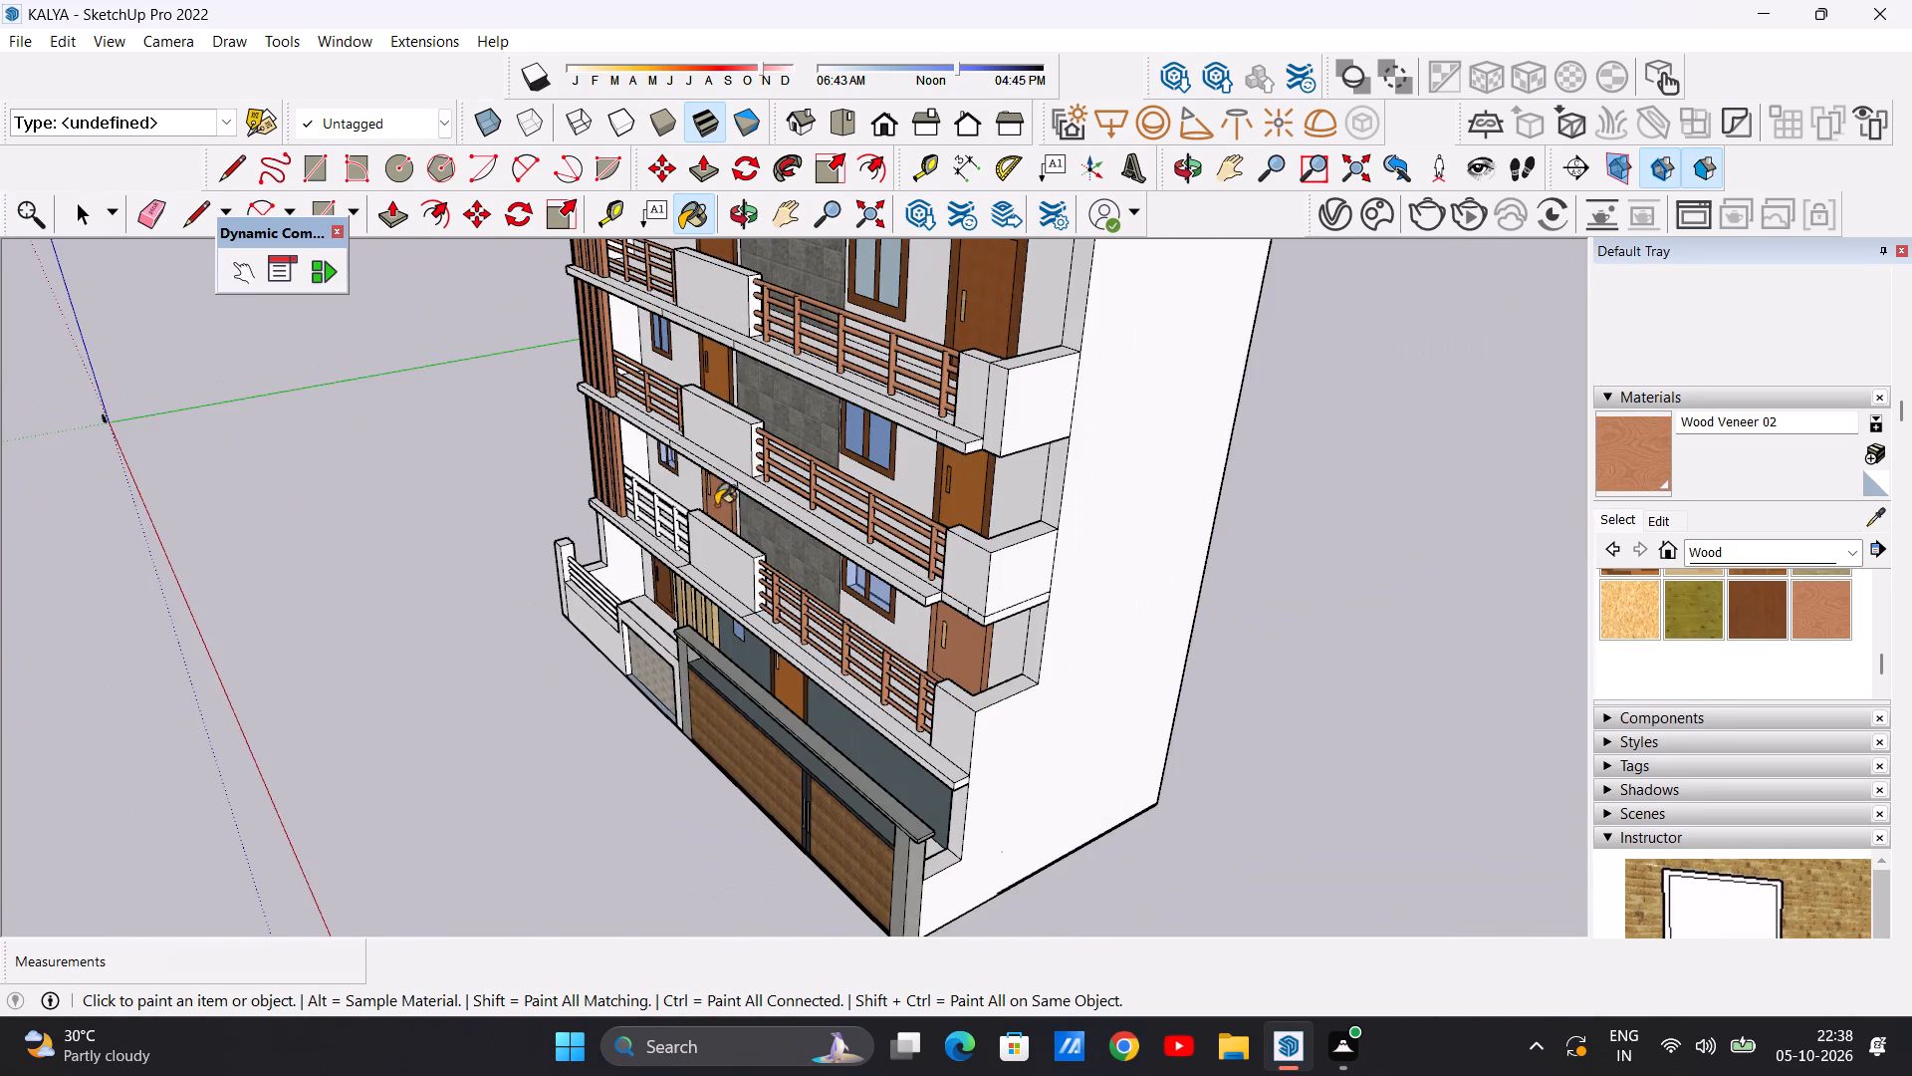
{"action": "scroll", "coordinate": [686, 513], "scroll_direction": "up", "scroll_amount": 16}
{"action": "middle_click_drag", "start_coordinate": [727, 429], "coordinate": [573, 452]}
{"action": "left_click", "coordinate": [885, 130]}
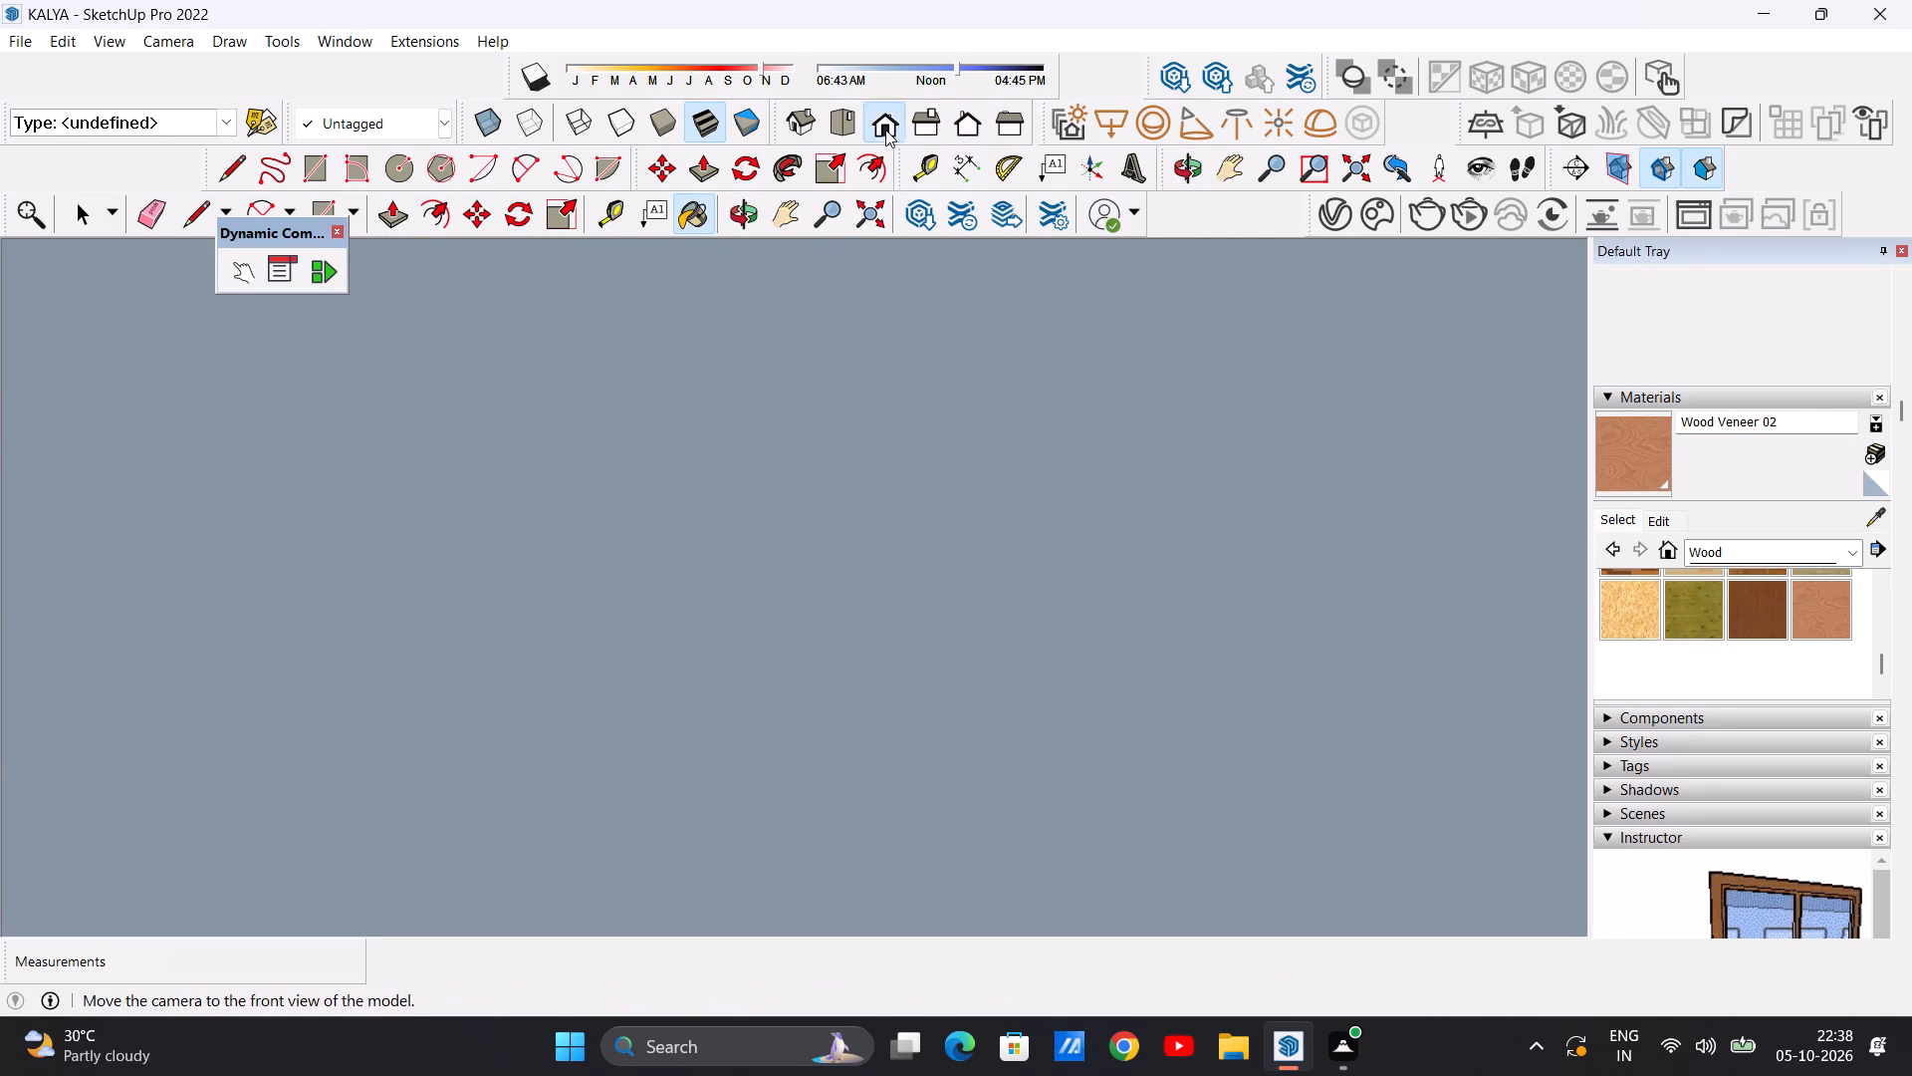
{"action": "scroll", "coordinate": [746, 536], "scroll_direction": "down", "scroll_amount": 10}
{"action": "scroll", "coordinate": [856, 547], "scroll_direction": "down", "scroll_amount": 4}
{"action": "middle_click_drag", "start_coordinate": [816, 416], "coordinate": [686, 450]}
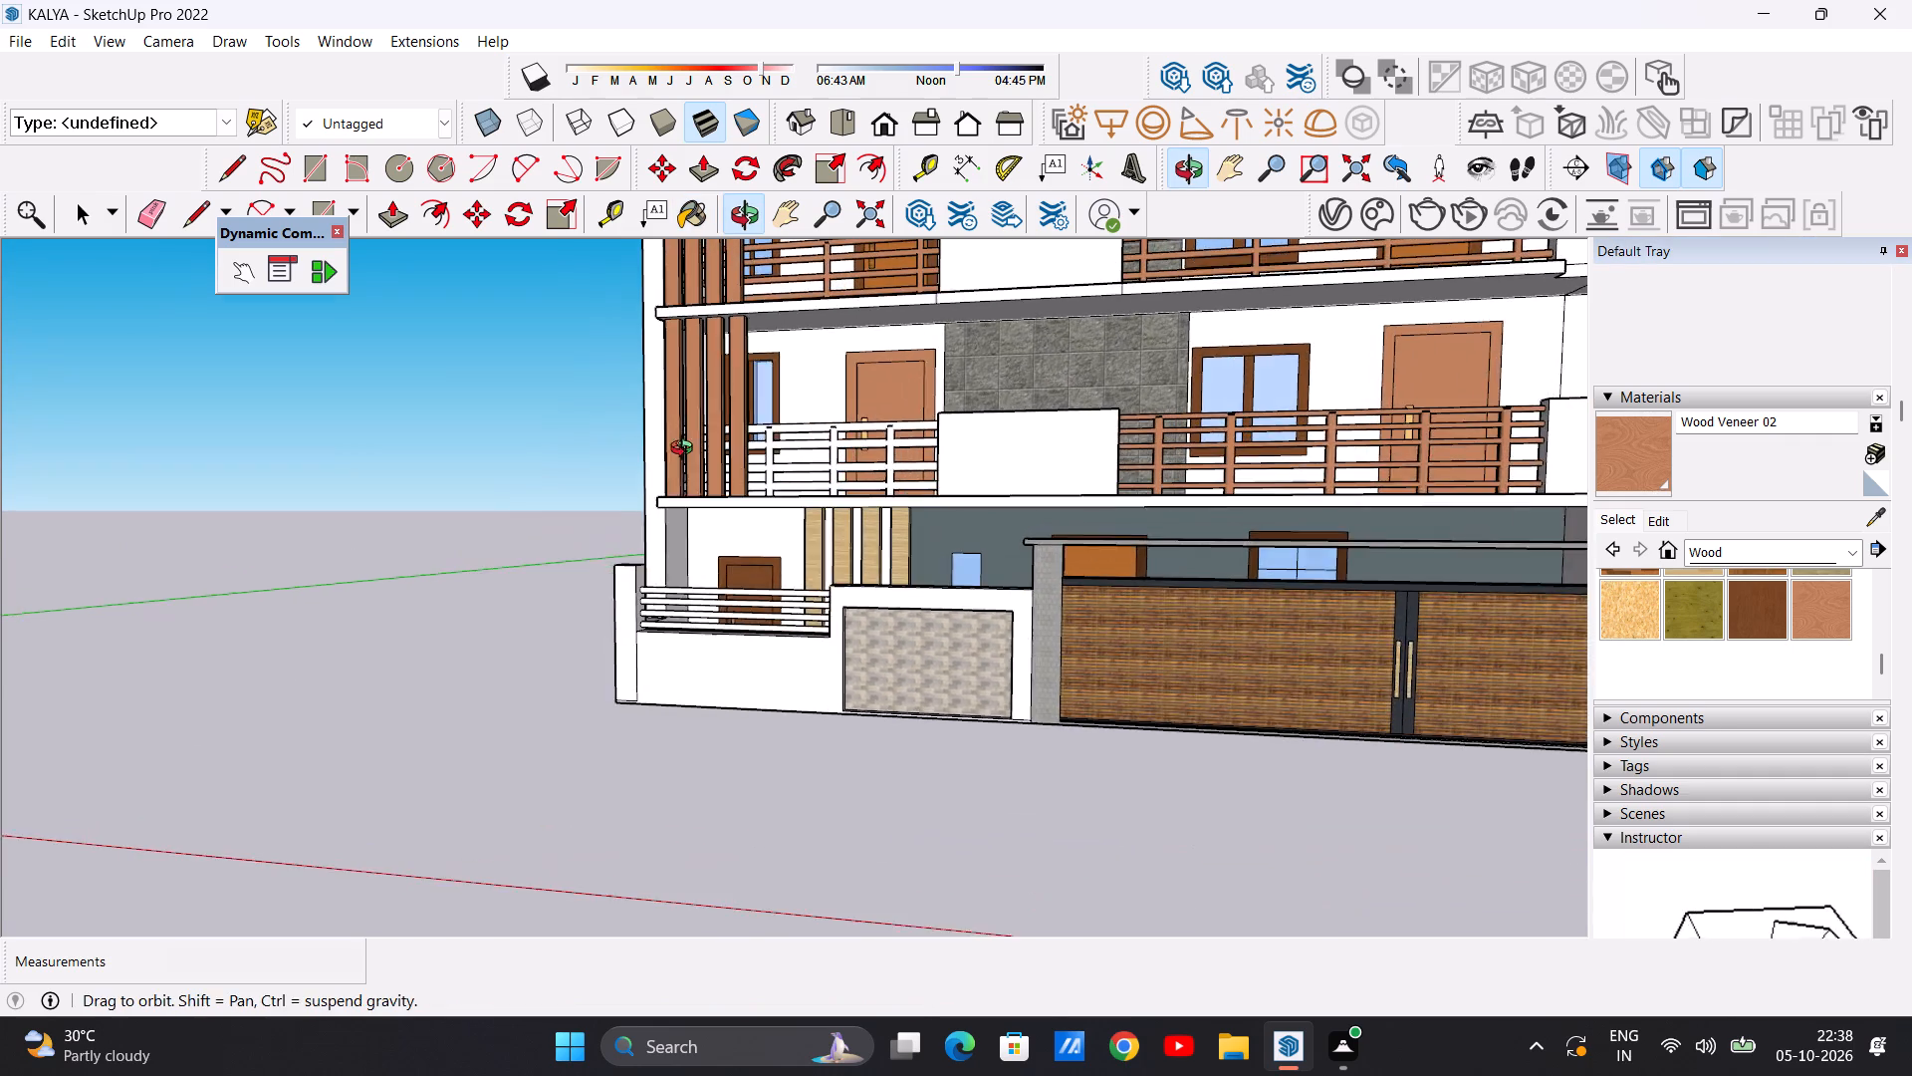
{"action": "middle_click_drag", "start_coordinate": [686, 450], "coordinate": [686, 451]}
{"action": "scroll", "coordinate": [703, 422], "scroll_direction": "up", "scroll_amount": 19}
{"action": "middle_click_drag", "start_coordinate": [746, 515], "coordinate": [877, 530]}
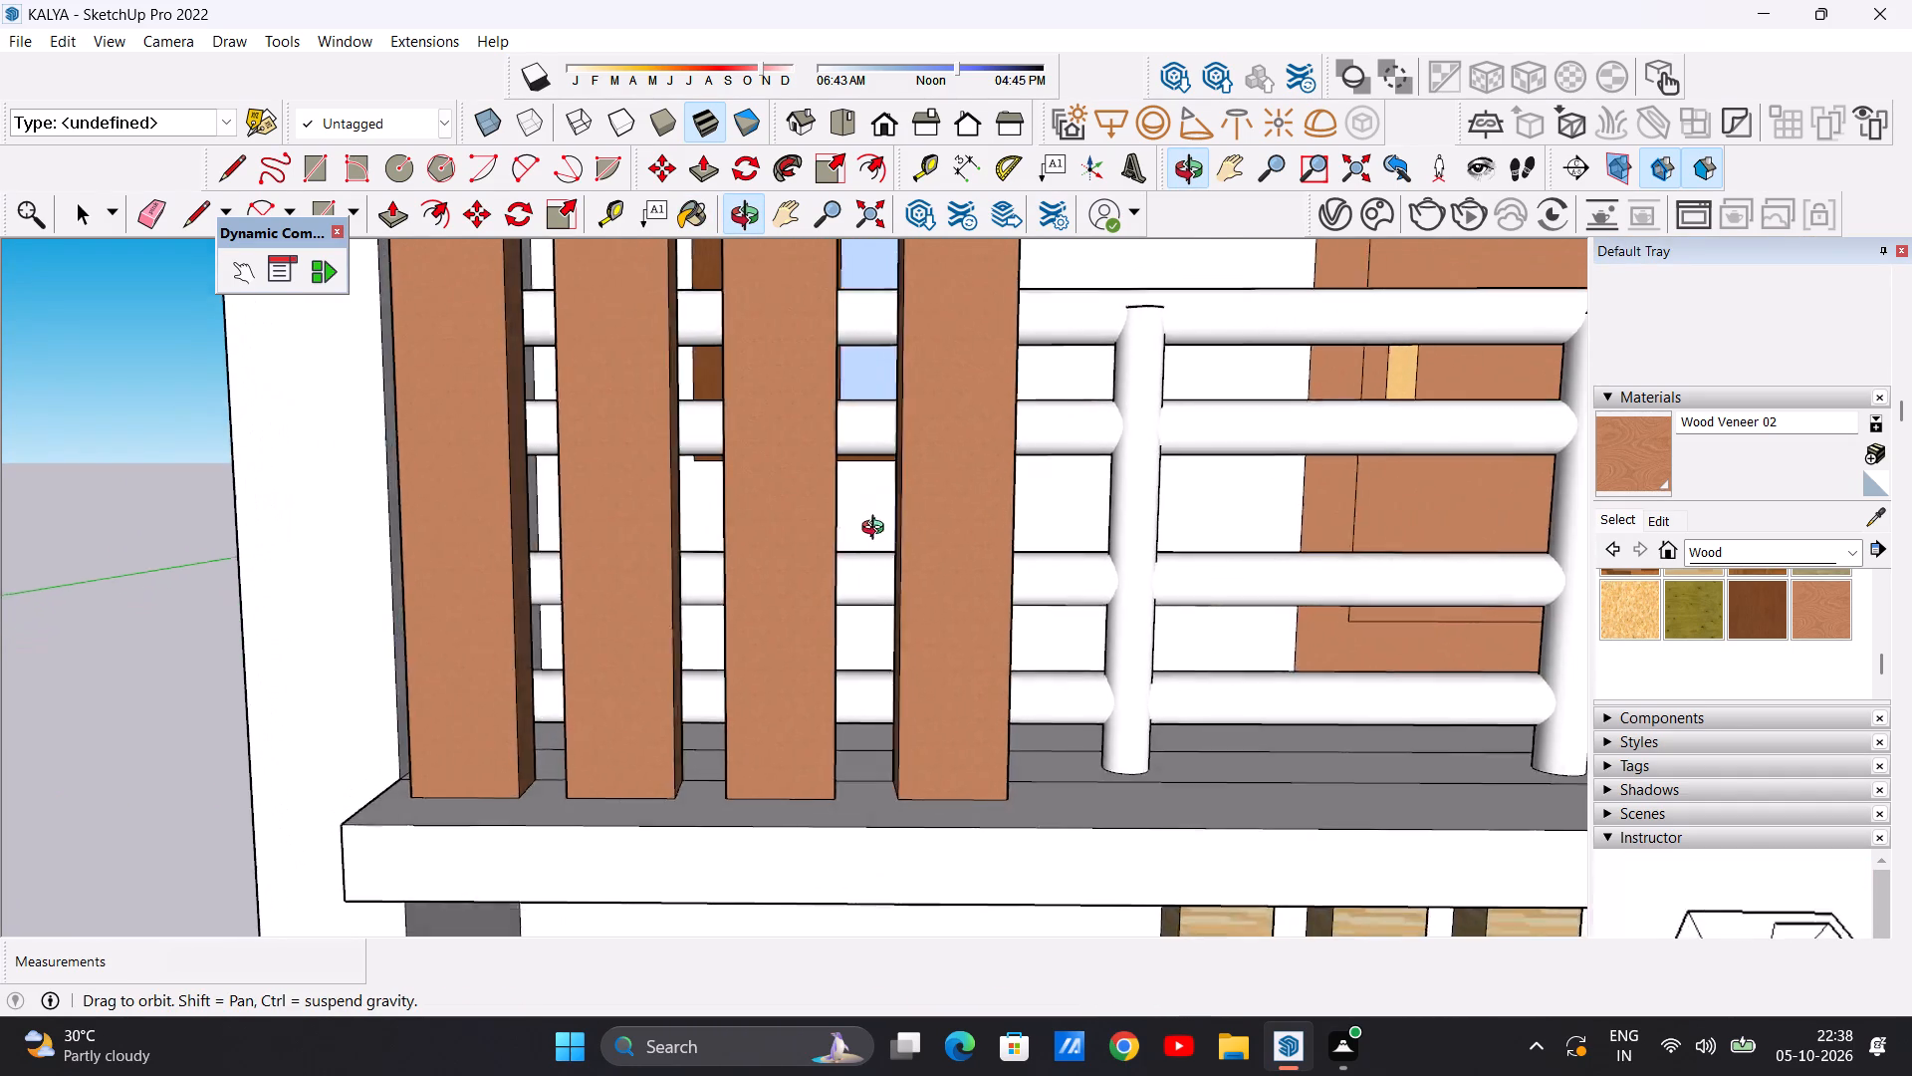
{"action": "middle_click_drag", "start_coordinate": [877, 530], "coordinate": [1031, 543]}
{"action": "scroll", "coordinate": [779, 502], "scroll_direction": "up", "scroll_amount": 6}
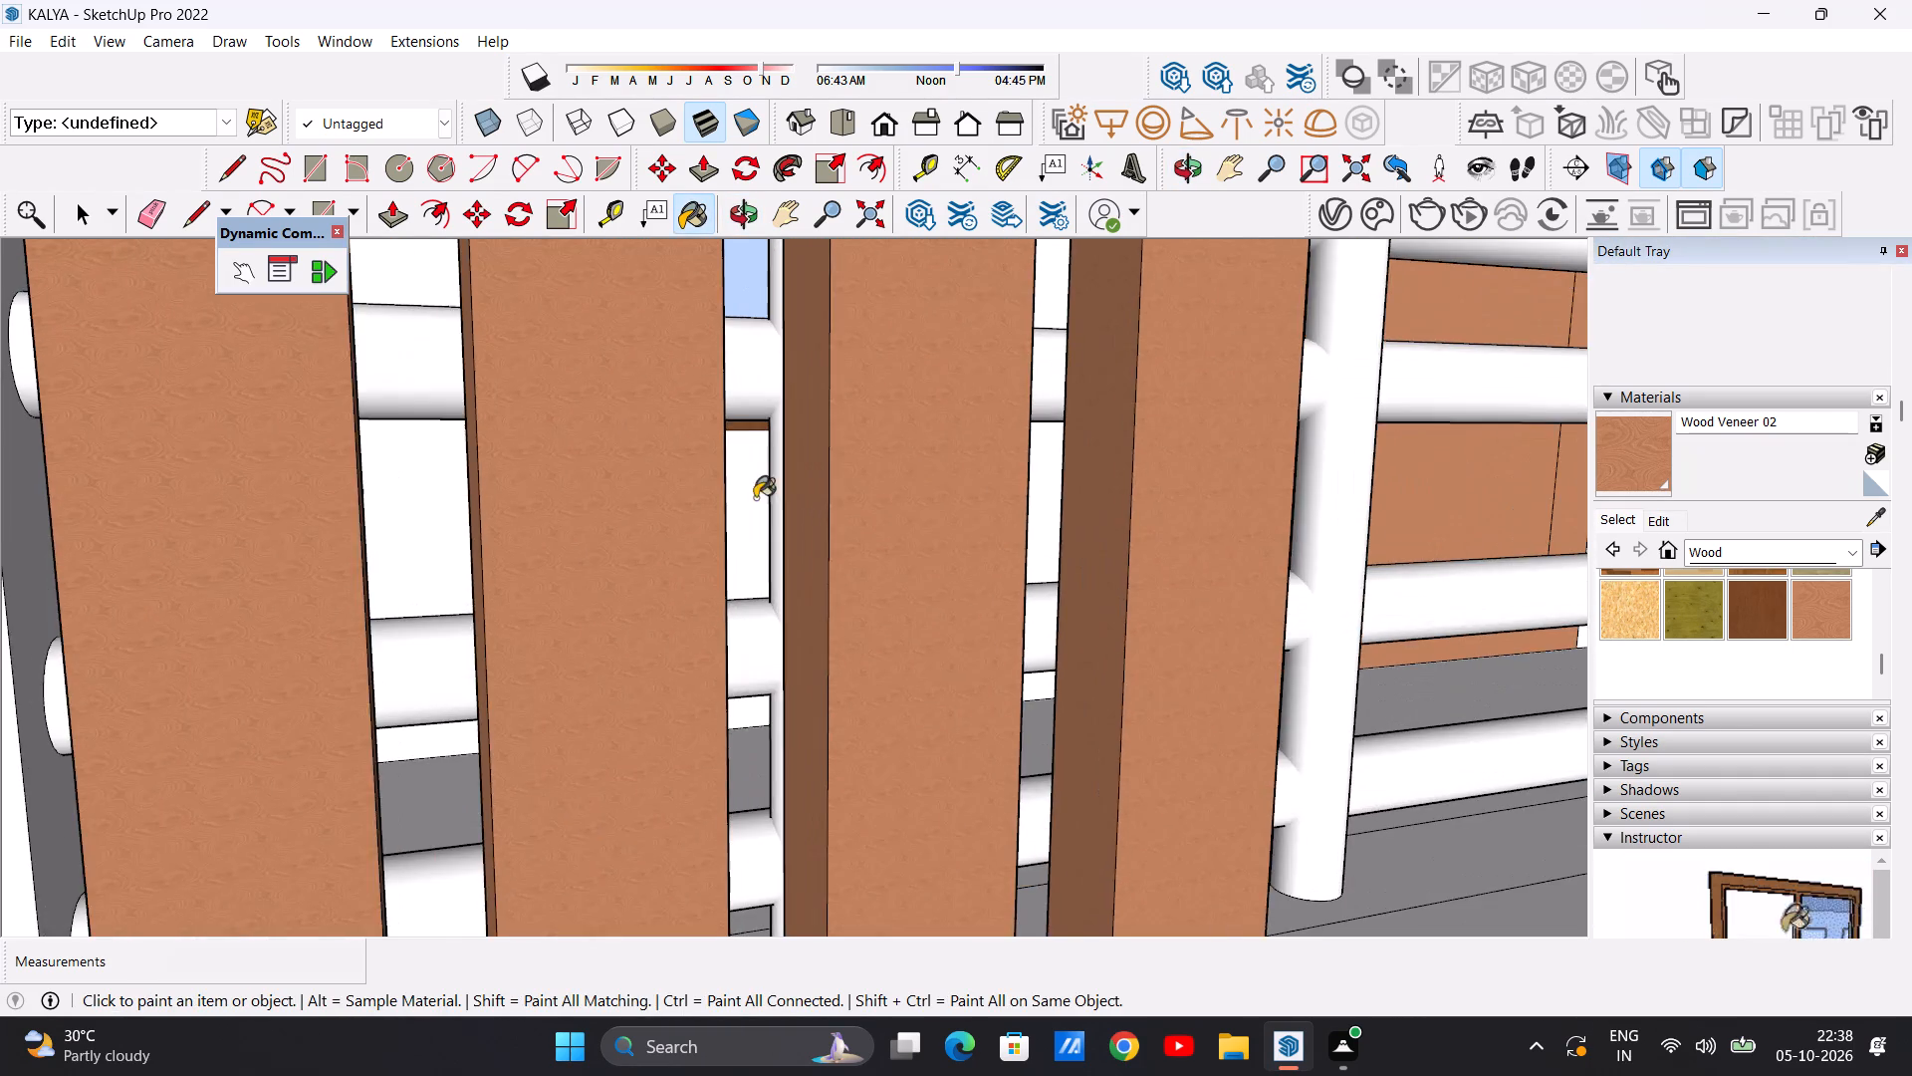
{"action": "middle_click_drag", "start_coordinate": [755, 498], "coordinate": [781, 506]}
{"action": "scroll", "coordinate": [781, 506], "scroll_direction": "up", "scroll_amount": 7}
{"action": "scroll", "coordinate": [787, 512], "scroll_direction": "down", "scroll_amount": 4}
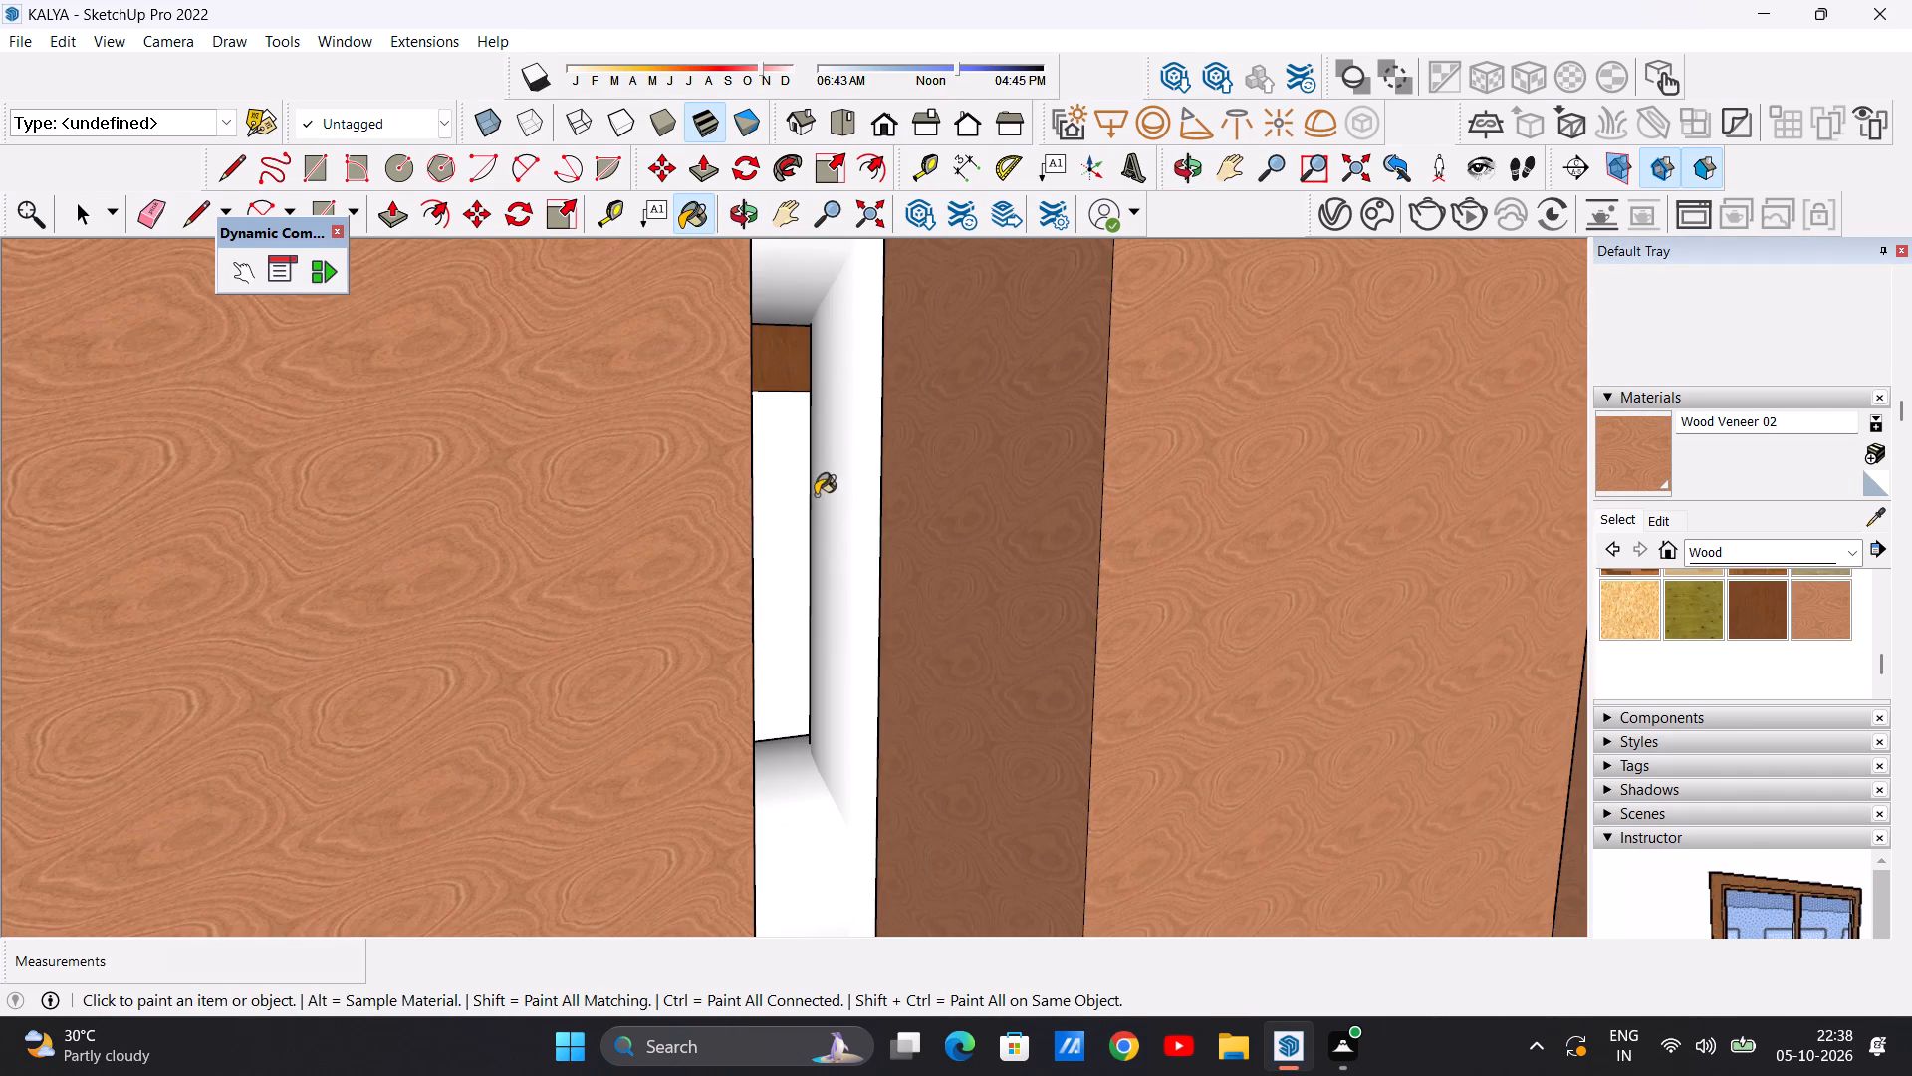
{"action": "left_click", "coordinate": [834, 492]}
Paint the three exposed posts of the first-floor balcony railing beside the vertical fins with Wood Veneer 02.
{"action": "scroll", "coordinate": [727, 570], "scroll_direction": "down", "scroll_amount": 20}
{"action": "scroll", "coordinate": [727, 570], "scroll_direction": "down", "scroll_amount": 10}
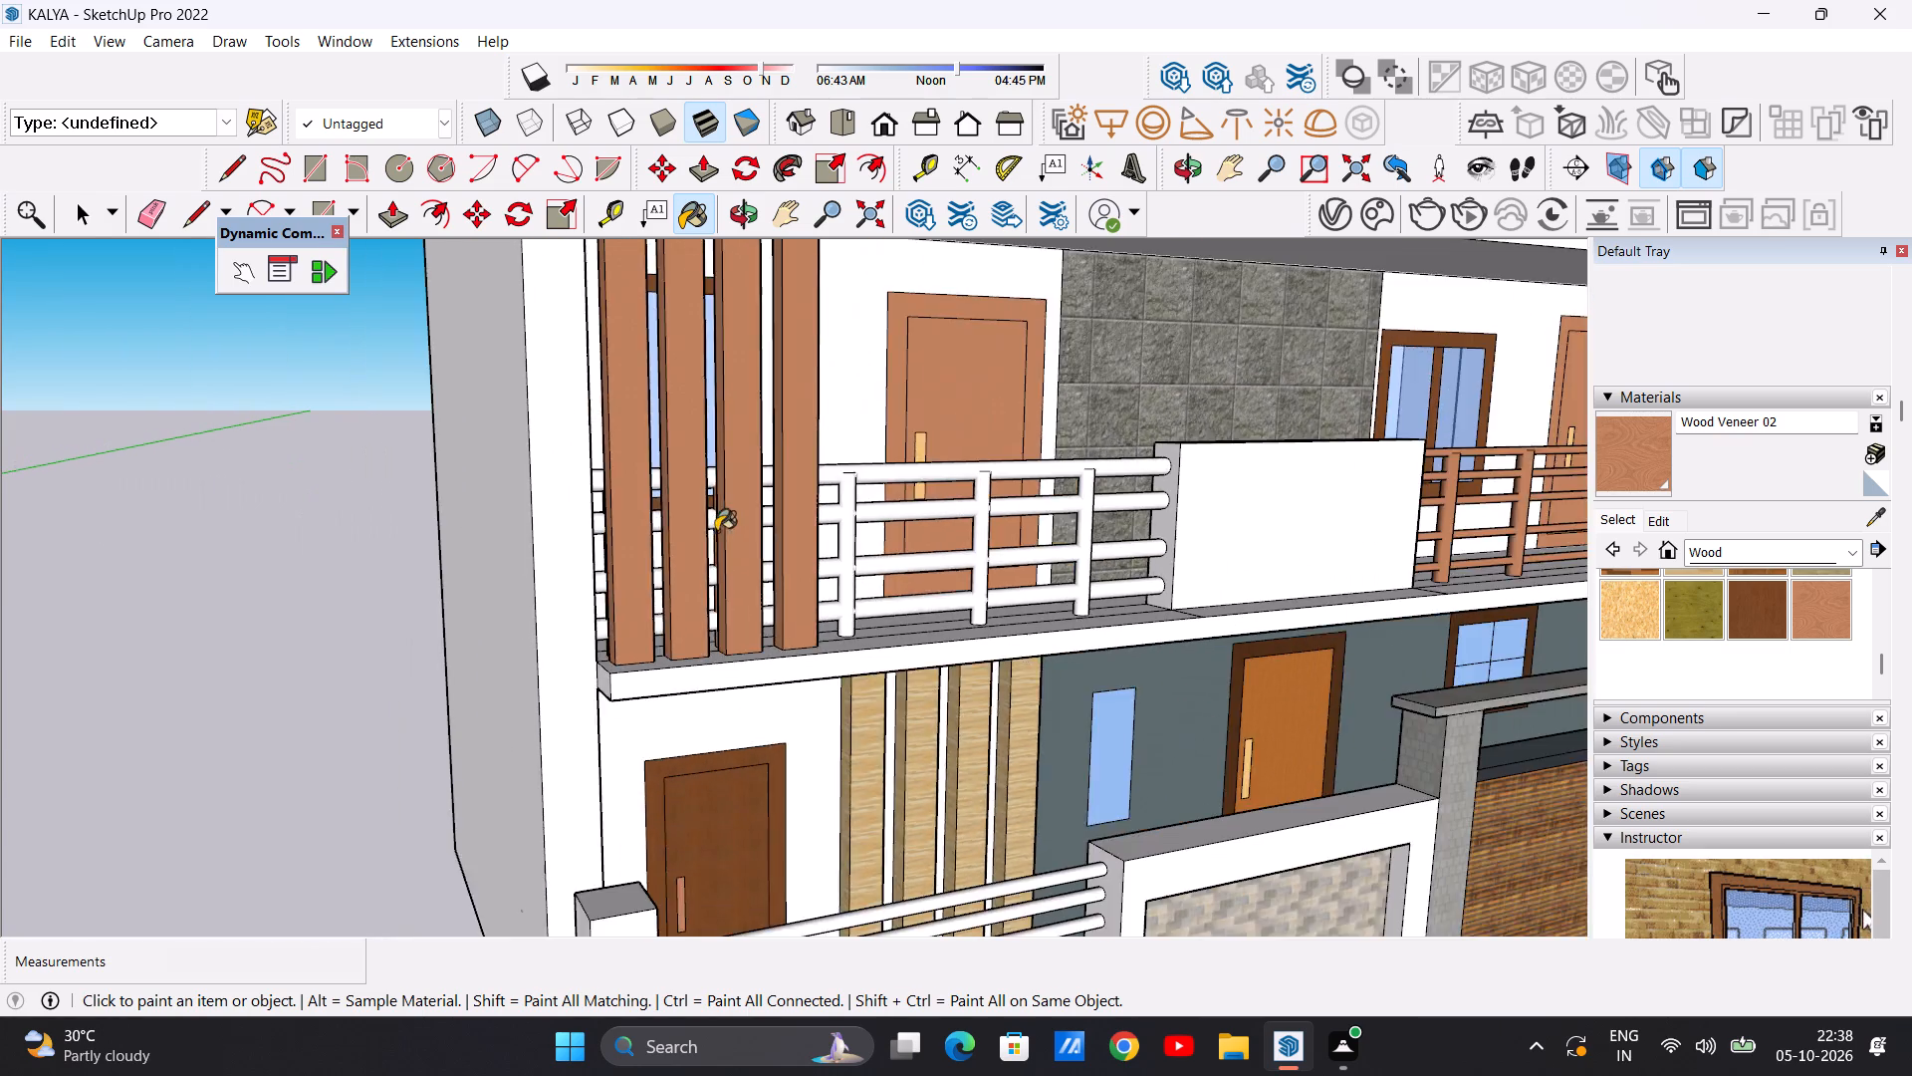
{"action": "scroll", "coordinate": [716, 531], "scroll_direction": "down", "scroll_amount": 6}
{"action": "middle_click_drag", "start_coordinate": [942, 537], "coordinate": [719, 541]}
{"action": "scroll", "coordinate": [771, 516], "scroll_direction": "up", "scroll_amount": 6}
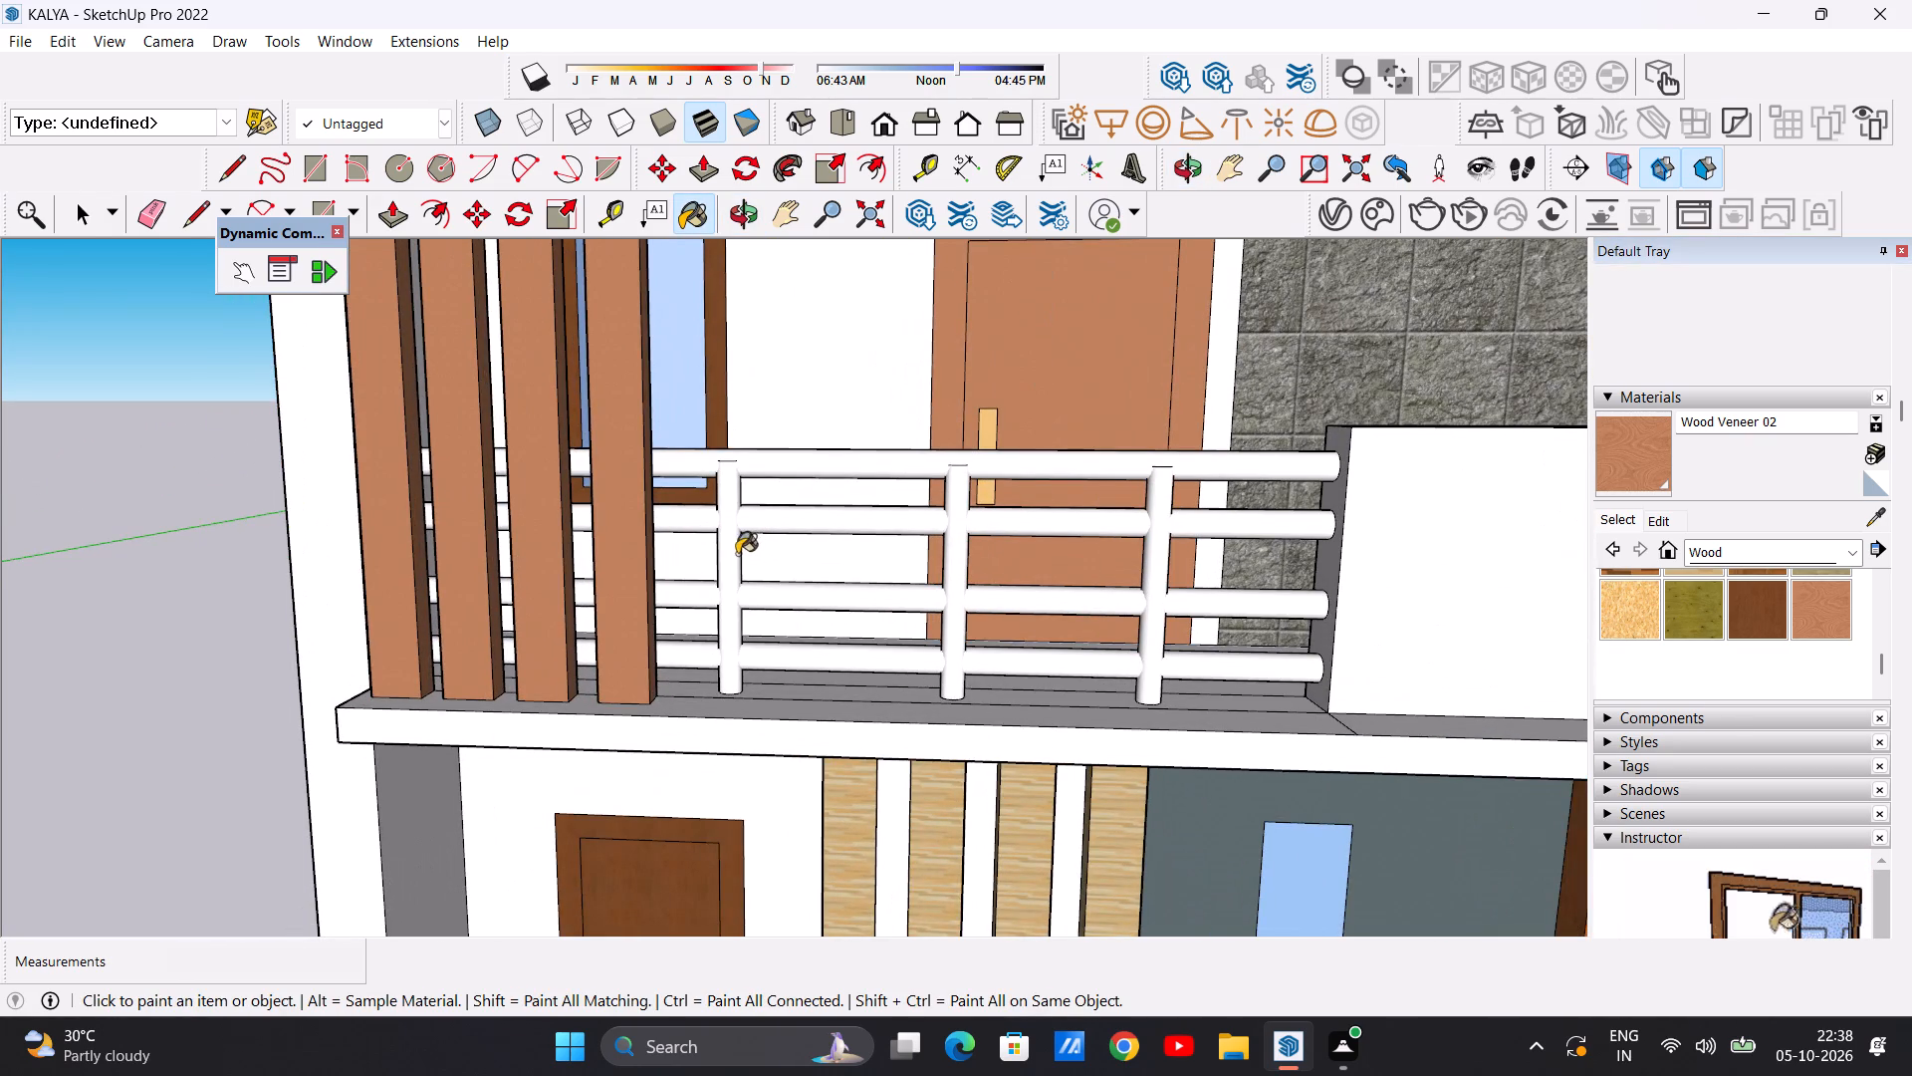
{"action": "left_click", "coordinate": [731, 559]}
{"action": "left_click", "coordinate": [953, 568]}
{"action": "left_click", "coordinate": [1159, 572]}
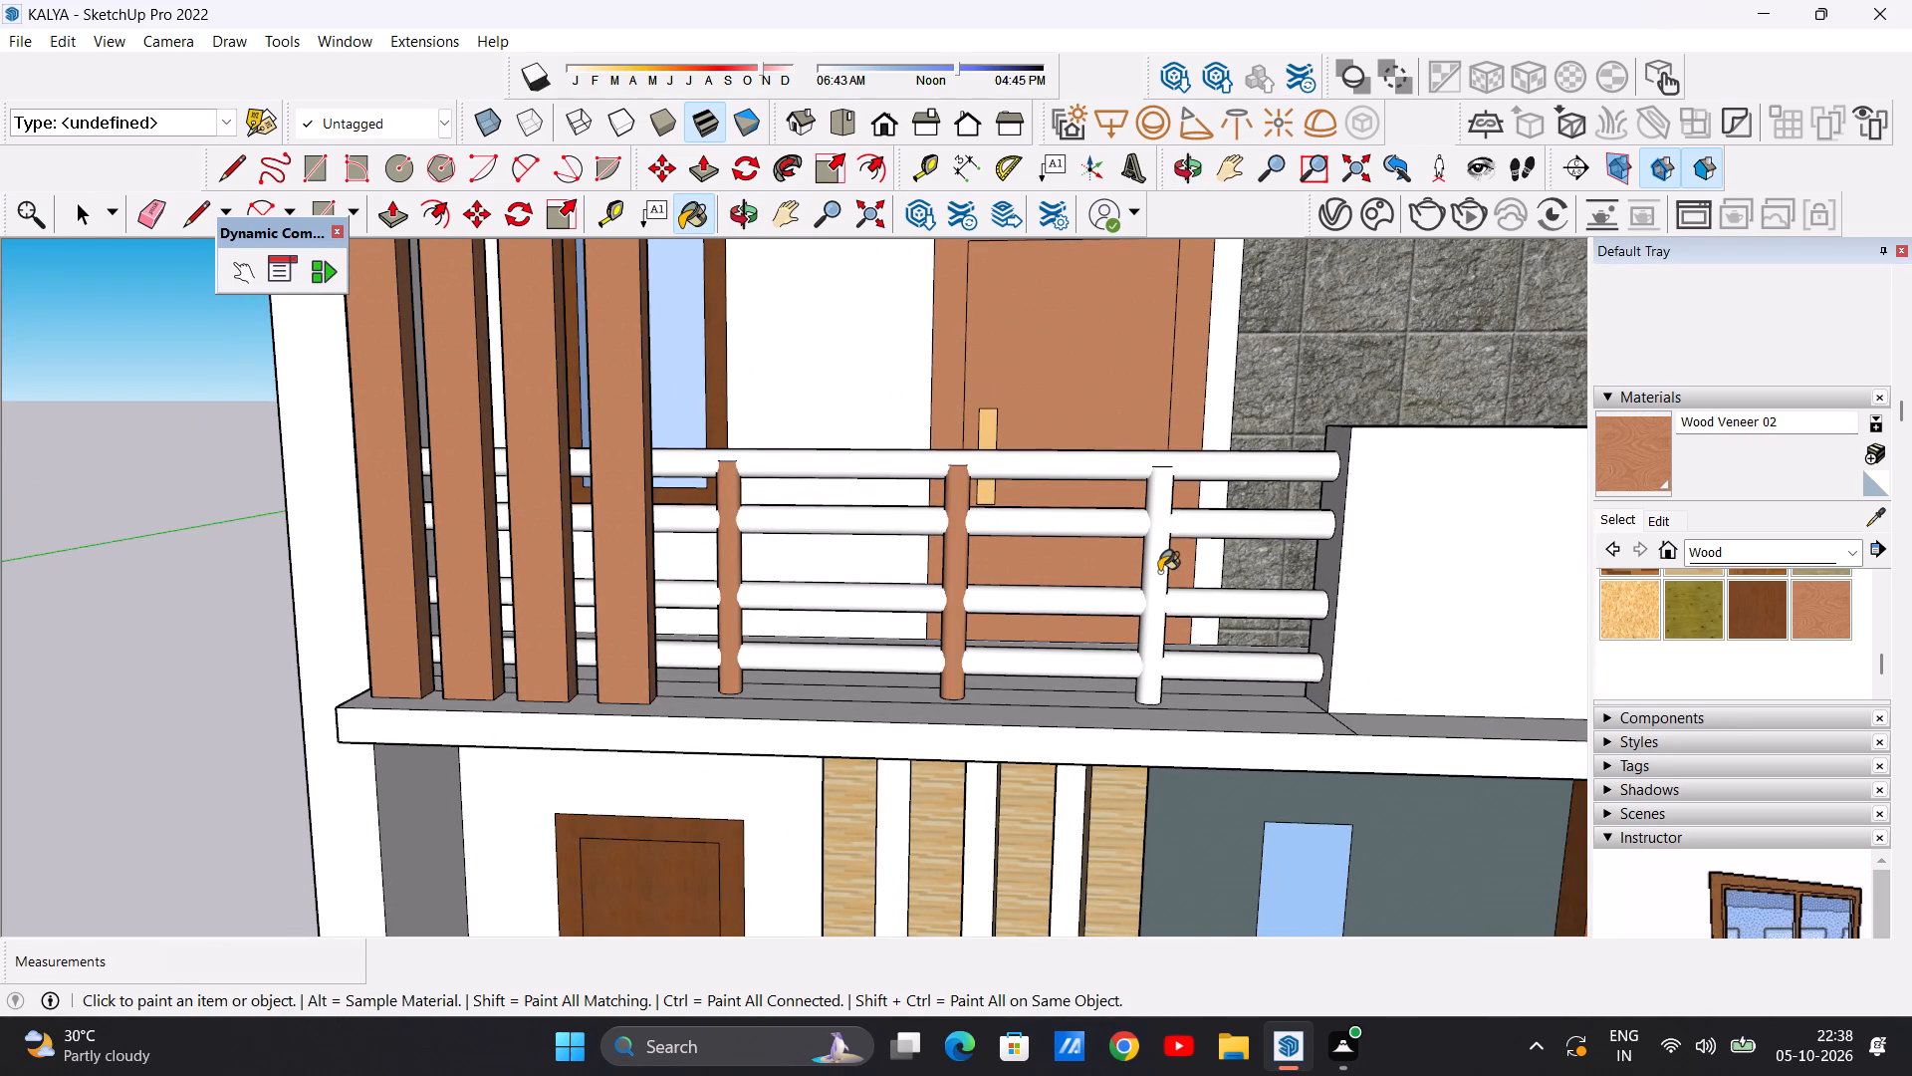
Paint the four horizontal rails of the first-floor balcony railing beside the vertical fins with Wood Veneer 02.
{"action": "scroll", "coordinate": [1028, 490], "scroll_direction": "down", "scroll_amount": 4}
{"action": "middle_click_drag", "start_coordinate": [1182, 525], "coordinate": [1132, 526]}
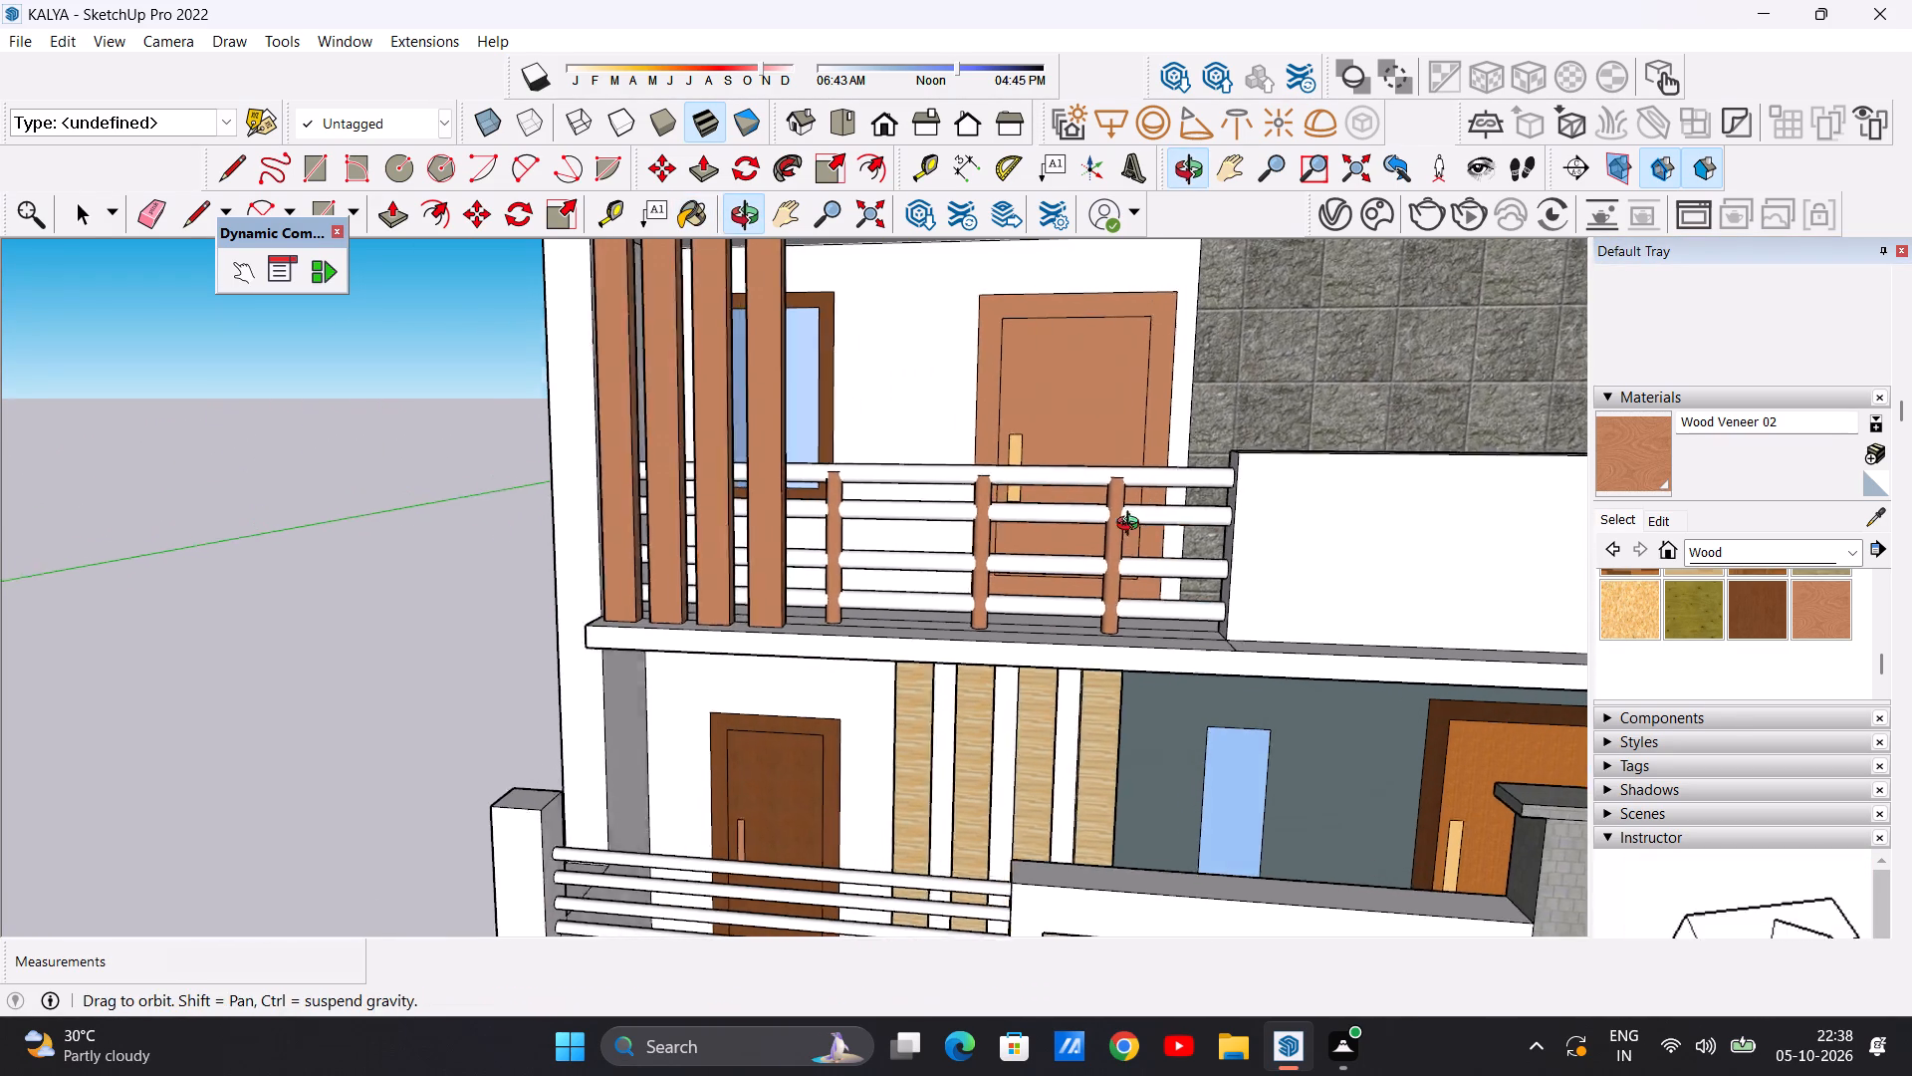
{"action": "middle_click_drag", "start_coordinate": [1132, 526], "coordinate": [854, 528]}
{"action": "scroll", "coordinate": [1095, 476], "scroll_direction": "up", "scroll_amount": 7}
{"action": "left_click", "coordinate": [1090, 507]}
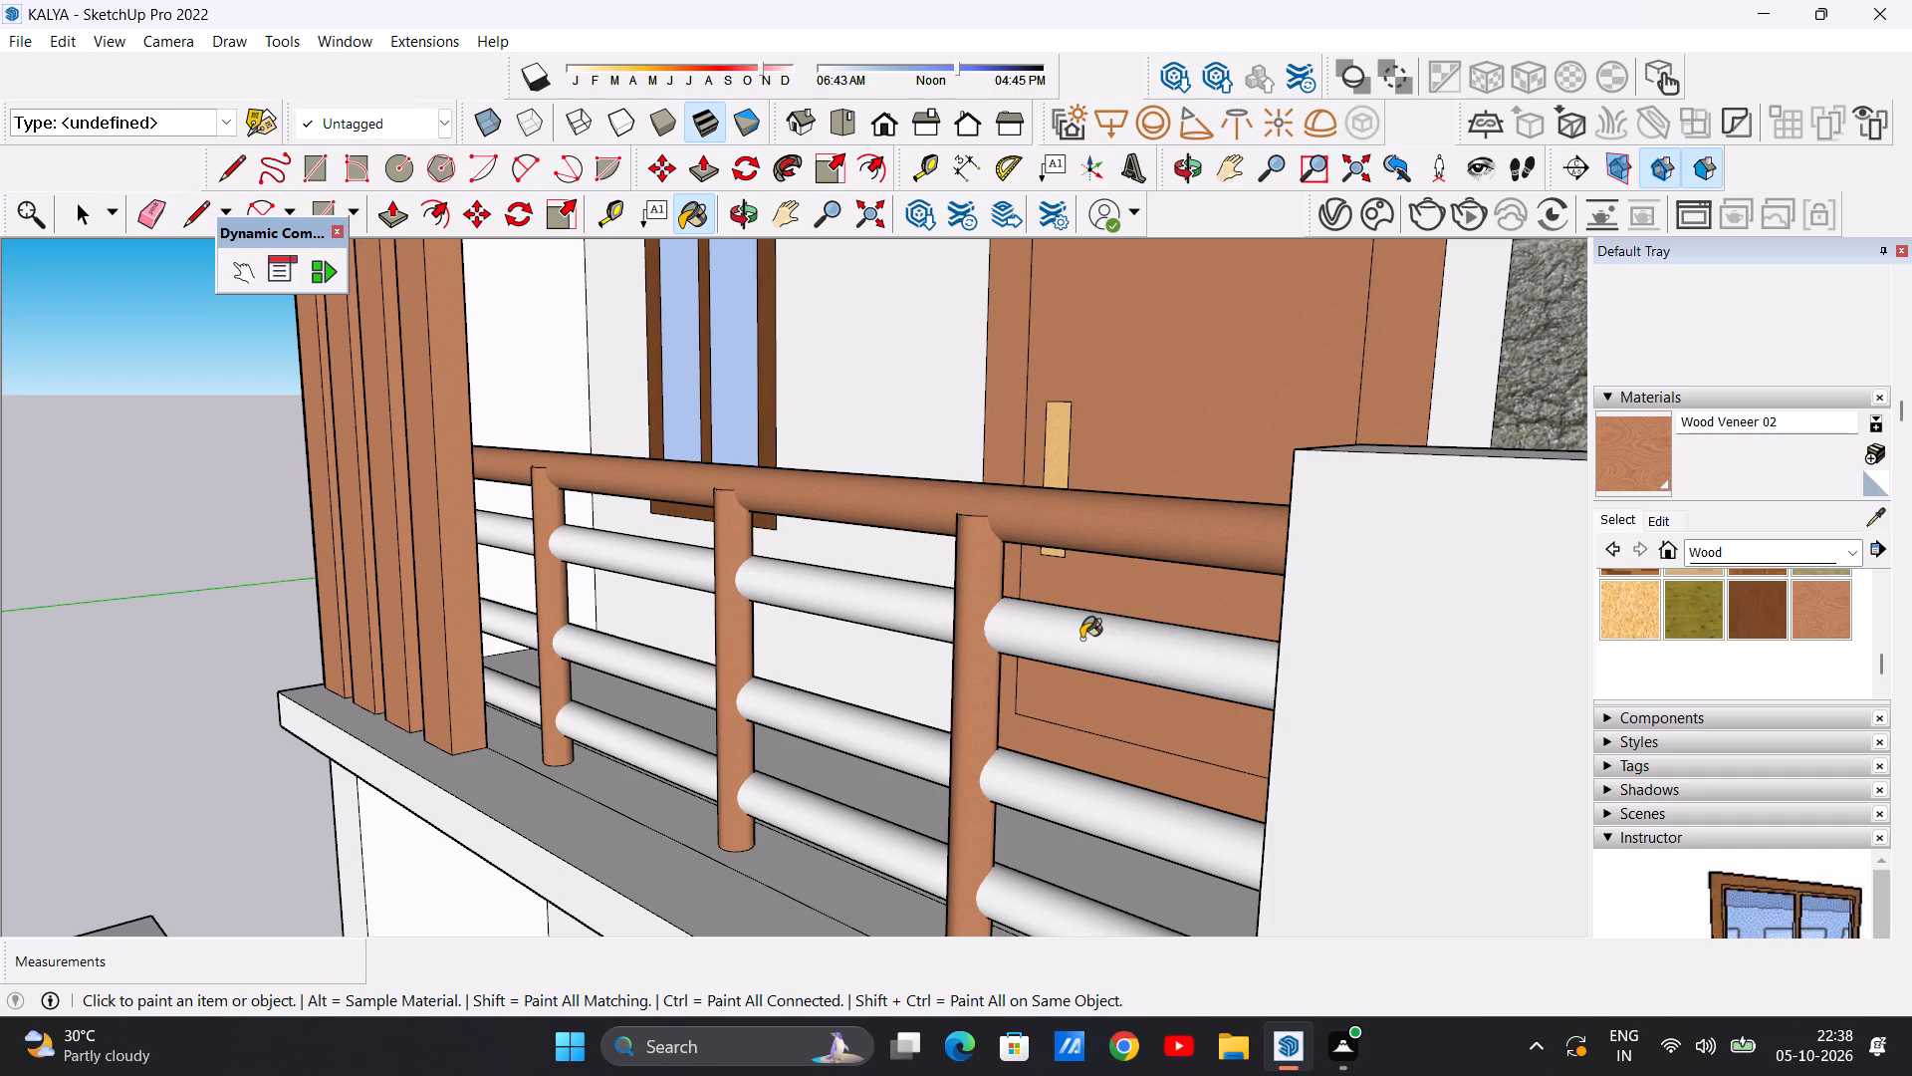
{"action": "left_click", "coordinate": [1081, 639]}
{"action": "left_click", "coordinate": [1052, 799]}
{"action": "left_click", "coordinate": [1024, 891]}
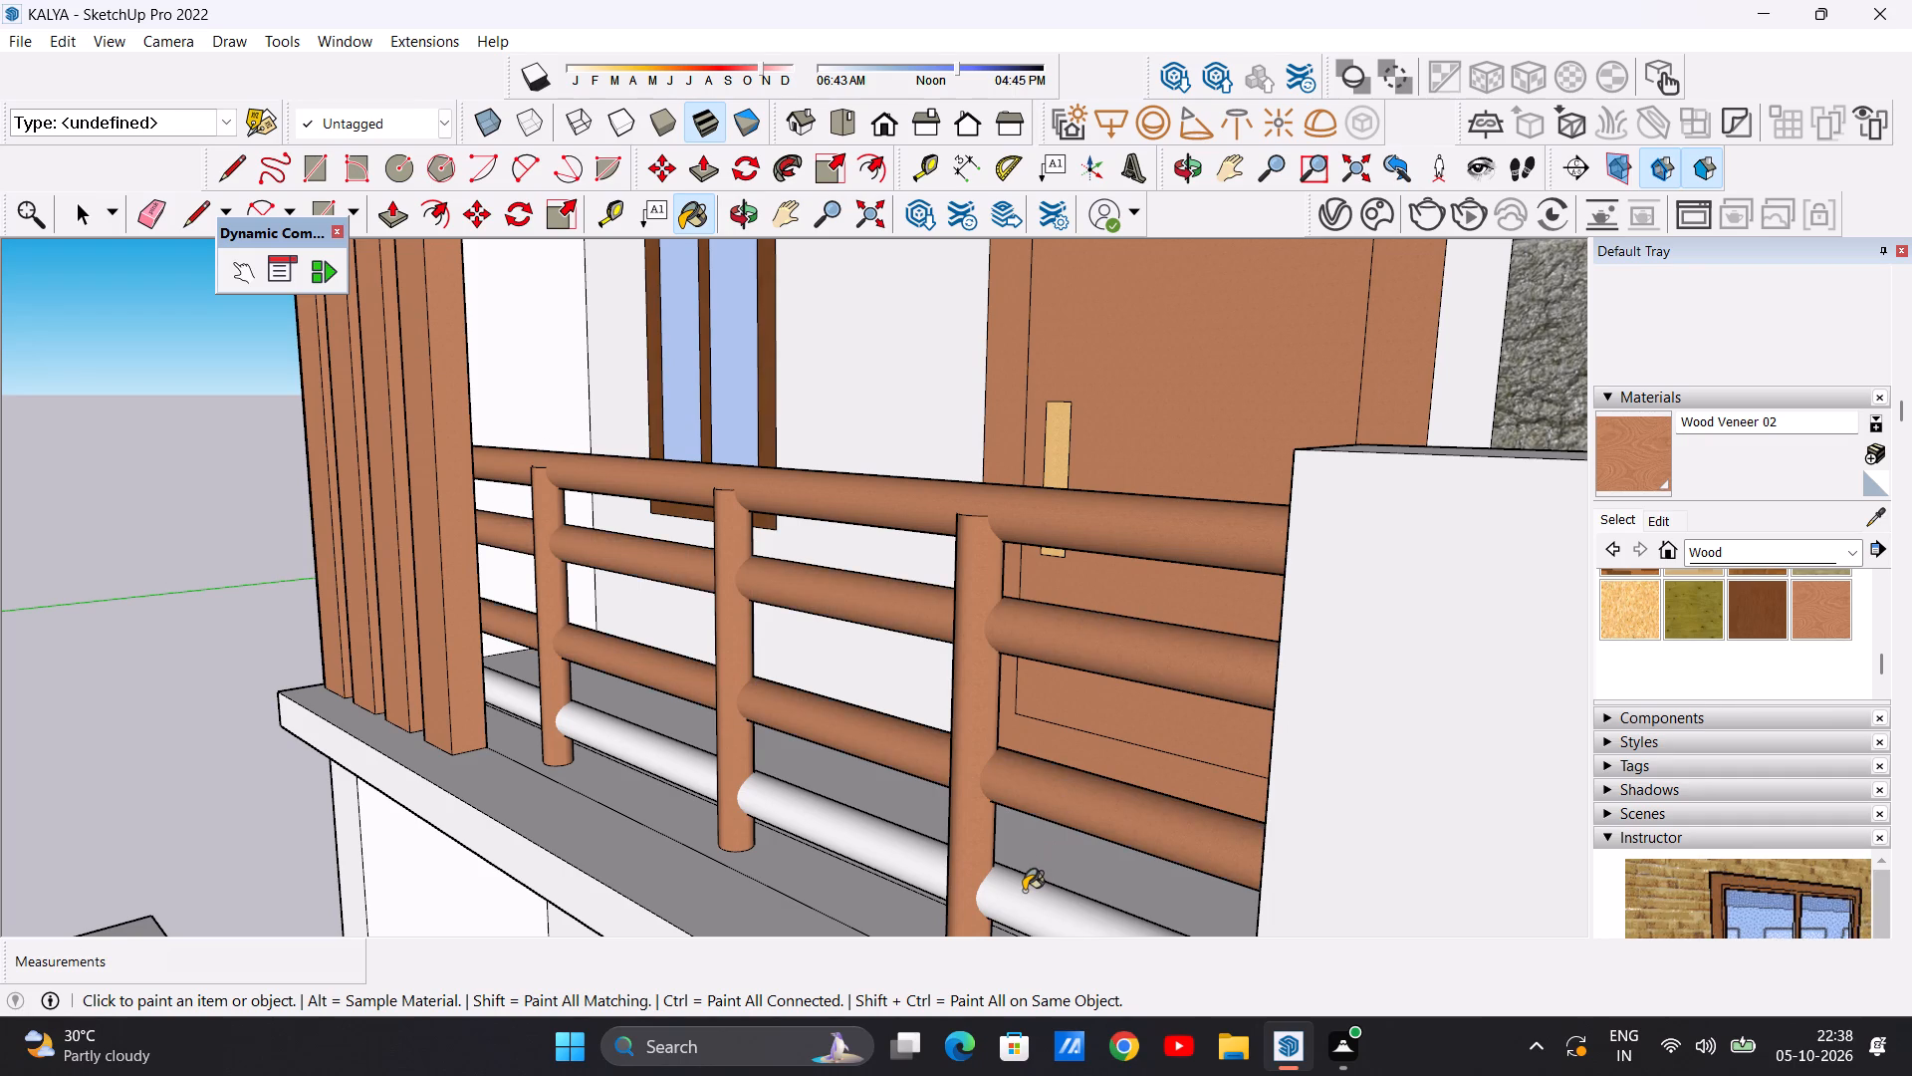
Examine the whole front elevation, from the boundary wall up to the roof terrace, for railings that still need a material.
{"action": "scroll", "coordinate": [1031, 630], "scroll_direction": "down", "scroll_amount": 20}
{"action": "scroll", "coordinate": [1031, 630], "scroll_direction": "down", "scroll_amount": 3}
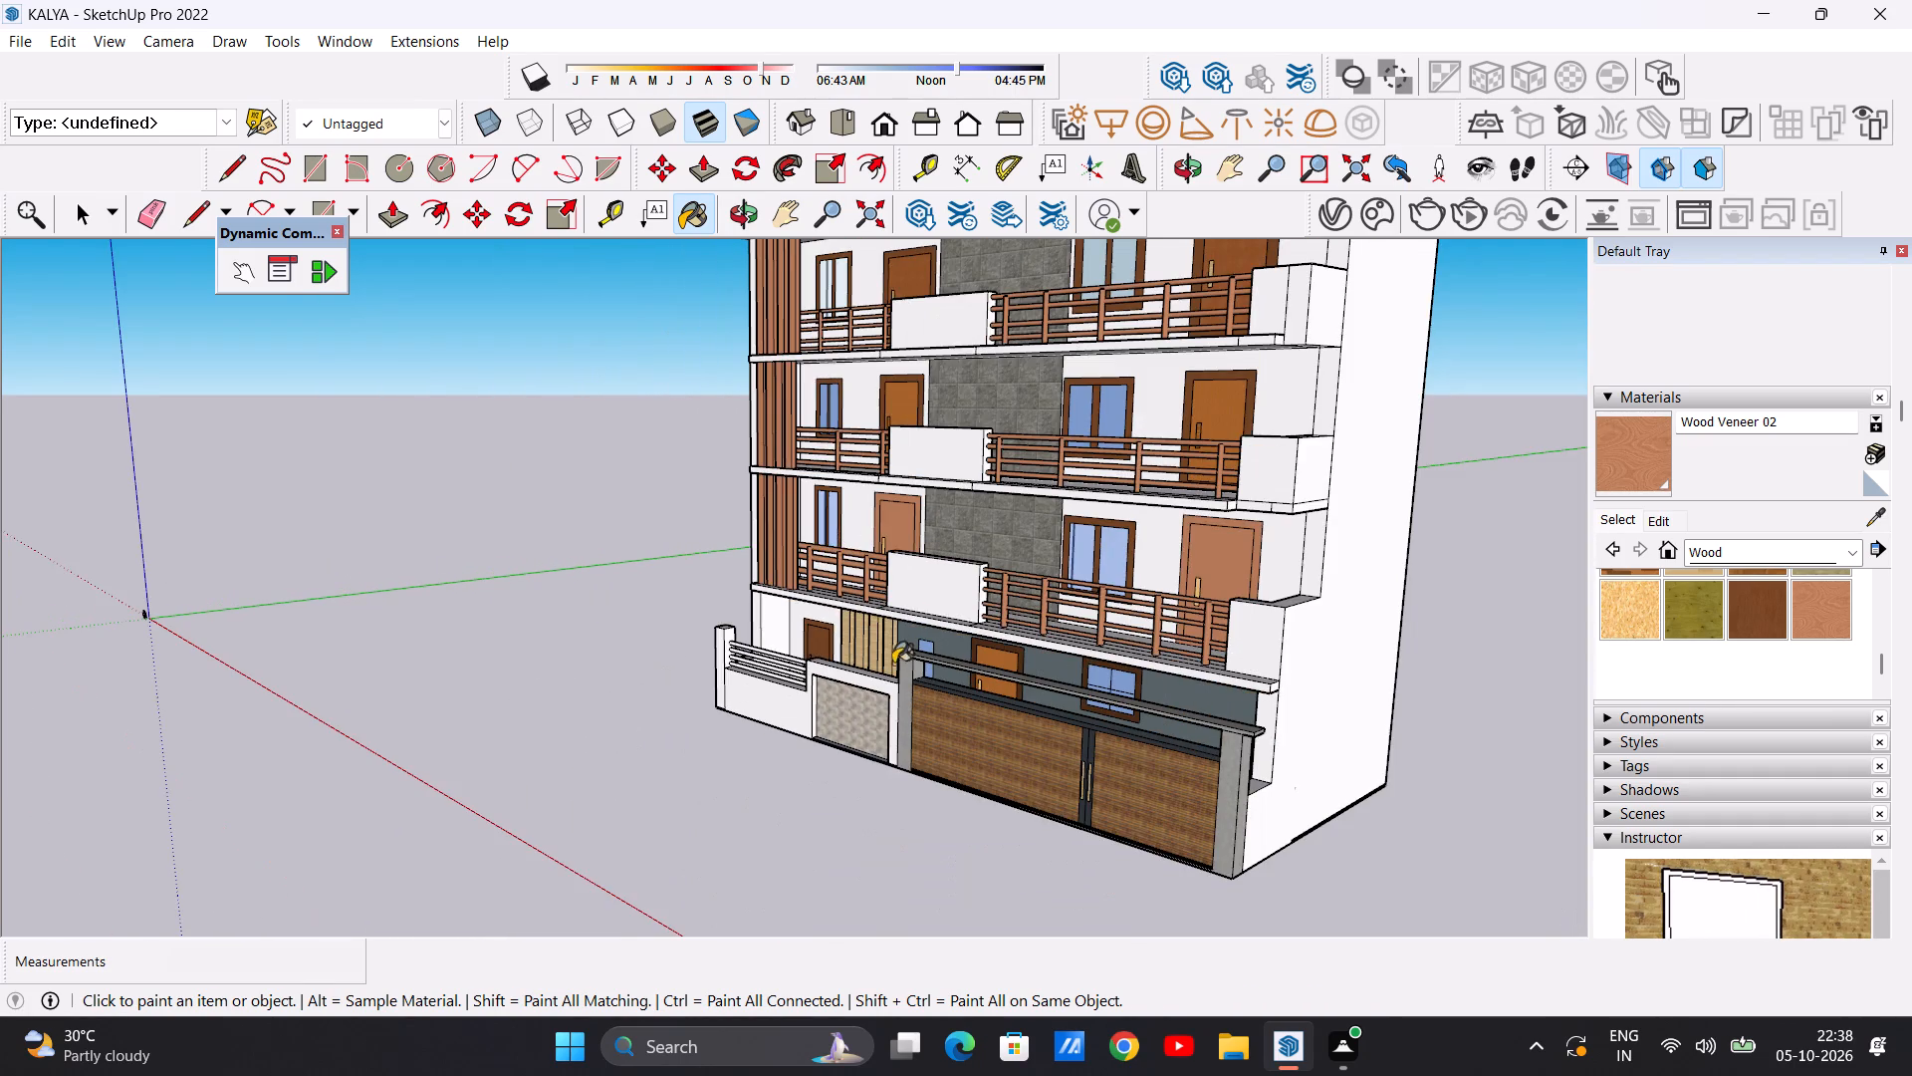
{"action": "middle_click_drag", "start_coordinate": [898, 676], "coordinate": [1257, 665]}
{"action": "scroll", "coordinate": [831, 653], "scroll_direction": "down", "scroll_amount": 4}
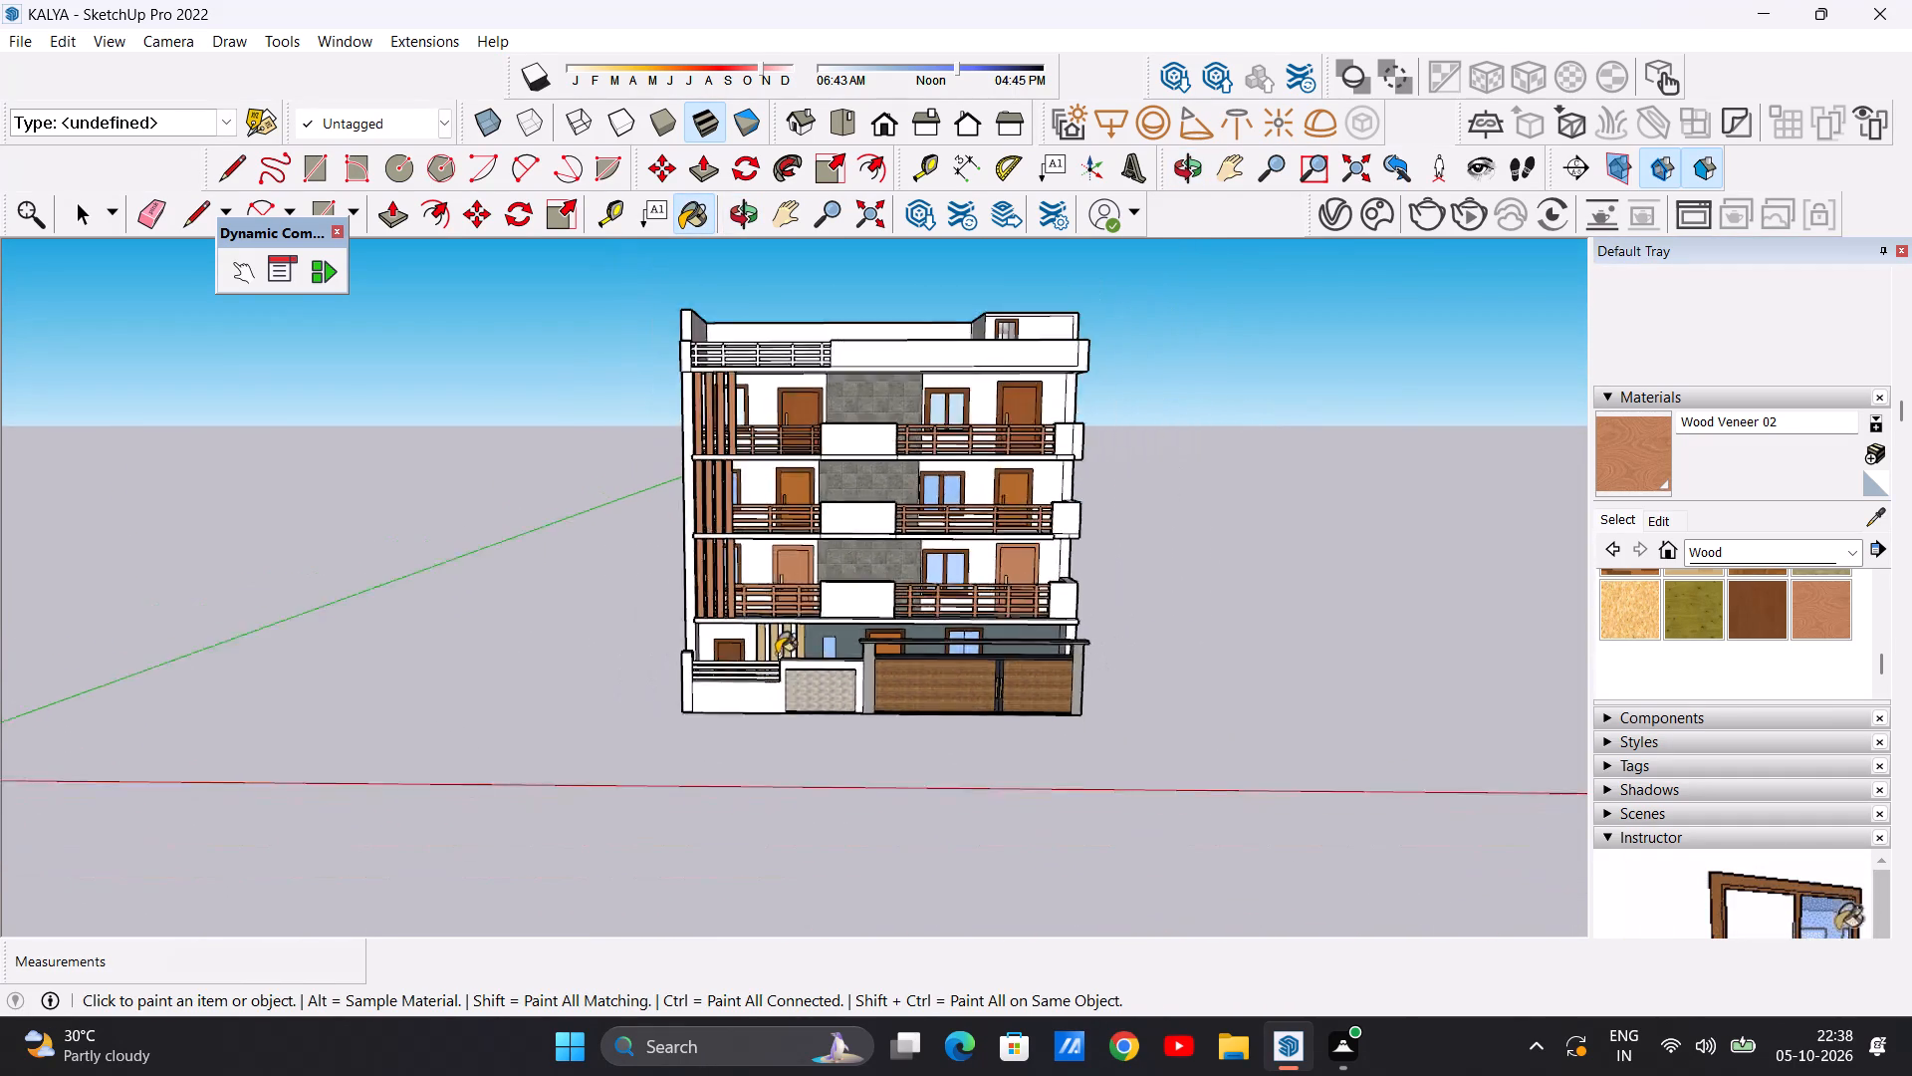
{"action": "scroll", "coordinate": [777, 654], "scroll_direction": "down", "scroll_amount": 5}
{"action": "scroll", "coordinate": [947, 517], "scroll_direction": "up", "scroll_amount": 11}
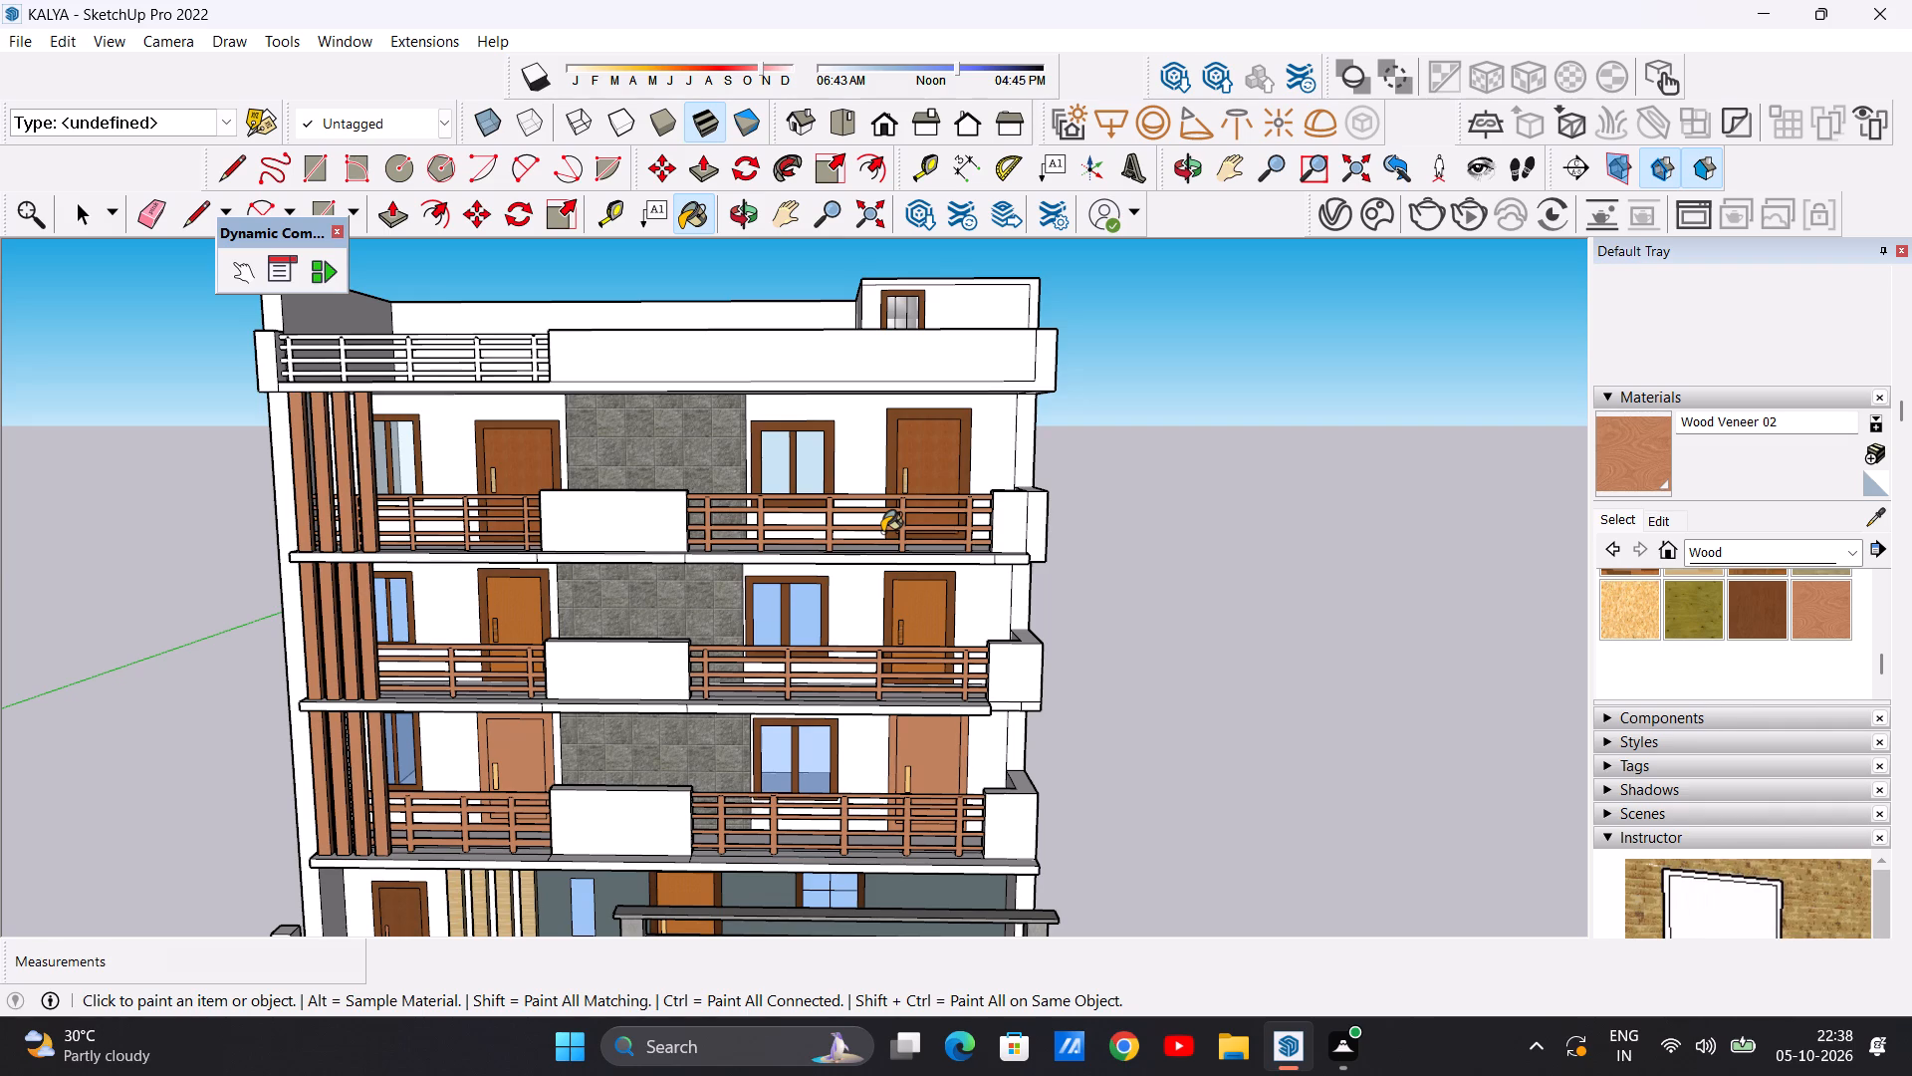
{"action": "key", "text": "space"}
{"action": "scroll", "coordinate": [923, 361], "scroll_direction": "down", "scroll_amount": 6}
{"action": "scroll", "coordinate": [670, 374], "scroll_direction": "up", "scroll_amount": 3}
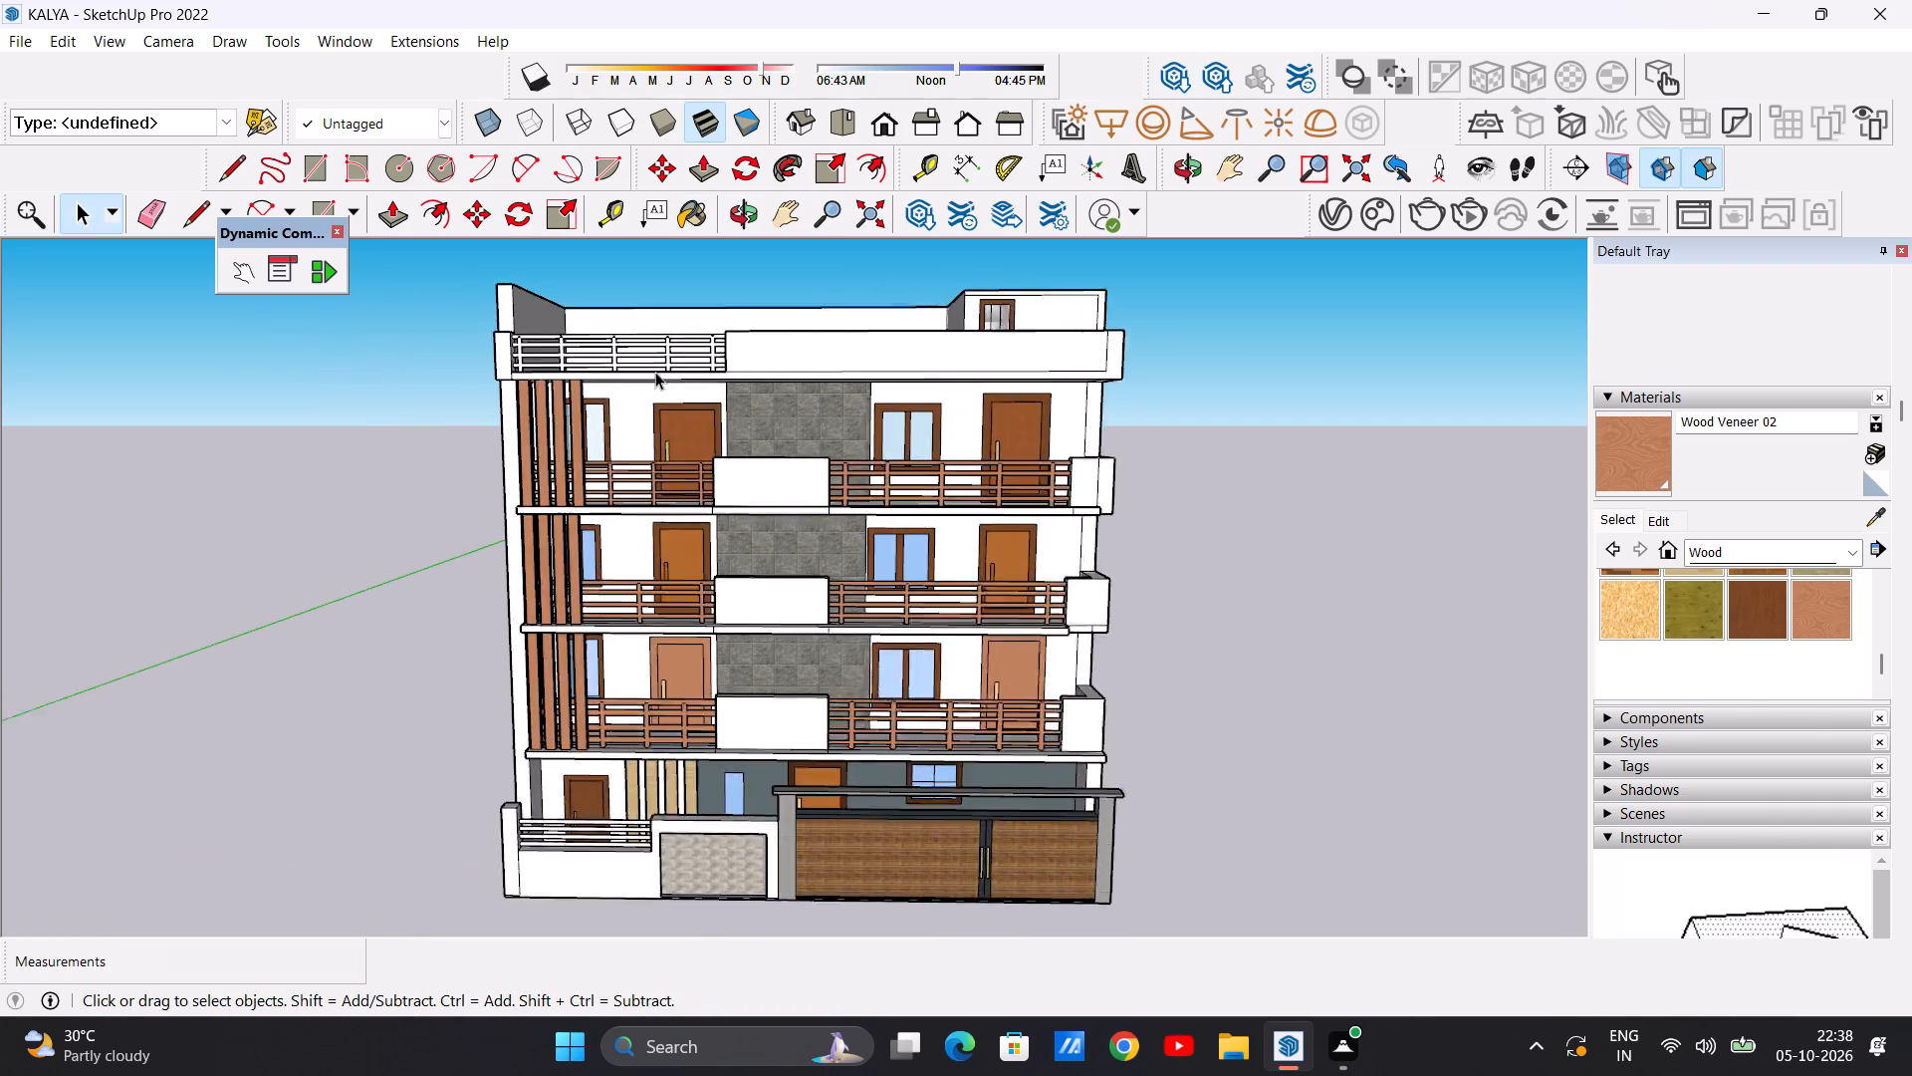
{"action": "scroll", "coordinate": [655, 372], "scroll_direction": "up", "scroll_amount": 2}
Paint the five posts of the roof terrace railing with Formica Laminate Dark from the Synthetic Surfaces materials.
{"action": "left_click", "coordinate": [1850, 557]}
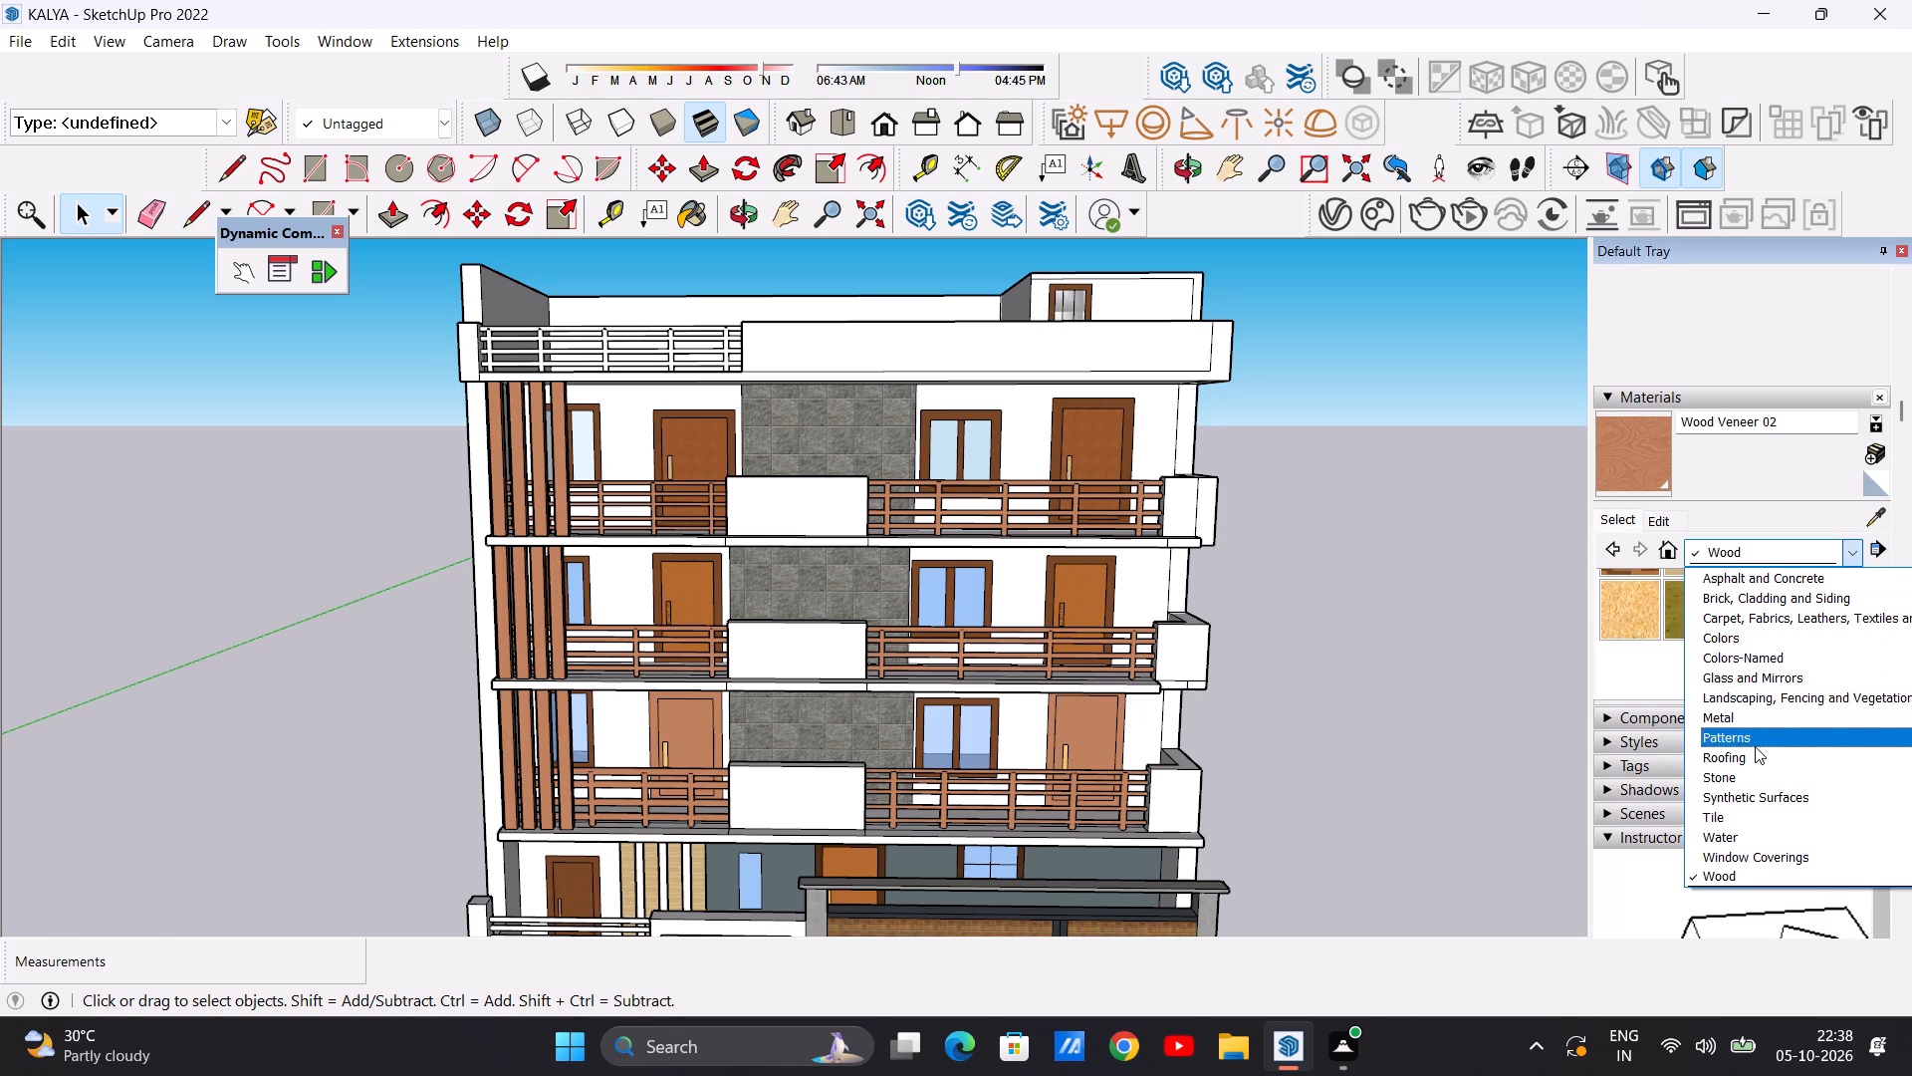
{"action": "left_click", "coordinate": [1760, 796]}
{"action": "left_click", "coordinate": [1826, 598]}
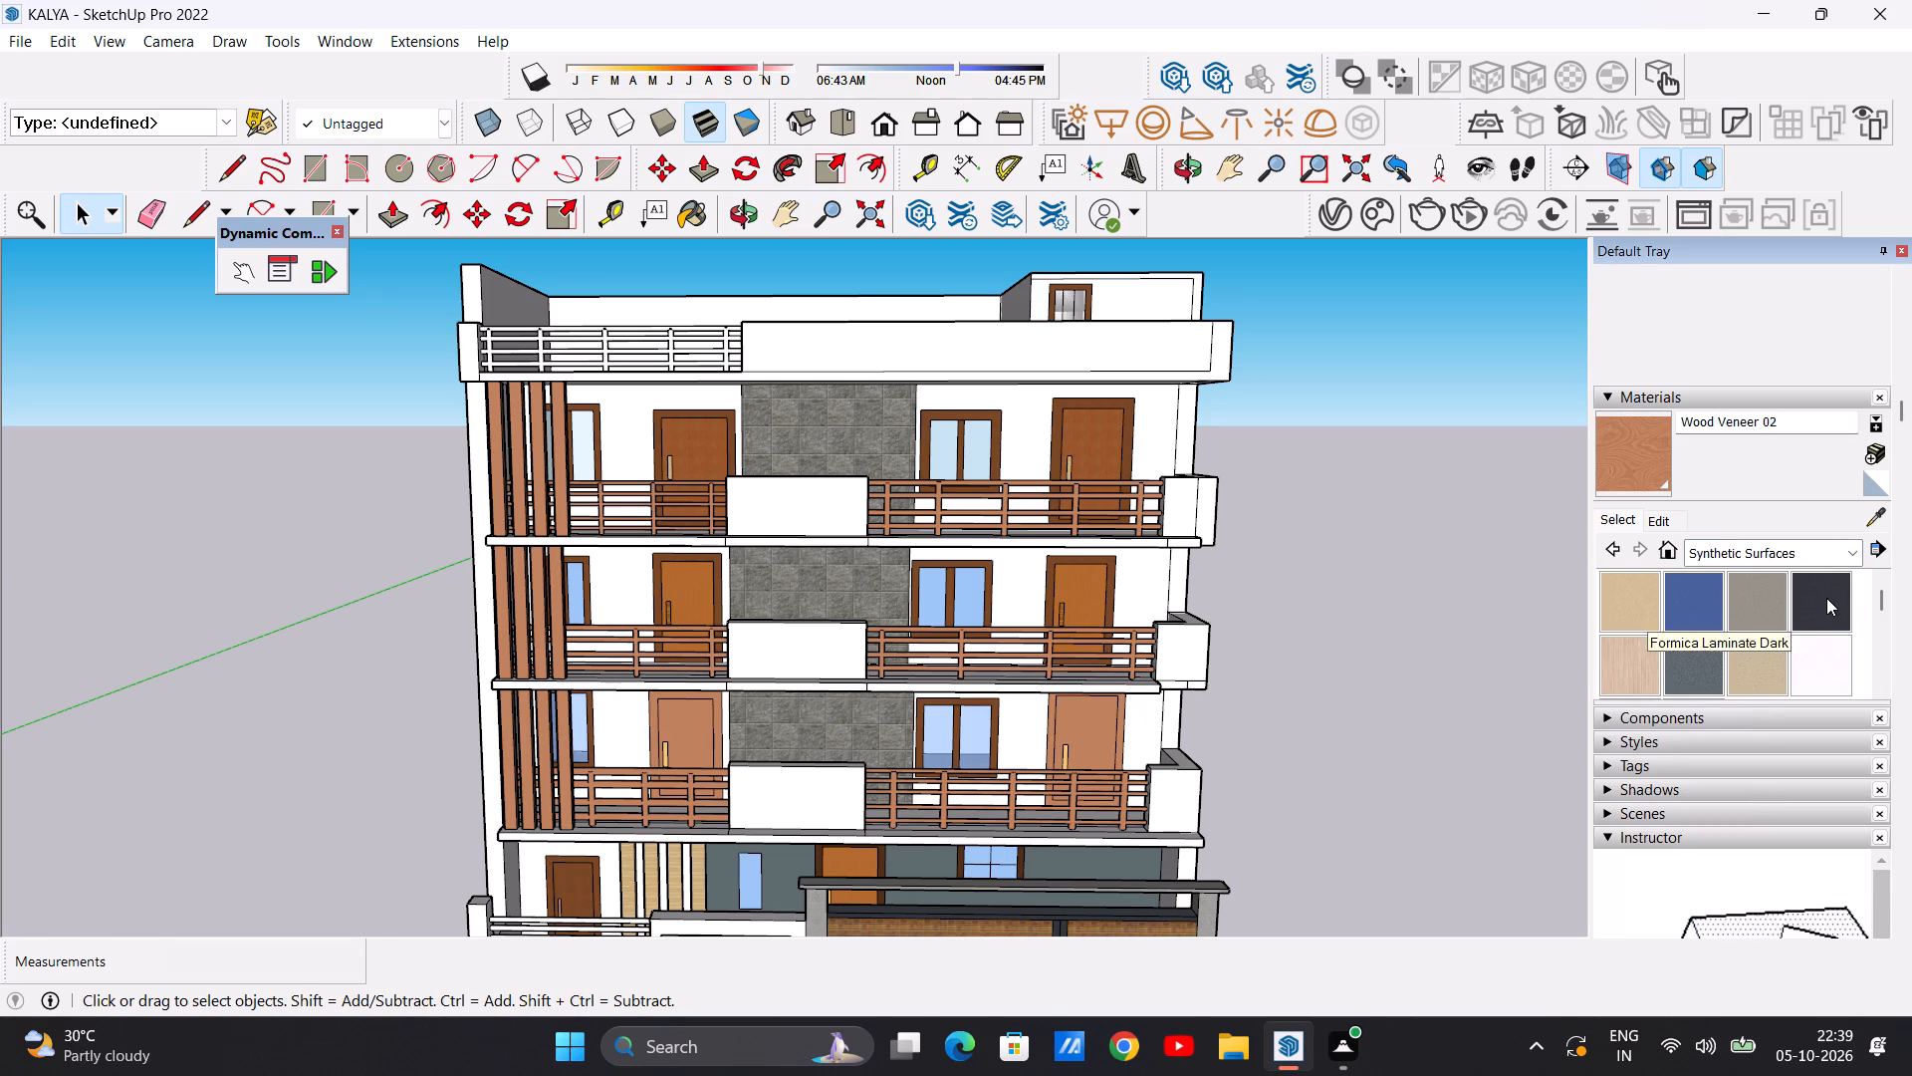
{"action": "scroll", "coordinate": [638, 362], "scroll_direction": "up", "scroll_amount": 6}
{"action": "scroll", "coordinate": [821, 318], "scroll_direction": "down", "scroll_amount": 8}
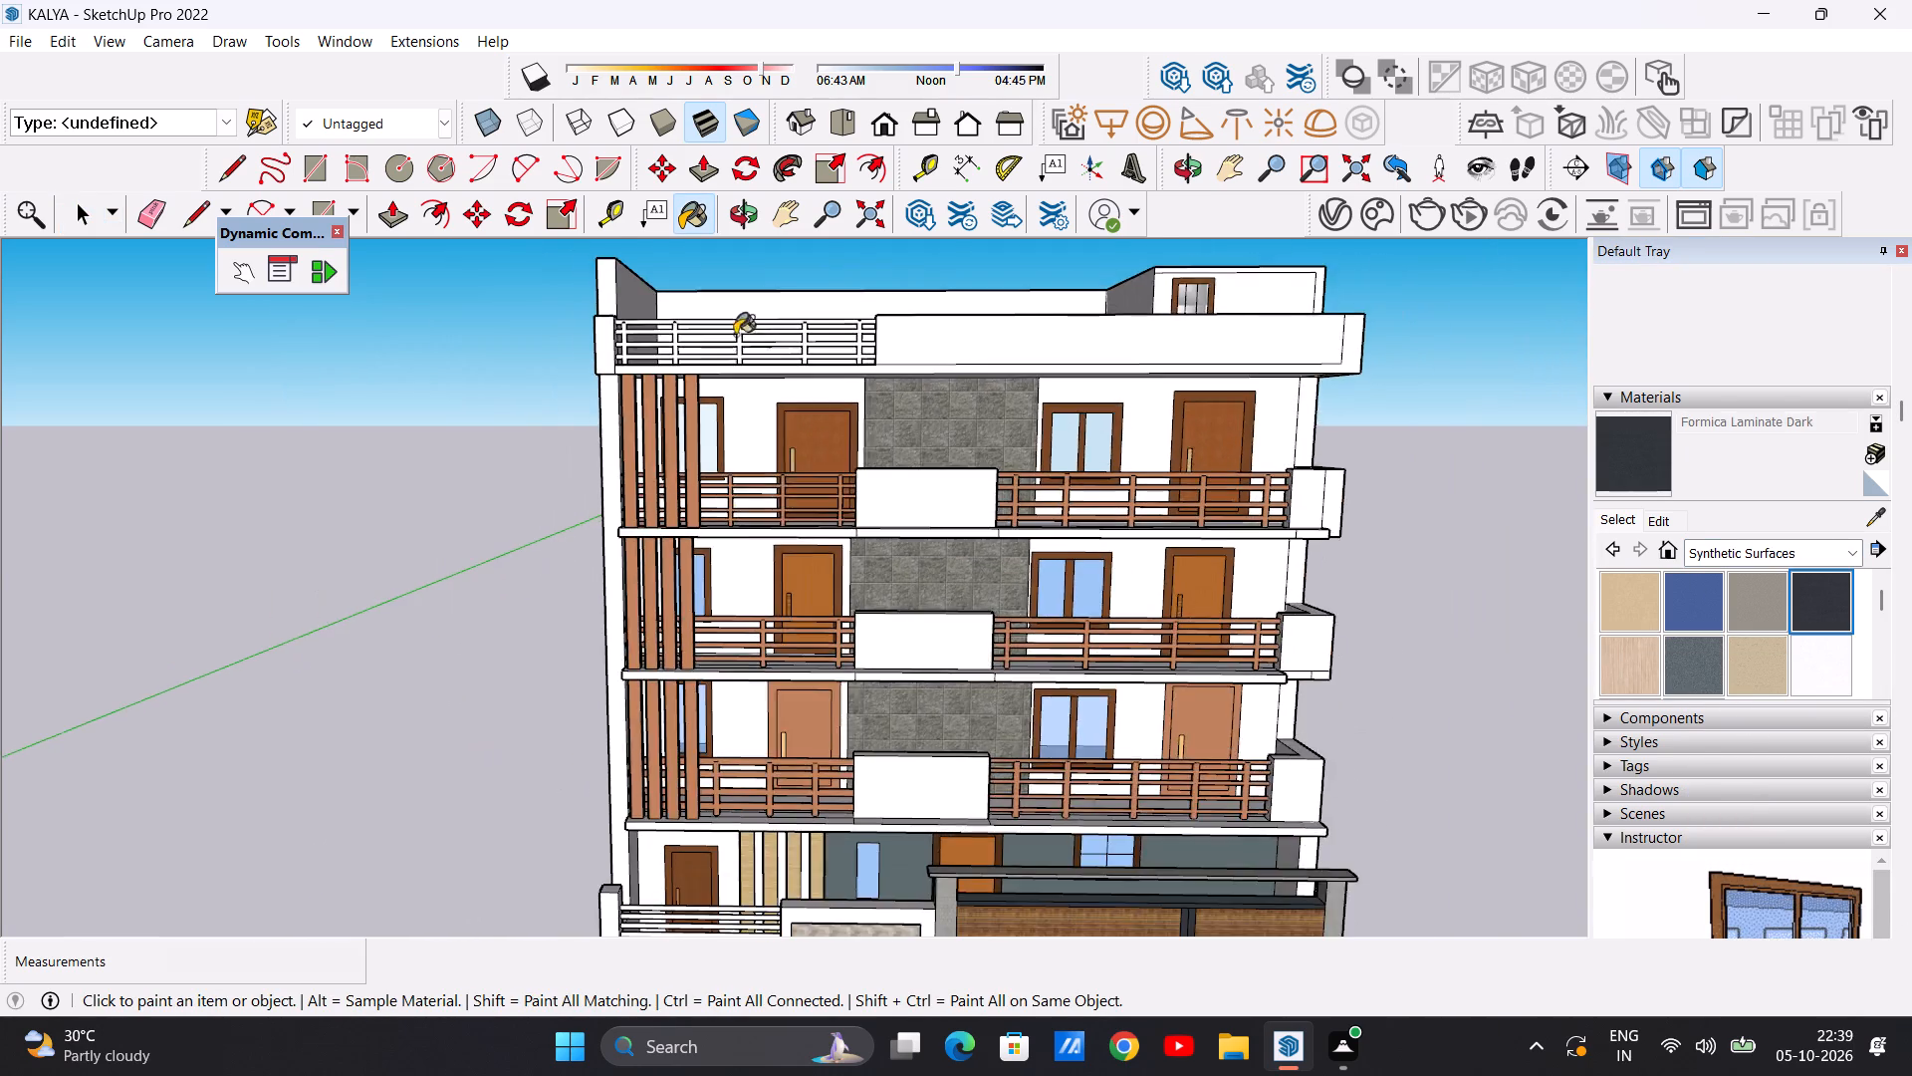
{"action": "scroll", "coordinate": [729, 332], "scroll_direction": "up", "scroll_amount": 12}
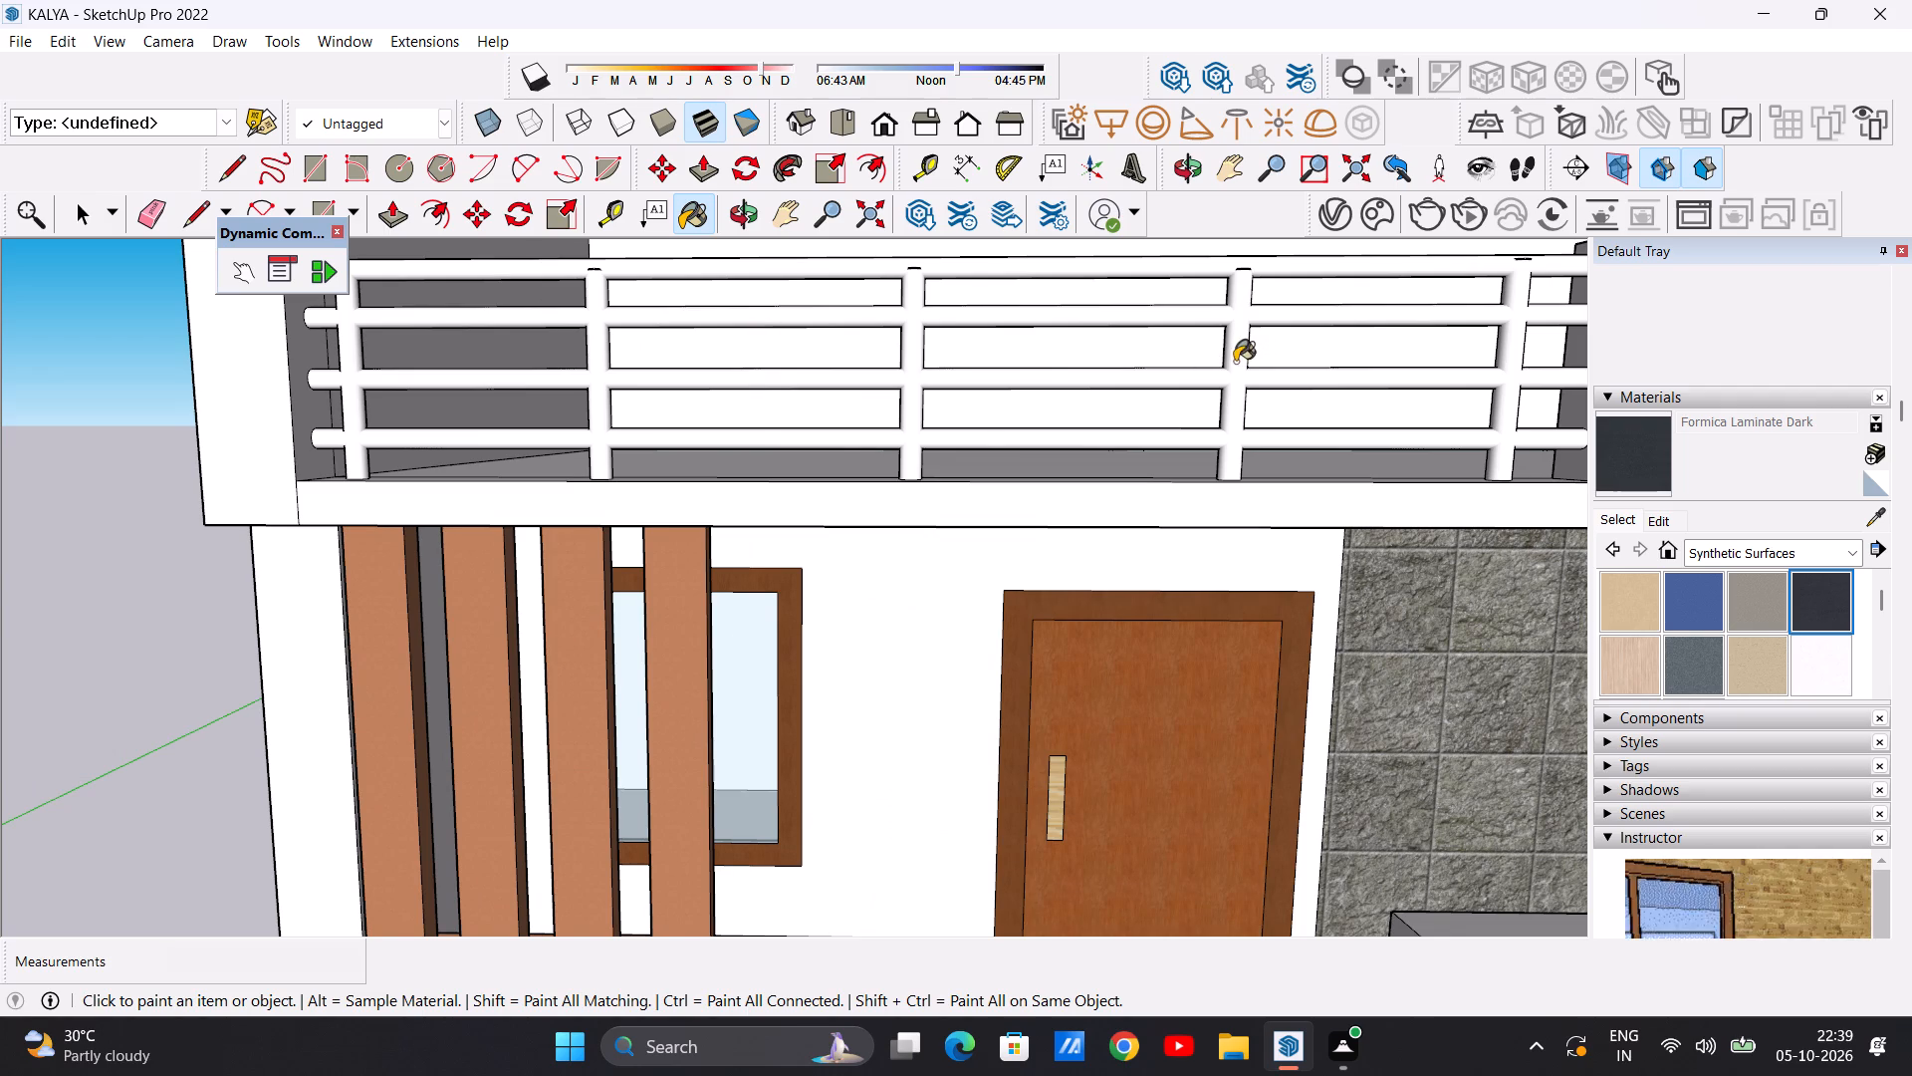
{"action": "left_click", "coordinate": [1235, 362]}
{"action": "left_click", "coordinate": [1508, 361]}
{"action": "scroll", "coordinate": [1261, 390], "scroll_direction": "down", "scroll_amount": 6}
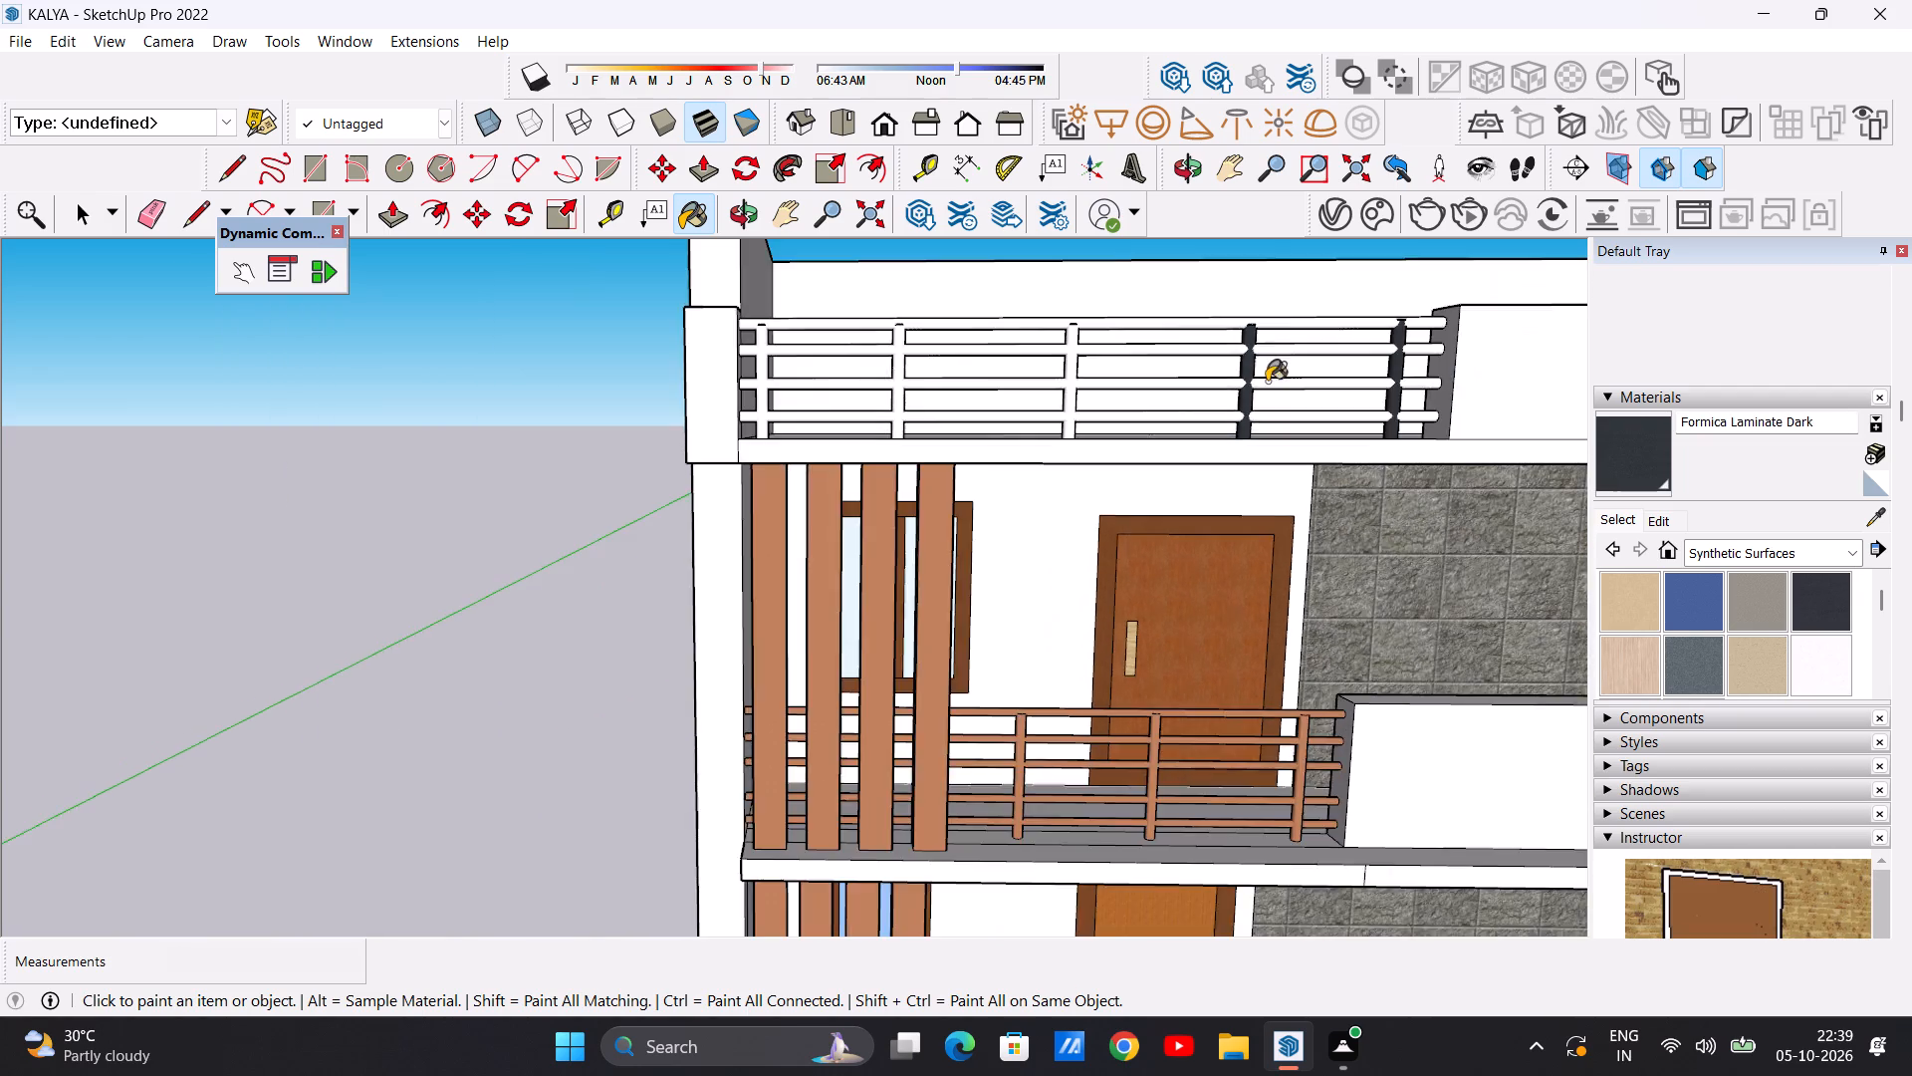
{"action": "scroll", "coordinate": [1267, 382], "scroll_direction": "down", "scroll_amount": 5}
{"action": "scroll", "coordinate": [1064, 377], "scroll_direction": "up", "scroll_amount": 13}
{"action": "left_click", "coordinate": [1065, 388]}
{"action": "scroll", "coordinate": [1126, 413], "scroll_direction": "down", "scroll_amount": 2}
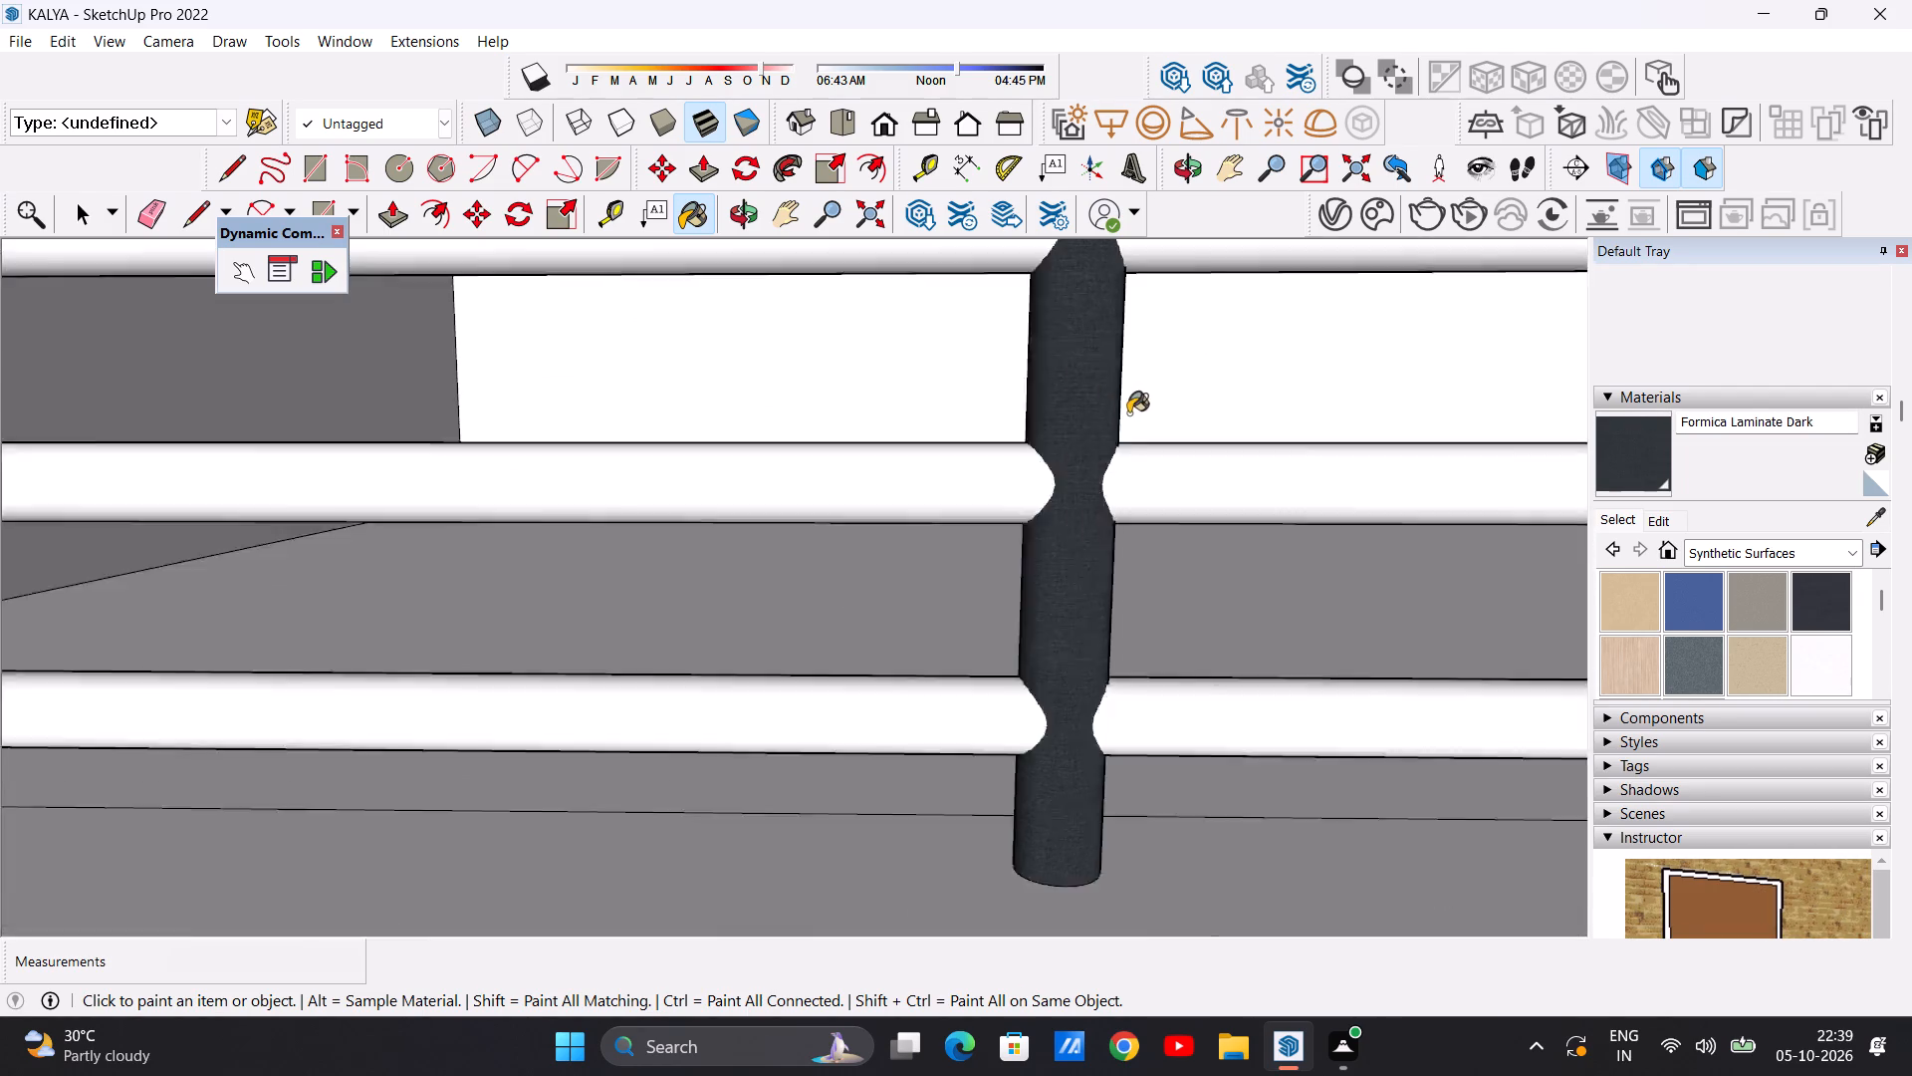
{"action": "scroll", "coordinate": [1128, 413], "scroll_direction": "down", "scroll_amount": 15}
{"action": "scroll", "coordinate": [1025, 399], "scroll_direction": "up", "scroll_amount": 12}
{"action": "left_click", "coordinate": [1070, 399]}
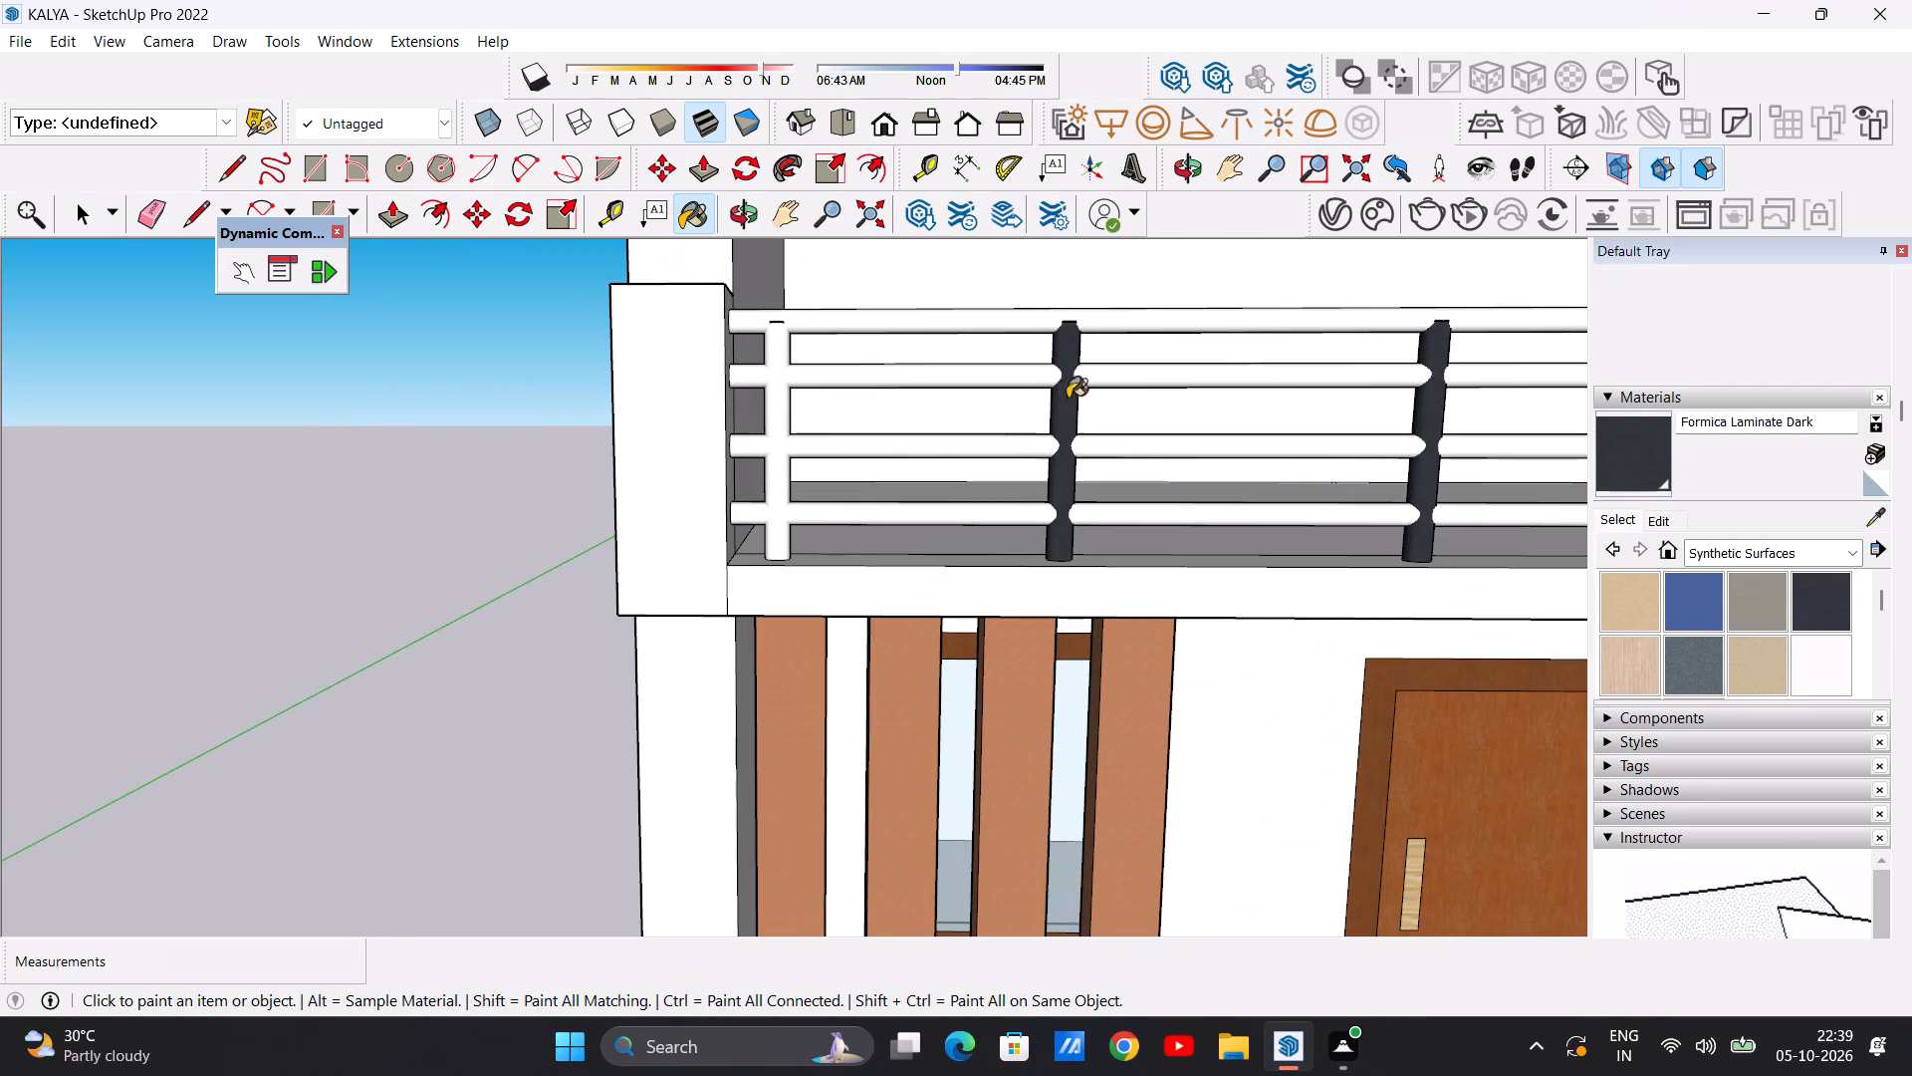
{"action": "left_click", "coordinate": [767, 405]}
{"action": "scroll", "coordinate": [760, 416], "scroll_direction": "down", "scroll_amount": 3}
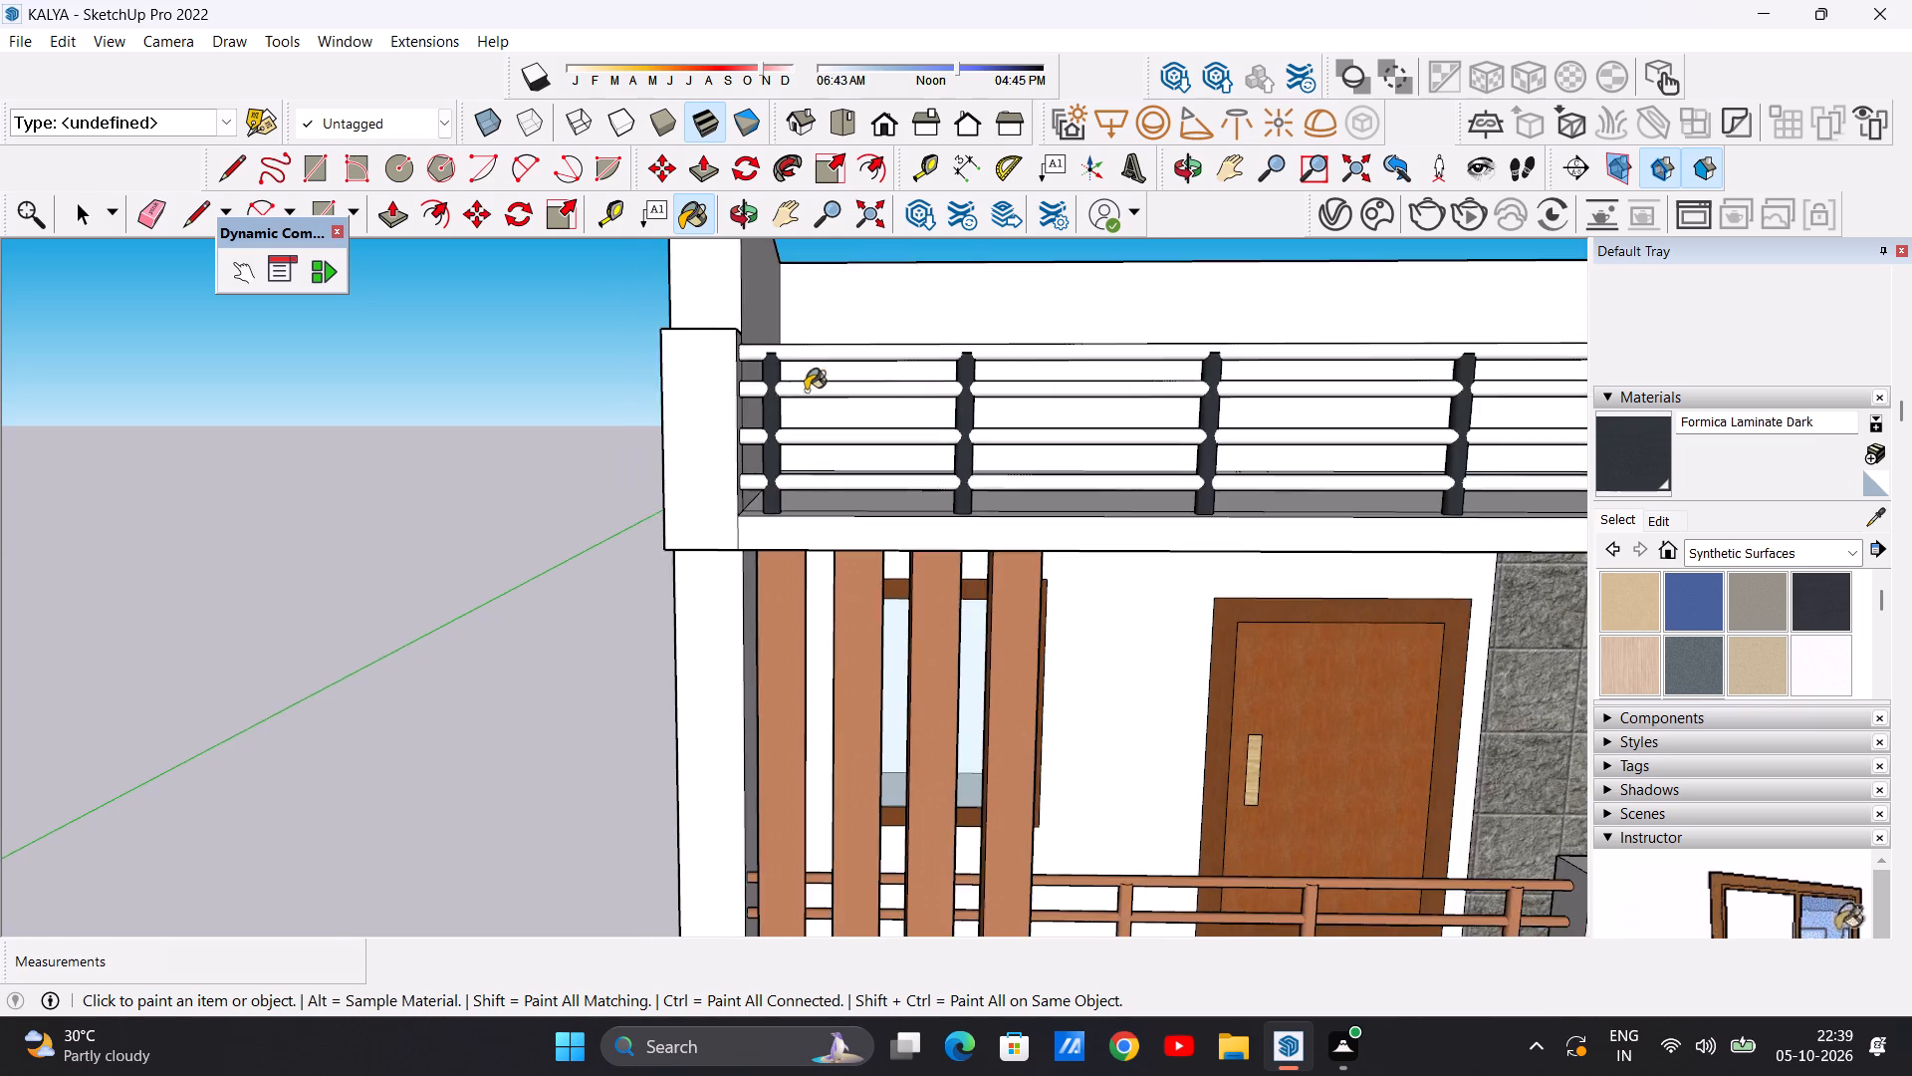
Paint the four horizontal rails of the roof terrace railing with Formica Laminate Dark.
{"action": "scroll", "coordinate": [827, 375], "scroll_direction": "up", "scroll_amount": 5}
{"action": "left_click", "coordinate": [830, 284]}
{"action": "left_click", "coordinate": [856, 413]}
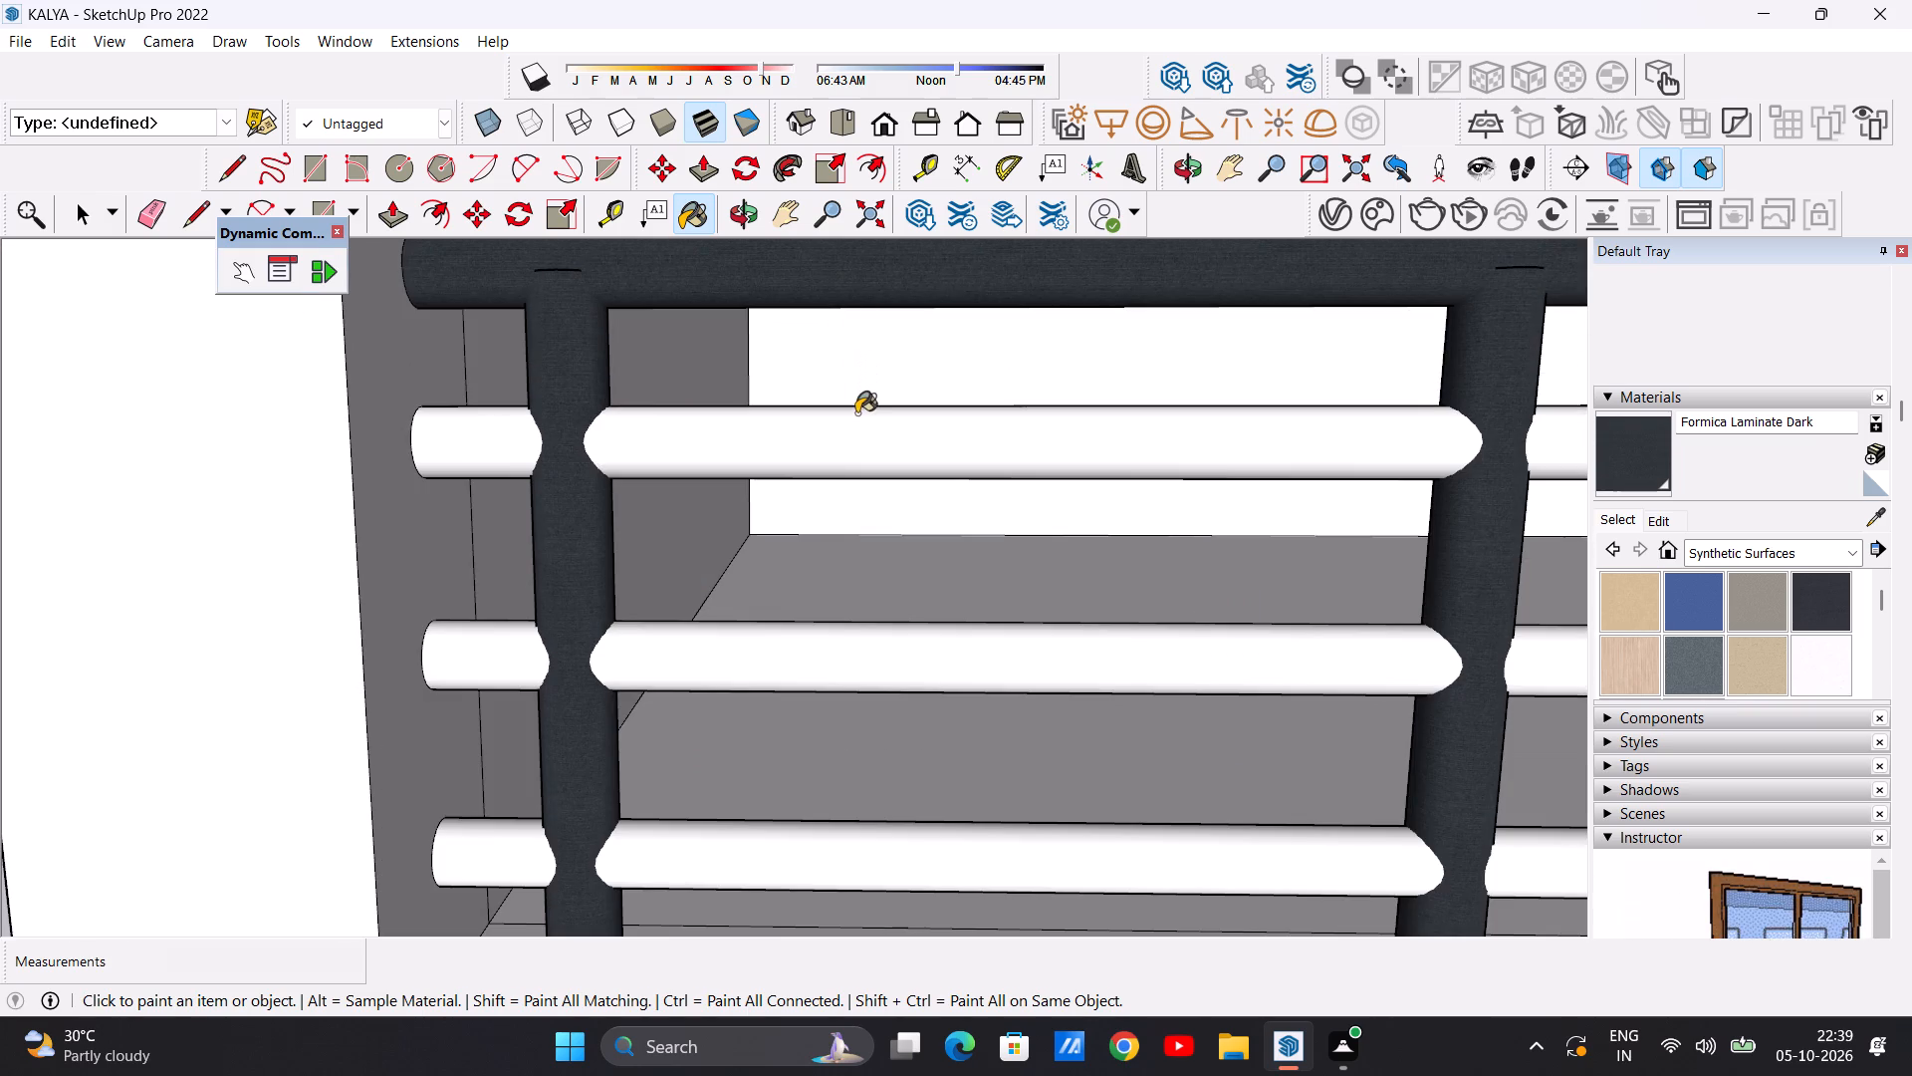
{"action": "left_click", "coordinate": [856, 649]}
{"action": "scroll", "coordinate": [783, 372], "scroll_direction": "down", "scroll_amount": 12}
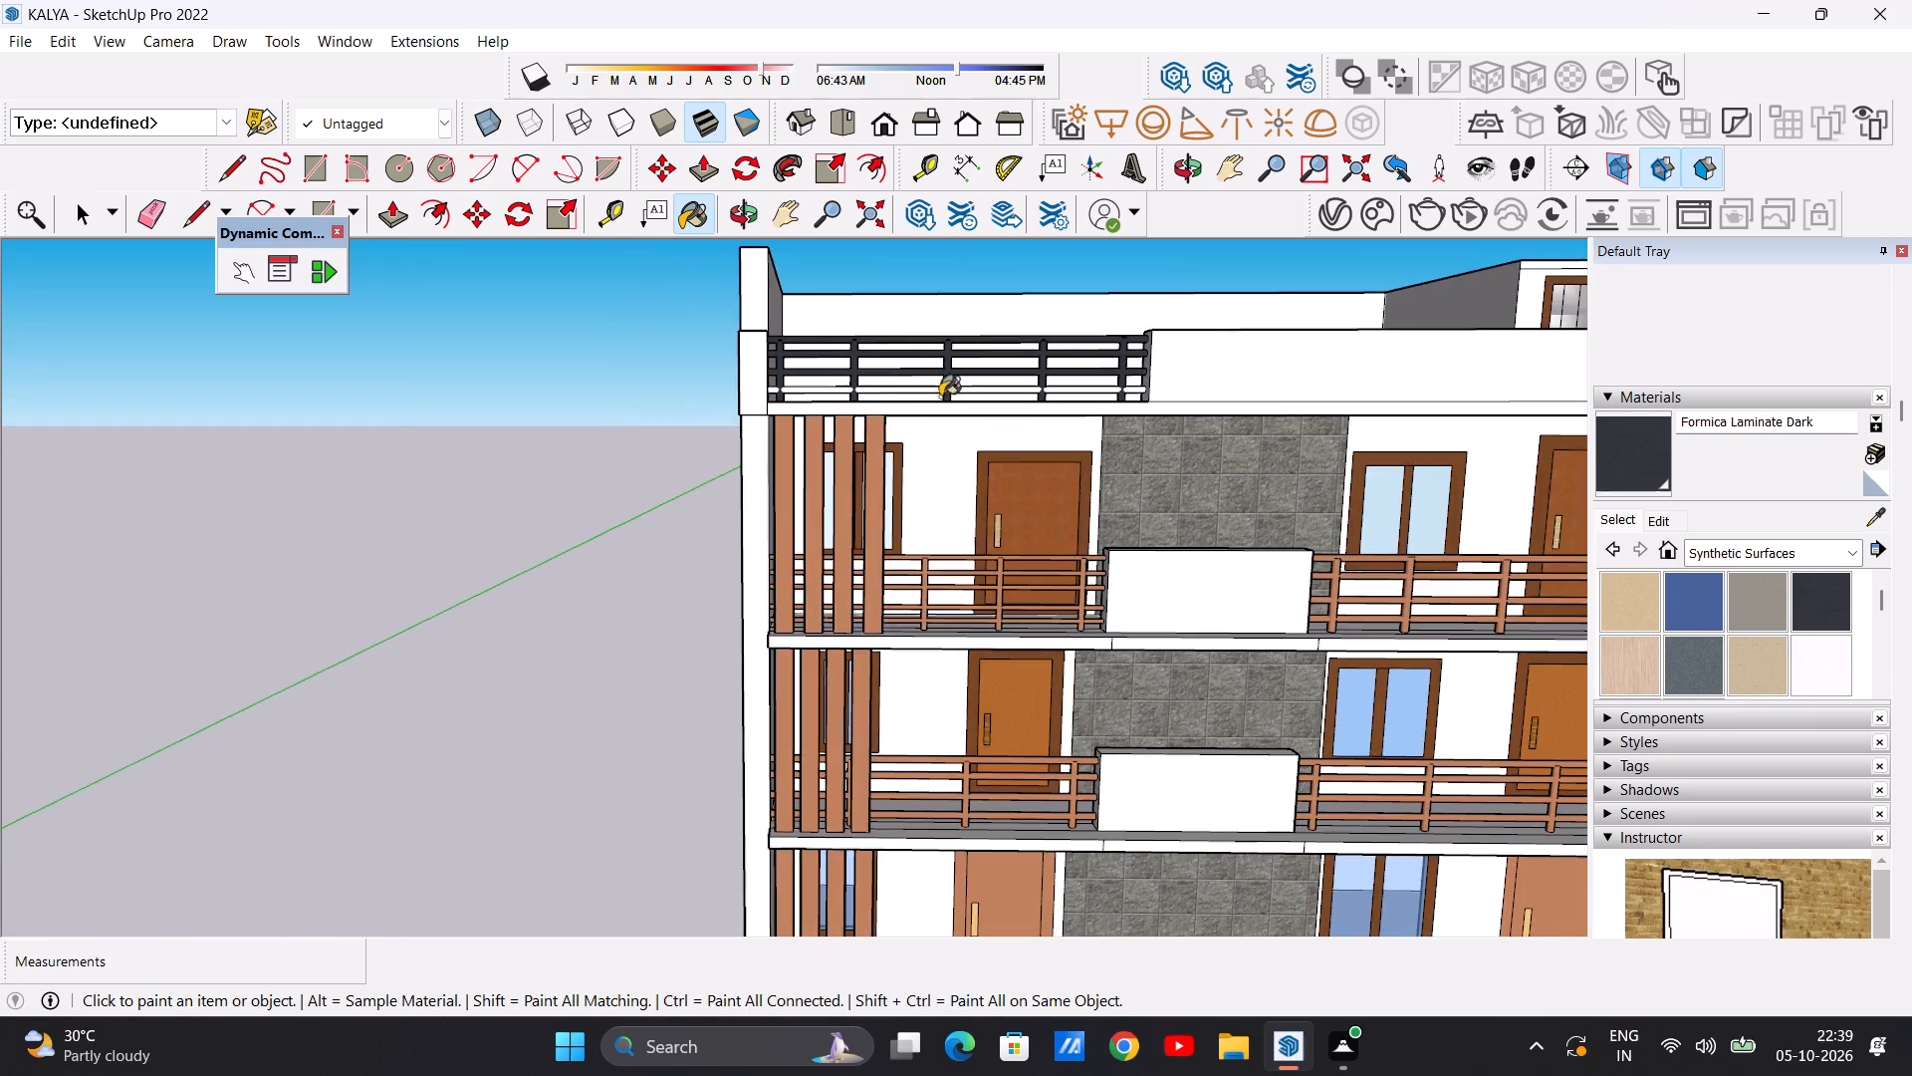
{"action": "scroll", "coordinate": [942, 399], "scroll_direction": "up", "scroll_amount": 7}
{"action": "left_click", "coordinate": [881, 376]}
Examine the painted terrace railing and the whole front elevation from several angles for surfaces that still need a material.
{"action": "scroll", "coordinate": [956, 378], "scroll_direction": "up", "scroll_amount": 2}
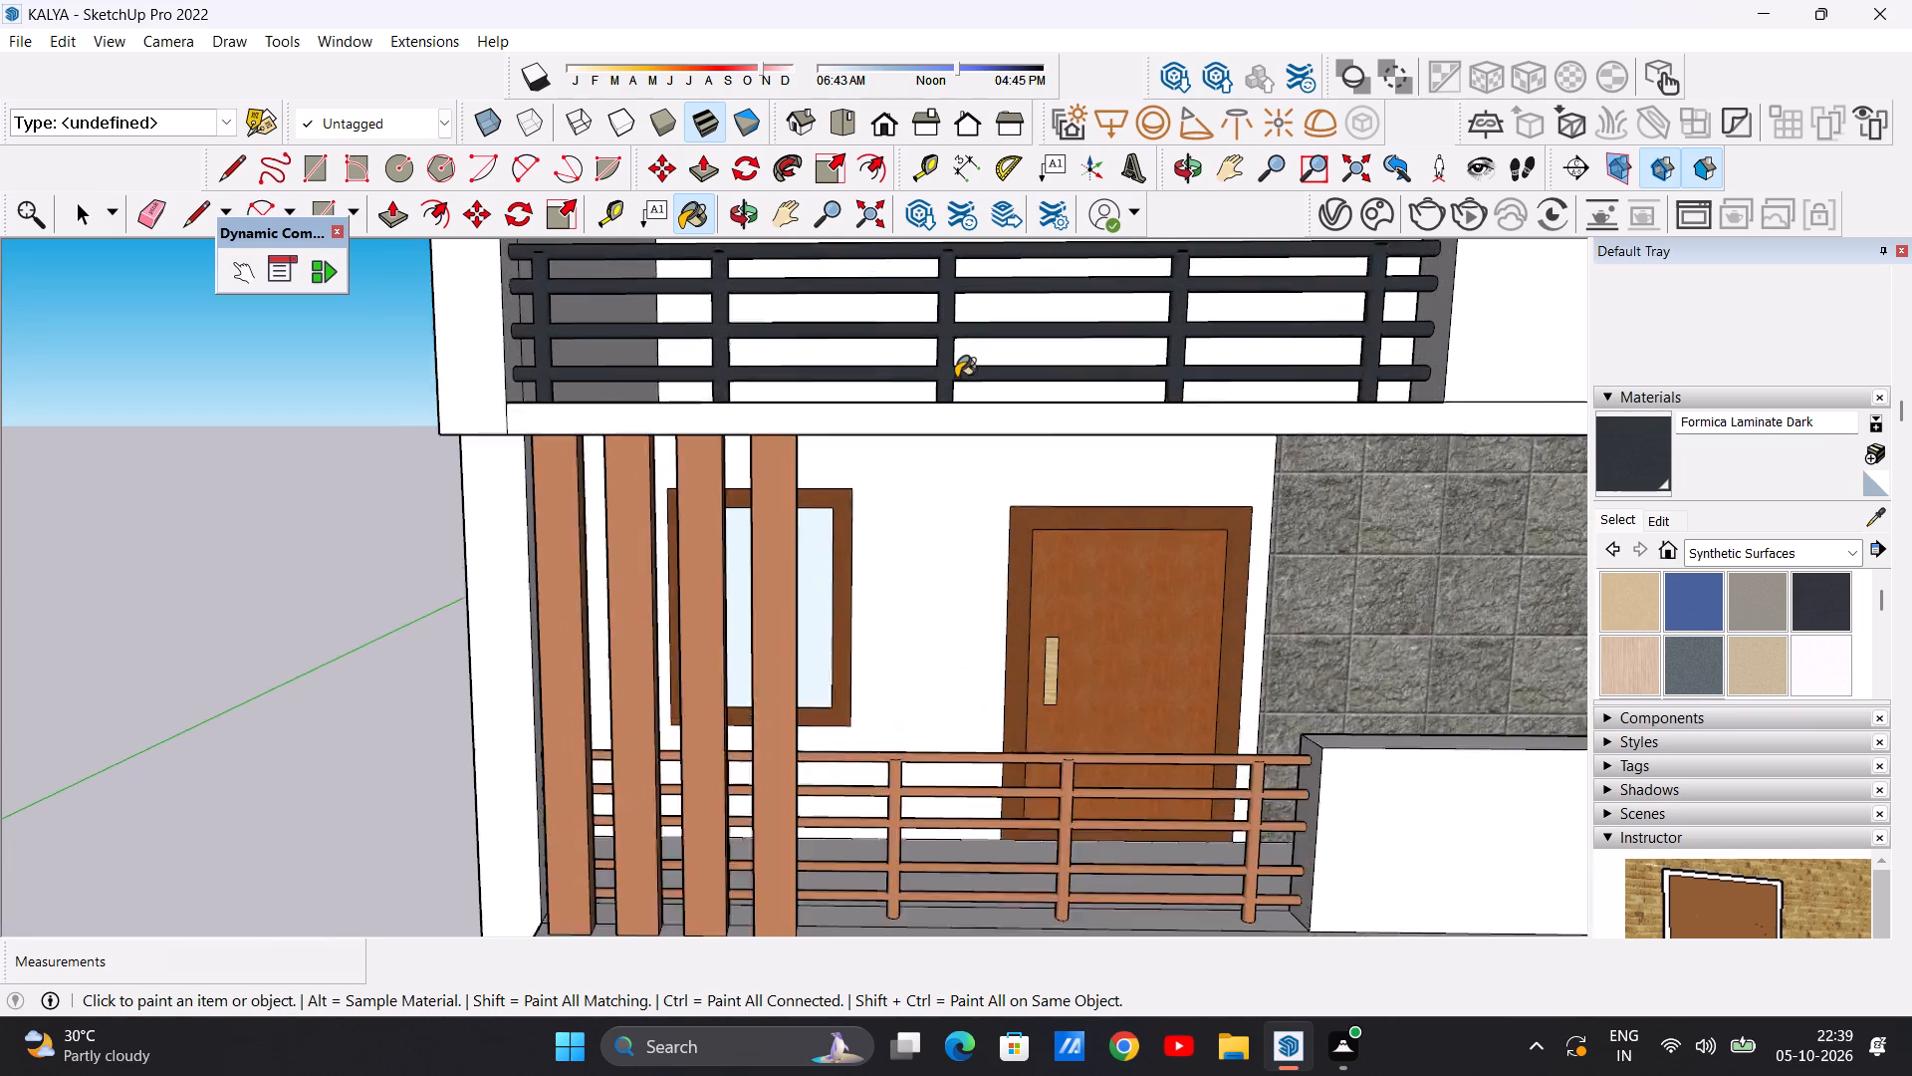
{"action": "scroll", "coordinate": [956, 378], "scroll_direction": "up", "scroll_amount": 5}
{"action": "scroll", "coordinate": [945, 388], "scroll_direction": "down", "scroll_amount": 6}
{"action": "middle_click_drag", "start_coordinate": [1043, 378], "coordinate": [821, 480]}
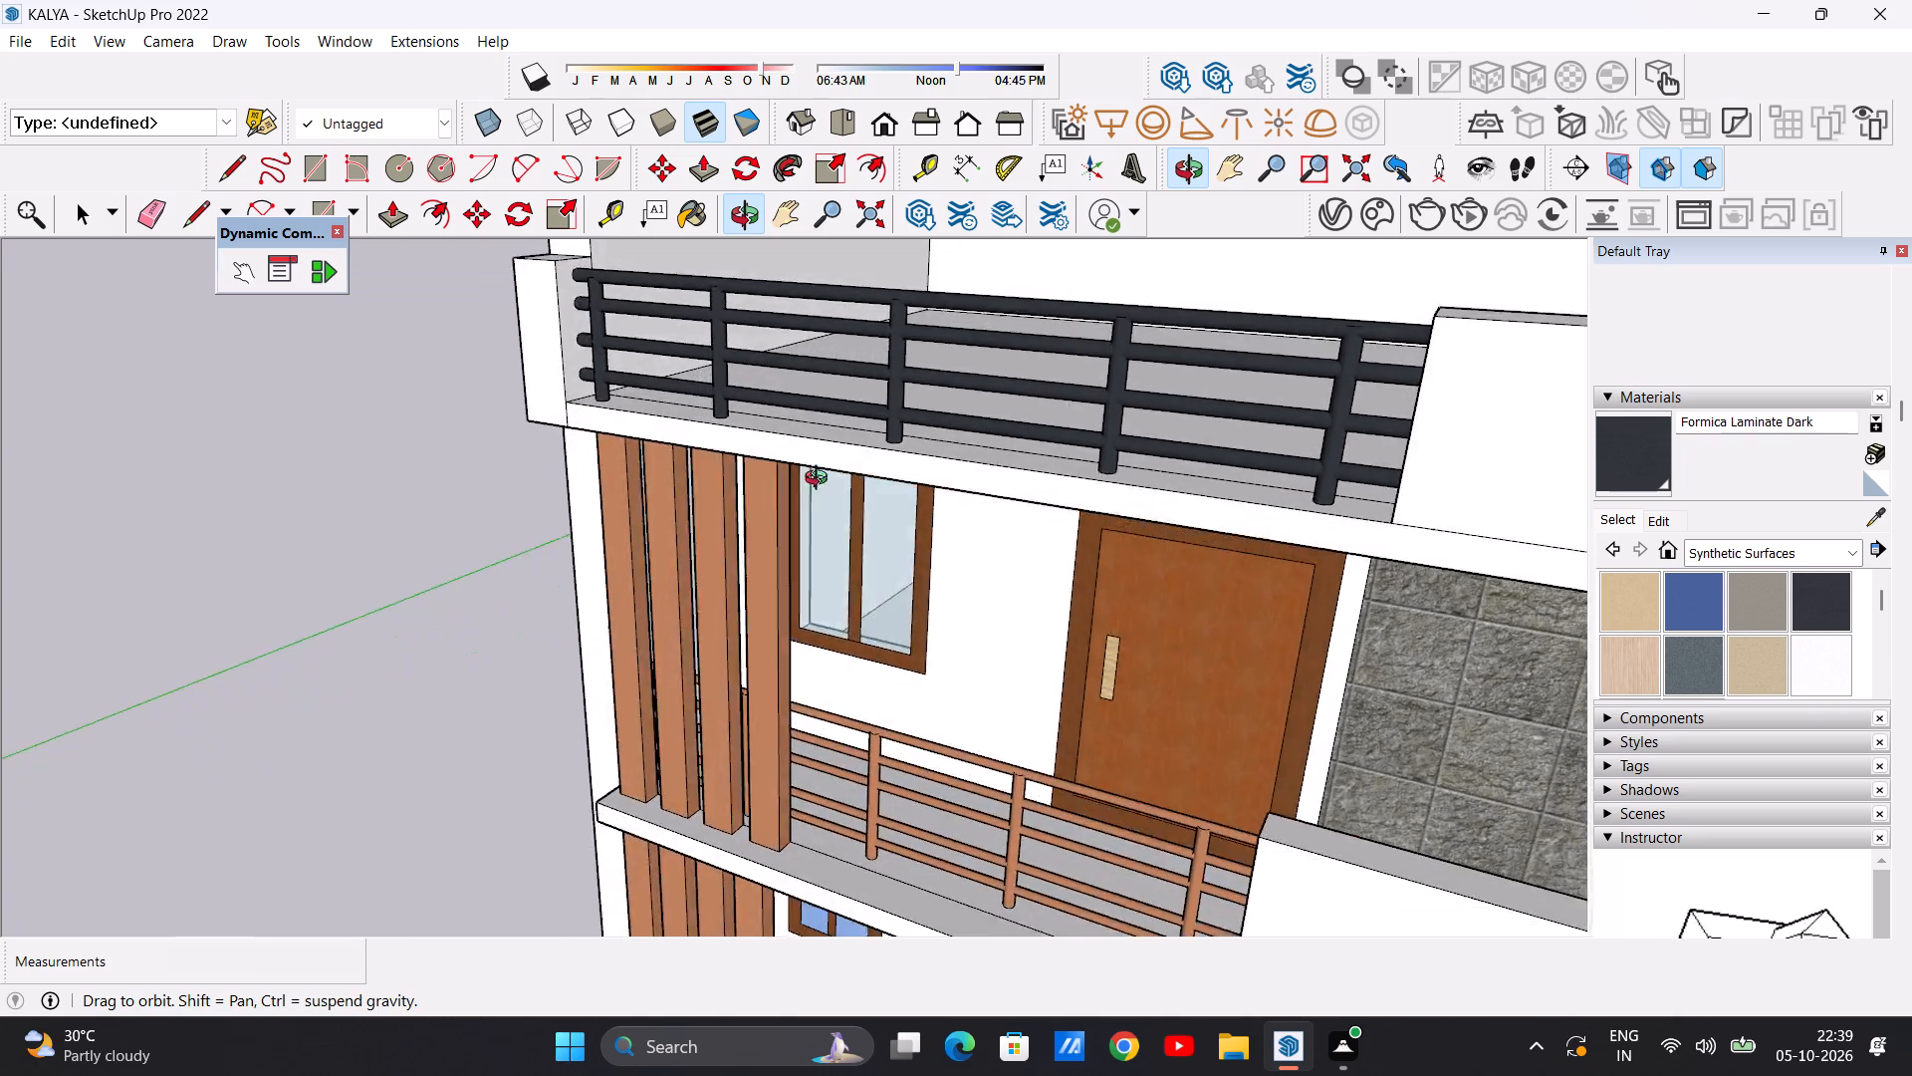
{"action": "middle_click_drag", "start_coordinate": [821, 480], "coordinate": [1037, 451]}
{"action": "scroll", "coordinate": [945, 417], "scroll_direction": "down", "scroll_amount": 12}
{"action": "middle_click_drag", "start_coordinate": [1025, 419], "coordinate": [1029, 358]}
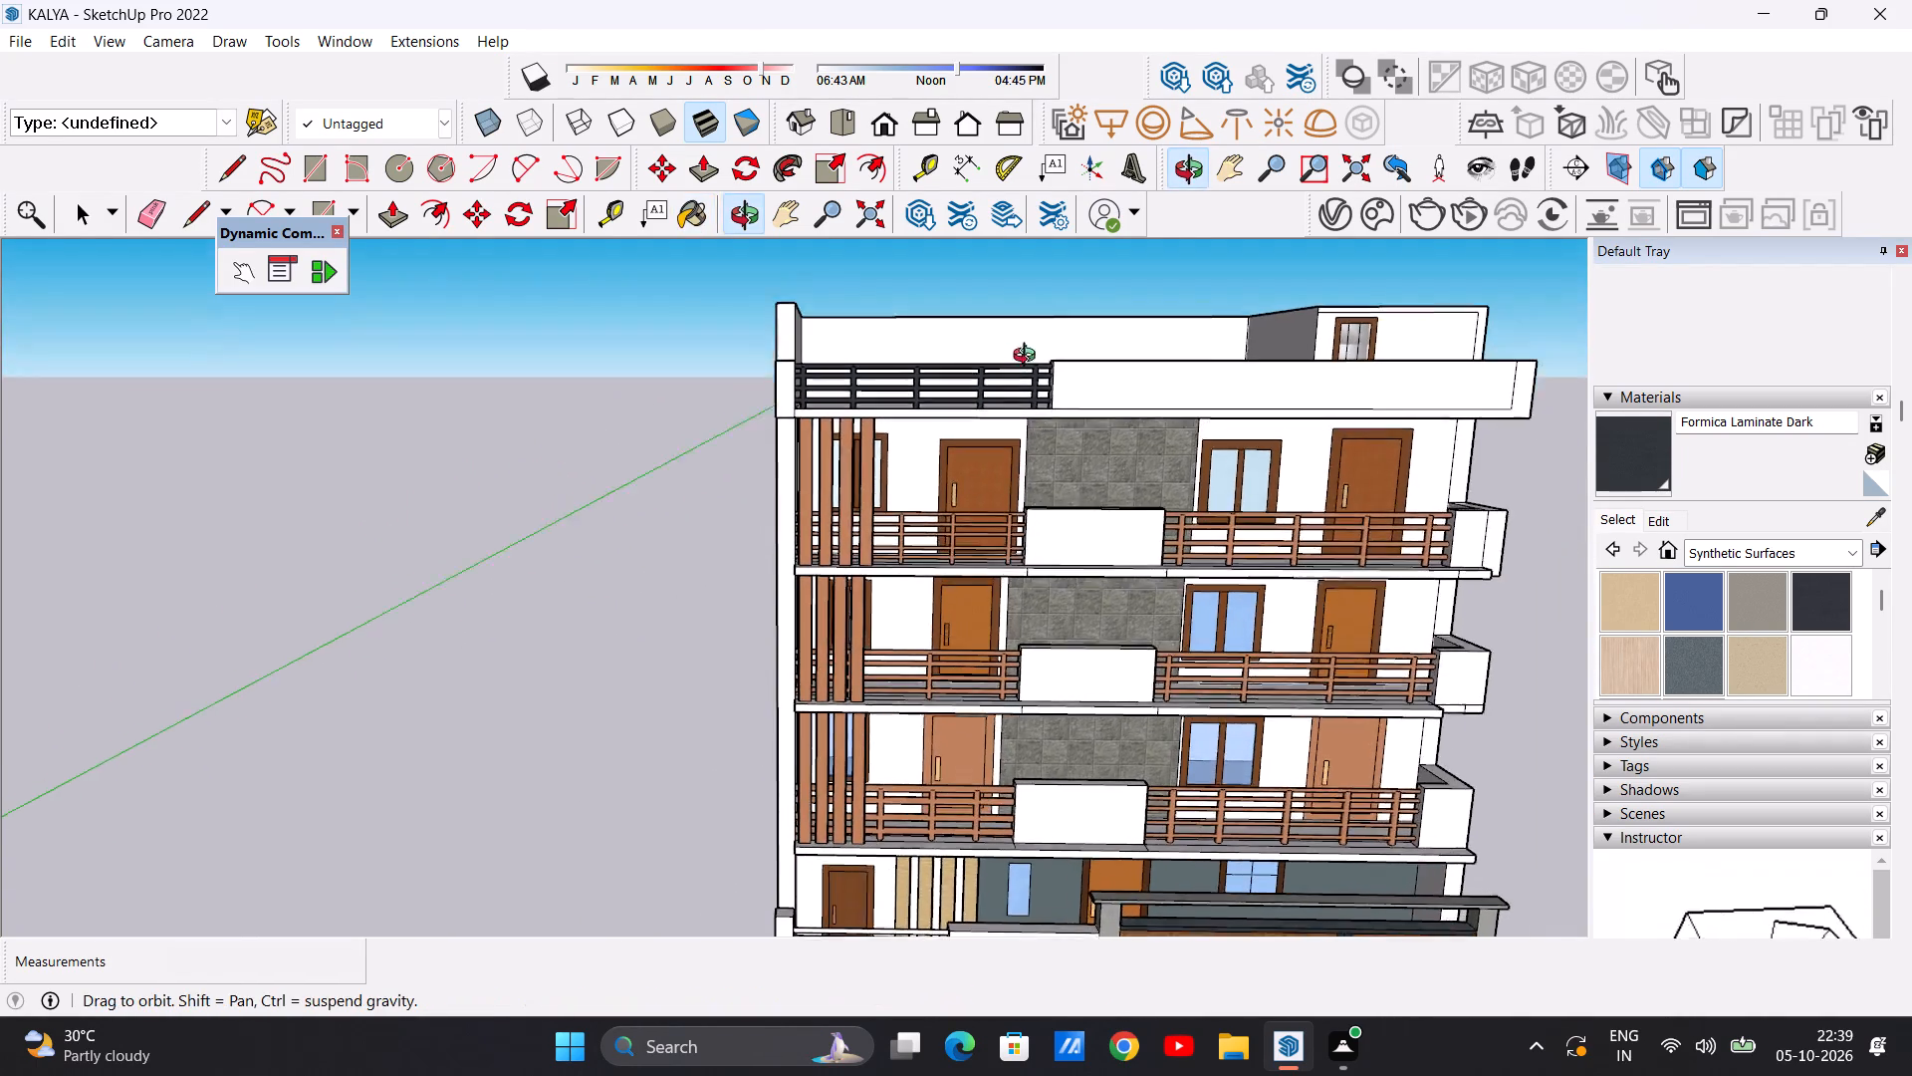
{"action": "middle_click_drag", "start_coordinate": [1029, 358], "coordinate": [1027, 348]}
{"action": "scroll", "coordinate": [1034, 348], "scroll_direction": "up", "scroll_amount": 6}
{"action": "key", "text": "space"}
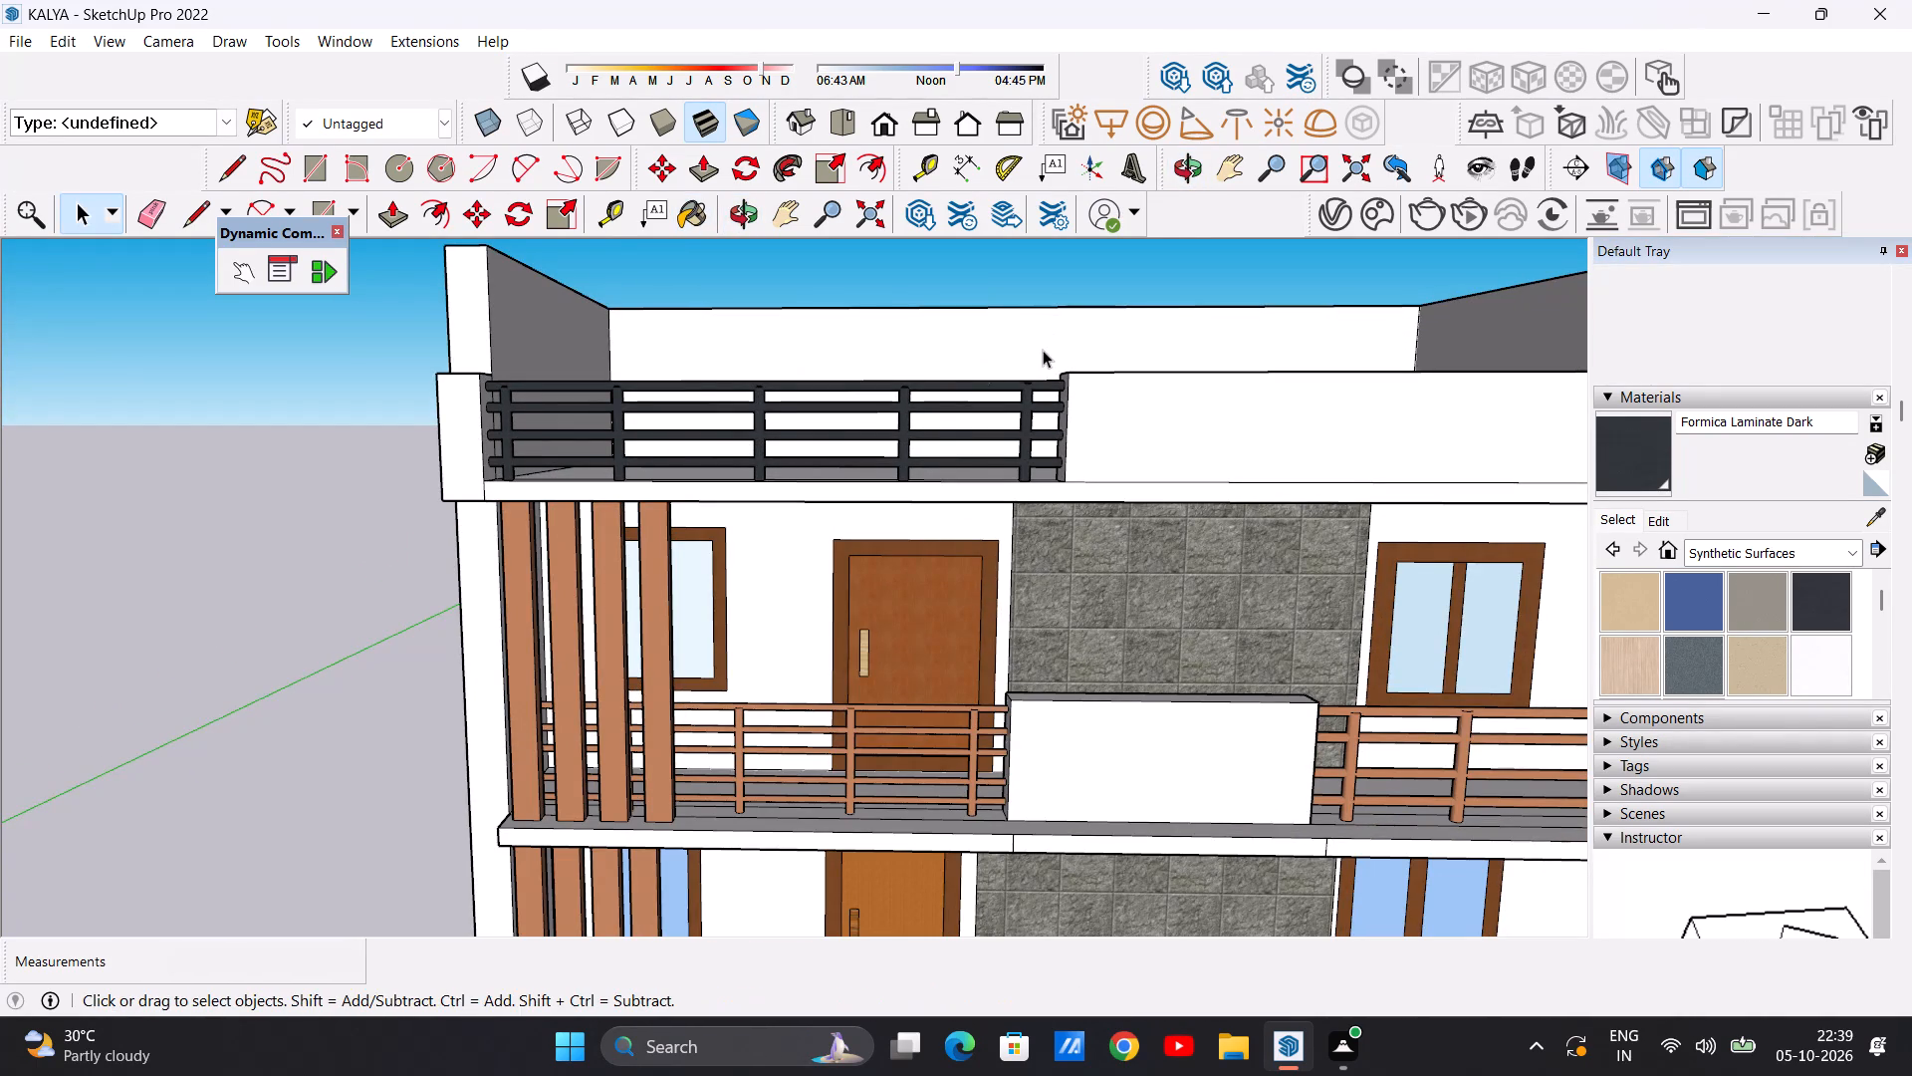
{"action": "scroll", "coordinate": [935, 432], "scroll_direction": "down", "scroll_amount": 9}
{"action": "middle_click_drag", "start_coordinate": [675, 427], "coordinate": [1055, 442]}
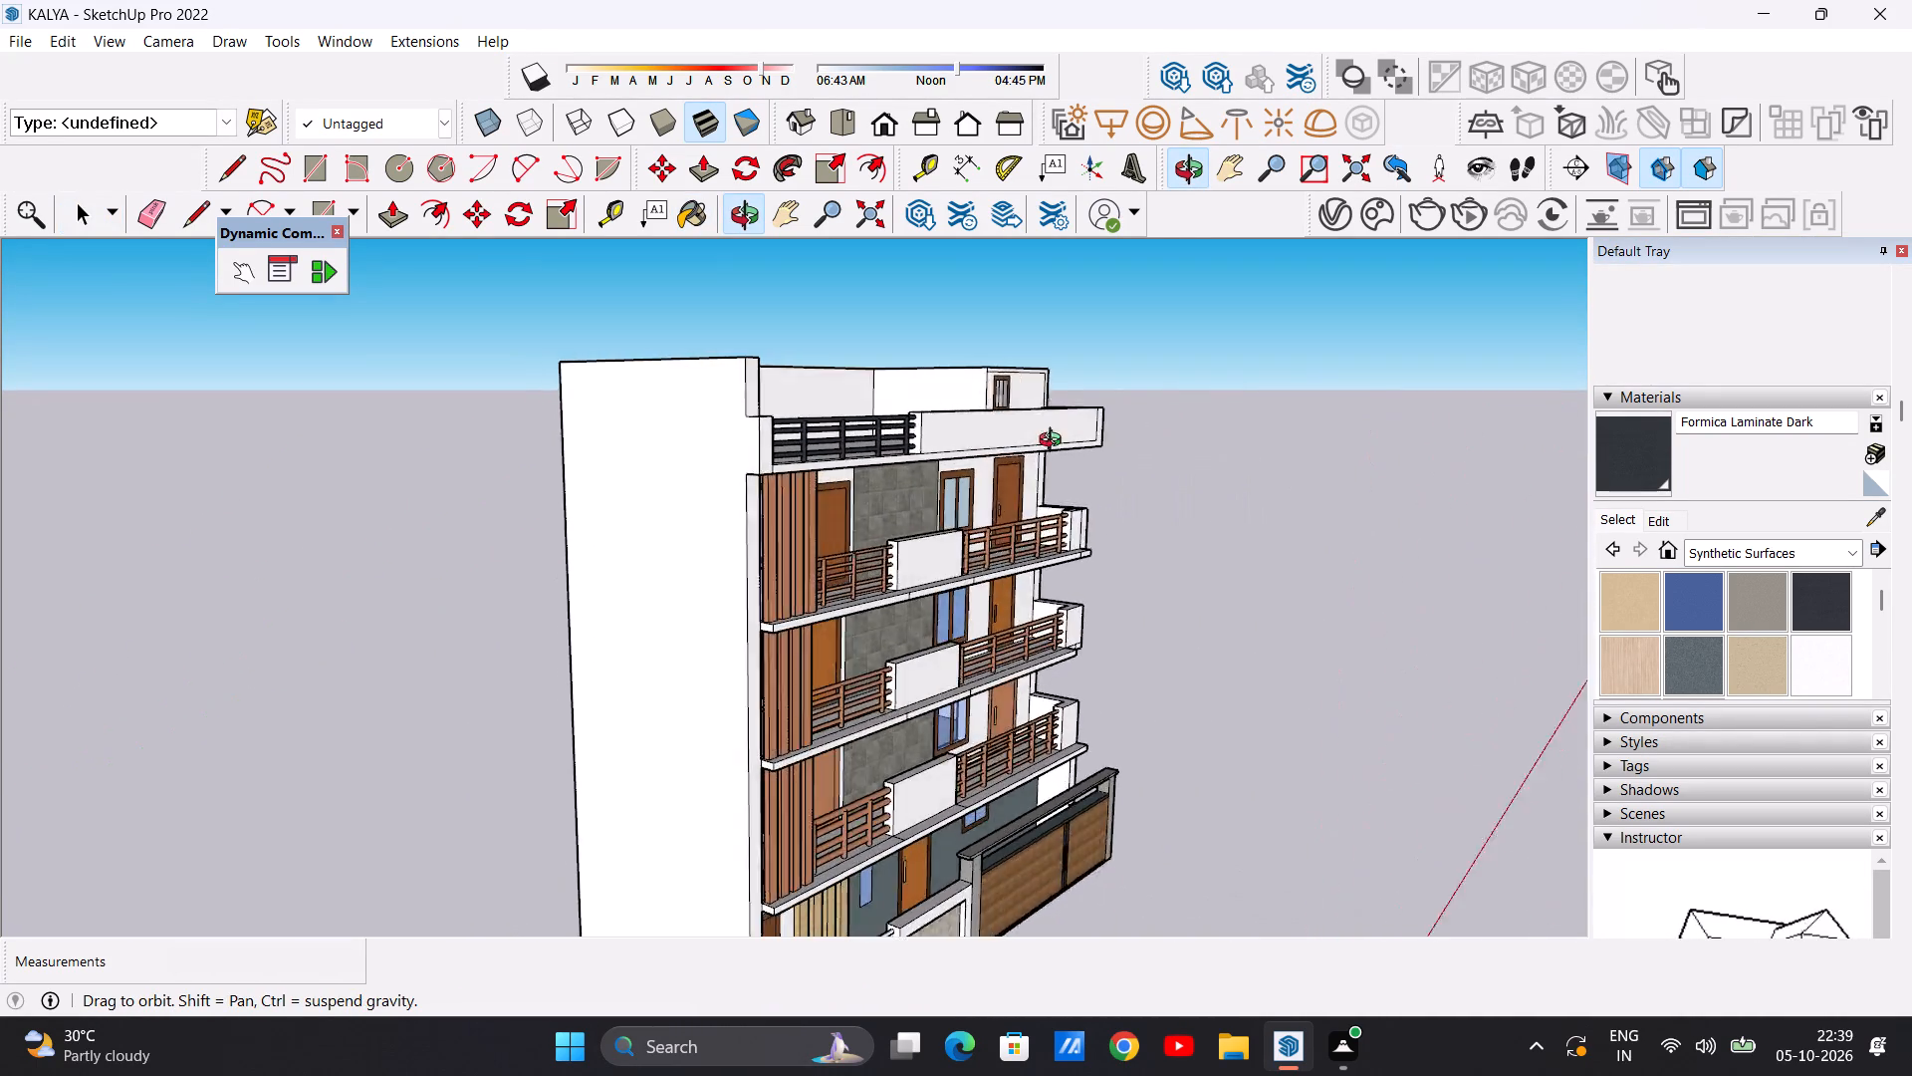
{"action": "middle_click_drag", "start_coordinate": [1055, 442], "coordinate": [809, 439]}
{"action": "scroll", "coordinate": [817, 434], "scroll_direction": "down", "scroll_amount": 7}
{"action": "middle_click_drag", "start_coordinate": [1125, 450], "coordinate": [872, 448]}
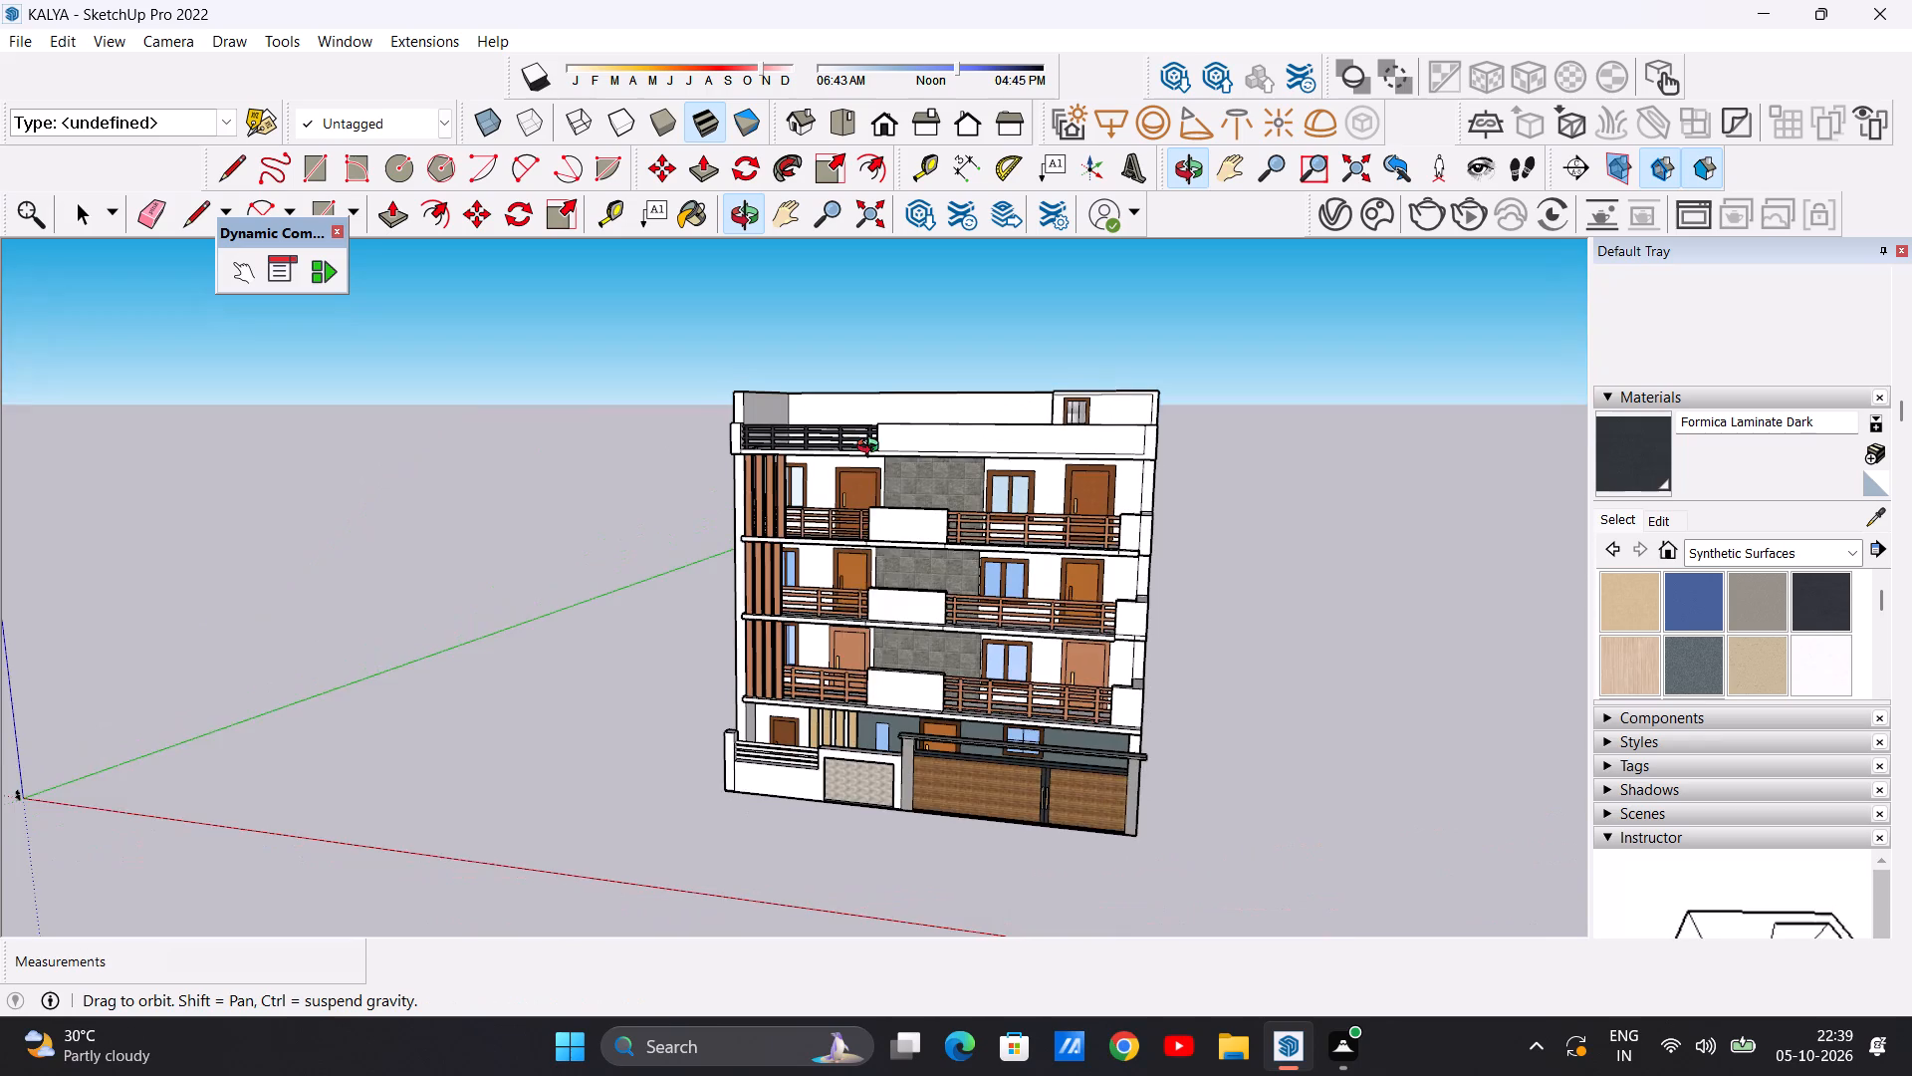
{"action": "middle_click_drag", "start_coordinate": [872, 448], "coordinate": [938, 429]}
{"action": "scroll", "coordinate": [1014, 617], "scroll_direction": "up", "scroll_amount": 4}
{"action": "scroll", "coordinate": [970, 545], "scroll_direction": "up", "scroll_amount": 1}
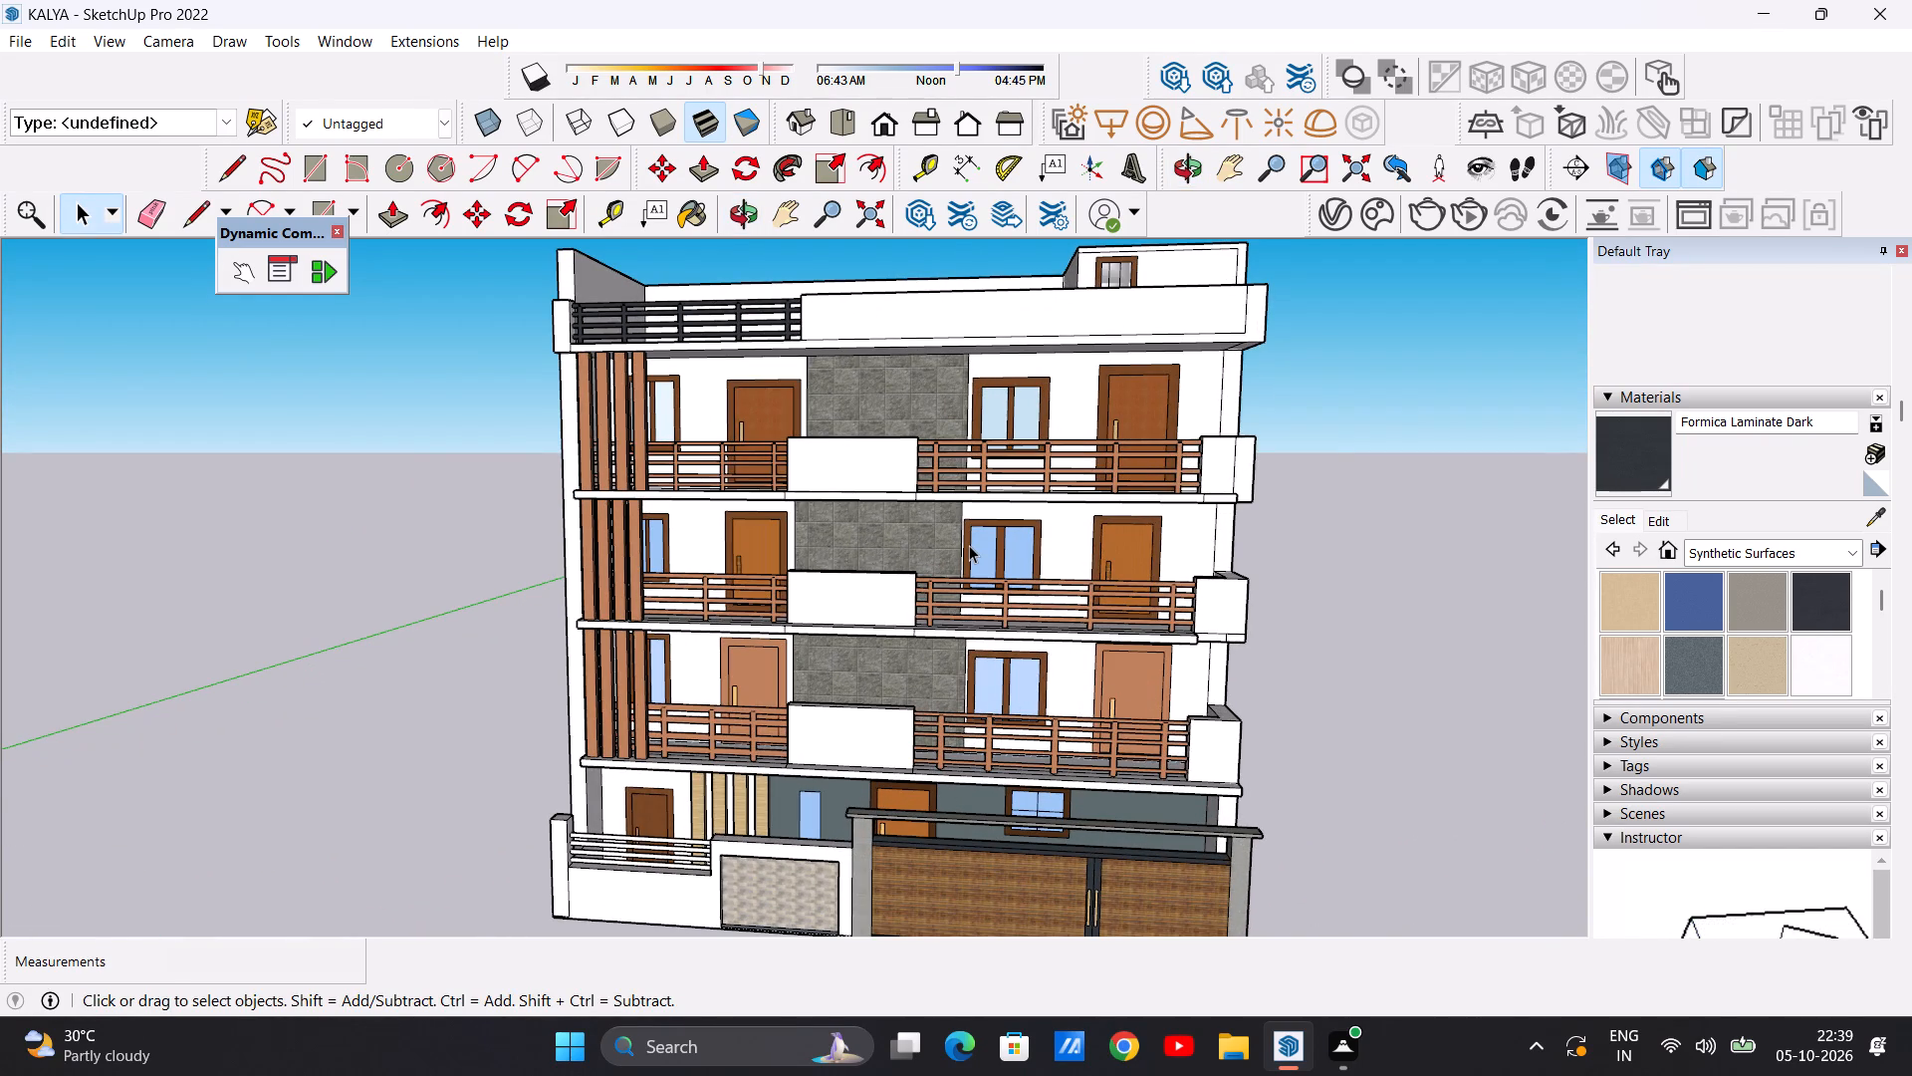
{"action": "scroll", "coordinate": [926, 466], "scroll_direction": "down", "scroll_amount": 6}
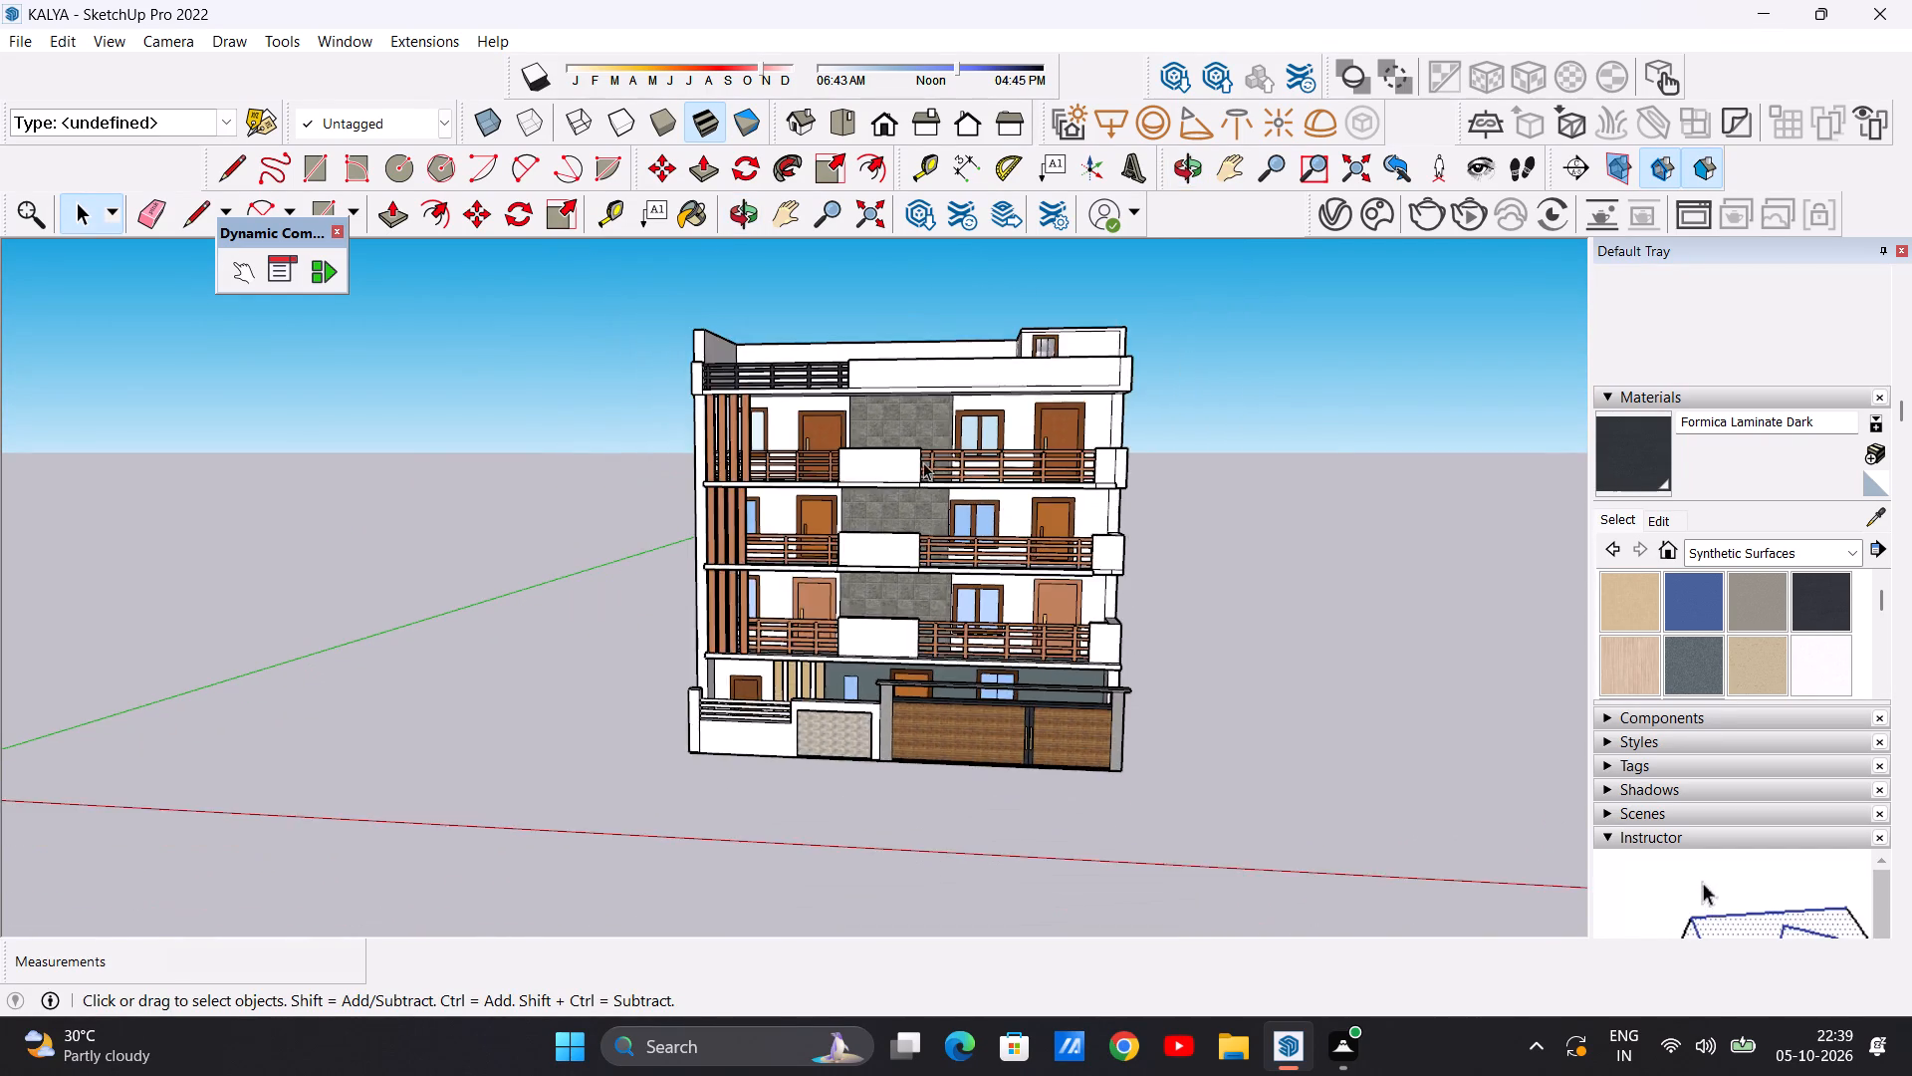
{"action": "scroll", "coordinate": [923, 462], "scroll_direction": "down", "scroll_amount": 3}
{"action": "scroll", "coordinate": [952, 513], "scroll_direction": "up", "scroll_amount": 7}
{"action": "scroll", "coordinate": [866, 569], "scroll_direction": "up", "scroll_amount": 6}
{"action": "scroll", "coordinate": [842, 549], "scroll_direction": "down", "scroll_amount": 4}
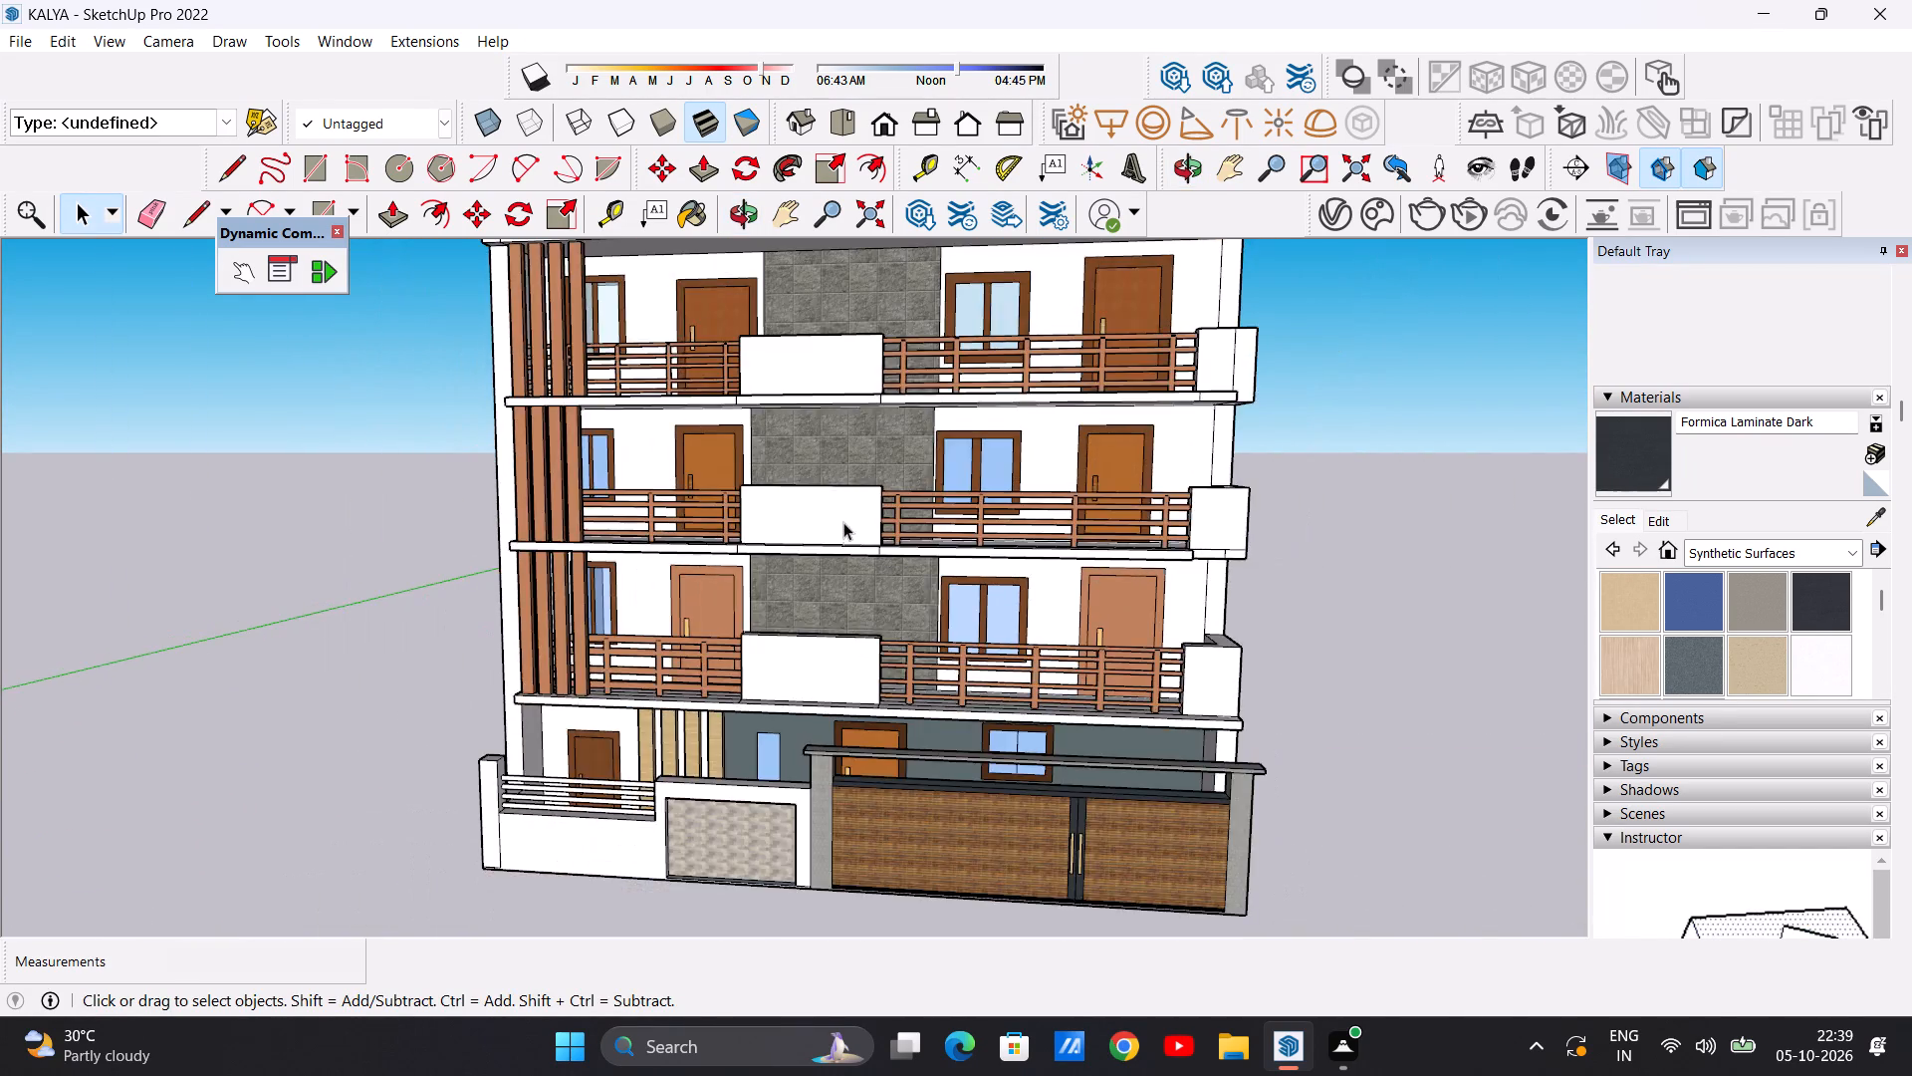
{"action": "scroll", "coordinate": [843, 522], "scroll_direction": "down", "scroll_amount": 4}
{"action": "middle_click_drag", "start_coordinate": [813, 728], "coordinate": [861, 649]}
Paint the ground-floor wall around the small door and the three gaps between the vertical wood strips with Formica Graystone.
{"action": "scroll", "coordinate": [811, 699], "scroll_direction": "up", "scroll_amount": 2}
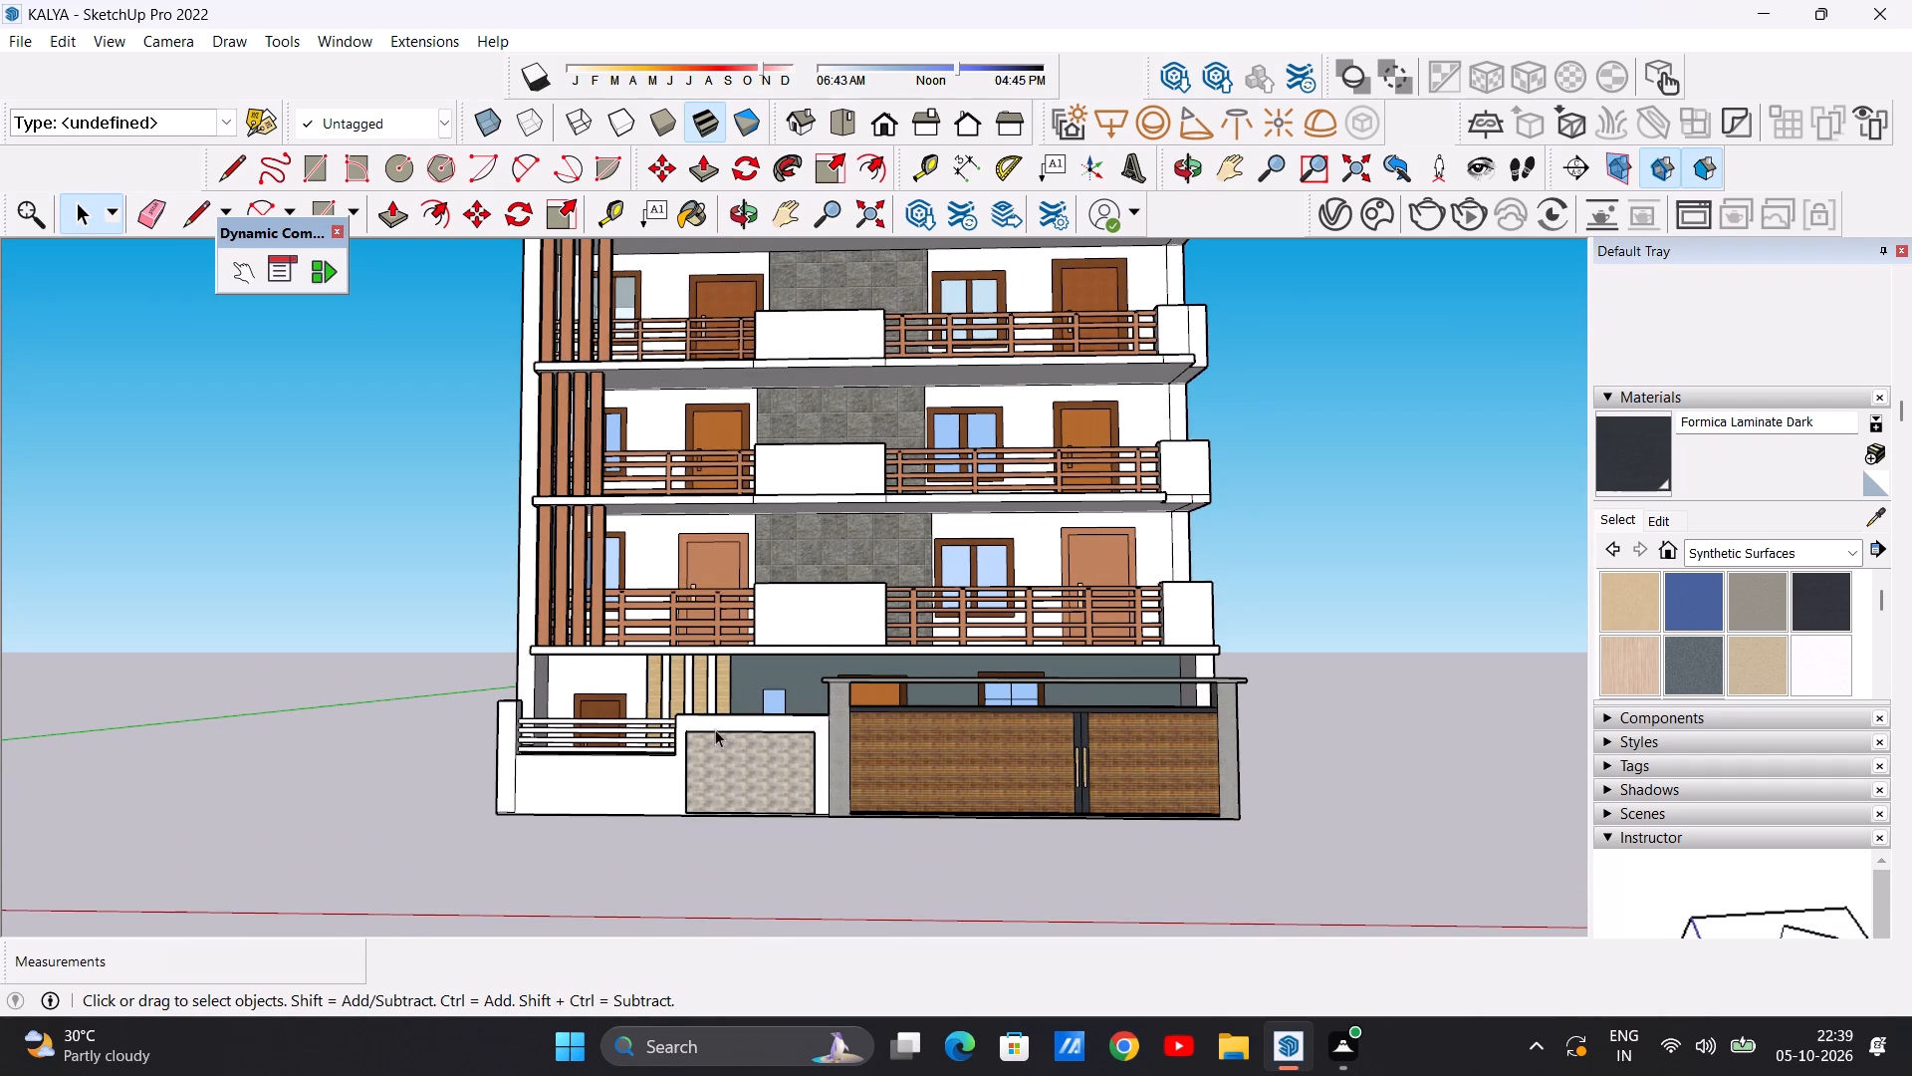
{"action": "scroll", "coordinate": [840, 688], "scroll_direction": "down", "scroll_amount": 6}
{"action": "scroll", "coordinate": [660, 686], "scroll_direction": "up", "scroll_amount": 10}
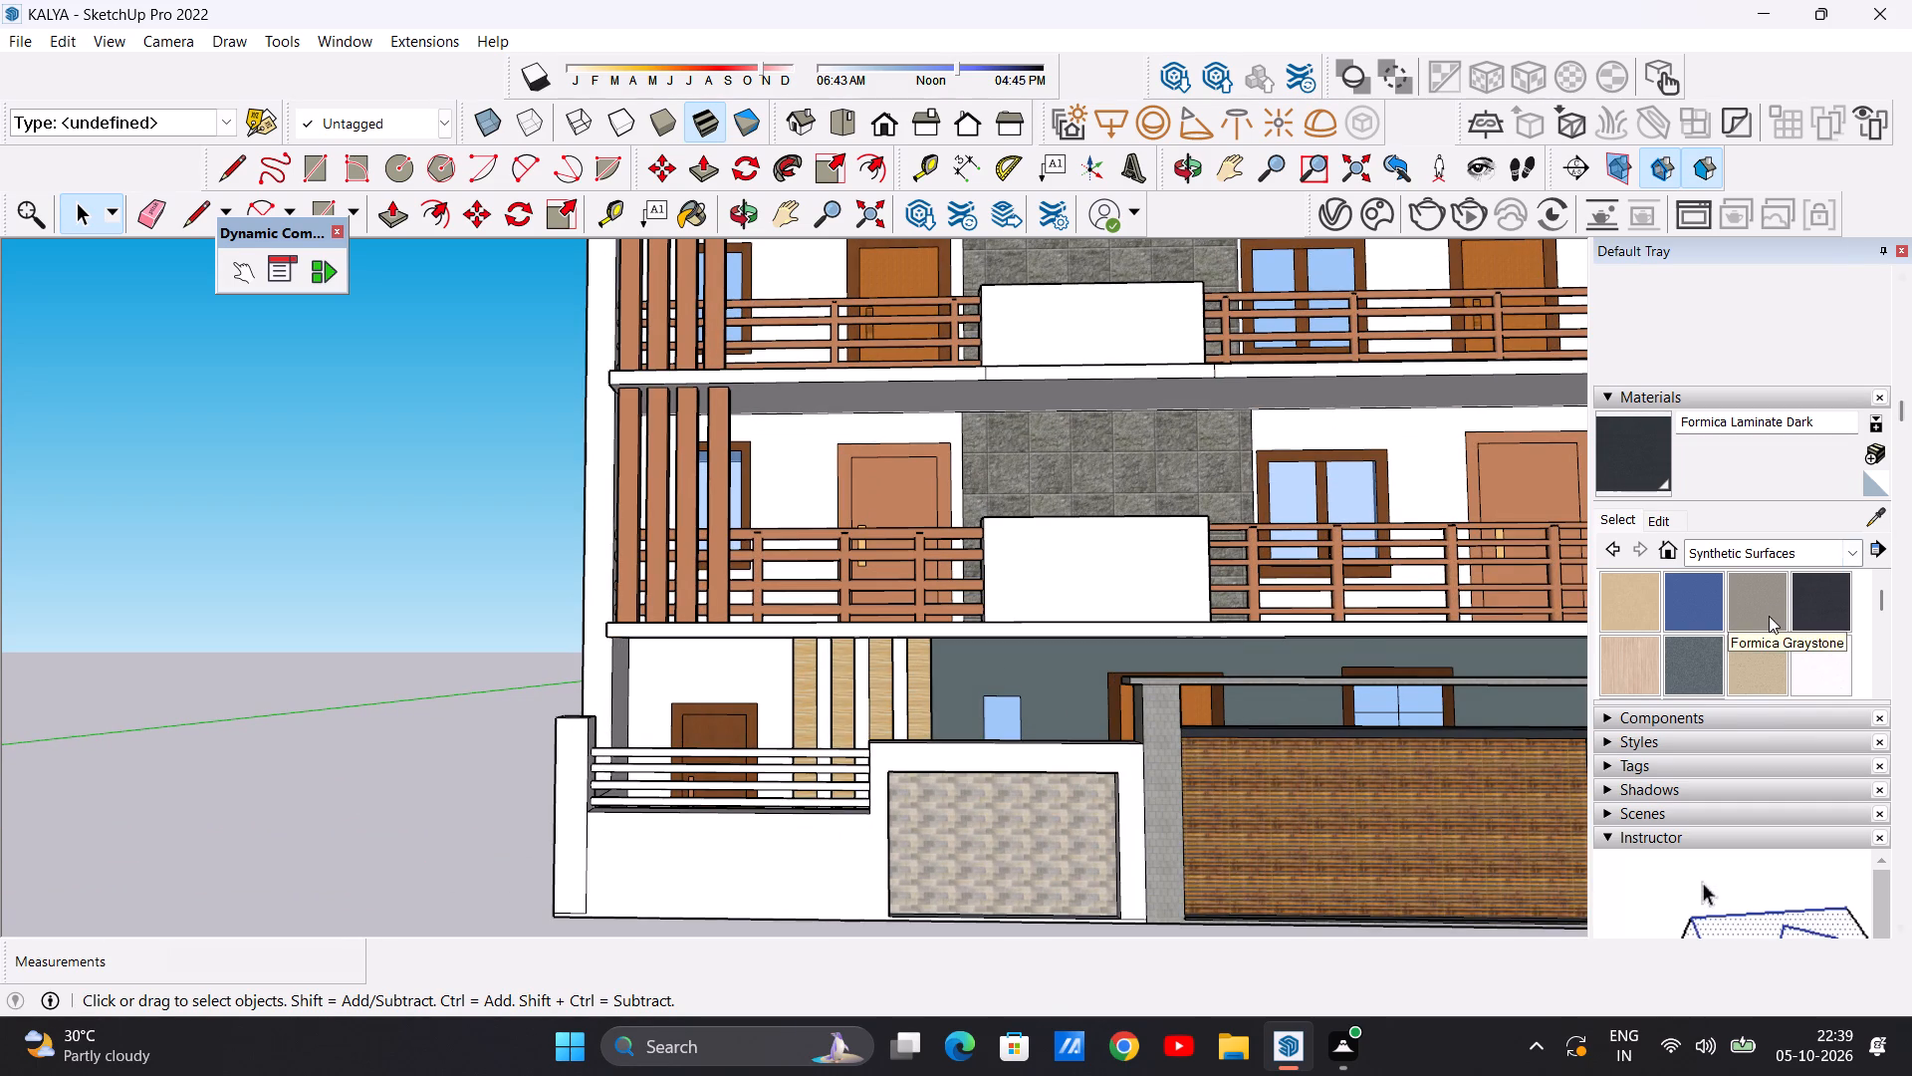
{"action": "left_click", "coordinate": [1769, 616]}
{"action": "scroll", "coordinate": [696, 692], "scroll_direction": "up", "scroll_amount": 6}
{"action": "left_click", "coordinate": [733, 675]}
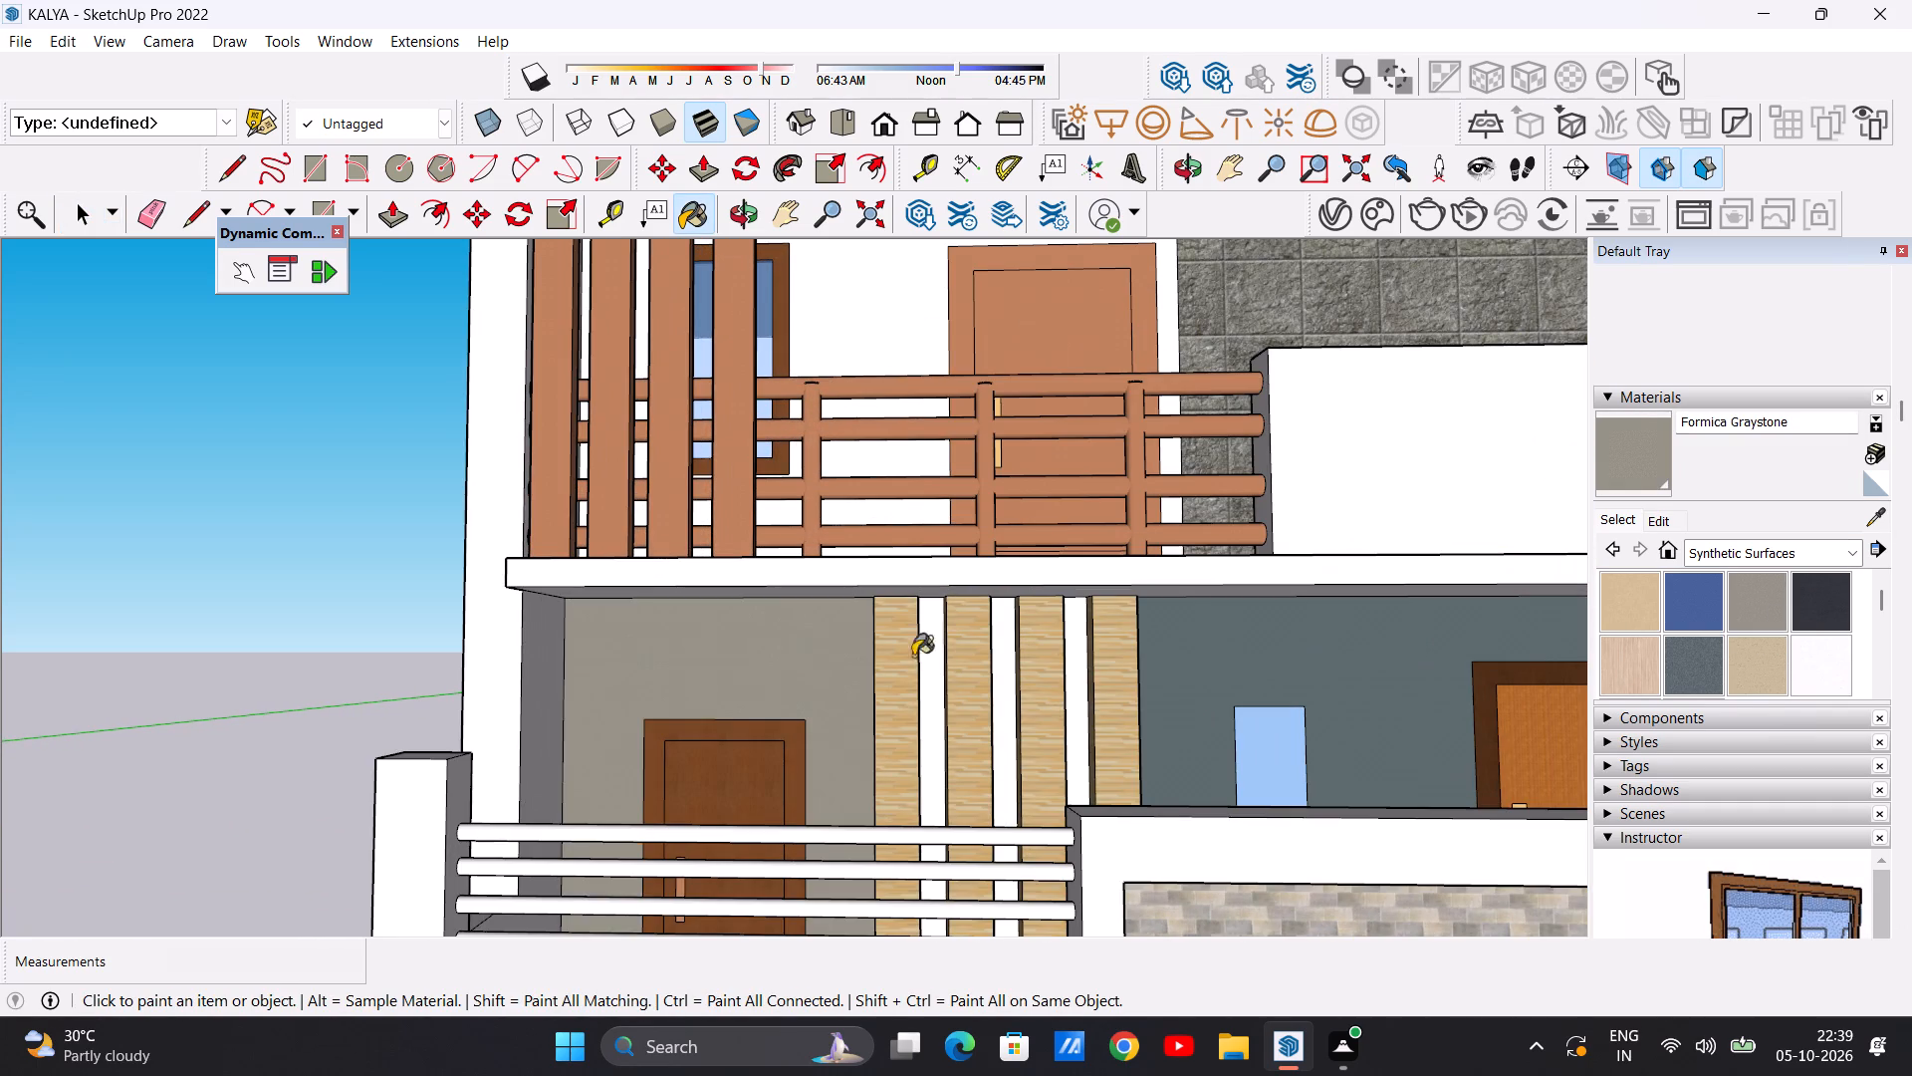
{"action": "scroll", "coordinate": [958, 663], "scroll_direction": "up", "scroll_amount": 6}
{"action": "left_click", "coordinate": [908, 693]}
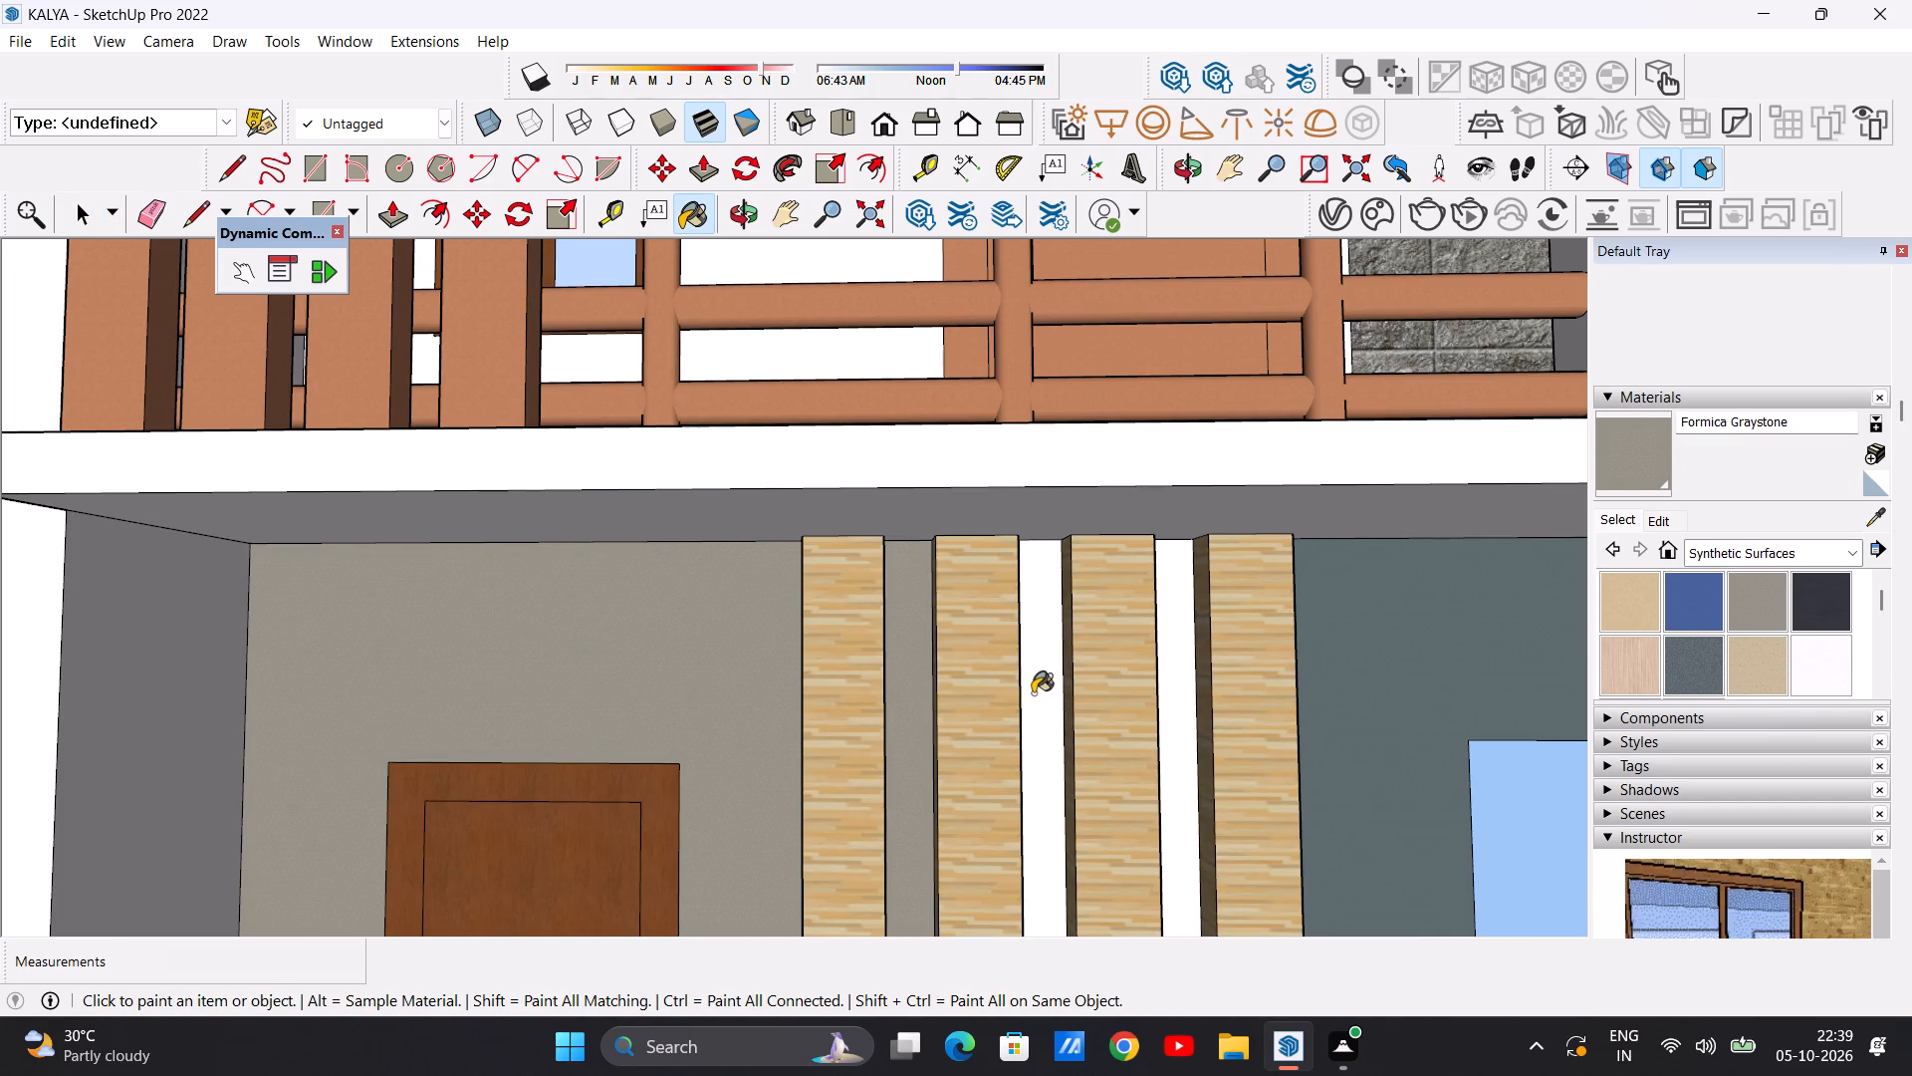
{"action": "left_click", "coordinate": [1032, 696]}
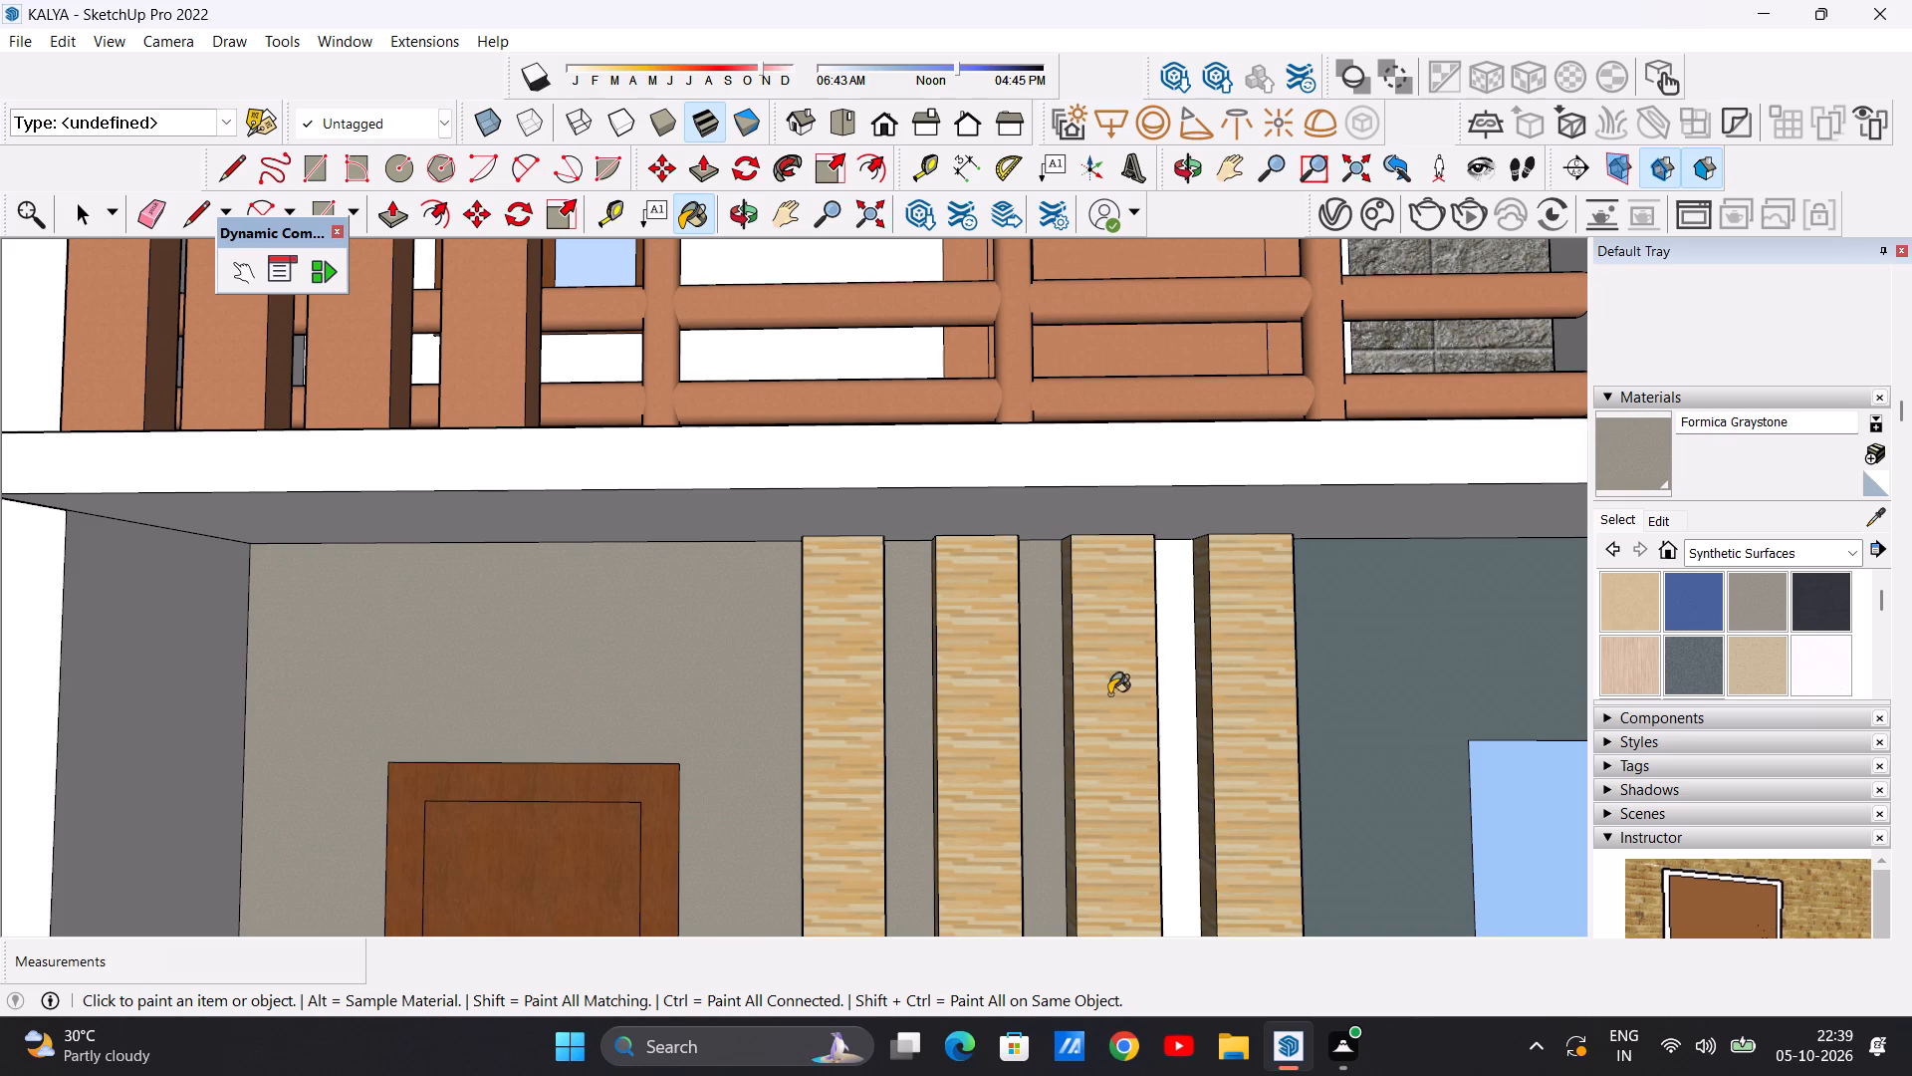
{"action": "left_click", "coordinate": [1181, 693]}
{"action": "scroll", "coordinate": [978, 696], "scroll_direction": "down", "scroll_amount": 20}
{"action": "scroll", "coordinate": [978, 696], "scroll_direction": "down", "scroll_amount": 1}
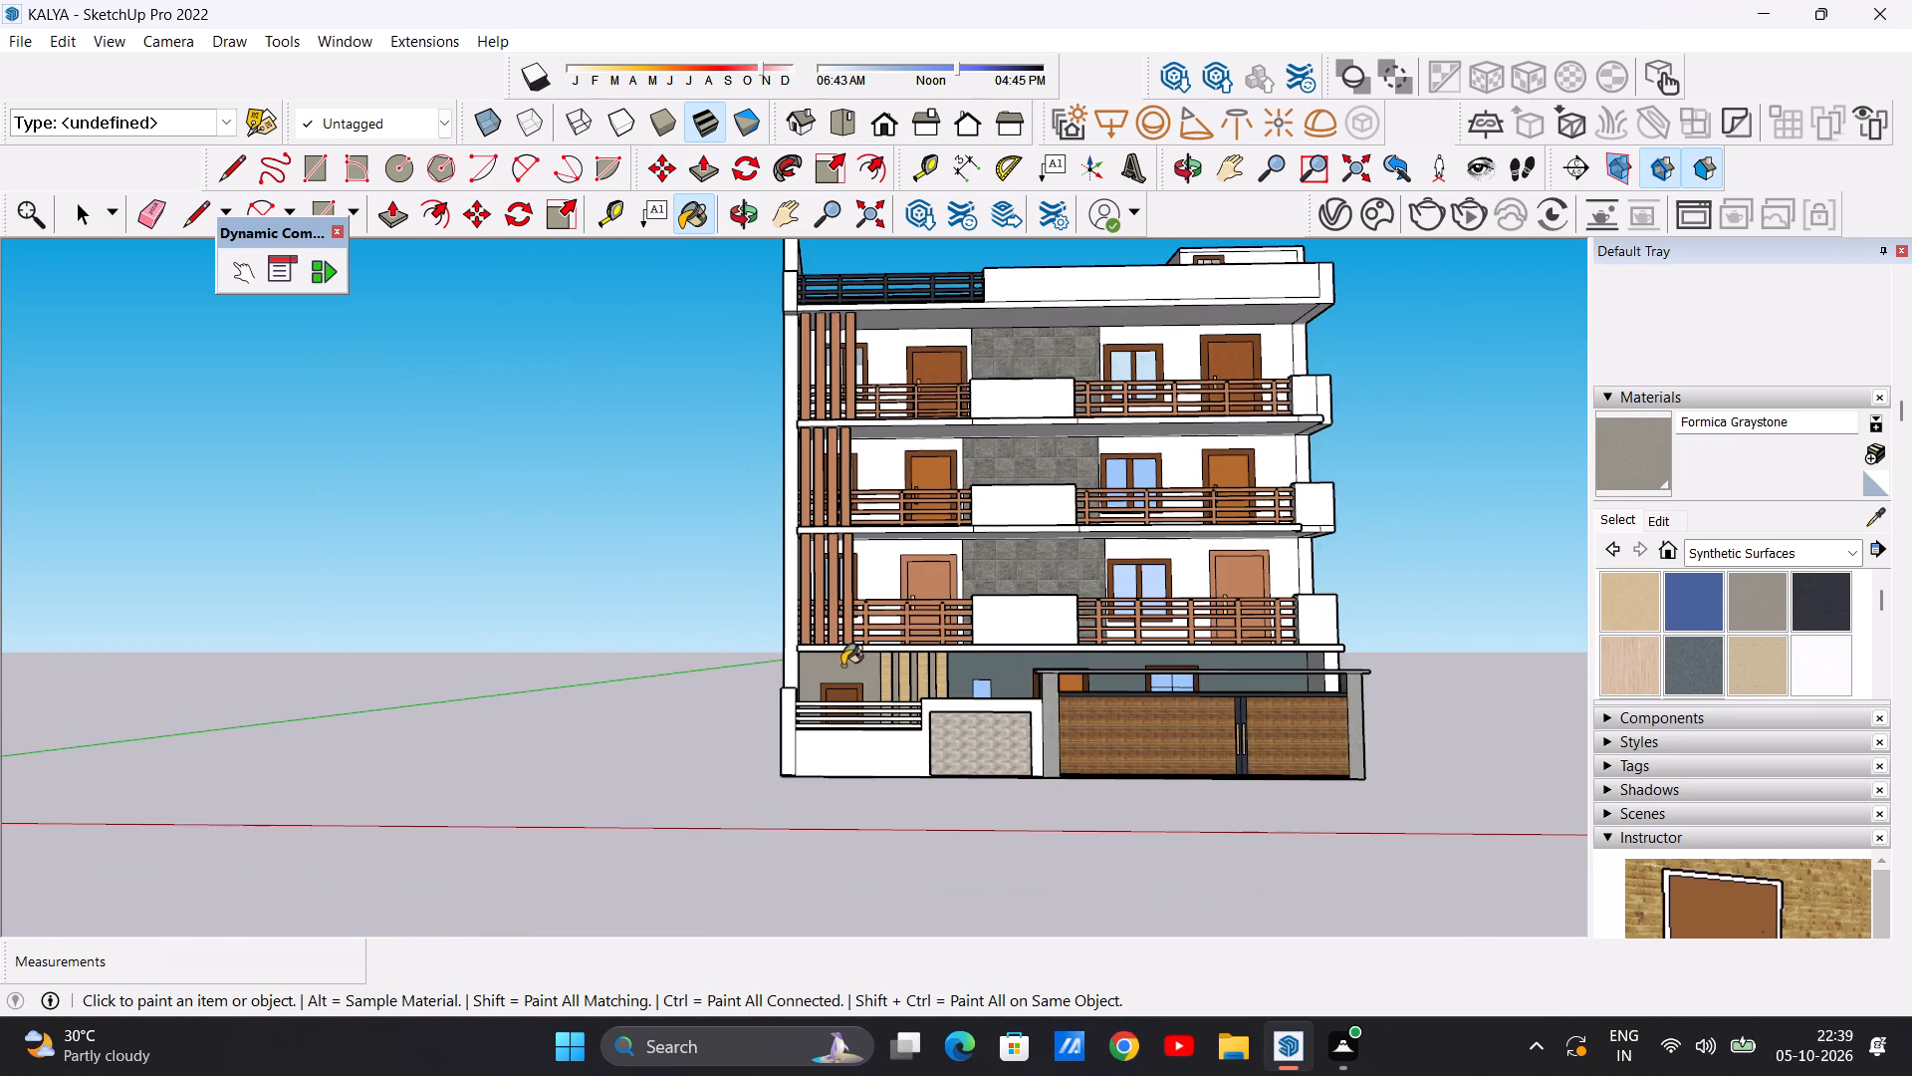
{"action": "scroll", "coordinate": [980, 677], "scroll_direction": "down", "scroll_amount": 1}
{"action": "scroll", "coordinate": [1233, 665], "scroll_direction": "up", "scroll_amount": 3}
{"action": "key", "text": "space"}
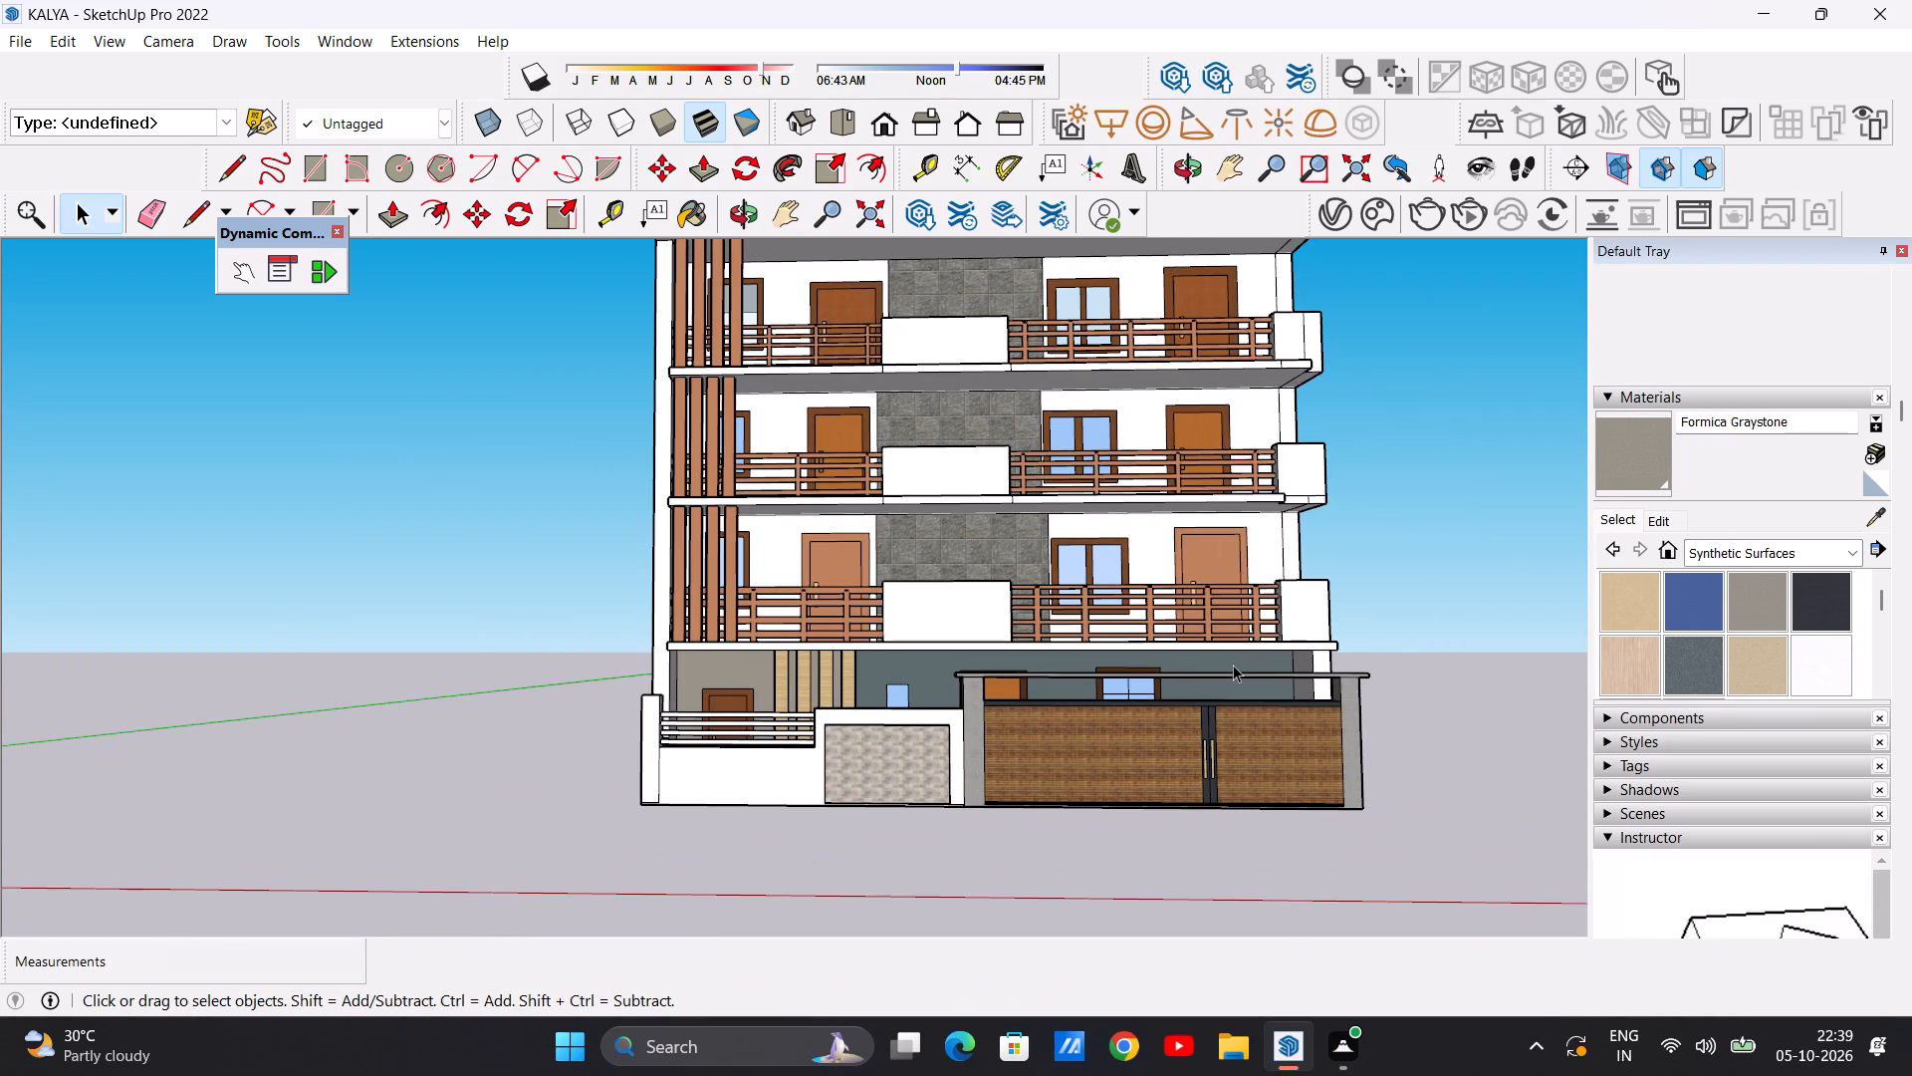
Examine the building's front elevation and roof terrace for the next unpainted wall.
{"action": "scroll", "coordinate": [943, 720], "scroll_direction": "down", "scroll_amount": 9}
{"action": "scroll", "coordinate": [995, 618], "scroll_direction": "up", "scroll_amount": 3}
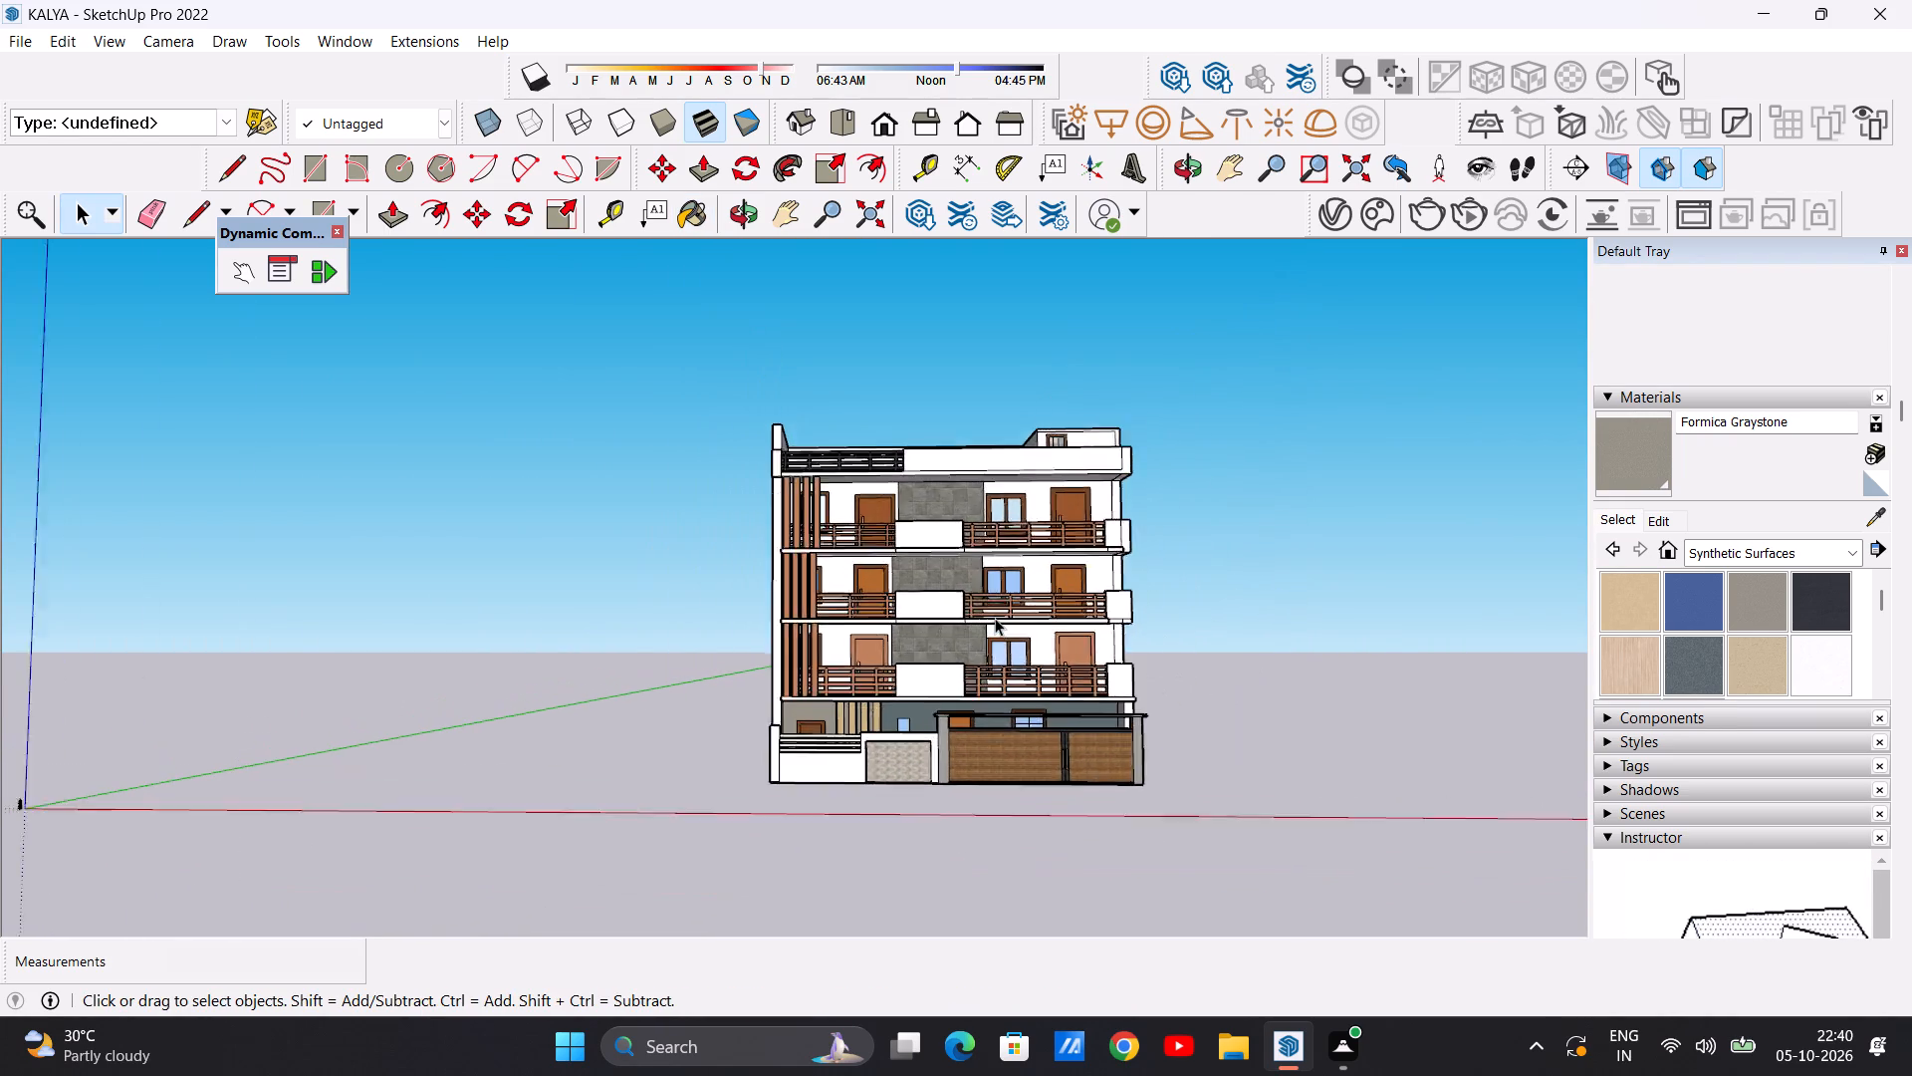
{"action": "scroll", "coordinate": [995, 618], "scroll_direction": "up", "scroll_amount": 4}
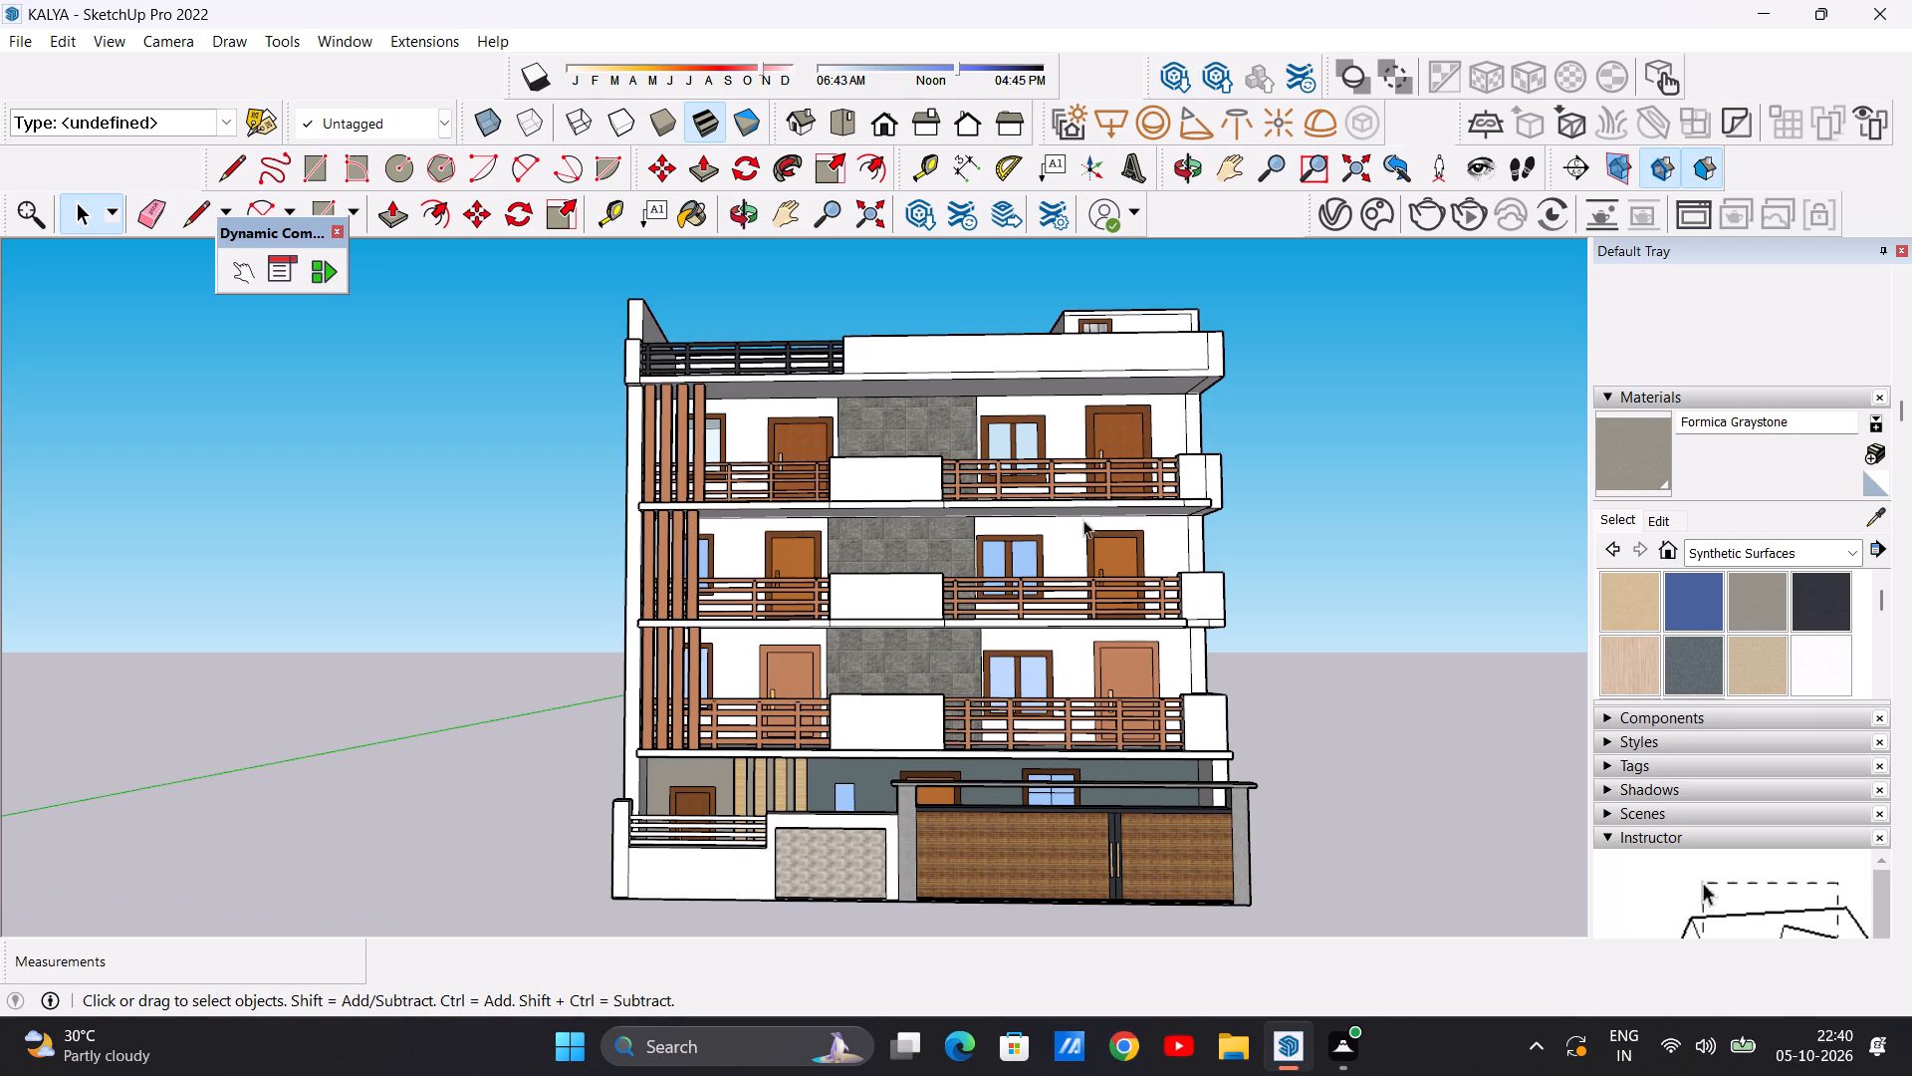
{"action": "middle_click_drag", "start_coordinate": [1052, 501], "coordinate": [1050, 651]}
{"action": "scroll", "coordinate": [907, 426], "scroll_direction": "down", "scroll_amount": 4}
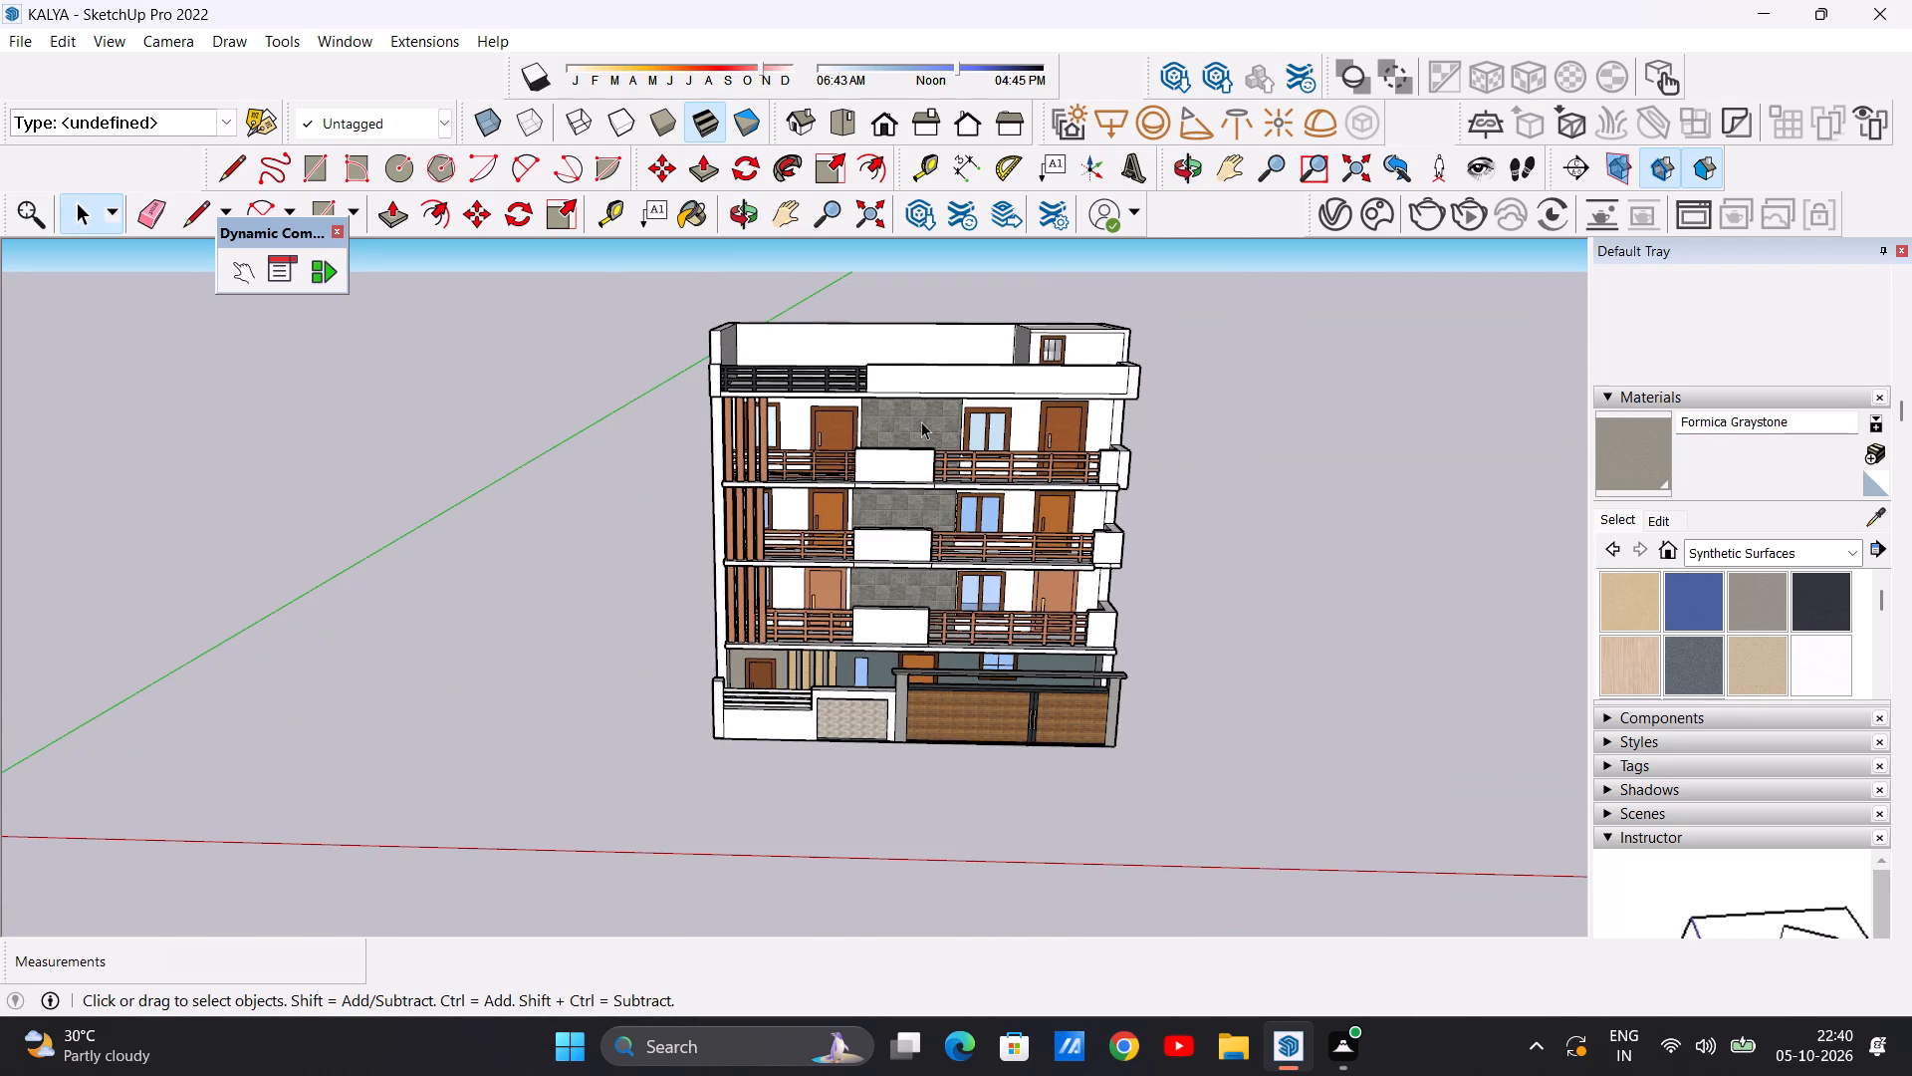
{"action": "scroll", "coordinate": [921, 421], "scroll_direction": "down", "scroll_amount": 4}
{"action": "middle_click_drag", "start_coordinate": [1032, 348], "coordinate": [1017, 433]}
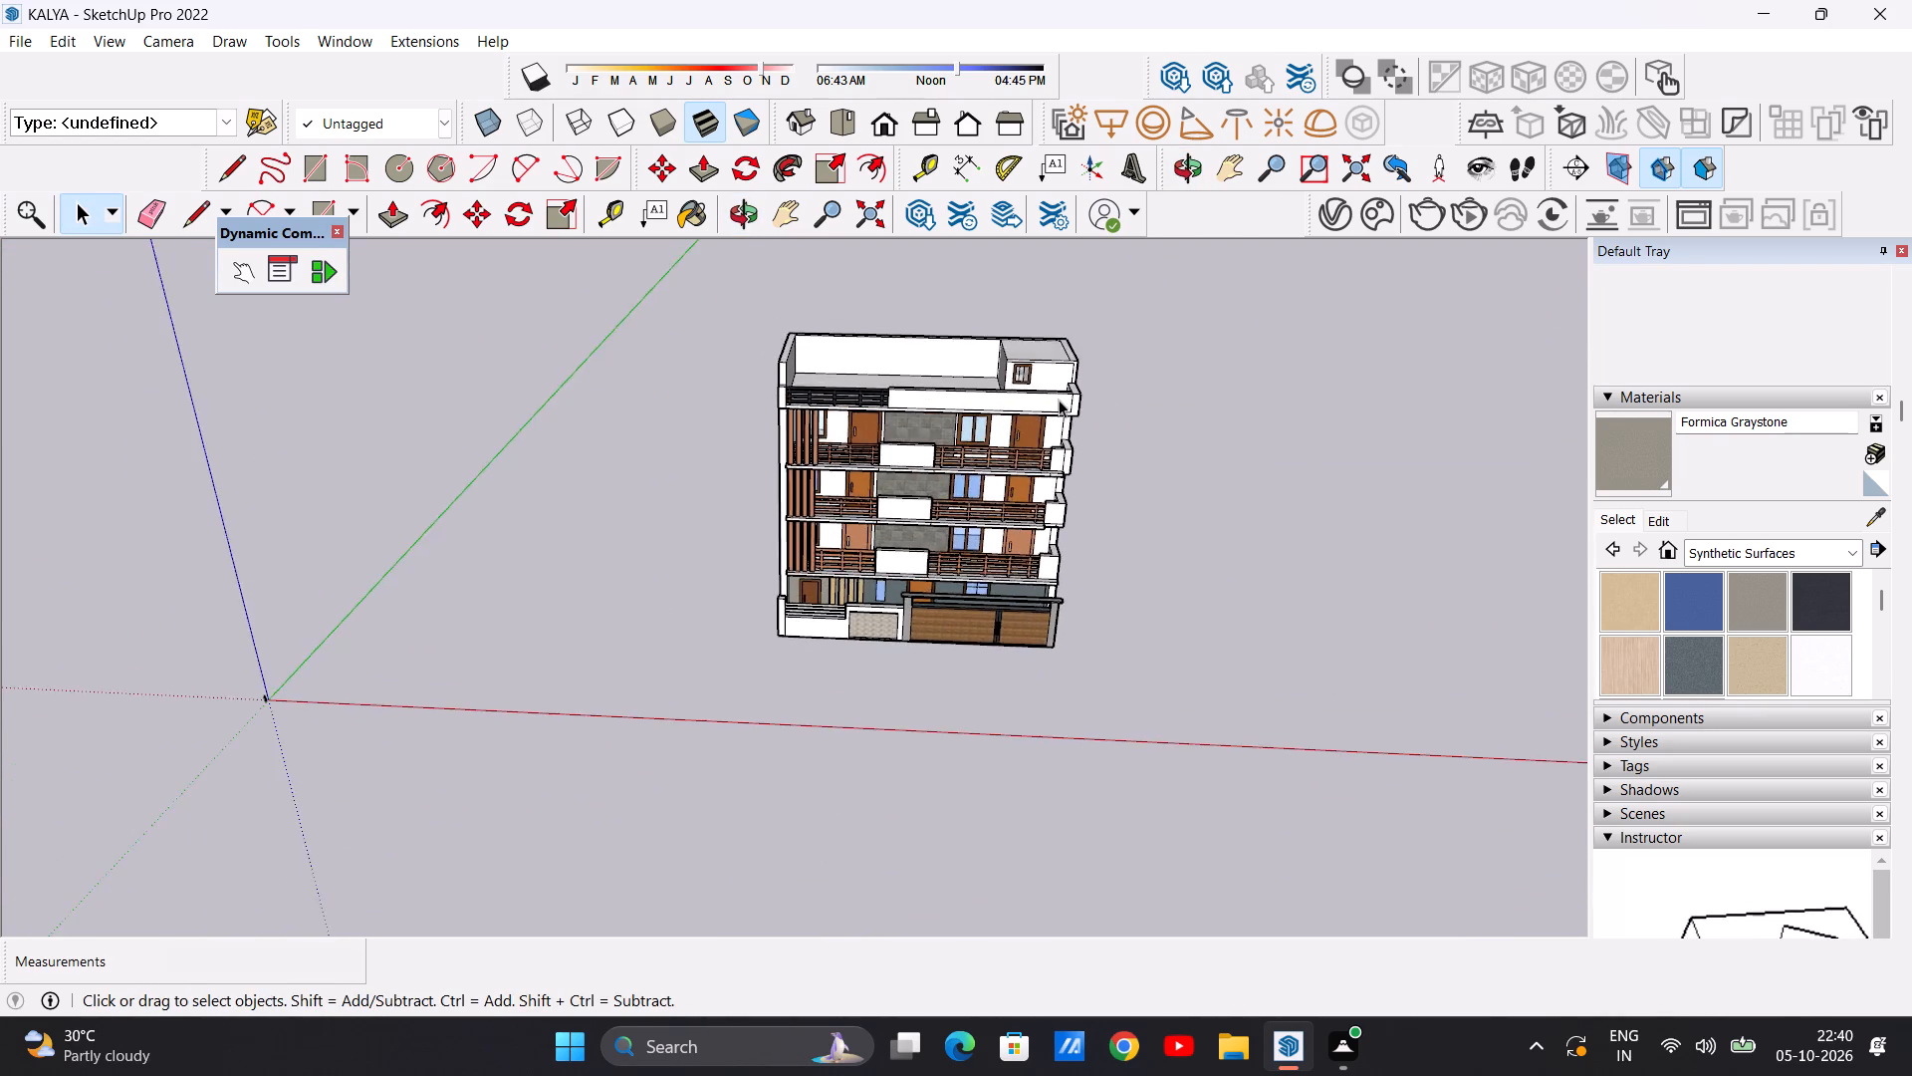
{"action": "scroll", "coordinate": [1059, 398], "scroll_direction": "up", "scroll_amount": 9}
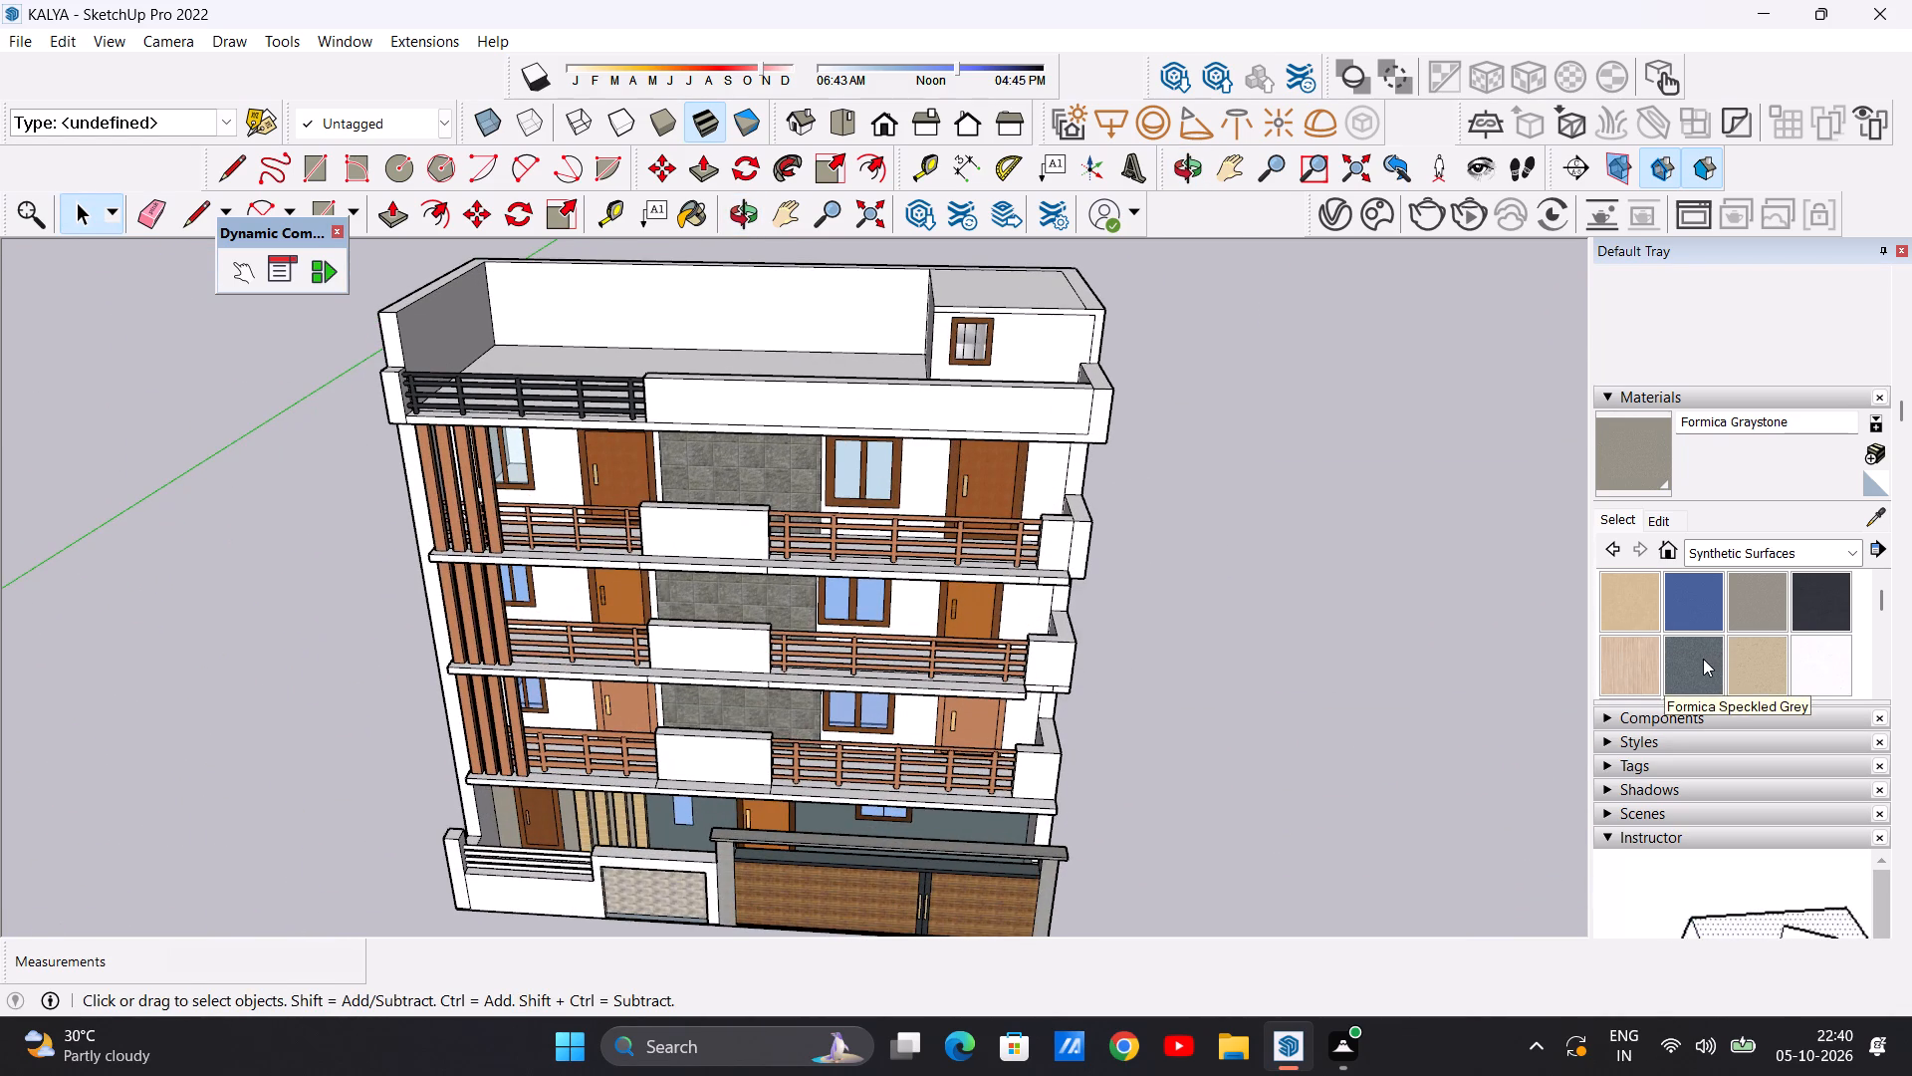
Paint the front wall and the terrace-facing side wall of the rooftop room with Formica Graystone.
{"action": "left_click", "coordinate": [1703, 659]}
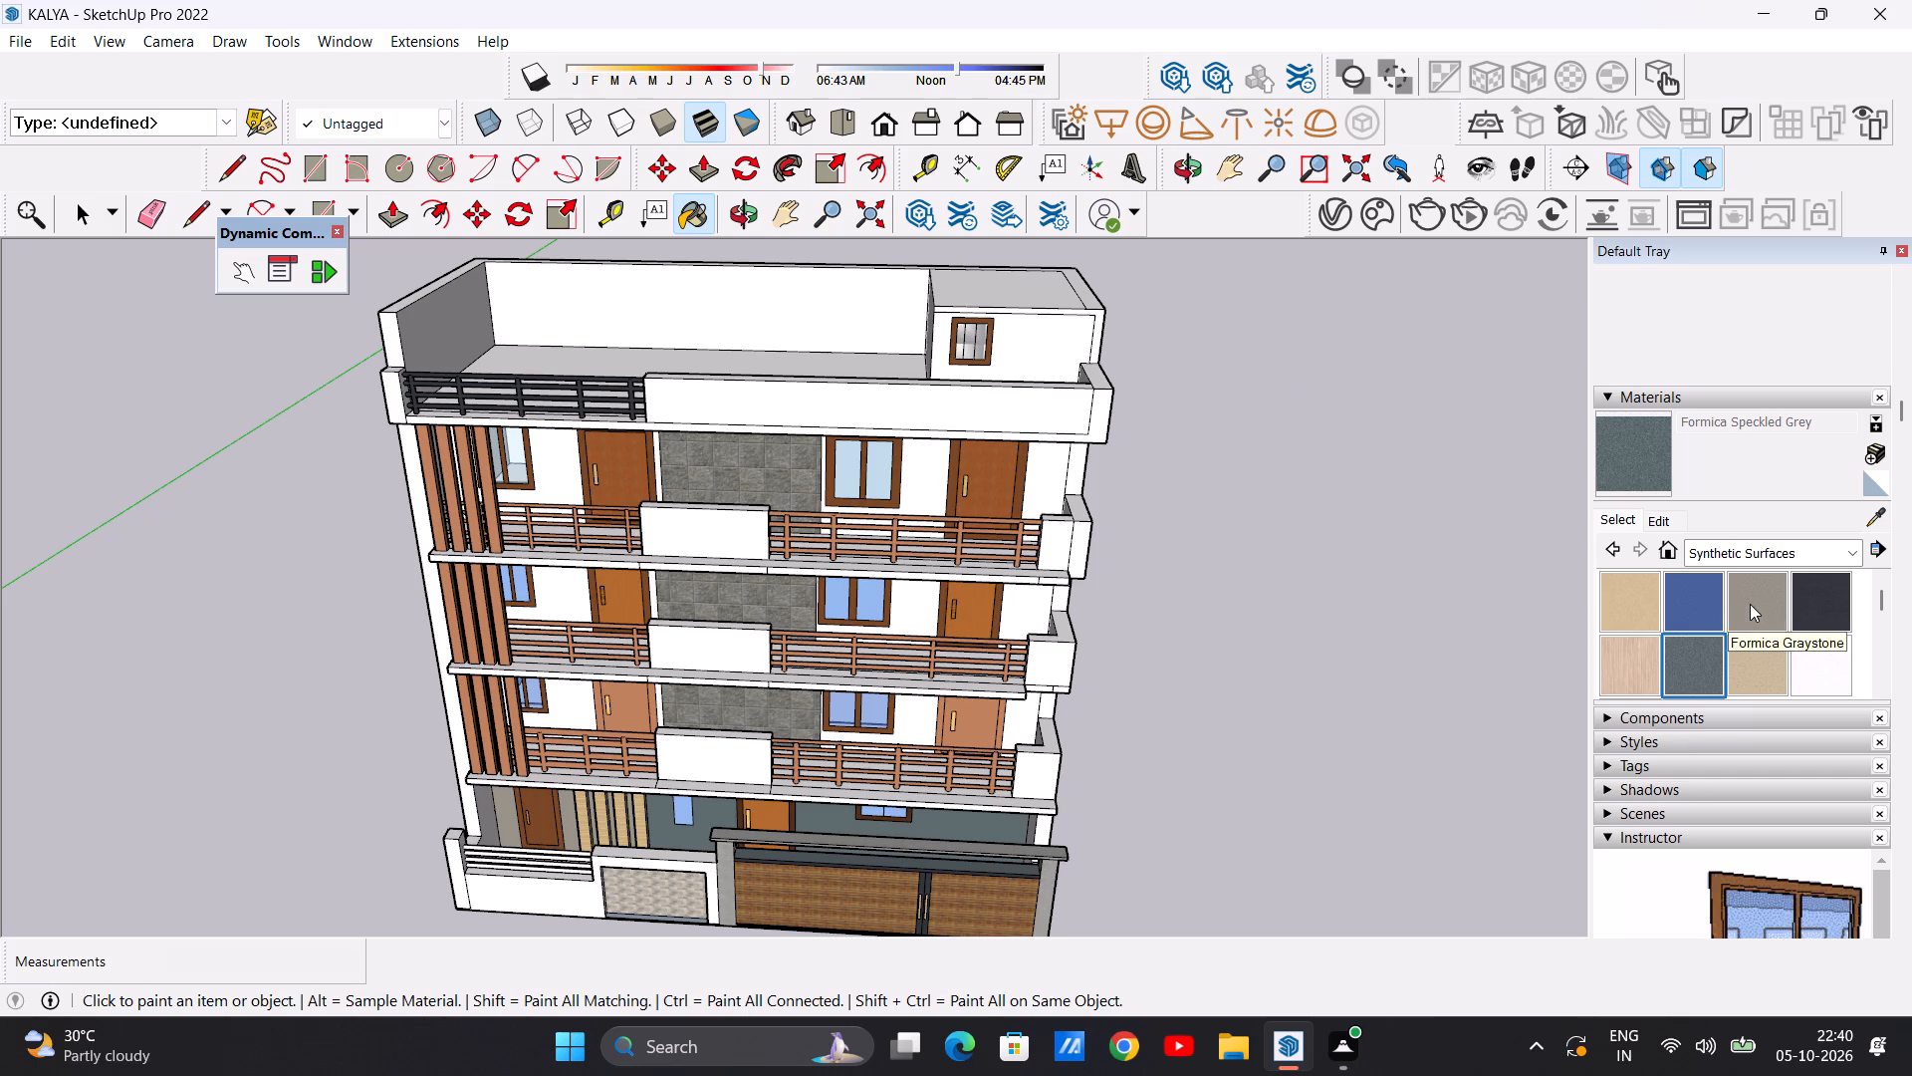
{"action": "left_click", "coordinate": [1750, 604]}
{"action": "scroll", "coordinate": [1036, 378], "scroll_direction": "up", "scroll_amount": 5}
{"action": "left_click", "coordinate": [1045, 332]}
{"action": "scroll", "coordinate": [994, 366], "scroll_direction": "down", "scroll_amount": 5}
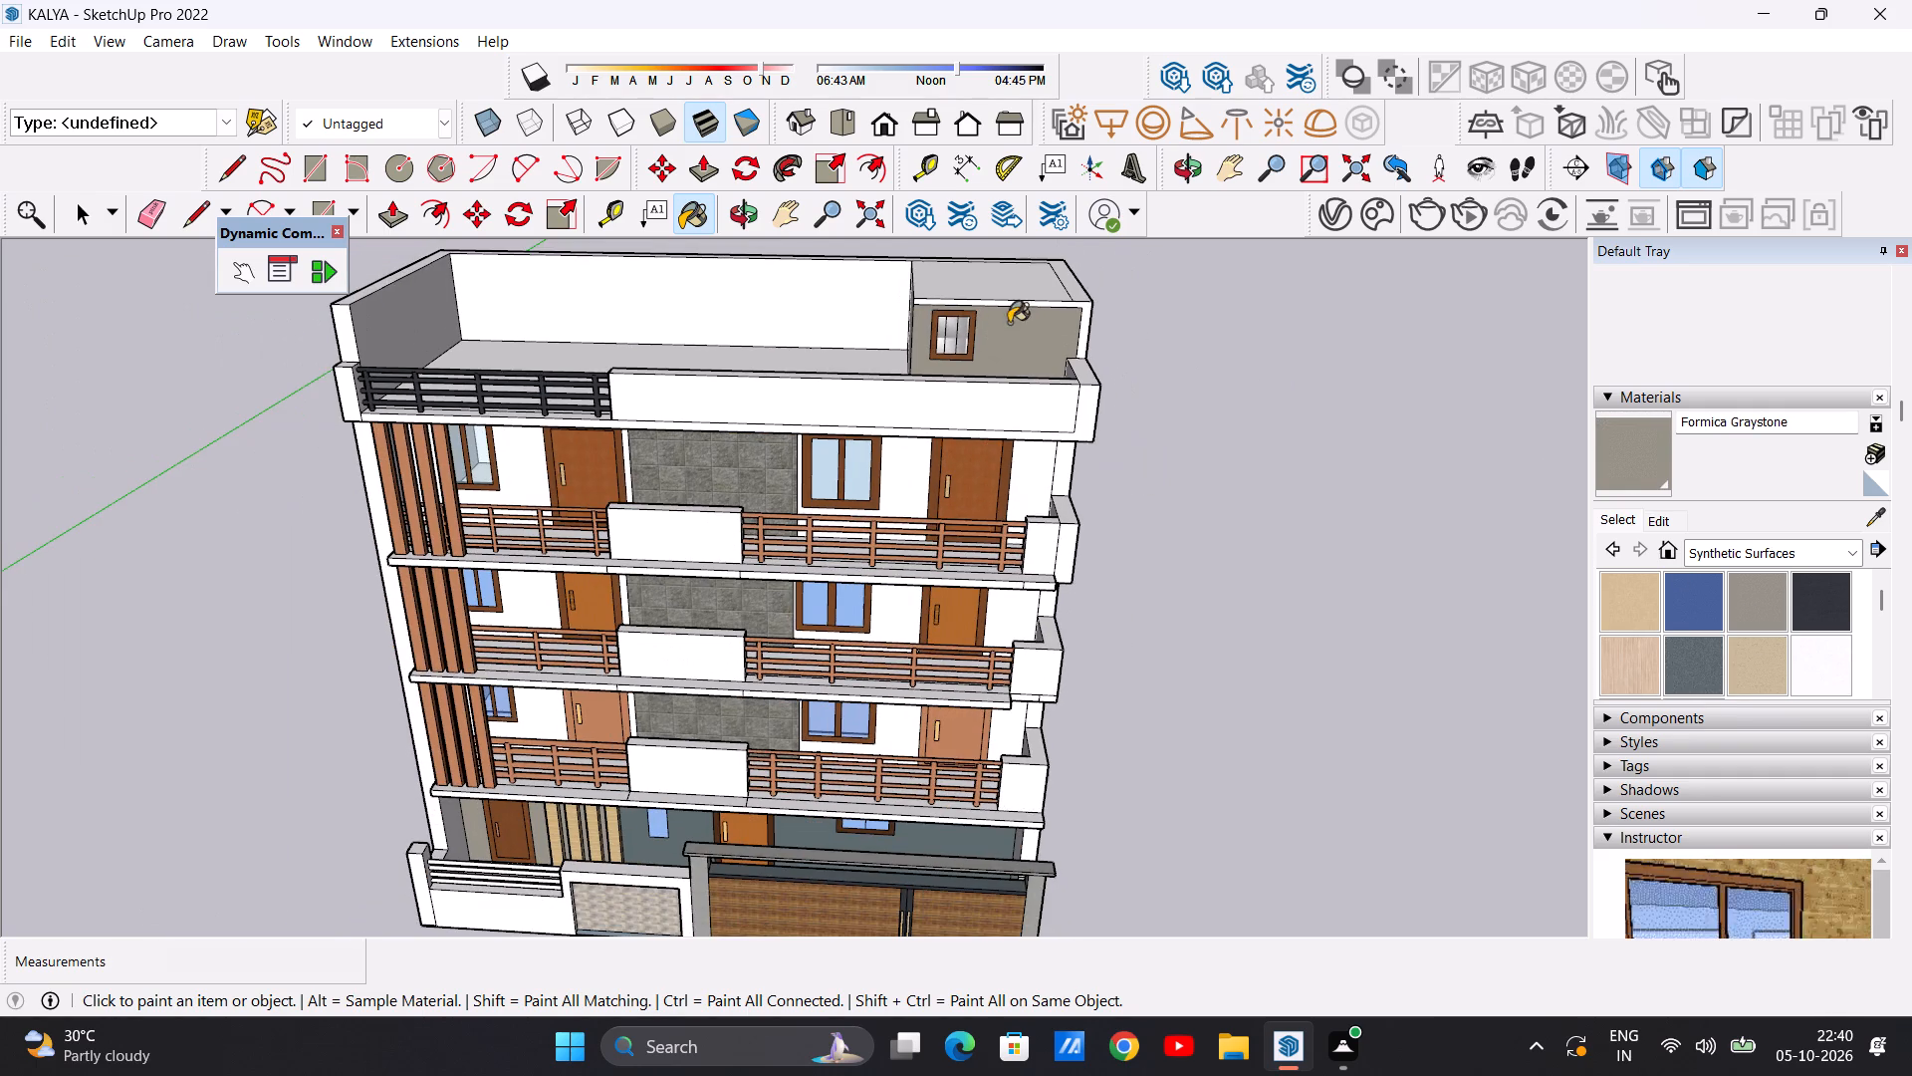
{"action": "middle_click_drag", "start_coordinate": [1027, 345], "coordinate": [946, 268]}
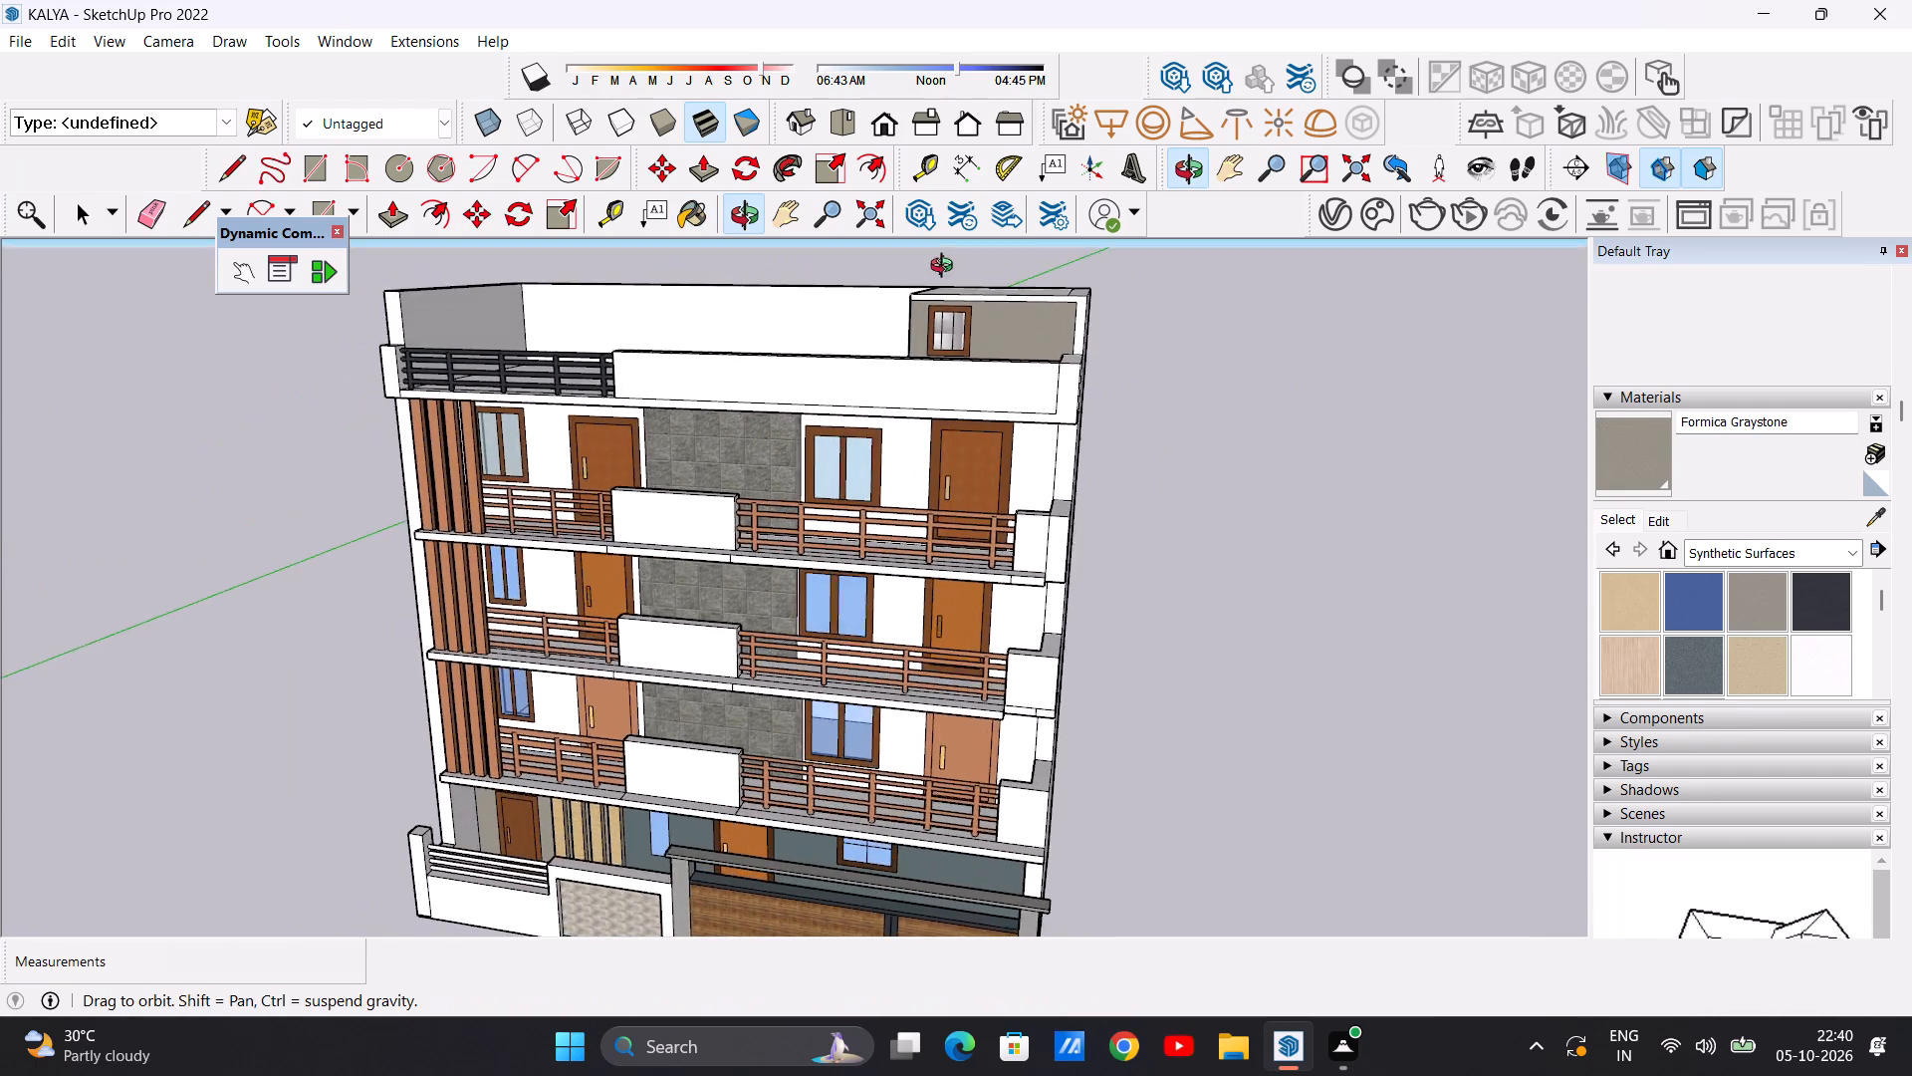
{"action": "middle_click_drag", "start_coordinate": [946, 268], "coordinate": [1232, 313]}
{"action": "scroll", "coordinate": [912, 323], "scroll_direction": "up", "scroll_amount": 6}
{"action": "left_click", "coordinate": [841, 324]}
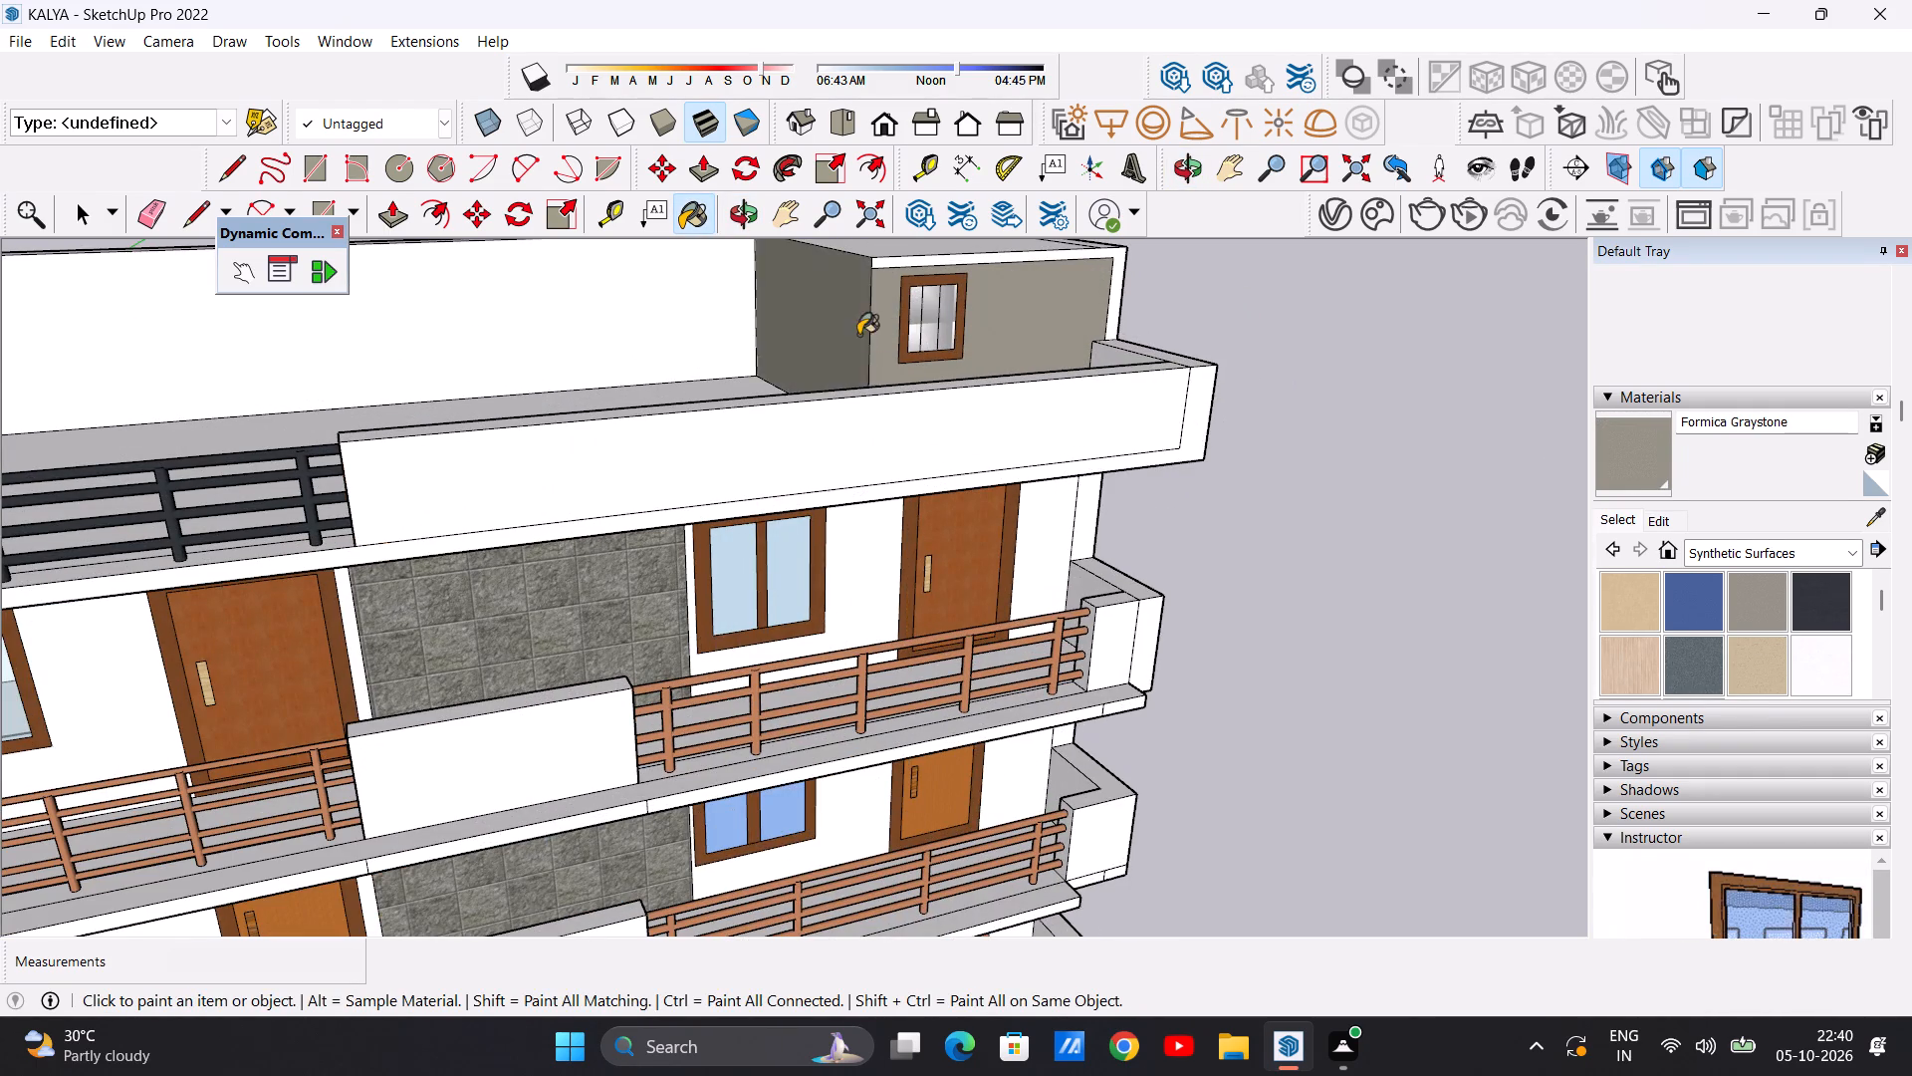
{"action": "scroll", "coordinate": [873, 347], "scroll_direction": "down", "scroll_amount": 6}
{"action": "middle_click_drag", "start_coordinate": [1039, 336], "coordinate": [914, 188]}
{"action": "scroll", "coordinate": [839, 450], "scroll_direction": "down", "scroll_amount": 6}
{"action": "scroll", "coordinate": [978, 463], "scroll_direction": "up", "scroll_amount": 6}
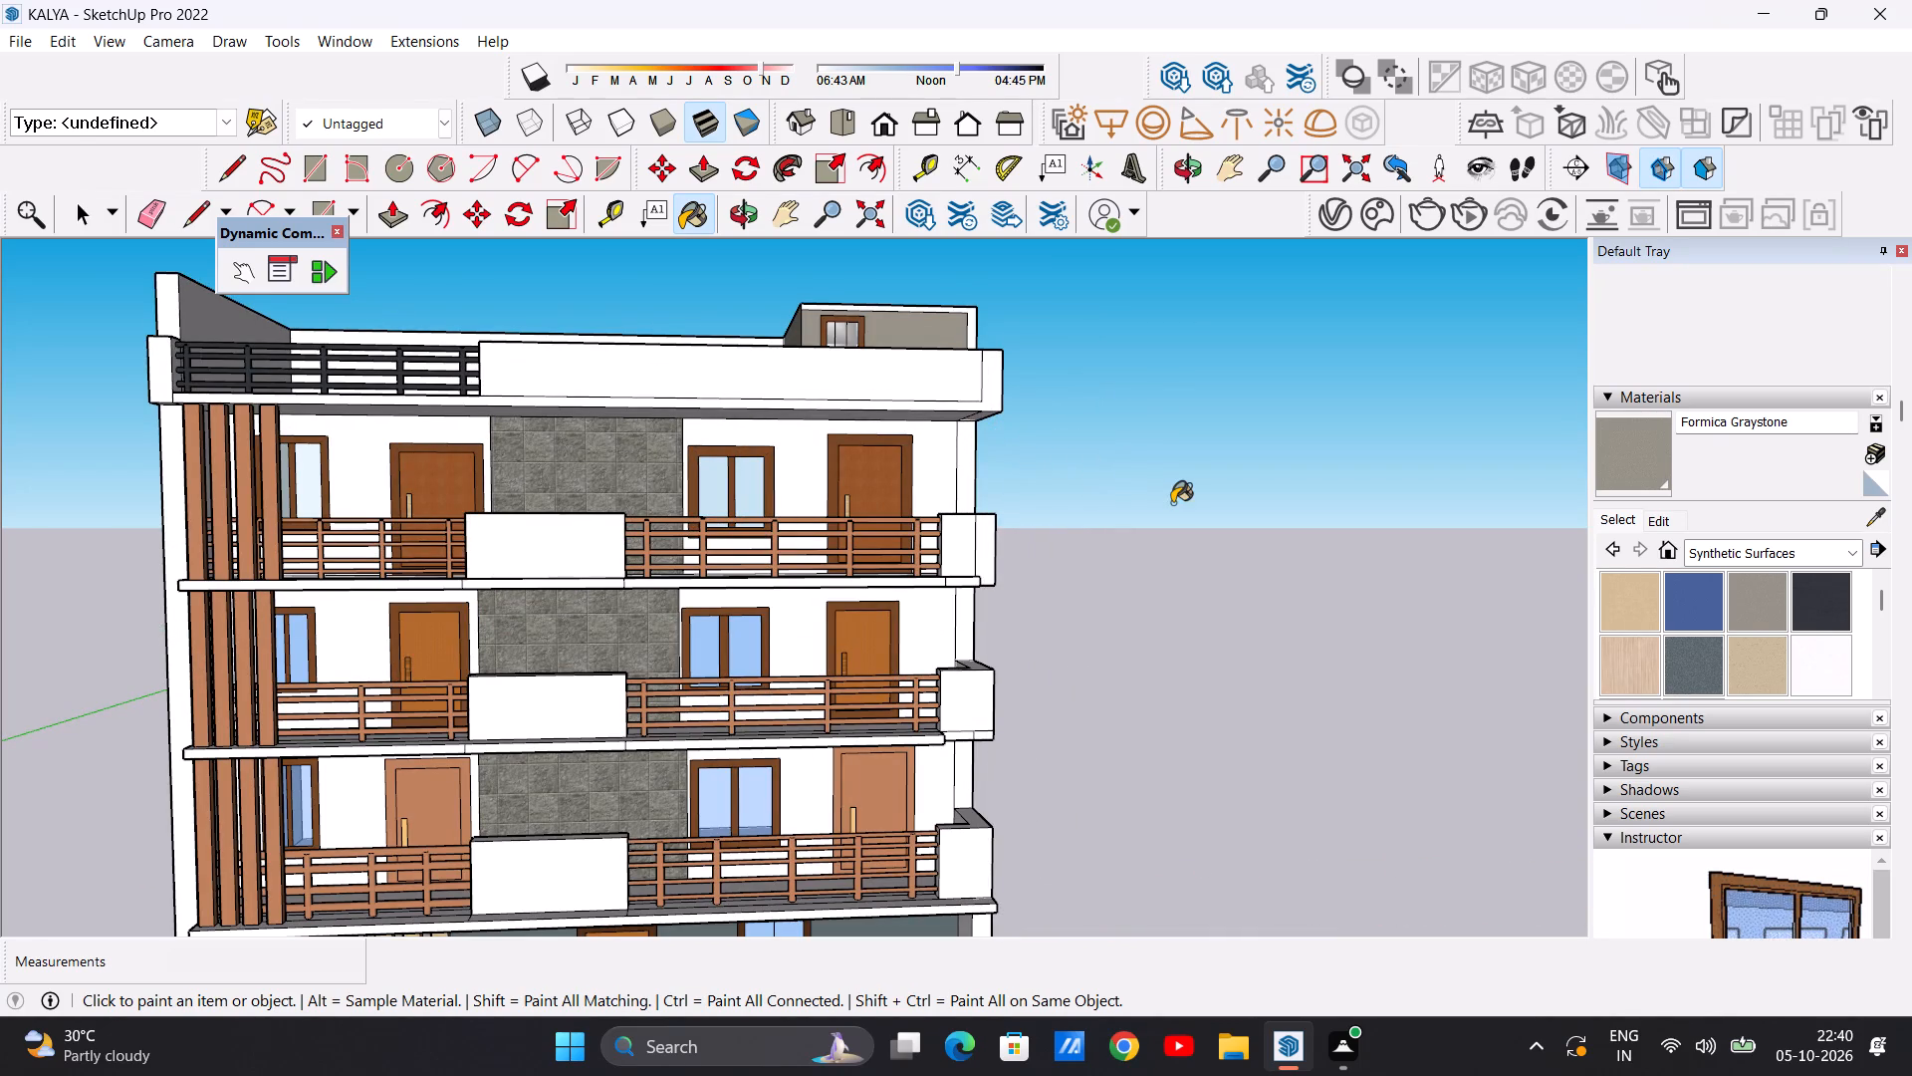
{"action": "scroll", "coordinate": [1021, 565], "scroll_direction": "up", "scroll_amount": 3}
{"action": "key", "text": "space"}
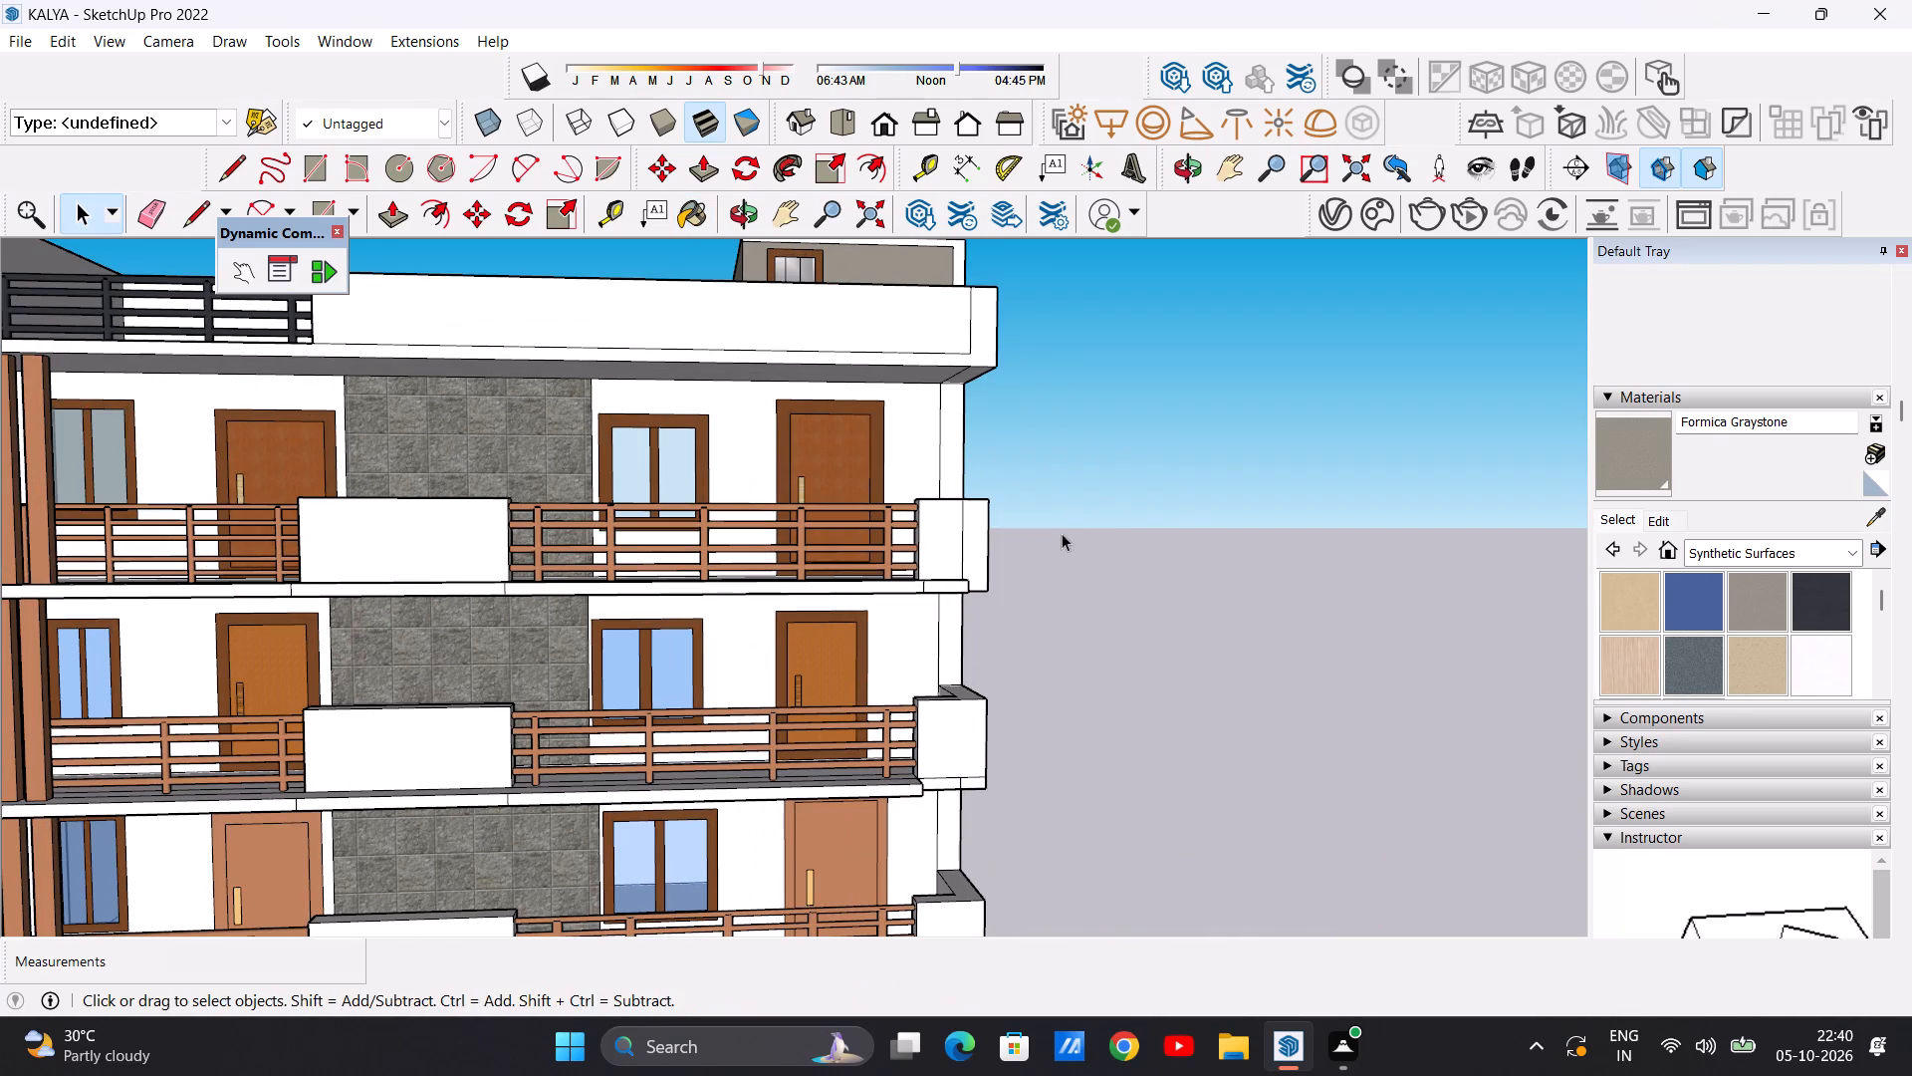
Erase the seam lines on the front face and top of the third-floor balcony's corner parapet.
{"action": "middle_click_drag", "start_coordinate": [1066, 509], "coordinate": [879, 752]}
{"action": "scroll", "coordinate": [966, 574], "scroll_direction": "up", "scroll_amount": 2}
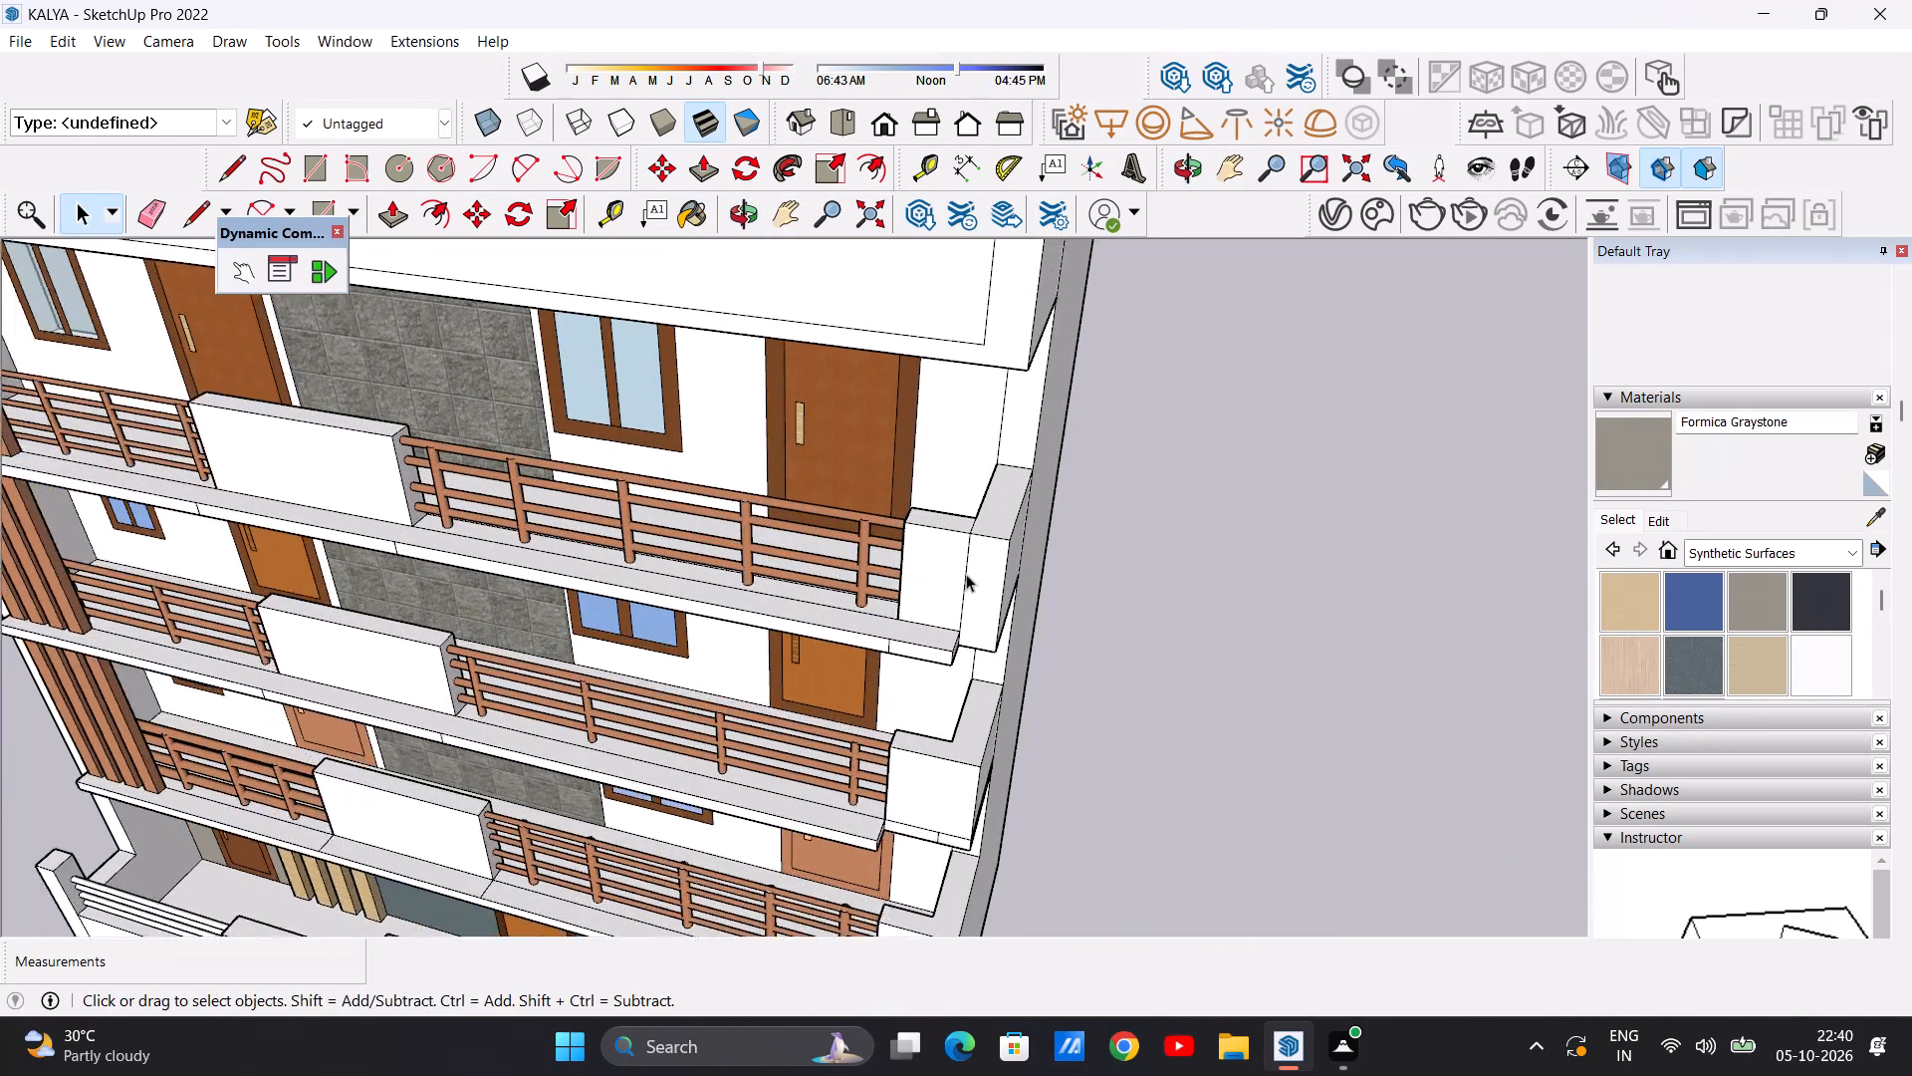
{"action": "scroll", "coordinate": [966, 574], "scroll_direction": "up", "scroll_amount": 5}
{"action": "key", "text": "e"}
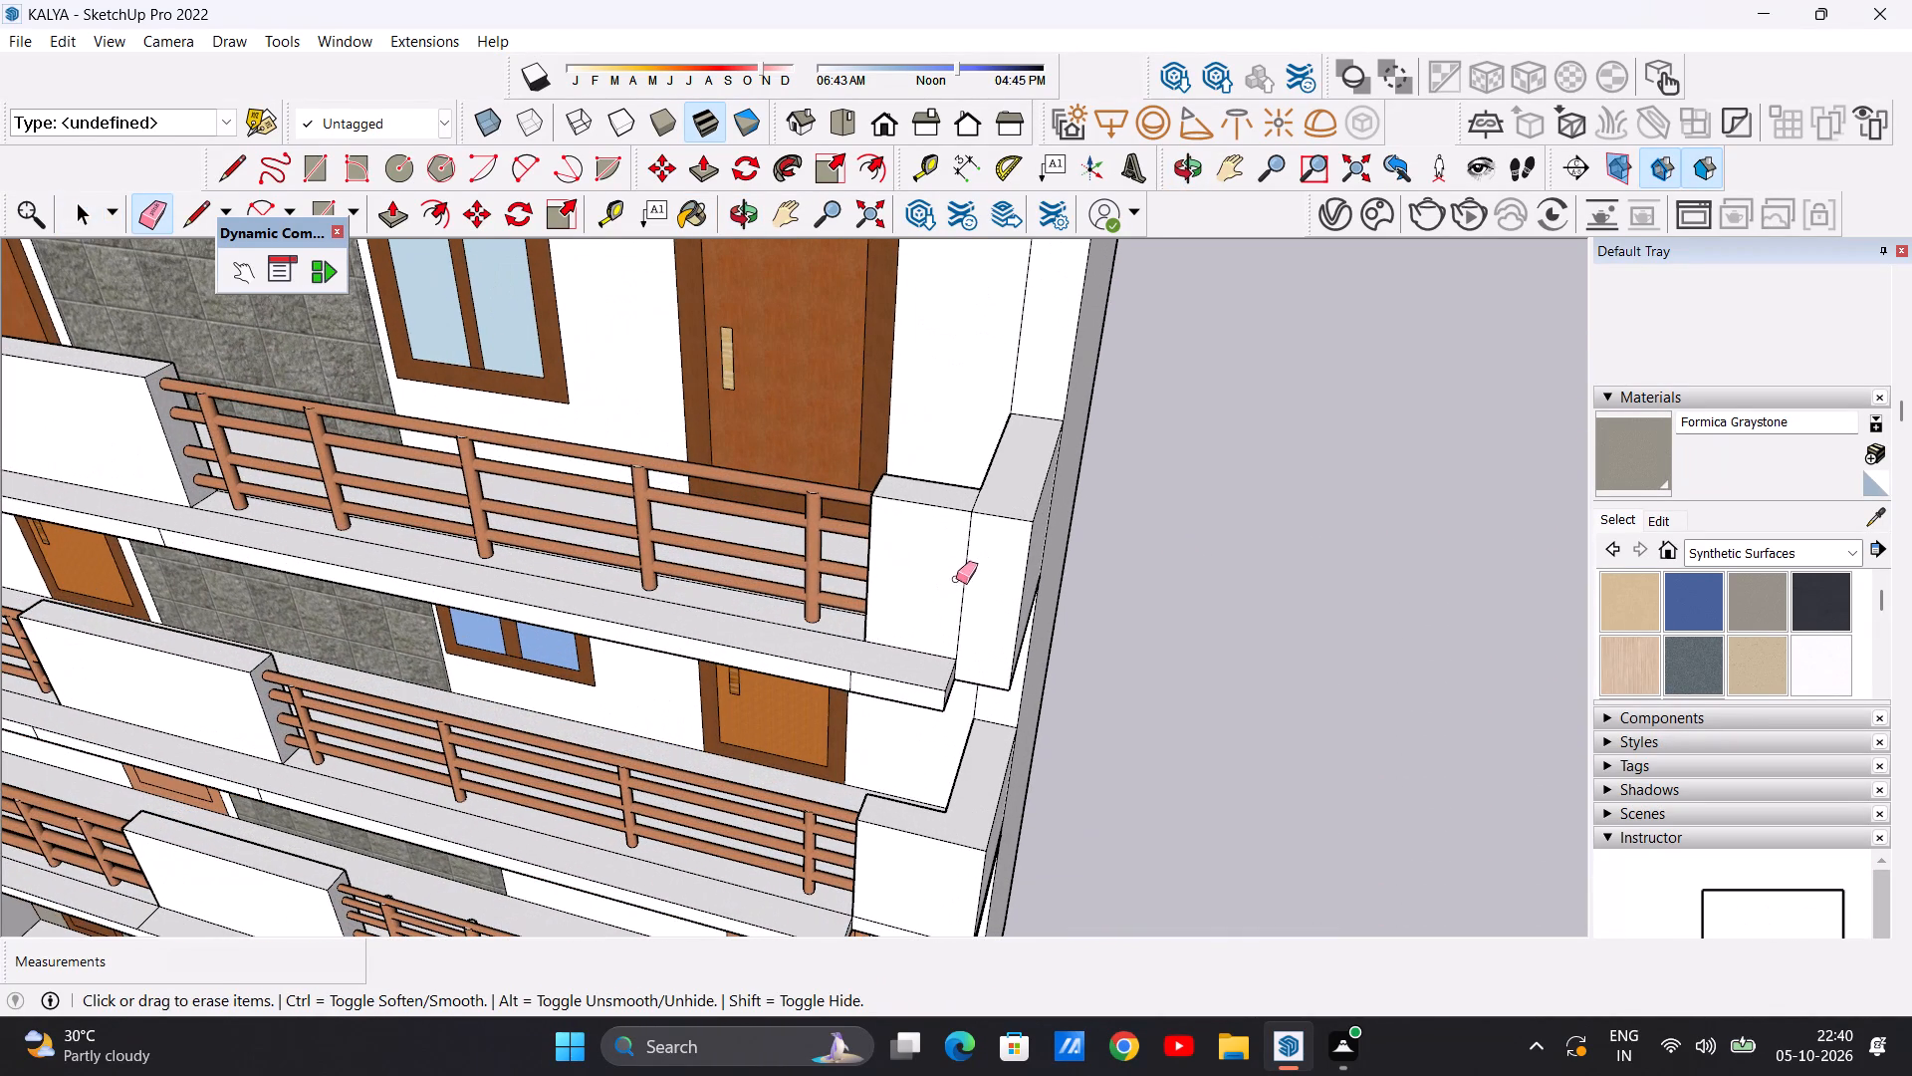
{"action": "left_click", "coordinate": [962, 573]}
{"action": "left_click", "coordinate": [964, 575]}
{"action": "scroll", "coordinate": [972, 579], "scroll_direction": "down", "scroll_amount": 4}
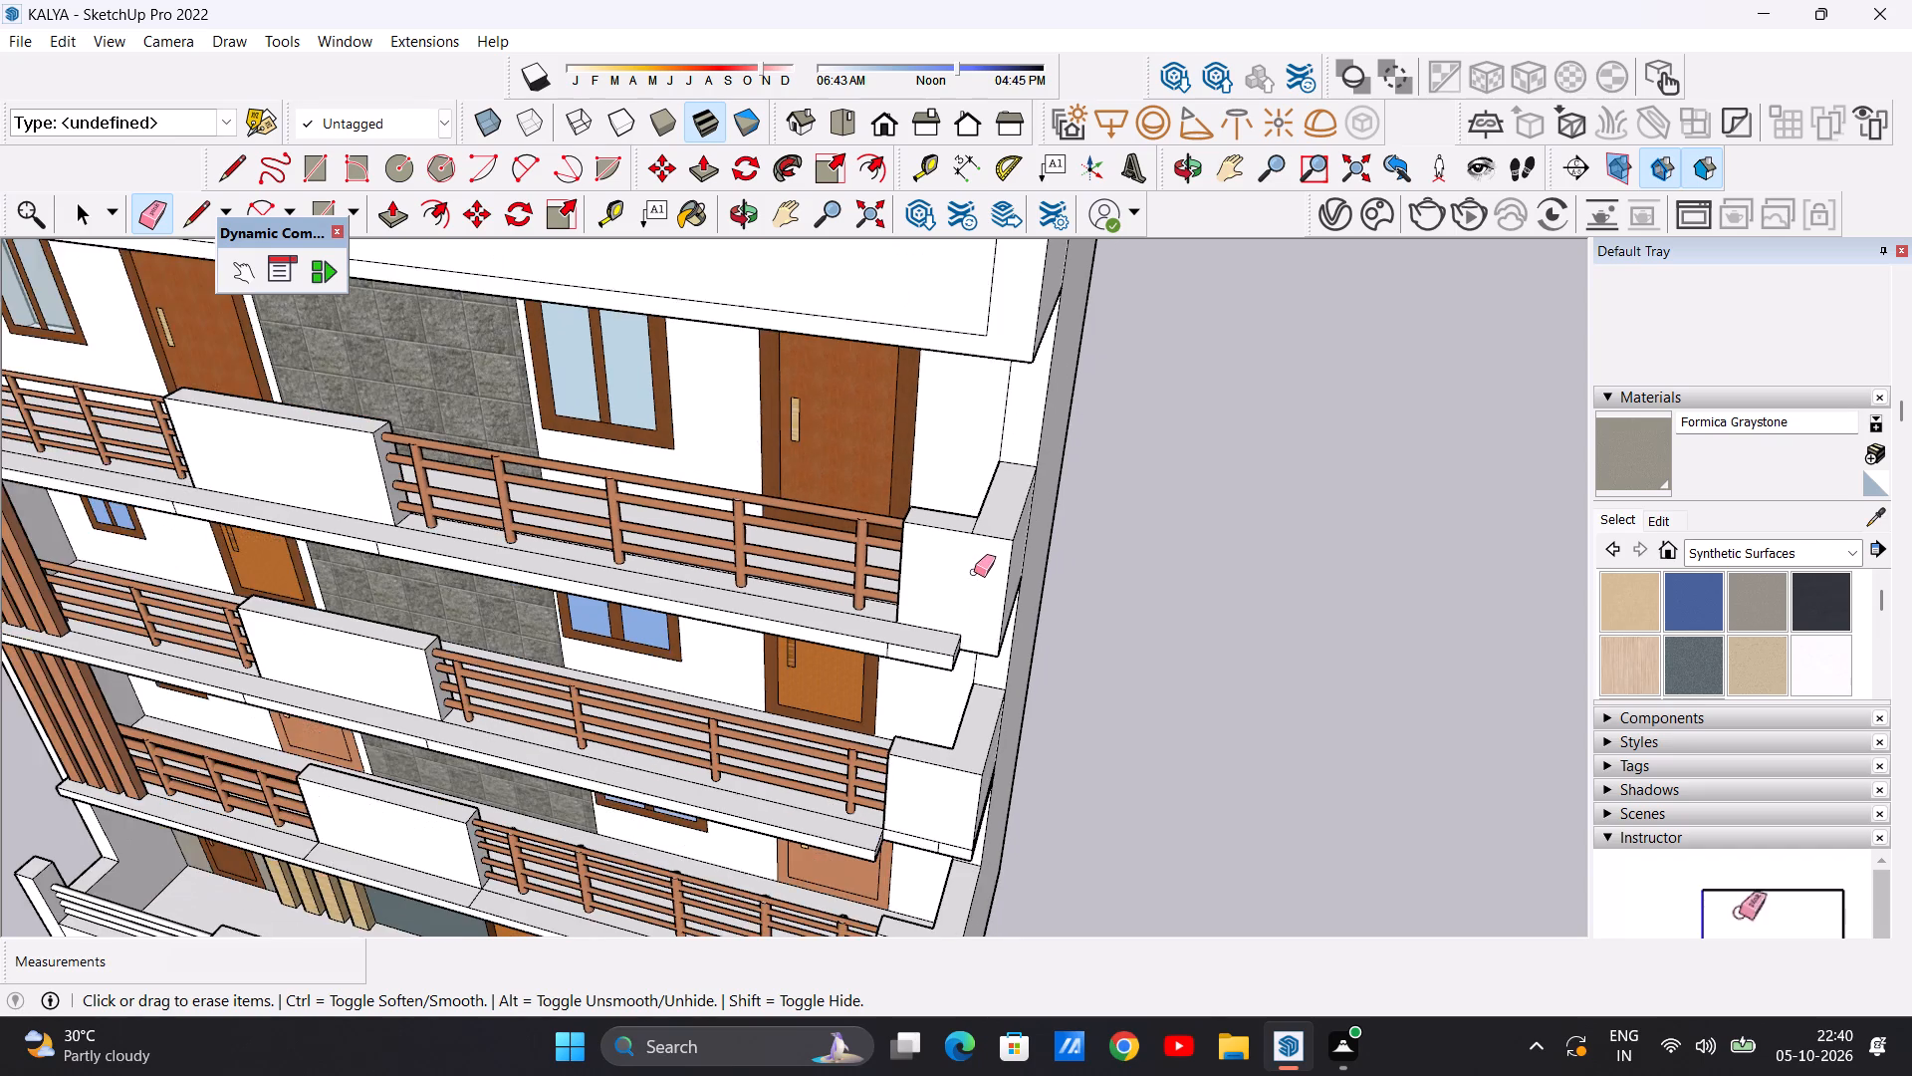
{"action": "middle_click_drag", "start_coordinate": [974, 555], "coordinate": [980, 612]}
{"action": "scroll", "coordinate": [995, 562], "scroll_direction": "up", "scroll_amount": 12}
{"action": "left_click_drag", "start_coordinate": [944, 612], "coordinate": [973, 623]}
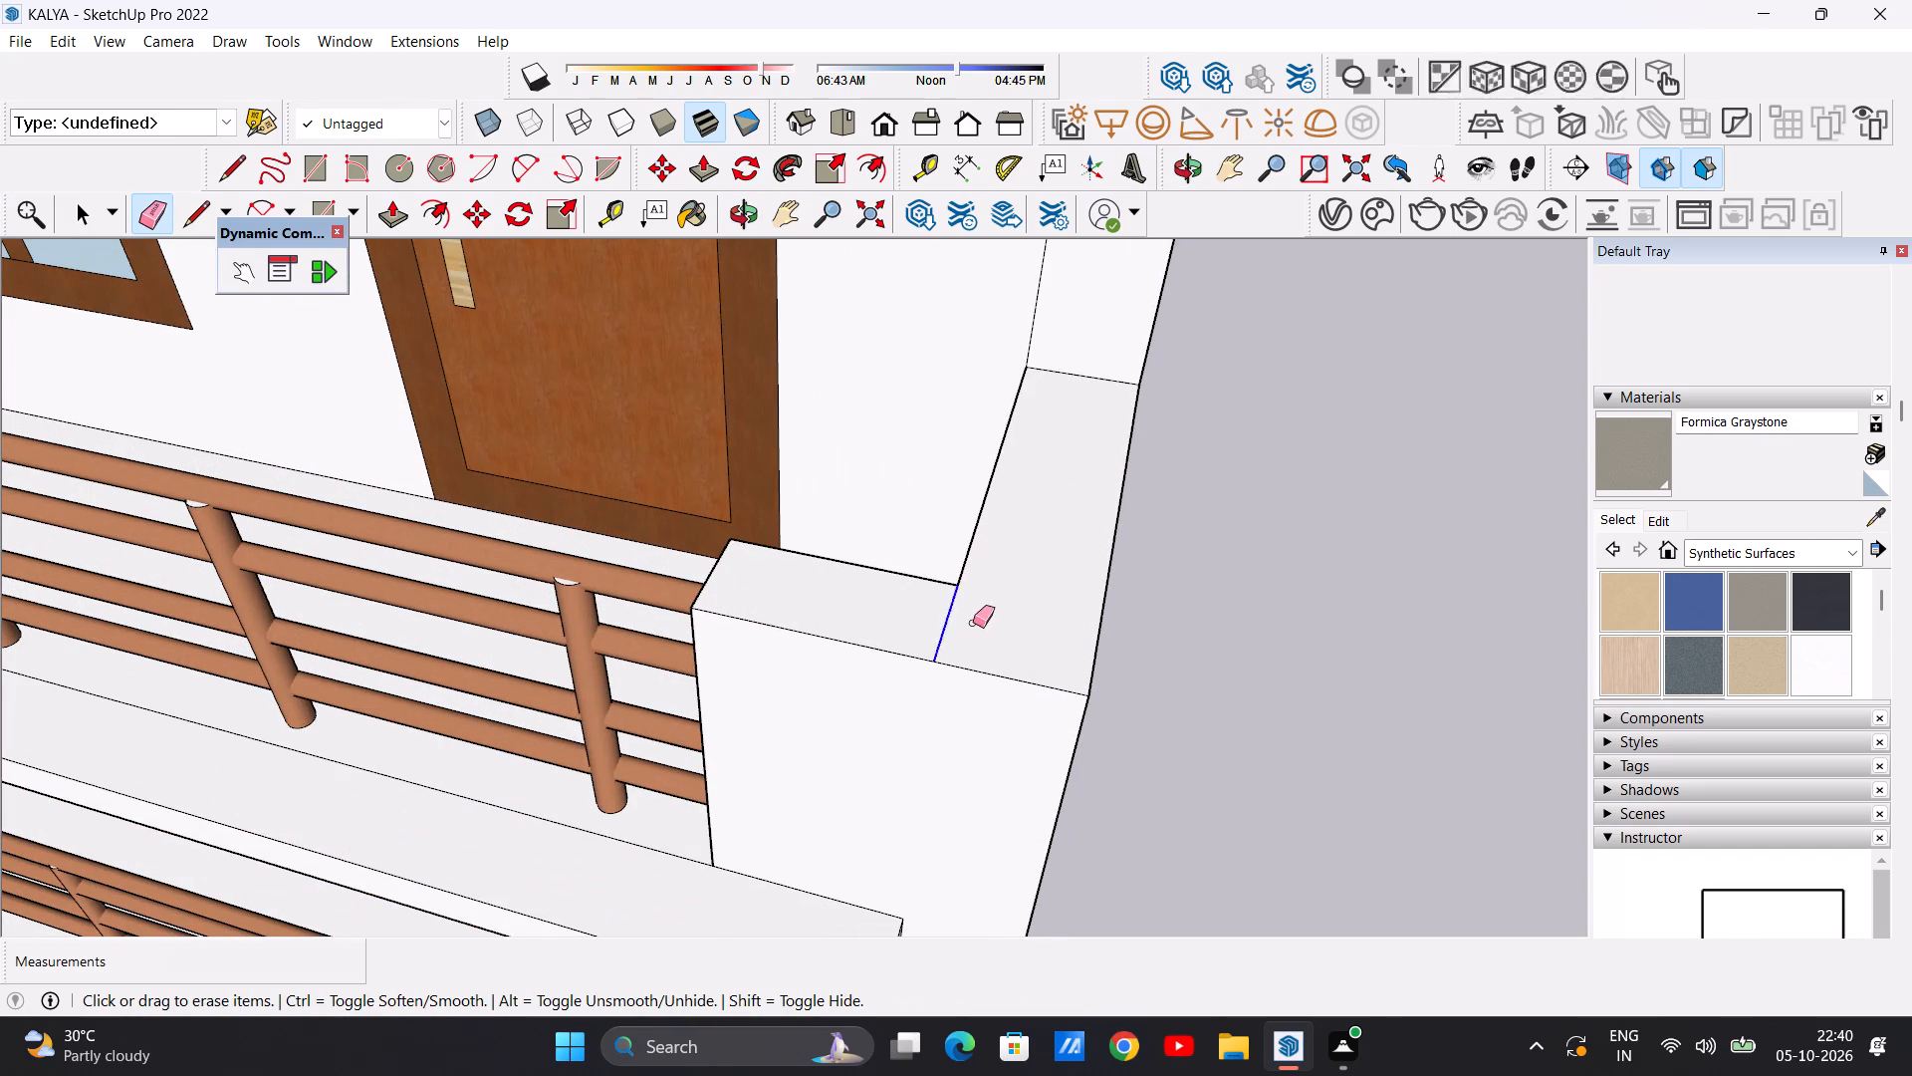
Erase the seam line across the top of the roof terrace parapet at its front corner.
{"action": "scroll", "coordinate": [978, 620], "scroll_direction": "down", "scroll_amount": 19}
{"action": "scroll", "coordinate": [989, 446], "scroll_direction": "up", "scroll_amount": 14}
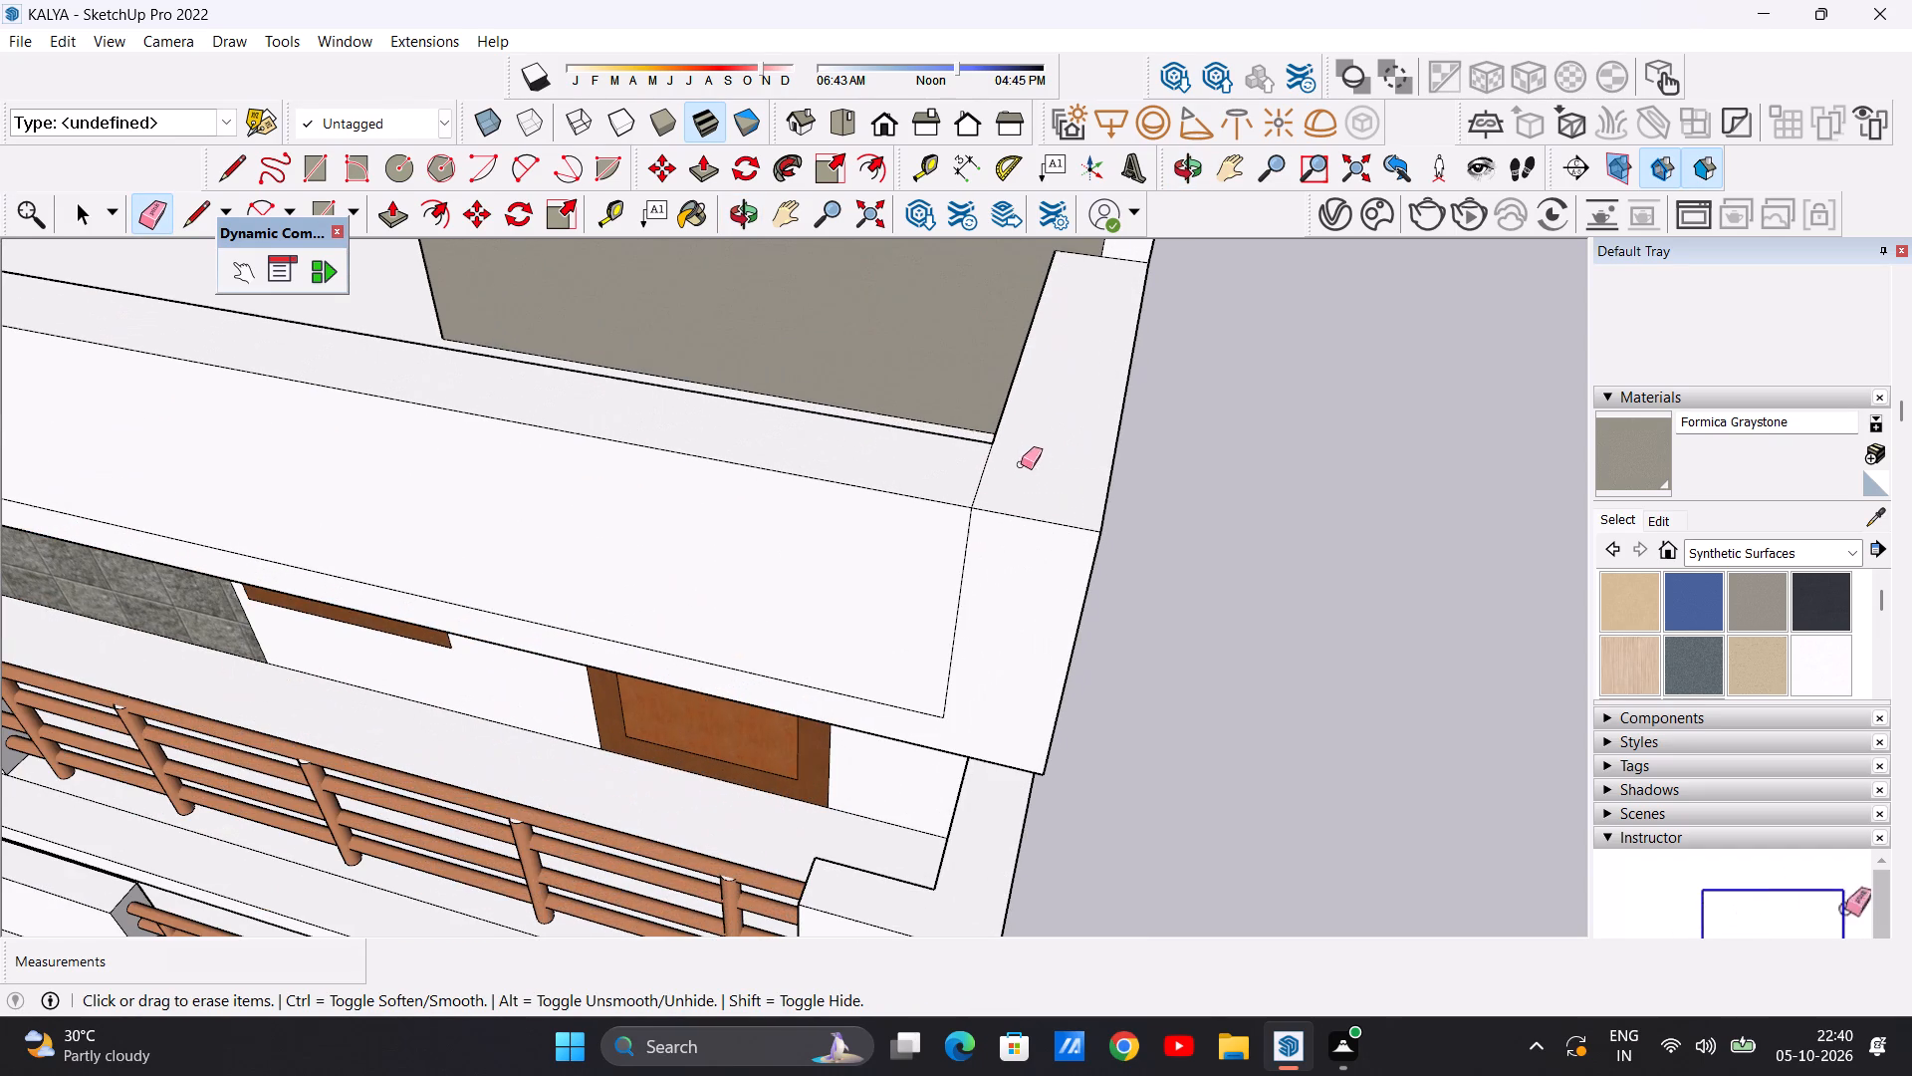
{"action": "left_click_drag", "start_coordinate": [972, 474], "coordinate": [1002, 479]}
Examine the corner parapets and slab edges of the front balconies for remaining seam lines.
{"action": "scroll", "coordinate": [1022, 480], "scroll_direction": "down", "scroll_amount": 6}
{"action": "middle_click_drag", "start_coordinate": [1011, 494], "coordinate": [1104, 429]}
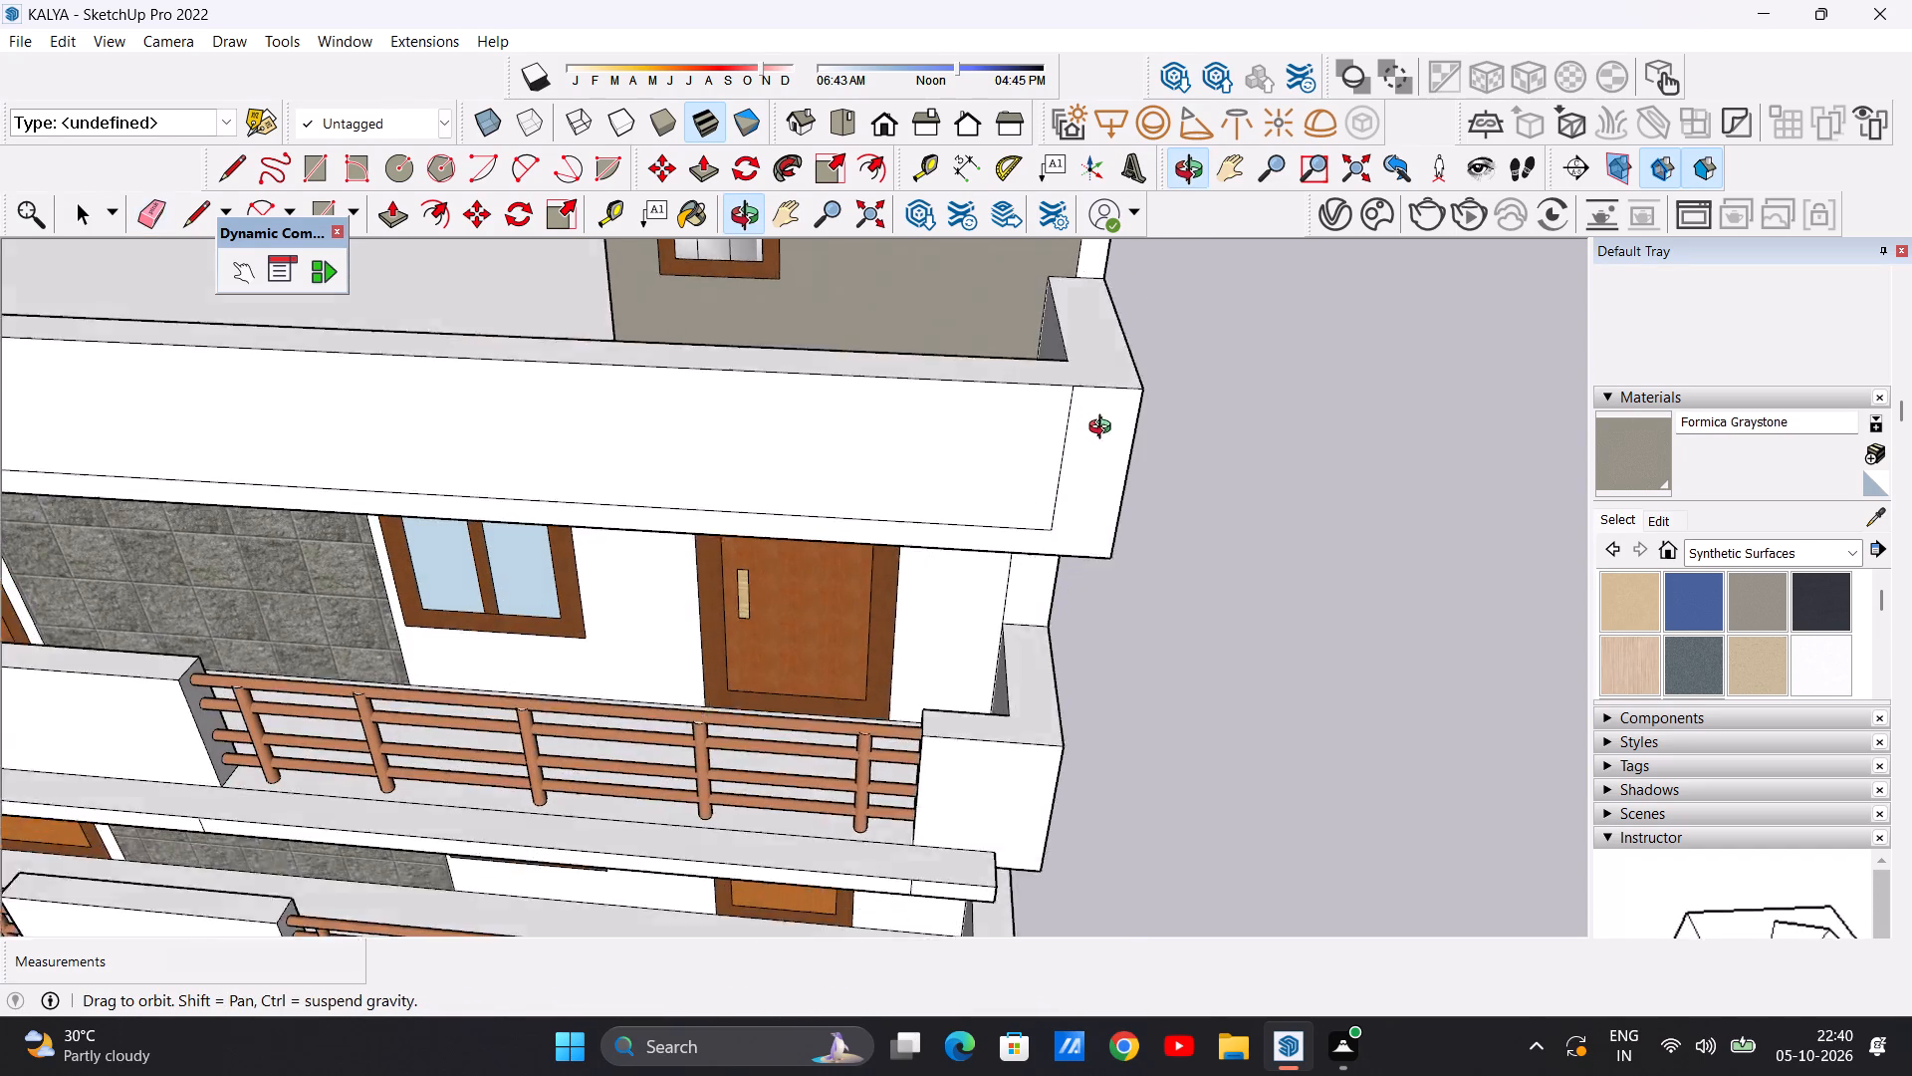
{"action": "middle_click_drag", "start_coordinate": [1104, 429], "coordinate": [1121, 401]}
{"action": "scroll", "coordinate": [867, 509], "scroll_direction": "down", "scroll_amount": 6}
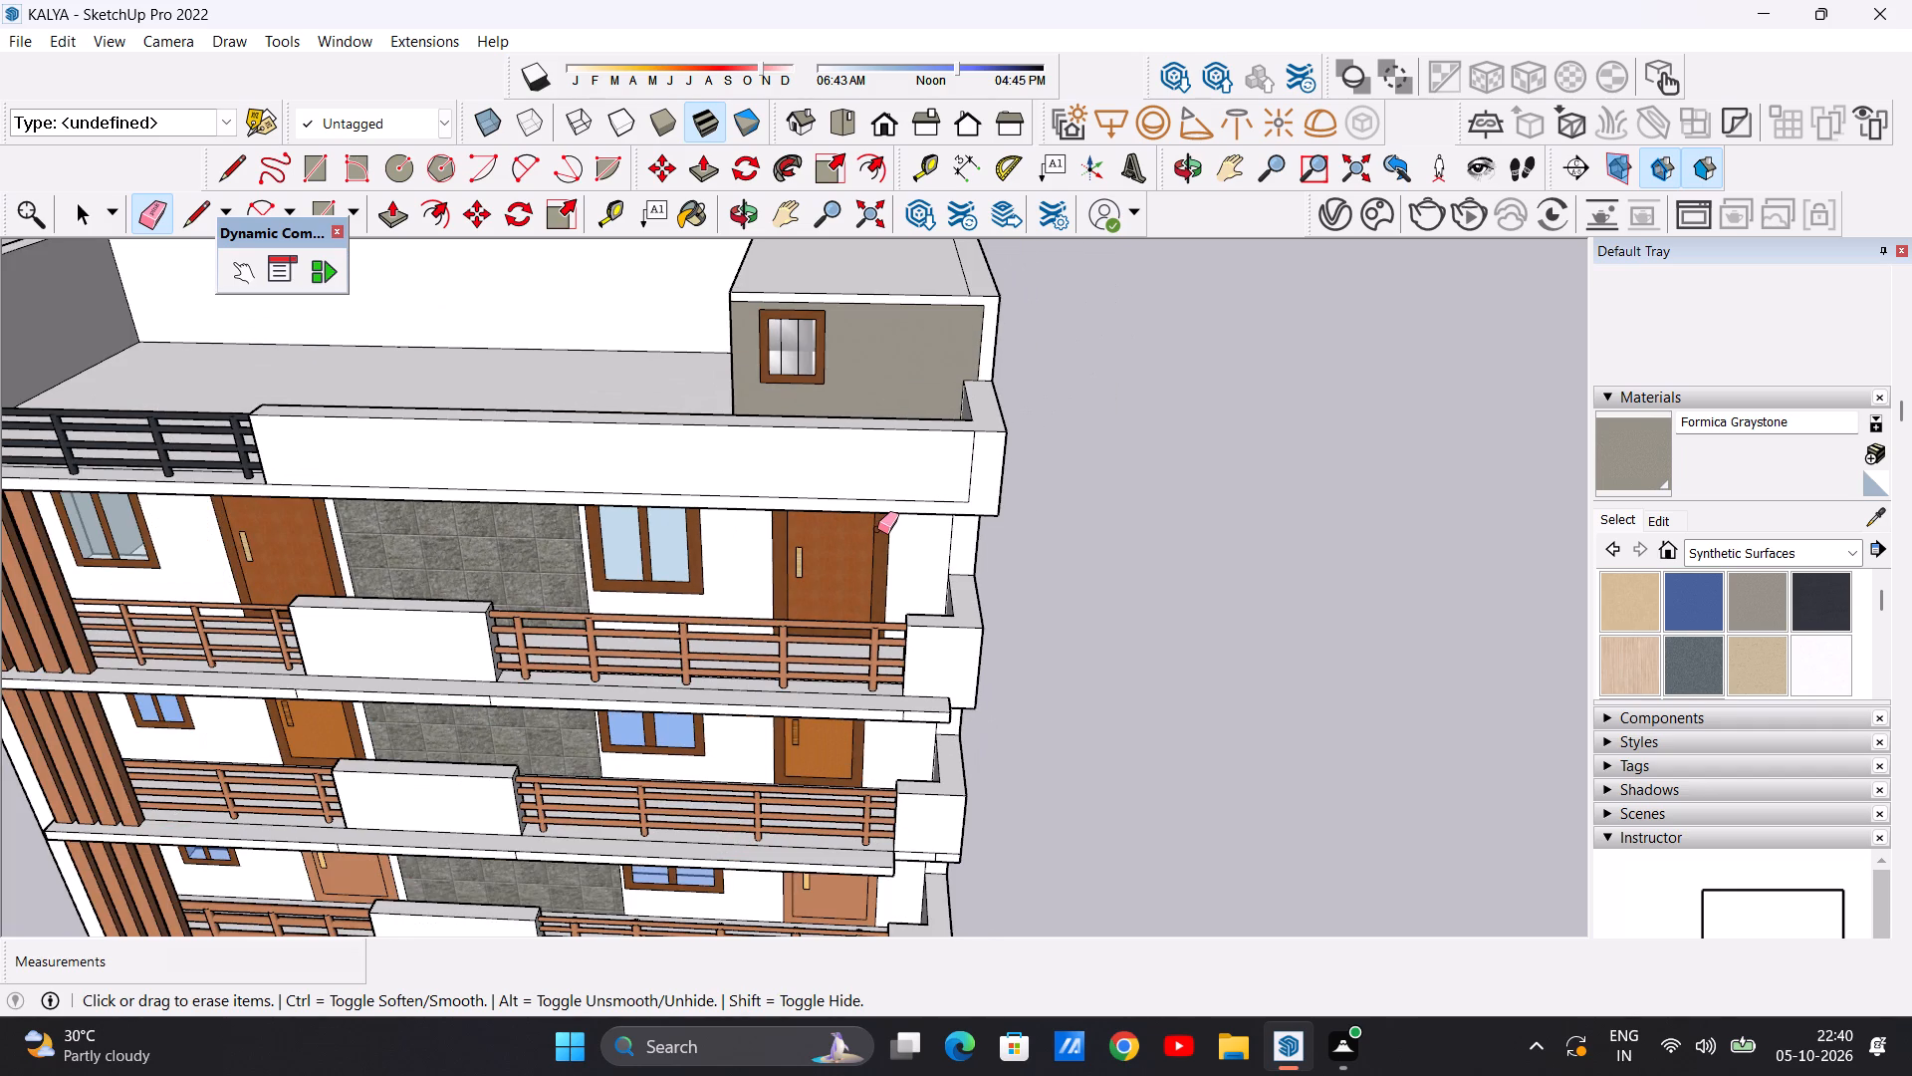
{"action": "scroll", "coordinate": [883, 530], "scroll_direction": "down", "scroll_amount": 9}
{"action": "middle_click_drag", "start_coordinate": [931, 532], "coordinate": [930, 418]}
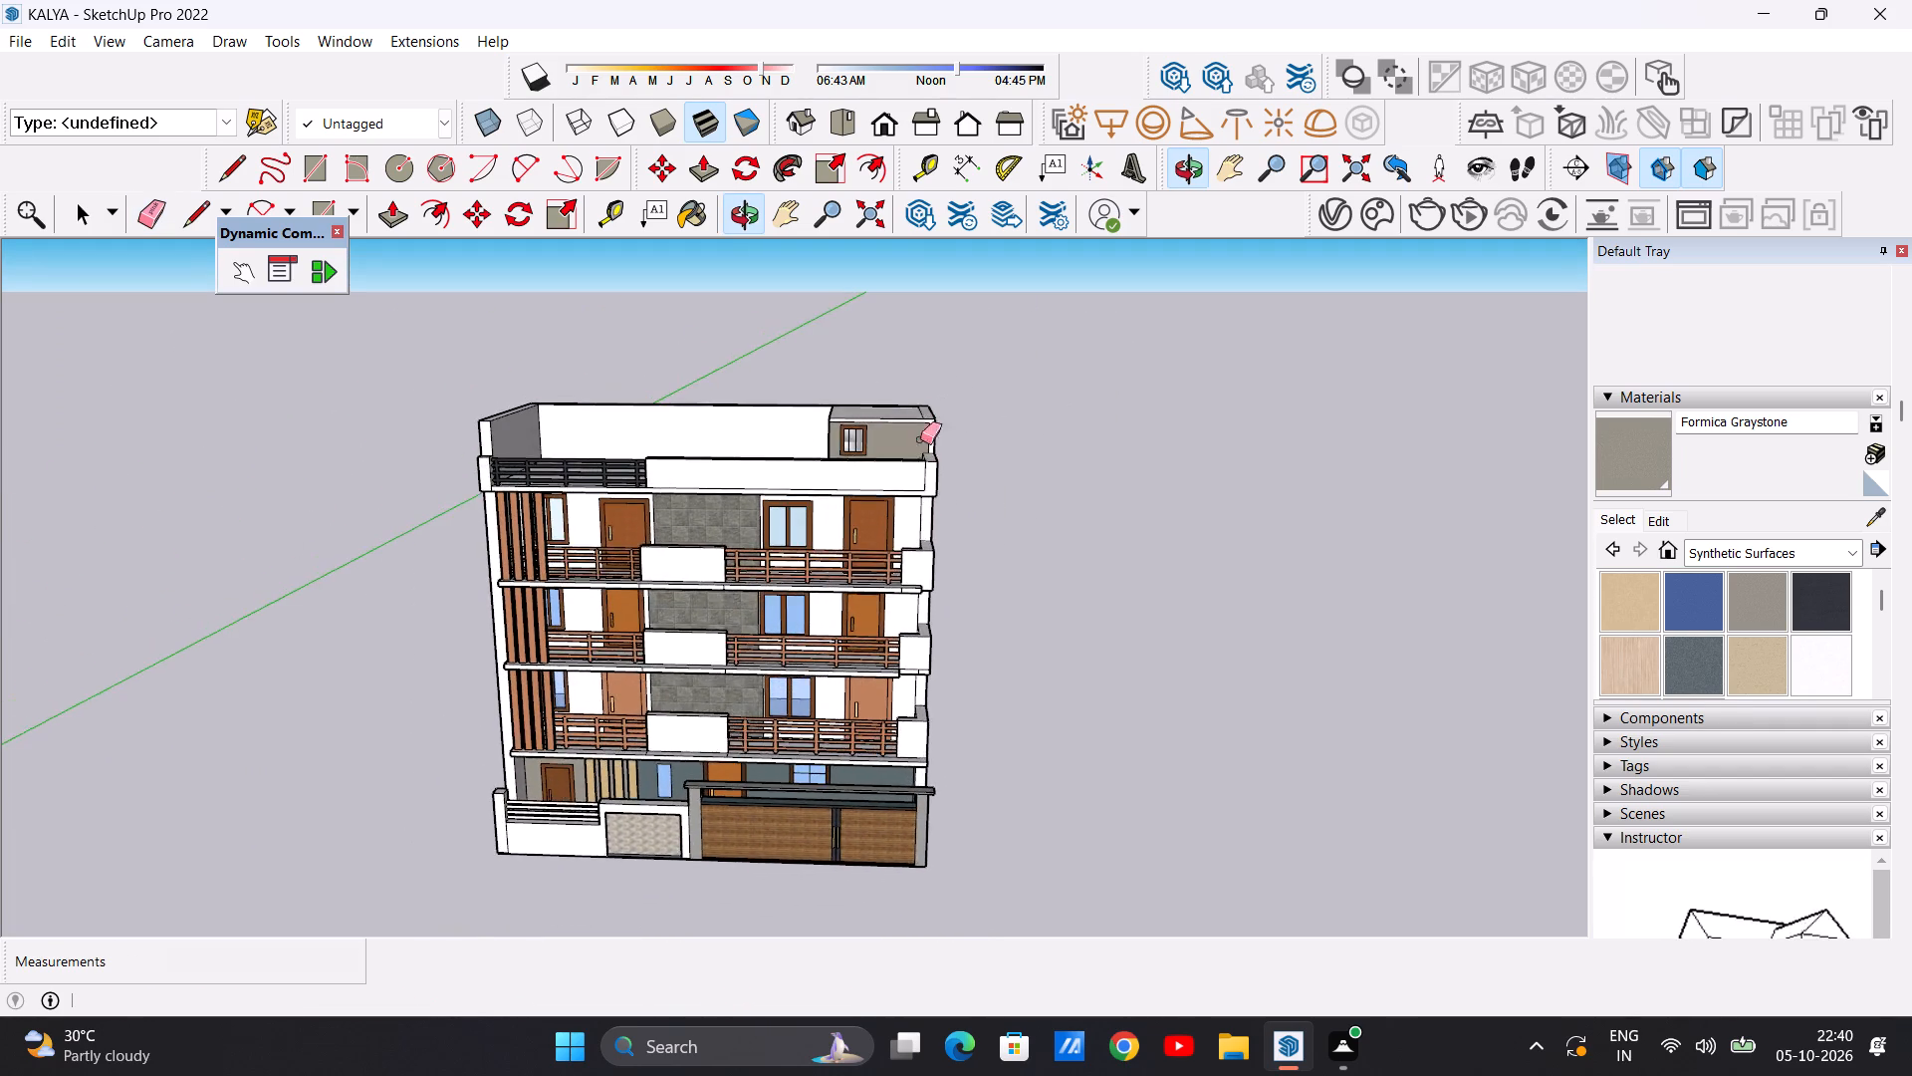
{"action": "scroll", "coordinate": [929, 472], "scroll_direction": "up", "scroll_amount": 7}
{"action": "scroll", "coordinate": [939, 488], "scroll_direction": "down", "scroll_amount": 9}
{"action": "scroll", "coordinate": [947, 634], "scroll_direction": "up", "scroll_amount": 12}
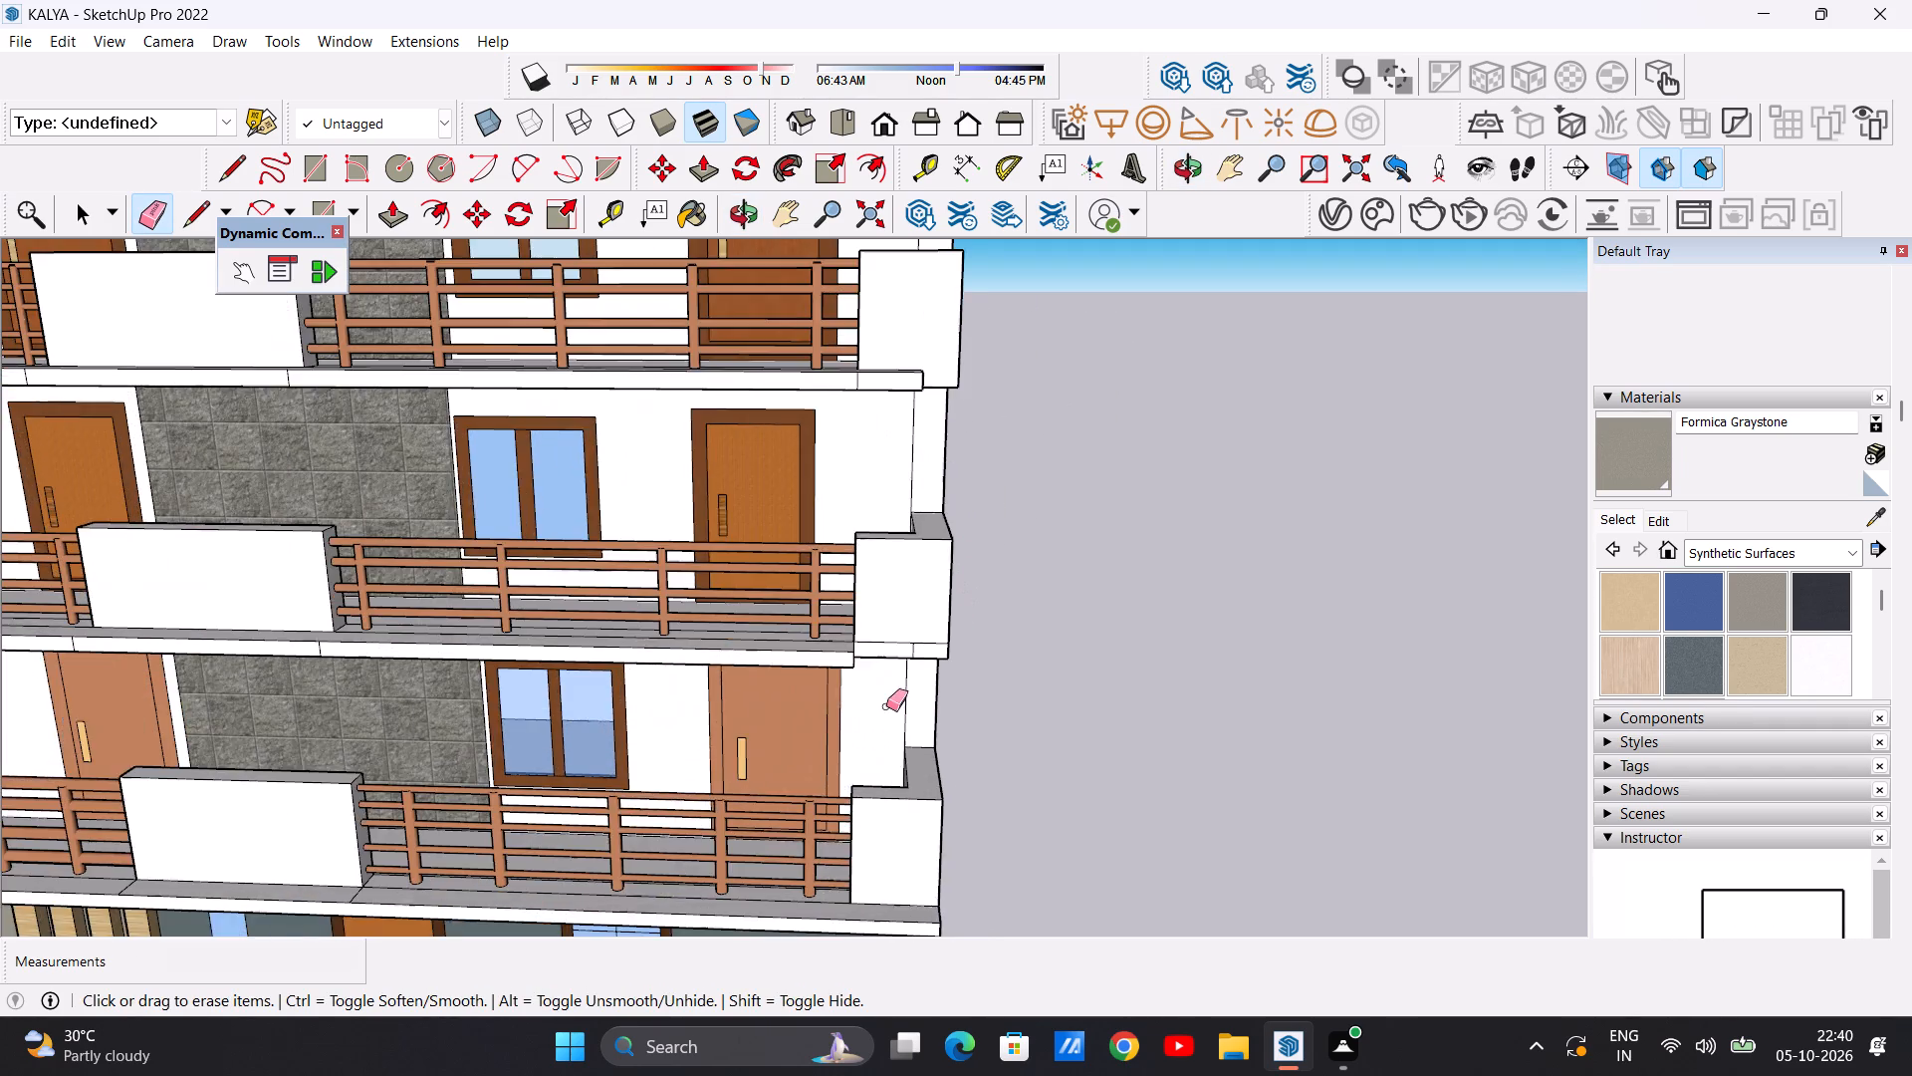
{"action": "scroll", "coordinate": [903, 671], "scroll_direction": "up", "scroll_amount": 6}
{"action": "scroll", "coordinate": [926, 637], "scroll_direction": "down", "scroll_amount": 13}
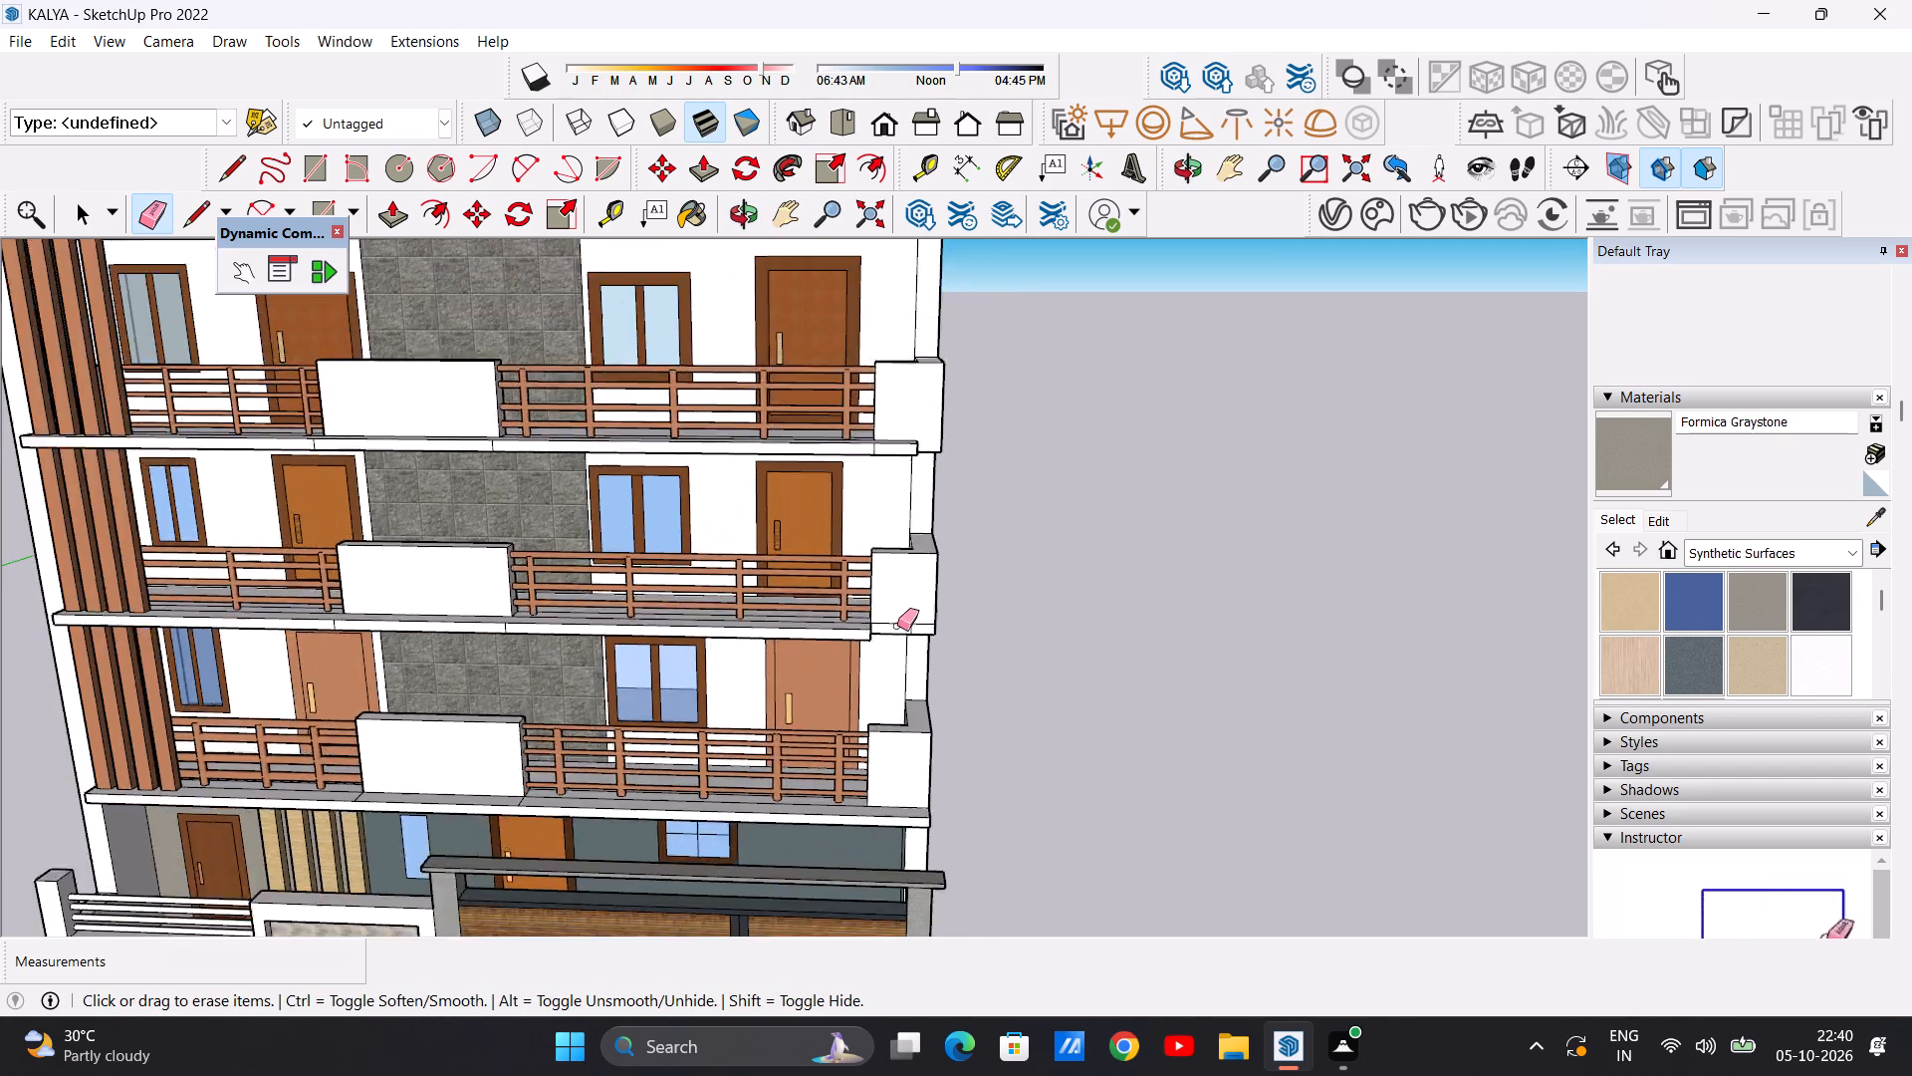
{"action": "scroll", "coordinate": [897, 626], "scroll_direction": "down", "scroll_amount": 1}
{"action": "middle_click_drag", "start_coordinate": [939, 638], "coordinate": [812, 594]}
{"action": "scroll", "coordinate": [853, 458], "scroll_direction": "up", "scroll_amount": 14}
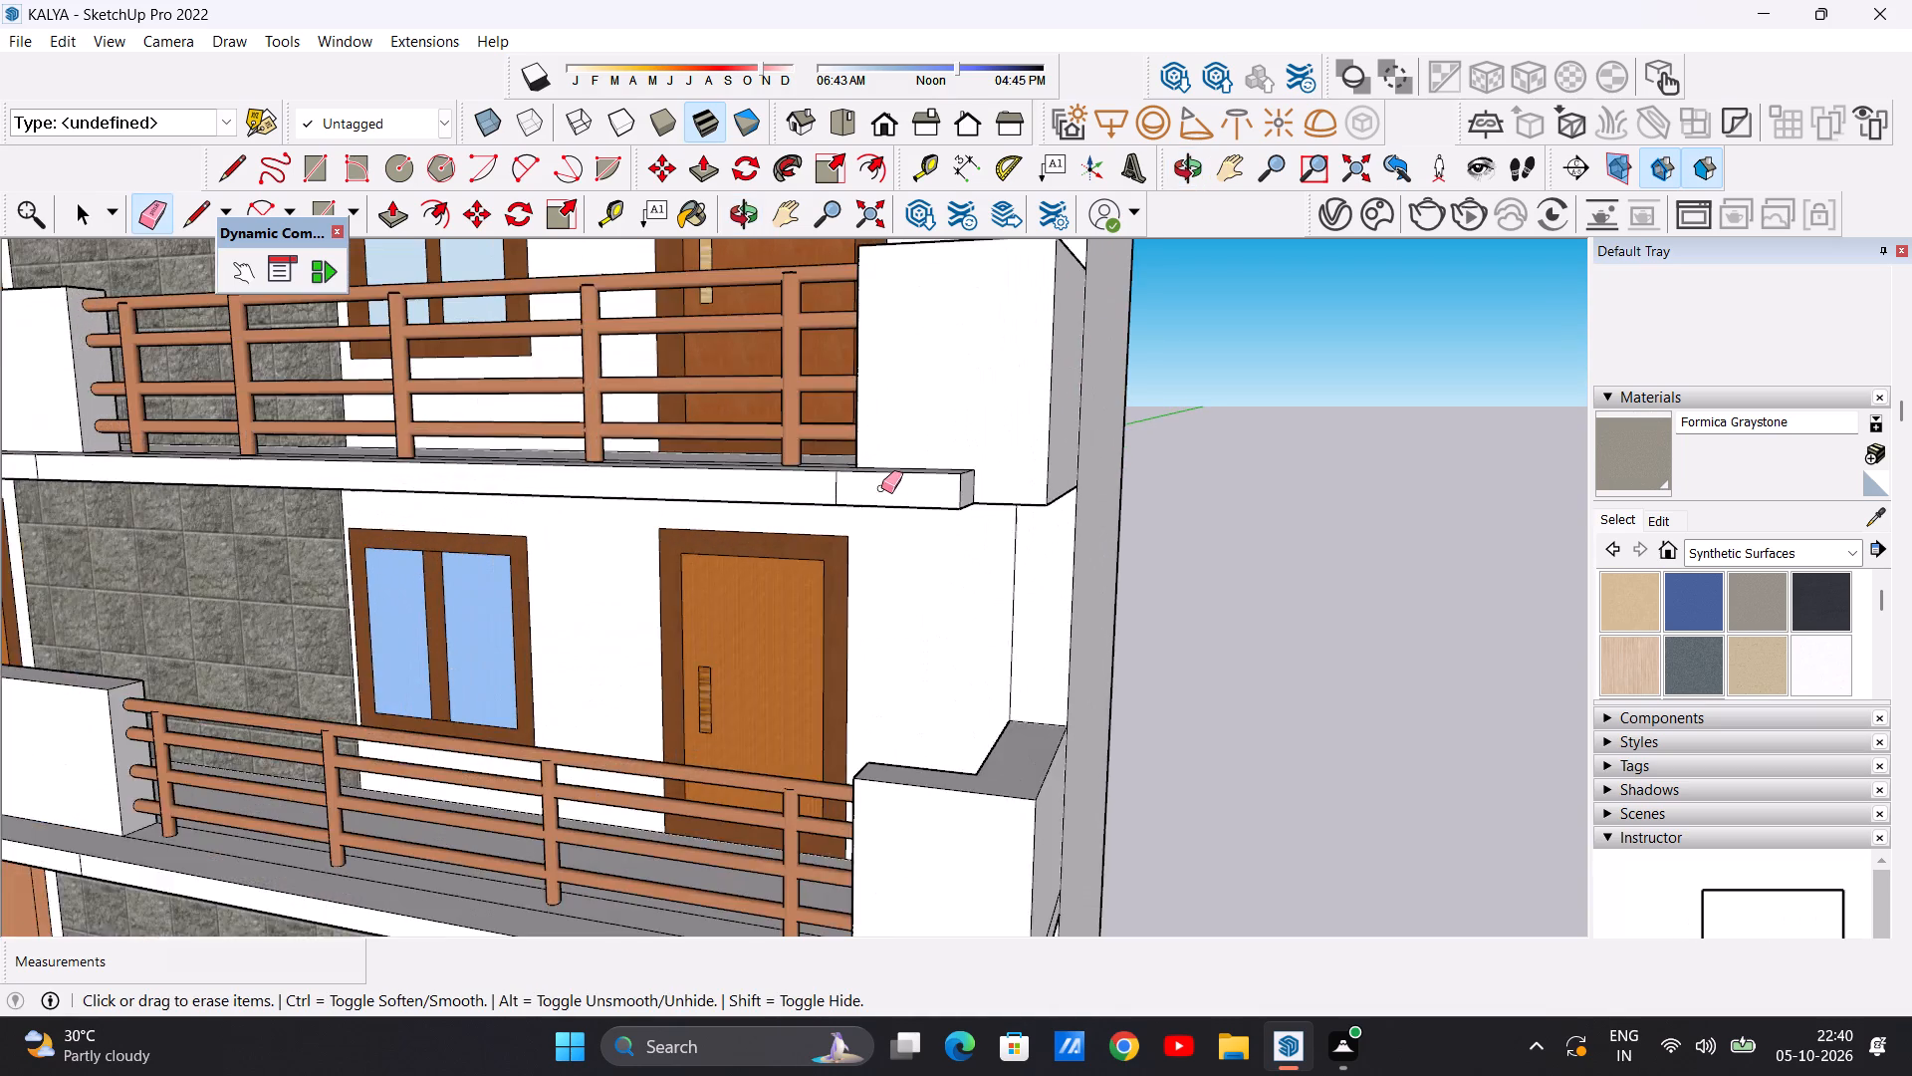
{"action": "middle_click_drag", "start_coordinate": [929, 529], "coordinate": [1007, 570]}
{"action": "scroll", "coordinate": [874, 551], "scroll_direction": "down", "scroll_amount": 15}
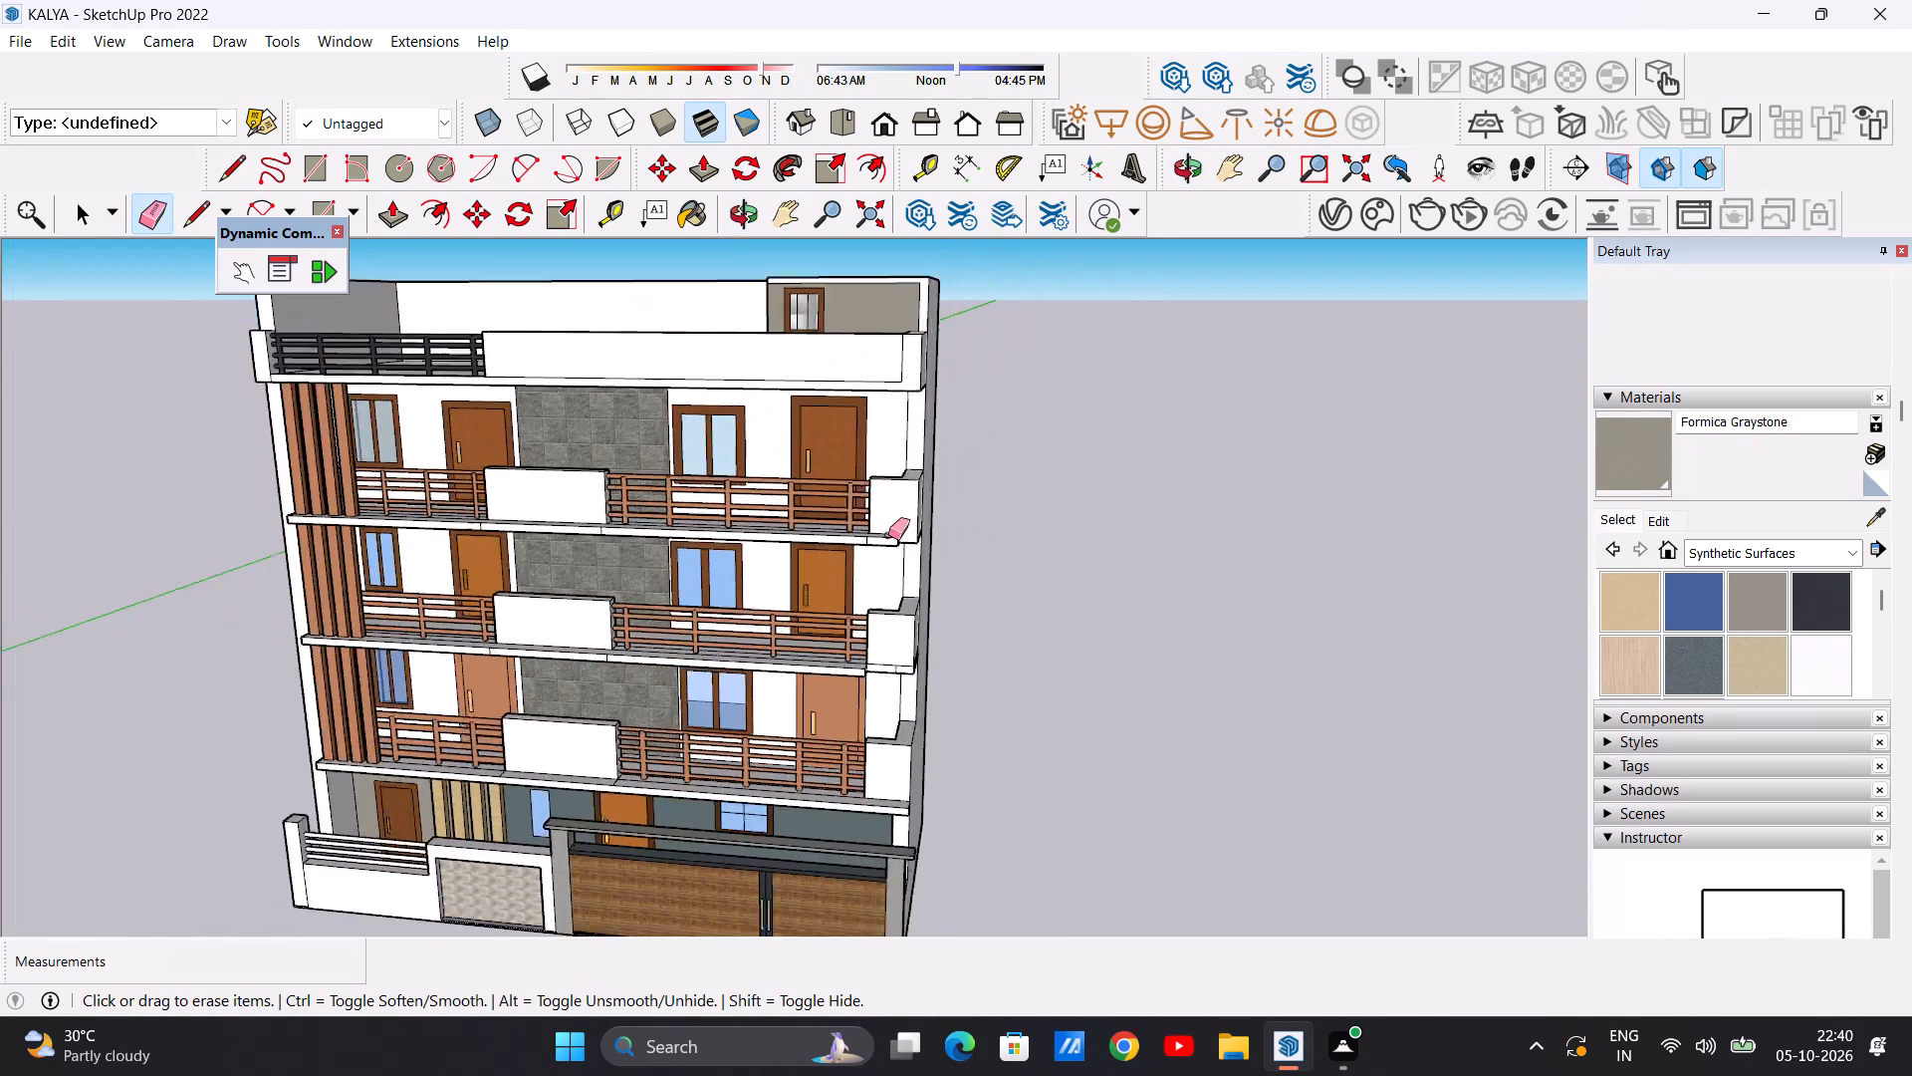
{"action": "scroll", "coordinate": [888, 535], "scroll_direction": "down", "scroll_amount": 2}
Erase the short vertical line and the horizontal seam segments near the base of the second-floor balcony's corner parapet.
{"action": "scroll", "coordinate": [897, 663], "scroll_direction": "up", "scroll_amount": 19}
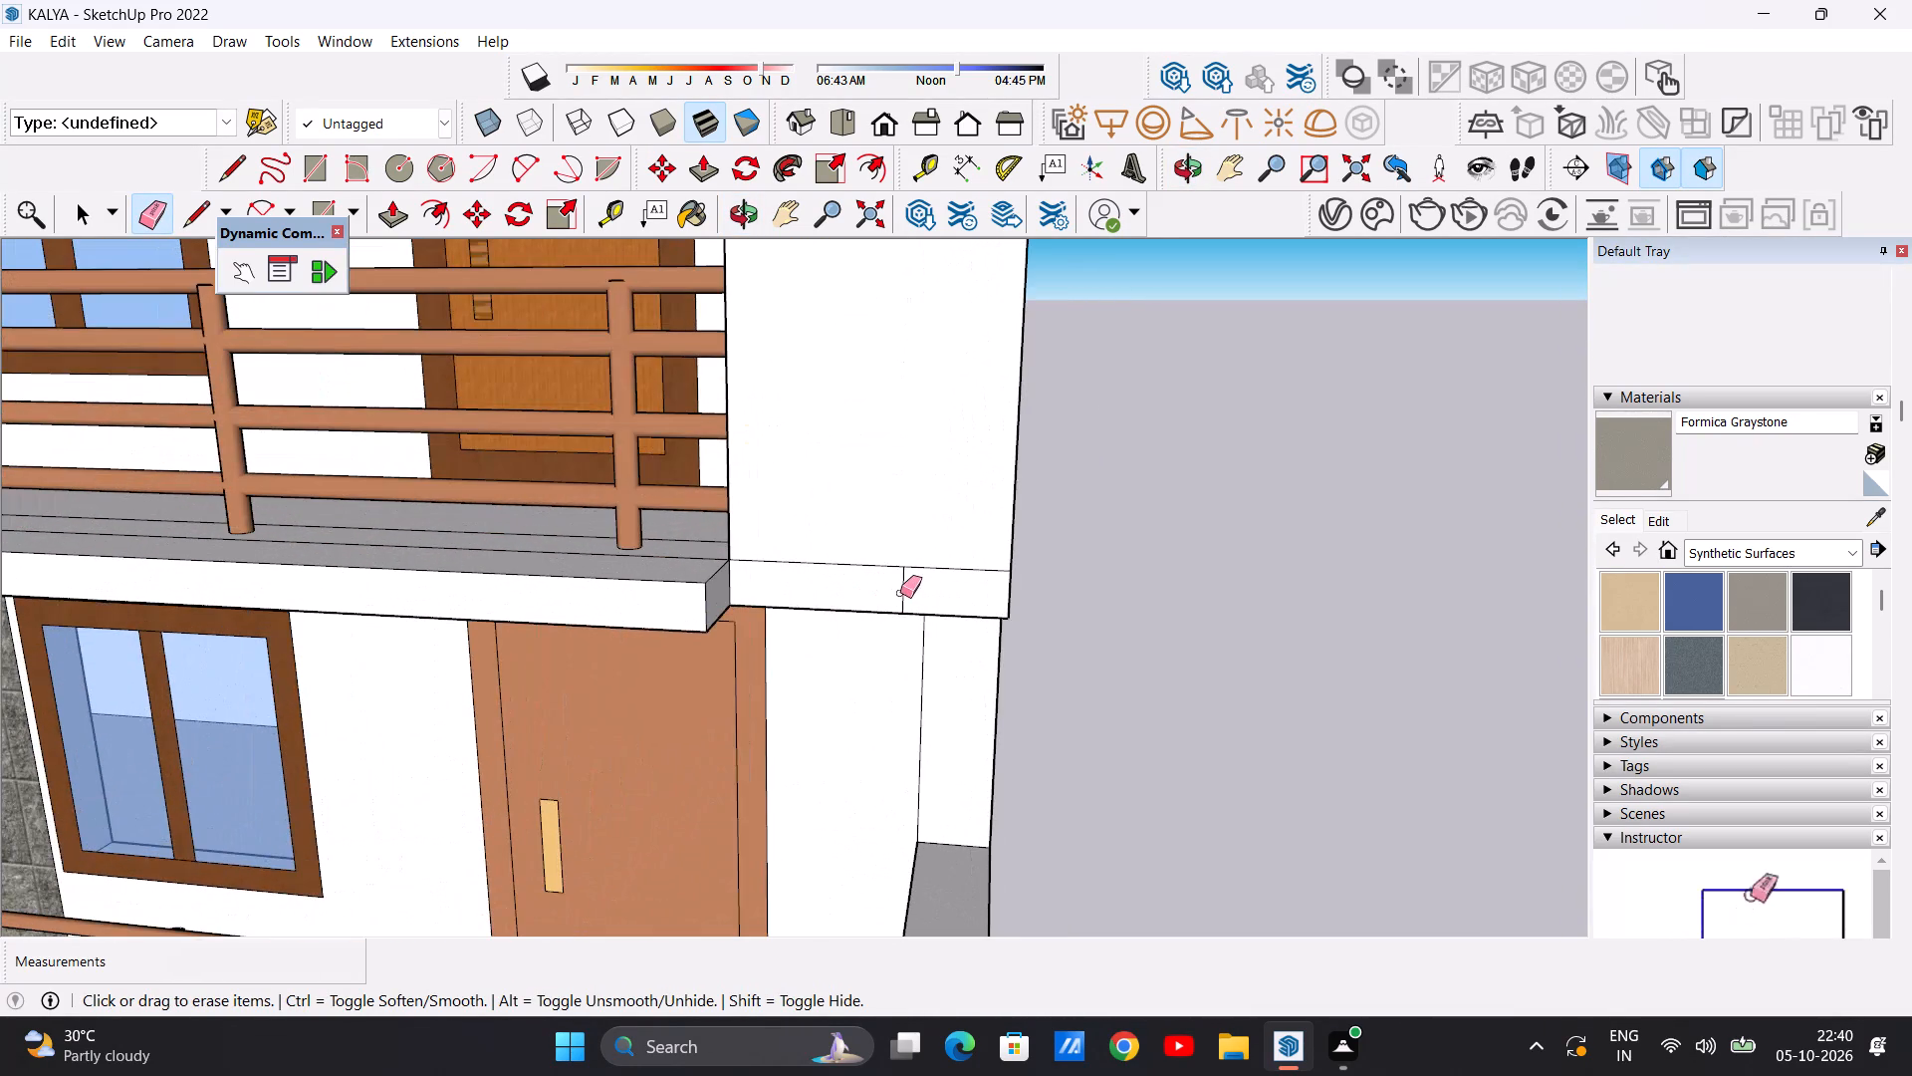
{"action": "left_click", "coordinate": [900, 593]}
{"action": "left_click_drag", "start_coordinate": [840, 558], "coordinate": [841, 573]}
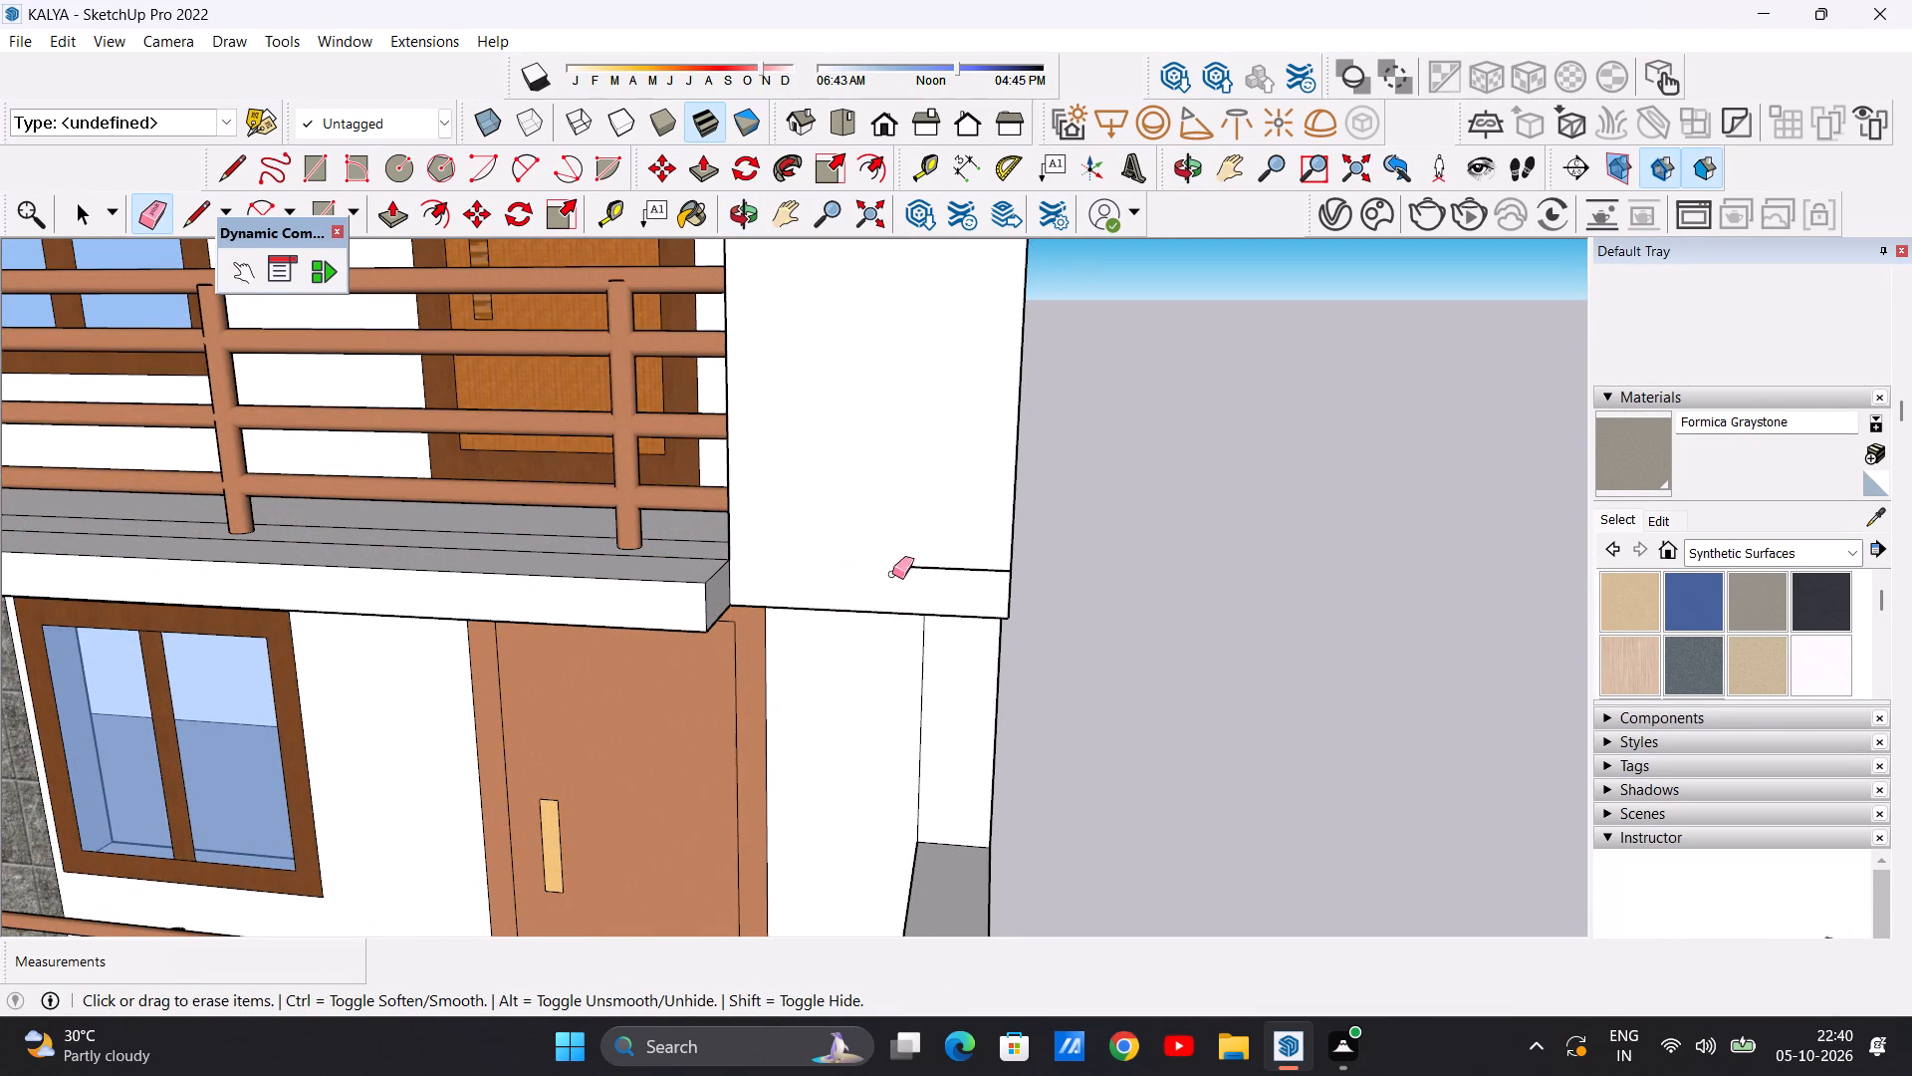
{"action": "left_click_drag", "start_coordinate": [943, 553], "coordinate": [945, 577]}
Examine the upper balconies and the roof parapet on the front elevation for leftover seam lines.
{"action": "scroll", "coordinate": [897, 582], "scroll_direction": "down", "scroll_amount": 14}
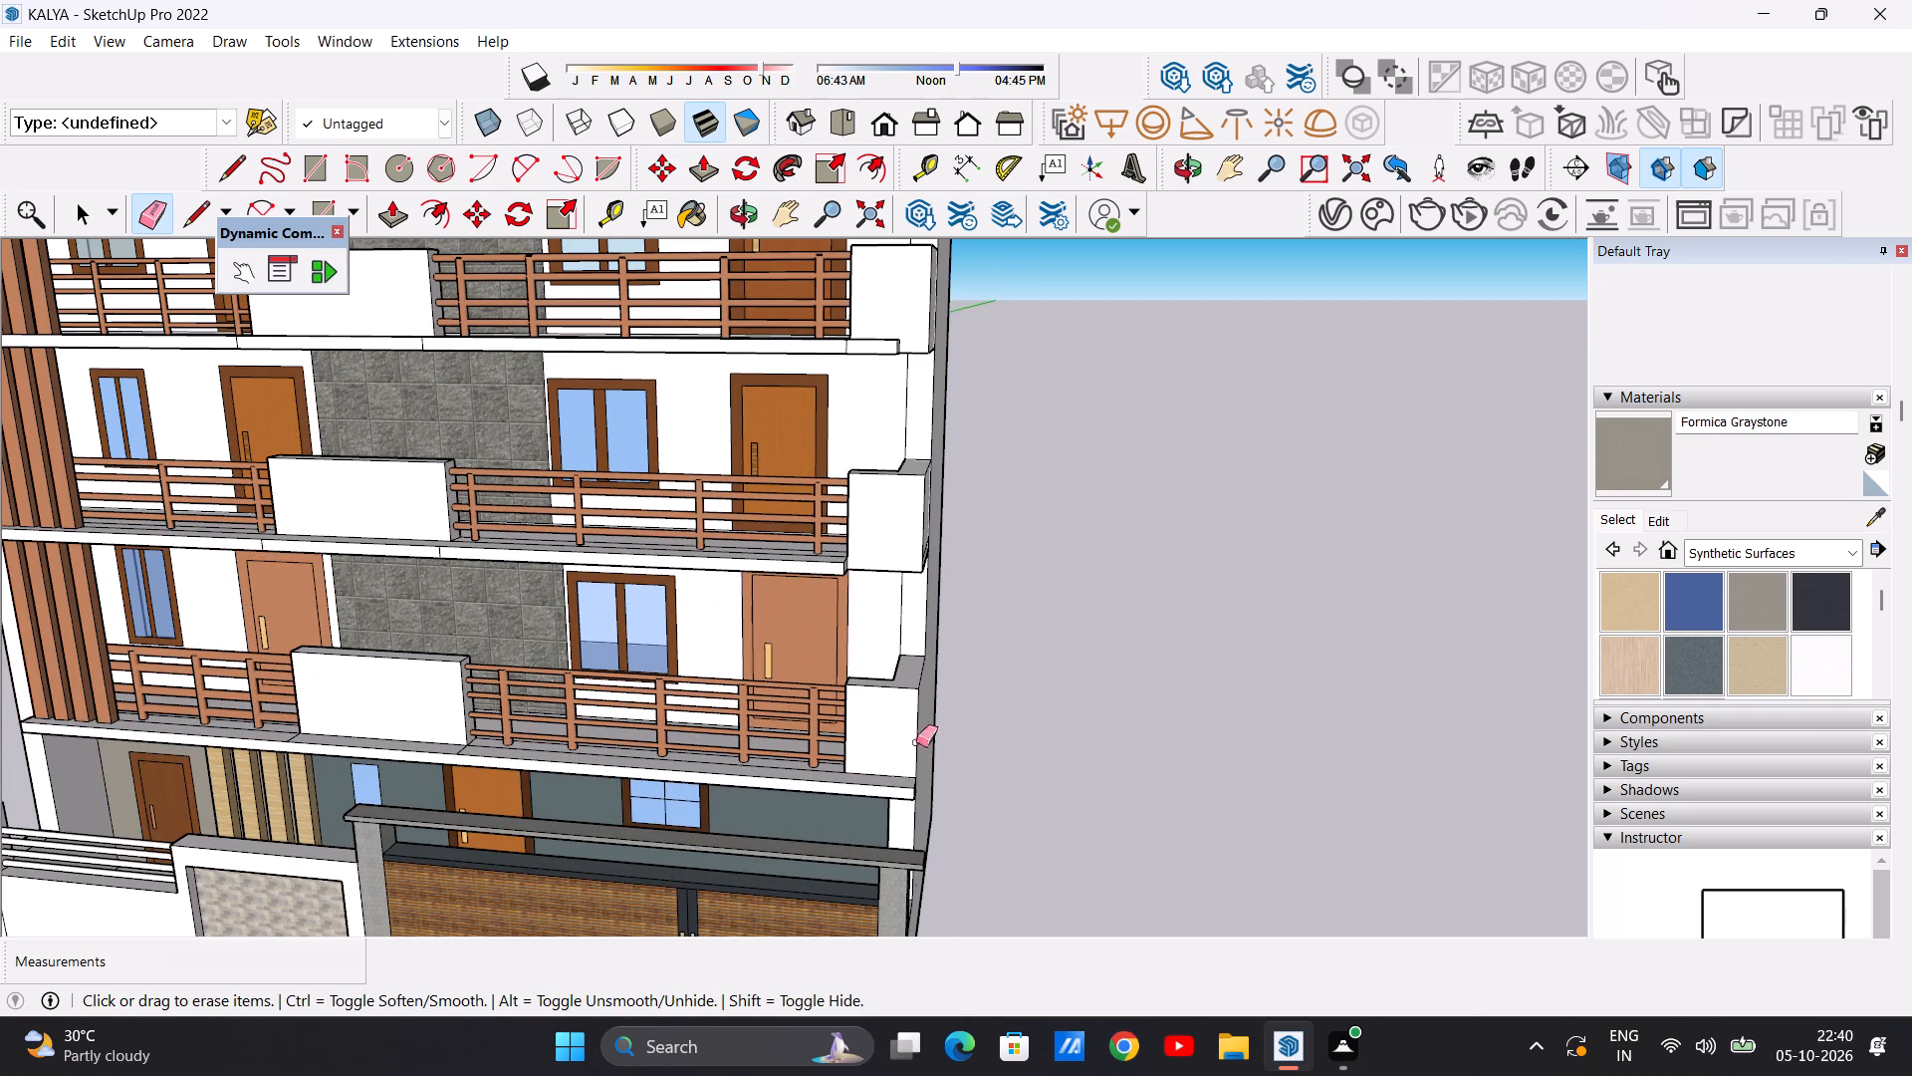
{"action": "middle_click_drag", "start_coordinate": [884, 783], "coordinate": [903, 710]}
{"action": "scroll", "coordinate": [880, 755], "scroll_direction": "down", "scroll_amount": 8}
{"action": "scroll", "coordinate": [886, 538], "scroll_direction": "up", "scroll_amount": 4}
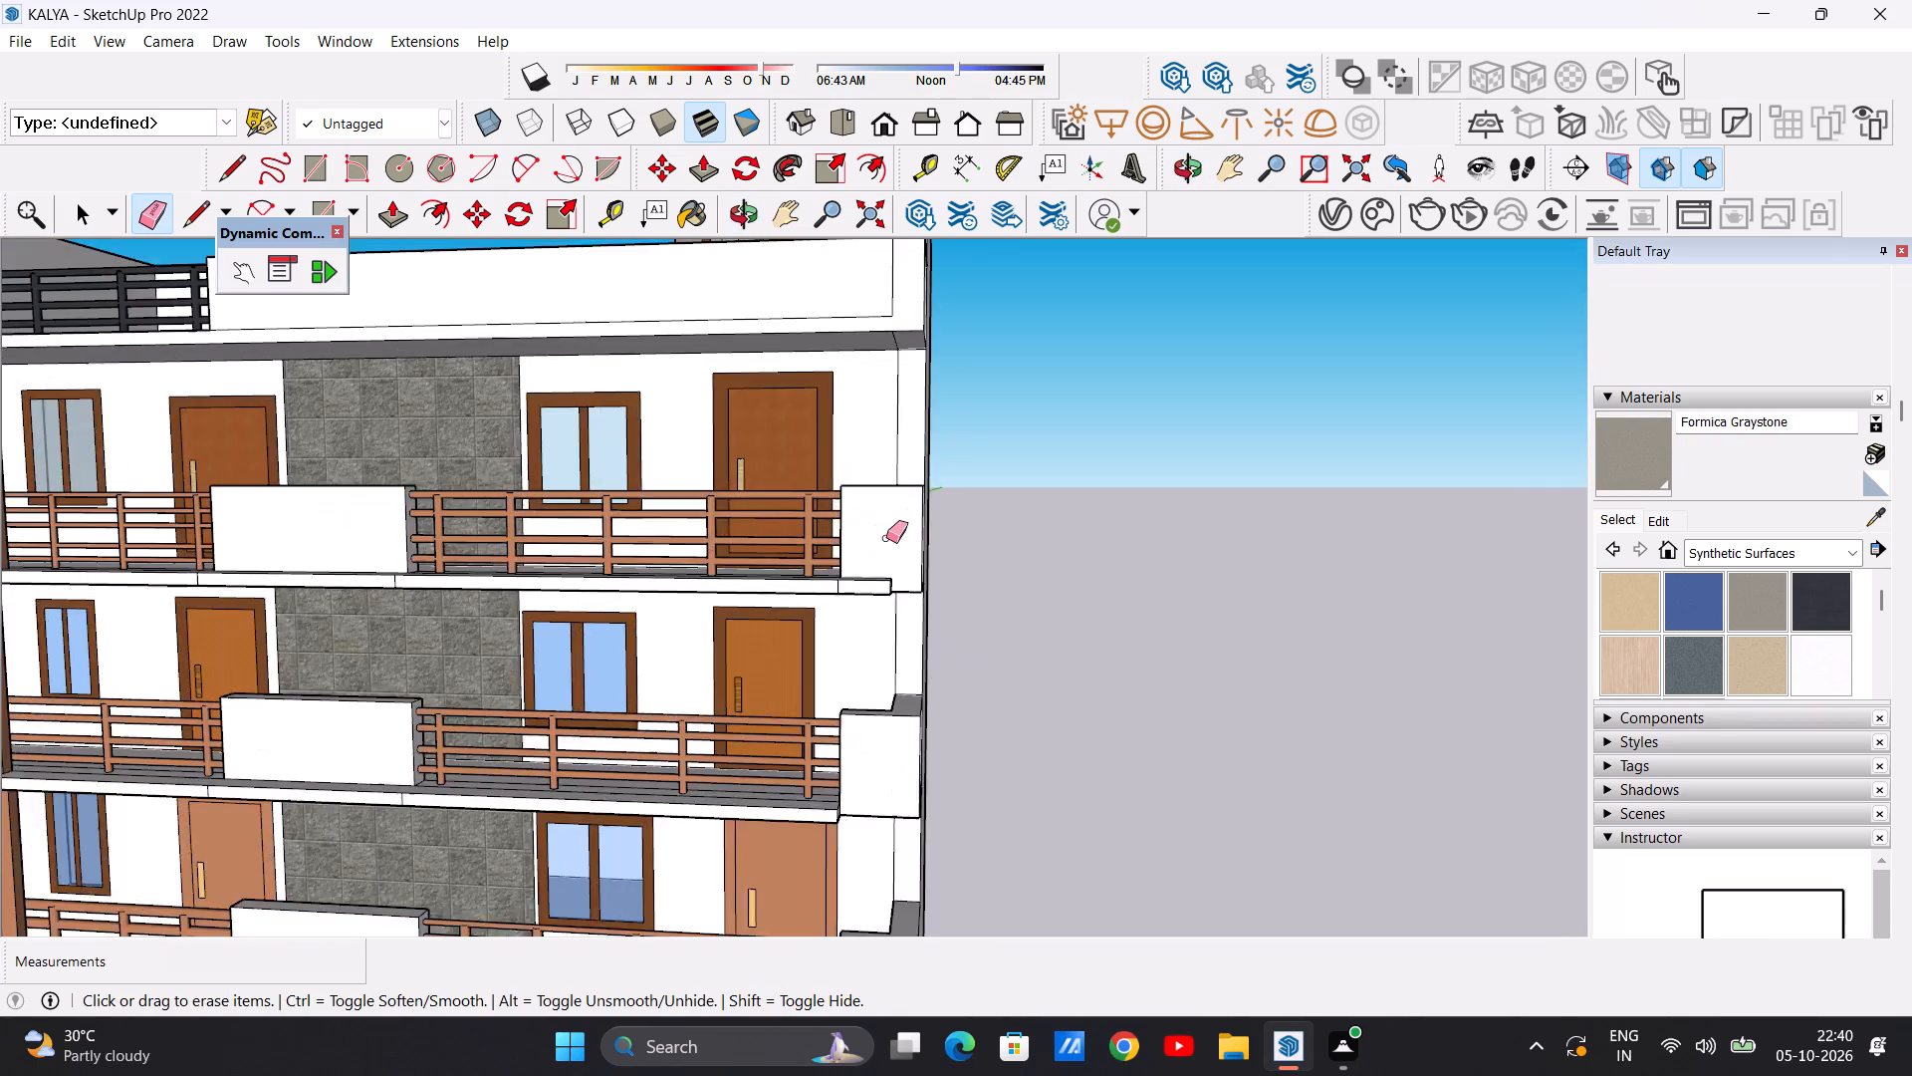
{"action": "scroll", "coordinate": [886, 538], "scroll_direction": "up", "scroll_amount": 19}
{"action": "scroll", "coordinate": [852, 605], "scroll_direction": "down", "scroll_amount": 10}
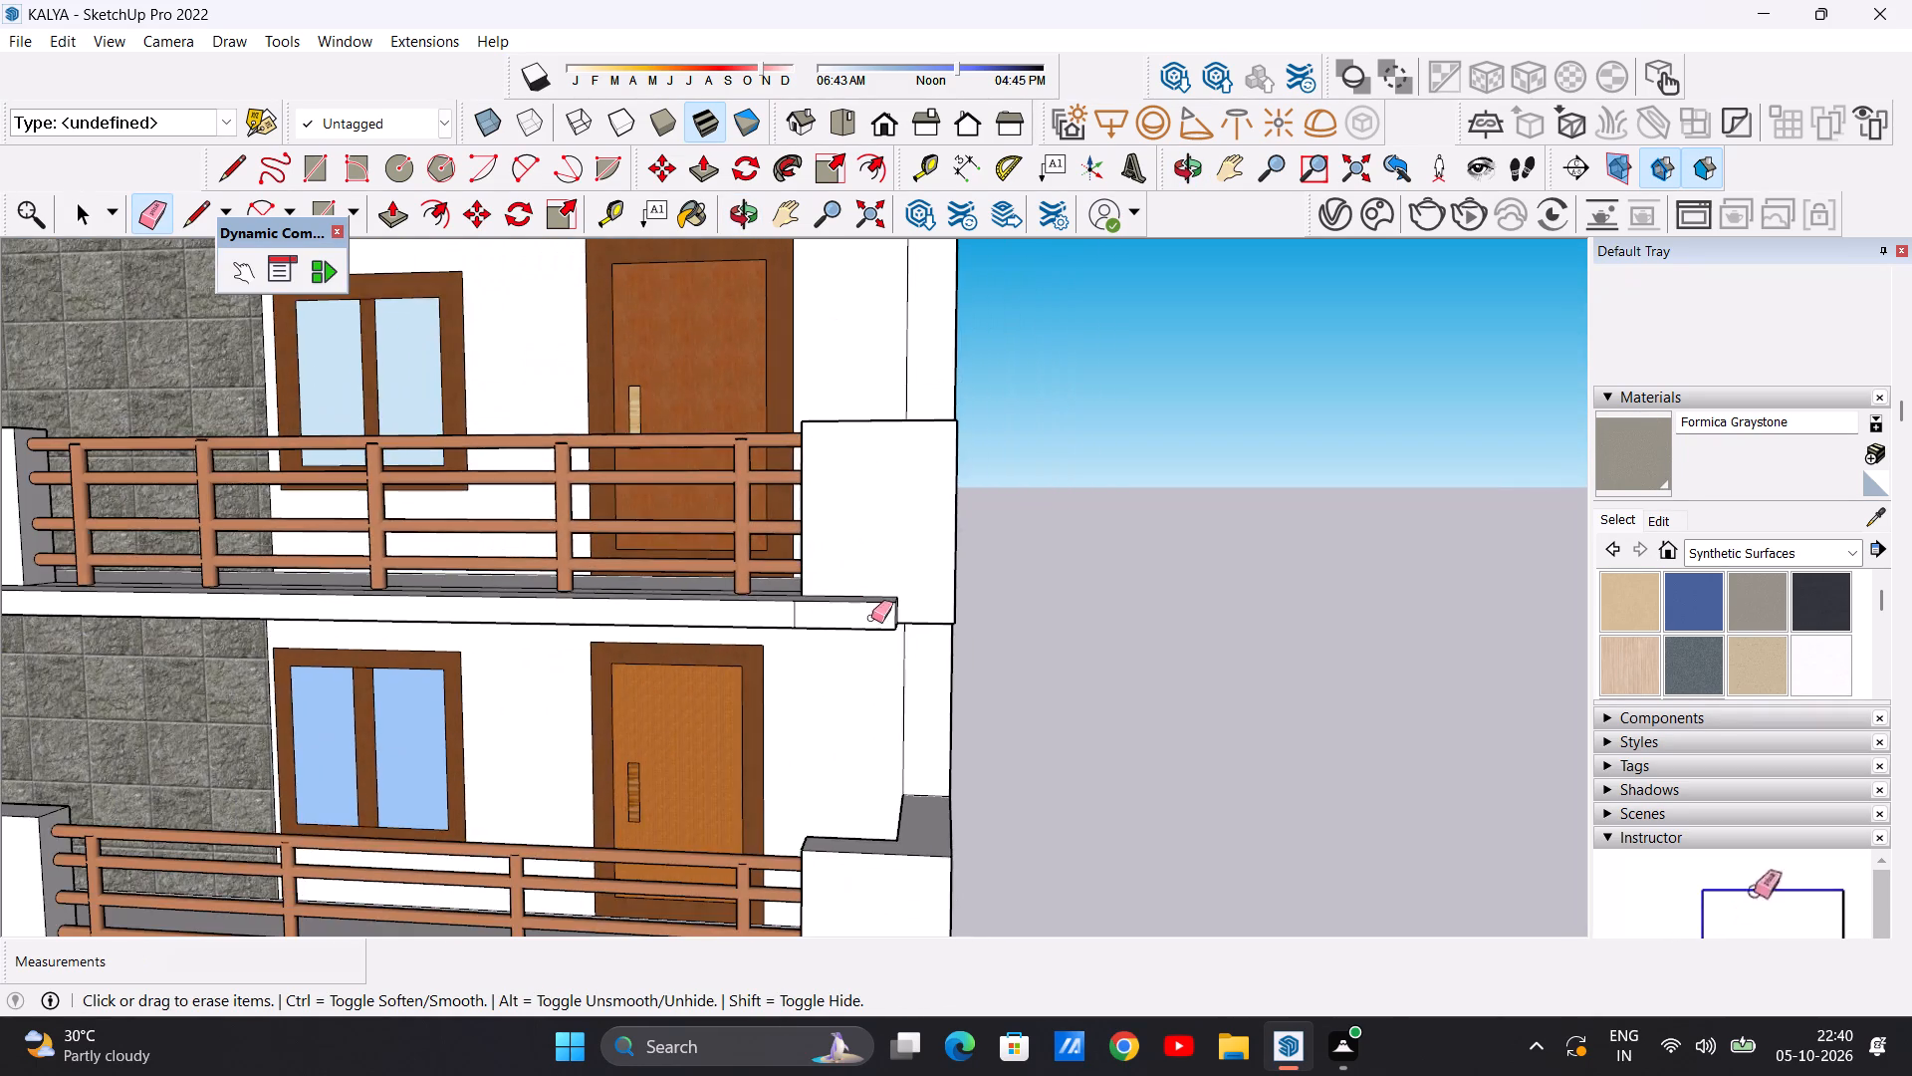
{"action": "scroll", "coordinate": [888, 618], "scroll_direction": "down", "scroll_amount": 14}
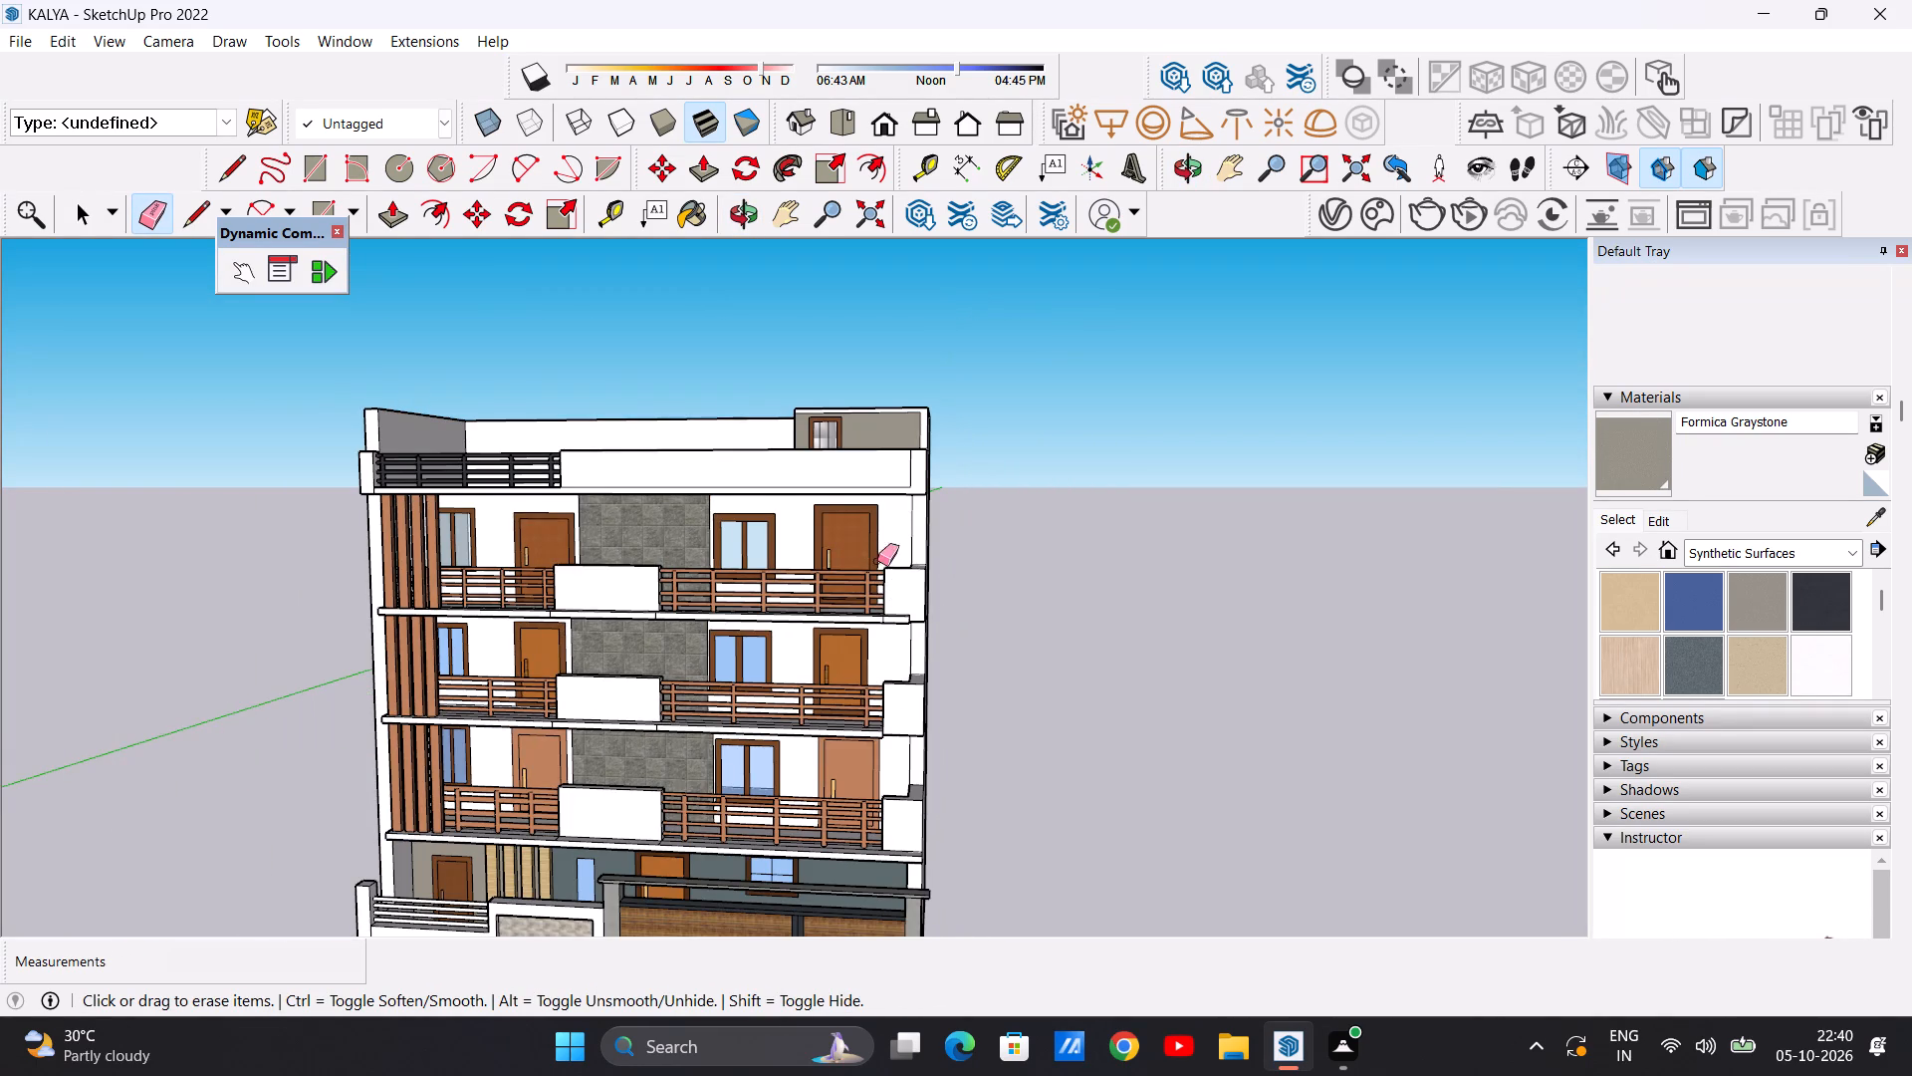
{"action": "scroll", "coordinate": [896, 585], "scroll_direction": "down", "scroll_amount": 3}
{"action": "scroll", "coordinate": [876, 541], "scroll_direction": "up", "scroll_amount": 7}
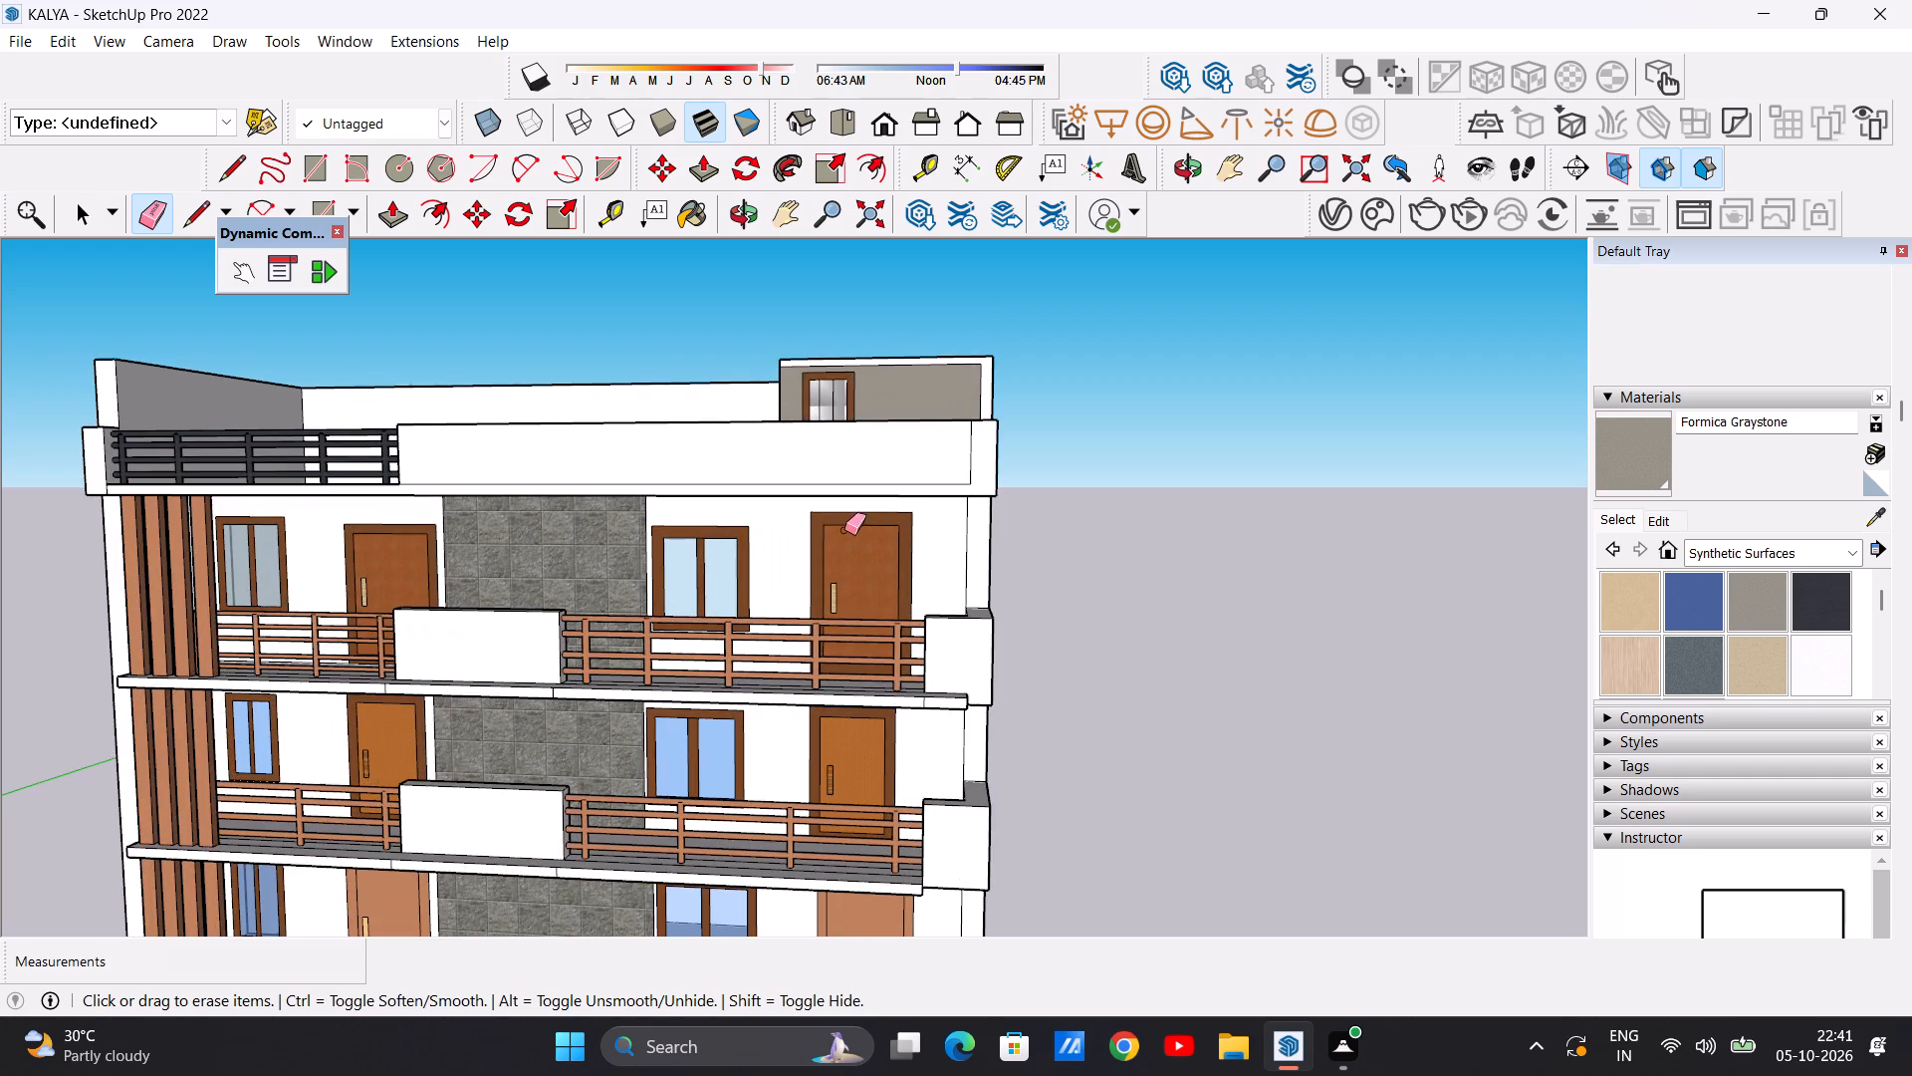
{"action": "scroll", "coordinate": [910, 525], "scroll_direction": "down", "scroll_amount": 2}
{"action": "scroll", "coordinate": [778, 519], "scroll_direction": "up", "scroll_amount": 2}
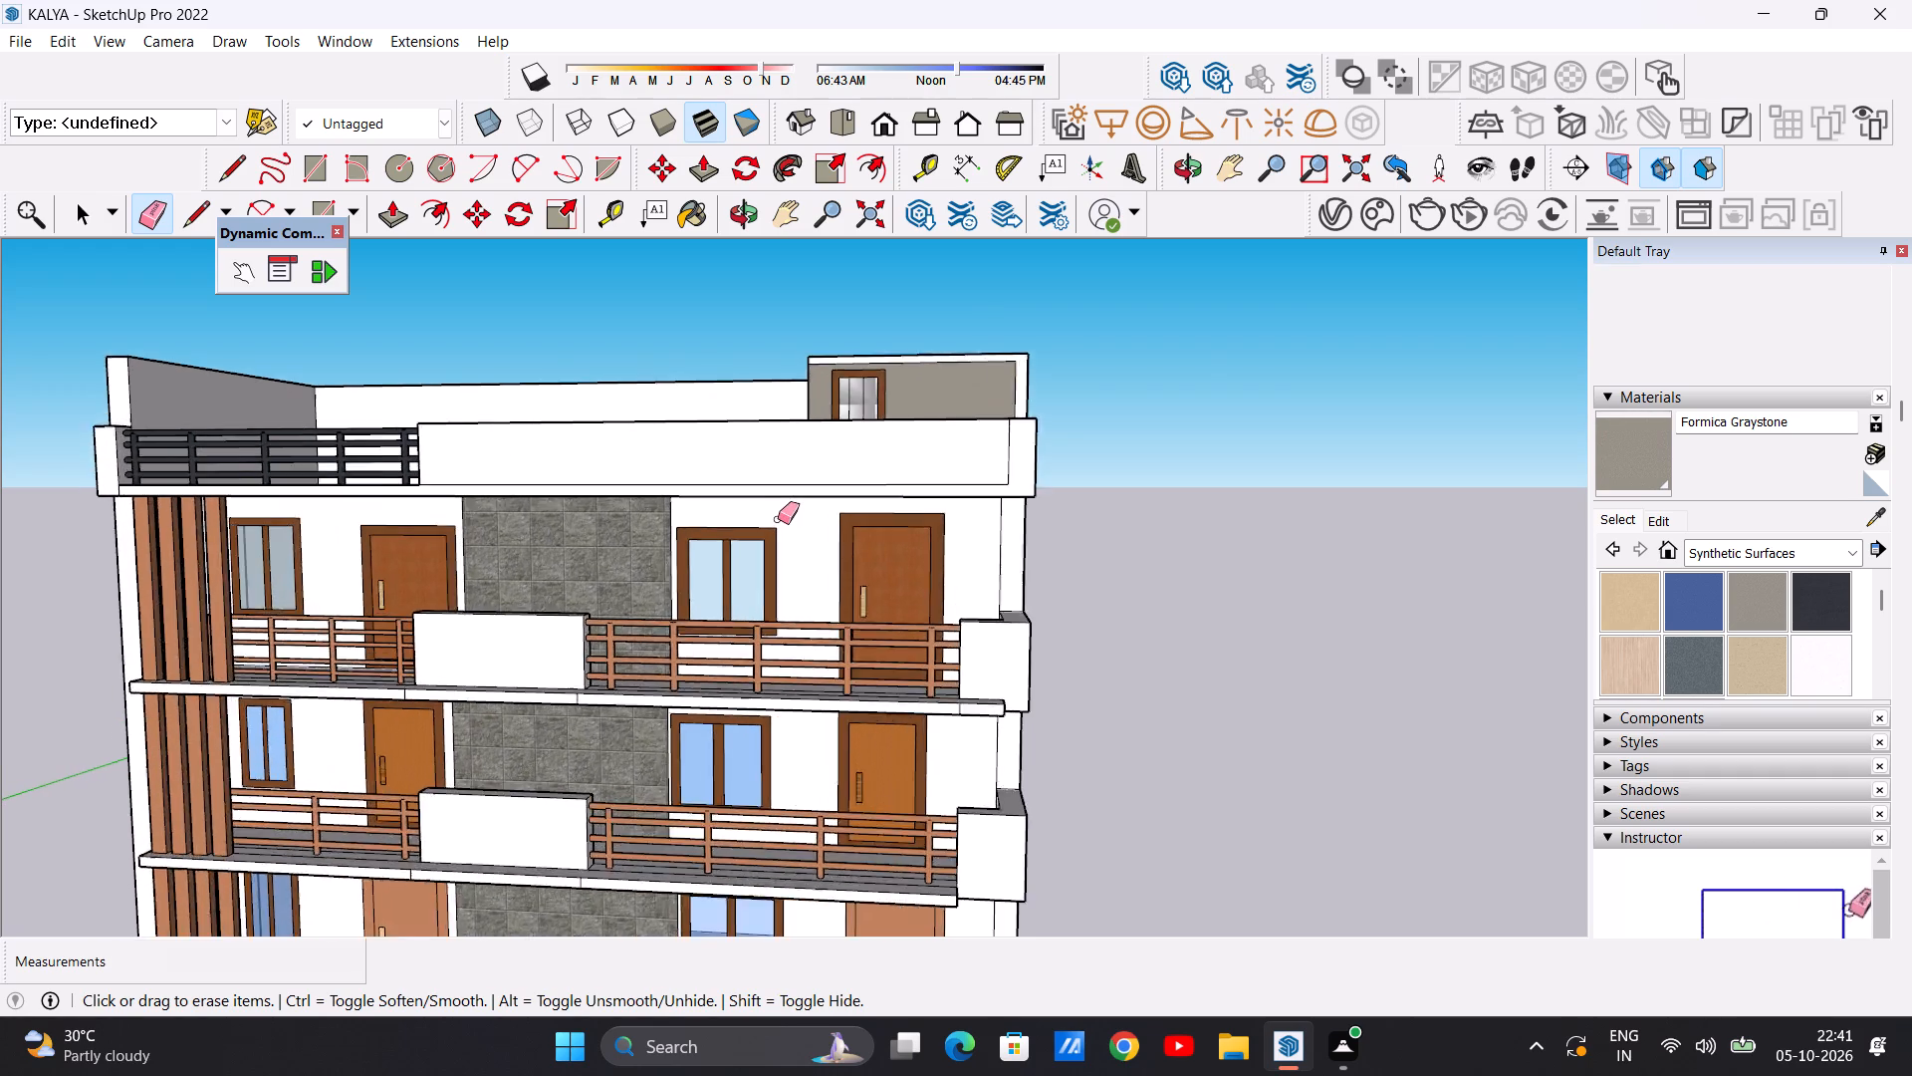
{"action": "scroll", "coordinate": [778, 519], "scroll_direction": "up", "scroll_amount": 4}
{"action": "scroll", "coordinate": [828, 520], "scroll_direction": "down", "scroll_amount": 7}
{"action": "middle_click_drag", "start_coordinate": [742, 482], "coordinate": [794, 493]}
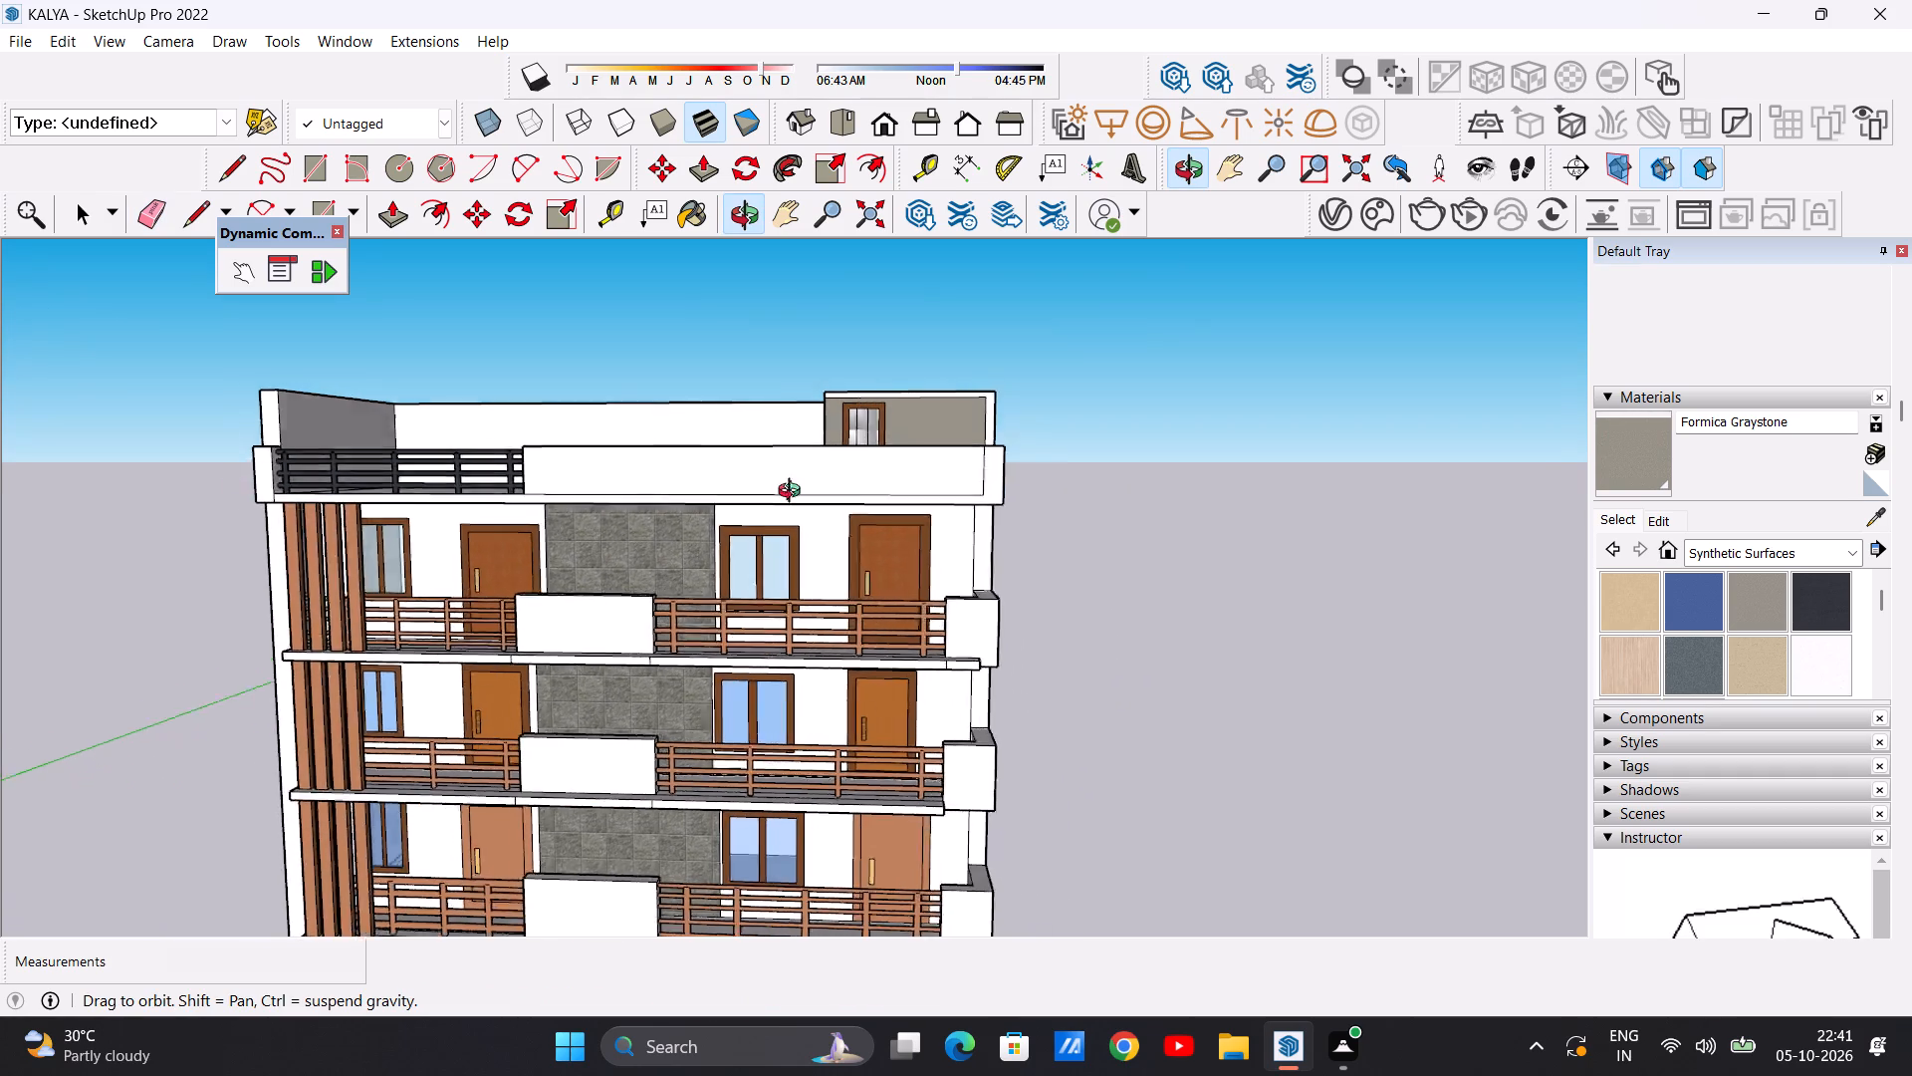
{"action": "middle_click_drag", "start_coordinate": [794, 493], "coordinate": [761, 513]}
Review the whole front elevation from several angles, from the rooftop room down to the compound wall.
{"action": "scroll", "coordinate": [907, 510], "scroll_direction": "down", "scroll_amount": 8}
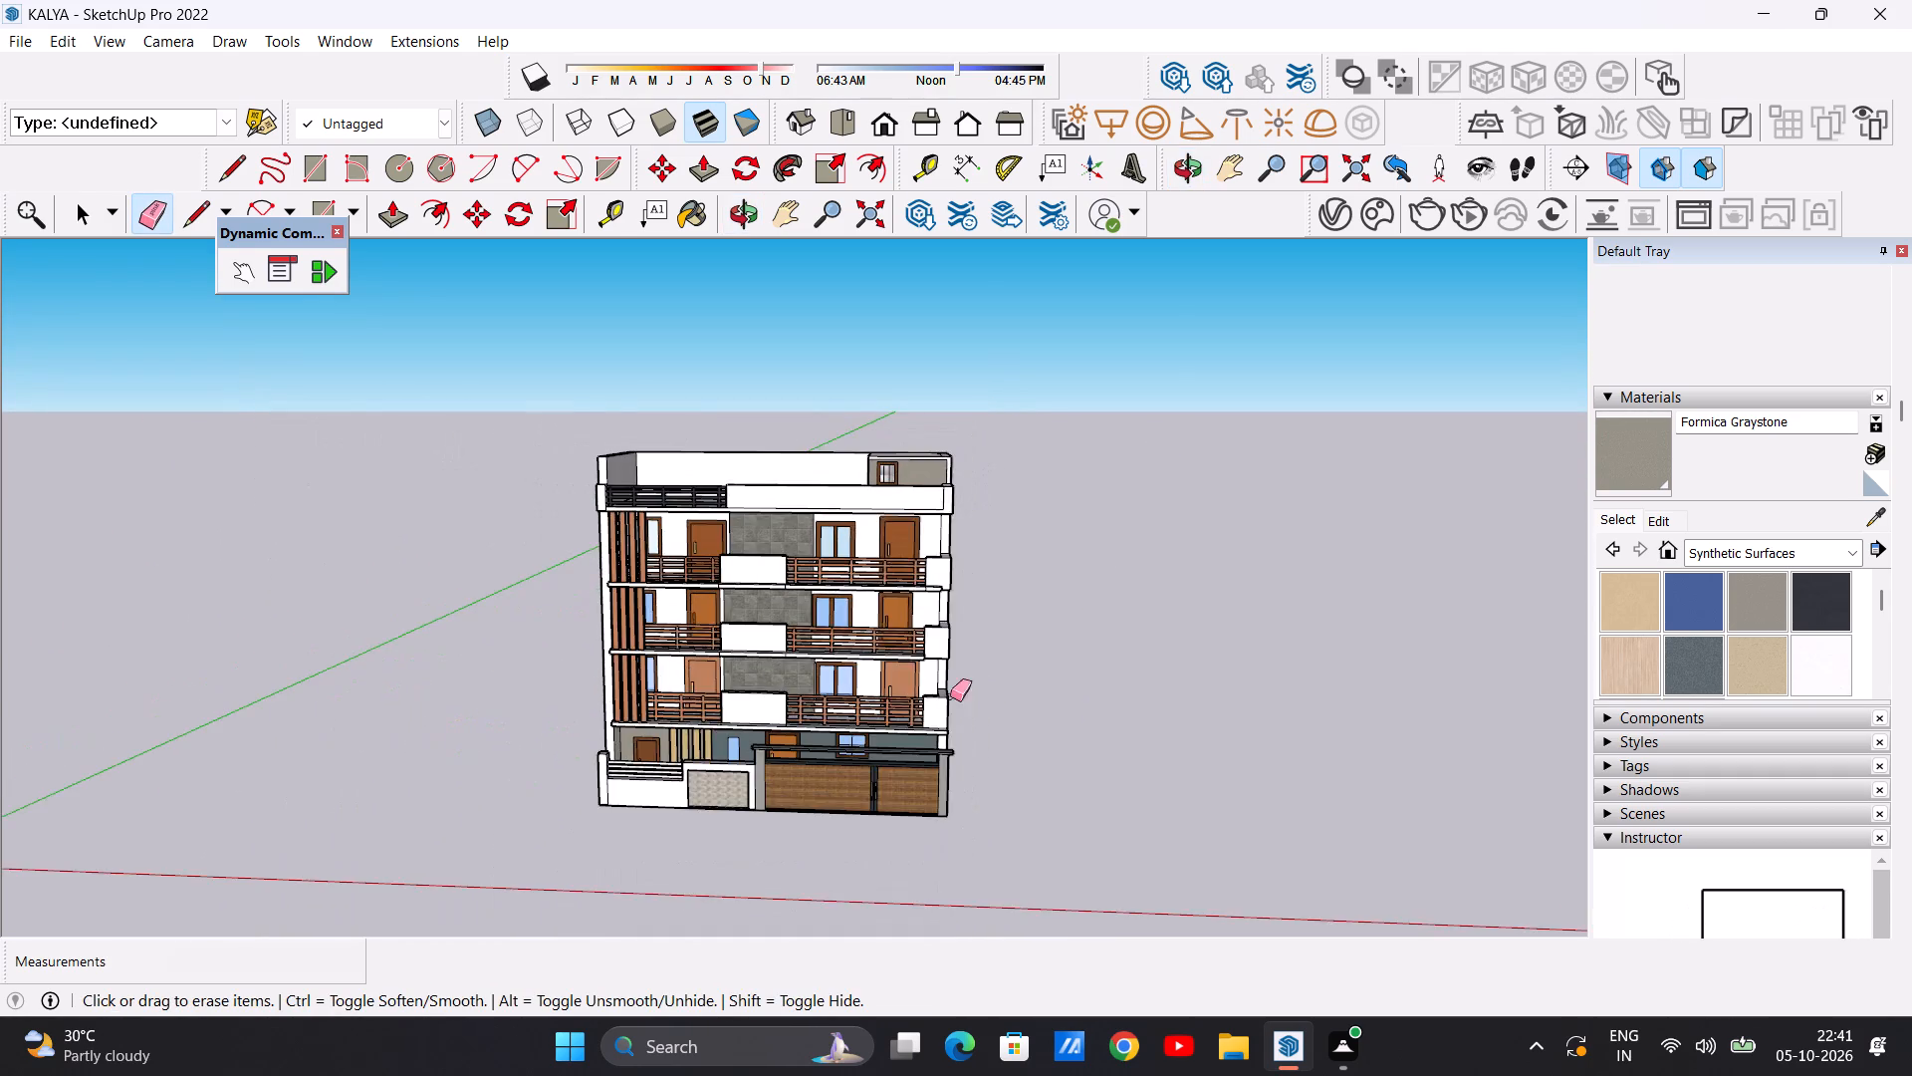
{"action": "scroll", "coordinate": [923, 737], "scroll_direction": "up", "scroll_amount": 5}
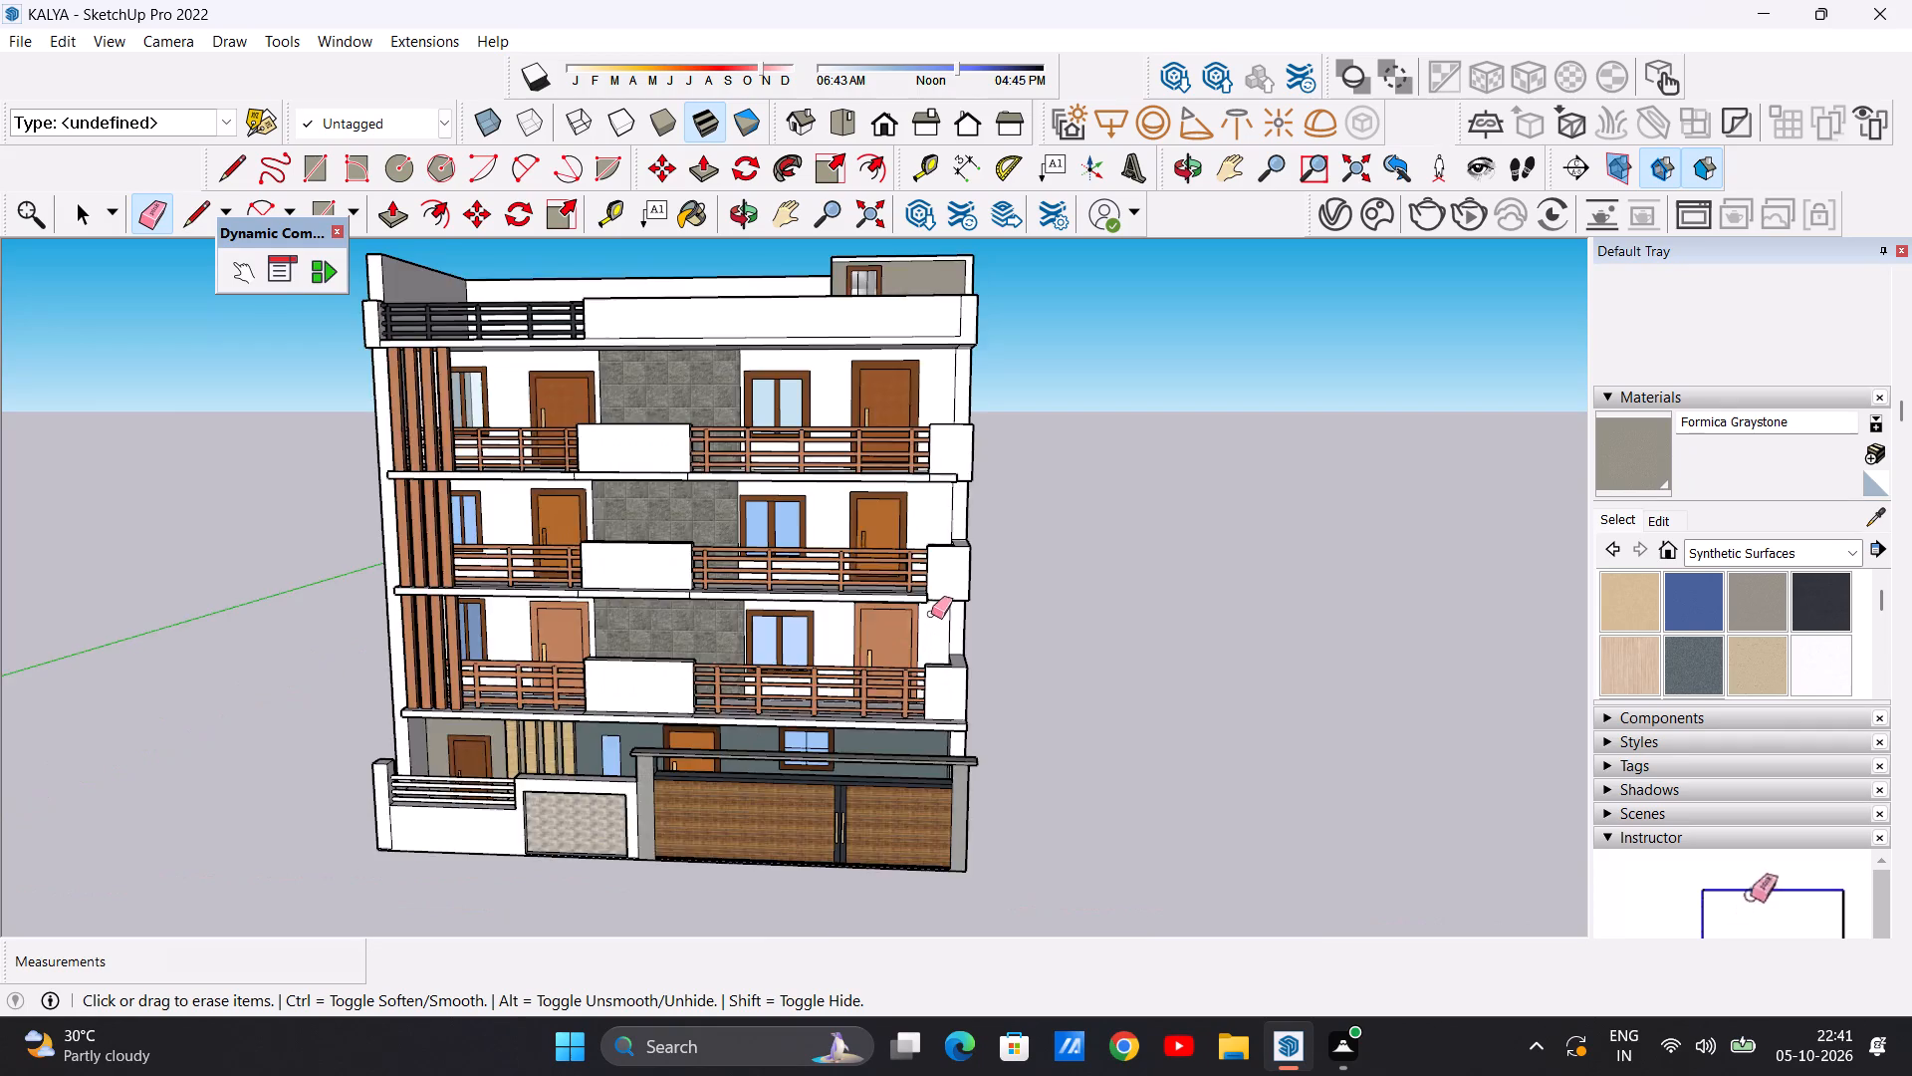
{"action": "scroll", "coordinate": [932, 610], "scroll_direction": "down", "scroll_amount": 4}
{"action": "middle_click_drag", "start_coordinate": [1048, 572], "coordinate": [1189, 526]}
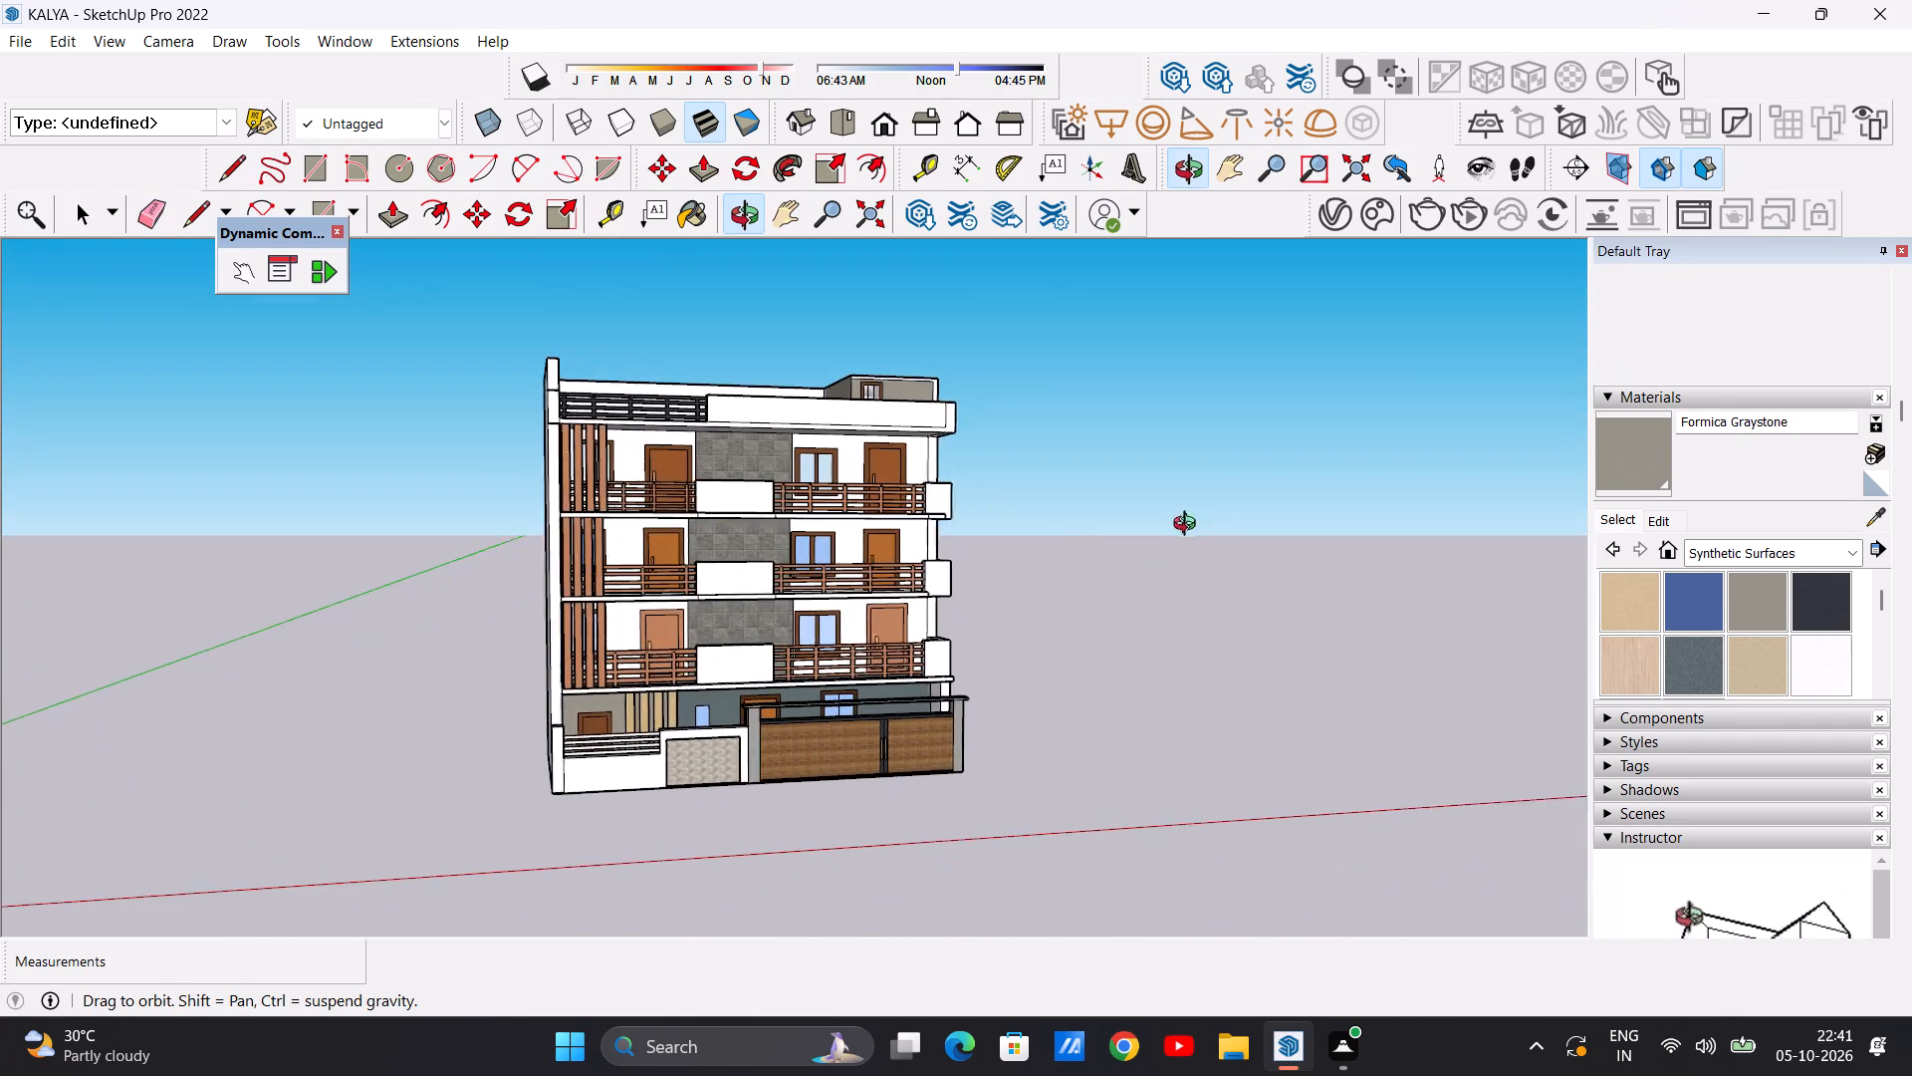
{"action": "middle_click_drag", "start_coordinate": [1189, 526], "coordinate": [1182, 527]}
{"action": "middle_click_drag", "start_coordinate": [553, 551], "coordinate": [438, 572]}
{"action": "scroll", "coordinate": [791, 500], "scroll_direction": "up", "scroll_amount": 1}
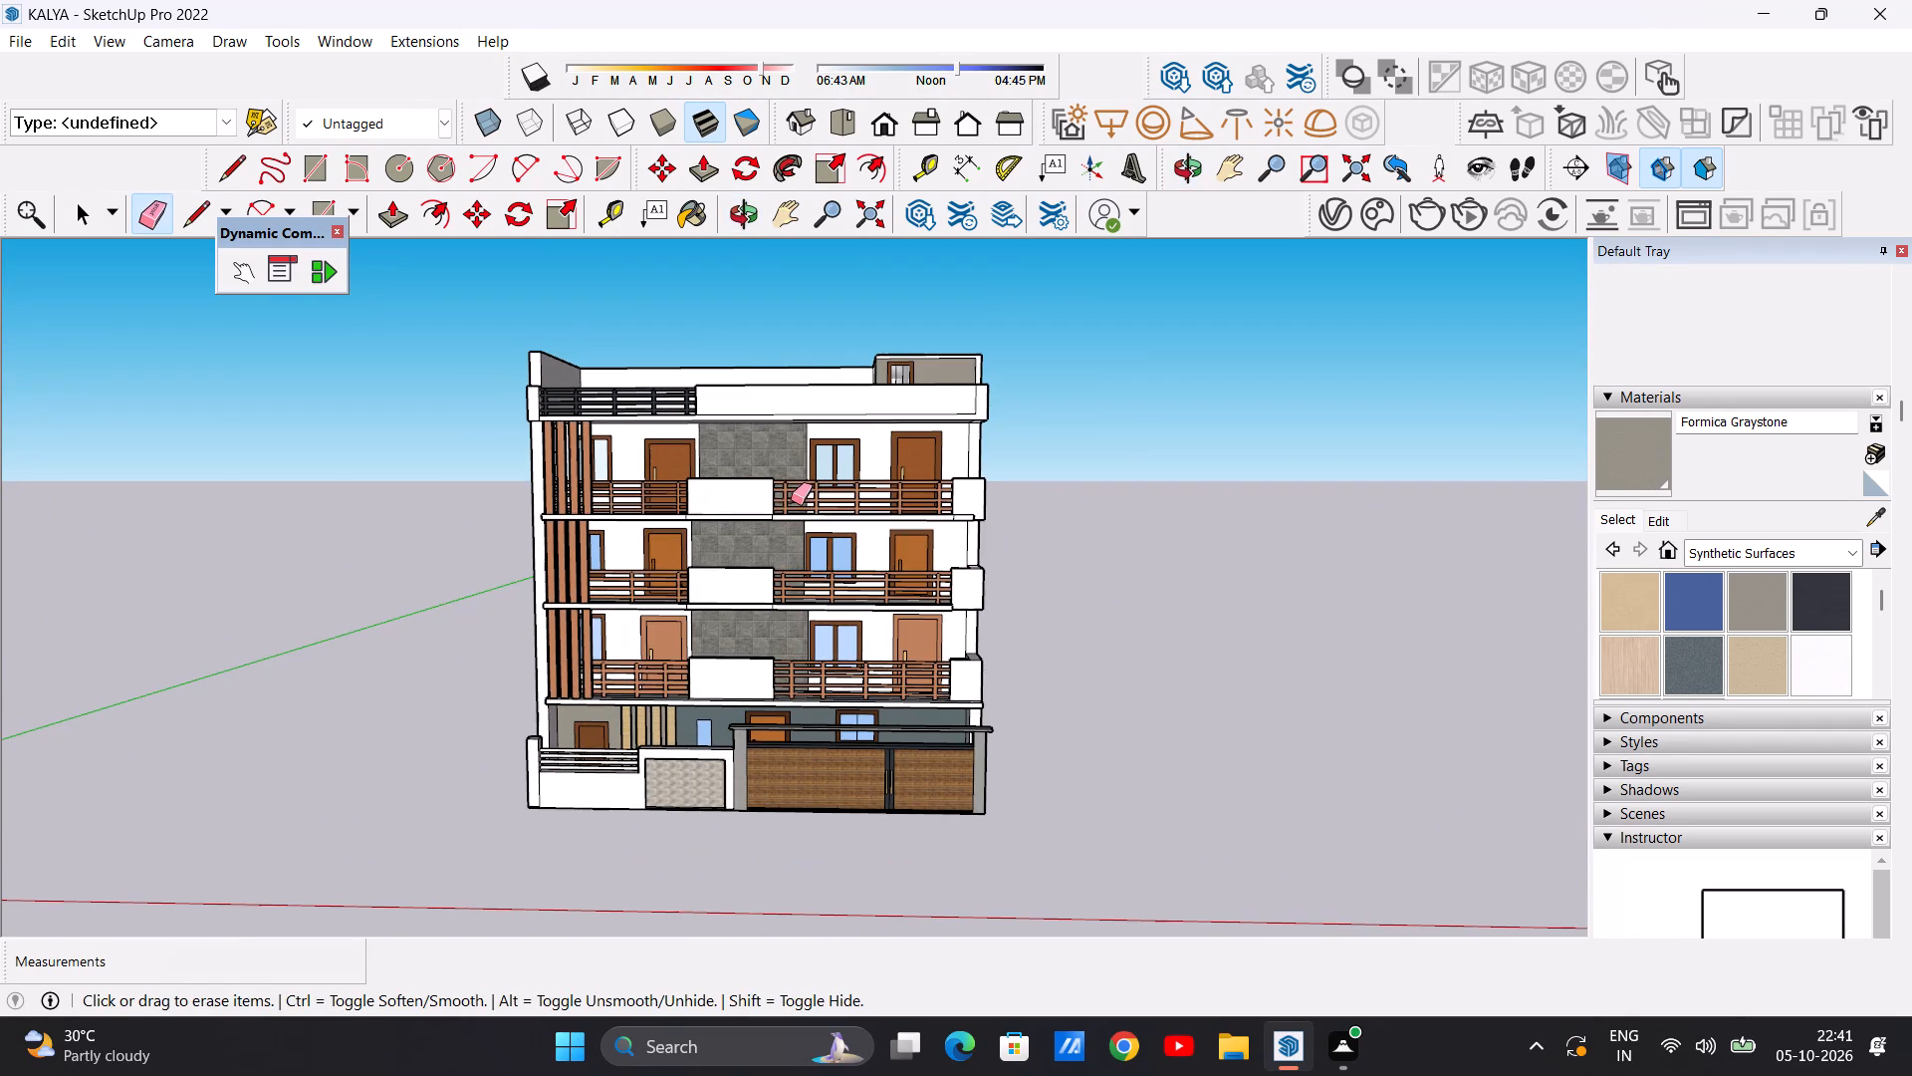
{"action": "key", "text": "space"}
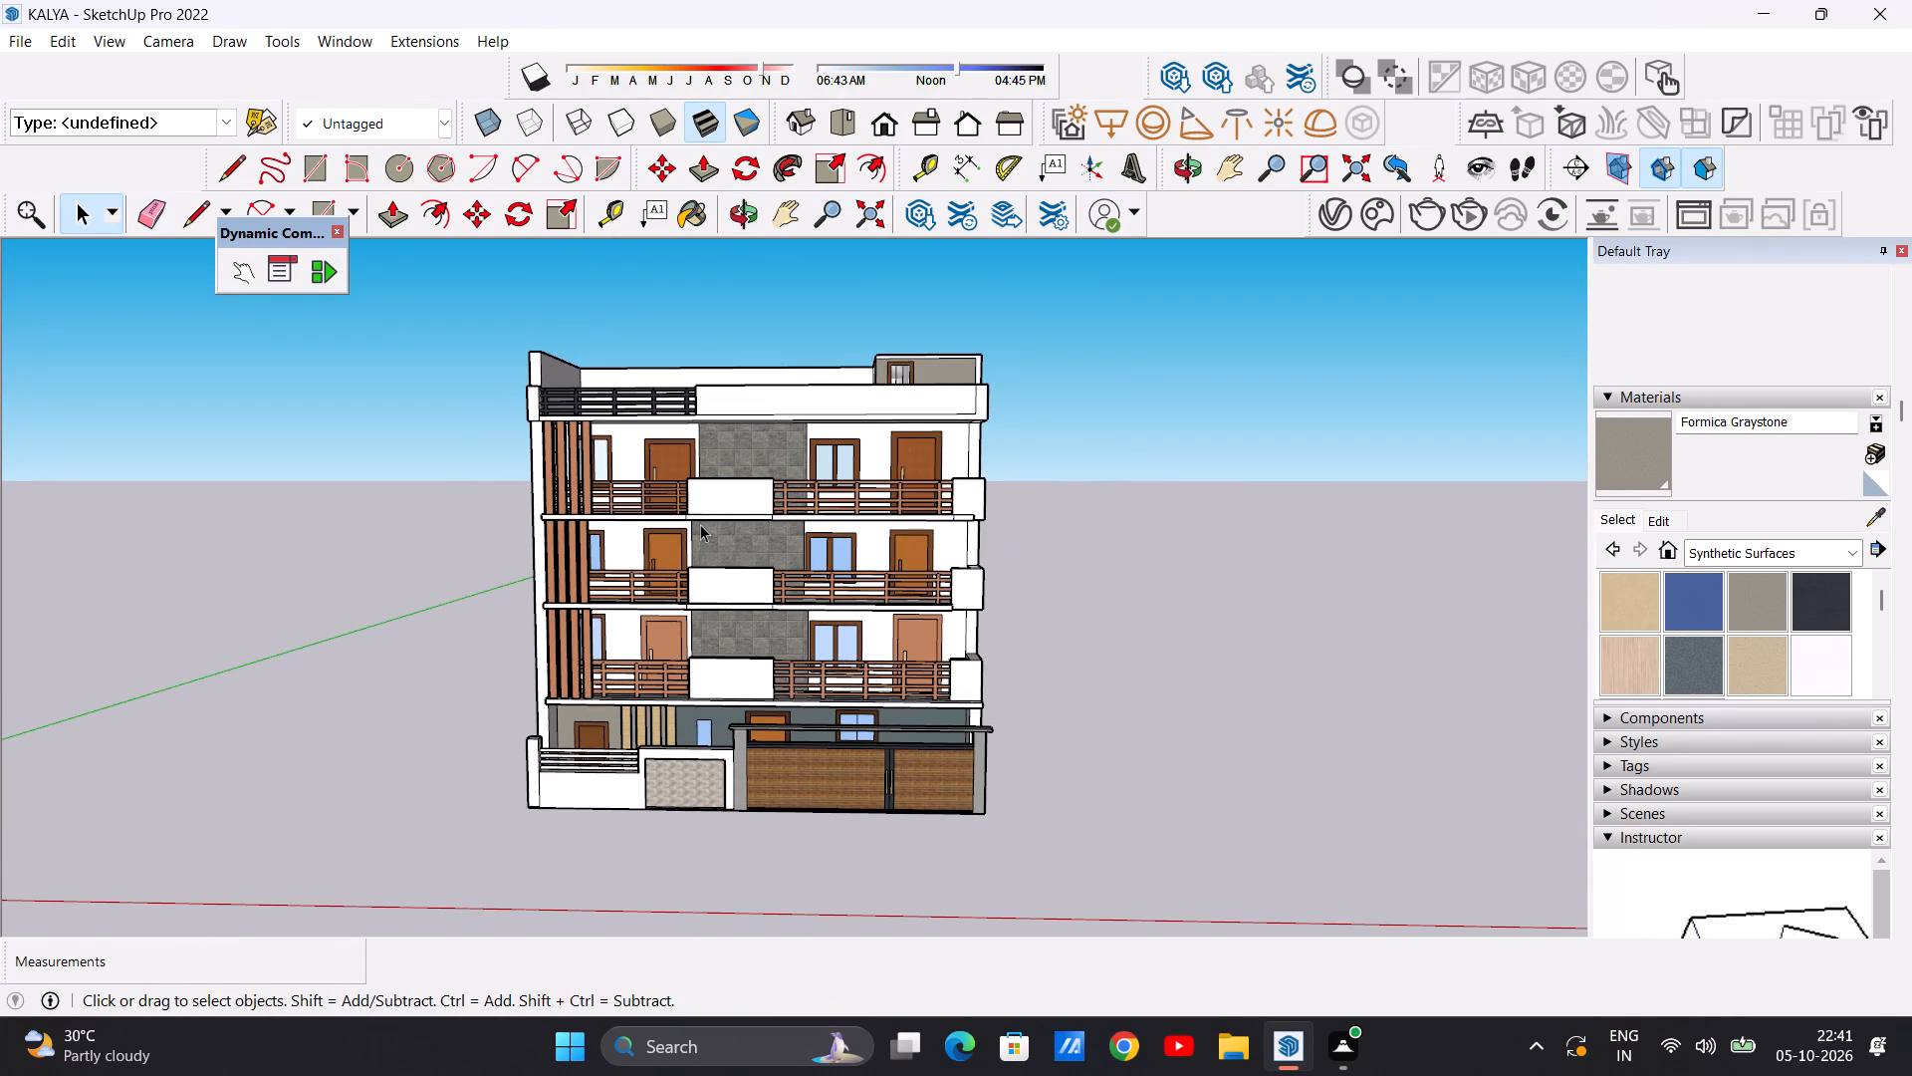
{"action": "scroll", "coordinate": [733, 343], "scroll_direction": "up", "scroll_amount": 4}
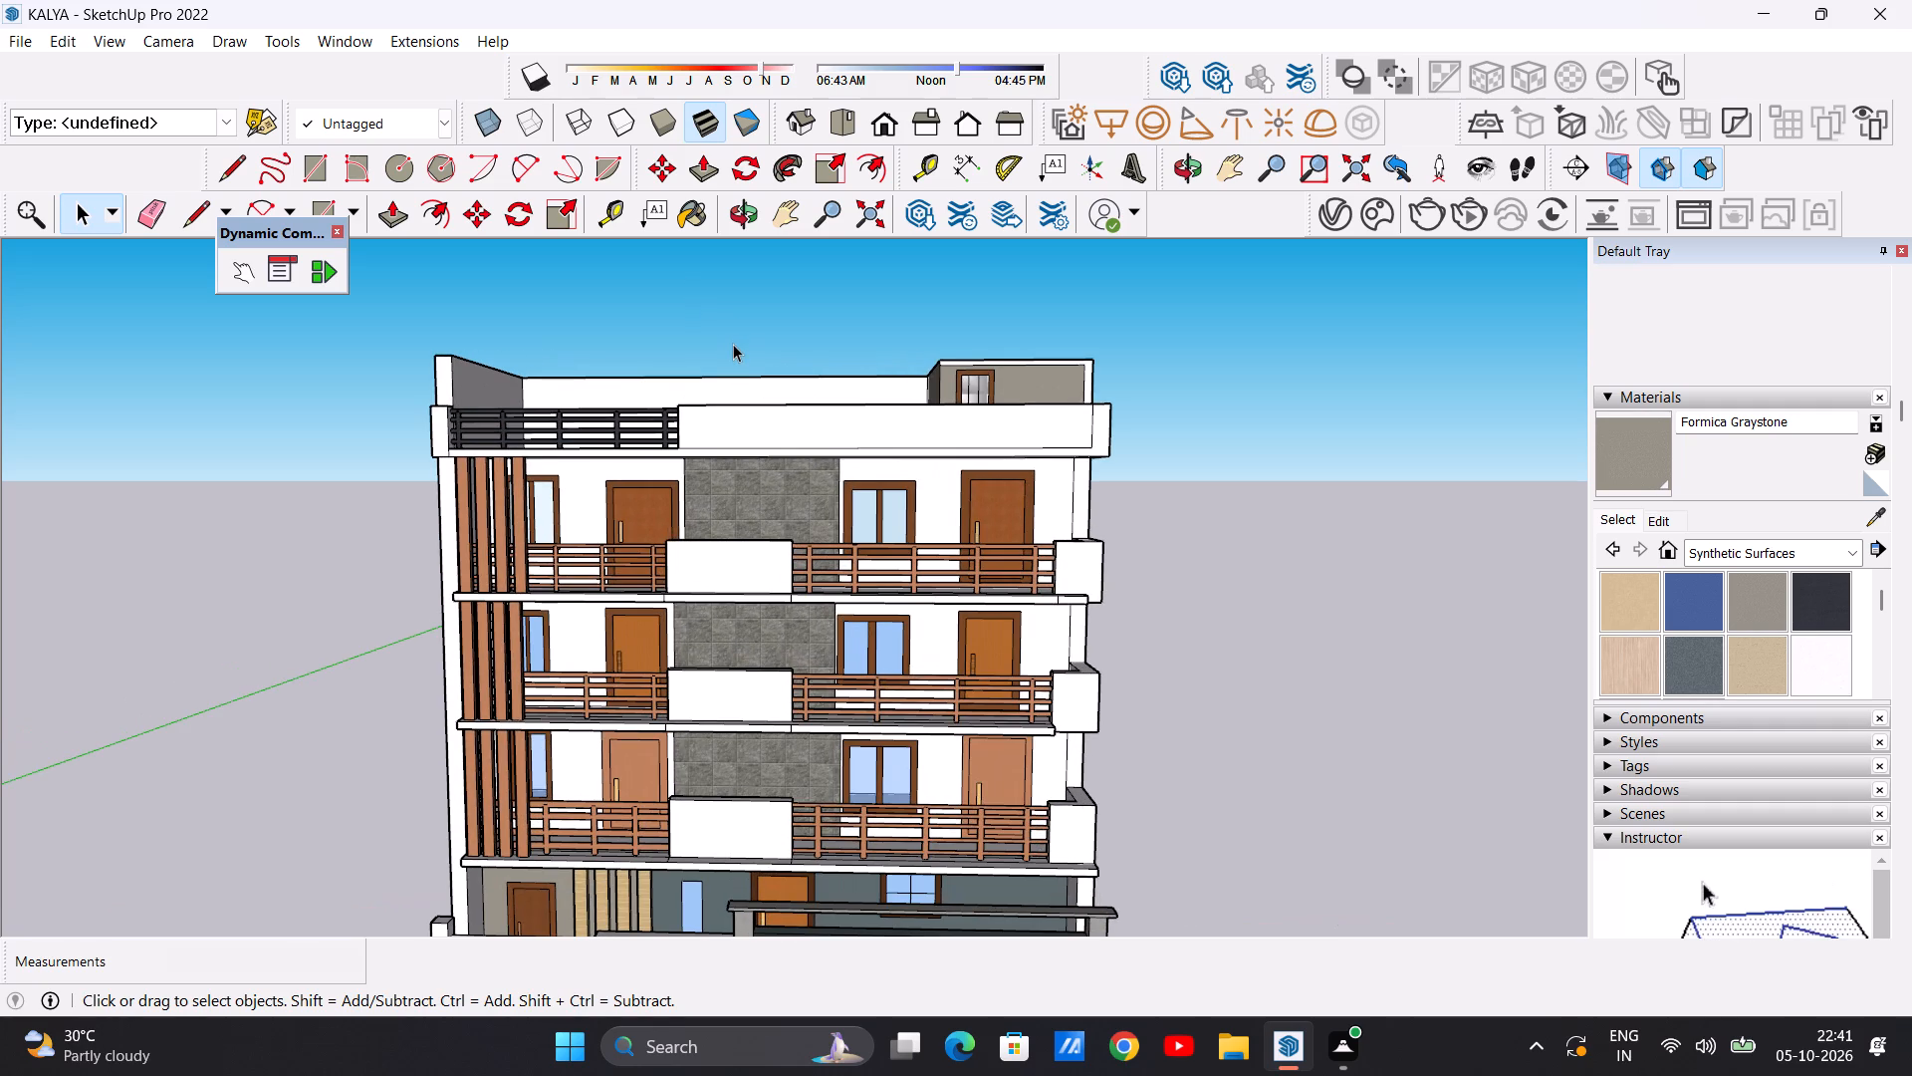
{"action": "scroll", "coordinate": [789, 338], "scroll_direction": "down", "scroll_amount": 3}
{"action": "middle_click_drag", "start_coordinate": [519, 393], "coordinate": [433, 425]}
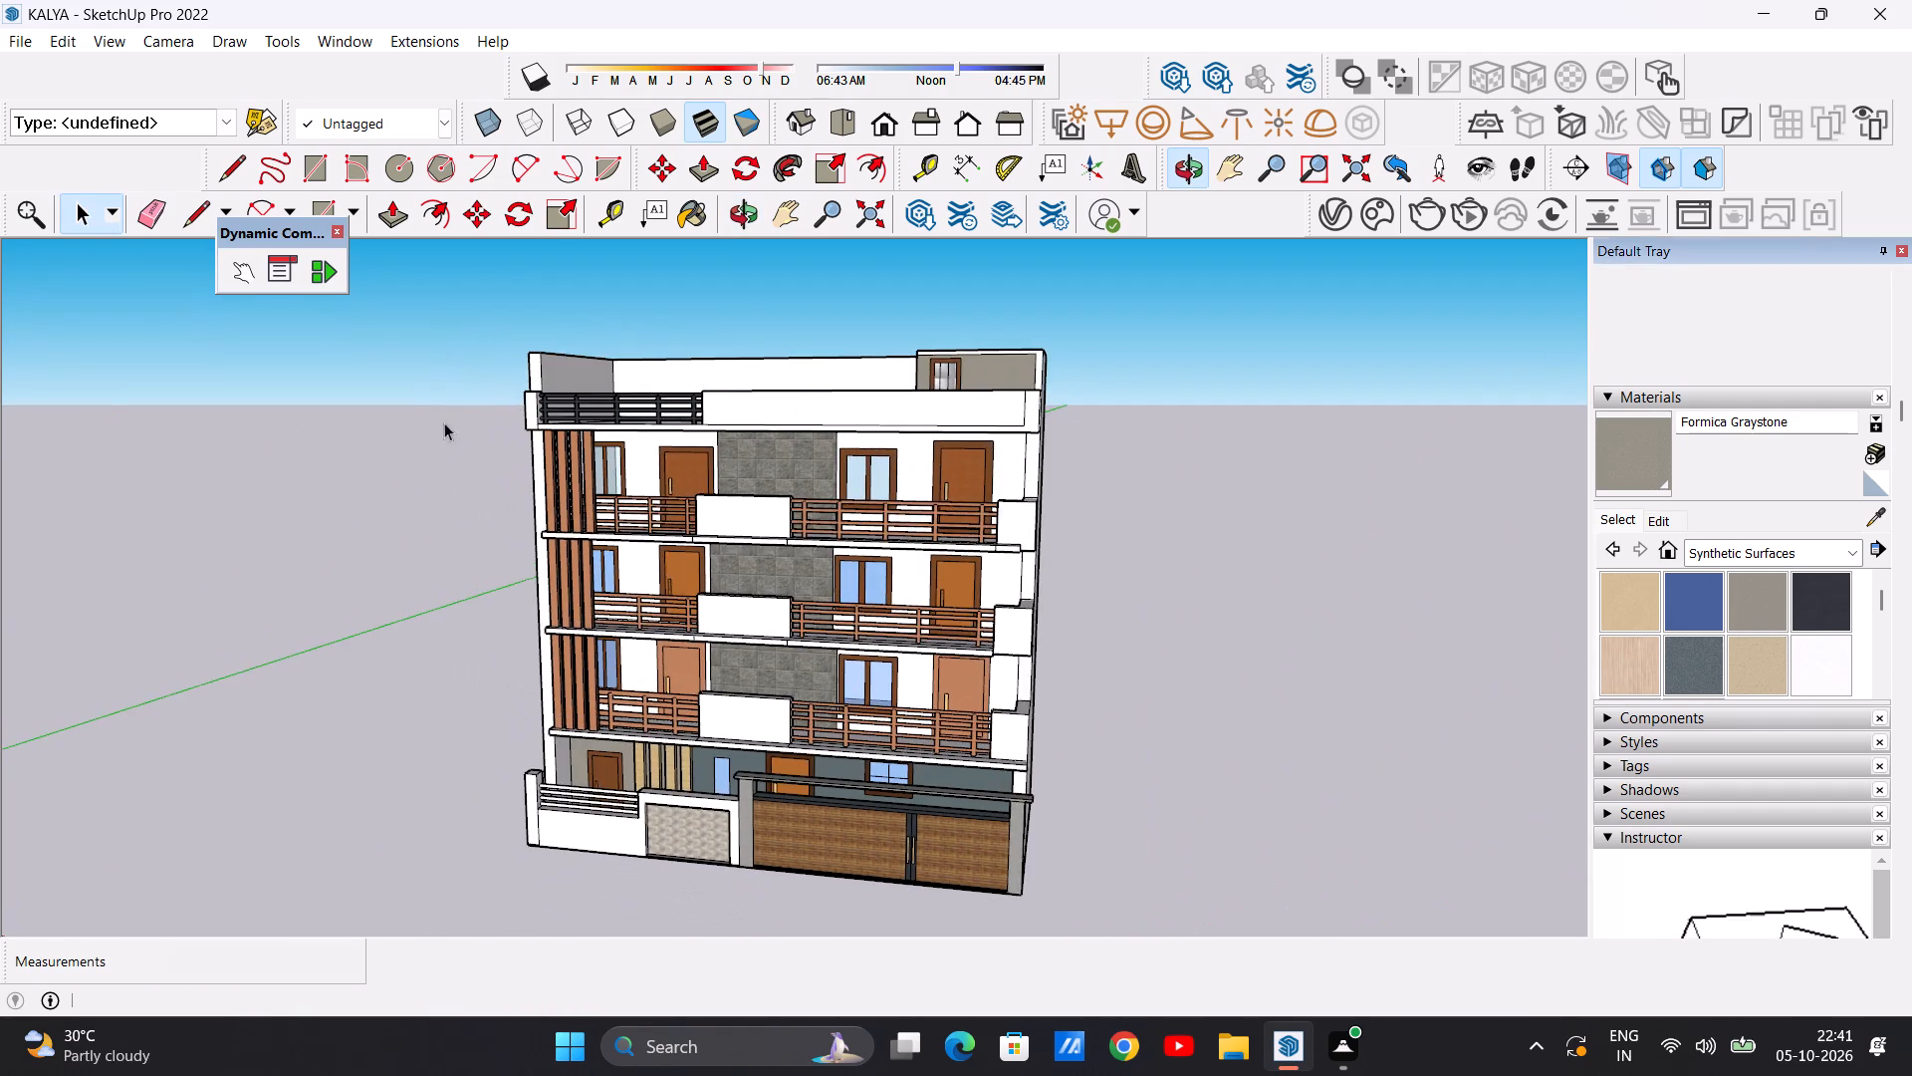
{"action": "middle_click_drag", "start_coordinate": [755, 363], "coordinate": [785, 500]}
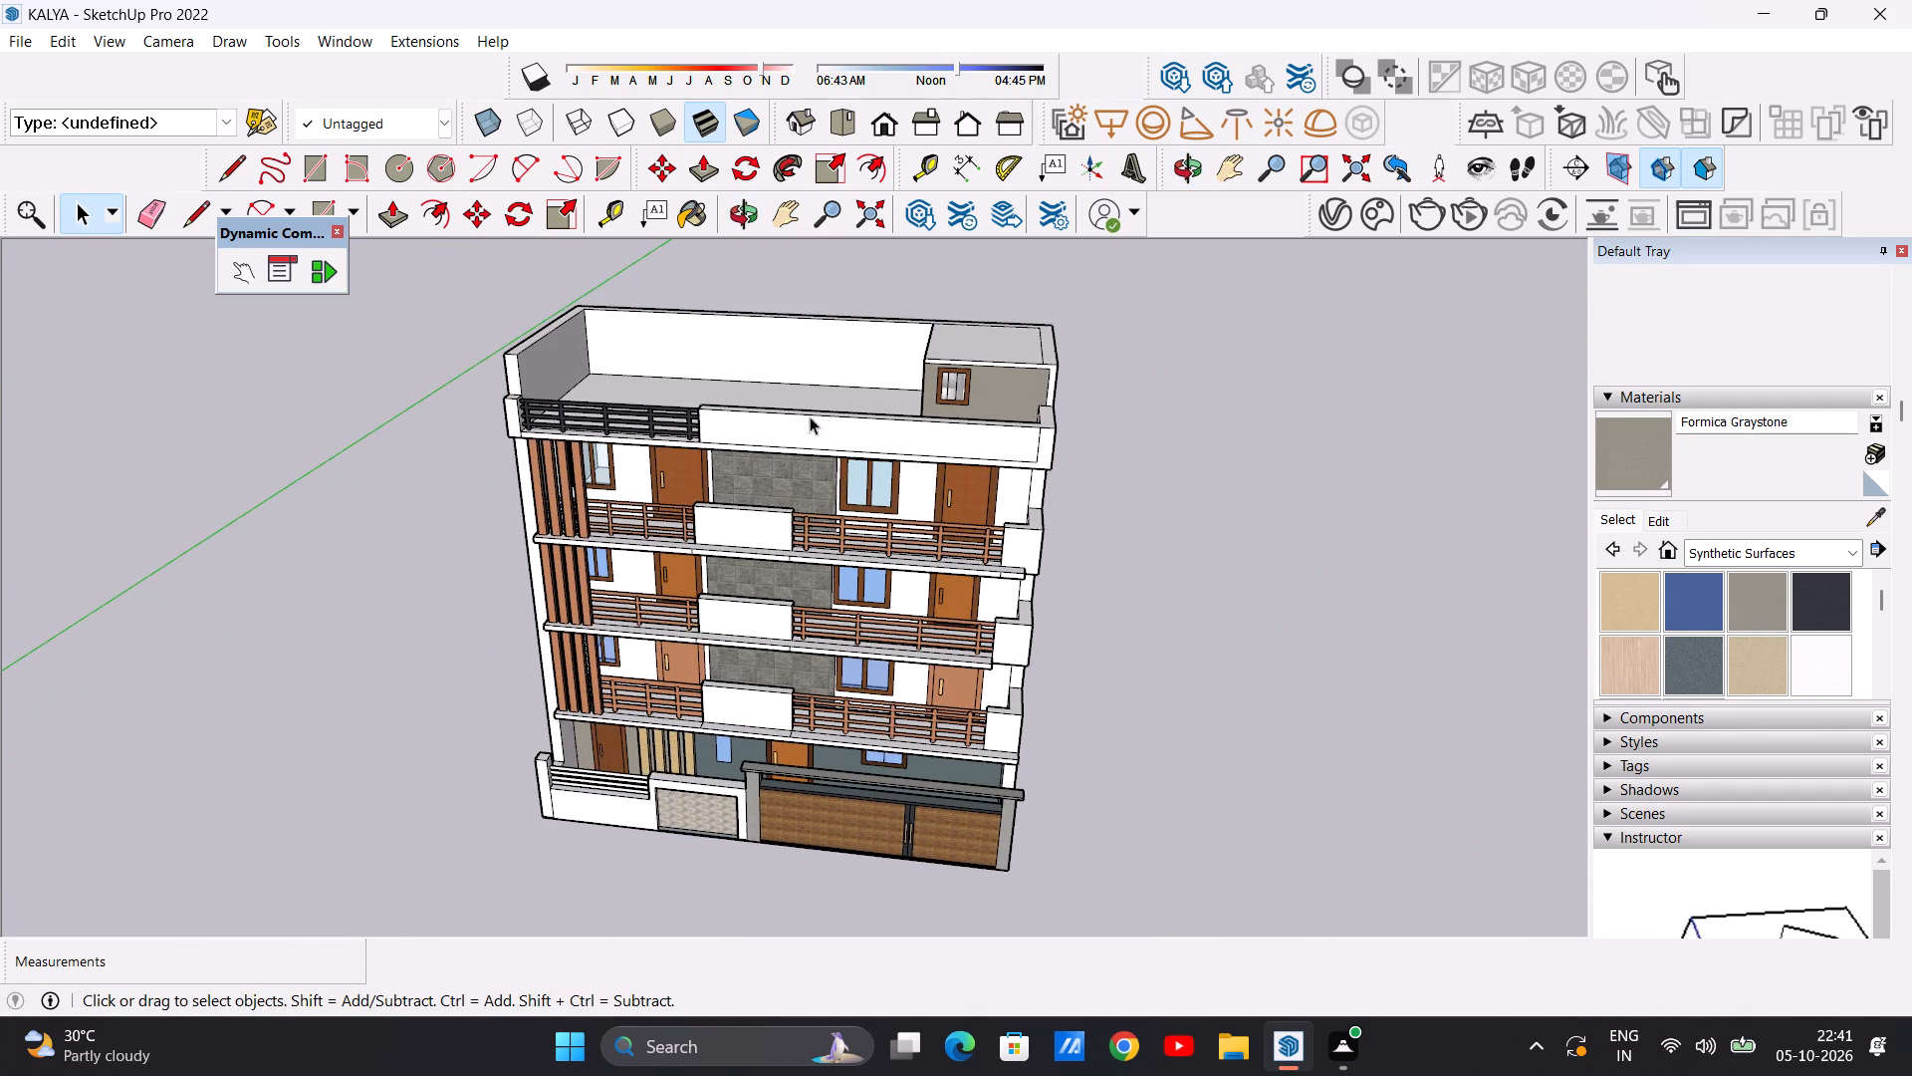
{"action": "middle_click_drag", "start_coordinate": [839, 472], "coordinate": [941, 302]}
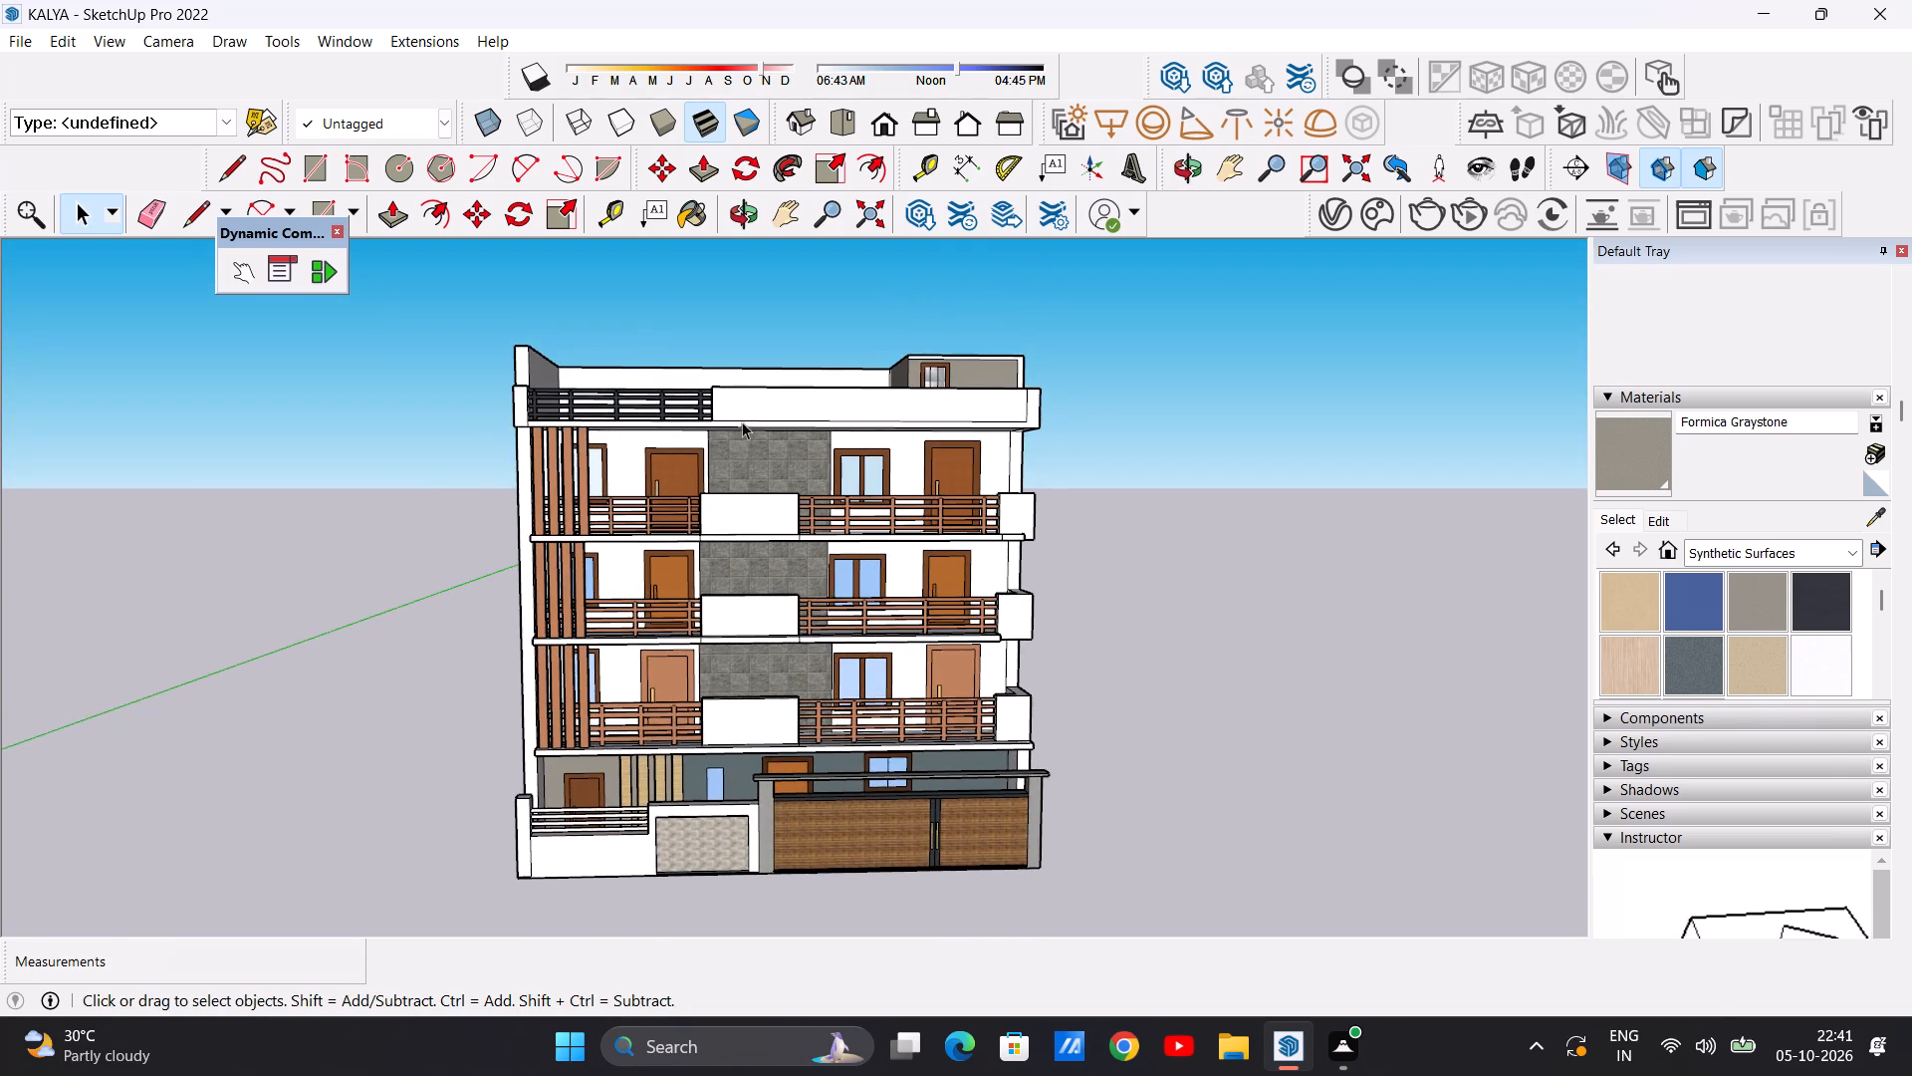
{"action": "scroll", "coordinate": [722, 428], "scroll_direction": "down", "scroll_amount": 3}
{"action": "scroll", "coordinate": [827, 424], "scroll_direction": "up", "scroll_amount": 3}
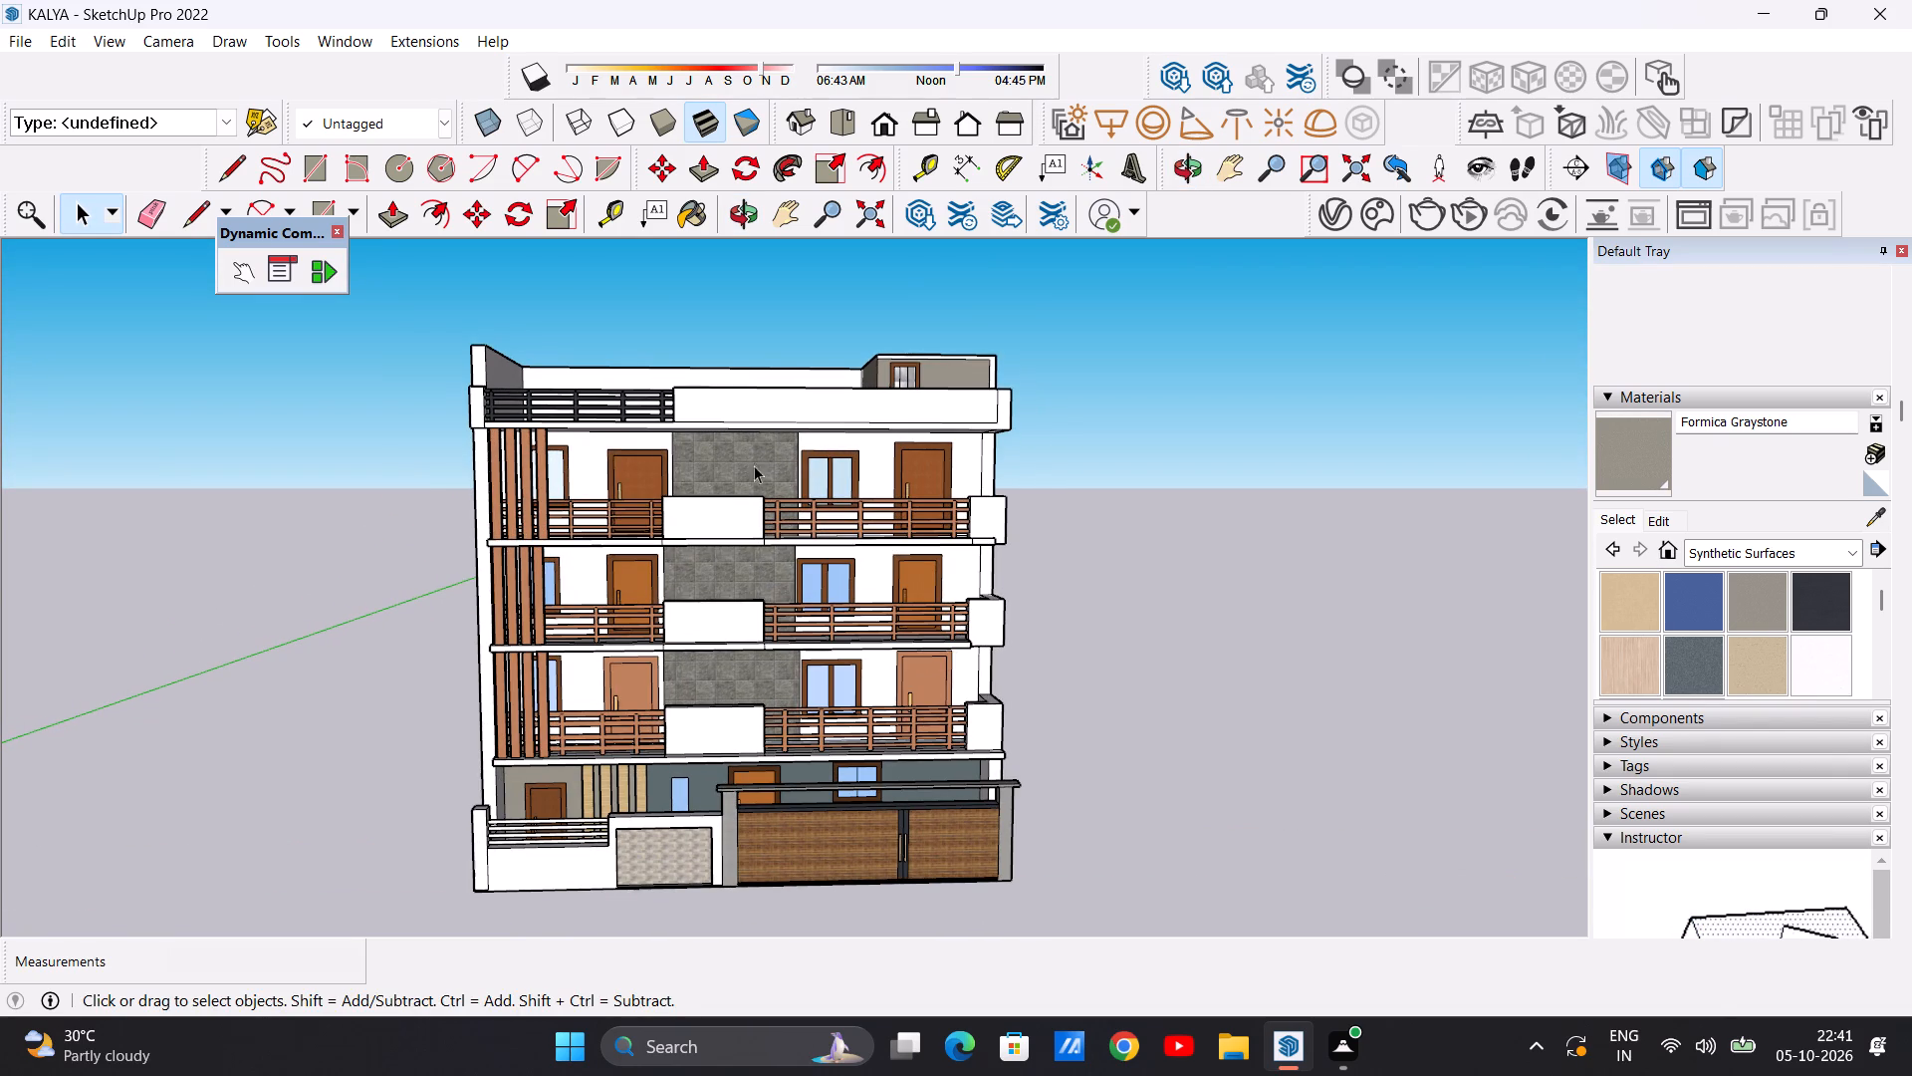
{"action": "scroll", "coordinate": [573, 819], "scroll_direction": "down", "scroll_amount": 2}
{"action": "scroll", "coordinate": [529, 888], "scroll_direction": "up", "scroll_amount": 2}
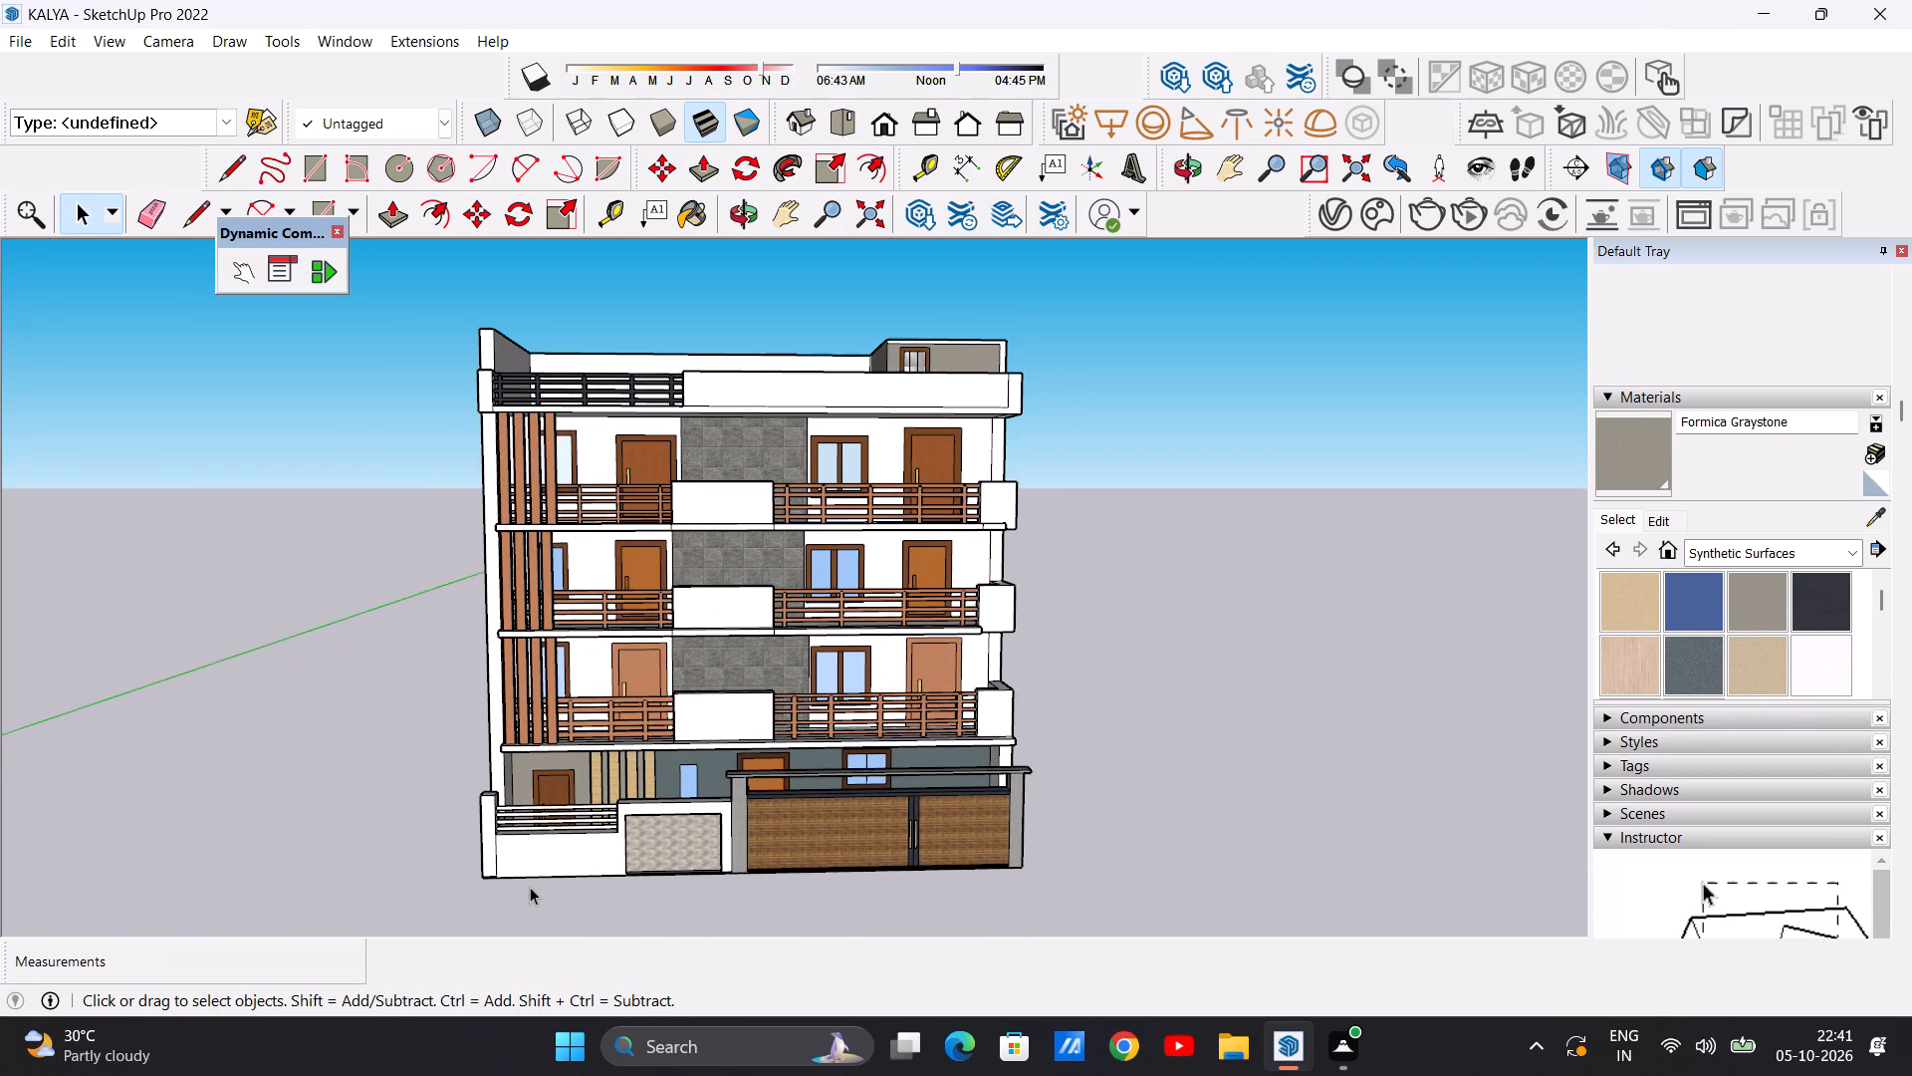
{"action": "scroll", "coordinate": [534, 884], "scroll_direction": "up", "scroll_amount": 1}
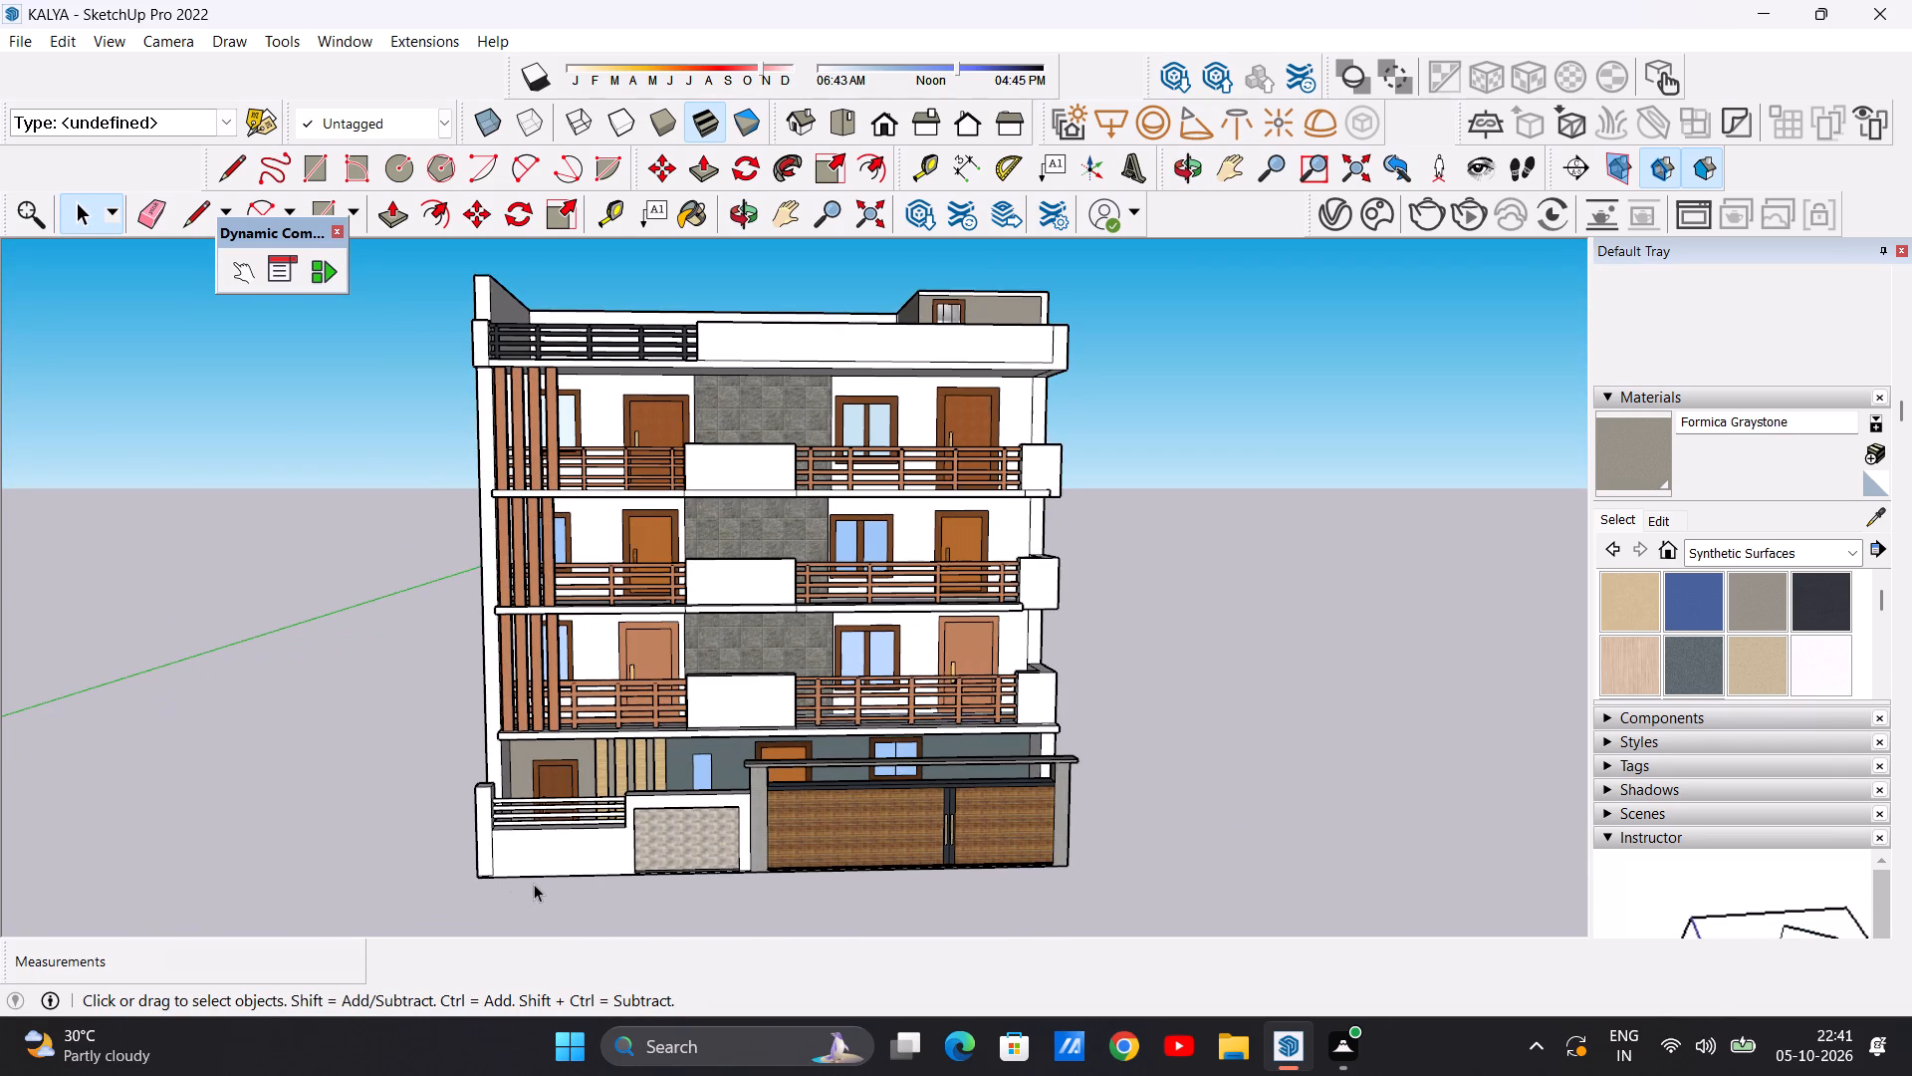
{"action": "scroll", "coordinate": [564, 823], "scroll_direction": "down", "scroll_amount": 3}
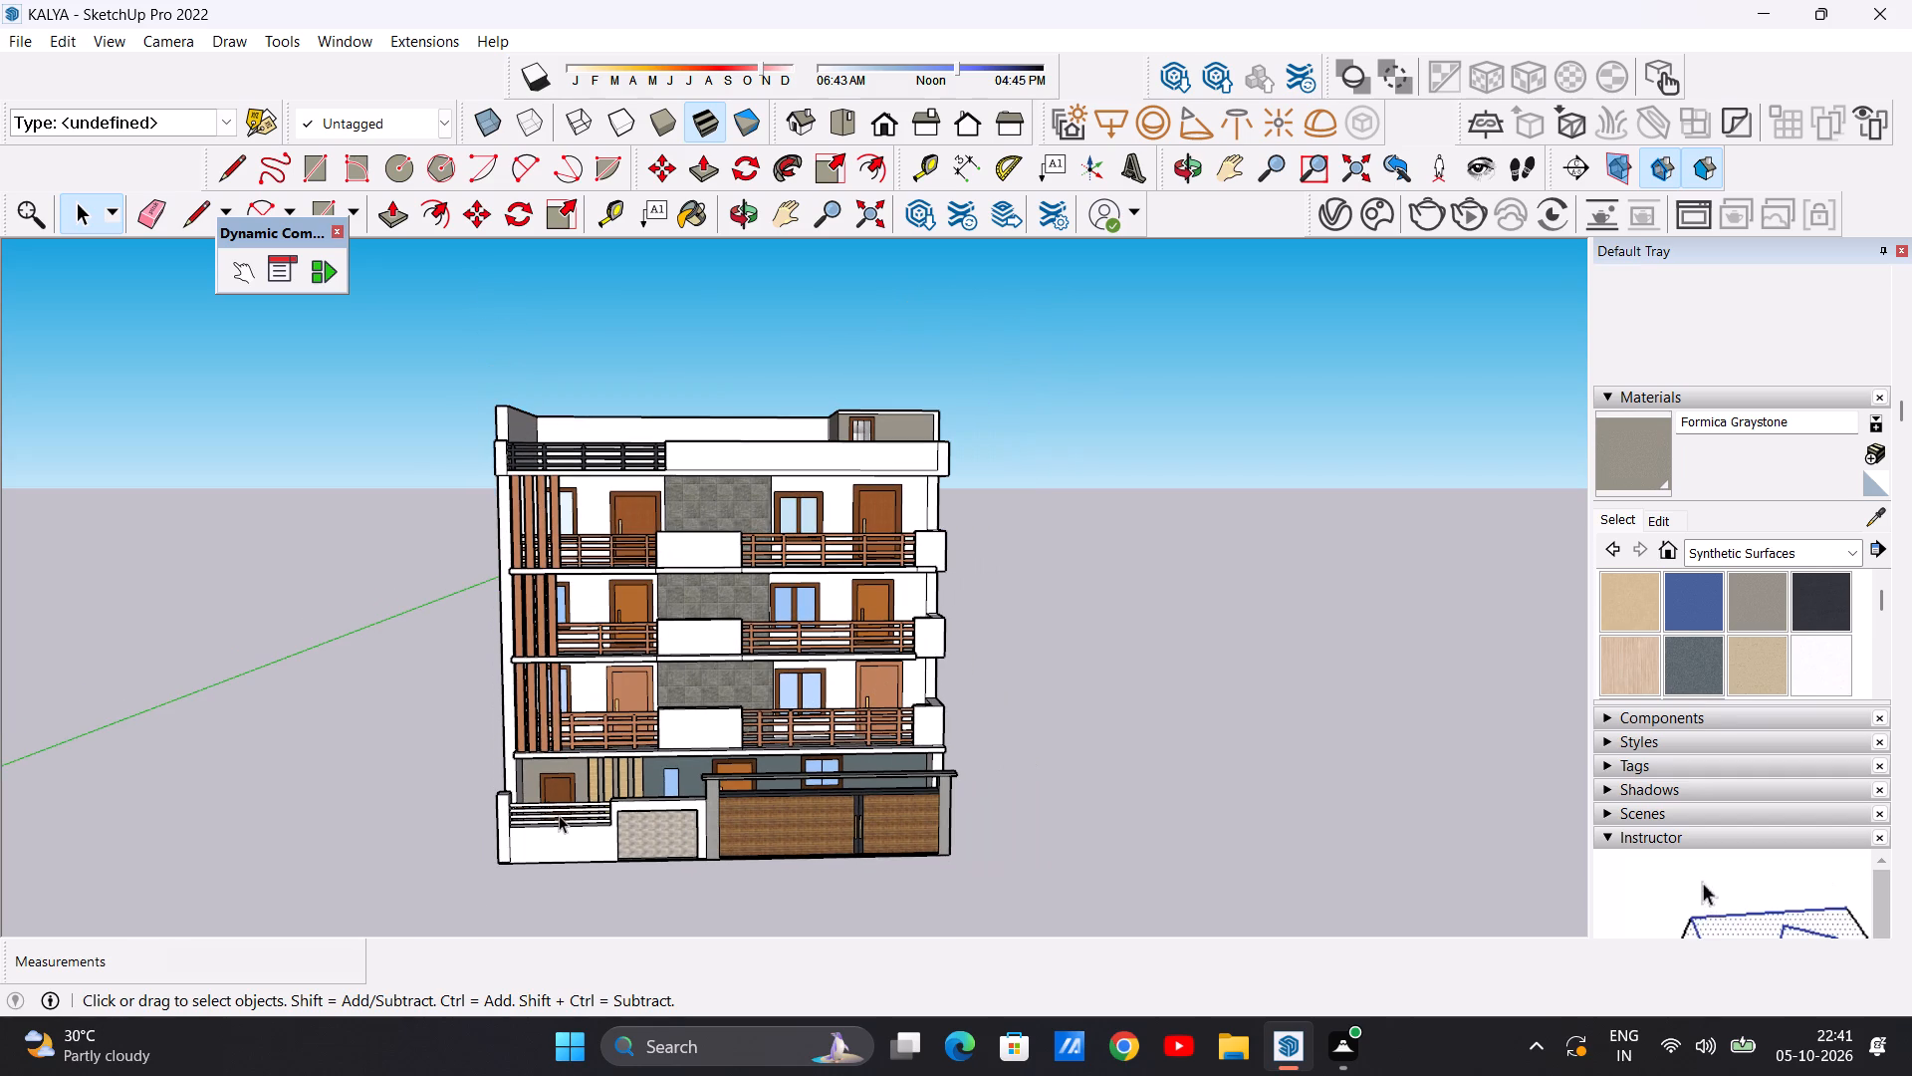
{"action": "scroll", "coordinate": [558, 815], "scroll_direction": "down", "scroll_amount": 4}
{"action": "scroll", "coordinate": [540, 852], "scroll_direction": "up", "scroll_amount": 2}
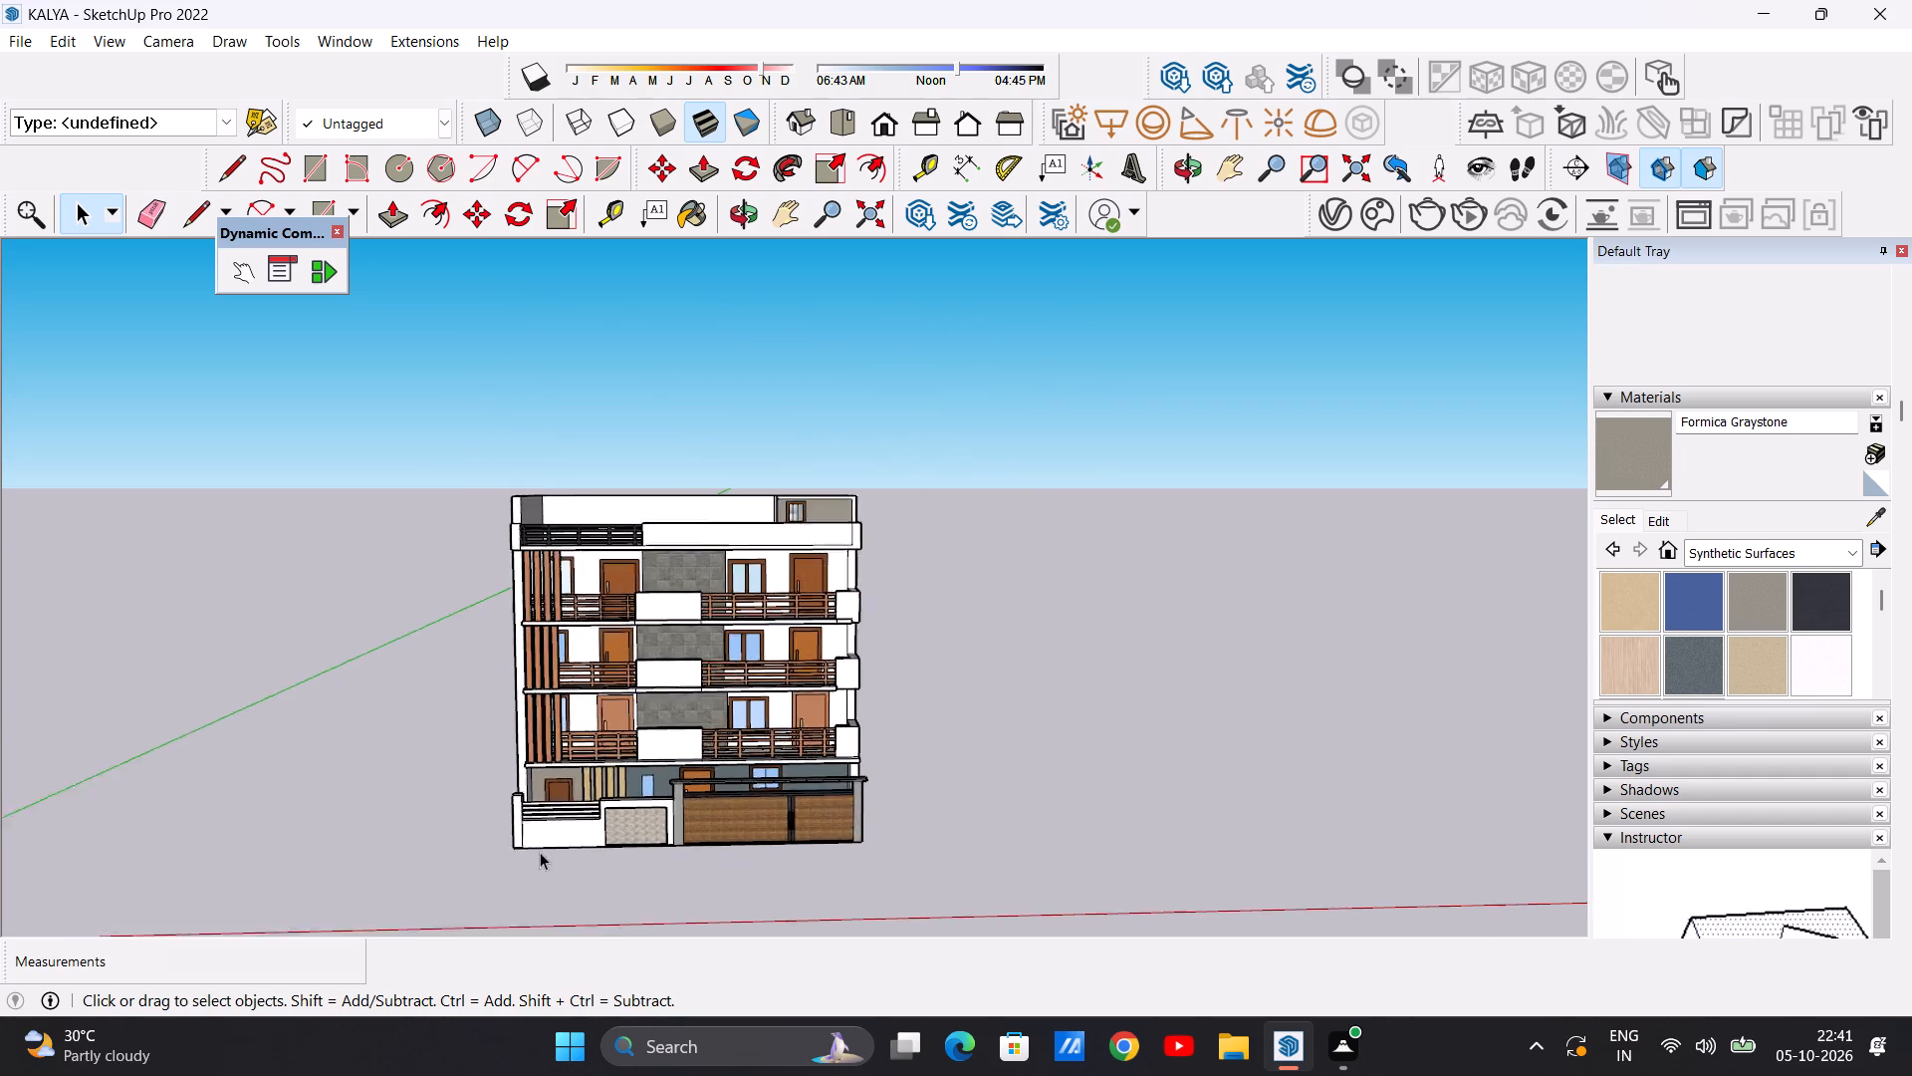
Erase the vertical seam line between the compound wall's end pillar and the wall section below the white horizontal rails.
{"action": "scroll", "coordinate": [540, 852], "scroll_direction": "up", "scroll_amount": 18}
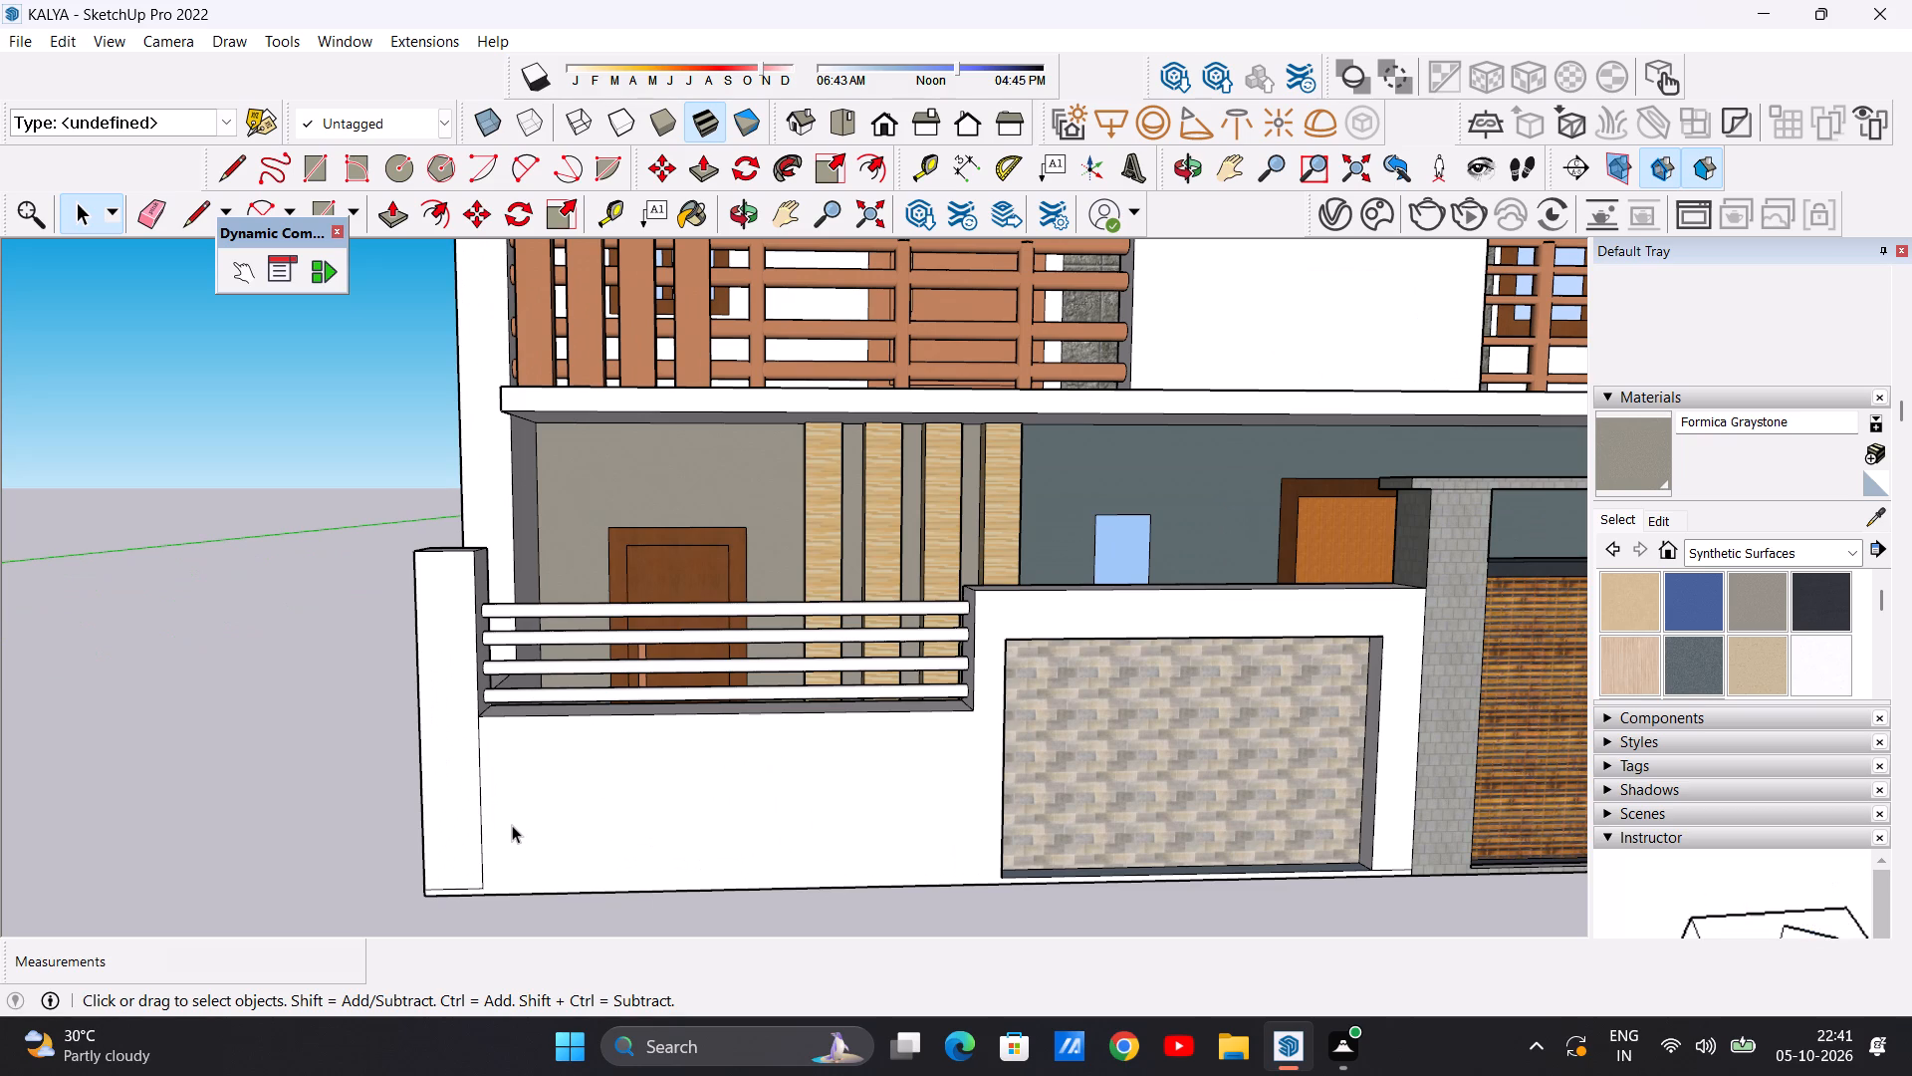
{"action": "key", "text": "e"}
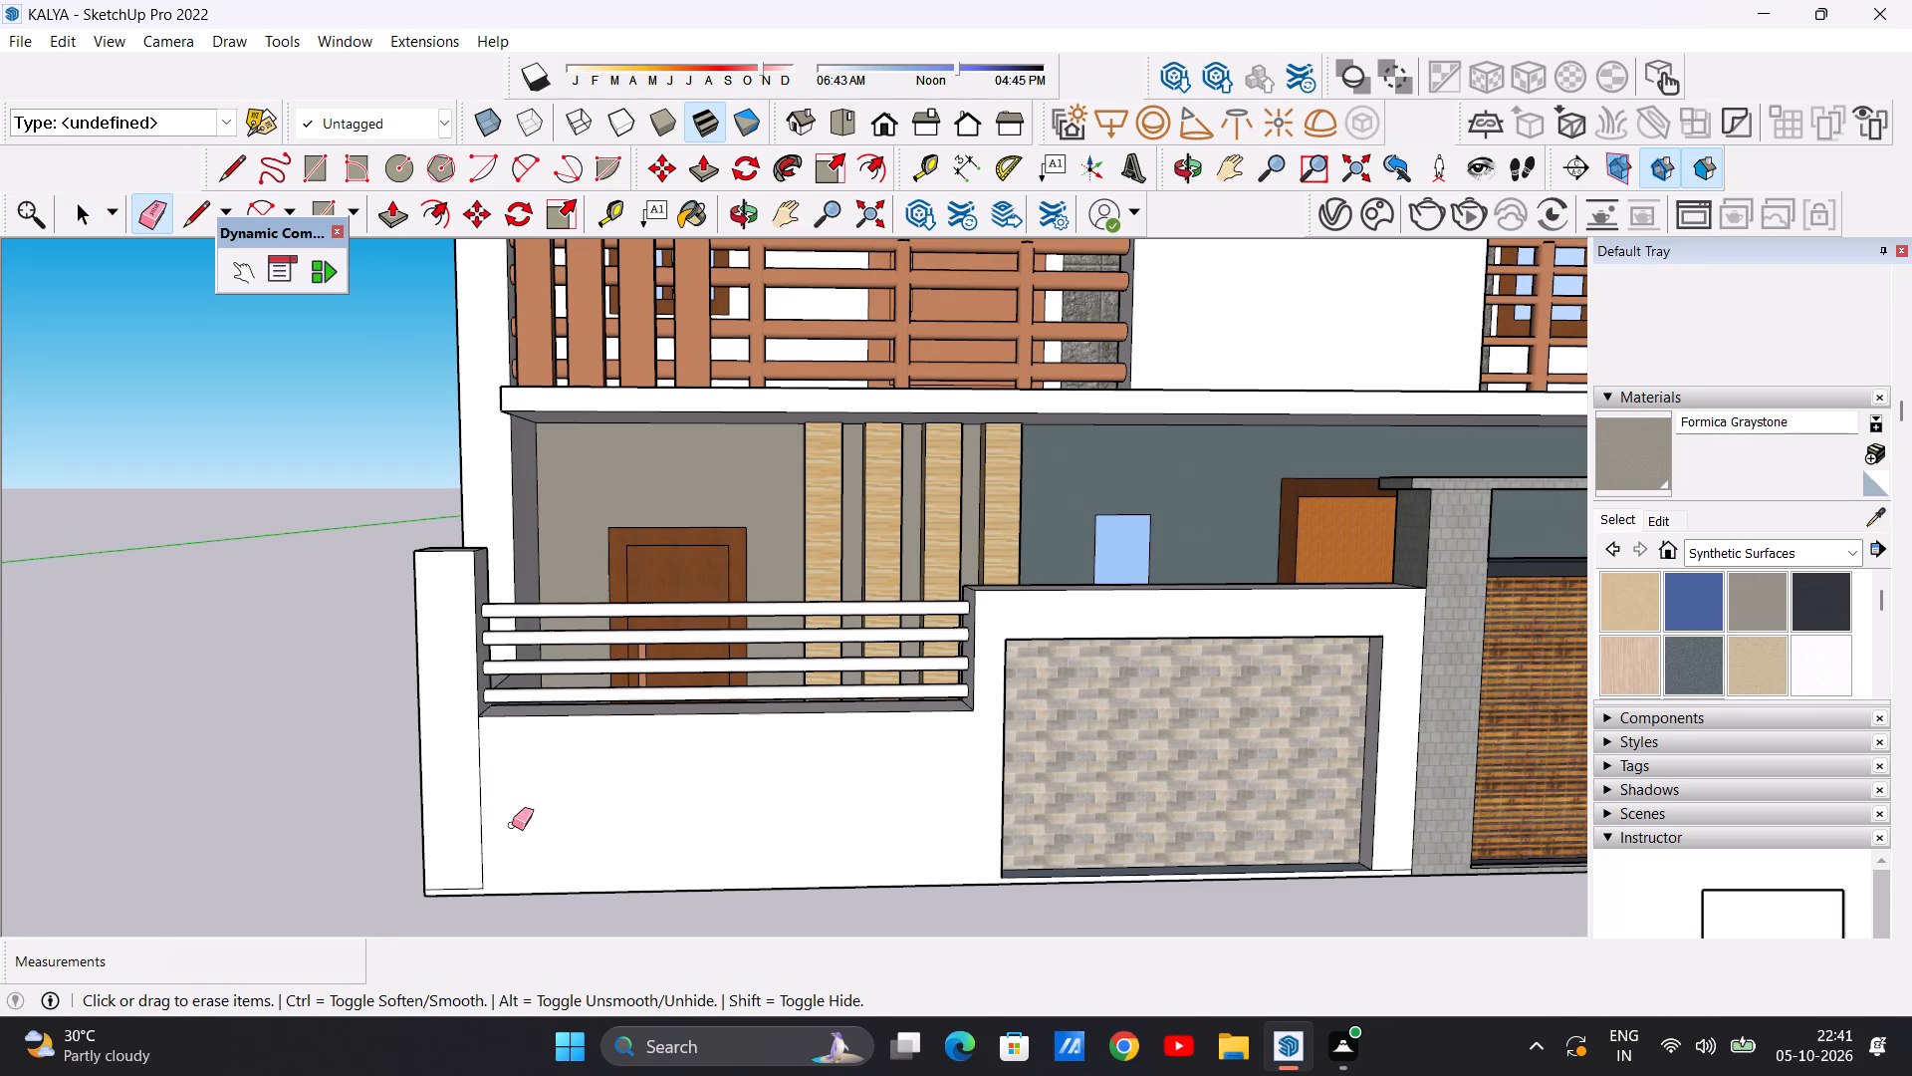
{"action": "scroll", "coordinate": [474, 777], "scroll_direction": "up", "scroll_amount": 6}
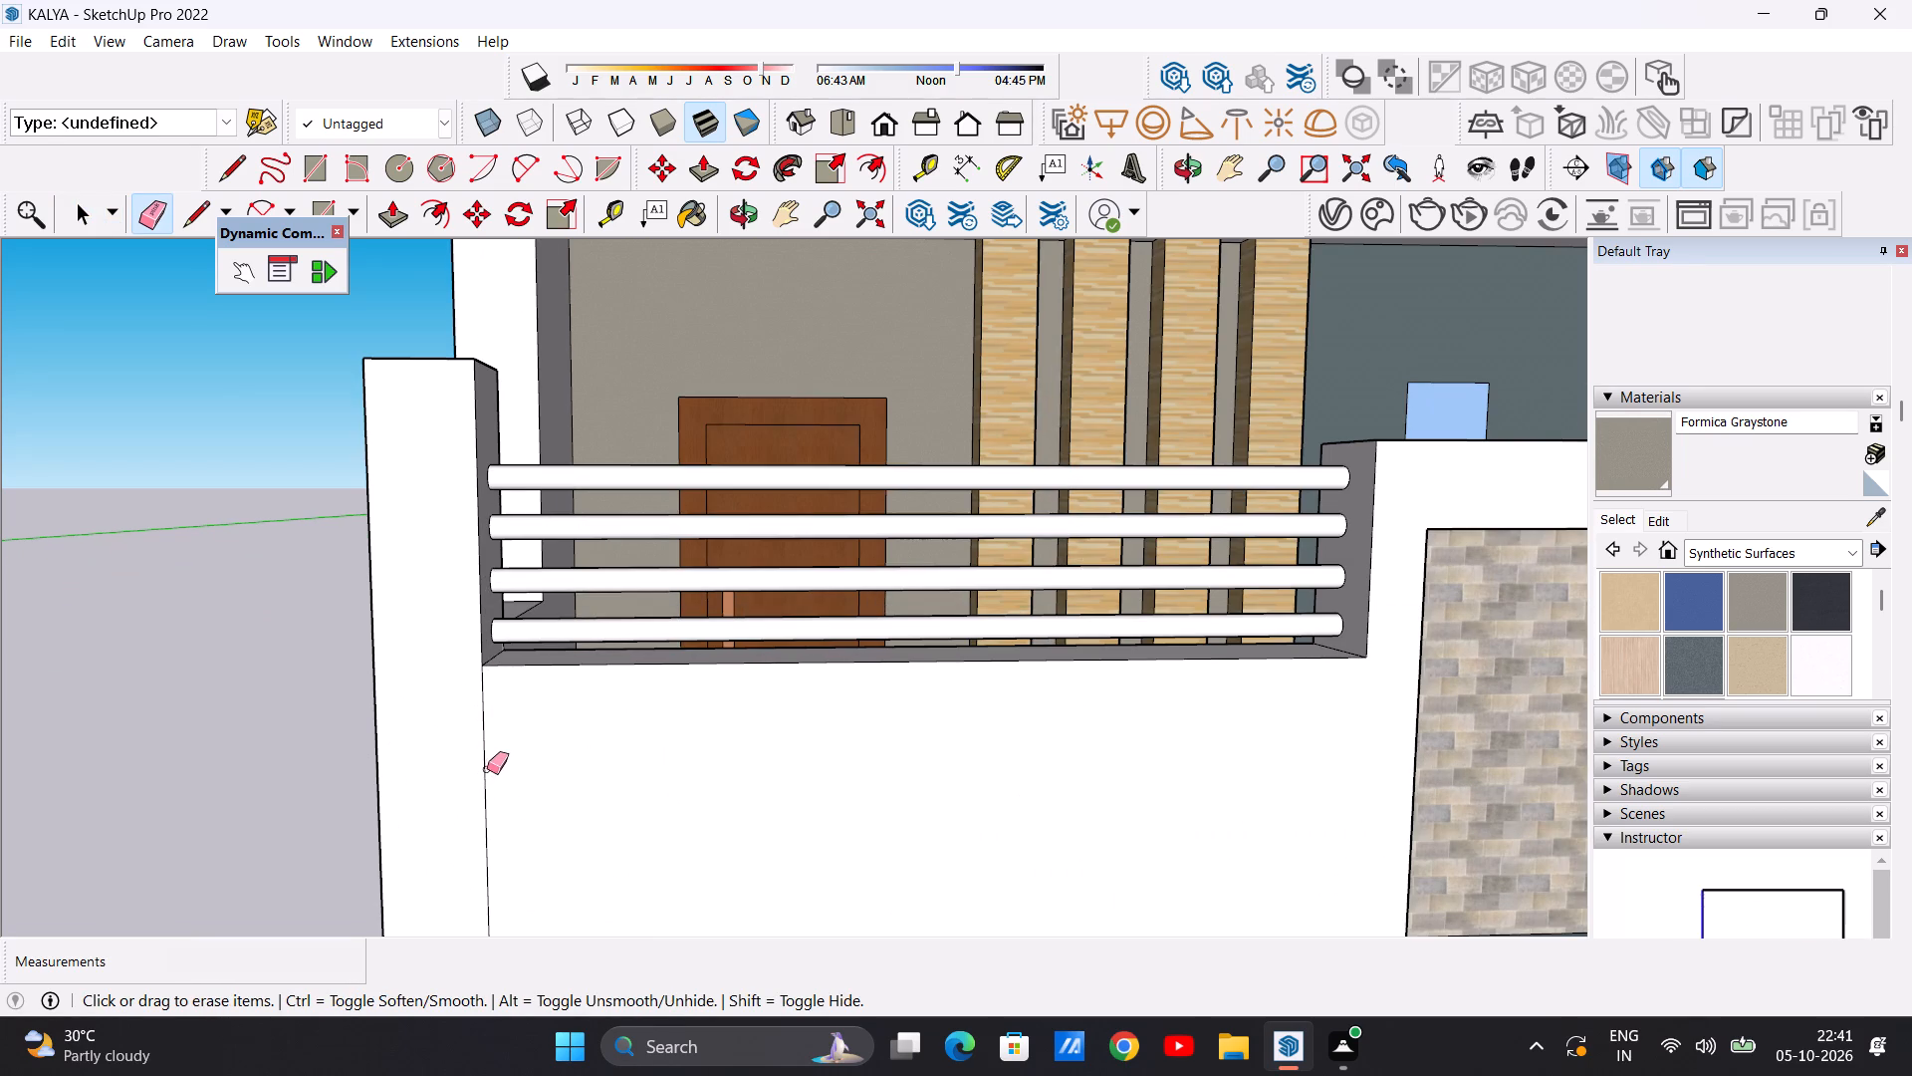
{"action": "left_click", "coordinate": [486, 768]}
{"action": "key", "text": "space"}
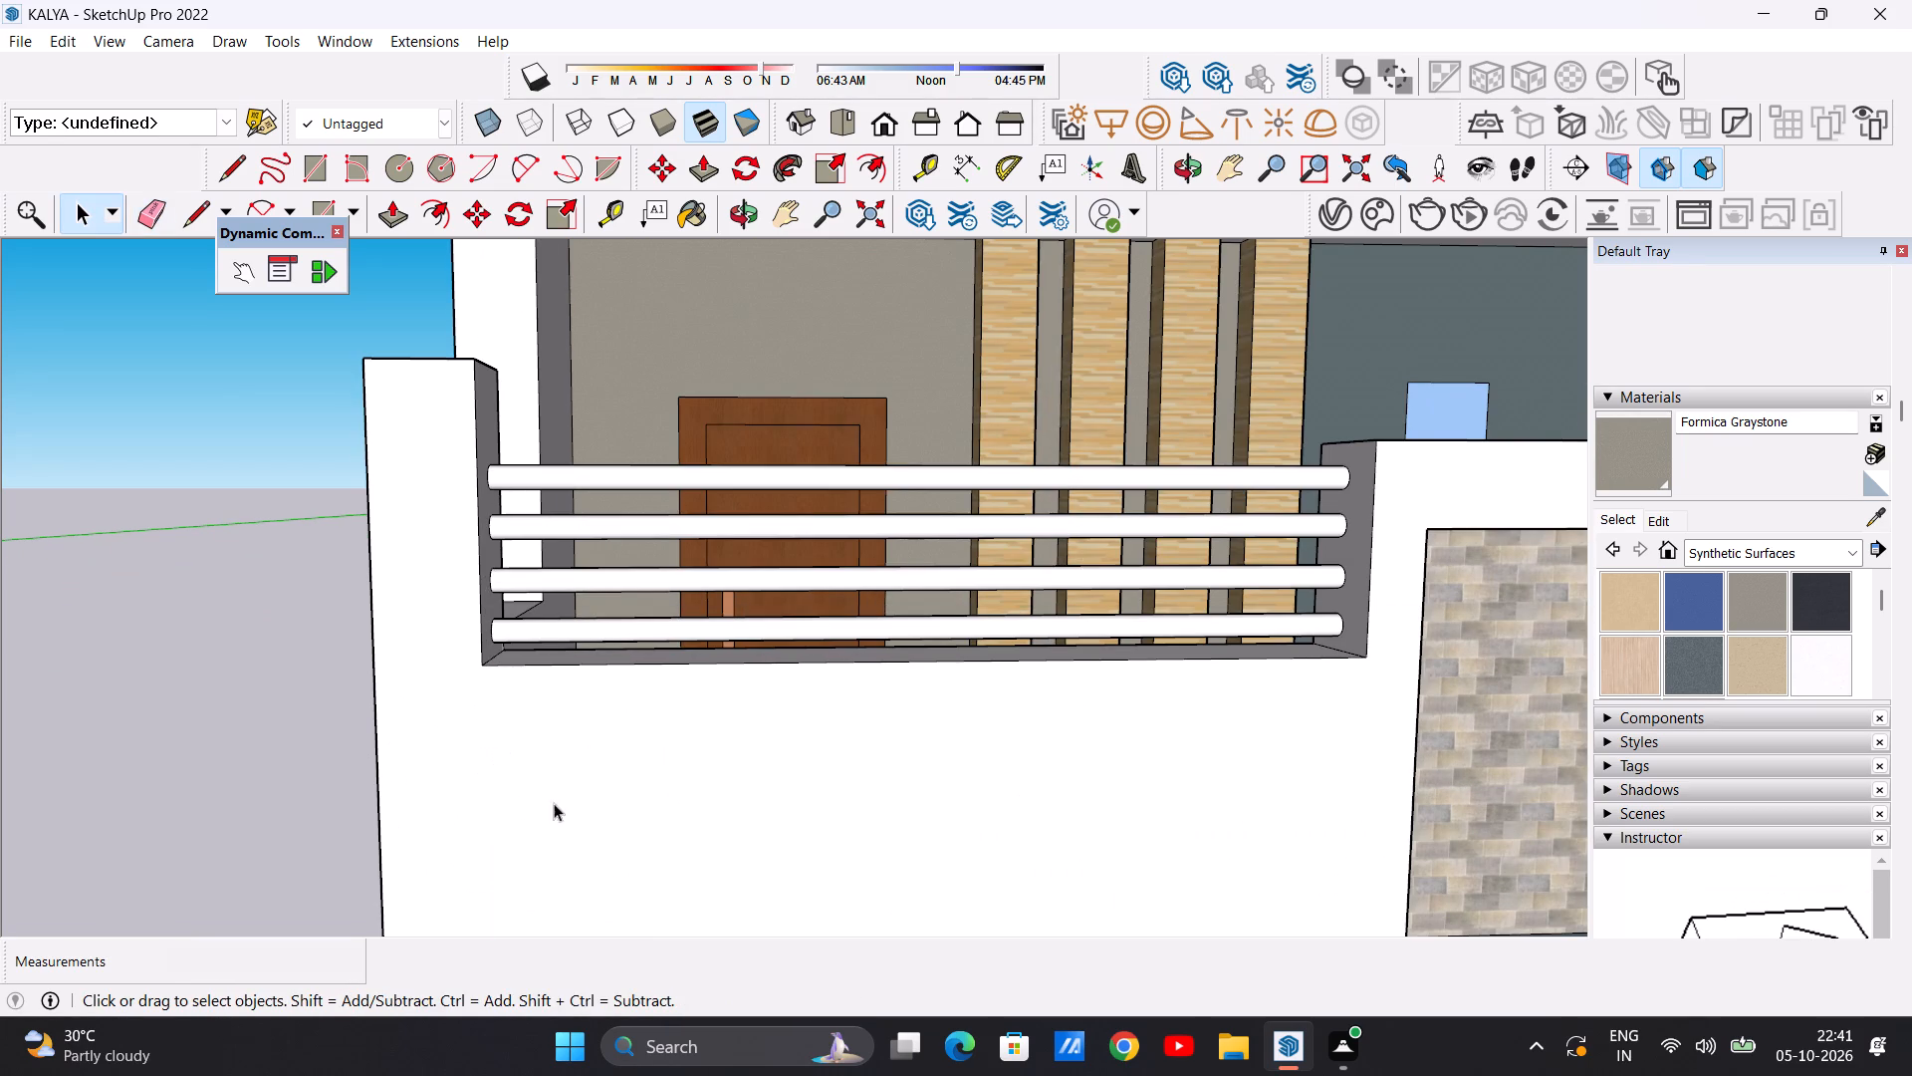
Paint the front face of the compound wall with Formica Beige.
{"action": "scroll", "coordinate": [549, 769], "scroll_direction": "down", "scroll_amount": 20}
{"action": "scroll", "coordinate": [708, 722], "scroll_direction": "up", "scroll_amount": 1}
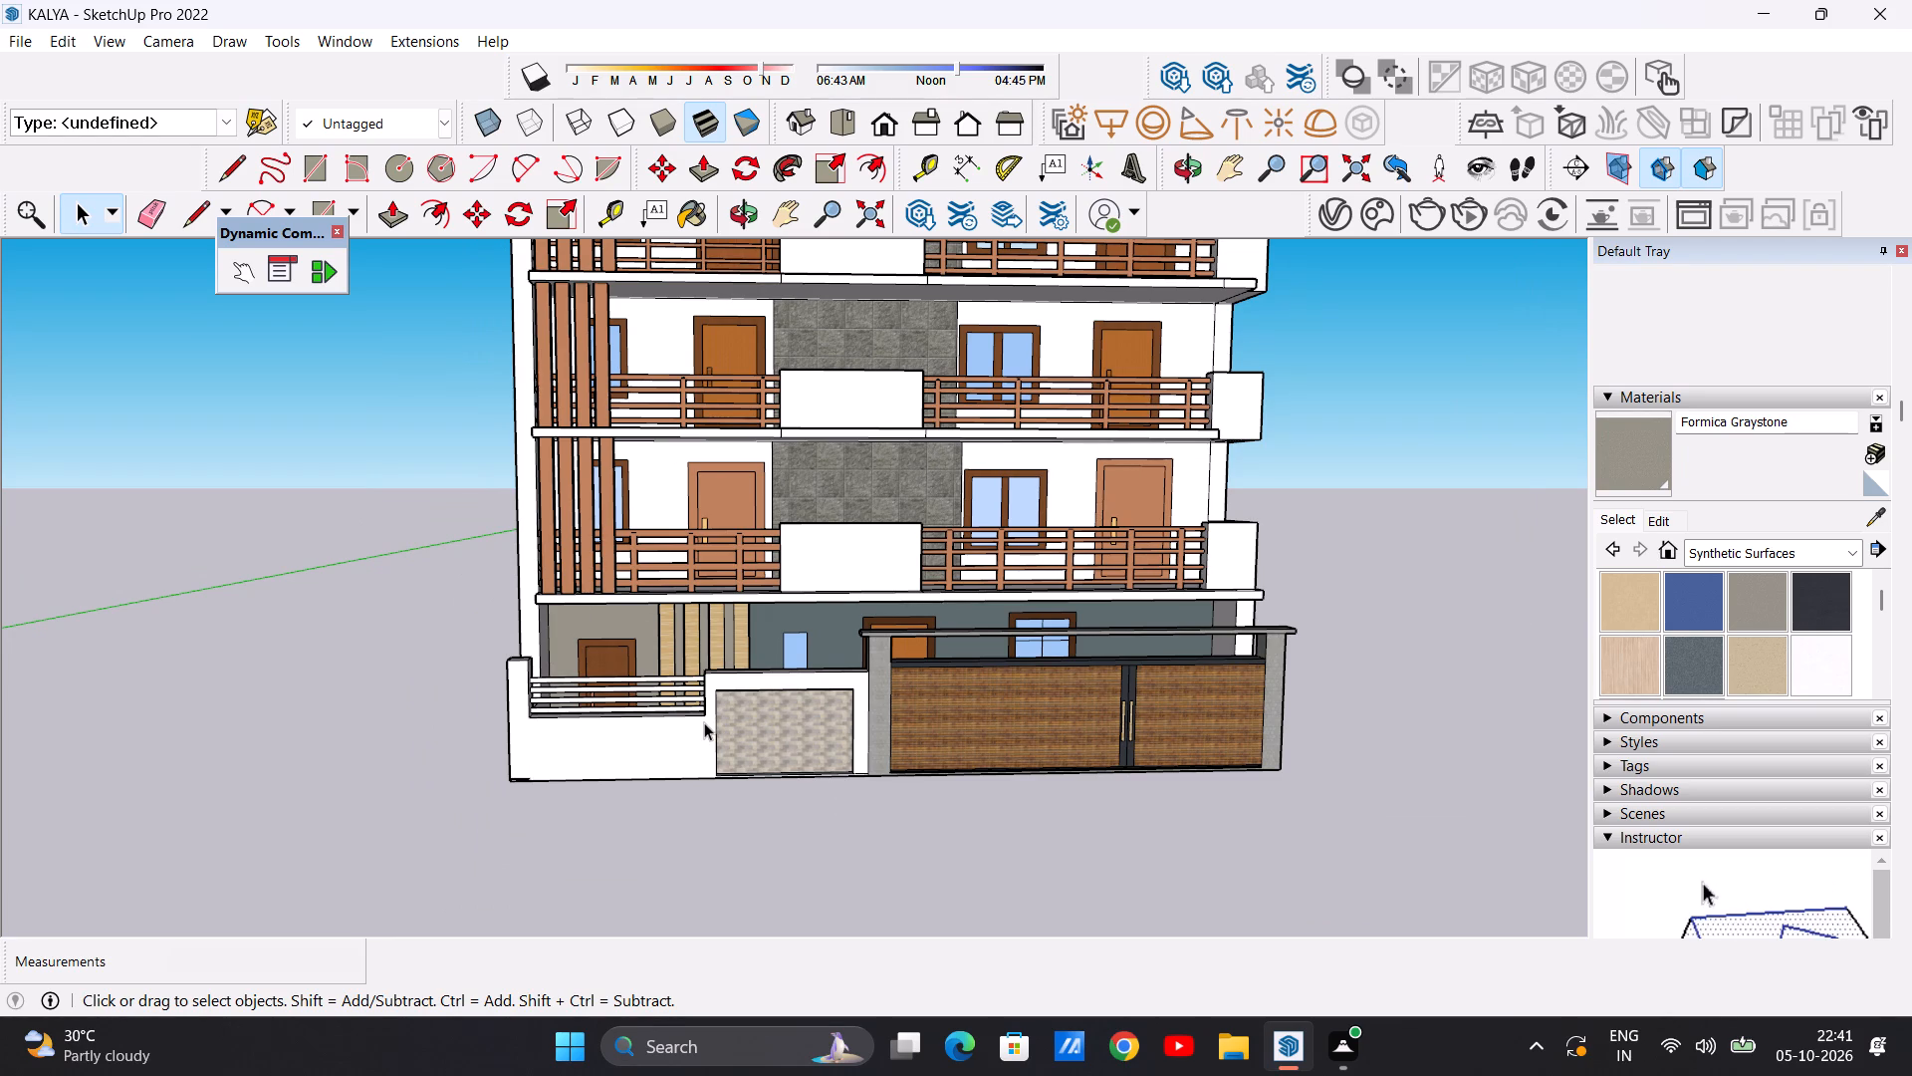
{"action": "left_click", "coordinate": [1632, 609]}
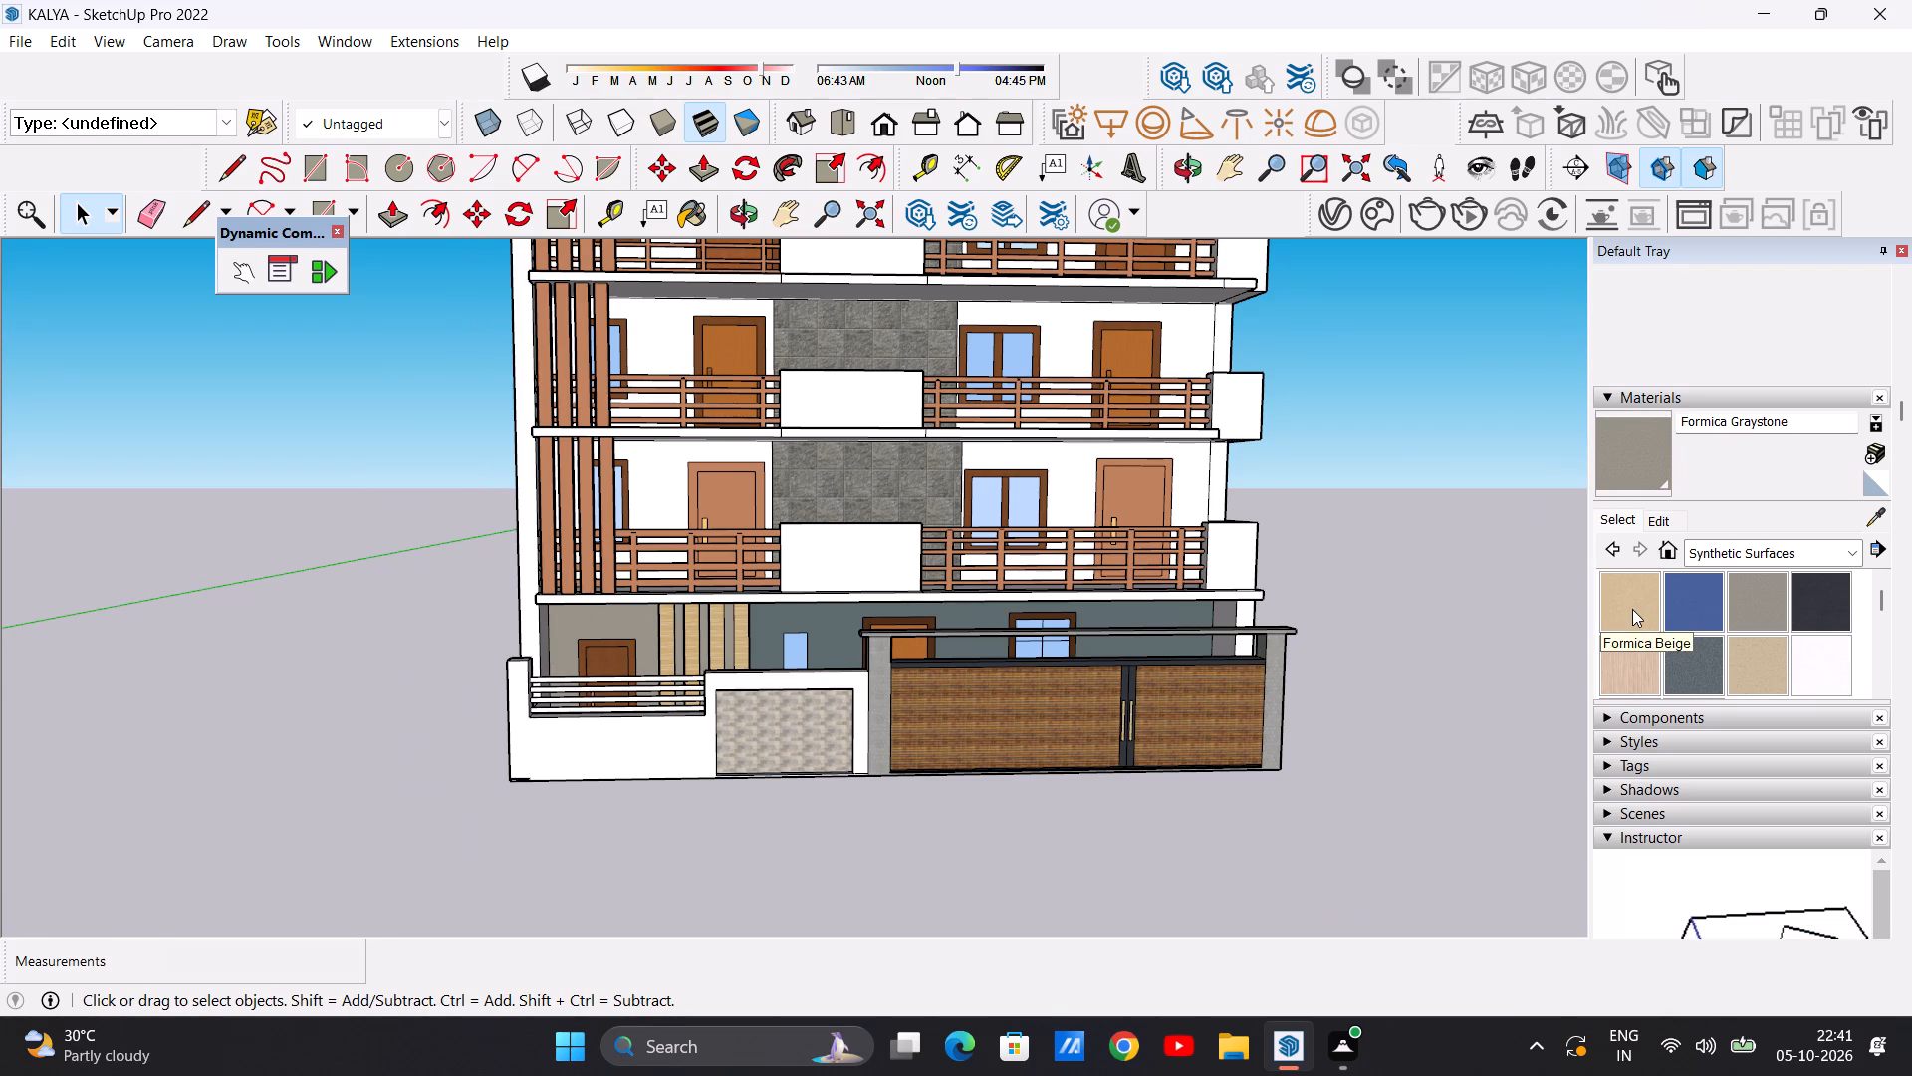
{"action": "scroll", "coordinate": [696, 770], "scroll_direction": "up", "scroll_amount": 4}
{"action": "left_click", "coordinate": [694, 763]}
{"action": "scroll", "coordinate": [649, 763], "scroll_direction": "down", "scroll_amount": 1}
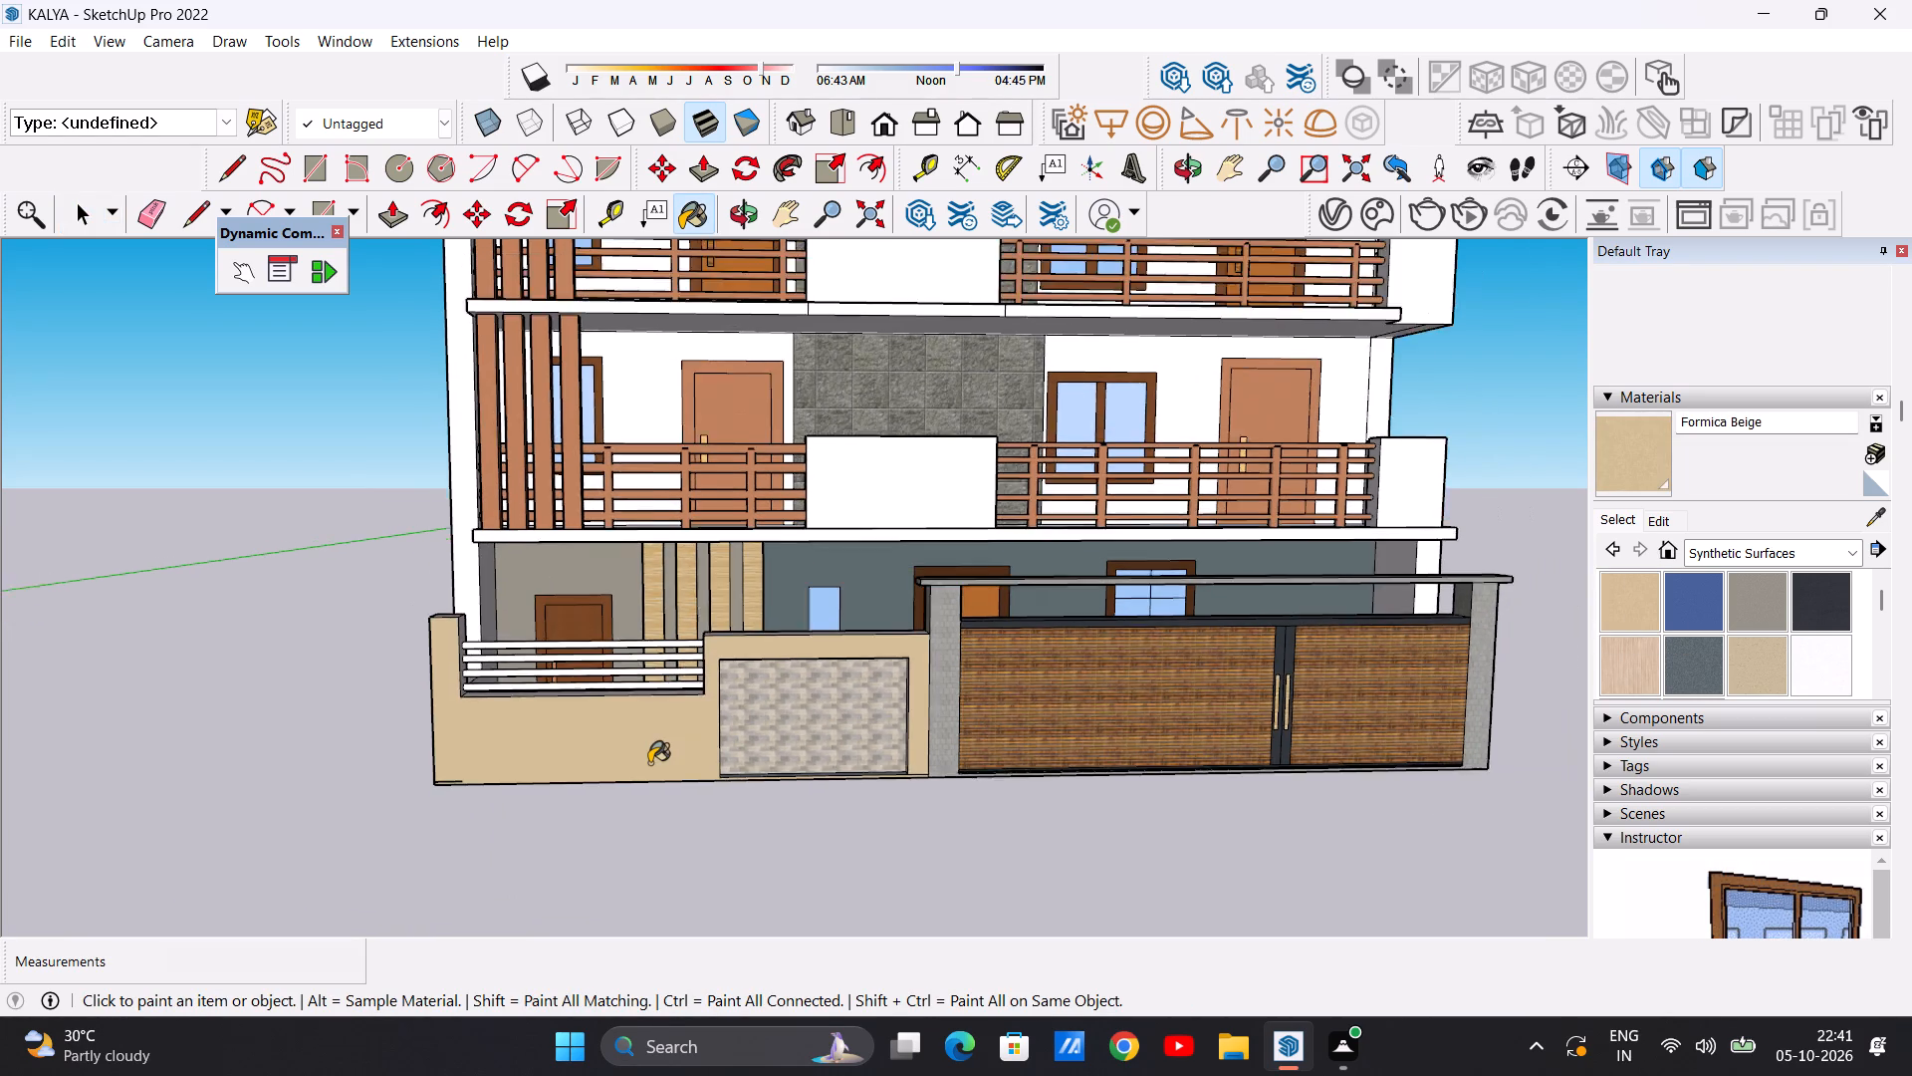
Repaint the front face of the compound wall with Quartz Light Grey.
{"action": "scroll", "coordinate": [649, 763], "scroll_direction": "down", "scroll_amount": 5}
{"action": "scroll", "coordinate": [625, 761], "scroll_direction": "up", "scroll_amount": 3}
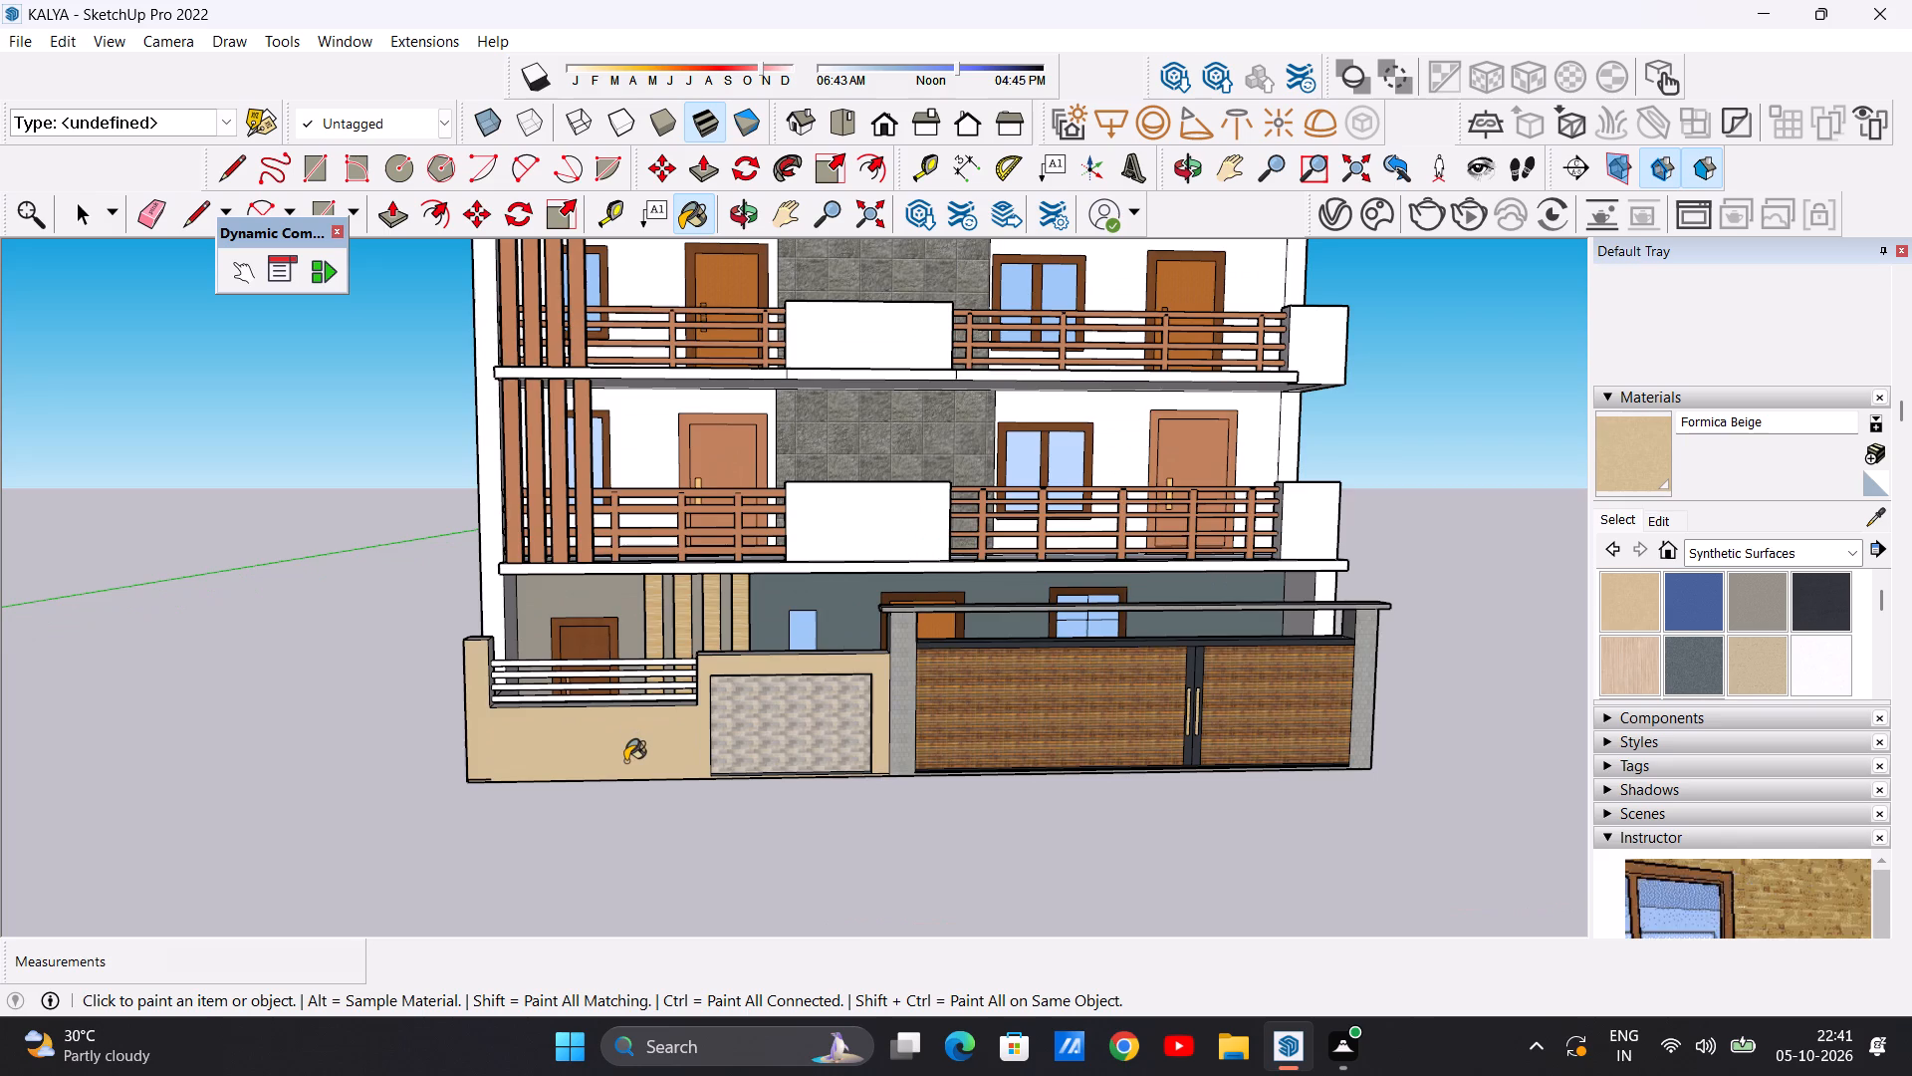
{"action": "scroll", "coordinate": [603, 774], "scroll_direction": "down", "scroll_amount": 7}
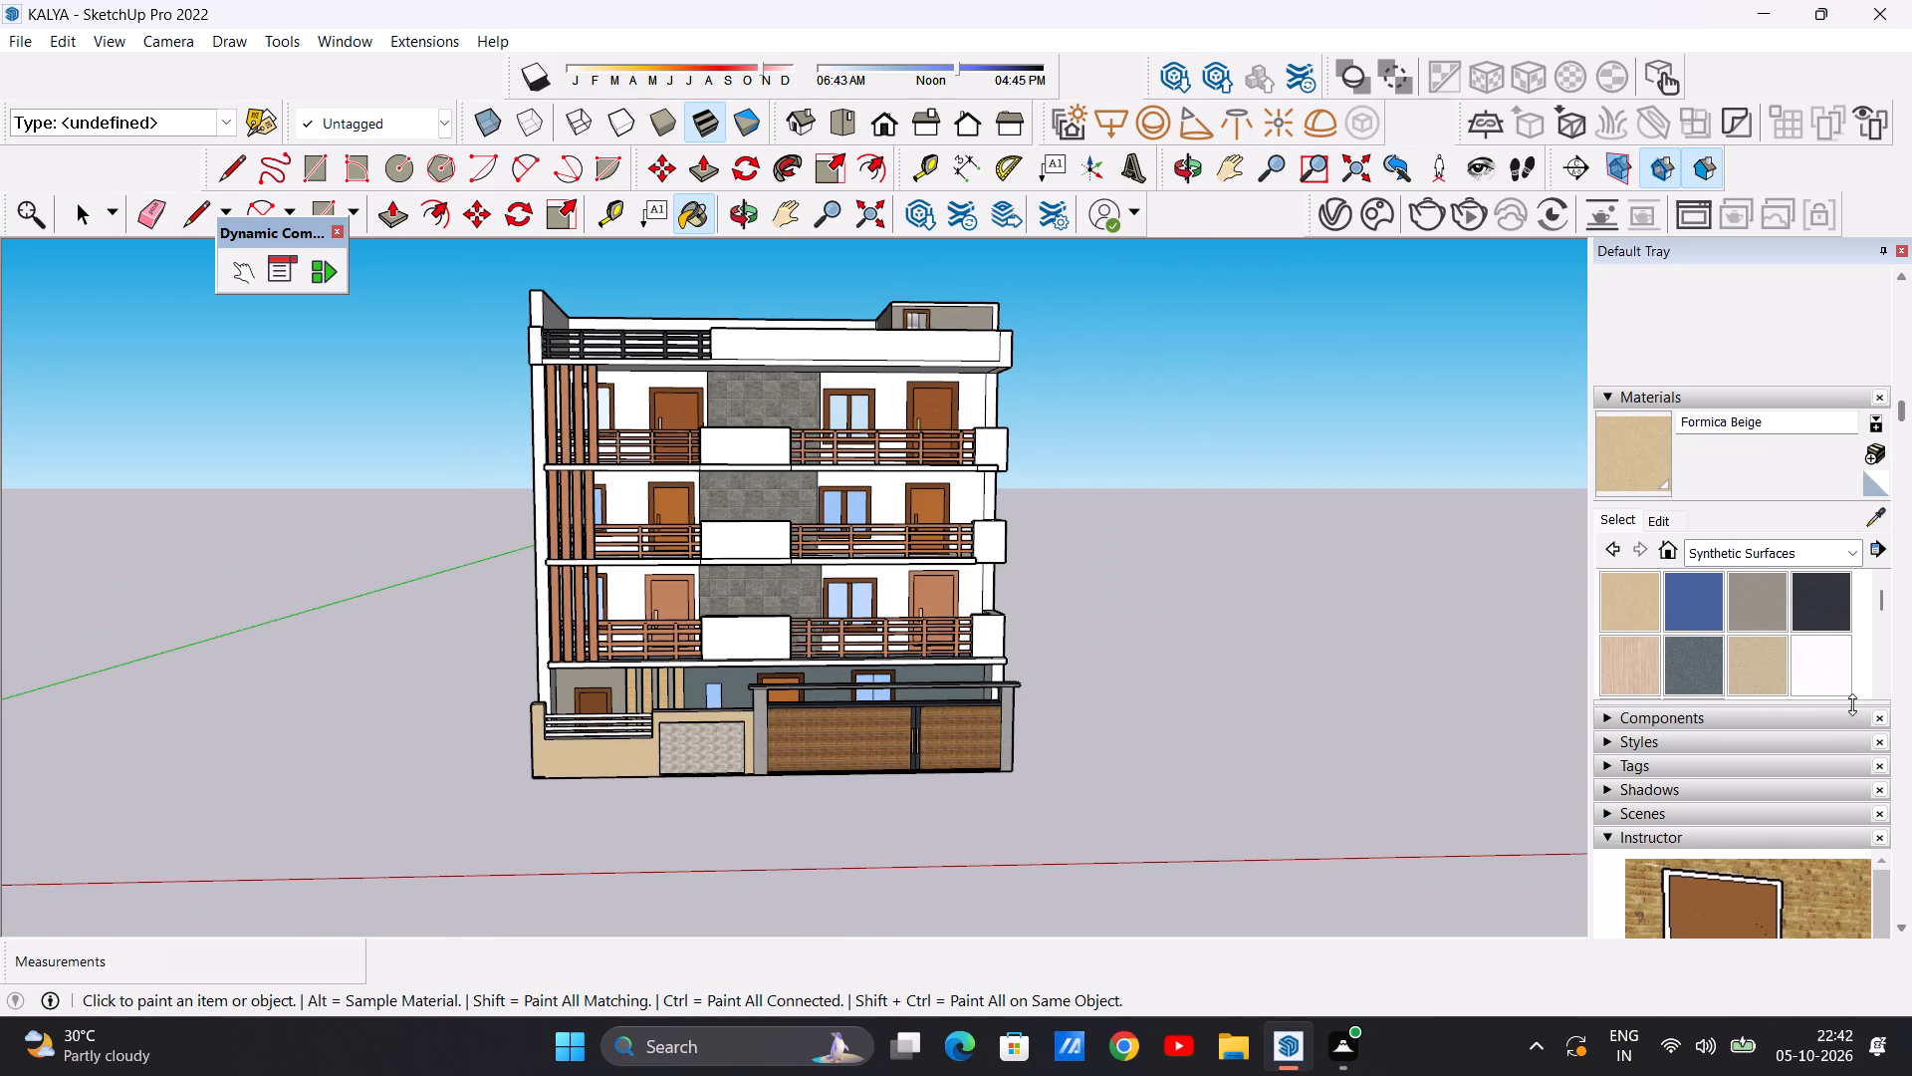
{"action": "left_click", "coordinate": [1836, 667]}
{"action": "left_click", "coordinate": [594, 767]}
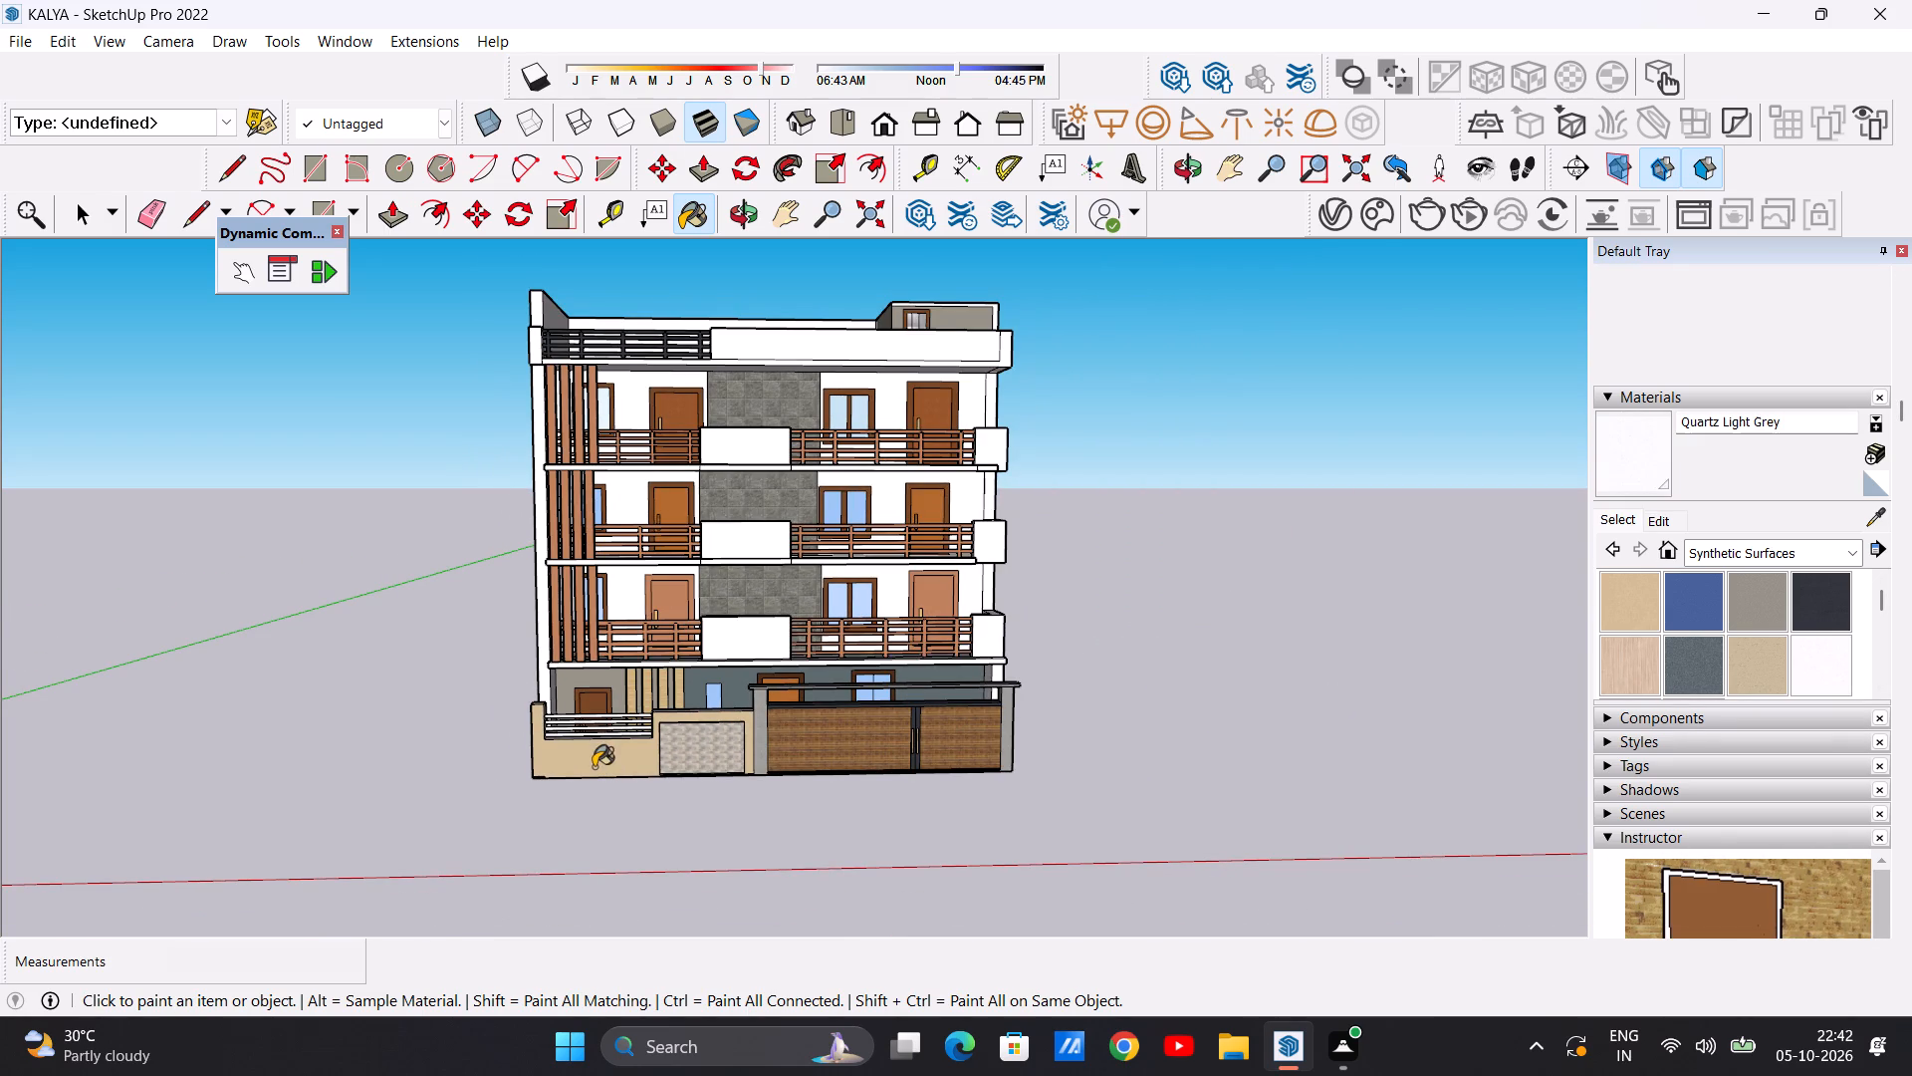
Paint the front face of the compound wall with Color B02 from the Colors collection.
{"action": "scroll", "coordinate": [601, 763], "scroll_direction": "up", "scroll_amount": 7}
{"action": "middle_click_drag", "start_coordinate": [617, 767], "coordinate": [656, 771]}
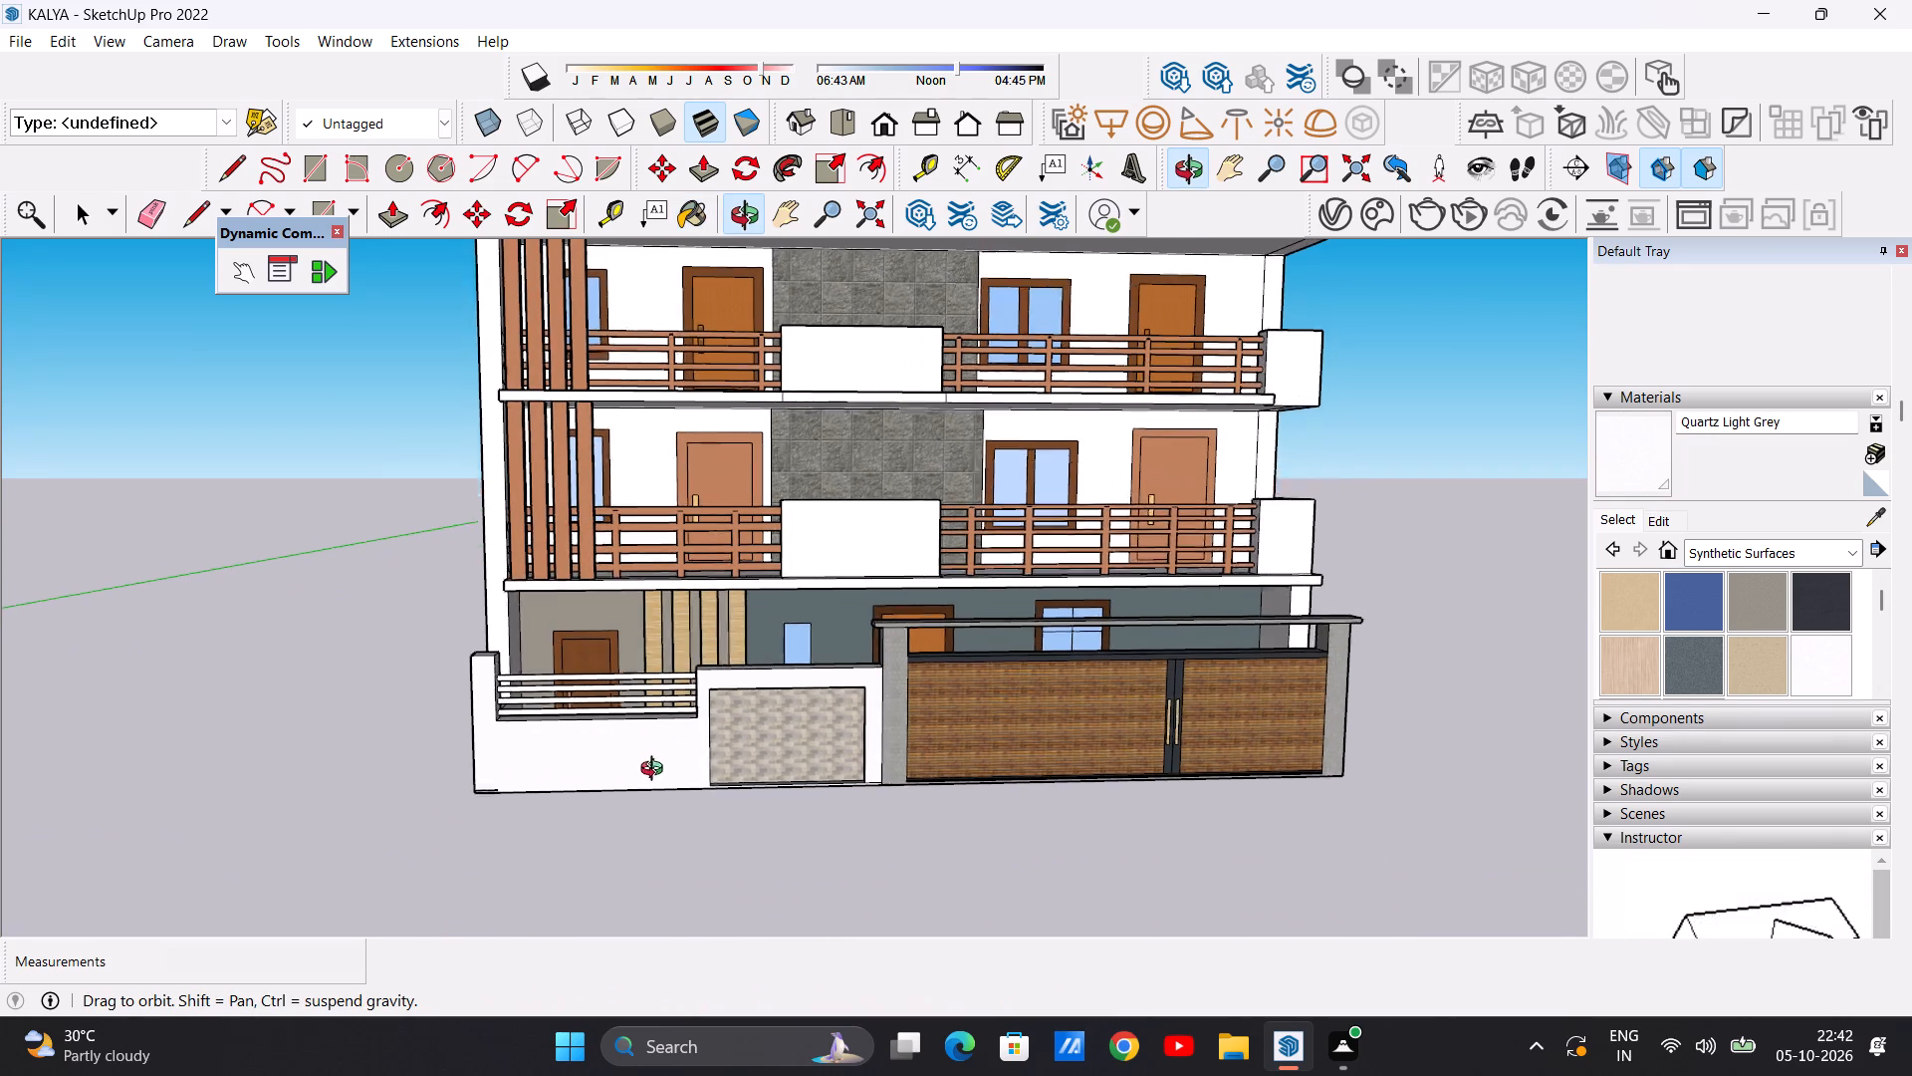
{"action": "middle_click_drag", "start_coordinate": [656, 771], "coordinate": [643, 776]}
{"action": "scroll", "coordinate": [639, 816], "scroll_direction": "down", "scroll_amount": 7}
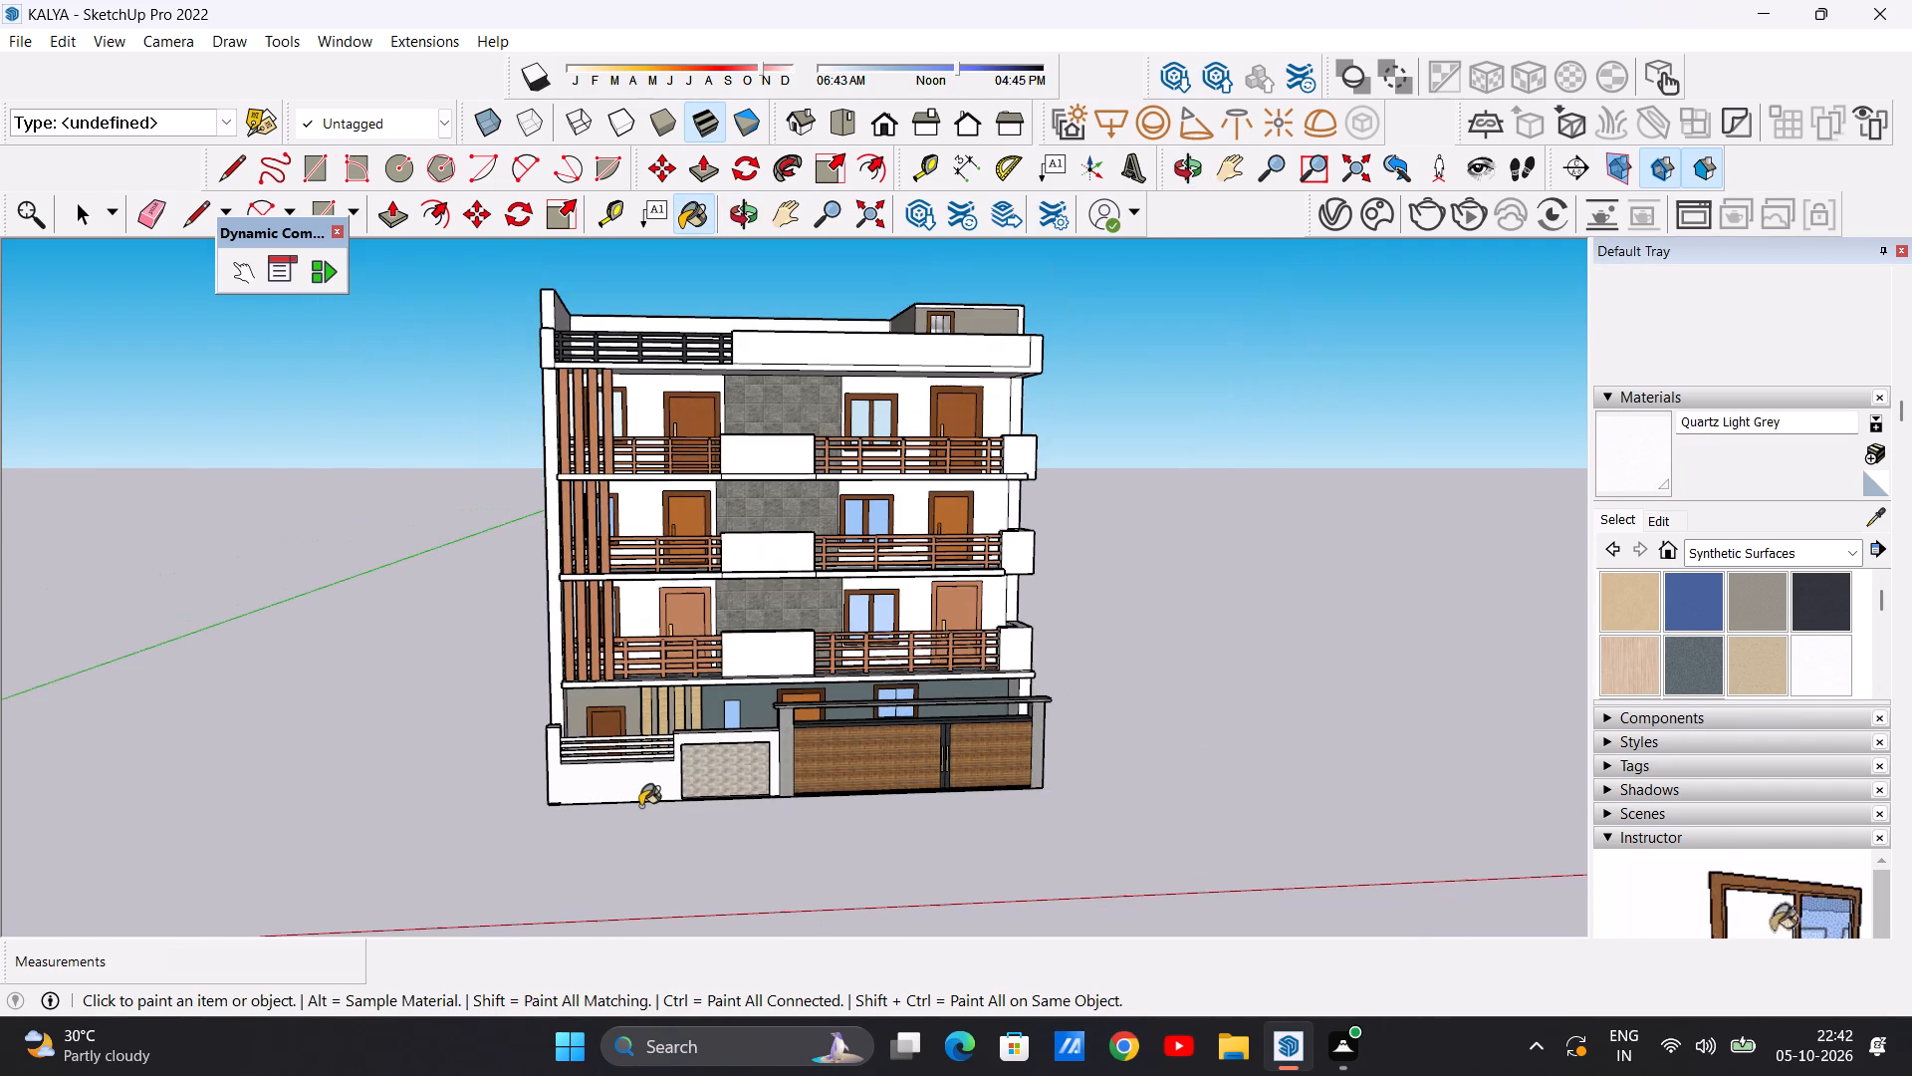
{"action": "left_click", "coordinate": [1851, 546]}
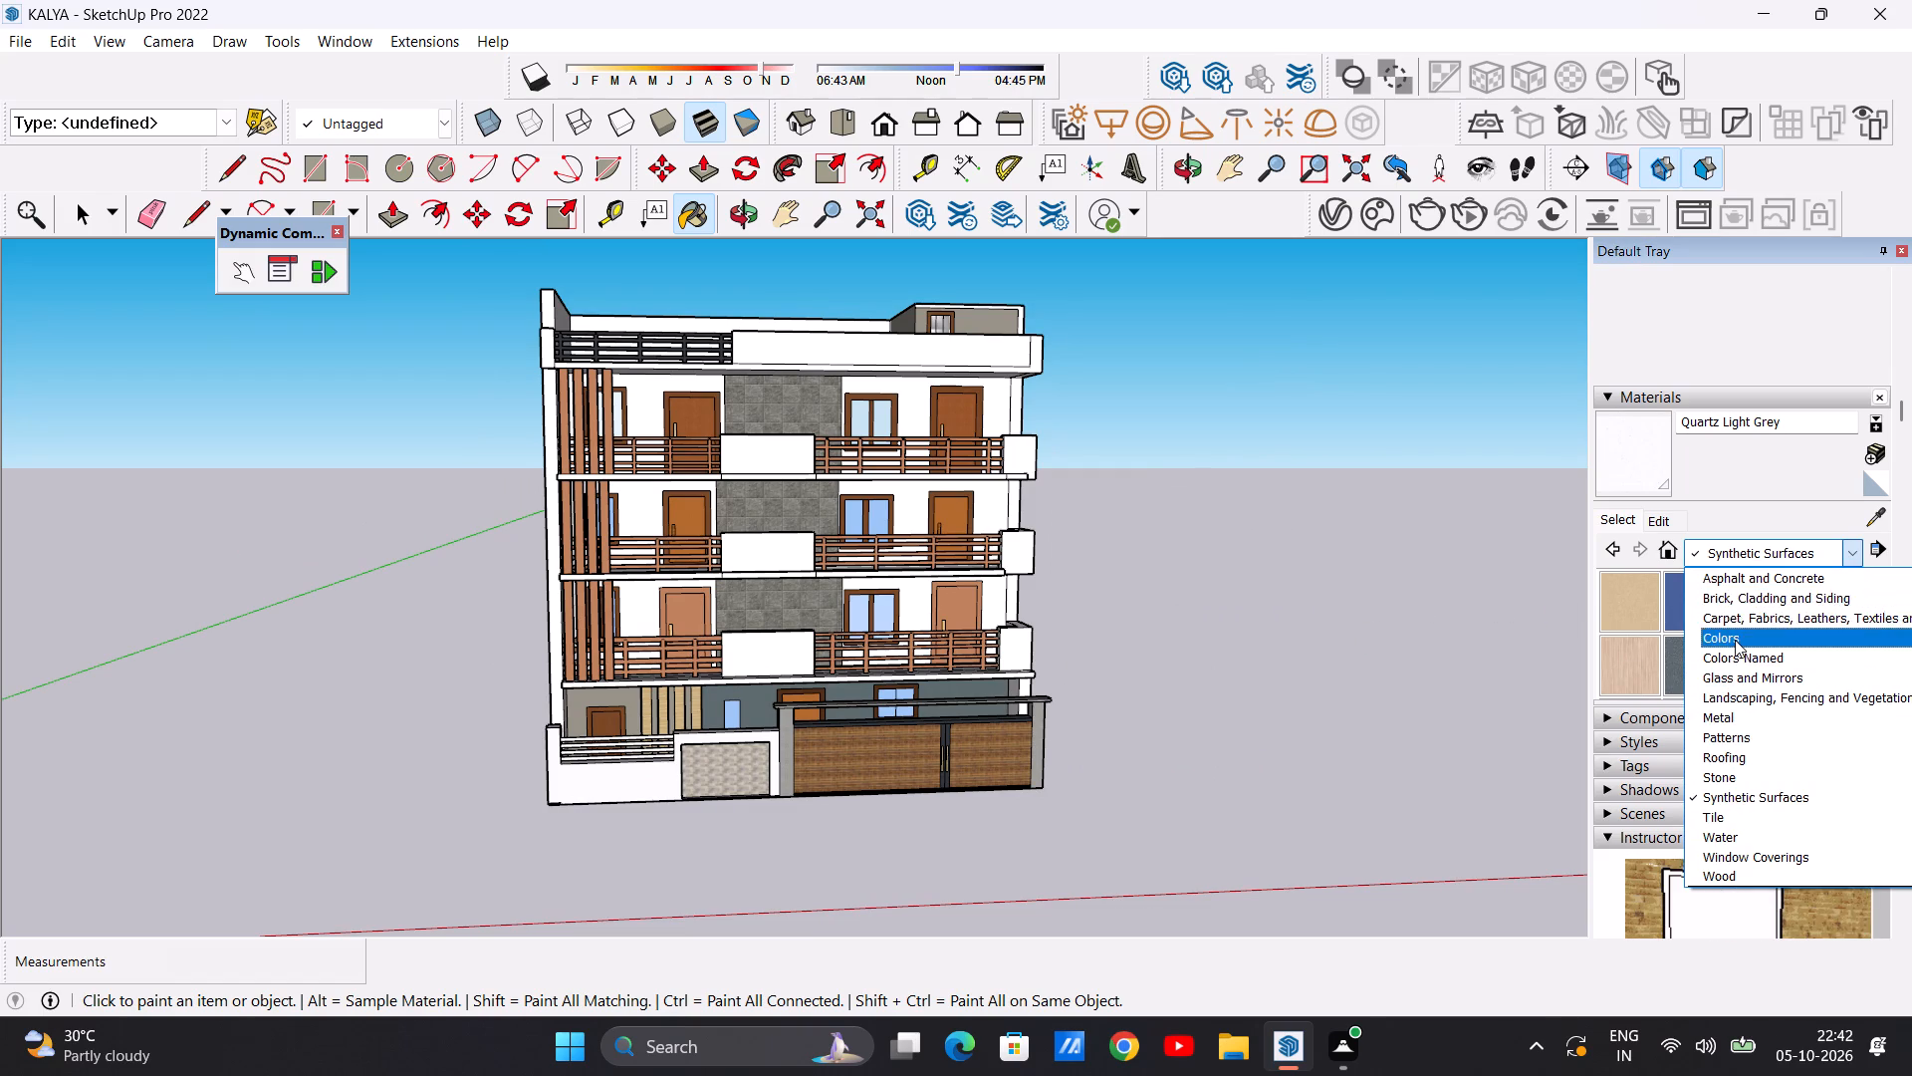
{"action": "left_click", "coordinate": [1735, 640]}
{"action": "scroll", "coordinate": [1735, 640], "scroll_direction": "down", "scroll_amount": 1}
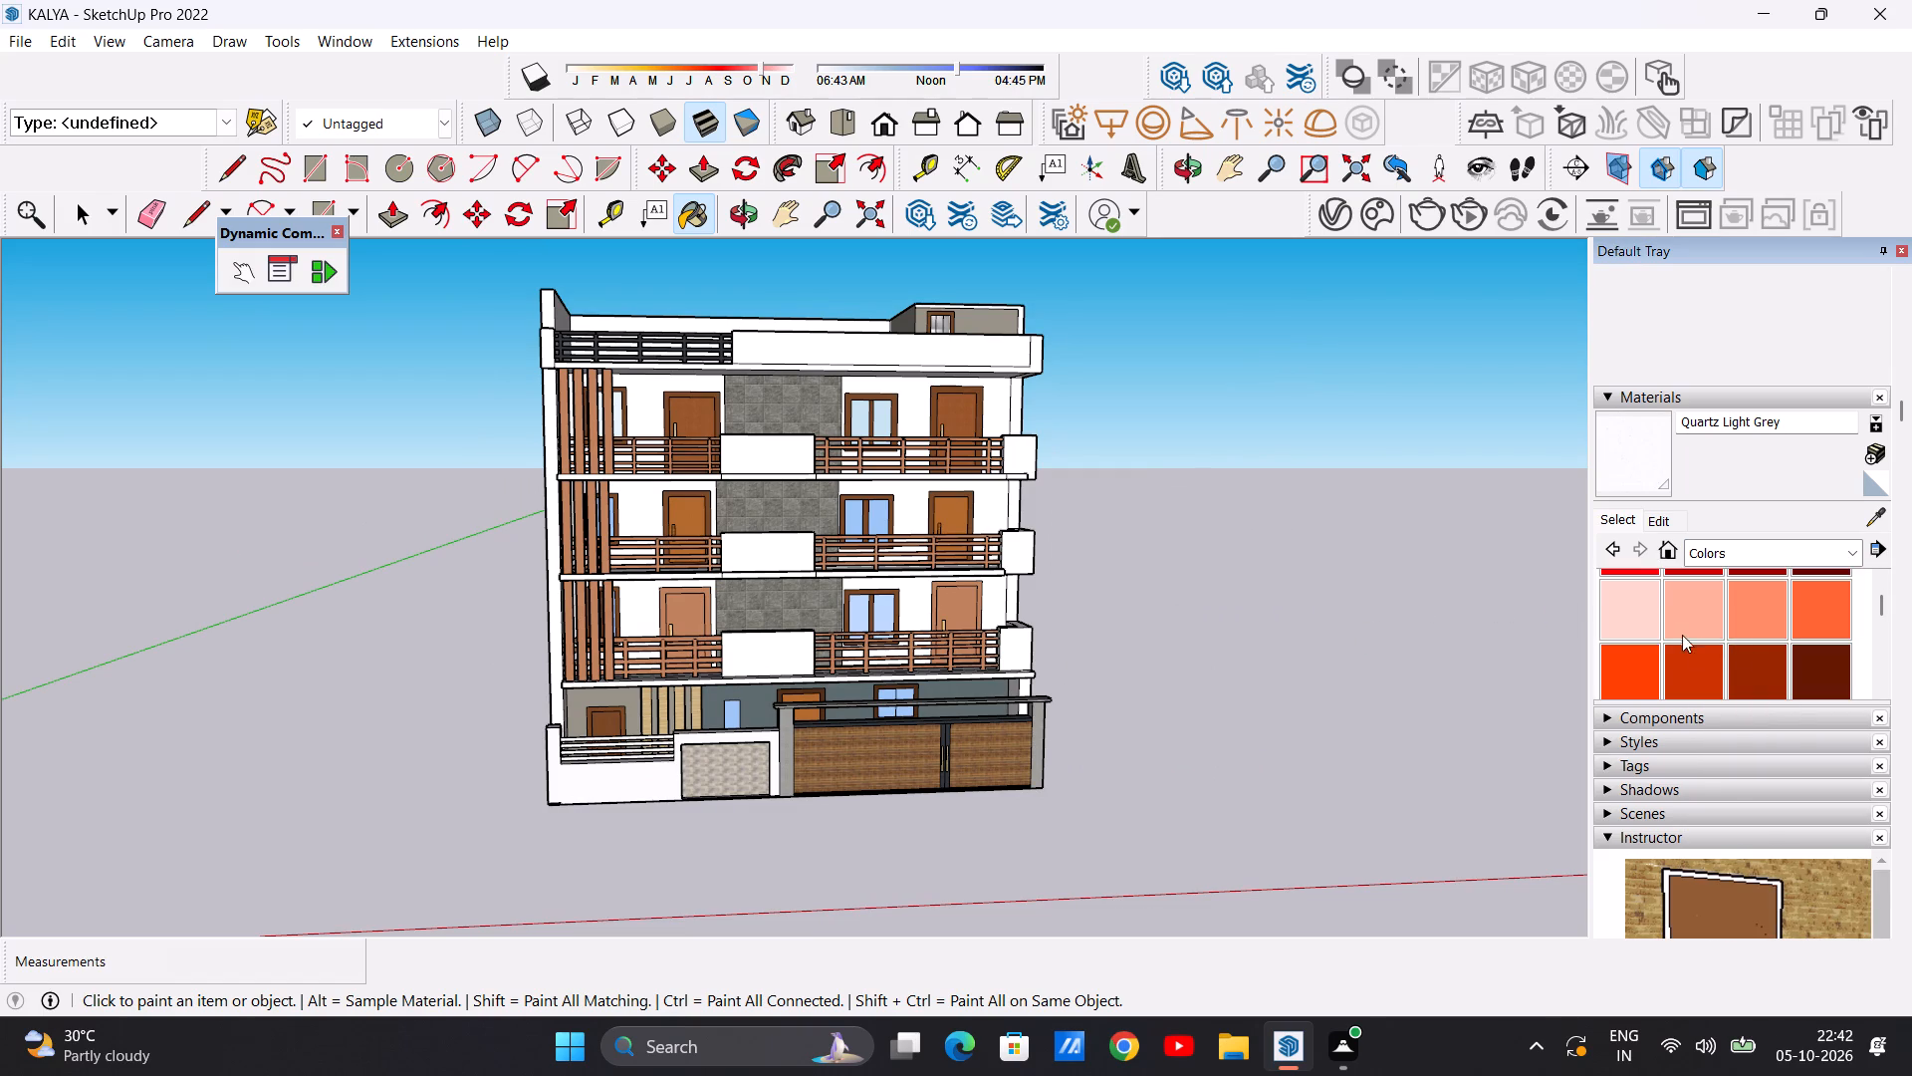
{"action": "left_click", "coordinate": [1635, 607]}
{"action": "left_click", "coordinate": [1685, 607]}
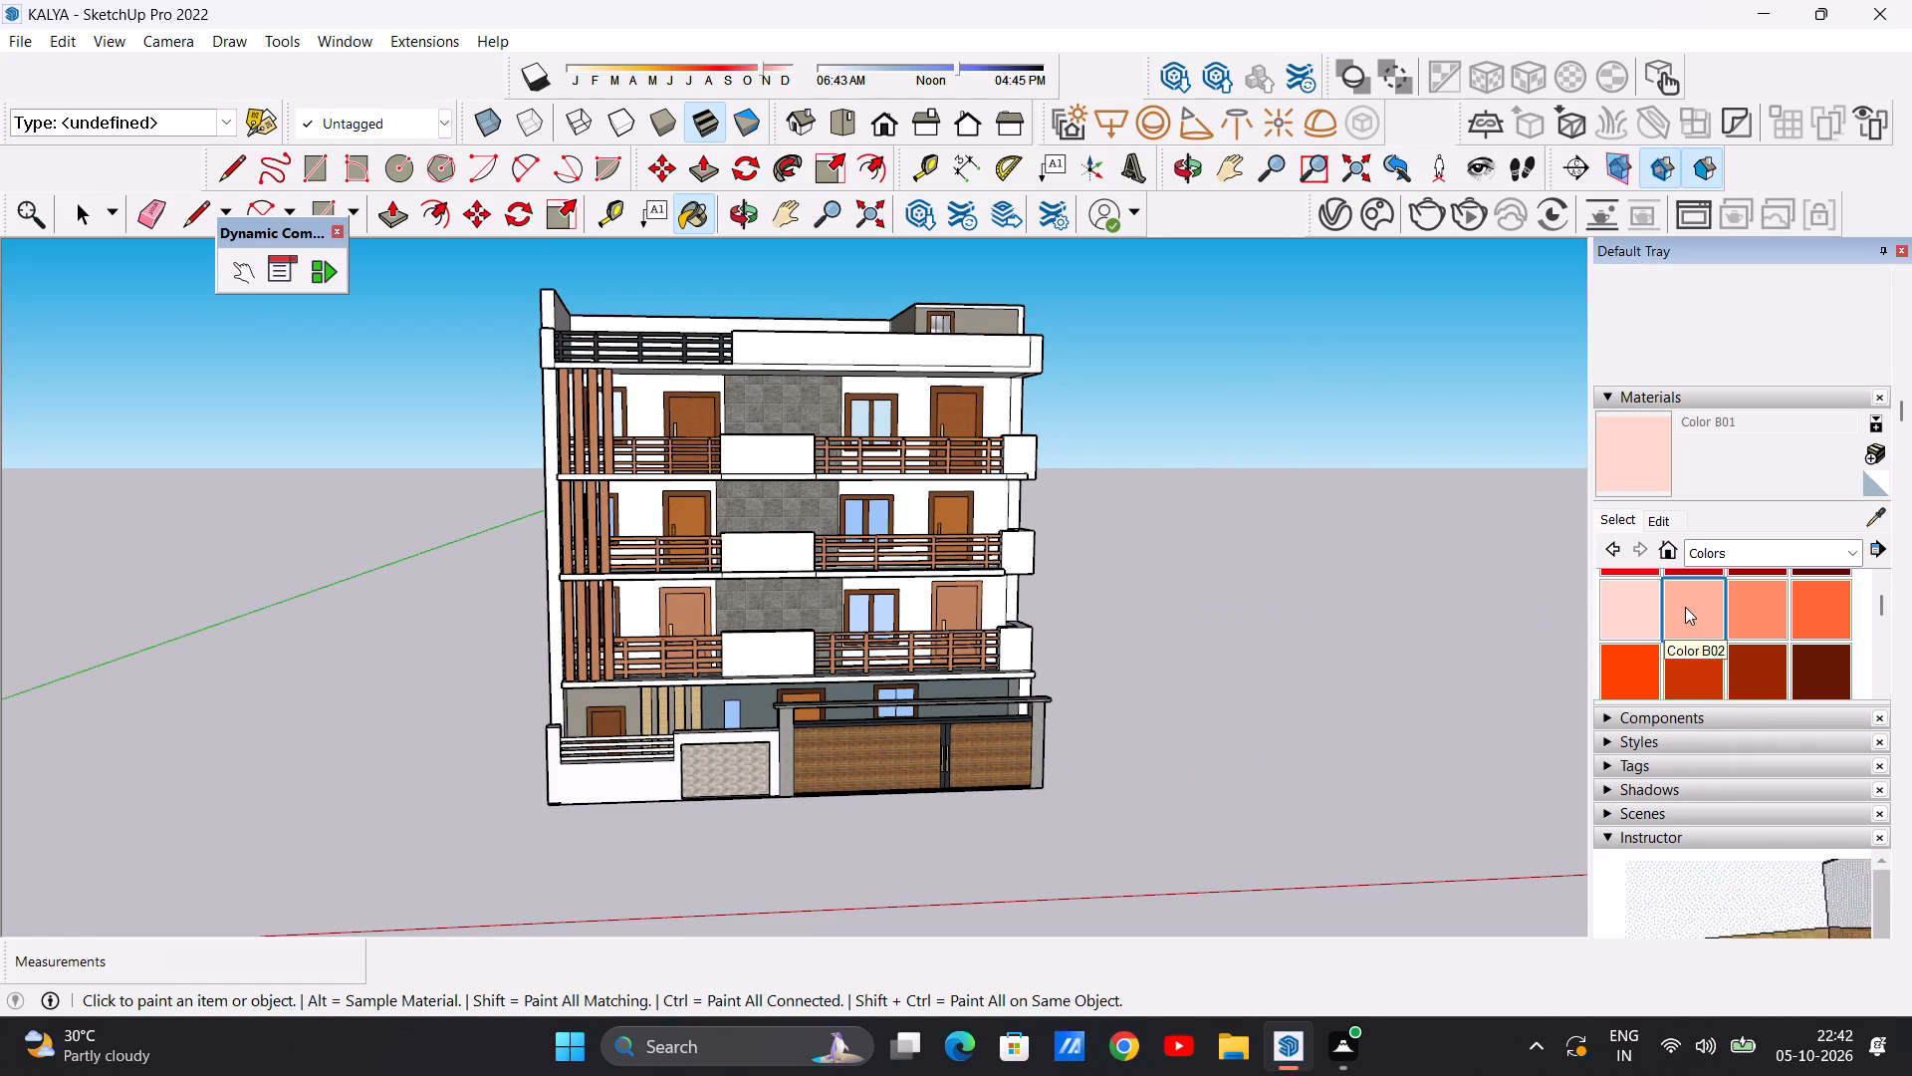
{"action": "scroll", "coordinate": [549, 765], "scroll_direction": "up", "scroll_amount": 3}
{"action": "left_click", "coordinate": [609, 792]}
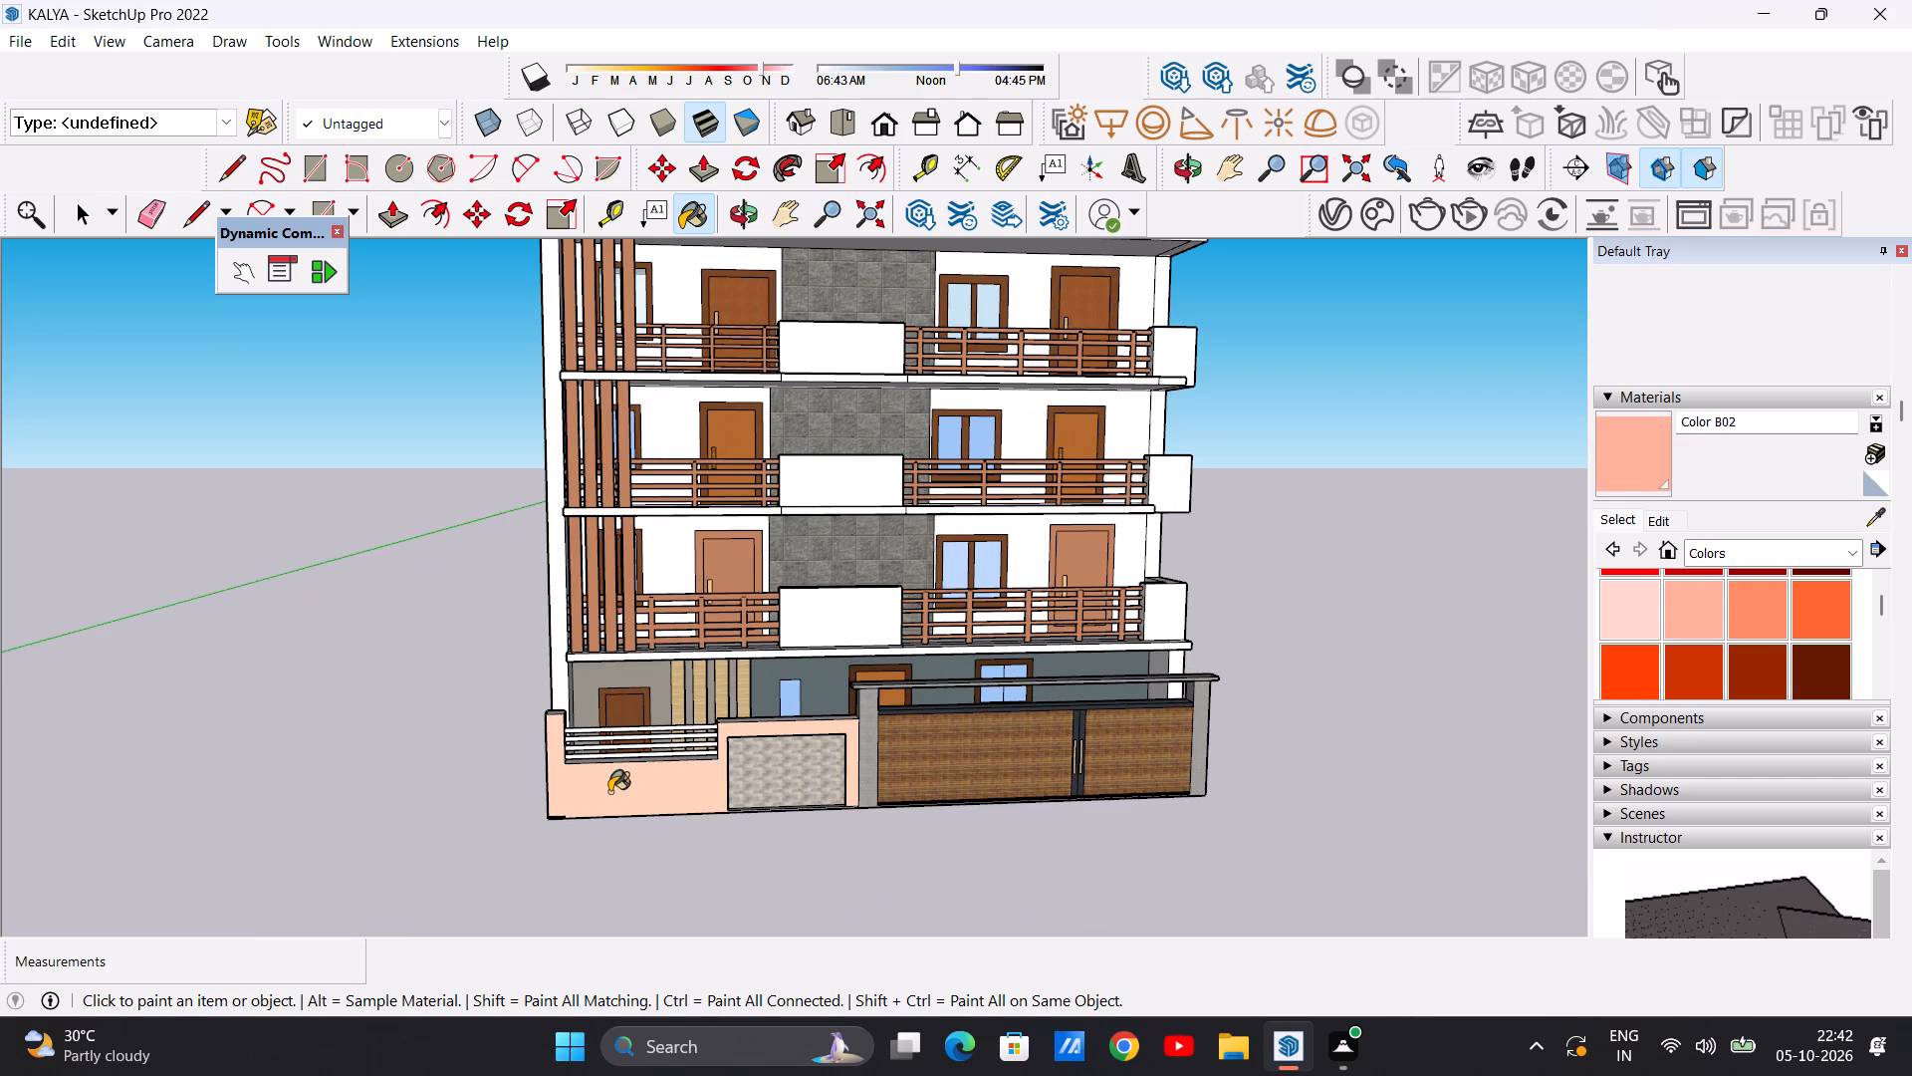
Repaint the front face of the compound wall with the lighter Color B01.
{"action": "scroll", "coordinate": [616, 799], "scroll_direction": "down", "scroll_amount": 6}
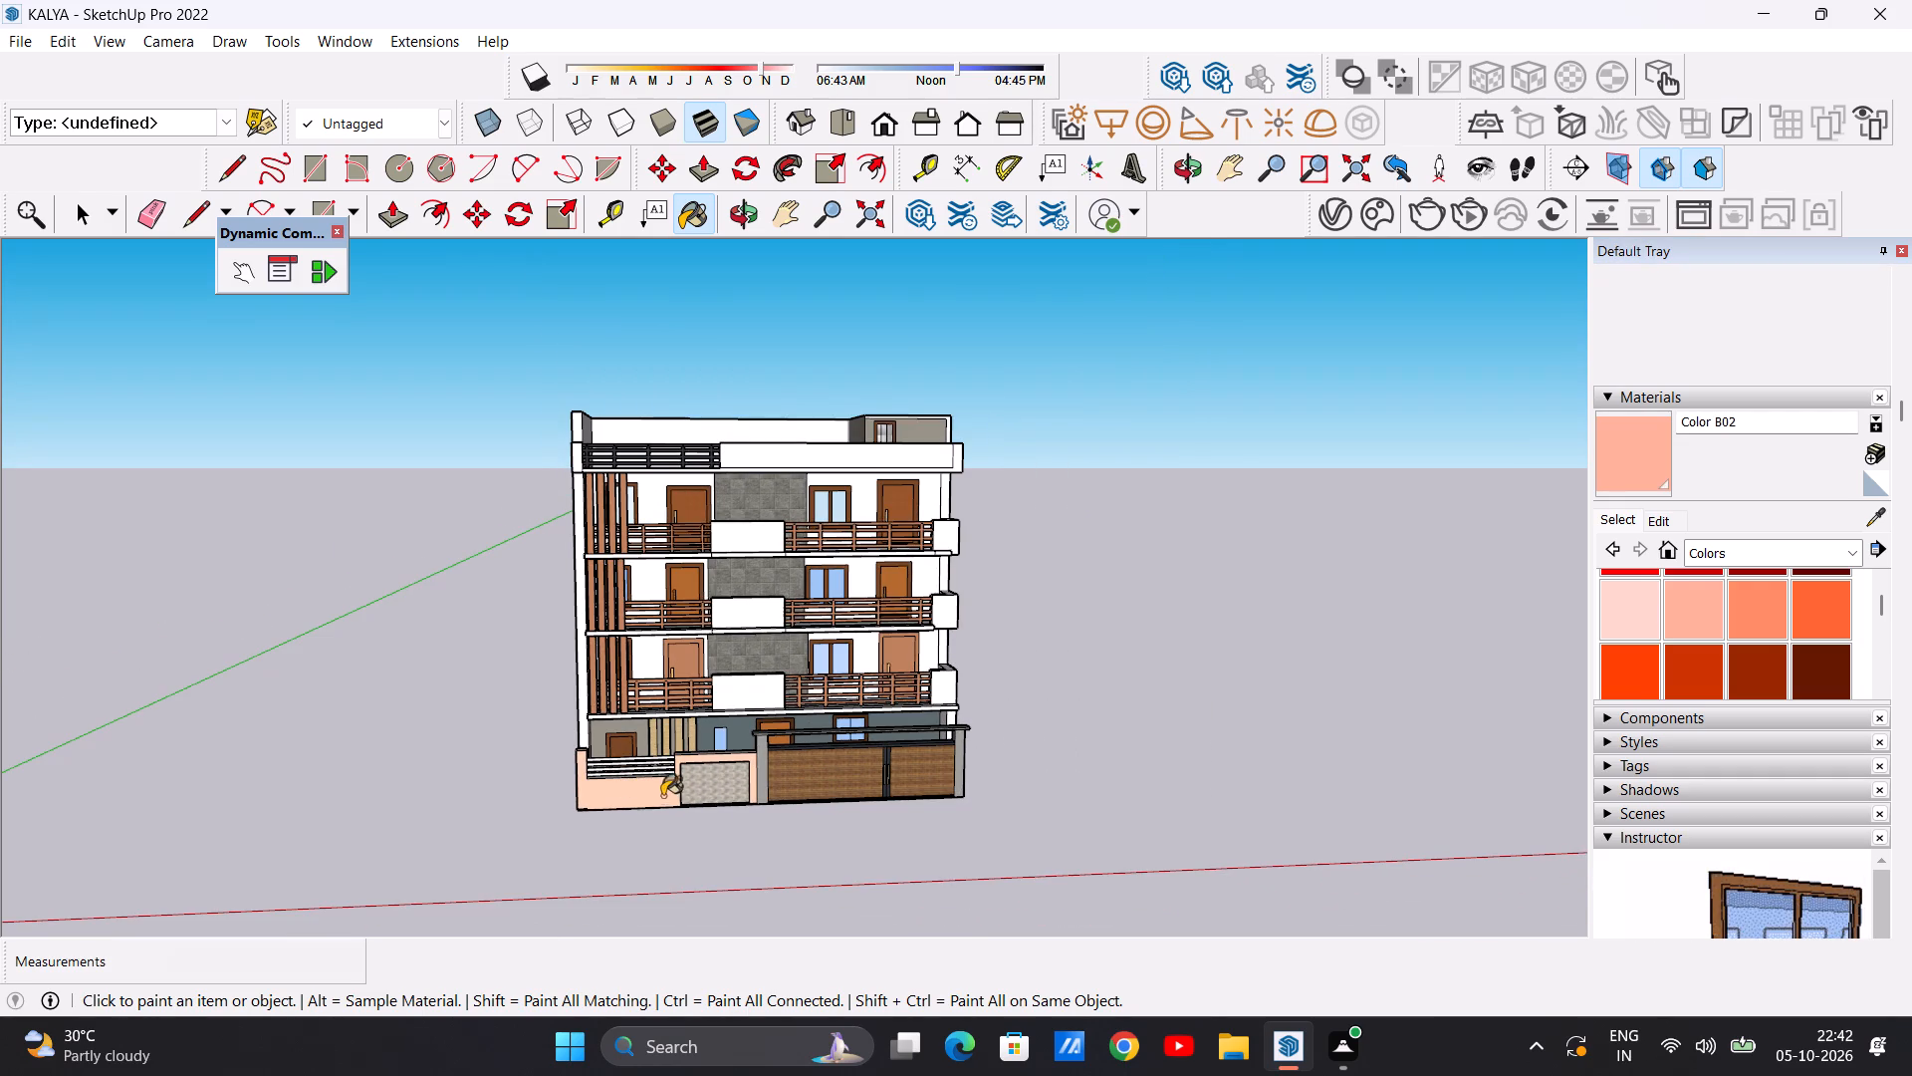
{"action": "scroll", "coordinate": [629, 817], "scroll_direction": "up", "scroll_amount": 7}
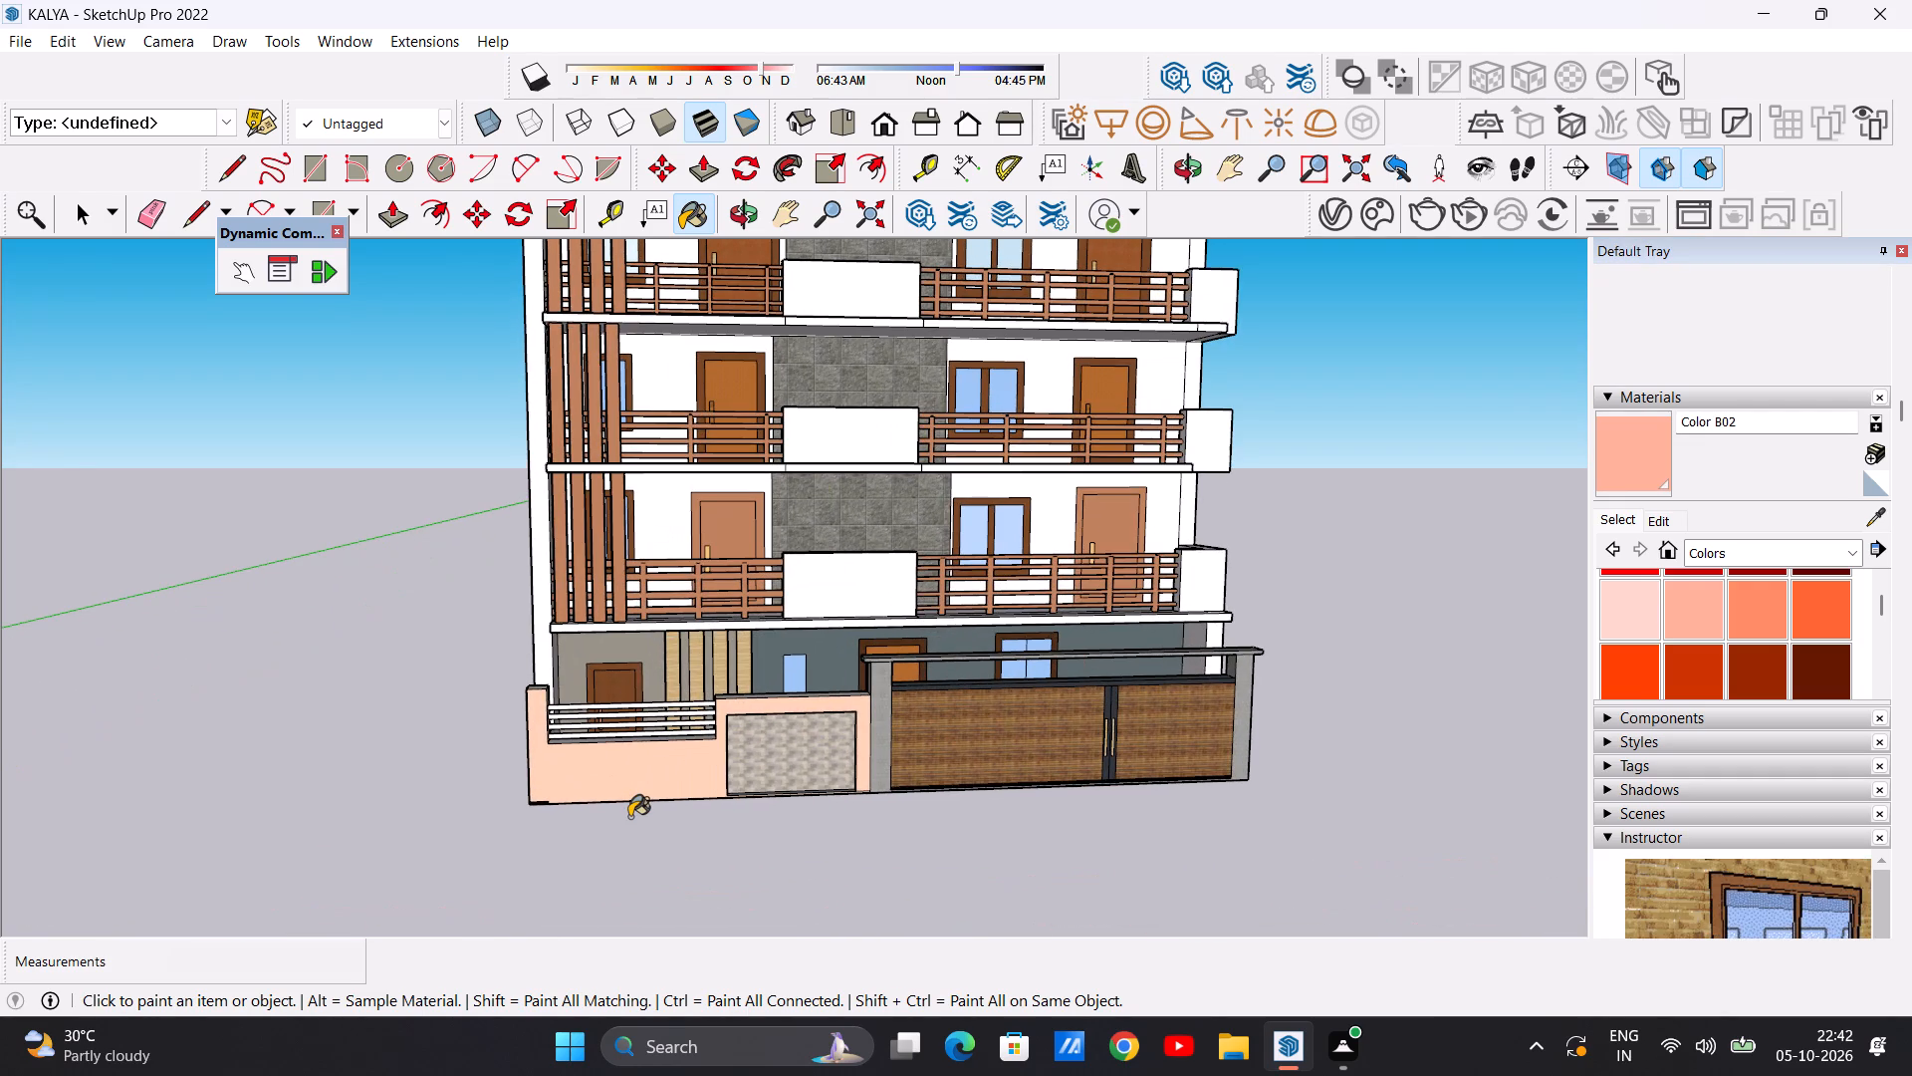
{"action": "scroll", "coordinate": [641, 810], "scroll_direction": "up", "scroll_amount": 3}
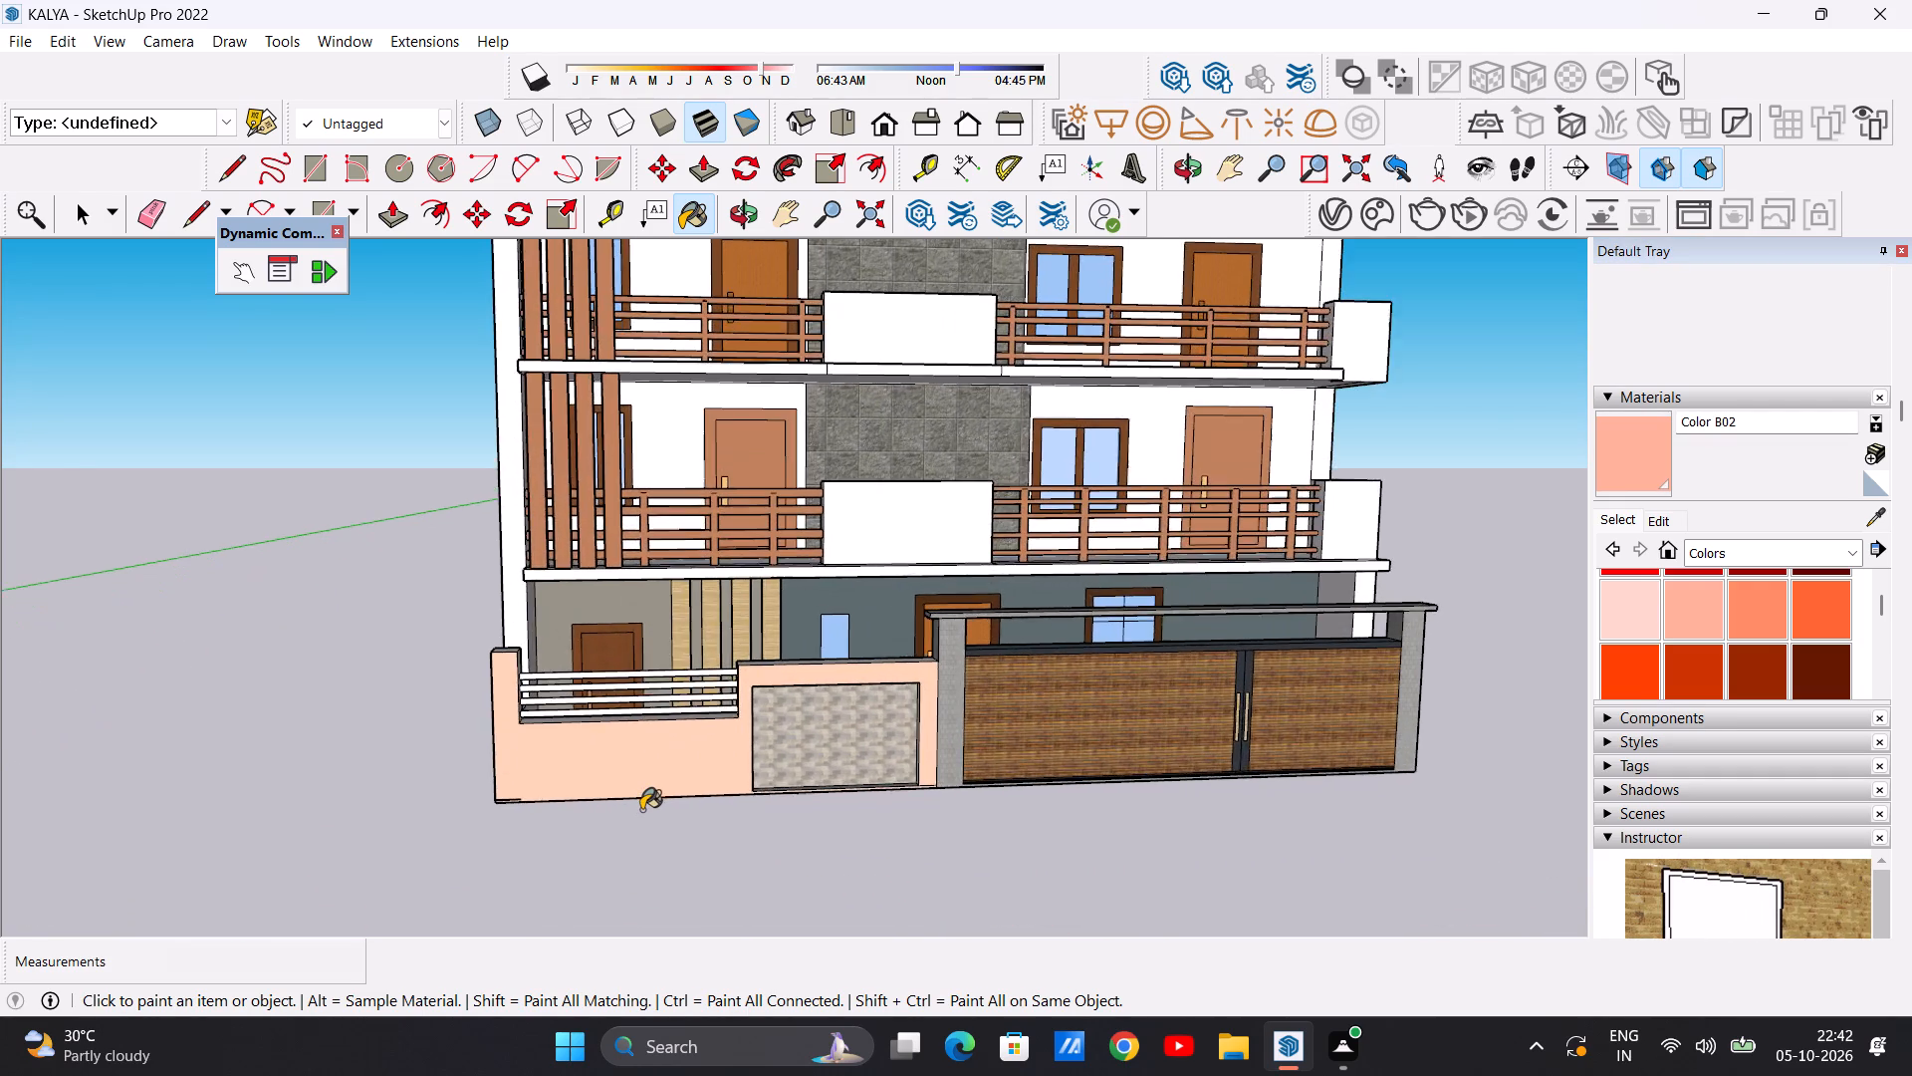
{"action": "scroll", "coordinate": [641, 810], "scroll_direction": "up", "scroll_amount": 2}
{"action": "scroll", "coordinate": [687, 791], "scroll_direction": "down", "scroll_amount": 9}
{"action": "scroll", "coordinate": [689, 791], "scroll_direction": "up", "scroll_amount": 4}
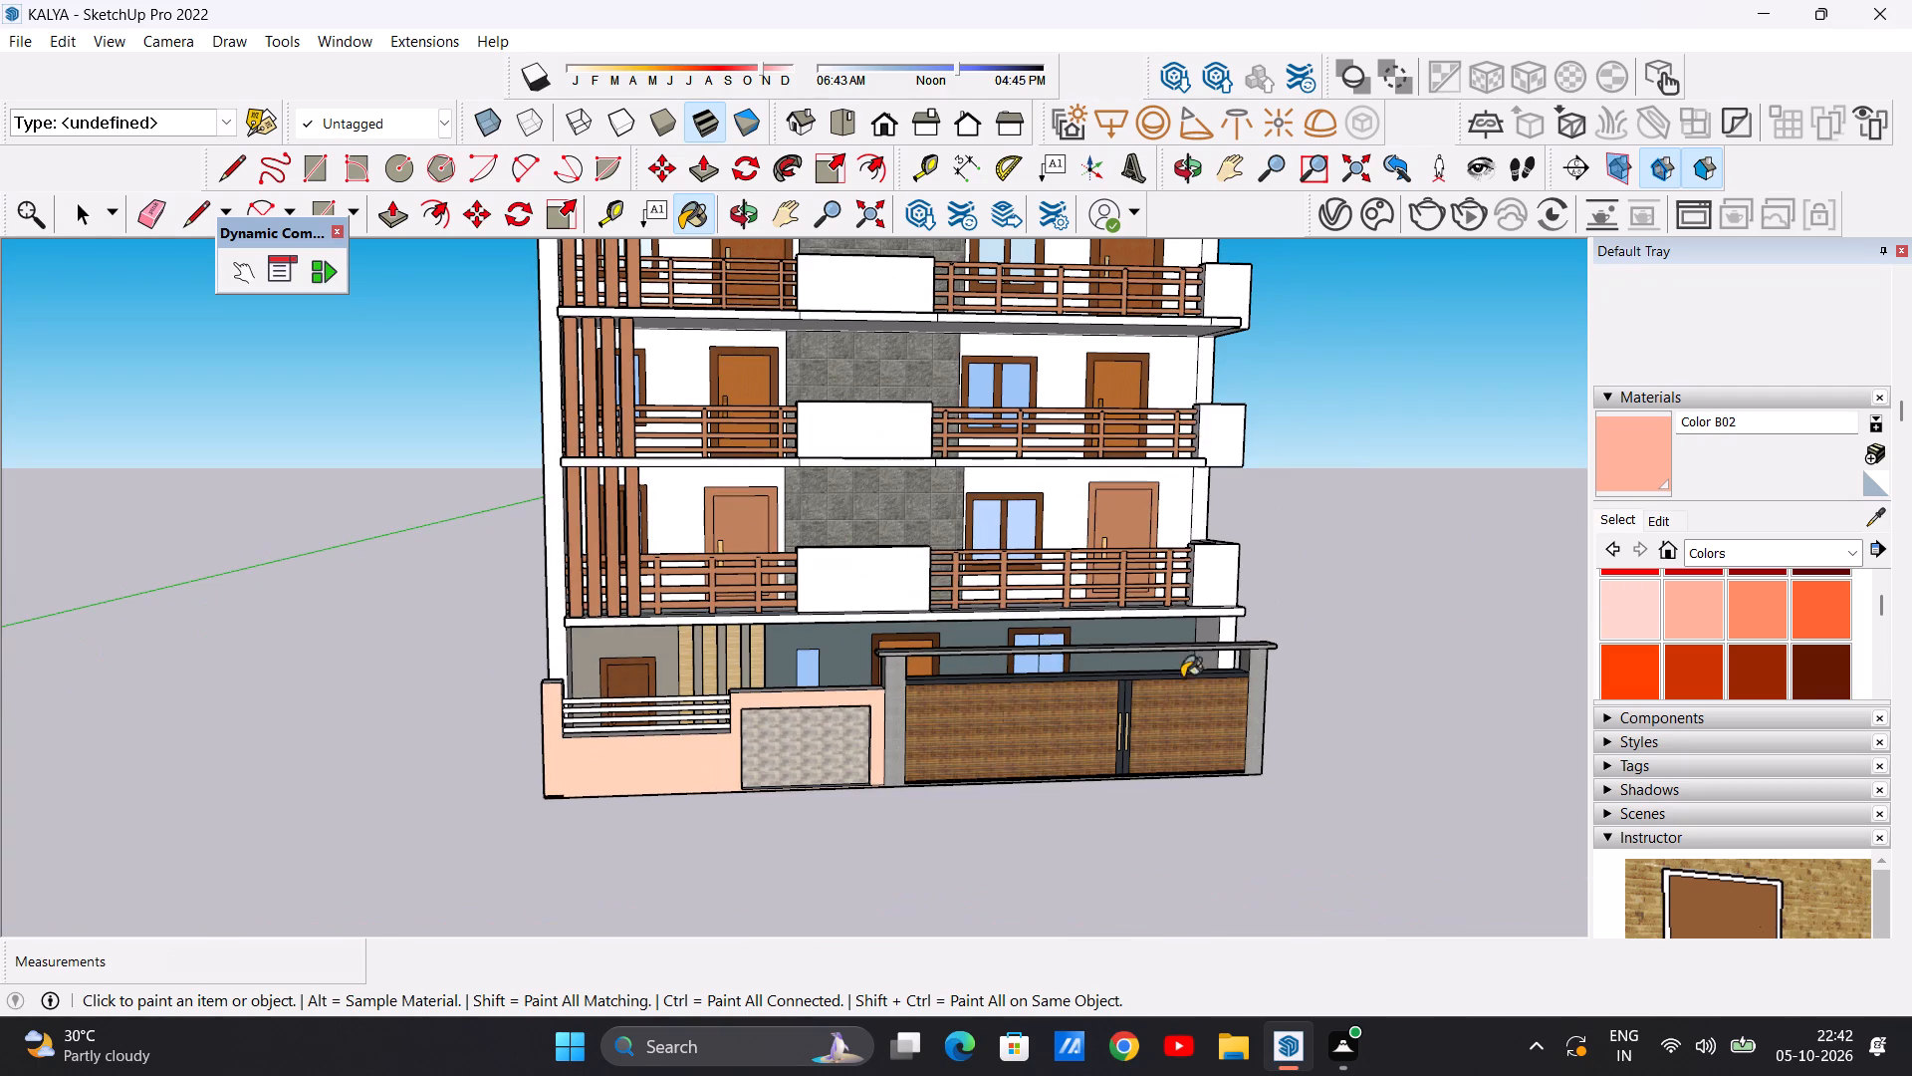
{"action": "left_click", "coordinate": [1619, 612]}
{"action": "scroll", "coordinate": [750, 724], "scroll_direction": "up", "scroll_amount": 4}
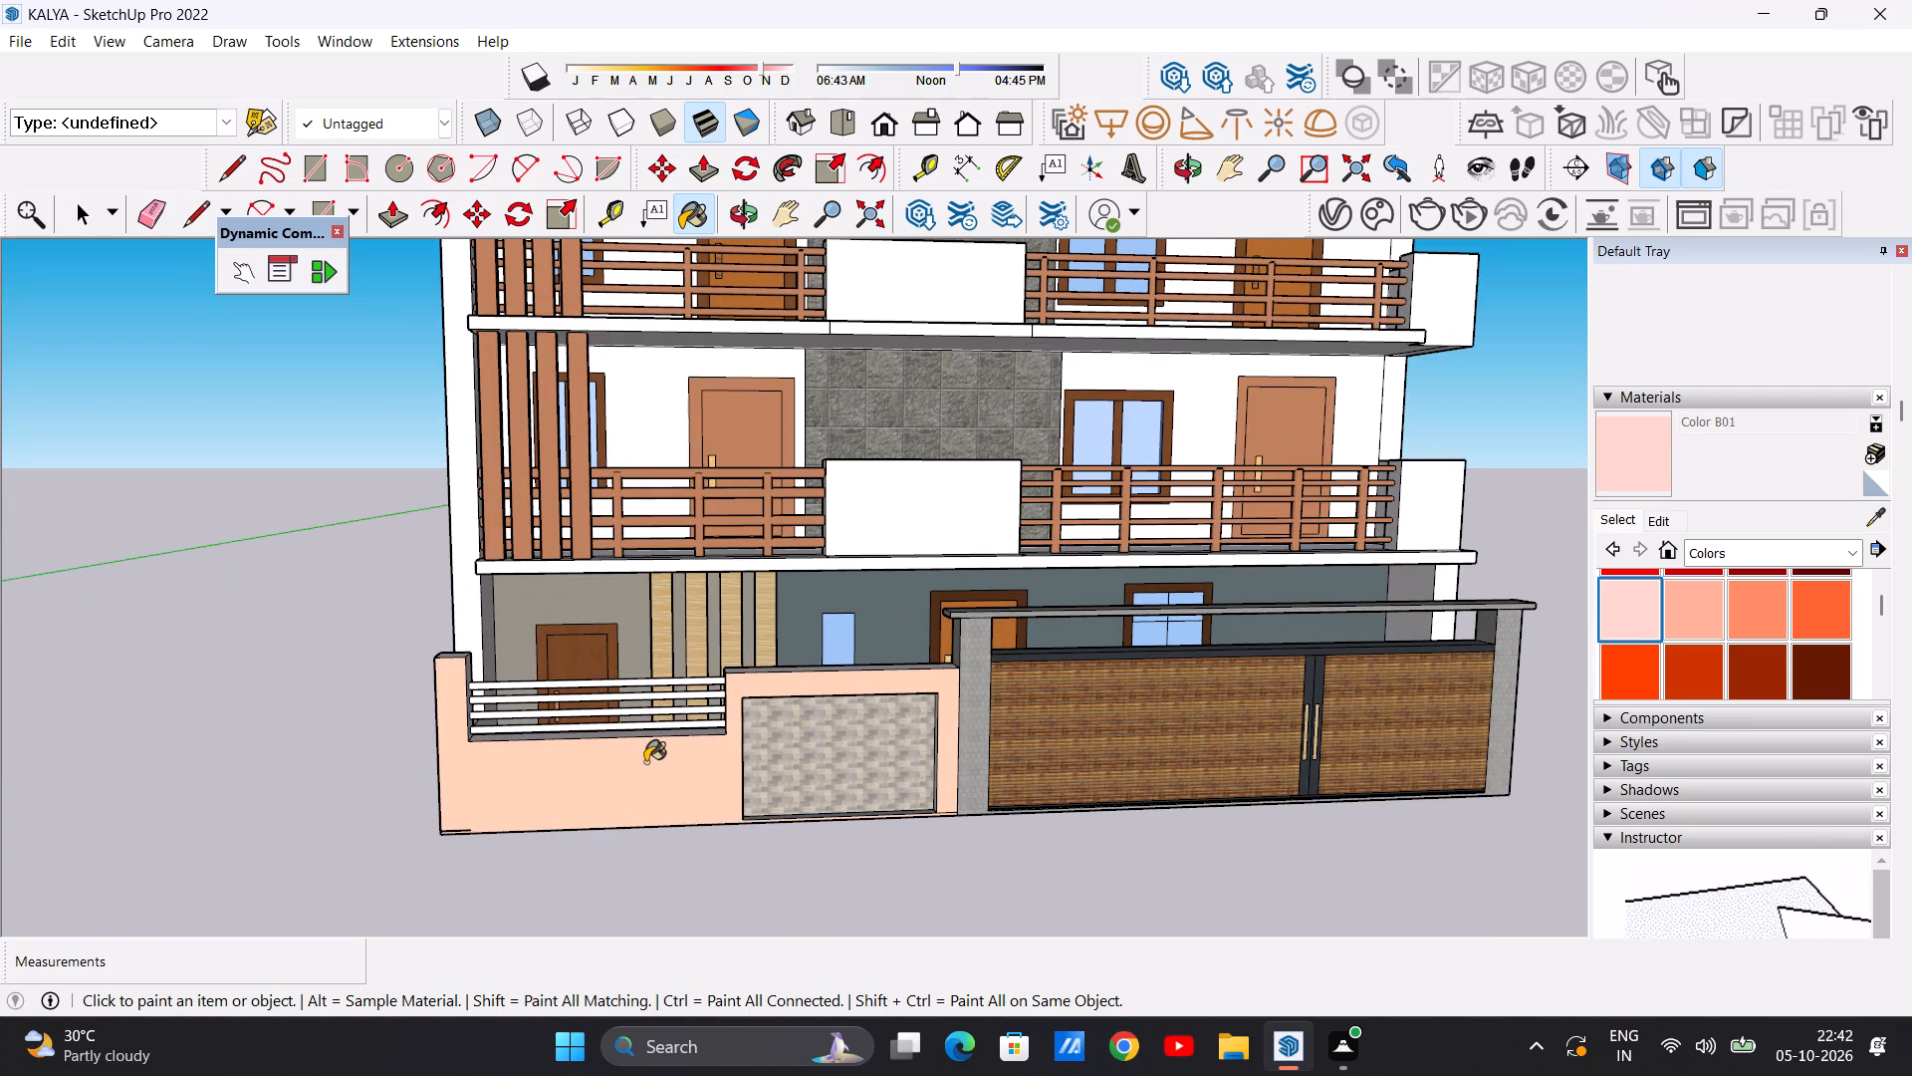
{"action": "left_click", "coordinate": [645, 762]}
Paint the end pillar's side, the return face at the rail ends and the stone panel's recess sides with Color B01.
{"action": "scroll", "coordinate": [667, 793], "scroll_direction": "down", "scroll_amount": 2}
{"action": "middle_click_drag", "start_coordinate": [585, 806], "coordinate": [898, 811]}
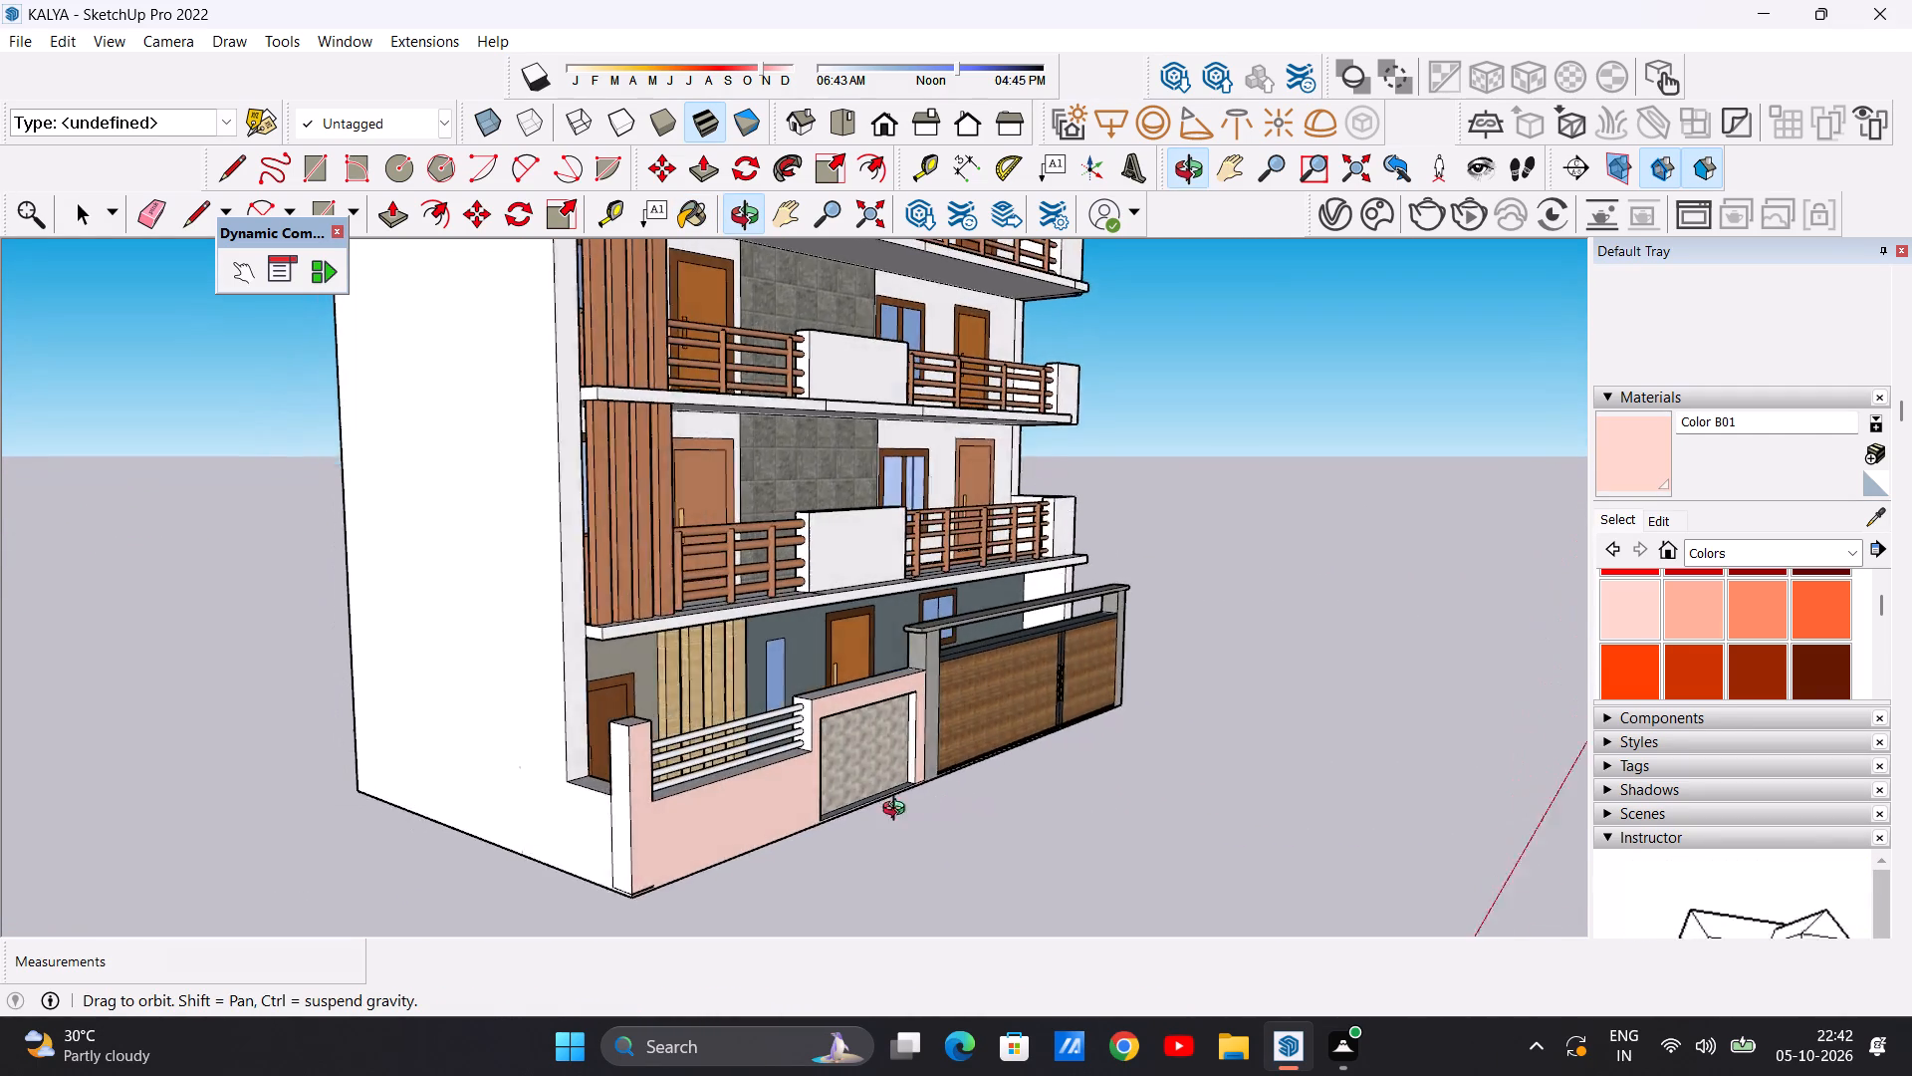
{"action": "middle_click_drag", "start_coordinate": [898, 811], "coordinate": [873, 811]}
{"action": "scroll", "coordinate": [665, 810], "scroll_direction": "up", "scroll_amount": 15}
{"action": "scroll", "coordinate": [672, 804], "scroll_direction": "down", "scroll_amount": 2}
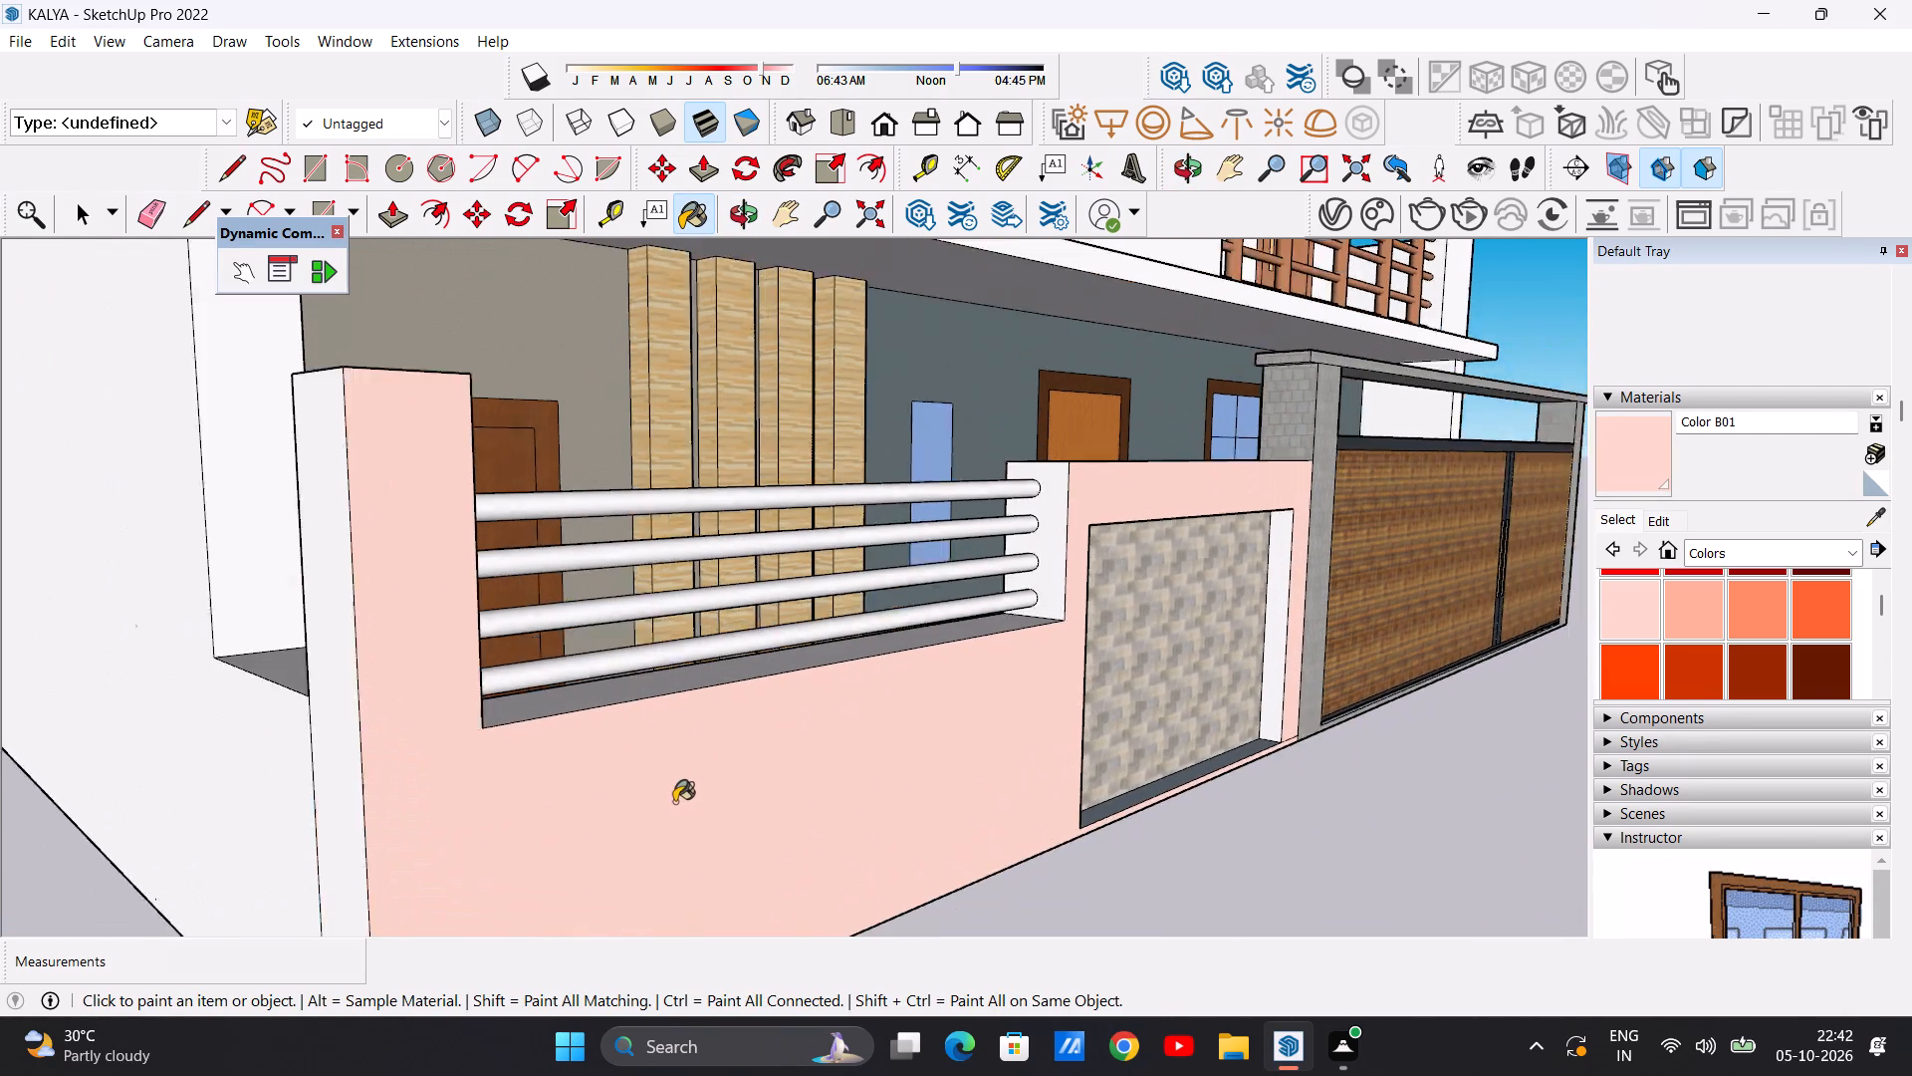
{"action": "scroll", "coordinate": [674, 802], "scroll_direction": "down", "scroll_amount": 10}
{"action": "left_click", "coordinate": [558, 788]}
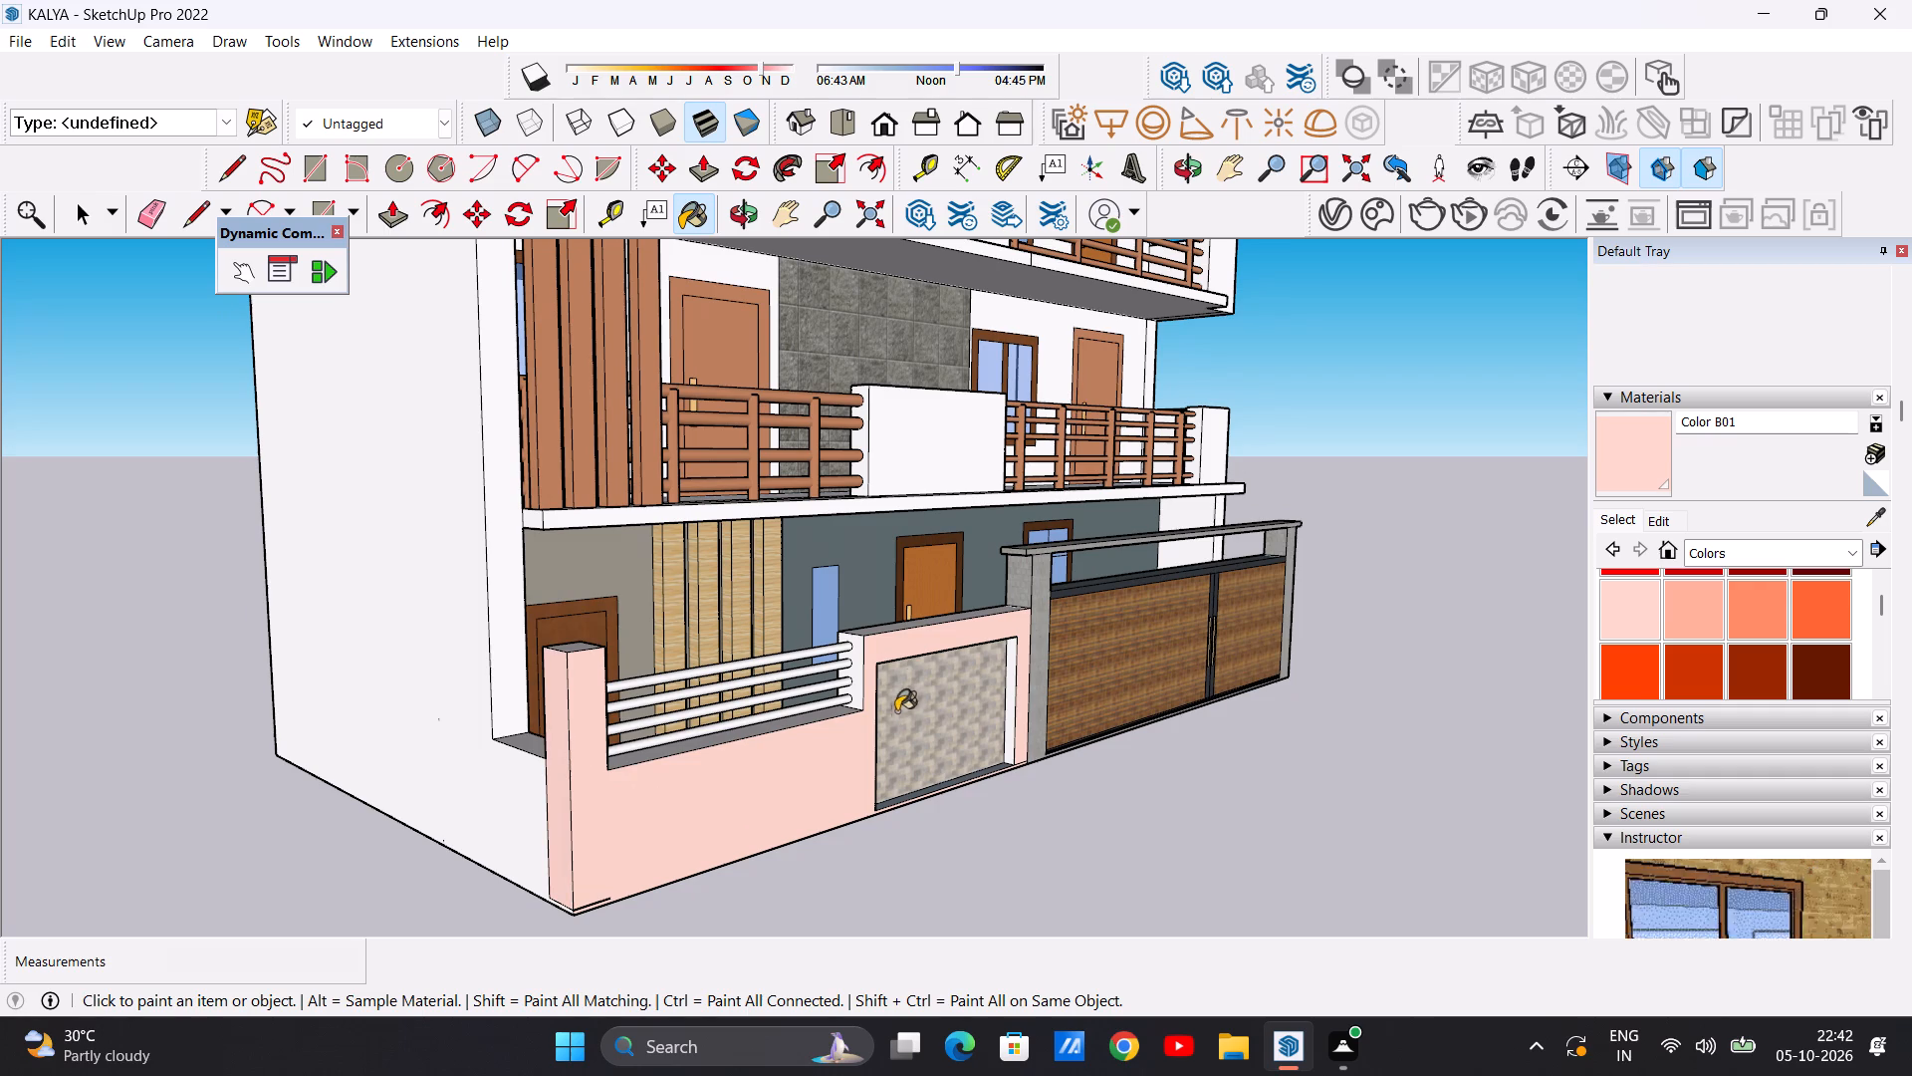
{"action": "left_click", "coordinate": [853, 667]}
{"action": "scroll", "coordinate": [1024, 675], "scroll_direction": "up", "scroll_amount": 5}
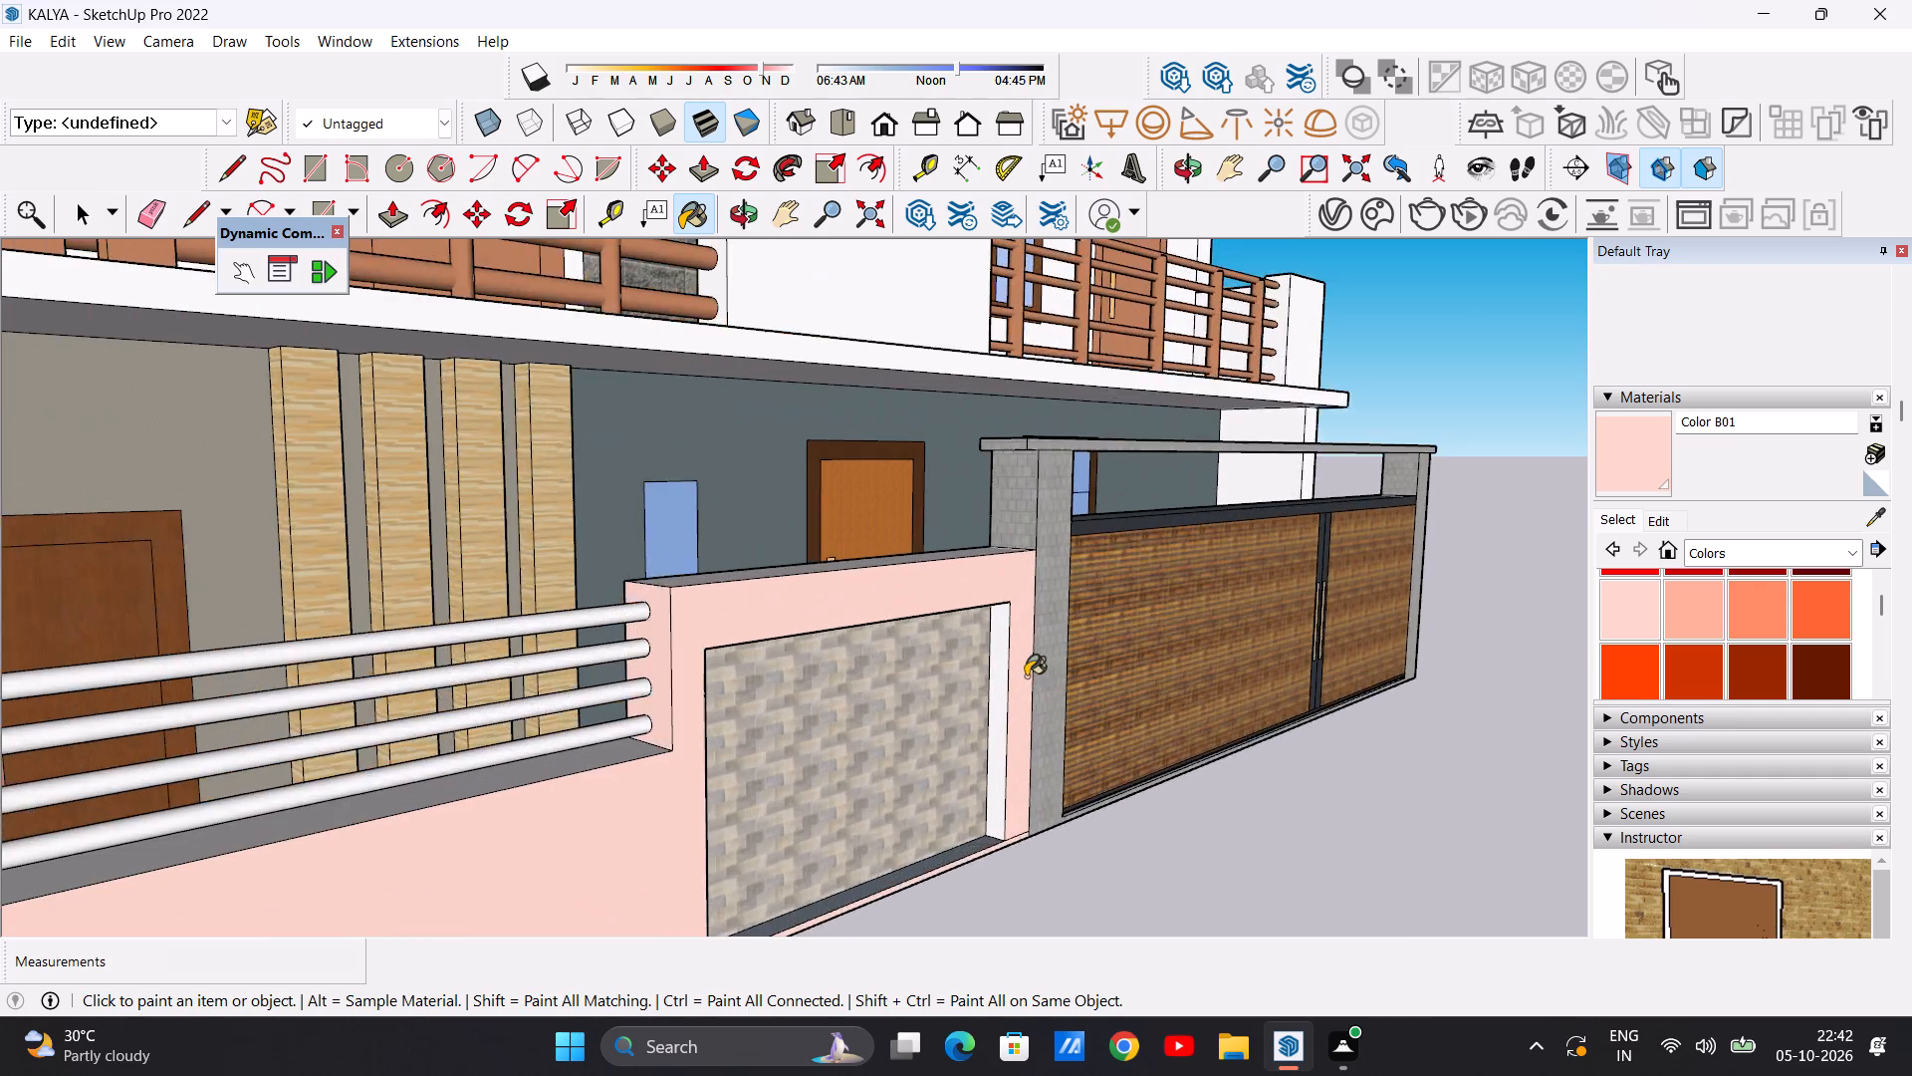
{"action": "scroll", "coordinate": [1026, 676], "scroll_direction": "up", "scroll_amount": 6}
{"action": "left_click", "coordinate": [1010, 682]}
{"action": "scroll", "coordinate": [907, 695], "scroll_direction": "down", "scroll_amount": 14}
{"action": "middle_click_drag", "start_coordinate": [1009, 707], "coordinate": [483, 680]}
{"action": "scroll", "coordinate": [629, 670], "scroll_direction": "up", "scroll_amount": 13}
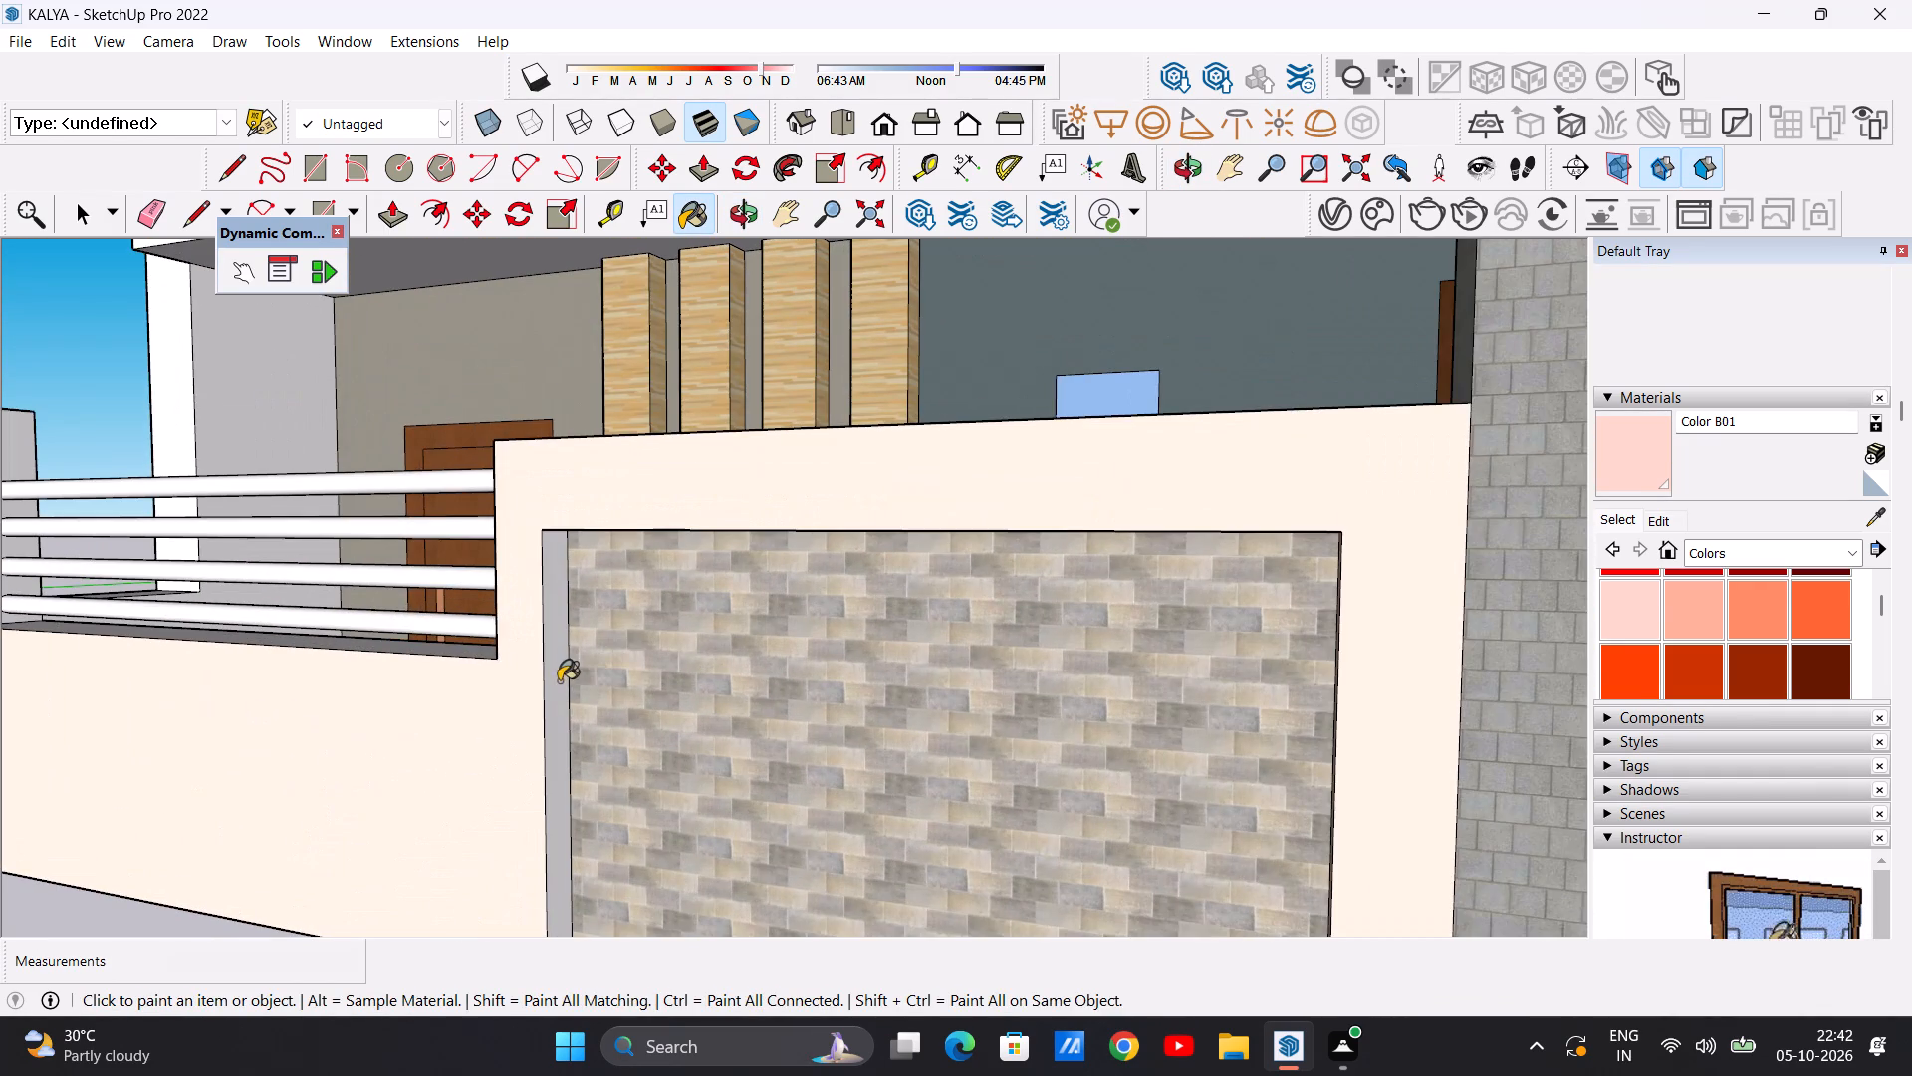
{"action": "left_click", "coordinate": [559, 681]}
Paint the narrow front wall strip beside the vertical brown fins and the first-floor slab's front edge with Color B01.
{"action": "scroll", "coordinate": [662, 722], "scroll_direction": "down", "scroll_amount": 20}
{"action": "middle_click_drag", "start_coordinate": [661, 699], "coordinate": [784, 700]}
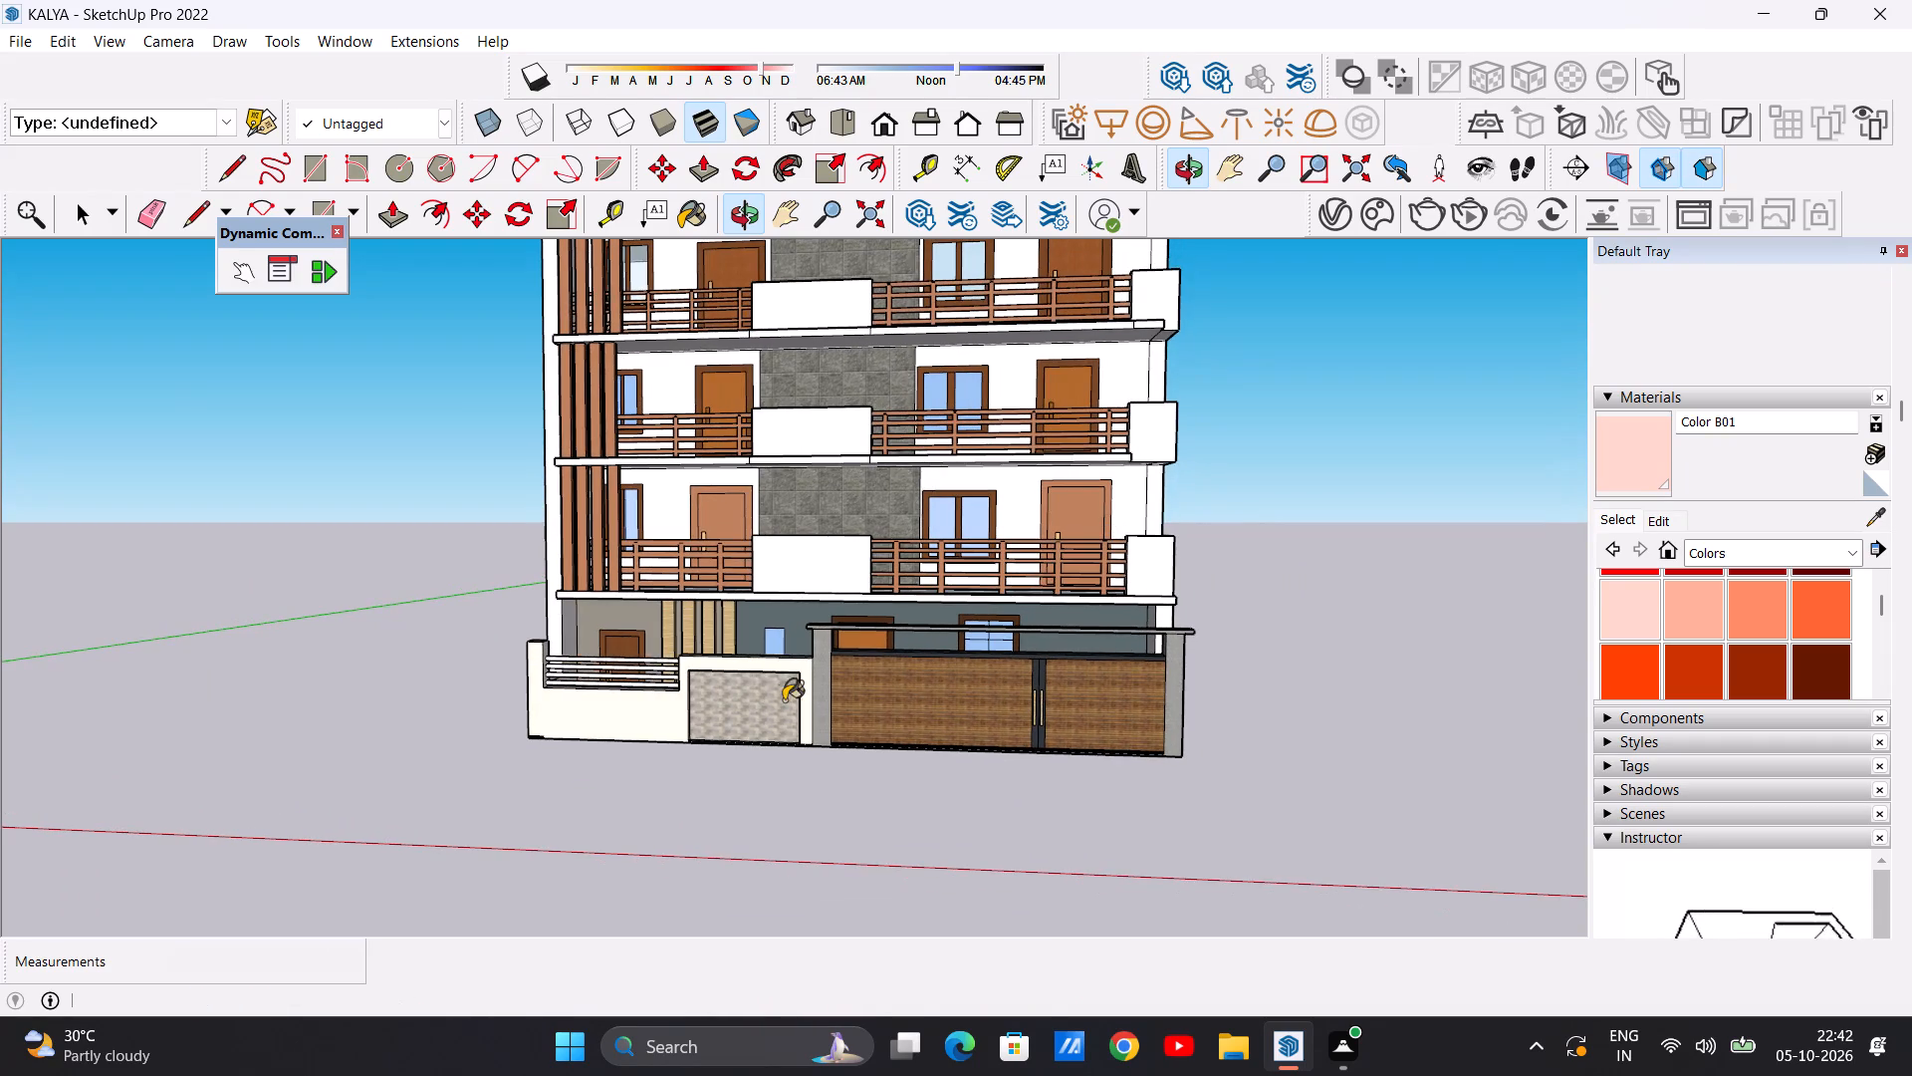
{"action": "scroll", "coordinate": [735, 717], "scroll_direction": "down", "scroll_amount": 5}
{"action": "scroll", "coordinate": [682, 723], "scroll_direction": "up", "scroll_amount": 7}
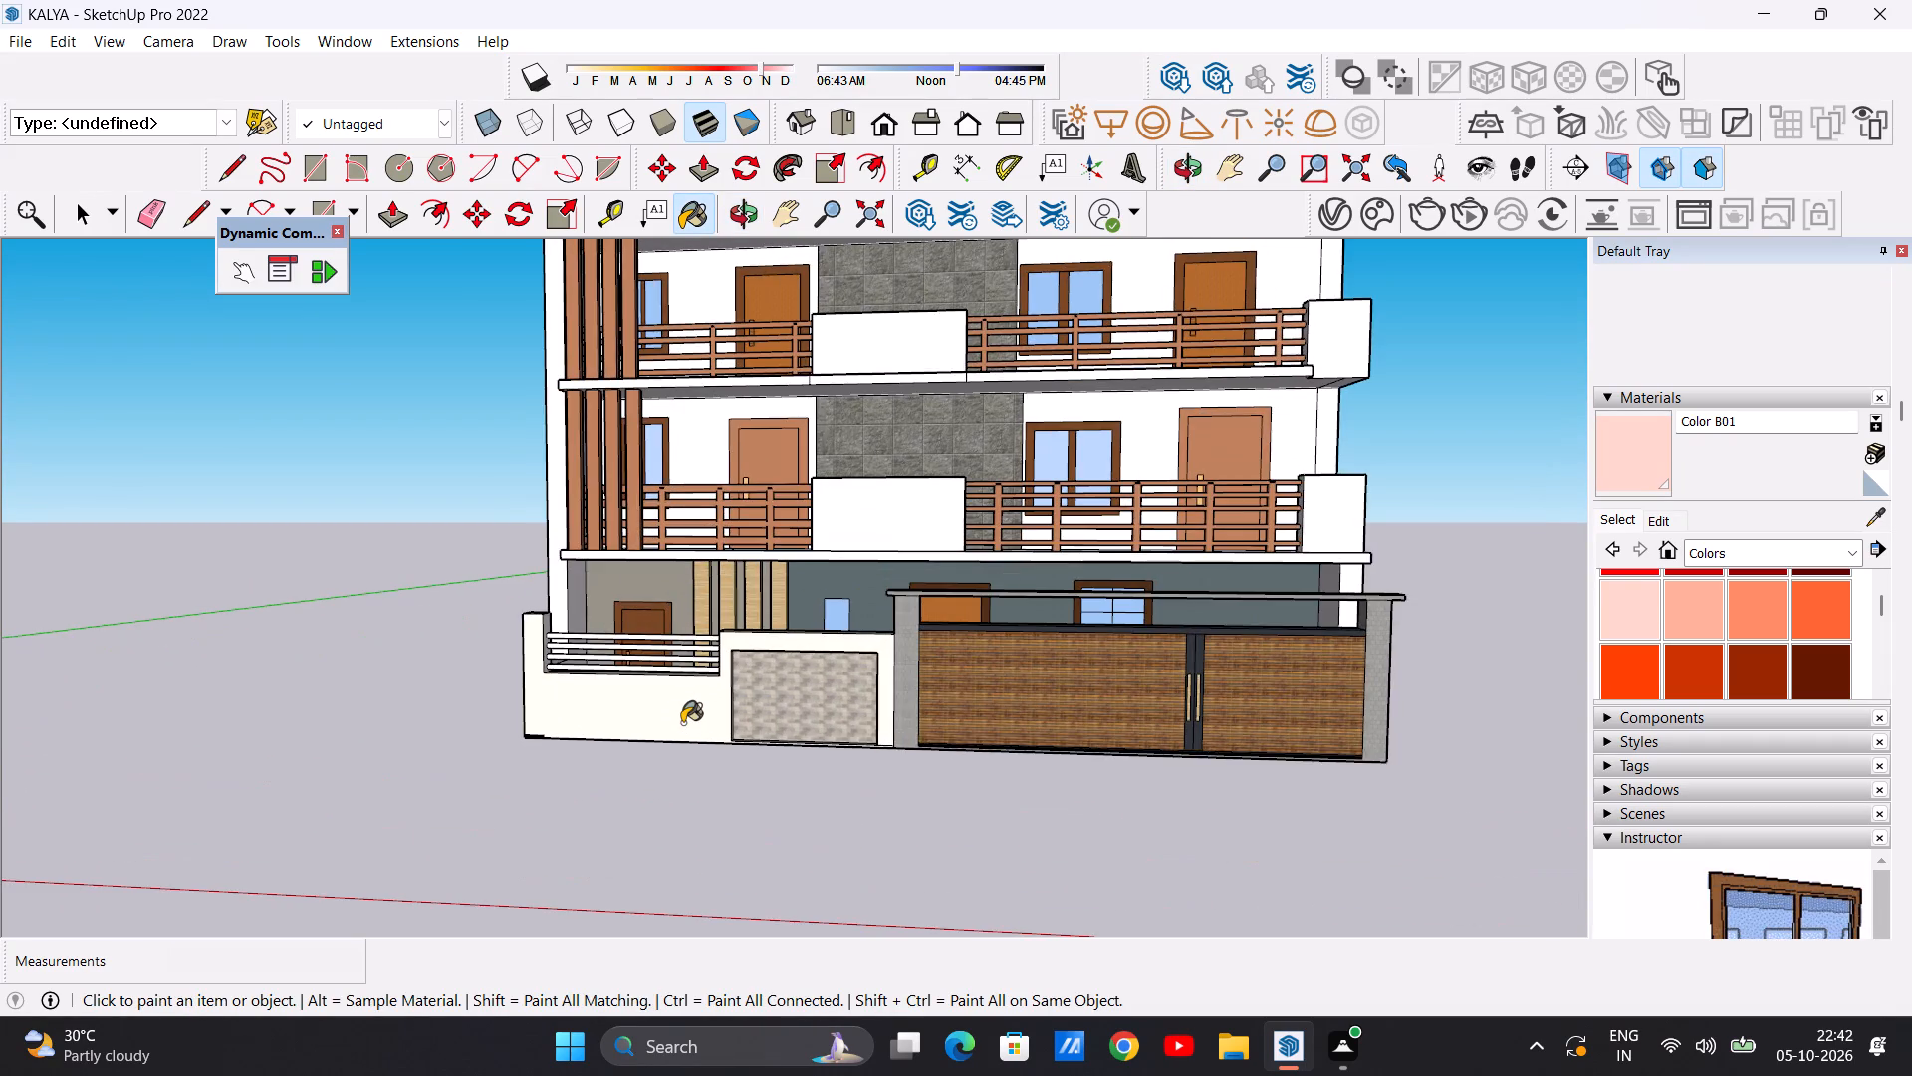
{"action": "scroll", "coordinate": [680, 723], "scroll_direction": "down", "scroll_amount": 8}
{"action": "scroll", "coordinate": [703, 571], "scroll_direction": "up", "scroll_amount": 11}
{"action": "left_click", "coordinate": [587, 598]}
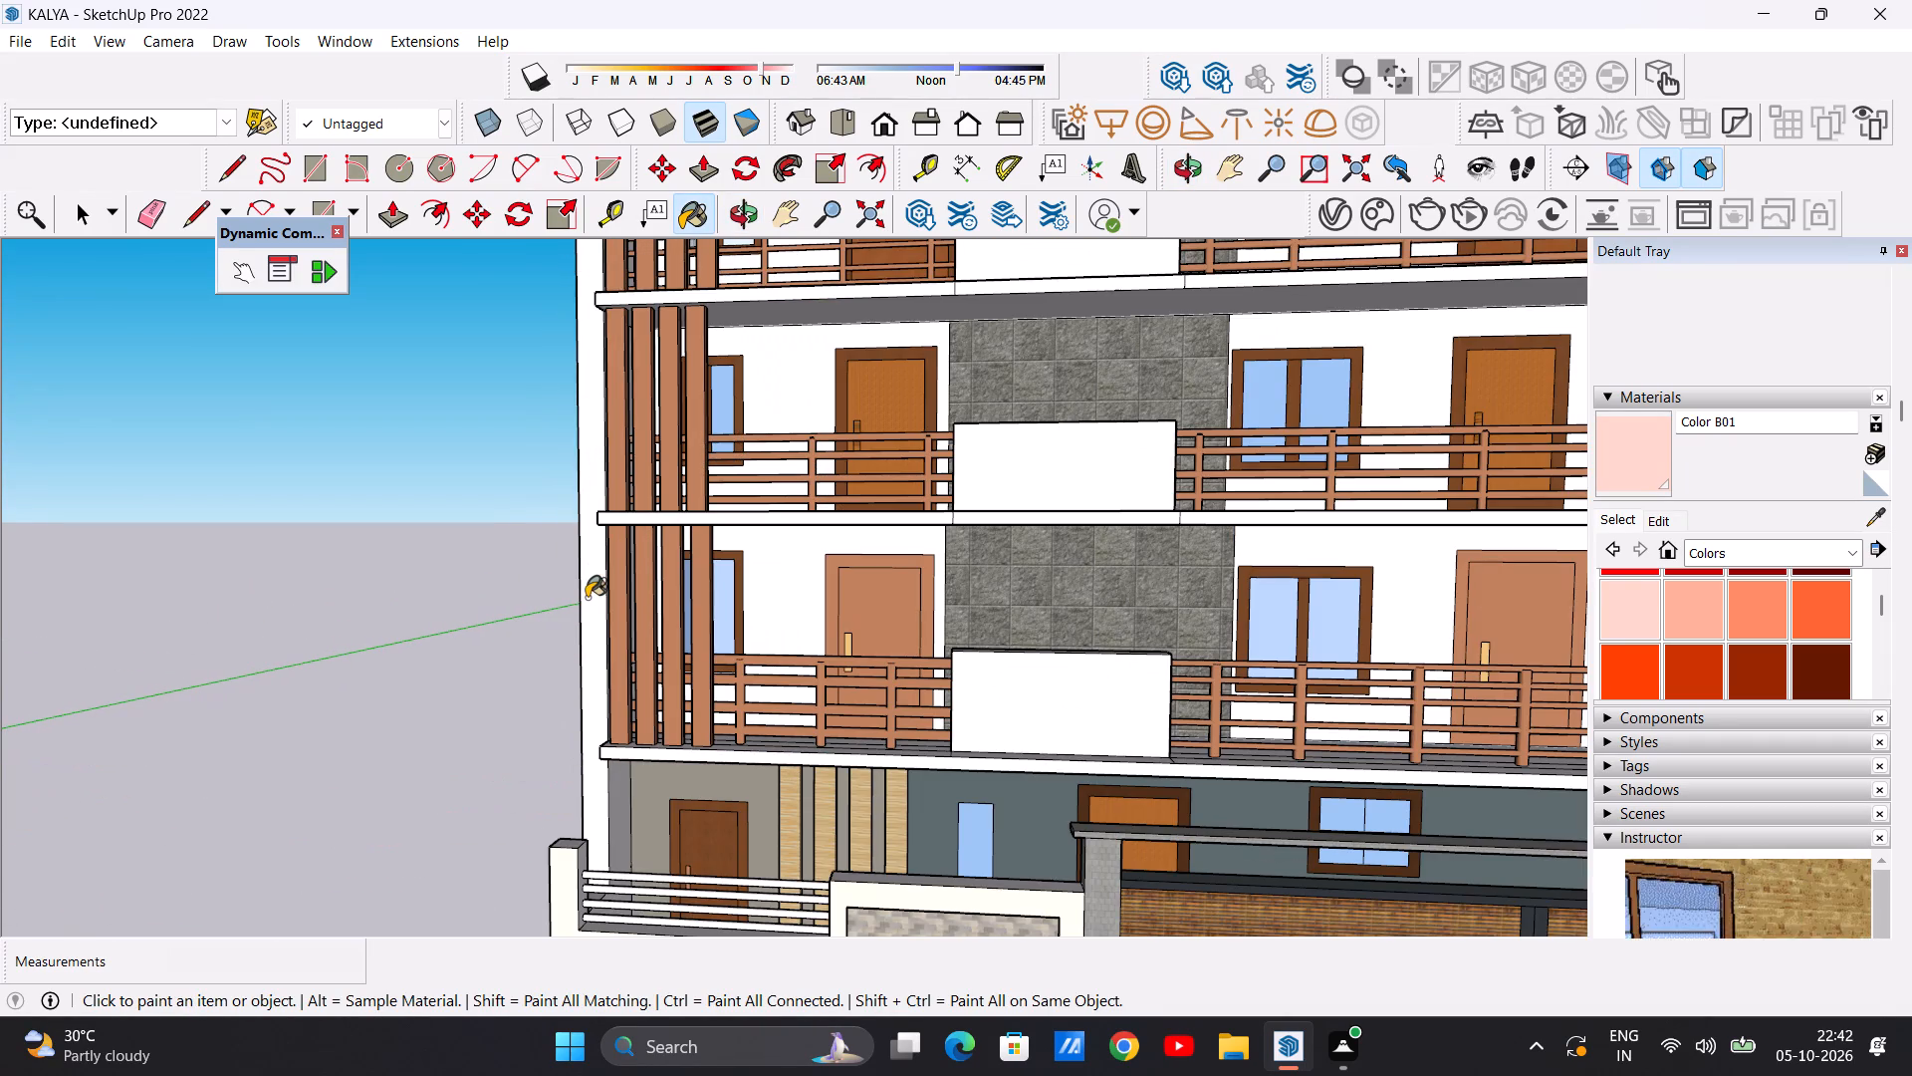
{"action": "scroll", "coordinate": [713, 772], "scroll_direction": "up", "scroll_amount": 9}
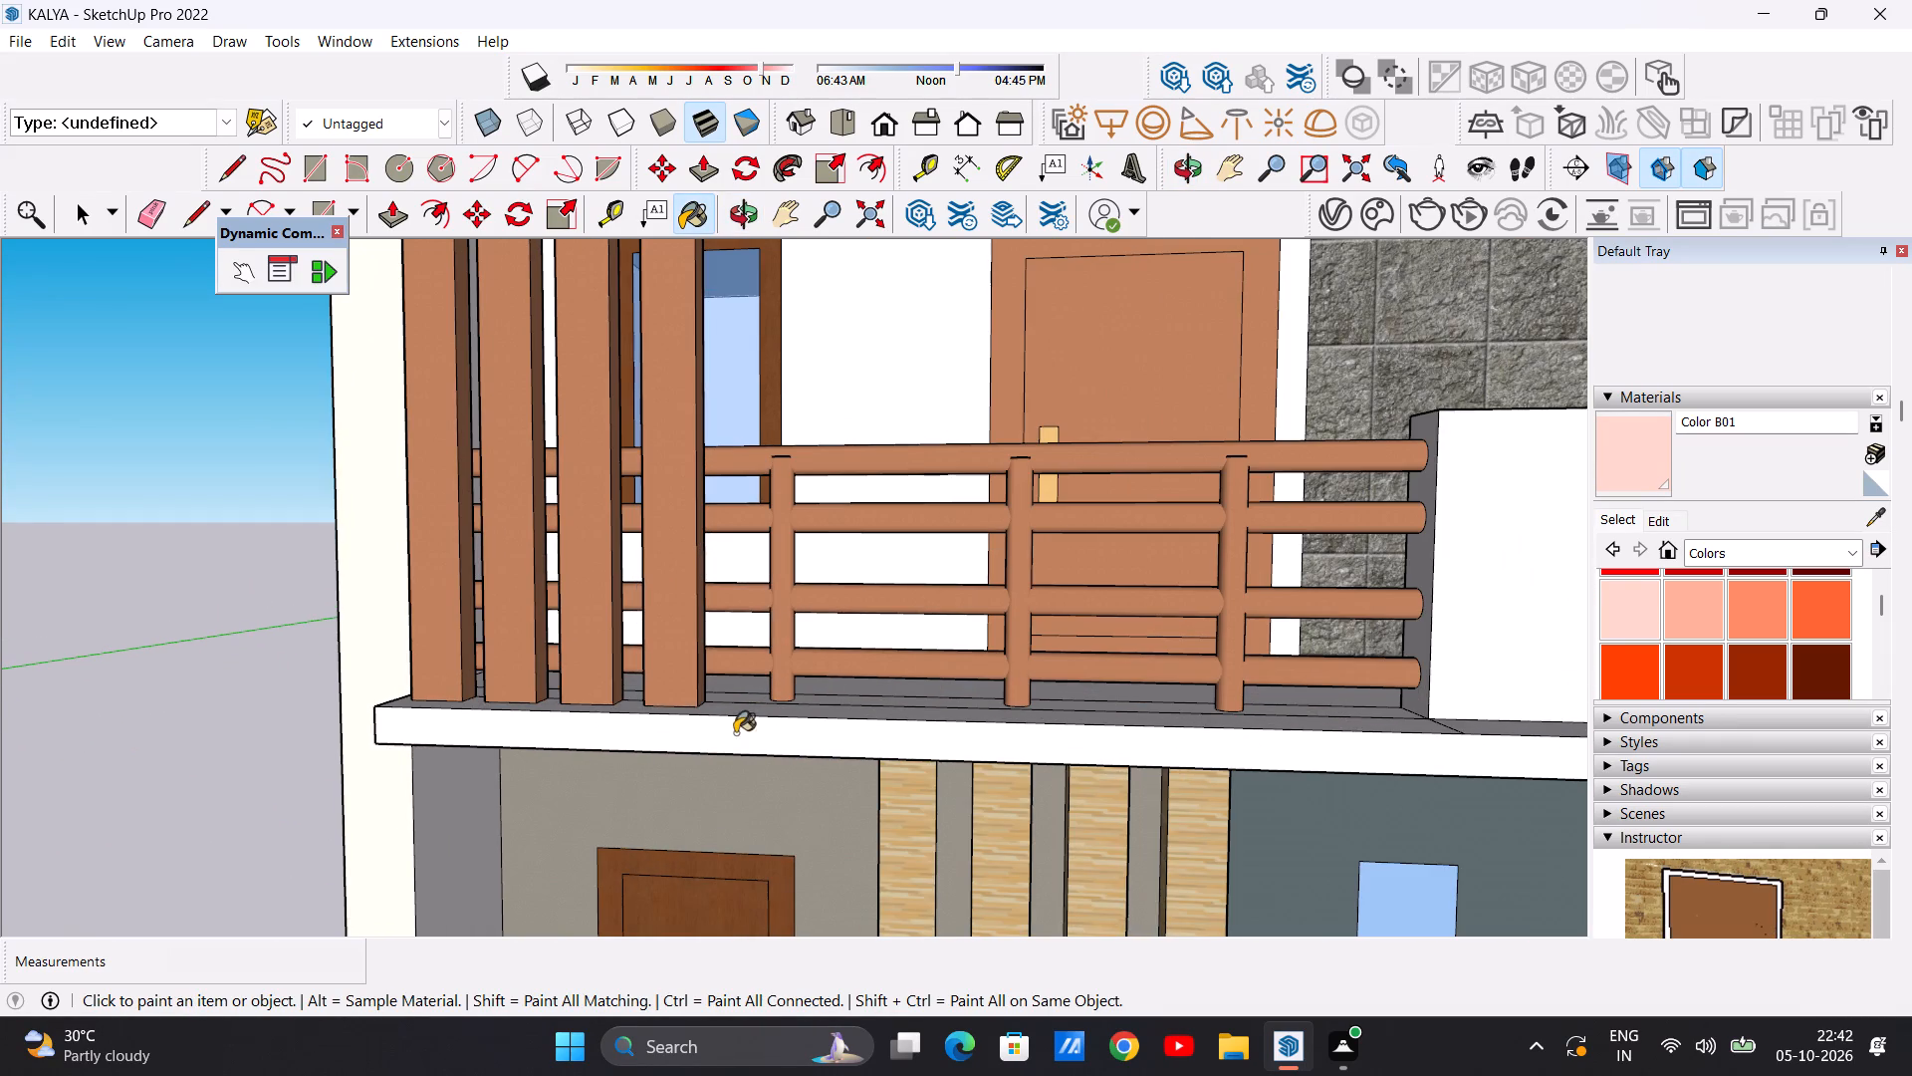
{"action": "left_click", "coordinate": [719, 741]}
Paint the second-floor balcony's central parapet and the three slab edge sections beneath the balcony with Color B01.
{"action": "scroll", "coordinate": [682, 755], "scroll_direction": "down", "scroll_amount": 11}
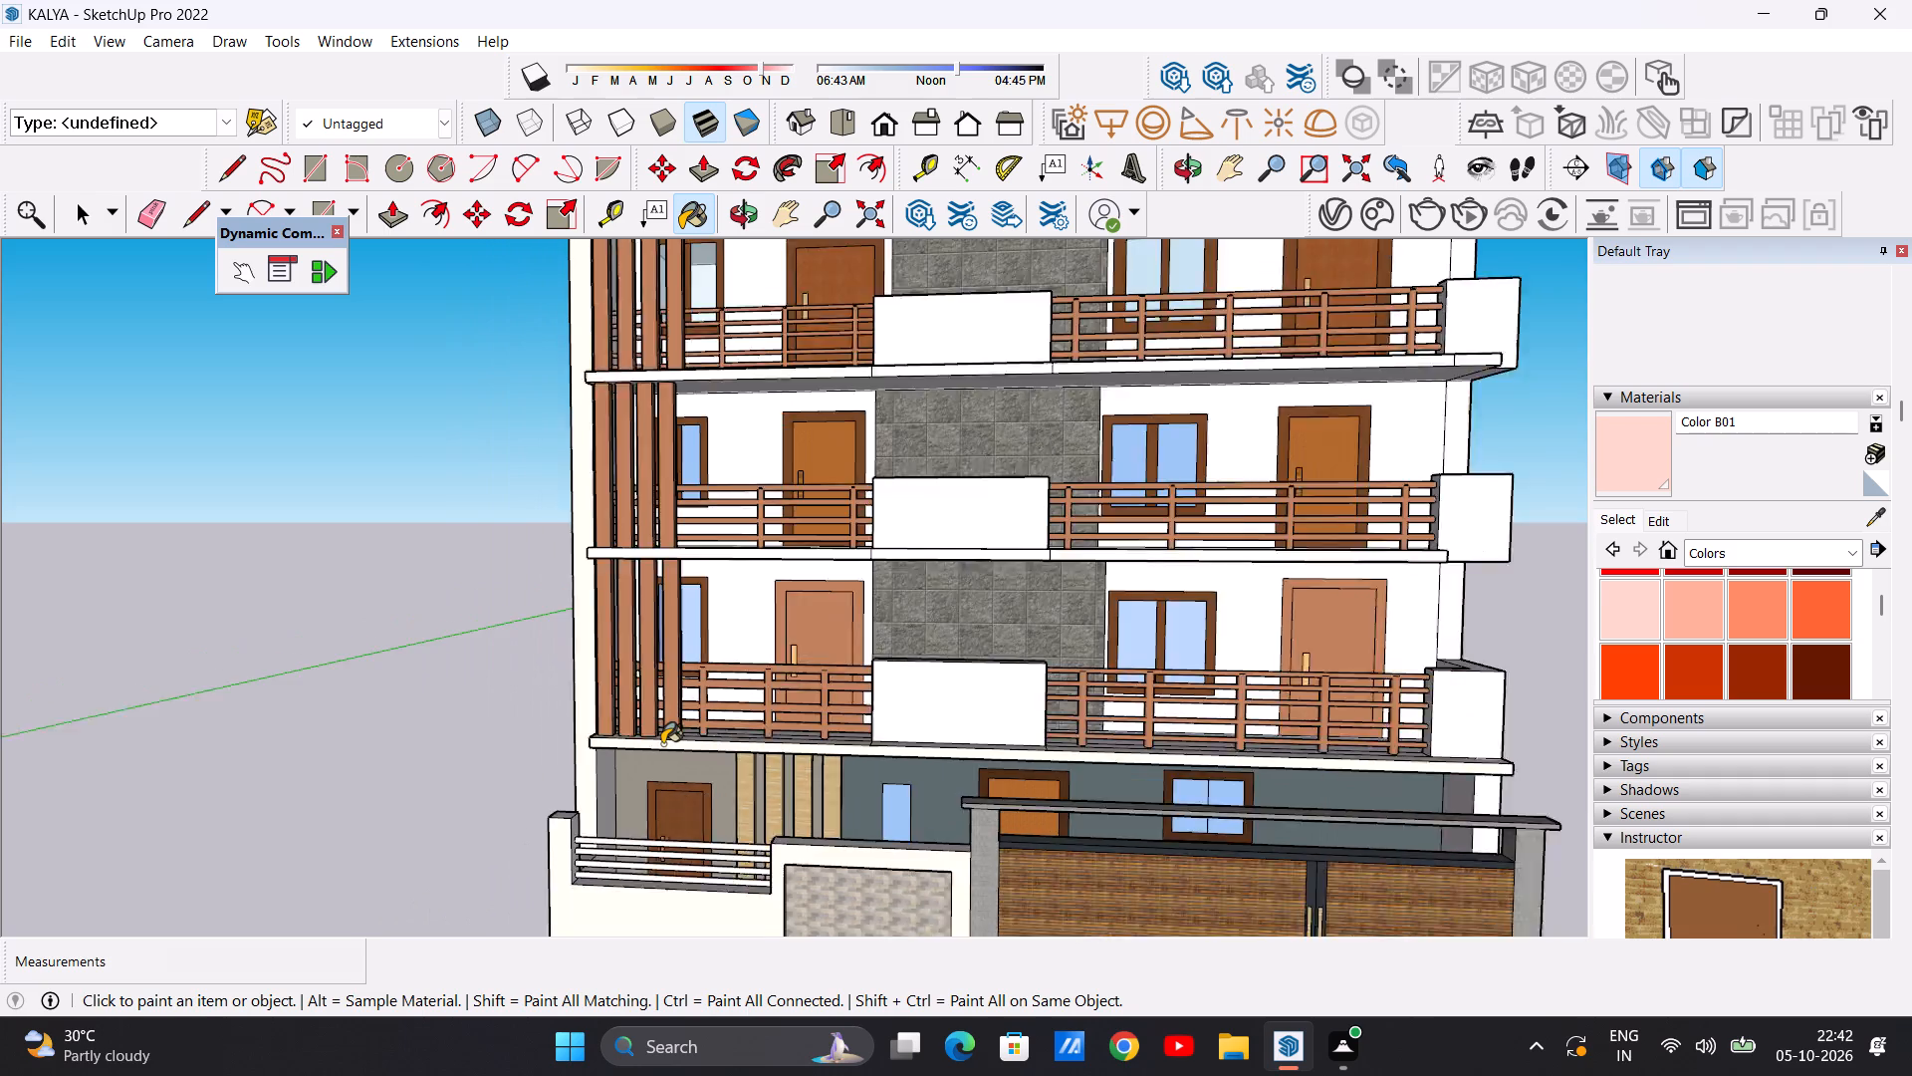
{"action": "scroll", "coordinate": [662, 744], "scroll_direction": "down", "scroll_amount": 6}
{"action": "scroll", "coordinate": [909, 582], "scroll_direction": "up", "scroll_amount": 3}
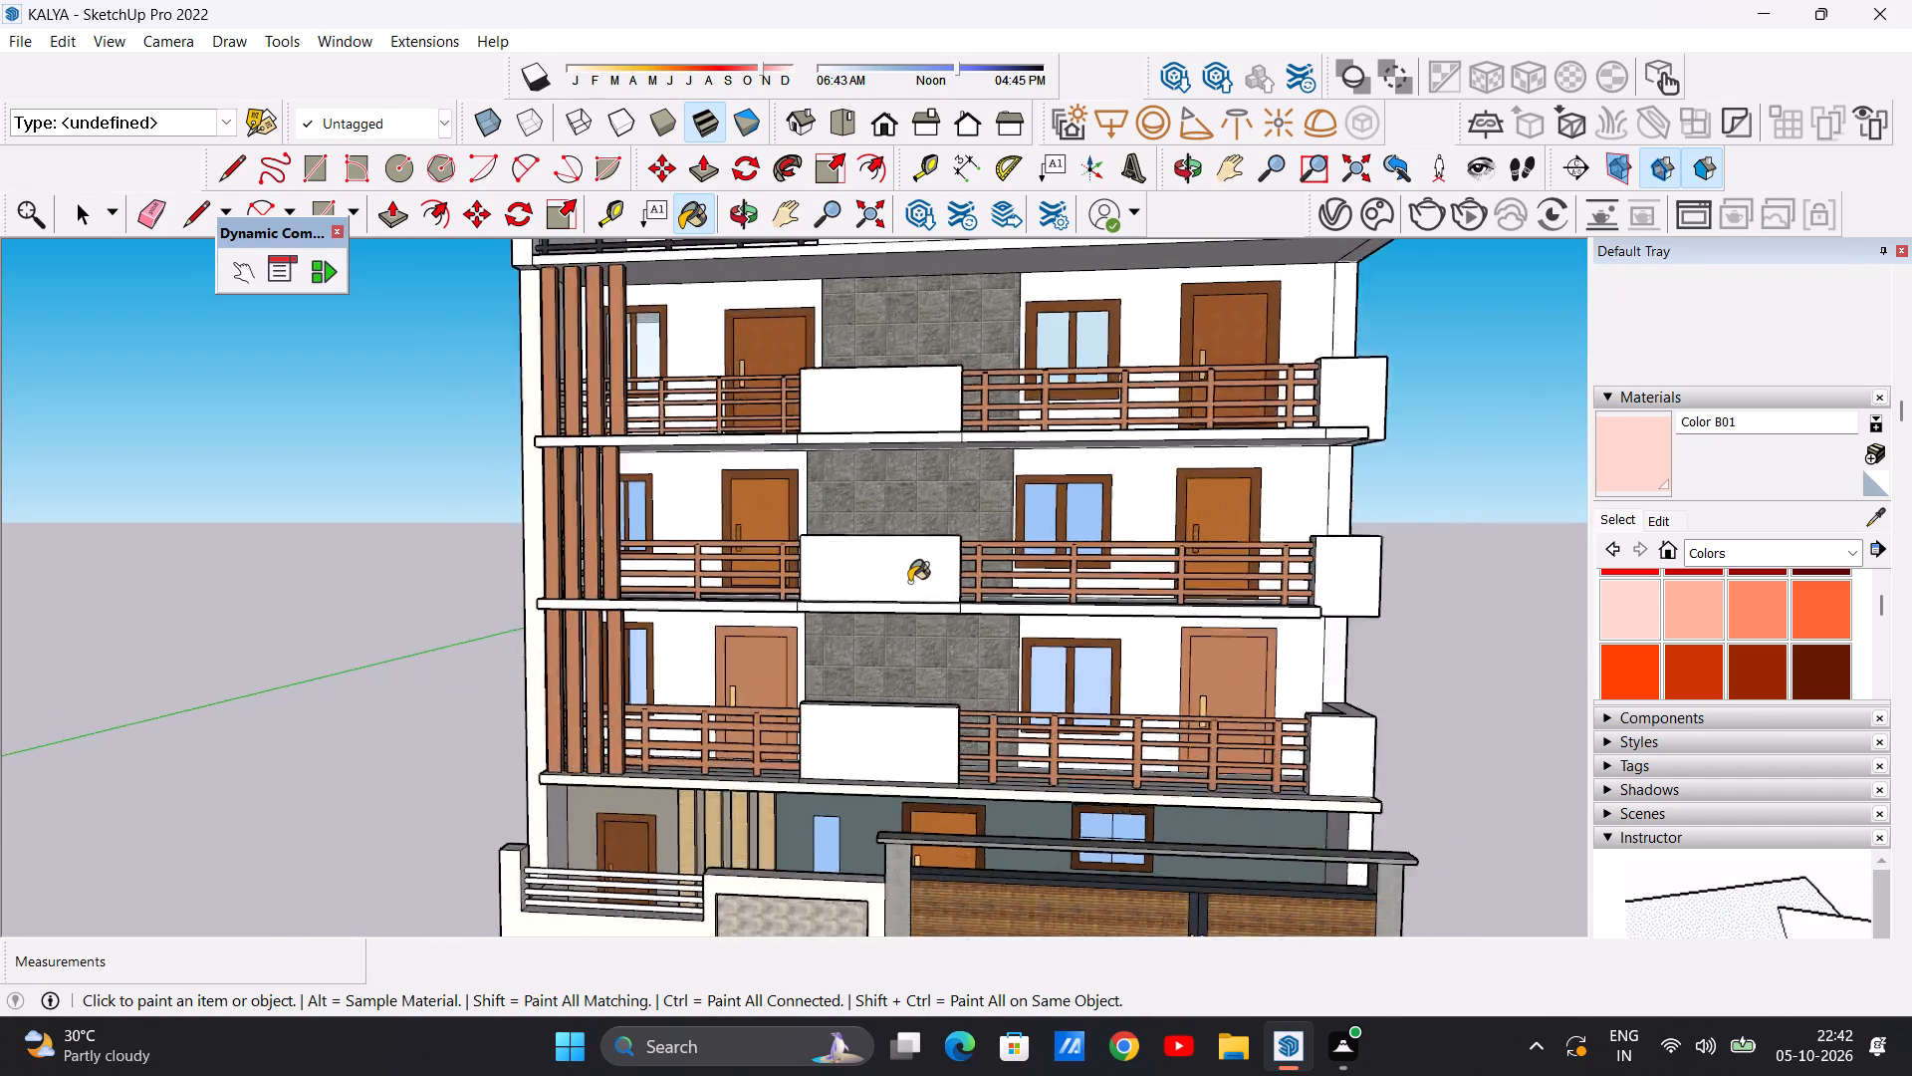
{"action": "scroll", "coordinate": [909, 582], "scroll_direction": "up", "scroll_amount": 9}
{"action": "left_click", "coordinate": [887, 571]}
{"action": "left_click", "coordinate": [903, 660]}
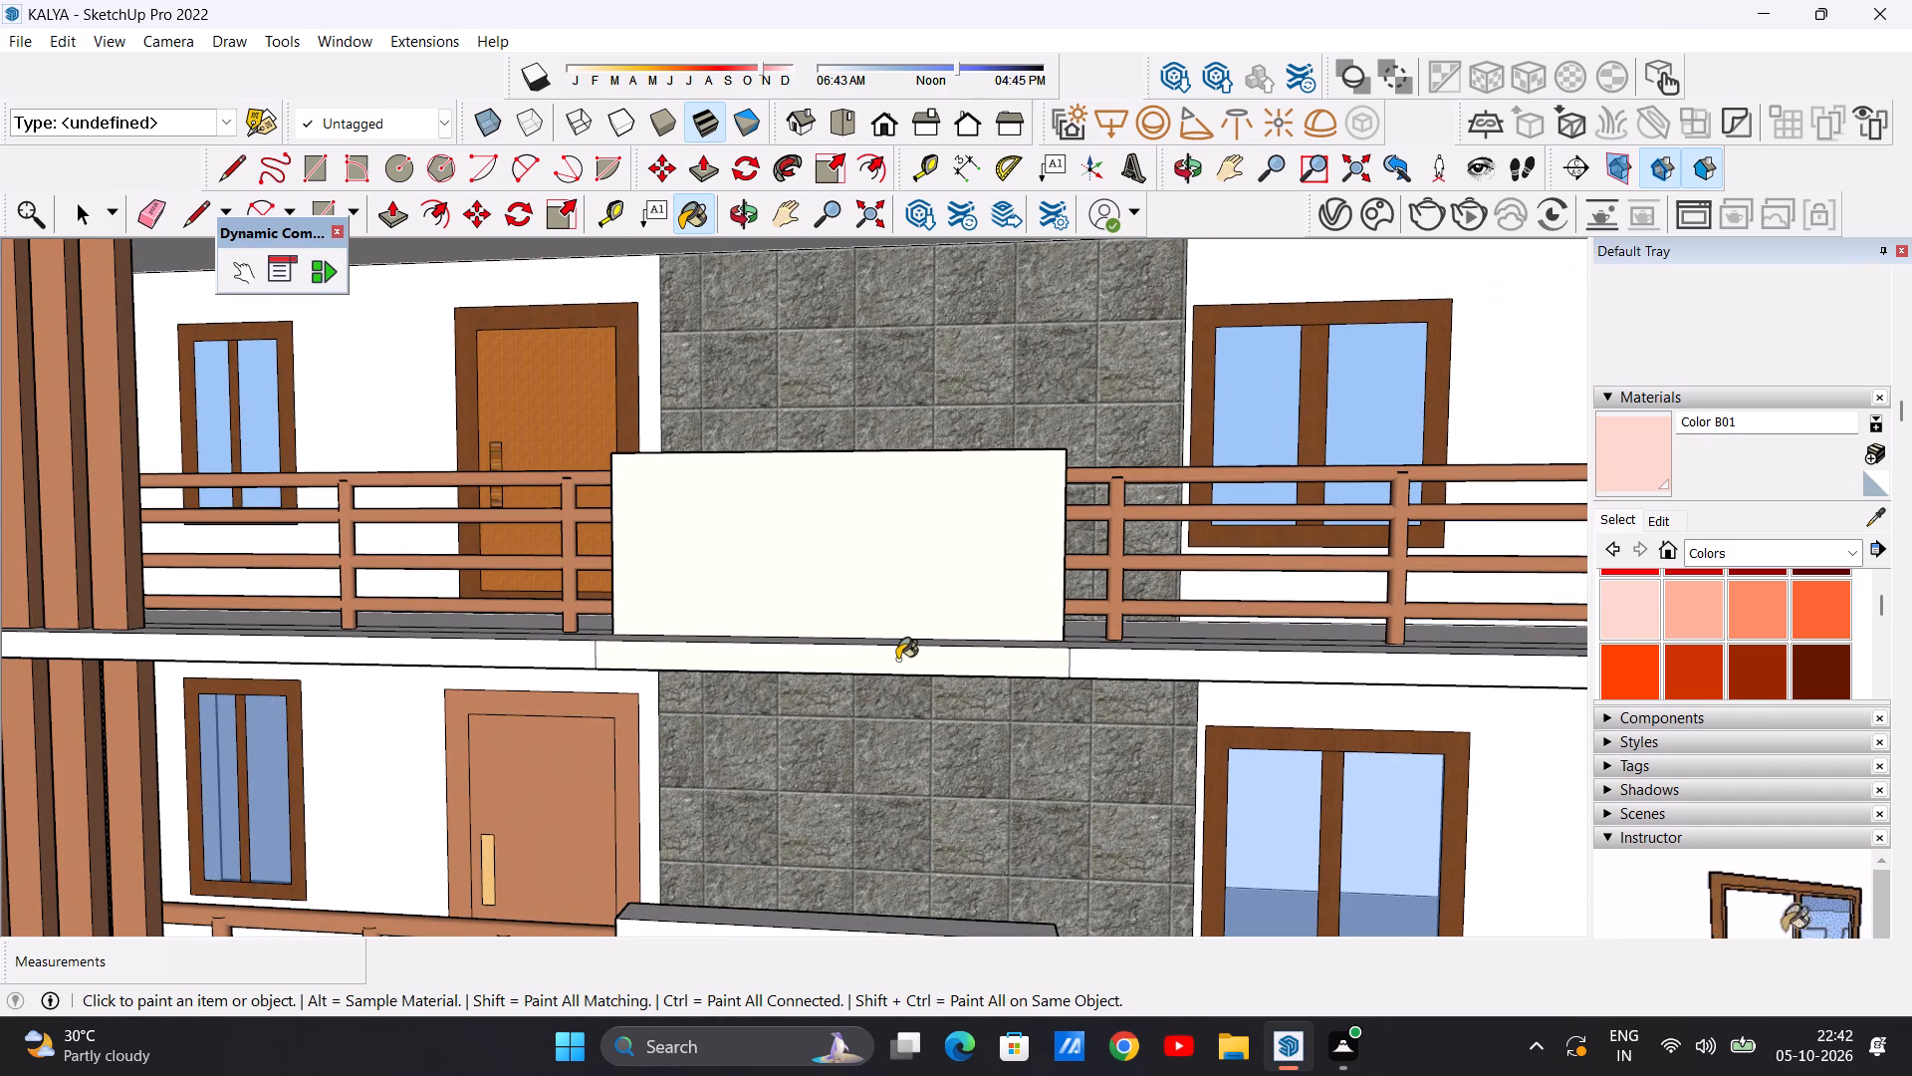
{"action": "left_click", "coordinate": [581, 655]}
{"action": "left_click", "coordinate": [1119, 666]}
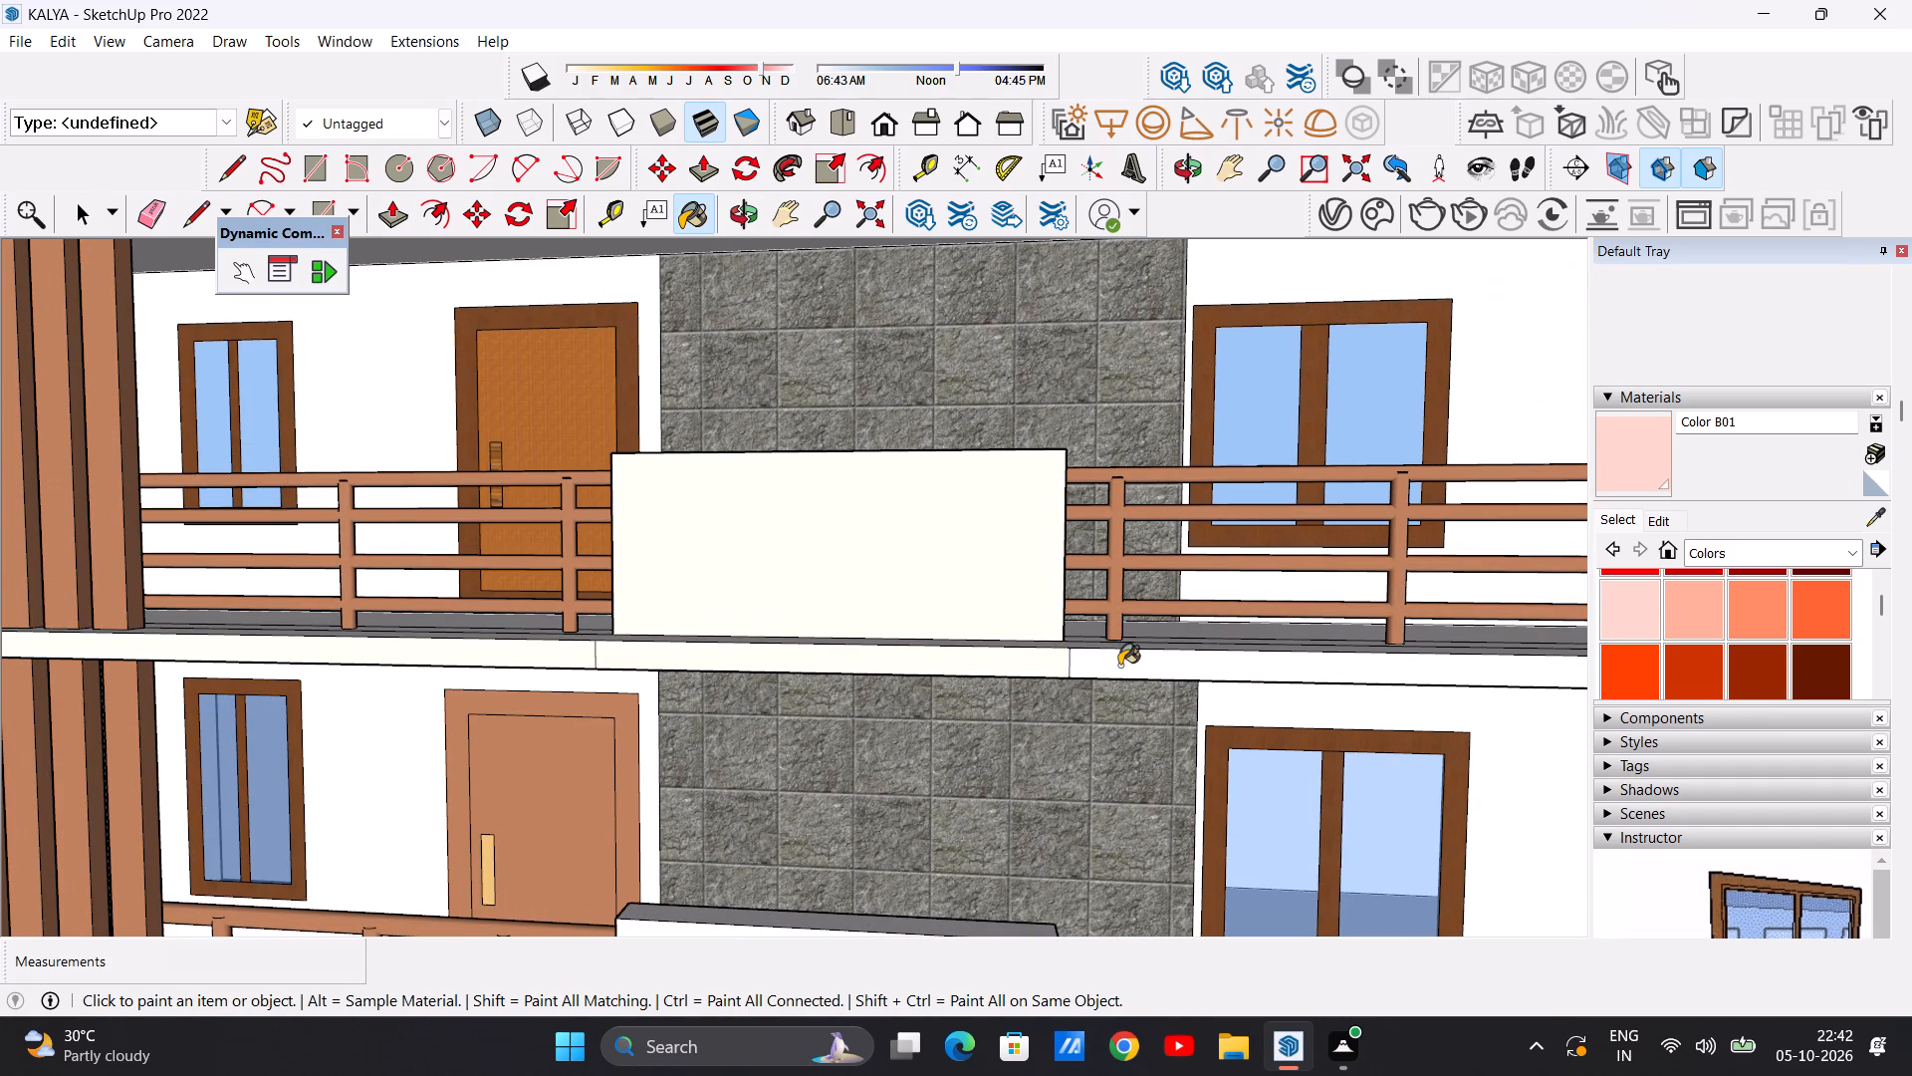
Paint the second-floor balcony's corner parapet with Color B01 on its front, side and top faces and the strip along its base.
{"action": "scroll", "coordinate": [972, 676], "scroll_direction": "down", "scroll_amount": 17}
{"action": "middle_click_drag", "start_coordinate": [1328, 651], "coordinate": [1073, 672]}
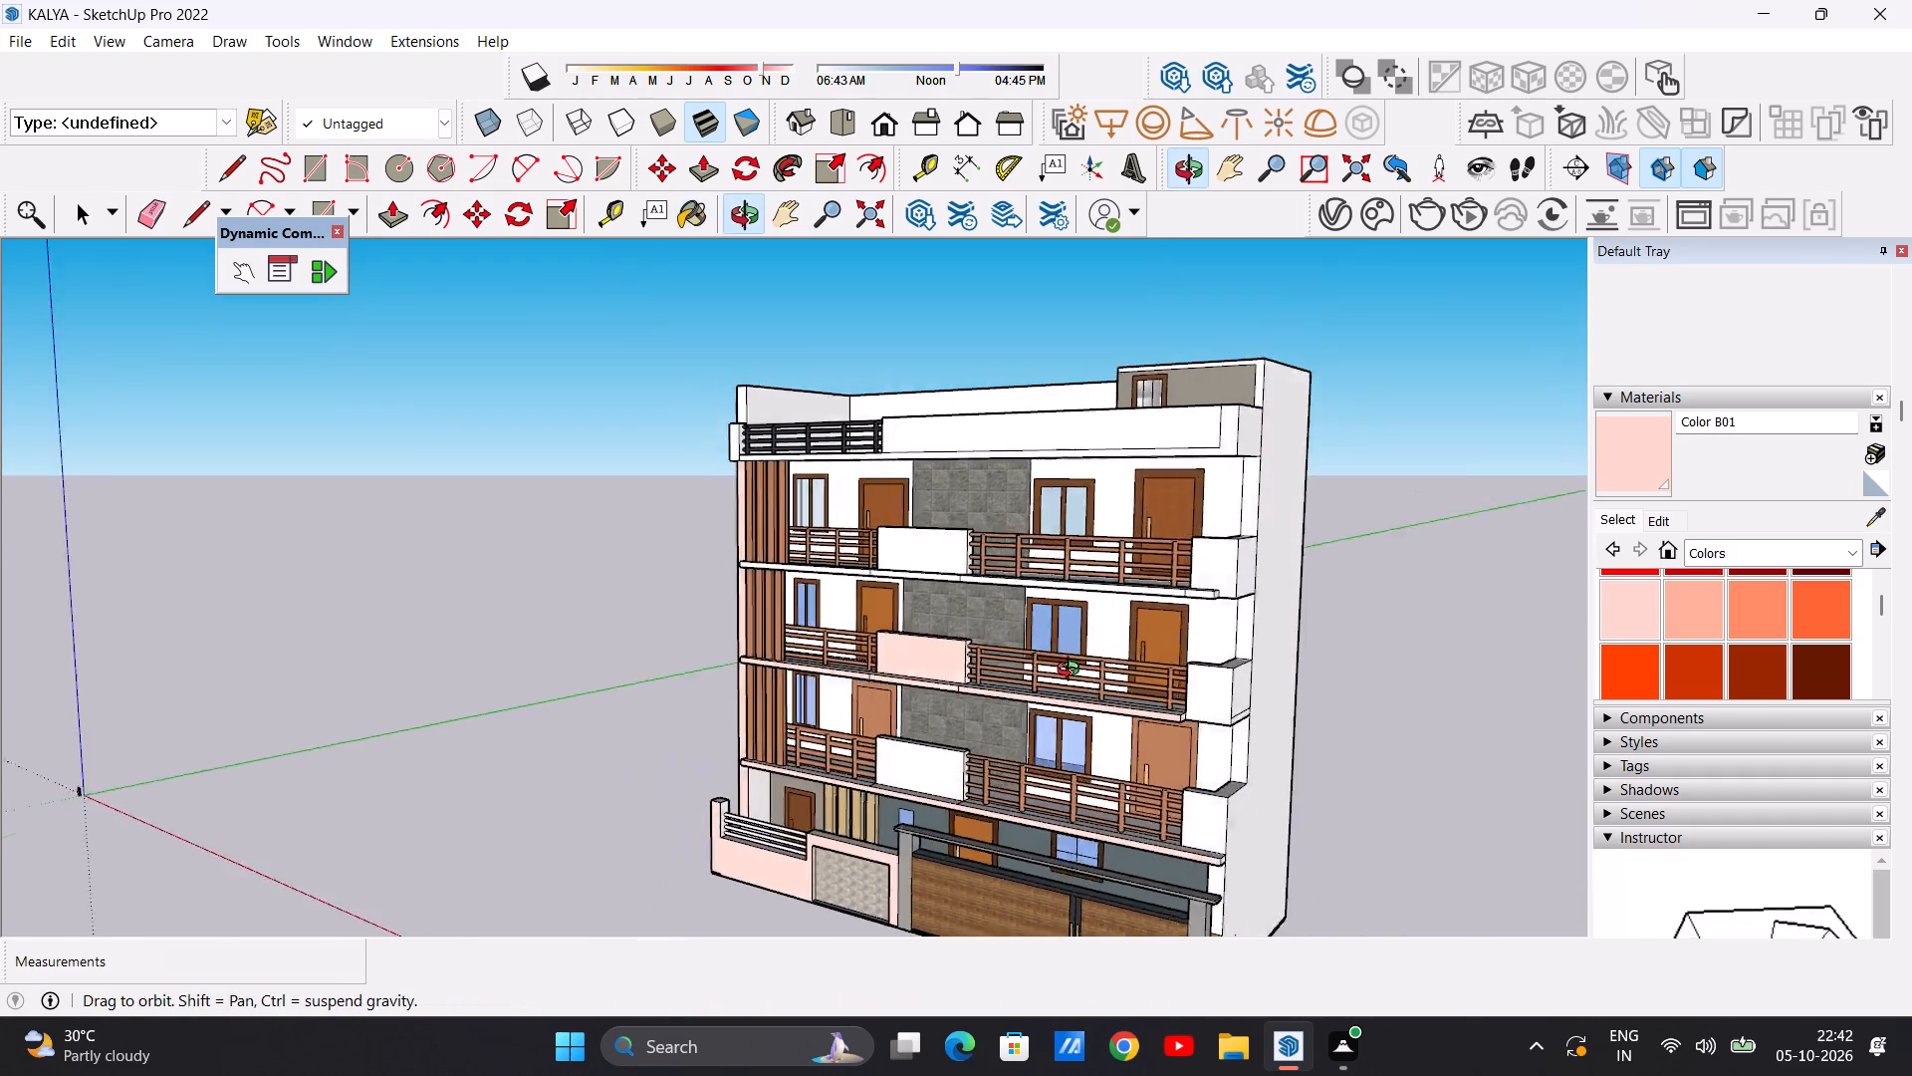
{"action": "middle_click_drag", "start_coordinate": [1073, 672], "coordinate": [922, 682]}
{"action": "scroll", "coordinate": [1057, 718], "scroll_direction": "up", "scroll_amount": 13}
{"action": "left_click", "coordinate": [1193, 792]}
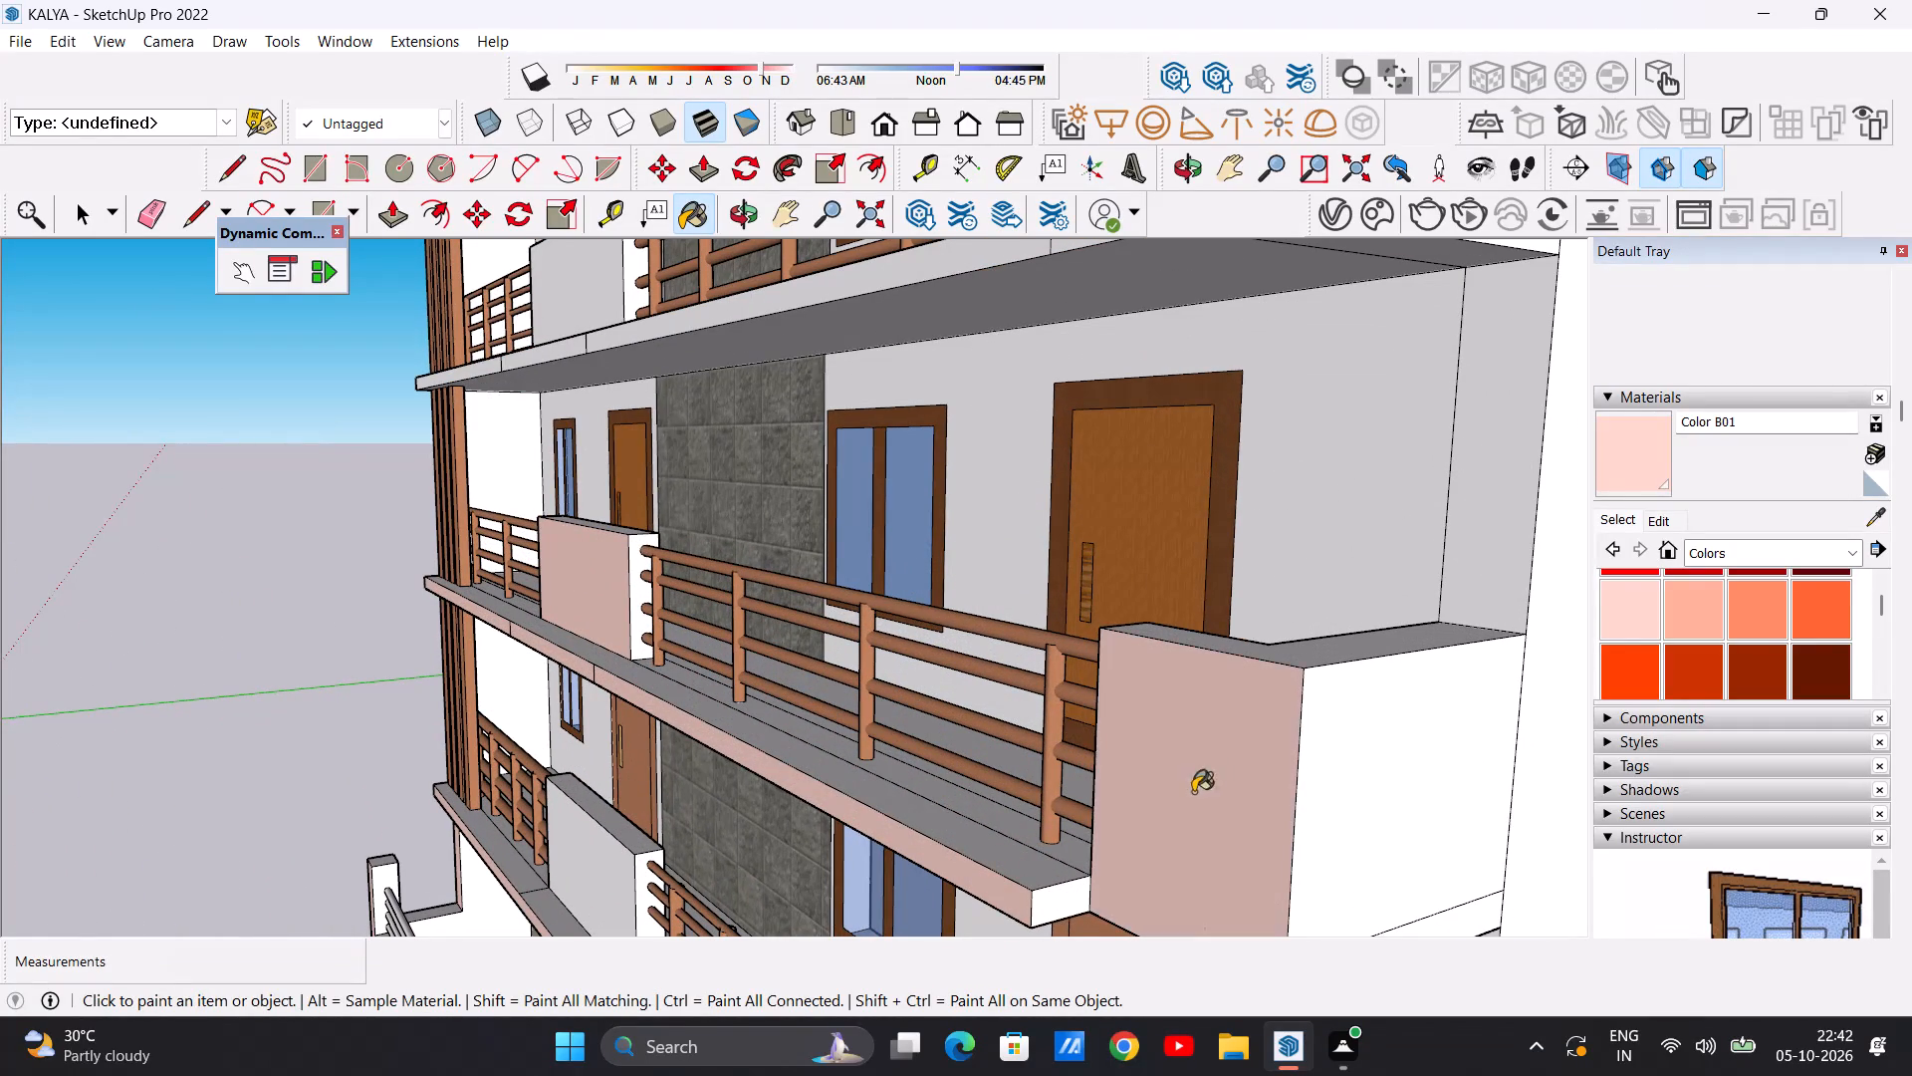
{"action": "left_click", "coordinate": [1332, 759]}
{"action": "left_click", "coordinate": [1289, 662]}
{"action": "scroll", "coordinate": [1311, 683], "scroll_direction": "down", "scroll_amount": 2}
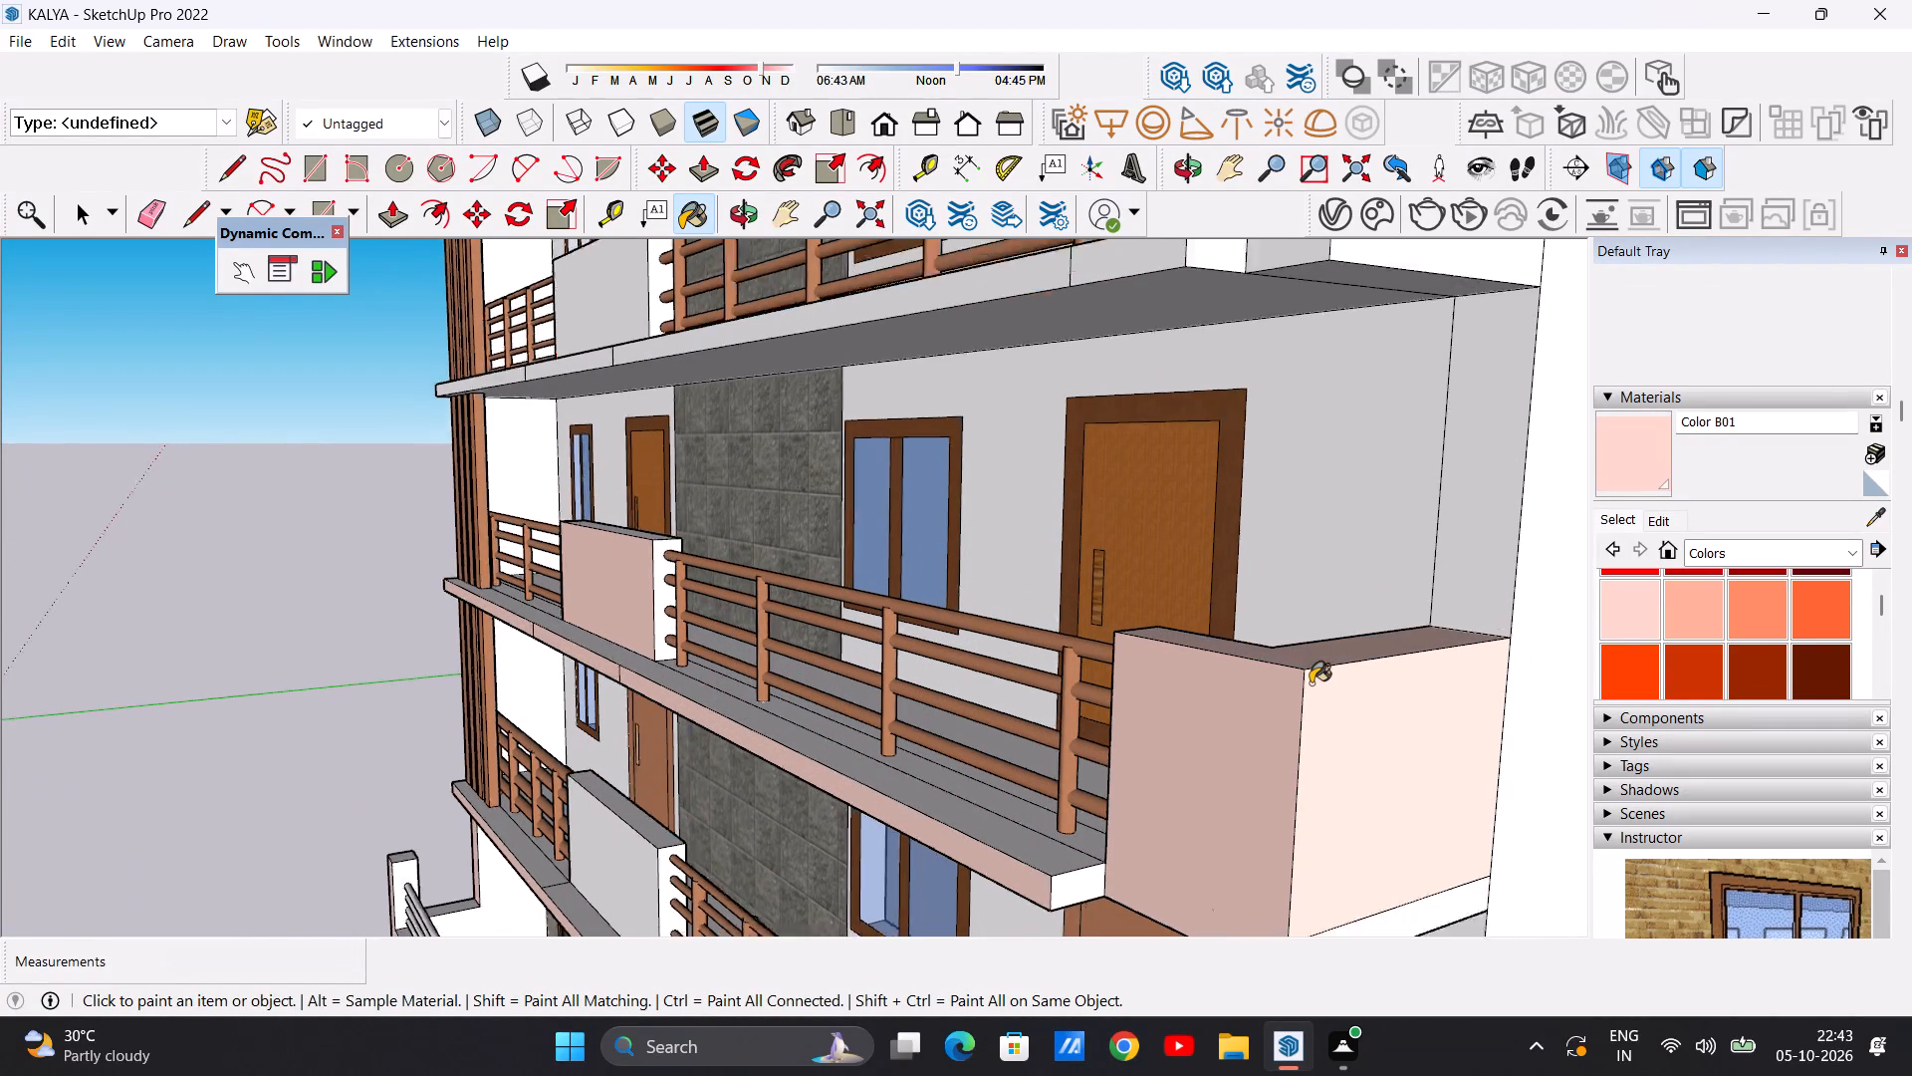
{"action": "scroll", "coordinate": [1311, 683], "scroll_direction": "down", "scroll_amount": 17}
{"action": "scroll", "coordinate": [1331, 738], "scroll_direction": "up", "scroll_amount": 15}
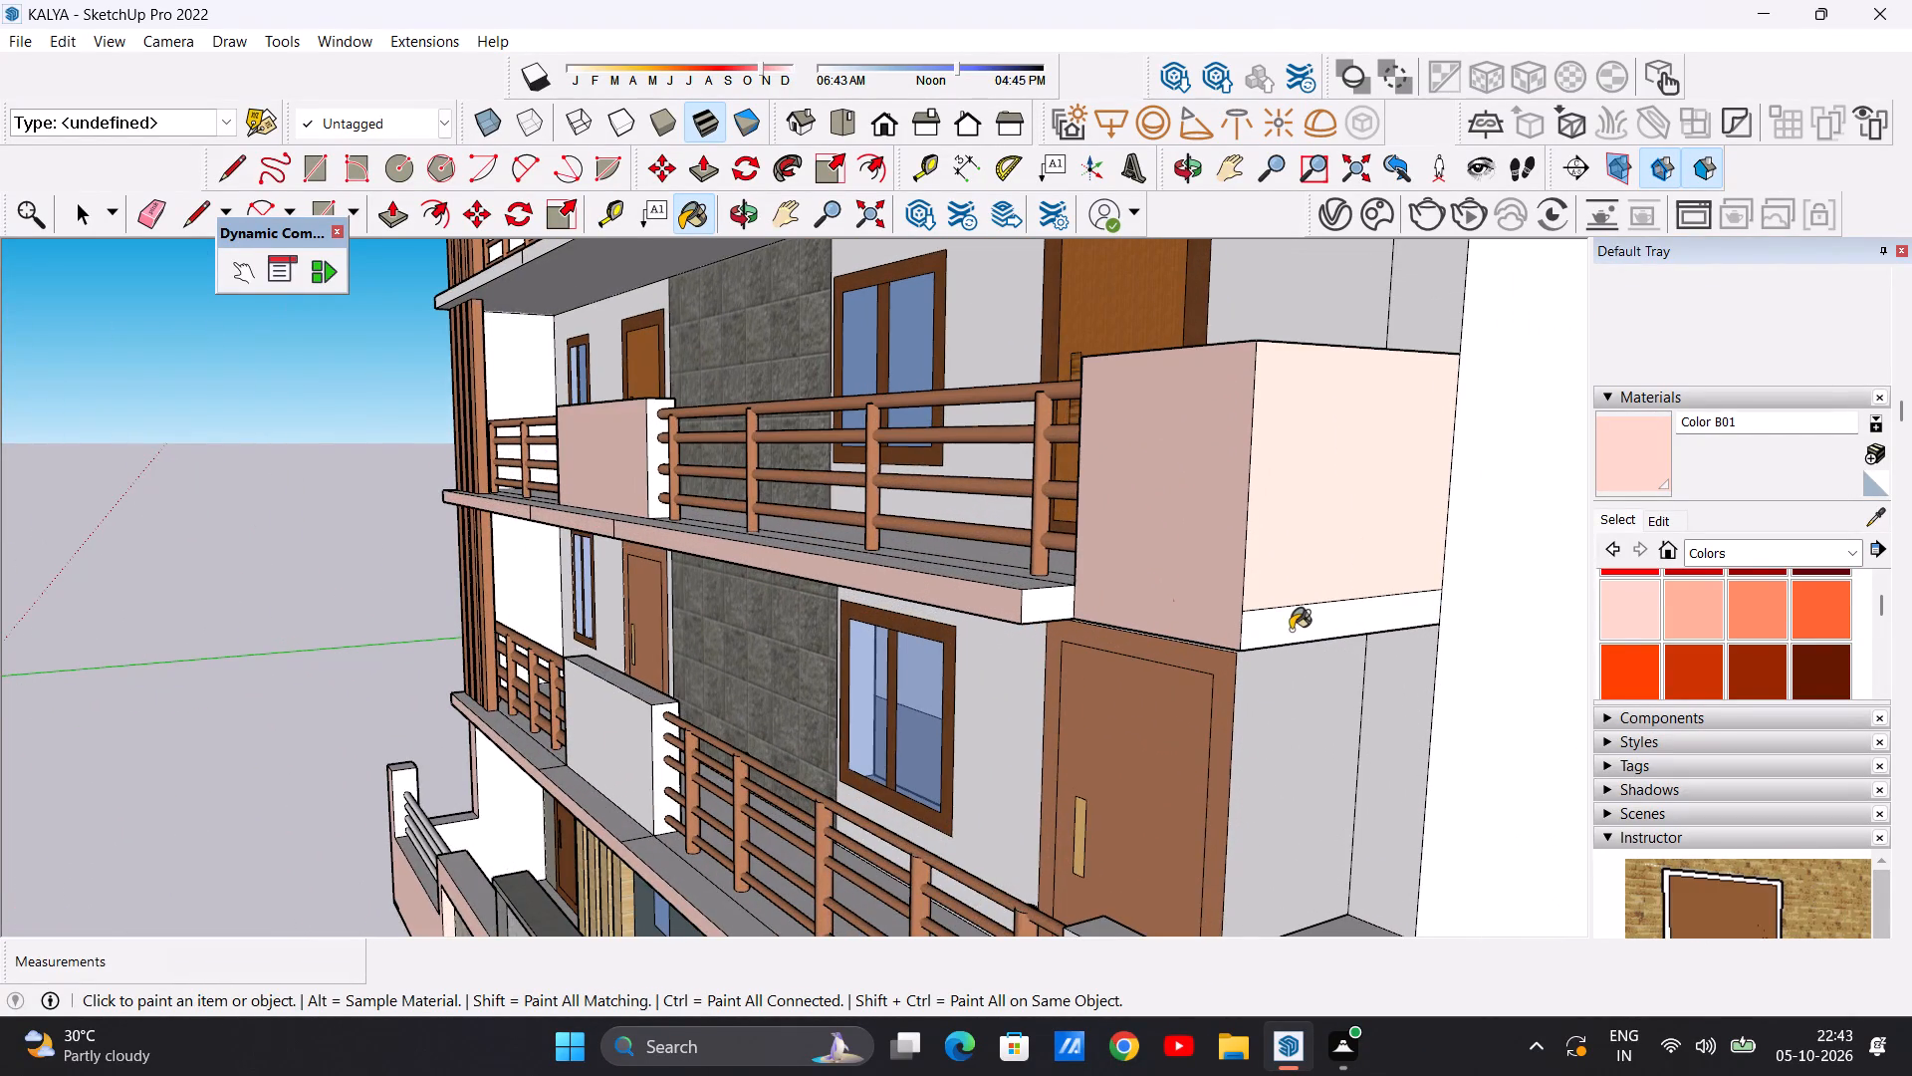
{"action": "left_click", "coordinate": [1291, 630]}
Paint the first-floor corner parapet's front and top faces and the building's tall adjoining side wall with Color B01.
{"action": "scroll", "coordinate": [1110, 677], "scroll_direction": "down", "scroll_amount": 15}
{"action": "scroll", "coordinate": [1208, 863], "scroll_direction": "up", "scroll_amount": 6}
{"action": "left_click", "coordinate": [1018, 685]}
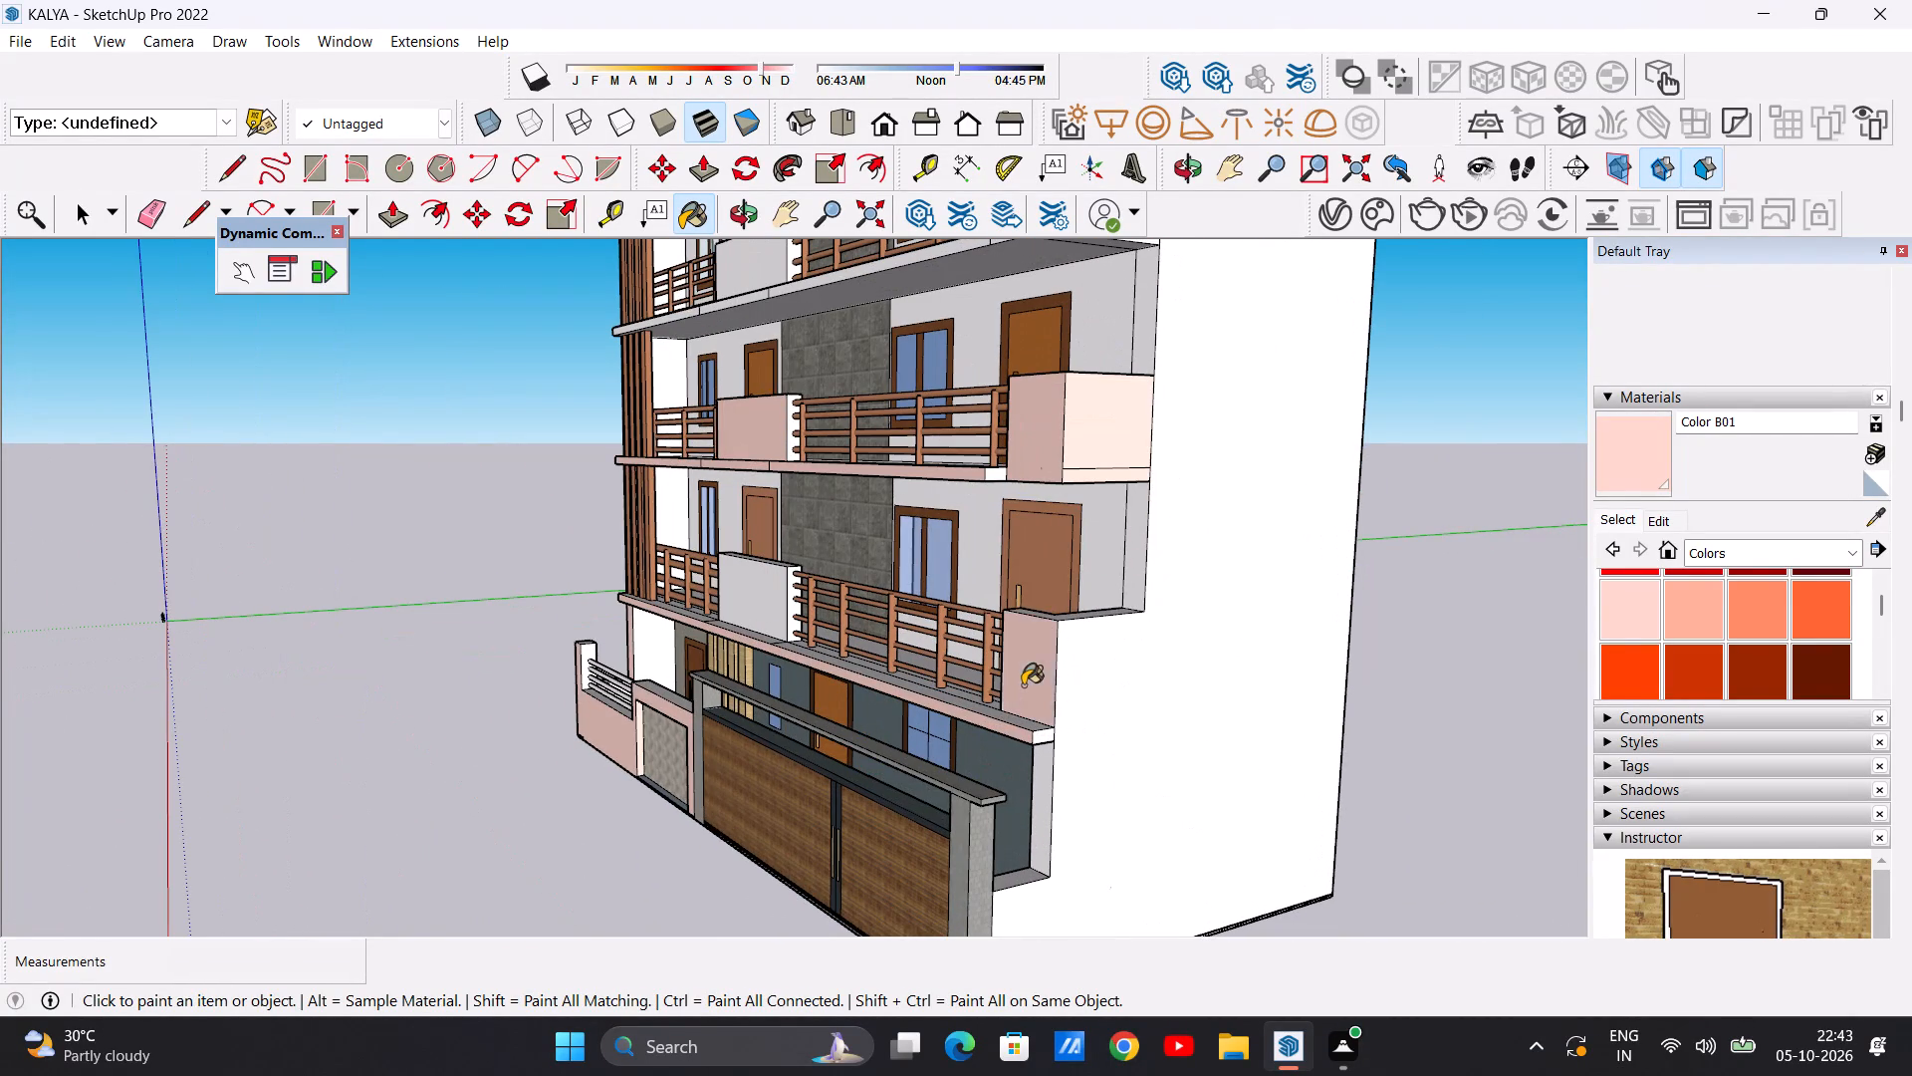
{"action": "left_click", "coordinate": [1131, 688]}
{"action": "middle_click_drag", "start_coordinate": [1084, 618], "coordinate": [1059, 753]}
{"action": "scroll", "coordinate": [1063, 747], "scroll_direction": "down", "scroll_amount": 1}
{"action": "scroll", "coordinate": [1091, 756], "scroll_direction": "up", "scroll_amount": 6}
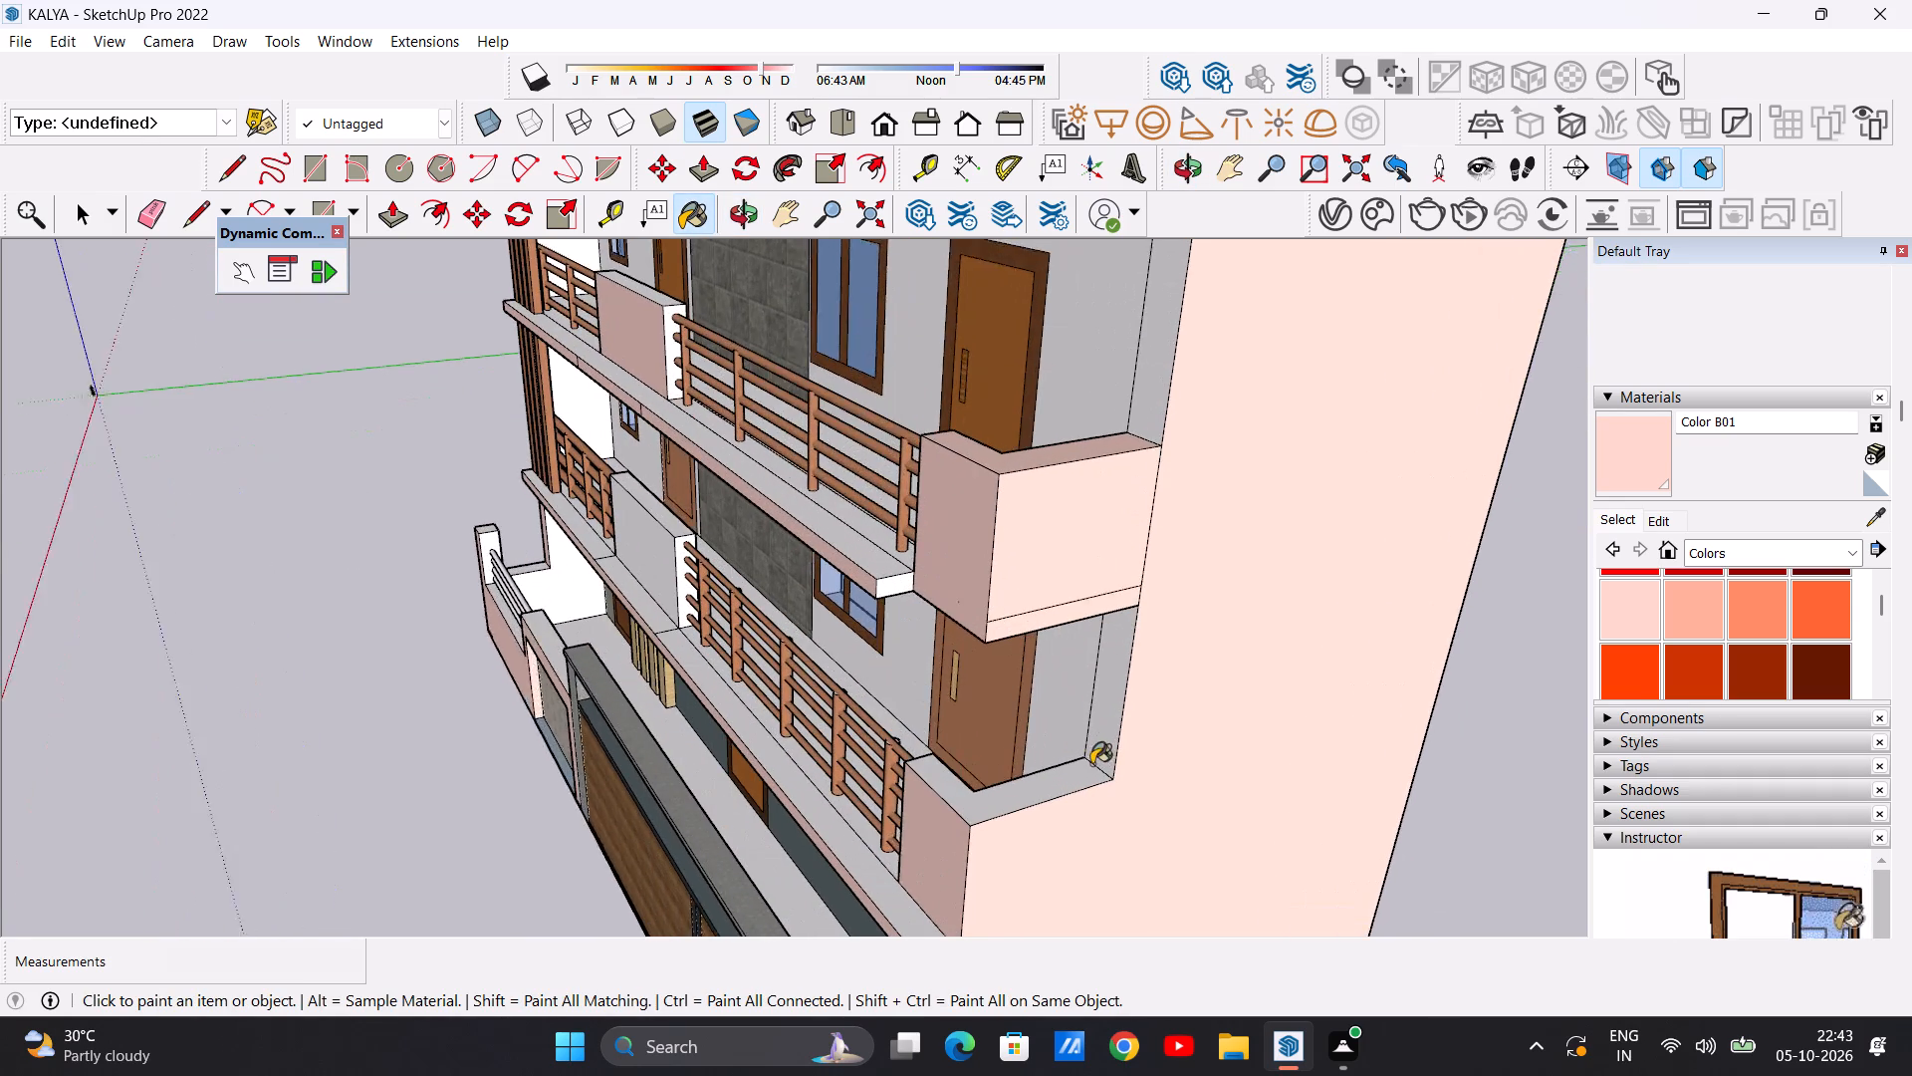
{"action": "left_click", "coordinate": [1071, 785]}
{"action": "scroll", "coordinate": [1078, 777], "scroll_direction": "down", "scroll_amount": 17}
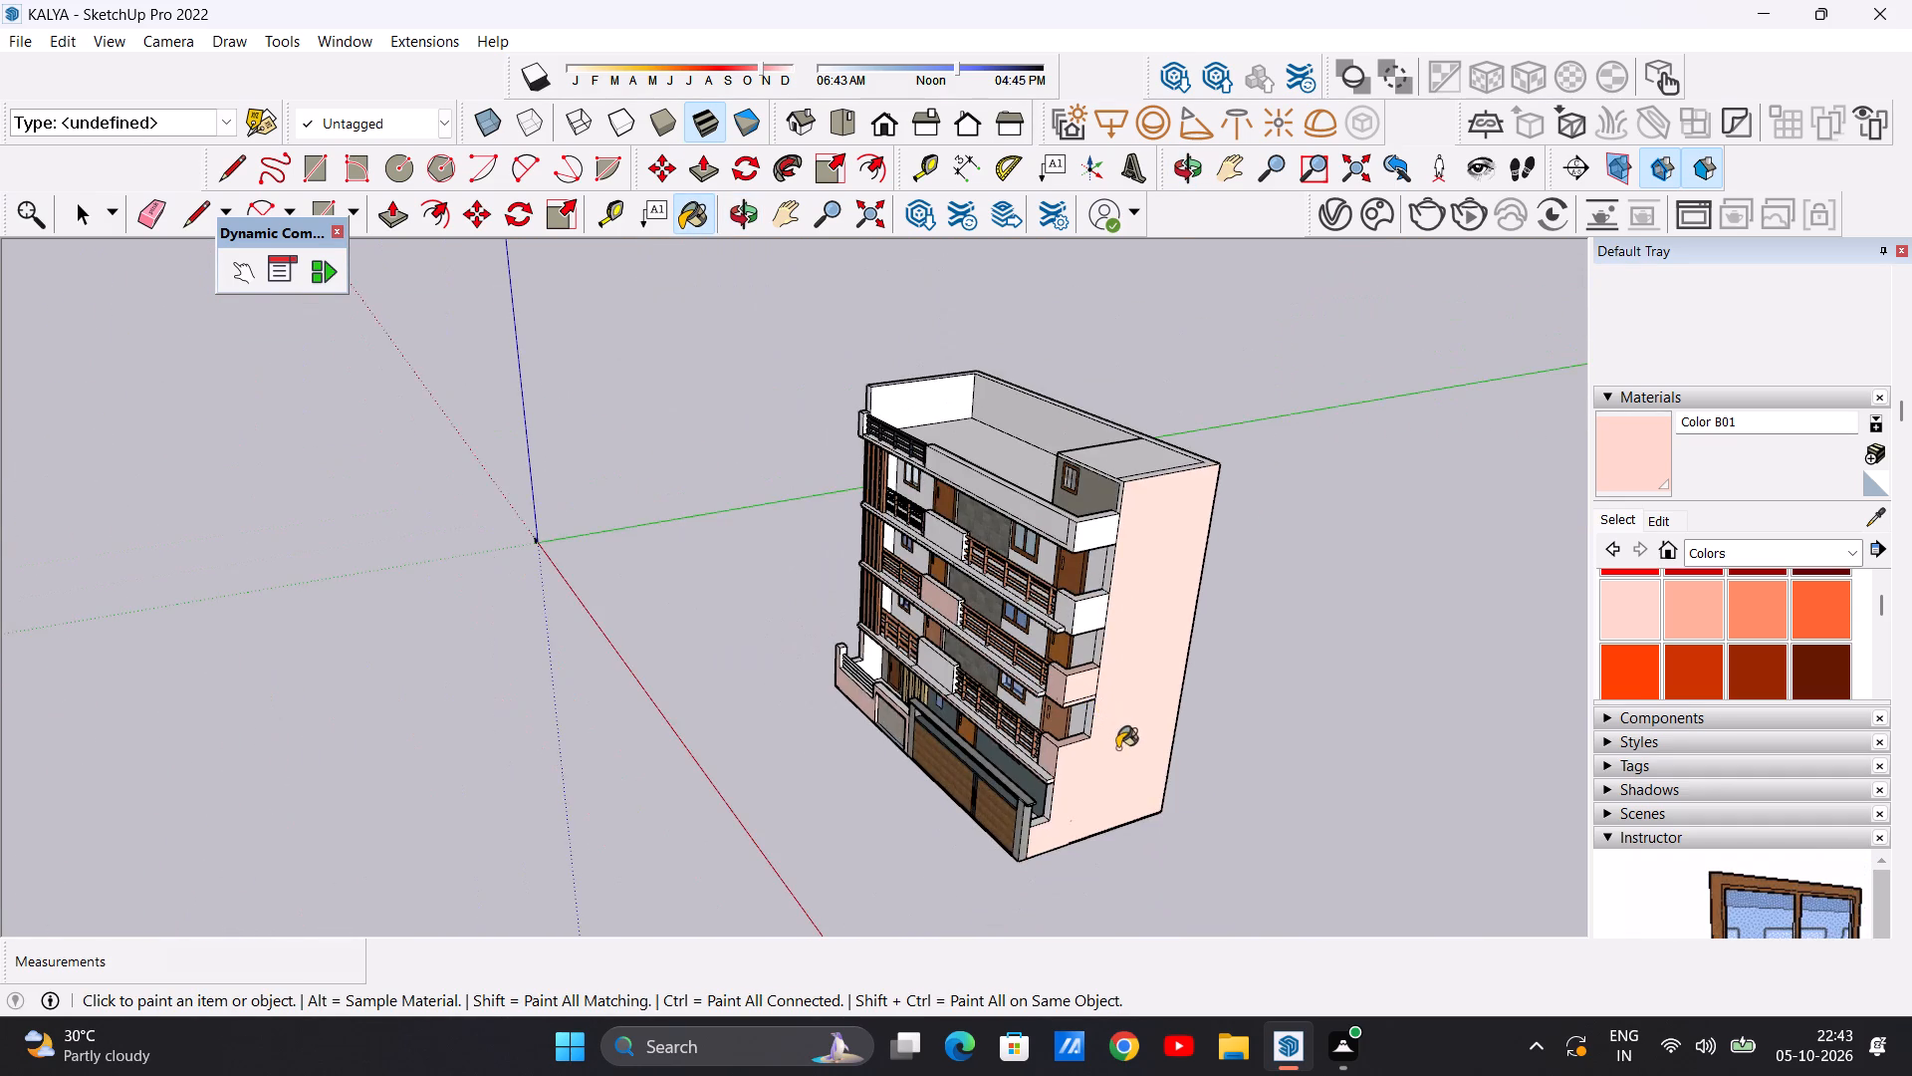
Paint the first-floor front wall around the corner door and the short return wall beside it with Color B01.
{"action": "middle_click_drag", "start_coordinate": [1093, 774], "coordinate": [949, 643]}
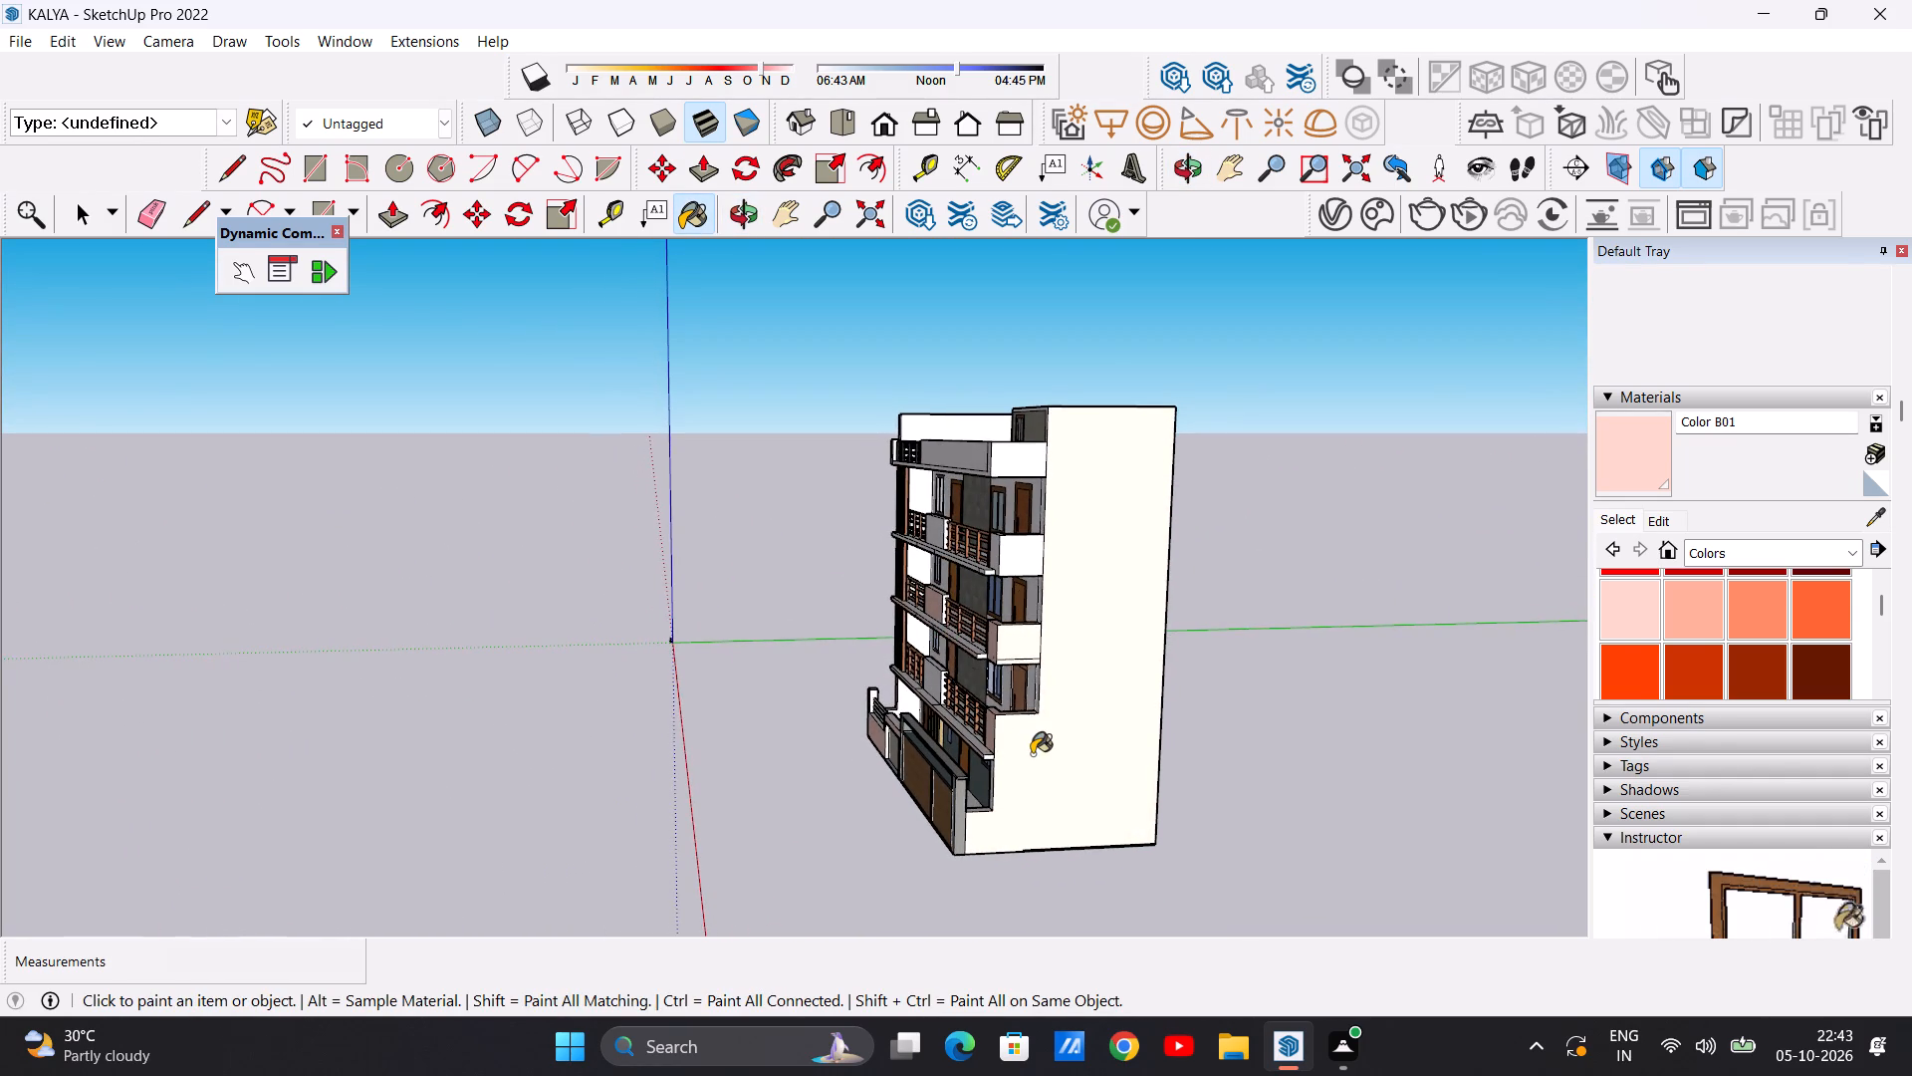
{"action": "scroll", "coordinate": [1032, 754], "scroll_direction": "up", "scroll_amount": 5}
{"action": "middle_click_drag", "start_coordinate": [980, 751], "coordinate": [1147, 752]}
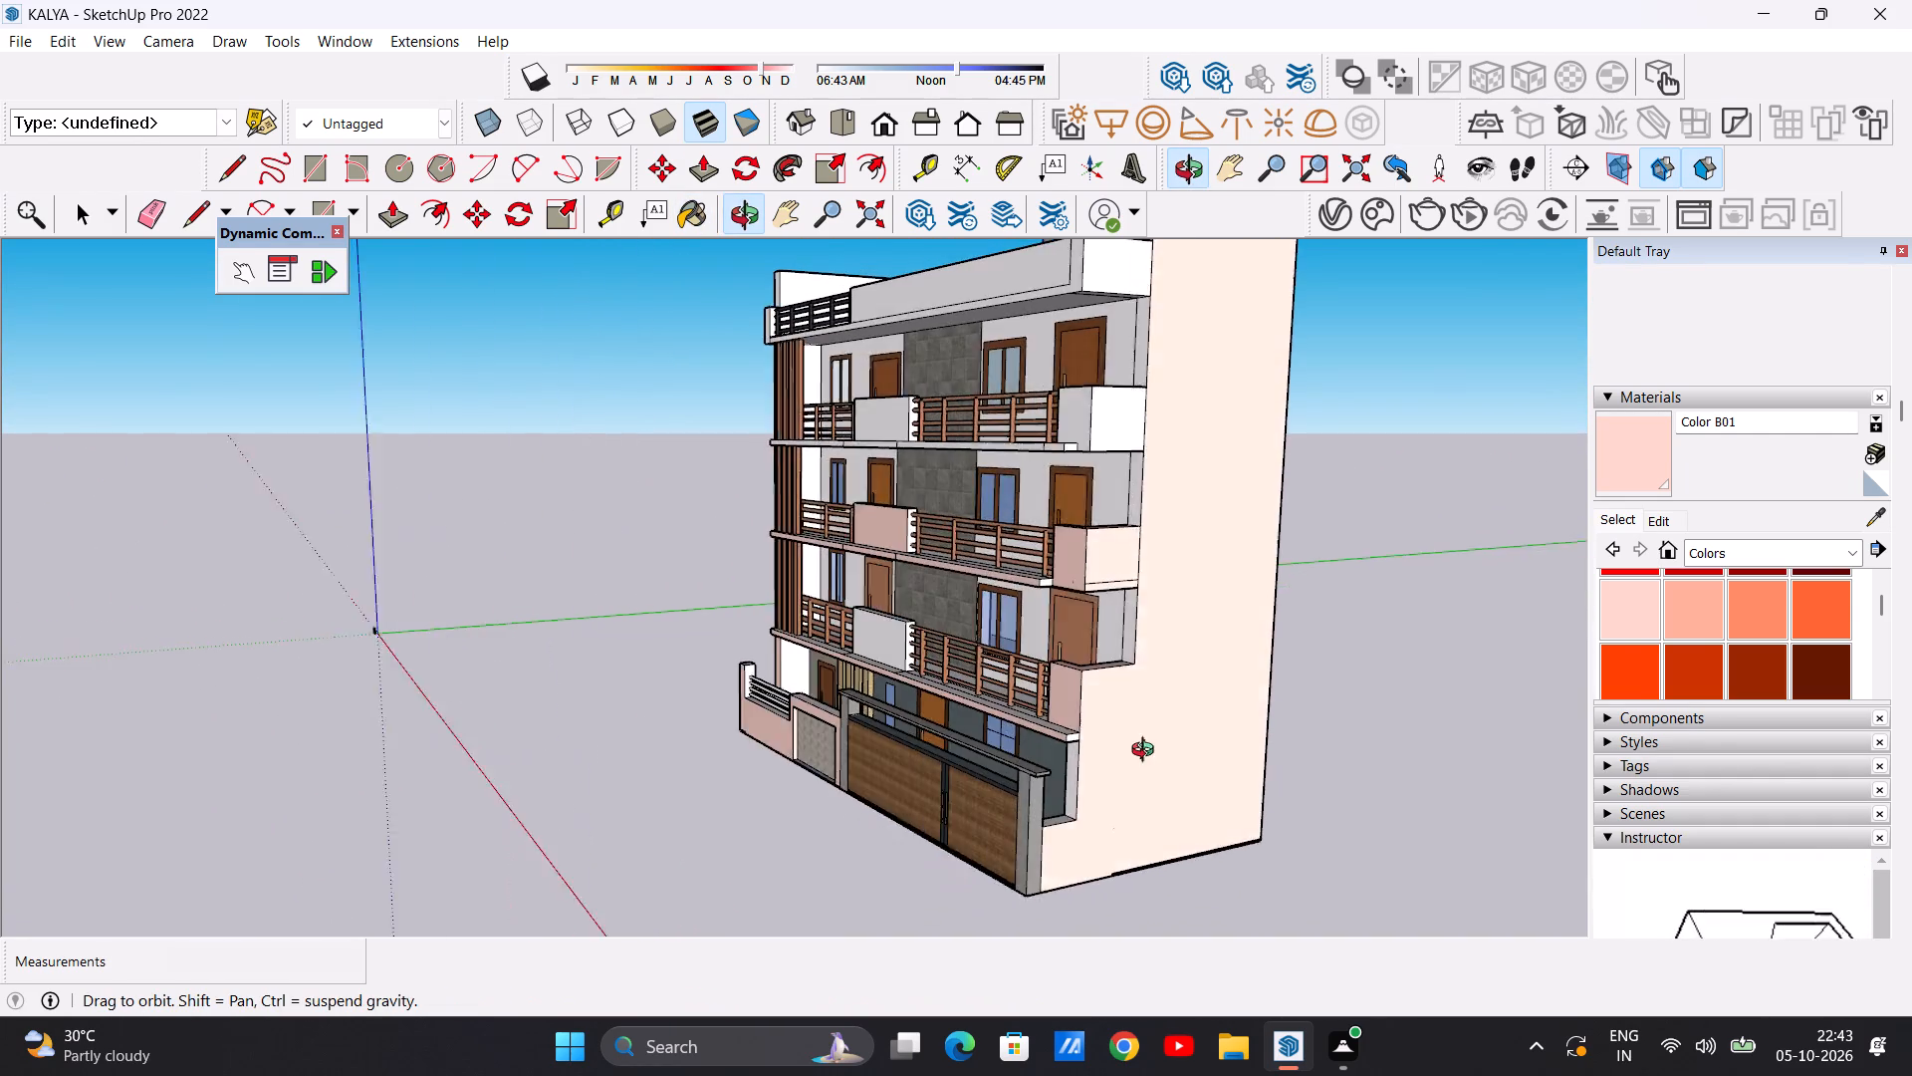
{"action": "middle_click_drag", "start_coordinate": [1147, 752], "coordinate": [1180, 811]}
{"action": "scroll", "coordinate": [1146, 652], "scroll_direction": "up", "scroll_amount": 11}
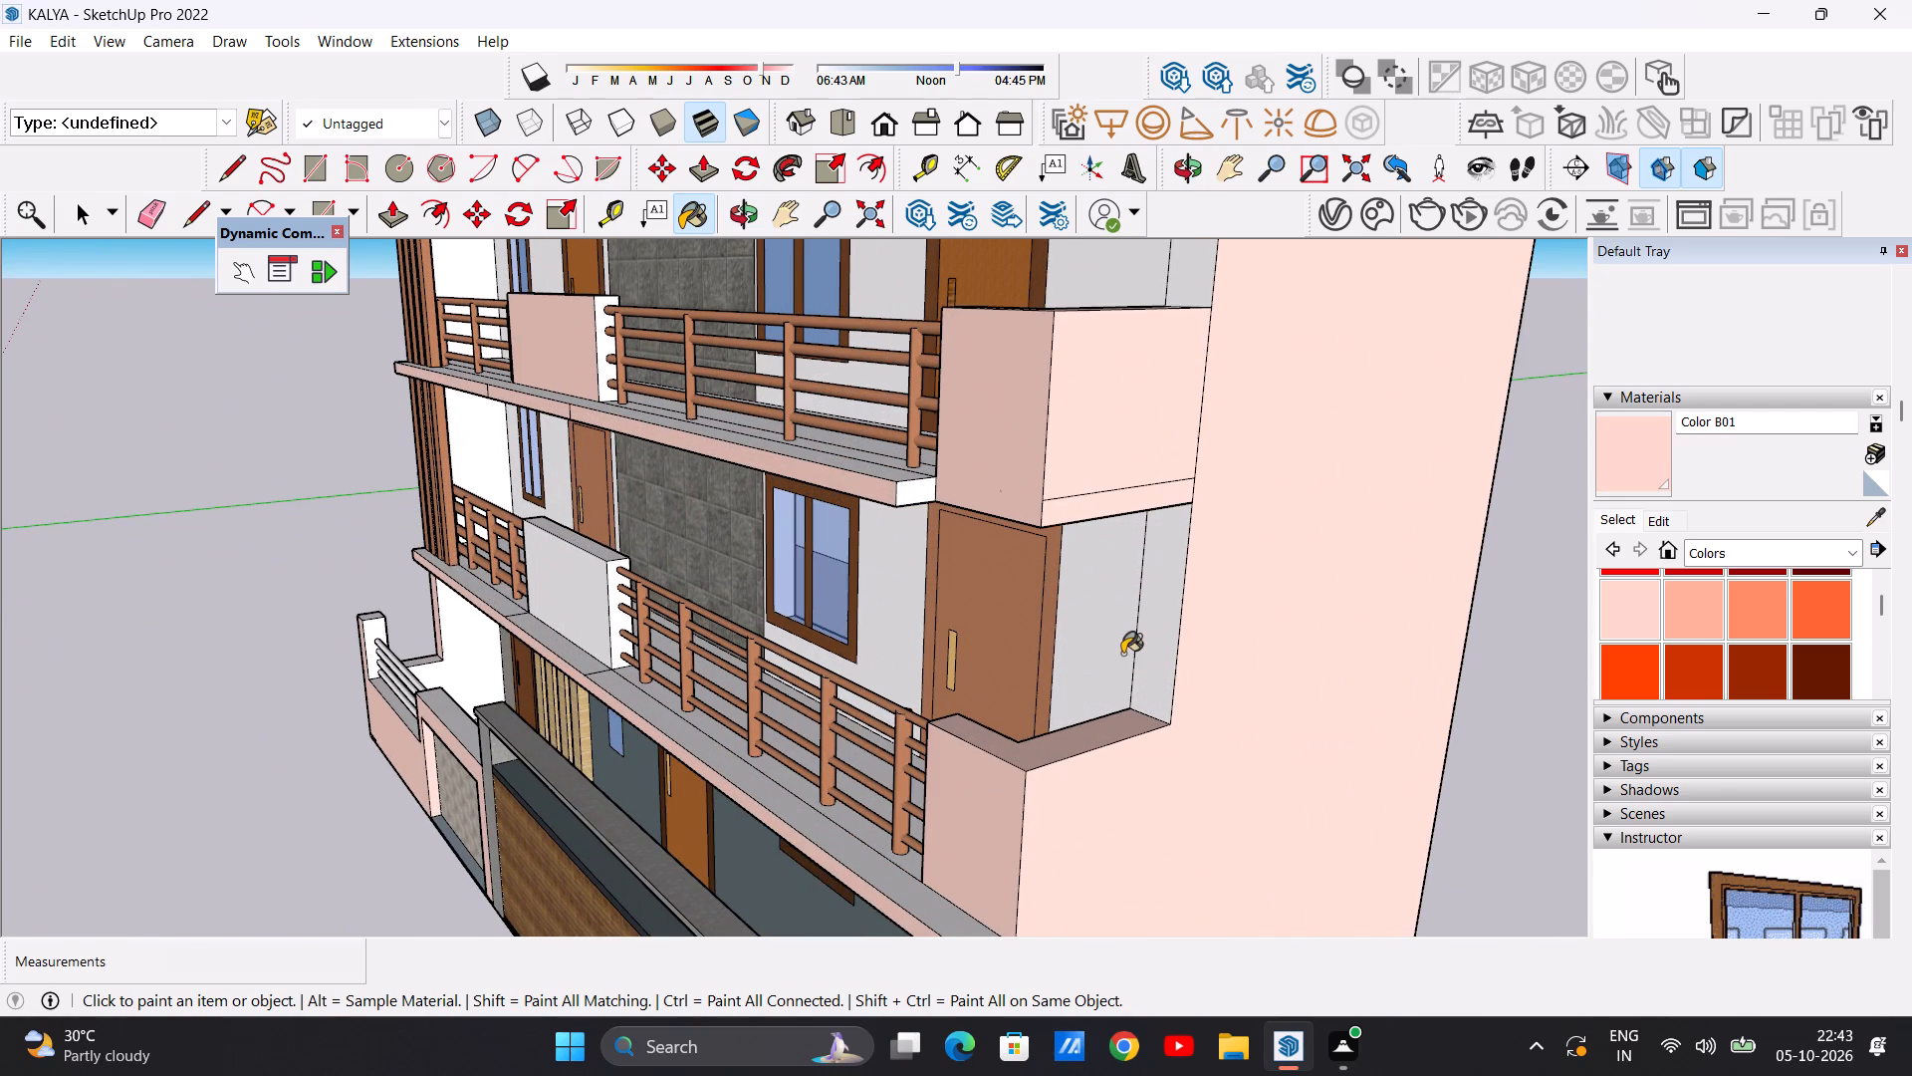
{"action": "left_click", "coordinate": [1116, 651]}
{"action": "left_click", "coordinate": [1141, 651]}
{"action": "scroll", "coordinate": [1157, 685], "scroll_direction": "down", "scroll_amount": 4}
{"action": "scroll", "coordinate": [1133, 679], "scroll_direction": "up", "scroll_amount": 2}
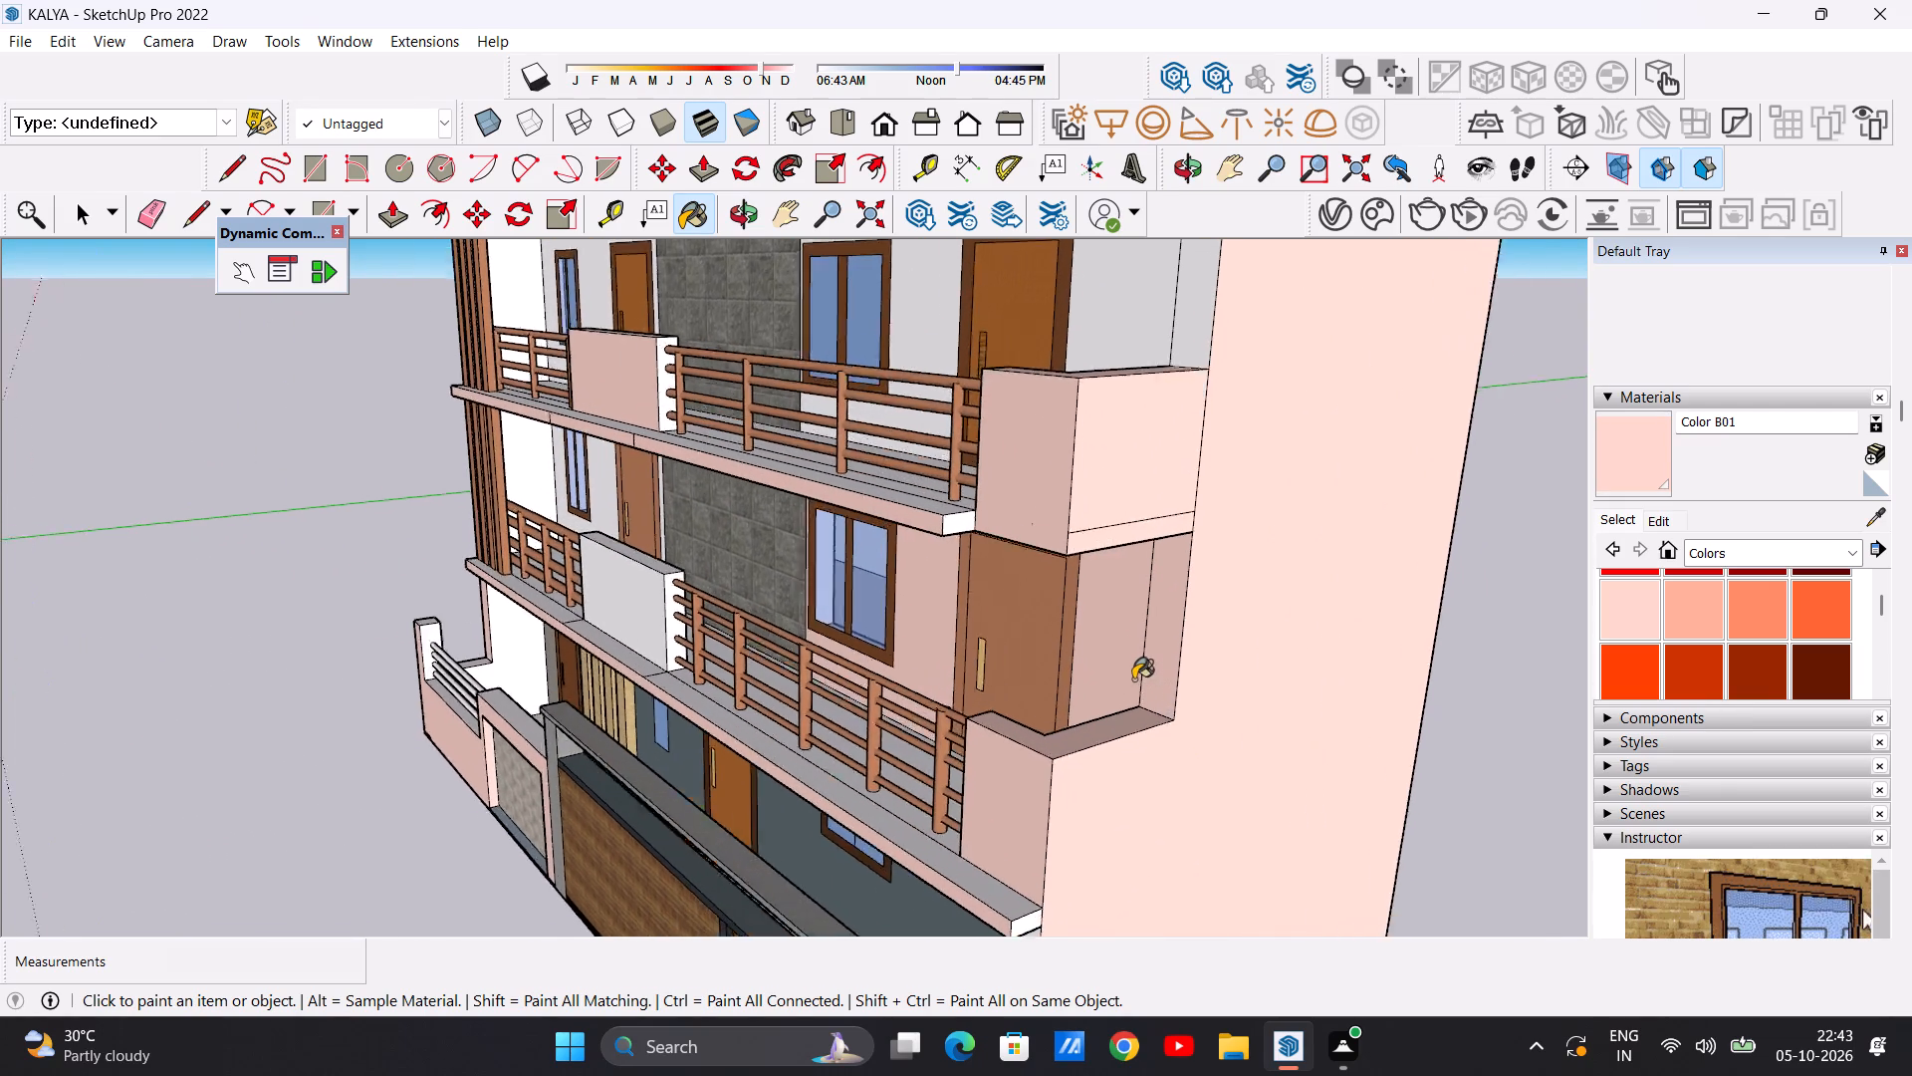
Paint the first-floor front wall section between the brown fins and the stone cladding with Color B01.
{"action": "scroll", "coordinate": [1133, 679], "scroll_direction": "up", "scroll_amount": 4}
{"action": "scroll", "coordinate": [1142, 673], "scroll_direction": "down", "scroll_amount": 20}
{"action": "middle_click_drag", "start_coordinate": [957, 665], "coordinate": [1238, 614]}
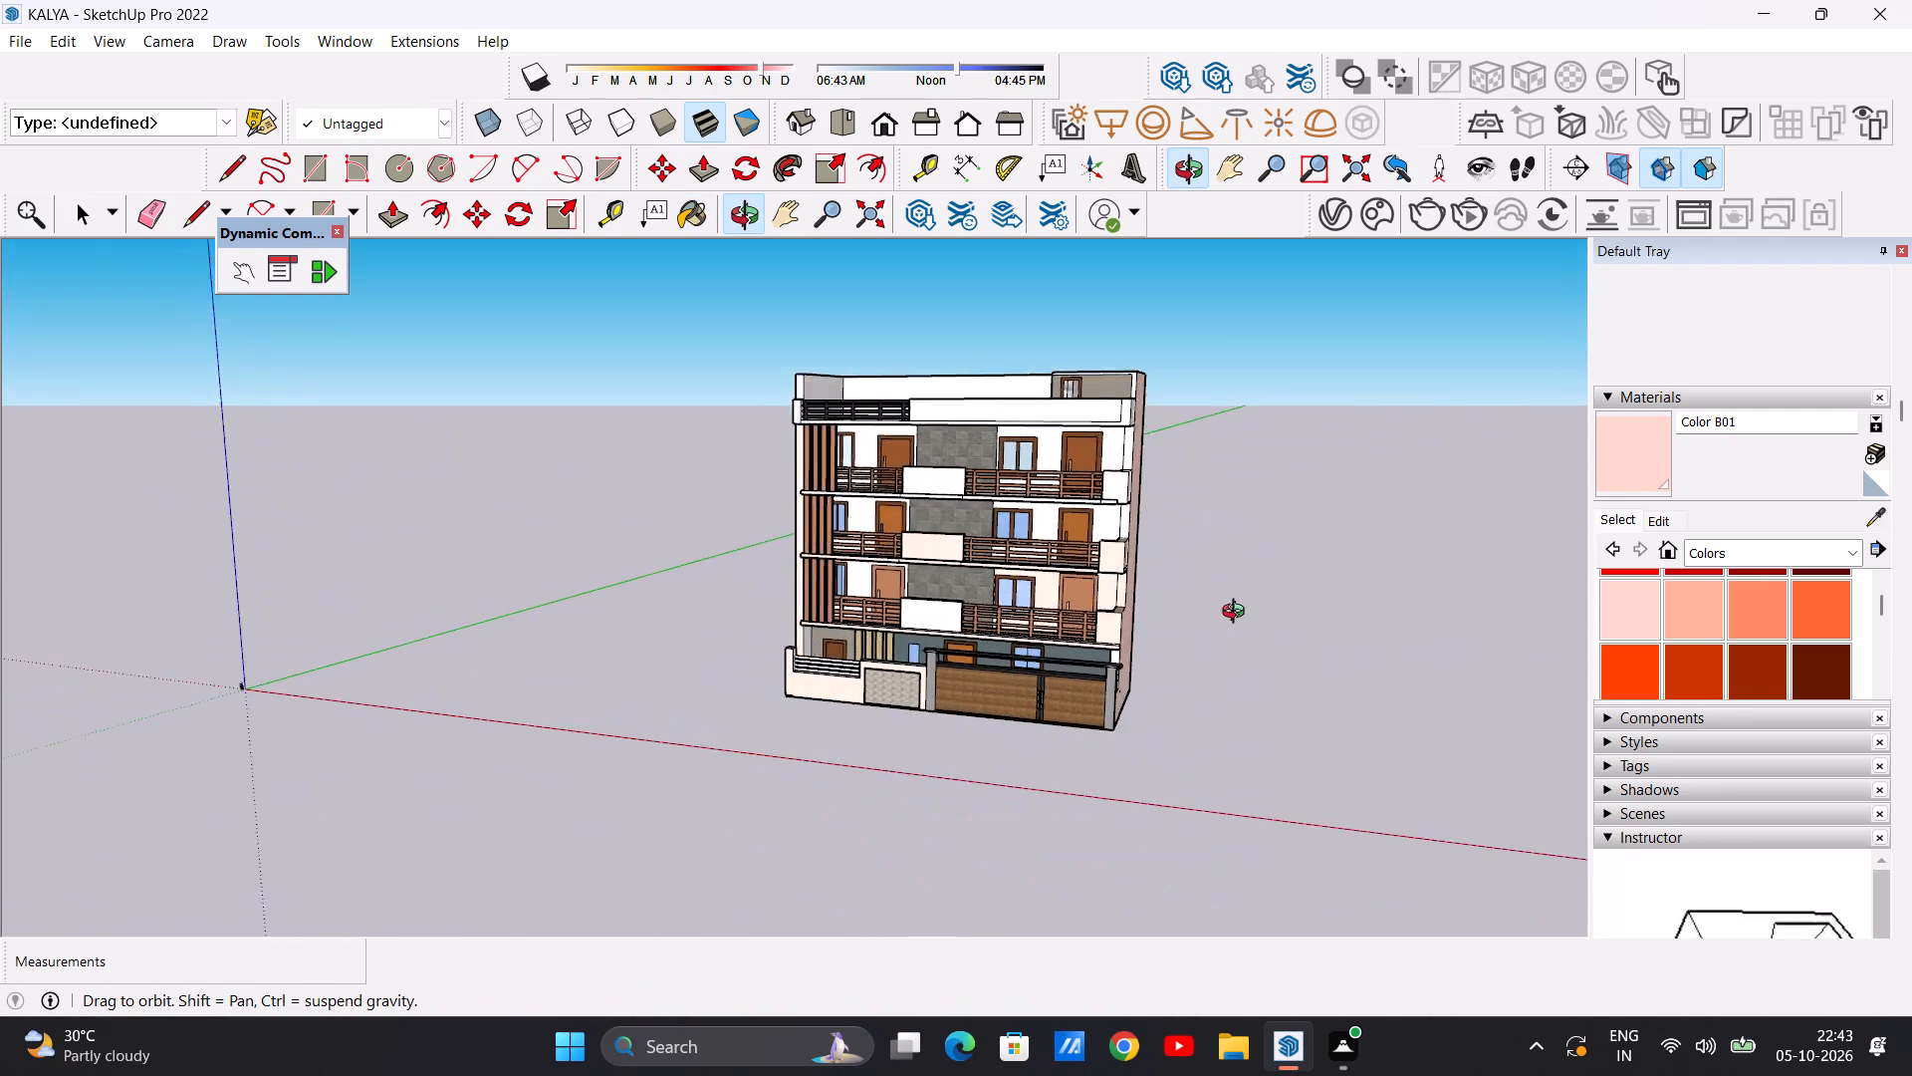
{"action": "middle_click_drag", "start_coordinate": [1238, 614], "coordinate": [1263, 609]}
{"action": "scroll", "coordinate": [1051, 589], "scroll_direction": "up", "scroll_amount": 7}
{"action": "scroll", "coordinate": [918, 573], "scroll_direction": "up", "scroll_amount": 7}
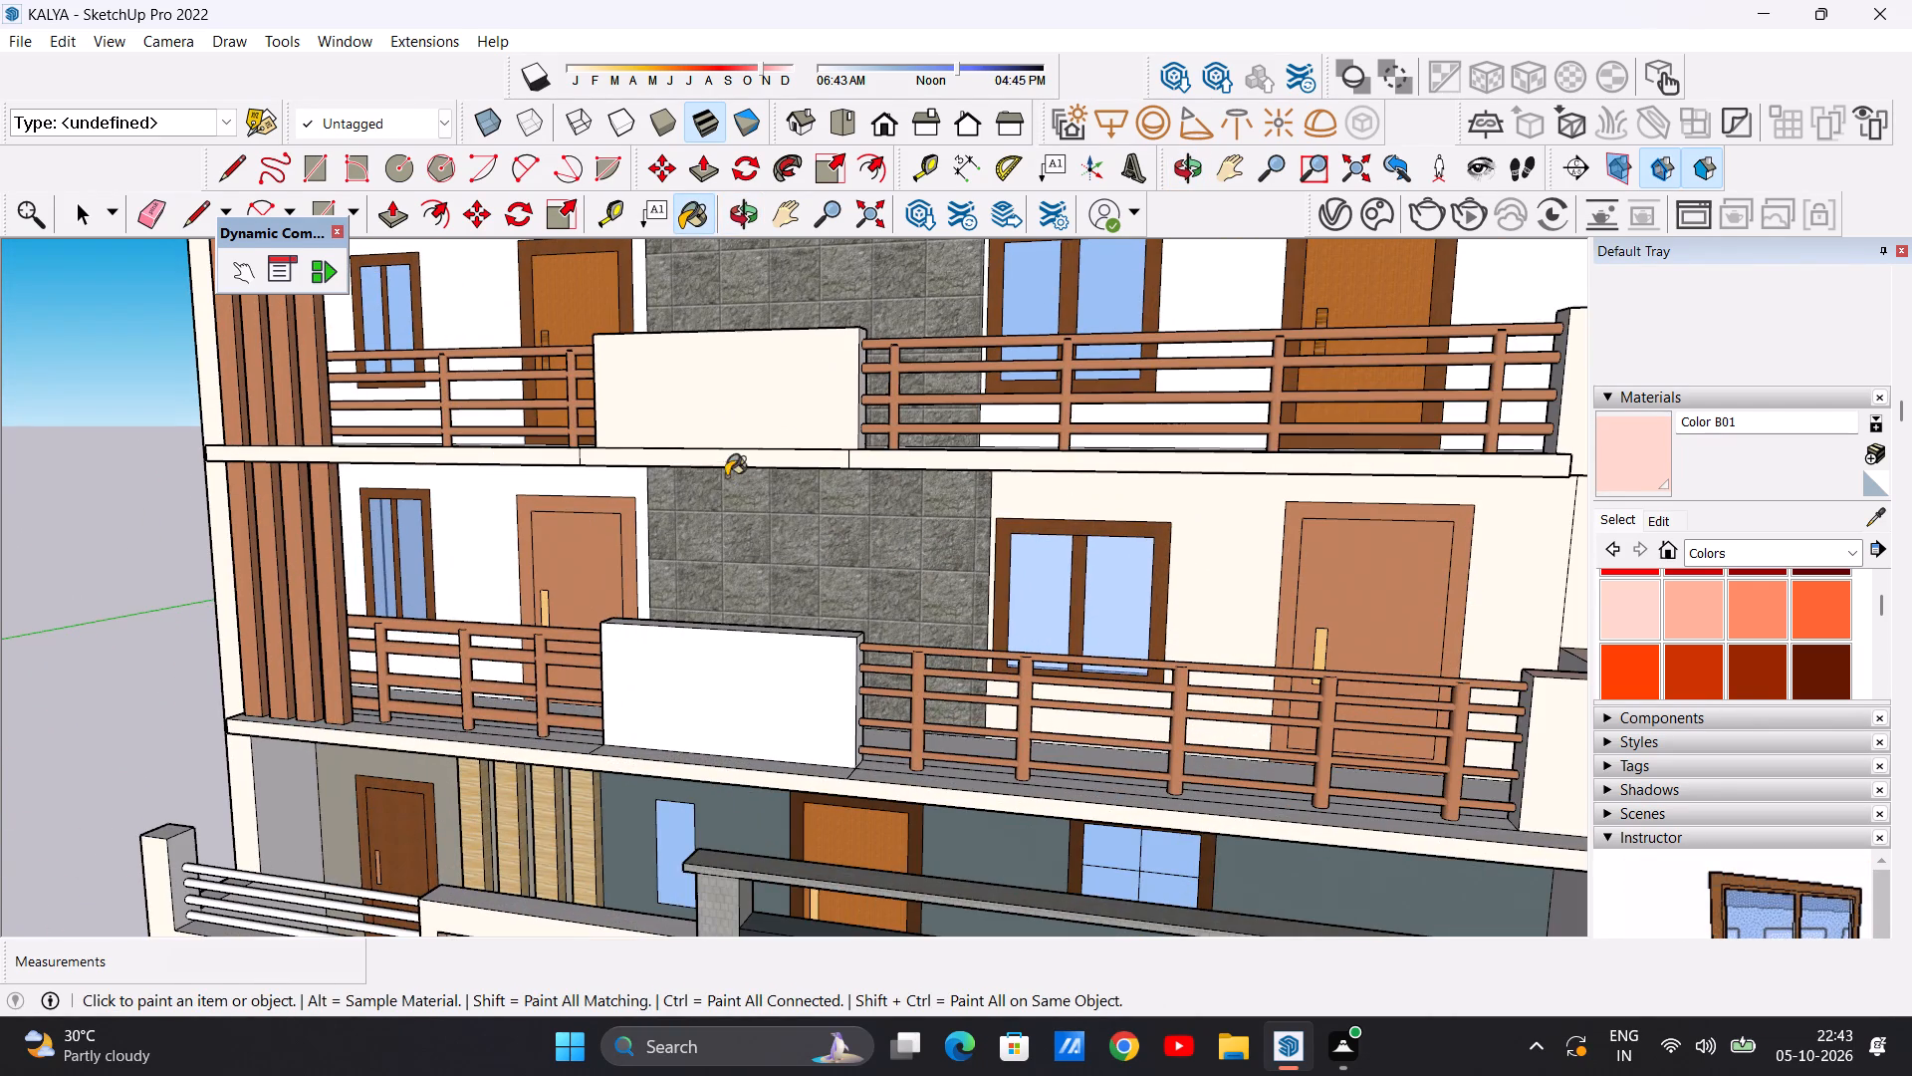
{"action": "left_click", "coordinate": [478, 546]}
{"action": "scroll", "coordinate": [555, 572], "scroll_direction": "down", "scroll_amount": 5}
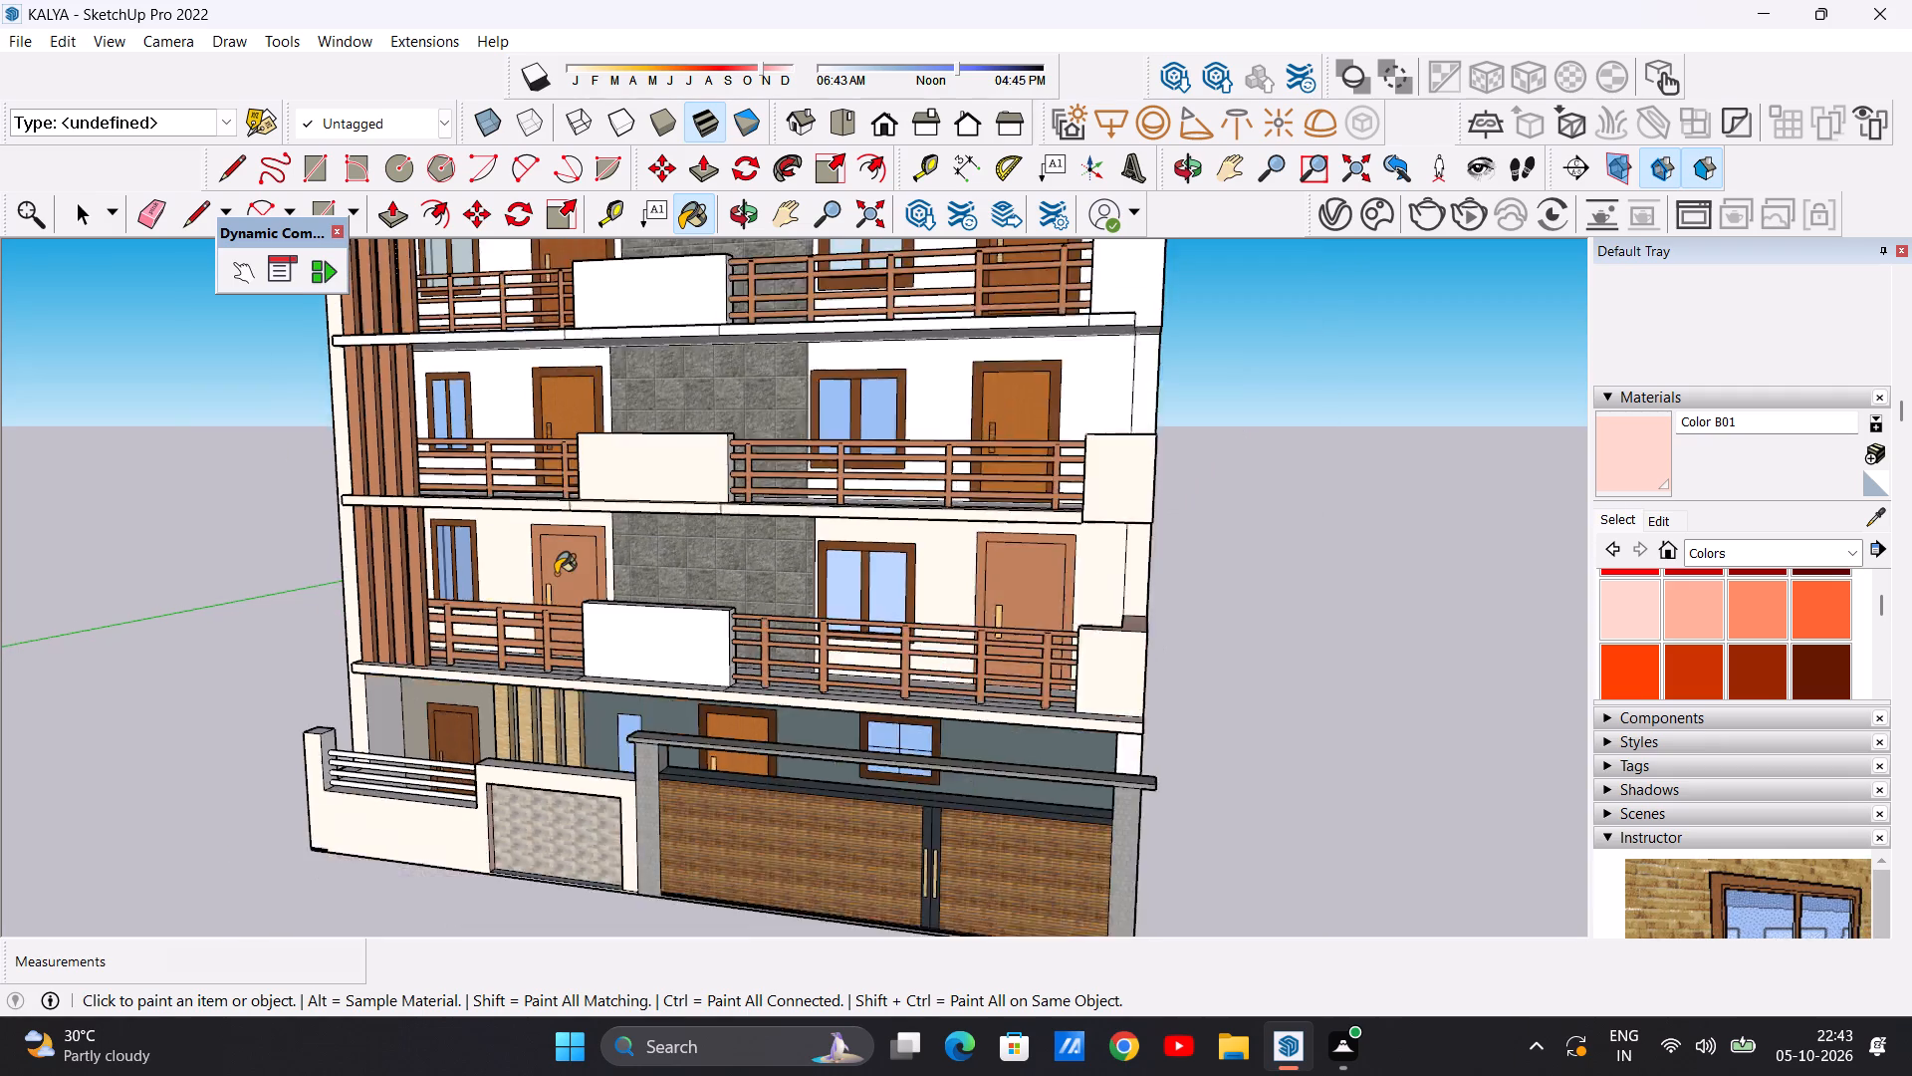
Paint the second-floor front wall sections on both sides of the stone cladding with Color B01.
{"action": "scroll", "coordinate": [556, 574], "scroll_direction": "down", "scroll_amount": 5}
{"action": "middle_click_drag", "start_coordinate": [700, 519], "coordinate": [728, 595]}
{"action": "scroll", "coordinate": [798, 502], "scroll_direction": "up", "scroll_amount": 11}
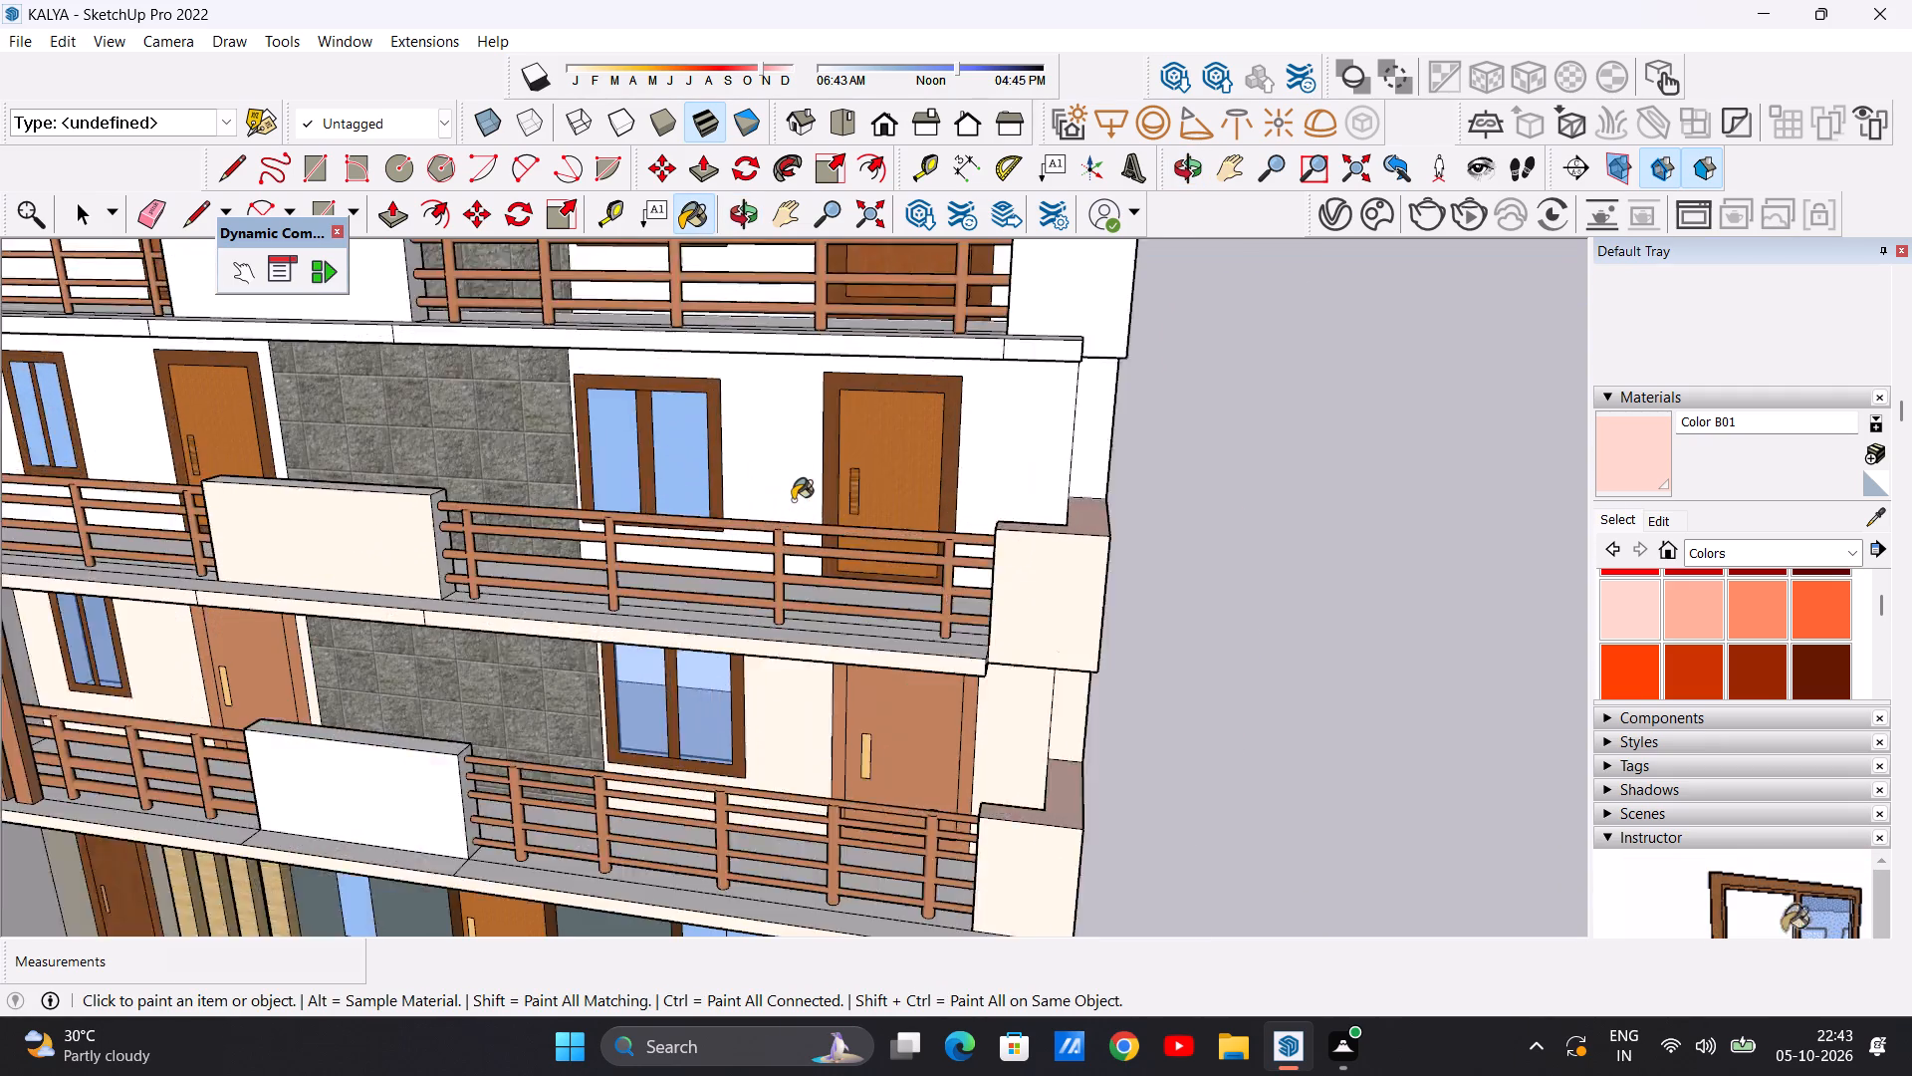
{"action": "scroll", "coordinate": [793, 500], "scroll_direction": "up", "scroll_amount": 1}
{"action": "left_click", "coordinate": [781, 484]}
{"action": "scroll", "coordinate": [850, 474], "scroll_direction": "down", "scroll_amount": 12}
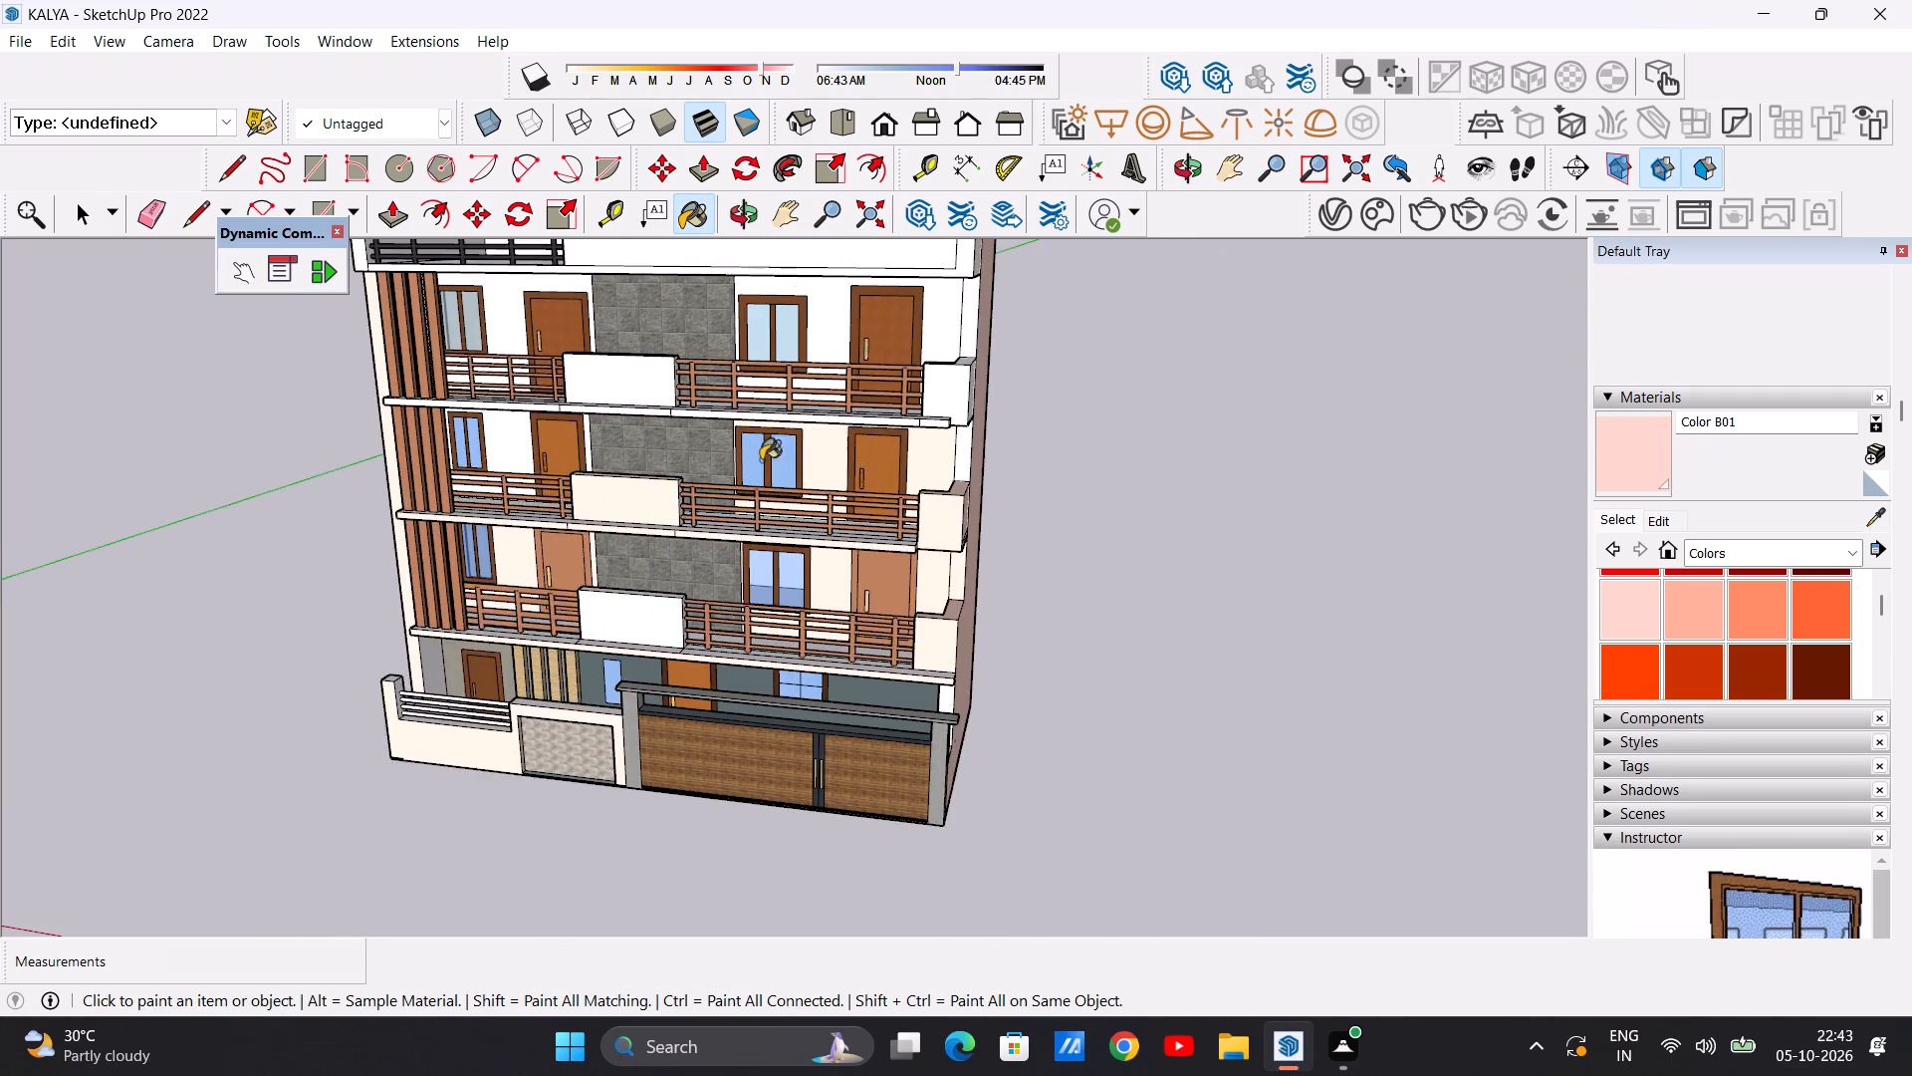
{"action": "scroll", "coordinate": [535, 460], "scroll_direction": "up", "scroll_amount": 13}
{"action": "left_click", "coordinate": [526, 458]}
{"action": "scroll", "coordinate": [532, 526], "scroll_direction": "down", "scroll_amount": 9}
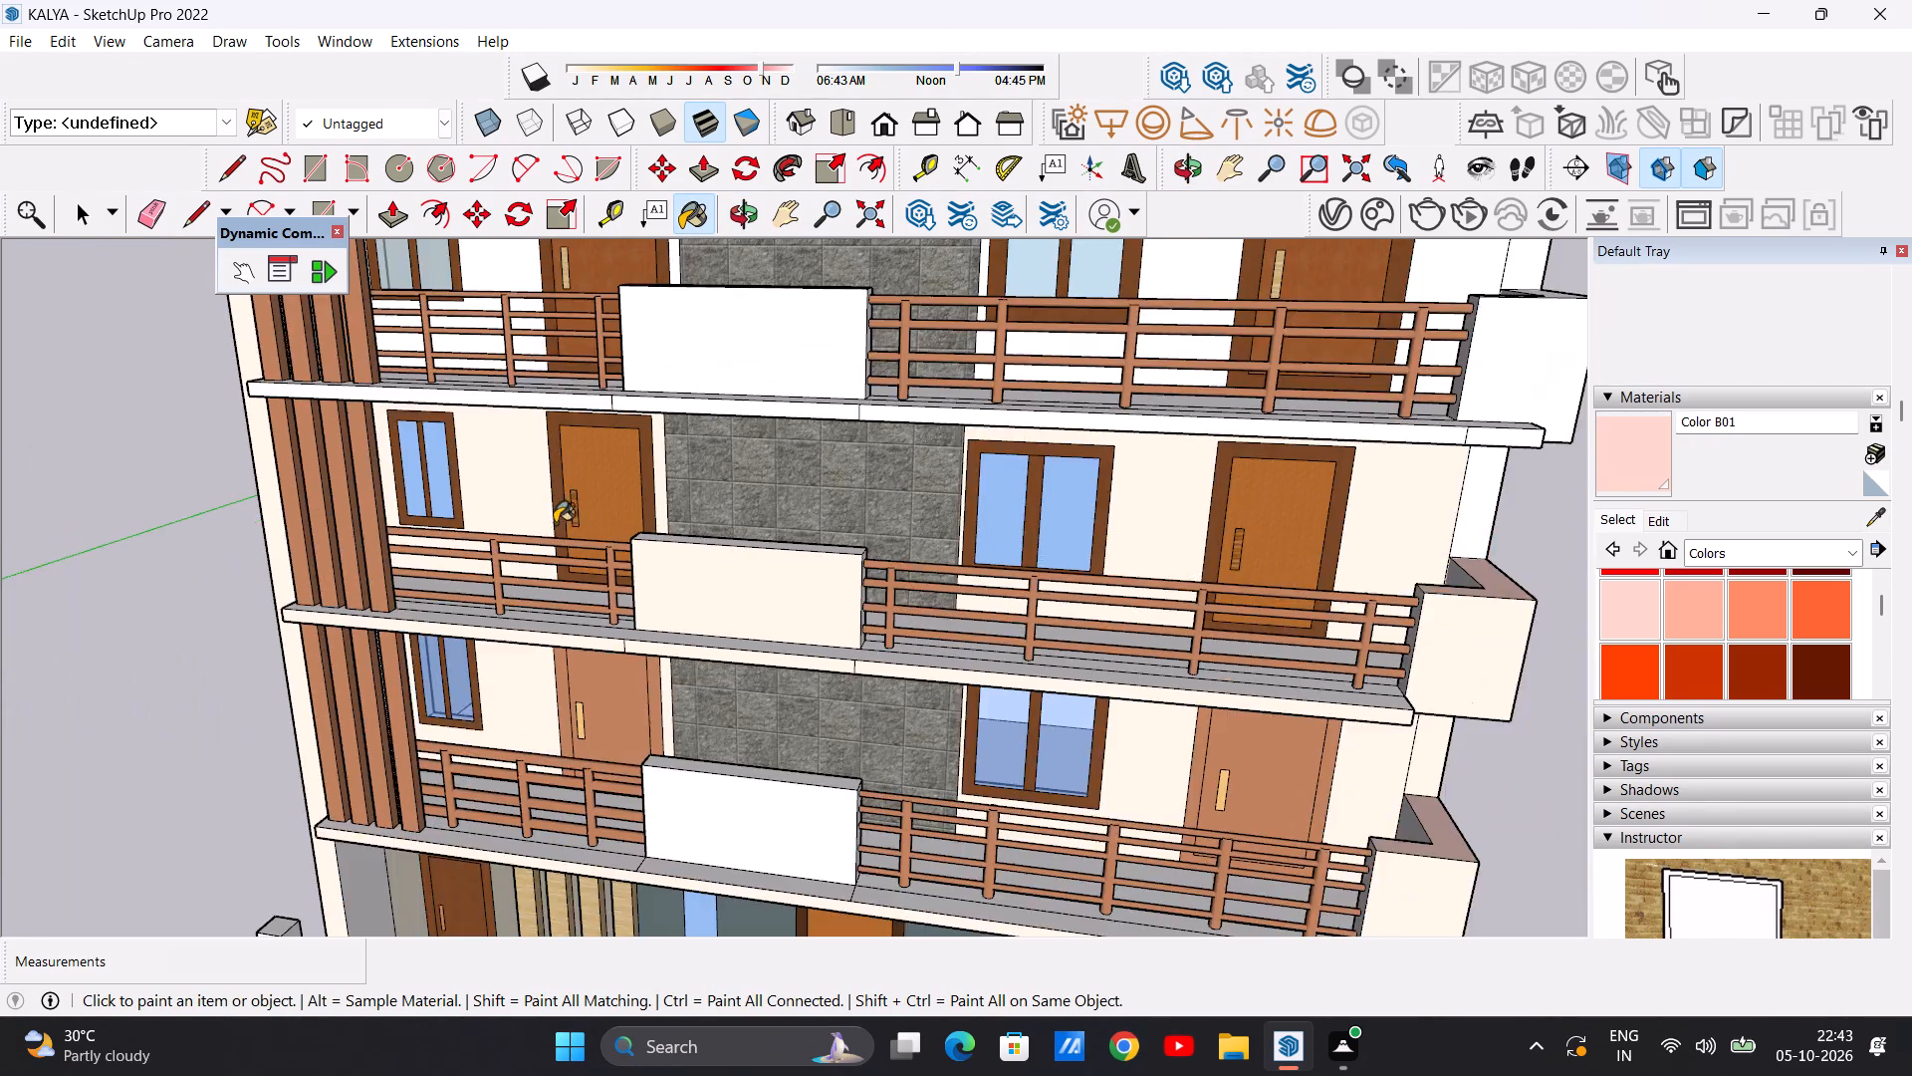
Paint the third-floor front wall sections on both sides of the stone cladding with Color B01.
{"action": "scroll", "coordinate": [555, 523], "scroll_direction": "down", "scroll_amount": 9}
{"action": "scroll", "coordinate": [730, 419], "scroll_direction": "up", "scroll_amount": 17}
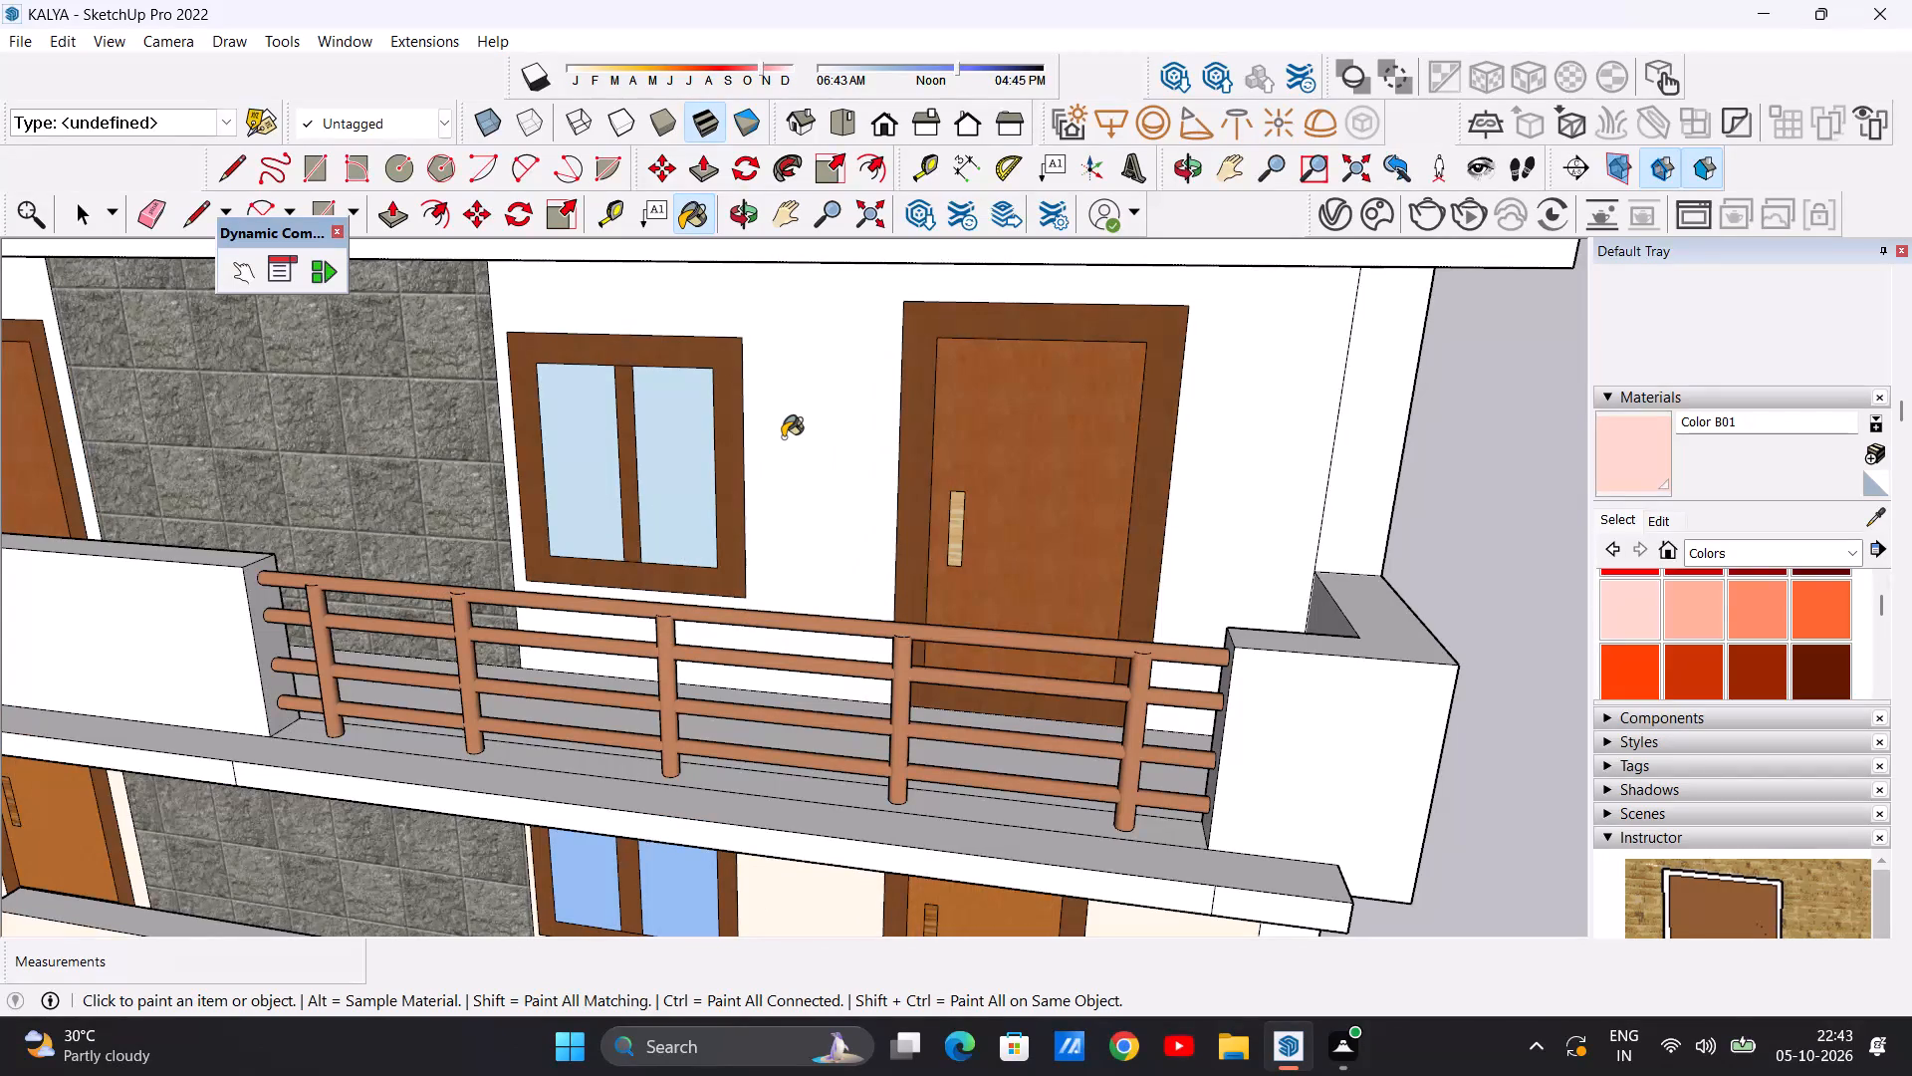
{"action": "left_click", "coordinate": [783, 437]}
{"action": "scroll", "coordinate": [814, 494], "scroll_direction": "down", "scroll_amount": 15}
{"action": "scroll", "coordinate": [560, 467], "scroll_direction": "up", "scroll_amount": 8}
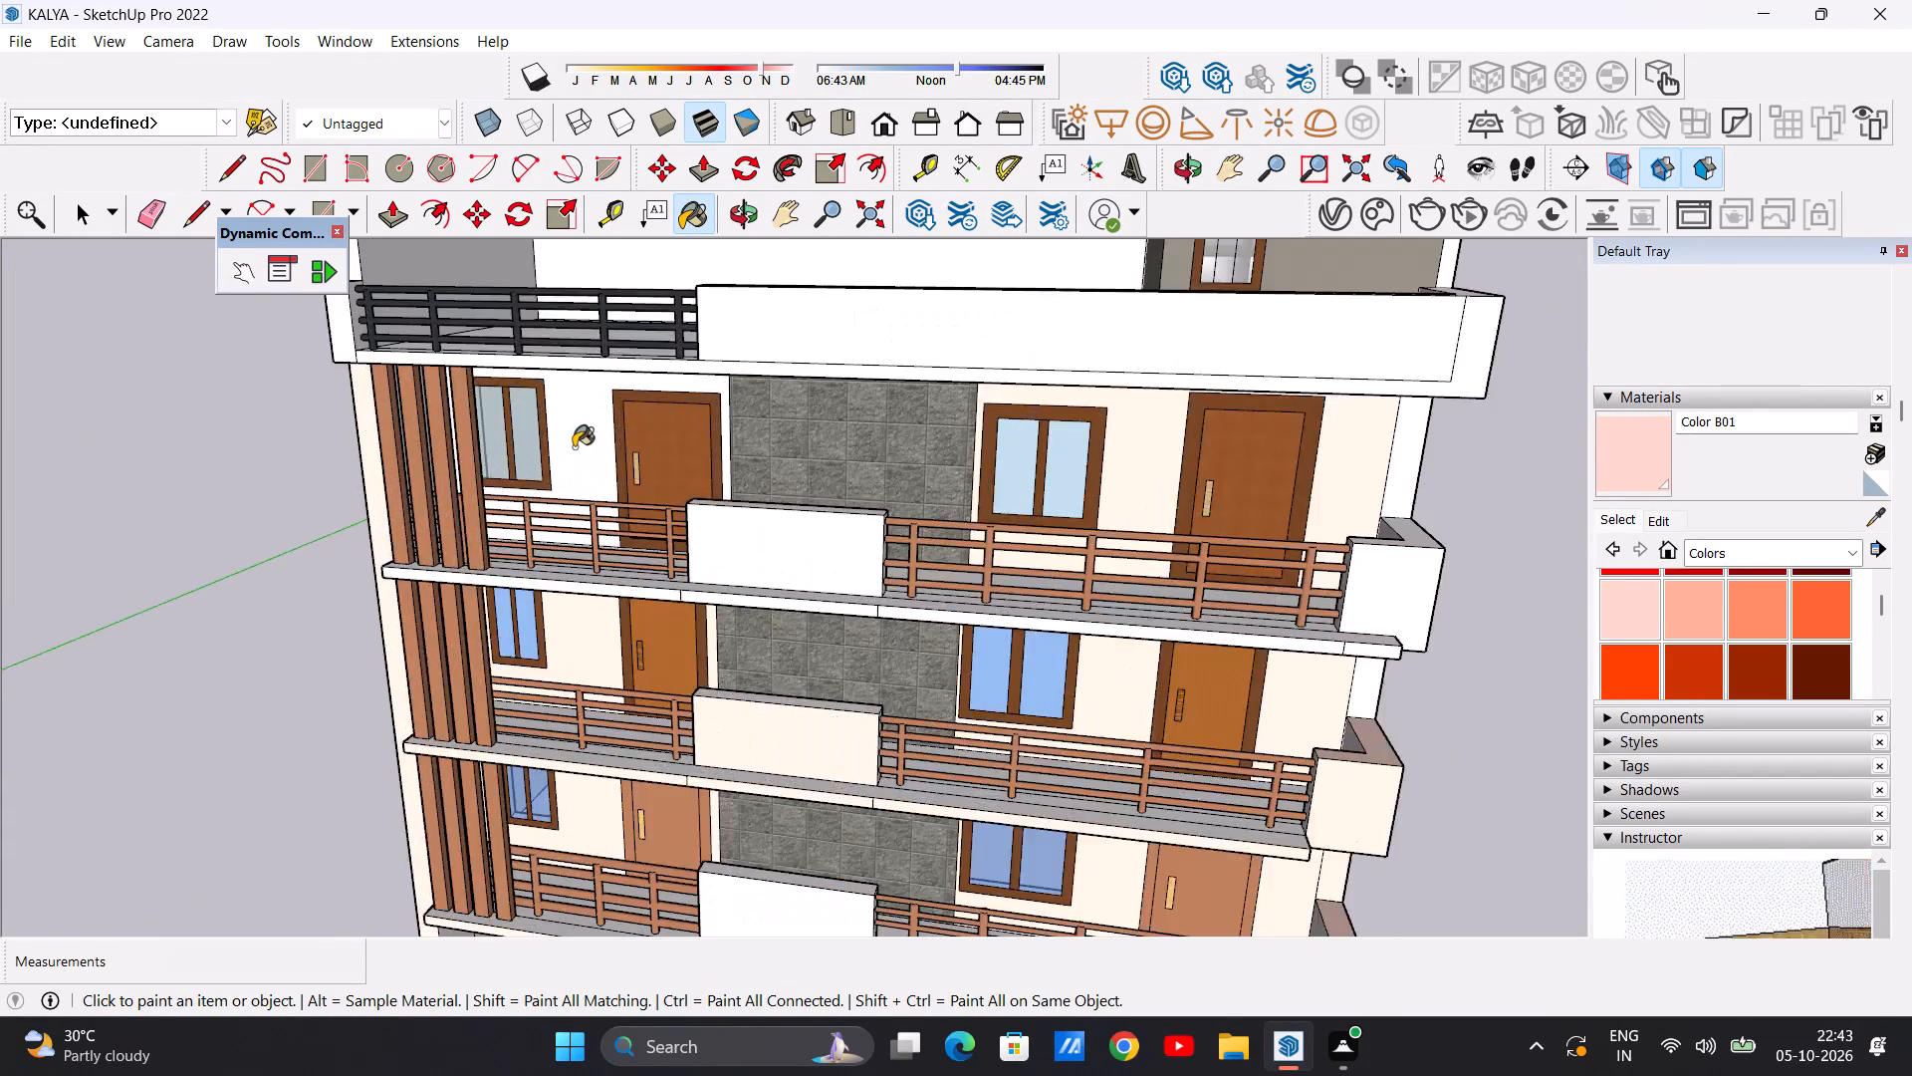
{"action": "scroll", "coordinate": [574, 447], "scroll_direction": "up", "scroll_amount": 4}
{"action": "left_click", "coordinate": [574, 447]}
{"action": "scroll", "coordinate": [574, 520], "scroll_direction": "down", "scroll_amount": 13}
Paint the underside of the terrace overhang above the third-floor balcony, including its corner section, with Color B01.
{"action": "middle_click_drag", "start_coordinate": [740, 620], "coordinate": [754, 576]}
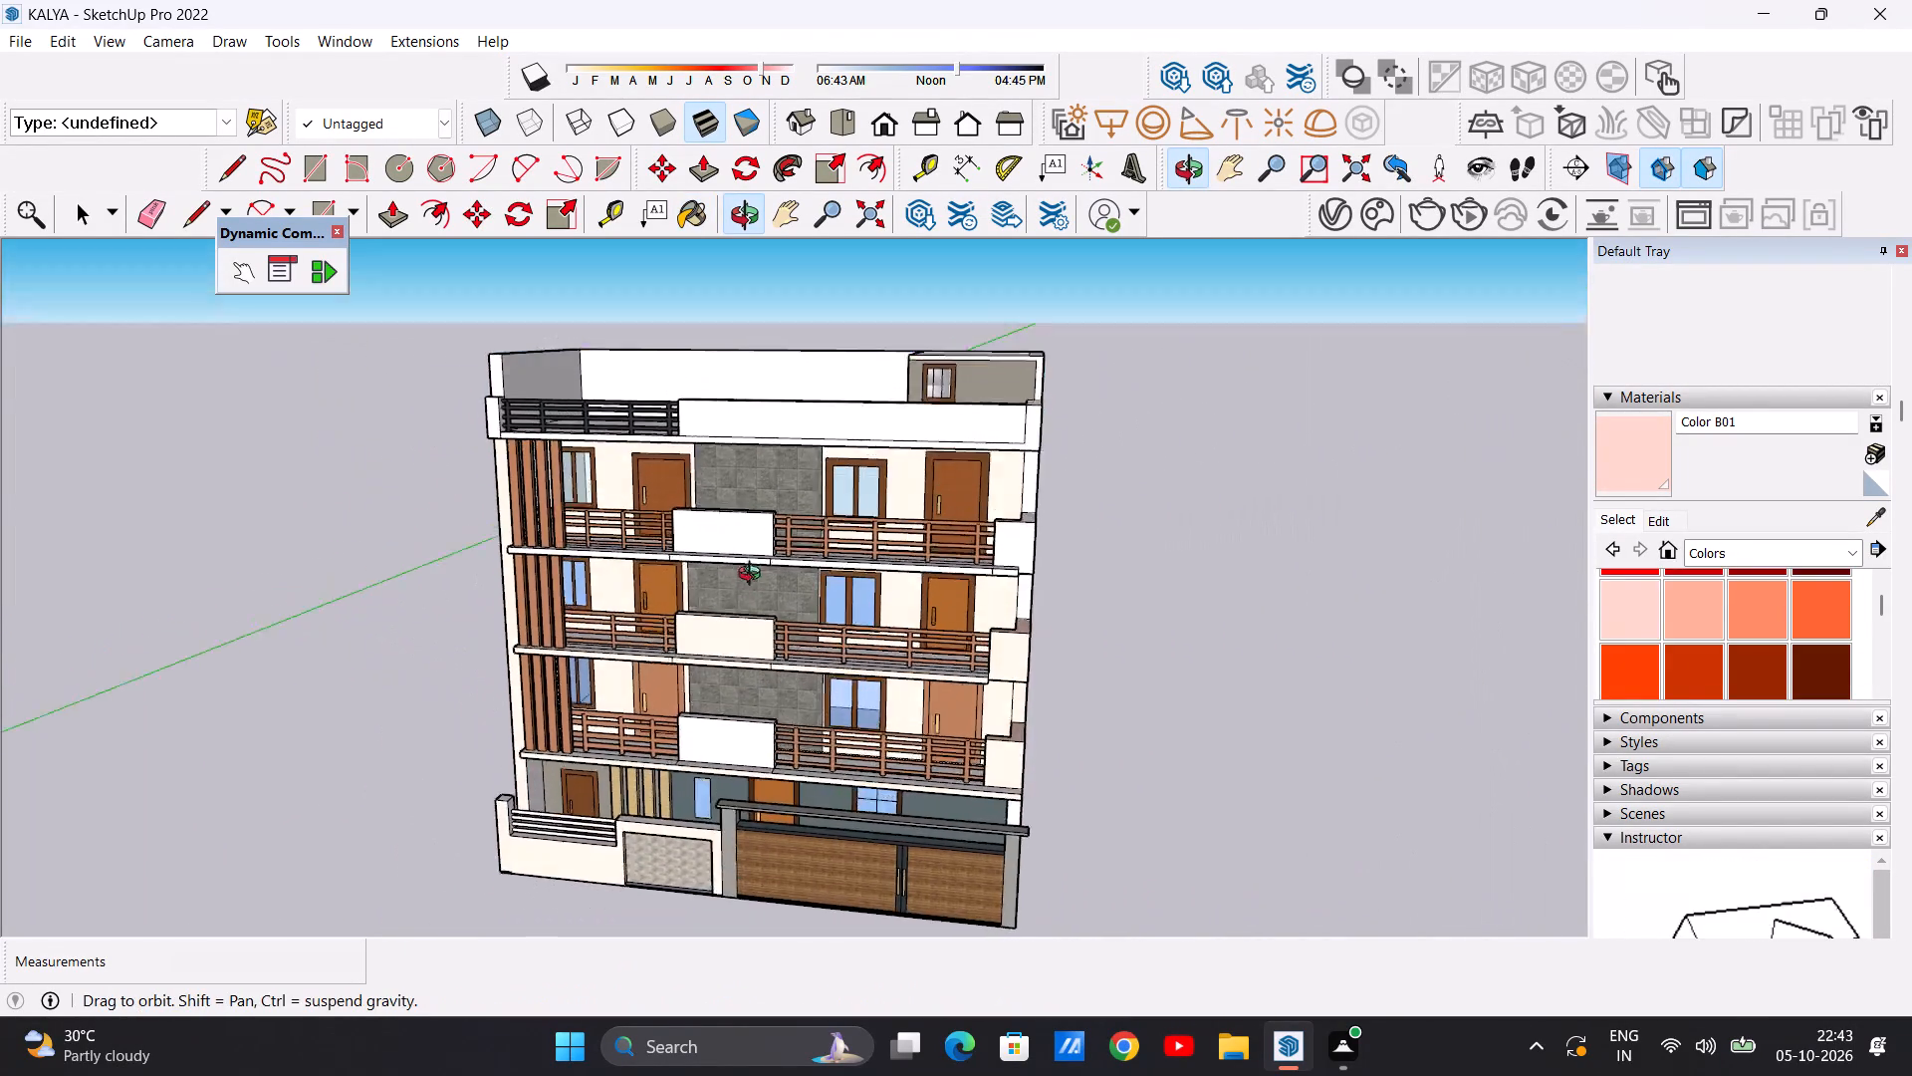
{"action": "middle_click_drag", "start_coordinate": [754, 576], "coordinate": [777, 390]}
{"action": "scroll", "coordinate": [953, 440], "scroll_direction": "up", "scroll_amount": 13}
{"action": "left_click", "coordinate": [869, 411]}
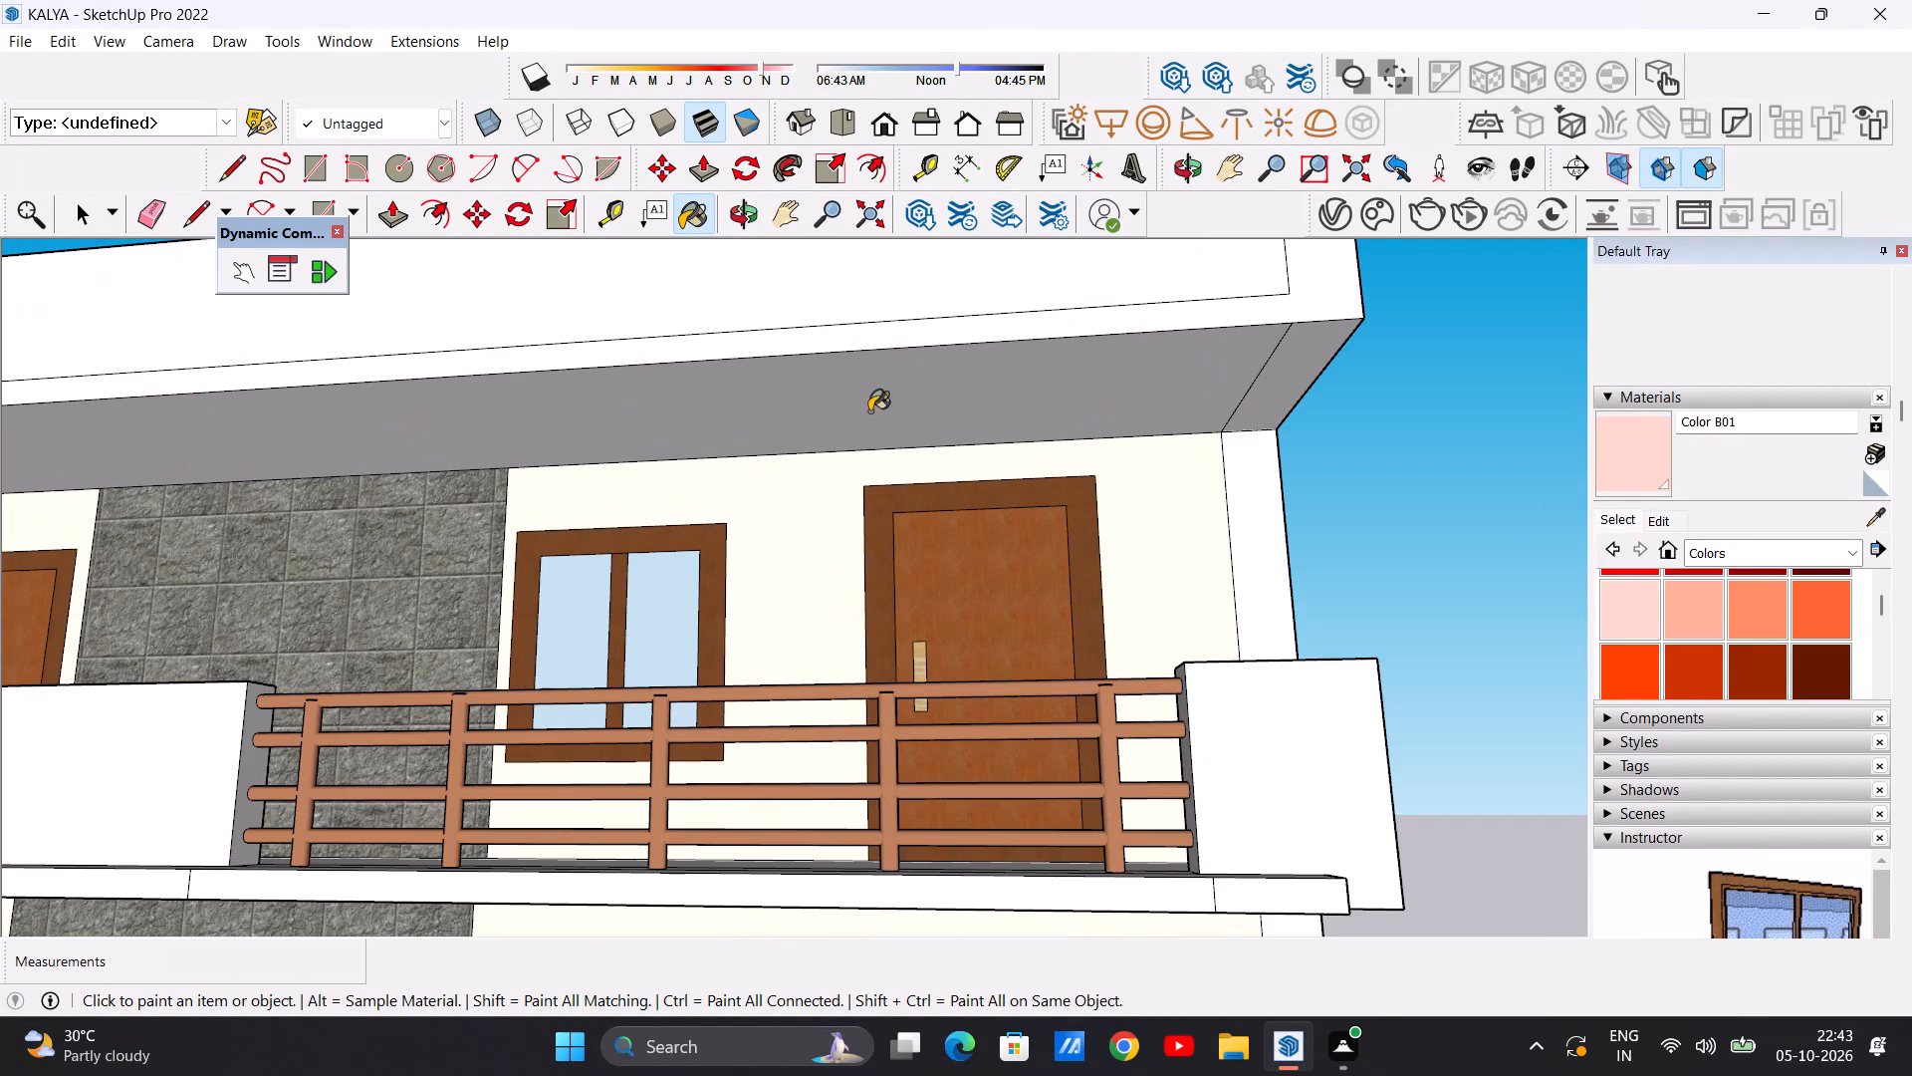
{"action": "scroll", "coordinate": [855, 472], "scroll_direction": "down", "scroll_amount": 11}
{"action": "scroll", "coordinate": [992, 444], "scroll_direction": "up", "scroll_amount": 12}
{"action": "left_click", "coordinate": [992, 444]}
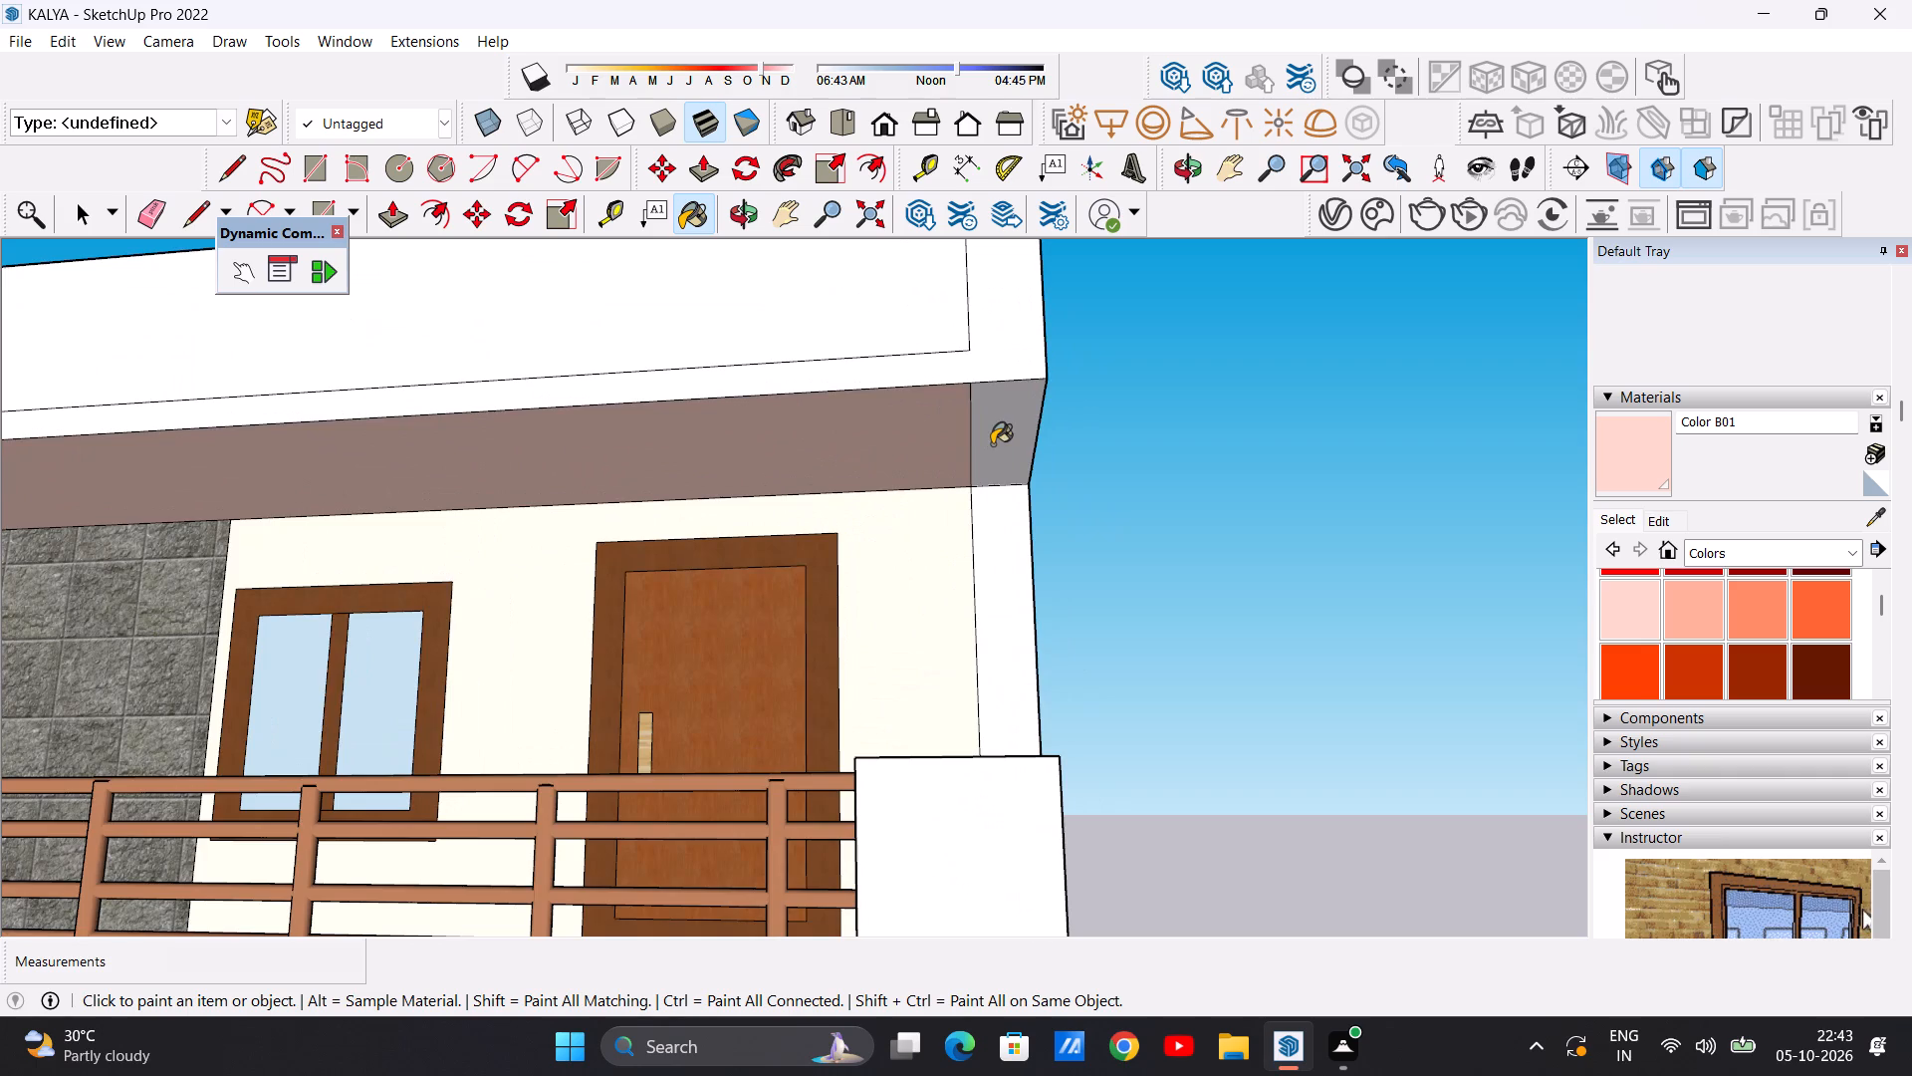
{"action": "scroll", "coordinate": [932, 466], "scroll_direction": "down", "scroll_amount": 16}
{"action": "middle_click_drag", "start_coordinate": [836, 542], "coordinate": [807, 707]}
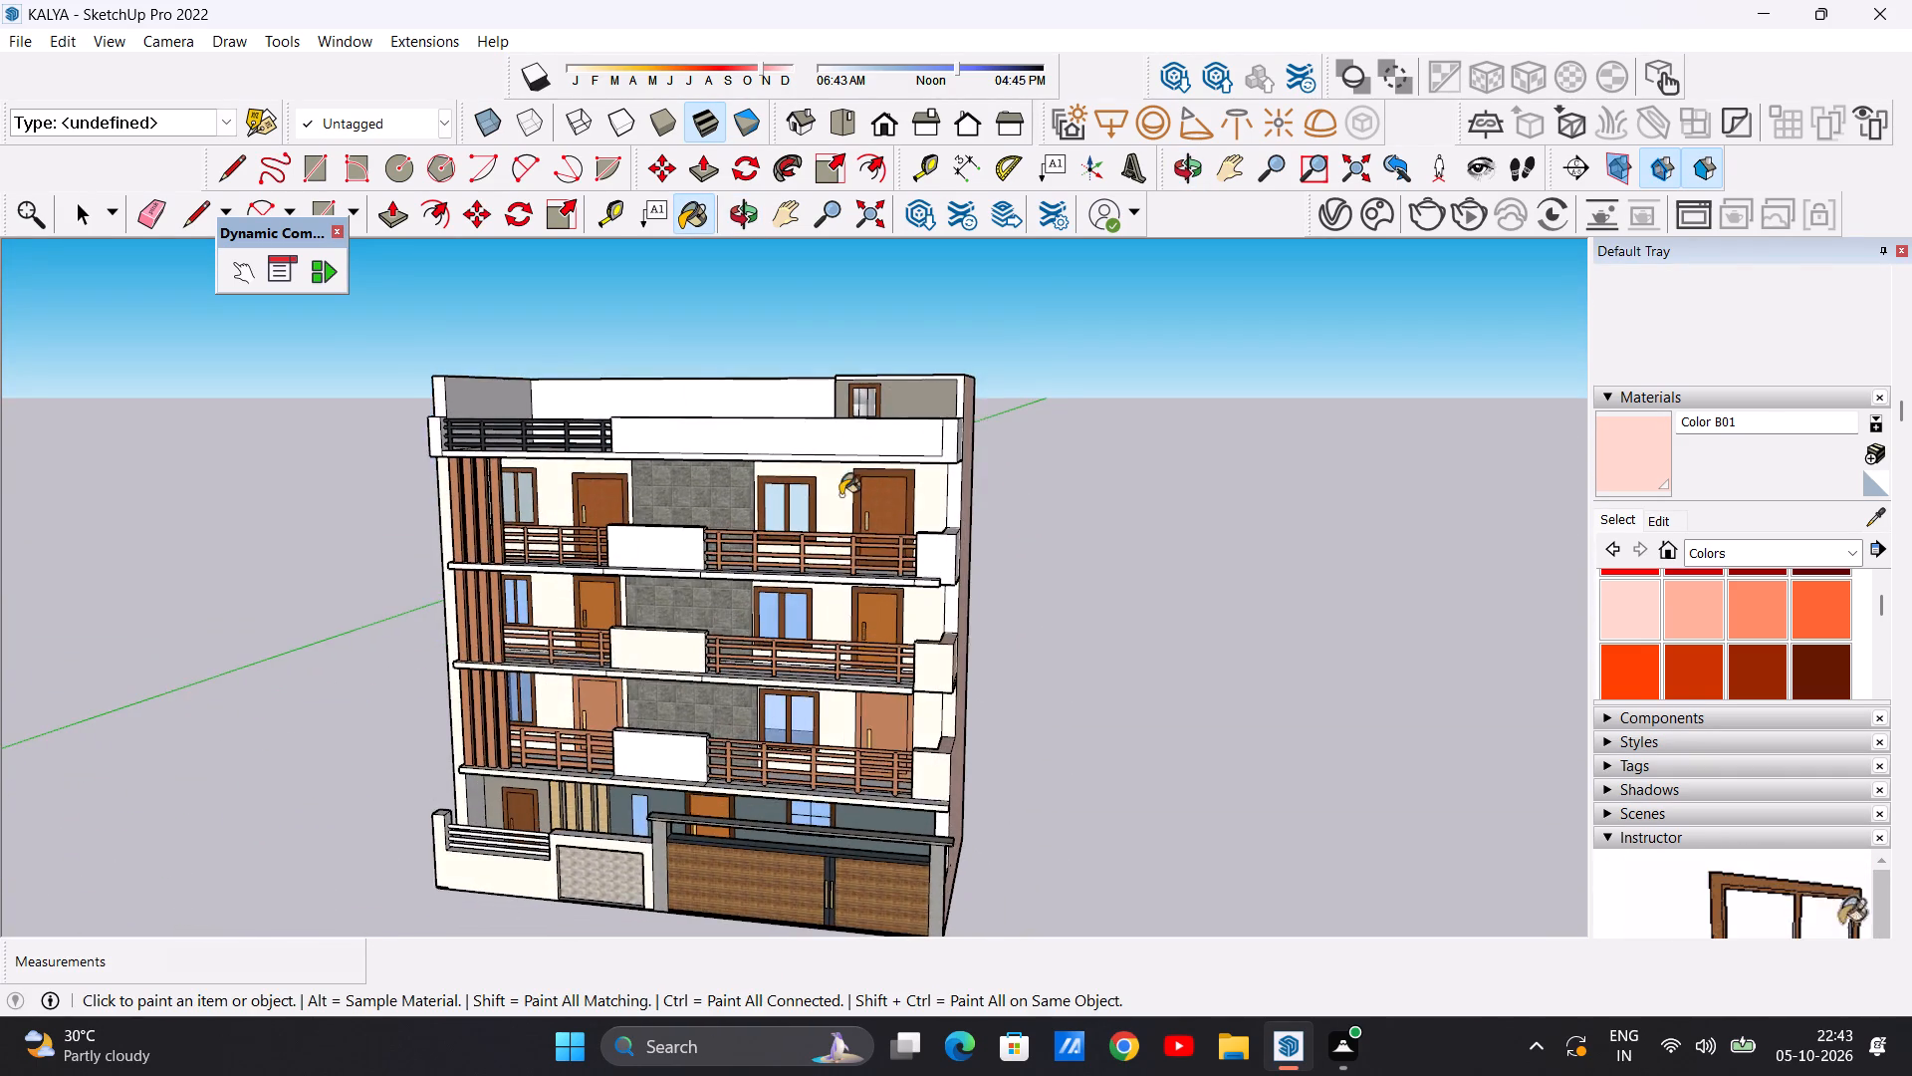
Paint the terrace parapet's front panel, border and end face, the third-floor return wall and the stair room's front edge with Color B01.
{"action": "scroll", "coordinate": [856, 440], "scroll_direction": "up", "scroll_amount": 6}
{"action": "left_click", "coordinate": [858, 437]}
{"action": "left_click", "coordinate": [1043, 447]}
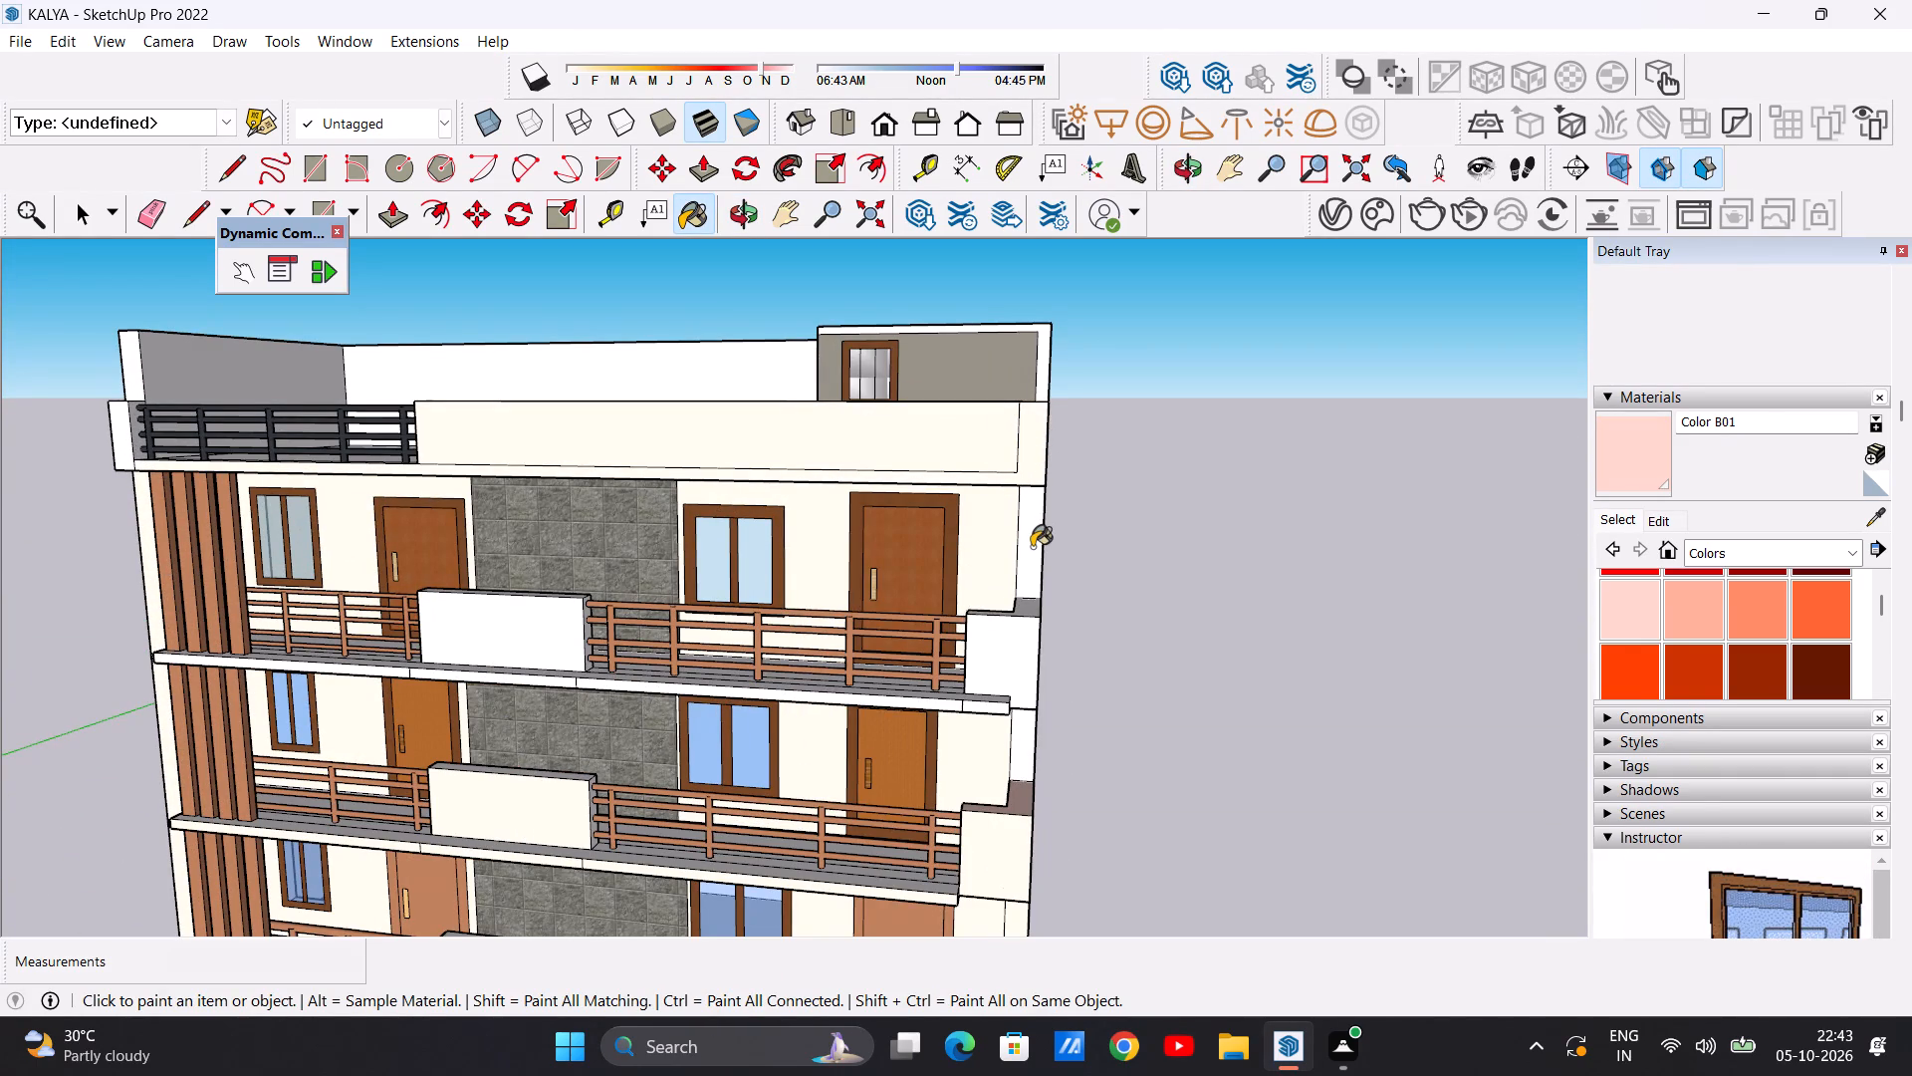
{"action": "left_click", "coordinate": [1032, 547]}
{"action": "middle_click_drag", "start_coordinate": [1057, 532], "coordinate": [830, 576]}
{"action": "scroll", "coordinate": [983, 478], "scroll_direction": "up", "scroll_amount": 4}
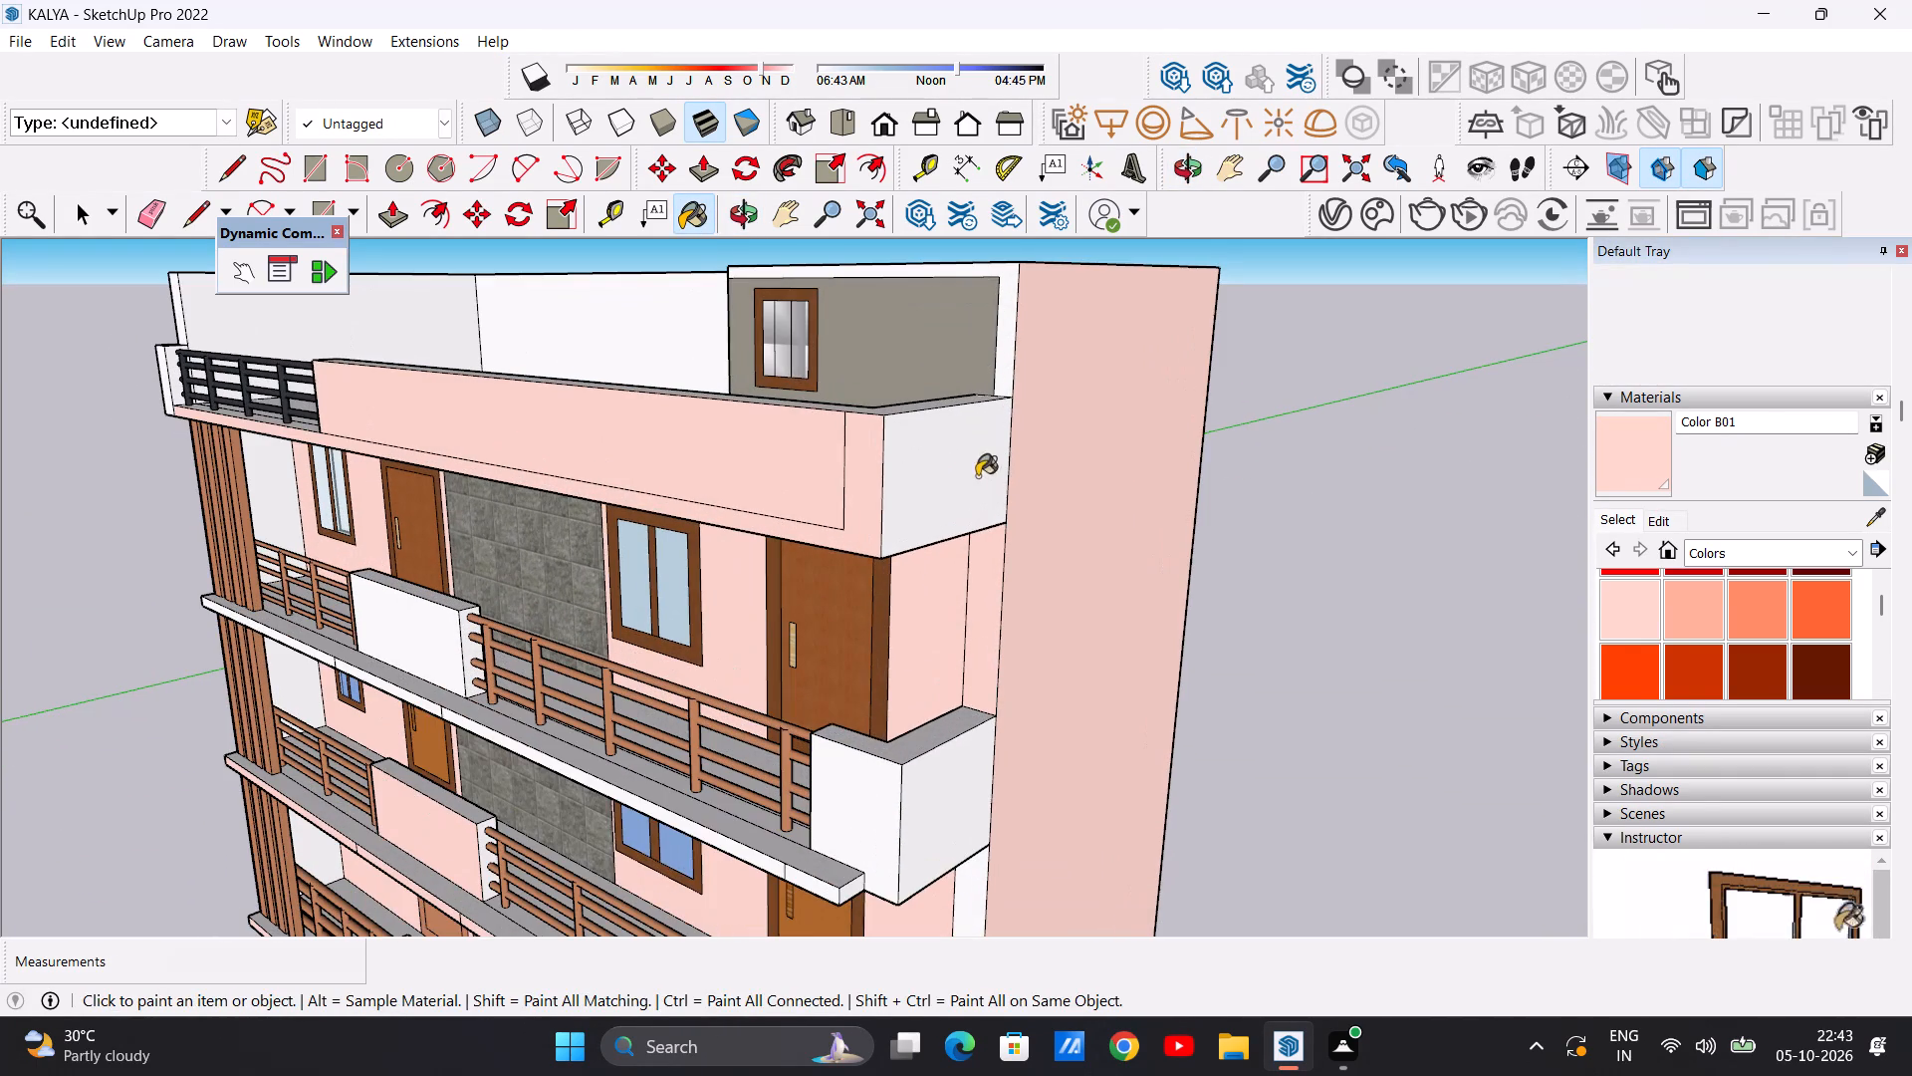
{"action": "left_click", "coordinate": [931, 482]}
{"action": "left_click", "coordinate": [1005, 354]}
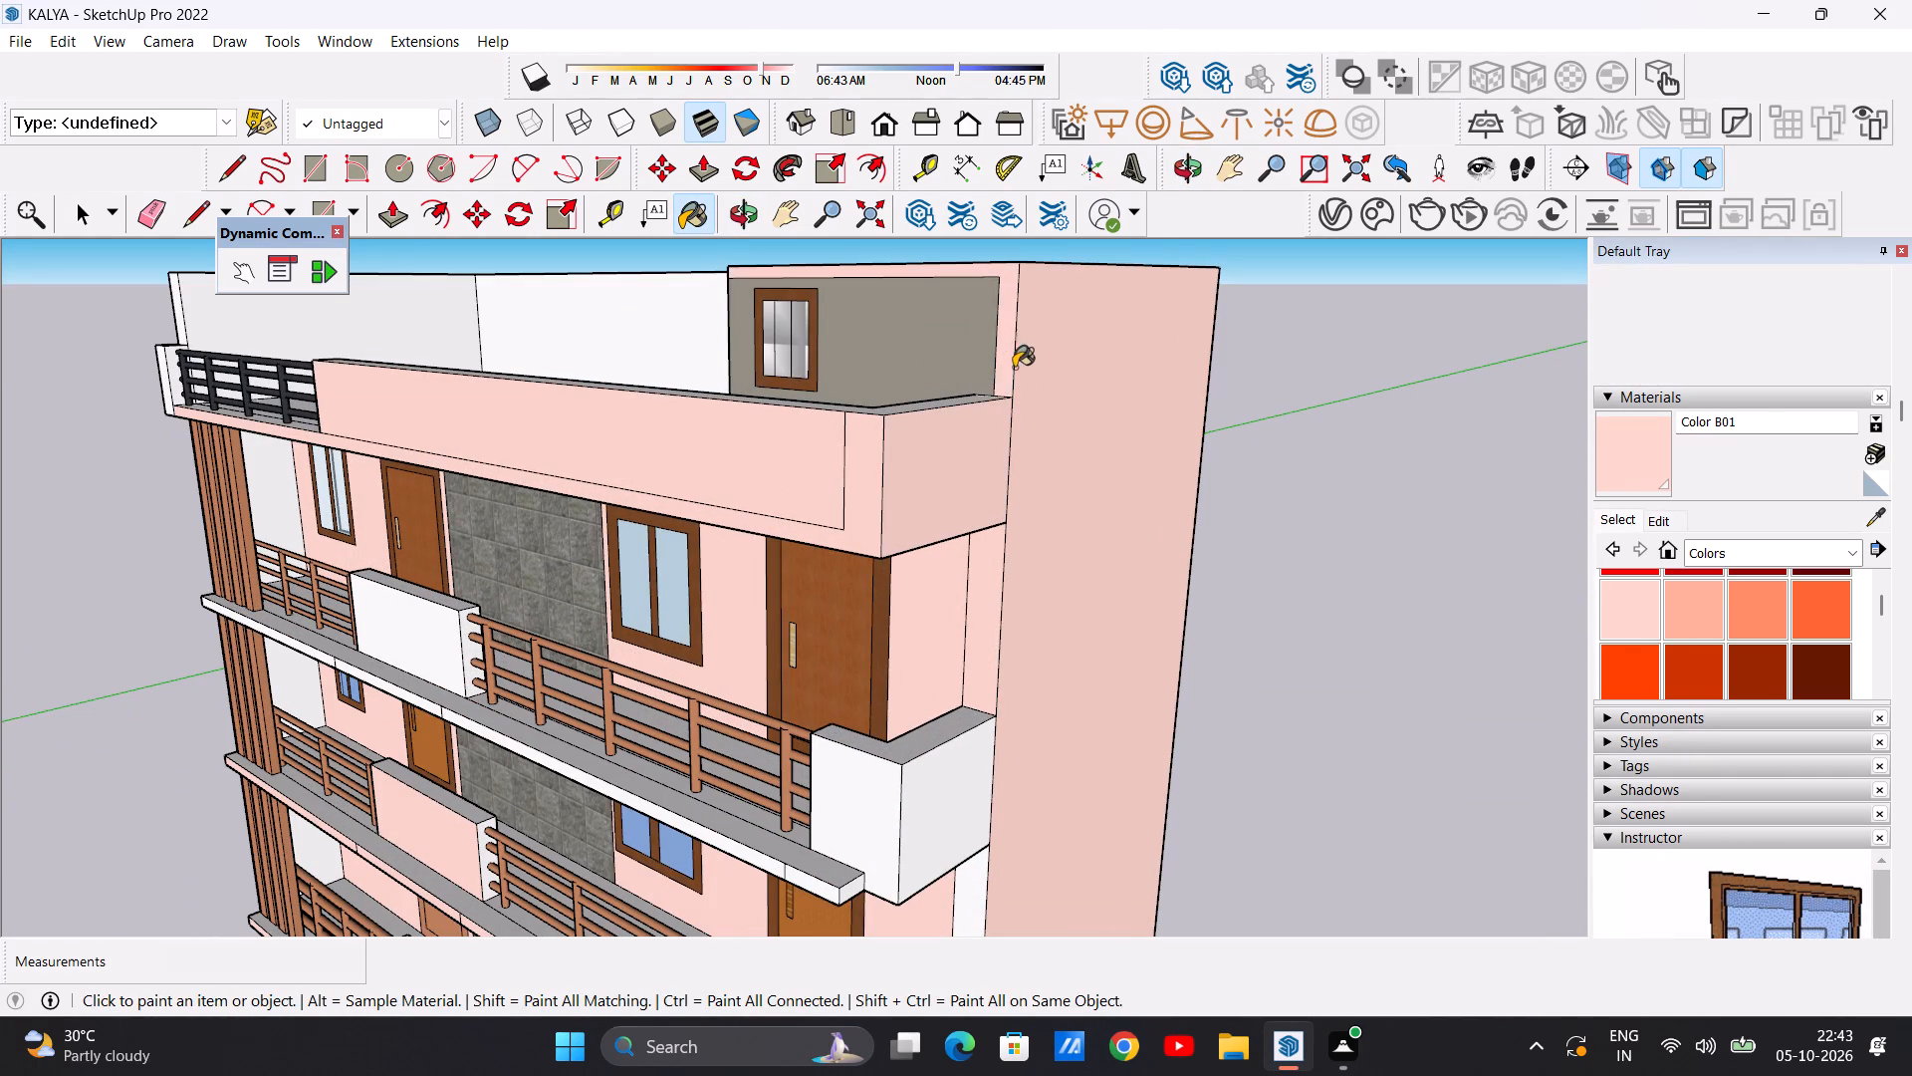
{"action": "scroll", "coordinate": [1011, 466], "scroll_direction": "down", "scroll_amount": 13}
Paint the terrace-level front edges of the side wall beside the black railing and that wall's outer face with Color B01.
{"action": "middle_click_drag", "start_coordinate": [680, 444], "coordinate": [1129, 465]}
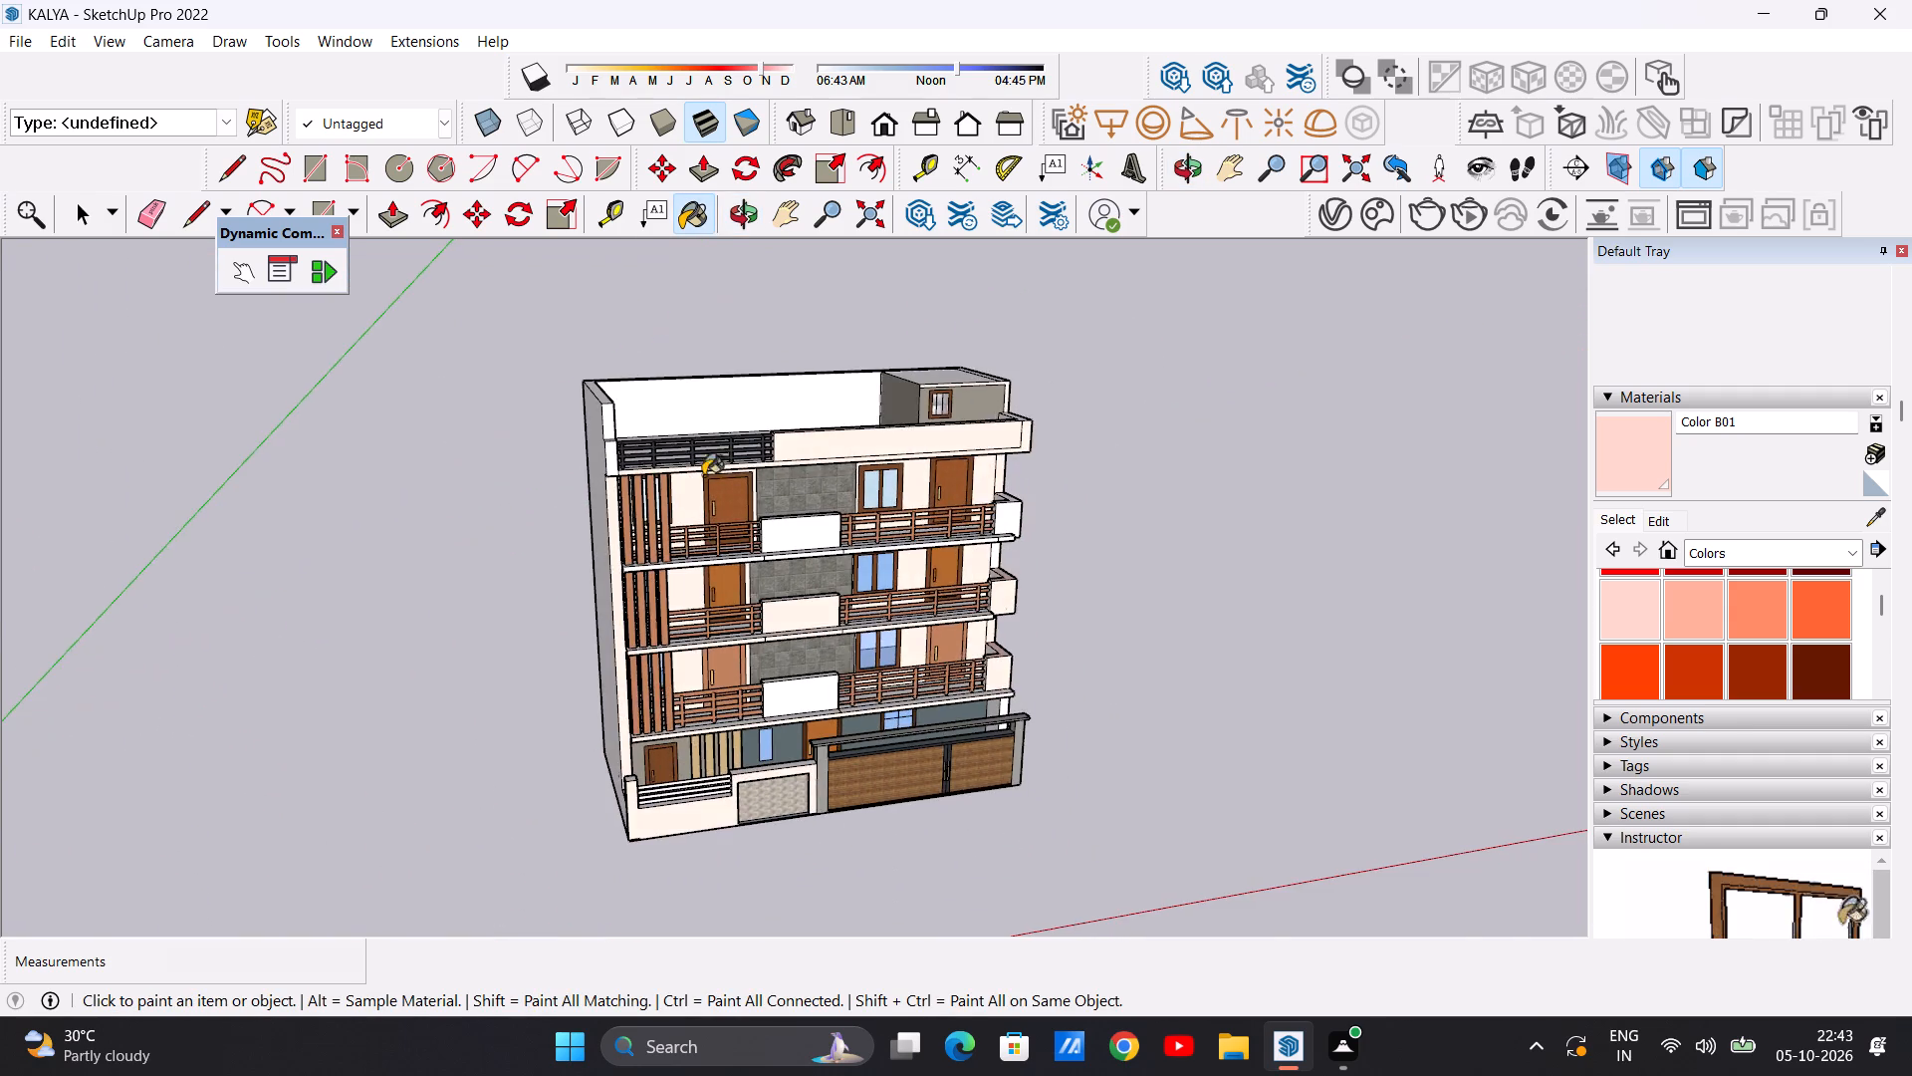
{"action": "scroll", "coordinate": [645, 465], "scroll_direction": "up", "scroll_amount": 10}
{"action": "left_click", "coordinate": [593, 446]}
{"action": "left_click", "coordinate": [592, 353]}
{"action": "scroll", "coordinate": [580, 427], "scroll_direction": "down", "scroll_amount": 5}
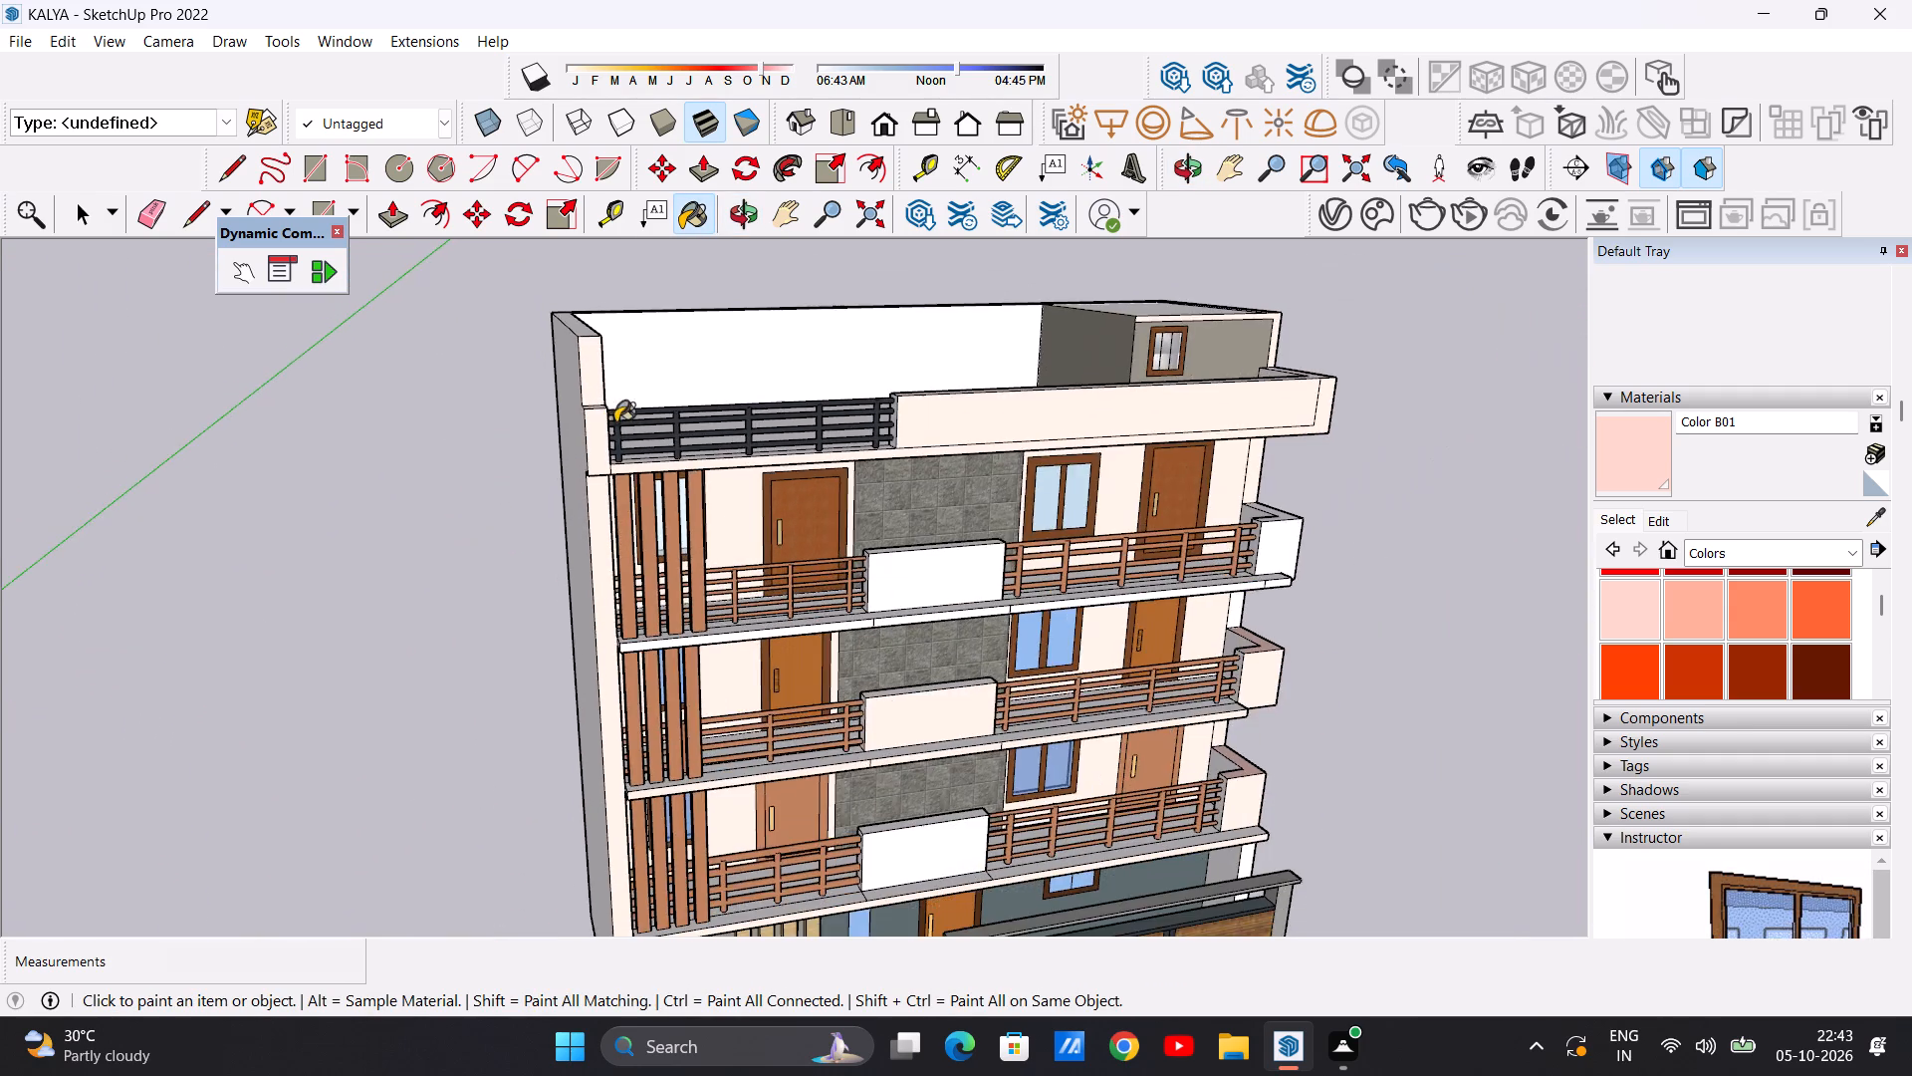
{"action": "middle_click_drag", "start_coordinate": [491, 460], "coordinate": [689, 458]}
{"action": "left_click", "coordinate": [636, 462]}
{"action": "scroll", "coordinate": [625, 465], "scroll_direction": "down", "scroll_amount": 12}
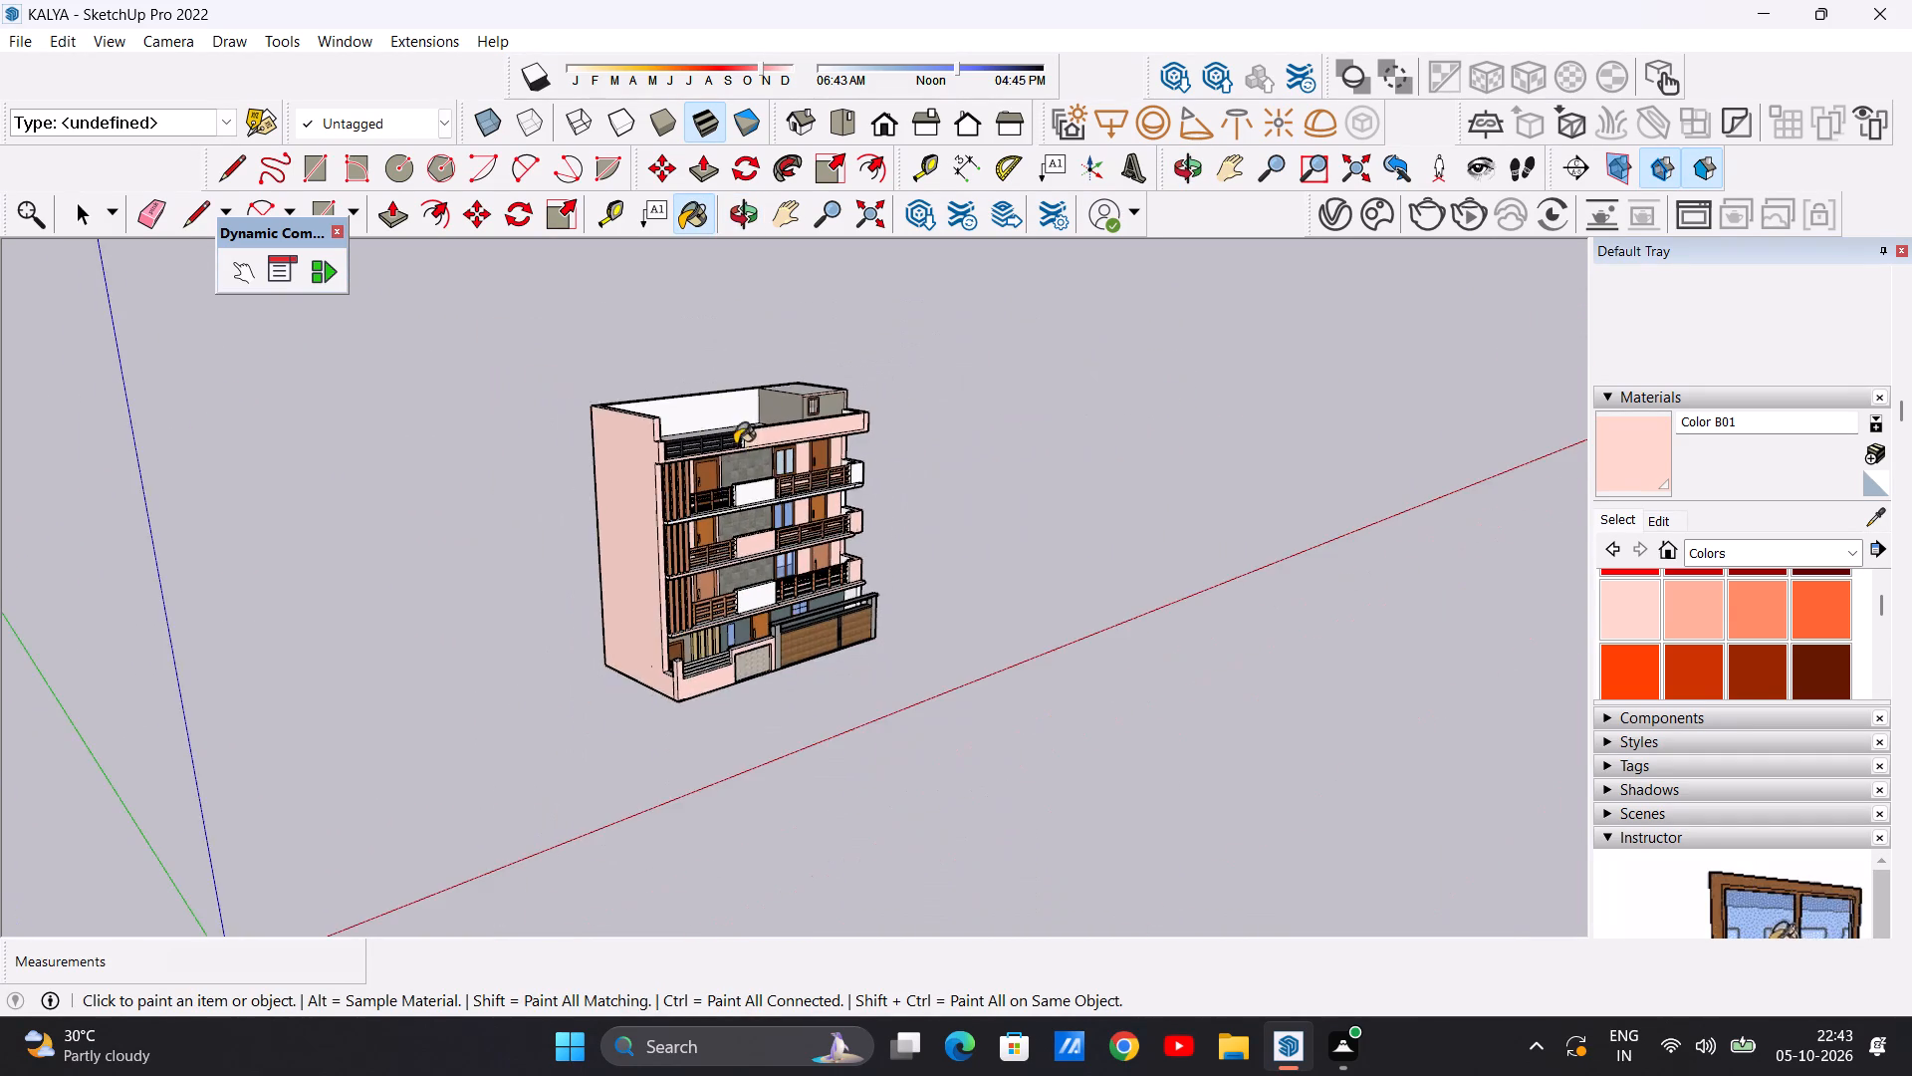
Paint the third-floor balcony's central parapet with Color B01 on its front, top and both side faces.
{"action": "middle_click_drag", "start_coordinate": [759, 482], "coordinate": [464, 459]}
{"action": "scroll", "coordinate": [806, 482], "scroll_direction": "up", "scroll_amount": 13}
{"action": "left_click", "coordinate": [702, 489]}
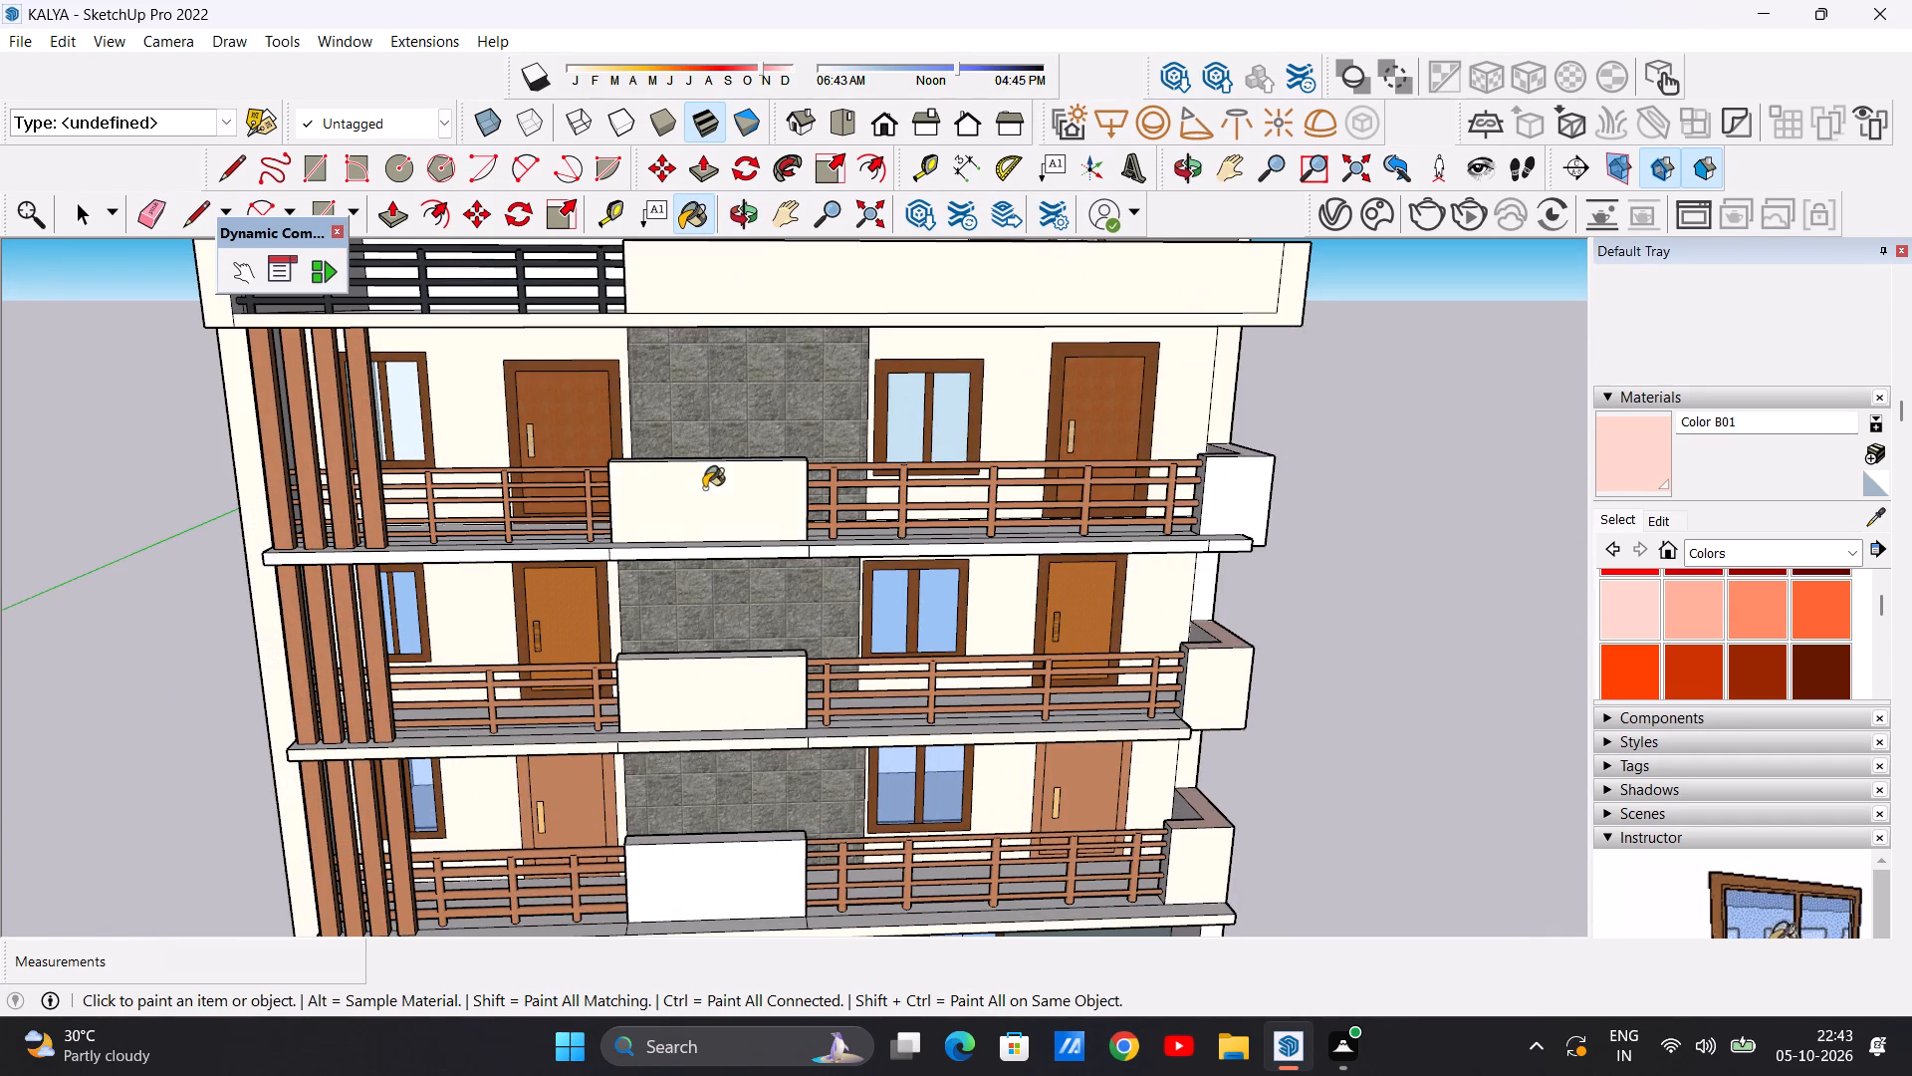
{"action": "middle_click_drag", "start_coordinate": [732, 479], "coordinate": [681, 579]}
{"action": "scroll", "coordinate": [700, 449], "scroll_direction": "up", "scroll_amount": 12}
{"action": "left_click", "coordinate": [693, 496]}
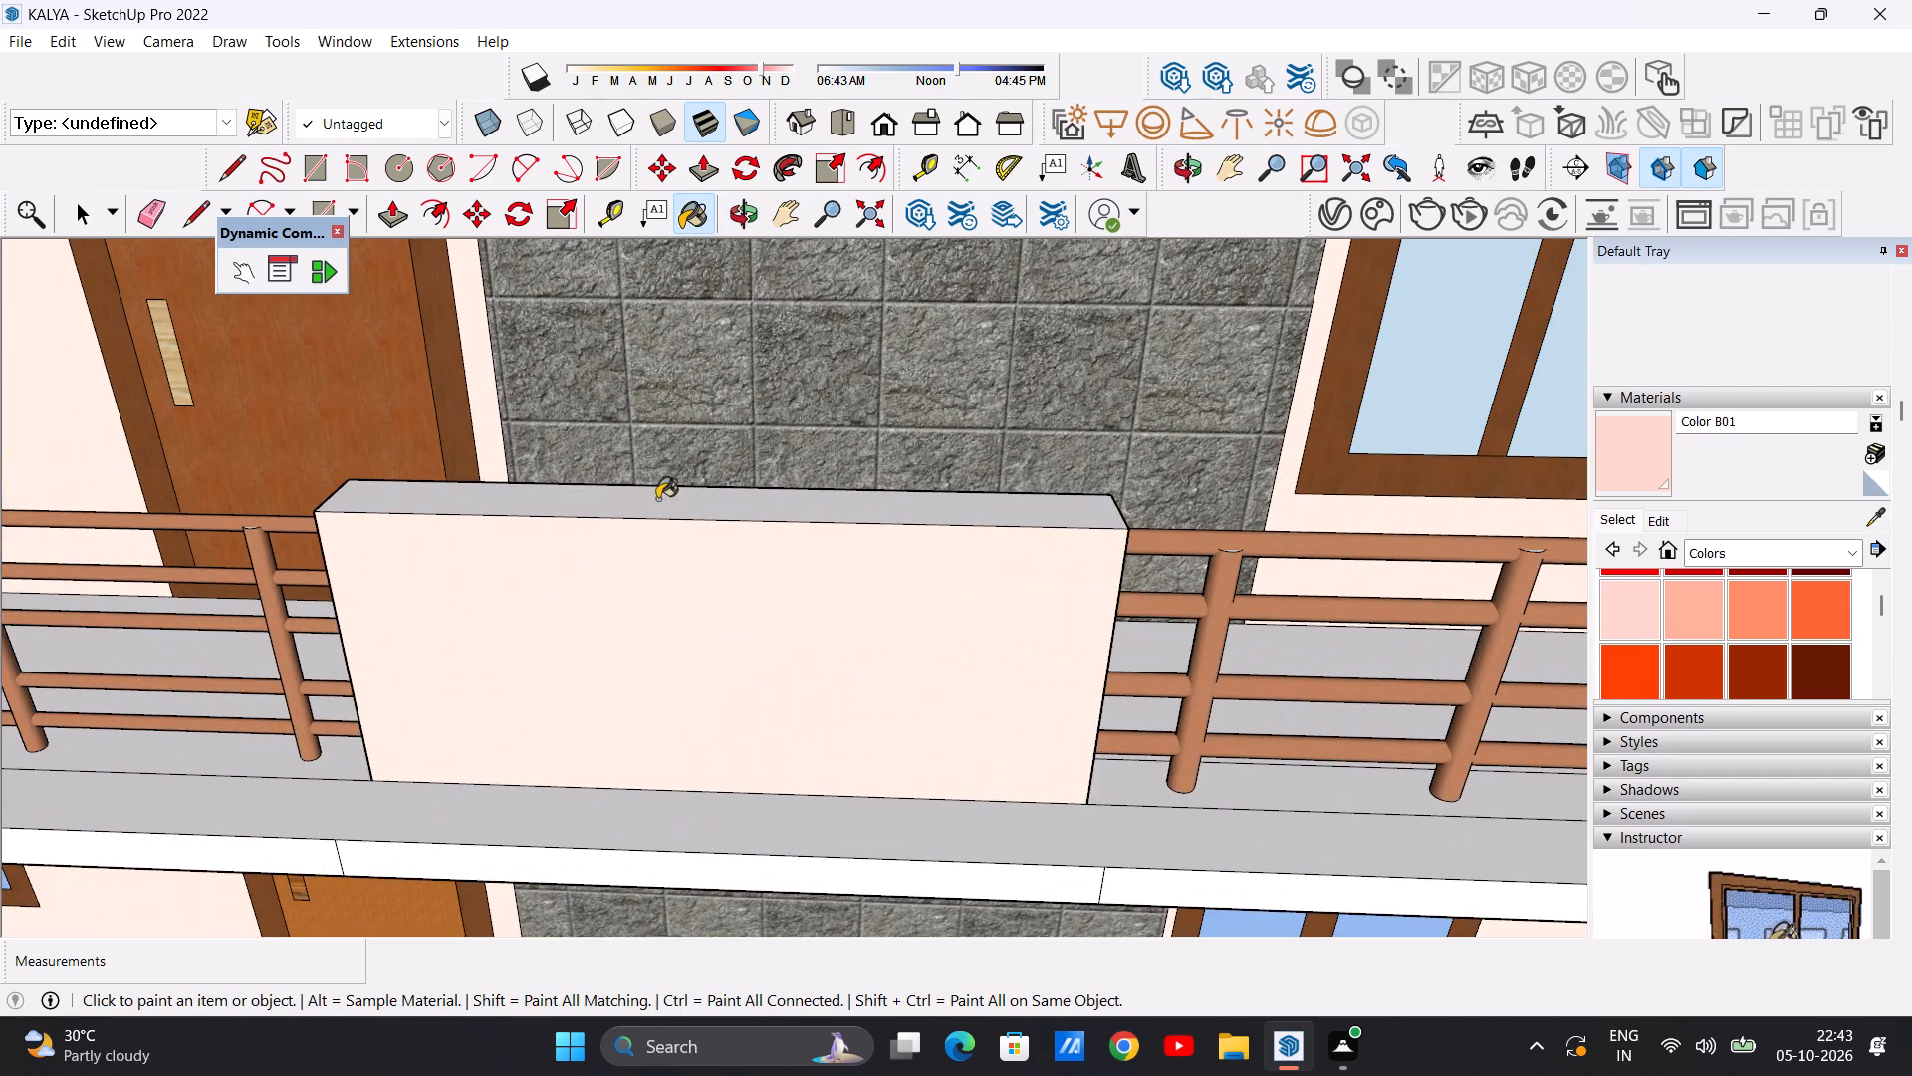
{"action": "scroll", "coordinate": [618, 496], "scroll_direction": "down", "scroll_amount": 13}
{"action": "middle_click_drag", "start_coordinate": [978, 520], "coordinate": [656, 499]}
{"action": "scroll", "coordinate": [742, 487], "scroll_direction": "up", "scroll_amount": 9}
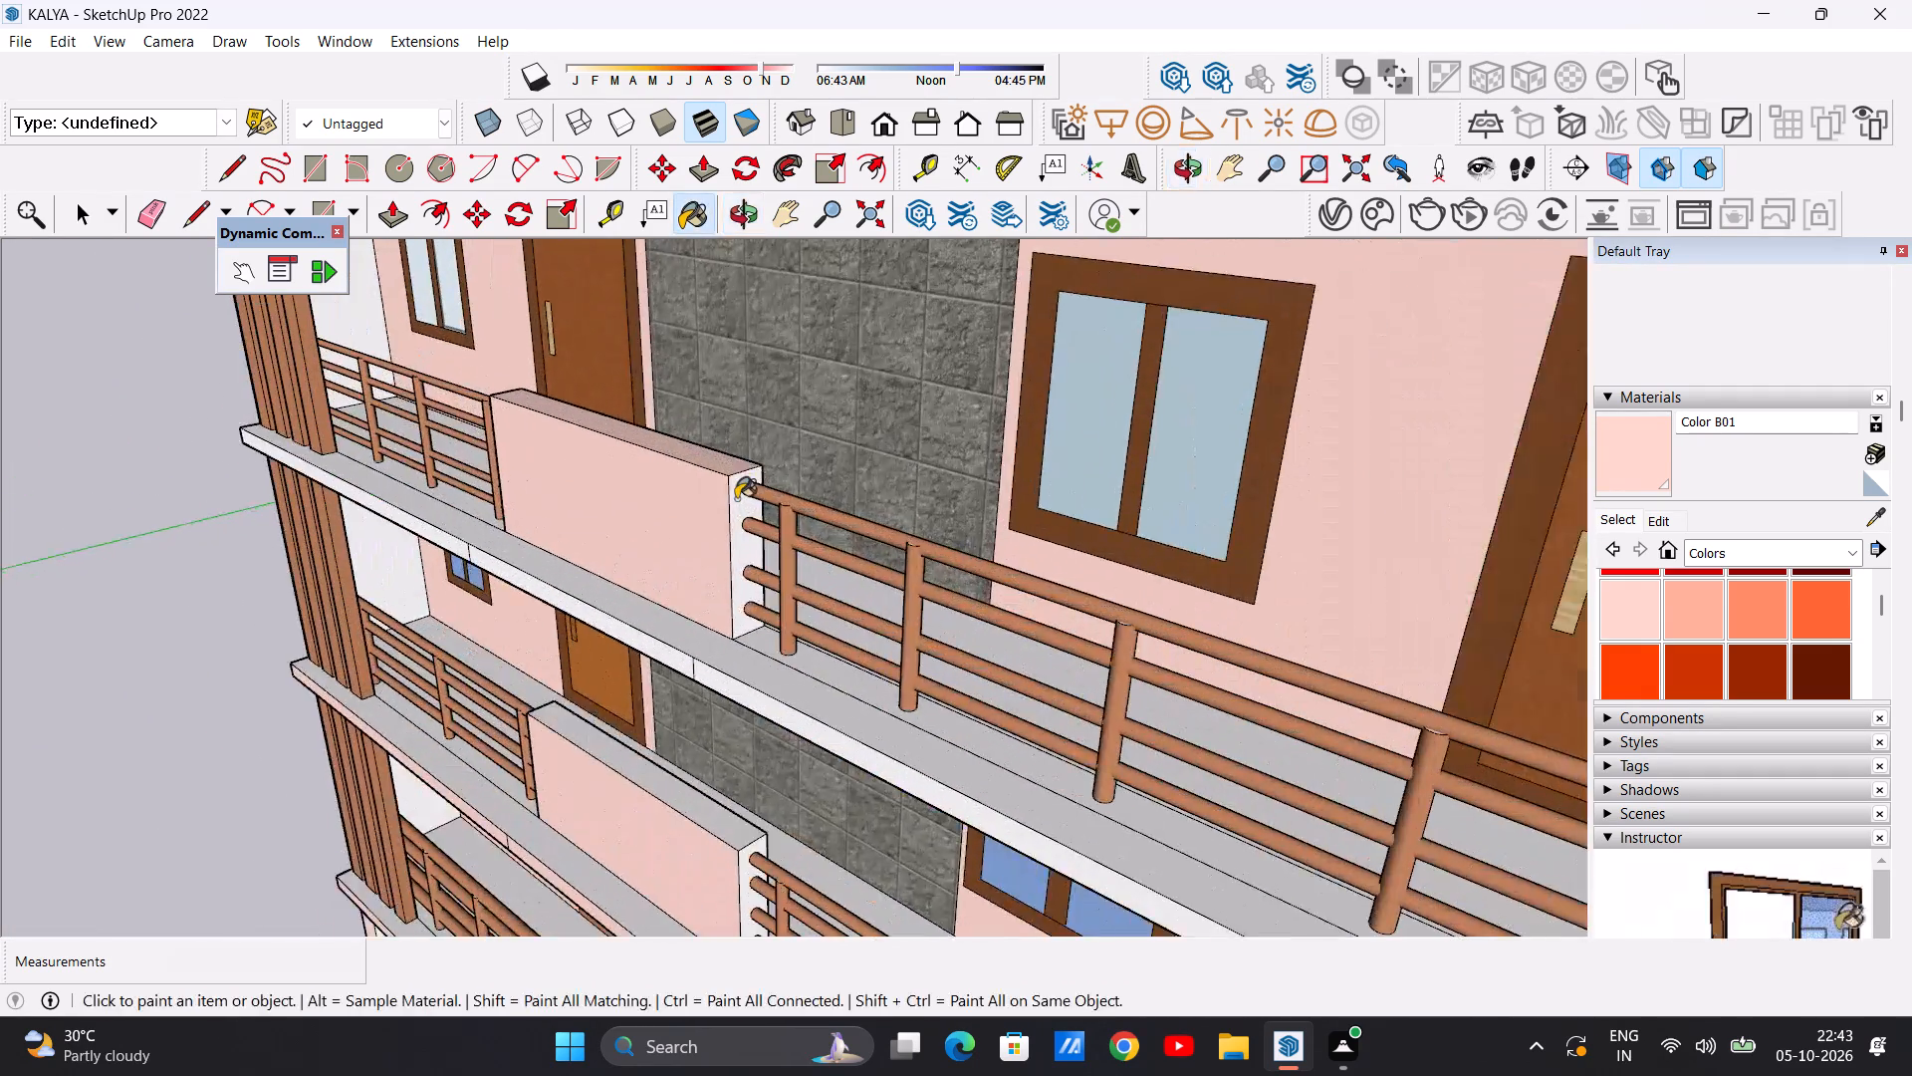
{"action": "scroll", "coordinate": [736, 499], "scroll_direction": "up", "scroll_amount": 4}
{"action": "left_click", "coordinate": [736, 499]}
{"action": "scroll", "coordinate": [745, 498], "scroll_direction": "down", "scroll_amount": 20}
{"action": "middle_click_drag", "start_coordinate": [635, 501], "coordinate": [739, 508]}
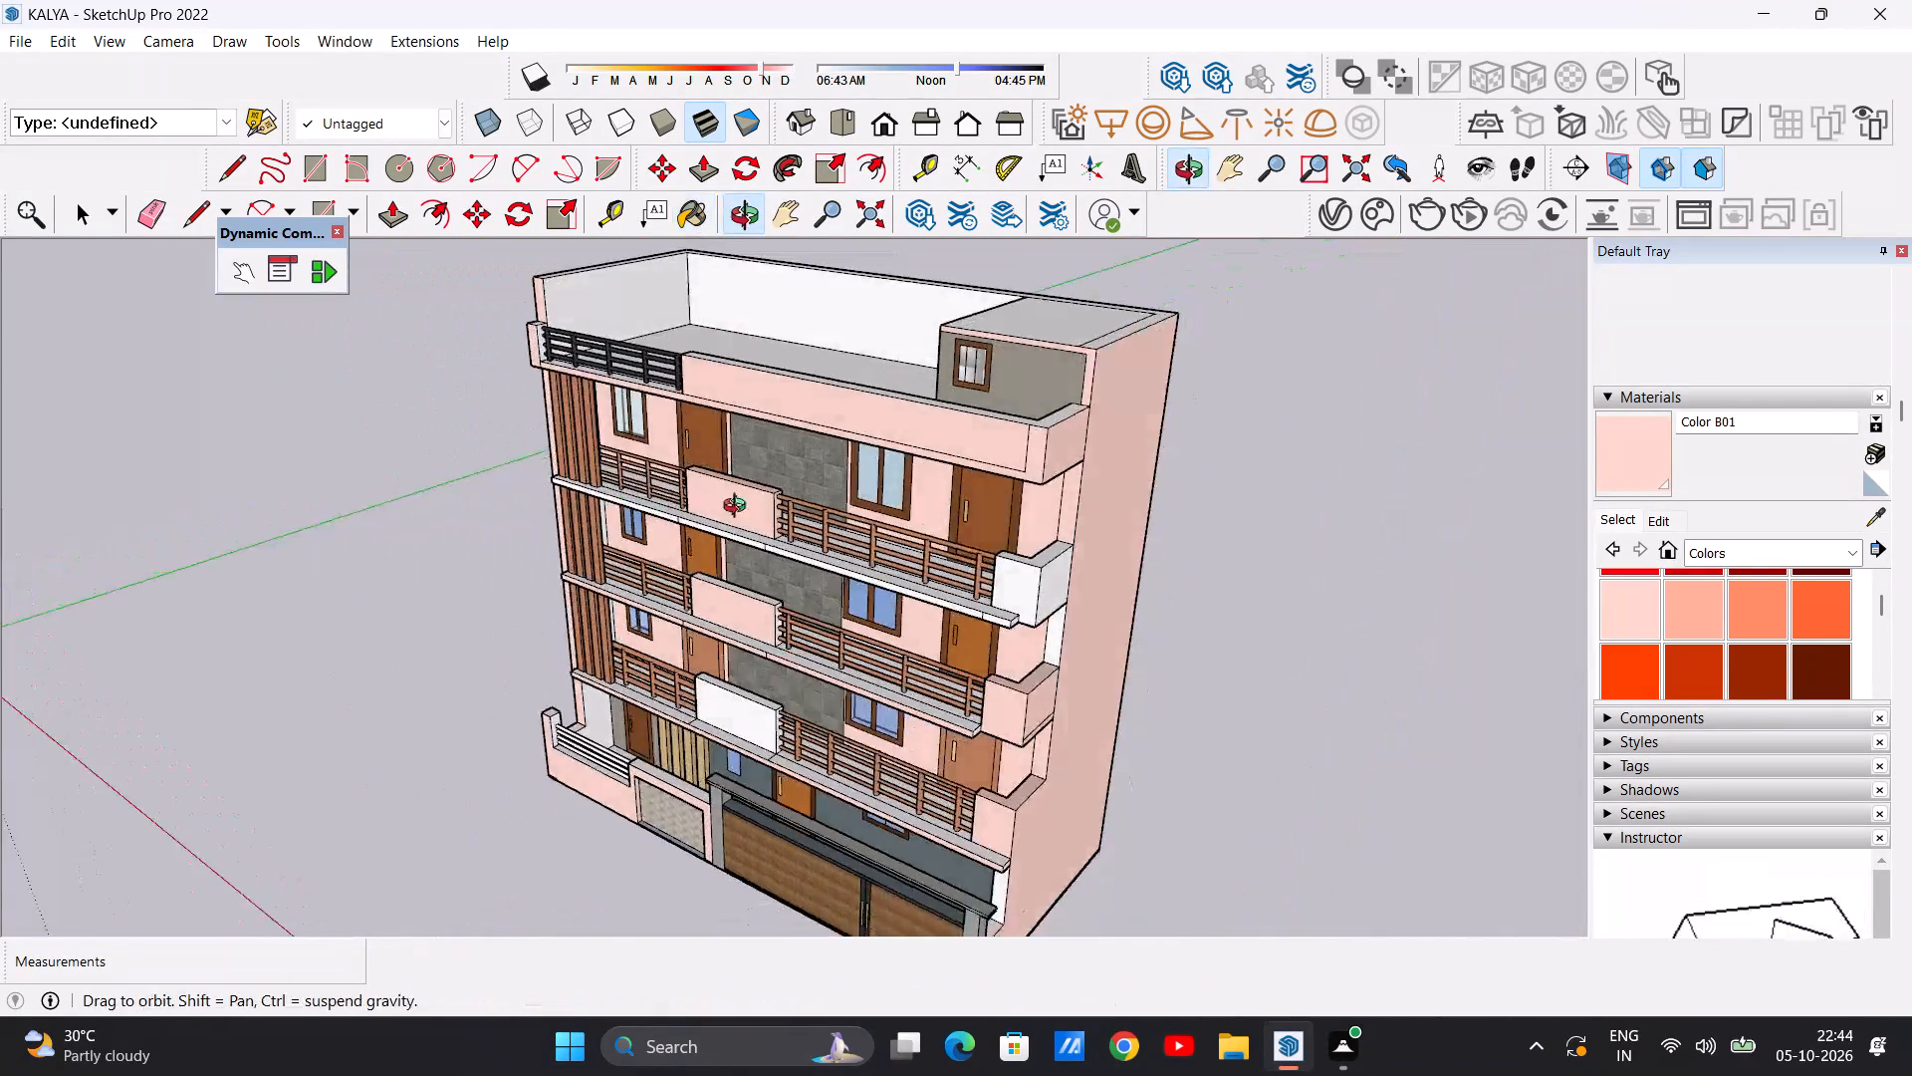
{"action": "middle_click_drag", "start_coordinate": [739, 508], "coordinate": [1203, 485]}
{"action": "scroll", "coordinate": [713, 505], "scroll_direction": "up", "scroll_amount": 12}
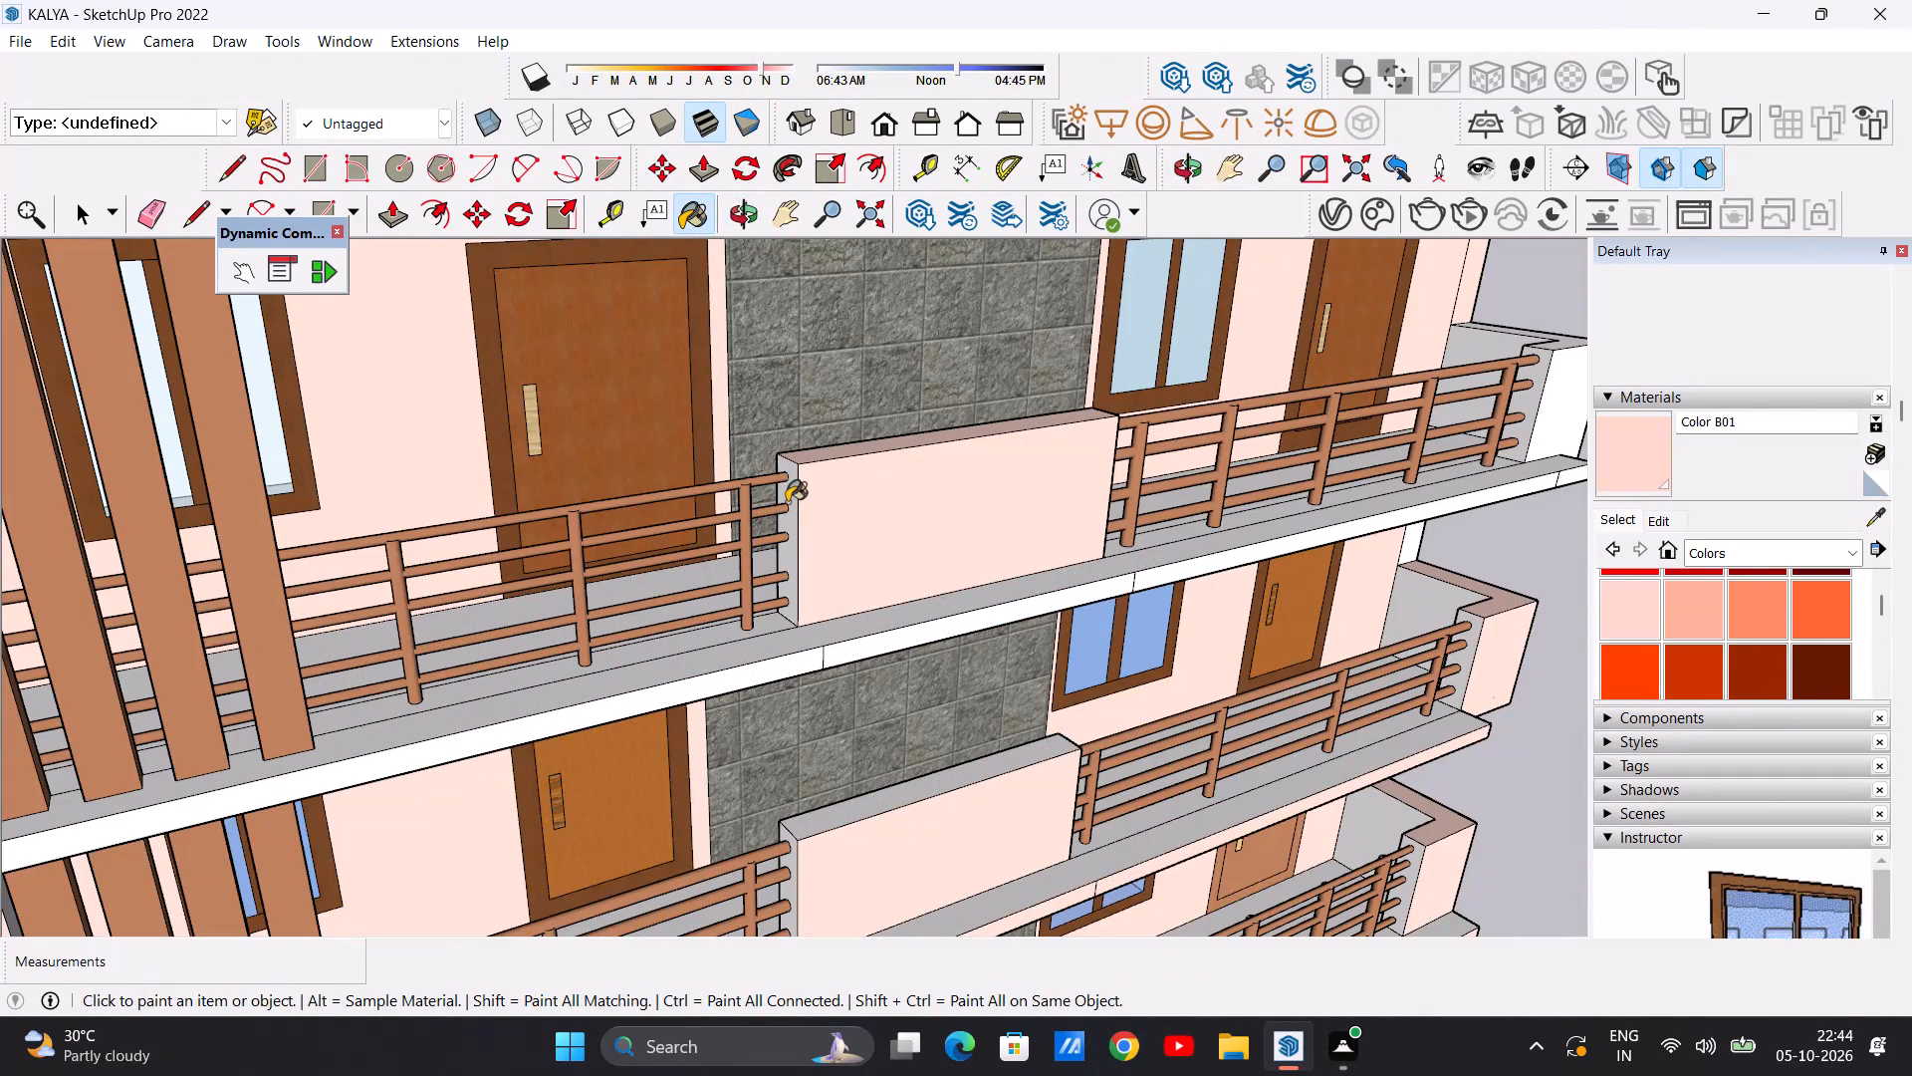
{"action": "left_click", "coordinate": [787, 502]}
Paint the third-floor balcony's corner parapet with Color B01 on its rail-end side, front, top and inner faces.
{"action": "scroll", "coordinate": [690, 497], "scroll_direction": "down", "scroll_amount": 1}
{"action": "scroll", "coordinate": [690, 497], "scroll_direction": "up", "scroll_amount": 1}
{"action": "scroll", "coordinate": [690, 497], "scroll_direction": "down", "scroll_amount": 6}
{"action": "scroll", "coordinate": [1313, 417], "scroll_direction": "up", "scroll_amount": 17}
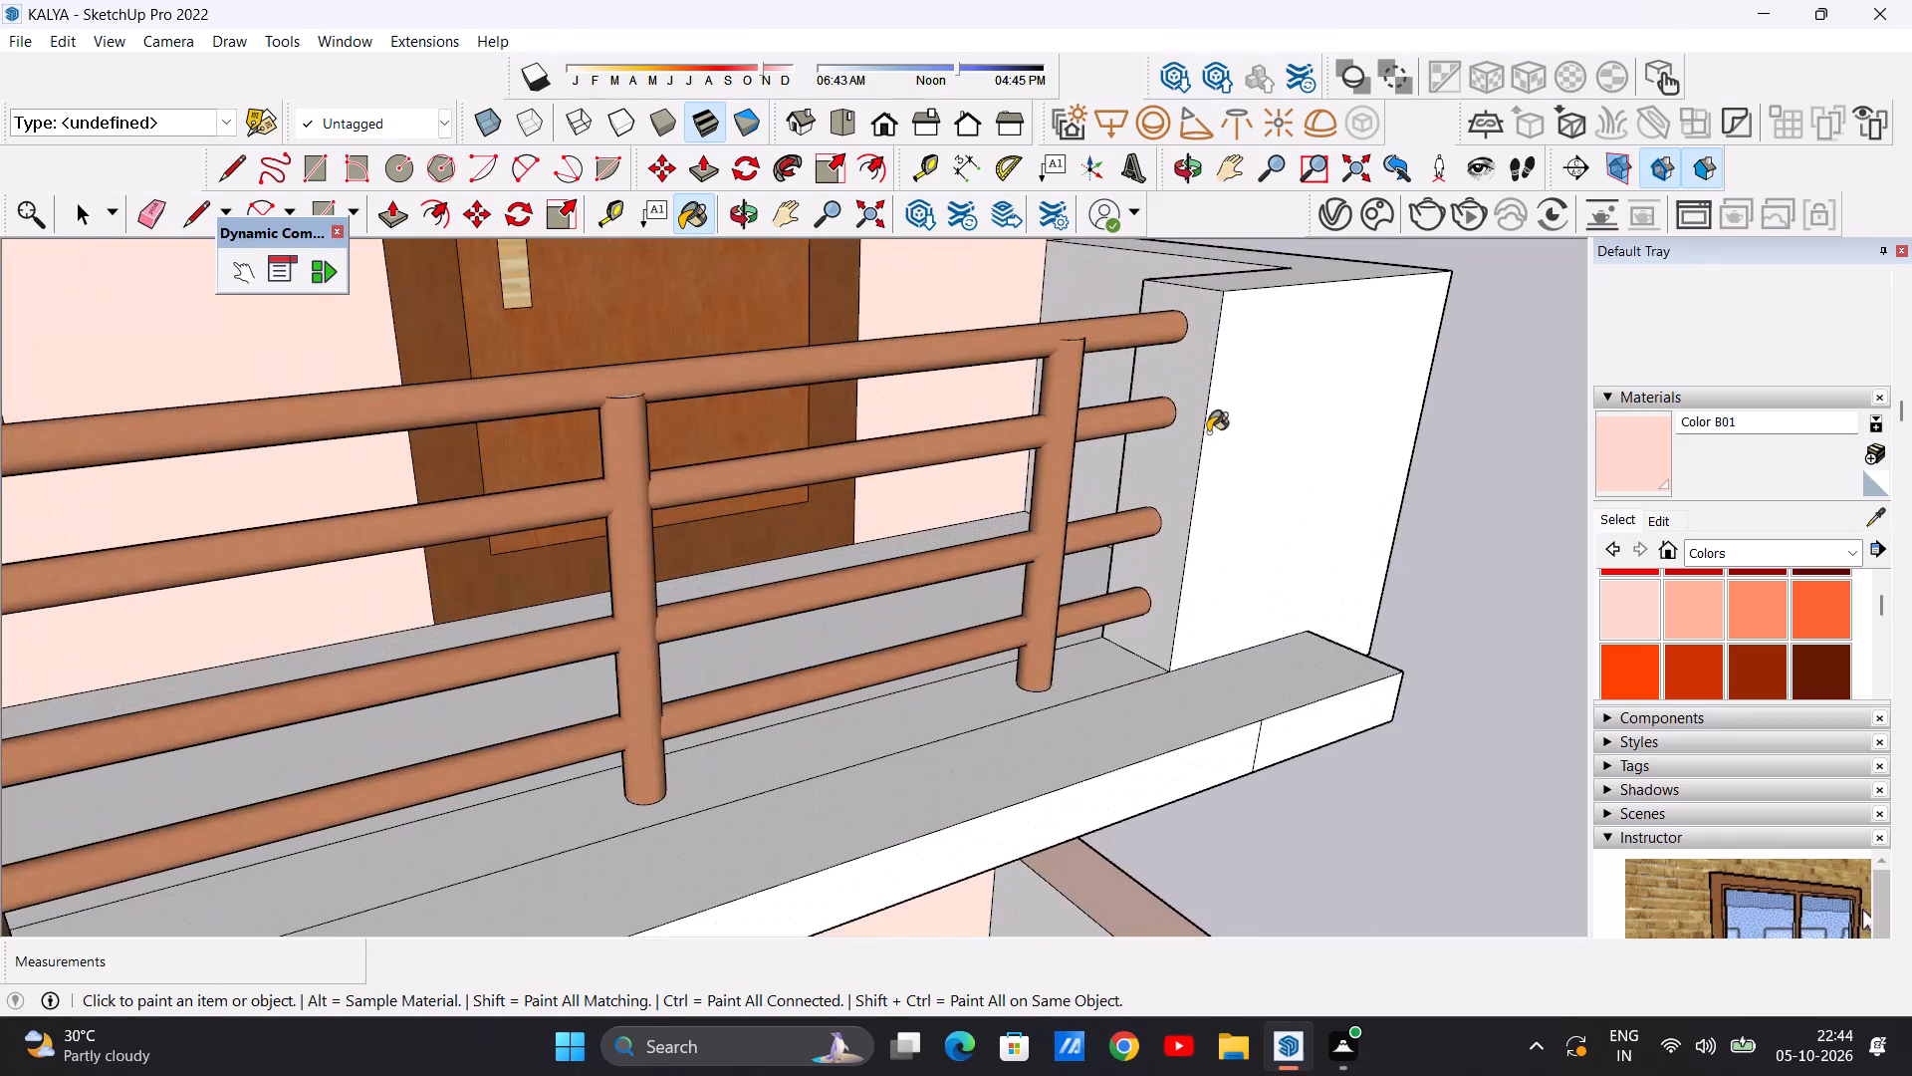
{"action": "left_click", "coordinate": [1189, 431]}
{"action": "left_click", "coordinate": [1277, 432]}
{"action": "scroll", "coordinate": [1217, 438], "scroll_direction": "down", "scroll_amount": 5}
{"action": "middle_click_drag", "start_coordinate": [1308, 382], "coordinate": [1234, 495]}
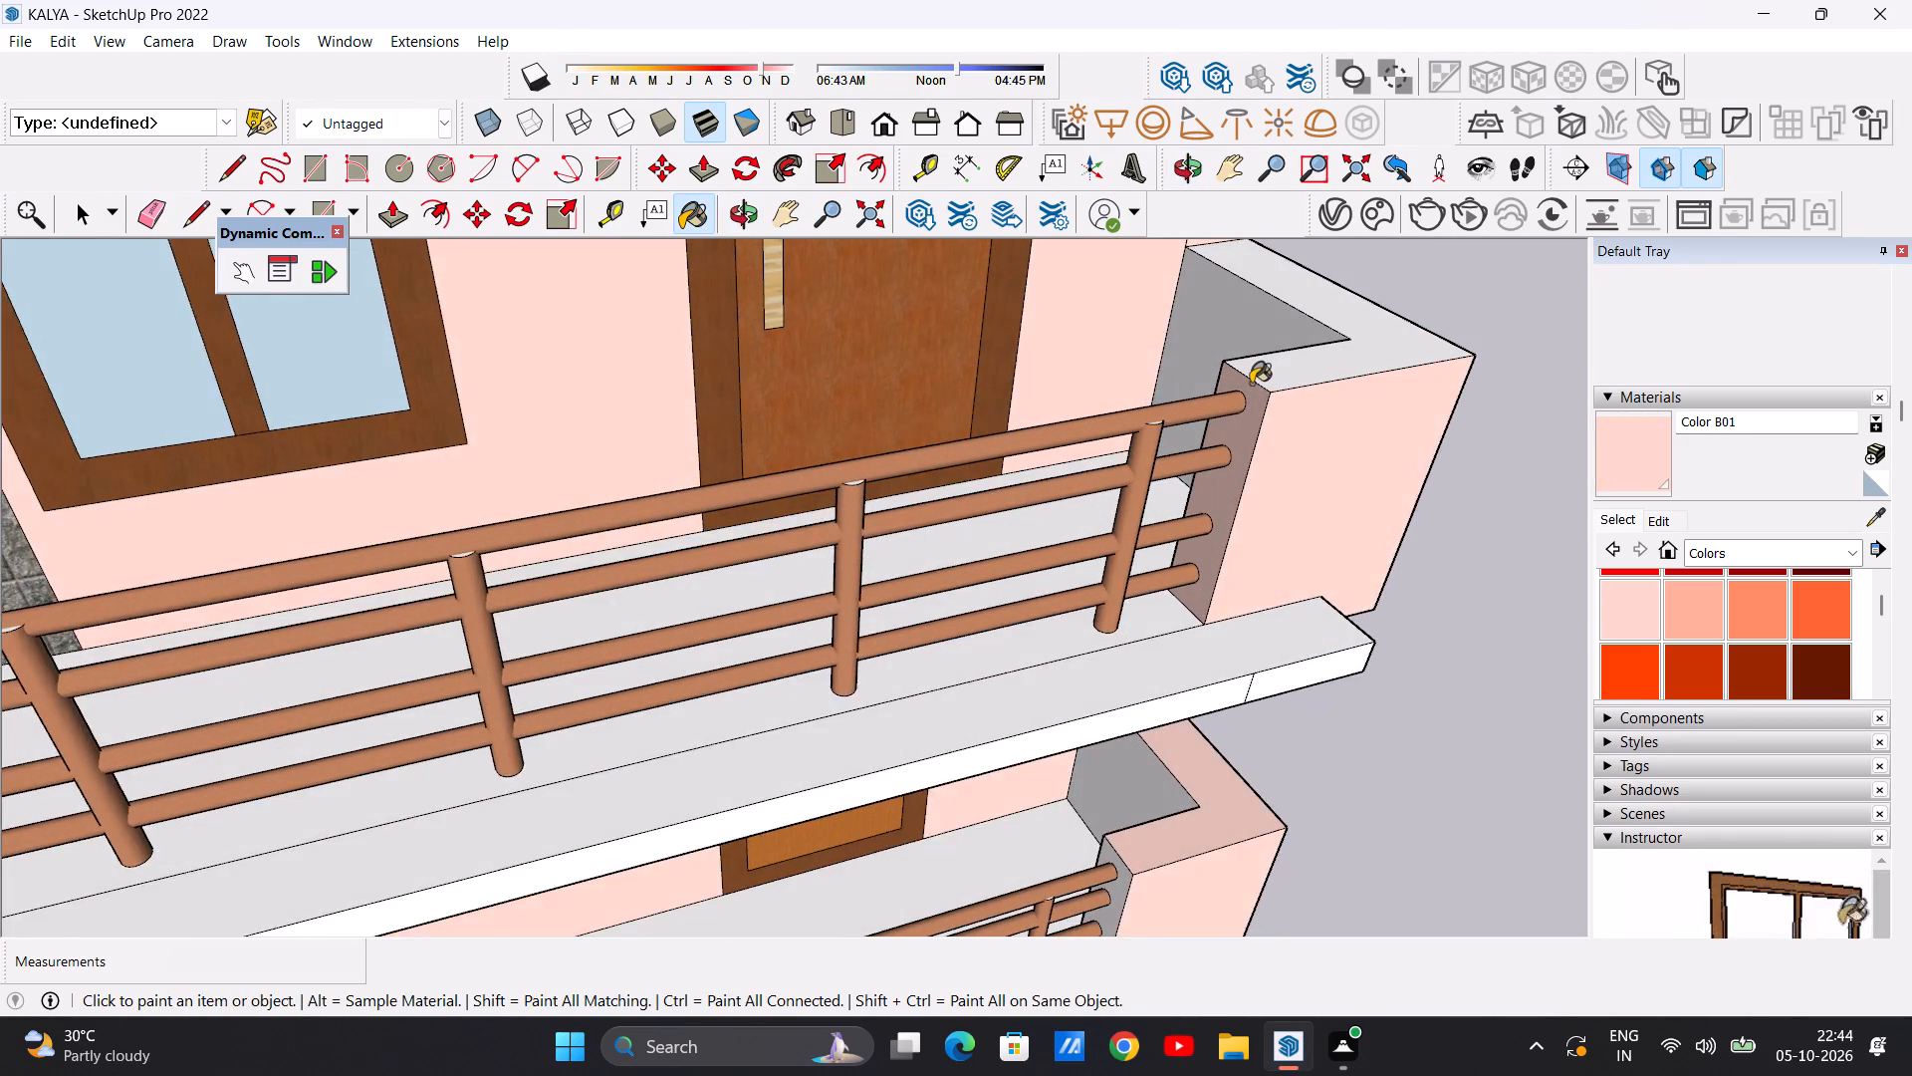
{"action": "scroll", "coordinate": [1254, 383], "scroll_direction": "up", "scroll_amount": 4}
{"action": "left_click", "coordinate": [1273, 384]}
{"action": "left_click", "coordinate": [1242, 304]}
{"action": "scroll", "coordinate": [1152, 426], "scroll_direction": "down", "scroll_amount": 6}
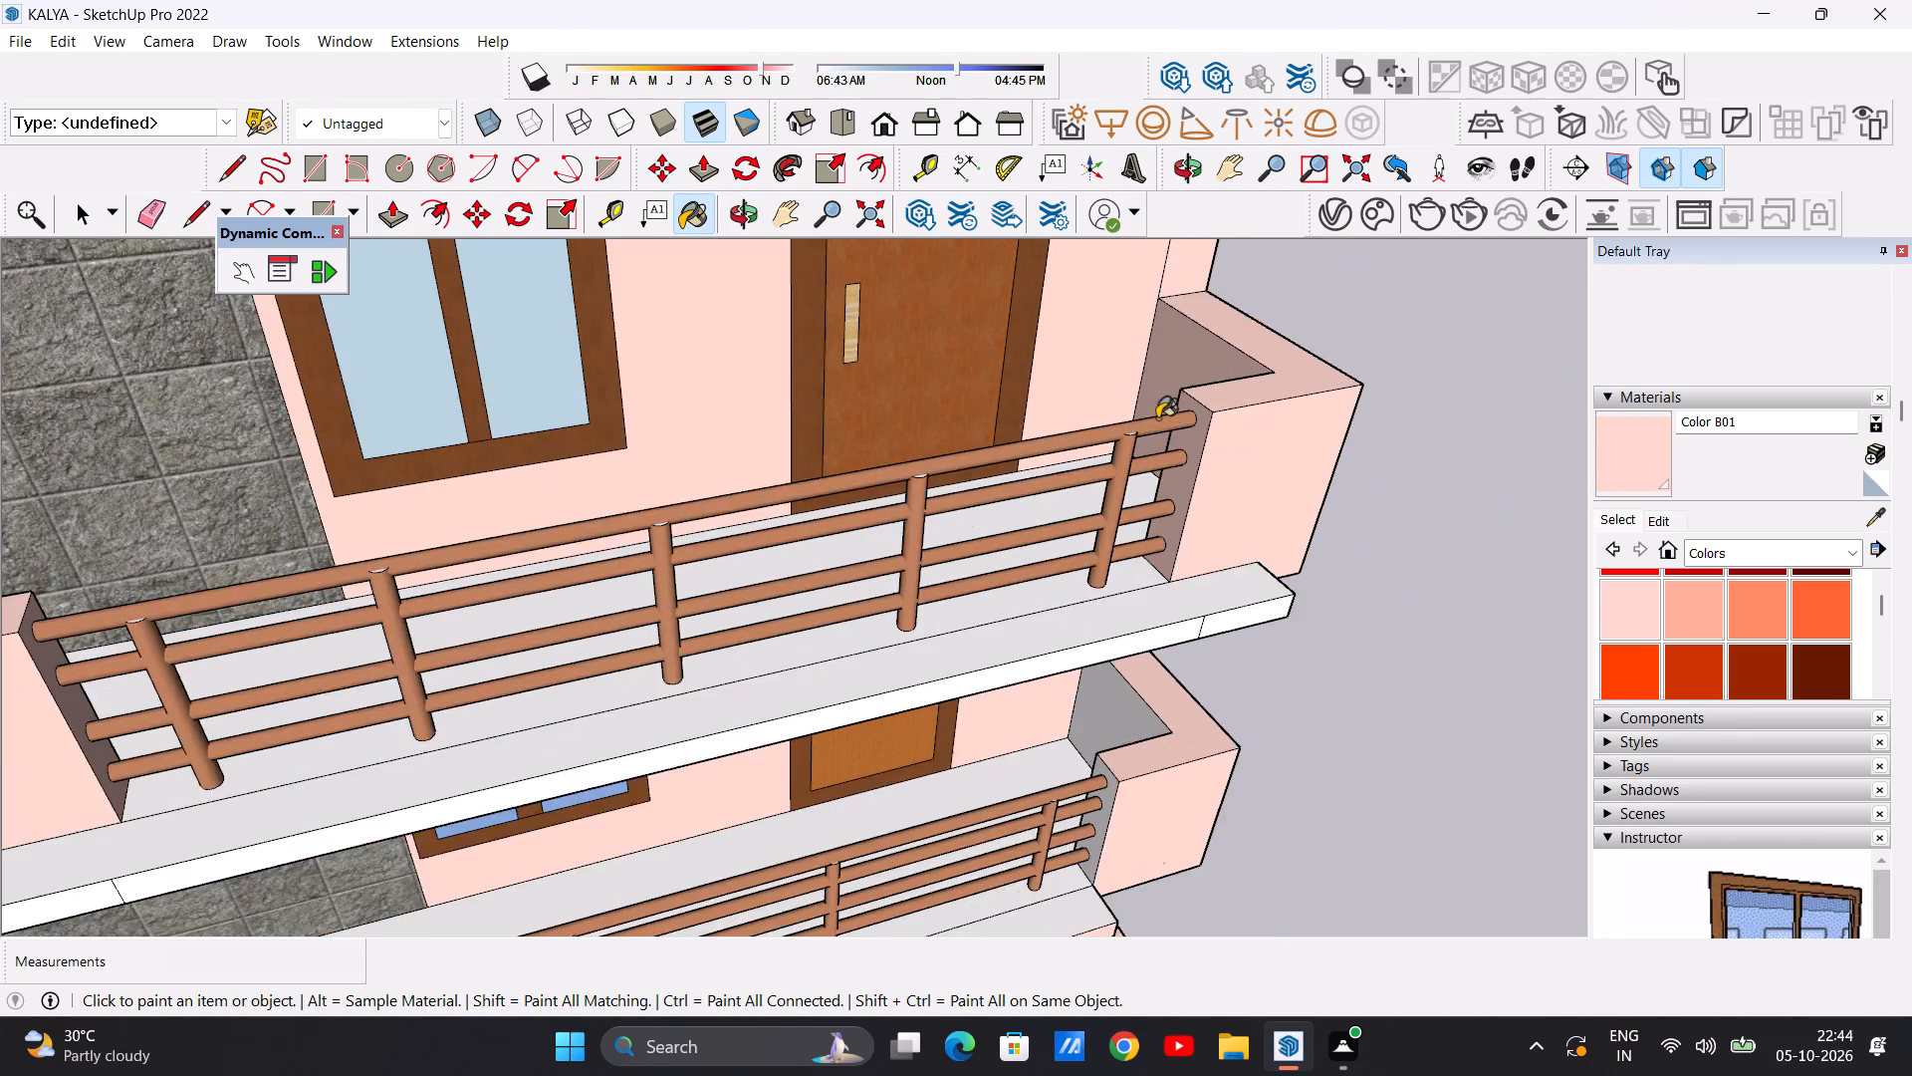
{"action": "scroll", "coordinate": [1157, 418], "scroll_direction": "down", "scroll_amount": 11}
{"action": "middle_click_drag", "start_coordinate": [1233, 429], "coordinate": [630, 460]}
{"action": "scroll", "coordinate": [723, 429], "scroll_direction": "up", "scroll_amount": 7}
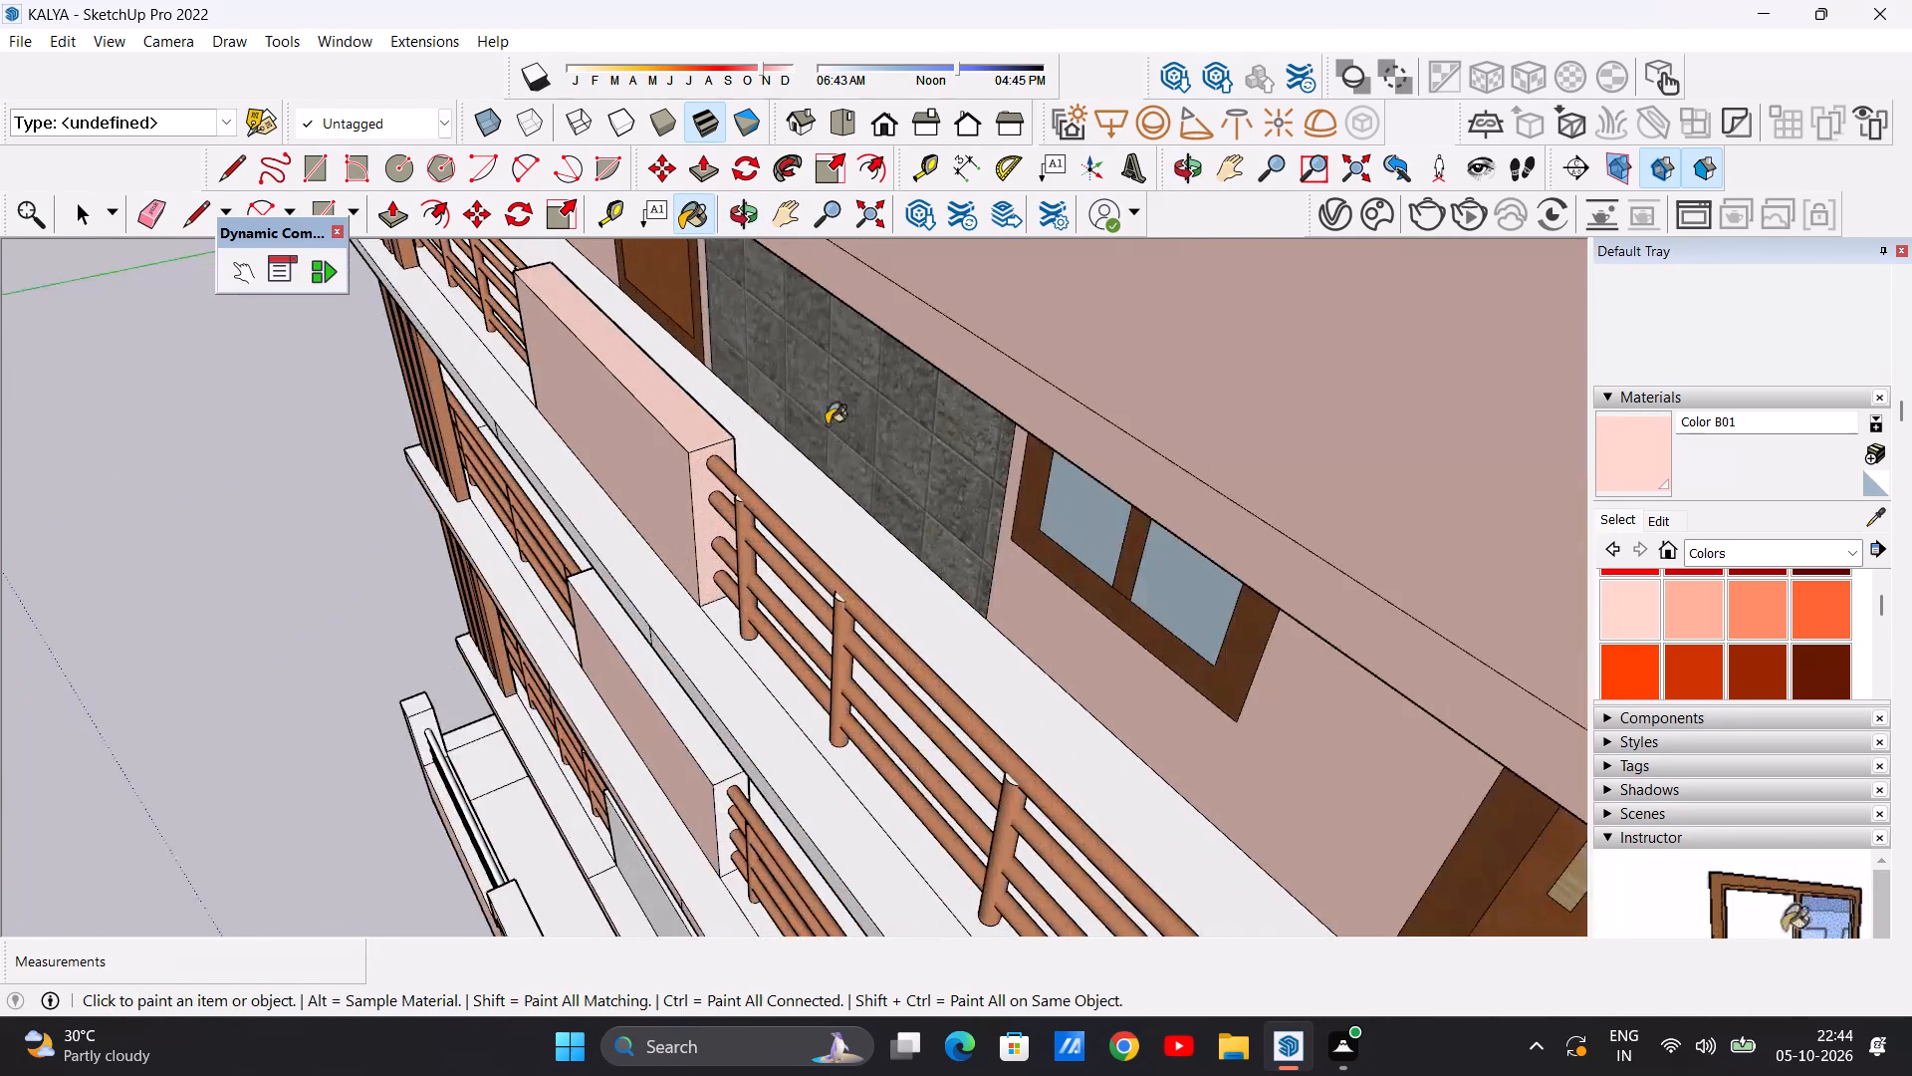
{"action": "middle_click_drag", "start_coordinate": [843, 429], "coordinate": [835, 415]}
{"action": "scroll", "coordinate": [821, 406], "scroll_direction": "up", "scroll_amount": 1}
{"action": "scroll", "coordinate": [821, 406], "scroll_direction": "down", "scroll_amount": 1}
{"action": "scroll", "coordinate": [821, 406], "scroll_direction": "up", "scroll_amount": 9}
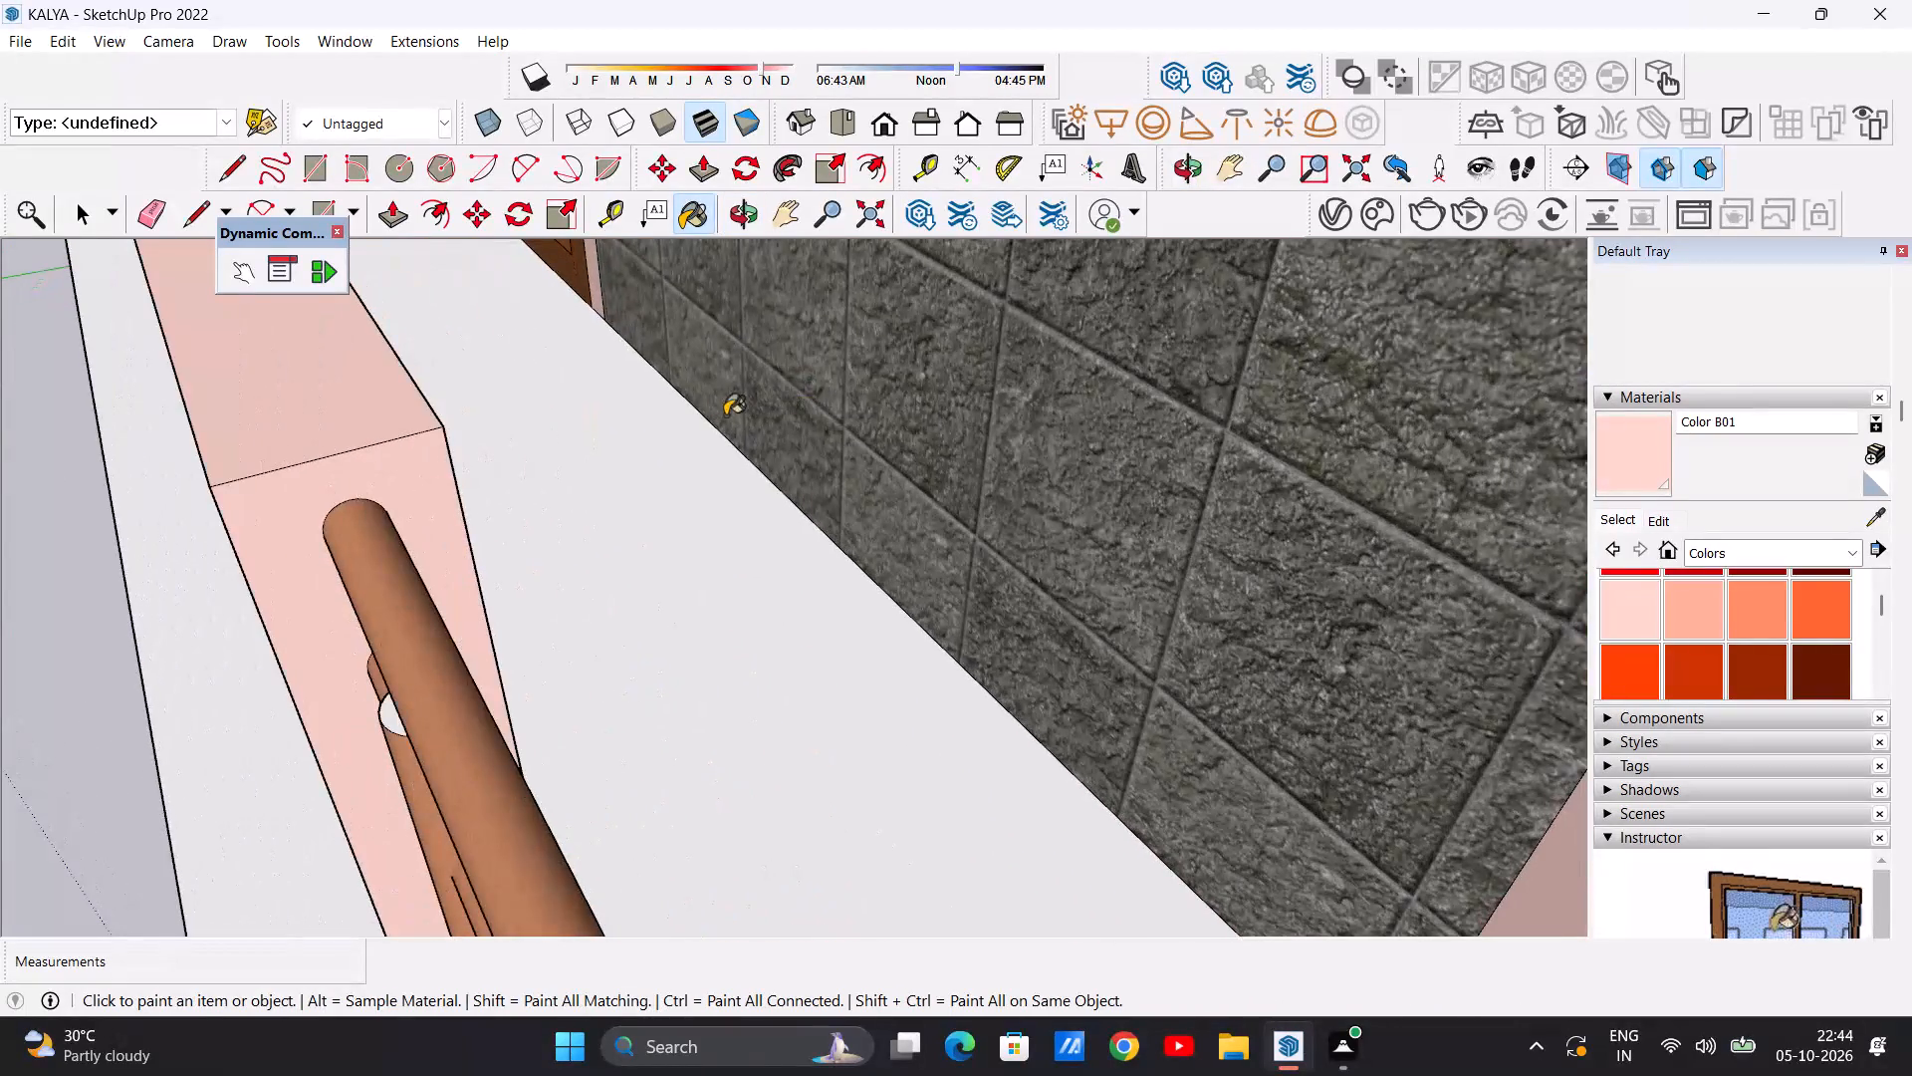
Paint the inner face of the third-floor side wall behind the vertical louvres with Color B01.
{"action": "scroll", "coordinate": [788, 423], "scroll_direction": "down", "scroll_amount": 19}
{"action": "scroll", "coordinate": [604, 346], "scroll_direction": "up", "scroll_amount": 3}
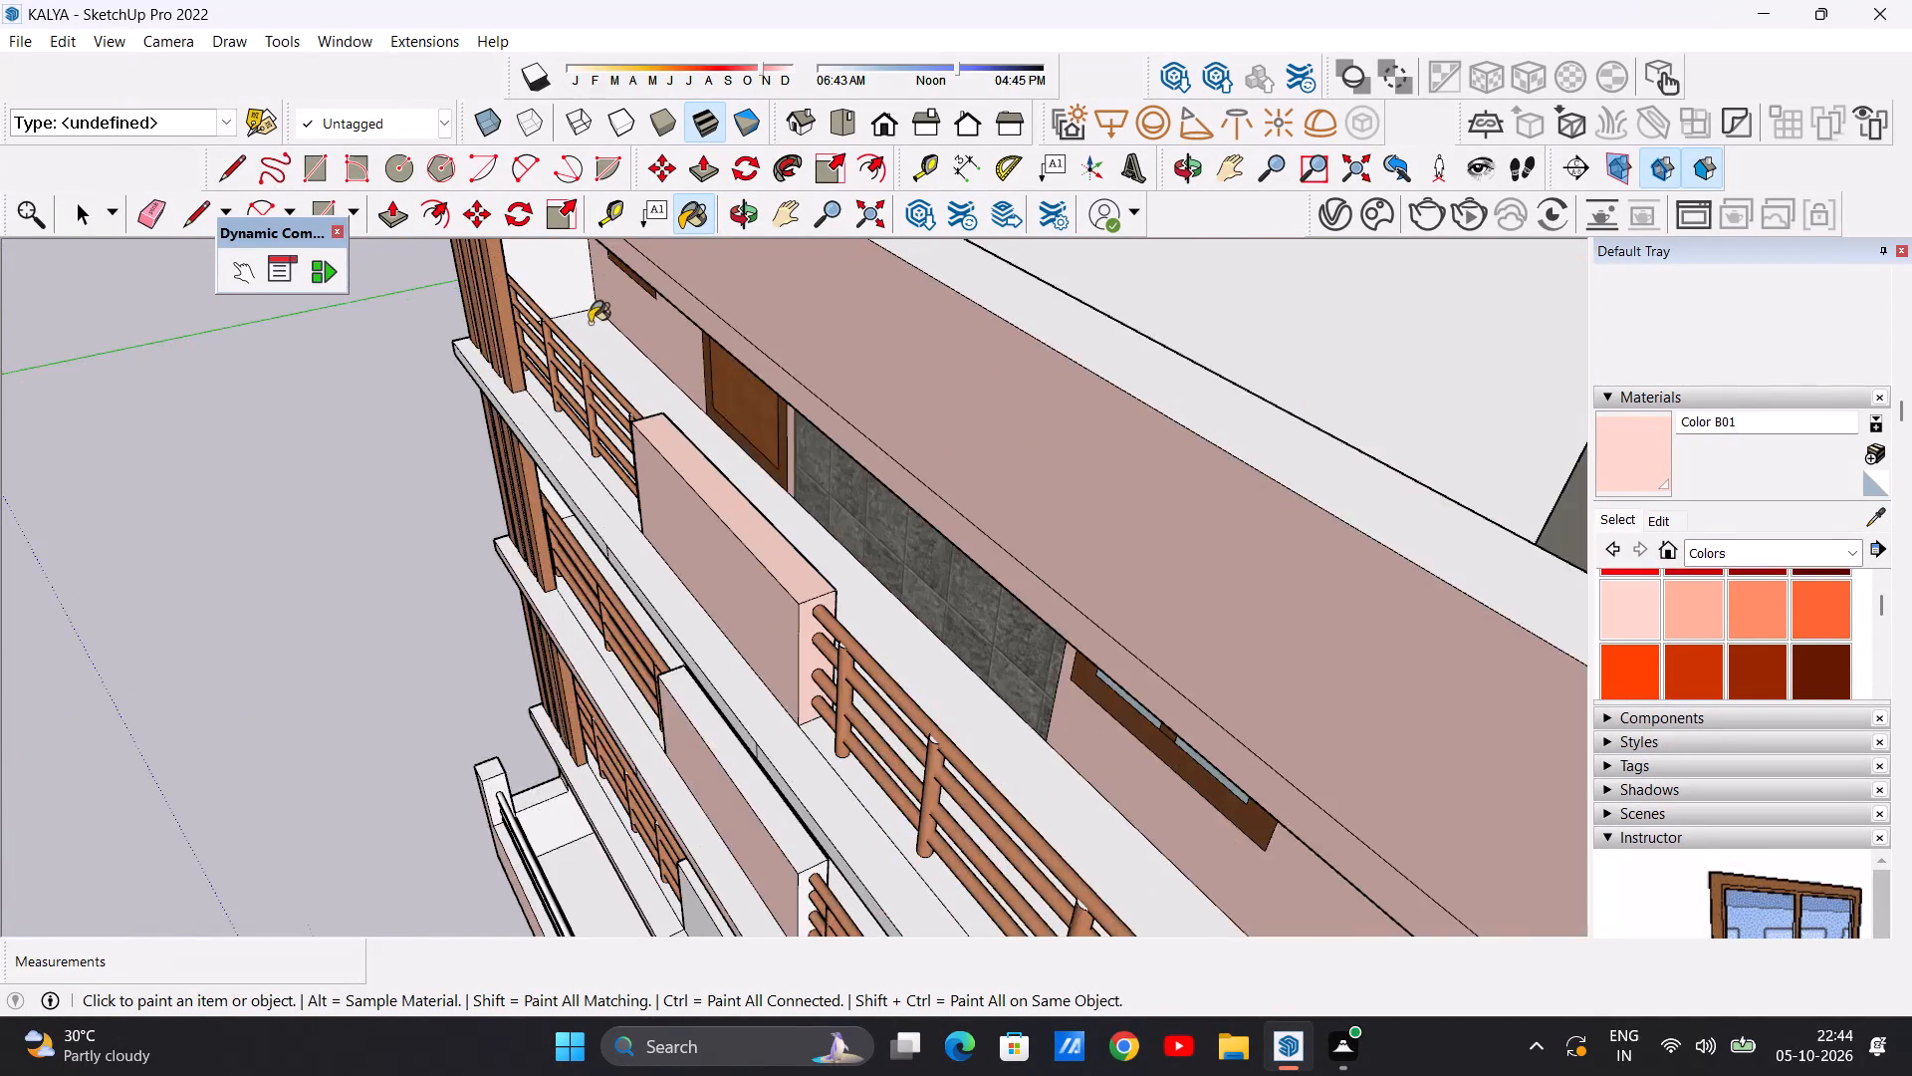
{"action": "scroll", "coordinate": [590, 323], "scroll_direction": "up", "scroll_amount": 7}
{"action": "left_click", "coordinate": [577, 286]}
Paint the terrace parapet's top, the stair room's roof and the adjoining side-wall top with Color B01.
{"action": "scroll", "coordinate": [685, 476], "scroll_direction": "down", "scroll_amount": 19}
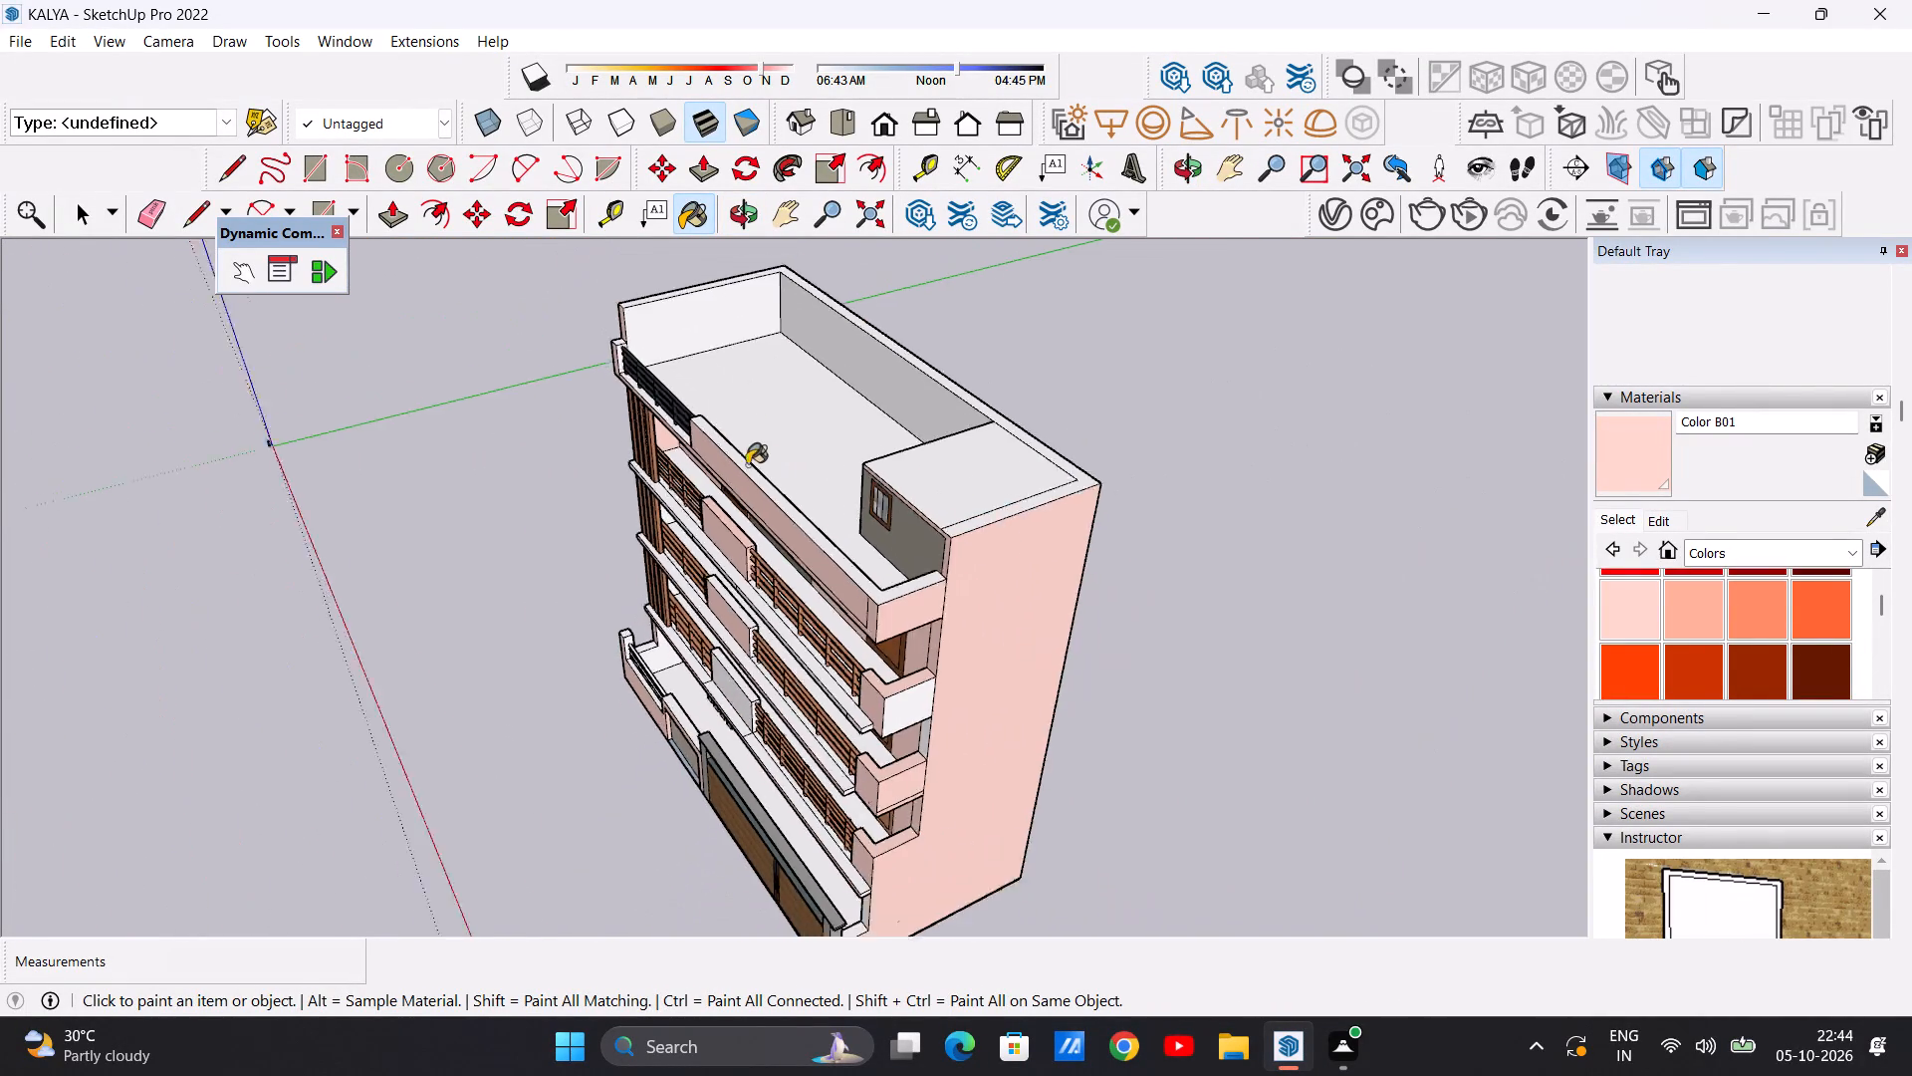
{"action": "scroll", "coordinate": [747, 465], "scroll_direction": "down", "scroll_amount": 2}
{"action": "middle_click_drag", "start_coordinate": [690, 507], "coordinate": [901, 554]}
{"action": "scroll", "coordinate": [949, 535], "scroll_direction": "up", "scroll_amount": 10}
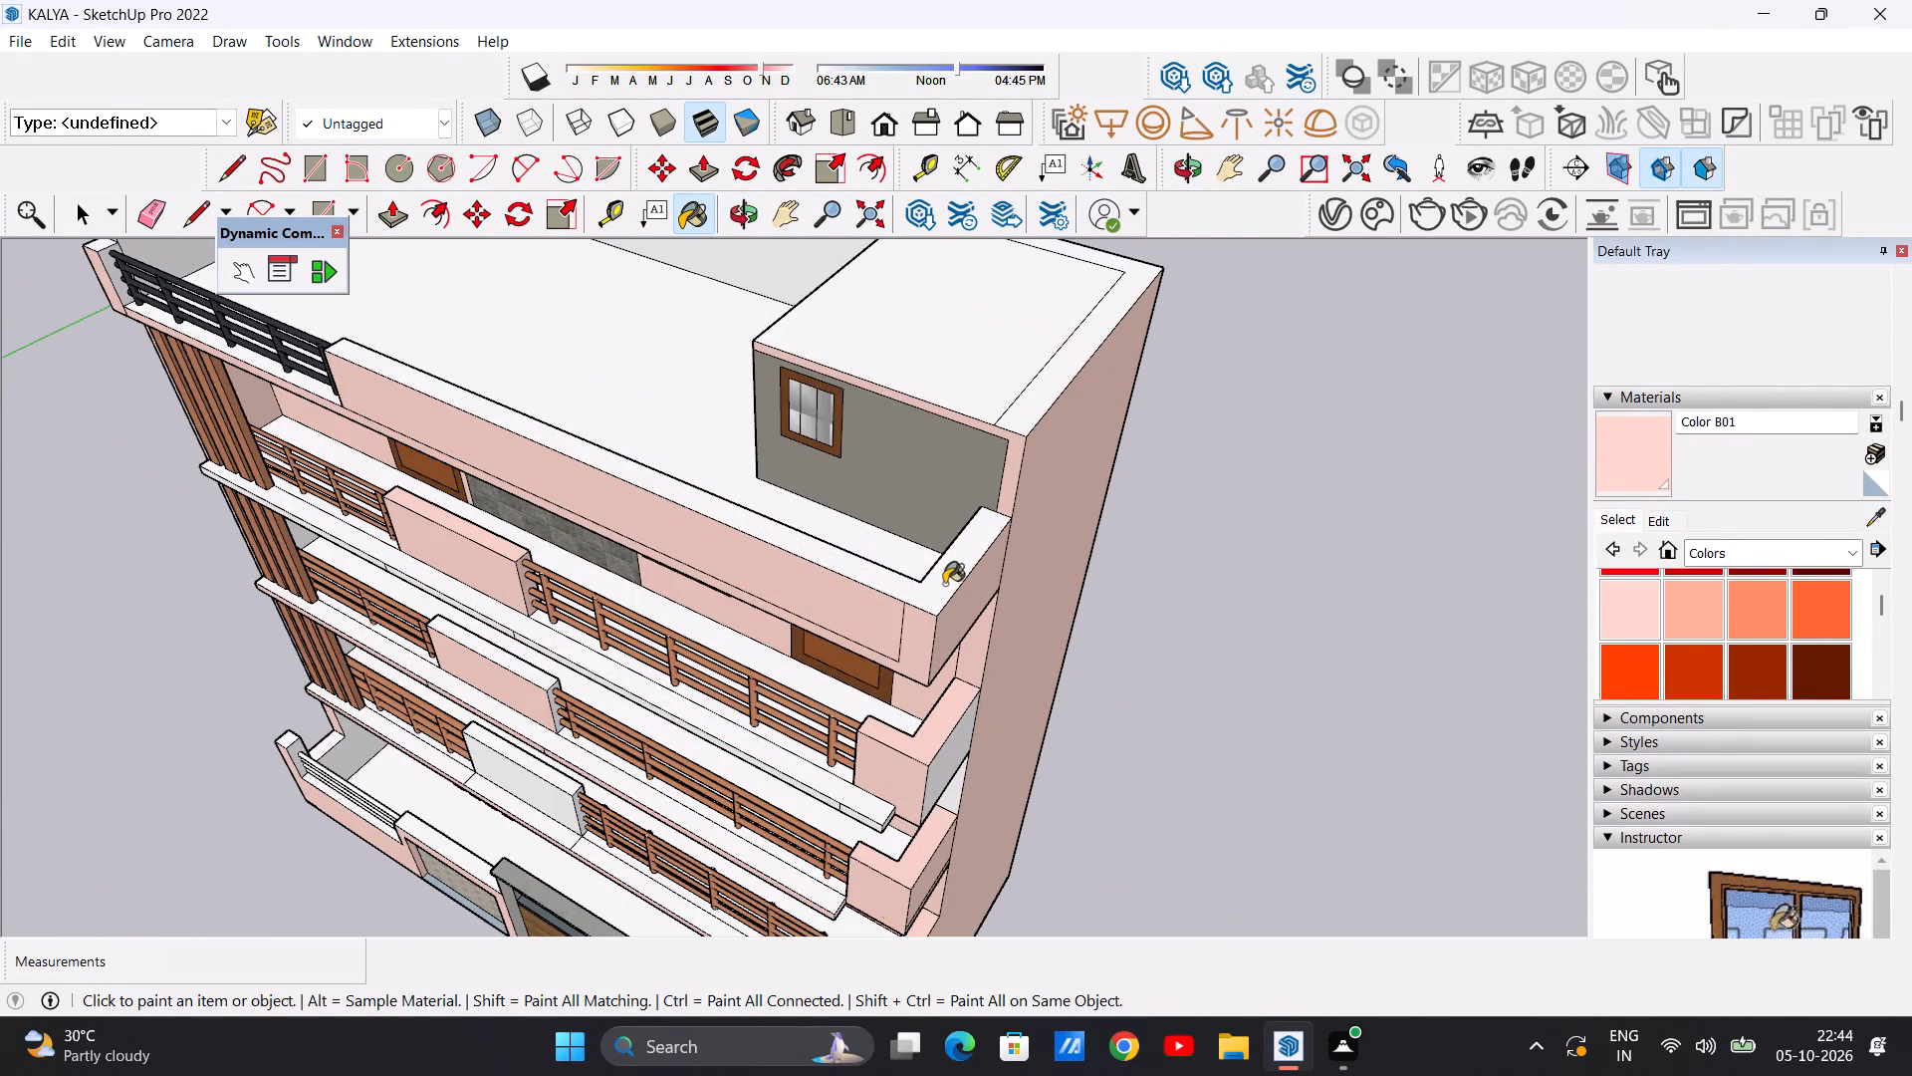
{"action": "left_click", "coordinate": [944, 584]}
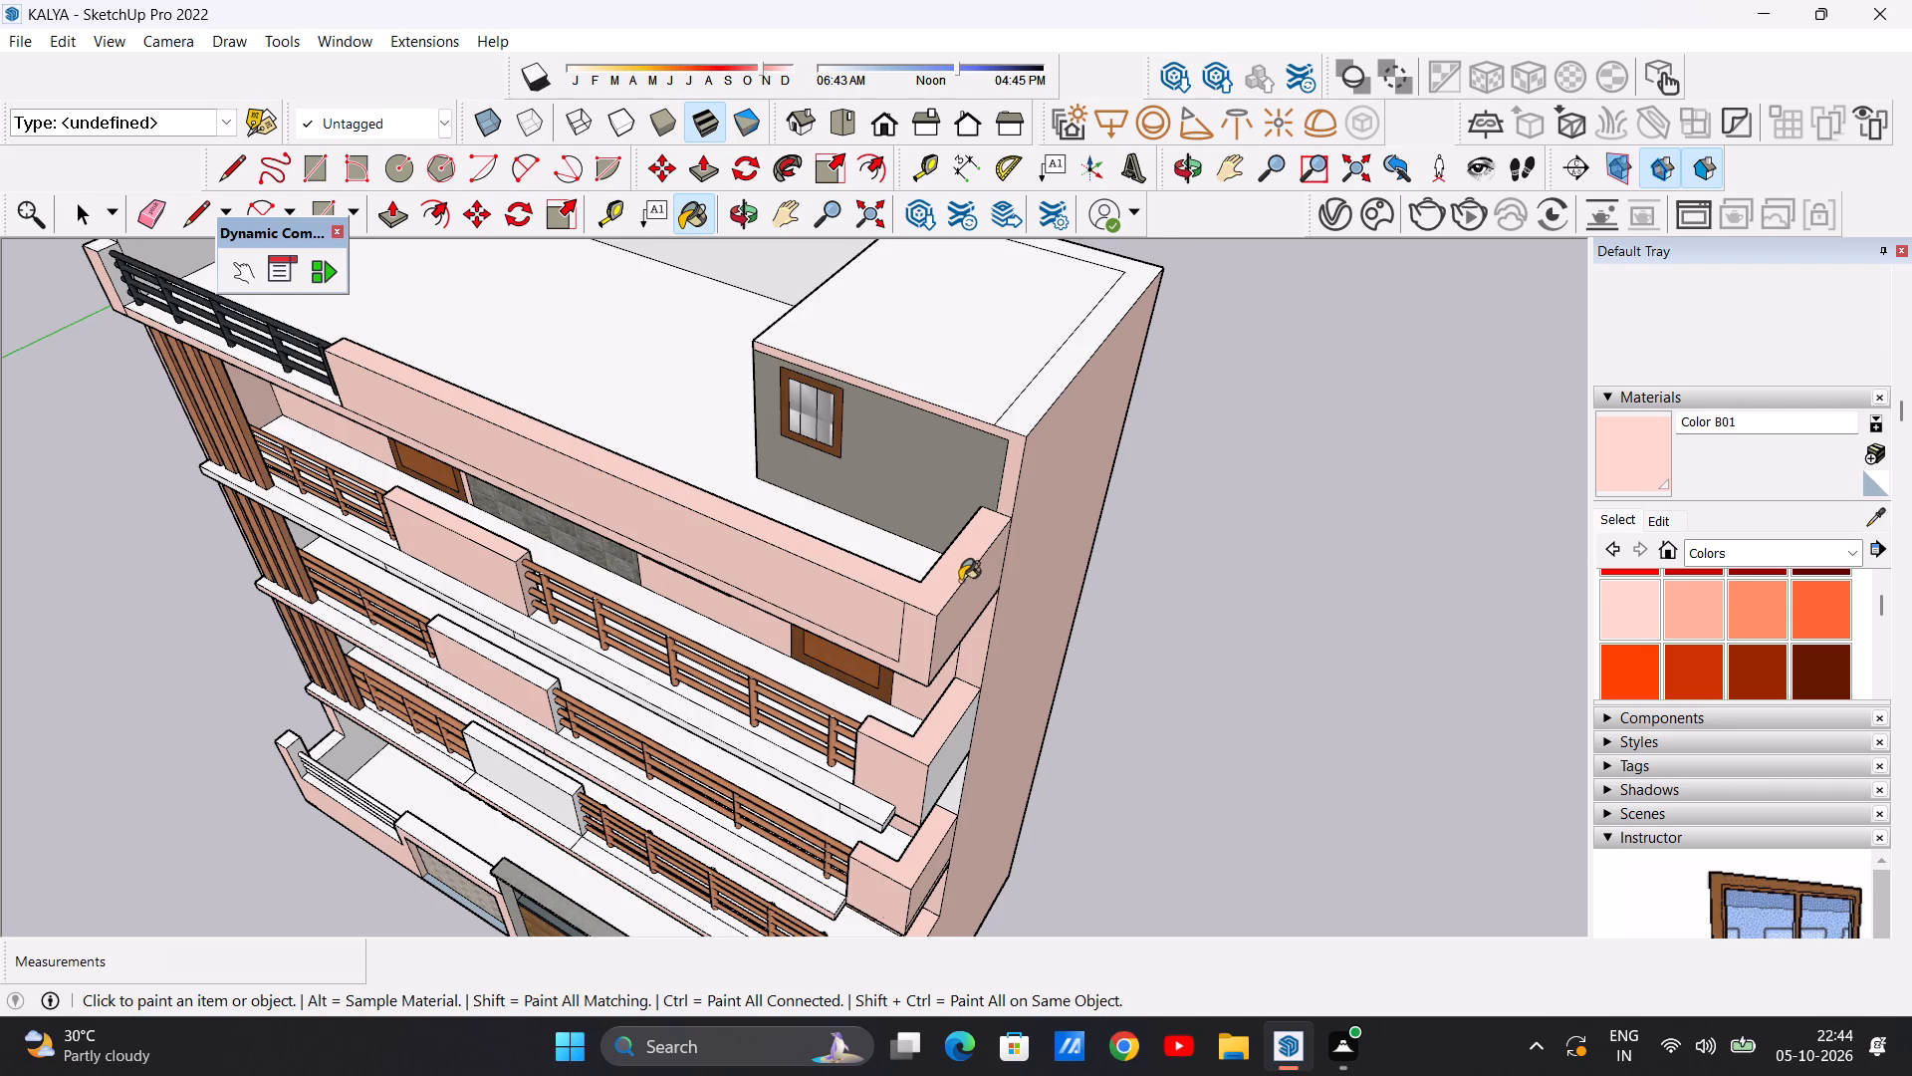
{"action": "scroll", "coordinate": [985, 580], "scroll_direction": "down", "scroll_amount": 9}
{"action": "scroll", "coordinate": [941, 465], "scroll_direction": "up", "scroll_amount": 7}
{"action": "left_click", "coordinate": [984, 464]}
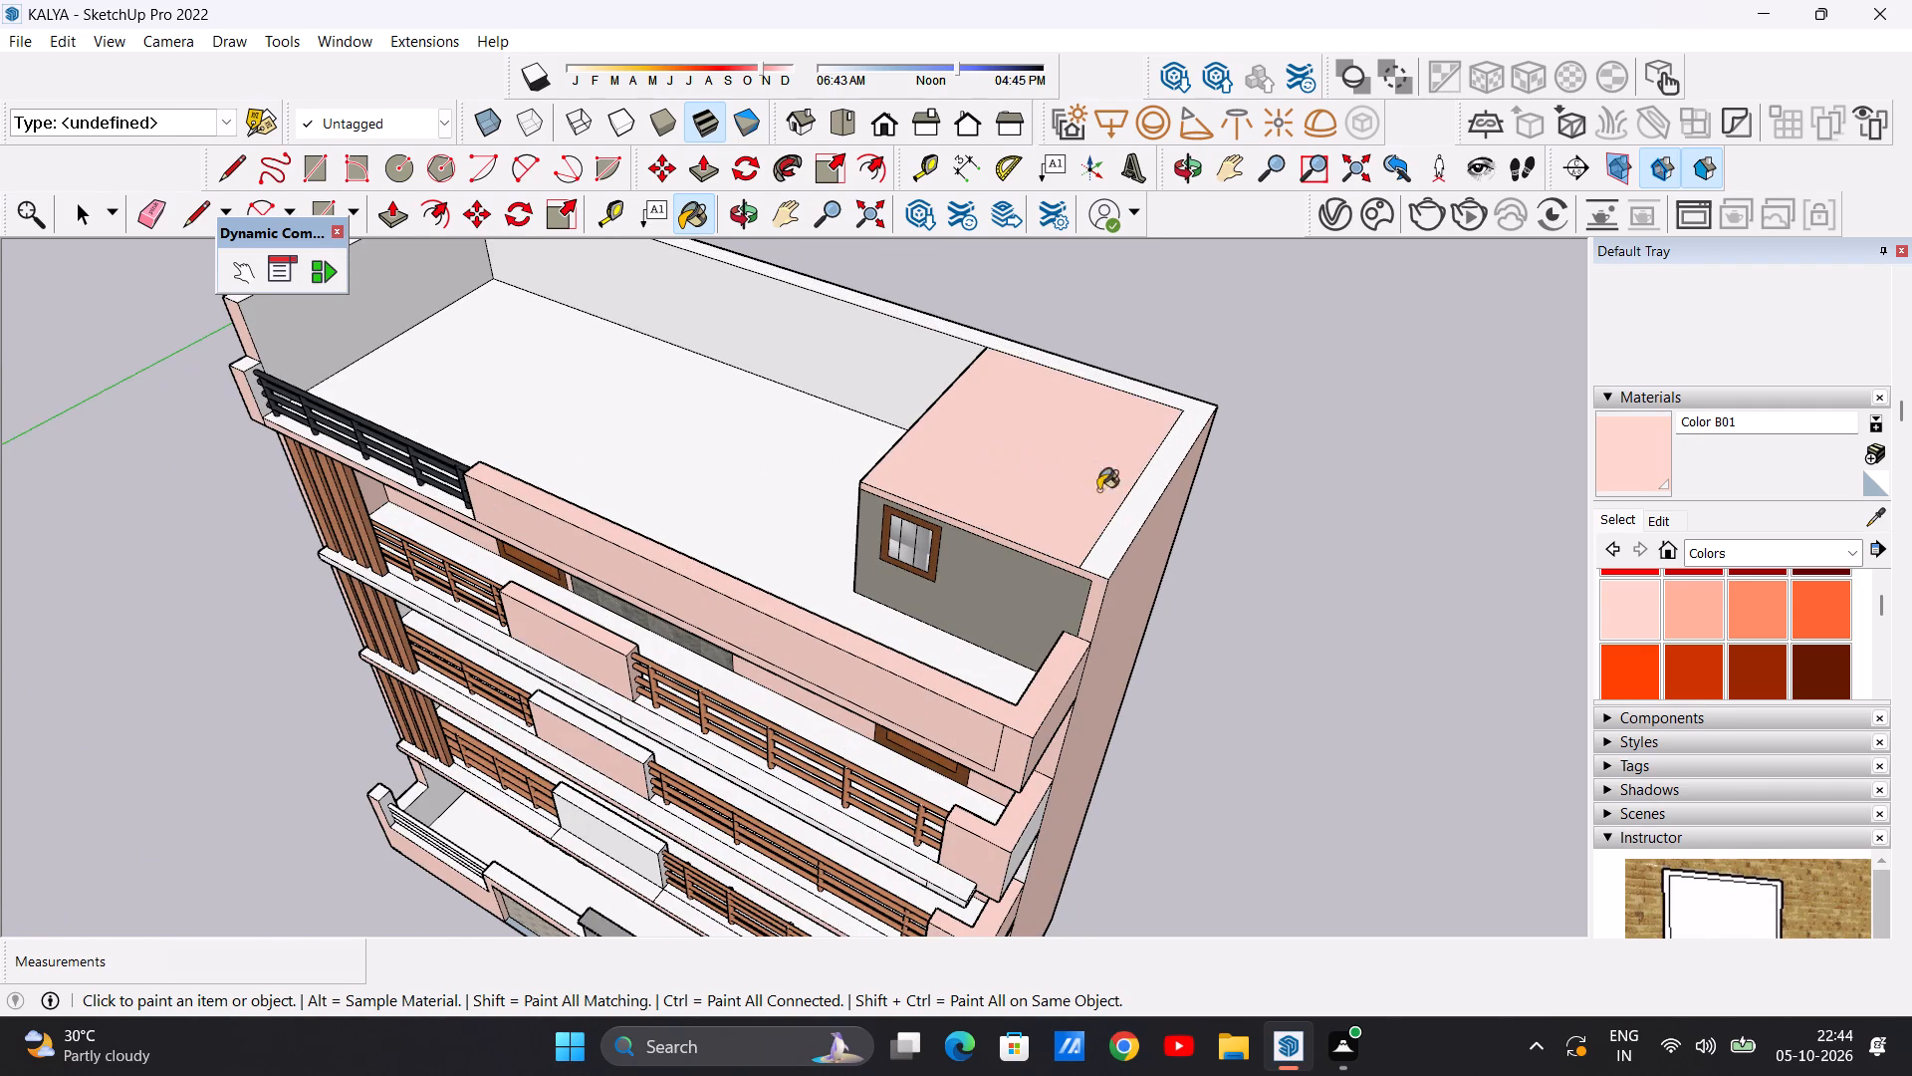
{"action": "left_click", "coordinate": [1117, 544]}
Paint the inner faces of the second-floor and first-floor side walls behind the vertical louvres with Color B01.
{"action": "scroll", "coordinate": [1214, 542], "scroll_direction": "down", "scroll_amount": 10}
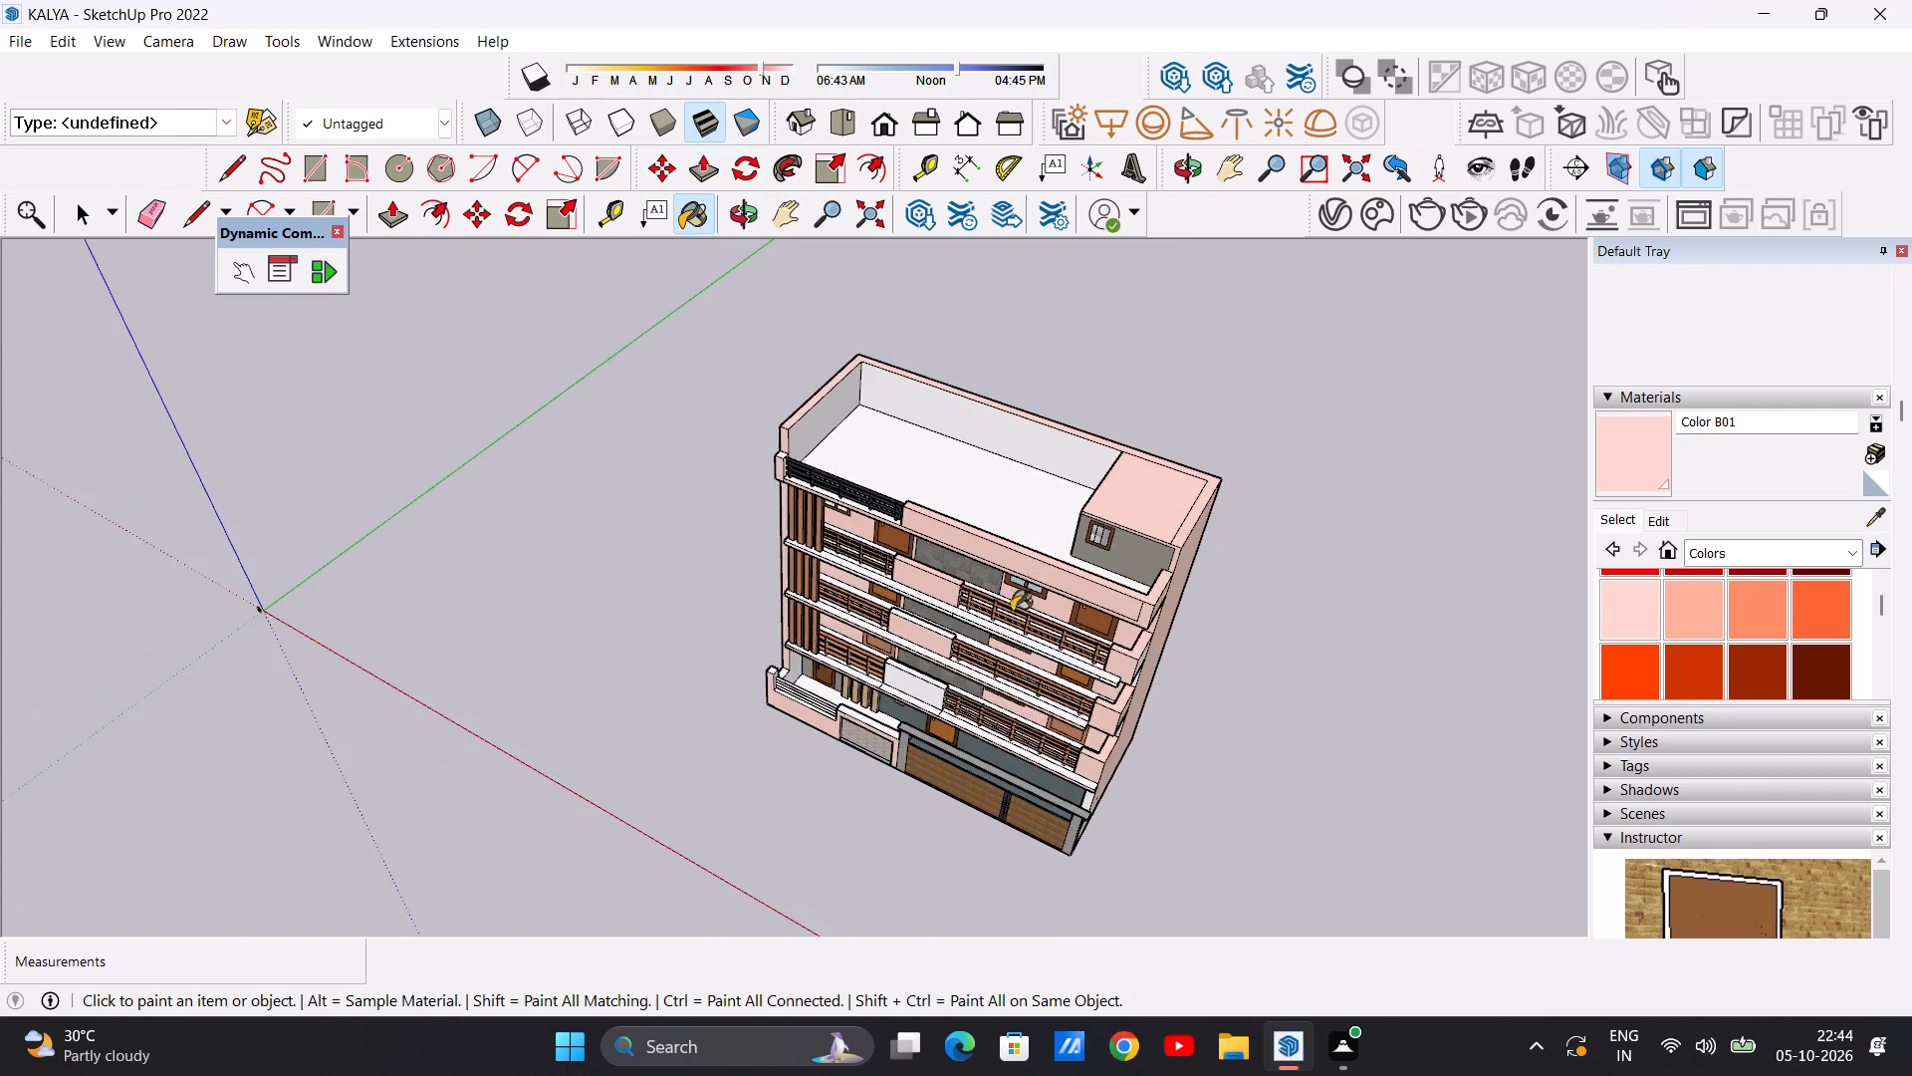
{"action": "middle_click_drag", "start_coordinate": [1071, 533], "coordinate": [1167, 374]}
{"action": "middle_click_drag", "start_coordinate": [947, 702], "coordinate": [1113, 554]}
{"action": "scroll", "coordinate": [847, 635], "scroll_direction": "up", "scroll_amount": 3}
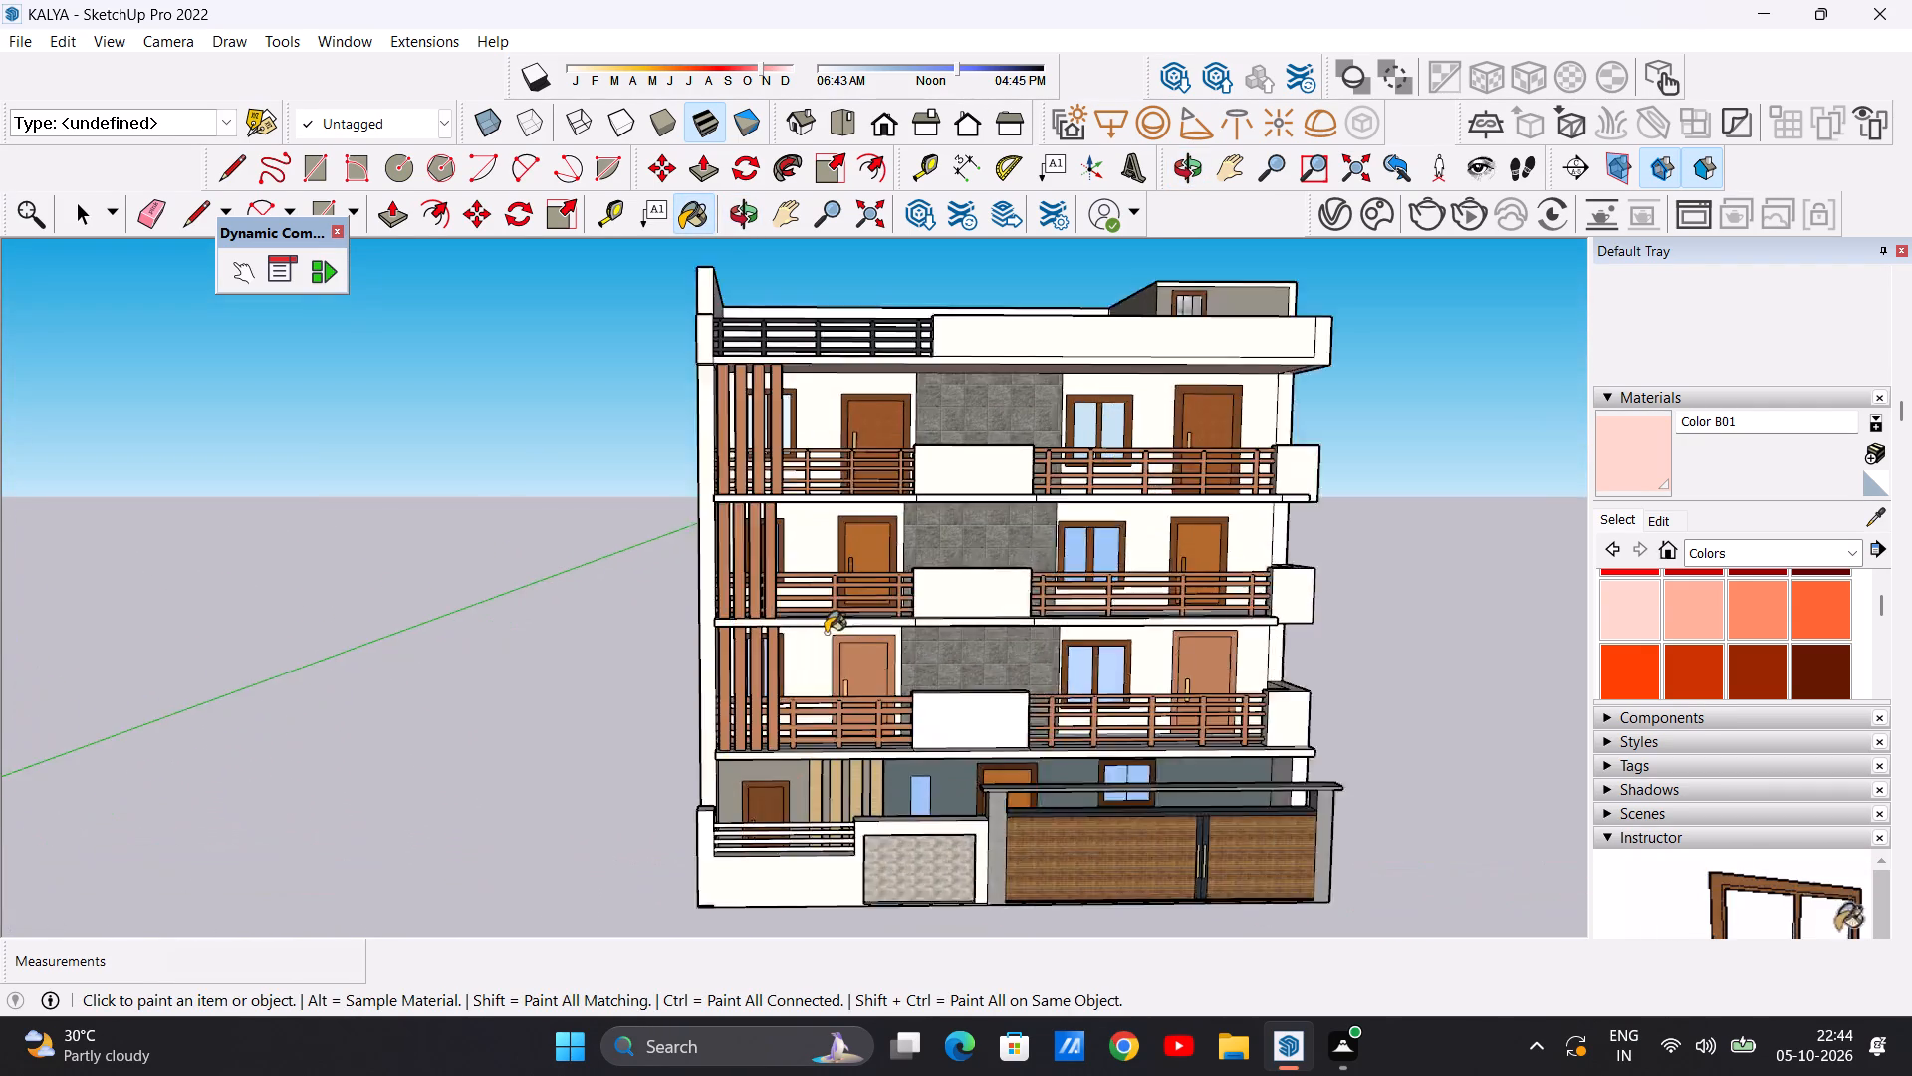
{"action": "scroll", "coordinate": [826, 633], "scroll_direction": "up", "scroll_amount": 10}
{"action": "left_click", "coordinate": [794, 512]}
{"action": "middle_click_drag", "start_coordinate": [882, 581], "coordinate": [367, 645]}
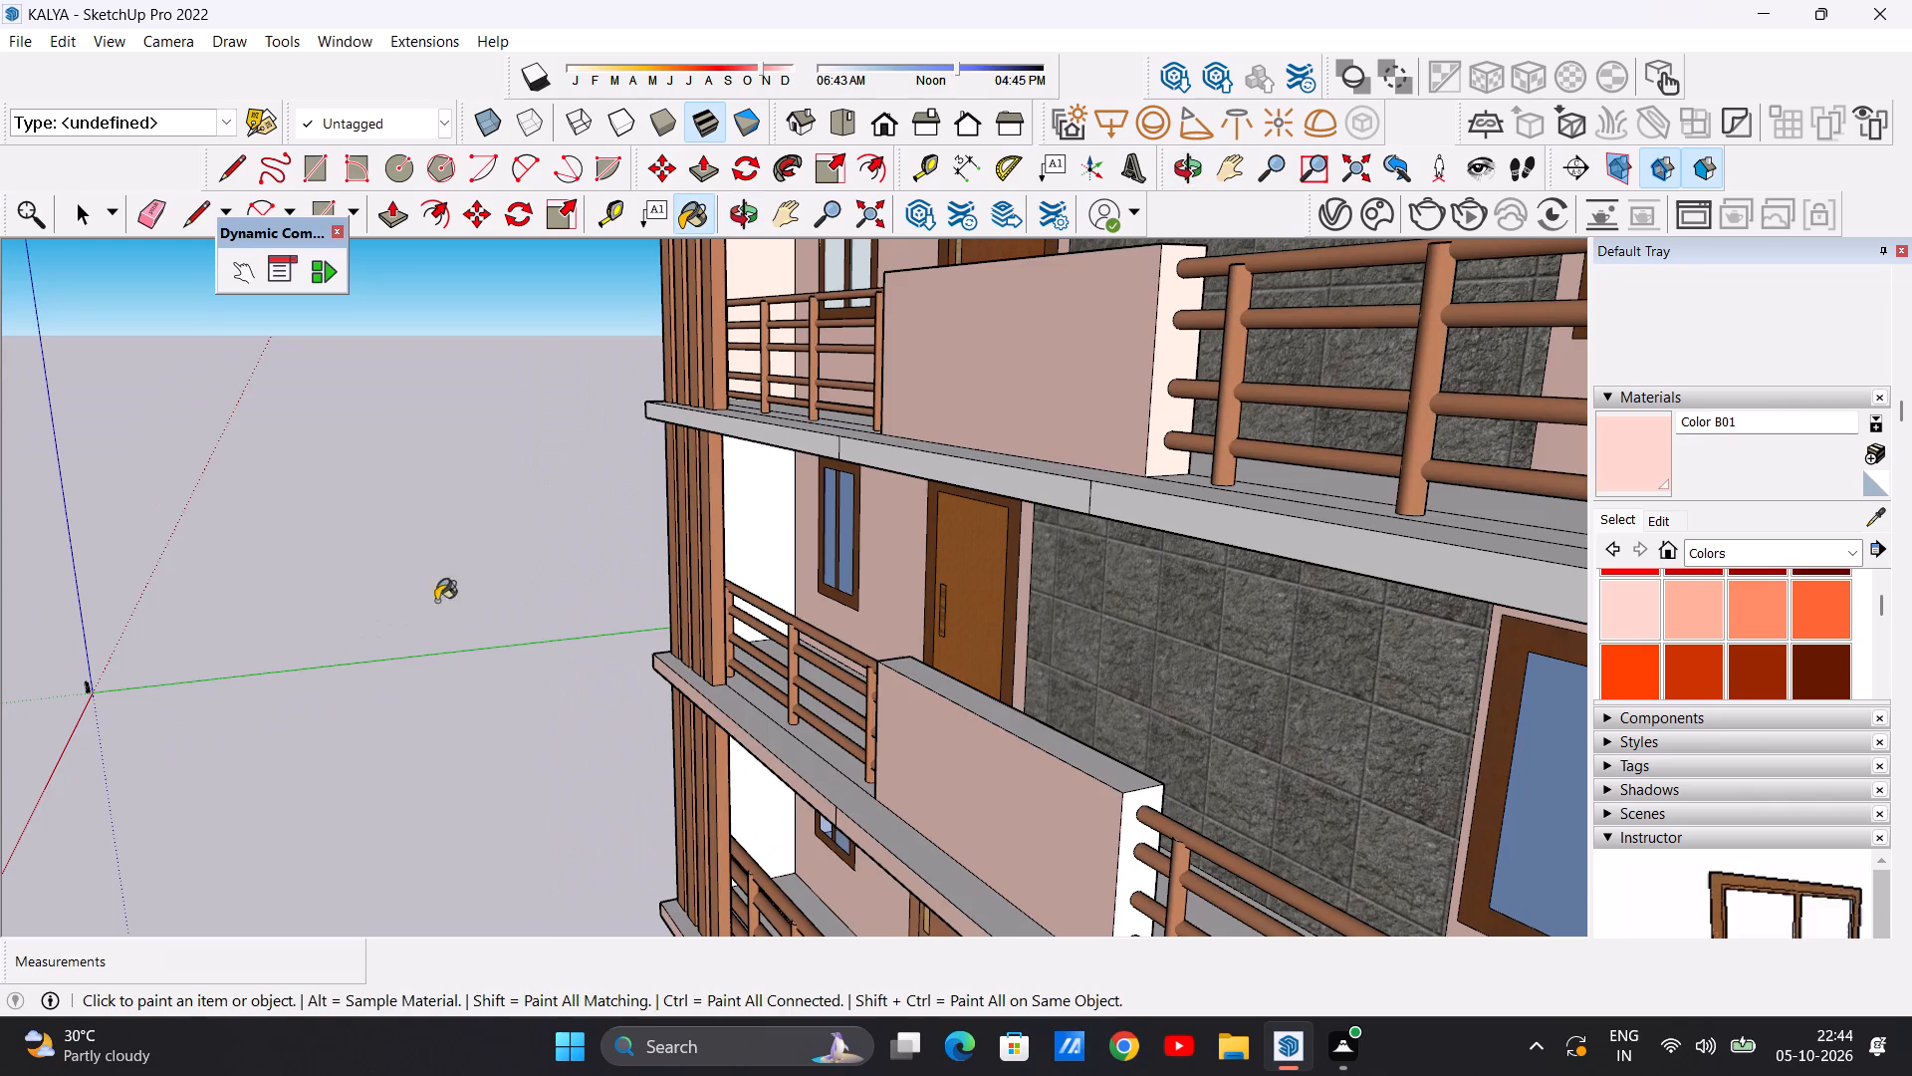
{"action": "scroll", "coordinate": [708, 528], "scroll_direction": "up", "scroll_amount": 6}
{"action": "left_click", "coordinate": [771, 509]}
{"action": "scroll", "coordinate": [754, 518], "scroll_direction": "down", "scroll_amount": 15}
{"action": "scroll", "coordinate": [771, 721], "scroll_direction": "up", "scroll_amount": 5}
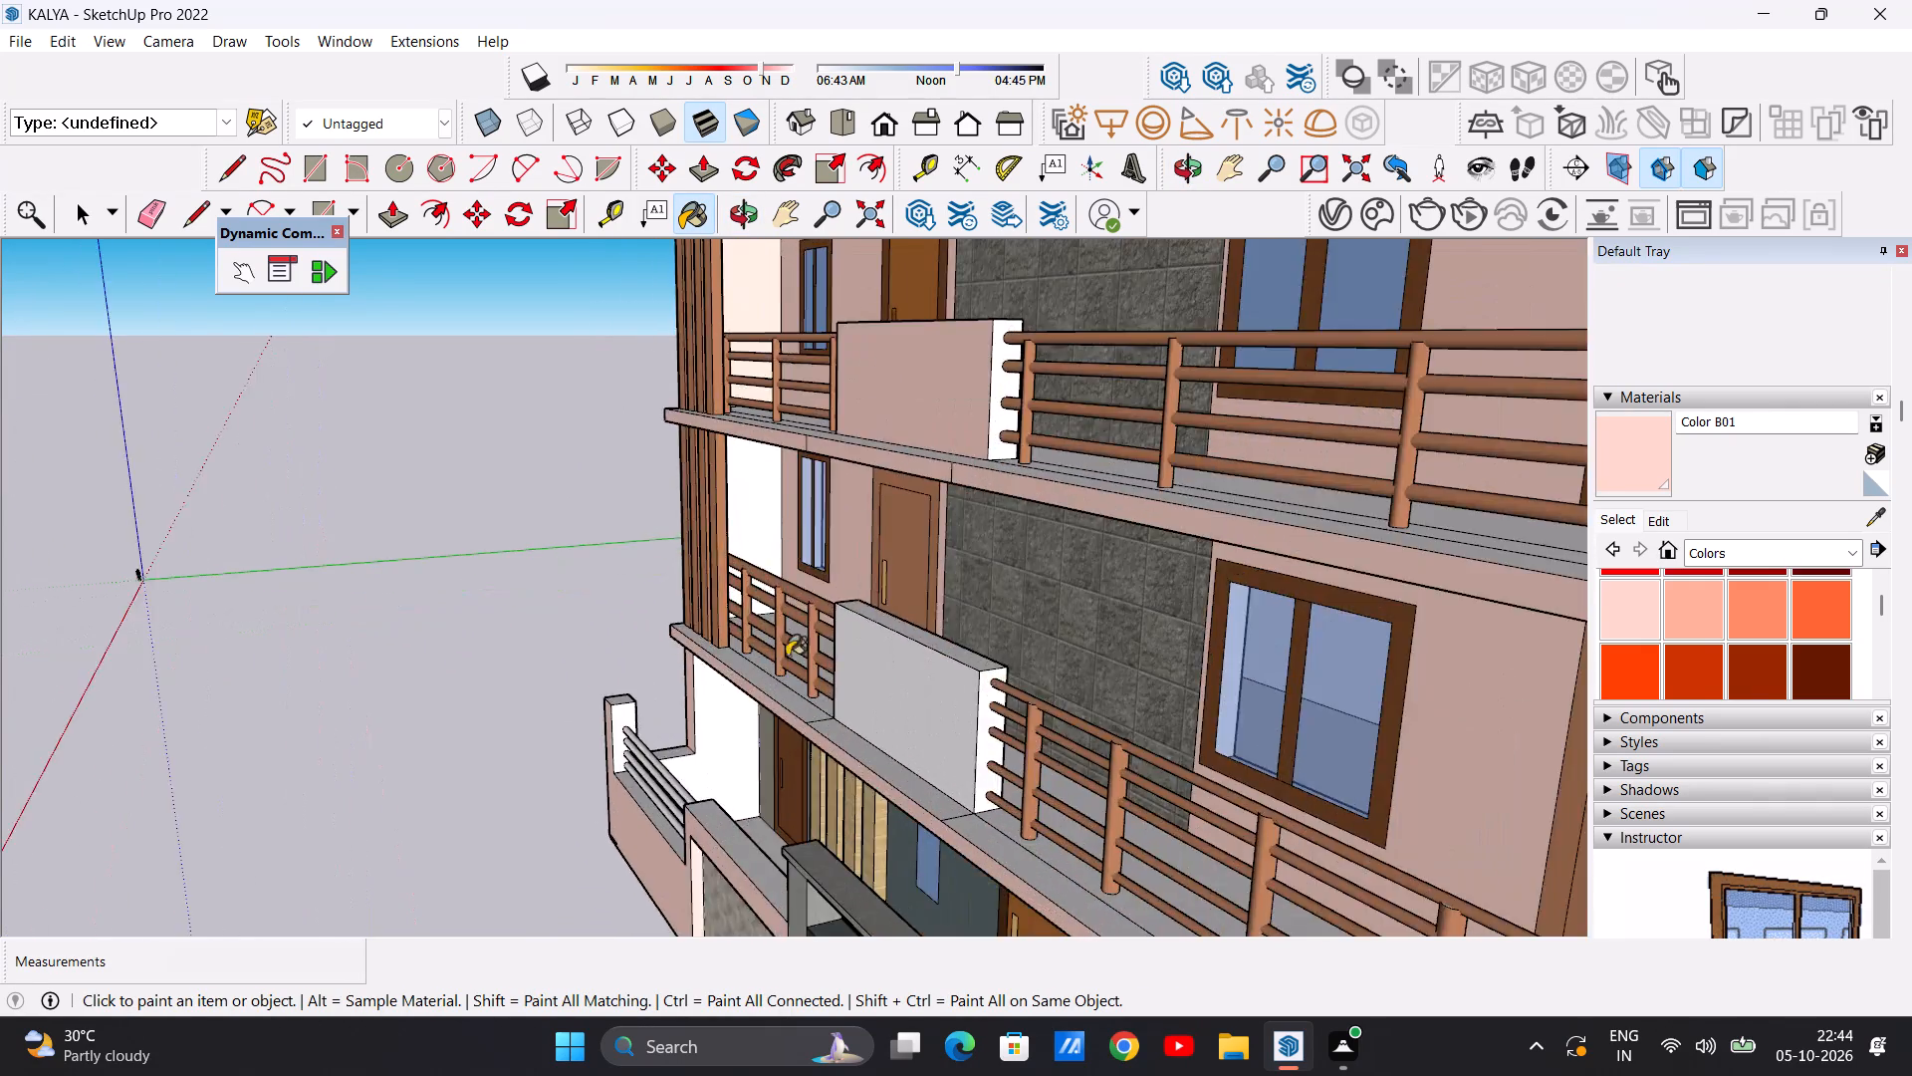
{"action": "scroll", "coordinate": [787, 657], "scroll_direction": "up", "scroll_amount": 7}
{"action": "left_click", "coordinate": [739, 506]}
Paint the ground-floor side wall's inner face and the compound wall end pier's railing-side face with Color B01.
{"action": "scroll", "coordinate": [770, 560], "scroll_direction": "down", "scroll_amount": 11}
{"action": "scroll", "coordinate": [741, 731], "scroll_direction": "up", "scroll_amount": 7}
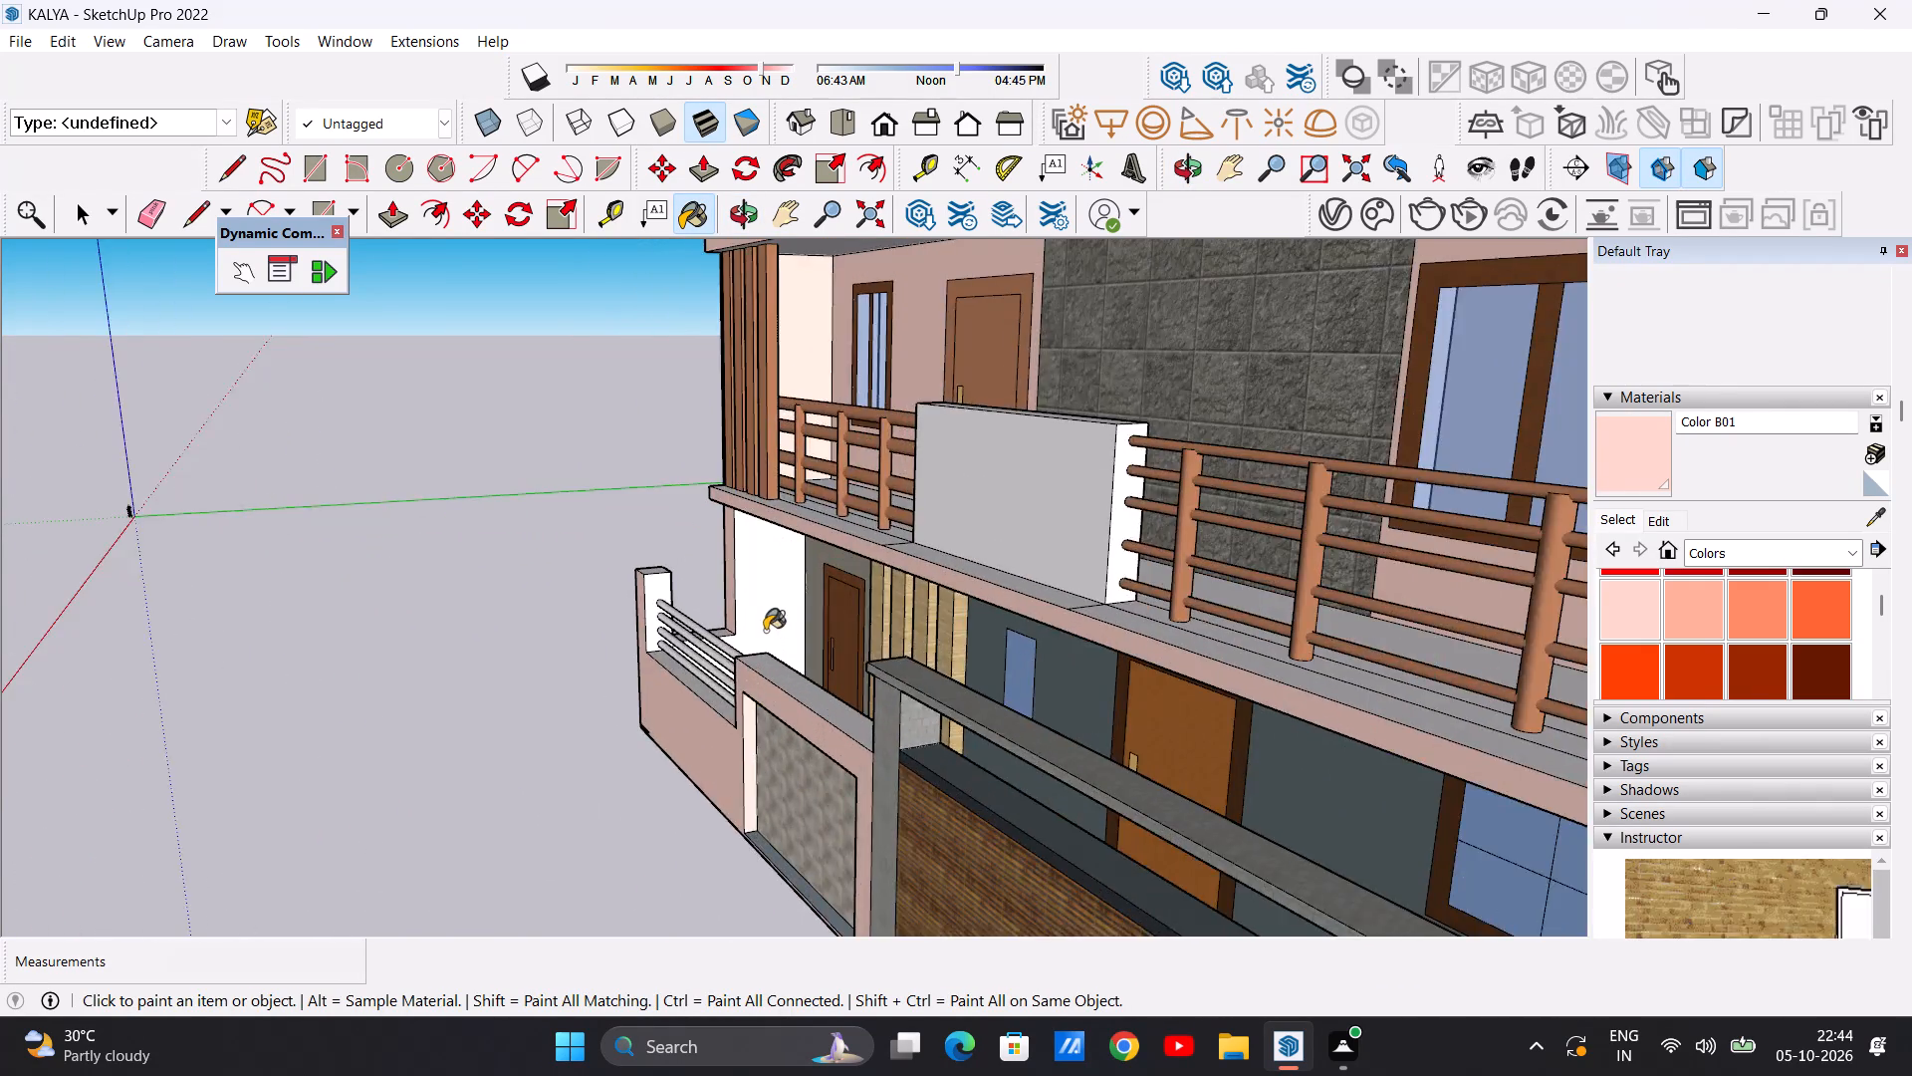
{"action": "scroll", "coordinate": [765, 631], "scroll_direction": "up", "scroll_amount": 4}
{"action": "left_click", "coordinate": [746, 607]}
{"action": "left_click", "coordinate": [585, 569]}
Paint the top face of the compound wall section holding the tiled panel with Color B01.
{"action": "scroll", "coordinate": [707, 618], "scroll_direction": "down", "scroll_amount": 2}
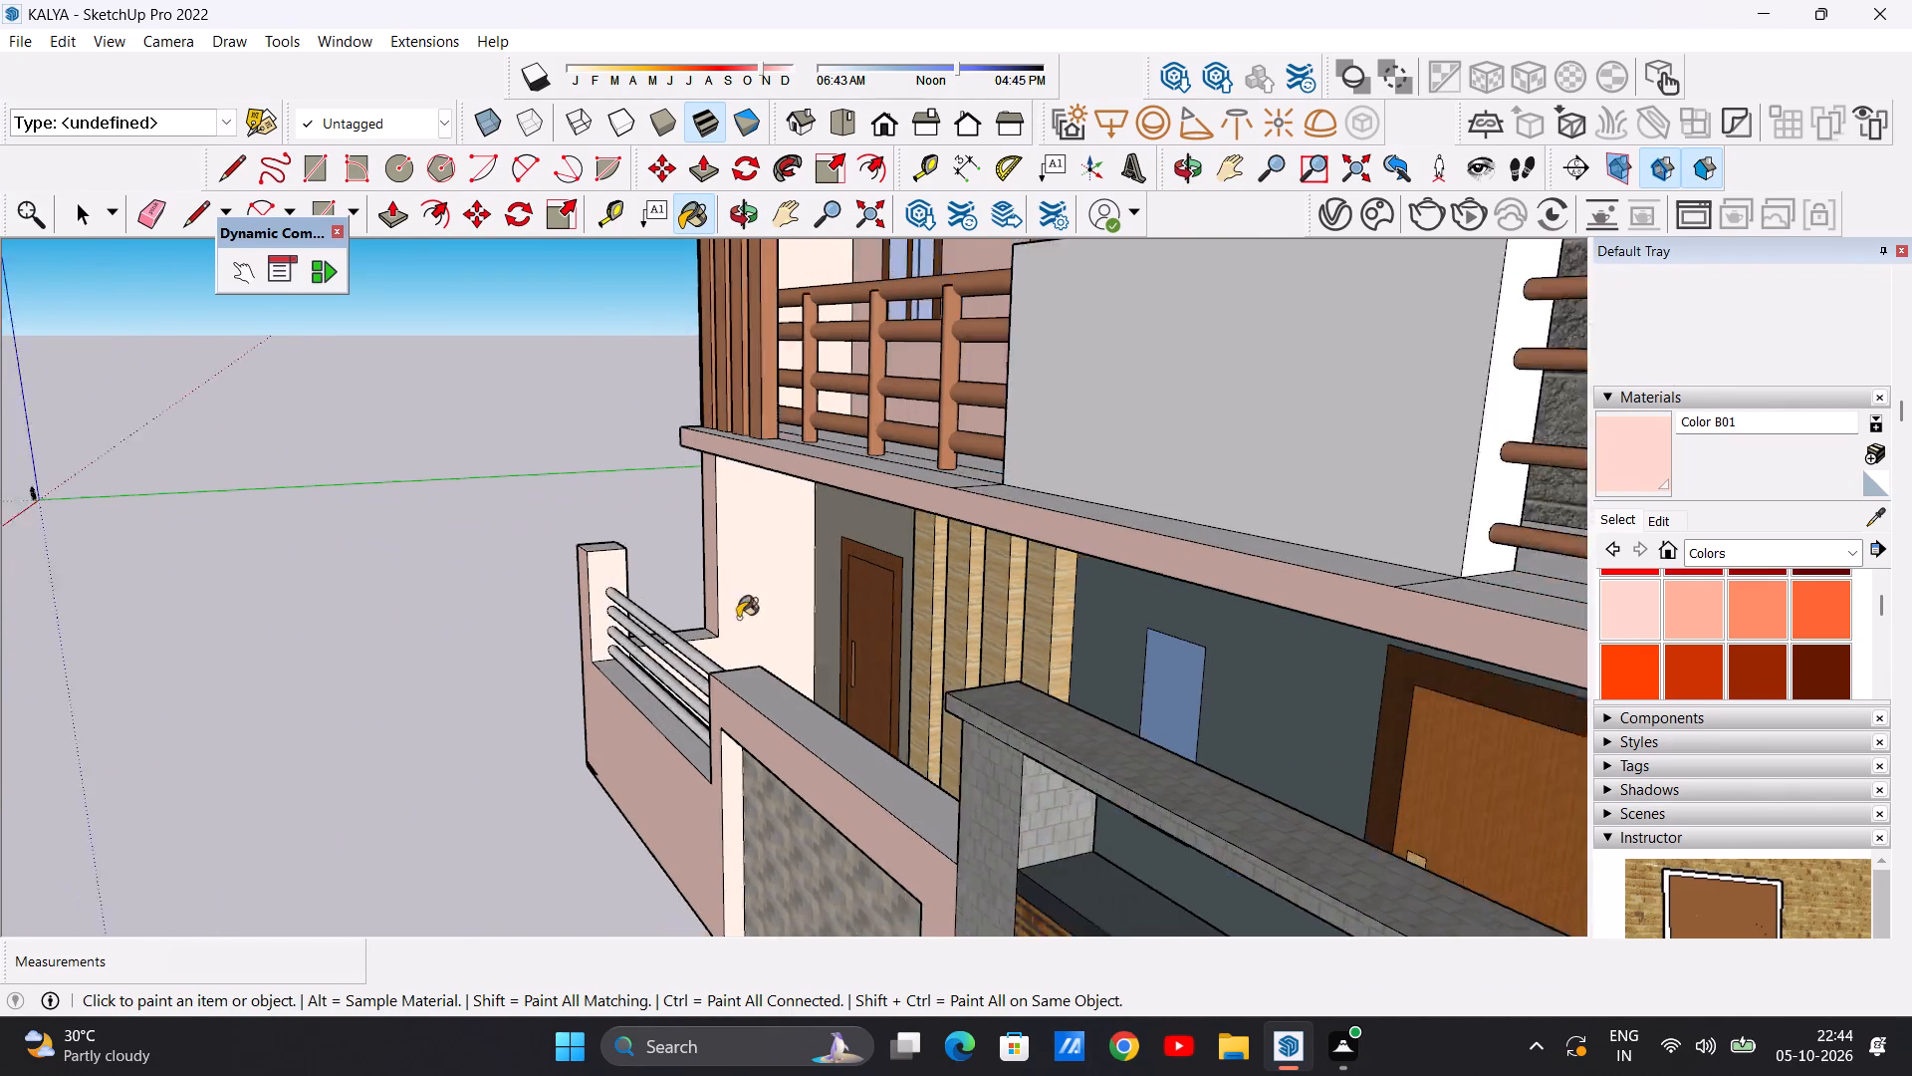
{"action": "scroll", "coordinate": [738, 618], "scroll_direction": "down", "scroll_amount": 4}
{"action": "middle_click_drag", "start_coordinate": [630, 687], "coordinate": [1112, 884]}
{"action": "scroll", "coordinate": [720, 616], "scroll_direction": "up", "scroll_amount": 6}
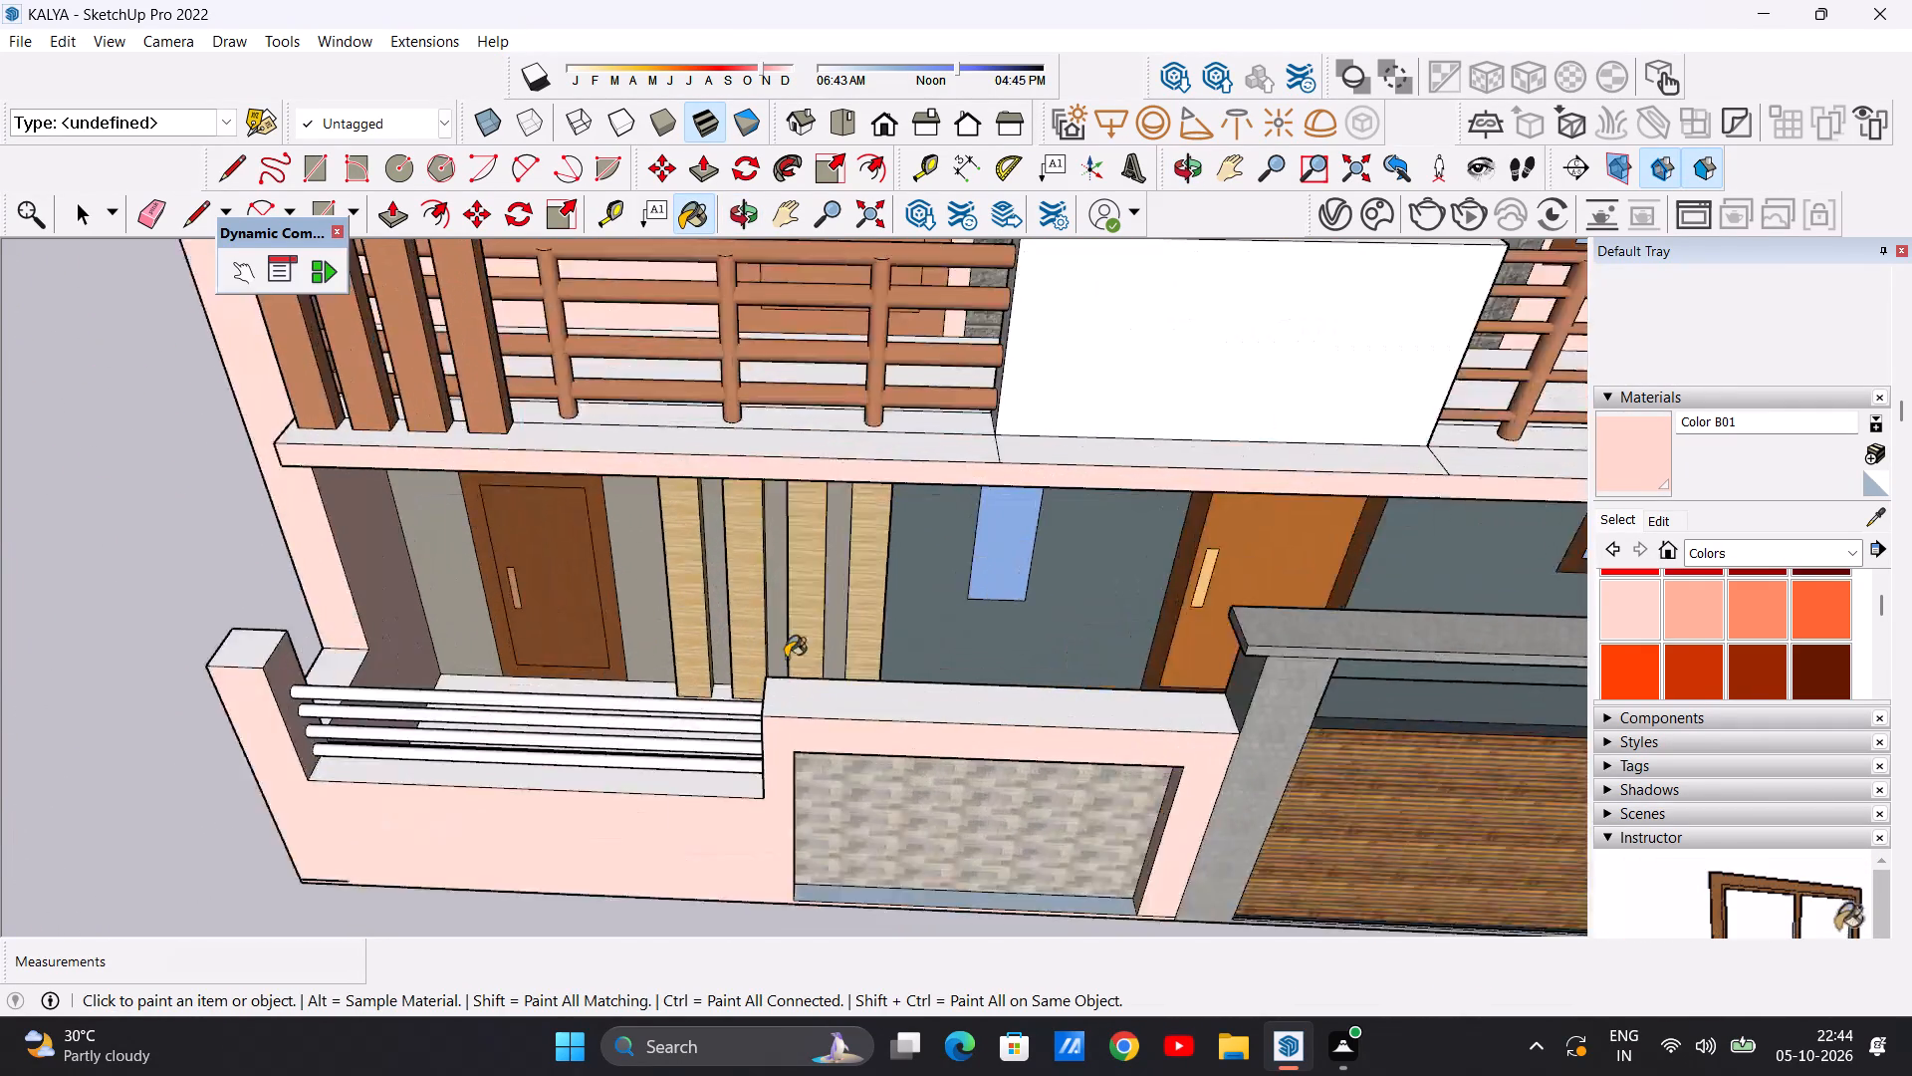
{"action": "scroll", "coordinate": [786, 658], "scroll_direction": "up", "scroll_amount": 5}
{"action": "left_click", "coordinate": [796, 745]}
Paint the top of the low compound wall beneath the white railing with Color B01.
{"action": "scroll", "coordinate": [774, 548], "scroll_direction": "down", "scroll_amount": 12}
{"action": "middle_click_drag", "start_coordinate": [670, 673], "coordinate": [955, 644]}
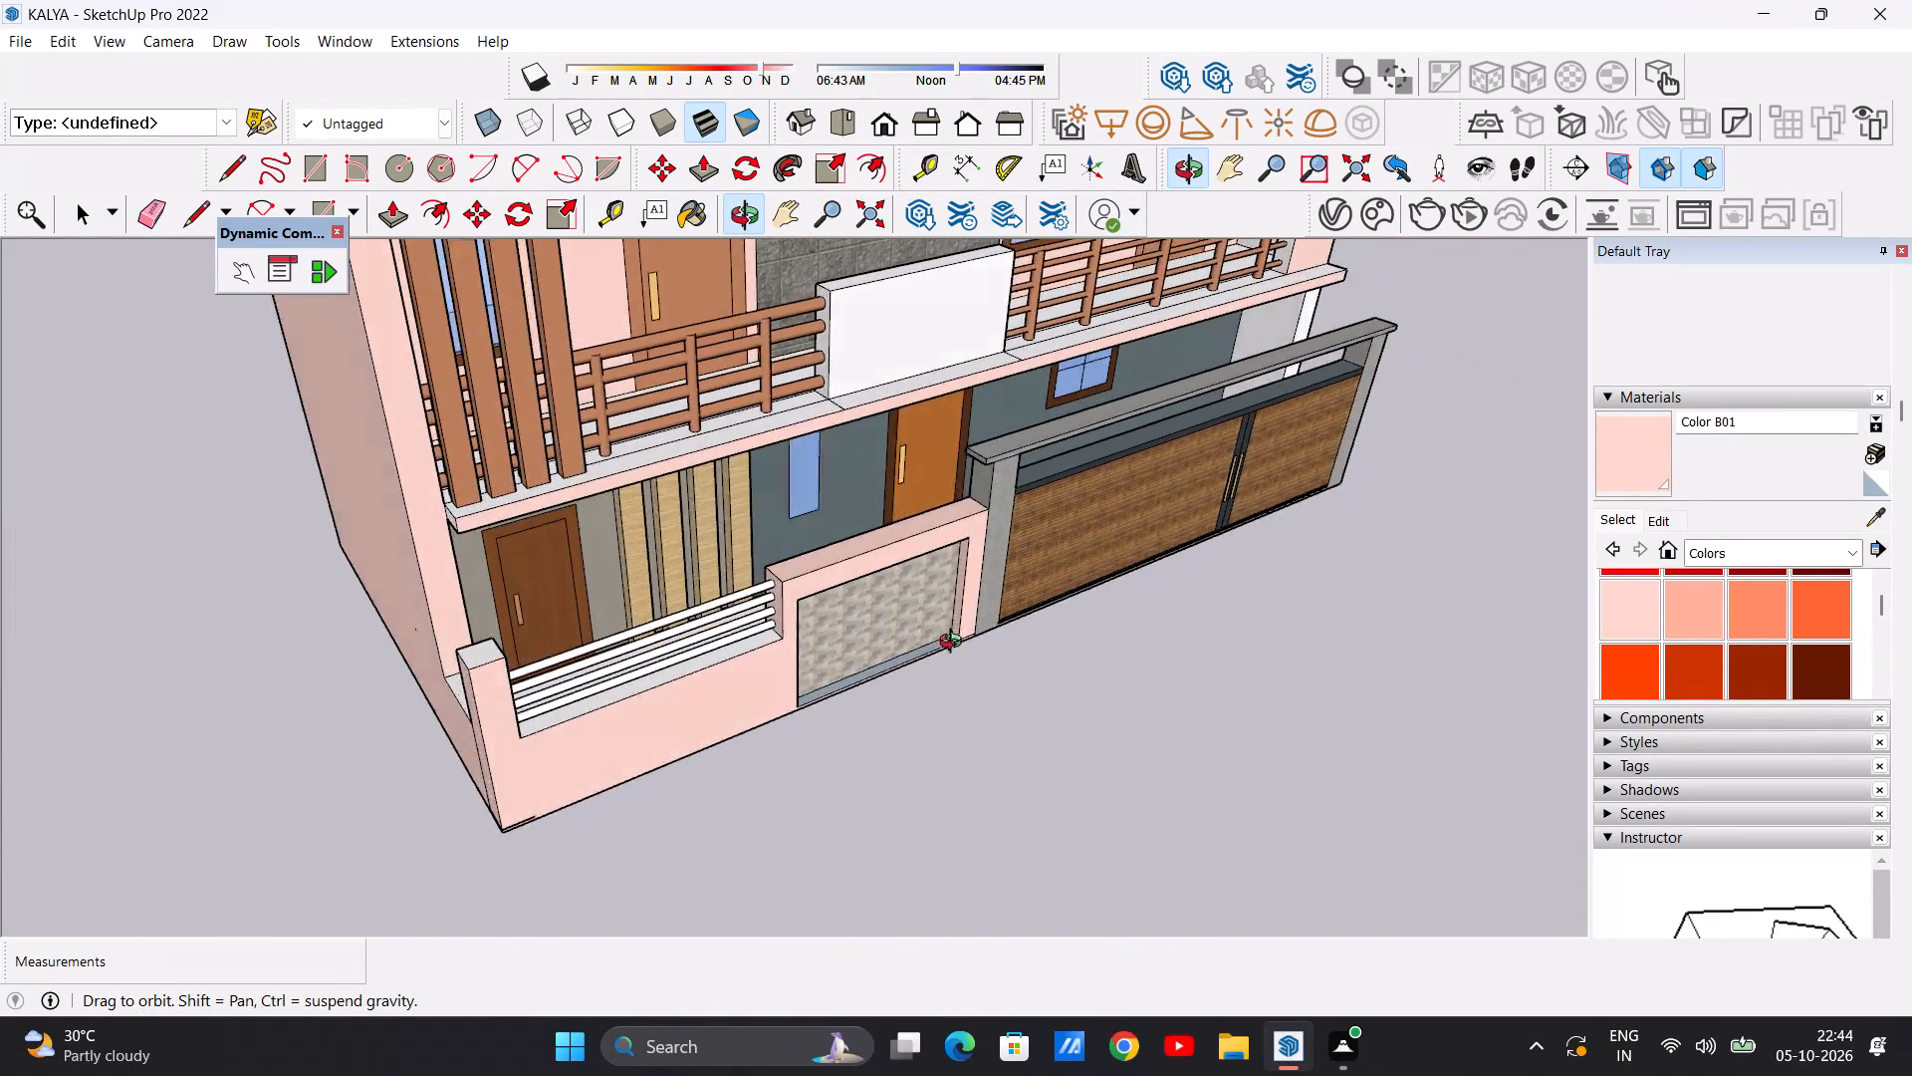
{"action": "middle_click_drag", "start_coordinate": [955, 644], "coordinate": [1019, 616]}
{"action": "scroll", "coordinate": [822, 616], "scroll_direction": "up", "scroll_amount": 13}
{"action": "scroll", "coordinate": [784, 610], "scroll_direction": "down", "scroll_amount": 2}
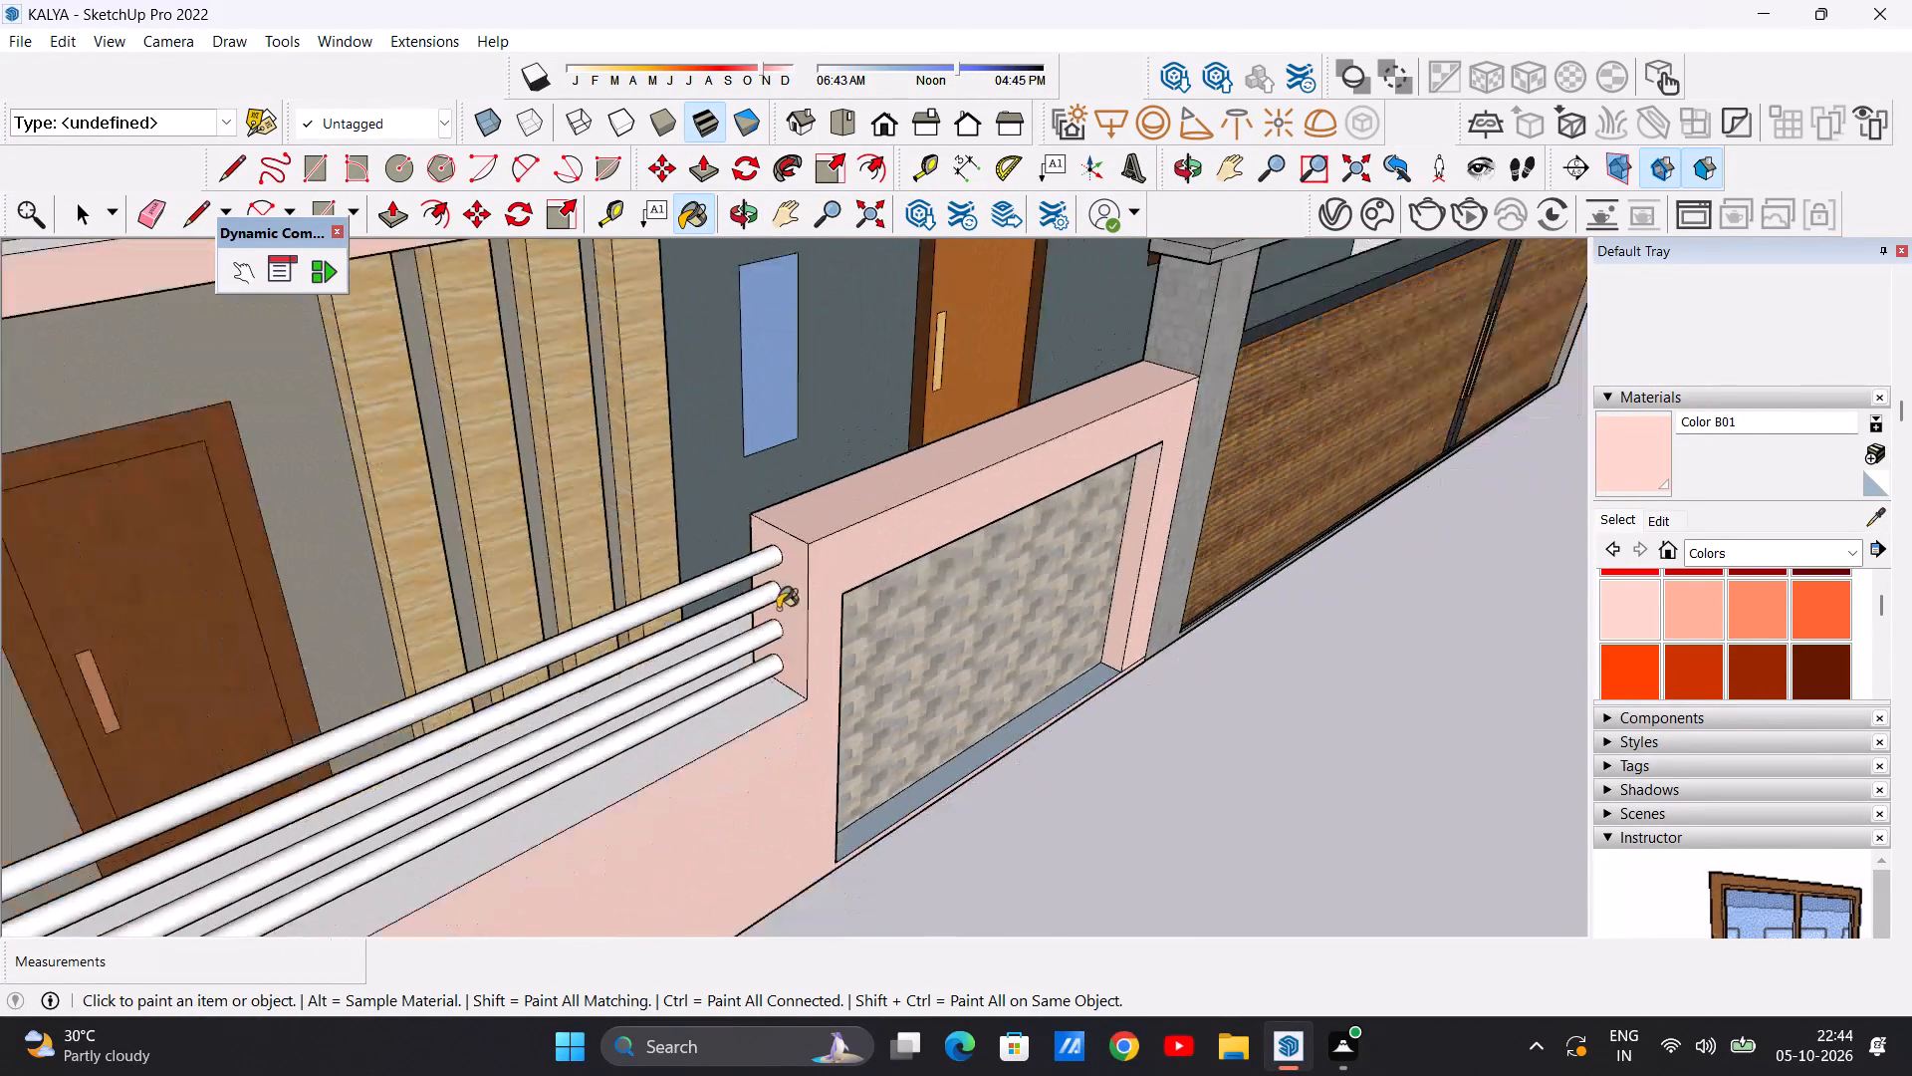
{"action": "scroll", "coordinate": [778, 609], "scroll_direction": "down", "scroll_amount": 15}
{"action": "middle_click_drag", "start_coordinate": [975, 619], "coordinate": [709, 706]}
{"action": "scroll", "coordinate": [687, 614], "scroll_direction": "up", "scroll_amount": 7}
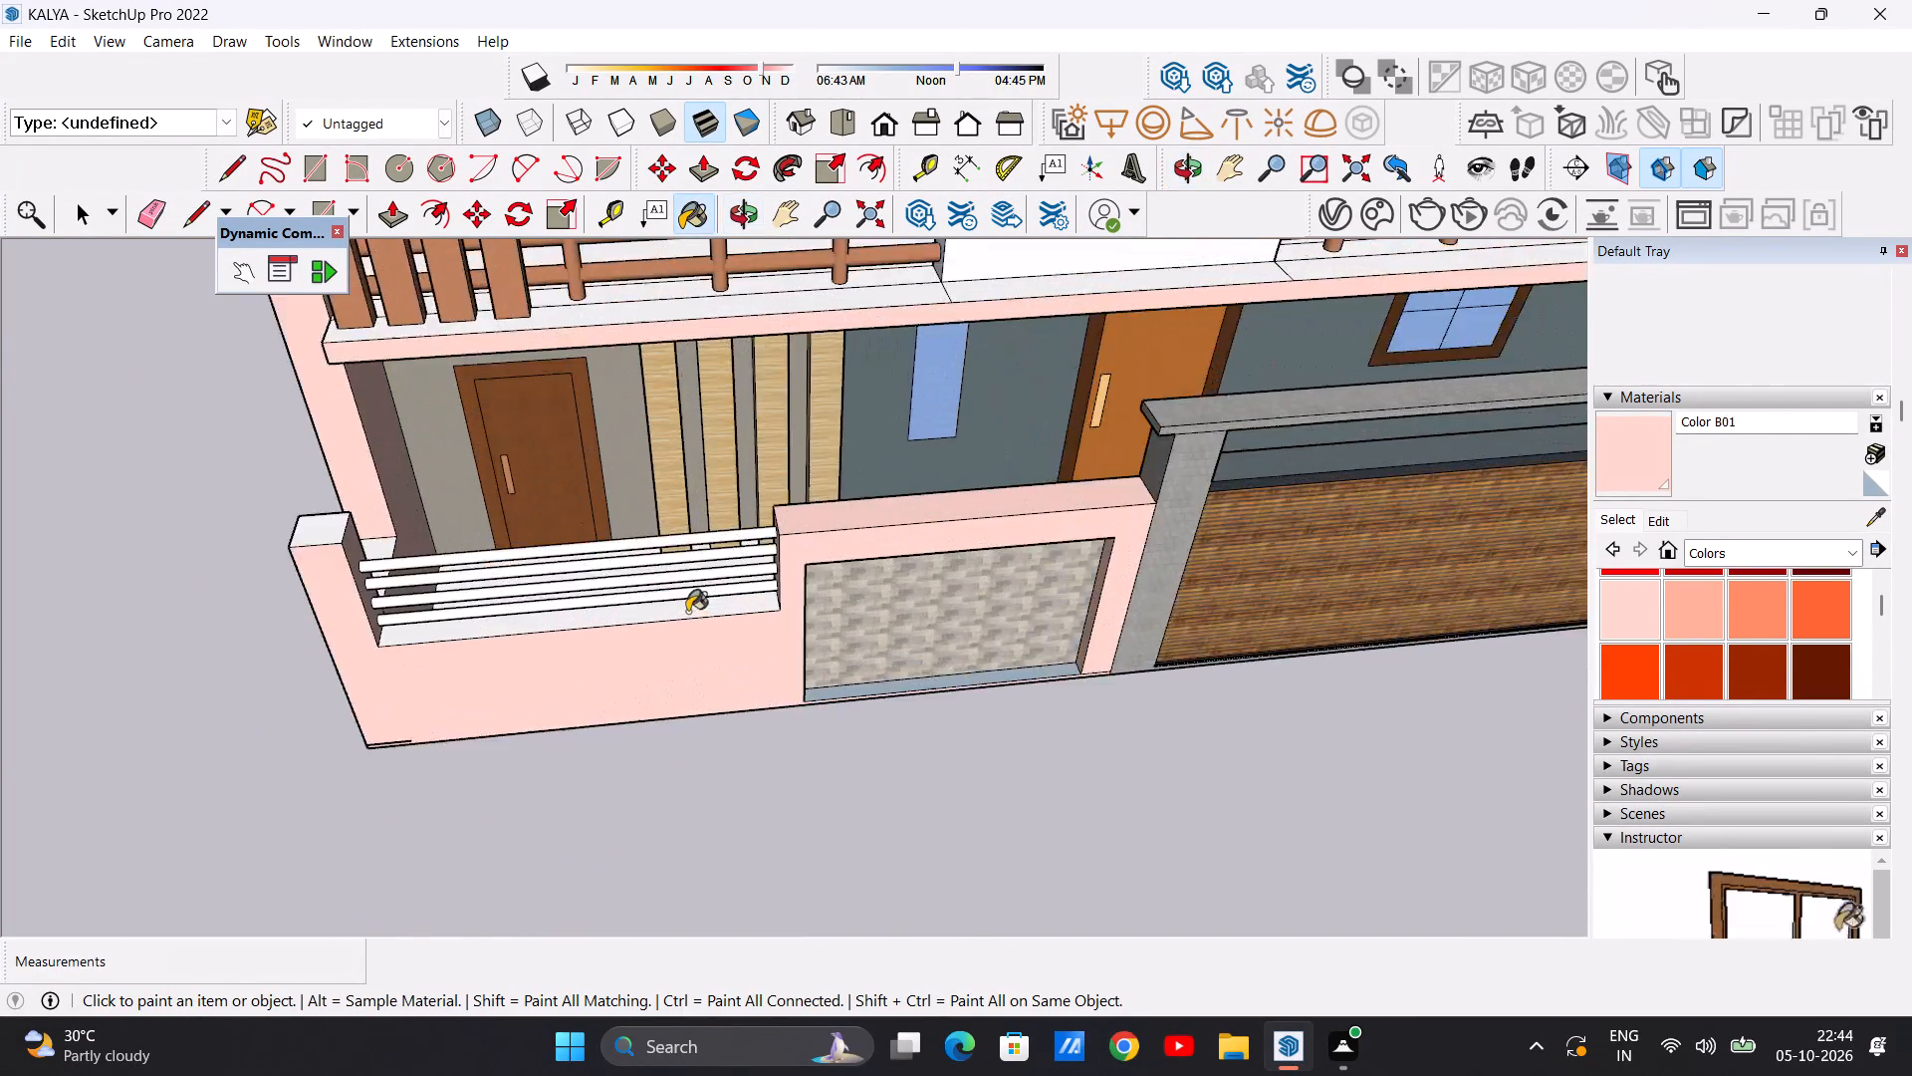
{"action": "scroll", "coordinate": [728, 620], "scroll_direction": "down", "scroll_amount": 1}
{"action": "scroll", "coordinate": [728, 620], "scroll_direction": "up", "scroll_amount": 6}
{"action": "left_click", "coordinate": [730, 594]}
Paint the front edge and inner face of the ground-floor side wall behind the gate with Color B01.
{"action": "scroll", "coordinate": [682, 660], "scroll_direction": "down", "scroll_amount": 15}
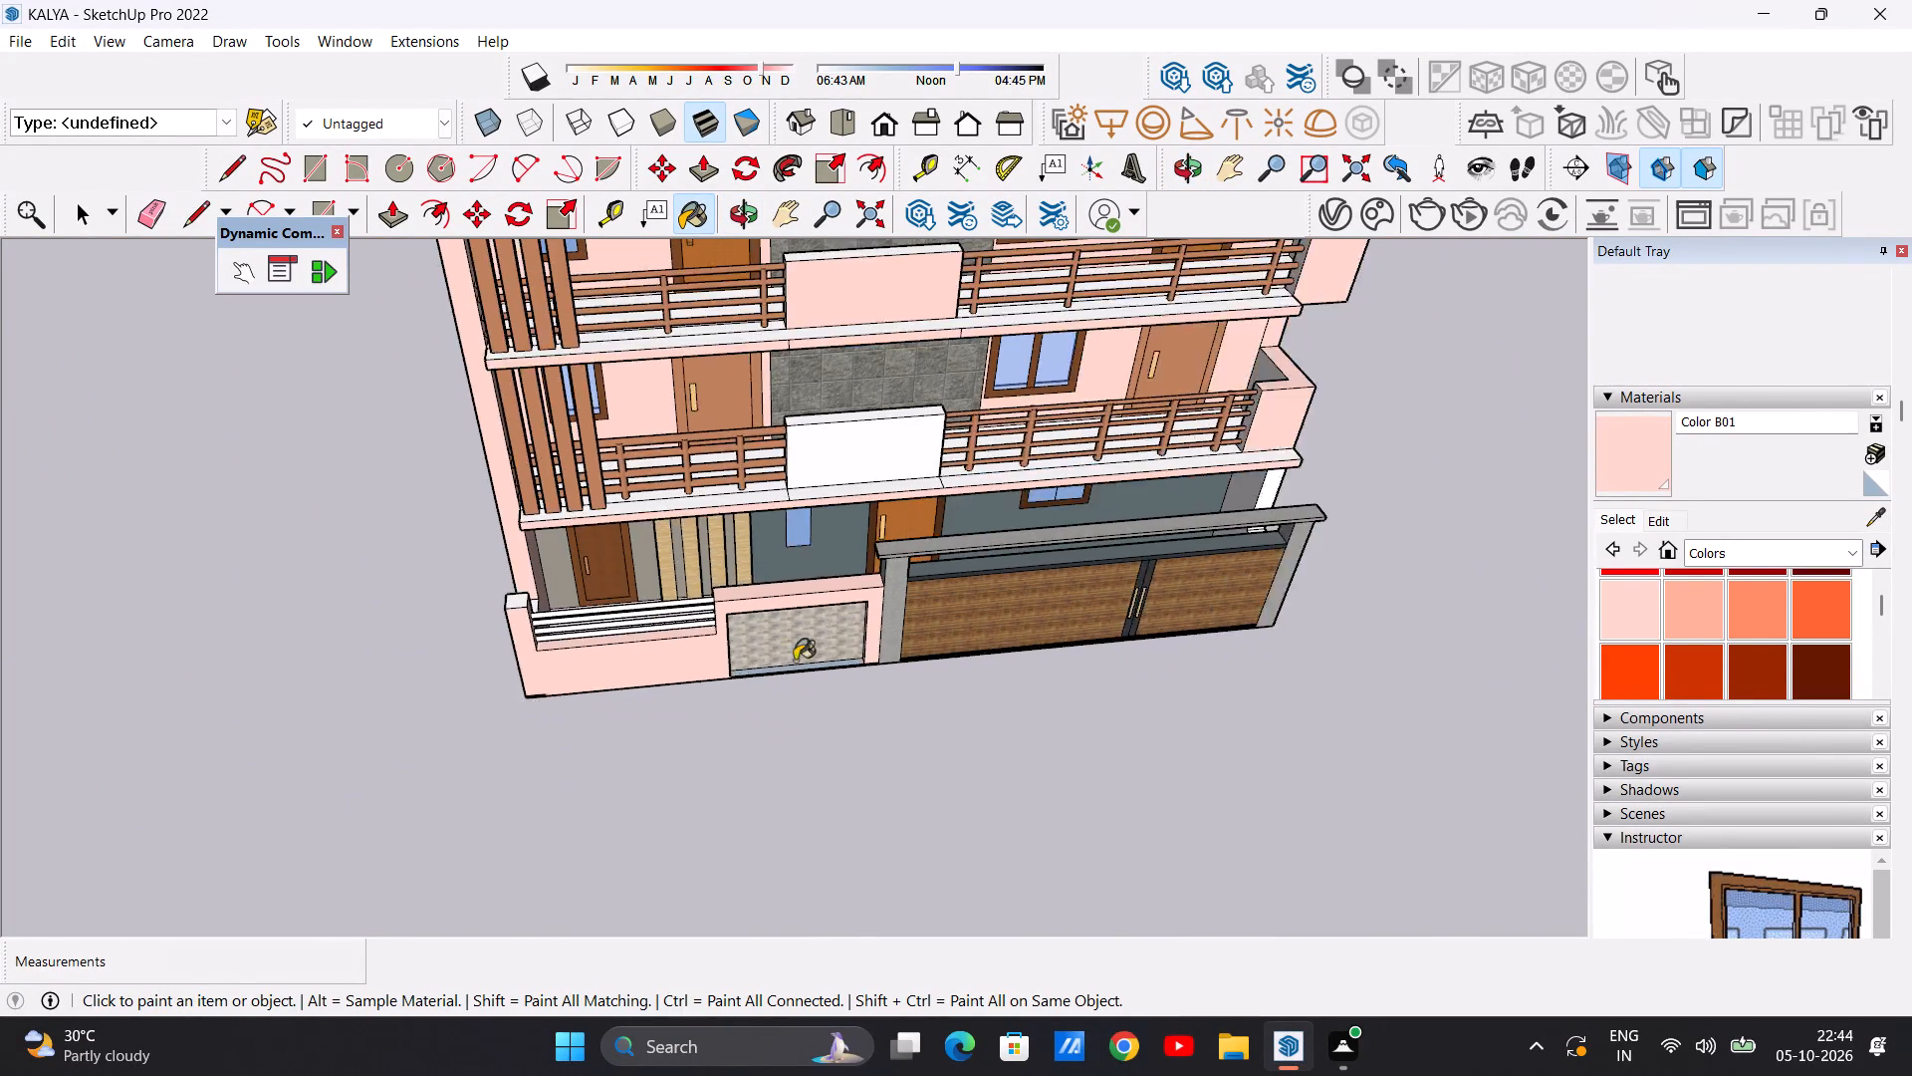
{"action": "scroll", "coordinate": [795, 661], "scroll_direction": "down", "scroll_amount": 1}
{"action": "middle_click_drag", "start_coordinate": [837, 668], "coordinate": [781, 501]}
{"action": "scroll", "coordinate": [669, 547], "scroll_direction": "down", "scroll_amount": 4}
{"action": "scroll", "coordinate": [1115, 531], "scroll_direction": "up", "scroll_amount": 8}
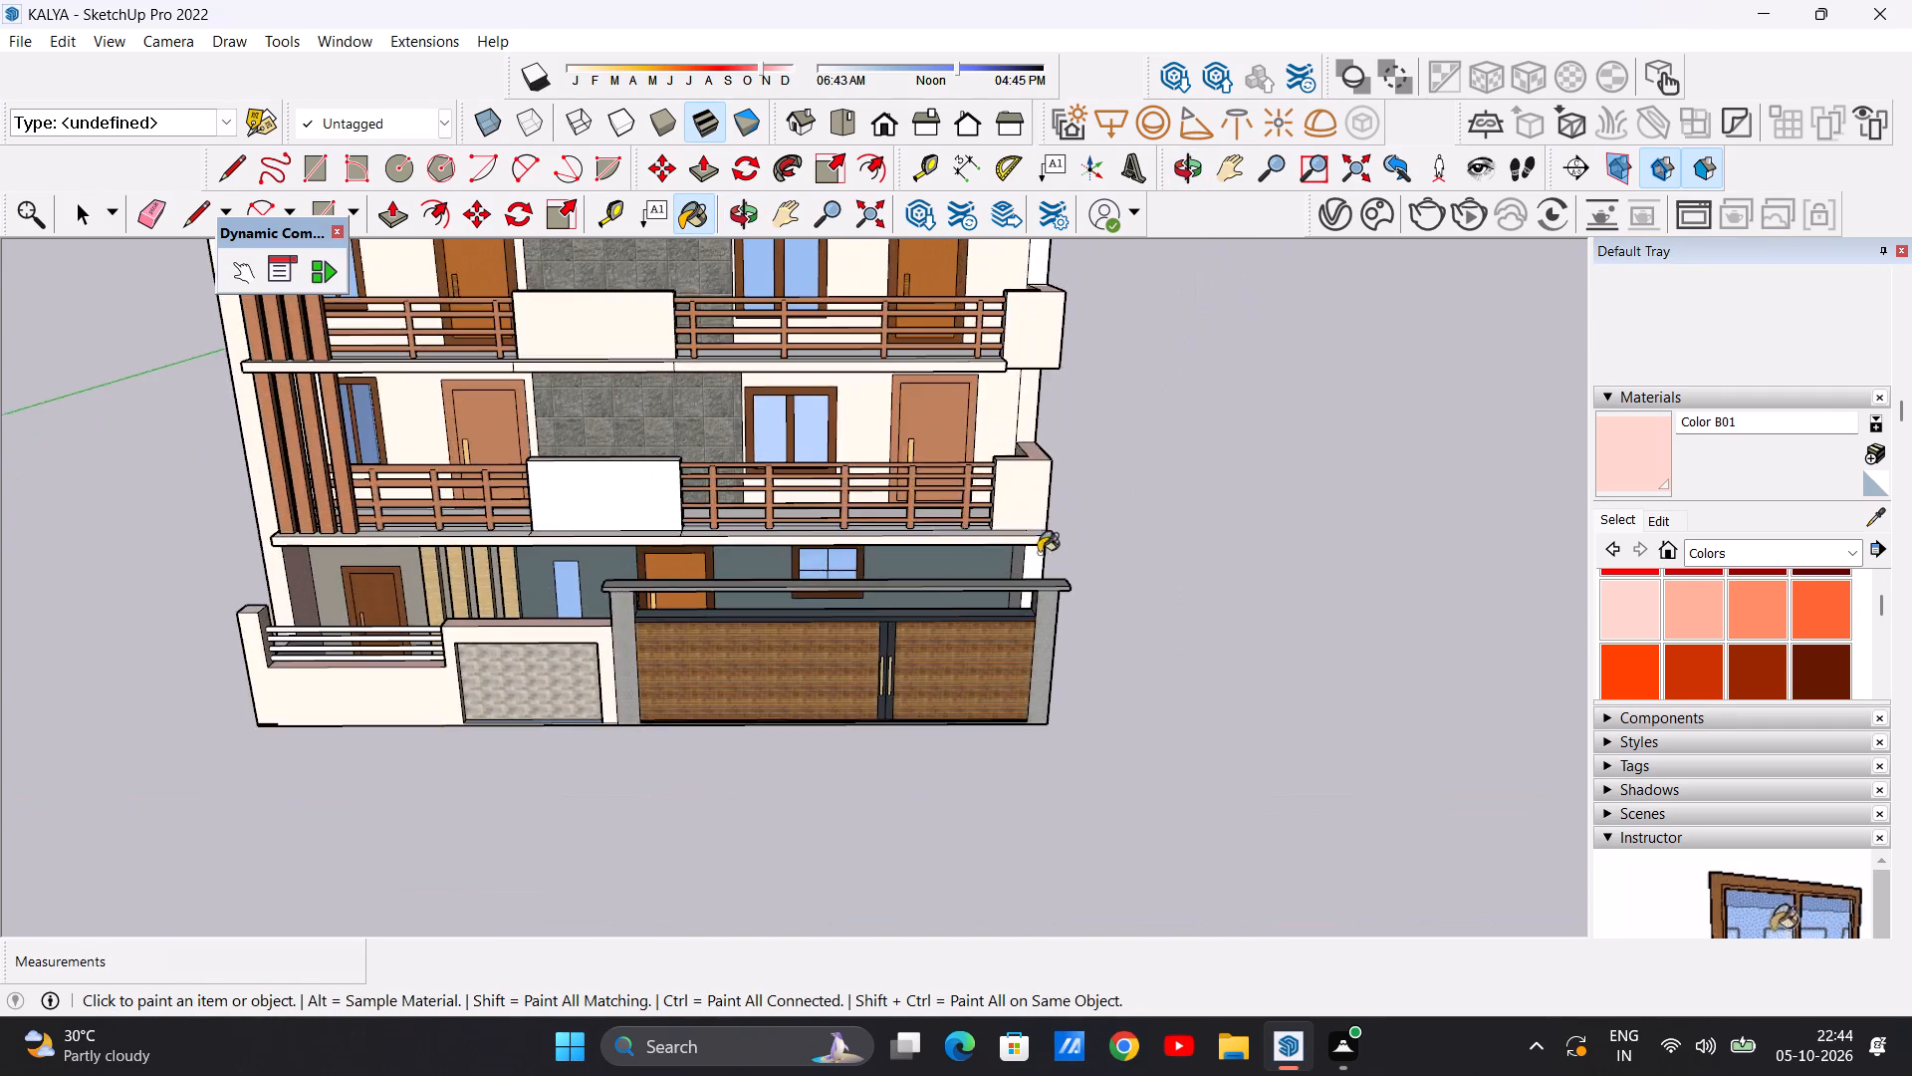
{"action": "scroll", "coordinate": [1039, 553], "scroll_direction": "up", "scroll_amount": 5}
{"action": "scroll", "coordinate": [1032, 558], "scroll_direction": "down", "scroll_amount": 1}
{"action": "scroll", "coordinate": [1035, 563], "scroll_direction": "up", "scroll_amount": 6}
{"action": "left_click", "coordinate": [1035, 571]}
{"action": "left_click", "coordinate": [985, 561]}
Paint the first-floor slab's gate-side end face and its top ledge along the railing and central parapet with Color B01.
{"action": "scroll", "coordinate": [1100, 572], "scroll_direction": "down", "scroll_amount": 3}
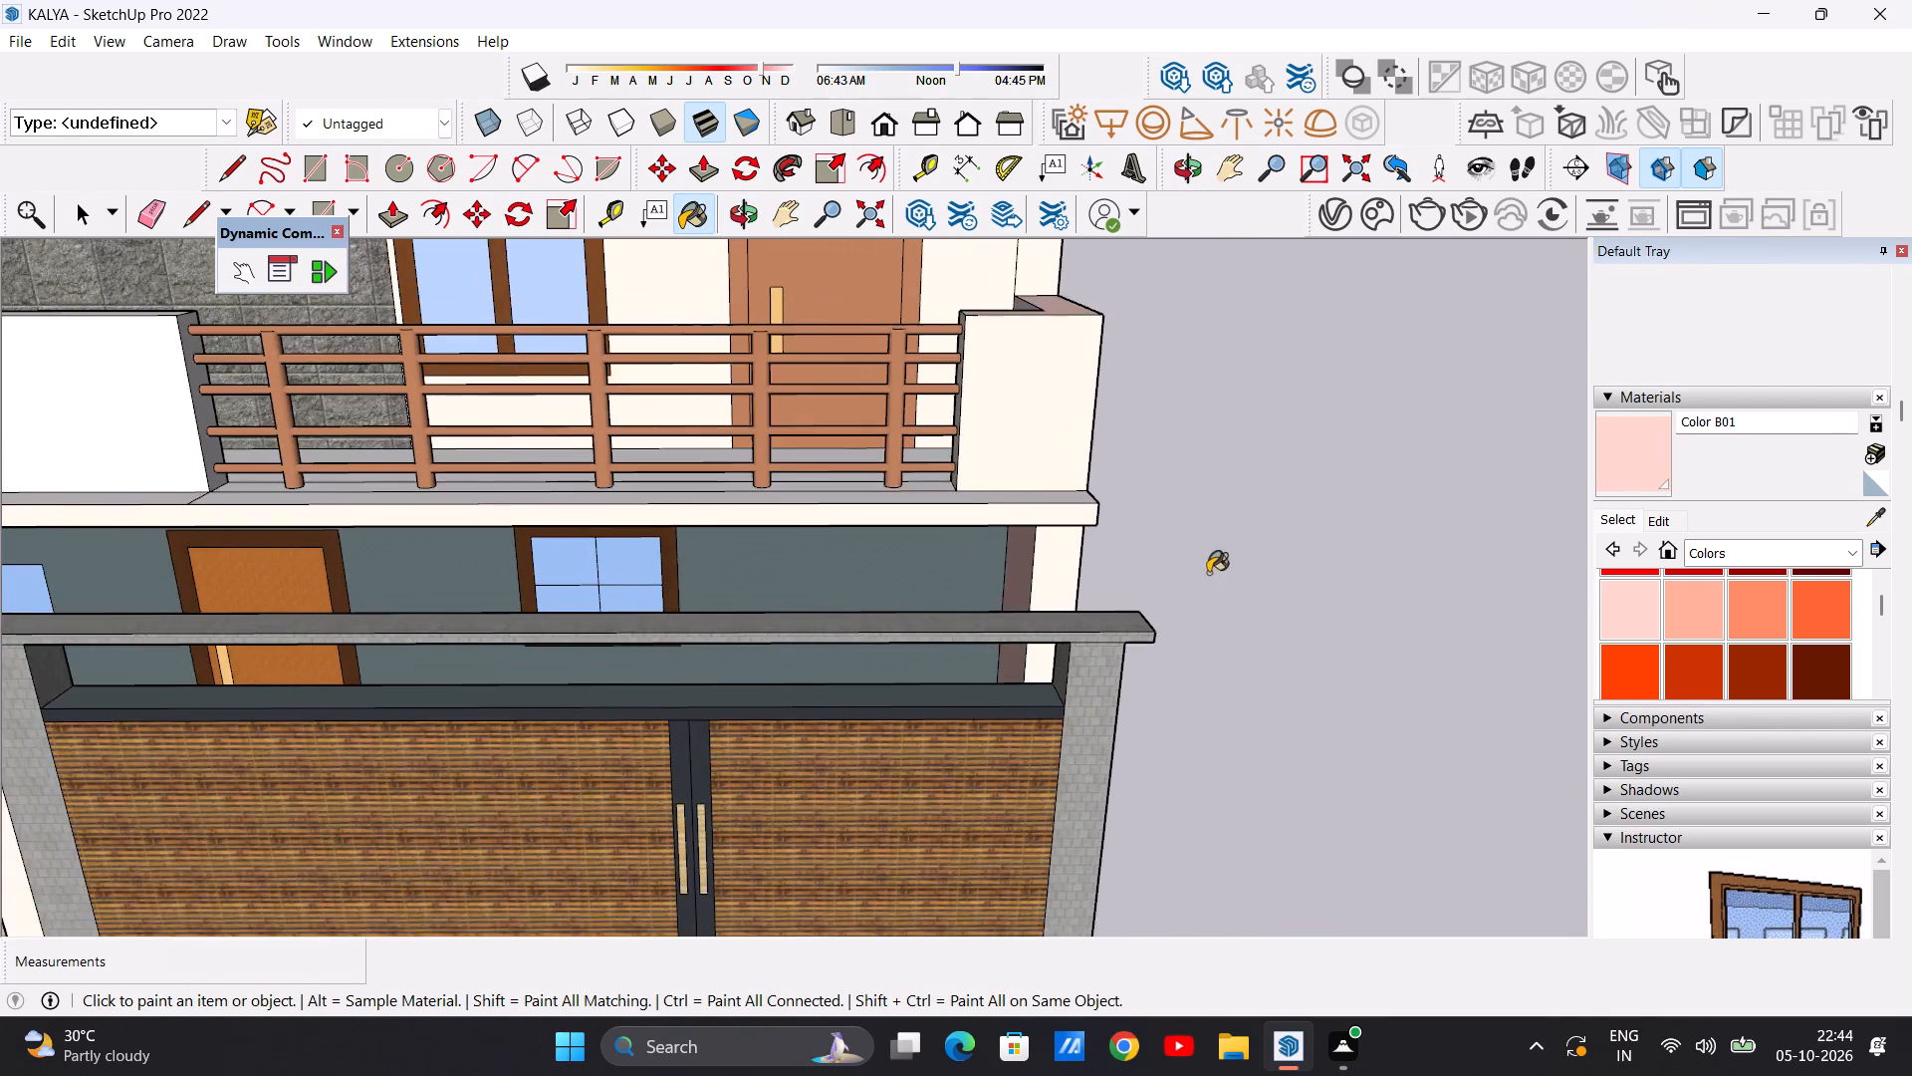
{"action": "middle_click_drag", "start_coordinate": [1190, 577], "coordinate": [743, 570]}
{"action": "scroll", "coordinate": [1024, 607], "scroll_direction": "up", "scroll_amount": 3}
{"action": "left_click", "coordinate": [986, 598]}
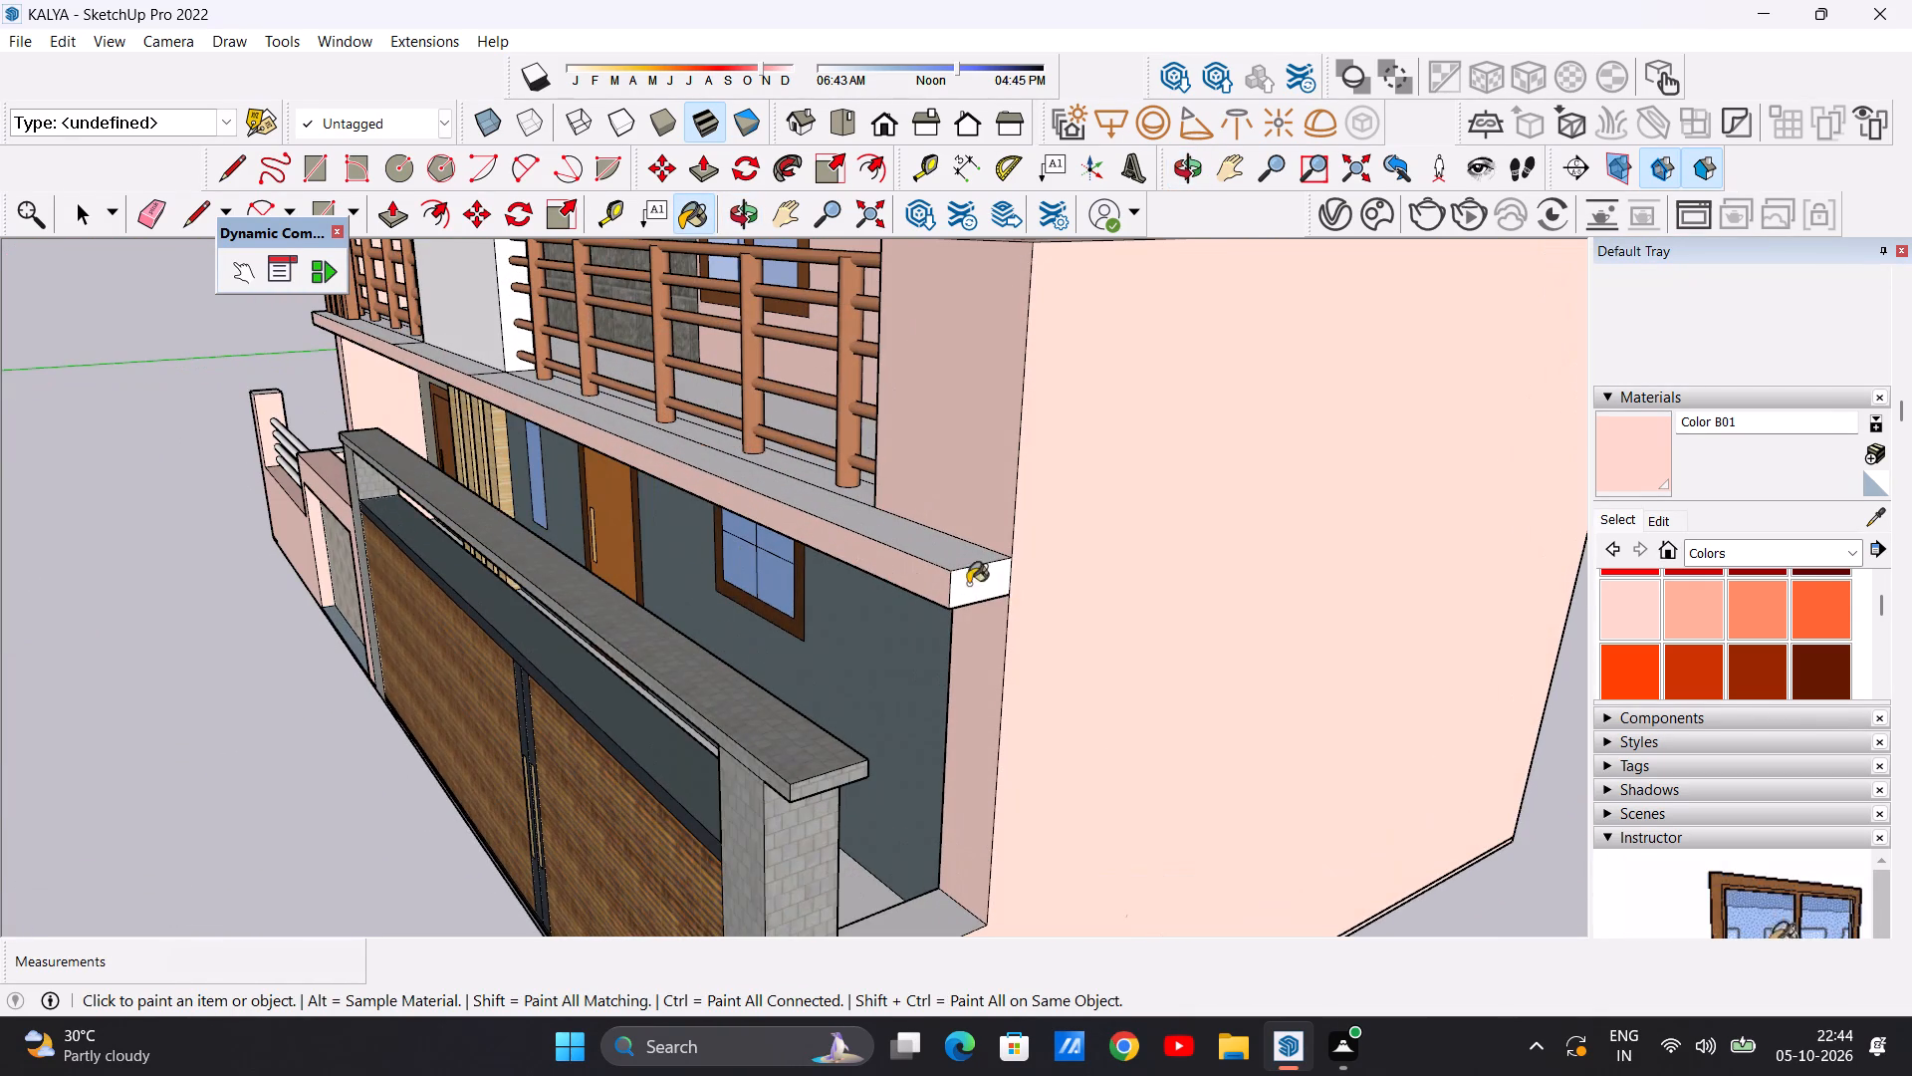
{"action": "left_click", "coordinate": [954, 558]}
{"action": "scroll", "coordinate": [929, 583], "scroll_direction": "down", "scroll_amount": 7}
{"action": "scroll", "coordinate": [644, 446], "scroll_direction": "up", "scroll_amount": 11}
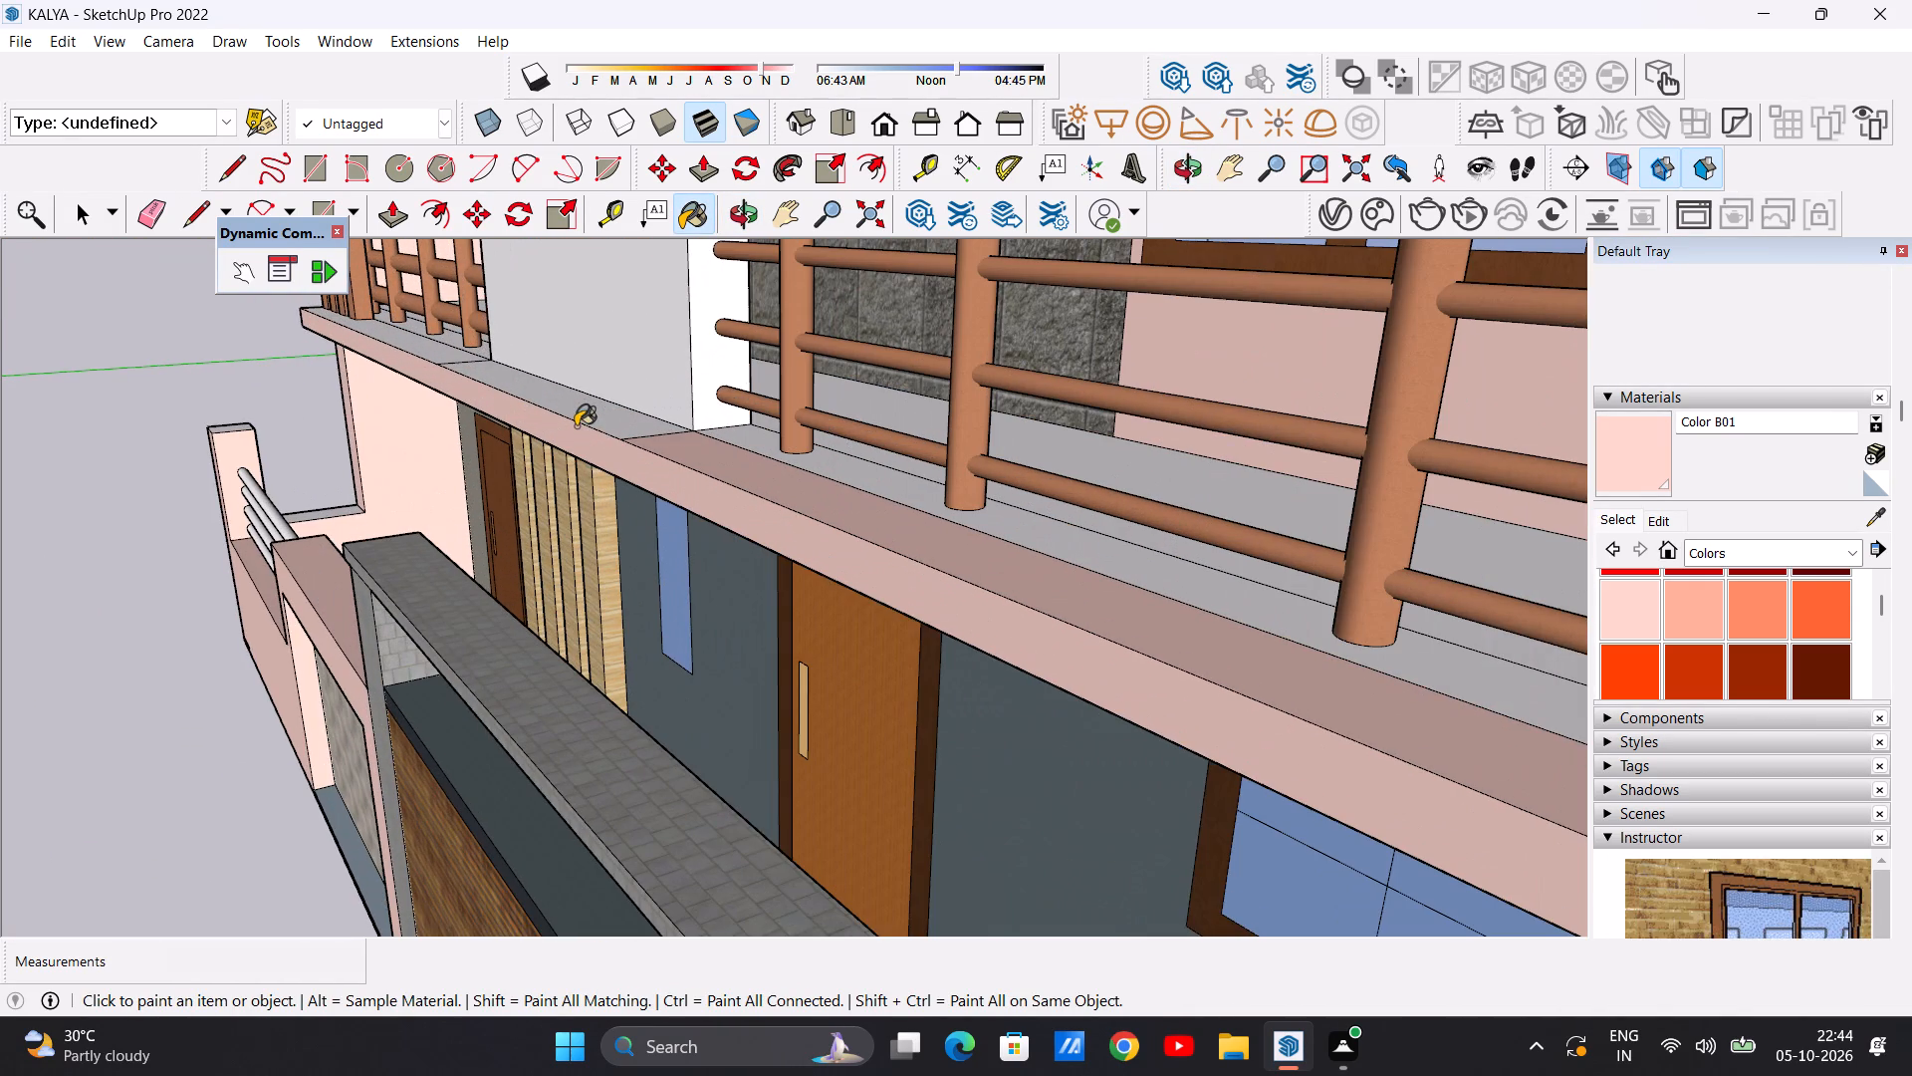
{"action": "left_click", "coordinate": [595, 414]}
Paint the first-floor balcony central parapet's front and gate-side end face with Color B01.
{"action": "left_click", "coordinate": [653, 316]}
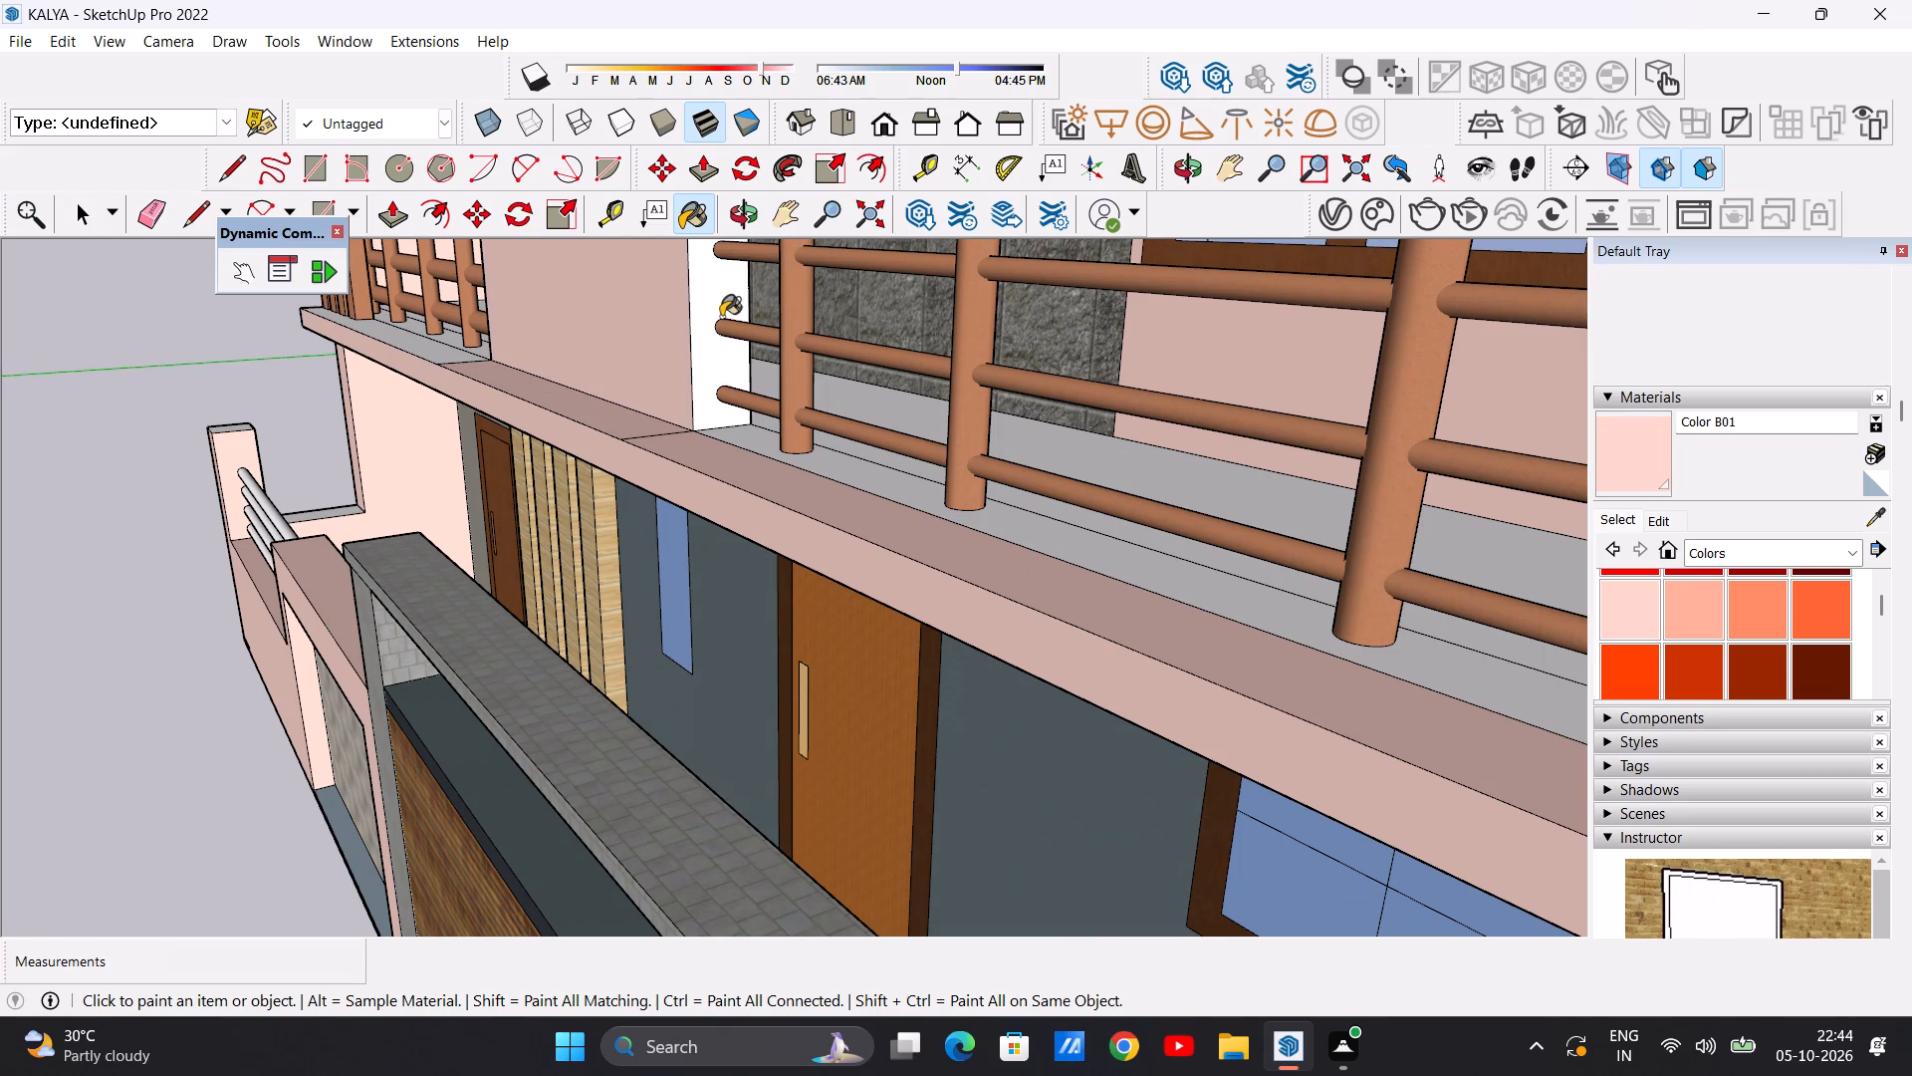
{"action": "left_click", "coordinate": [710, 316]}
Paint the first-floor slab's top ledge below the short railing beside the louvres with Color B01.
{"action": "scroll", "coordinate": [697, 406], "scroll_direction": "down", "scroll_amount": 9}
{"action": "scroll", "coordinate": [531, 323], "scroll_direction": "up", "scroll_amount": 14}
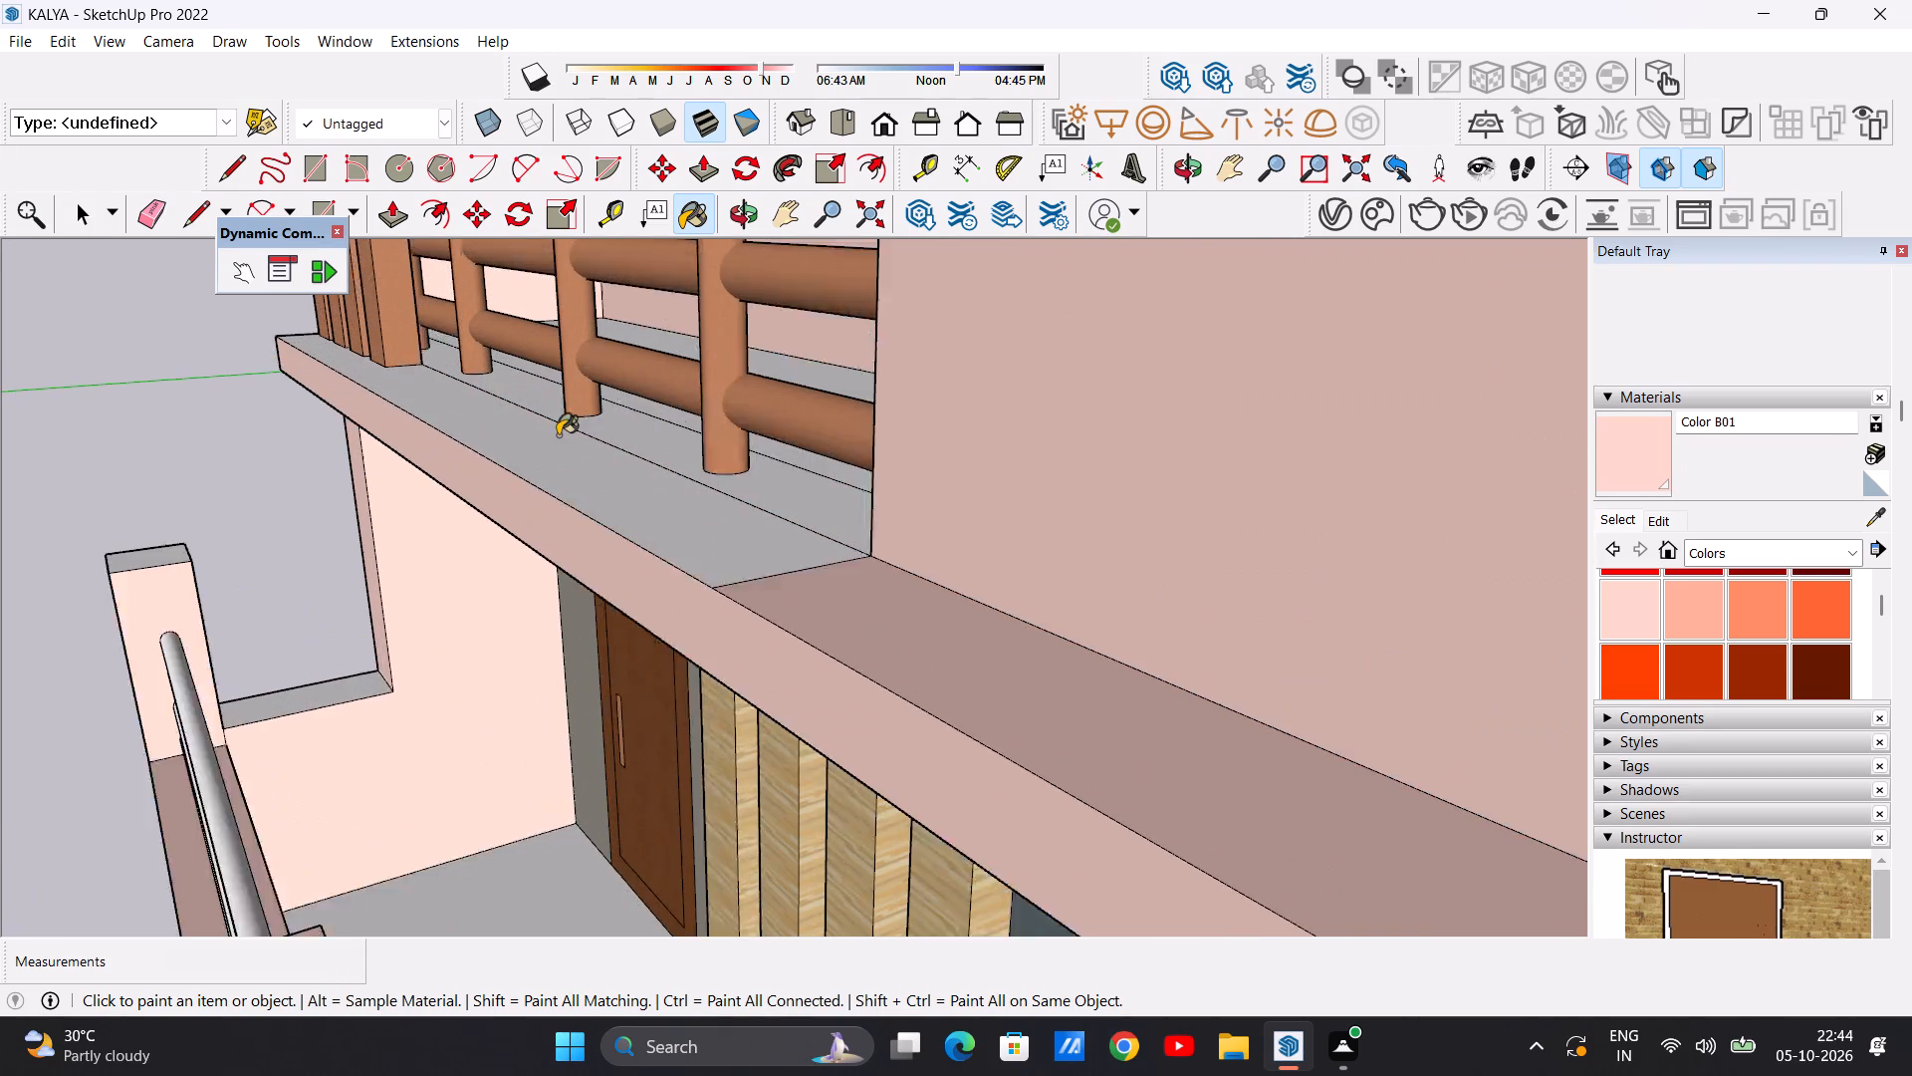
{"action": "scroll", "coordinate": [558, 435], "scroll_direction": "up", "scroll_amount": 2}
{"action": "left_click", "coordinate": [553, 447]}
{"action": "left_click", "coordinate": [642, 429]}
Paint the first-floor central parapet's top and louvre-side end face with Color B01.
{"action": "scroll", "coordinate": [624, 476], "scroll_direction": "down", "scroll_amount": 11}
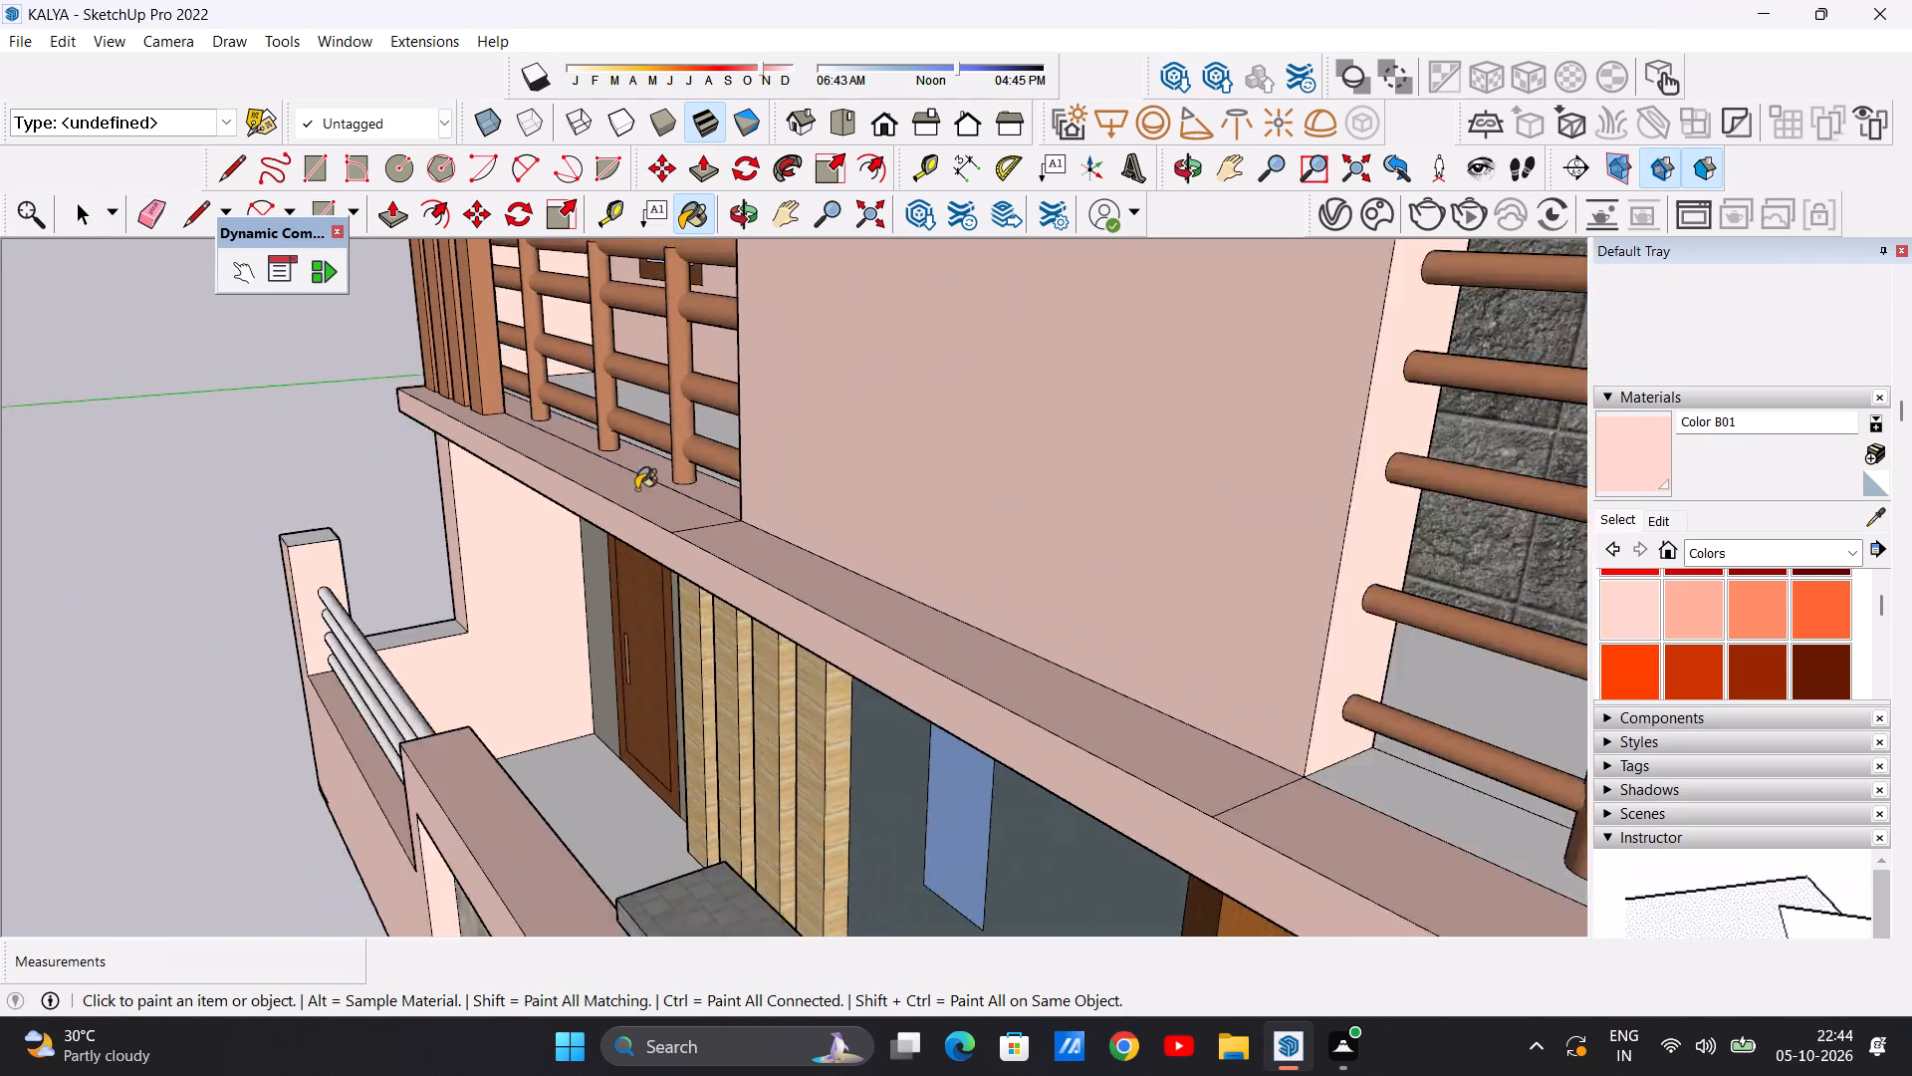
{"action": "scroll", "coordinate": [636, 489], "scroll_direction": "down", "scroll_amount": 9}
{"action": "middle_click_drag", "start_coordinate": [639, 448], "coordinate": [1353, 488]}
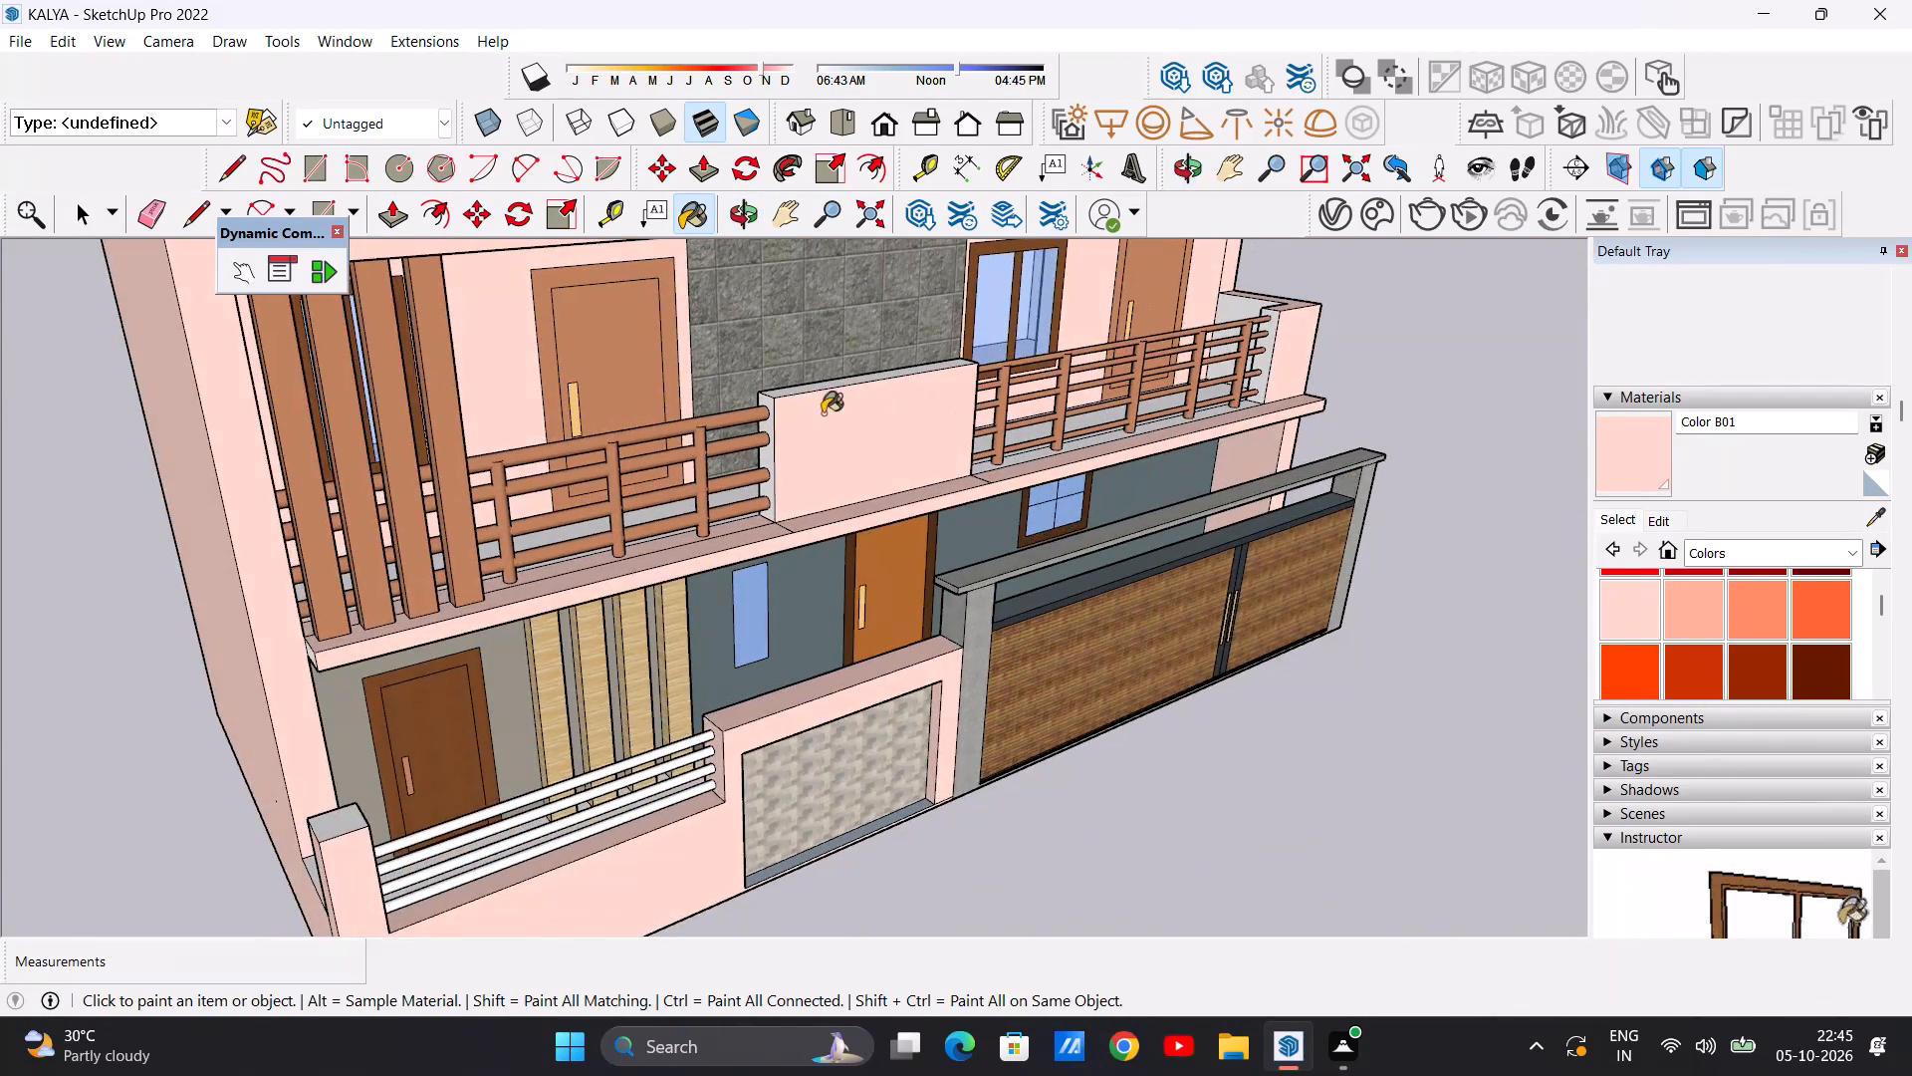
{"action": "scroll", "coordinate": [816, 390], "scroll_direction": "up", "scroll_amount": 13}
{"action": "left_click", "coordinate": [711, 403]}
{"action": "left_click", "coordinate": [704, 454]}
Paint the first-floor balcony's corner parapet with Color B01 on its top, rail-end side and inner faces.
{"action": "scroll", "coordinate": [691, 478], "scroll_direction": "down", "scroll_amount": 5}
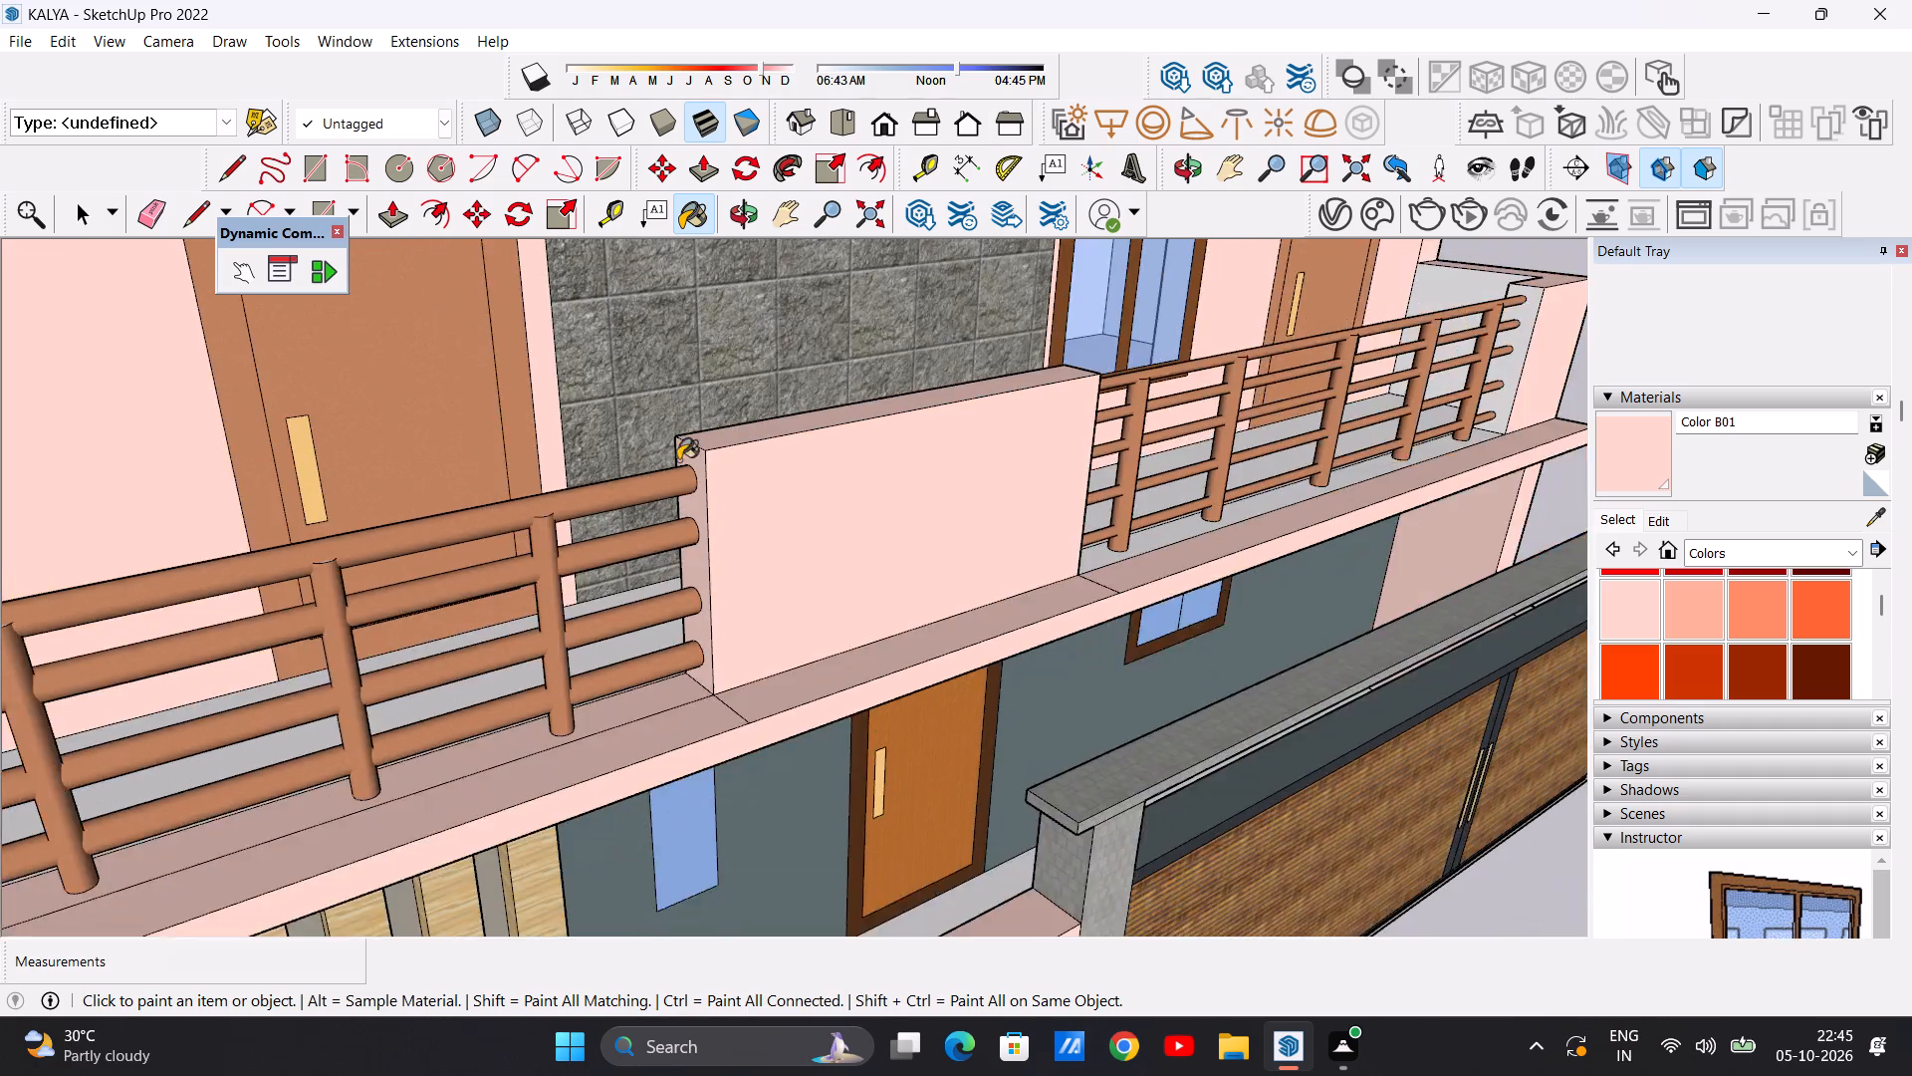
{"action": "scroll", "coordinate": [678, 460], "scroll_direction": "down", "scroll_amount": 15}
{"action": "middle_click_drag", "start_coordinate": [977, 457], "coordinate": [1022, 423]}
{"action": "scroll", "coordinate": [989, 403], "scroll_direction": "up", "scroll_amount": 10}
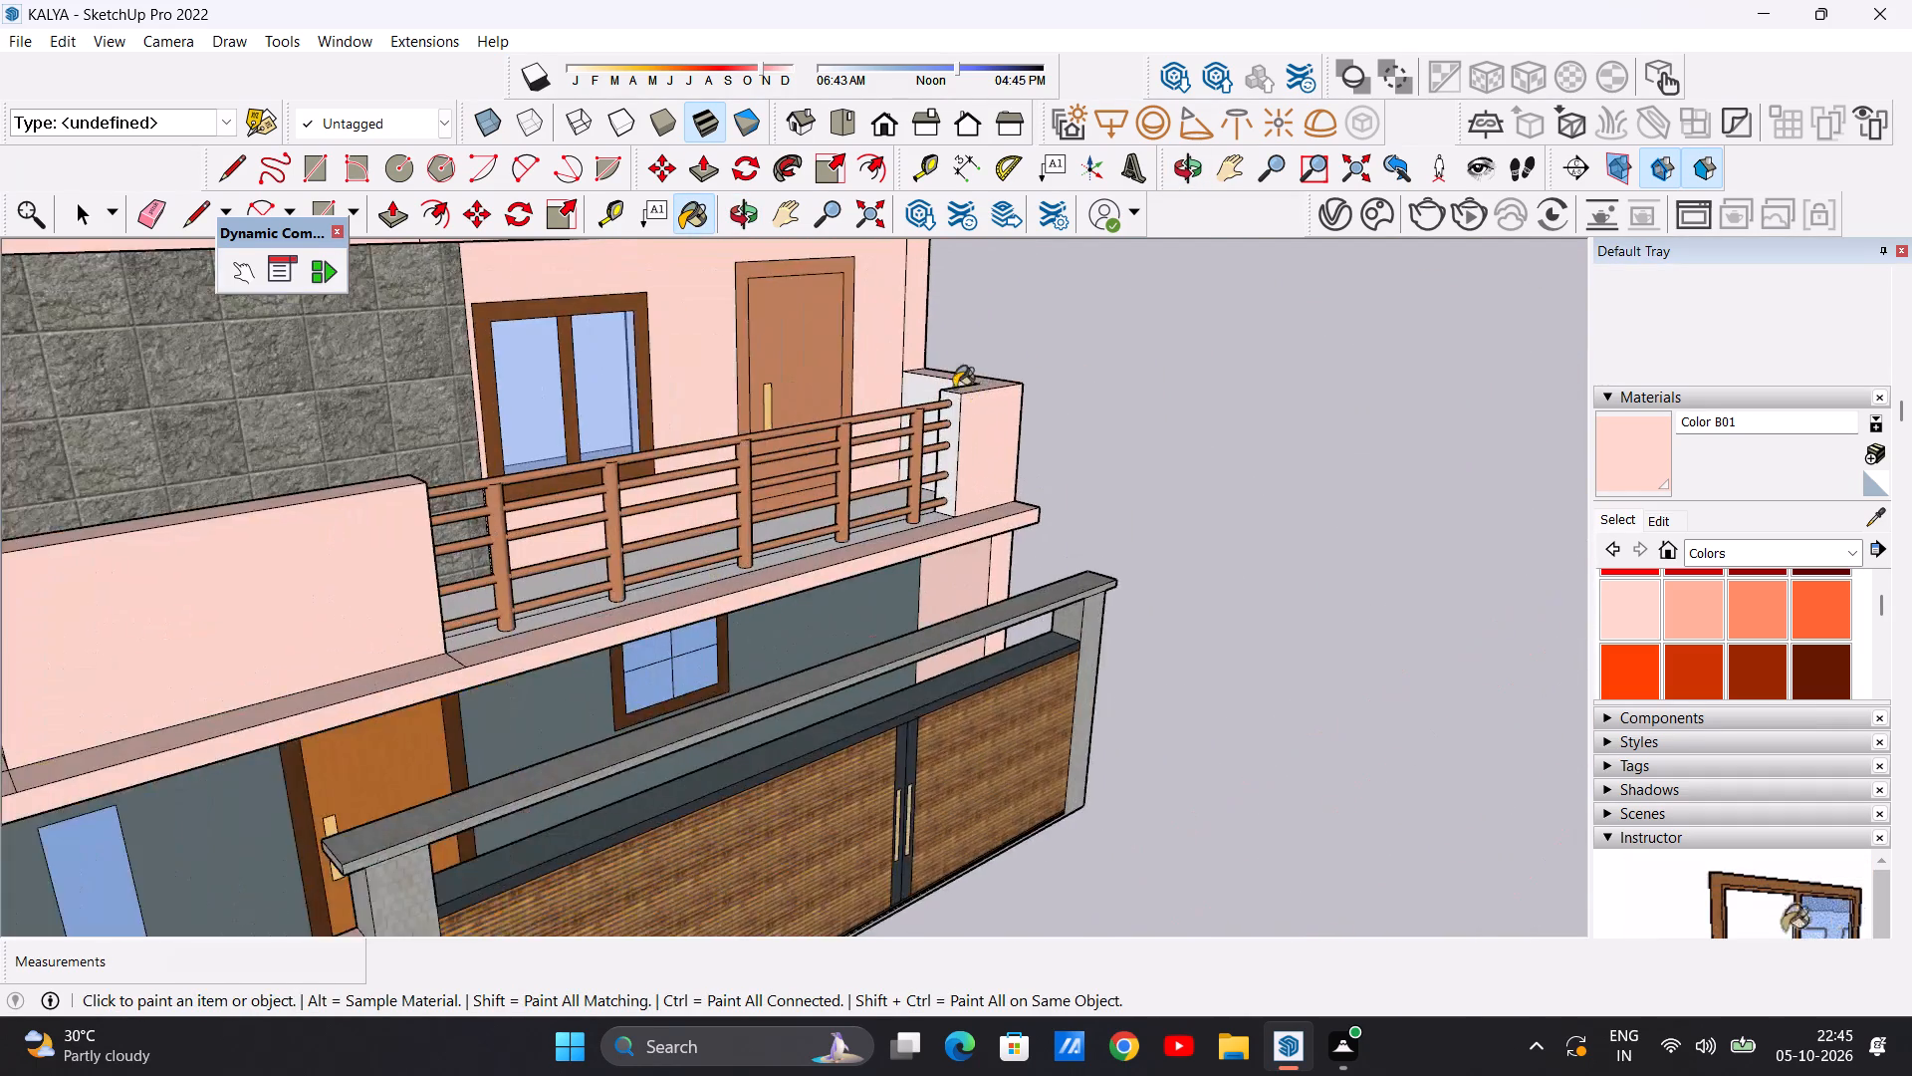
{"action": "scroll", "coordinate": [954, 388], "scroll_direction": "up", "scroll_amount": 9}
{"action": "left_click", "coordinate": [892, 377]}
{"action": "left_click", "coordinate": [982, 441]}
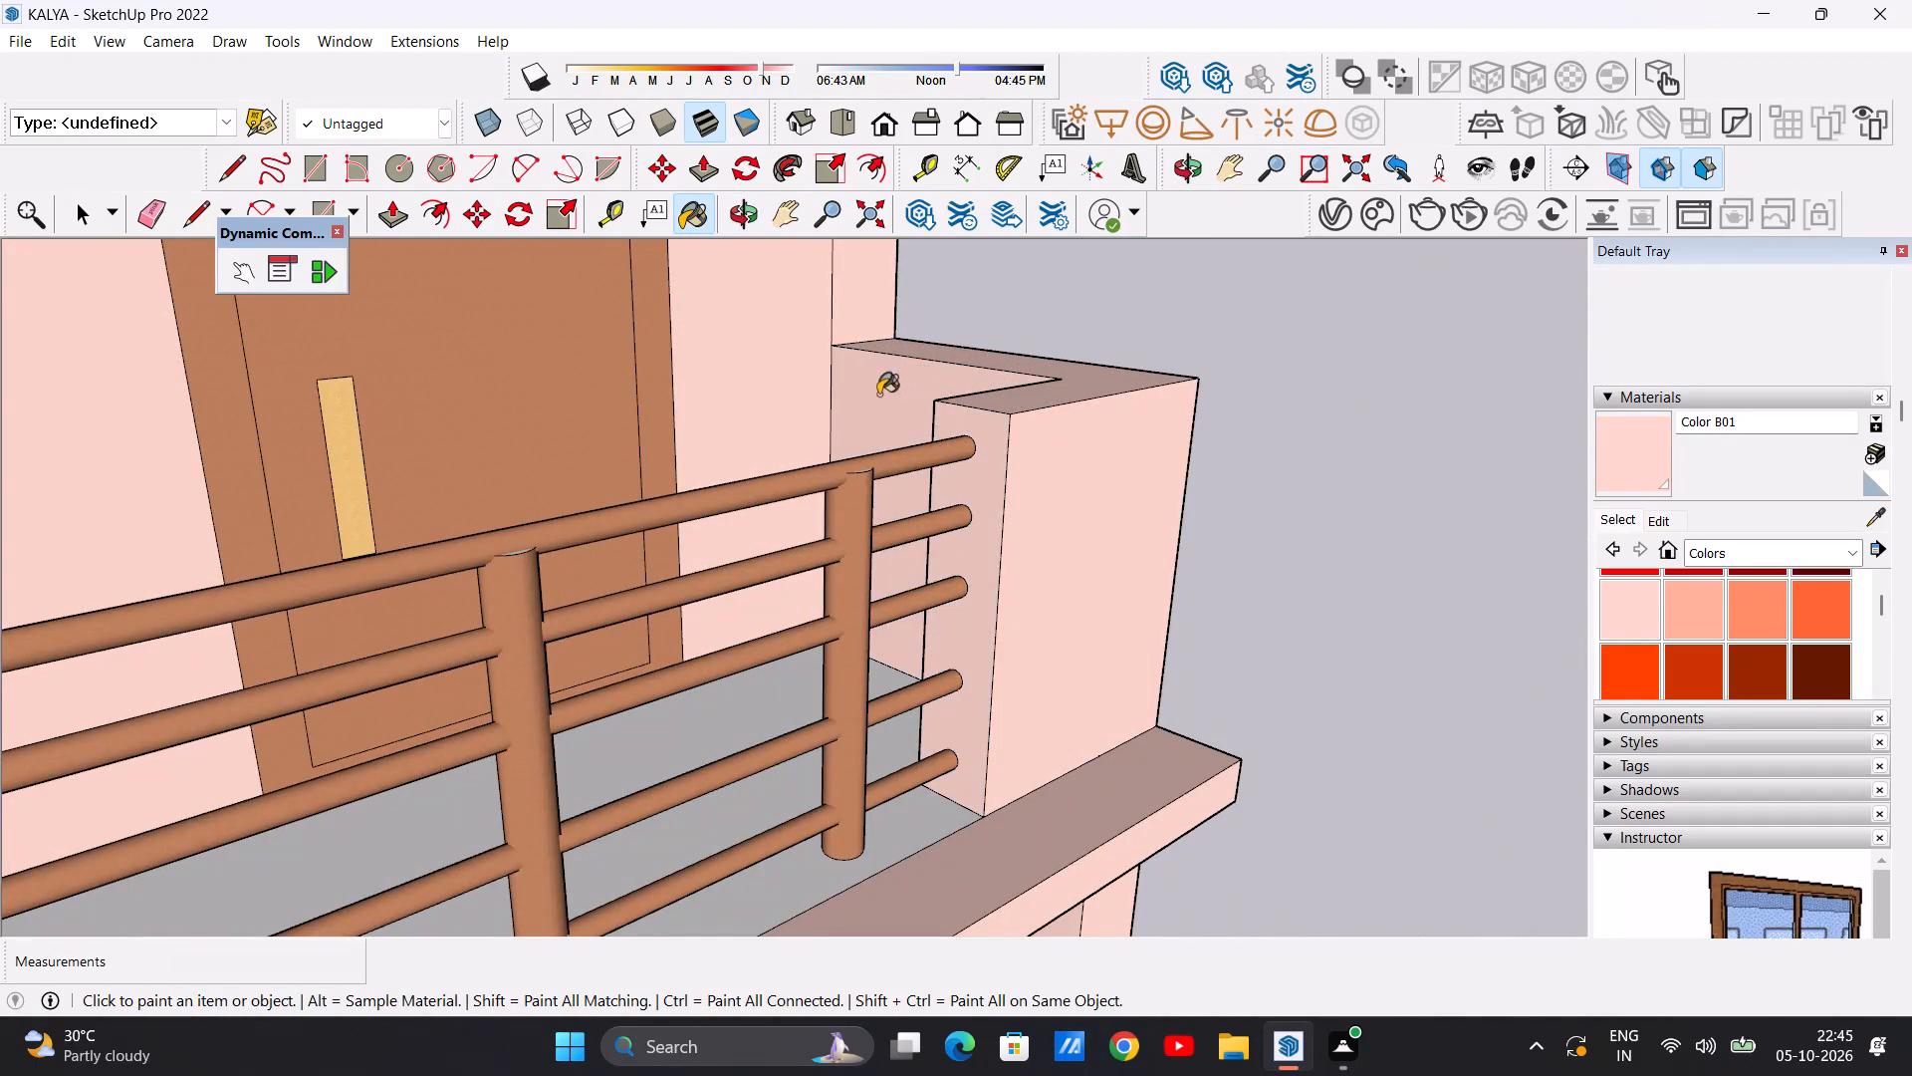
{"action": "middle_click_drag", "start_coordinate": [882, 404], "coordinate": [1370, 430]}
{"action": "scroll", "coordinate": [905, 425], "scroll_direction": "up", "scroll_amount": 5}
{"action": "left_click", "coordinate": [783, 403]}
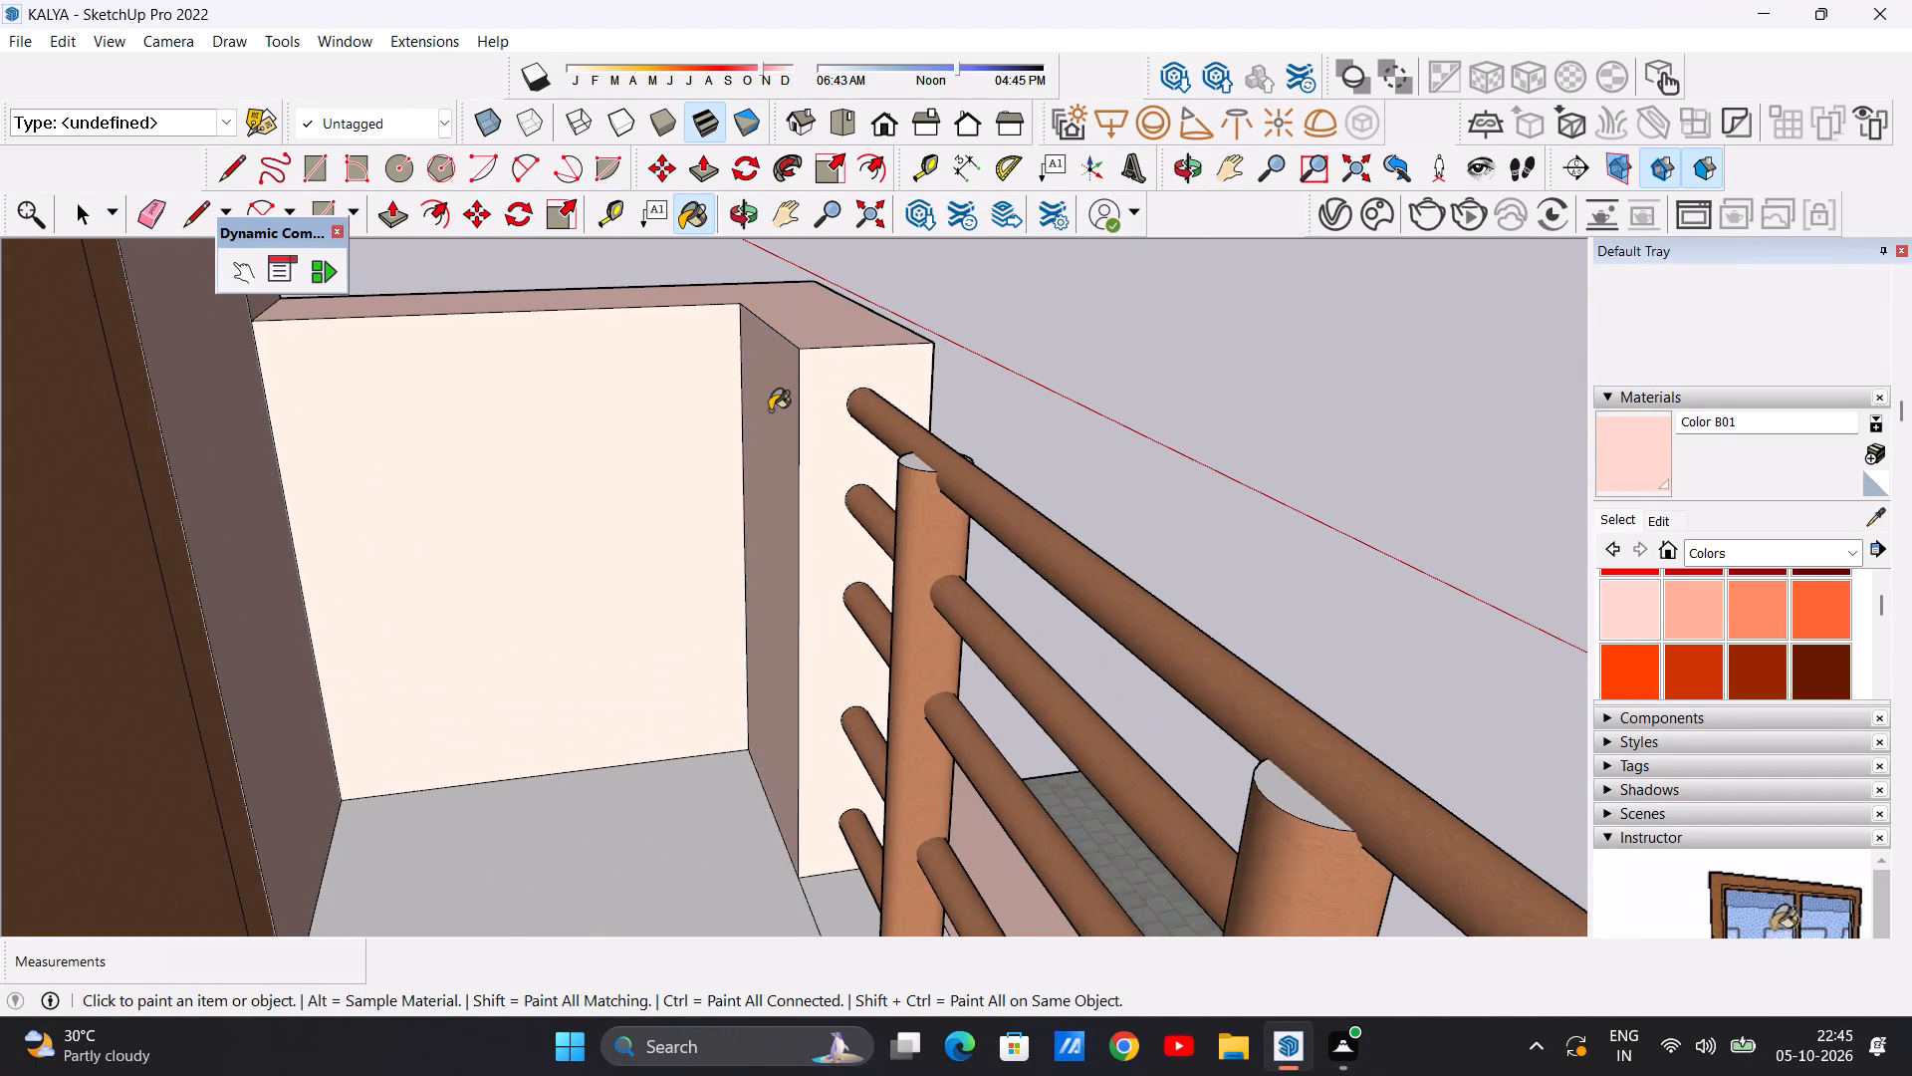
Paint the outer side face of the third-floor balcony's corner parapet with Color B01.
{"action": "scroll", "coordinate": [774, 410], "scroll_direction": "down", "scroll_amount": 20}
{"action": "scroll", "coordinate": [774, 410], "scroll_direction": "down", "scroll_amount": 1}
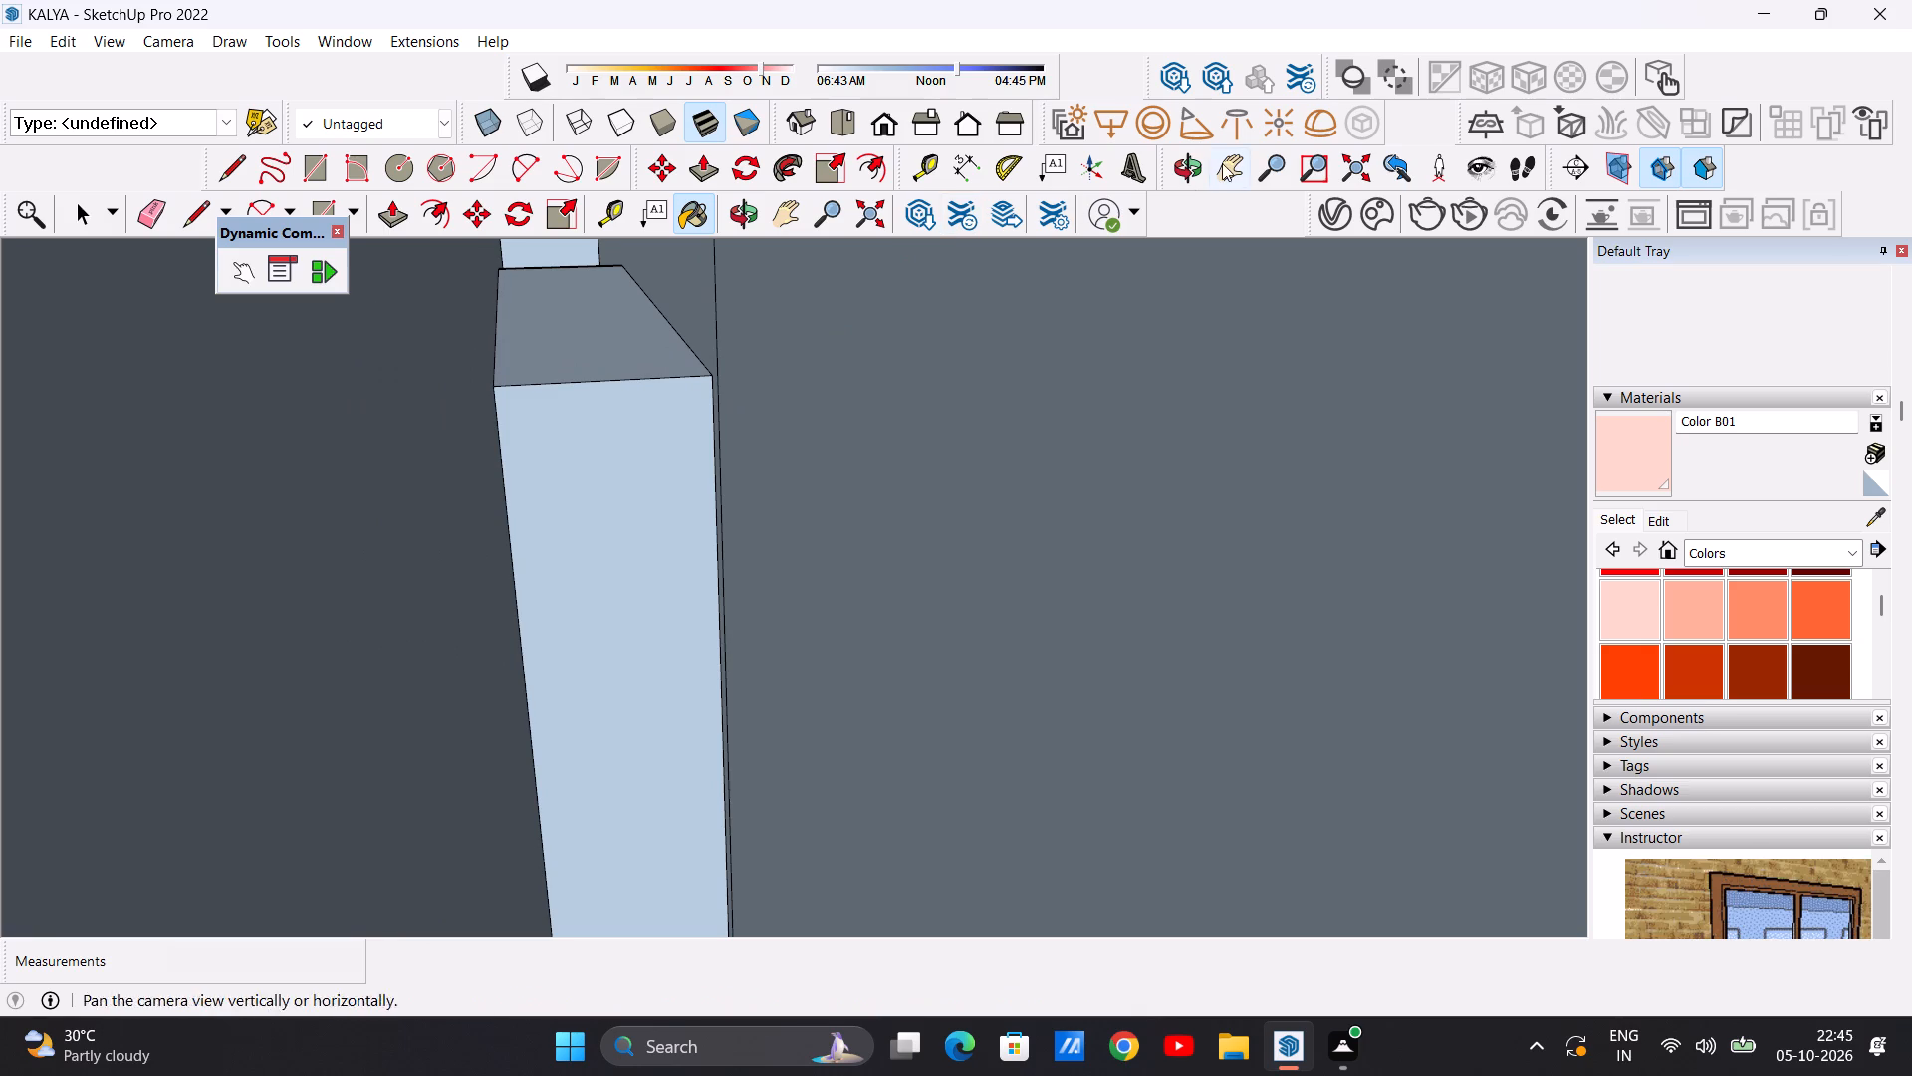
{"action": "left_click", "coordinate": [885, 128]}
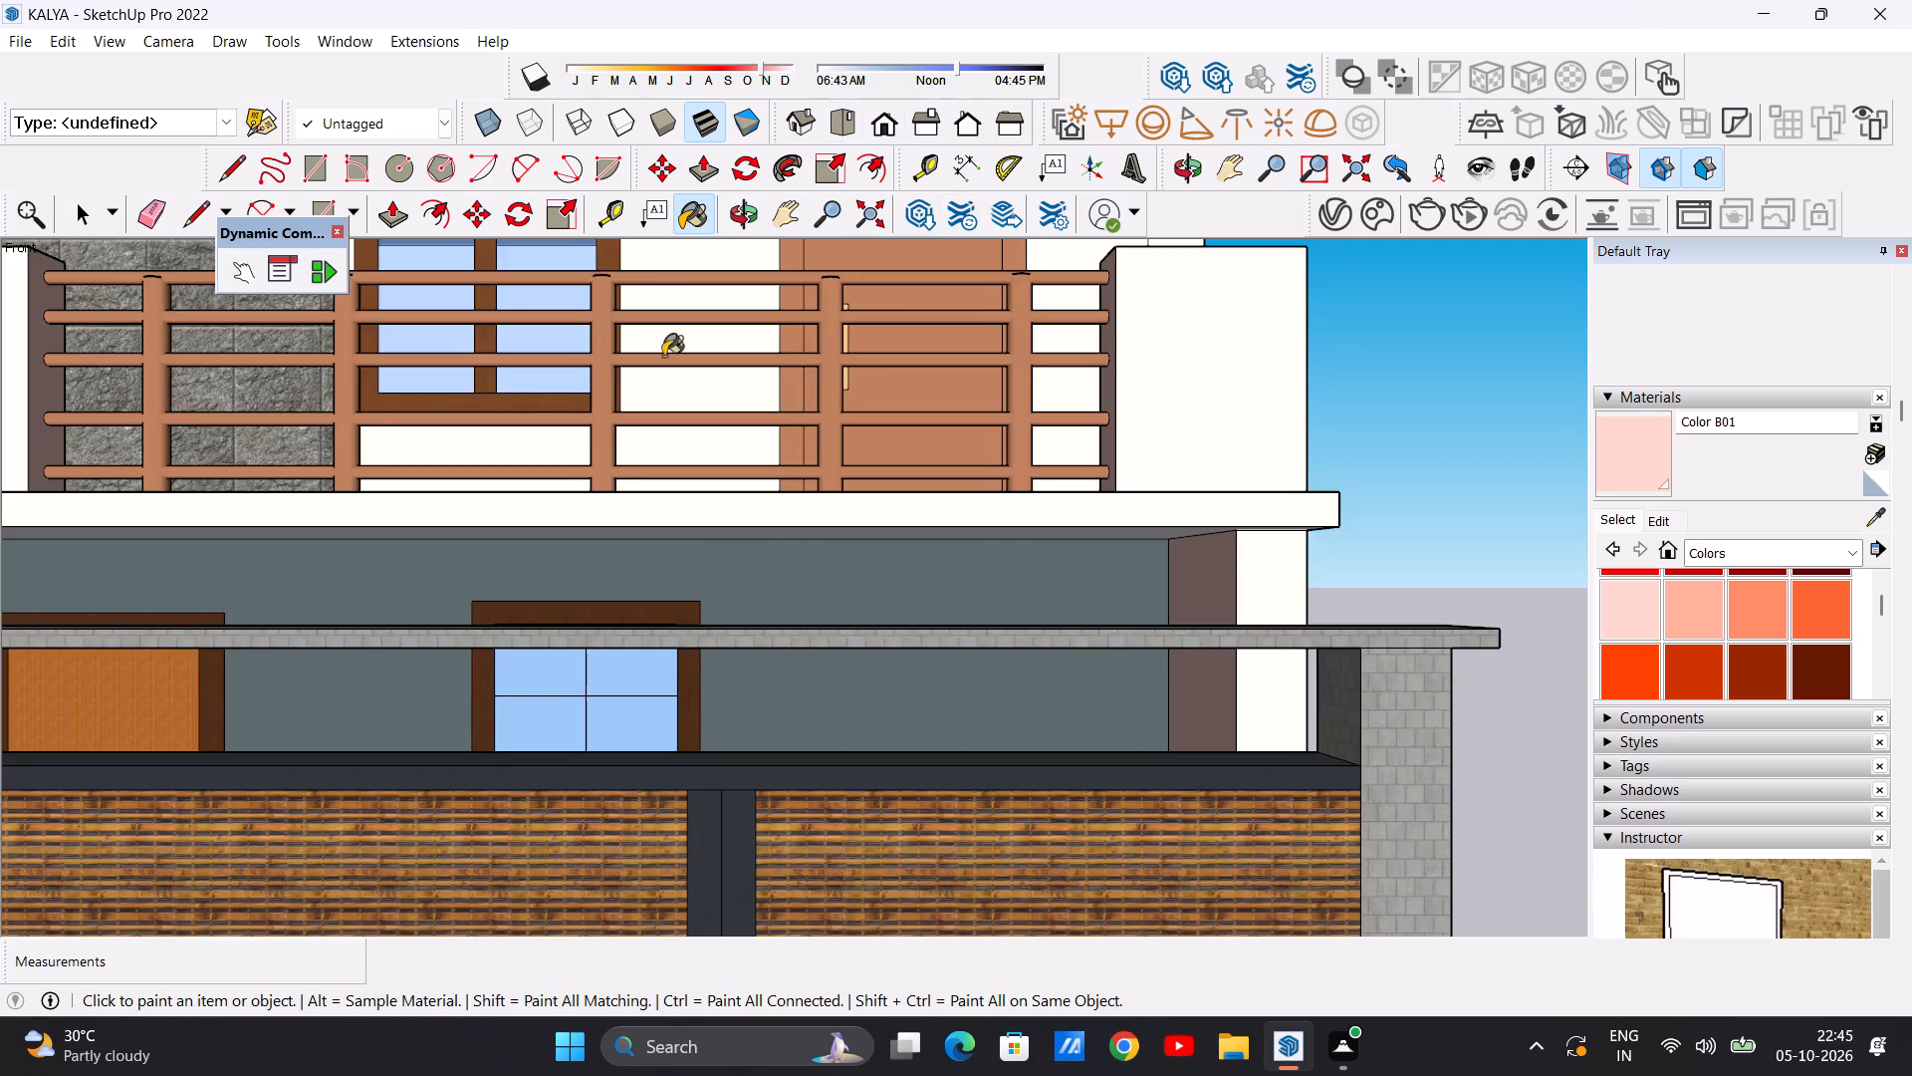
{"action": "scroll", "coordinate": [668, 374], "scroll_direction": "down", "scroll_amount": 18}
{"action": "scroll", "coordinate": [936, 561], "scroll_direction": "down", "scroll_amount": 7}
{"action": "scroll", "coordinate": [929, 360], "scroll_direction": "up", "scroll_amount": 2}
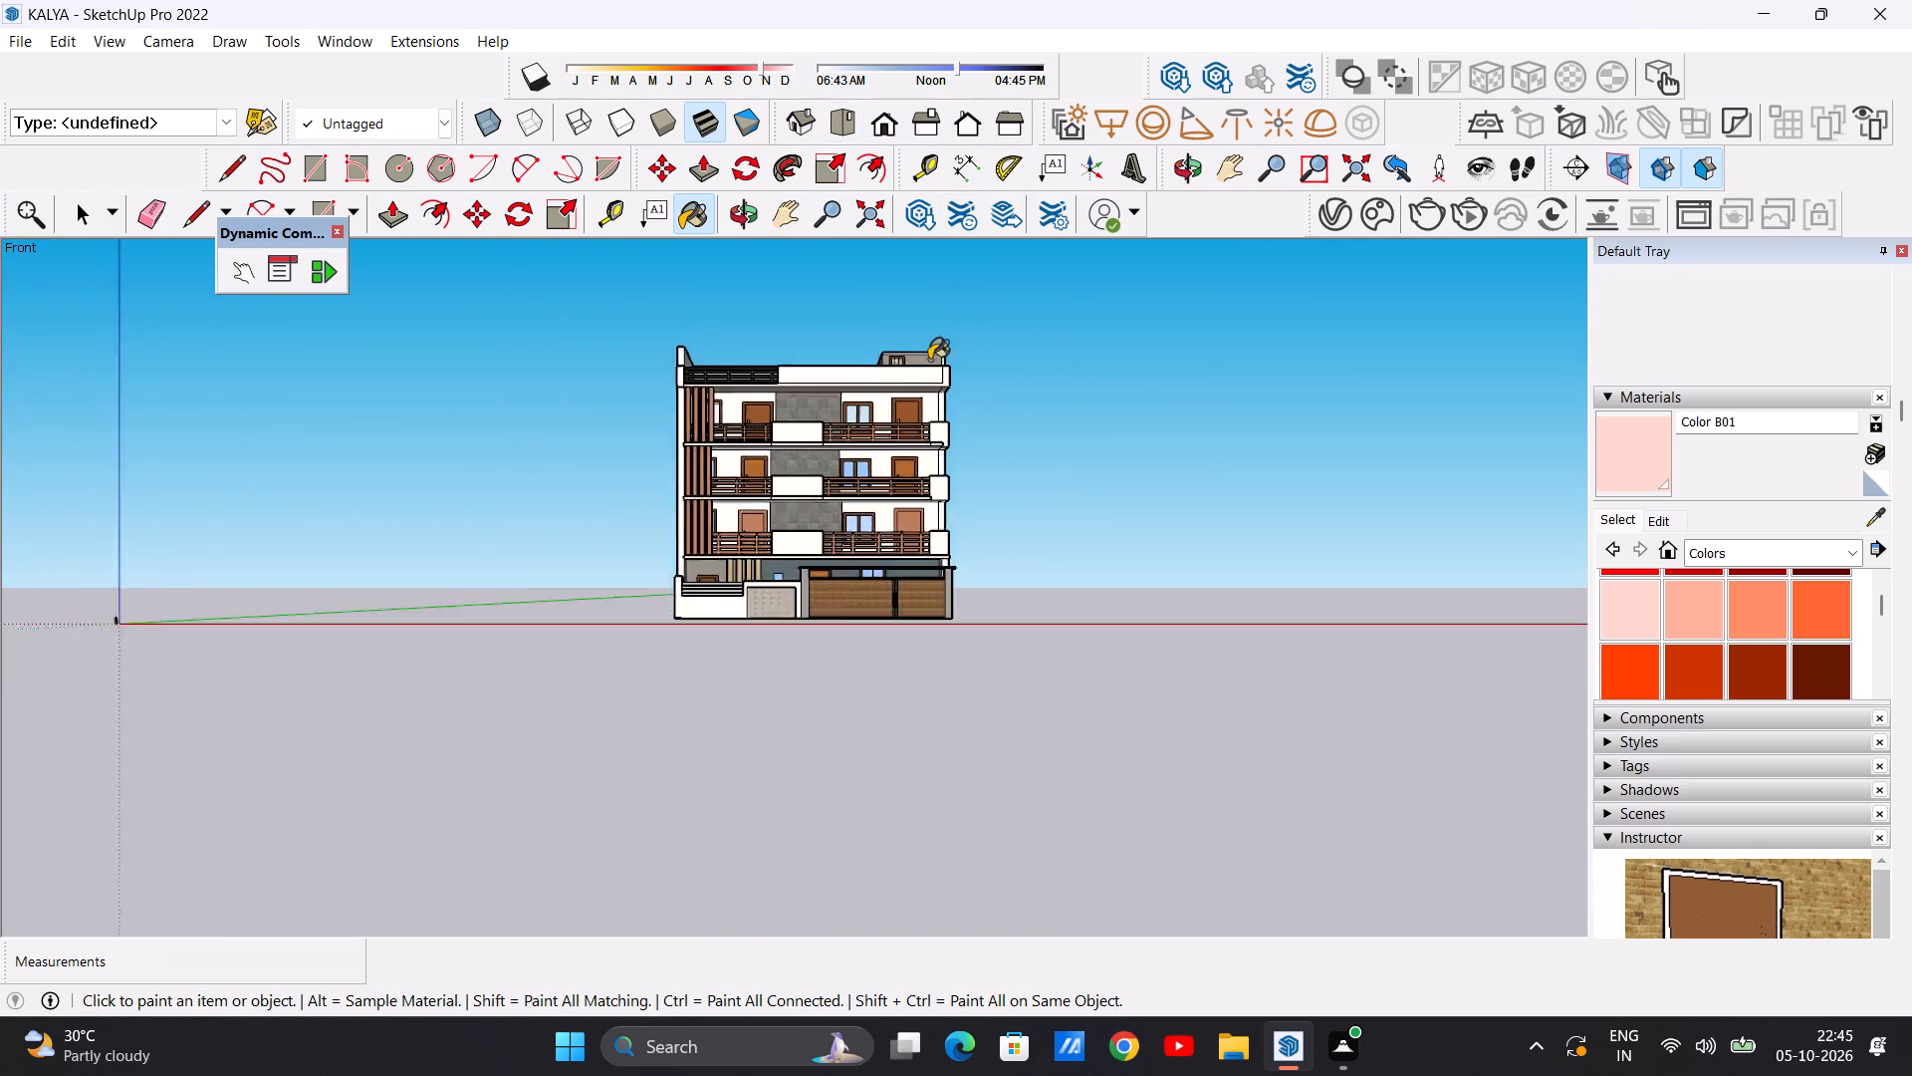
{"action": "scroll", "coordinate": [929, 360], "scroll_direction": "up", "scroll_amount": 14}
{"action": "scroll", "coordinate": [929, 376], "scroll_direction": "down", "scroll_amount": 1}
{"action": "middle_click_drag", "start_coordinate": [927, 379], "coordinate": [465, 615]}
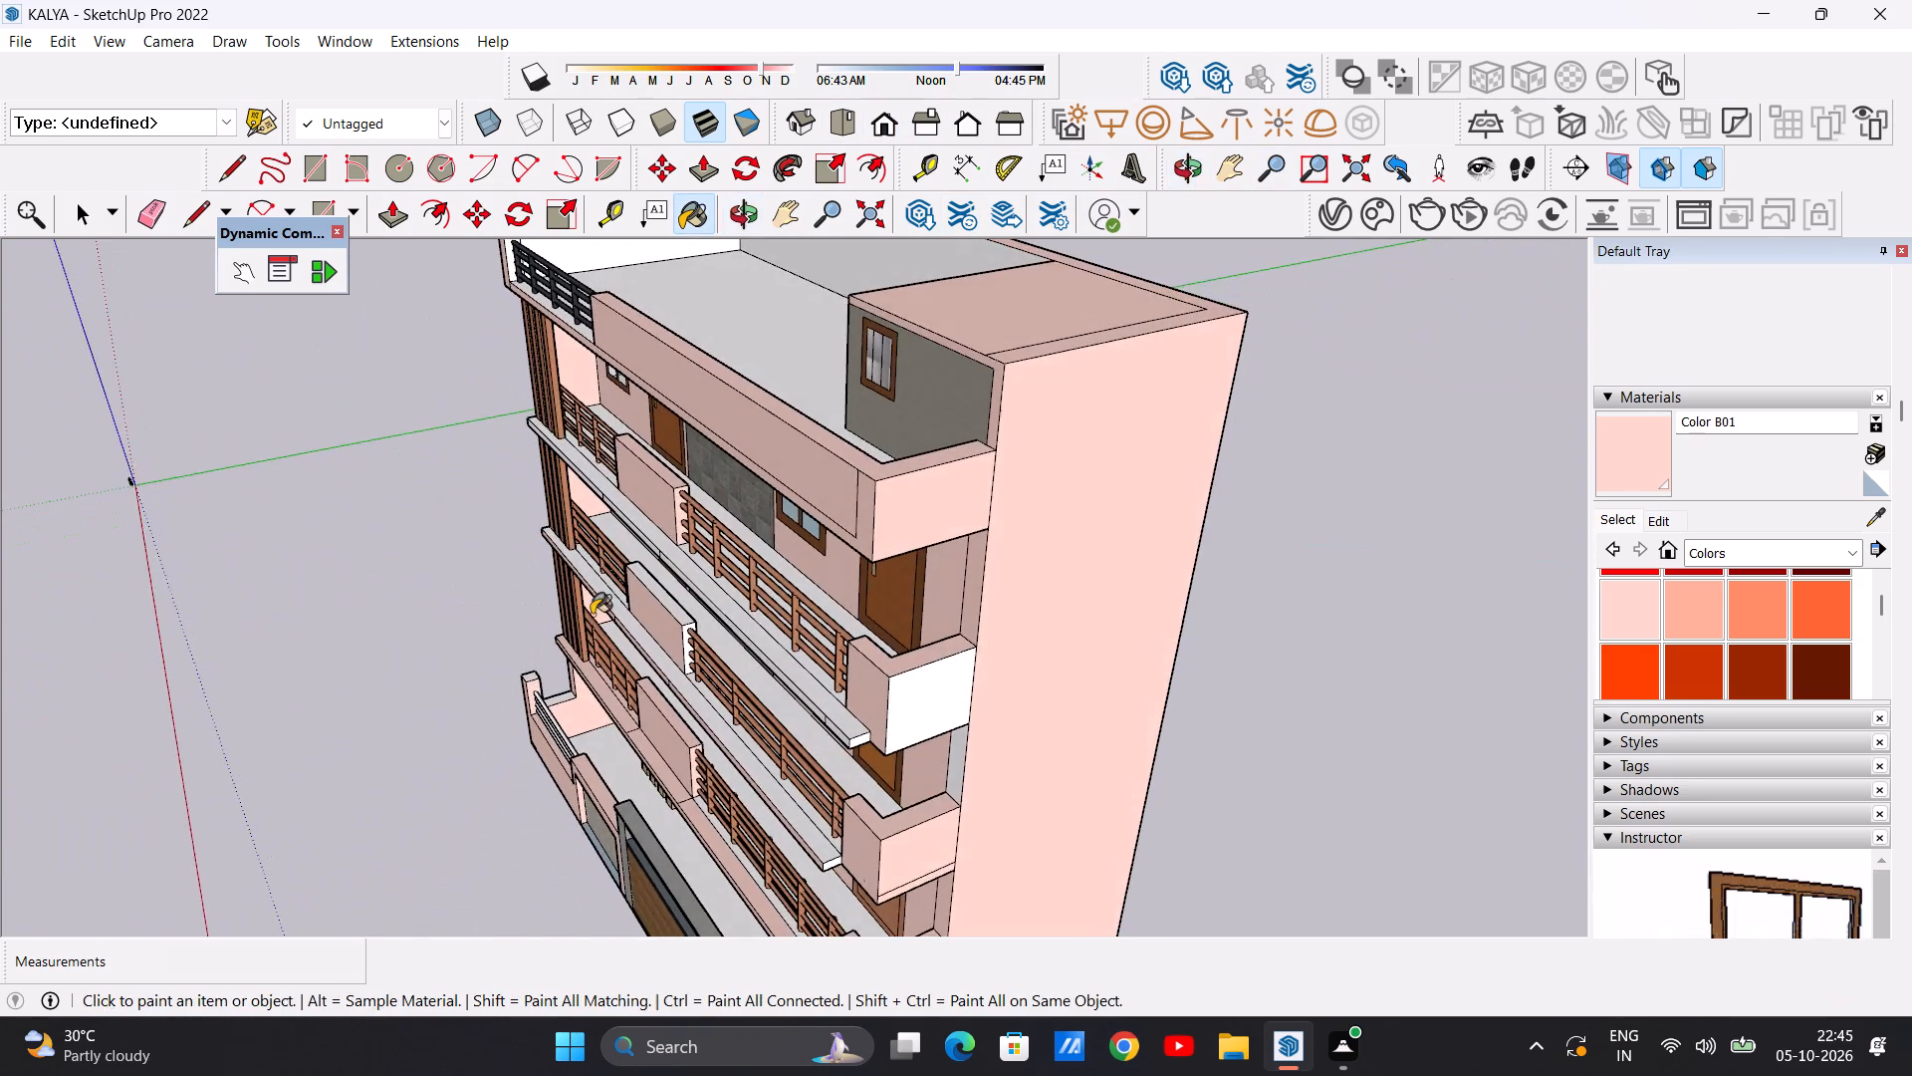
{"action": "scroll", "coordinate": [798, 634], "scroll_direction": "up", "scroll_amount": 5}
{"action": "left_click", "coordinate": [1002, 745]}
Paint the ground-floor side wall's low ledge beside the gate pillar with Color B01.
{"action": "scroll", "coordinate": [902, 517], "scroll_direction": "down", "scroll_amount": 13}
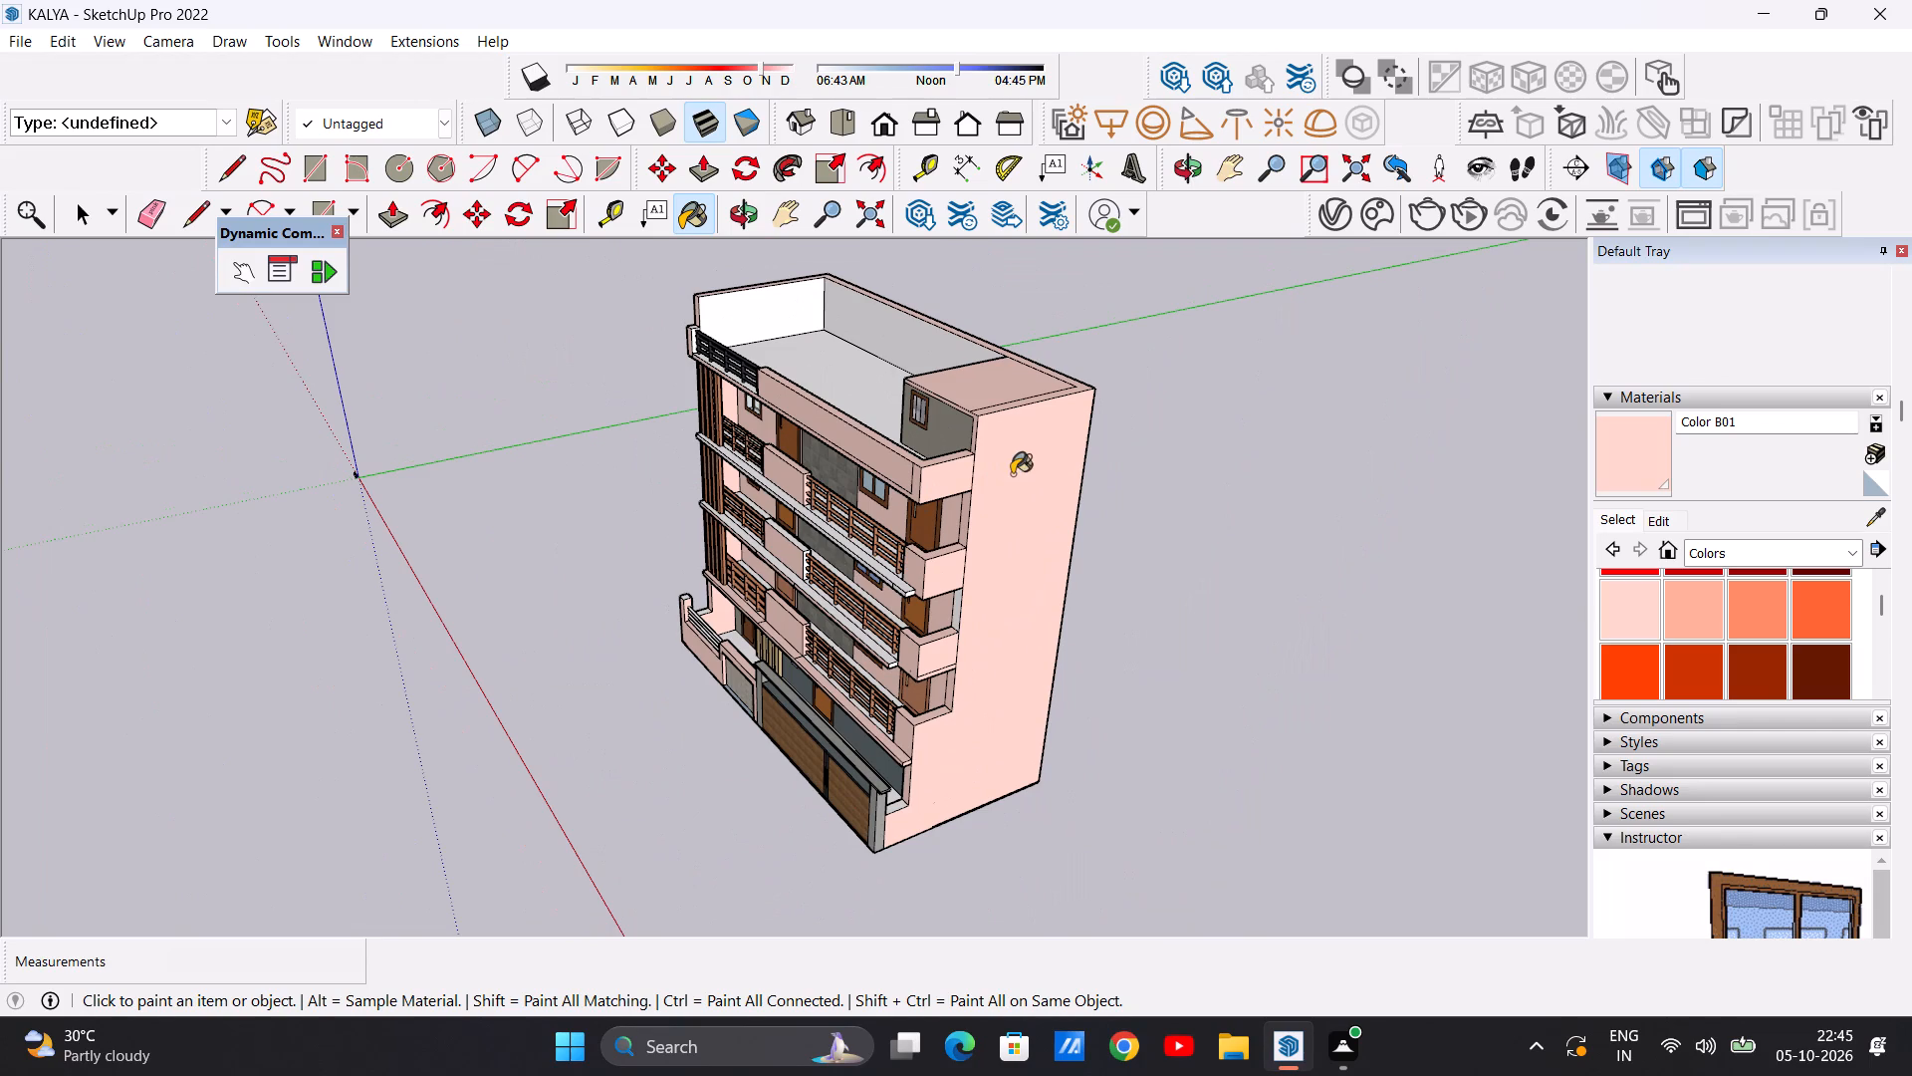
{"action": "scroll", "coordinate": [902, 808], "scroll_direction": "up", "scroll_amount": 20}
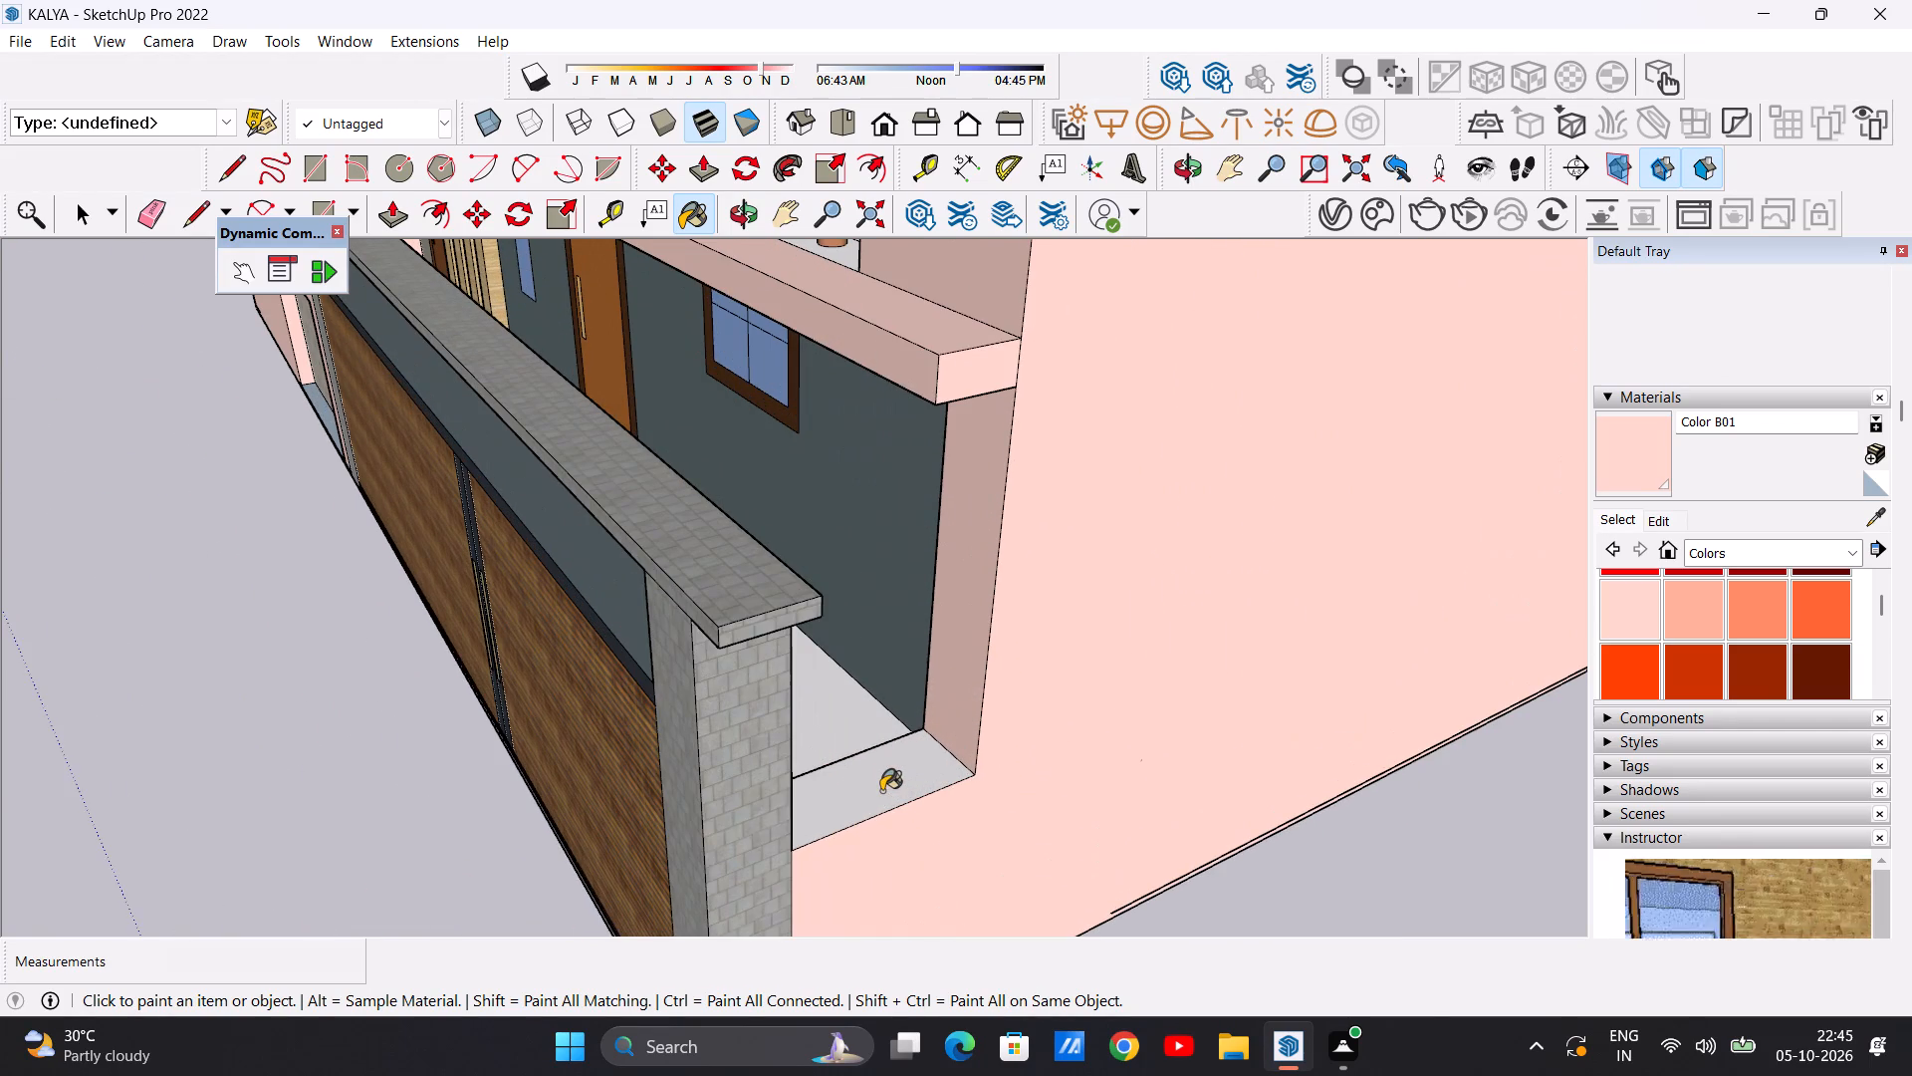
{"action": "left_click", "coordinate": [877, 789]}
{"action": "scroll", "coordinate": [885, 765], "scroll_direction": "down", "scroll_amount": 6}
{"action": "middle_click_drag", "start_coordinate": [972, 757], "coordinate": [921, 709]}
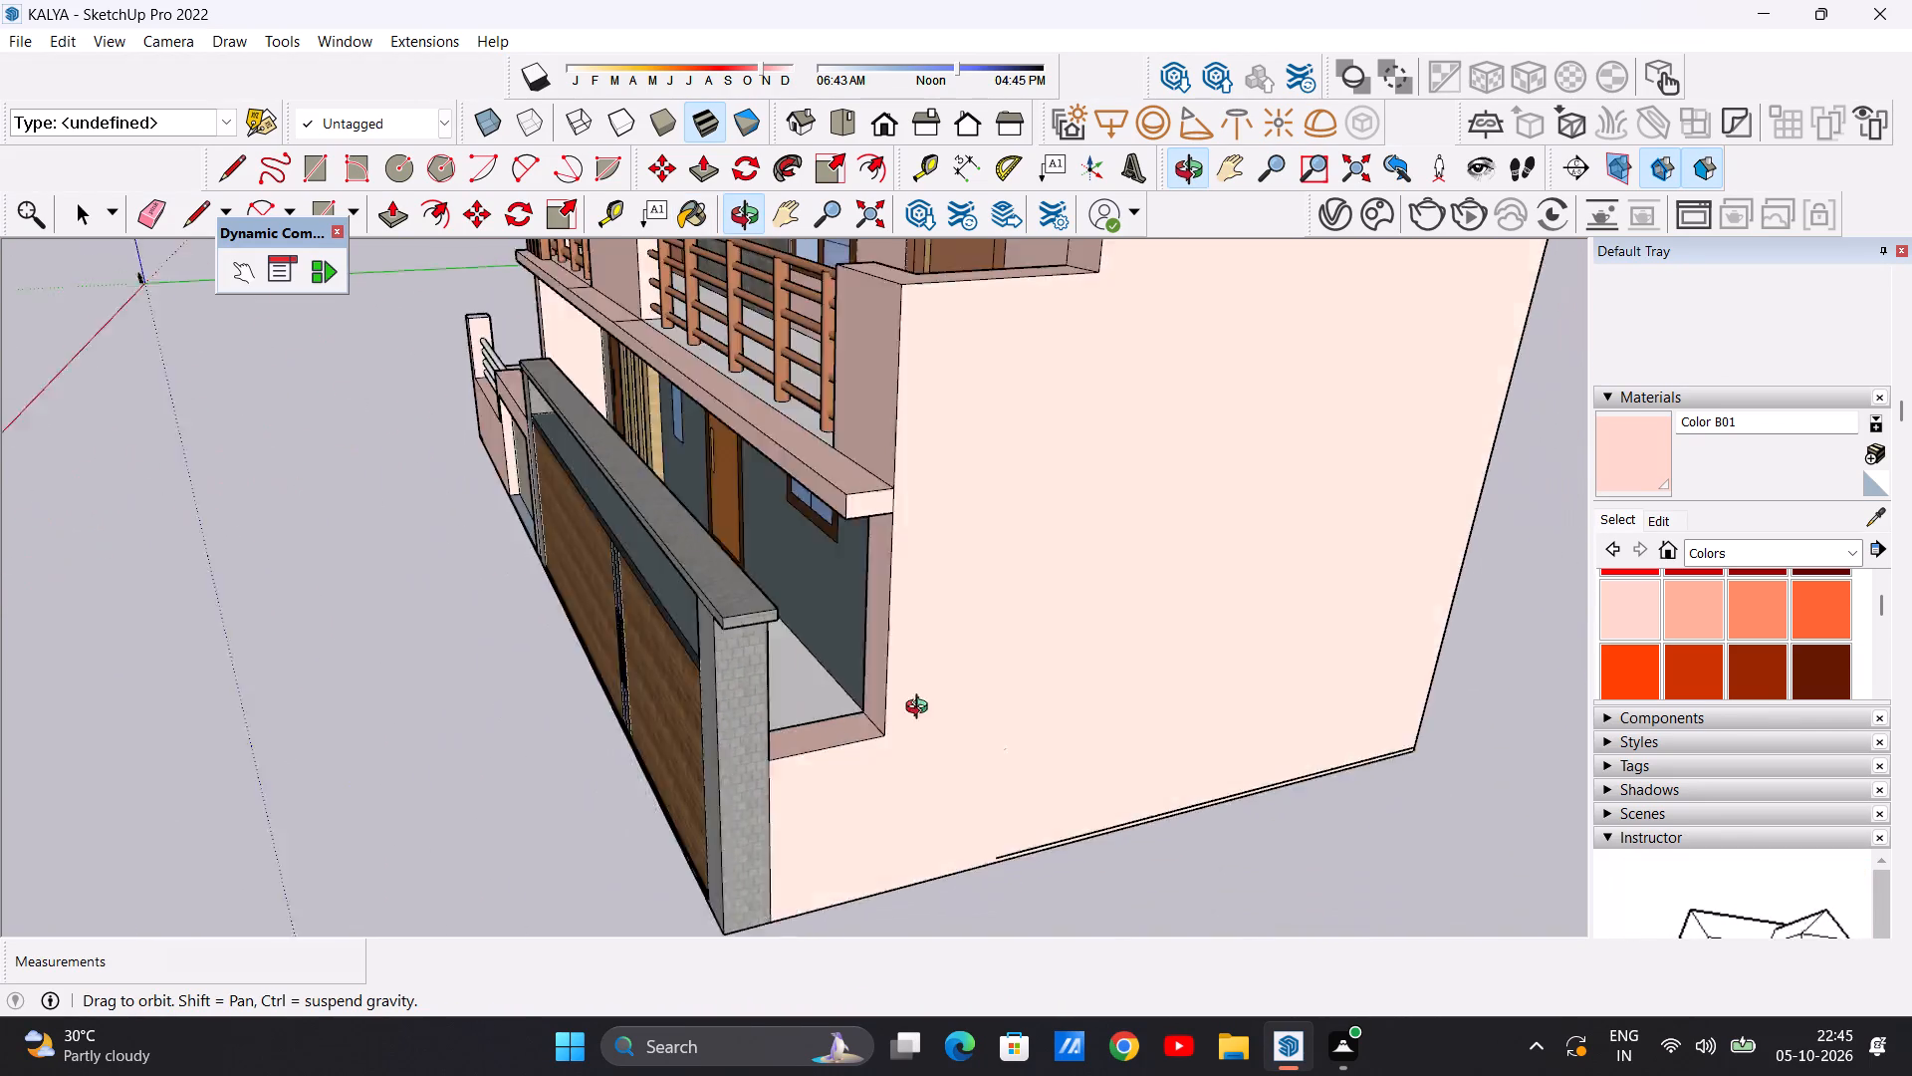
Examine the building's front elevation, side wall, terrace and compound wall from several angles for faces still missing paint.
{"action": "middle_click_drag", "start_coordinate": [921, 709], "coordinate": [980, 736]}
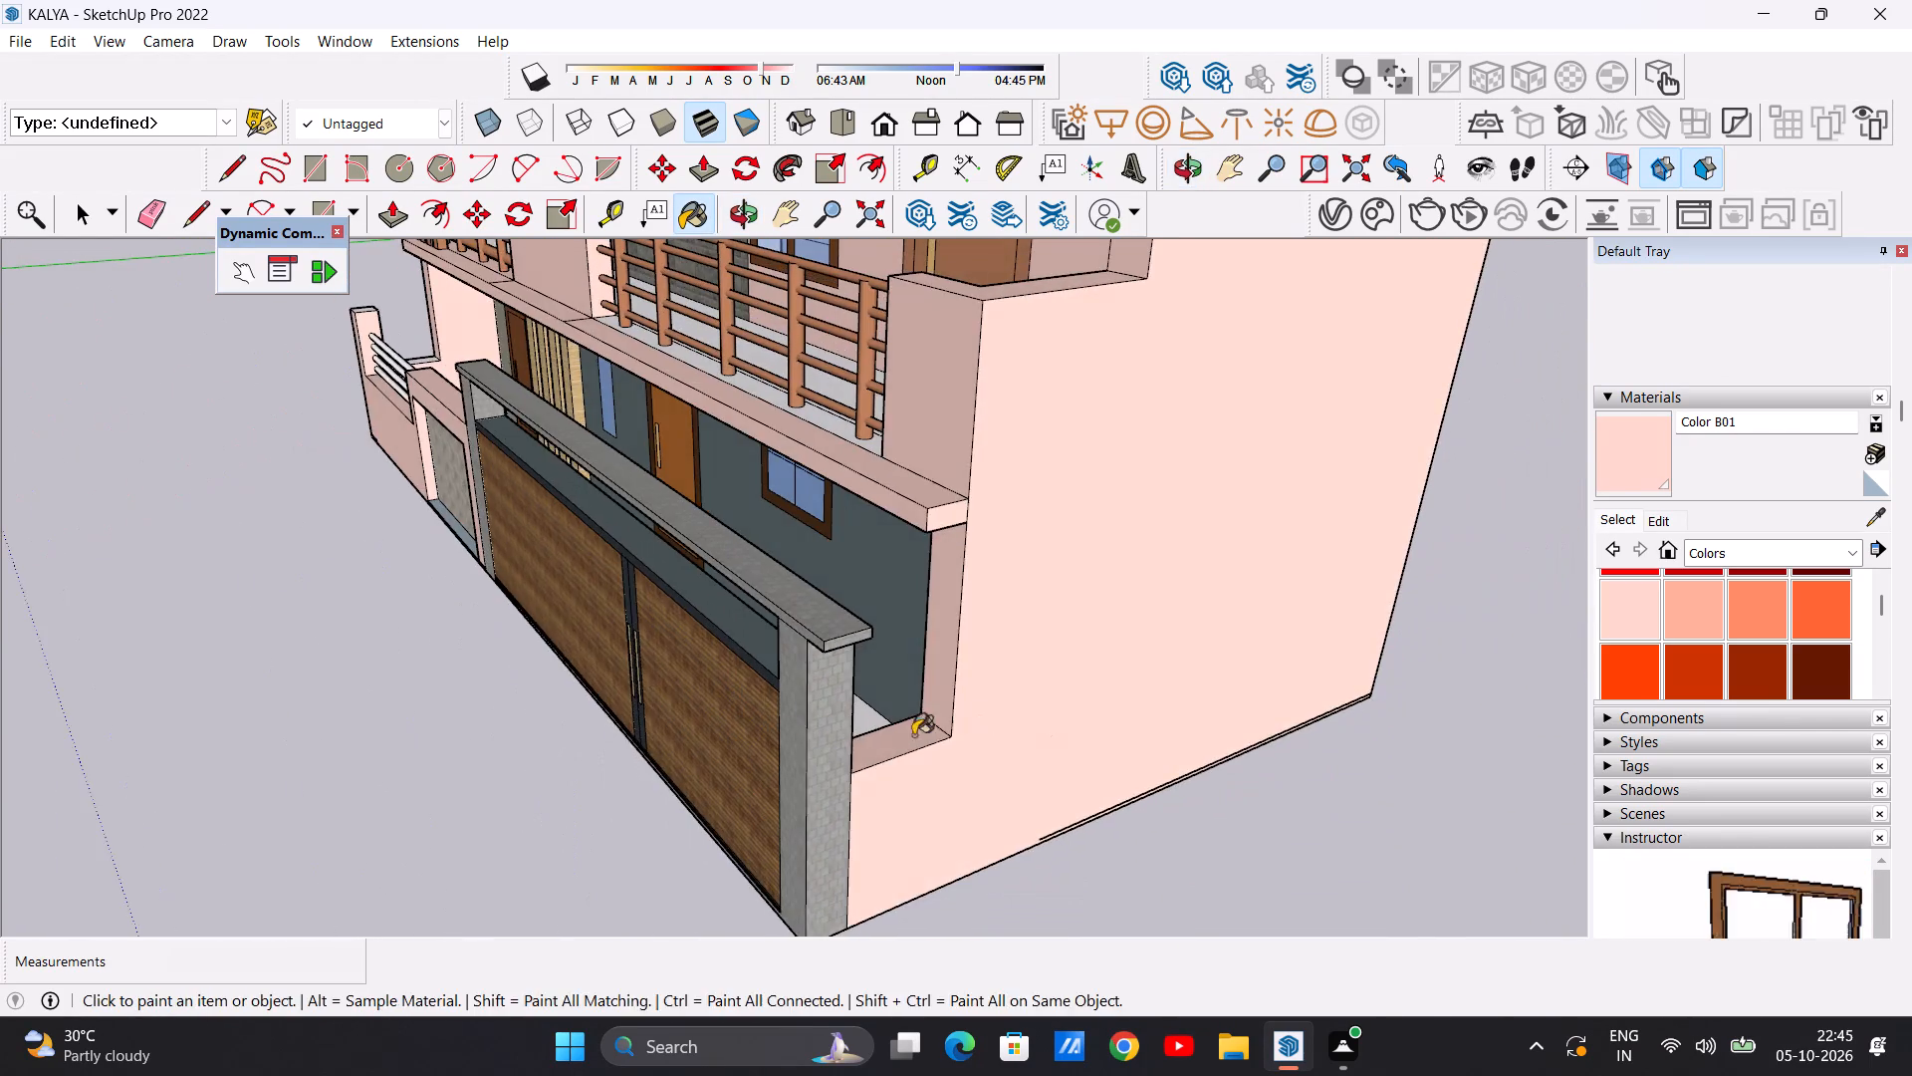
{"action": "middle_click_drag", "start_coordinate": [445, 735], "coordinate": [1092, 701]}
{"action": "scroll", "coordinate": [566, 571], "scroll_direction": "down", "scroll_amount": 10}
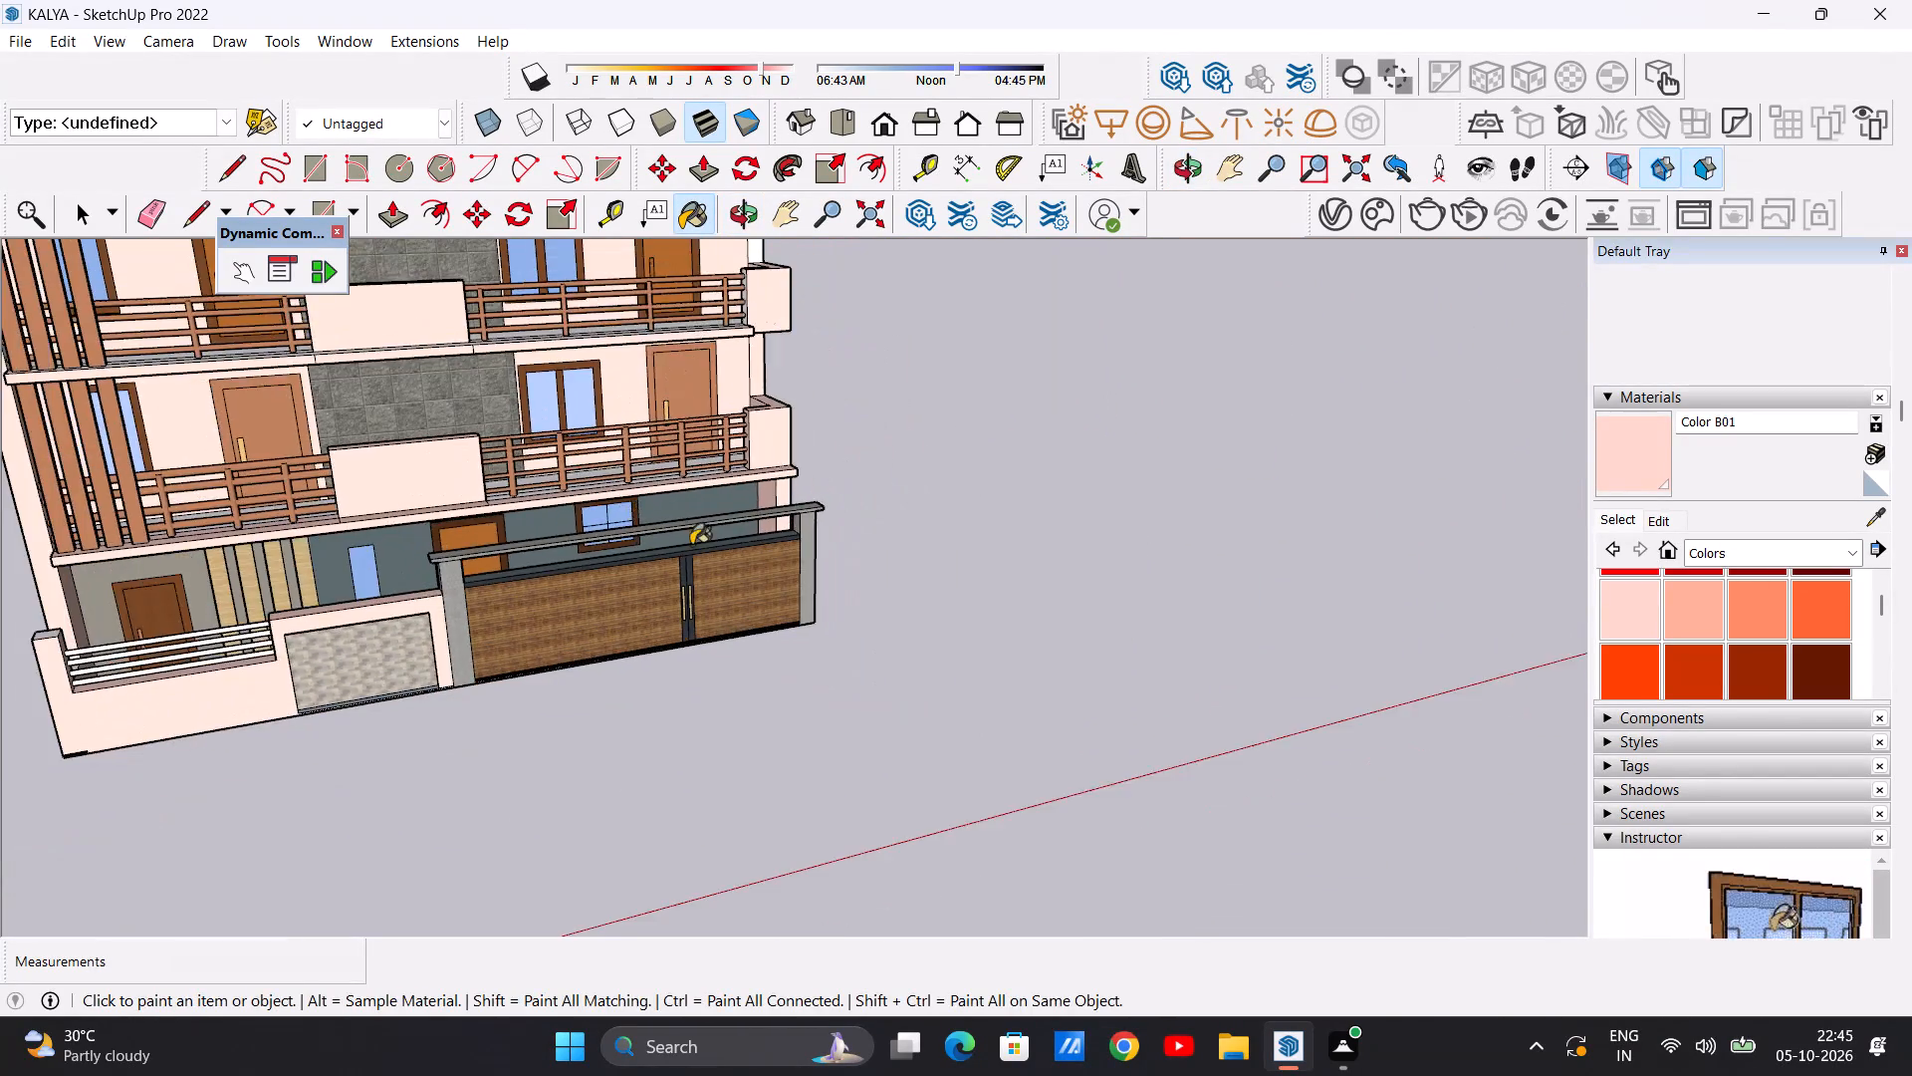
{"action": "middle_click_drag", "start_coordinate": [681, 560], "coordinate": [260, 574]}
{"action": "scroll", "coordinate": [433, 473], "scroll_direction": "up", "scroll_amount": 7}
{"action": "scroll", "coordinate": [481, 552], "scroll_direction": "up", "scroll_amount": 2}
{"action": "scroll", "coordinate": [472, 604], "scroll_direction": "down", "scroll_amount": 15}
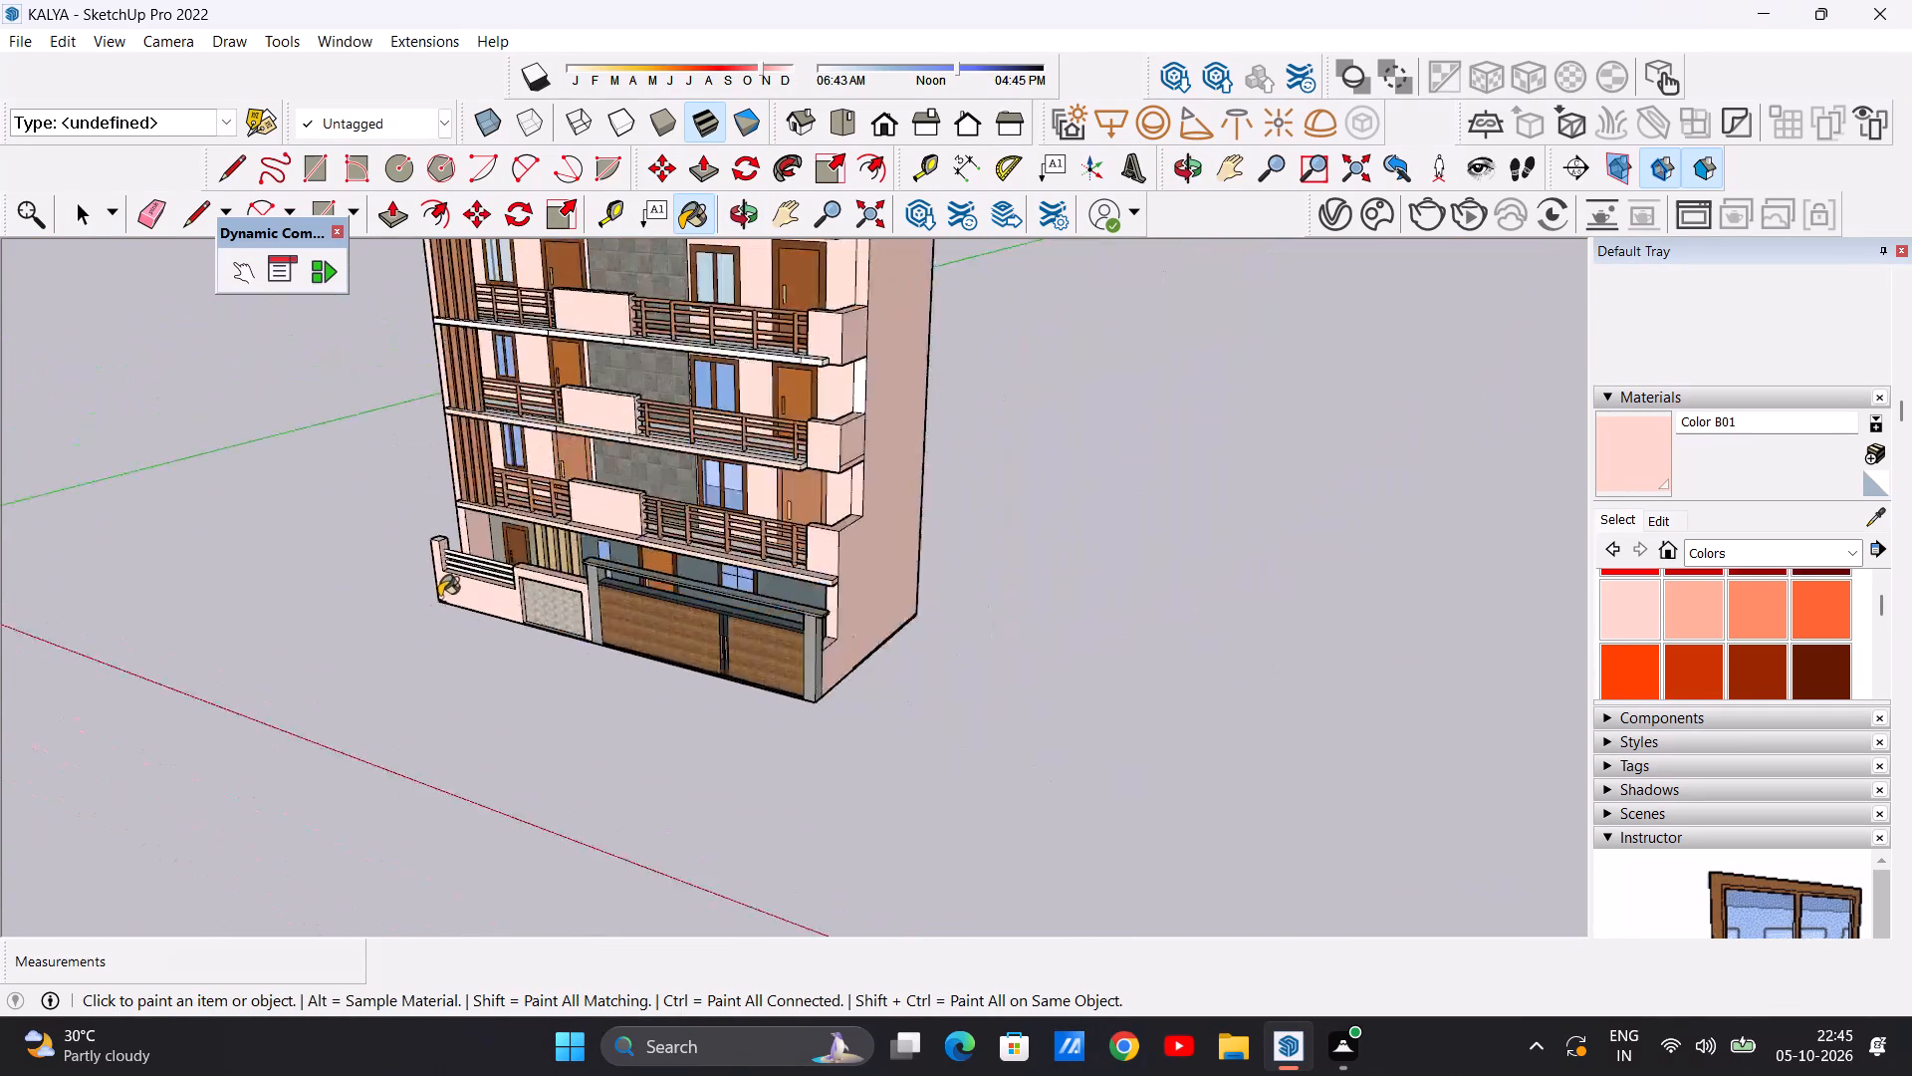
{"action": "scroll", "coordinate": [439, 597], "scroll_direction": "down", "scroll_amount": 2}
{"action": "middle_click_drag", "start_coordinate": [432, 595], "coordinate": [682, 502]}
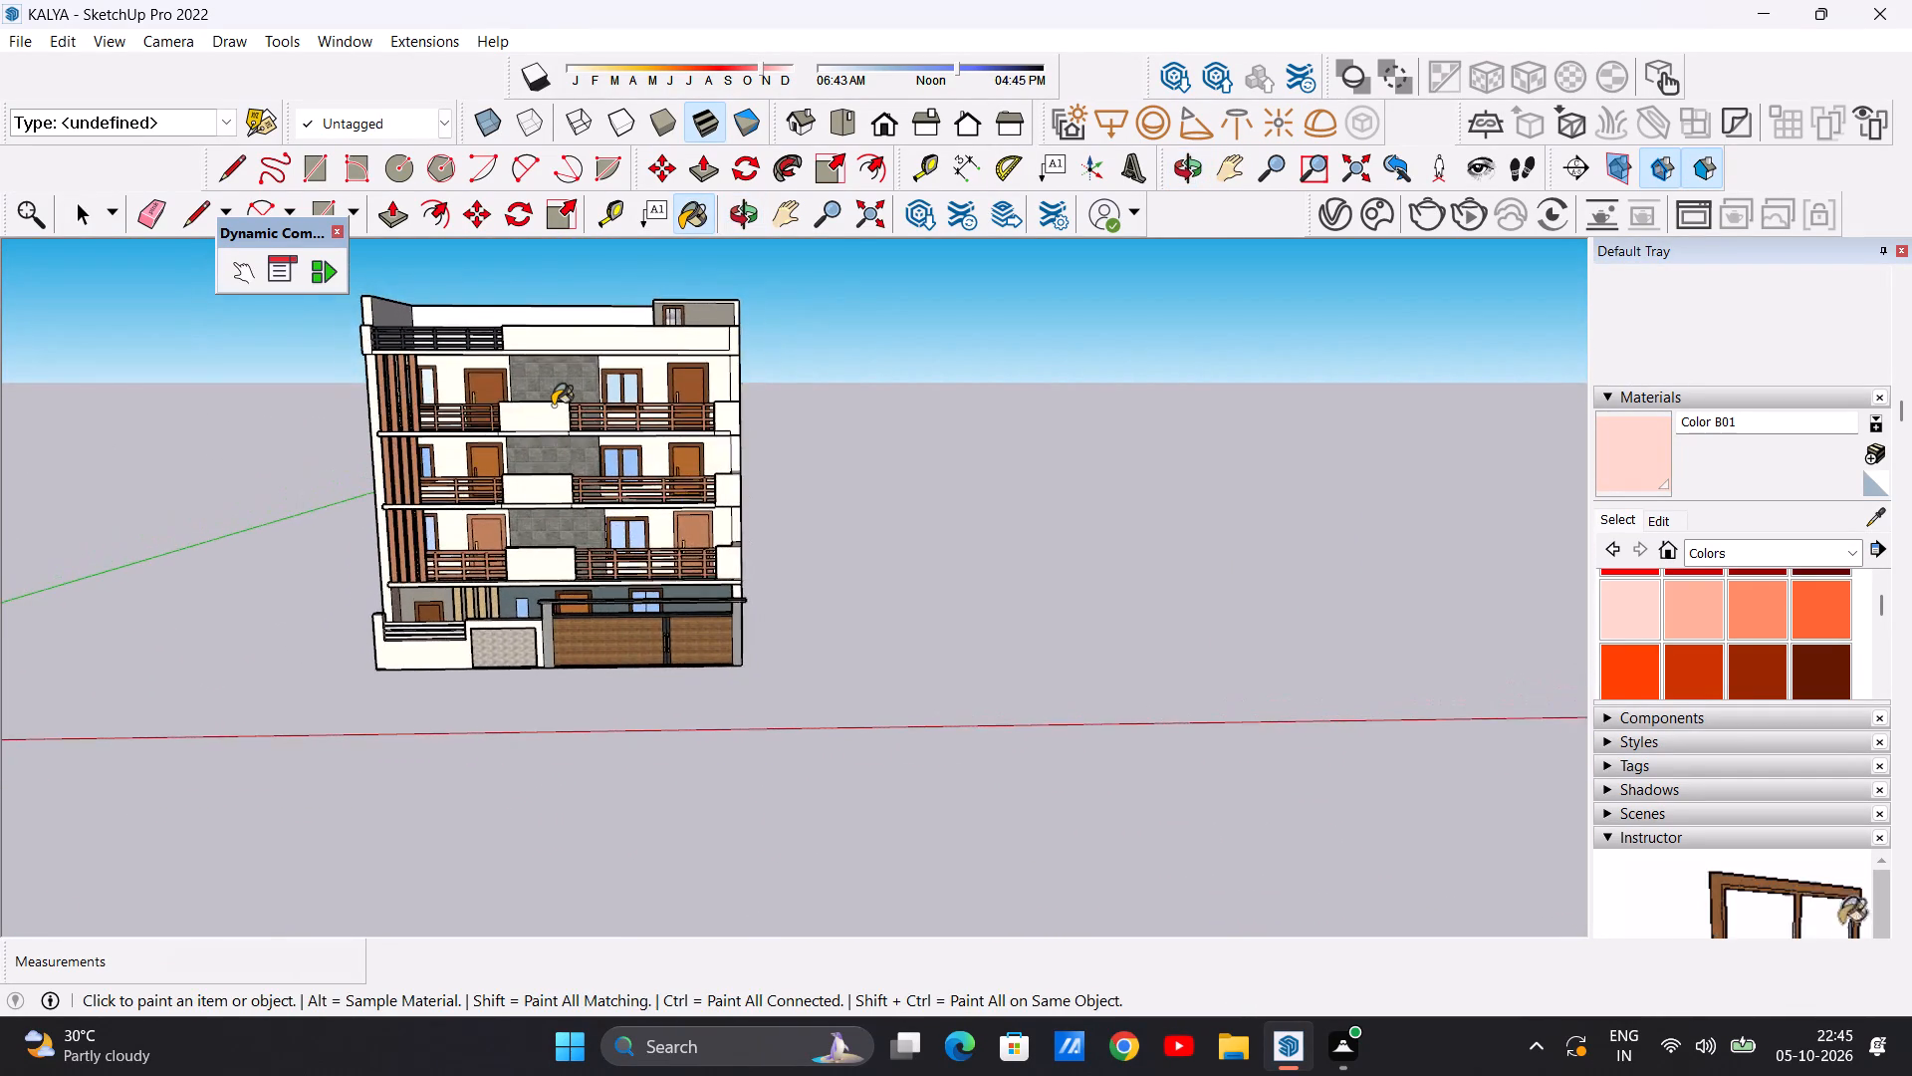
{"action": "scroll", "coordinate": [553, 405], "scroll_direction": "up", "scroll_amount": 5}
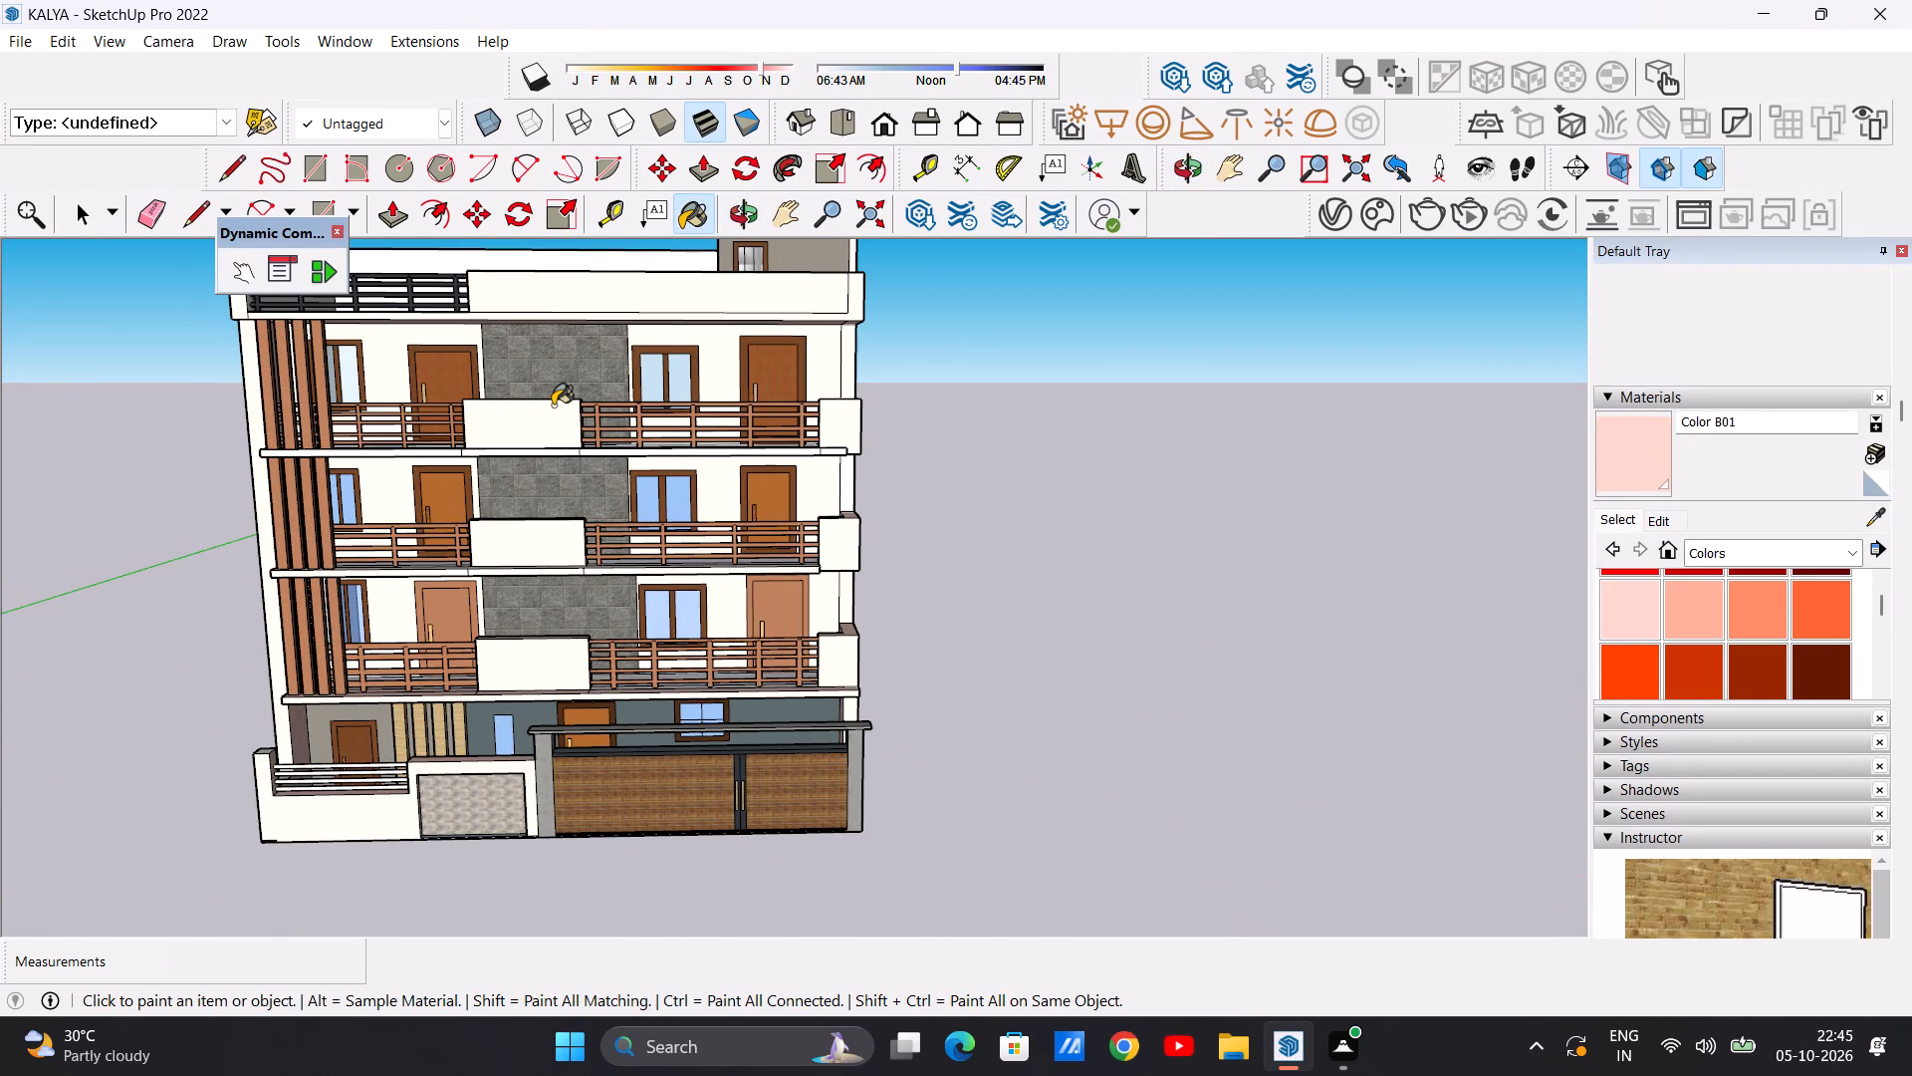
{"action": "scroll", "coordinate": [608, 408], "scroll_direction": "down", "scroll_amount": 7}
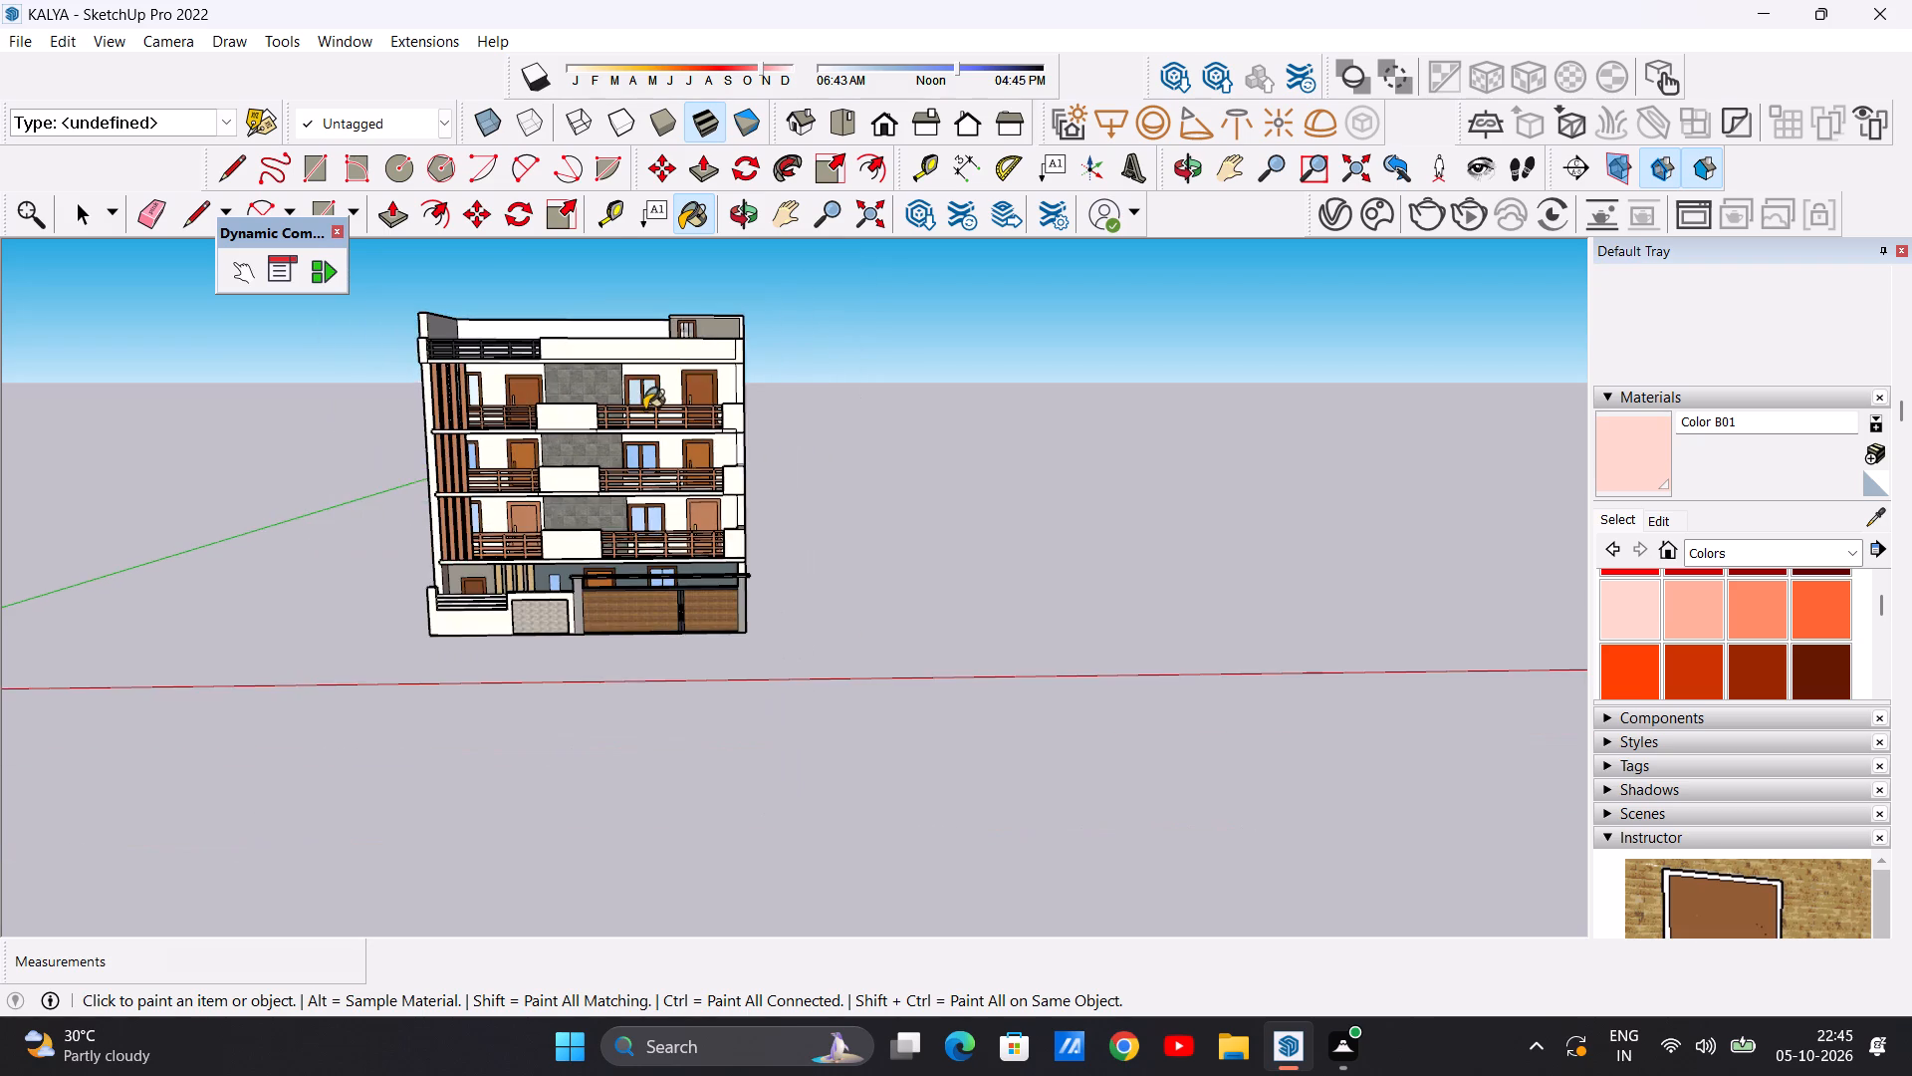
{"action": "scroll", "coordinate": [600, 377], "scroll_direction": "up", "scroll_amount": 7}
{"action": "middle_click_drag", "start_coordinate": [615, 366], "coordinate": [596, 568]}
{"action": "scroll", "coordinate": [698, 408], "scroll_direction": "down", "scroll_amount": 7}
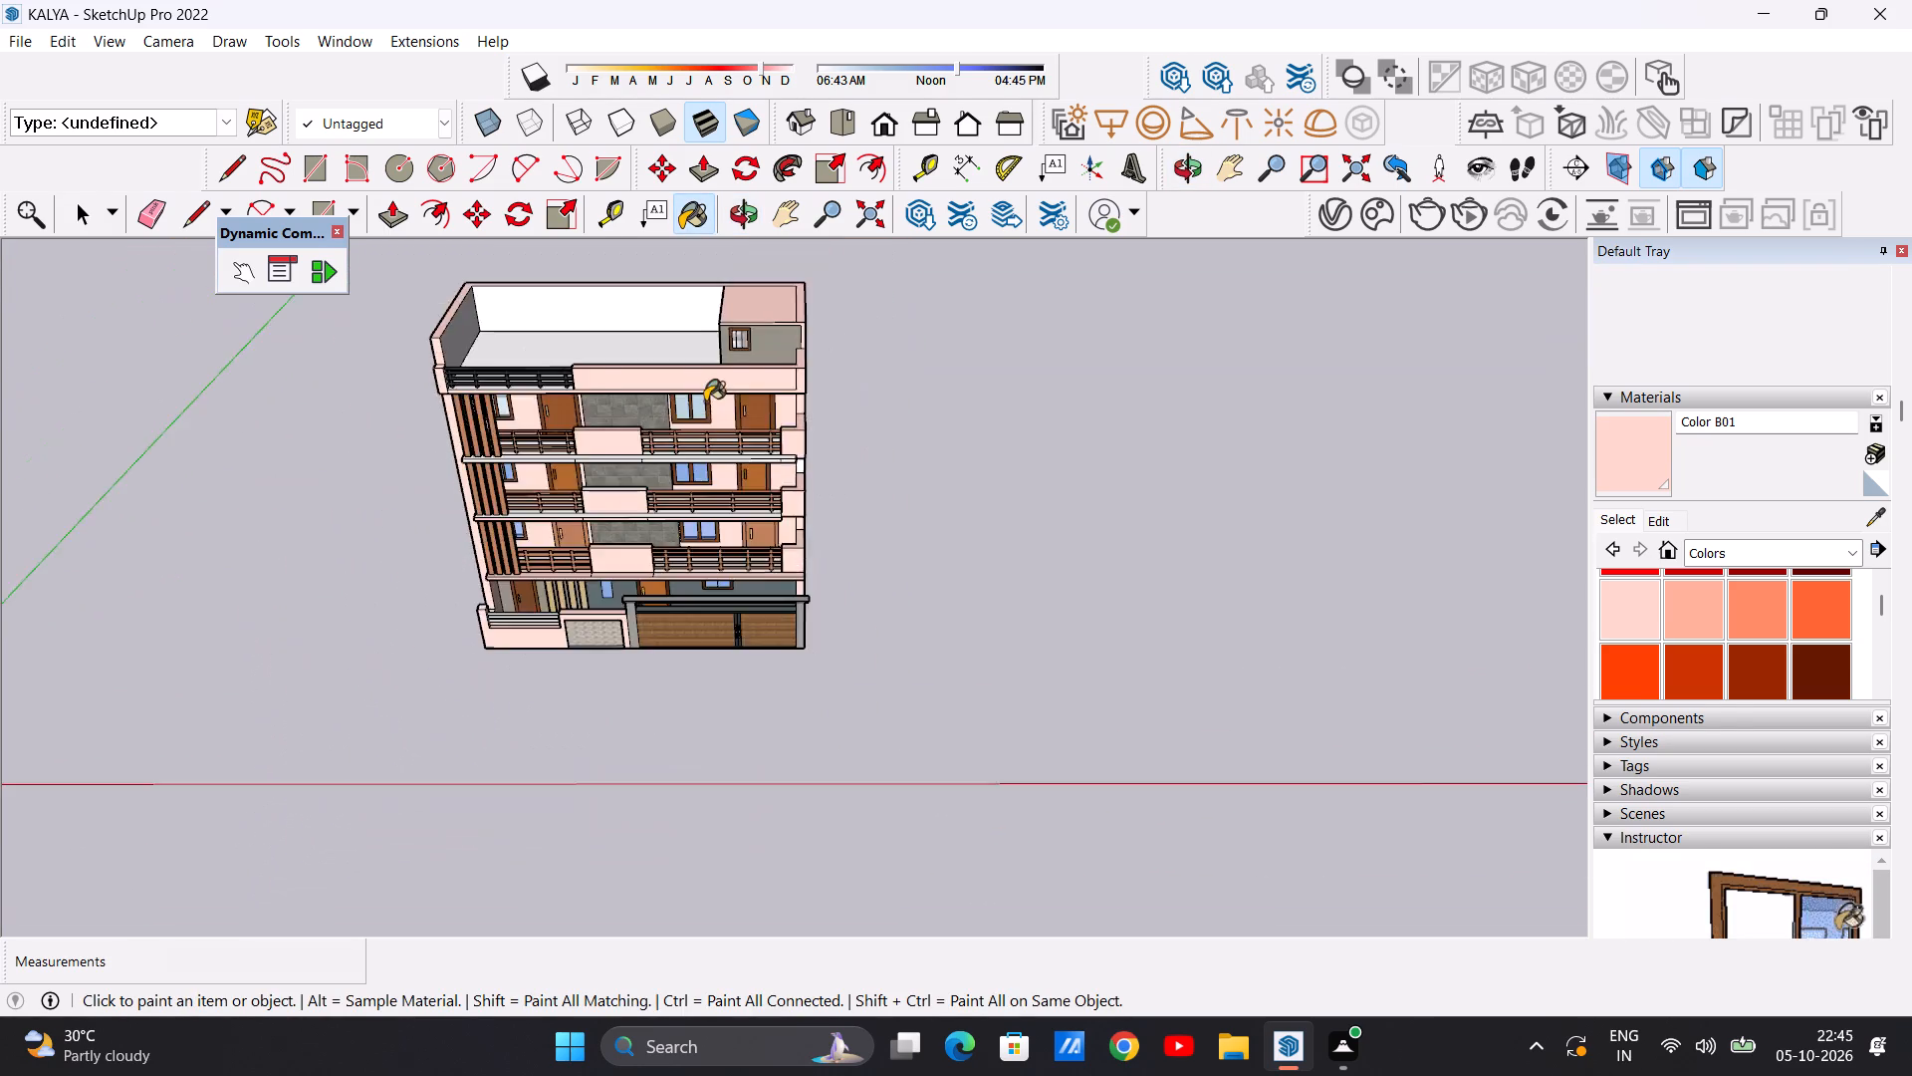
{"action": "scroll", "coordinate": [705, 402], "scroll_direction": "down", "scroll_amount": 3}
{"action": "scroll", "coordinate": [643, 350], "scroll_direction": "up", "scroll_amount": 5}
{"action": "scroll", "coordinate": [643, 370], "scroll_direction": "down", "scroll_amount": 3}
{"action": "scroll", "coordinate": [615, 392], "scroll_direction": "up", "scroll_amount": 6}
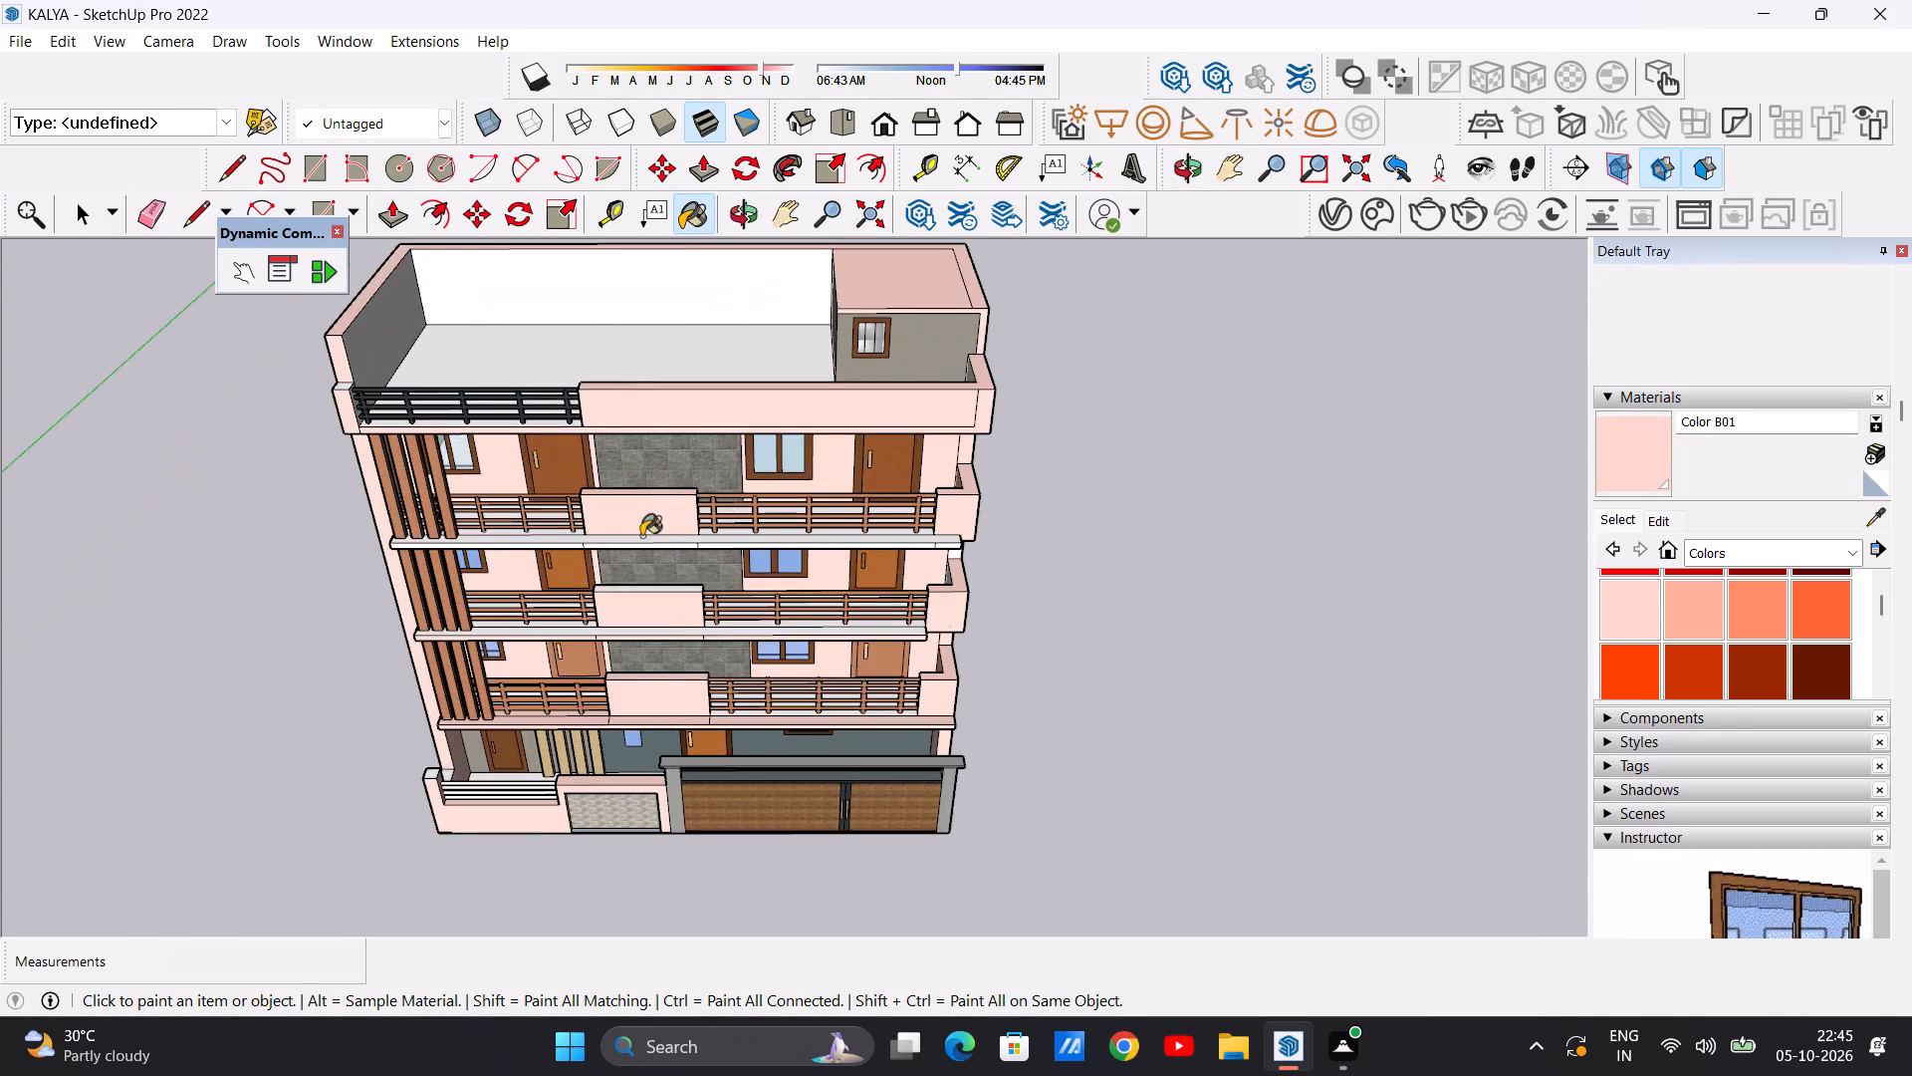
{"action": "middle_click_drag", "start_coordinate": [641, 536], "coordinate": [647, 346]}
{"action": "scroll", "coordinate": [588, 401], "scroll_direction": "down", "scroll_amount": 6}
{"action": "scroll", "coordinate": [592, 634], "scroll_direction": "up", "scroll_amount": 12}
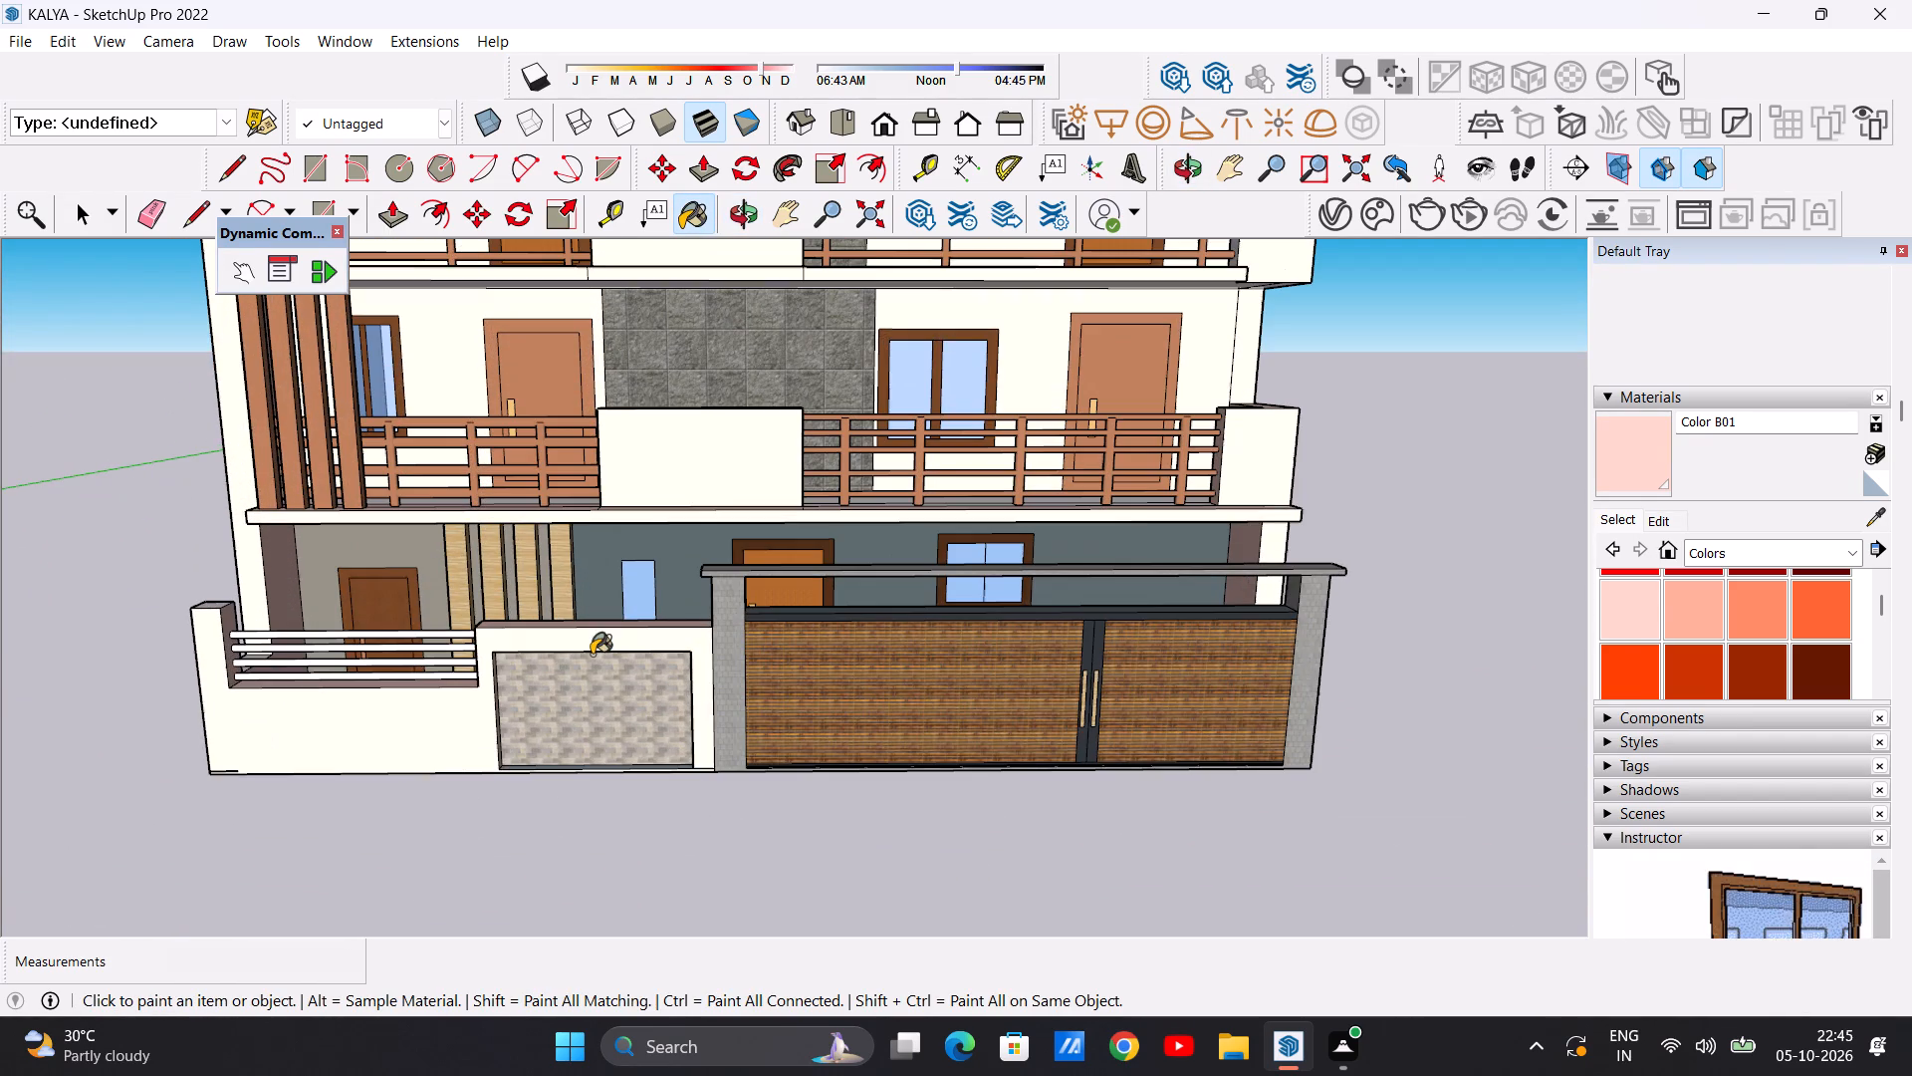
{"action": "key", "text": "space"}
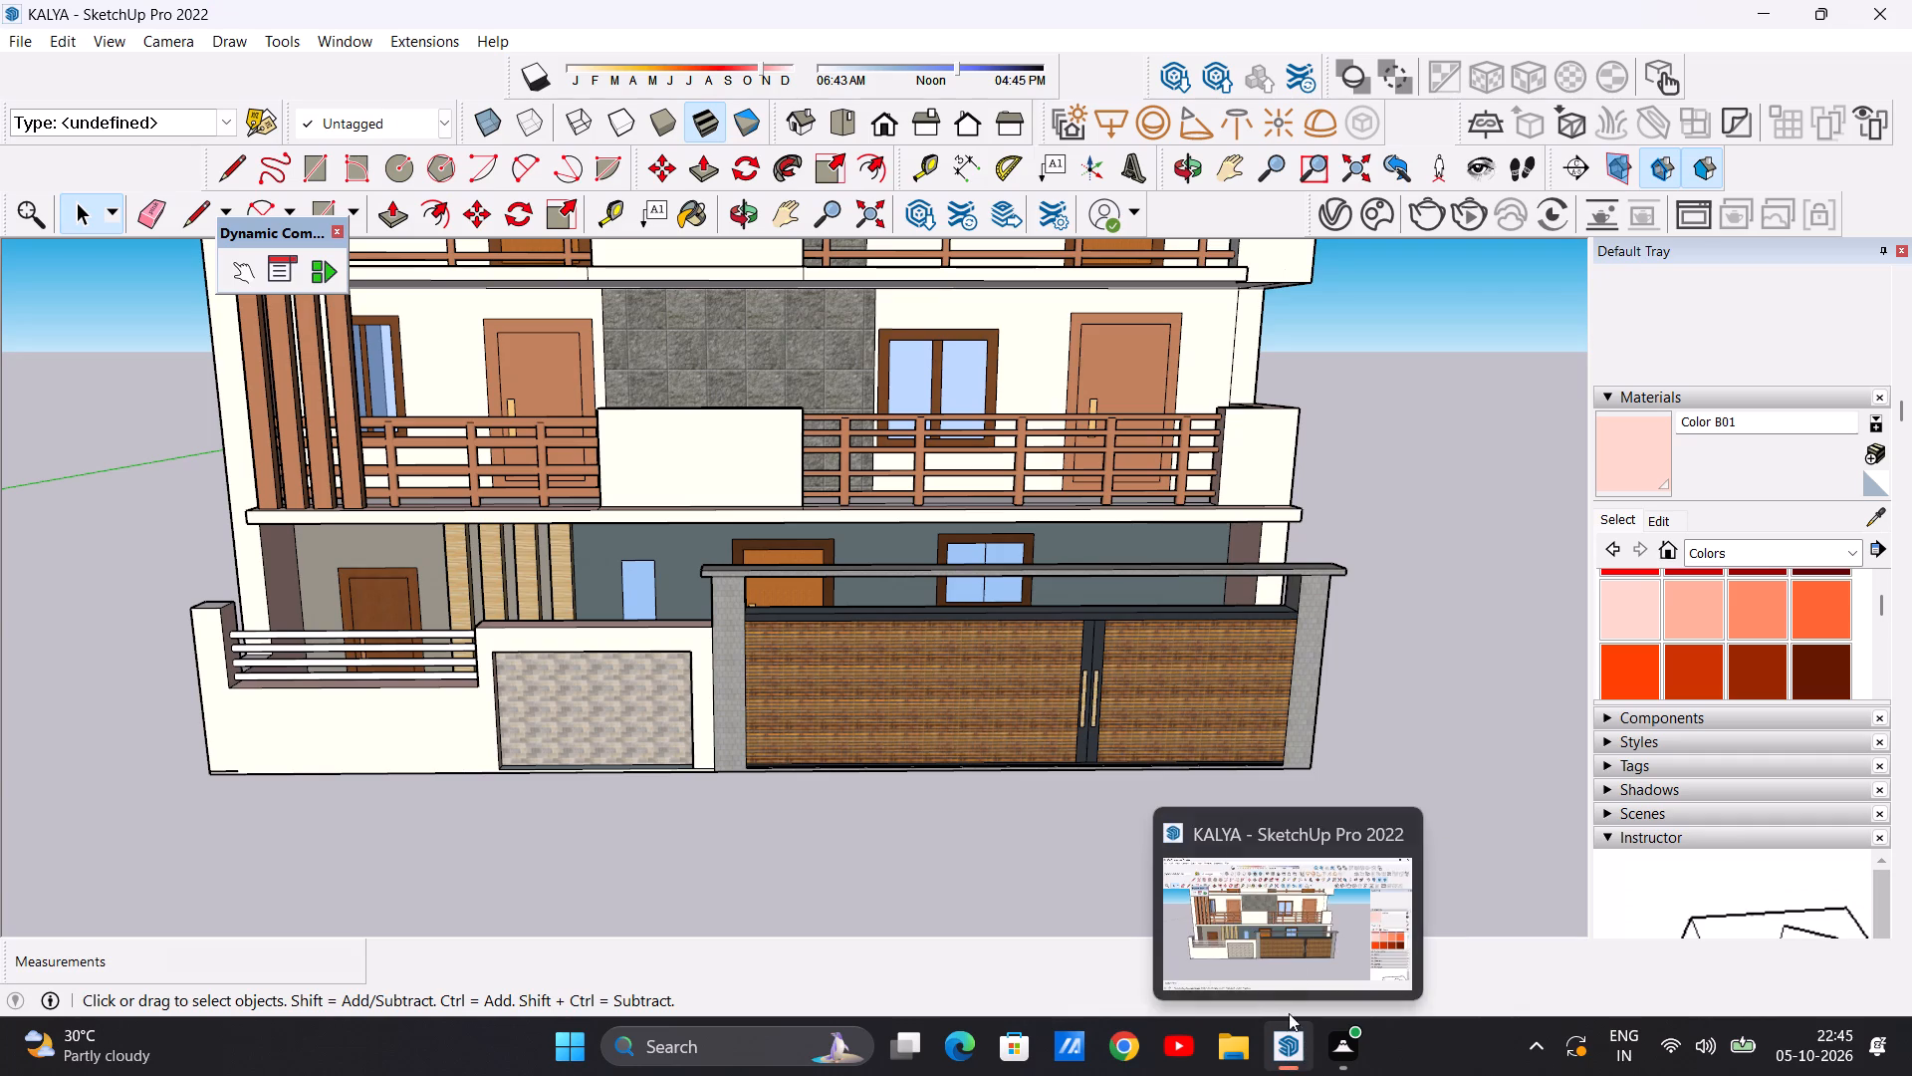
{"action": "left_click", "coordinate": [1284, 936]}
{"action": "scroll", "coordinate": [1172, 634], "scroll_direction": "down", "scroll_amount": 6}
{"action": "scroll", "coordinate": [841, 483], "scroll_direction": "up", "scroll_amount": 7}
{"action": "middle_click_drag", "start_coordinate": [870, 544], "coordinate": [833, 541]}
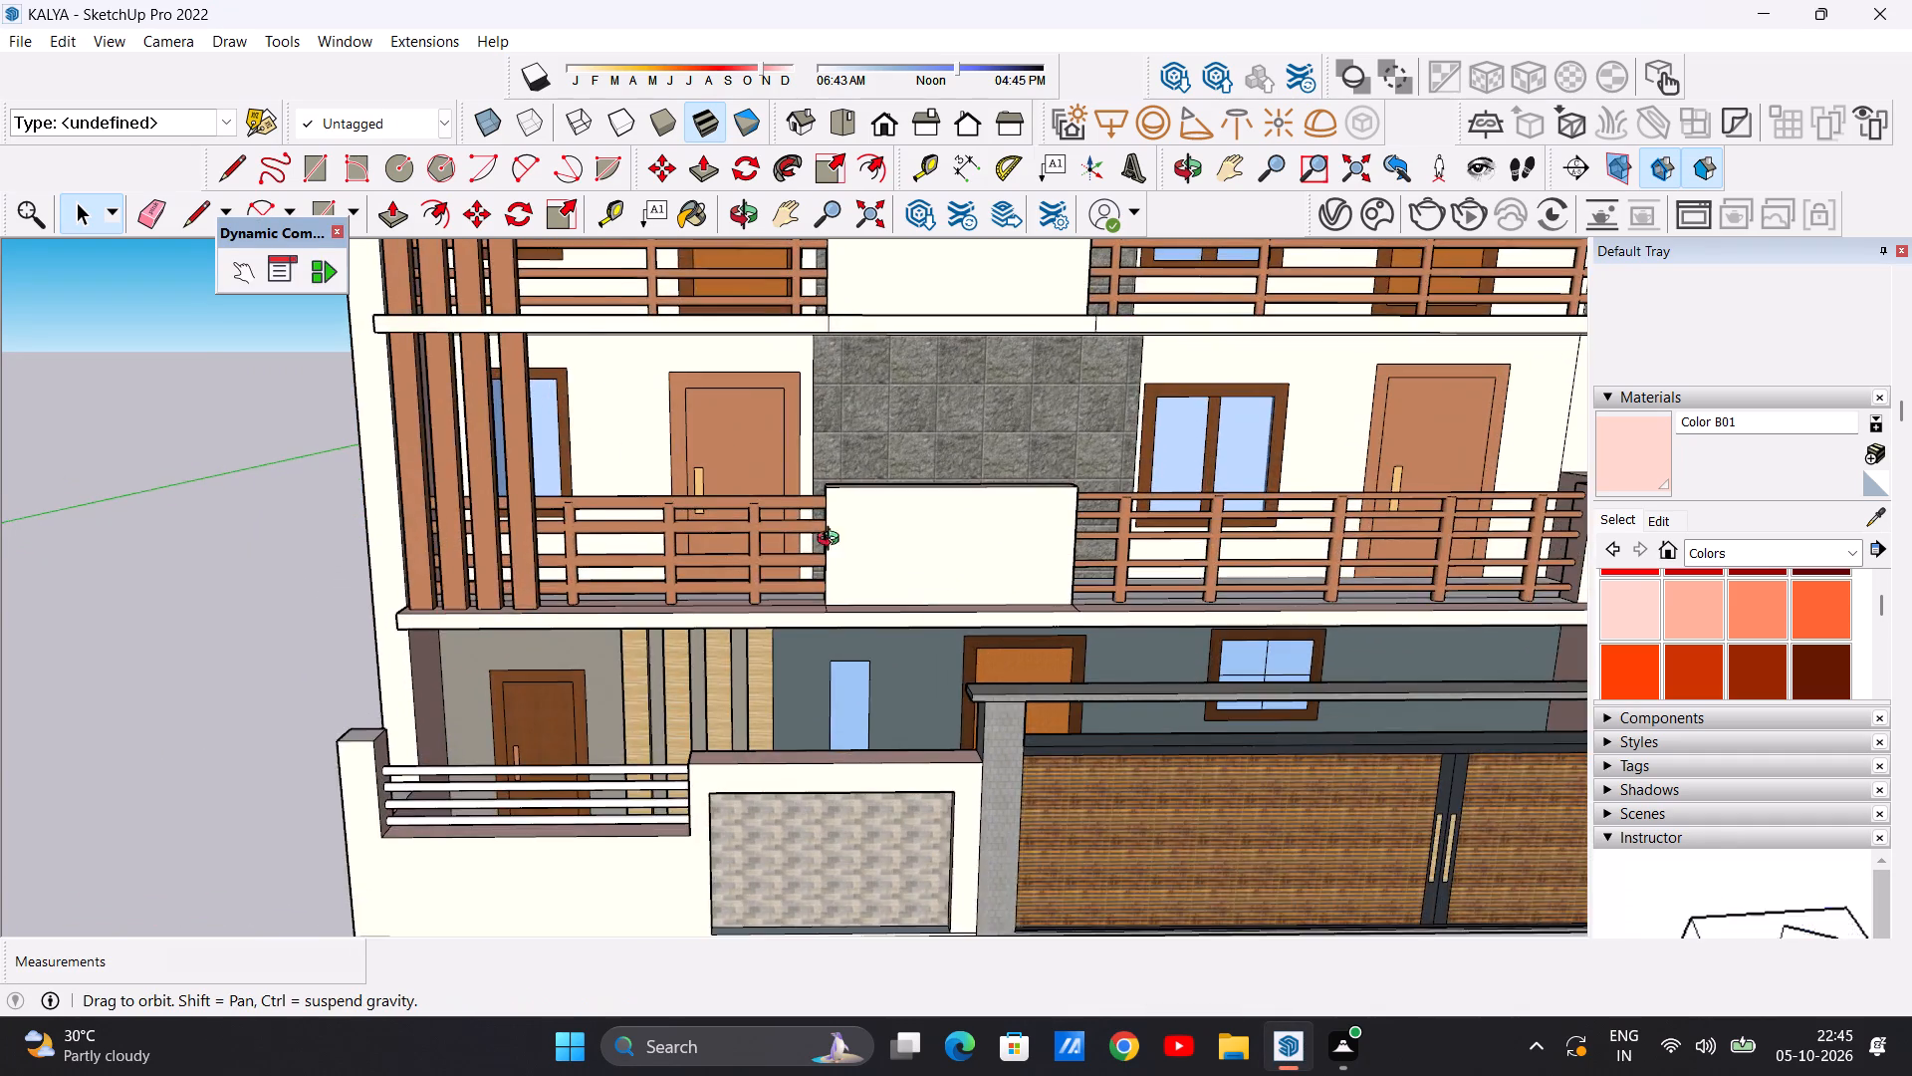
{"action": "middle_click_drag", "start_coordinate": [833, 541], "coordinate": [383, 602]}
{"action": "scroll", "coordinate": [528, 641], "scroll_direction": "up", "scroll_amount": 11}
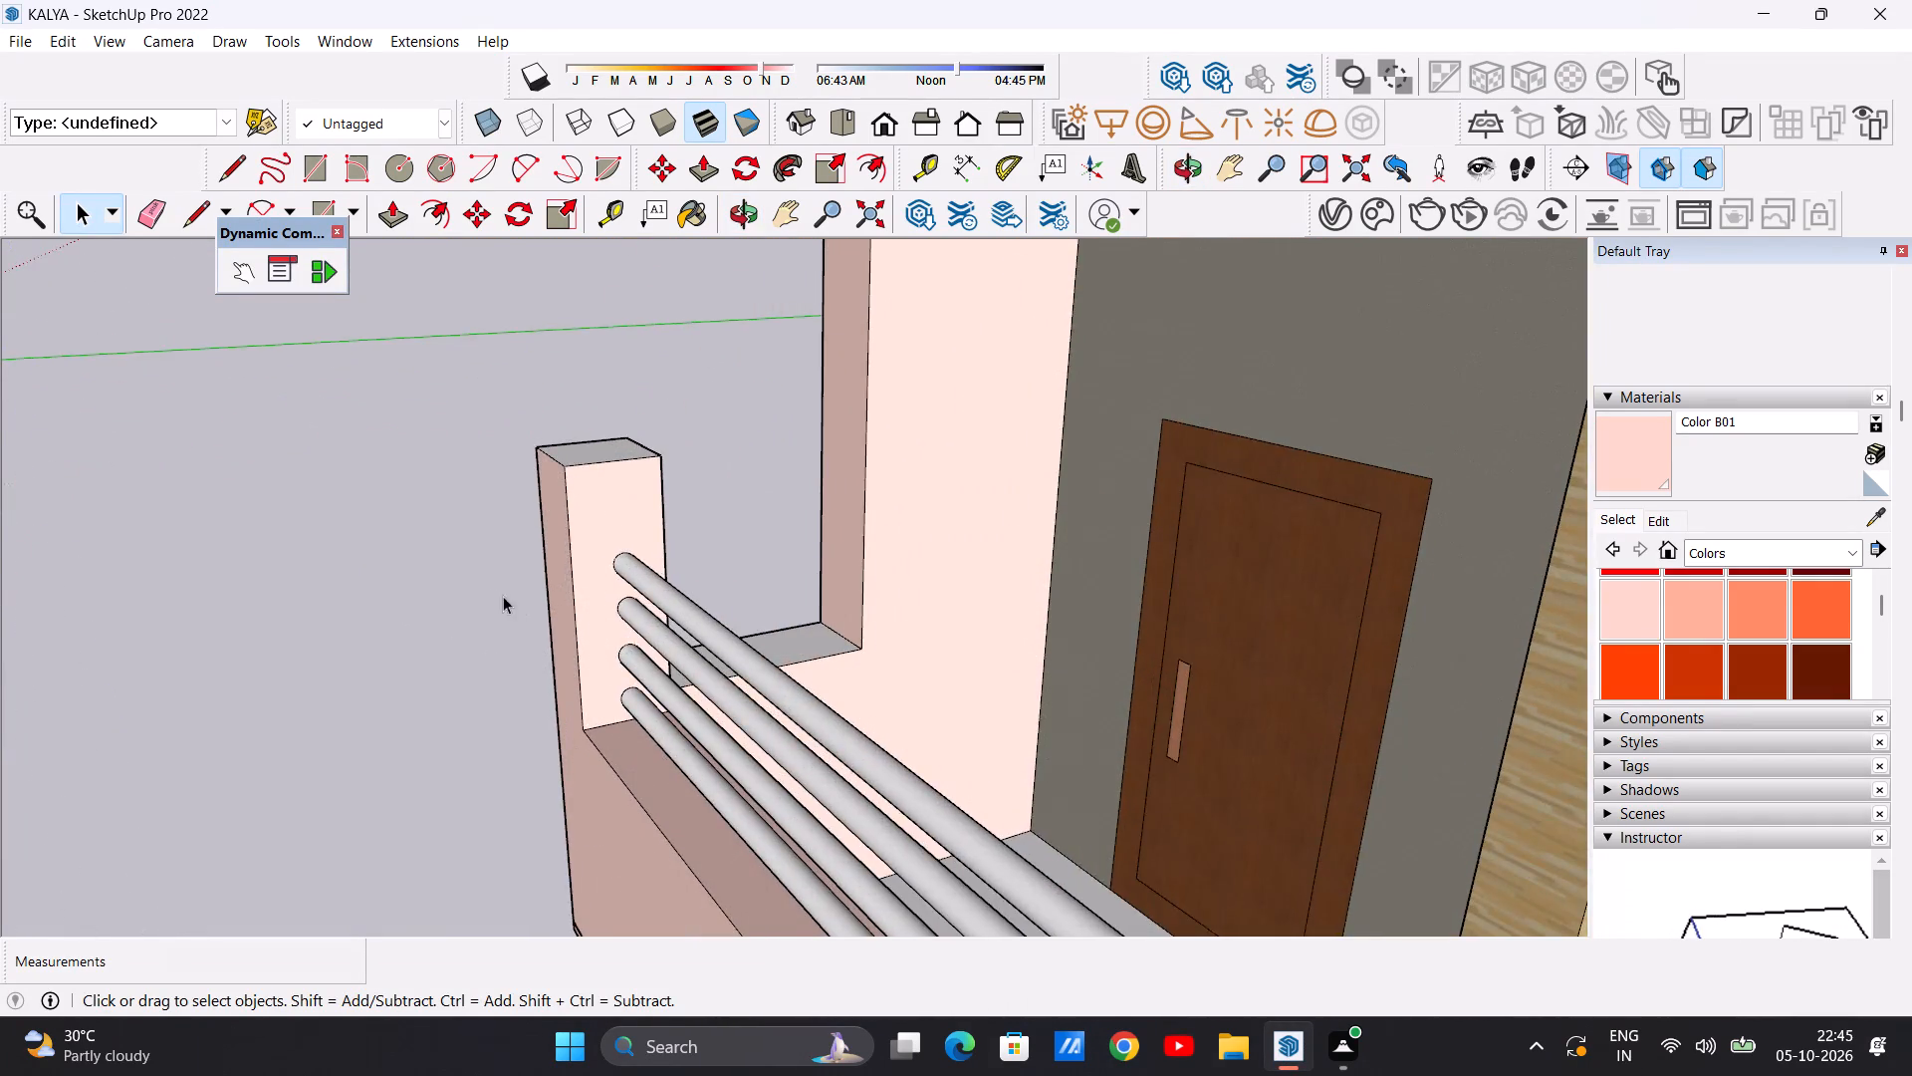
{"action": "scroll", "coordinate": [488, 589], "scroll_direction": "down", "scroll_amount": 13}
{"action": "middle_click_drag", "start_coordinate": [512, 646], "coordinate": [924, 559]}
{"action": "scroll", "coordinate": [602, 550], "scroll_direction": "down", "scroll_amount": 5}
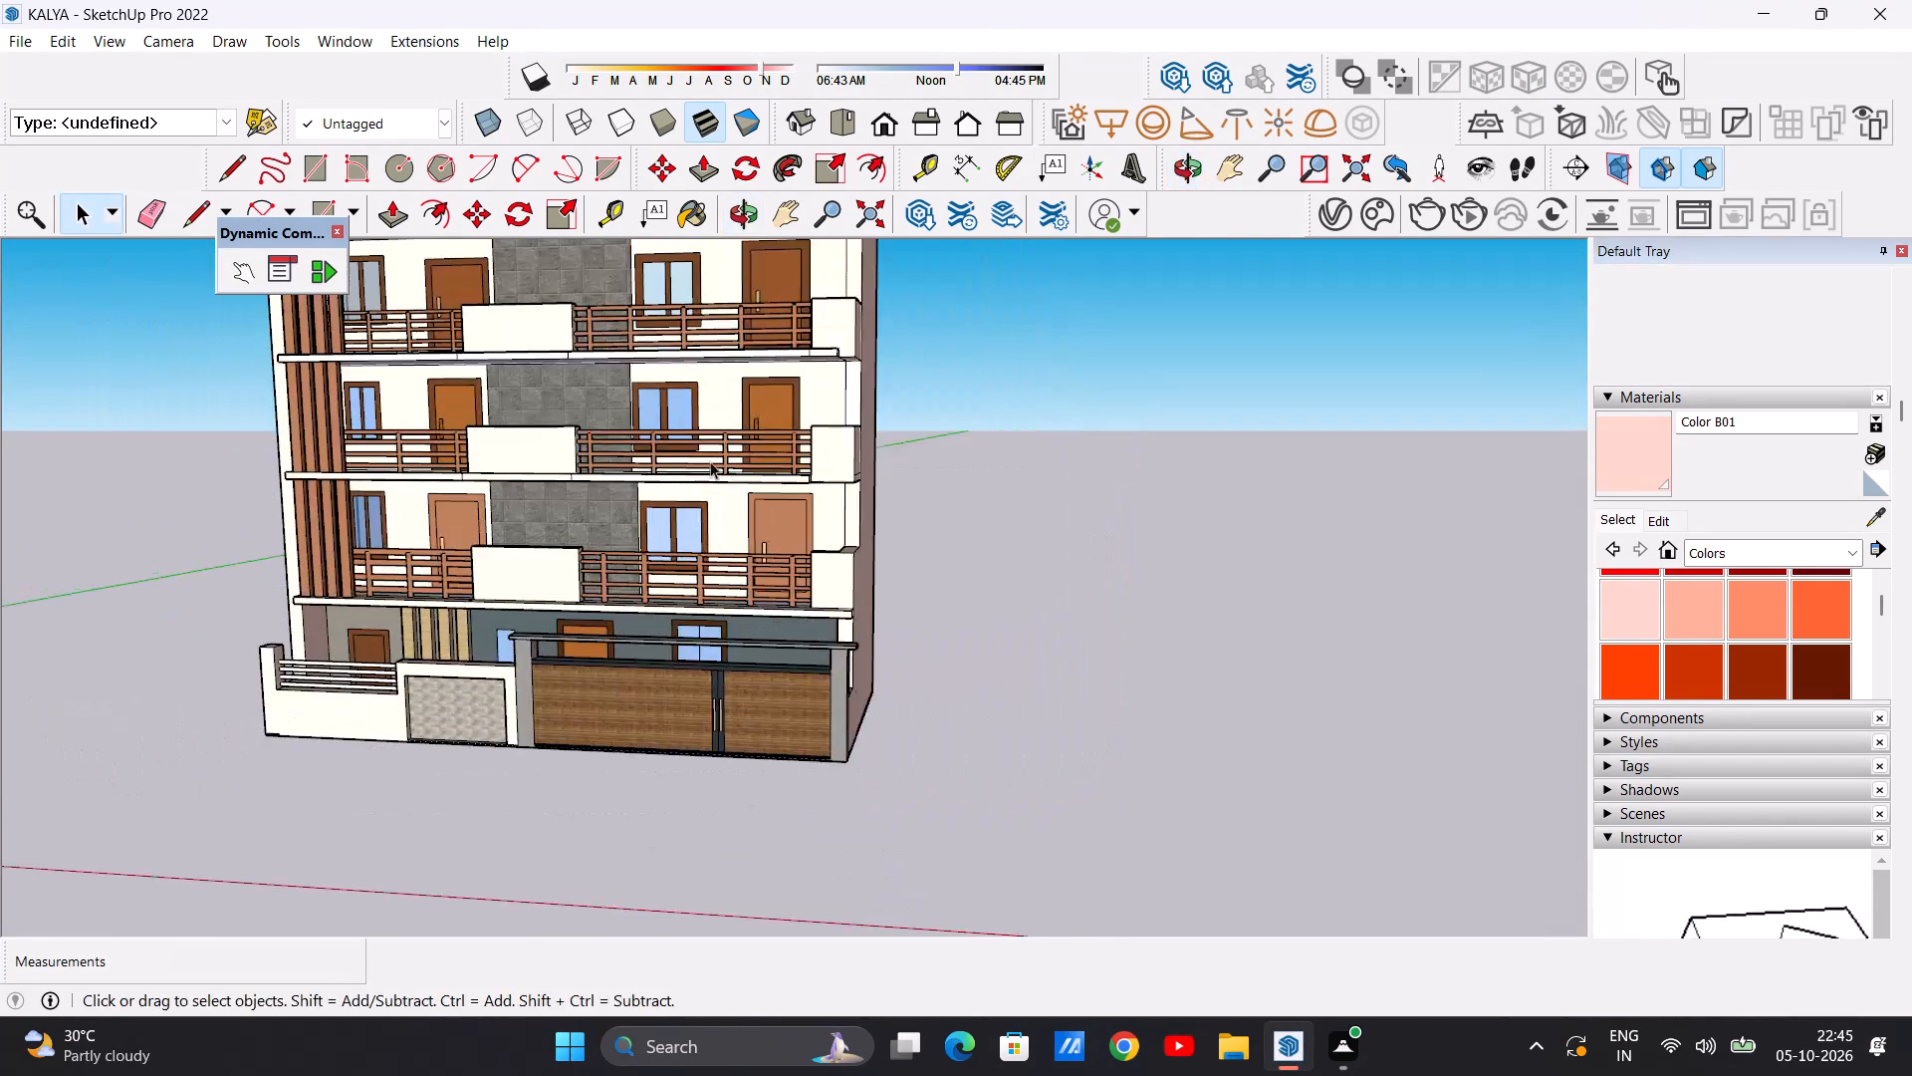
Paint the second-floor central parapet's top and its end face beside the longer railing with Color B01.
{"action": "middle_click_drag", "start_coordinate": [710, 461], "coordinate": [368, 552]}
{"action": "scroll", "coordinate": [627, 386], "scroll_direction": "up", "scroll_amount": 15}
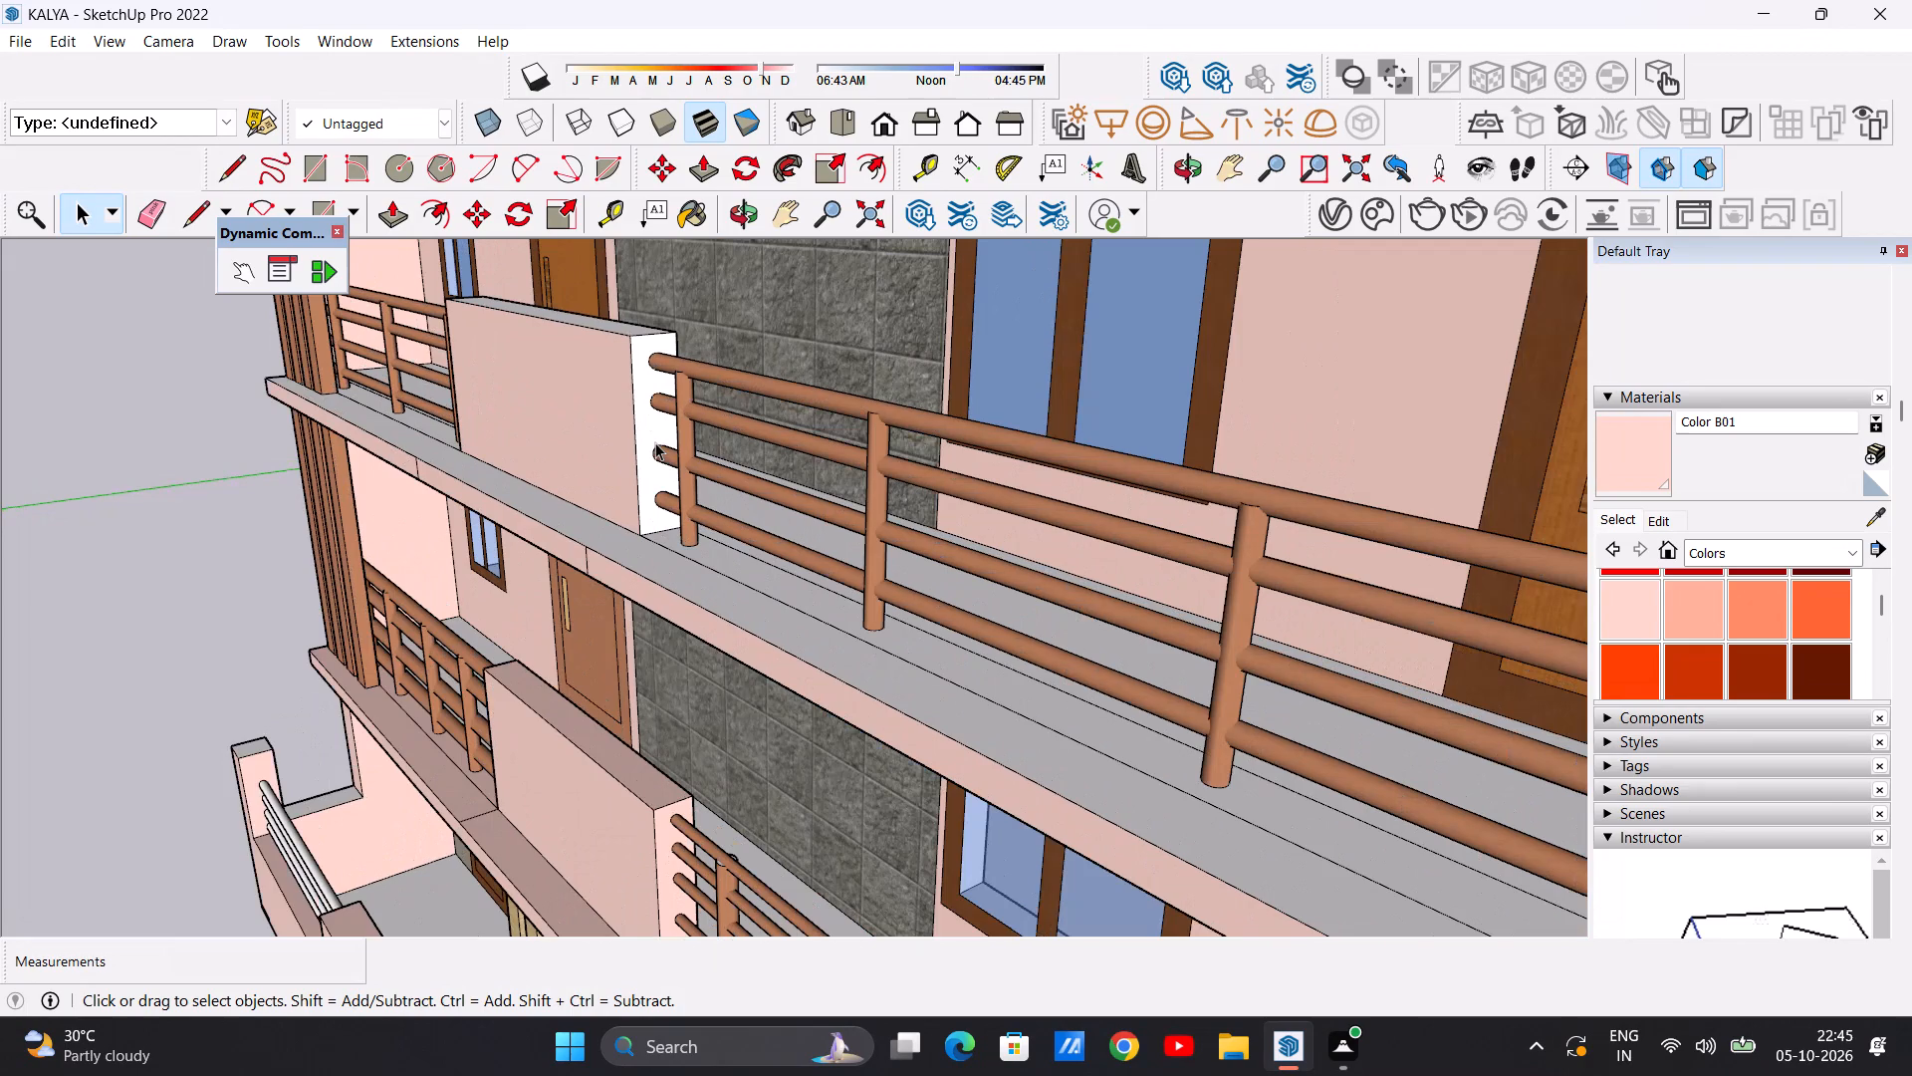
{"action": "left_click", "coordinate": [1636, 457]}
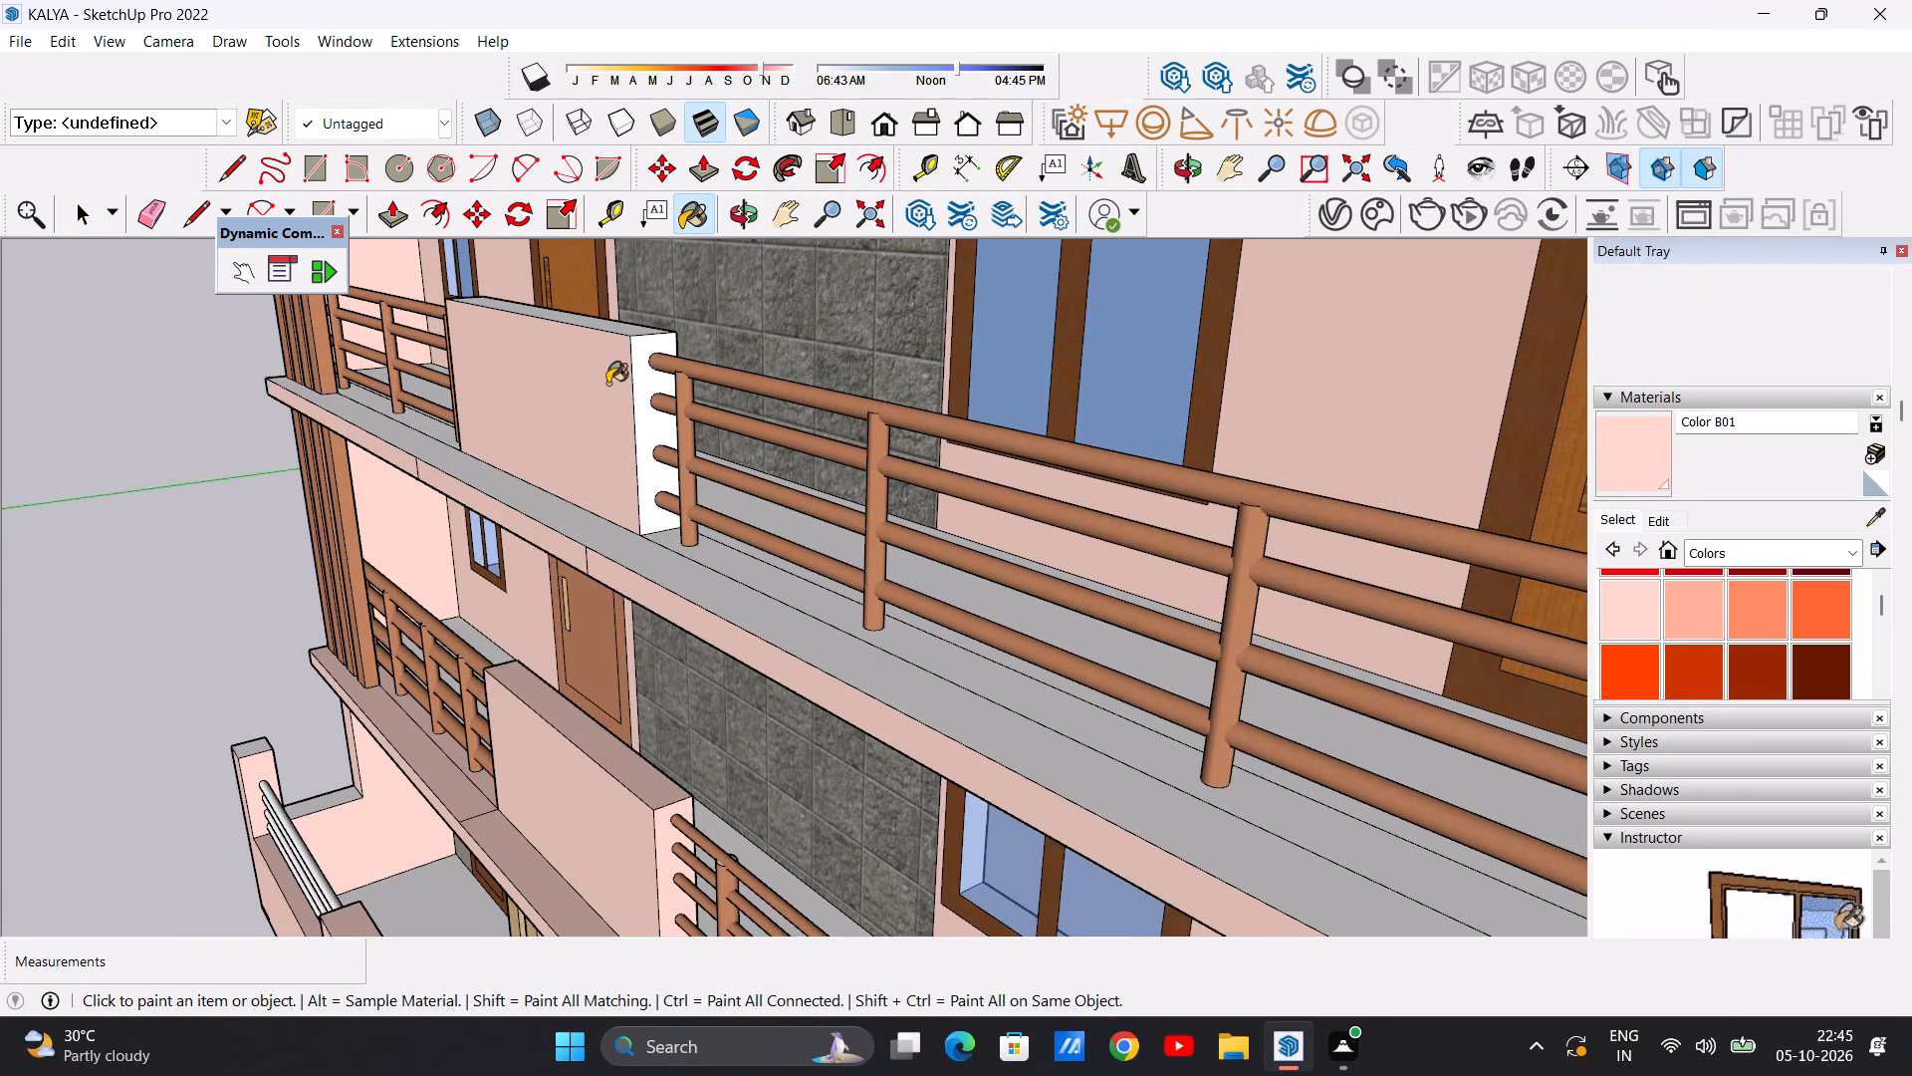
{"action": "scroll", "coordinate": [593, 365], "scroll_direction": "up", "scroll_amount": 5}
{"action": "left_click", "coordinate": [665, 374]}
{"action": "scroll", "coordinate": [694, 474], "scroll_direction": "down", "scroll_amount": 18}
{"action": "middle_click_drag", "start_coordinate": [683, 439], "coordinate": [683, 568]}
{"action": "scroll", "coordinate": [692, 456], "scroll_direction": "up", "scroll_amount": 12}
{"action": "left_click", "coordinate": [716, 436]}
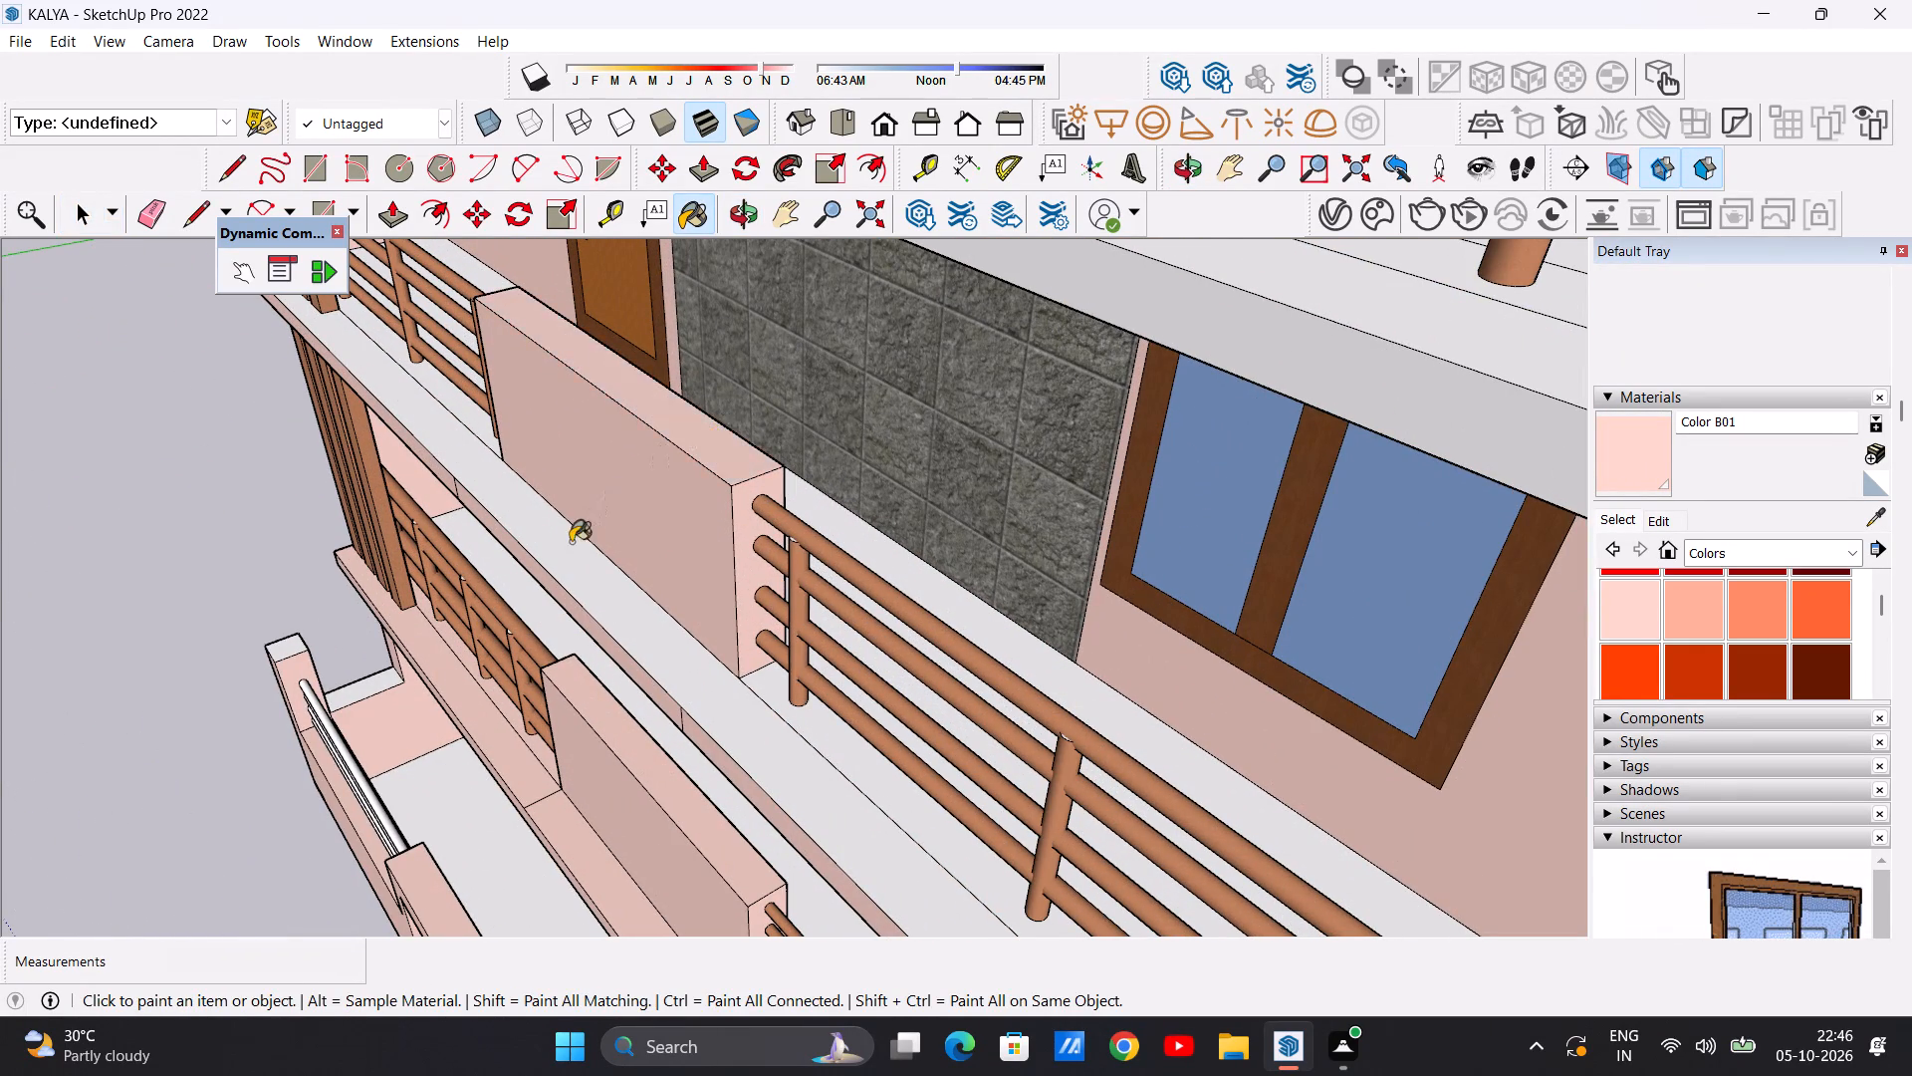
Paint the second-floor slab ledge's top and its end face beside the corner parapet with Color B01.
{"action": "left_click", "coordinate": [566, 558]}
{"action": "scroll", "coordinate": [599, 507], "scroll_direction": "down", "scroll_amount": 12}
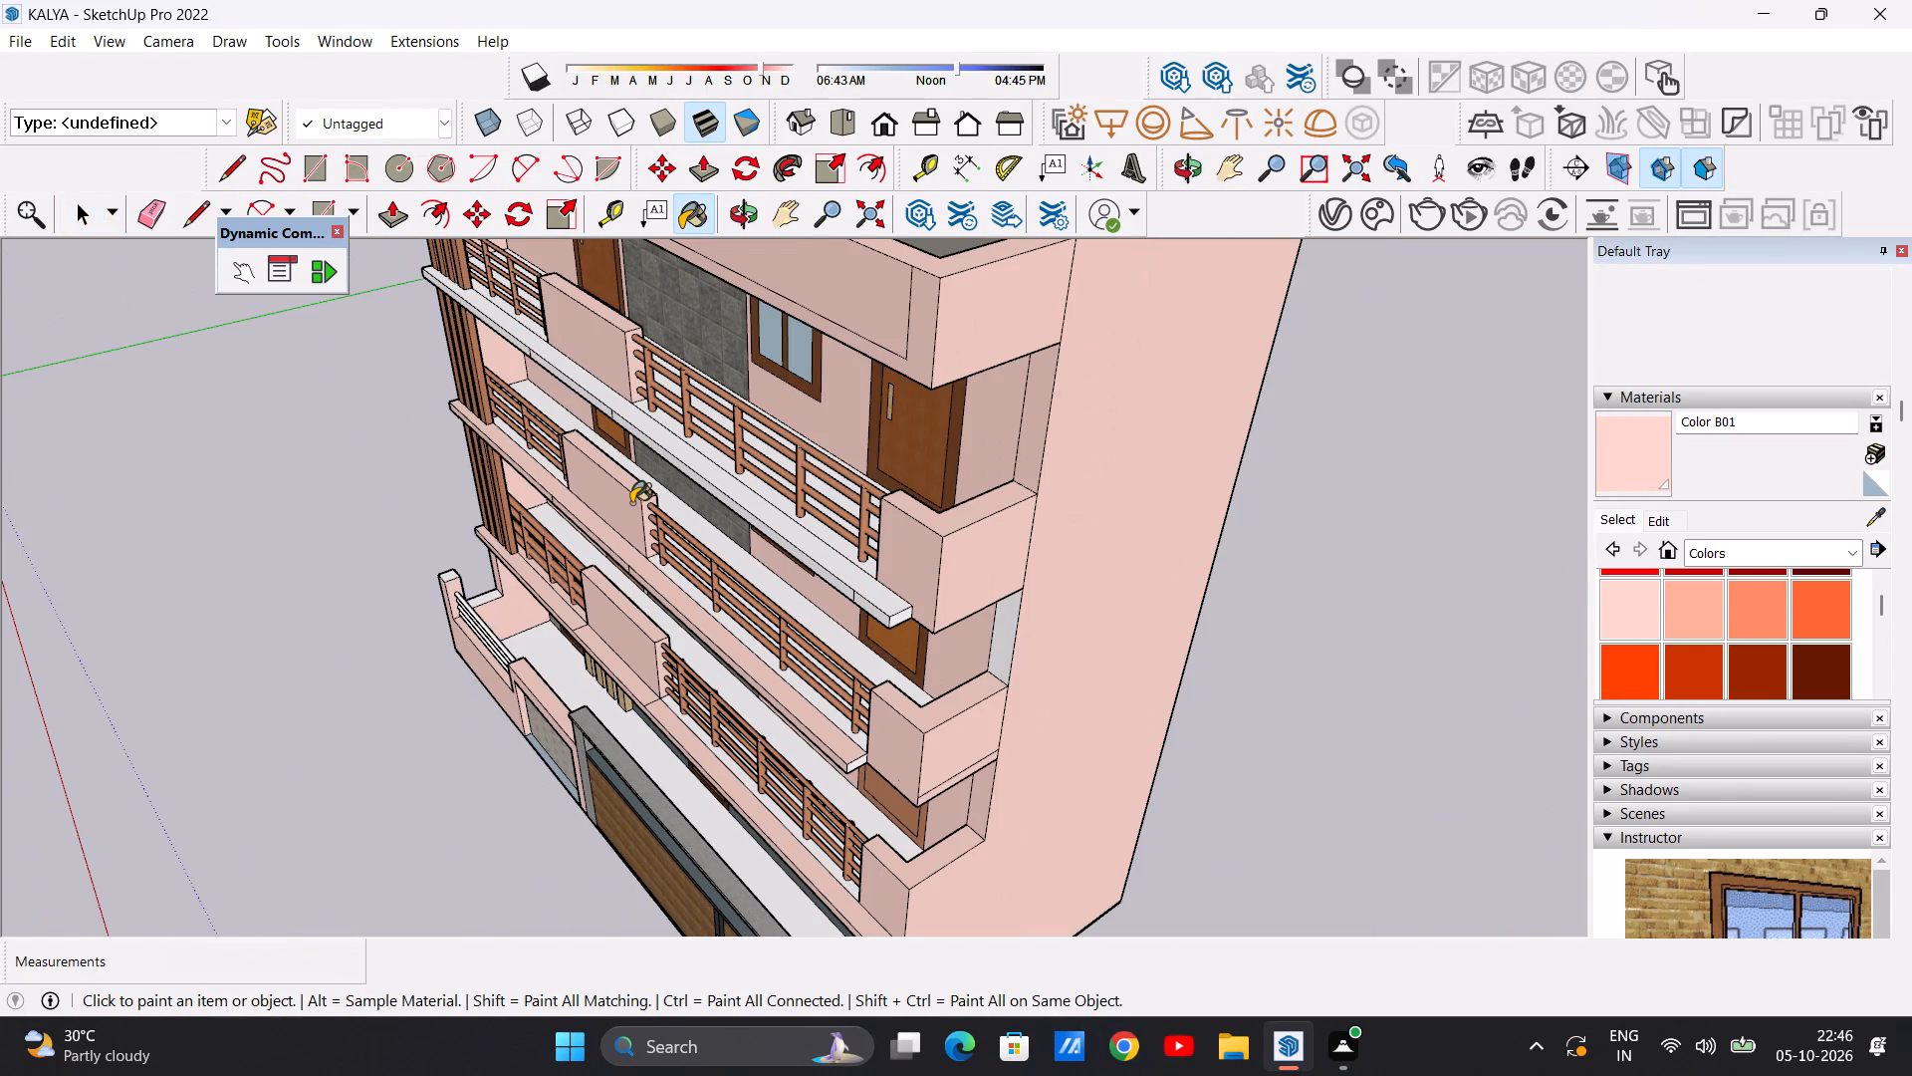
{"action": "scroll", "coordinate": [885, 807], "scroll_direction": "up", "scroll_amount": 12}
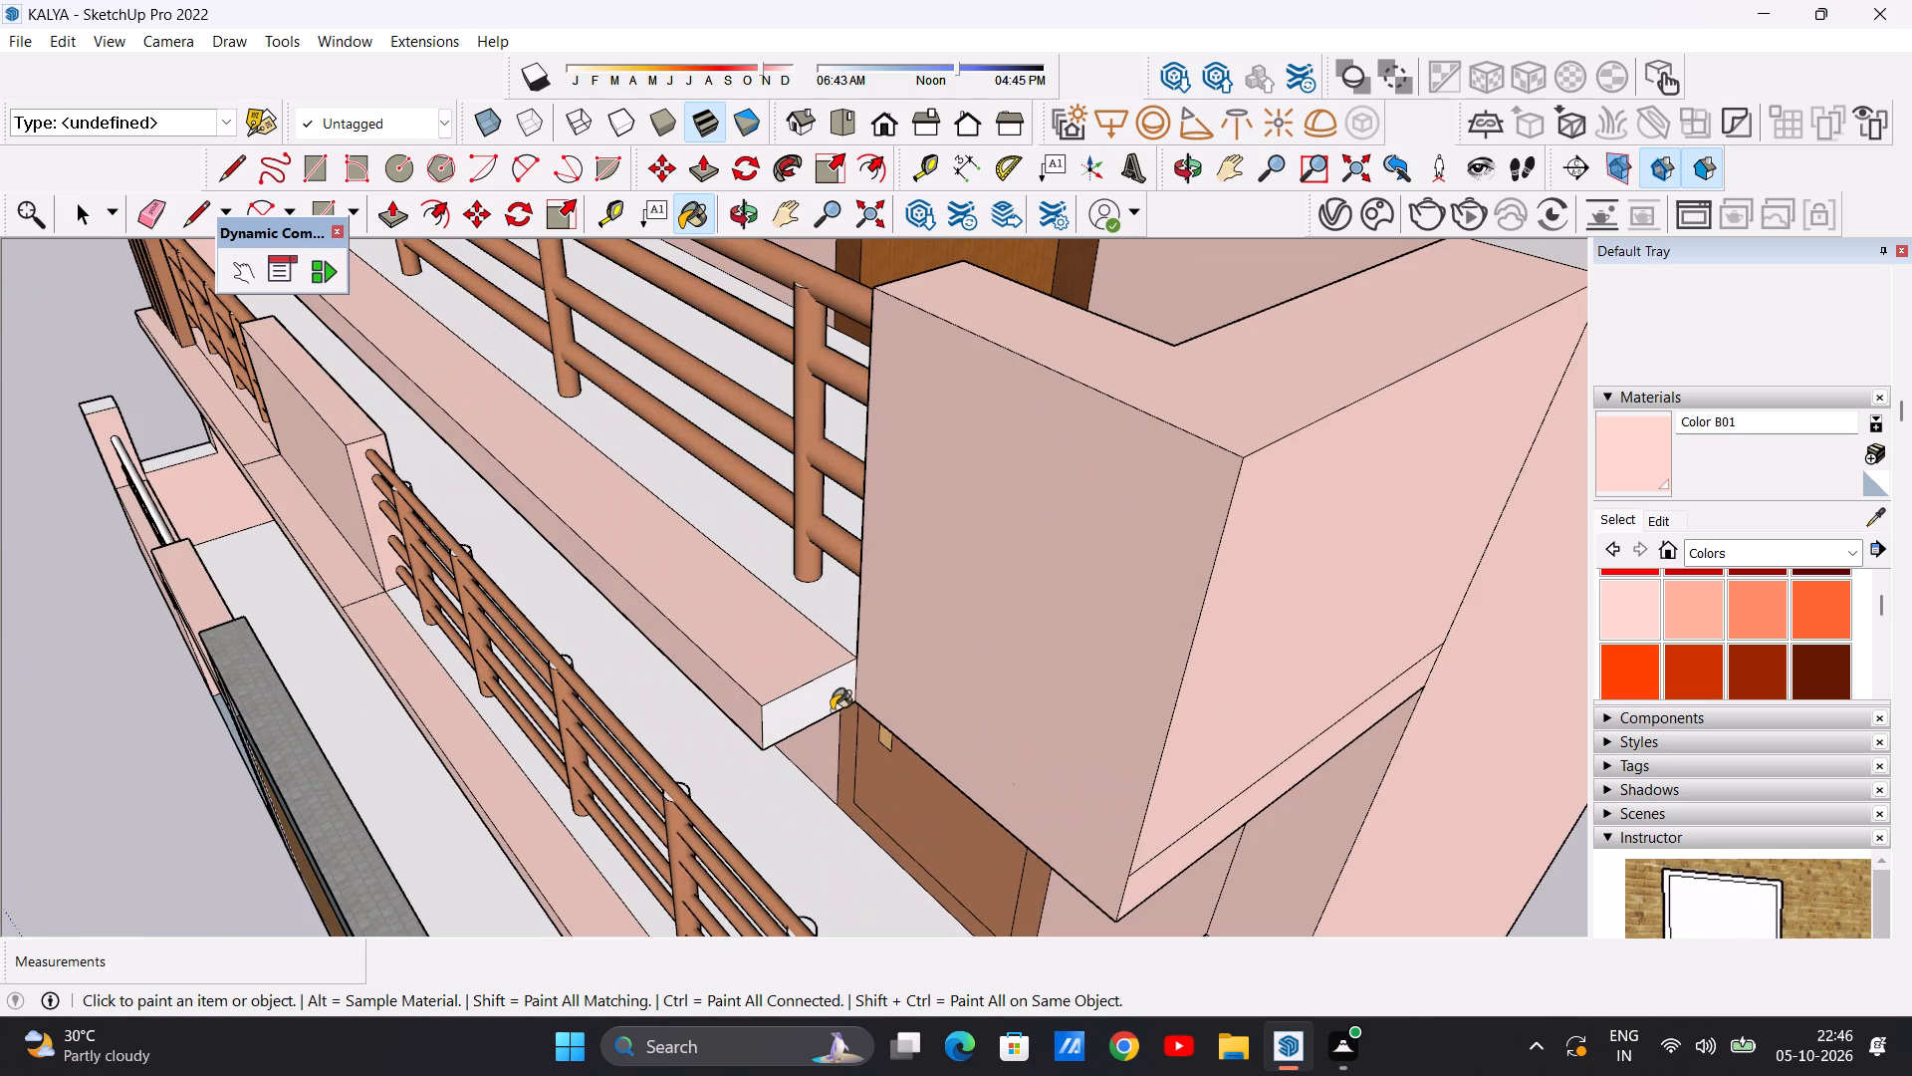
{"action": "left_click", "coordinate": [819, 703]}
Paint the louvre-side end faces of the first-floor and second-floor slab ledges with Color B01.
{"action": "scroll", "coordinate": [825, 746], "scroll_direction": "down", "scroll_amount": 18}
{"action": "scroll", "coordinate": [623, 671], "scroll_direction": "up", "scroll_amount": 4}
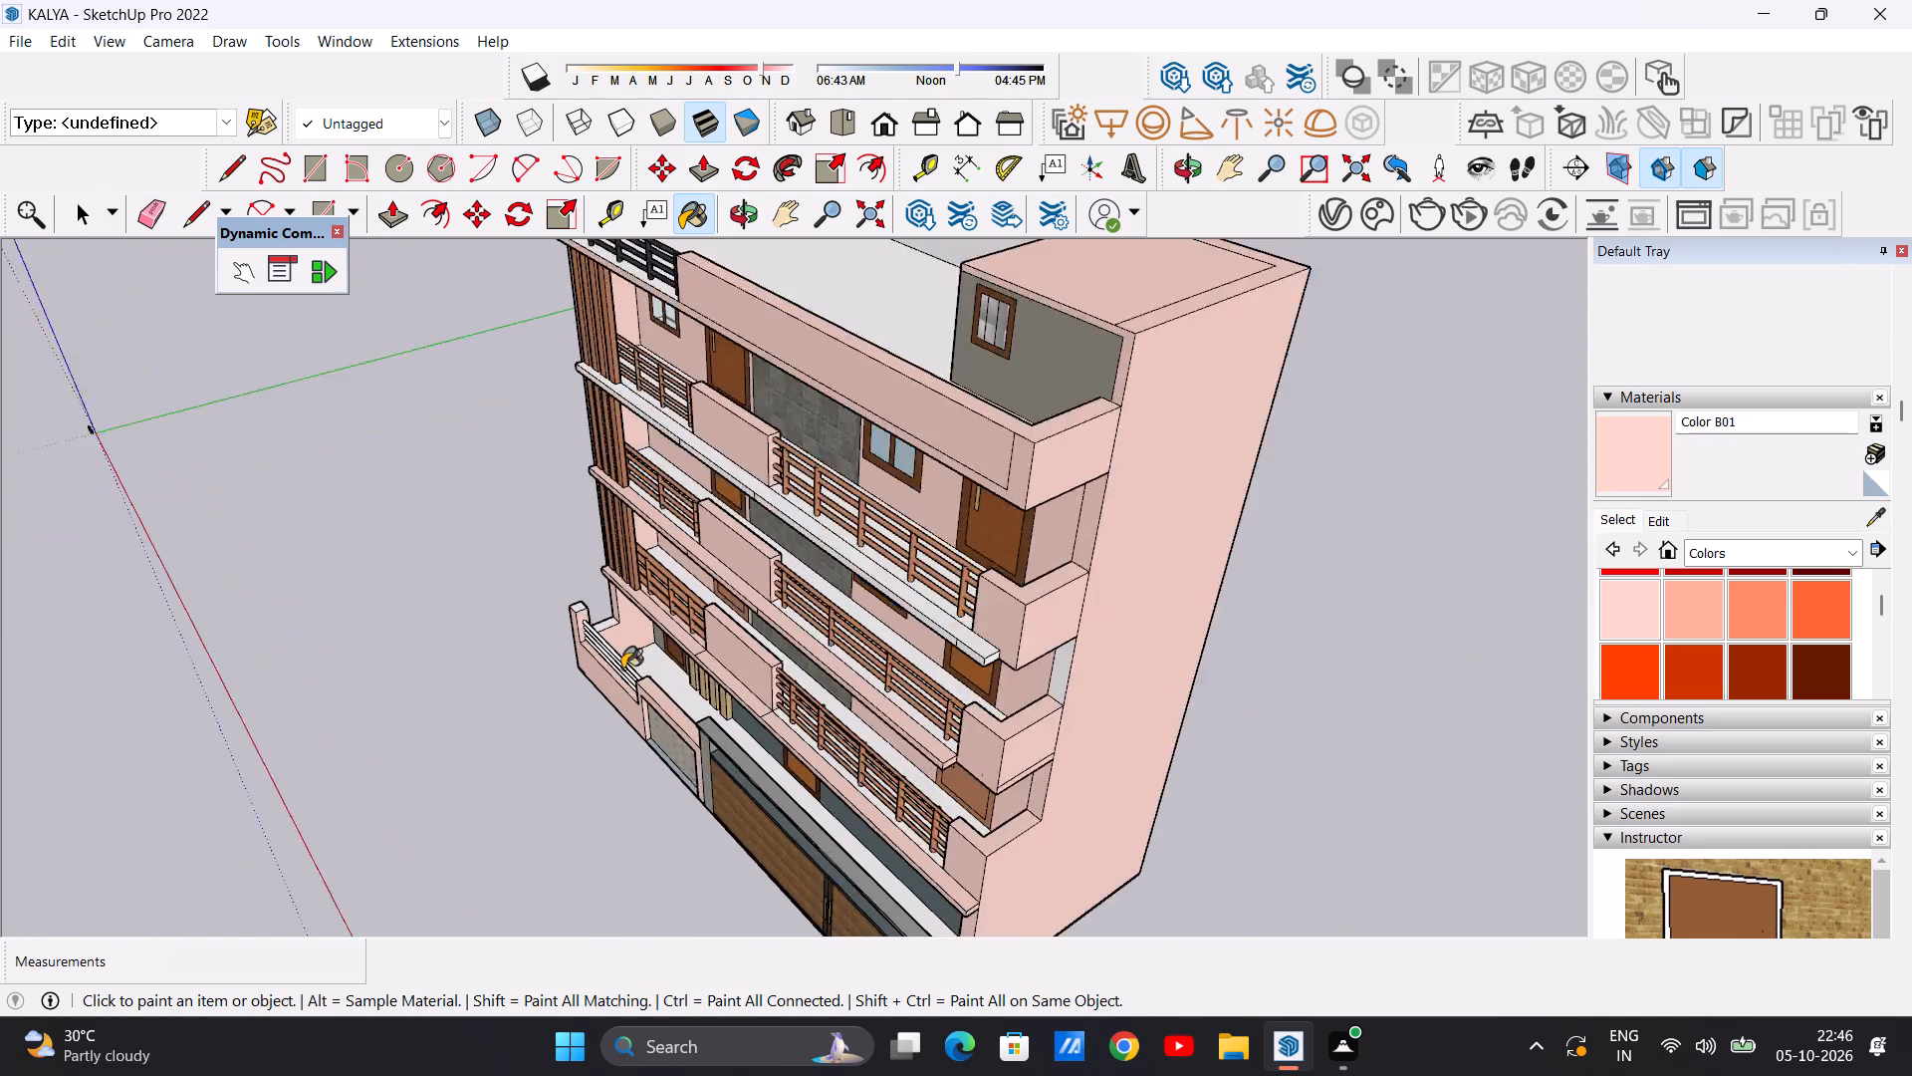
{"action": "scroll", "coordinate": [622, 669], "scroll_direction": "up", "scroll_amount": 3}
{"action": "middle_click_drag", "start_coordinate": [579, 565], "coordinate": [883, 562]}
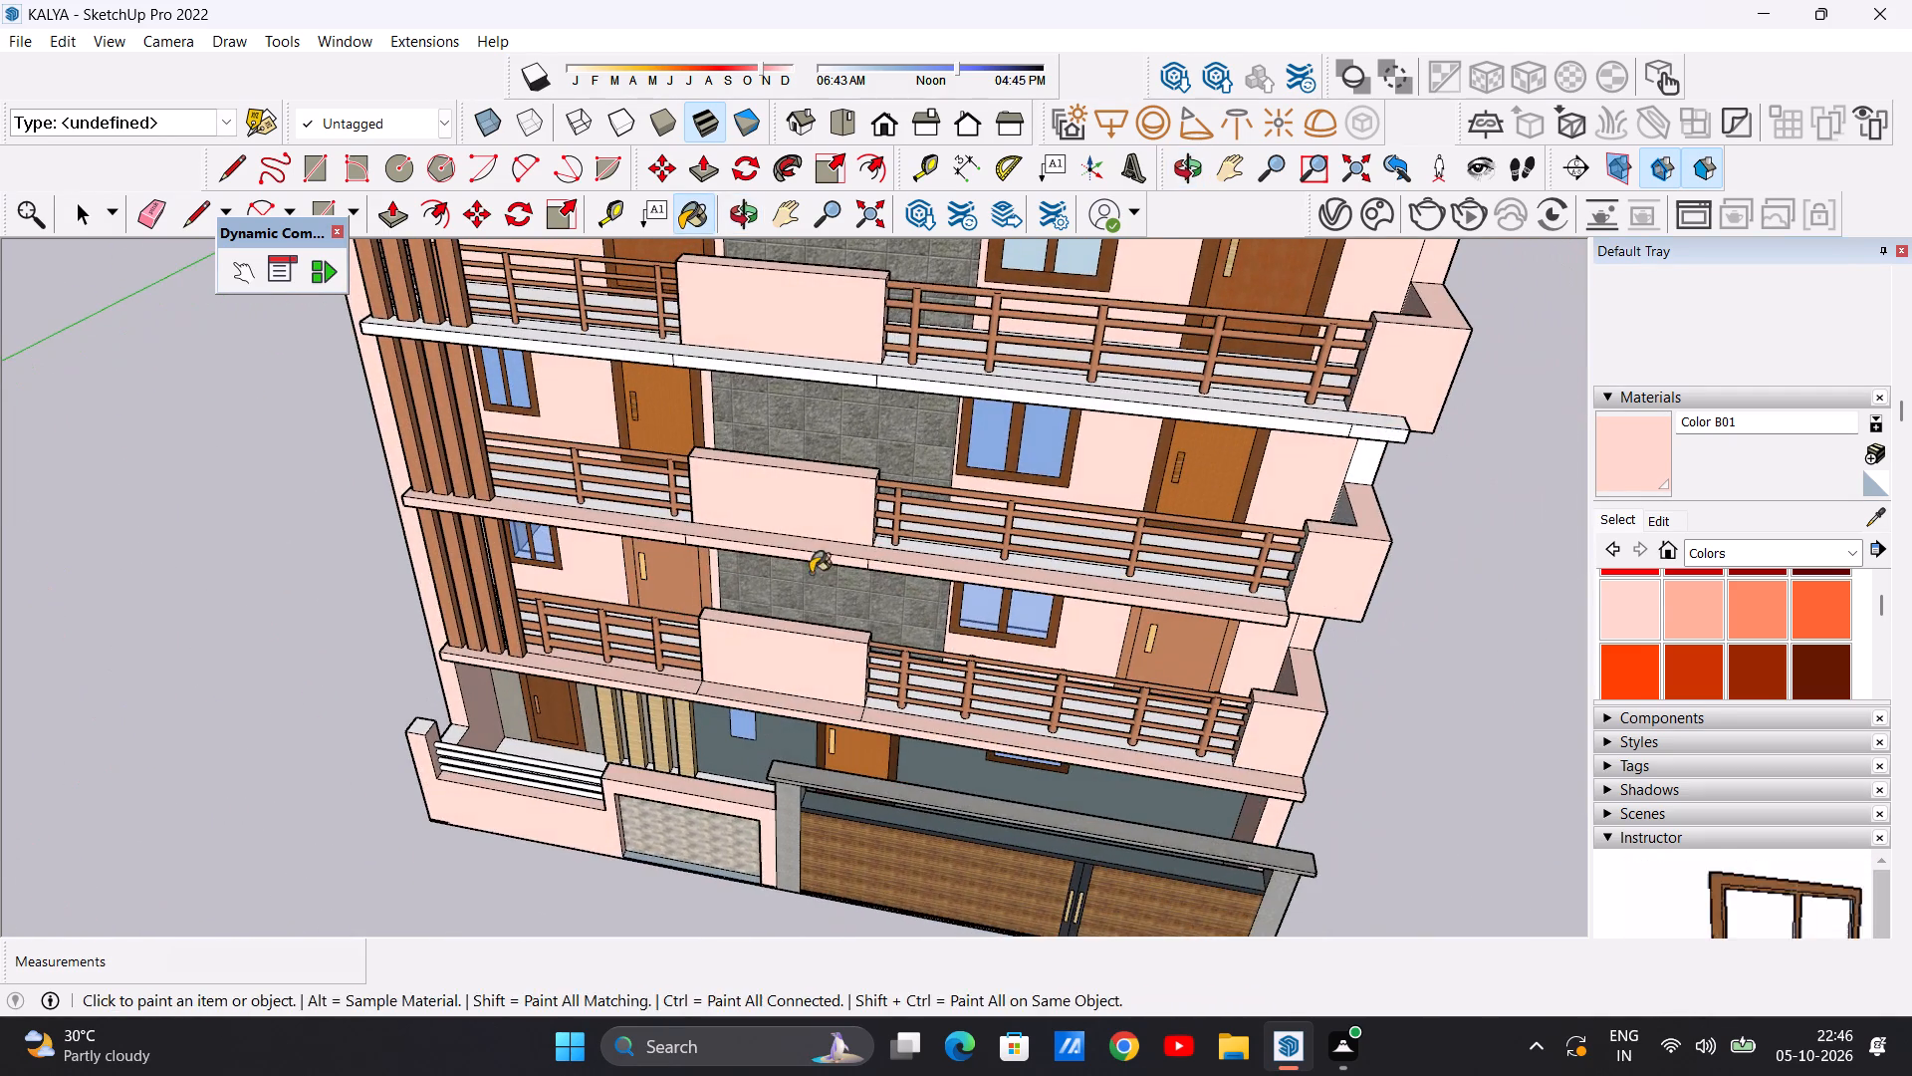
{"action": "middle_click_drag", "start_coordinate": [372, 678], "coordinate": [862, 540]}
{"action": "scroll", "coordinate": [218, 545], "scroll_direction": "down", "scroll_amount": 5}
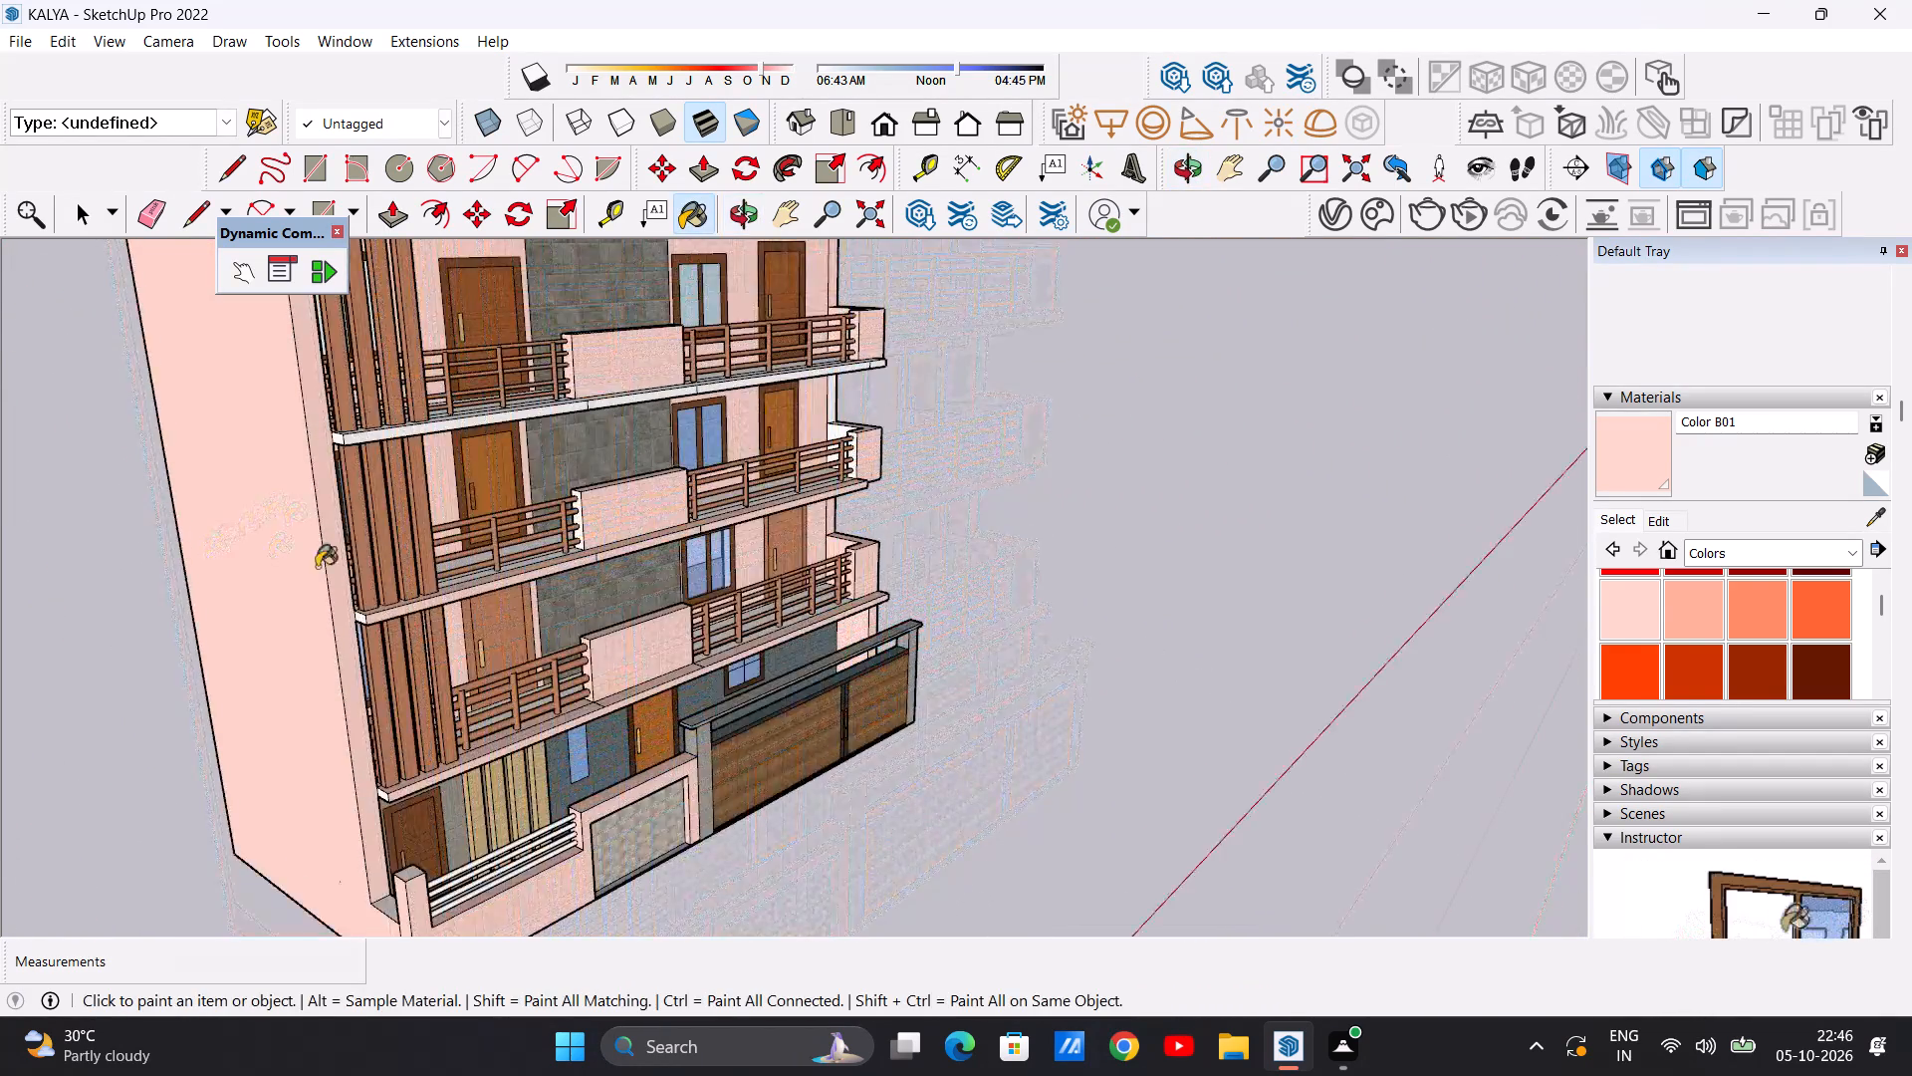
{"action": "scroll", "coordinate": [318, 812], "scroll_direction": "up", "scroll_amount": 12}
{"action": "left_click", "coordinate": [397, 728]}
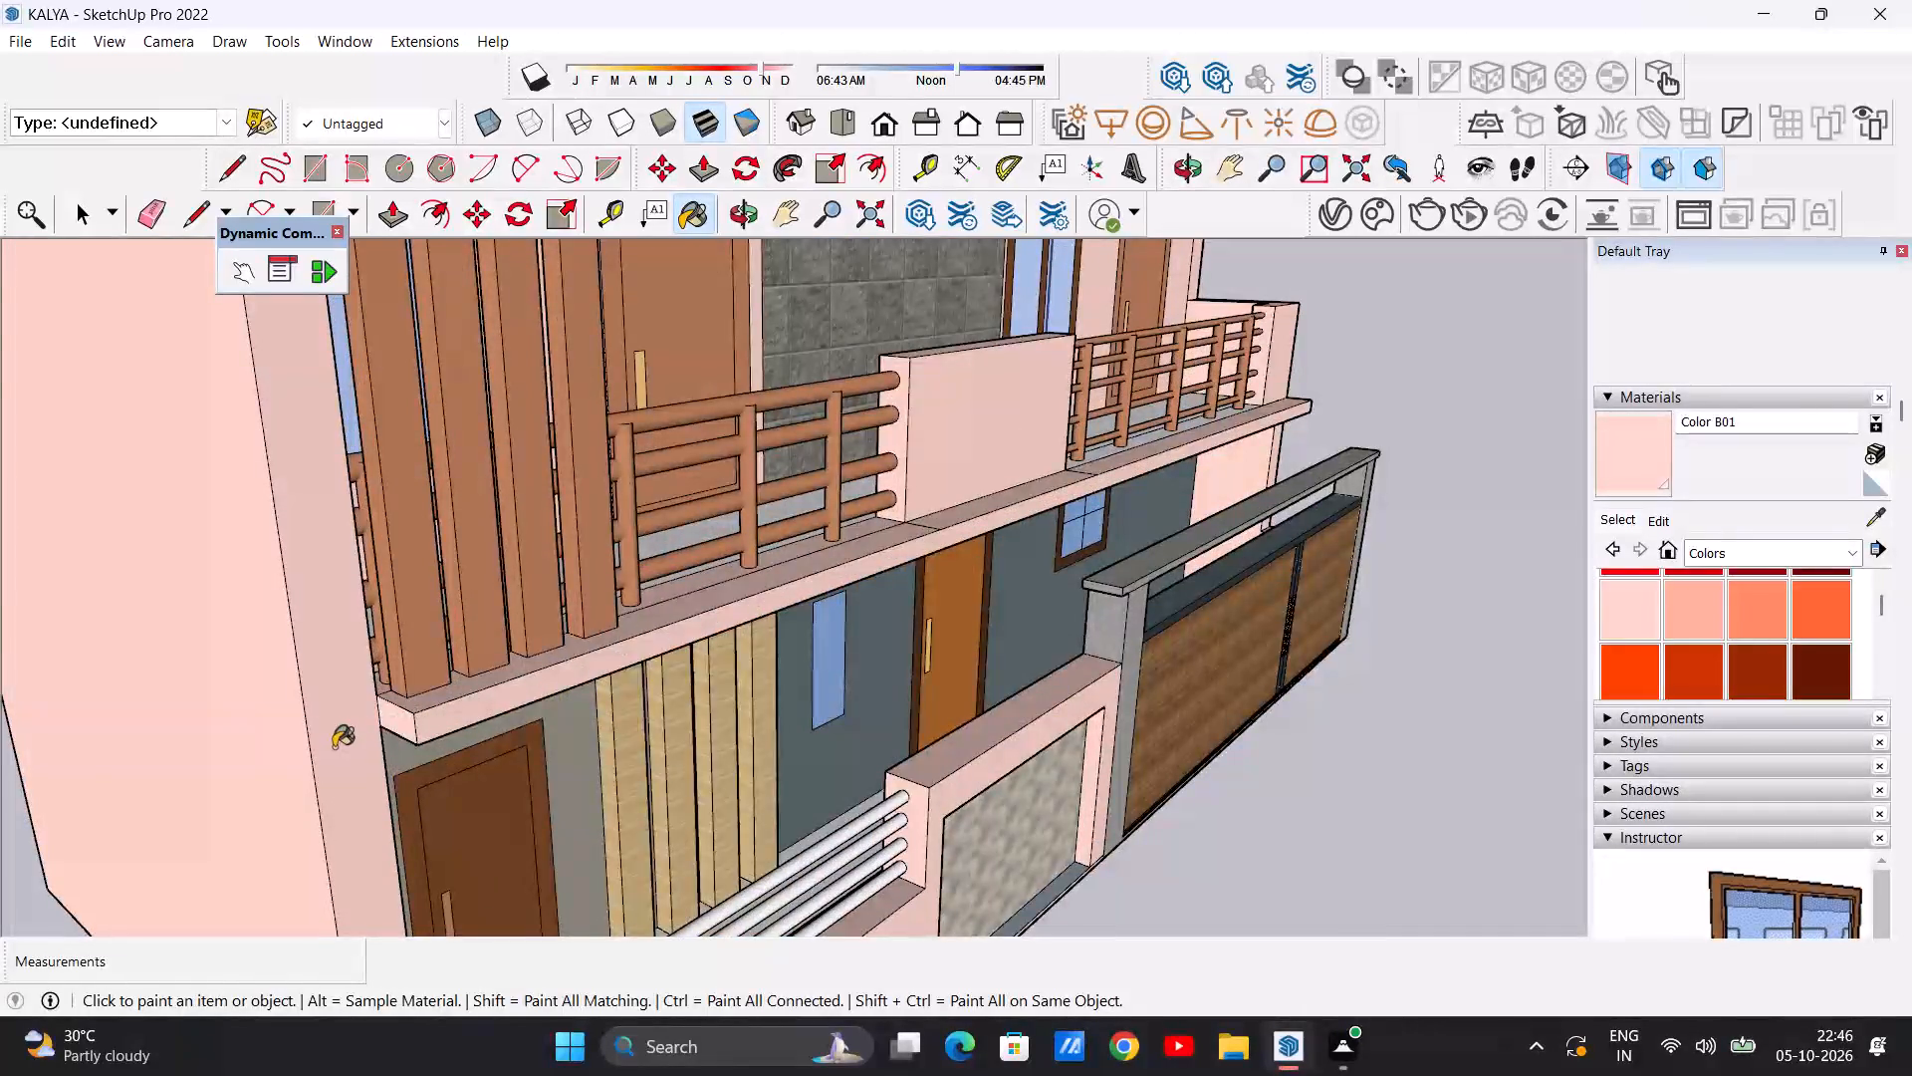
{"action": "scroll", "coordinate": [334, 761], "scroll_direction": "down", "scroll_amount": 16}
{"action": "scroll", "coordinate": [325, 632], "scroll_direction": "up", "scroll_amount": 6}
{"action": "scroll", "coordinate": [398, 541], "scroll_direction": "up", "scroll_amount": 5}
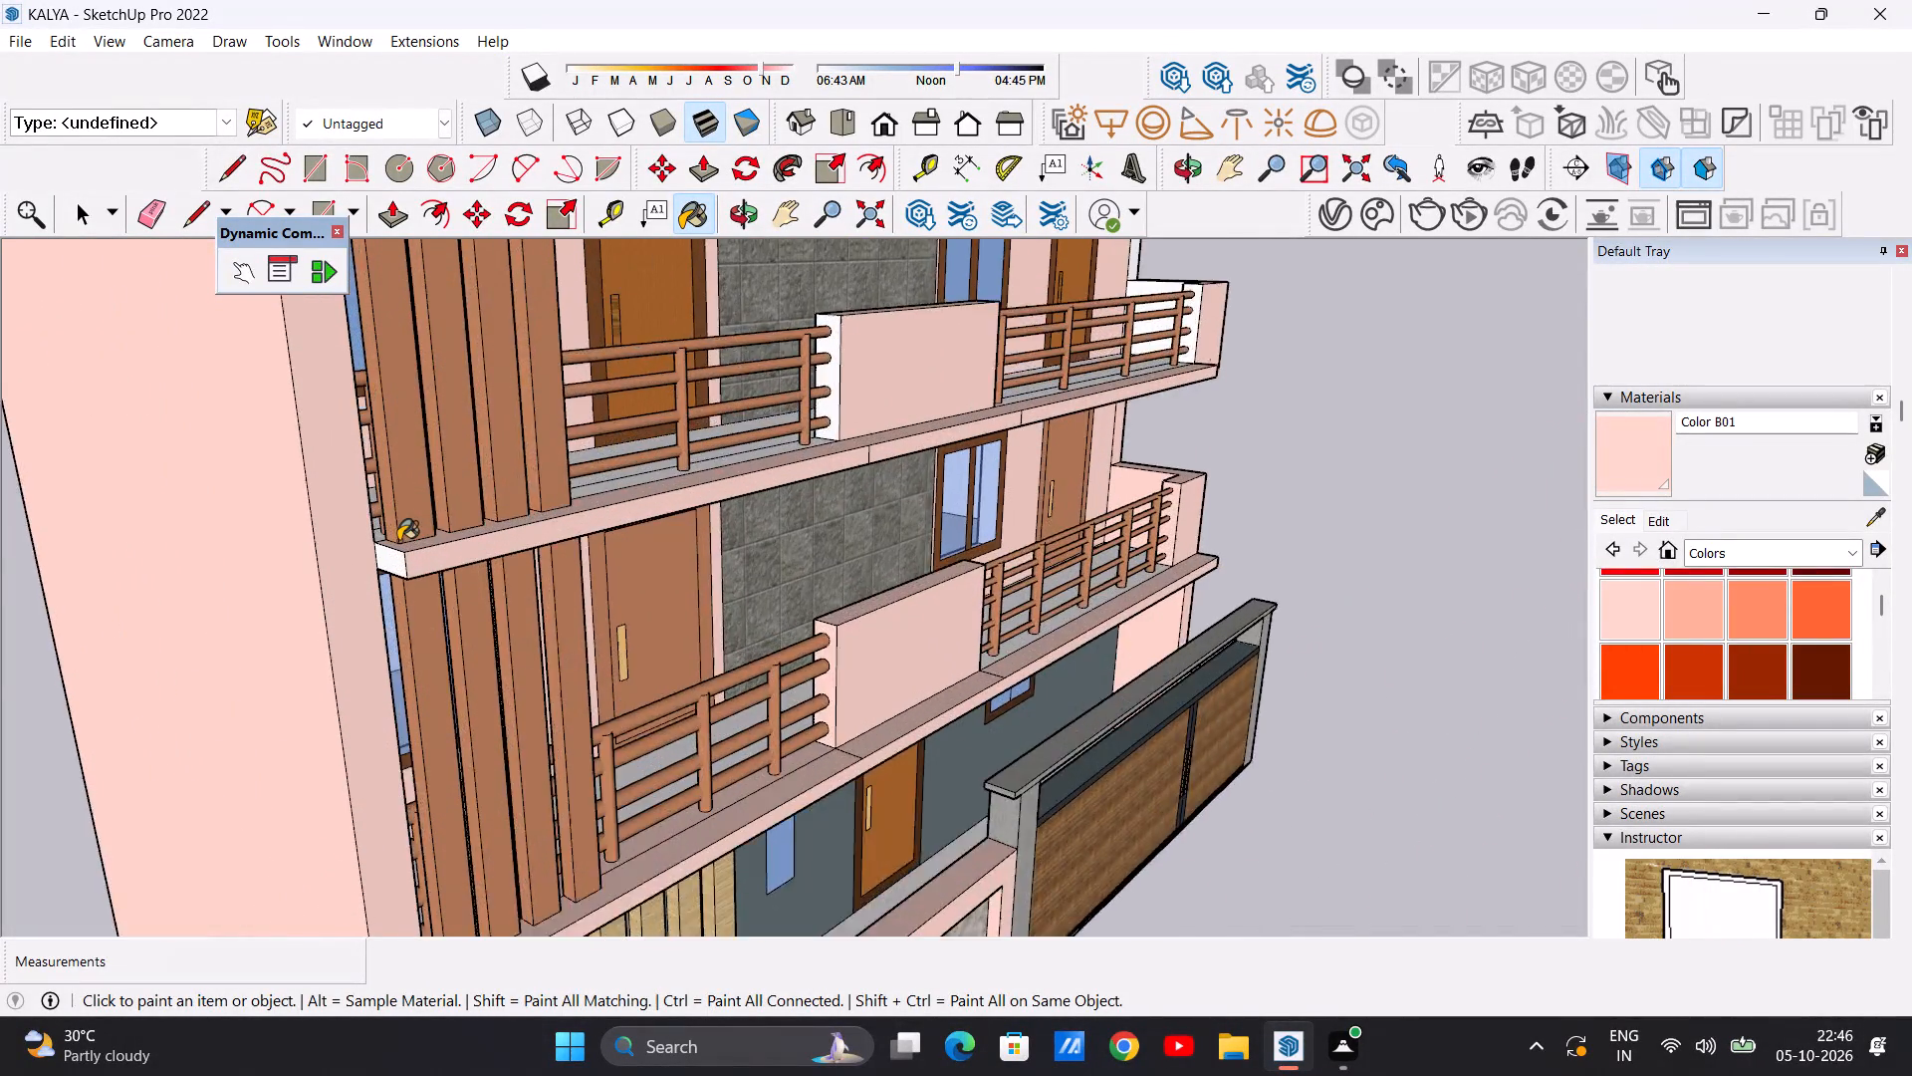
{"action": "scroll", "coordinate": [398, 541], "scroll_direction": "up", "scroll_amount": 6}
{"action": "left_click", "coordinate": [371, 572]}
{"action": "scroll", "coordinate": [308, 520], "scroll_direction": "down", "scroll_amount": 13}
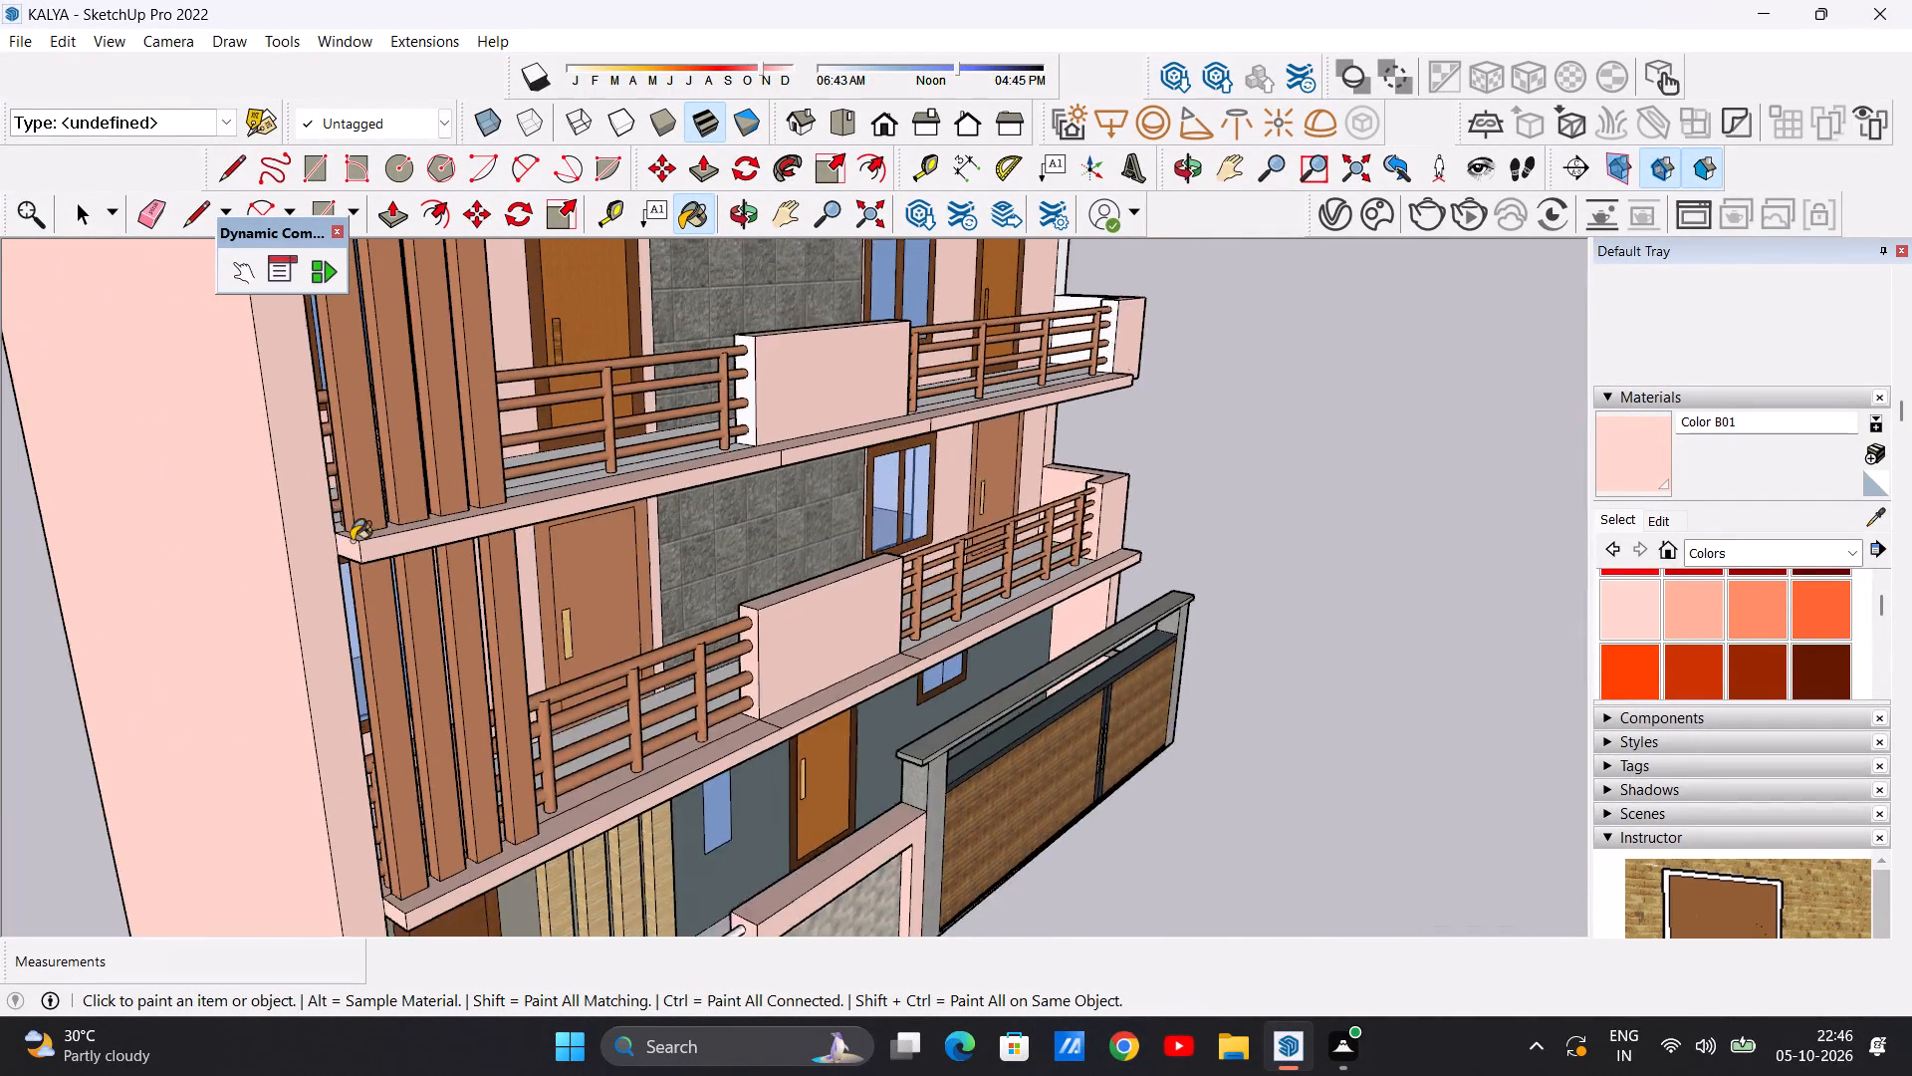
Paint the third-floor slab ledge's top and the louvre-side section of its front face with Color B01.
{"action": "scroll", "coordinate": [352, 541], "scroll_direction": "down", "scroll_amount": 3}
{"action": "scroll", "coordinate": [383, 561], "scroll_direction": "up", "scroll_amount": 1}
{"action": "scroll", "coordinate": [383, 561], "scroll_direction": "down", "scroll_amount": 4}
{"action": "middle_click_drag", "start_coordinate": [456, 450], "coordinate": [370, 582]}
{"action": "scroll", "coordinate": [390, 418], "scroll_direction": "up", "scroll_amount": 12}
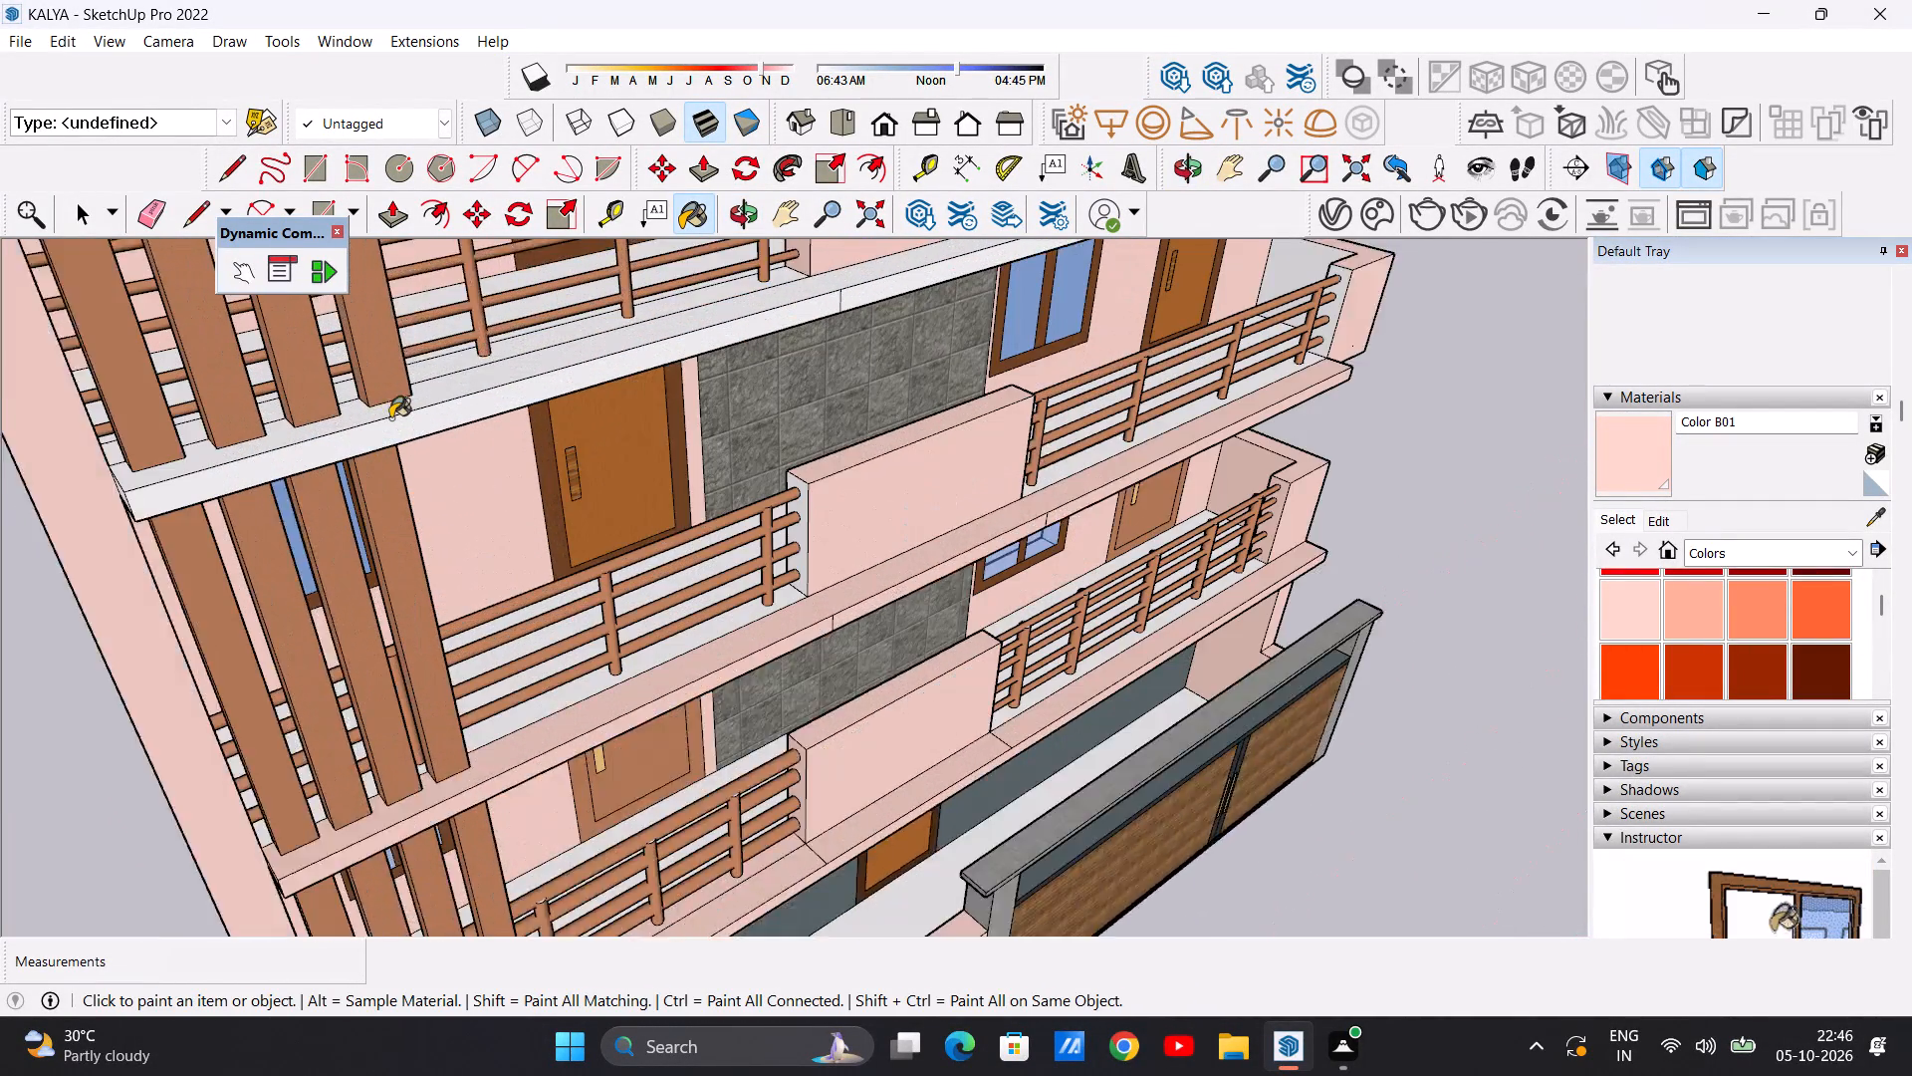
{"action": "scroll", "coordinate": [390, 418], "scroll_direction": "up", "scroll_amount": 3}
{"action": "left_click", "coordinate": [352, 417]}
{"action": "left_click", "coordinate": [362, 437]}
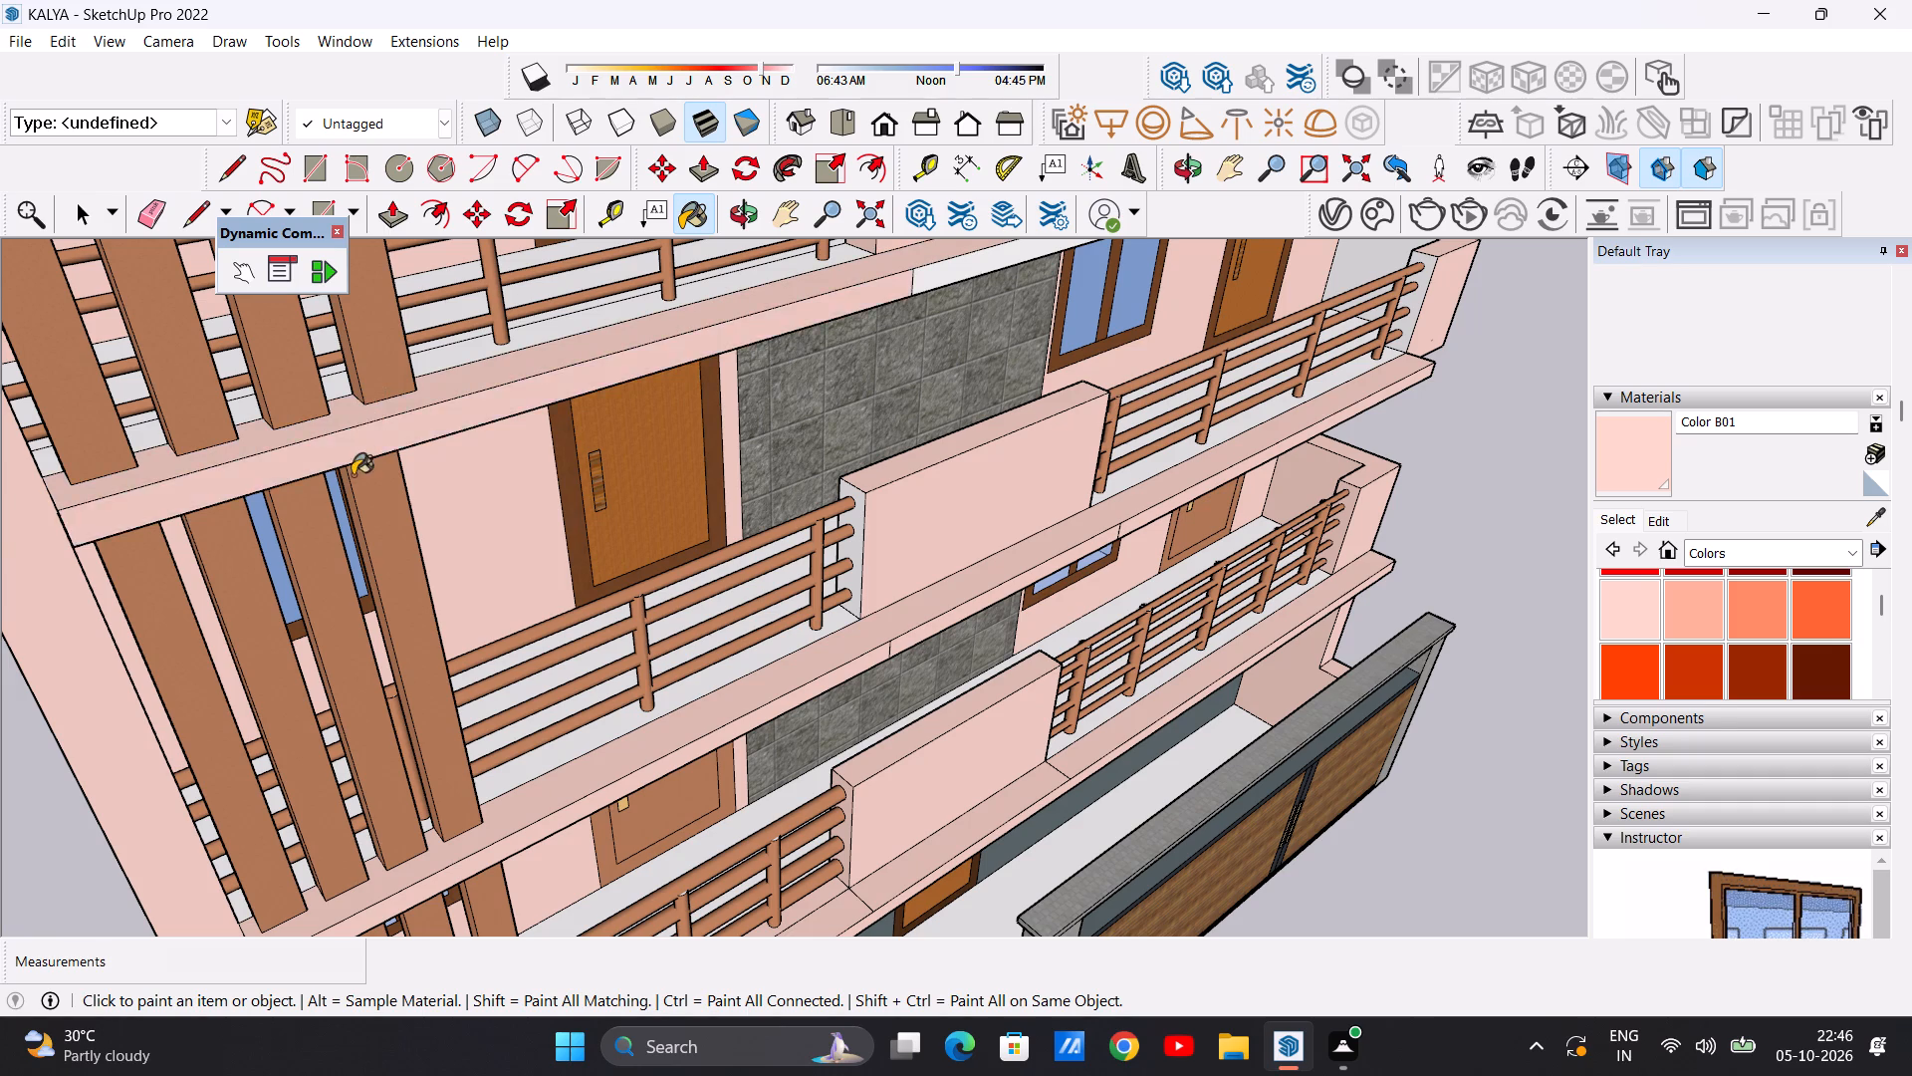
Paint the remaining front-face sections of the third-floor slab ledge, from the stone cladding to the corner, with Color B01.
{"action": "scroll", "coordinate": [353, 475], "scroll_direction": "down", "scroll_amount": 15}
{"action": "scroll", "coordinate": [552, 407], "scroll_direction": "up", "scroll_amount": 15}
{"action": "left_click", "coordinate": [546, 403]}
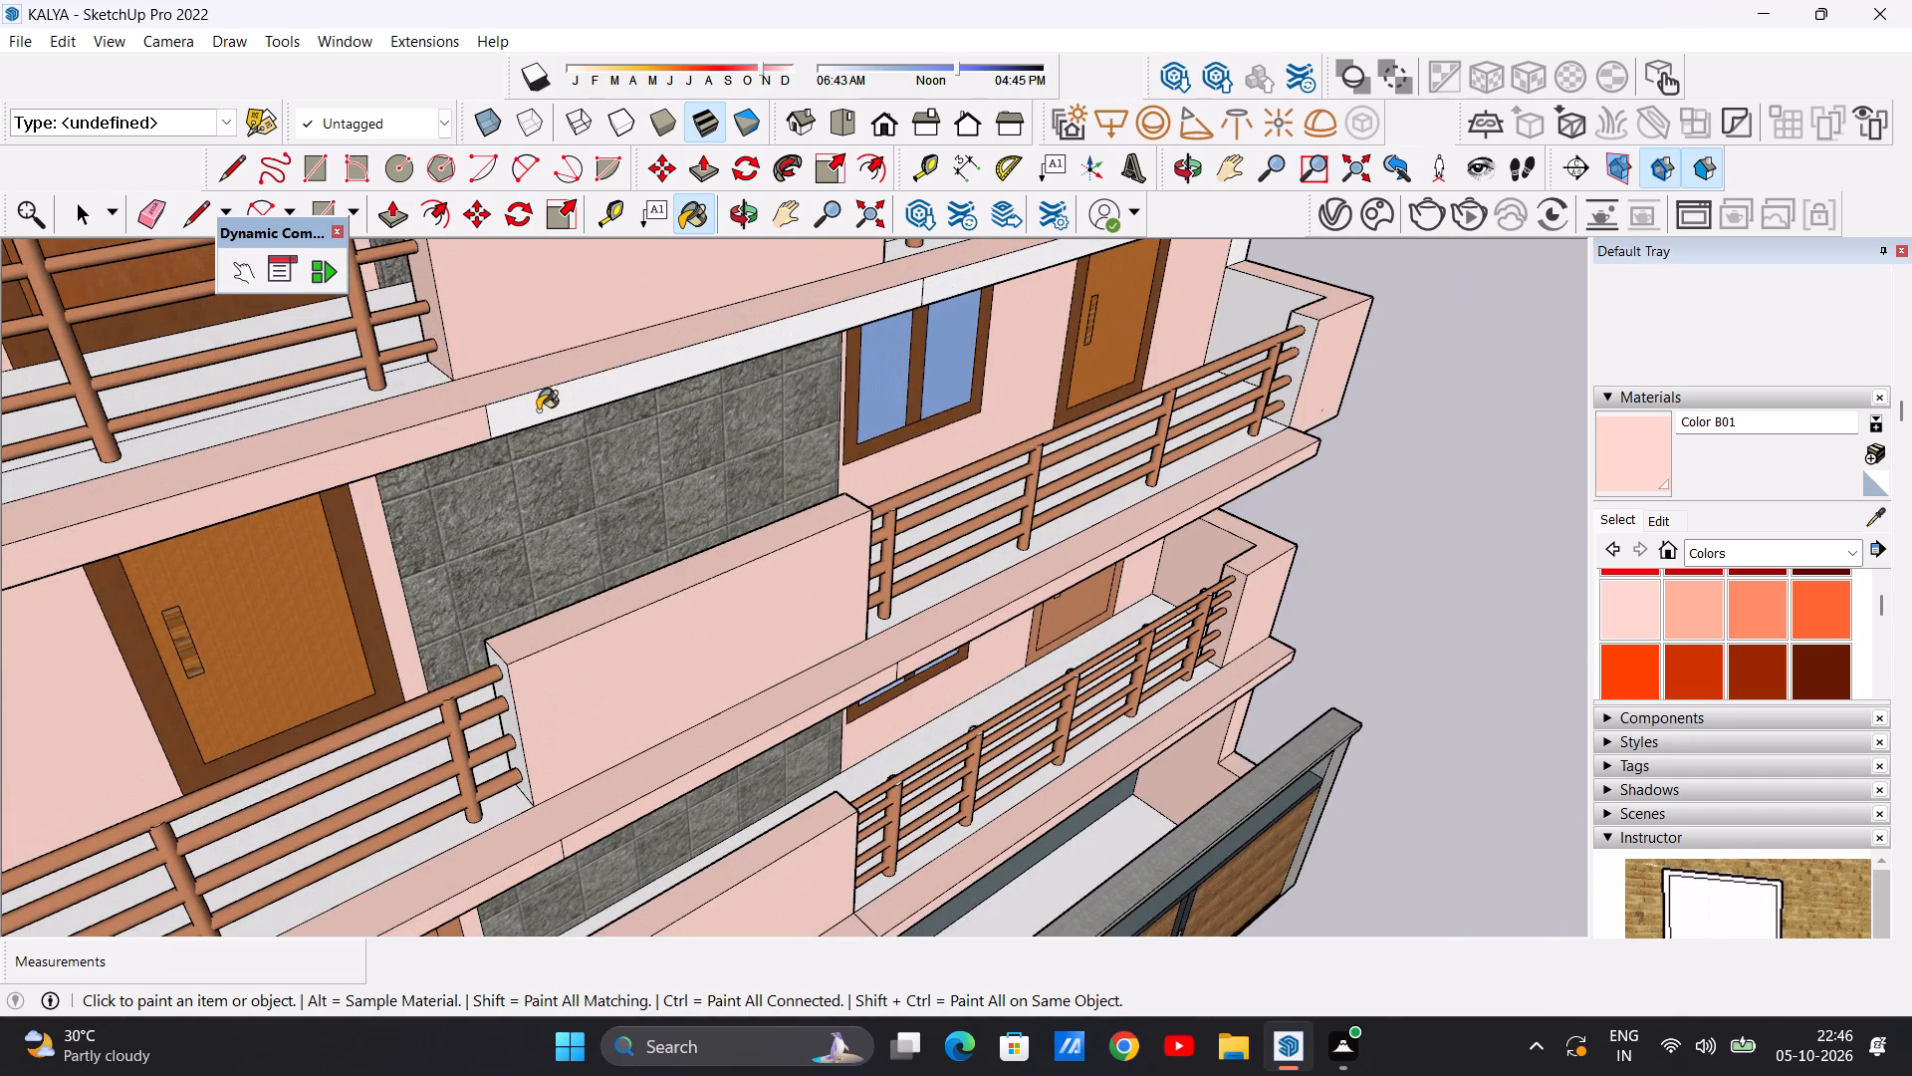
{"action": "scroll", "coordinate": [388, 455], "scroll_direction": "down", "scroll_amount": 17}
{"action": "scroll", "coordinate": [650, 391], "scroll_direction": "up", "scroll_amount": 12}
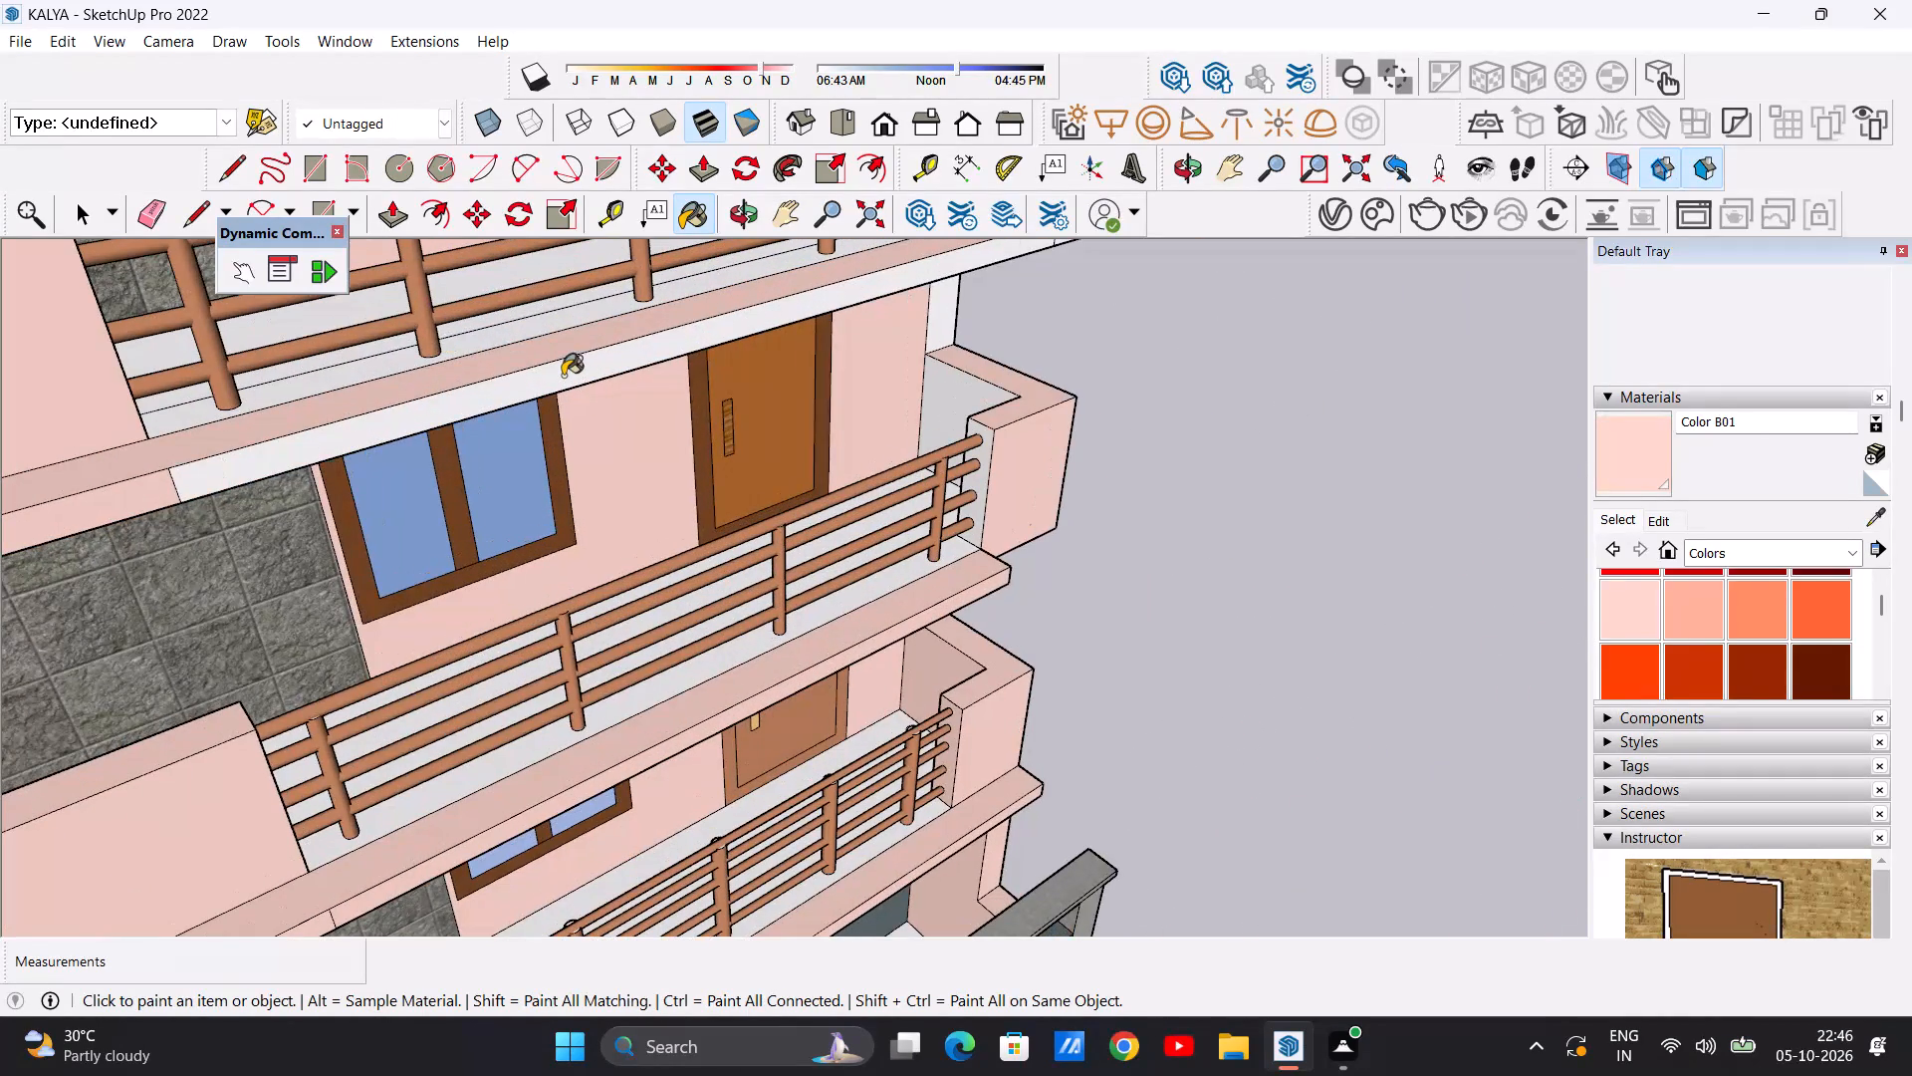
{"action": "left_click", "coordinate": [563, 376]}
{"action": "scroll", "coordinate": [558, 442], "scroll_direction": "down", "scroll_amount": 12}
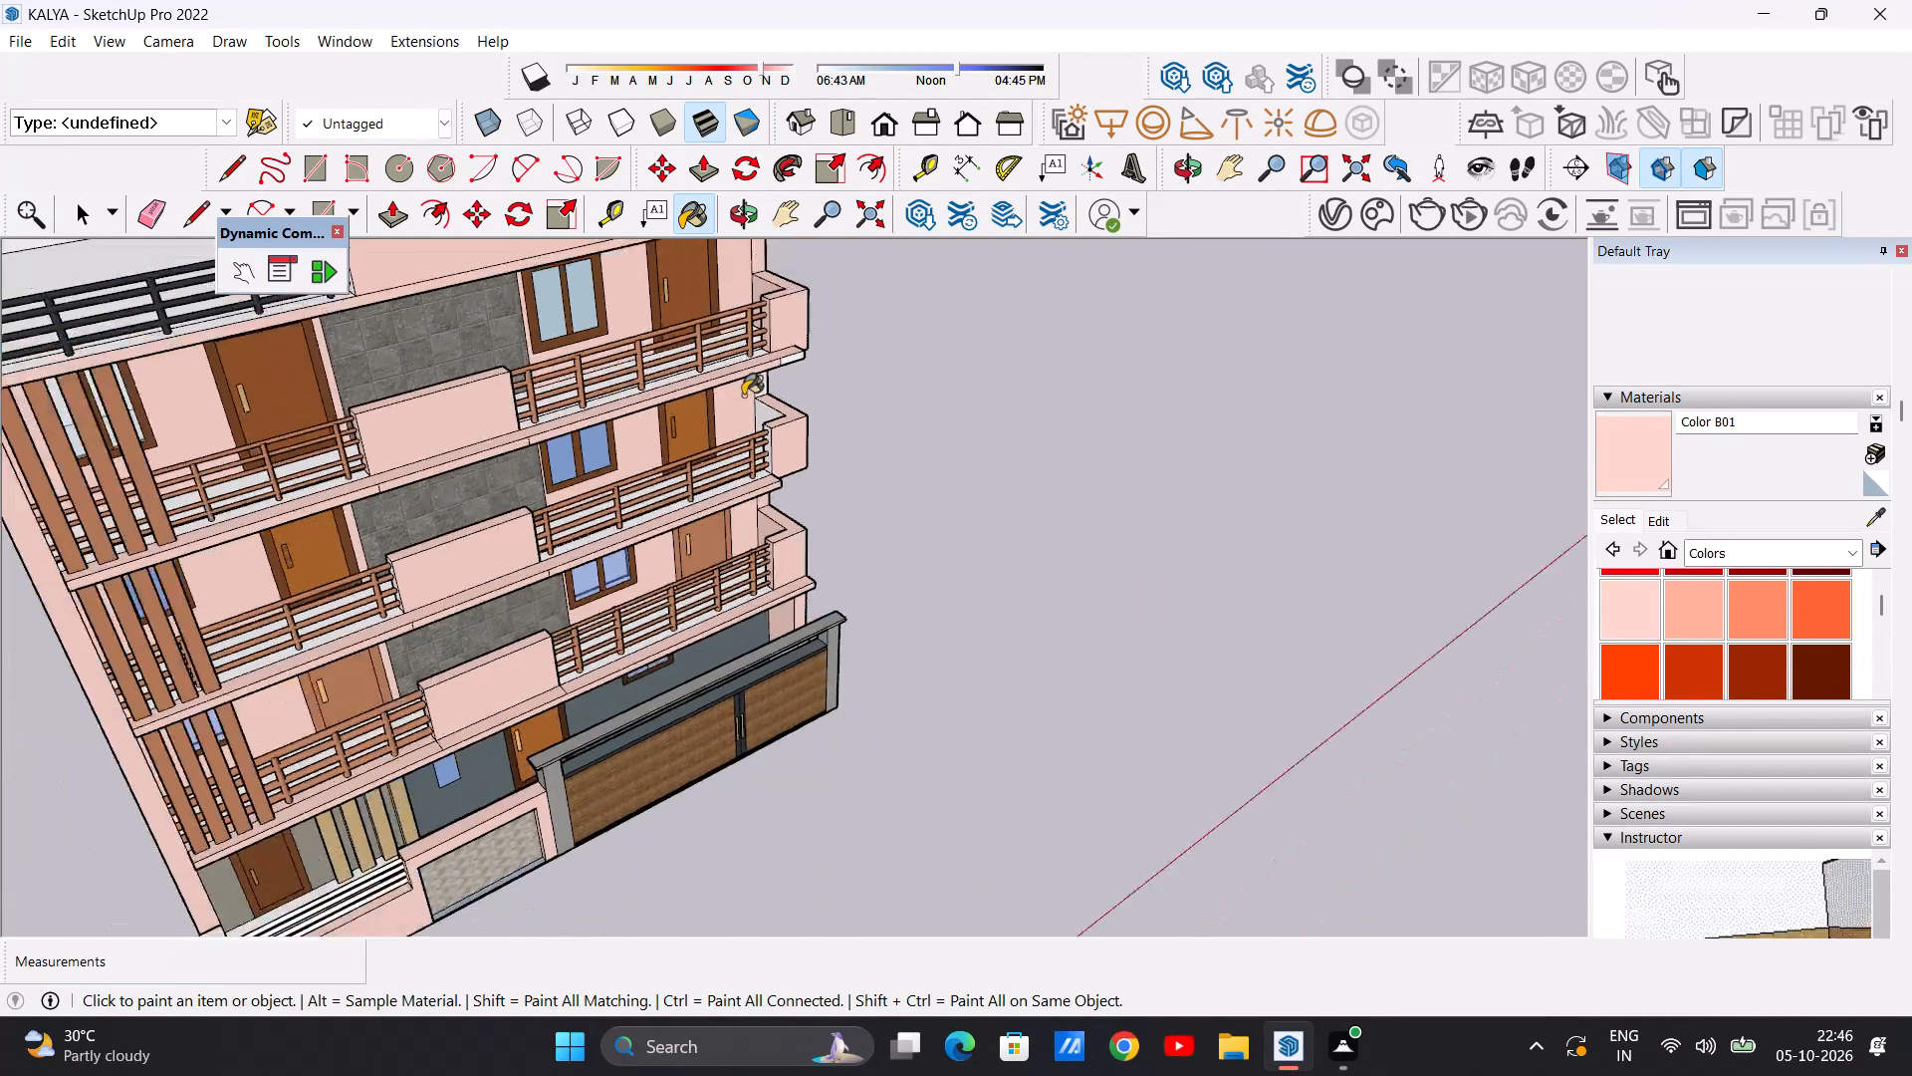
{"action": "scroll", "coordinate": [743, 396], "scroll_direction": "down", "scroll_amount": 1}
{"action": "middle_click_drag", "start_coordinate": [702, 407], "coordinate": [483, 410]}
{"action": "scroll", "coordinate": [860, 391], "scroll_direction": "up", "scroll_amount": 14}
{"action": "left_click", "coordinate": [888, 328]}
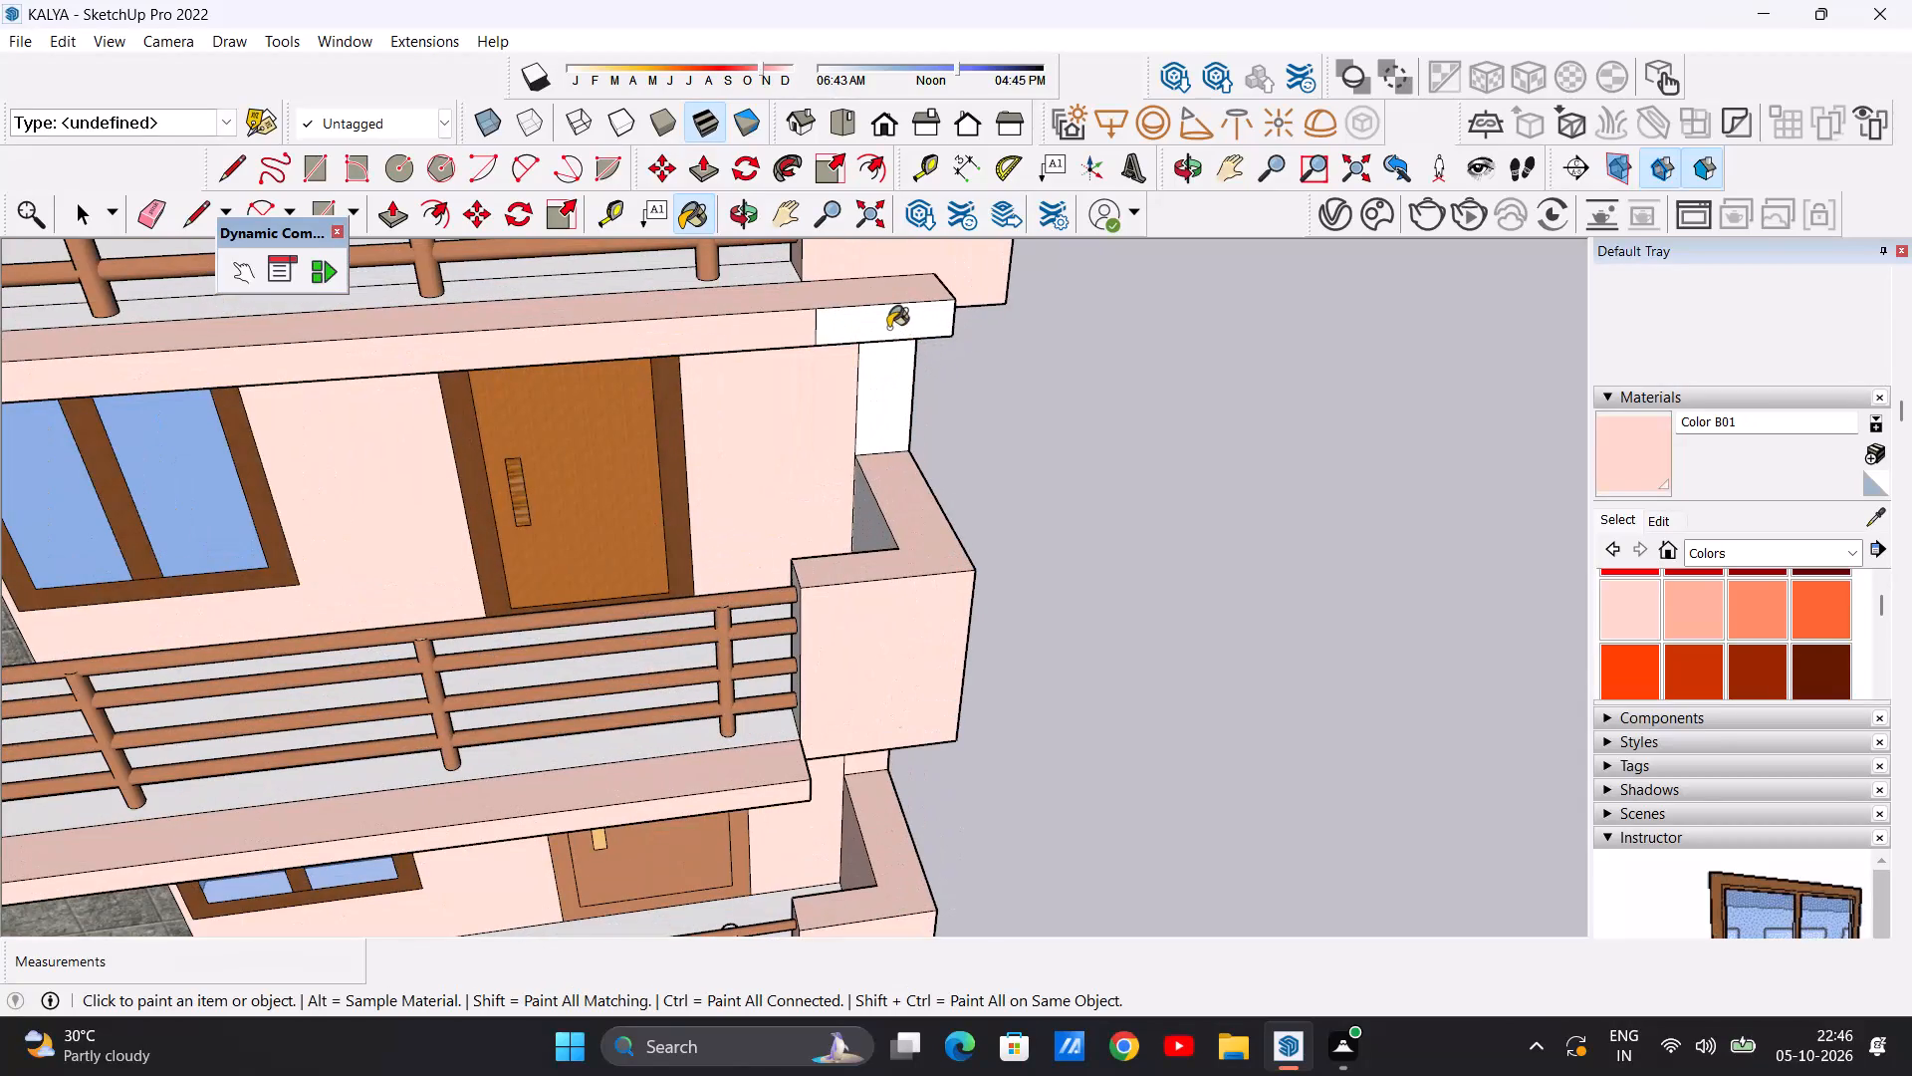
Paint the narrow wall face between the second-floor corner parapet and the third-floor slab with Color B01.
{"action": "left_click", "coordinate": [891, 384]}
Examine the painted elevation from the front and both sides, including the balcony ledges and parapets, for missed faces.
{"action": "scroll", "coordinate": [810, 441], "scroll_direction": "down", "scroll_amount": 19}
{"action": "middle_click_drag", "start_coordinate": [902, 473], "coordinate": [901, 461]}
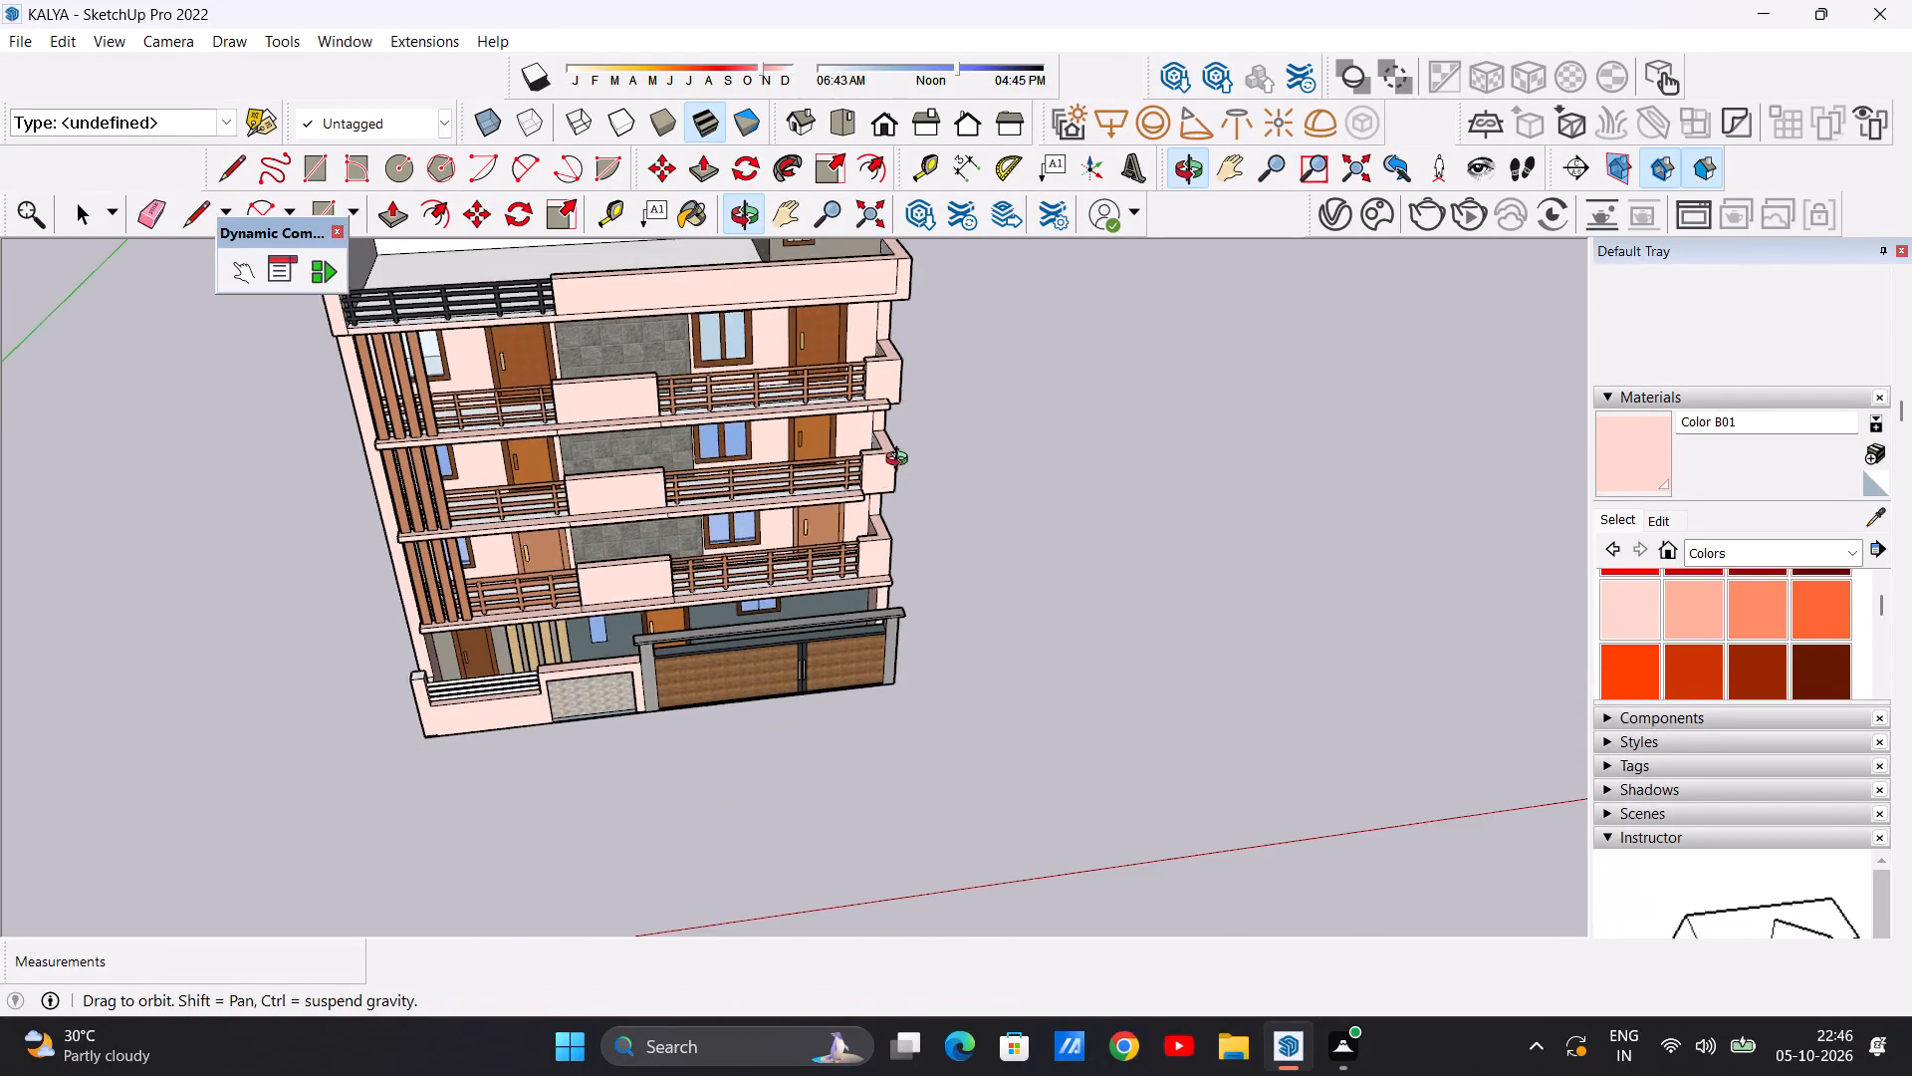
{"action": "middle_click_drag", "start_coordinate": [901, 461], "coordinate": [695, 299]}
{"action": "middle_click_drag", "start_coordinate": [384, 518], "coordinate": [818, 419]}
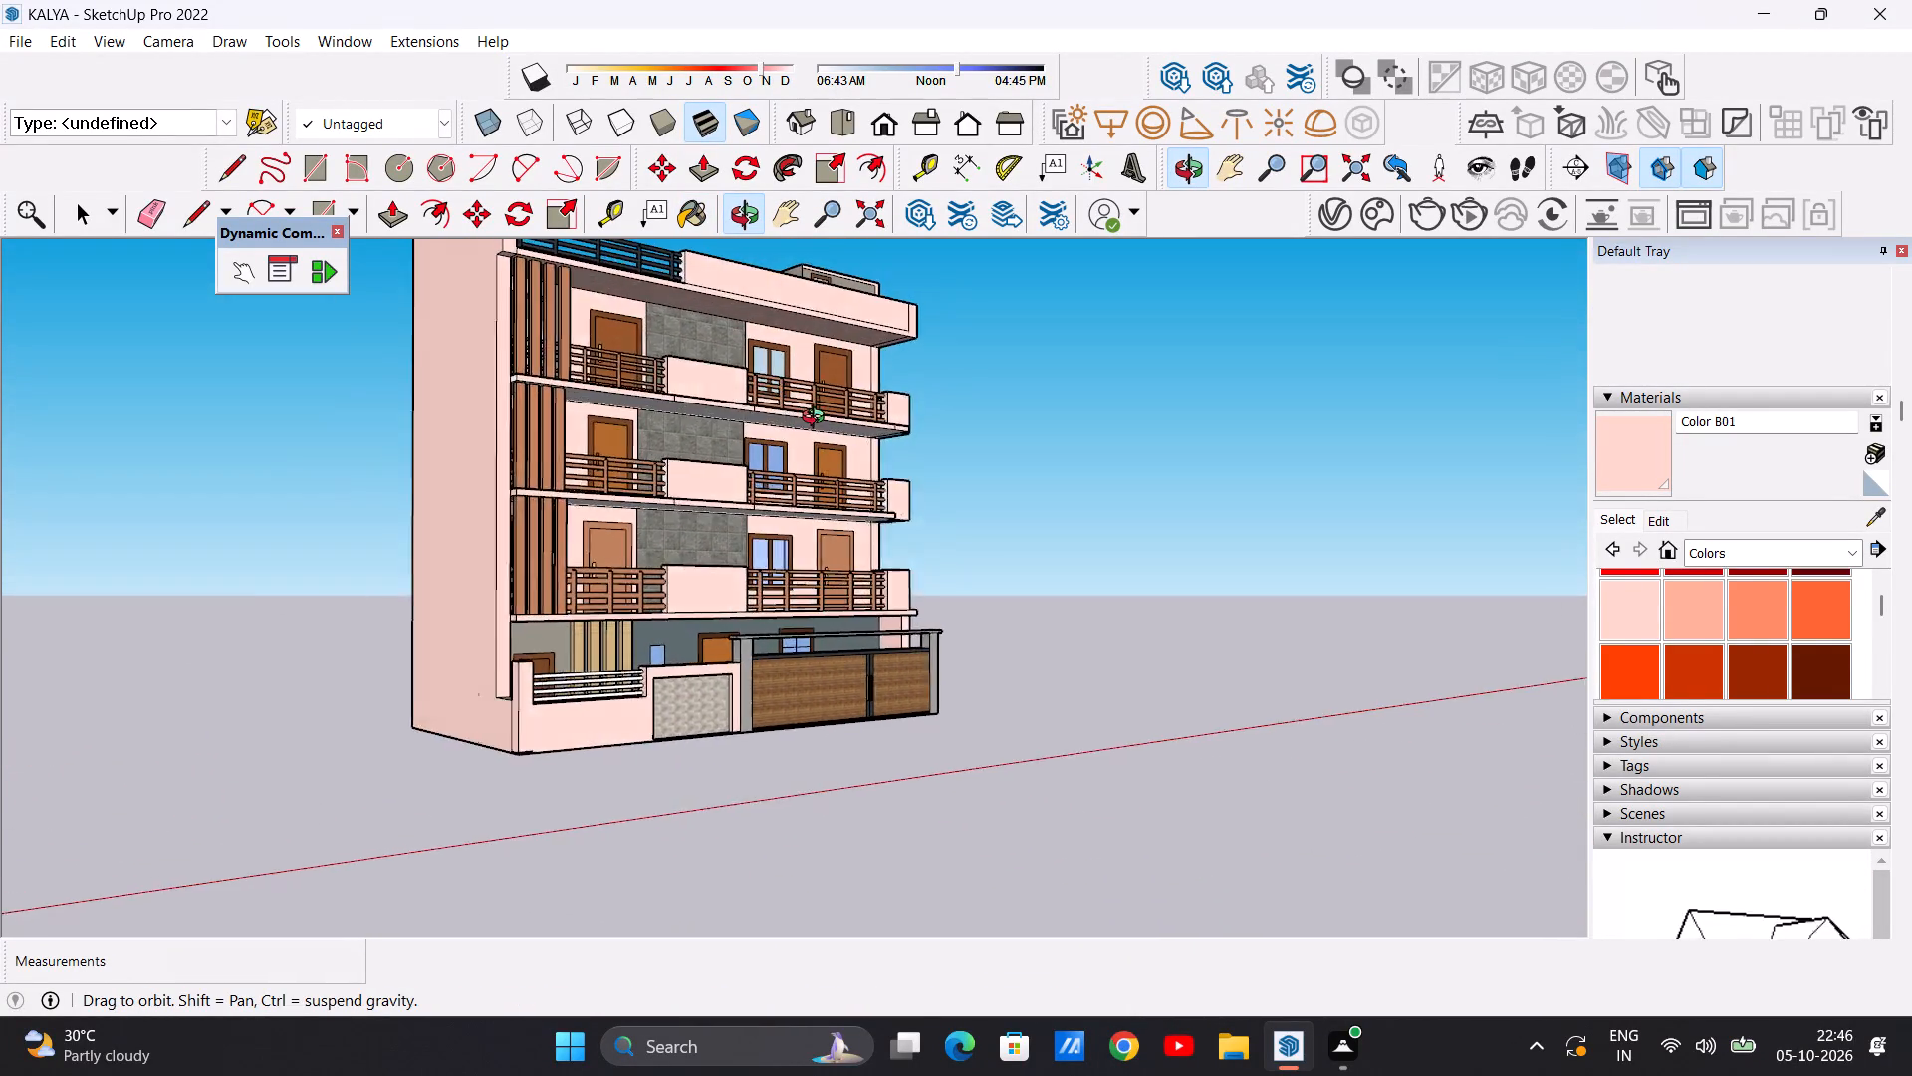
{"action": "middle_click_drag", "start_coordinate": [818, 419], "coordinate": [357, 515]}
{"action": "scroll", "coordinate": [639, 444], "scroll_direction": "up", "scroll_amount": 2}
{"action": "middle_click_drag", "start_coordinate": [698, 486], "coordinate": [348, 496]}
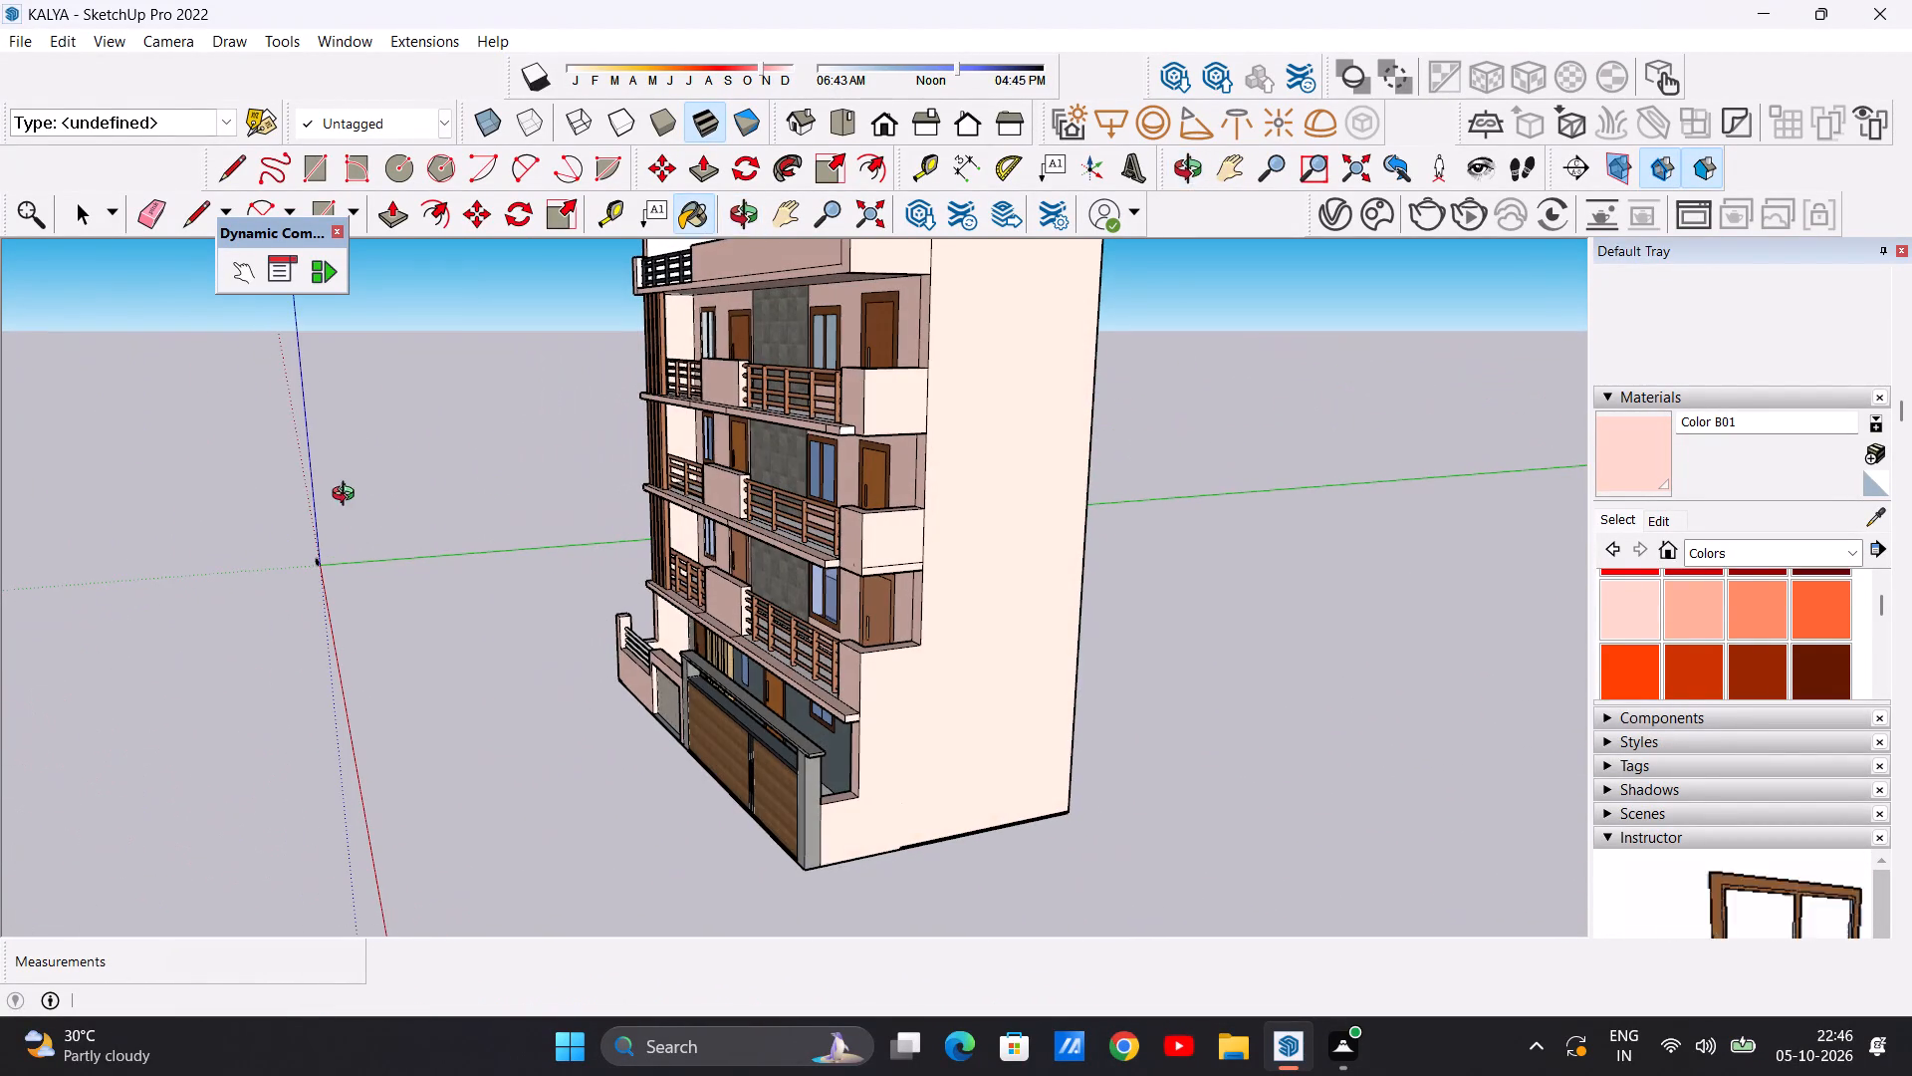
{"action": "middle_click", "coordinate": [348, 496]}
{"action": "scroll", "coordinate": [687, 468], "scroll_direction": "up", "scroll_amount": 10}
{"action": "left_click", "coordinate": [687, 571]}
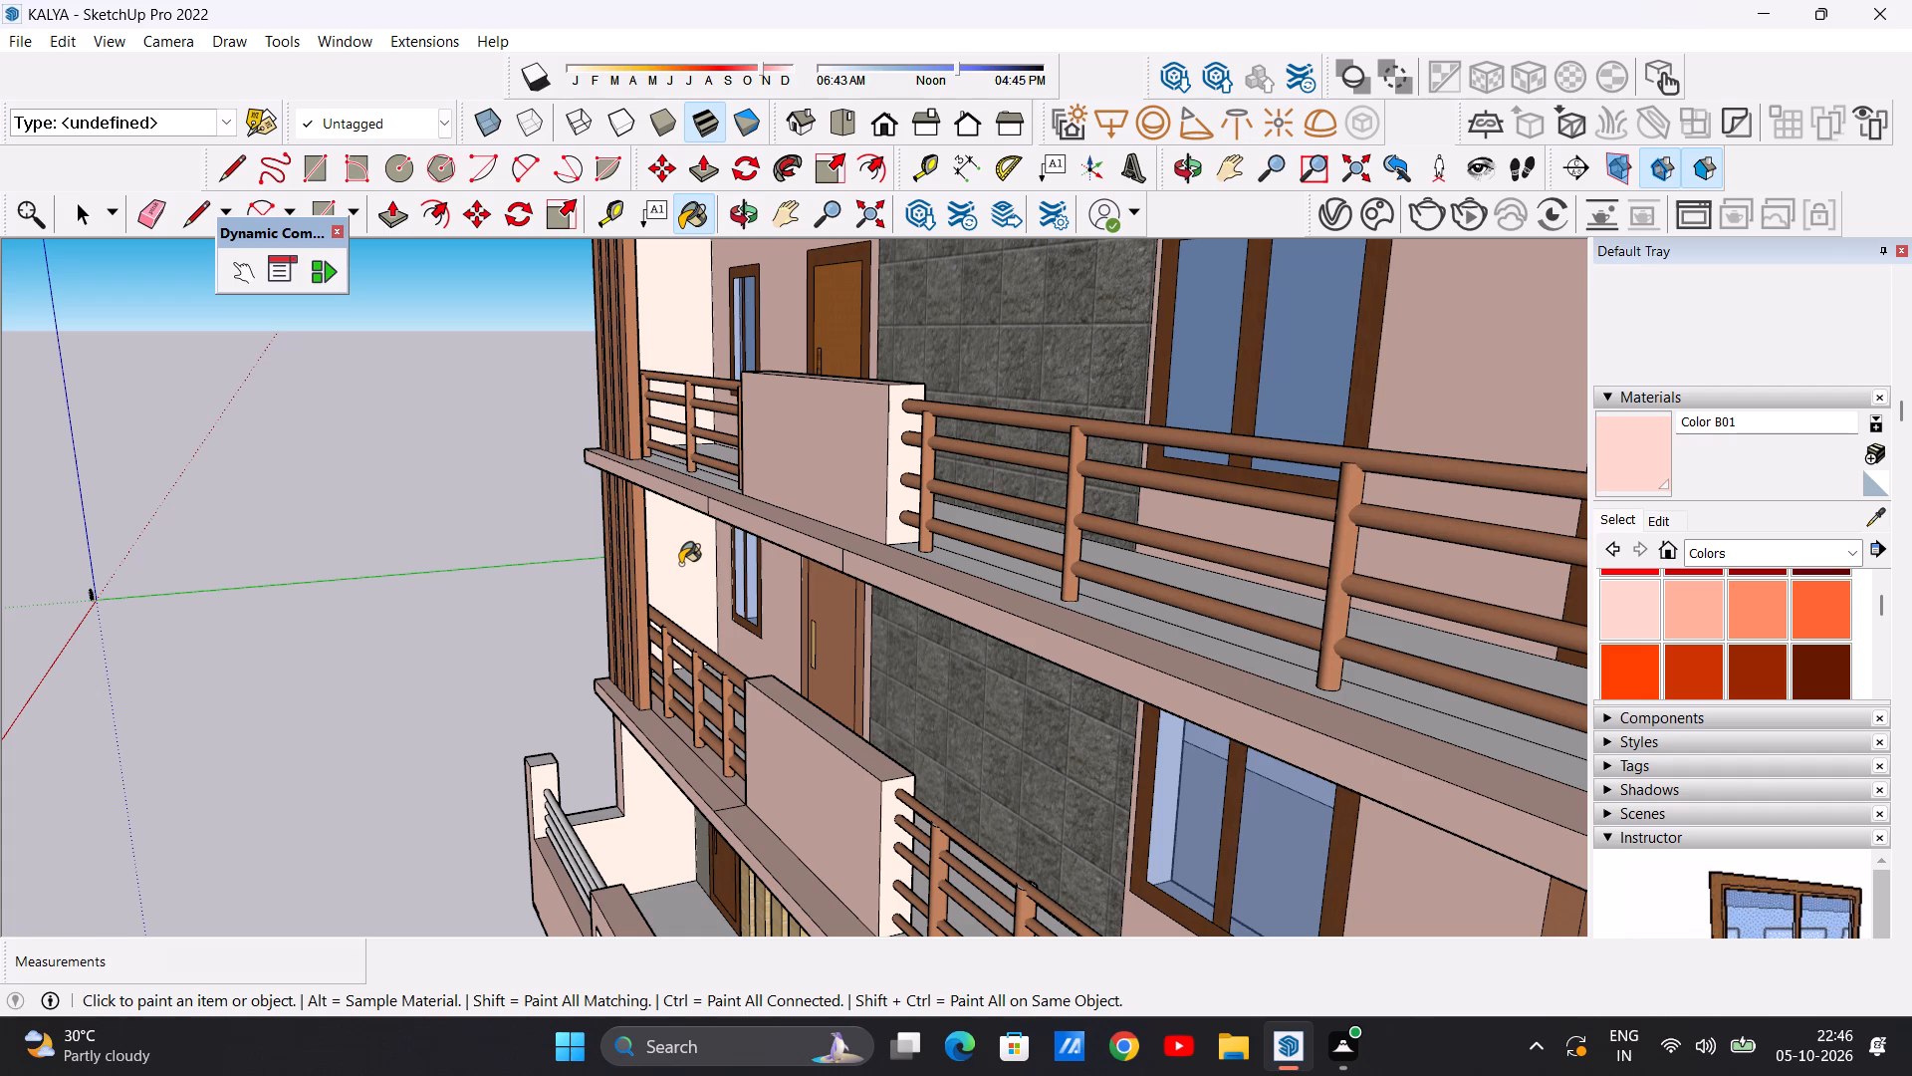
{"action": "scroll", "coordinate": [660, 505], "scroll_direction": "down", "scroll_amount": 10}
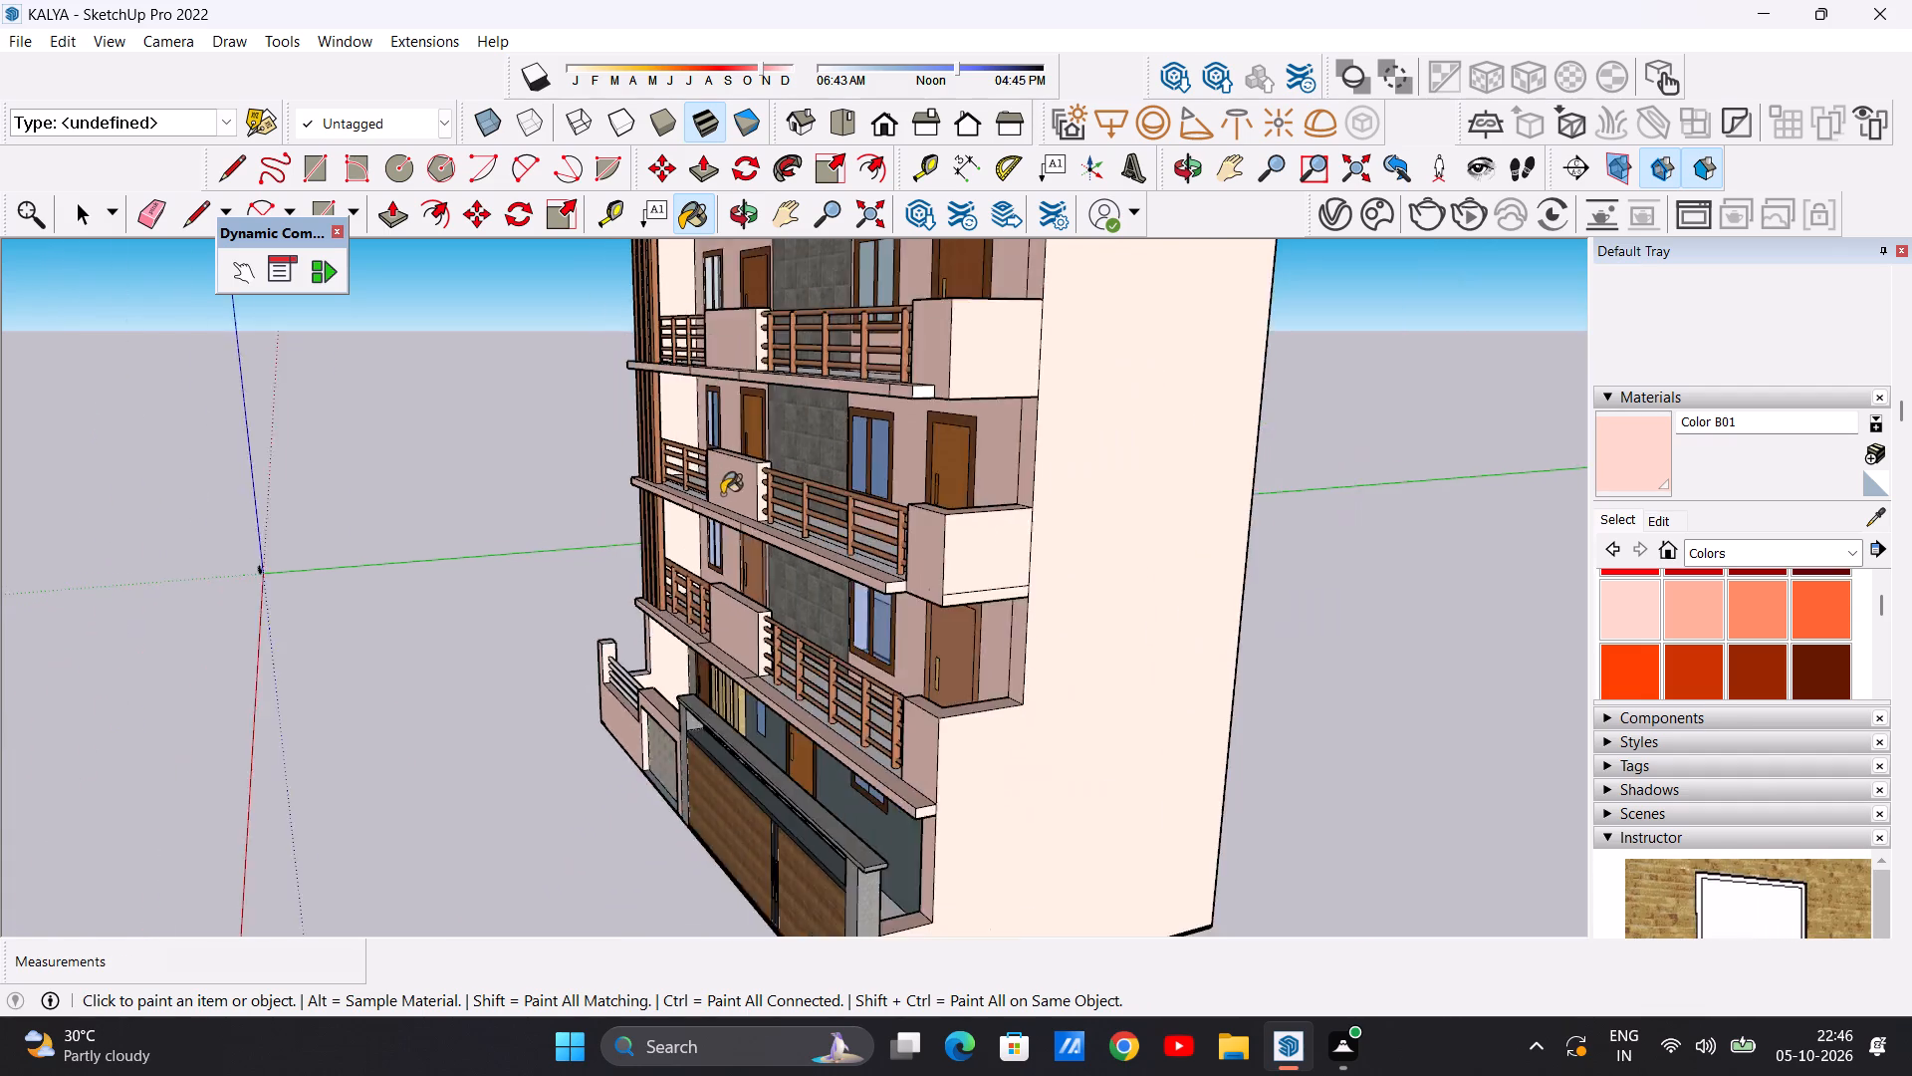
Paint the corner-side end face of the third-floor slab ledge with Color B01.
{"action": "scroll", "coordinate": [722, 494], "scroll_direction": "down", "scroll_amount": 4}
{"action": "scroll", "coordinate": [704, 448], "scroll_direction": "up", "scroll_amount": 8}
{"action": "scroll", "coordinate": [1201, 443], "scroll_direction": "up", "scroll_amount": 7}
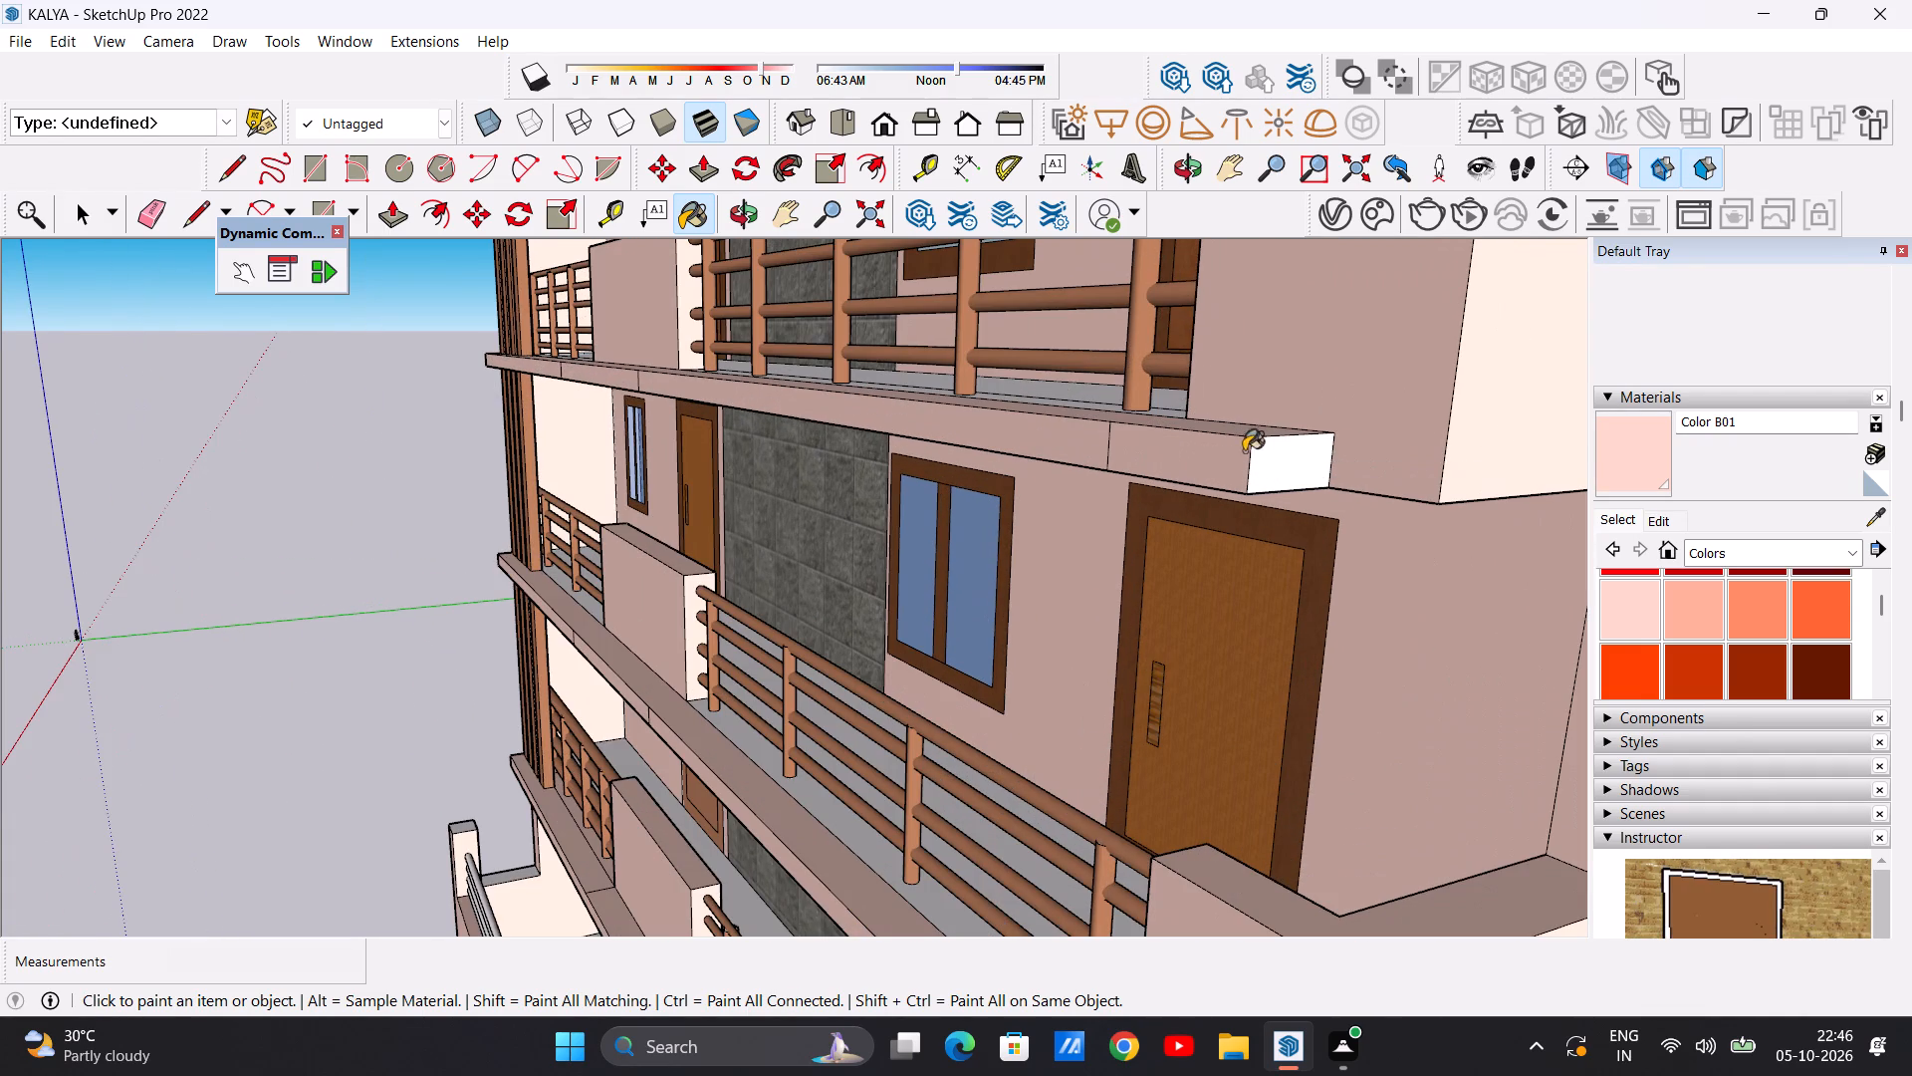
{"action": "left_click", "coordinate": [1275, 453]}
{"action": "scroll", "coordinate": [951, 562], "scroll_direction": "down", "scroll_amount": 12}
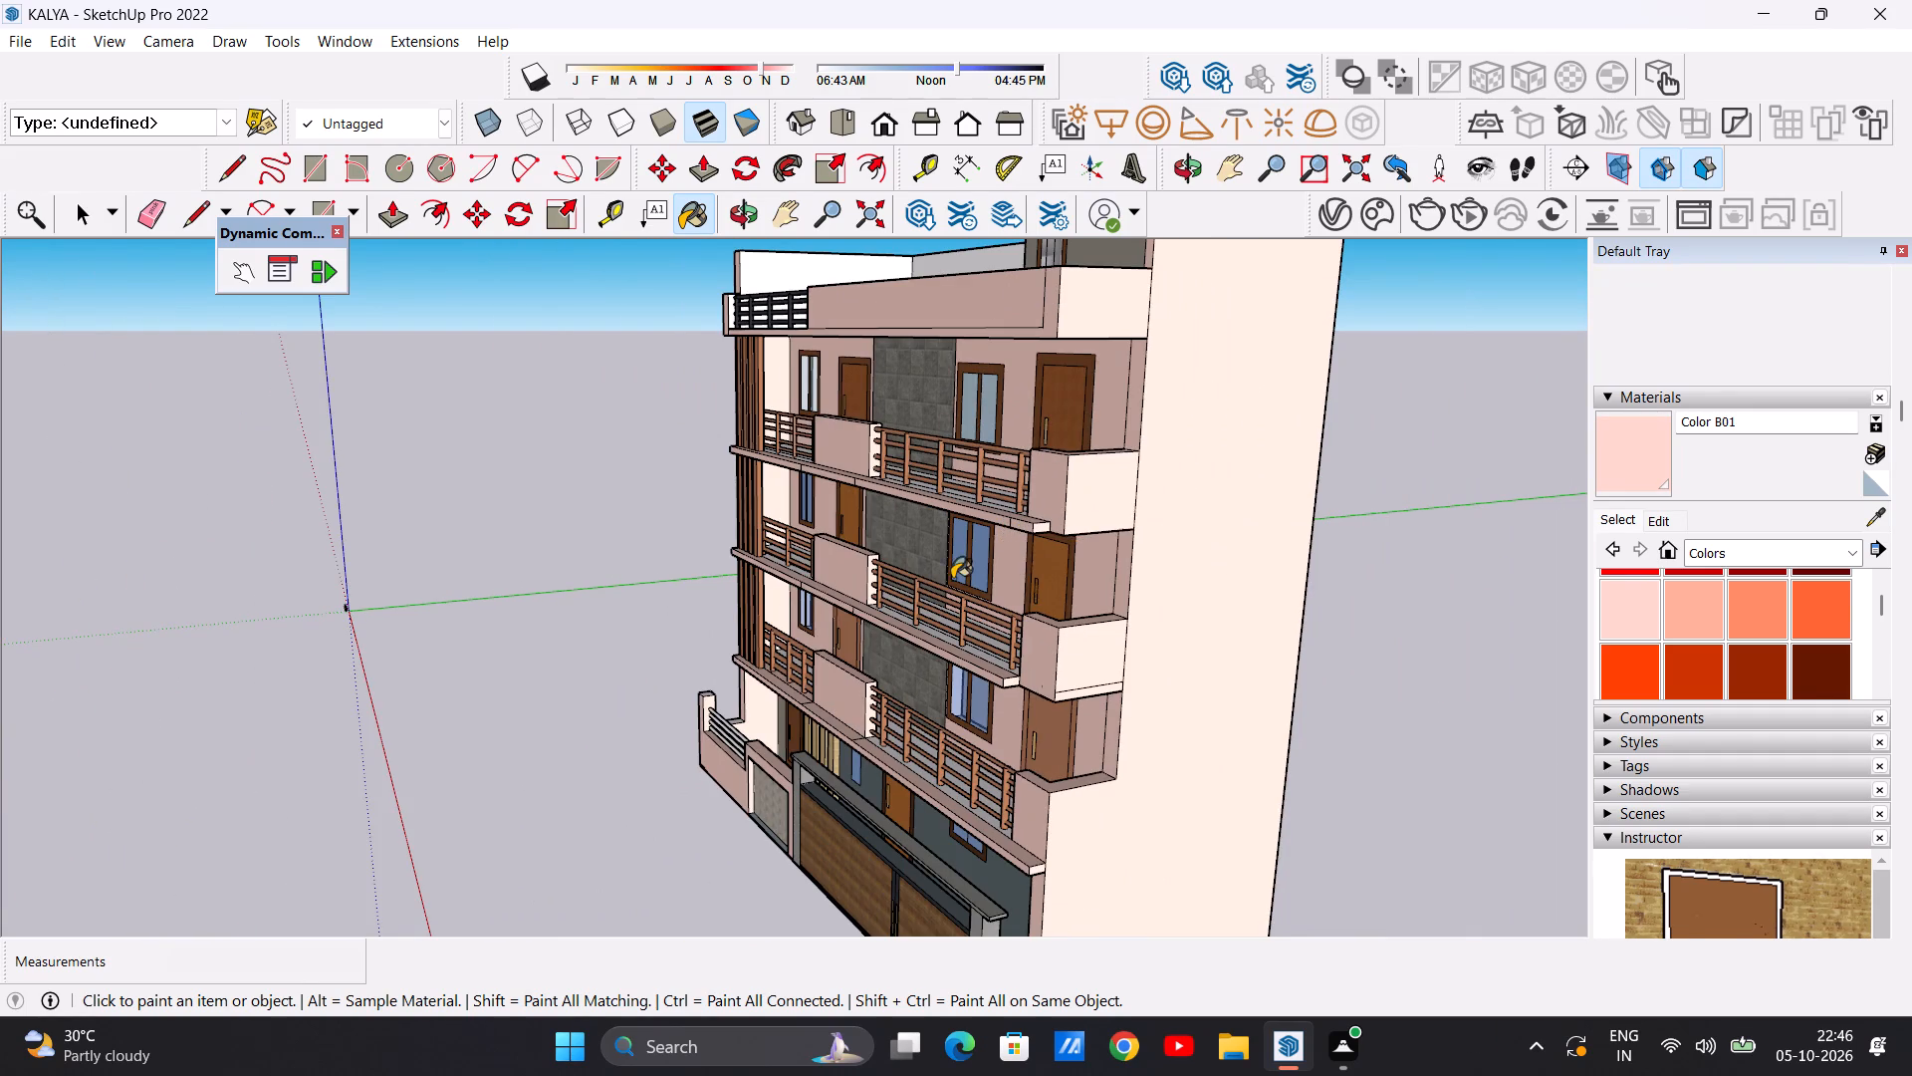
Paint the railing-side end faces of the central balcony parapets on the second and first floors with Color B01.
{"action": "middle_click_drag", "start_coordinate": [914, 572], "coordinate": [835, 572]}
{"action": "scroll", "coordinate": [858, 563], "scroll_direction": "up", "scroll_amount": 15}
{"action": "left_click", "coordinate": [858, 590]}
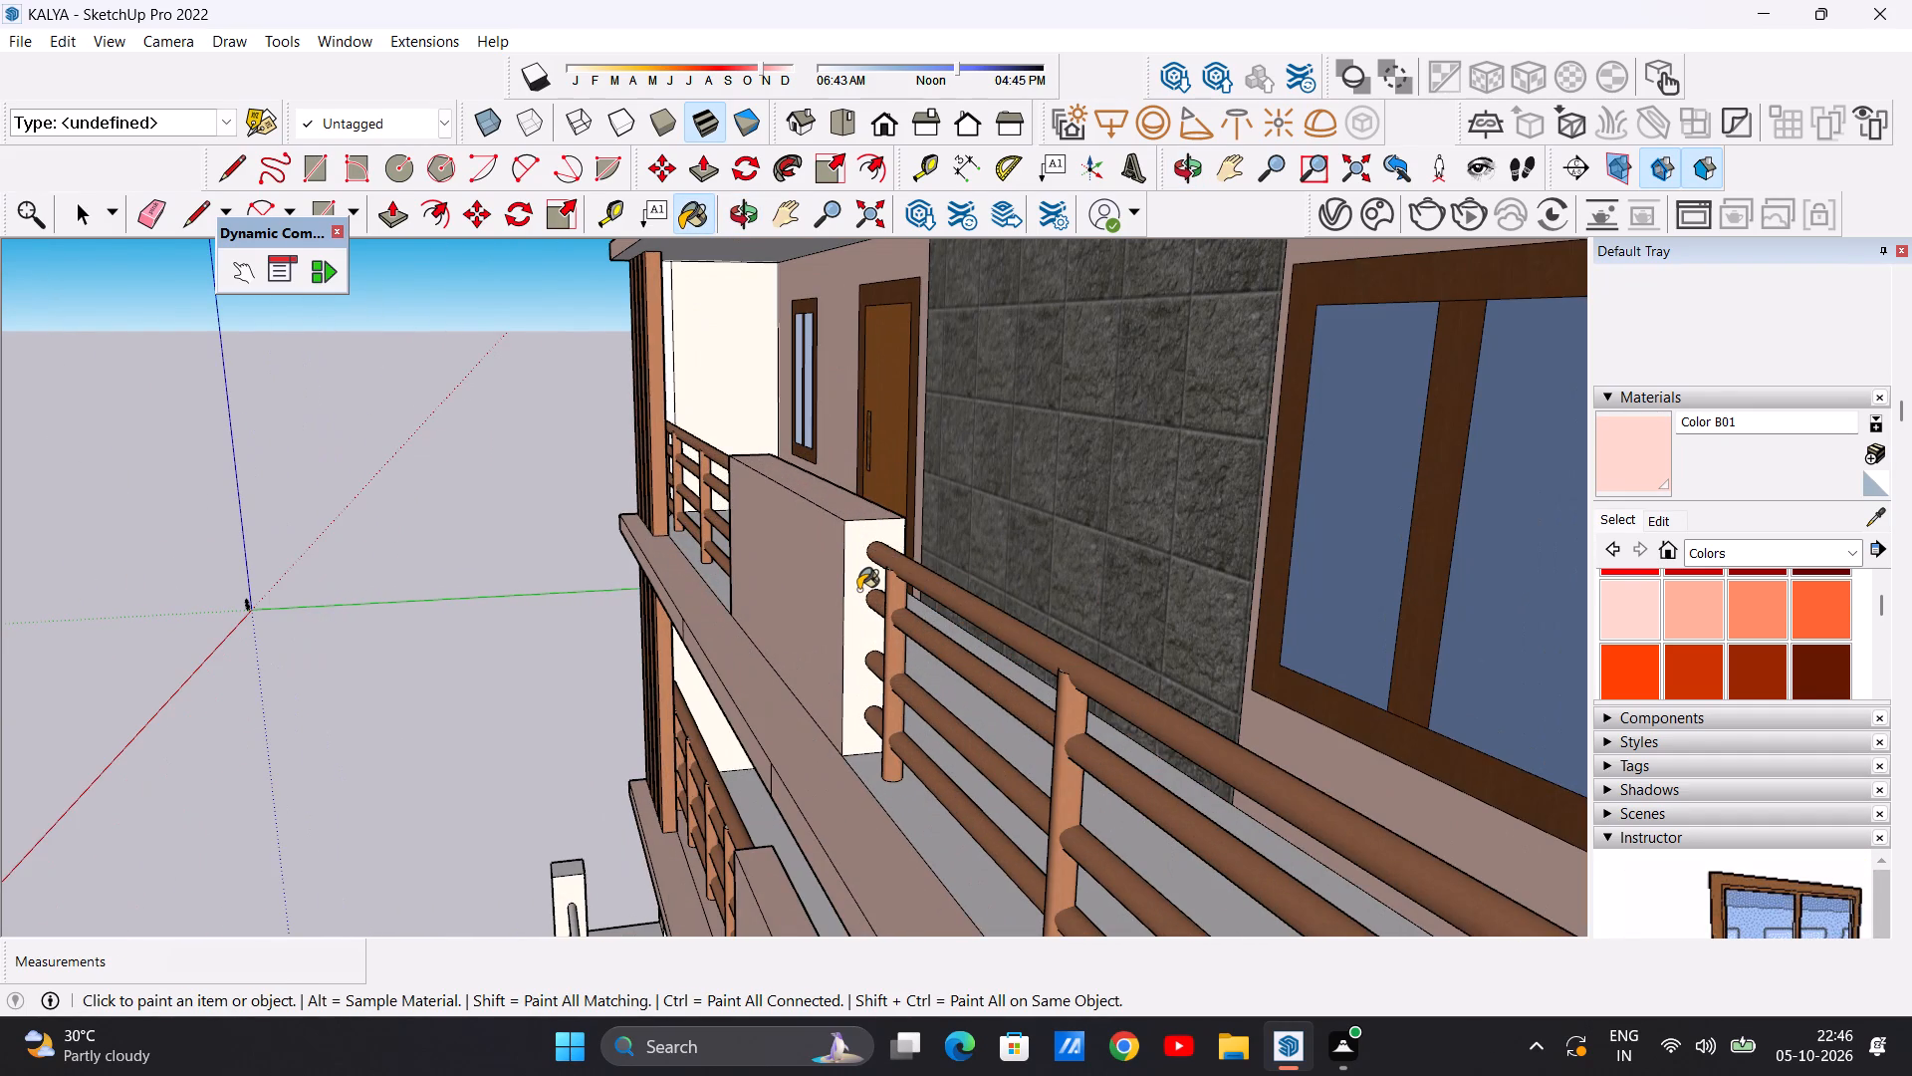
{"action": "scroll", "coordinate": [857, 595], "scroll_direction": "down", "scroll_amount": 15}
{"action": "scroll", "coordinate": [890, 800], "scroll_direction": "up", "scroll_amount": 7}
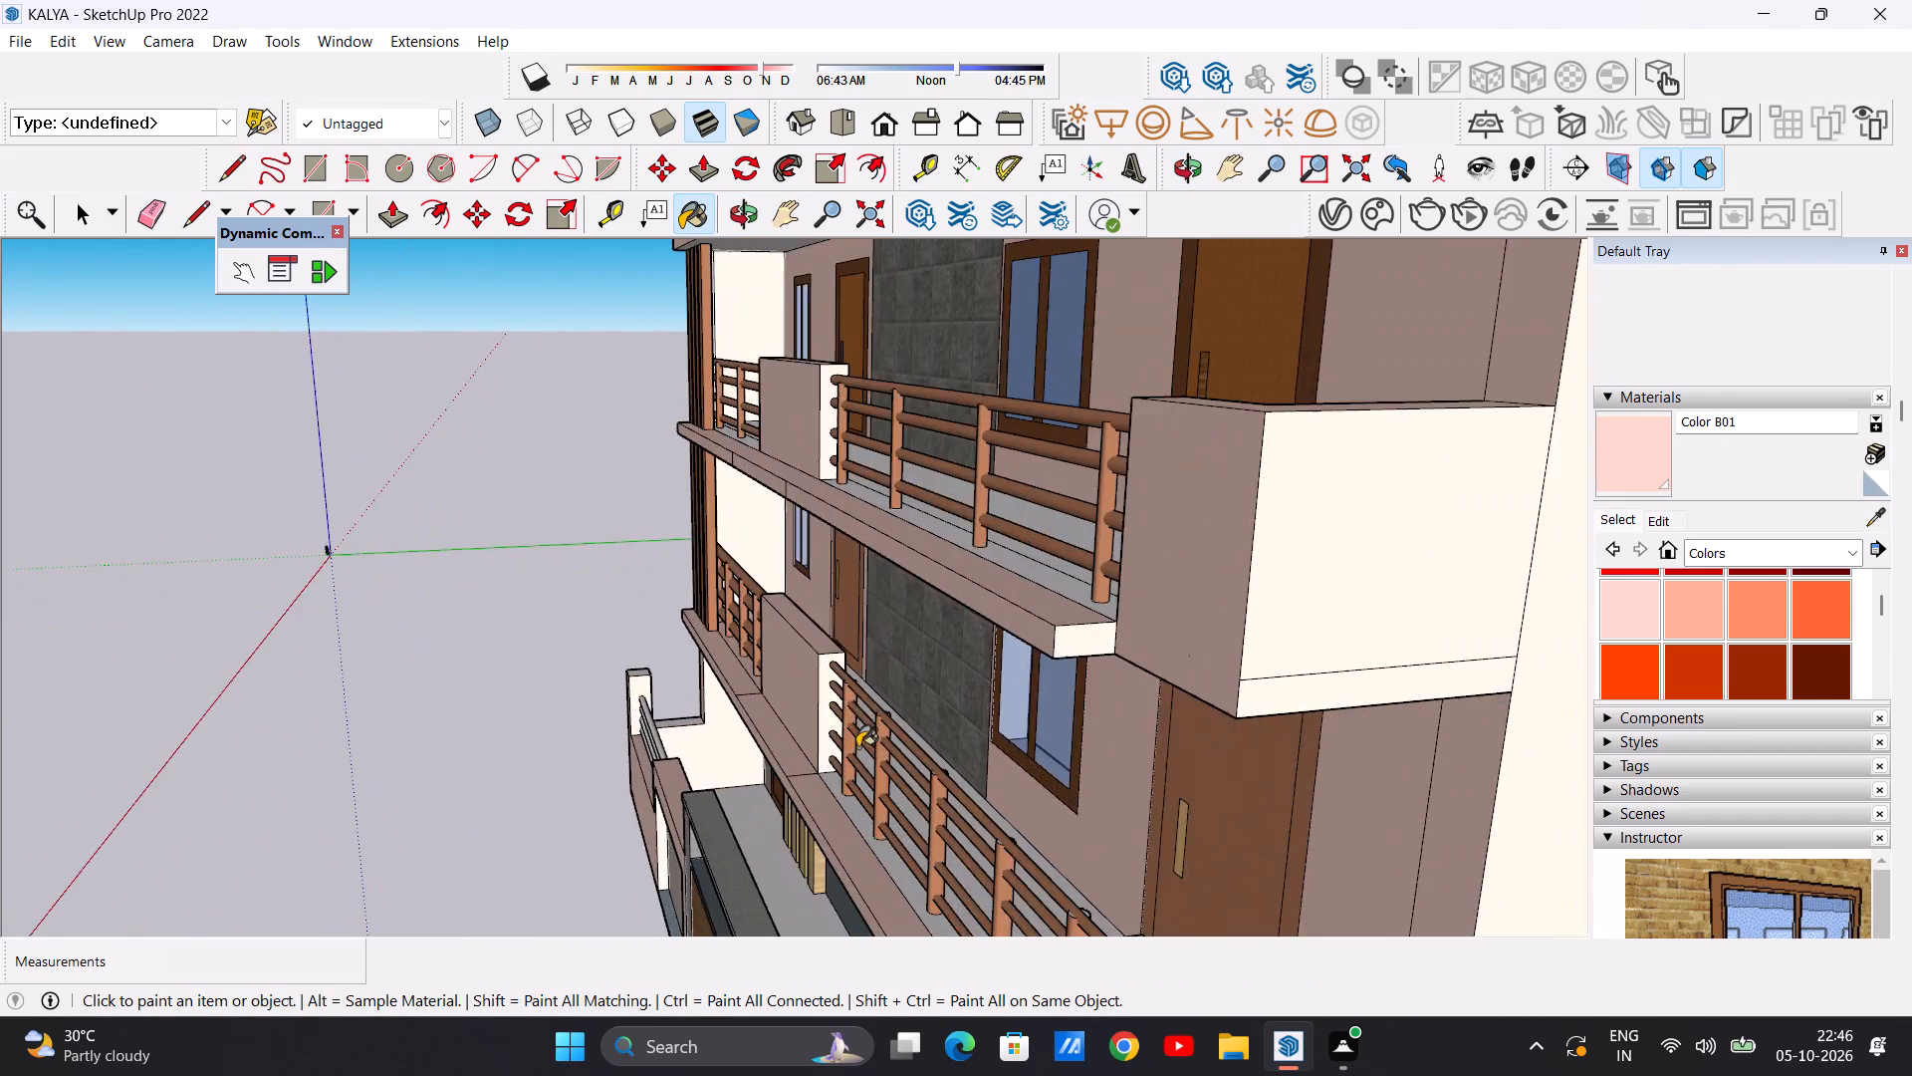
{"action": "scroll", "coordinate": [857, 747], "scroll_direction": "up", "scroll_amount": 16}
{"action": "left_click", "coordinate": [764, 660]}
{"action": "scroll", "coordinate": [793, 685], "scroll_direction": "down", "scroll_amount": 13}
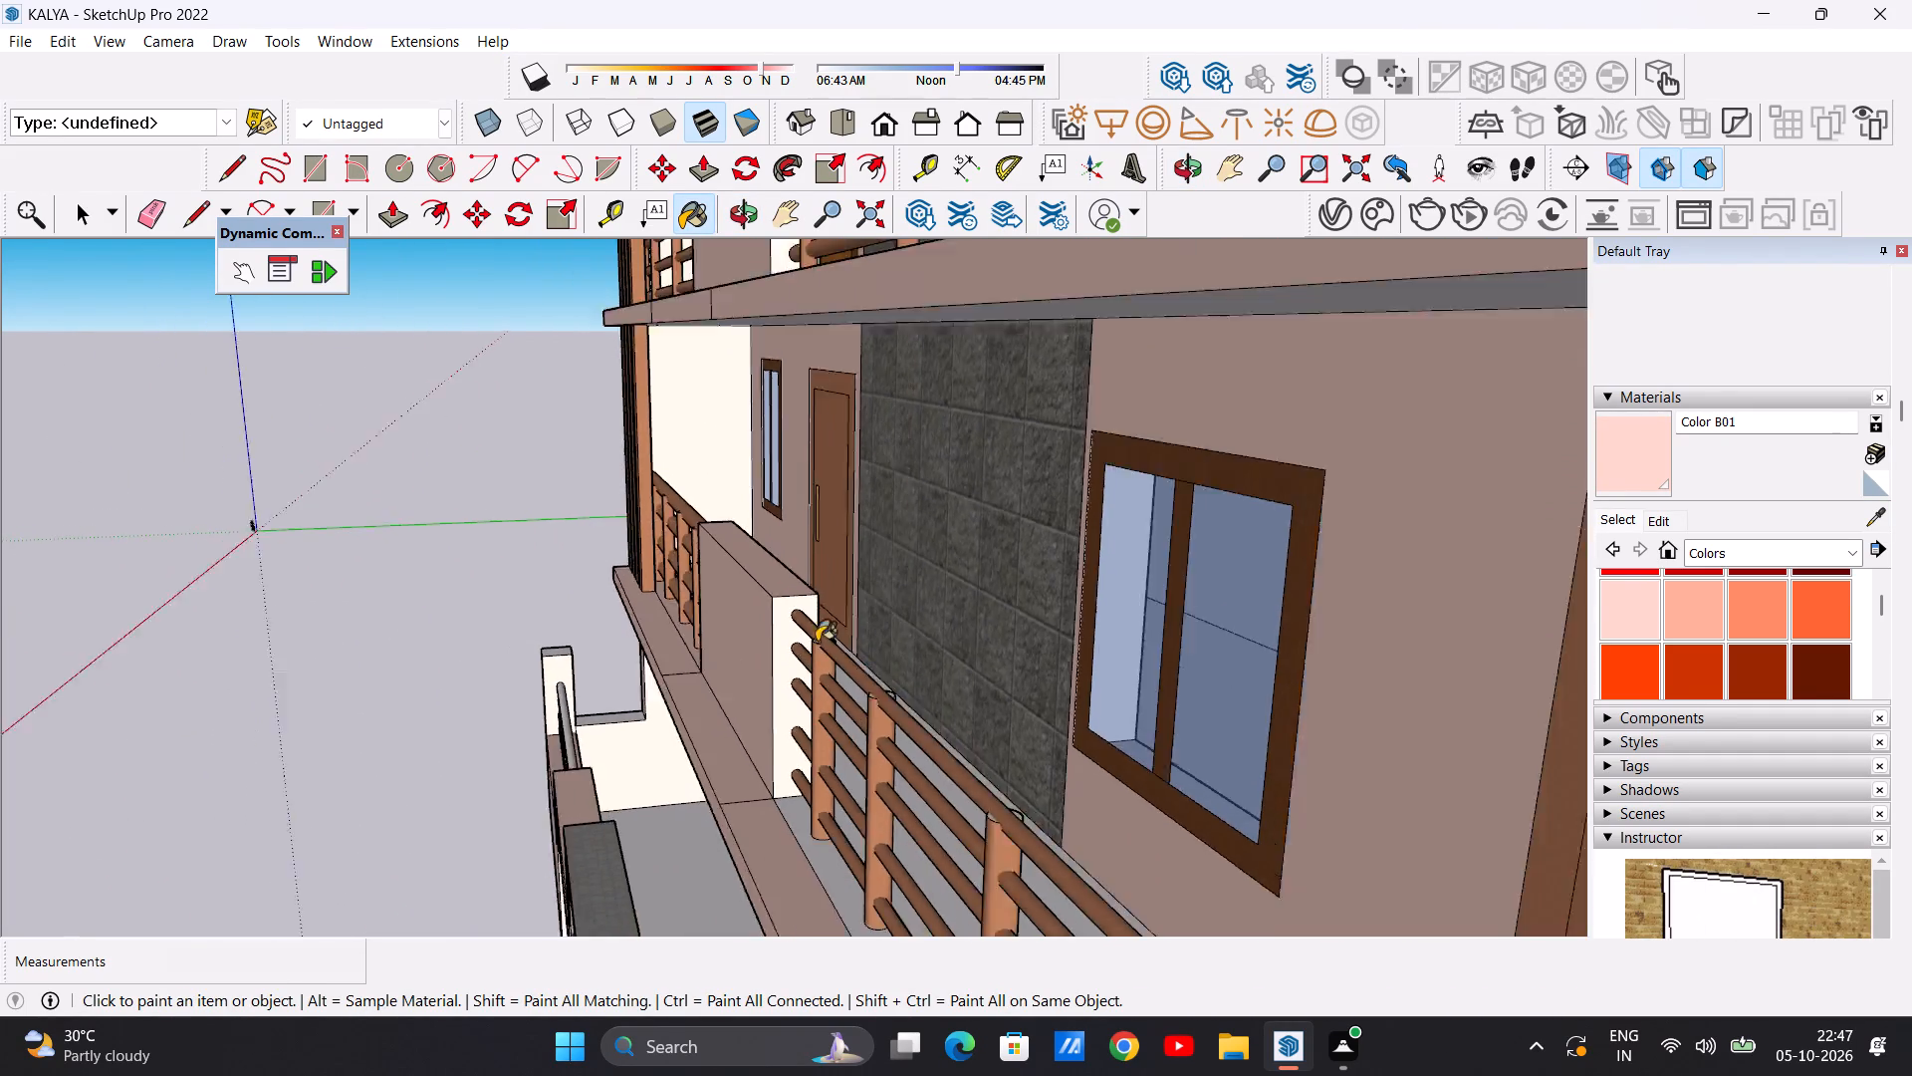
Paint the tops of the compound wall's low side section and its corner post with Color B01.
{"action": "scroll", "coordinate": [817, 642], "scroll_direction": "down", "scroll_amount": 6}
{"action": "middle_click_drag", "start_coordinate": [636, 651], "coordinate": [826, 801]}
{"action": "scroll", "coordinate": [564, 625], "scroll_direction": "up", "scroll_amount": 12}
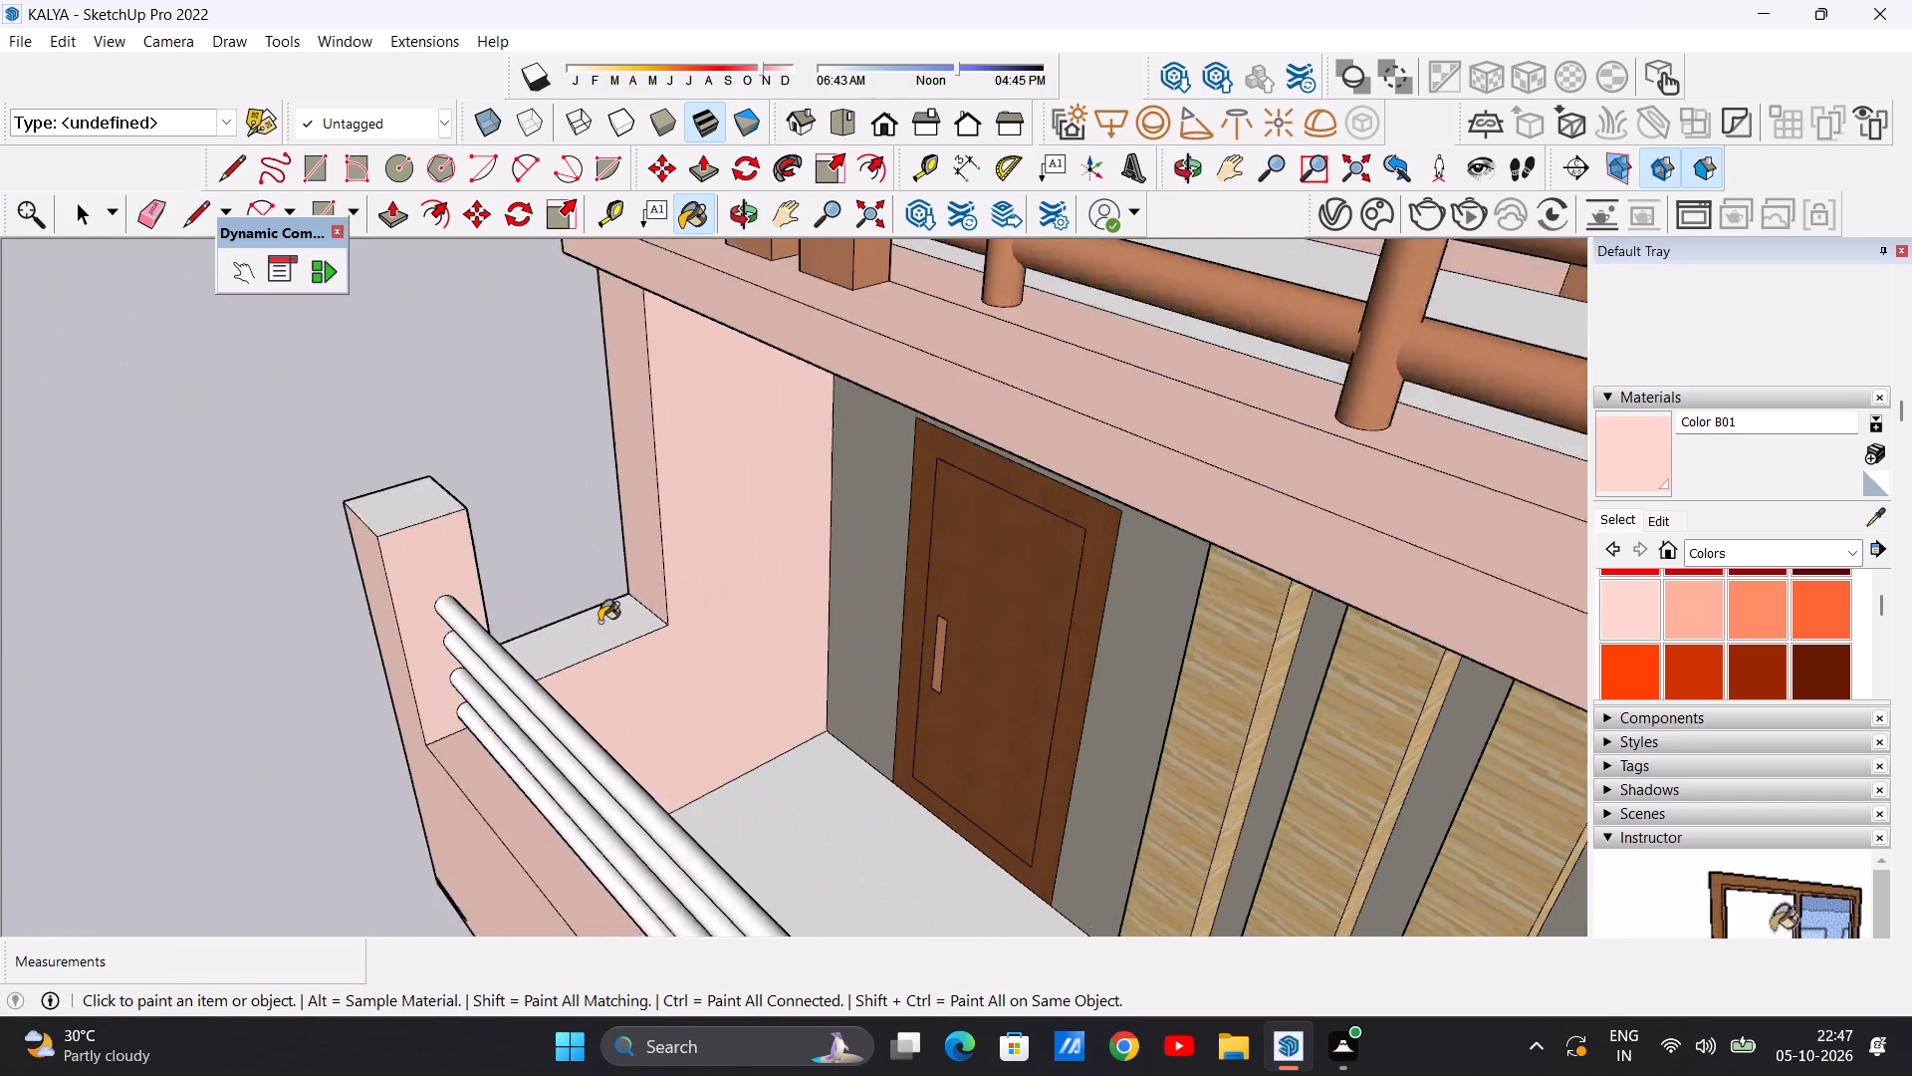
{"action": "scroll", "coordinate": [599, 622], "scroll_direction": "up", "scroll_amount": 2}
{"action": "left_click", "coordinate": [598, 622]}
{"action": "left_click", "coordinate": [377, 505]}
{"action": "scroll", "coordinate": [484, 572], "scroll_direction": "down", "scroll_amount": 13}
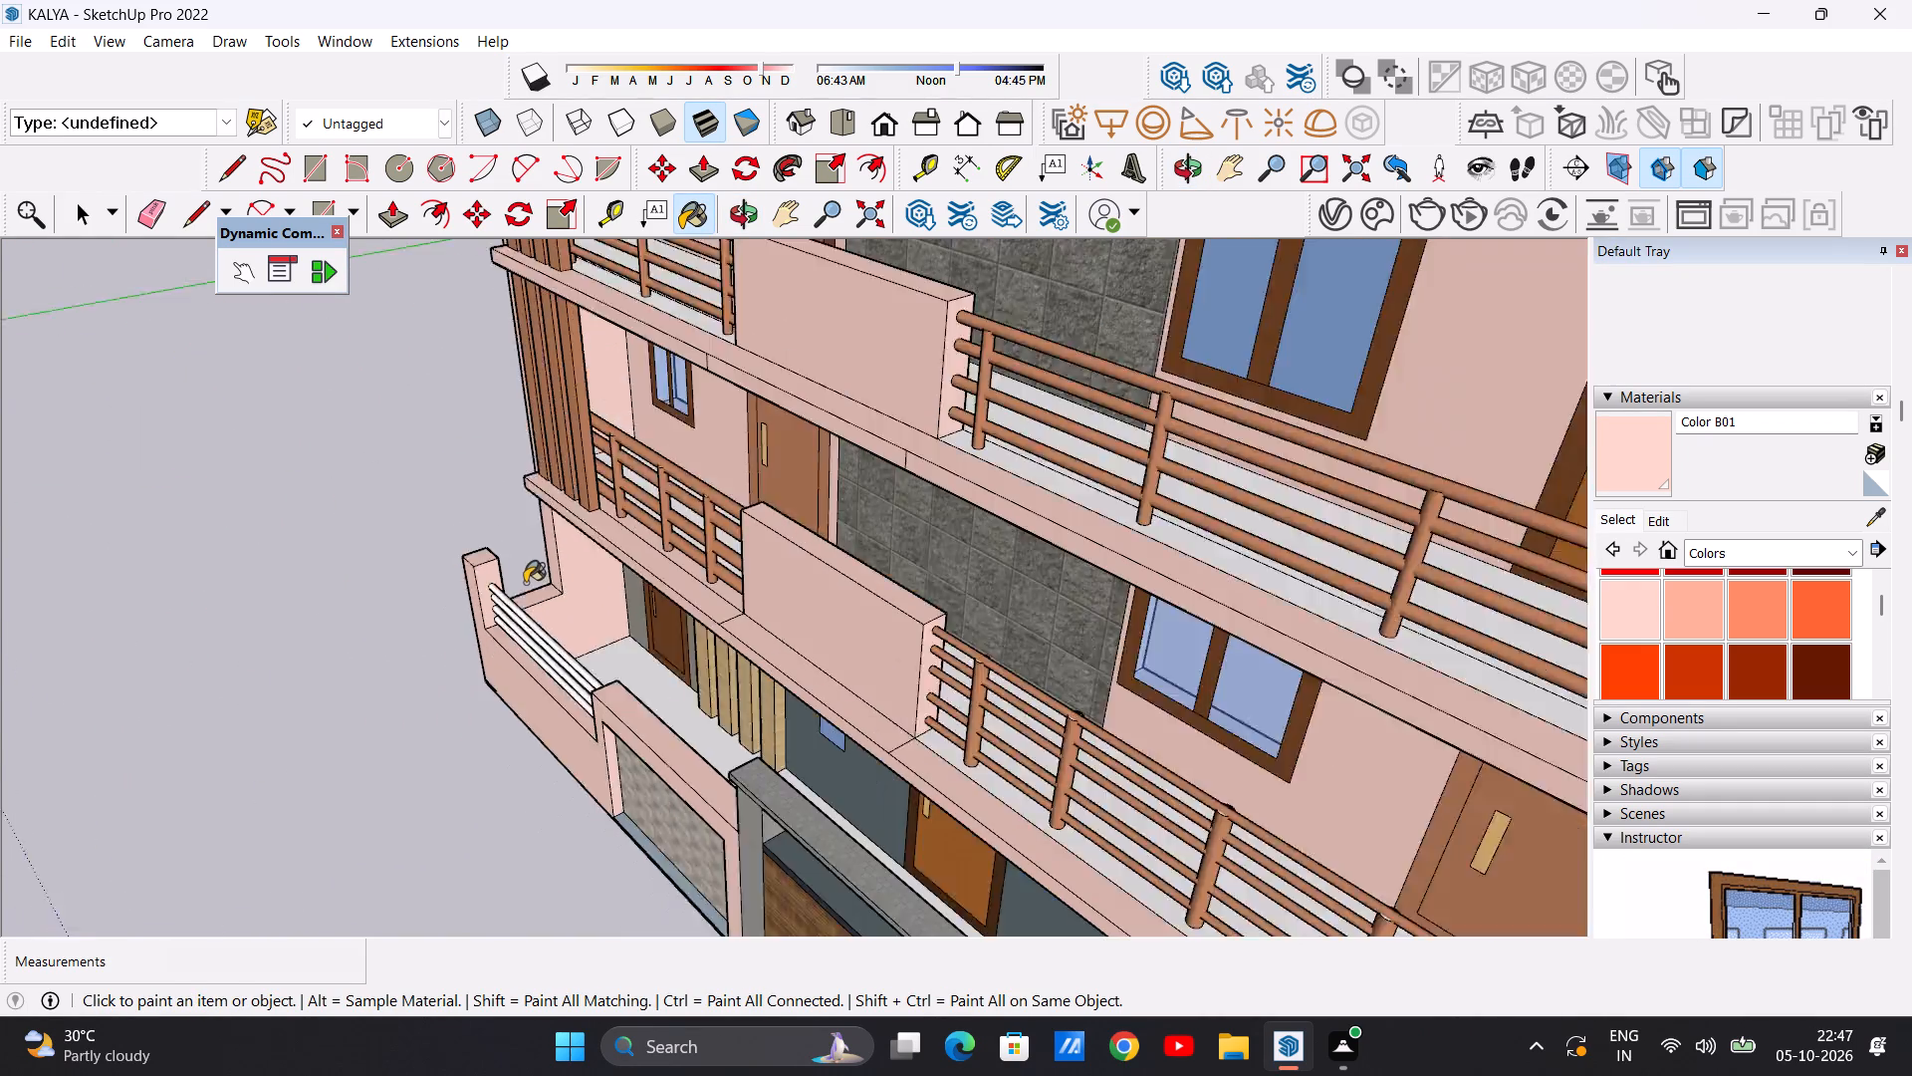
Examine the elevation from the front and both sides for unpainted faces.
{"action": "scroll", "coordinate": [525, 583], "scroll_direction": "down", "scroll_amount": 1}
{"action": "middle_click_drag", "start_coordinate": [541, 679], "coordinate": [894, 662]}
{"action": "middle_click_drag", "start_coordinate": [511, 837], "coordinate": [816, 655]}
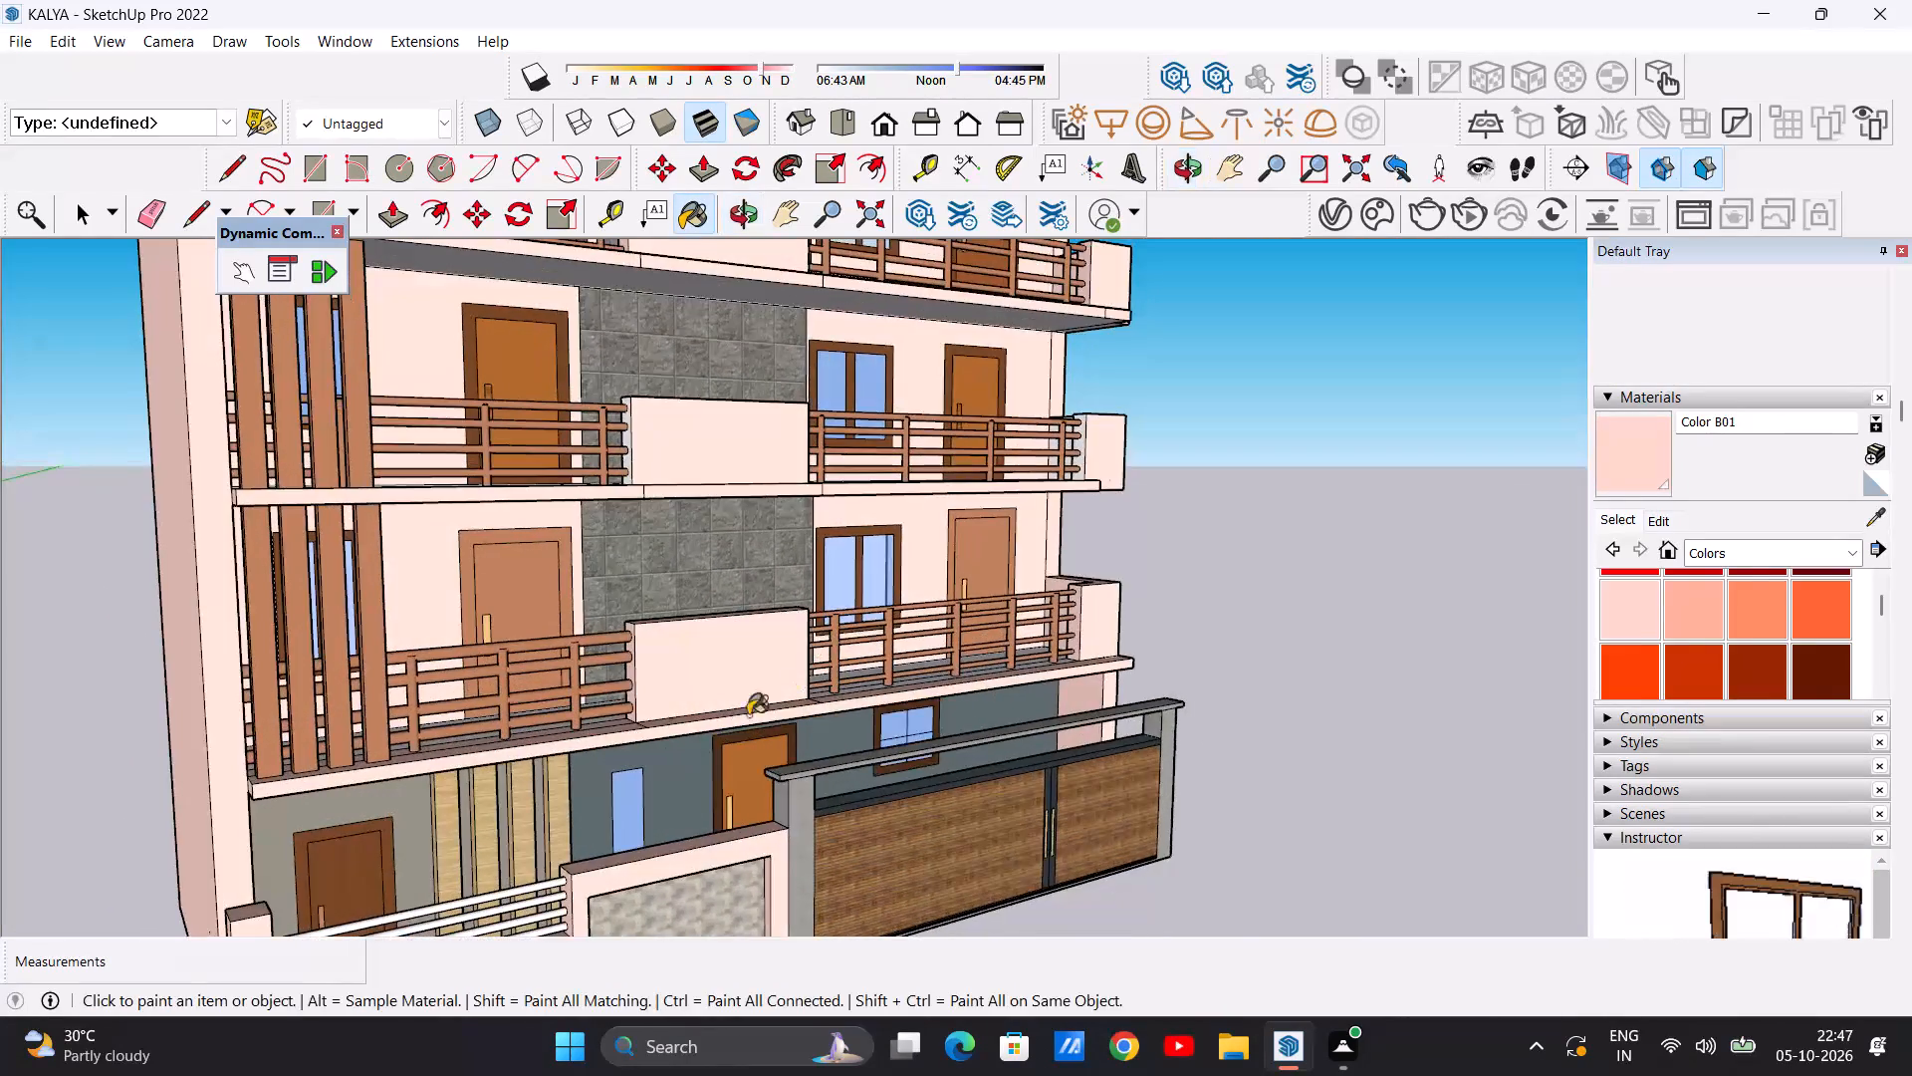
{"action": "scroll", "coordinate": [600, 665], "scroll_direction": "down", "scroll_amount": 7}
{"action": "middle_click_drag", "start_coordinate": [556, 842], "coordinate": [683, 784]}
{"action": "scroll", "coordinate": [628, 775], "scroll_direction": "up", "scroll_amount": 14}
{"action": "scroll", "coordinate": [597, 781], "scroll_direction": "down", "scroll_amount": 11}
{"action": "middle_click_drag", "start_coordinate": [828, 764], "coordinate": [344, 841]}
{"action": "middle_click_drag", "start_coordinate": [697, 753], "coordinate": [231, 836]}
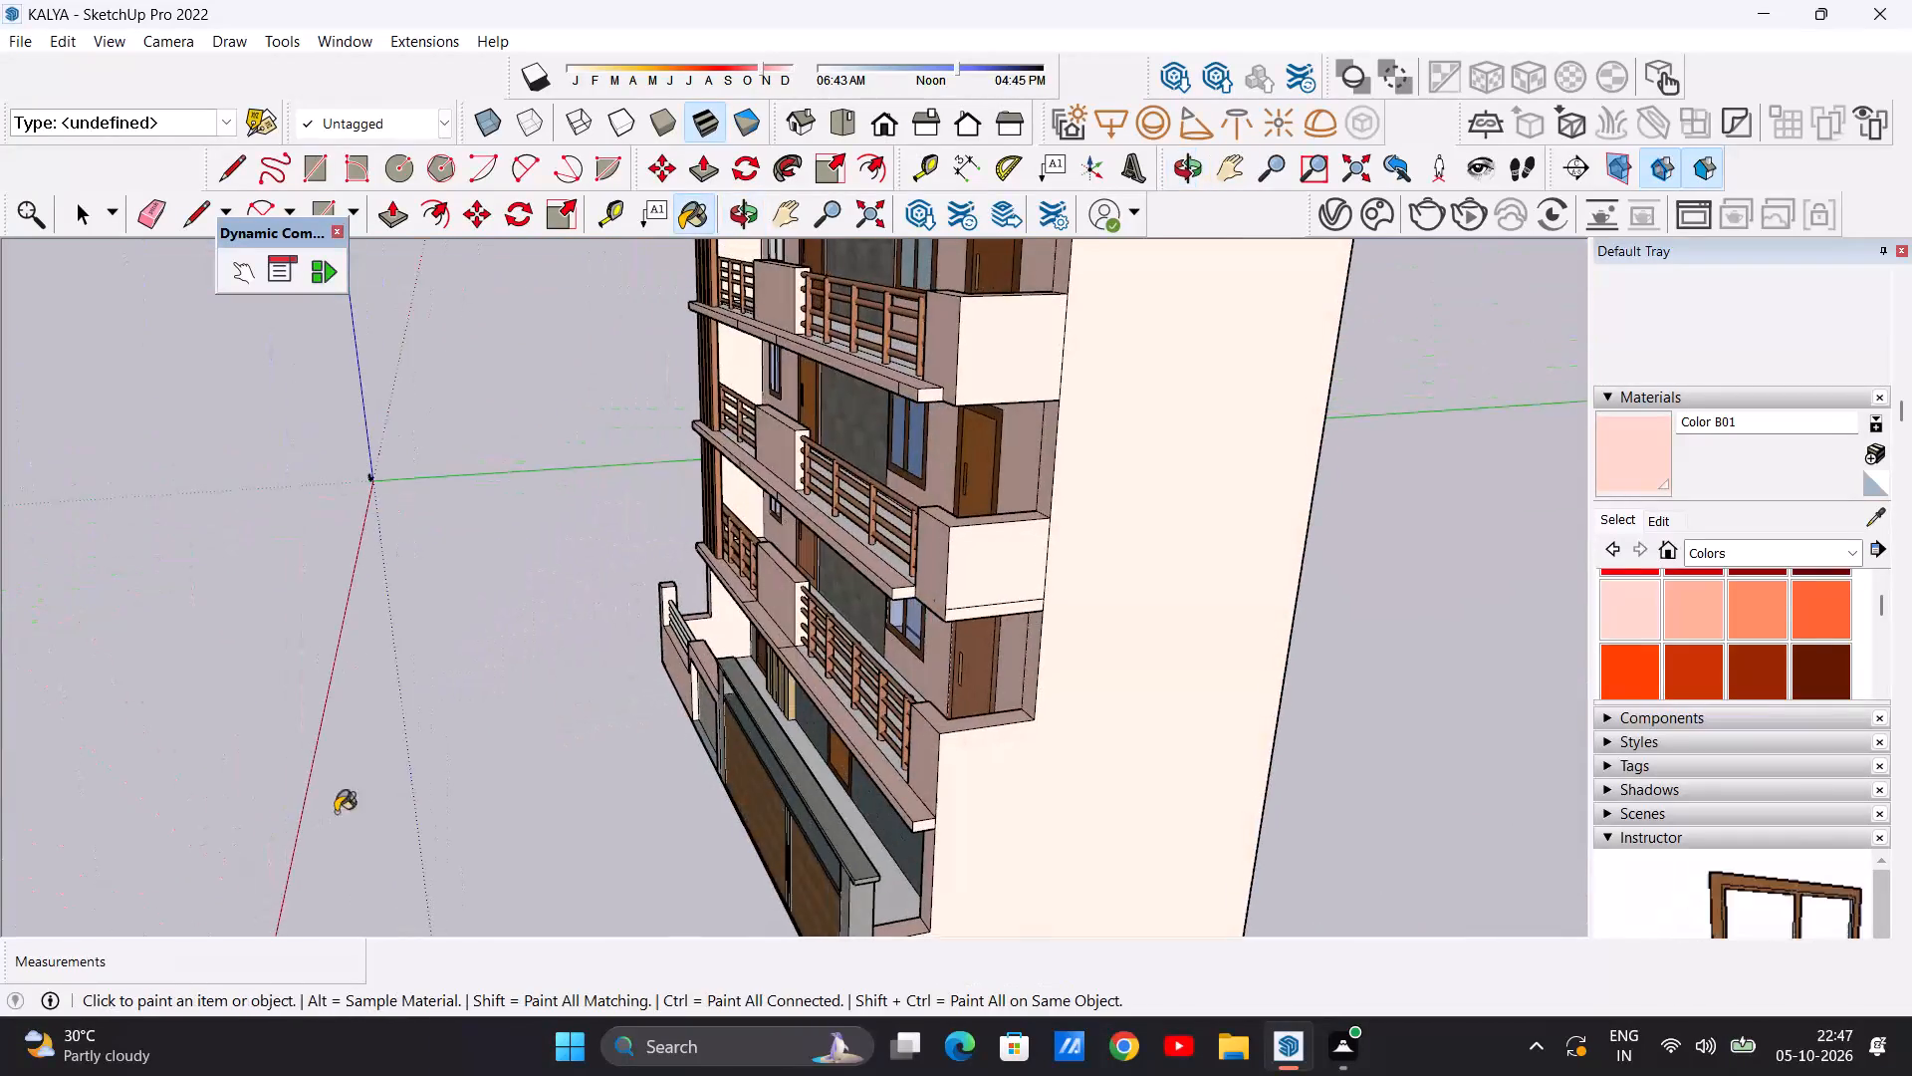
Paint the inner and side faces of the compound wall's corner post and the adjoining low wall with Color B01.
{"action": "middle_click_drag", "start_coordinate": [607, 768], "coordinate": [808, 757]}
{"action": "middle_click_drag", "start_coordinate": [398, 742], "coordinate": [864, 756]}
{"action": "middle_click_drag", "start_coordinate": [213, 762], "coordinate": [810, 772]}
{"action": "scroll", "coordinate": [819, 754], "scroll_direction": "up", "scroll_amount": 7}
{"action": "middle_click_drag", "start_coordinate": [747, 828], "coordinate": [787, 804]}
{"action": "scroll", "coordinate": [854, 798], "scroll_direction": "up", "scroll_amount": 12}
{"action": "left_click", "coordinate": [841, 800]}
{"action": "left_click", "coordinate": [795, 816]}
{"action": "scroll", "coordinate": [724, 756], "scroll_direction": "down", "scroll_amount": 12}
{"action": "middle_click_drag", "start_coordinate": [730, 829], "coordinate": [767, 815]}
{"action": "scroll", "coordinate": [763, 841], "scroll_direction": "up", "scroll_amount": 14}
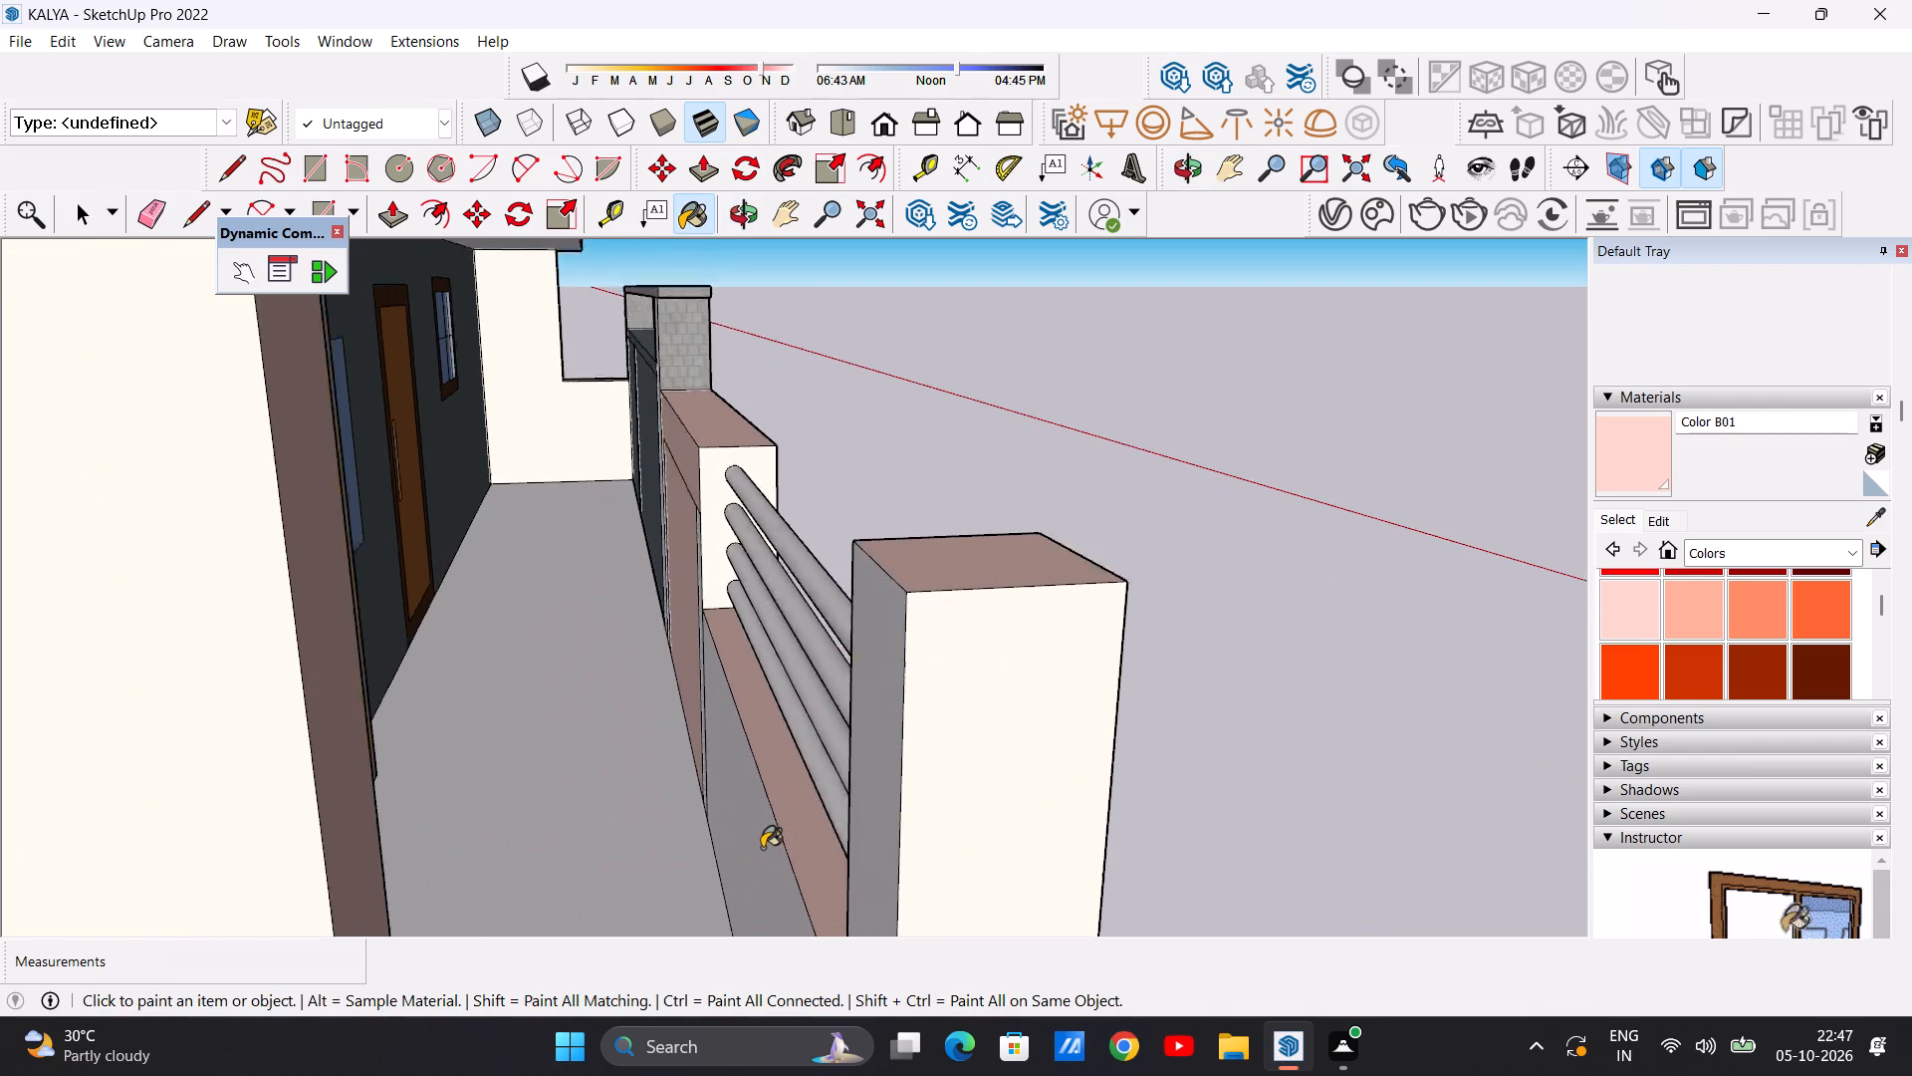
{"action": "scroll", "coordinate": [762, 848], "scroll_direction": "up", "scroll_amount": 2}
{"action": "left_click", "coordinate": [761, 847]}
{"action": "left_click", "coordinate": [902, 829]}
{"action": "scroll", "coordinate": [800, 841], "scroll_direction": "down", "scroll_amount": 11}
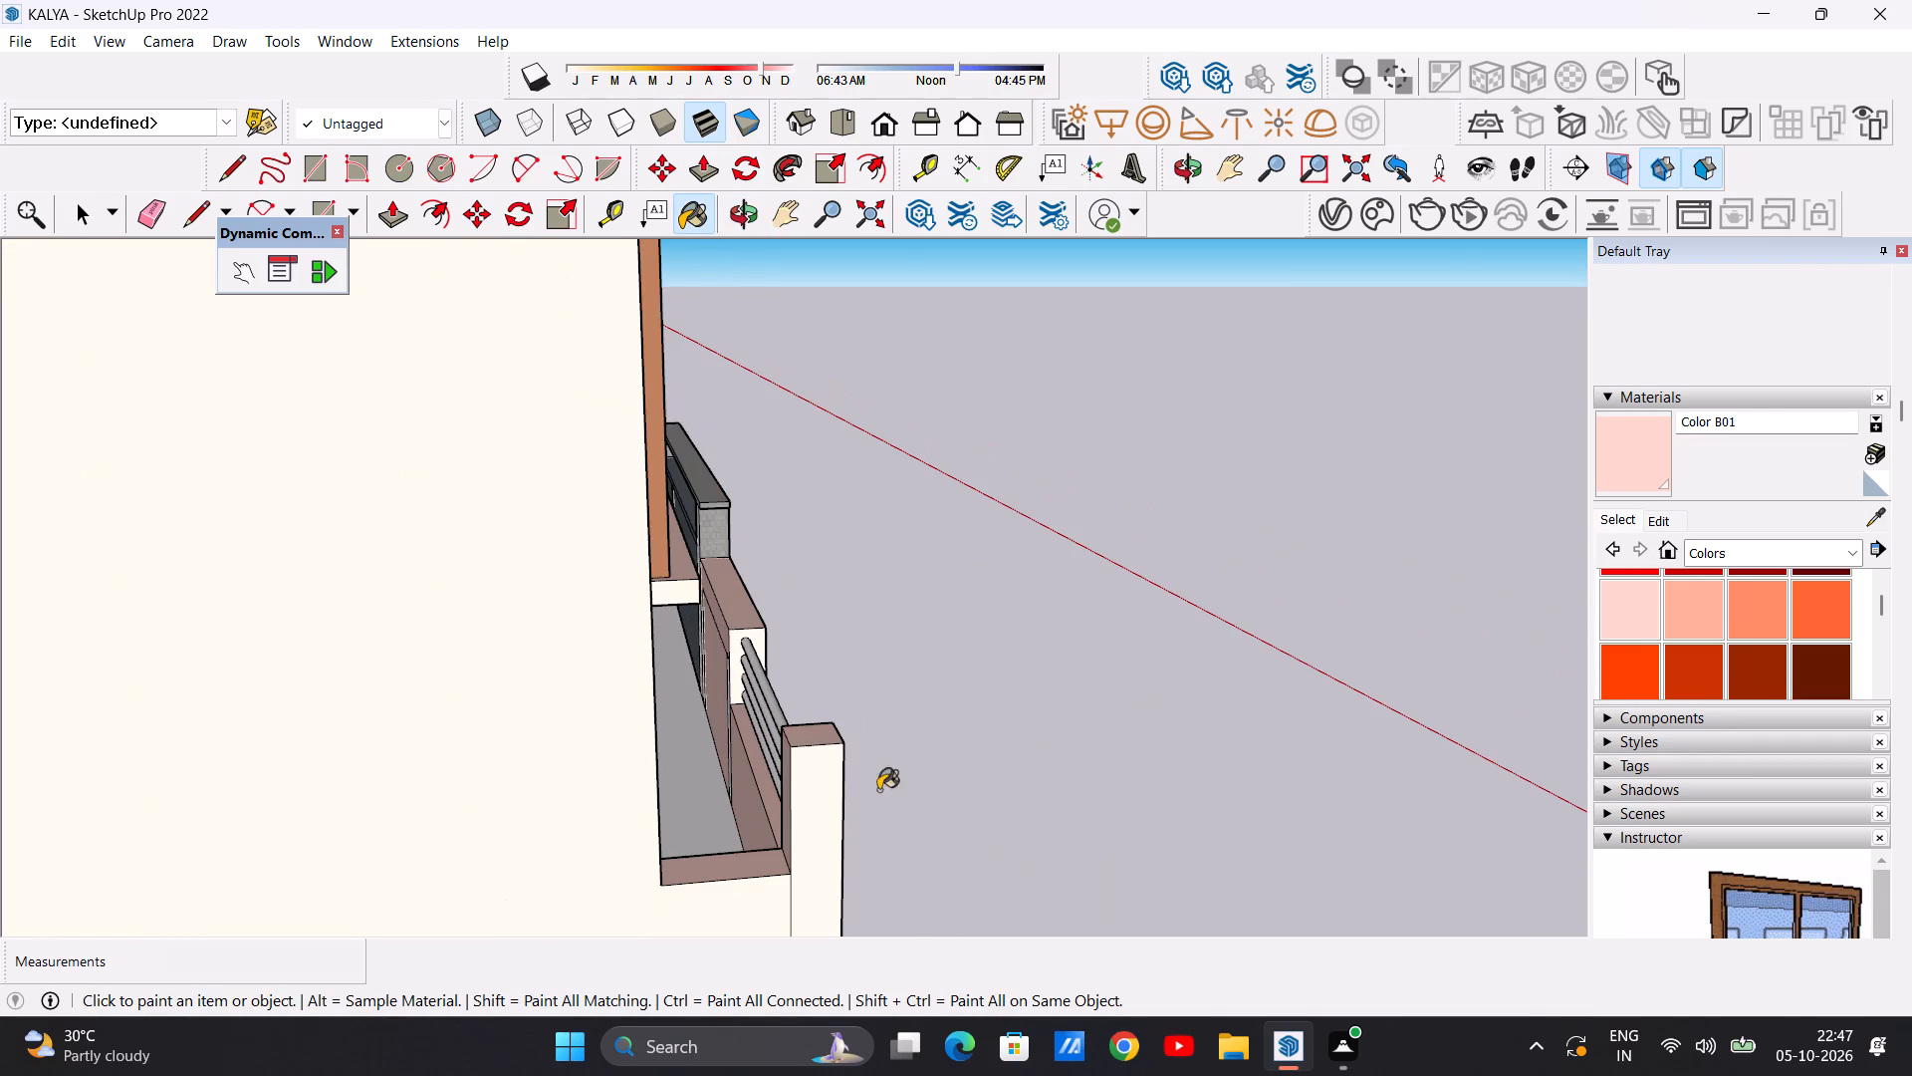
{"action": "left_click", "coordinate": [818, 816]}
Examine the compound wall and the balcony levels from the front and corner for missed faces.
{"action": "scroll", "coordinate": [729, 802], "scroll_direction": "down", "scroll_amount": 6}
{"action": "middle_click_drag", "start_coordinate": [846, 815], "coordinate": [282, 799]}
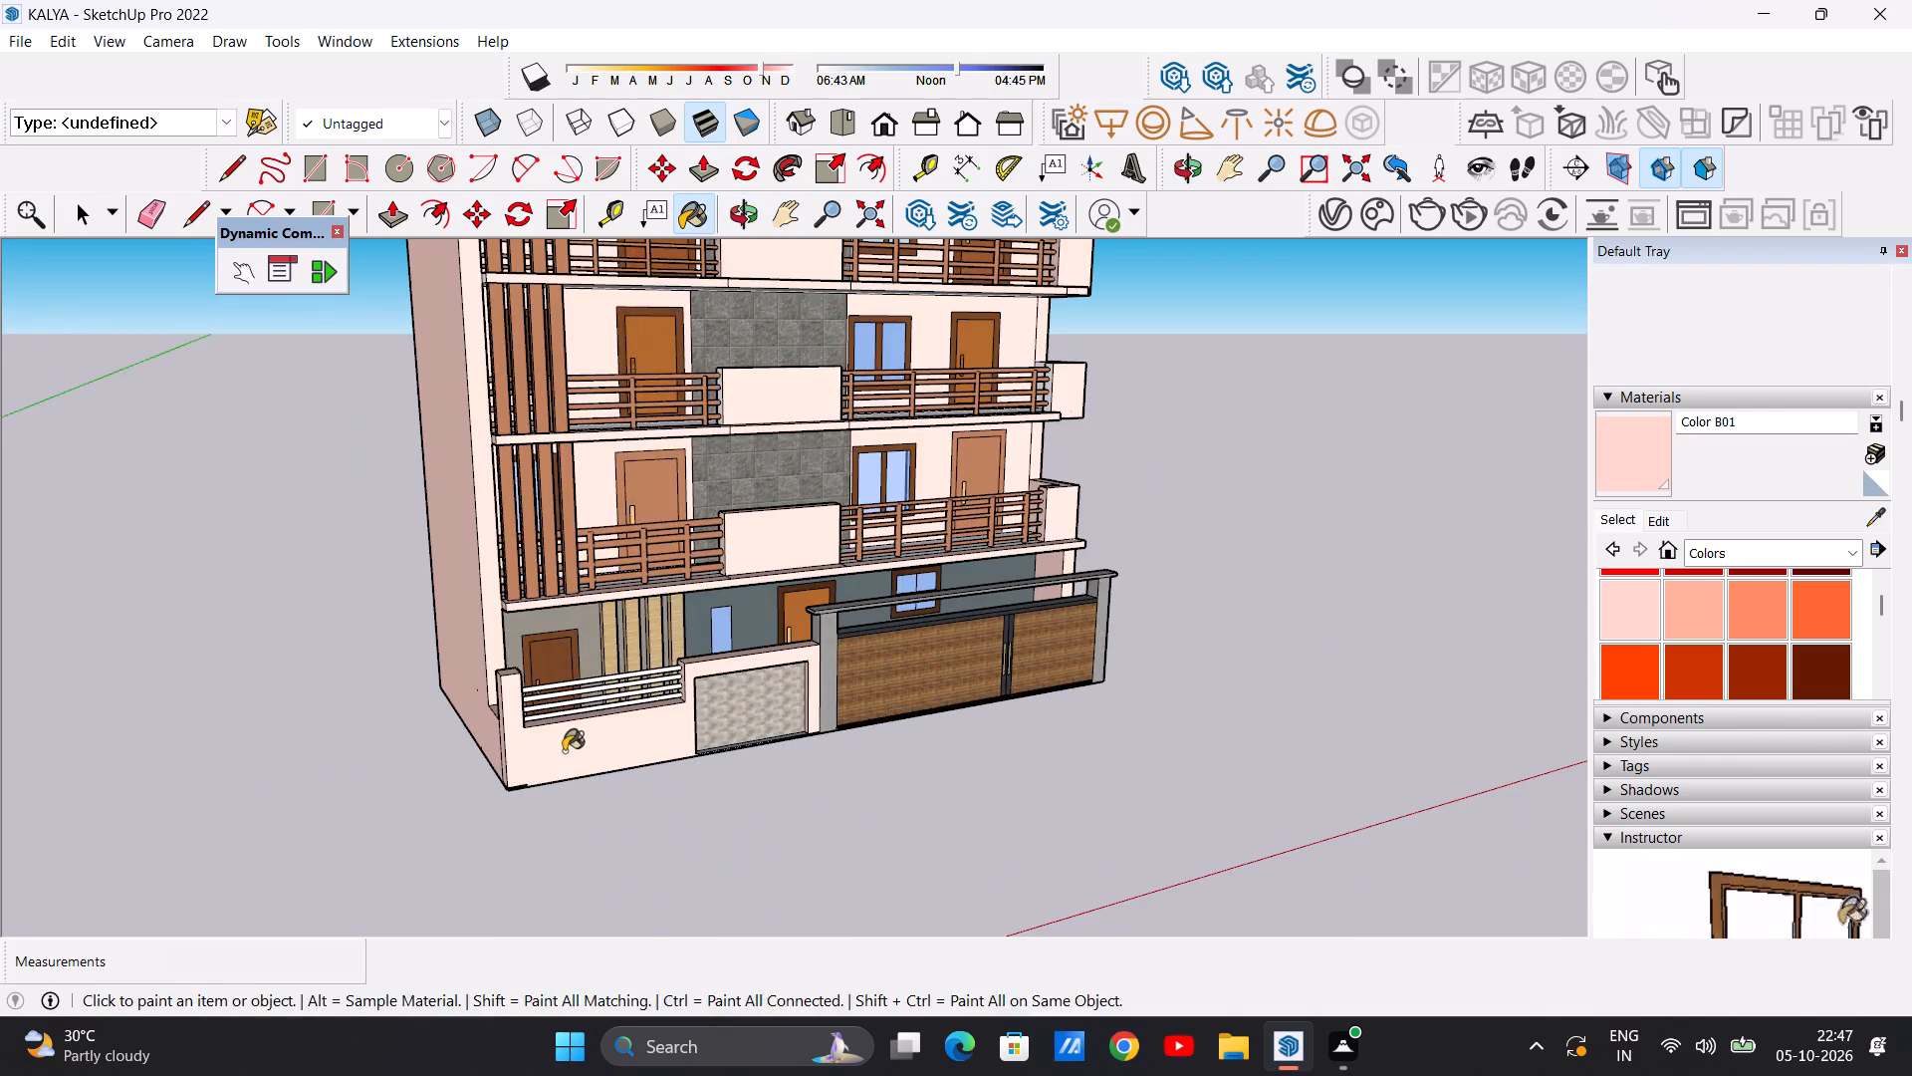
{"action": "middle_click_drag", "start_coordinate": [567, 751], "coordinate": [308, 740]}
{"action": "scroll", "coordinate": [286, 744], "scroll_direction": "down", "scroll_amount": 12}
{"action": "scroll", "coordinate": [397, 549], "scroll_direction": "up", "scroll_amount": 7}
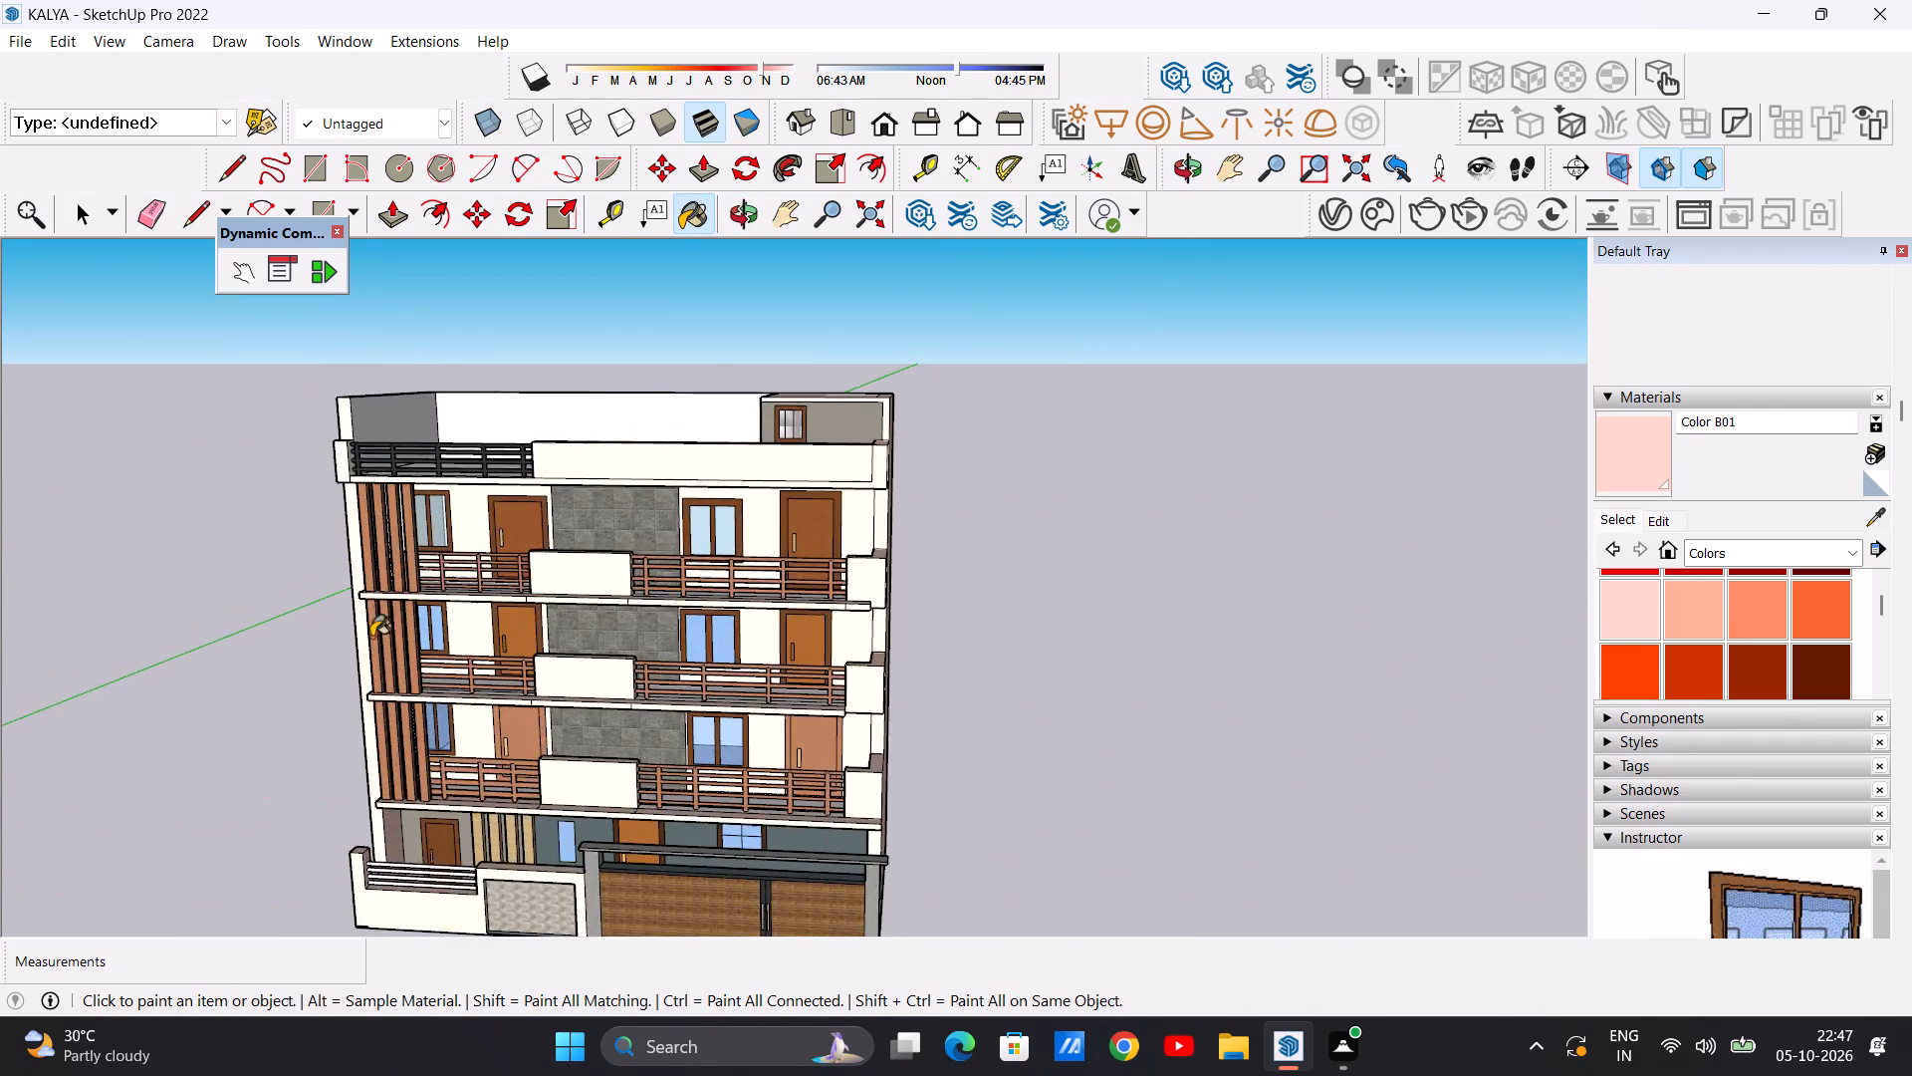
{"action": "middle_click_drag", "start_coordinate": [370, 734], "coordinate": [189, 693]}
{"action": "scroll", "coordinate": [702, 708], "scroll_direction": "up", "scroll_amount": 8}
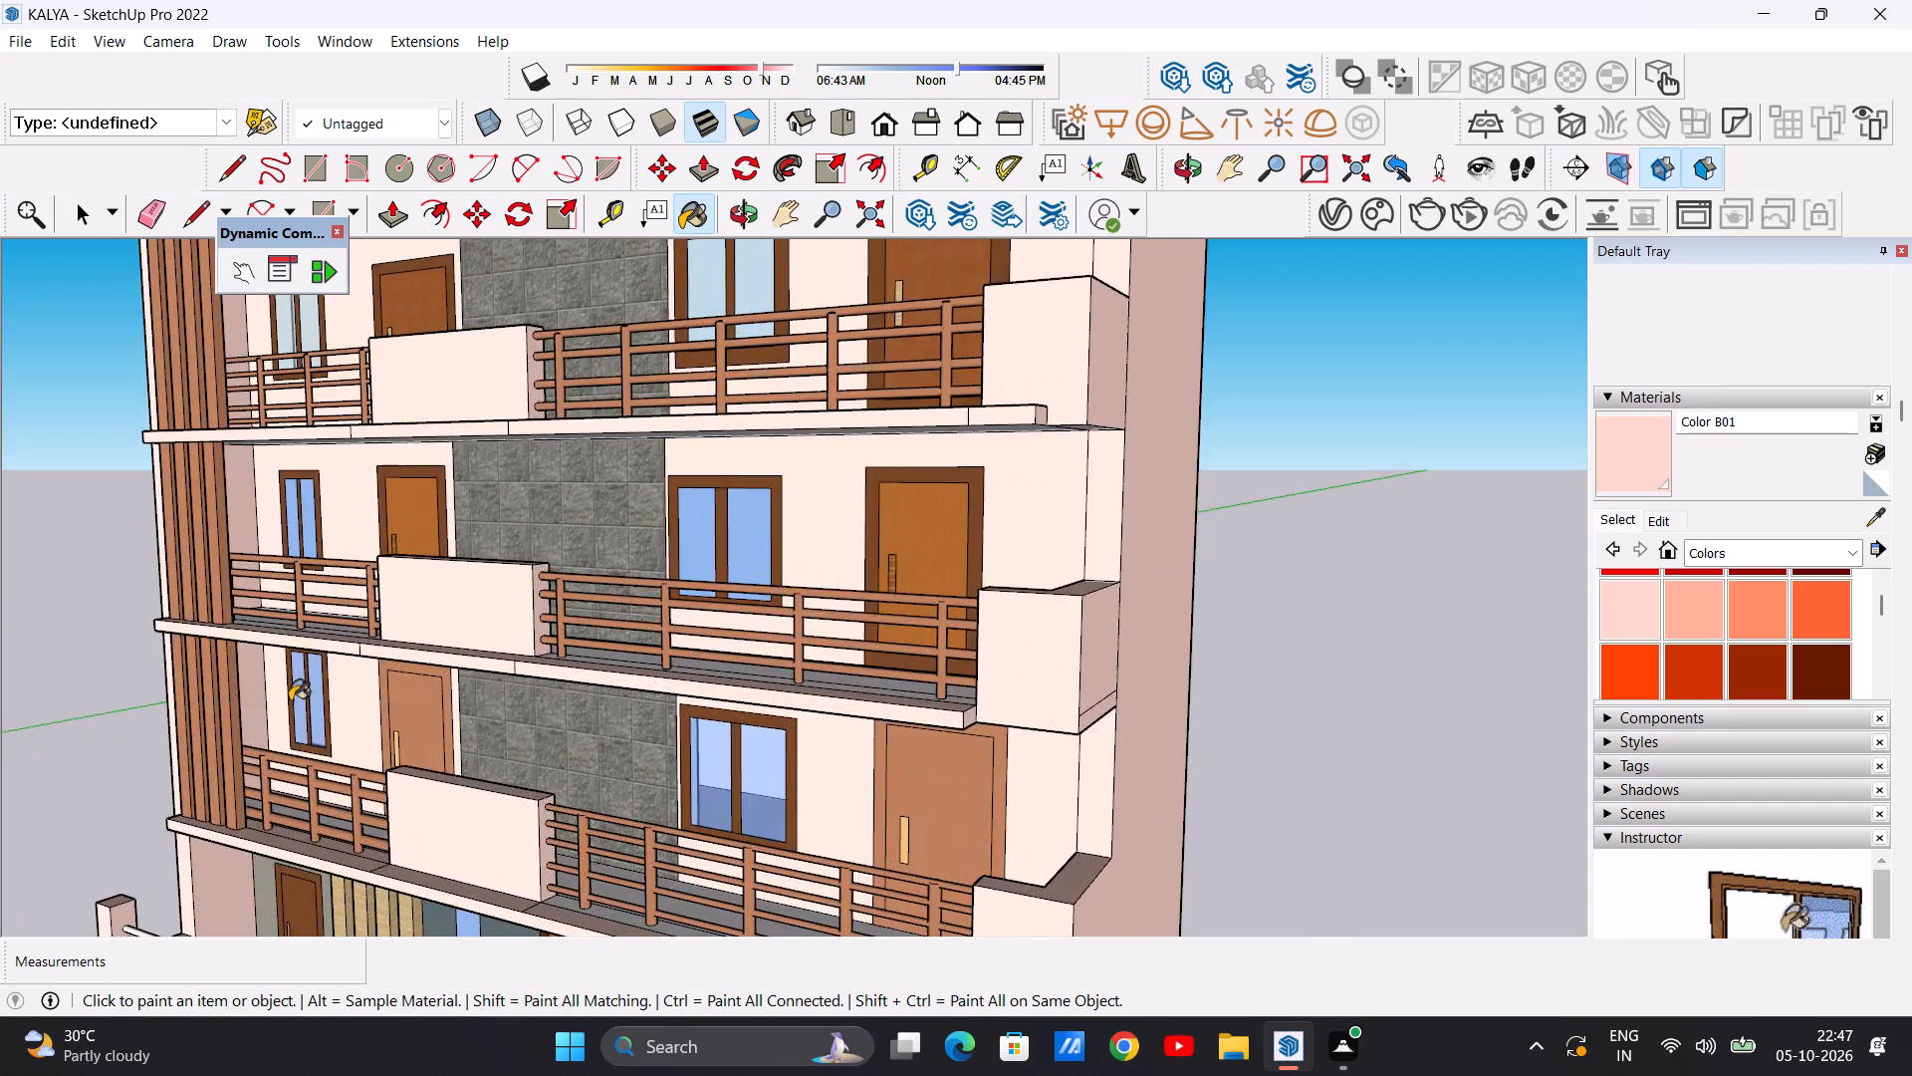
{"action": "middle_click_drag", "start_coordinate": [240, 701], "coordinate": [765, 695]}
{"action": "scroll", "coordinate": [625, 691], "scroll_direction": "down", "scroll_amount": 11}
{"action": "scroll", "coordinate": [761, 814], "scroll_direction": "up", "scroll_amount": 10}
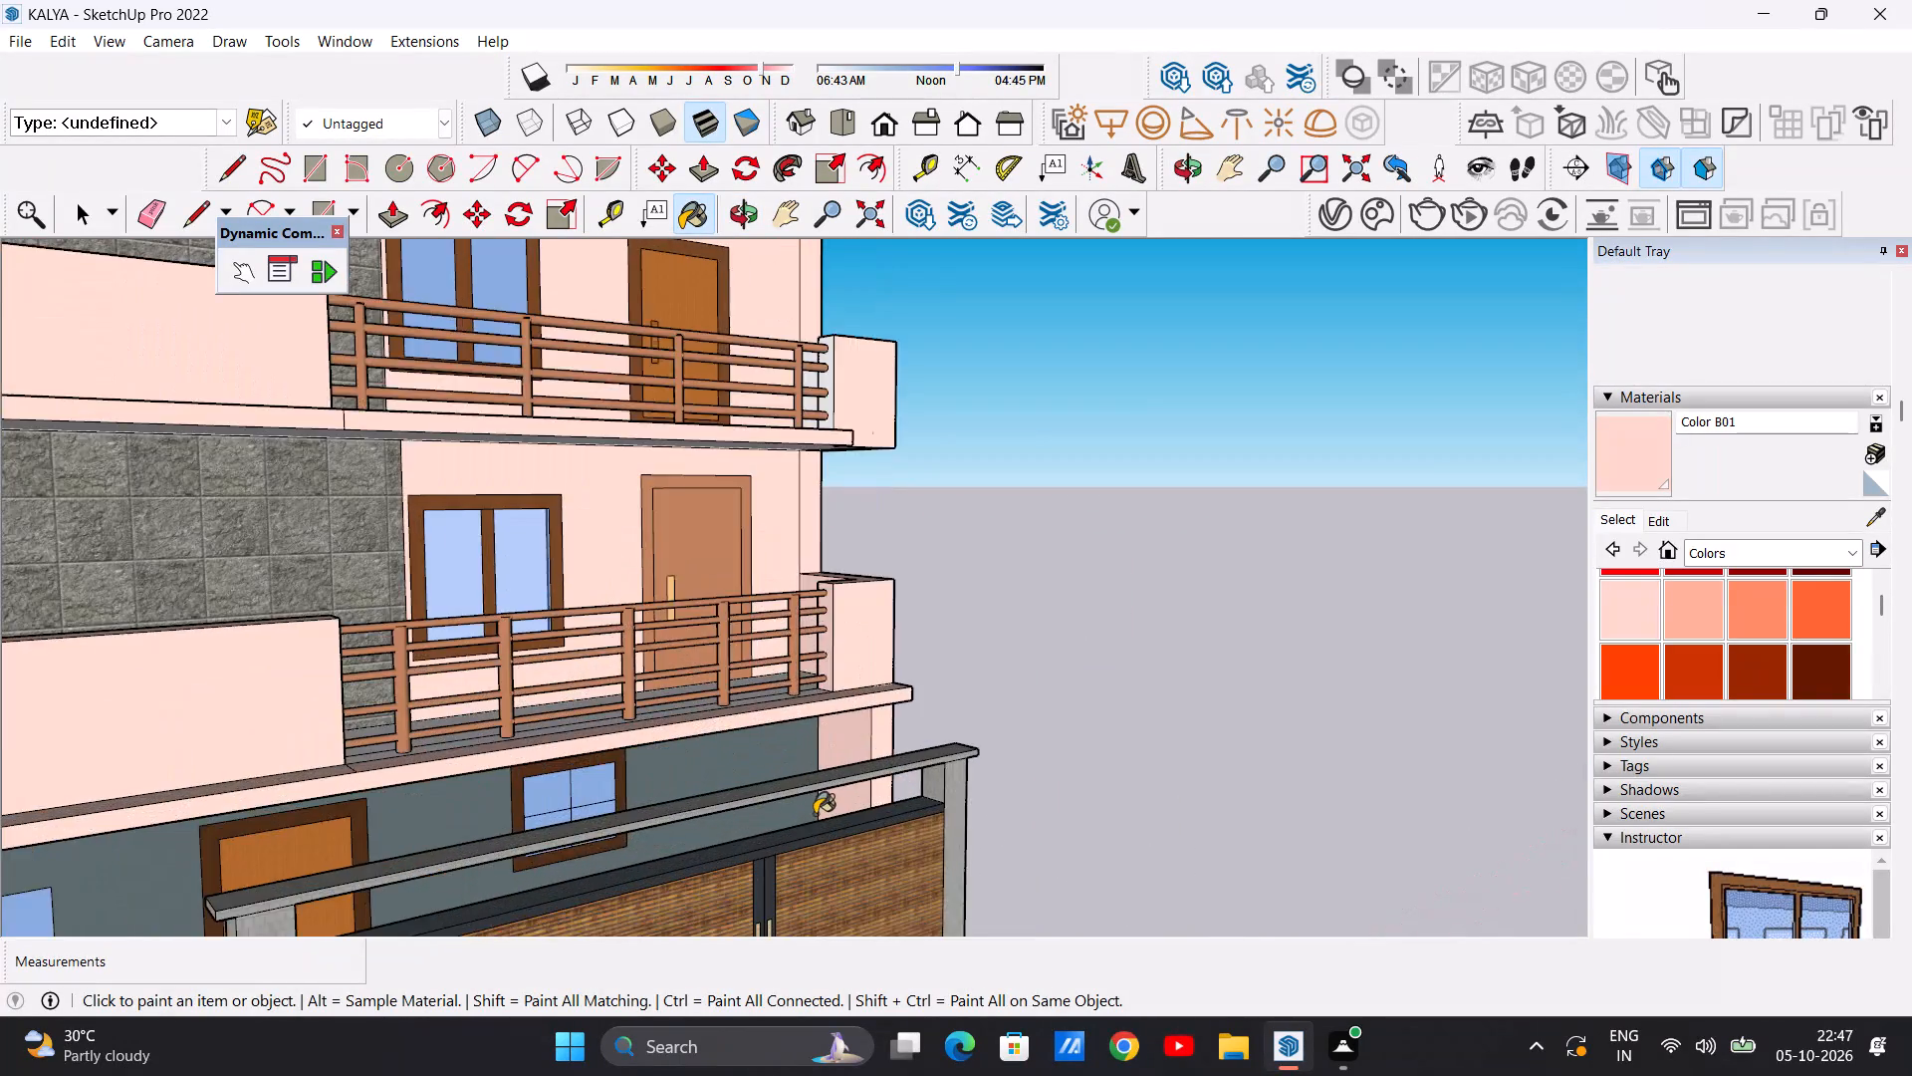
{"action": "scroll", "coordinate": [815, 814], "scroll_direction": "up", "scroll_amount": 5}
{"action": "scroll", "coordinate": [743, 771], "scroll_direction": "down", "scroll_amount": 19}
{"action": "scroll", "coordinate": [708, 633], "scroll_direction": "up", "scroll_amount": 7}
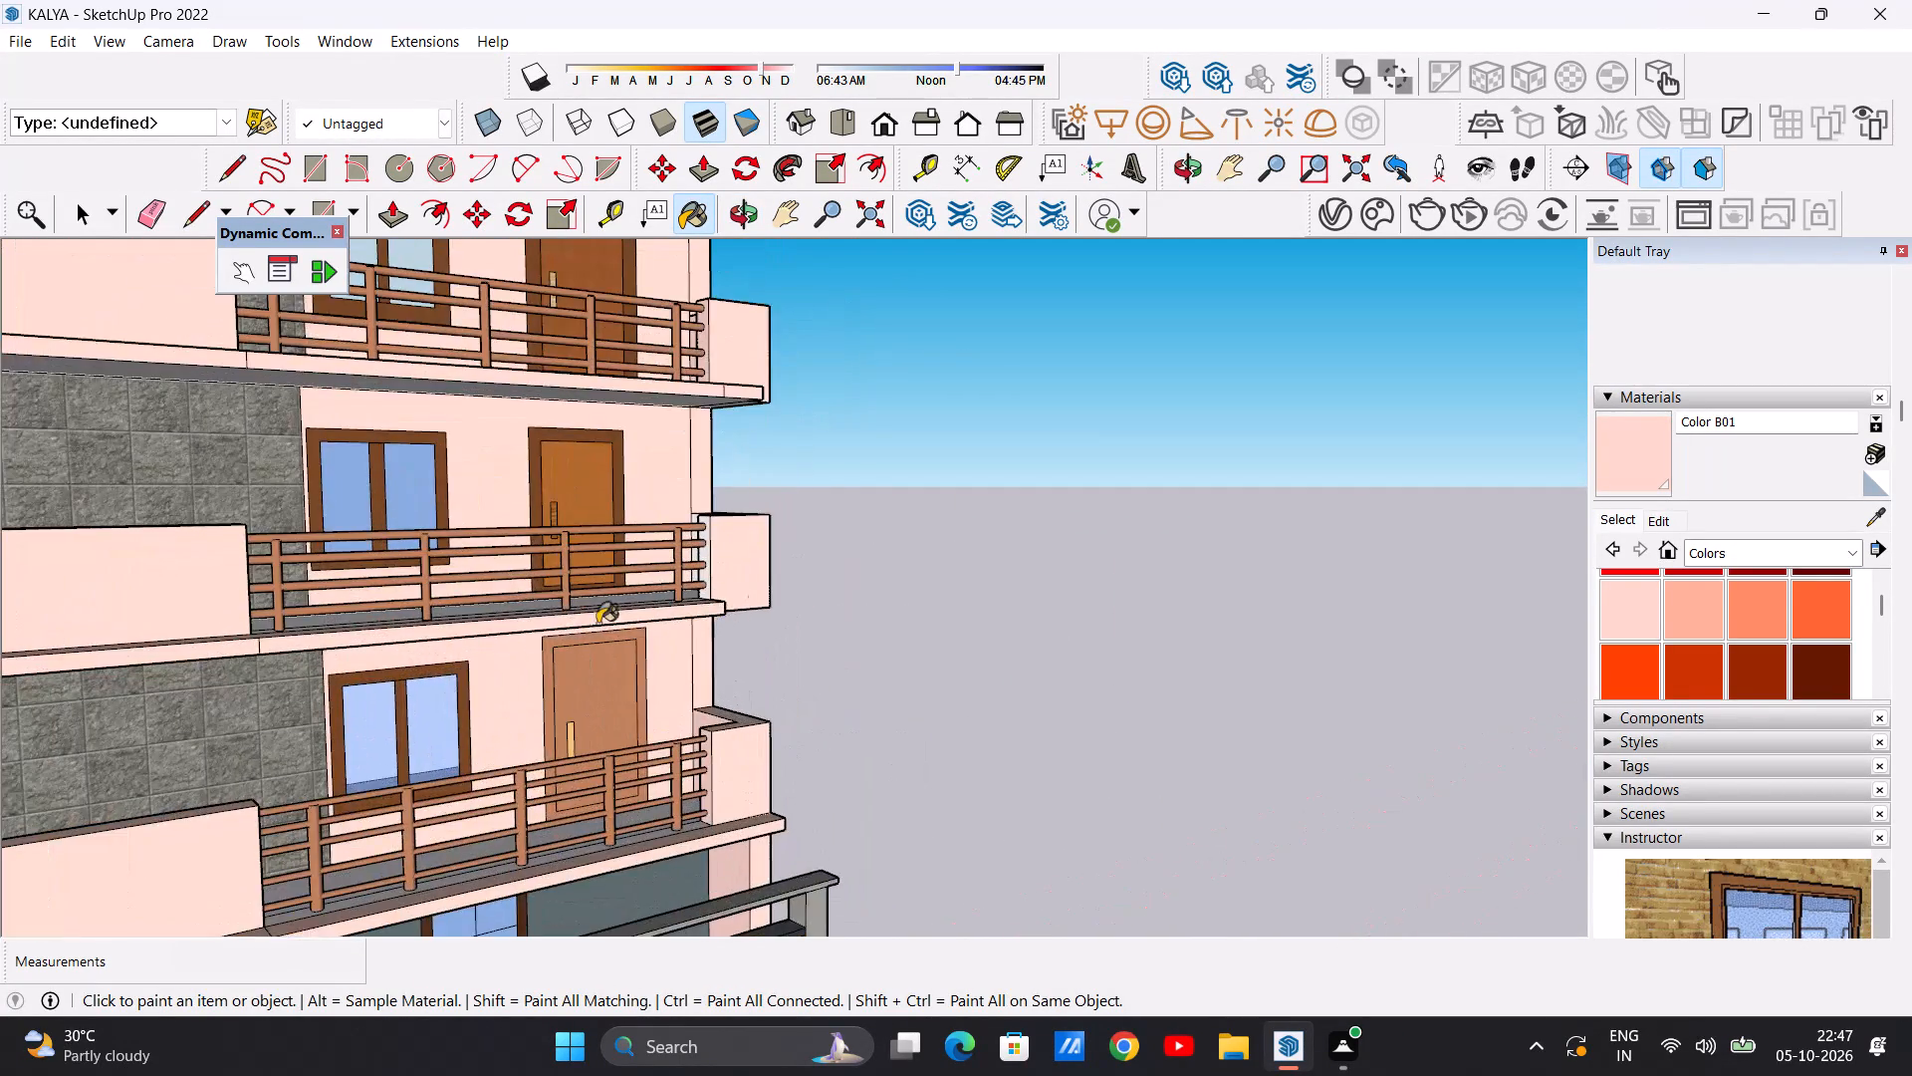
Paint the inner face and railing-side end face of the second-floor corner parapet with Color B01.
{"action": "middle_click_drag", "start_coordinate": [597, 625], "coordinate": [758, 757]}
{"action": "scroll", "coordinate": [597, 578], "scroll_direction": "up", "scroll_amount": 11}
{"action": "left_click", "coordinate": [657, 414]}
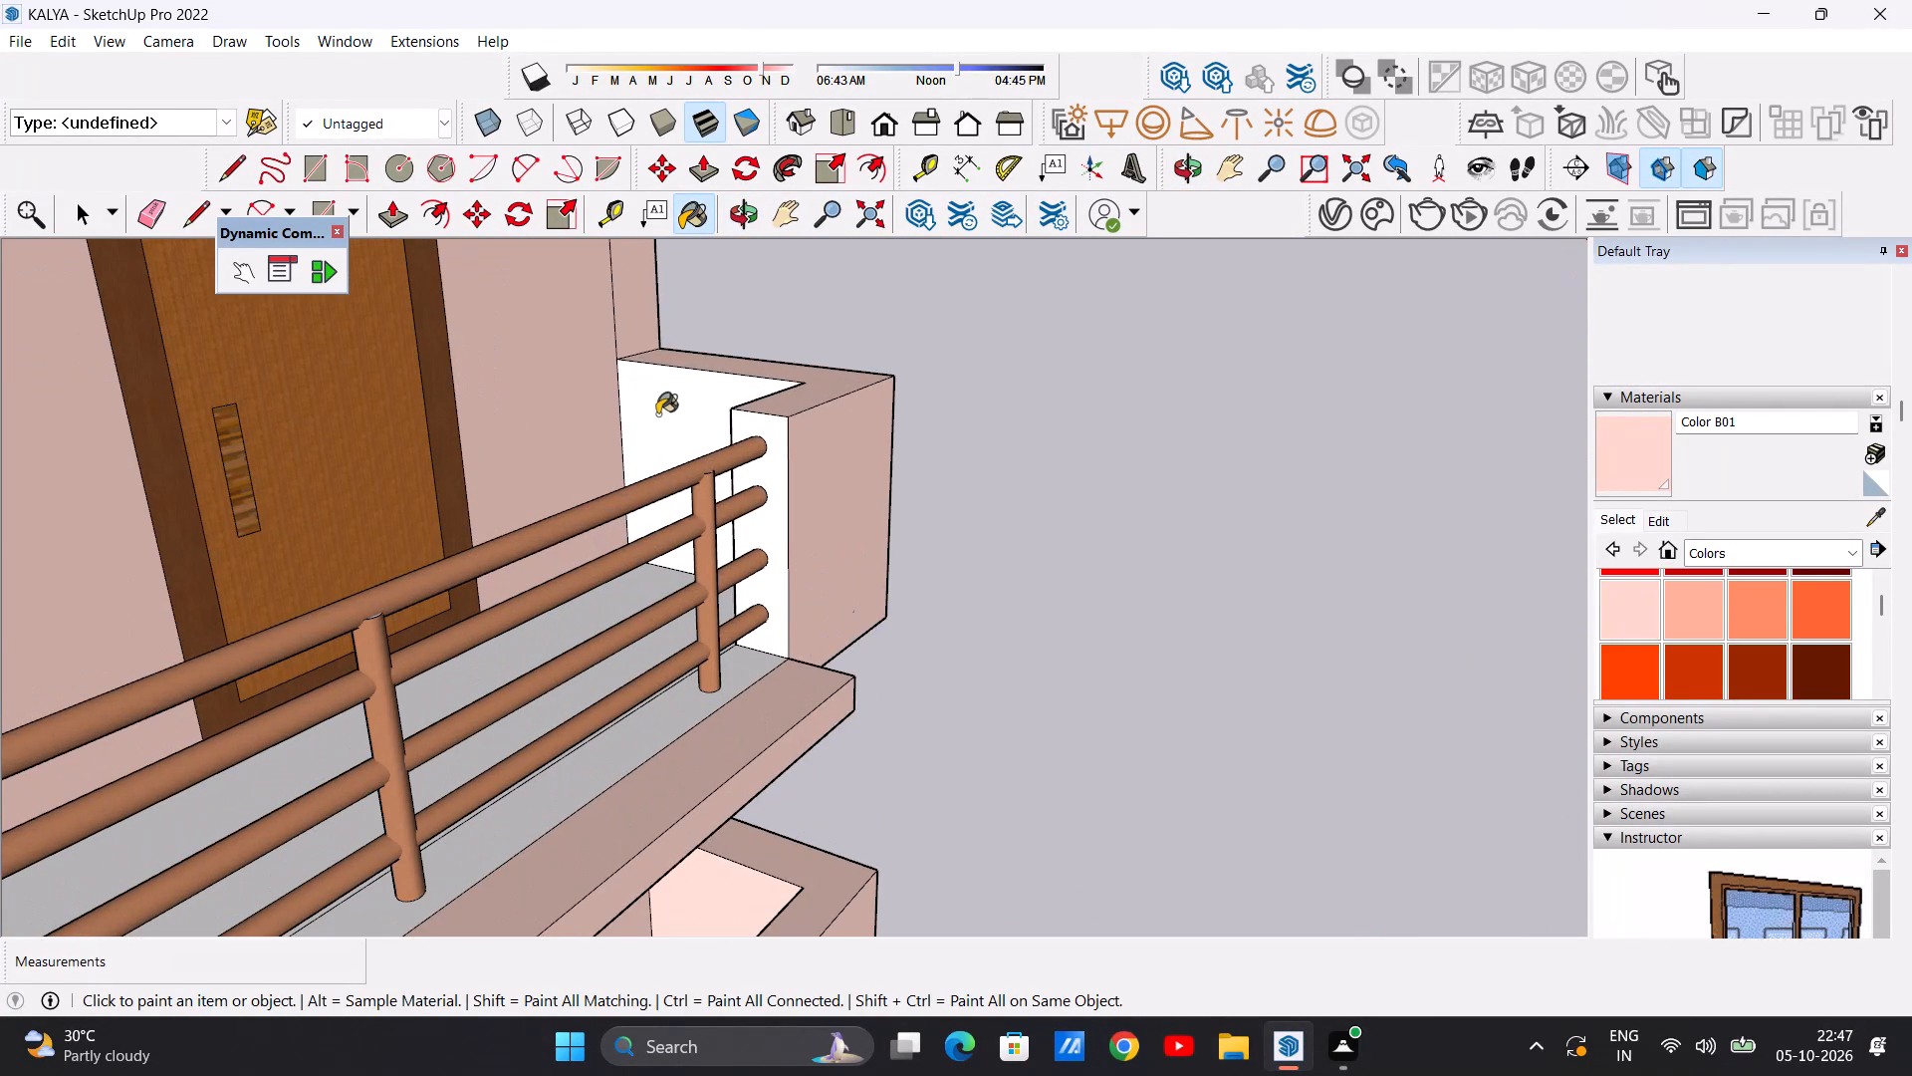
{"action": "left_click", "coordinate": [778, 440]}
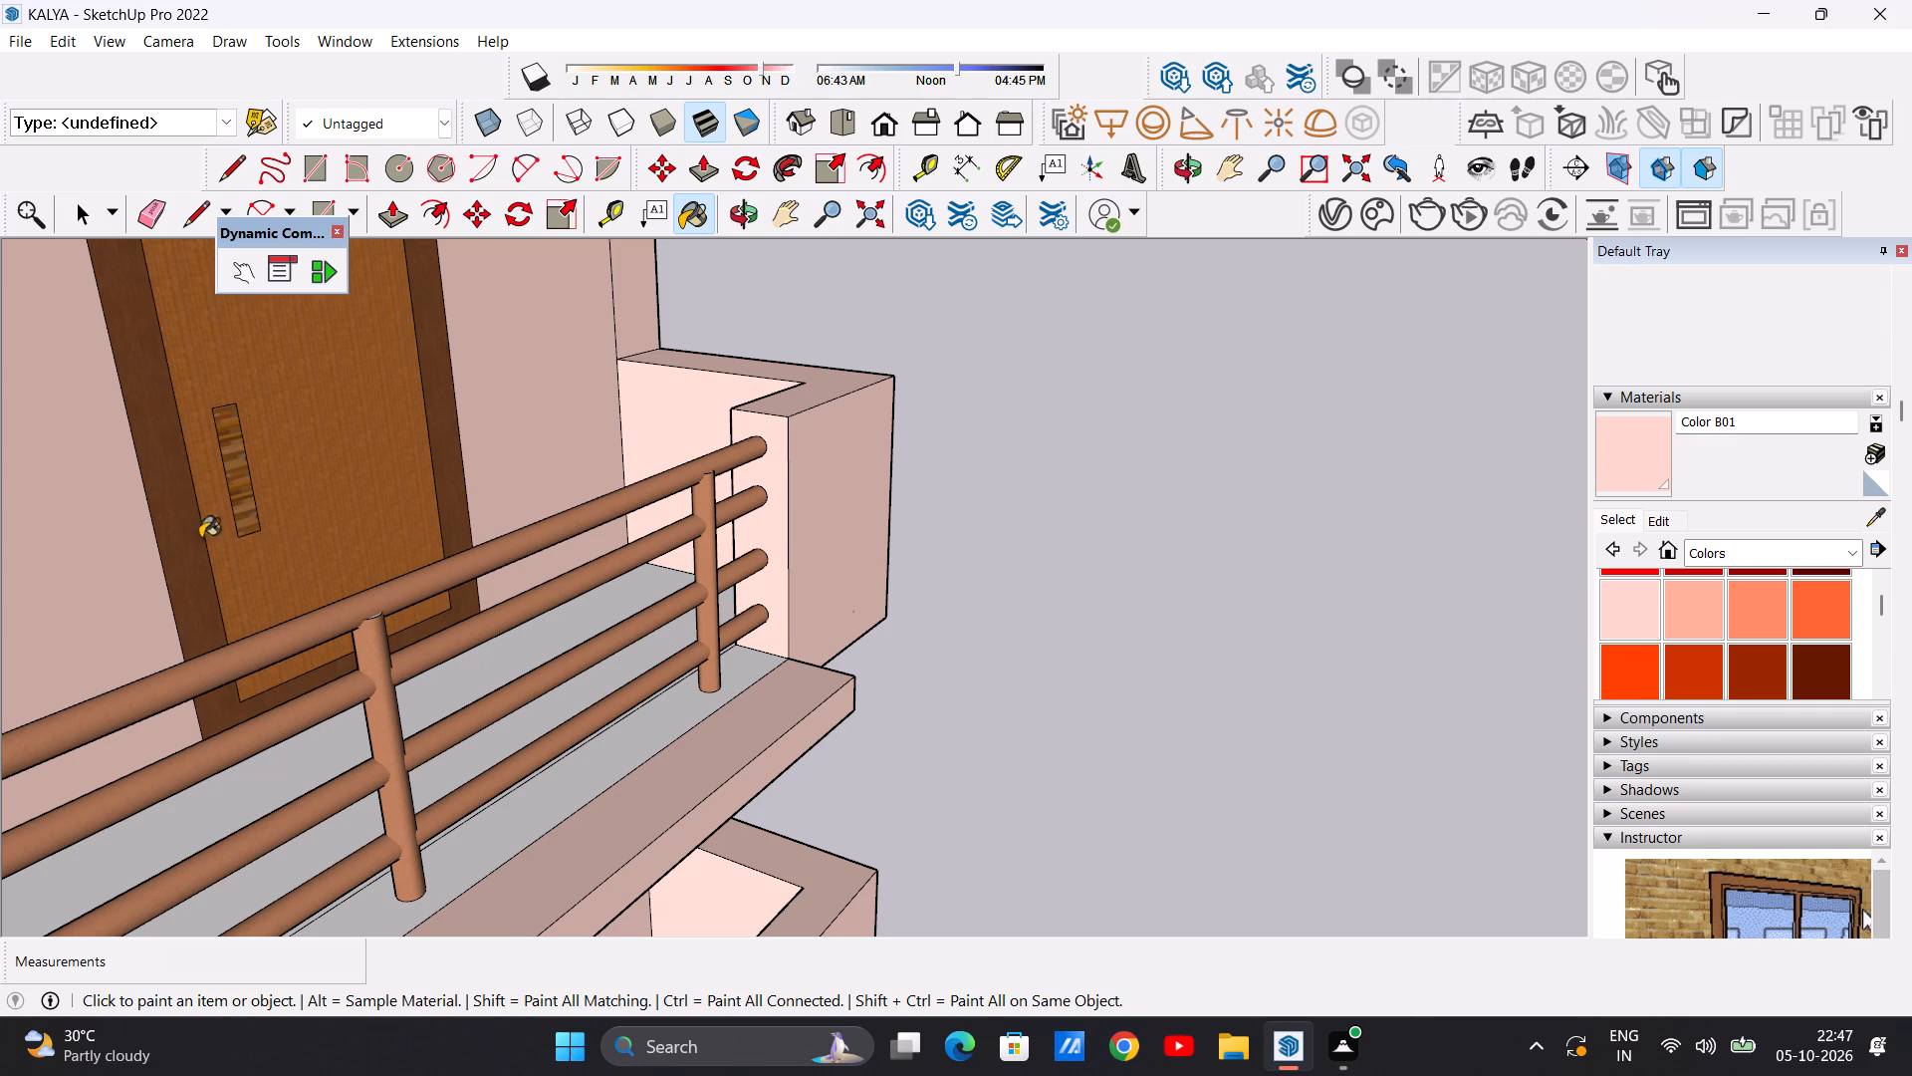
Paint the ground-floor side wall's inner face behind the gate, its front edge and the low wall's top with Color B01.
{"action": "scroll", "coordinate": [731, 511], "scroll_direction": "down", "scroll_amount": 15}
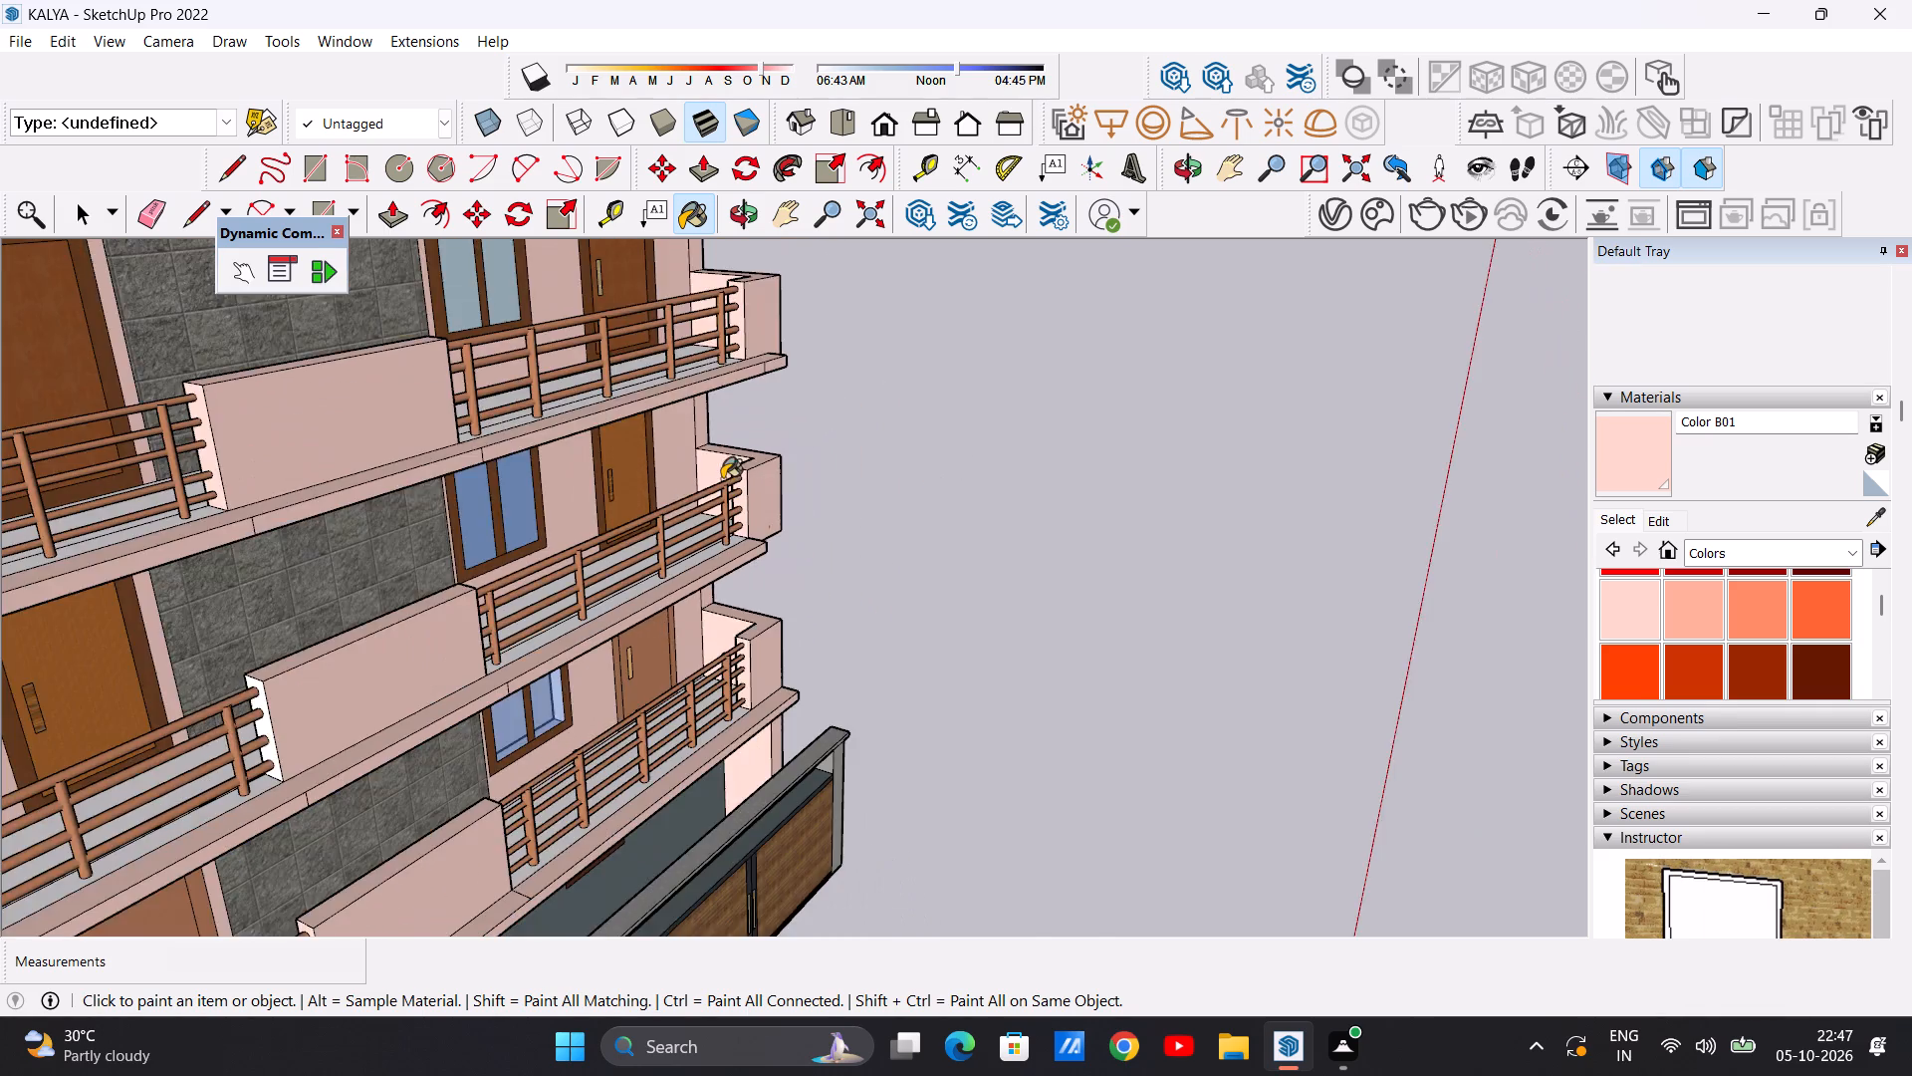
{"action": "scroll", "coordinate": [722, 479], "scroll_direction": "down", "scroll_amount": 4}
{"action": "scroll", "coordinate": [724, 373], "scroll_direction": "up", "scroll_amount": 6}
{"action": "scroll", "coordinate": [667, 439], "scroll_direction": "down", "scroll_amount": 7}
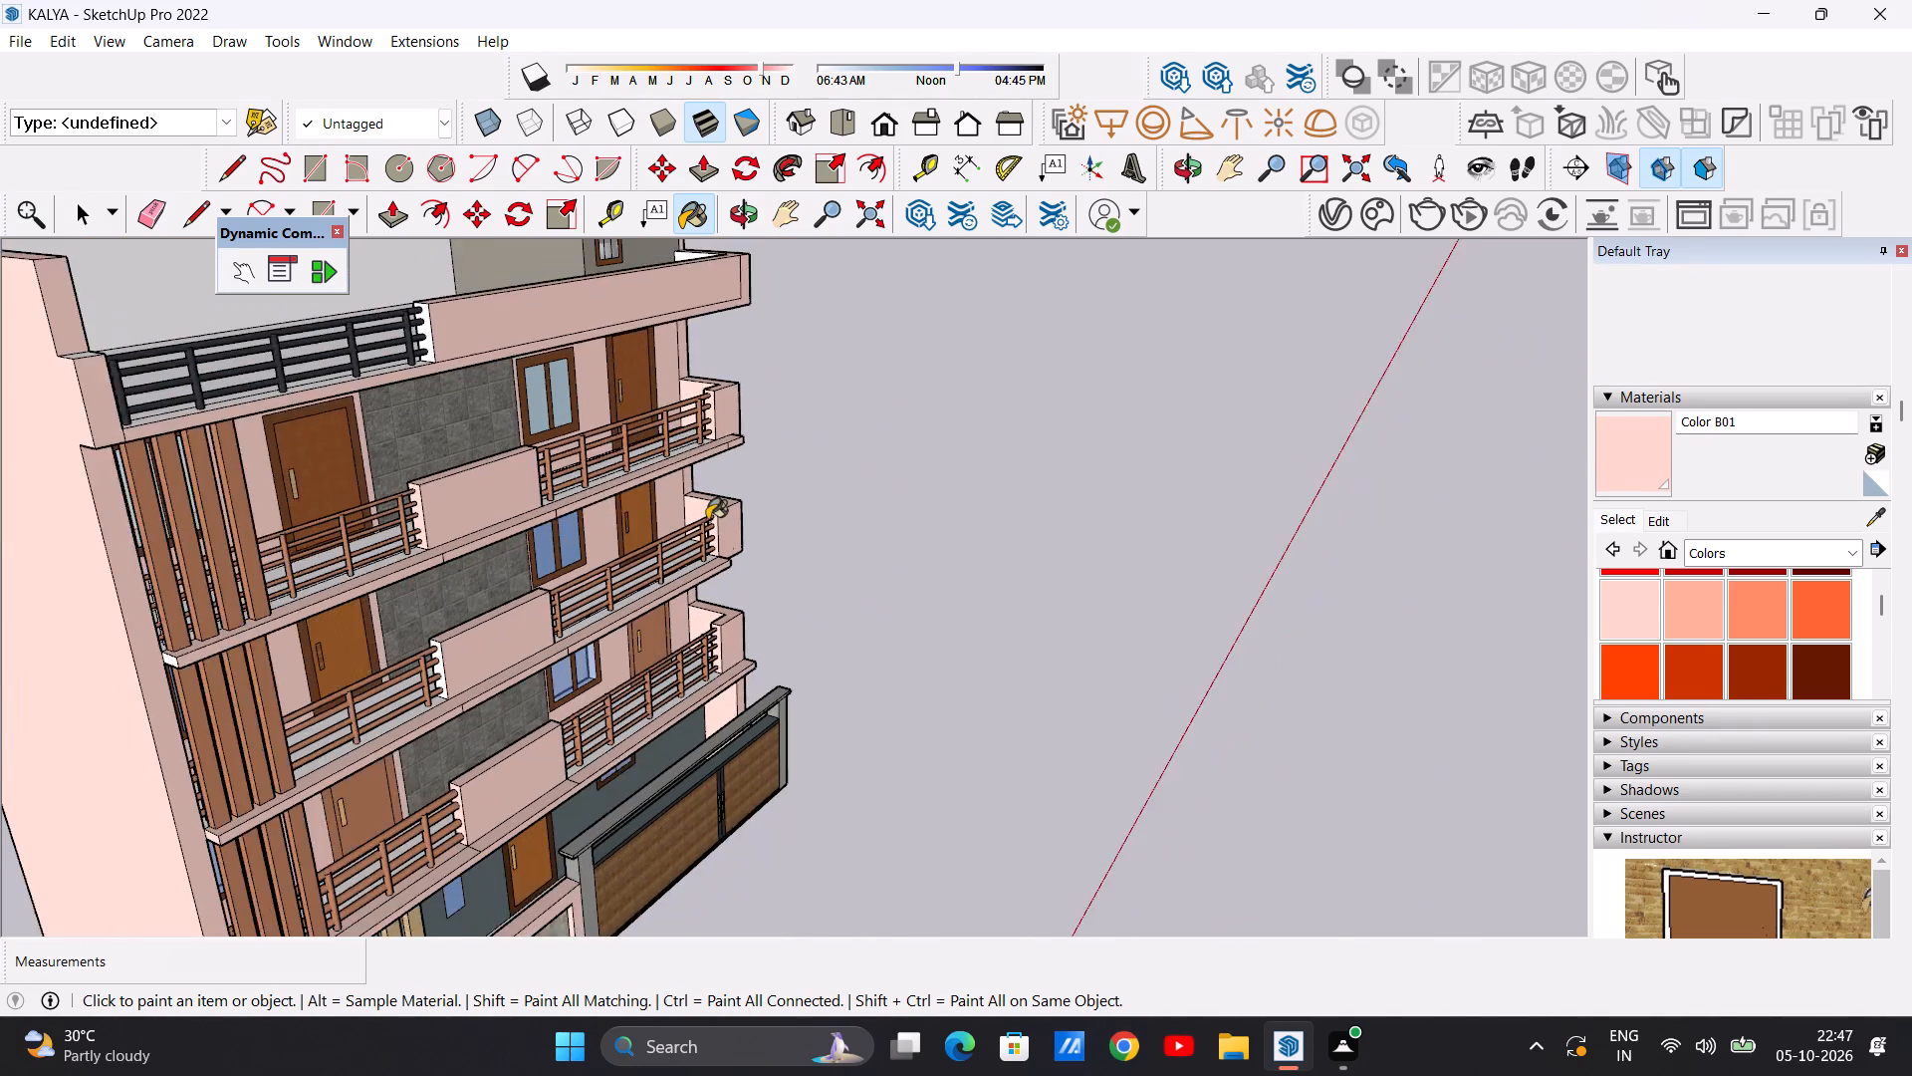
{"action": "scroll", "coordinate": [734, 696], "scroll_direction": "up", "scroll_amount": 6}
{"action": "scroll", "coordinate": [665, 608], "scroll_direction": "up", "scroll_amount": 7}
{"action": "scroll", "coordinate": [739, 549], "scroll_direction": "down", "scroll_amount": 5}
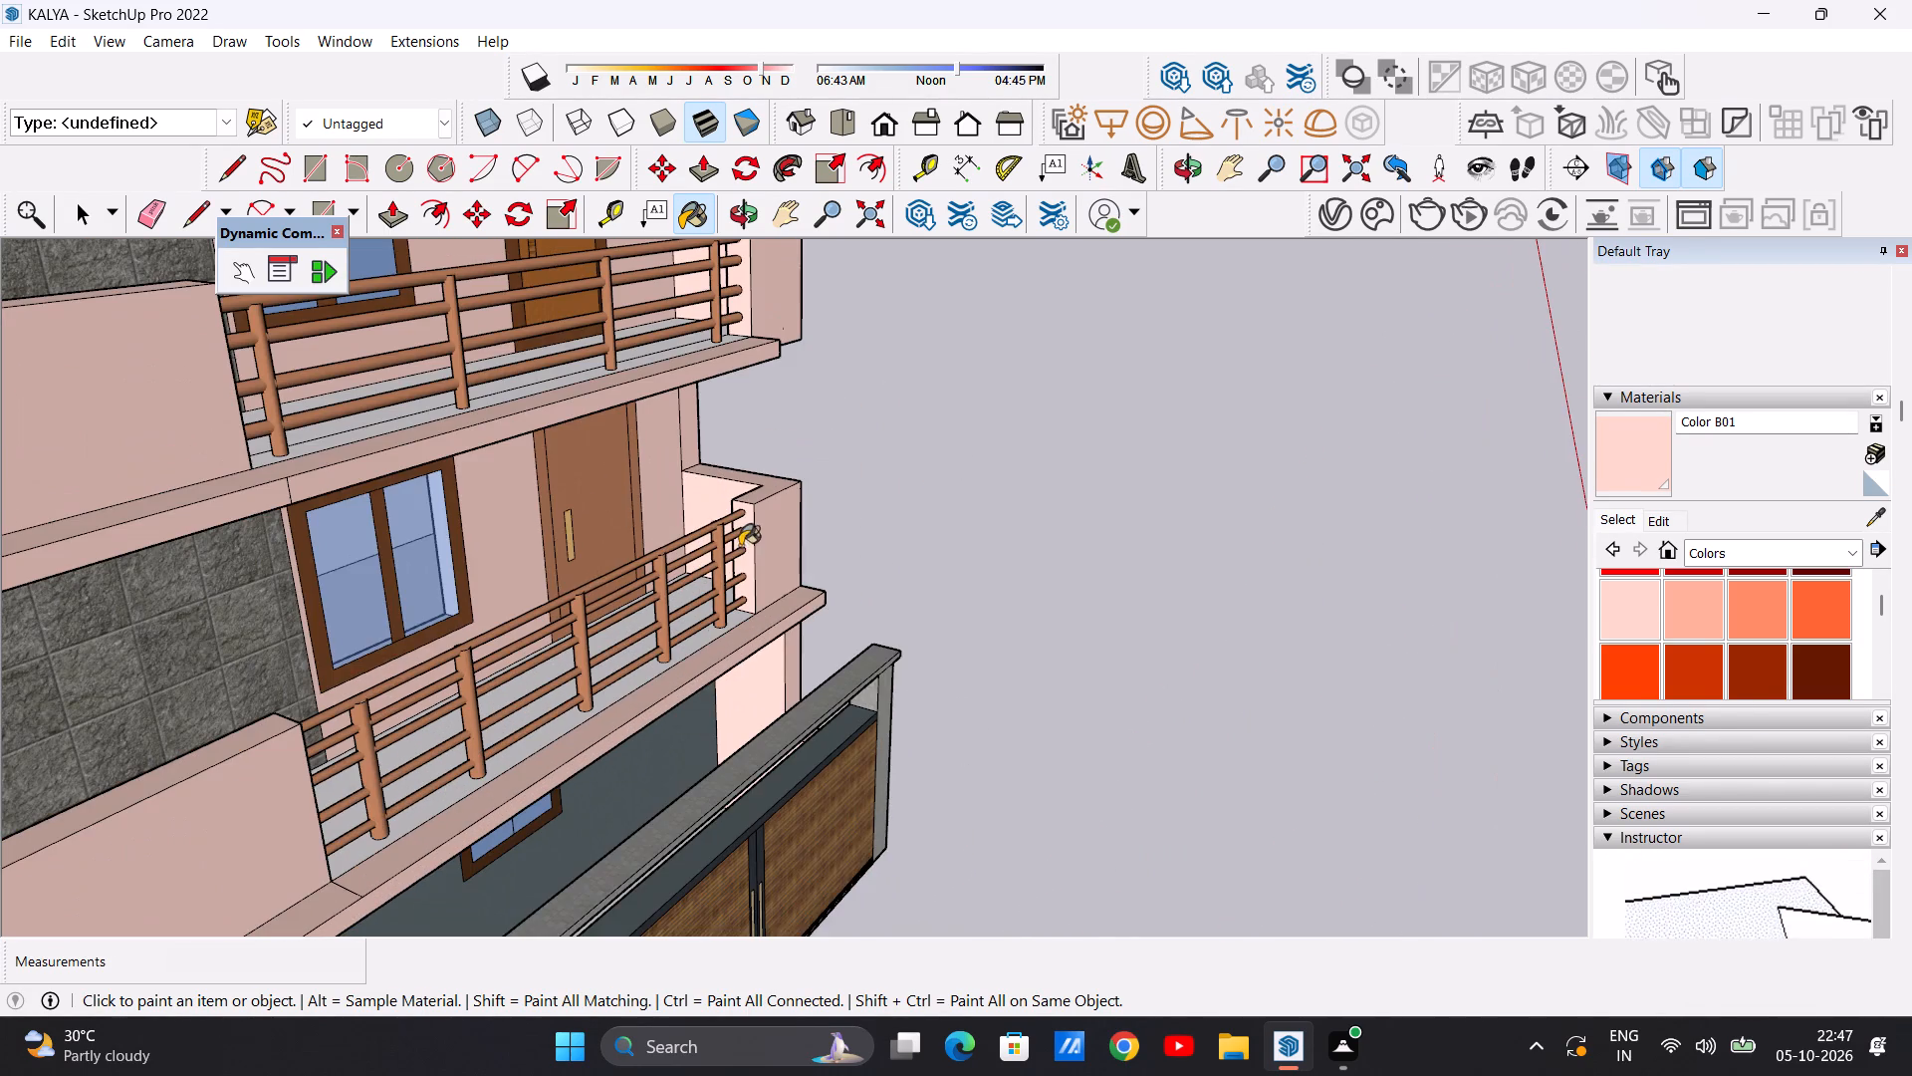
{"action": "middle_click_drag", "start_coordinate": [843, 642], "coordinate": [846, 694]}
{"action": "middle_click_drag", "start_coordinate": [797, 698], "coordinate": [831, 700]}
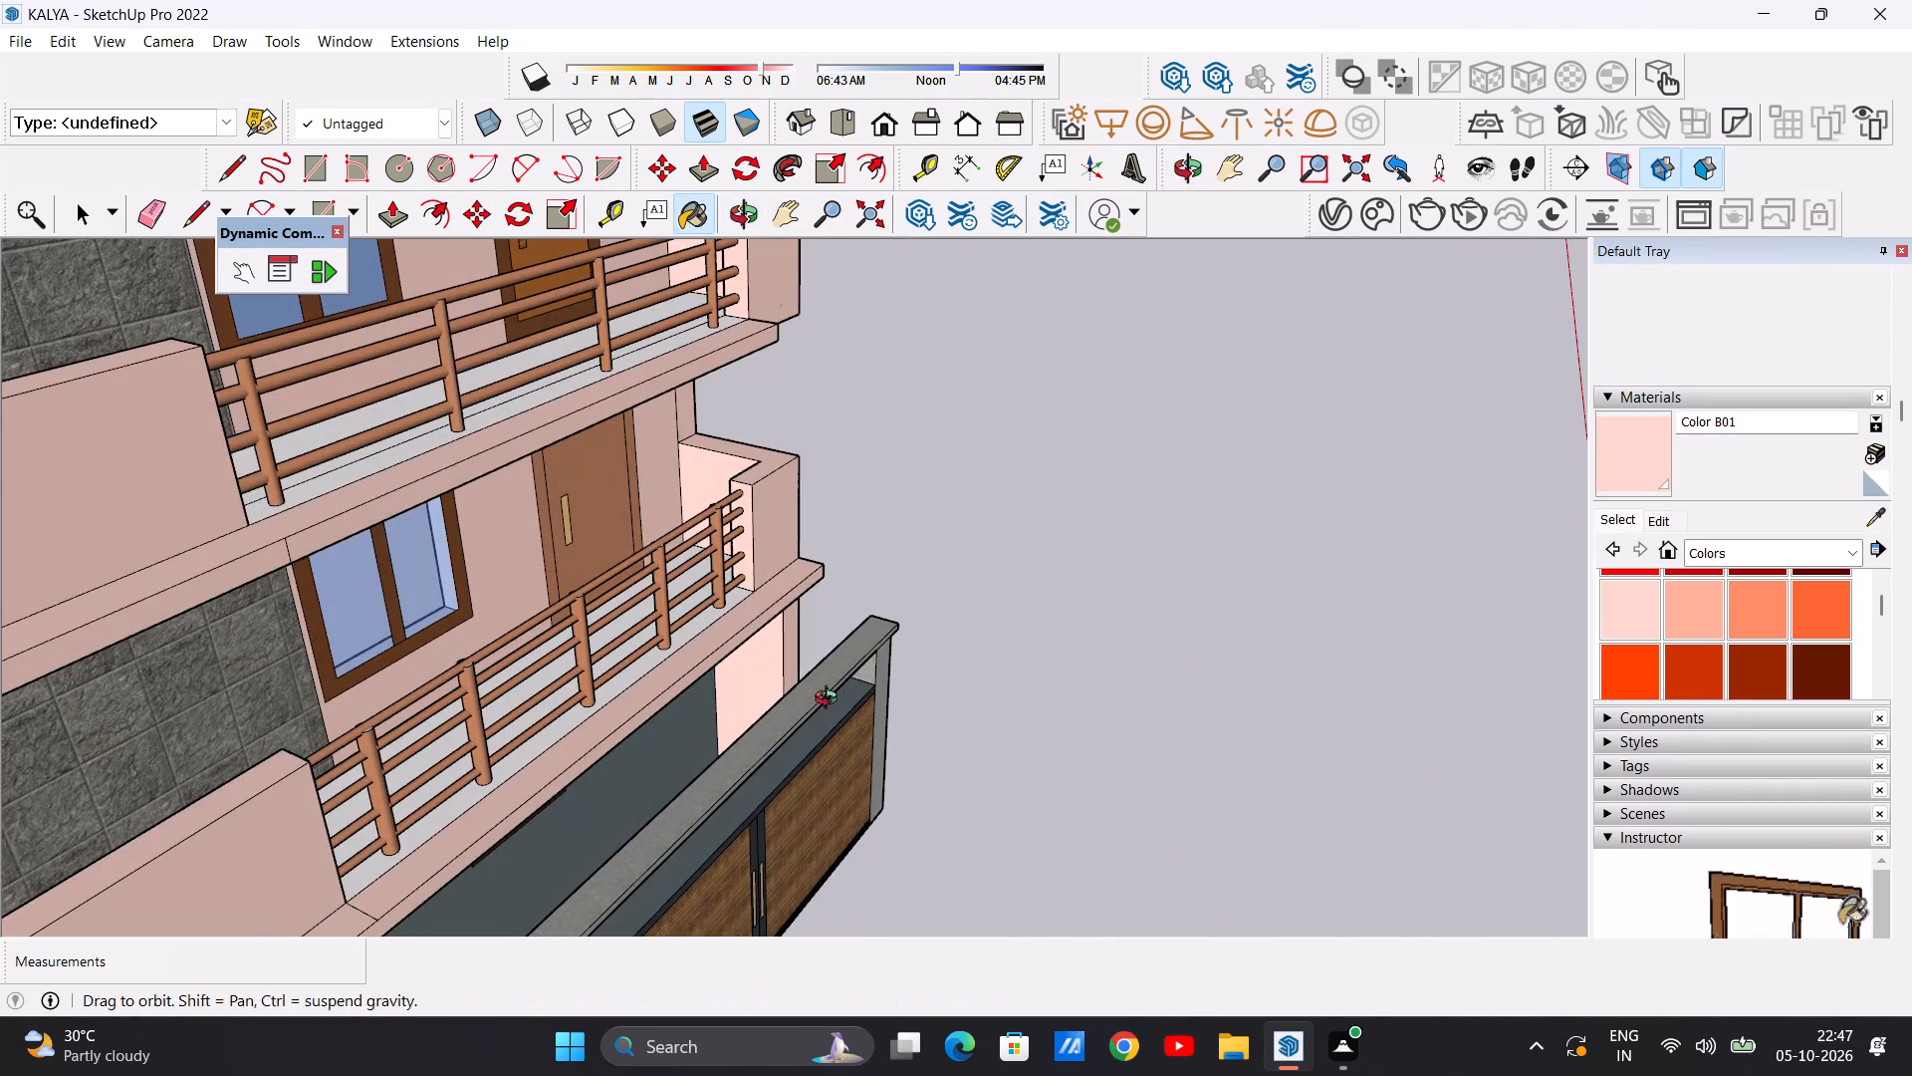
{"action": "middle_click_drag", "start_coordinate": [831, 700], "coordinate": [966, 684]}
{"action": "scroll", "coordinate": [754, 788], "scroll_direction": "up", "scroll_amount": 13}
{"action": "left_click", "coordinate": [578, 720]}
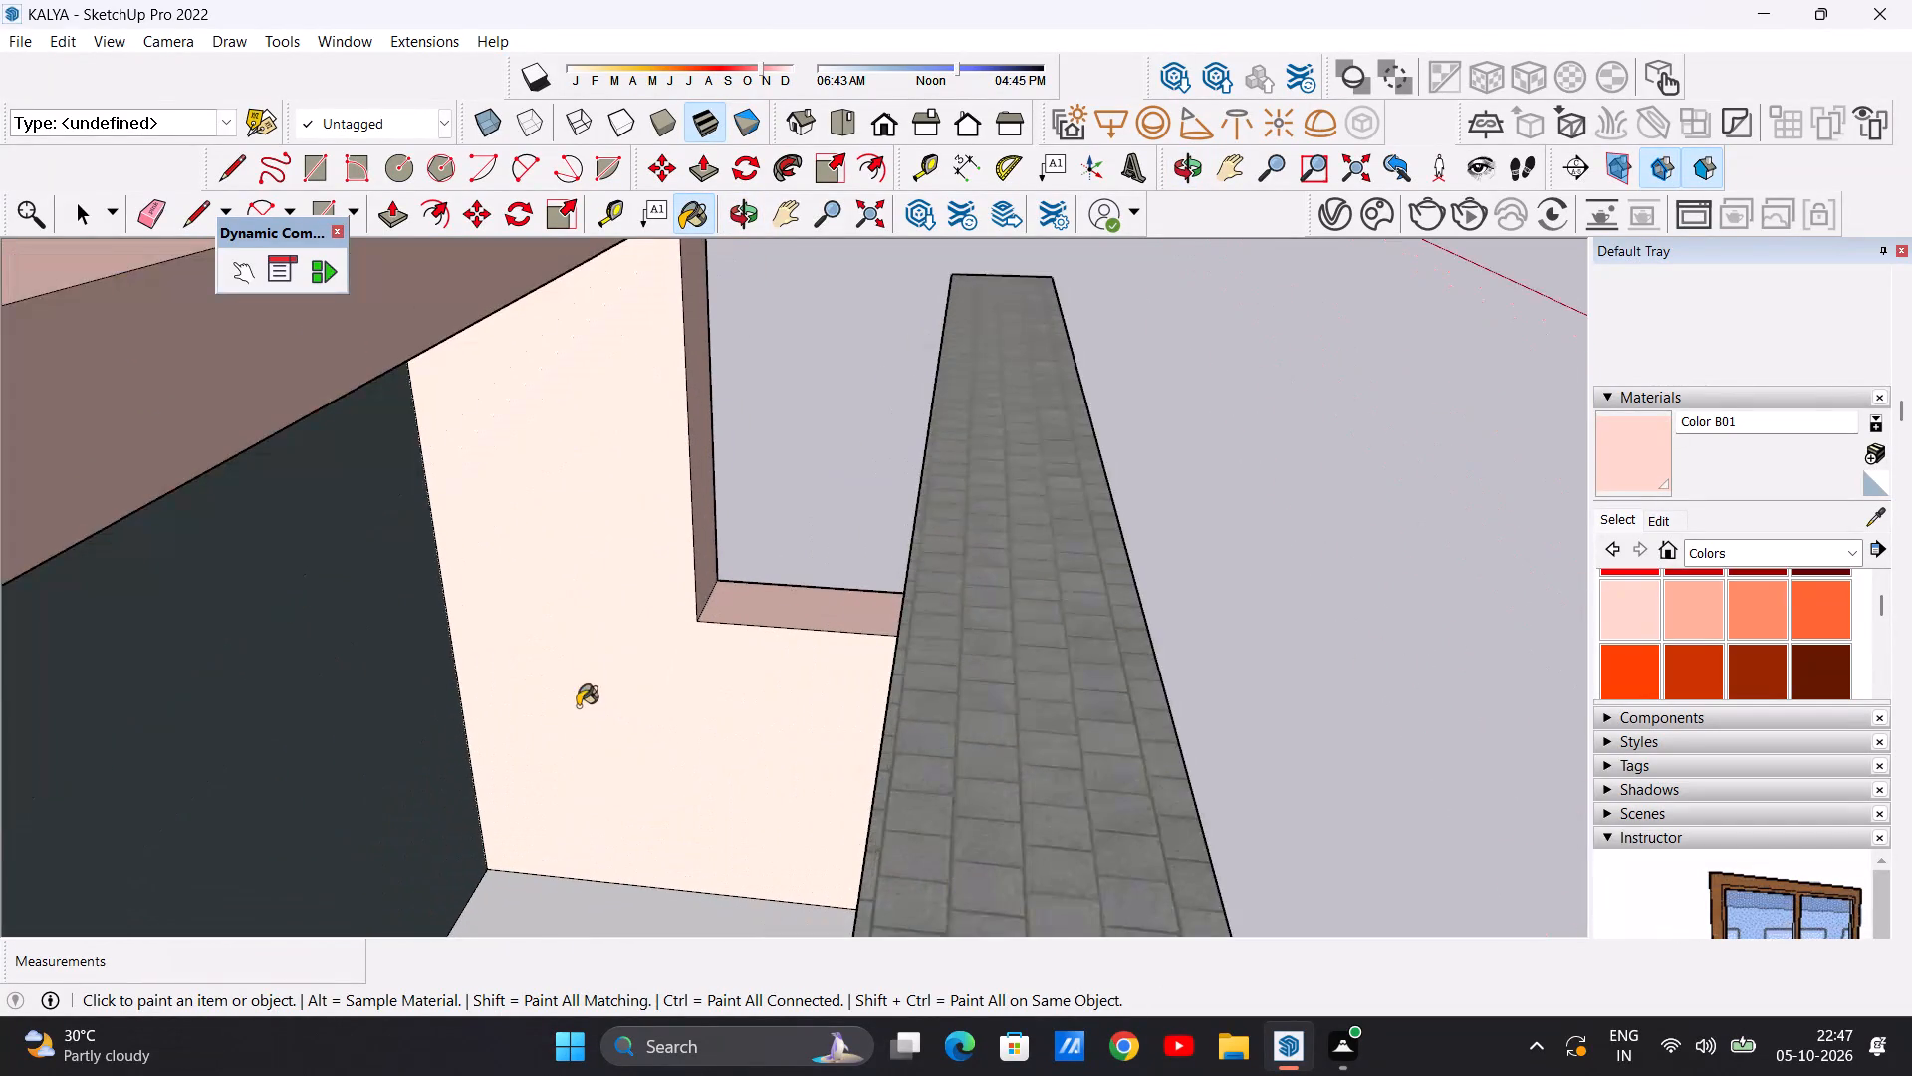
{"action": "left_click", "coordinate": [702, 571]}
{"action": "left_click_drag", "start_coordinate": [755, 600], "coordinate": [753, 612]}
{"action": "scroll", "coordinate": [635, 711], "scroll_direction": "down", "scroll_amount": 16}
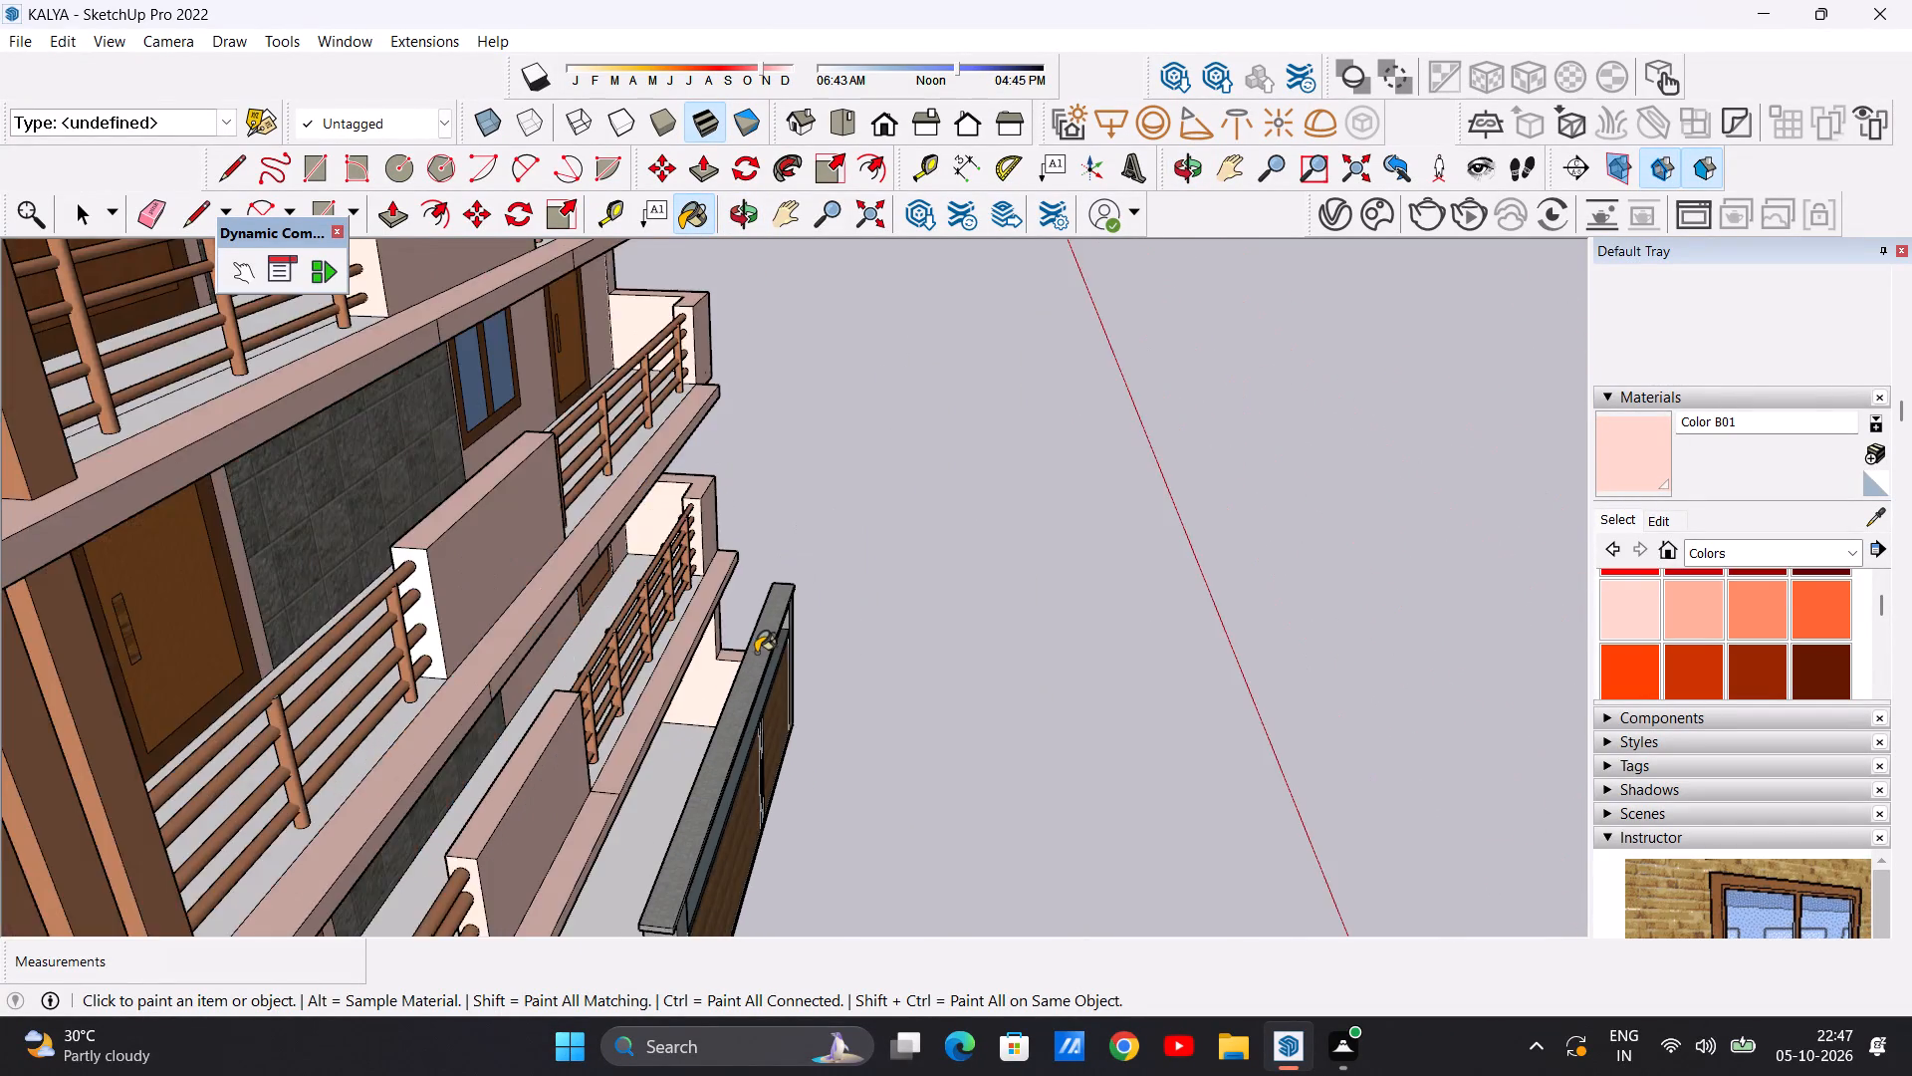
Examine the whole front elevation, then the ground floor and compound wall up close, for remaining unpainted parts.
{"action": "scroll", "coordinate": [756, 653], "scroll_direction": "down", "scroll_amount": 11}
{"action": "middle_click_drag", "start_coordinate": [868, 684], "coordinate": [397, 631]}
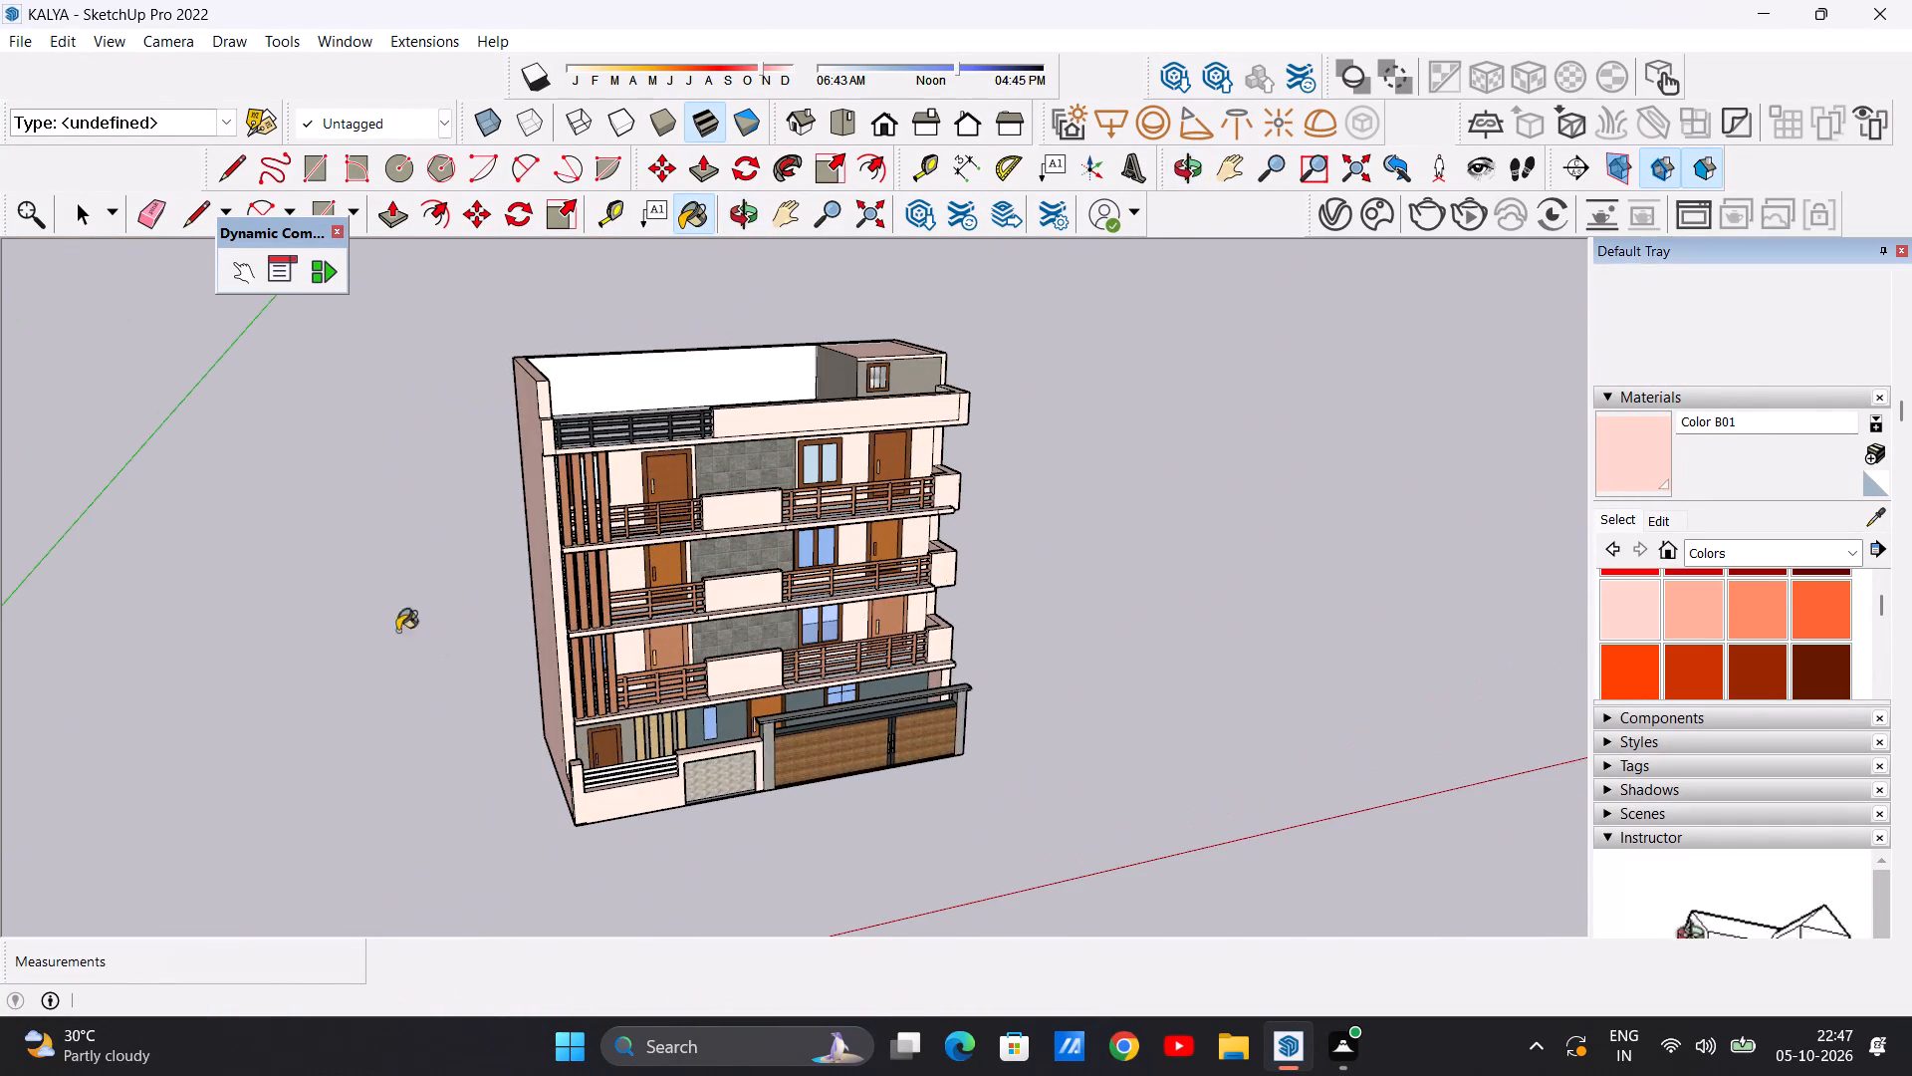
{"action": "middle_click_drag", "start_coordinate": [957, 730], "coordinate": [839, 630]}
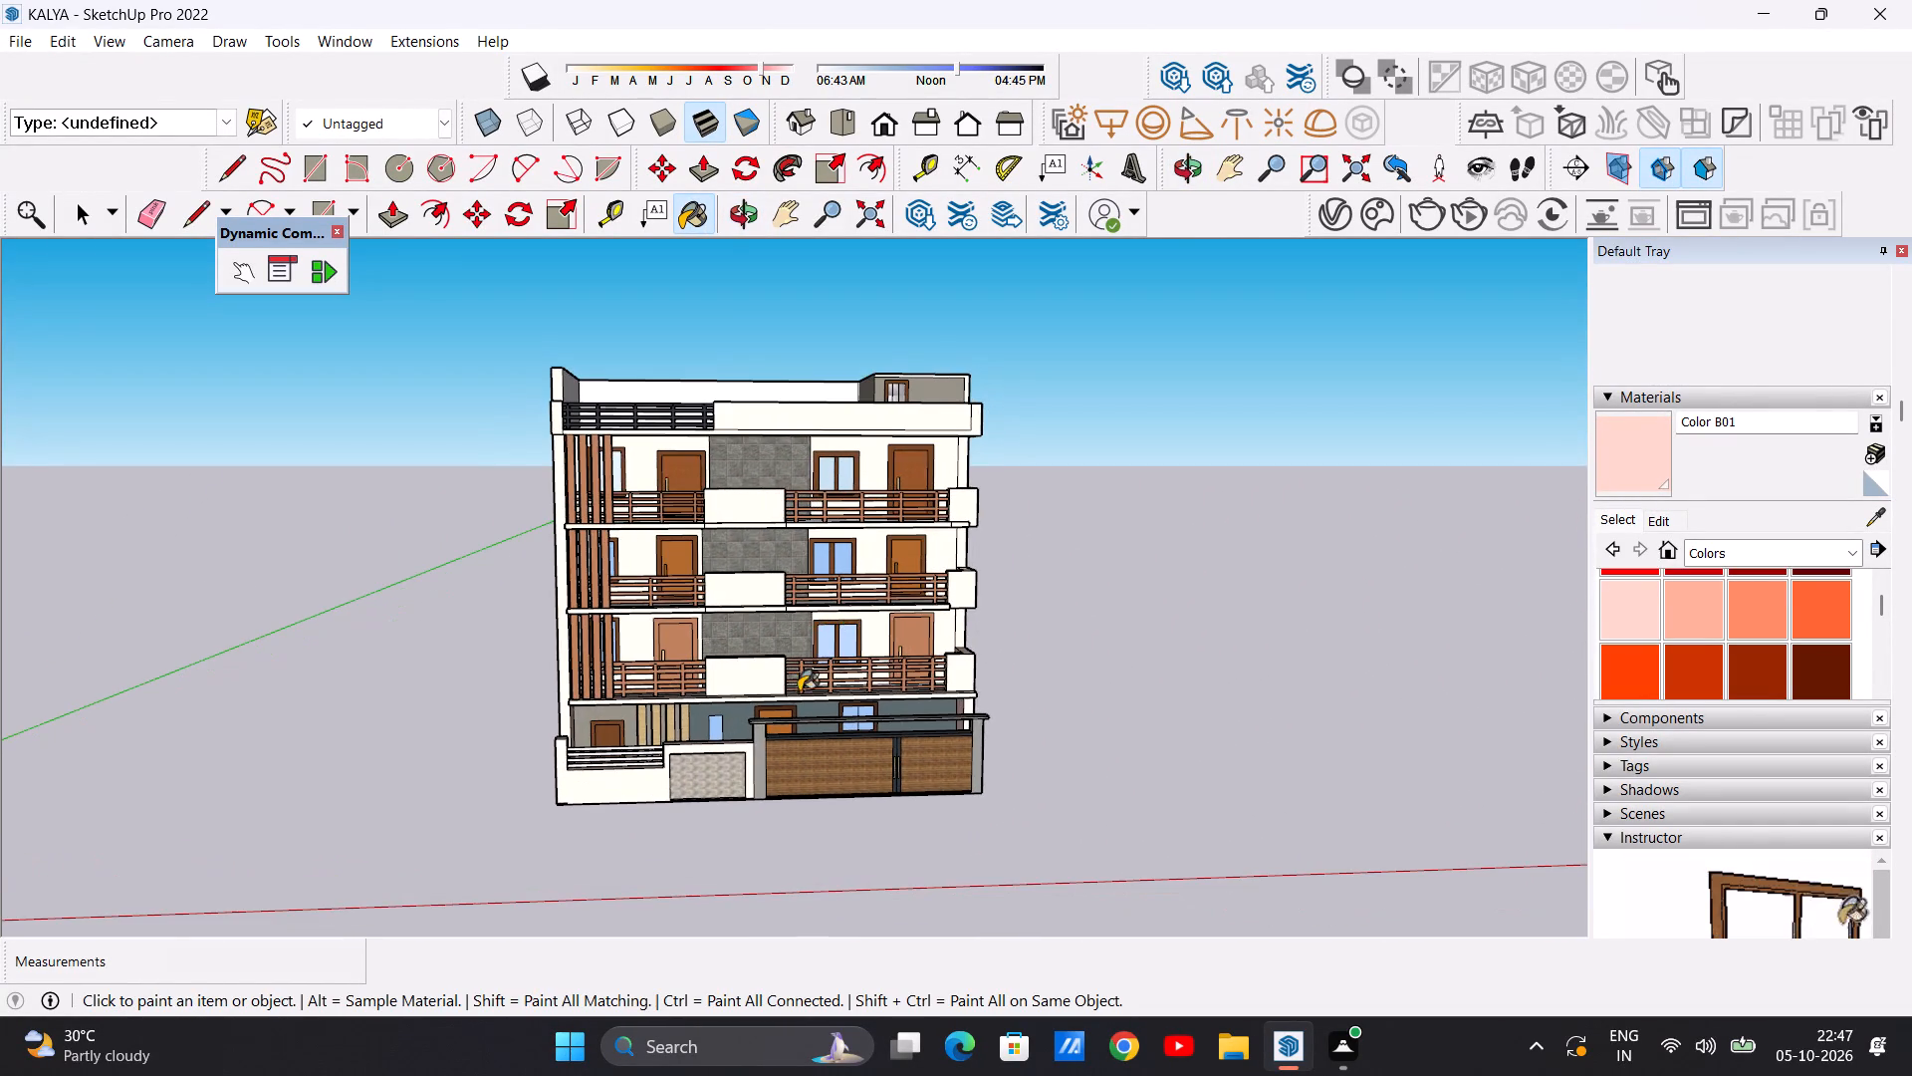
{"action": "scroll", "coordinate": [717, 823], "scroll_direction": "up", "scroll_amount": 14}
{"action": "middle_click_drag", "start_coordinate": [746, 755], "coordinate": [1039, 761]}
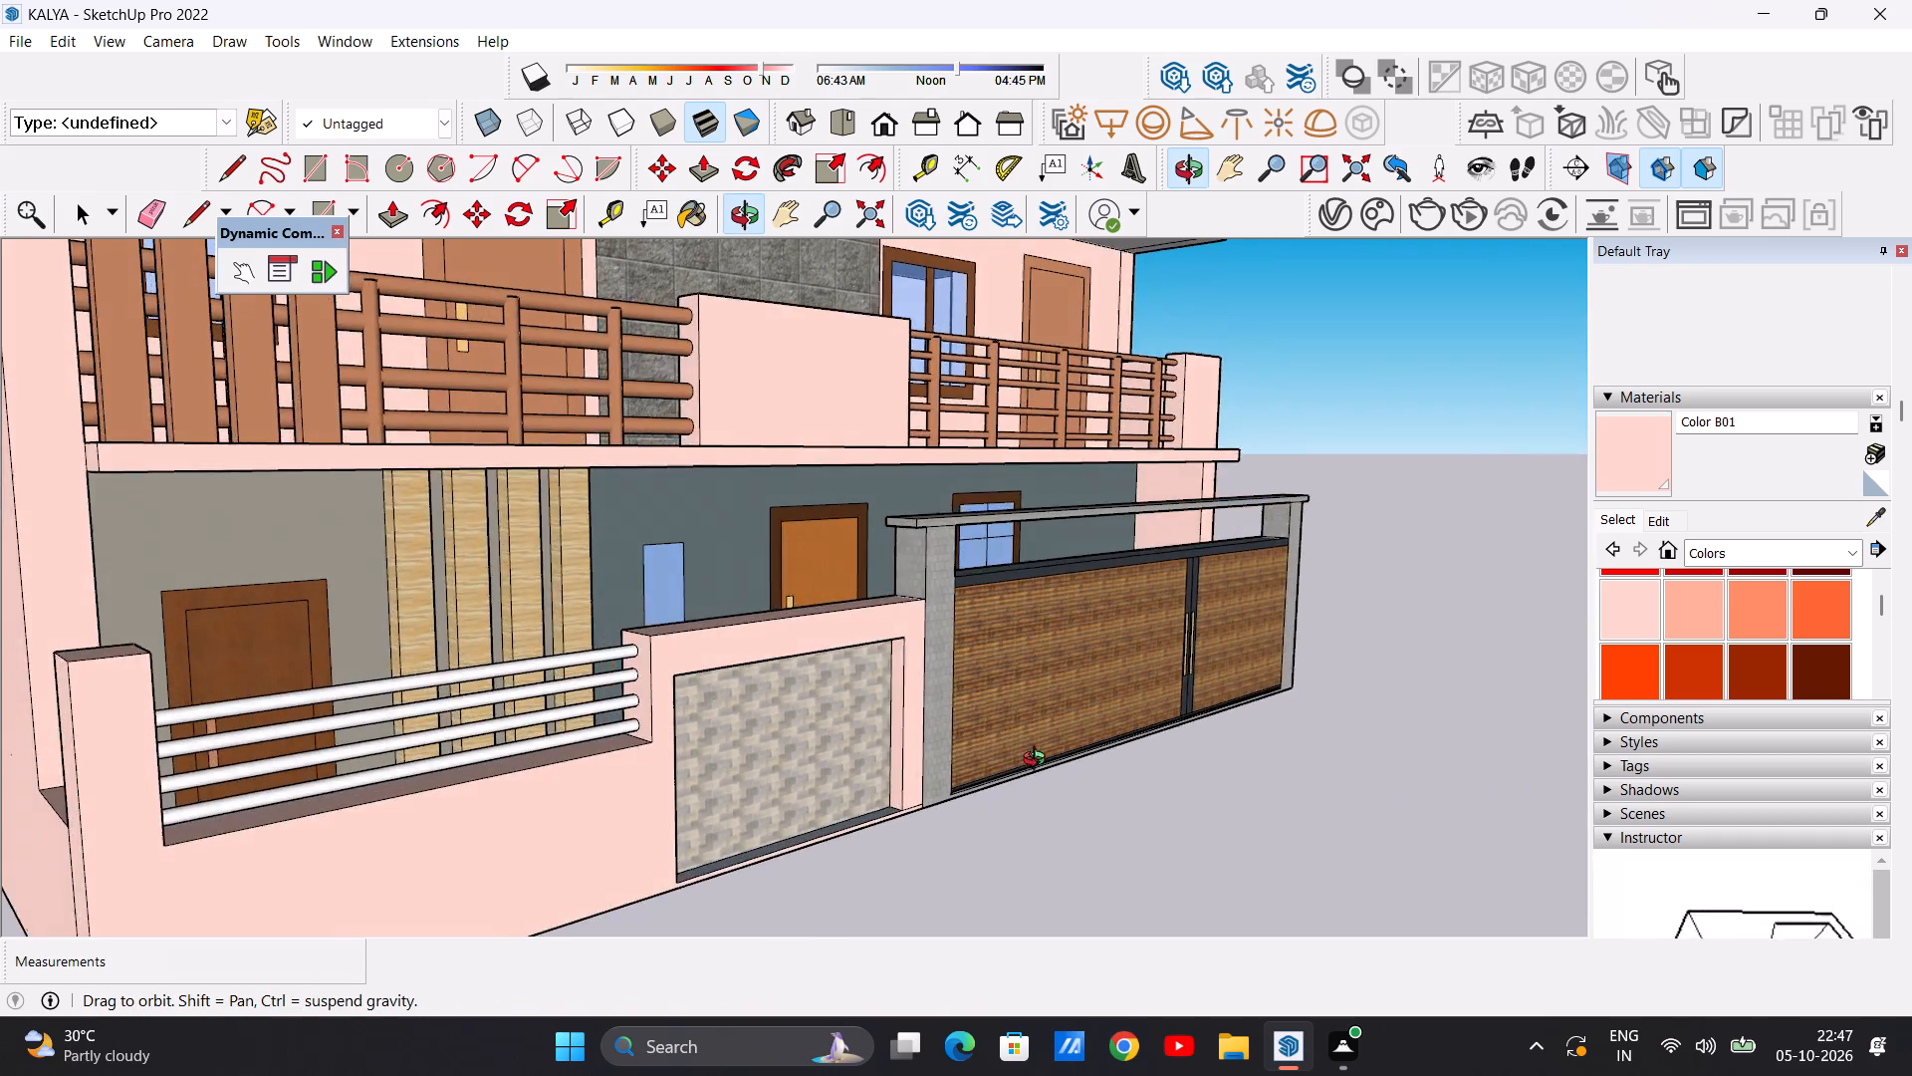
{"action": "middle_click_drag", "start_coordinate": [1039, 761], "coordinate": [1211, 768]}
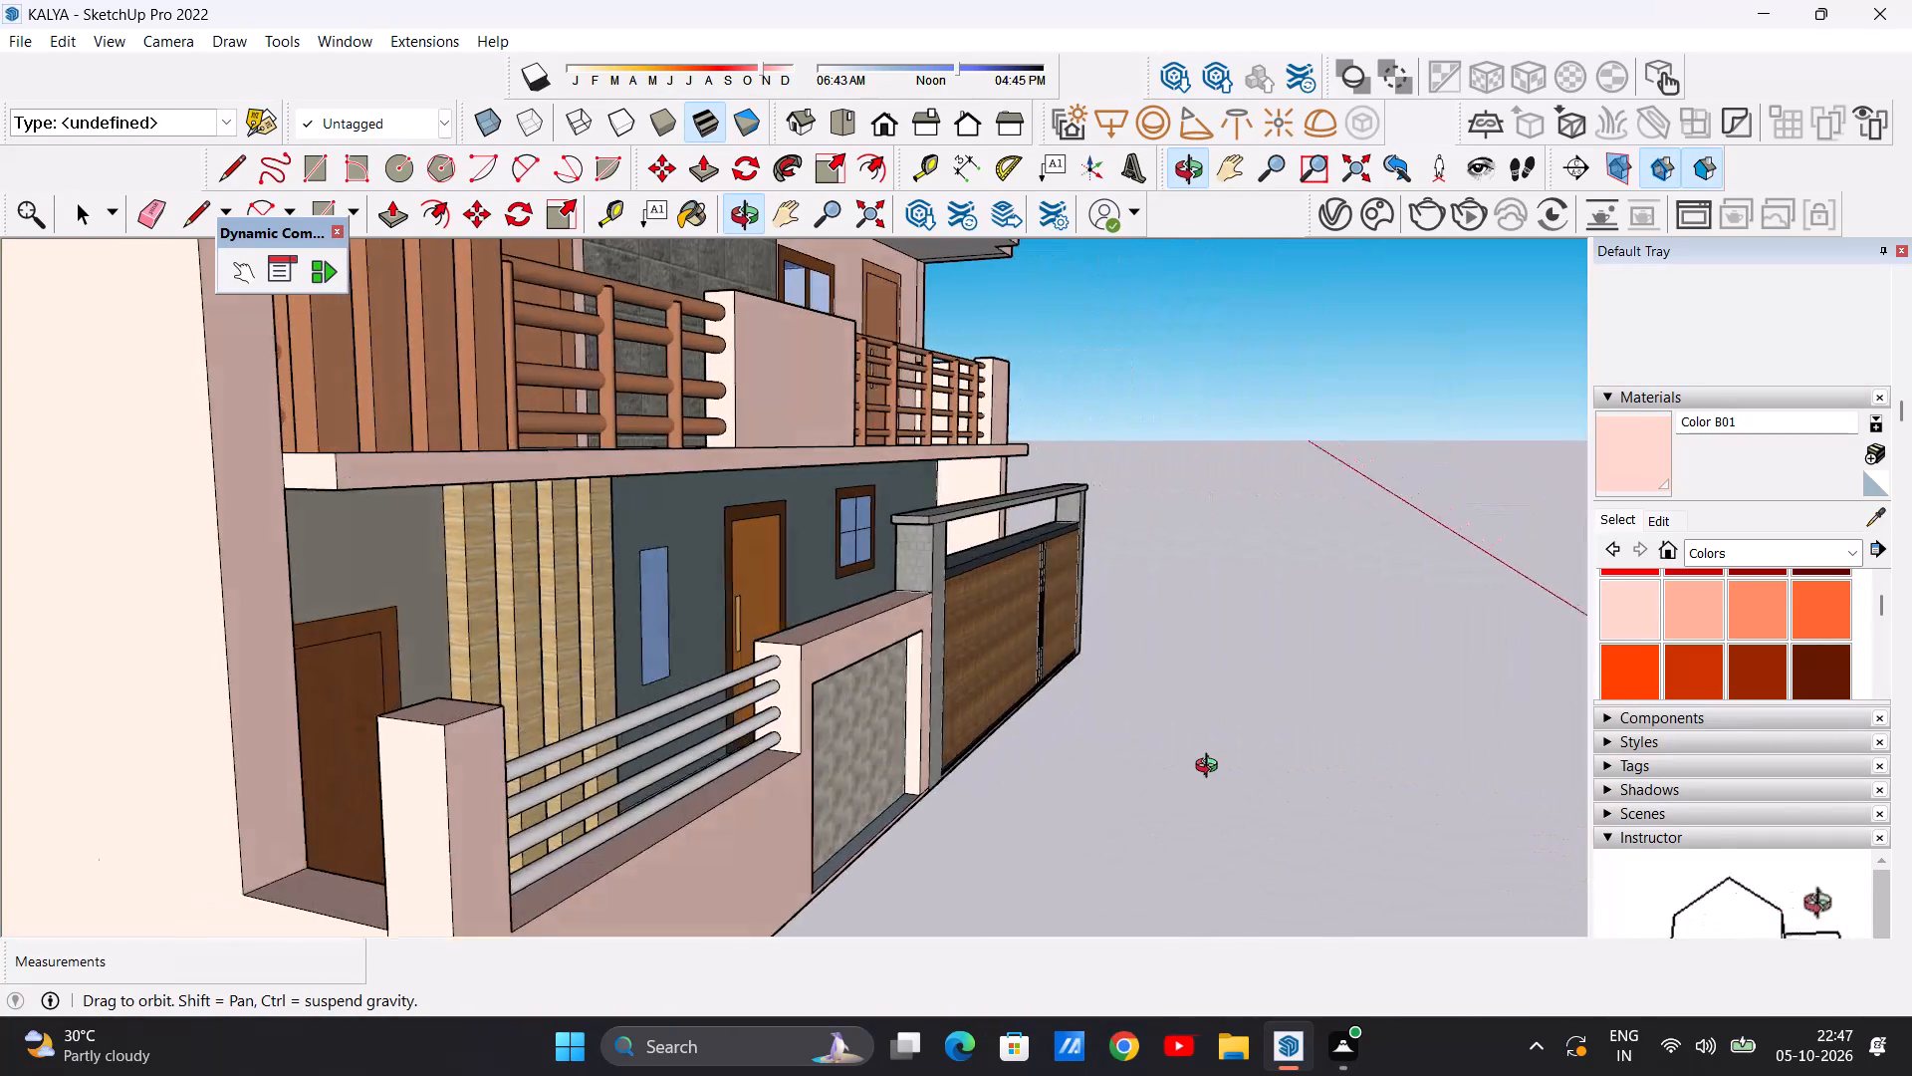
{"action": "middle_click_drag", "start_coordinate": [1211, 768], "coordinate": [659, 771]}
{"action": "scroll", "coordinate": [868, 764], "scroll_direction": "down", "scroll_amount": 4}
{"action": "scroll", "coordinate": [617, 742], "scroll_direction": "up", "scroll_amount": 9}
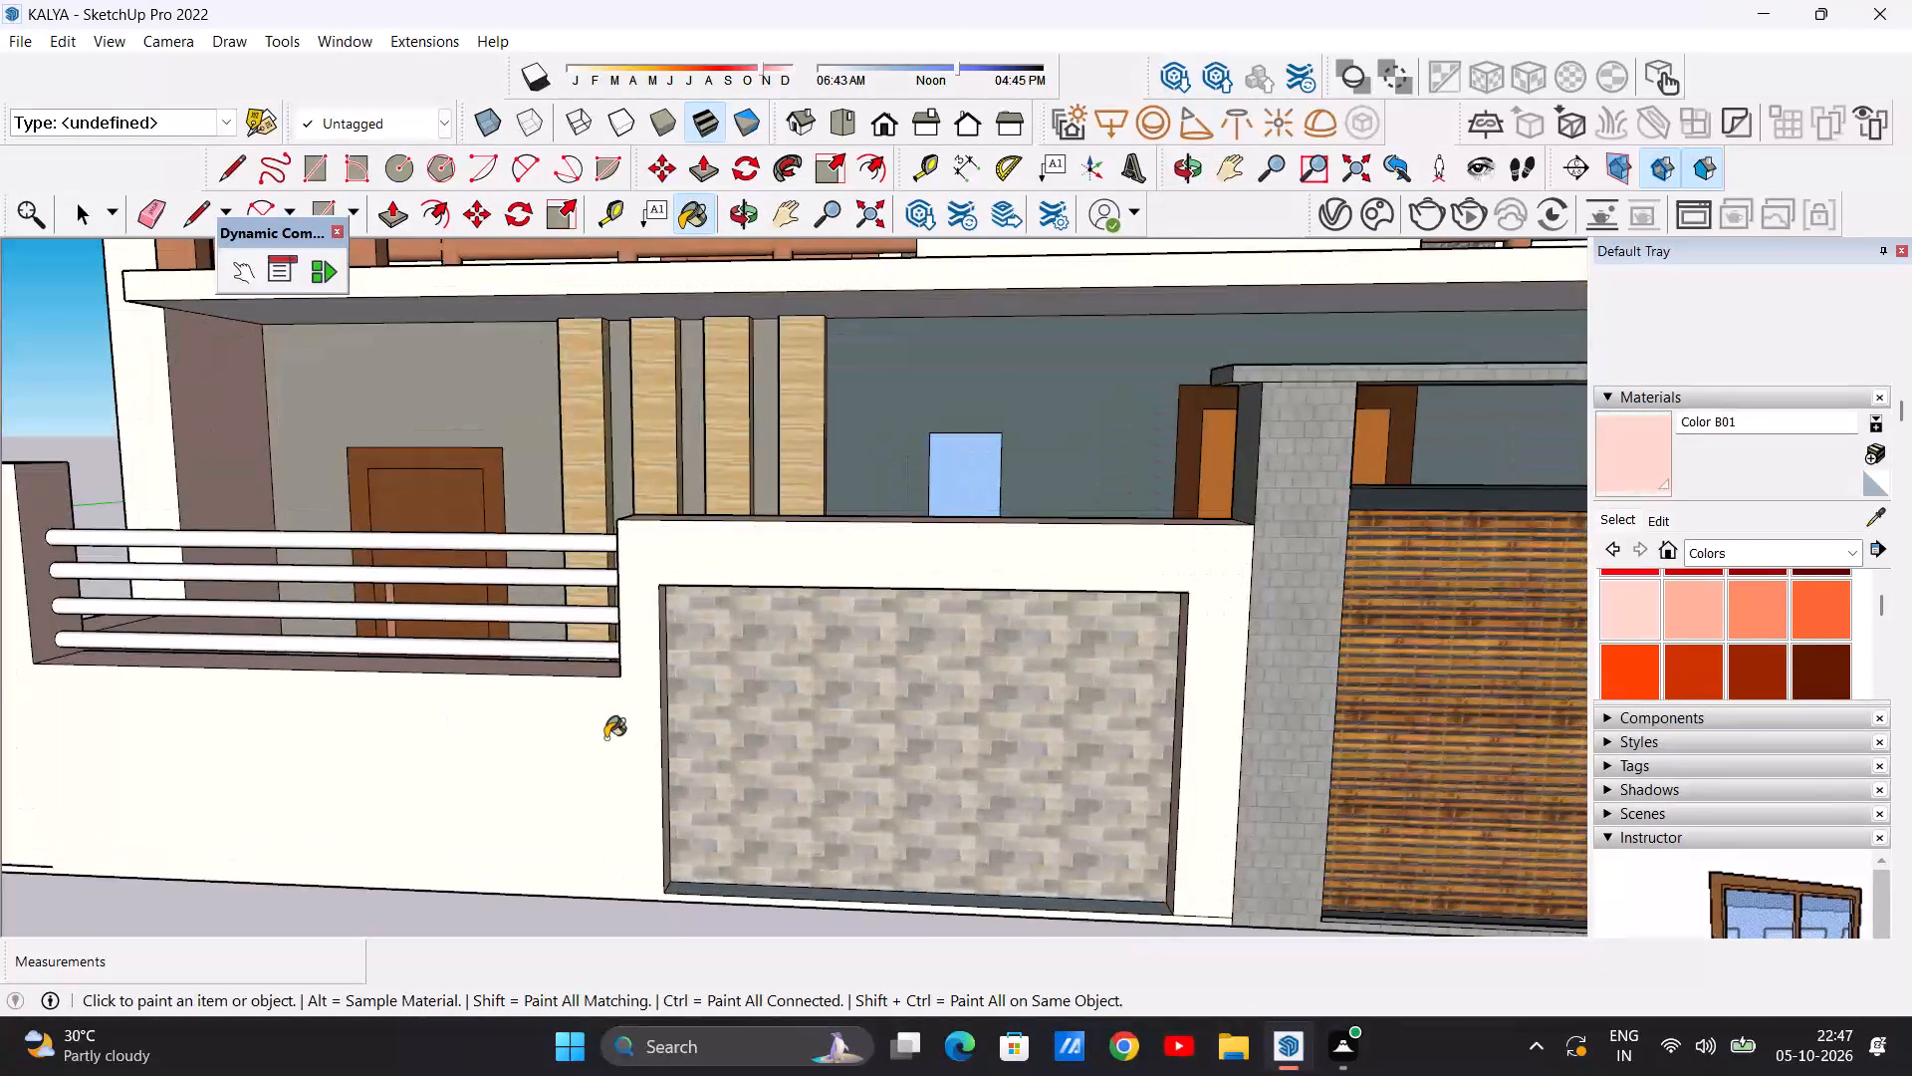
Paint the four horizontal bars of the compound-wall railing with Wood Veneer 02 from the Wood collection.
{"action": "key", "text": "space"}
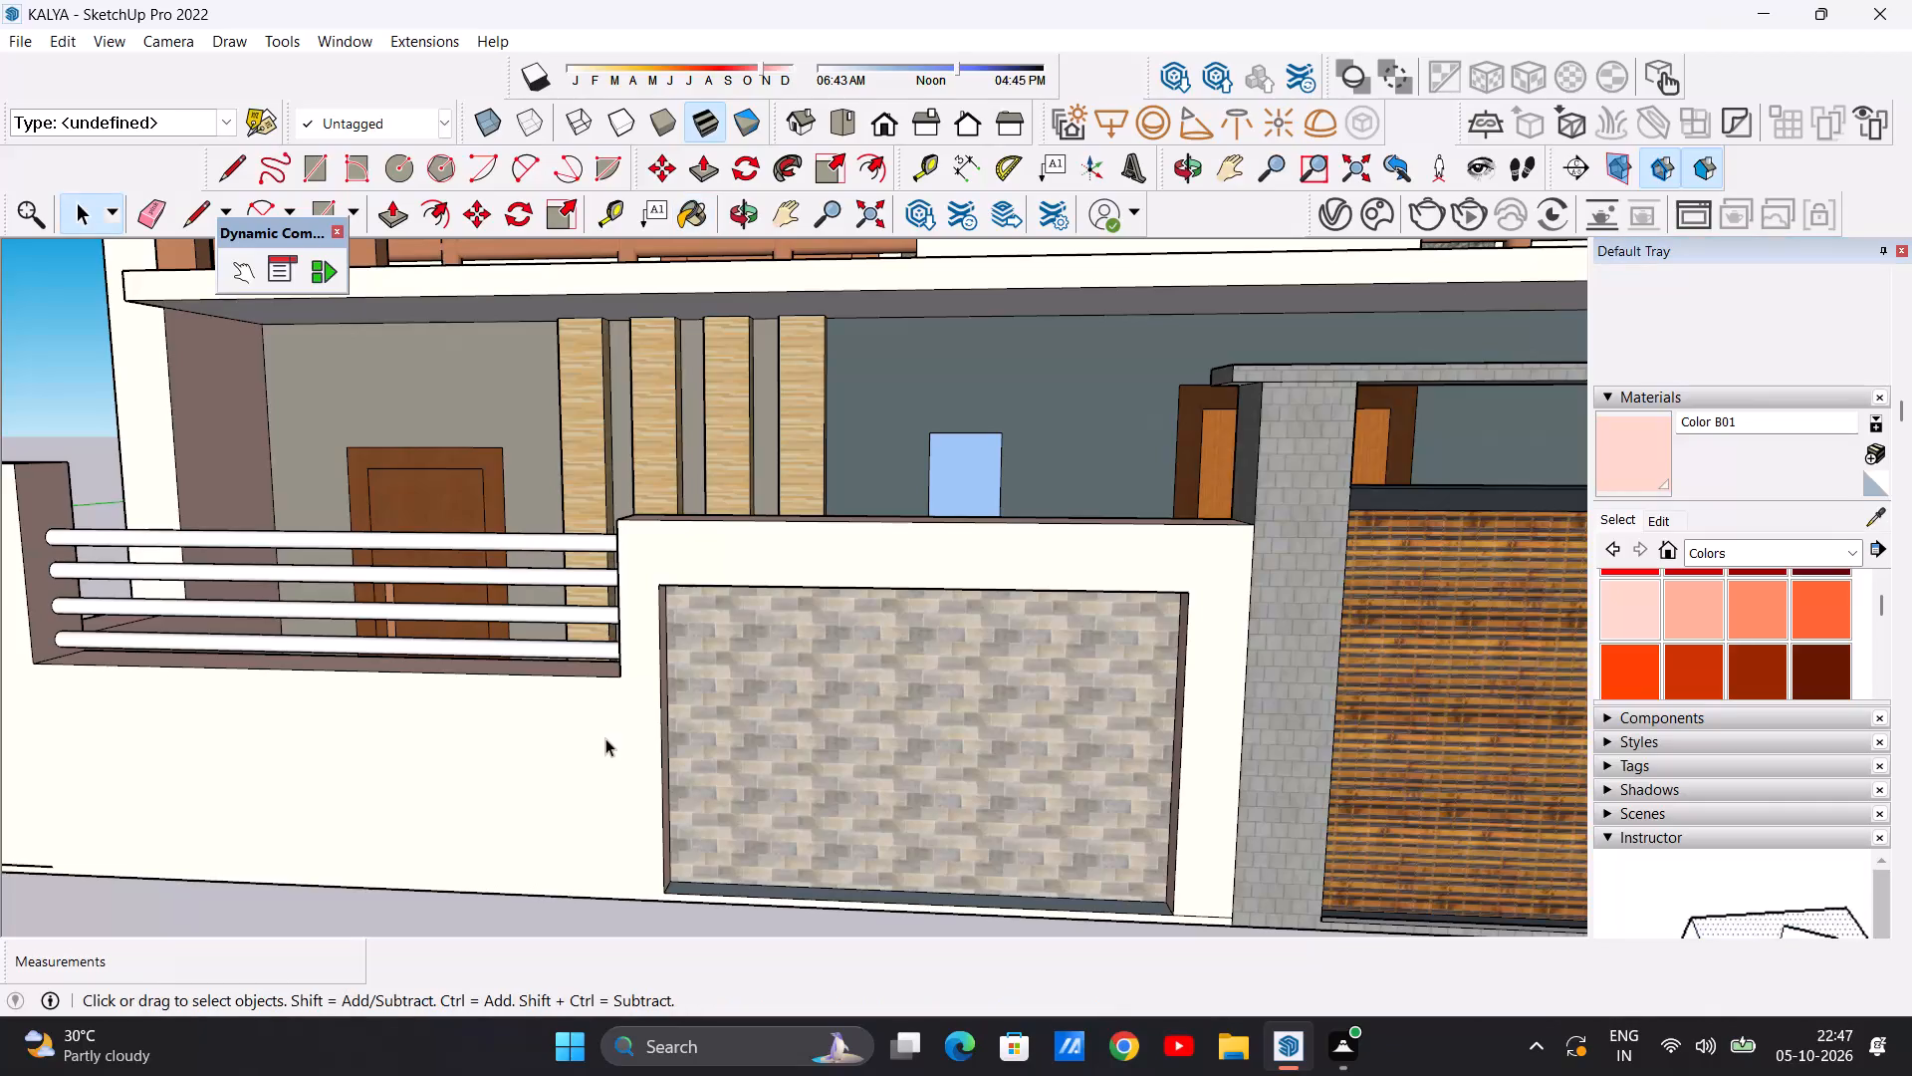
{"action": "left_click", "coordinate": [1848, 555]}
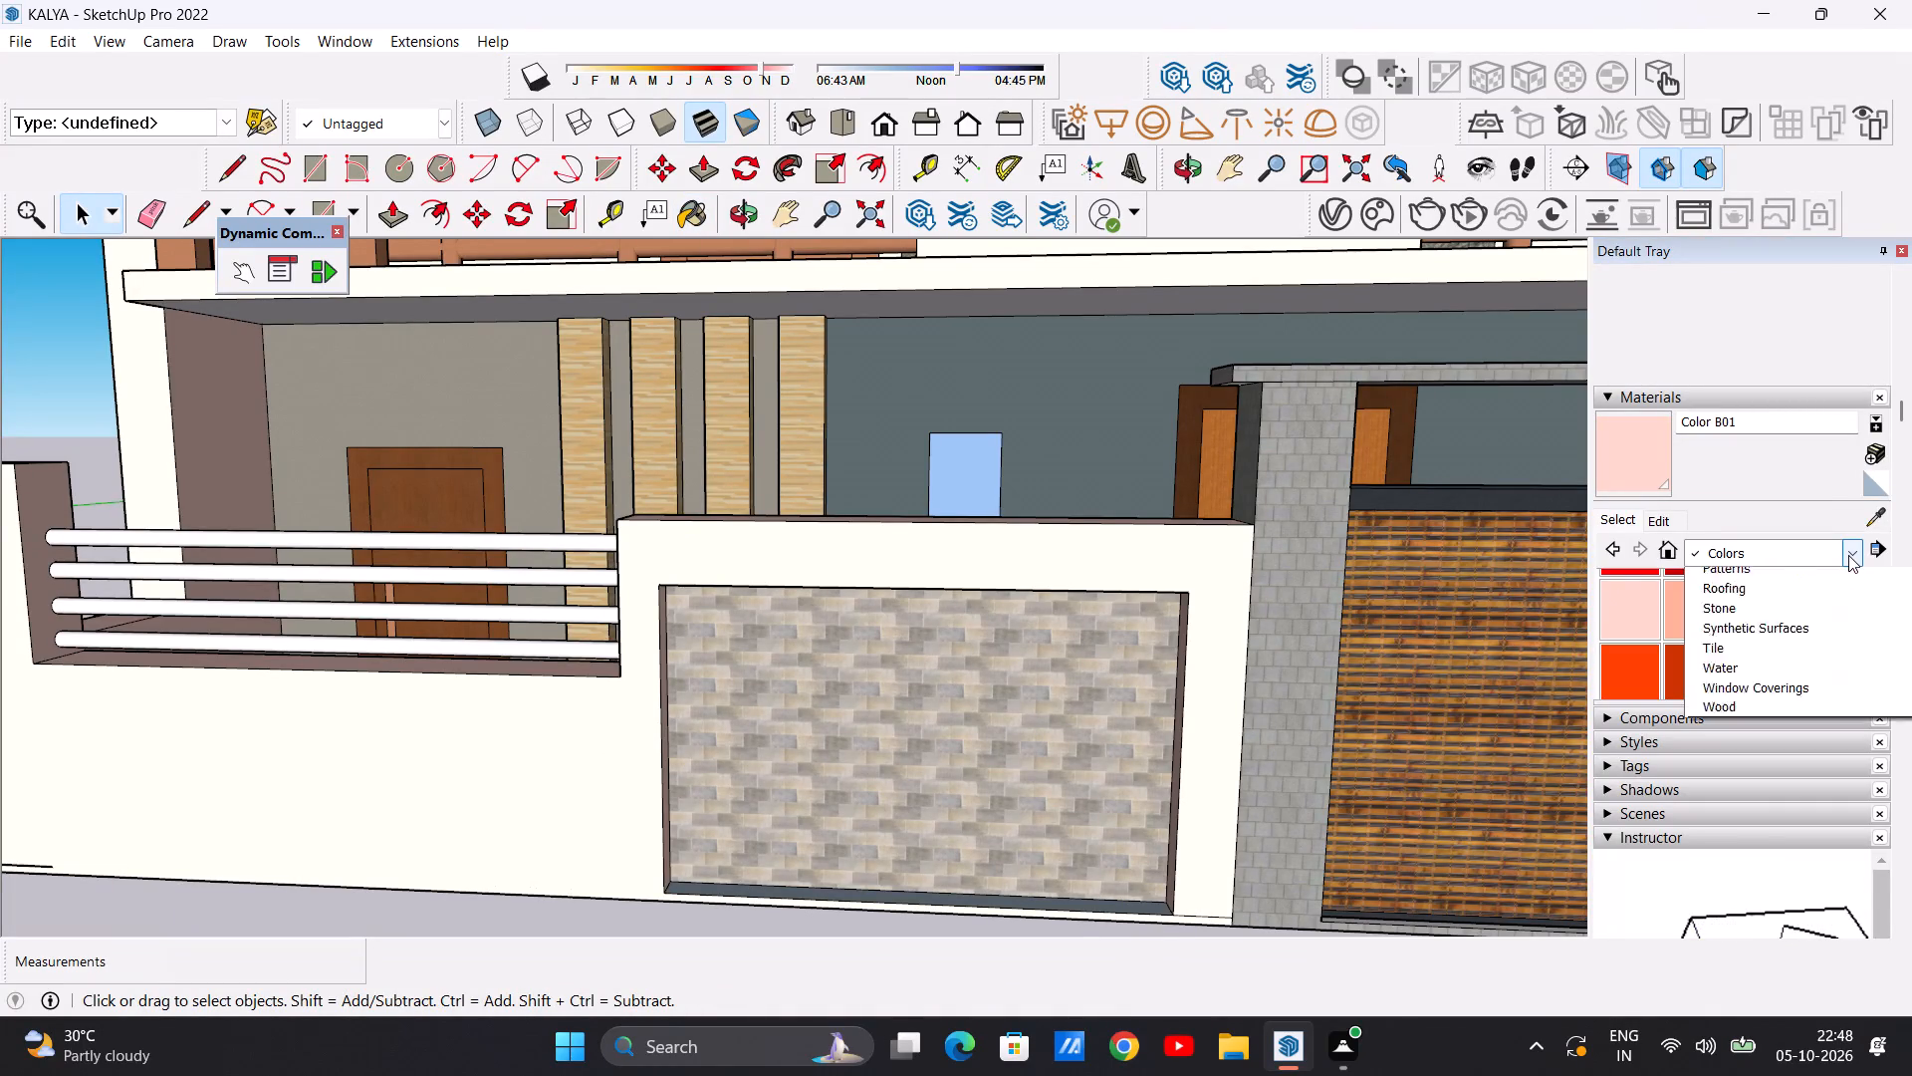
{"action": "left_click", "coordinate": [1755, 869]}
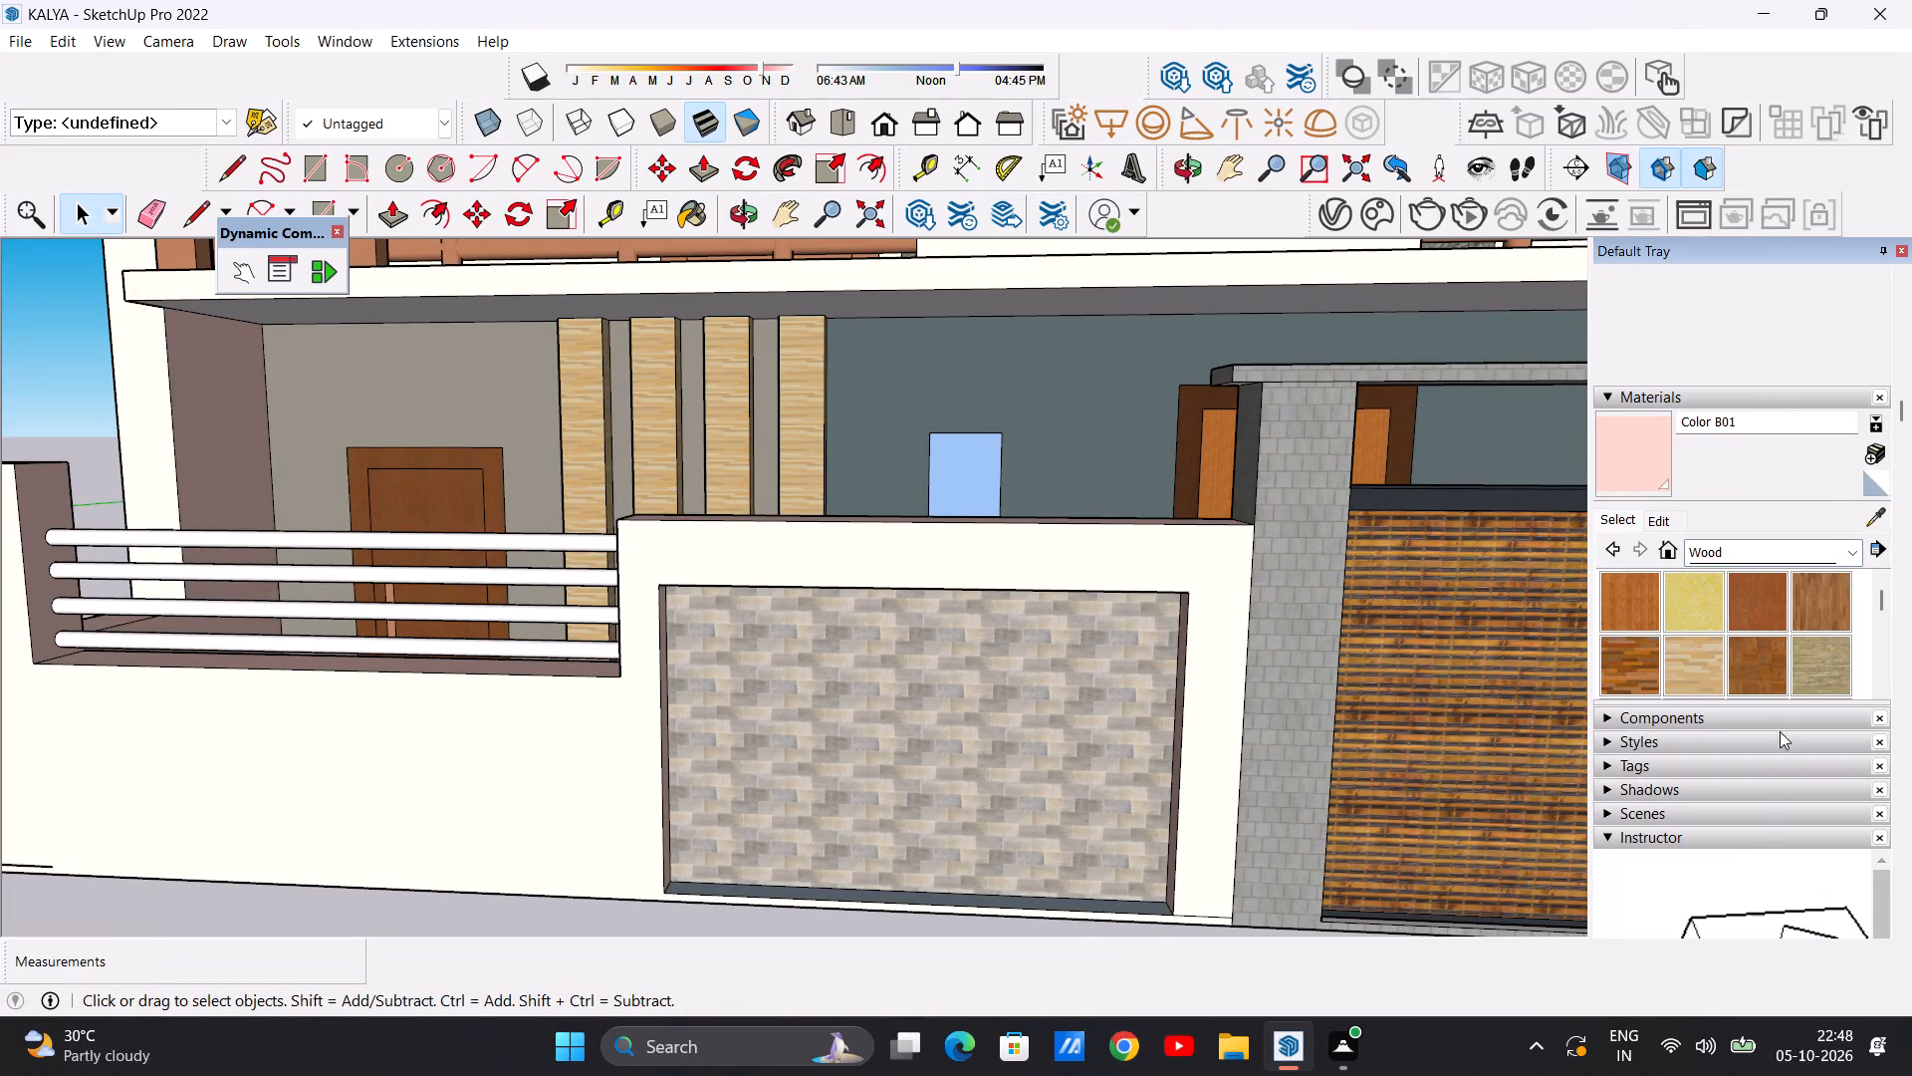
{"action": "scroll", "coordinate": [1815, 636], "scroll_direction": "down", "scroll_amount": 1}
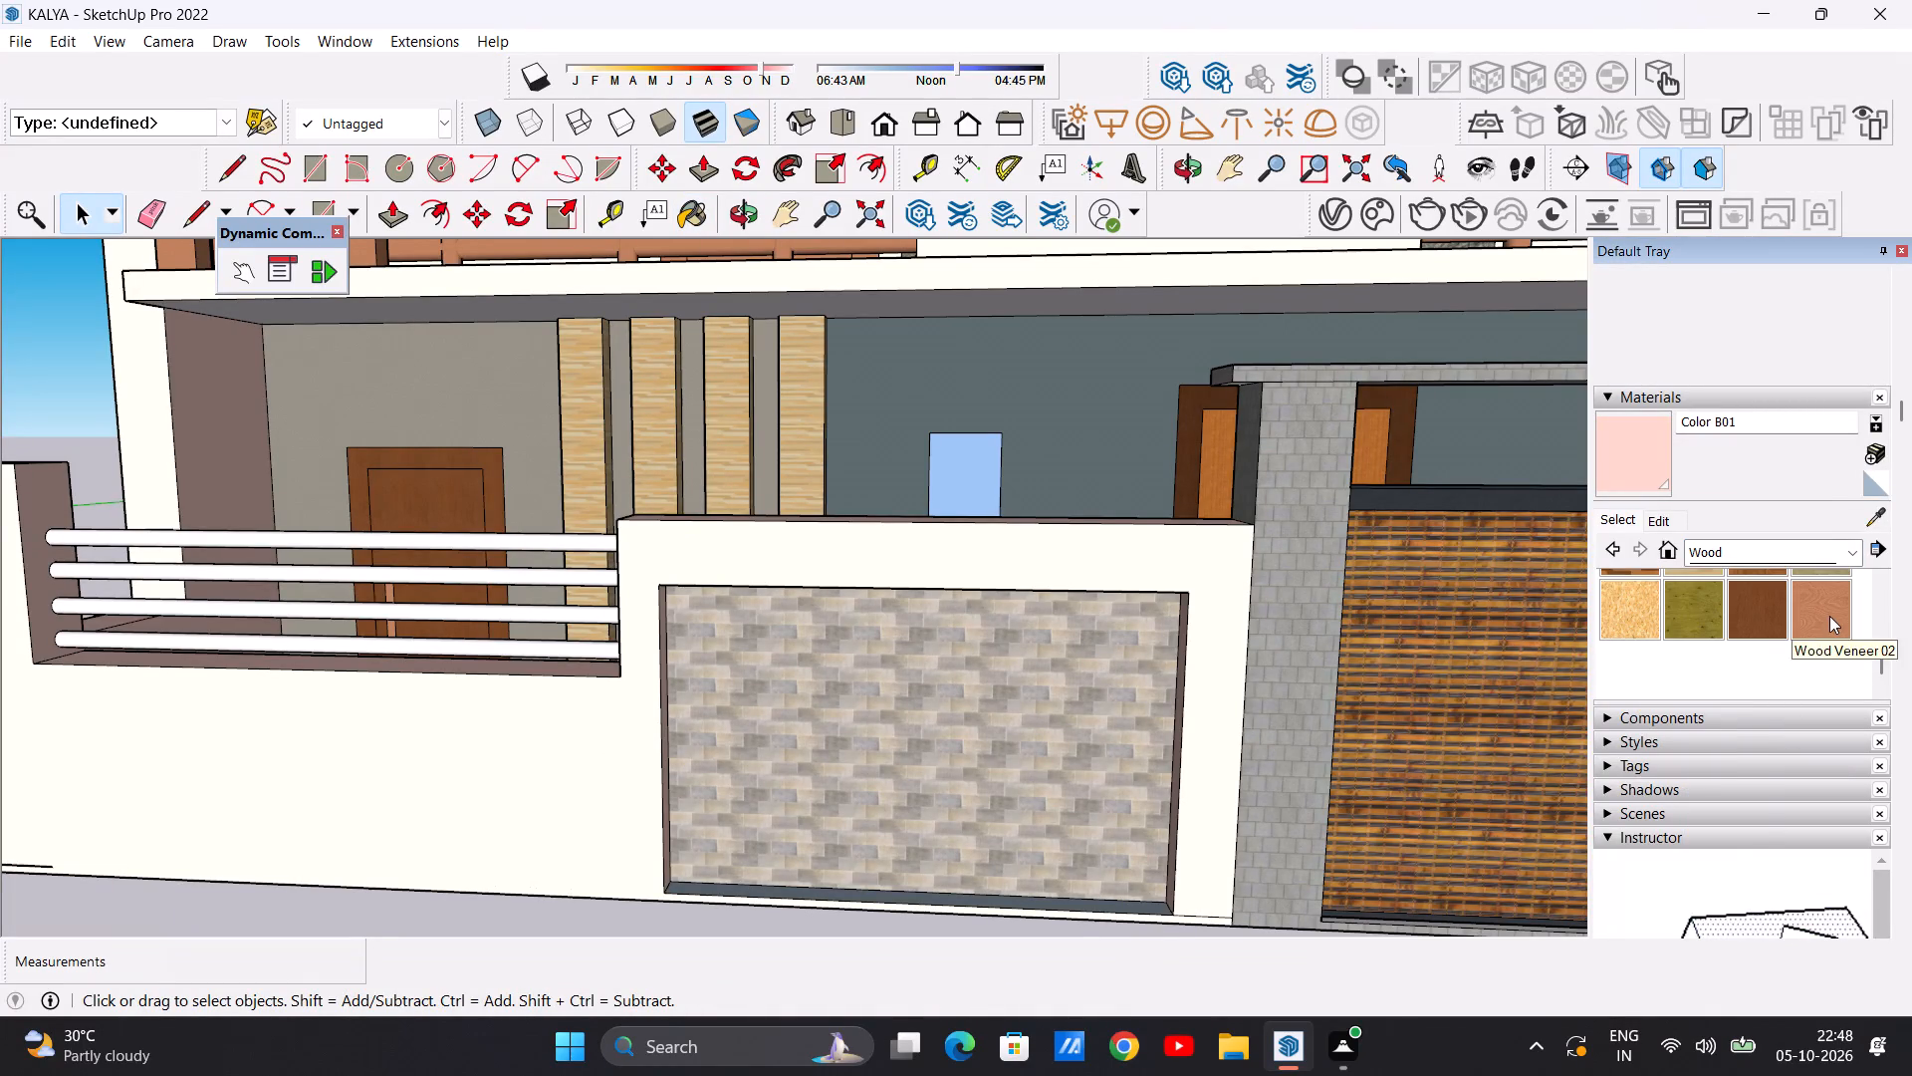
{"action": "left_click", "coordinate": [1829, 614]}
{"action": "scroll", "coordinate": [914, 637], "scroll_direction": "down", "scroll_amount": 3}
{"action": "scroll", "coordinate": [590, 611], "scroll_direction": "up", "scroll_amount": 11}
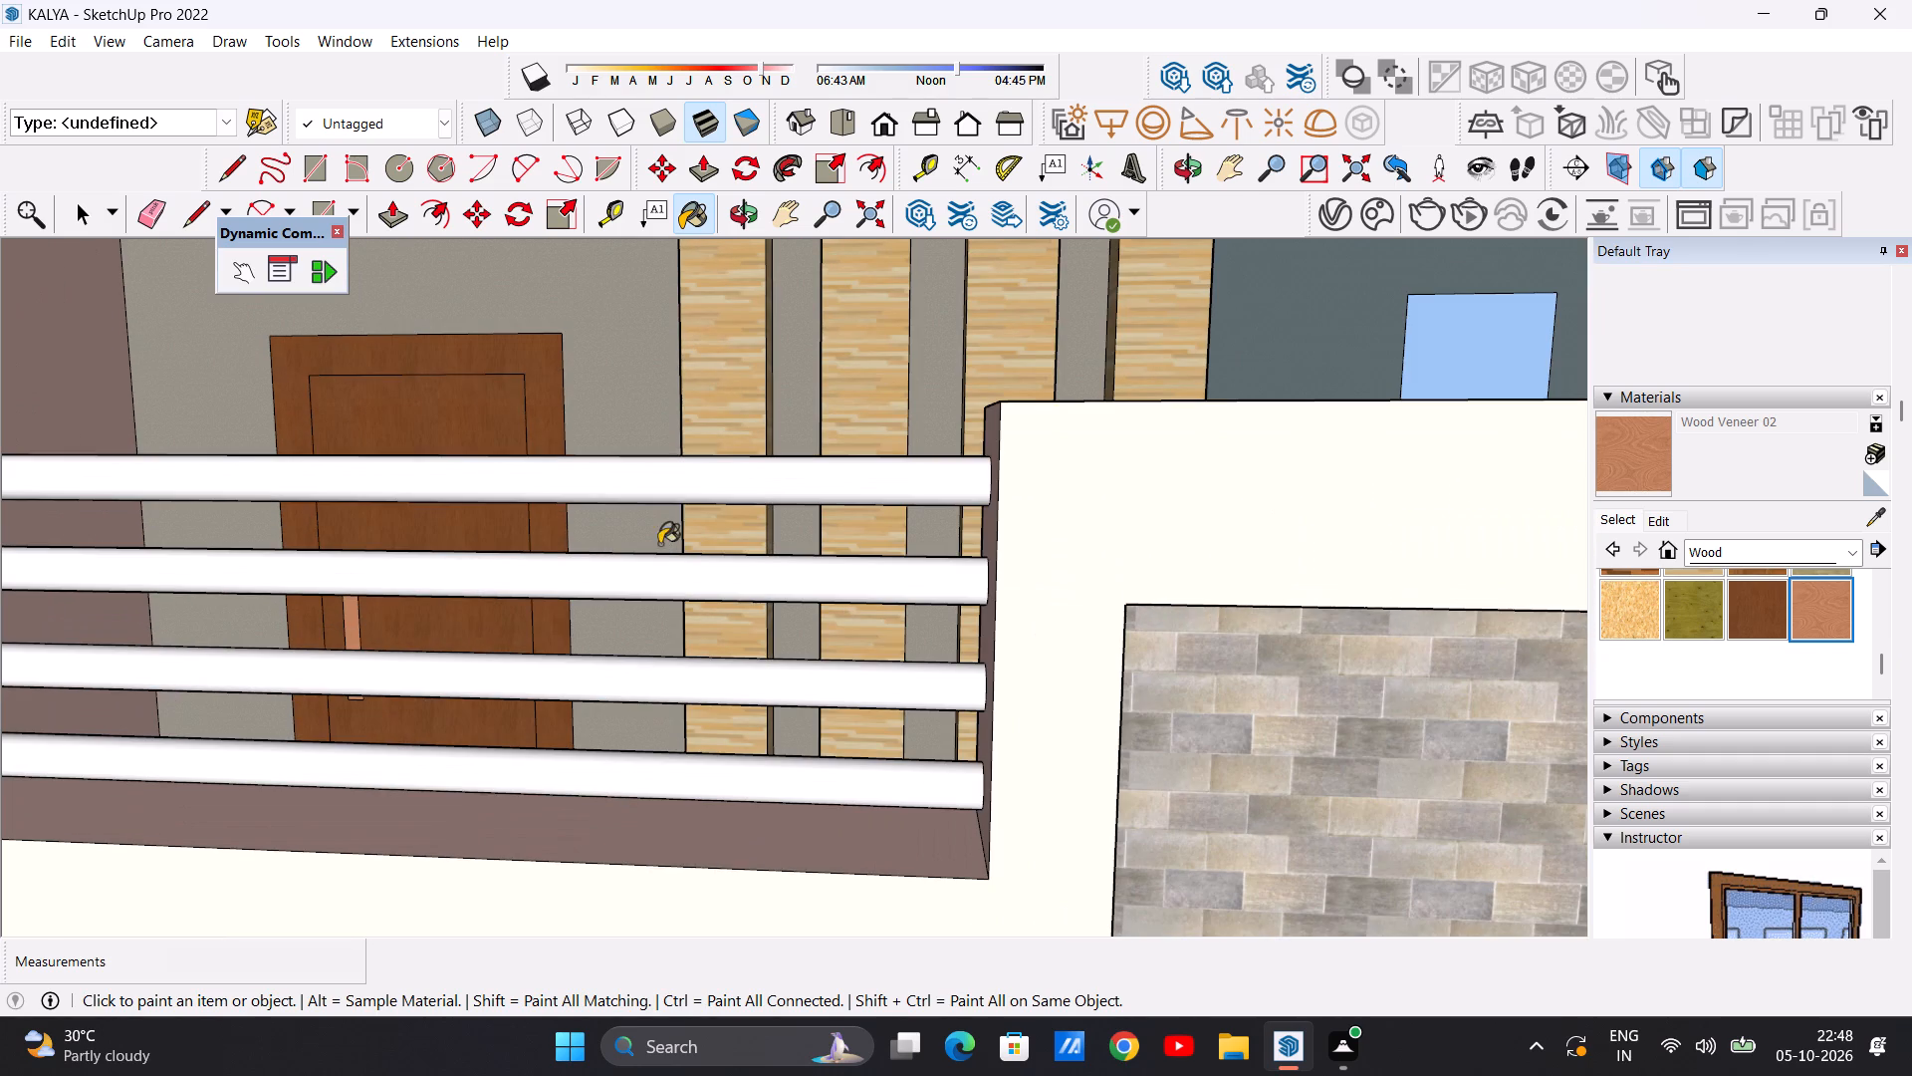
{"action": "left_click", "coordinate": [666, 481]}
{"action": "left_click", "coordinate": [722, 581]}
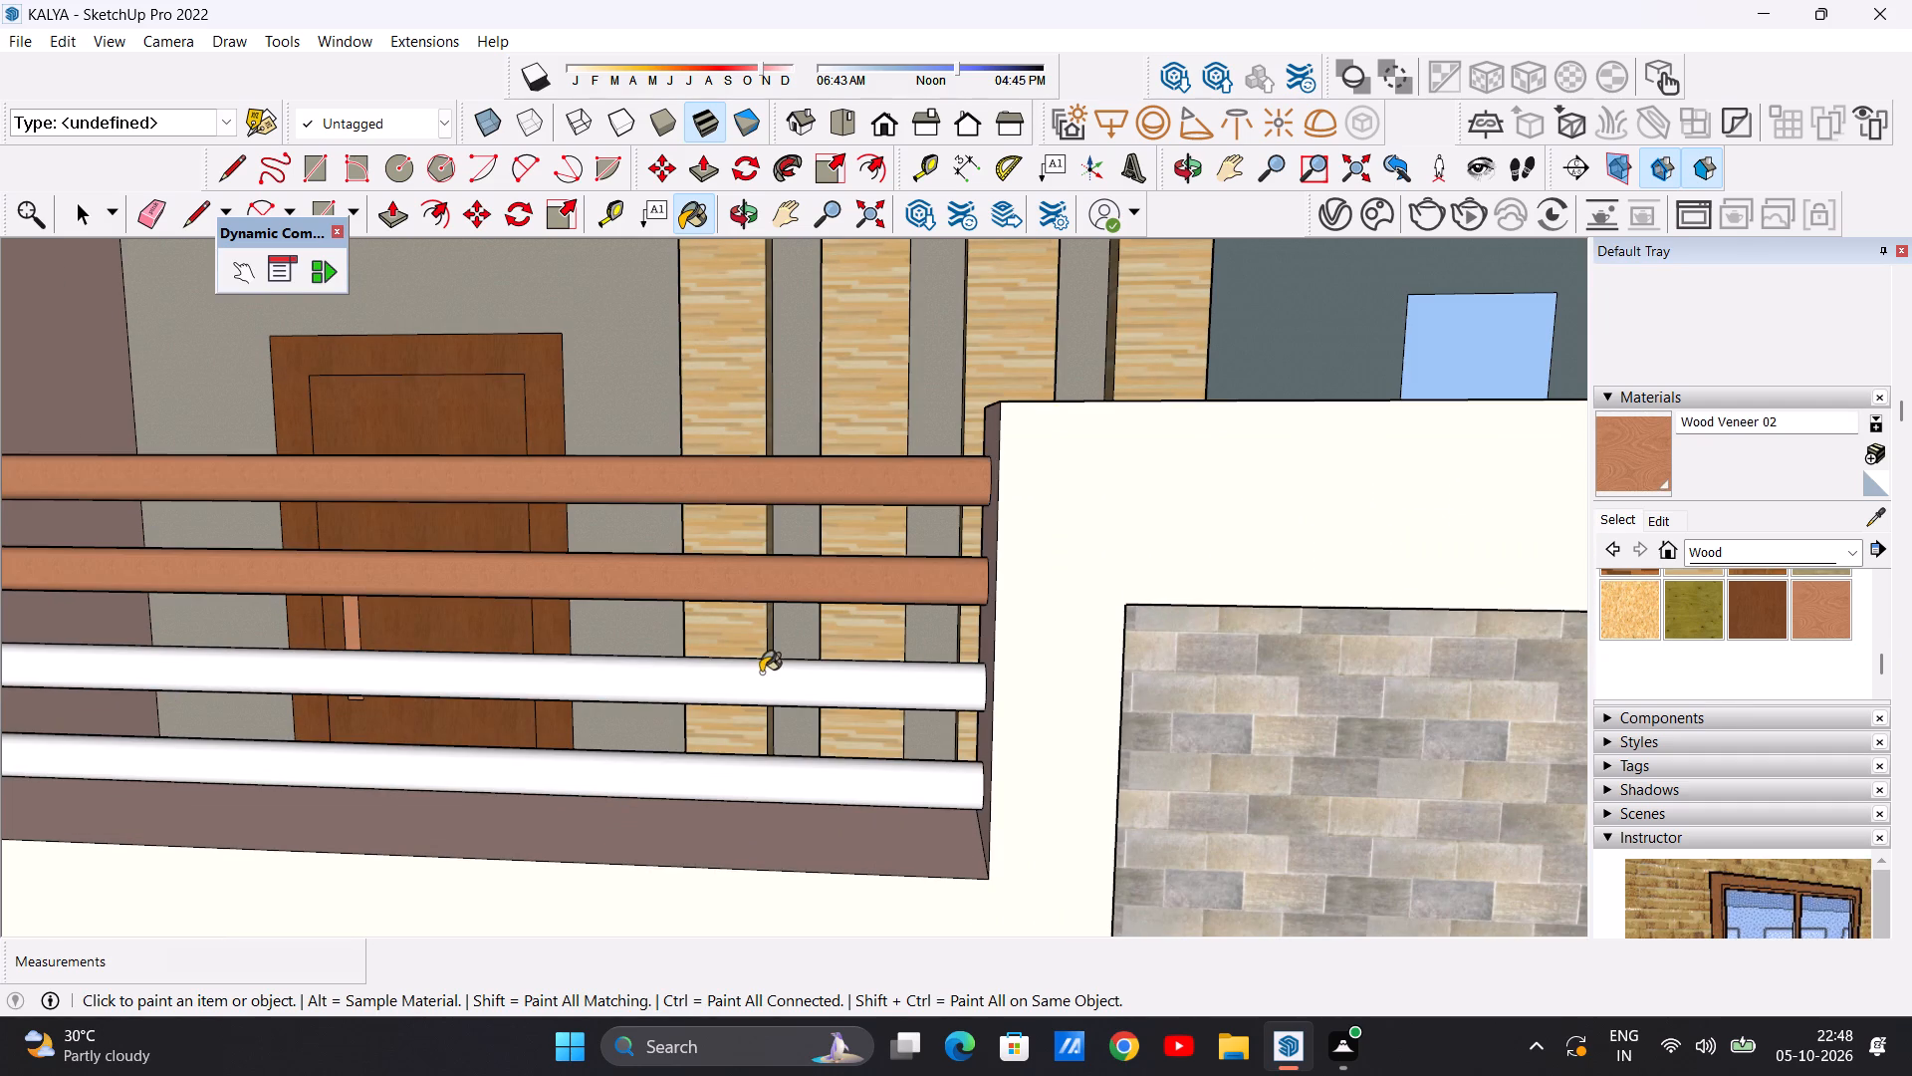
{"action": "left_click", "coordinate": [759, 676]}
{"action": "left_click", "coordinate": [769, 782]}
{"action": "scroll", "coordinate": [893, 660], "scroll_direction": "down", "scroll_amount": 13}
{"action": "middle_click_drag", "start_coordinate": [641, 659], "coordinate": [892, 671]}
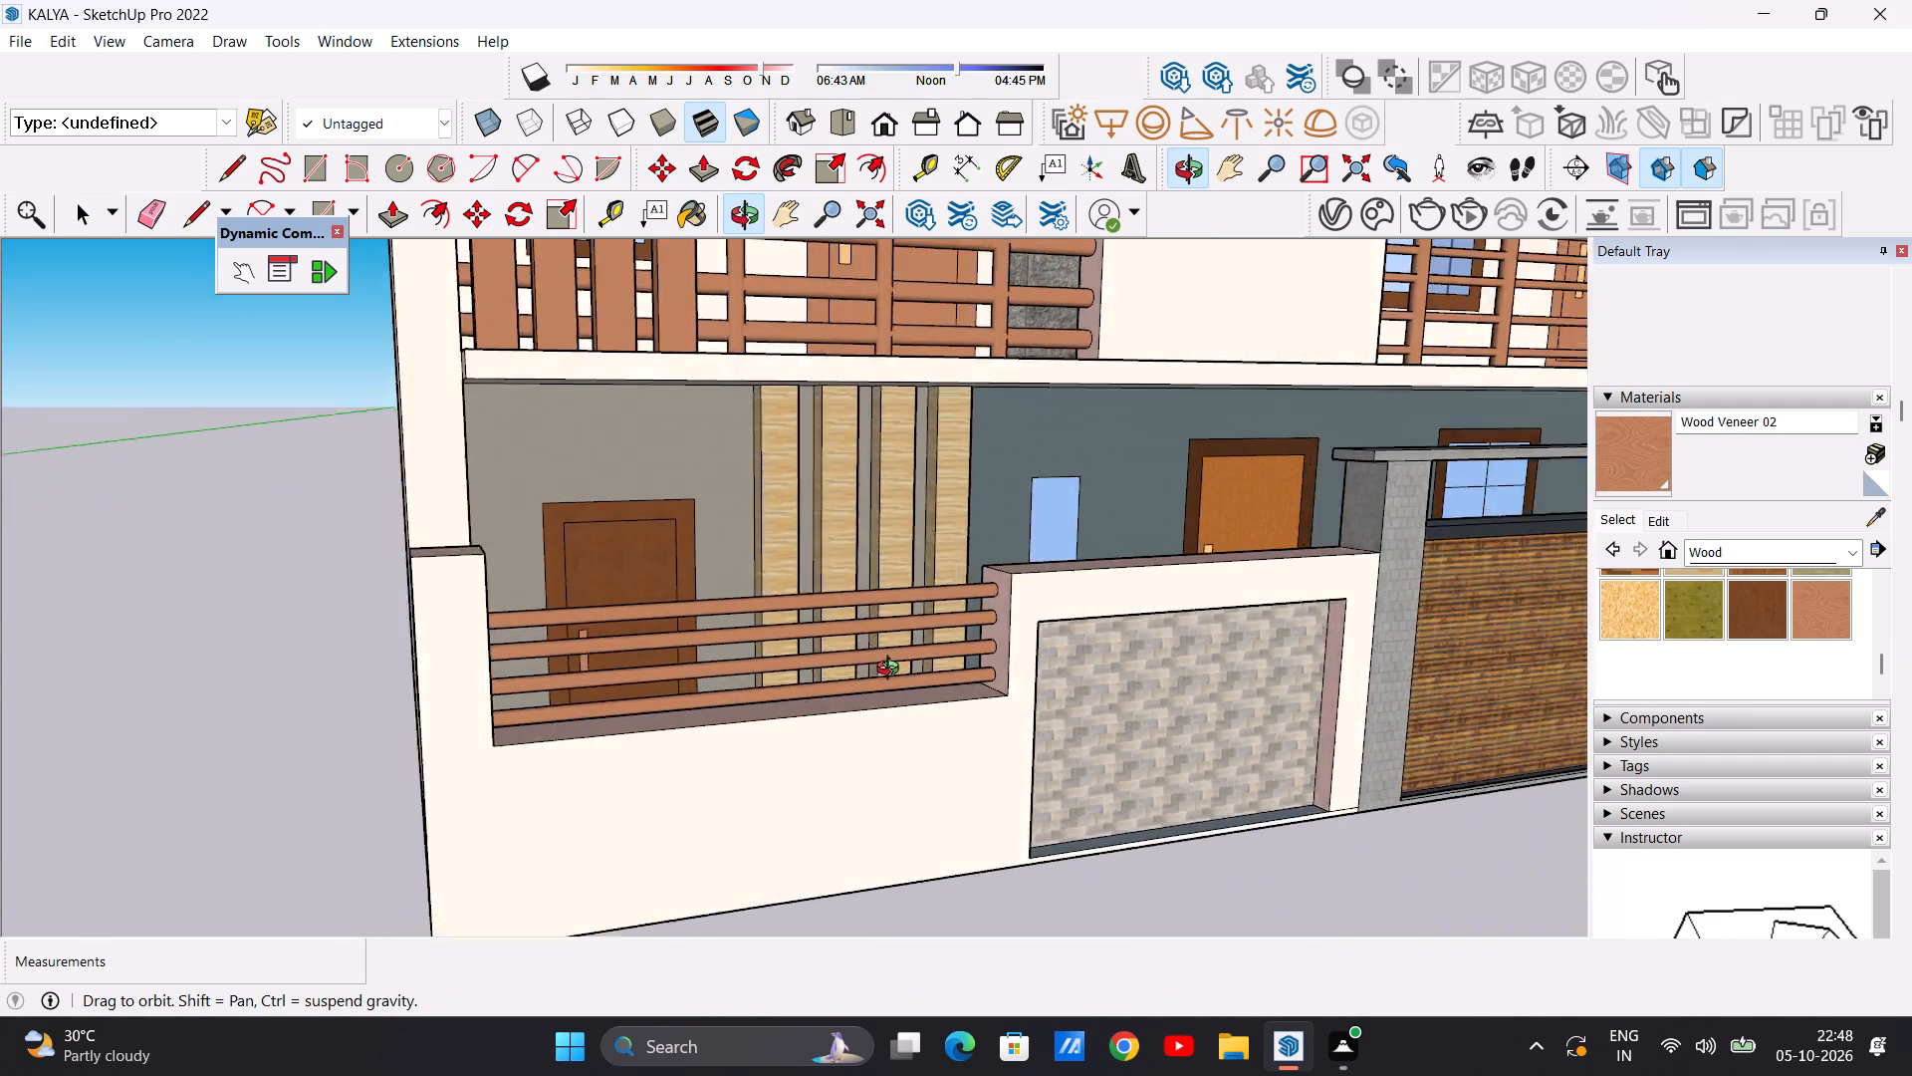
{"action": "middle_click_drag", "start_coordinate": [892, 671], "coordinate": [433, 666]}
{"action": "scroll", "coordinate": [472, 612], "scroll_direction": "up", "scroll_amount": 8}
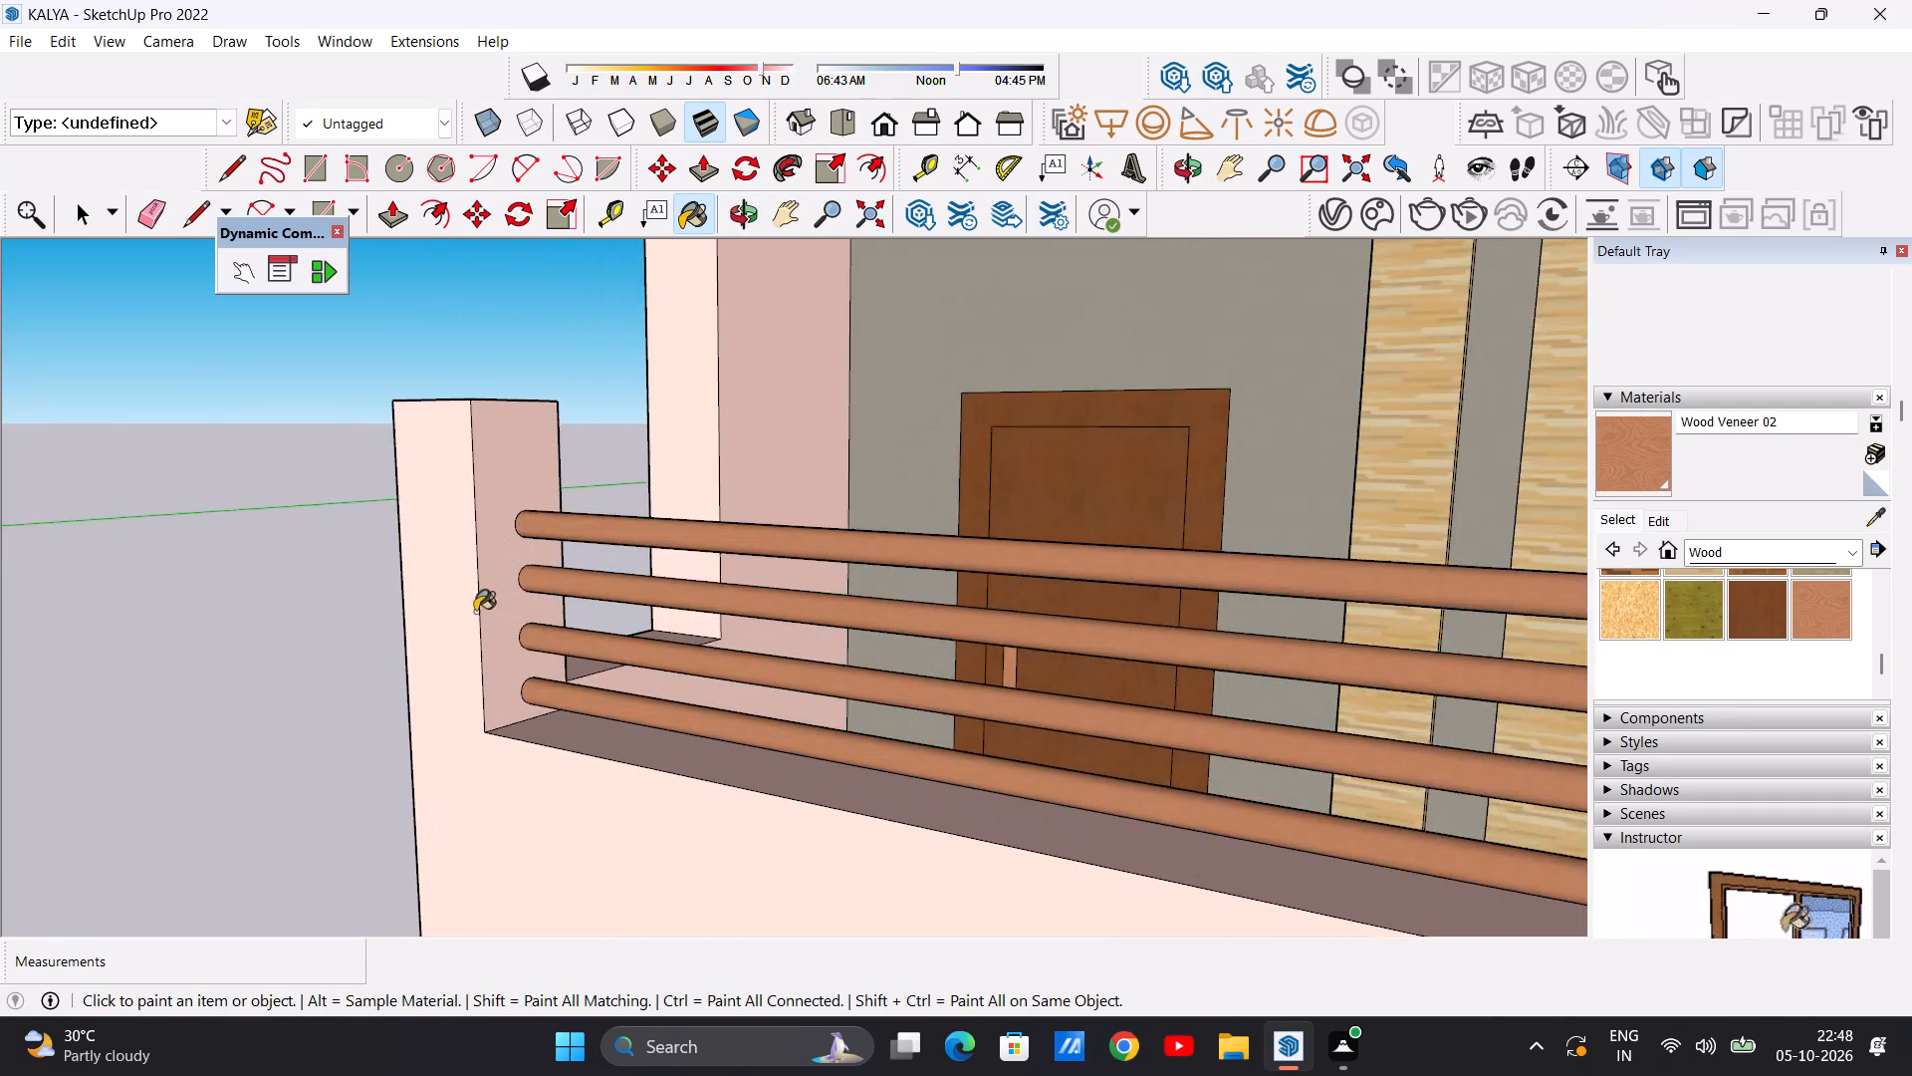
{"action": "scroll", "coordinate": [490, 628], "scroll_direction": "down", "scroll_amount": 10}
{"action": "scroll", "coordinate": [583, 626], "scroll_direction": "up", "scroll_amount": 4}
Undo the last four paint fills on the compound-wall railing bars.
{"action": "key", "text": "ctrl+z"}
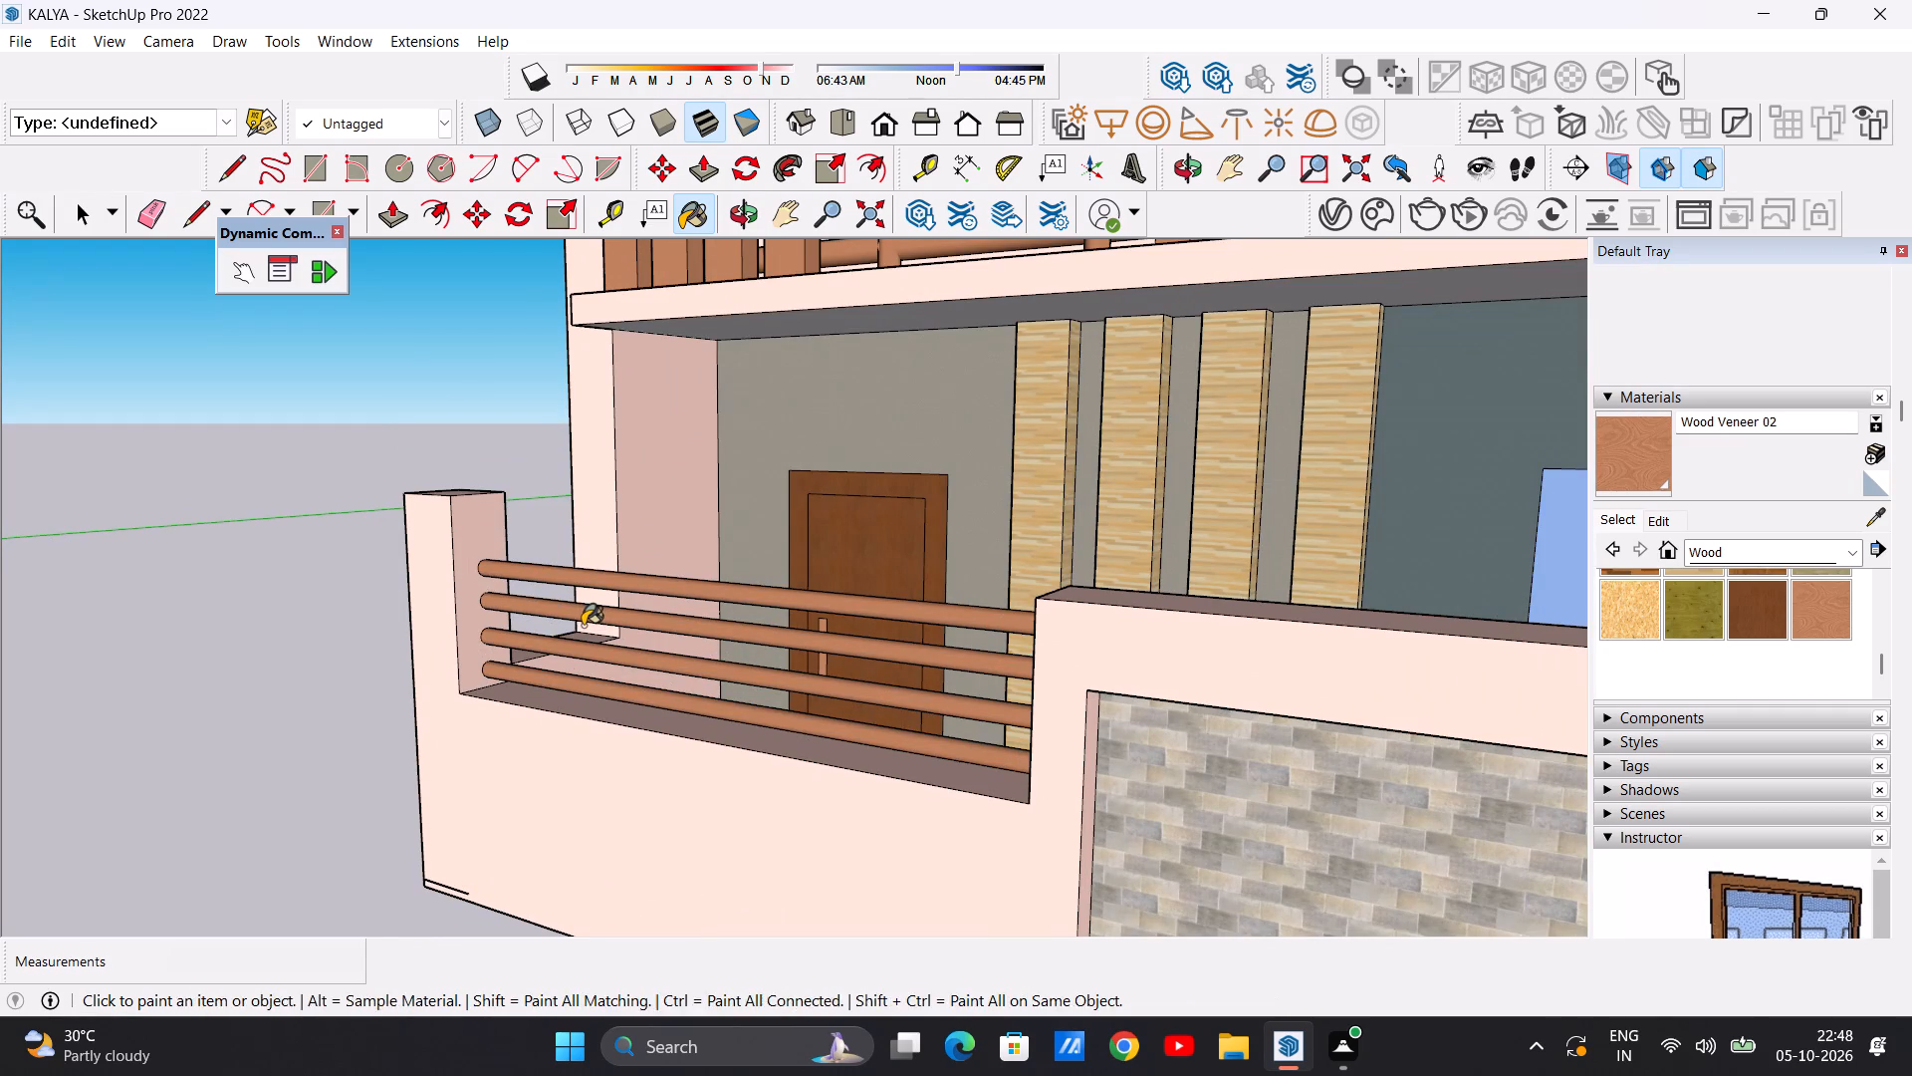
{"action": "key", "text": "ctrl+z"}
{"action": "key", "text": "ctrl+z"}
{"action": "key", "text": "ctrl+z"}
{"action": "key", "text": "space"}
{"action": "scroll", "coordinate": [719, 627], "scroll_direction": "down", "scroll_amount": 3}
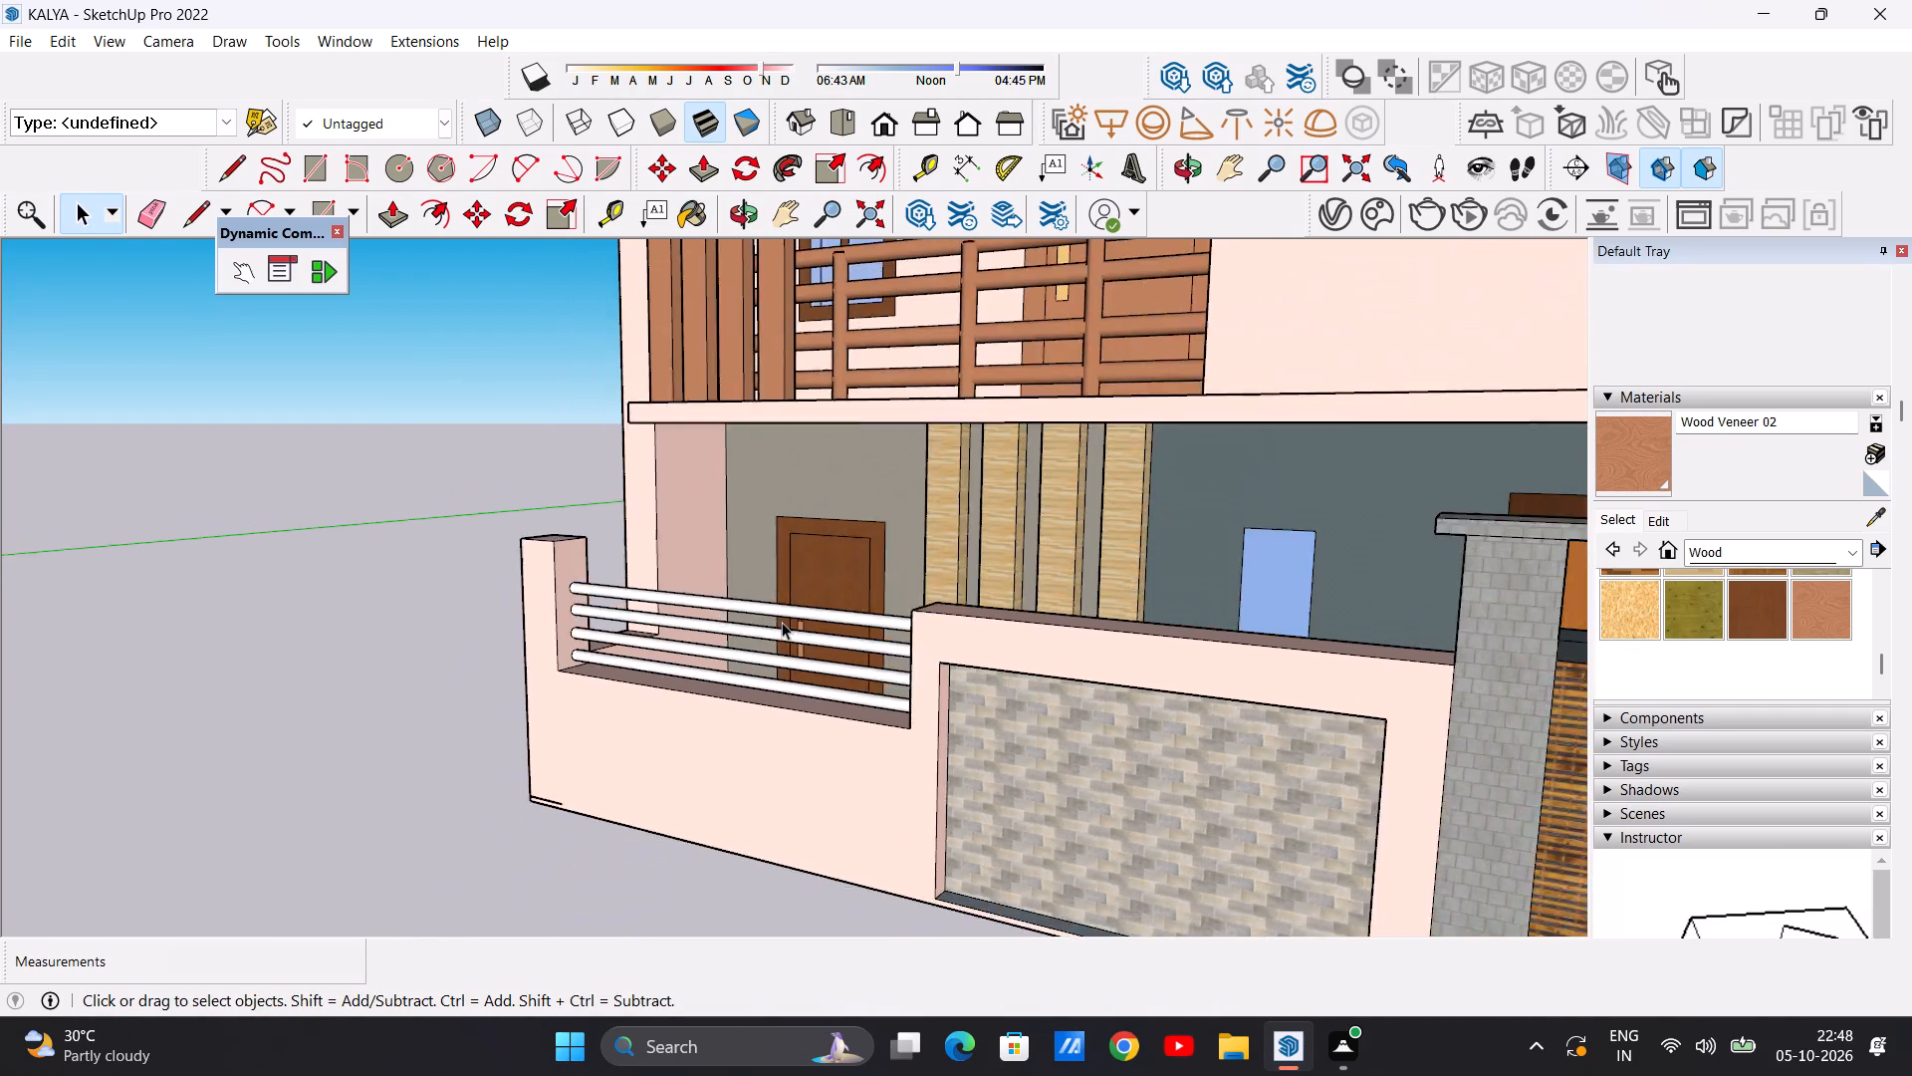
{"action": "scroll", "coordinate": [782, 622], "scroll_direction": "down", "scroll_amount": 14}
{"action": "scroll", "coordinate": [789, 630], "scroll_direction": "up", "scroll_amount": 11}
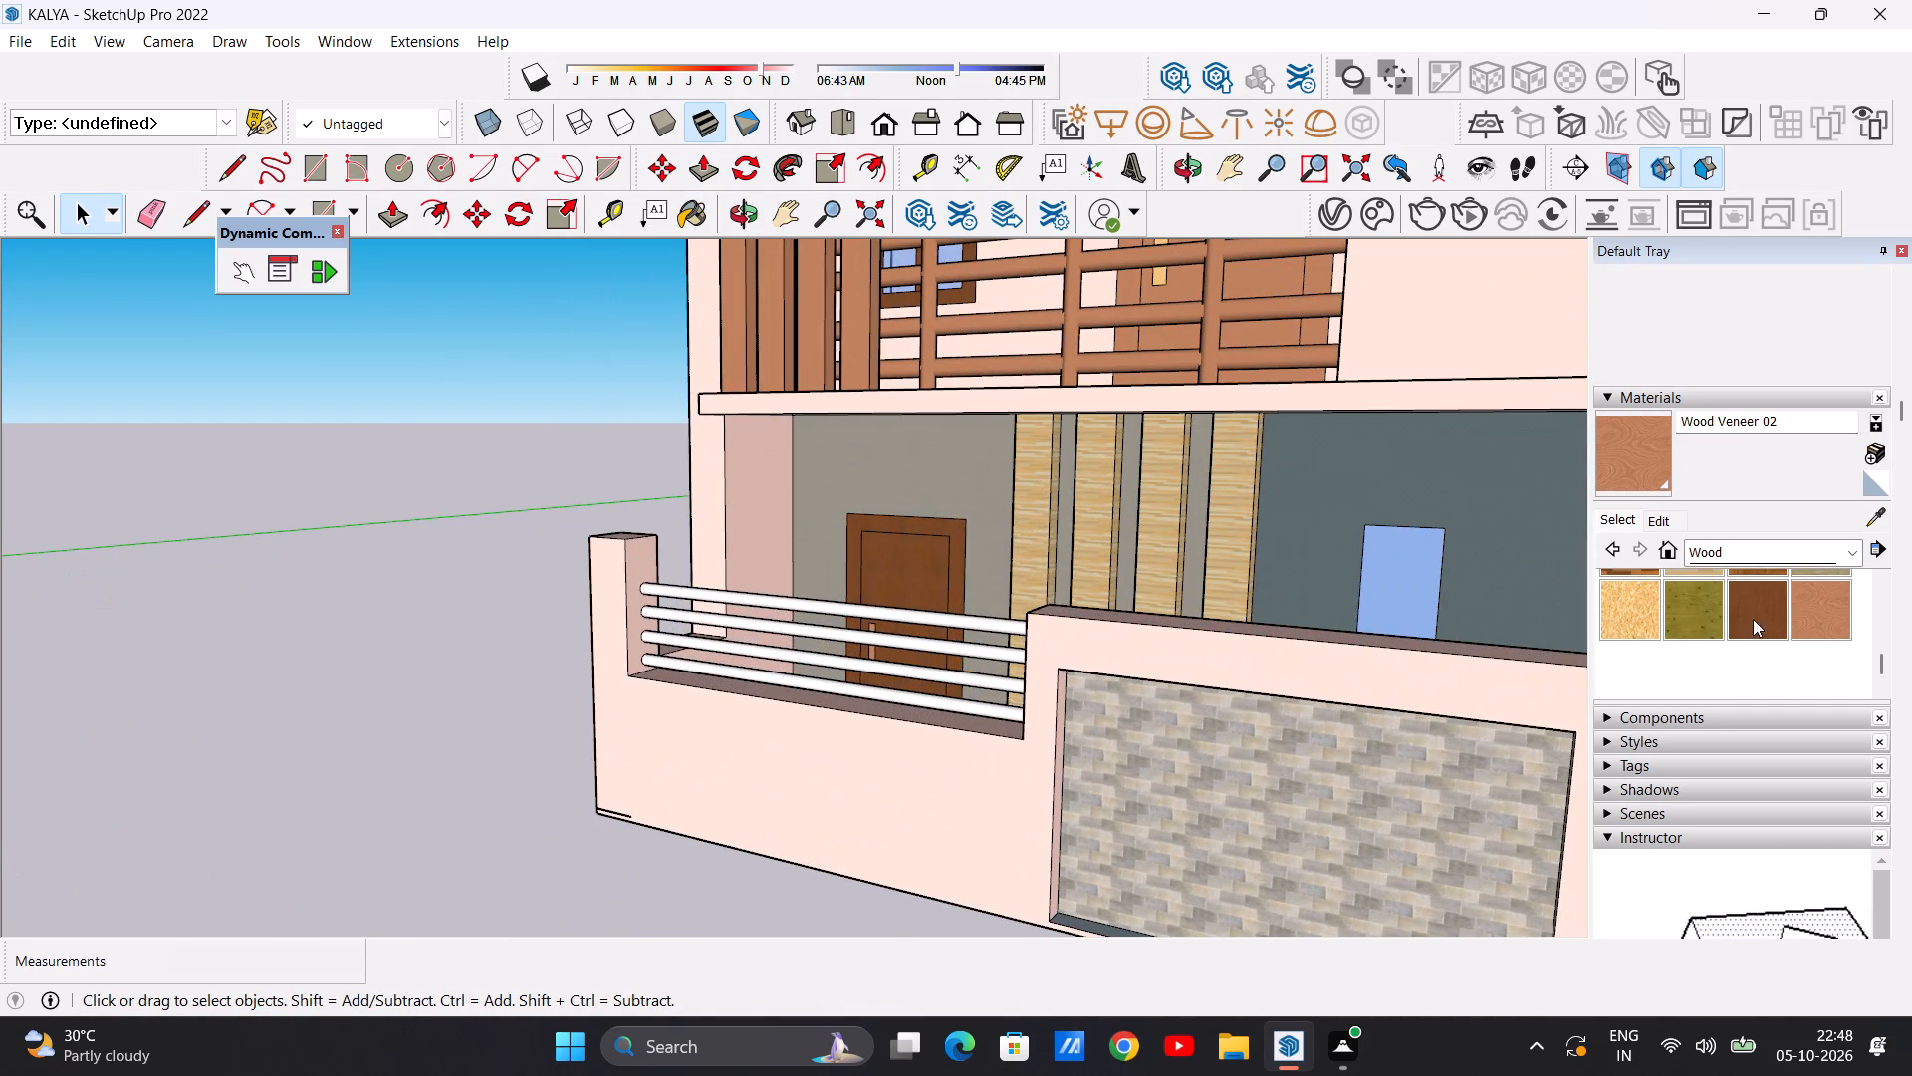
Paint all four bars of the compound-wall railing with Wood Veneer 02.
{"action": "left_click", "coordinate": [1826, 610]}
{"action": "scroll", "coordinate": [972, 615], "scroll_direction": "up", "scroll_amount": 12}
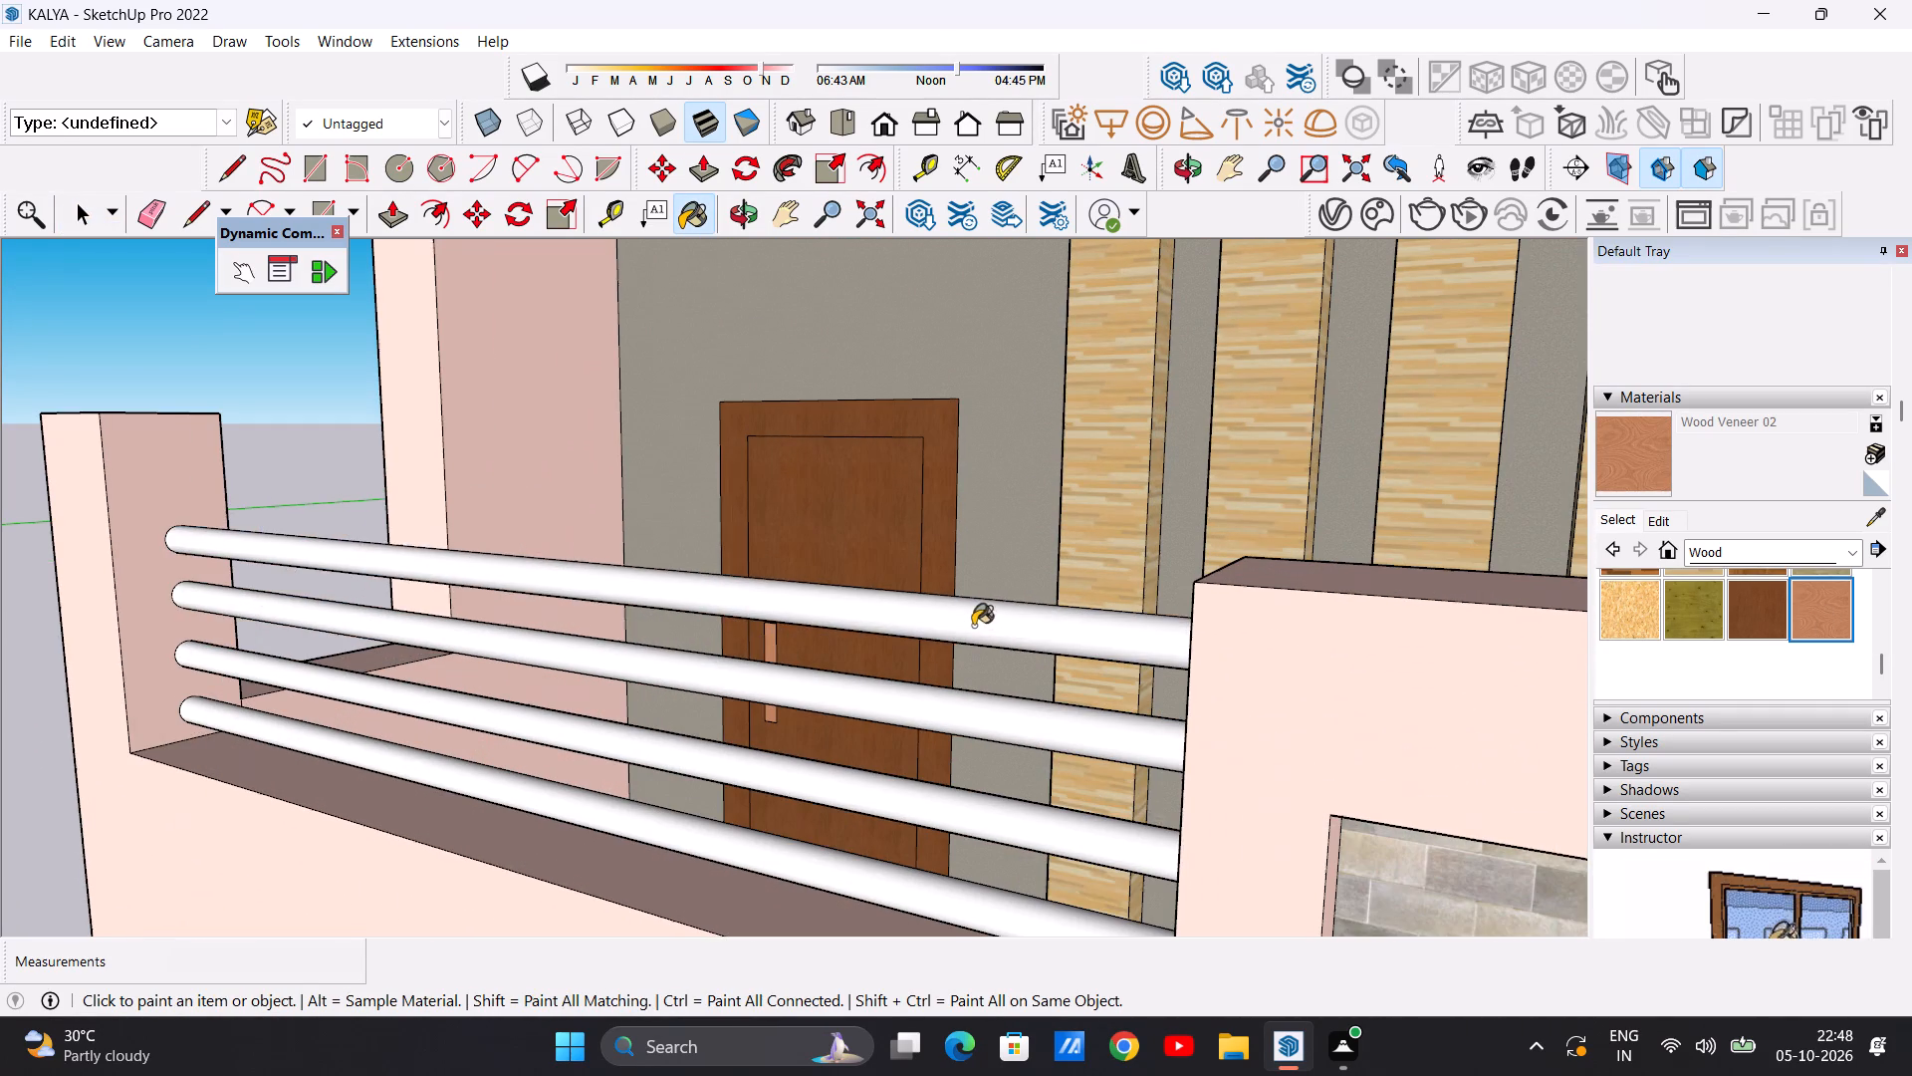
{"action": "left_click", "coordinate": [961, 622]}
{"action": "left_click", "coordinate": [952, 705]}
{"action": "left_click", "coordinate": [928, 798]}
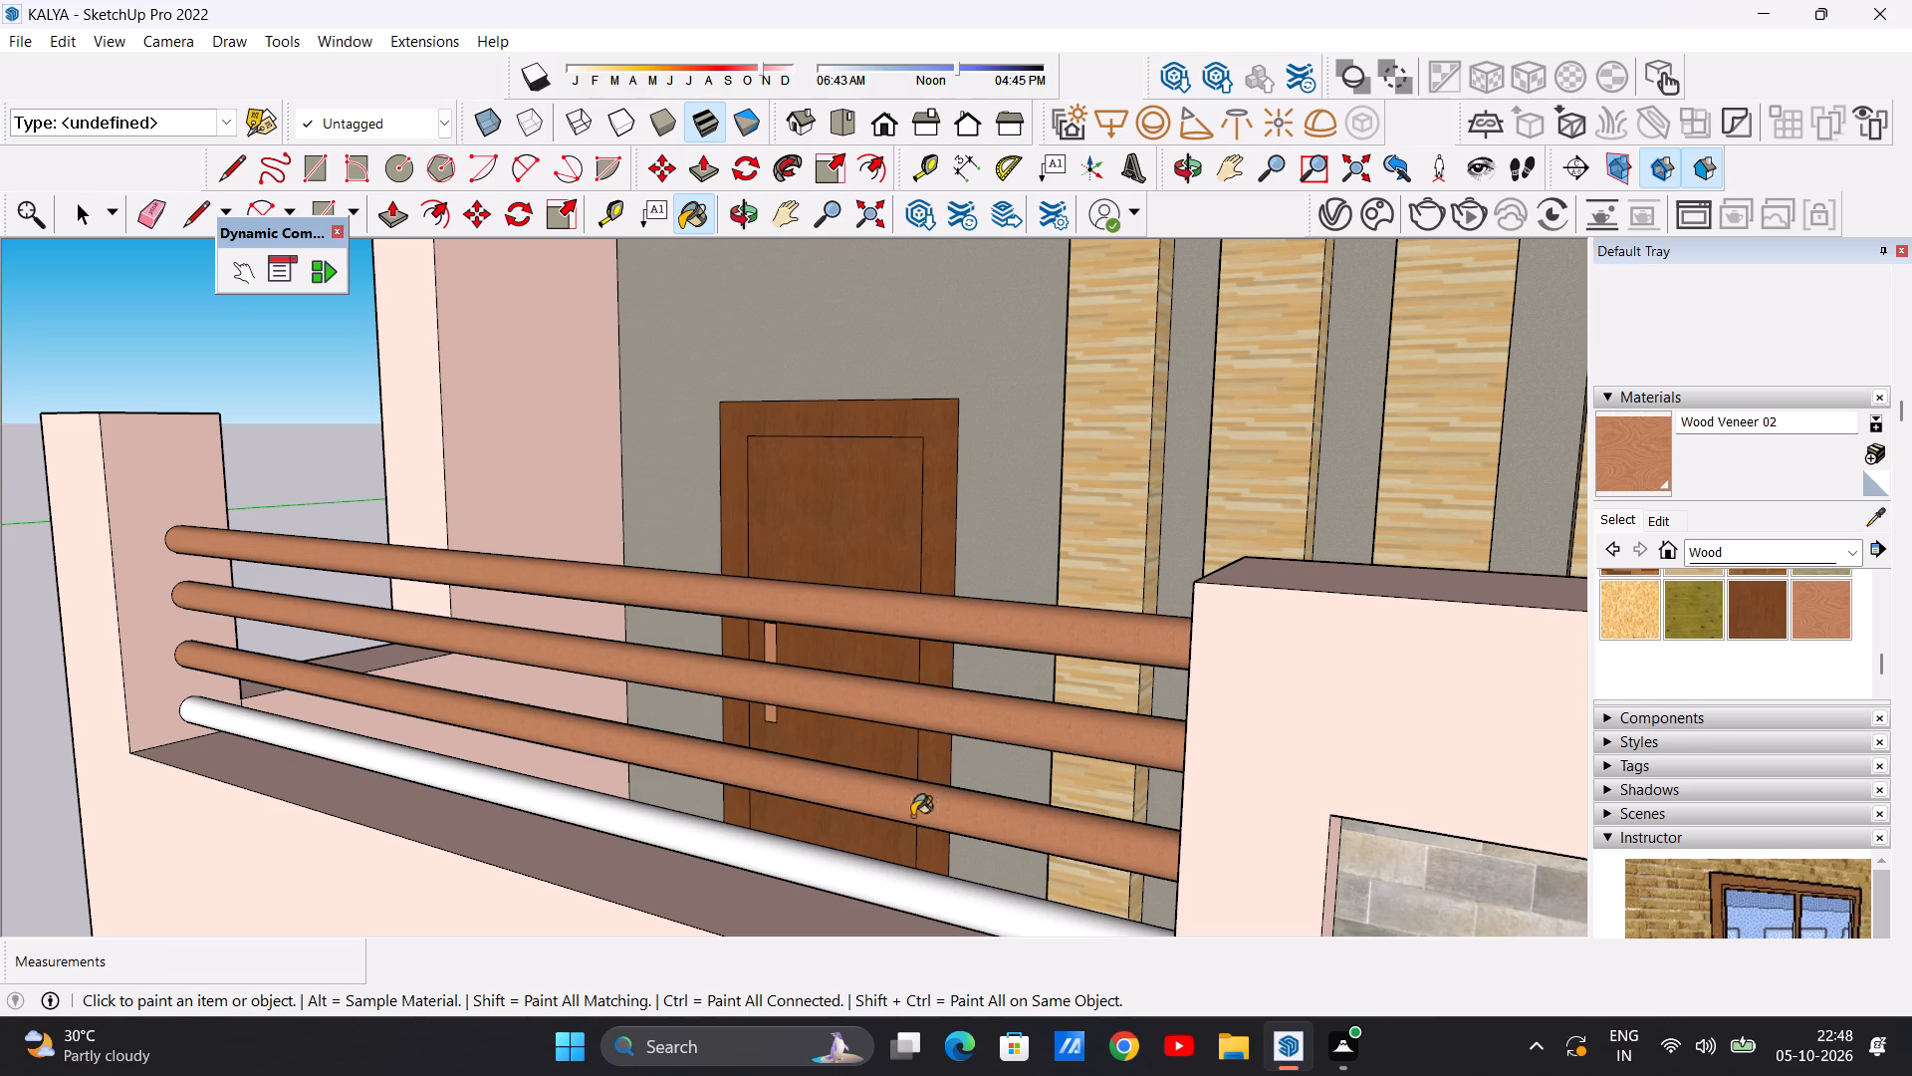
{"action": "left_click", "coordinate": [847, 868]}
{"action": "scroll", "coordinate": [1004, 673], "scroll_direction": "down", "scroll_amount": 20}
{"action": "scroll", "coordinate": [1004, 673], "scroll_direction": "down", "scroll_amount": 1}
{"action": "middle_click_drag", "start_coordinate": [872, 685], "coordinate": [1041, 688]}
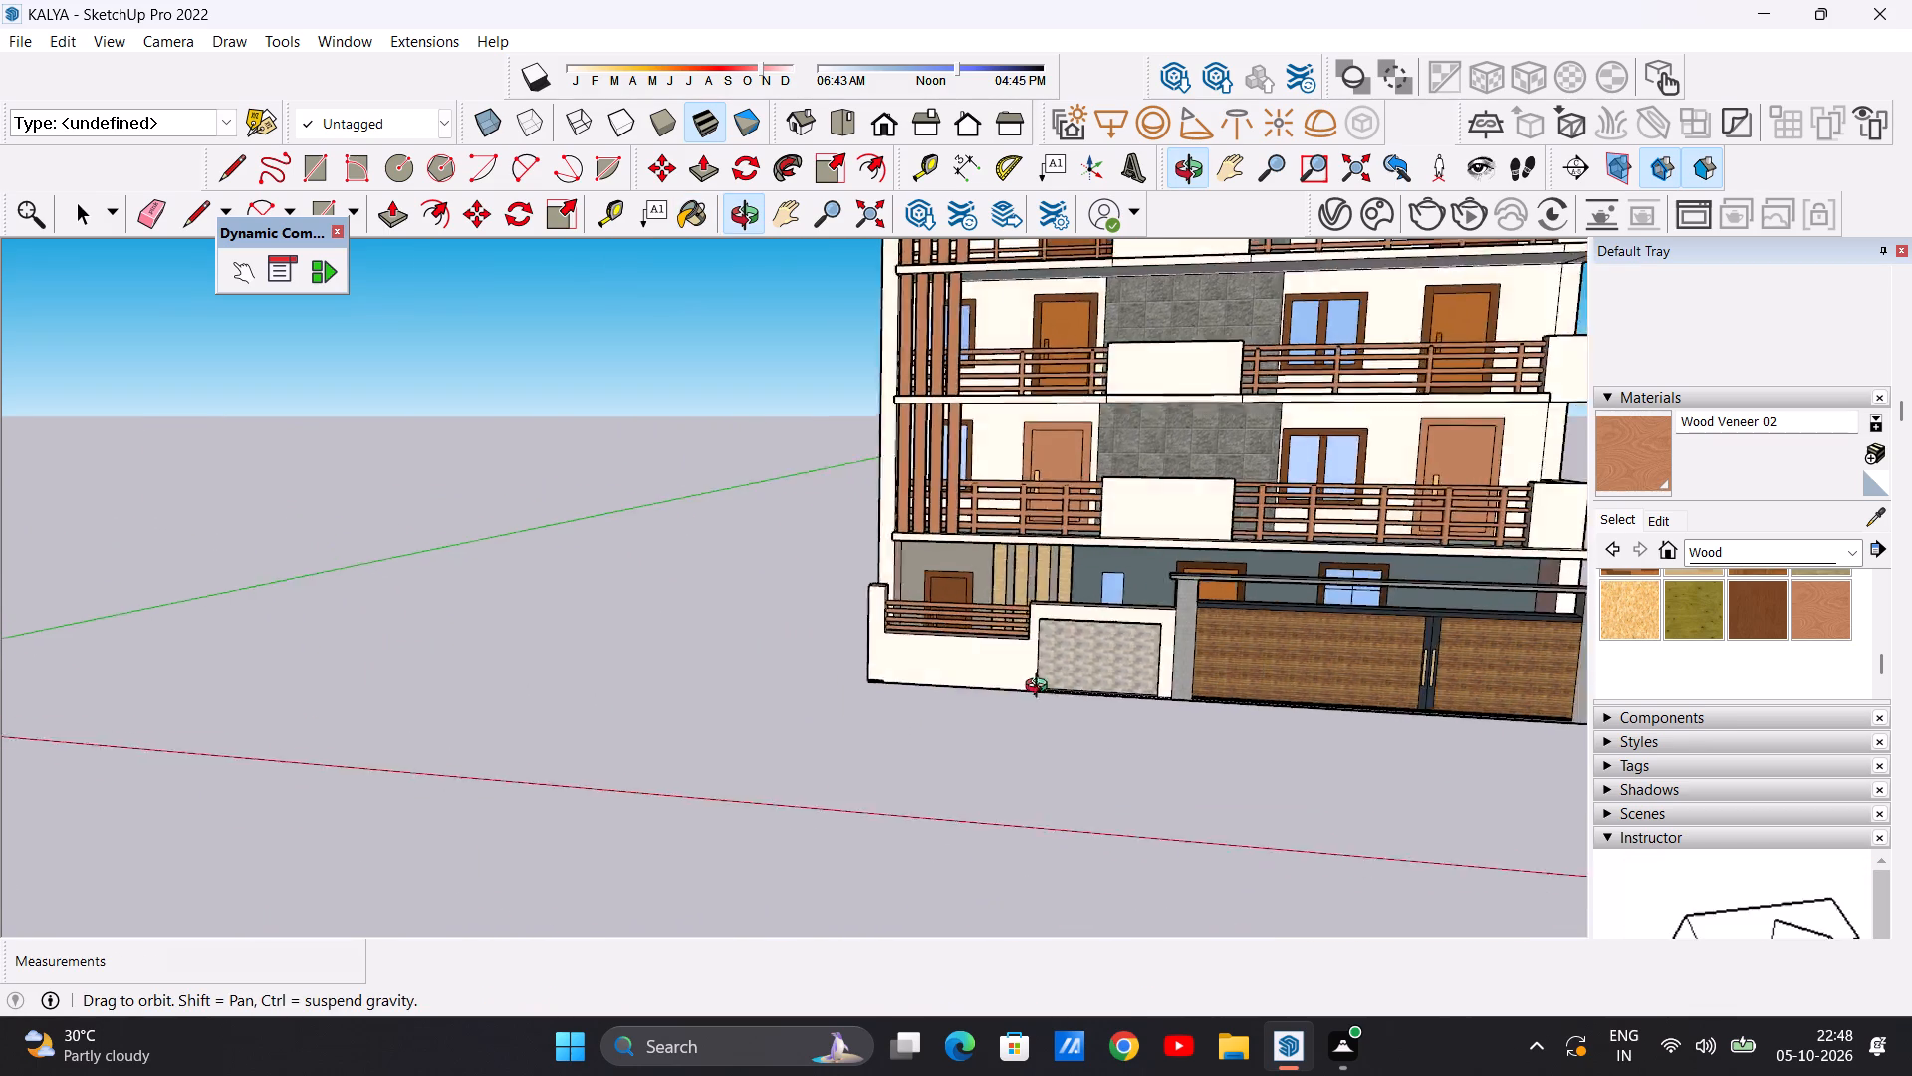
{"action": "middle_click_drag", "start_coordinate": [1041, 688], "coordinate": [1422, 686]}
{"action": "scroll", "coordinate": [842, 573], "scroll_direction": "up", "scroll_amount": 11}
{"action": "key", "text": "space"}
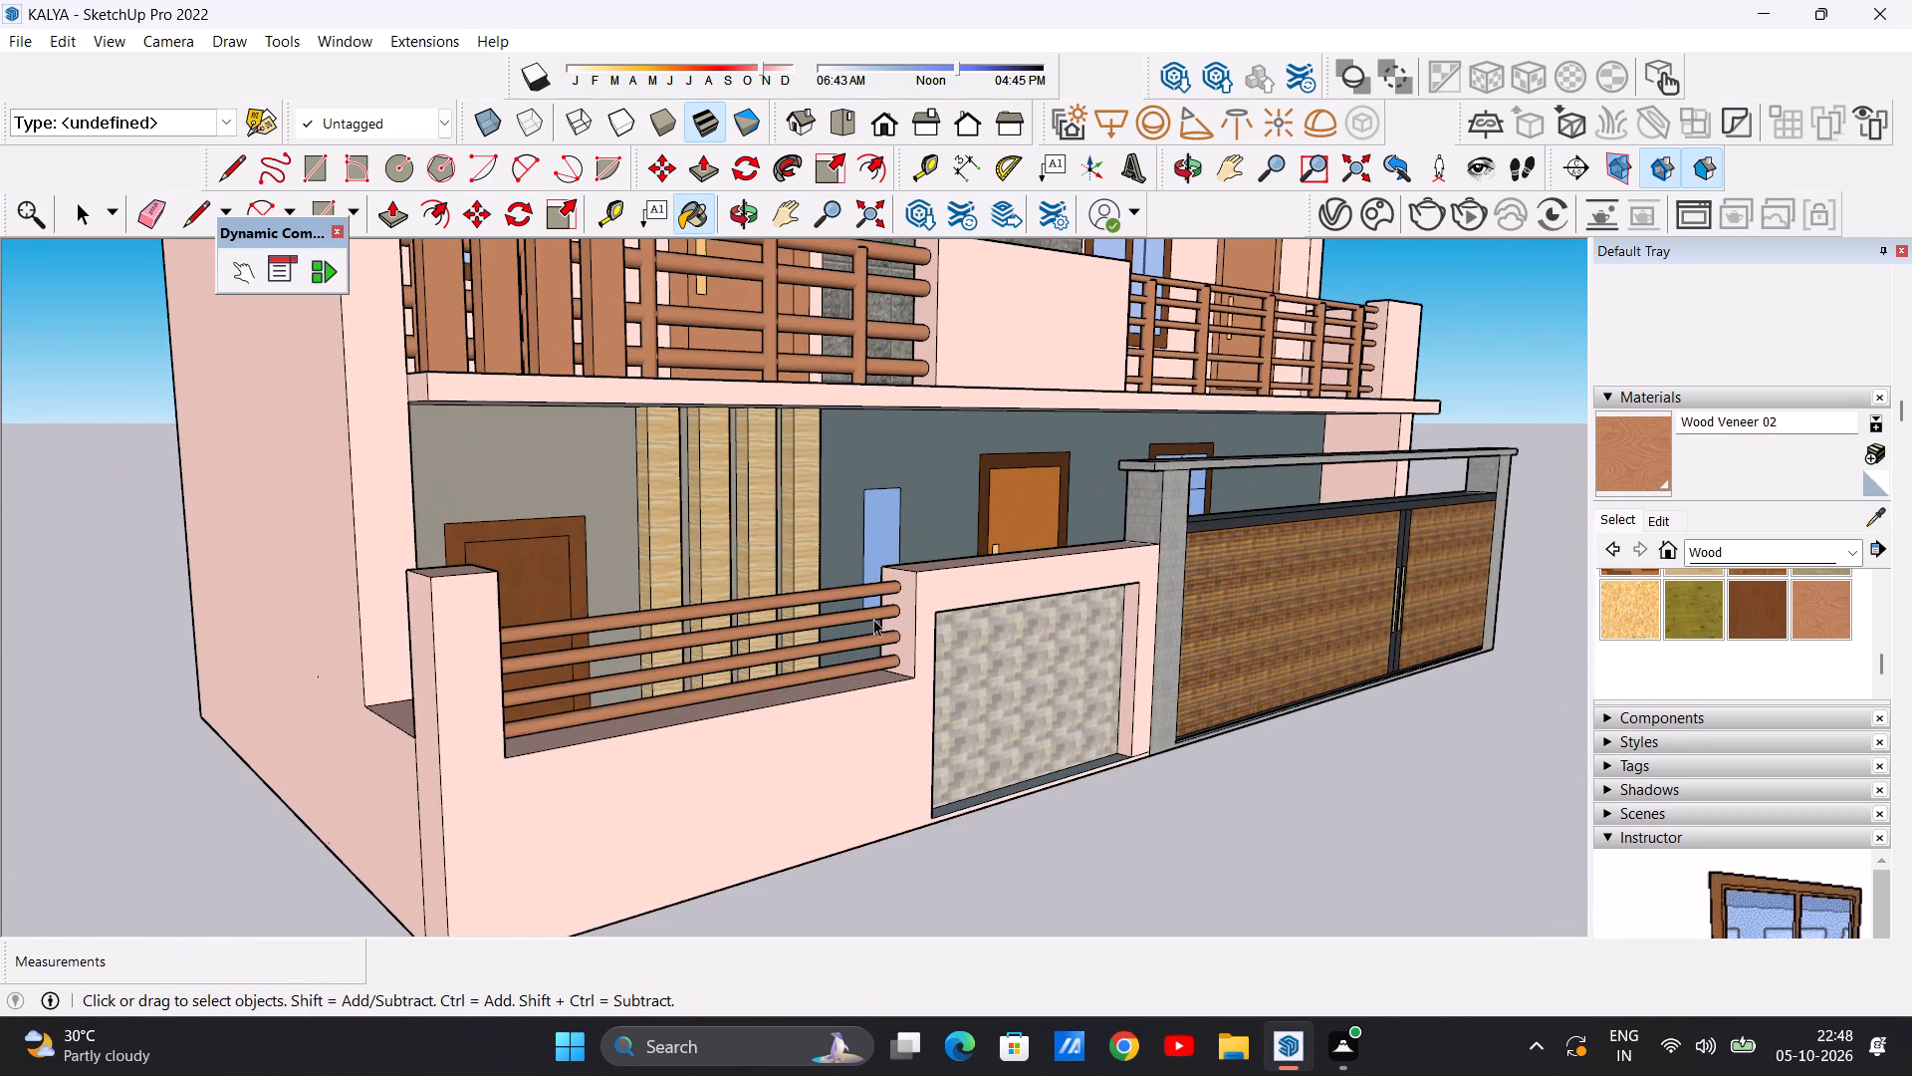
Paint the narrow front strip of the upper balcony's end wall, beside the vertical wood fins, with Color B01 from the Colors collection.
{"action": "scroll", "coordinate": [753, 628], "scroll_direction": "down", "scroll_amount": 20}
{"action": "scroll", "coordinate": [753, 628], "scroll_direction": "down", "scroll_amount": 4}
{"action": "middle_click_drag", "start_coordinate": [956, 597], "coordinate": [644, 562]}
{"action": "scroll", "coordinate": [845, 513], "scroll_direction": "up", "scroll_amount": 13}
{"action": "scroll", "coordinate": [990, 536], "scroll_direction": "up", "scroll_amount": 1}
{"action": "middle_click_drag", "start_coordinate": [988, 538], "coordinate": [353, 567]}
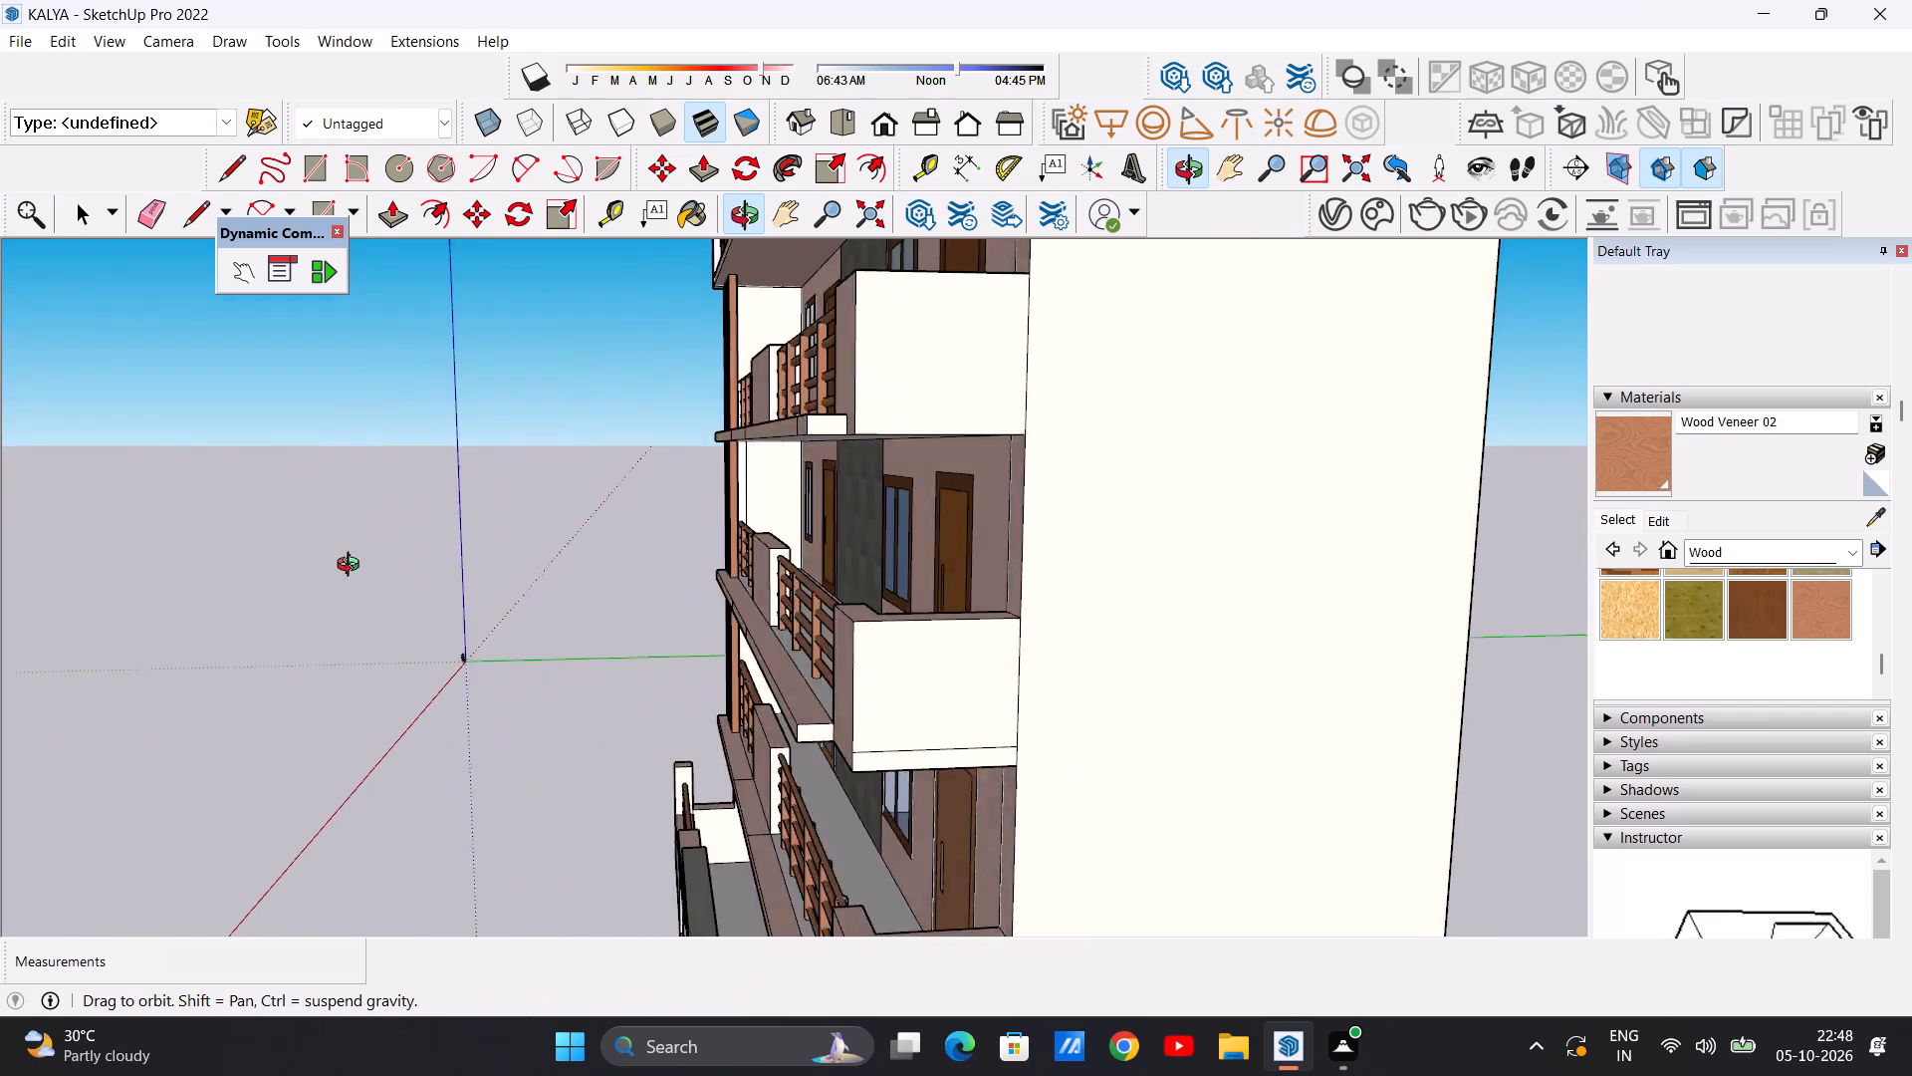
{"action": "middle_click_drag", "start_coordinate": [353, 567], "coordinate": [338, 573]}
{"action": "scroll", "coordinate": [653, 494], "scroll_direction": "up", "scroll_amount": 5}
{"action": "scroll", "coordinate": [901, 478], "scroll_direction": "up", "scroll_amount": 3}
{"action": "middle_click_drag", "start_coordinate": [901, 478], "coordinate": [869, 494]}
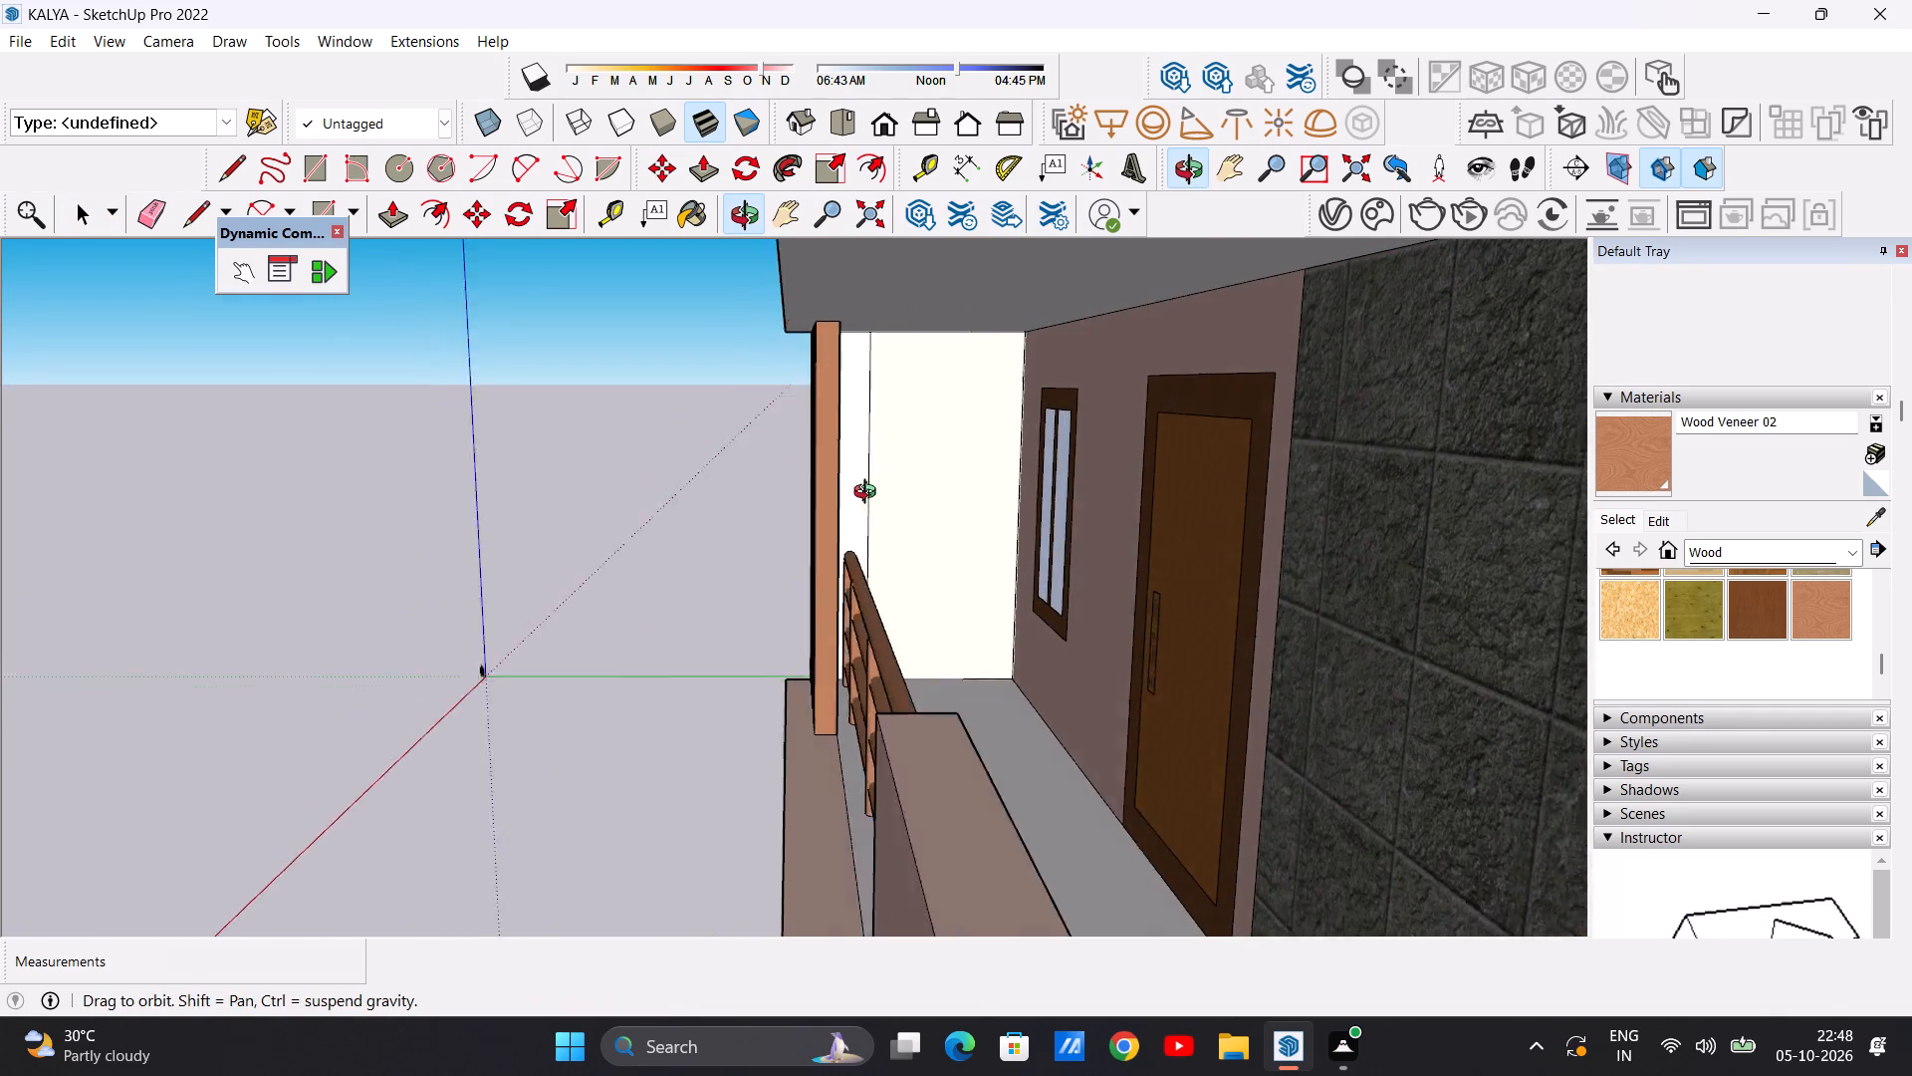
{"action": "middle_click_drag", "start_coordinate": [869, 494], "coordinate": [852, 494]}
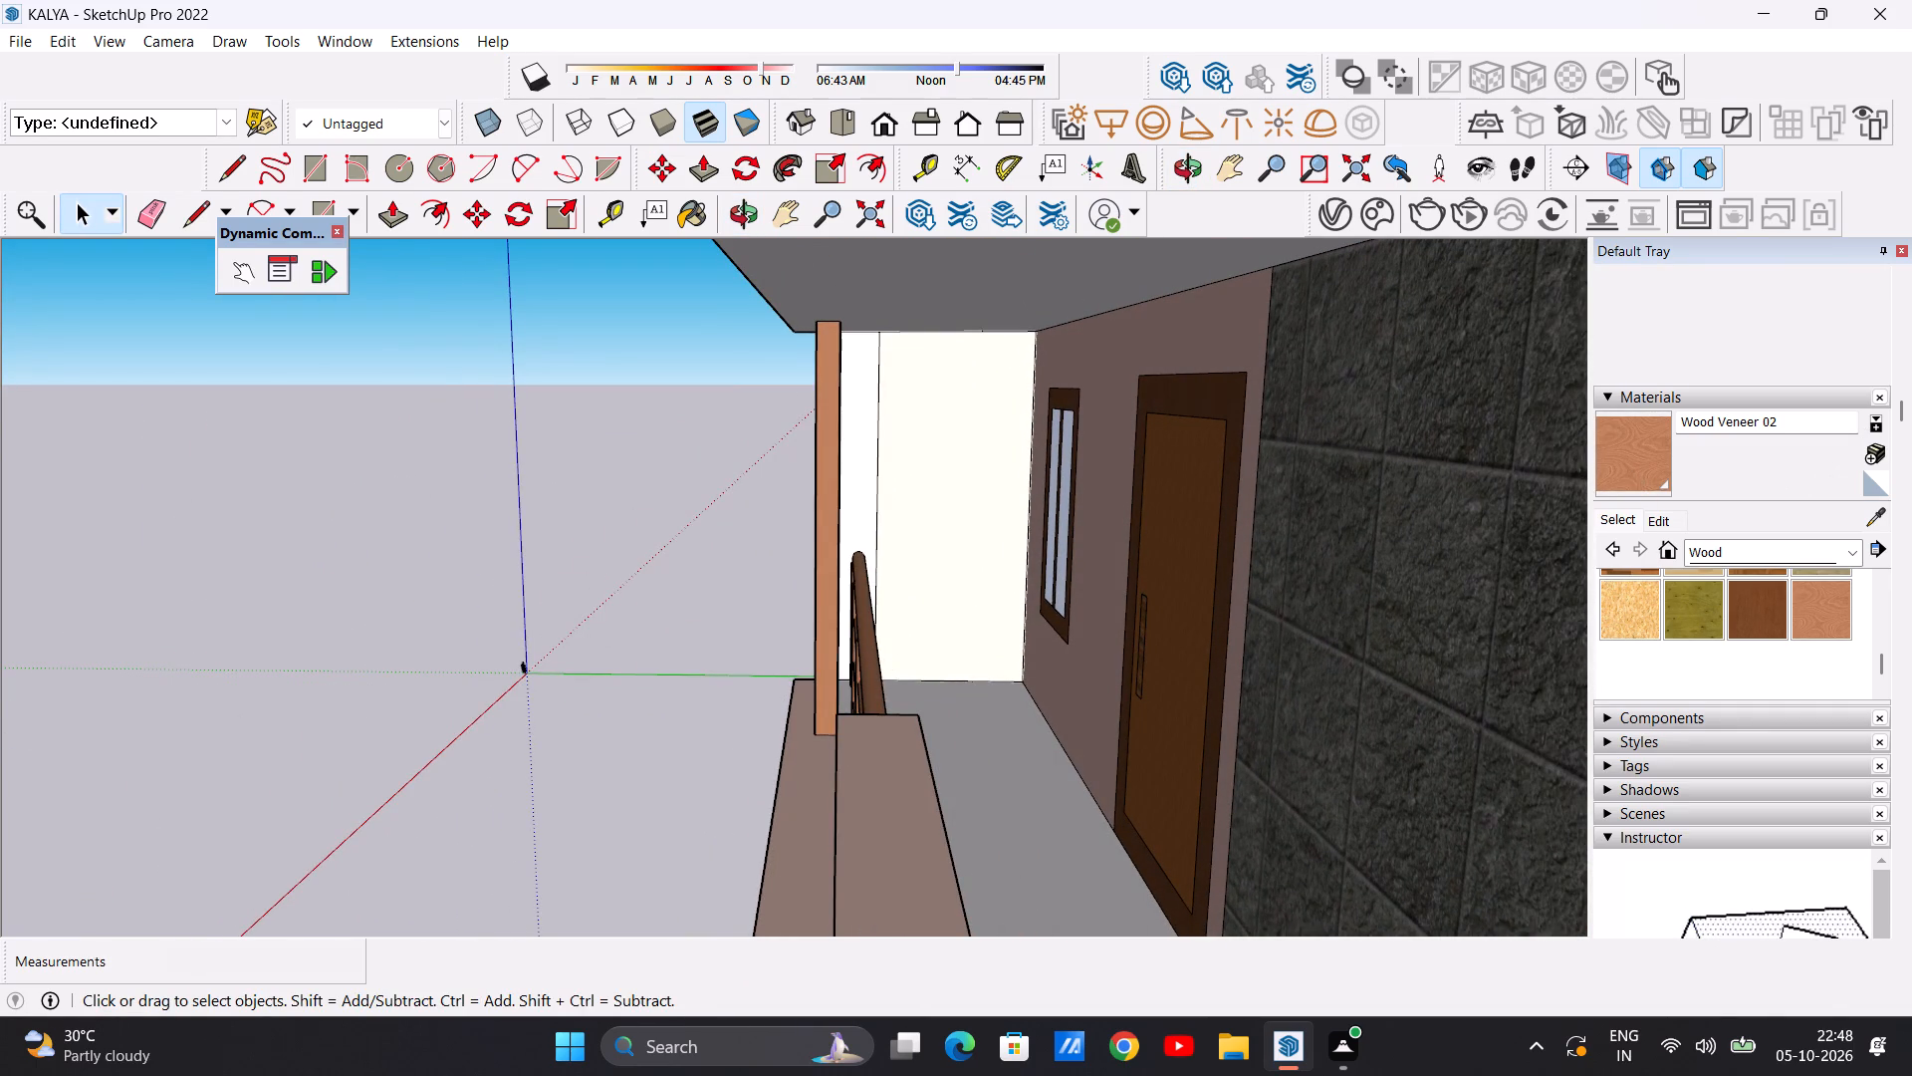
{"action": "left_click", "coordinate": [1608, 519]}
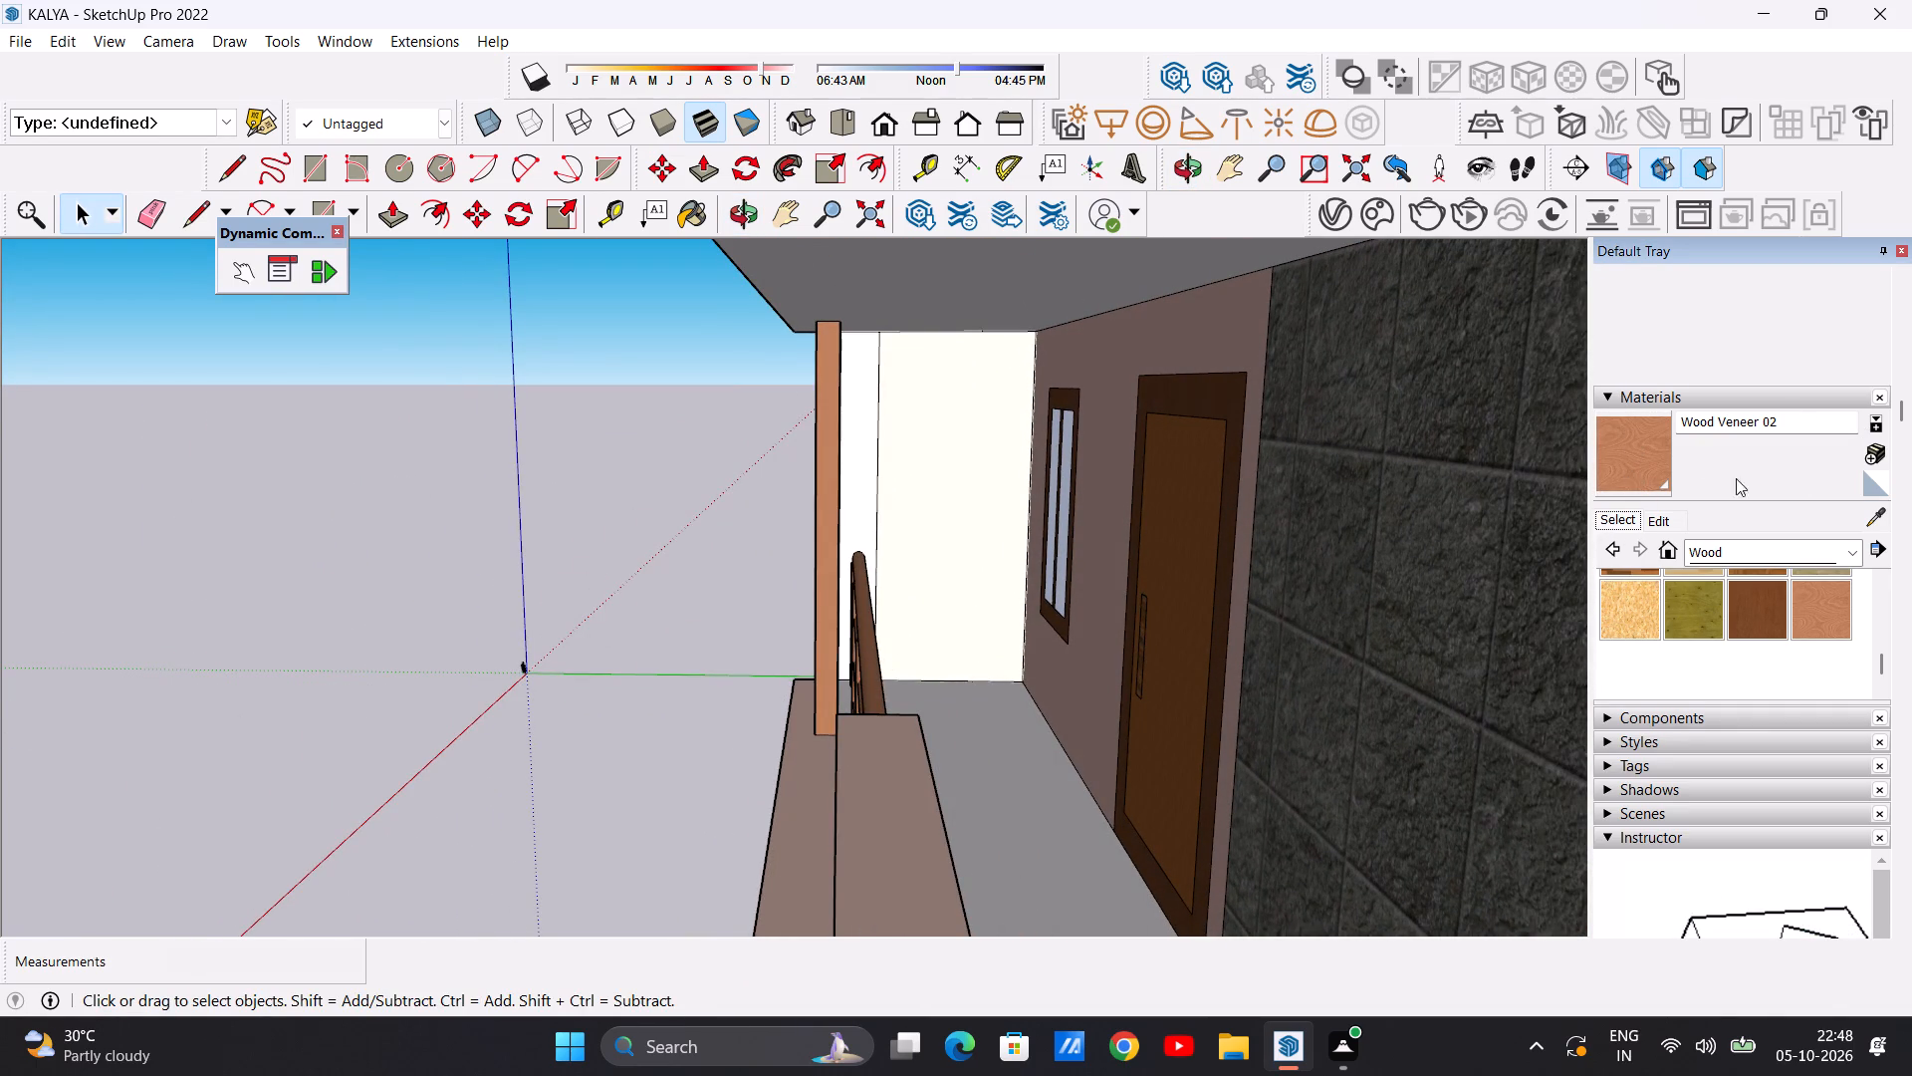
{"action": "left_click", "coordinate": [1857, 548]}
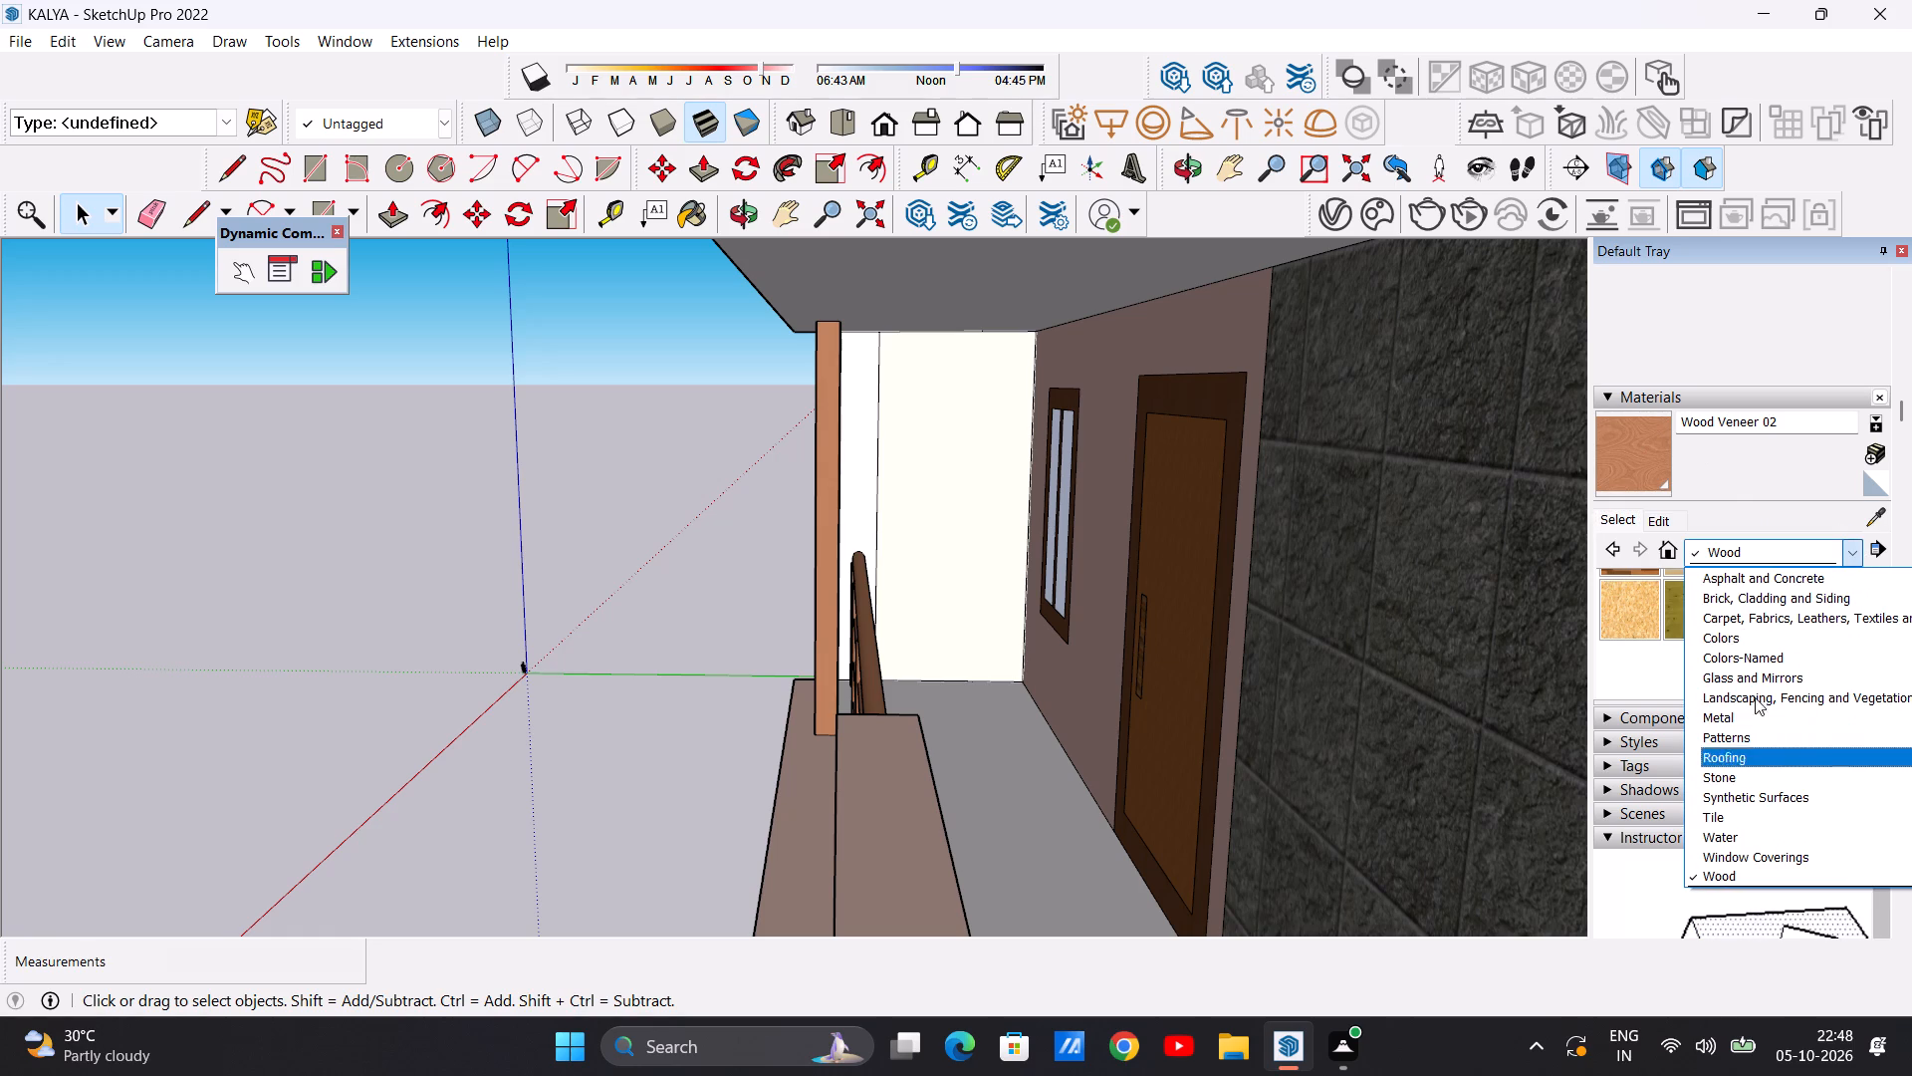
{"action": "left_click", "coordinate": [1757, 633]}
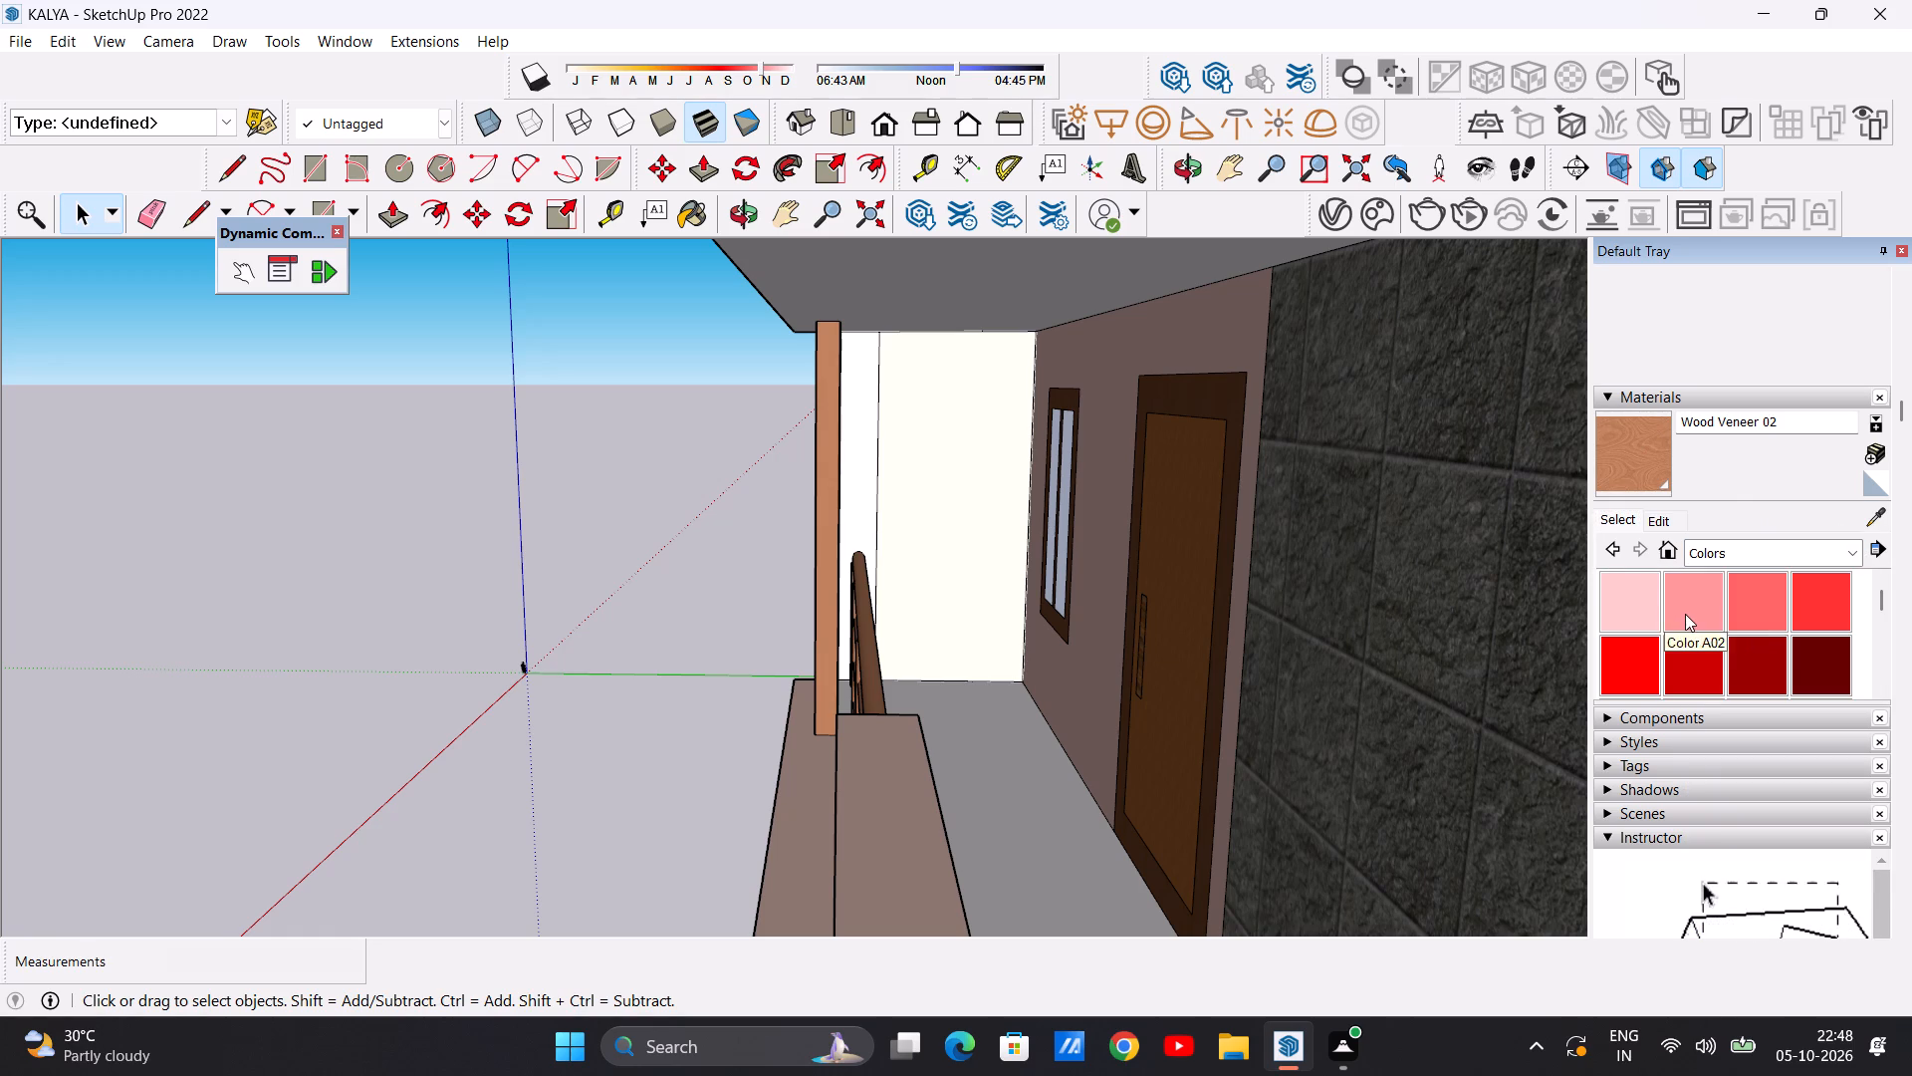
{"action": "scroll", "coordinate": [1685, 614], "scroll_direction": "down", "scroll_amount": 1}
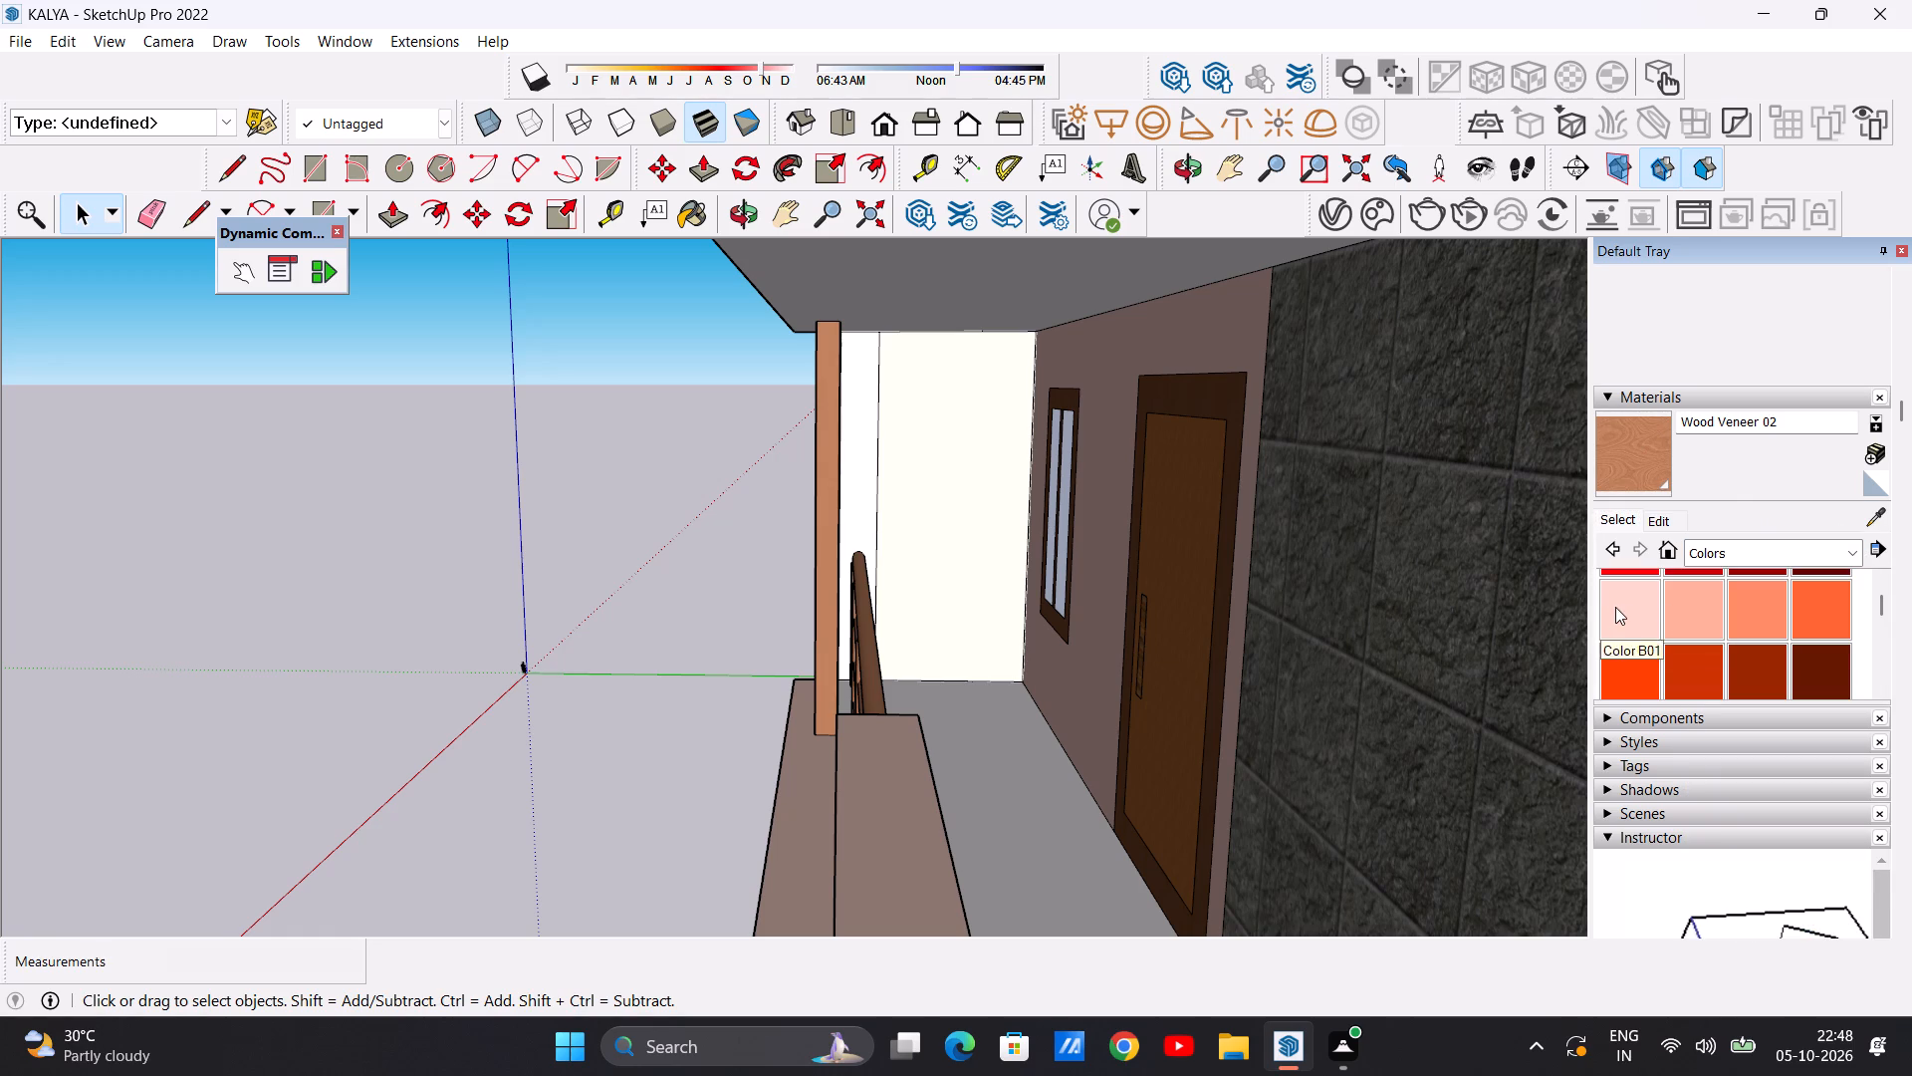
{"action": "left_click", "coordinate": [1627, 607]}
{"action": "scroll", "coordinate": [856, 481], "scroll_direction": "up", "scroll_amount": 6}
{"action": "left_click", "coordinate": [844, 478]}
{"action": "scroll", "coordinate": [921, 513], "scroll_direction": "down", "scroll_amount": 14}
Examine the whole front elevation and the balcony levels for remaining unpainted faces.
{"action": "middle_click_drag", "start_coordinate": [867, 525], "coordinate": [1303, 532]}
{"action": "scroll", "coordinate": [854, 488], "scroll_direction": "down", "scroll_amount": 6}
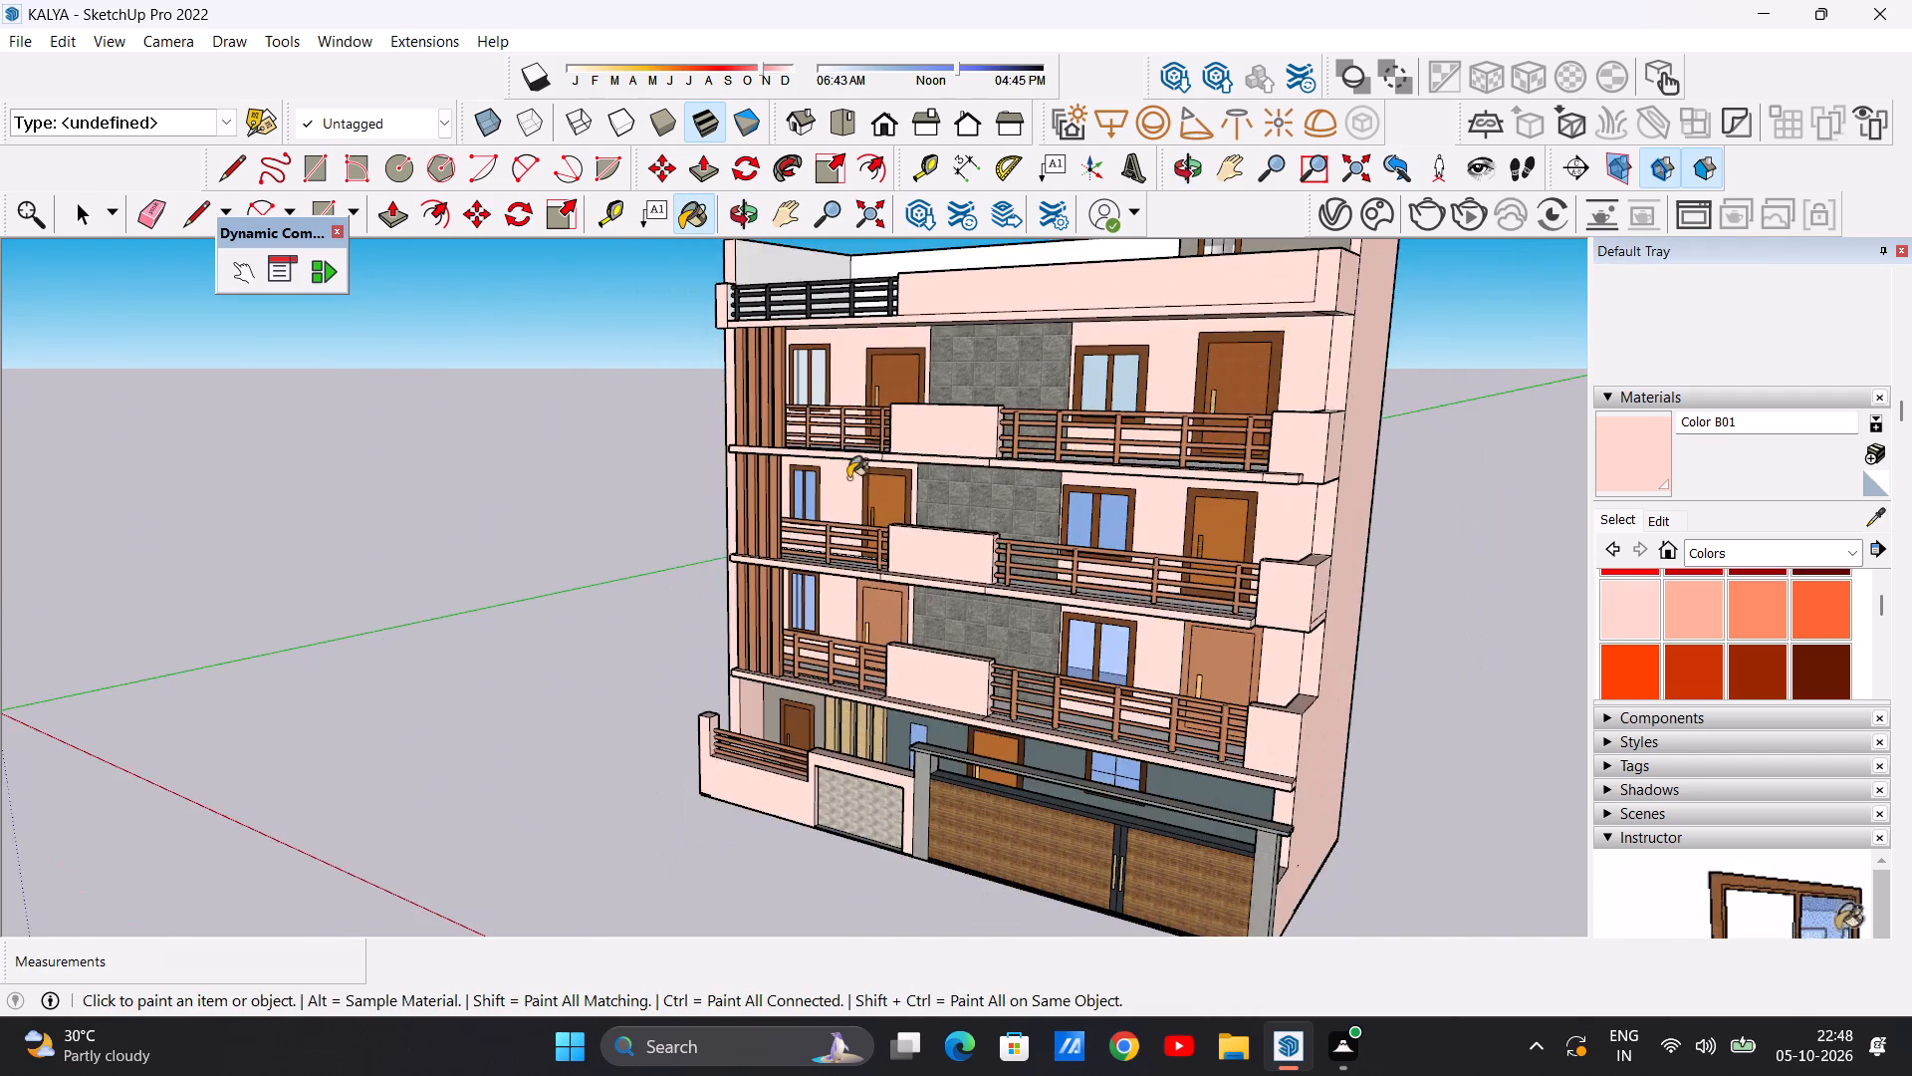
{"action": "middle_click_drag", "start_coordinate": [879, 547], "coordinate": [1300, 547]}
{"action": "scroll", "coordinate": [1138, 507], "scroll_direction": "up", "scroll_amount": 15}
{"action": "scroll", "coordinate": [1194, 547], "scroll_direction": "down", "scroll_amount": 10}
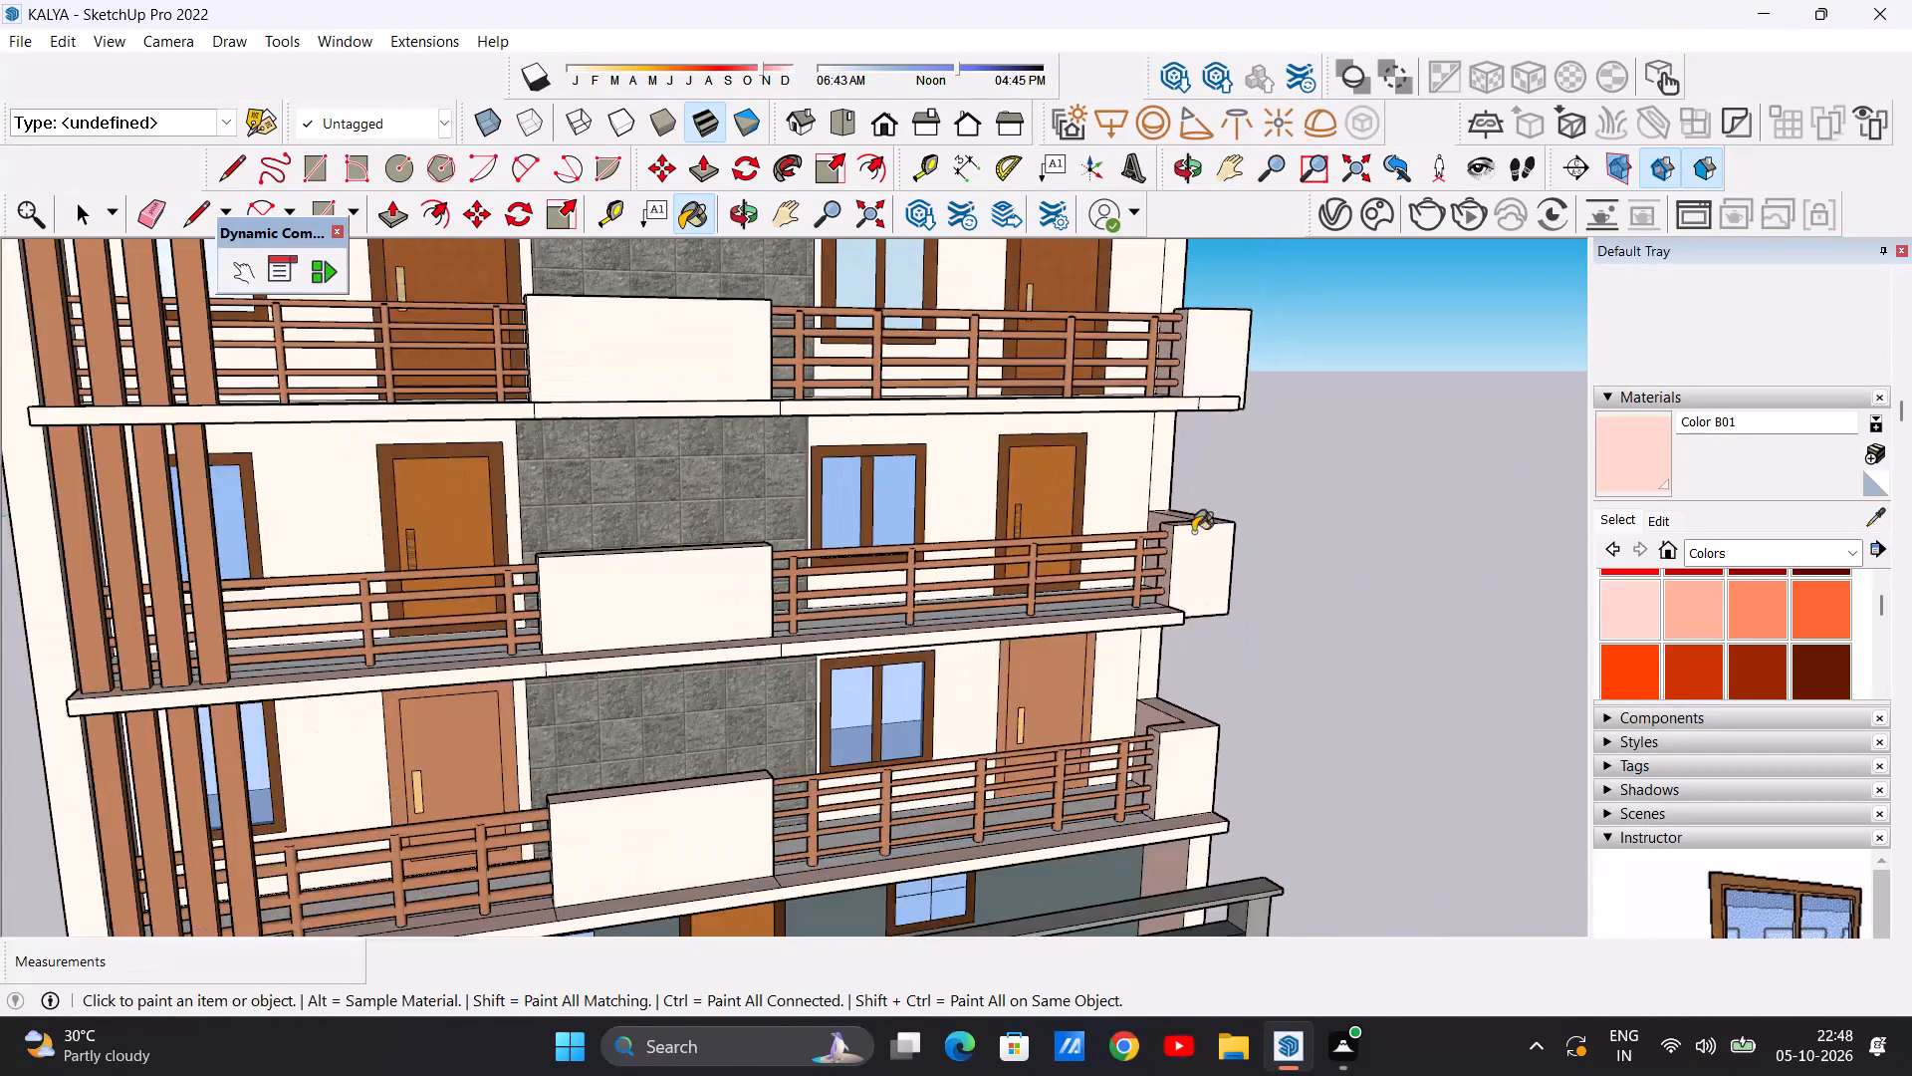
{"action": "scroll", "coordinate": [1193, 532], "scroll_direction": "down", "scroll_amount": 2}
{"action": "middle_click_drag", "start_coordinate": [1139, 592], "coordinate": [954, 556]}
{"action": "scroll", "coordinate": [942, 556], "scroll_direction": "down", "scroll_amount": 11}
{"action": "middle_click_drag", "start_coordinate": [940, 559], "coordinate": [597, 539]}
Examine the roof terrace's parapets, corner stub and railing ledge from above for unpainted faces.
{"action": "scroll", "coordinate": [782, 437], "scroll_direction": "up", "scroll_amount": 9}
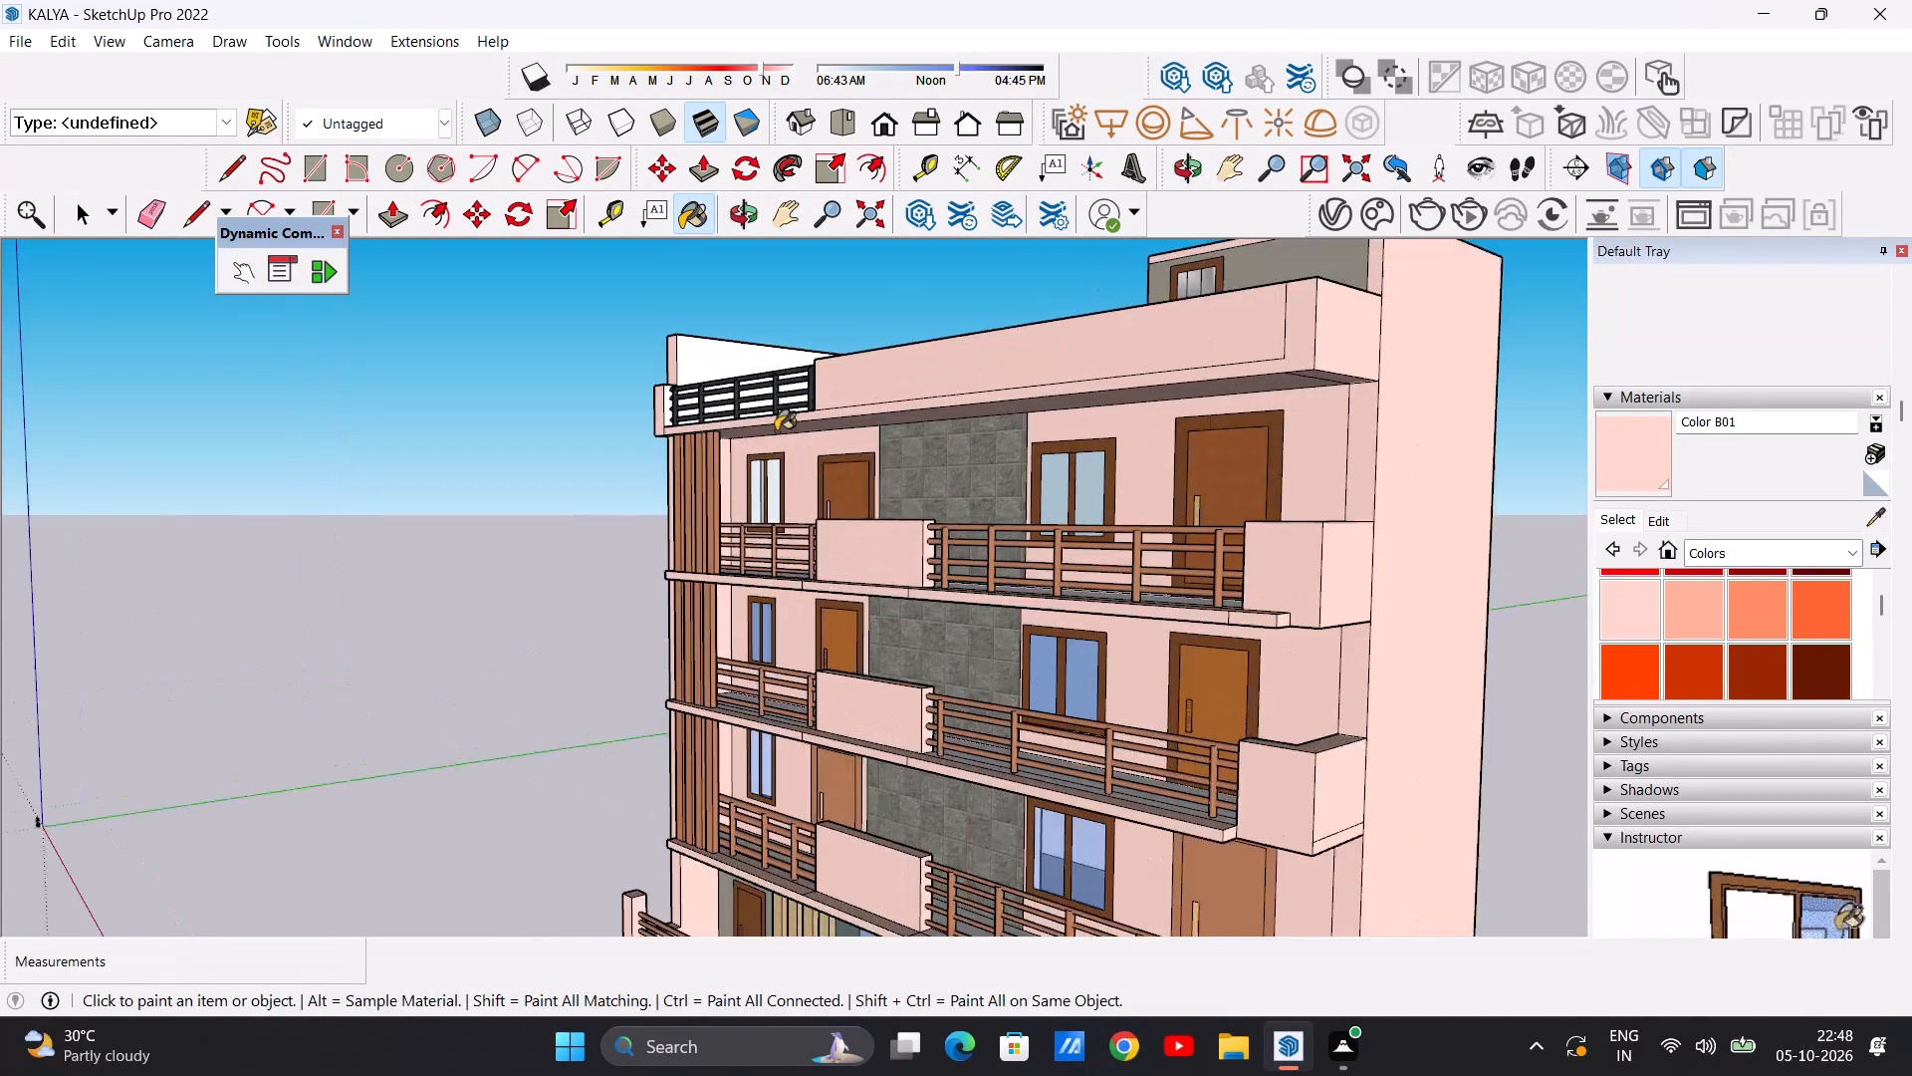
{"action": "middle_click_drag", "start_coordinate": [775, 433], "coordinate": [791, 613]}
{"action": "scroll", "coordinate": [888, 433], "scroll_direction": "down", "scroll_amount": 5}
{"action": "scroll", "coordinate": [811, 361], "scroll_direction": "up", "scroll_amount": 8}
{"action": "scroll", "coordinate": [827, 407], "scroll_direction": "down", "scroll_amount": 2}
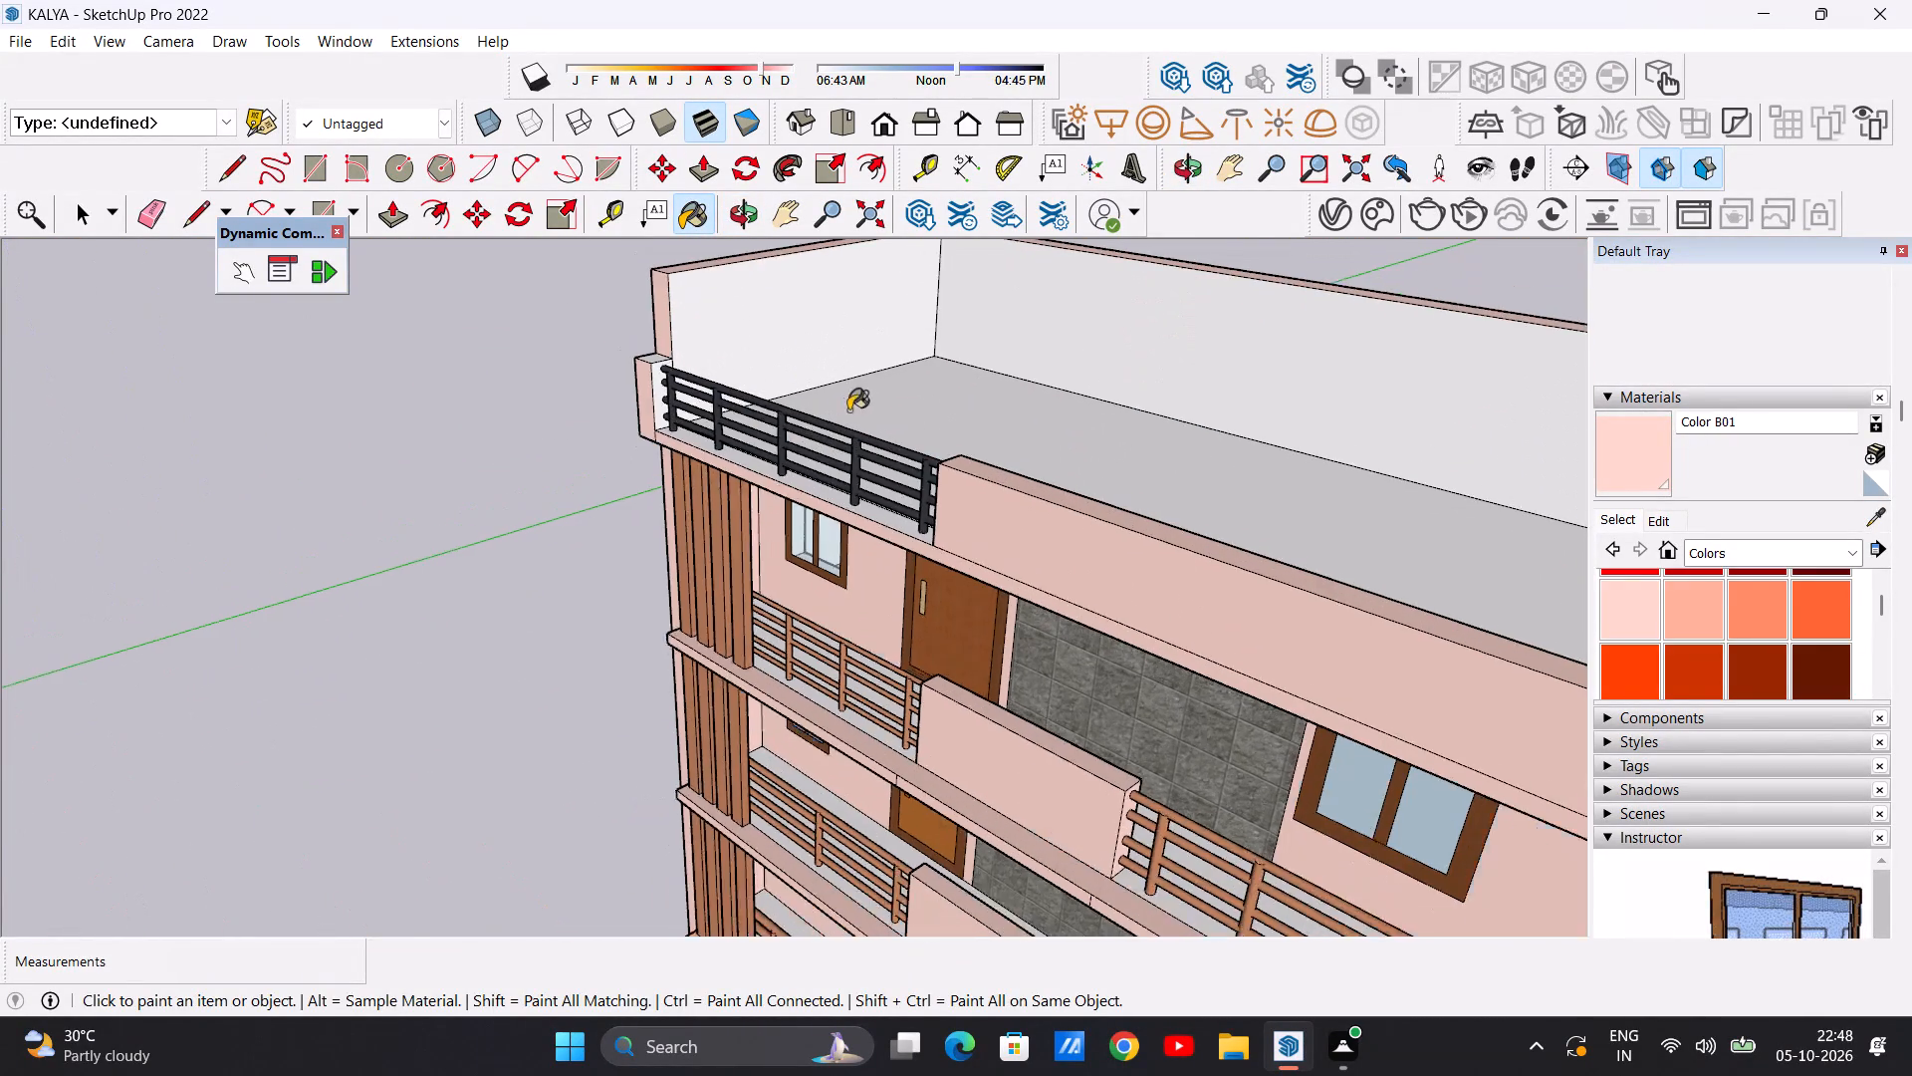
{"action": "scroll", "coordinate": [848, 410], "scroll_direction": "down", "scroll_amount": 5}
{"action": "middle_click_drag", "start_coordinate": [860, 400], "coordinate": [1020, 353]}
{"action": "scroll", "coordinate": [1005, 357], "scroll_direction": "up", "scroll_amount": 6}
{"action": "scroll", "coordinate": [969, 402], "scroll_direction": "down", "scroll_amount": 7}
{"action": "middle_click_drag", "start_coordinate": [859, 389], "coordinate": [1216, 388]}
{"action": "scroll", "coordinate": [985, 379], "scroll_direction": "up", "scroll_amount": 8}
{"action": "middle_click_drag", "start_coordinate": [1128, 404], "coordinate": [794, 417]}
{"action": "scroll", "coordinate": [835, 424], "scroll_direction": "down", "scroll_amount": 2}
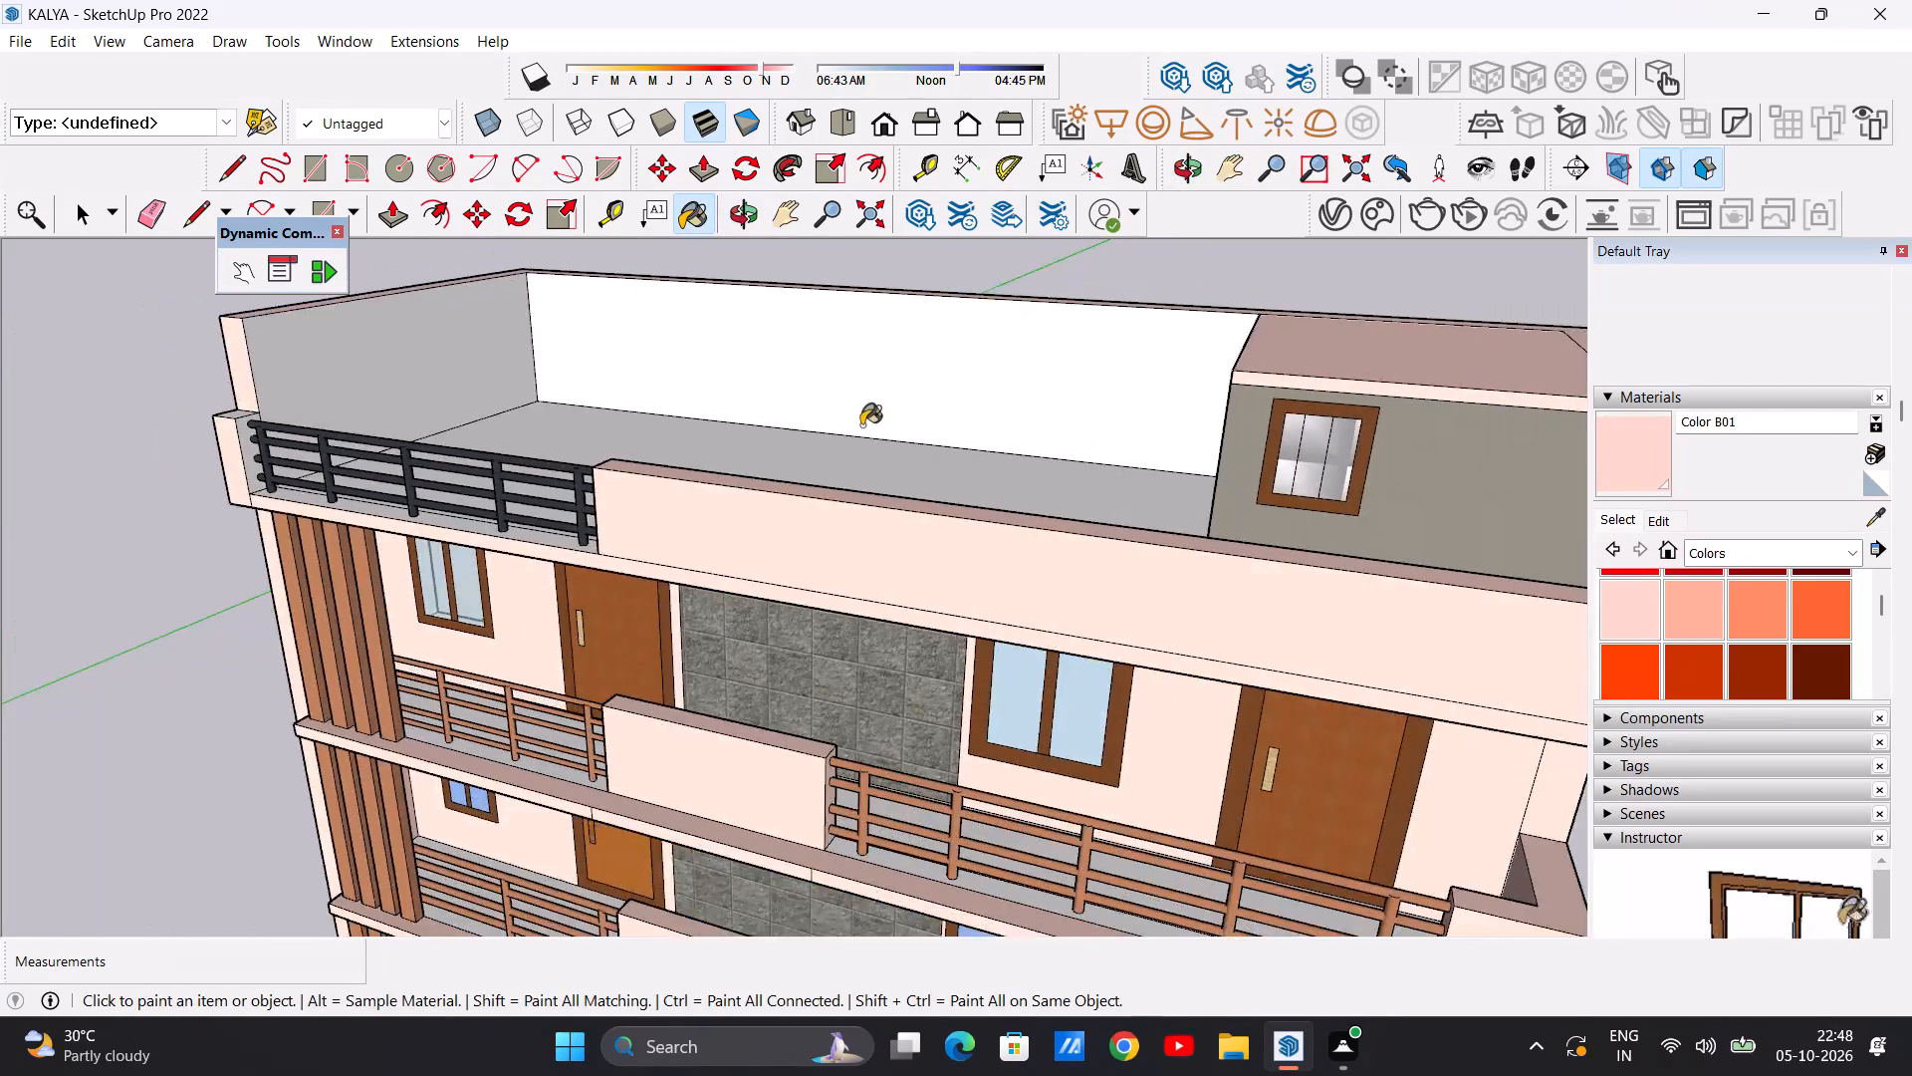
{"action": "scroll", "coordinate": [861, 425], "scroll_direction": "down", "scroll_amount": 9}
{"action": "middle_click_drag", "start_coordinate": [914, 406], "coordinate": [687, 422]}
Paint the top and inner face of the roof's corner parapet stub and the ledge beneath the black railing with Color B01.
{"action": "scroll", "coordinate": [739, 337], "scroll_direction": "up", "scroll_amount": 16}
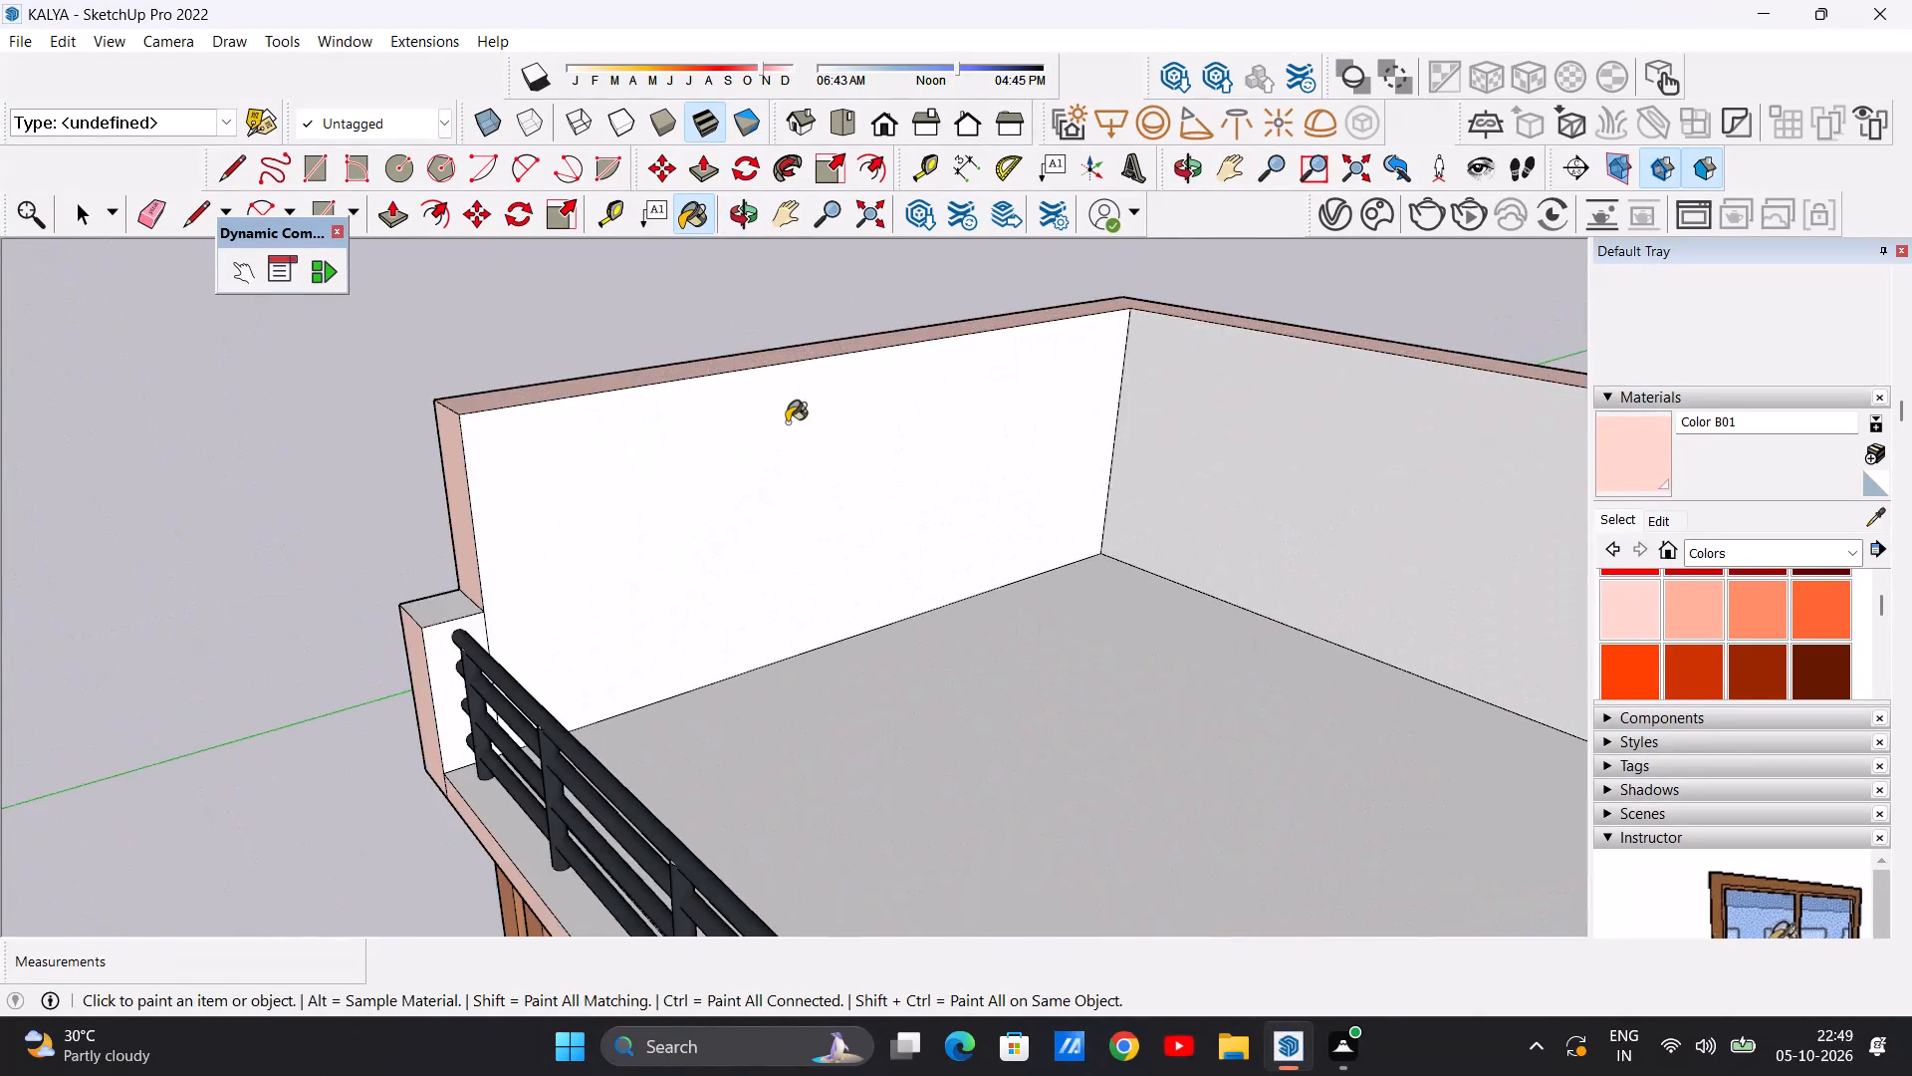
{"action": "scroll", "coordinate": [780, 487], "scroll_direction": "down", "scroll_amount": 11}
{"action": "scroll", "coordinate": [645, 526], "scroll_direction": "up", "scroll_amount": 12}
{"action": "scroll", "coordinate": [702, 532], "scroll_direction": "down", "scroll_amount": 7}
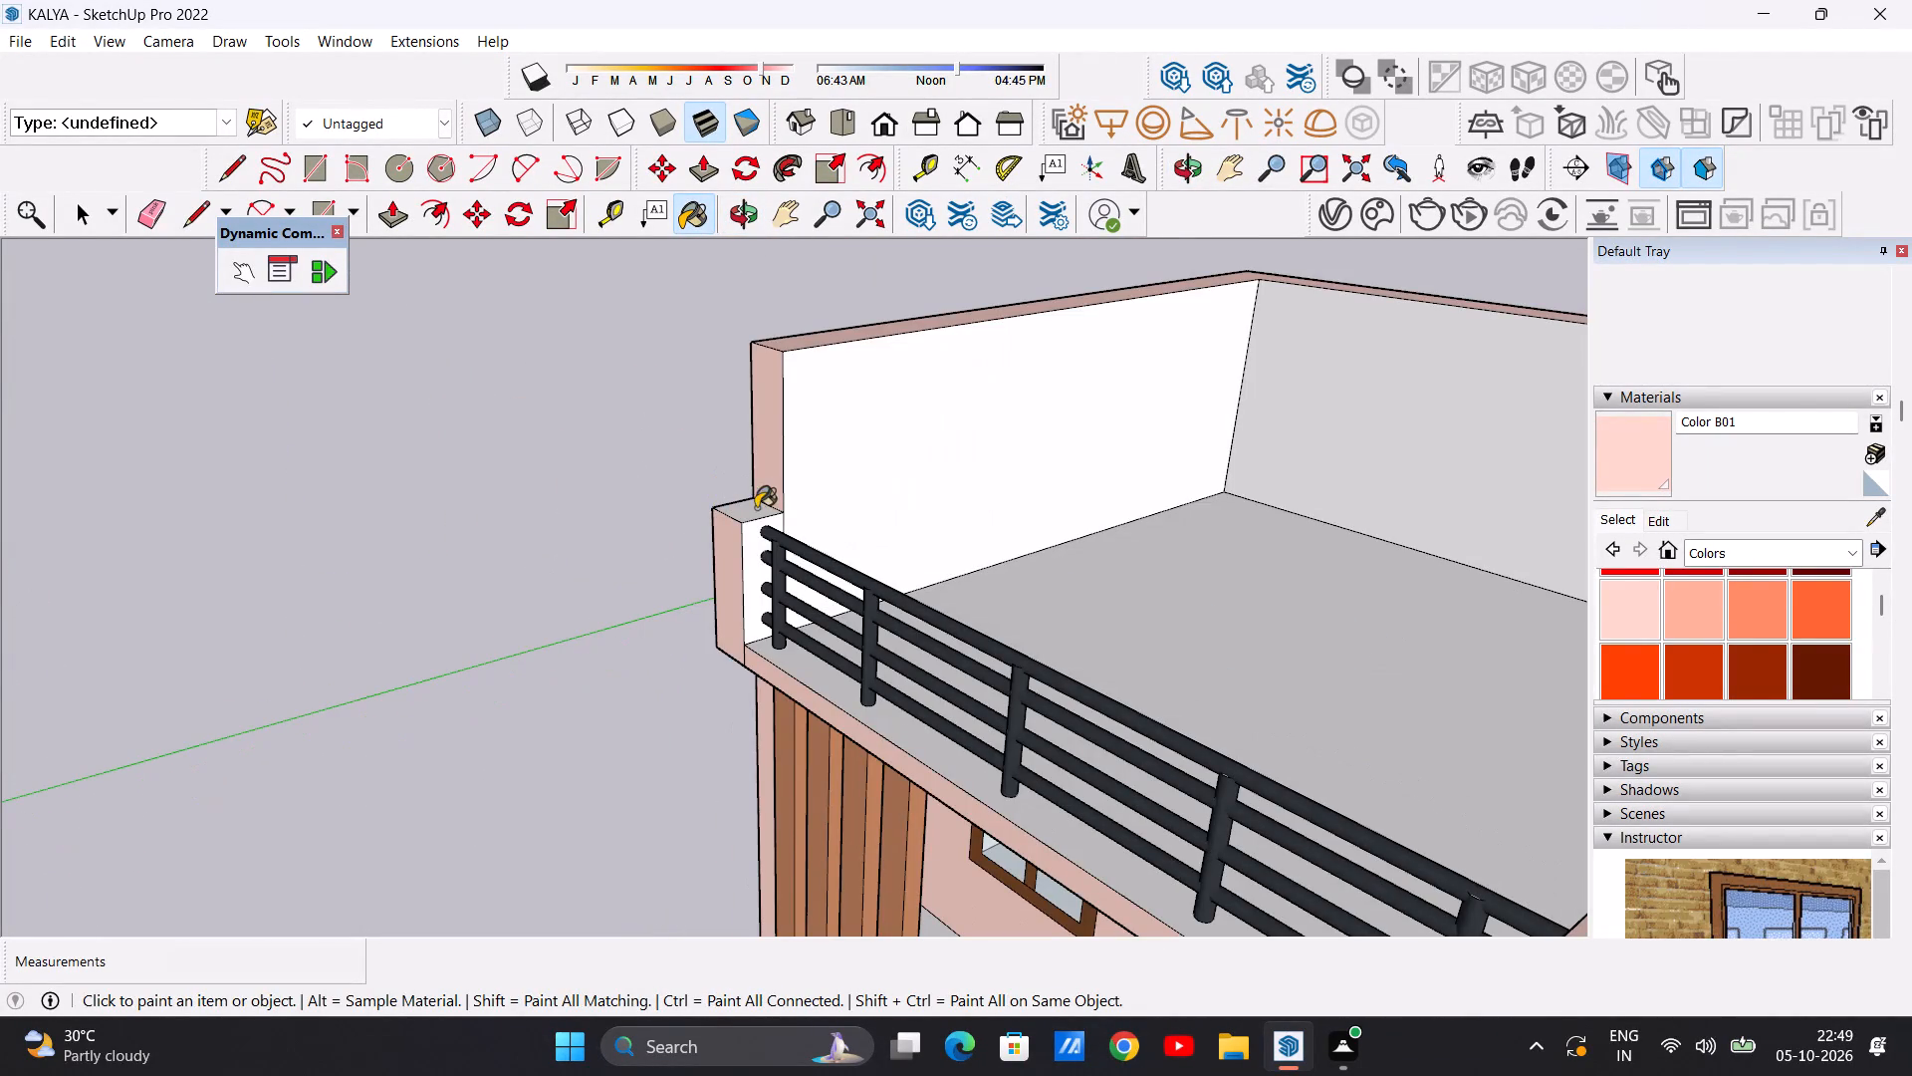
{"action": "left_click", "coordinate": [743, 516]}
{"action": "scroll", "coordinate": [760, 554], "scroll_direction": "up", "scroll_amount": 6}
{"action": "left_click", "coordinate": [755, 544]}
{"action": "scroll", "coordinate": [734, 587], "scroll_direction": "down", "scroll_amount": 13}
{"action": "middle_click_drag", "start_coordinate": [721, 632], "coordinate": [841, 639]}
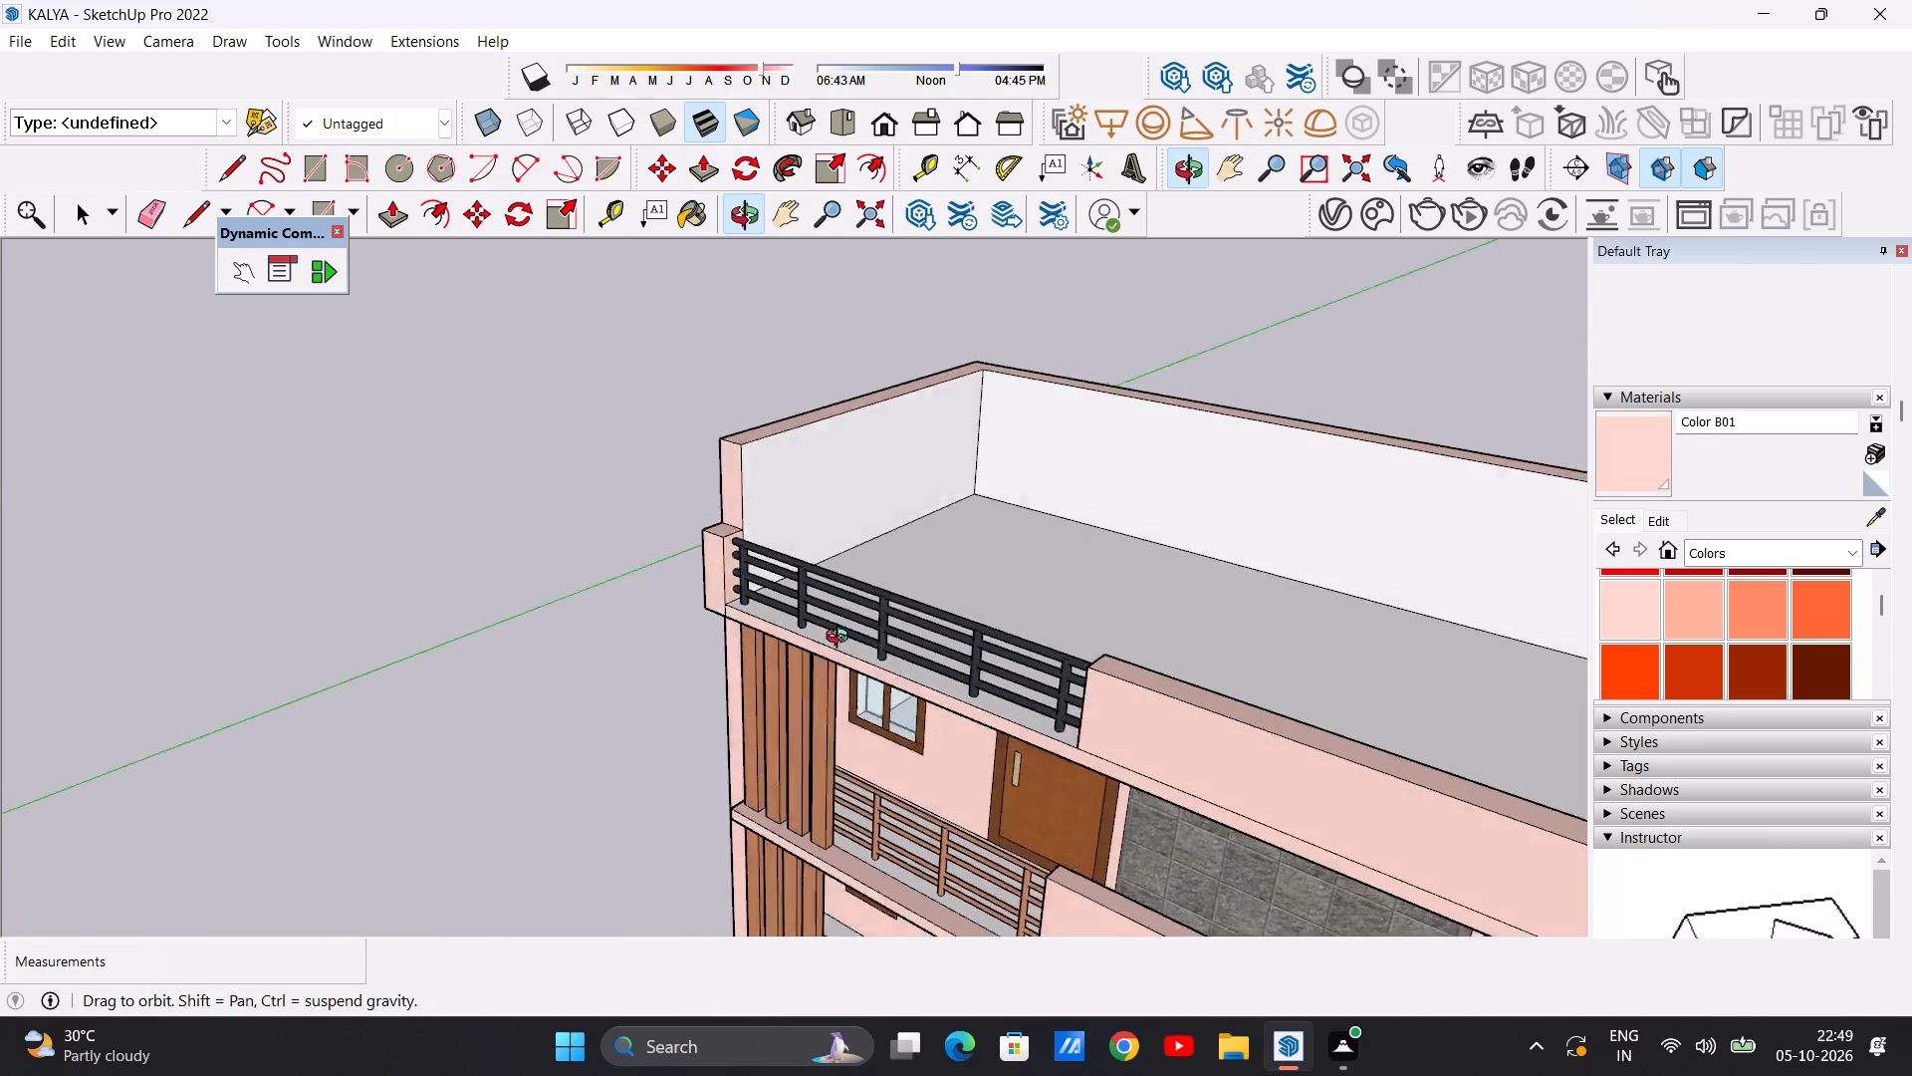
{"action": "middle_click_drag", "start_coordinate": [841, 639], "coordinate": [931, 717]}
{"action": "scroll", "coordinate": [843, 628], "scroll_direction": "up", "scroll_amount": 13}
{"action": "left_click", "coordinate": [863, 653]}
{"action": "scroll", "coordinate": [814, 658], "scroll_direction": "down", "scroll_amount": 8}
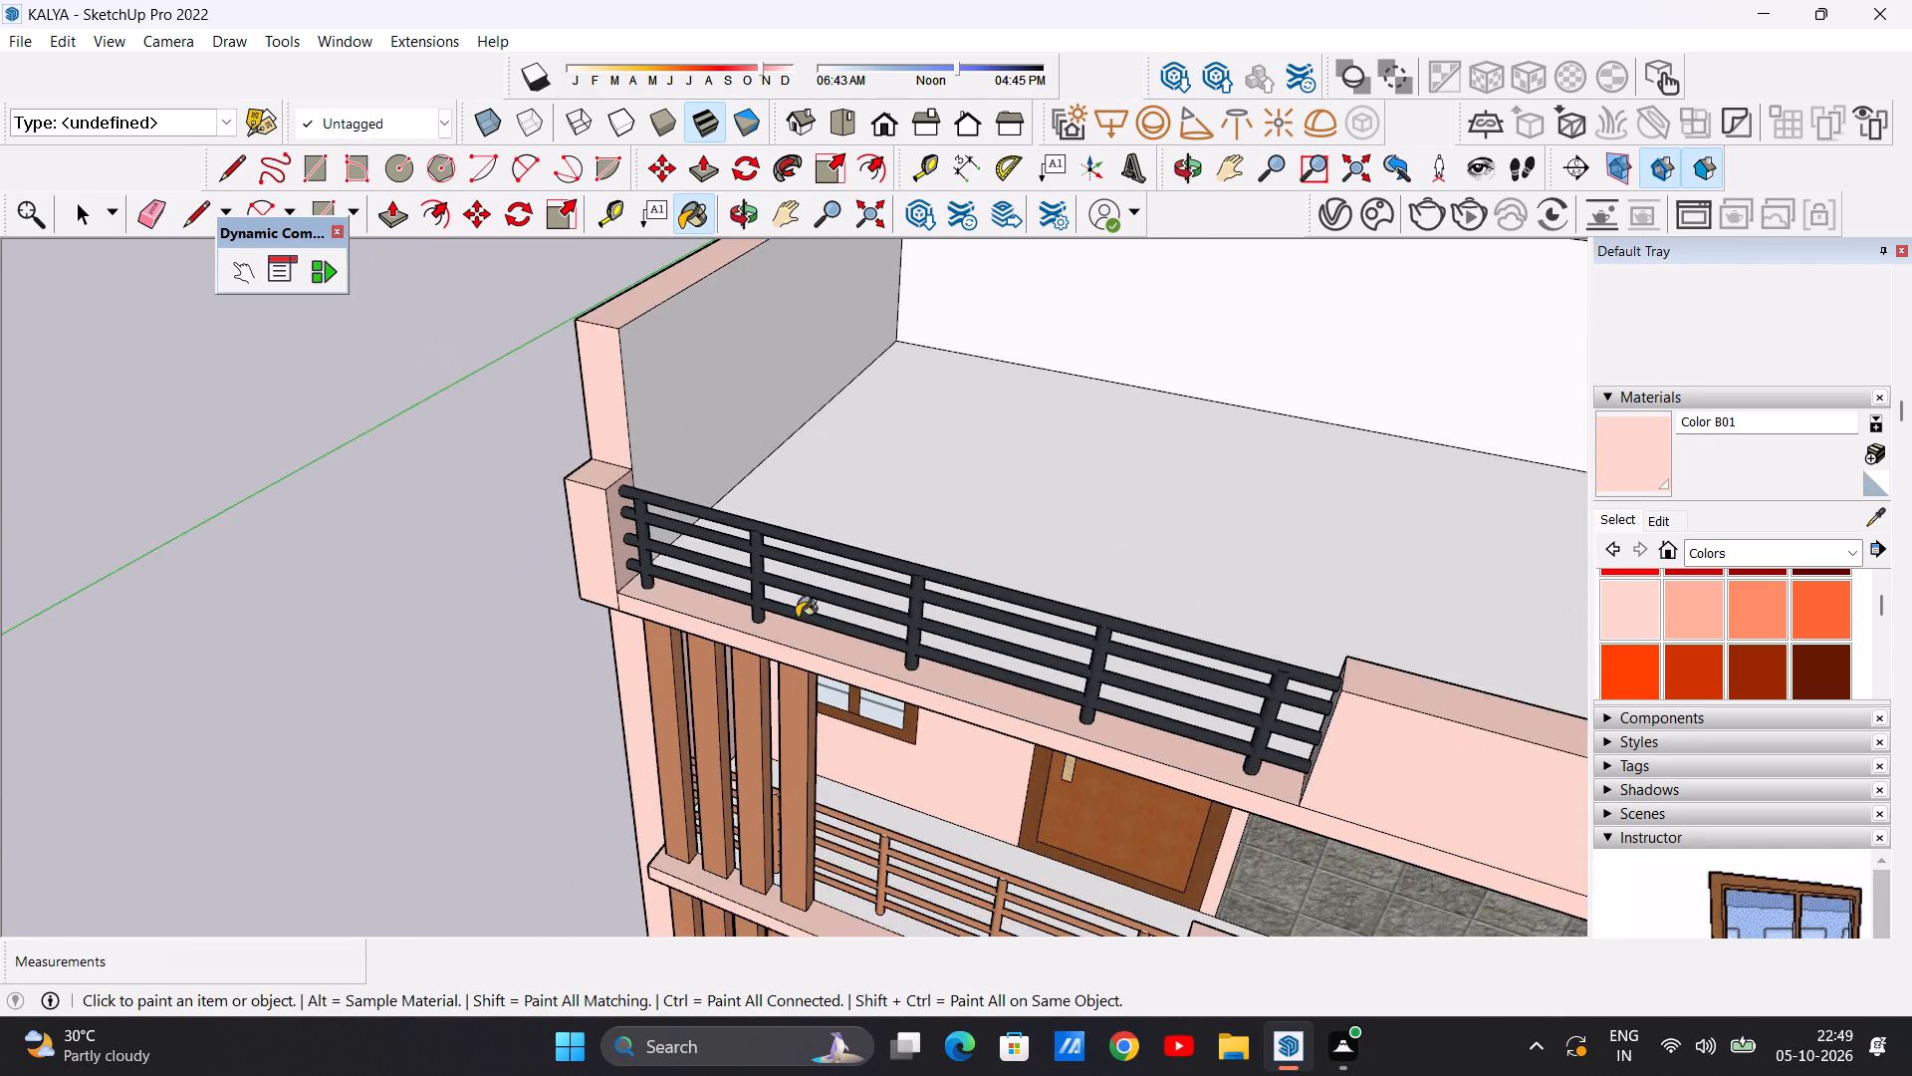
Paint the roof's front parapet with Color B01 on its end face at the black railing and on its terrace-side inner face.
{"action": "scroll", "coordinate": [797, 618], "scroll_direction": "down", "scroll_amount": 13}
{"action": "middle_click_drag", "start_coordinate": [749, 633], "coordinate": [1367, 622]}
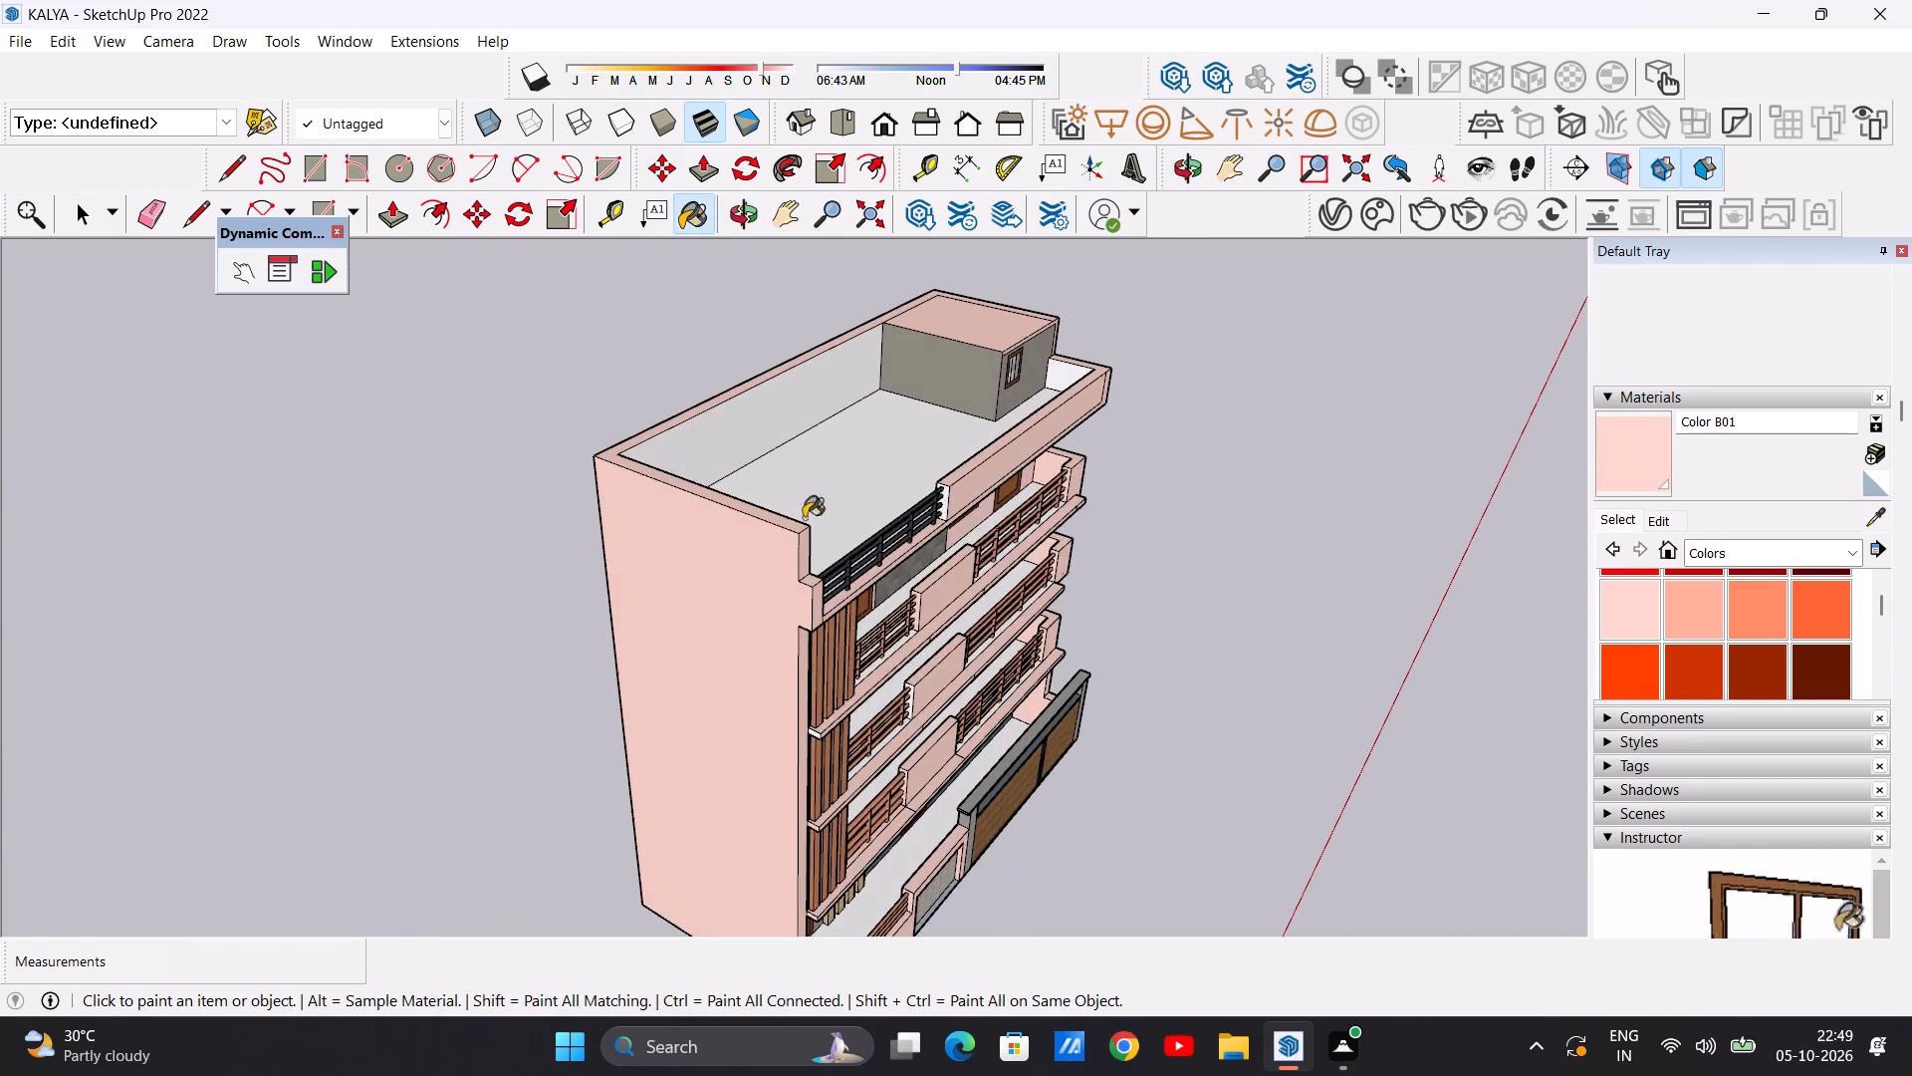
{"action": "middle_click_drag", "start_coordinate": [804, 518], "coordinate": [1141, 572]}
{"action": "scroll", "coordinate": [957, 466], "scroll_direction": "up", "scroll_amount": 8}
{"action": "scroll", "coordinate": [938, 454], "scroll_direction": "down", "scroll_amount": 1}
{"action": "scroll", "coordinate": [938, 454], "scroll_direction": "up", "scroll_amount": 11}
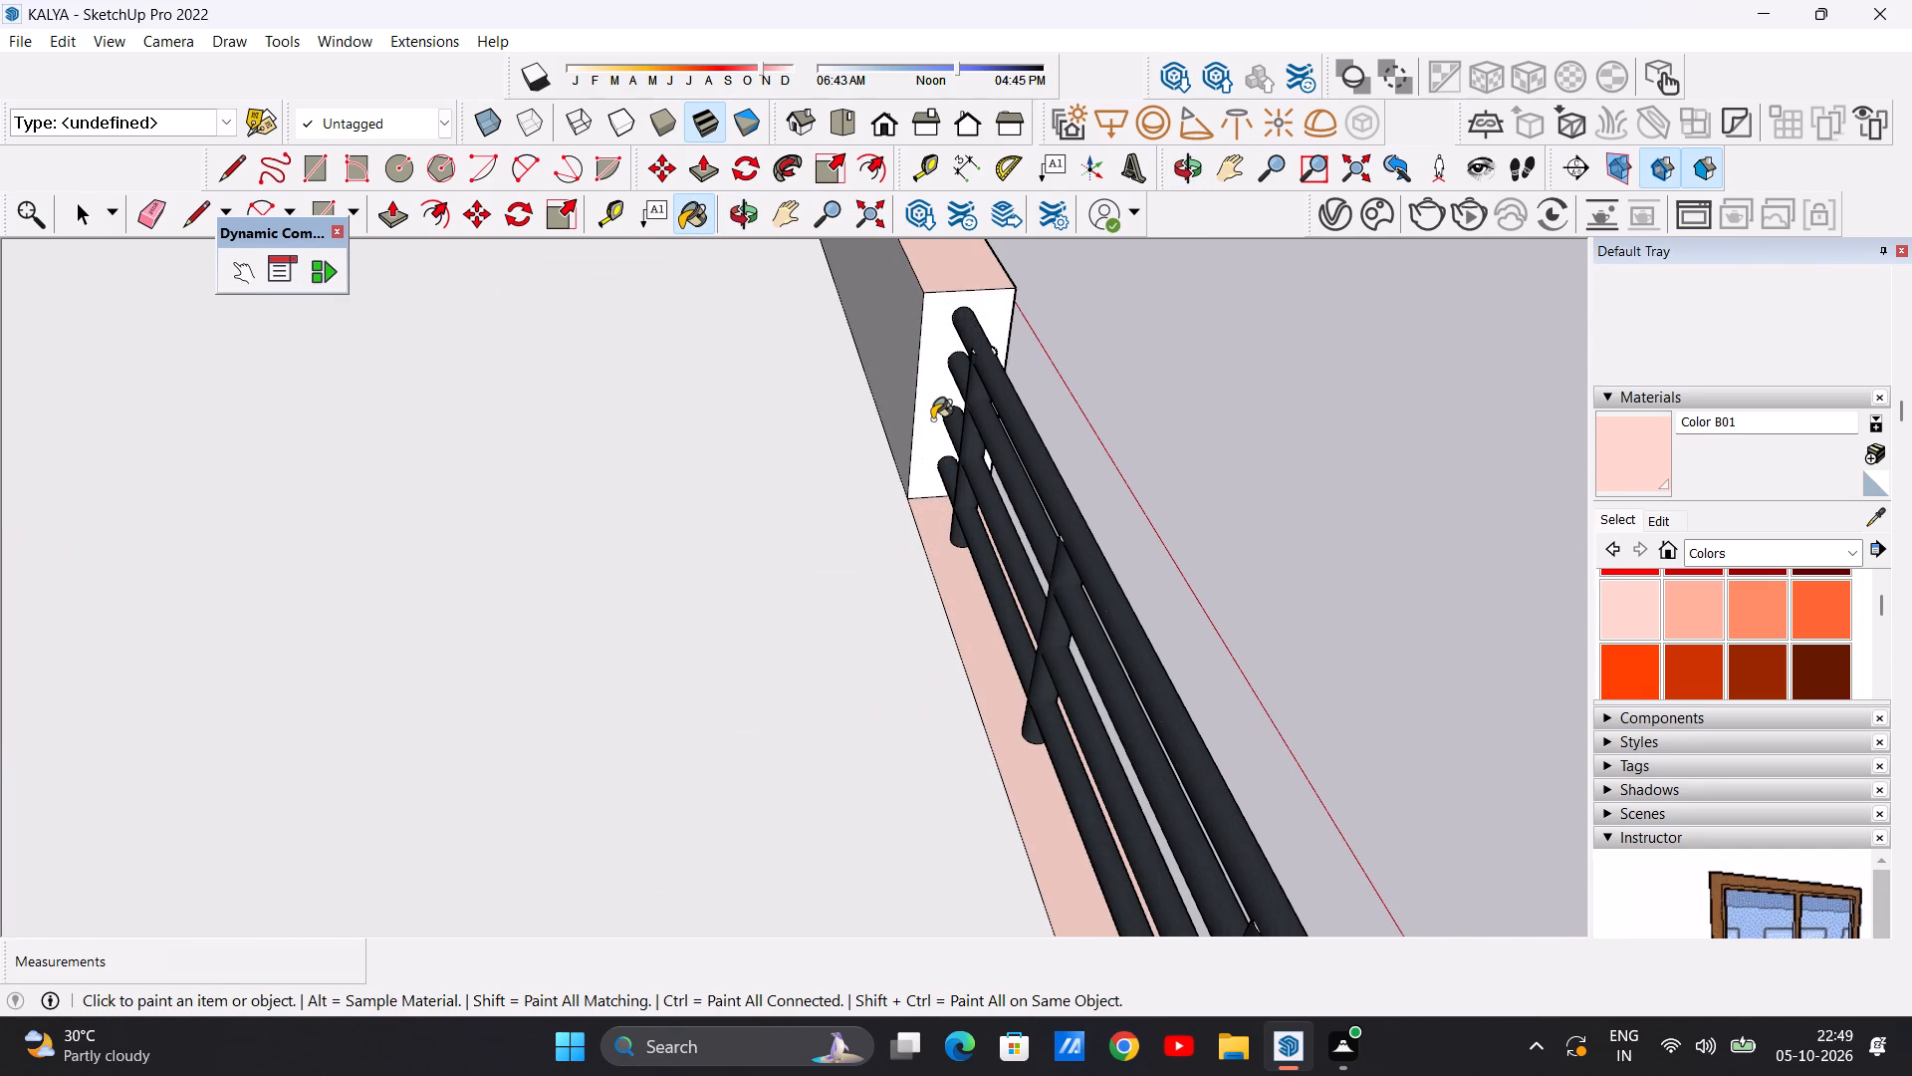
{"action": "left_click", "coordinate": [931, 417]}
{"action": "scroll", "coordinate": [808, 535], "scroll_direction": "down", "scroll_amount": 6}
{"action": "scroll", "coordinate": [802, 351], "scroll_direction": "up", "scroll_amount": 5}
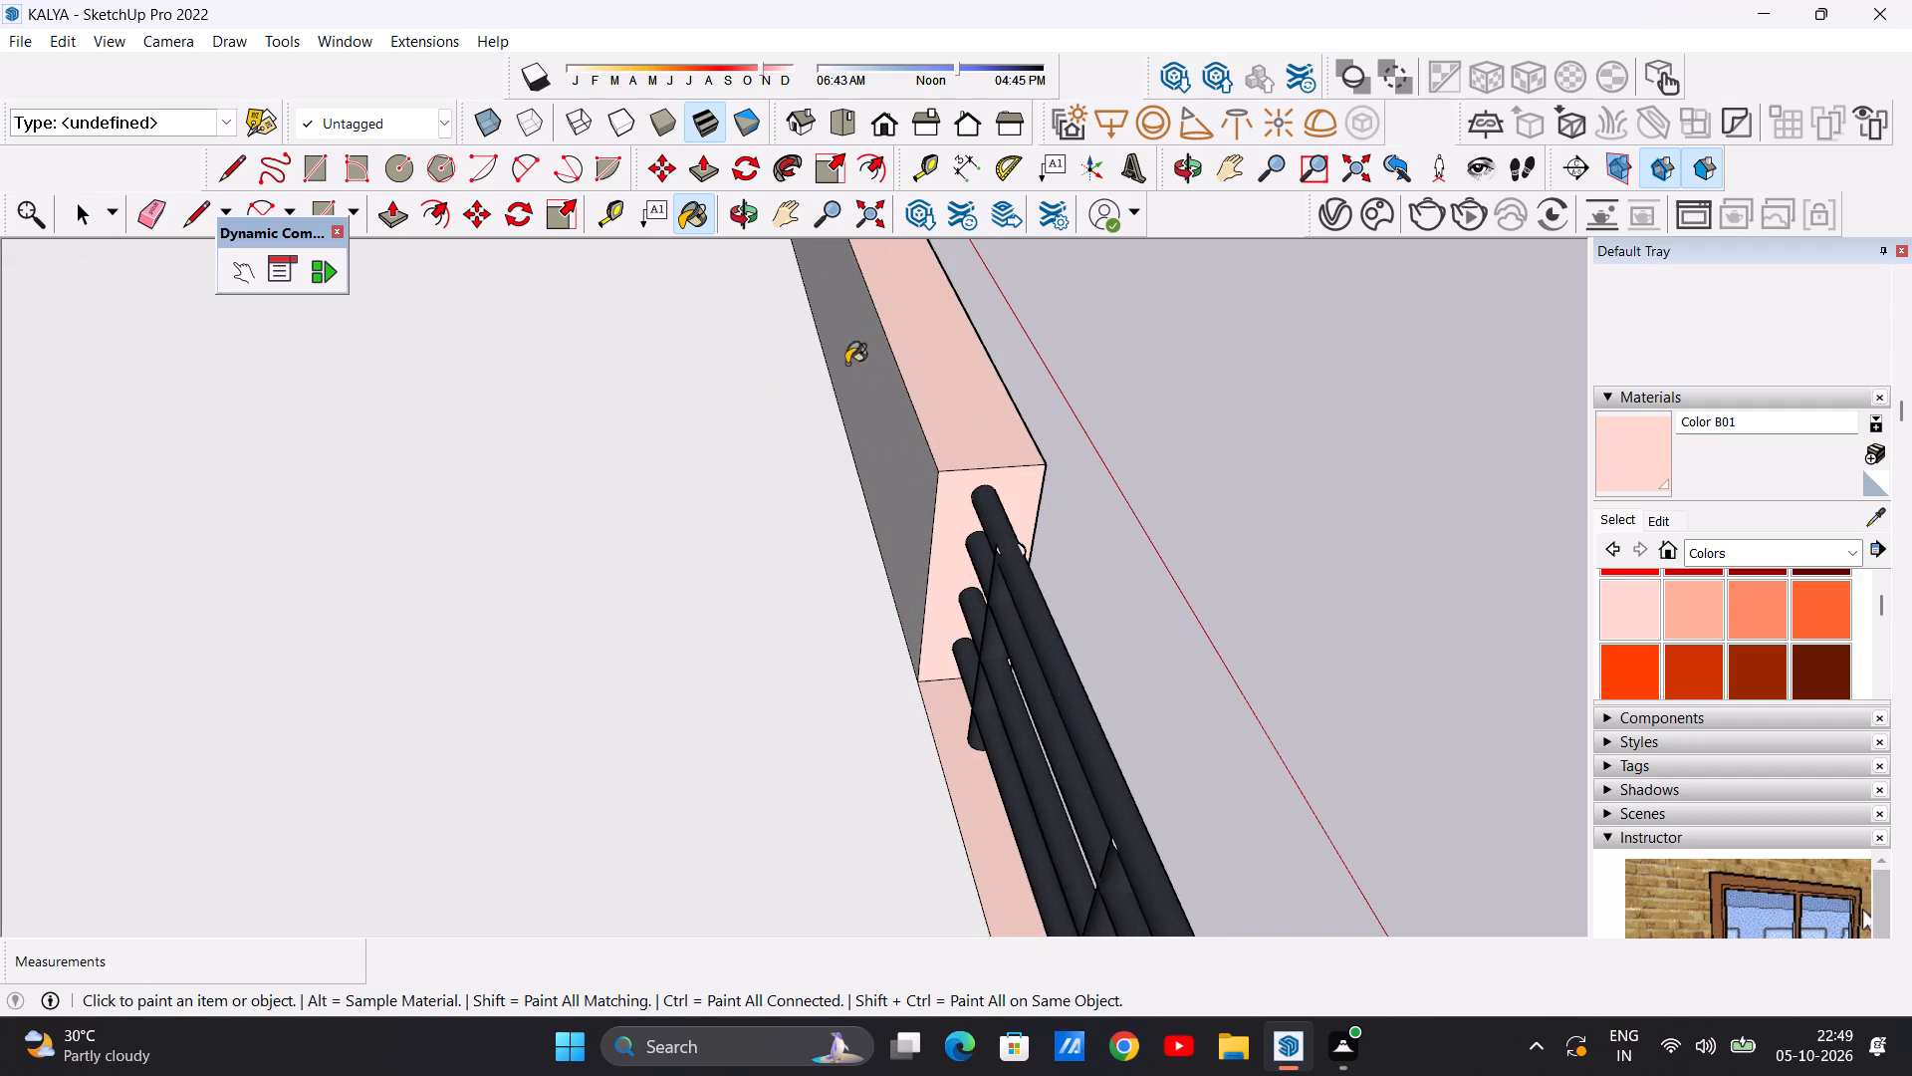
{"action": "left_click", "coordinate": [882, 415]}
{"action": "scroll", "coordinate": [760, 524], "scroll_direction": "down", "scroll_amount": 16}
{"action": "middle_click_drag", "start_coordinate": [966, 530], "coordinate": [512, 516]}
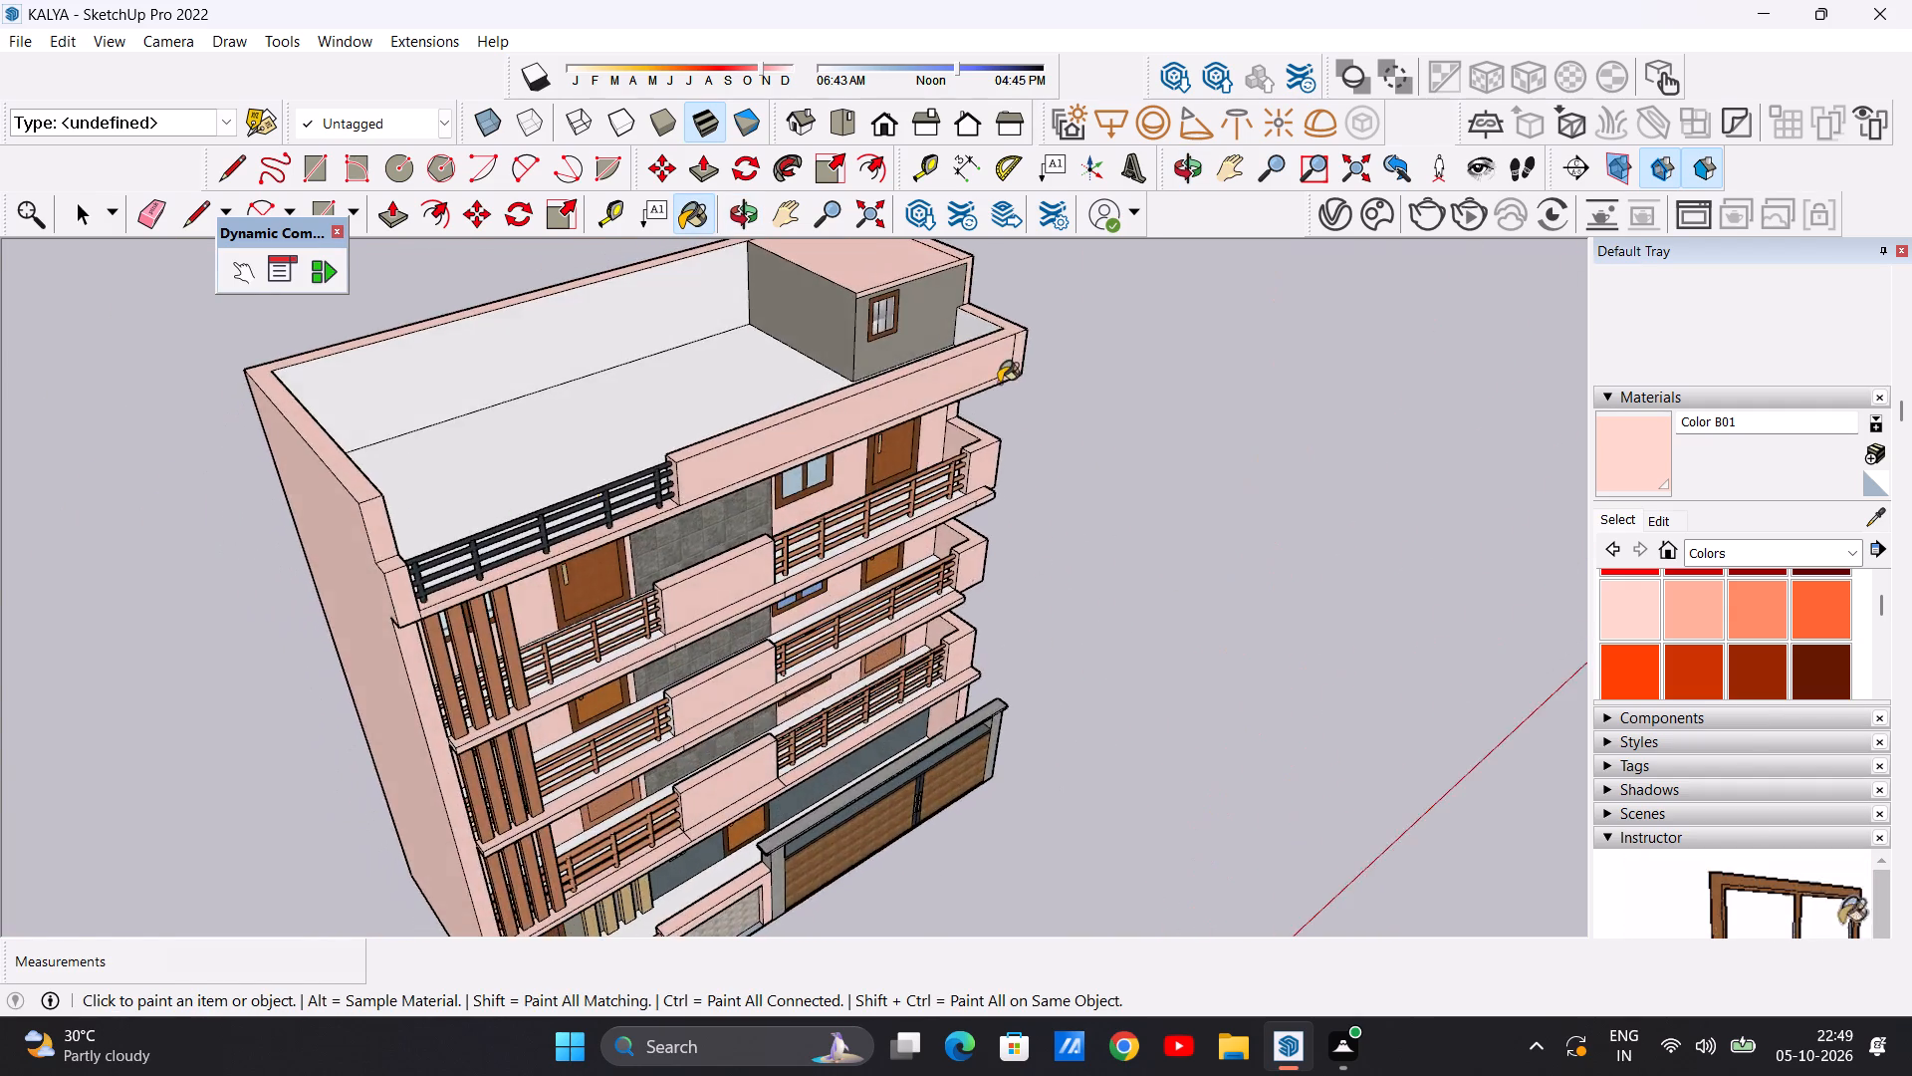
Paint the terrace-side inner faces of the roof's two side parapets and the rear parapet with Color B01.
{"action": "scroll", "coordinate": [999, 382], "scroll_direction": "up", "scroll_amount": 10}
{"action": "scroll", "coordinate": [950, 447], "scroll_direction": "down", "scroll_amount": 6}
{"action": "scroll", "coordinate": [943, 357], "scroll_direction": "up", "scroll_amount": 7}
{"action": "left_click", "coordinate": [943, 357]}
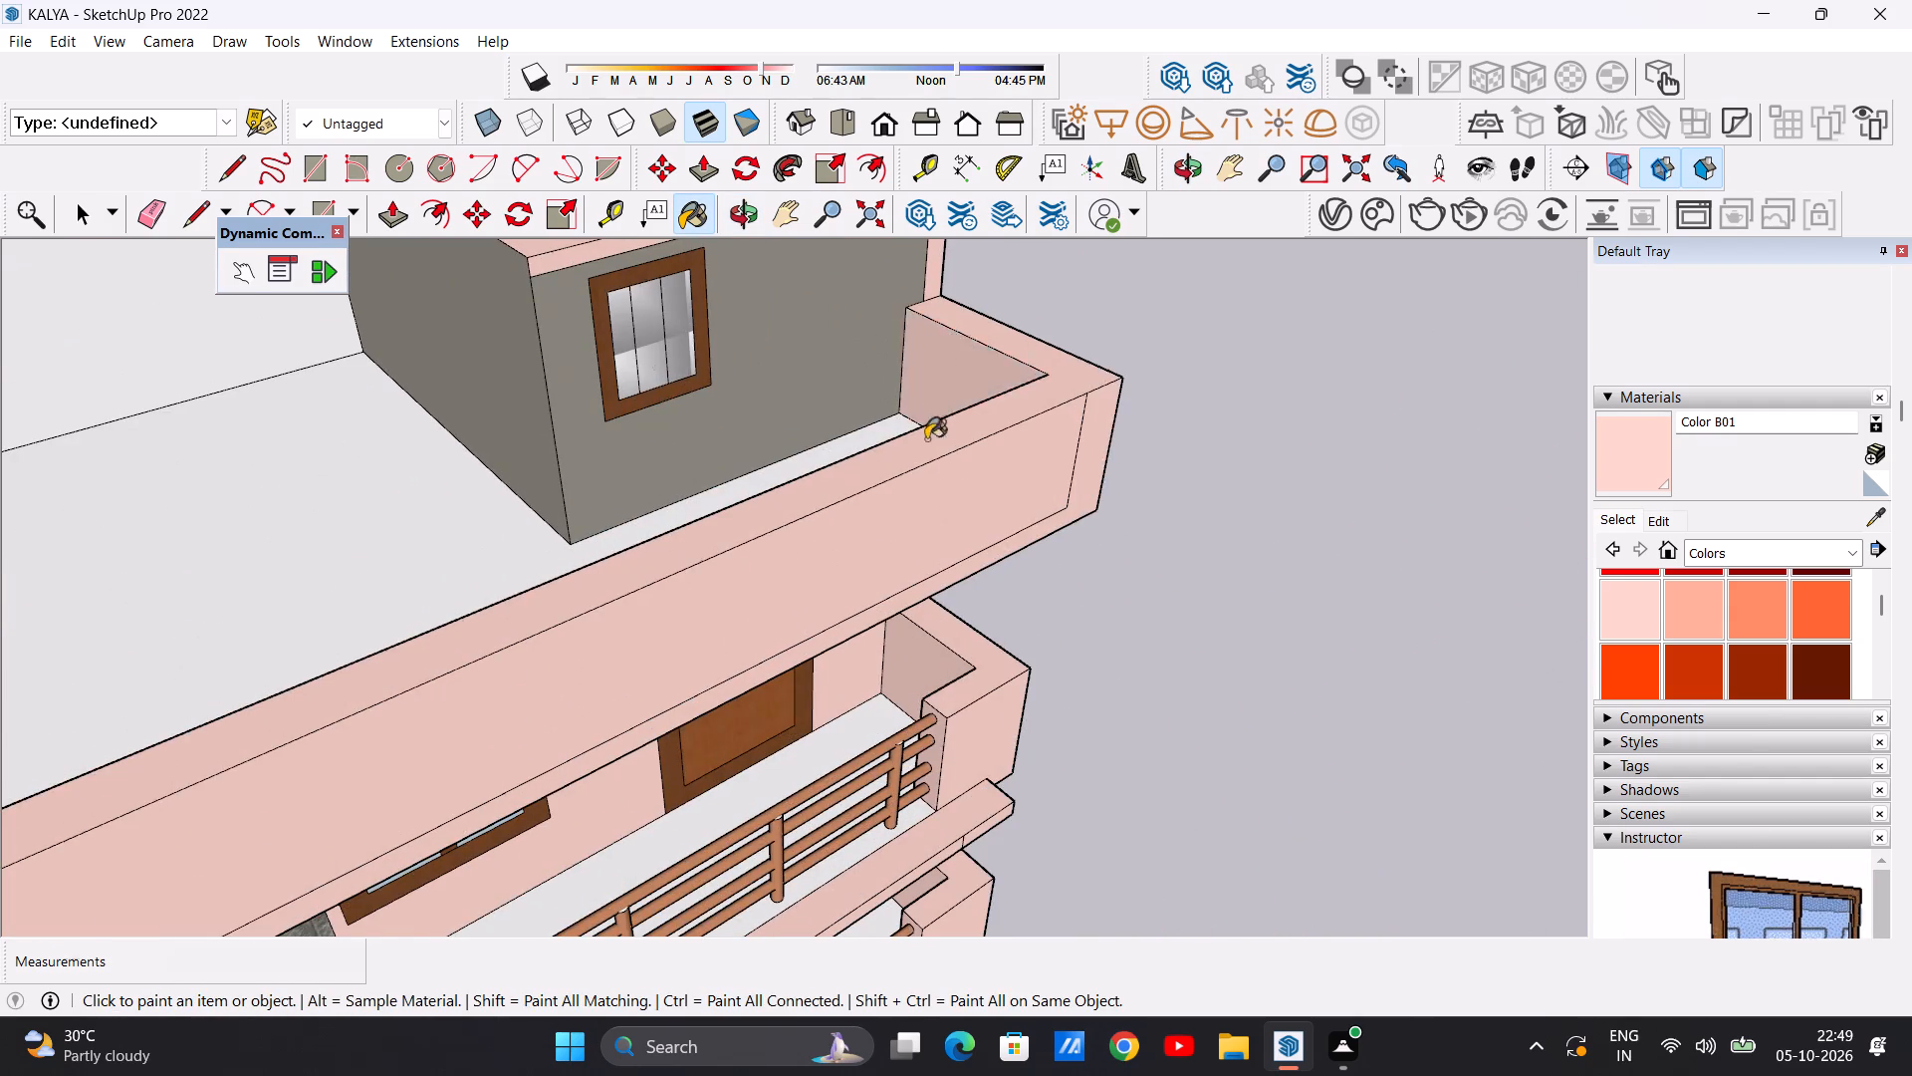
{"action": "scroll", "coordinate": [931, 454], "scroll_direction": "down", "scroll_amount": 10}
{"action": "scroll", "coordinate": [338, 453], "scroll_direction": "up", "scroll_amount": 5}
{"action": "left_click", "coordinate": [319, 452]}
{"action": "scroll", "coordinate": [481, 493], "scroll_direction": "down", "scroll_amount": 5}
{"action": "middle_click_drag", "start_coordinate": [620, 478], "coordinate": [291, 515]}
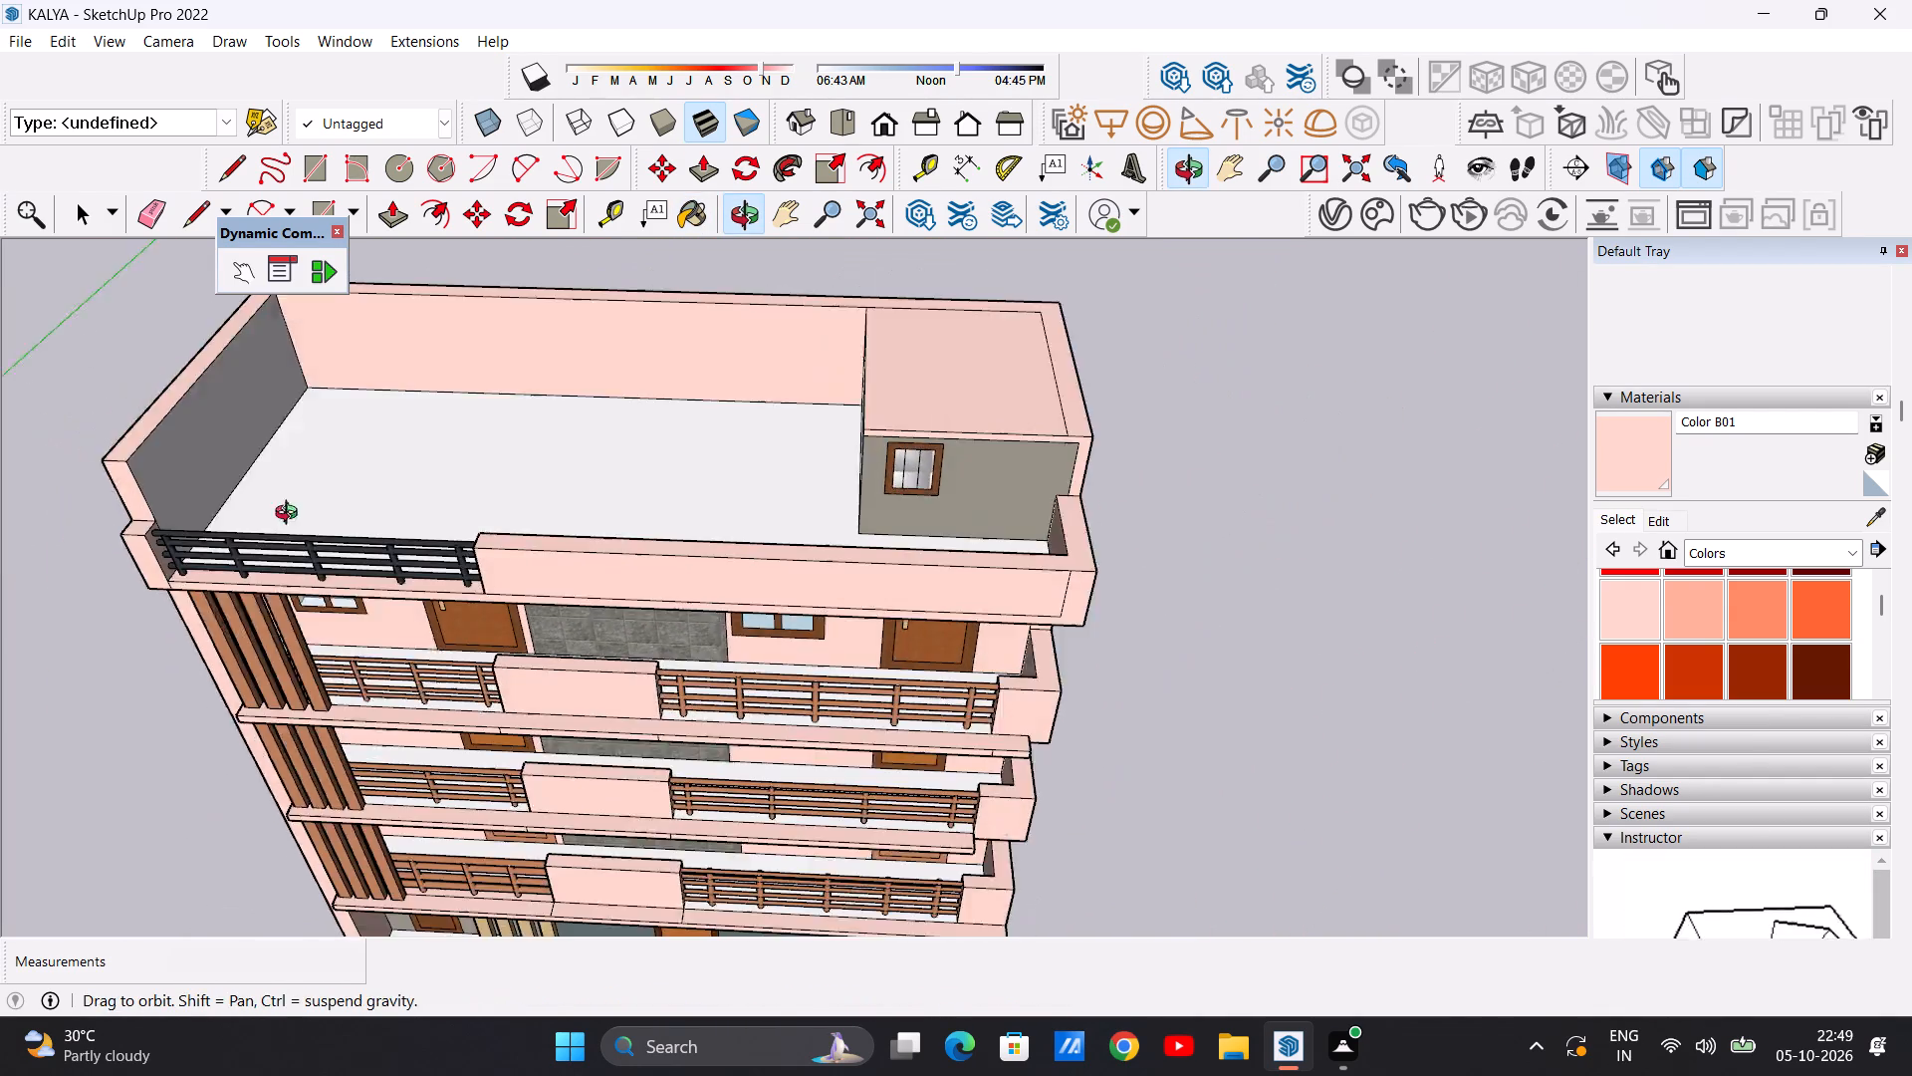
{"action": "middle_click_drag", "start_coordinate": [291, 515], "coordinate": [247, 515]}
{"action": "scroll", "coordinate": [253, 462], "scroll_direction": "up", "scroll_amount": 6}
{"action": "left_click", "coordinate": [160, 452]}
{"action": "scroll", "coordinate": [363, 532], "scroll_direction": "down", "scroll_amount": 13}
Examine the front elevation and the balcony recesses behind the vertical wooden fins for remaining unpainted faces.
{"action": "middle_click_drag", "start_coordinate": [531, 693], "coordinate": [535, 673]}
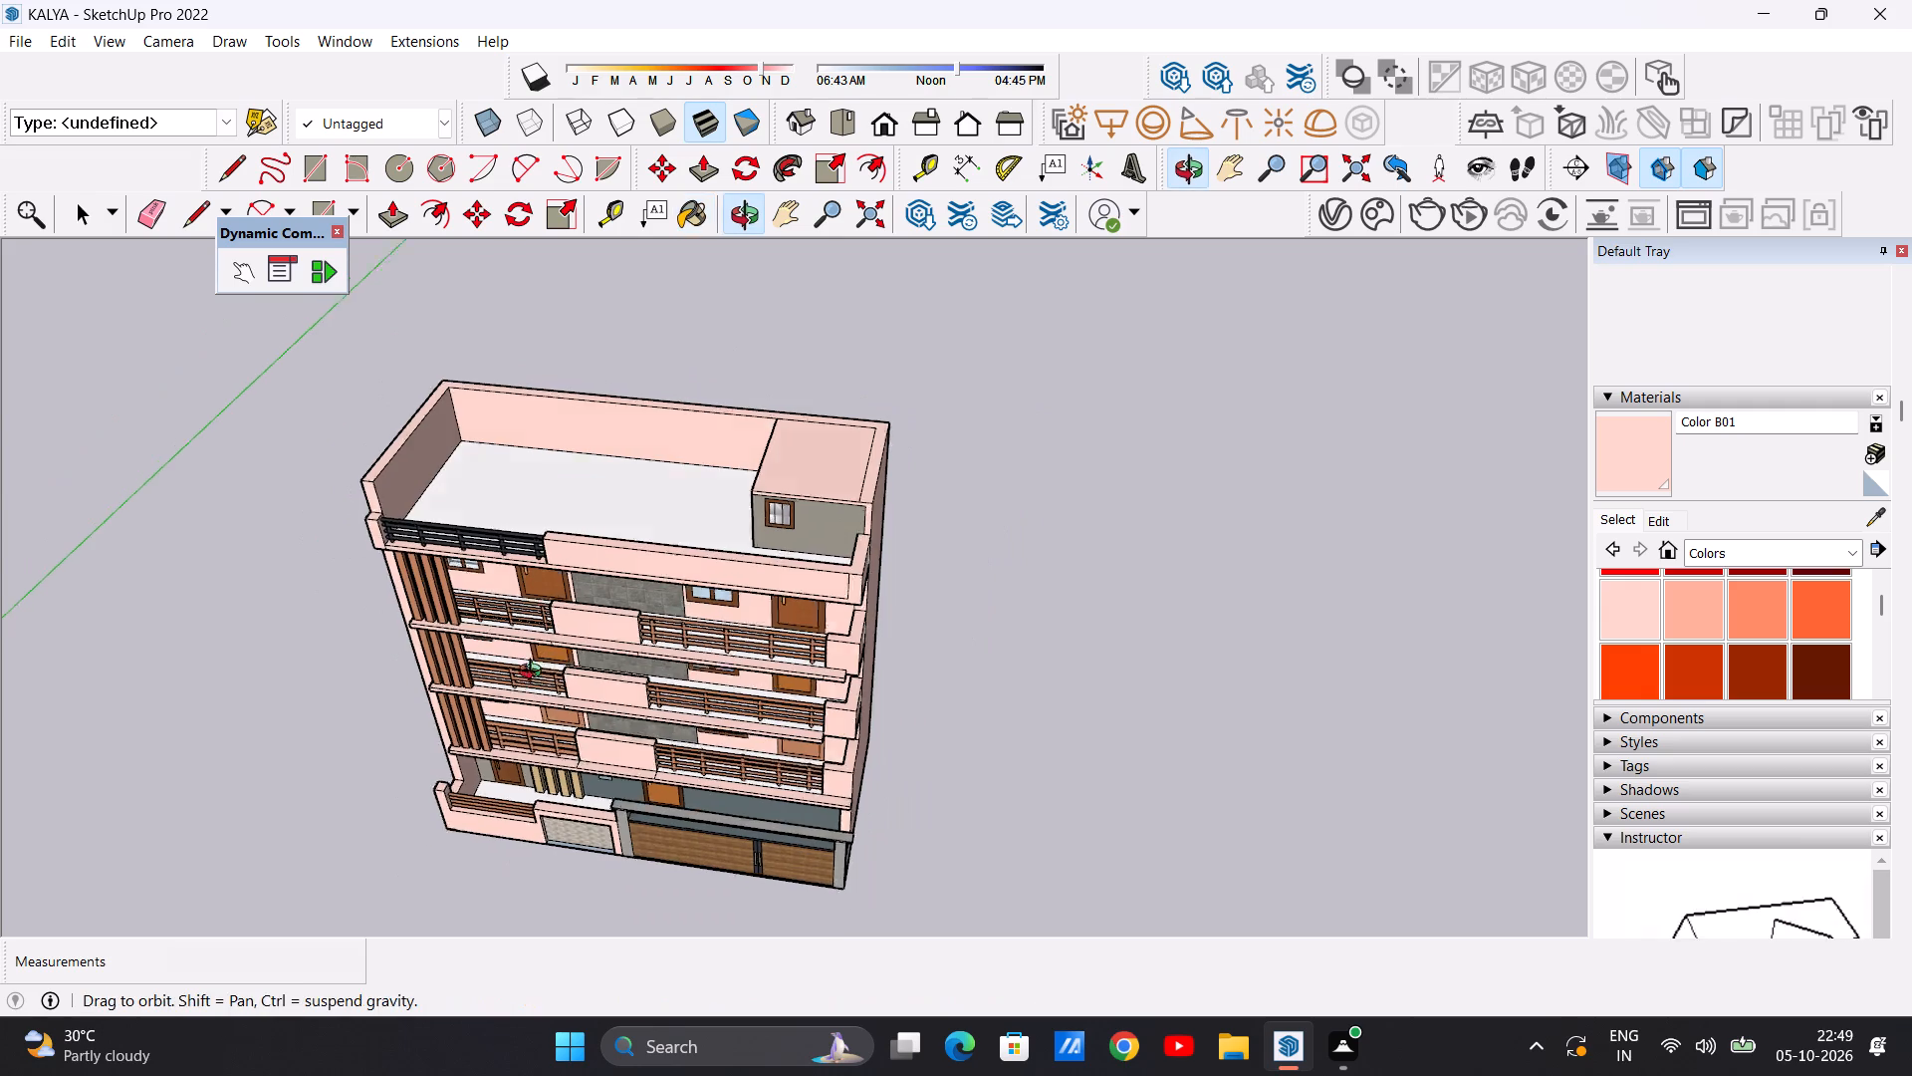
{"action": "middle_click_drag", "start_coordinate": [535, 673], "coordinate": [587, 457]}
{"action": "scroll", "coordinate": [516, 563], "scroll_direction": "up", "scroll_amount": 8}
{"action": "scroll", "coordinate": [895, 570], "scroll_direction": "down", "scroll_amount": 4}
{"action": "middle_click_drag", "start_coordinate": [866, 576], "coordinate": [779, 552]}
{"action": "scroll", "coordinate": [774, 525], "scroll_direction": "up", "scroll_amount": 1}
{"action": "scroll", "coordinate": [782, 476], "scroll_direction": "down", "scroll_amount": 11}
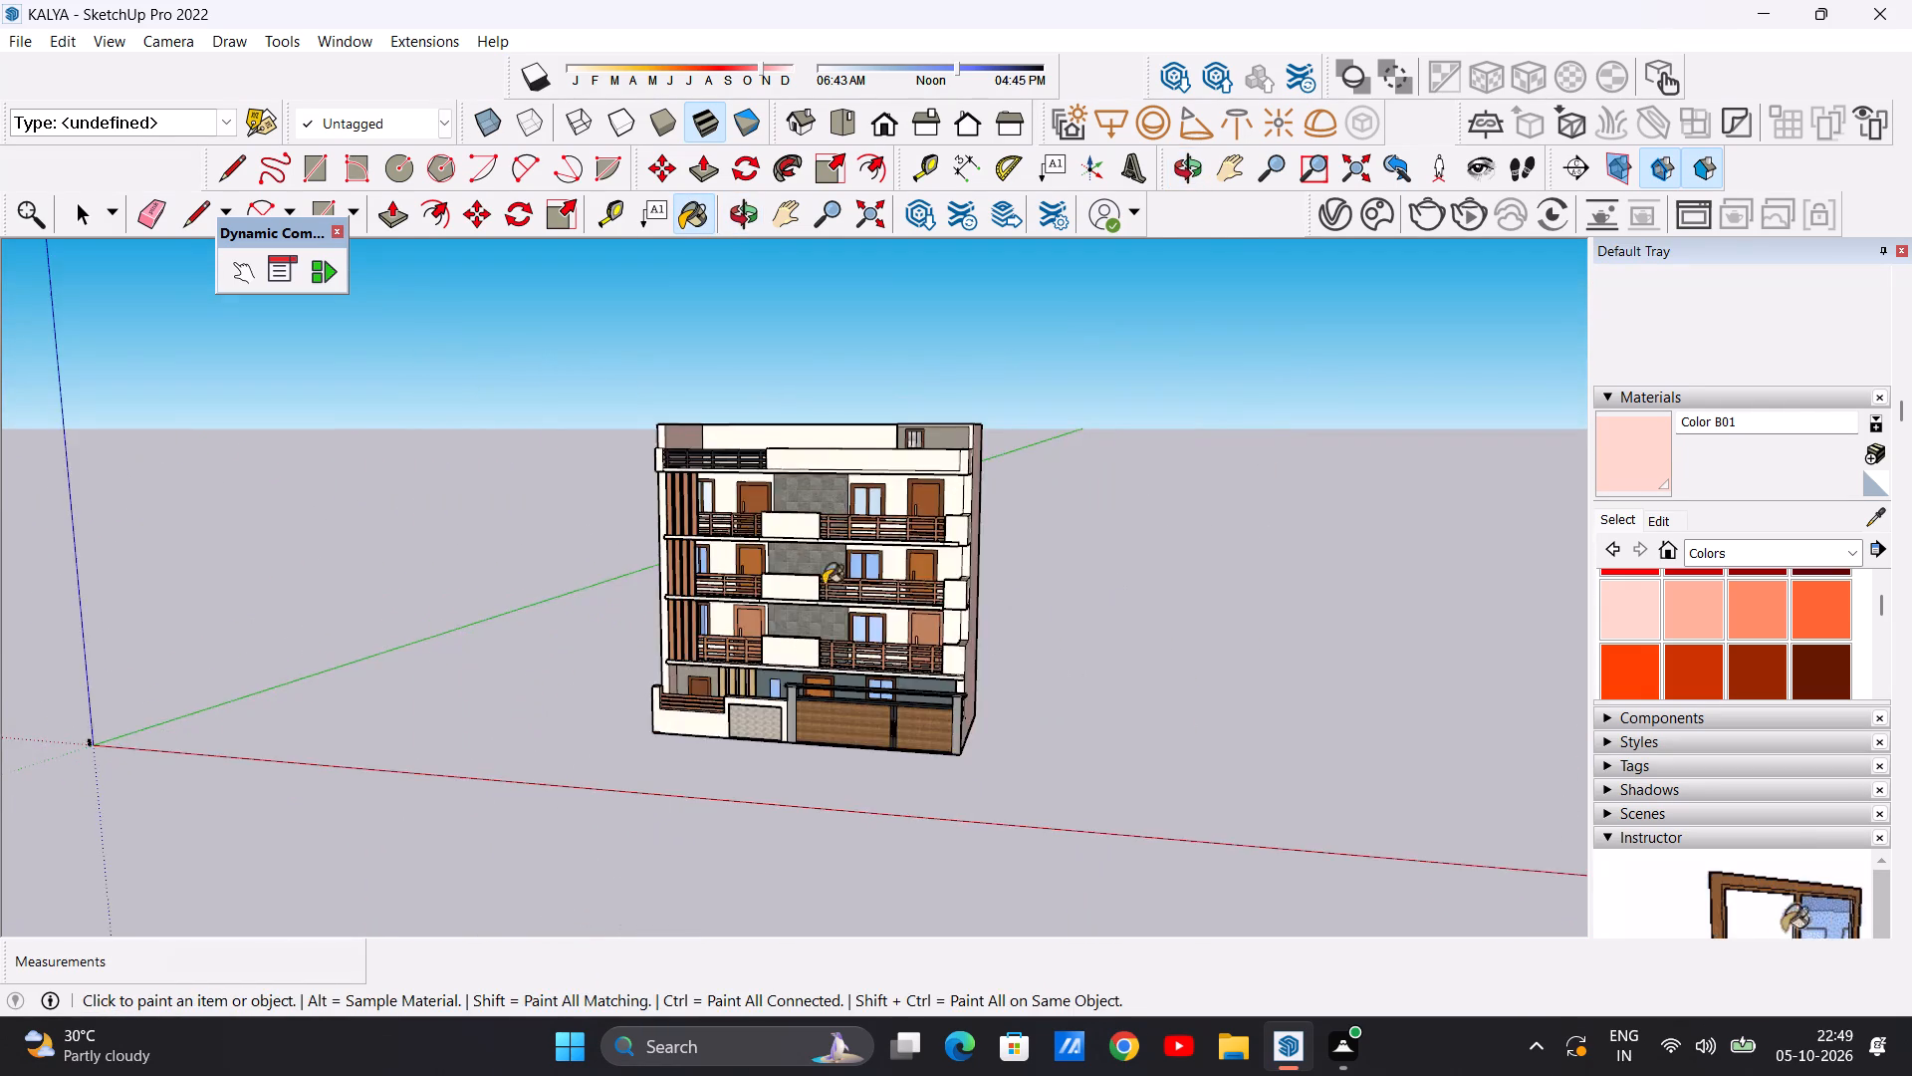
{"action": "middle_click_drag", "start_coordinate": [841, 671], "coordinate": [692, 638]}
{"action": "scroll", "coordinate": [747, 619], "scroll_direction": "up", "scroll_amount": 7}
{"action": "middle_click_drag", "start_coordinate": [833, 637], "coordinate": [688, 637]}
{"action": "scroll", "coordinate": [688, 637], "scroll_direction": "up", "scroll_amount": 6}
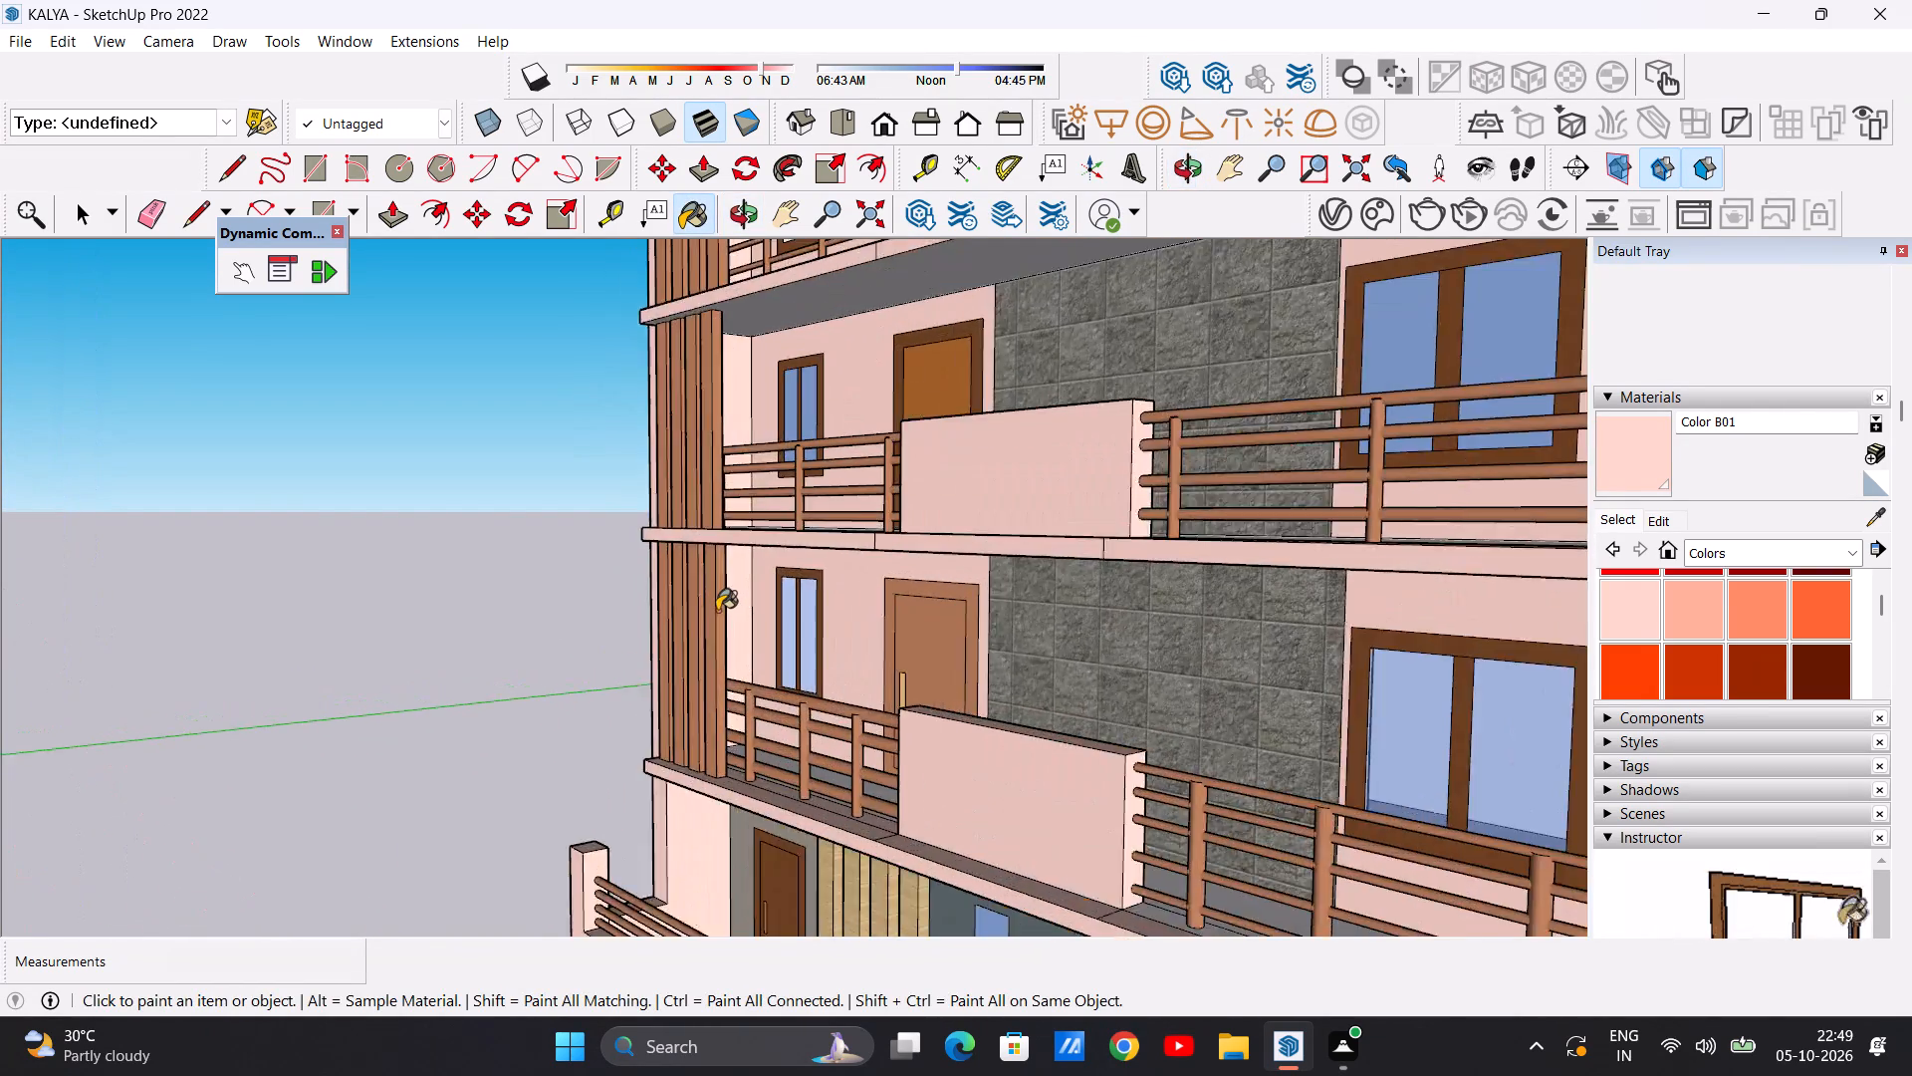
{"action": "scroll", "coordinate": [717, 611], "scroll_direction": "up", "scroll_amount": 3}
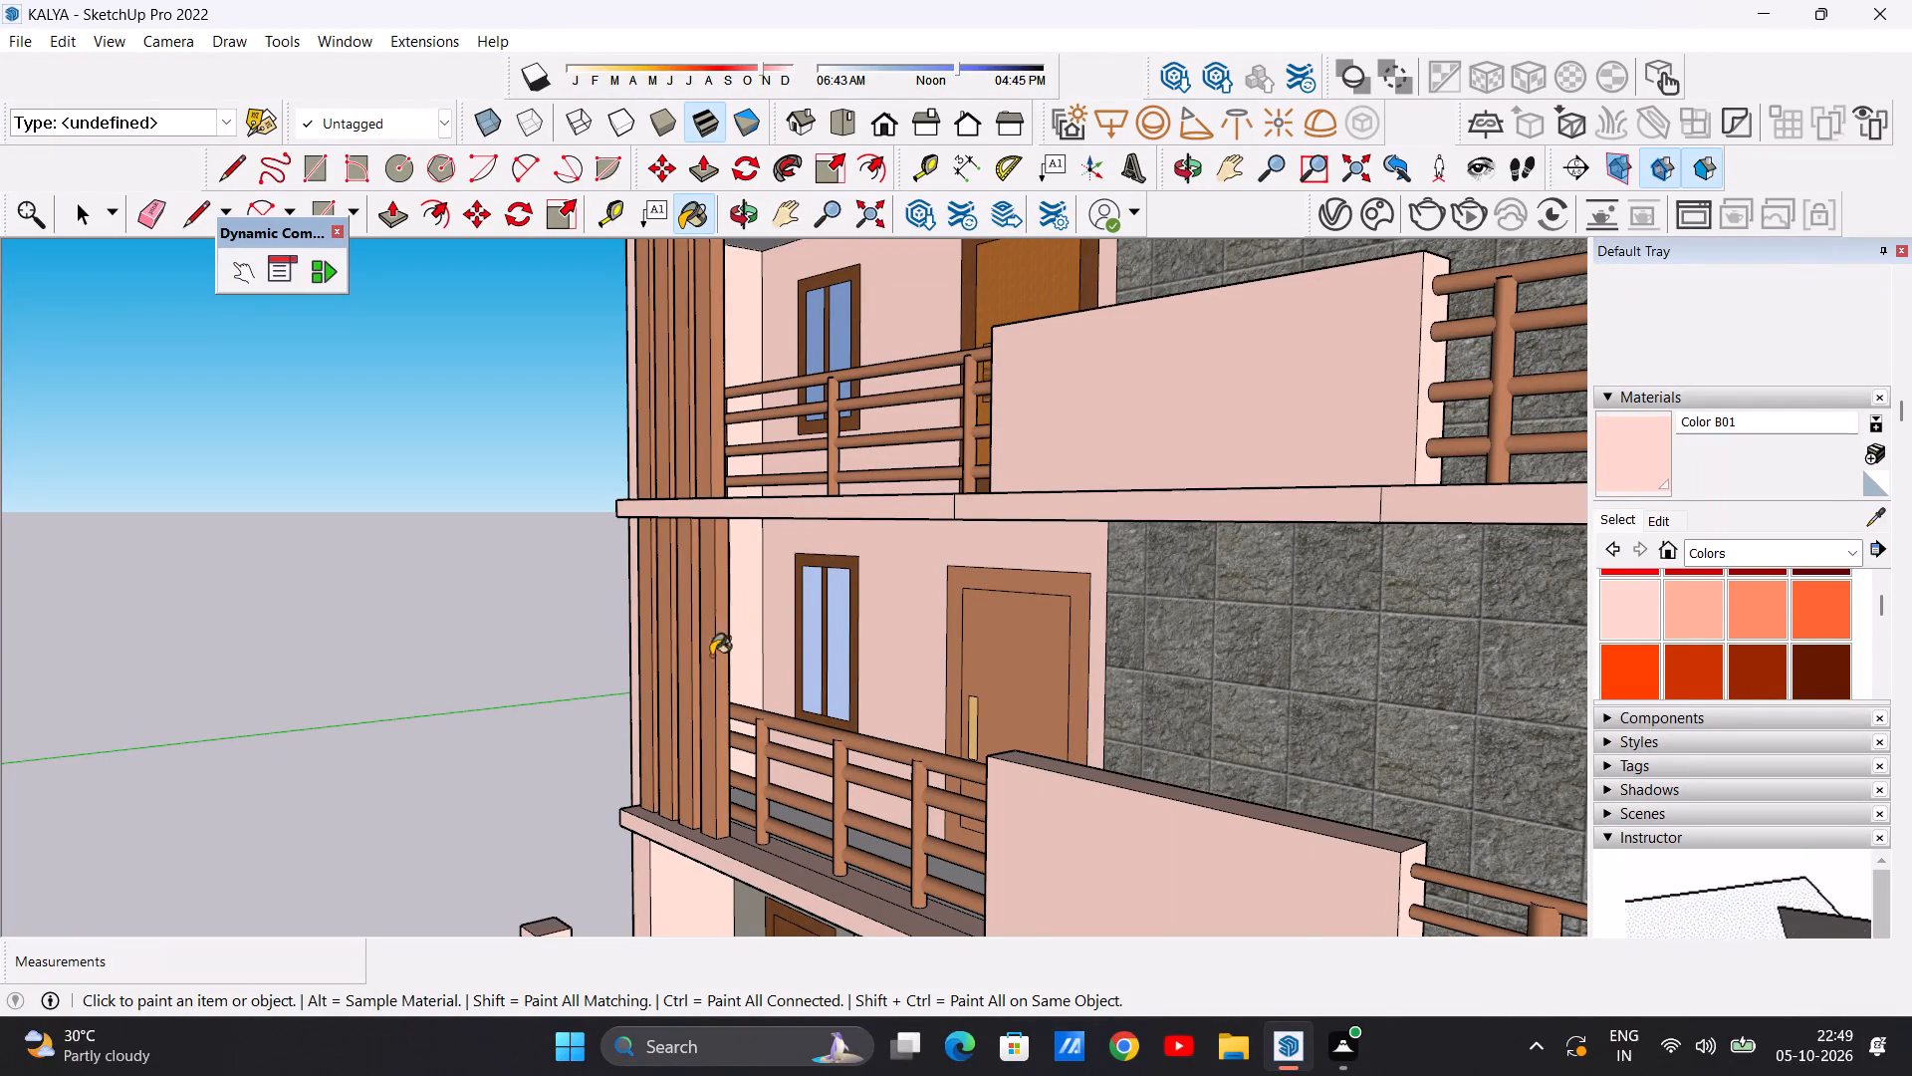
Paint the inner side wall and the ceiling faces of the front balconies with Color B01.
{"action": "scroll", "coordinate": [741, 645], "scroll_direction": "down", "scroll_amount": 8}
{"action": "middle_click_drag", "start_coordinate": [721, 633], "coordinate": [498, 649]}
{"action": "scroll", "coordinate": [871, 557], "scroll_direction": "up", "scroll_amount": 2}
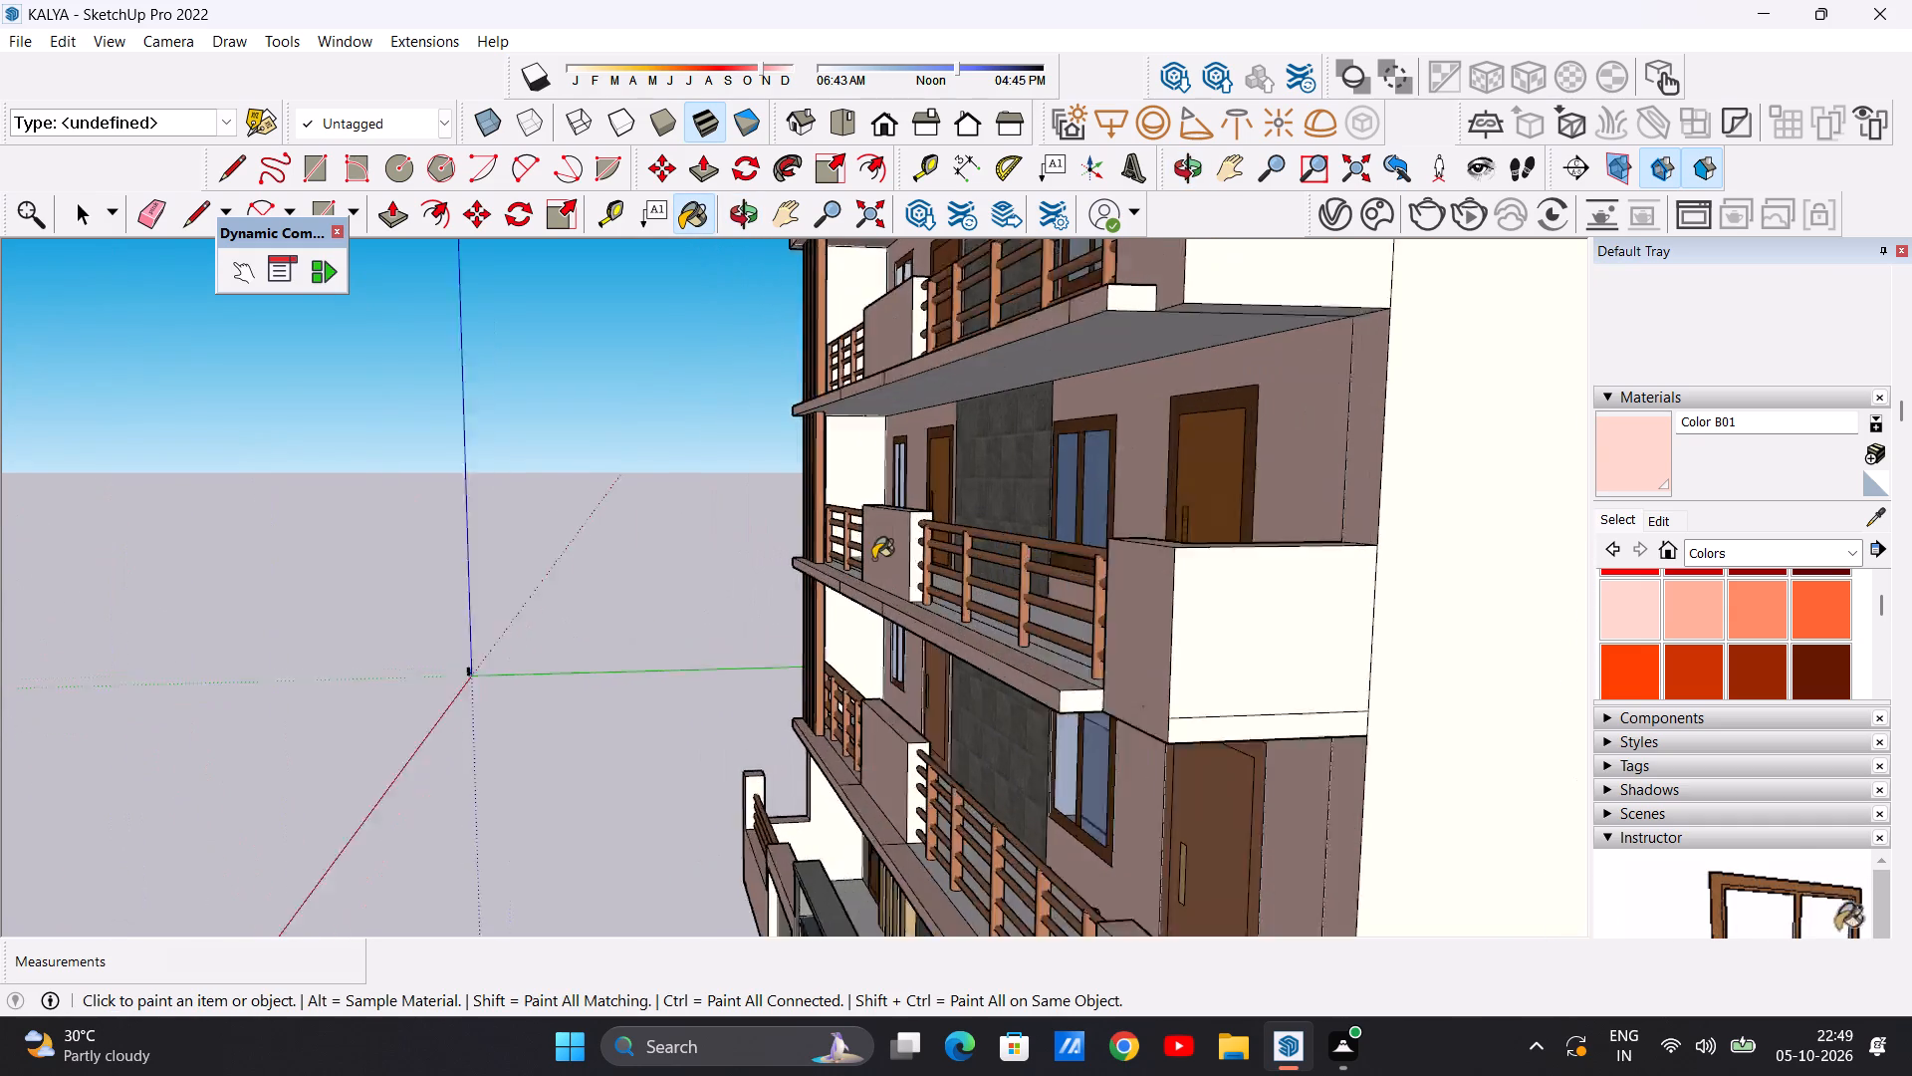
{"action": "scroll", "coordinate": [873, 559], "scroll_direction": "up", "scroll_amount": 12}
{"action": "left_click", "coordinate": [832, 681]}
{"action": "middle_click", "coordinate": [865, 707]}
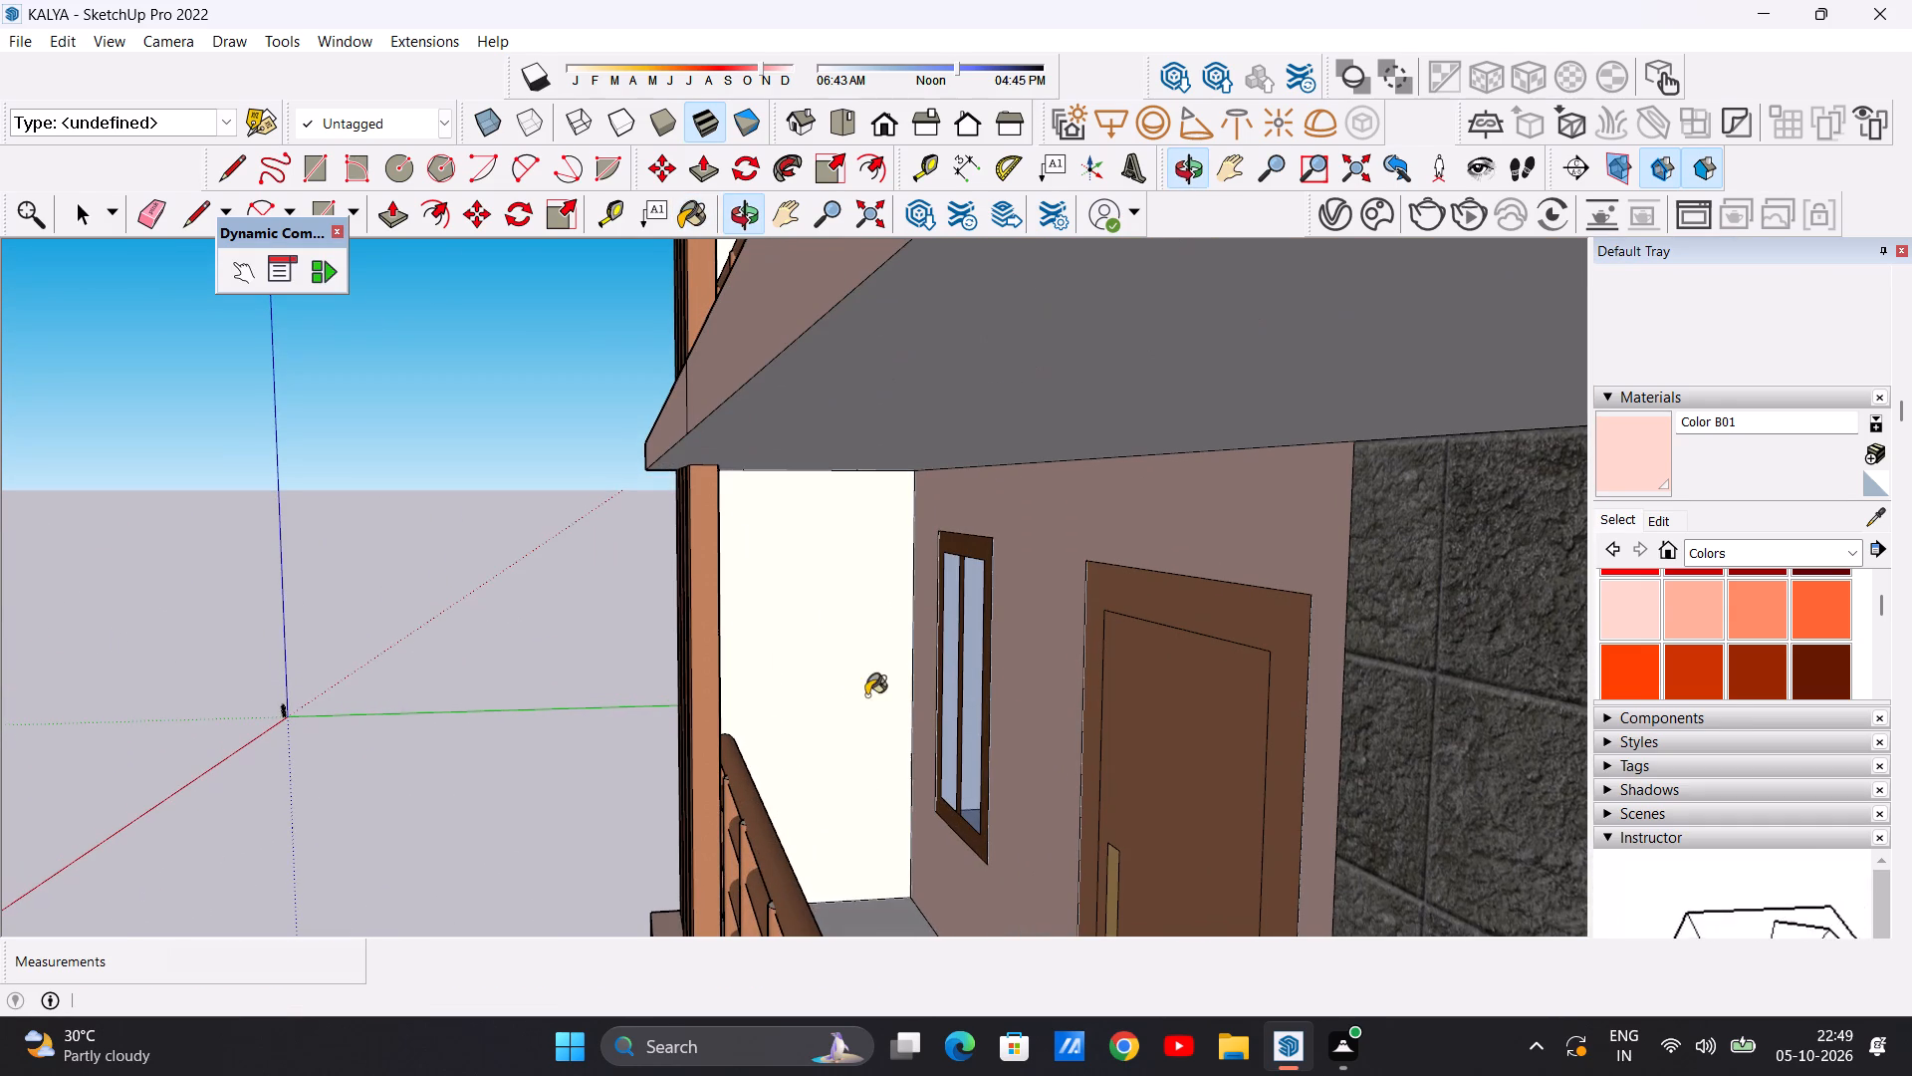
{"action": "left_click", "coordinate": [805, 435]}
{"action": "scroll", "coordinate": [823, 736], "scroll_direction": "down", "scroll_amount": 11}
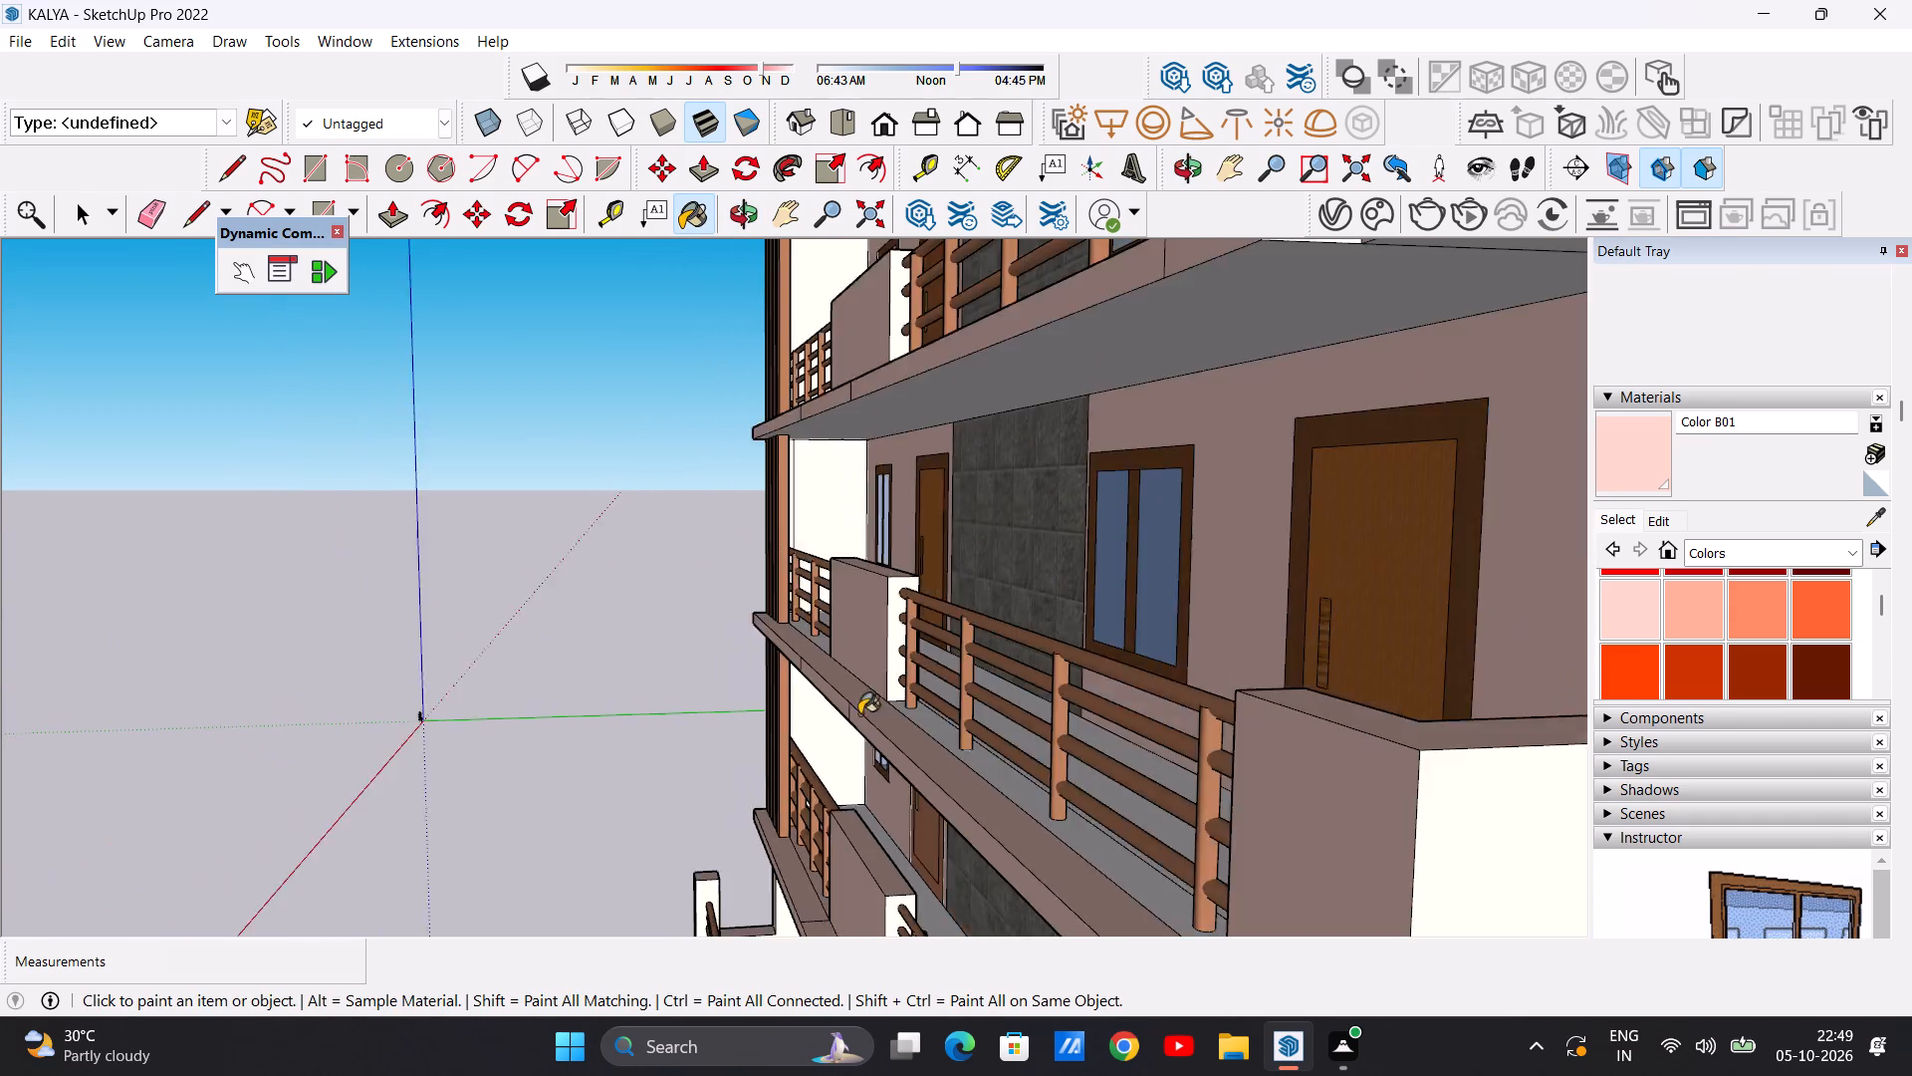
{"action": "scroll", "coordinate": [859, 714], "scroll_direction": "down", "scroll_amount": 5}
{"action": "middle_click_drag", "start_coordinate": [898, 673], "coordinate": [923, 512]}
{"action": "scroll", "coordinate": [911, 494], "scroll_direction": "up", "scroll_amount": 7}
{"action": "left_click", "coordinate": [913, 504]}
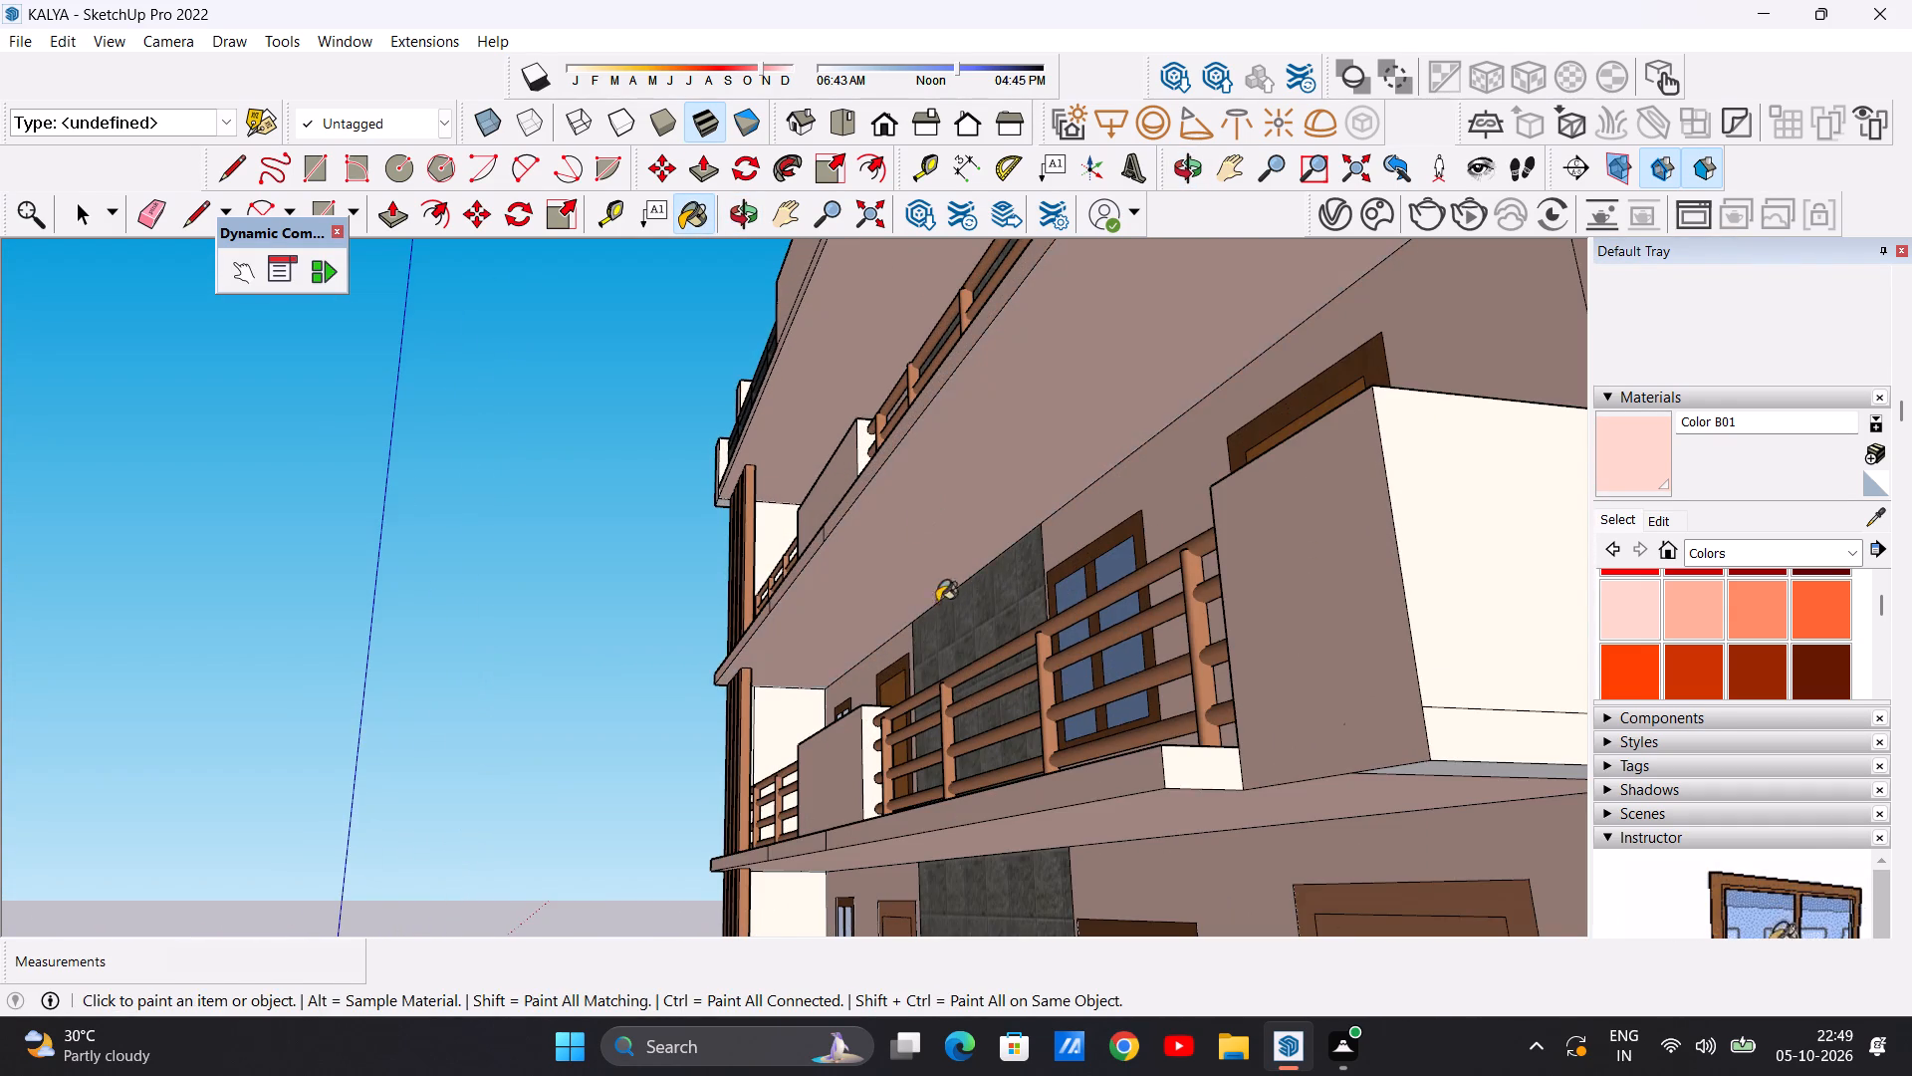
Paint the narrow undersides of the projecting corner balcony parapets with Color B01 on two levels.
{"action": "scroll", "coordinate": [953, 681], "scroll_direction": "down", "scroll_amount": 9}
{"action": "scroll", "coordinate": [1081, 476], "scroll_direction": "up", "scroll_amount": 12}
{"action": "middle_click_drag", "start_coordinate": [1083, 591], "coordinate": [1083, 482]}
{"action": "scroll", "coordinate": [1070, 464], "scroll_direction": "up", "scroll_amount": 3}
{"action": "scroll", "coordinate": [1057, 448], "scroll_direction": "down", "scroll_amount": 6}
{"action": "scroll", "coordinate": [1067, 294], "scroll_direction": "up", "scroll_amount": 4}
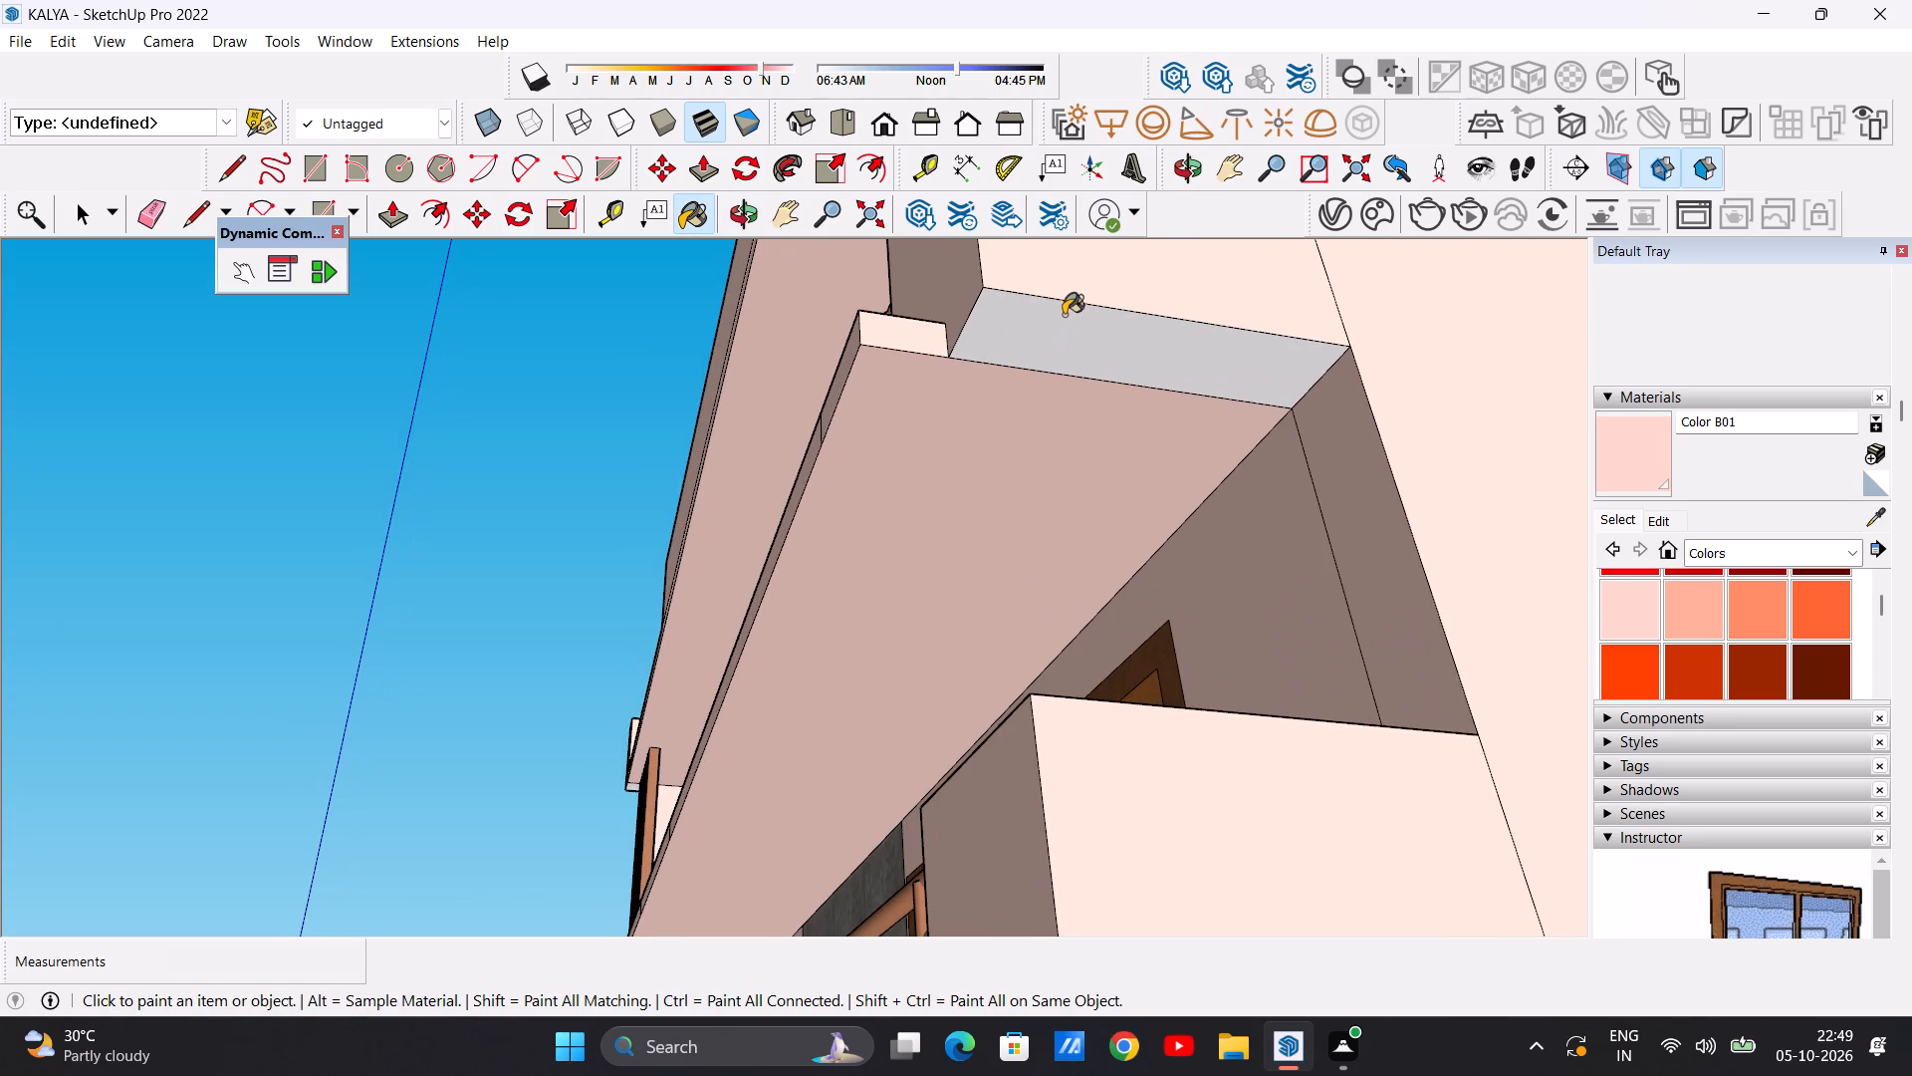
{"action": "left_click", "coordinate": [1062, 320]}
{"action": "scroll", "coordinate": [1018, 520], "scroll_direction": "down", "scroll_amount": 11}
{"action": "scroll", "coordinate": [1099, 756], "scroll_direction": "up", "scroll_amount": 7}
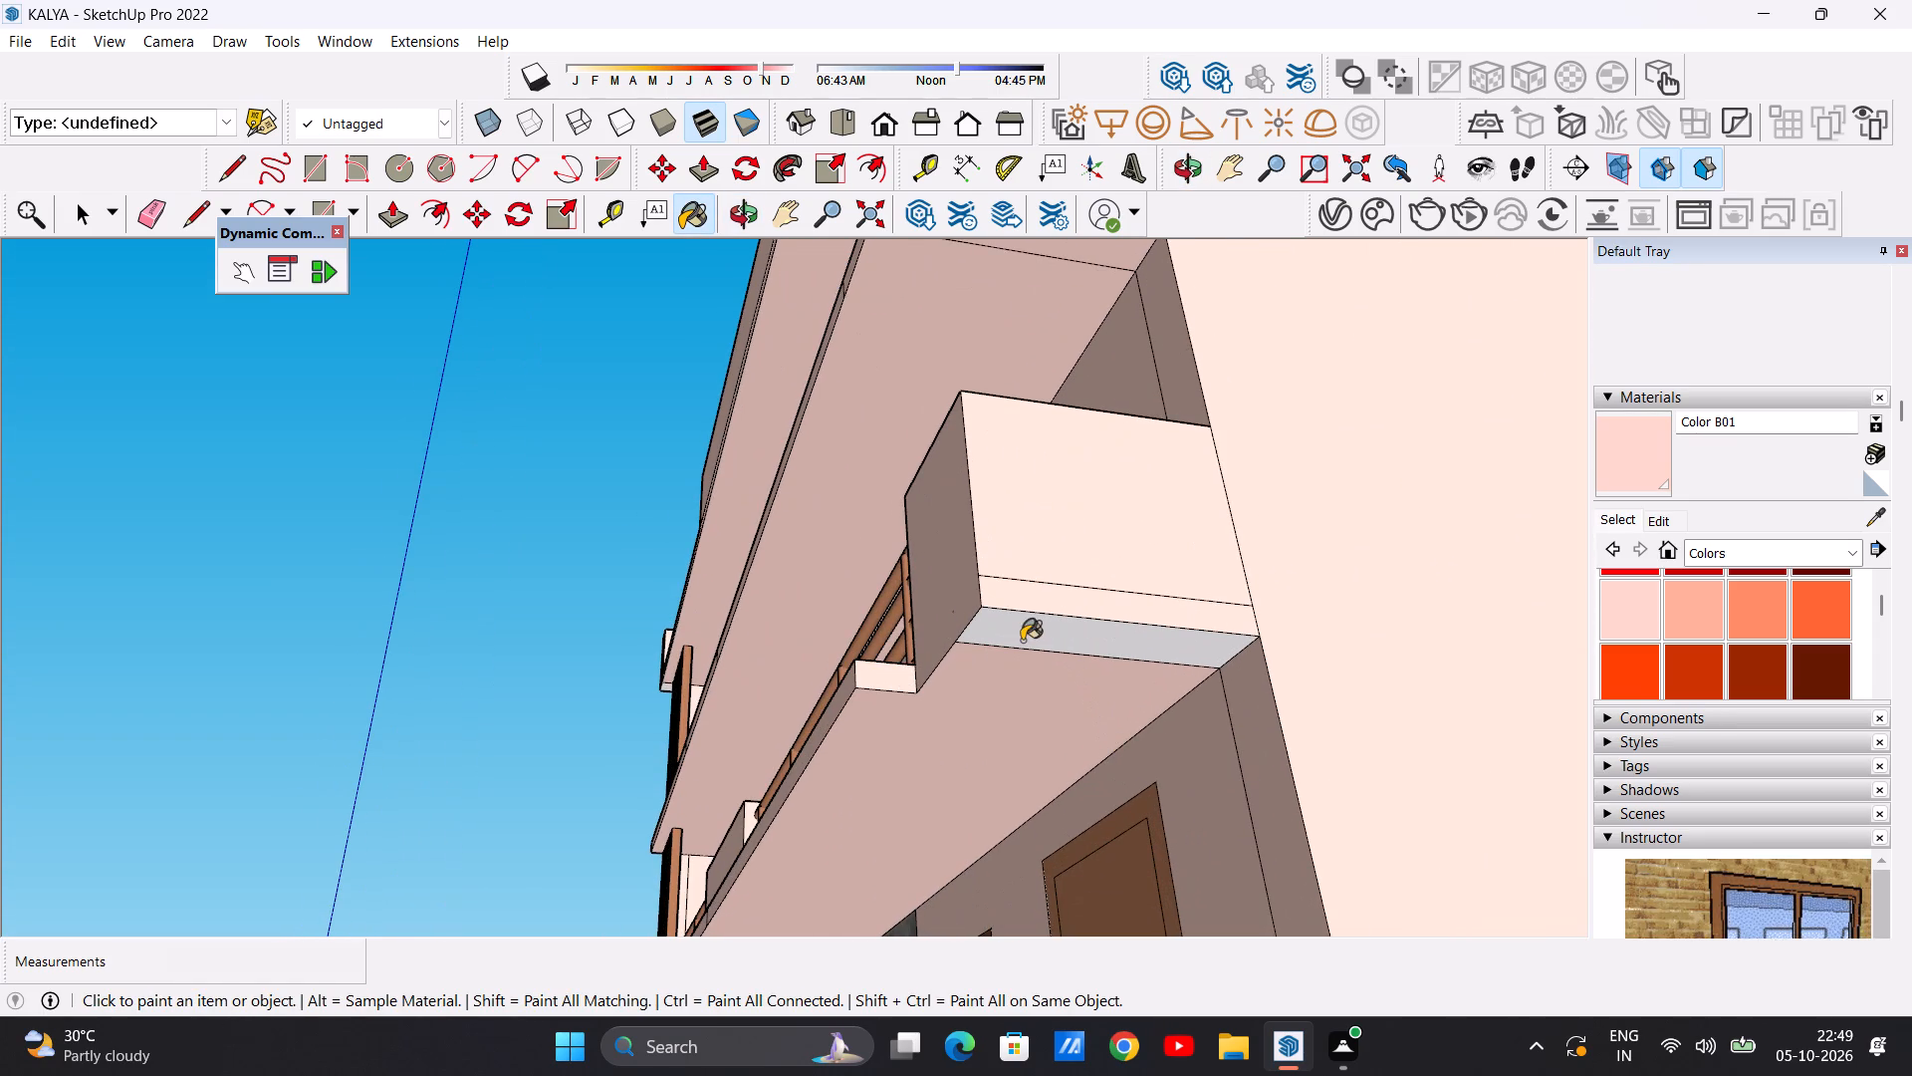
{"action": "left_click", "coordinate": [1022, 641]}
{"action": "scroll", "coordinate": [1044, 720], "scroll_direction": "down", "scroll_amount": 19}
Paint the underside of the lowest balcony slab, above the dark ground-floor wall, with Color B01.
{"action": "scroll", "coordinate": [1036, 877], "scroll_direction": "up", "scroll_amount": 6}
{"action": "scroll", "coordinate": [965, 790], "scroll_direction": "up", "scroll_amount": 13}
{"action": "scroll", "coordinate": [1012, 818], "scroll_direction": "down", "scroll_amount": 7}
{"action": "scroll", "coordinate": [1244, 733], "scroll_direction": "up", "scroll_amount": 7}
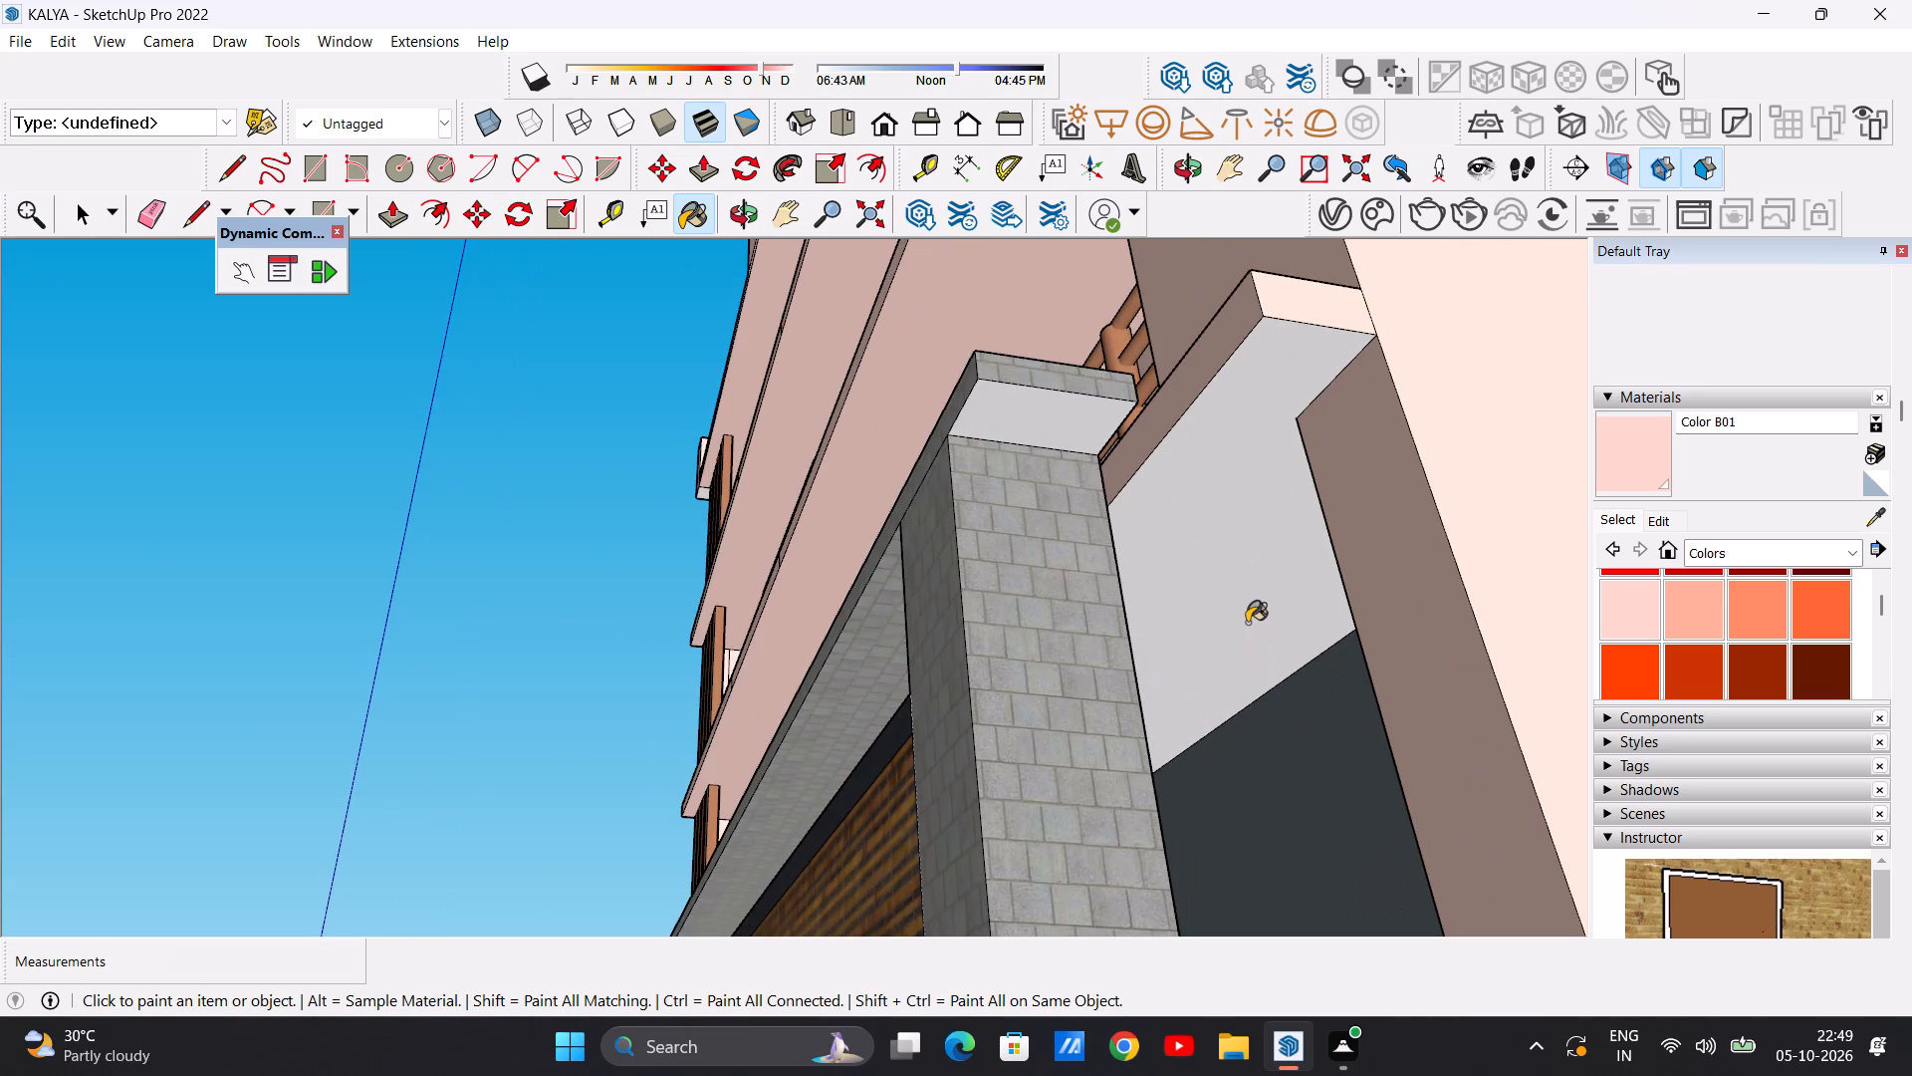
{"action": "left_click", "coordinate": [1247, 623]}
{"action": "scroll", "coordinate": [1268, 739], "scroll_direction": "down", "scroll_amount": 4}
{"action": "scroll", "coordinate": [1269, 739], "scroll_direction": "up", "scroll_amount": 1}
{"action": "scroll", "coordinate": [1269, 739], "scroll_direction": "down", "scroll_amount": 17}
Examine the whole building from the front, both sides and above the roof terrace for remaining unpainted faces.
{"action": "middle_click_drag", "start_coordinate": [1064, 722], "coordinate": [1110, 891]}
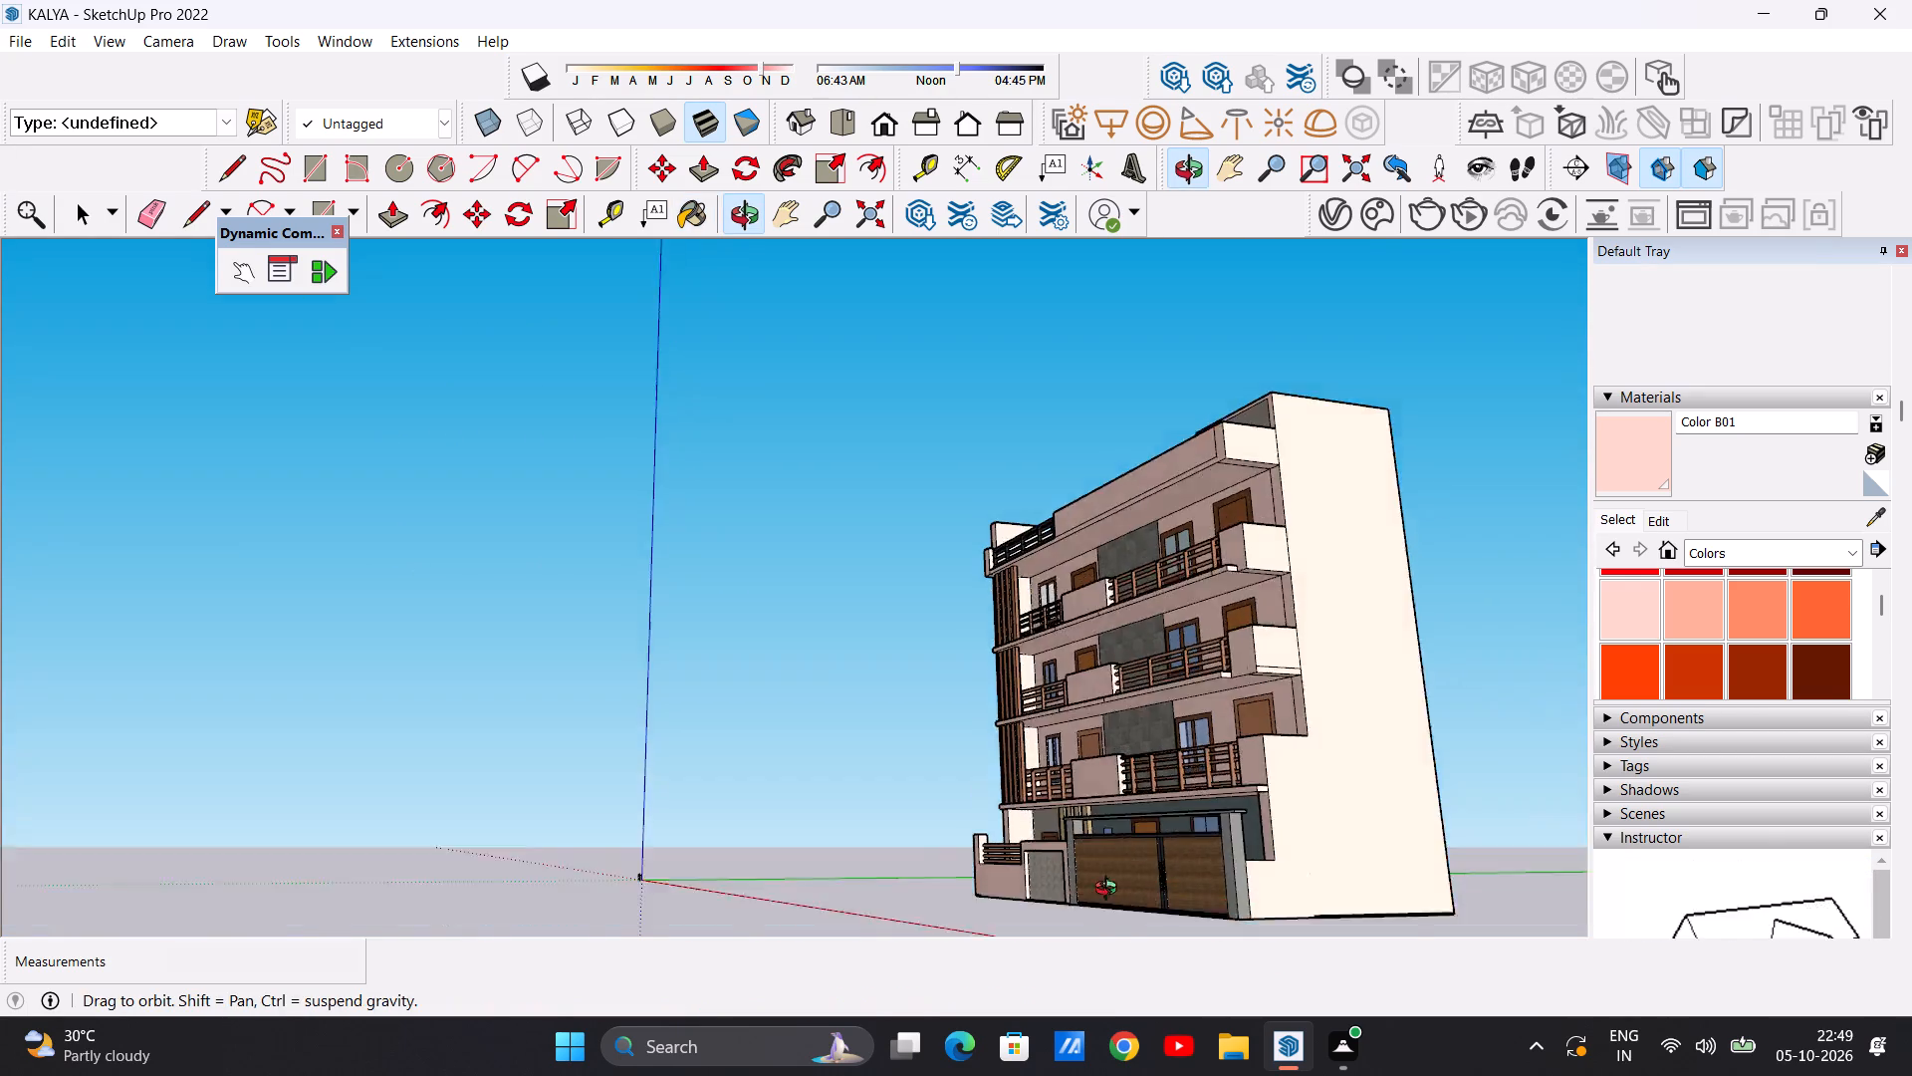
{"action": "middle_click_drag", "start_coordinate": [1110, 891], "coordinate": [1115, 922]}
{"action": "scroll", "coordinate": [1044, 723], "scroll_direction": "down", "scroll_amount": 7}
{"action": "middle_click_drag", "start_coordinate": [996, 729], "coordinate": [1272, 777]}
{"action": "middle_click_drag", "start_coordinate": [702, 707], "coordinate": [1107, 672]}
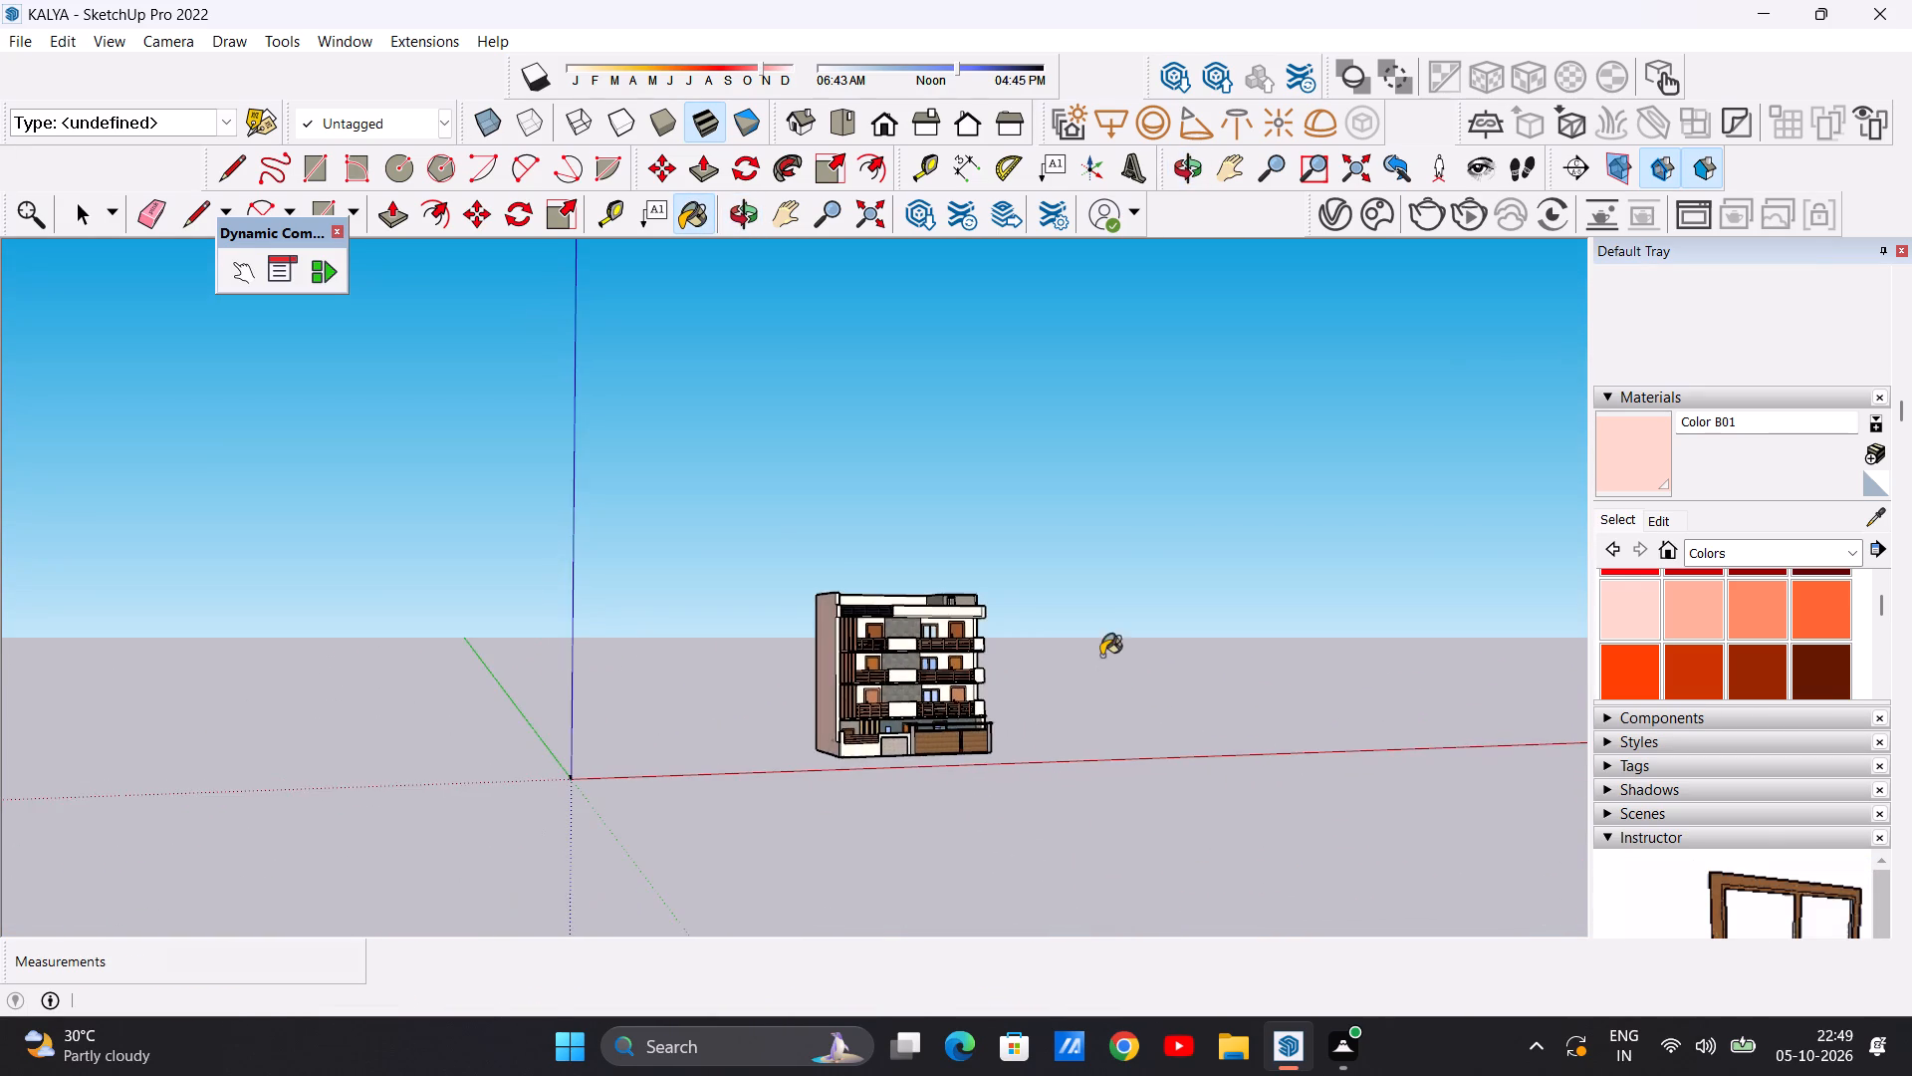
{"action": "scroll", "coordinate": [856, 672], "scroll_direction": "up", "scroll_amount": 1}
{"action": "scroll", "coordinate": [856, 672], "scroll_direction": "down", "scroll_amount": 1}
{"action": "scroll", "coordinate": [856, 672], "scroll_direction": "up", "scroll_amount": 7}
{"action": "middle_click_drag", "start_coordinate": [980, 634], "coordinate": [746, 664]}
{"action": "scroll", "coordinate": [748, 669], "scroll_direction": "down", "scroll_amount": 8}
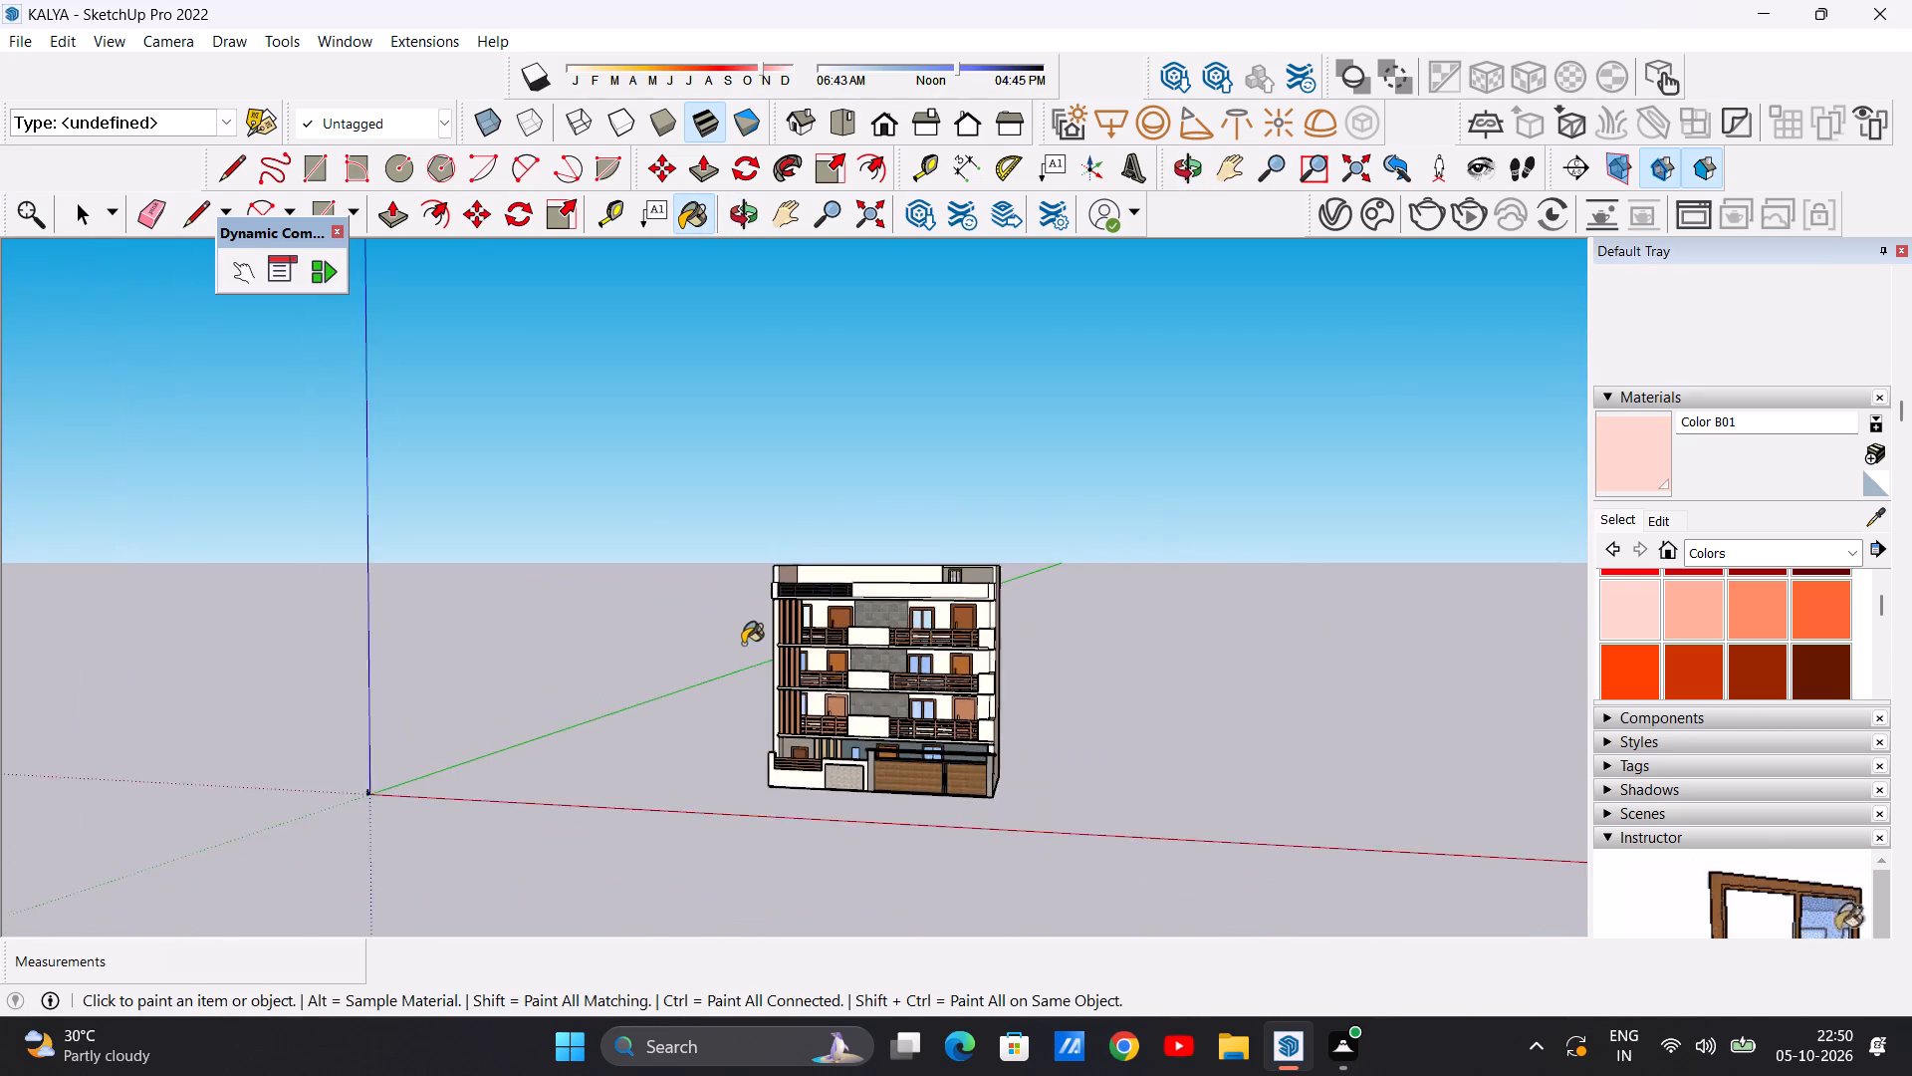
{"action": "scroll", "coordinate": [743, 644], "scroll_direction": "down", "scroll_amount": 3}
{"action": "middle_click_drag", "start_coordinate": [908, 634], "coordinate": [496, 680]}
{"action": "scroll", "coordinate": [847, 592], "scroll_direction": "up", "scroll_amount": 16}
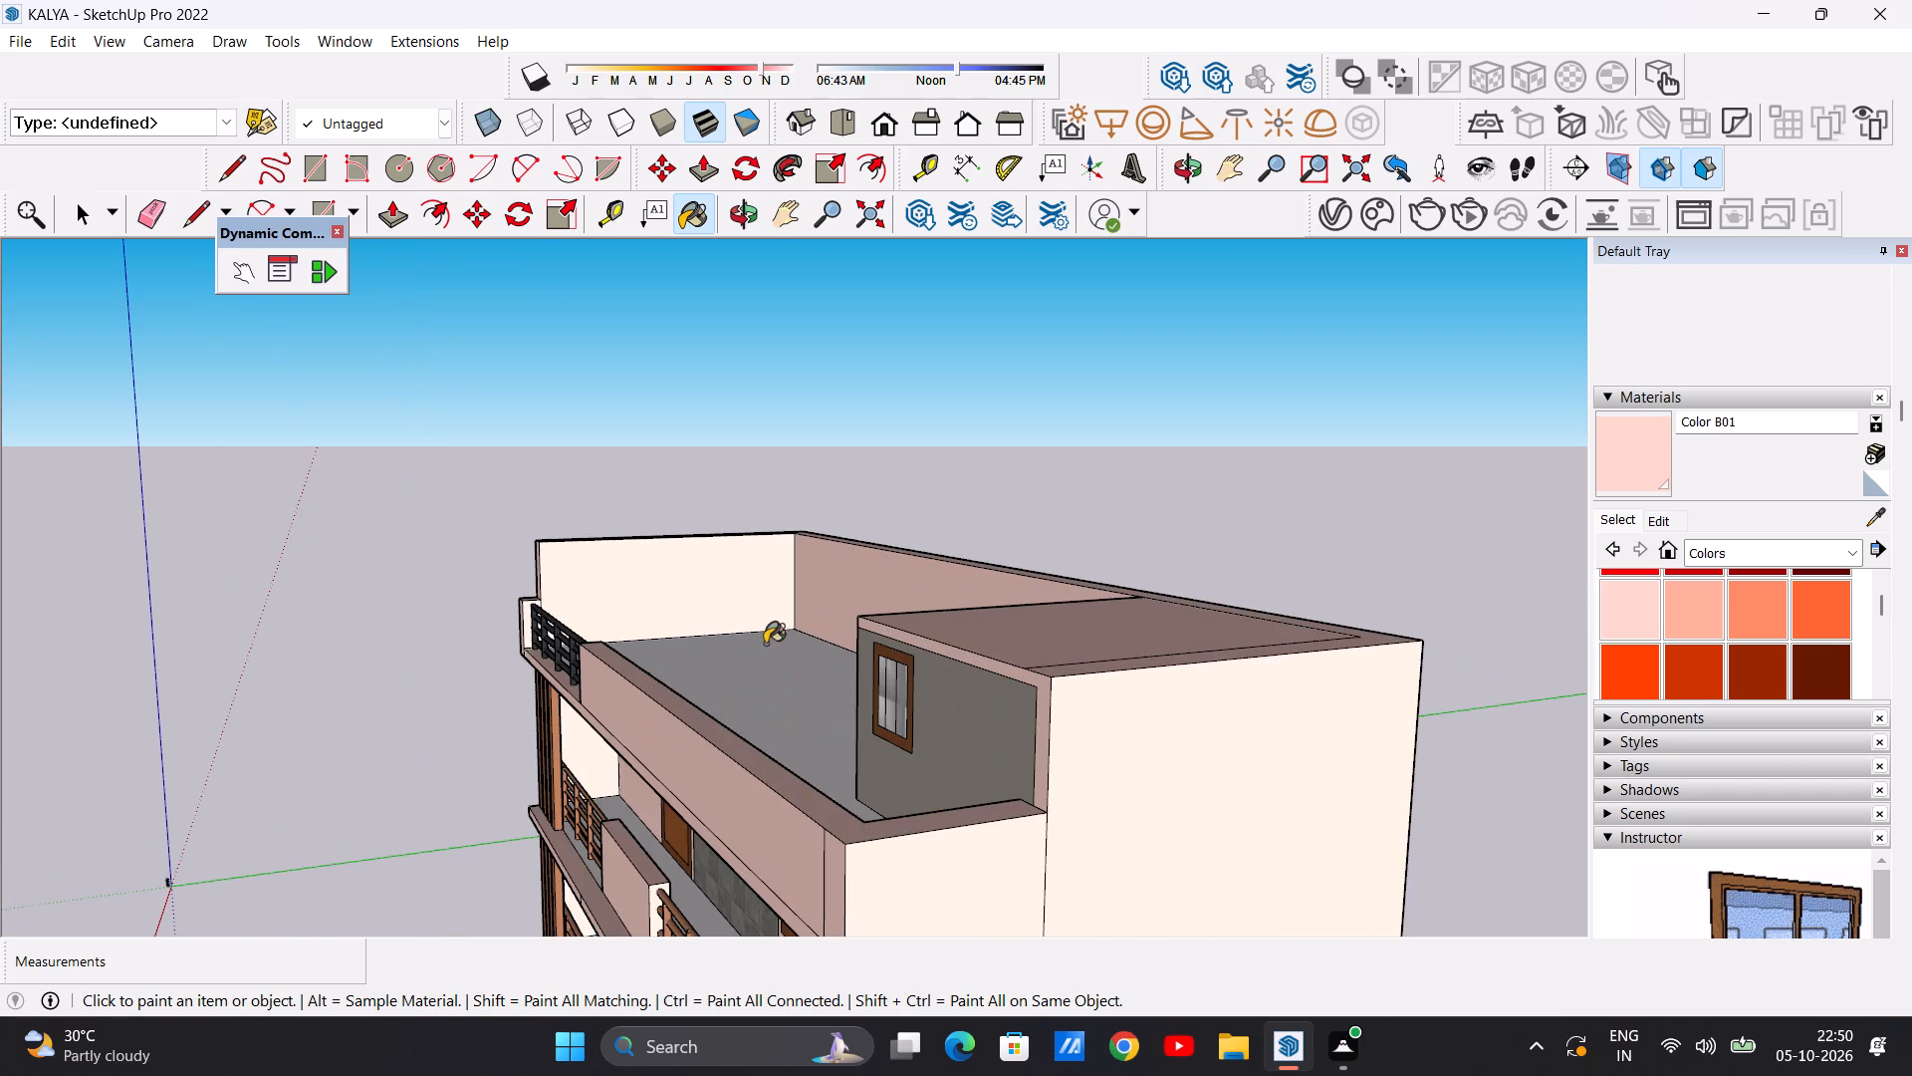
{"action": "middle_click_drag", "start_coordinate": [759, 632], "coordinate": [836, 626]}
{"action": "scroll", "coordinate": [688, 645], "scroll_direction": "down", "scroll_amount": 10}
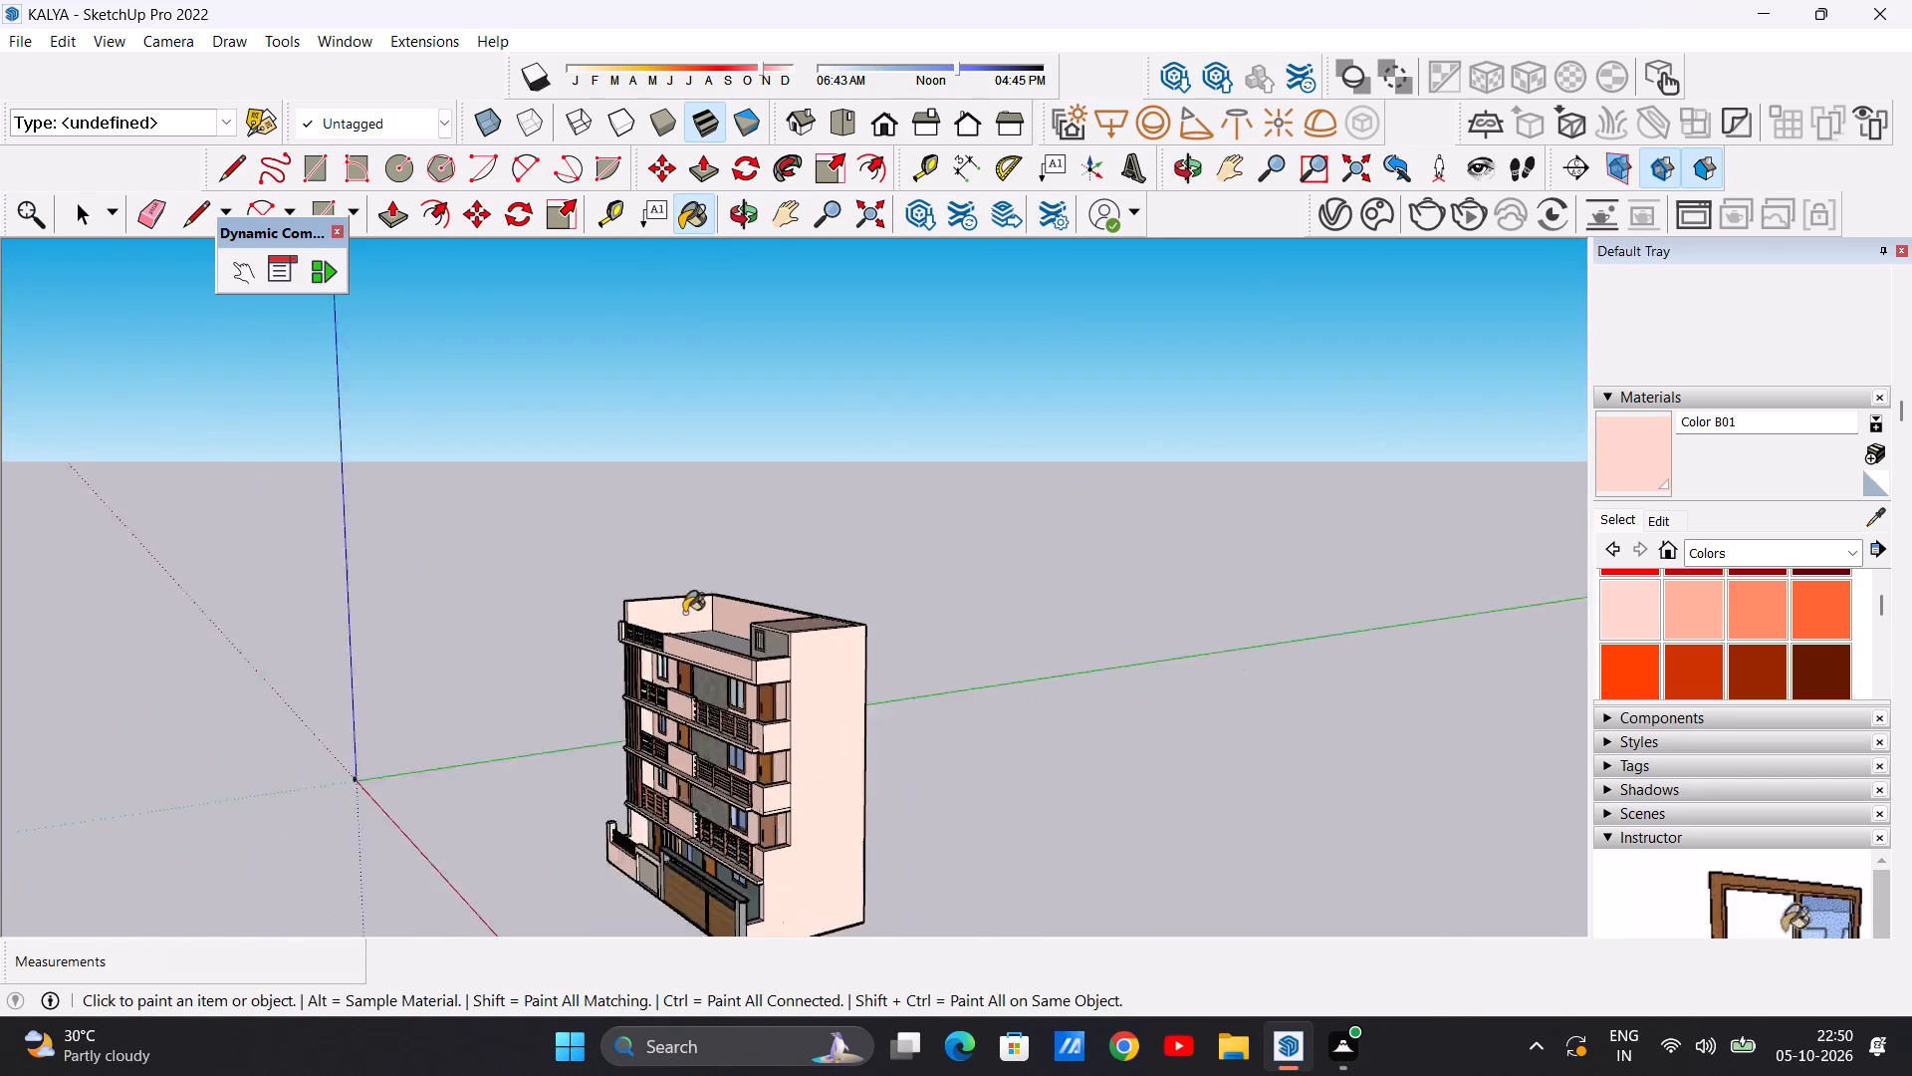
{"action": "scroll", "coordinate": [684, 613], "scroll_direction": "down", "scroll_amount": 8}
{"action": "middle_click_drag", "start_coordinate": [554, 688], "coordinate": [1008, 630]}
{"action": "middle_click_drag", "start_coordinate": [501, 691], "coordinate": [872, 699]}
{"action": "scroll", "coordinate": [682, 720], "scroll_direction": "up", "scroll_amount": 10}
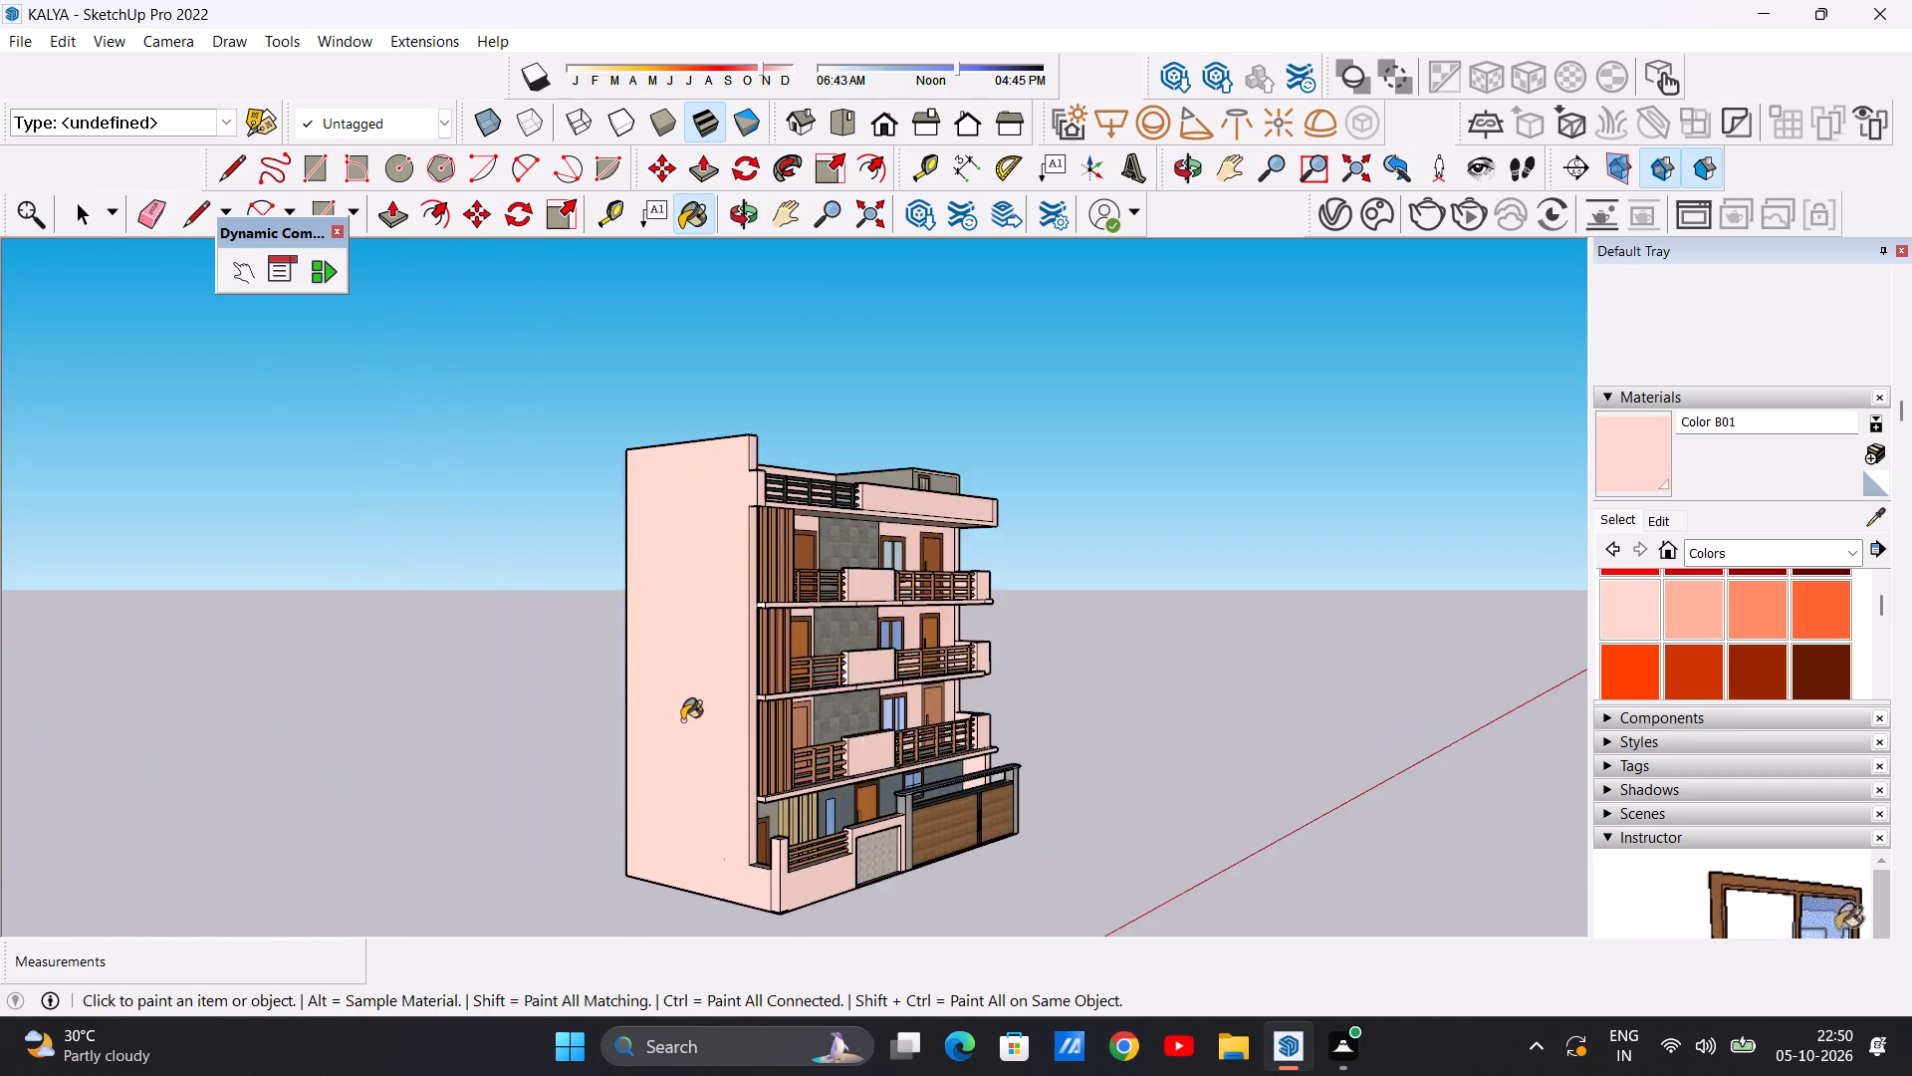
{"action": "scroll", "coordinate": [682, 720], "scroll_direction": "up", "scroll_amount": 8}
{"action": "scroll", "coordinate": [547, 722], "scroll_direction": "down", "scroll_amount": 15}
{"action": "middle_click_drag", "start_coordinate": [874, 682], "coordinate": [325, 747]}
{"action": "scroll", "coordinate": [727, 701], "scroll_direction": "up", "scroll_amount": 7}
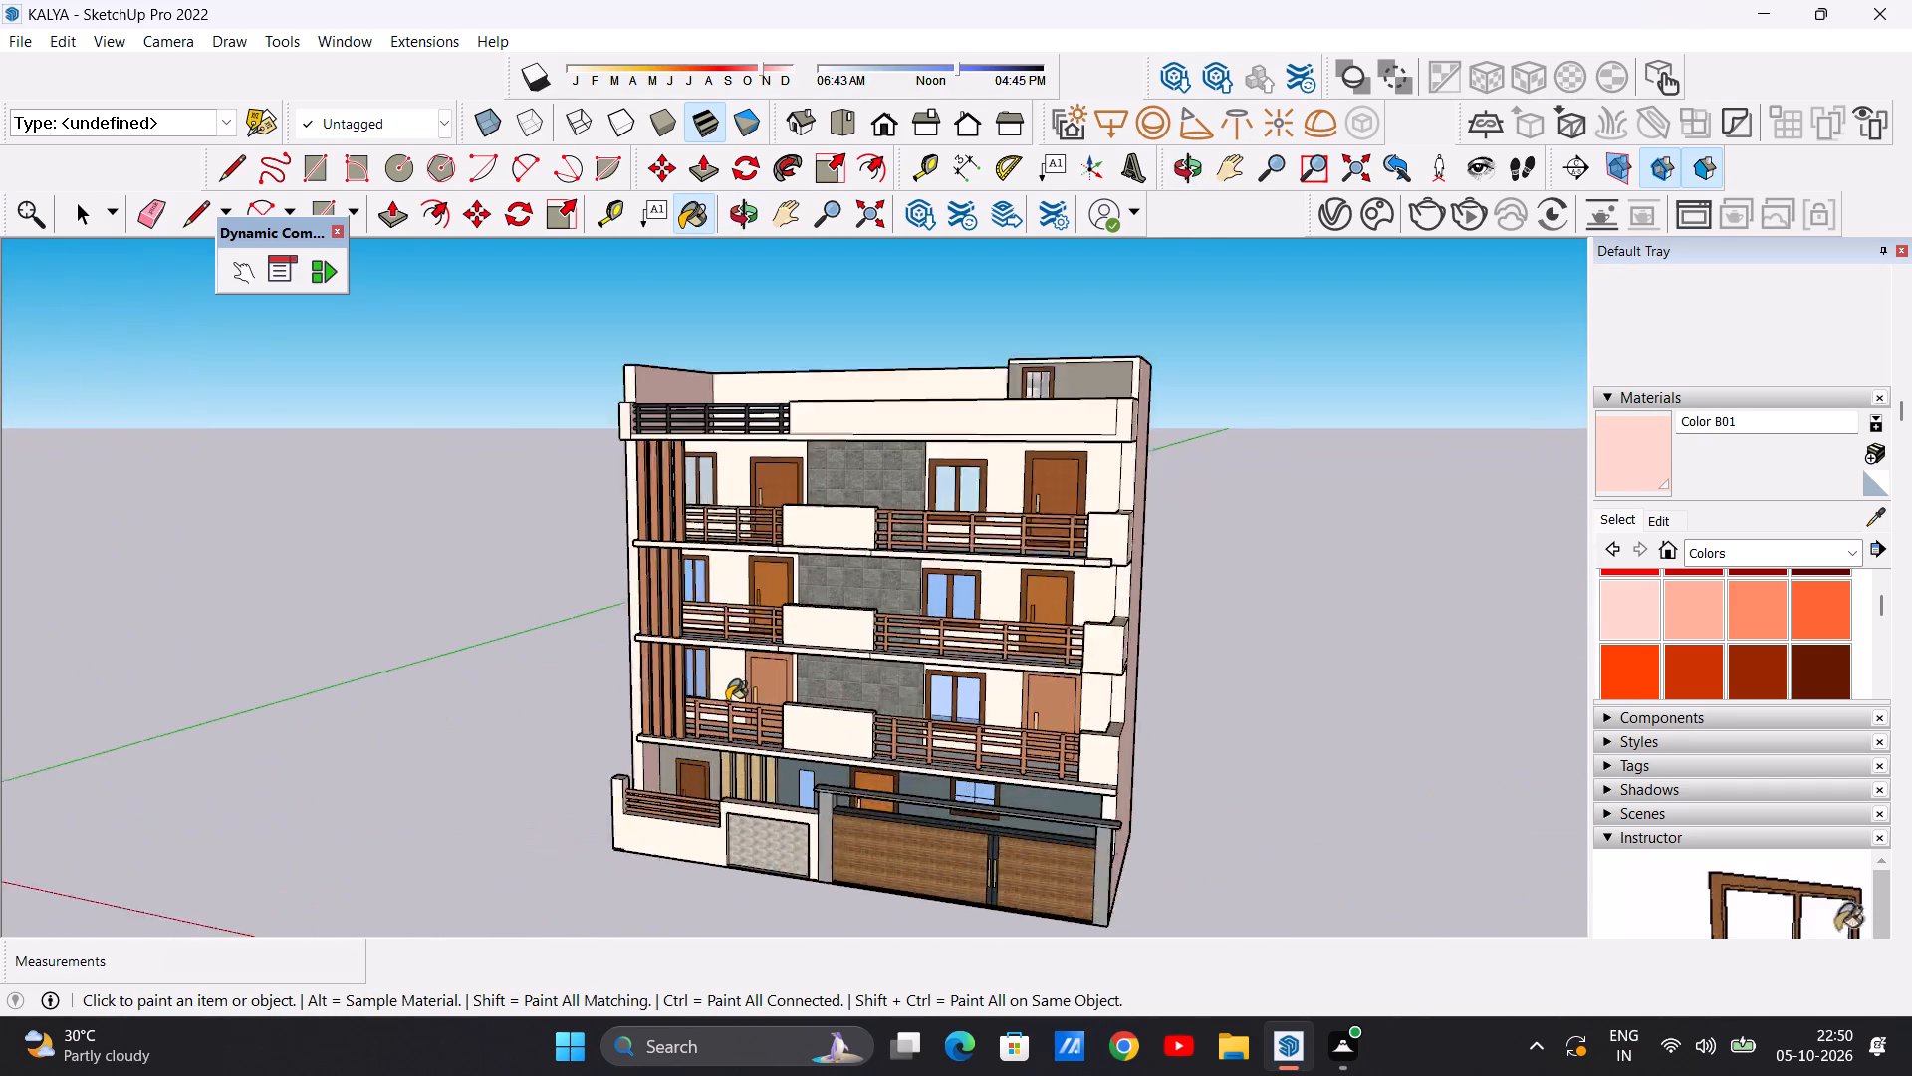
{"action": "scroll", "coordinate": [727, 701], "scroll_direction": "up", "scroll_amount": 3}
{"action": "middle_click_drag", "start_coordinate": [735, 702], "coordinate": [518, 710]}
{"action": "scroll", "coordinate": [794, 653], "scroll_direction": "up", "scroll_amount": 9}
{"action": "scroll", "coordinate": [682, 679], "scroll_direction": "down", "scroll_amount": 13}
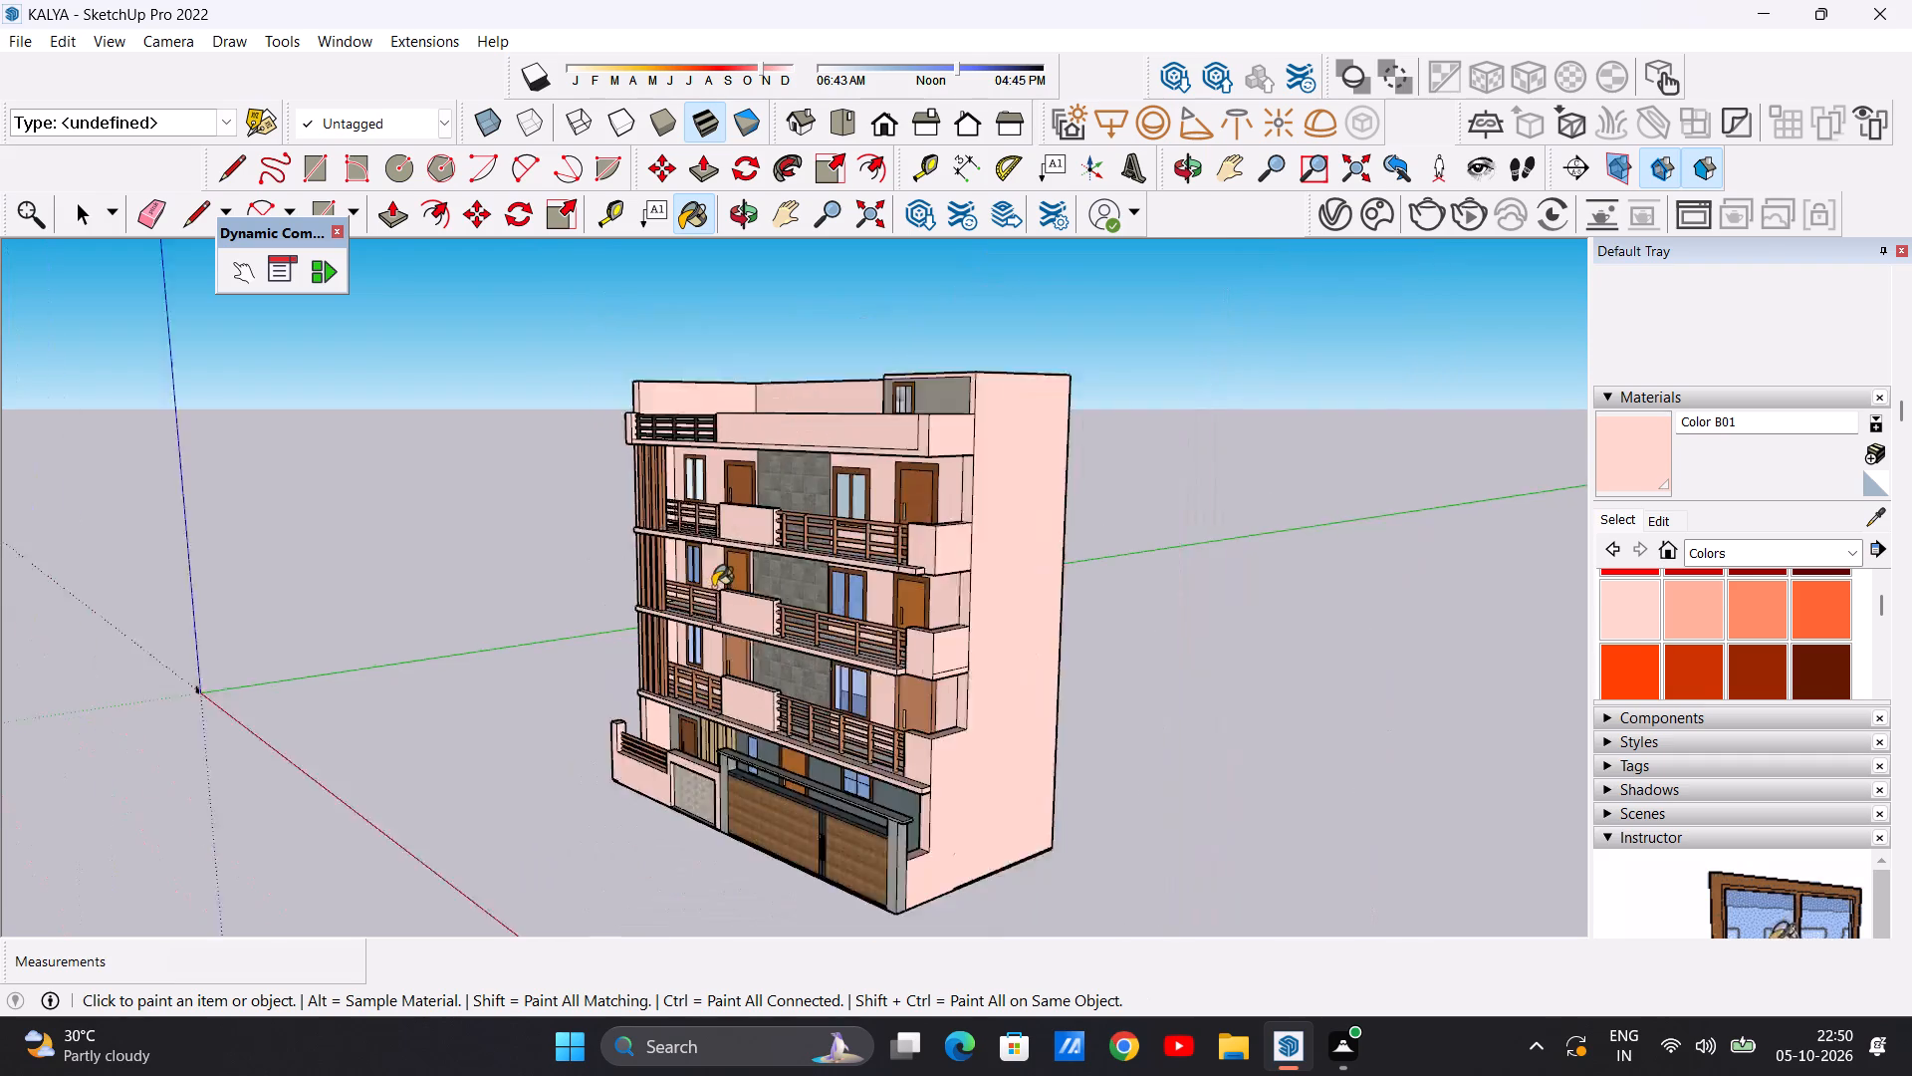
{"action": "scroll", "coordinate": [713, 587], "scroll_direction": "down", "scroll_amount": 2}
{"action": "scroll", "coordinate": [723, 571], "scroll_direction": "up", "scroll_amount": 15}
{"action": "scroll", "coordinate": [783, 564], "scroll_direction": "down", "scroll_amount": 11}
{"action": "middle_click_drag", "start_coordinate": [644, 630], "coordinate": [947, 630]}
{"action": "scroll", "coordinate": [703, 594], "scroll_direction": "down", "scroll_amount": 9}
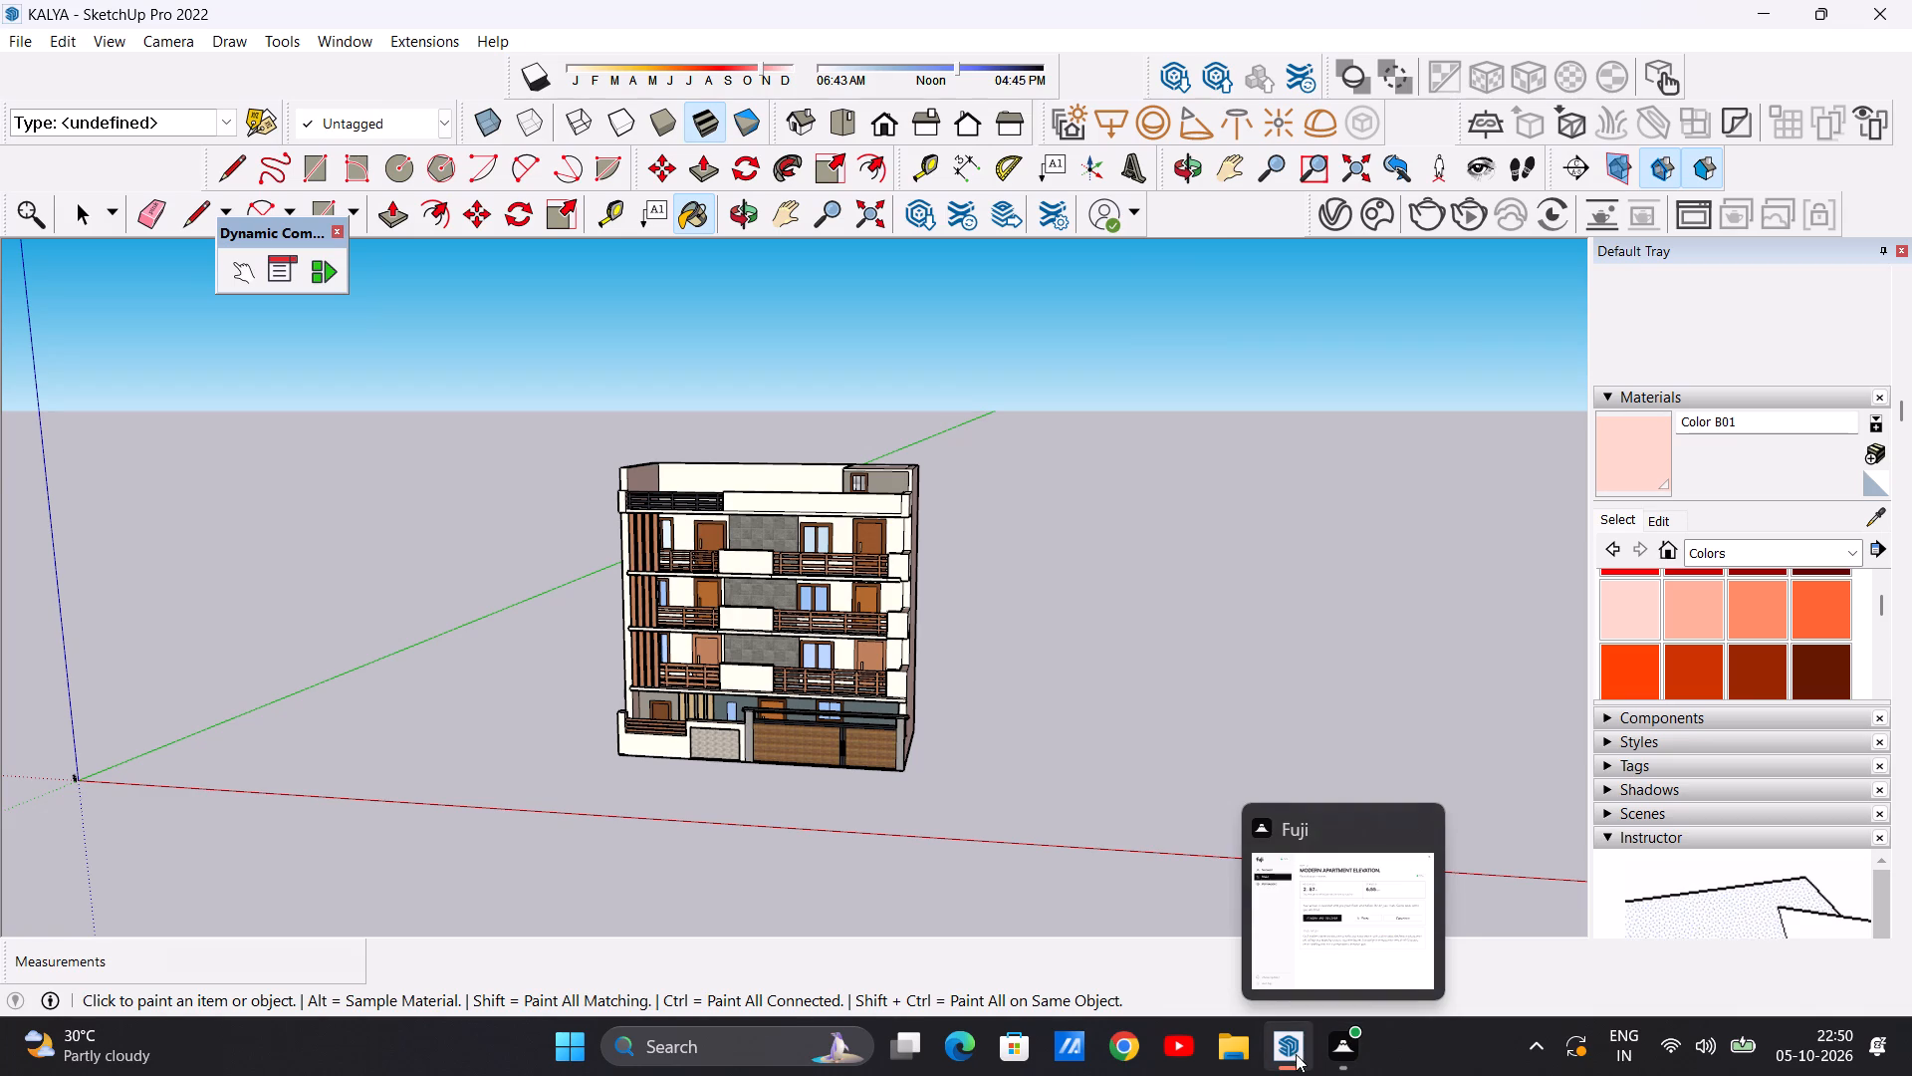
{"action": "left_click", "coordinate": [1272, 951]}
Paint the building's entire rear wall with Color B01.
{"action": "scroll", "coordinate": [927, 609], "scroll_direction": "down", "scroll_amount": 4}
{"action": "scroll", "coordinate": [969, 631], "scroll_direction": "up", "scroll_amount": 6}
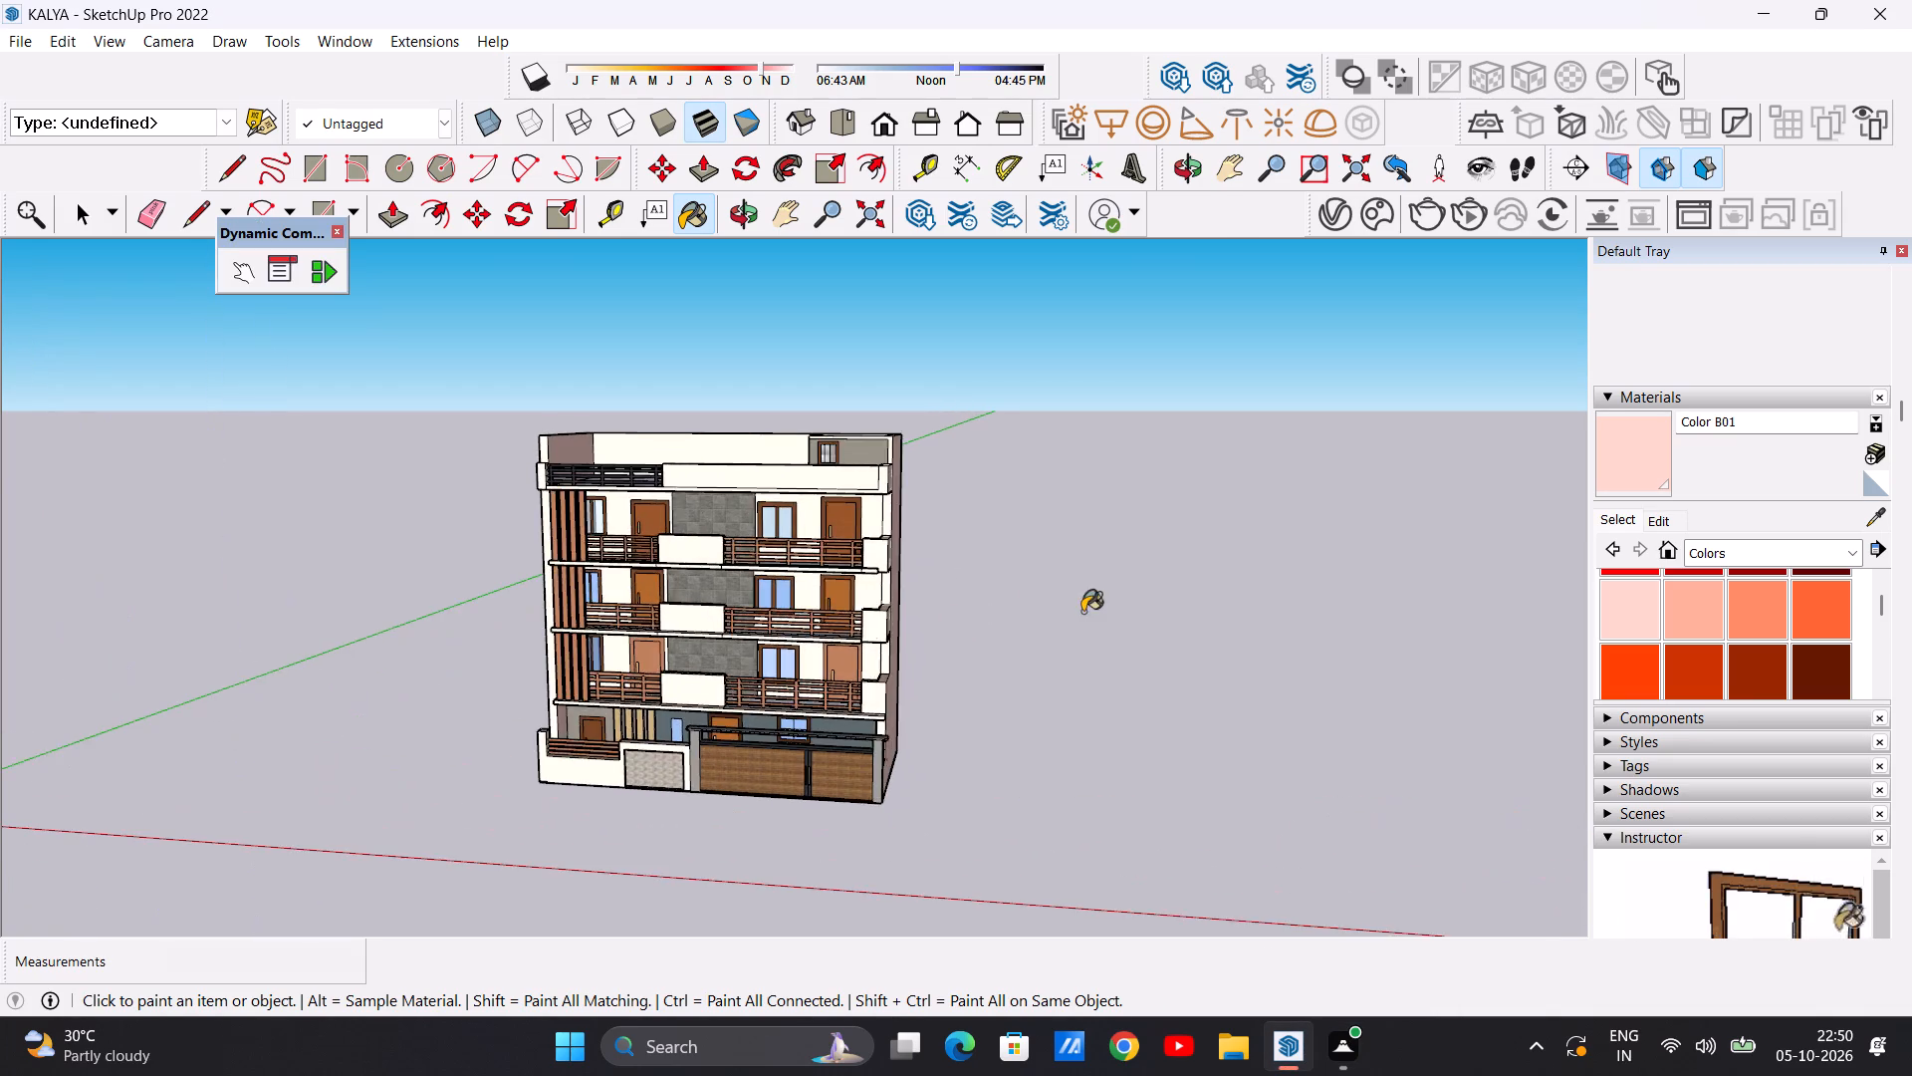
{"action": "middle_click_drag", "start_coordinate": [1082, 612], "coordinate": [496, 592]}
{"action": "scroll", "coordinate": [862, 492], "scroll_direction": "up", "scroll_amount": 7}
{"action": "middle_click_drag", "start_coordinate": [1140, 601], "coordinate": [522, 620]}
{"action": "scroll", "coordinate": [541, 613], "scroll_direction": "up", "scroll_amount": 1}
{"action": "scroll", "coordinate": [731, 583], "scroll_direction": "down", "scroll_amount": 5}
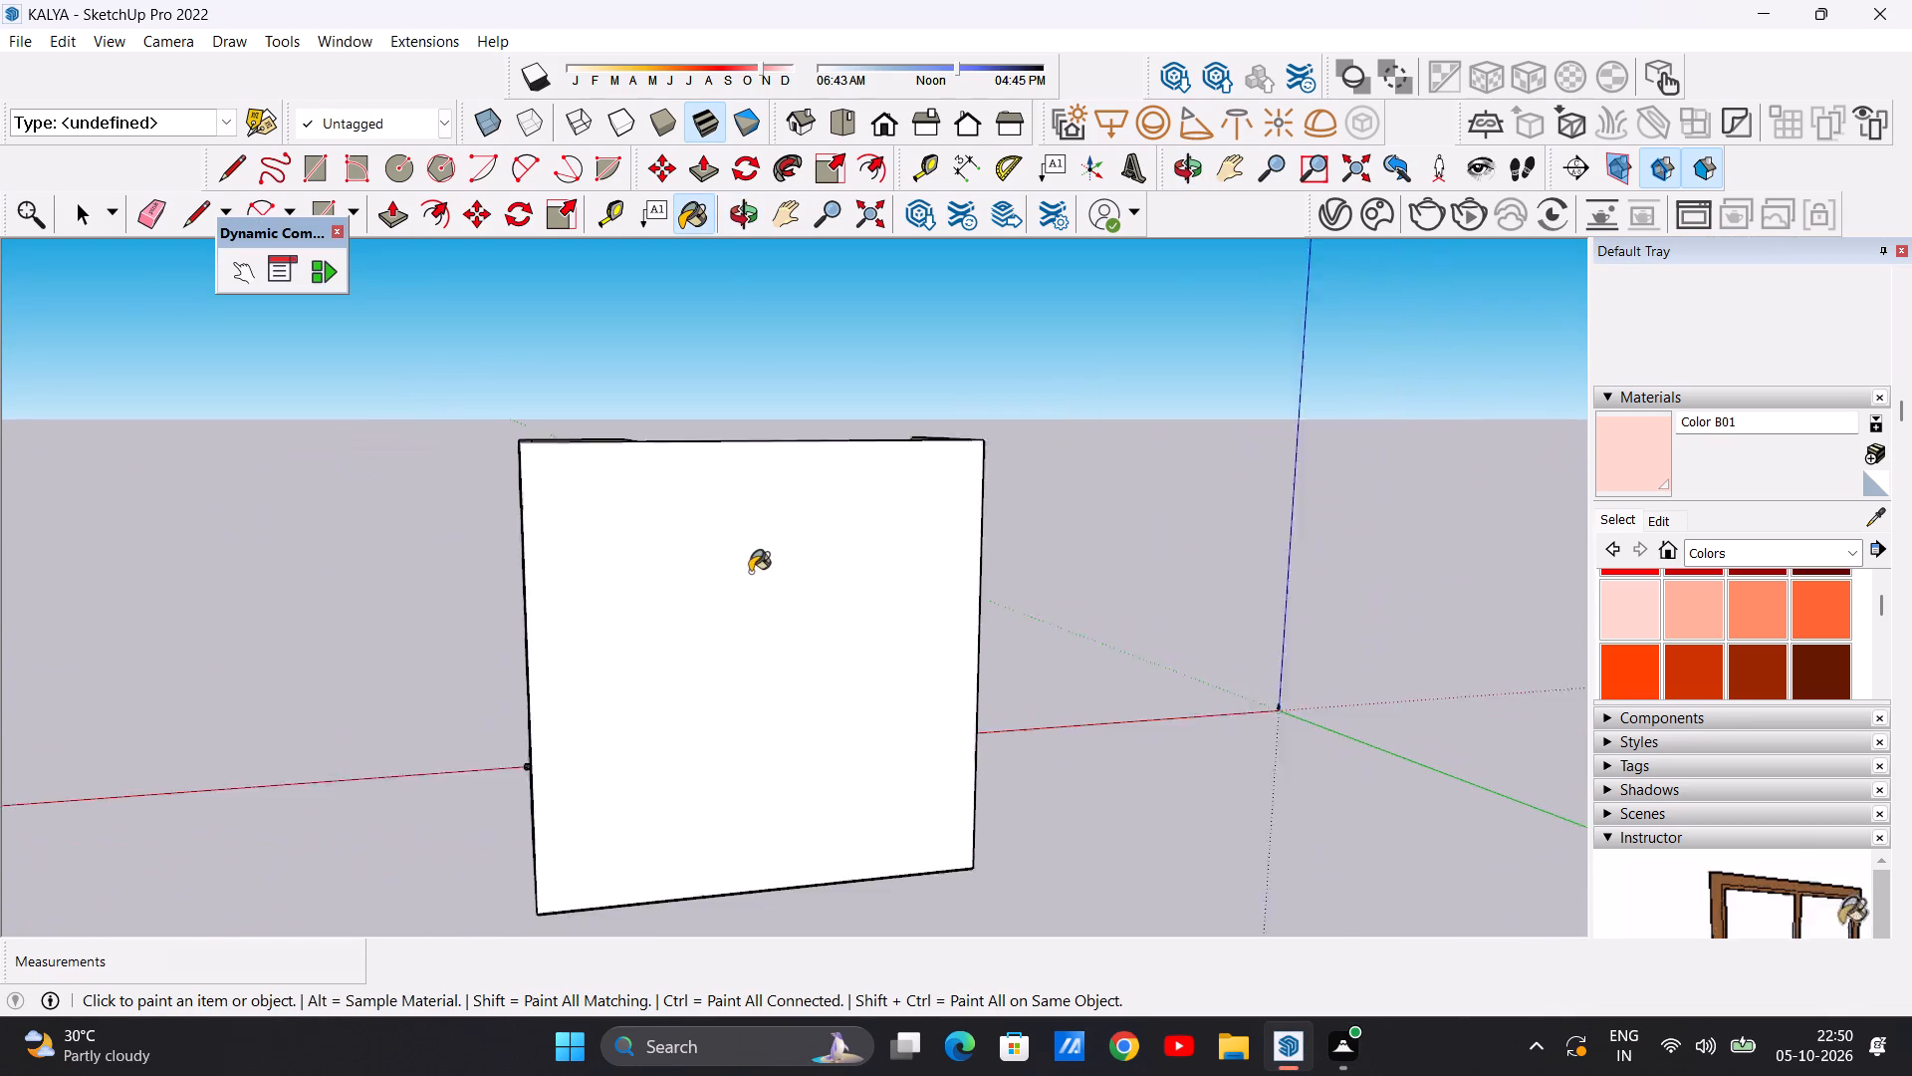
{"action": "scroll", "coordinate": [744, 587], "scroll_direction": "up", "scroll_amount": 5}
{"action": "left_click", "coordinate": [733, 587]}
{"action": "scroll", "coordinate": [780, 595], "scroll_direction": "down", "scroll_amount": 7}
Examine the side walls, front elevation, balcony parapets and roof terrace for faces still missing Color B01.
{"action": "middle_click_drag", "start_coordinate": [521, 616], "coordinate": [1021, 644]}
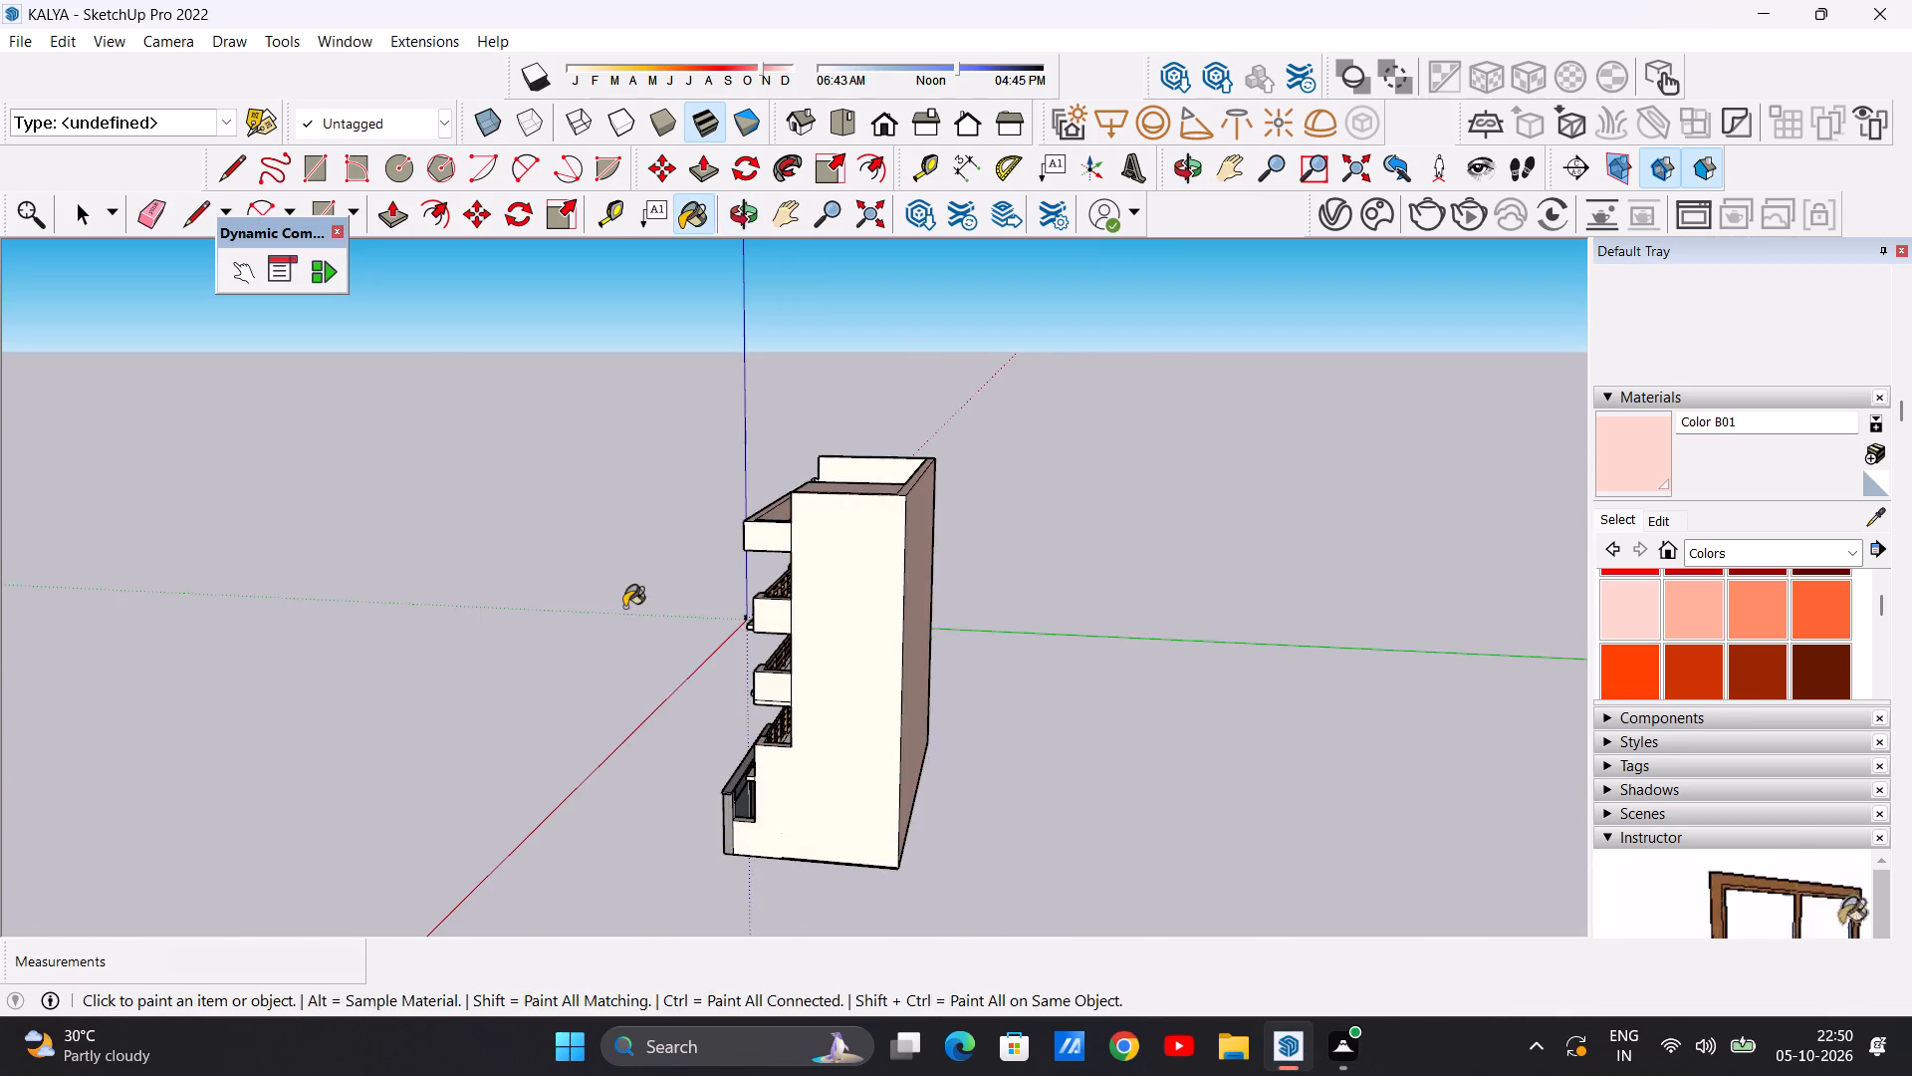
{"action": "middle_click_drag", "start_coordinate": [663, 621], "coordinate": [1208, 575]}
{"action": "middle_click_drag", "start_coordinate": [692, 524], "coordinate": [1170, 577]}
{"action": "scroll", "coordinate": [668, 591], "scroll_direction": "up", "scroll_amount": 8}
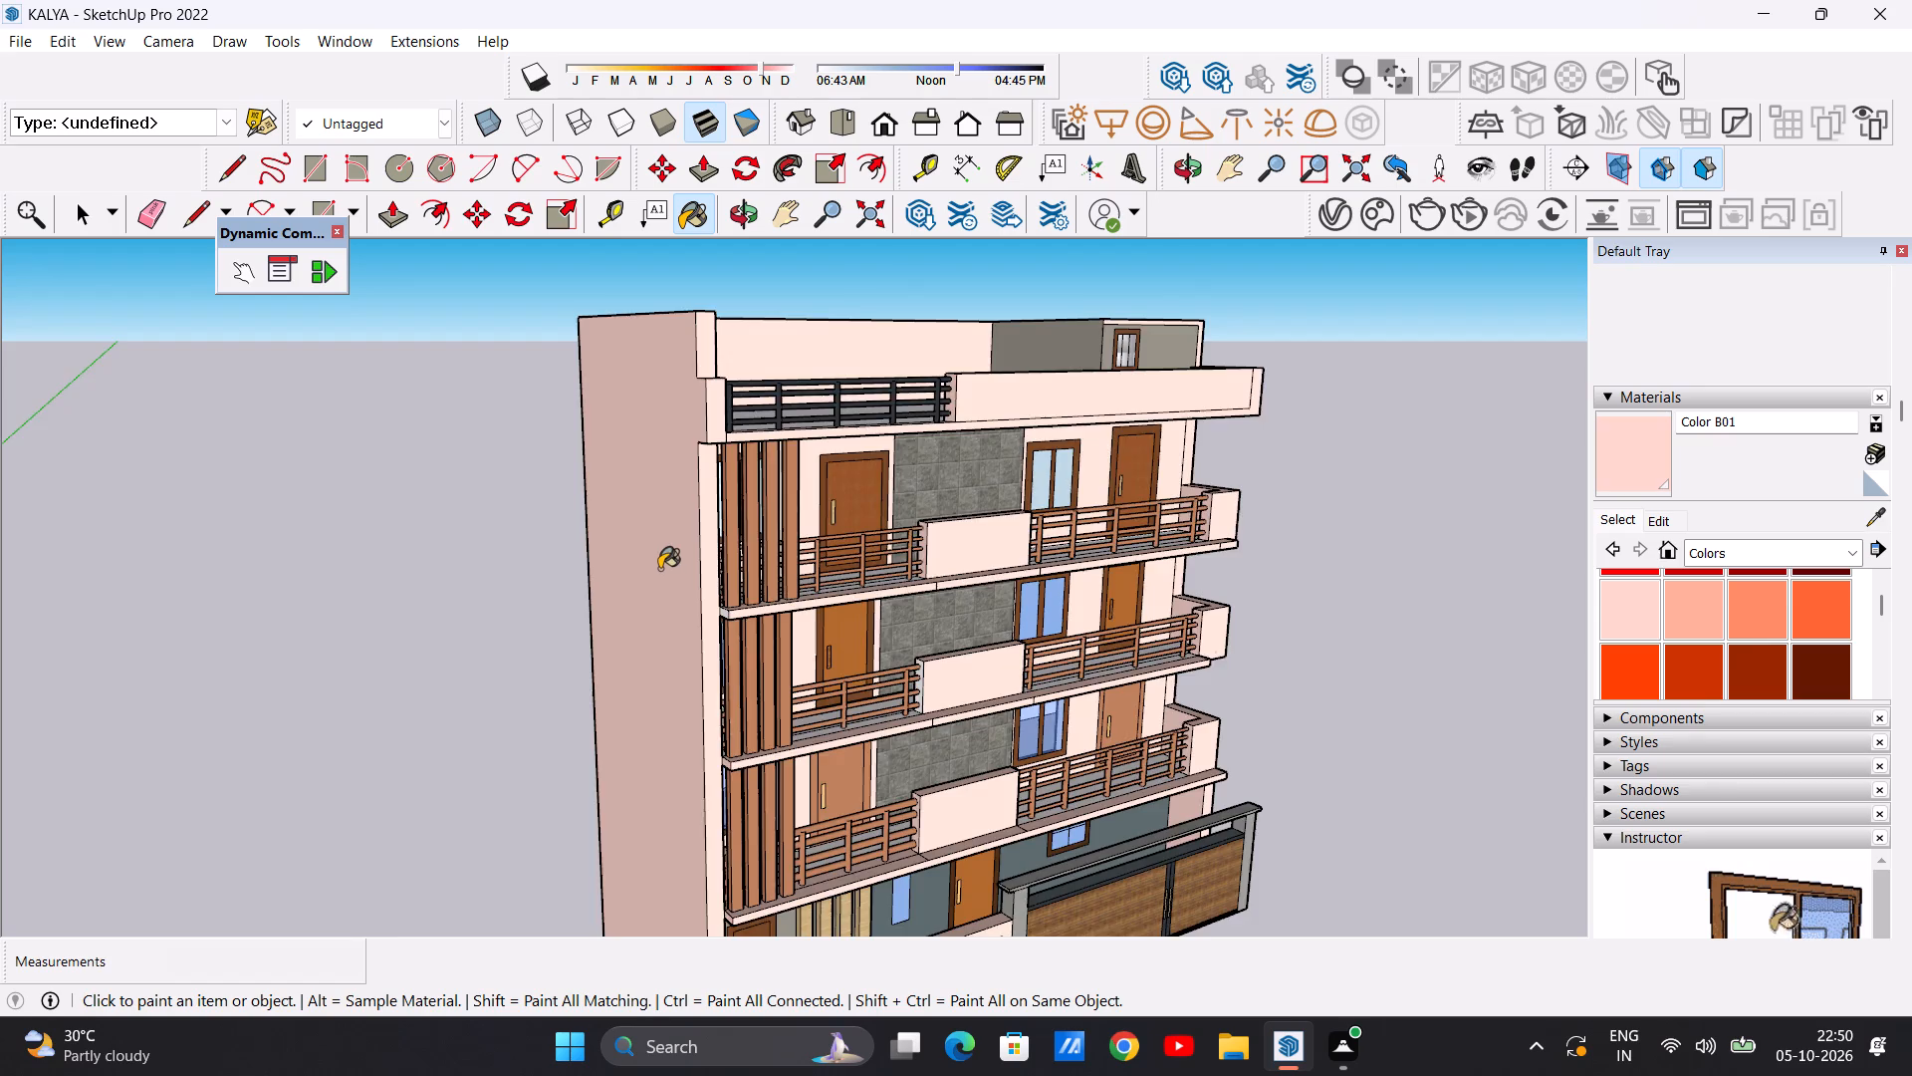
{"action": "scroll", "coordinate": [659, 569], "scroll_direction": "down", "scroll_amount": 10}
{"action": "middle_click_drag", "start_coordinate": [870, 574], "coordinate": [632, 570]}
{"action": "scroll", "coordinate": [885, 572], "scroll_direction": "up", "scroll_amount": 7}
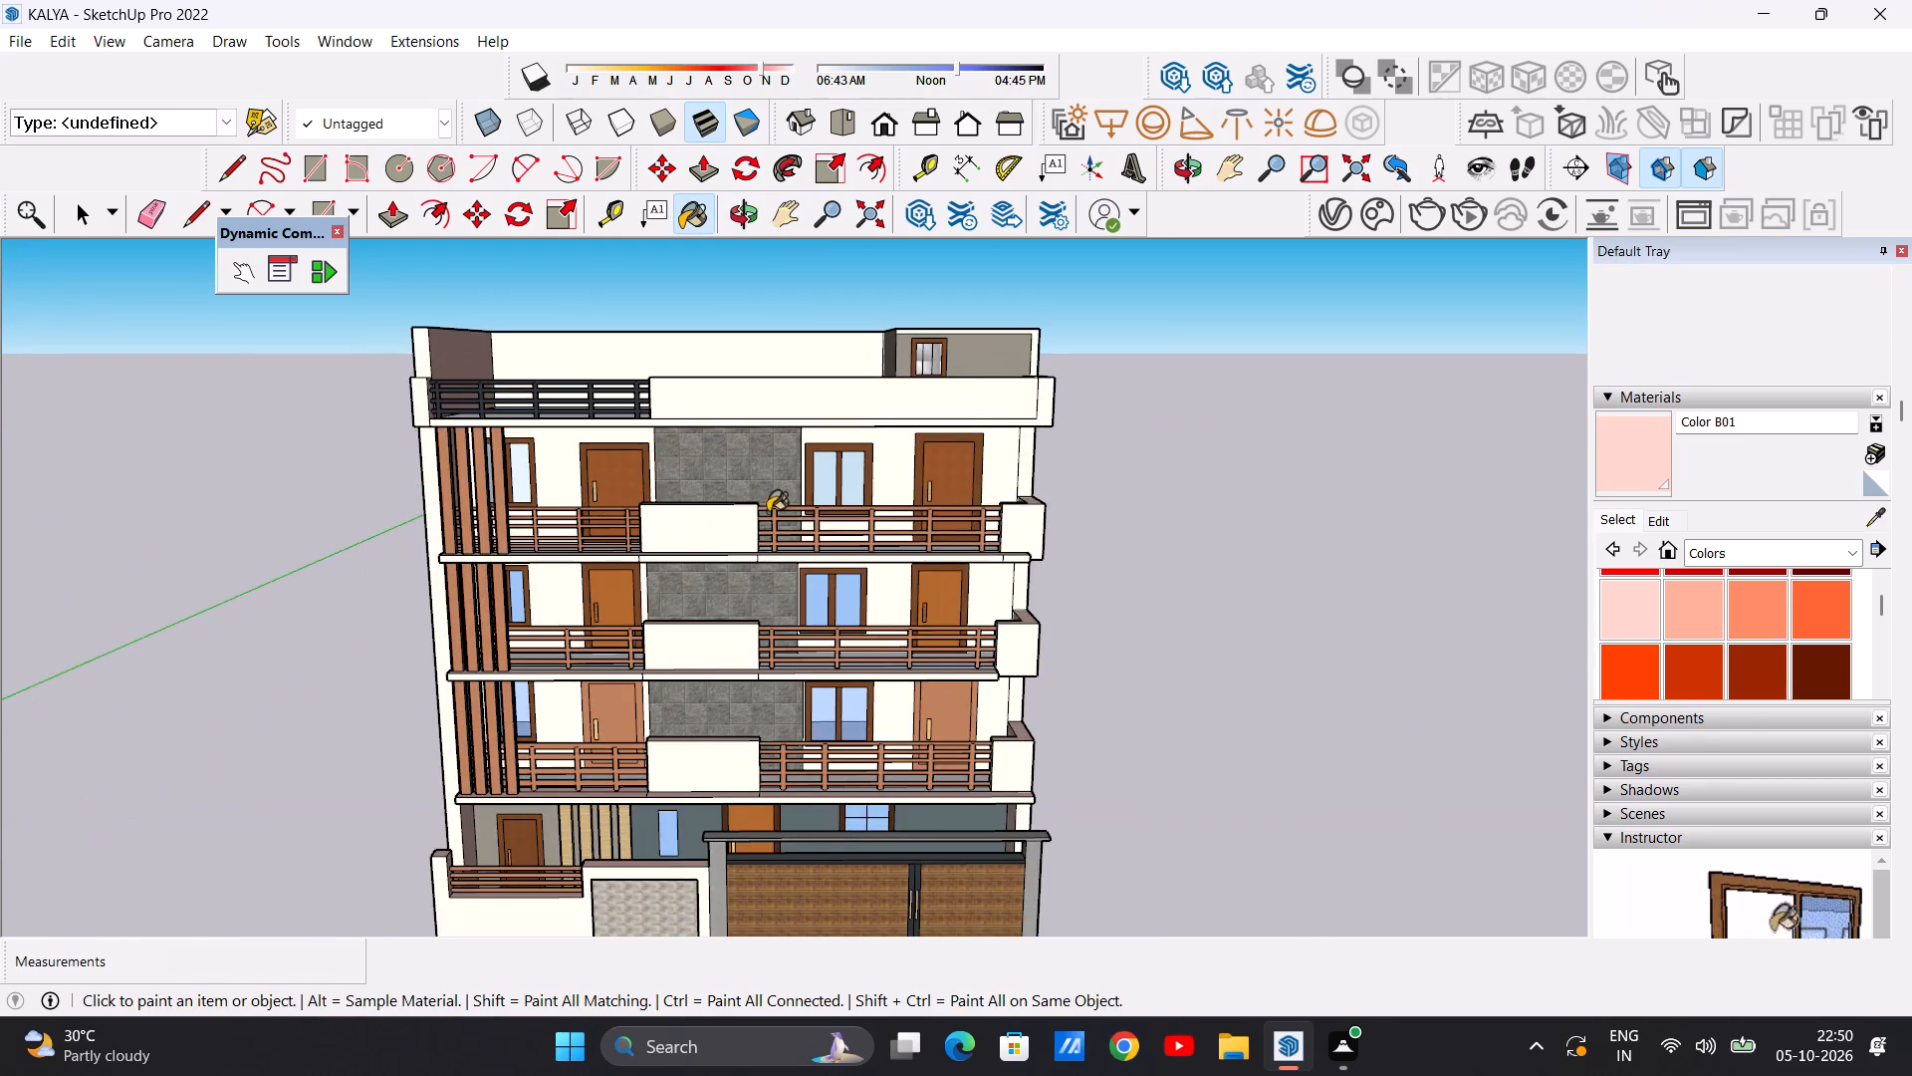
{"action": "middle_click_drag", "start_coordinate": [697, 510], "coordinate": [353, 717]}
{"action": "scroll", "coordinate": [691, 566], "scroll_direction": "up", "scroll_amount": 7}
{"action": "middle_click_drag", "start_coordinate": [954, 532], "coordinate": [833, 528]}
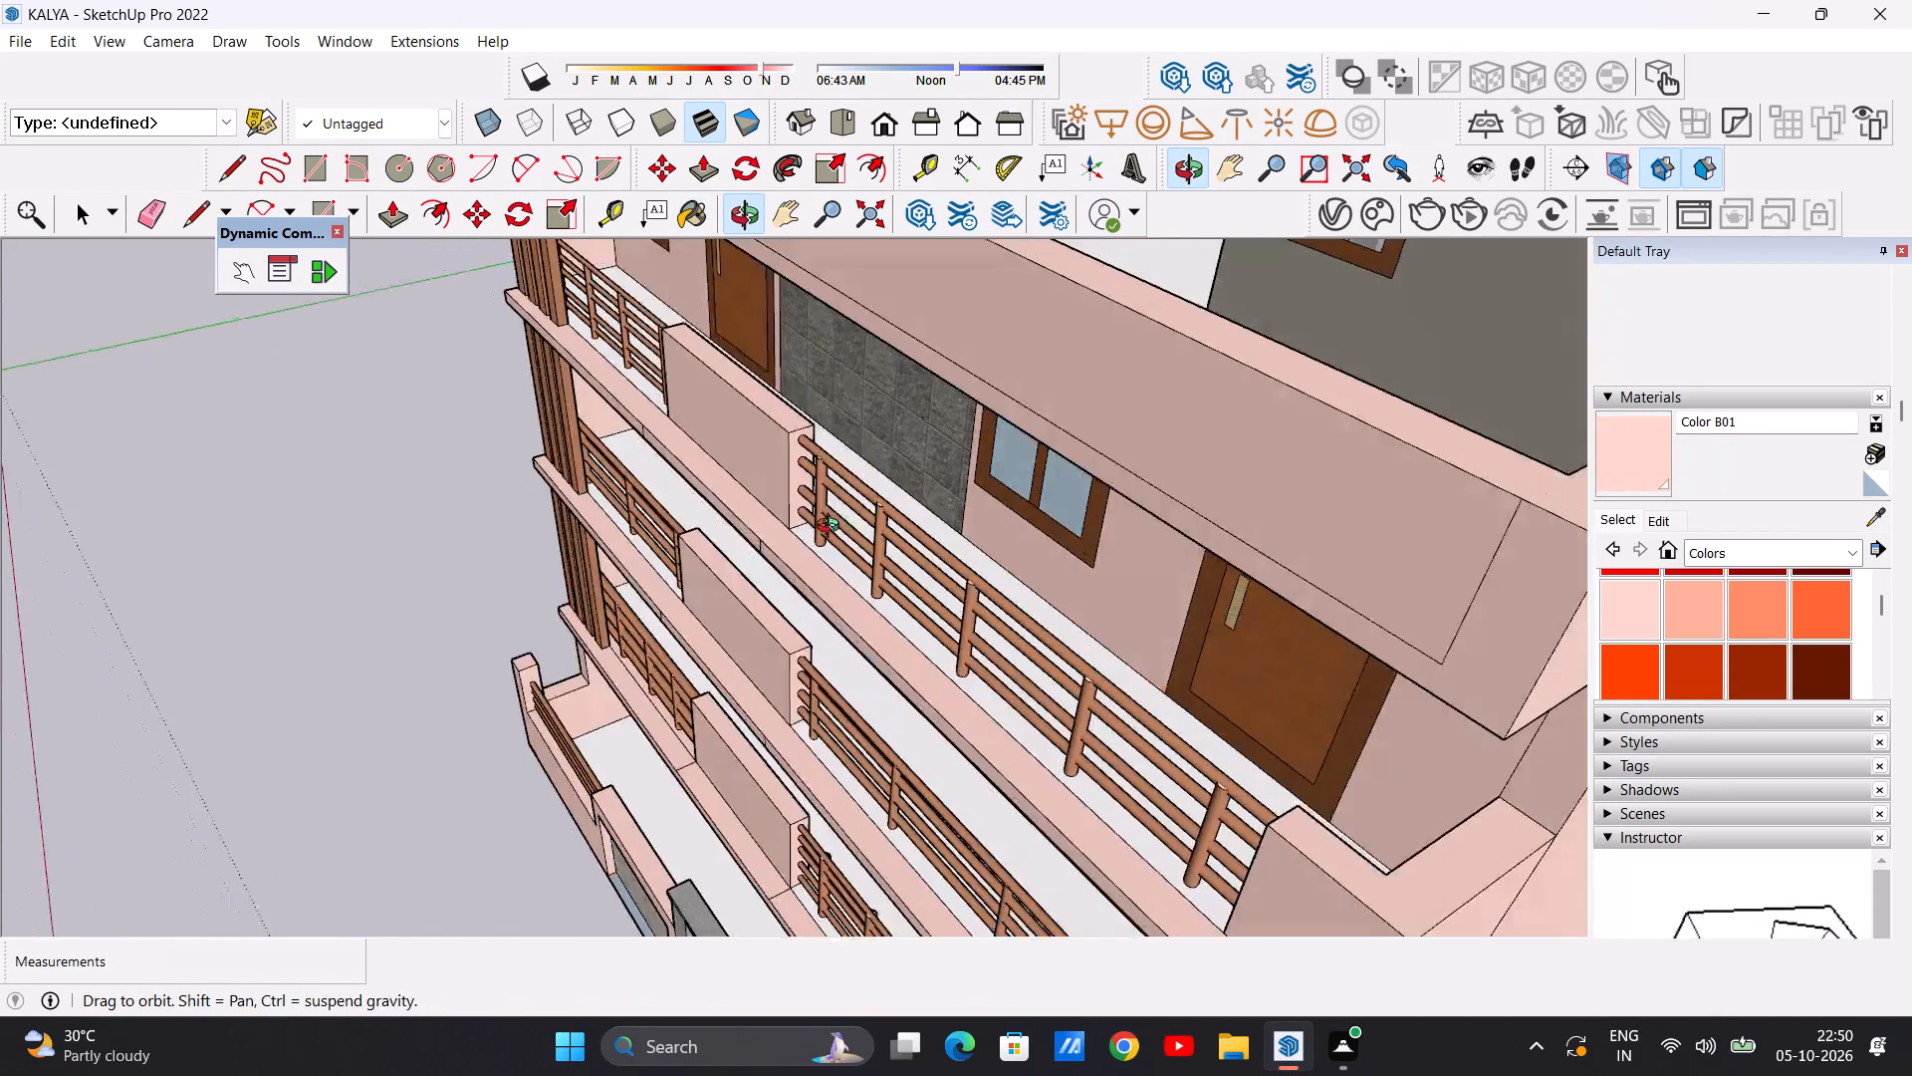
{"action": "middle_click_drag", "start_coordinate": [833, 528], "coordinate": [796, 511]}
{"action": "scroll", "coordinate": [803, 429], "scroll_direction": "up", "scroll_amount": 7}
{"action": "middle_click_drag", "start_coordinate": [819, 436], "coordinate": [758, 439]}
{"action": "scroll", "coordinate": [722, 429], "scroll_direction": "up", "scroll_amount": 6}
{"action": "middle_click_drag", "start_coordinate": [728, 442], "coordinate": [662, 442]}
{"action": "left_click", "coordinate": [380, 425]}
{"action": "scroll", "coordinate": [498, 515], "scroll_direction": "down", "scroll_amount": 17}
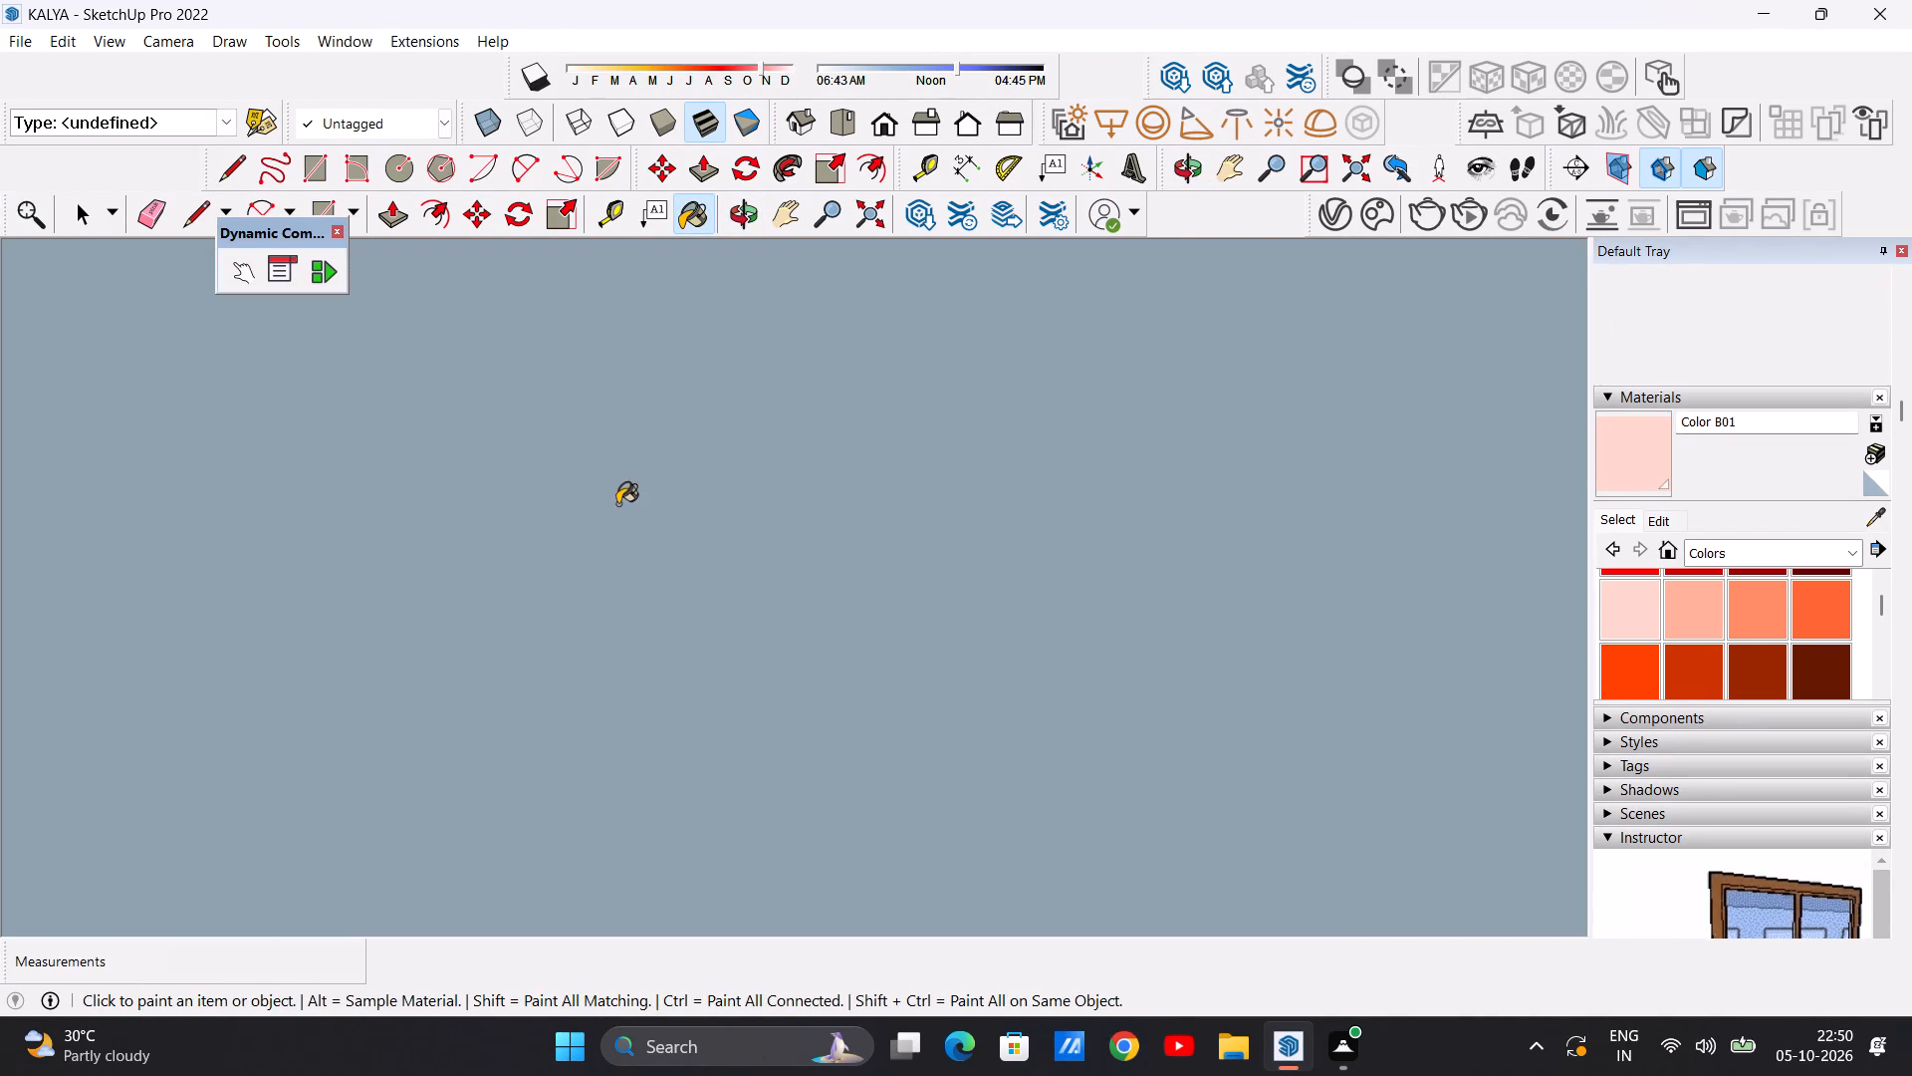
{"action": "scroll", "coordinate": [617, 504], "scroll_direction": "down", "scroll_amount": 20}
{"action": "scroll", "coordinate": [617, 504], "scroll_direction": "down", "scroll_amount": 20}
{"action": "scroll", "coordinate": [617, 504], "scroll_direction": "down", "scroll_amount": 13}
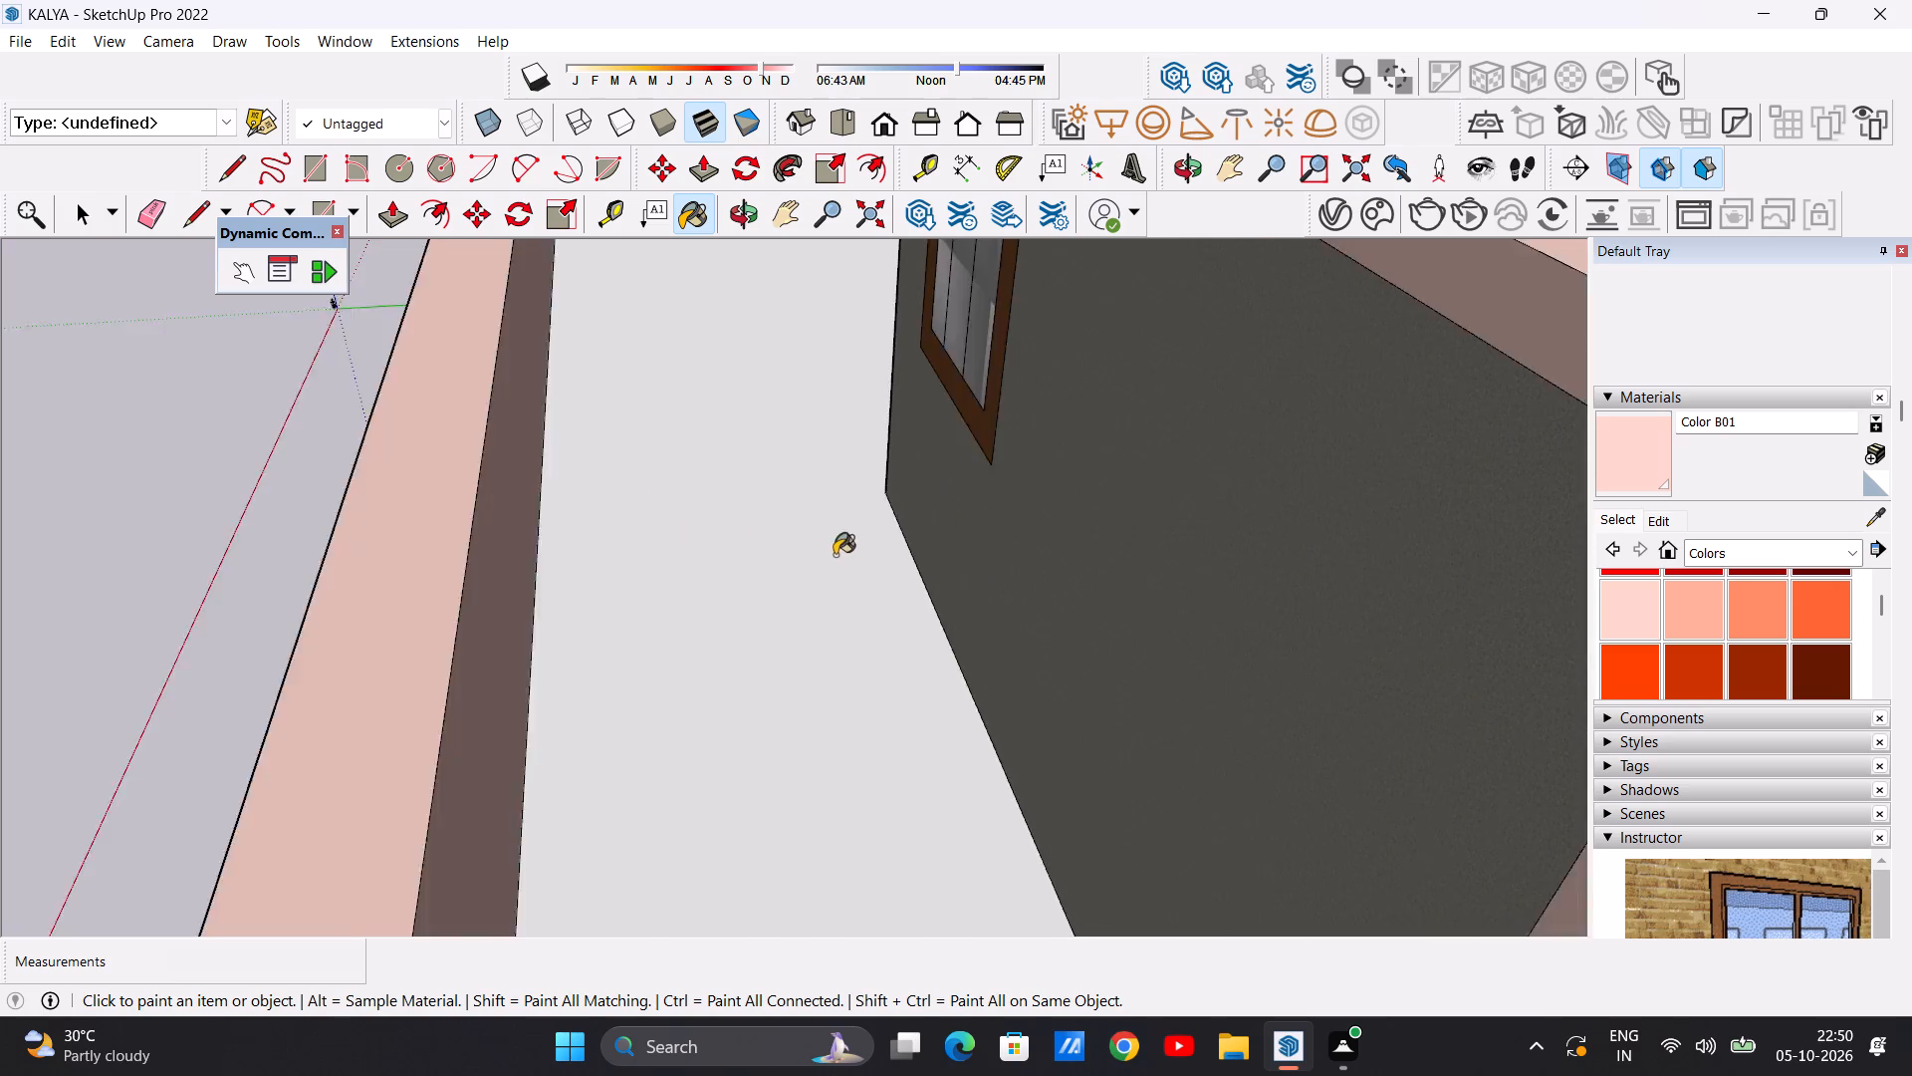
{"action": "scroll", "coordinate": [835, 555], "scroll_direction": "down", "scroll_amount": 19}
{"action": "scroll", "coordinate": [659, 566], "scroll_direction": "up", "scroll_amount": 9}
{"action": "scroll", "coordinate": [862, 491], "scroll_direction": "down", "scroll_amount": 5}
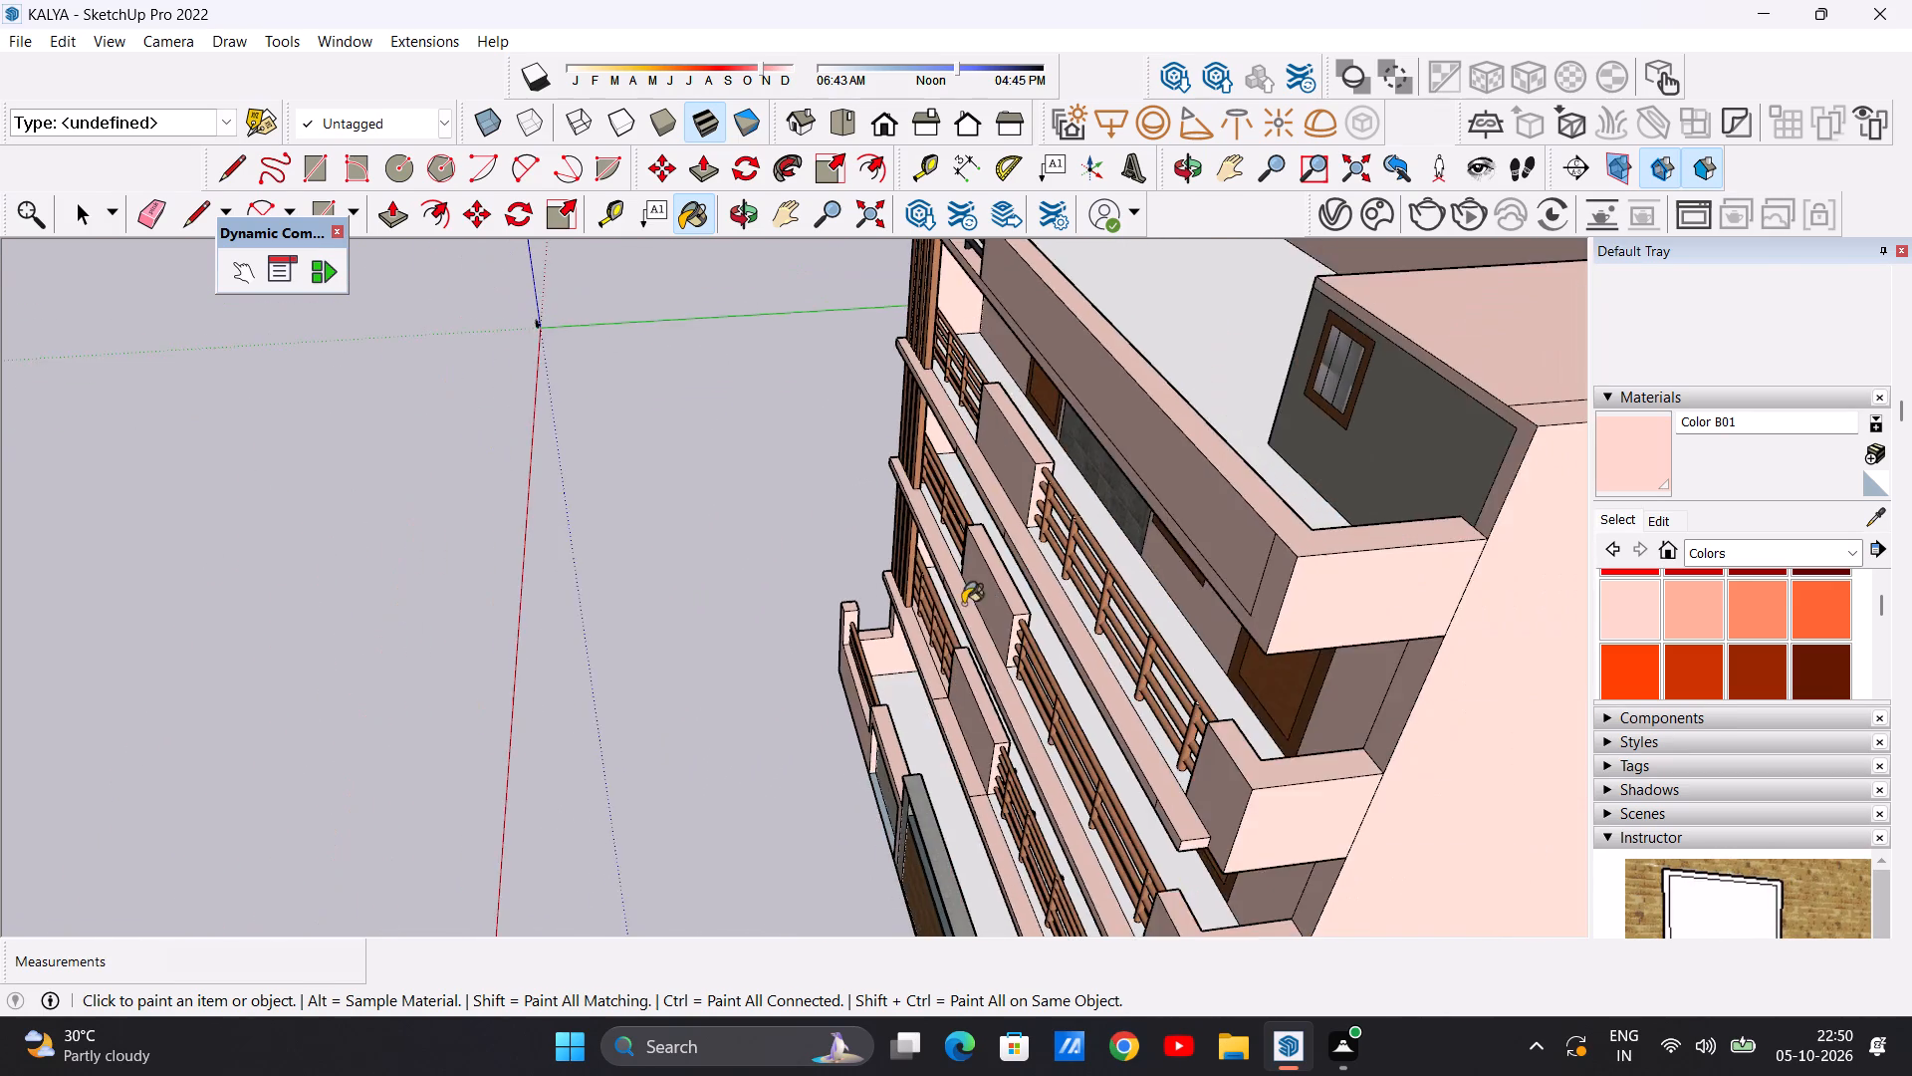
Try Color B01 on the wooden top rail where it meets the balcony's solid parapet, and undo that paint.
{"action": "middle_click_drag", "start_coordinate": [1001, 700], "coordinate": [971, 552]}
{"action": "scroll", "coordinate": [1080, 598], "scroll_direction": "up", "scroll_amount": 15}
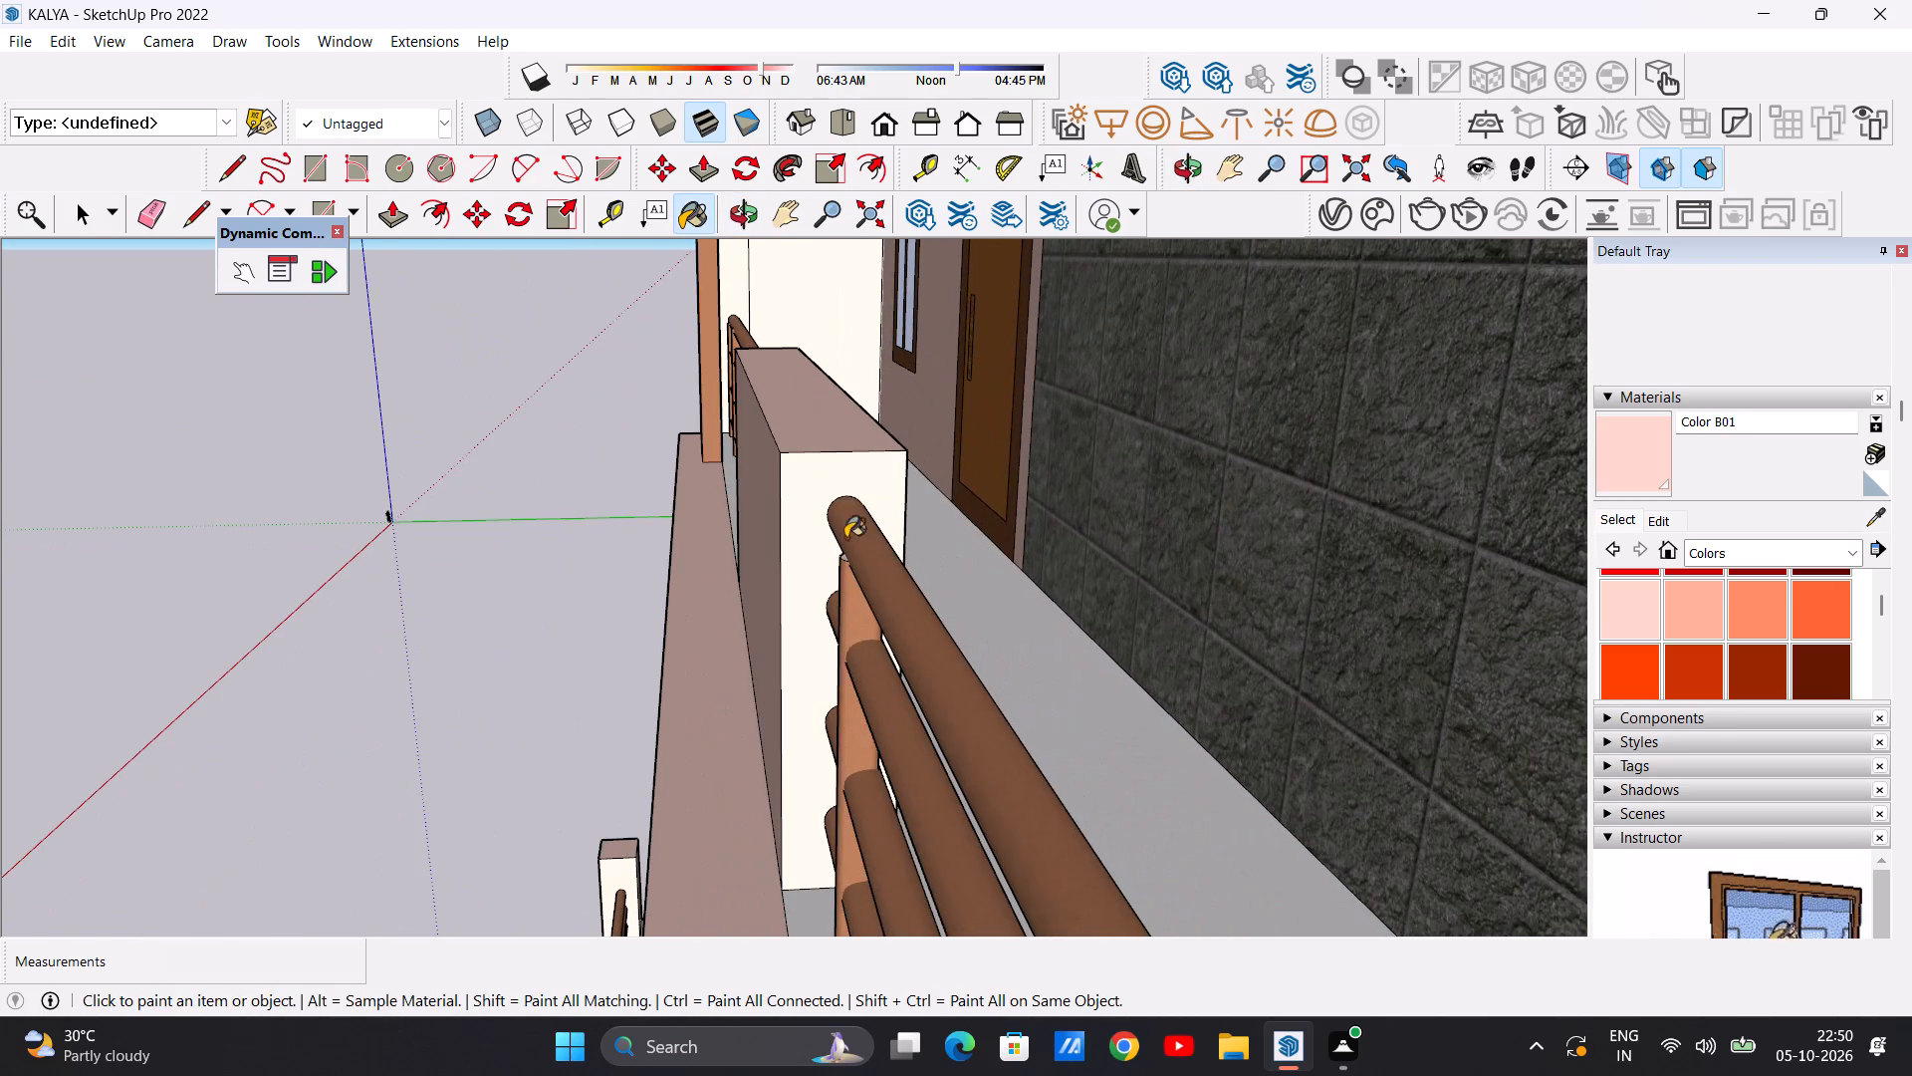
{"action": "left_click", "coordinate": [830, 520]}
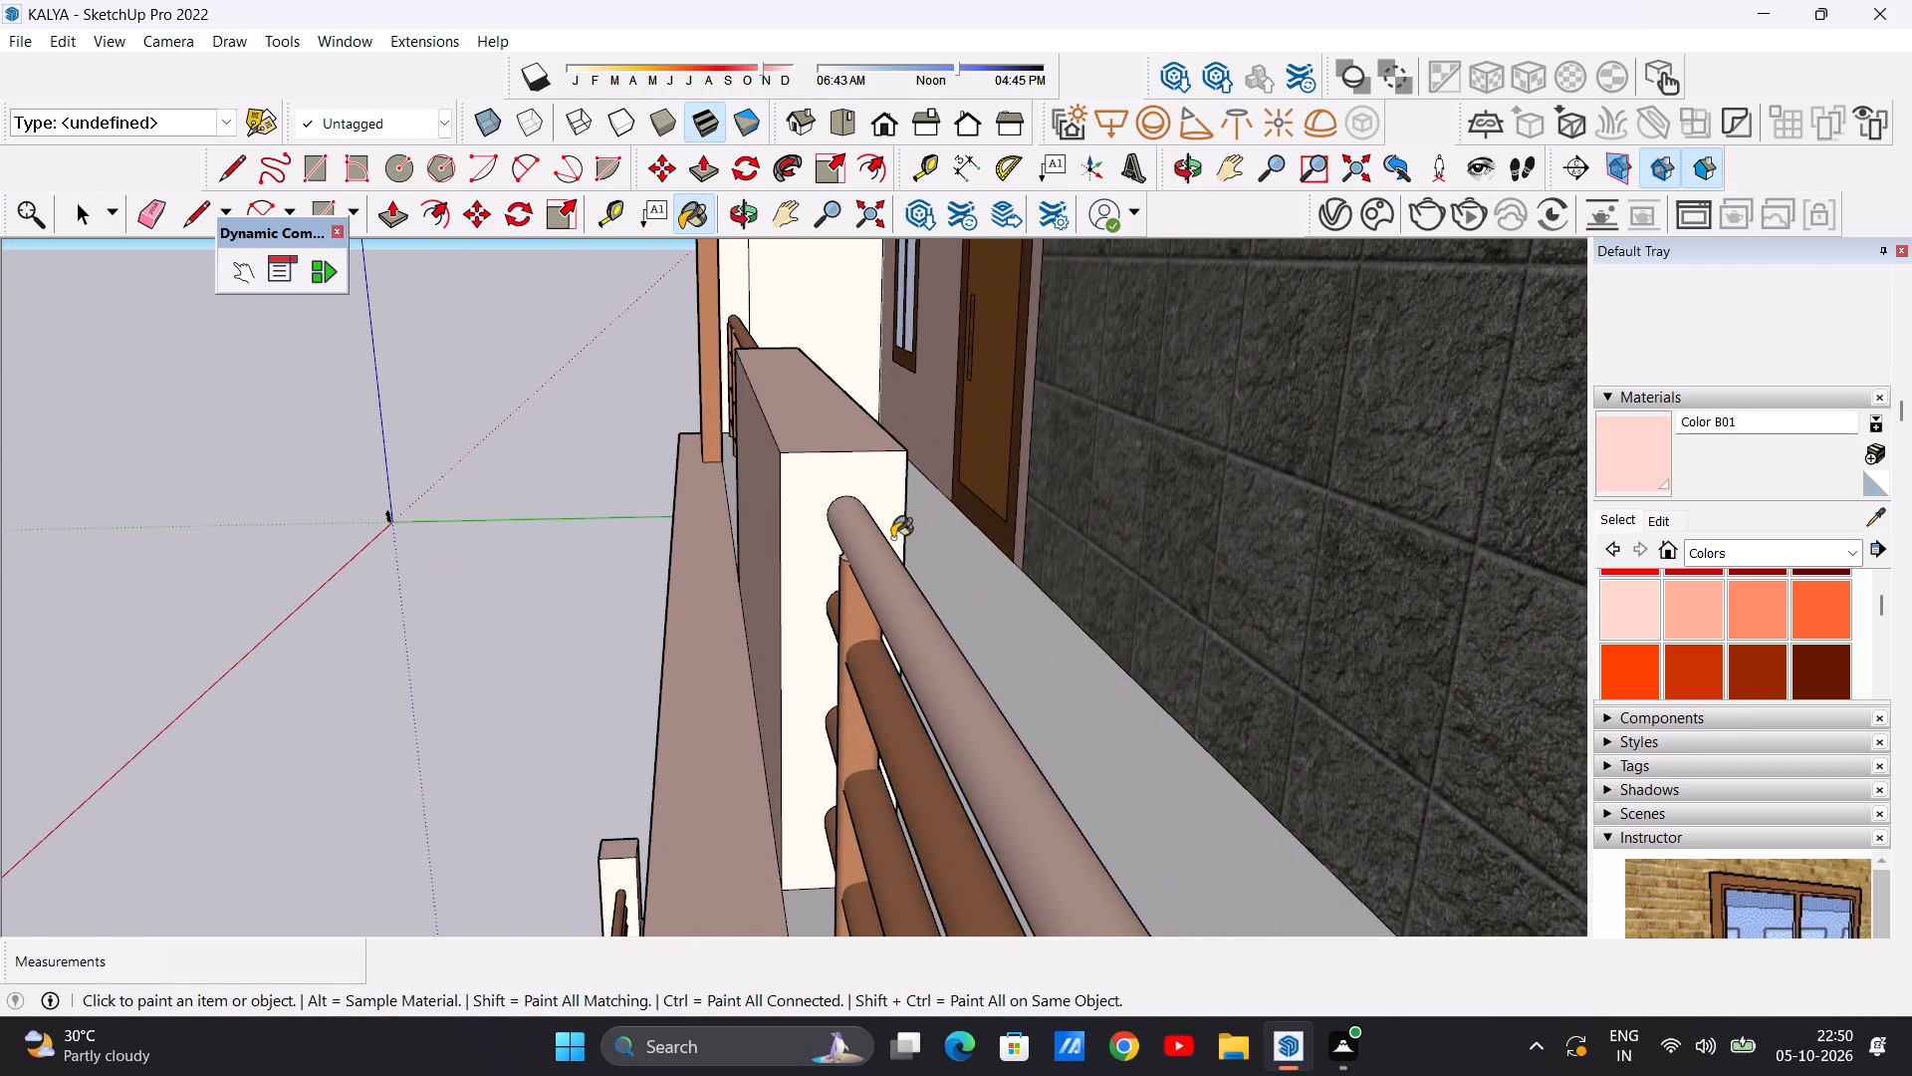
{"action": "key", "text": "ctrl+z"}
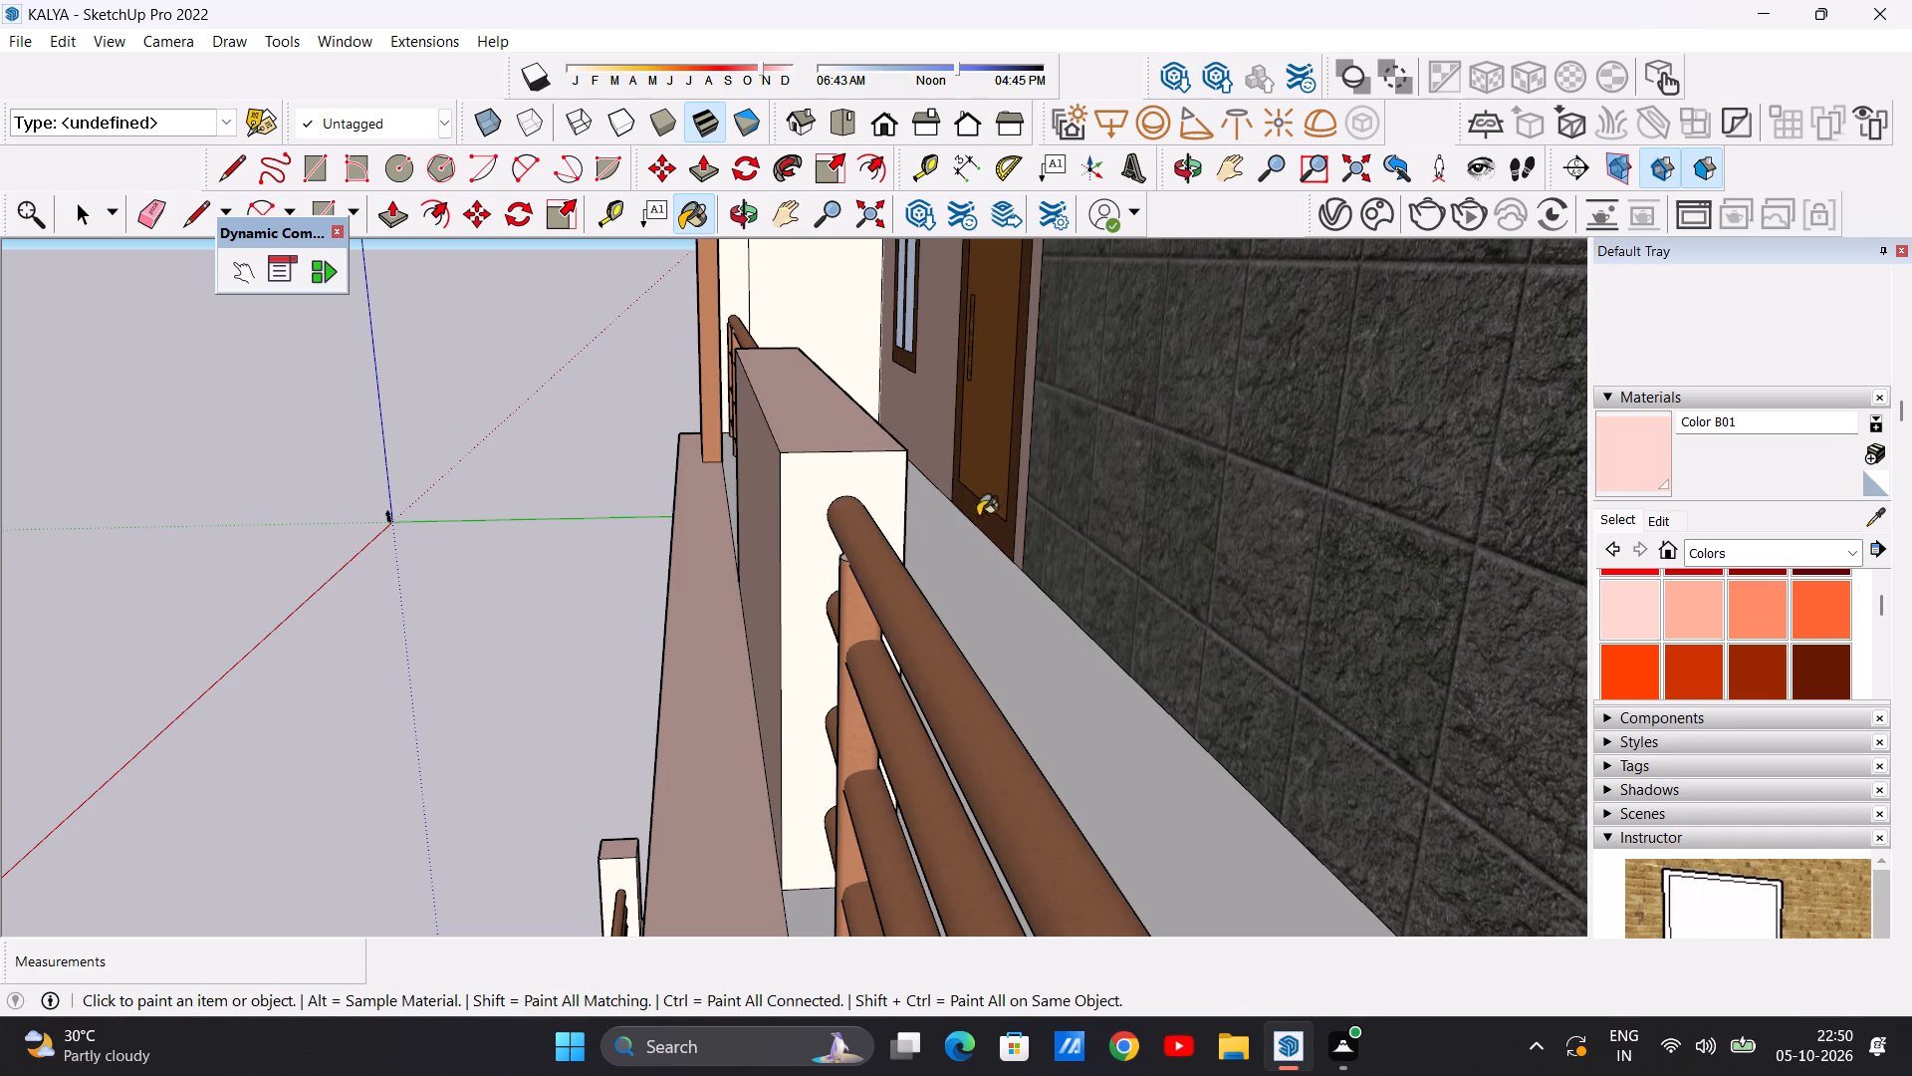
Paint the walkway-side face of the balcony's solid parapet with Color B01.
{"action": "middle_click_drag", "start_coordinate": [1014, 500], "coordinate": [935, 515]}
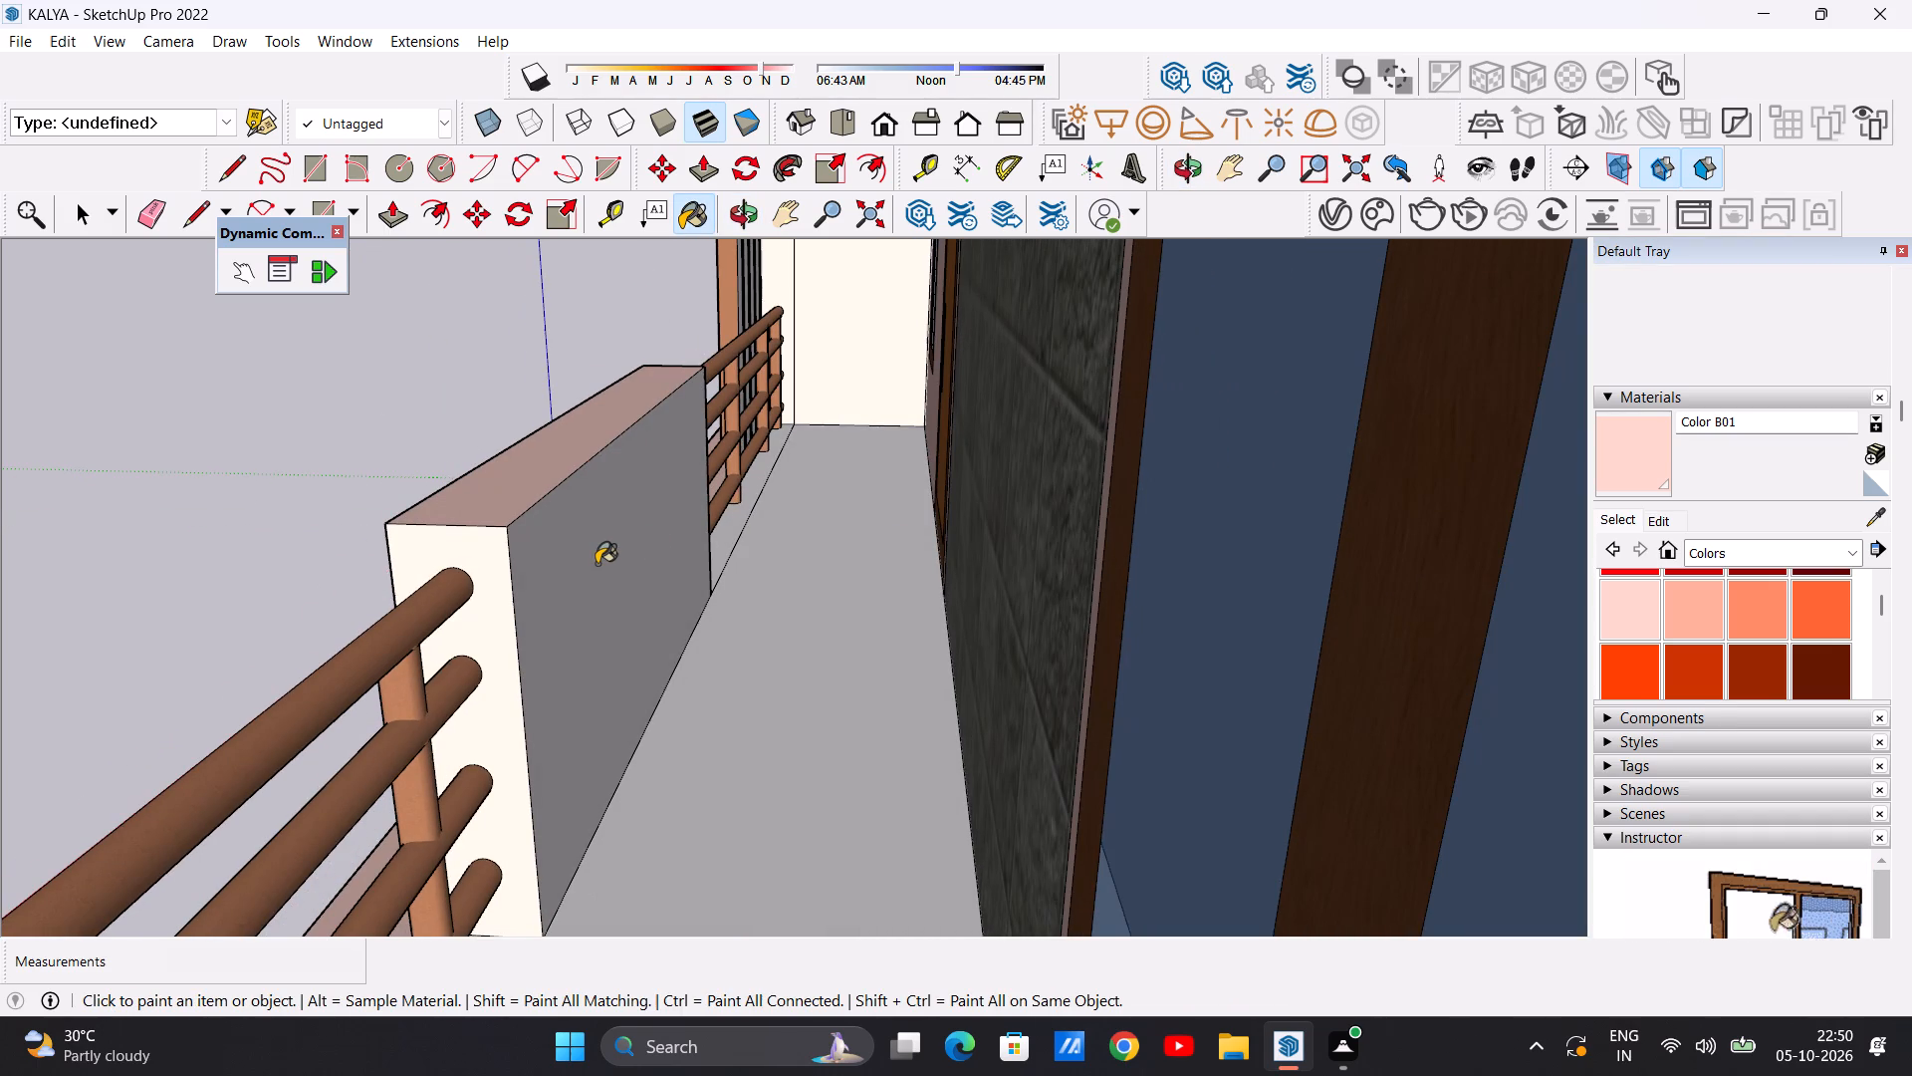
{"action": "left_click", "coordinate": [597, 564]}
{"action": "scroll", "coordinate": [723, 624], "scroll_direction": "down", "scroll_amount": 4}
{"action": "scroll", "coordinate": [795, 612], "scroll_direction": "down", "scroll_amount": 18}
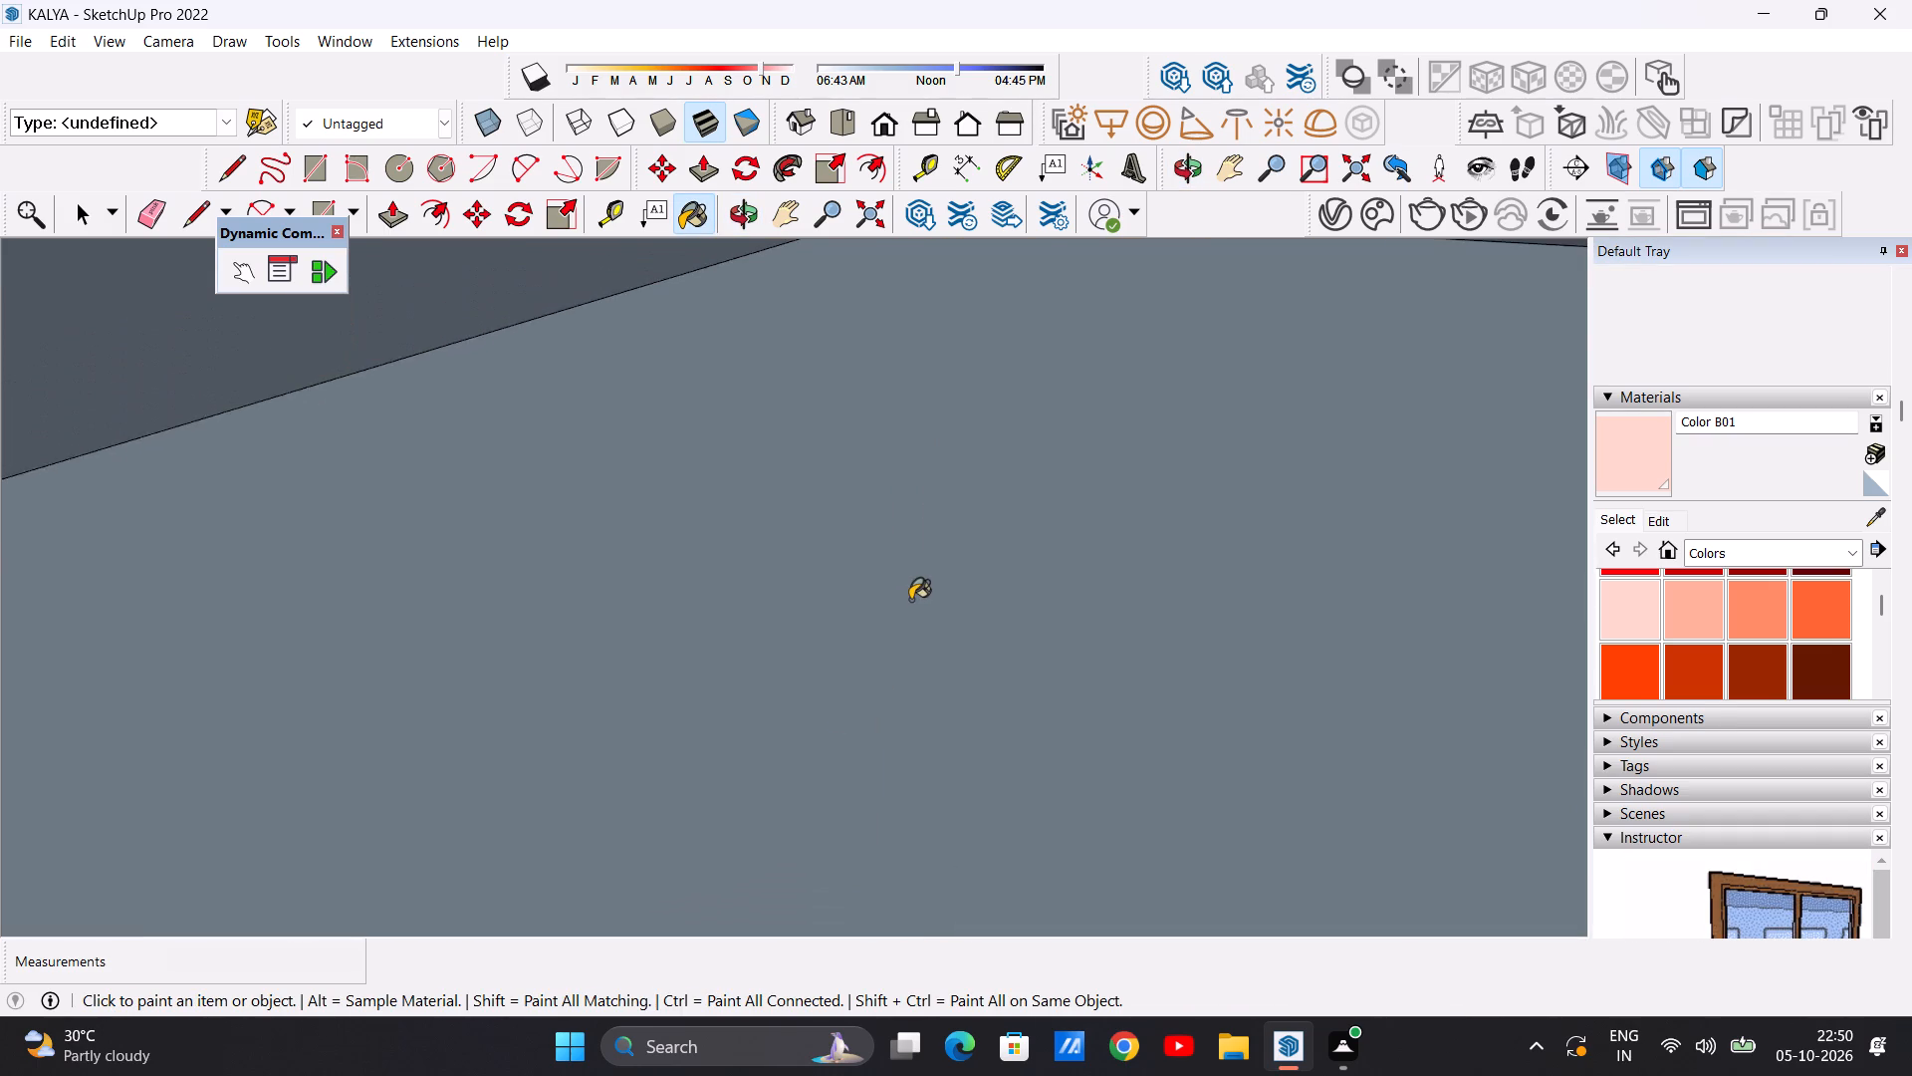
{"action": "scroll", "coordinate": [910, 600], "scroll_direction": "down", "scroll_amount": 20}
{"action": "scroll", "coordinate": [910, 600], "scroll_direction": "down", "scroll_amount": 20}
{"action": "scroll", "coordinate": [910, 600], "scroll_direction": "down", "scroll_amount": 17}
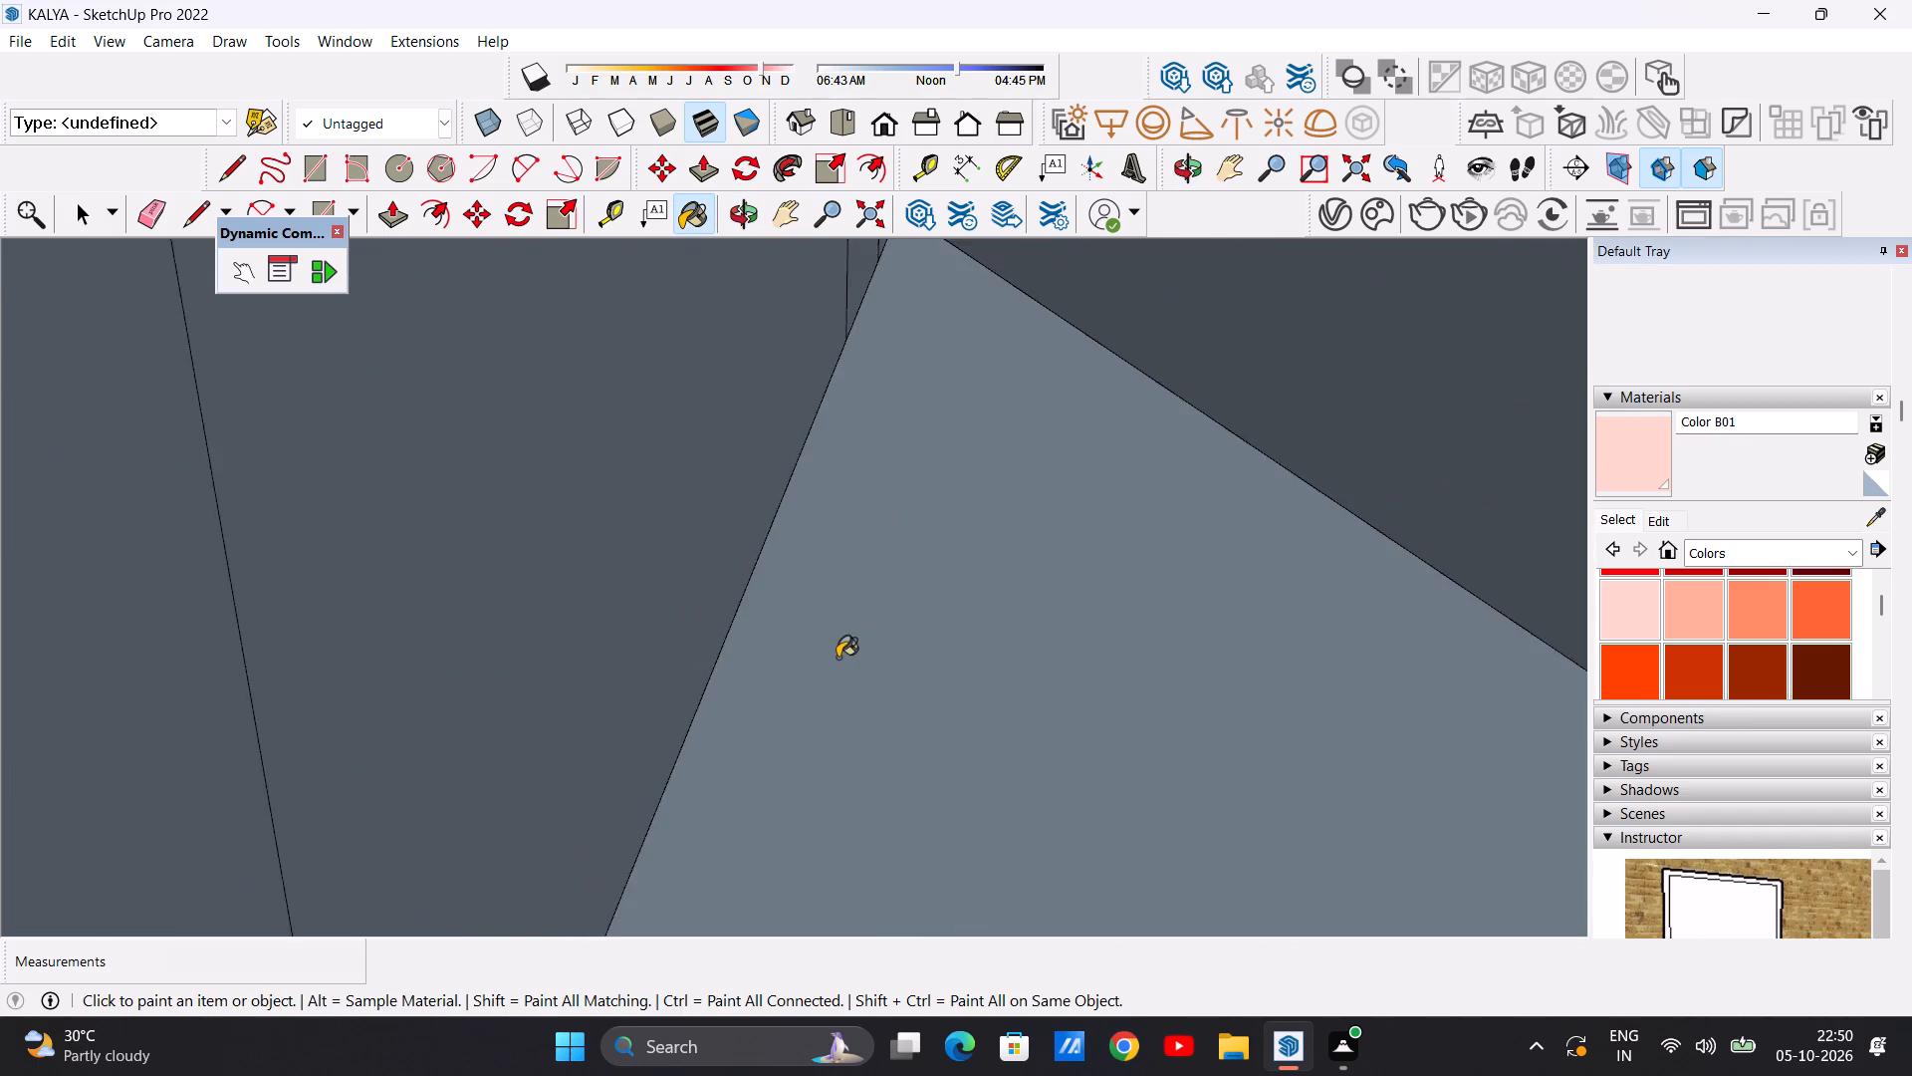
{"action": "scroll", "coordinate": [837, 658], "scroll_direction": "down", "scroll_amount": 6}
{"action": "scroll", "coordinate": [828, 653], "scroll_direction": "up", "scroll_amount": 1}
{"action": "scroll", "coordinate": [828, 650], "scroll_direction": "down", "scroll_amount": 20}
{"action": "scroll", "coordinate": [828, 650], "scroll_direction": "down", "scroll_amount": 20}
{"action": "scroll", "coordinate": [828, 650], "scroll_direction": "down", "scroll_amount": 12}
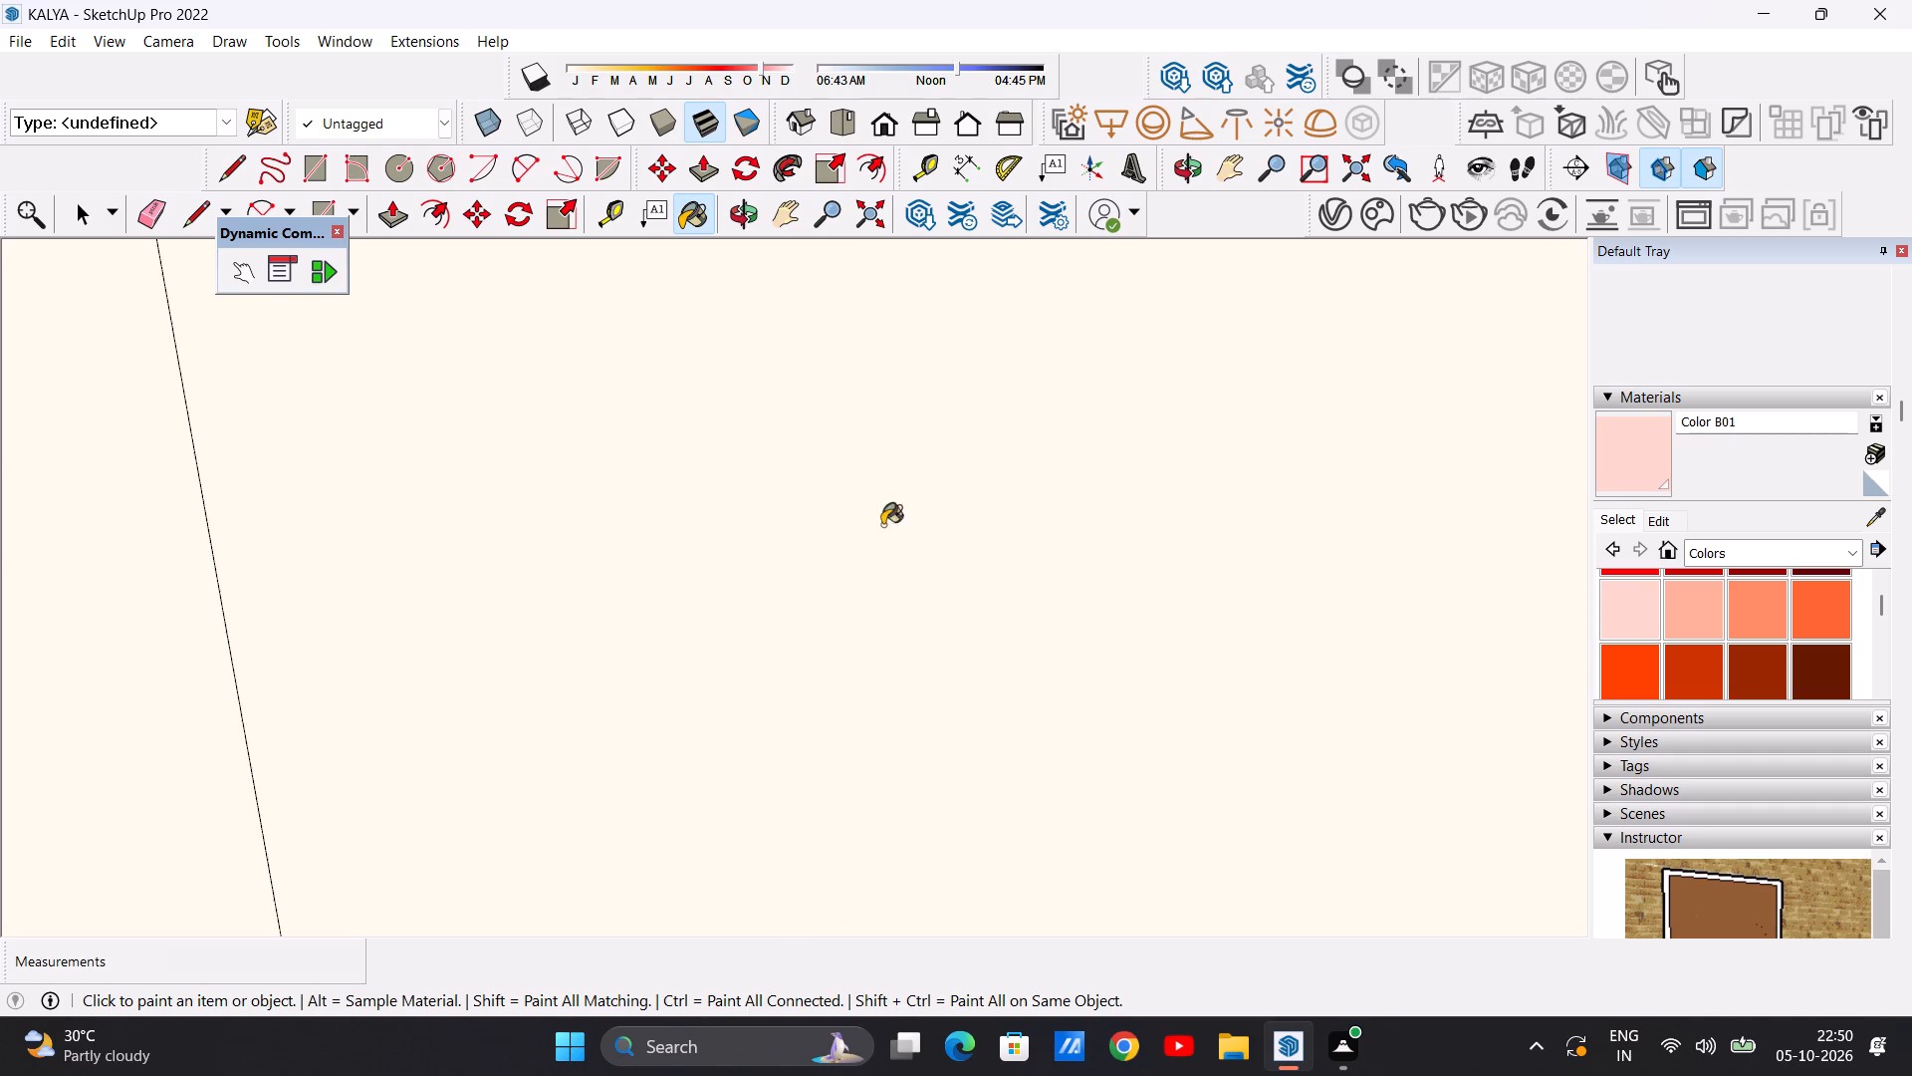
{"action": "scroll", "coordinate": [882, 525], "scroll_direction": "down", "scroll_amount": 20}
{"action": "scroll", "coordinate": [882, 525], "scroll_direction": "down", "scroll_amount": 15}
Paint the walkway-side face of the solid parapet on the next floor's balcony with Color B01.
{"action": "middle_click_drag", "start_coordinate": [435, 639], "coordinate": [703, 609]}
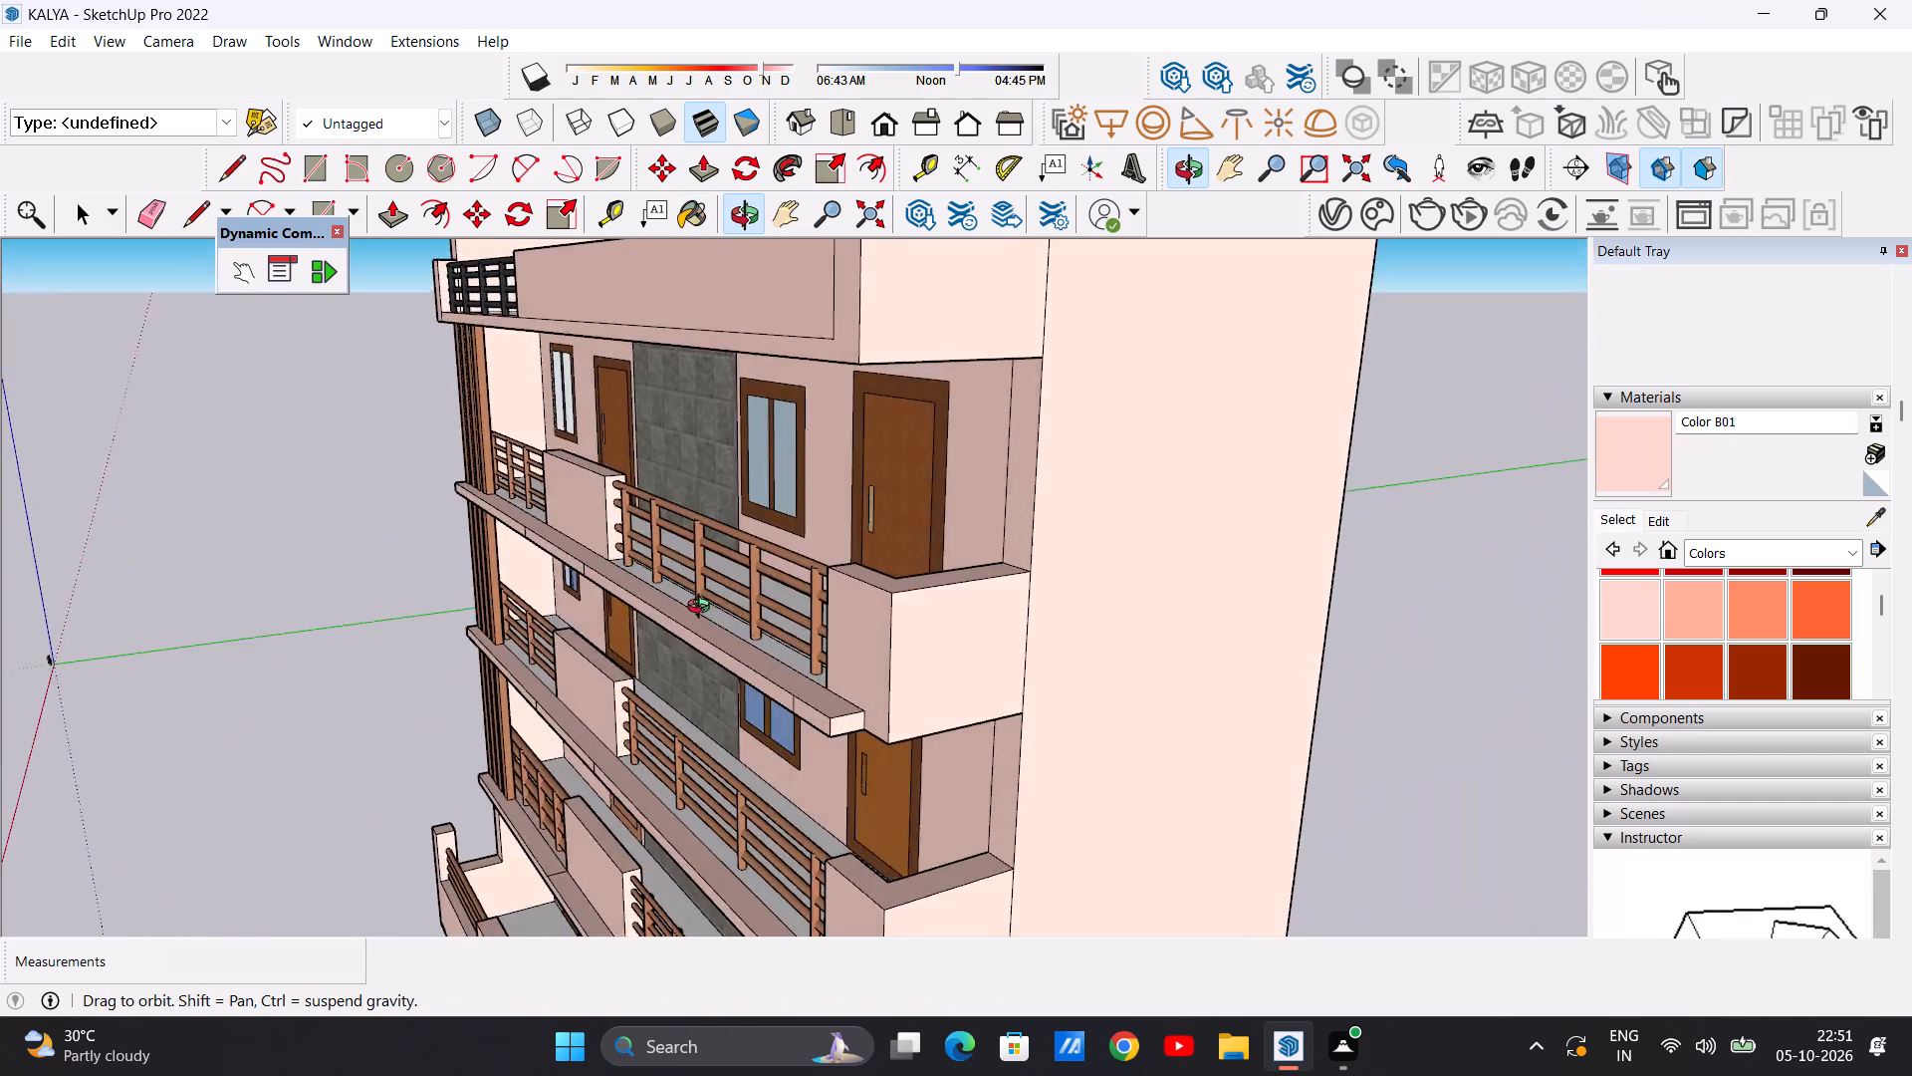
{"action": "middle_click_drag", "start_coordinate": [703, 609], "coordinate": [631, 616]}
{"action": "scroll", "coordinate": [648, 711], "scroll_direction": "up", "scroll_amount": 6}
{"action": "middle_click_drag", "start_coordinate": [734, 684], "coordinate": [694, 676]}
{"action": "scroll", "coordinate": [799, 835], "scroll_direction": "up", "scroll_amount": 6}
{"action": "scroll", "coordinate": [578, 566], "scroll_direction": "up", "scroll_amount": 4}
{"action": "middle_click_drag", "start_coordinate": [538, 570], "coordinate": [506, 573]}
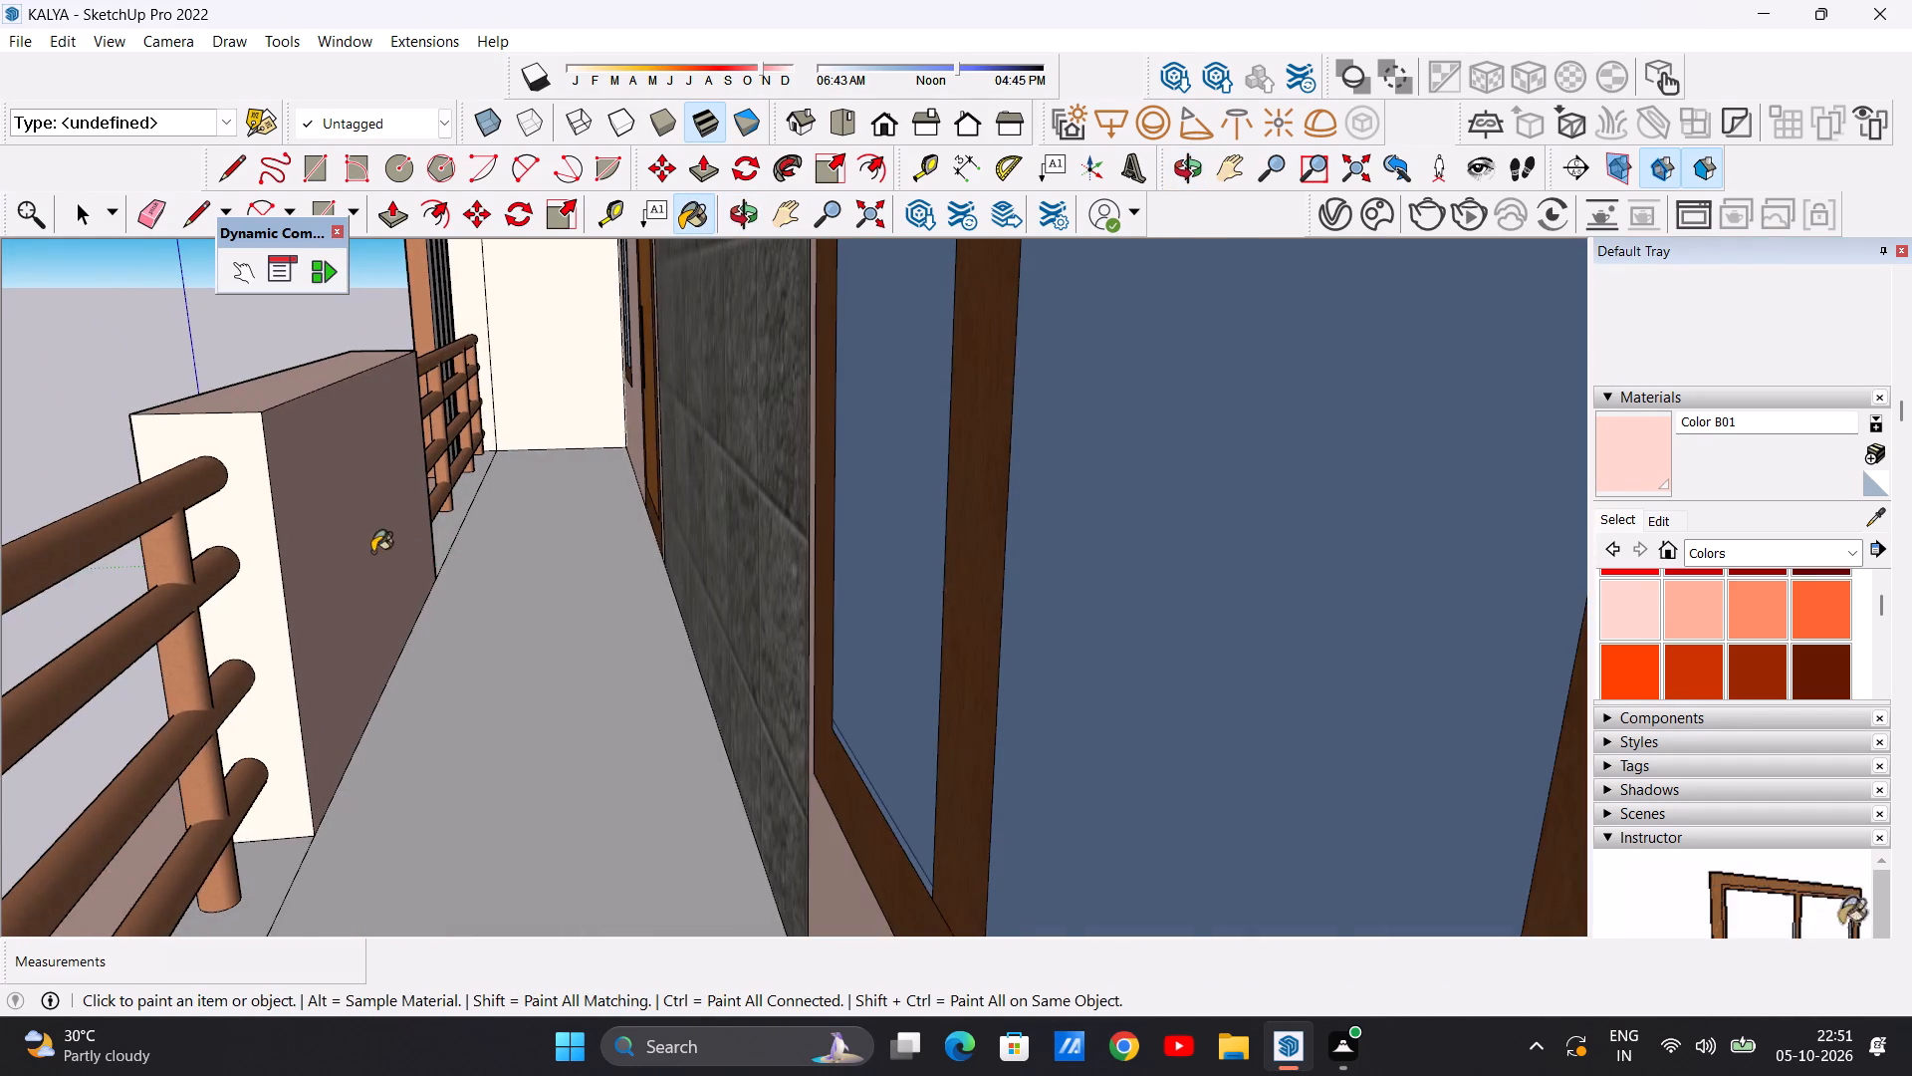
{"action": "scroll", "coordinate": [369, 552], "scroll_direction": "up", "scroll_amount": 3}
{"action": "left_click", "coordinate": [315, 548]}
{"action": "scroll", "coordinate": [509, 635], "scroll_direction": "down", "scroll_amount": 20}
{"action": "scroll", "coordinate": [509, 635], "scroll_direction": "down", "scroll_amount": 15}
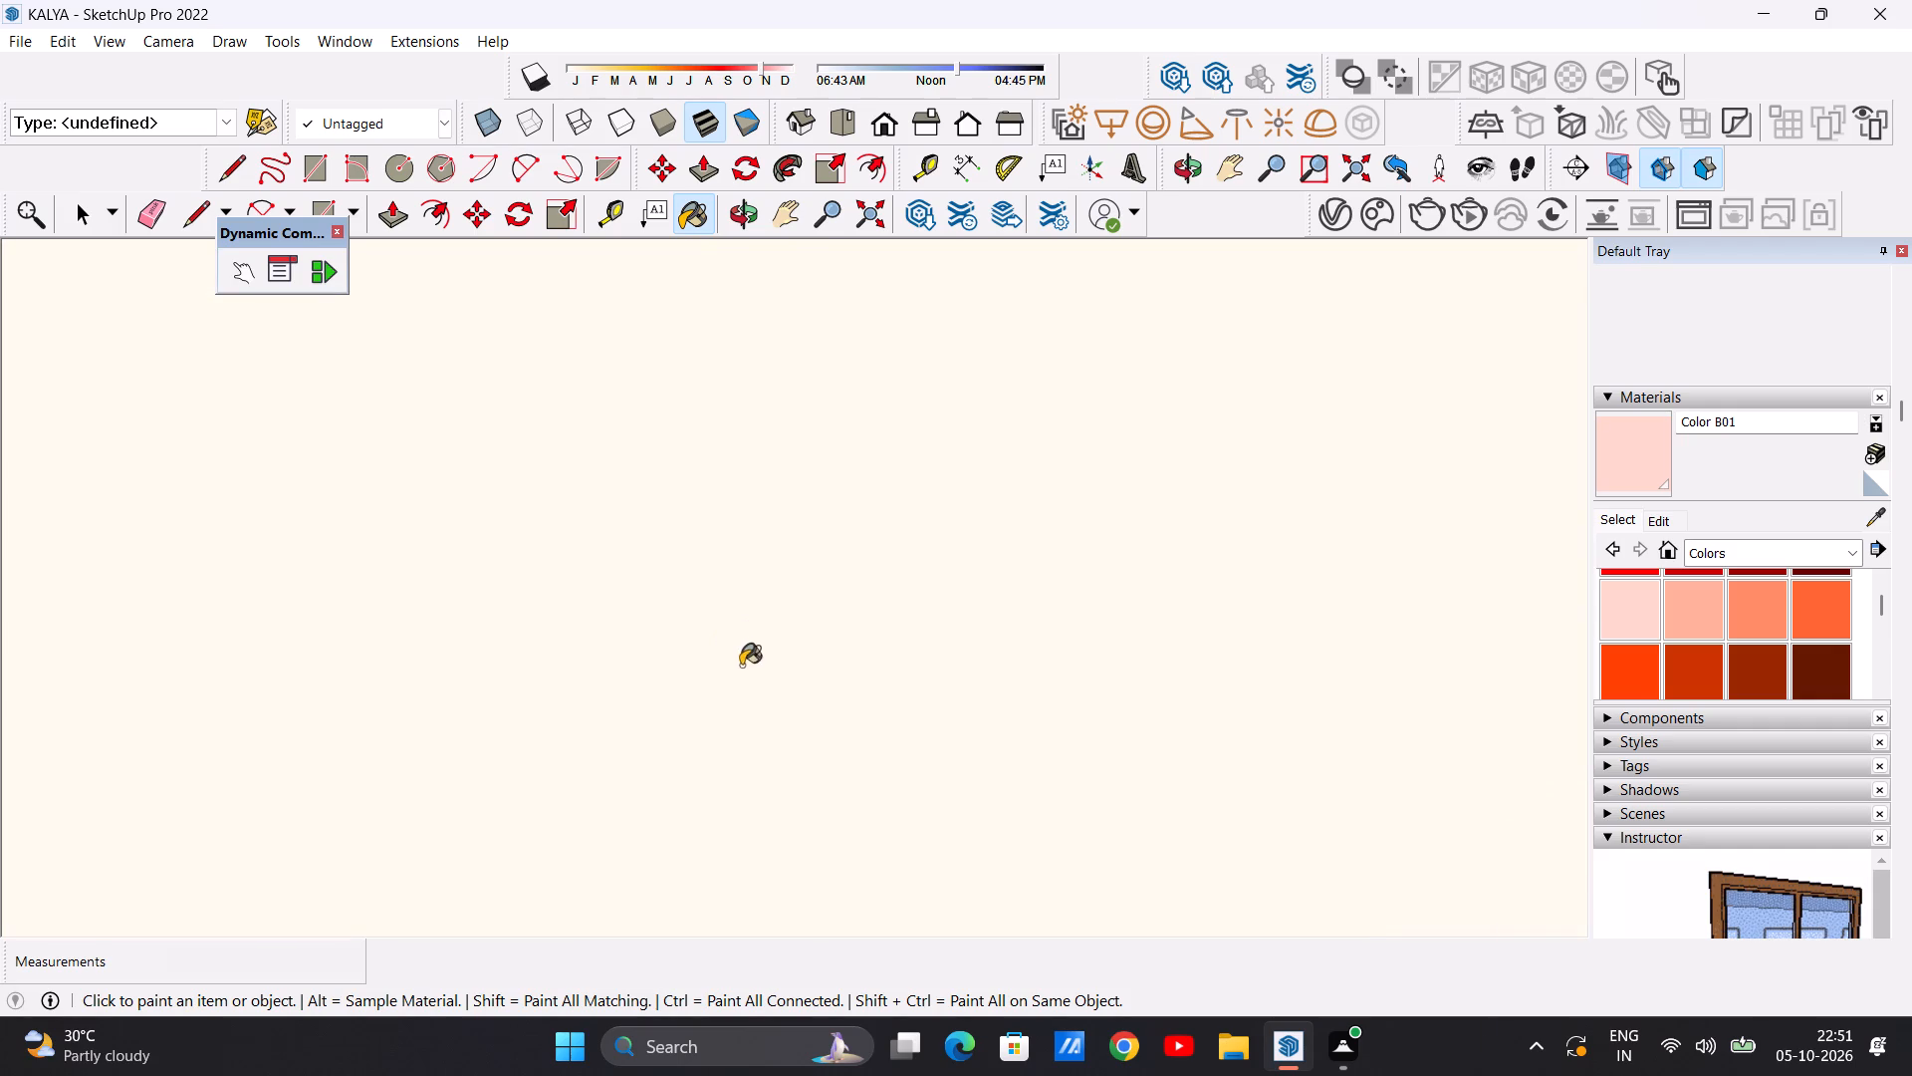
{"action": "scroll", "coordinate": [741, 666], "scroll_direction": "down", "scroll_amount": 20}
{"action": "scroll", "coordinate": [741, 666], "scroll_direction": "down", "scroll_amount": 20}
{"action": "scroll", "coordinate": [741, 666], "scroll_direction": "down", "scroll_amount": 5}
Paint the walkway-side face of the remaining floor's solid balcony parapet with Color B01.
{"action": "middle_click_drag", "start_coordinate": [631, 718], "coordinate": [736, 680]}
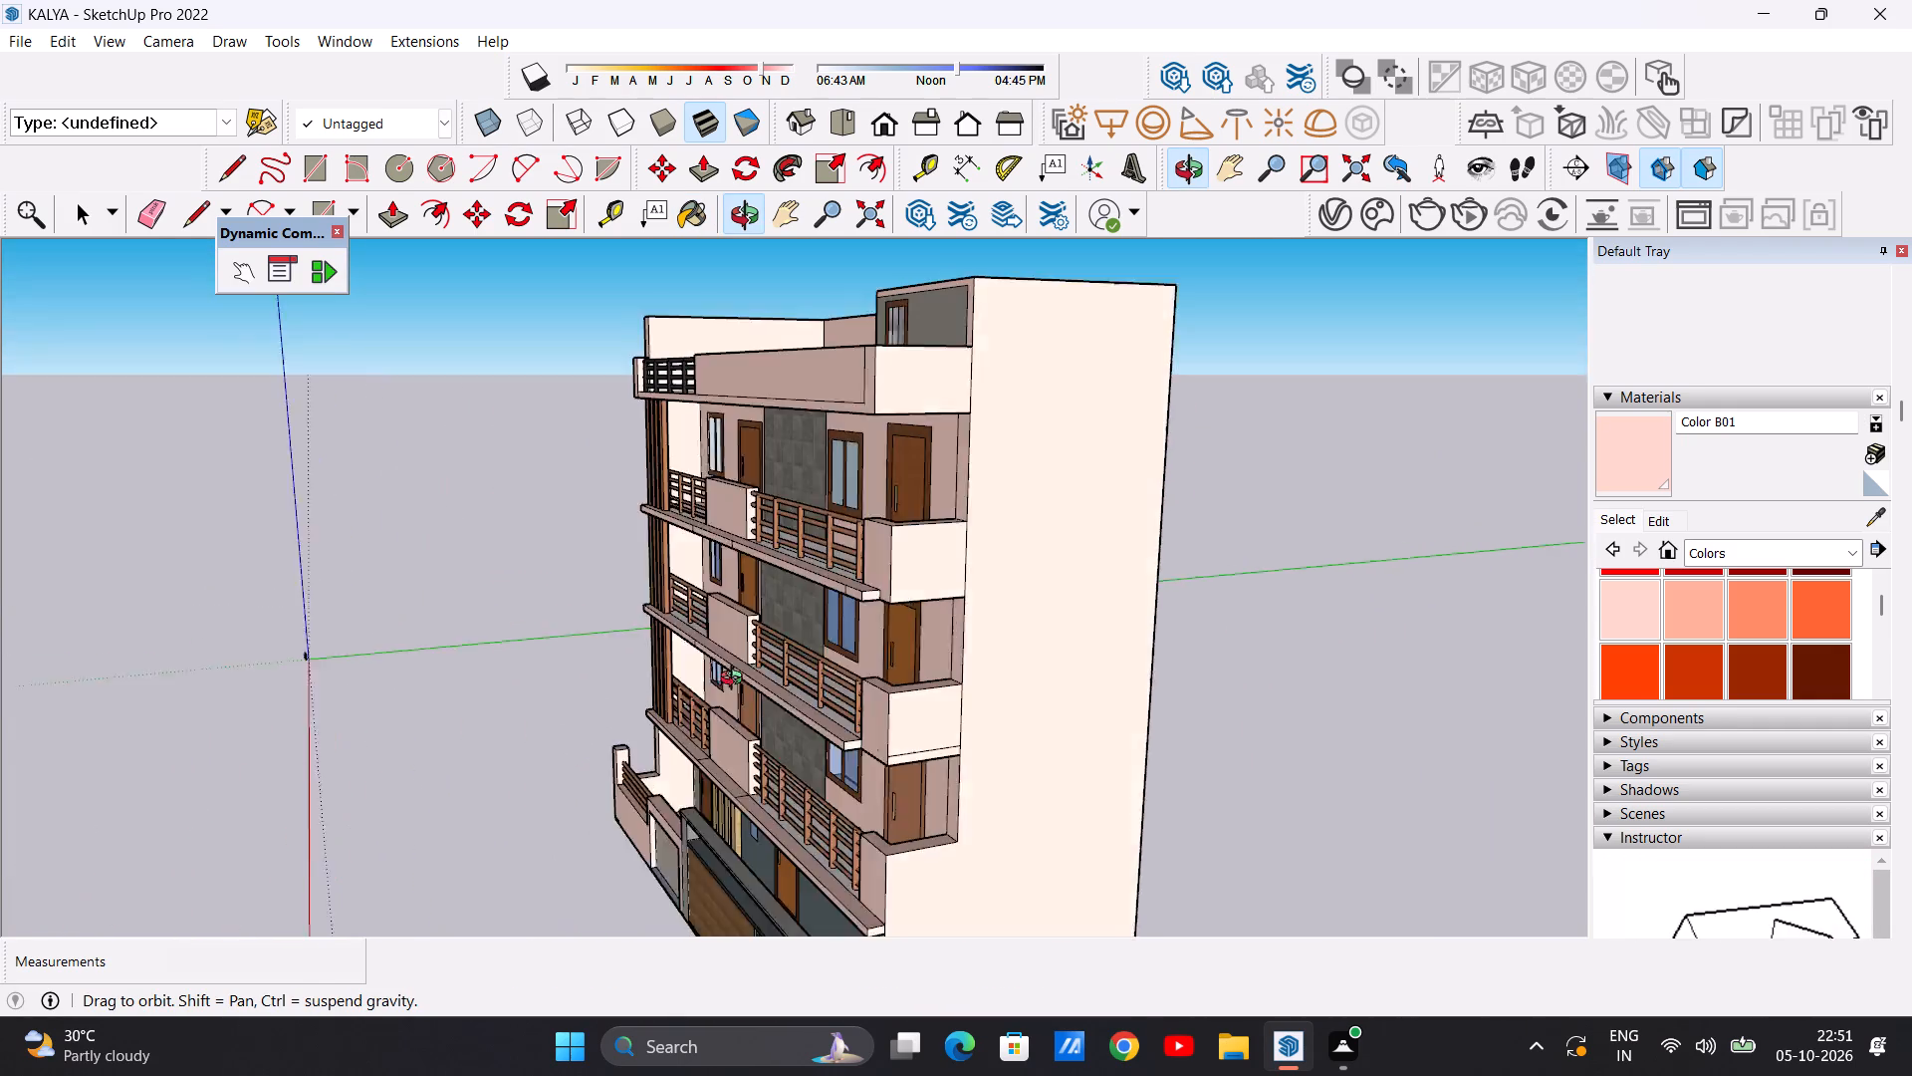
{"action": "middle_click_drag", "start_coordinate": [736, 680], "coordinate": [810, 625]}
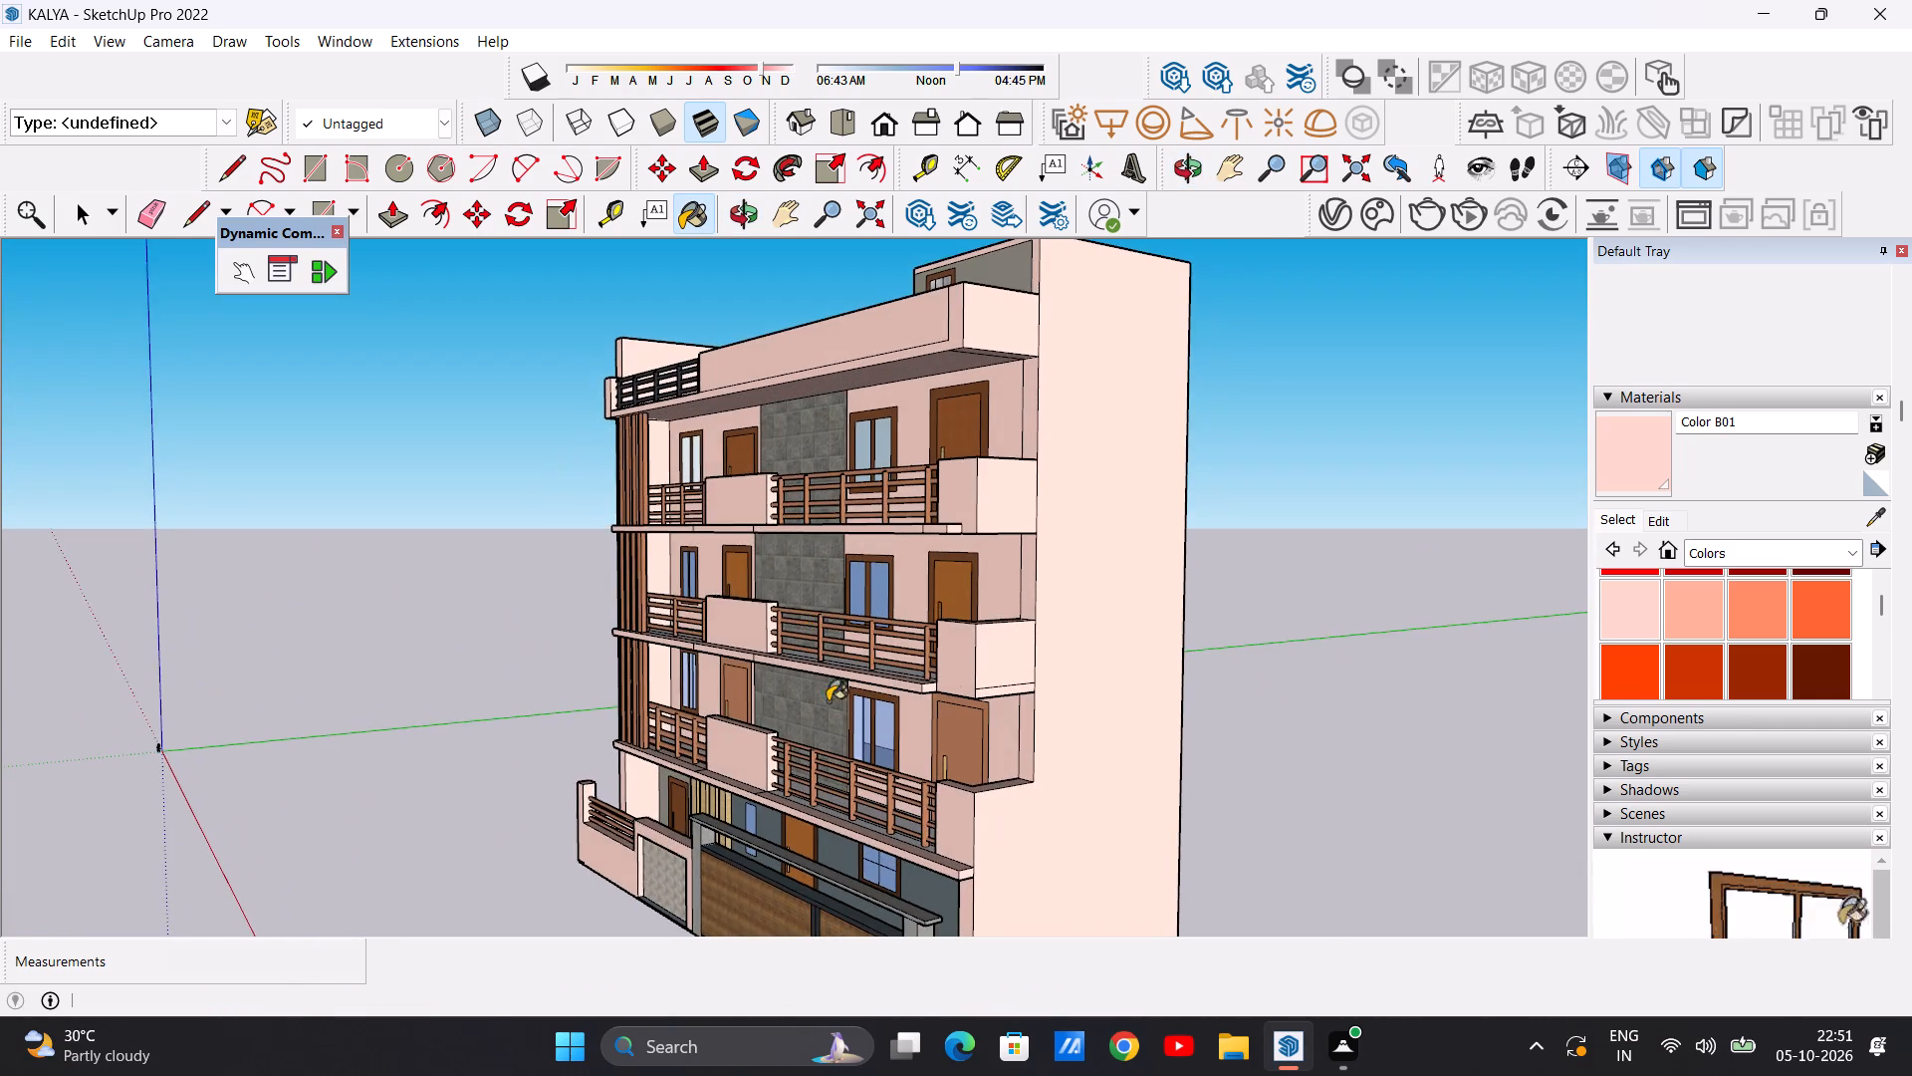
{"action": "scroll", "coordinate": [824, 741], "scroll_direction": "up", "scroll_amount": 5}
{"action": "middle_click_drag", "start_coordinate": [833, 755], "coordinate": [621, 771]}
{"action": "scroll", "coordinate": [724, 753], "scroll_direction": "up", "scroll_amount": 8}
{"action": "middle_click_drag", "start_coordinate": [731, 739], "coordinate": [731, 738]}
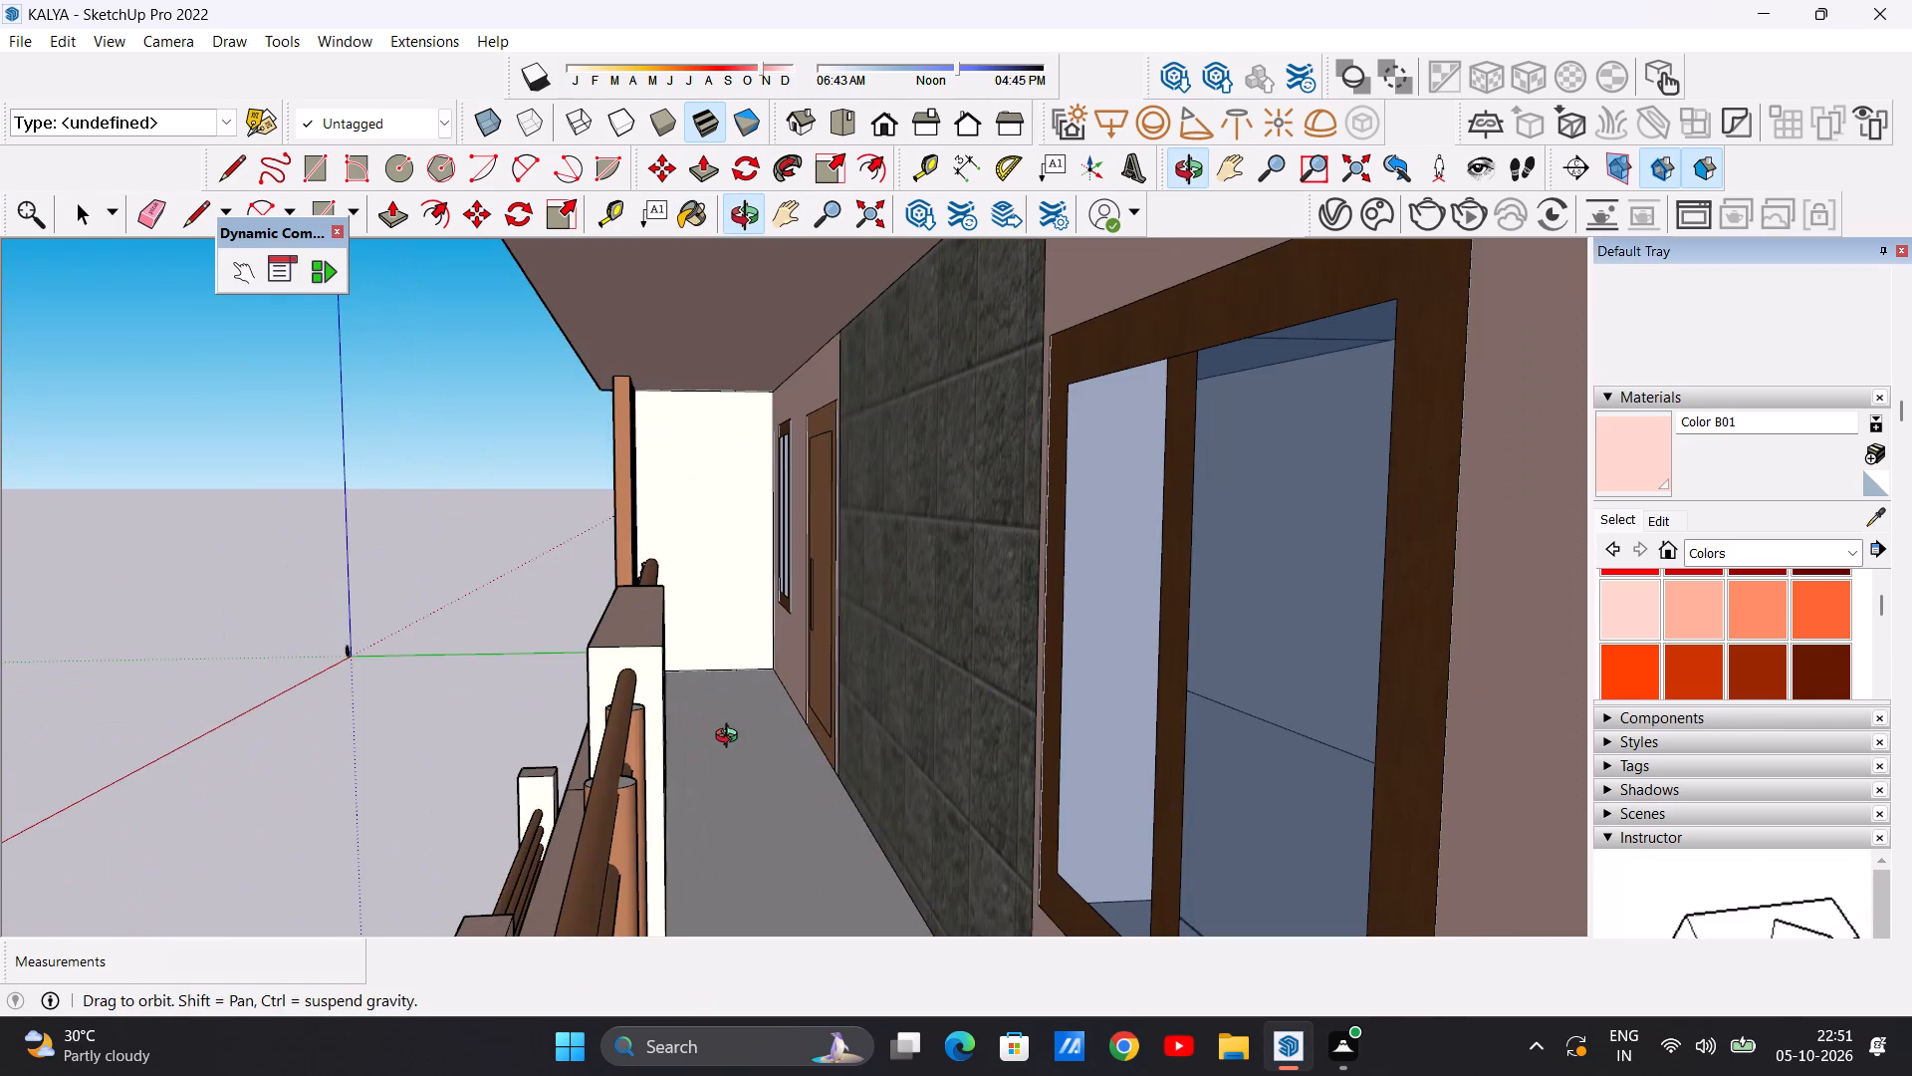
{"action": "middle_click_drag", "start_coordinate": [731, 738], "coordinate": [682, 738]}
{"action": "scroll", "coordinate": [596, 717], "scroll_direction": "up", "scroll_amount": 6}
{"action": "left_click", "coordinate": [526, 722]}
{"action": "scroll", "coordinate": [642, 771], "scroll_direction": "down", "scroll_amount": 6}
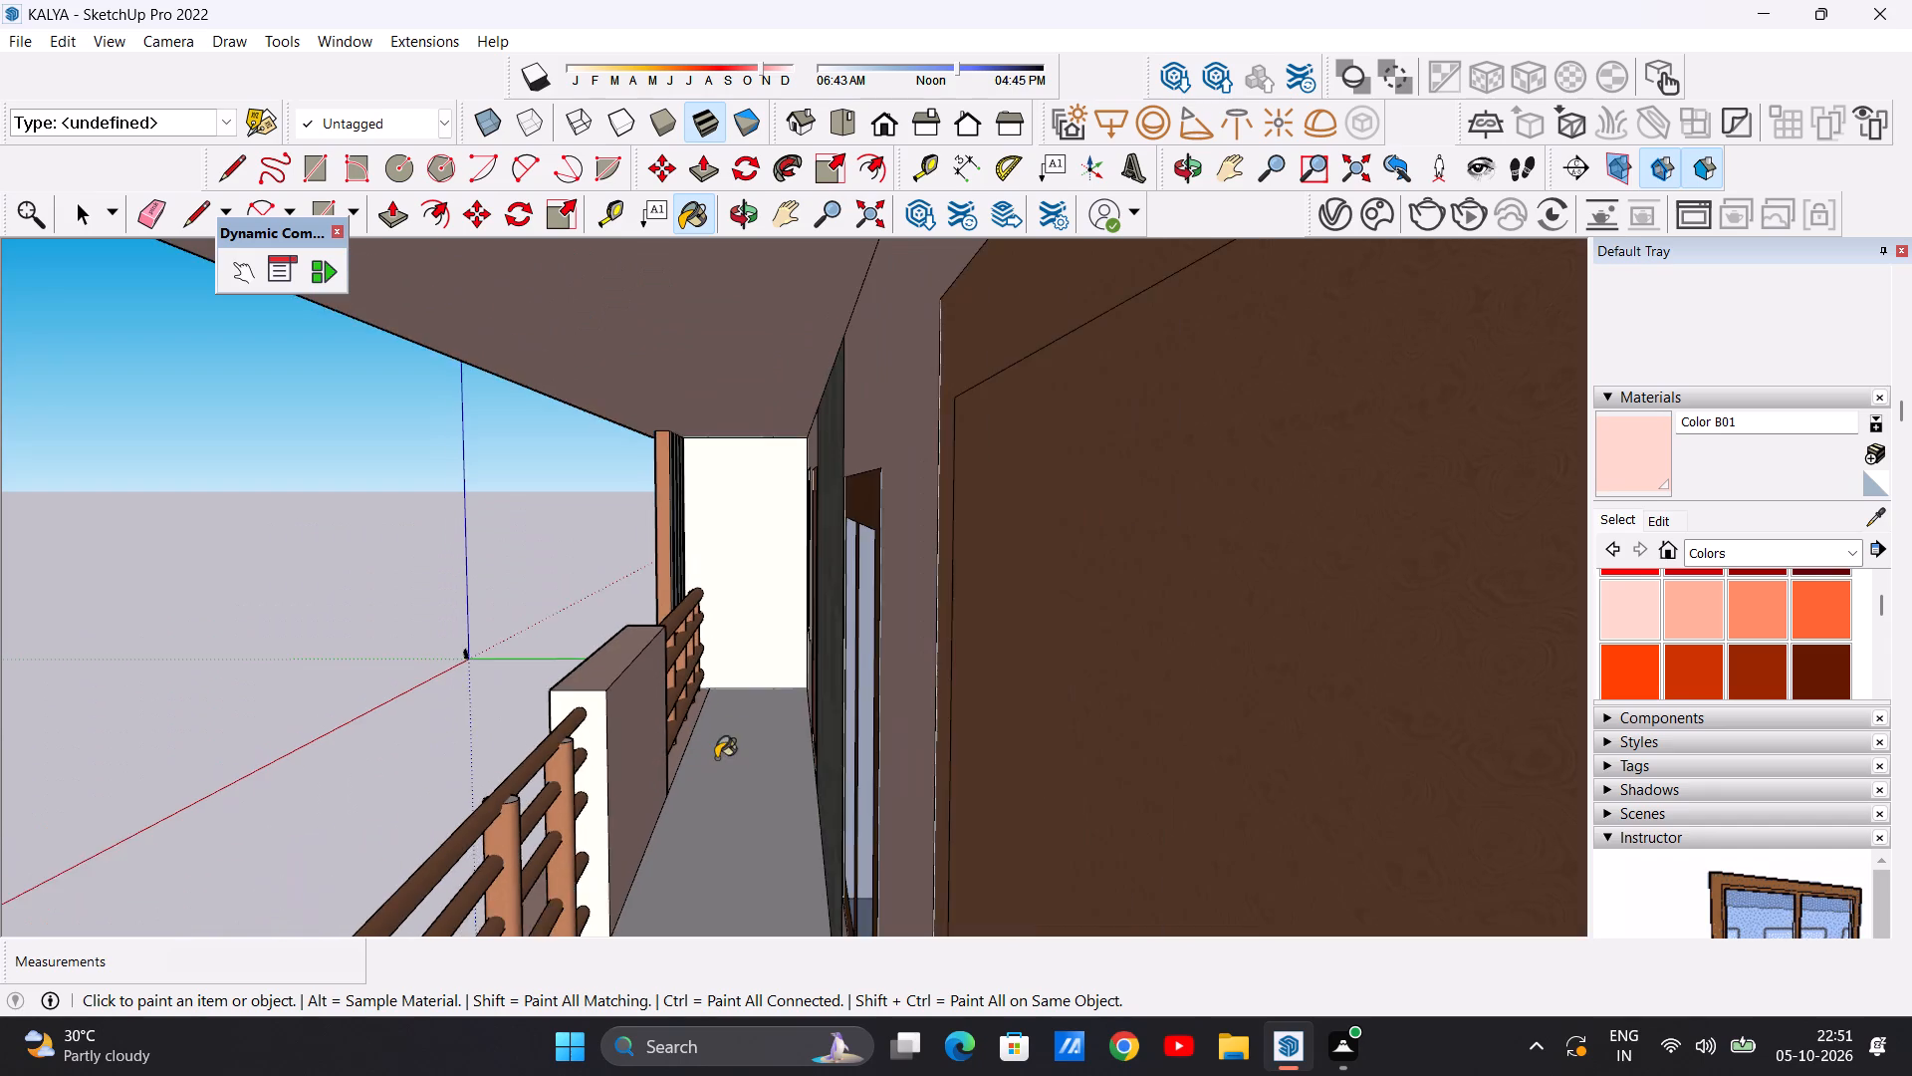
{"action": "scroll", "coordinate": [749, 724], "scroll_direction": "down", "scroll_amount": 14}
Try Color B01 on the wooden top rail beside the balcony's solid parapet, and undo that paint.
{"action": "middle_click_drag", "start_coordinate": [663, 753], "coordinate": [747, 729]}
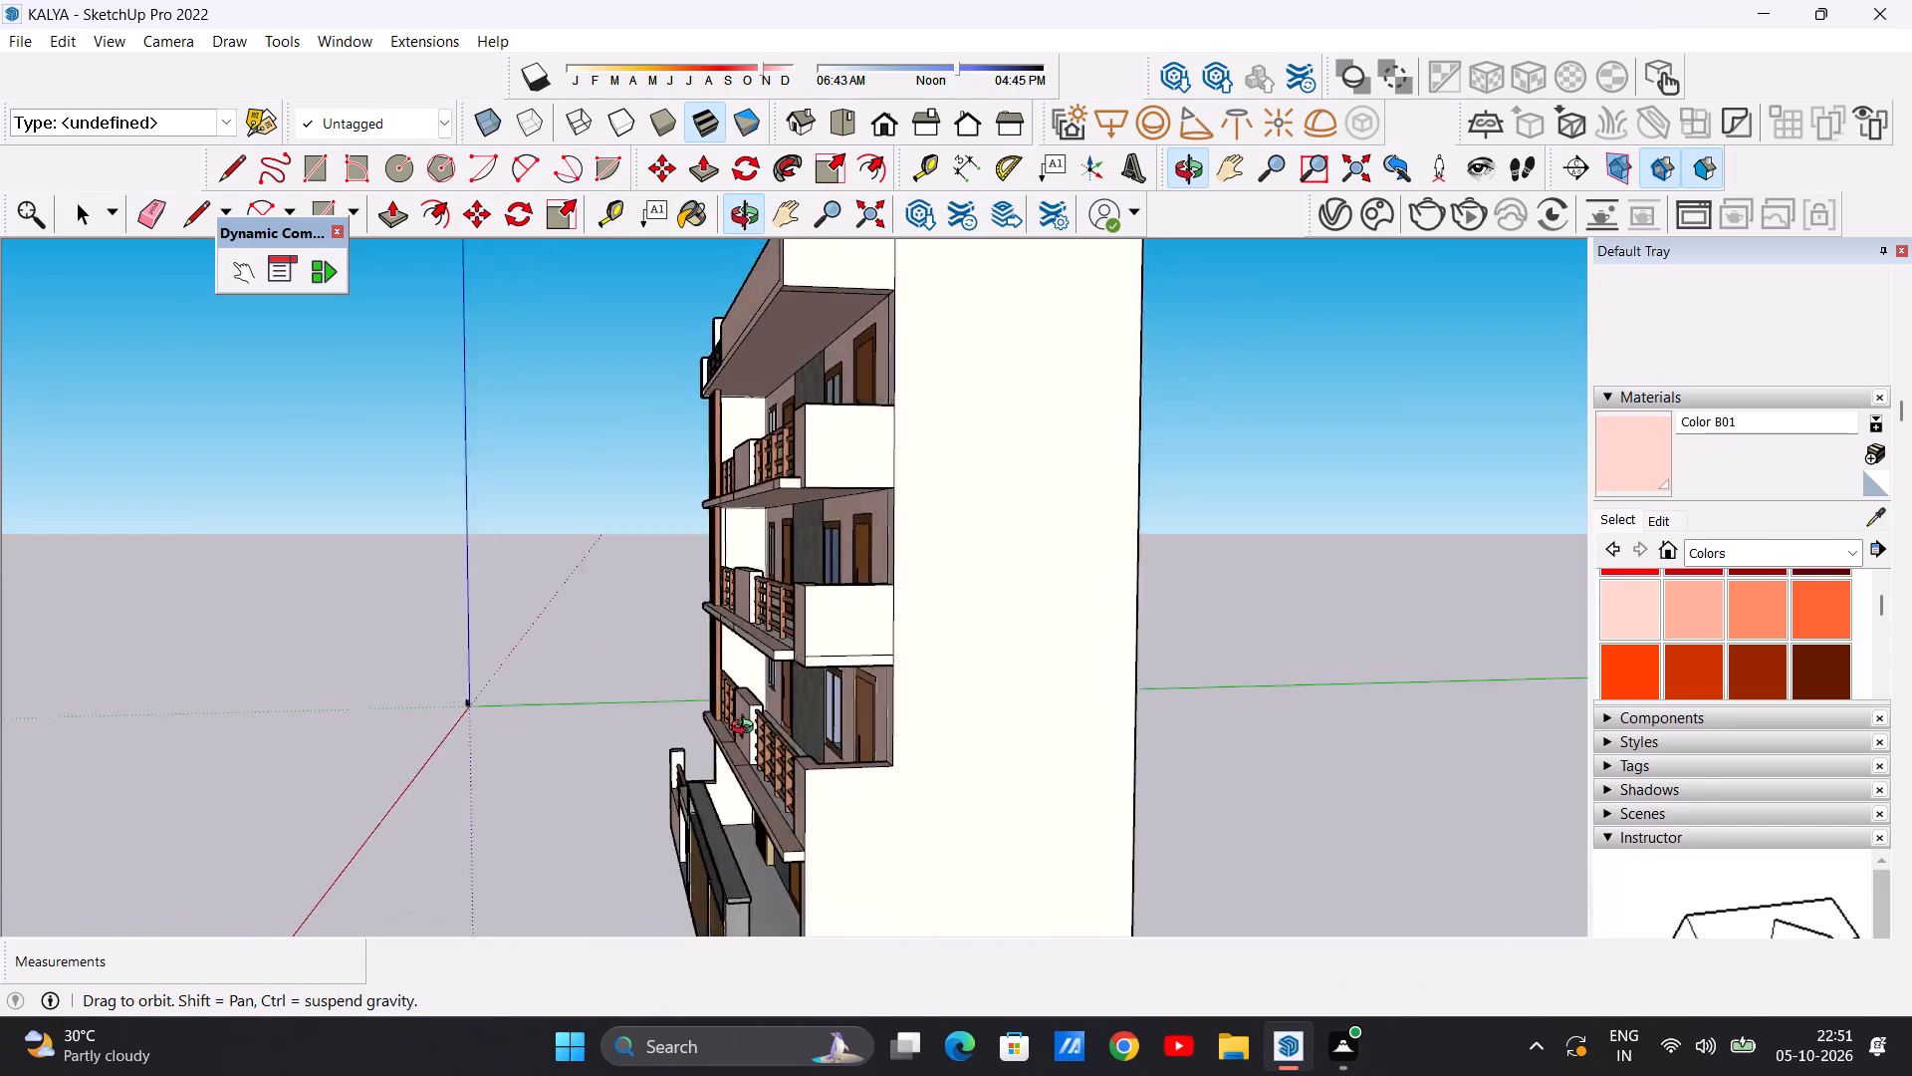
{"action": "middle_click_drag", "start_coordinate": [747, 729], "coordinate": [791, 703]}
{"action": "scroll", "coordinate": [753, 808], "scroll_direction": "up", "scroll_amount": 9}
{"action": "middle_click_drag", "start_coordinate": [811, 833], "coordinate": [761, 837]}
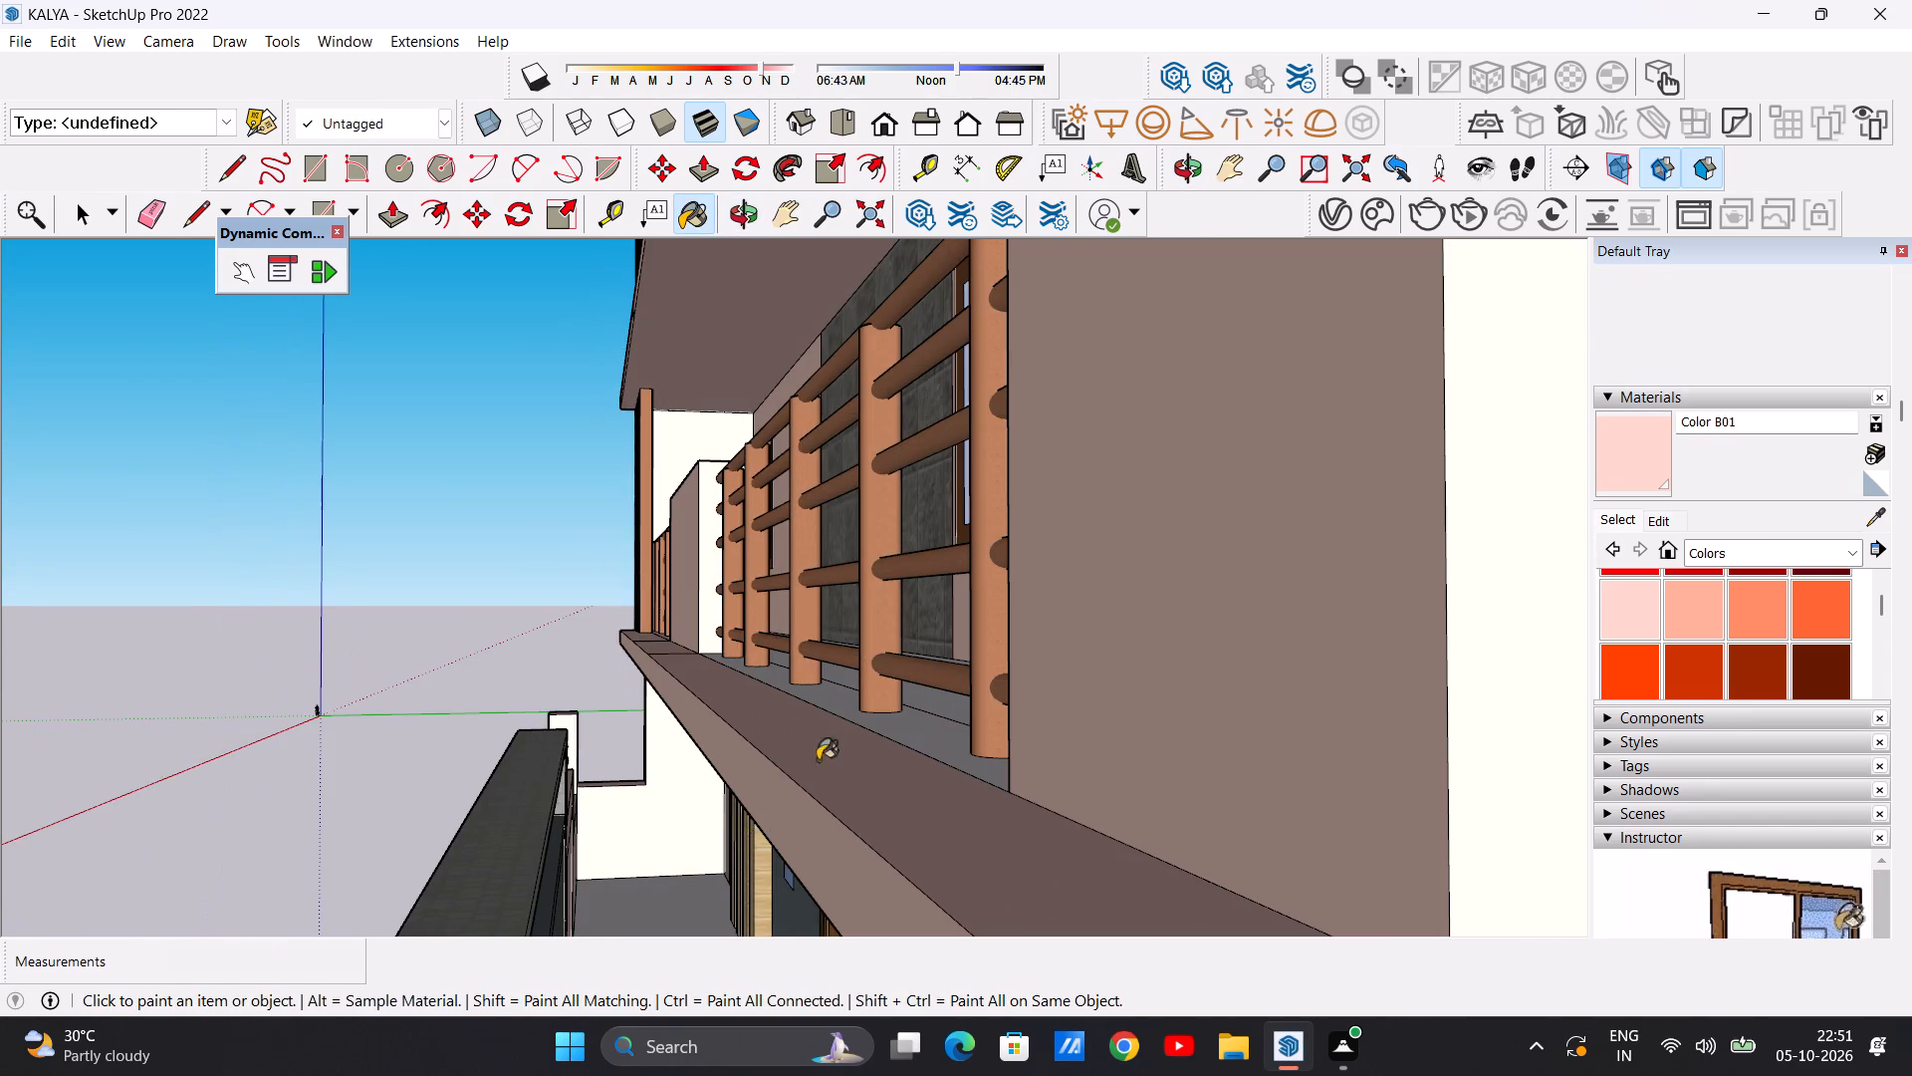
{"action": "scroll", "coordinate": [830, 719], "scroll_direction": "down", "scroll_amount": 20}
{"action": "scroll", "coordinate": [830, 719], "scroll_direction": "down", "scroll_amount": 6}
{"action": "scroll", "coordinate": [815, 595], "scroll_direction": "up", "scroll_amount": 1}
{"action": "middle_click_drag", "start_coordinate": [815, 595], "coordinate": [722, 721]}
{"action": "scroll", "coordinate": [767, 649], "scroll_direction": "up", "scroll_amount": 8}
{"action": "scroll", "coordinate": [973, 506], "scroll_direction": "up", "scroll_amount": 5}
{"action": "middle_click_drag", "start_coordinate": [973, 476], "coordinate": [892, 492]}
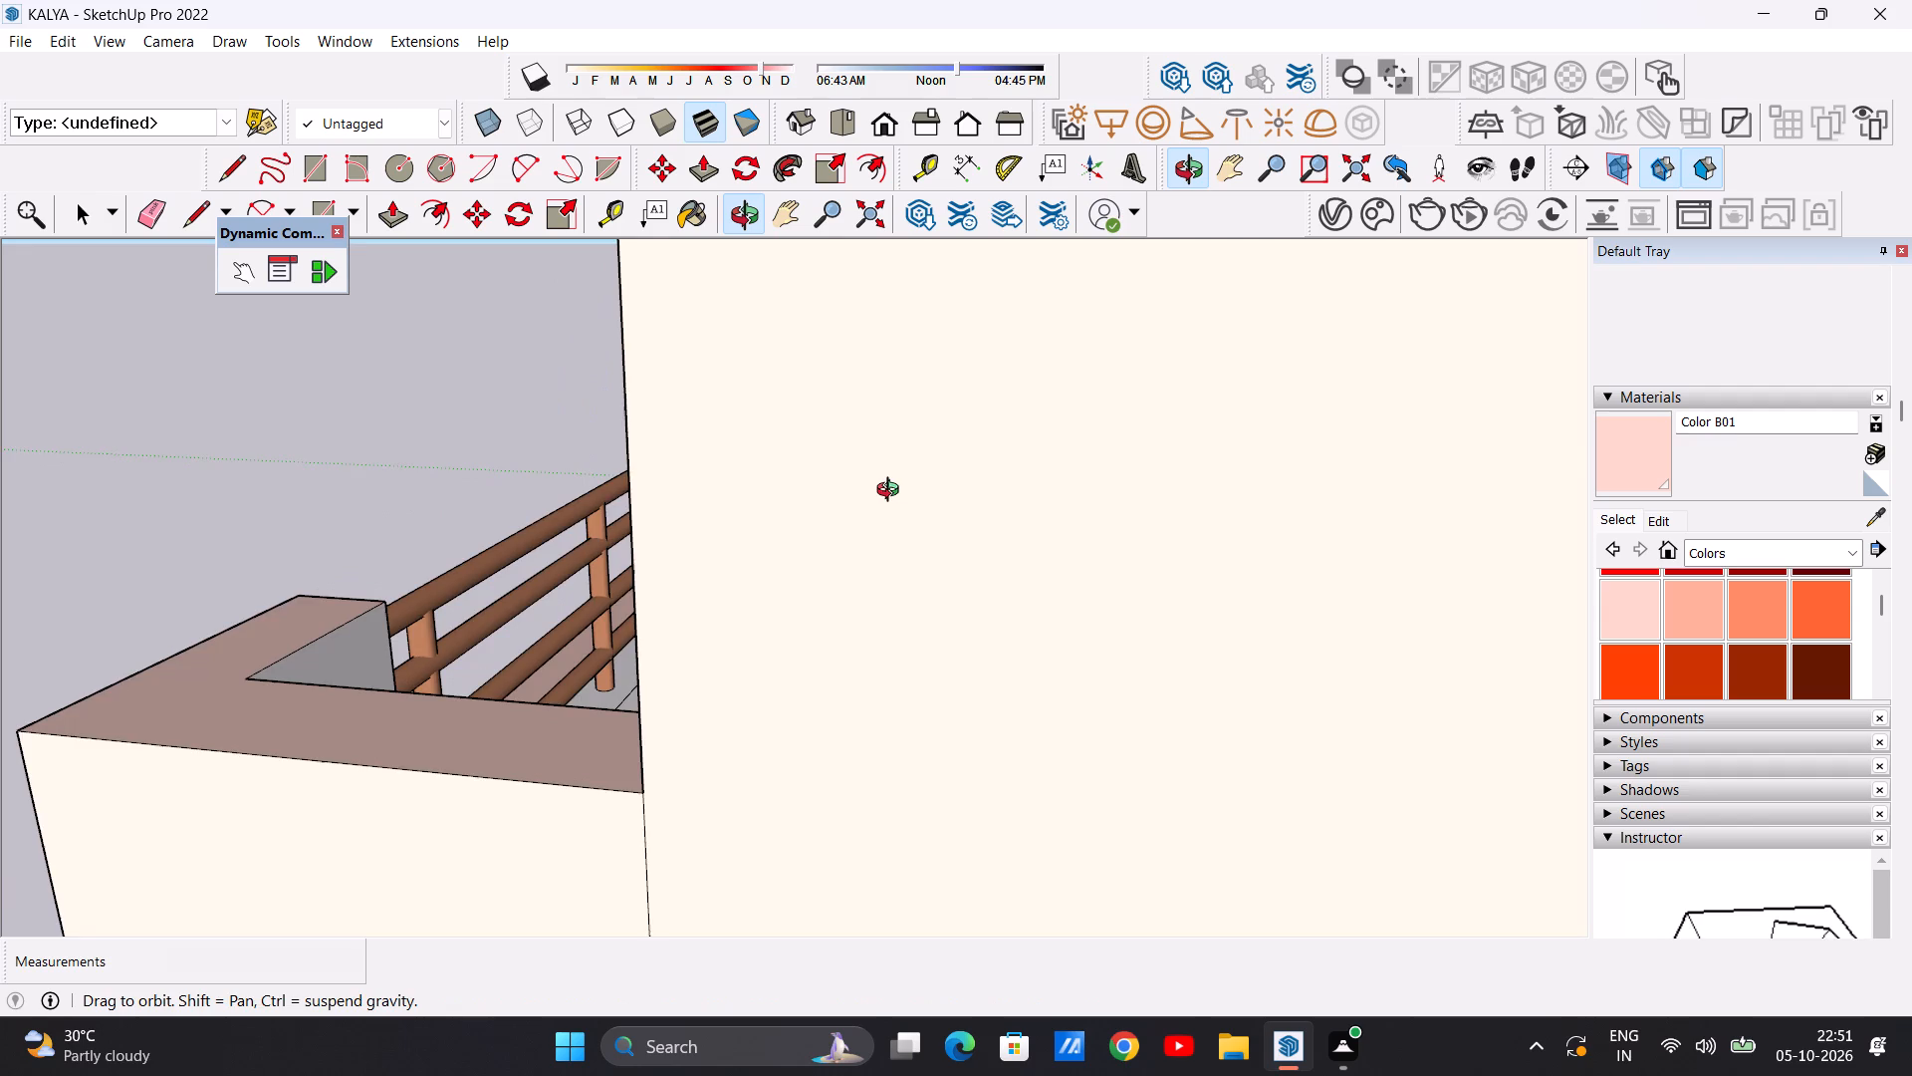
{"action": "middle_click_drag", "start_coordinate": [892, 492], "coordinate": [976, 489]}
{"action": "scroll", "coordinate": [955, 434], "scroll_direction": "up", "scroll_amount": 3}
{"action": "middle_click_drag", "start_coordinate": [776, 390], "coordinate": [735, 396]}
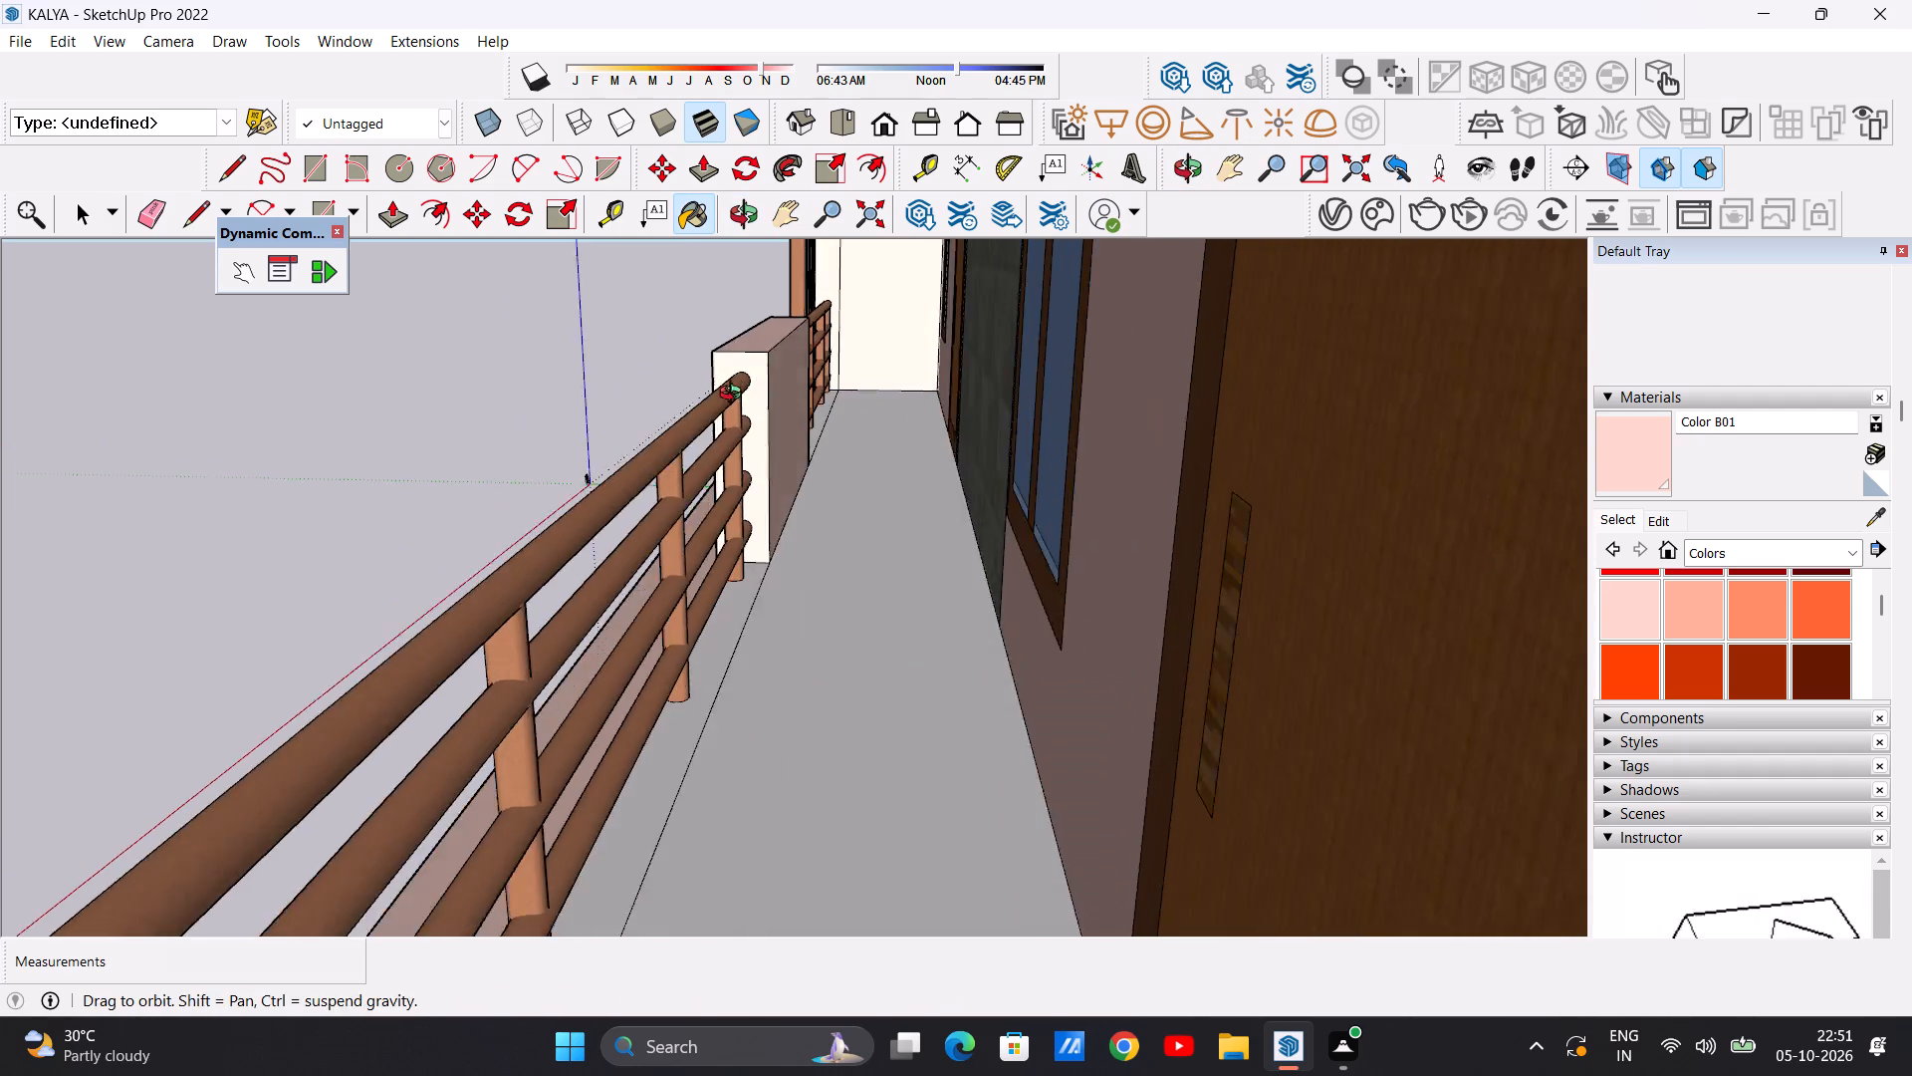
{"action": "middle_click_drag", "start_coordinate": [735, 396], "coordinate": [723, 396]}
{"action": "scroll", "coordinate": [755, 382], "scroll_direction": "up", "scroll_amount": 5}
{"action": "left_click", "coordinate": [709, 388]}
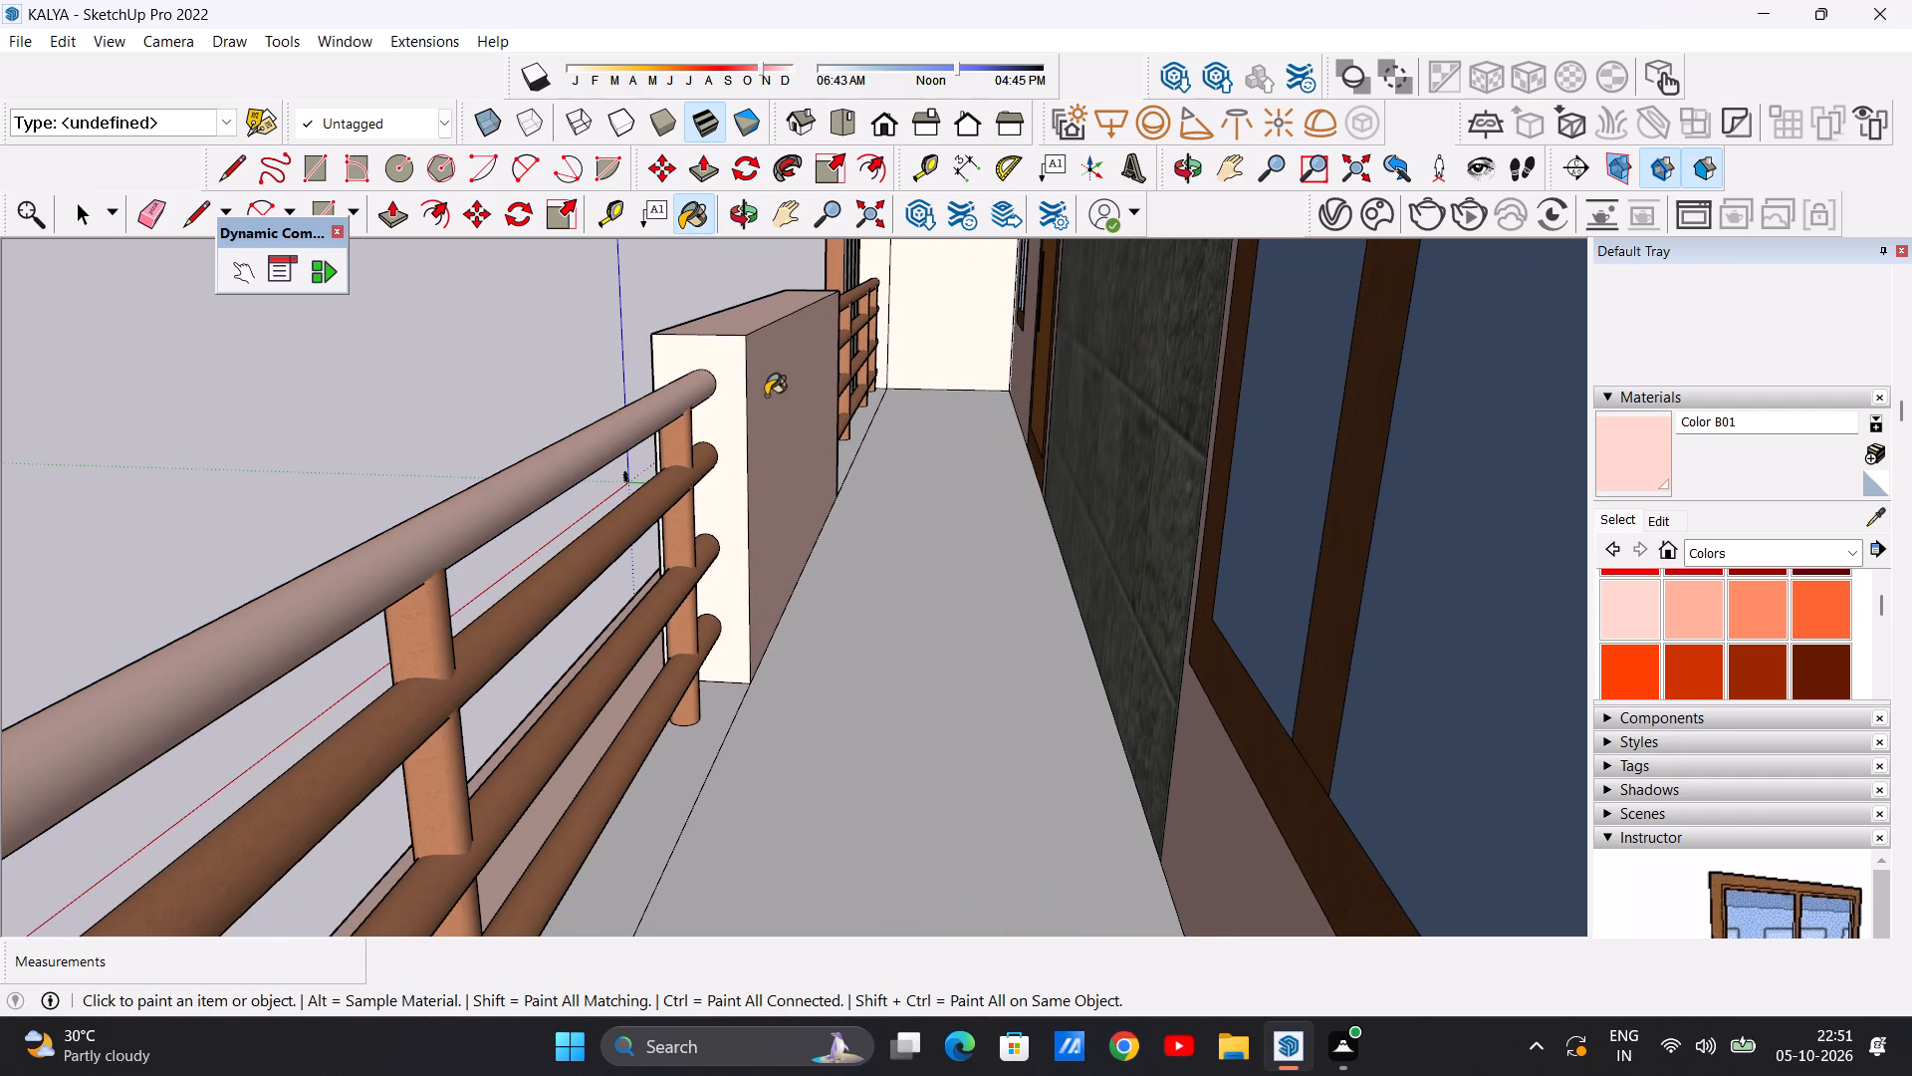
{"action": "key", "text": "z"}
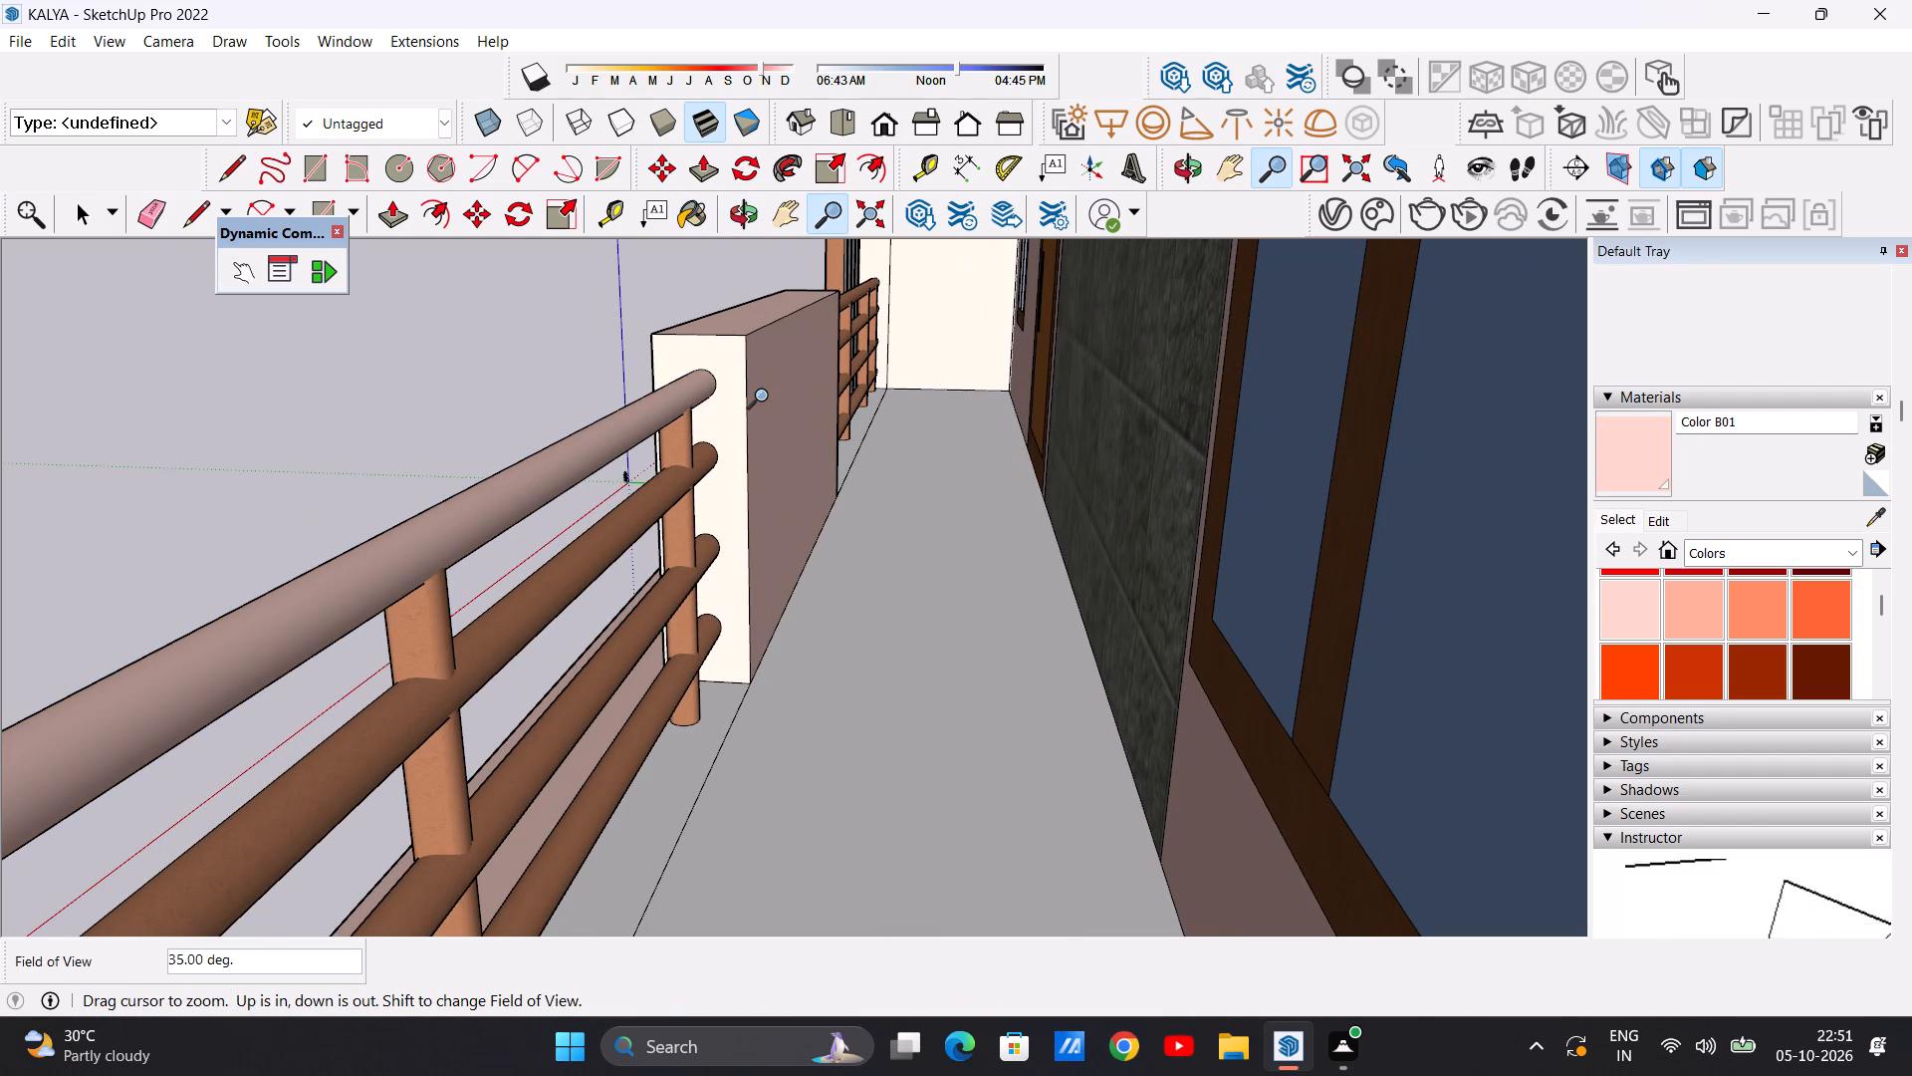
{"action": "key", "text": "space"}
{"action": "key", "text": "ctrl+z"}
Examine the whole building from the front and sides for faces still missing Color B01.
{"action": "scroll", "coordinate": [766, 400], "scroll_direction": "down", "scroll_amount": 20}
{"action": "scroll", "coordinate": [766, 400], "scroll_direction": "down", "scroll_amount": 20}
{"action": "scroll", "coordinate": [766, 400], "scroll_direction": "down", "scroll_amount": 6}
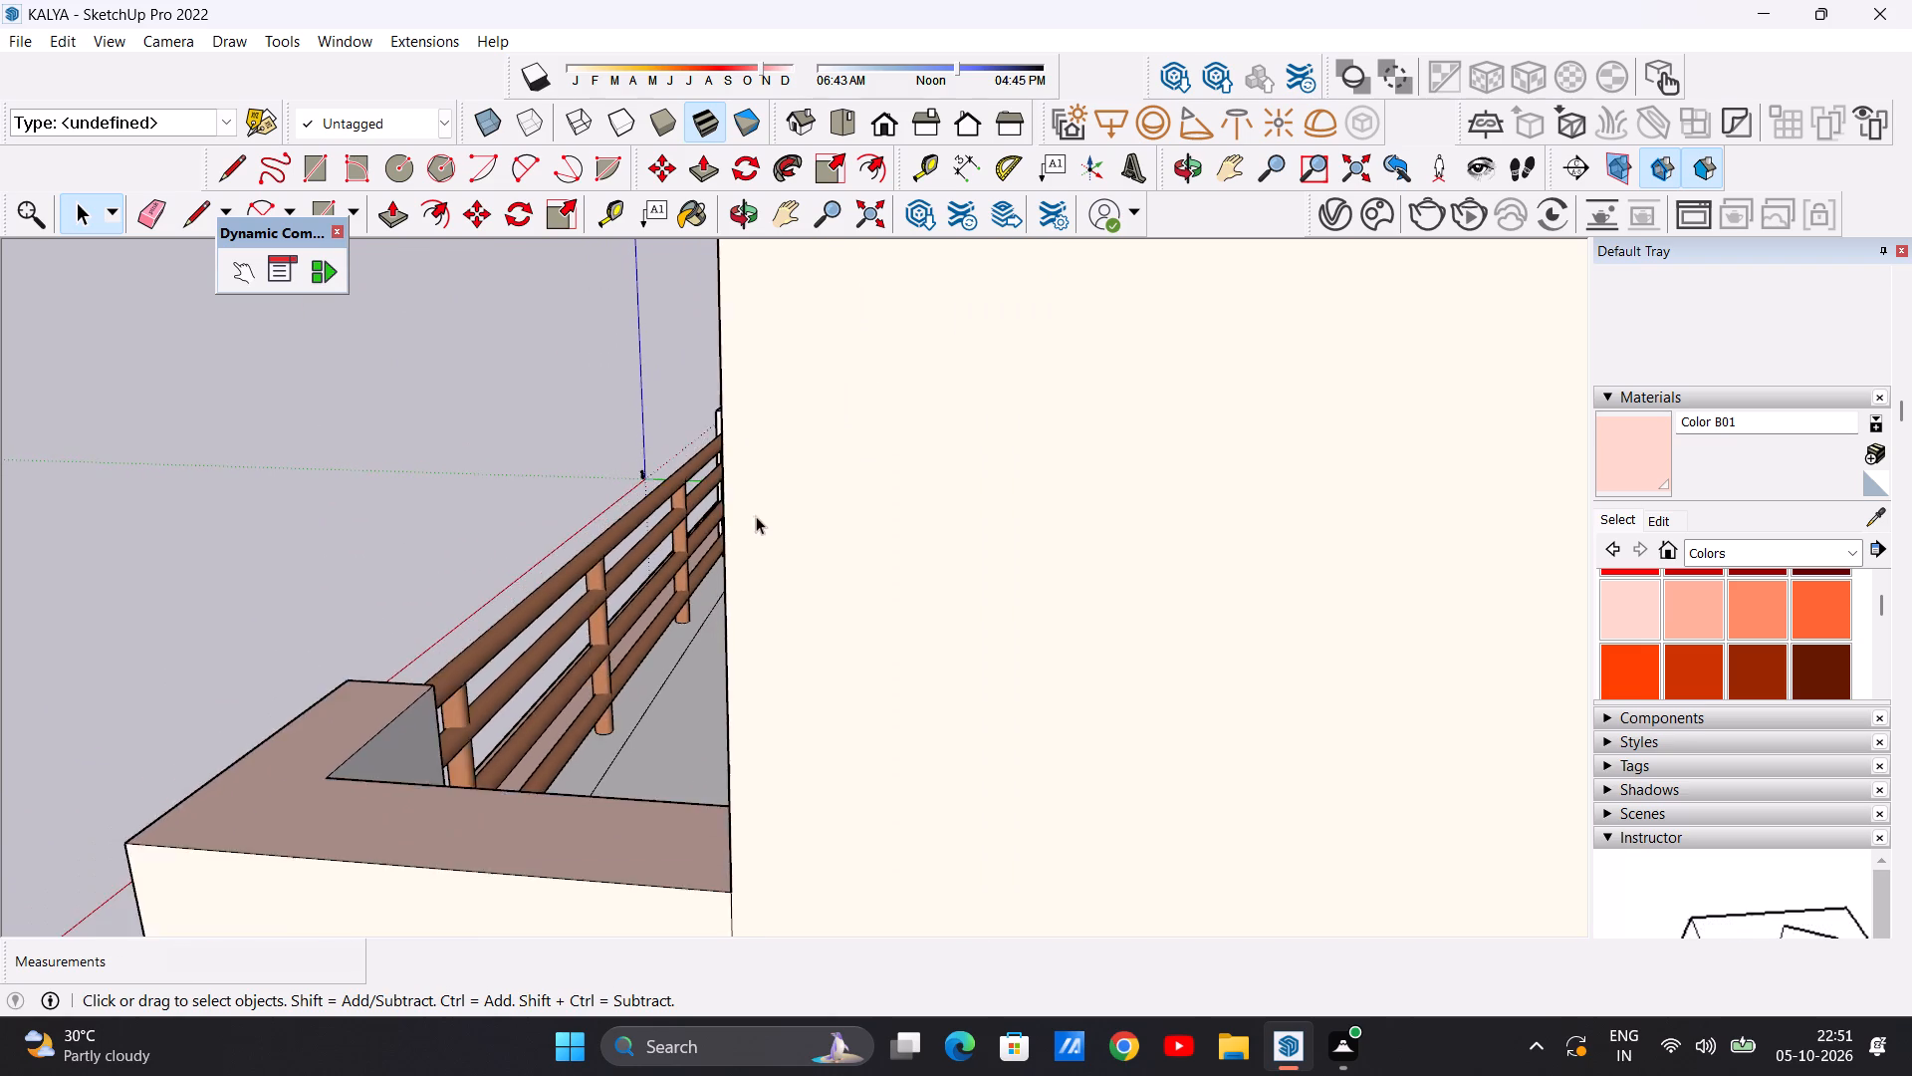
{"action": "scroll", "coordinate": [756, 516], "scroll_direction": "down", "scroll_amount": 7}
{"action": "middle_click_drag", "start_coordinate": [373, 539], "coordinate": [946, 482]}
{"action": "scroll", "coordinate": [750, 510], "scroll_direction": "down", "scroll_amount": 8}
{"action": "middle_click_drag", "start_coordinate": [526, 565], "coordinate": [718, 525]}
{"action": "scroll", "coordinate": [691, 528], "scroll_direction": "down", "scroll_amount": 11}
{"action": "scroll", "coordinate": [578, 482], "scroll_direction": "up", "scroll_amount": 8}
{"action": "scroll", "coordinate": [610, 496], "scroll_direction": "down", "scroll_amount": 9}
{"action": "middle_click_drag", "start_coordinate": [825, 515], "coordinate": [448, 565]}
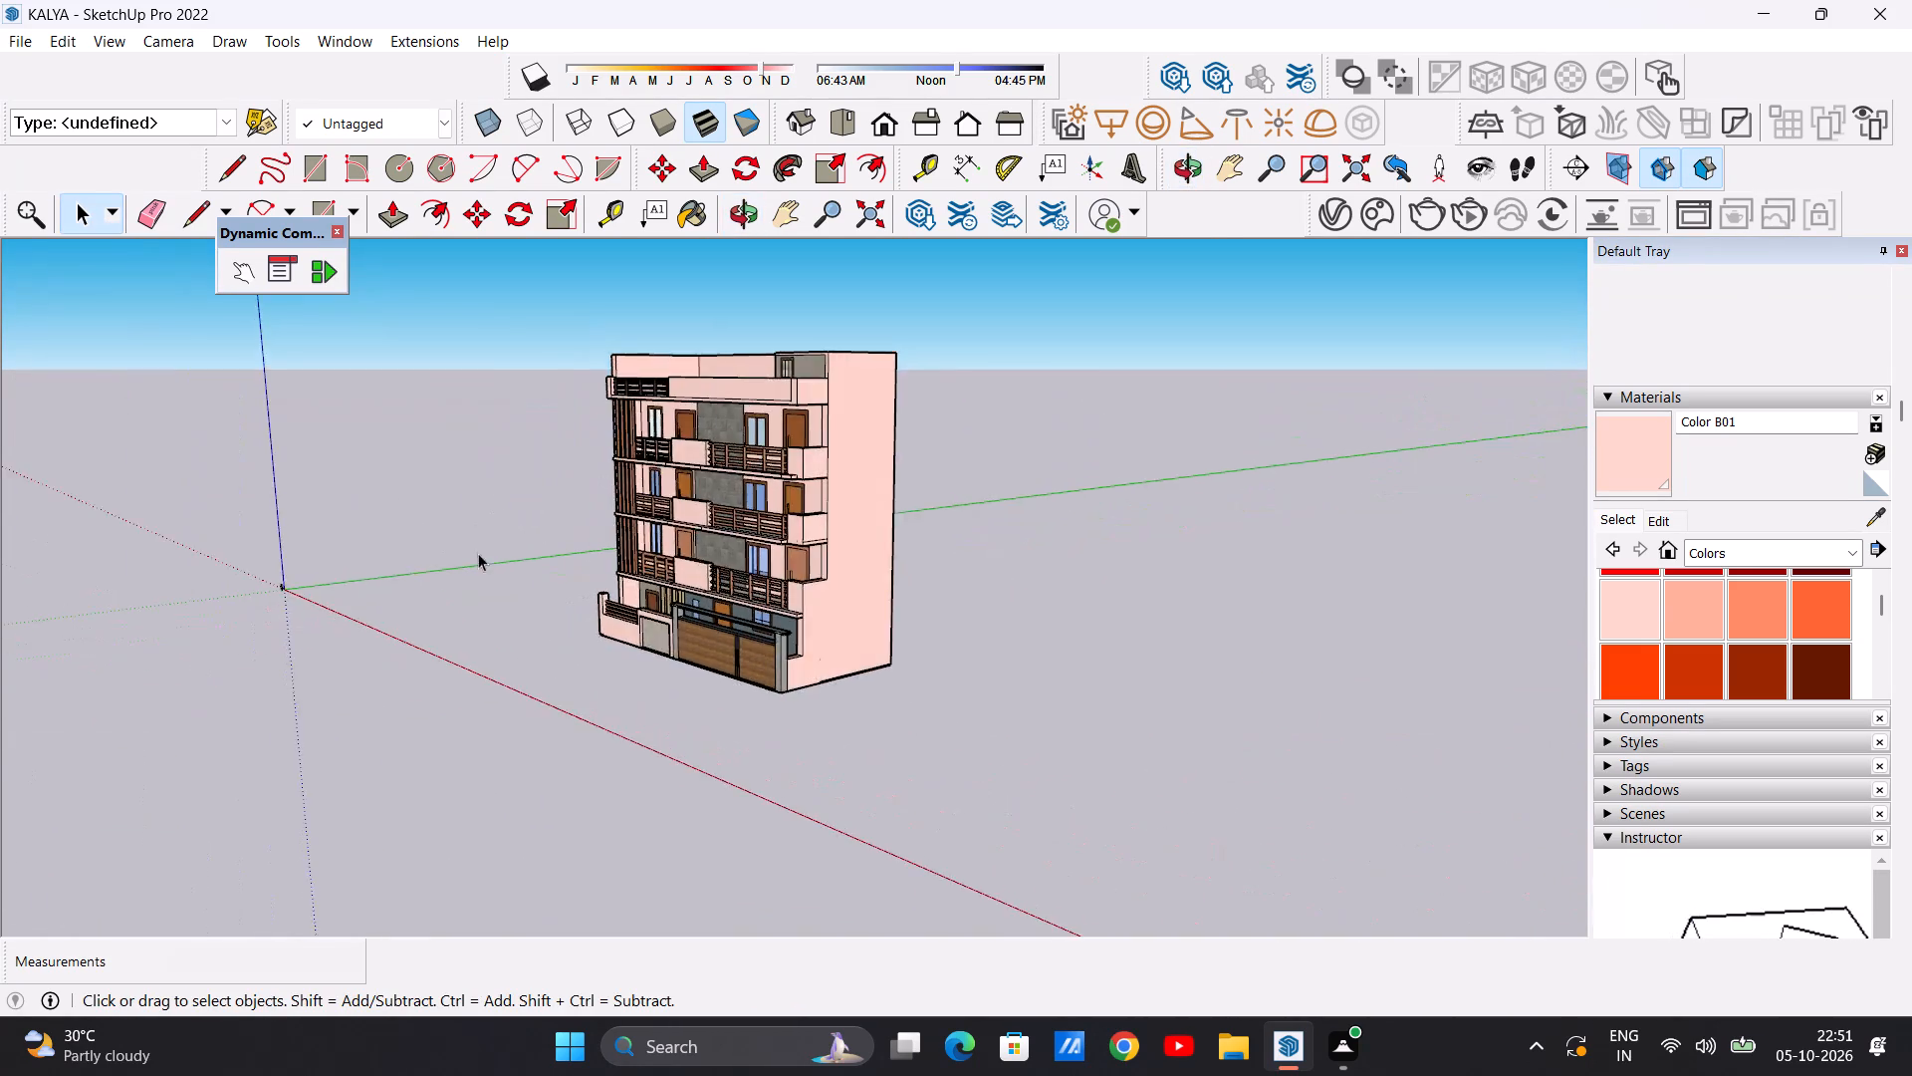
{"action": "scroll", "coordinate": [744, 486], "scroll_direction": "up", "scroll_amount": 8}
{"action": "scroll", "coordinate": [822, 431], "scroll_direction": "down", "scroll_amount": 9}
{"action": "scroll", "coordinate": [610, 422], "scroll_direction": "up", "scroll_amount": 1}
{"action": "middle_click_drag", "start_coordinate": [609, 422], "coordinate": [1041, 429]}
{"action": "middle_click_drag", "start_coordinate": [343, 449], "coordinate": [408, 459]}
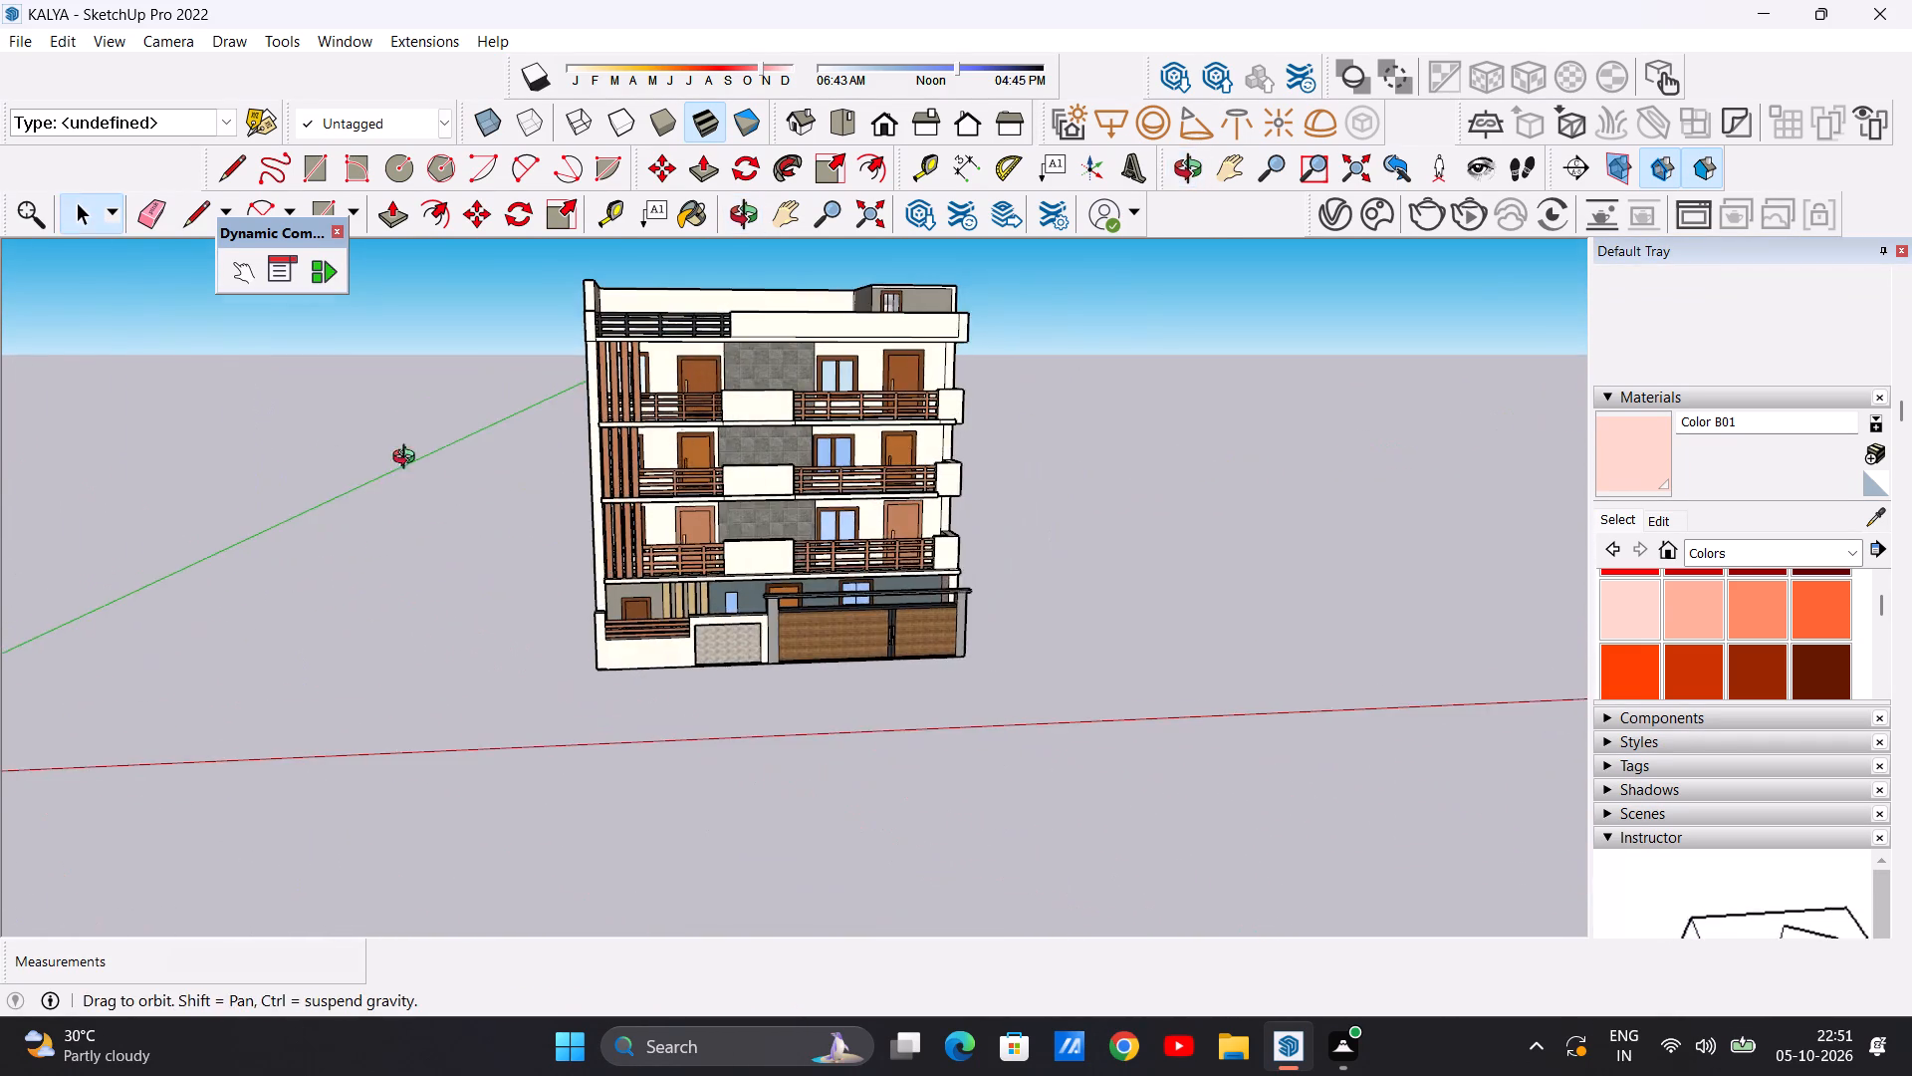
{"action": "middle_click_drag", "start_coordinate": [408, 459], "coordinate": [809, 483]}
{"action": "scroll", "coordinate": [603, 482], "scroll_direction": "up", "scroll_amount": 7}
{"action": "scroll", "coordinate": [716, 469], "scroll_direction": "down", "scroll_amount": 6}
{"action": "middle_click_drag", "start_coordinate": [850, 498], "coordinate": [345, 503]}
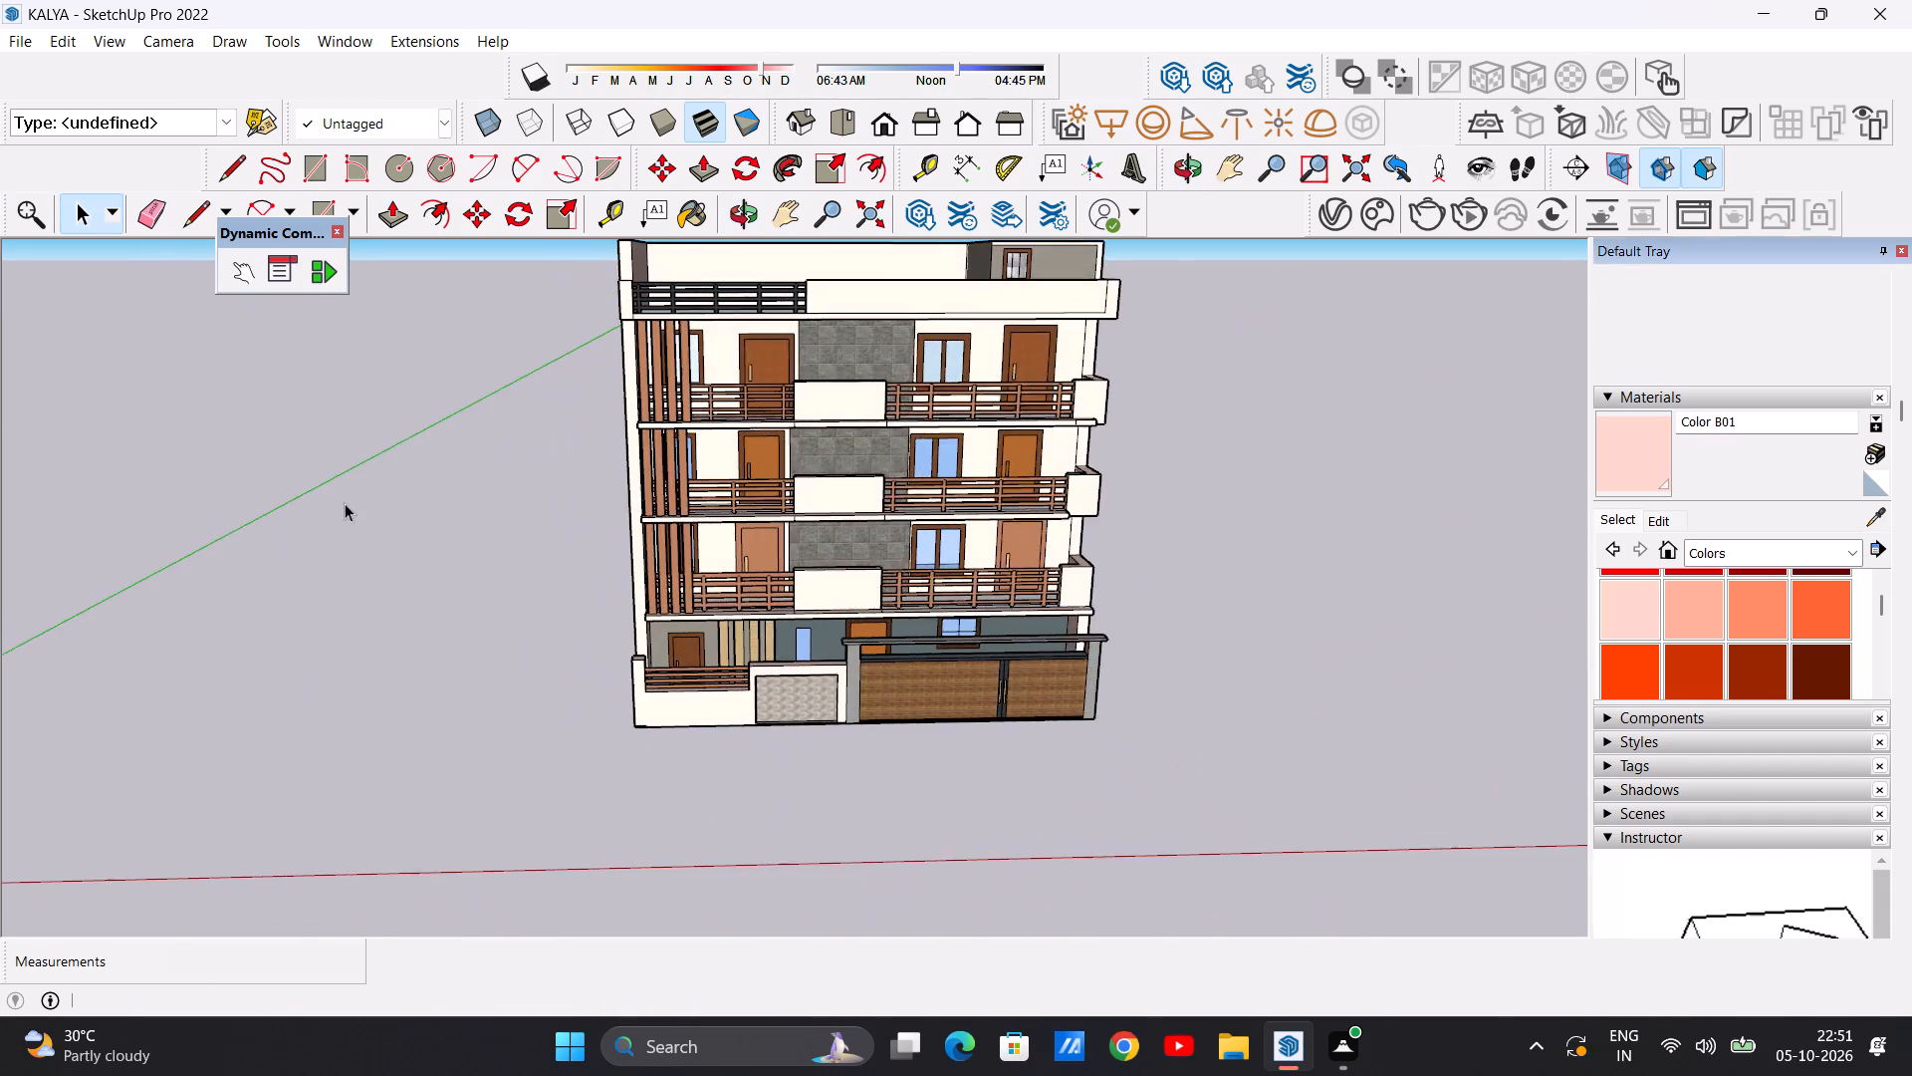
{"action": "scroll", "coordinate": [363, 491], "scroll_direction": "down", "scroll_amount": 5}
{"action": "middle_click_drag", "start_coordinate": [866, 495], "coordinate": [492, 497]}
{"action": "scroll", "coordinate": [839, 378], "scroll_direction": "up", "scroll_amount": 7}
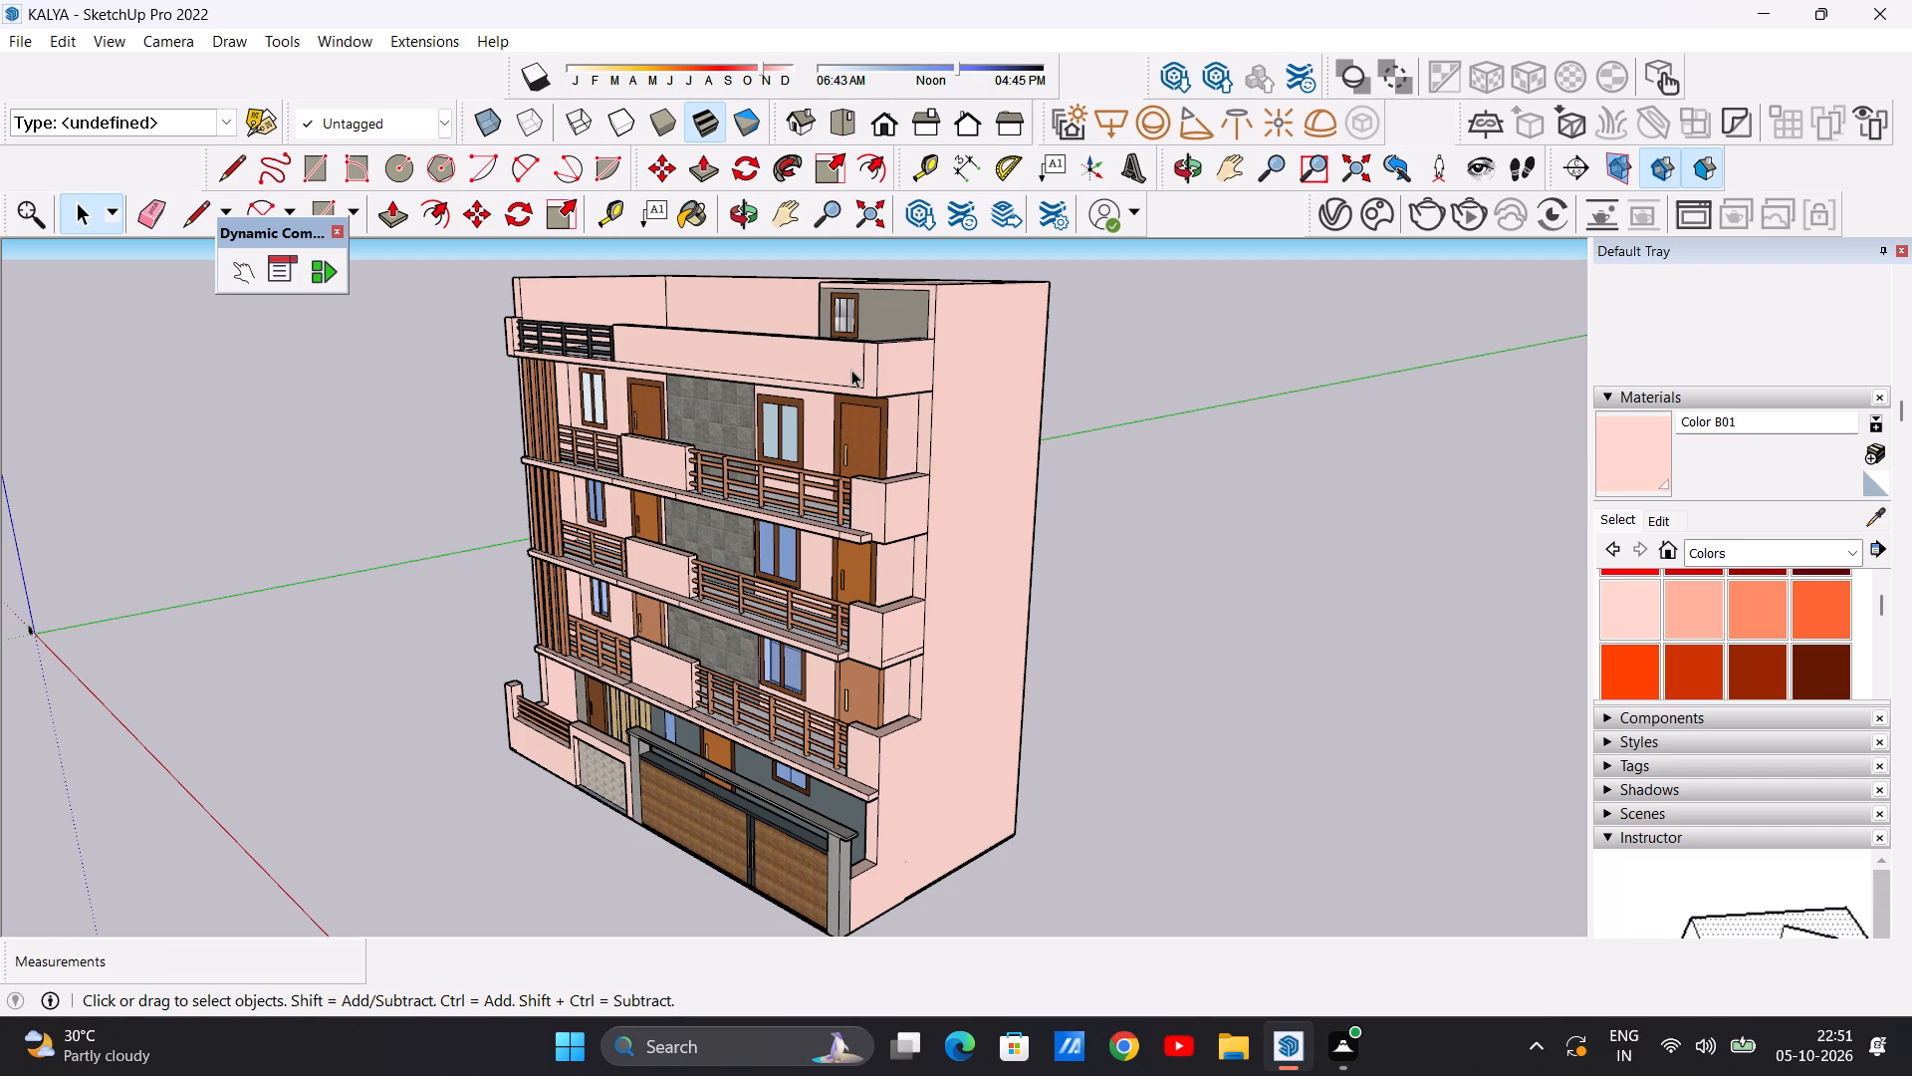
Examine the balcony walkways, solid parapets and railings on the different floors for unpainted faces.
{"action": "scroll", "coordinate": [655, 603], "scroll_direction": "down", "scroll_amount": 1}
{"action": "scroll", "coordinate": [719, 549], "scroll_direction": "up", "scroll_amount": 6}
{"action": "middle_click_drag", "start_coordinate": [787, 594], "coordinate": [492, 605]}
{"action": "scroll", "coordinate": [616, 609], "scroll_direction": "up", "scroll_amount": 11}
{"action": "left_click", "coordinate": [654, 572]}
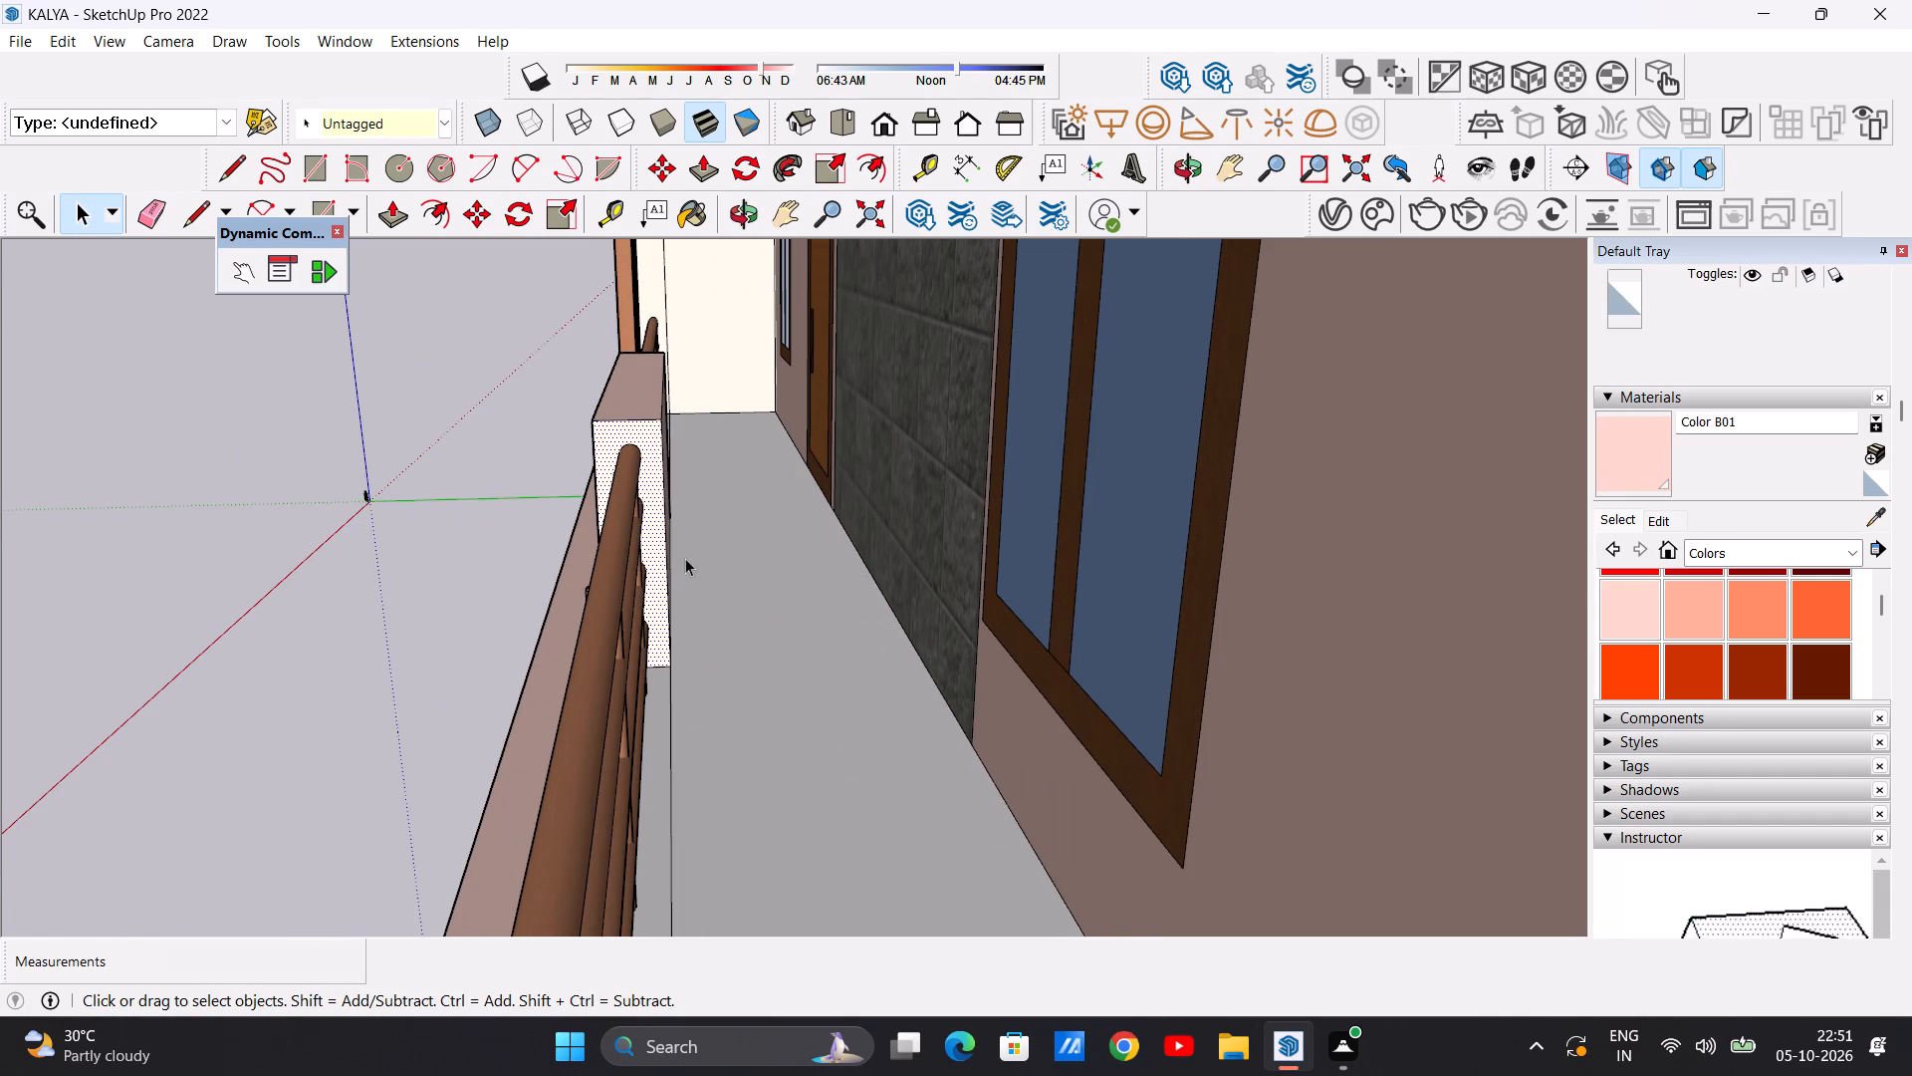
{"action": "middle_click_drag", "start_coordinate": [626, 561], "coordinate": [615, 560]}
{"action": "middle_click_drag", "start_coordinate": [724, 541], "coordinate": [667, 541]}
{"action": "middle_click_drag", "start_coordinate": [693, 534], "coordinate": [900, 486]}
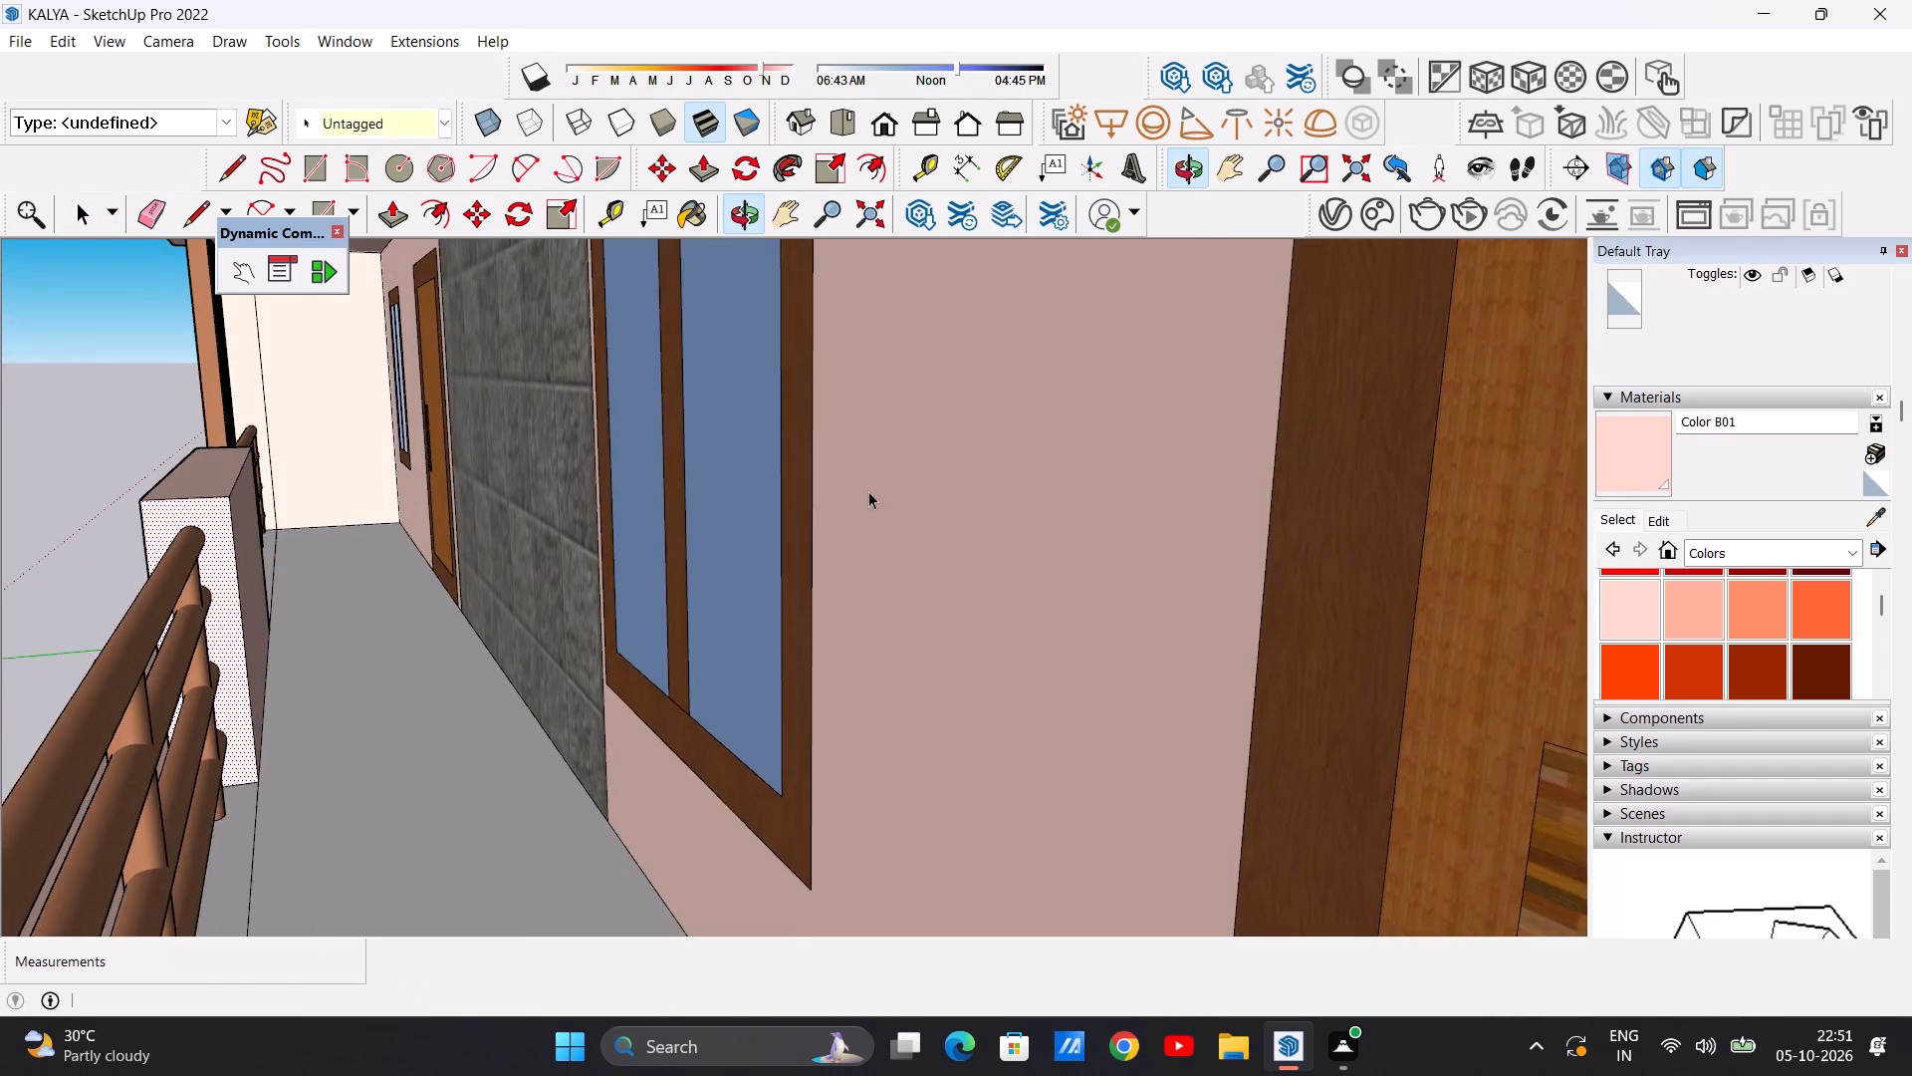
{"action": "scroll", "coordinate": [678, 498], "scroll_direction": "down", "scroll_amount": 9}
{"action": "middle_click_drag", "start_coordinate": [325, 541], "coordinate": [595, 478]}
{"action": "scroll", "coordinate": [601, 472], "scroll_direction": "up", "scroll_amount": 1}
{"action": "scroll", "coordinate": [601, 465], "scroll_direction": "down", "scroll_amount": 19}
{"action": "scroll", "coordinate": [526, 499], "scroll_direction": "up", "scroll_amount": 7}
{"action": "key", "text": "space"}
{"action": "middle_click_drag", "start_coordinate": [545, 557], "coordinate": [370, 634]}
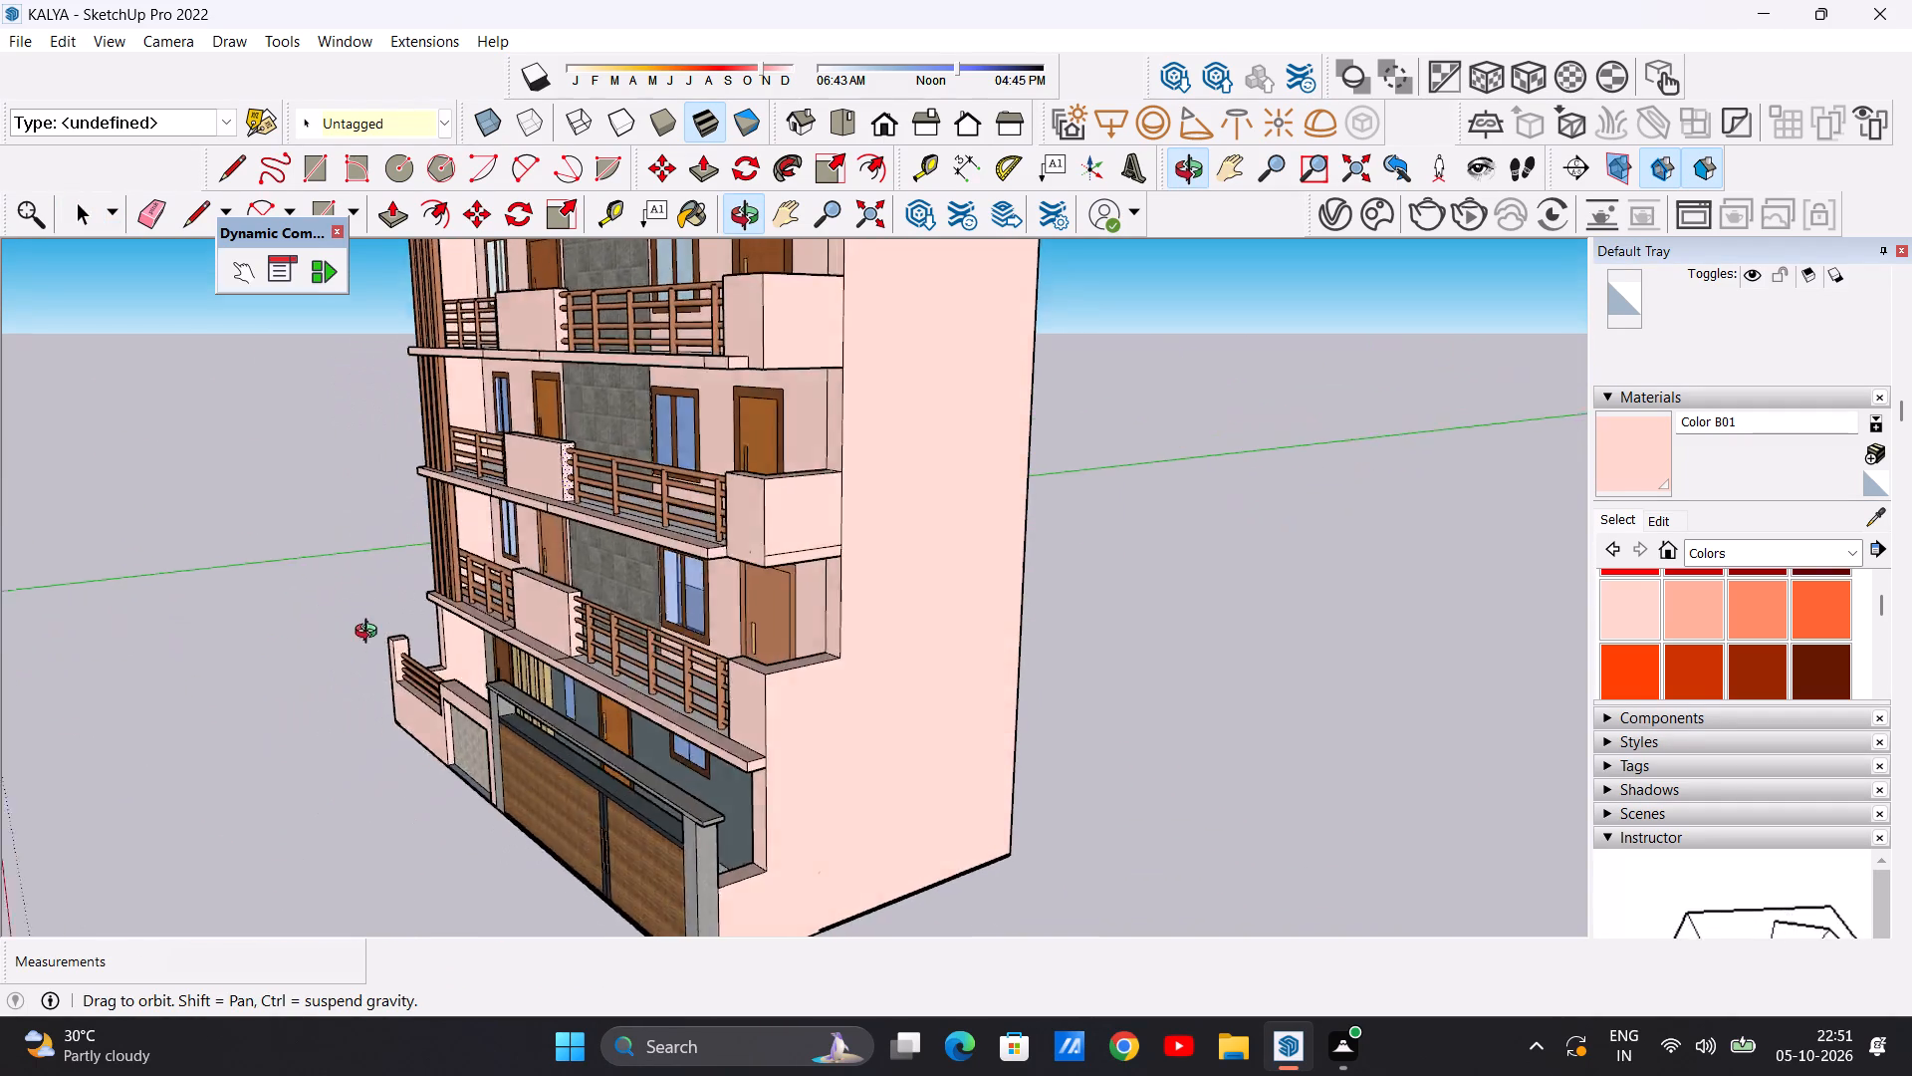
{"action": "middle_click_drag", "start_coordinate": [370, 634], "coordinate": [323, 664]}
{"action": "middle_click_drag", "start_coordinate": [701, 600], "coordinate": [610, 600]}
{"action": "scroll", "coordinate": [669, 590], "scroll_direction": "up", "scroll_amount": 13}
{"action": "middle_click_drag", "start_coordinate": [614, 605], "coordinate": [549, 605]}
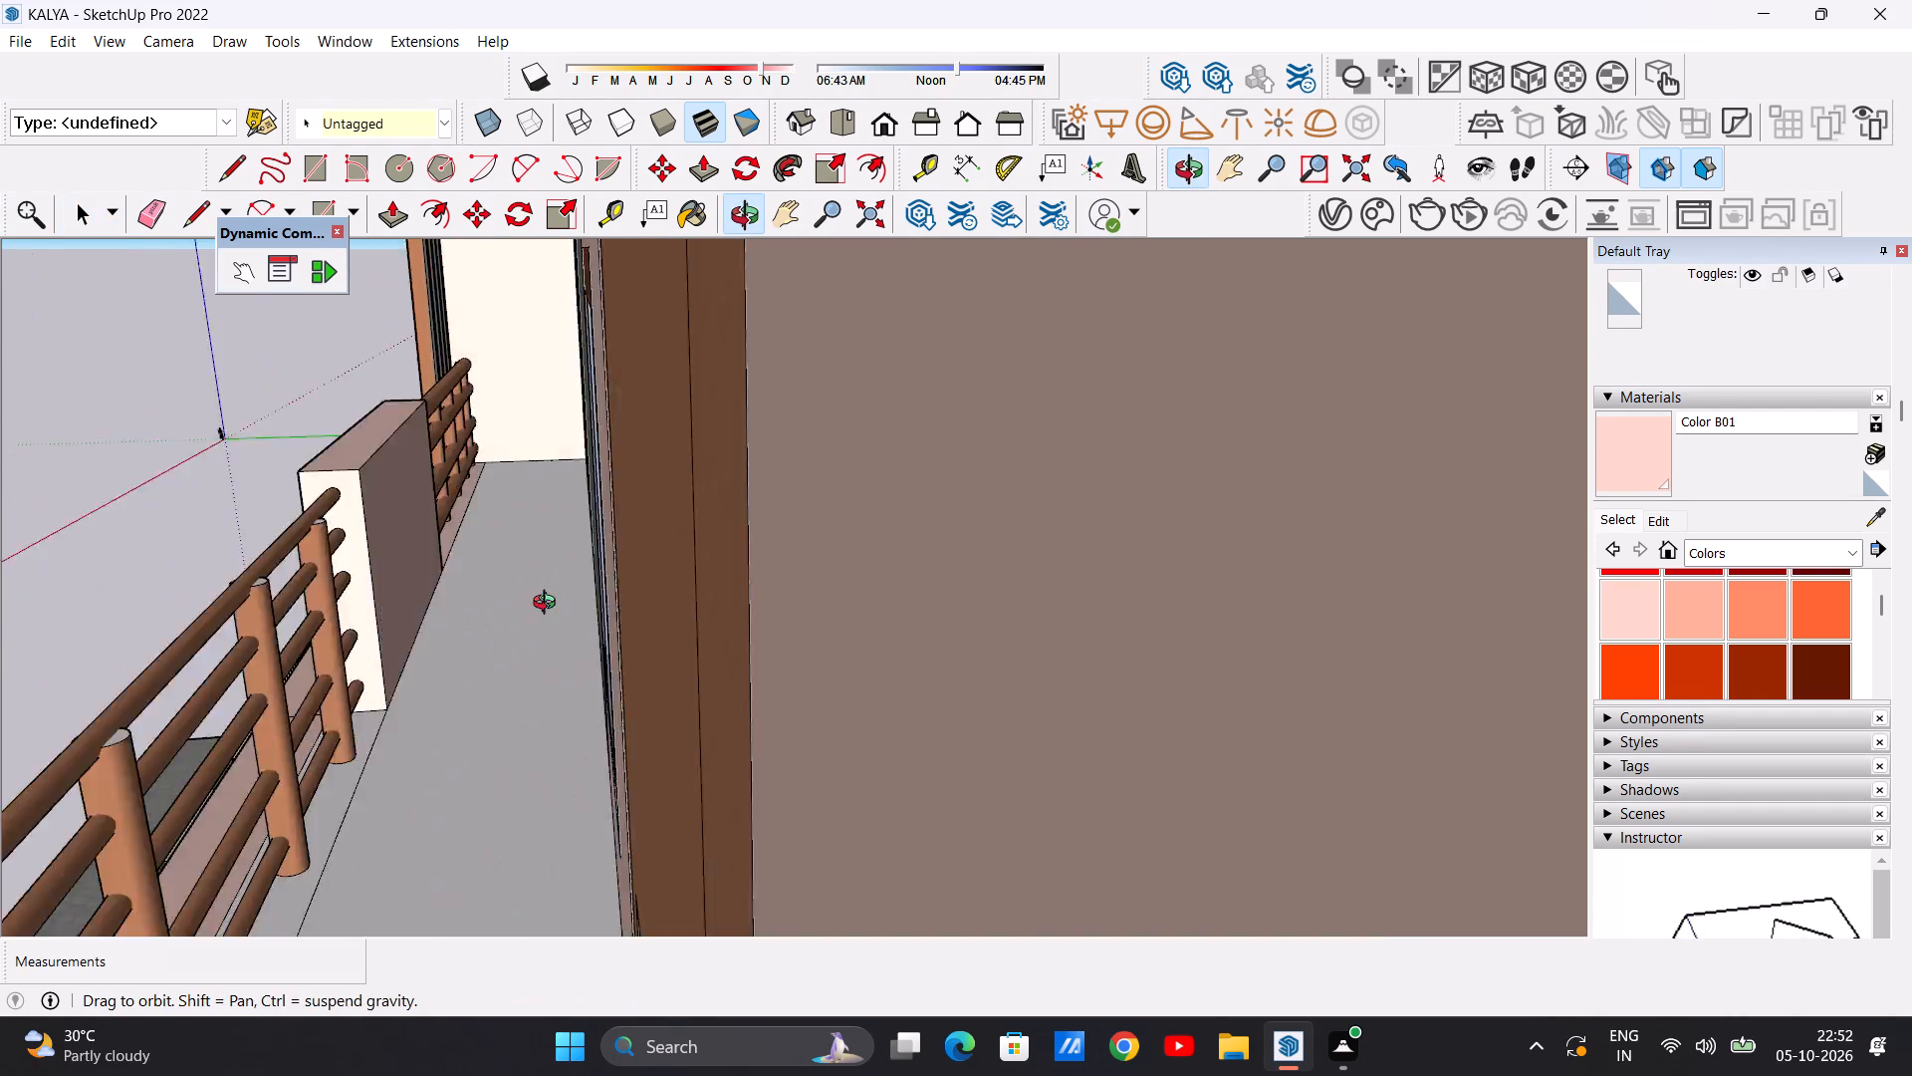
{"action": "middle_click_drag", "start_coordinate": [549, 605], "coordinate": [624, 604]}
{"action": "scroll", "coordinate": [444, 533], "scroll_direction": "up", "scroll_amount": 5}
{"action": "middle_click_drag", "start_coordinate": [428, 537], "coordinate": [410, 545]}
{"action": "scroll", "coordinate": [591, 561], "scroll_direction": "down", "scroll_amount": 10}
{"action": "scroll", "coordinate": [574, 606], "scroll_direction": "up", "scroll_amount": 4}
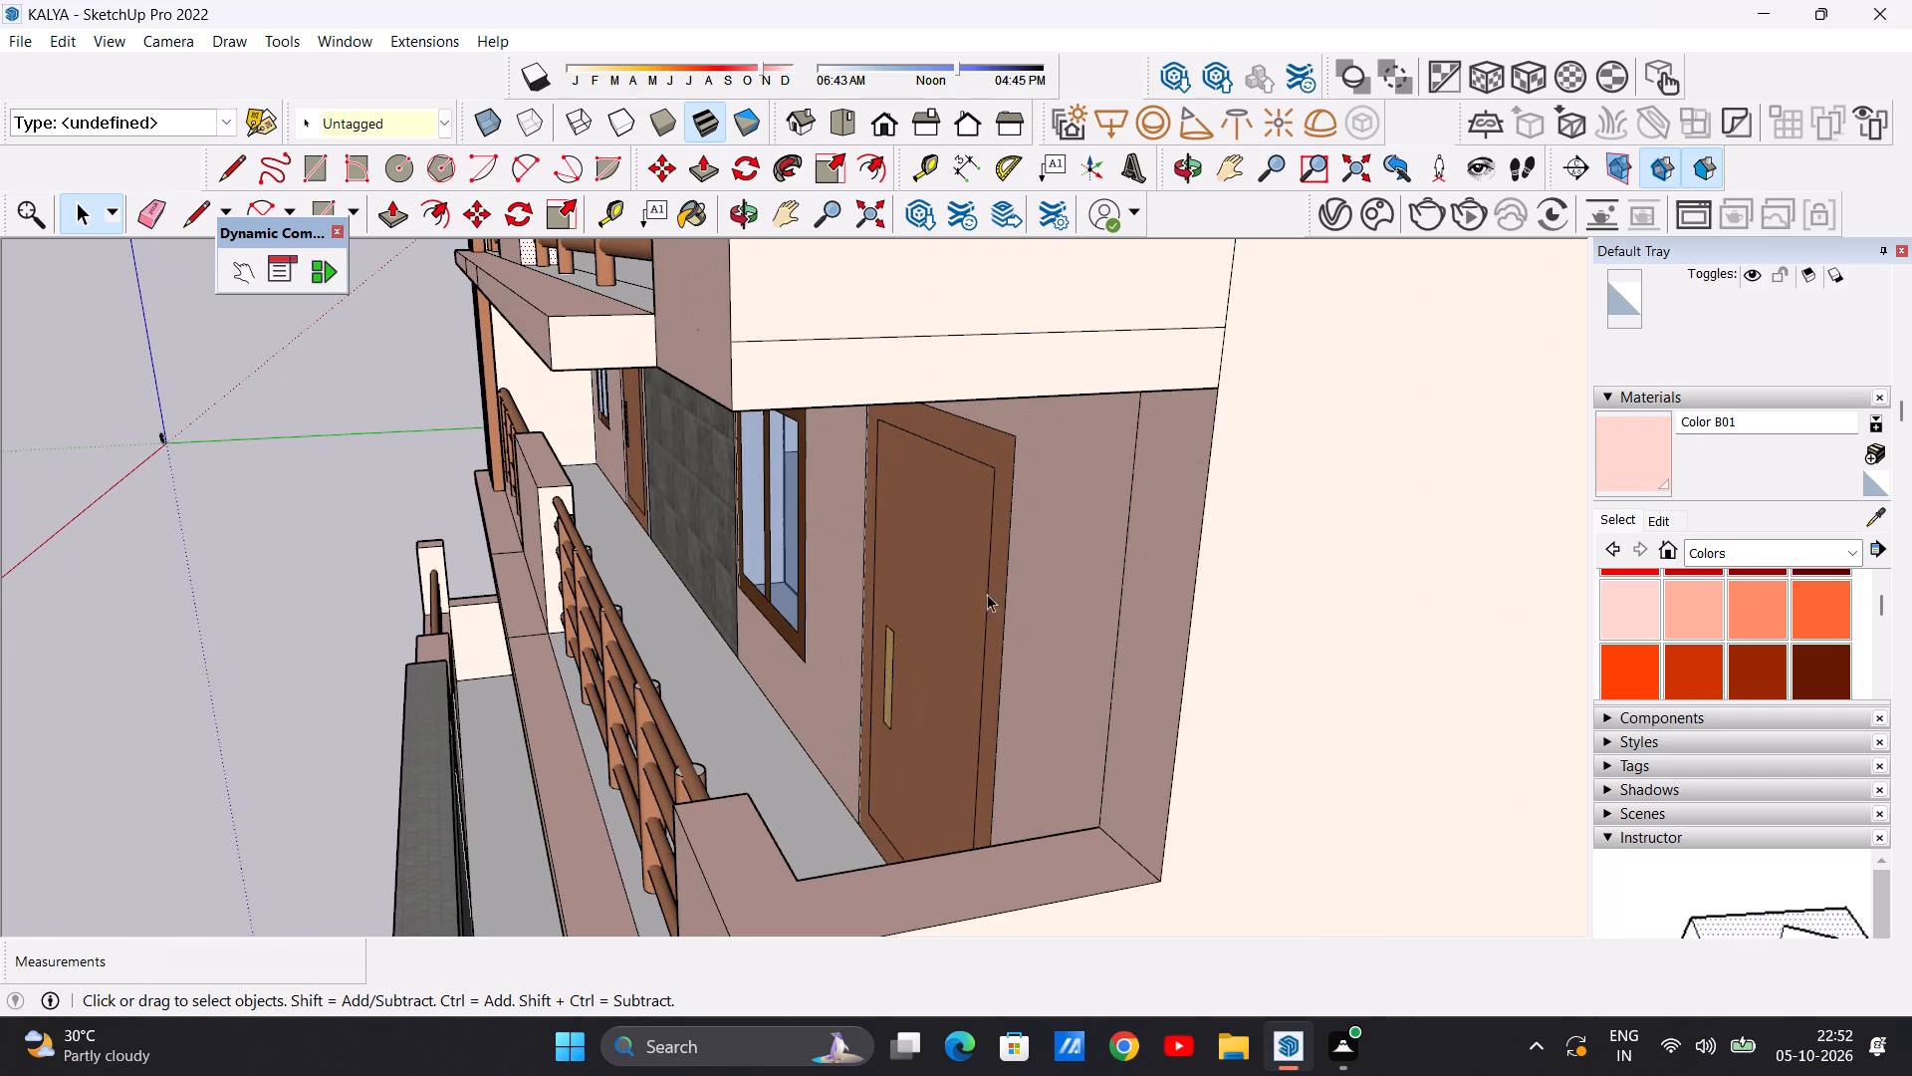
Choose Wood Veneer 02 from the Wood materials and paint the unpainted top ends of two lower-balcony railing posts.
{"action": "left_click", "coordinate": [1849, 551]}
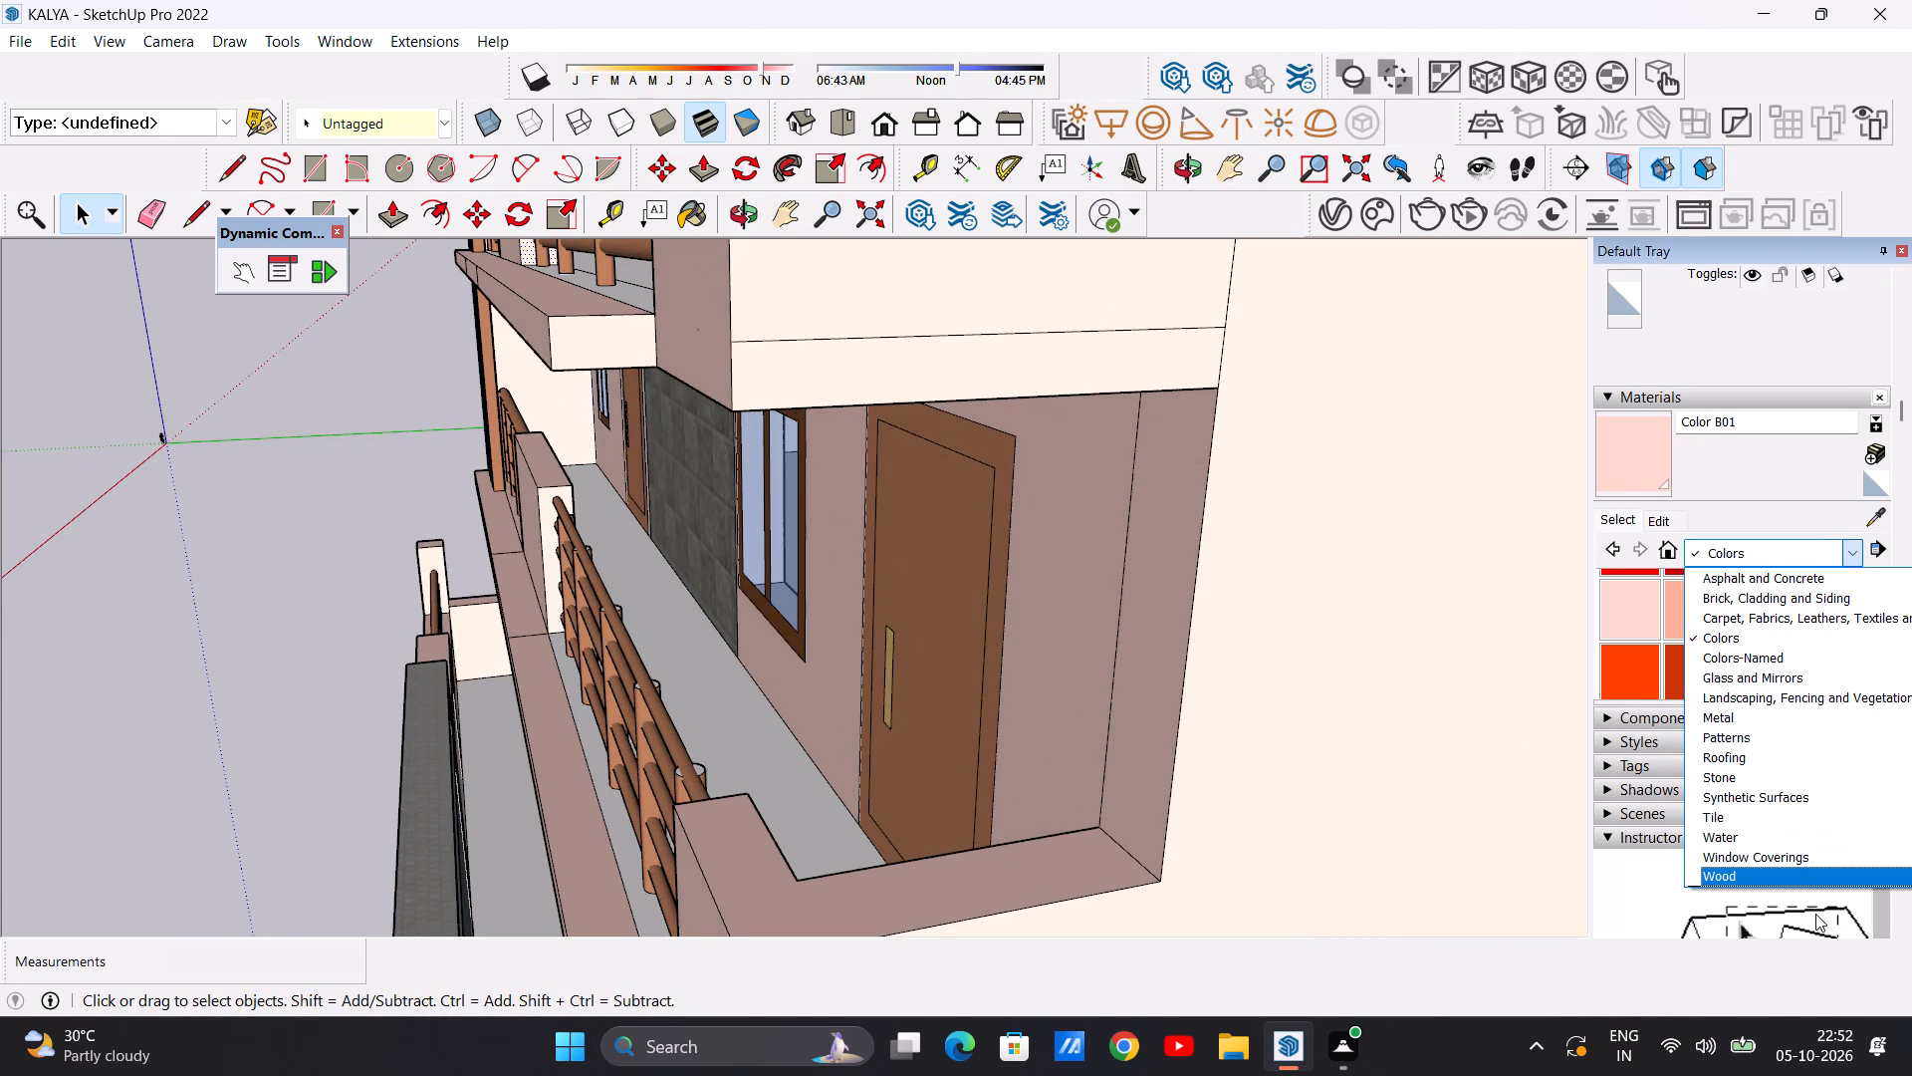
{"action": "left_click", "coordinate": [1753, 880]}
{"action": "scroll", "coordinate": [1695, 632], "scroll_direction": "down", "scroll_amount": 3}
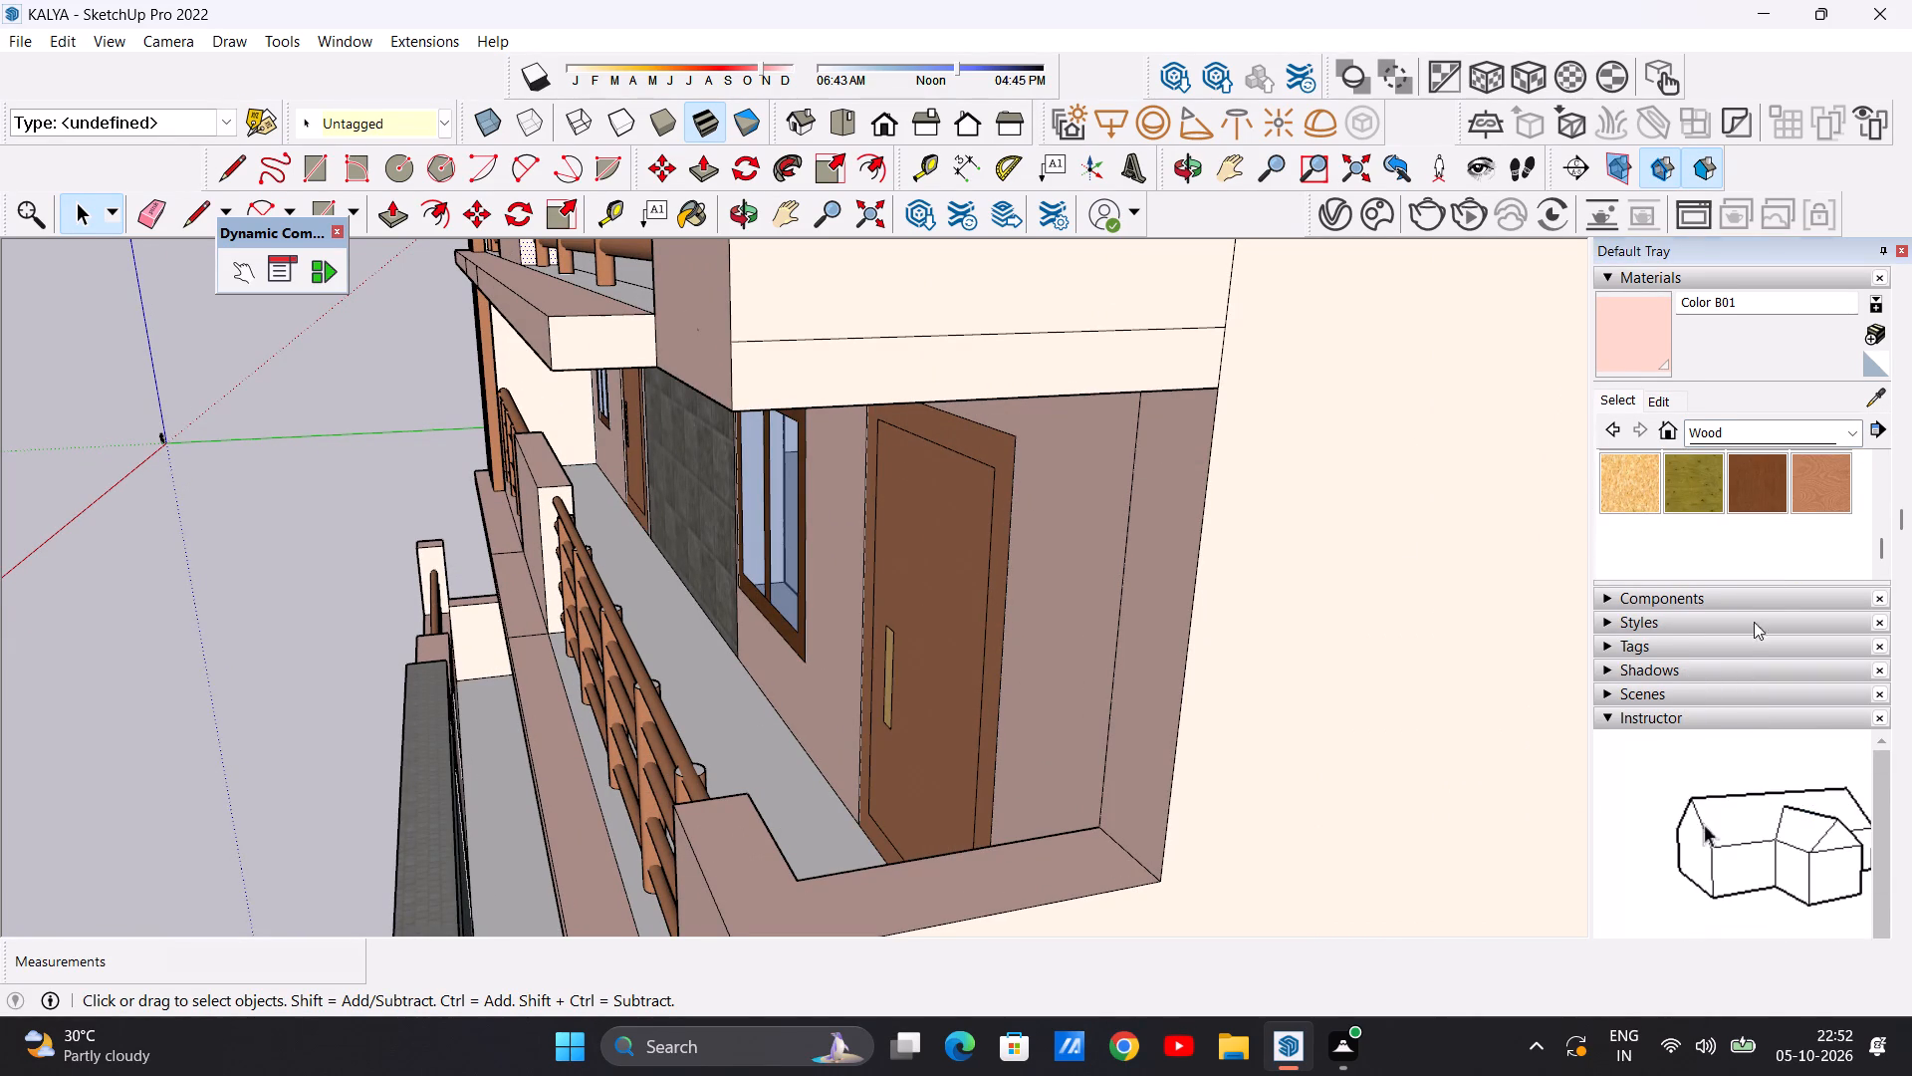
{"action": "left_click", "coordinate": [1795, 473]}
{"action": "scroll", "coordinate": [534, 576], "scroll_direction": "up", "scroll_amount": 7}
{"action": "scroll", "coordinate": [625, 557], "scroll_direction": "up", "scroll_amount": 3}
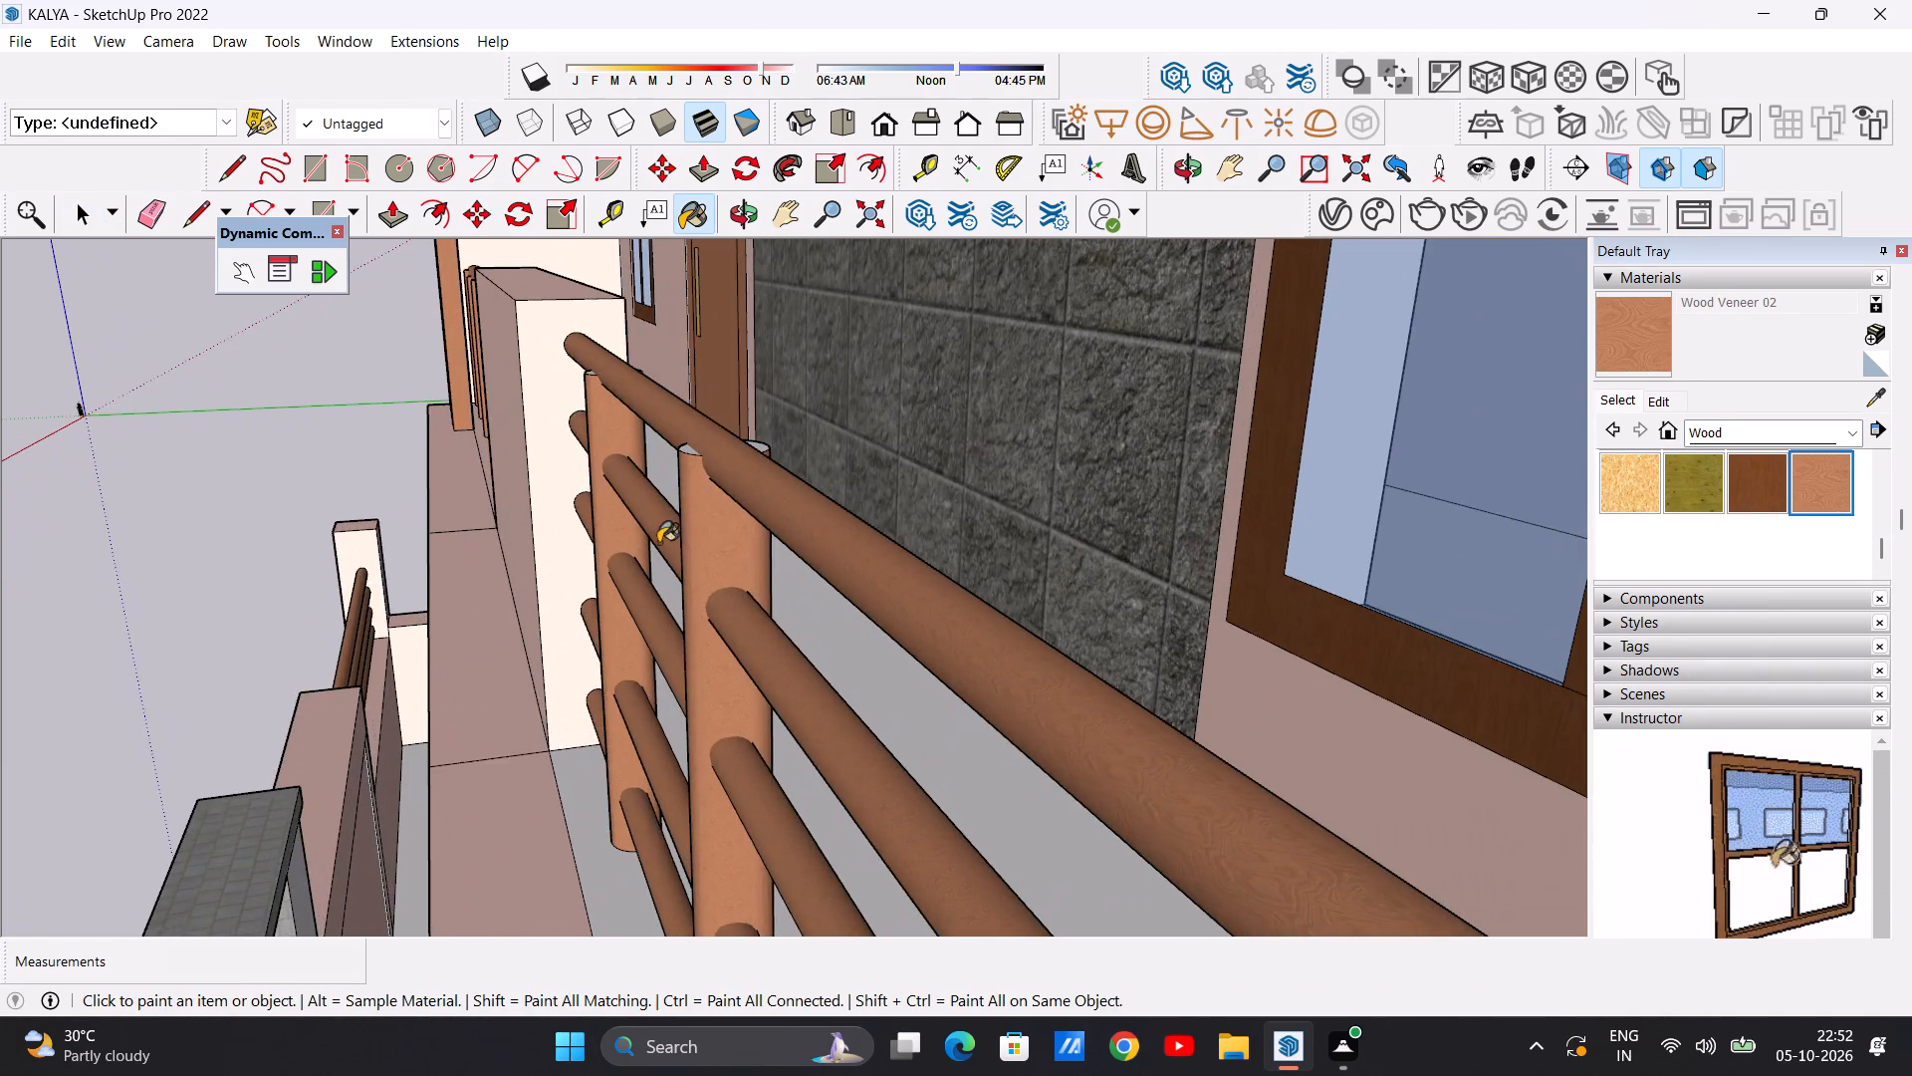
{"action": "middle_click_drag", "start_coordinate": [696, 549], "coordinate": [591, 622]}
{"action": "scroll", "coordinate": [590, 565], "scroll_direction": "up", "scroll_amount": 3}
{"action": "left_click", "coordinate": [590, 565]}
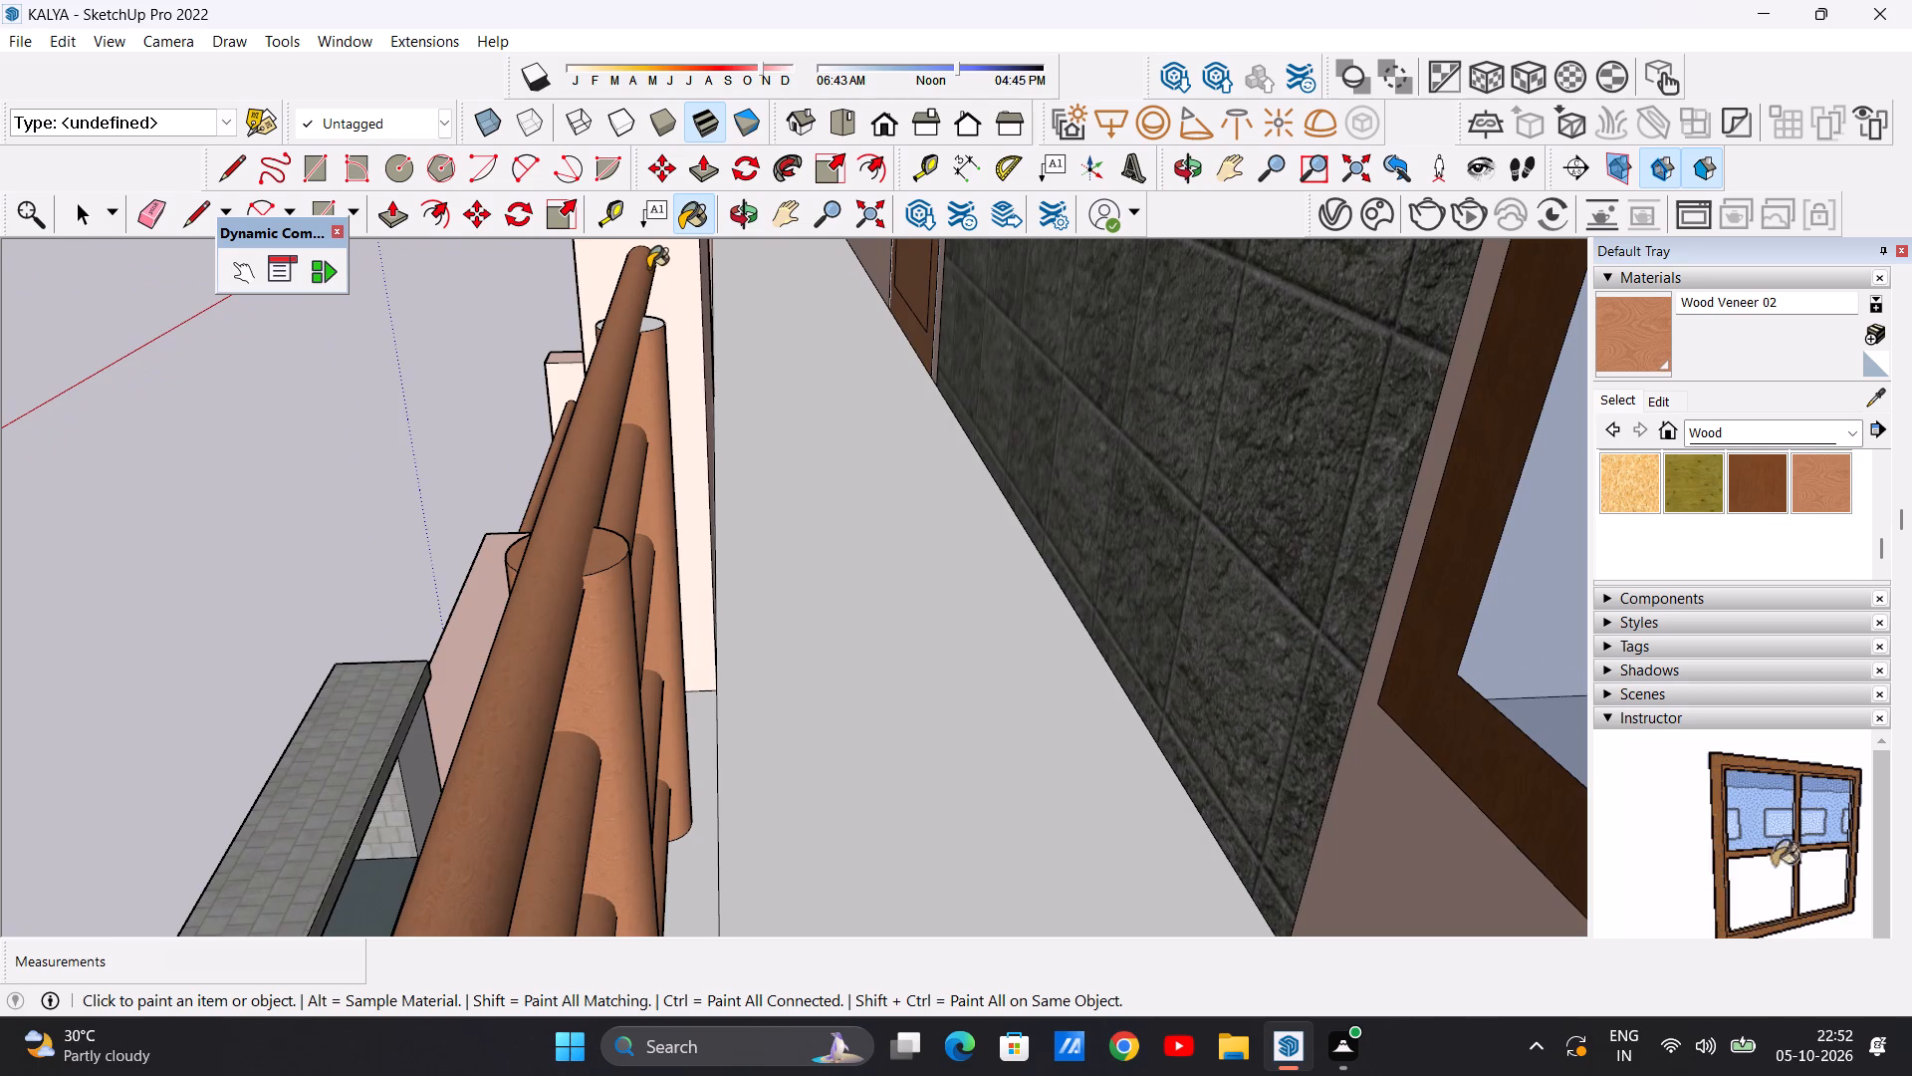
{"action": "scroll", "coordinate": [662, 326], "scroll_direction": "up", "scroll_amount": 4}
{"action": "left_click", "coordinate": [647, 320]}
Paint the unpainted walkway-side post tops of the lowest balcony's long railing with Wood Veneer 02.
{"action": "scroll", "coordinate": [675, 396], "scroll_direction": "down", "scroll_amount": 19}
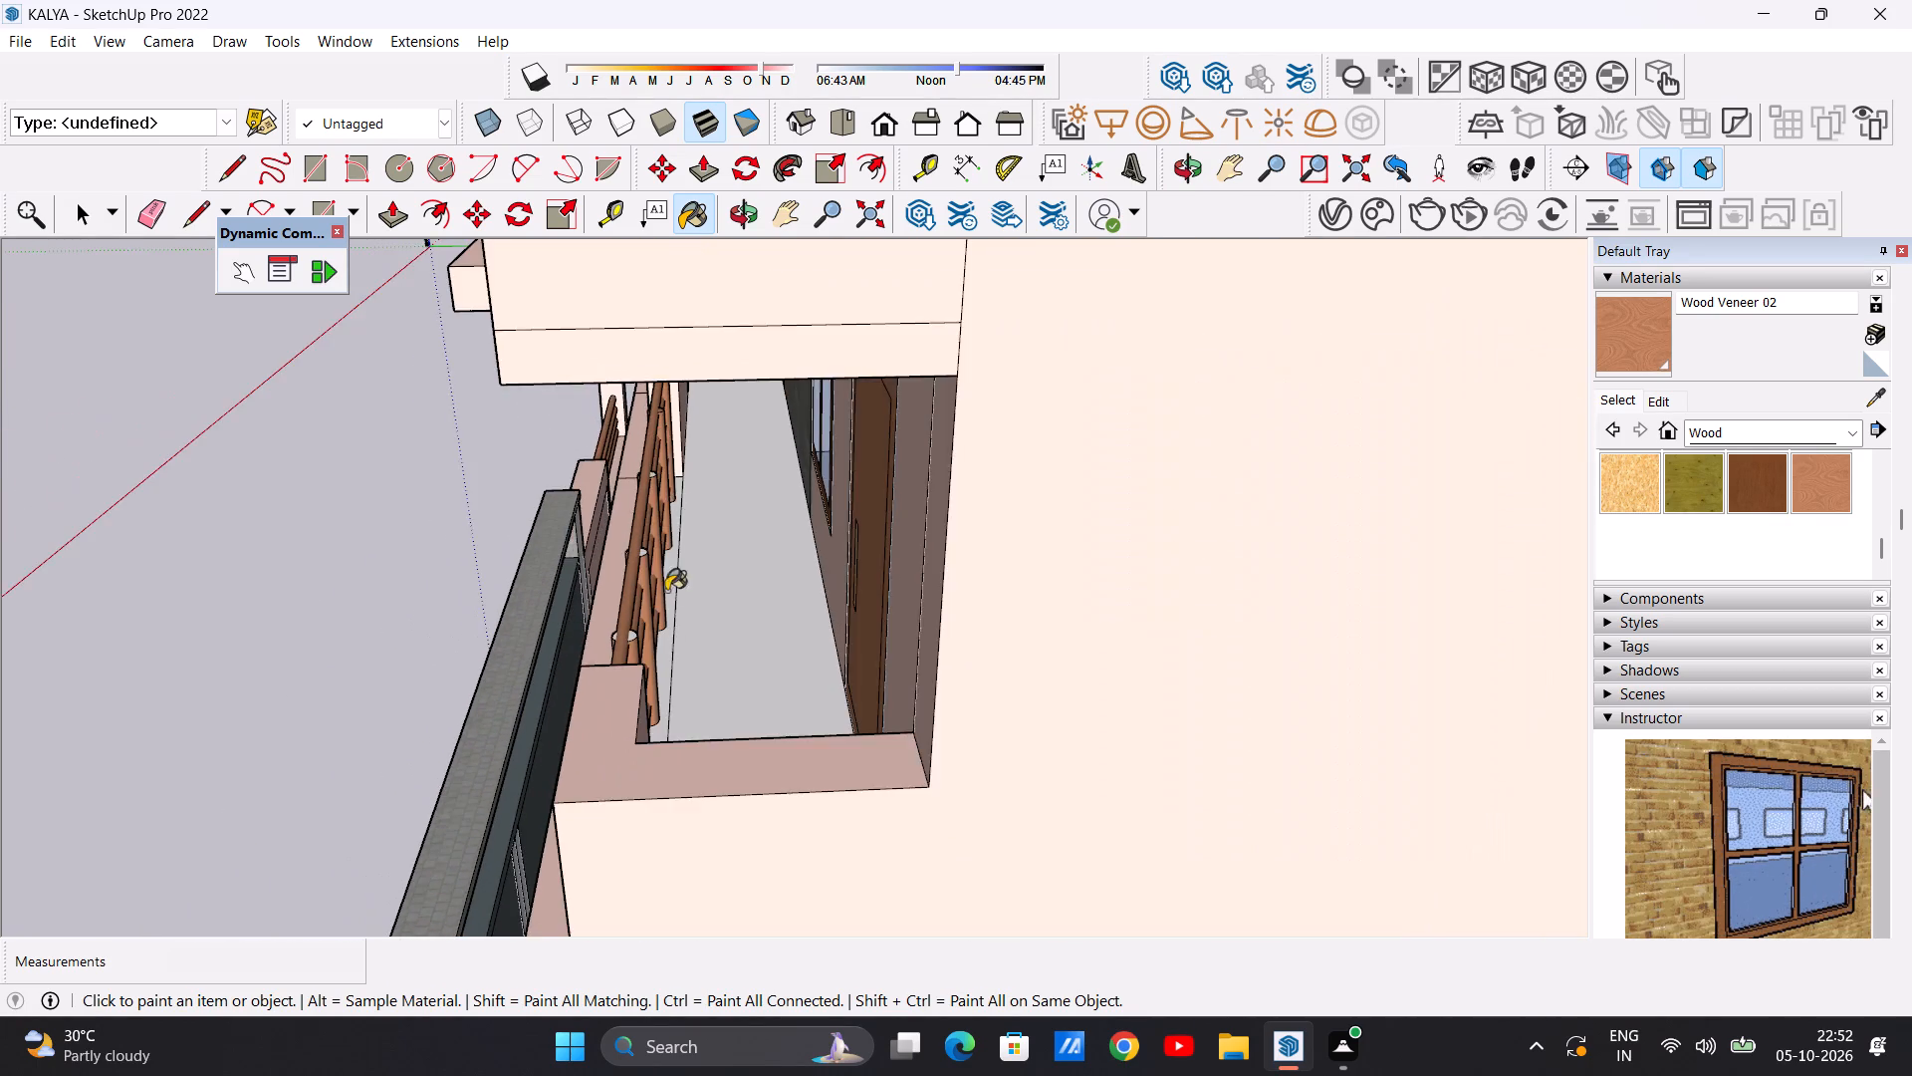
{"action": "scroll", "coordinate": [652, 611], "scroll_direction": "up", "scroll_amount": 10}
{"action": "left_click", "coordinate": [637, 509]}
{"action": "scroll", "coordinate": [657, 357], "scroll_direction": "up", "scroll_amount": 5}
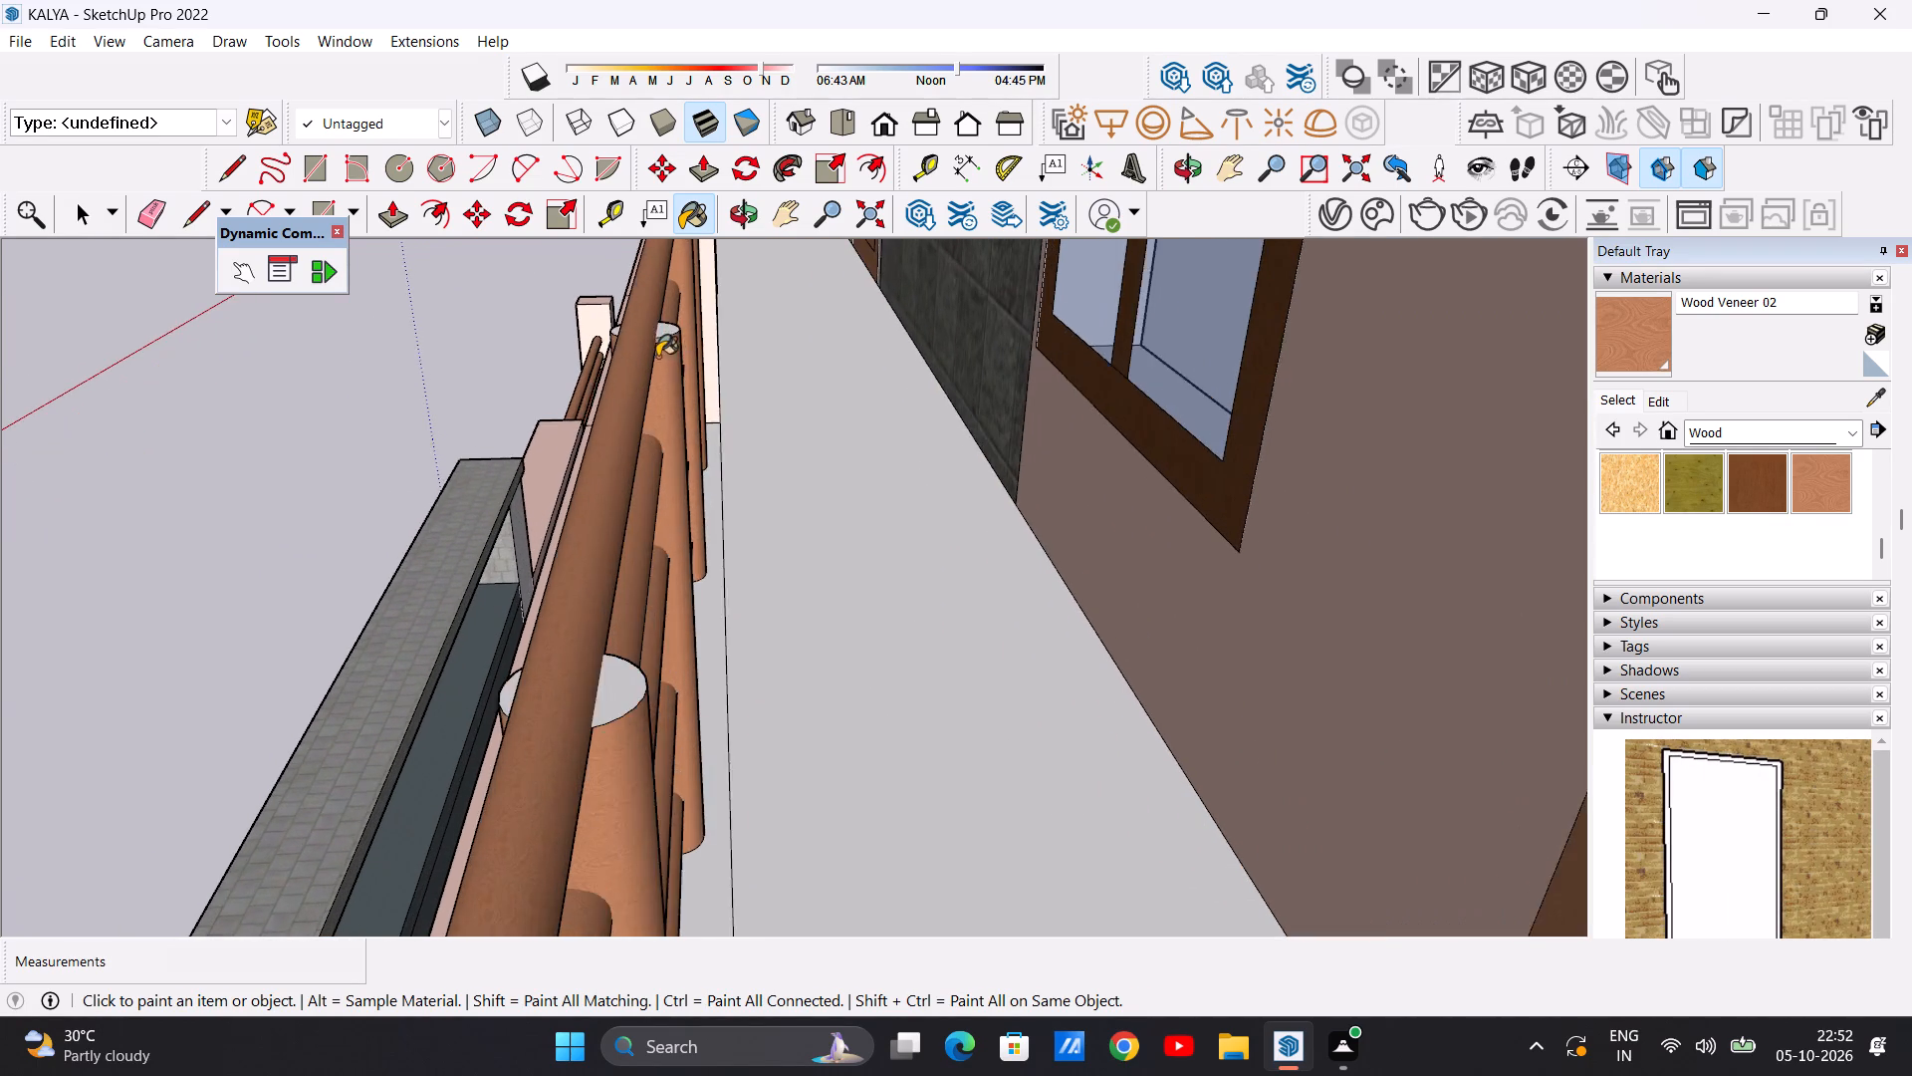
{"action": "scroll", "coordinate": [657, 357], "scroll_direction": "up", "scroll_amount": 5}
{"action": "left_click", "coordinate": [666, 324]}
{"action": "scroll", "coordinate": [648, 453], "scroll_direction": "down", "scroll_amount": 4}
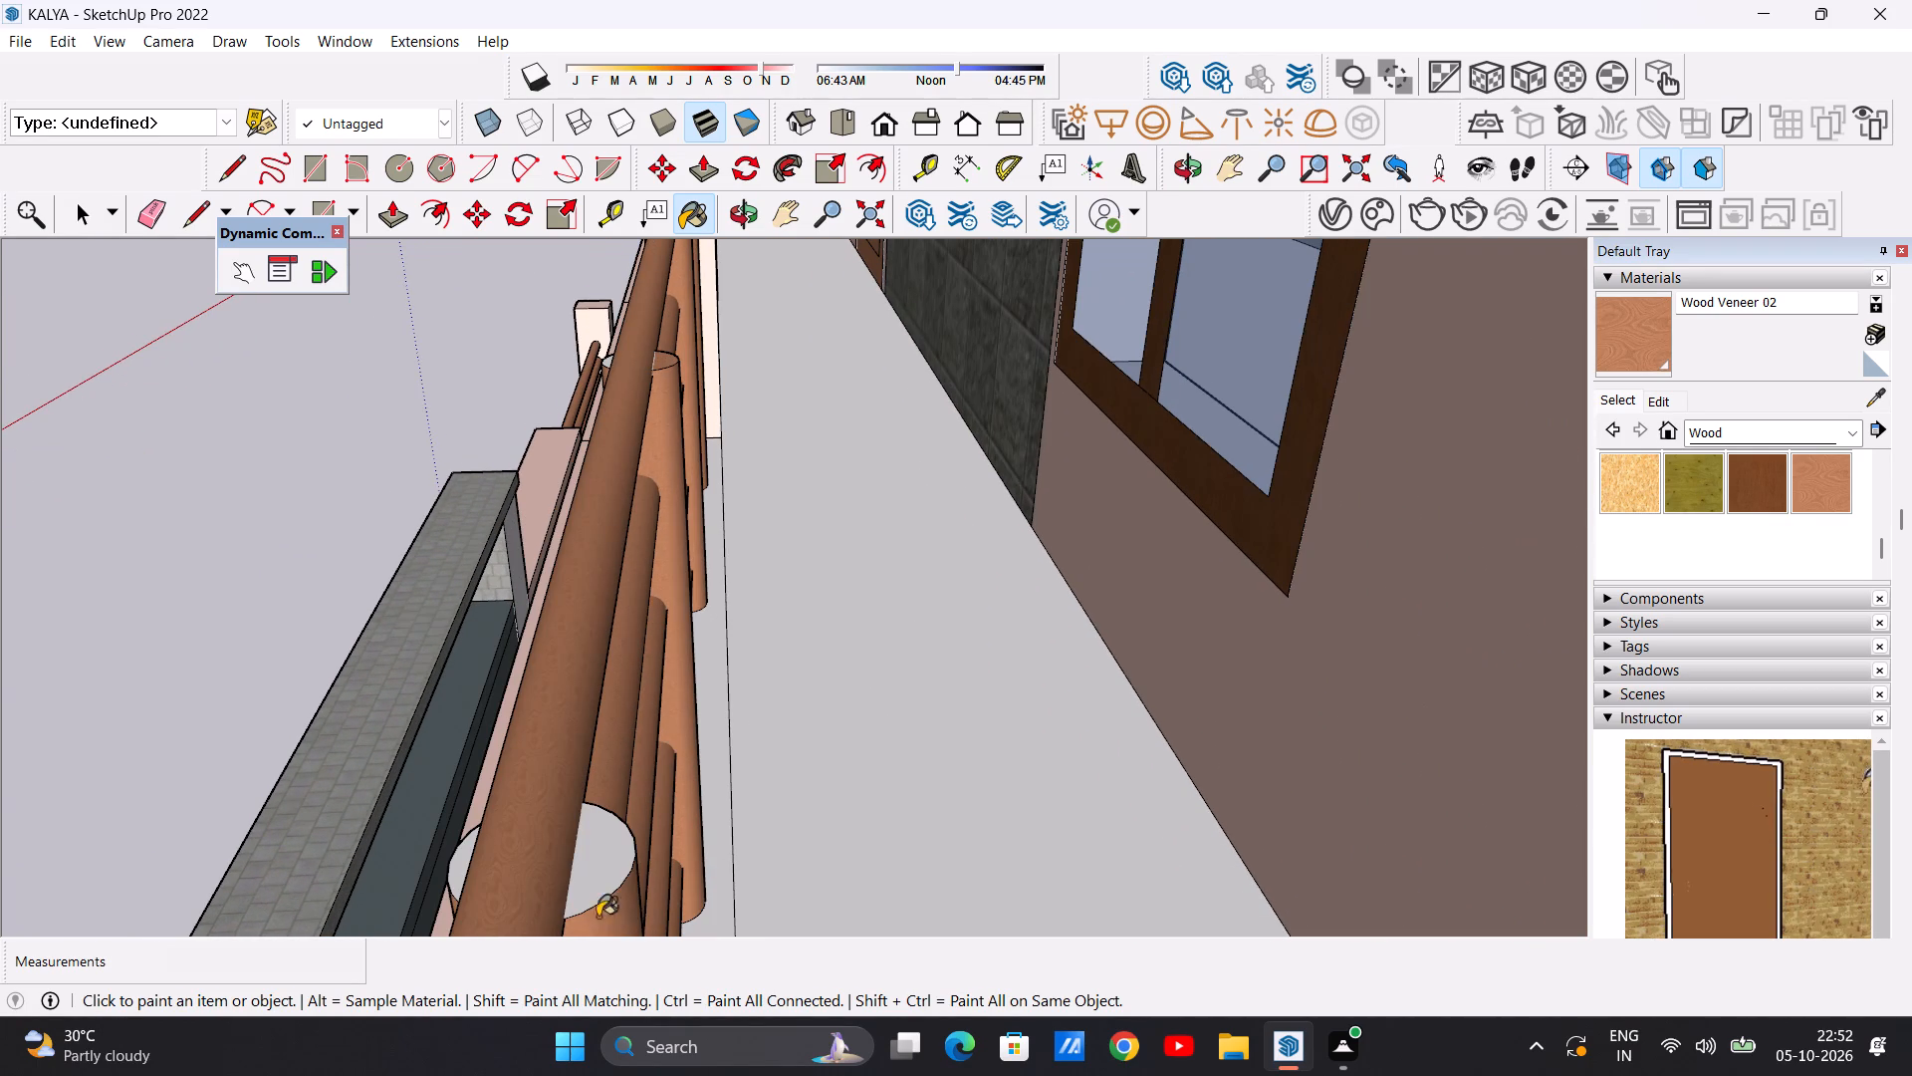
{"action": "left_click", "coordinate": [587, 876]}
{"action": "scroll", "coordinate": [731, 744], "scroll_direction": "down", "scroll_amount": 5}
Paint the remaining unpainted outer halves of the post tops on the lowest balcony's long railing with Wood Veneer 02.
{"action": "middle_click_drag", "start_coordinate": [556, 739], "coordinate": [669, 759]}
{"action": "scroll", "coordinate": [1109, 686], "scroll_direction": "up", "scroll_amount": 10}
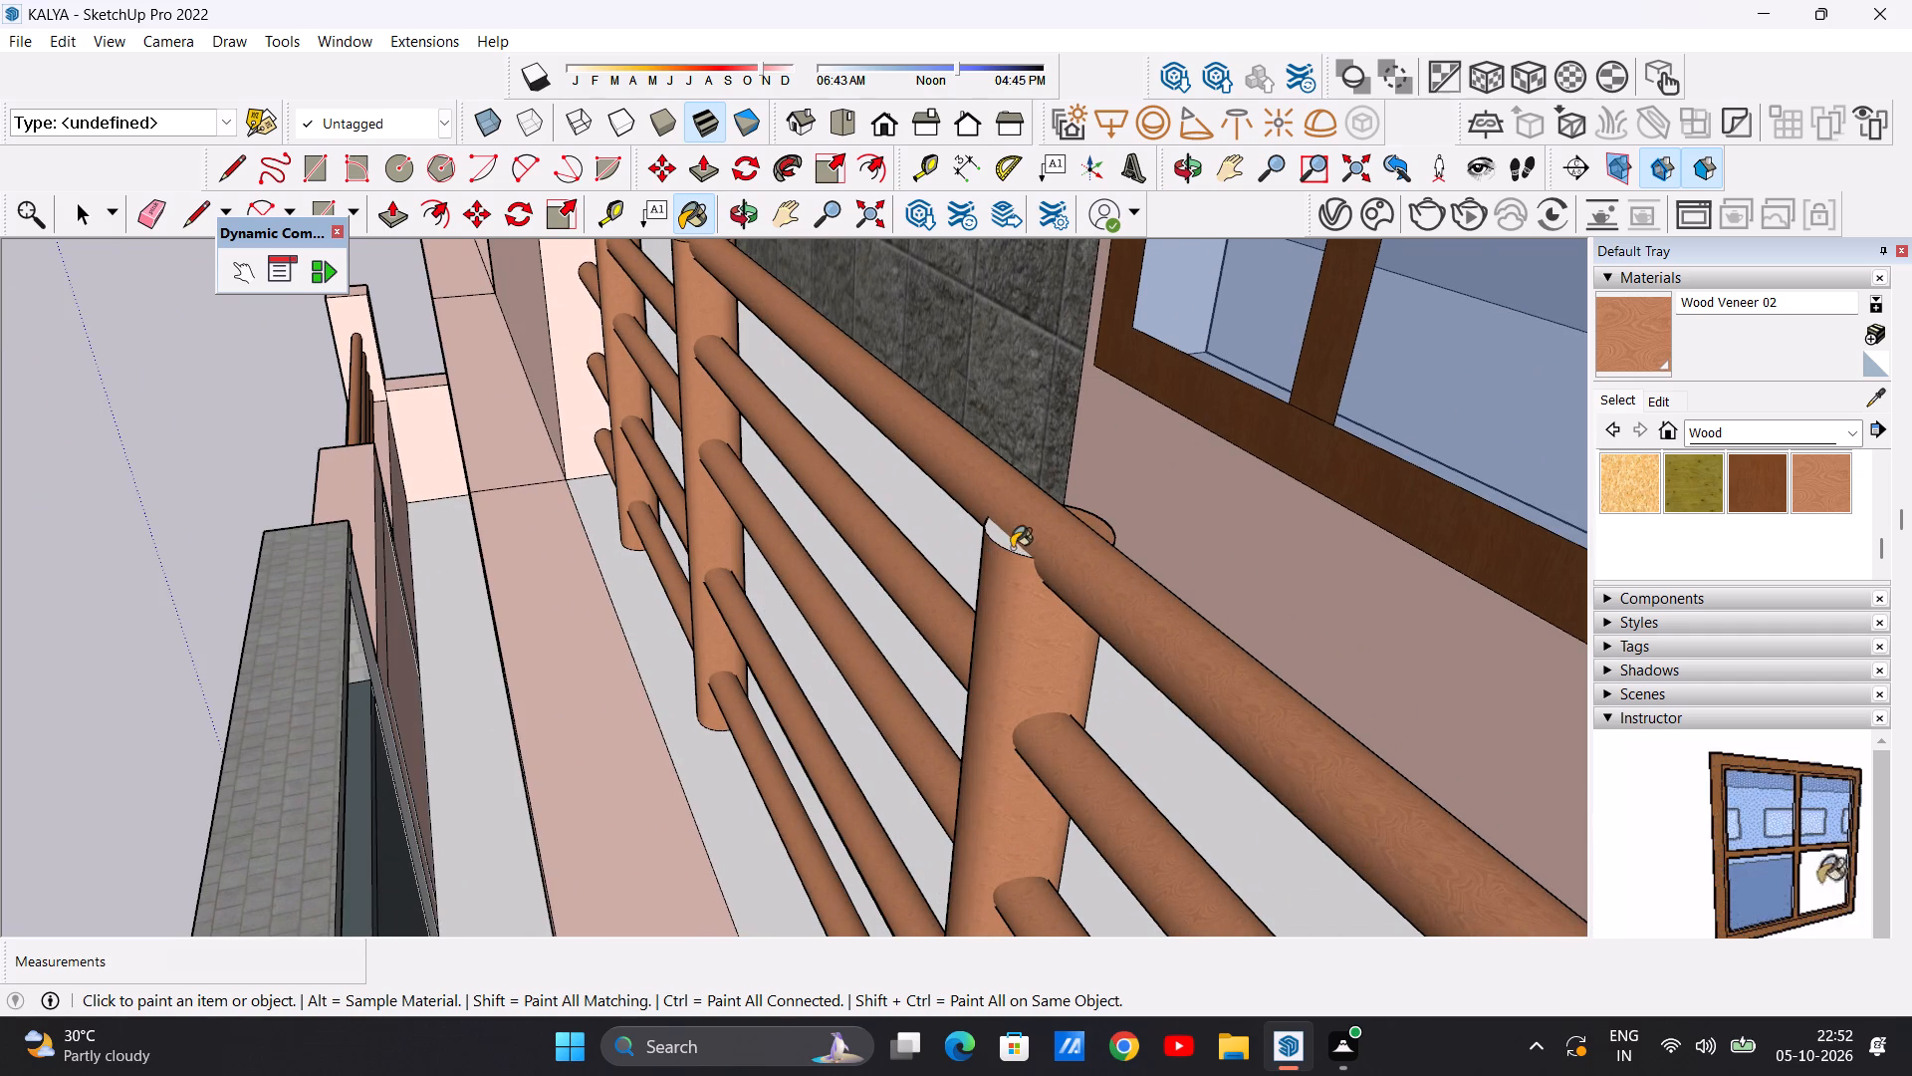
{"action": "left_click", "coordinate": [1008, 547]}
{"action": "scroll", "coordinate": [827, 574], "scroll_direction": "down", "scroll_amount": 13}
{"action": "scroll", "coordinate": [1018, 727], "scroll_direction": "up", "scroll_amount": 14}
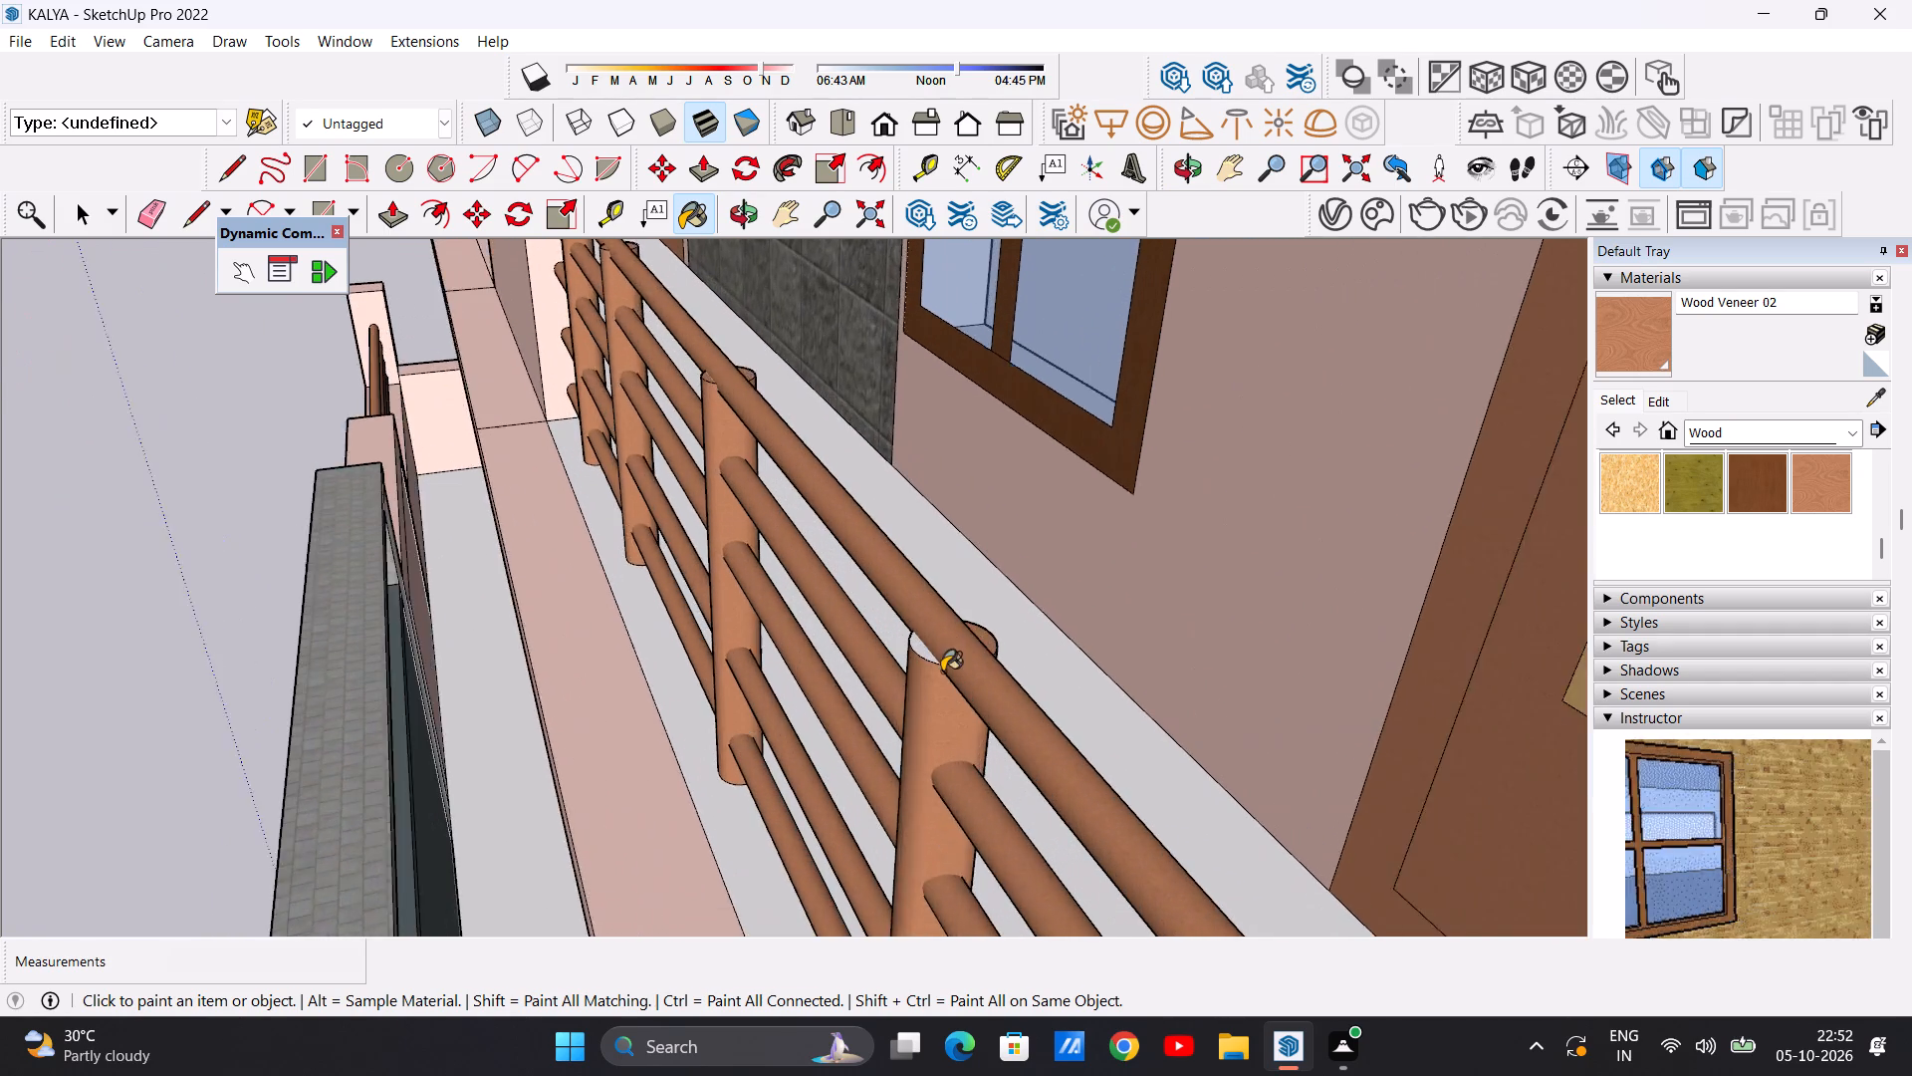
{"action": "scroll", "coordinate": [942, 672], "scroll_direction": "up", "scroll_amount": 5}
{"action": "left_click", "coordinate": [906, 633]}
{"action": "scroll", "coordinate": [780, 699], "scroll_direction": "down", "scroll_amount": 20}
{"action": "scroll", "coordinate": [780, 699], "scroll_direction": "down", "scroll_amount": 1}
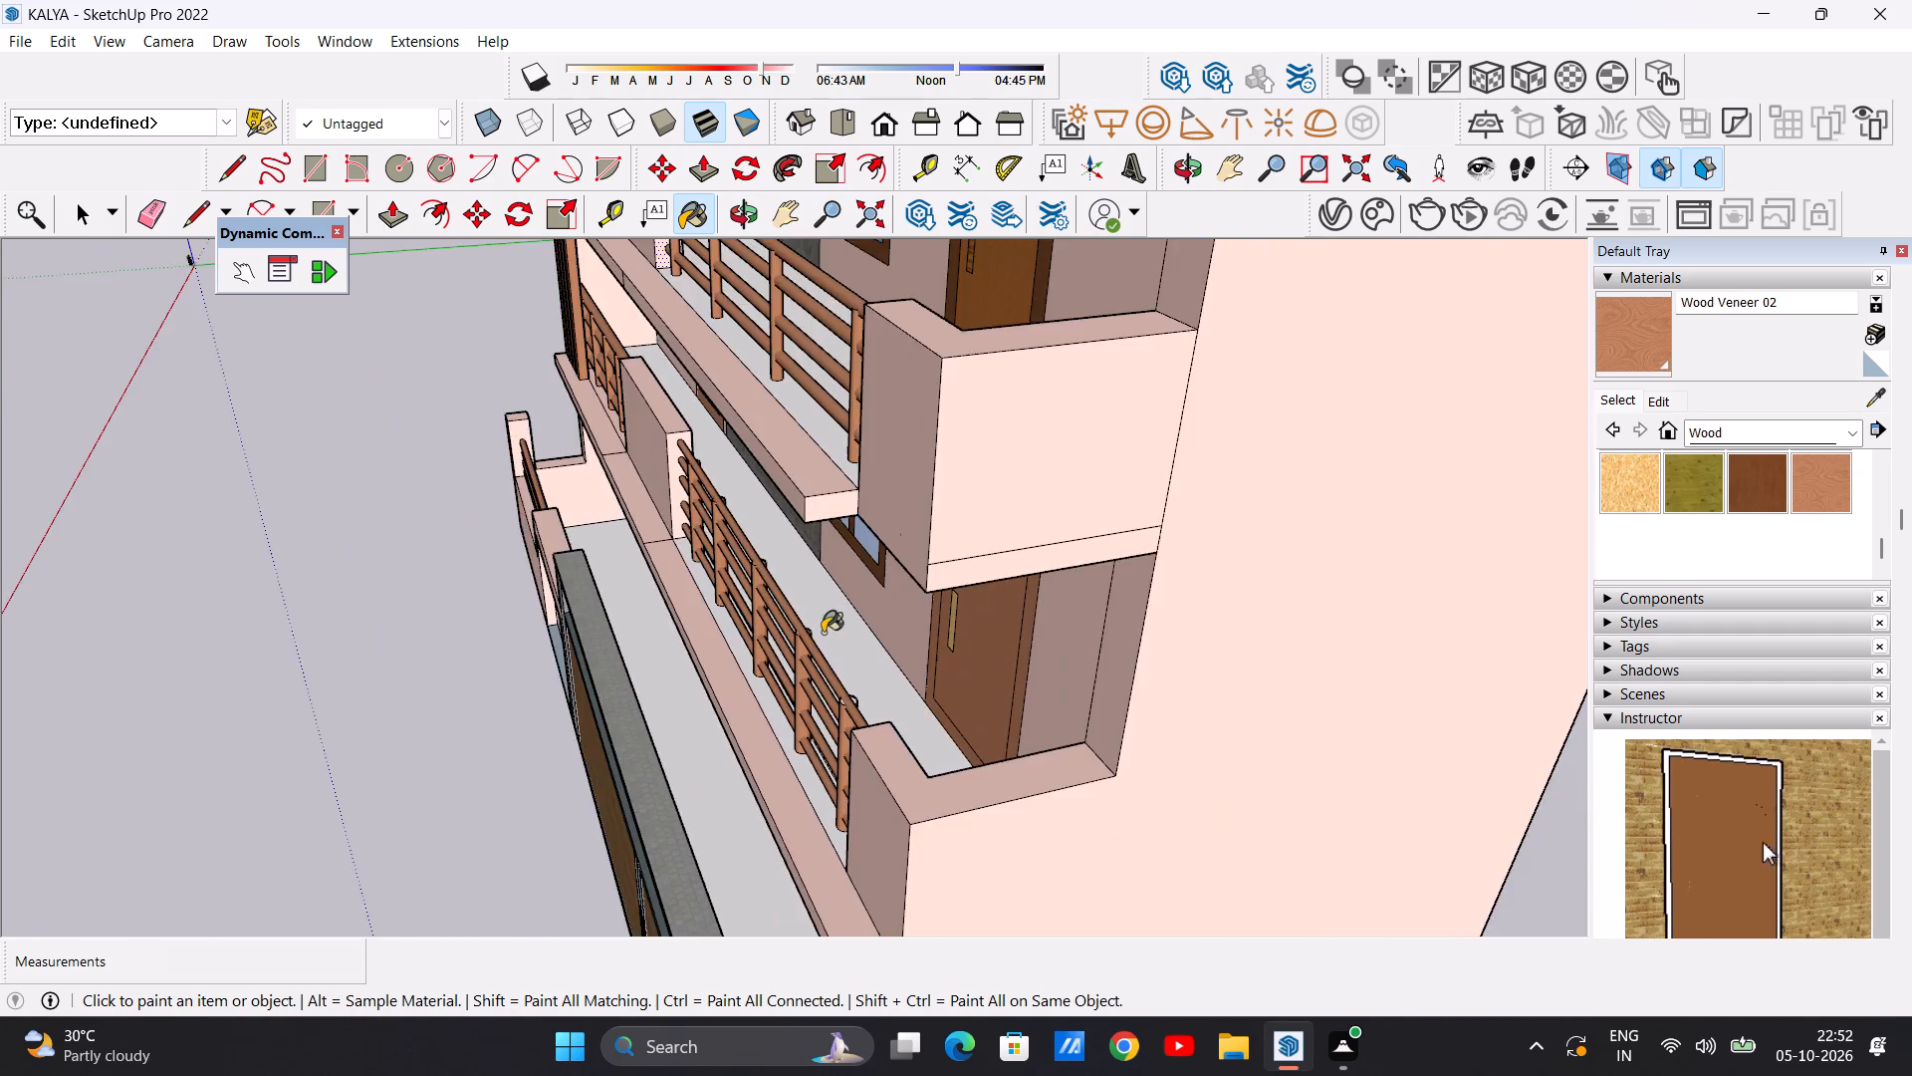
{"action": "scroll", "coordinate": [887, 728], "scroll_direction": "up", "scroll_amount": 18}
{"action": "left_click", "coordinate": [738, 646]}
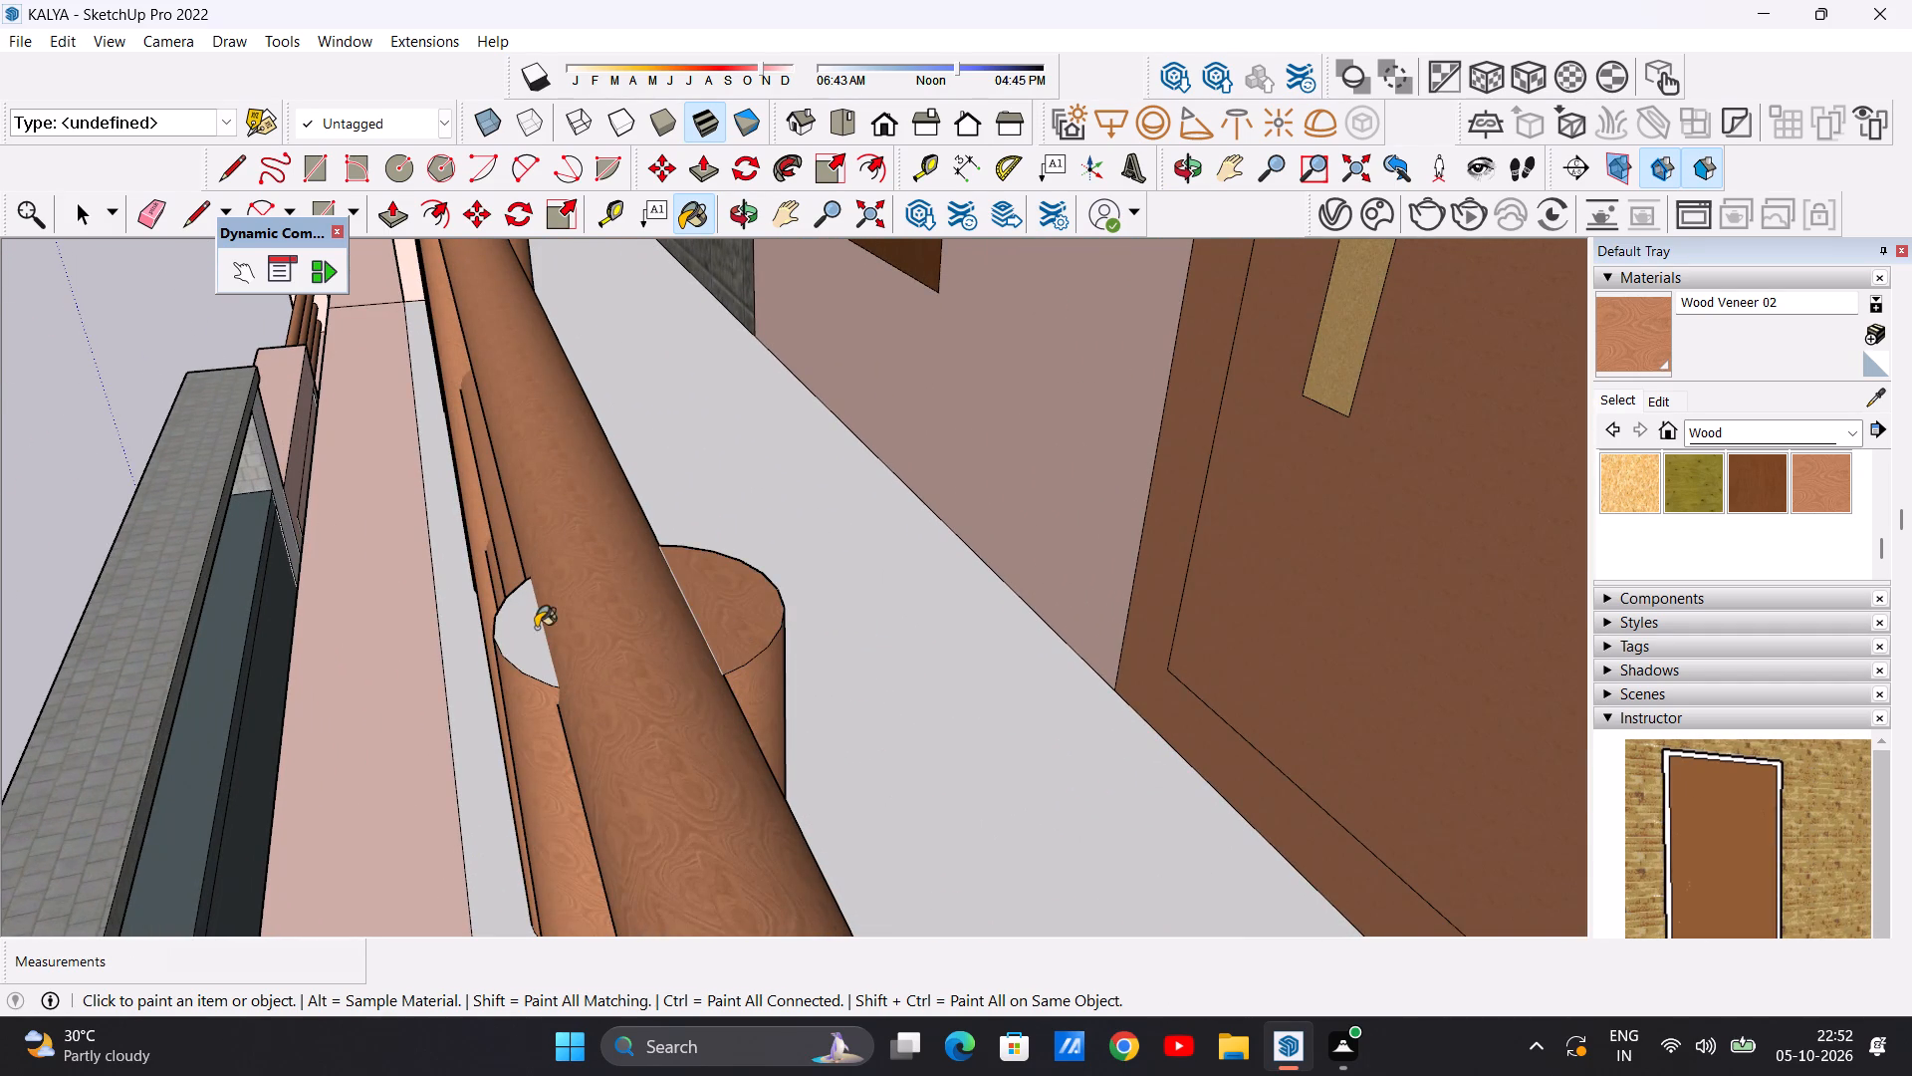
{"action": "left_click", "coordinate": [527, 635]}
{"action": "scroll", "coordinate": [690, 648], "scroll_direction": "down", "scroll_amount": 20}
{"action": "scroll", "coordinate": [690, 648], "scroll_direction": "down", "scroll_amount": 16}
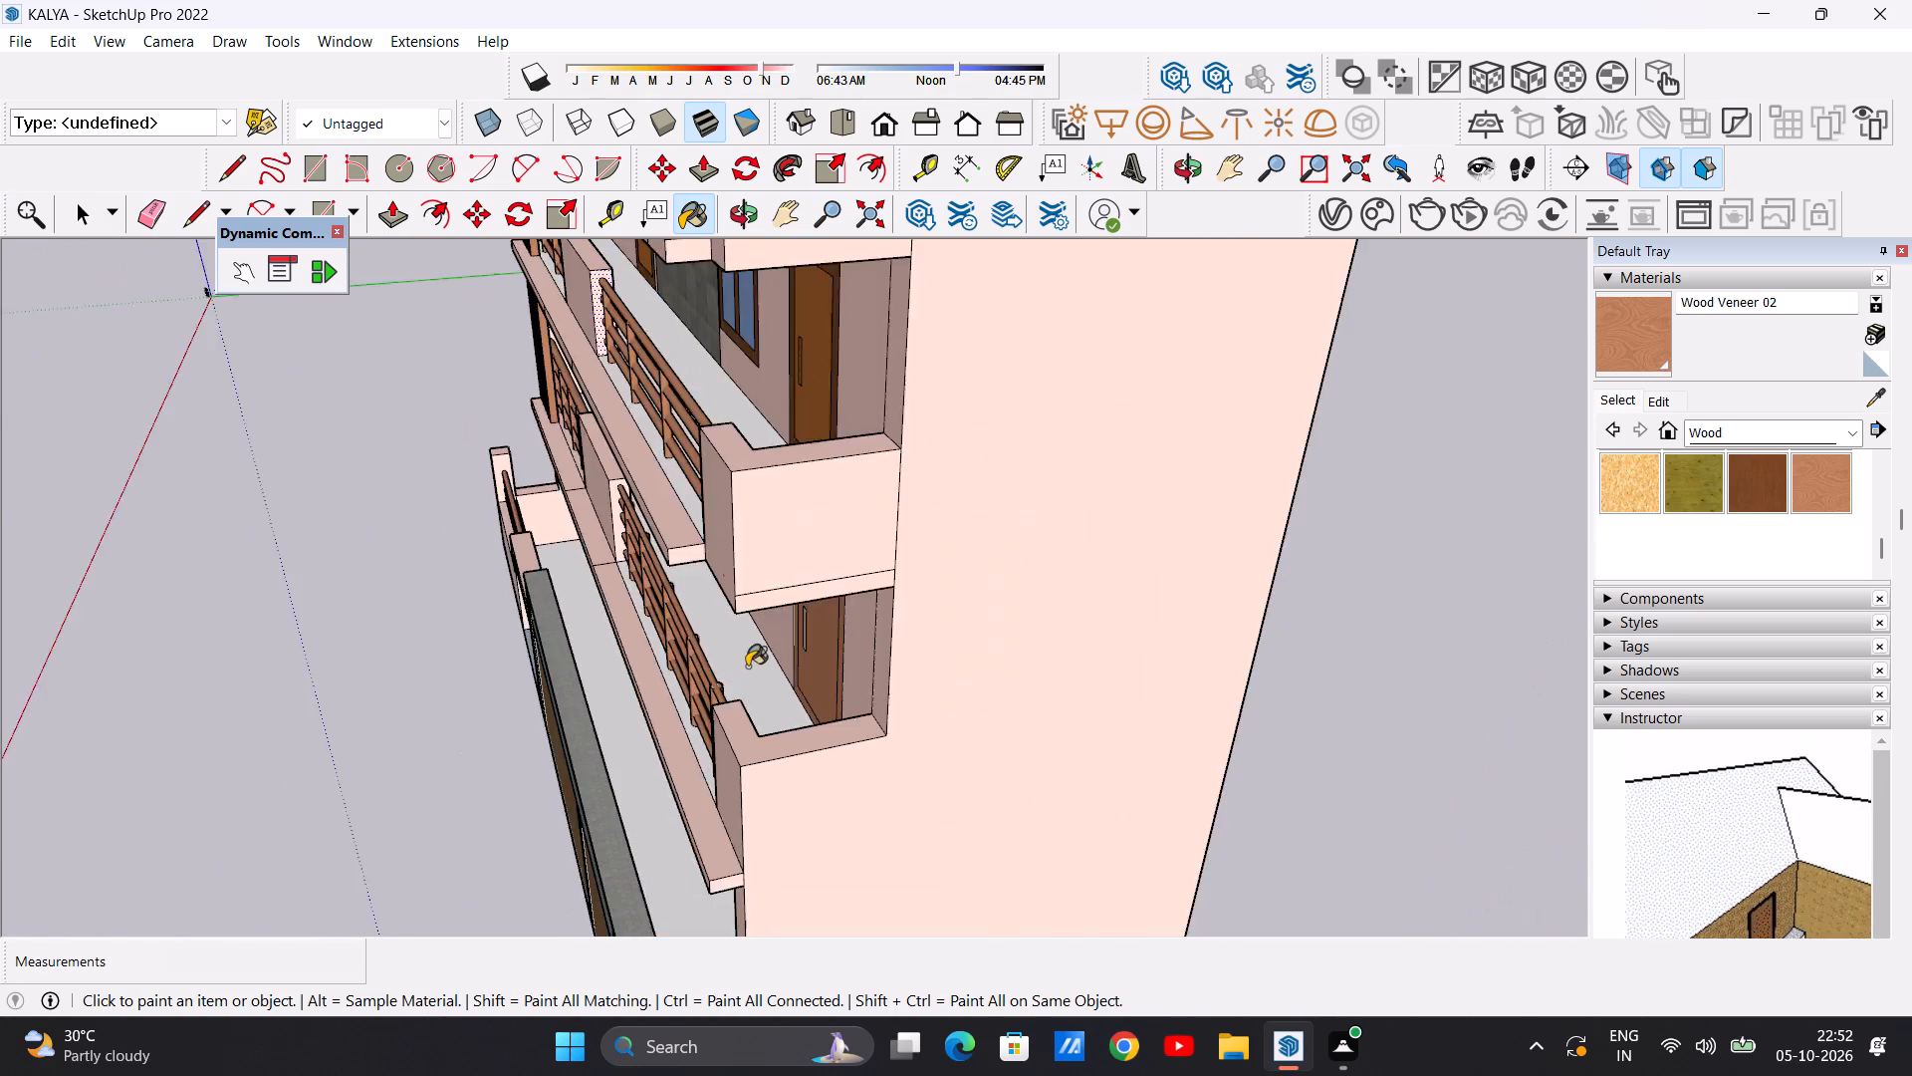
Paint two unpainted post tops with Wood Veneer 02 on the lowest balcony's short railing beside the vertical wooden fins.
{"action": "scroll", "coordinate": [747, 667], "scroll_direction": "down", "scroll_amount": 13}
{"action": "scroll", "coordinate": [708, 560], "scroll_direction": "up", "scroll_amount": 16}
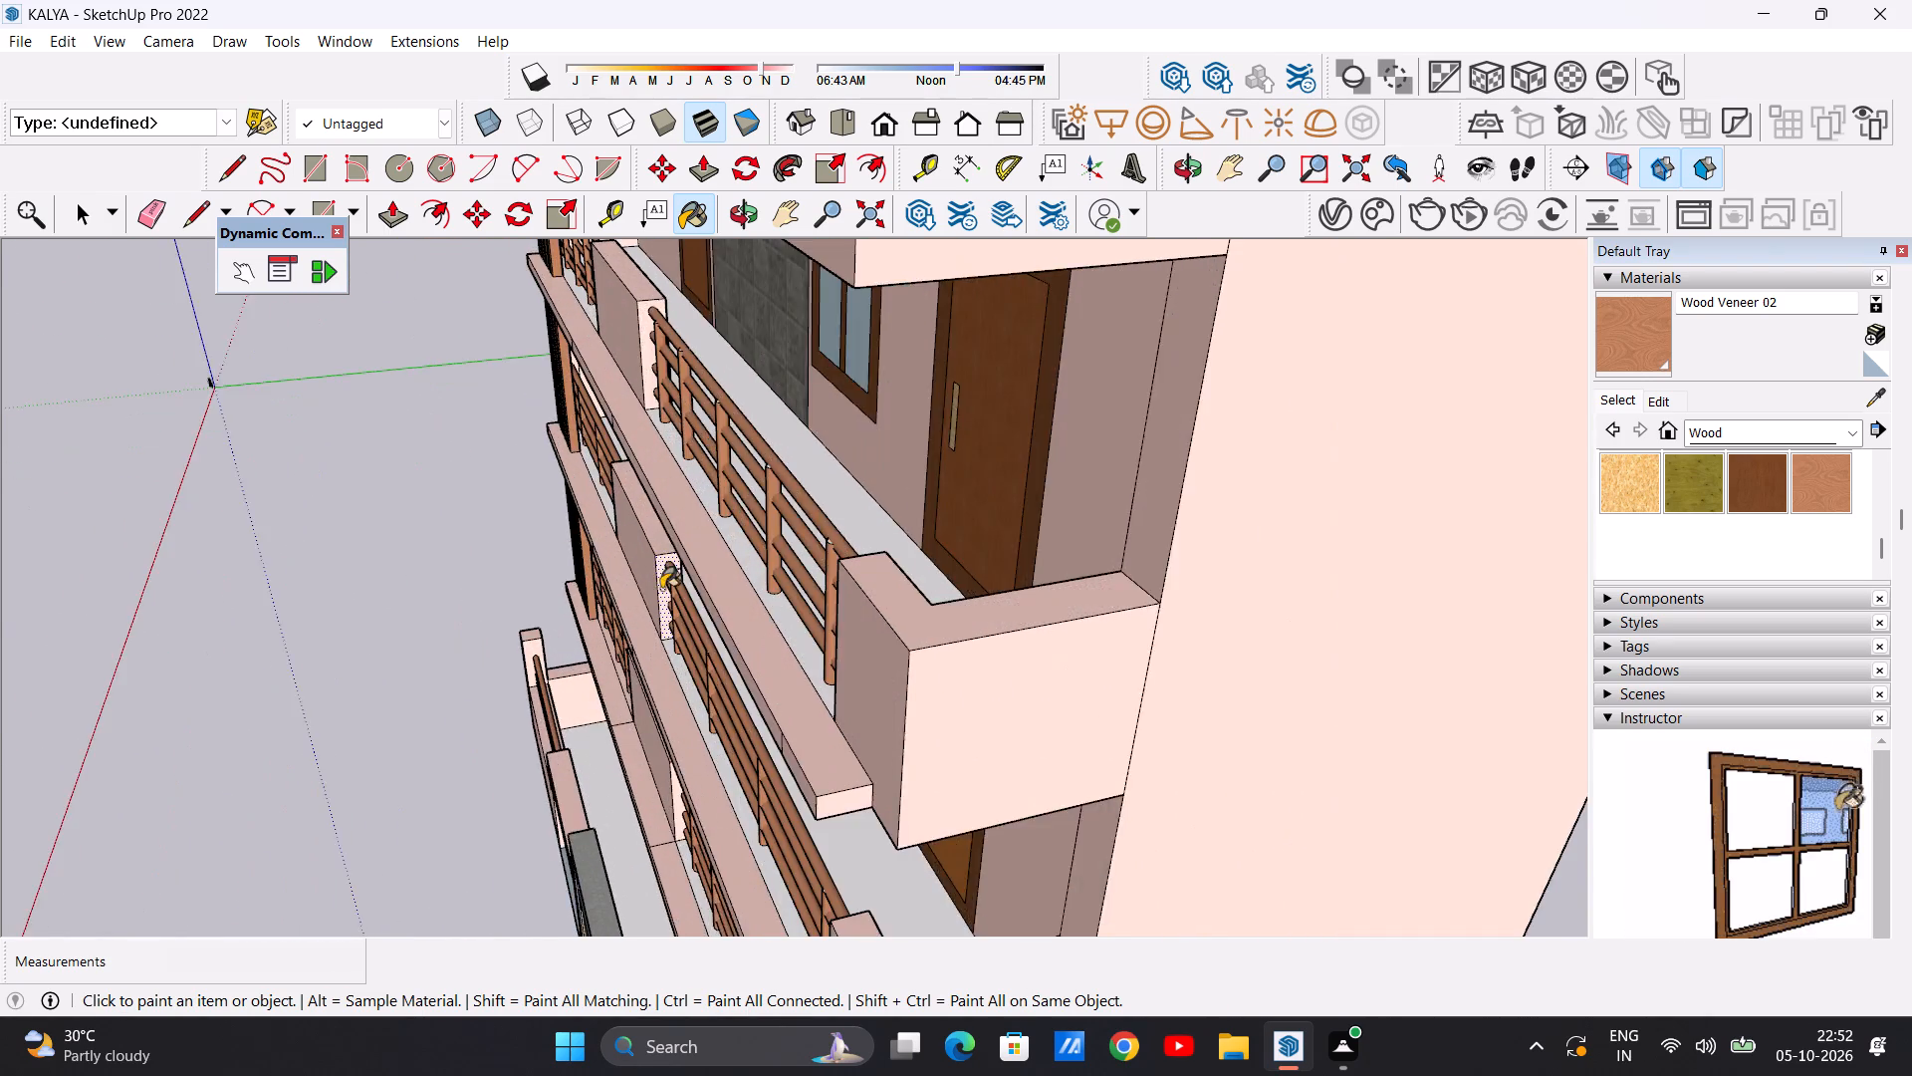
{"action": "scroll", "coordinate": [660, 590], "scroll_direction": "up", "scroll_amount": 6}
{"action": "scroll", "coordinate": [695, 609], "scroll_direction": "down", "scroll_amount": 11}
{"action": "scroll", "coordinate": [747, 567], "scroll_direction": "up", "scroll_amount": 4}
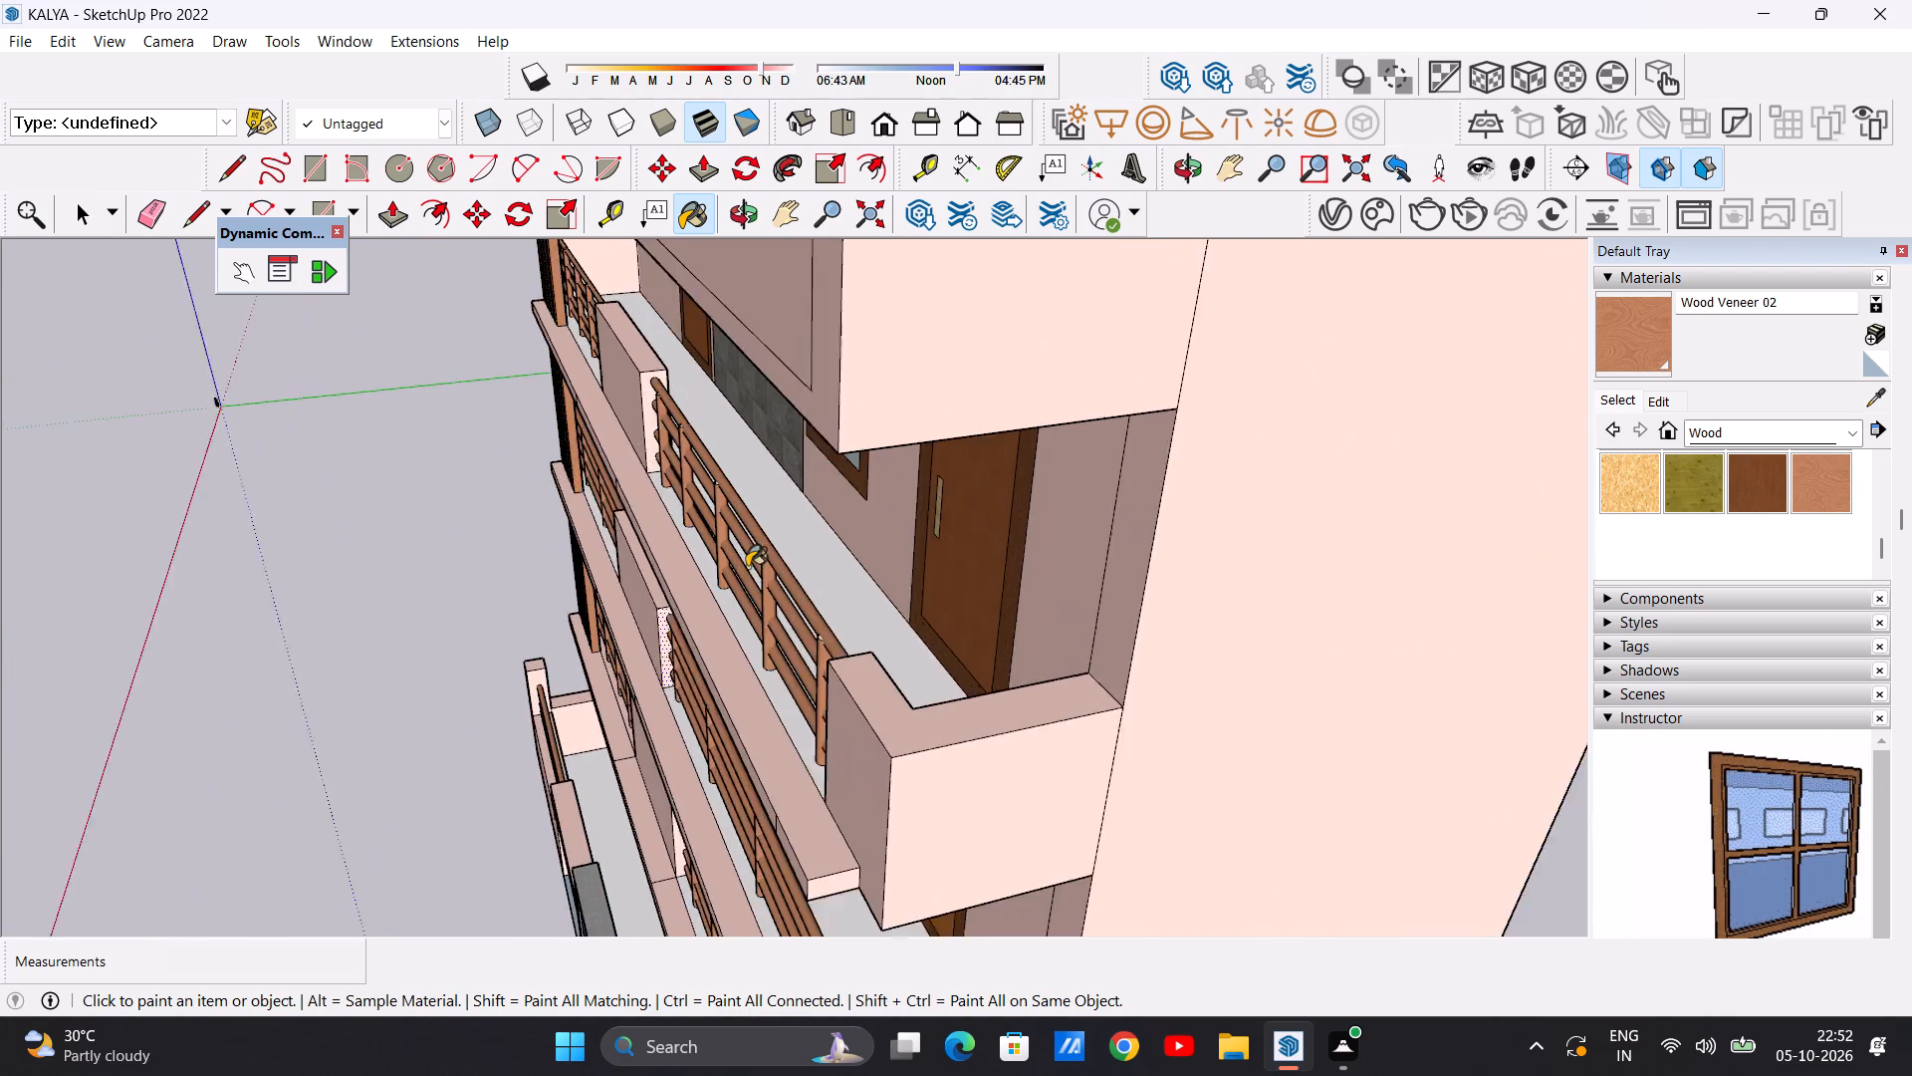
{"action": "scroll", "coordinate": [747, 567], "scroll_direction": "up", "scroll_amount": 3}
{"action": "middle_click_drag", "start_coordinate": [566, 695], "coordinate": [866, 573]}
{"action": "scroll", "coordinate": [434, 710], "scroll_direction": "down", "scroll_amount": 3}
{"action": "scroll", "coordinate": [517, 754], "scroll_direction": "up", "scroll_amount": 8}
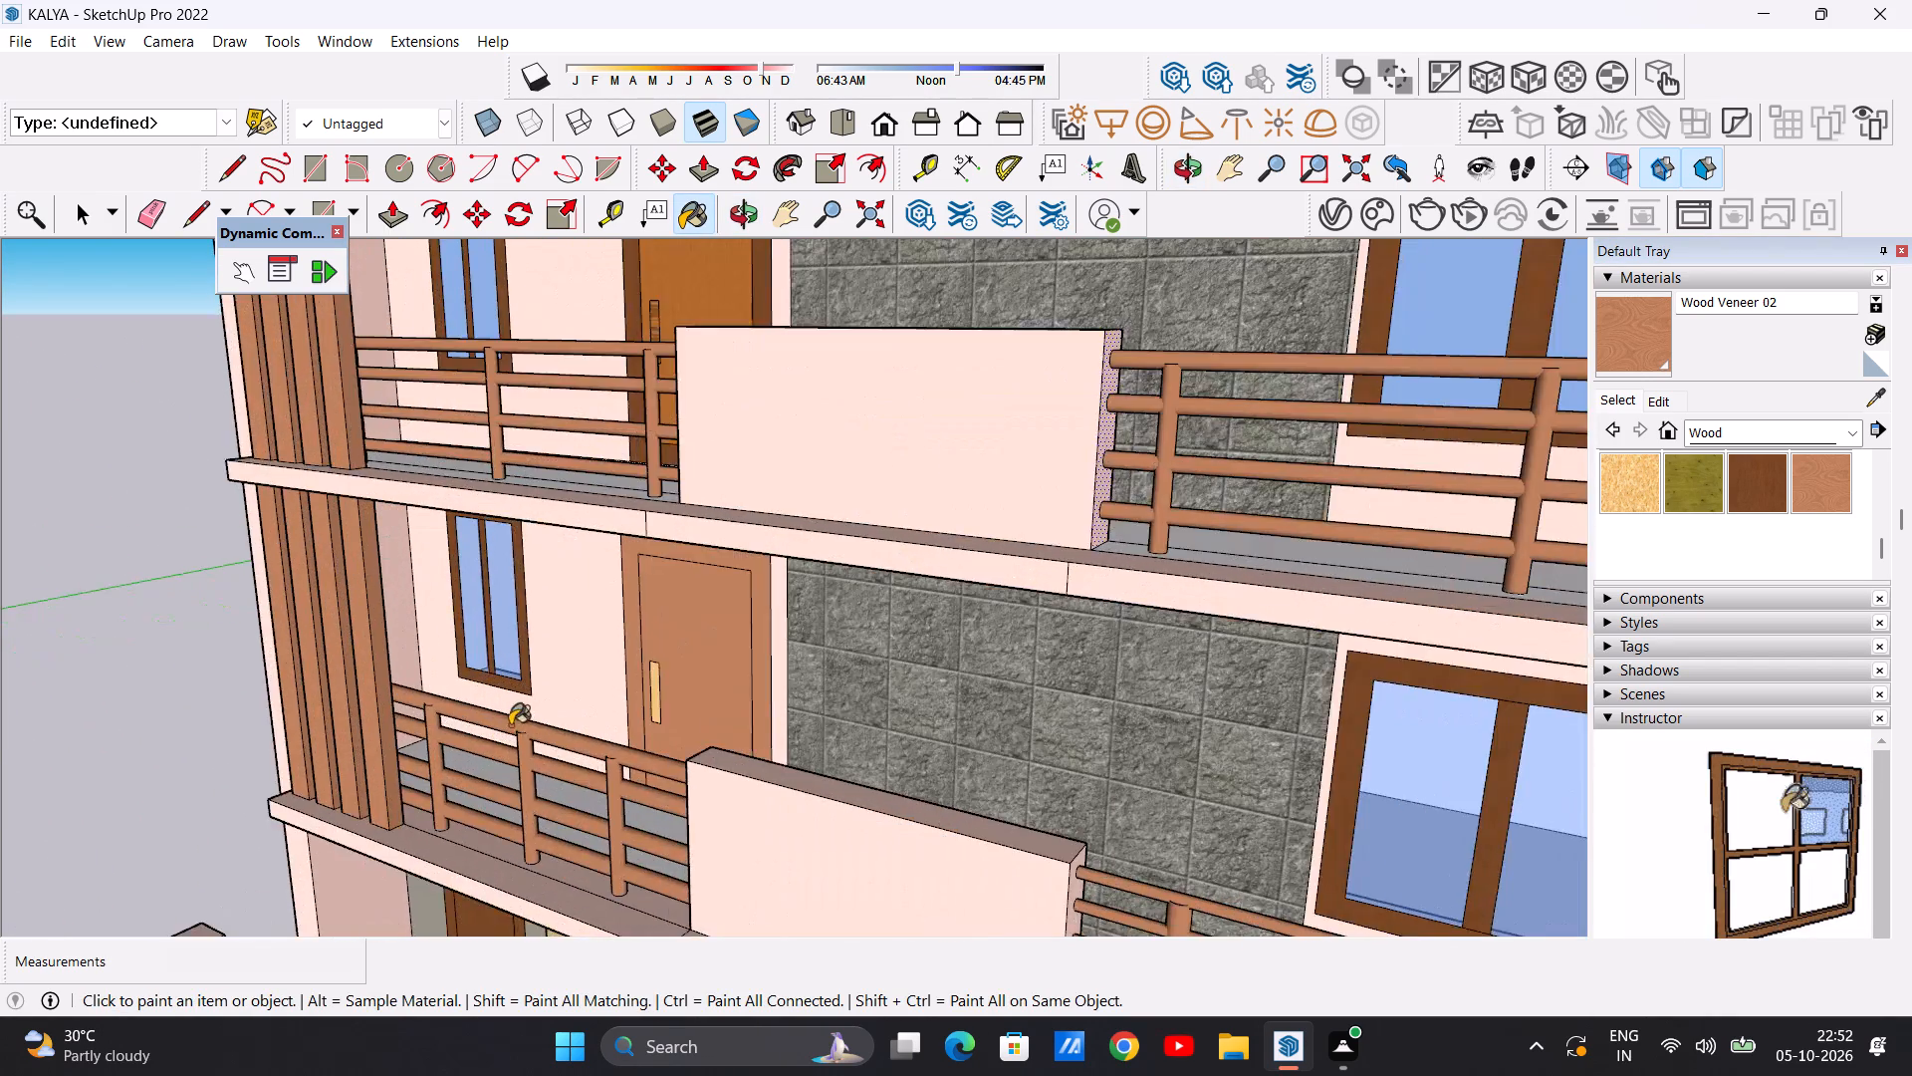
{"action": "scroll", "coordinate": [510, 725], "scroll_direction": "up", "scroll_amount": 6}
{"action": "middle_click_drag", "start_coordinate": [550, 750], "coordinate": [426, 839]}
{"action": "scroll", "coordinate": [480, 727], "scroll_direction": "up", "scroll_amount": 12}
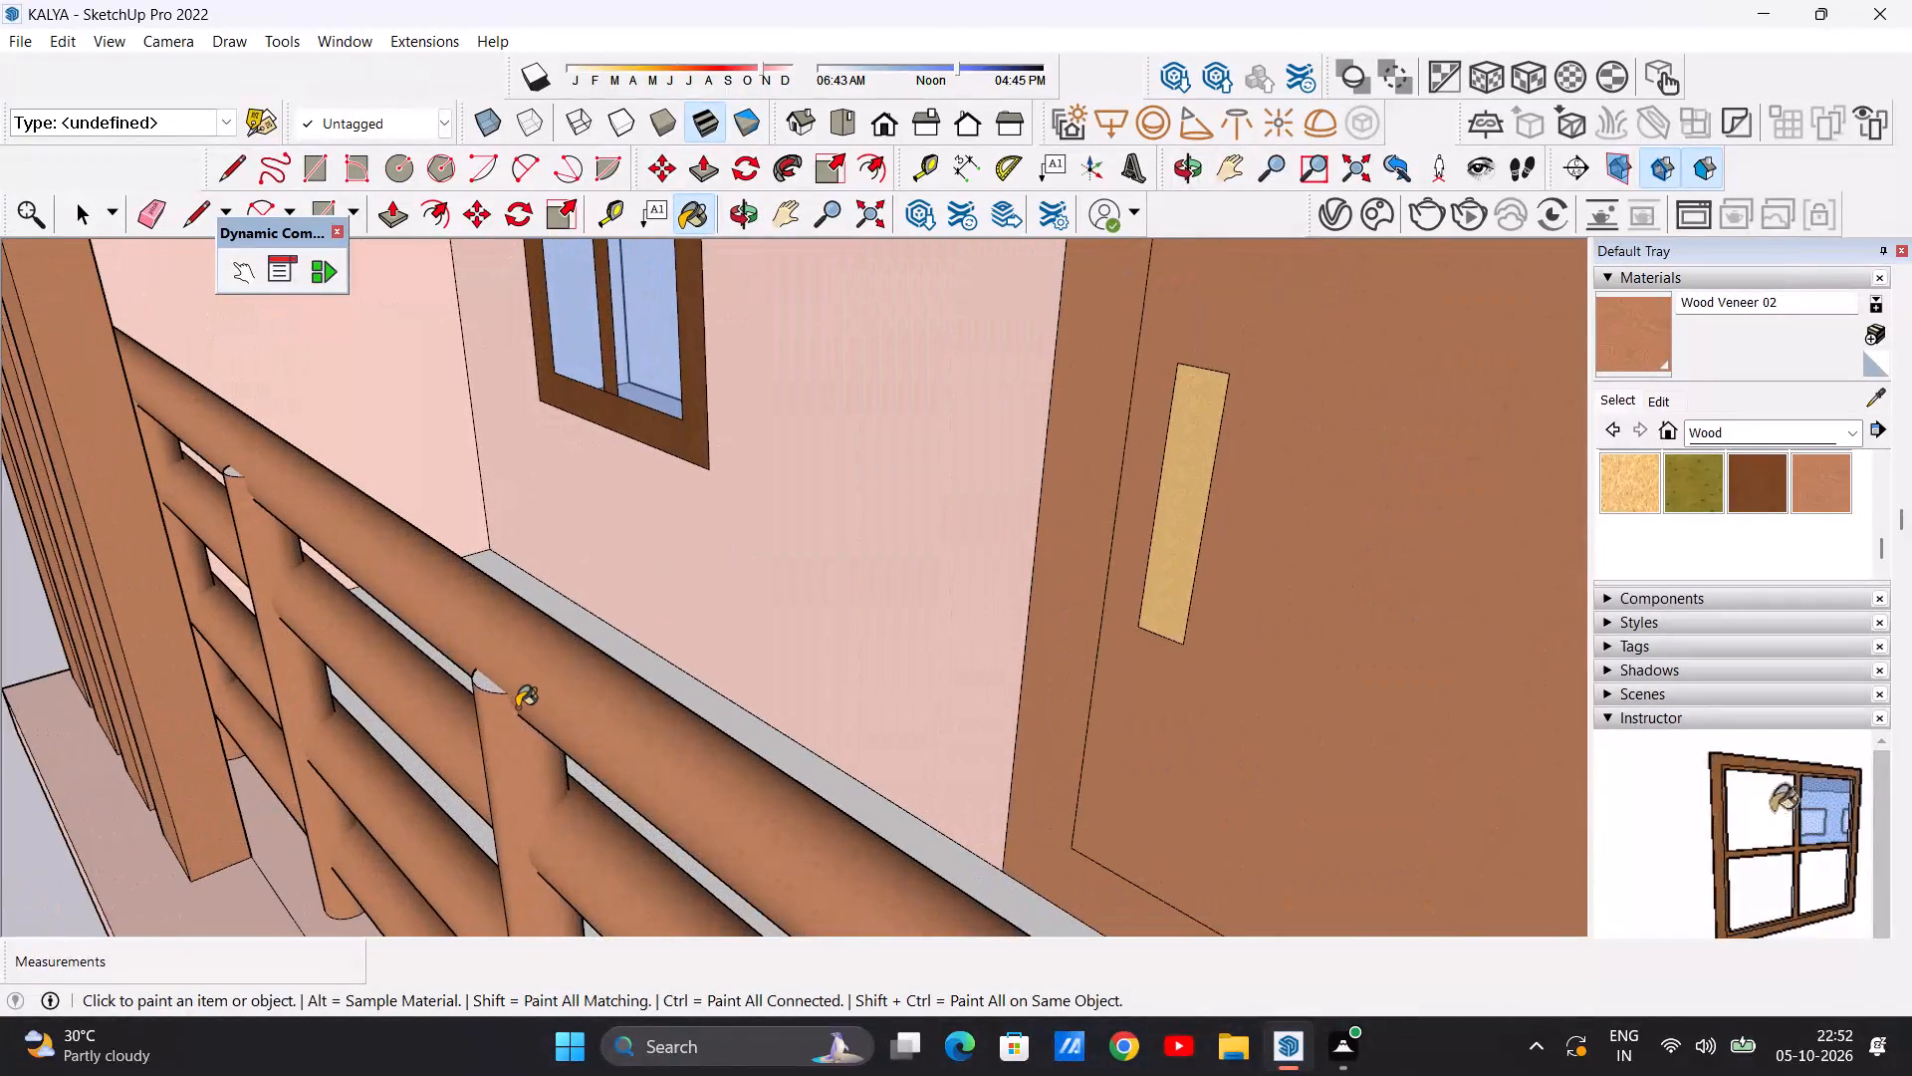
{"action": "scroll", "coordinate": [517, 707], "scroll_direction": "up", "scroll_amount": 1}
{"action": "left_click", "coordinate": [484, 687]}
{"action": "scroll", "coordinate": [516, 688], "scroll_direction": "down", "scroll_amount": 7}
{"action": "scroll", "coordinate": [350, 540], "scroll_direction": "up", "scroll_amount": 10}
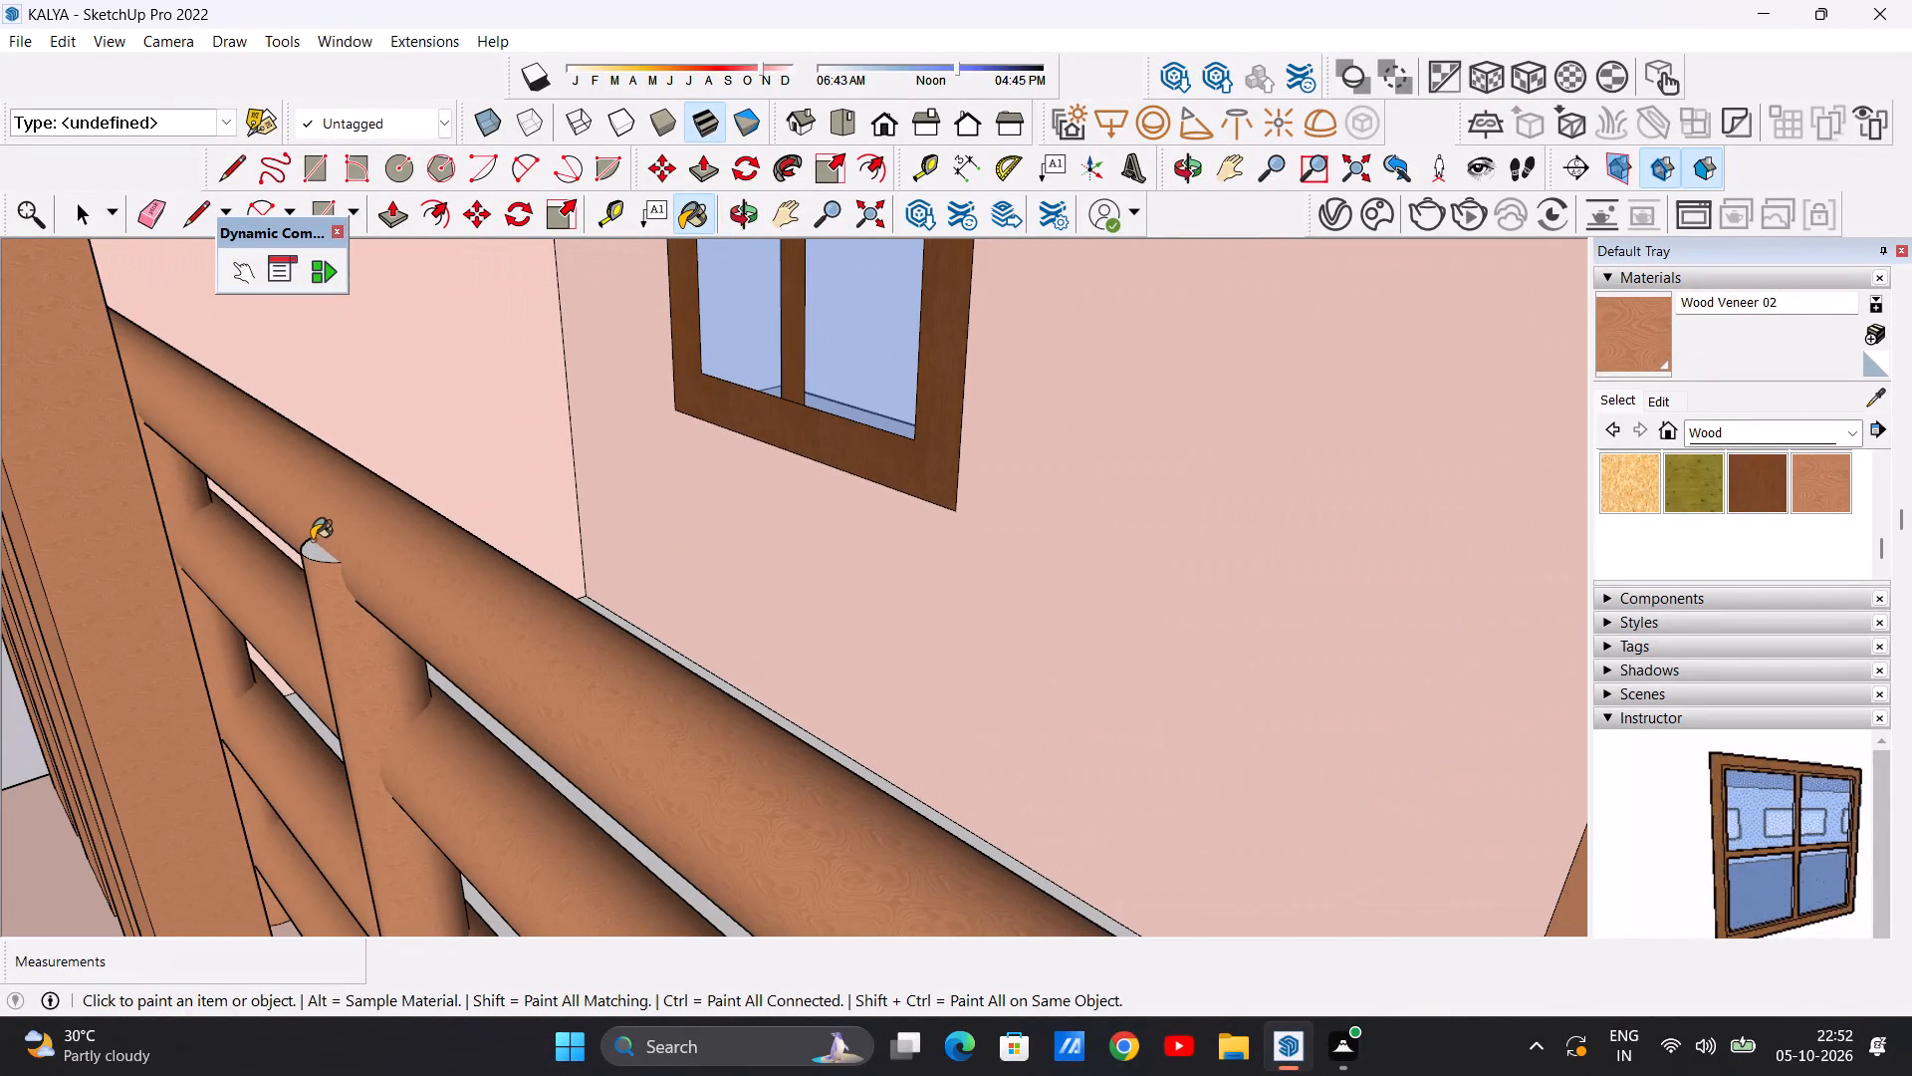
{"action": "left_click", "coordinate": [314, 547]}
{"action": "scroll", "coordinate": [395, 583], "scroll_direction": "down", "scroll_amount": 20}
{"action": "scroll", "coordinate": [395, 583], "scroll_direction": "down", "scroll_amount": 10}
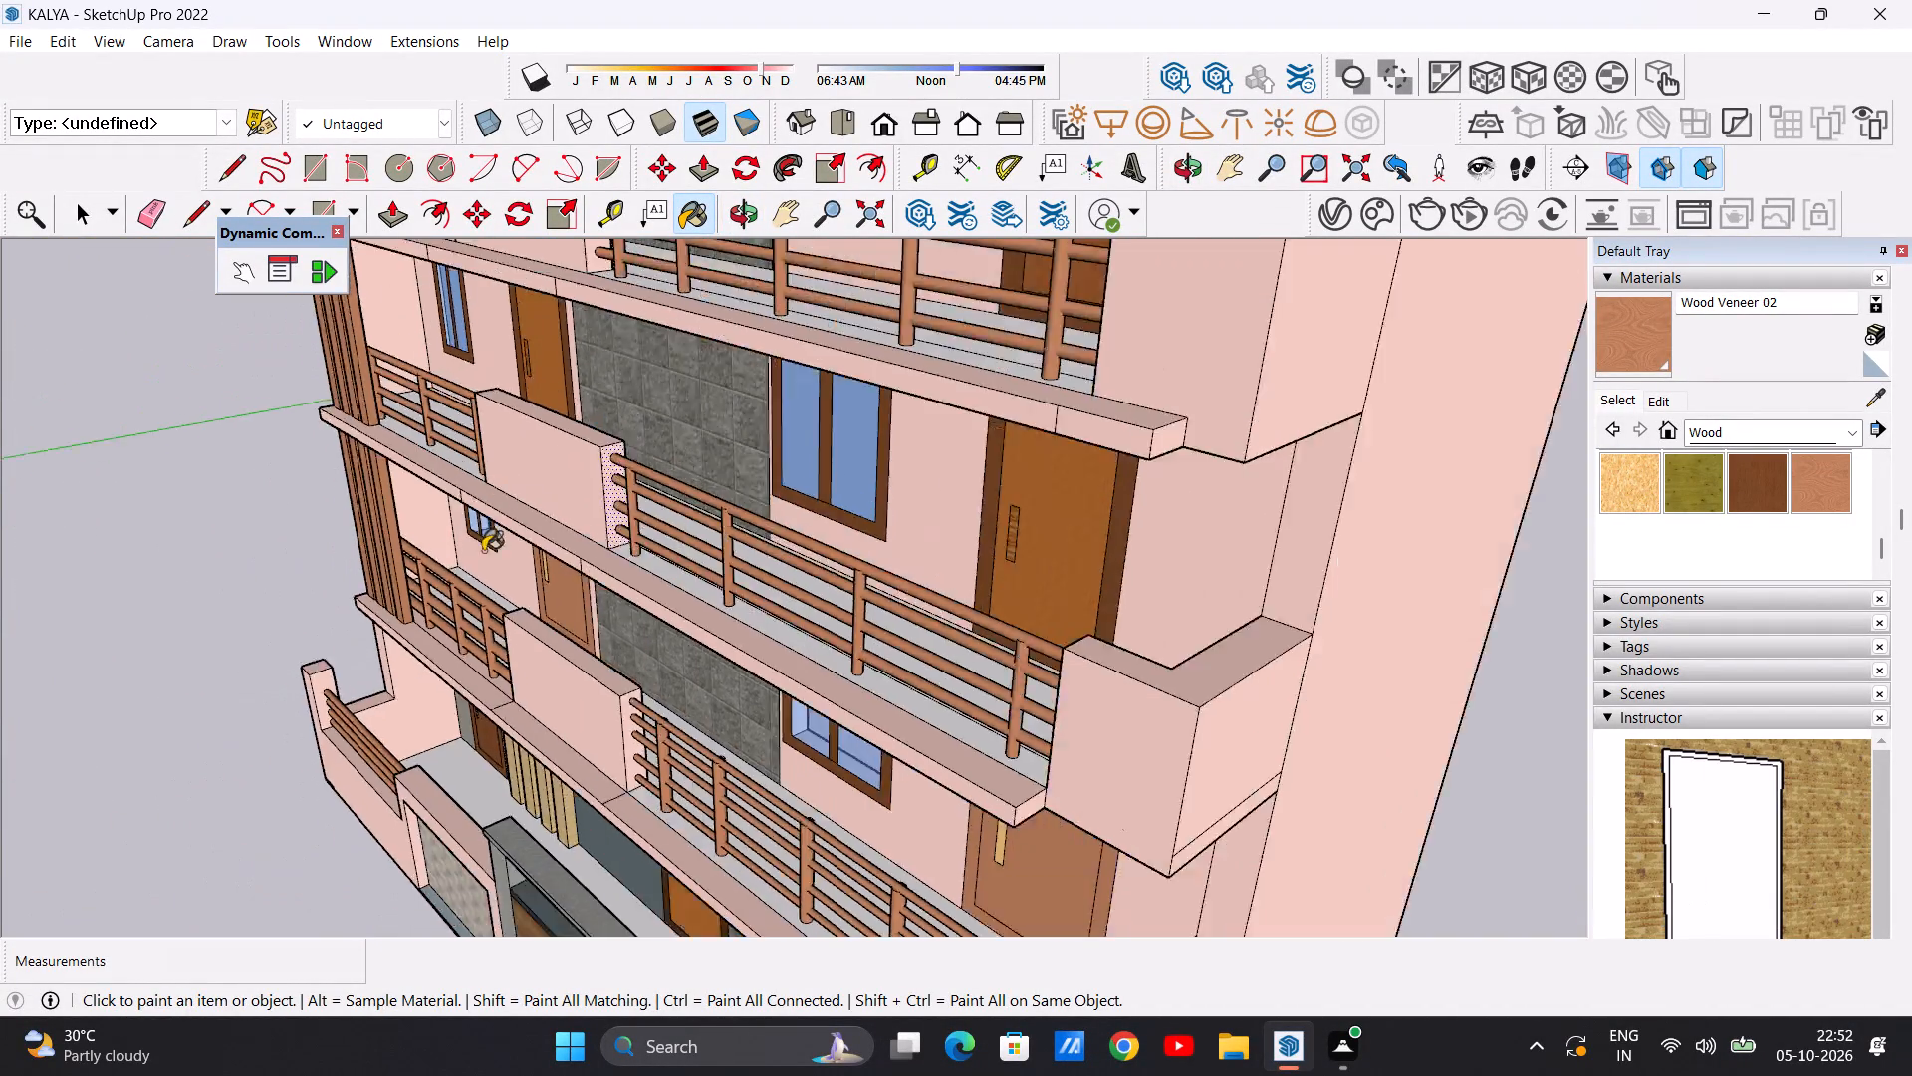
Paint two unpainted post tops with Wood Veneer 02 on the top-floor balcony's long railing, towards the solid middle parapet.
{"action": "scroll", "coordinate": [483, 551], "scroll_direction": "down", "scroll_amount": 3}
{"action": "scroll", "coordinate": [658, 710], "scroll_direction": "up", "scroll_amount": 8}
{"action": "middle_click_drag", "start_coordinate": [682, 686], "coordinate": [578, 707]}
{"action": "scroll", "coordinate": [610, 699], "scroll_direction": "up", "scroll_amount": 7}
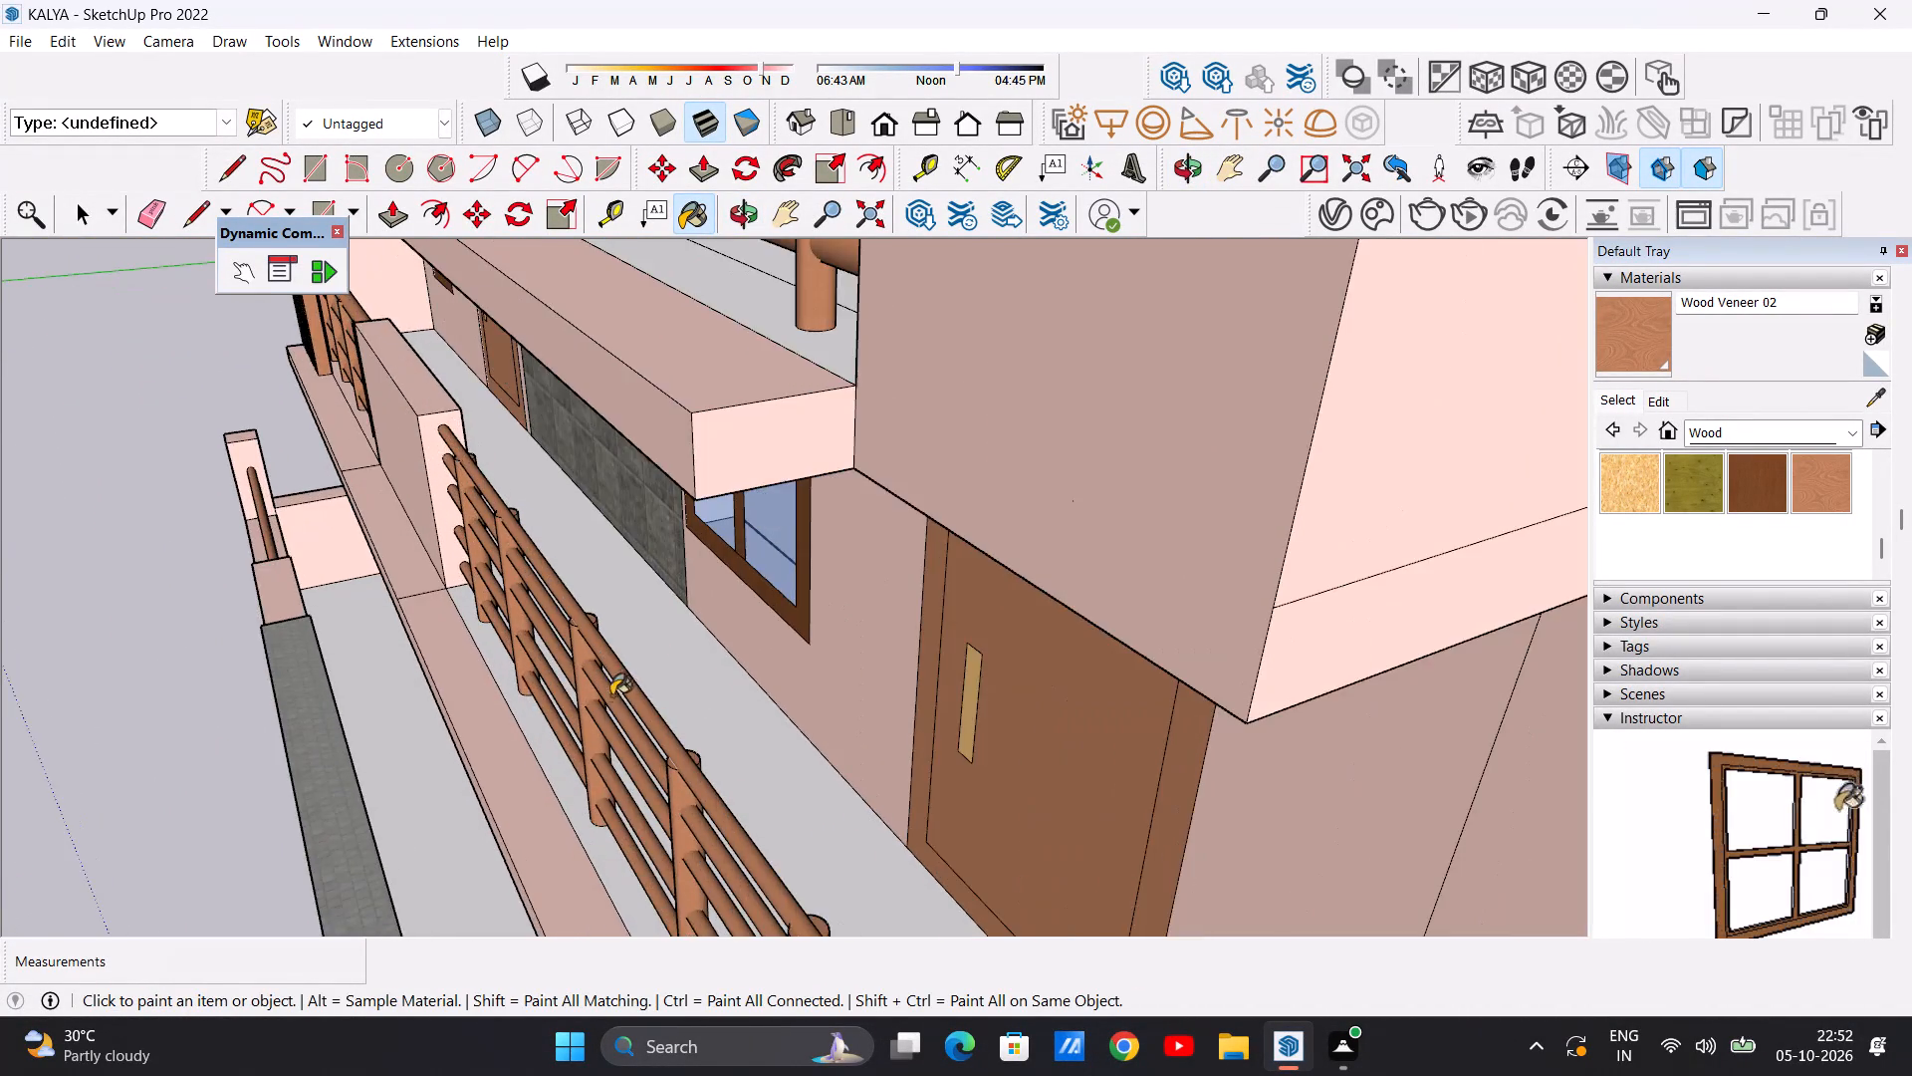
{"action": "scroll", "coordinate": [686, 748], "scroll_direction": "up", "scroll_amount": 11}
{"action": "scroll", "coordinate": [647, 746], "scroll_direction": "down", "scroll_amount": 20}
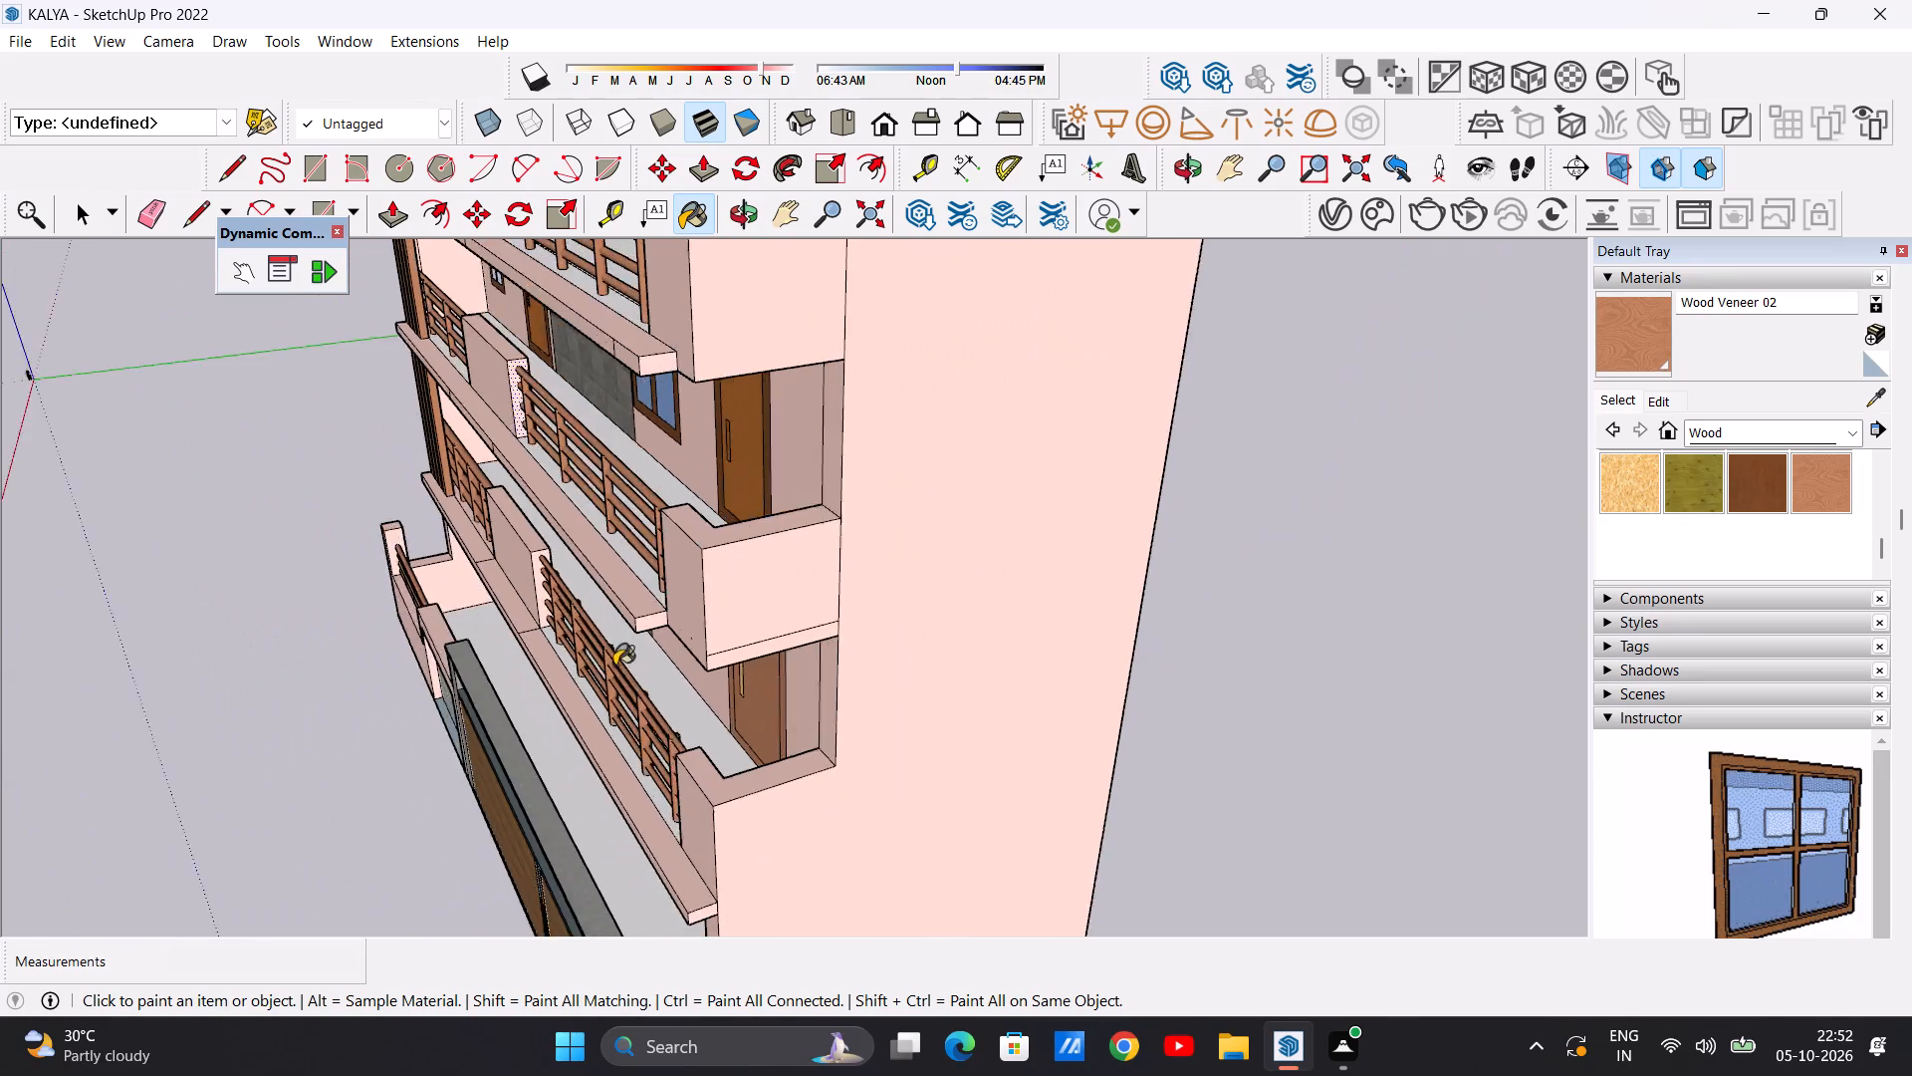
{"action": "scroll", "coordinate": [614, 666], "scroll_direction": "down", "scroll_amount": 2}
{"action": "middle_click_drag", "start_coordinate": [553, 713], "coordinate": [722, 680]}
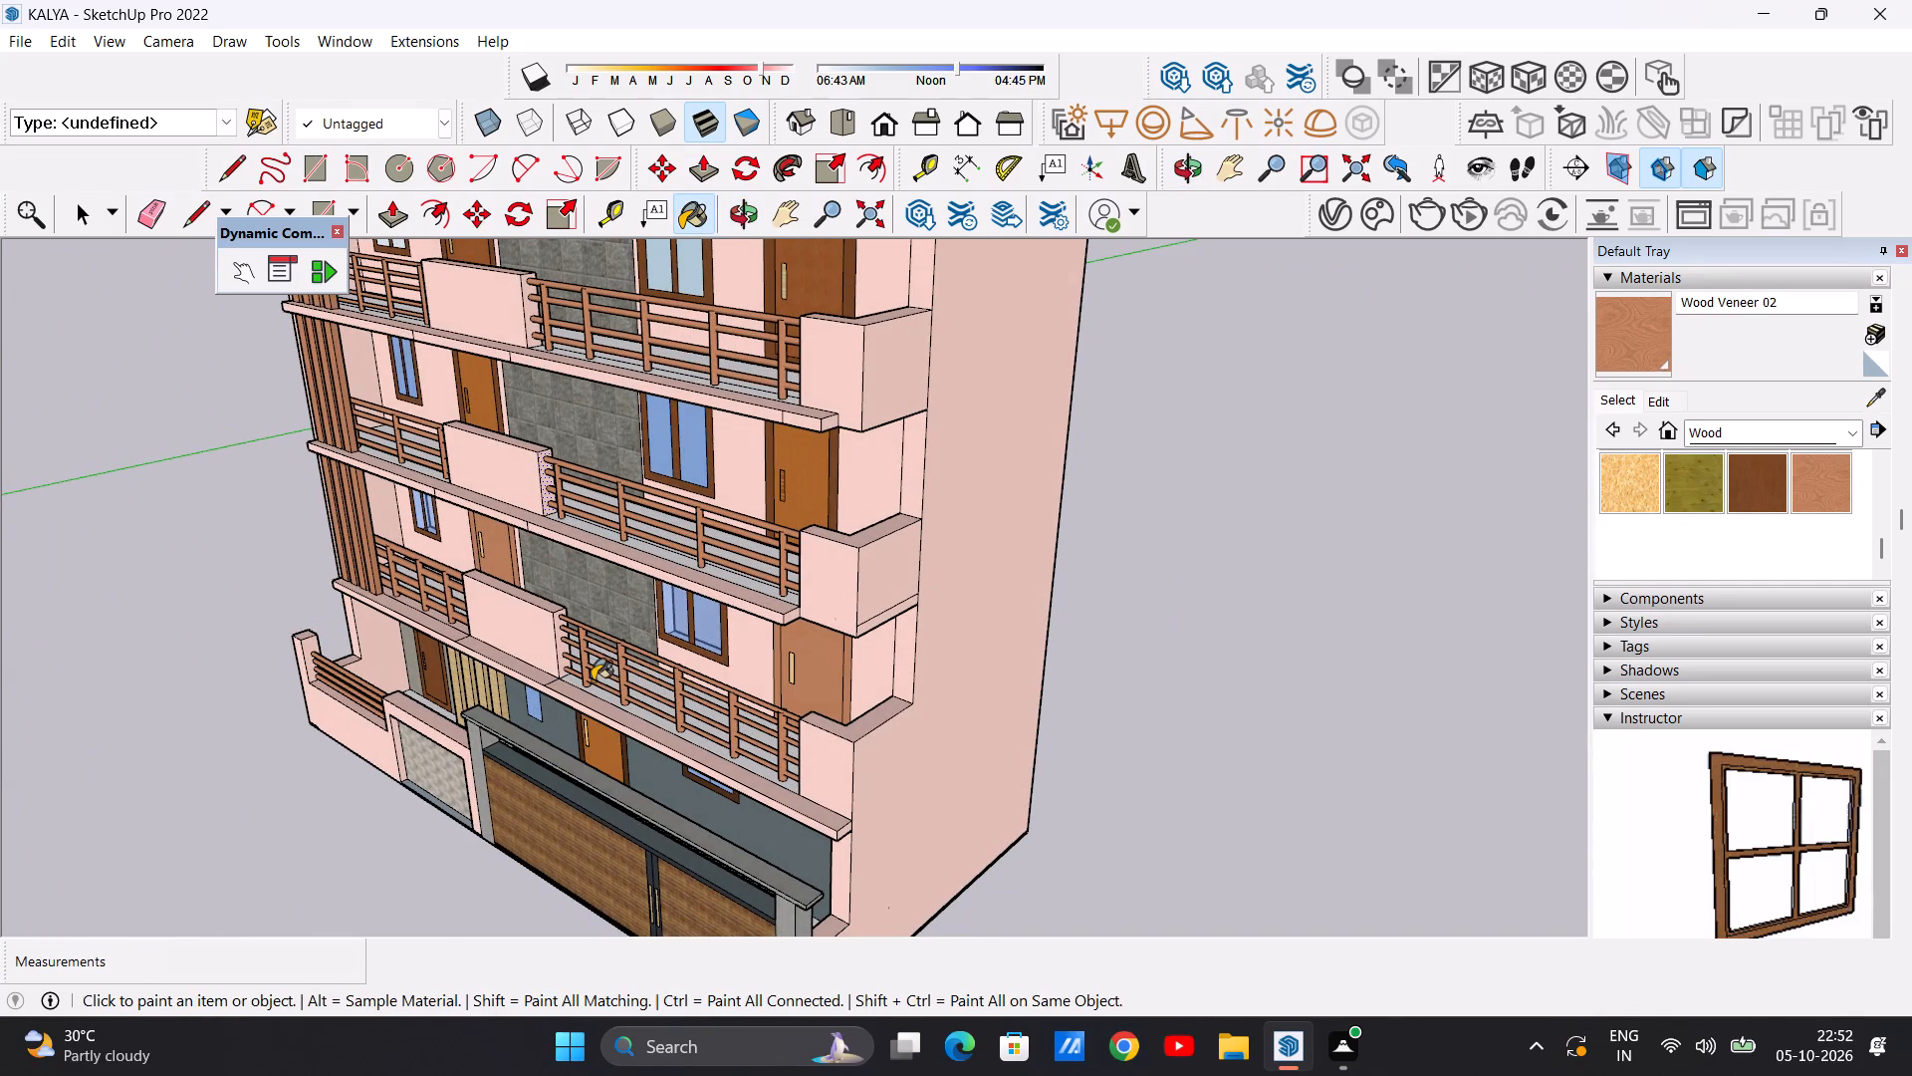
{"action": "scroll", "coordinate": [696, 370], "scroll_direction": "down", "scroll_amount": 7}
{"action": "scroll", "coordinate": [730, 376], "scroll_direction": "up", "scroll_amount": 1}
{"action": "middle_click_drag", "start_coordinate": [728, 378], "coordinate": [608, 521]}
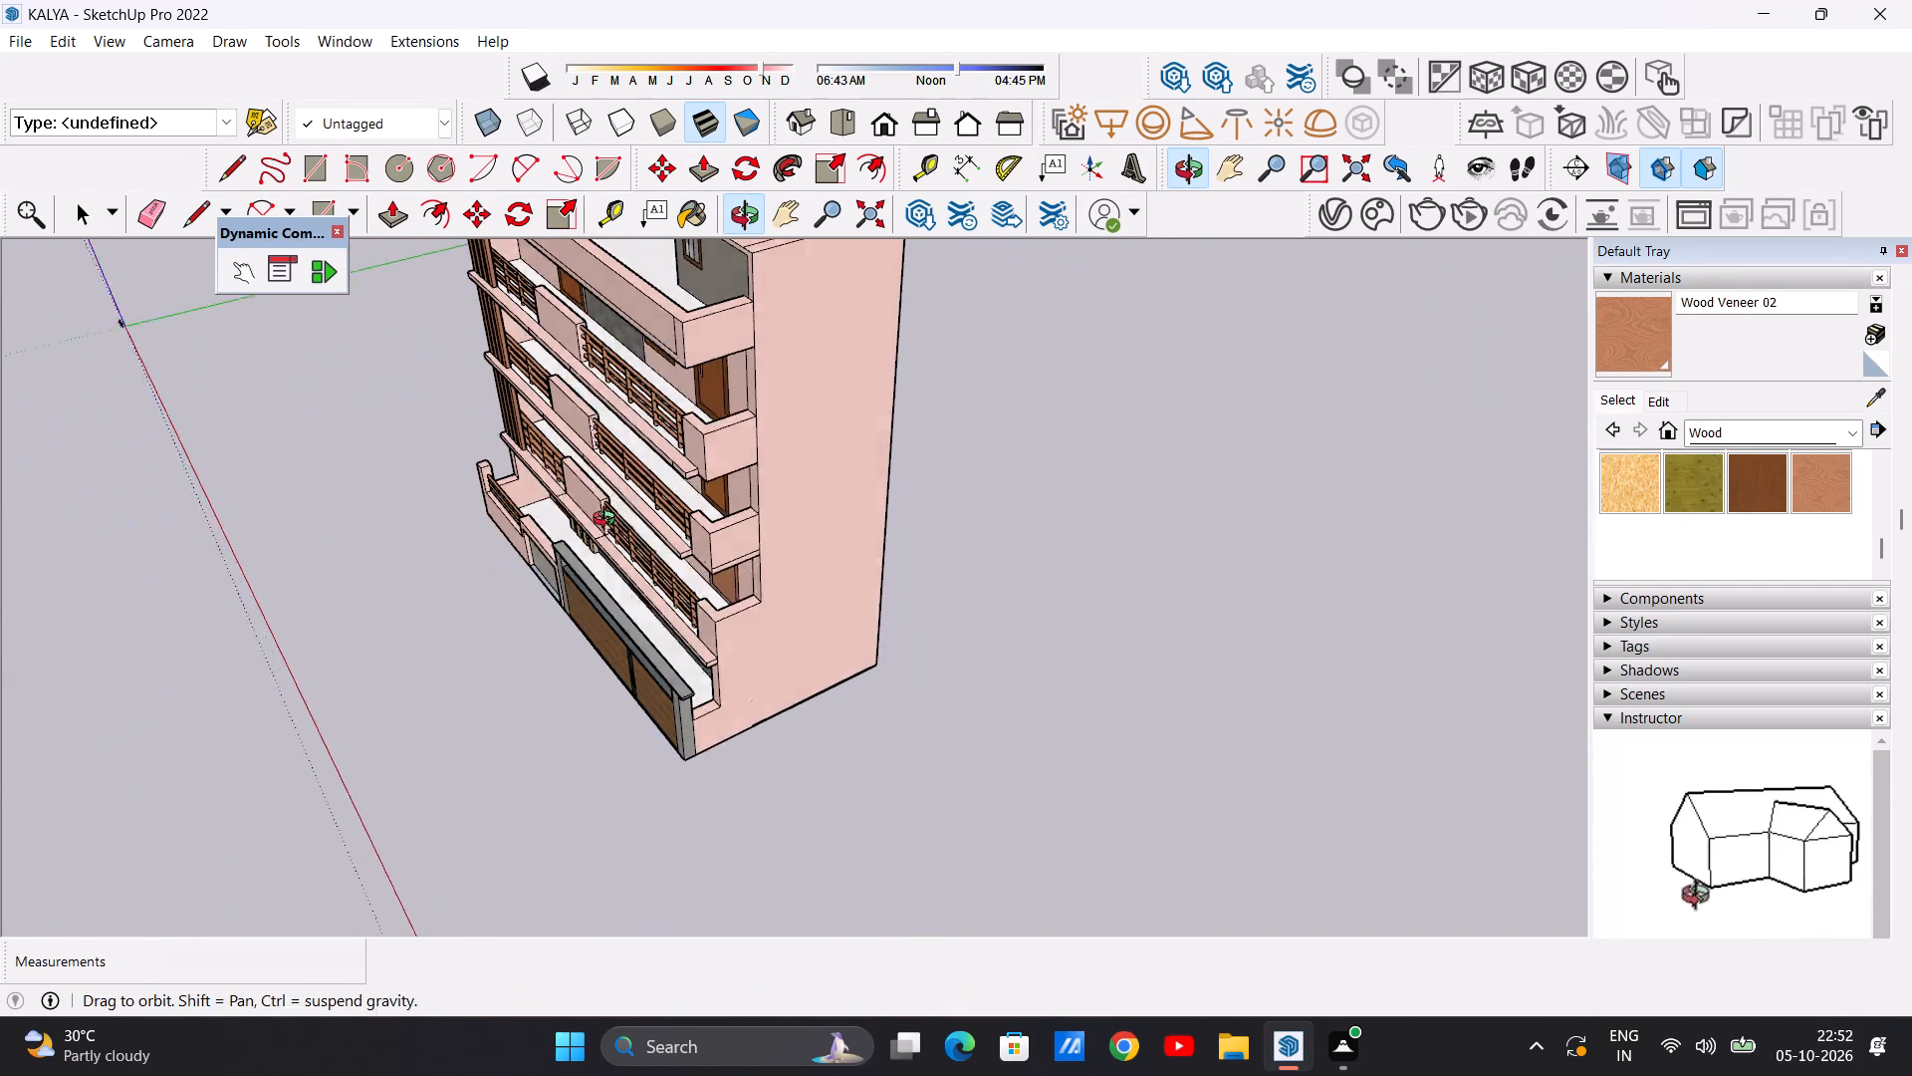
{"action": "middle_click_drag", "start_coordinate": [608, 521], "coordinate": [608, 524]}
{"action": "scroll", "coordinate": [660, 359], "scroll_direction": "up", "scroll_amount": 20}
{"action": "scroll", "coordinate": [660, 359], "scroll_direction": "up", "scroll_amount": 7}
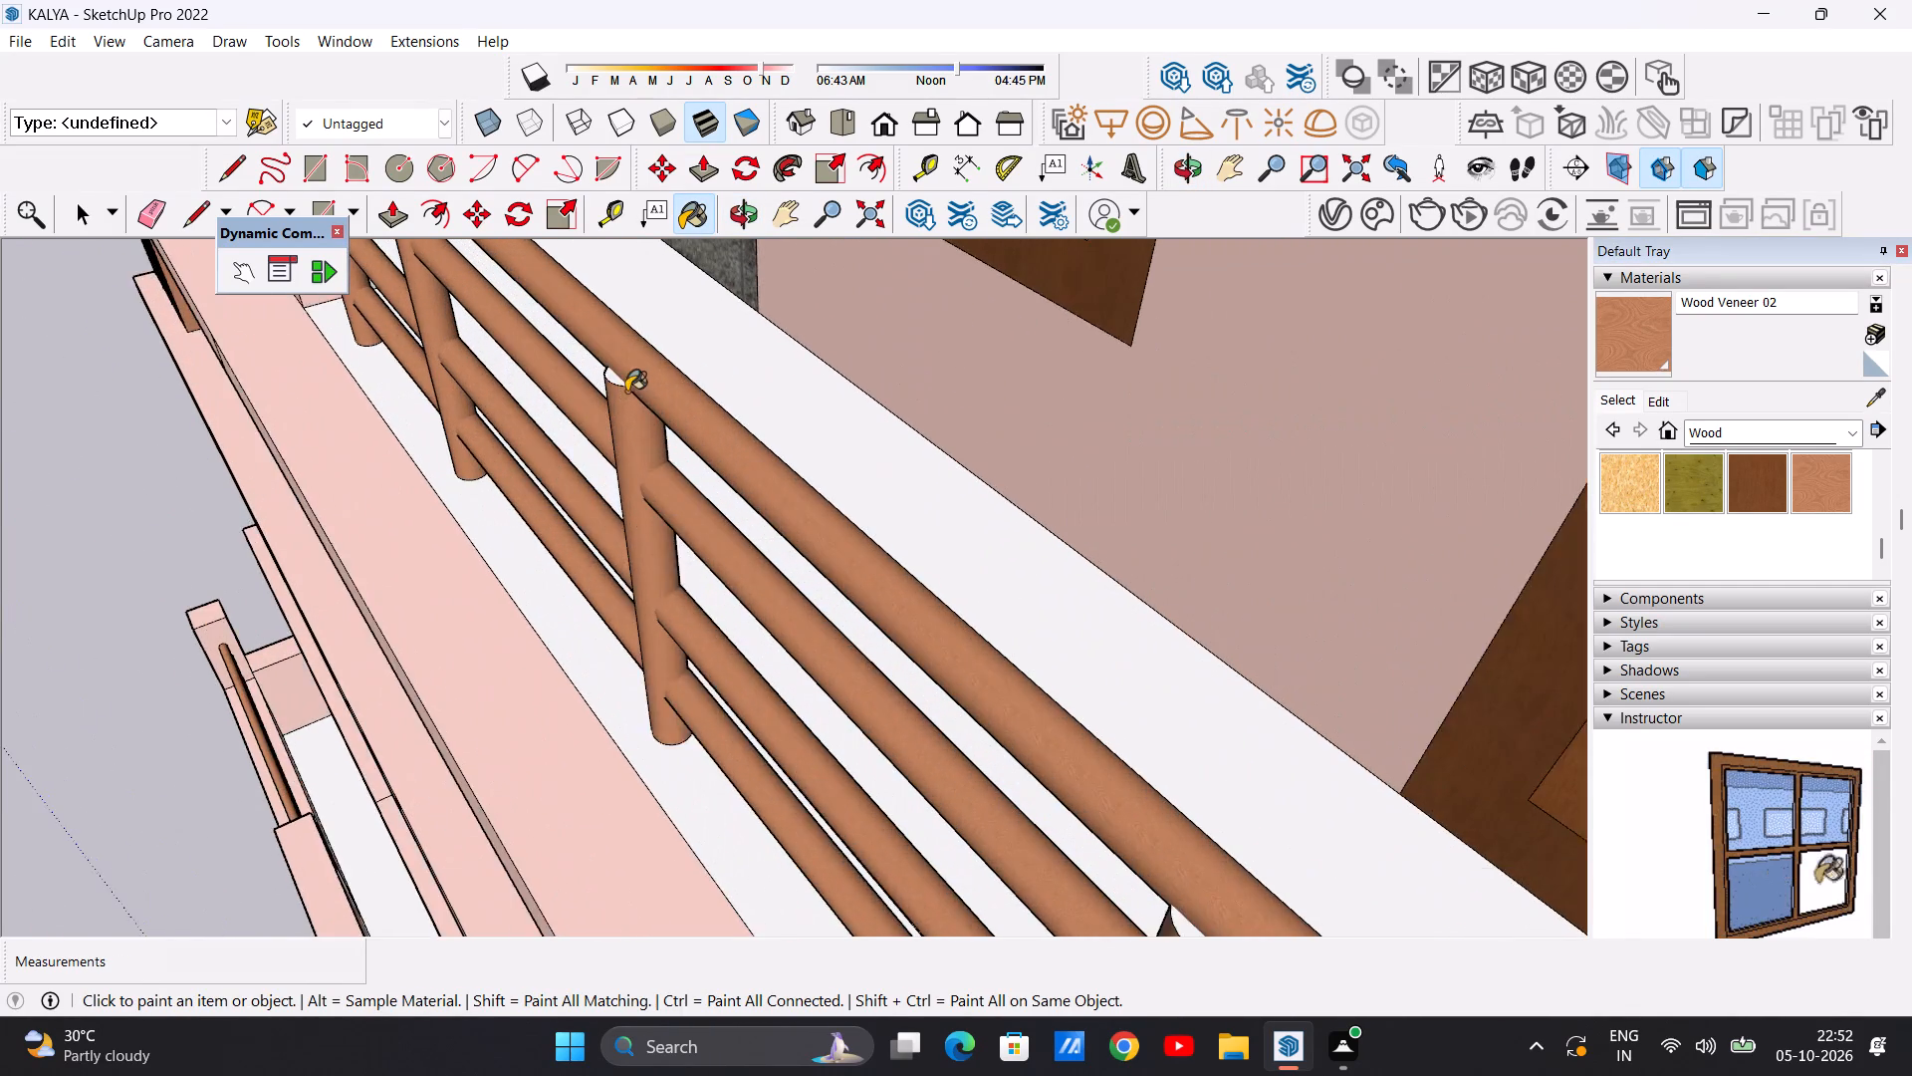
{"action": "scroll", "coordinate": [626, 392], "scroll_direction": "up", "scroll_amount": 6}
{"action": "left_click", "coordinate": [611, 370]}
{"action": "scroll", "coordinate": [586, 445], "scroll_direction": "down", "scroll_amount": 19}
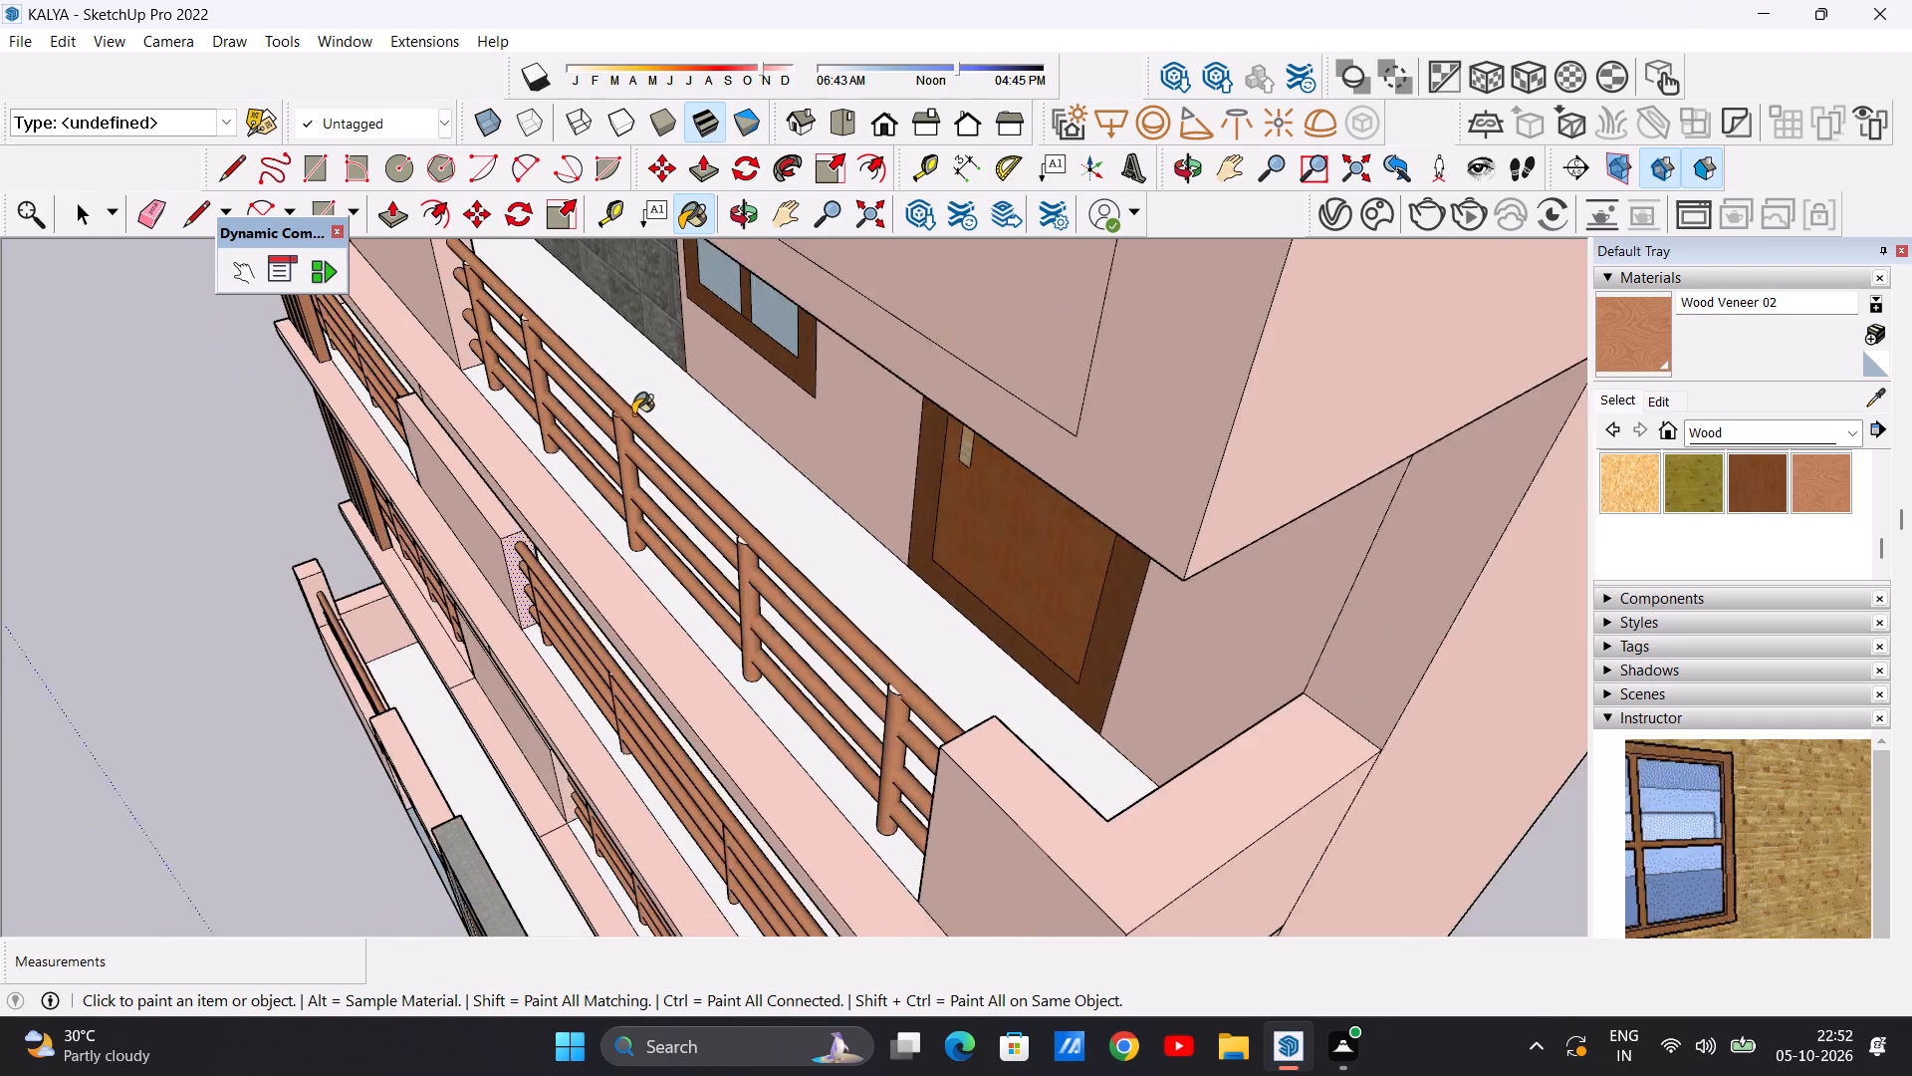
{"action": "scroll", "coordinate": [633, 414], "scroll_direction": "down", "scroll_amount": 4}
{"action": "scroll", "coordinate": [559, 331], "scroll_direction": "up", "scroll_amount": 20}
{"action": "scroll", "coordinate": [559, 331], "scroll_direction": "up", "scroll_amount": 3}
{"action": "left_click", "coordinate": [501, 419]}
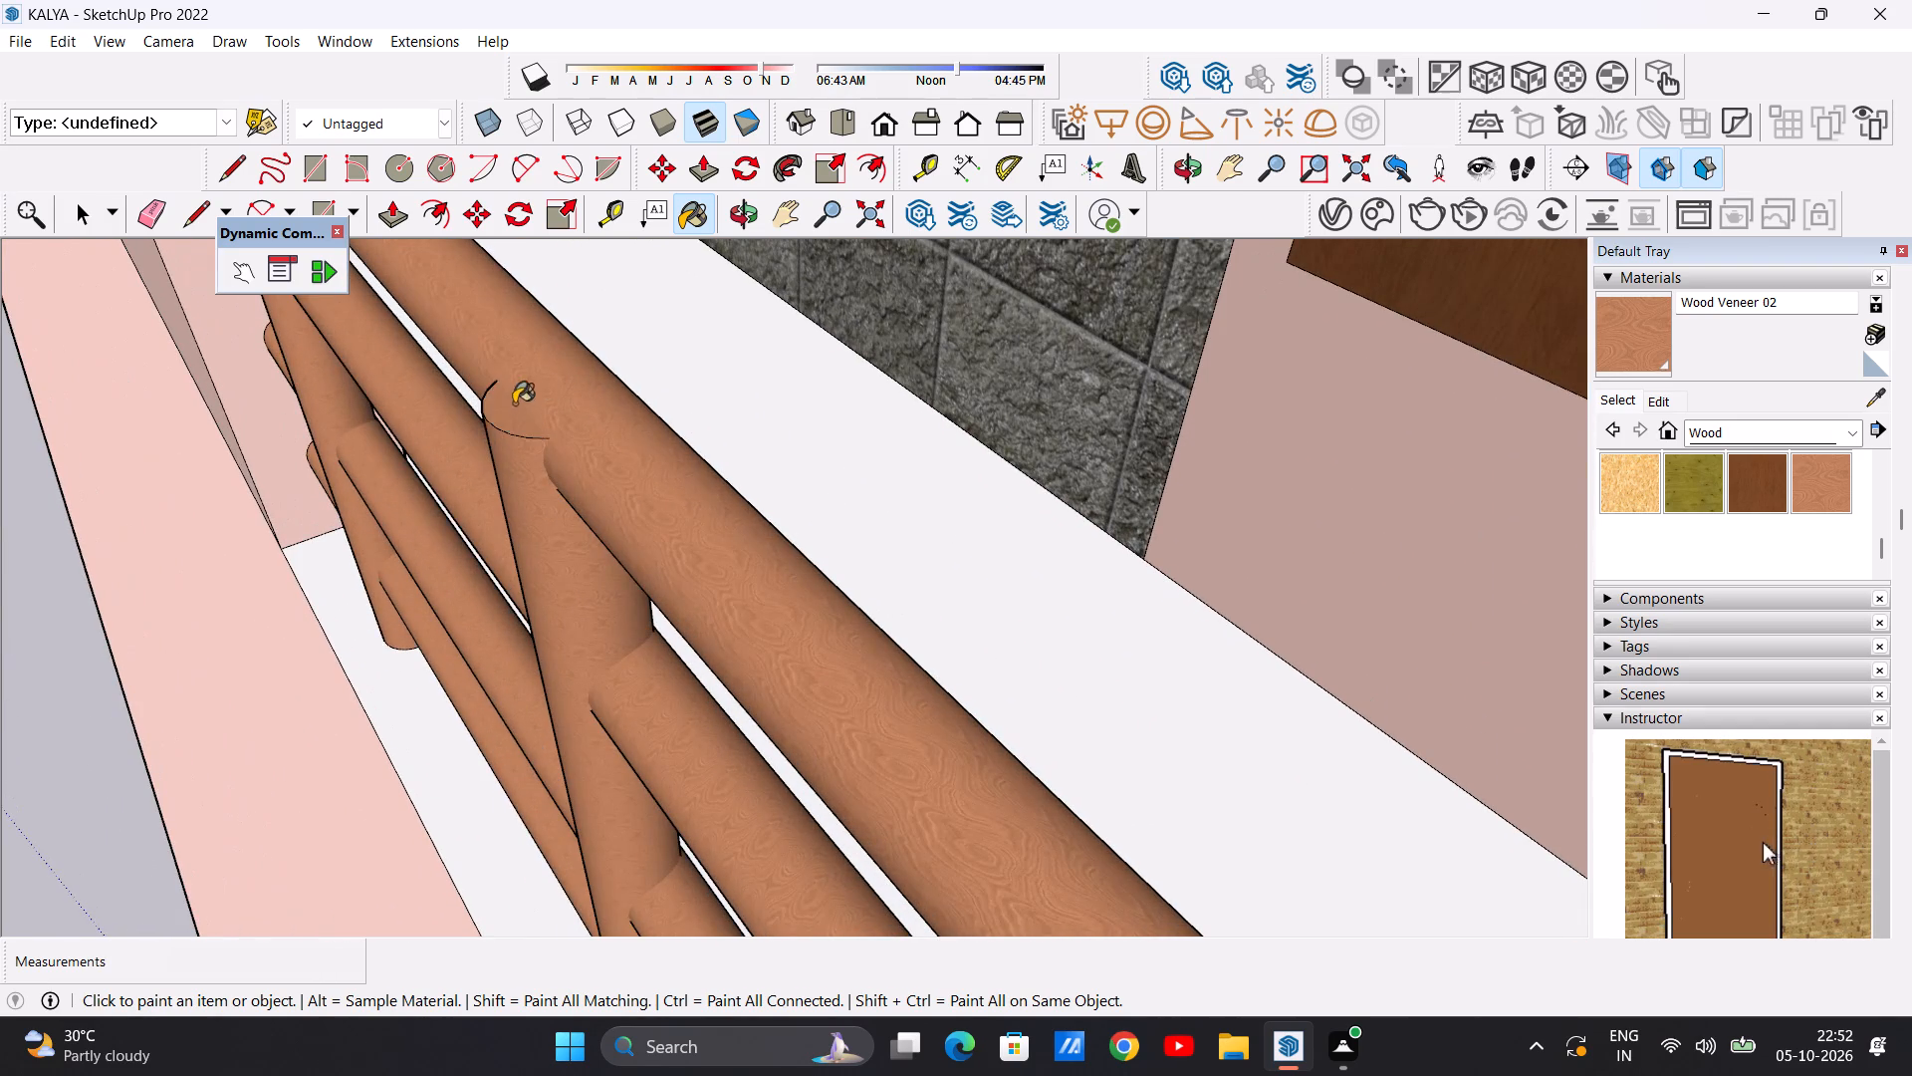
Paint two more unpainted post tops with Wood Veneer 02 on the top-floor long railing, towards the corner parapet.
{"action": "scroll", "coordinate": [519, 390], "scroll_direction": "down", "scroll_amount": 20}
{"action": "scroll", "coordinate": [519, 390], "scroll_direction": "down", "scroll_amount": 8}
{"action": "scroll", "coordinate": [818, 671], "scroll_direction": "up", "scroll_amount": 9}
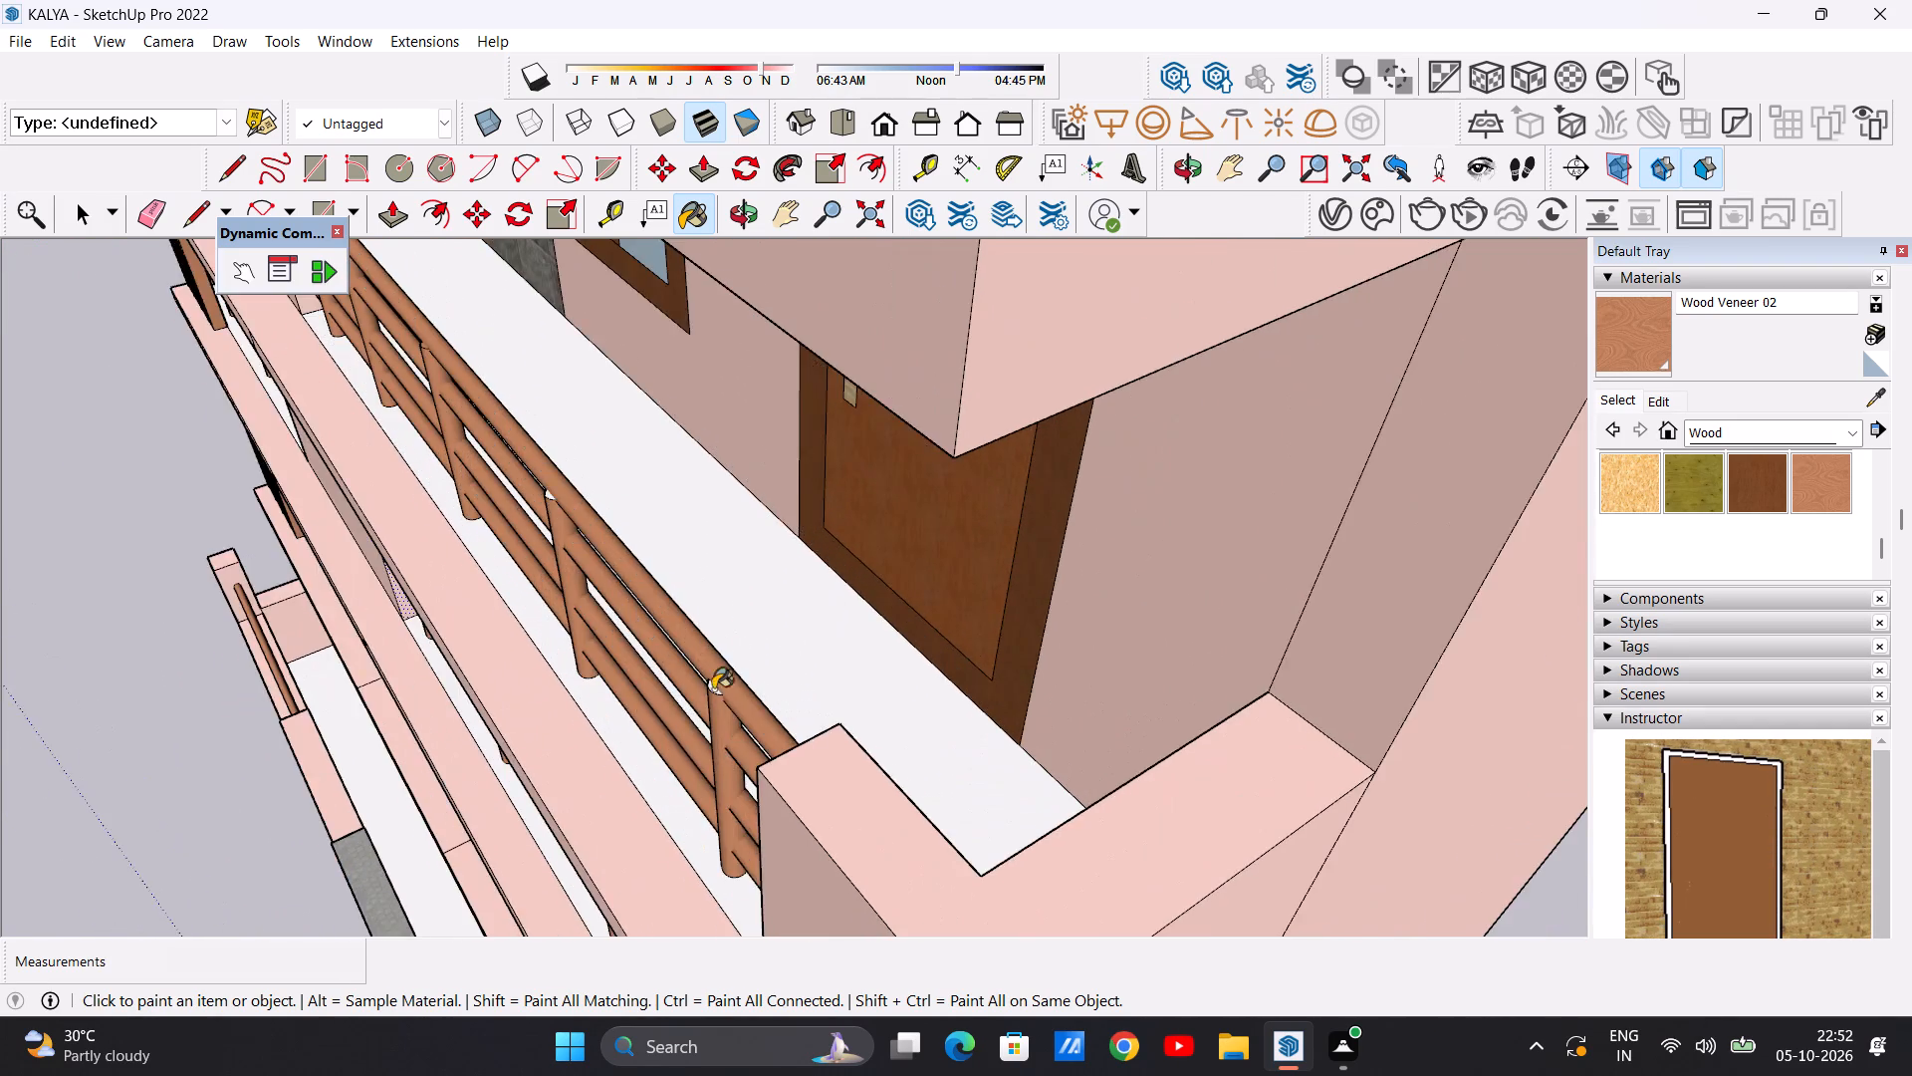
{"action": "scroll", "coordinate": [713, 689], "scroll_direction": "up", "scroll_amount": 11}
{"action": "left_click", "coordinate": [714, 690]}
{"action": "scroll", "coordinate": [728, 710], "scroll_direction": "down", "scroll_amount": 12}
{"action": "scroll", "coordinate": [546, 418], "scroll_direction": "up", "scroll_amount": 7}
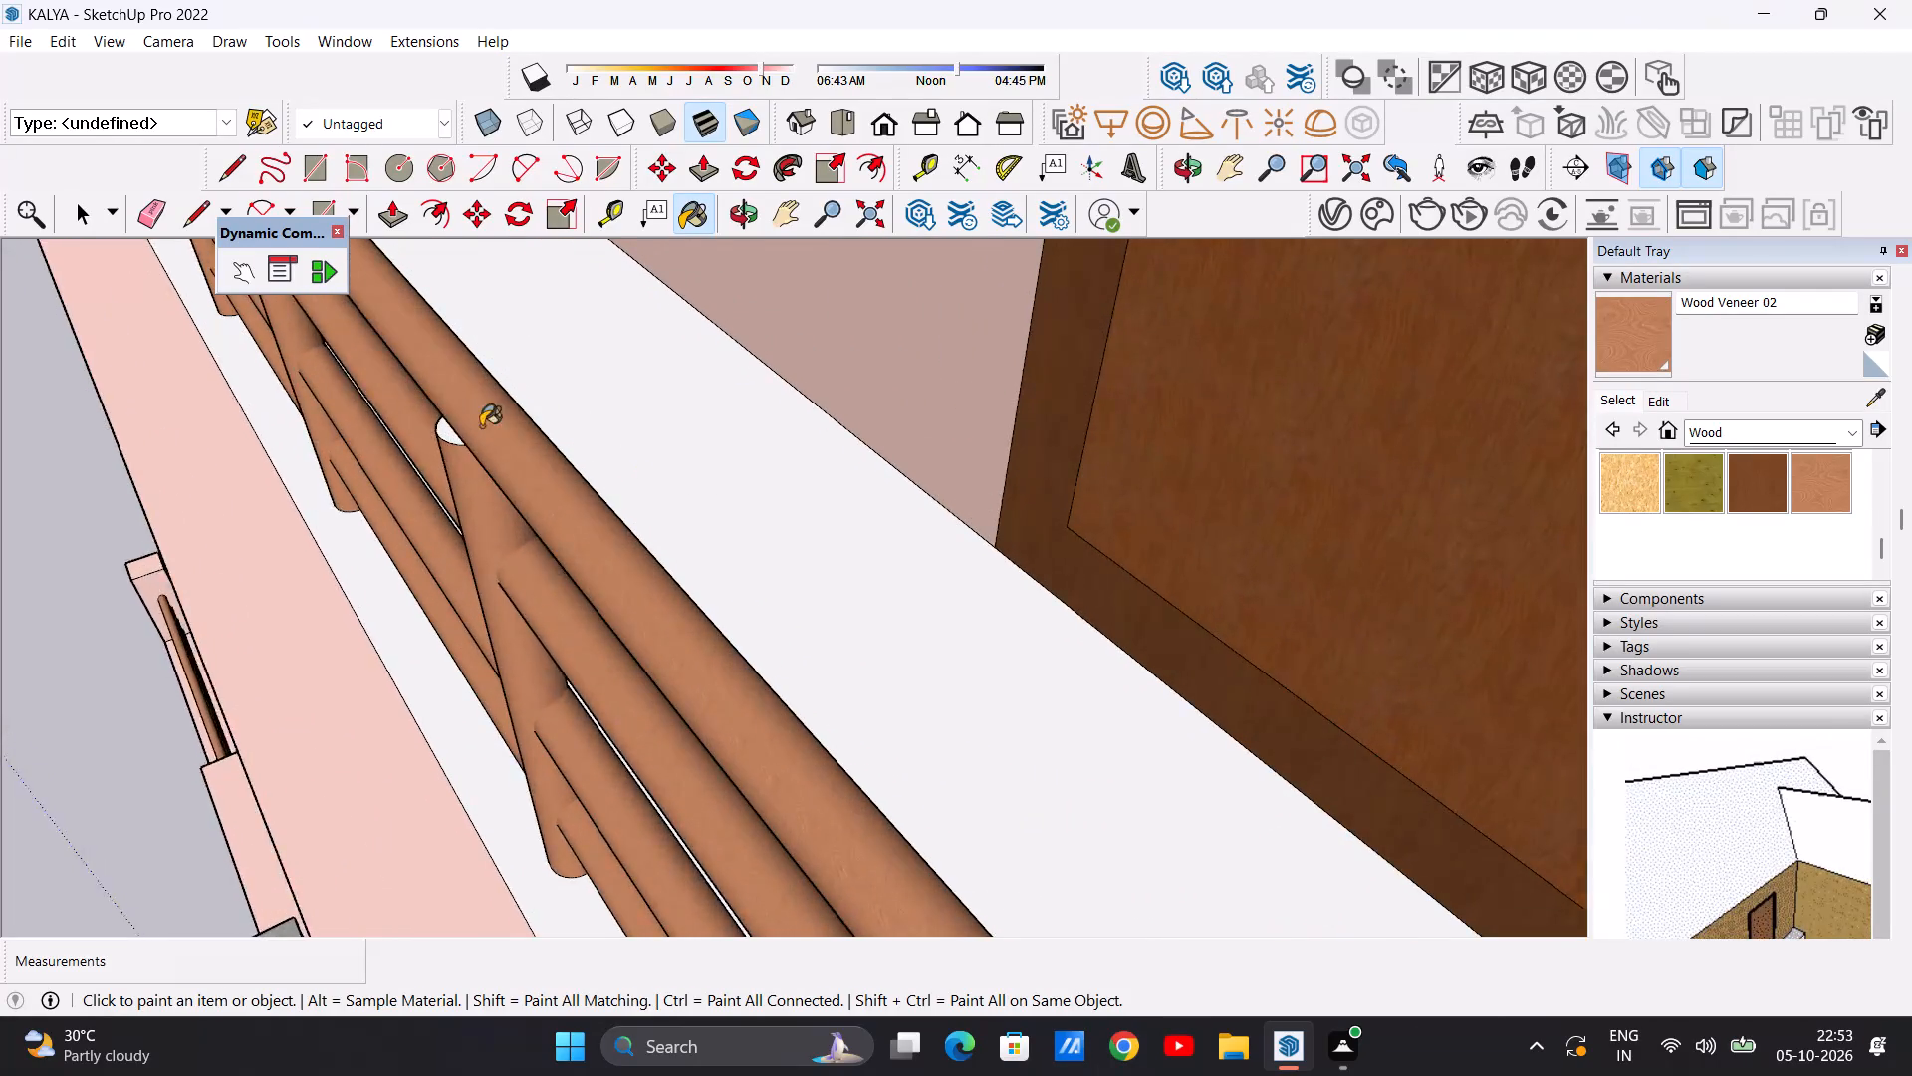
{"action": "scroll", "coordinate": [481, 426], "scroll_direction": "up", "scroll_amount": 5}
{"action": "left_click", "coordinate": [425, 439]}
{"action": "scroll", "coordinate": [515, 506], "scroll_direction": "down", "scroll_amount": 20}
{"action": "scroll", "coordinate": [515, 506], "scroll_direction": "down", "scroll_amount": 6}
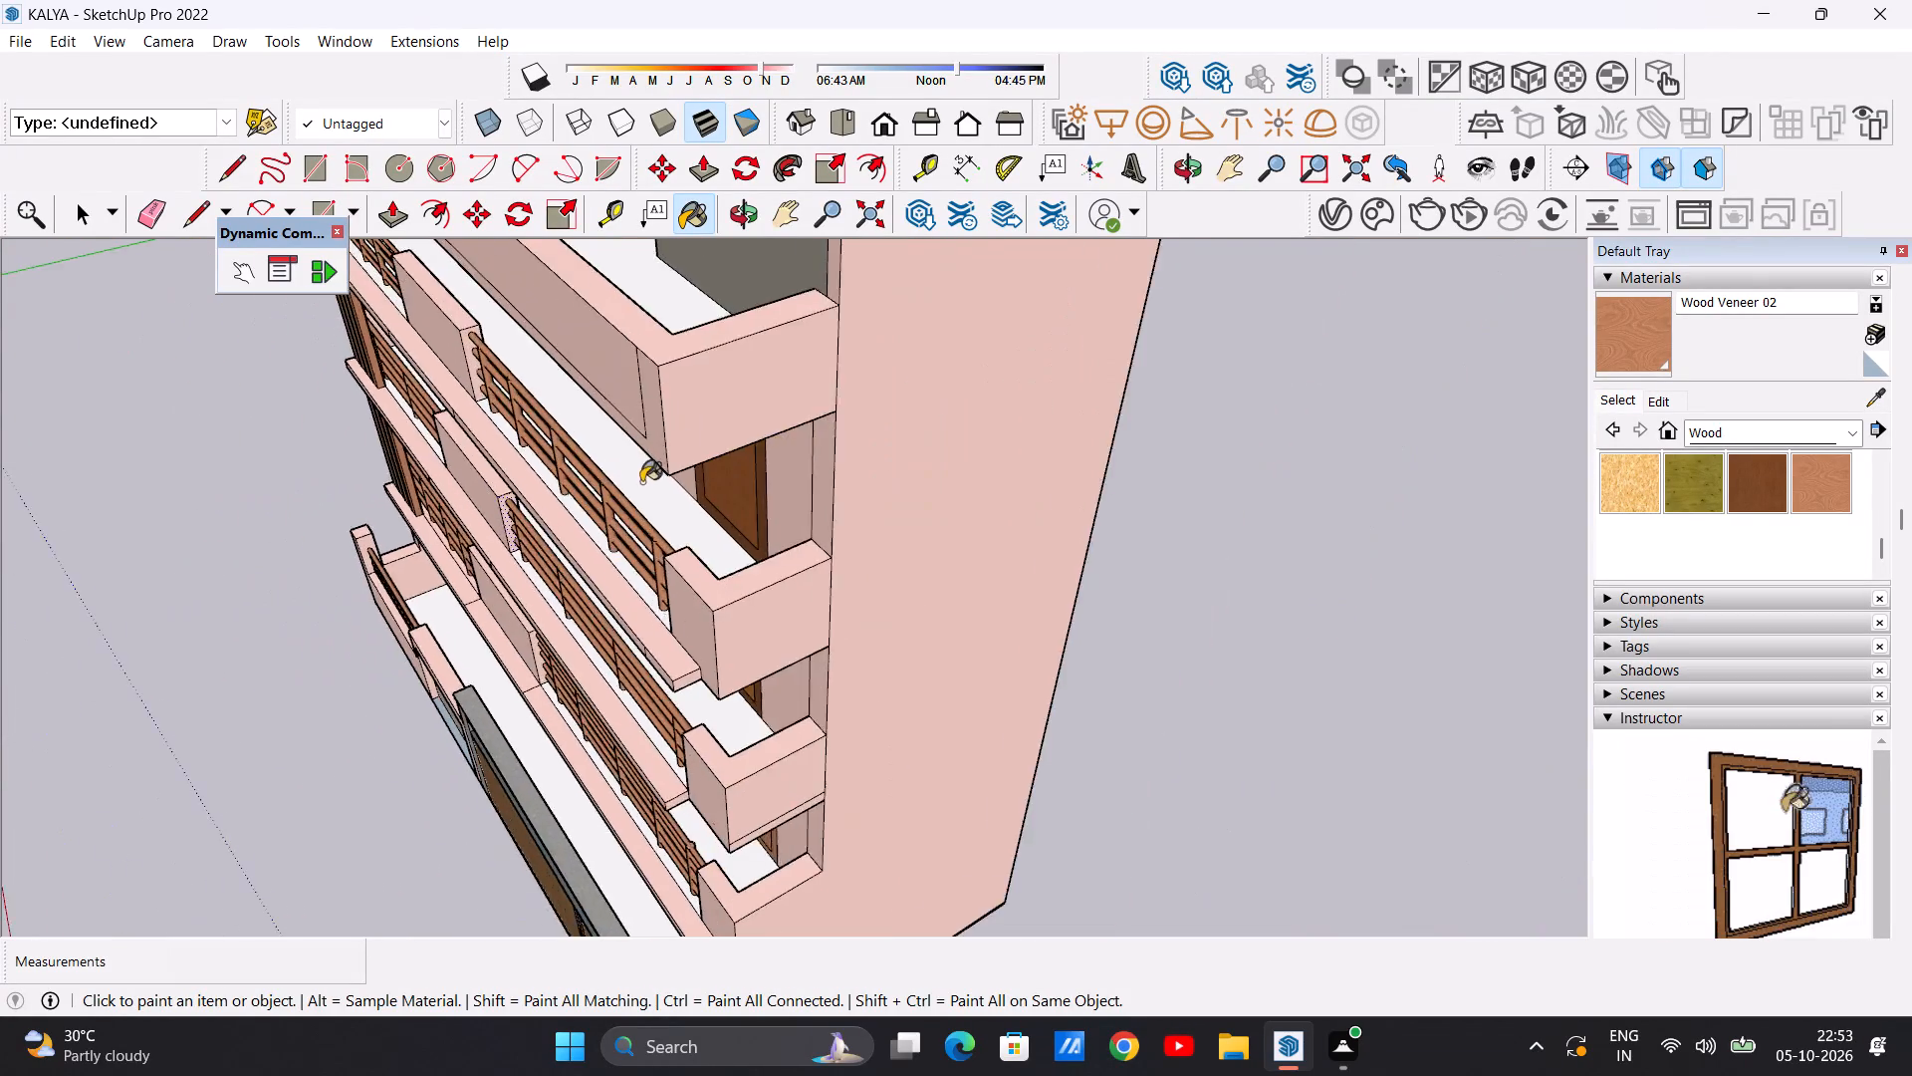
Examine the whole building from the front and the fin side to check the painted finishes, and leave the Paint Bucket tool.
{"action": "scroll", "coordinate": [641, 482], "scroll_direction": "down", "scroll_amount": 14}
{"action": "middle_click_drag", "start_coordinate": [575, 581], "coordinate": [1012, 405]}
{"action": "middle_click_drag", "start_coordinate": [711, 660], "coordinate": [644, 531]}
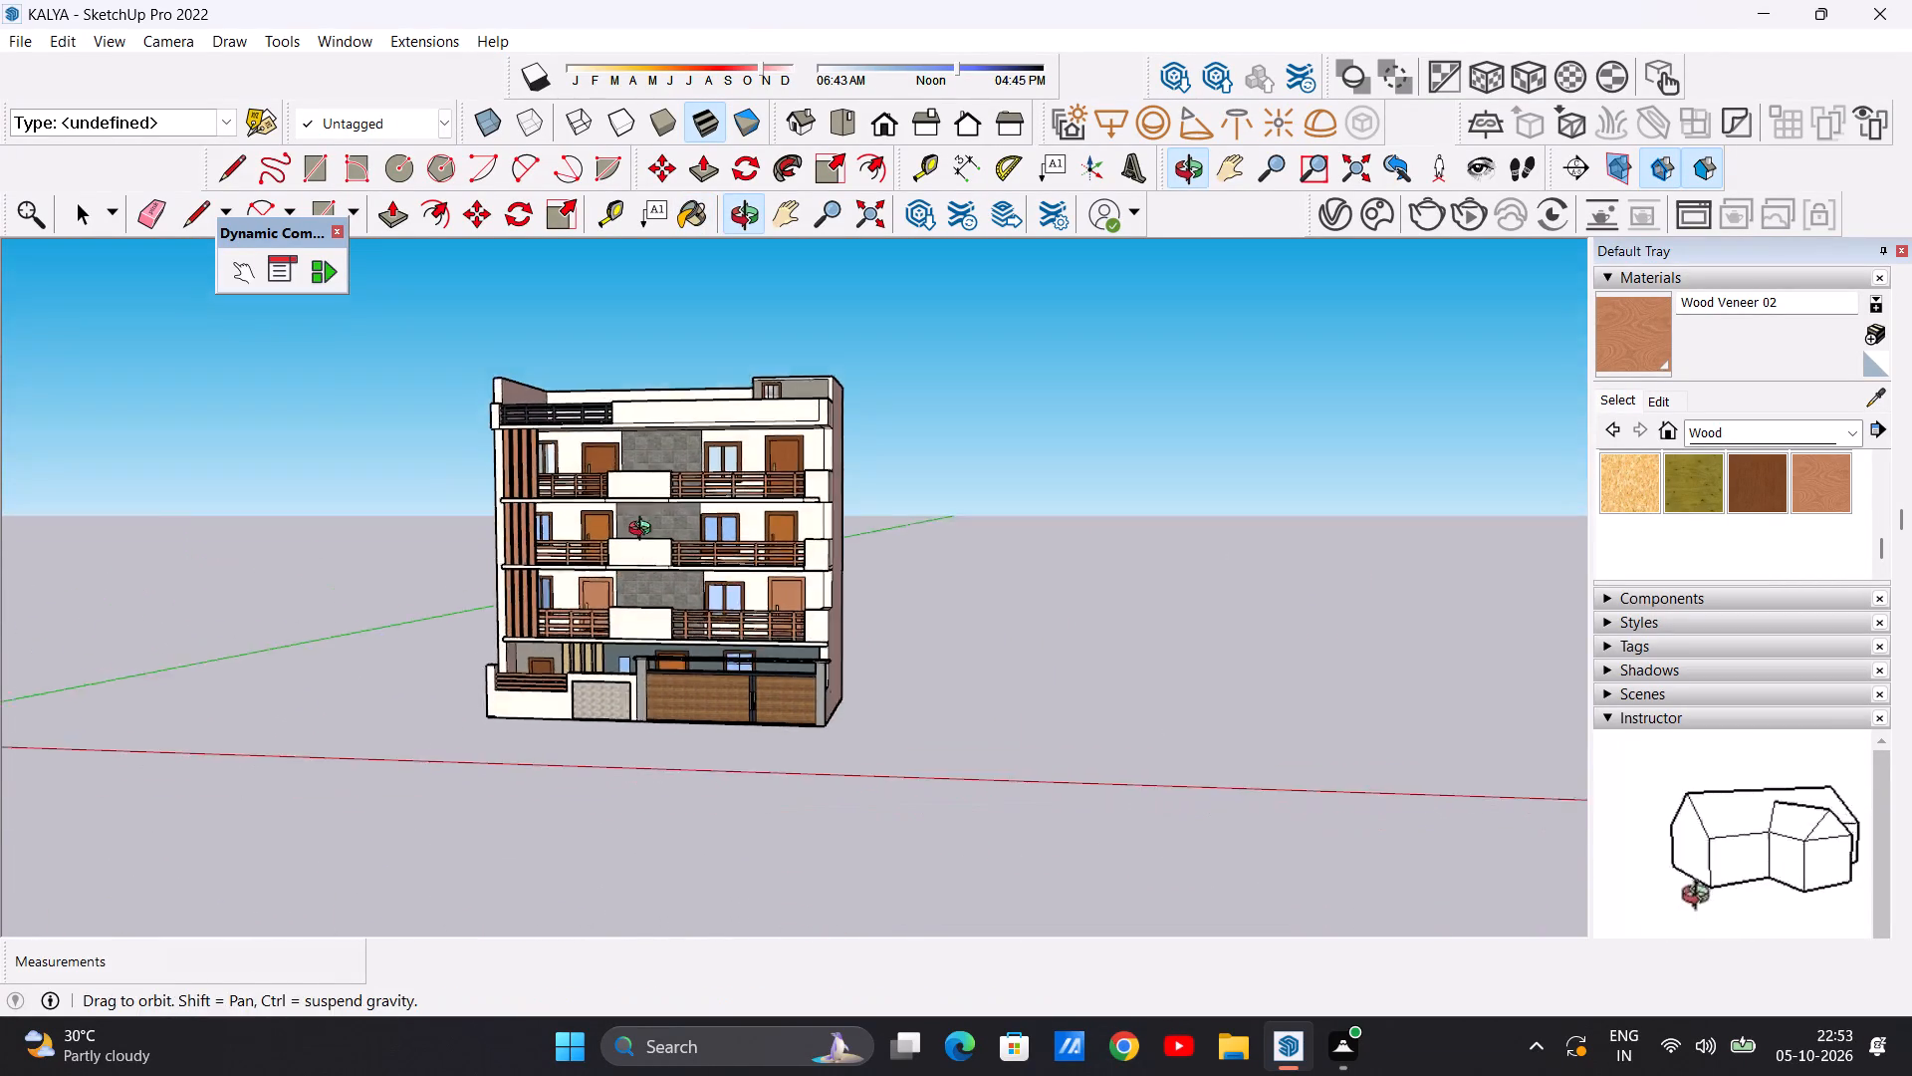
{"action": "middle_click_drag", "start_coordinate": [644, 531], "coordinate": [643, 525]}
{"action": "scroll", "coordinate": [719, 519], "scroll_direction": "up", "scroll_amount": 6}
{"action": "scroll", "coordinate": [707, 539], "scroll_direction": "down", "scroll_amount": 5}
{"action": "middle_click_drag", "start_coordinate": [326, 598], "coordinate": [739, 636]}
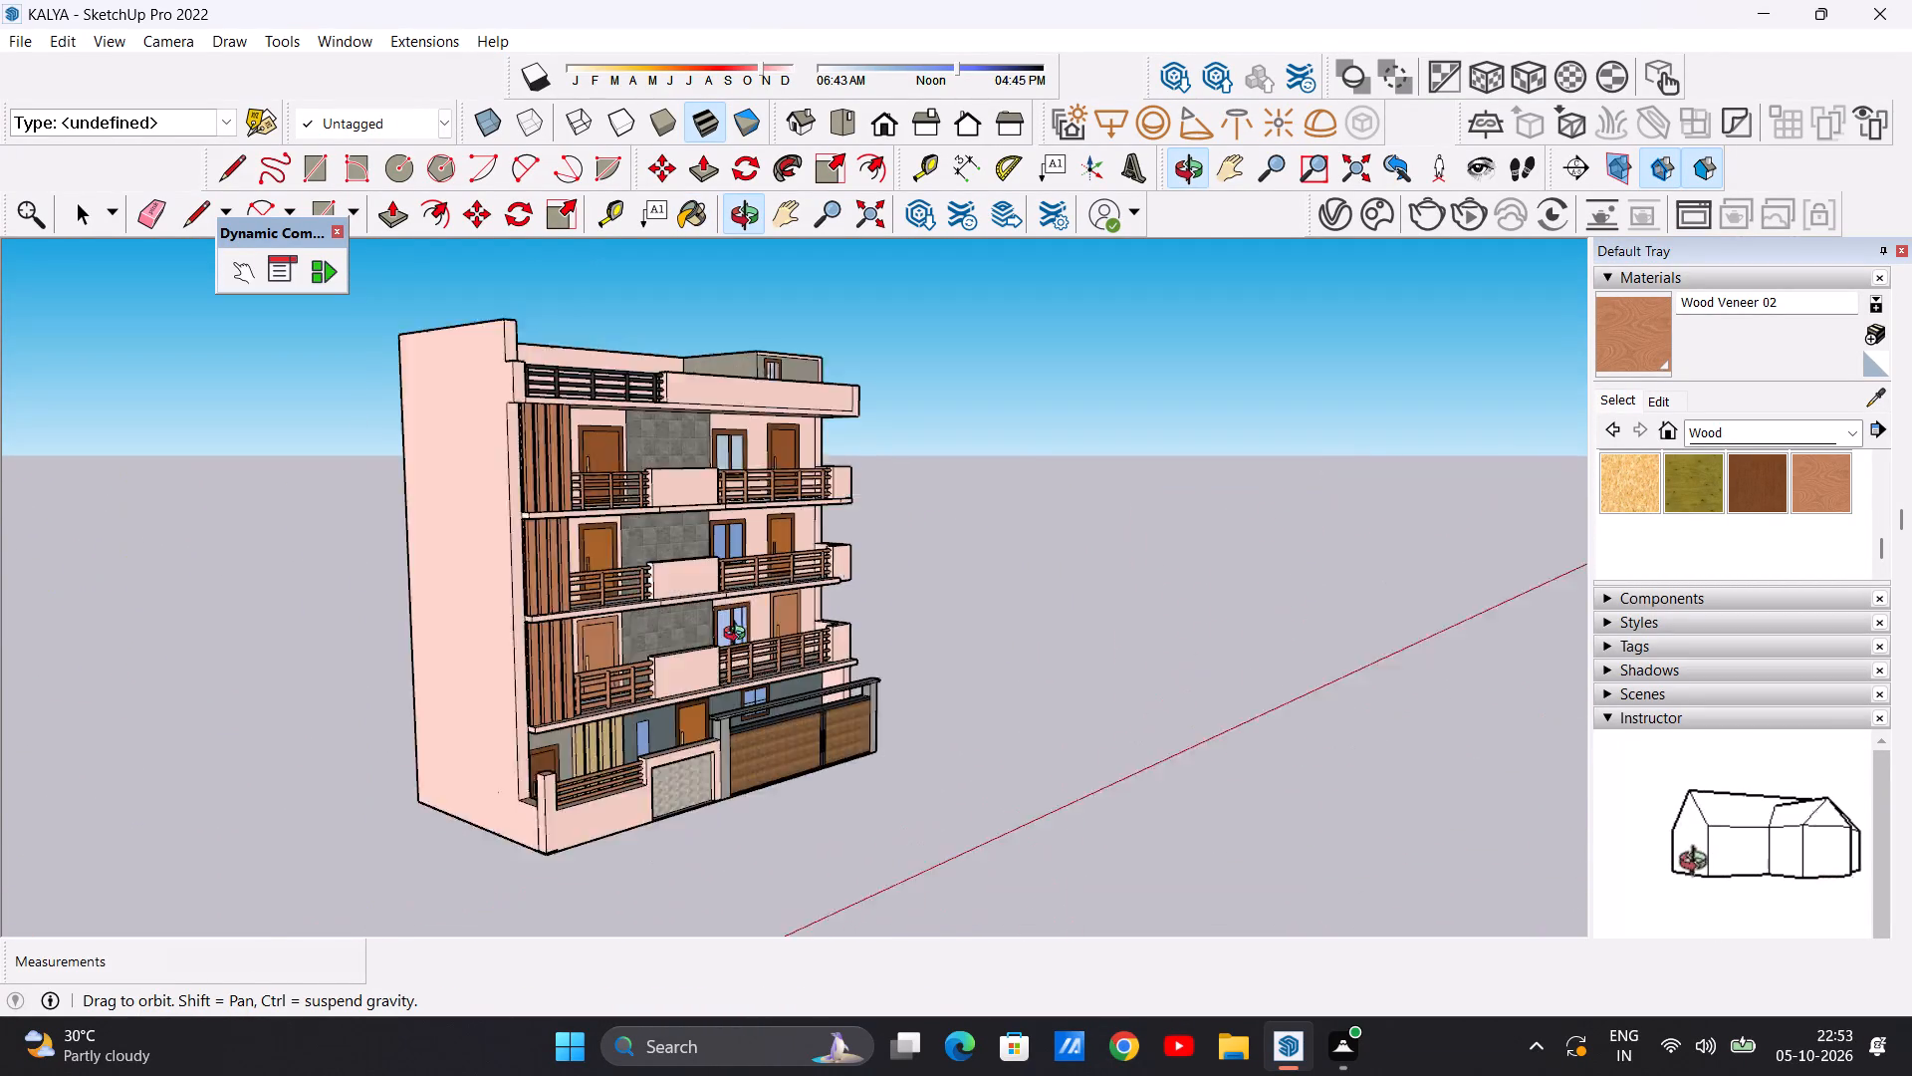
{"action": "middle_click_drag", "start_coordinate": [739, 636], "coordinate": [418, 655]}
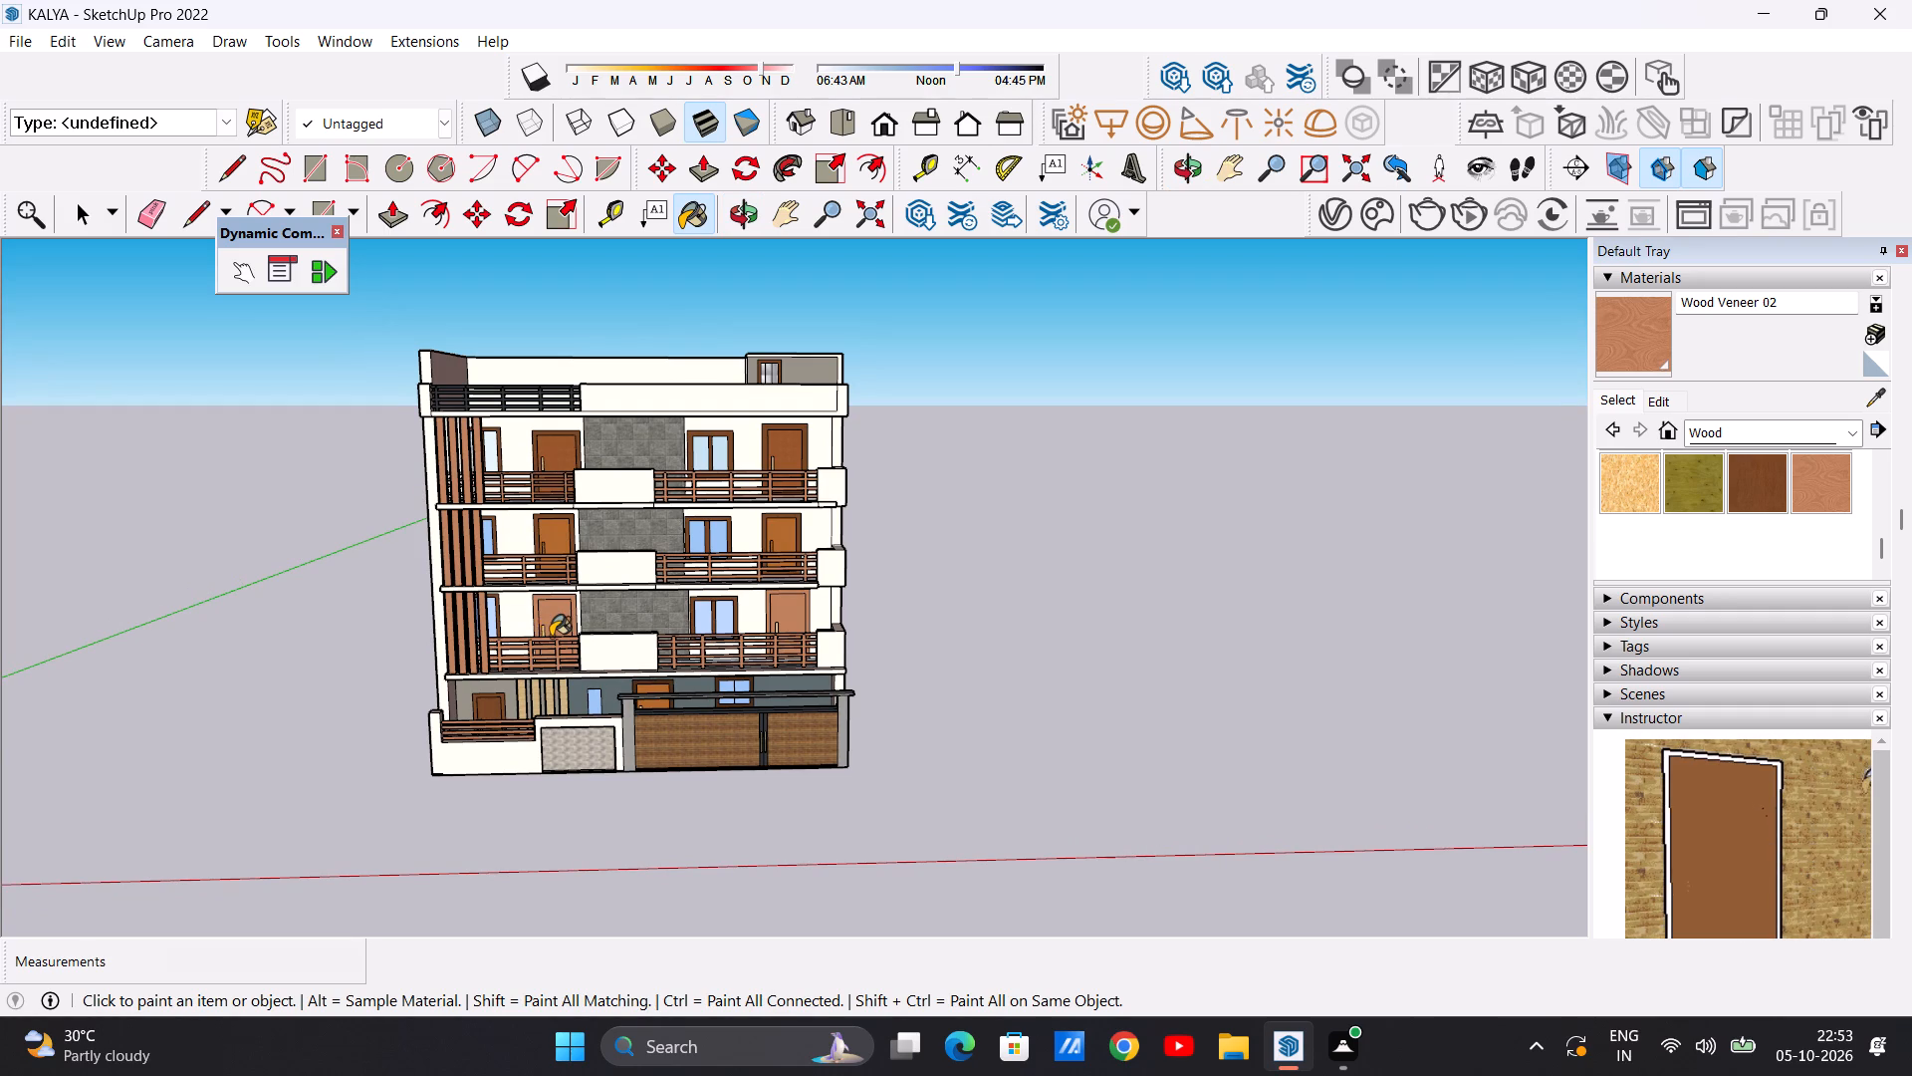
{"action": "scroll", "coordinate": [511, 633], "scroll_direction": "down", "scroll_amount": 4}
{"action": "scroll", "coordinate": [612, 504], "scroll_direction": "up", "scroll_amount": 8}
{"action": "key", "text": "space"}
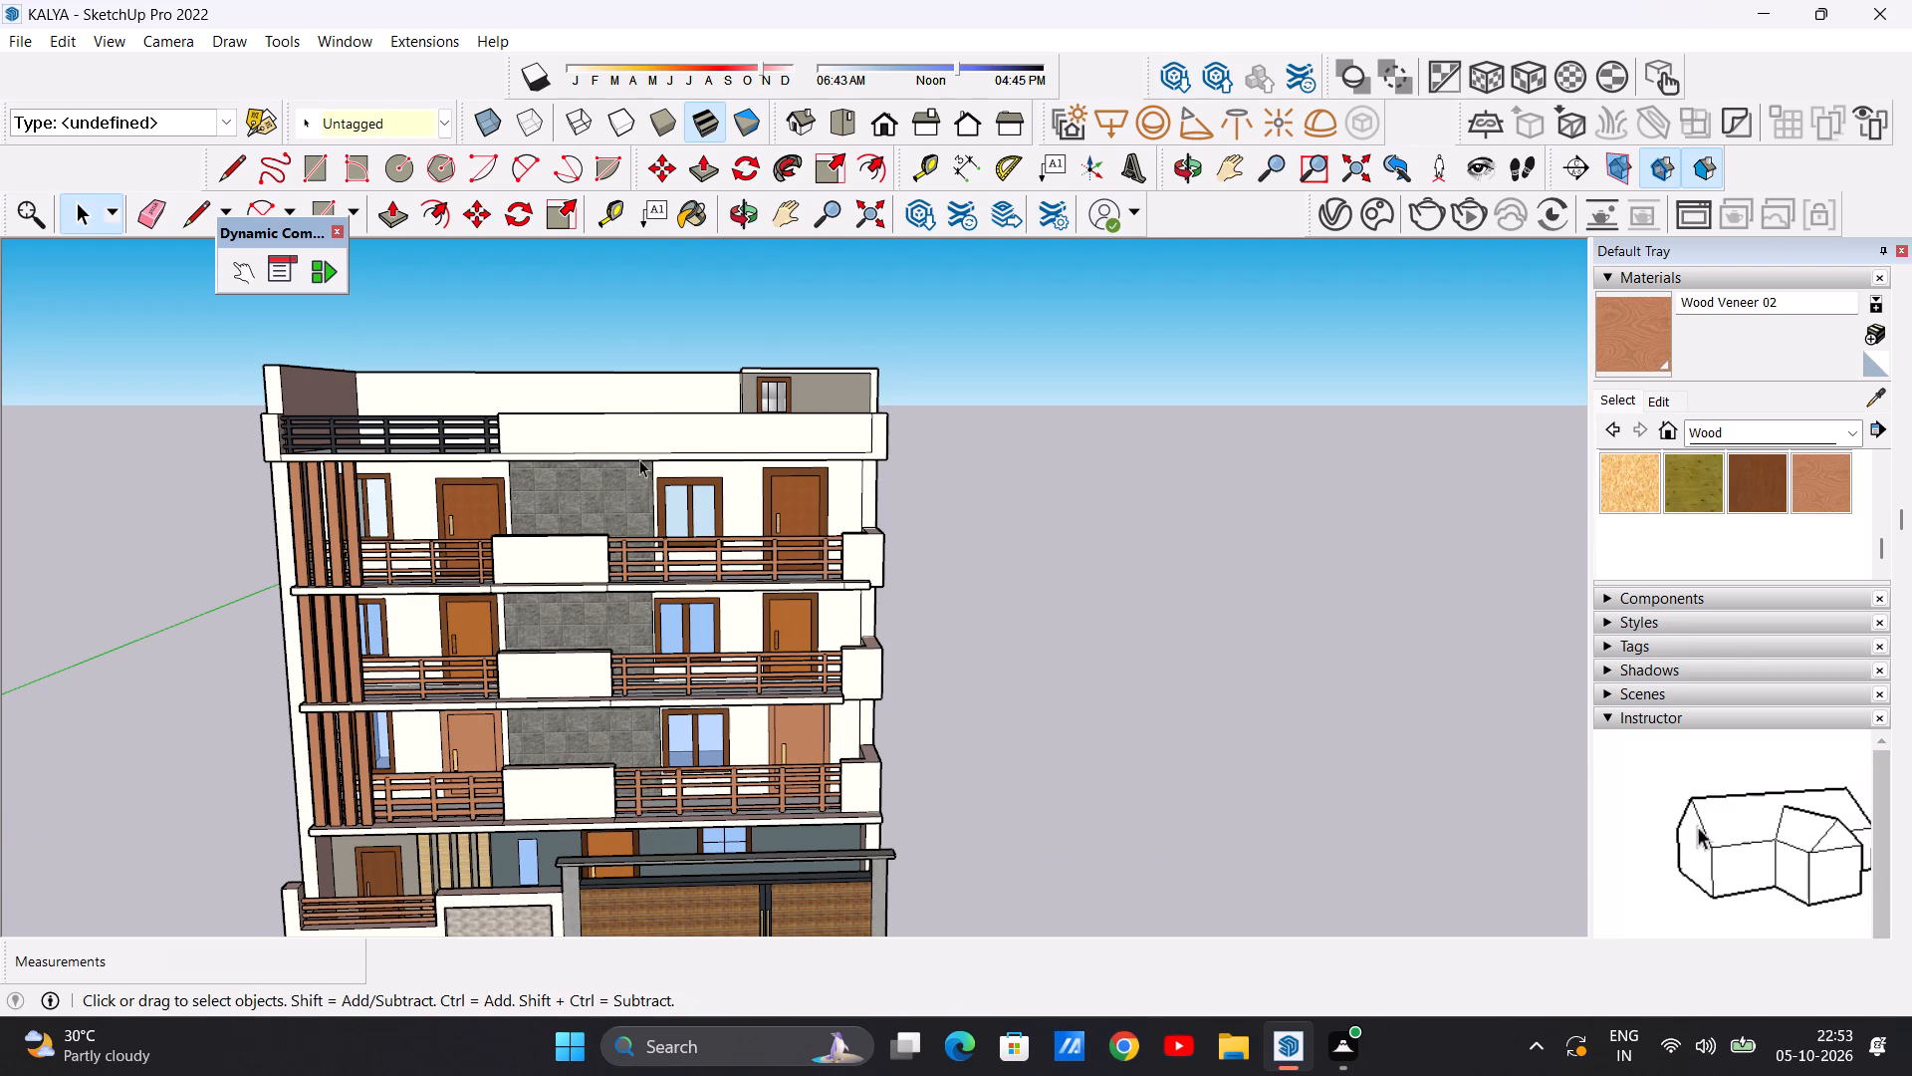
Examine the front elevation, both side walls and the upper balconies for faces still lacking a material.
{"action": "scroll", "coordinate": [641, 458], "scroll_direction": "down", "scroll_amount": 5}
{"action": "middle_click_drag", "start_coordinate": [761, 558], "coordinate": [755, 534]}
{"action": "scroll", "coordinate": [658, 533], "scroll_direction": "down", "scroll_amount": 6}
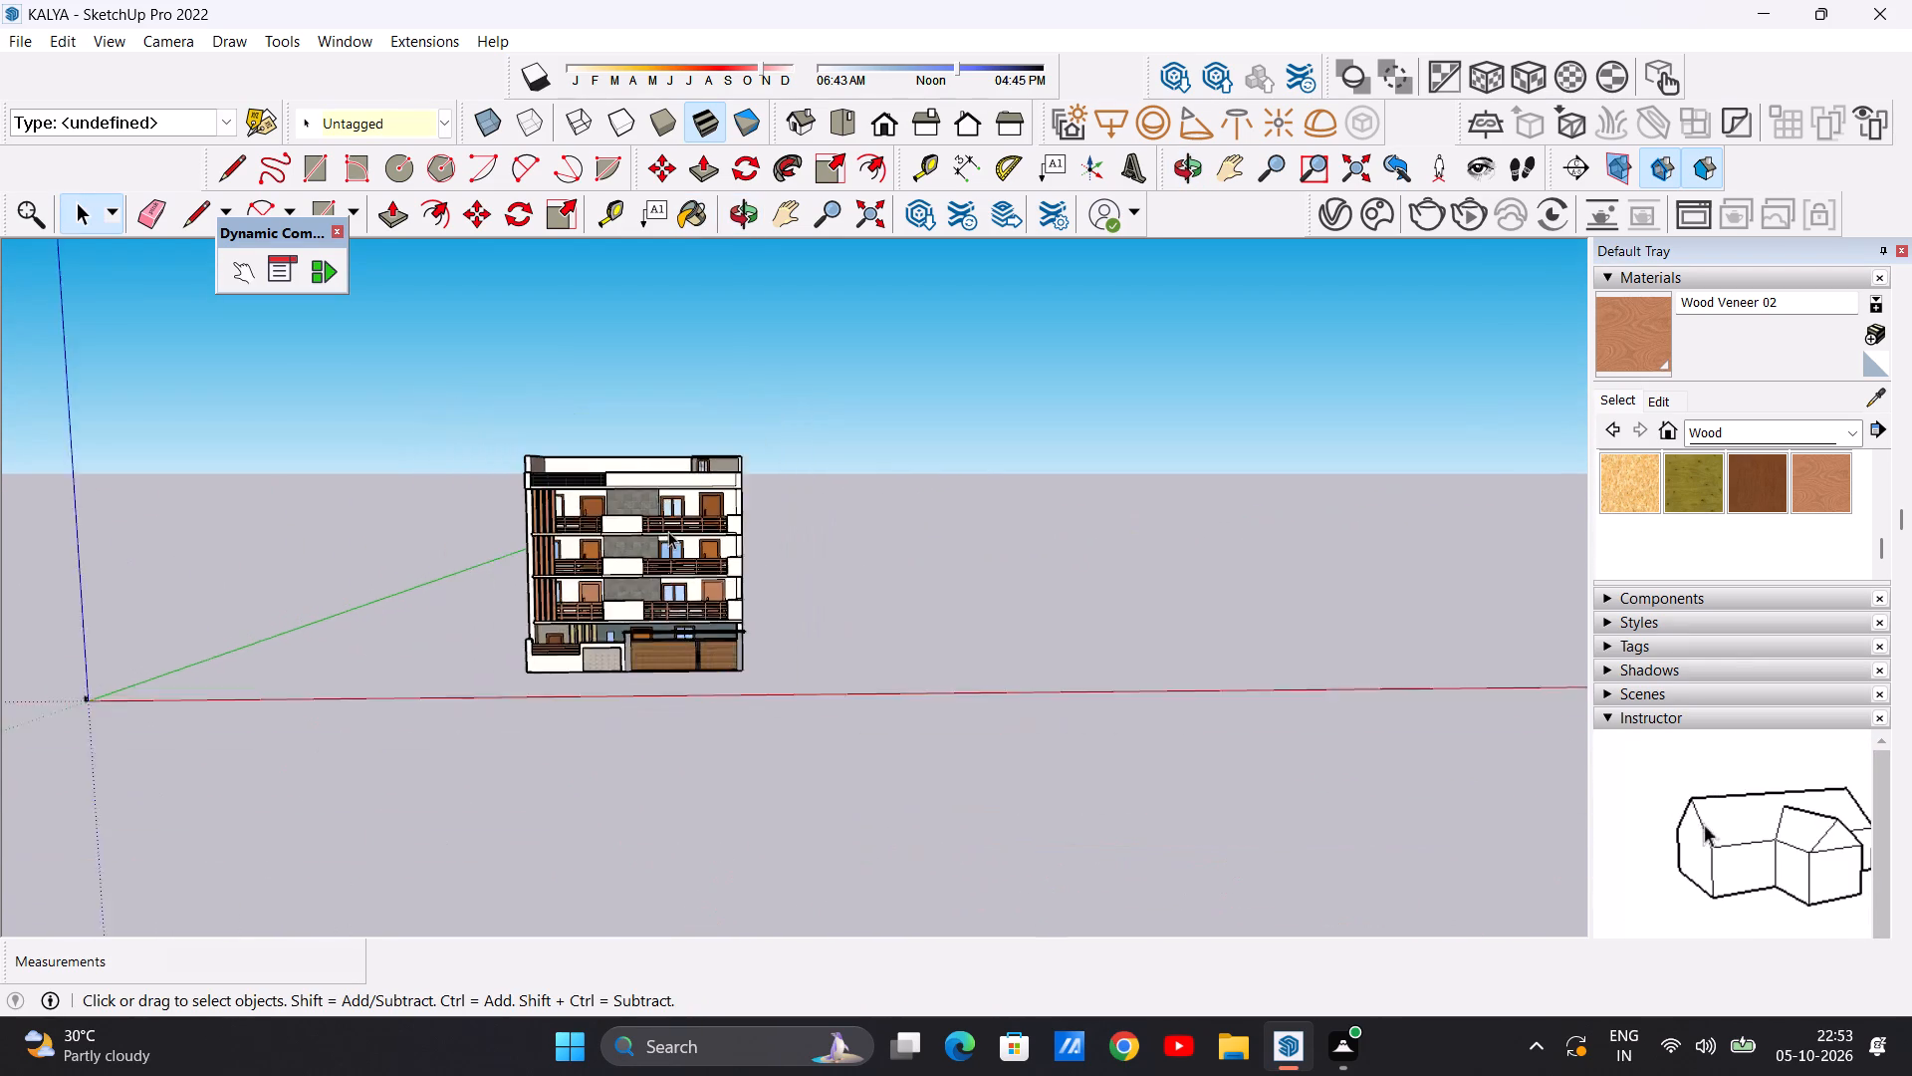
{"action": "scroll", "coordinate": [683, 532], "scroll_direction": "up", "scroll_amount": 7}
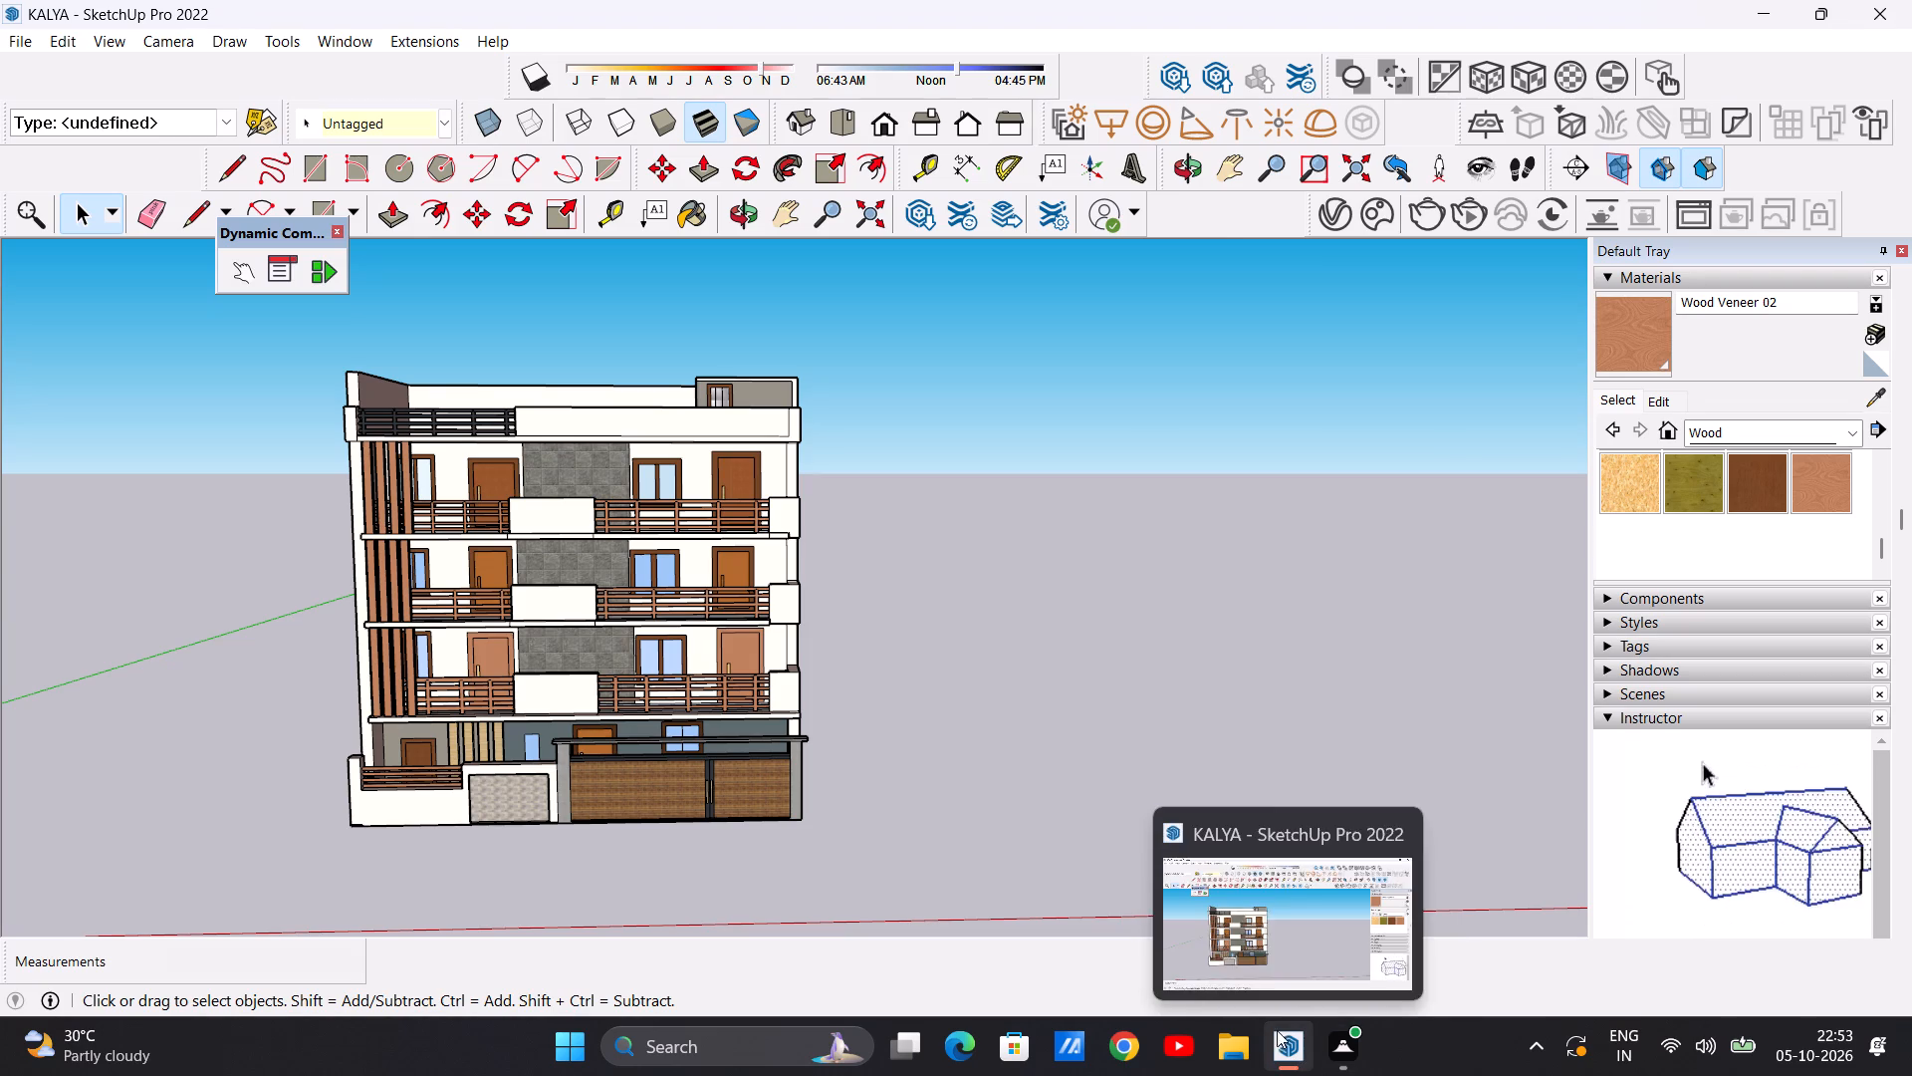
{"action": "left_click", "coordinate": [1255, 937]}
{"action": "scroll", "coordinate": [1011, 803], "scroll_direction": "down", "scroll_amount": 4}
{"action": "scroll", "coordinate": [766, 716], "scroll_direction": "up", "scroll_amount": 7}
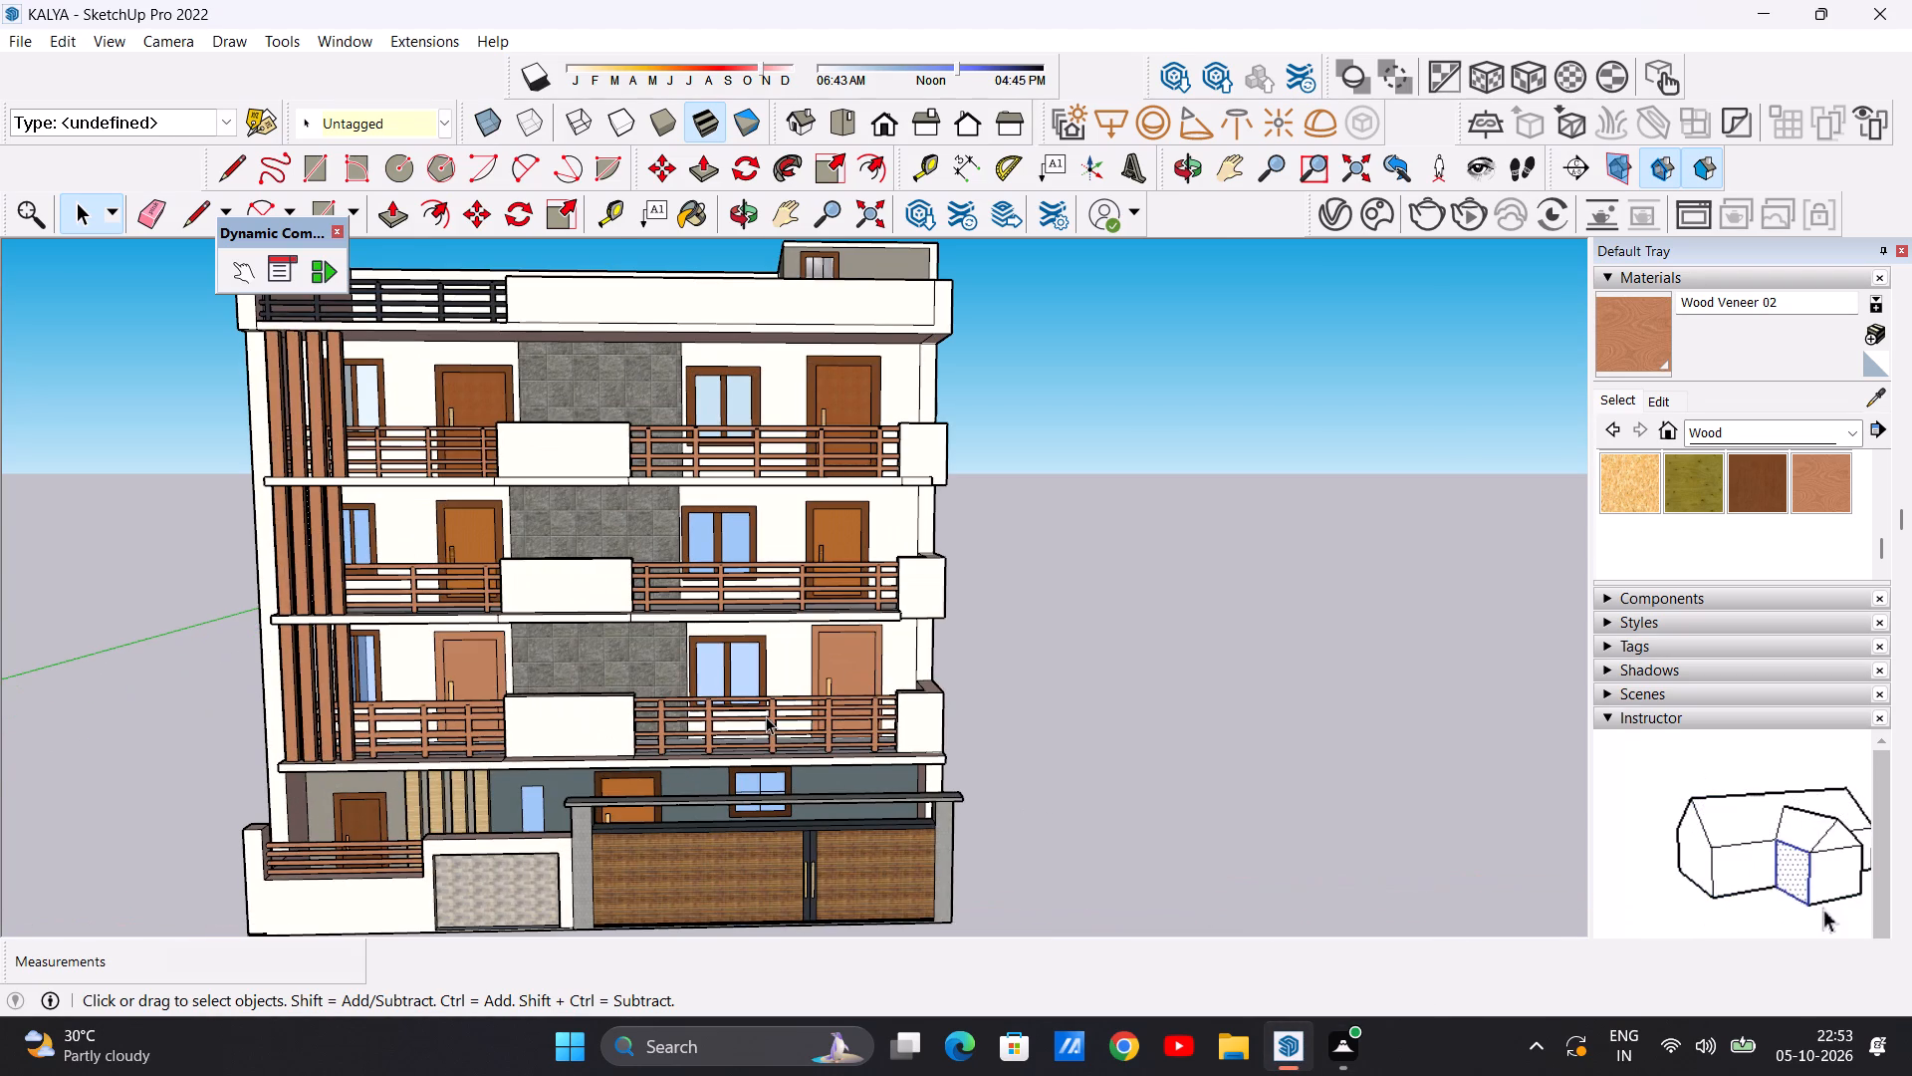
{"action": "scroll", "coordinate": [770, 696], "scroll_direction": "down", "scroll_amount": 6}
{"action": "middle_click_drag", "start_coordinate": [915, 707], "coordinate": [572, 666]}
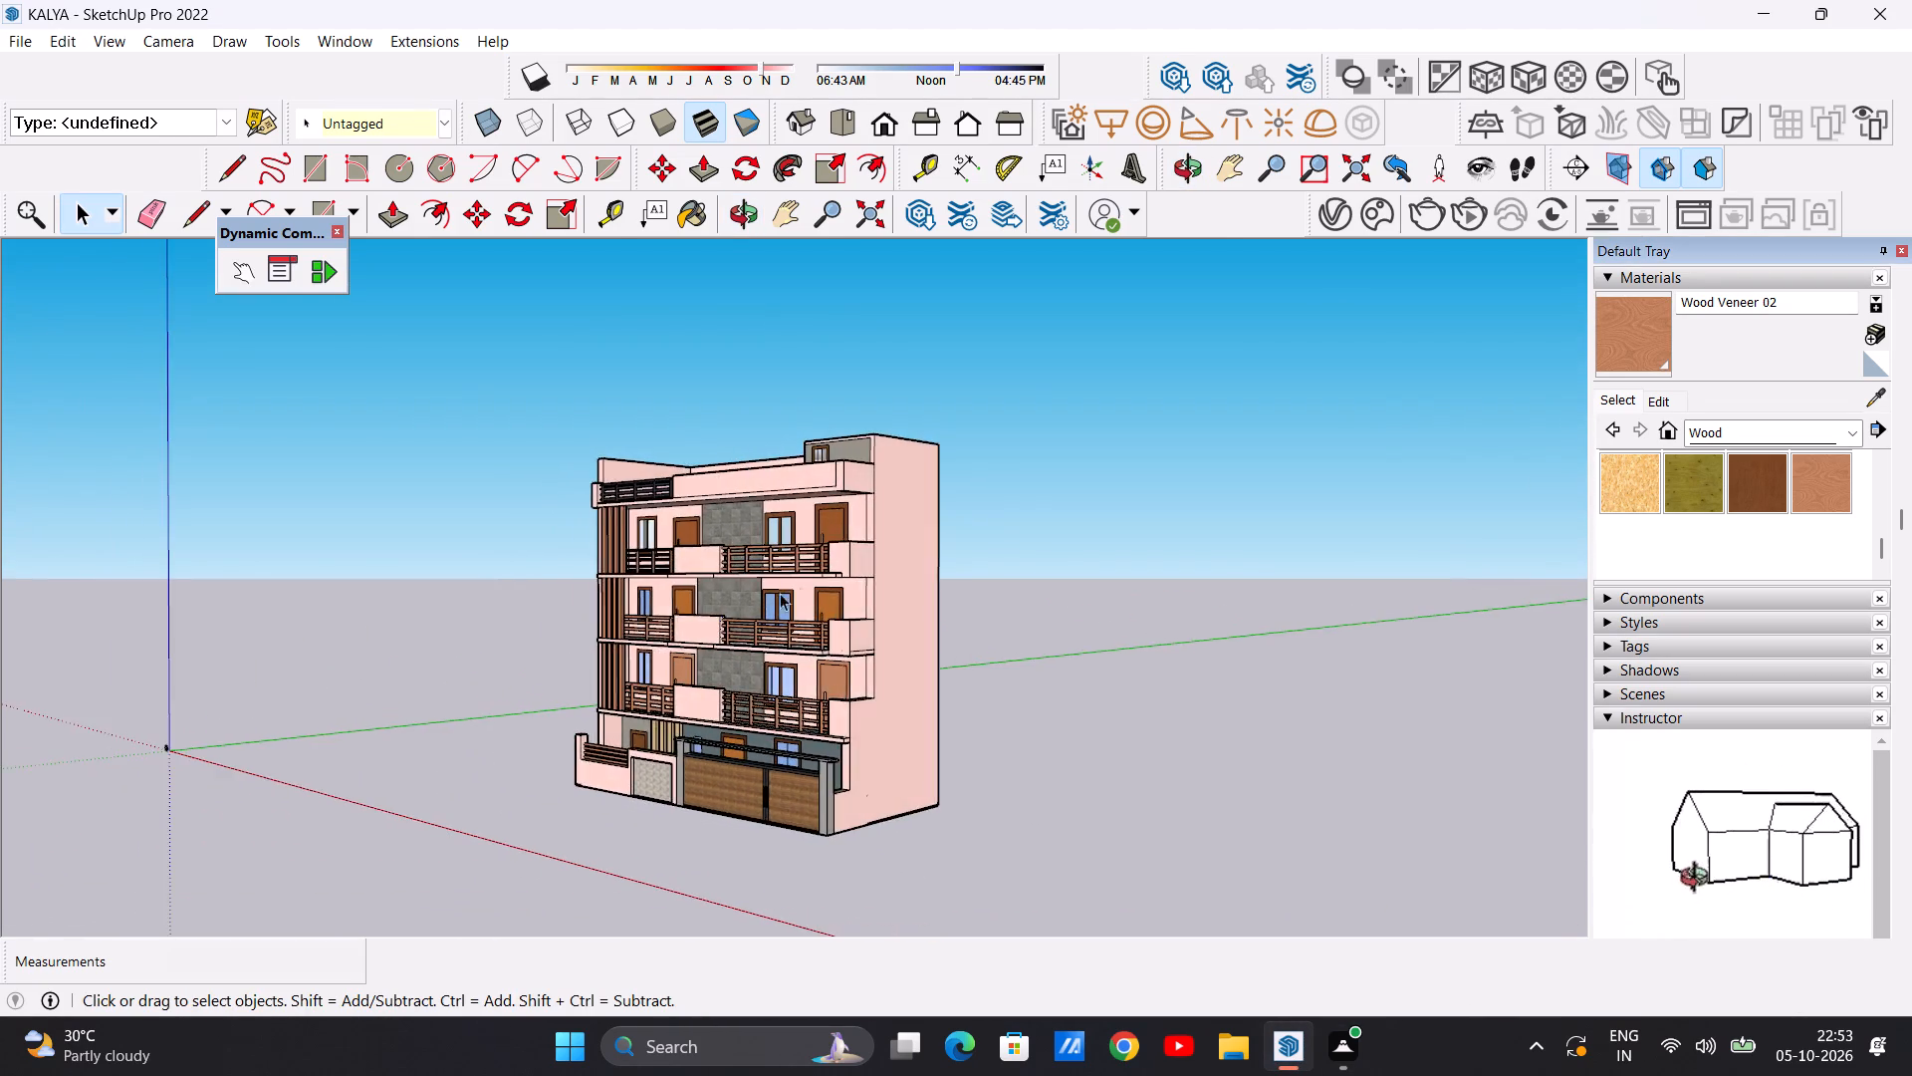
{"action": "scroll", "coordinate": [801, 588], "scroll_direction": "up", "scroll_amount": 8}
{"action": "scroll", "coordinate": [889, 596], "scroll_direction": "down", "scroll_amount": 6}
{"action": "middle_click_drag", "start_coordinate": [579, 599], "coordinate": [1163, 609]}
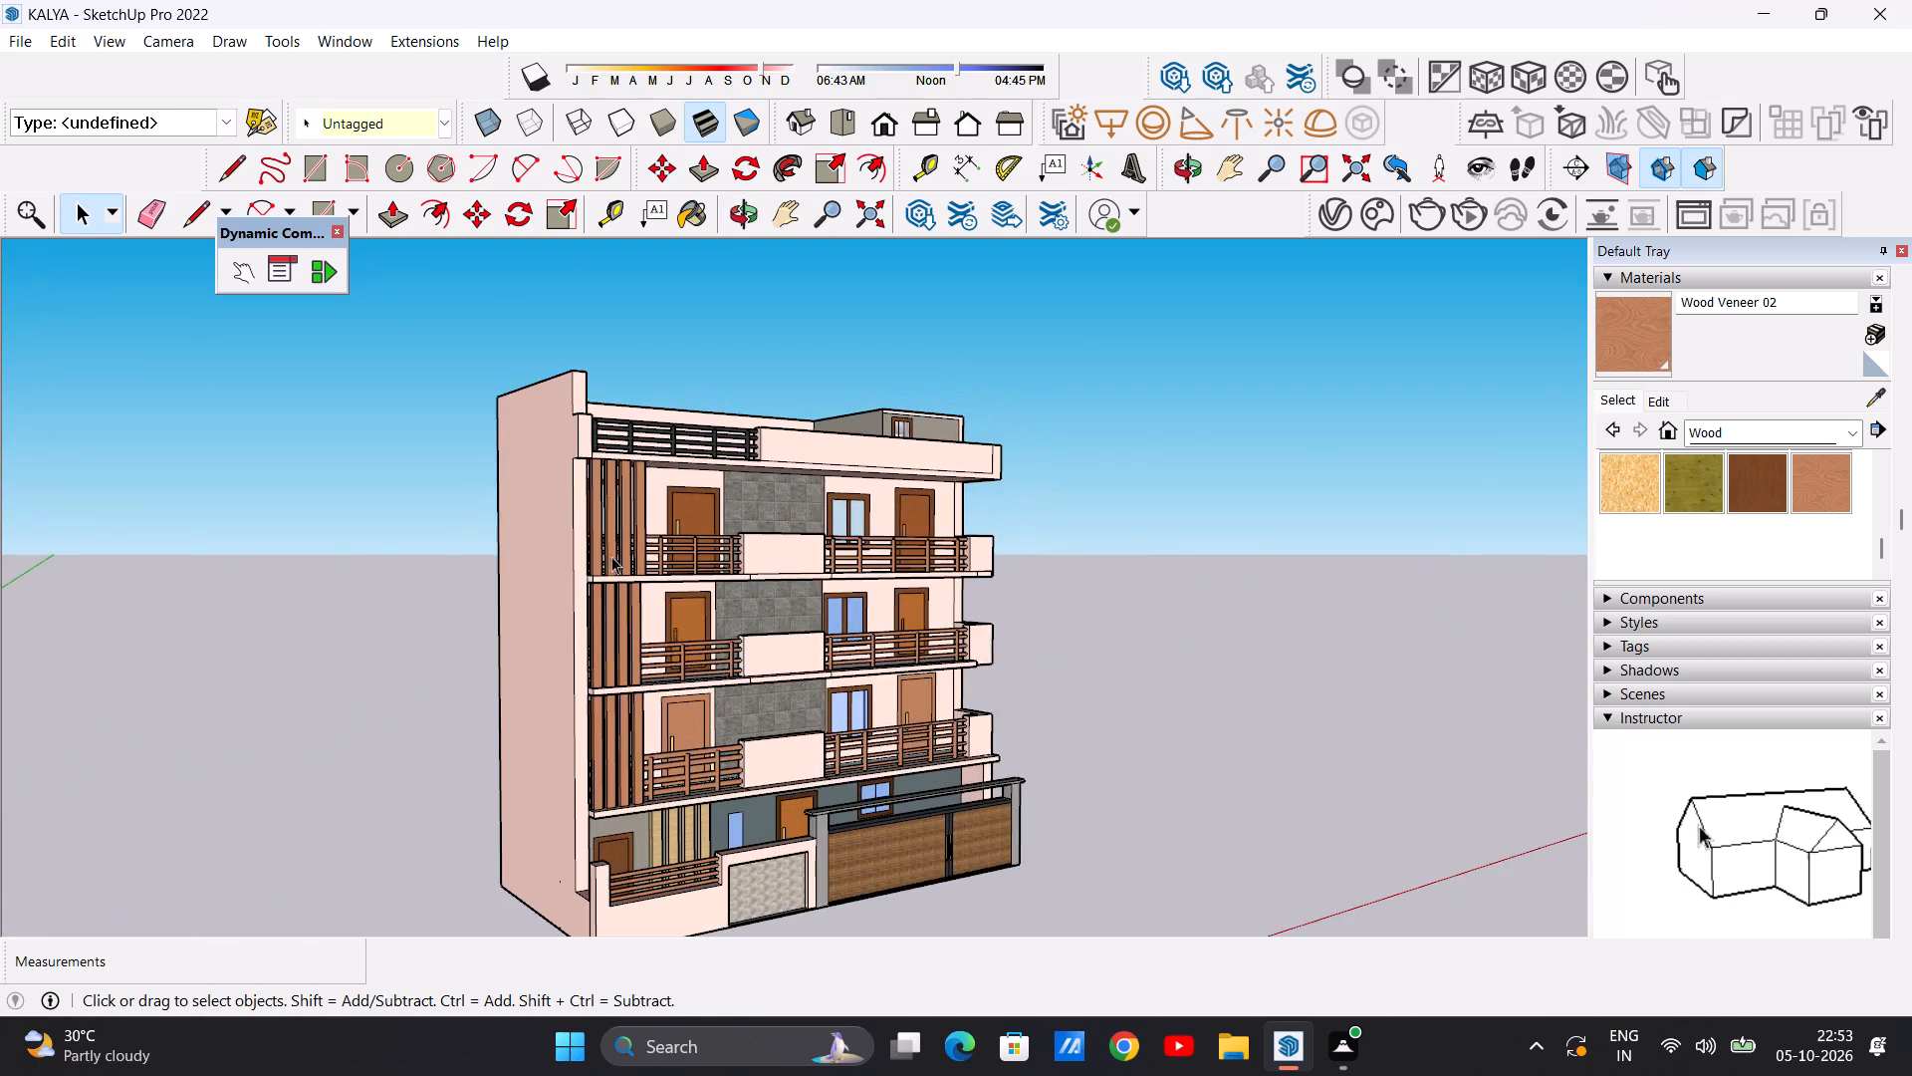
{"action": "scroll", "coordinate": [609, 555], "scroll_direction": "up", "scroll_amount": 6}
{"action": "middle_click_drag", "start_coordinate": [775, 540], "coordinate": [370, 598]}
{"action": "middle_click_drag", "start_coordinate": [942, 457], "coordinate": [594, 480]}
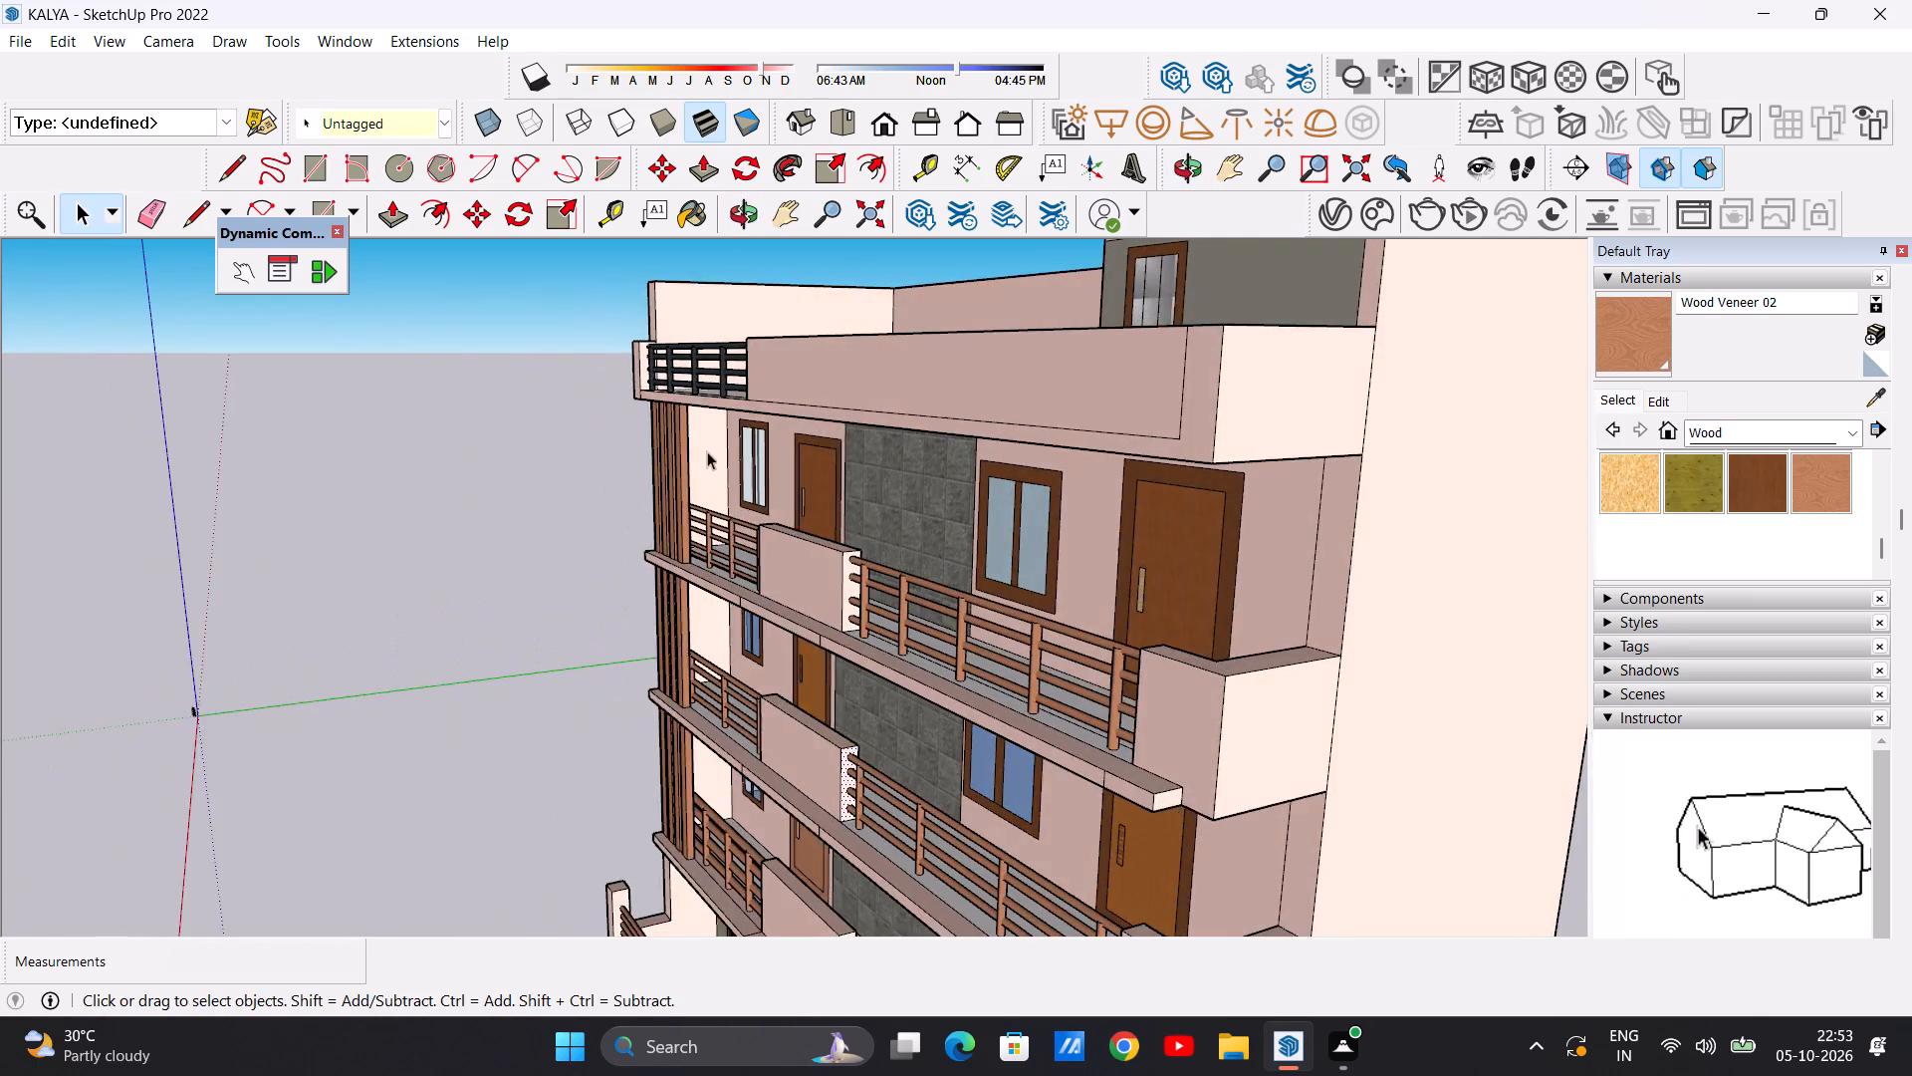
{"action": "scroll", "coordinate": [712, 444], "scroll_direction": "up", "scroll_amount": 6}
{"action": "scroll", "coordinate": [713, 443], "scroll_direction": "down", "scroll_amount": 4}
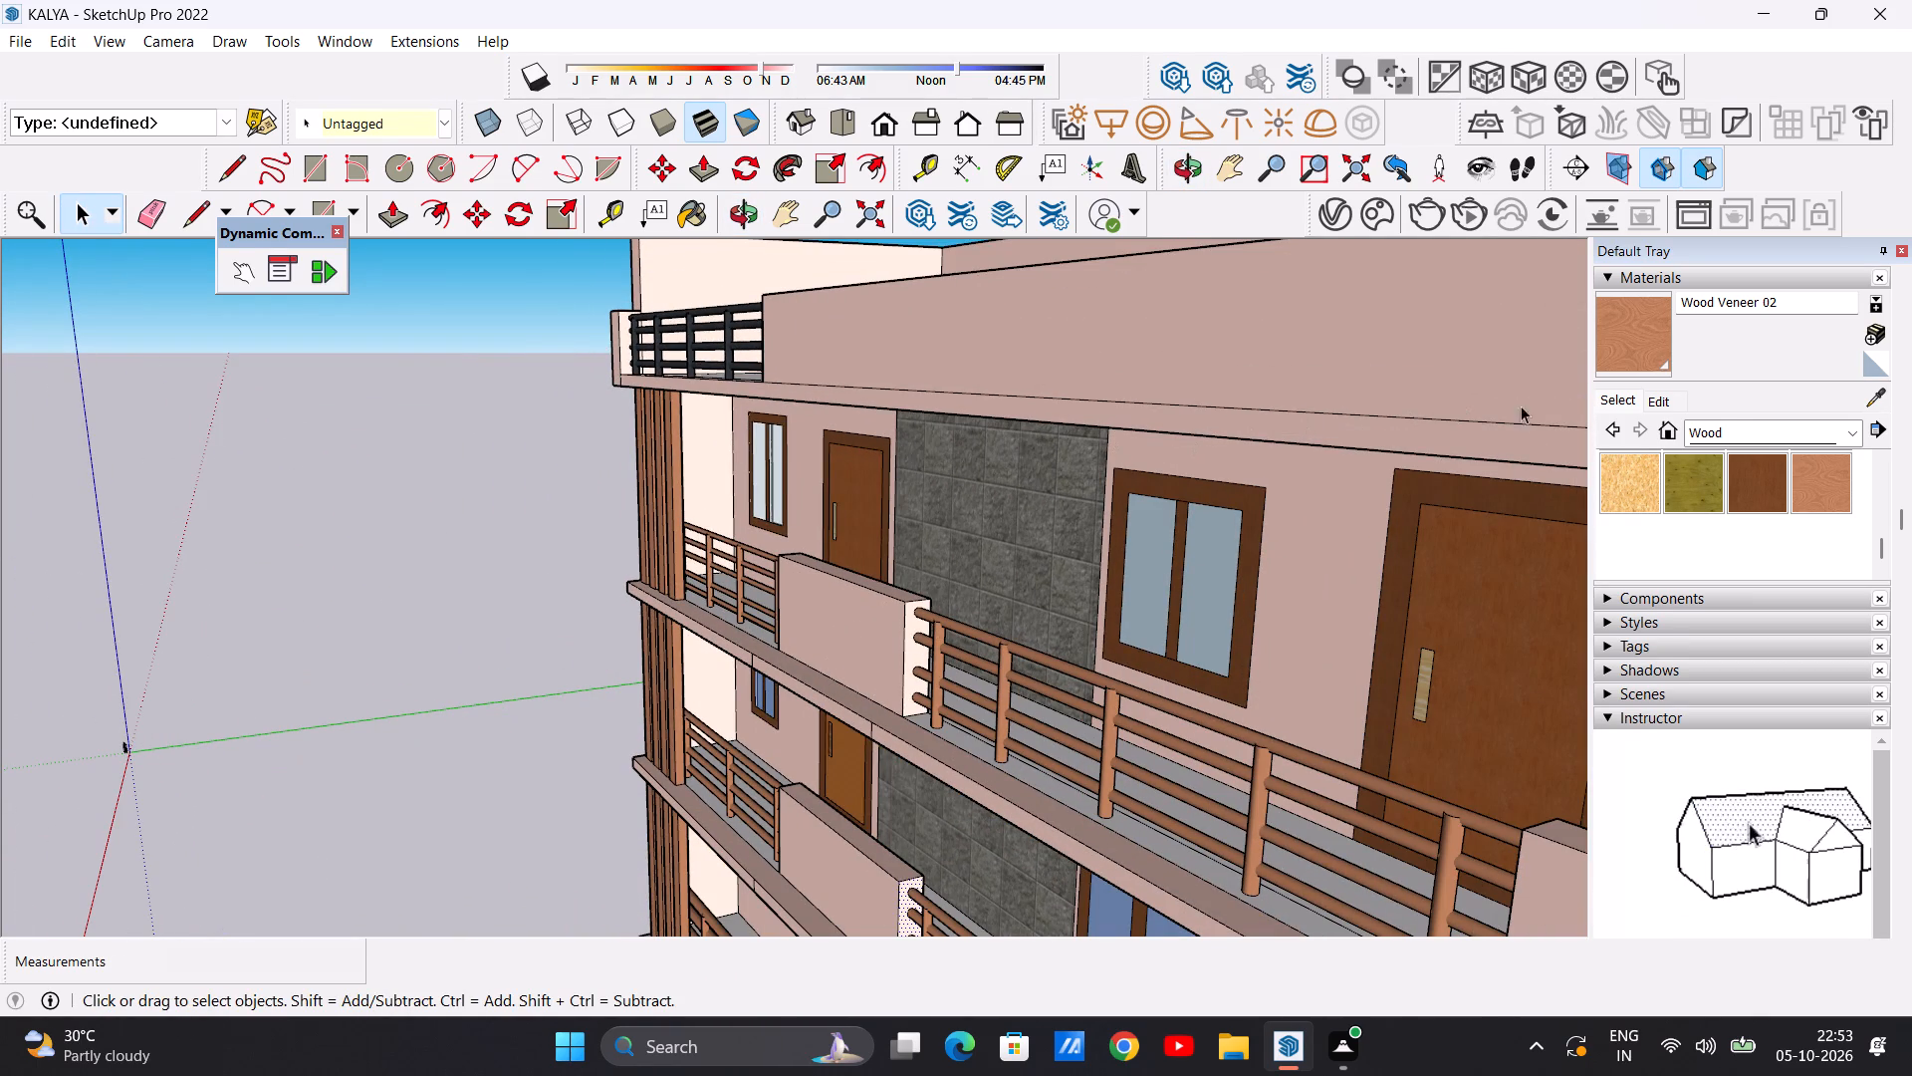
Paint the fin-side end wall of the first-floor balcony with Color B02 from the Colors collection, and leave the Paint Bucket tool.
{"action": "left_click", "coordinate": [1857, 436]}
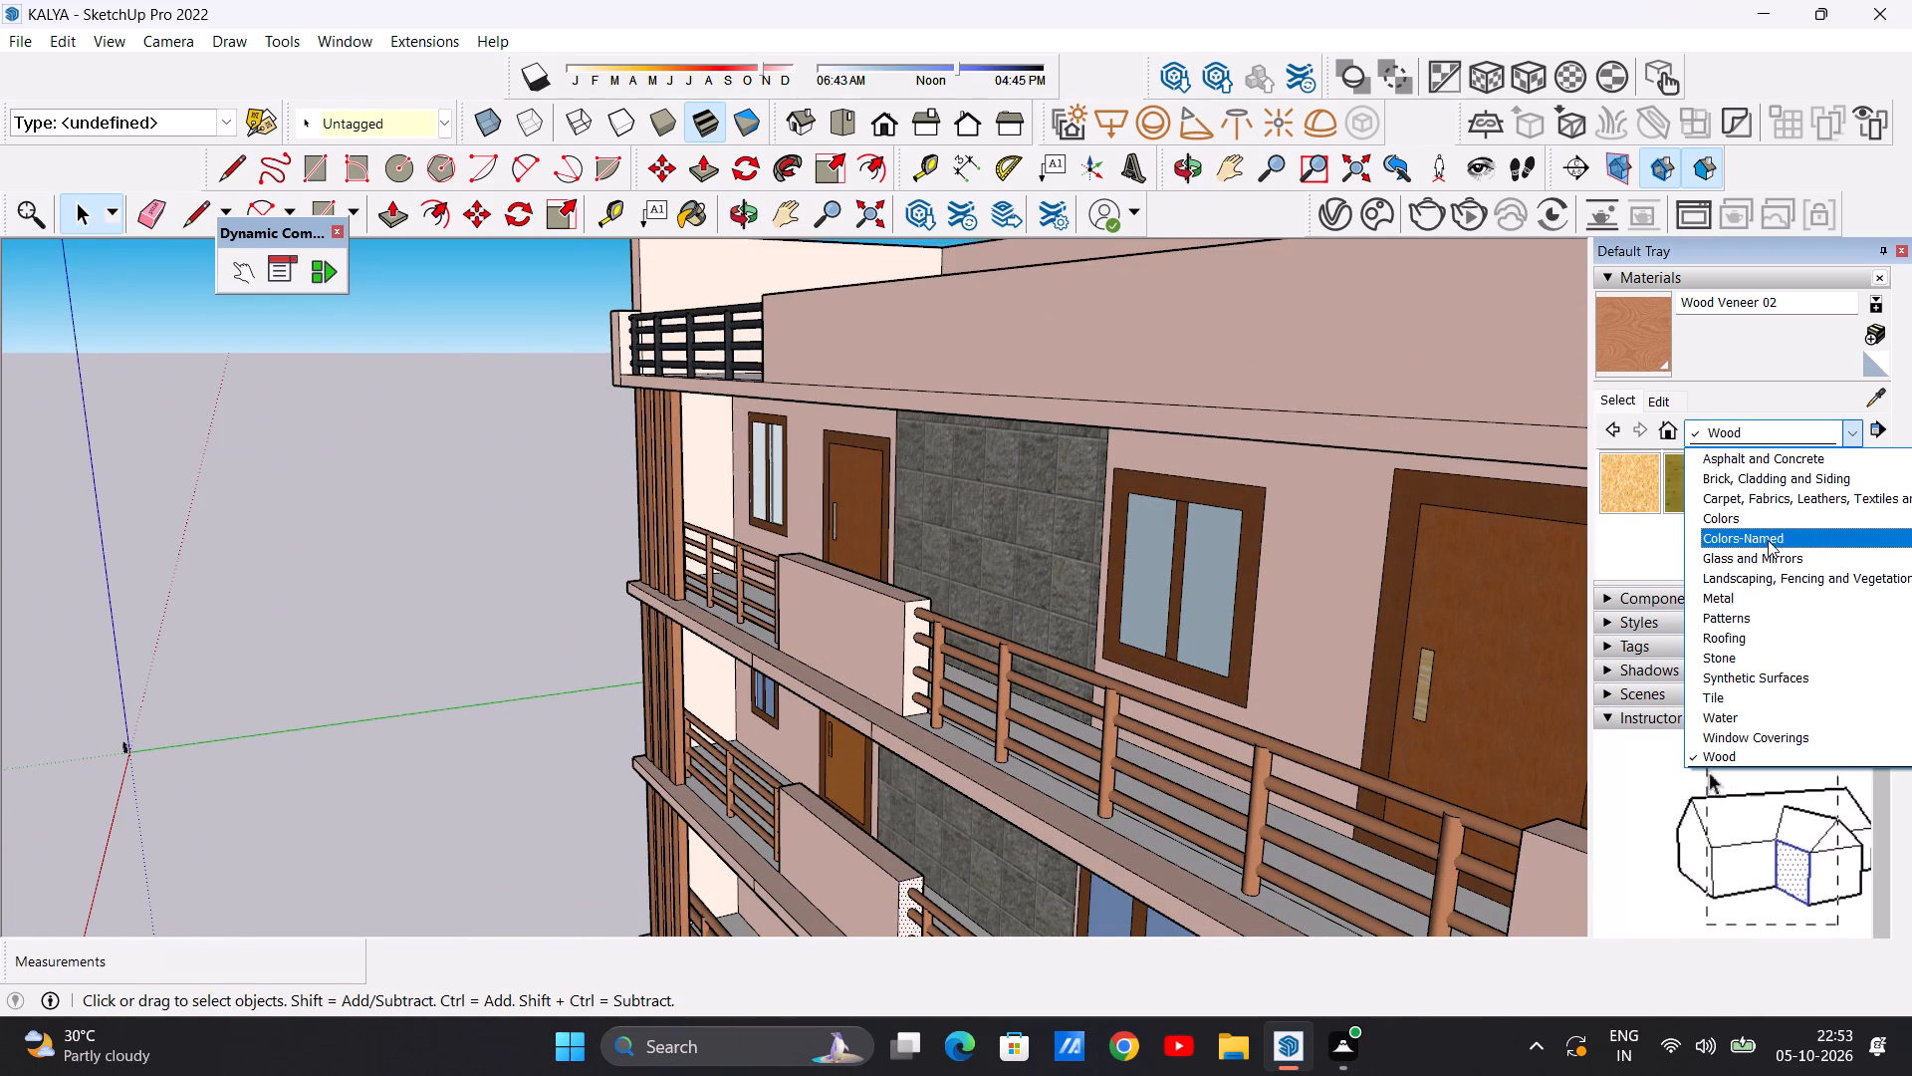
{"action": "left_click", "coordinate": [1757, 519]}
{"action": "scroll", "coordinate": [1701, 510], "scroll_direction": "down", "scroll_amount": 1}
{"action": "left_click", "coordinate": [1694, 488]}
{"action": "scroll", "coordinate": [1165, 529], "scroll_direction": "down", "scroll_amount": 4}
{"action": "scroll", "coordinate": [1133, 637], "scroll_direction": "up", "scroll_amount": 2}
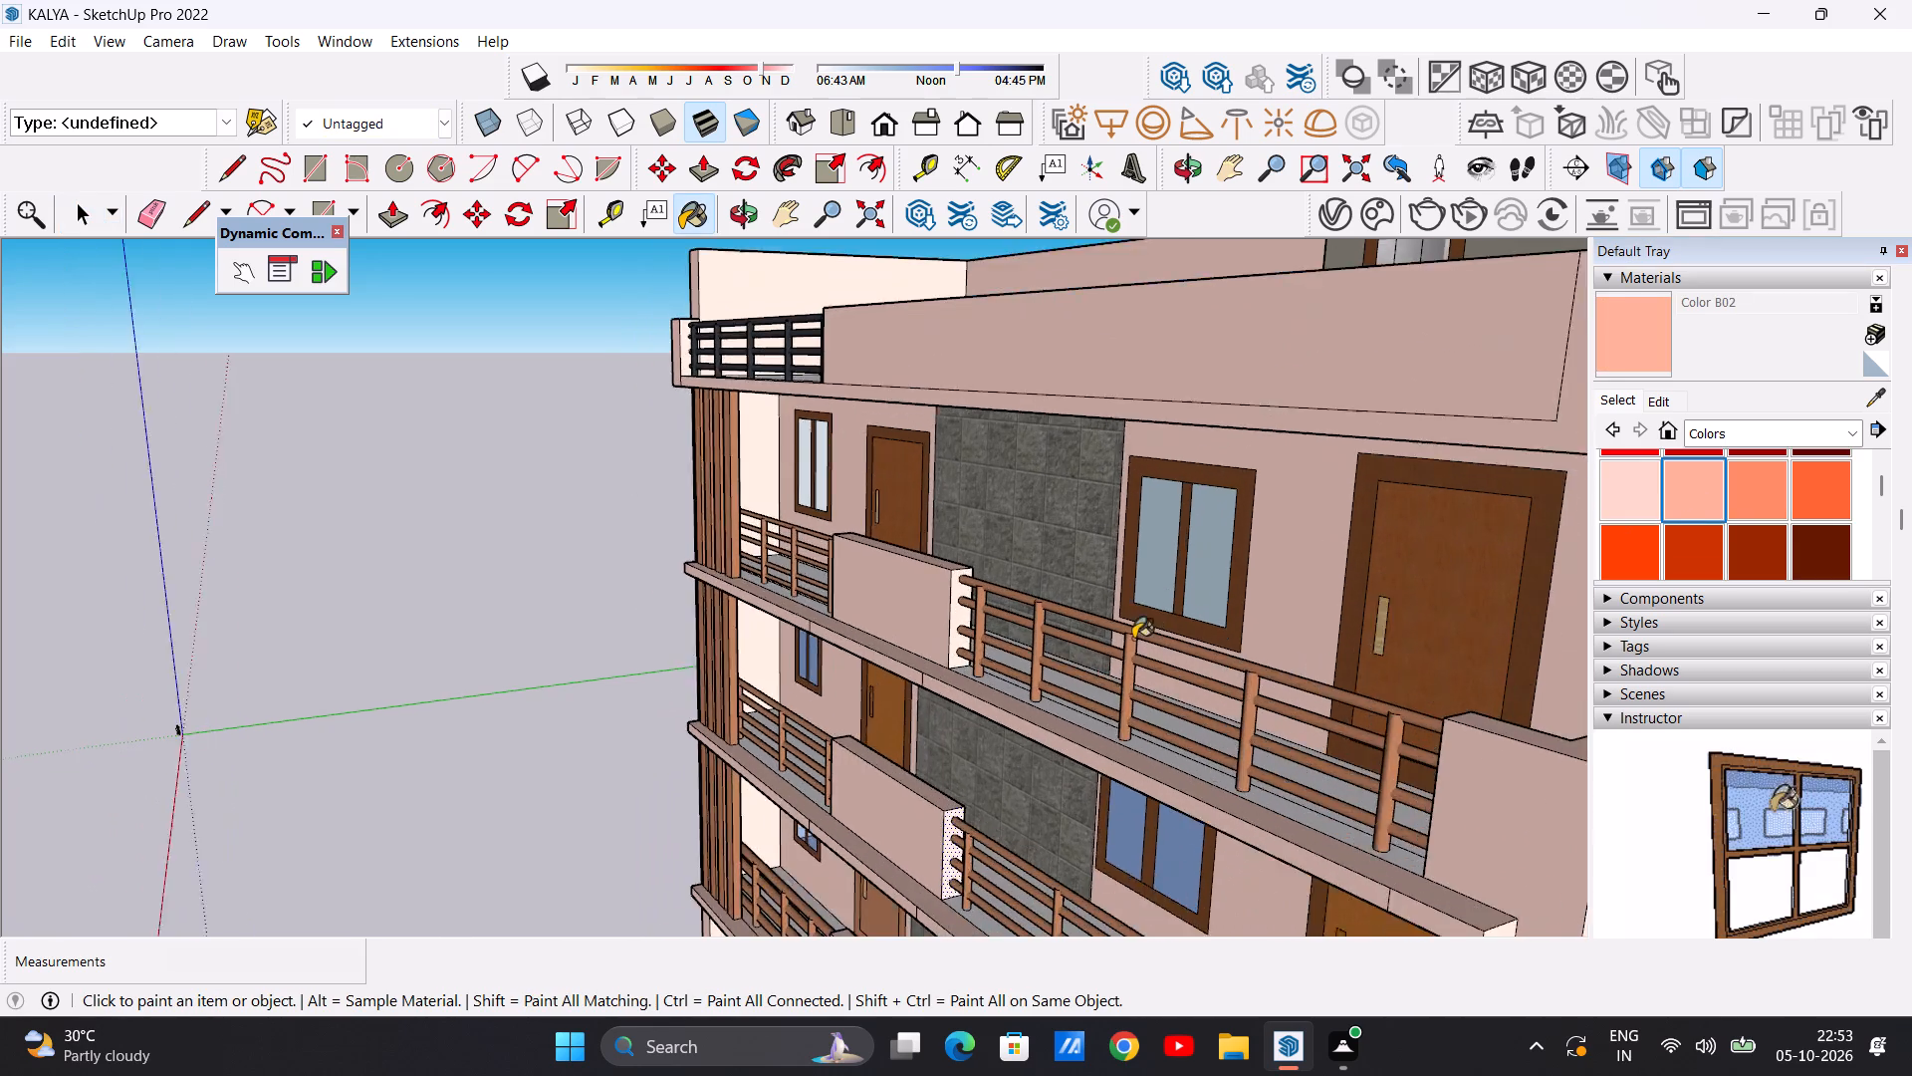
{"action": "scroll", "coordinate": [1133, 639], "scroll_direction": "up", "scroll_amount": 2}
{"action": "scroll", "coordinate": [1073, 501], "scroll_direction": "down", "scroll_amount": 12}
{"action": "scroll", "coordinate": [1098, 845], "scroll_direction": "up", "scroll_amount": 9}
{"action": "scroll", "coordinate": [982, 731], "scroll_direction": "down", "scroll_amount": 1}
{"action": "scroll", "coordinate": [982, 728], "scroll_direction": "up", "scroll_amount": 5}
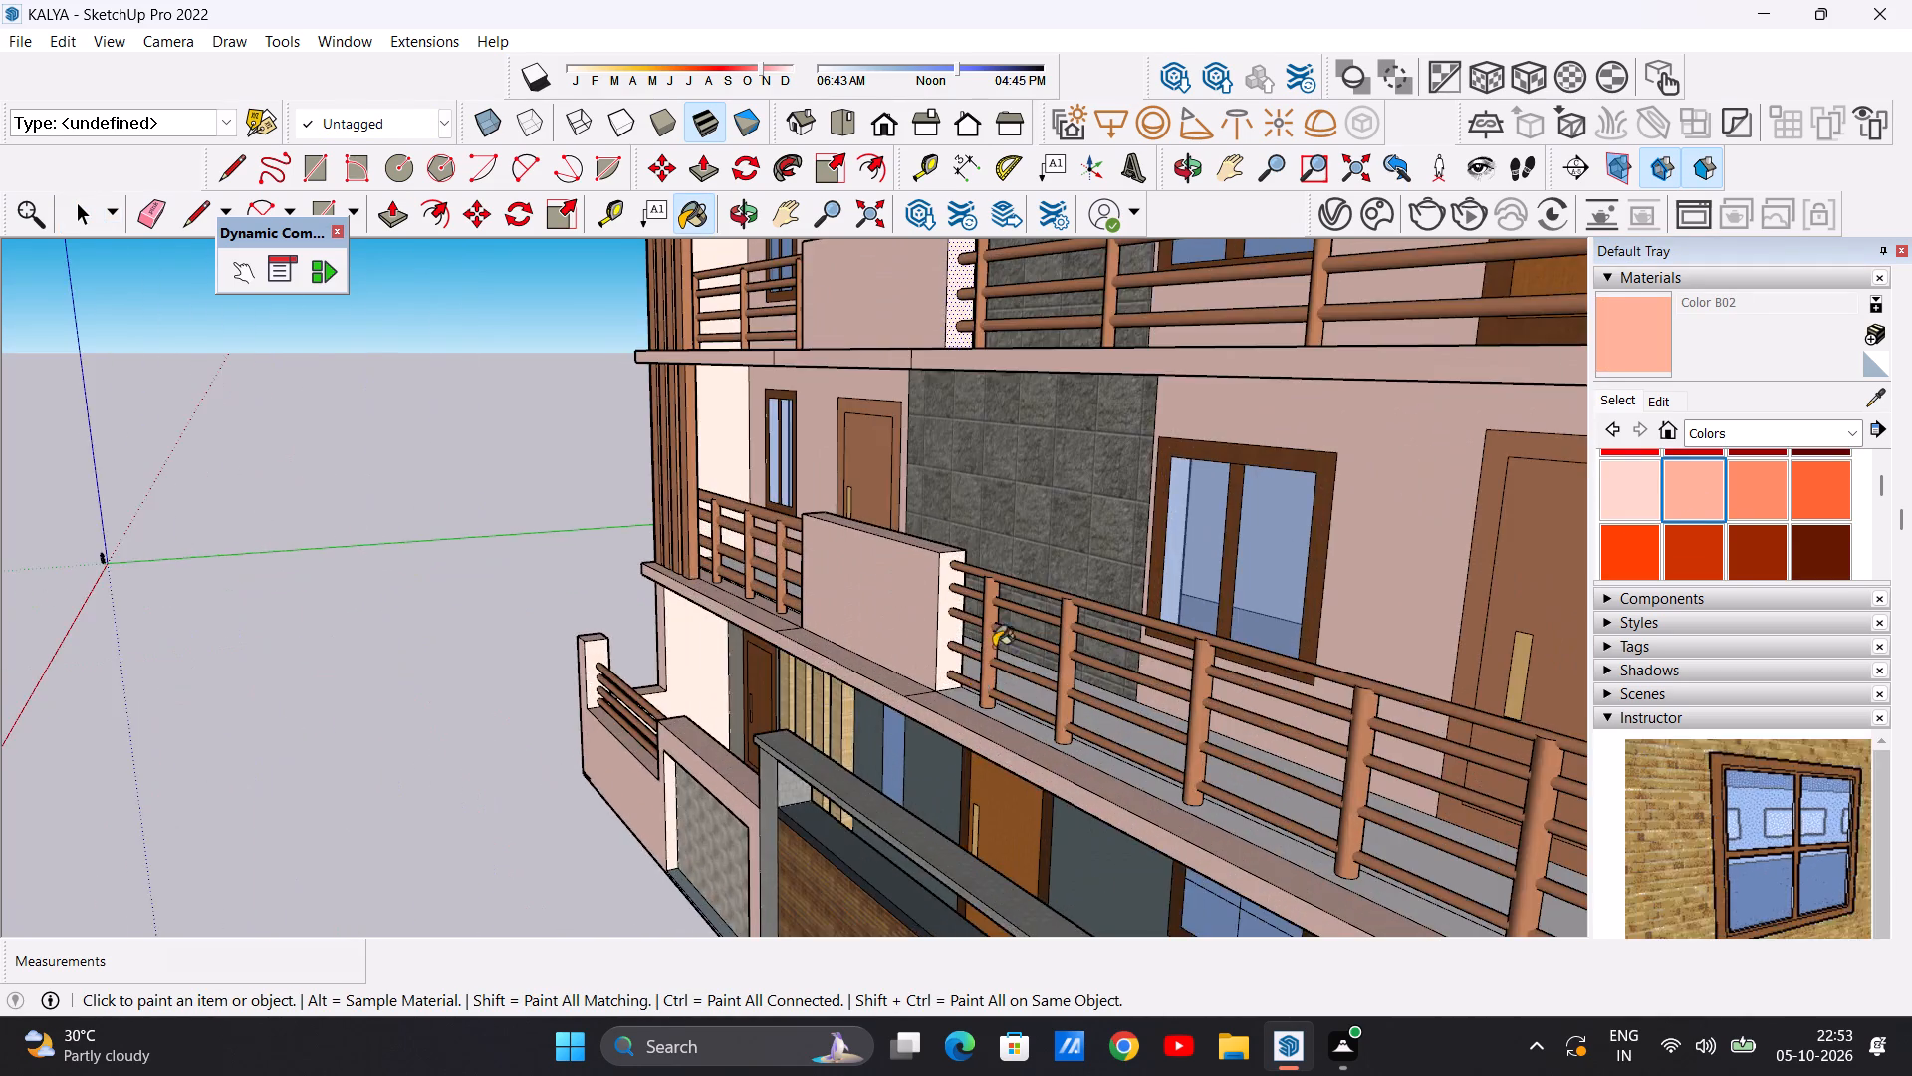
{"action": "scroll", "coordinate": [996, 636], "scroll_direction": "up", "scroll_amount": 1}
{"action": "middle_click_drag", "start_coordinate": [990, 635], "coordinate": [911, 647]}
{"action": "scroll", "coordinate": [991, 588], "scroll_direction": "up", "scroll_amount": 2}
{"action": "middle_click_drag", "start_coordinate": [864, 612], "coordinate": [769, 598]}
{"action": "scroll", "coordinate": [809, 559], "scroll_direction": "up", "scroll_amount": 6}
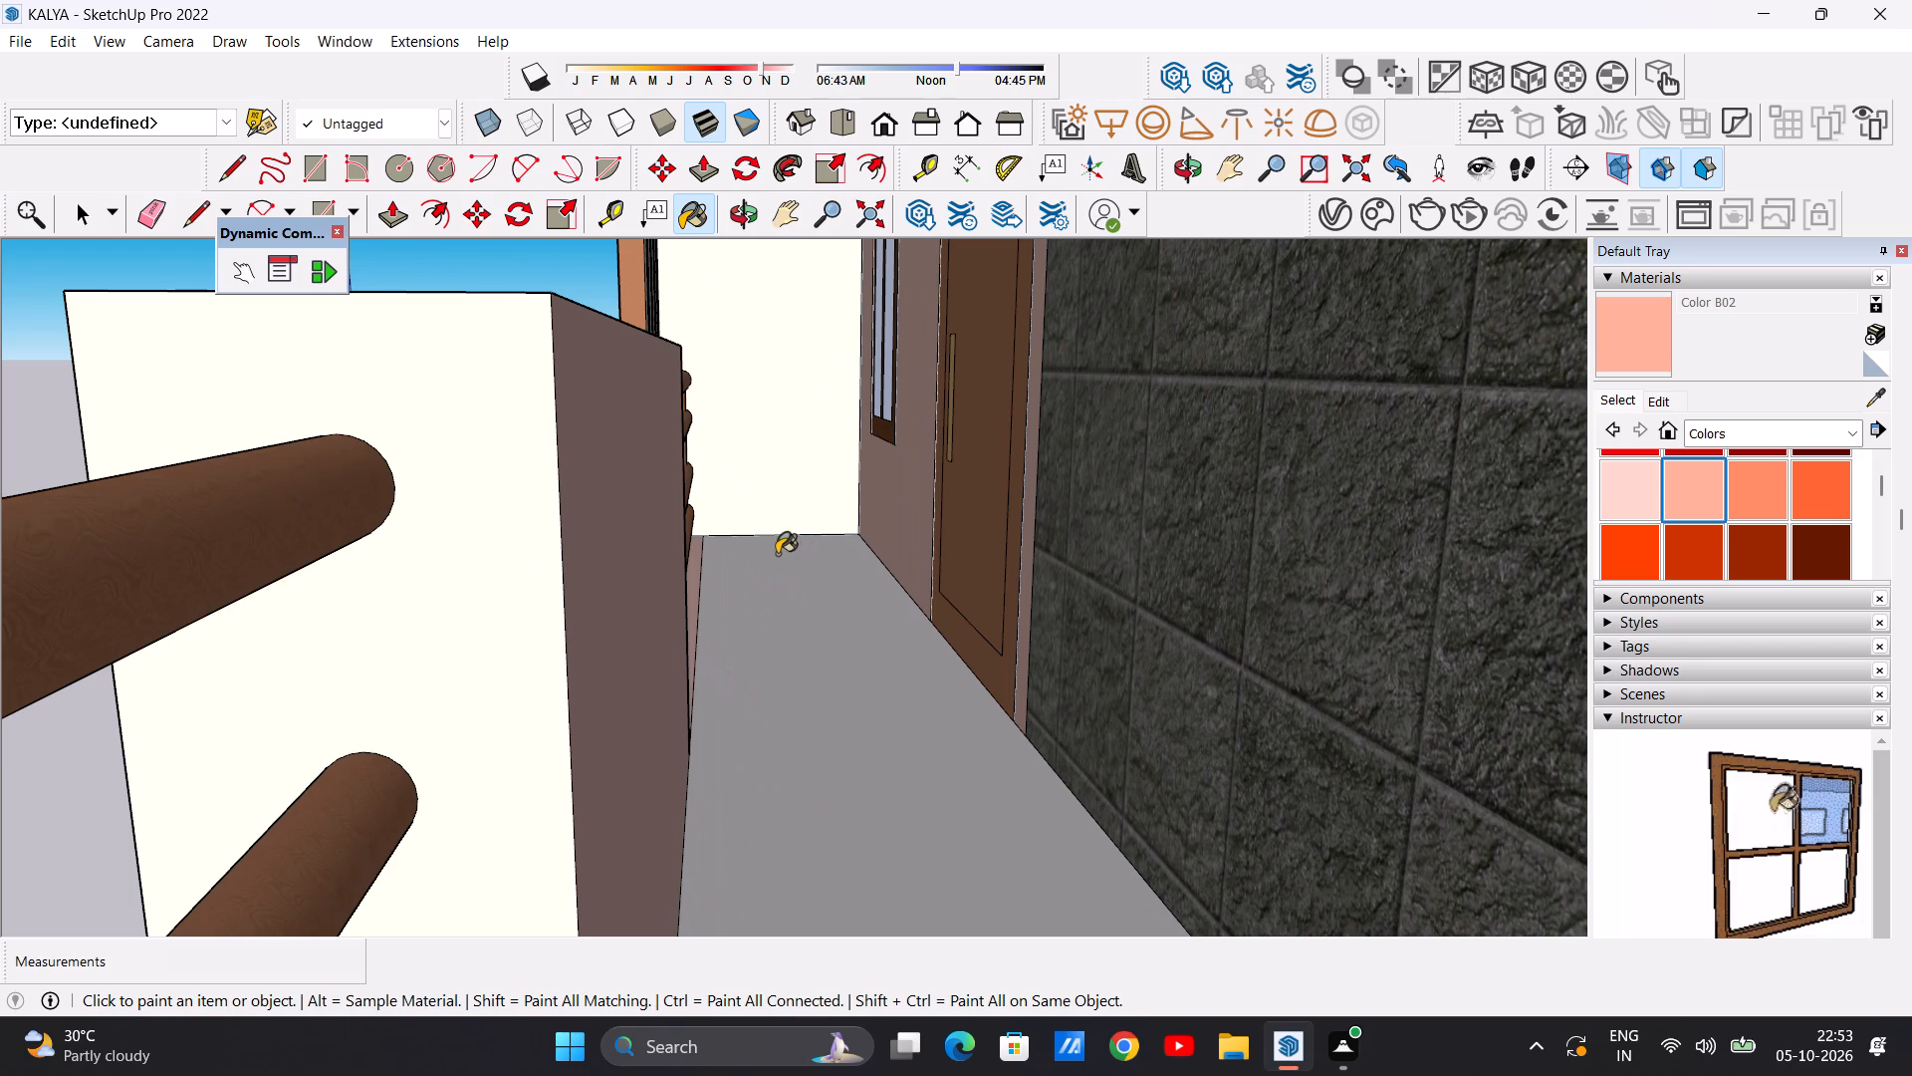
{"action": "left_click", "coordinate": [797, 420]}
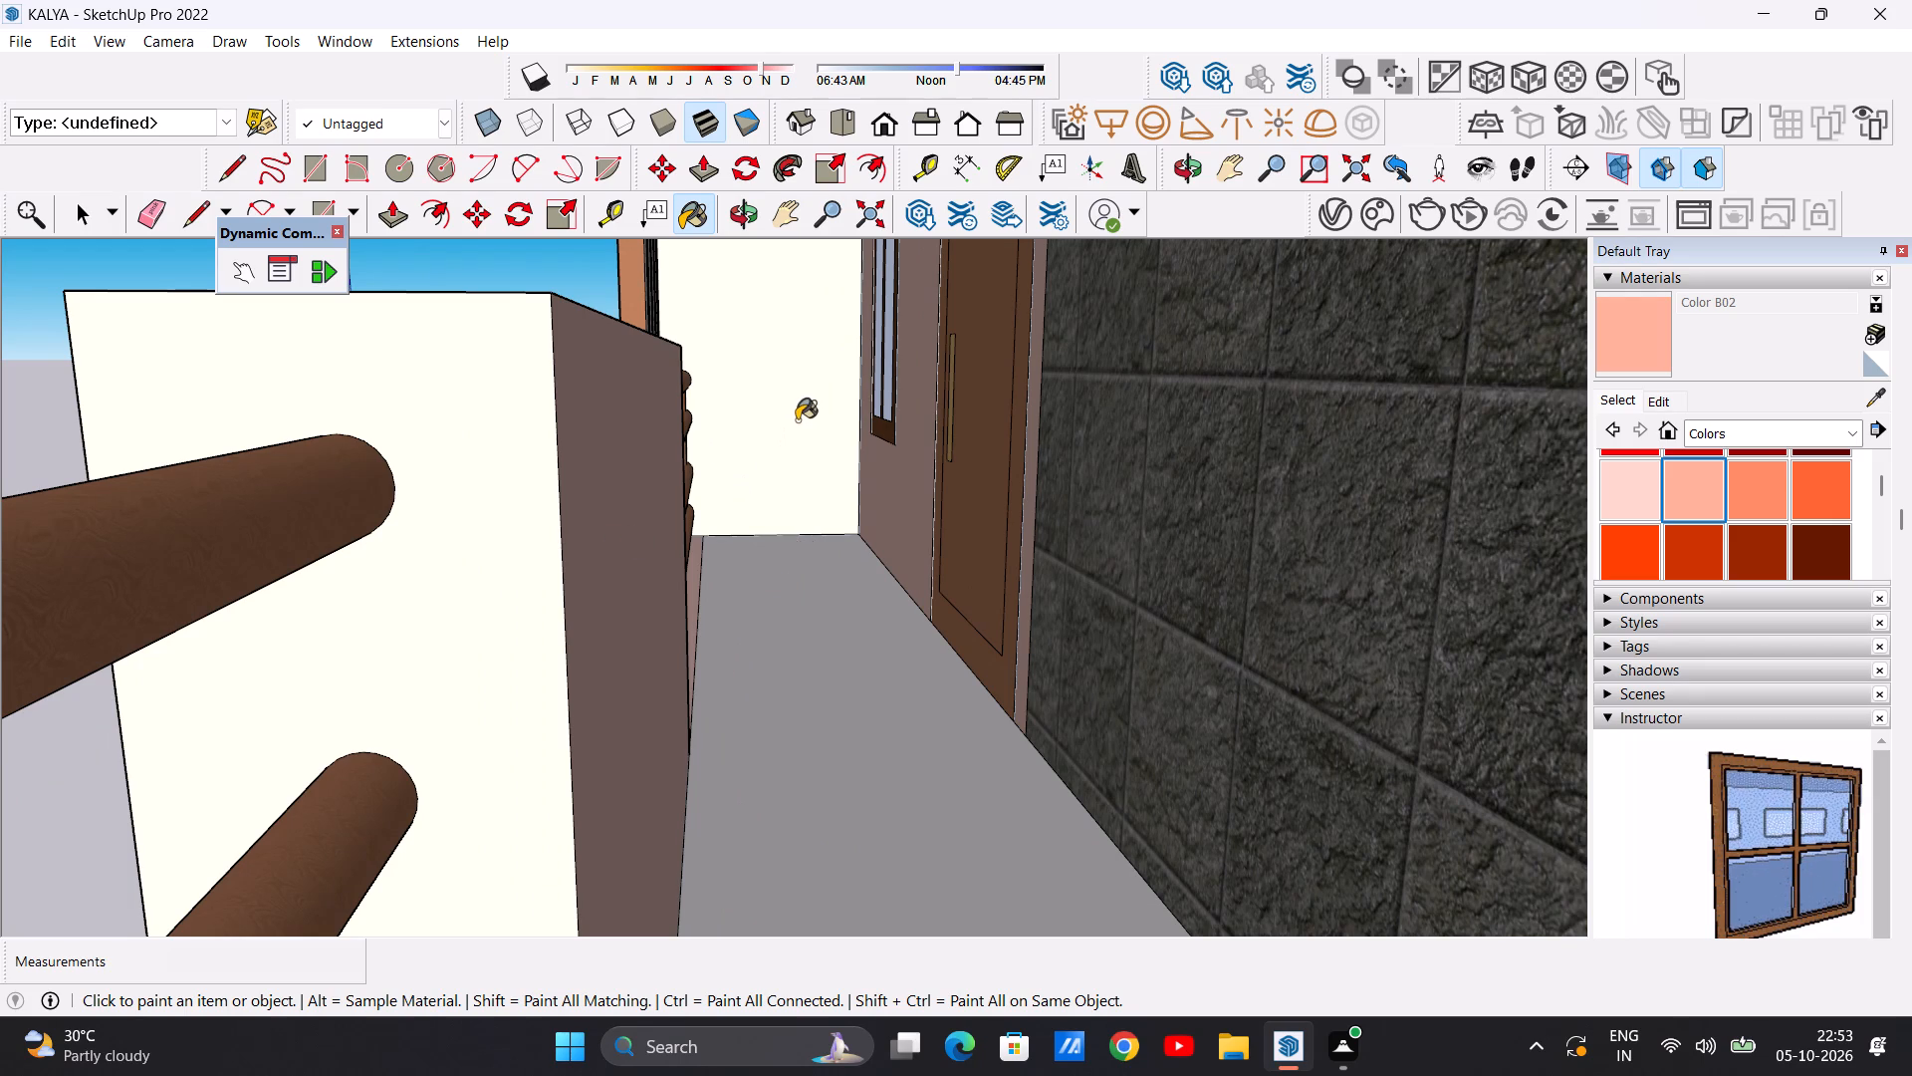
{"action": "key", "text": "space"}
{"action": "key", "text": "space"}
Examine the whole front elevation with the newly painted balcony end wall.
{"action": "scroll", "coordinate": [702, 498], "scroll_direction": "down", "scroll_amount": 8}
{"action": "scroll", "coordinate": [748, 443], "scroll_direction": "up", "scroll_amount": 1}
{"action": "scroll", "coordinate": [732, 487], "scroll_direction": "down", "scroll_amount": 3}
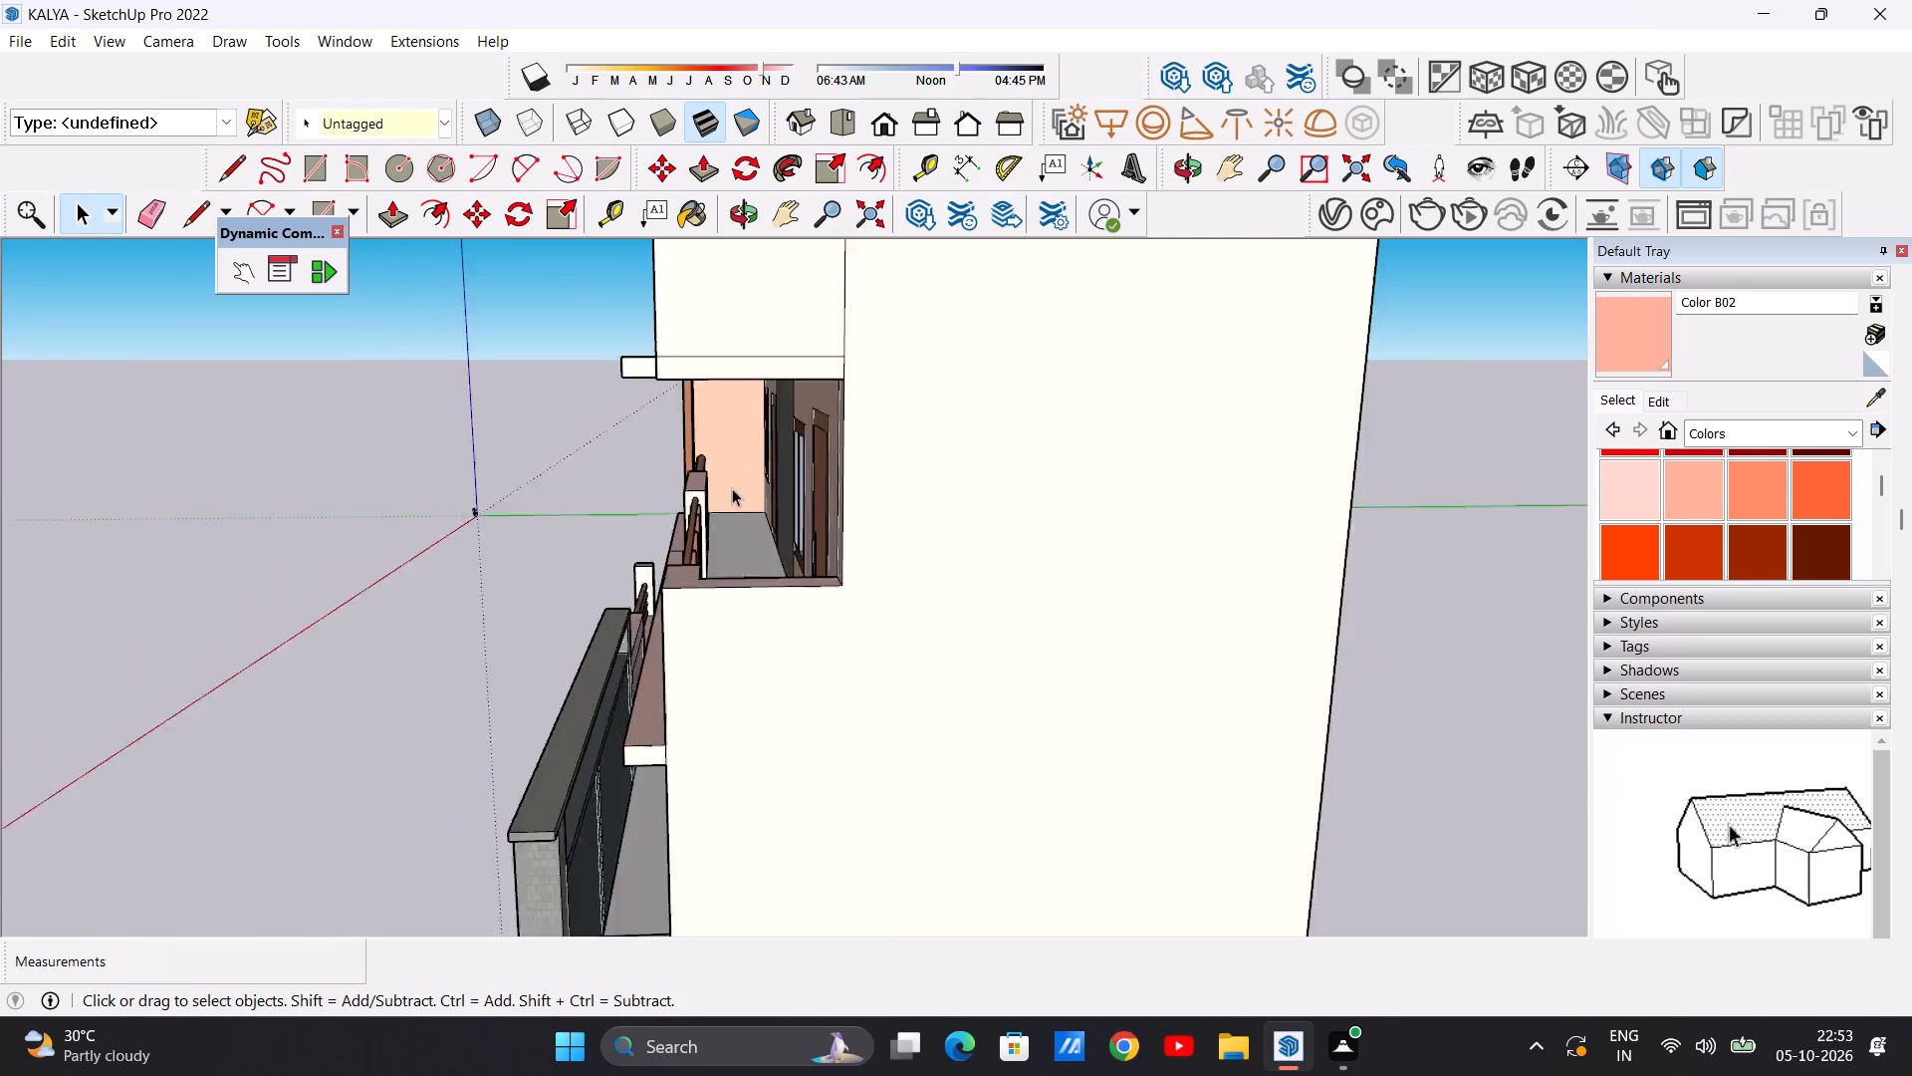
{"action": "scroll", "coordinate": [732, 488], "scroll_direction": "down", "scroll_amount": 7}
{"action": "middle_click_drag", "start_coordinate": [638, 495], "coordinate": [1173, 495]}
{"action": "scroll", "coordinate": [744, 507], "scroll_direction": "down", "scroll_amount": 5}
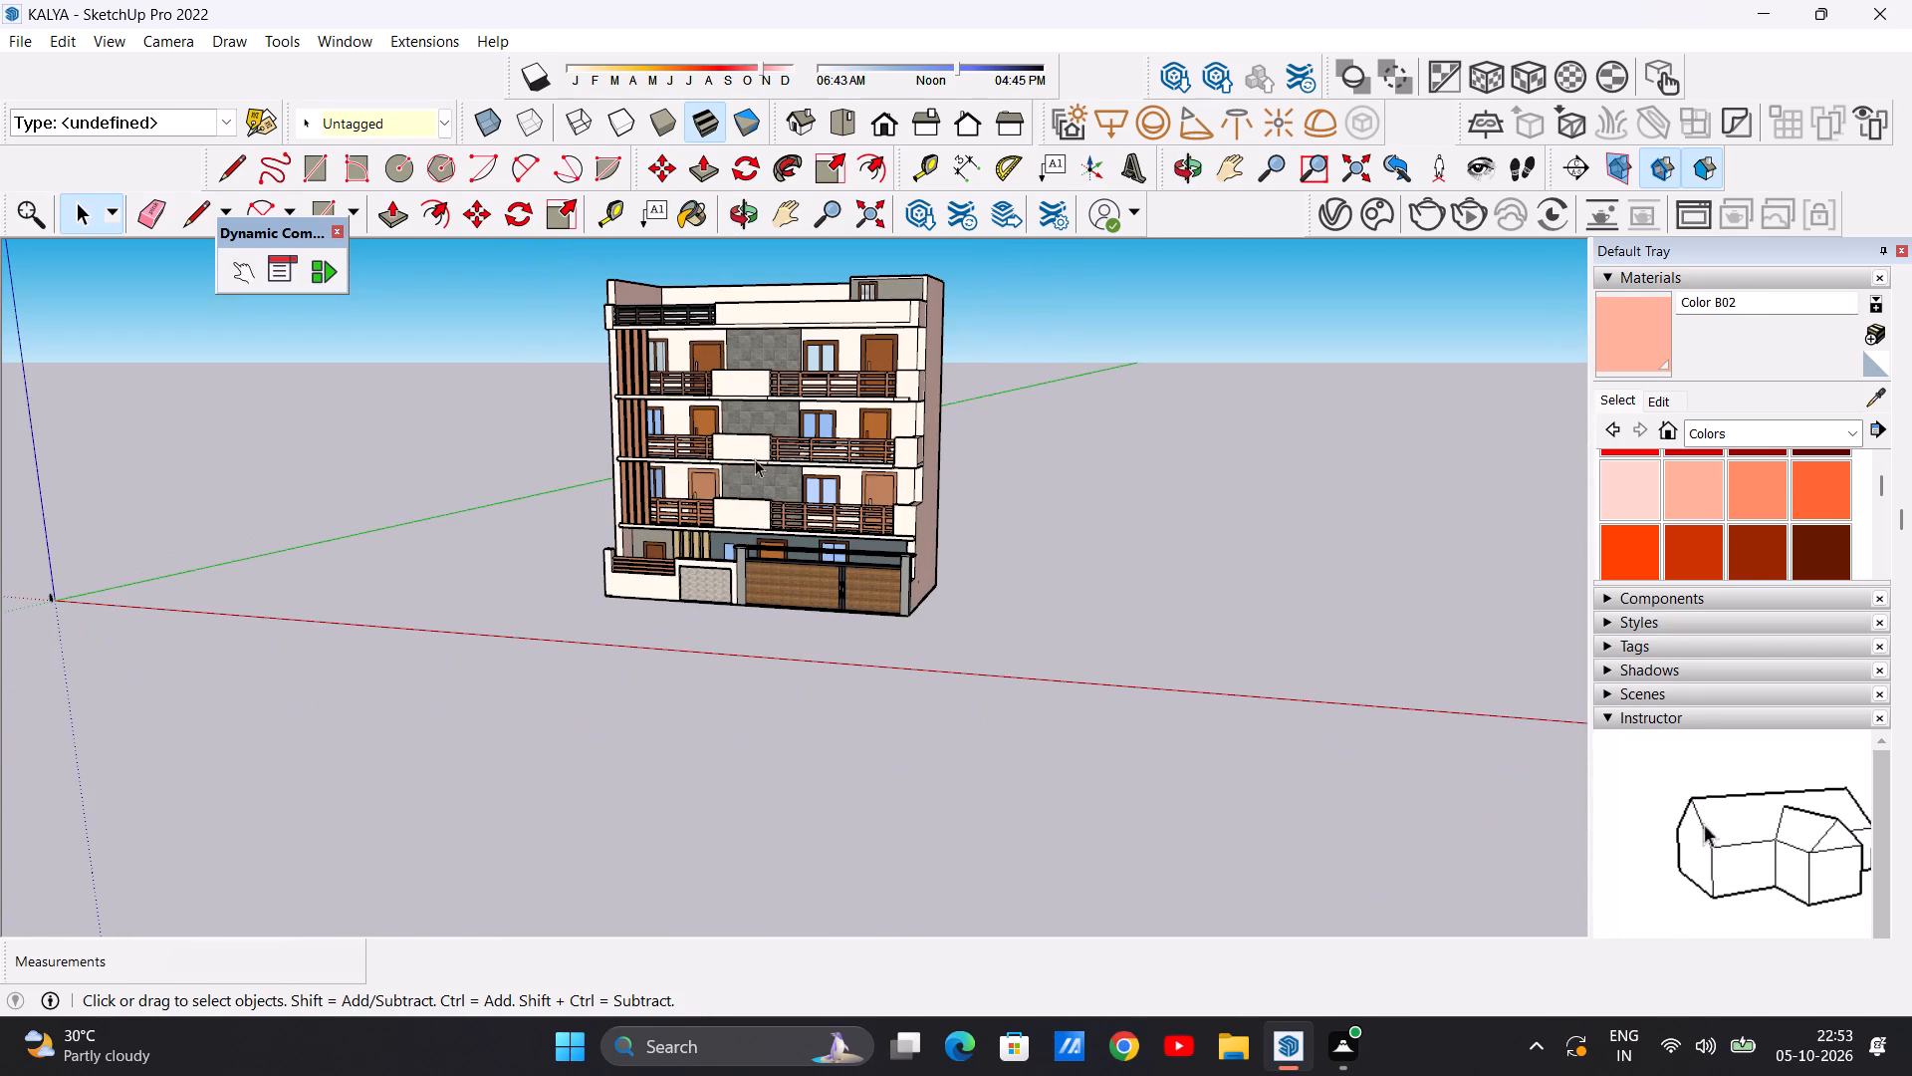
{"action": "scroll", "coordinate": [751, 451], "scroll_direction": "up", "scroll_amount": 5}
{"action": "middle_click_drag", "start_coordinate": [649, 472], "coordinate": [722, 506]}
{"action": "scroll", "coordinate": [709, 518], "scroll_direction": "down", "scroll_amount": 7}
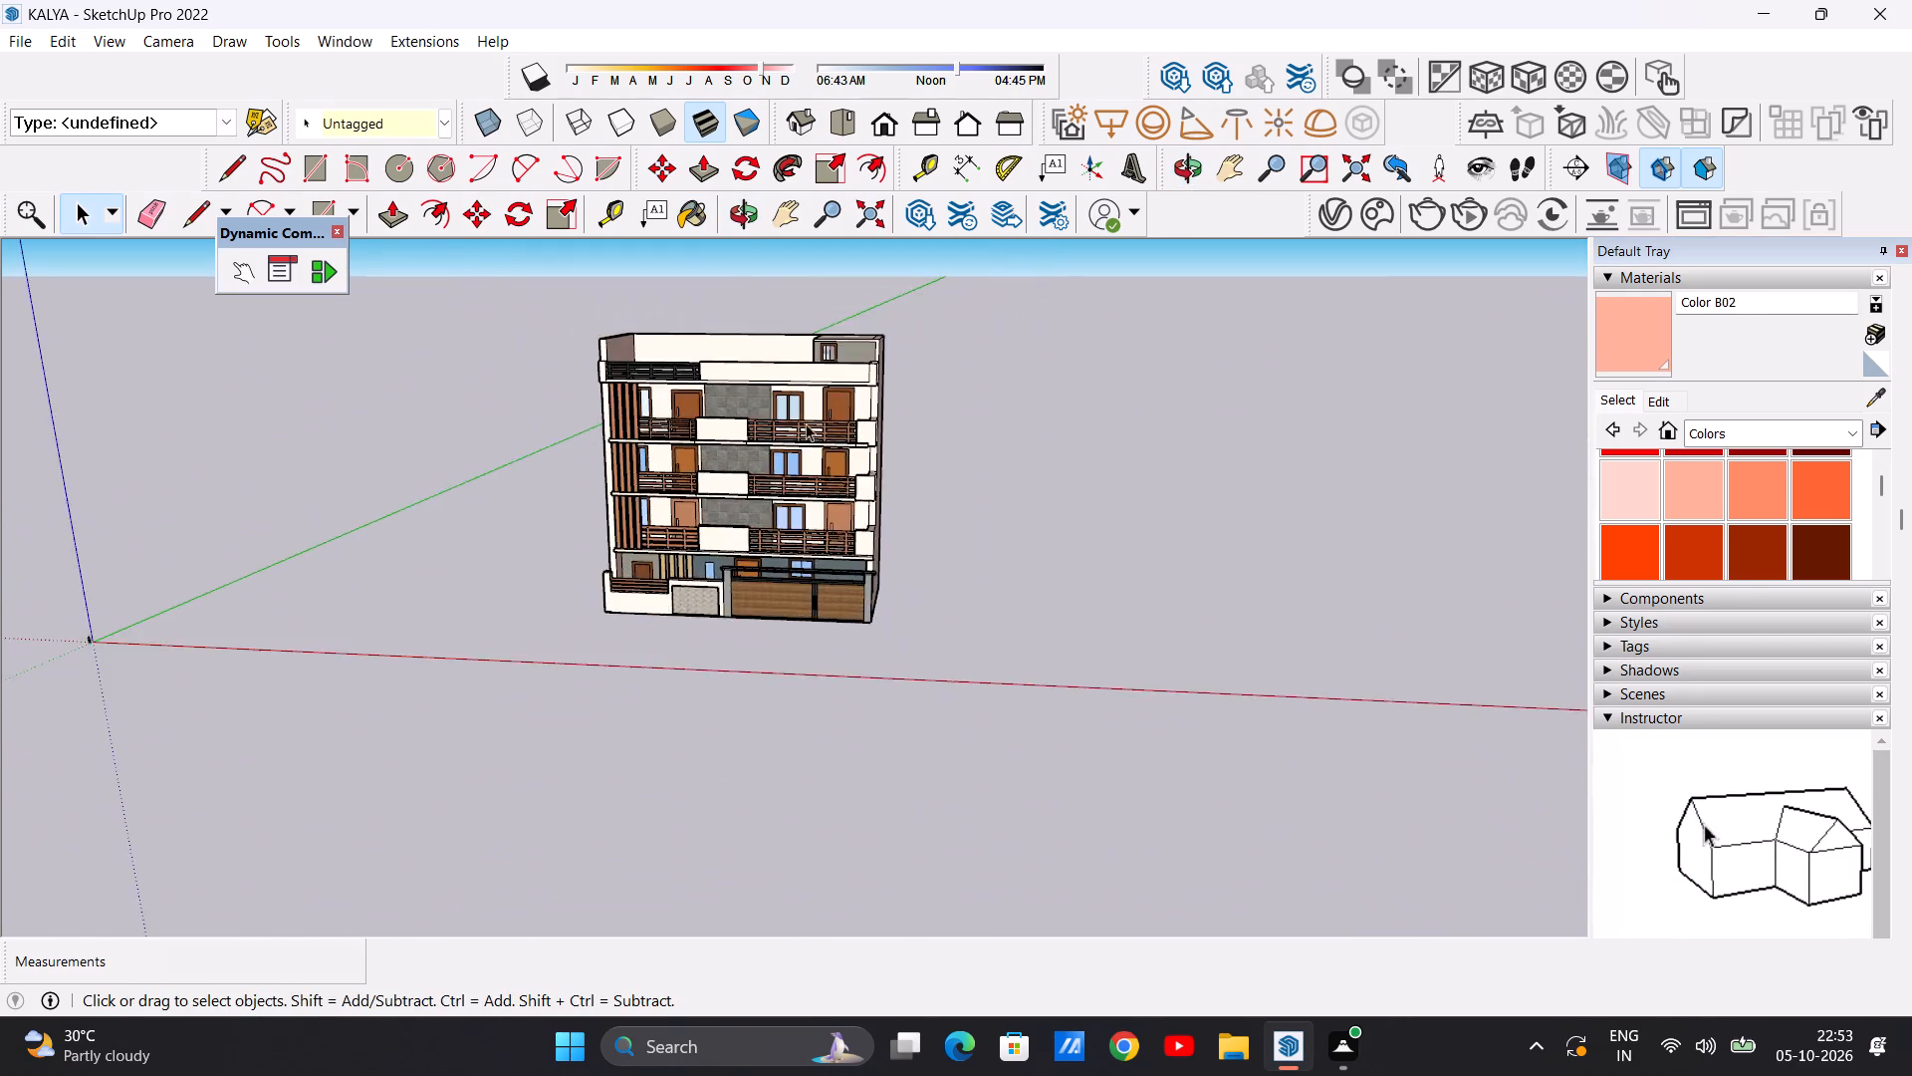
{"action": "scroll", "coordinate": [819, 394], "scroll_direction": "up", "scroll_amount": 7}
{"action": "middle_click_drag", "start_coordinate": [551, 449], "coordinate": [602, 456]}
{"action": "scroll", "coordinate": [669, 493], "scroll_direction": "down", "scroll_amount": 4}
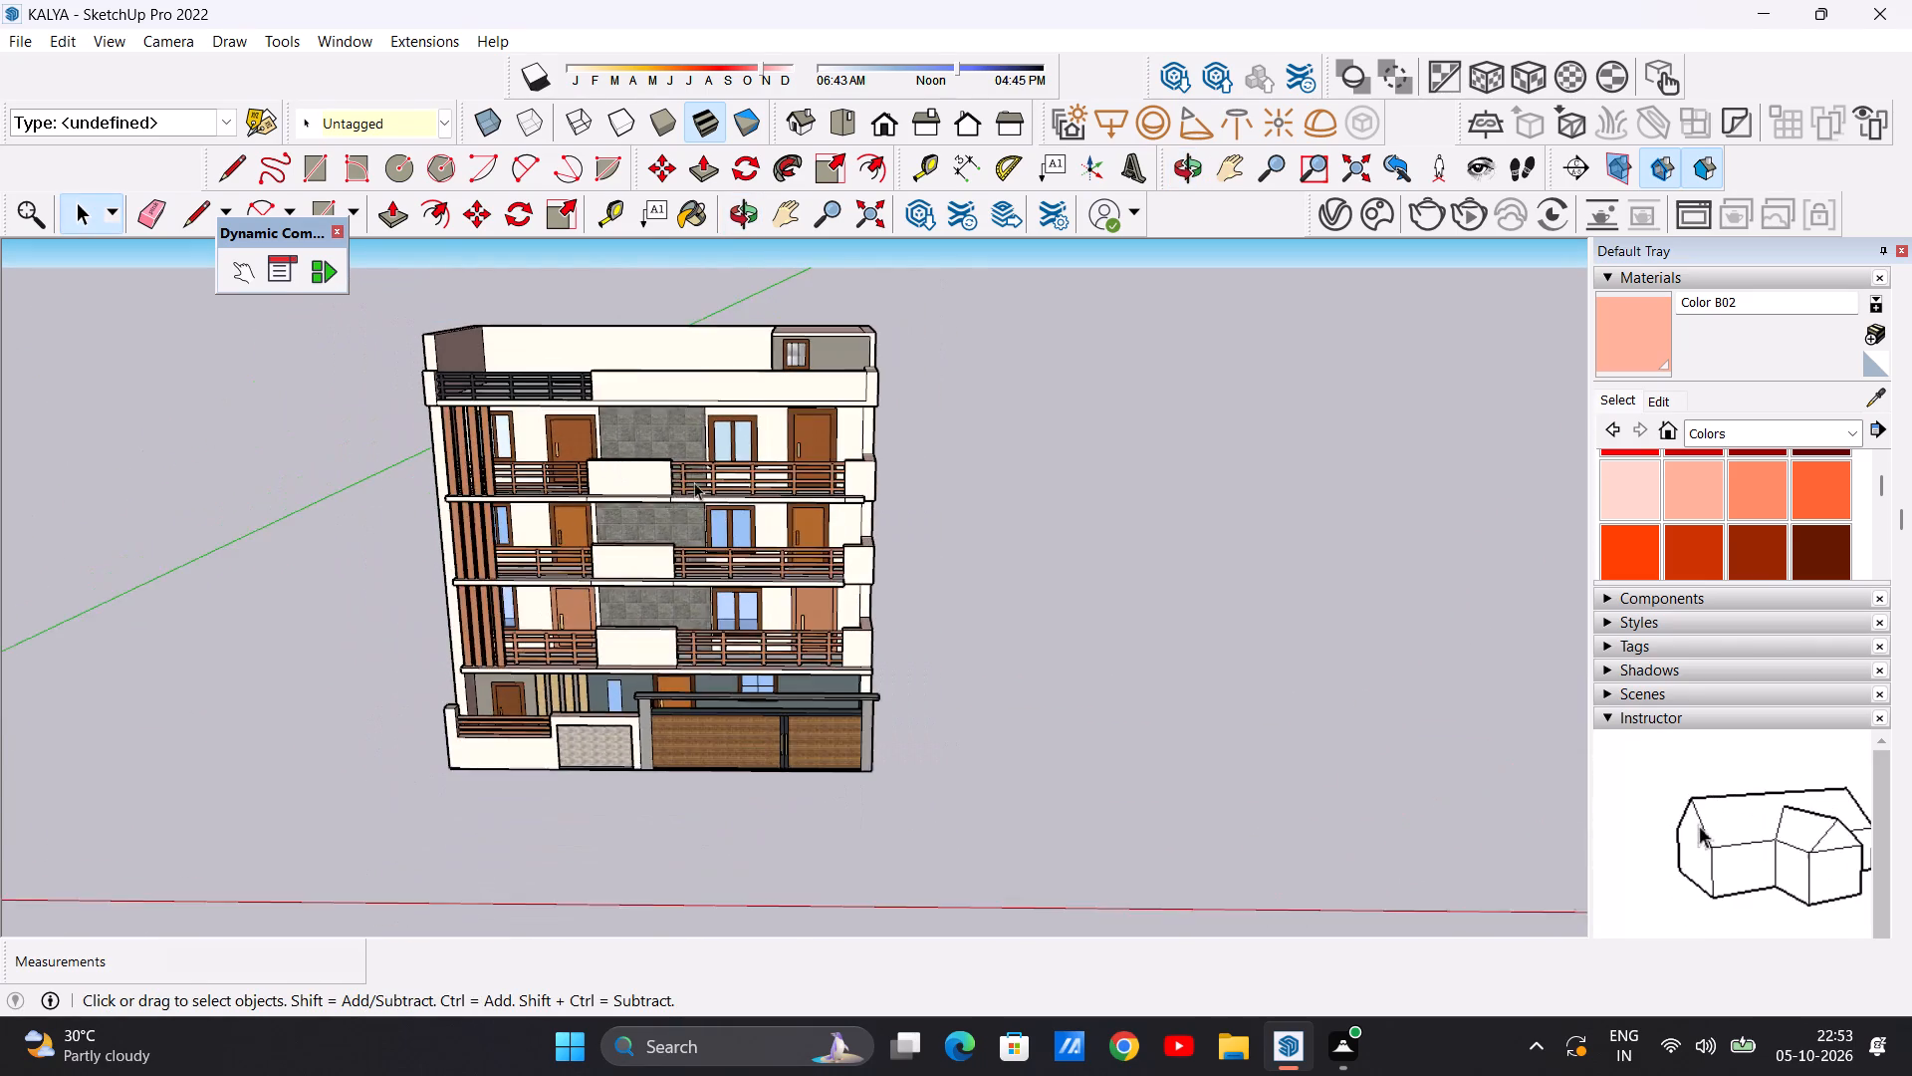
{"action": "scroll", "coordinate": [694, 482], "scroll_direction": "down", "scroll_amount": 3}
Examine the plain side wall opposite the fins, the roof parapets from above and the front elevation.
{"action": "middle_click_drag", "start_coordinate": [929, 528], "coordinate": [383, 507]}
{"action": "scroll", "coordinate": [750, 414], "scroll_direction": "up", "scroll_amount": 6}
{"action": "middle_click_drag", "start_coordinate": [726, 449], "coordinate": [810, 457]}
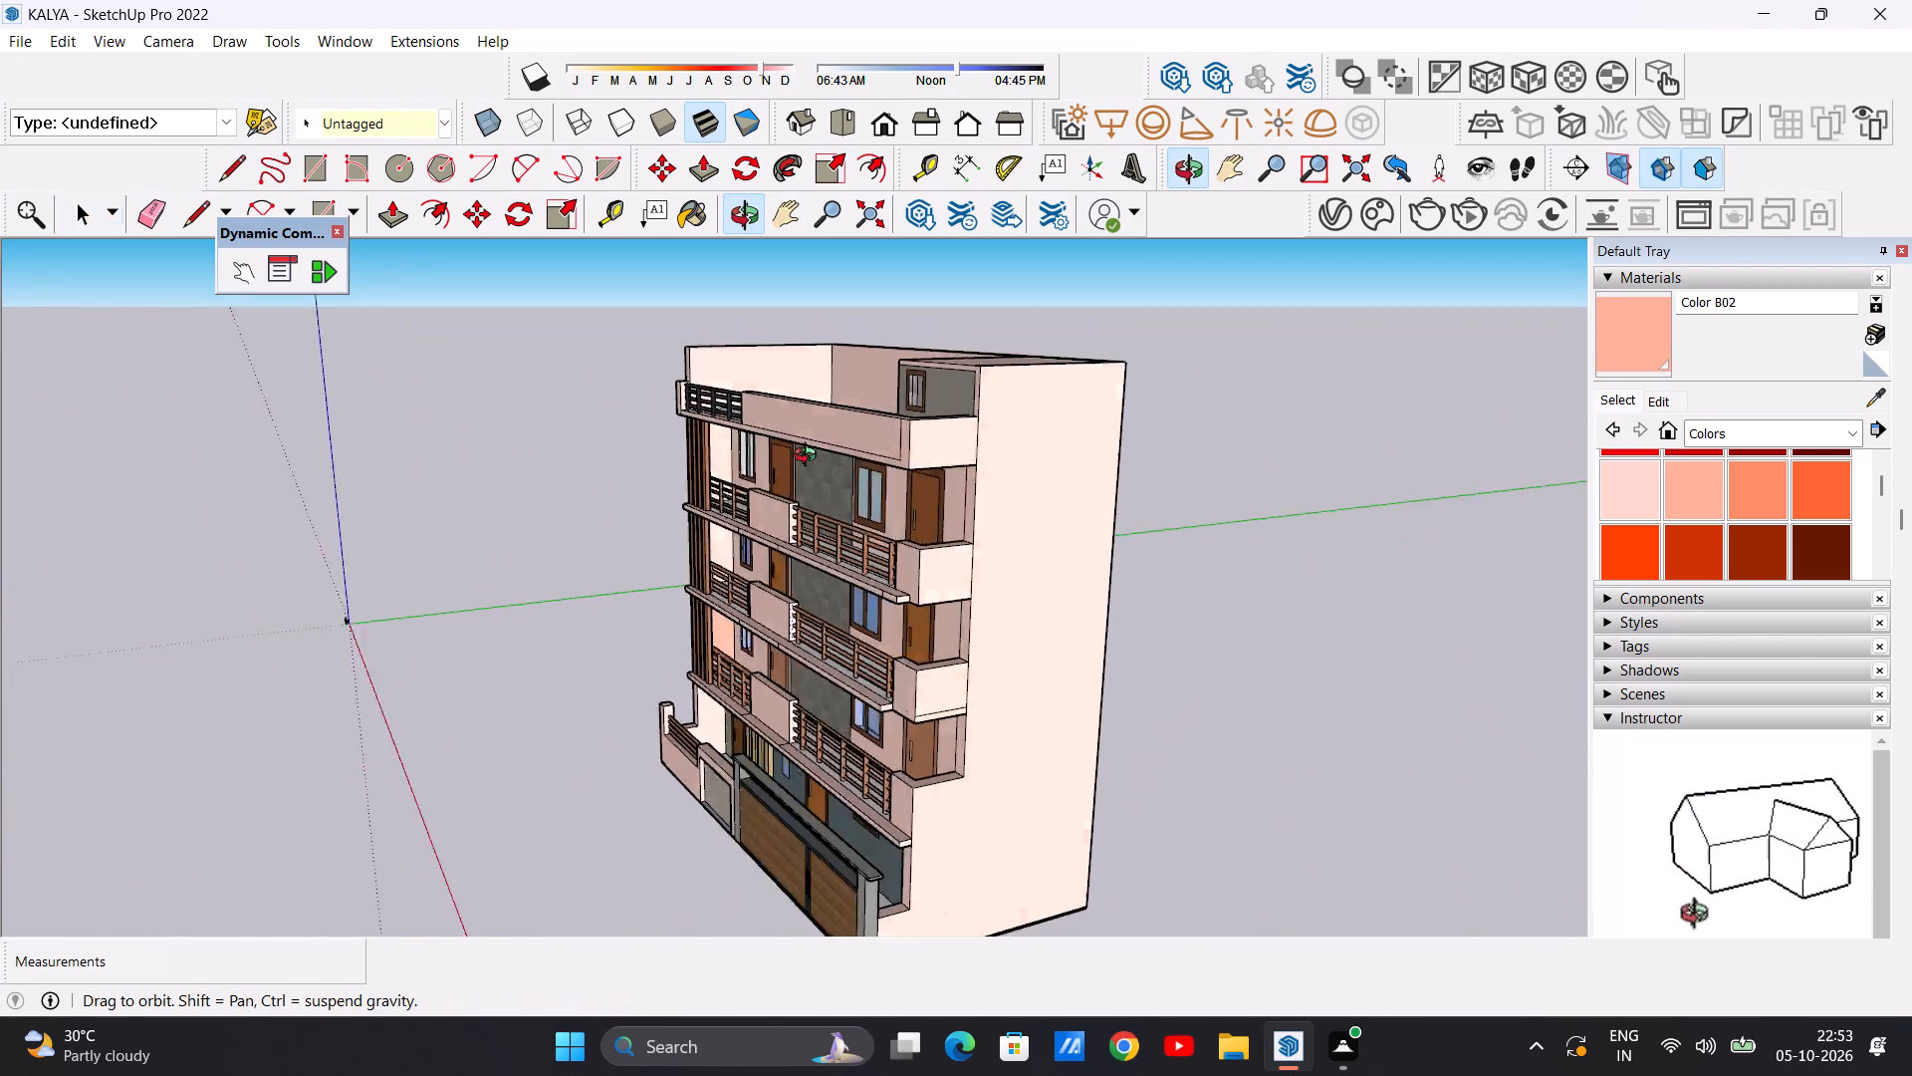
{"action": "middle_click_drag", "start_coordinate": [810, 457], "coordinate": [1180, 457]}
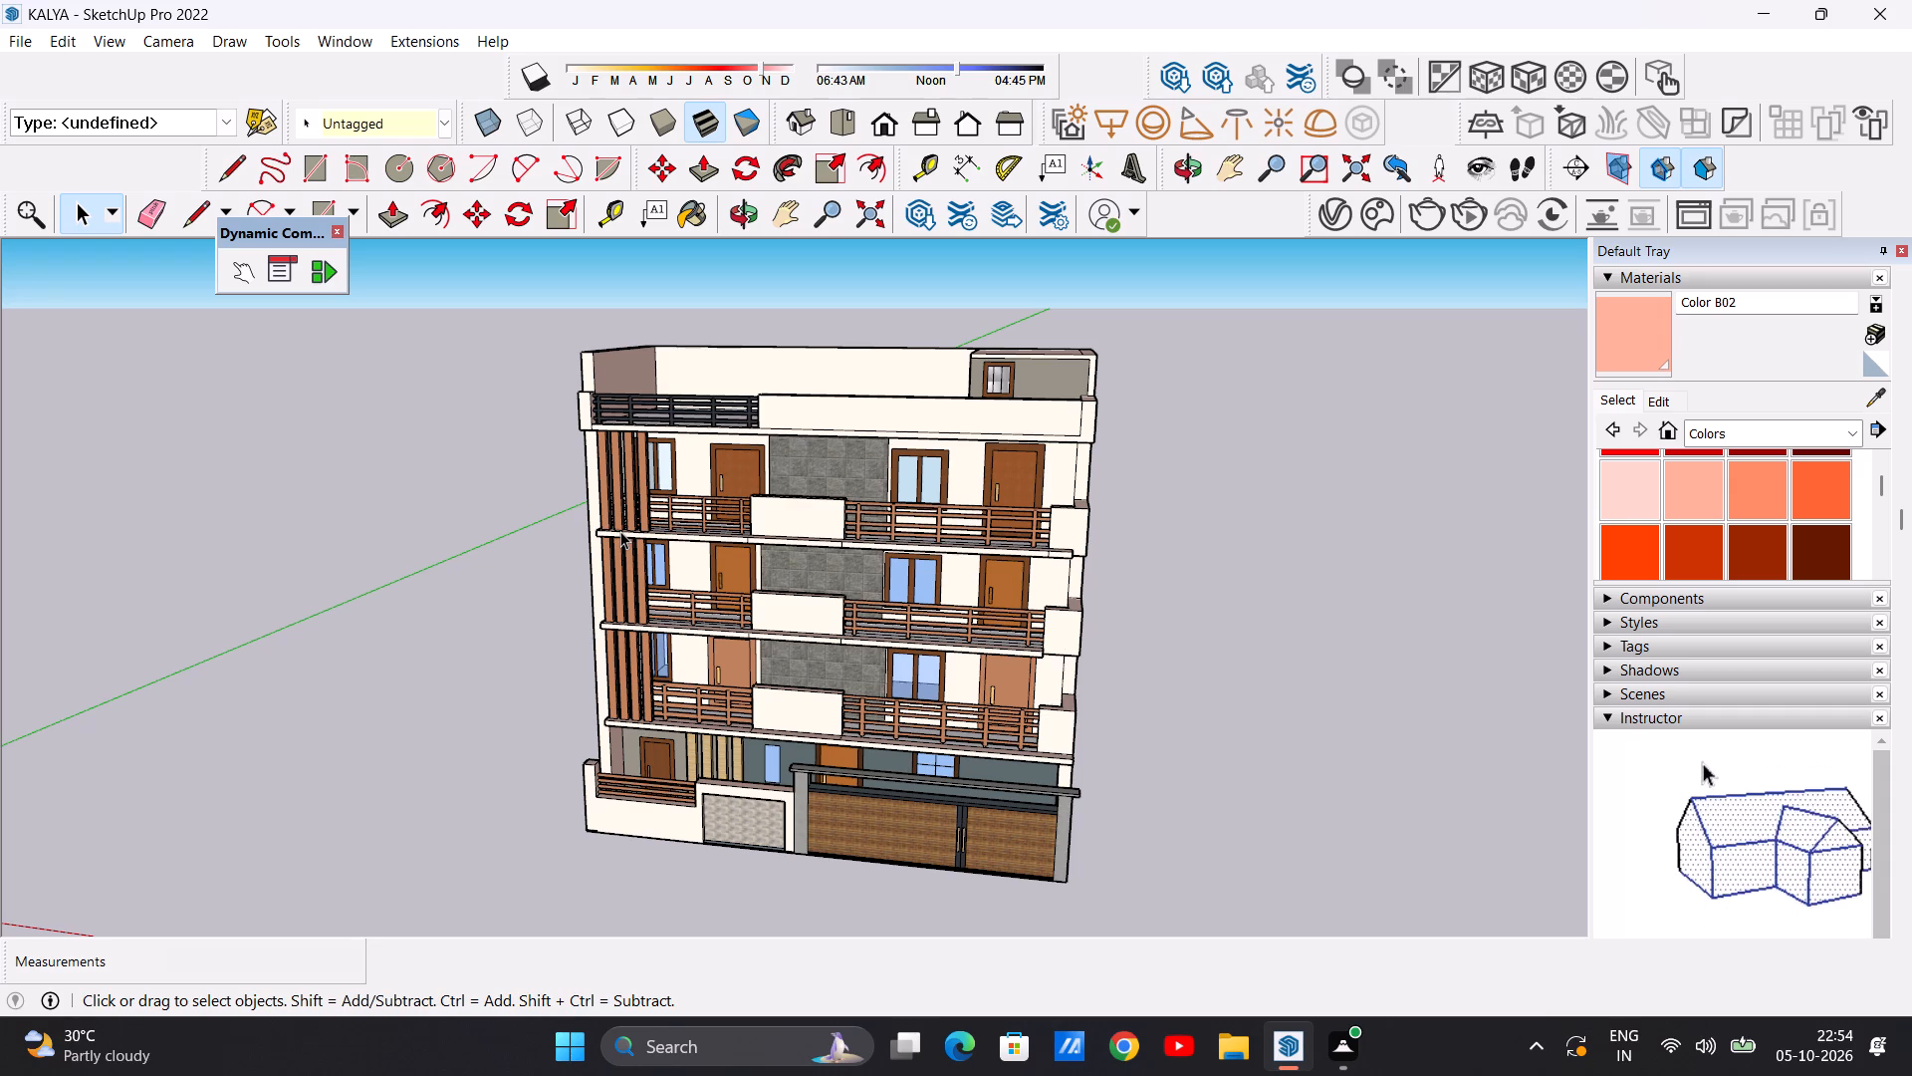
{"action": "scroll", "coordinate": [617, 495], "scroll_direction": "down", "scroll_amount": 5}
{"action": "scroll", "coordinate": [707, 501], "scroll_direction": "up", "scroll_amount": 6}
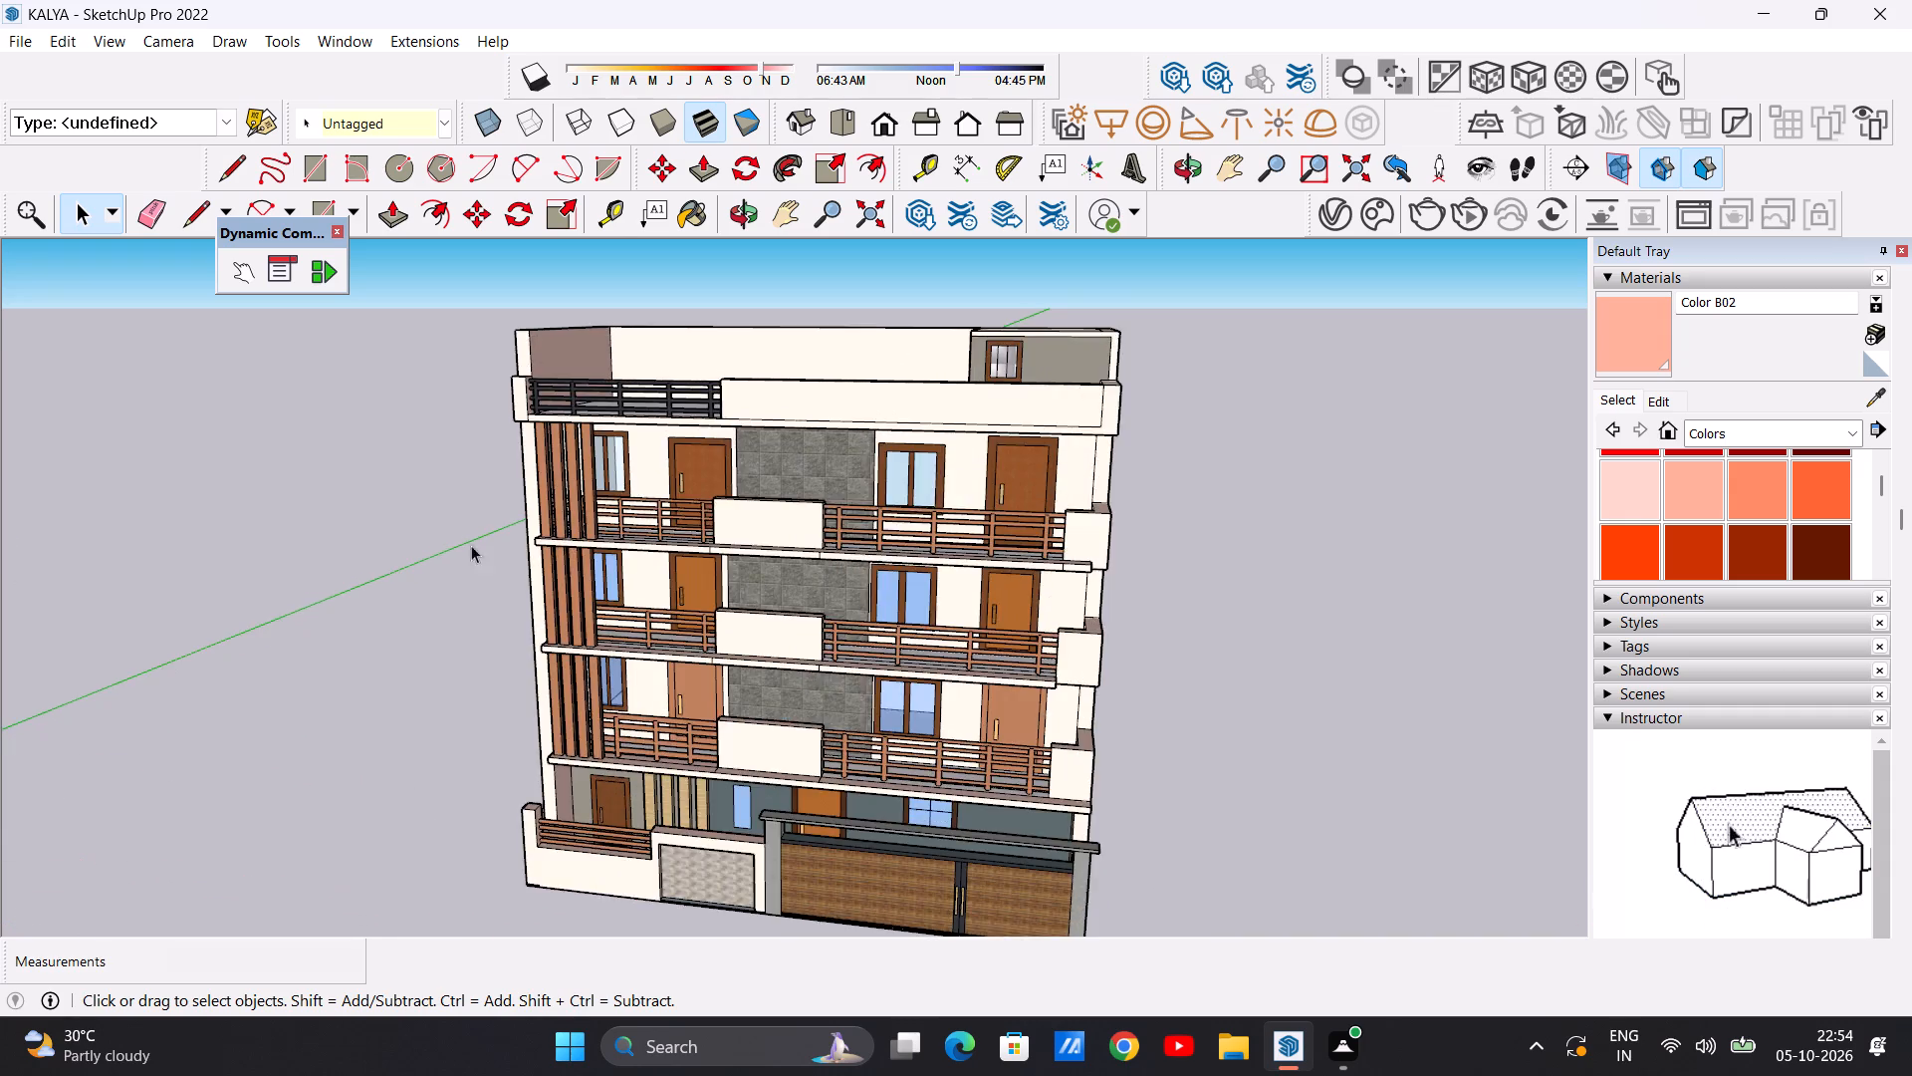
{"action": "middle_click_drag", "start_coordinate": [457, 552], "coordinate": [562, 555]}
{"action": "scroll", "coordinate": [495, 550], "scroll_direction": "down", "scroll_amount": 6}
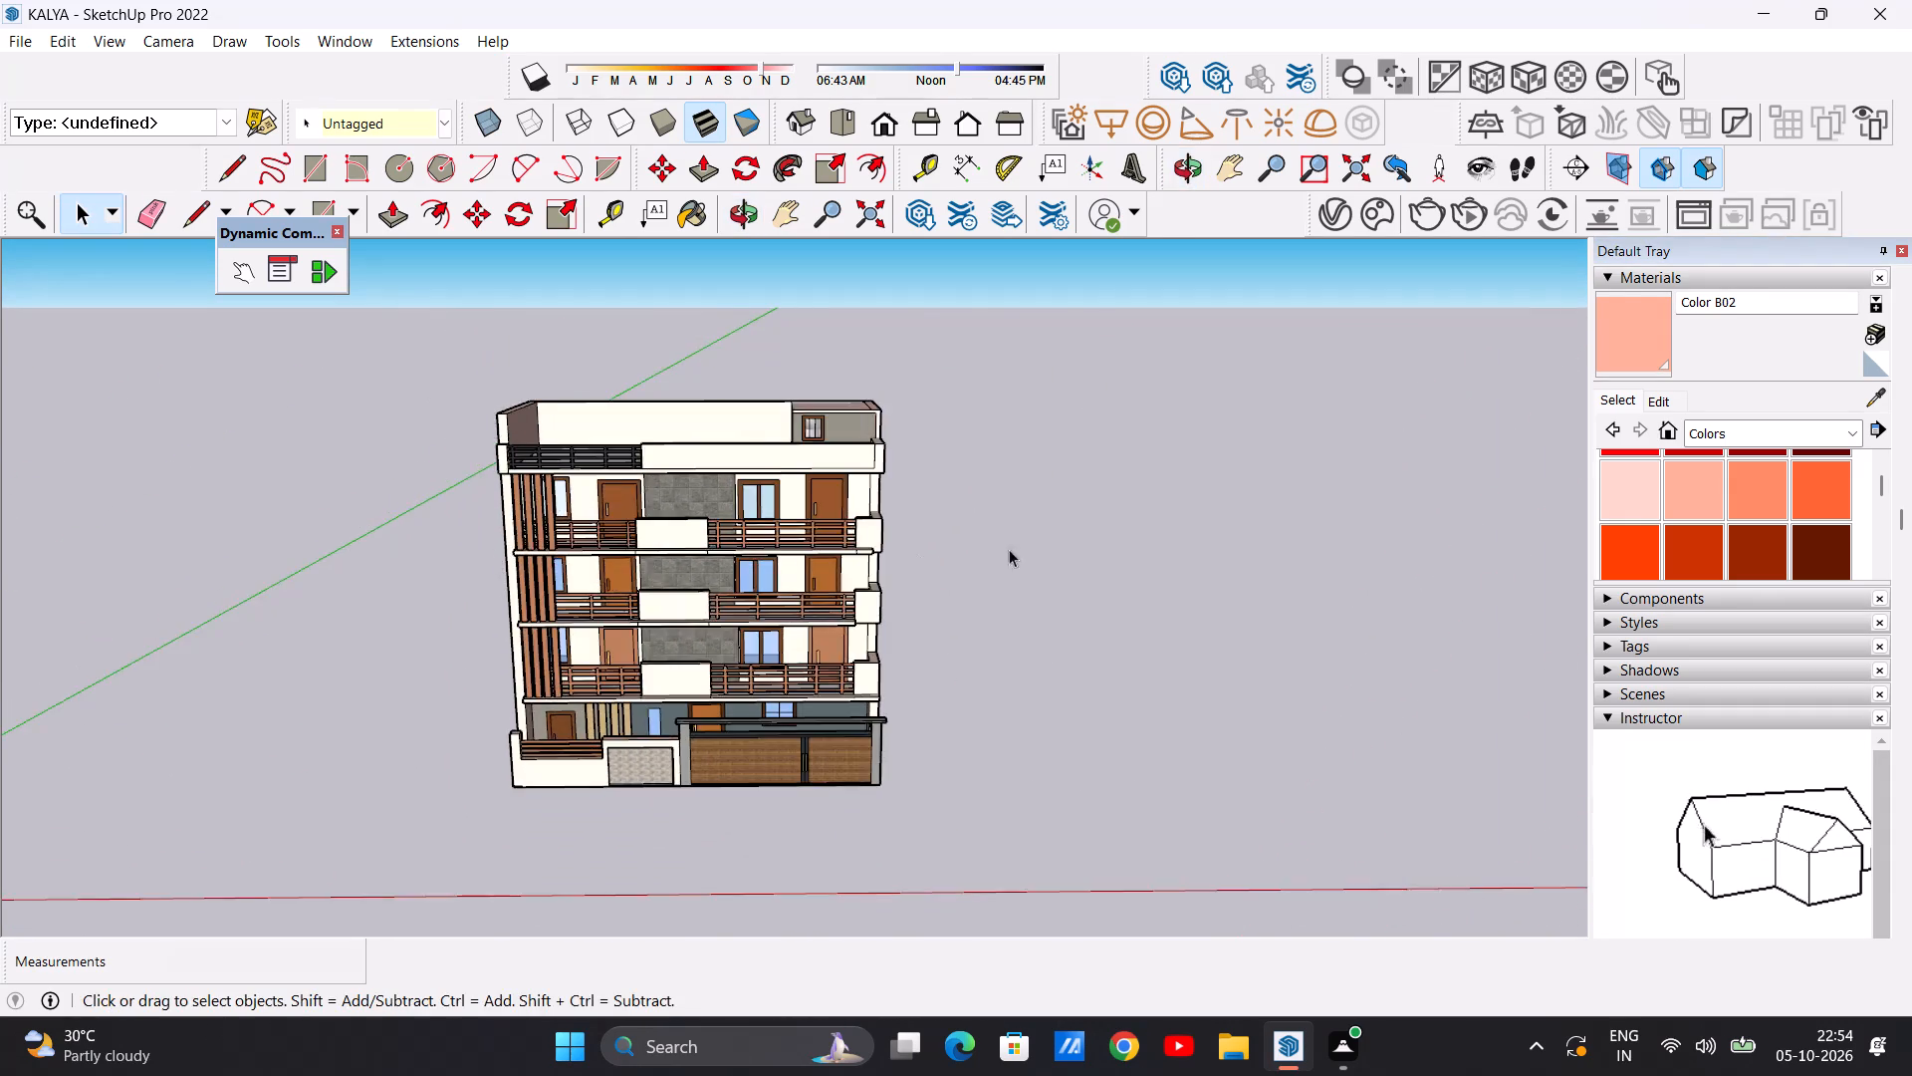
{"action": "middle_click_drag", "start_coordinate": [1009, 549], "coordinate": [365, 557]}
{"action": "scroll", "coordinate": [963, 397], "scroll_direction": "up", "scroll_amount": 7}
{"action": "middle_click_drag", "start_coordinate": [874, 466], "coordinate": [844, 493]}
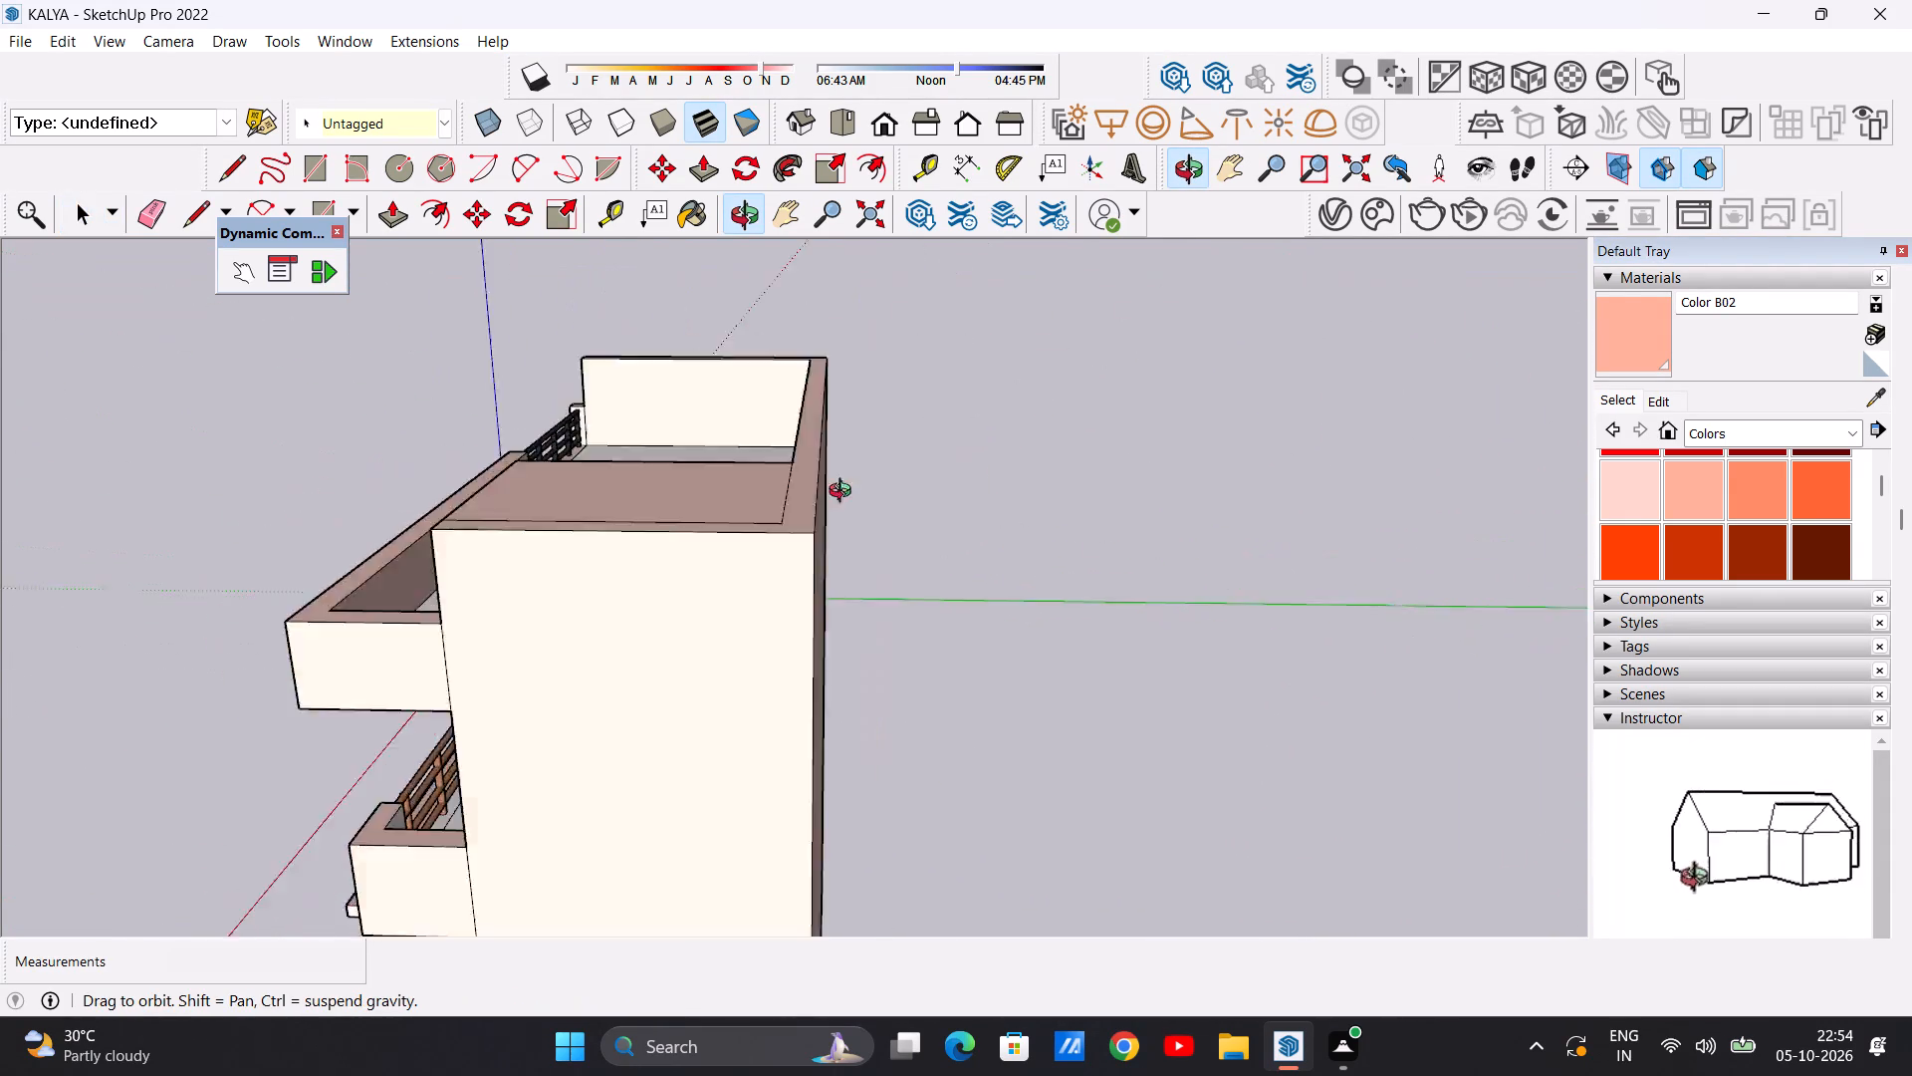
{"action": "middle_click_drag", "start_coordinate": [844, 493], "coordinate": [1078, 448]}
{"action": "scroll", "coordinate": [920, 451], "scroll_direction": "down", "scroll_amount": 5}
{"action": "middle_click_drag", "start_coordinate": [593, 560], "coordinate": [954, 511]}
{"action": "scroll", "coordinate": [617, 537], "scroll_direction": "down", "scroll_amount": 3}
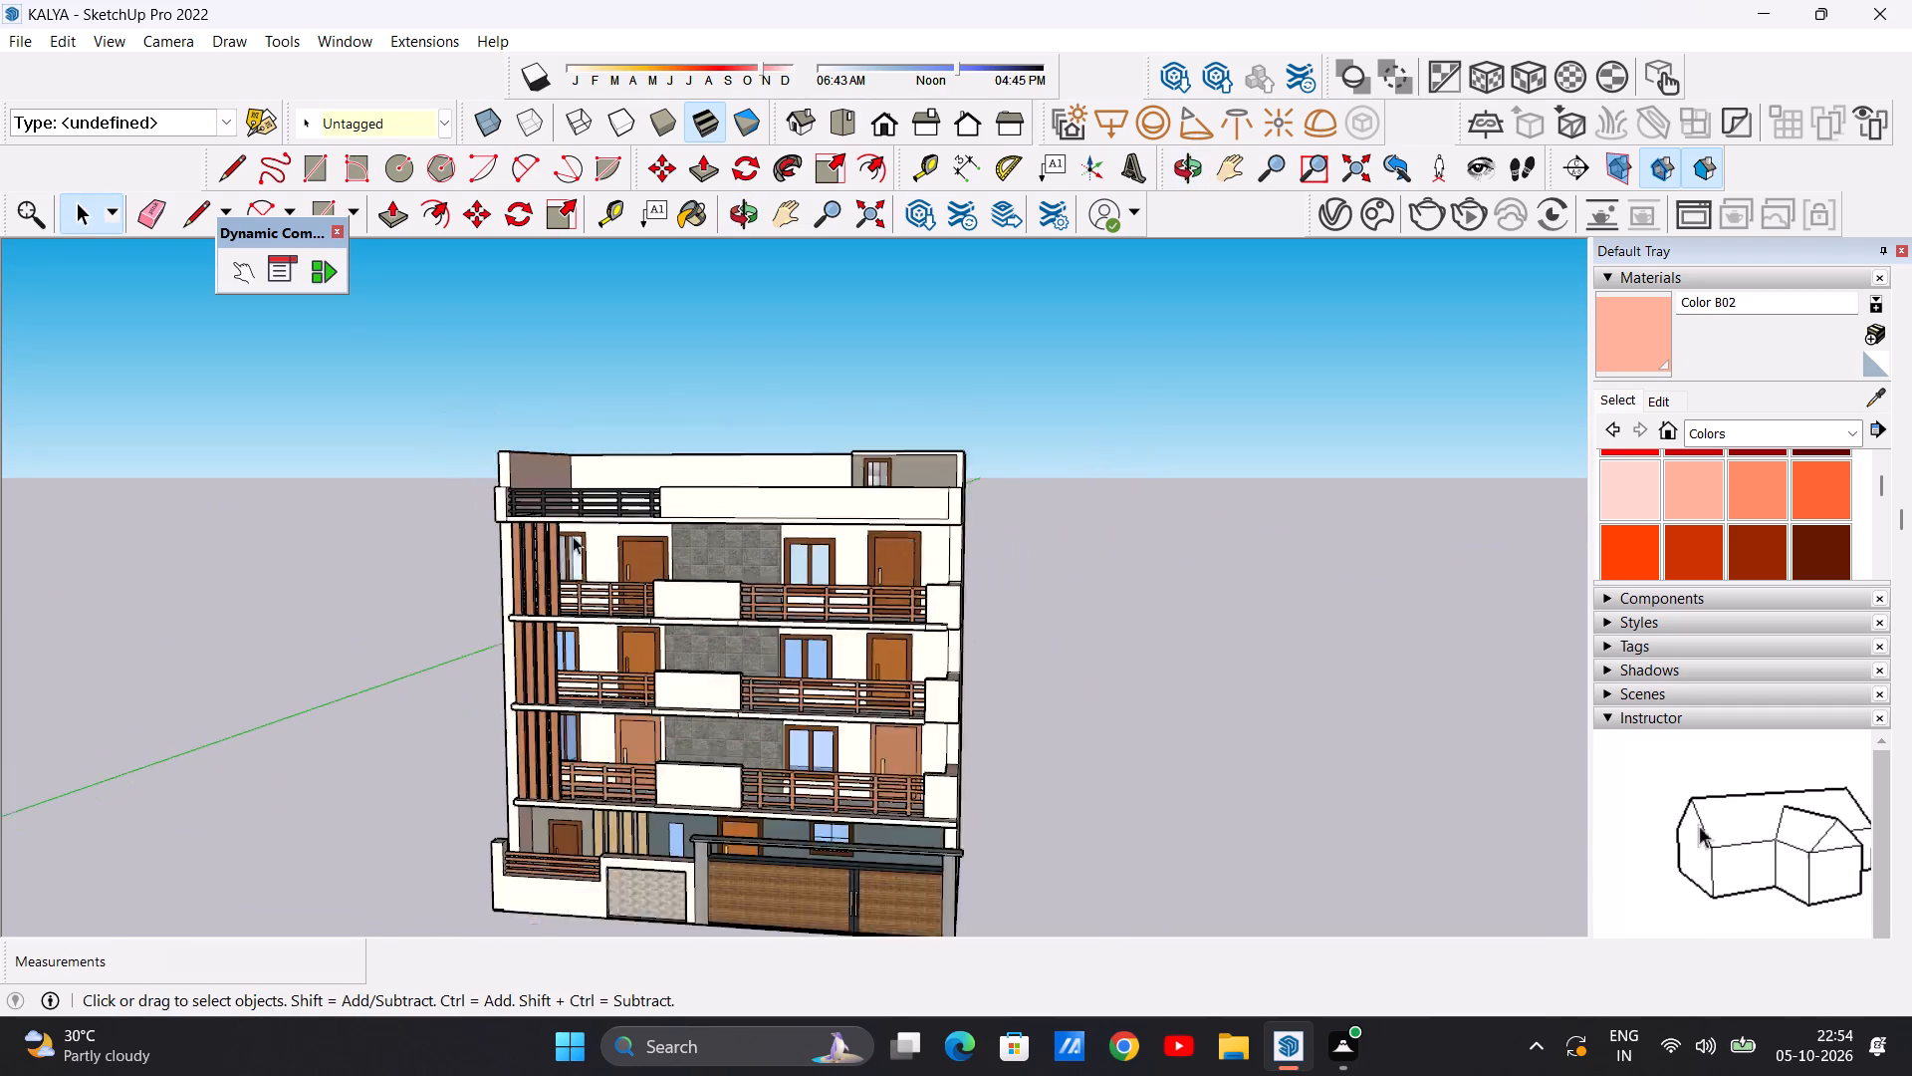
{"action": "scroll", "coordinate": [573, 536], "scroll_direction": "down", "scroll_amount": 4}
{"action": "middle_click_drag", "start_coordinate": [520, 621], "coordinate": [578, 627]}
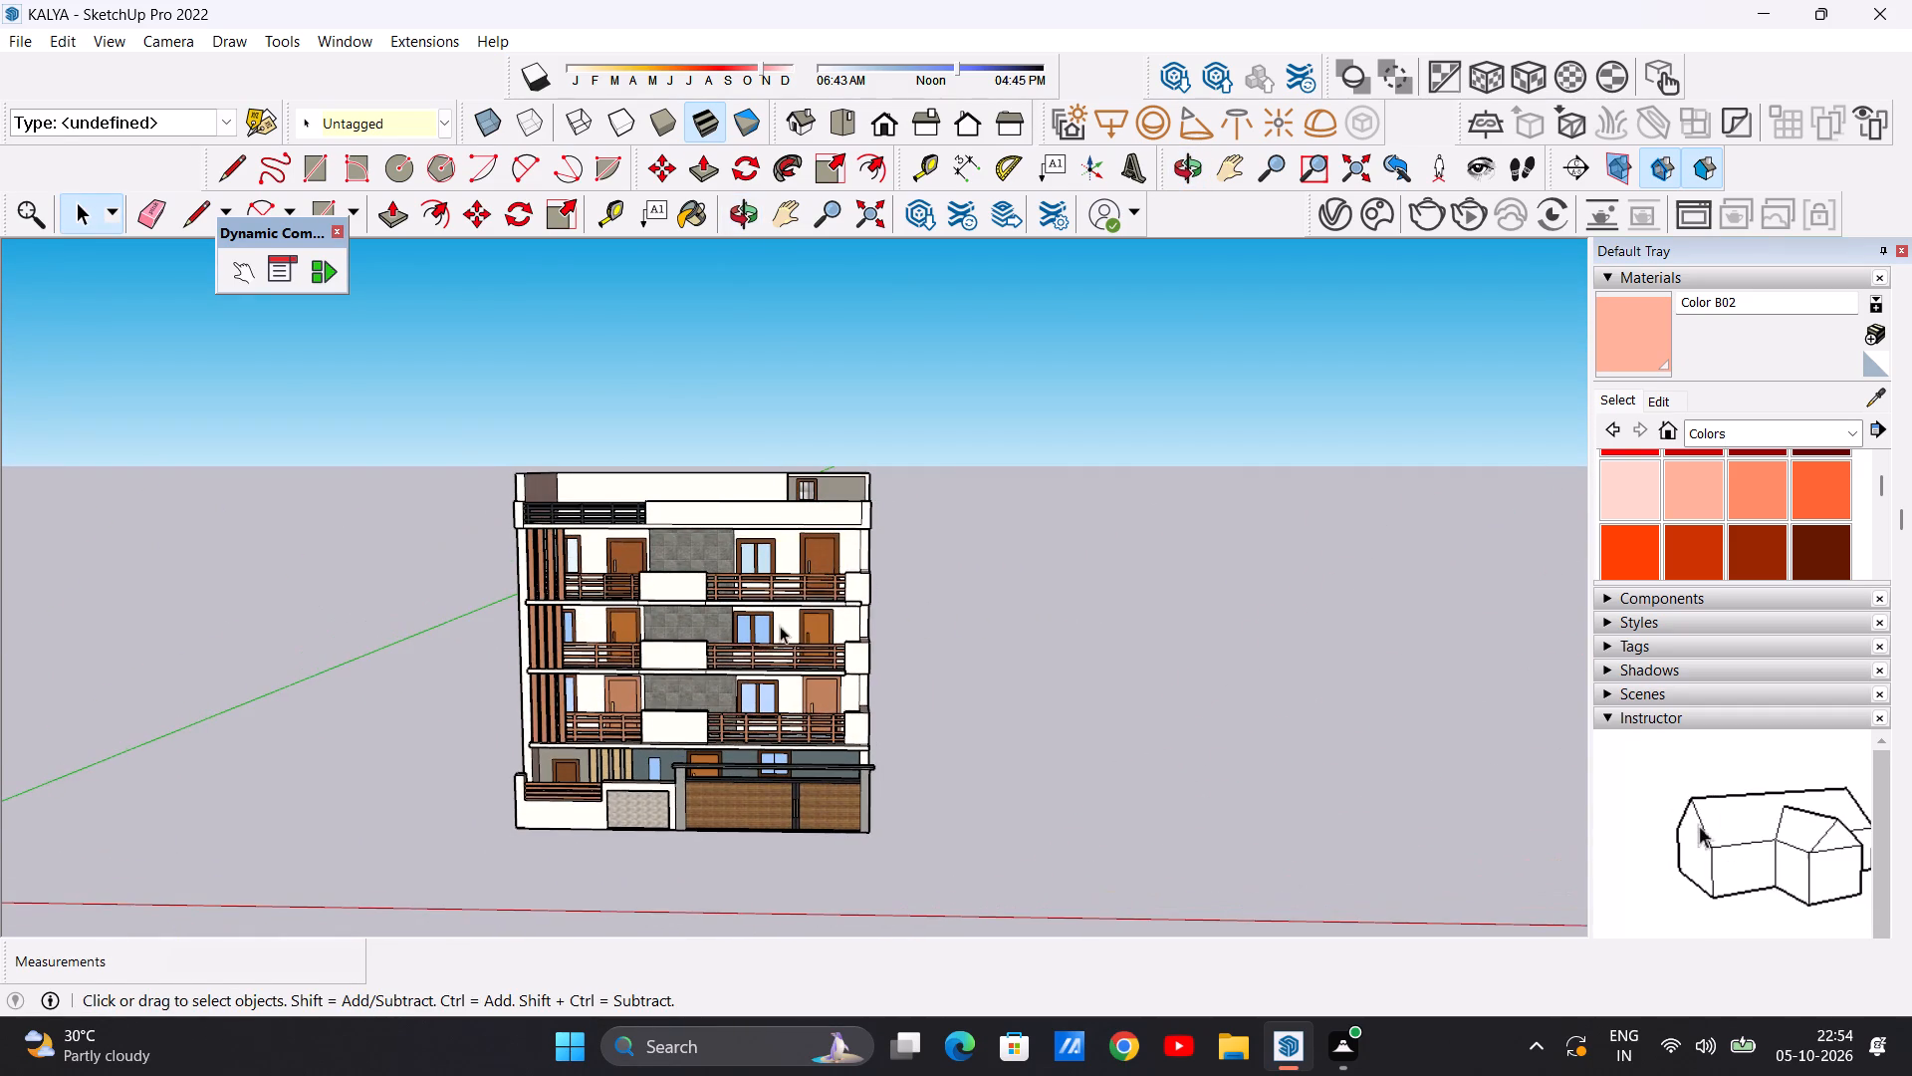
Examine the upper balconies, their railings and the corner parapets from the front and the plain side.
{"action": "scroll", "coordinate": [805, 594], "scroll_direction": "up", "scroll_amount": 6}
{"action": "scroll", "coordinate": [667, 575], "scroll_direction": "down", "scroll_amount": 4}
{"action": "scroll", "coordinate": [753, 565], "scroll_direction": "up", "scroll_amount": 3}
{"action": "middle_click_drag", "start_coordinate": [705, 554], "coordinate": [930, 555]}
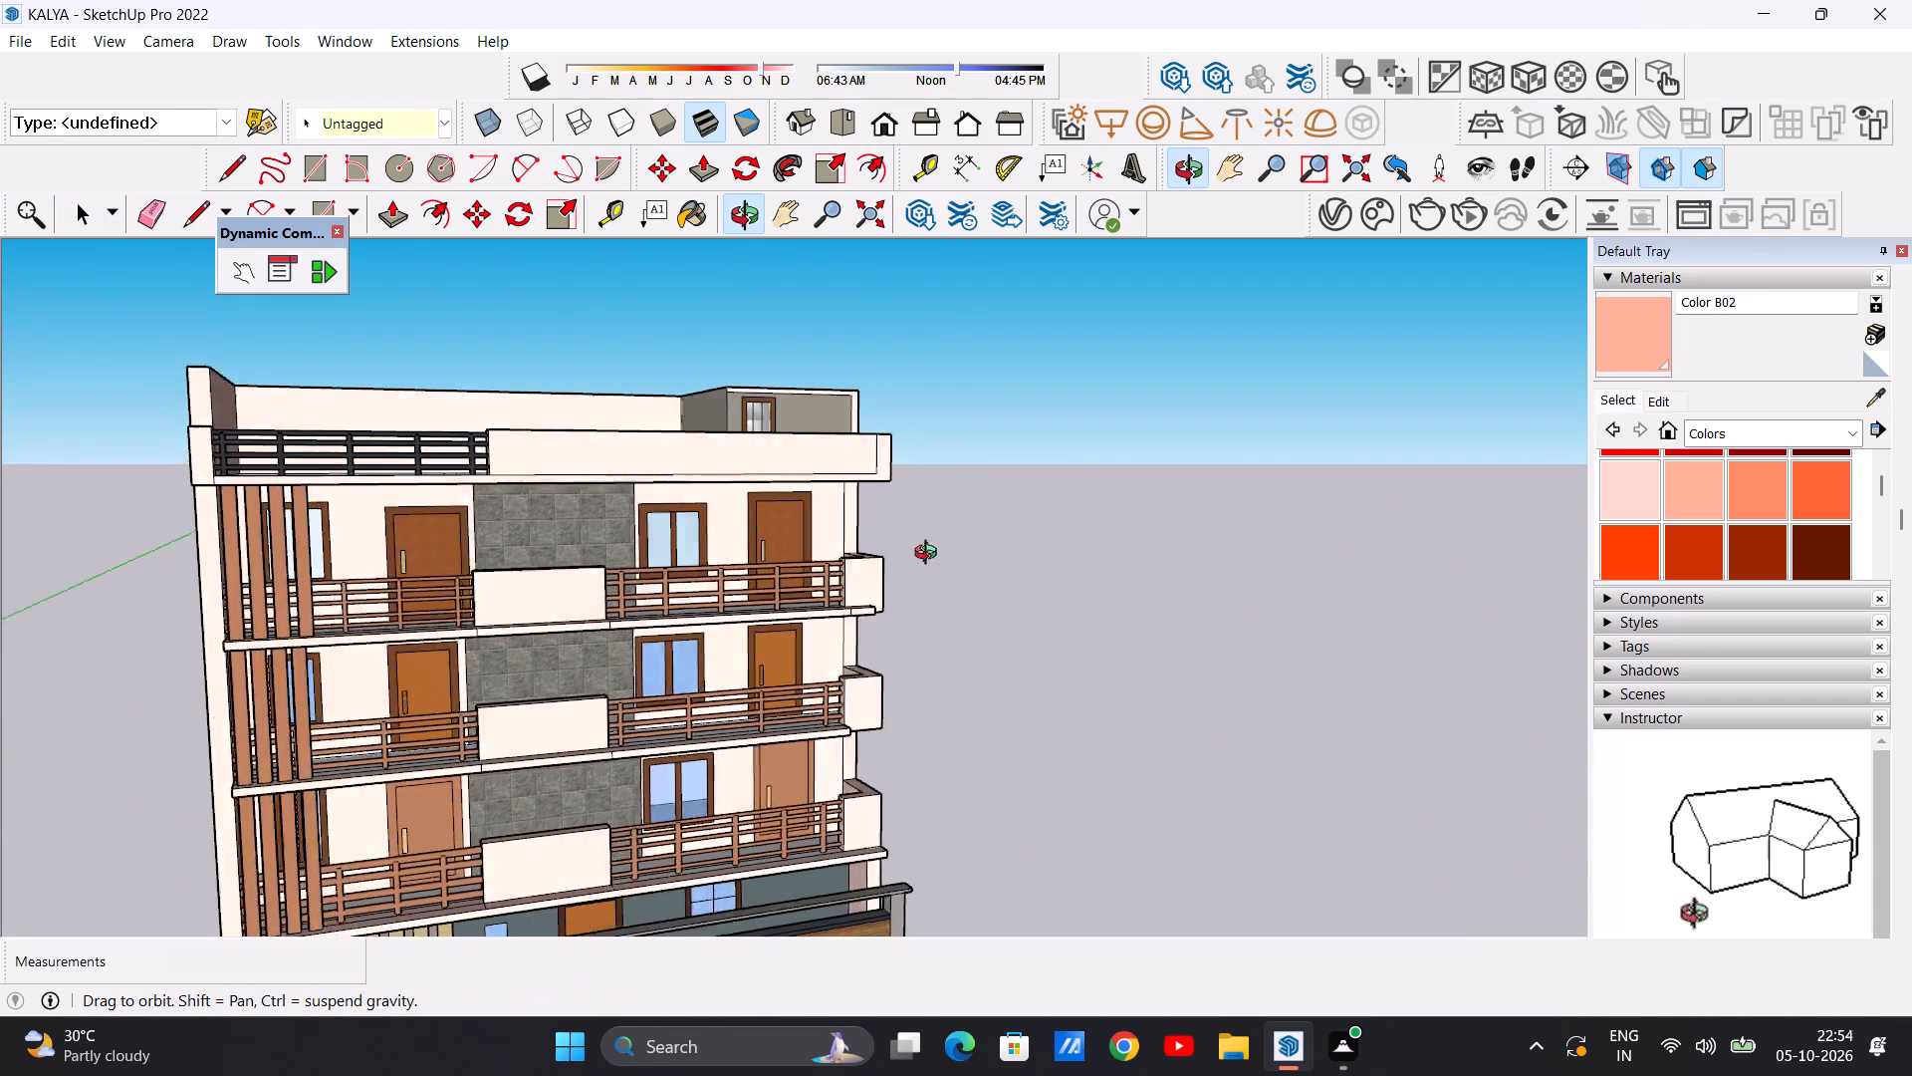
{"action": "middle_click_drag", "start_coordinate": [930, 555], "coordinate": [430, 578]}
{"action": "scroll", "coordinate": [720, 520], "scroll_direction": "down", "scroll_amount": 4}
{"action": "middle_click_drag", "start_coordinate": [775, 532], "coordinate": [454, 548]}
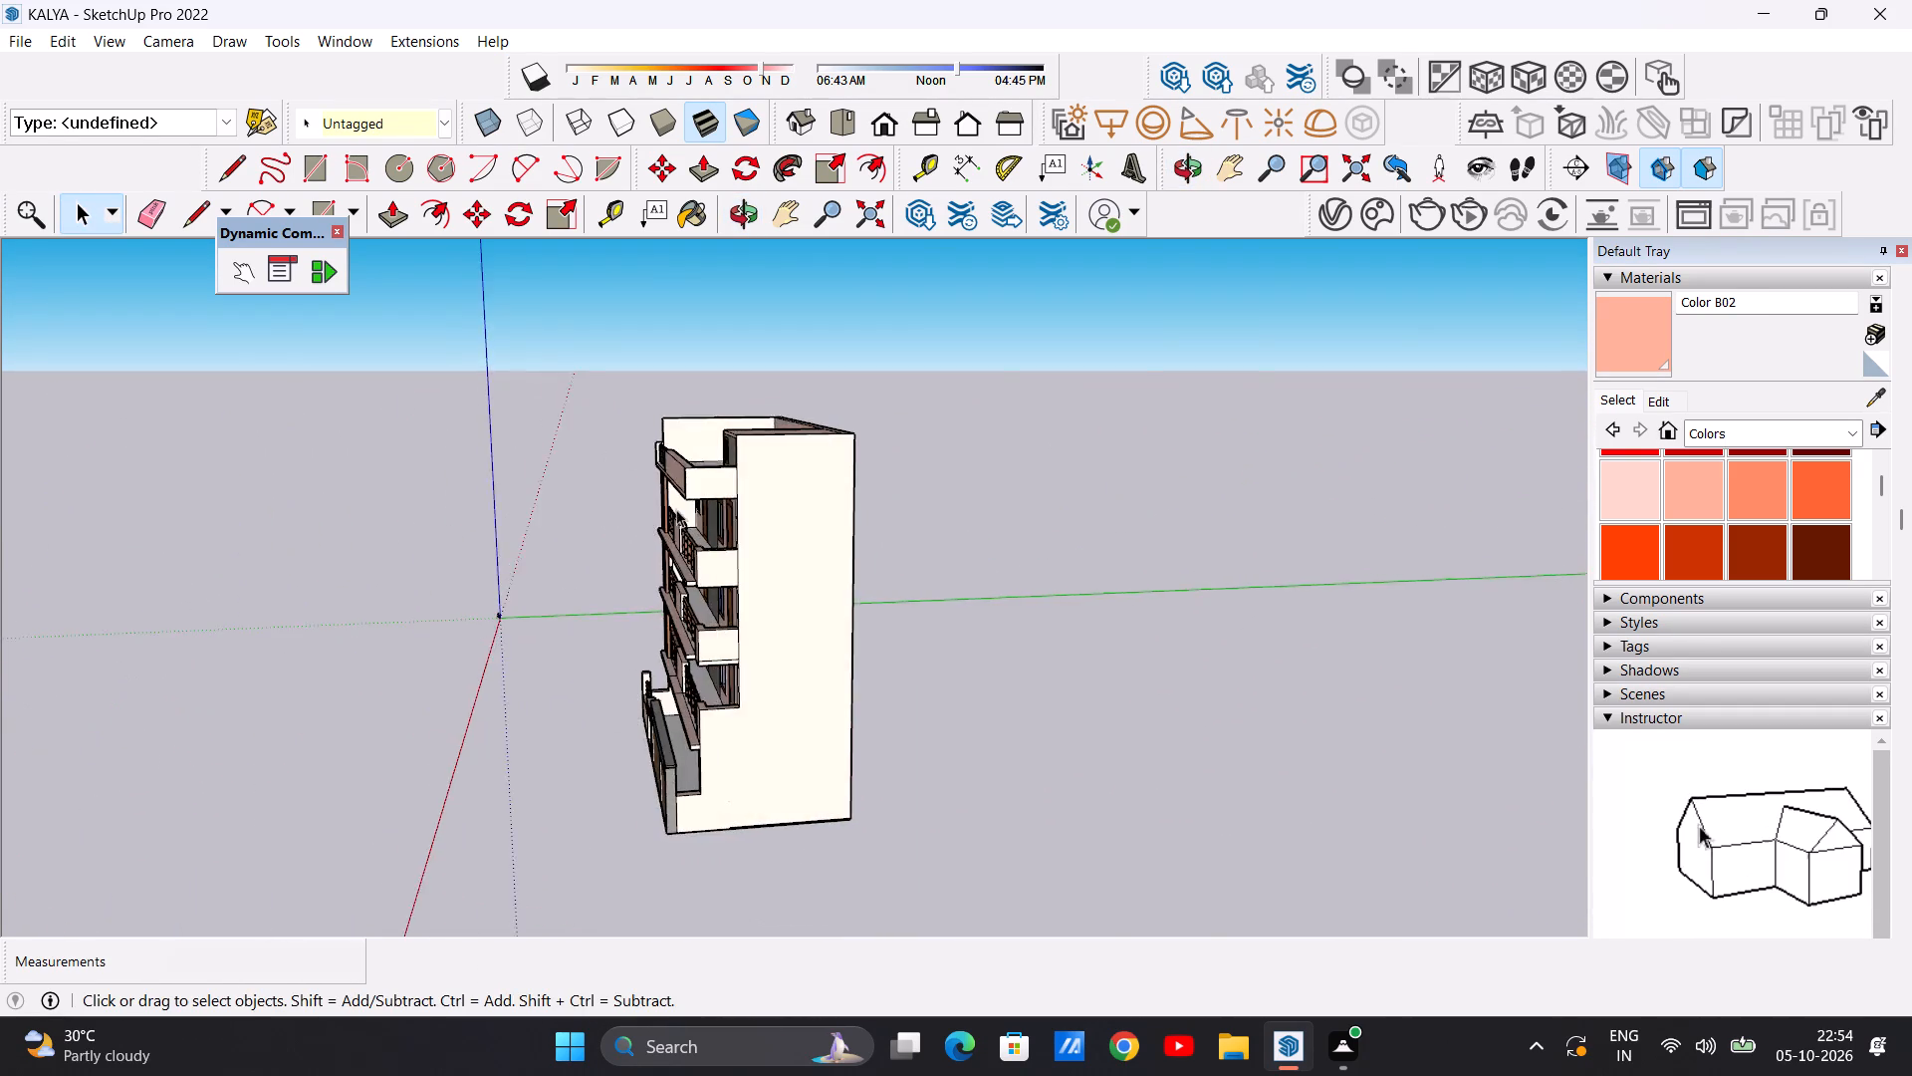
{"action": "scroll", "coordinate": [676, 509], "scroll_direction": "up", "scroll_amount": 15}
{"action": "scroll", "coordinate": [717, 406], "scroll_direction": "down", "scroll_amount": 8}
{"action": "middle_click_drag", "start_coordinate": [597, 468], "coordinate": [1232, 398]}
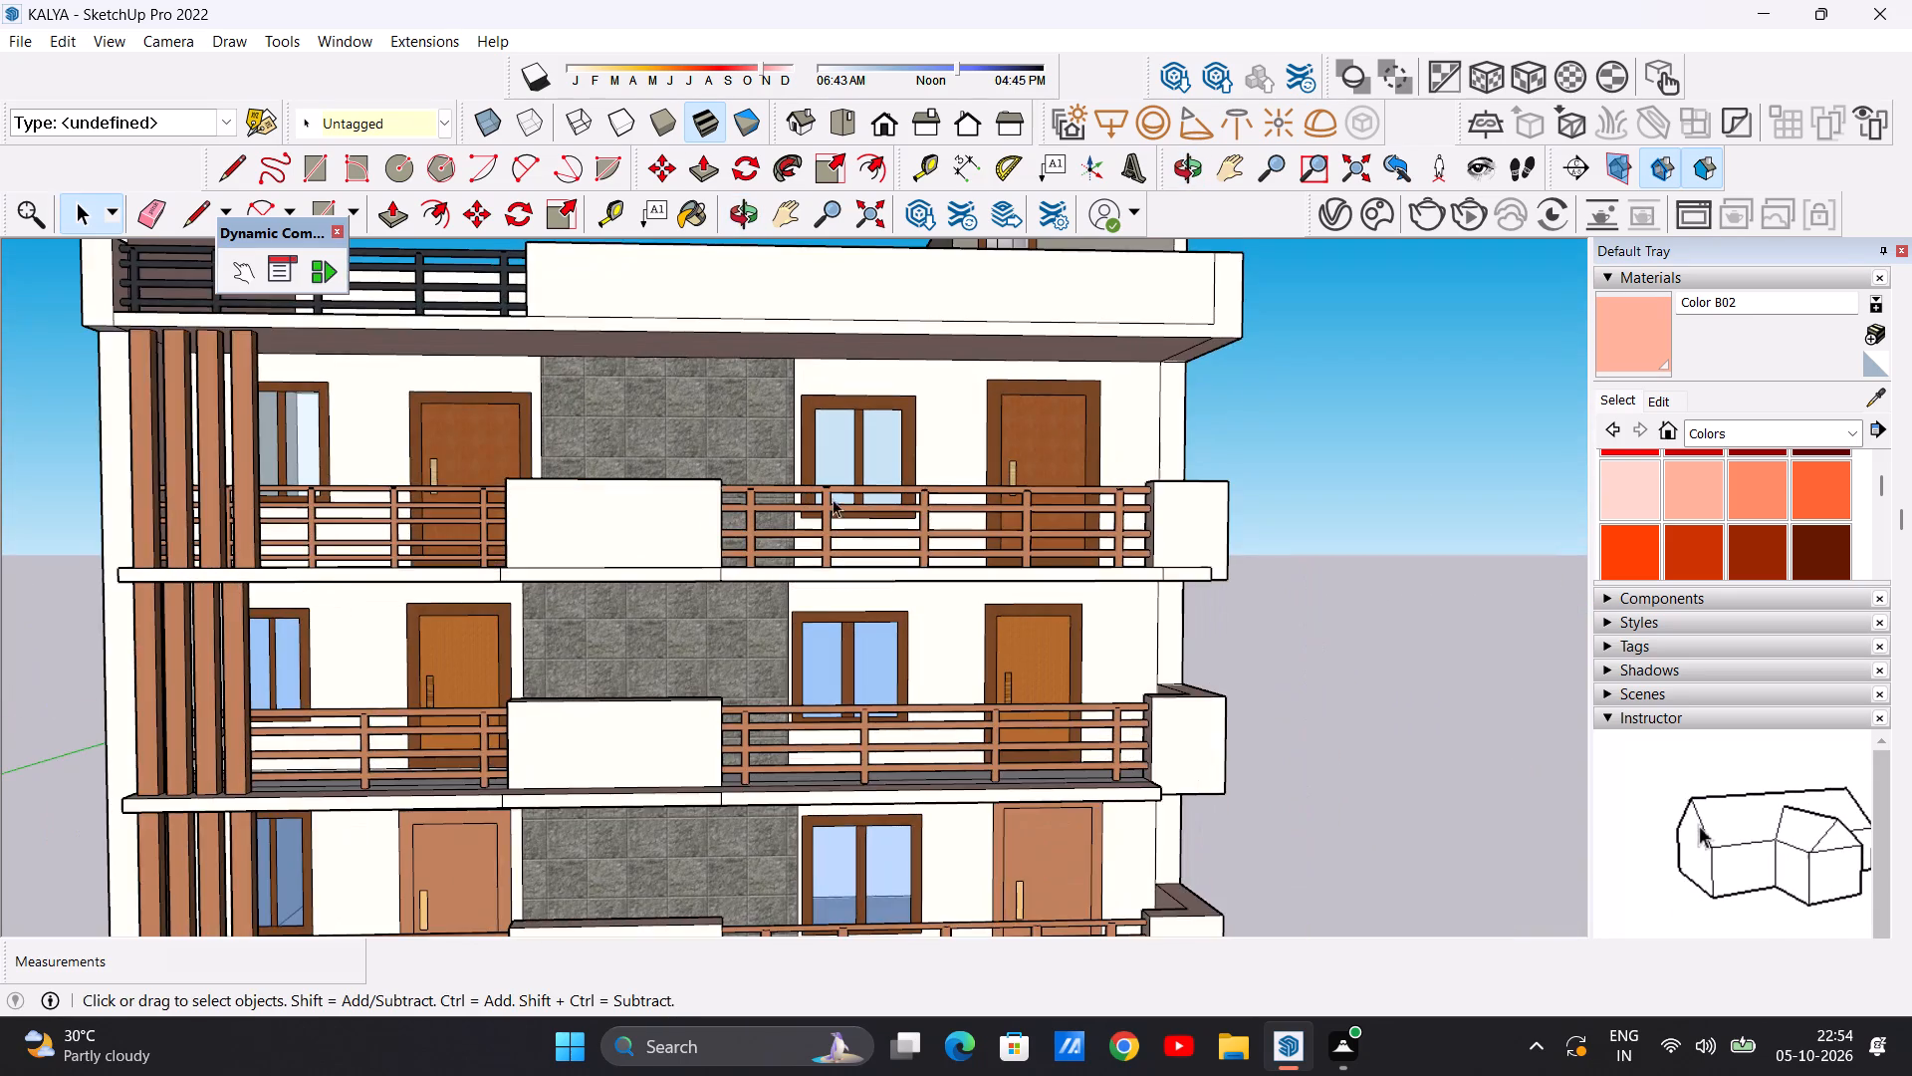
{"action": "scroll", "coordinate": [824, 493], "scroll_direction": "down", "scroll_amount": 6}
{"action": "middle_click_drag", "start_coordinate": [918, 538], "coordinate": [271, 554]}
{"action": "scroll", "coordinate": [271, 554], "scroll_direction": "up", "scroll_amount": 1}
{"action": "scroll", "coordinate": [782, 548], "scroll_direction": "up", "scroll_amount": 13}
{"action": "scroll", "coordinate": [602, 556], "scroll_direction": "down", "scroll_amount": 5}
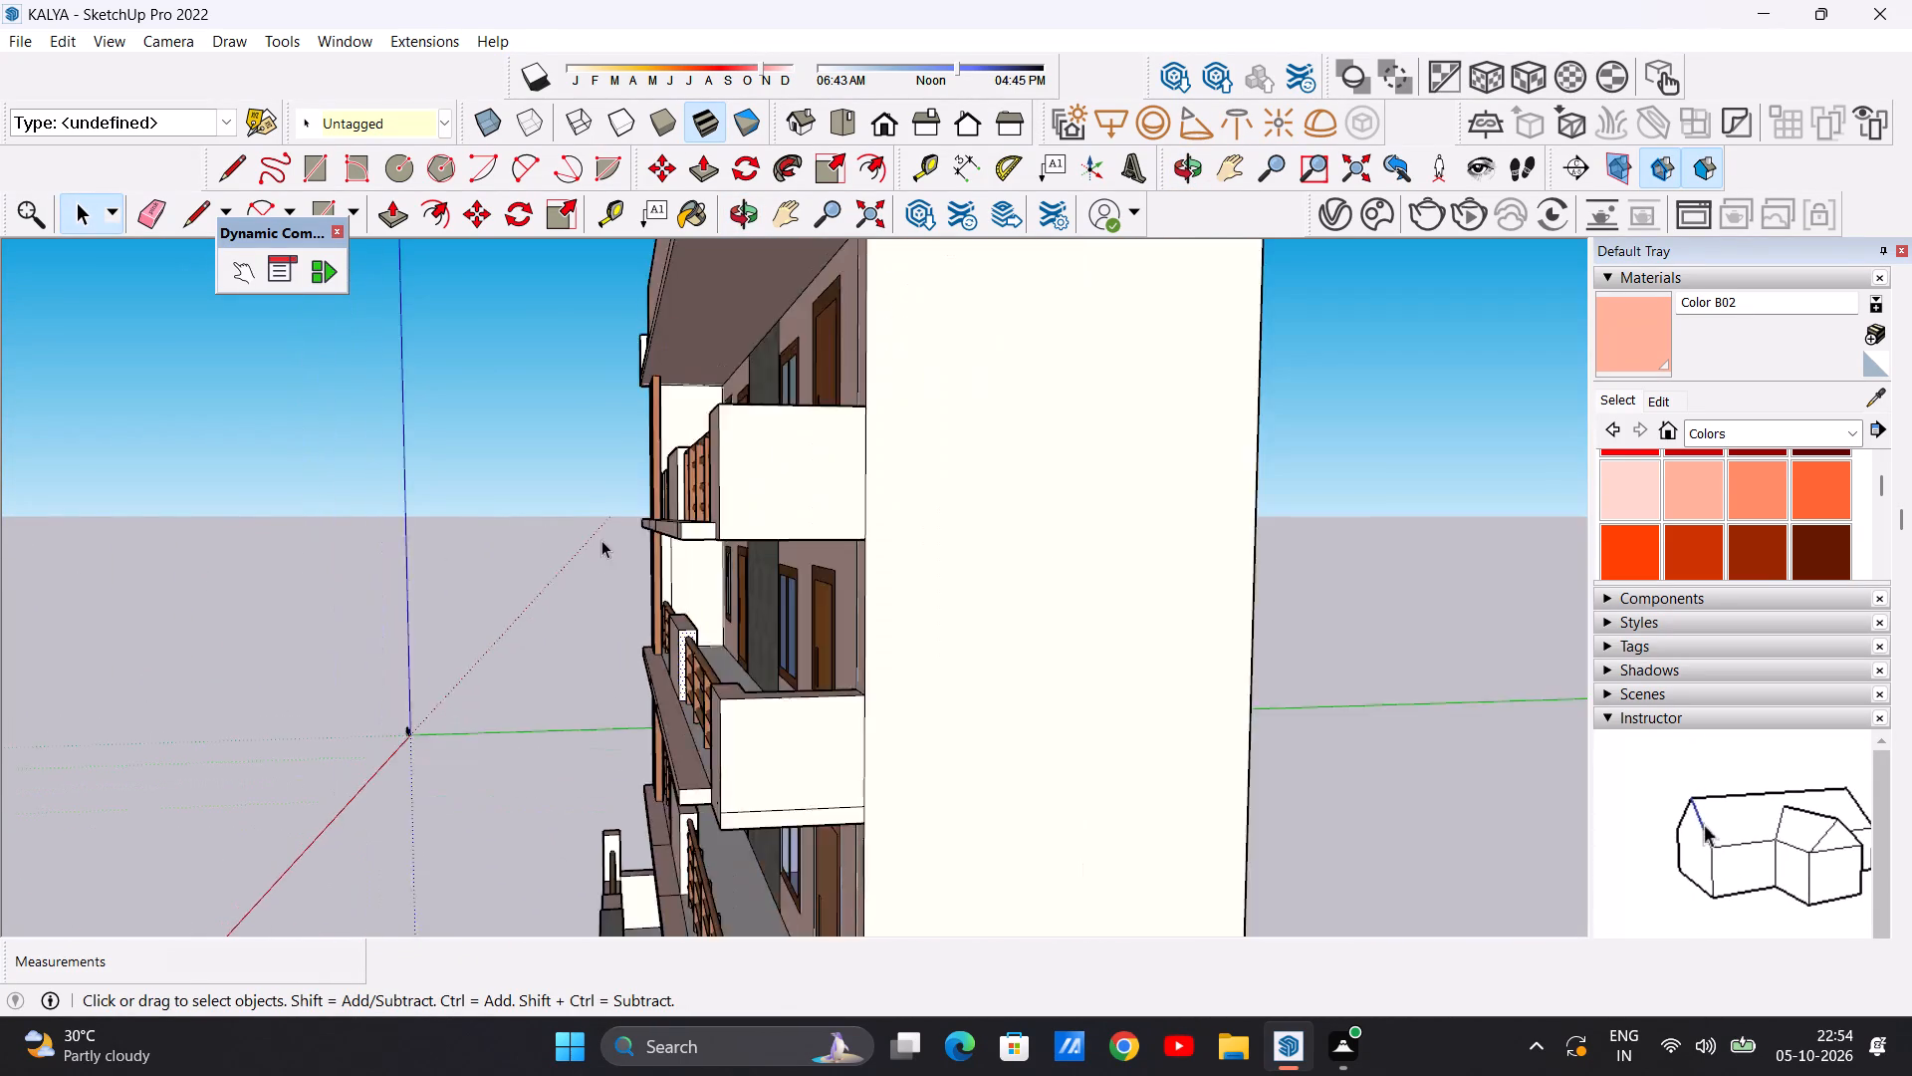
{"action": "scroll", "coordinate": [601, 540], "scroll_direction": "down", "scroll_amount": 8}
{"action": "middle_click_drag", "start_coordinate": [628, 628], "coordinate": [1062, 617]}
{"action": "middle_click_drag", "start_coordinate": [698, 617], "coordinate": [843, 618]}
{"action": "scroll", "coordinate": [532, 543], "scroll_direction": "down", "scroll_amount": 5}
{"action": "scroll", "coordinate": [711, 592], "scroll_direction": "up", "scroll_amount": 6}
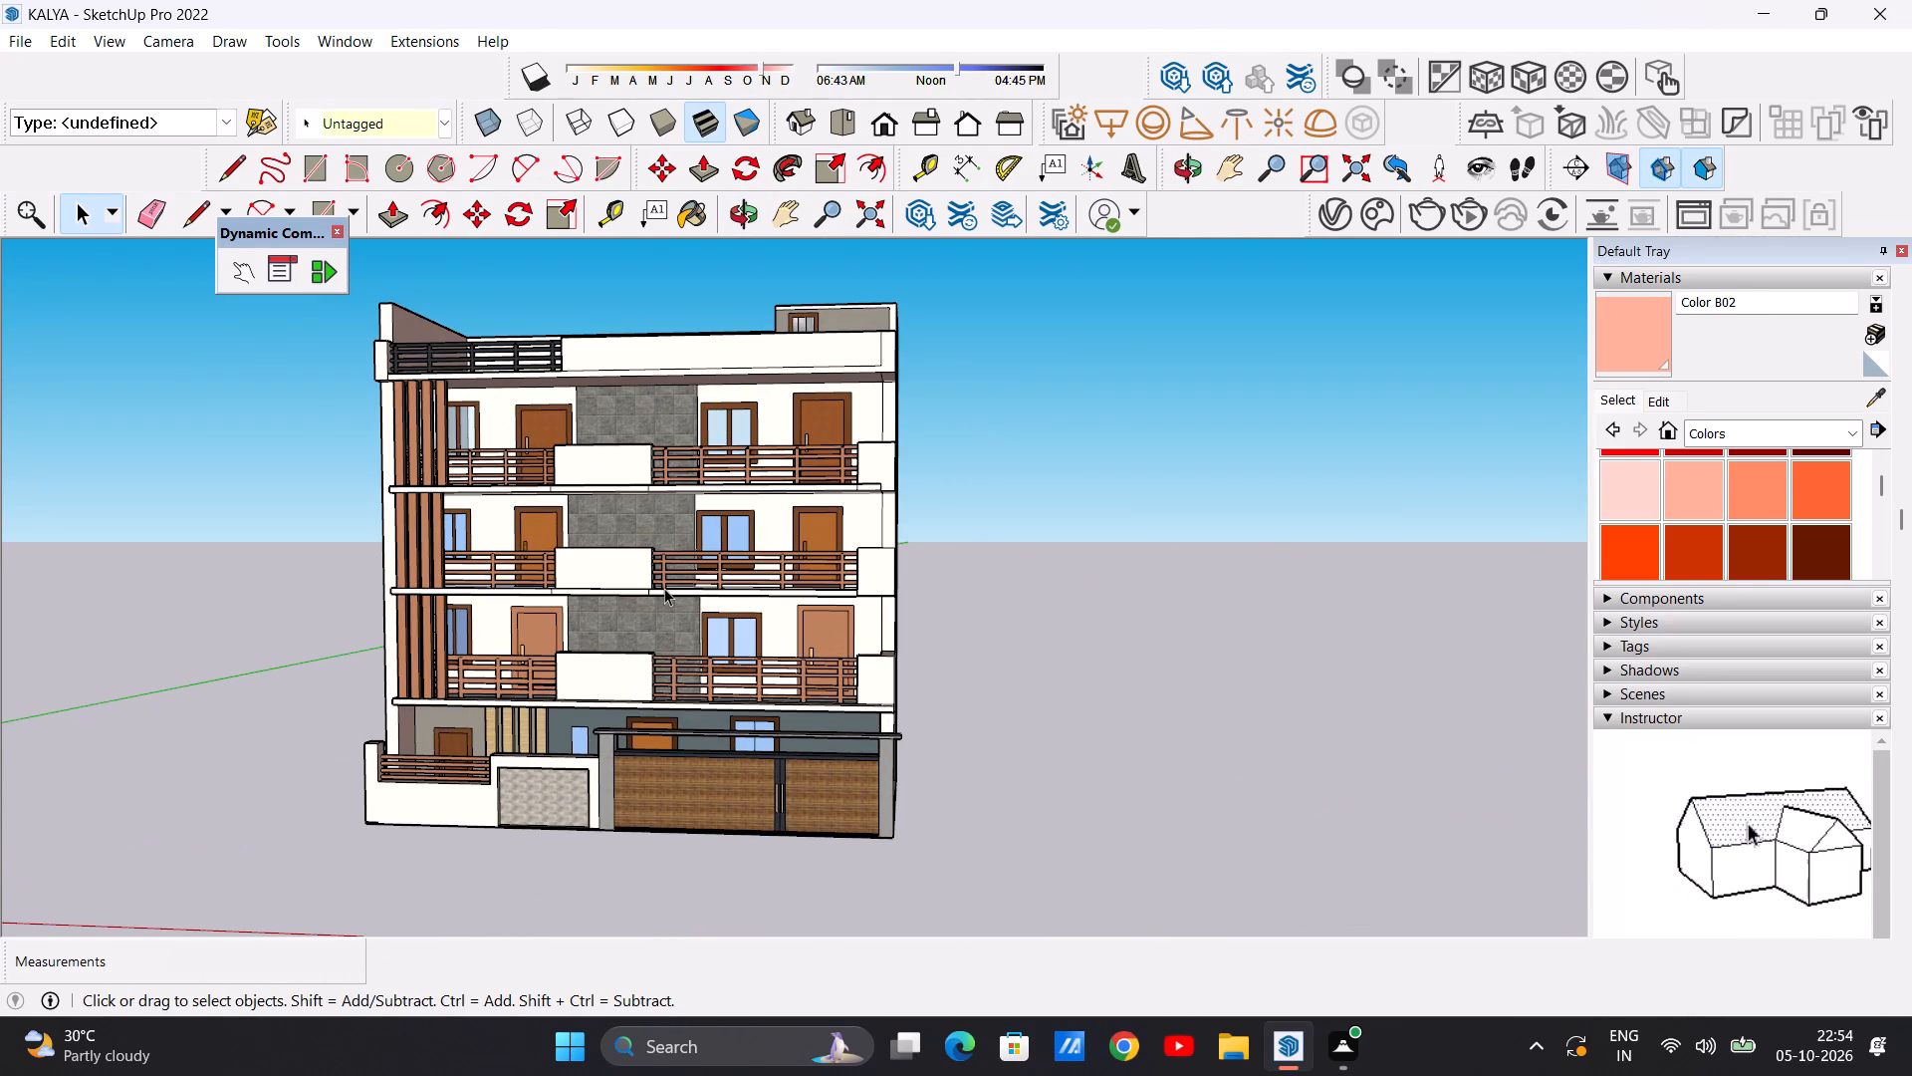
Examine the fin-side wall and settle on a view showing the whole front elevation.
{"action": "scroll", "coordinate": [693, 552], "scroll_direction": "down", "scroll_amount": 5}
{"action": "middle_click_drag", "start_coordinate": [544, 559], "coordinate": [1078, 587]}
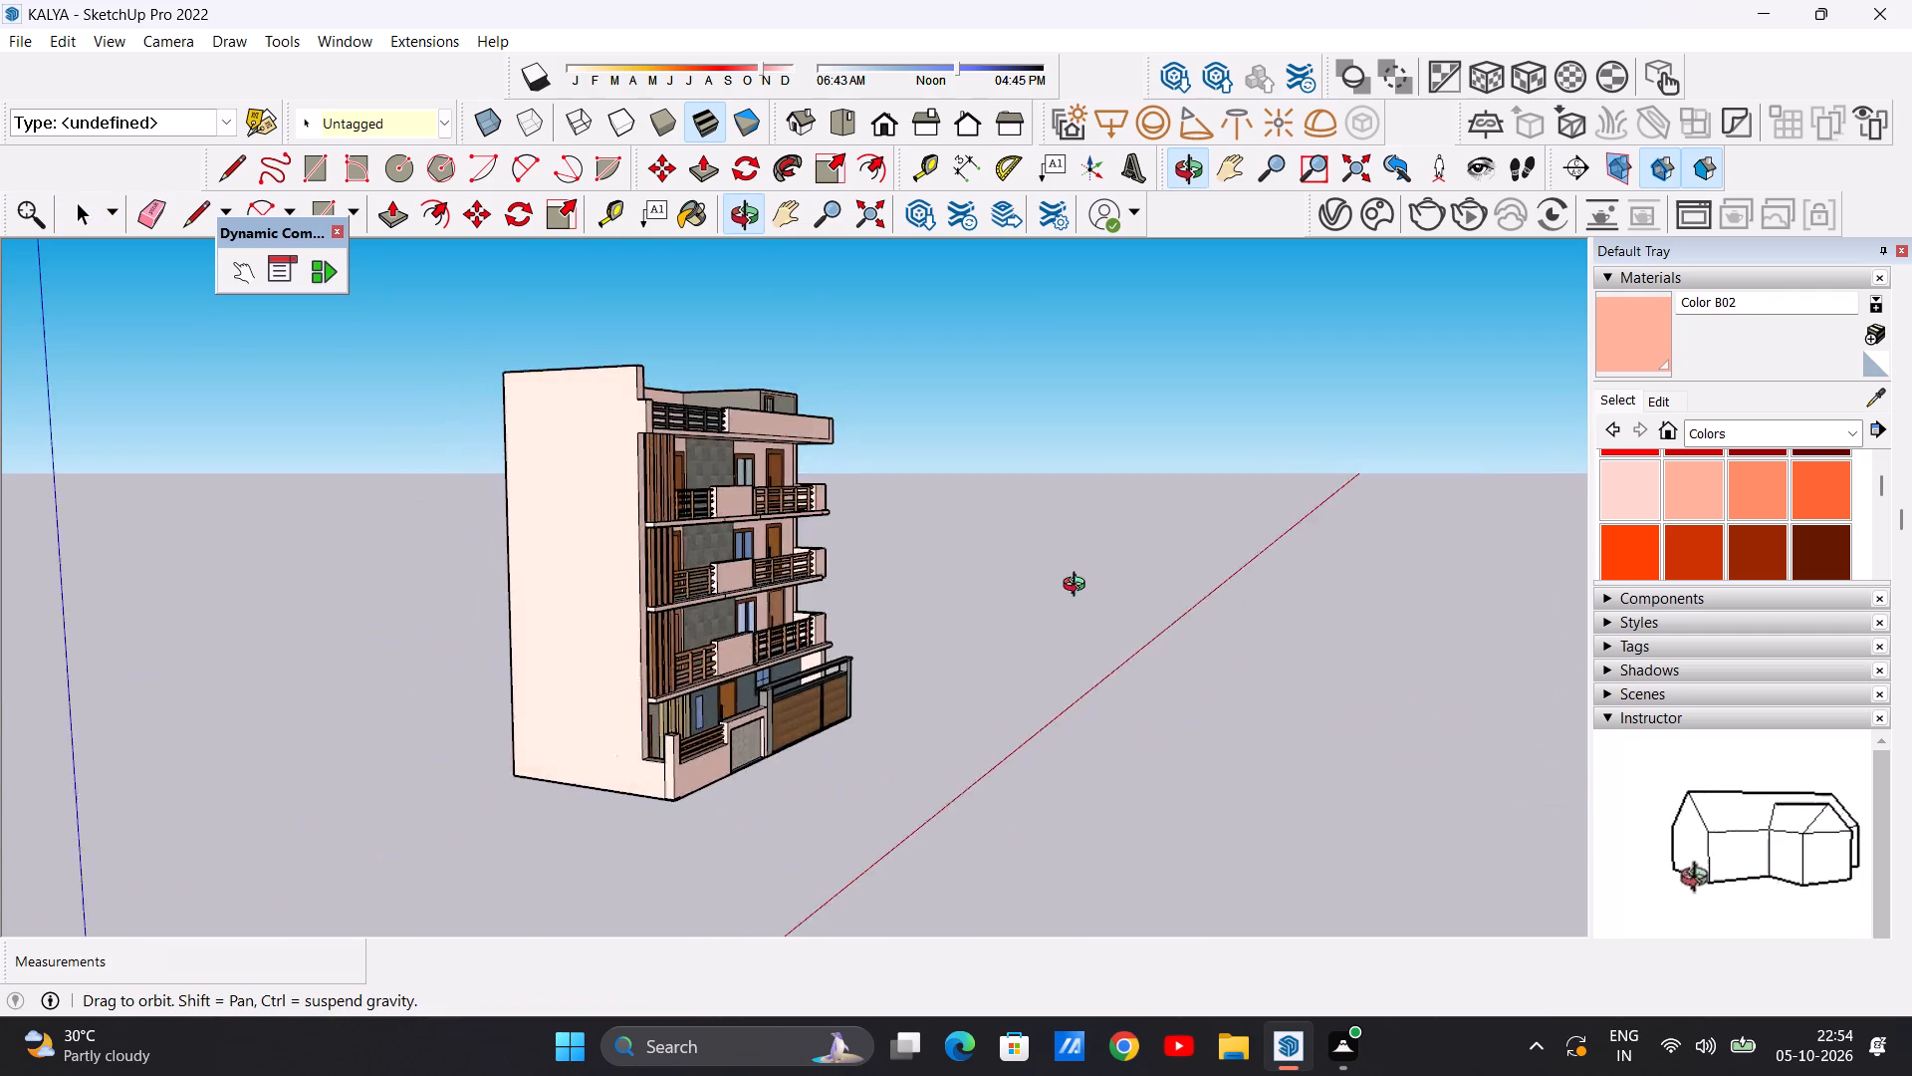
{"action": "middle_click_drag", "start_coordinate": [1078, 587], "coordinate": [389, 610]}
{"action": "scroll", "coordinate": [987, 550], "scroll_direction": "up", "scroll_amount": 7}
{"action": "middle_click_drag", "start_coordinate": [580, 581], "coordinate": [854, 607]}
{"action": "scroll", "coordinate": [733, 589], "scroll_direction": "down", "scroll_amount": 5}
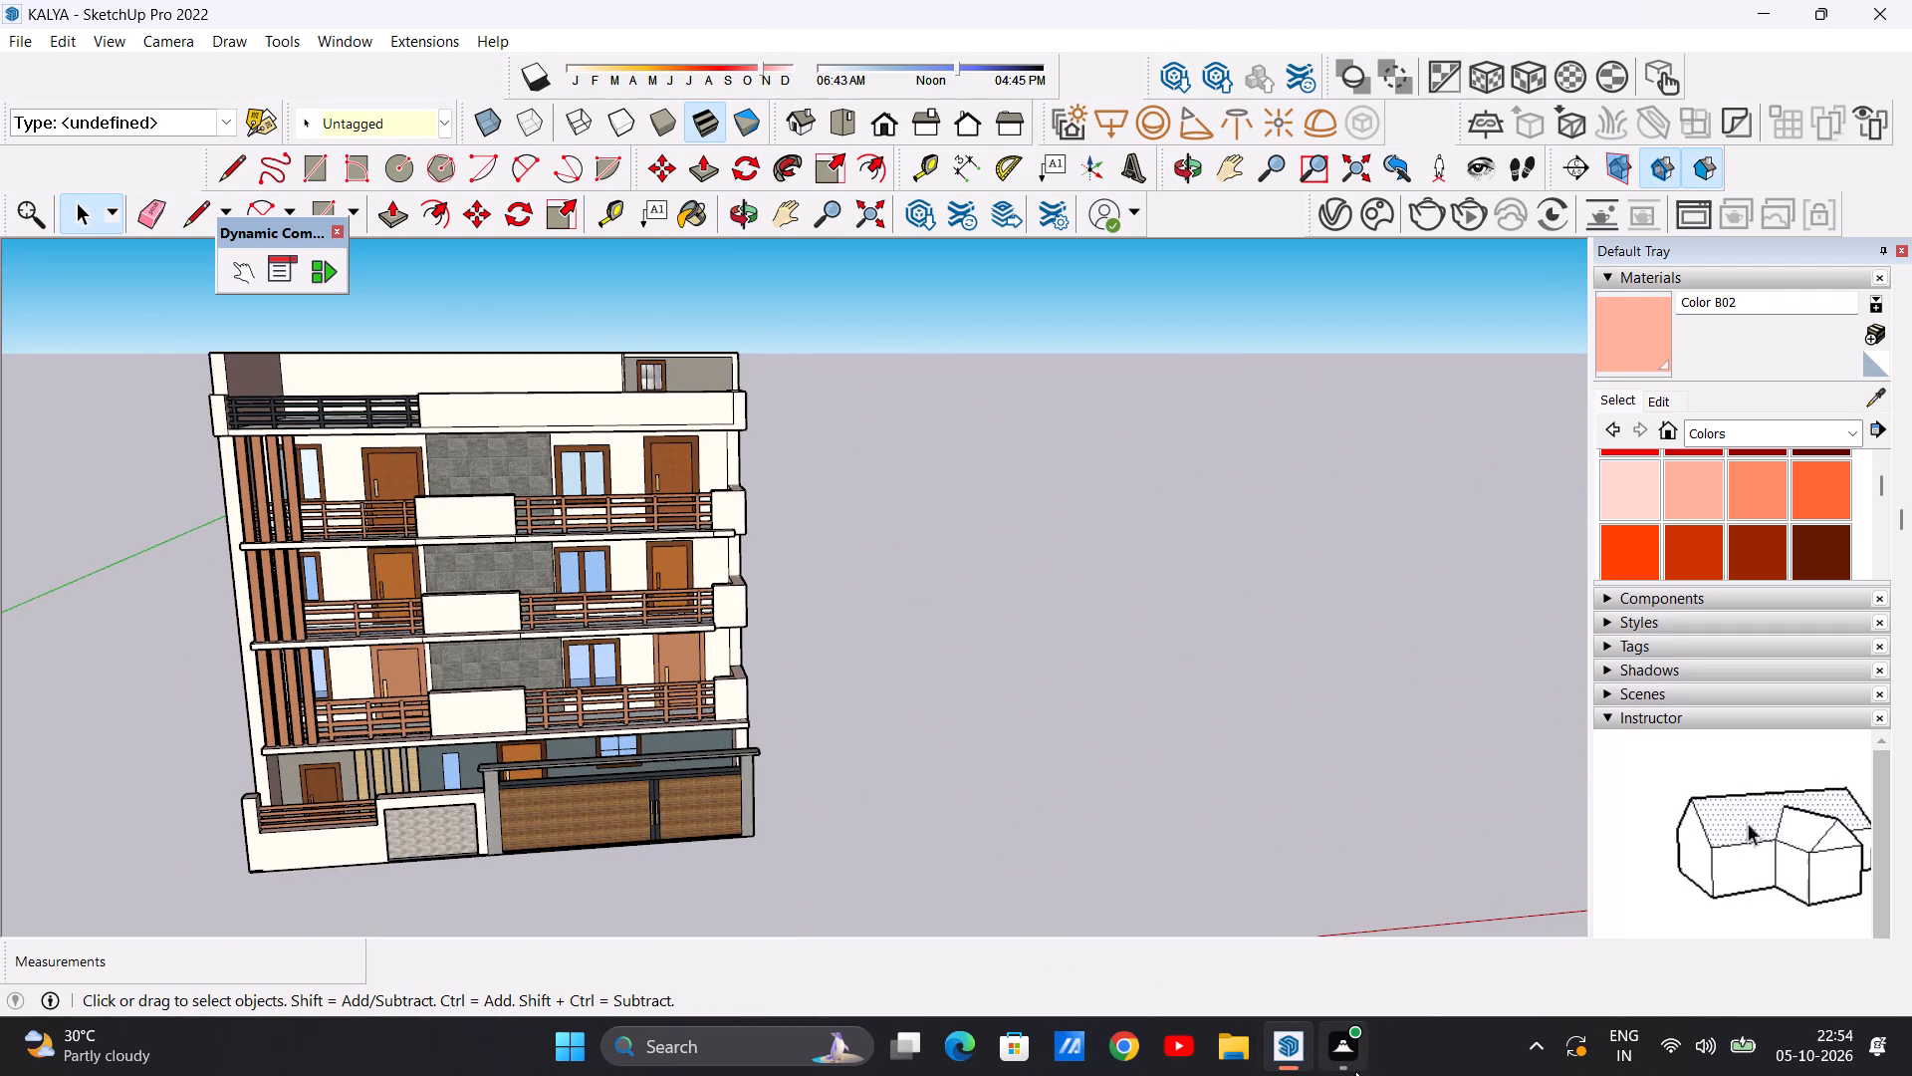
{"action": "scroll", "coordinate": [711, 650], "scroll_direction": "down", "scroll_amount": 6}
{"action": "middle_click_drag", "start_coordinate": [801, 660], "coordinate": [706, 650]}
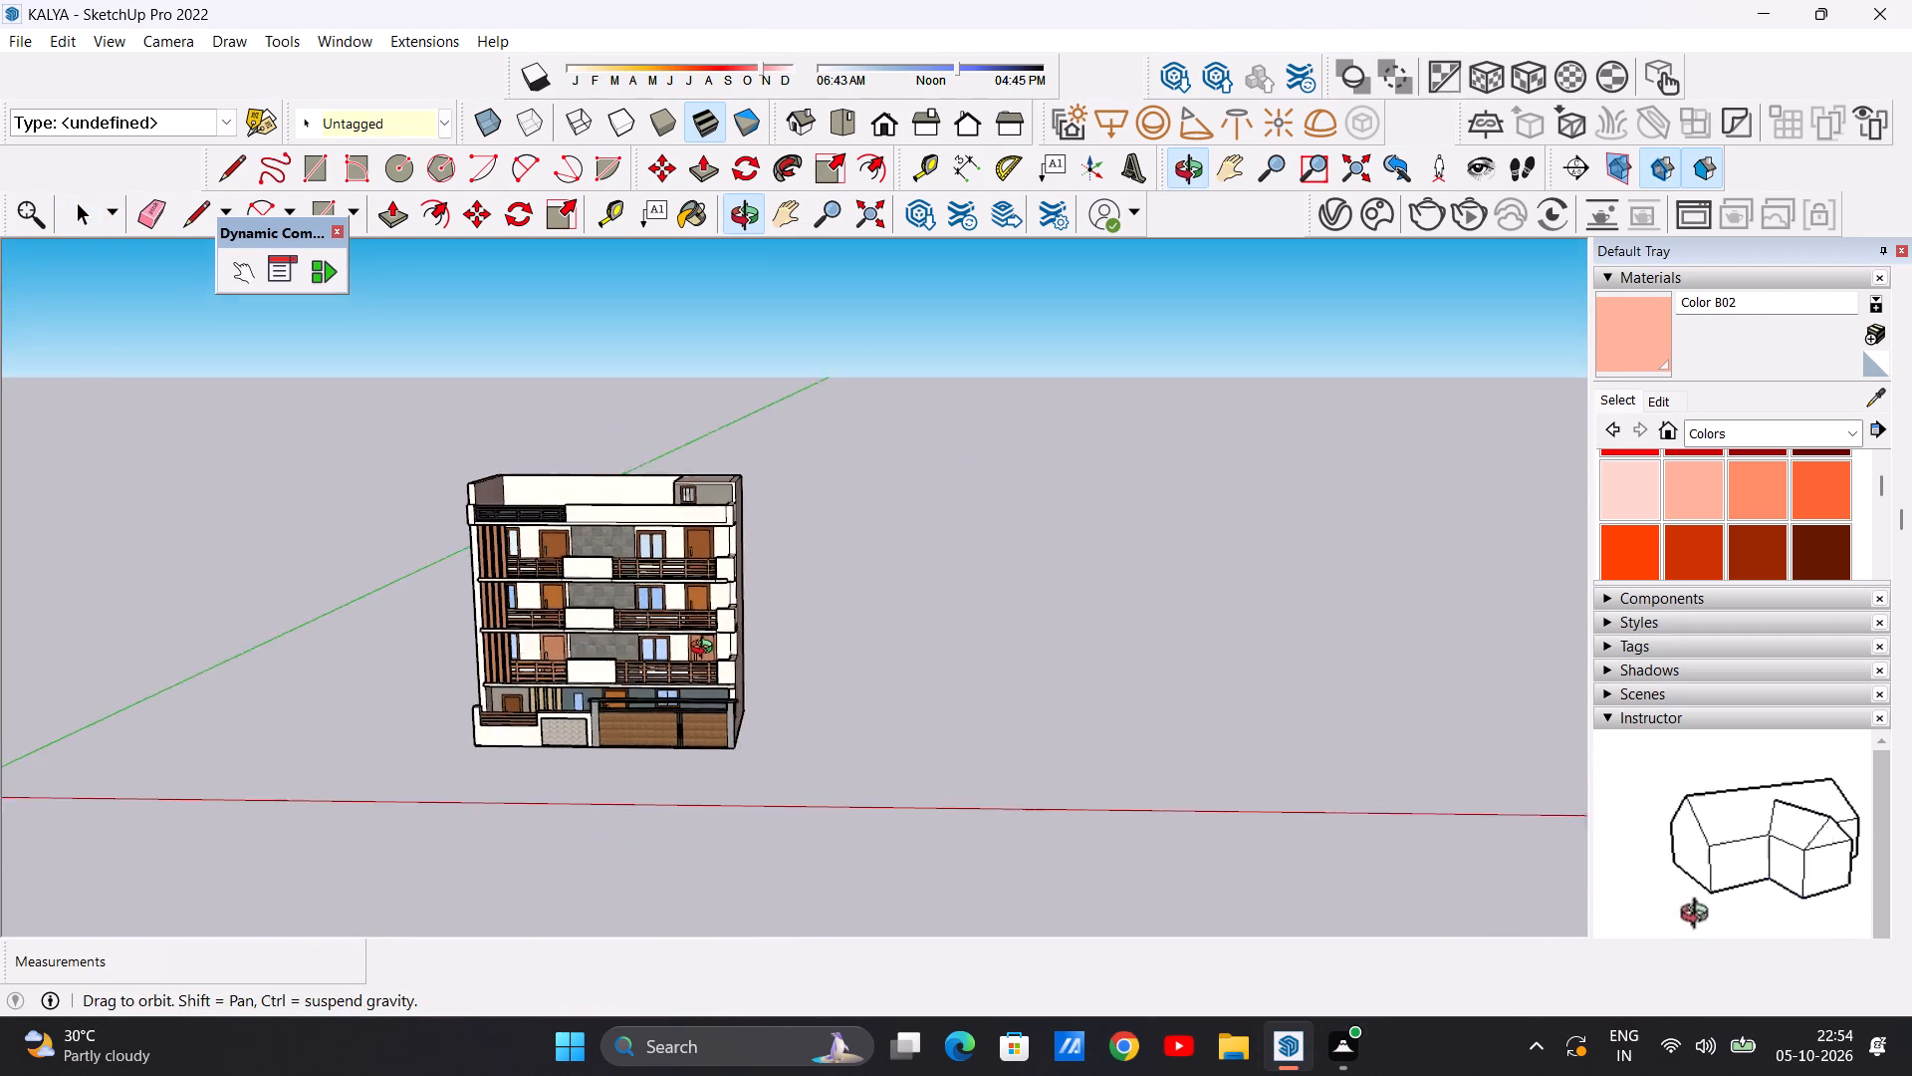
{"action": "middle_click_drag", "start_coordinate": [706, 650], "coordinate": [696, 642]}
{"action": "scroll", "coordinate": [686, 575], "scroll_direction": "up", "scroll_amount": 5}
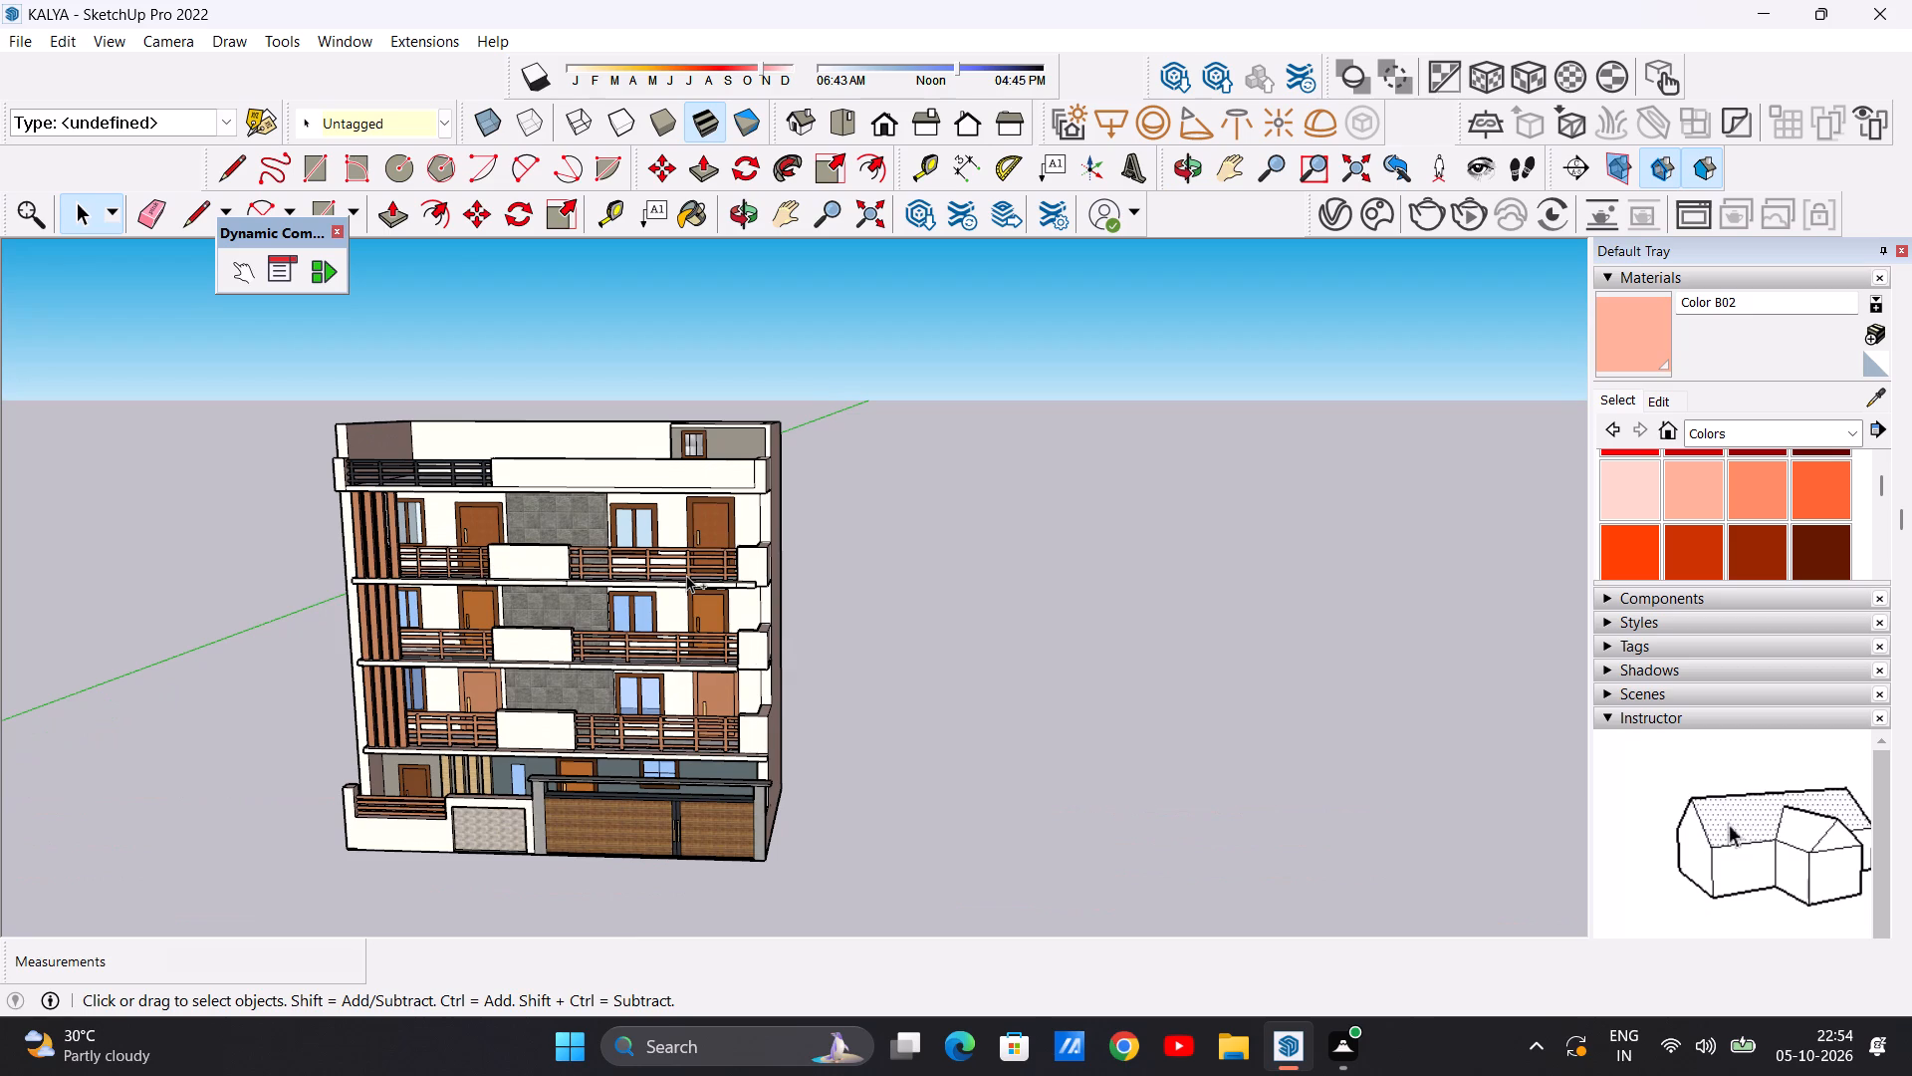
Save the model.
{"action": "key", "text": "ctrl+s"}
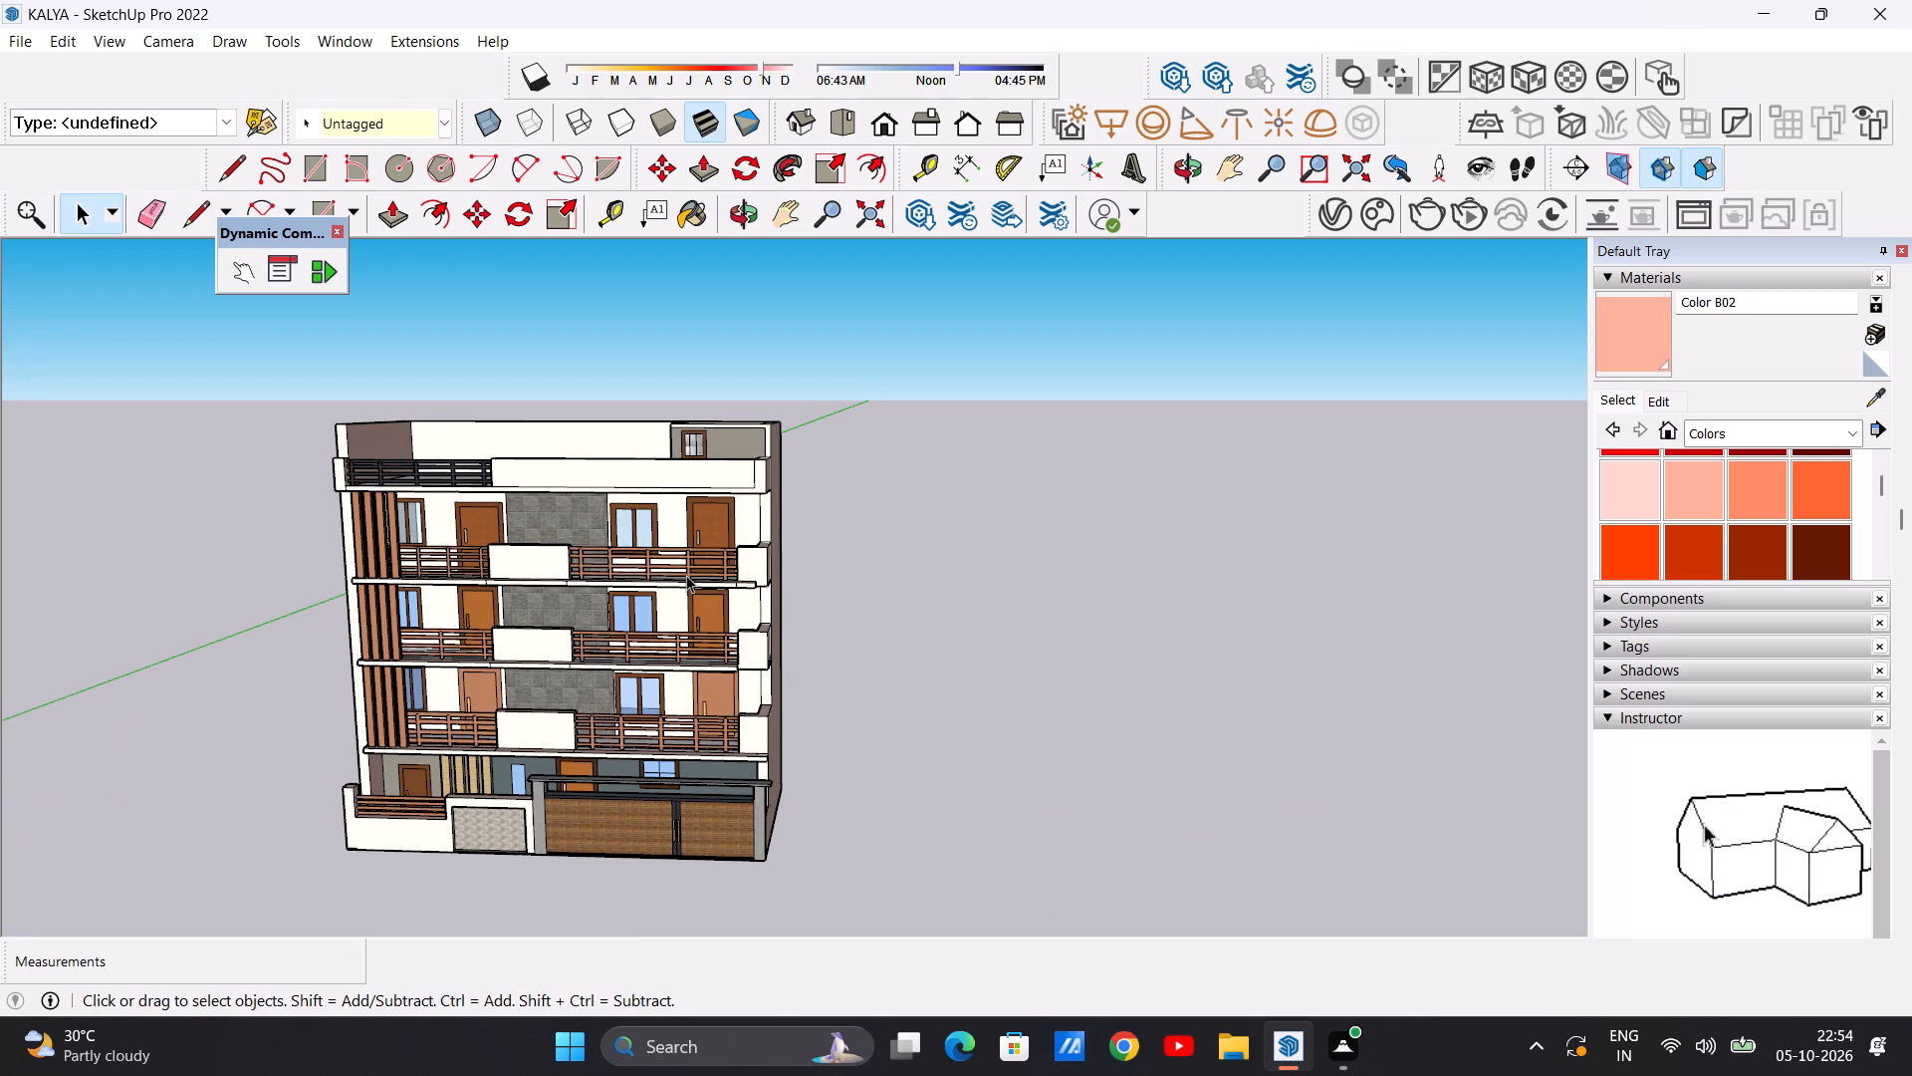
{"action": "key", "text": "ctrl+s"}
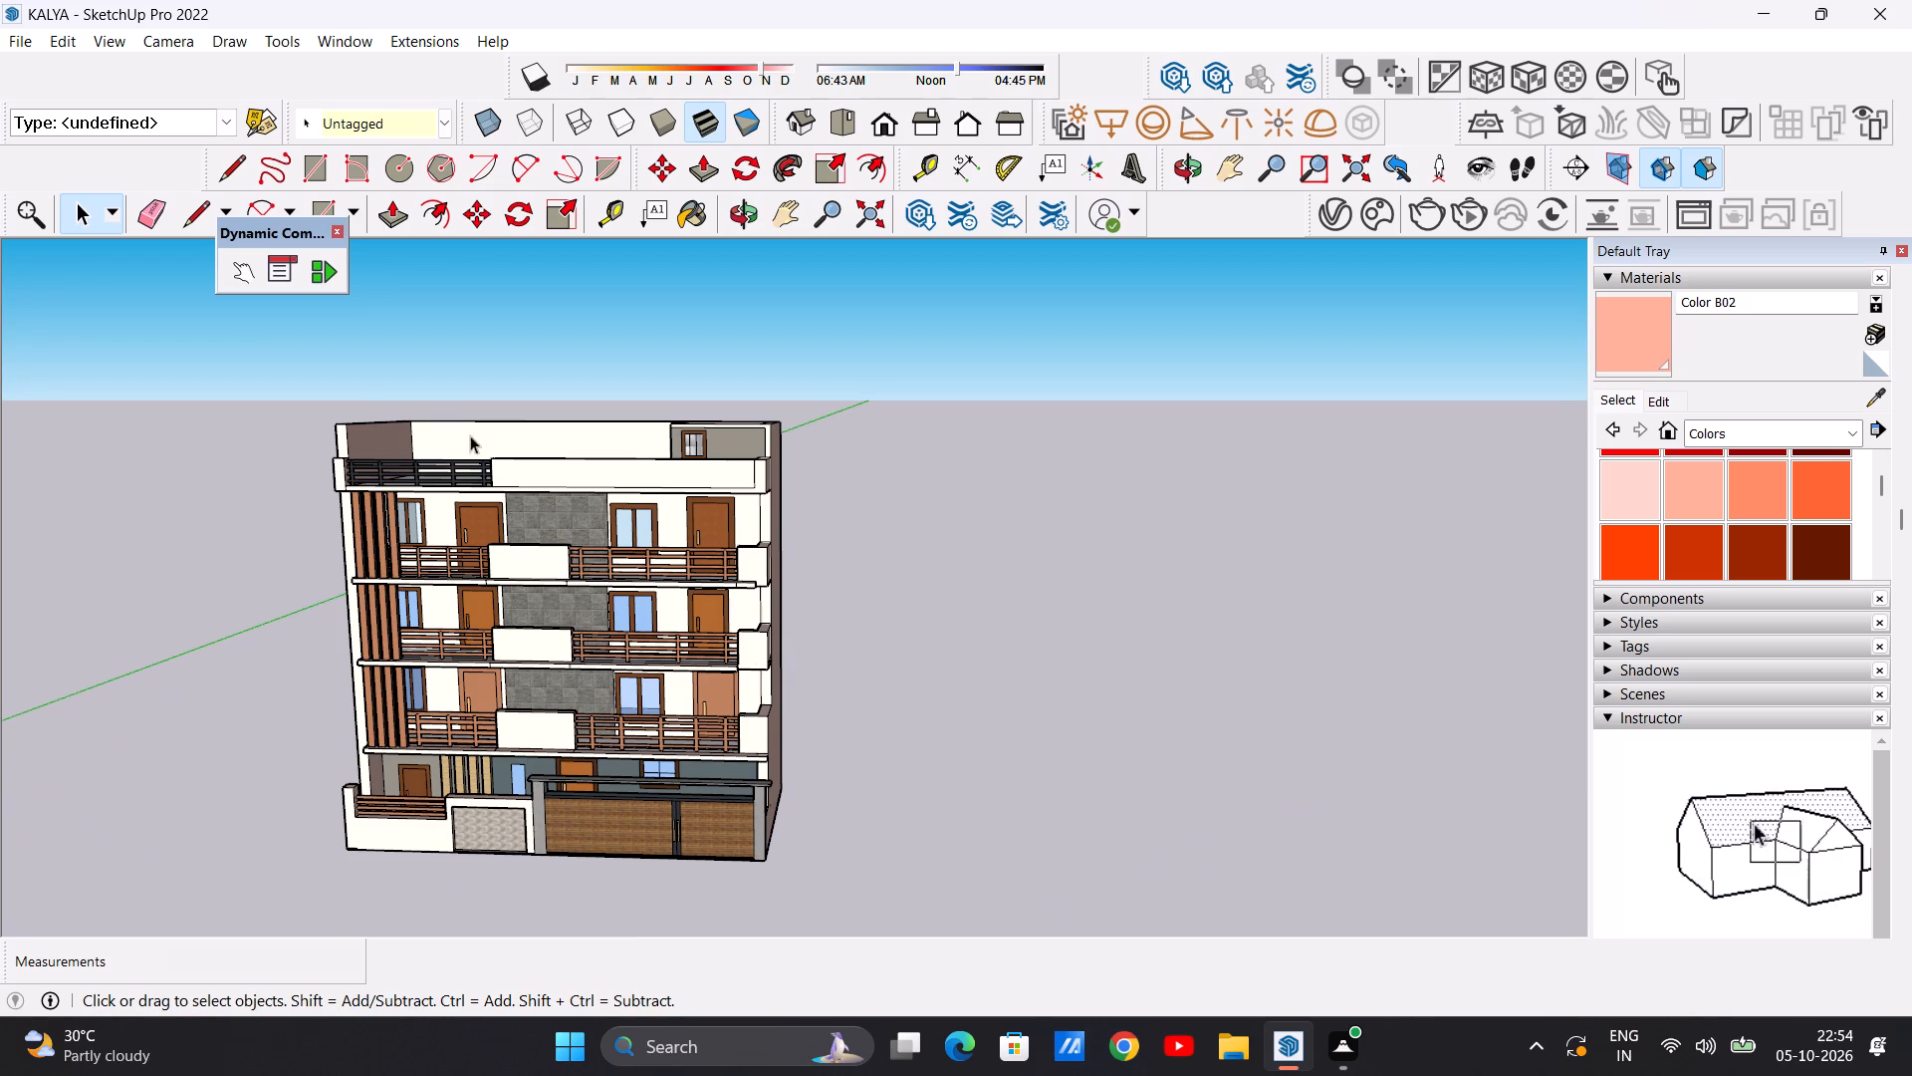
Save the model under the name KALYA as a SketchUp model in Documents, replacing the existing file.
{"action": "left_click", "coordinate": [28, 40]}
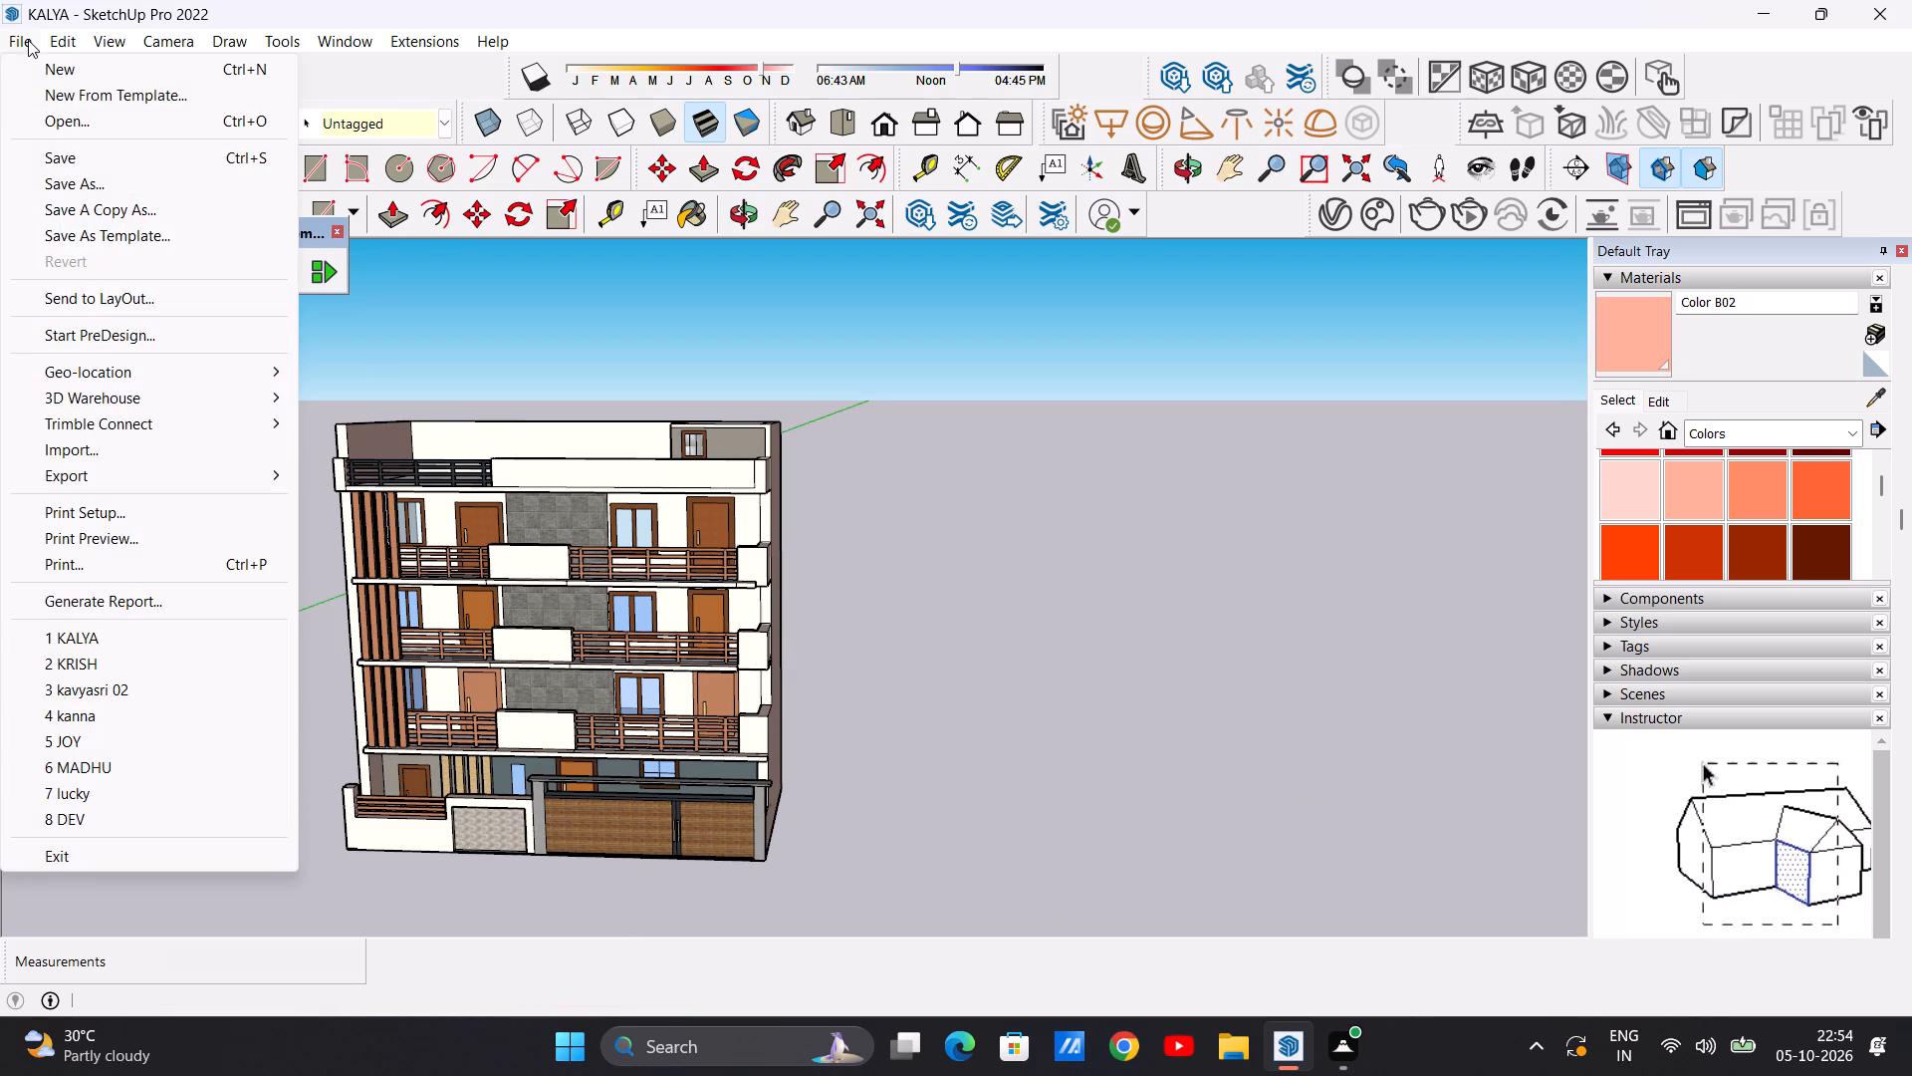
{"action": "left_click", "coordinate": [149, 188]}
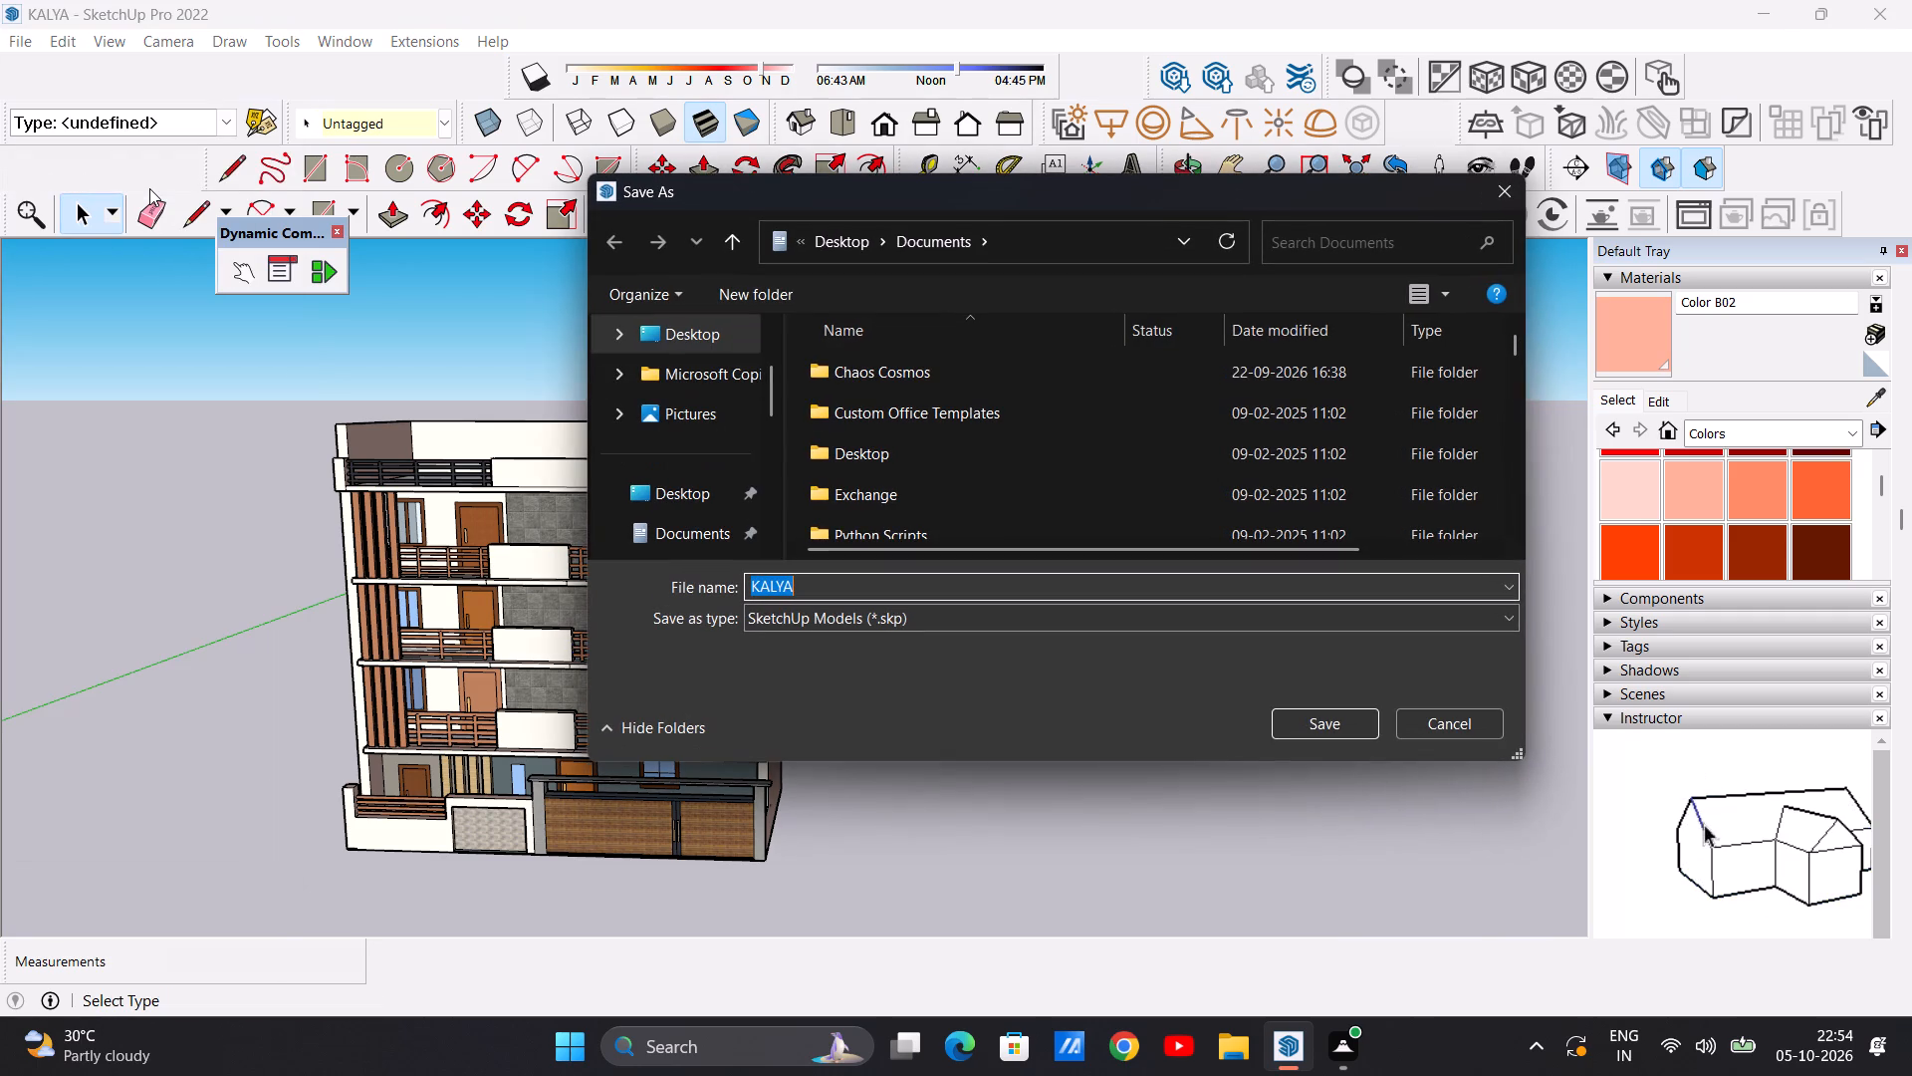
{"action": "left_click", "coordinate": [829, 579]}
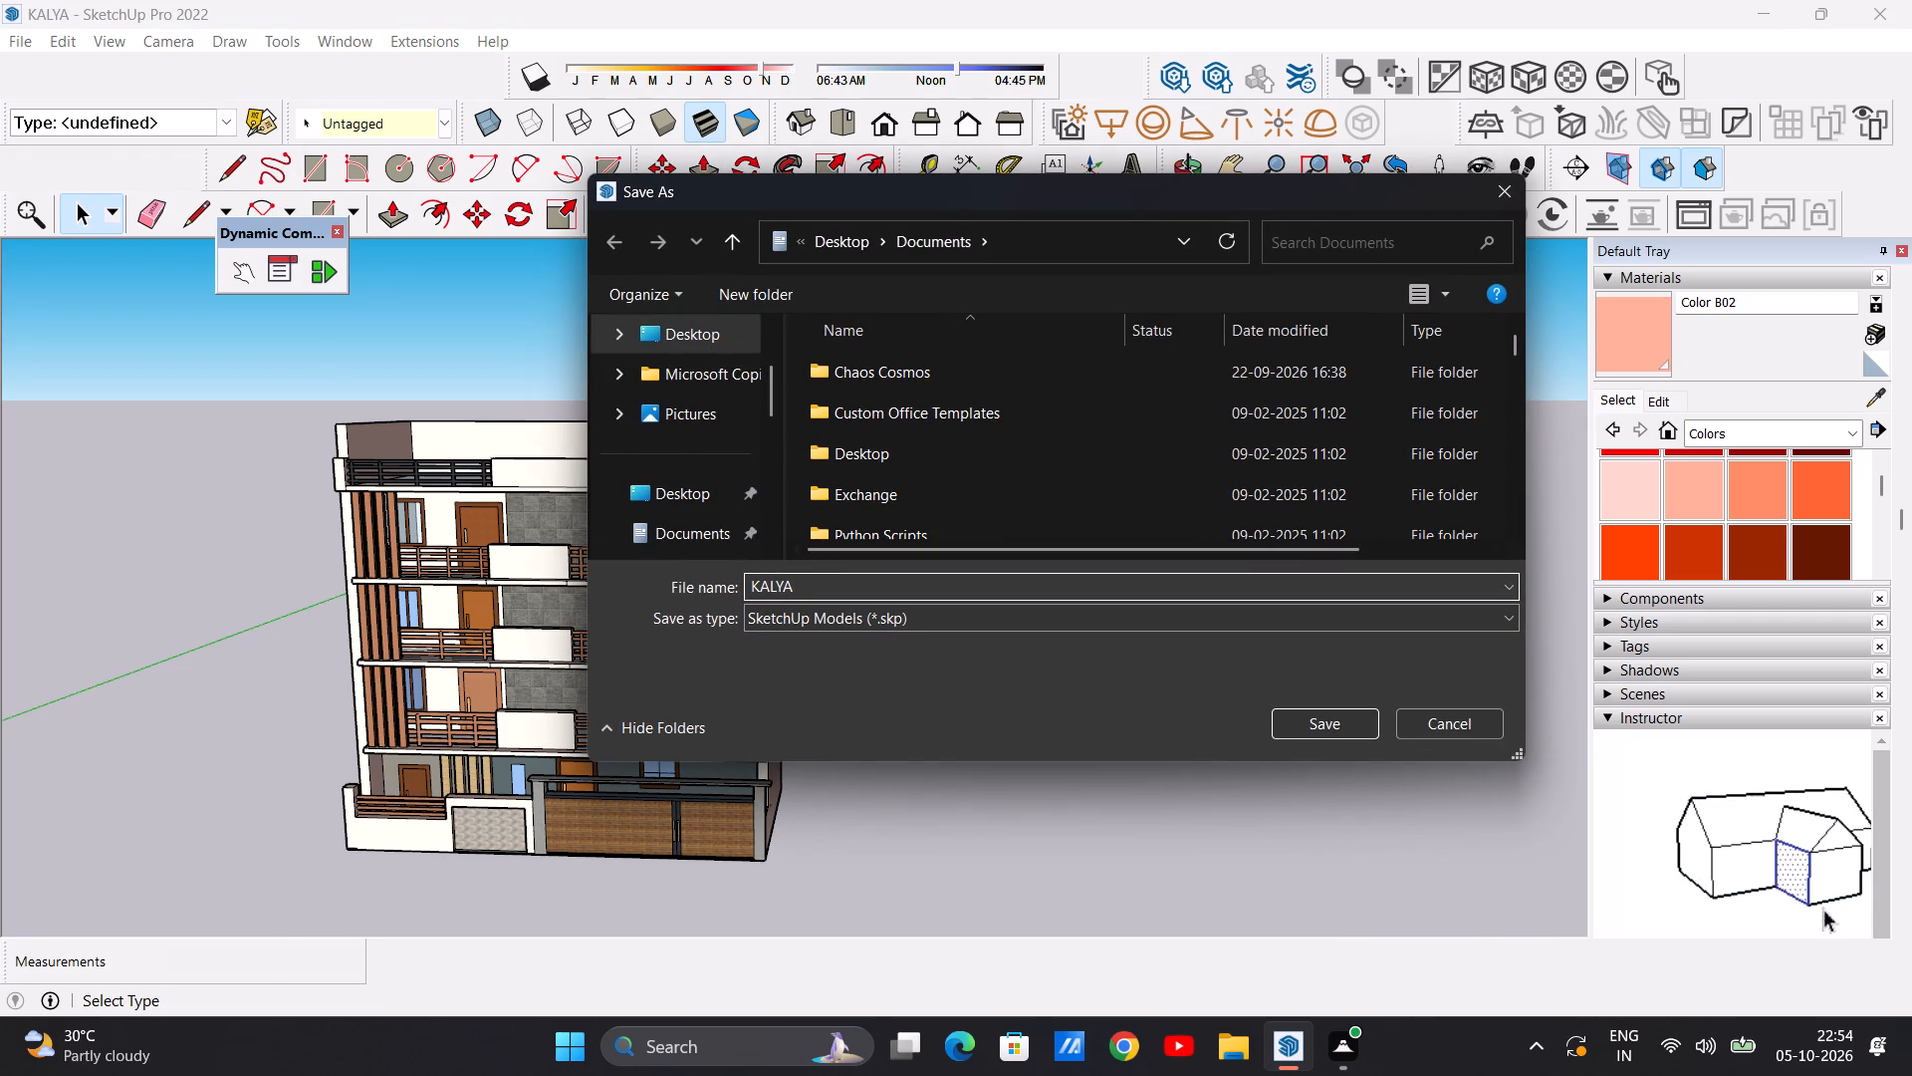
{"action": "key", "text": "space"}
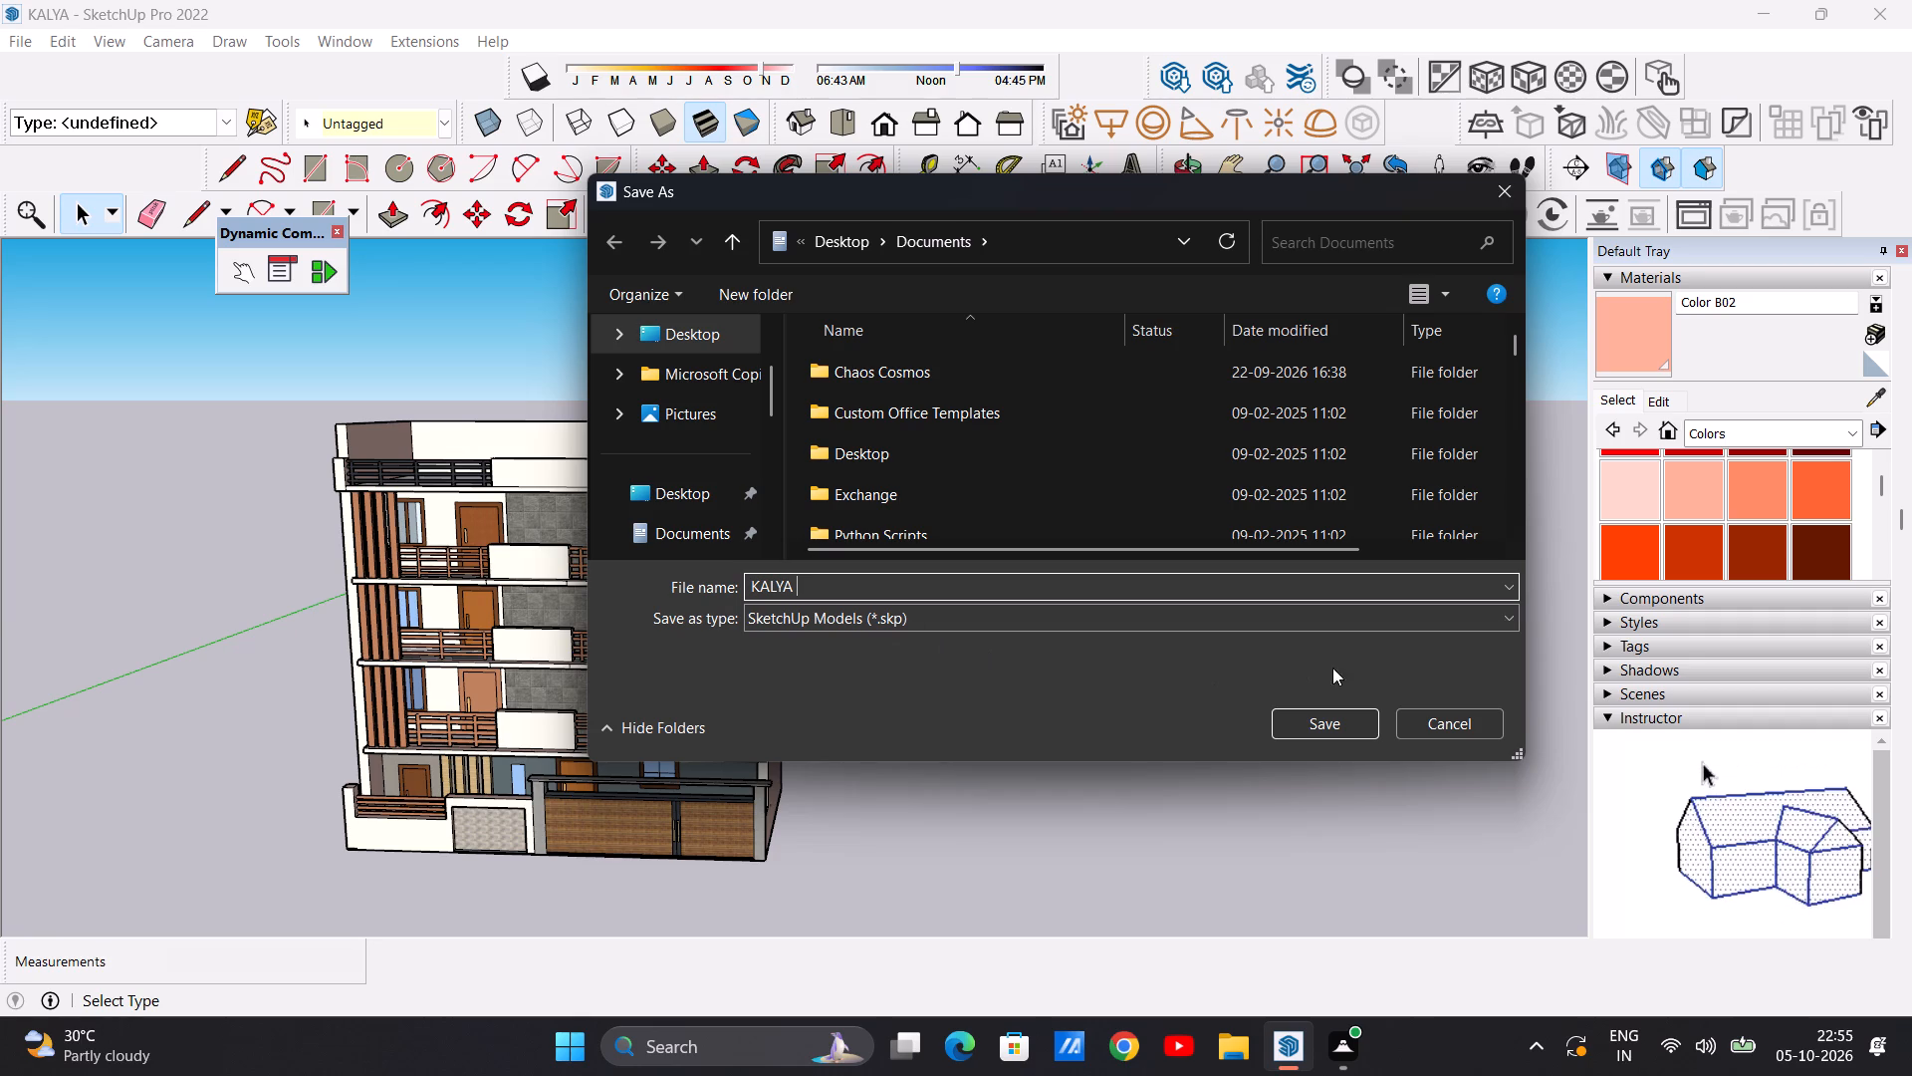
{"action": "left_click", "coordinate": [1325, 722]}
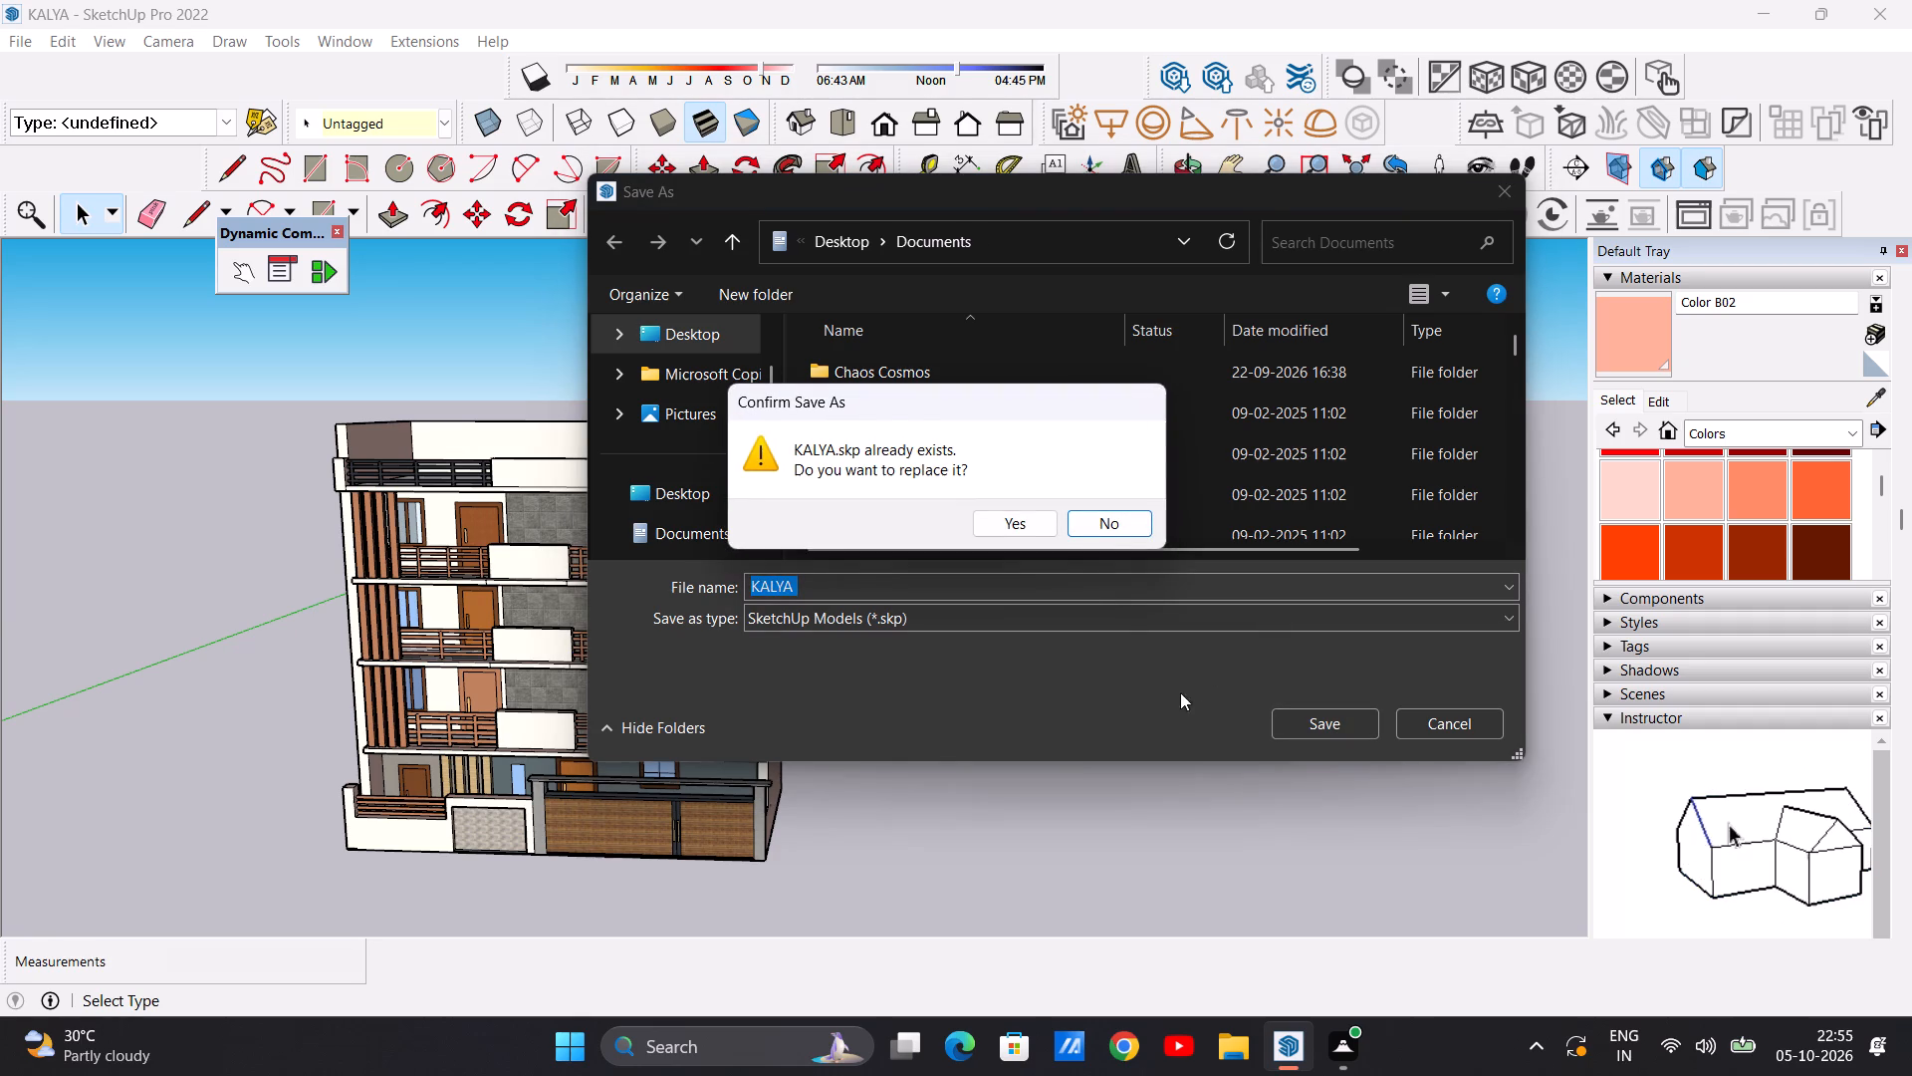
{"action": "left_click", "coordinate": [1020, 523]}
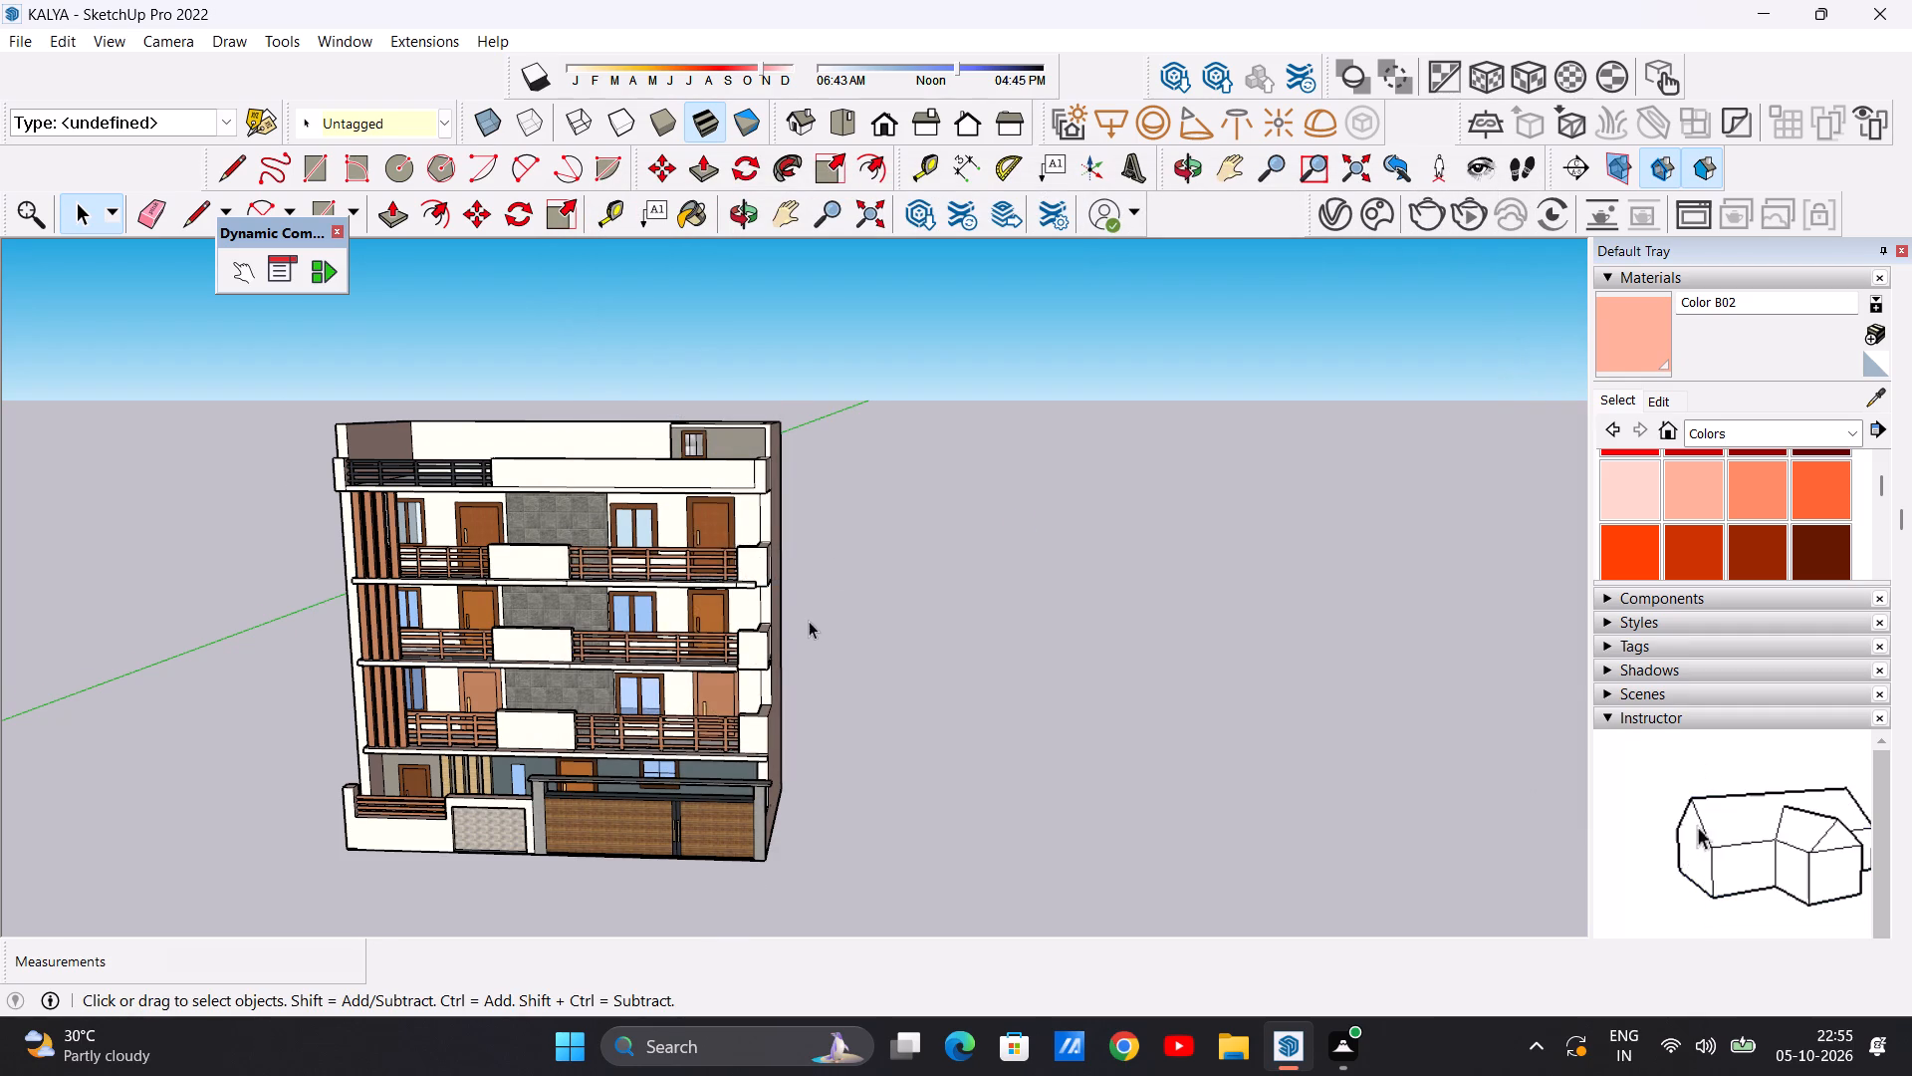
Export the front elevation view as a 2D JPEG image named KALYA PDF into Documents.
{"action": "scroll", "coordinate": [809, 621], "scroll_direction": "up", "scroll_amount": 1}
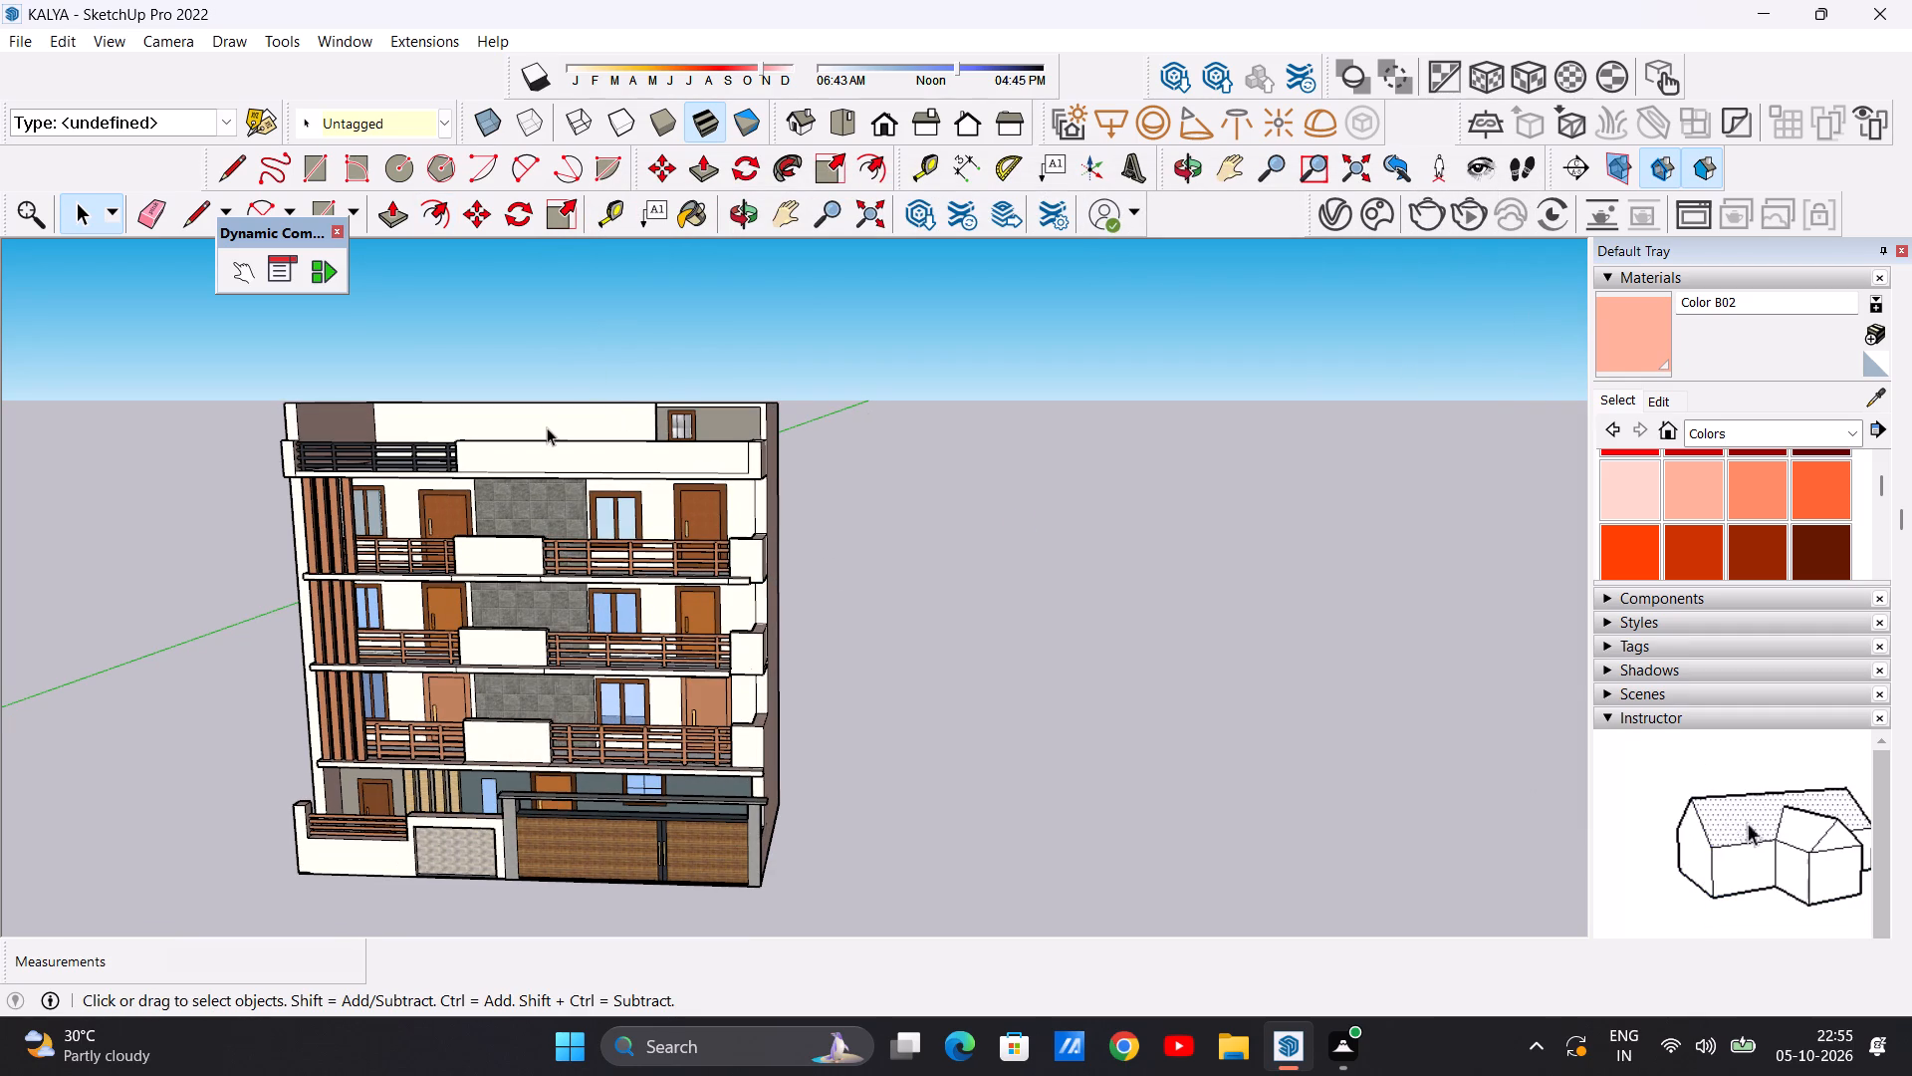
{"action": "left_click", "coordinate": [23, 40]}
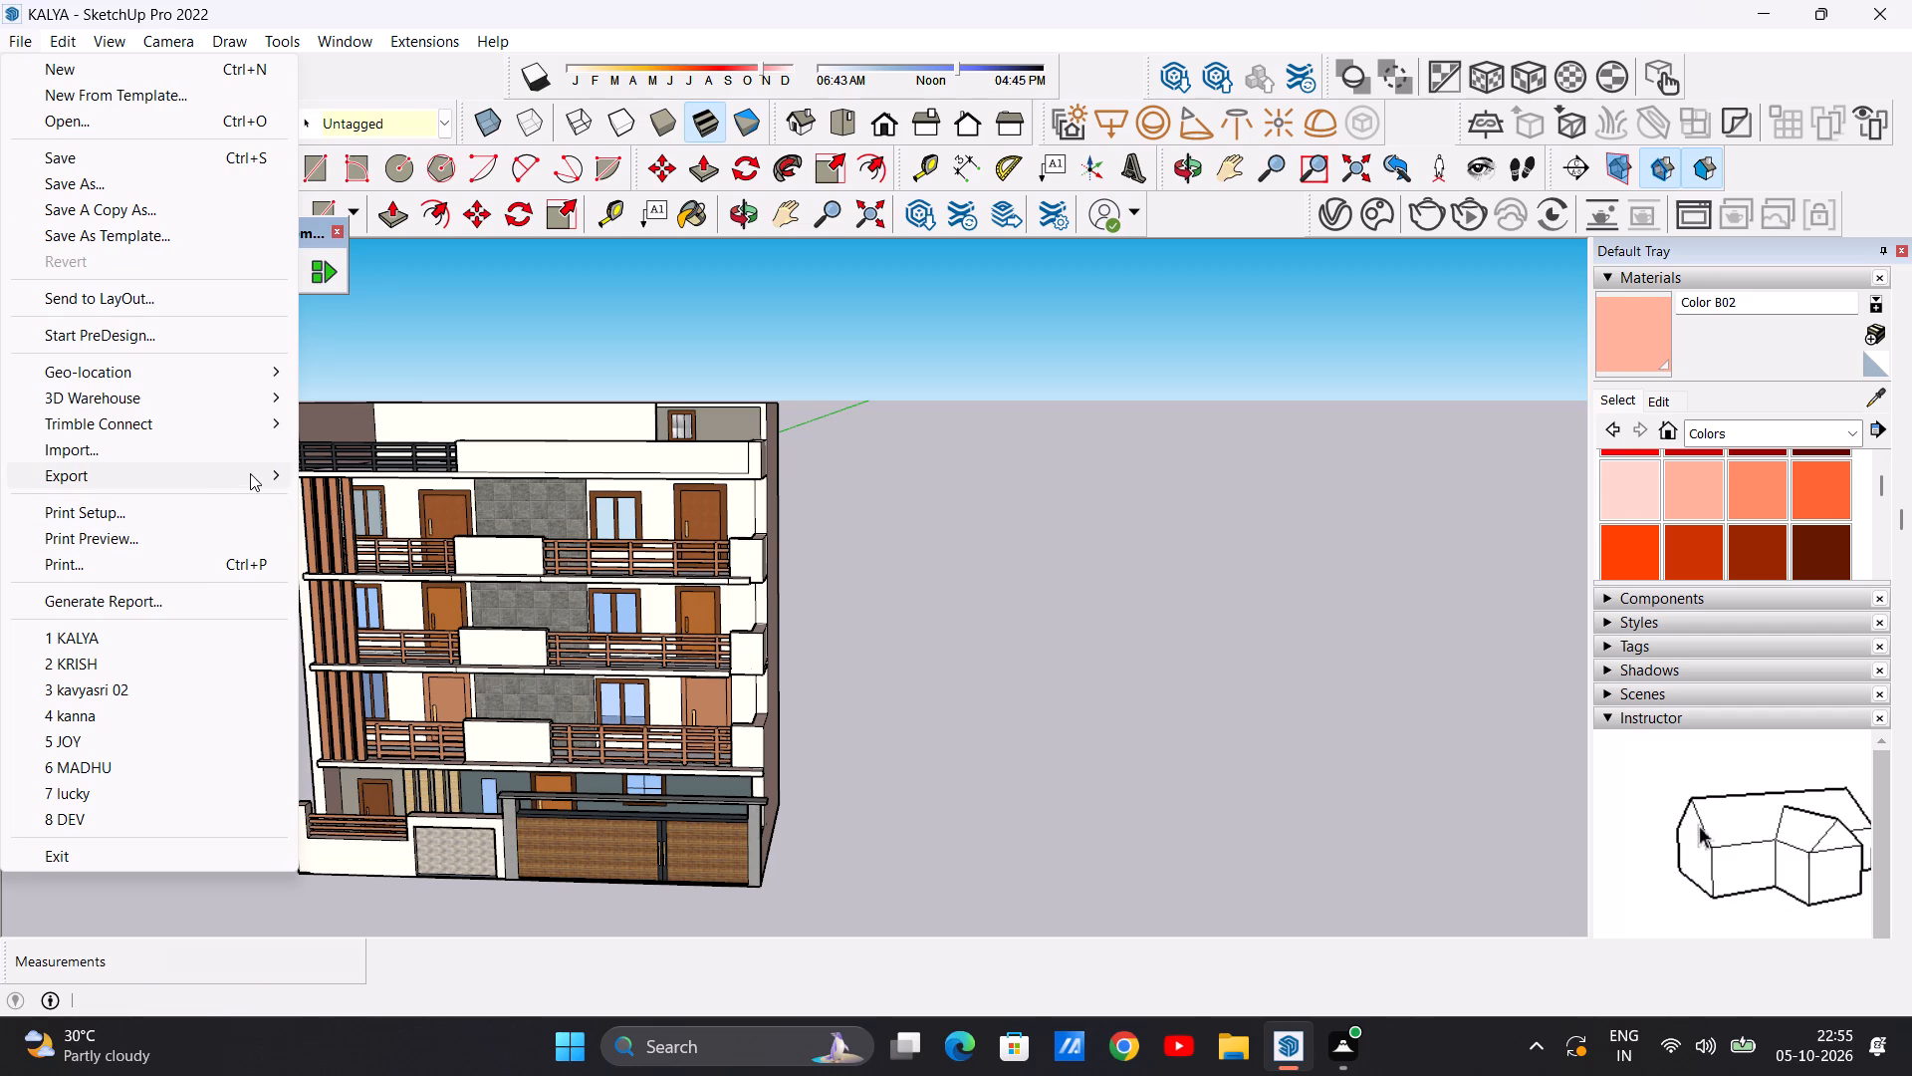
{"action": "left_click", "coordinate": [358, 497]}
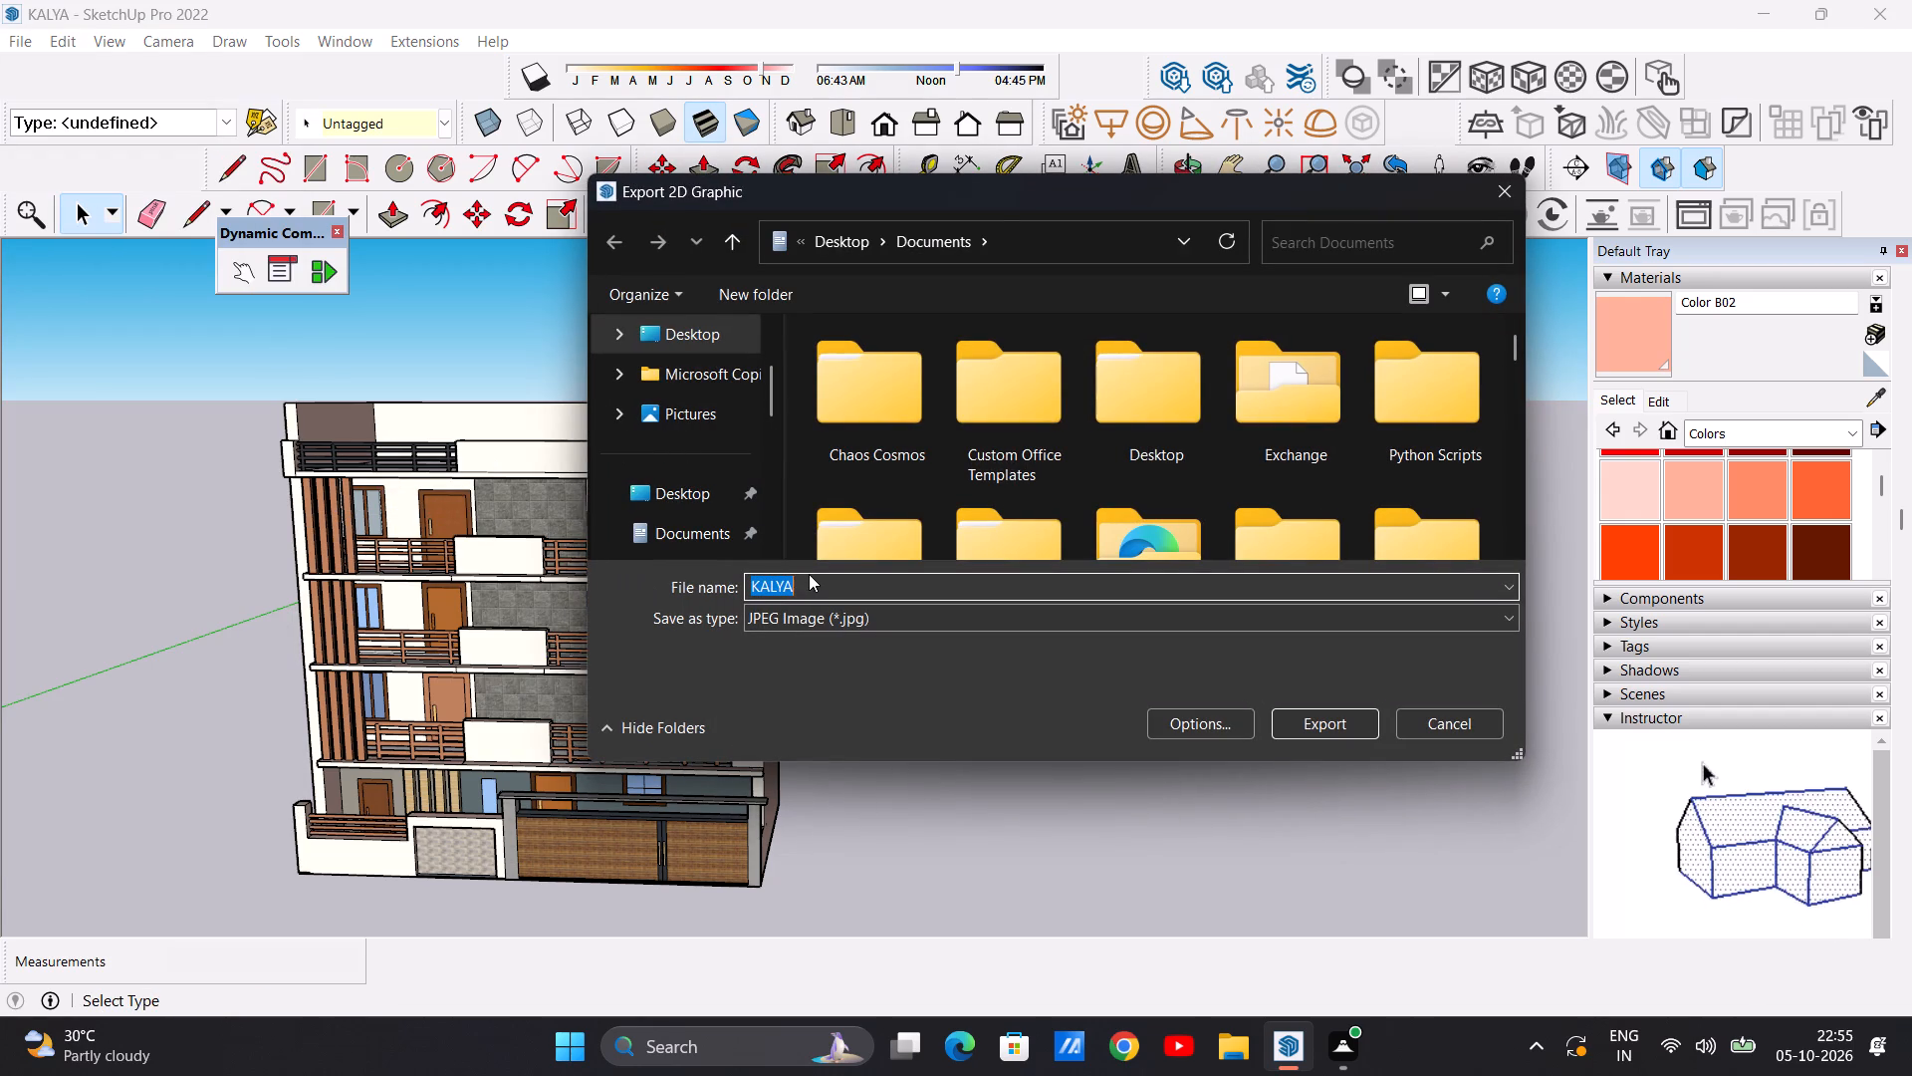
{"action": "left_click", "coordinate": [810, 574]}
{"action": "left_click", "coordinate": [810, 574]}
{"action": "key", "text": "space"}
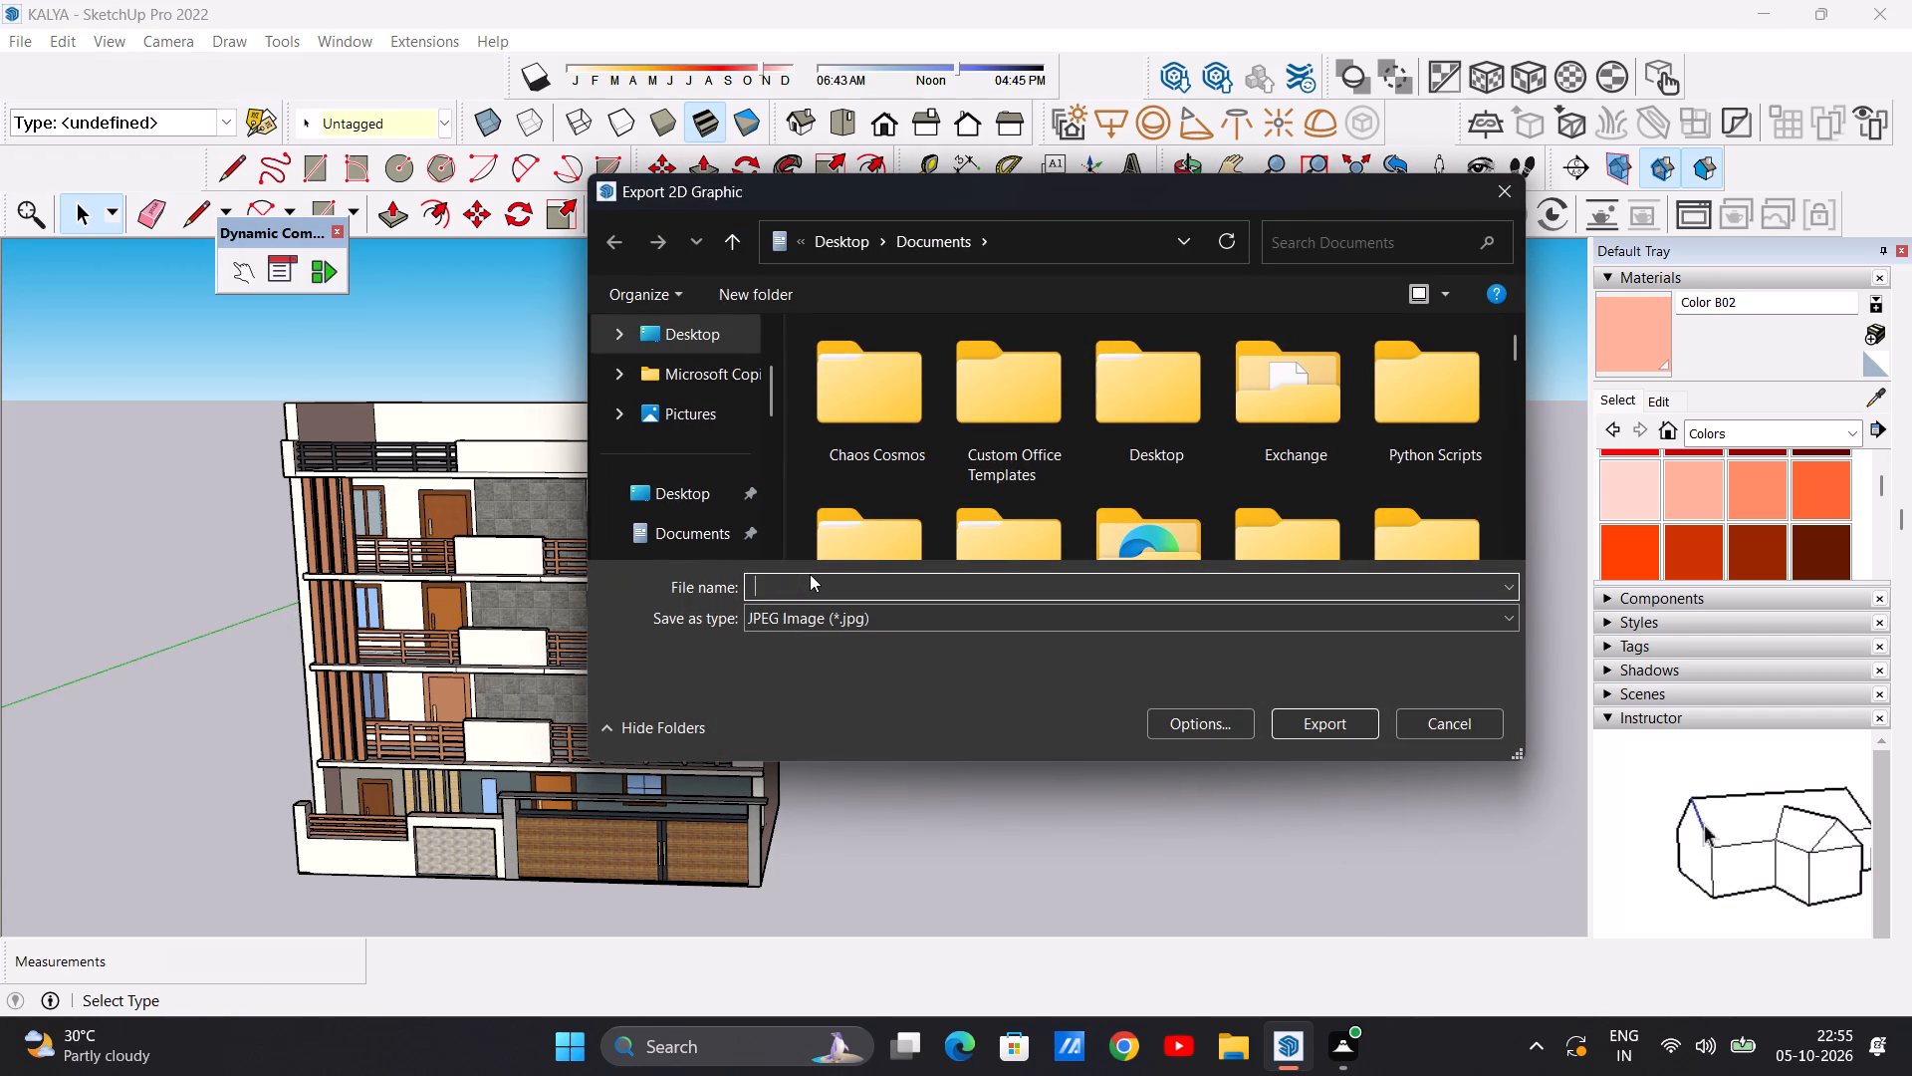
{"action": "type", "text": "KALYA"}
{"action": "key", "text": "space"}
{"action": "type", "text": "PDF"}
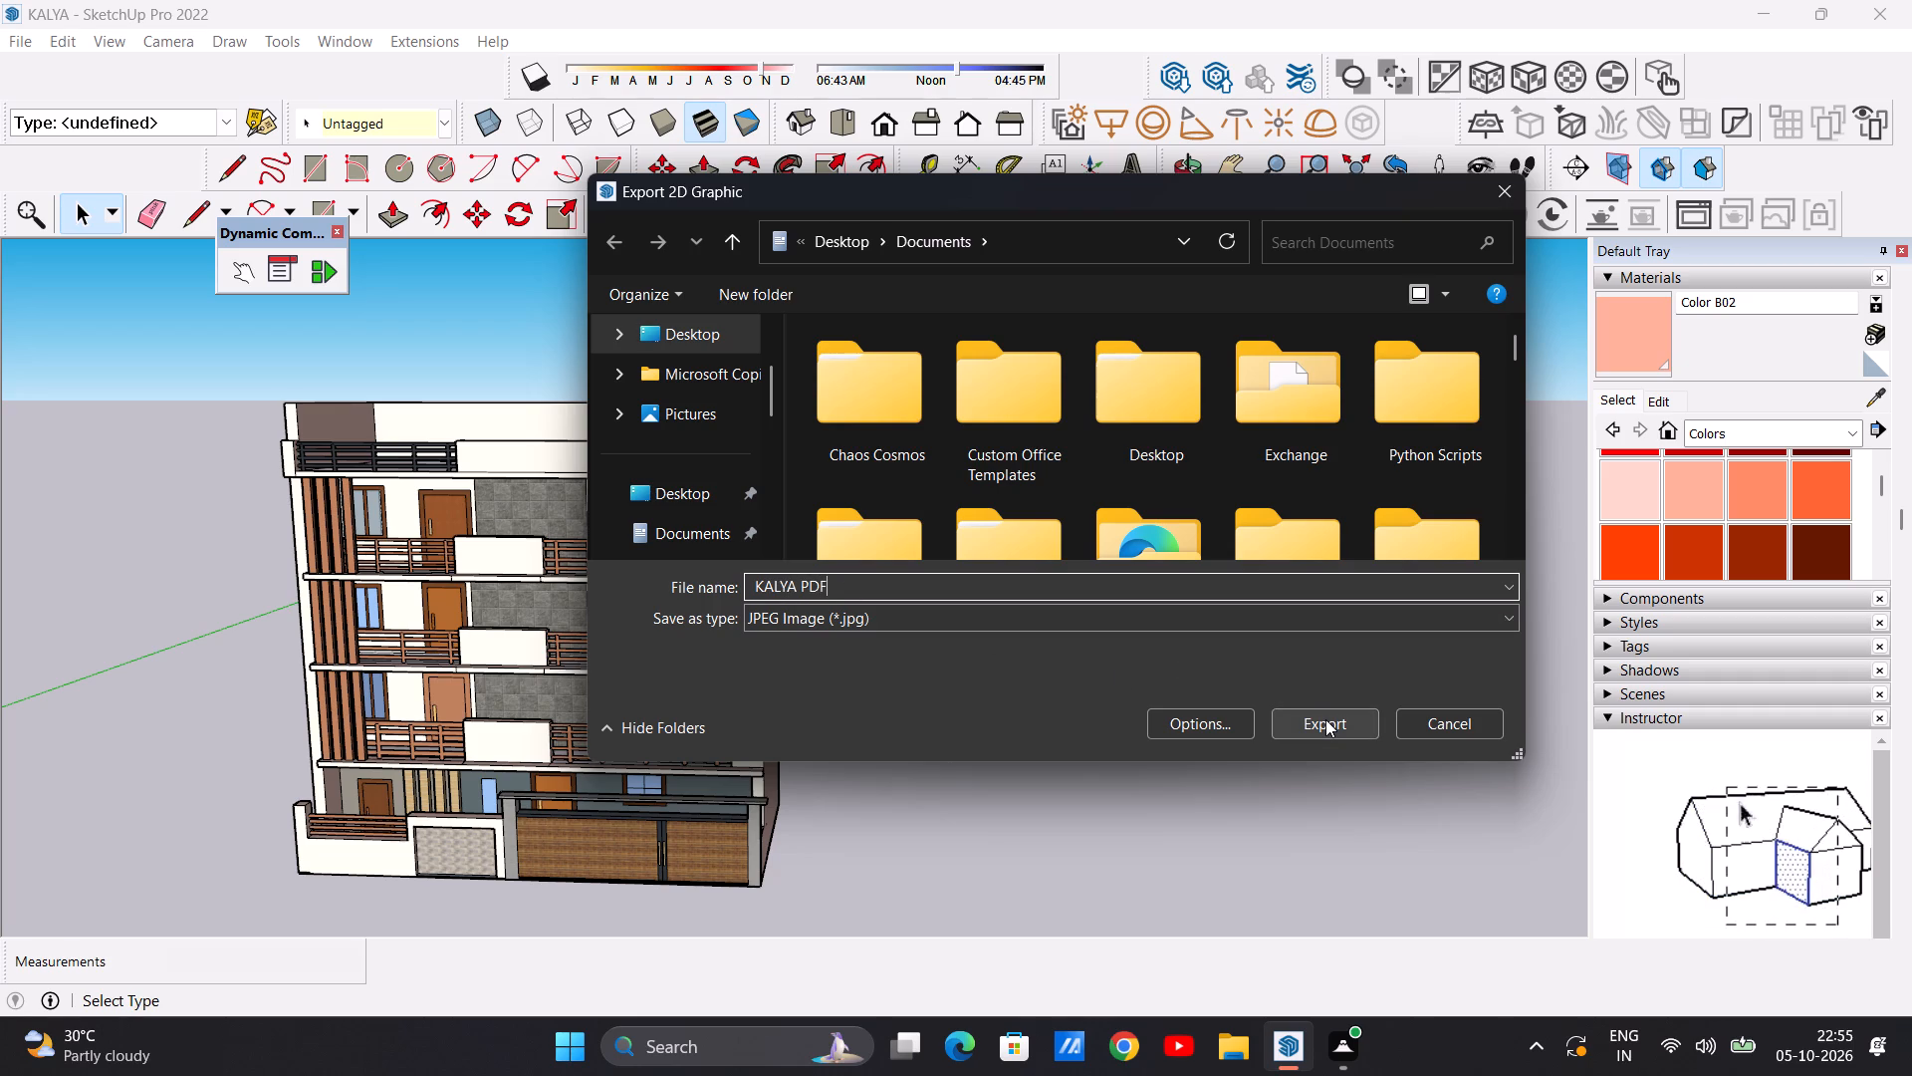
{"action": "left_click", "coordinate": [1325, 719]}
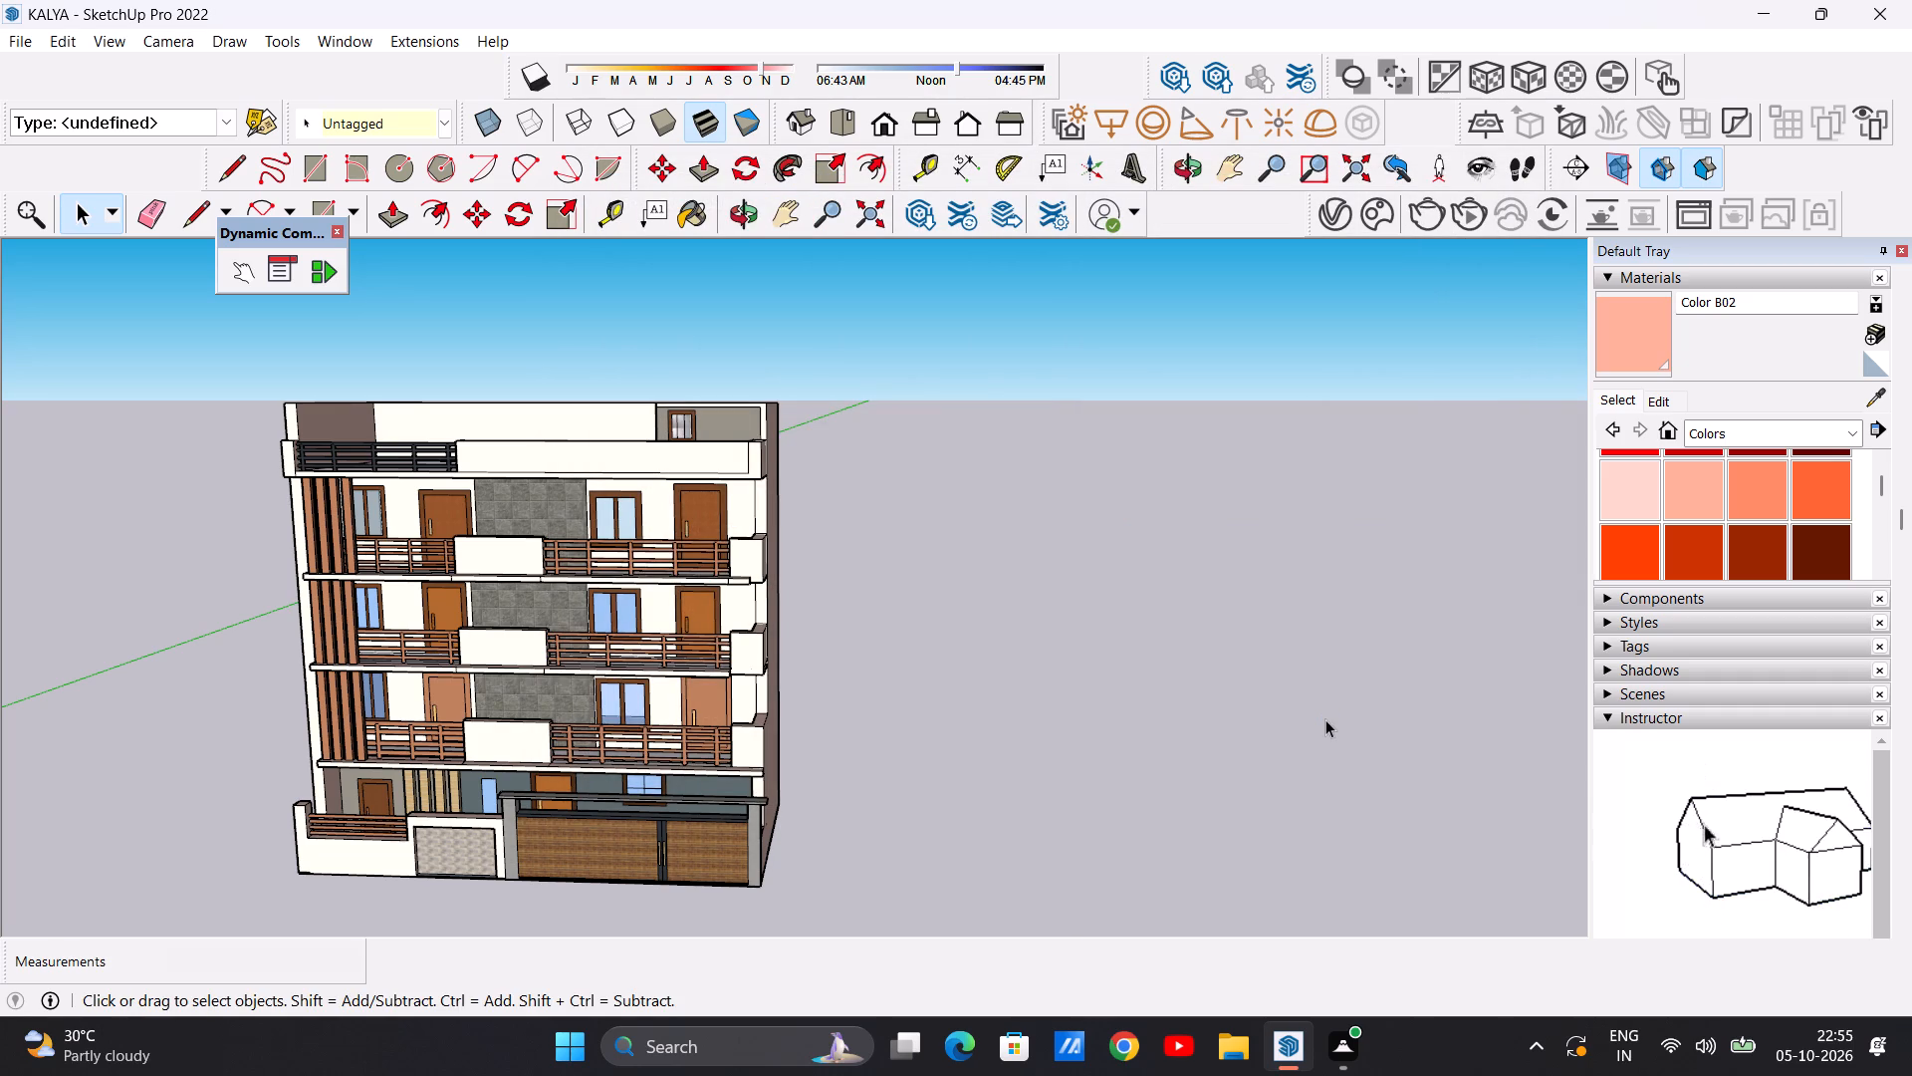